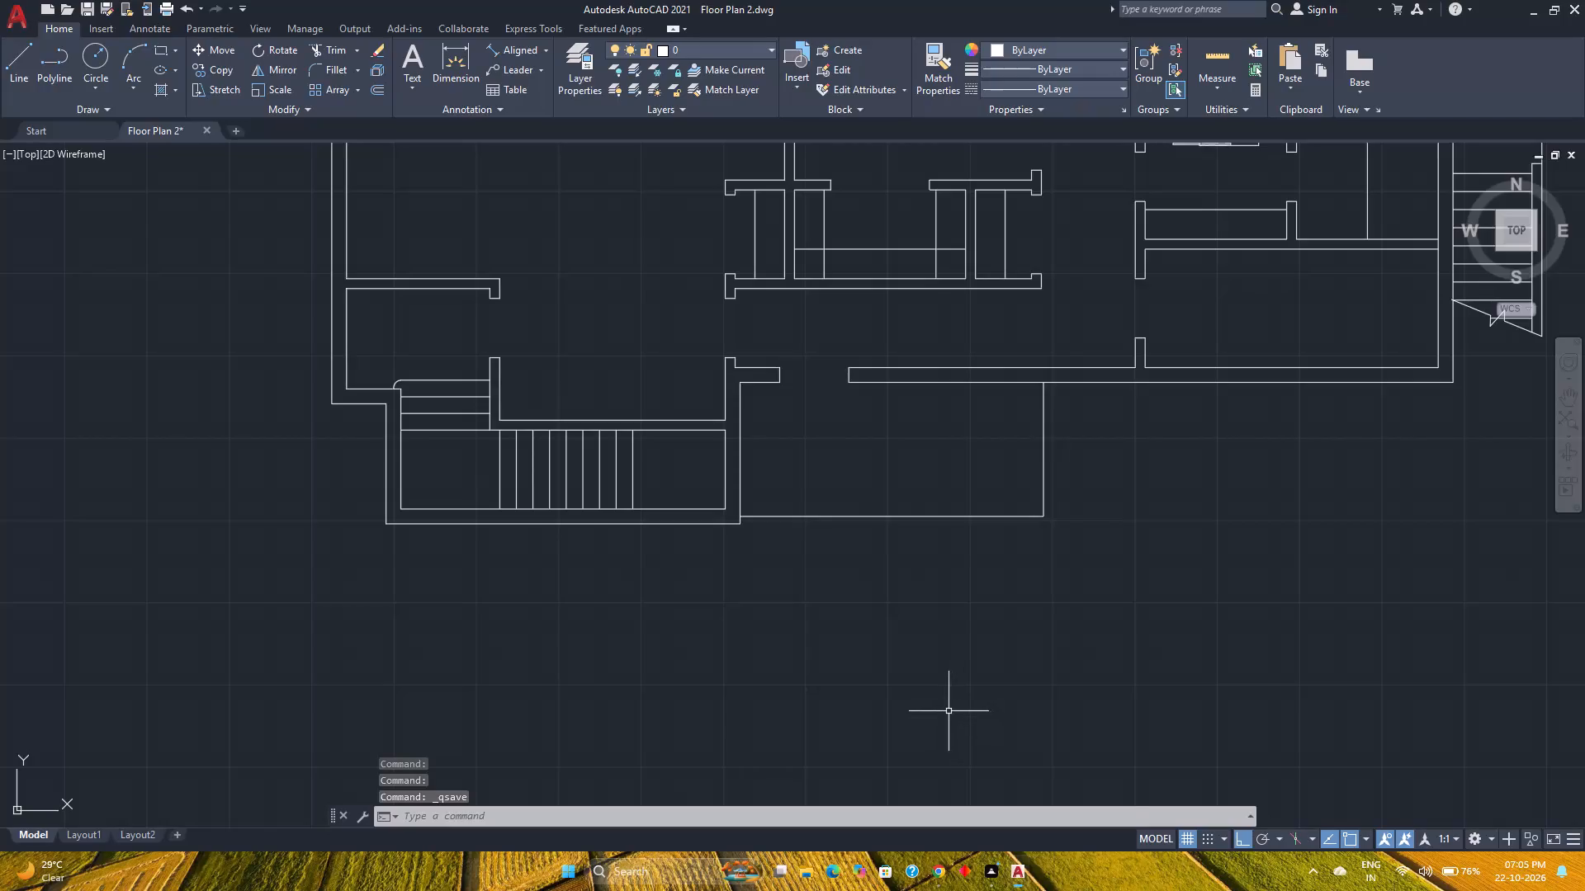
Save the Floor Plan 2.dwg drawing.
{"action": "key", "text": "ctrl+s"}
Check the original plan's overall north-south length with a temporary dimension from its northwest corner to the southernmost planter's southwest corner.
{"action": "scroll", "coordinate": [882, 633], "scroll_direction": "down", "scroll_amount": 1}
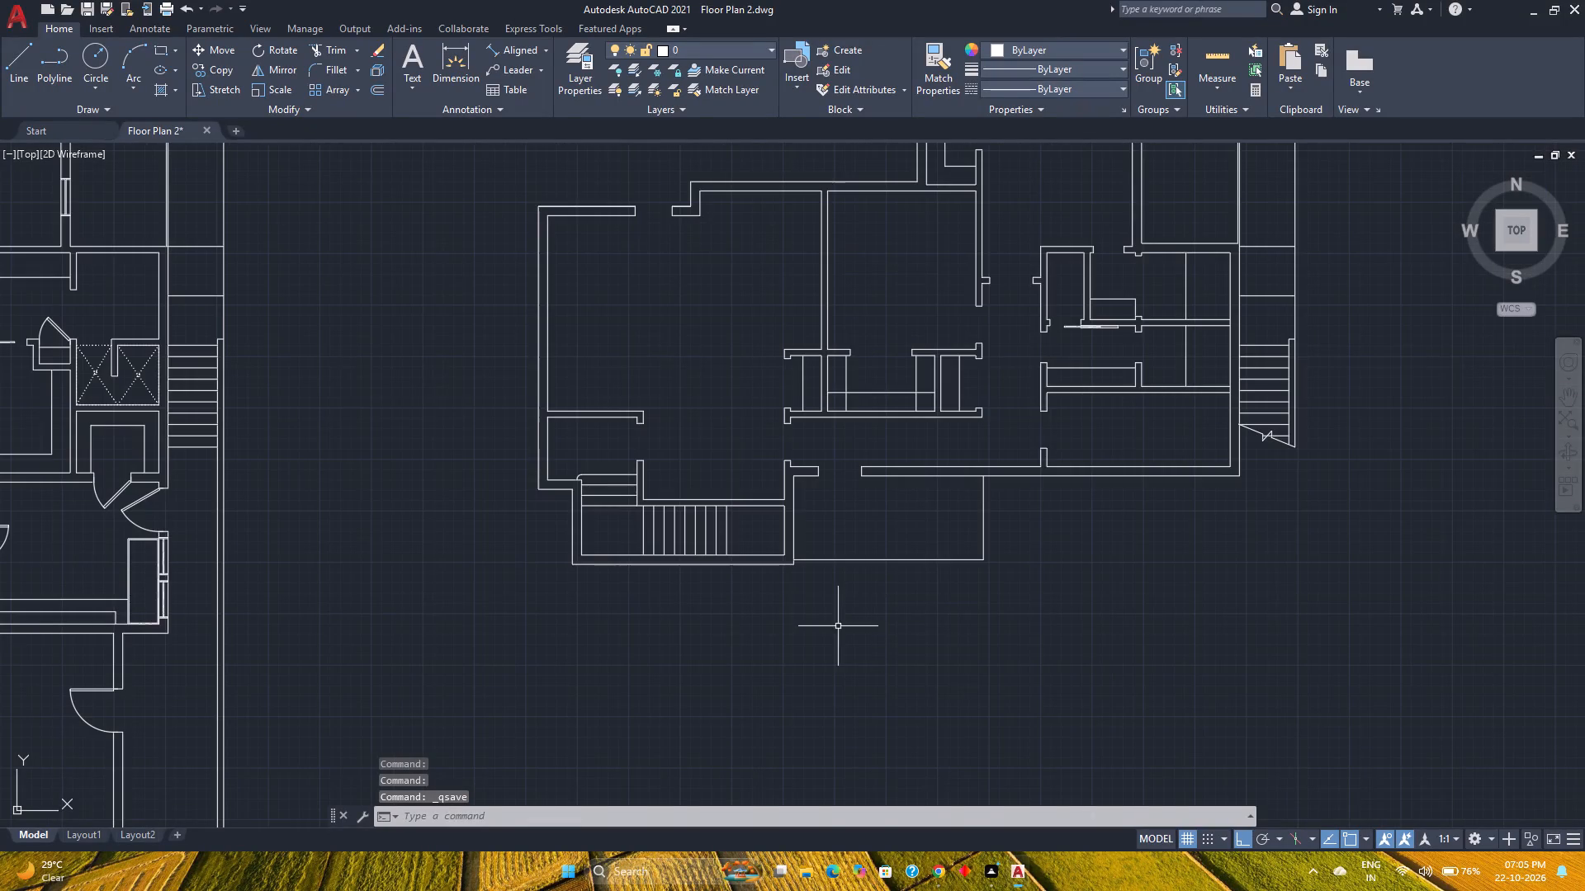
{"action": "scroll", "coordinate": [834, 631], "scroll_direction": "down", "scroll_amount": 2}
{"action": "middle_click_drag", "start_coordinate": [834, 630], "coordinate": [1143, 559]}
{"action": "middle_click", "coordinate": [1143, 559]}
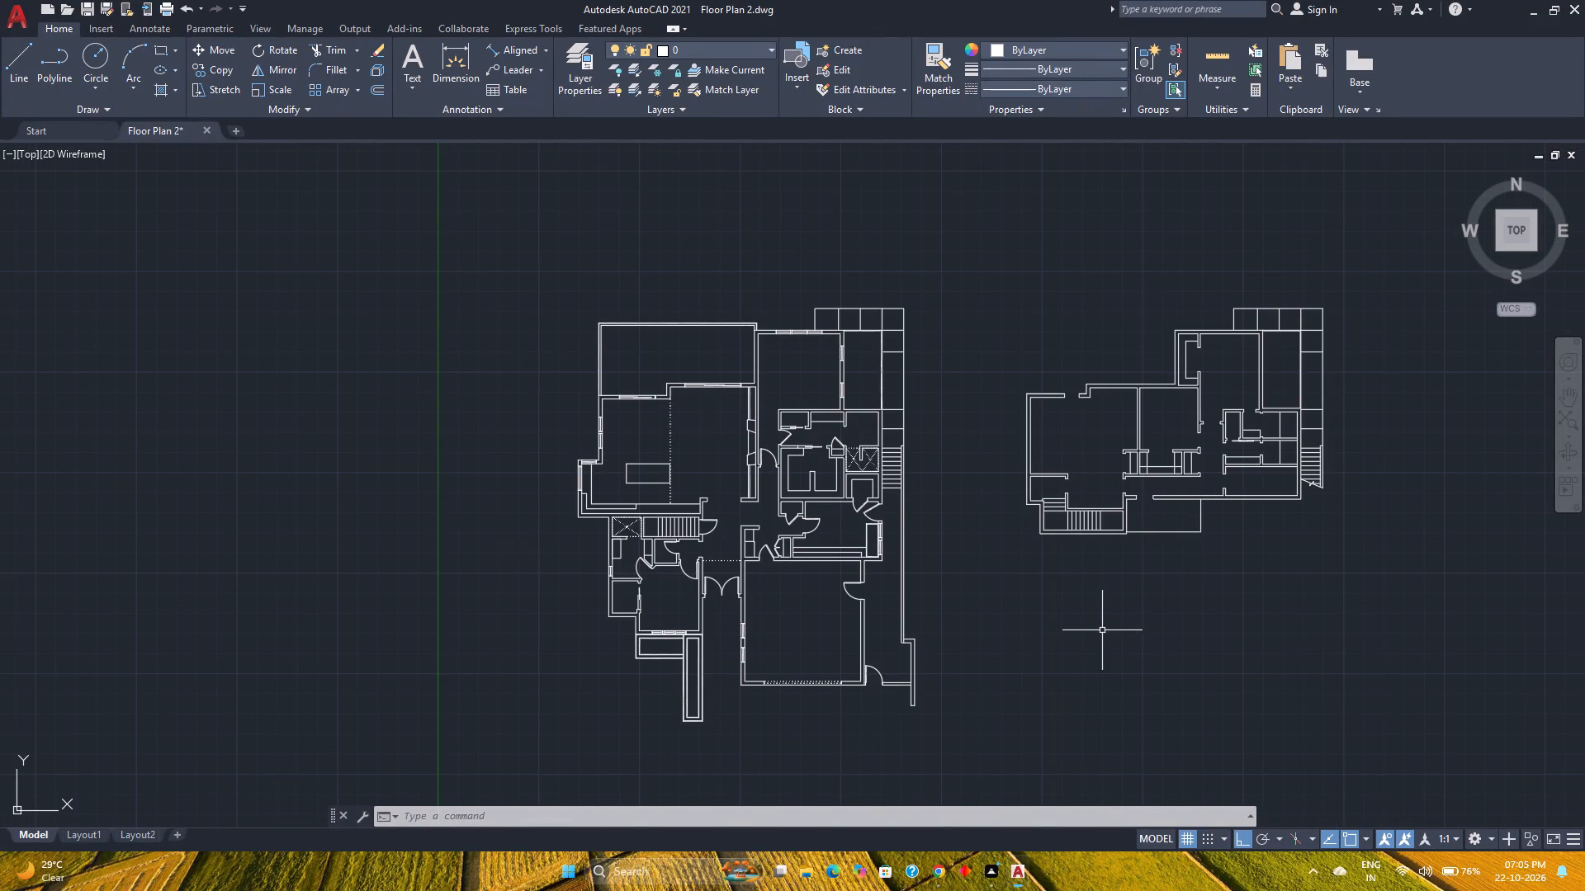
{"action": "left_click", "coordinate": [475, 80]}
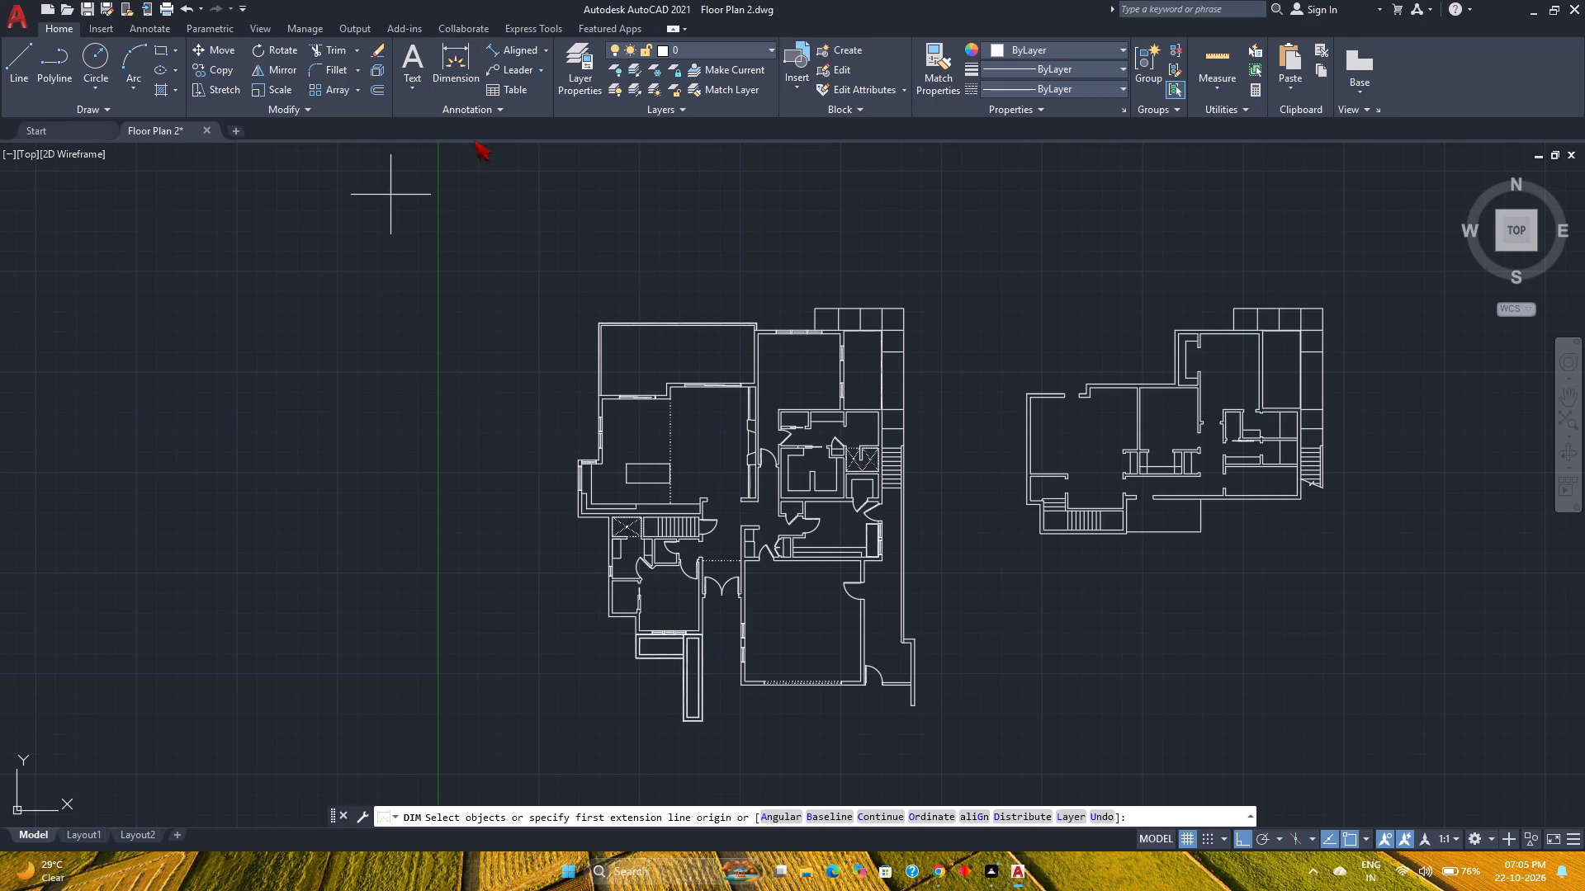
{"action": "scroll", "coordinate": [678, 328], "scroll_direction": "up", "scroll_amount": 1}
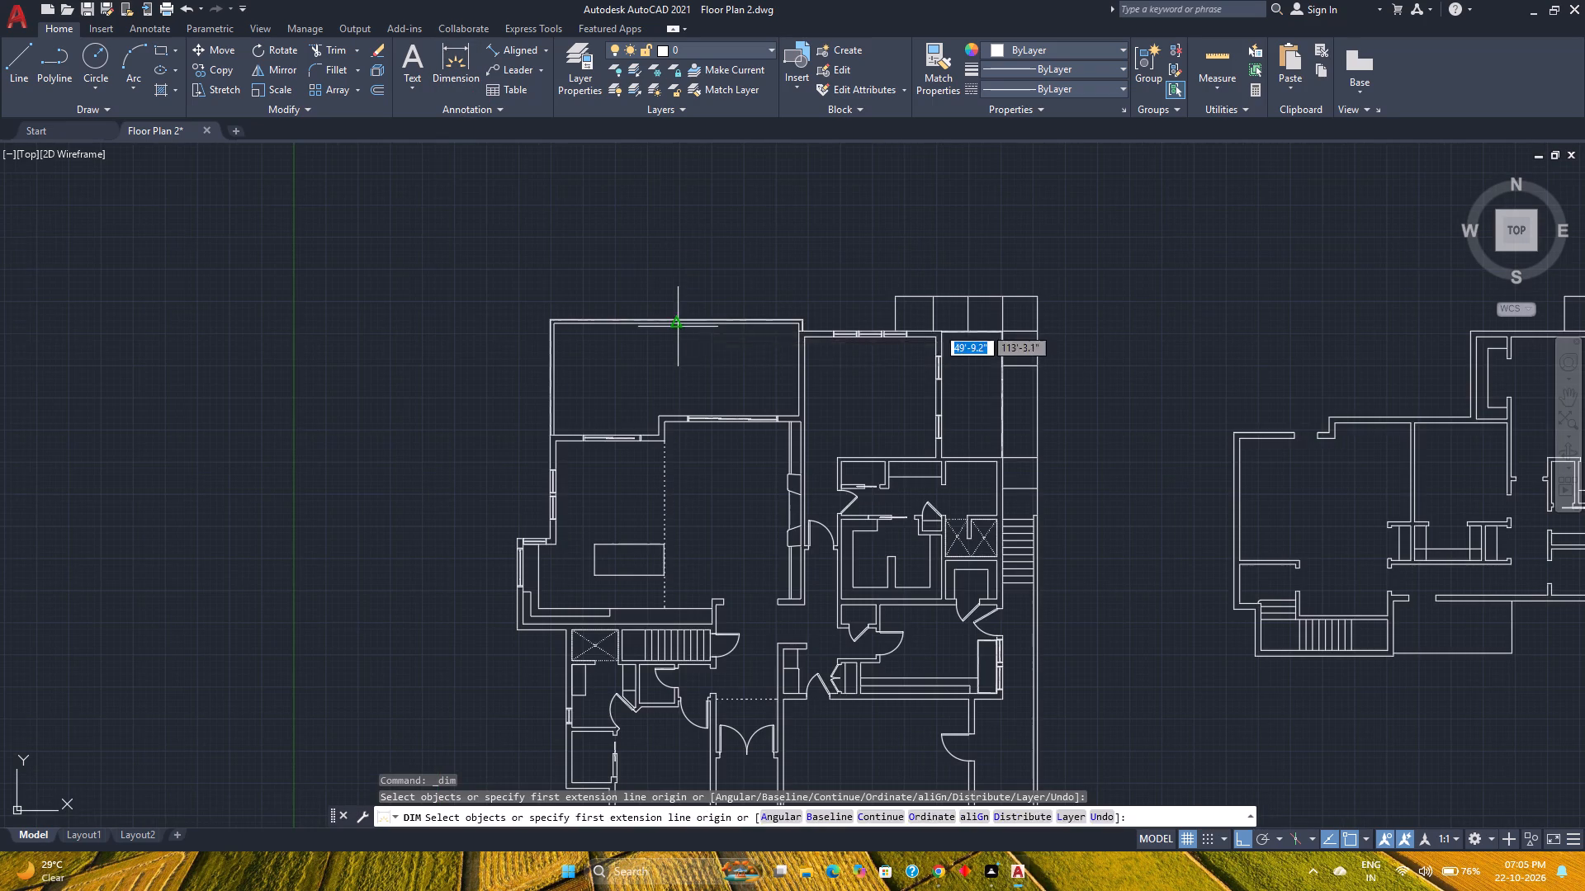
{"action": "left_click", "coordinate": [548, 318]}
{"action": "scroll", "coordinate": [548, 318], "scroll_direction": "down", "scroll_amount": 3}
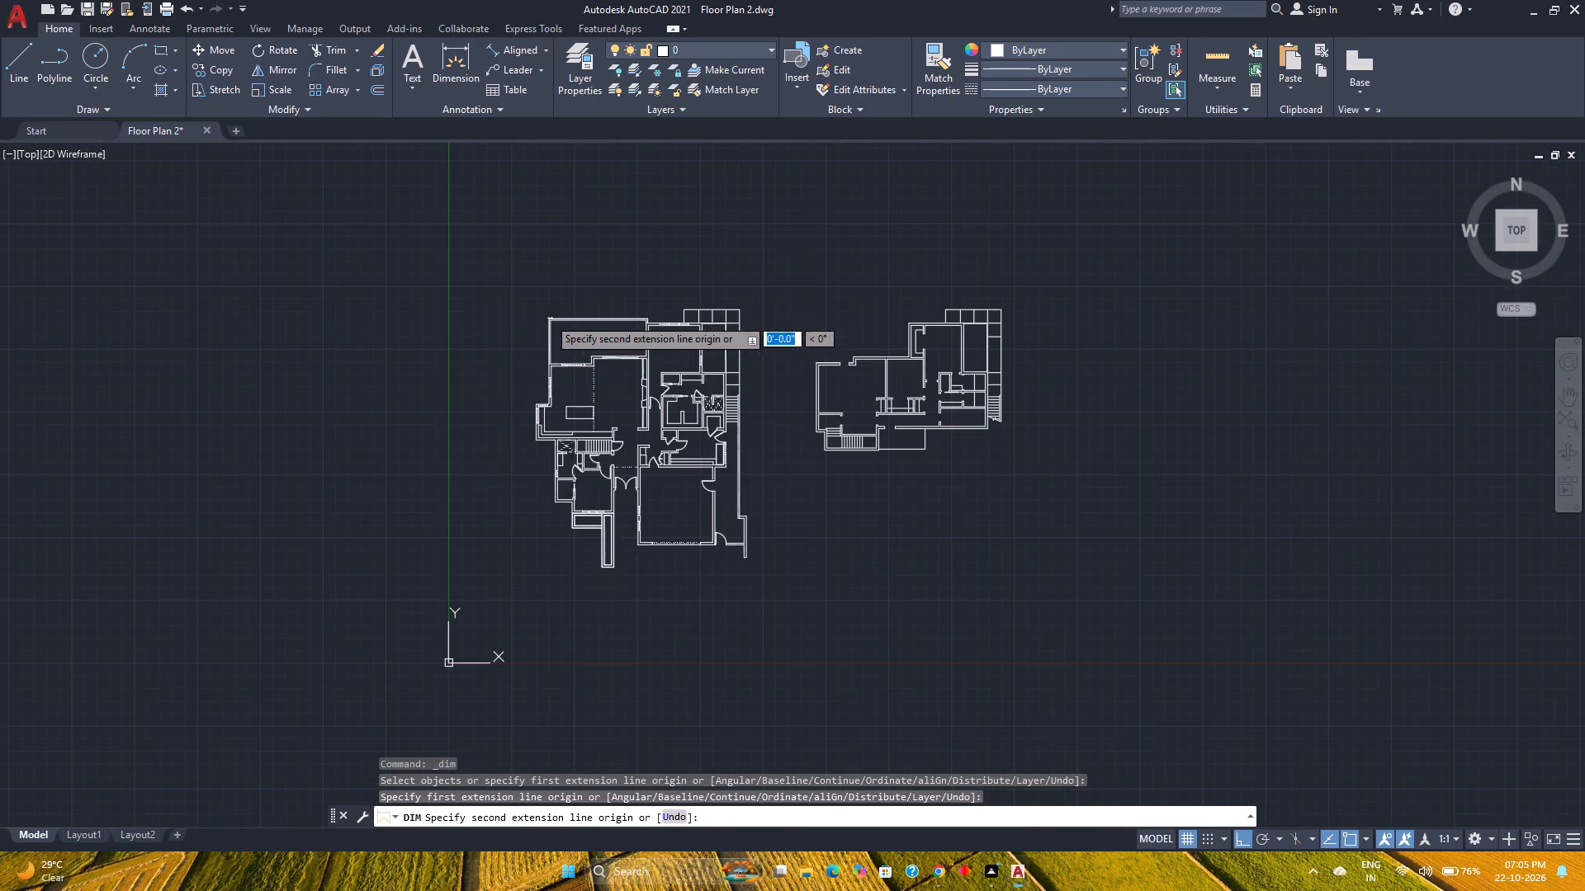
{"action": "scroll", "coordinate": [613, 576], "scroll_direction": "up", "scroll_amount": 3}
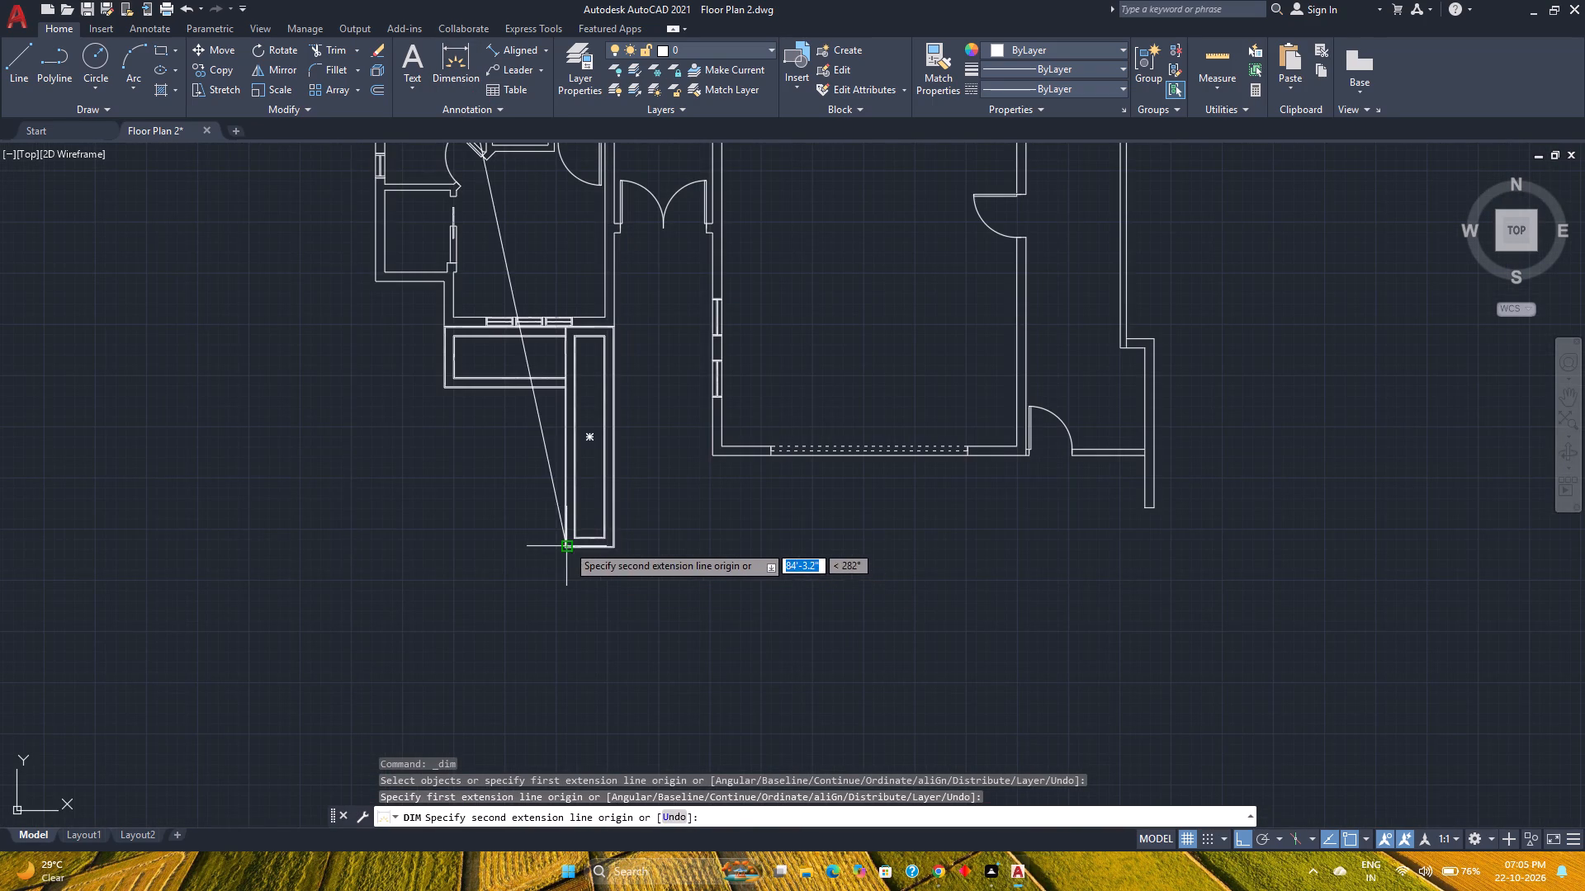
{"action": "left_click", "coordinate": [567, 544]}
{"action": "scroll", "coordinate": [566, 544], "scroll_direction": "down", "scroll_amount": 2}
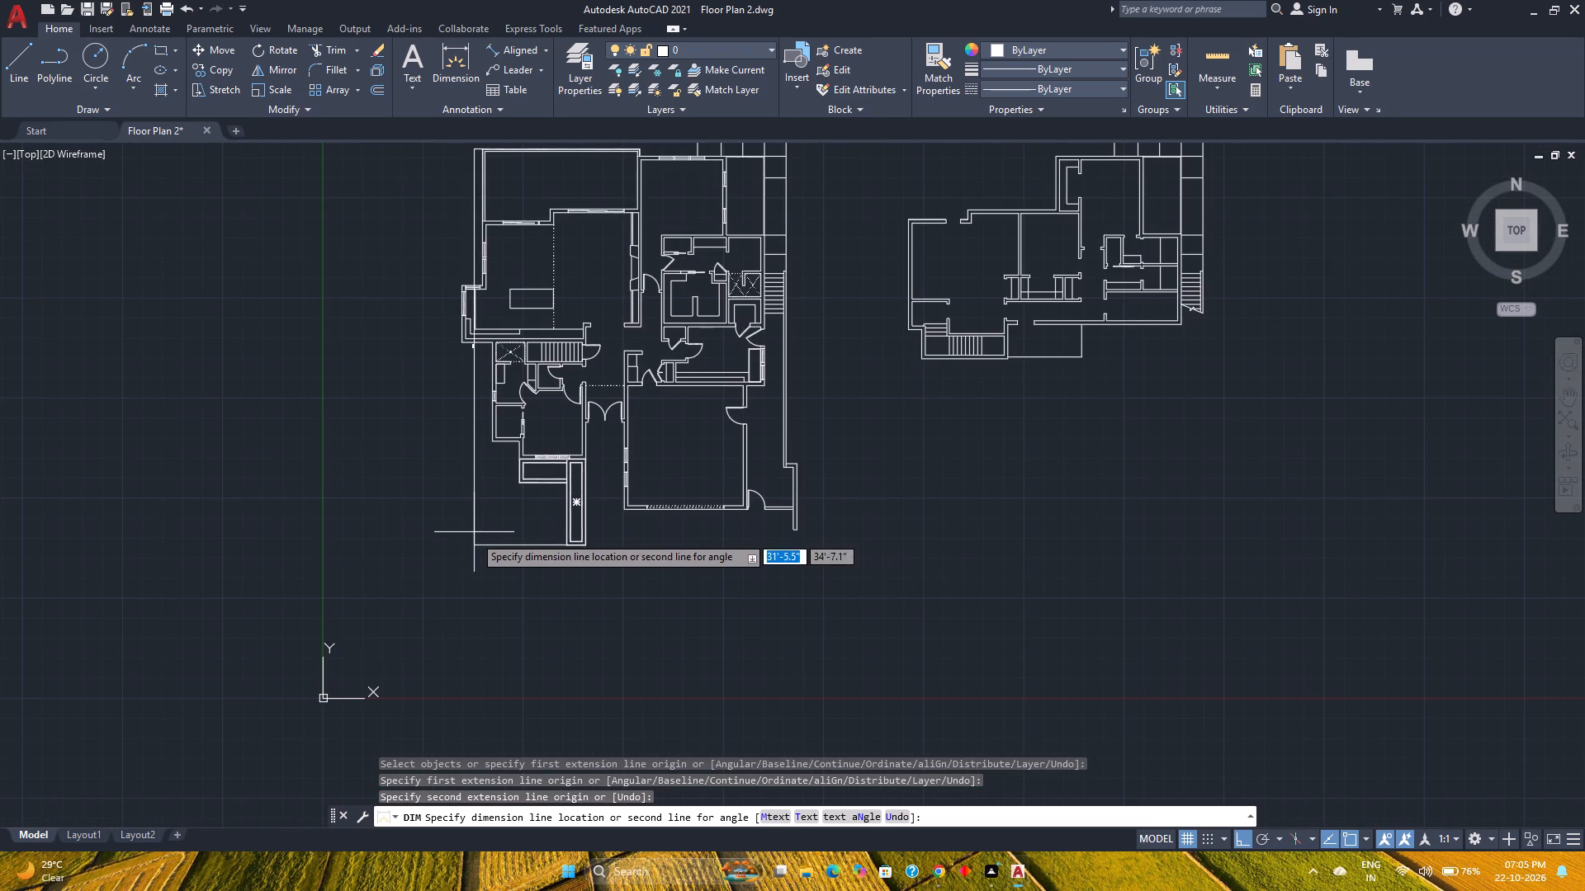
{"action": "middle_click_drag", "start_coordinate": [494, 547], "coordinate": [636, 633]}
{"action": "middle_click", "coordinate": [636, 633]}
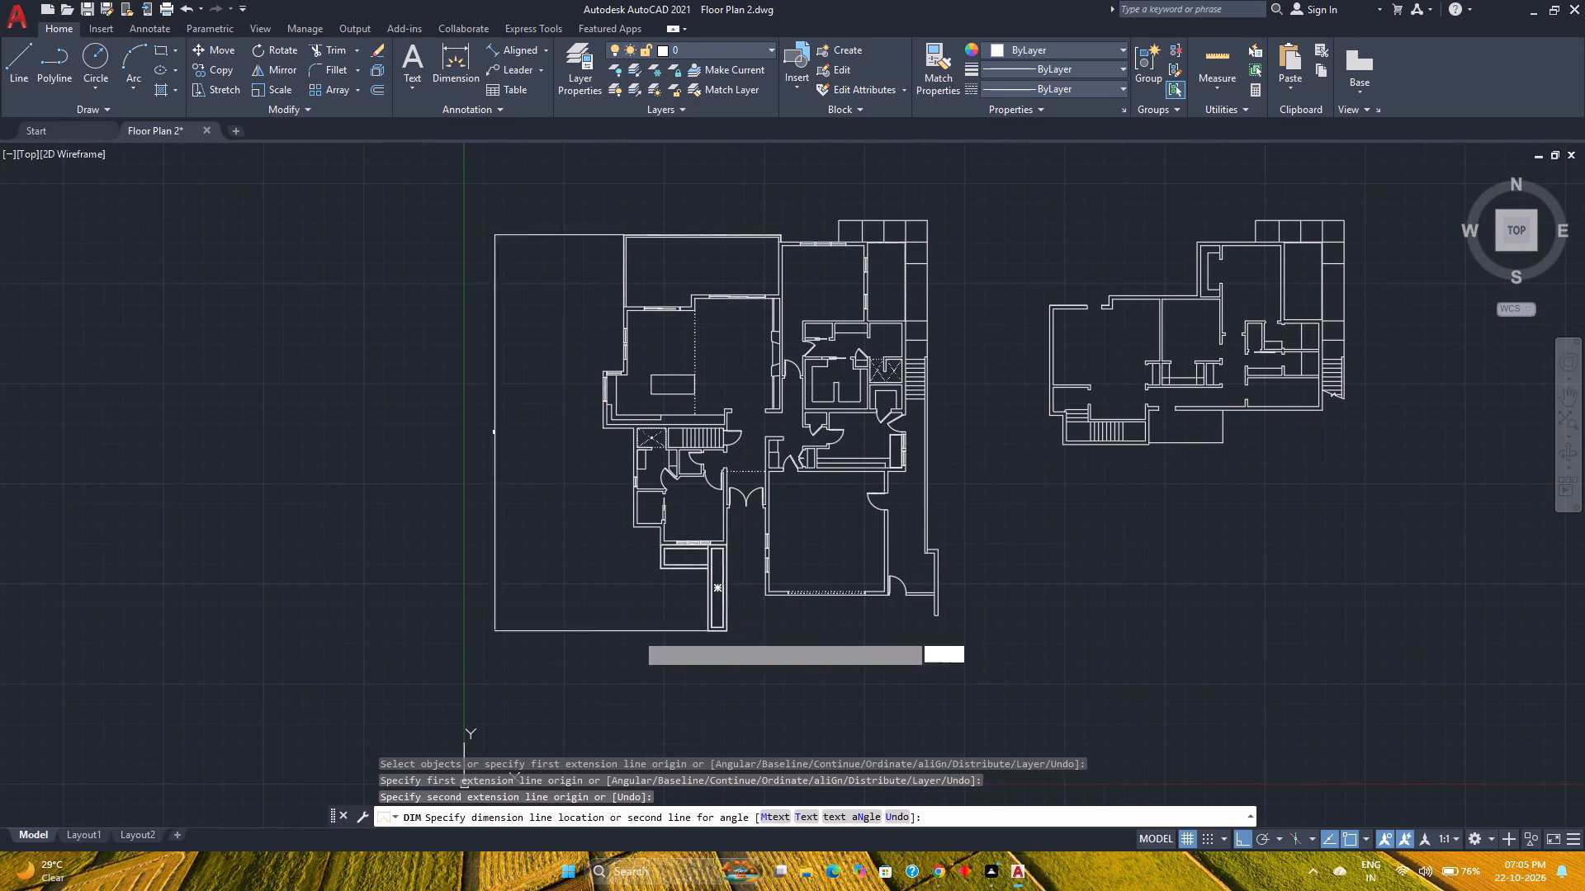
{"action": "scroll", "coordinate": [539, 461], "scroll_direction": "up", "scroll_amount": 5}
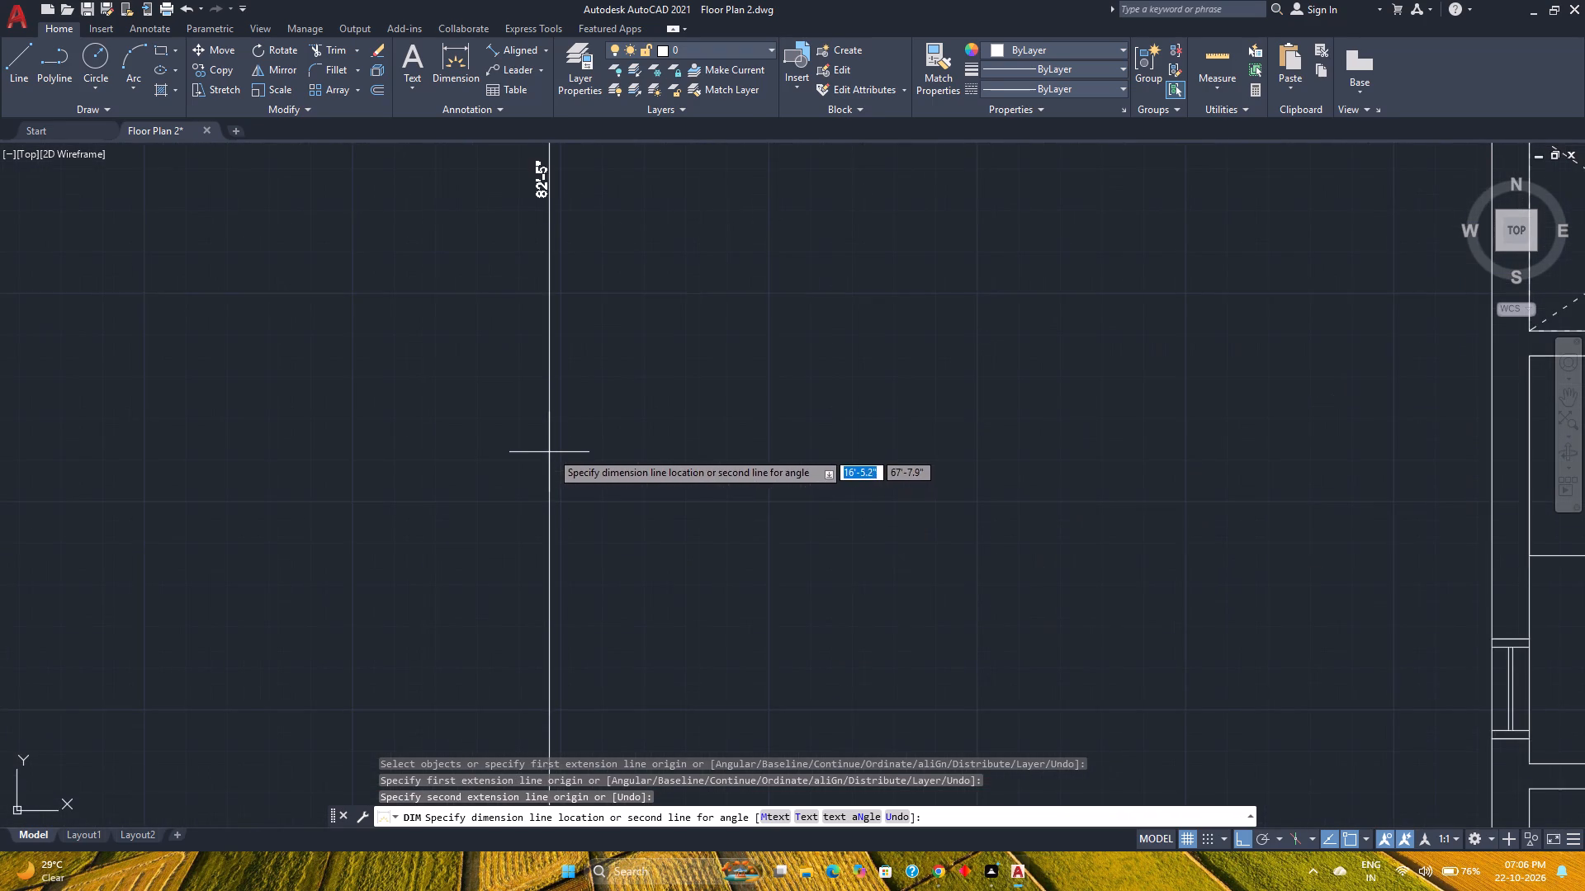
{"action": "middle_click_drag", "start_coordinate": [551, 451], "coordinate": [606, 572]}
{"action": "key", "text": "Escape"}
Save the drawing again with both floor plans in view.
{"action": "scroll", "coordinate": [632, 467], "scroll_direction": "down", "scroll_amount": 4}
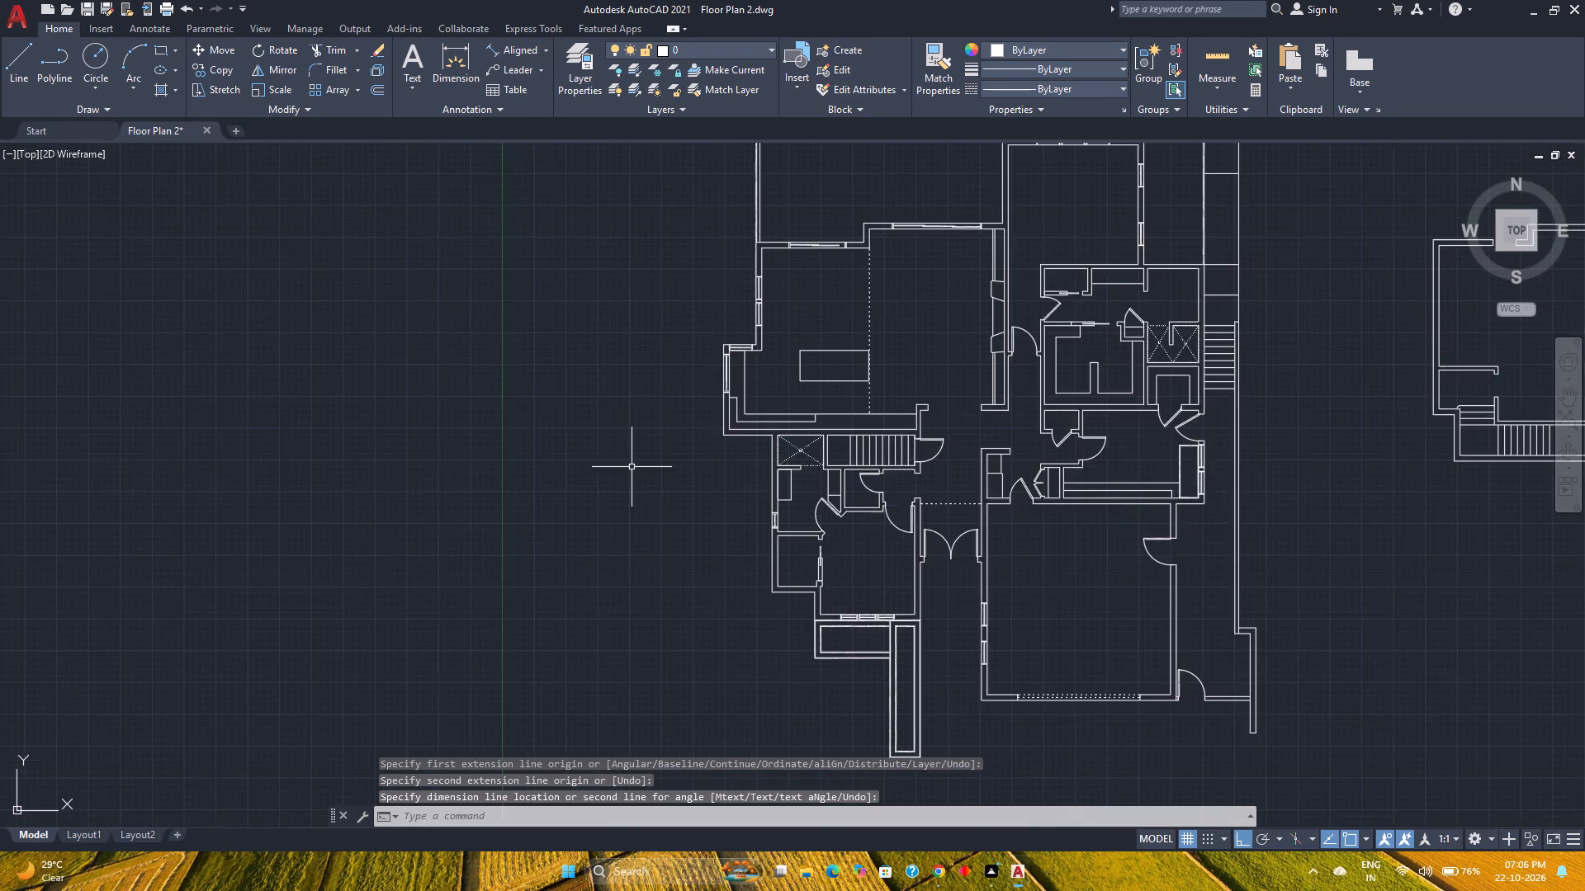
{"action": "scroll", "coordinate": [632, 467], "scroll_direction": "down", "scroll_amount": 1}
{"action": "middle_click_drag", "start_coordinate": [1195, 553], "coordinate": [1029, 543]}
{"action": "middle_click", "coordinate": [1024, 543]}
{"action": "middle_click", "coordinate": [1019, 543]}
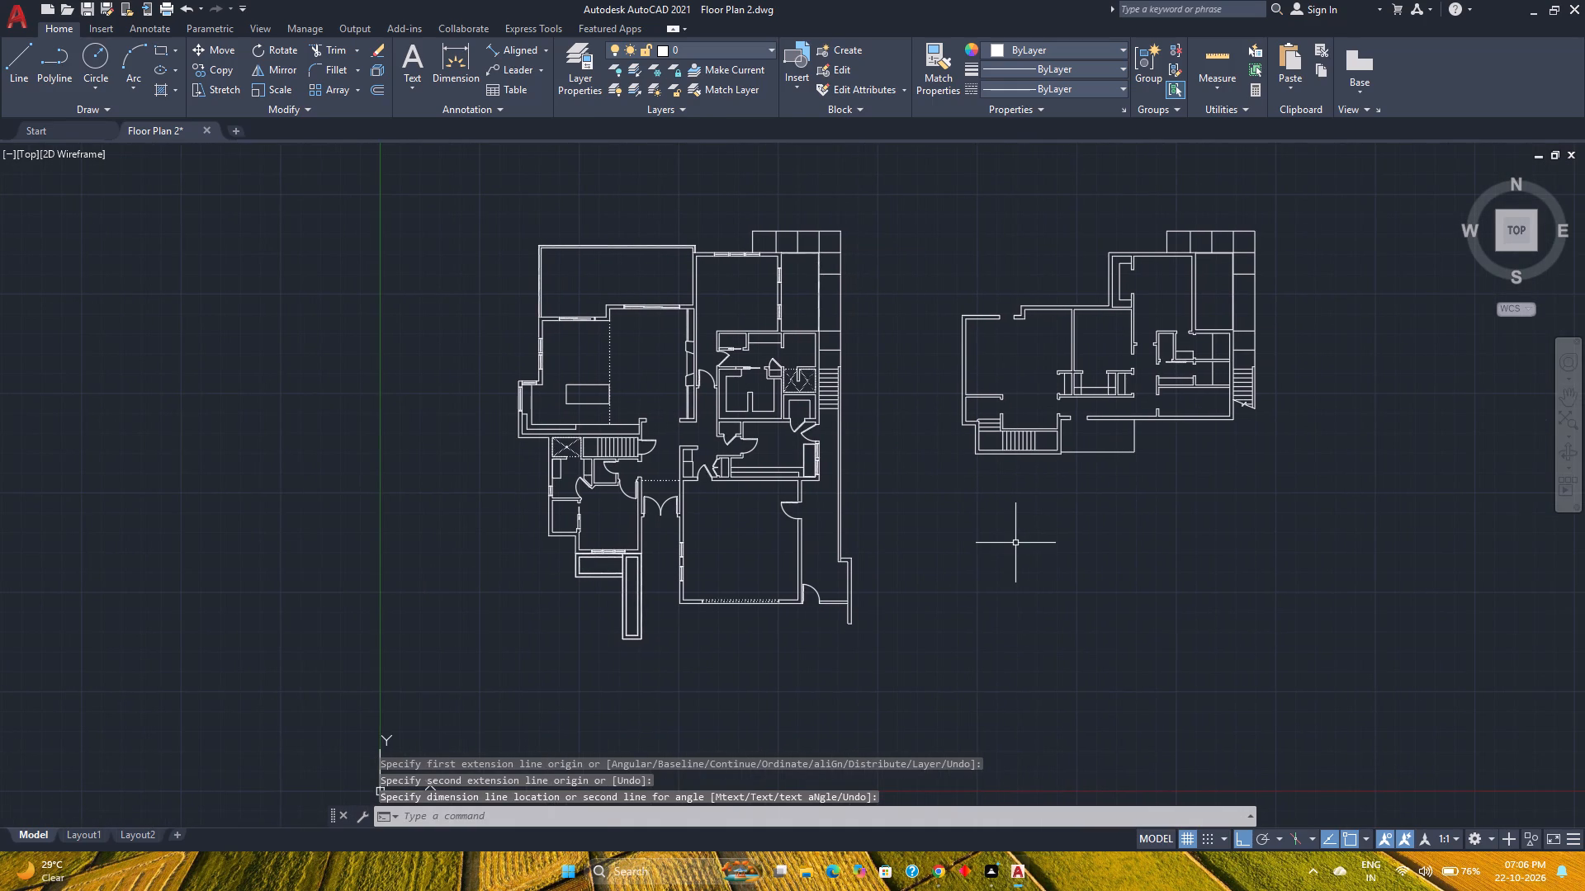
{"action": "key", "text": "ctrl+s"}
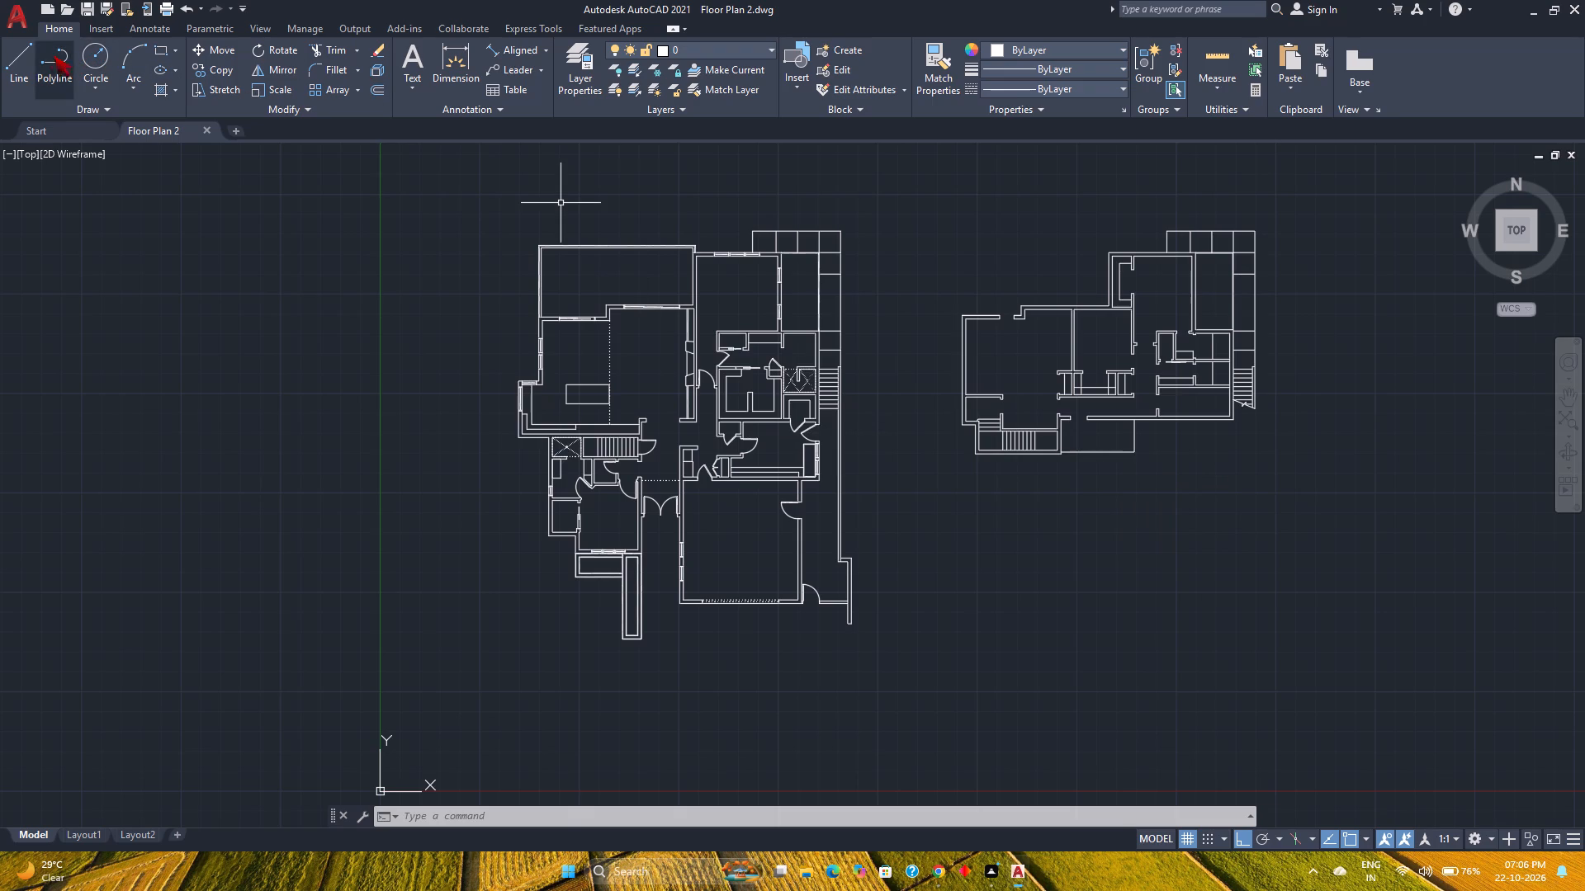
Start a line at the copied plan's outer northwest corner and draw an 18' segment north.
{"action": "left_click", "coordinate": [21, 55]}
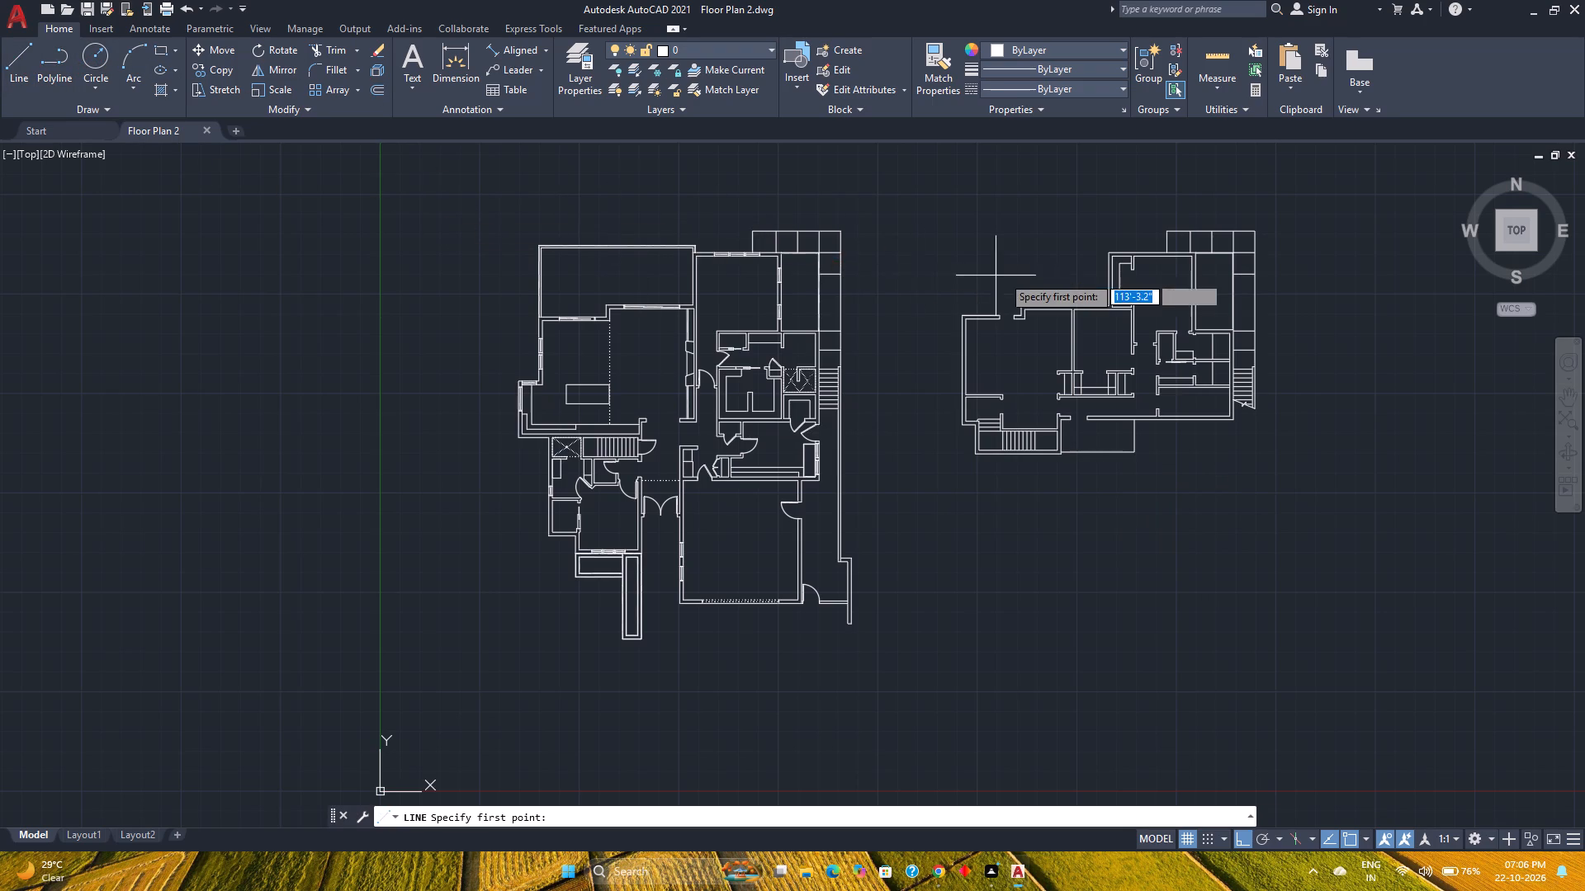
{"action": "scroll", "coordinate": [1004, 276], "scroll_direction": "up", "scroll_amount": 1}
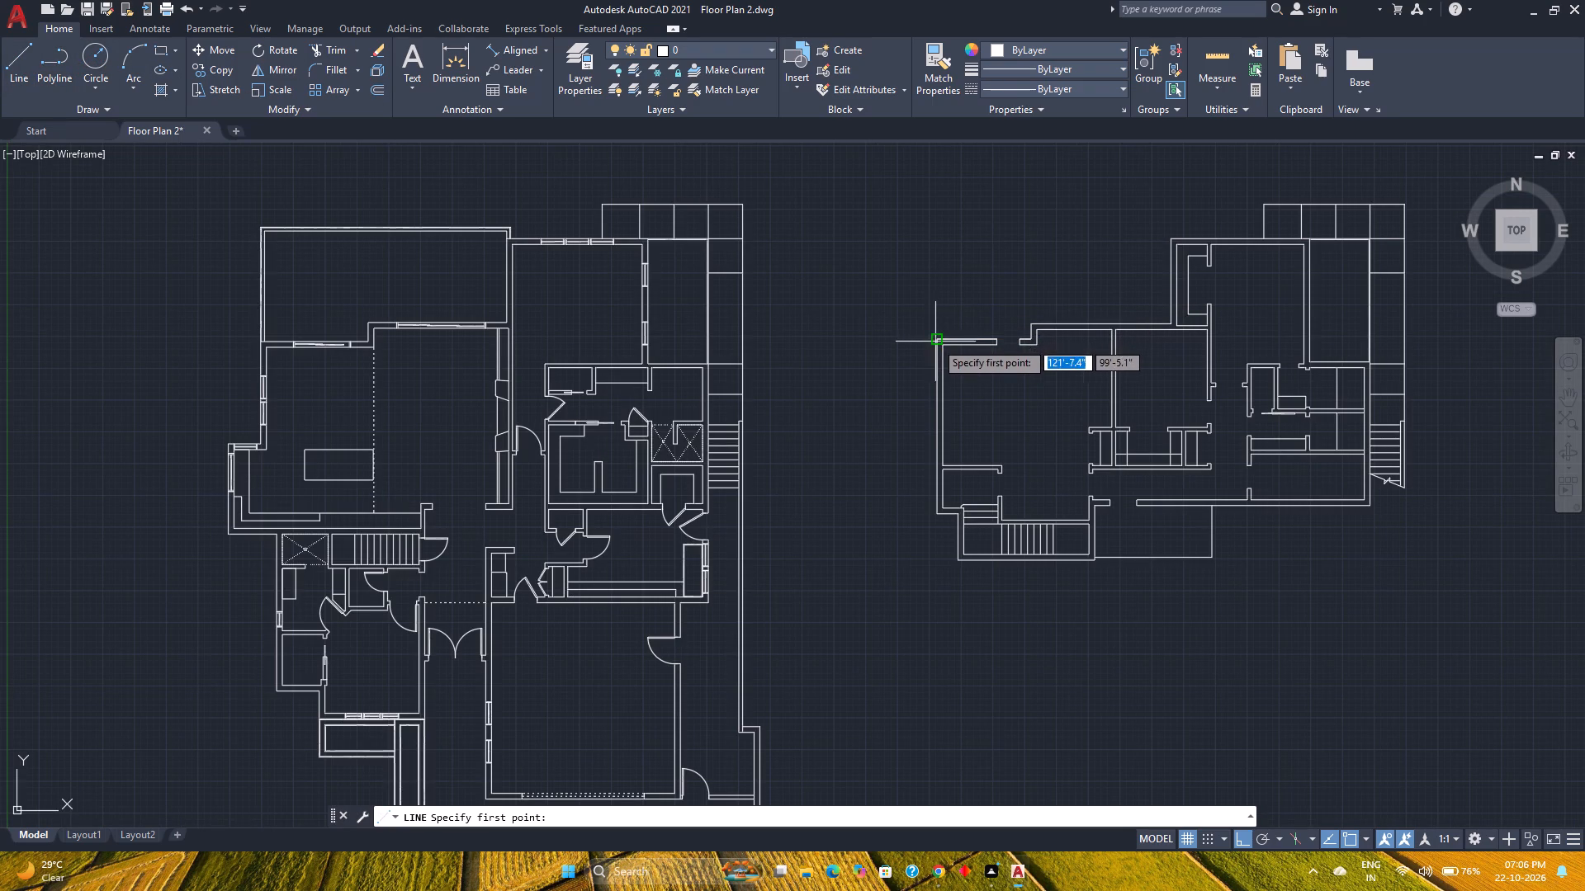
{"action": "left_click", "coordinate": [935, 342]}
{"action": "scroll", "coordinate": [924, 251], "scroll_direction": "down", "scroll_amount": 1}
{"action": "middle_click_drag", "start_coordinate": [924, 249], "coordinate": [916, 338]}
{"action": "middle_click", "coordinate": [916, 338]}
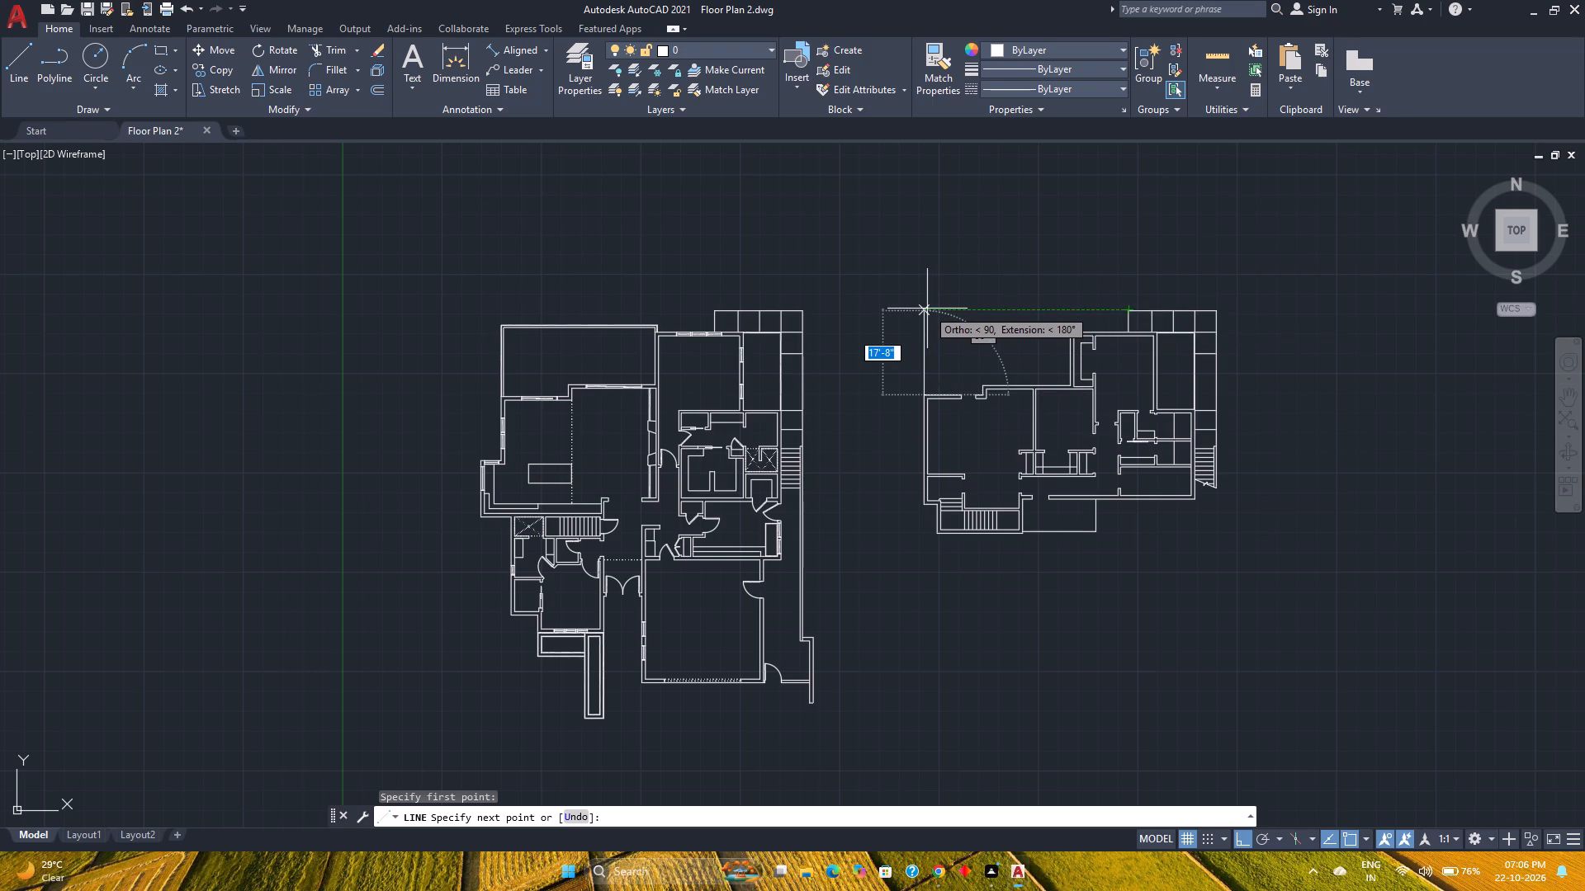
{"action": "type", "text": "18'"}
{"action": "key", "text": "Return"}
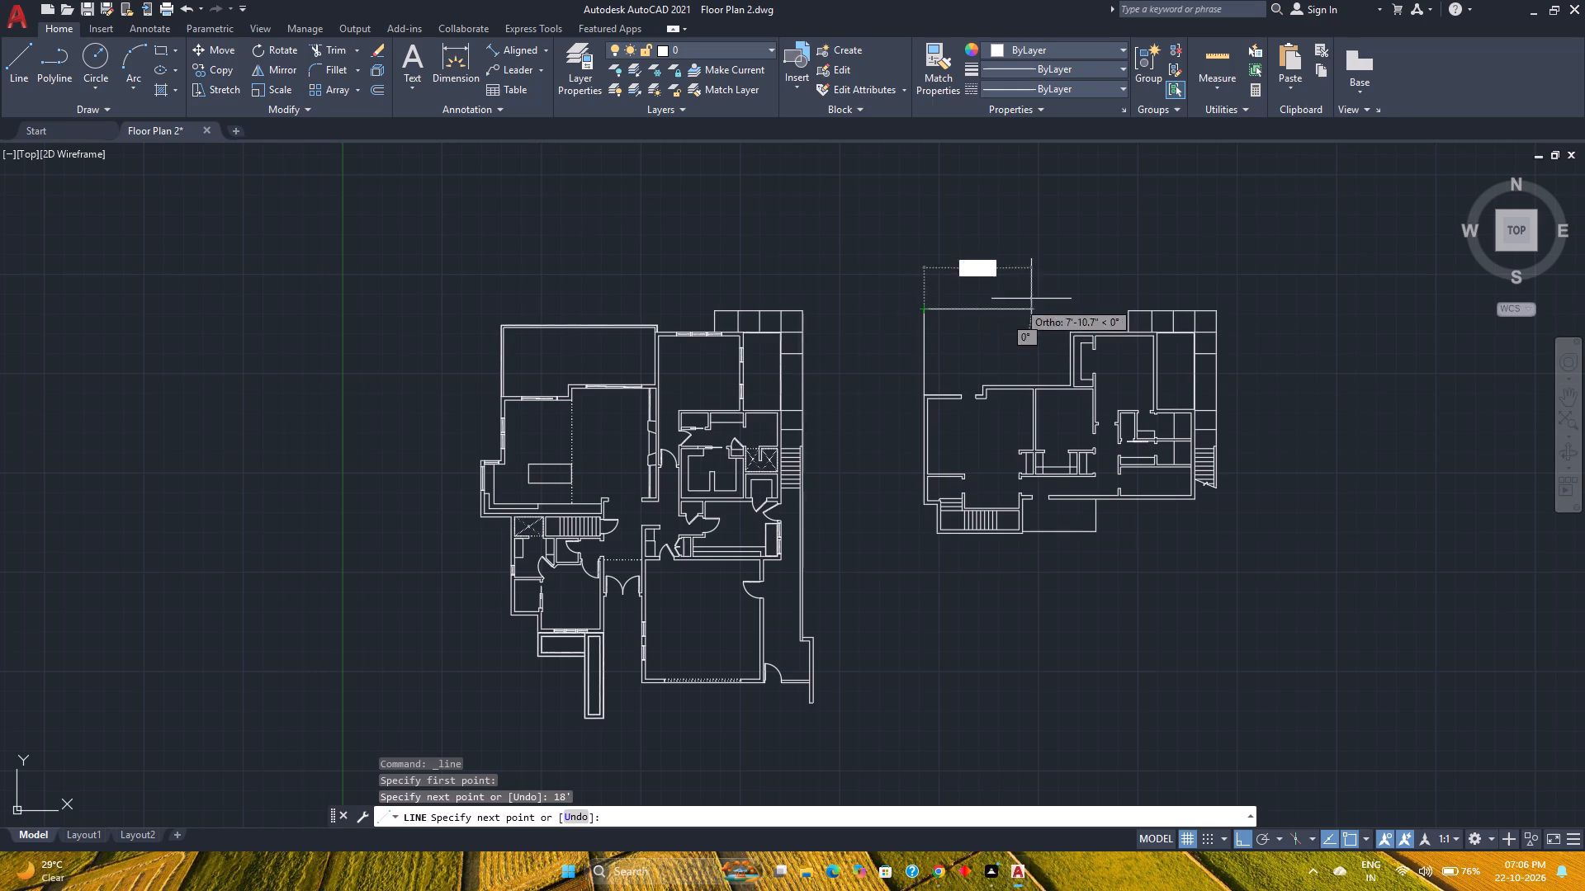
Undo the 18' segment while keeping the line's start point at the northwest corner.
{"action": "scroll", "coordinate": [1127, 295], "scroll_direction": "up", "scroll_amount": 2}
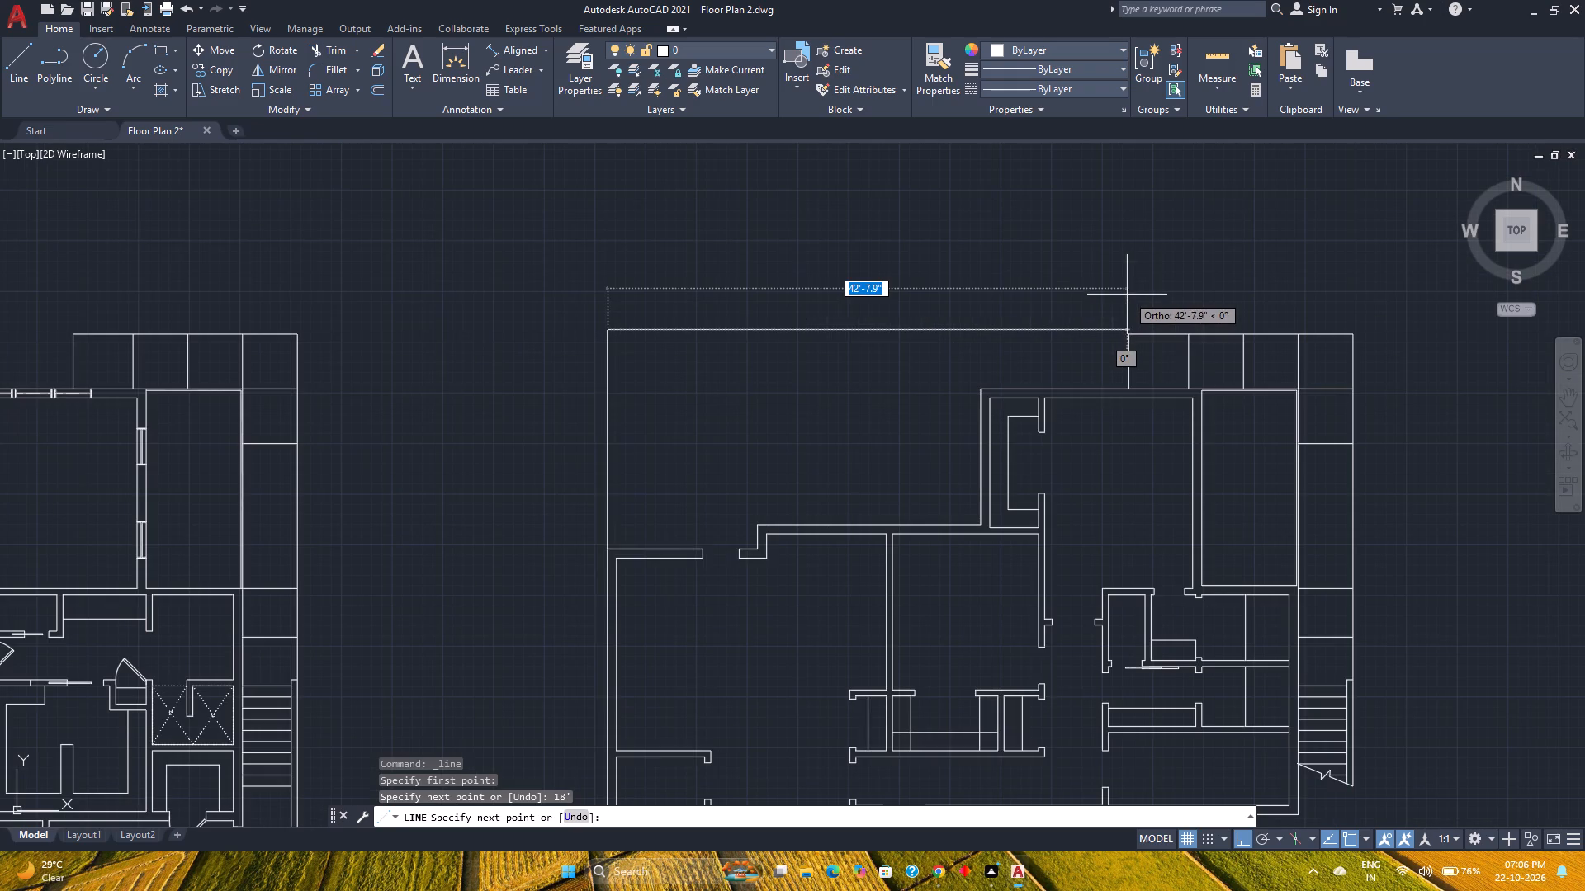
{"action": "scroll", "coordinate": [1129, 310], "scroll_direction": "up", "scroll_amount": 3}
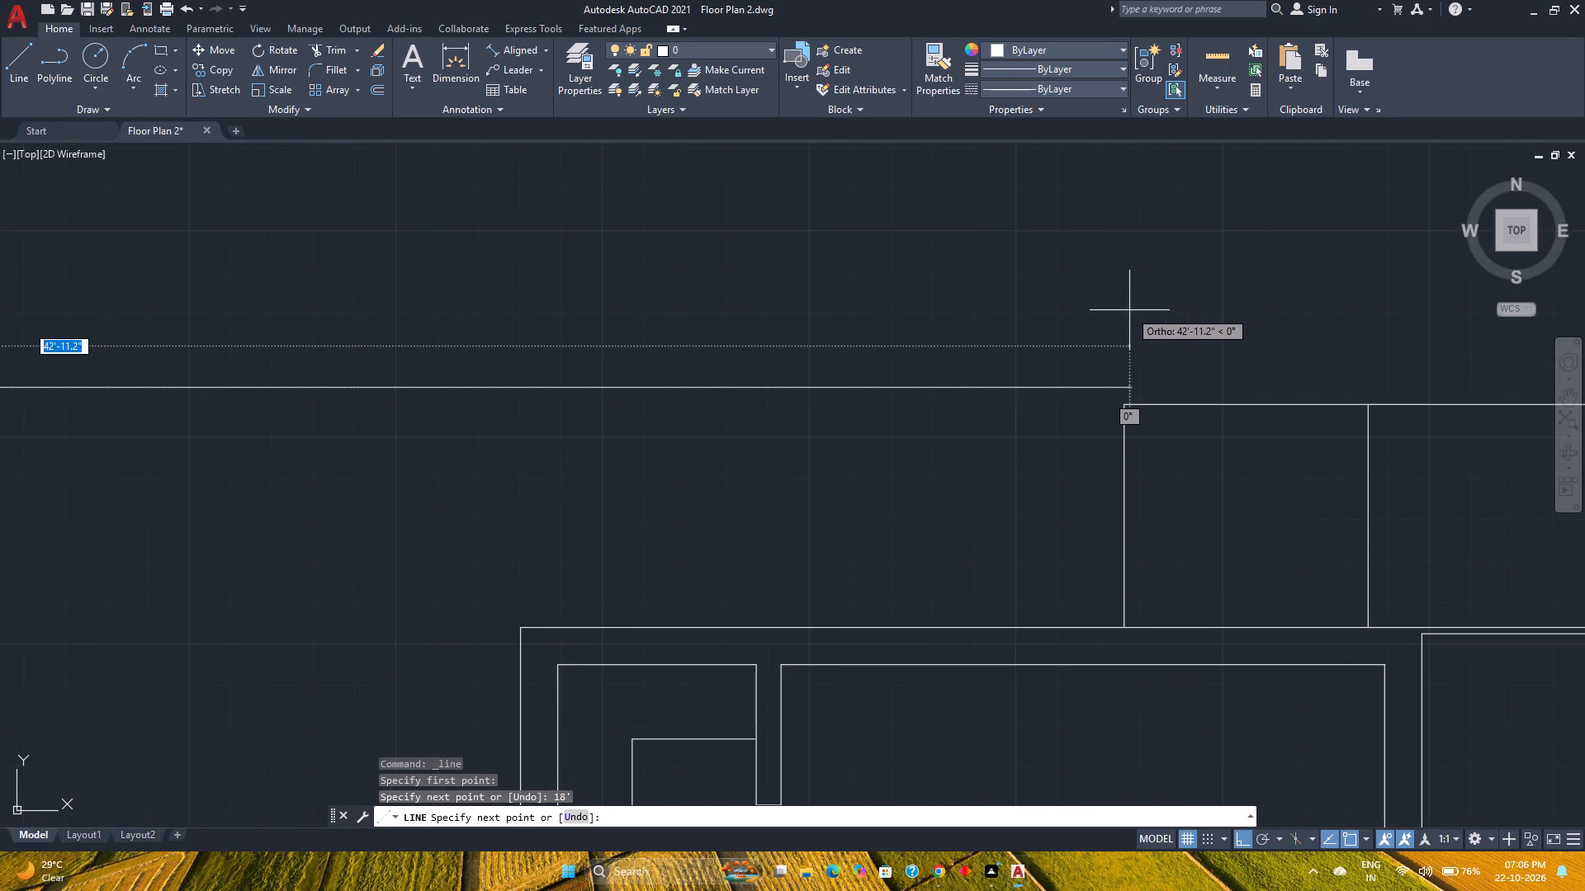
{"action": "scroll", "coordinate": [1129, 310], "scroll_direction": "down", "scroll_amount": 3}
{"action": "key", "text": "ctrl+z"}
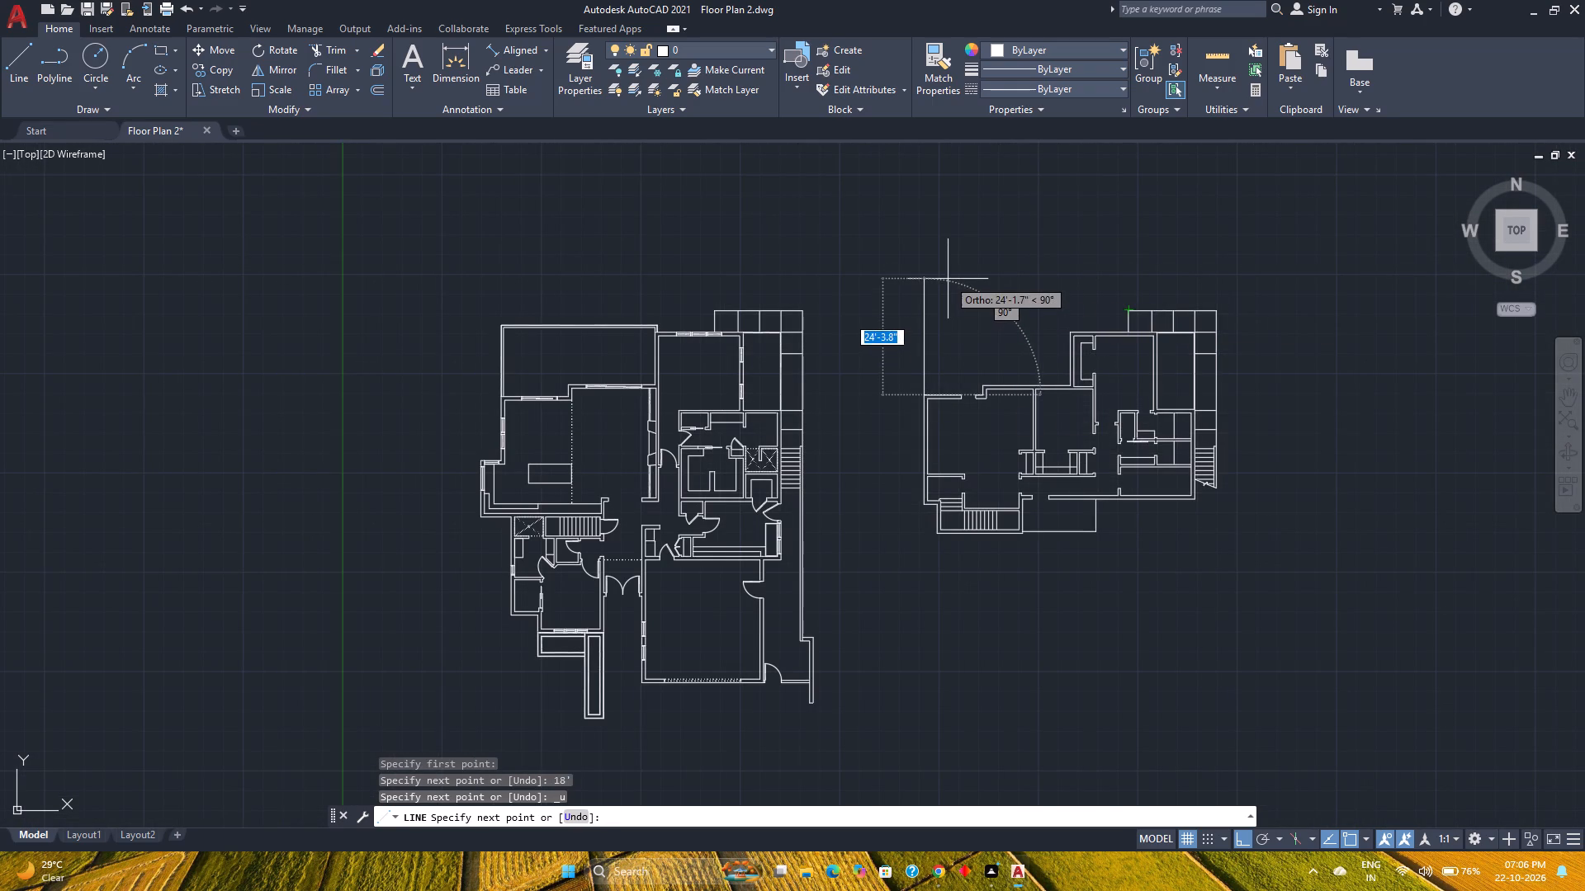
Draw the outline's west side 18'6" north from the copied plan's northwest corner.
{"action": "type", "text": "18"}
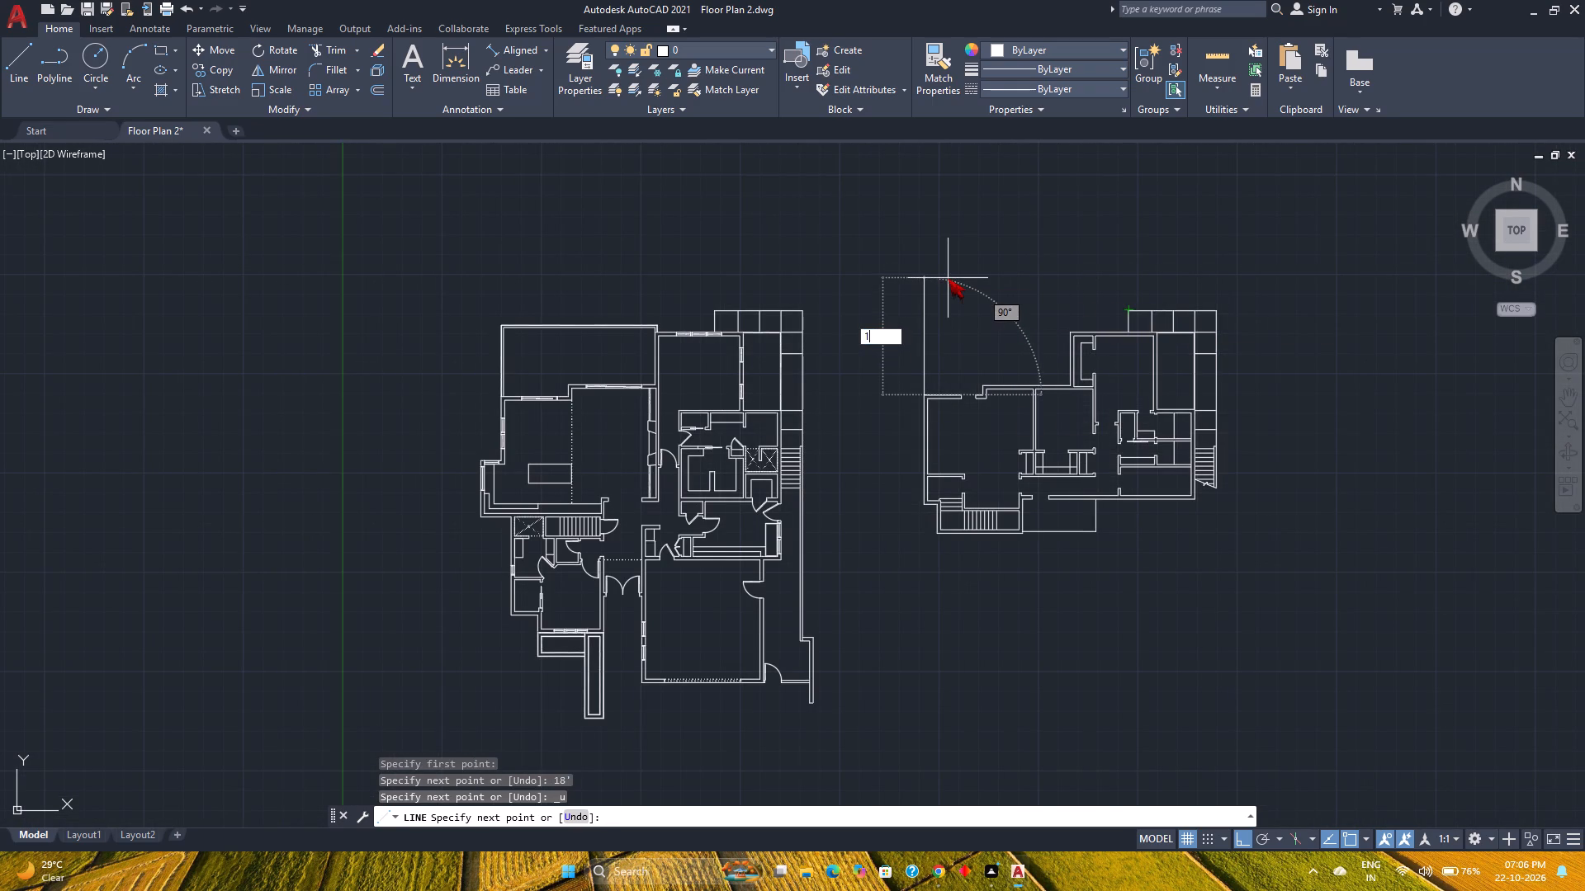
{"action": "key", "text": "apostrophe"}
{"action": "key", "text": "6"}
{"action": "key", "text": "shift+quotedbl"}
{"action": "key", "text": "Return"}
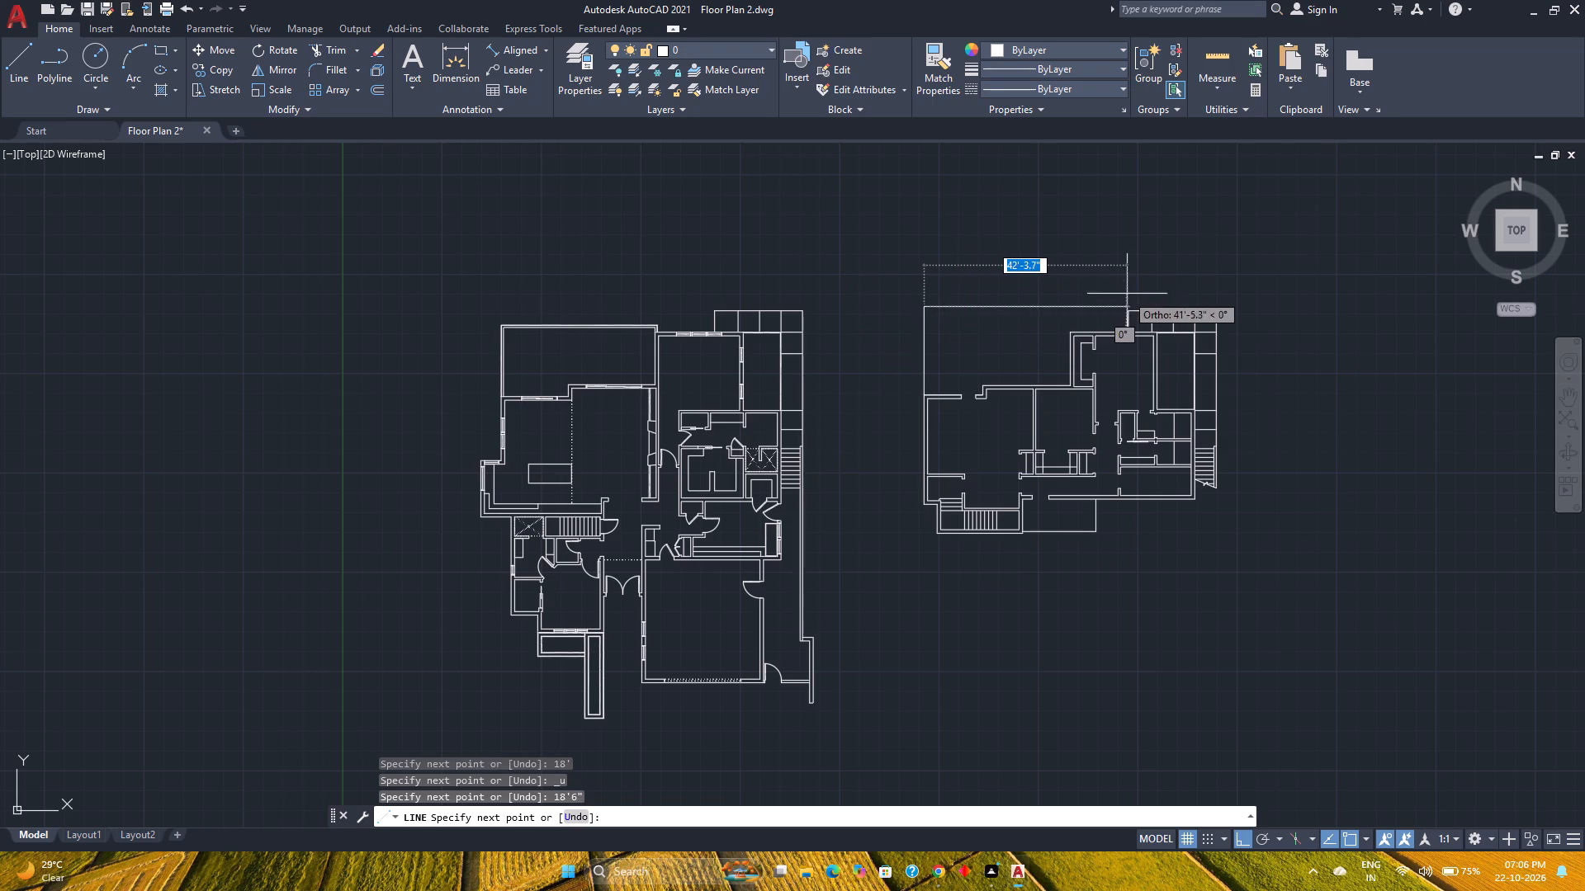
Continue the outline 43' east, then south to meet the north edge of the paving grid, and end the line.
{"action": "scroll", "coordinate": [1128, 298], "scroll_direction": "up", "scroll_amount": 4}
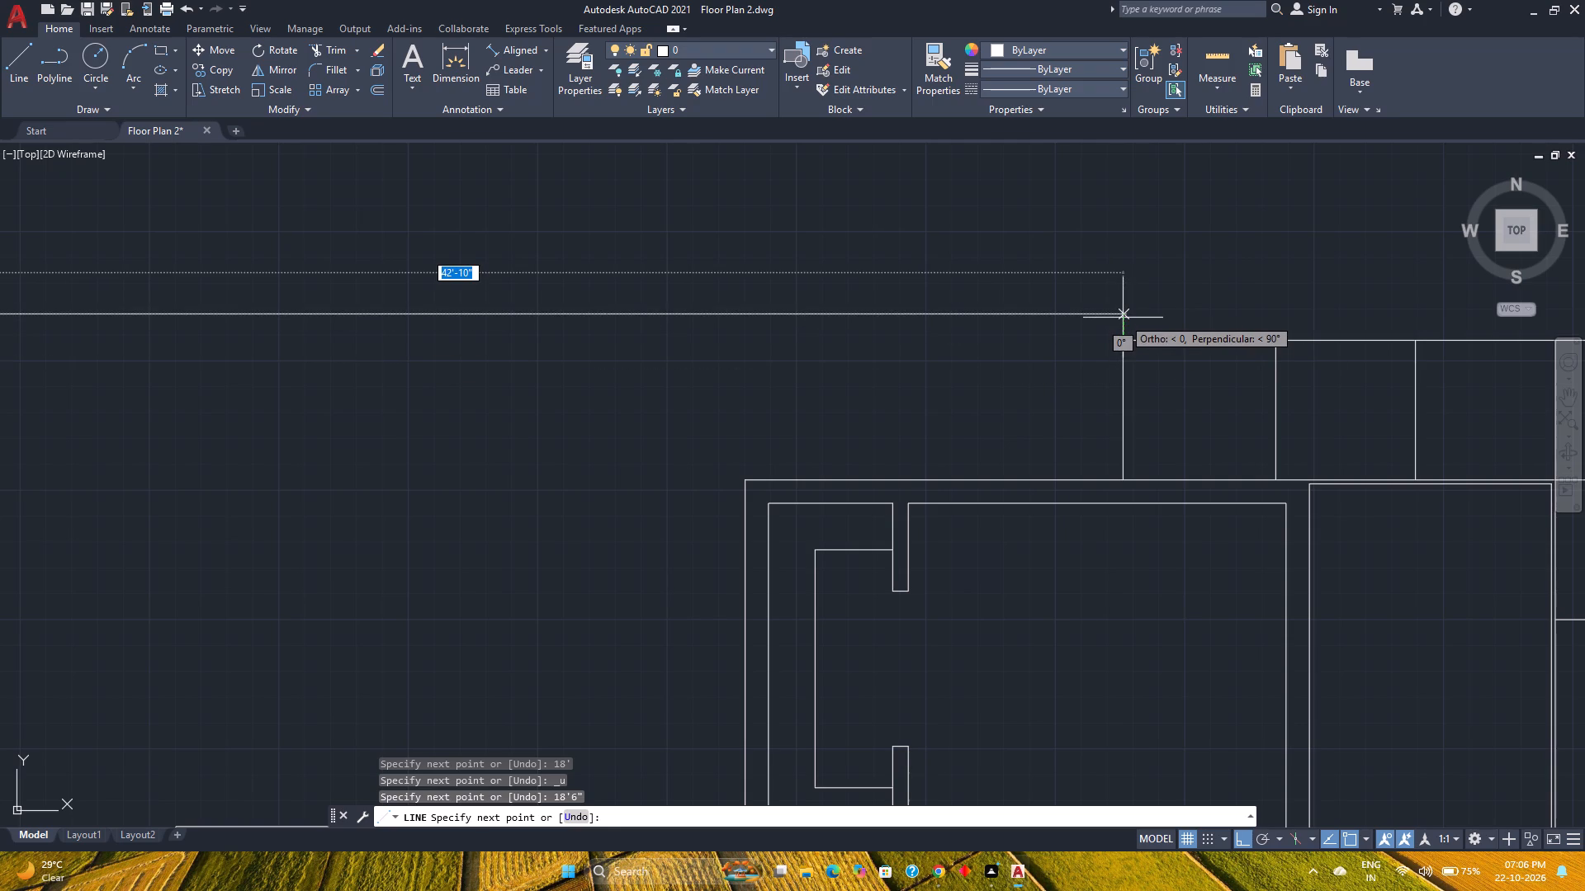
{"action": "type", "text": "43'"}
{"action": "key", "text": "Return"}
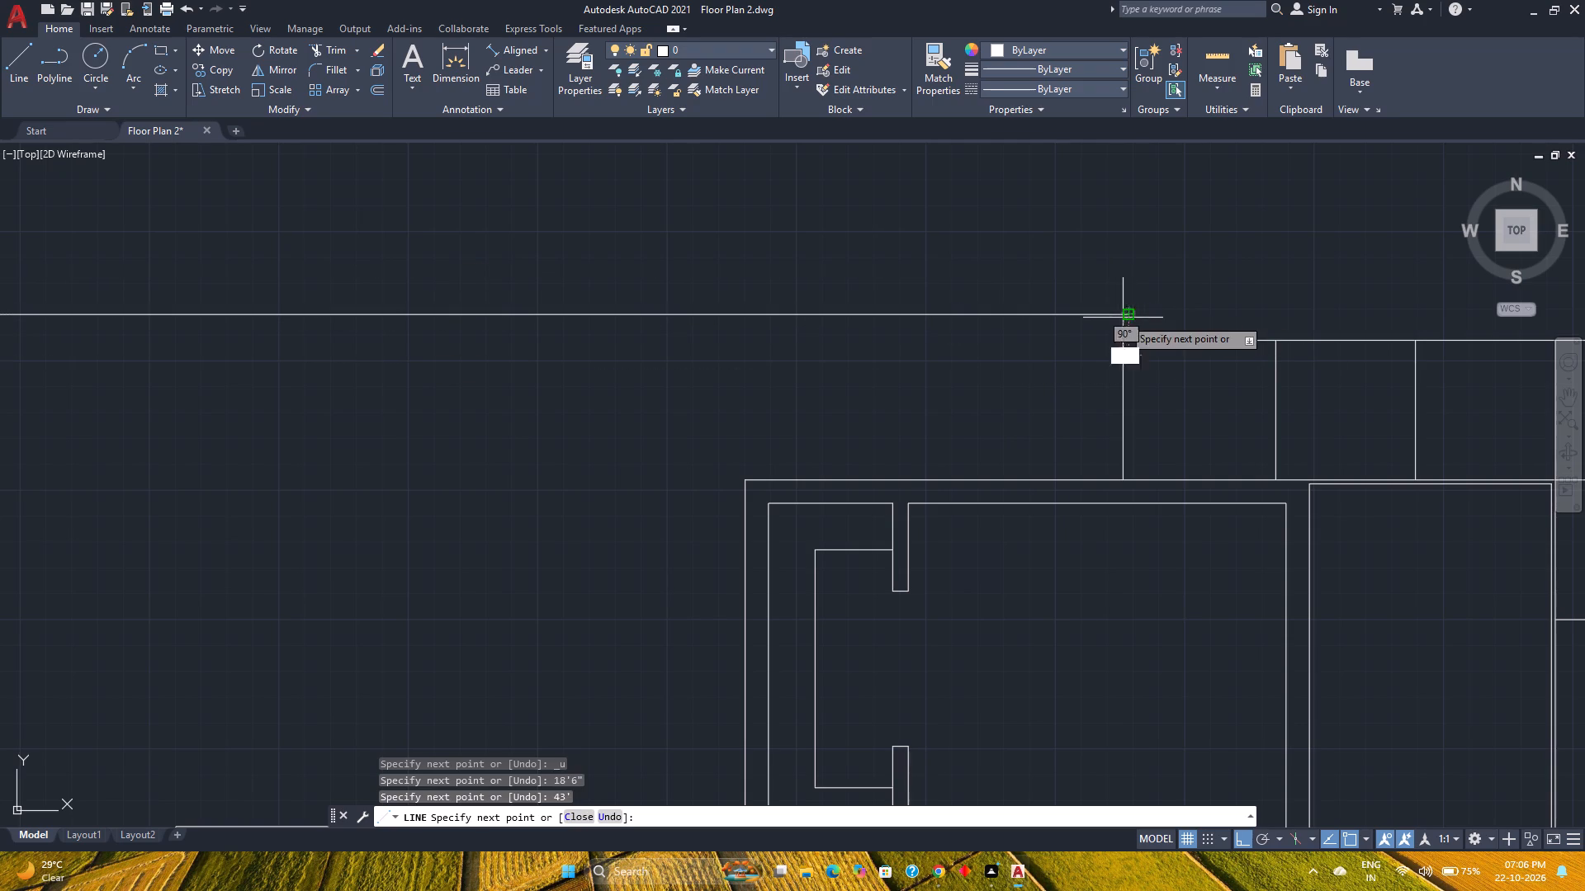
{"action": "scroll", "coordinate": [1126, 333], "scroll_direction": "up", "scroll_amount": 3}
{"action": "left_click", "coordinate": [1134, 359]}
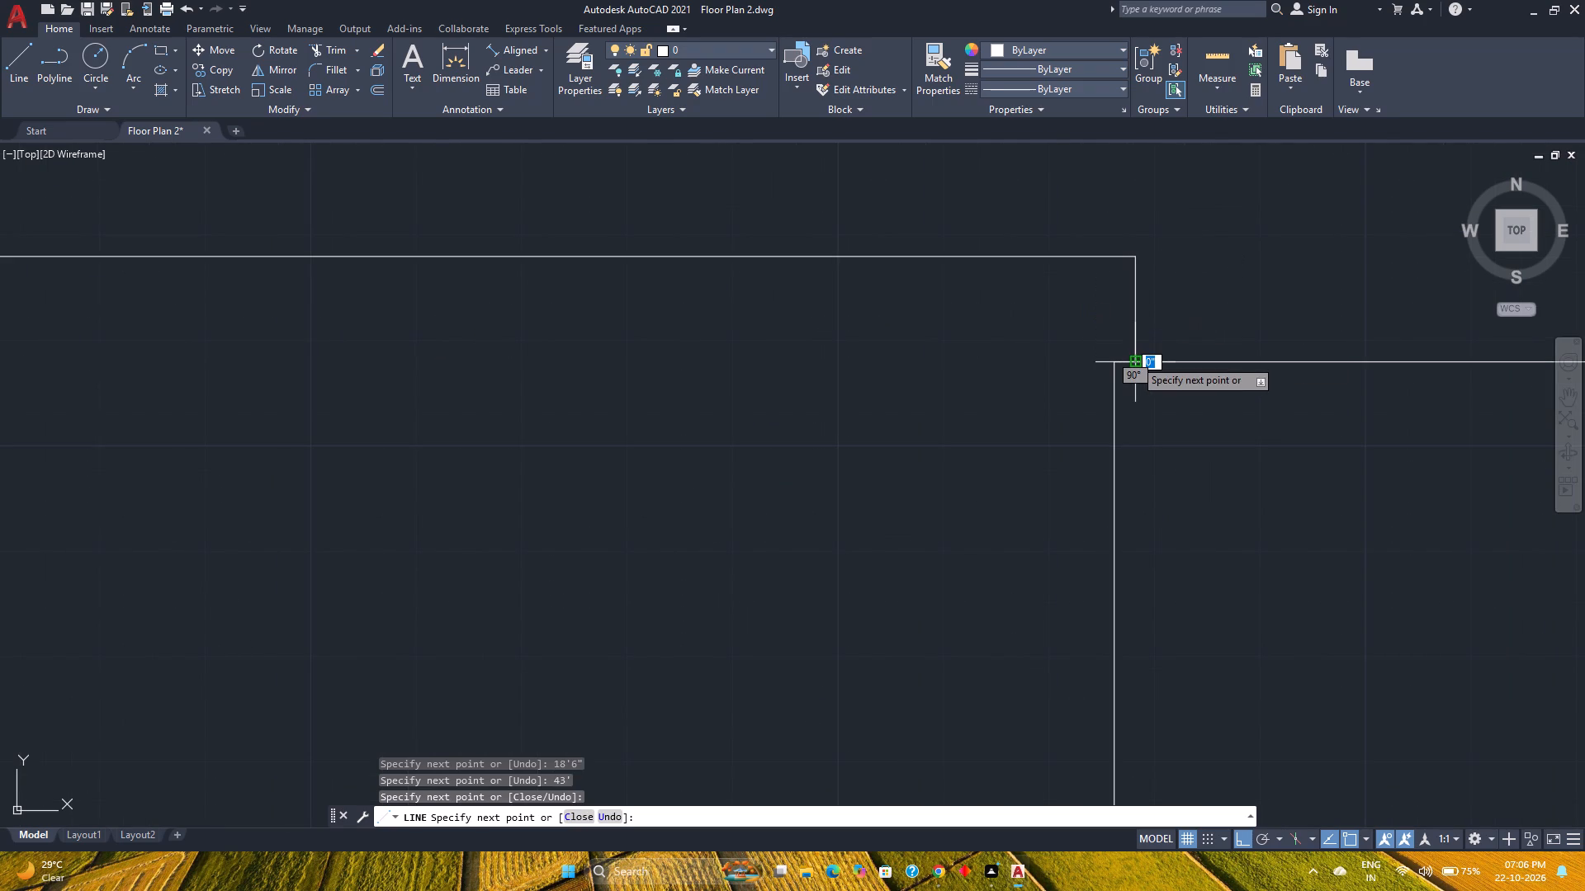
{"action": "key", "text": "Escape"}
Save the Floor Plan 2.dwg drawing with the new outline north of the copied plan.
{"action": "scroll", "coordinate": [1128, 353], "scroll_direction": "down", "scroll_amount": 2}
{"action": "scroll", "coordinate": [1041, 411], "scroll_direction": "down", "scroll_amount": 3}
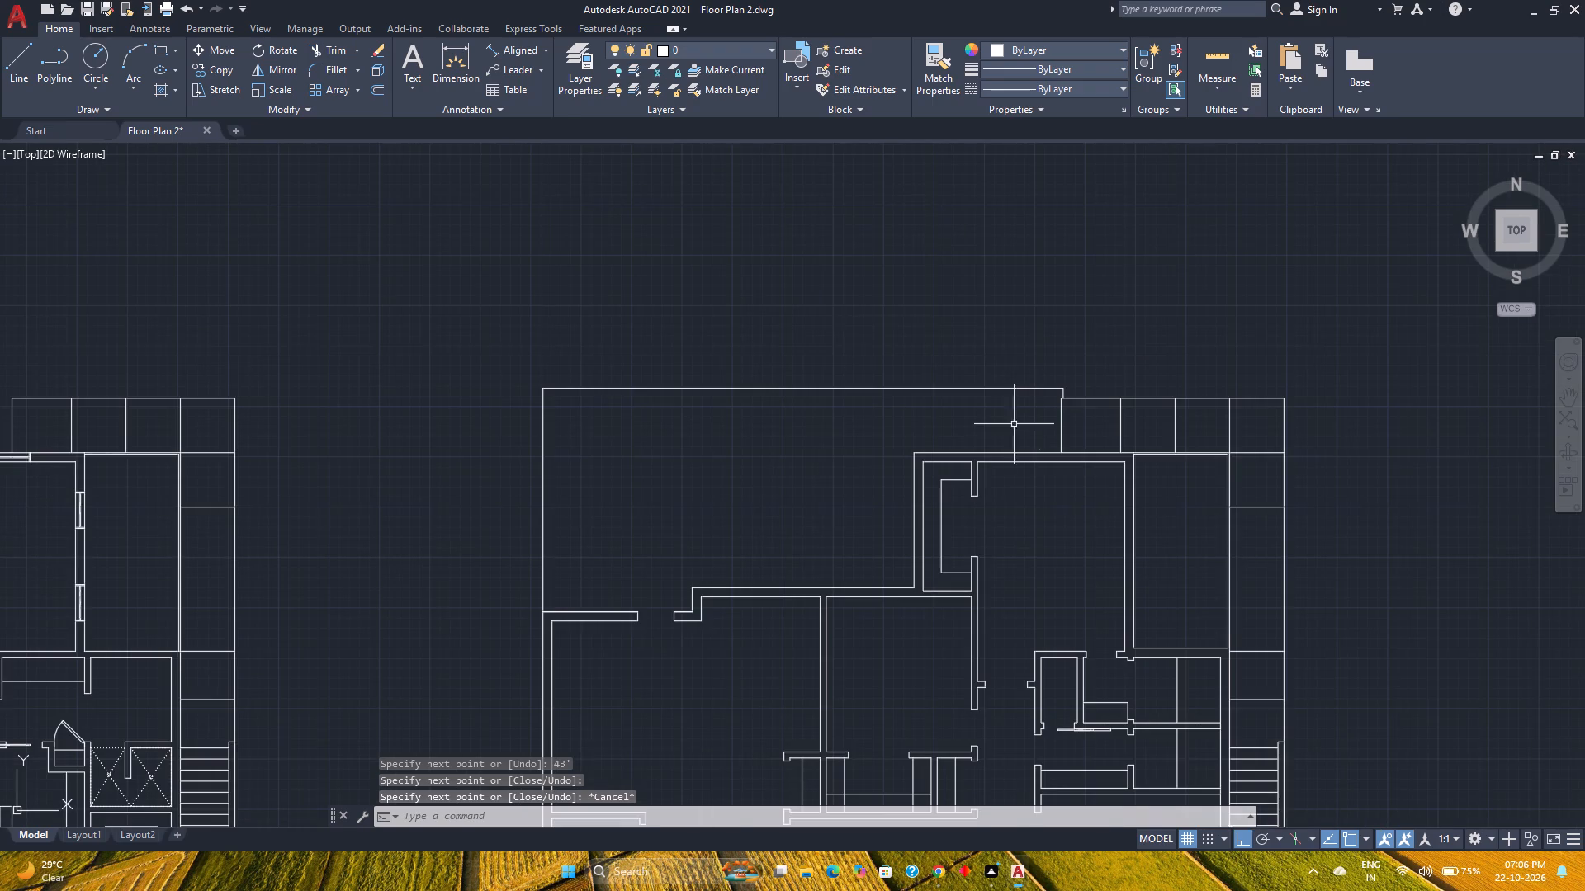
{"action": "middle_click_drag", "start_coordinate": [1003, 431], "coordinate": [1054, 370]}
{"action": "middle_click", "coordinate": [1054, 370]}
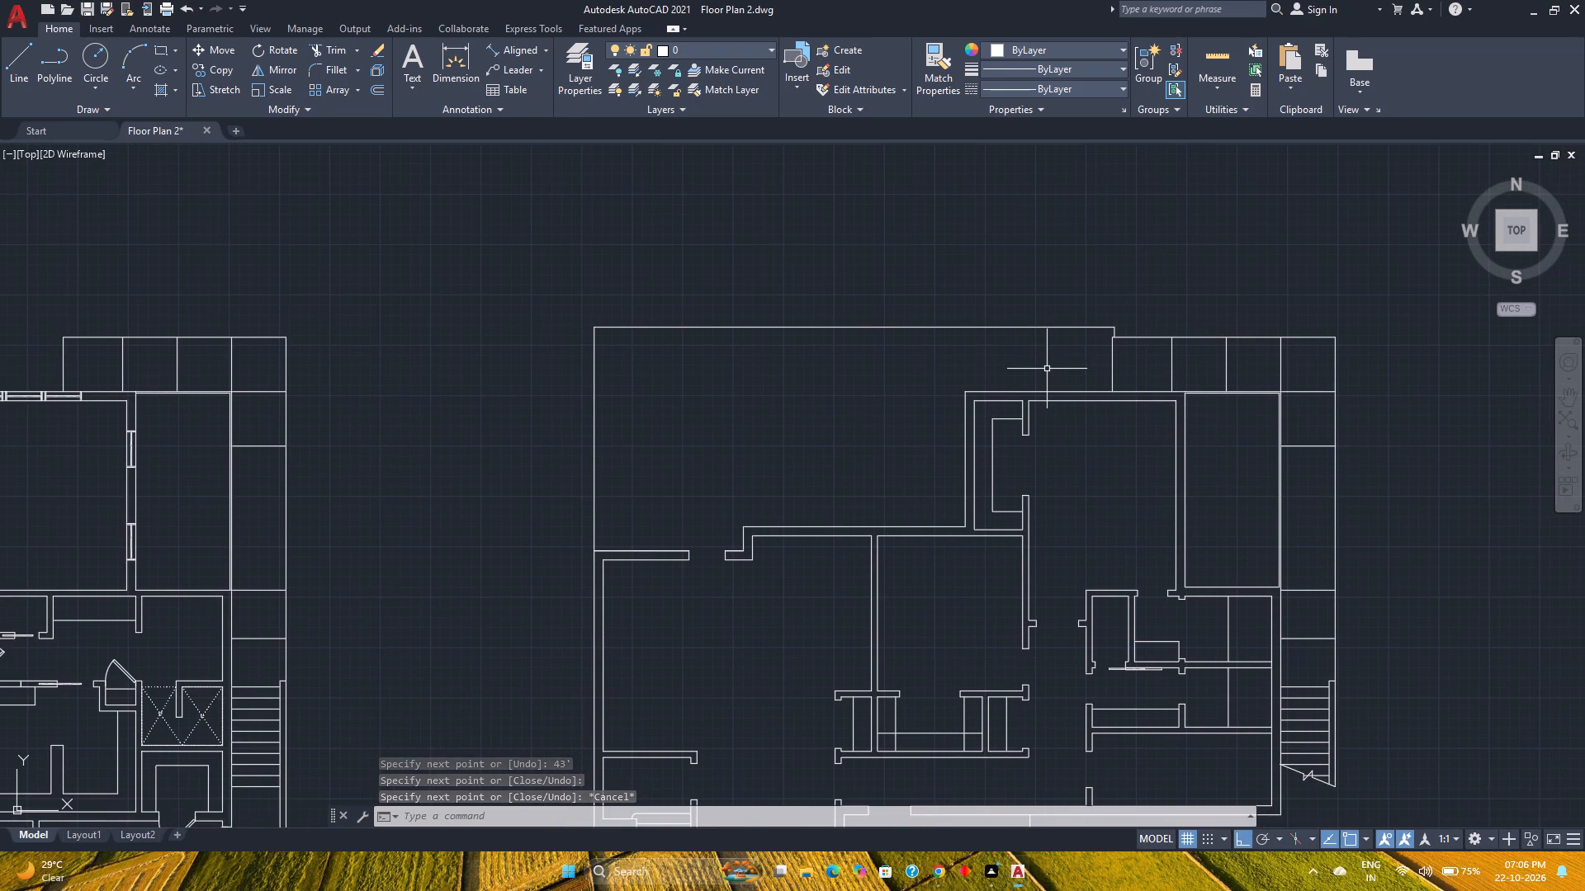
{"action": "key", "text": "ctrl+s"}
{"action": "scroll", "coordinate": [769, 382], "scroll_direction": "down", "scroll_amount": 2}
{"action": "middle_click_drag", "start_coordinate": [769, 381], "coordinate": [830, 344]}
{"action": "key", "text": "s"}
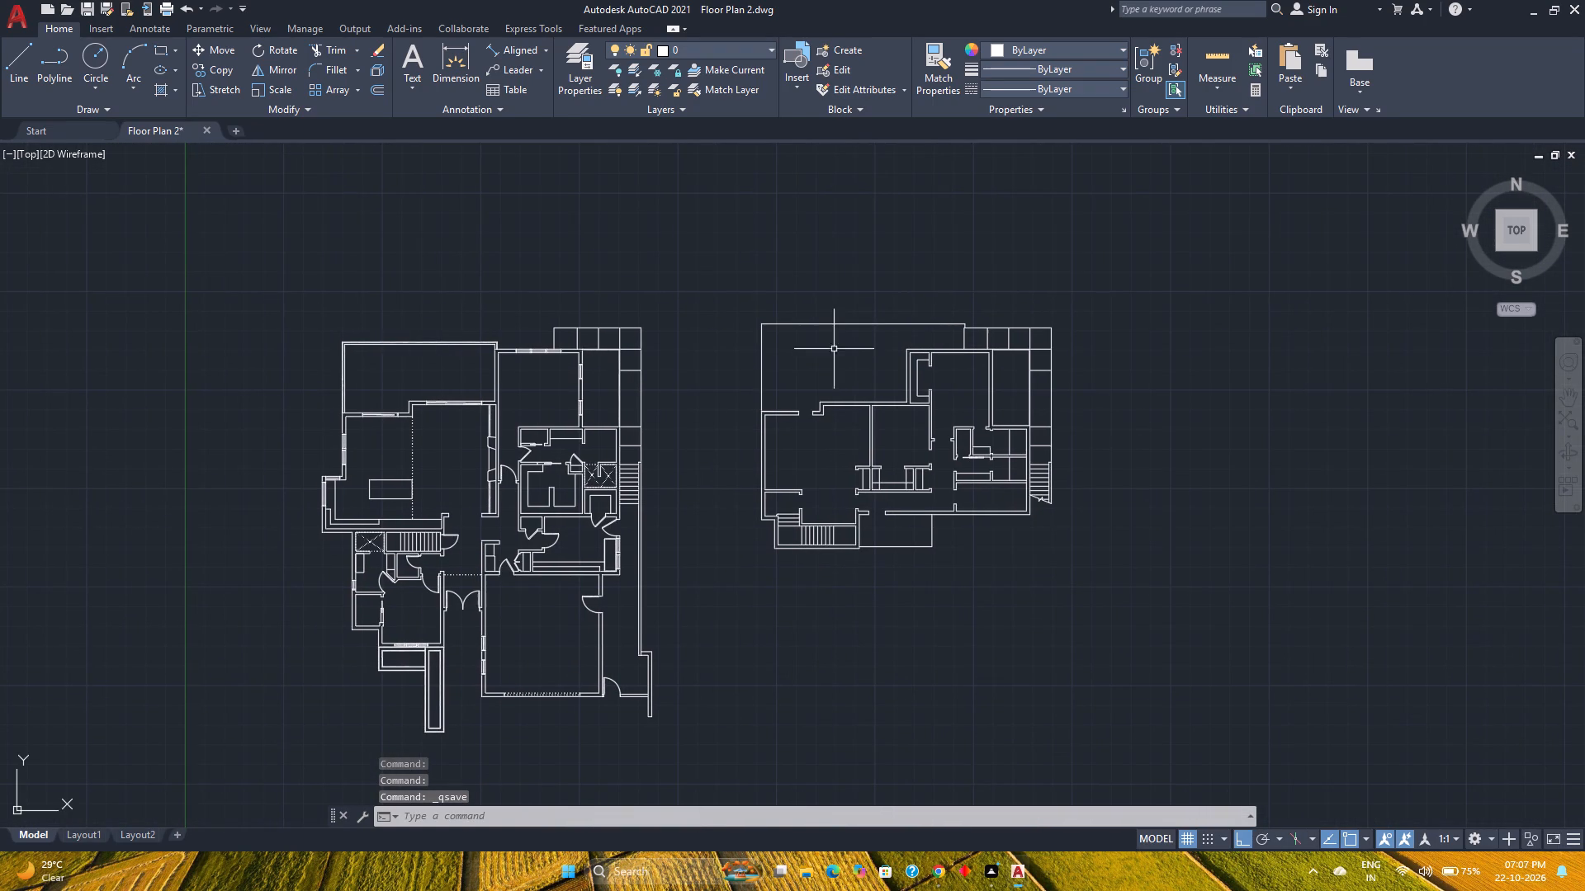
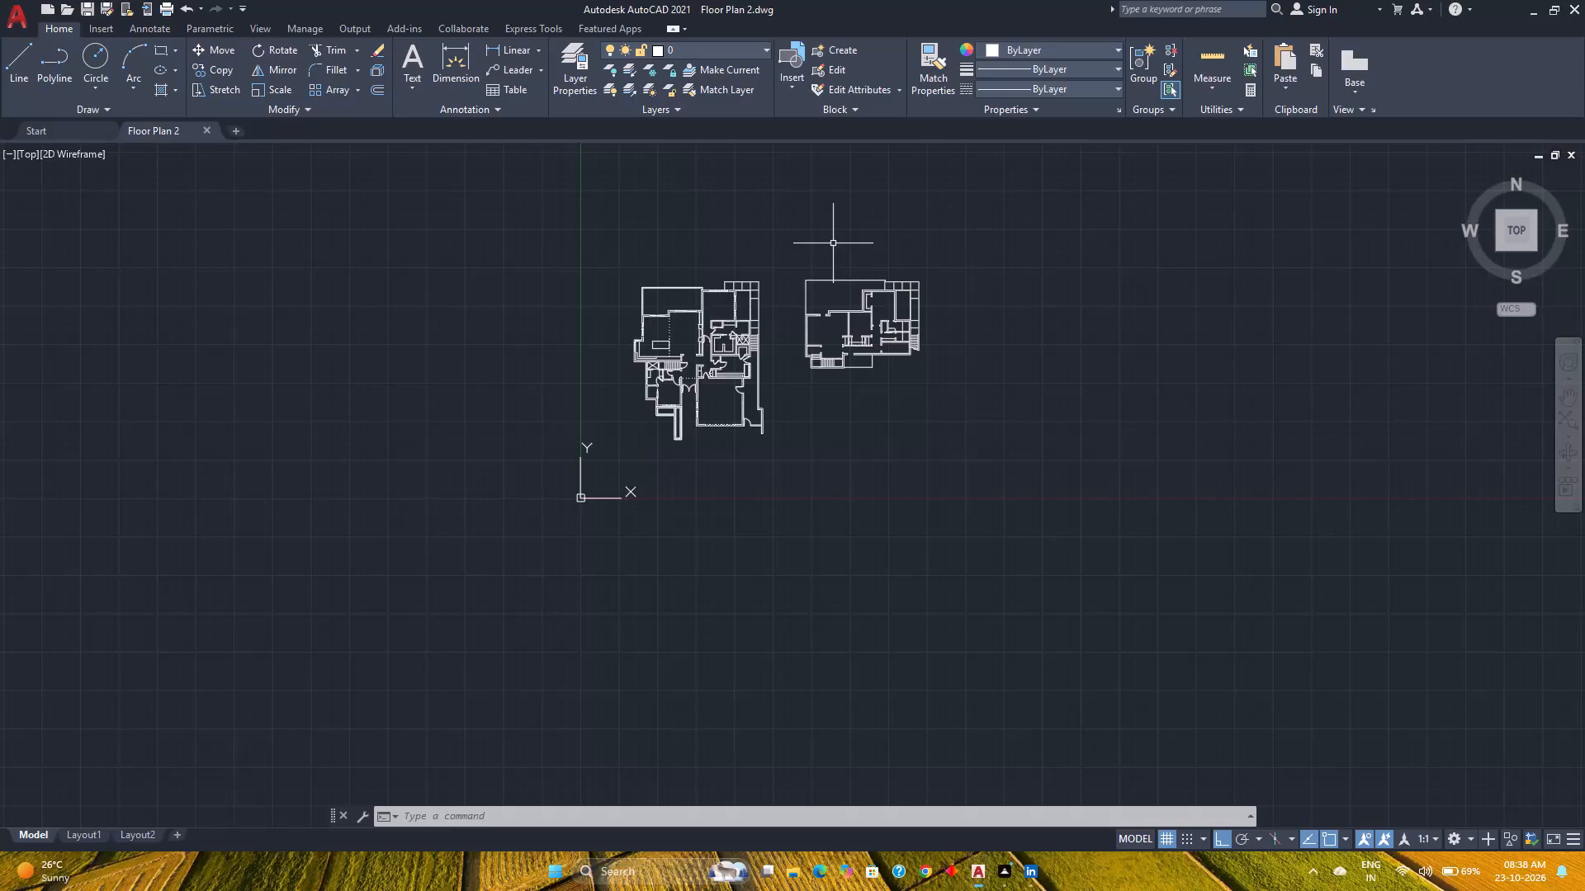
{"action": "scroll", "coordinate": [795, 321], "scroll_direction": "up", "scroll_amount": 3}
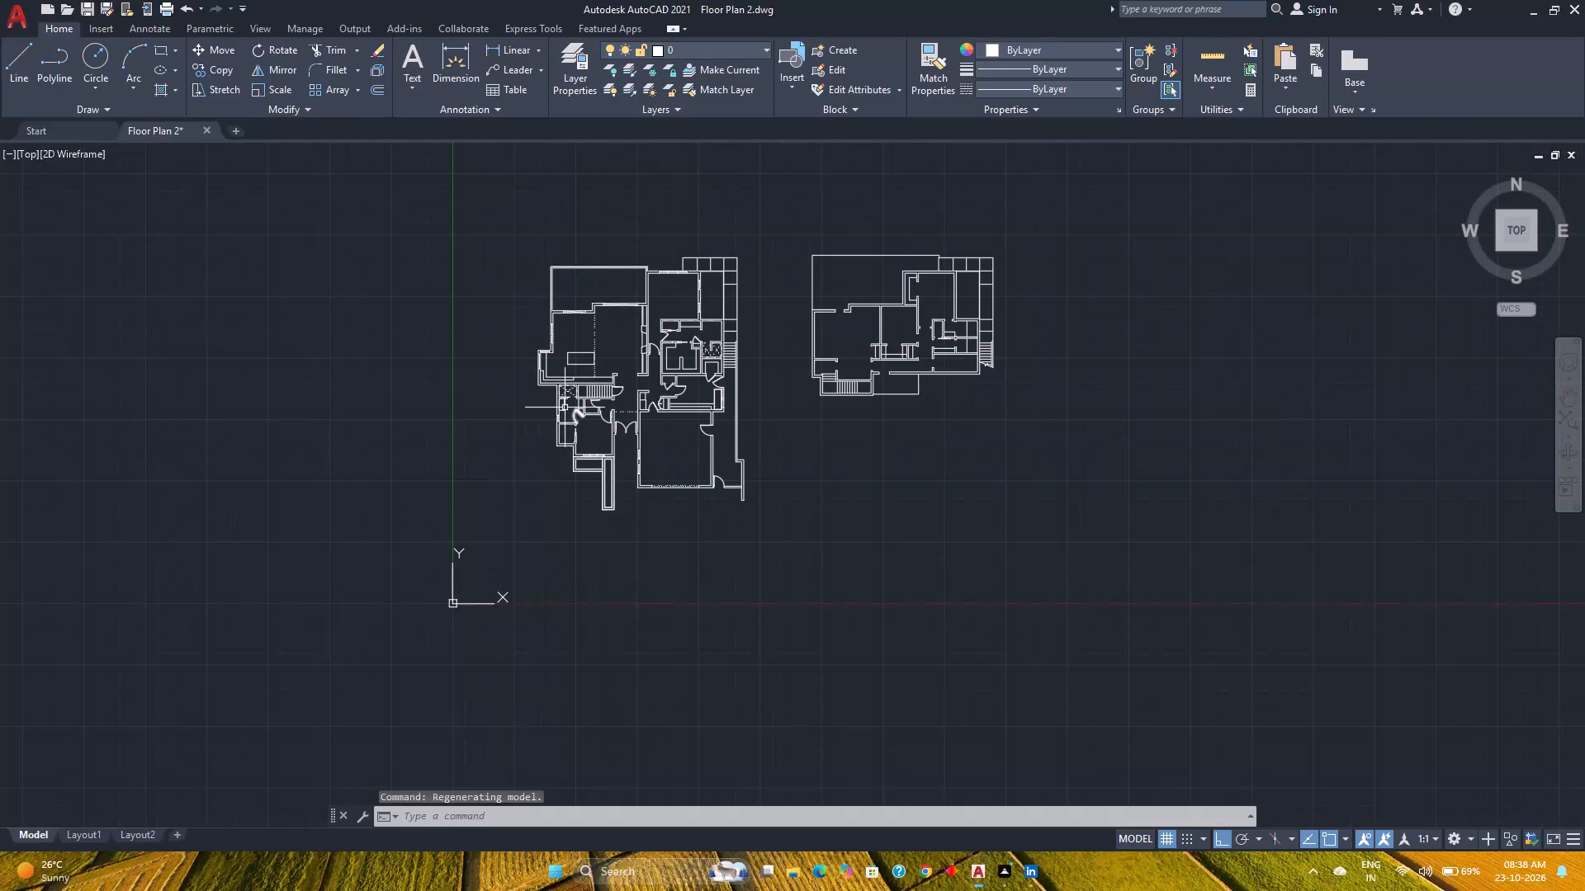
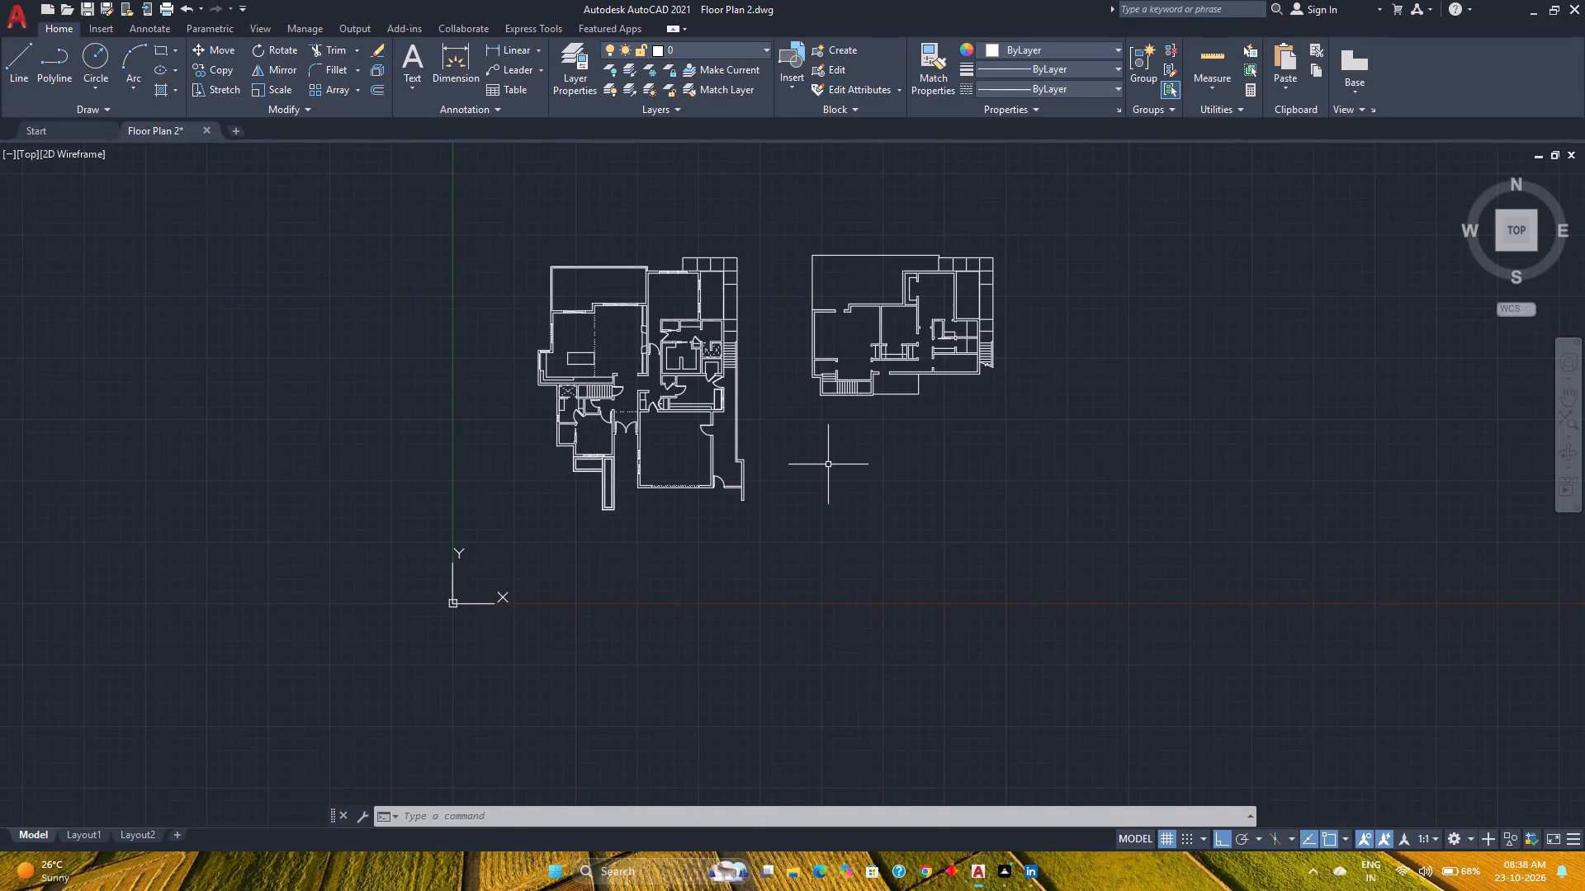
Ungroup the copied floor plan east of the original so its walls can be edited individually.
{"action": "scroll", "coordinate": [852, 482], "scroll_direction": "down", "scroll_amount": 1}
{"action": "scroll", "coordinate": [859, 412], "scroll_direction": "up", "scroll_amount": 4}
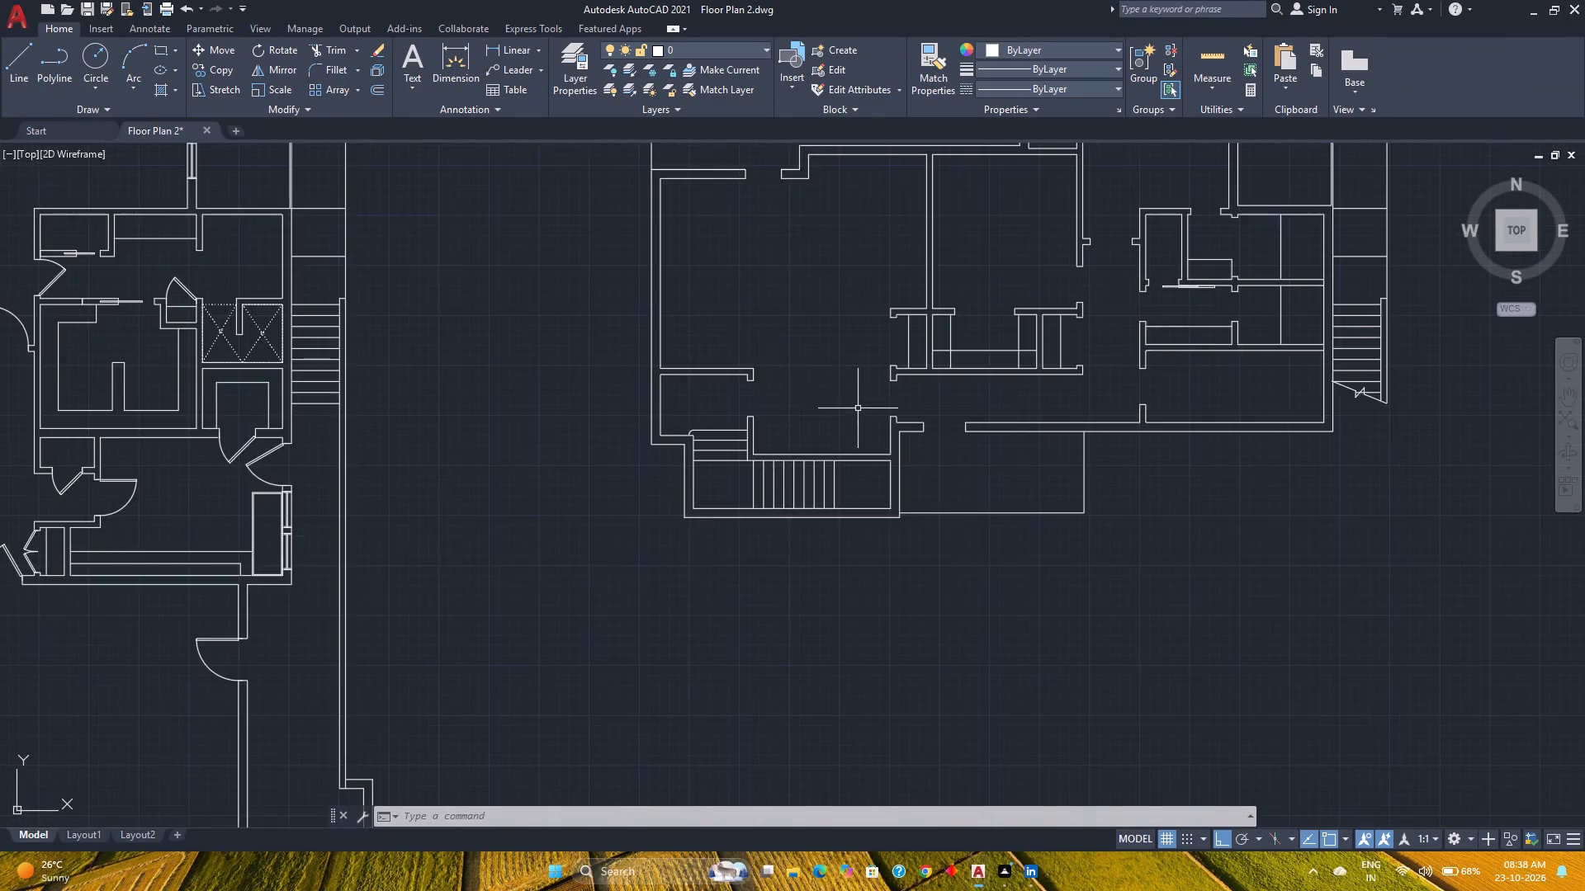
{"action": "scroll", "coordinate": [806, 365], "scroll_direction": "up", "scroll_amount": 1}
{"action": "middle_click_drag", "start_coordinate": [806, 365], "coordinate": [753, 462]}
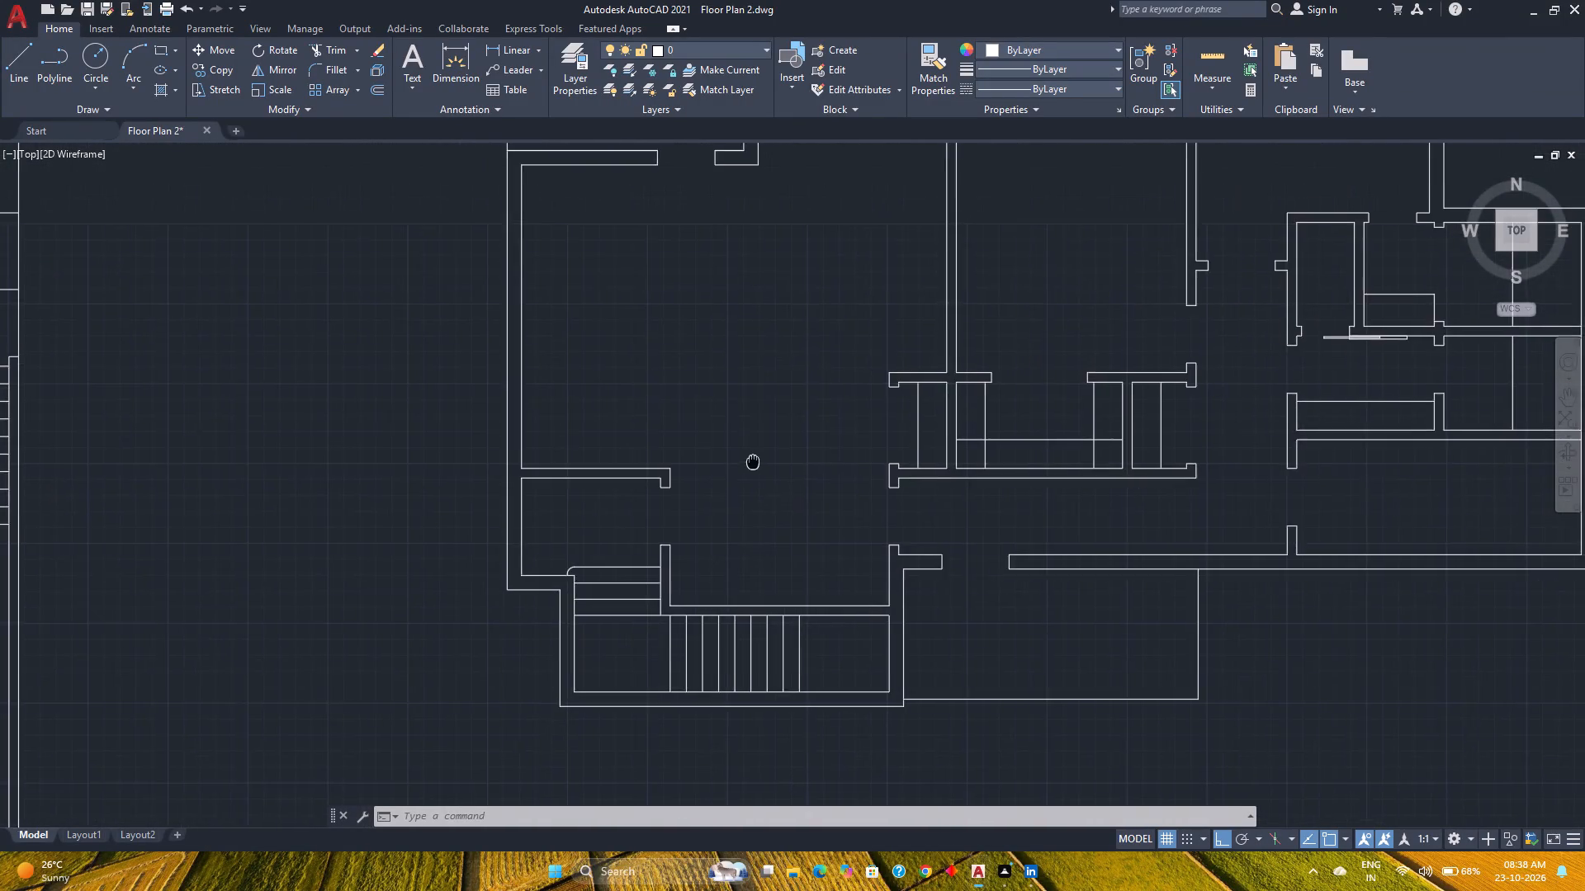
{"action": "middle_click_drag", "start_coordinate": [753, 462], "coordinate": [594, 446]}
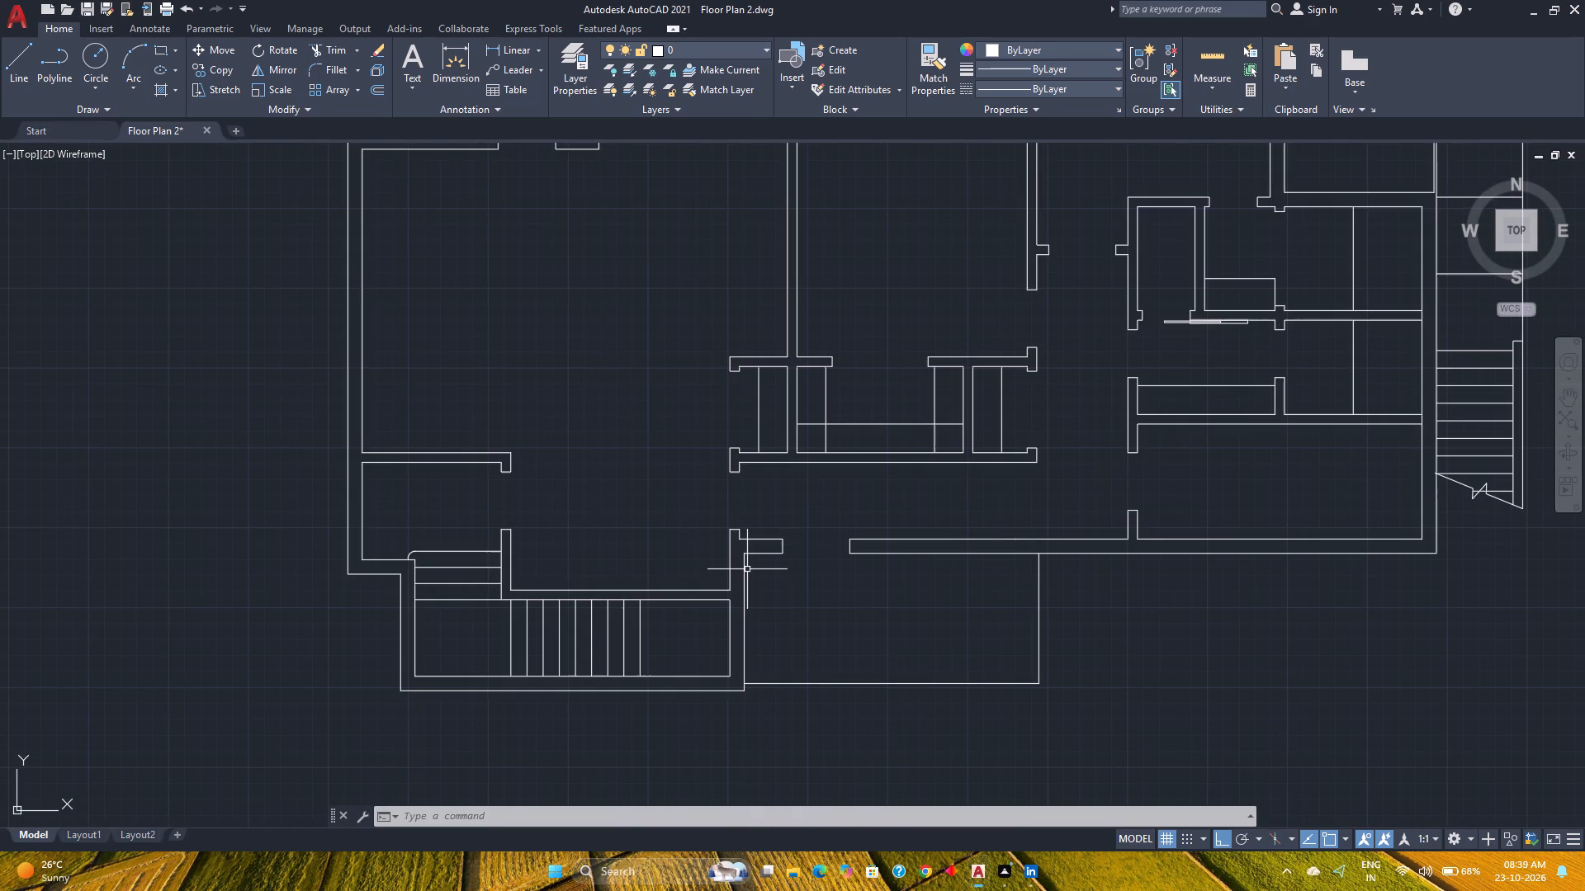
{"action": "scroll", "coordinate": [747, 569], "scroll_direction": "down", "scroll_amount": 1}
{"action": "middle_click_drag", "start_coordinate": [1056, 554], "coordinate": [929, 659]}
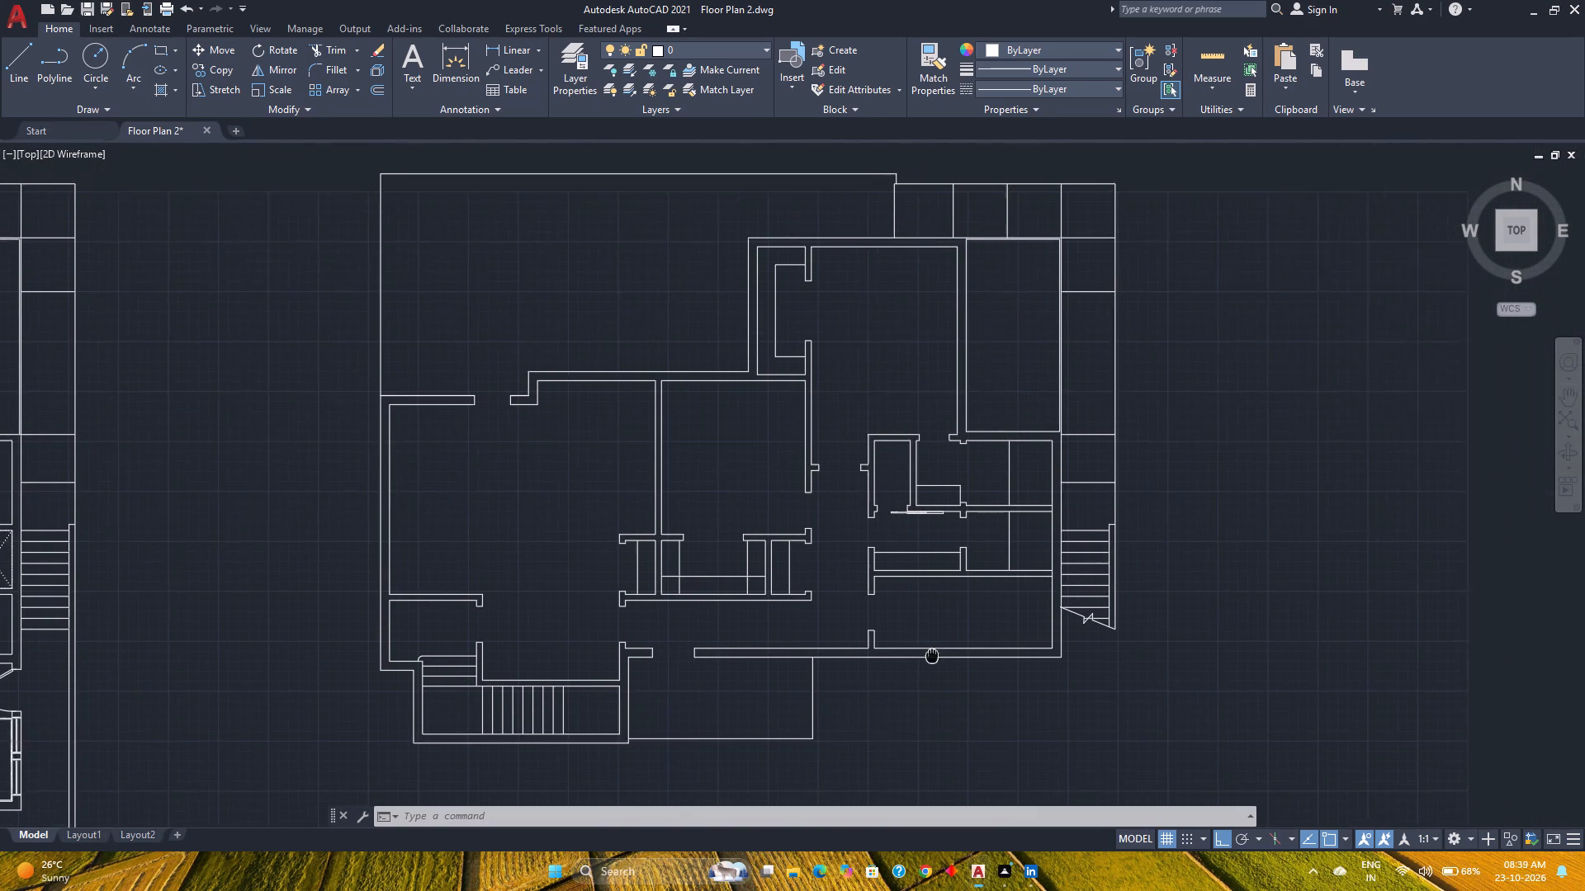
{"action": "middle_click_drag", "start_coordinate": [929, 659], "coordinate": [913, 667]}
{"action": "middle_click", "coordinate": [913, 667]}
{"action": "scroll", "coordinate": [894, 513], "scroll_direction": "up", "scroll_amount": 1}
{"action": "scroll", "coordinate": [894, 513], "scroll_direction": "down", "scroll_amount": 1}
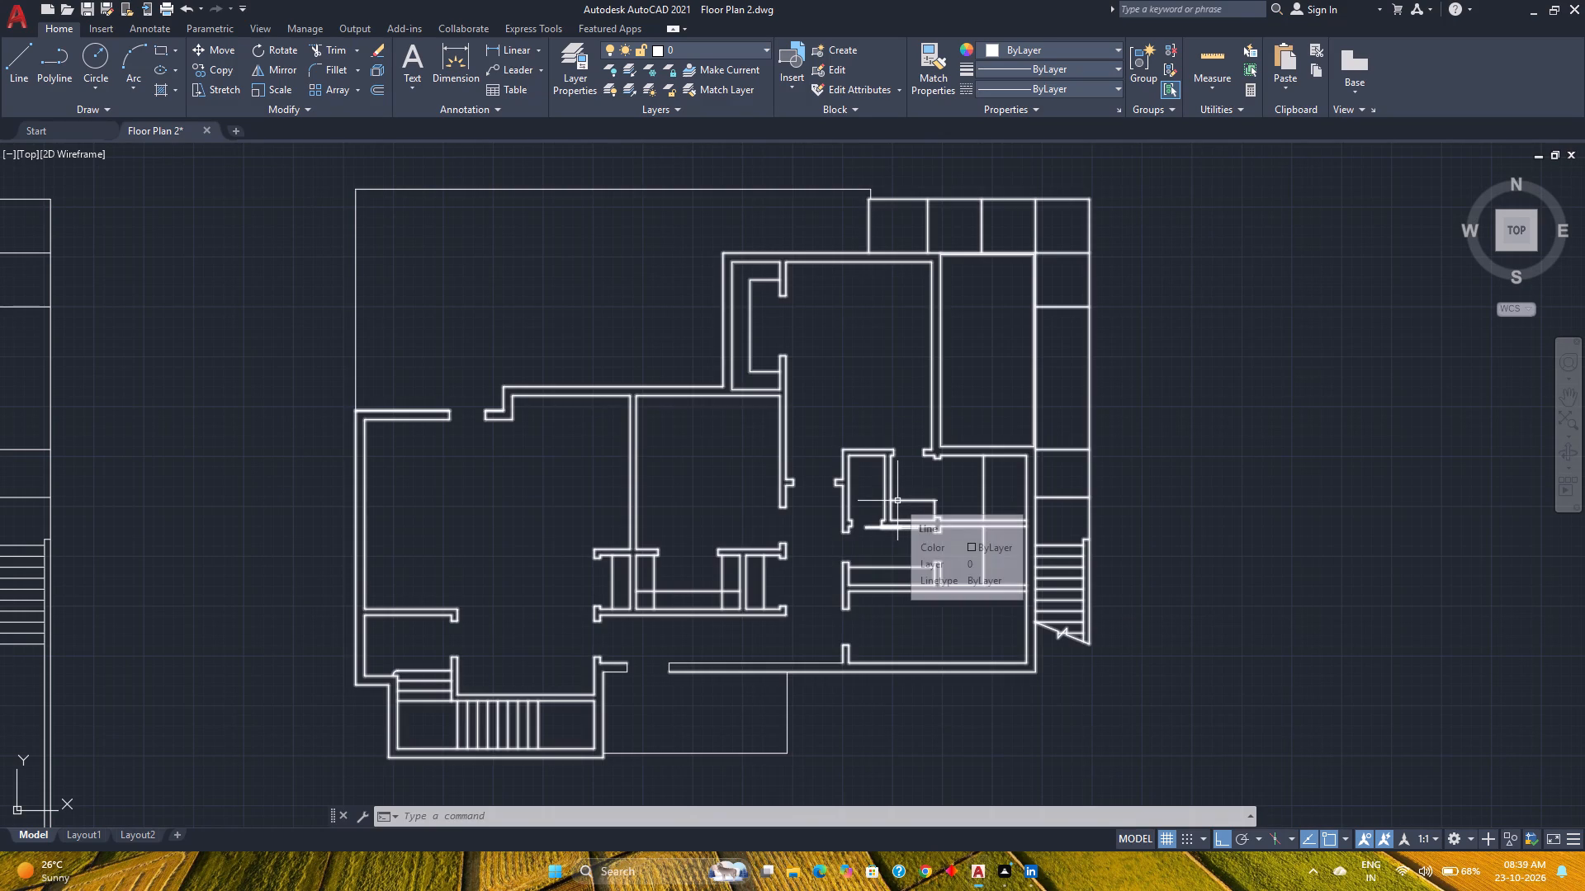
{"action": "scroll", "coordinate": [826, 369], "scroll_direction": "up", "scroll_amount": 2}
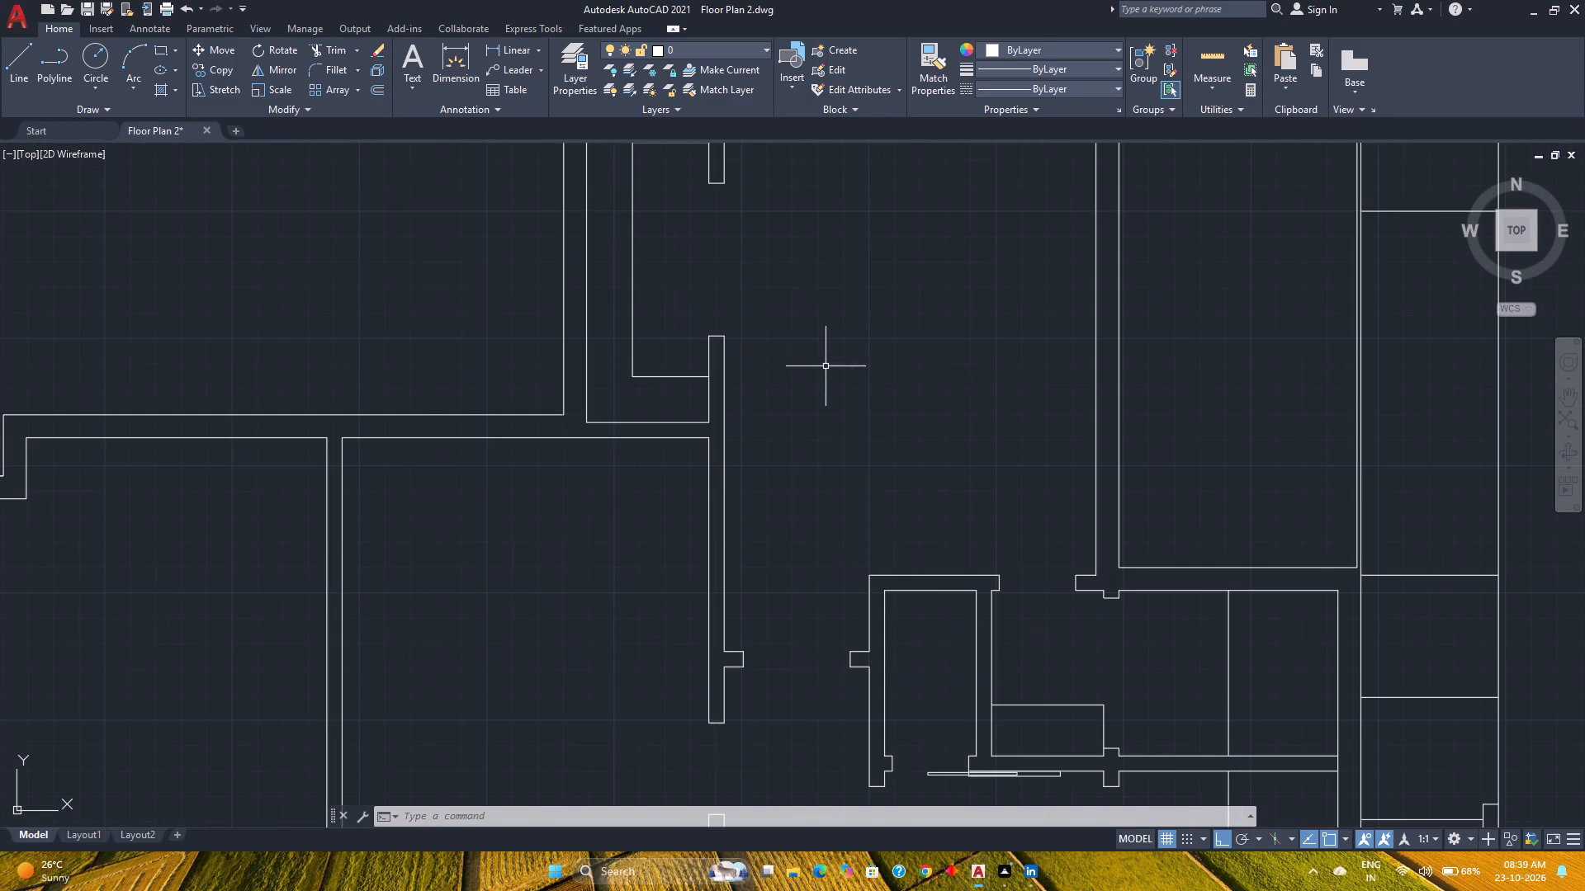
{"action": "left_click", "coordinate": [709, 355]}
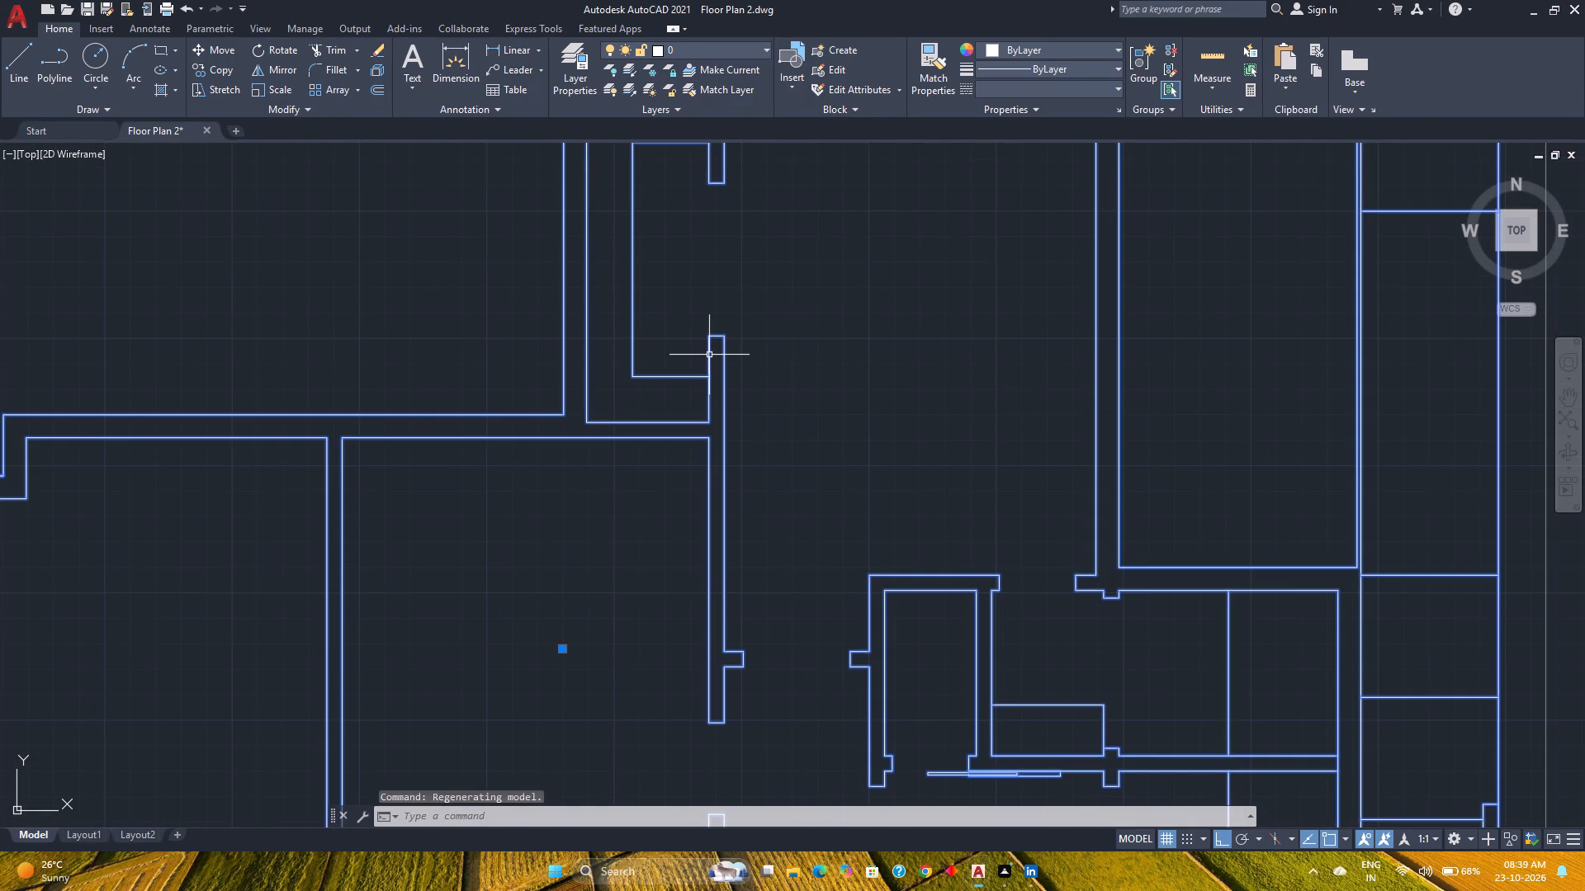
{"action": "type", "text": "un"}
{"action": "key", "text": "g"}
{"action": "key", "text": "Return"}
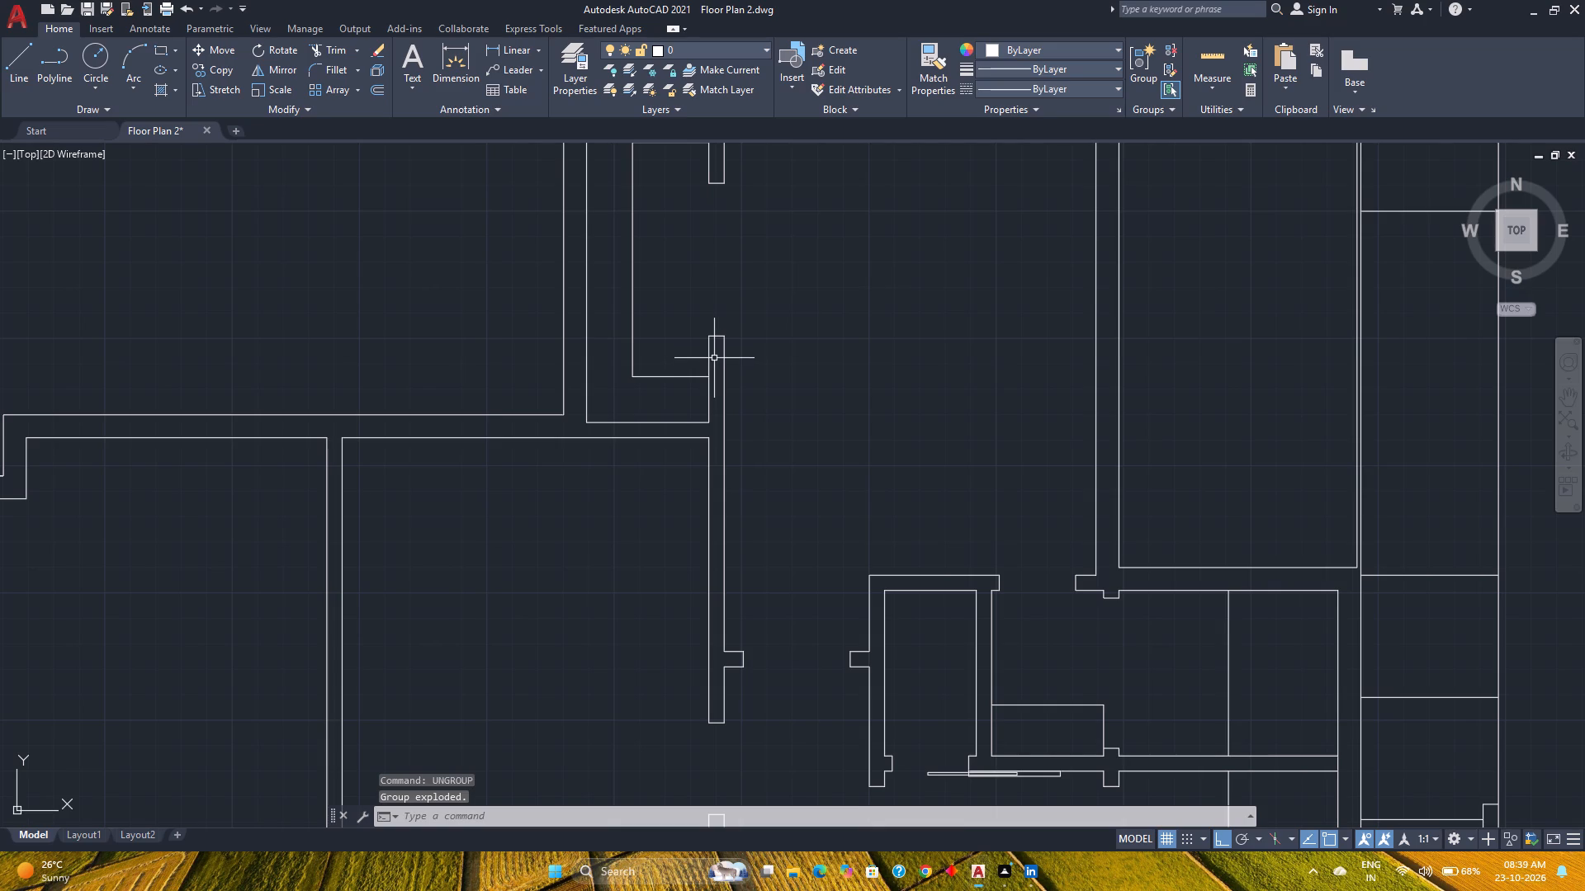
Measure the closet opening along the west wall of the copied plan's northern room.
{"action": "scroll", "coordinate": [715, 358], "scroll_direction": "down", "scroll_amount": 5}
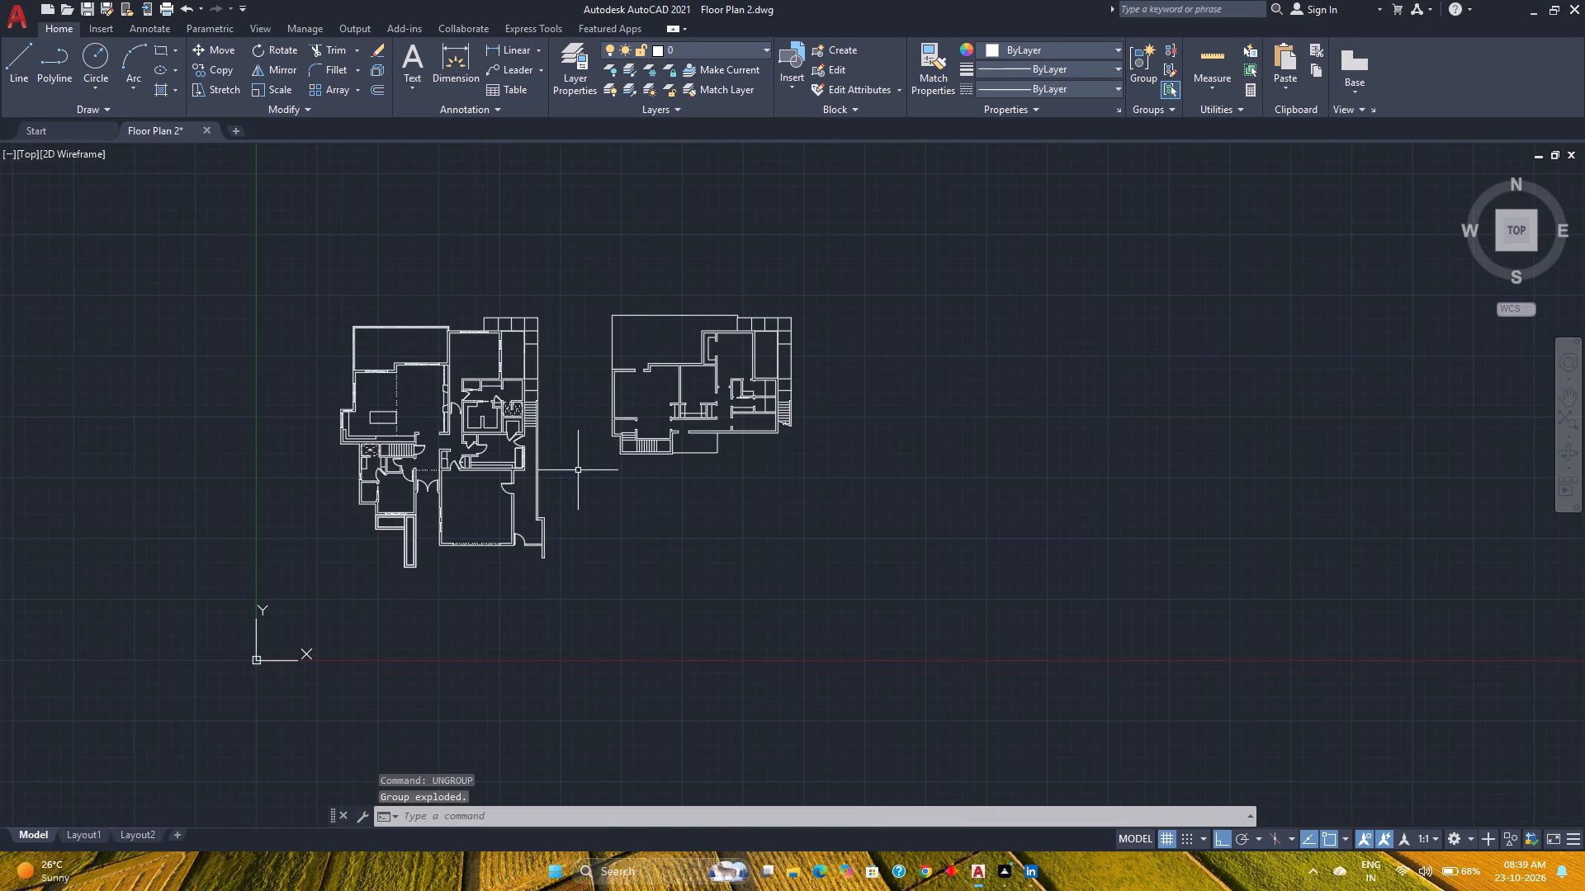
{"action": "scroll", "coordinate": [501, 549], "scroll_direction": "up", "scroll_amount": 2}
{"action": "scroll", "coordinate": [499, 549], "scroll_direction": "down", "scroll_amount": 2}
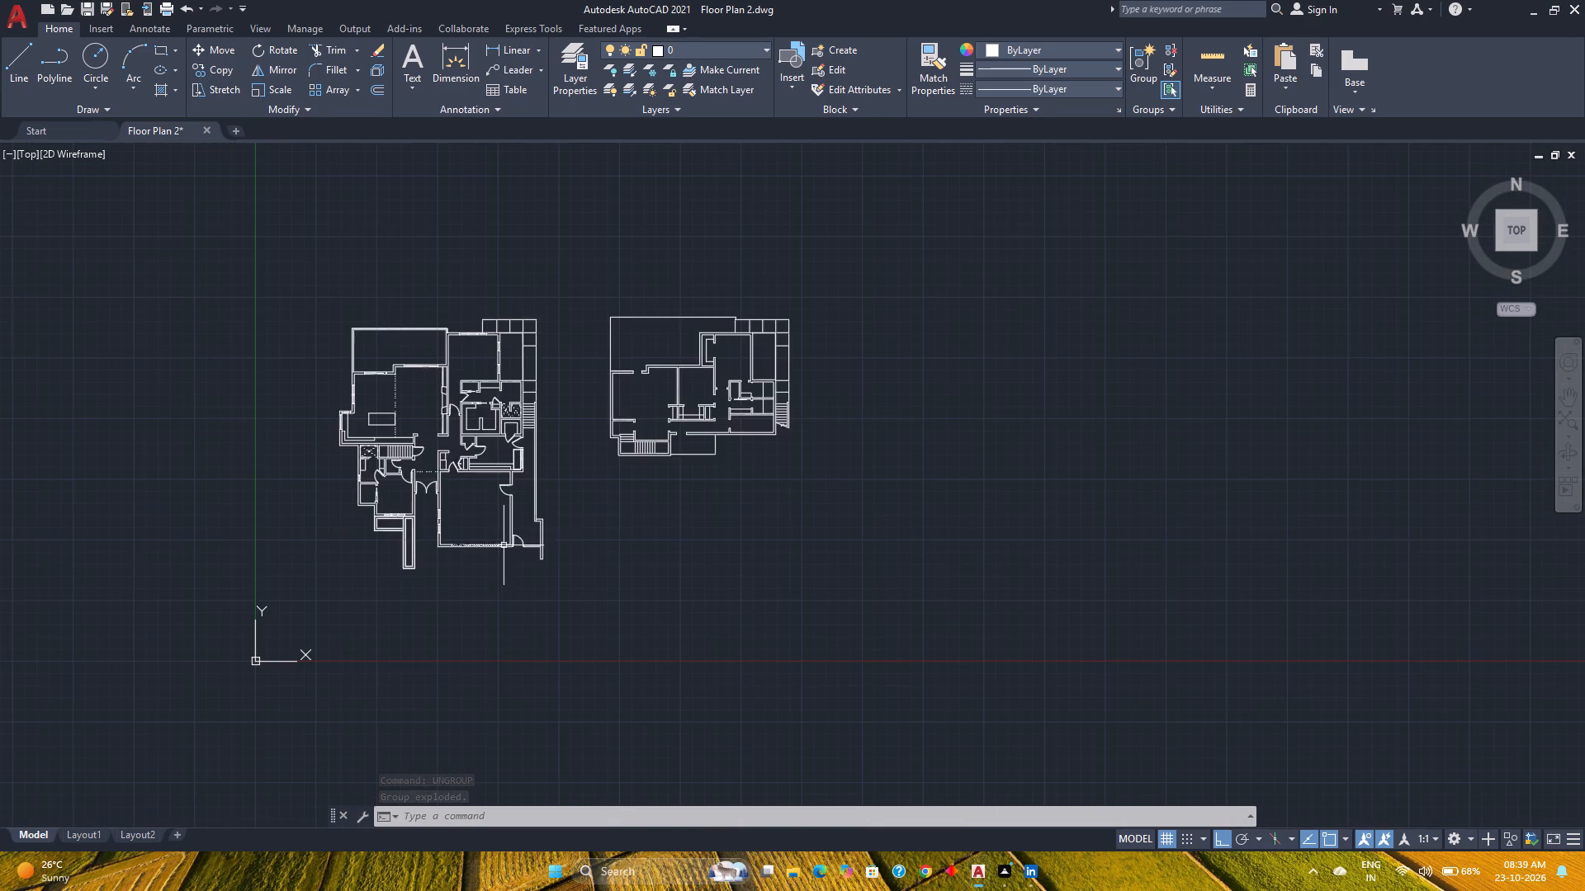
{"action": "scroll", "coordinate": [721, 431], "scroll_direction": "up", "scroll_amount": 2}
{"action": "middle_click_drag", "start_coordinate": [721, 431], "coordinate": [778, 511]}
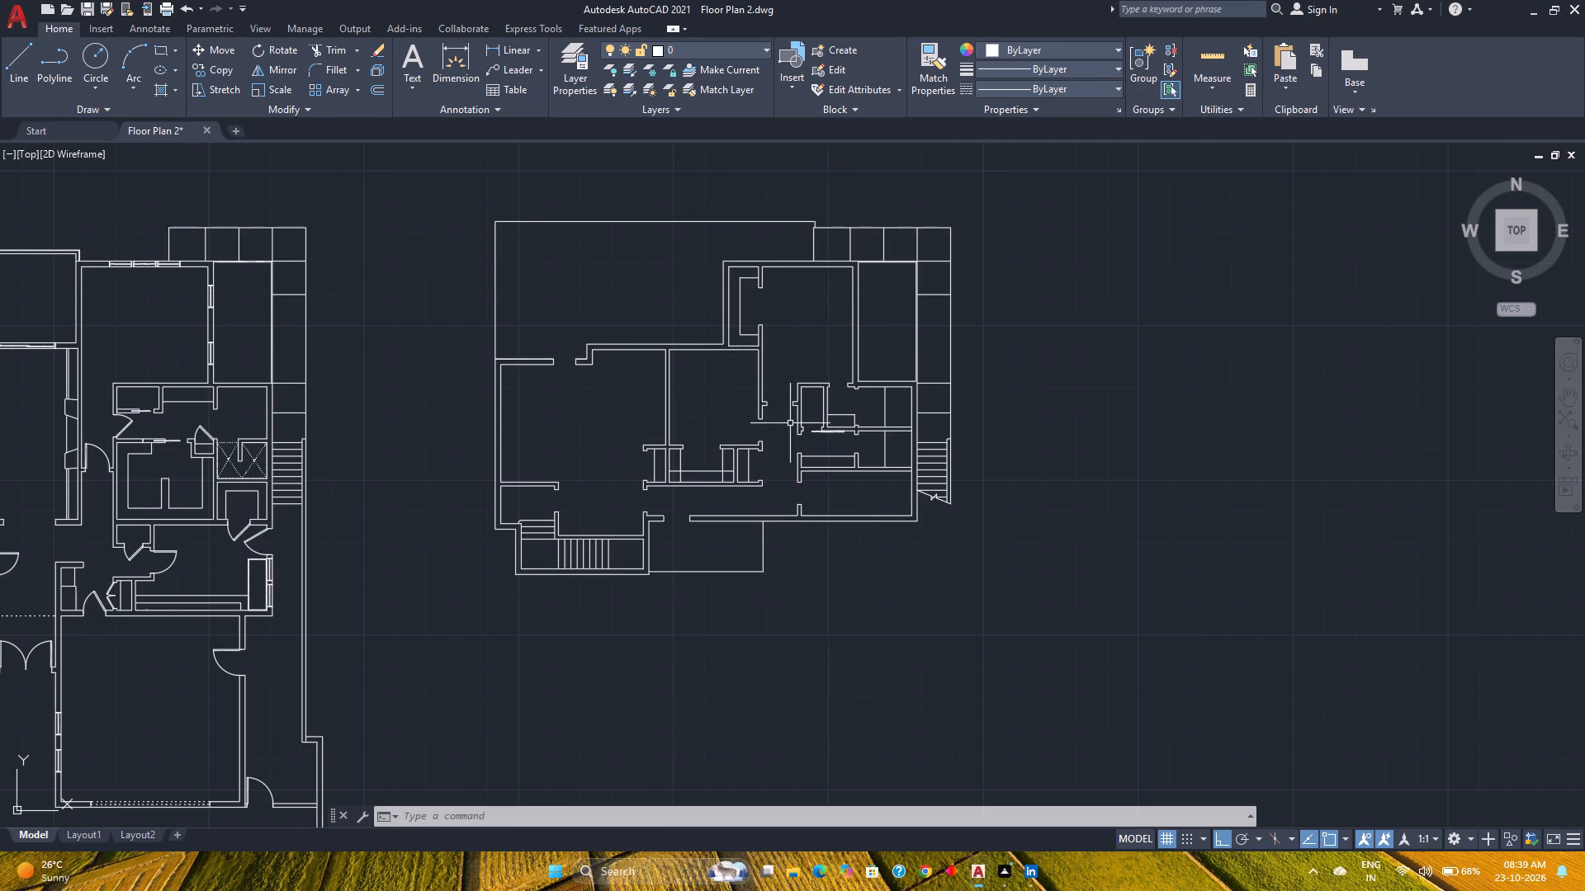
{"action": "scroll", "coordinate": [790, 423], "scroll_direction": "up", "scroll_amount": 2}
{"action": "middle_click_drag", "start_coordinate": [790, 423], "coordinate": [710, 481]}
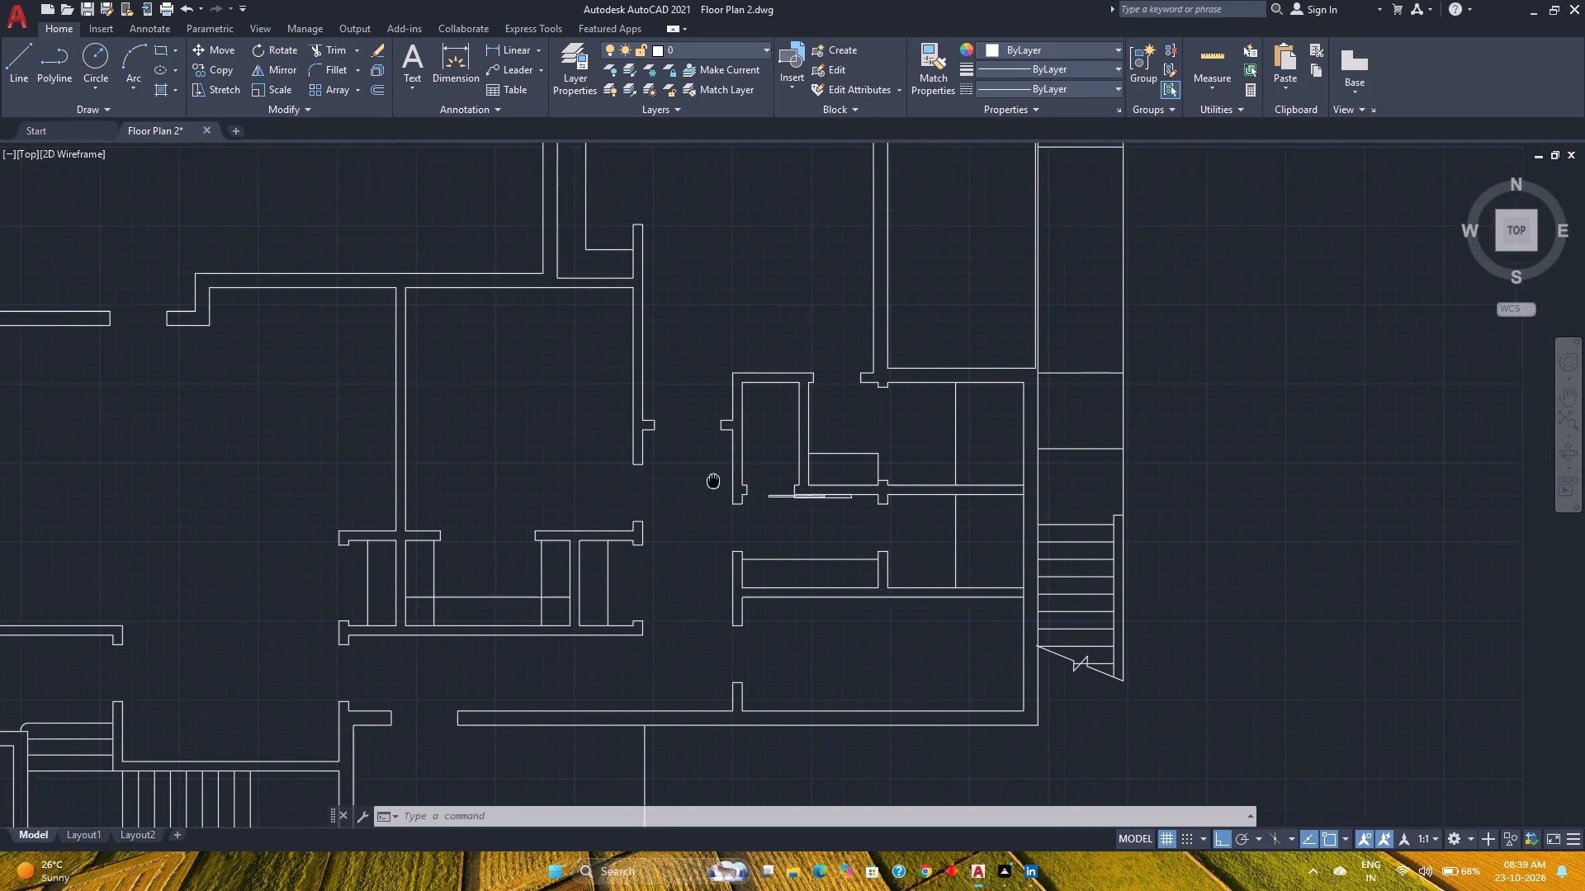
{"action": "middle_click_drag", "start_coordinate": [710, 481], "coordinate": [628, 609]}
{"action": "middle_click", "coordinate": [628, 609]}
{"action": "left_click", "coordinate": [163, 45]}
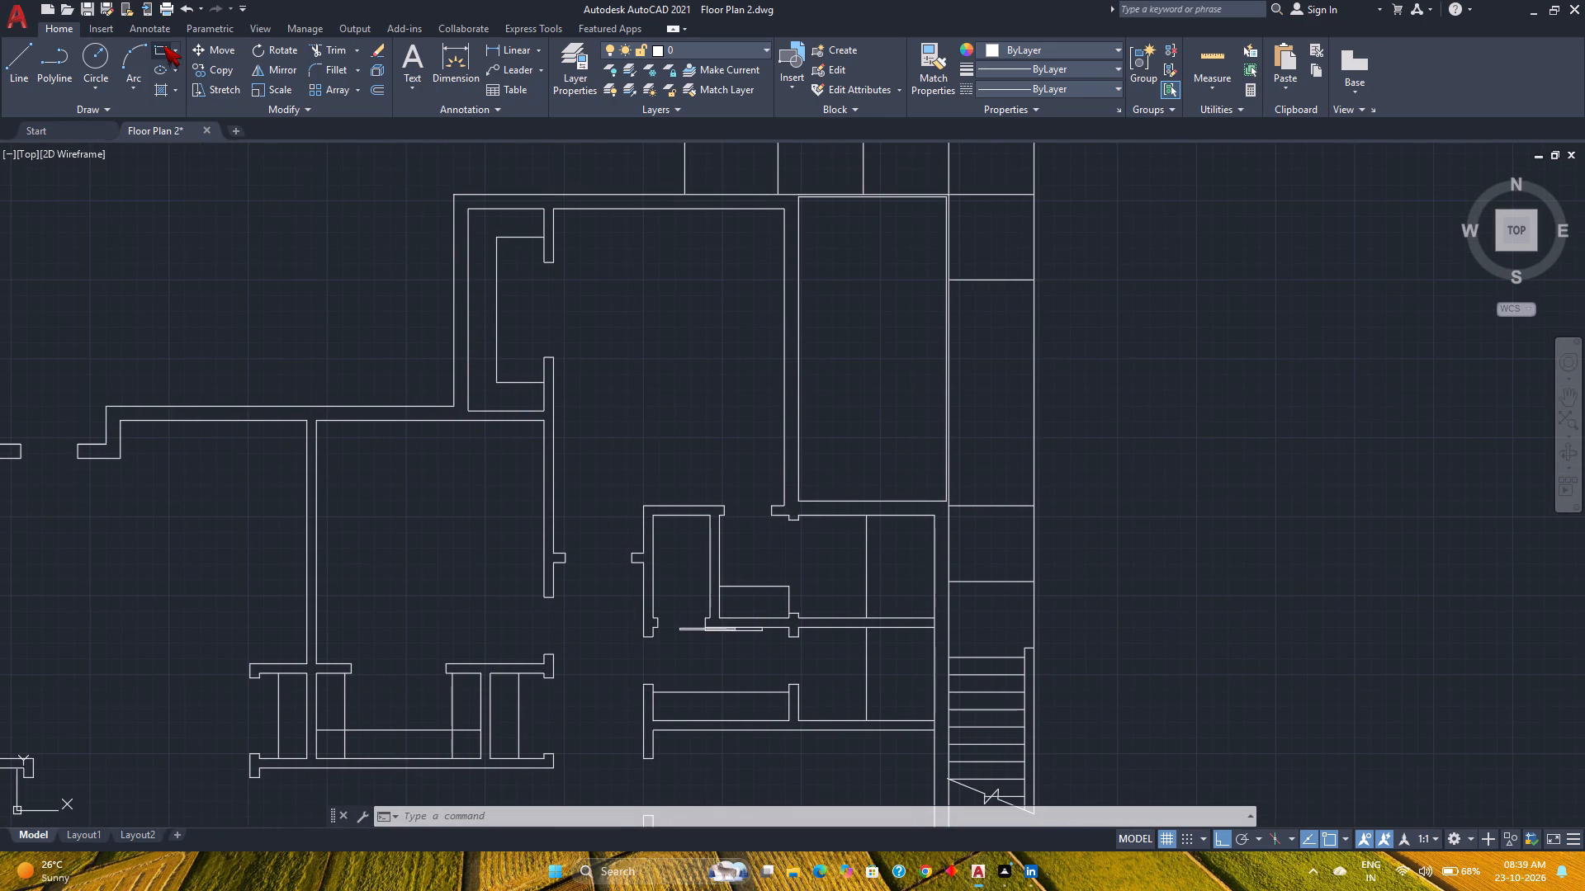
{"action": "left_click", "coordinate": [1214, 56]}
{"action": "scroll", "coordinate": [546, 304], "scroll_direction": "up", "scroll_amount": 3}
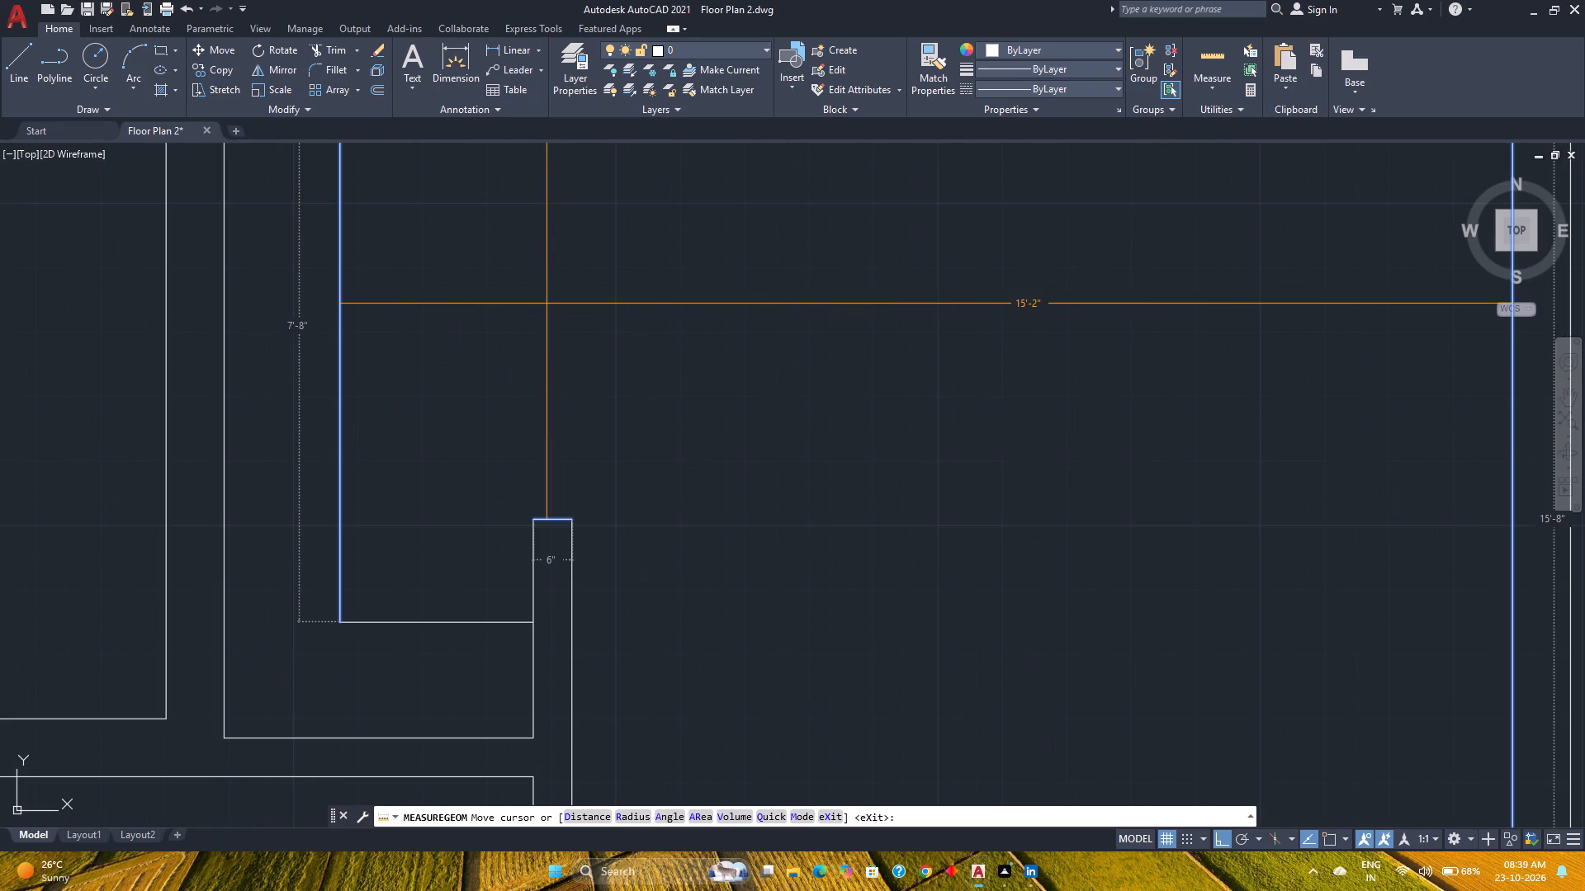
{"action": "scroll", "coordinate": [546, 304], "scroll_direction": "down", "scroll_amount": 2}
{"action": "middle_click_drag", "start_coordinate": [546, 304], "coordinate": [556, 361]}
{"action": "middle_click", "coordinate": [556, 361]}
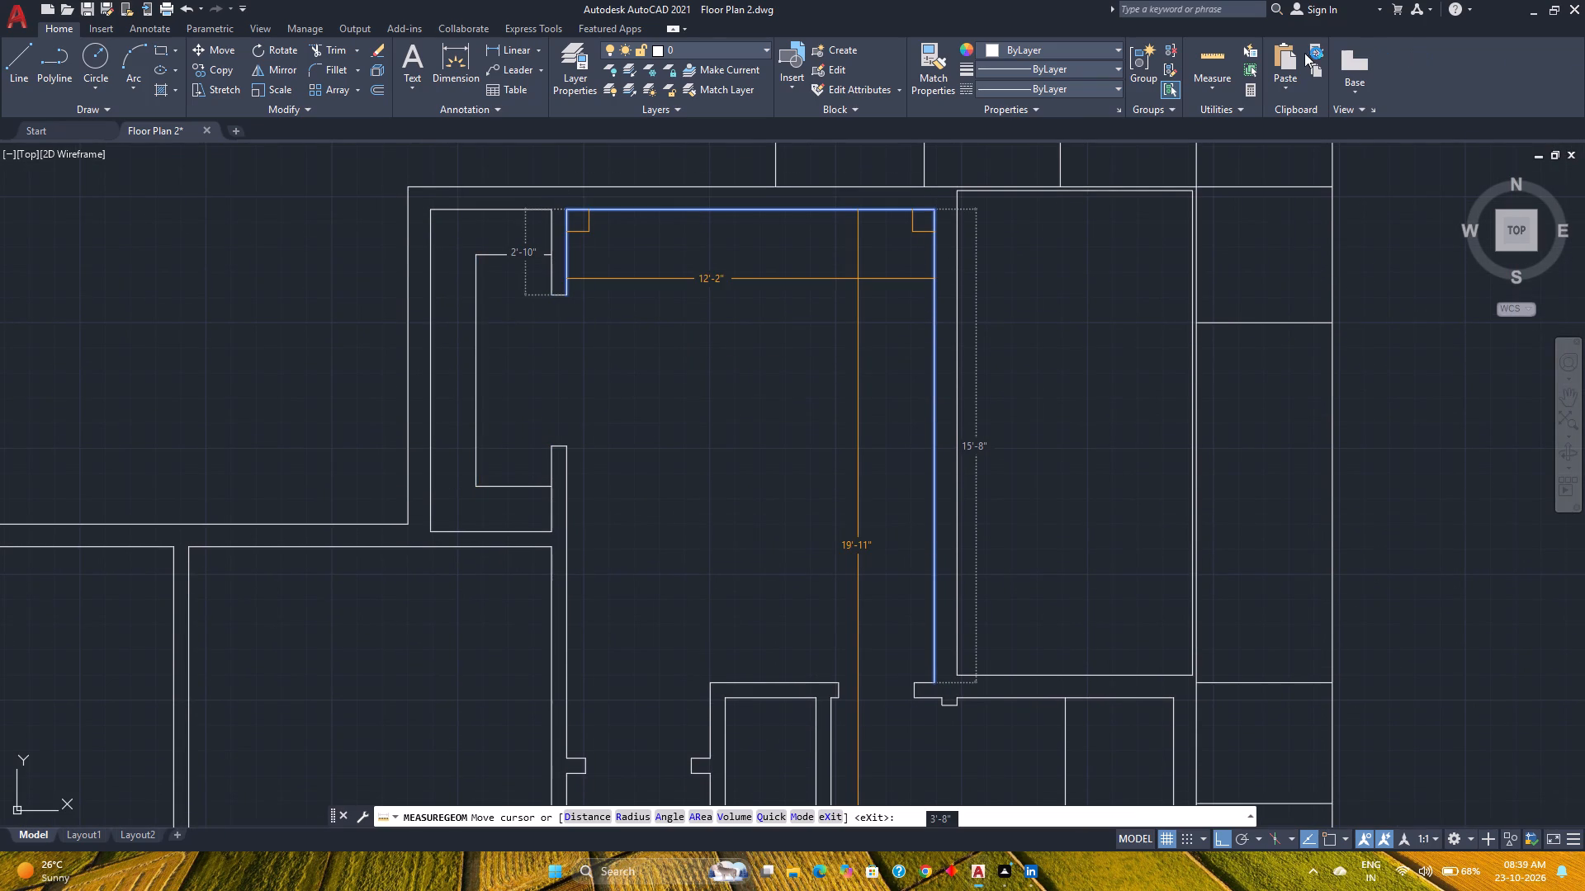
Draw a 1" by 2'8" vertical rectangle as a sliding door panel inside the northern room.
{"action": "left_click", "coordinate": [152, 49]}
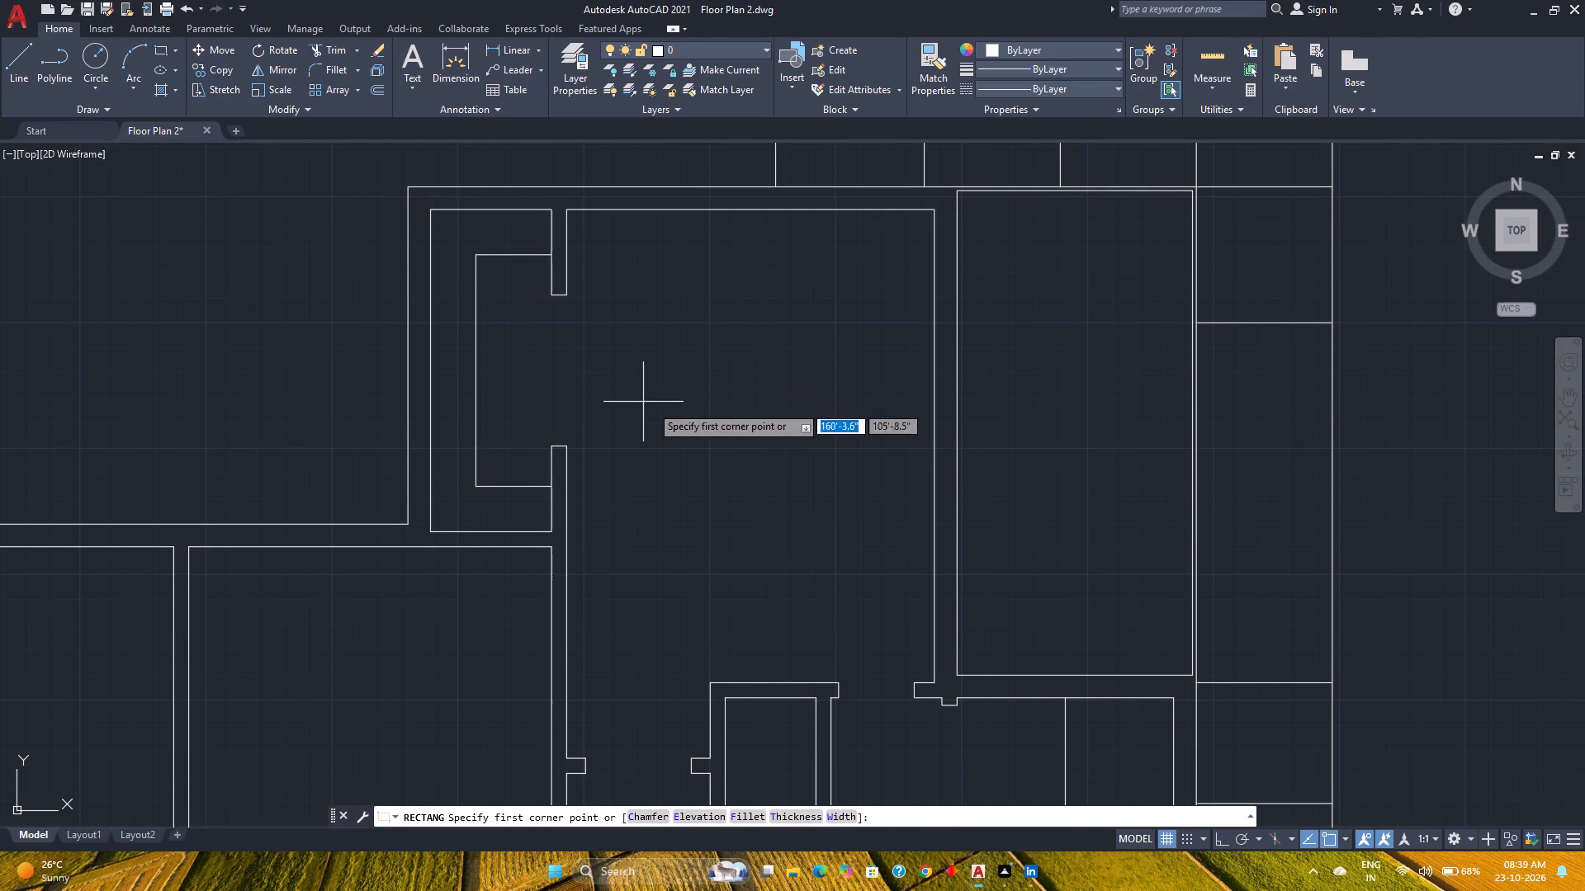
{"action": "left_click", "coordinate": [733, 447]}
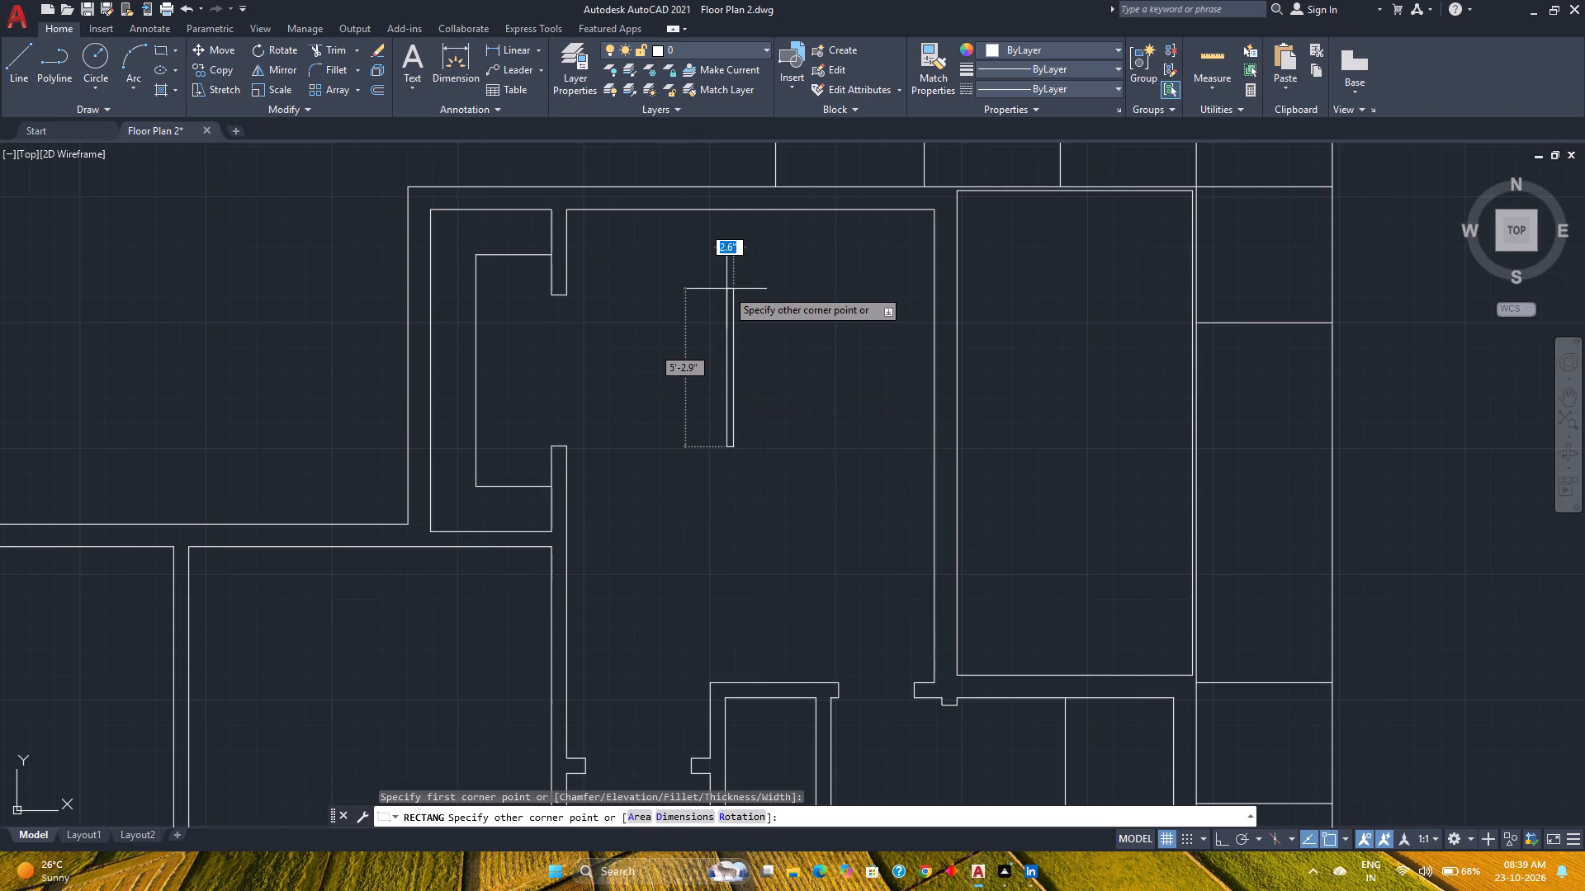
{"action": "type", "text": "1,"}
{"action": "type", "text": "2'8\""}
{"action": "key", "text": "Return"}
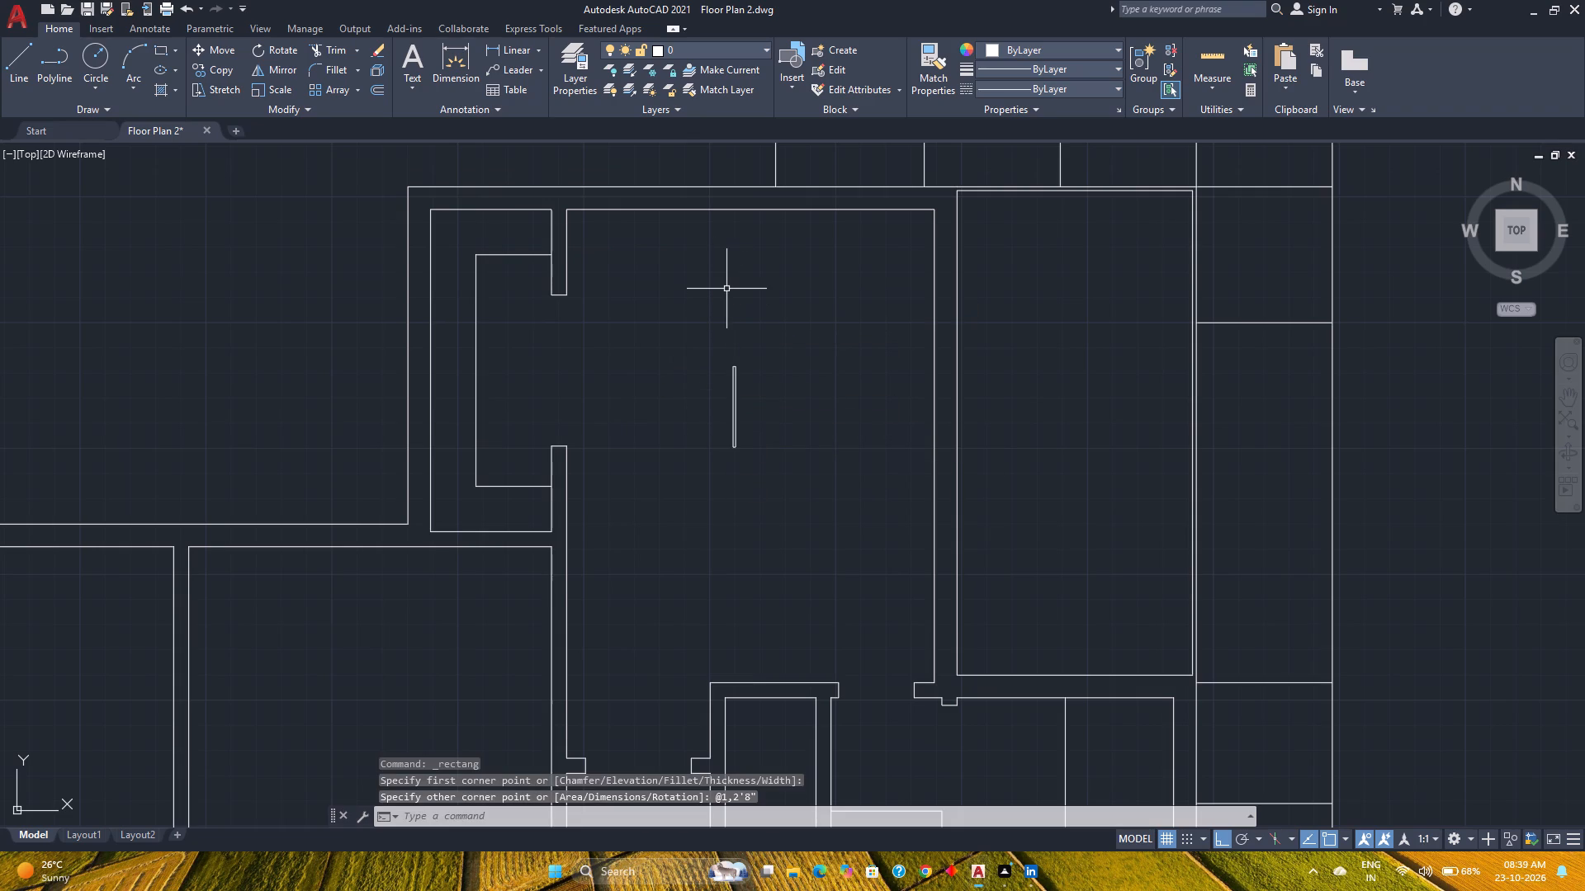
Copy the door panel from its top-left corner to its bottom-right corner, forming a second, offset panel below it.
{"action": "left_click", "coordinate": [731, 394]}
{"action": "left_click", "coordinate": [196, 68]}
{"action": "scroll", "coordinate": [766, 364], "scroll_direction": "up", "scroll_amount": 4}
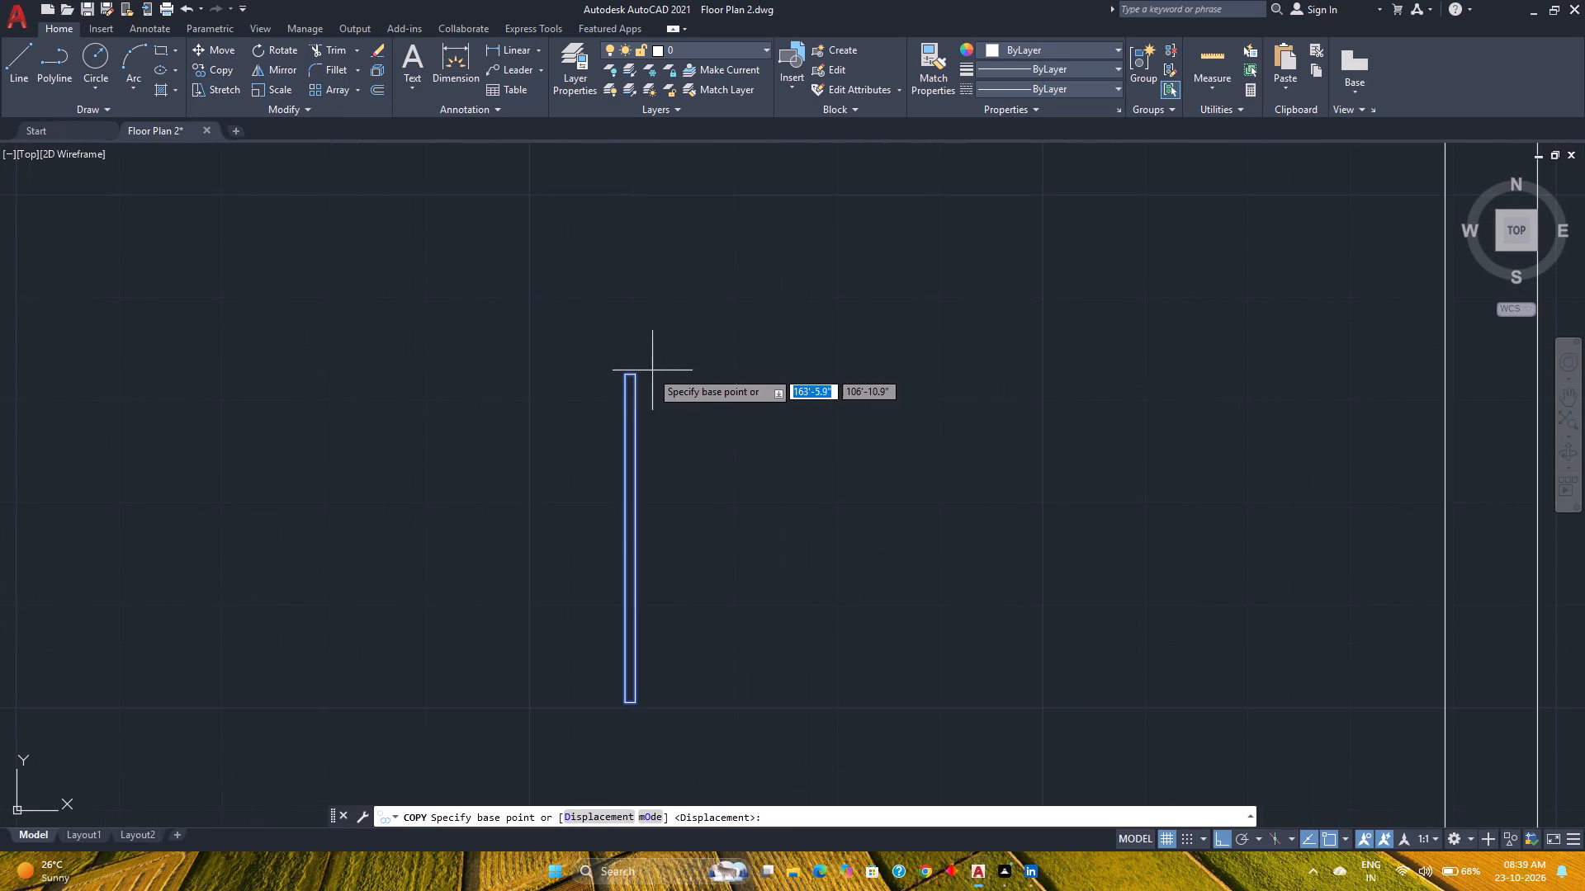
{"action": "left_click", "coordinate": [623, 370]}
{"action": "middle_click", "coordinate": [633, 513]}
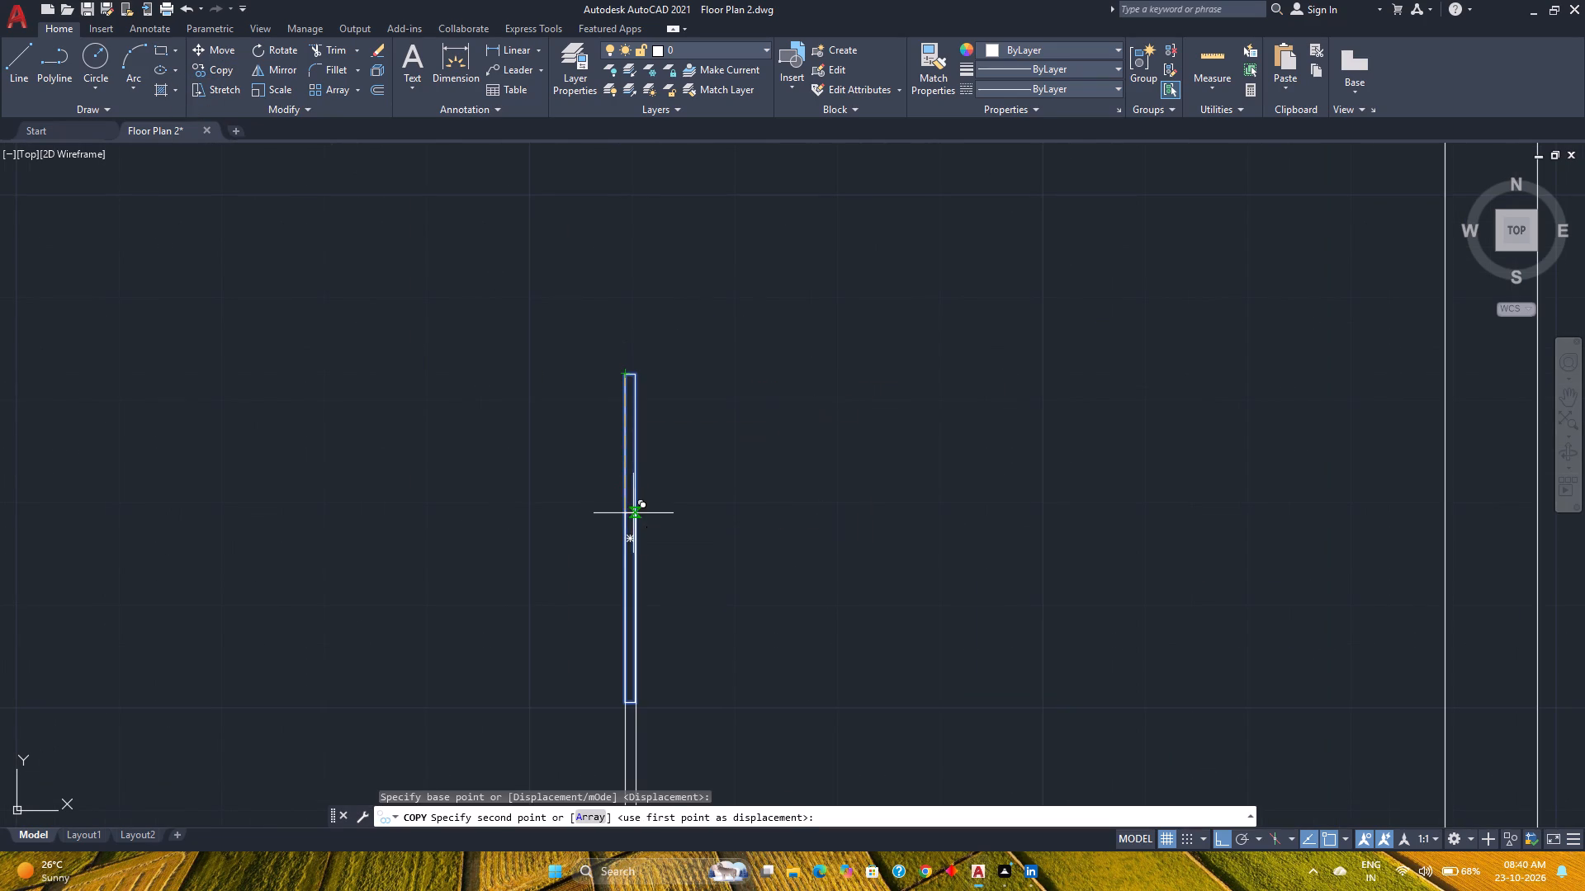
{"action": "middle_click_drag", "start_coordinate": [629, 474], "coordinate": [627, 386]}
{"action": "middle_click", "coordinate": [627, 385]}
{"action": "left_click", "coordinate": [635, 620]}
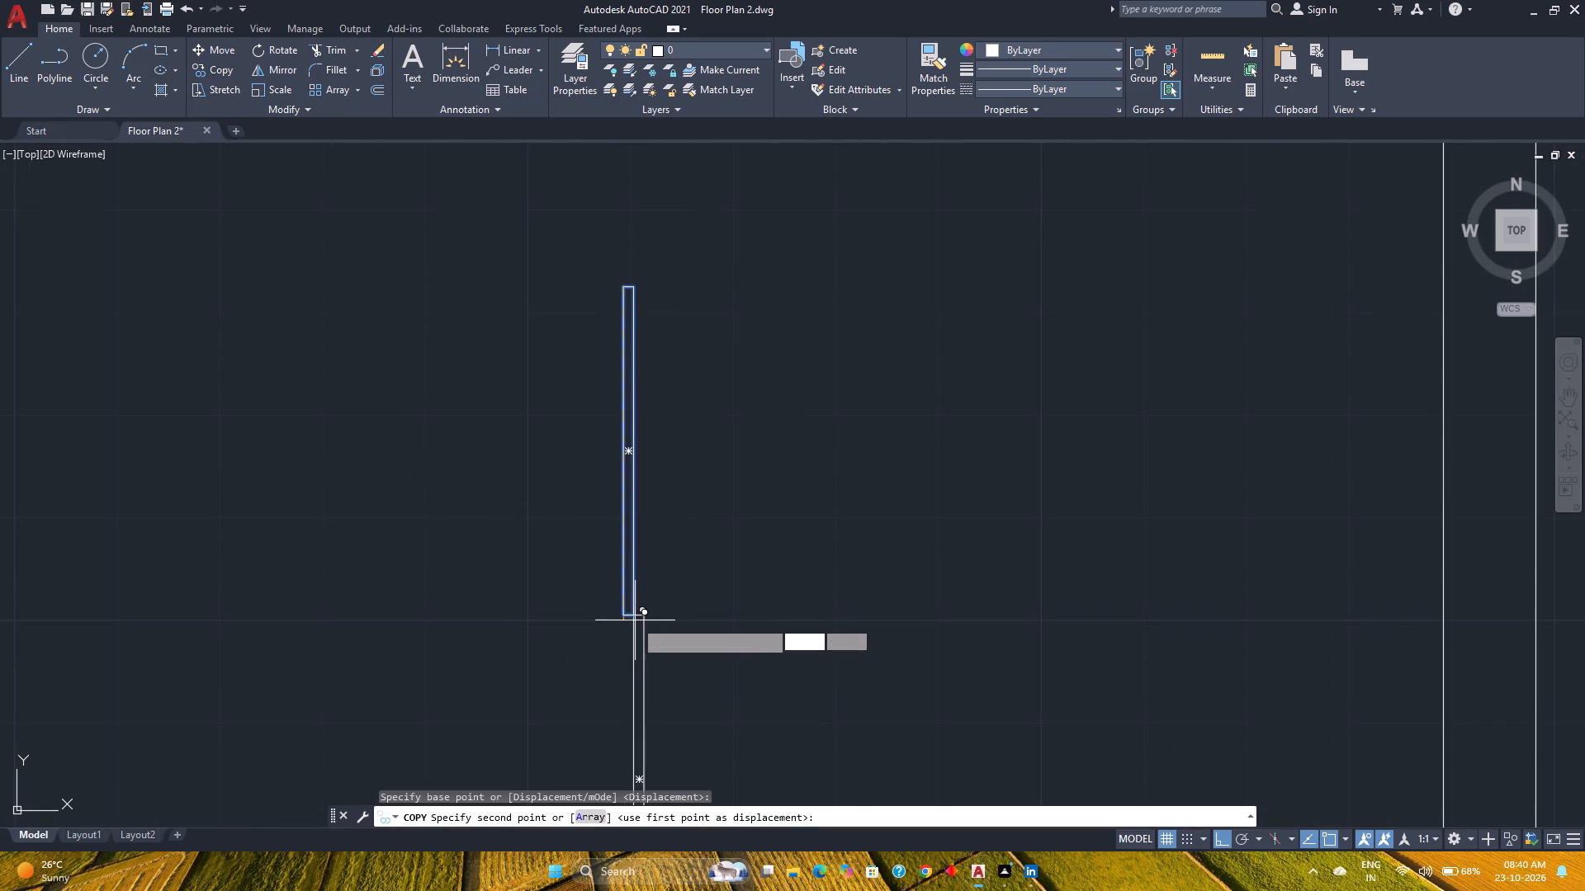
{"action": "key", "text": "Escape"}
Move both door panels from the upper panel's top midpoint to the midpoint of the closet opening's north jamb.
{"action": "scroll", "coordinate": [703, 609], "scroll_direction": "down", "scroll_amount": 3}
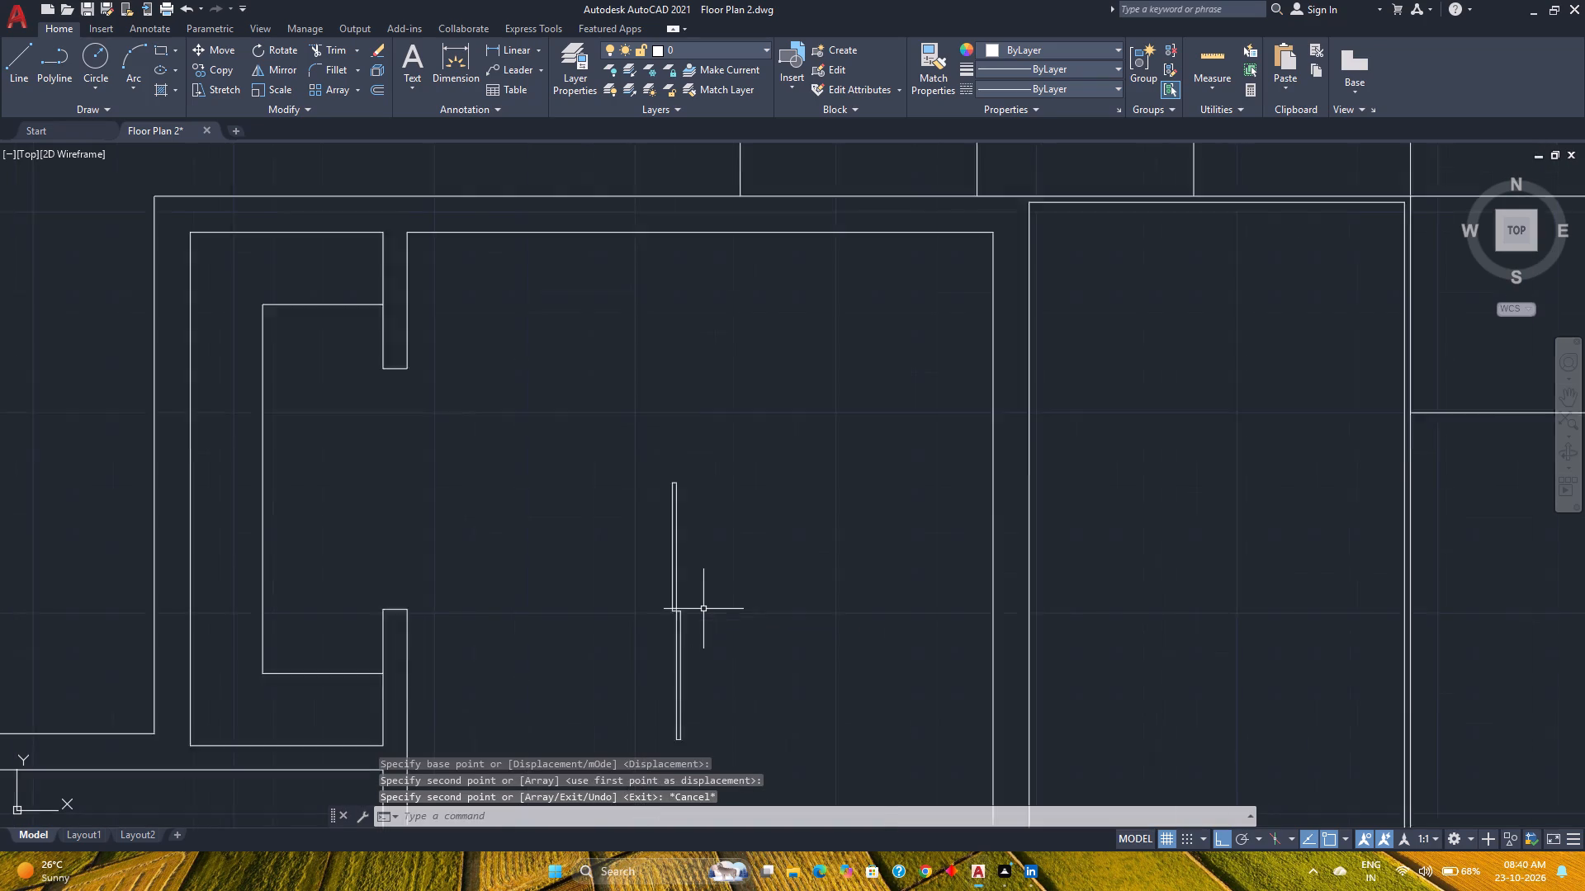
{"action": "left_click", "coordinate": [707, 701]}
{"action": "left_click", "coordinate": [637, 484]}
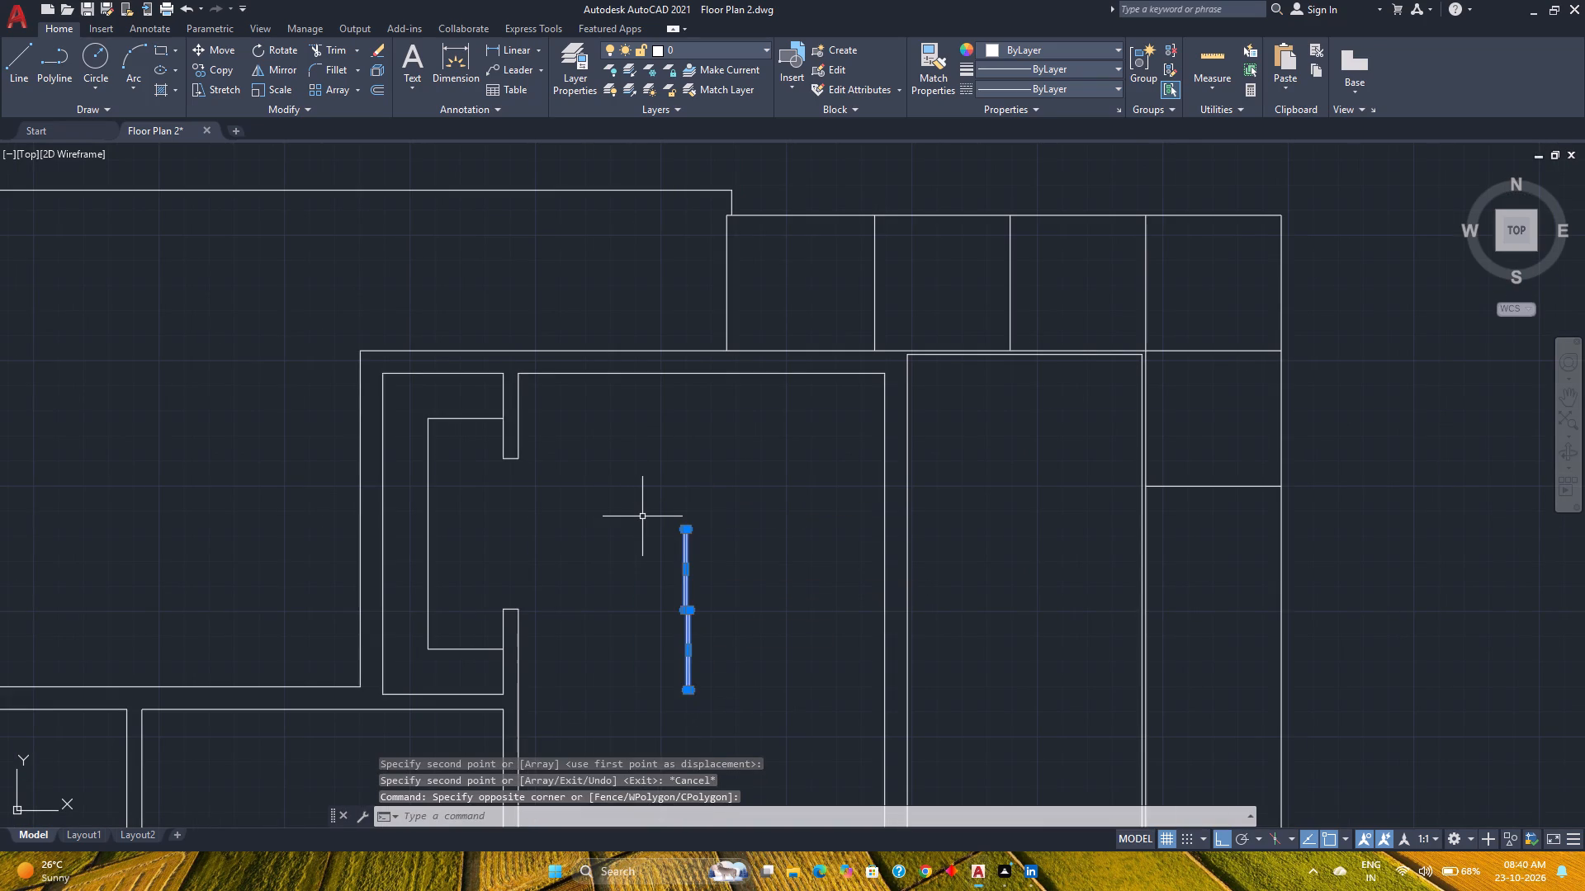
{"action": "key", "text": "m"}
{"action": "key", "text": "Return"}
{"action": "scroll", "coordinate": [680, 511], "scroll_direction": "up", "scroll_amount": 5}
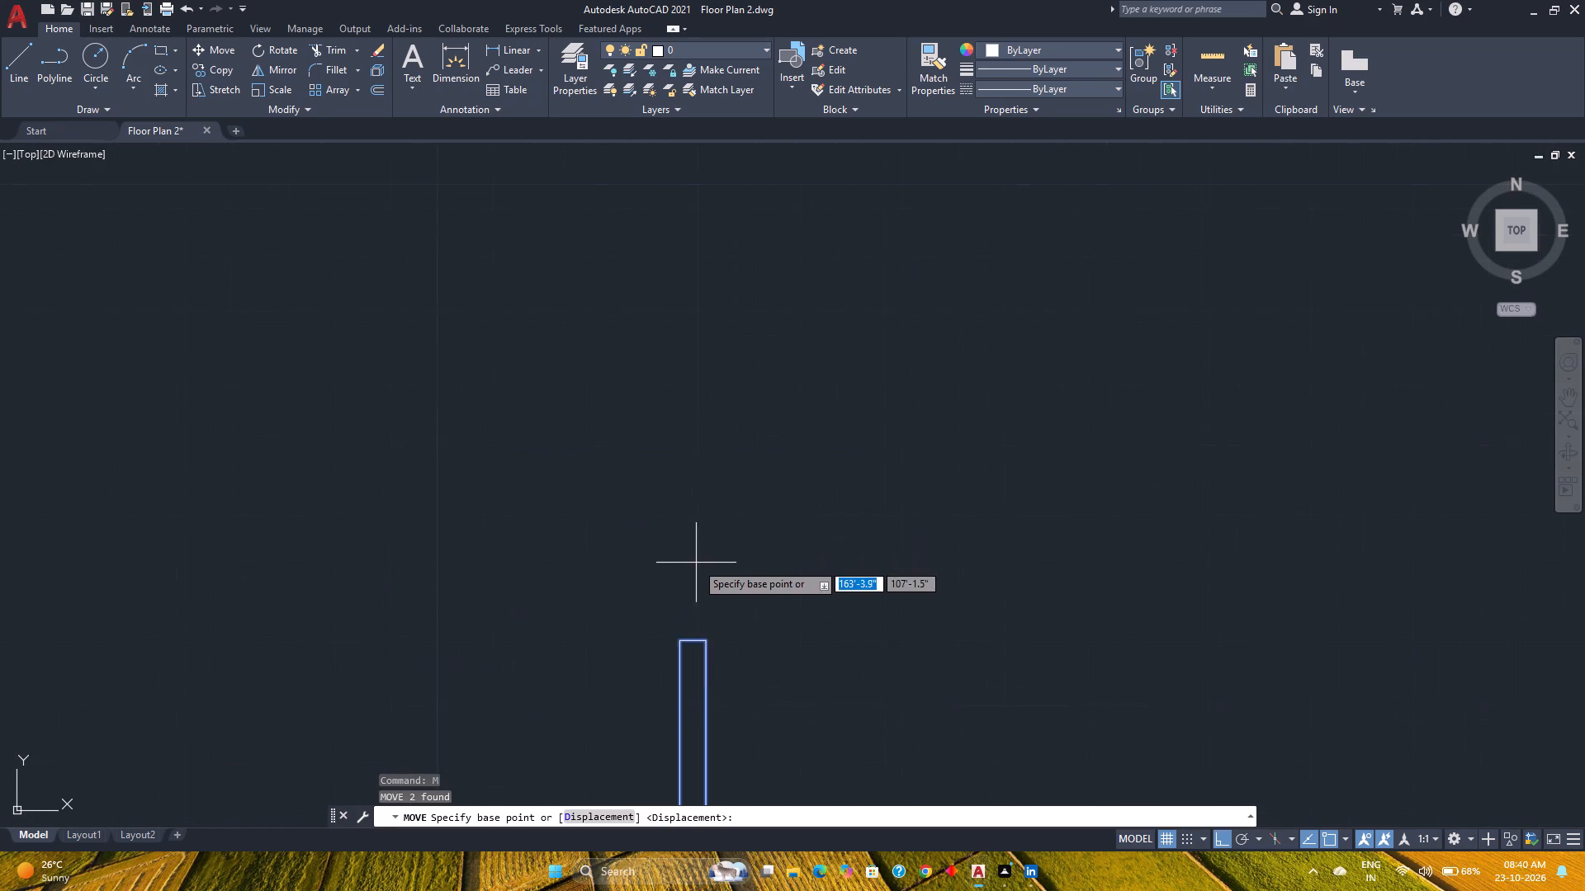
{"action": "scroll", "coordinate": [696, 563], "scroll_direction": "up", "scroll_amount": 1}
{"action": "left_click", "coordinate": [689, 691]}
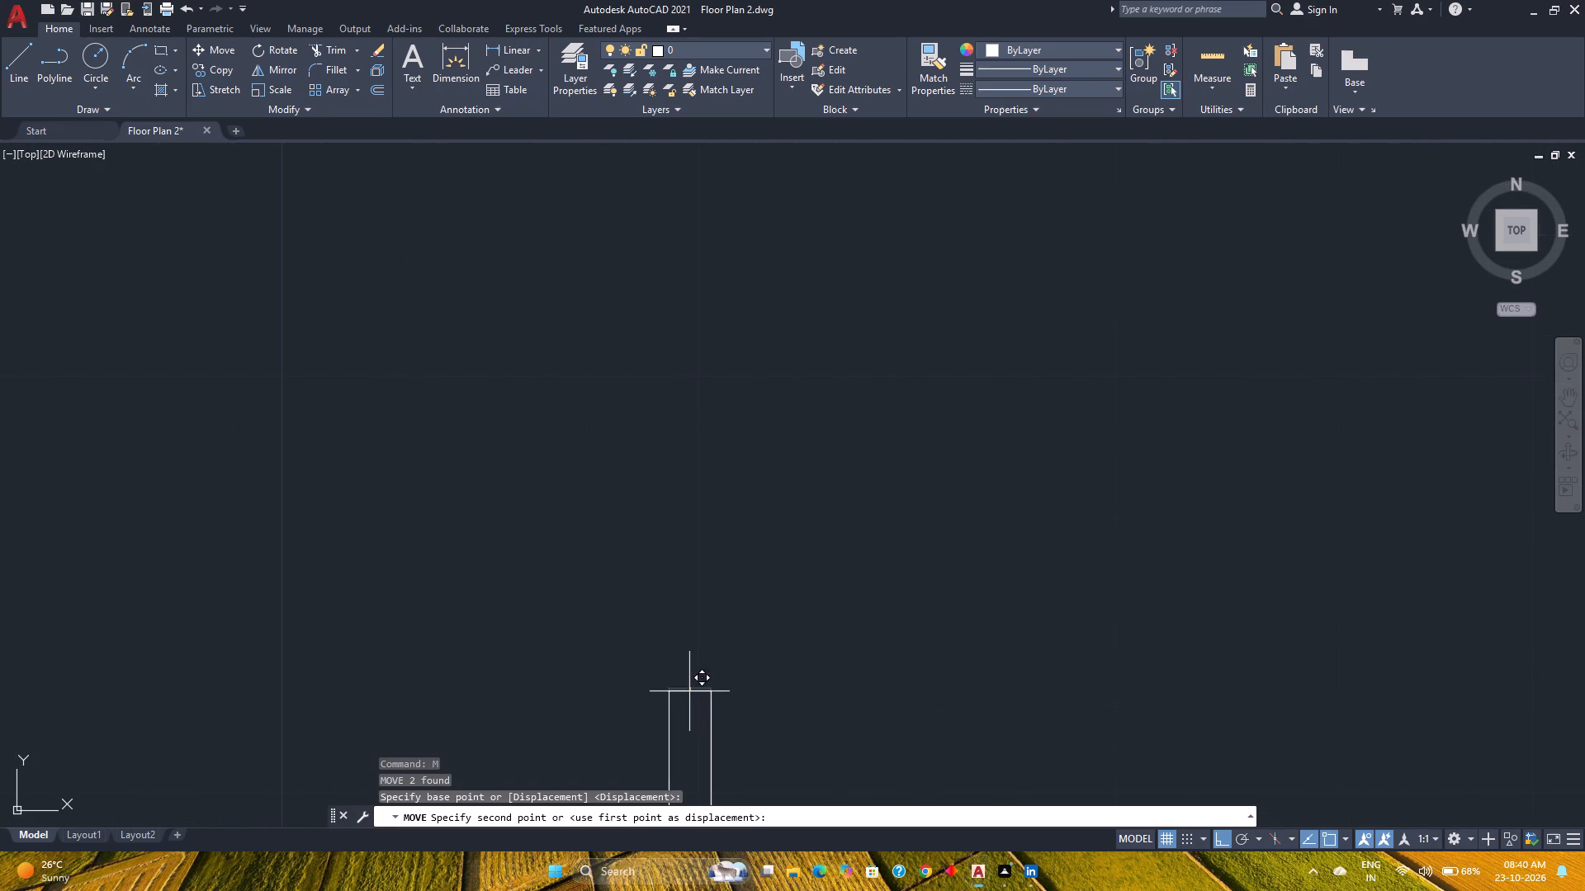
{"action": "scroll", "coordinate": [641, 573], "scroll_direction": "down", "scroll_amount": 5}
{"action": "scroll", "coordinate": [355, 472], "scroll_direction": "up", "scroll_amount": 4}
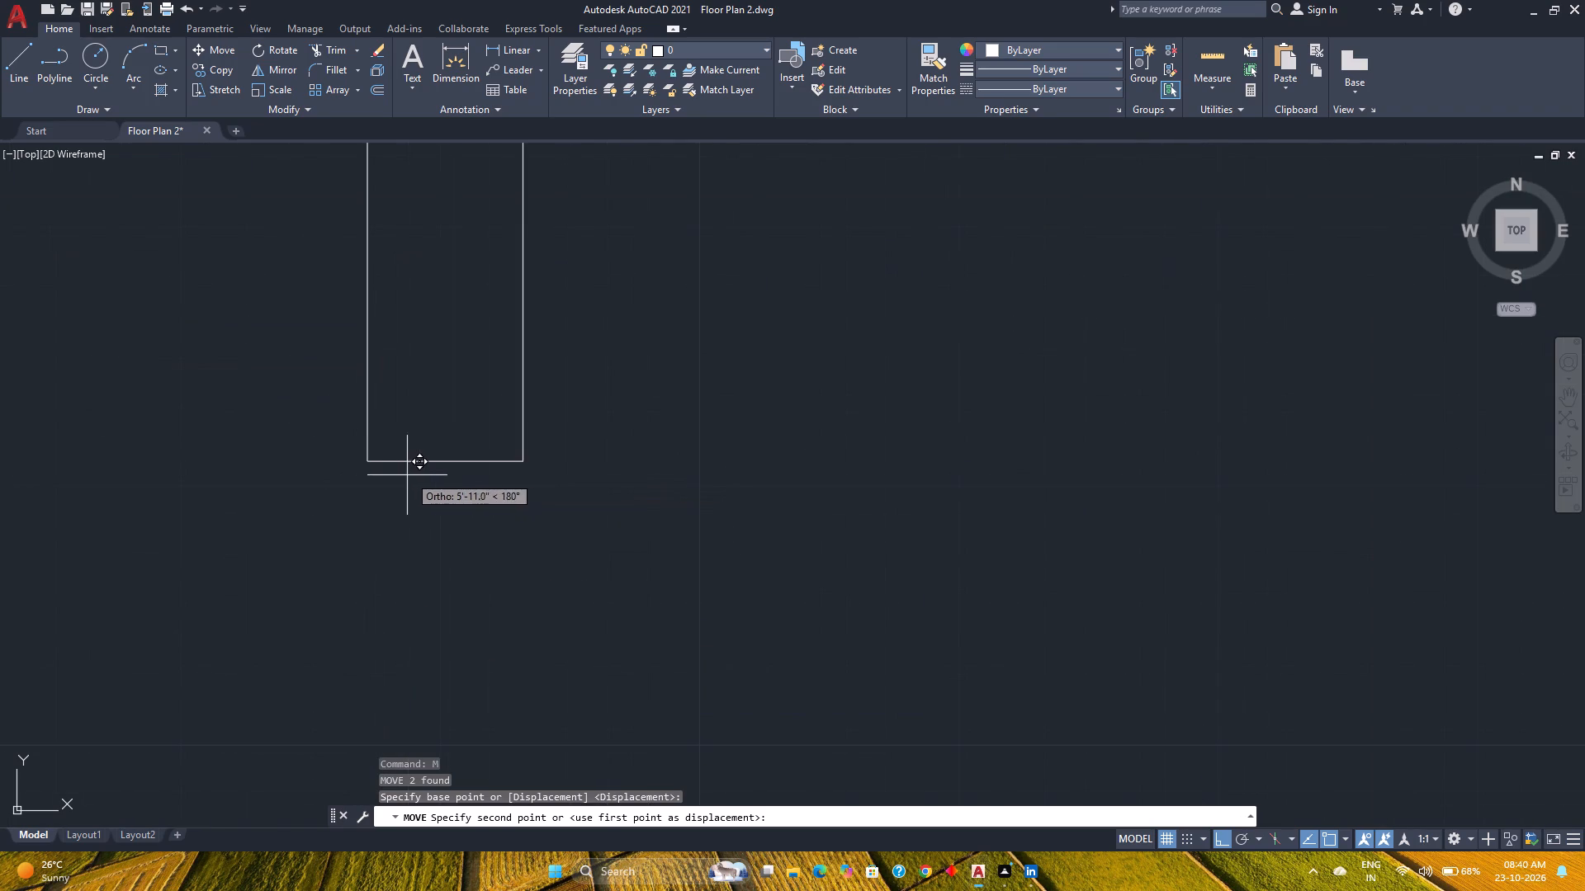
{"action": "left_click", "coordinate": [442, 463]}
Move the lower door panel up 4" so its bottom end meets the closet opening's south jamb.
{"action": "scroll", "coordinate": [442, 463], "scroll_direction": "down", "scroll_amount": 5}
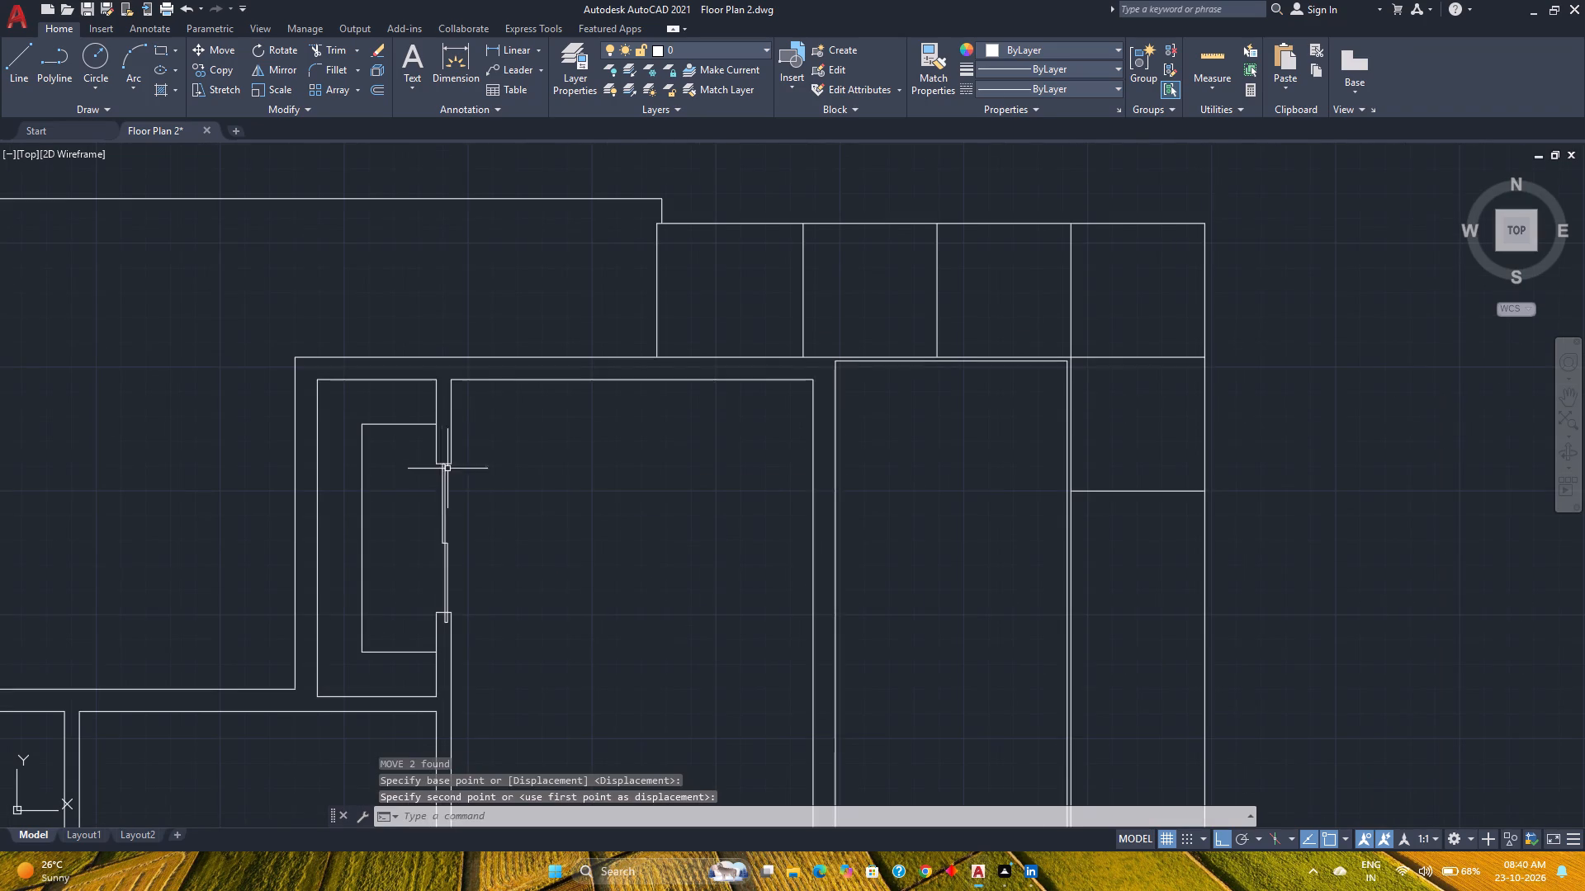
{"action": "scroll", "coordinate": [450, 587], "scroll_direction": "up", "scroll_amount": 1}
{"action": "left_click", "coordinate": [447, 581]}
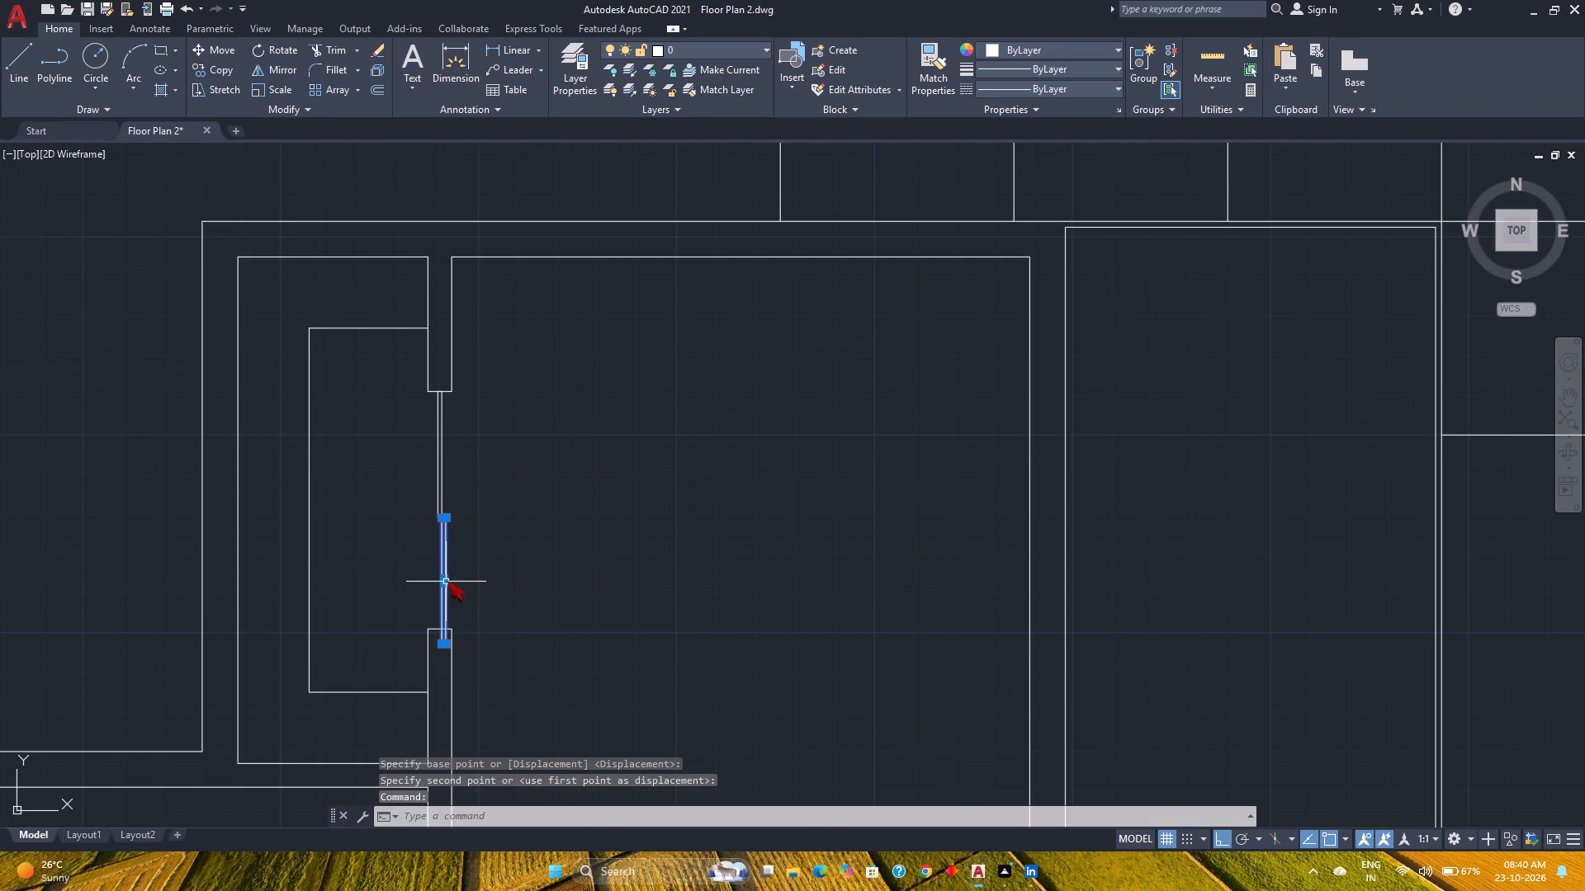
{"action": "left_click", "coordinate": [216, 41]}
{"action": "scroll", "coordinate": [447, 657], "scroll_direction": "up", "scroll_amount": 7}
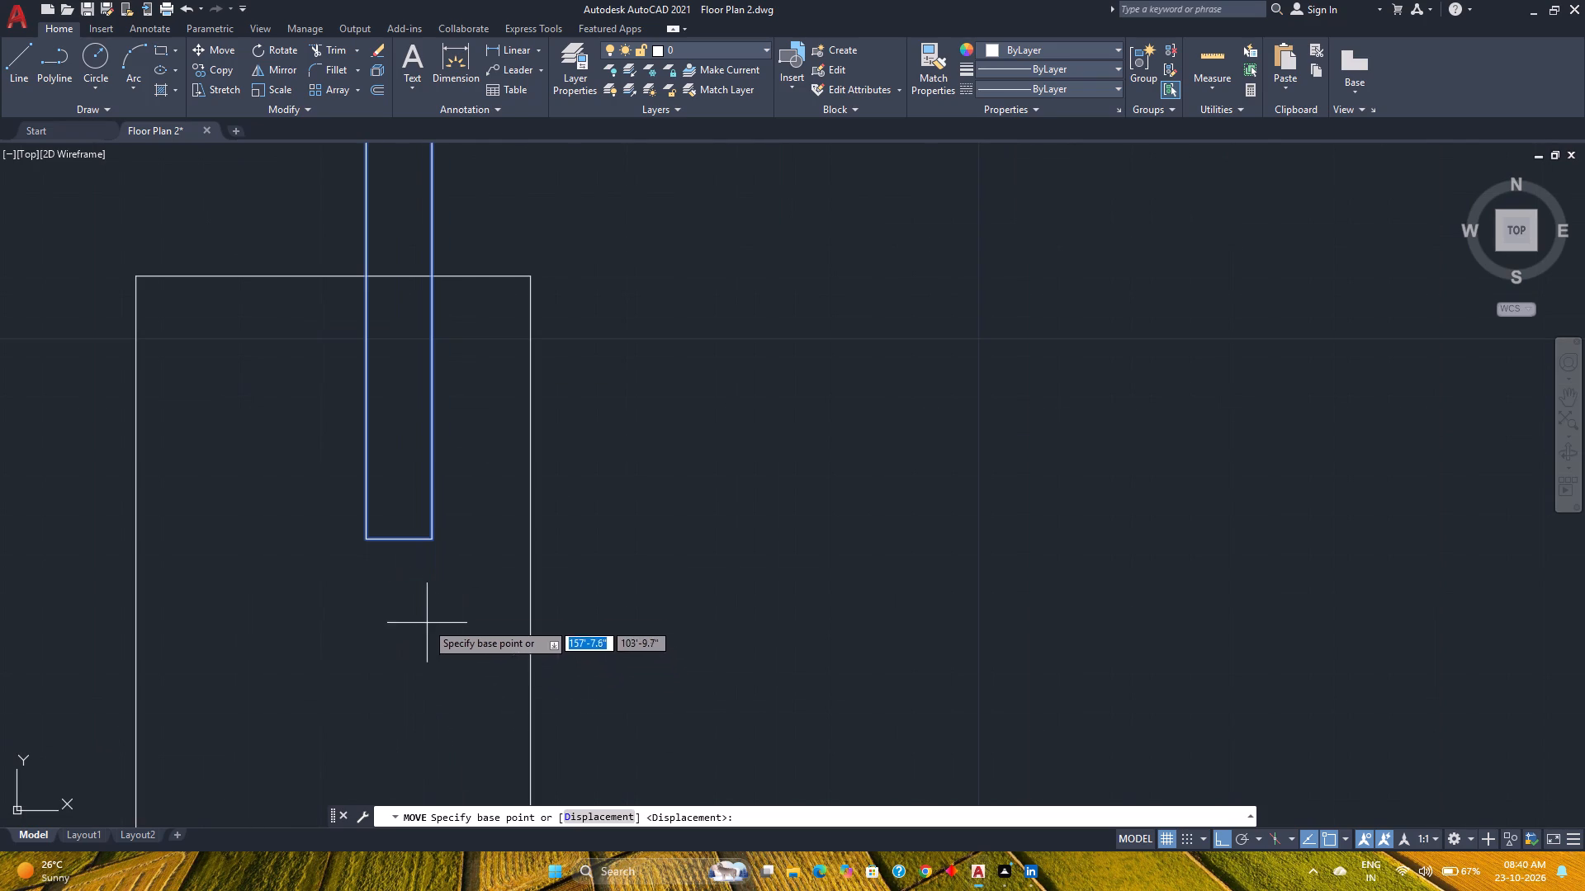
{"action": "left_click", "coordinate": [429, 541]}
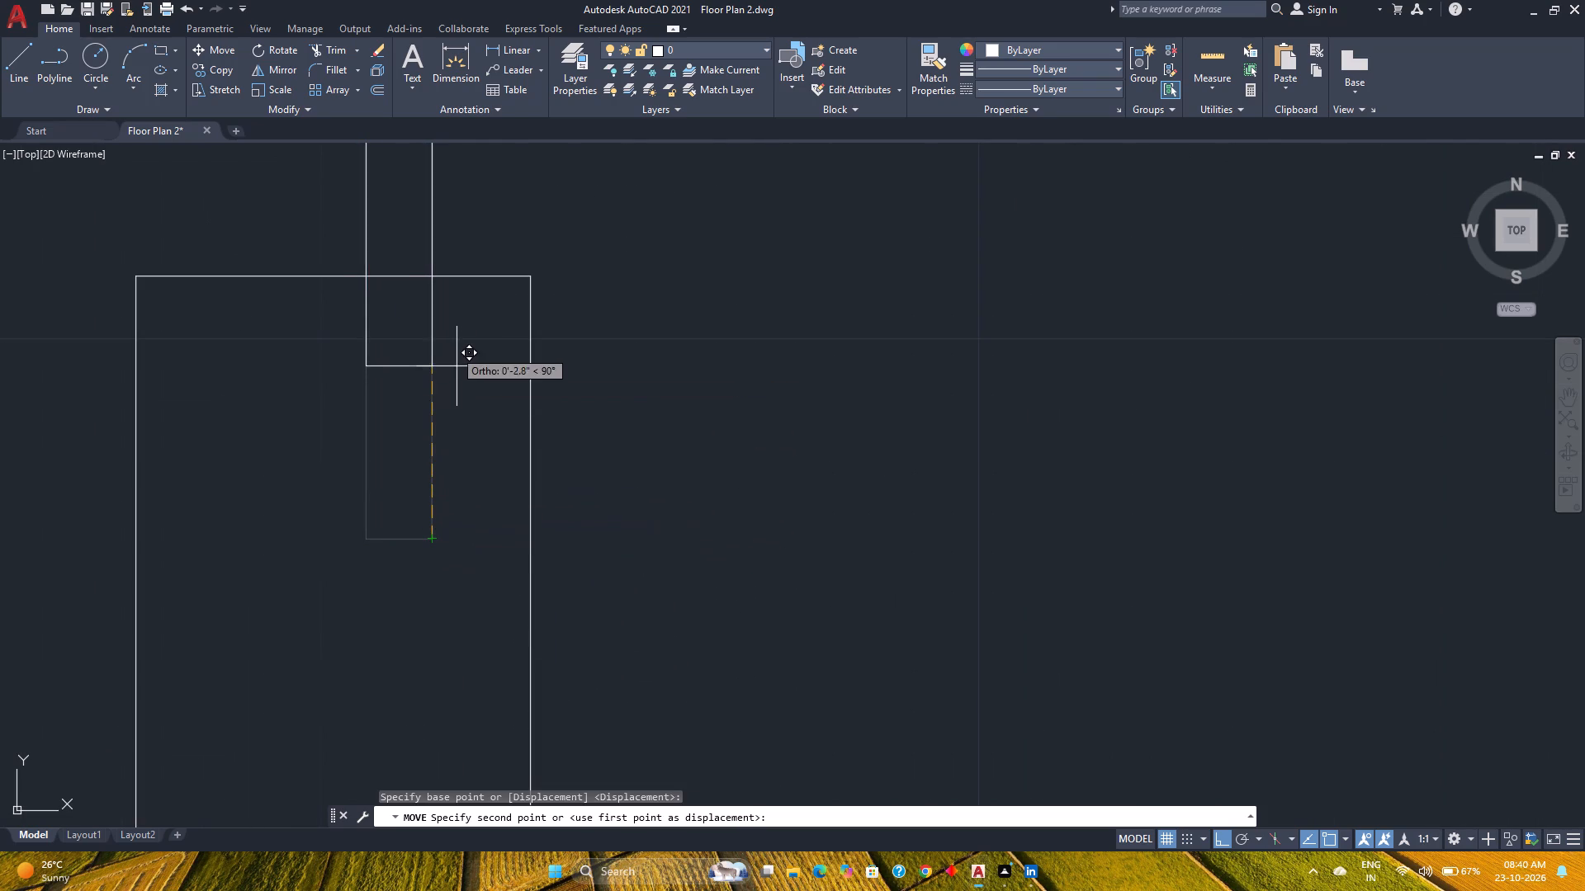
{"action": "left_click", "coordinate": [435, 276]}
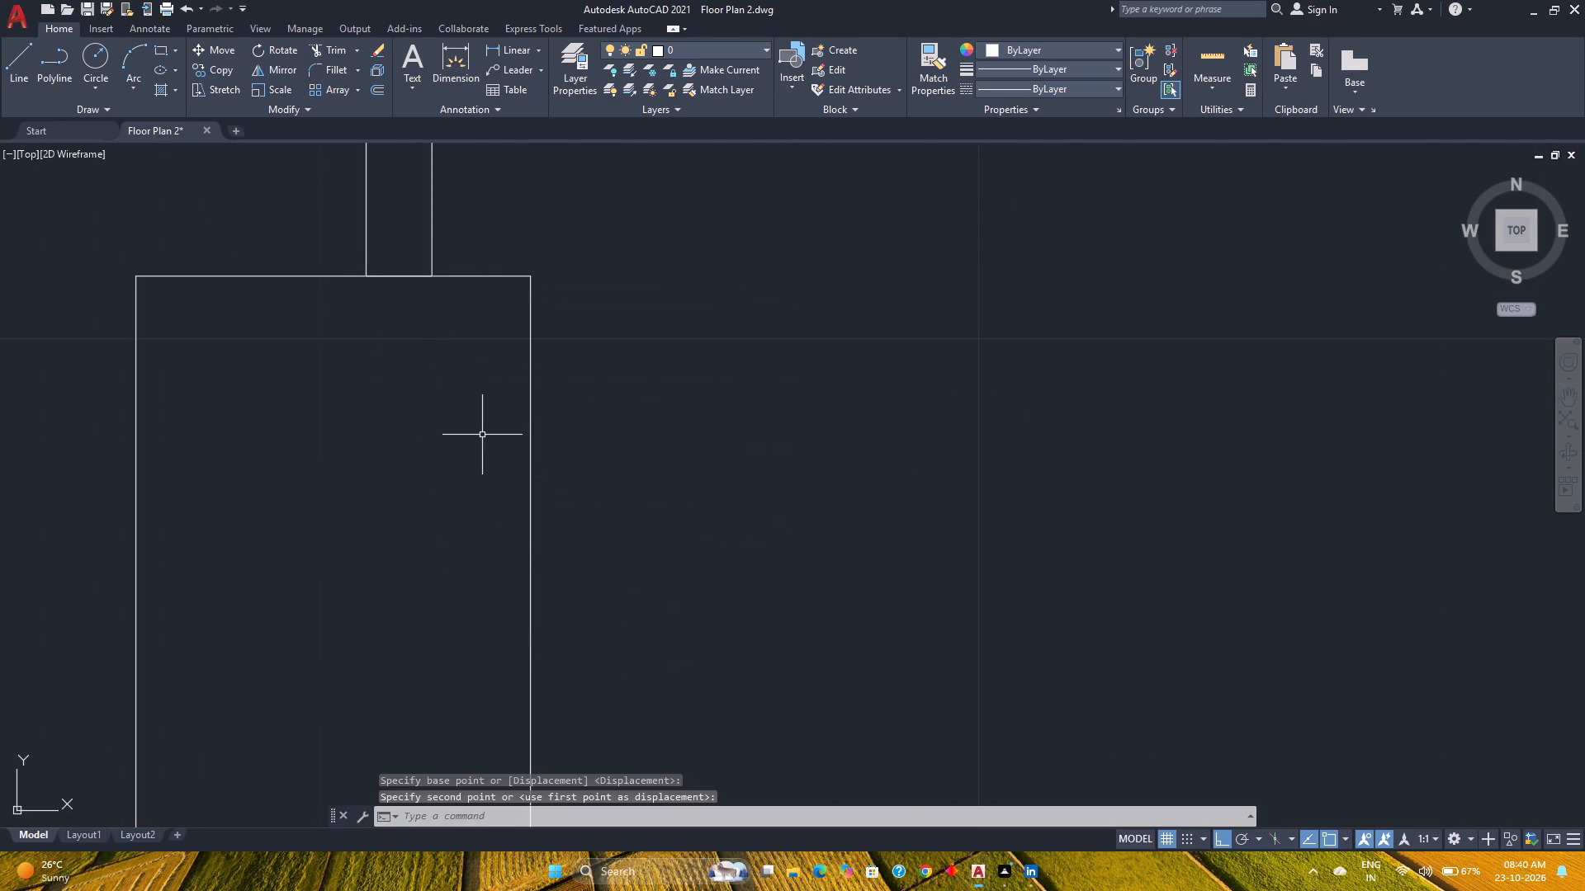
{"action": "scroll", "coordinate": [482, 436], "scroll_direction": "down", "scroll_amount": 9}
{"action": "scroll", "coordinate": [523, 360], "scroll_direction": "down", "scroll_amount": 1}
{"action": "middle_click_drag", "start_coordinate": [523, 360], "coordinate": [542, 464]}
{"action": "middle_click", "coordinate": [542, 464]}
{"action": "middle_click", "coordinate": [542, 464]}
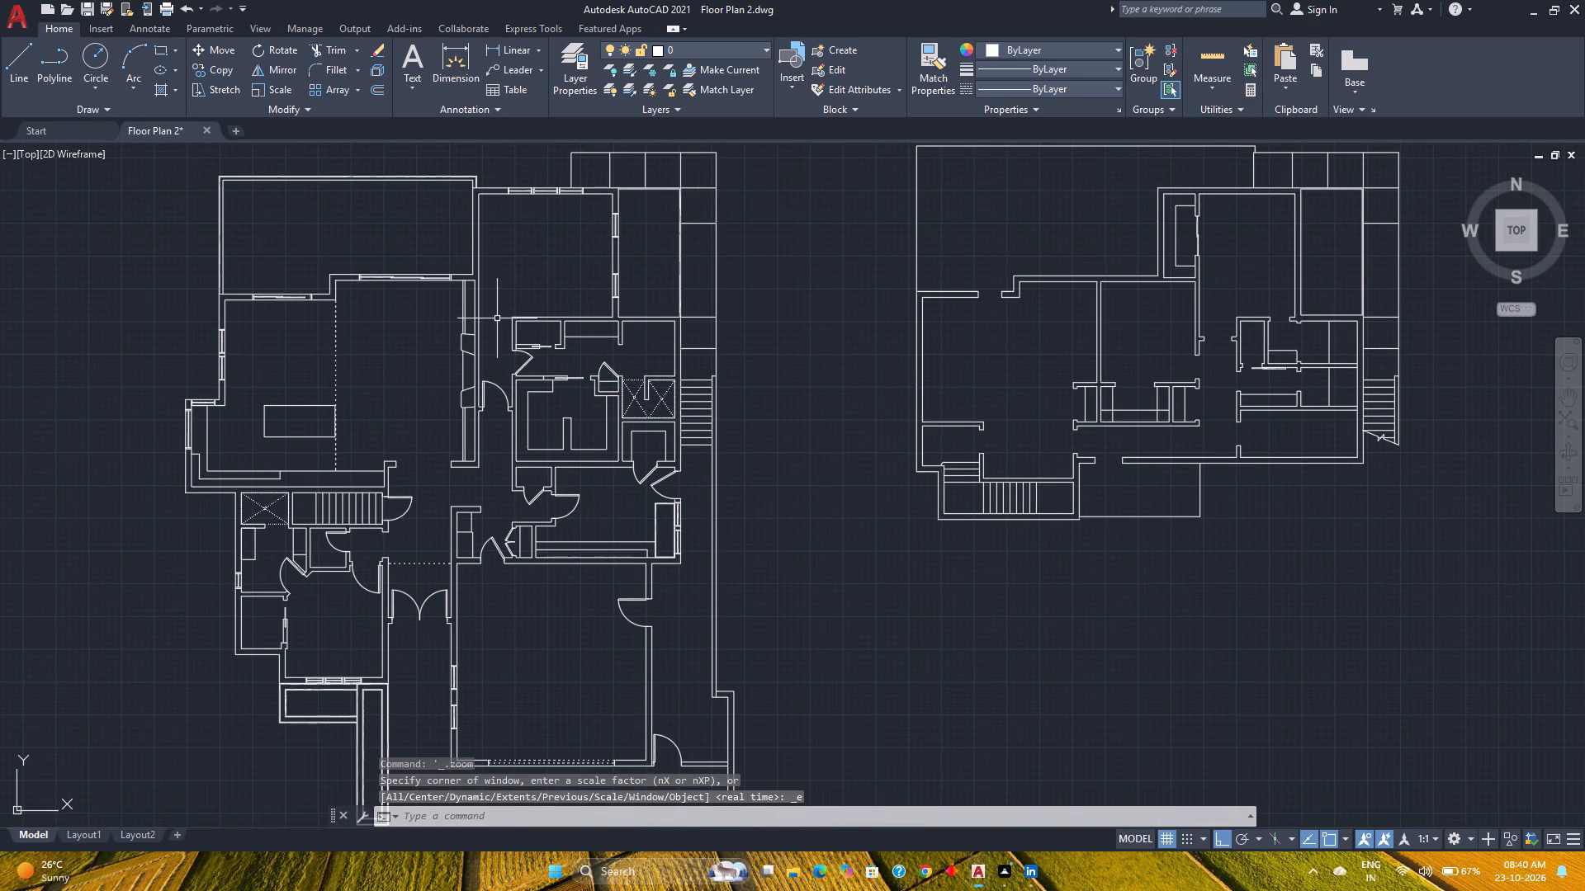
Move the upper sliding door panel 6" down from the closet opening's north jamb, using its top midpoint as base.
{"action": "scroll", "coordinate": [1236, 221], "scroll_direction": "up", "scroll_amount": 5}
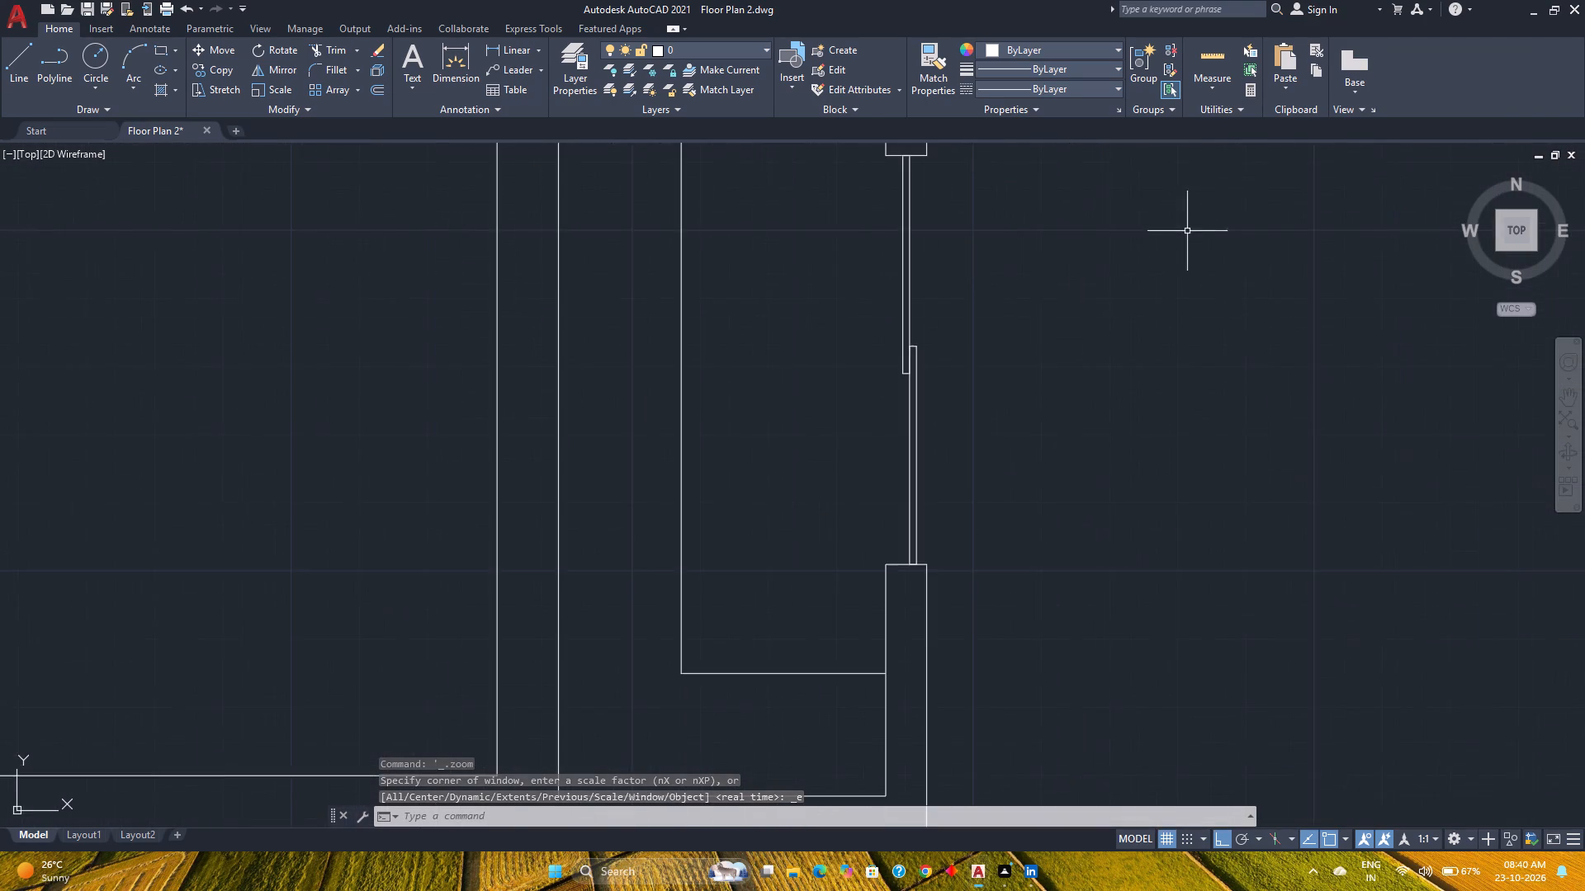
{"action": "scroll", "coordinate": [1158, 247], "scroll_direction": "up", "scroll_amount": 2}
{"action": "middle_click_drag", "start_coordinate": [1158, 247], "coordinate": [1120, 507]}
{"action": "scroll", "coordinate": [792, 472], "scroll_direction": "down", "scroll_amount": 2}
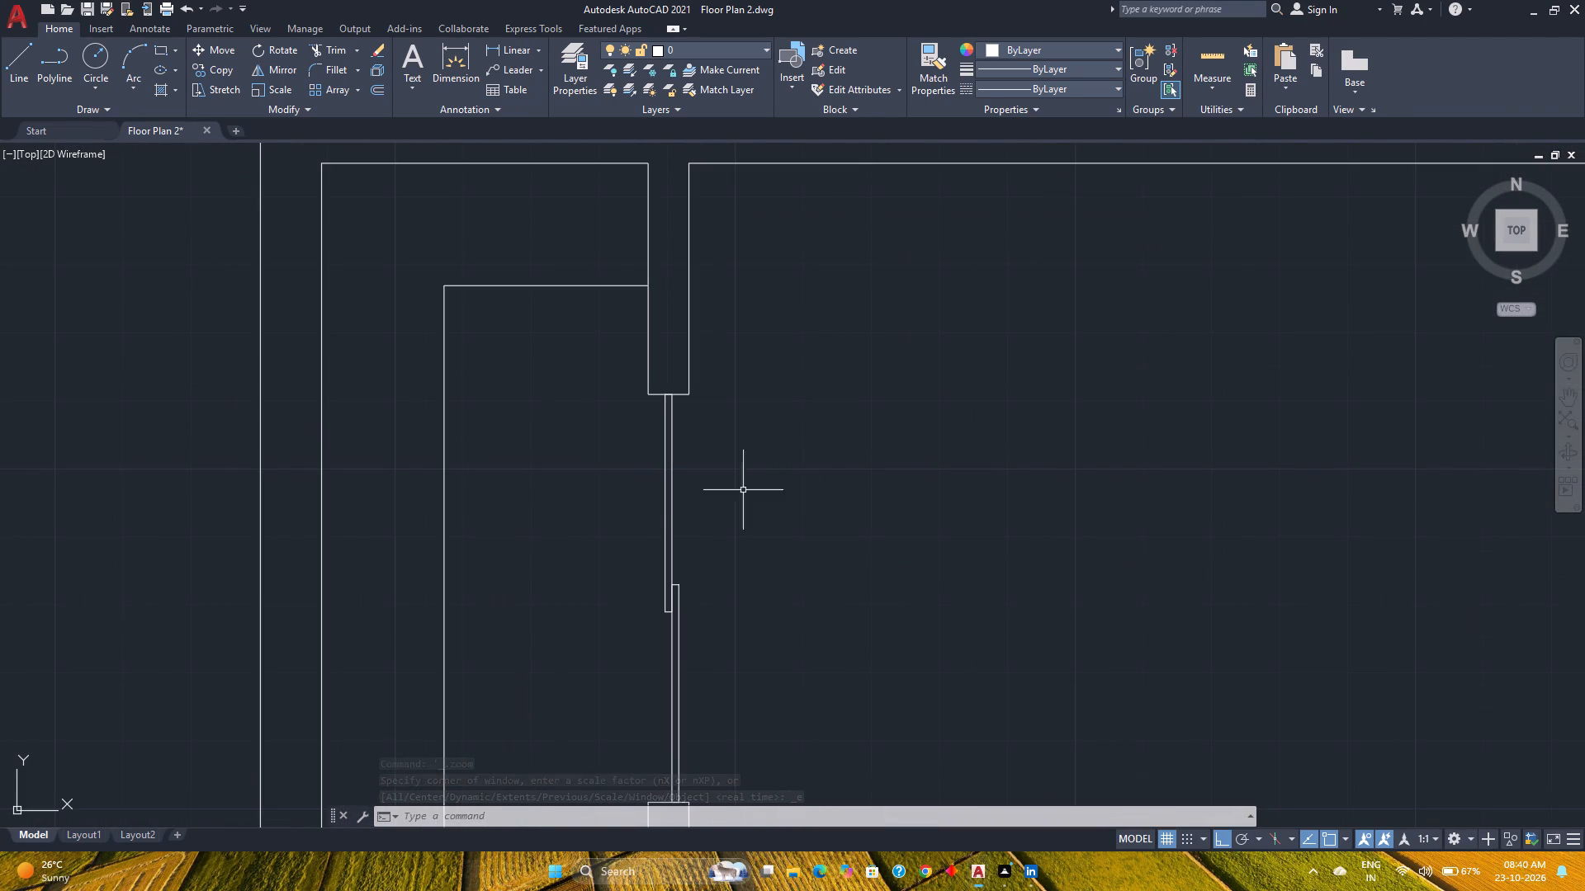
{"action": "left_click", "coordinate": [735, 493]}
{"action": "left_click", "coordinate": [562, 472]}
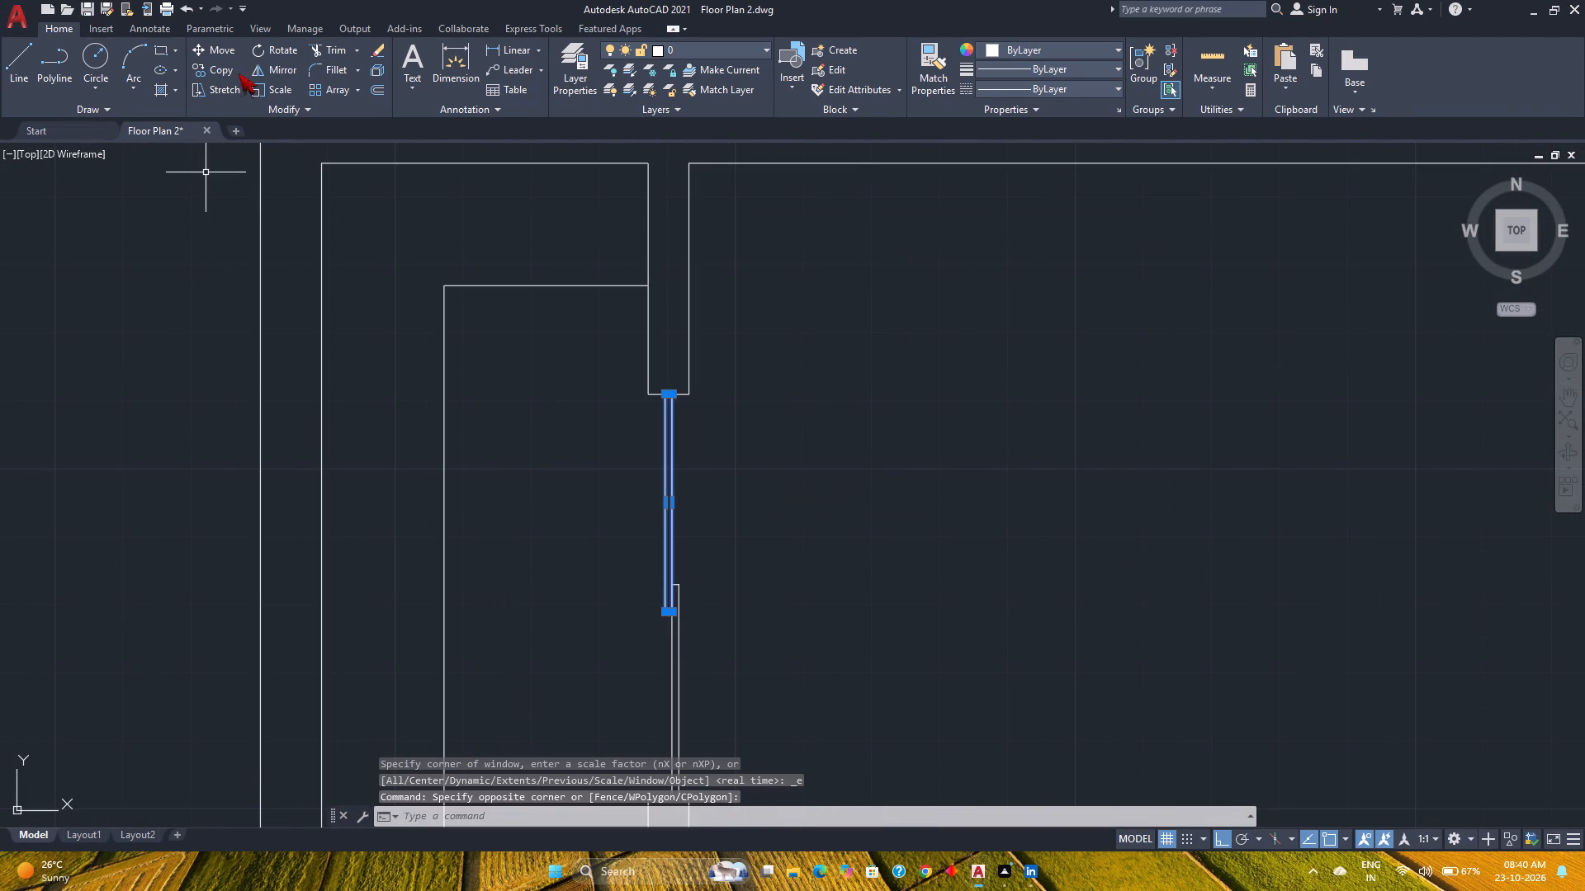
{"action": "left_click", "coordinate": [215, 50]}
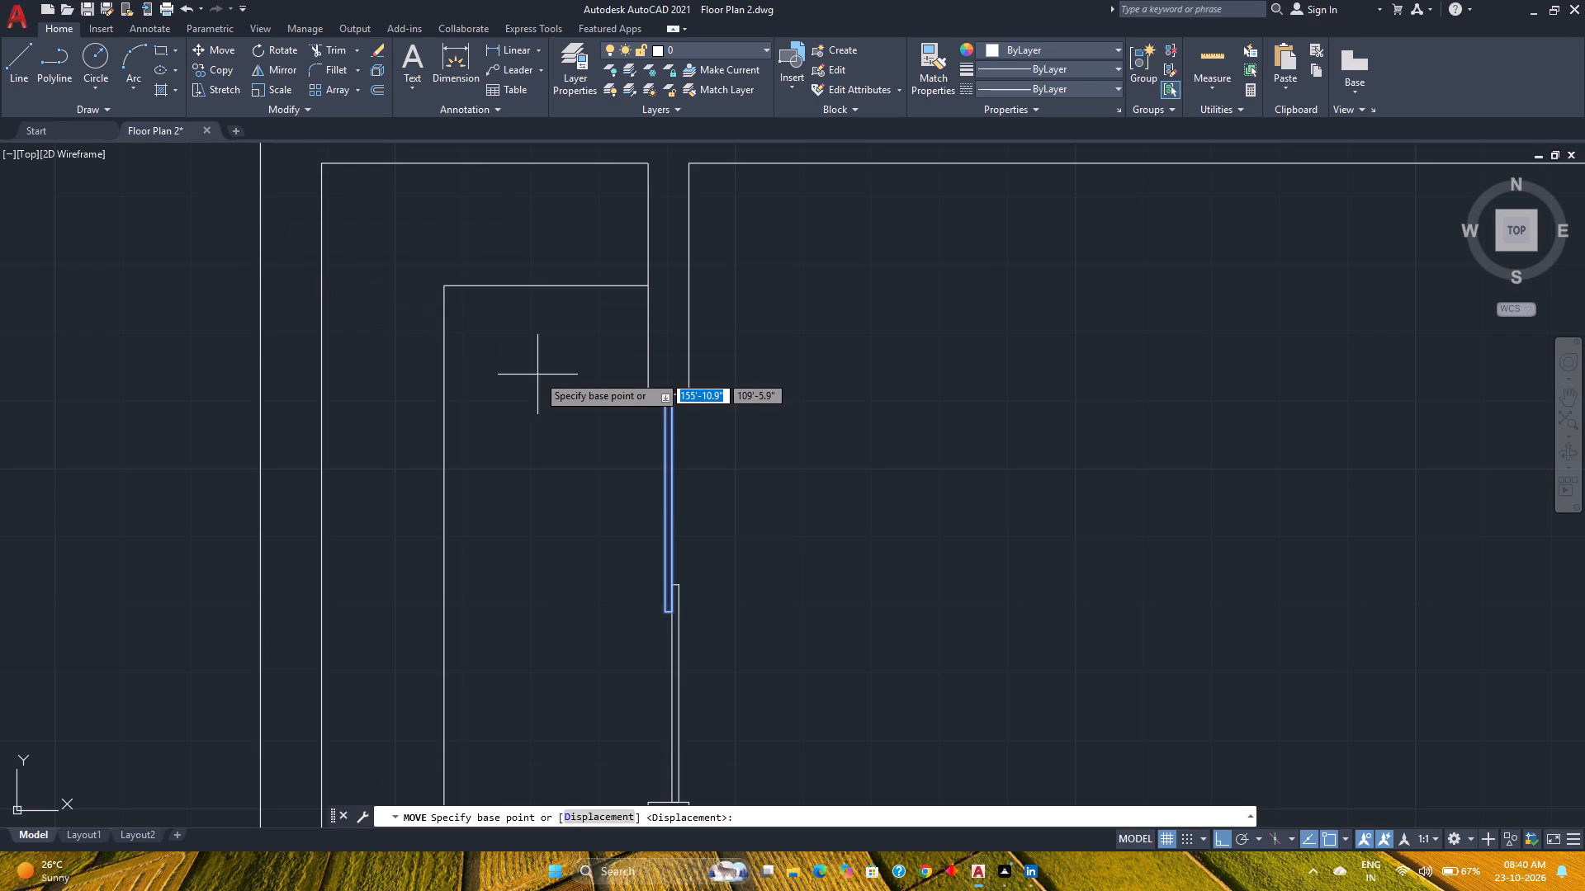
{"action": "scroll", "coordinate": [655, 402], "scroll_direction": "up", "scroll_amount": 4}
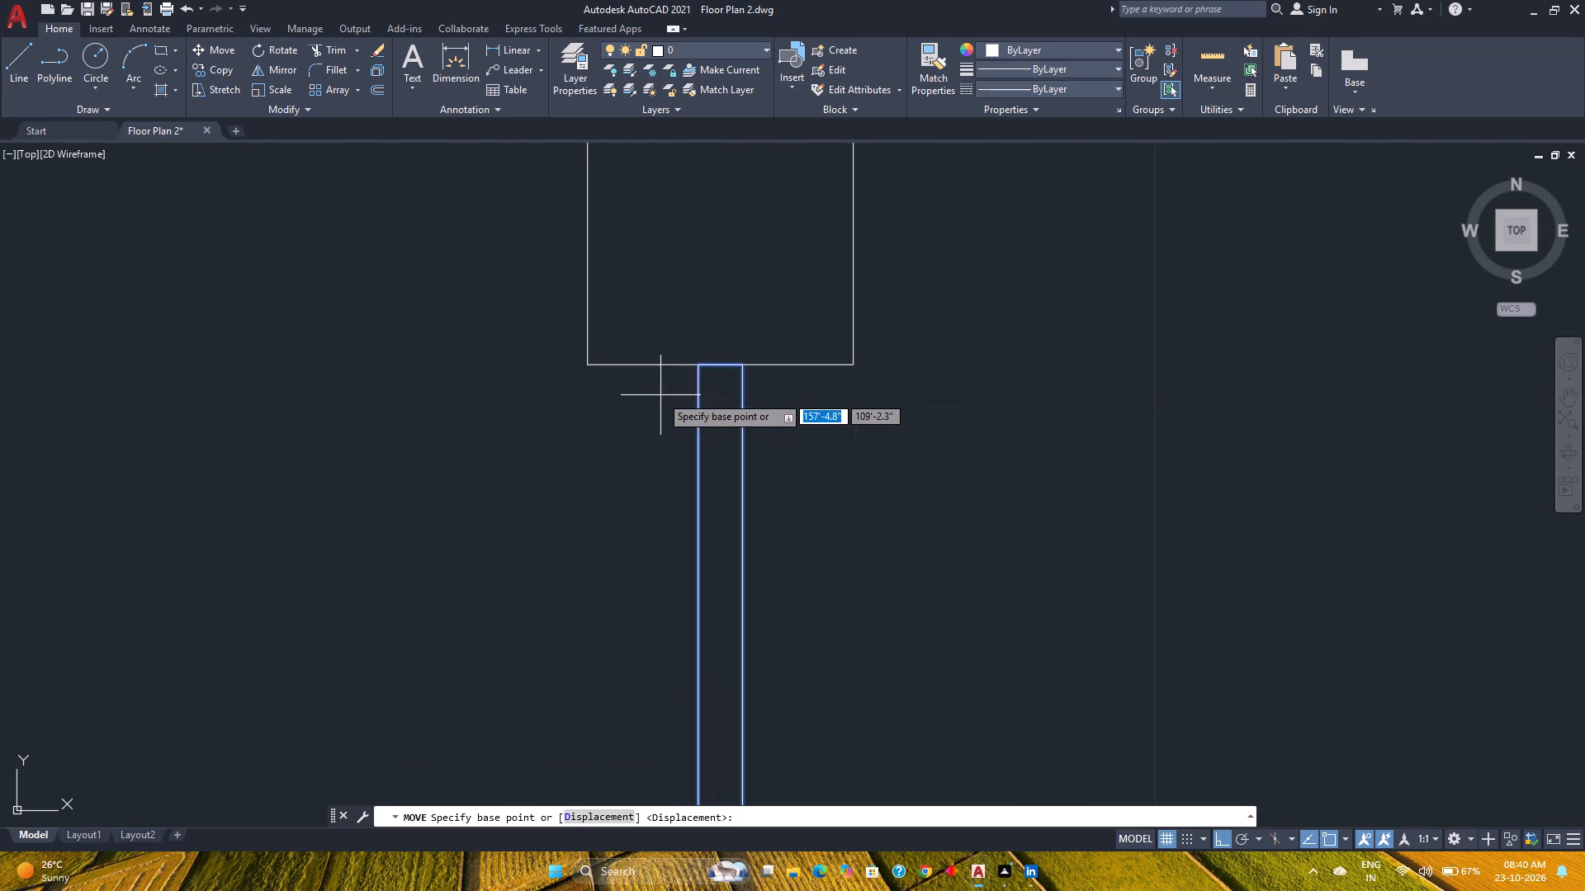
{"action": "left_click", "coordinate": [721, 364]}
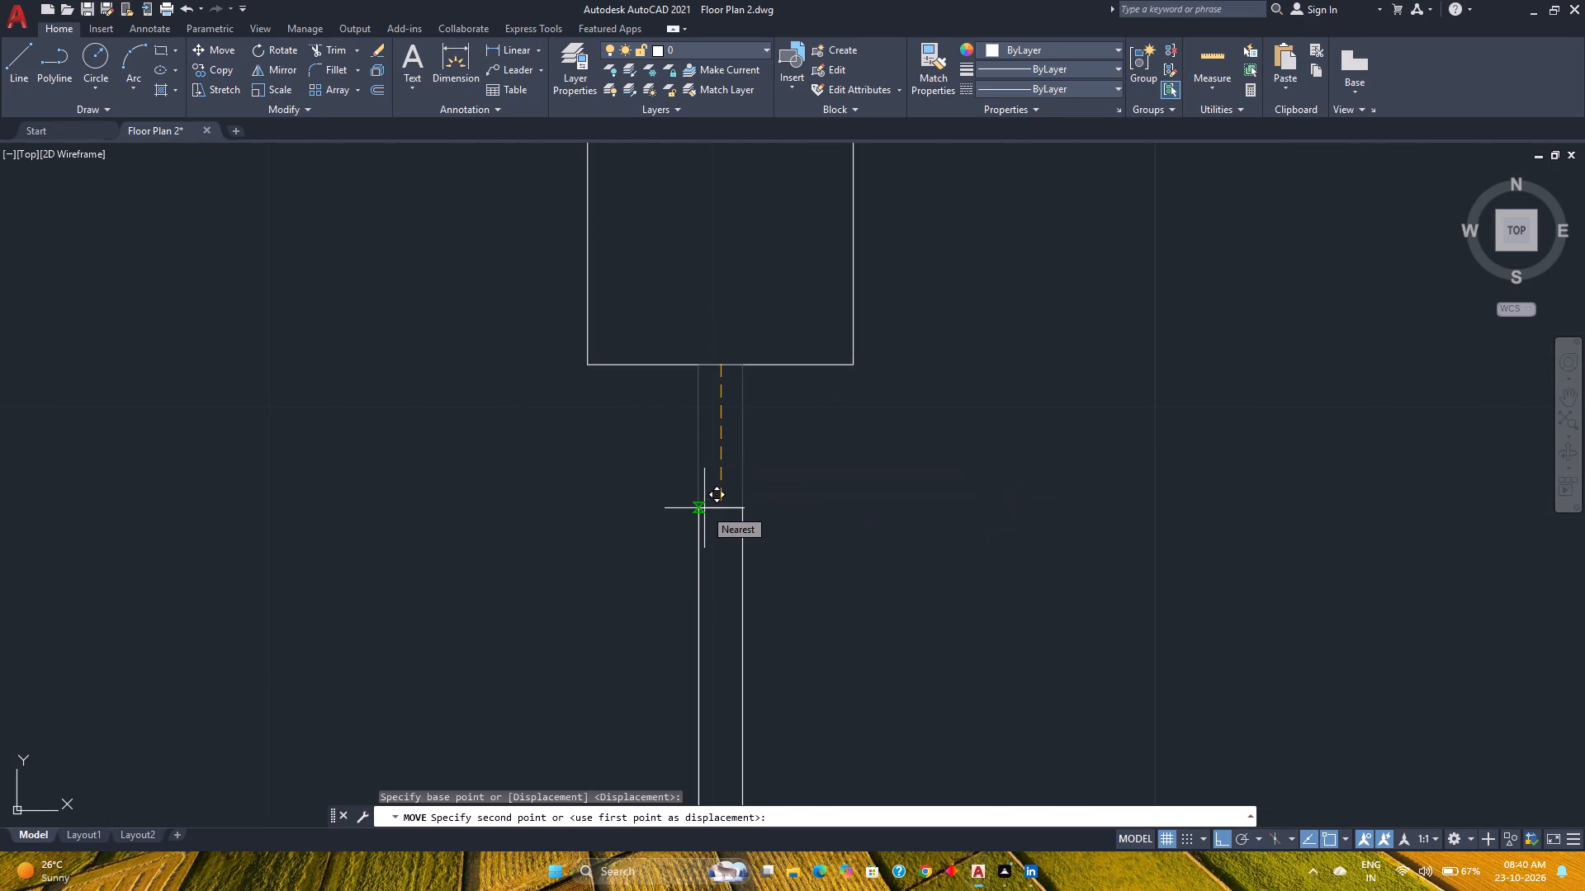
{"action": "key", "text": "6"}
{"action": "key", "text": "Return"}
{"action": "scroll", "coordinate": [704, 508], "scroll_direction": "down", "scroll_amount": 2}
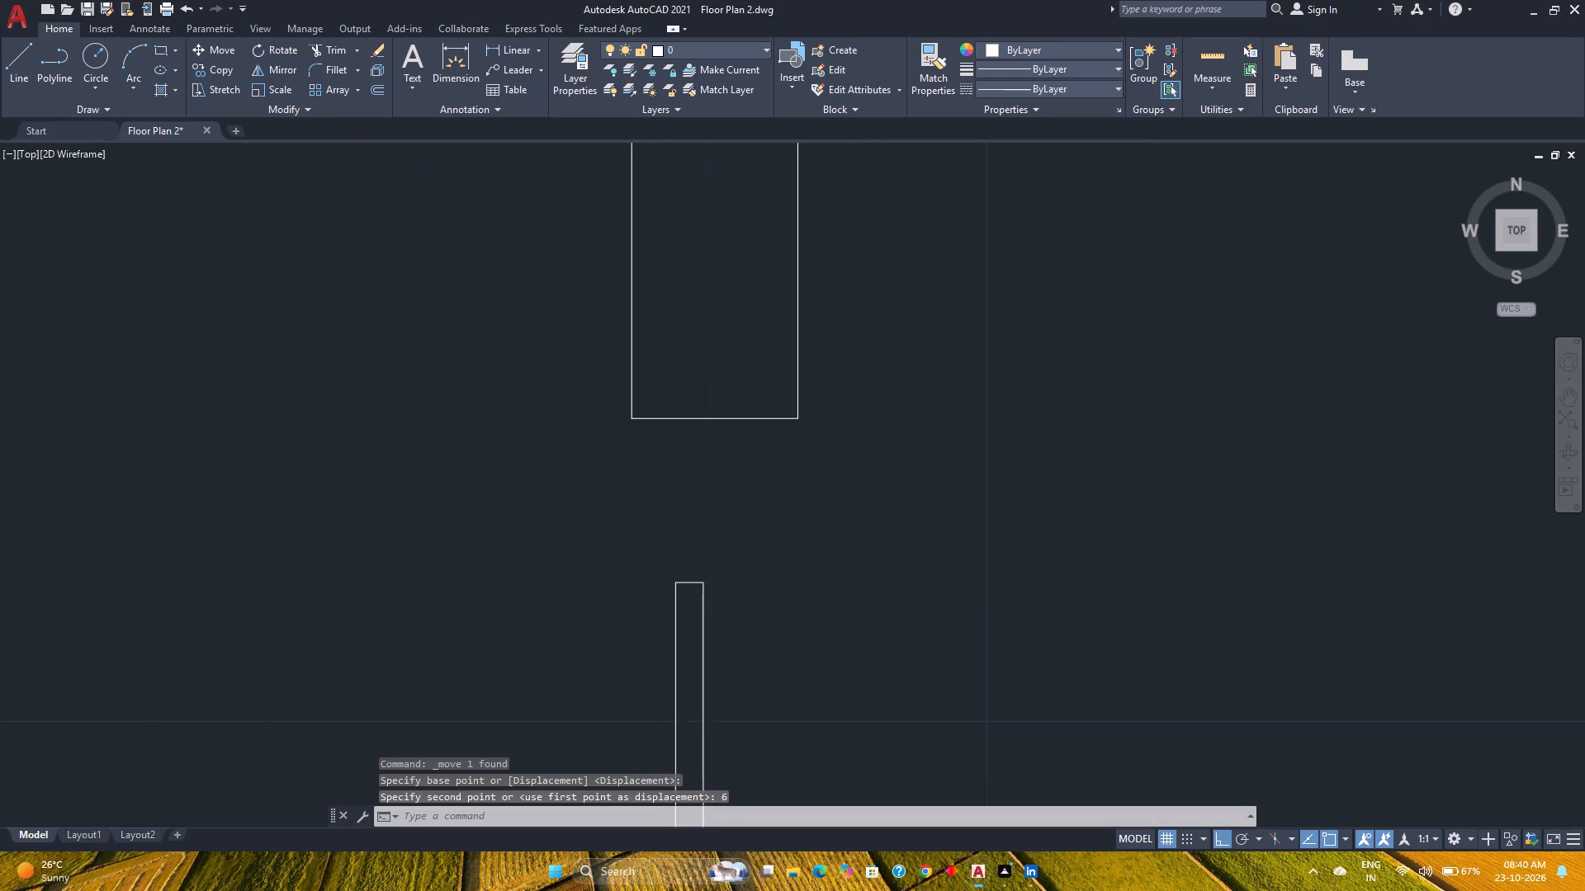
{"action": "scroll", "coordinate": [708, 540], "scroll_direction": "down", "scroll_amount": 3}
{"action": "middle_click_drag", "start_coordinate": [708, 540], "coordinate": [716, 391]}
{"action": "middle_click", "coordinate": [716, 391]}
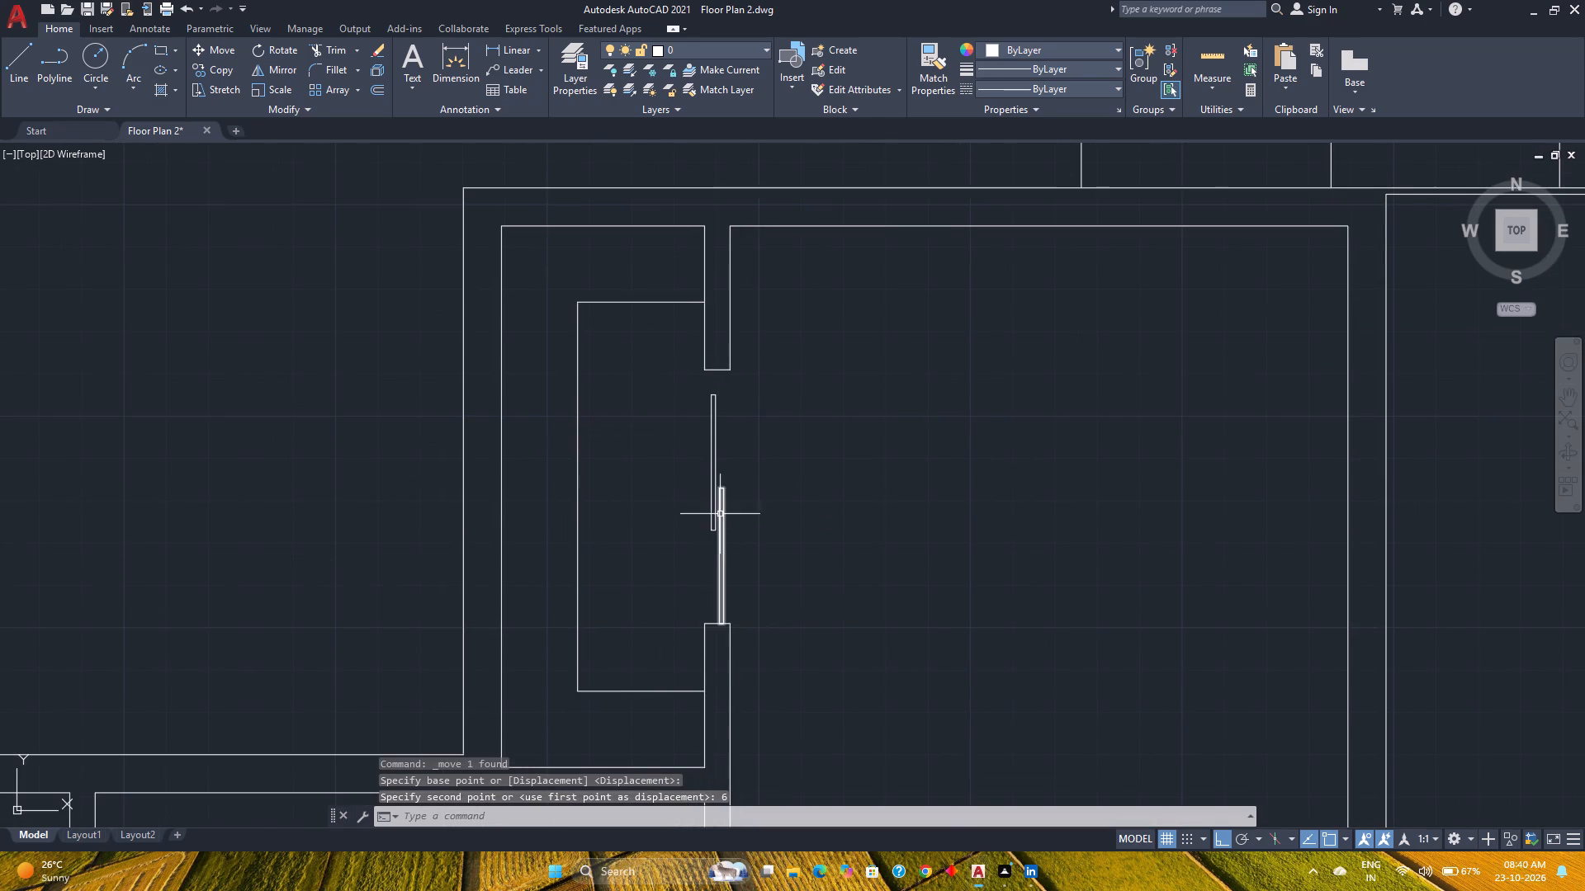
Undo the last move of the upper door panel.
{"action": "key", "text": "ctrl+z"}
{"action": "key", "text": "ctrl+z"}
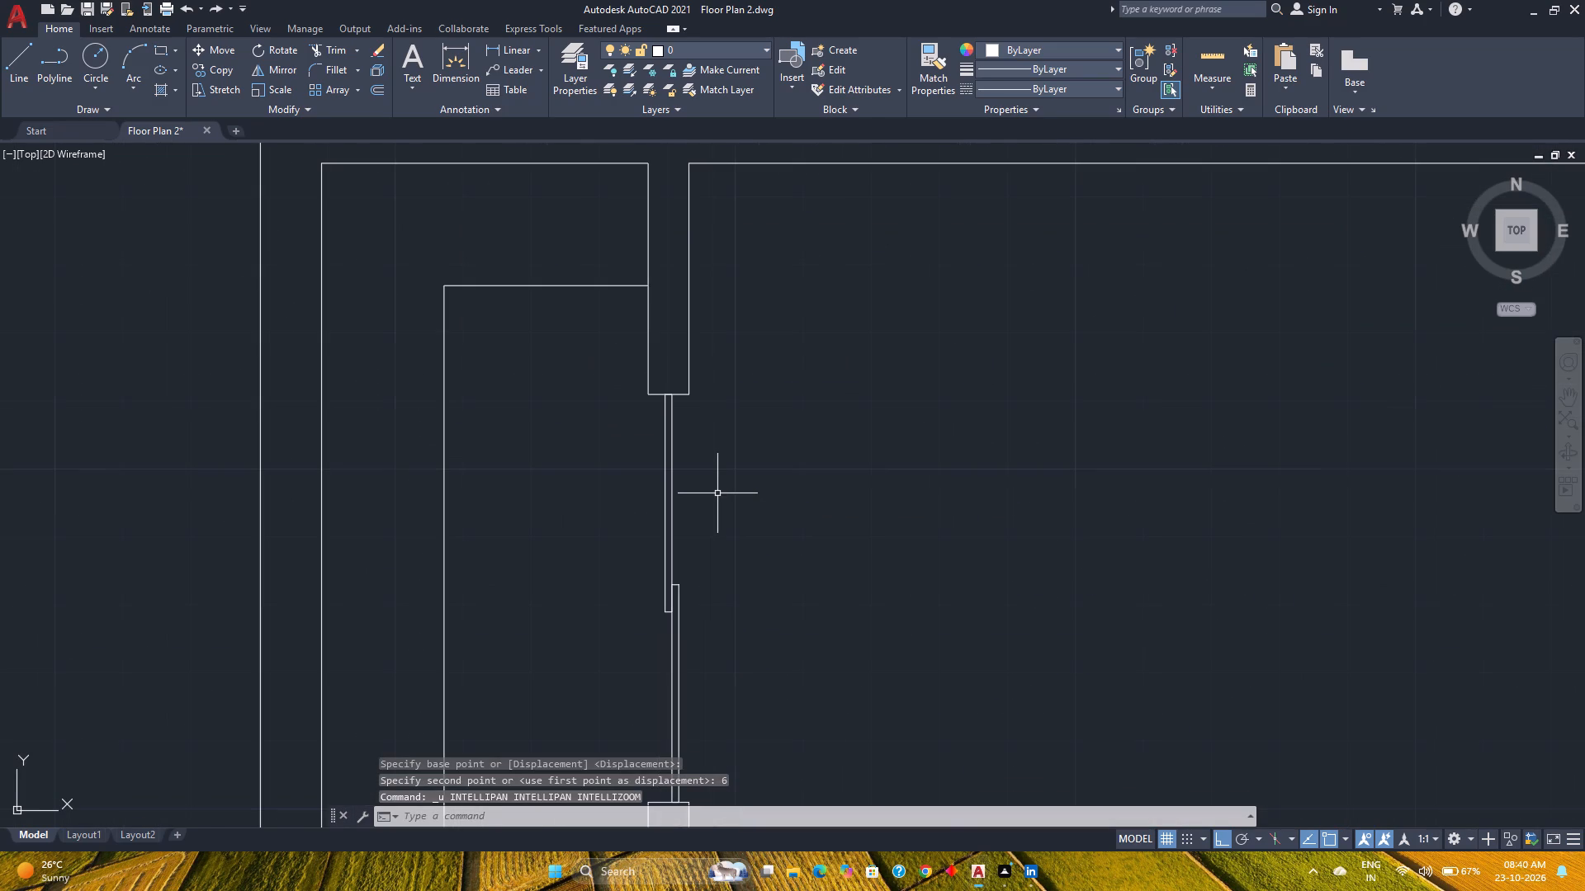
Move the upper closet door panel 6" straight down from its top midpoint, leaving the closet opening partly open.
{"action": "left_click", "coordinate": [718, 480]}
{"action": "left_click", "coordinate": [626, 475]}
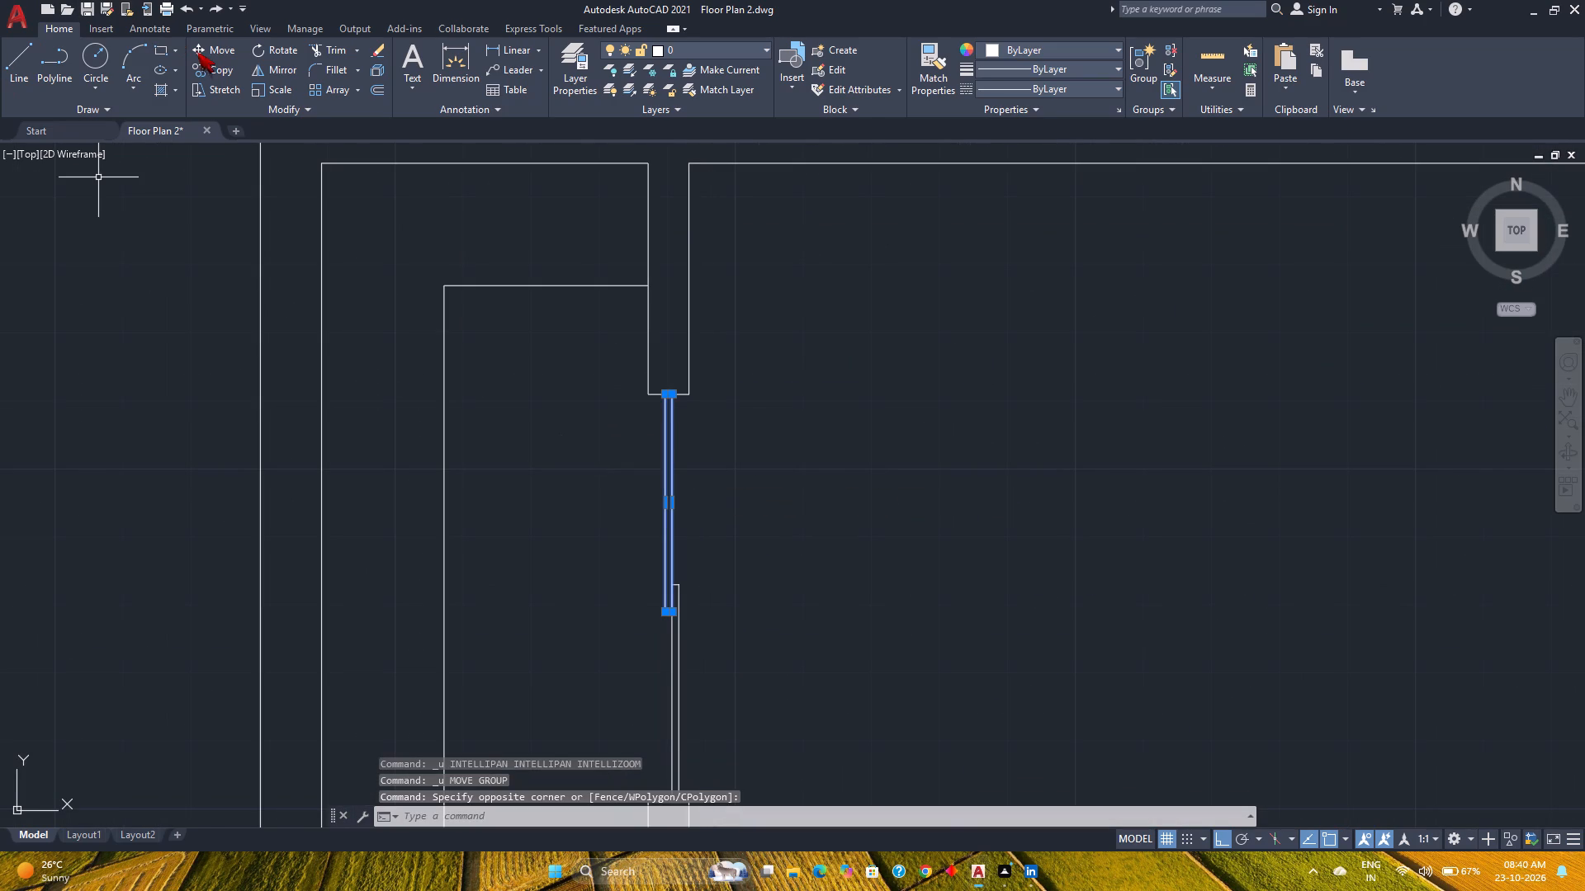
{"action": "left_click", "coordinate": [201, 52]}
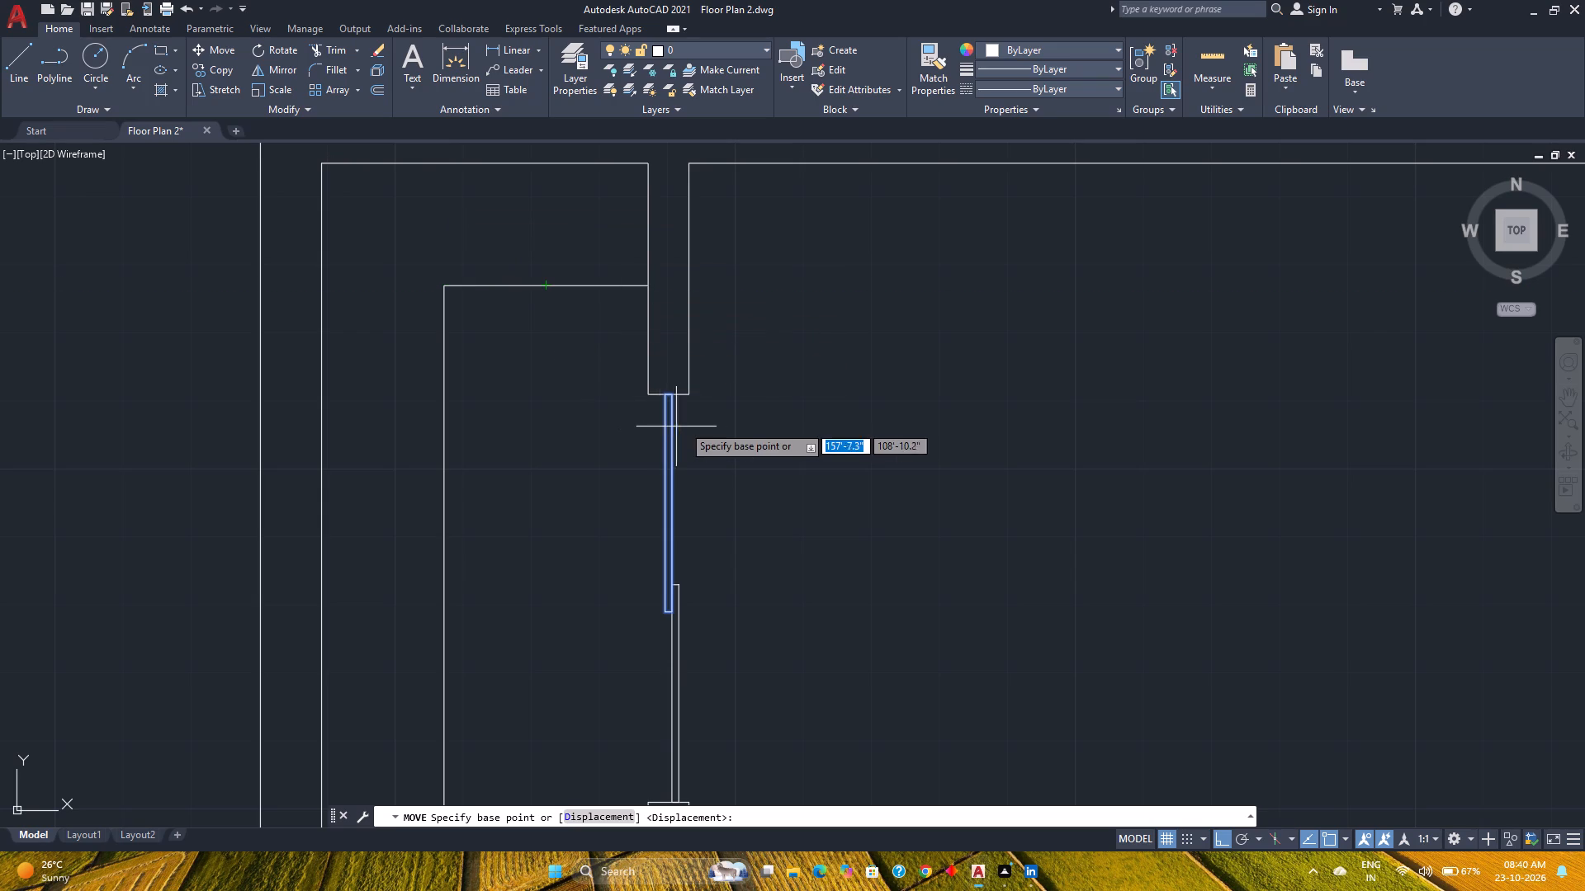
{"action": "scroll", "coordinate": [684, 421], "scroll_direction": "up", "scroll_amount": 4}
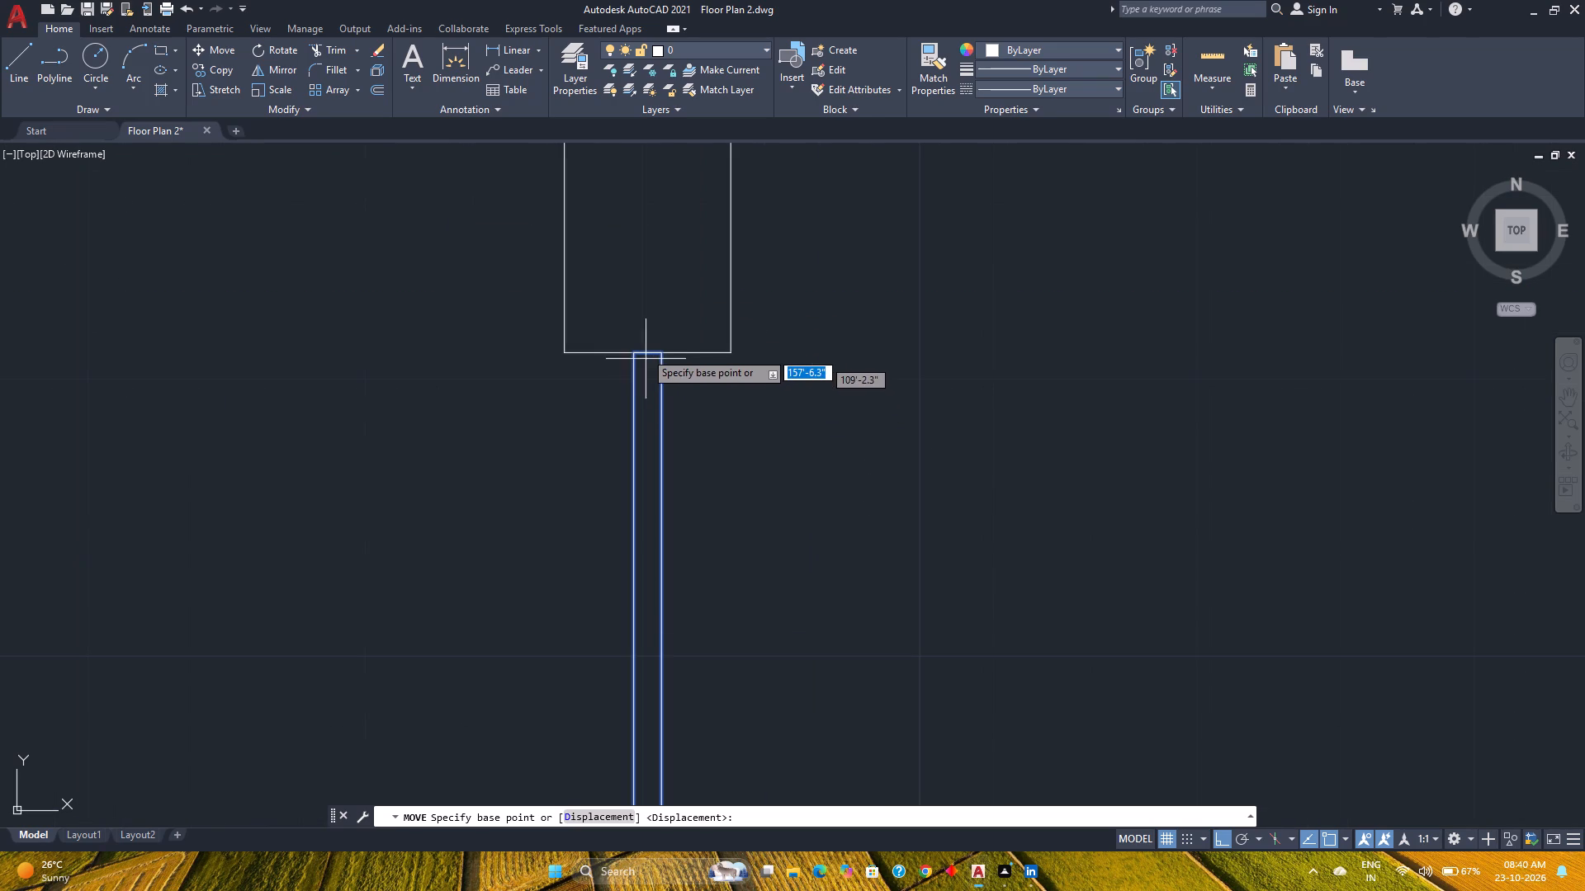
{"action": "left_click", "coordinate": [652, 353]}
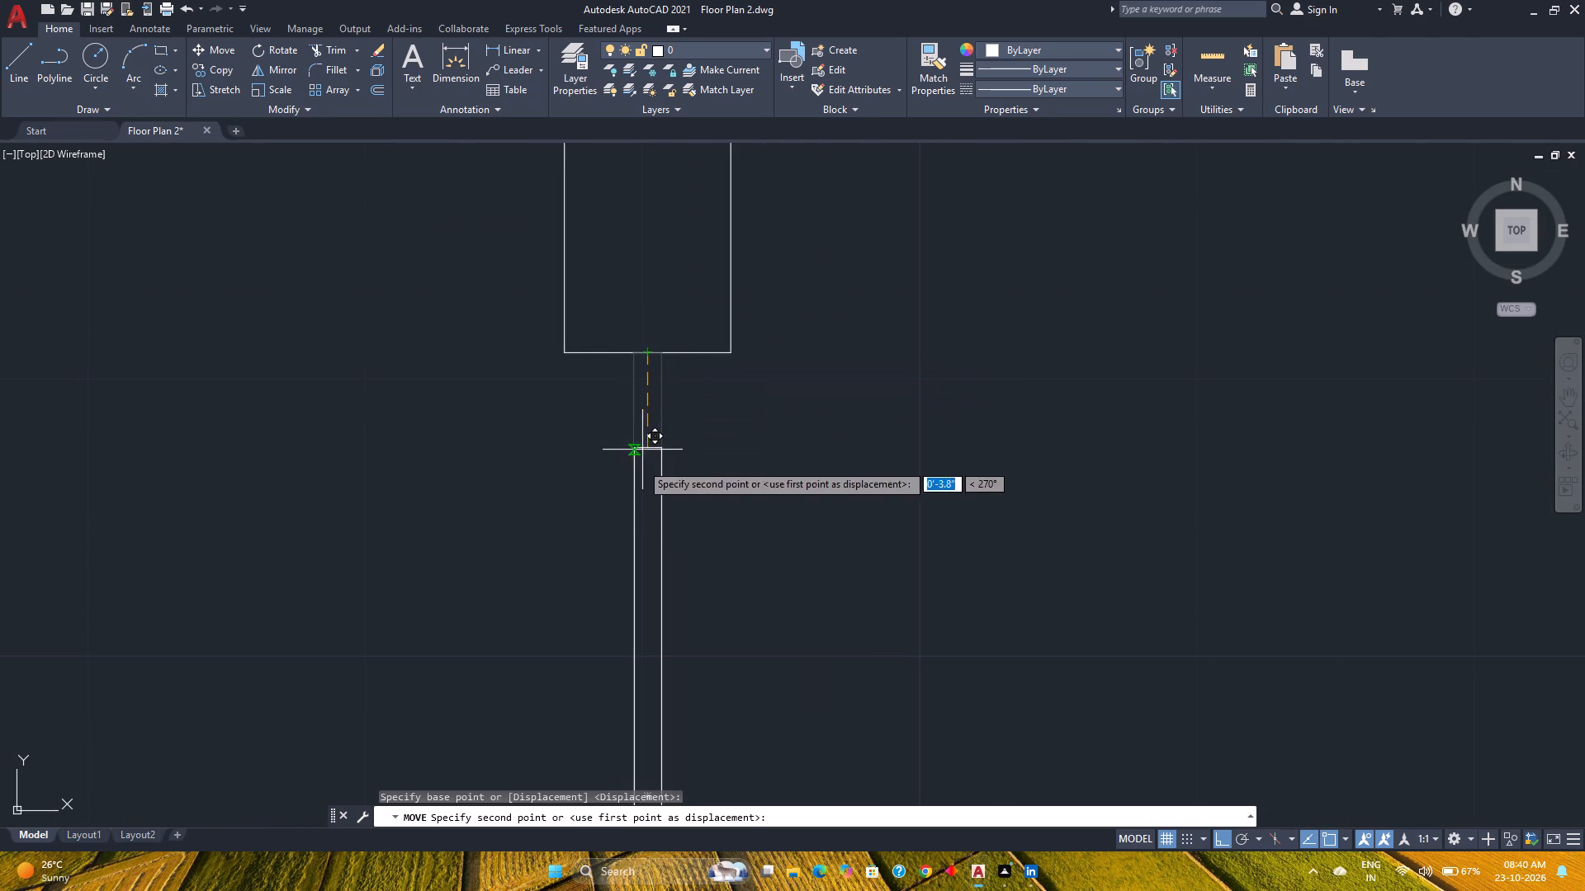
{"action": "key", "text": "6"}
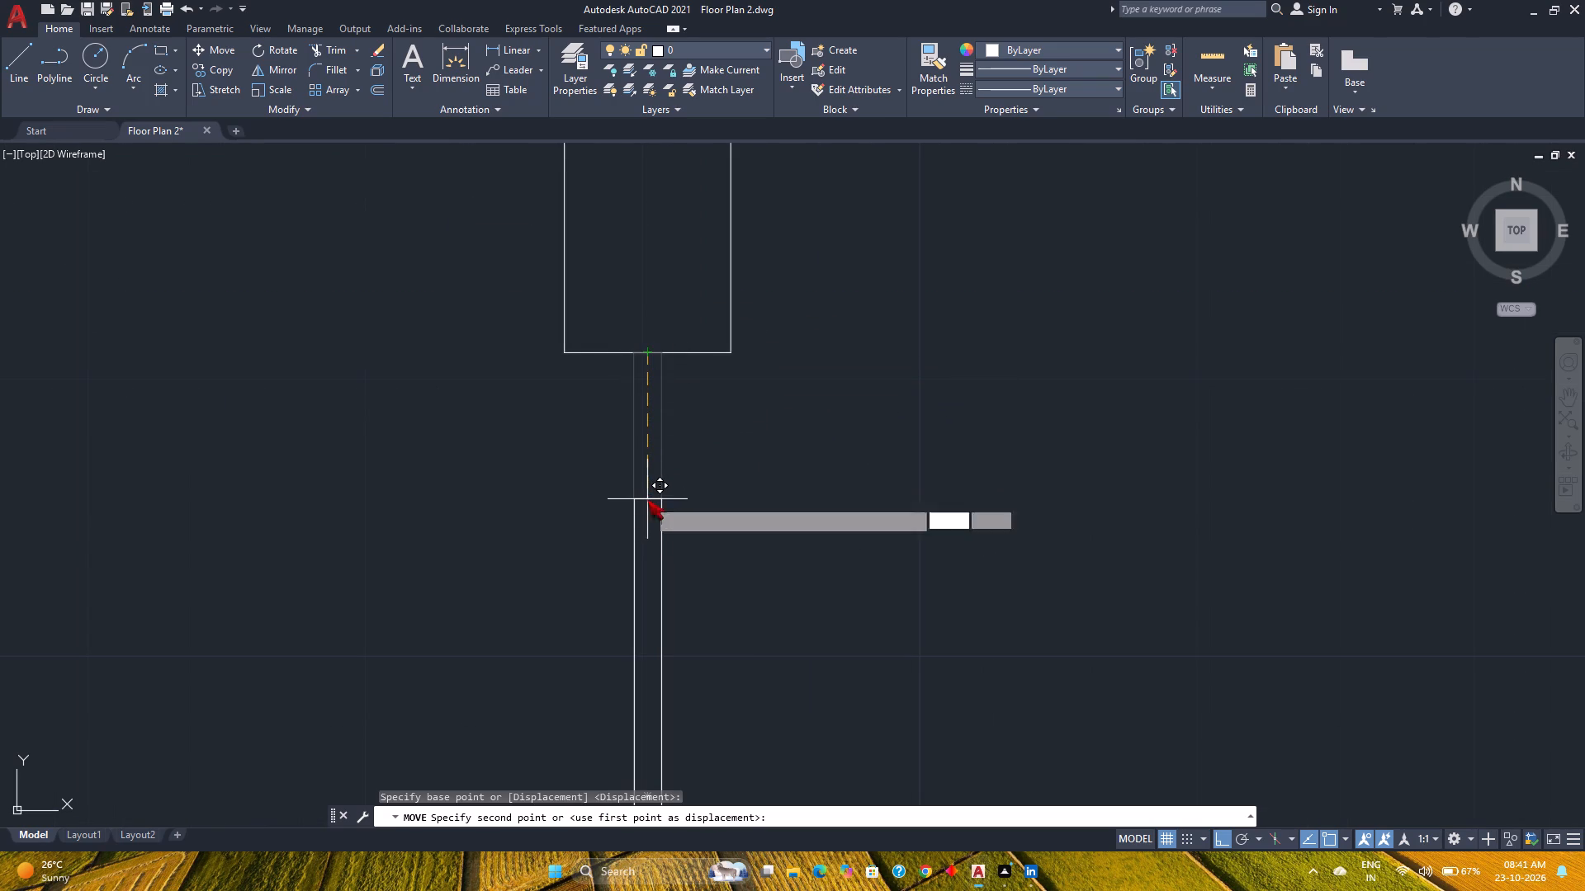
{"action": "key", "text": "Return"}
{"action": "scroll", "coordinate": [647, 499], "scroll_direction": "down", "scroll_amount": 4}
{"action": "scroll", "coordinate": [725, 559], "scroll_direction": "down", "scroll_amount": 3}
{"action": "middle_click_drag", "start_coordinate": [725, 559], "coordinate": [693, 449]}
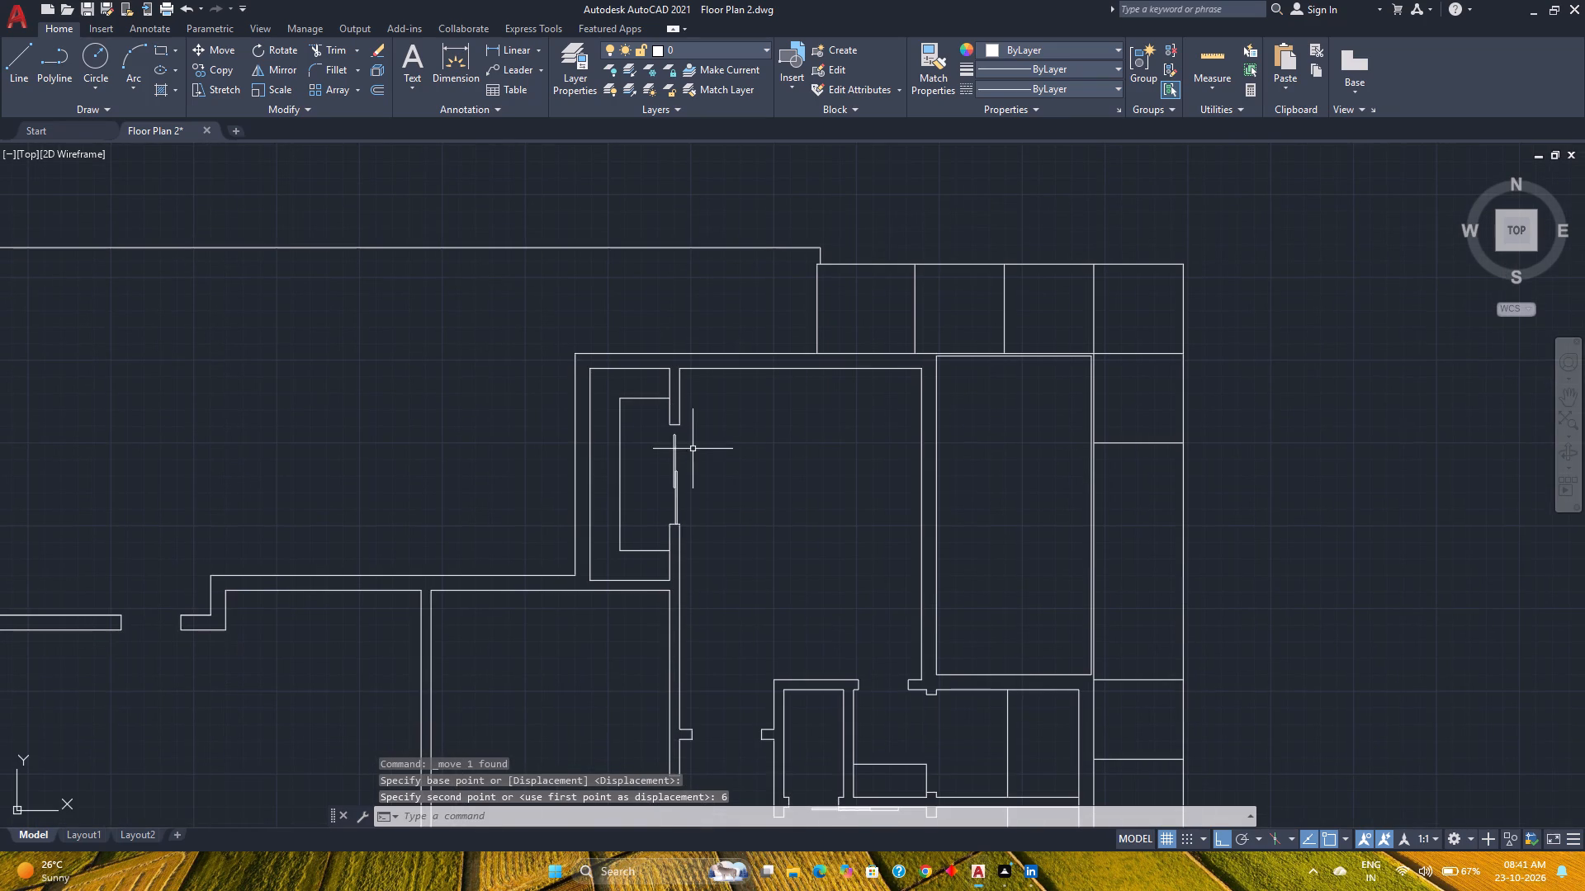
Save the drawing.
{"action": "key", "text": "ctrl+s"}
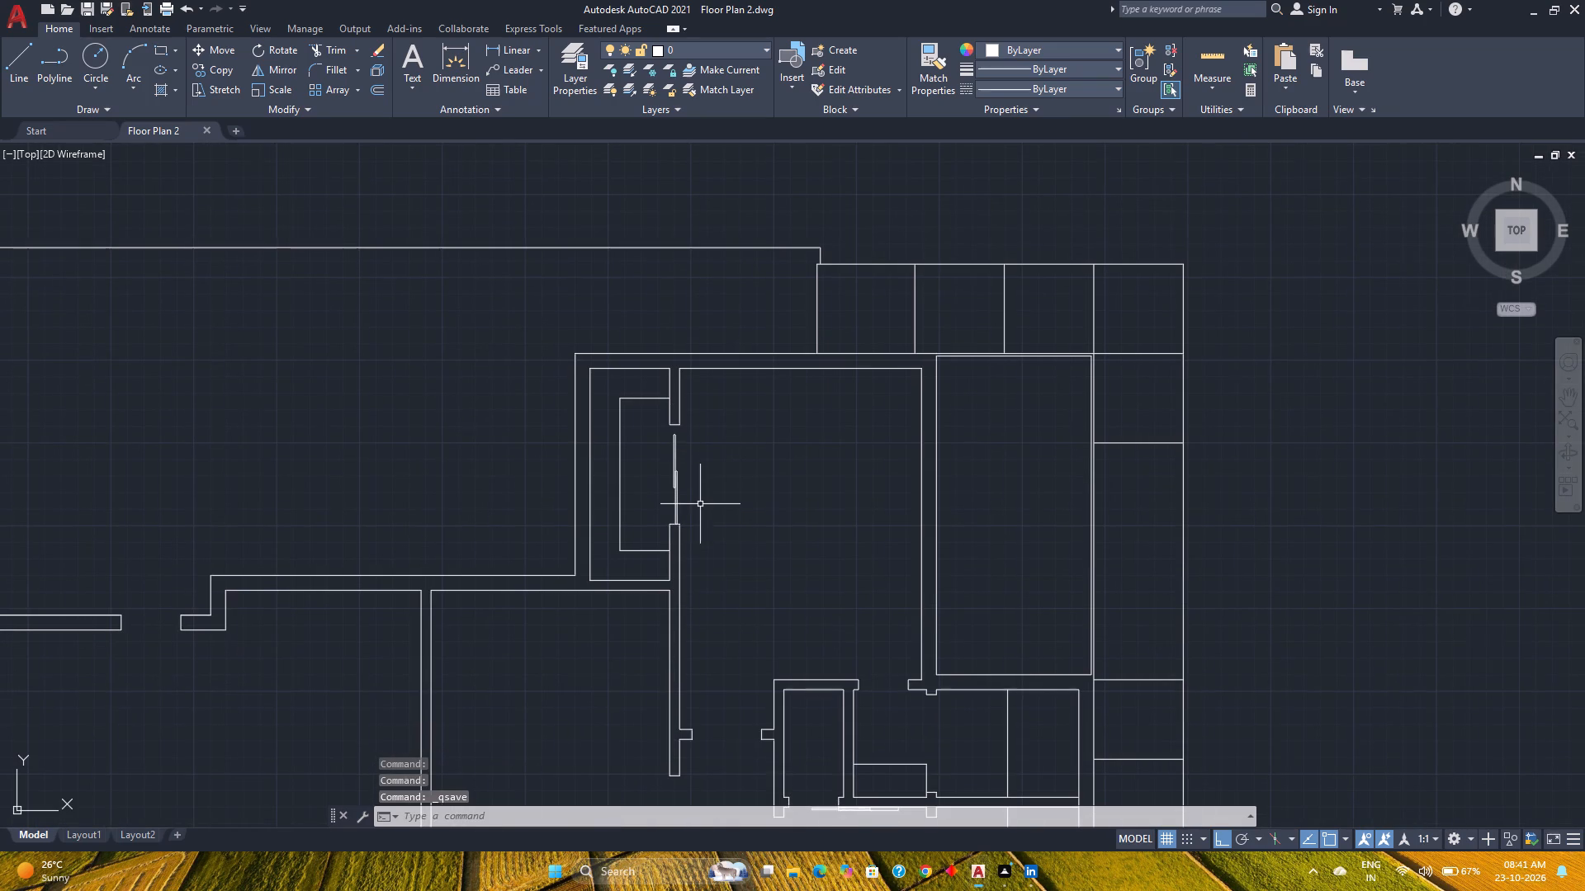
Examine the copied floor plan's rooms, walls and openings to decide where to continue.
{"action": "middle_click_drag", "start_coordinate": [720, 559], "coordinate": [644, 394]}
{"action": "middle_click", "coordinate": [644, 394]}
{"action": "middle_click", "coordinate": [644, 394]}
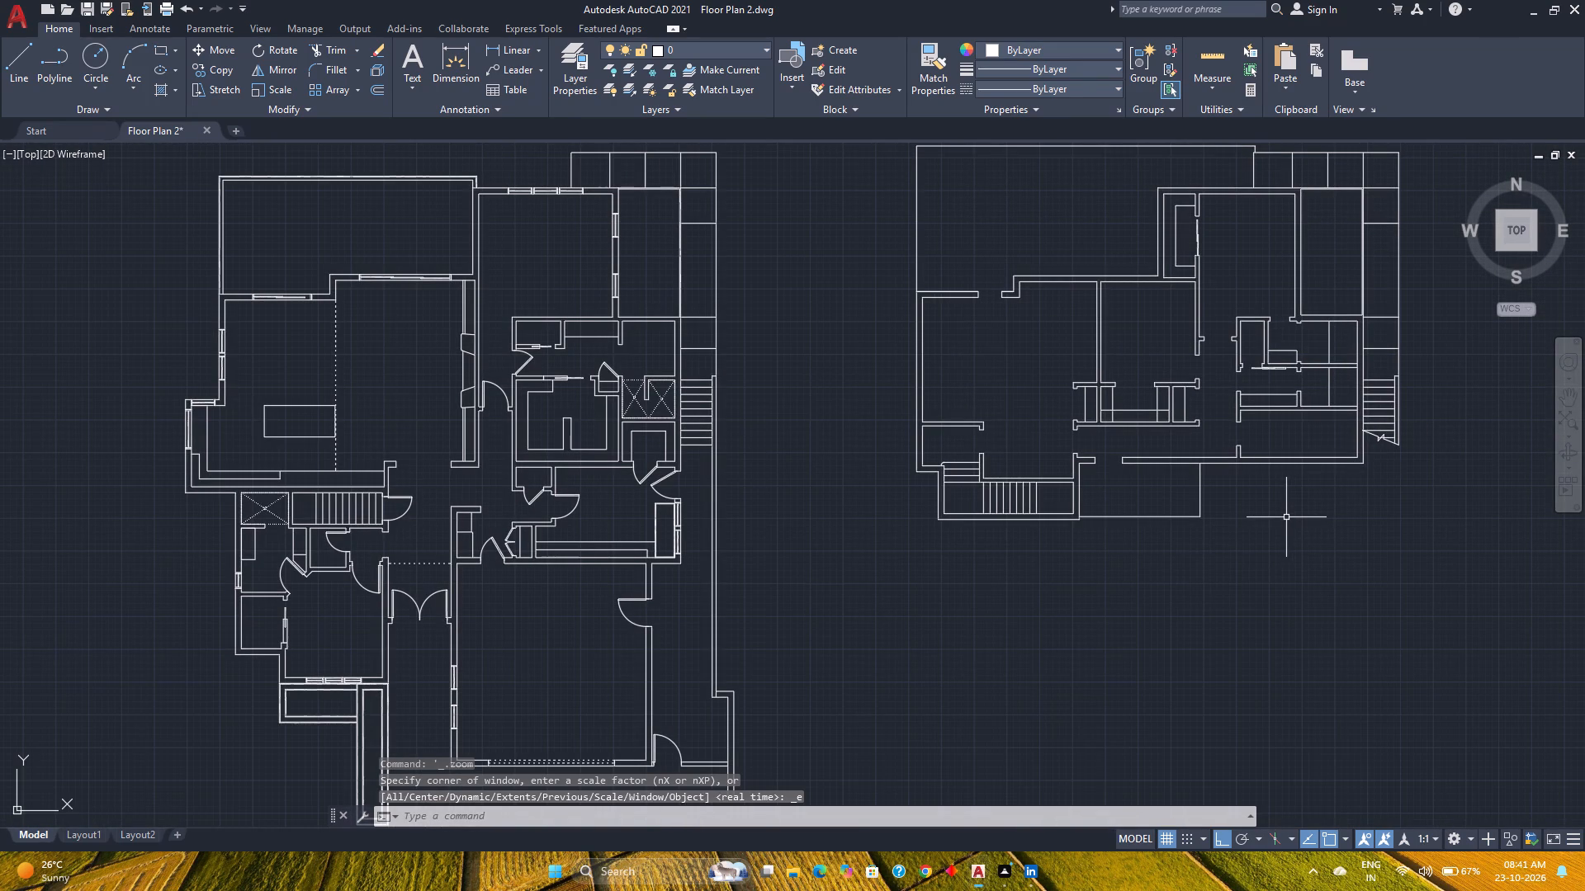
{"action": "middle_click_drag", "start_coordinate": [1285, 517], "coordinate": [1147, 544]}
{"action": "middle_click", "coordinate": [1147, 544]}
{"action": "middle_click", "coordinate": [1147, 544]}
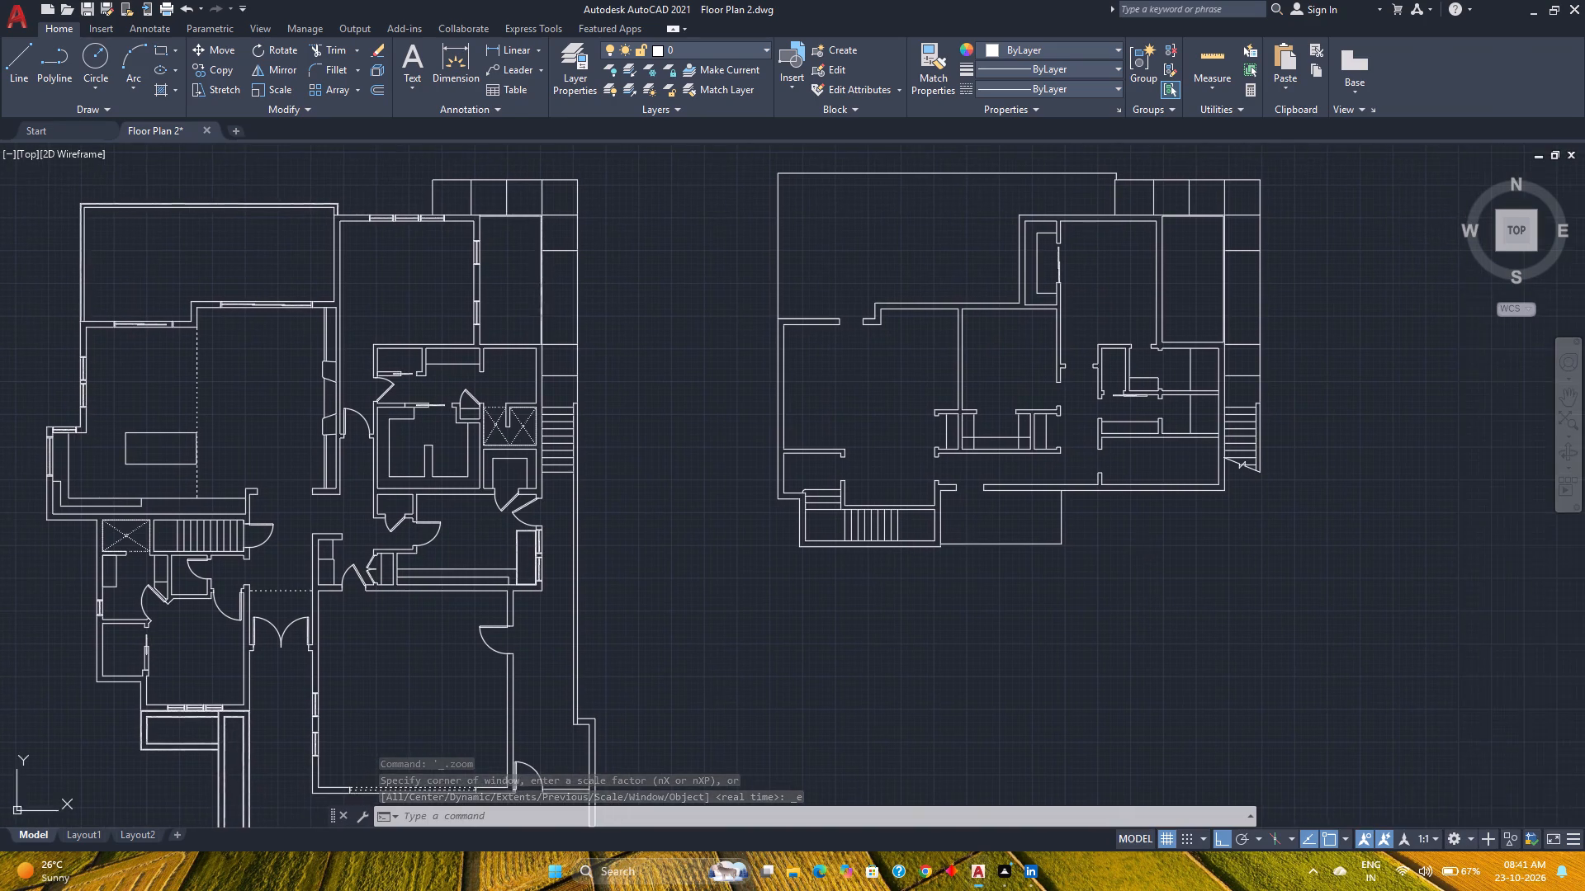
{"action": "middle_click", "coordinate": [1147, 544]}
{"action": "middle_click_drag", "start_coordinate": [1154, 542], "coordinate": [785, 554]}
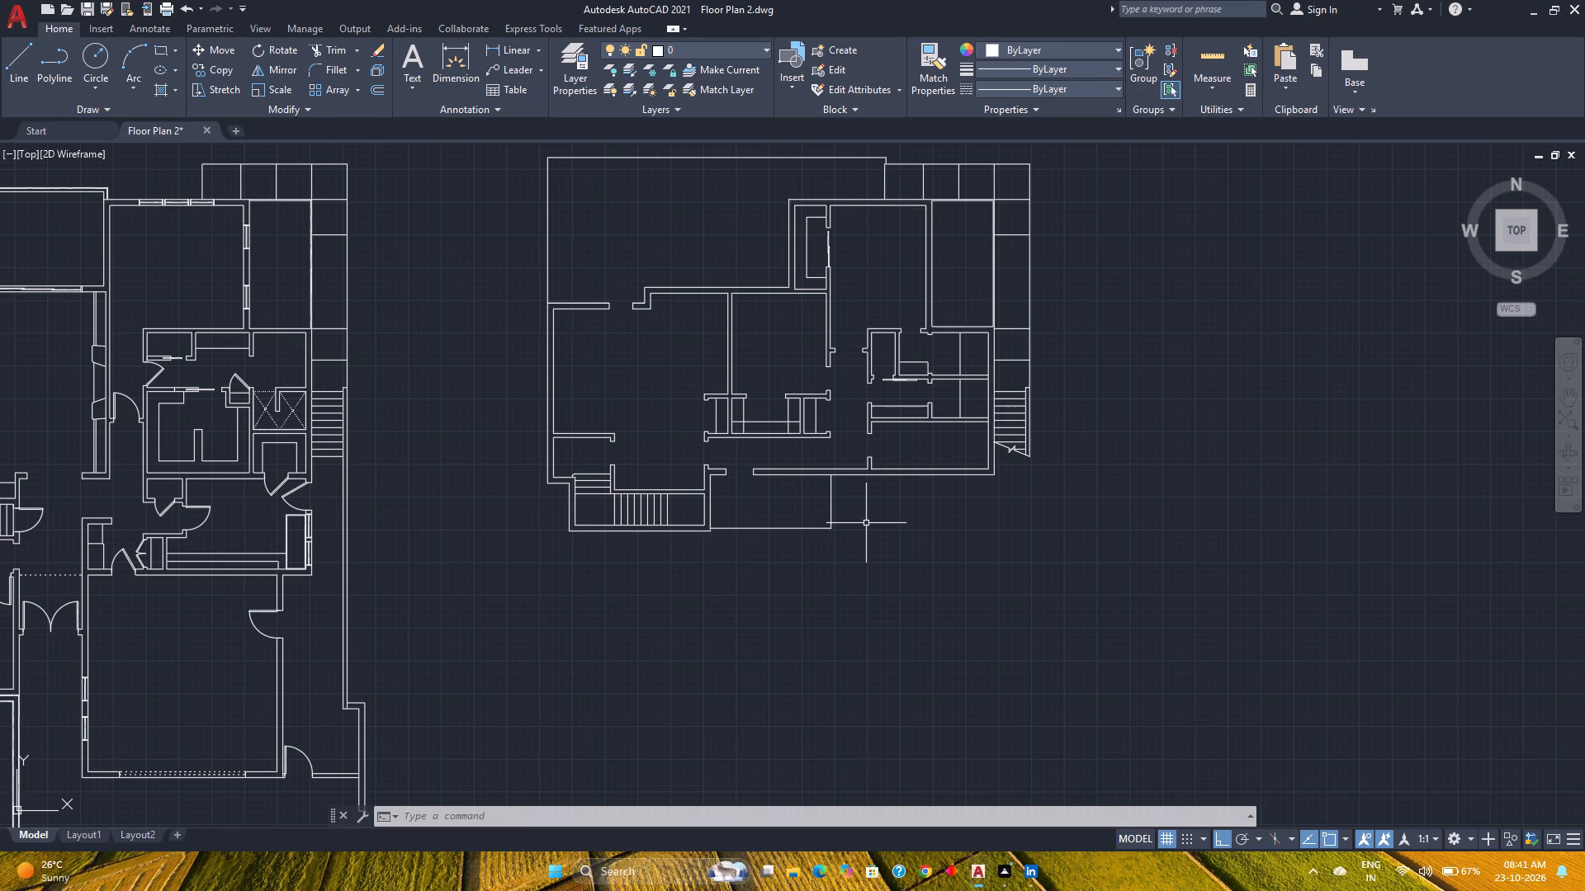
{"action": "scroll", "coordinate": [873, 478], "scroll_direction": "up", "scroll_amount": 2}
{"action": "middle_click_drag", "start_coordinate": [873, 478], "coordinate": [883, 486]}
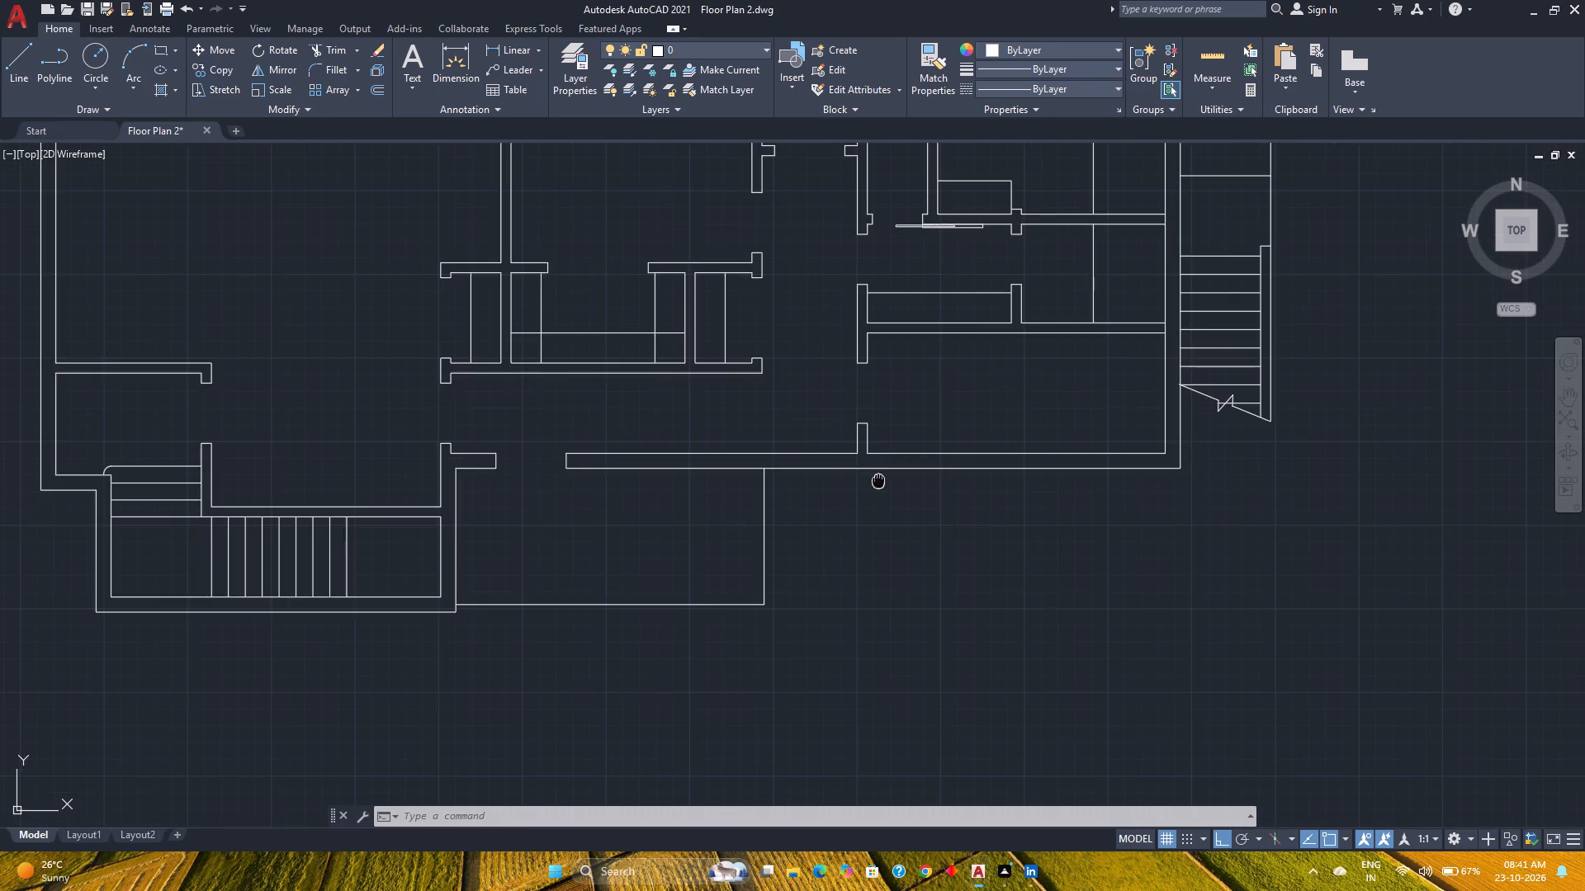
{"action": "middle_click_drag", "start_coordinate": [883, 486], "coordinate": [860, 781]}
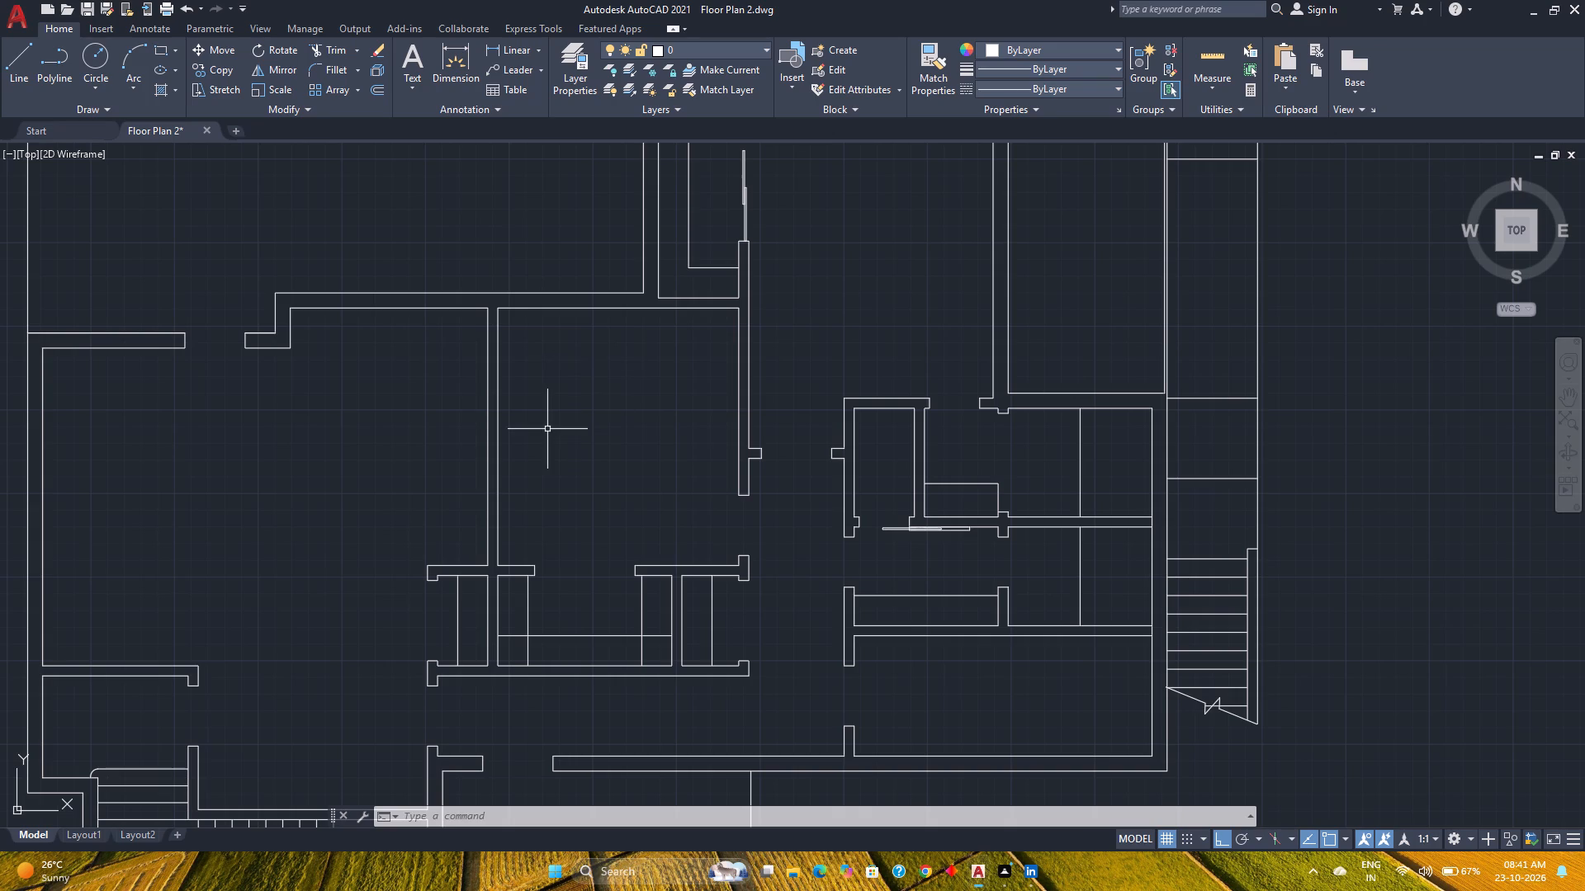
{"action": "scroll", "coordinate": [674, 407], "scroll_direction": "down", "scroll_amount": 3}
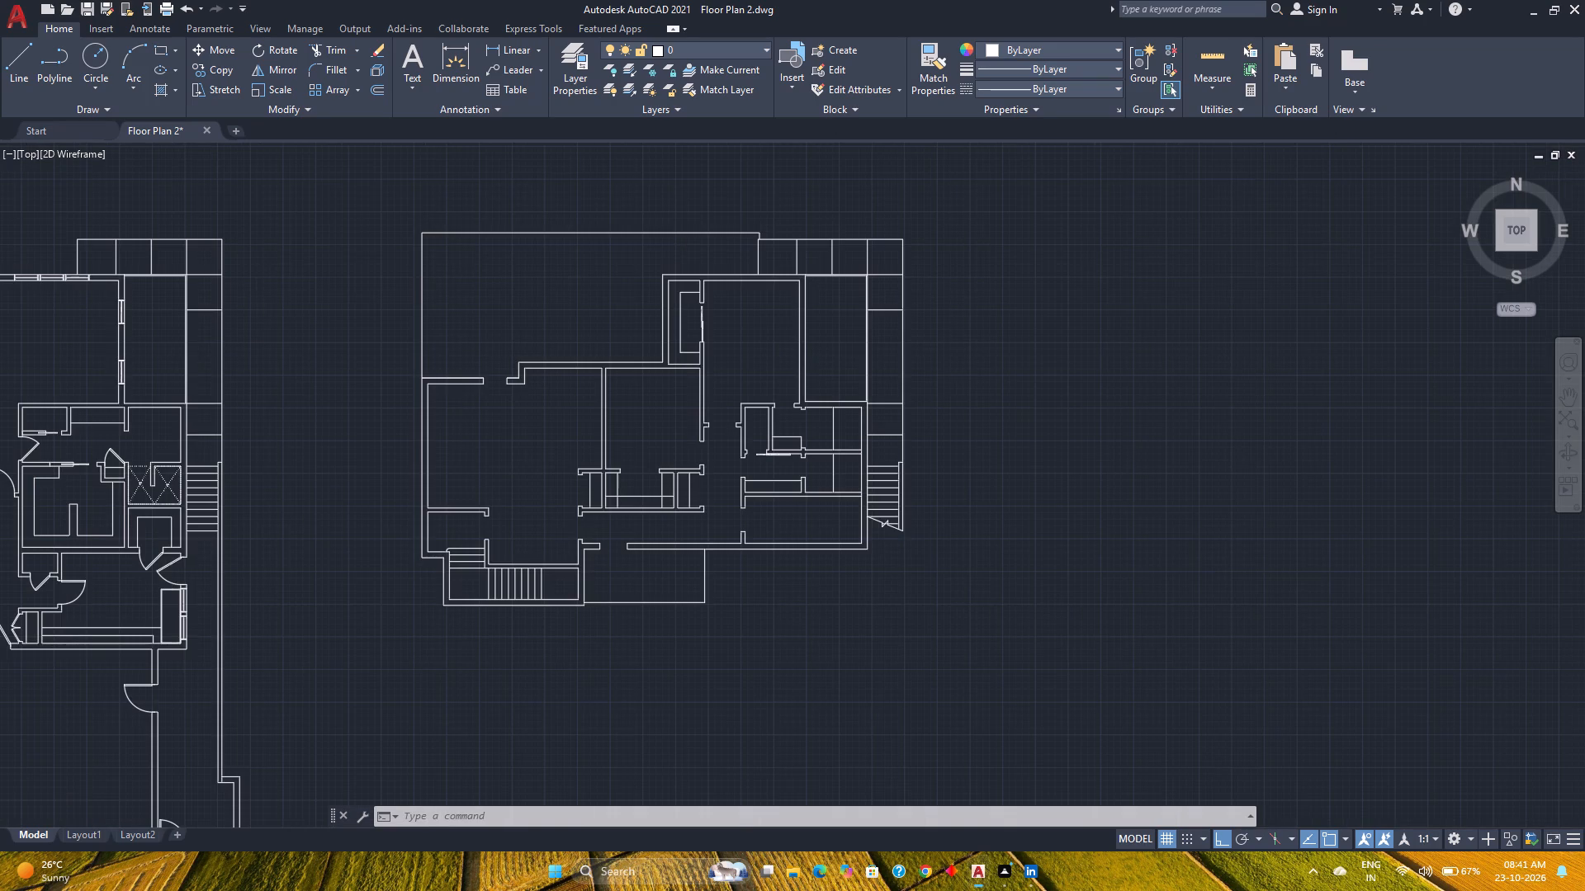
Draw a line across the northern room's north wall, from the inner corner beside the closet wall to the outer face.
{"action": "scroll", "coordinate": [724, 318], "scroll_direction": "up", "scroll_amount": 4}
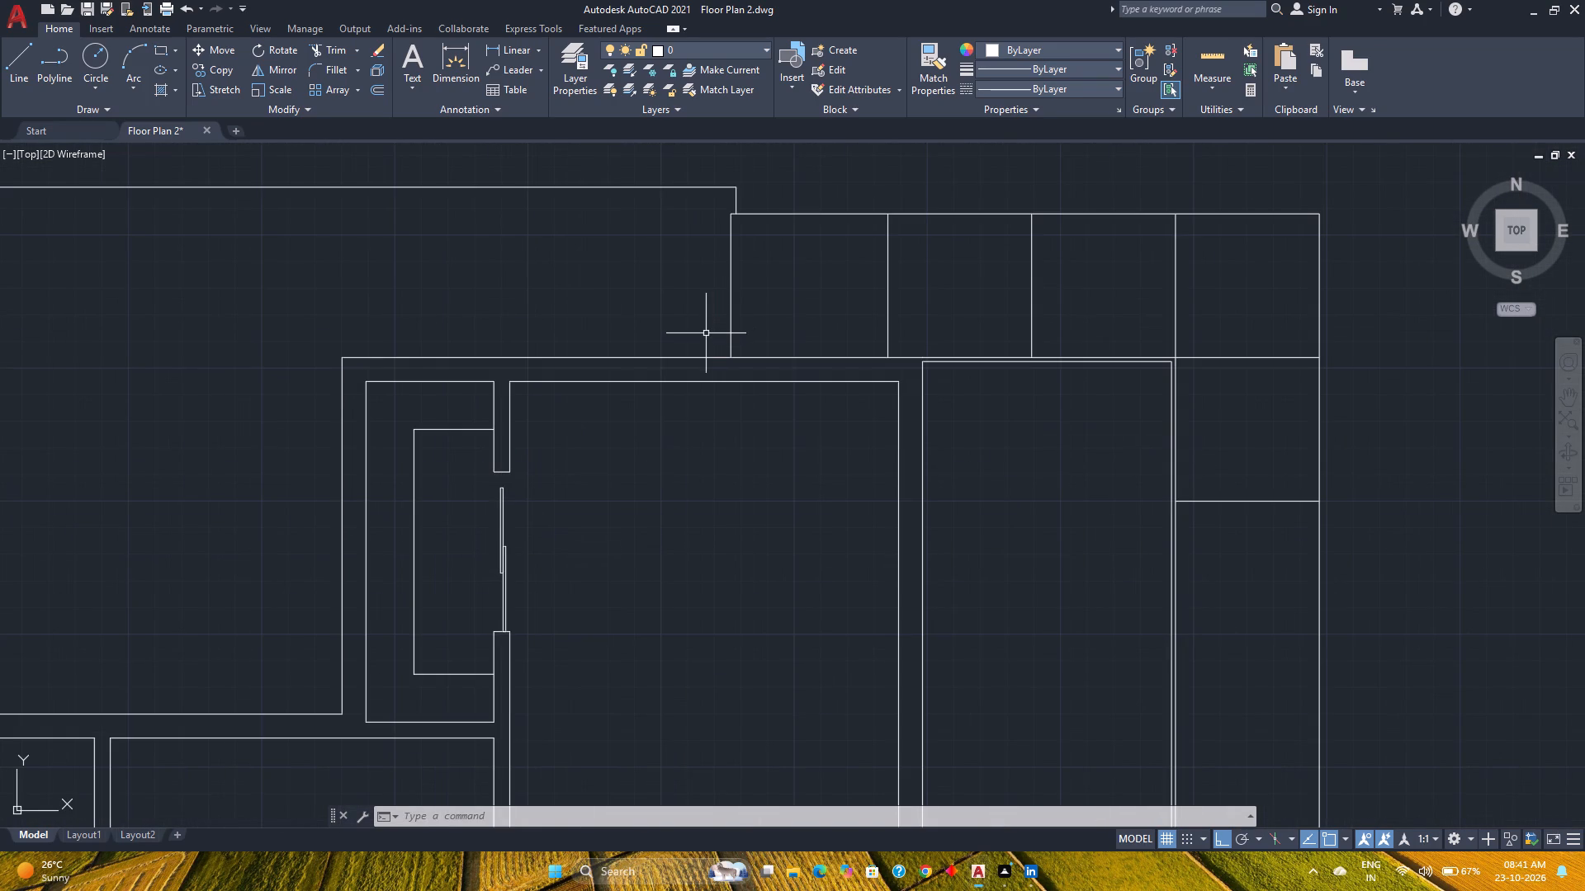
{"action": "scroll", "coordinate": [586, 322], "scroll_direction": "up", "scroll_amount": 1}
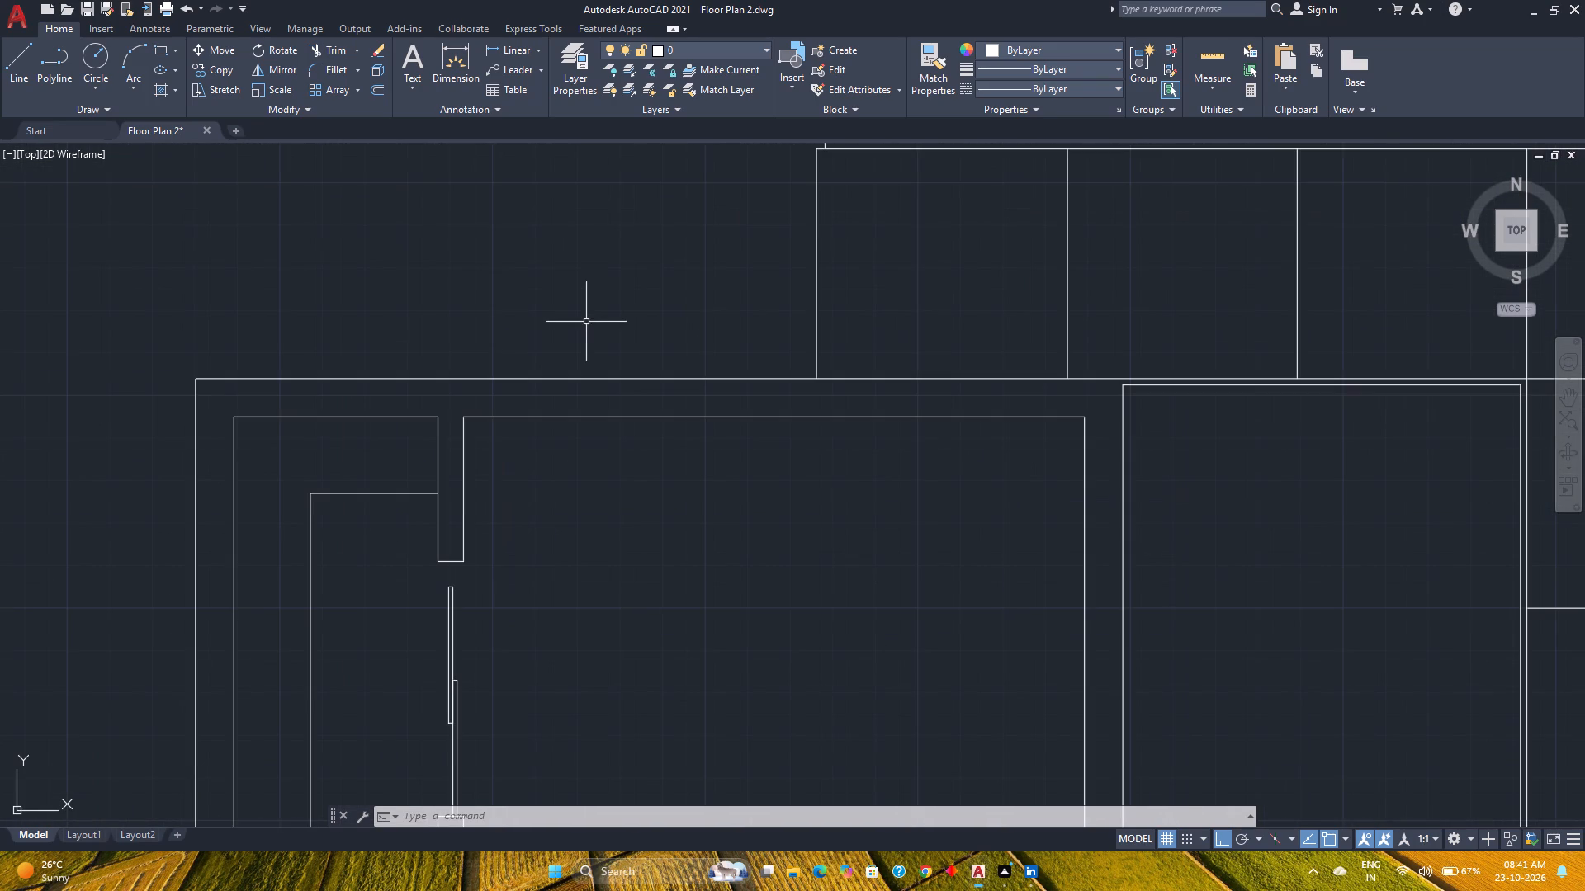
{"action": "left_click", "coordinate": [26, 62]}
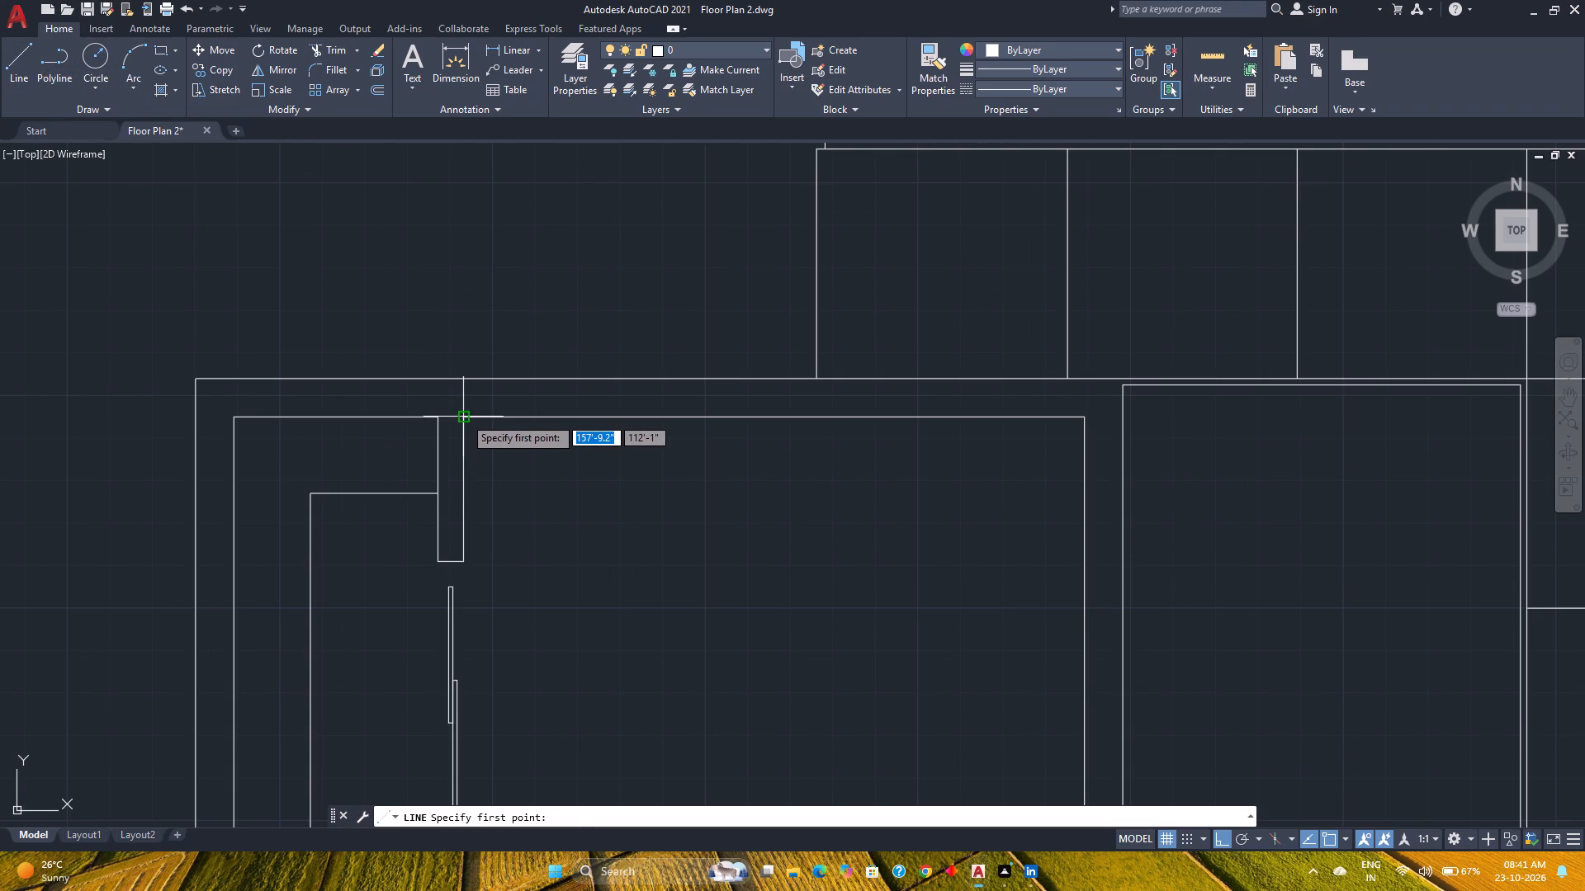
{"action": "left_click", "coordinate": [464, 417]}
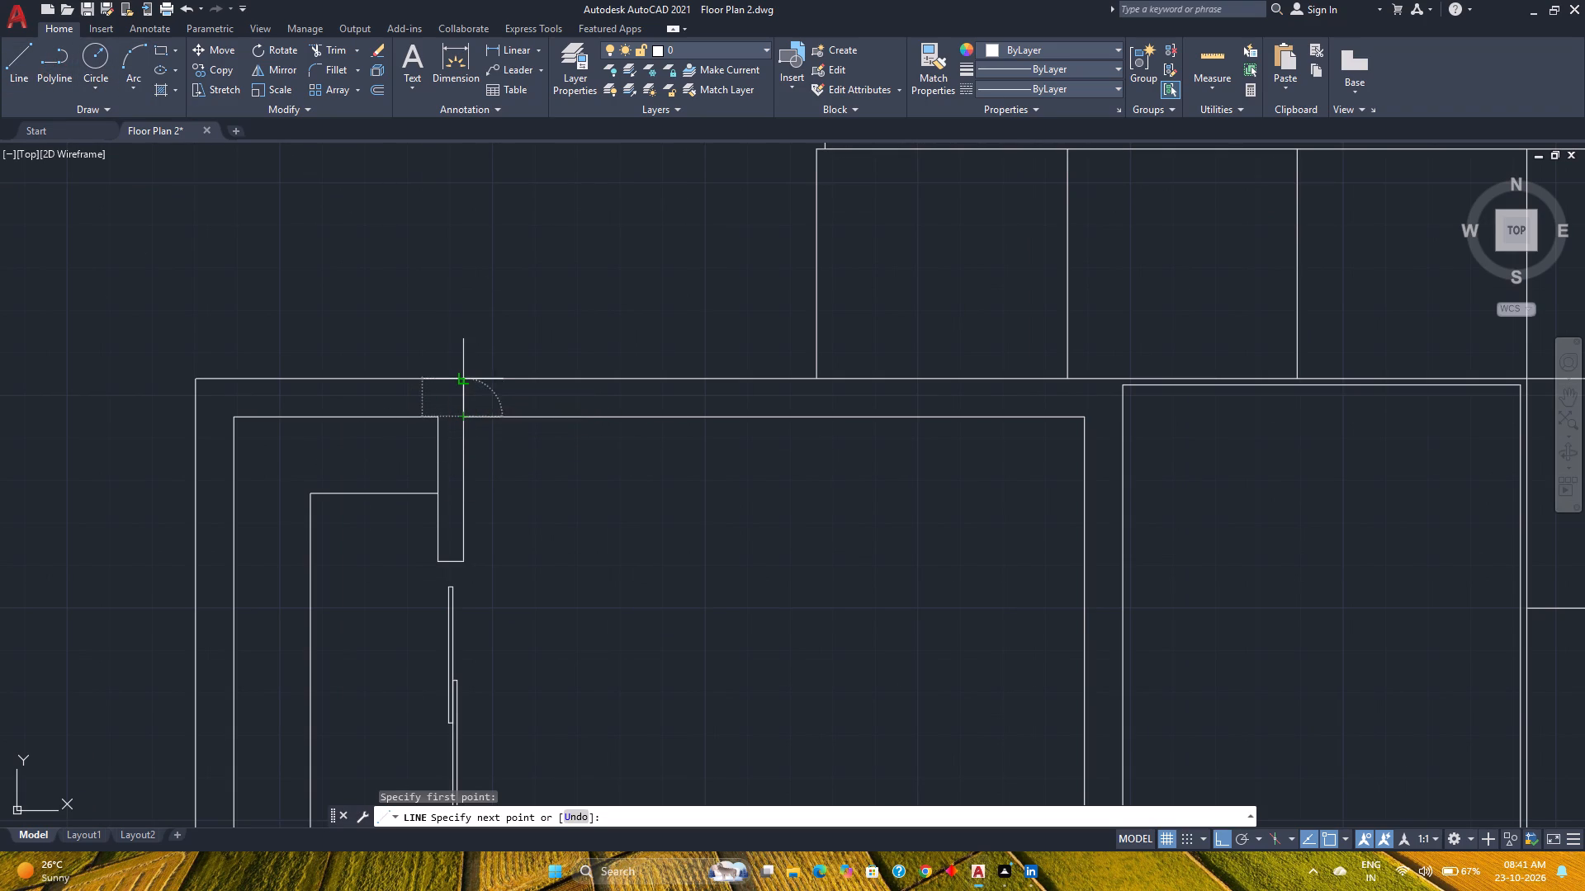
{"action": "left_click", "coordinate": [466, 380]}
{"action": "key", "text": "Escape"}
Move the short line crossing the north wall 1' east along the wall.
{"action": "left_click", "coordinate": [480, 394]}
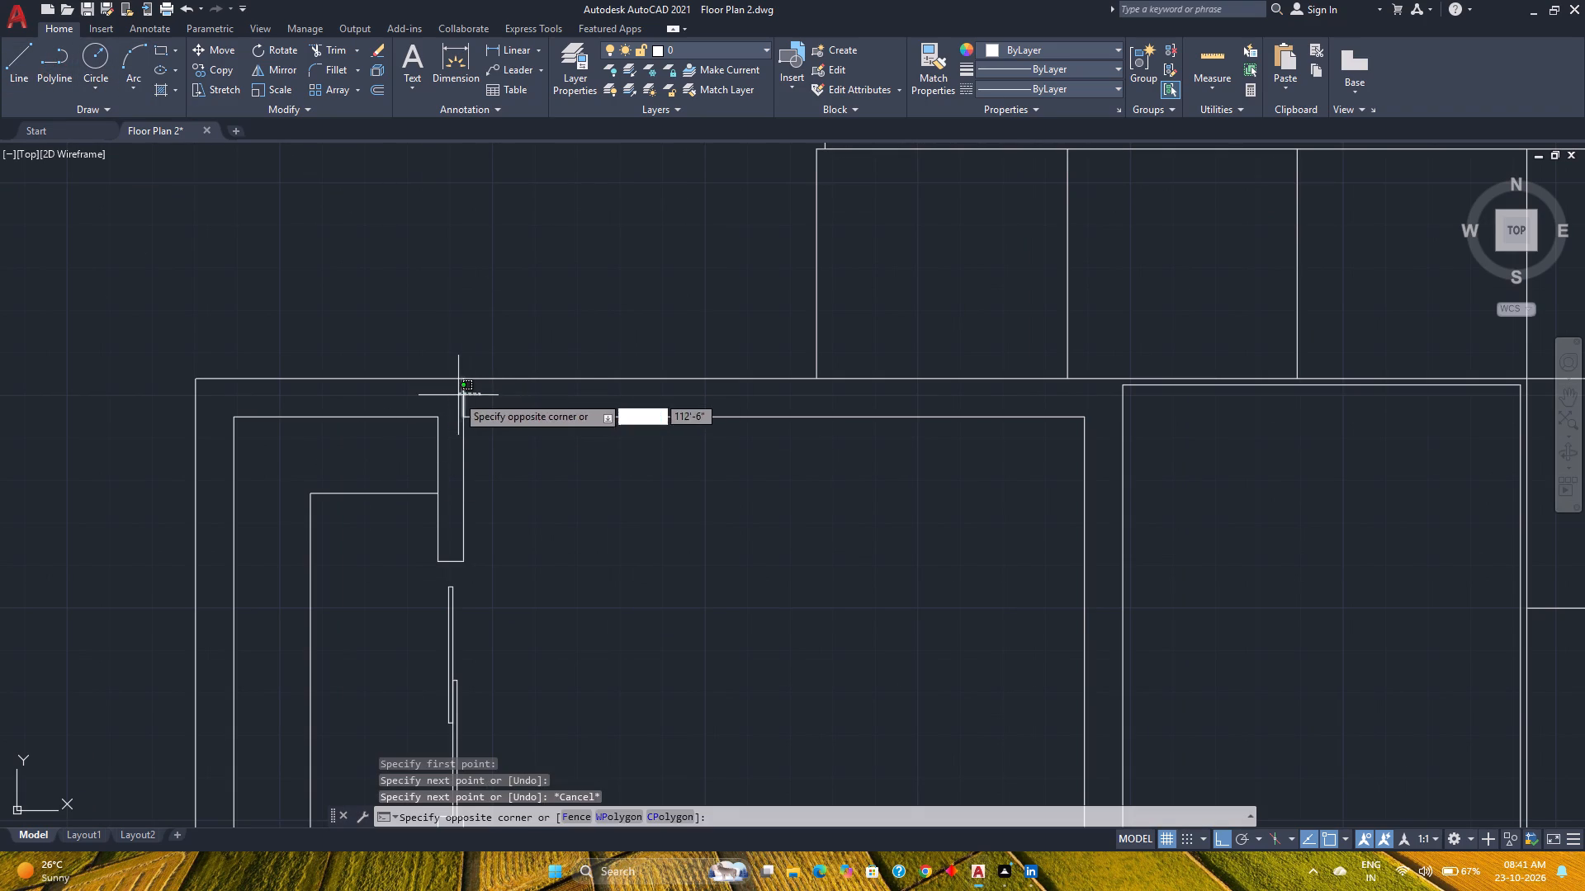
{"action": "left_click", "coordinate": [454, 392]}
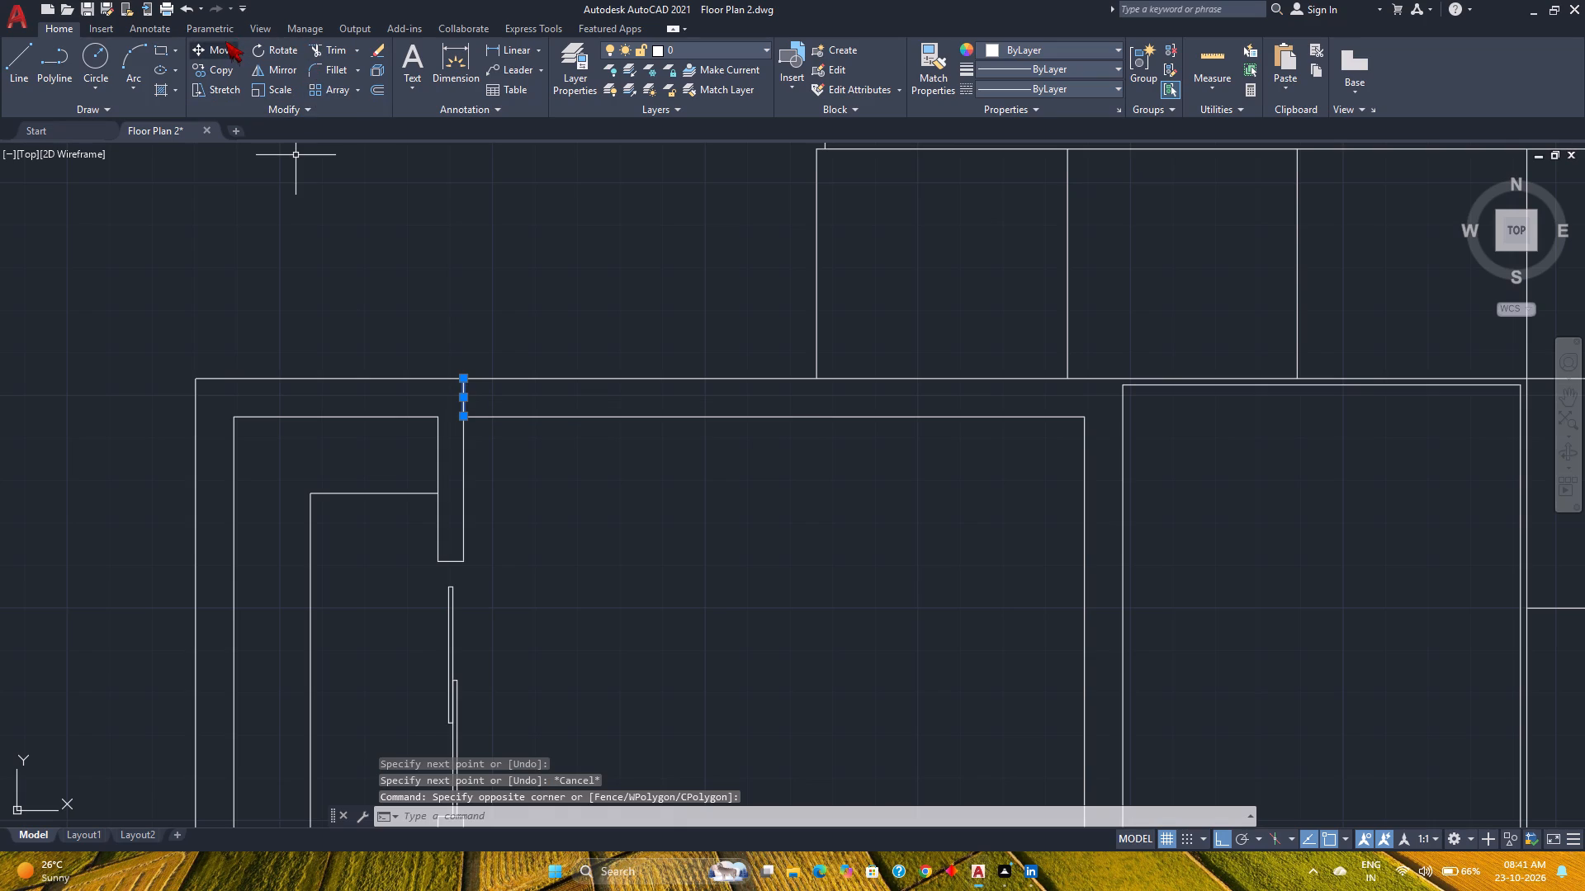
{"action": "left_click", "coordinate": [225, 41]}
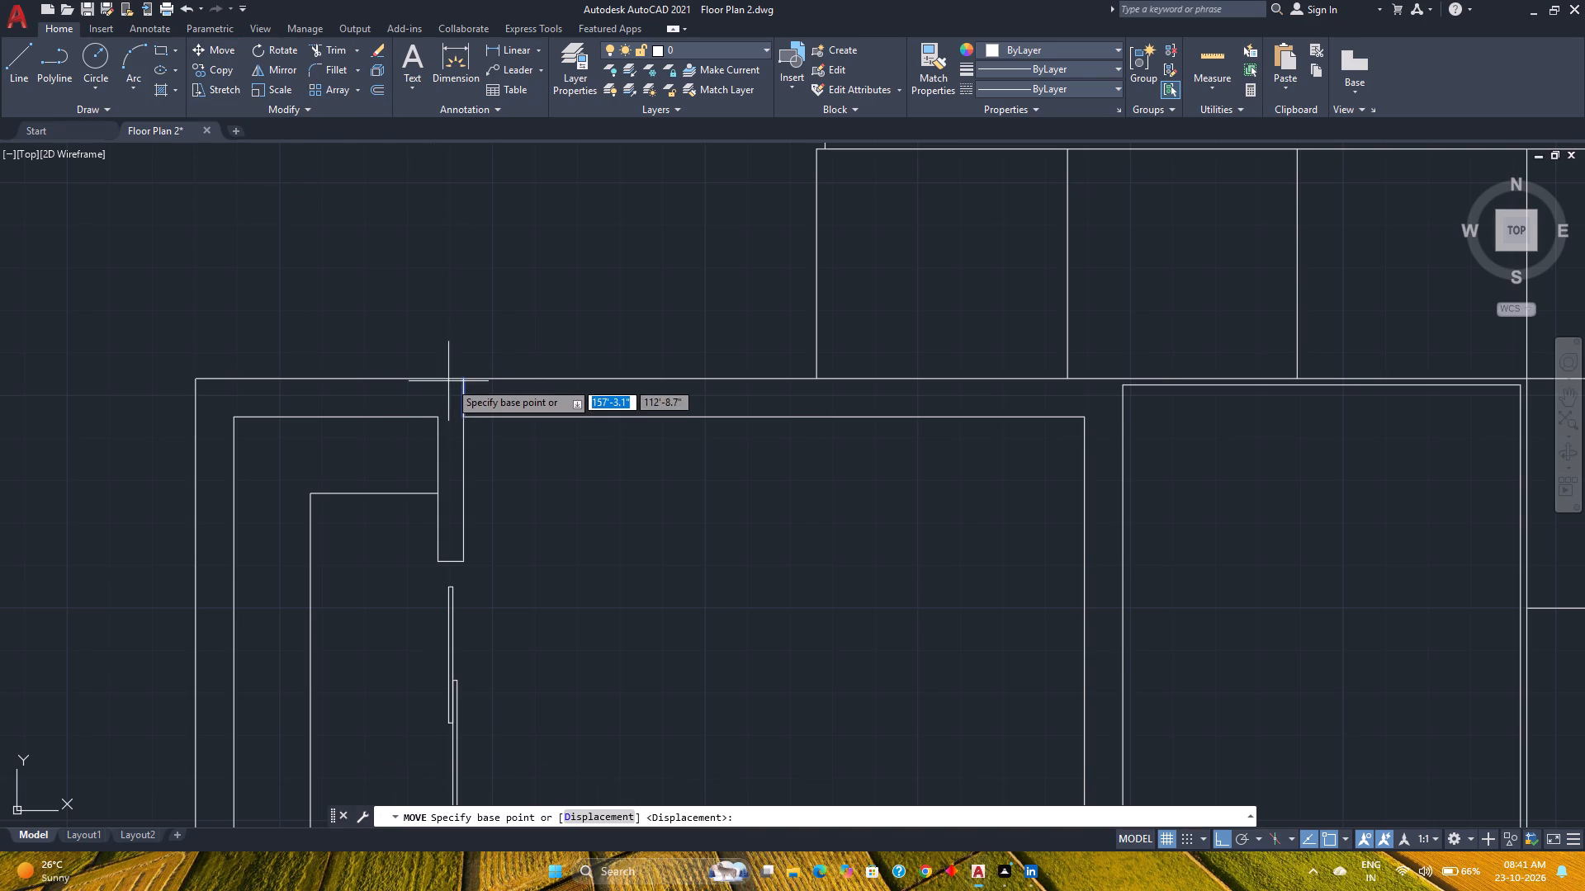
{"action": "left_click", "coordinate": [460, 379]}
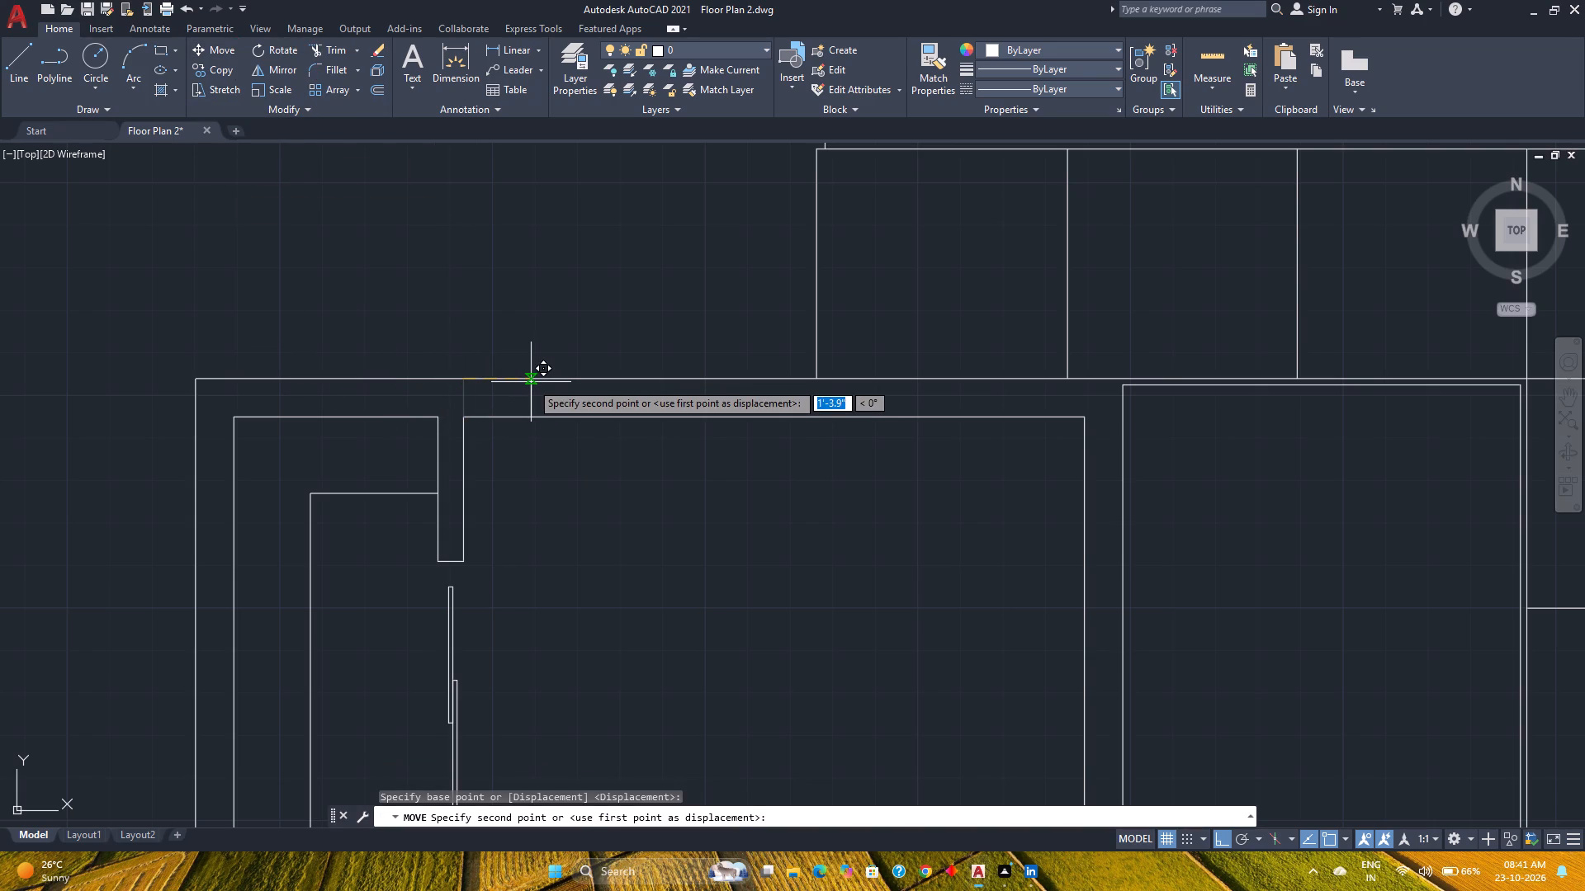
{"action": "type", "text": "1'"}
{"action": "key", "text": "Return"}
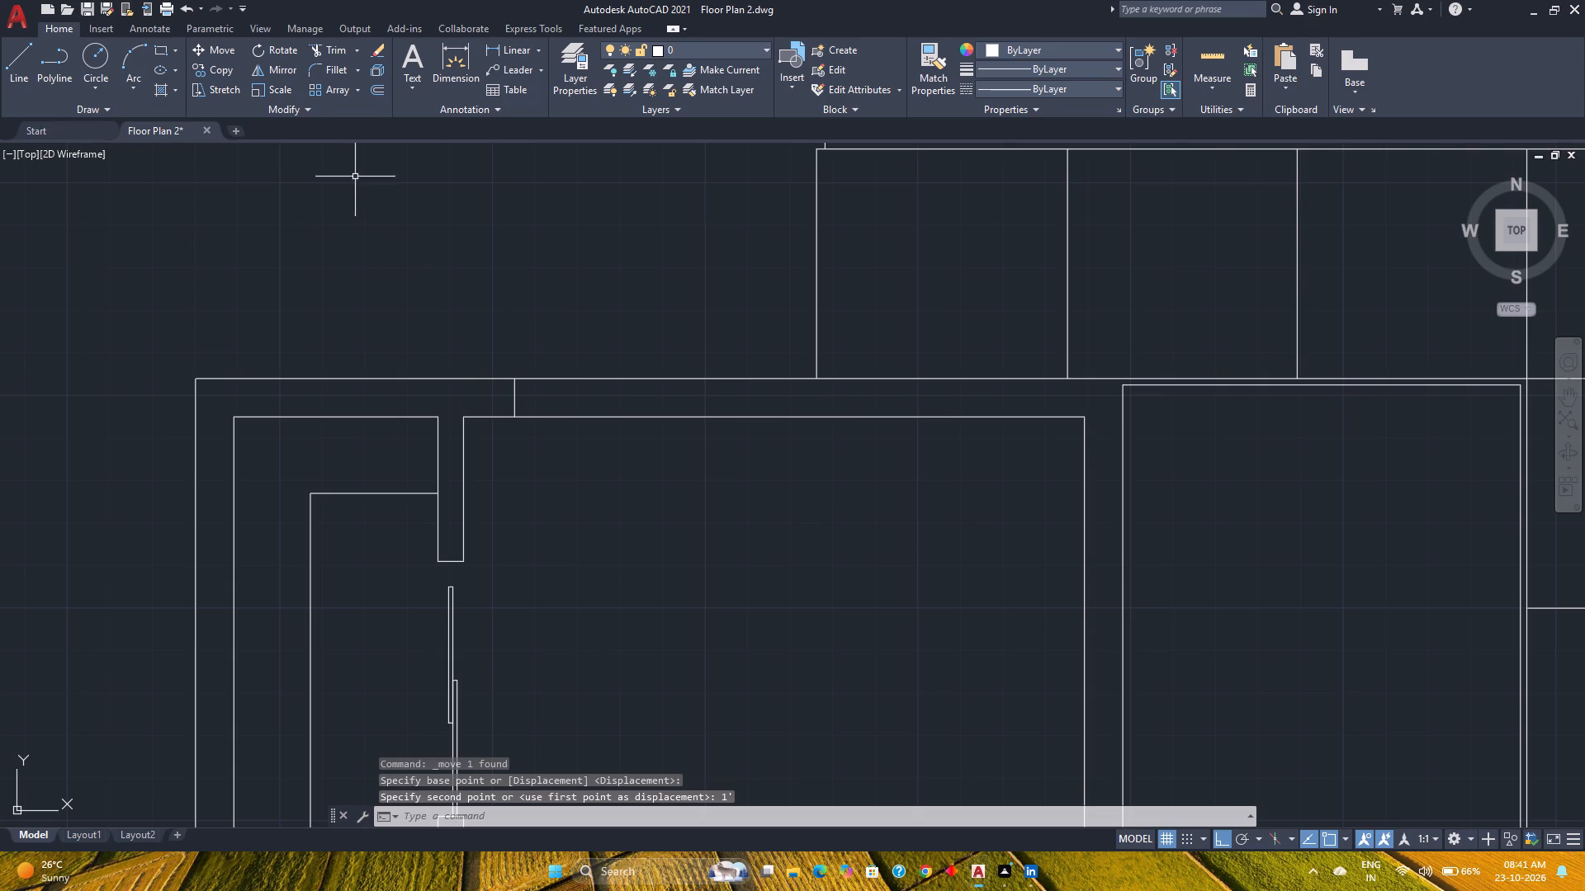
Offset the short line crossing the north wall 3' to the east.
{"action": "left_click", "coordinate": [376, 85]}
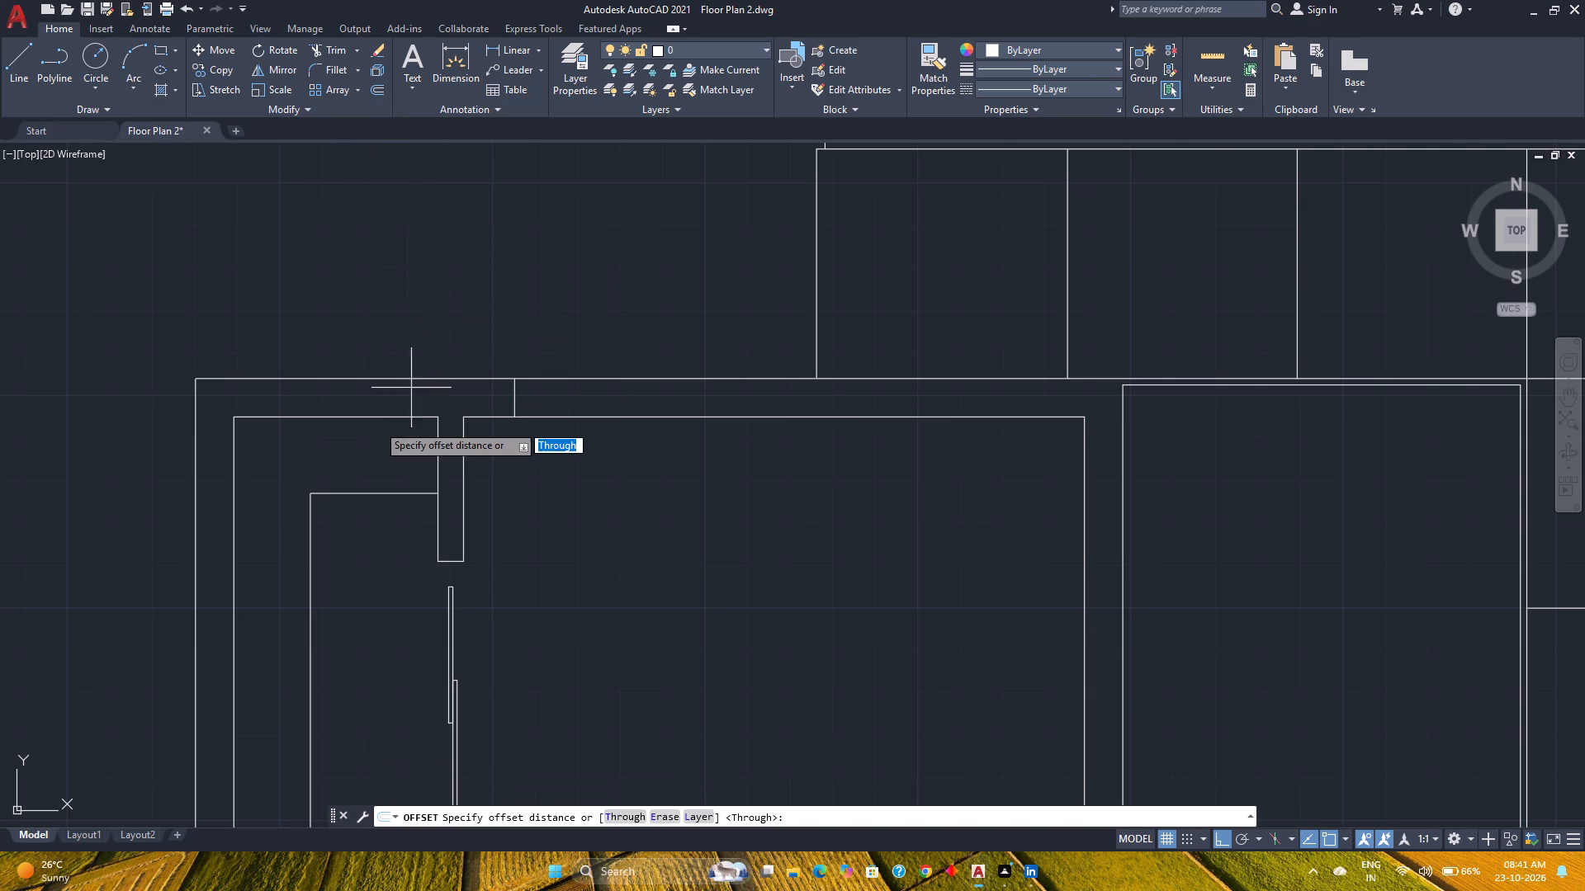
{"action": "type", "text": "3'"}
{"action": "key", "text": "Return"}
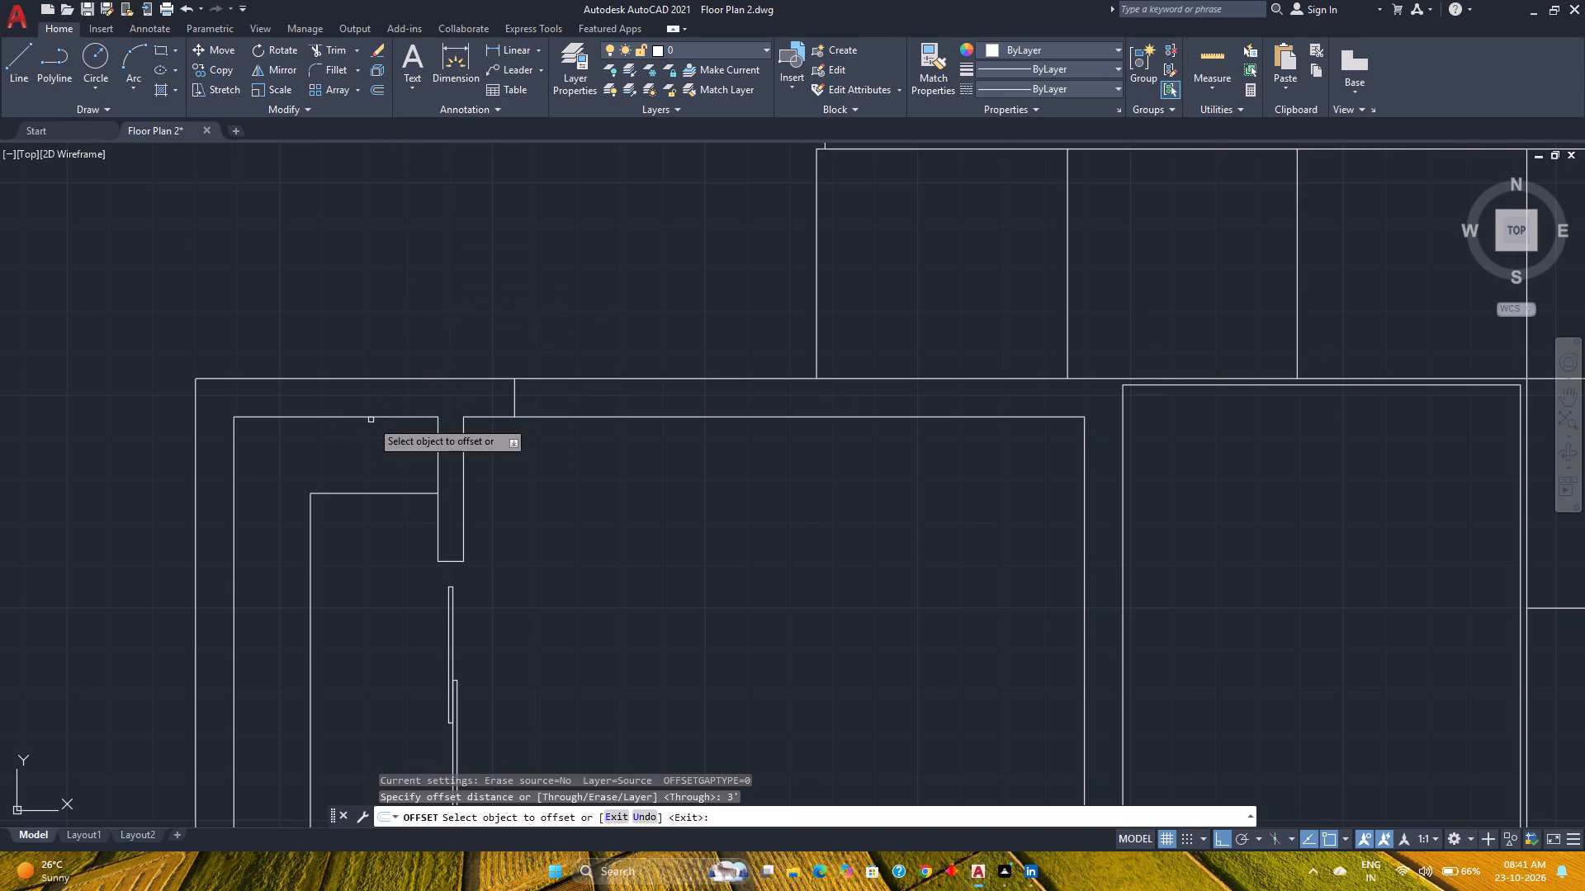
{"action": "left_click", "coordinate": [516, 389]}
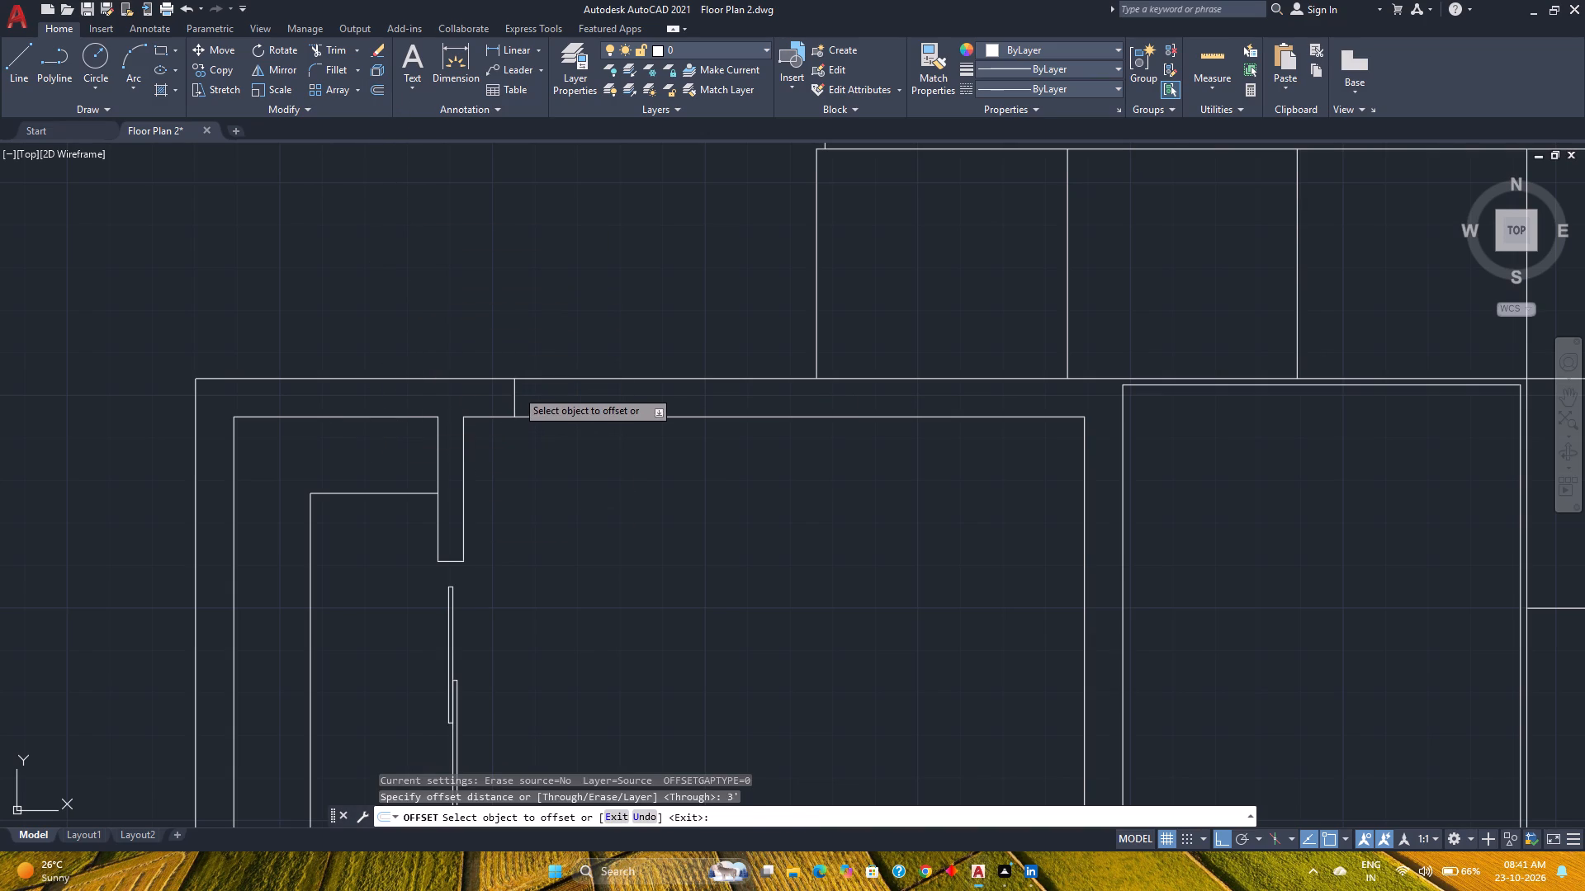
{"action": "scroll", "coordinate": [618, 393], "scroll_direction": "down", "scroll_amount": 1}
{"action": "left_click", "coordinate": [618, 393]}
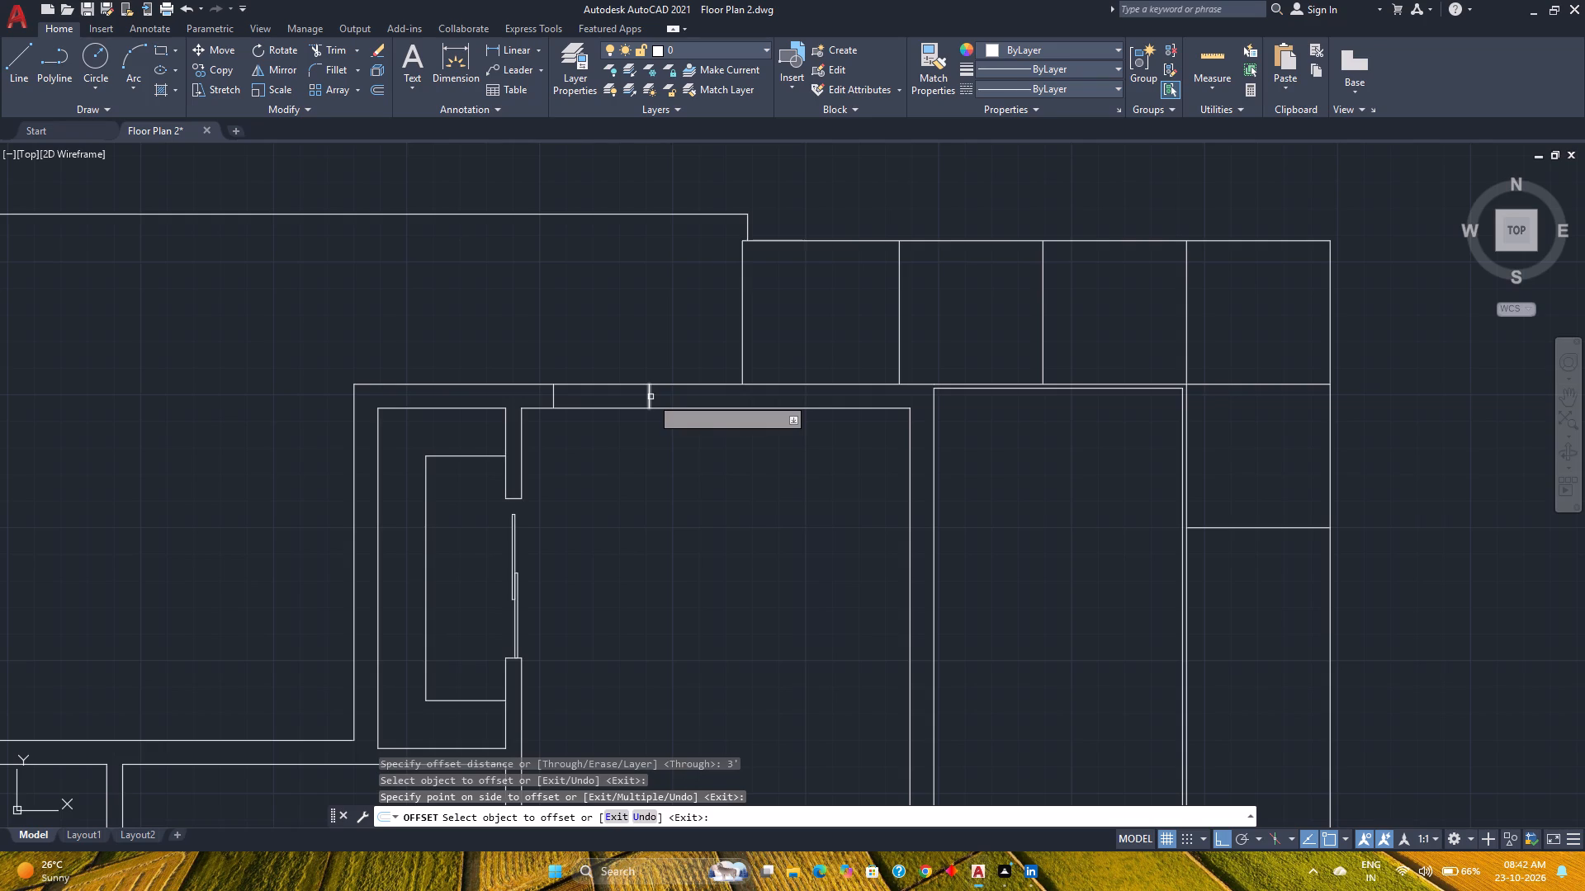
Check the northern room's dimensions with a quick measurement.
{"action": "scroll", "coordinate": [699, 523], "scroll_direction": "down", "scroll_amount": 3}
{"action": "middle_click_drag", "start_coordinate": [699, 523], "coordinate": [693, 450]}
{"action": "middle_click", "coordinate": [693, 450]}
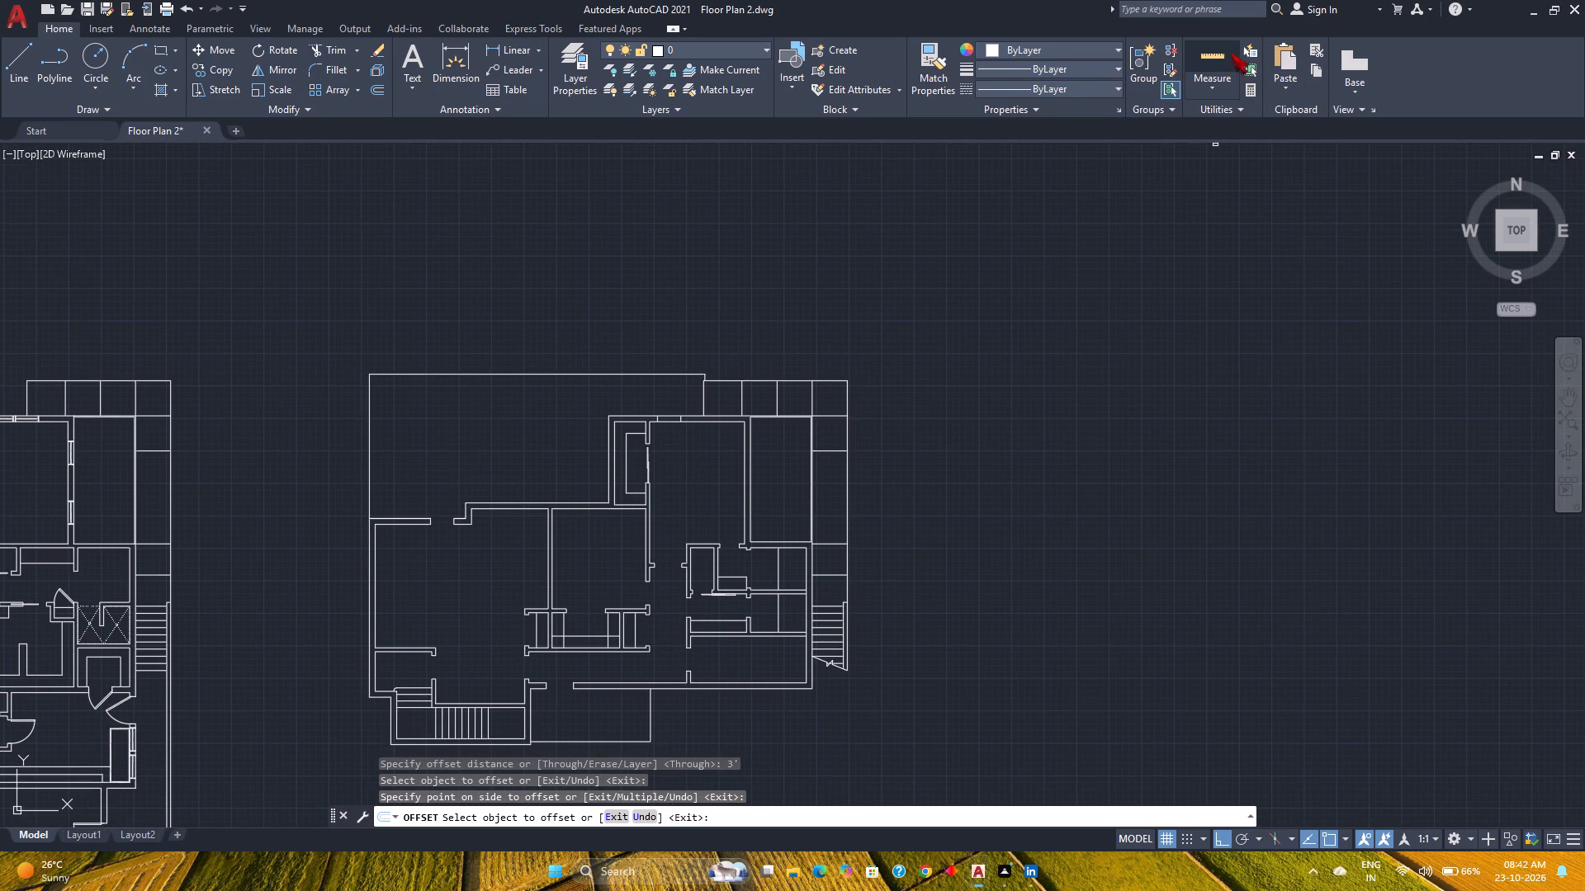
{"action": "left_click", "coordinate": [1209, 51]}
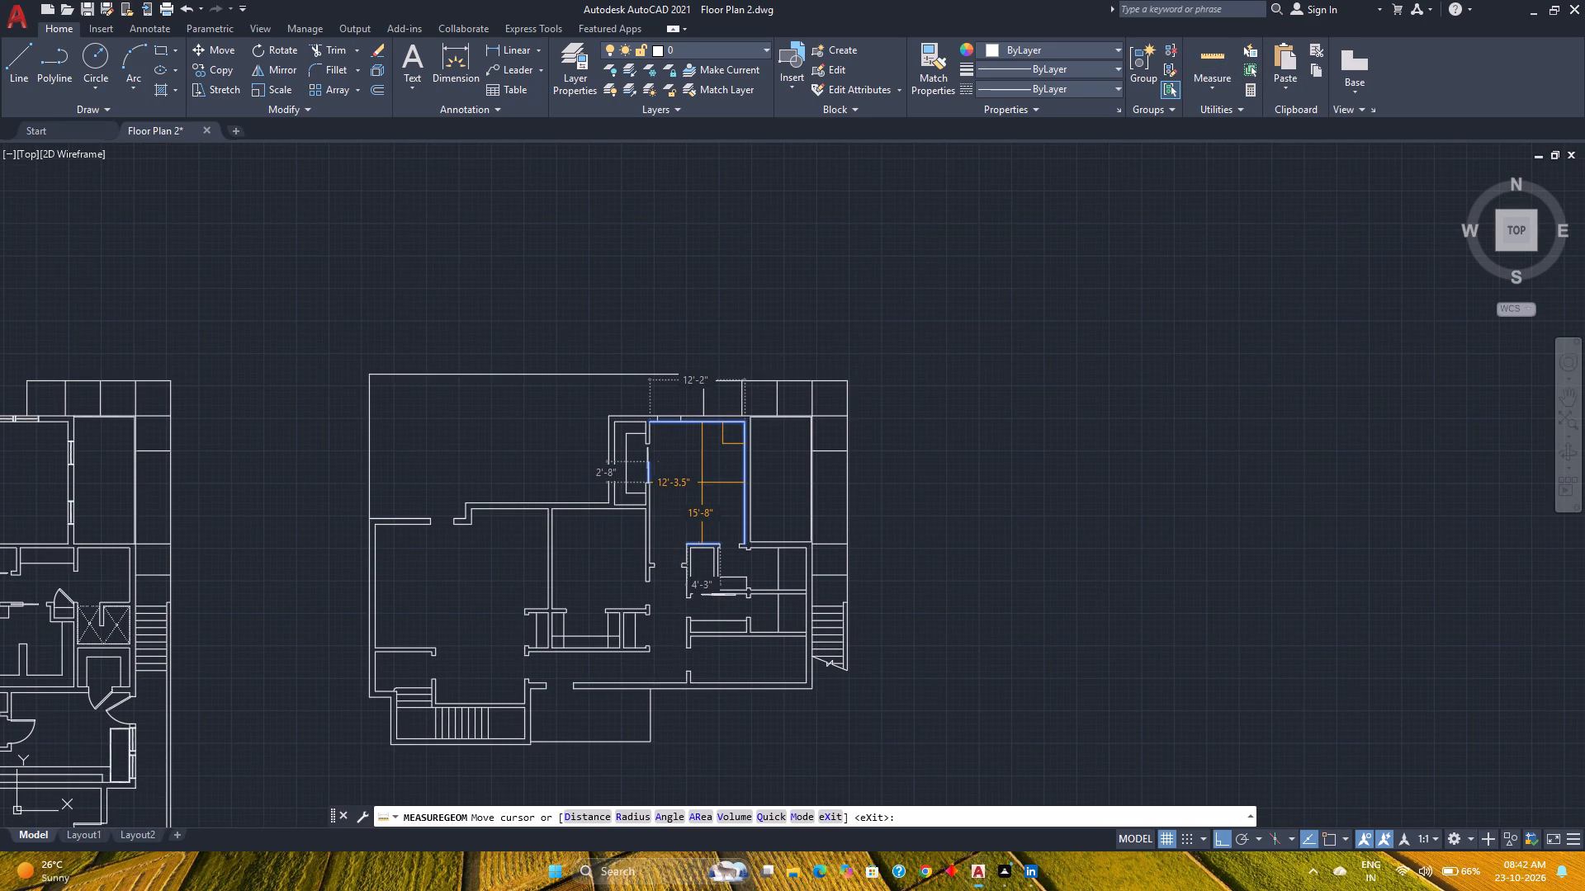
{"action": "scroll", "coordinate": [703, 483], "scroll_direction": "up", "scroll_amount": 2}
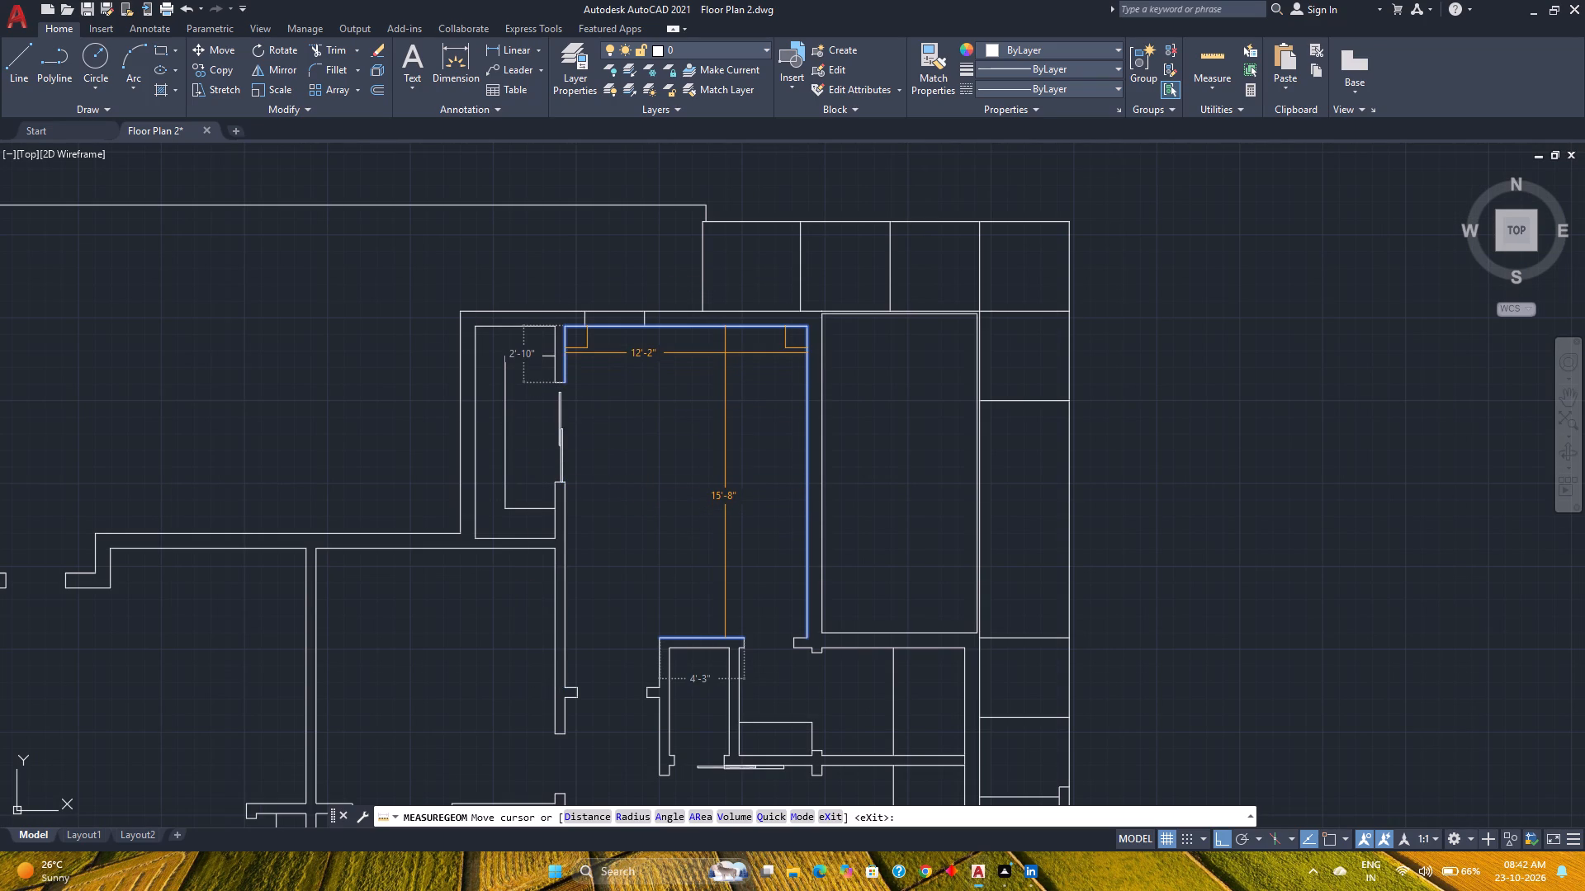
{"action": "key", "text": "Escape"}
Offset the eastern line crossing the northern room's north wall 3" east, and offset the resulting line 3' farther east.
{"action": "scroll", "coordinate": [619, 304], "scroll_direction": "up", "scroll_amount": 3}
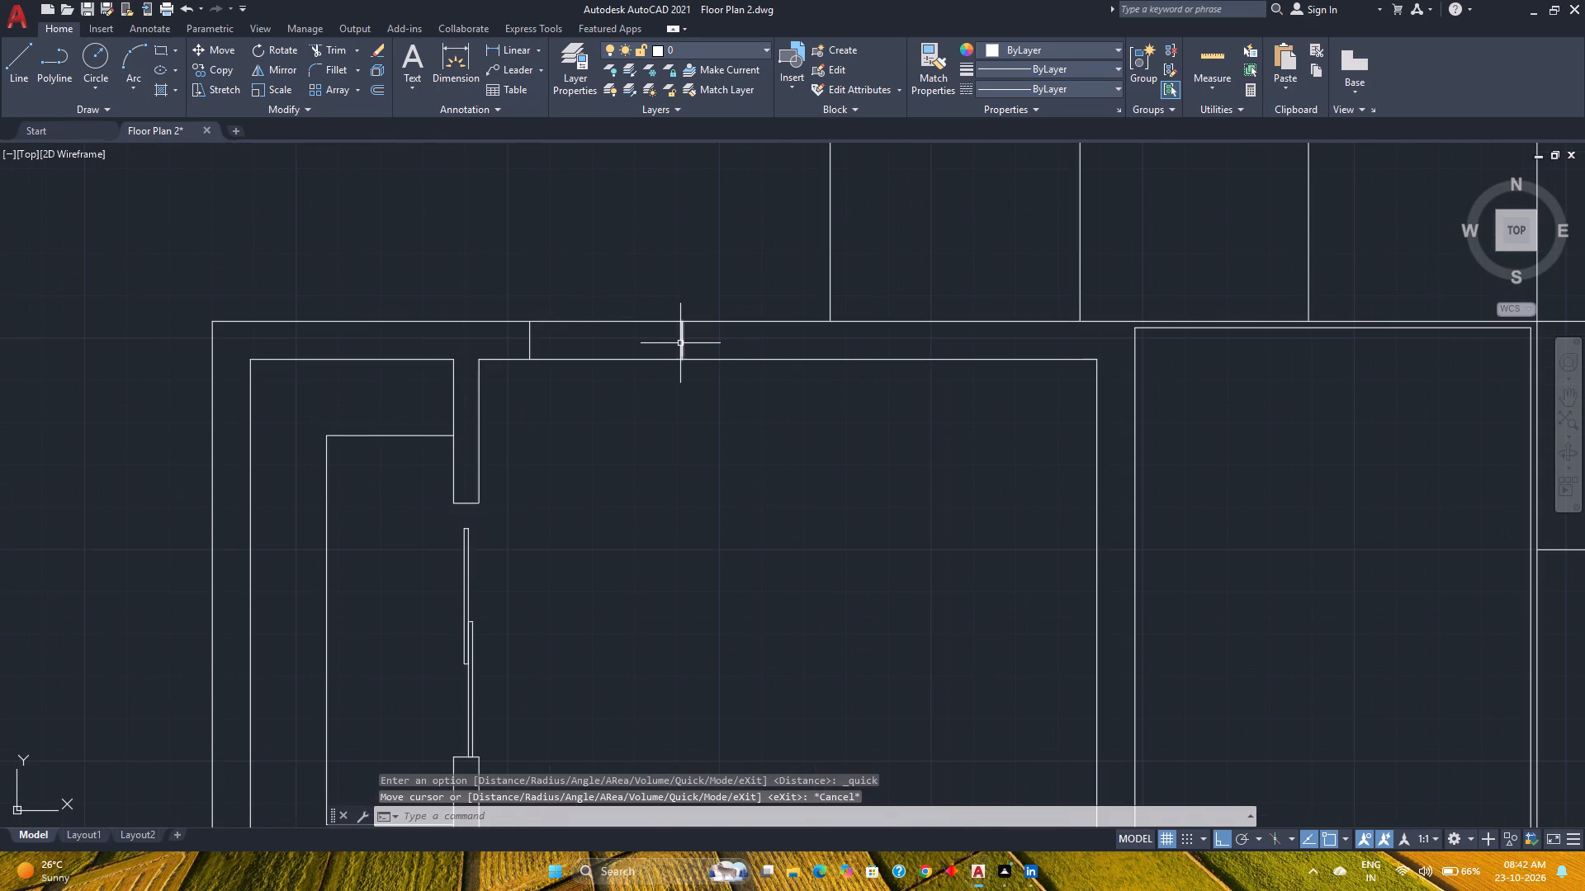
{"action": "left_click", "coordinate": [371, 83]}
{"action": "key", "text": "Return"}
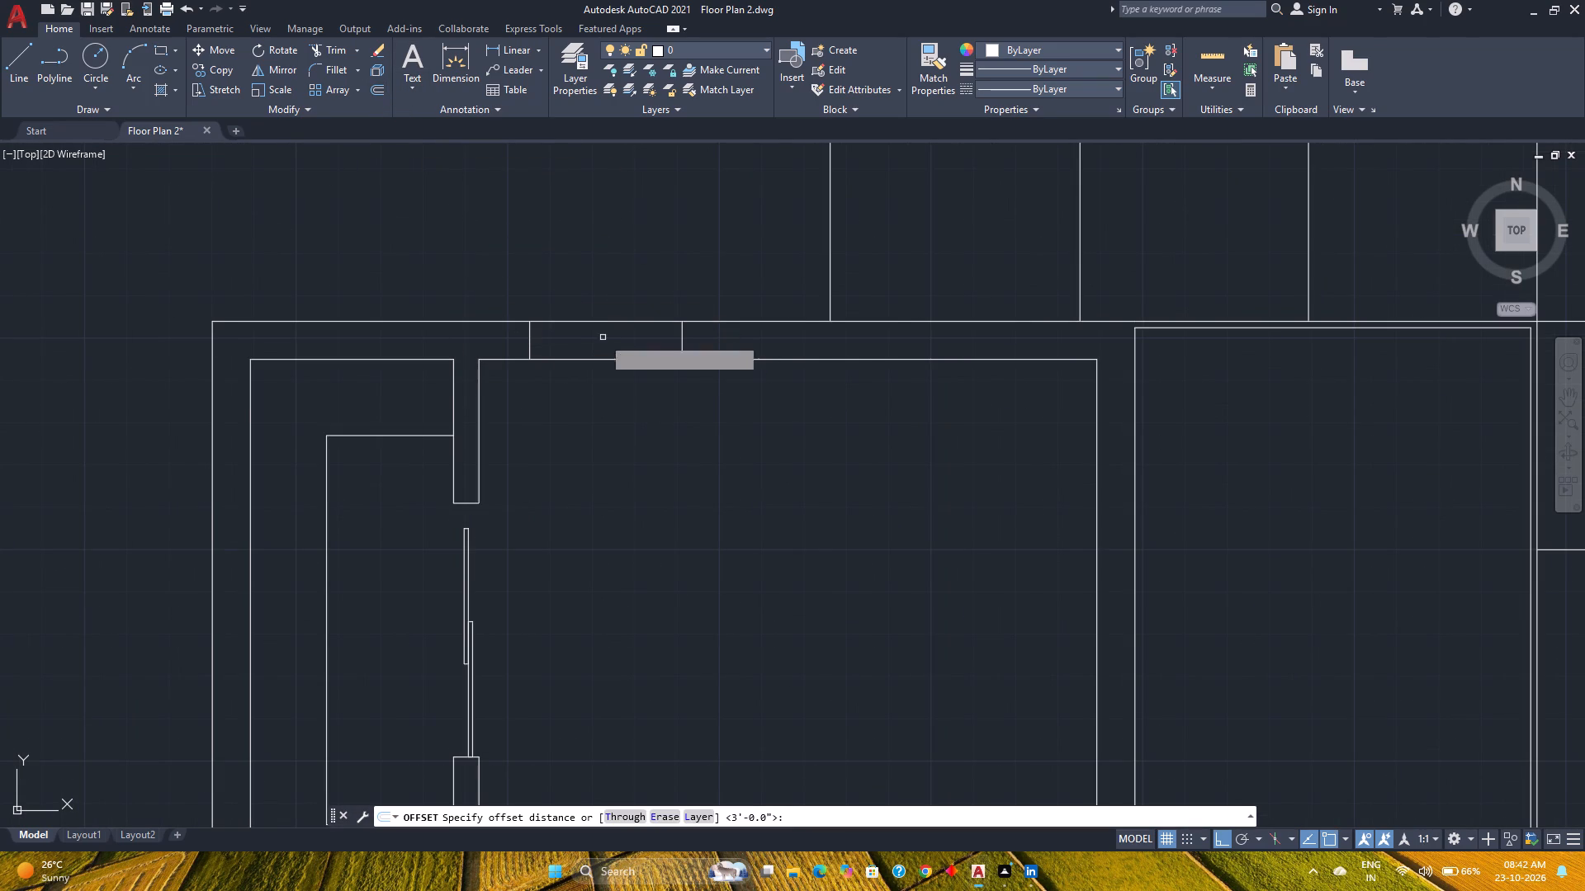
{"action": "left_click", "coordinate": [683, 346]}
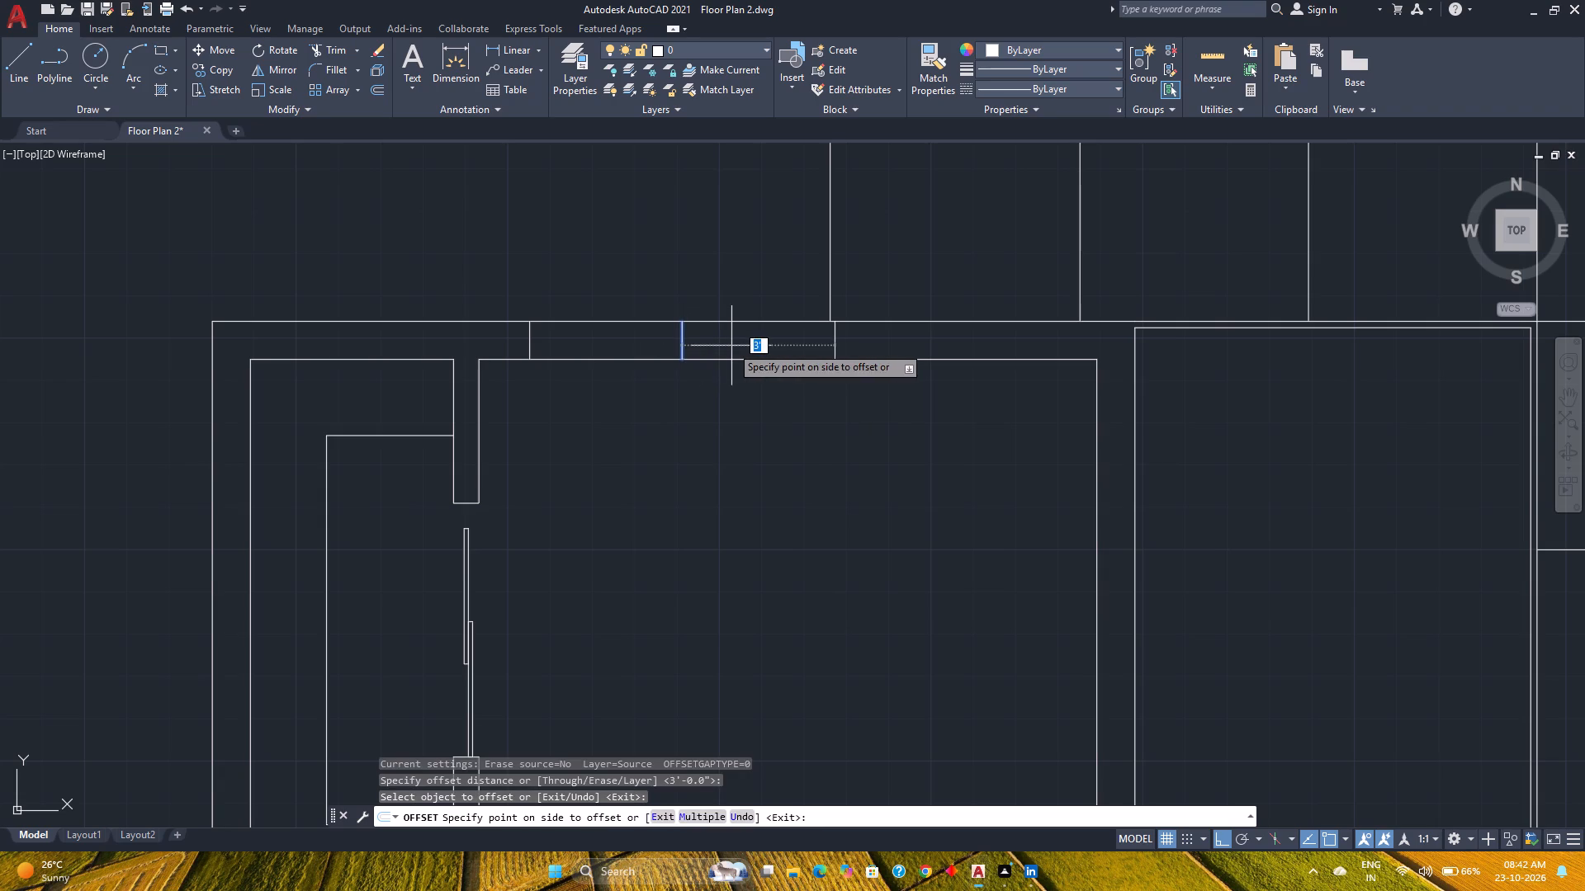
{"action": "key", "text": "3"}
{"action": "key", "text": "Return"}
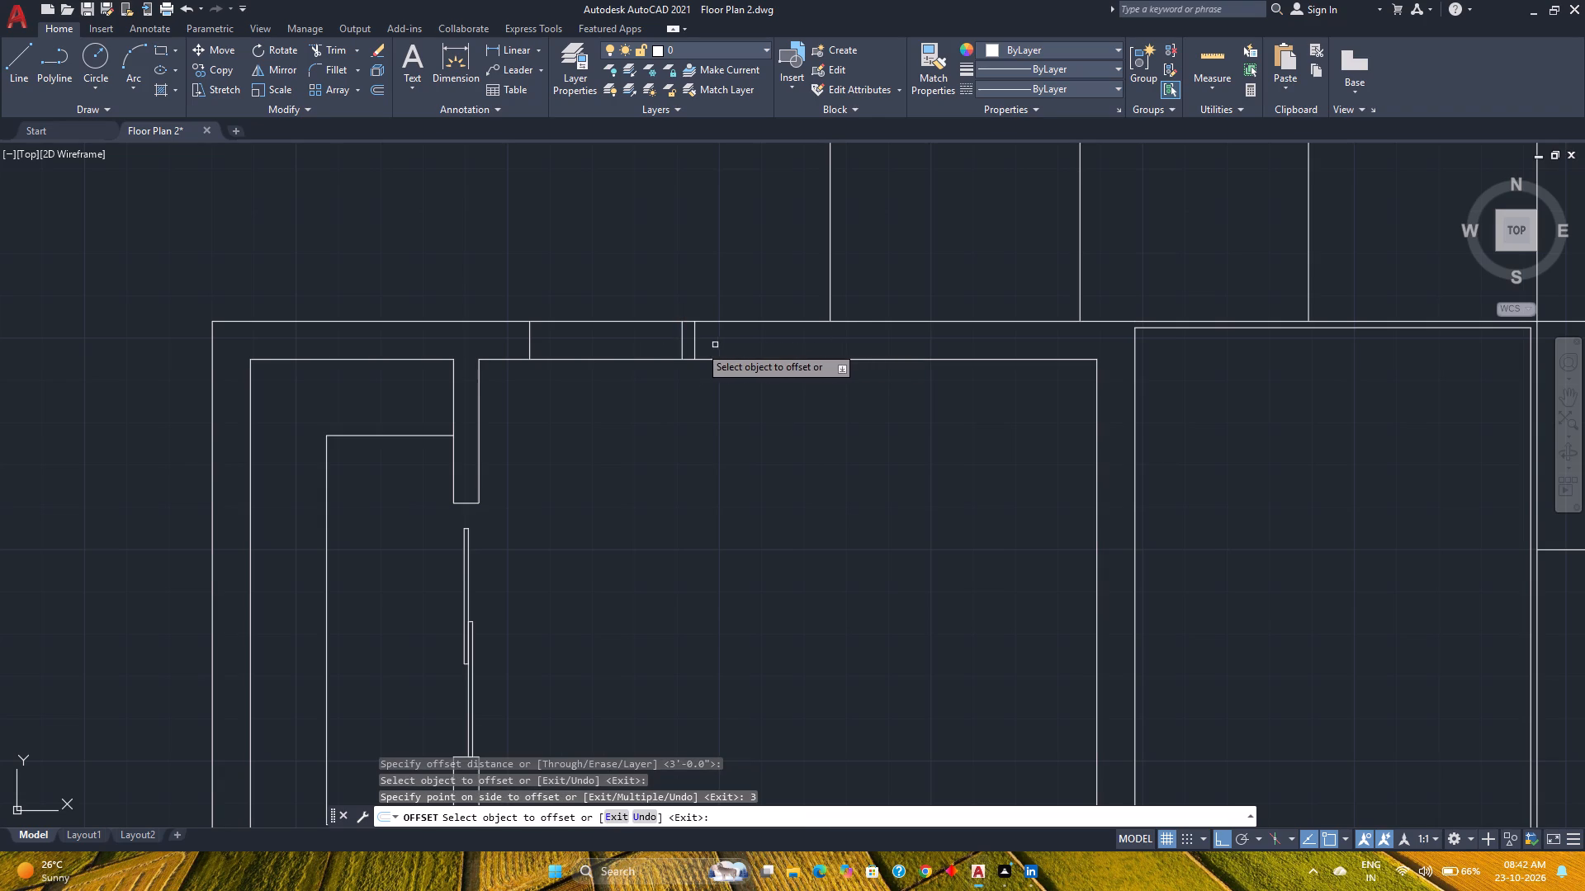
{"action": "left_click", "coordinate": [694, 345]}
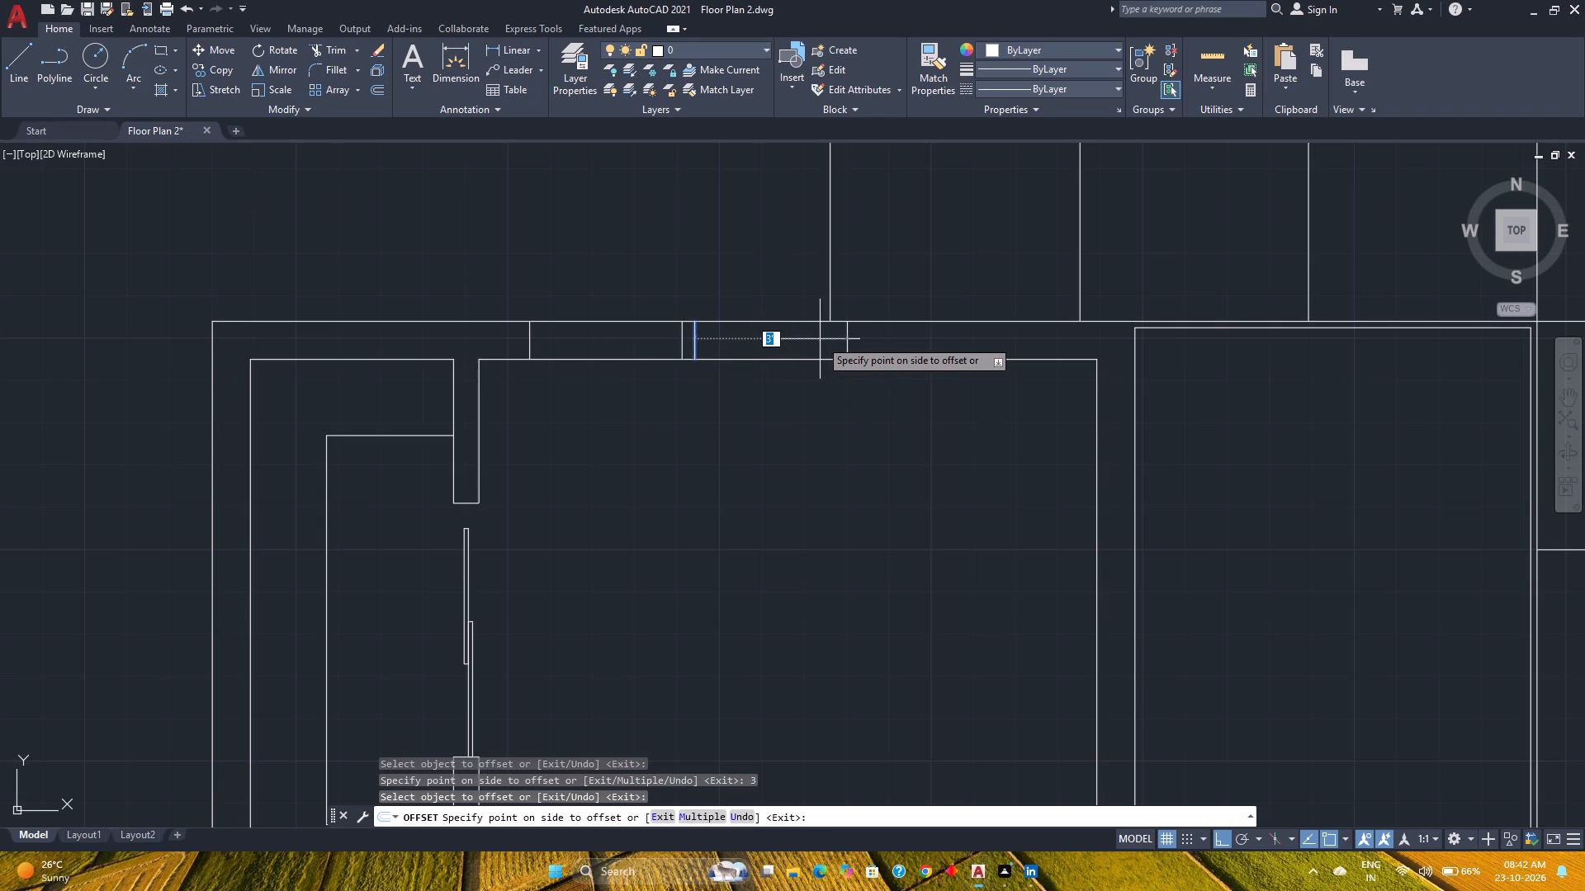
{"action": "left_click", "coordinate": [820, 339]}
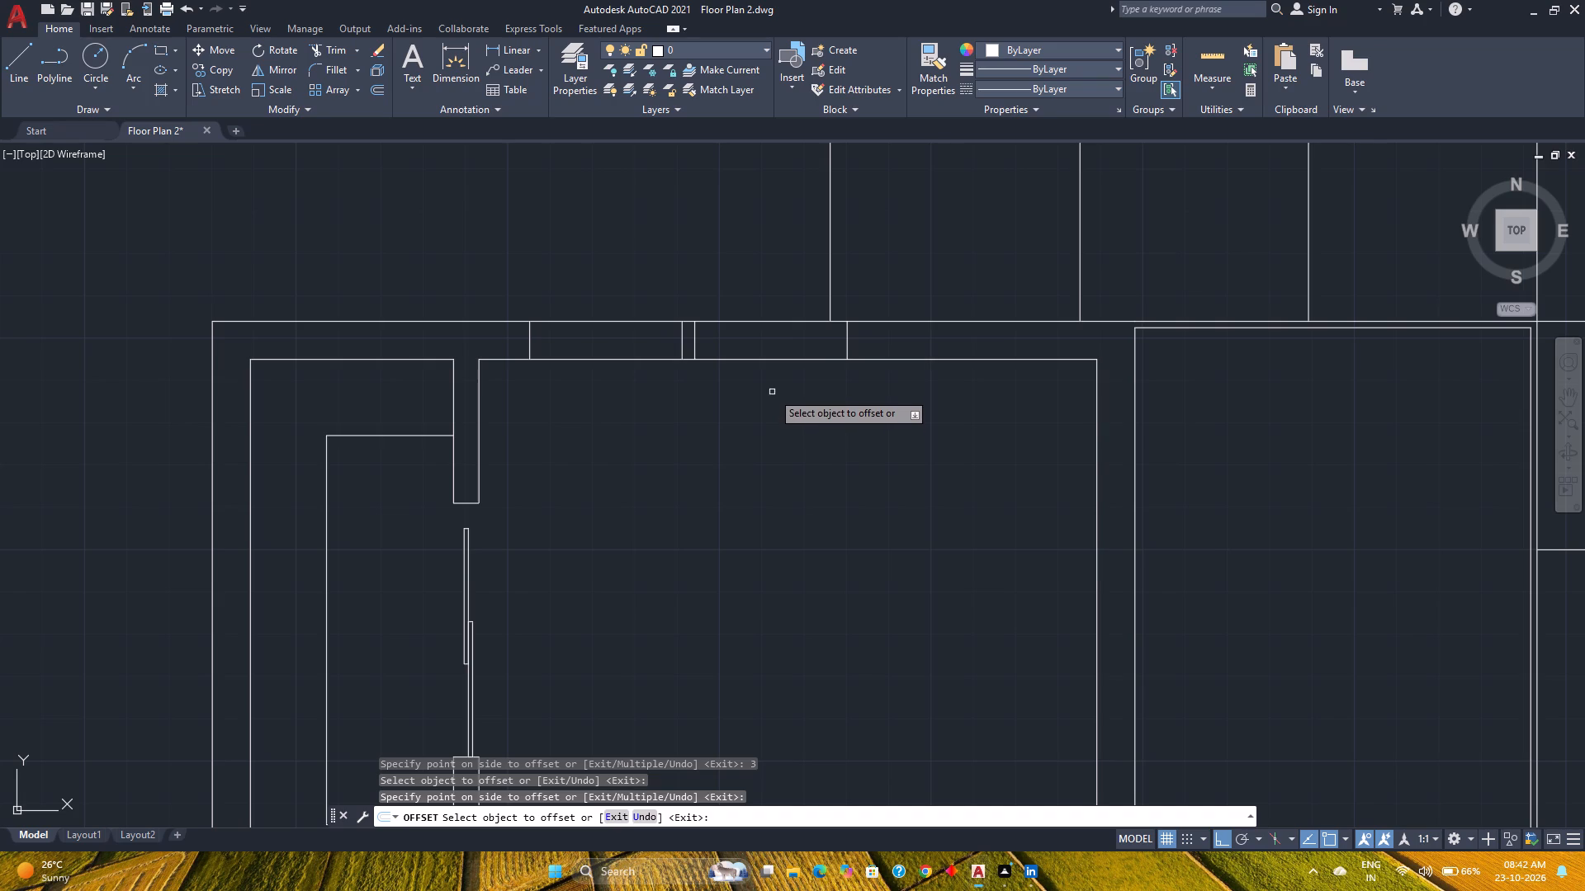
{"action": "scroll", "coordinate": [772, 398], "scroll_direction": "down", "scroll_amount": 1}
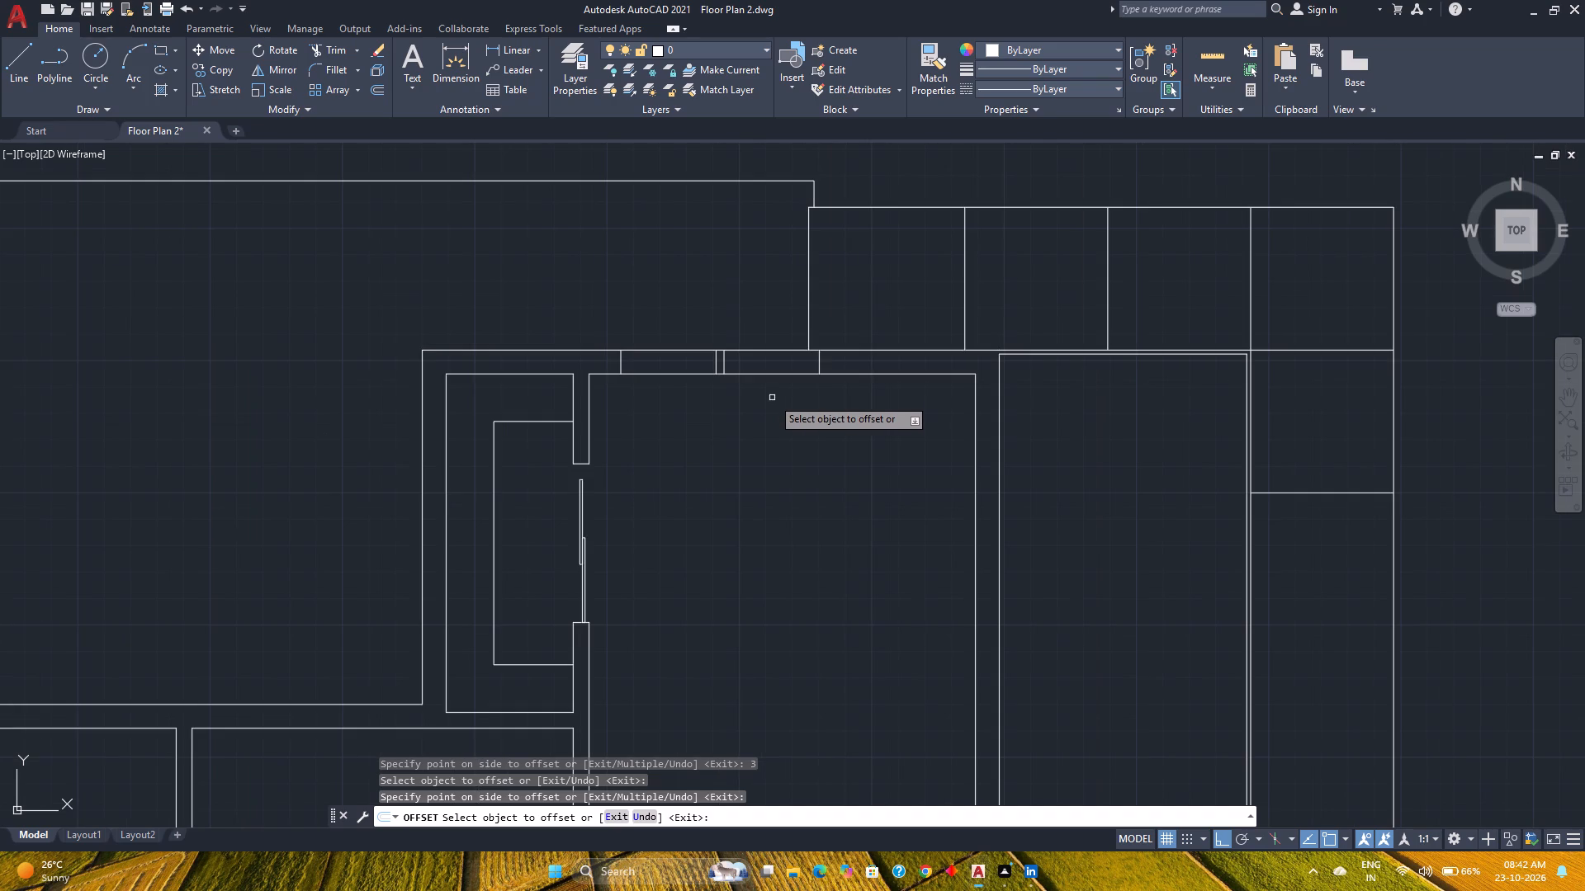
{"action": "key", "text": "Escape"}
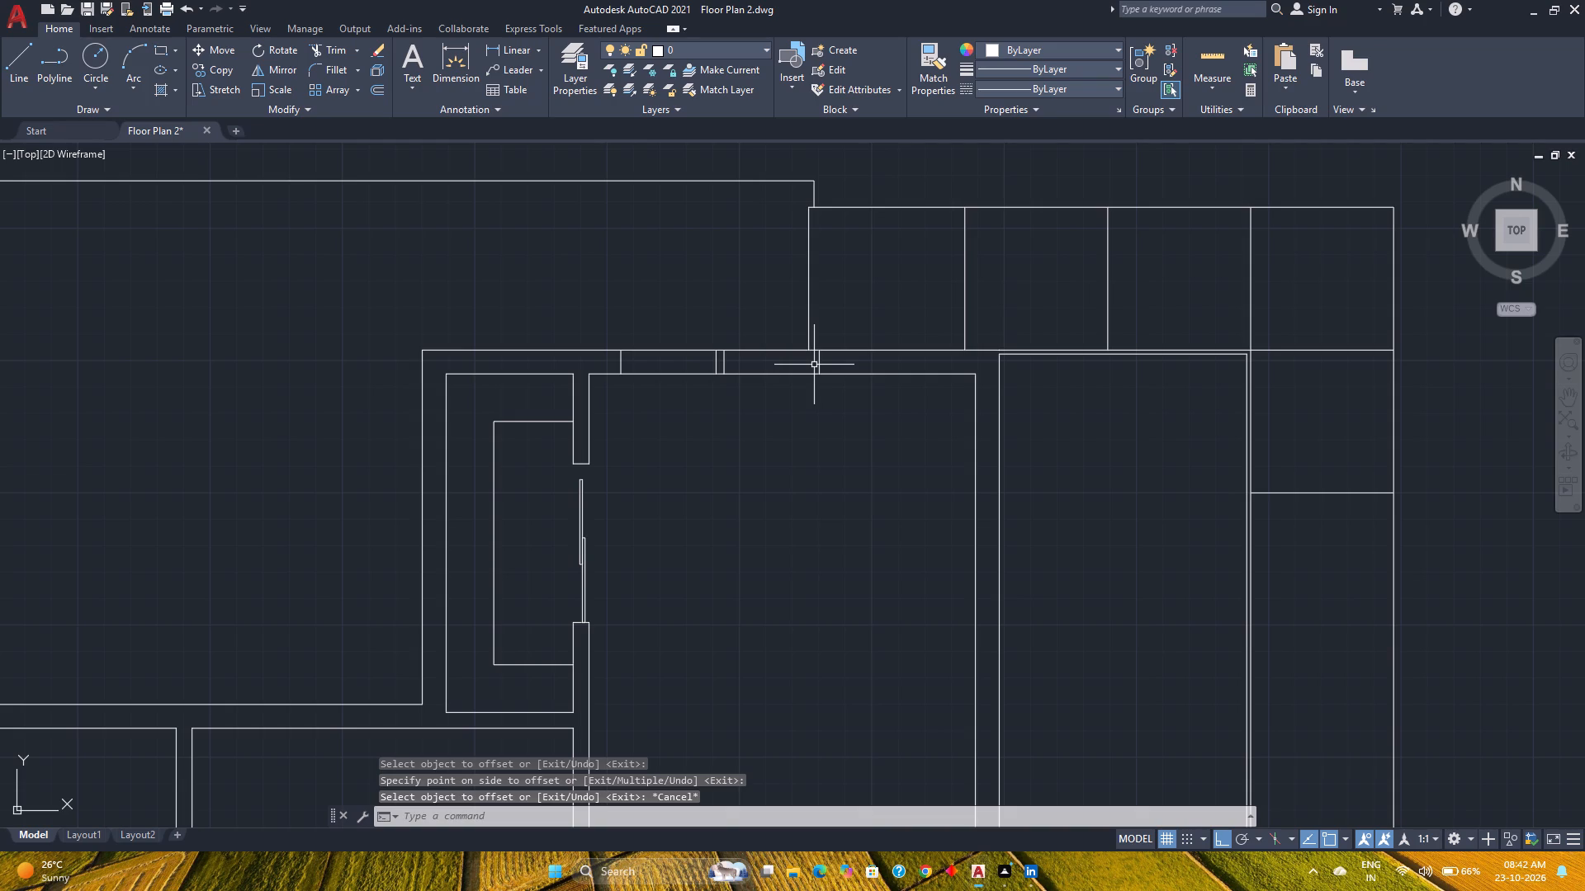
Move the four short lines crossing the northern room's north wall 6" west along the wall.
{"action": "scroll", "coordinate": [814, 365], "scroll_direction": "up", "scroll_amount": 2}
{"action": "left_click", "coordinate": [840, 375]}
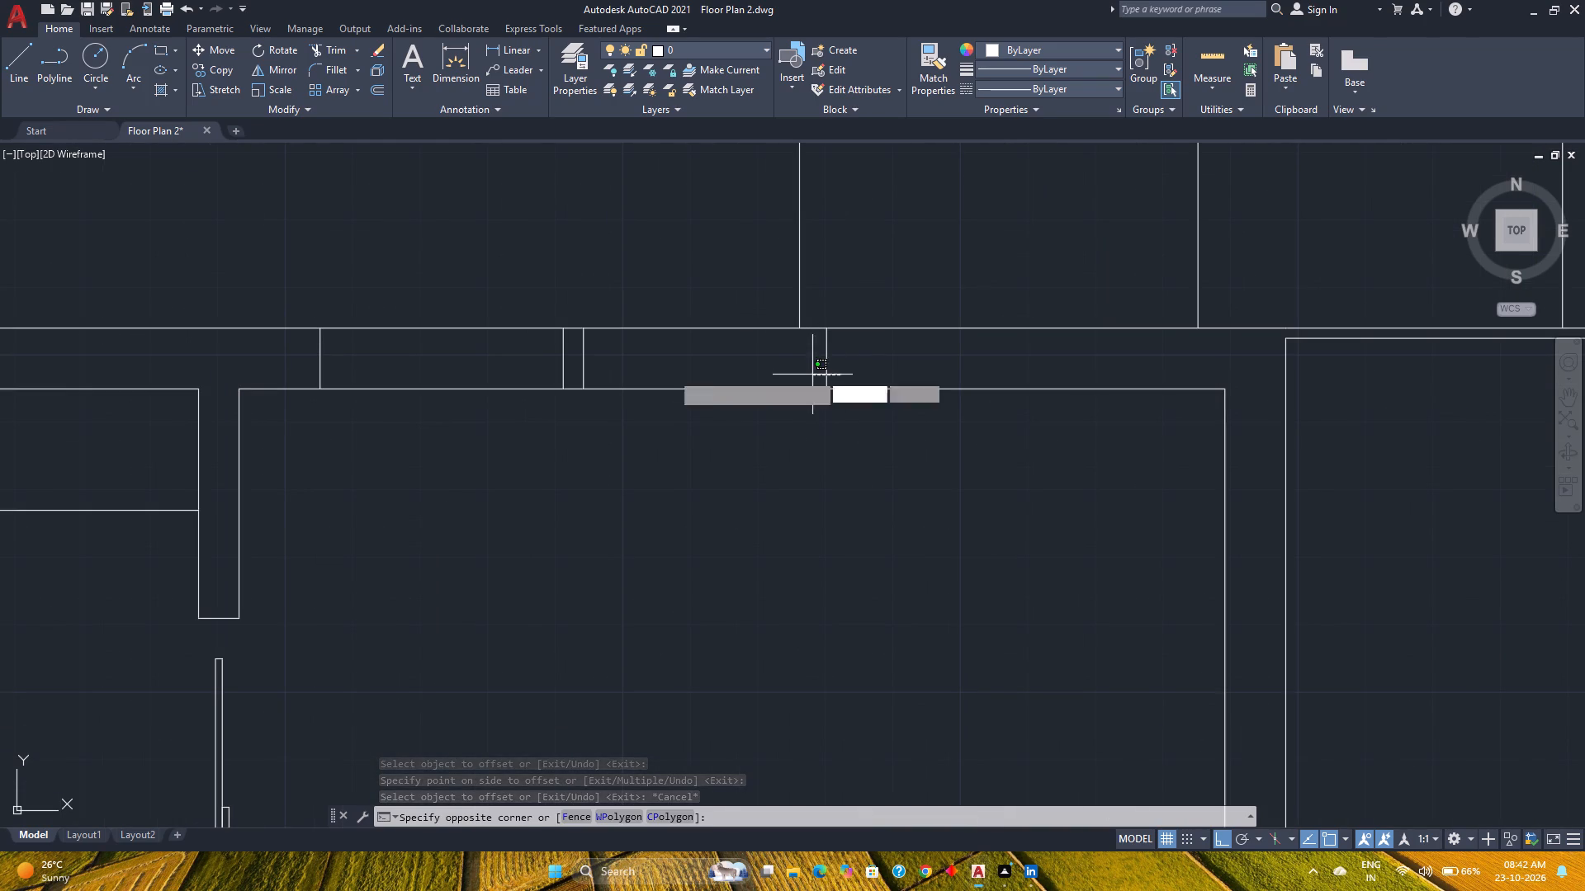
{"action": "left_click", "coordinate": [305, 340]}
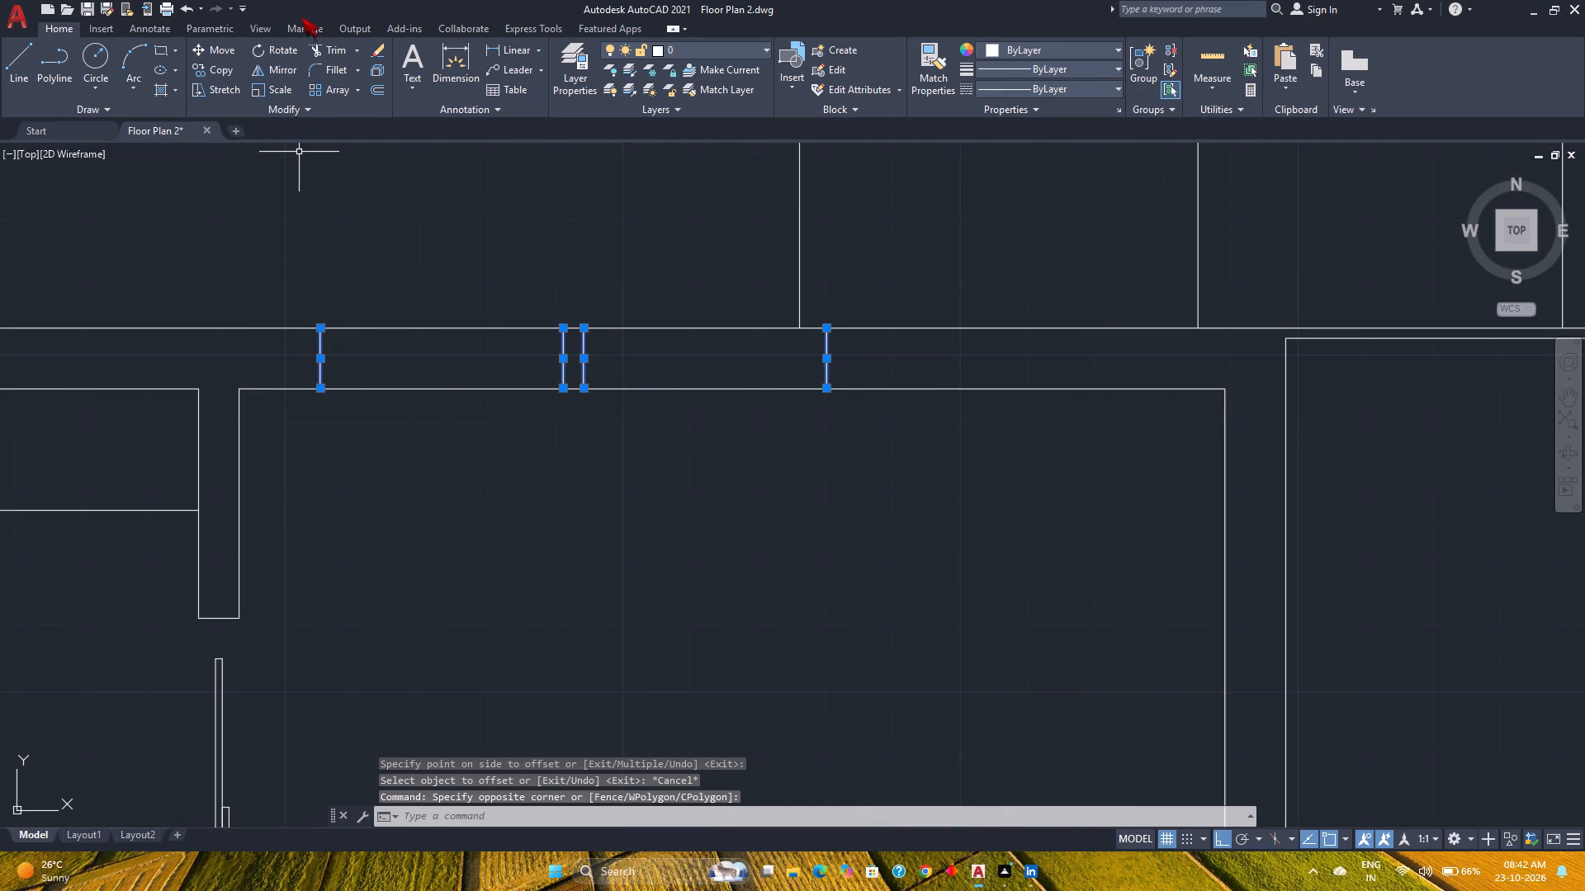
{"action": "left_click", "coordinate": [222, 45]}
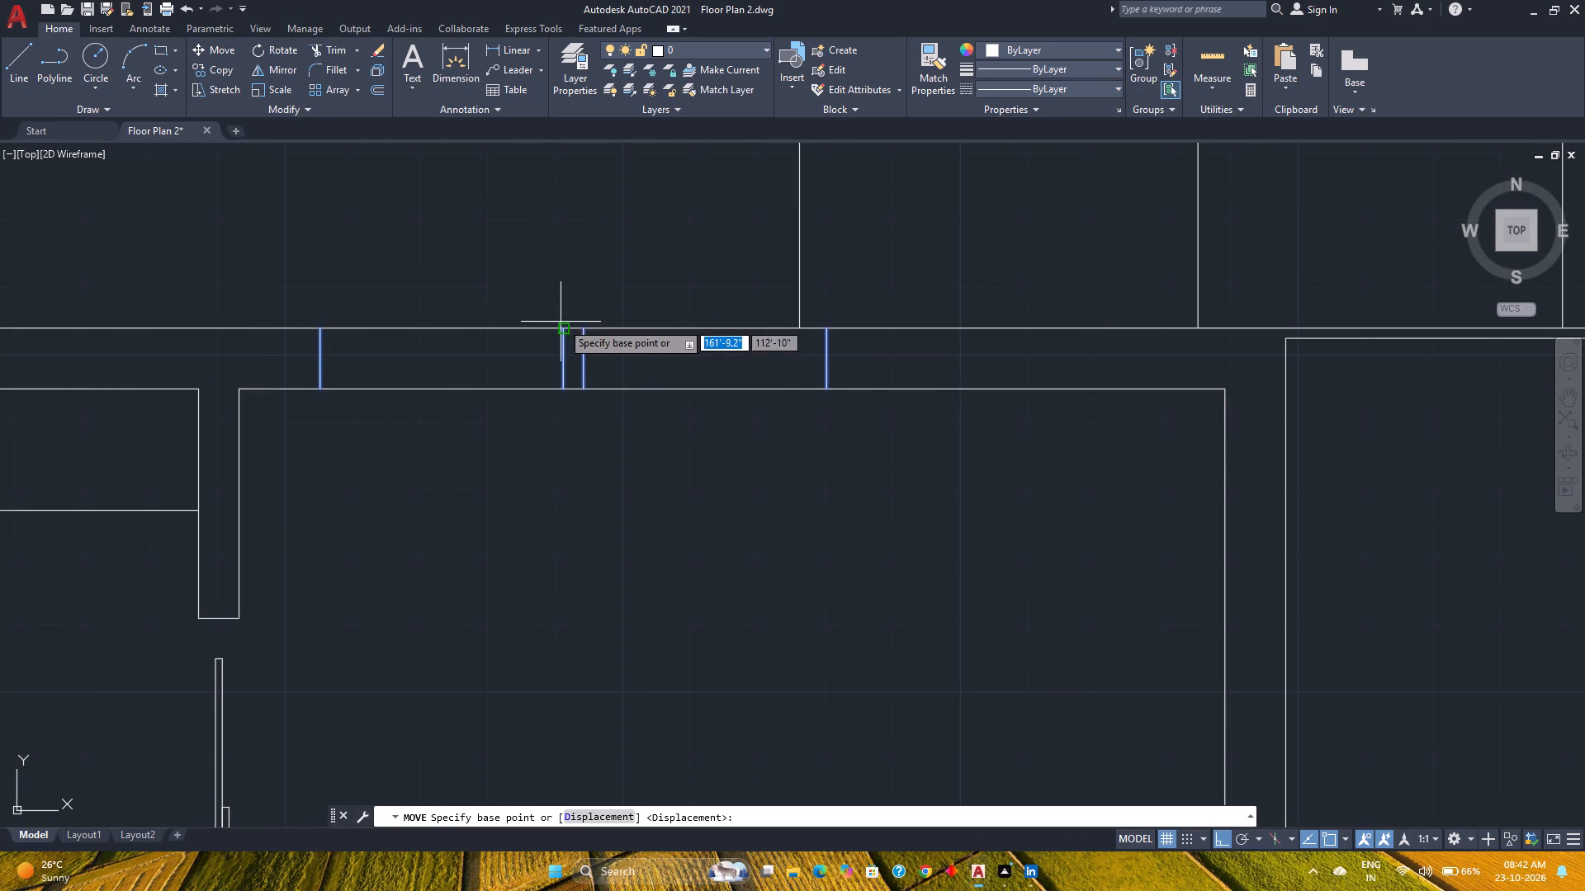
{"action": "left_click", "coordinate": [583, 325]}
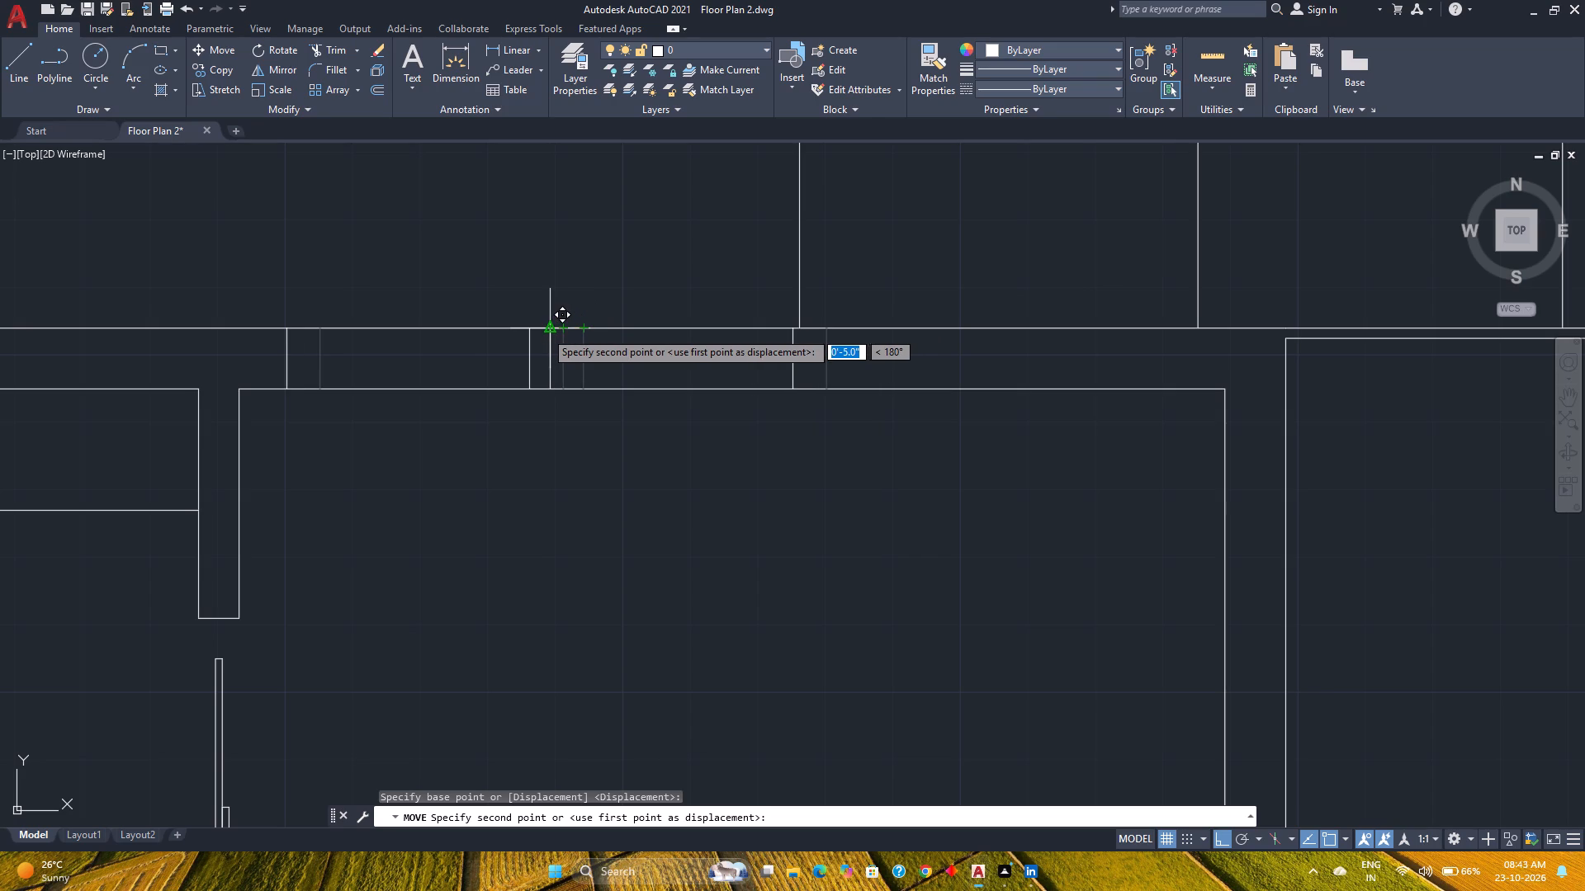
{"action": "key", "text": "6"}
{"action": "key", "text": "Return"}
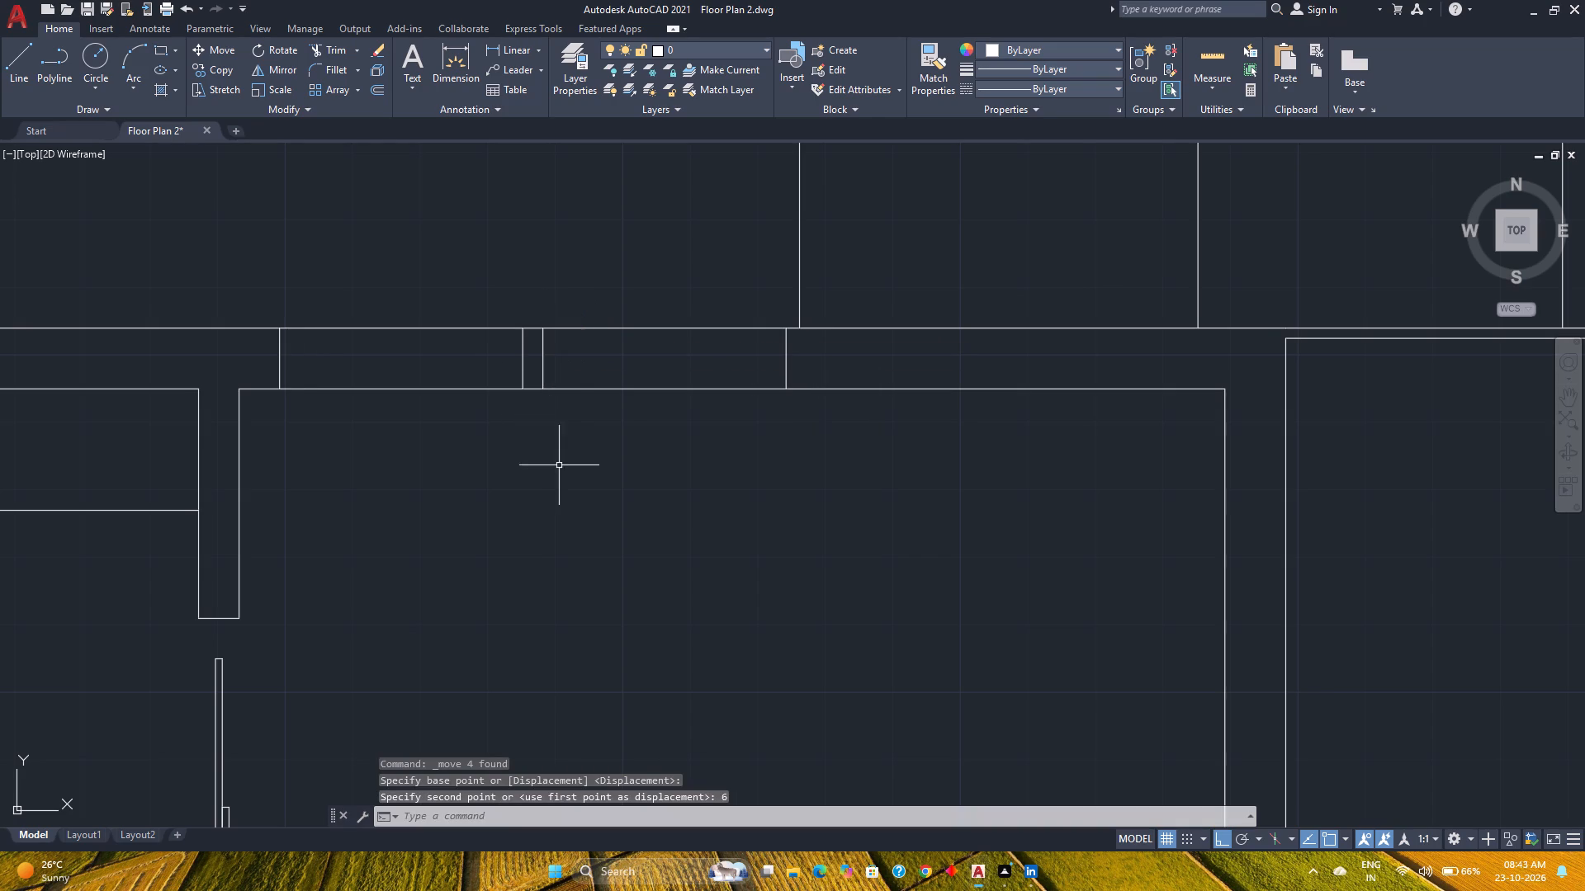
Trim both north wall faces between the short lines to cut two 3' openings, keeping the narrow 3" post between them.
{"action": "scroll", "coordinate": [539, 461], "scroll_direction": "down", "scroll_amount": 1}
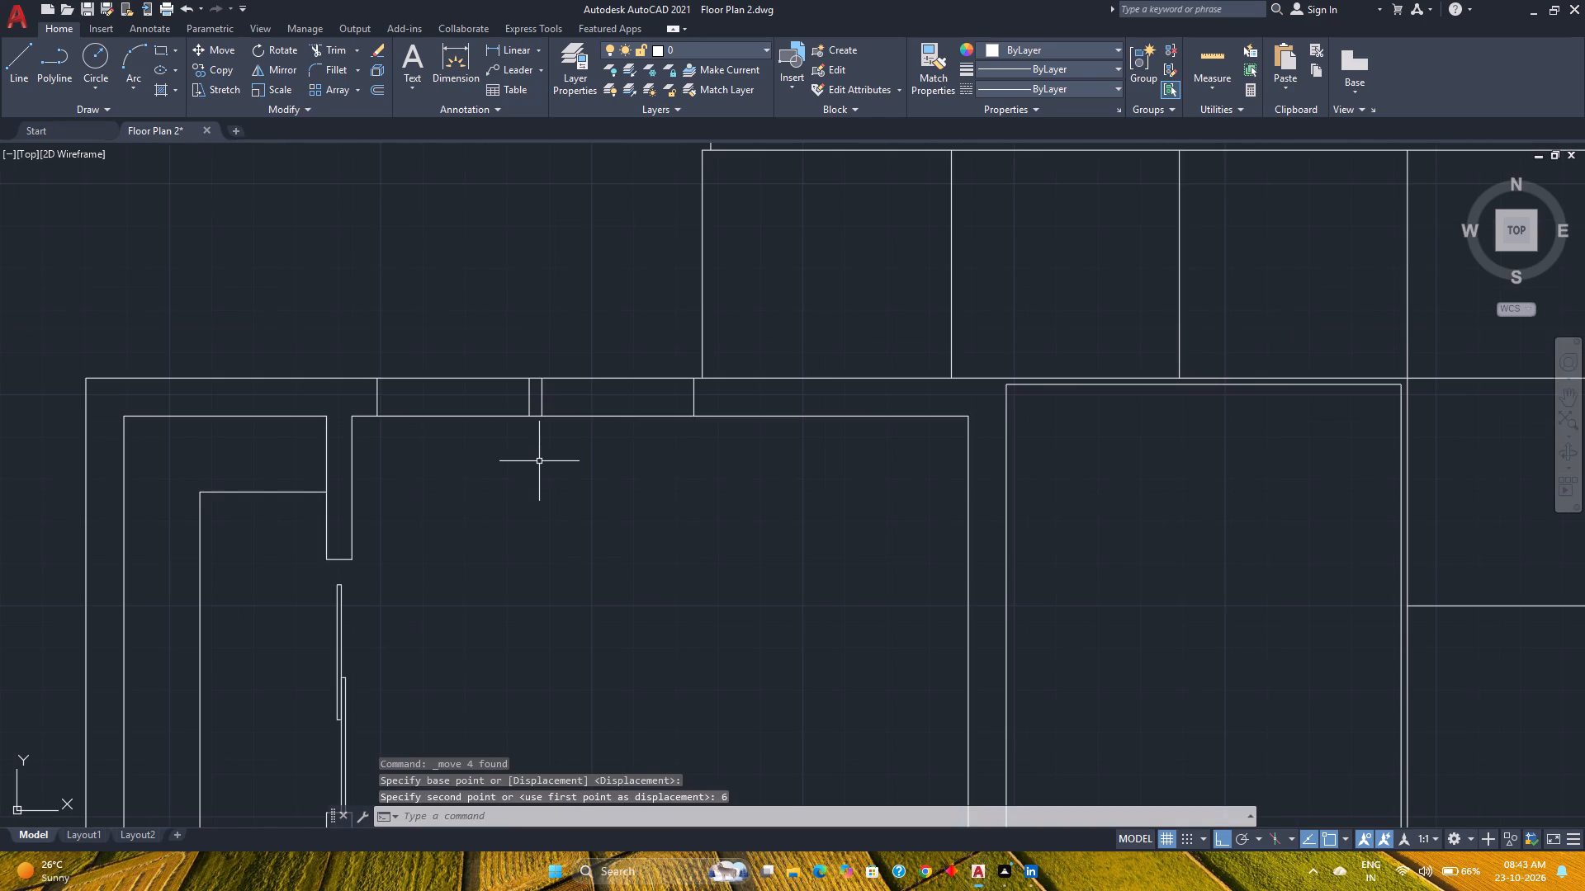
{"action": "type", "text": "tr"}
{"action": "key", "text": "Return"}
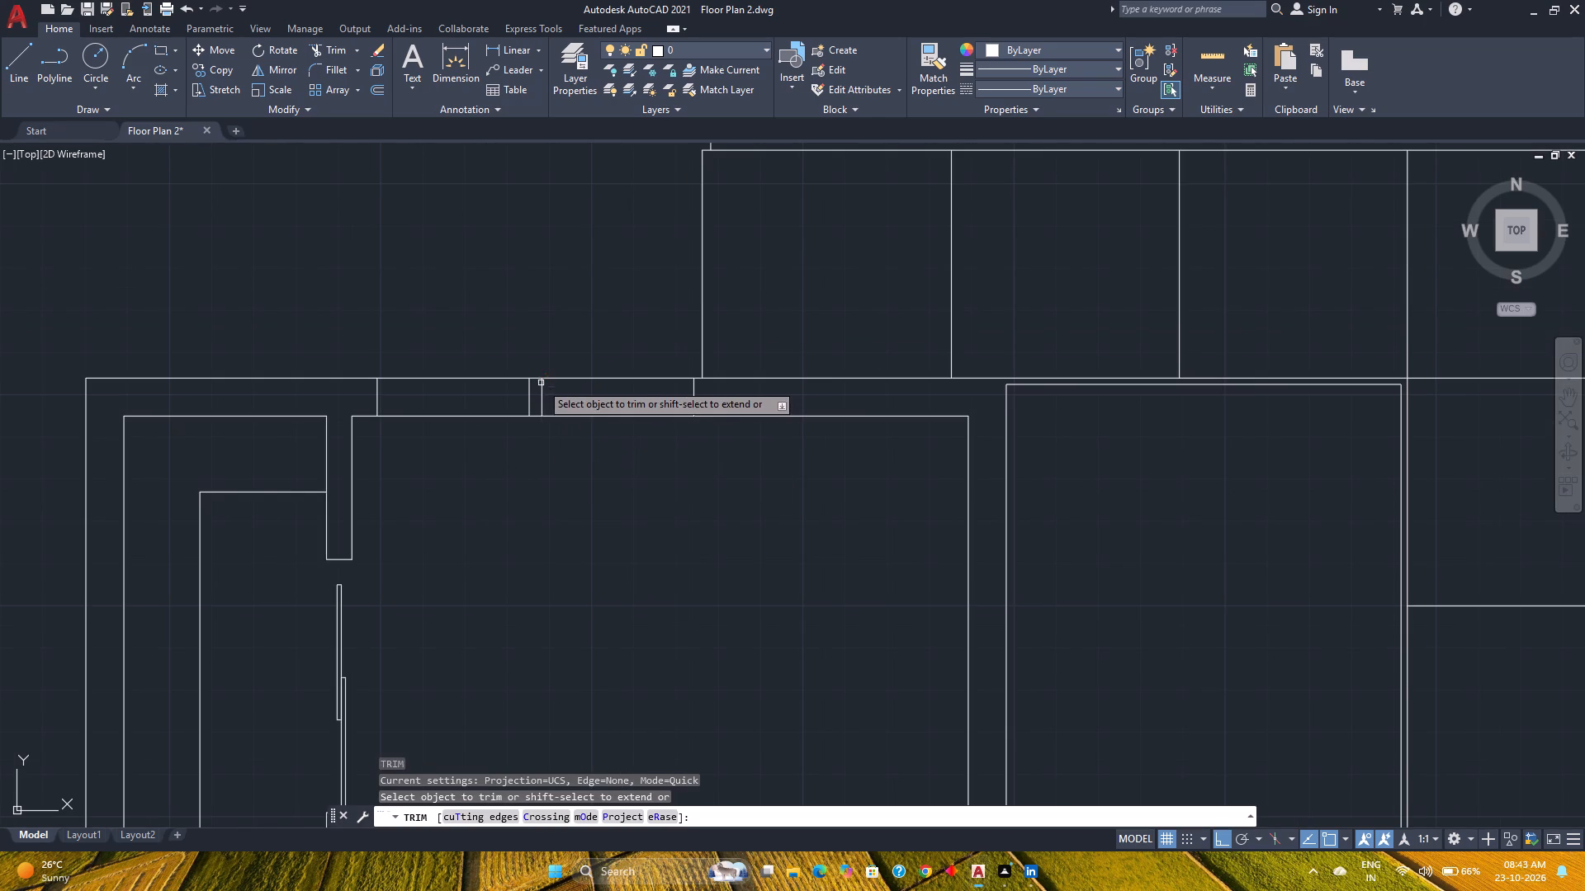
{"action": "left_click", "coordinate": [611, 286]}
{"action": "left_click", "coordinate": [625, 438]}
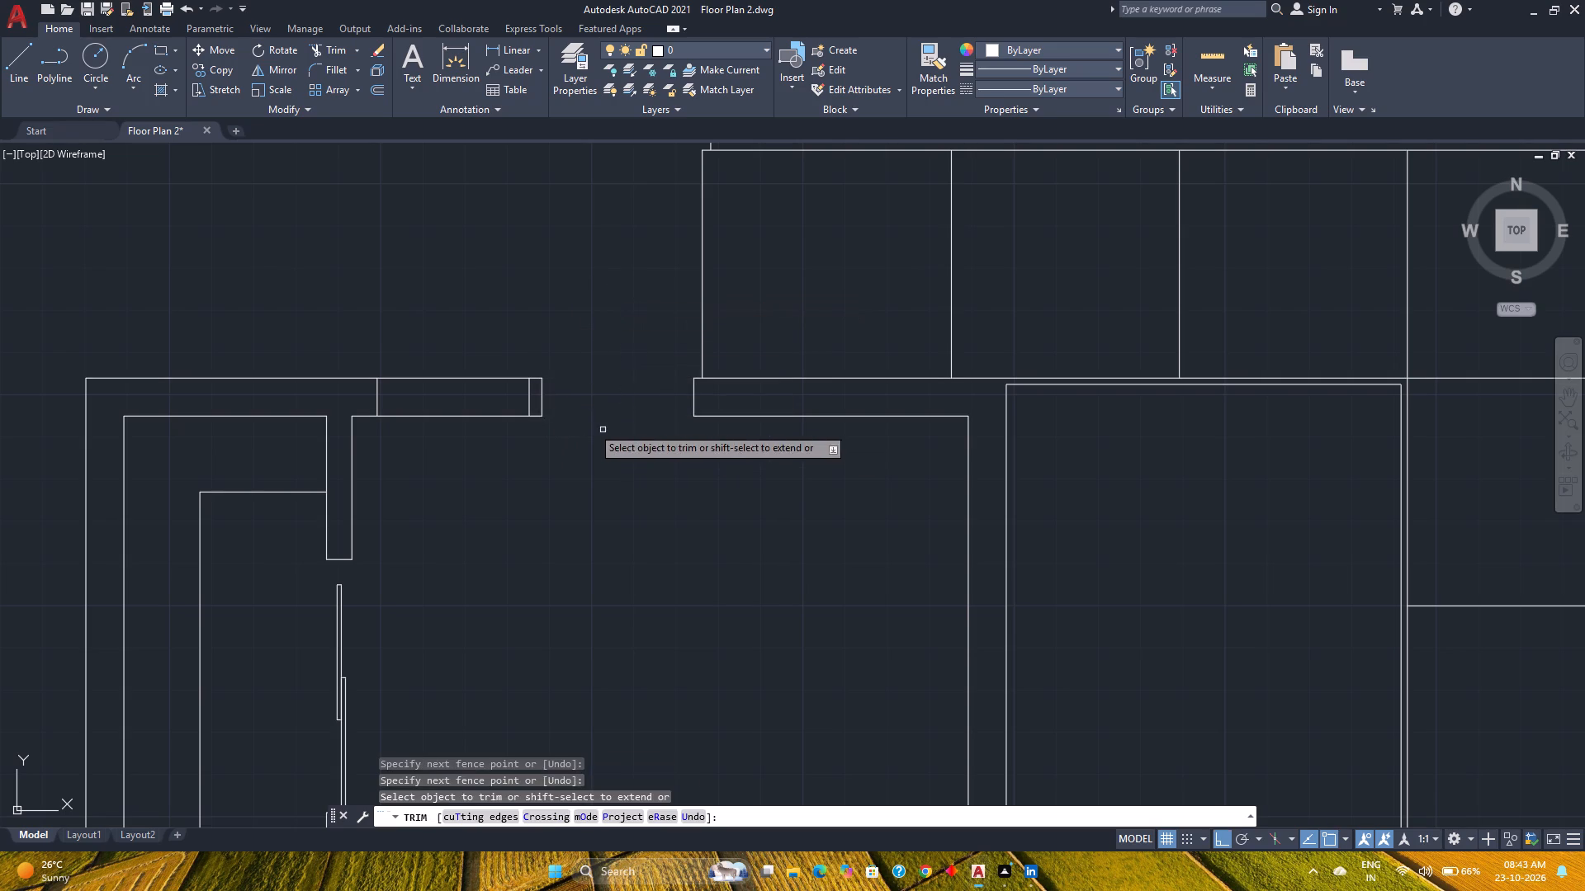
{"action": "left_click", "coordinate": [466, 305]}
{"action": "left_click", "coordinate": [434, 469]}
{"action": "key", "text": "Escape"}
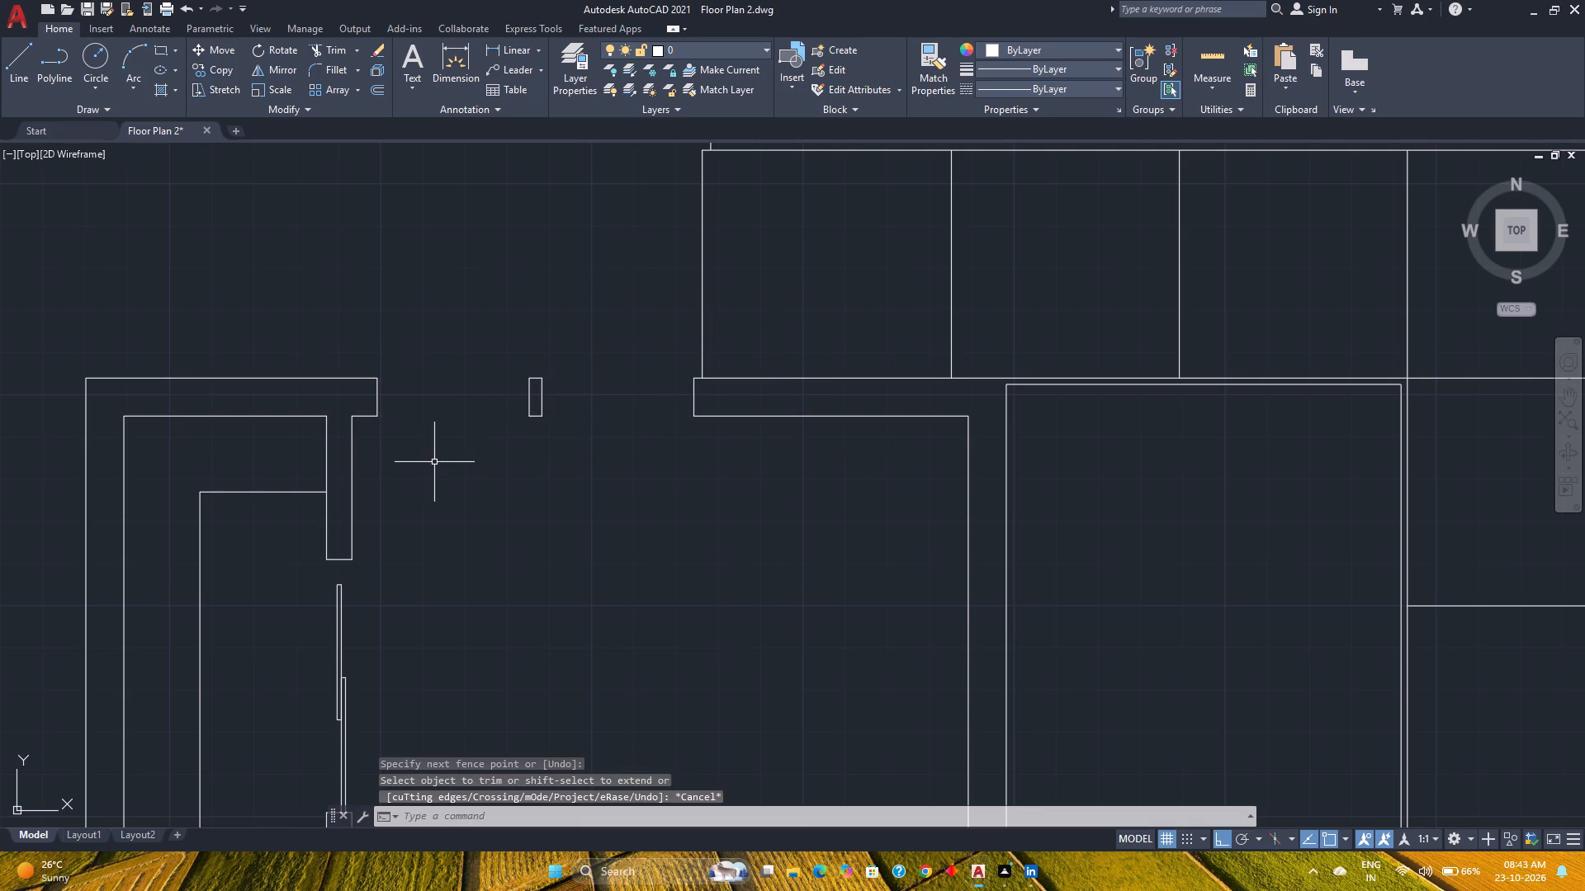
Copy the middle north-wall window of the original plan's northern room into the western opening of the copied plan's north wall.
{"action": "scroll", "coordinate": [436, 462], "scroll_direction": "down", "scroll_amount": 5}
{"action": "middle_click_drag", "start_coordinate": [277, 459], "coordinate": [528, 417]}
{"action": "middle_click", "coordinate": [528, 417]}
{"action": "middle_click", "coordinate": [528, 417]}
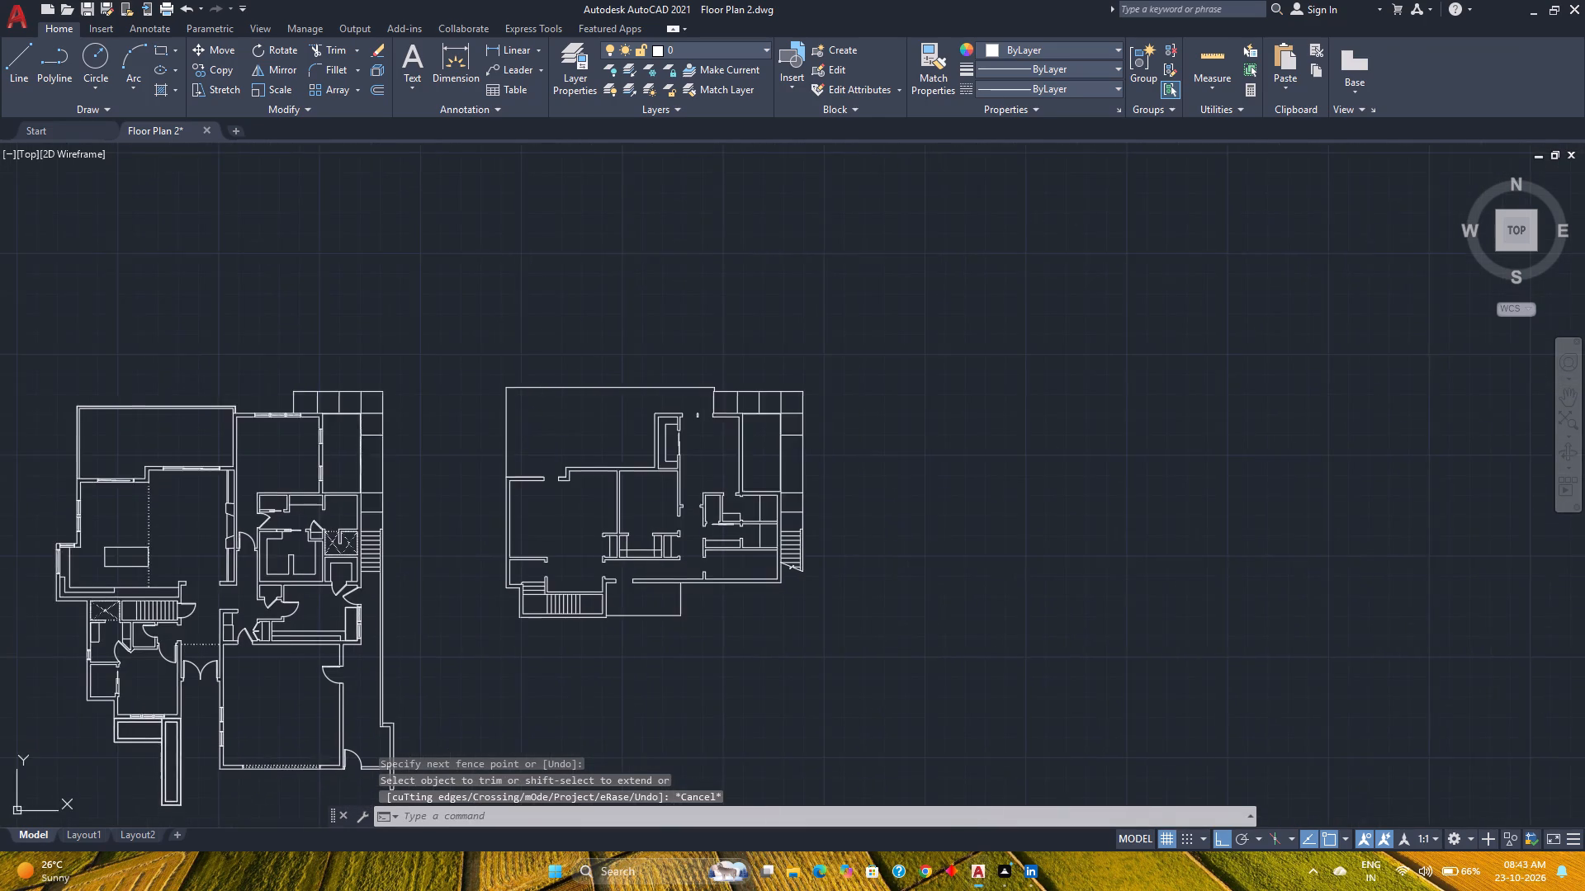
{"action": "scroll", "coordinate": [507, 394], "scroll_direction": "up", "scroll_amount": 2}
{"action": "middle_click_drag", "start_coordinate": [507, 394], "coordinate": [454, 665]}
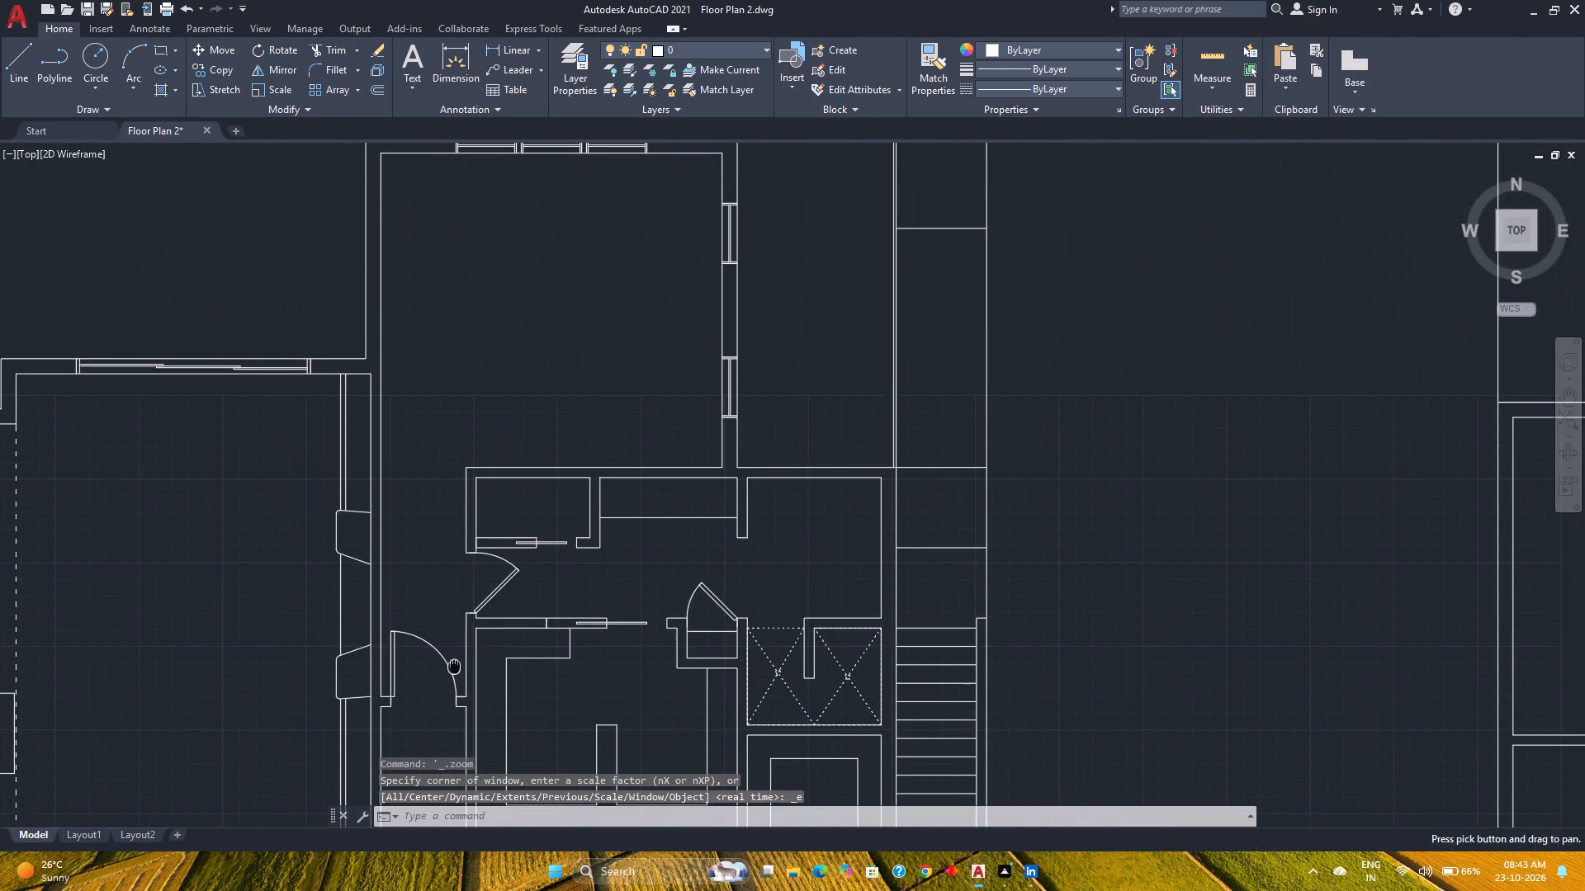
{"action": "scroll", "coordinate": [560, 409], "scroll_direction": "down", "scroll_amount": 1}
{"action": "middle_click_drag", "start_coordinate": [560, 409], "coordinate": [535, 561]}
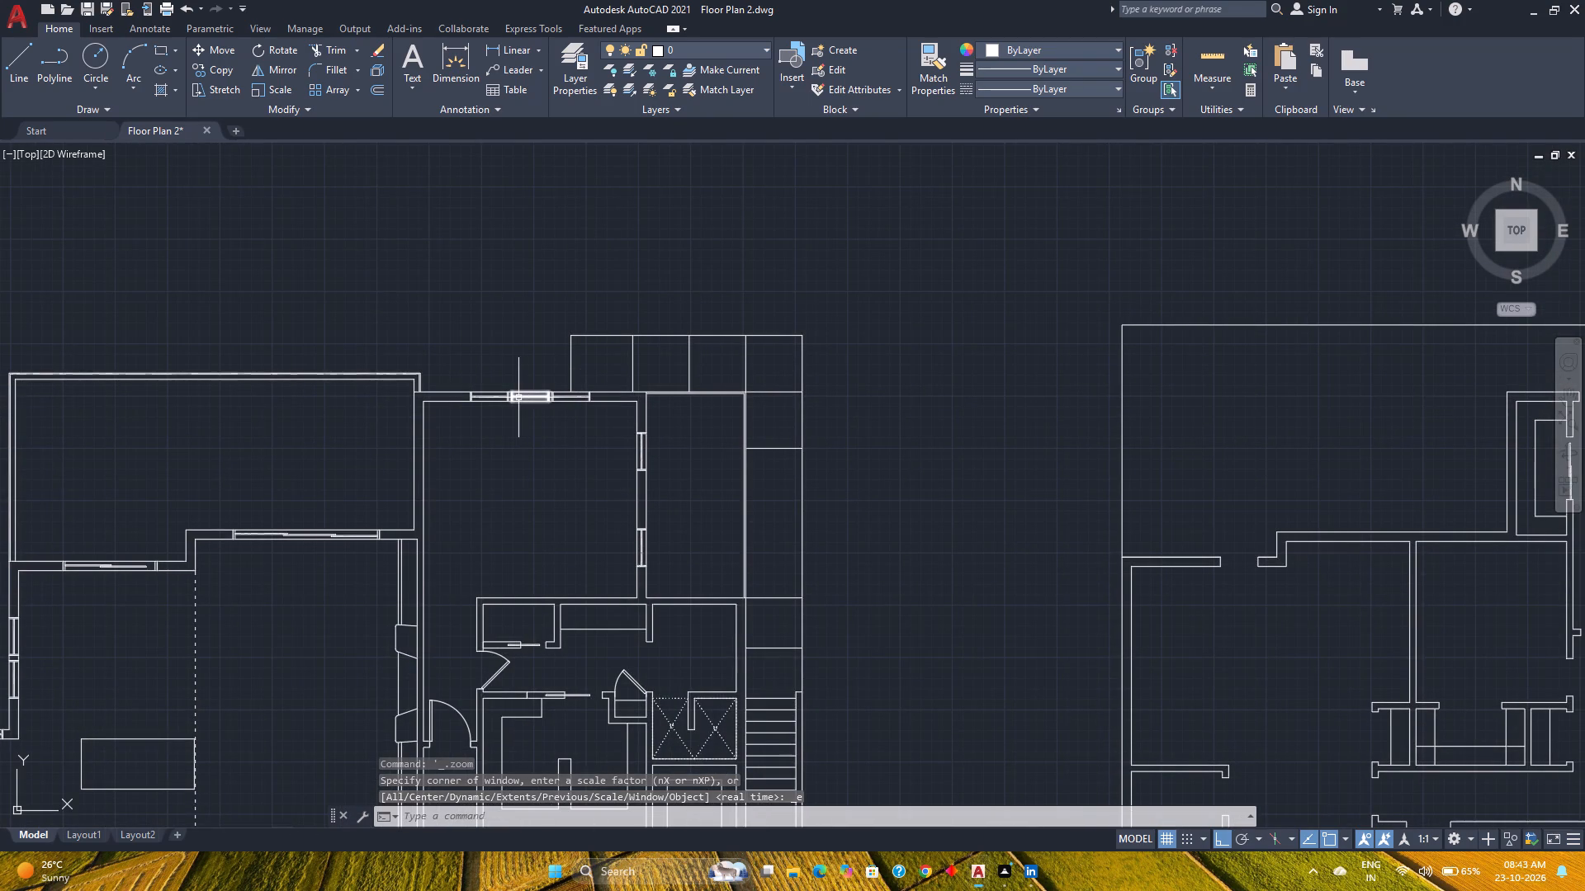
{"action": "left_click", "coordinate": [518, 398]}
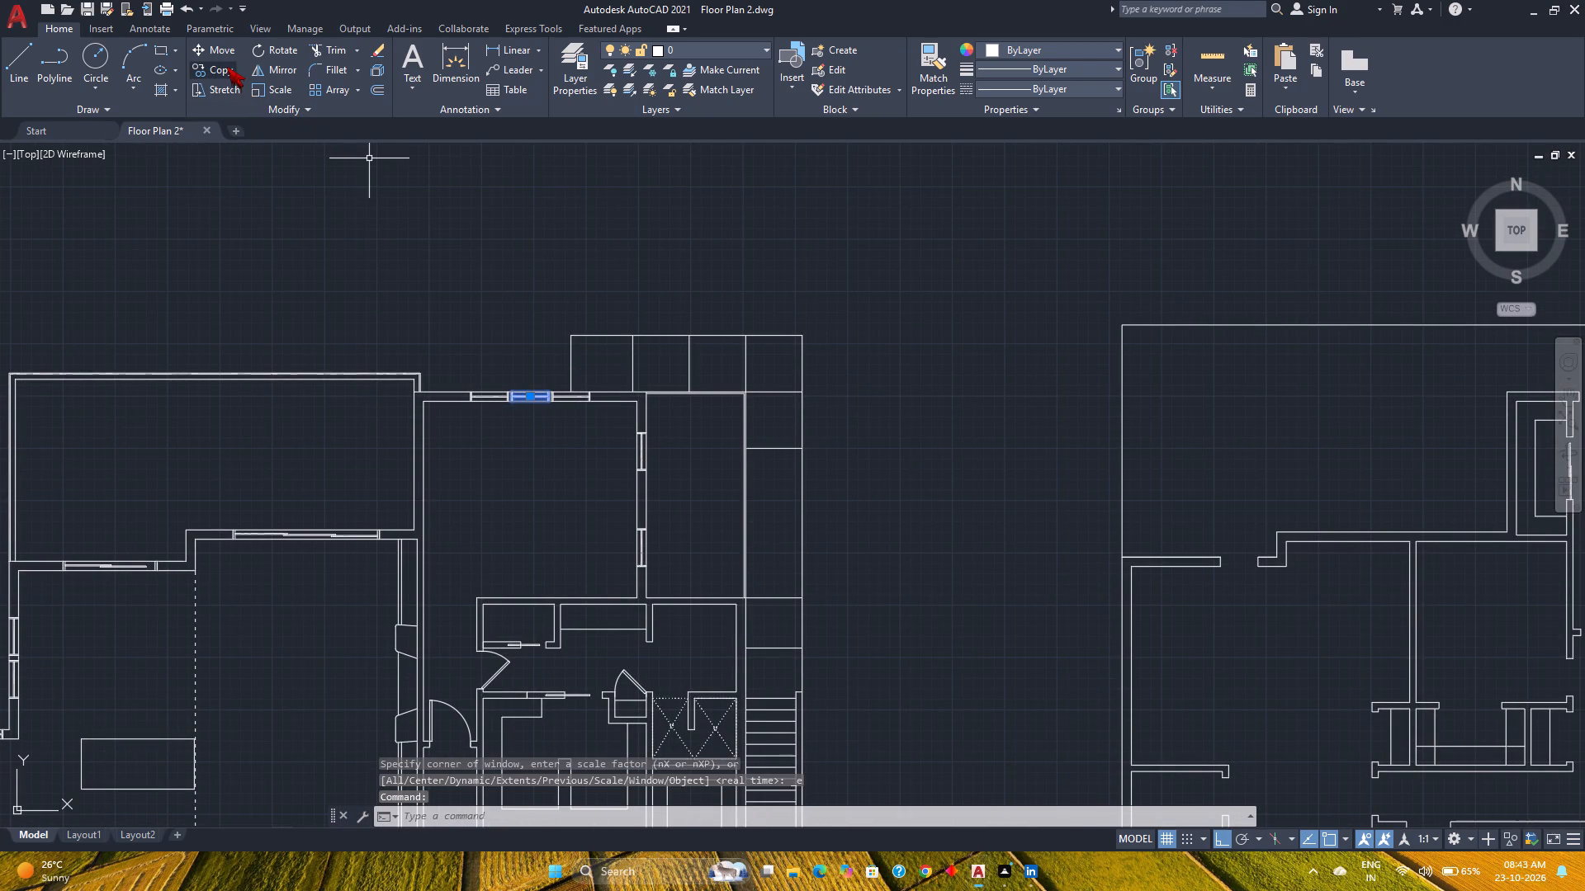
{"action": "left_click", "coordinate": [227, 67]}
{"action": "scroll", "coordinate": [498, 398], "scroll_direction": "up", "scroll_amount": 4}
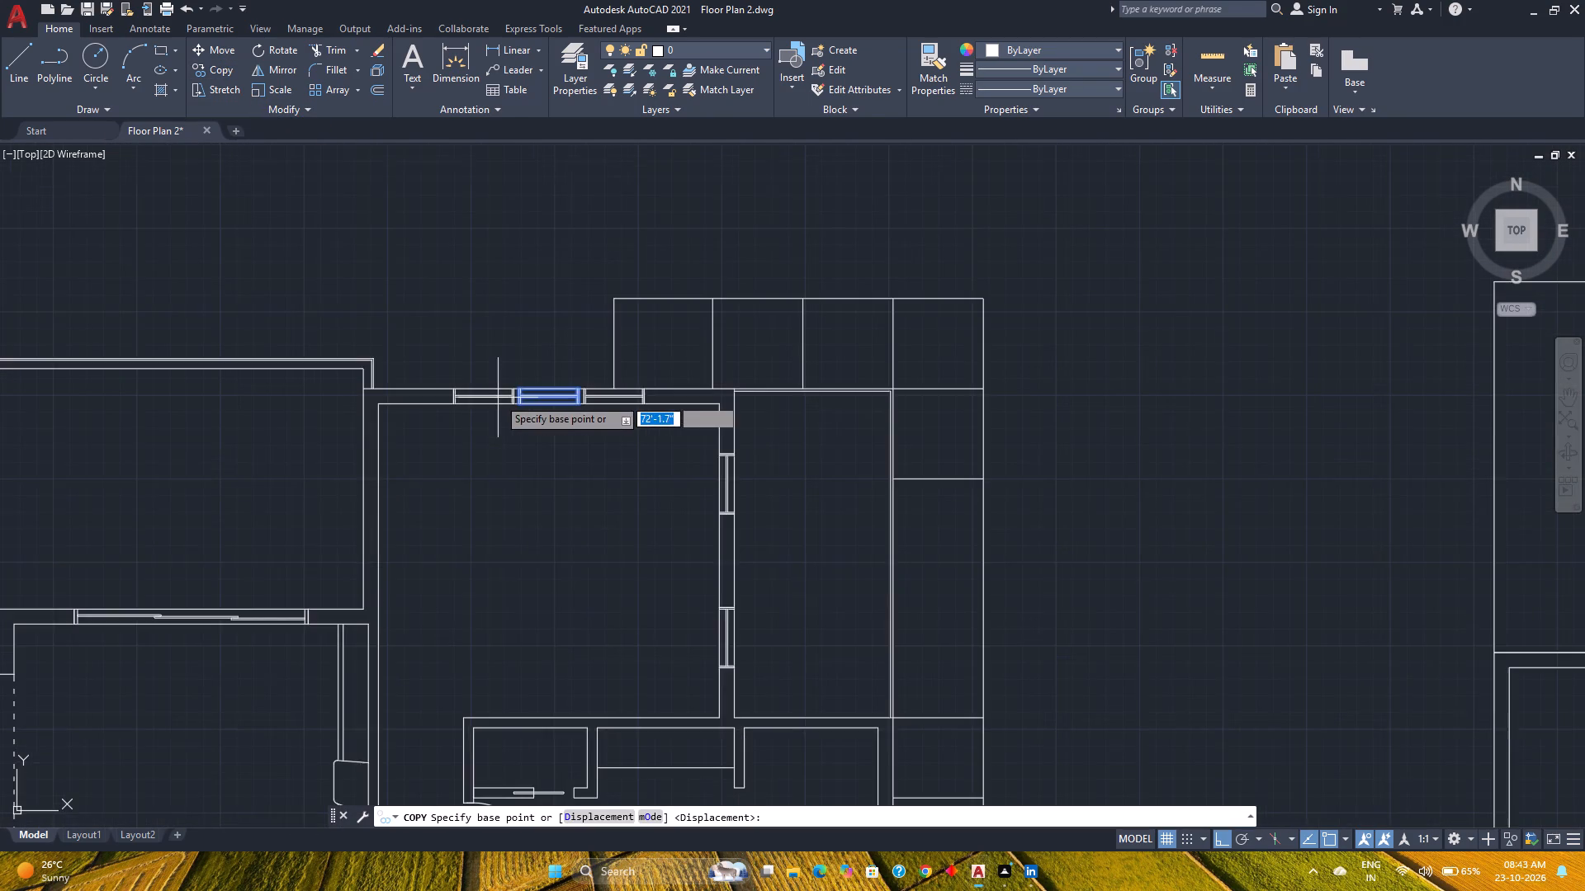
{"action": "scroll", "coordinate": [498, 398], "scroll_direction": "up", "scroll_amount": 4}
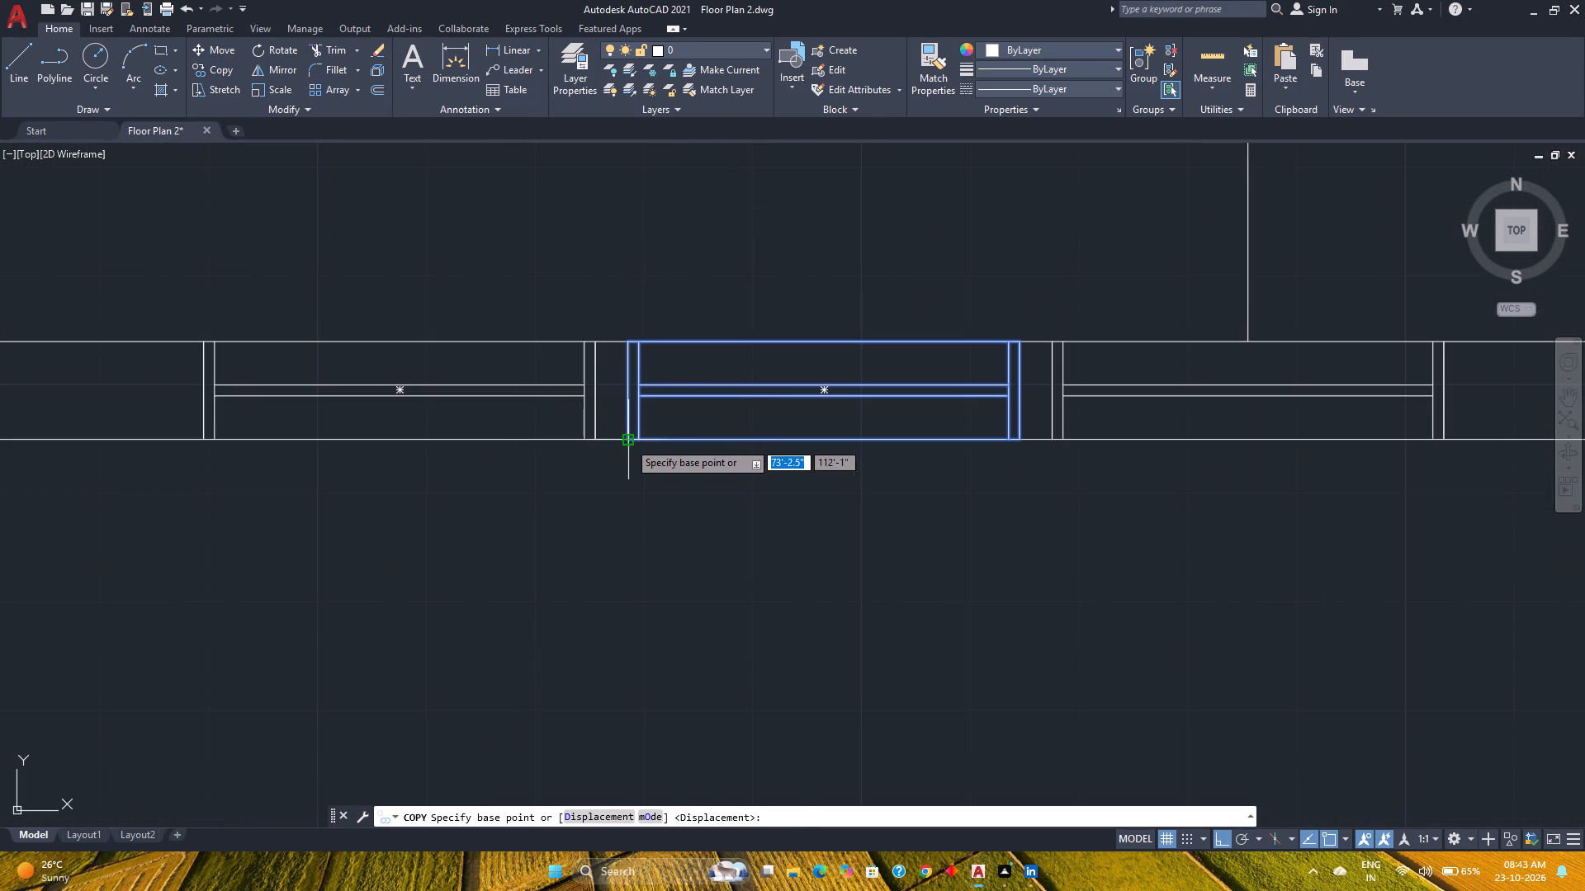
{"action": "left_click", "coordinate": [628, 441]}
{"action": "scroll", "coordinate": [628, 441], "scroll_direction": "down", "scroll_amount": 10}
{"action": "middle_click_drag", "start_coordinate": [1189, 412], "coordinate": [701, 403]}
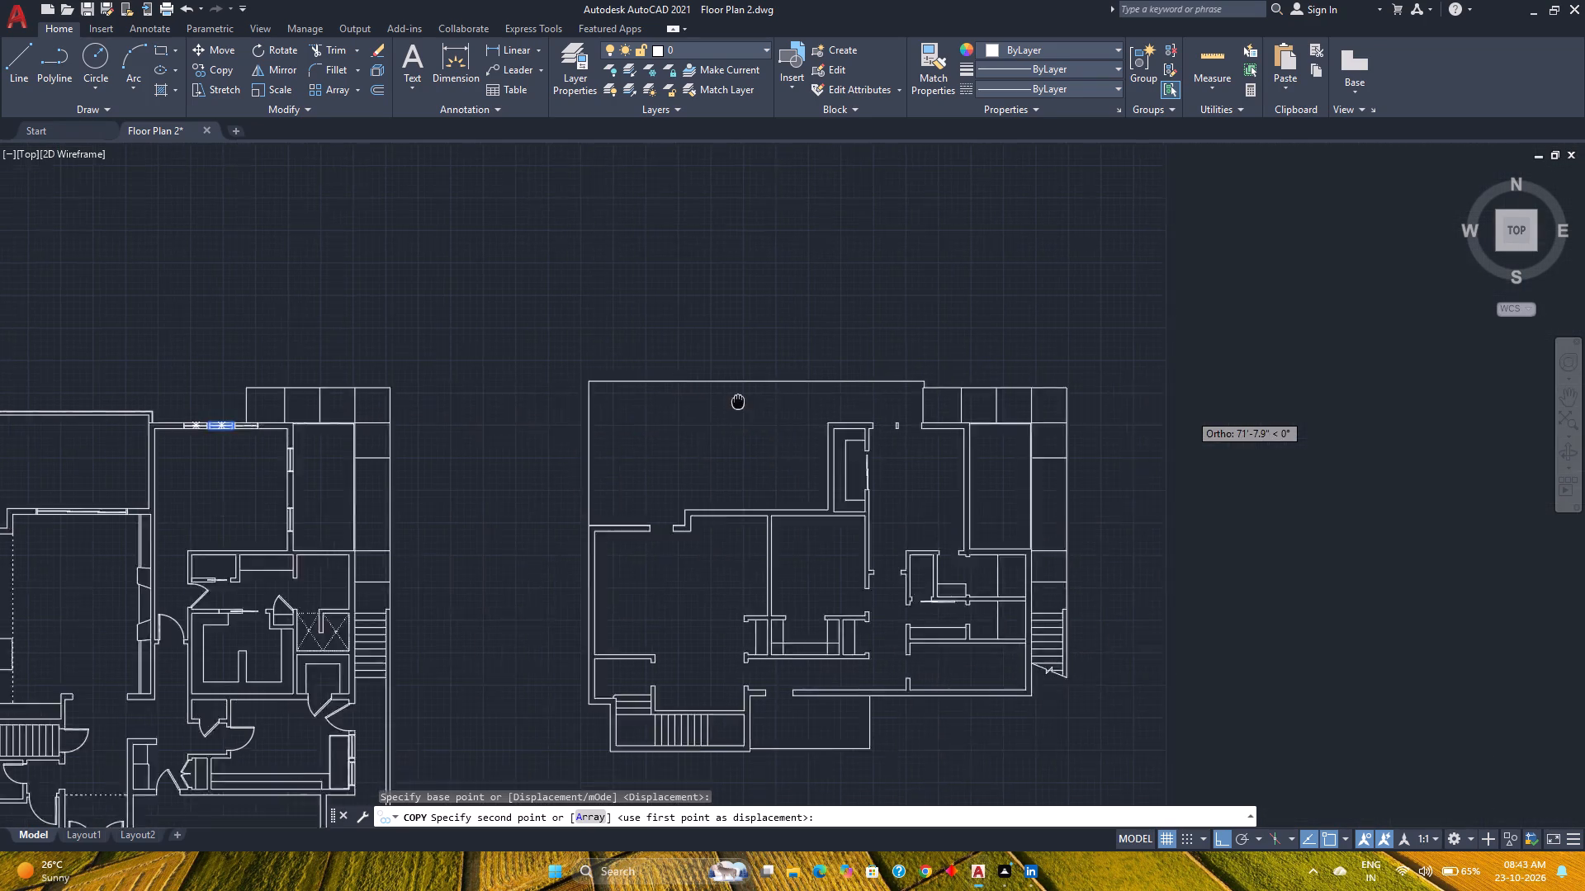
{"action": "middle_click_drag", "start_coordinate": [701, 403], "coordinate": [512, 426]}
{"action": "middle_click", "coordinate": [512, 426]}
{"action": "scroll", "coordinate": [620, 457], "scroll_direction": "up", "scroll_amount": 4}
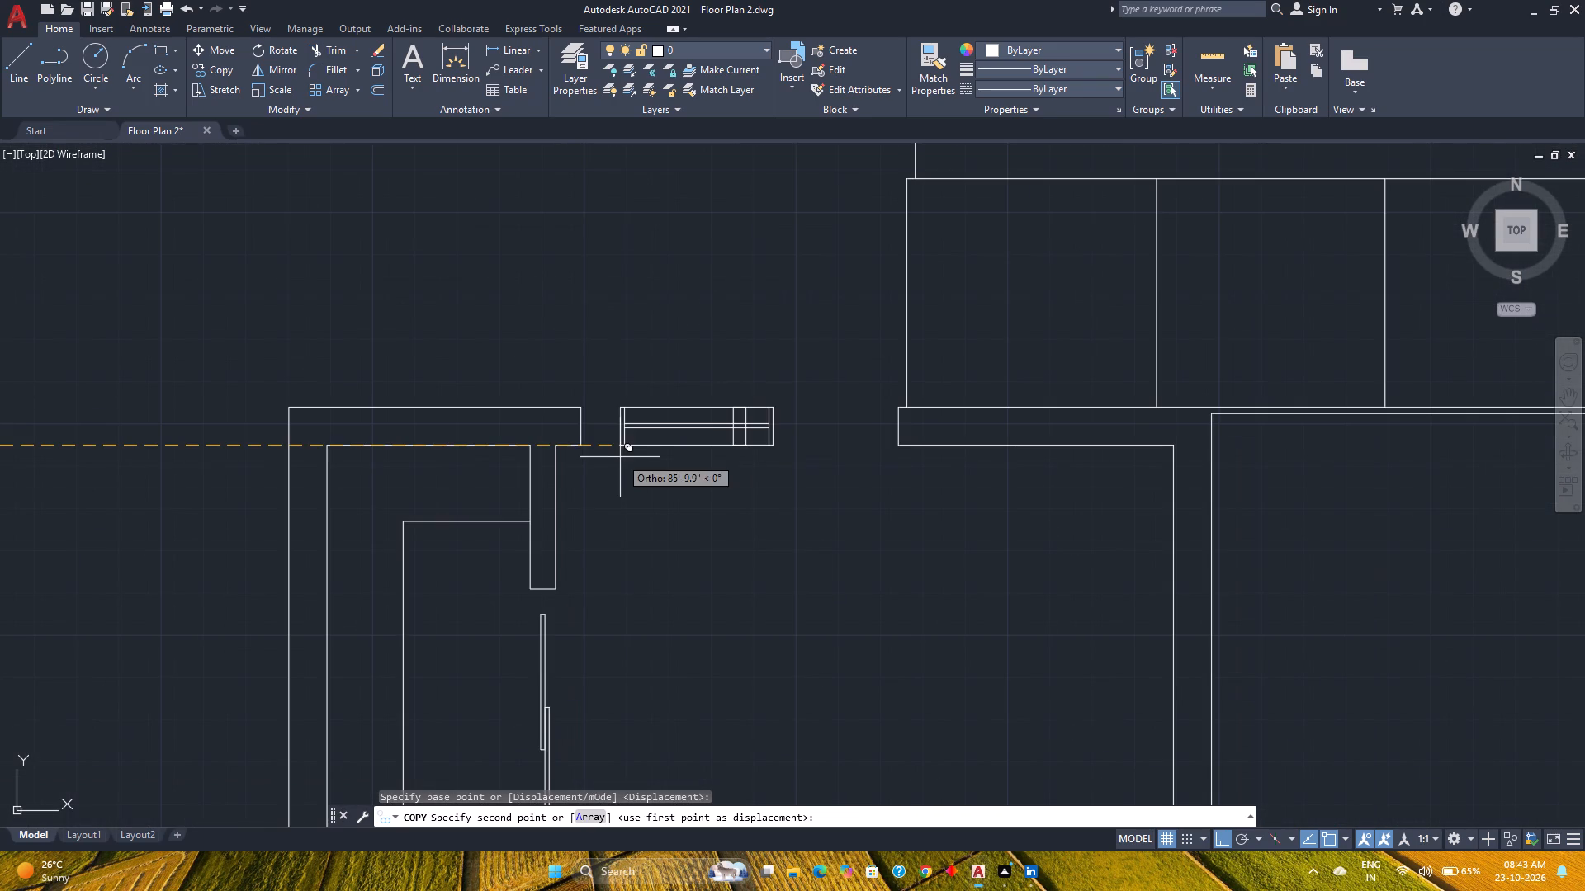
{"action": "left_click", "coordinate": [584, 442]}
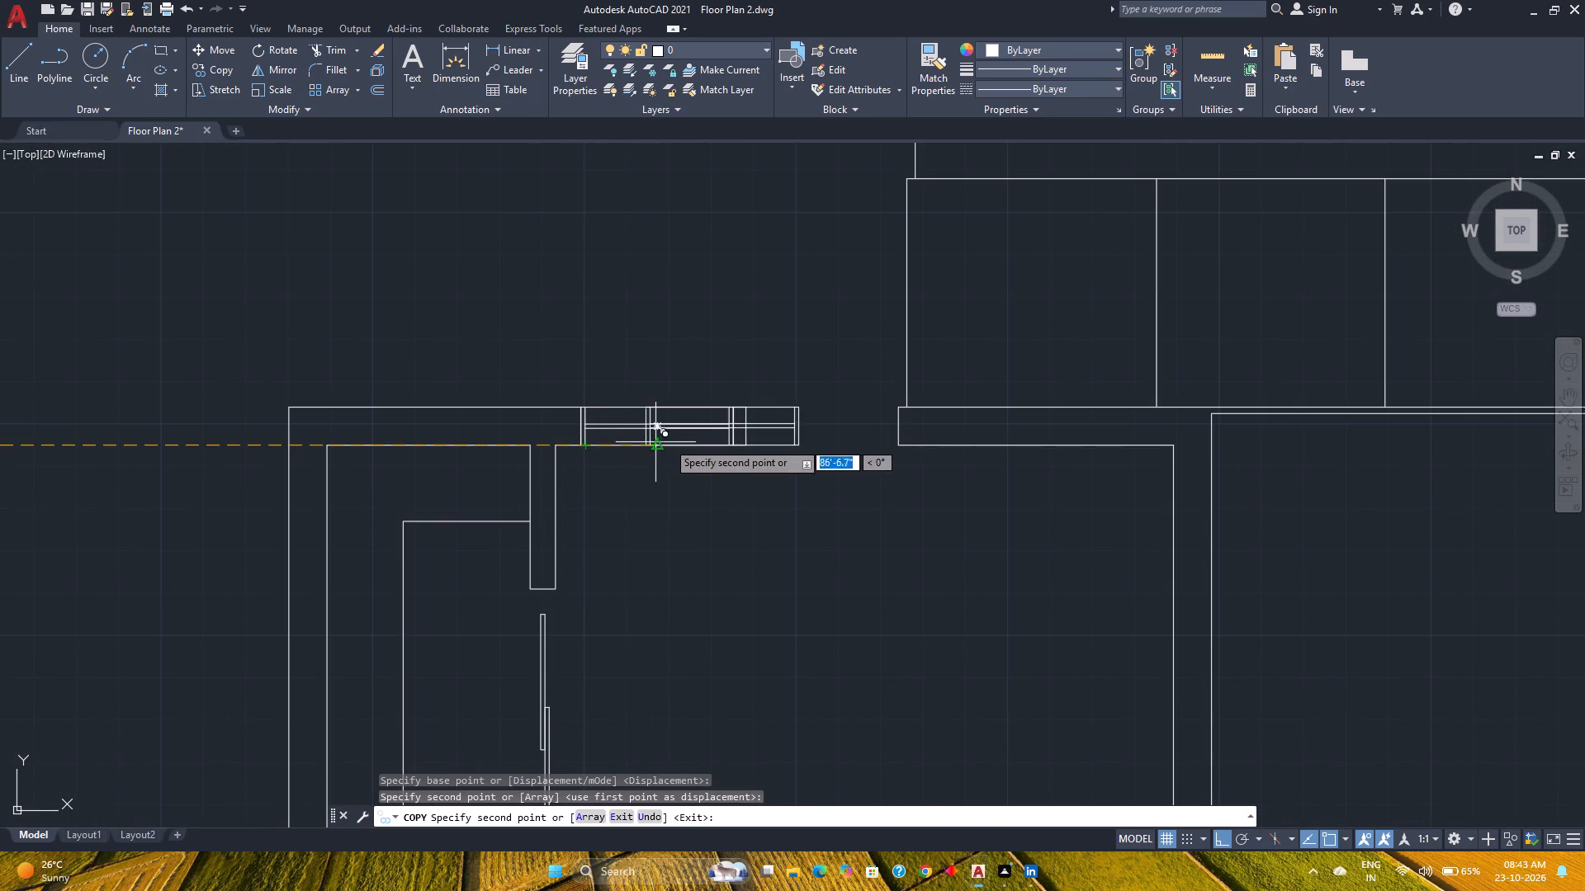
Place a second copy of the window in the eastern opening, starting at the post's east edge, and finish copying.
{"action": "scroll", "coordinate": [758, 436], "scroll_direction": "up", "scroll_amount": 3}
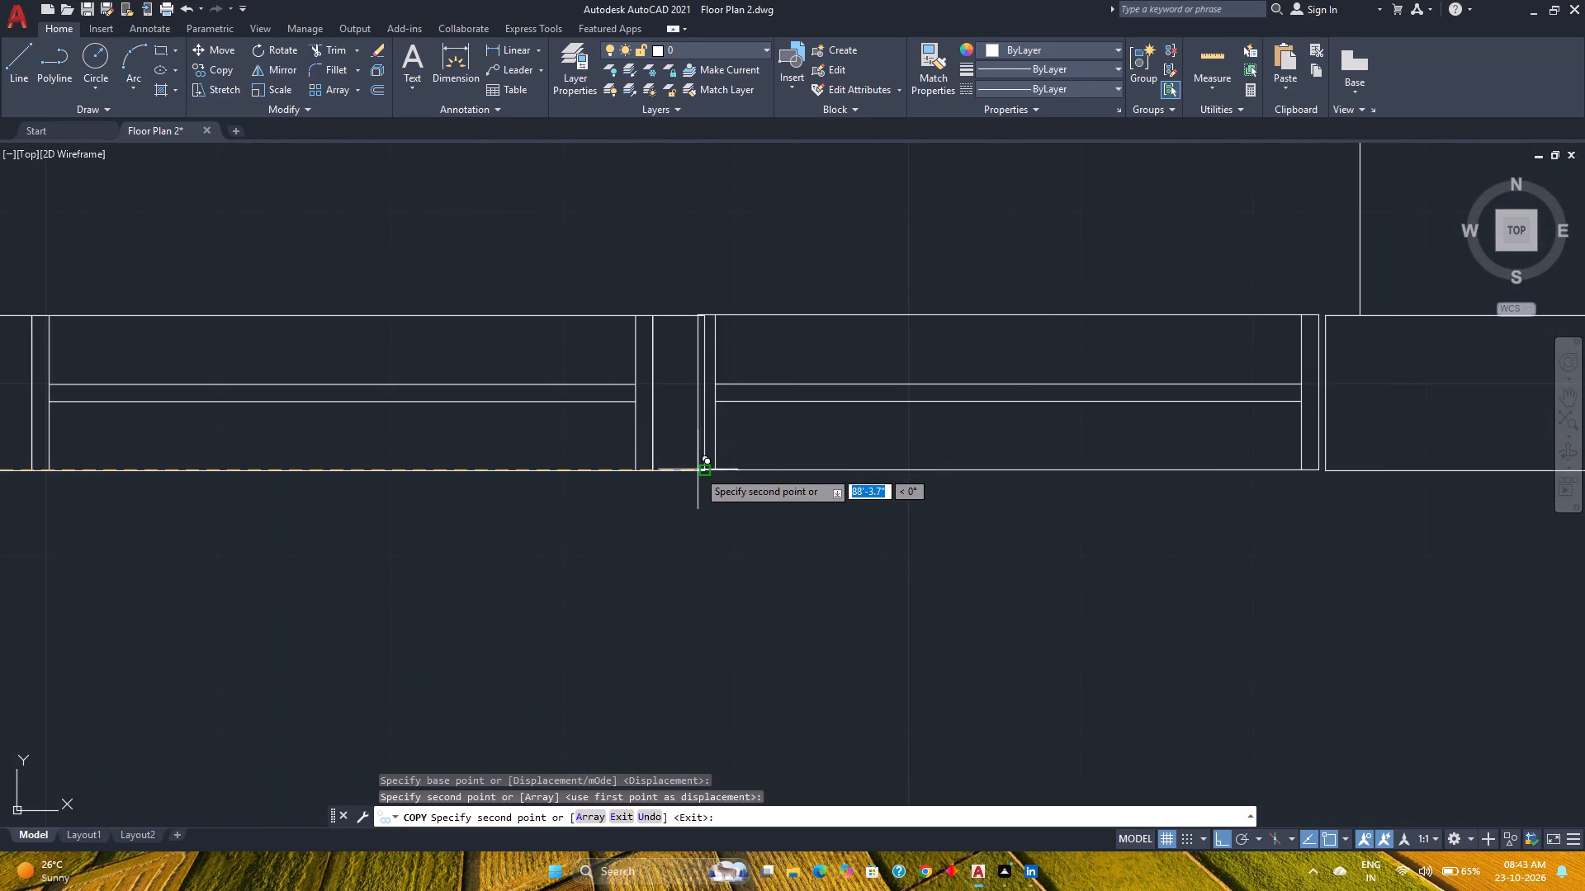
{"action": "left_click", "coordinate": [698, 470]}
{"action": "scroll", "coordinate": [617, 501], "scroll_direction": "down", "scroll_amount": 2}
{"action": "key", "text": "Escape"}
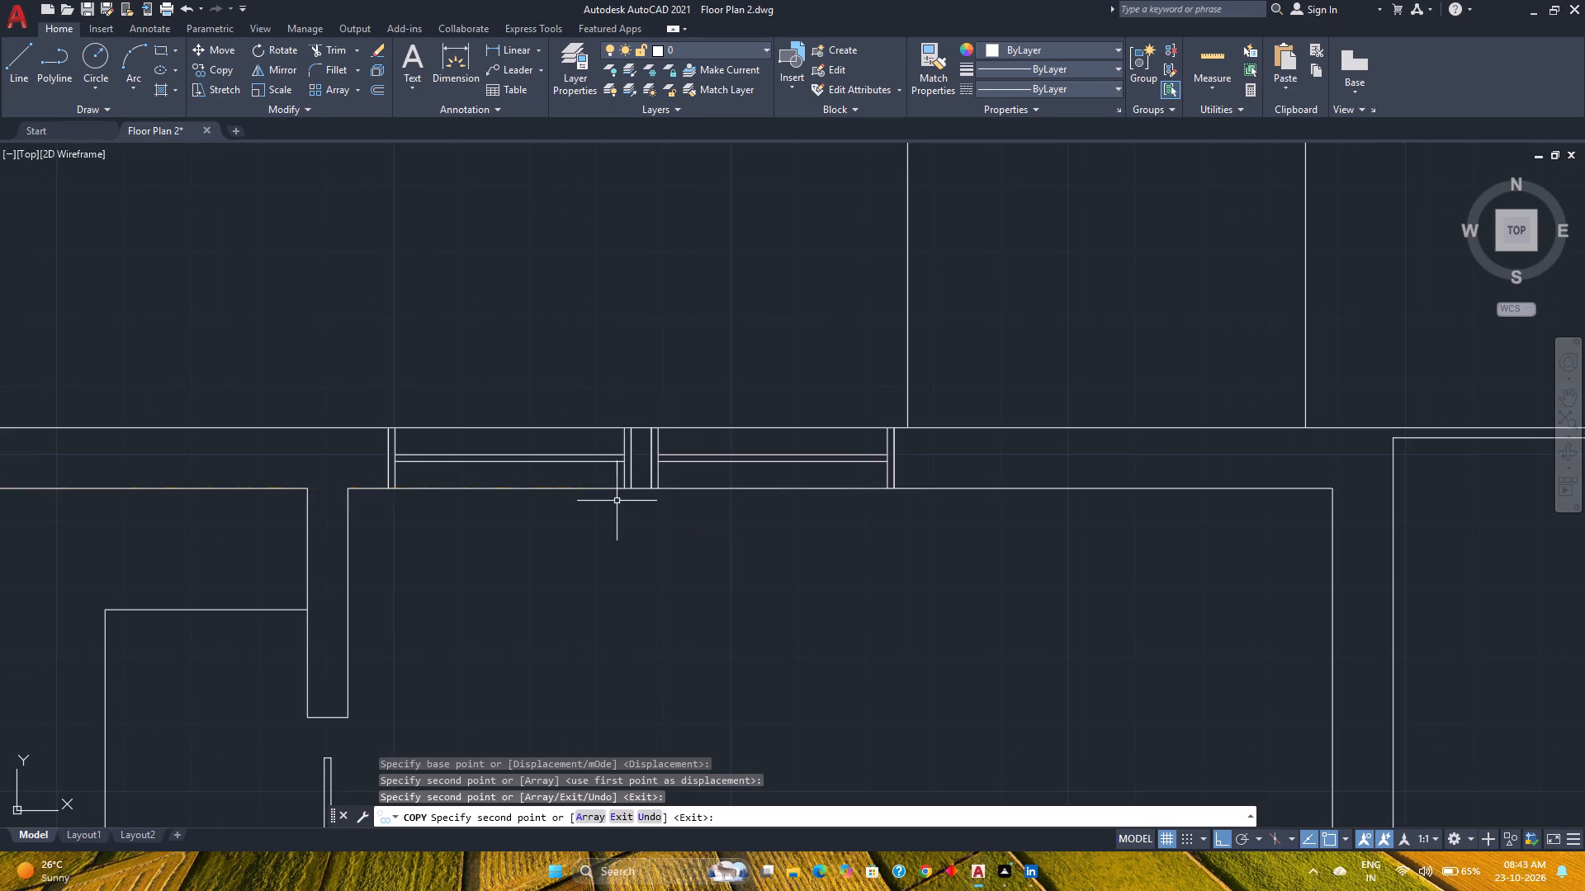
Save the drawing.
{"action": "scroll", "coordinate": [617, 501], "scroll_direction": "down", "scroll_amount": 2}
{"action": "key", "text": "ctrl+s"}
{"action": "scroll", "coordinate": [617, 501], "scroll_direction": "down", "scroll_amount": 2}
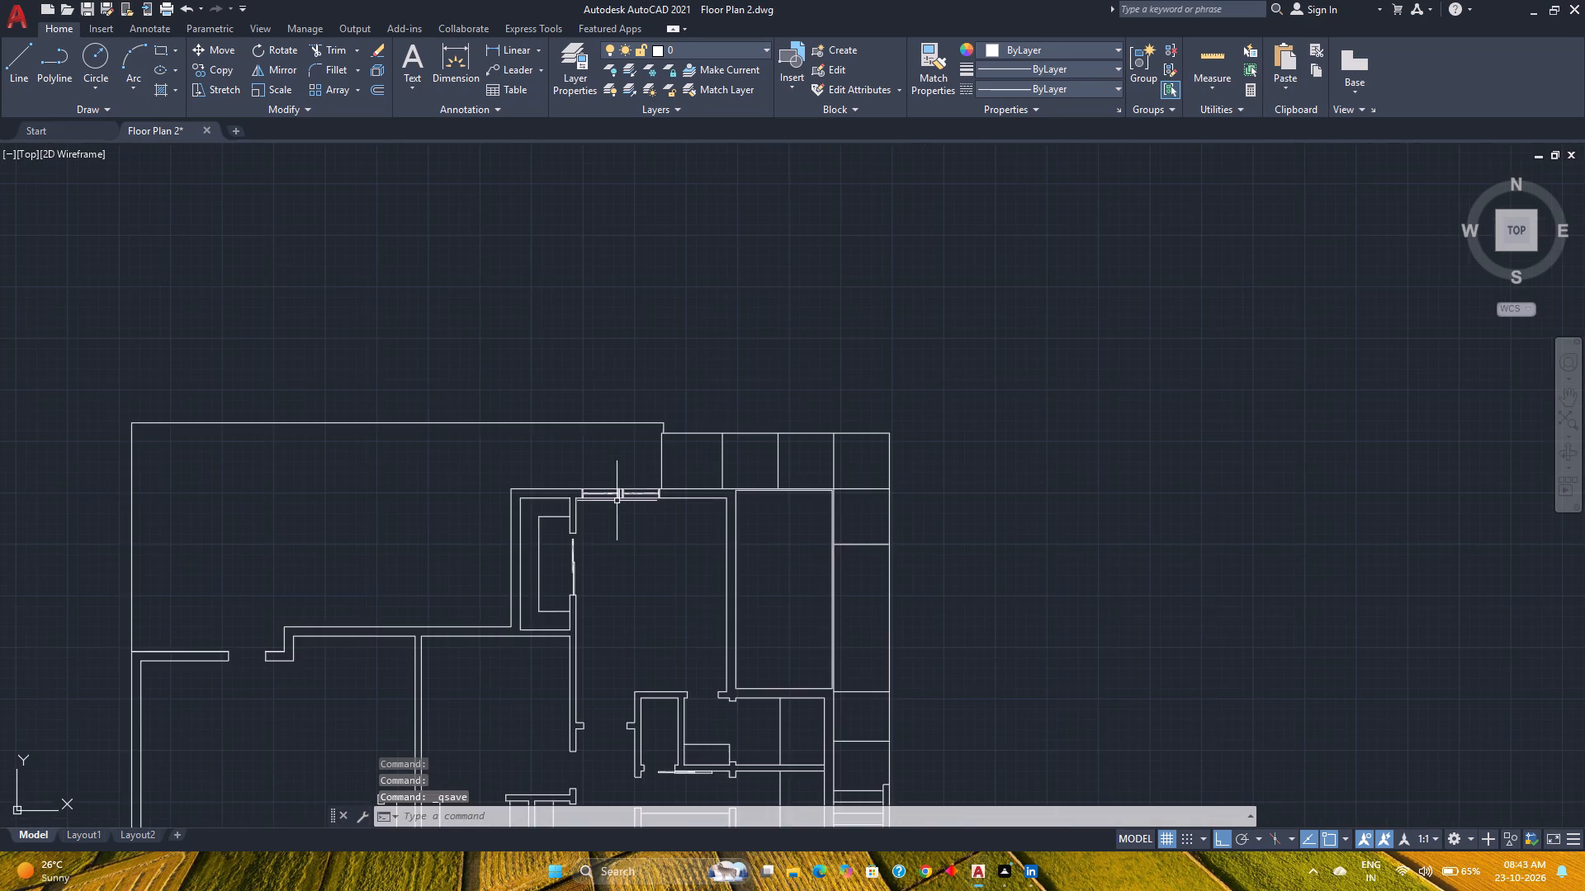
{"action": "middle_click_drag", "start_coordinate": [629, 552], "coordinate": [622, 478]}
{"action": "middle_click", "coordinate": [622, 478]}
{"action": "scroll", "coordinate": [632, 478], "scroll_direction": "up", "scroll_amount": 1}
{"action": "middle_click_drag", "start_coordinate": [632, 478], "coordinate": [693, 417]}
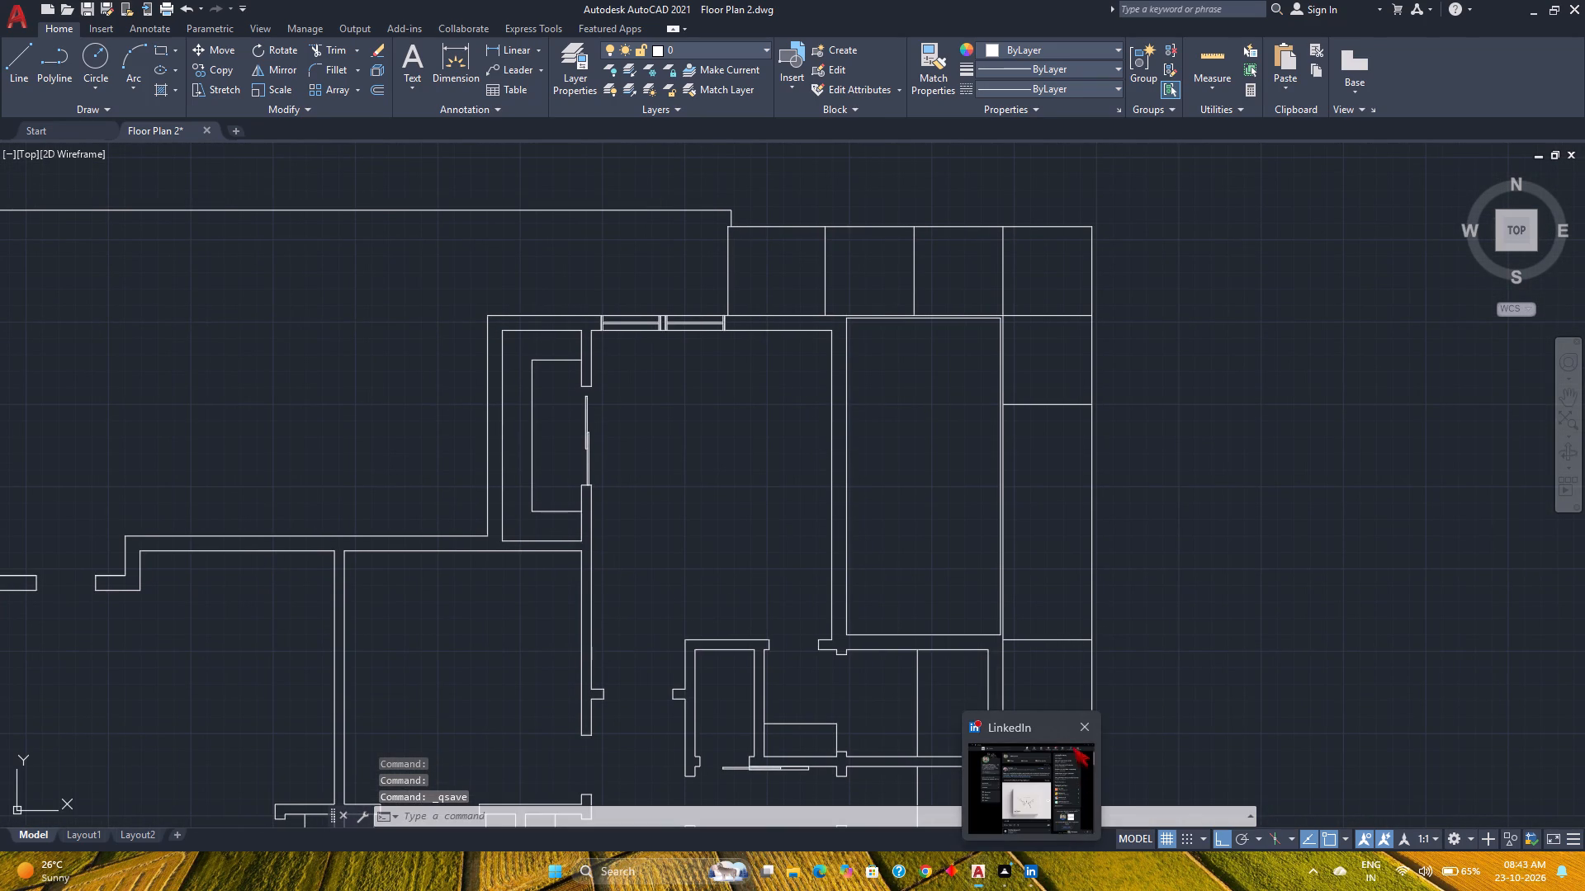
Close the LinkedIn window.
{"action": "left_click", "coordinate": [1079, 729]}
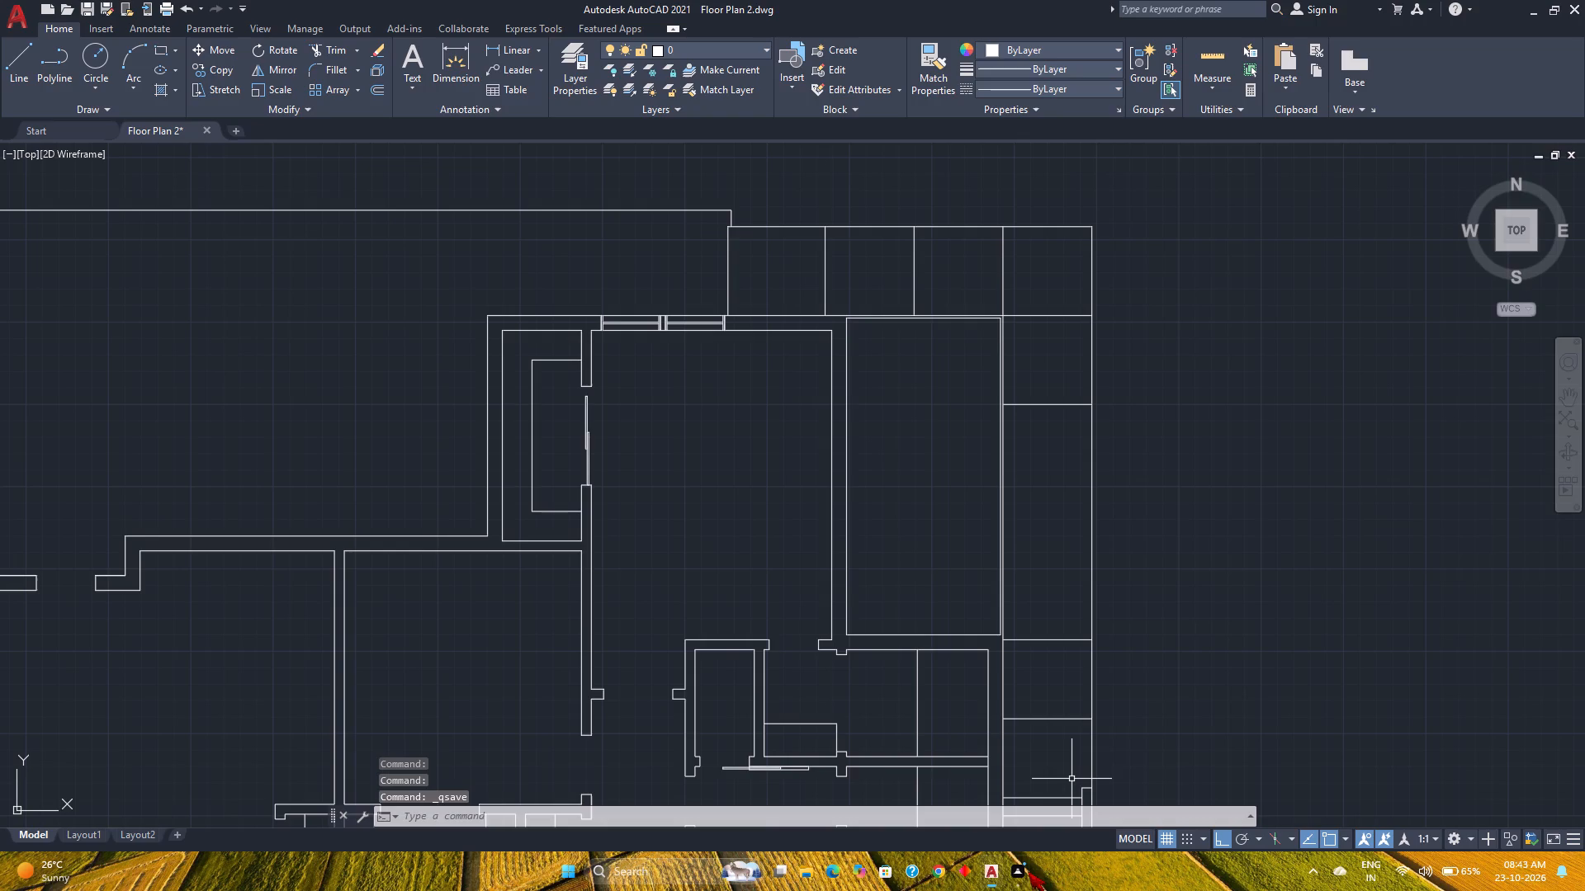
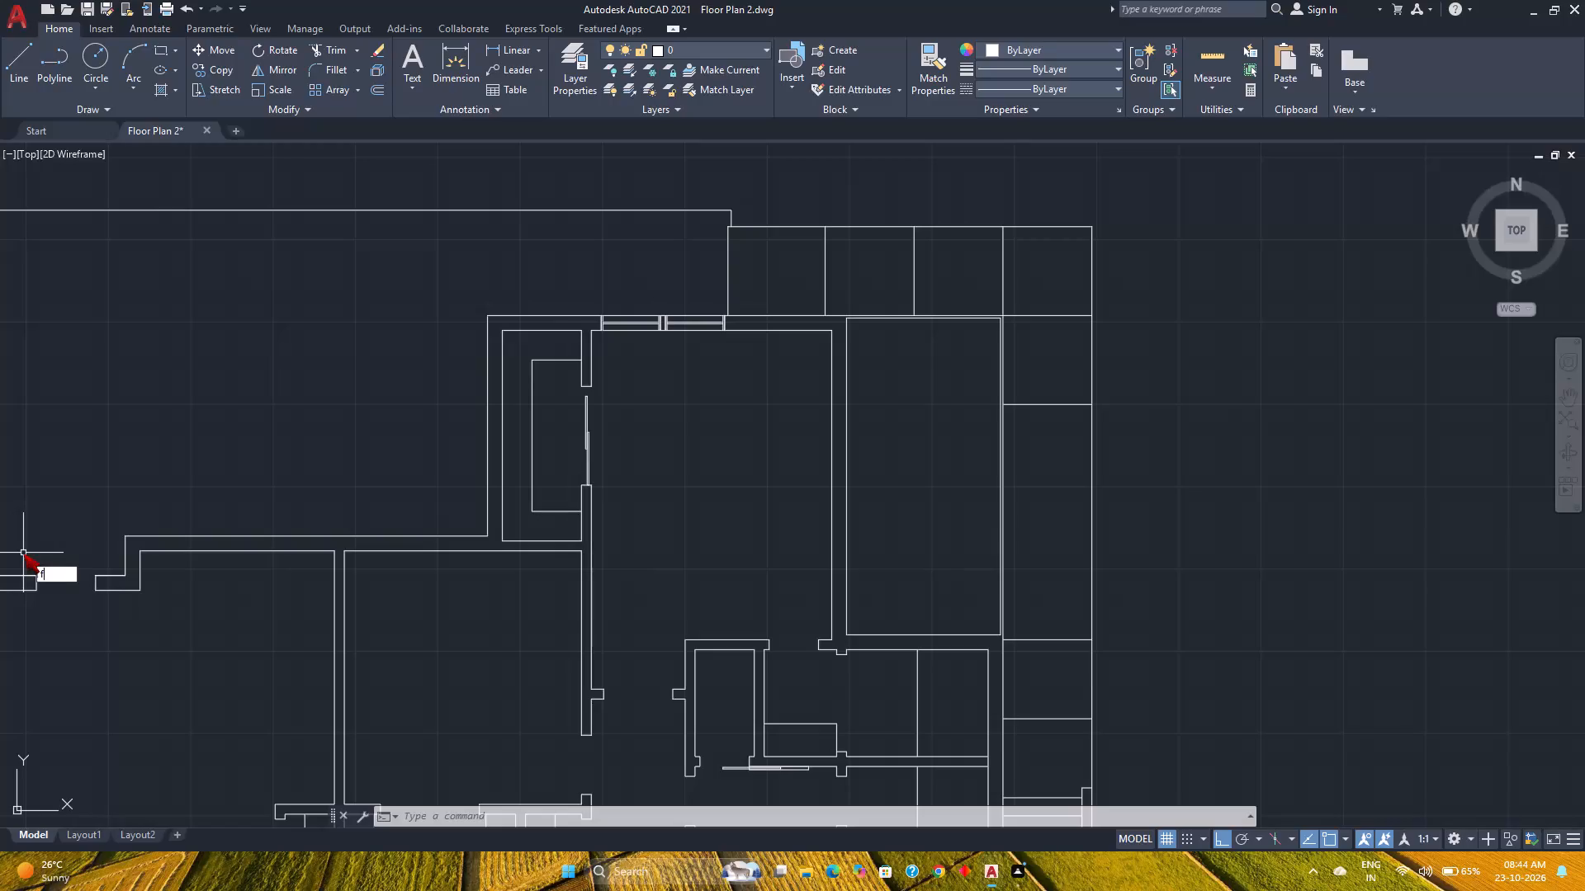
Fillet the outer line of the copied plan's north wall to the outer line of the northern room's east wall, using the Multiple option.
{"action": "left_click", "coordinate": [192, 460]}
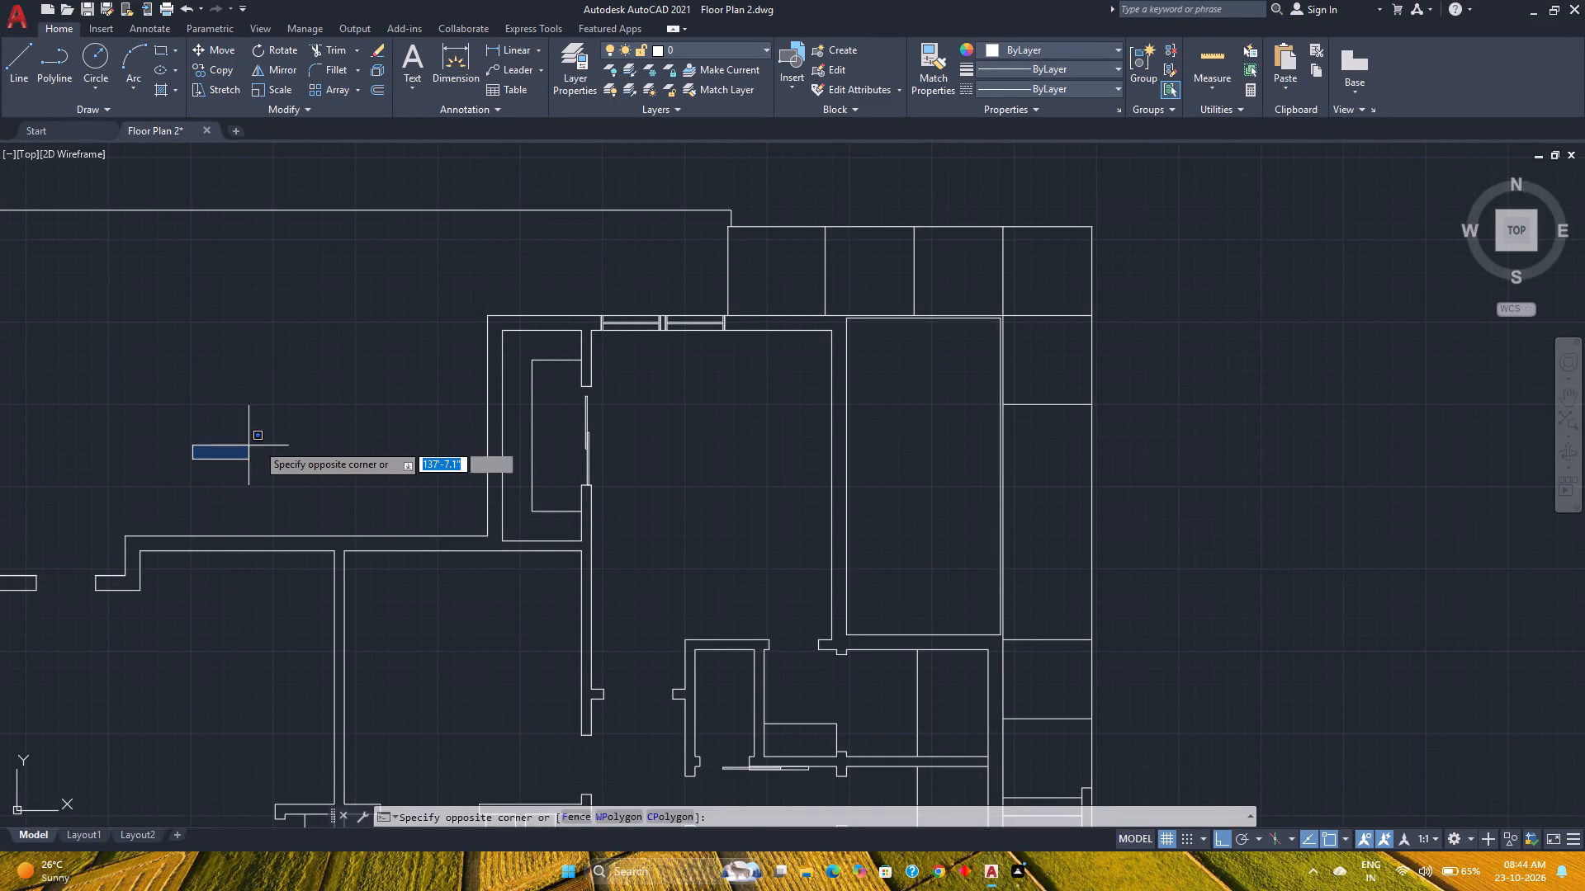
{"action": "left_click", "coordinate": [277, 433]}
{"action": "key", "text": "f"}
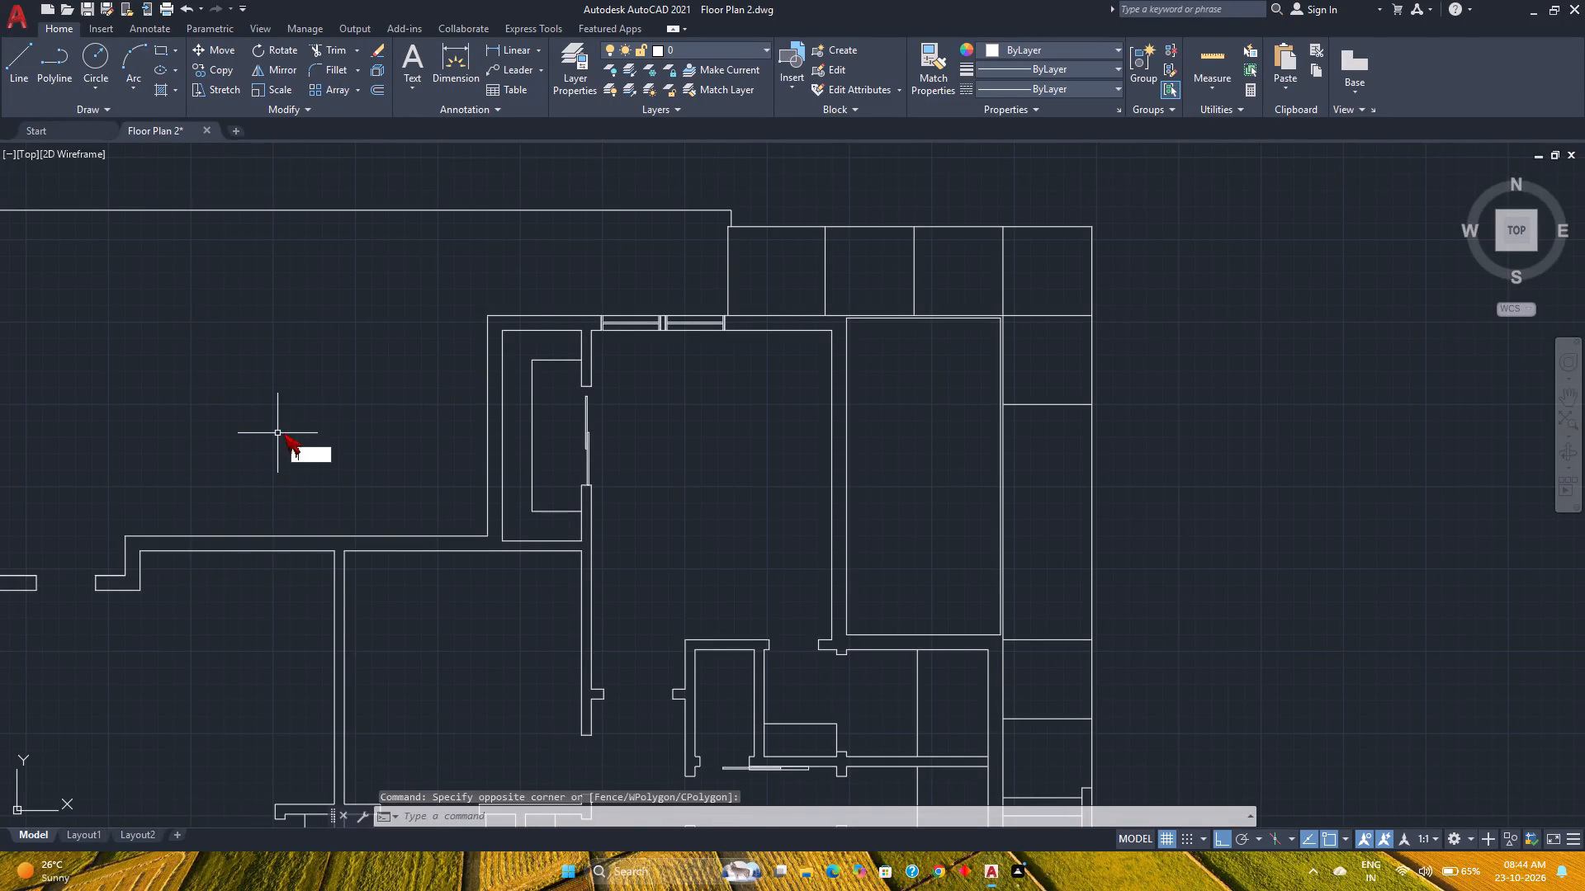
{"action": "key", "text": "Return"}
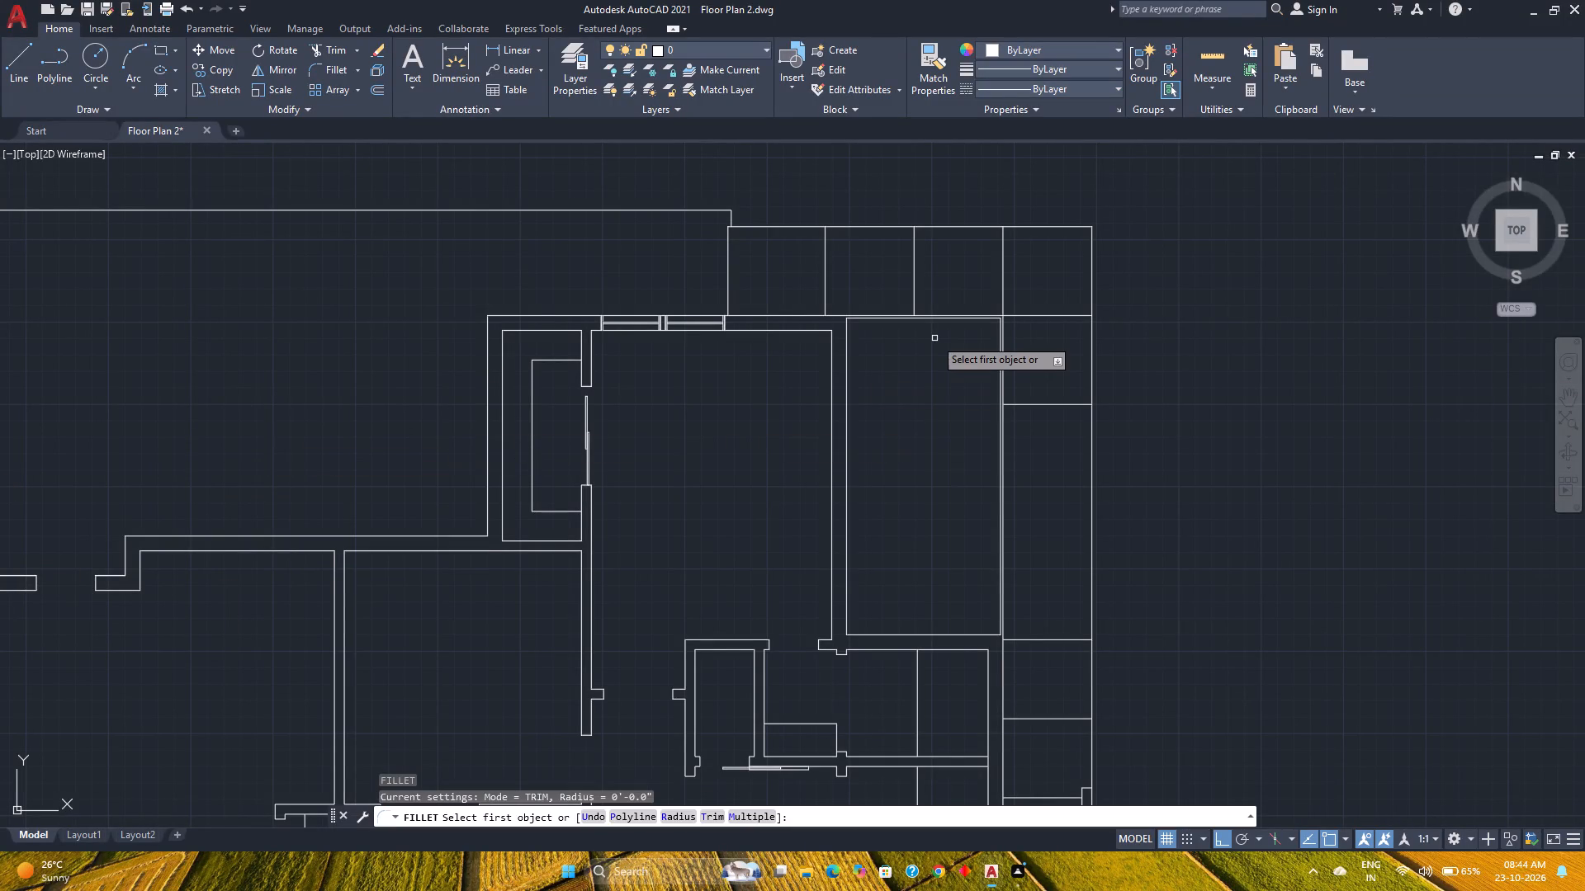
{"action": "key", "text": "m"}
{"action": "key", "text": "Return"}
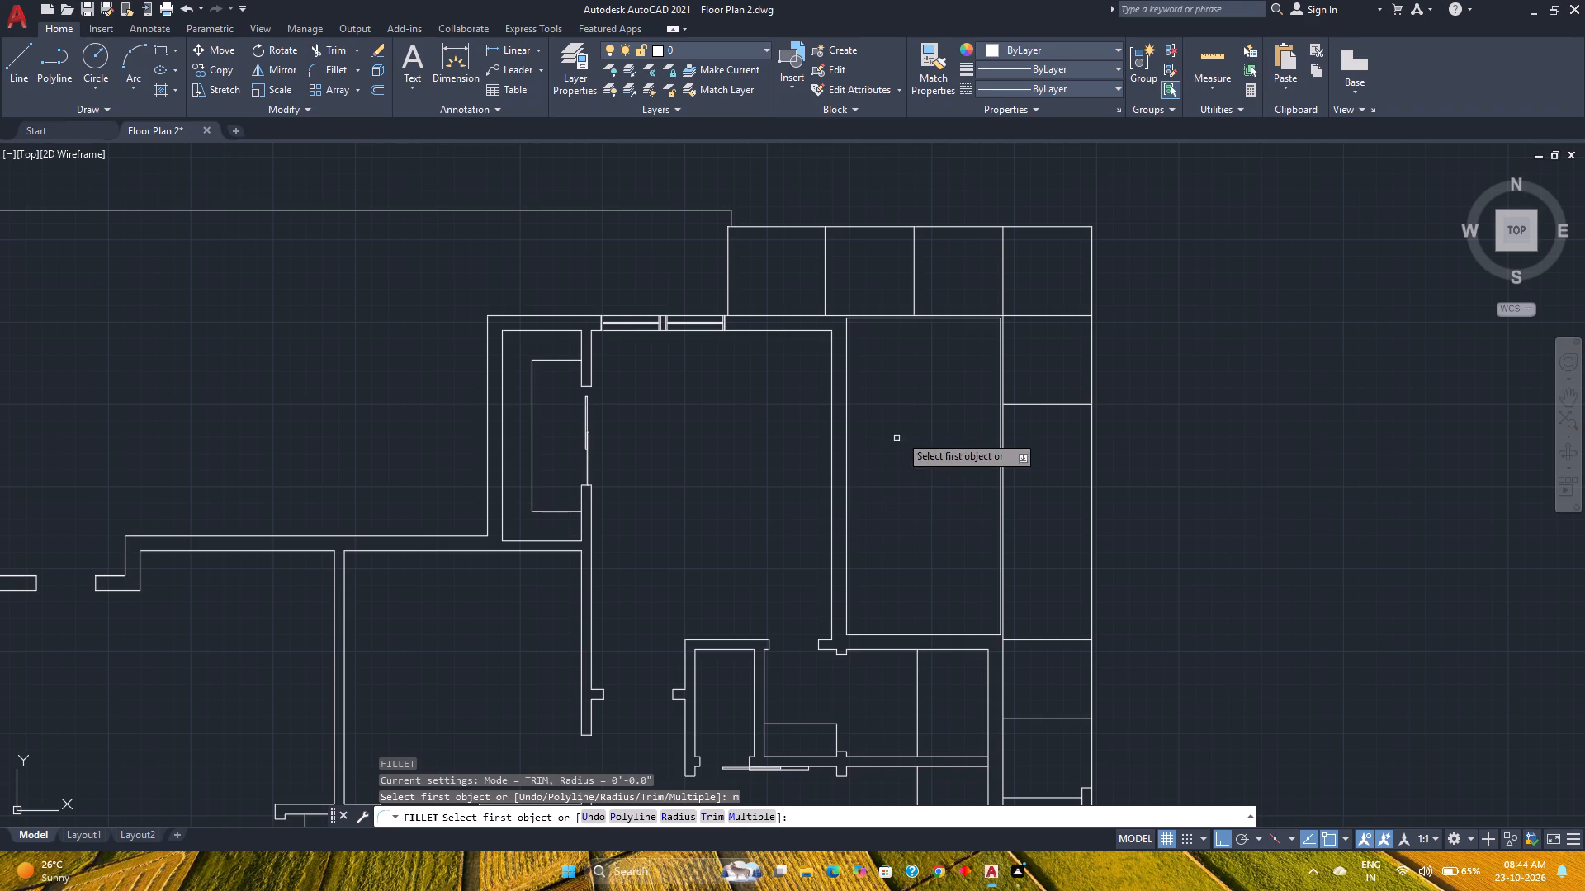
{"action": "scroll", "coordinate": [920, 323], "scroll_direction": "up", "scroll_amount": 3}
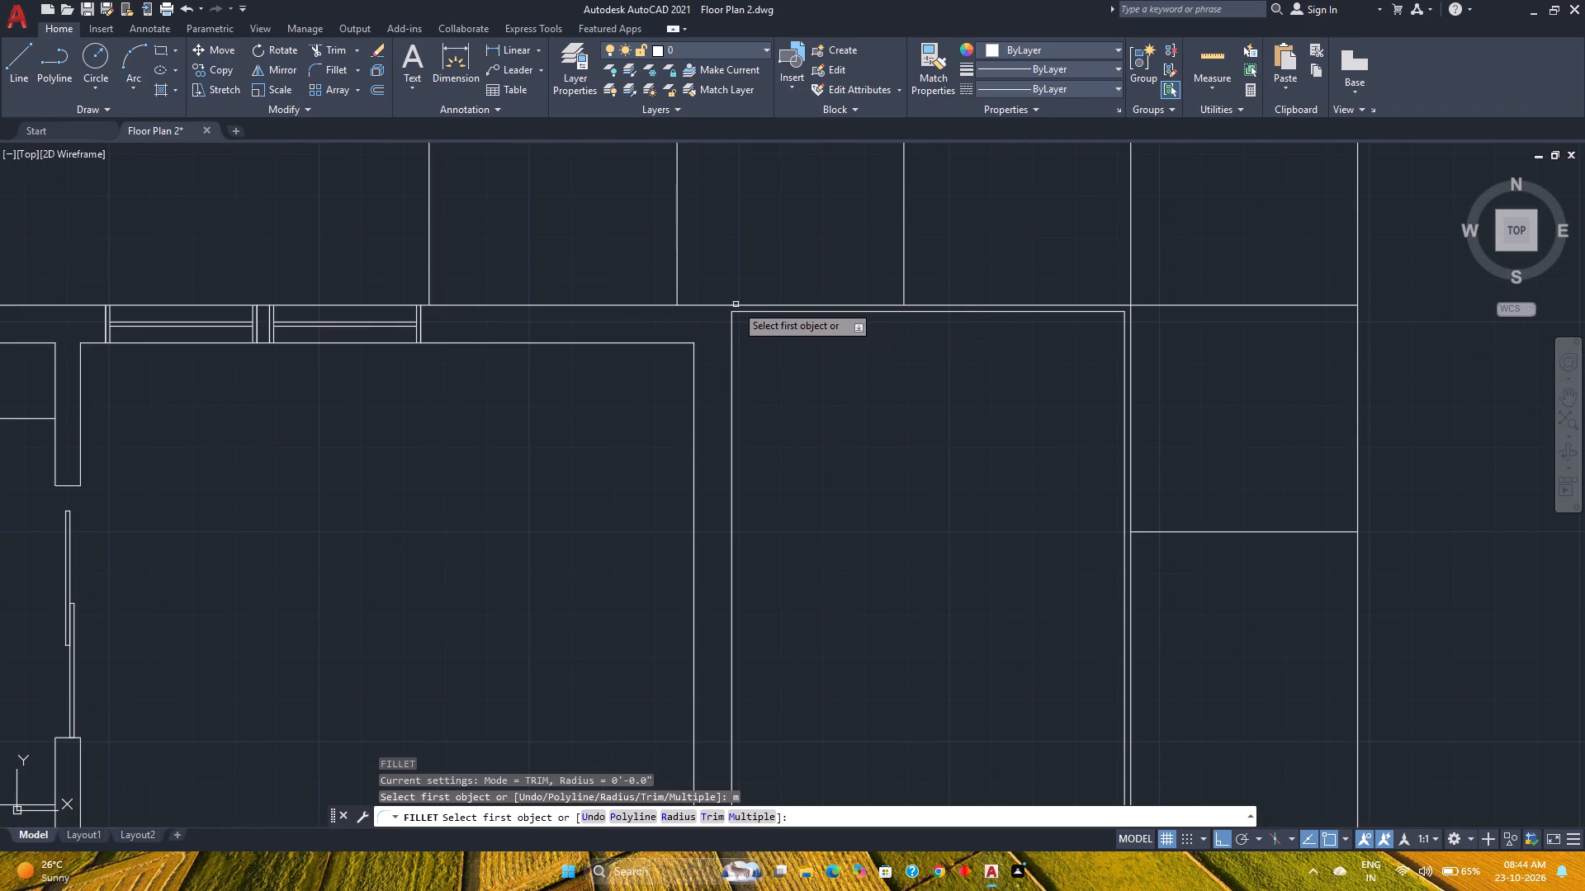
{"action": "left_click", "coordinate": [719, 305]}
{"action": "left_click", "coordinate": [731, 337]}
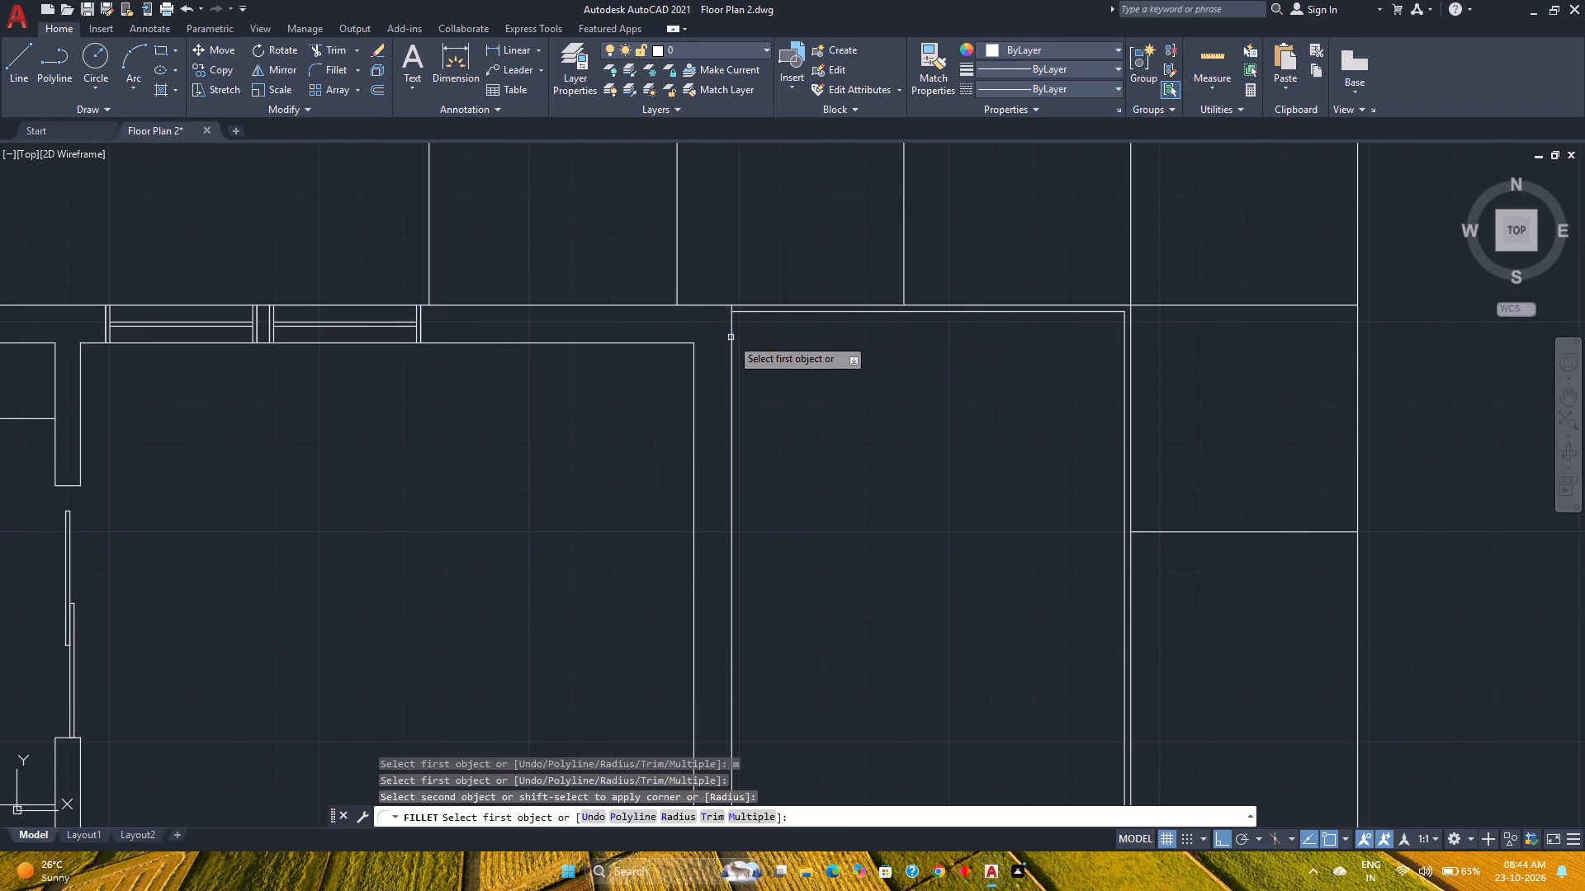
Fillet the terrace's south wall line to the house's outer east wall line, forming a square corner, and finish filleting.
{"action": "scroll", "coordinate": [731, 337], "scroll_direction": "down", "scroll_amount": 2}
{"action": "middle_click_drag", "start_coordinate": [826, 489], "coordinate": [784, 408]}
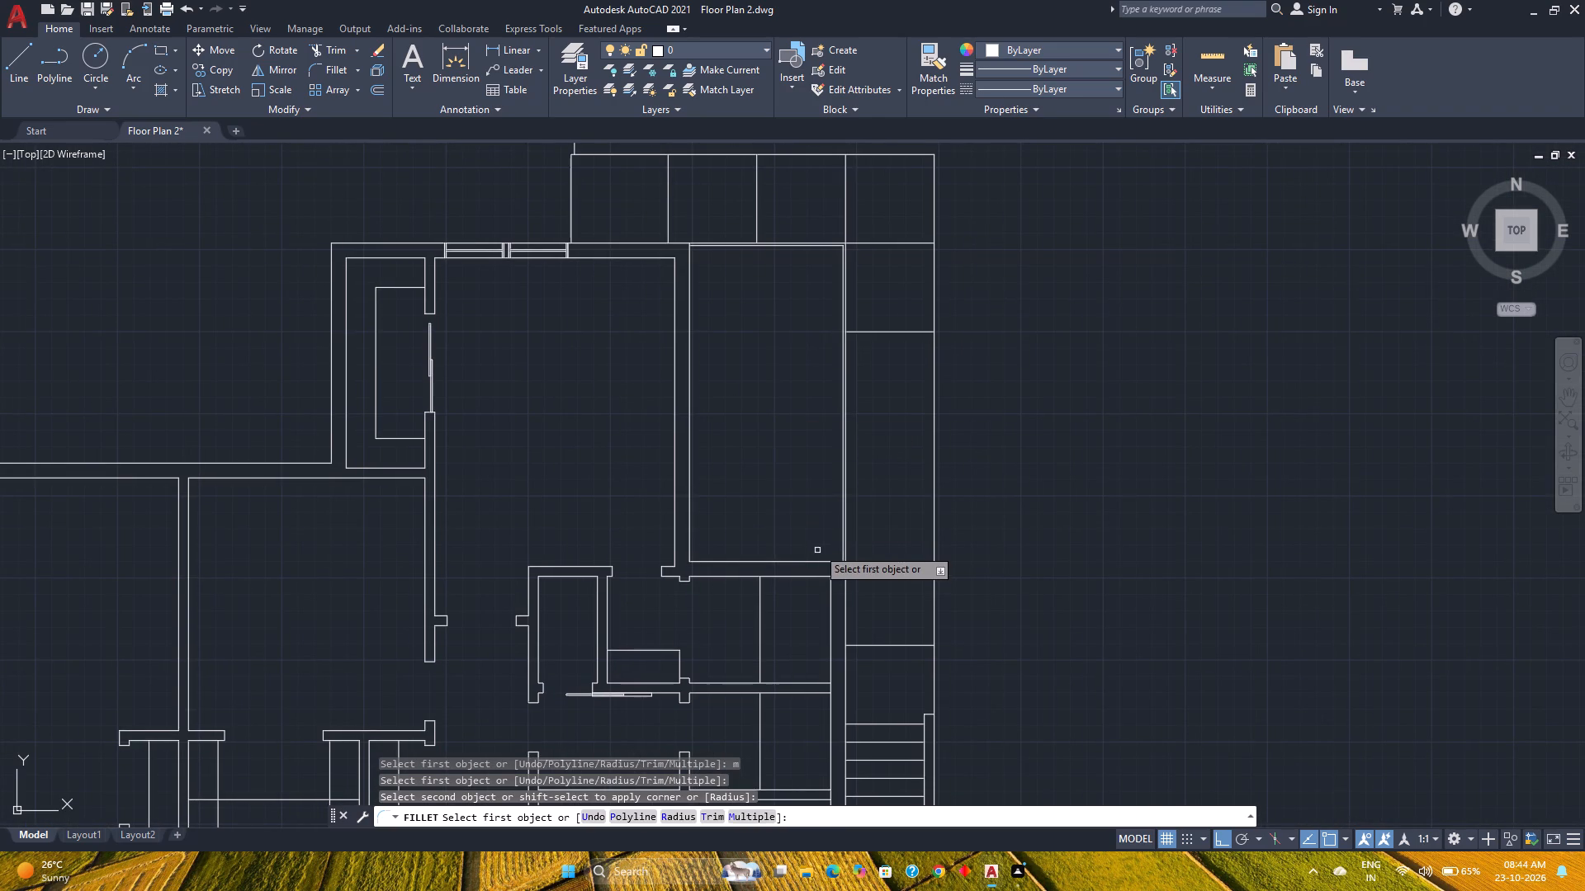
{"action": "left_click", "coordinate": [826, 563]}
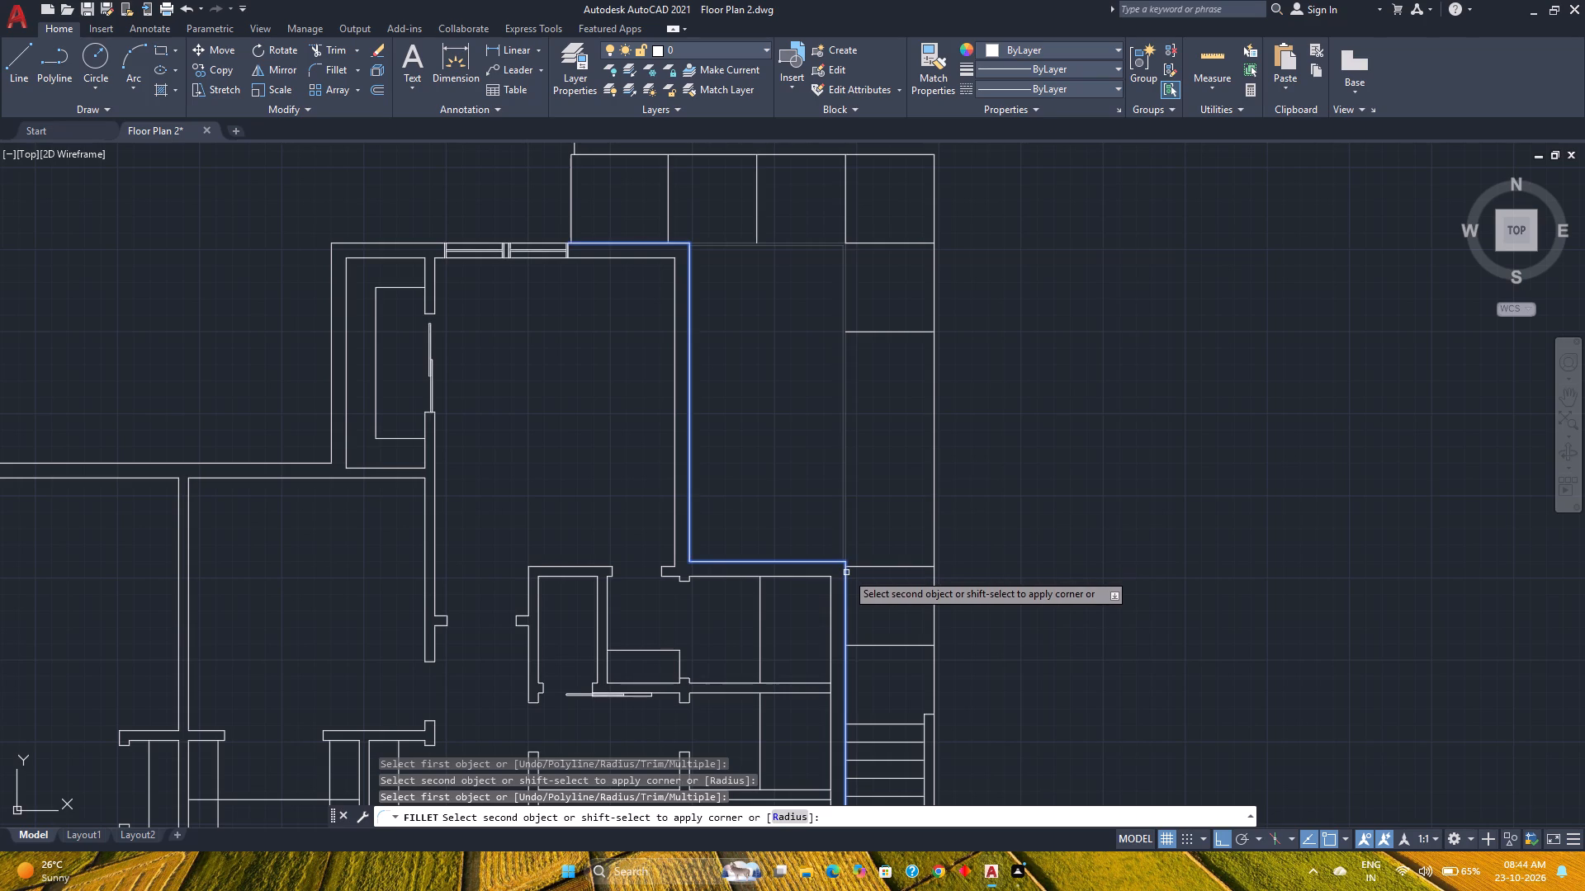
{"action": "scroll", "coordinate": [846, 574], "scroll_direction": "up", "scroll_amount": 4}
{"action": "left_click", "coordinate": [842, 574]}
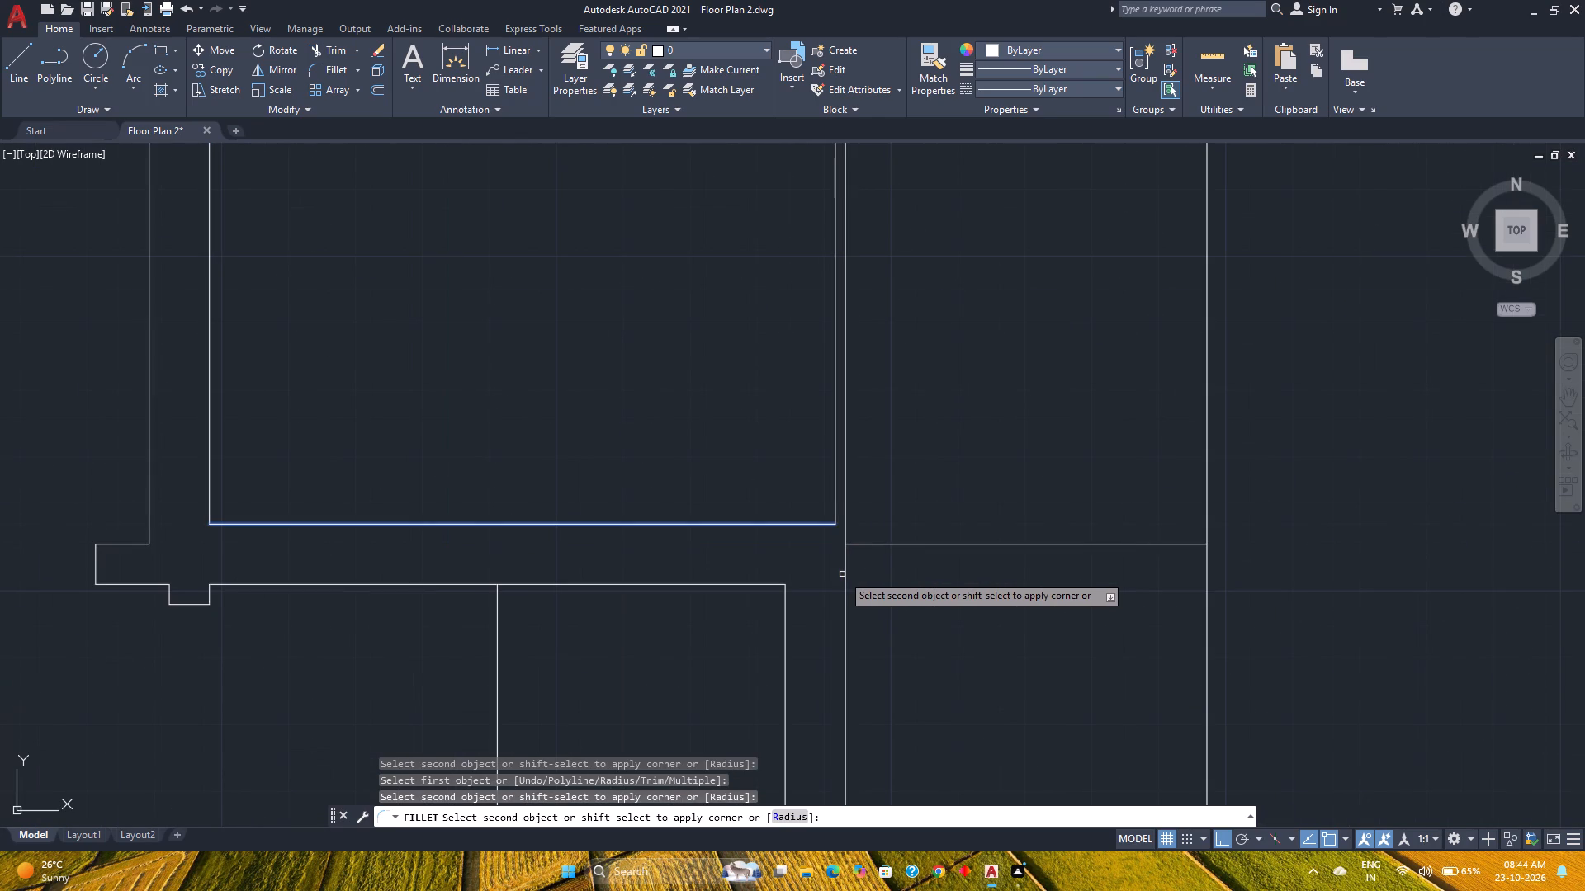
{"action": "left_click", "coordinate": [845, 559]}
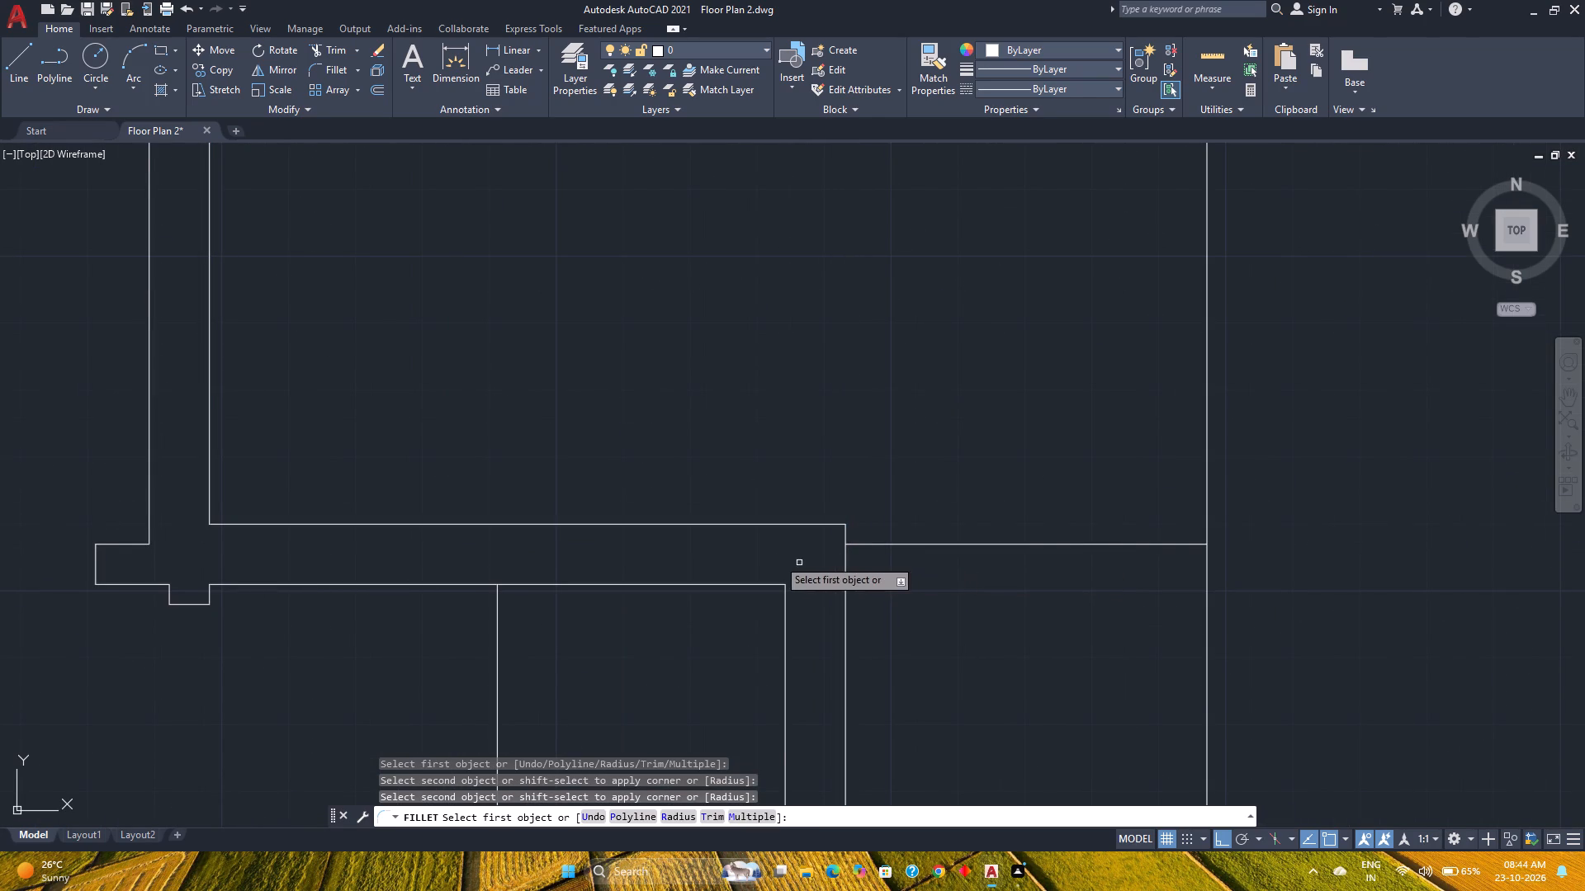
{"action": "scroll", "coordinate": [774, 553], "scroll_direction": "down", "scroll_amount": 3}
{"action": "scroll", "coordinate": [757, 454], "scroll_direction": "down", "scroll_amount": 3}
{"action": "middle_click_drag", "start_coordinate": [757, 454], "coordinate": [758, 519]}
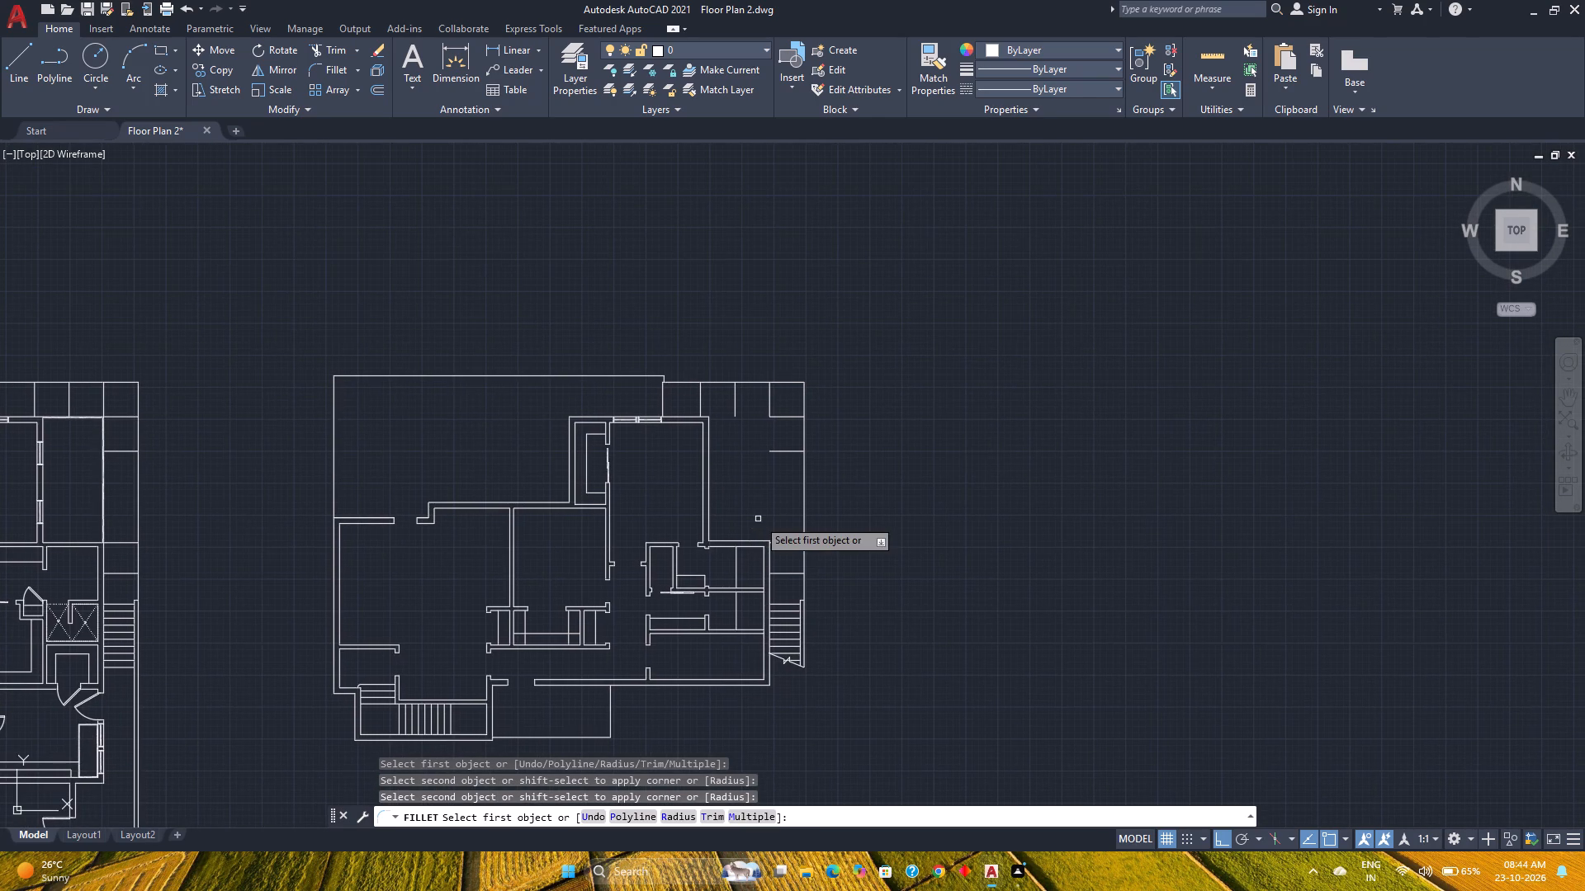
{"action": "key", "text": "Escape"}
Draw lines from the filleted north-wall corner east to the paving strip and about 16'-2" south to the terrace's southeast corner.
{"action": "scroll", "coordinate": [753, 493], "scroll_direction": "up", "scroll_amount": 2}
{"action": "middle_click_drag", "start_coordinate": [753, 493], "coordinate": [740, 513]}
{"action": "scroll", "coordinate": [740, 513], "scroll_direction": "up", "scroll_amount": 1}
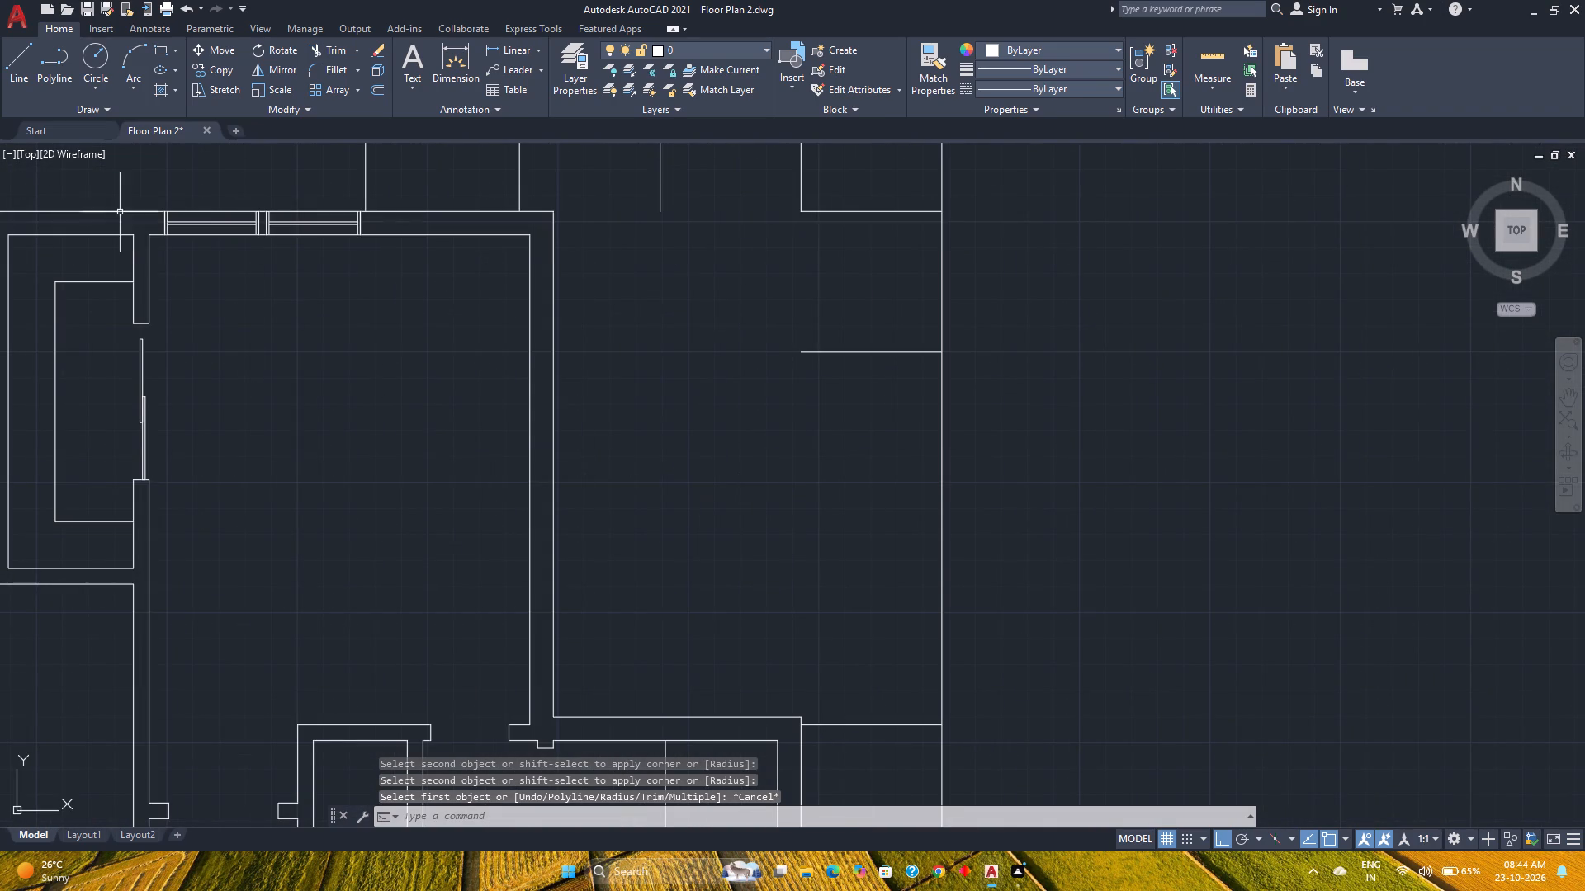
{"action": "left_click", "coordinate": [22, 54]}
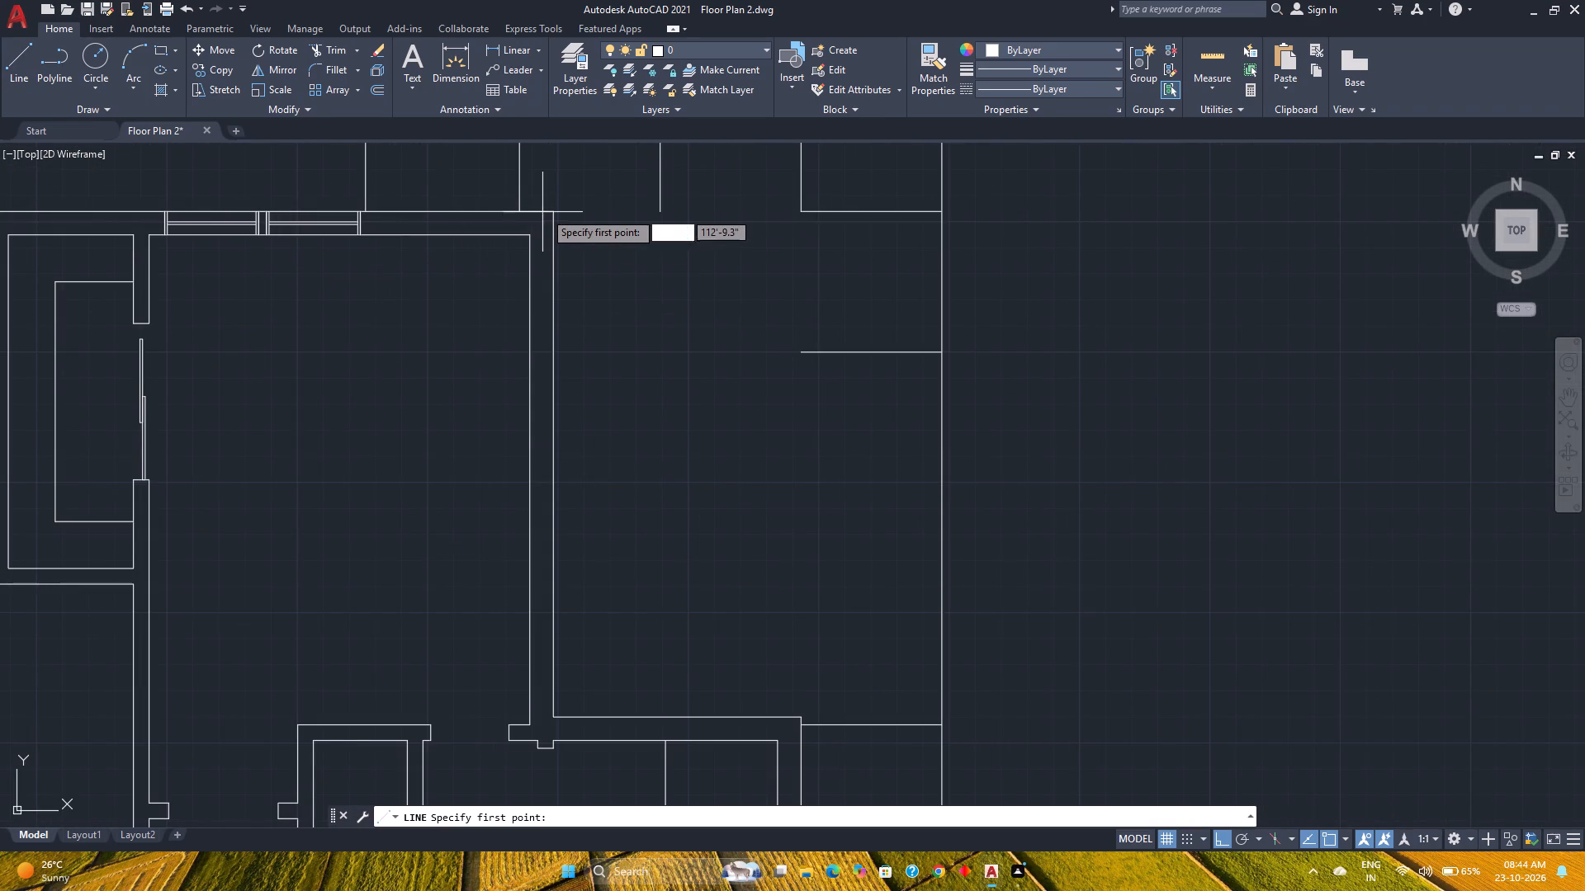
{"action": "left_click", "coordinate": [555, 211]}
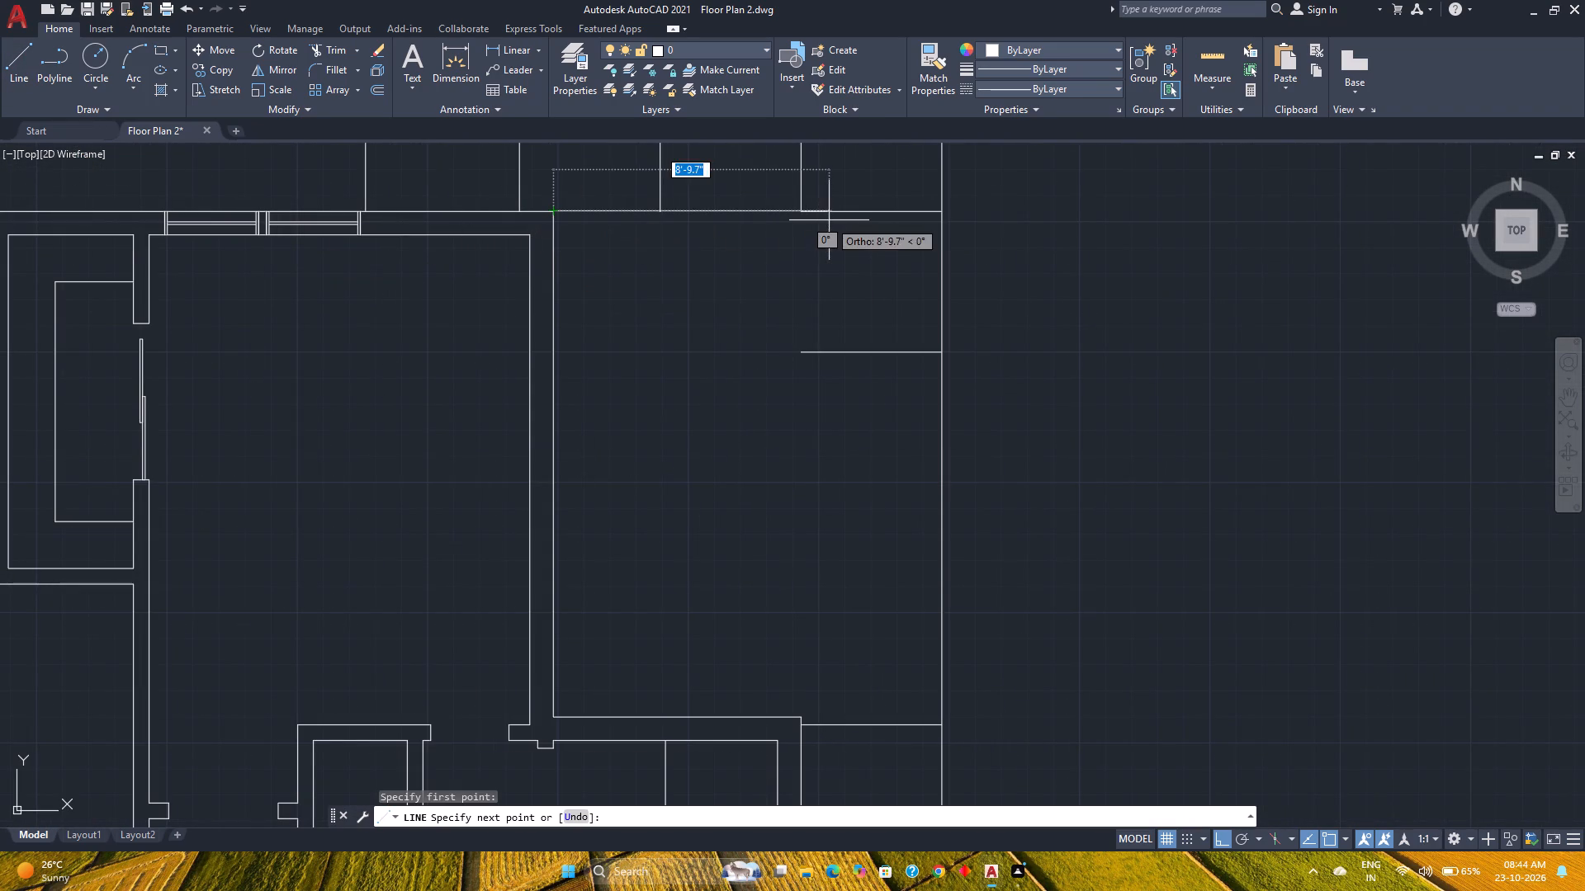
{"action": "left_click", "coordinate": [803, 211]}
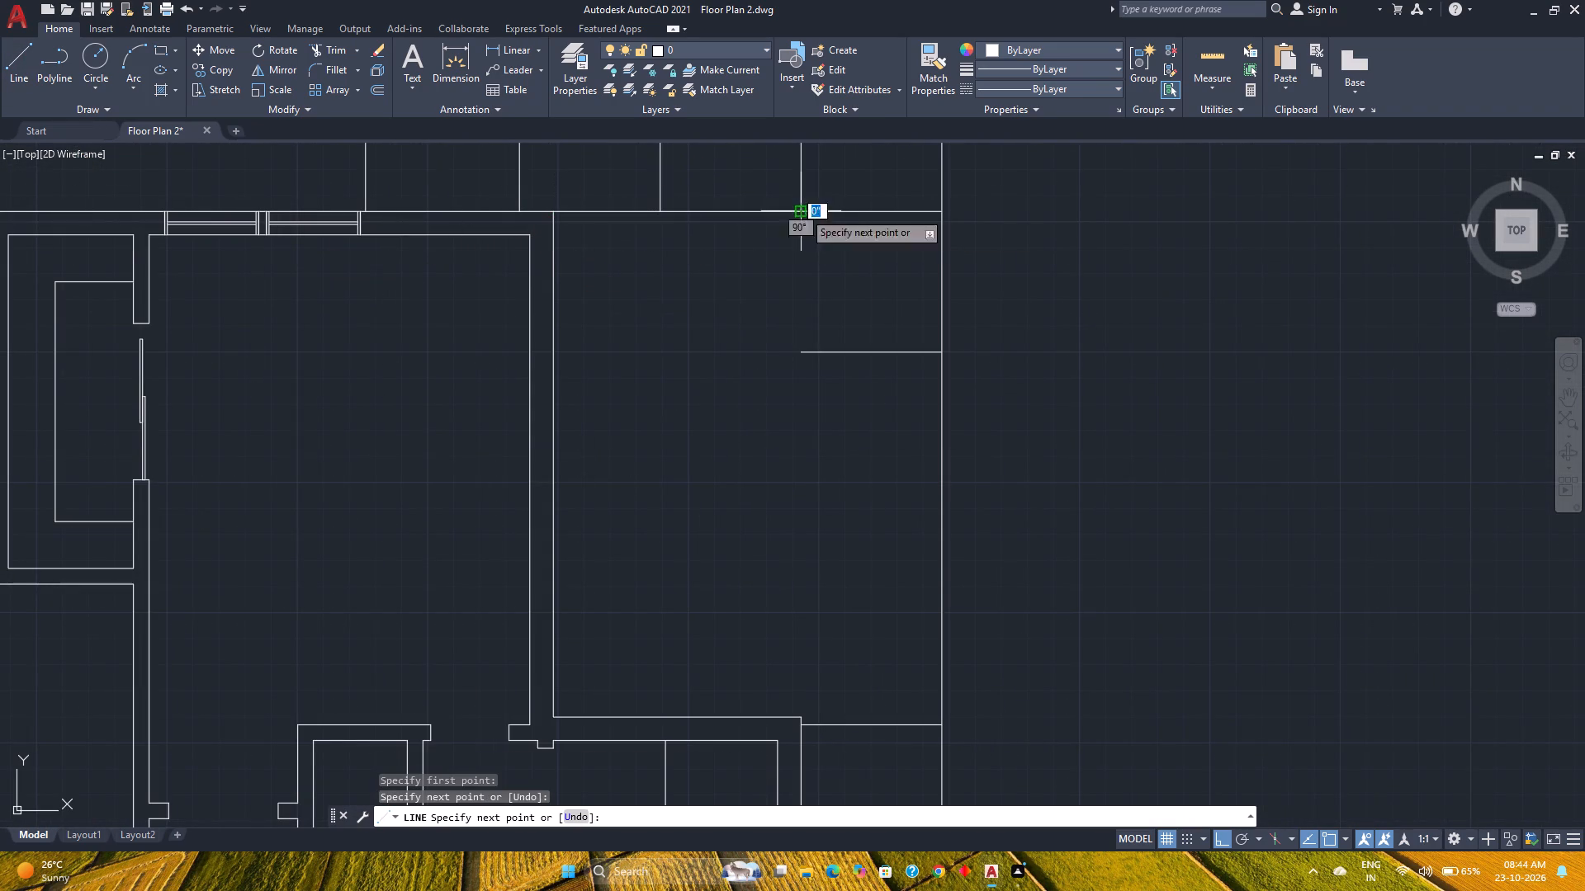
{"action": "left_click", "coordinate": [798, 714]}
{"action": "key", "text": "Escape"}
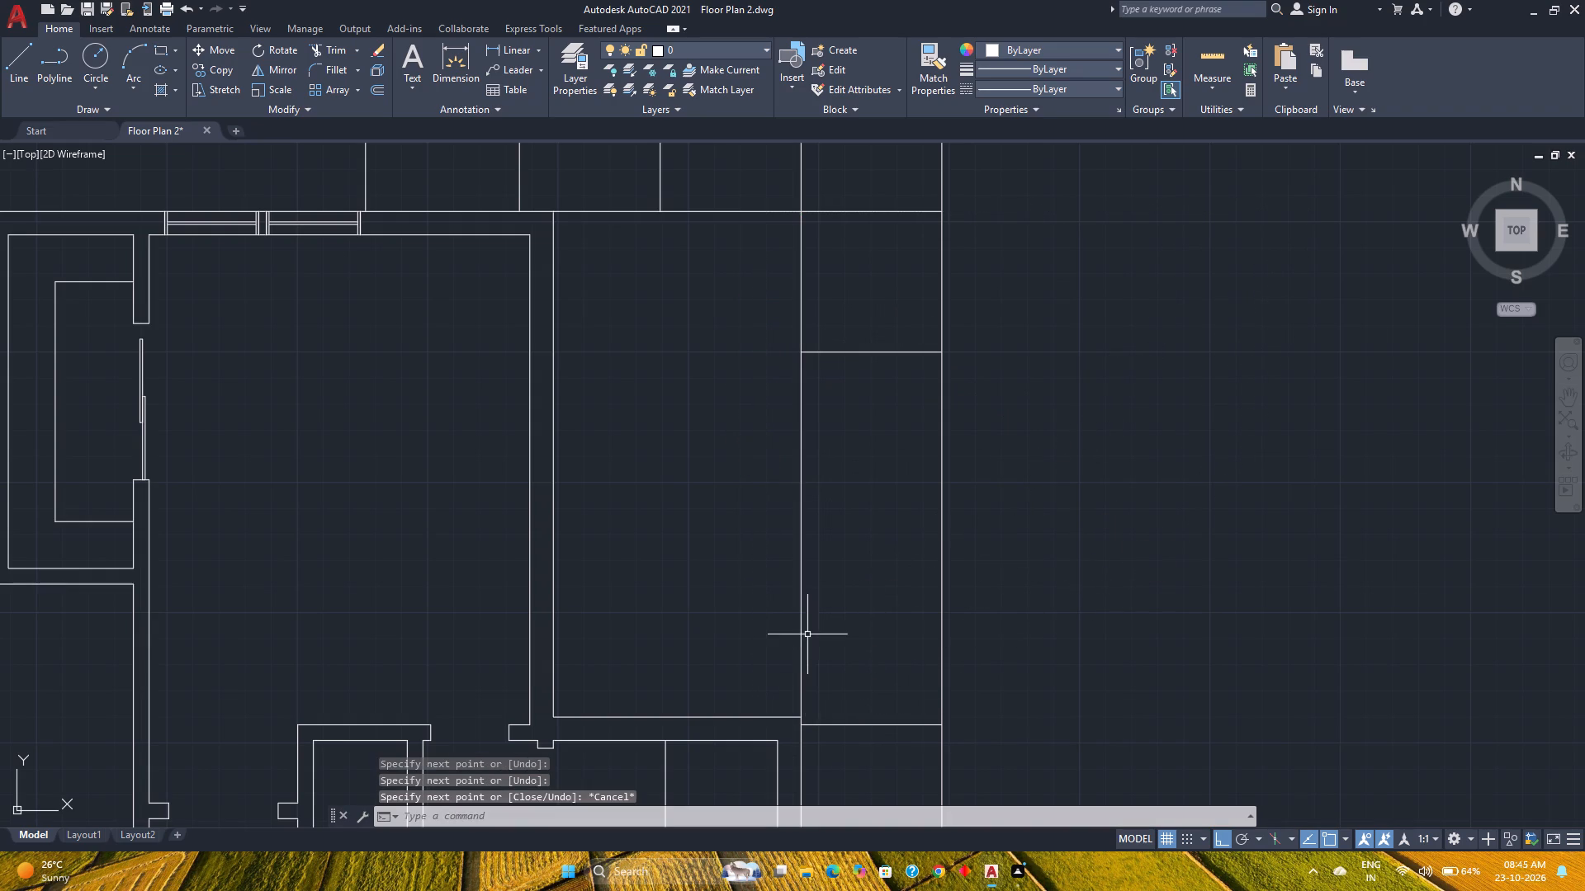
Join the terrace's new north and east boundary lines into one polyline.
{"action": "left_click", "coordinate": [801, 608]}
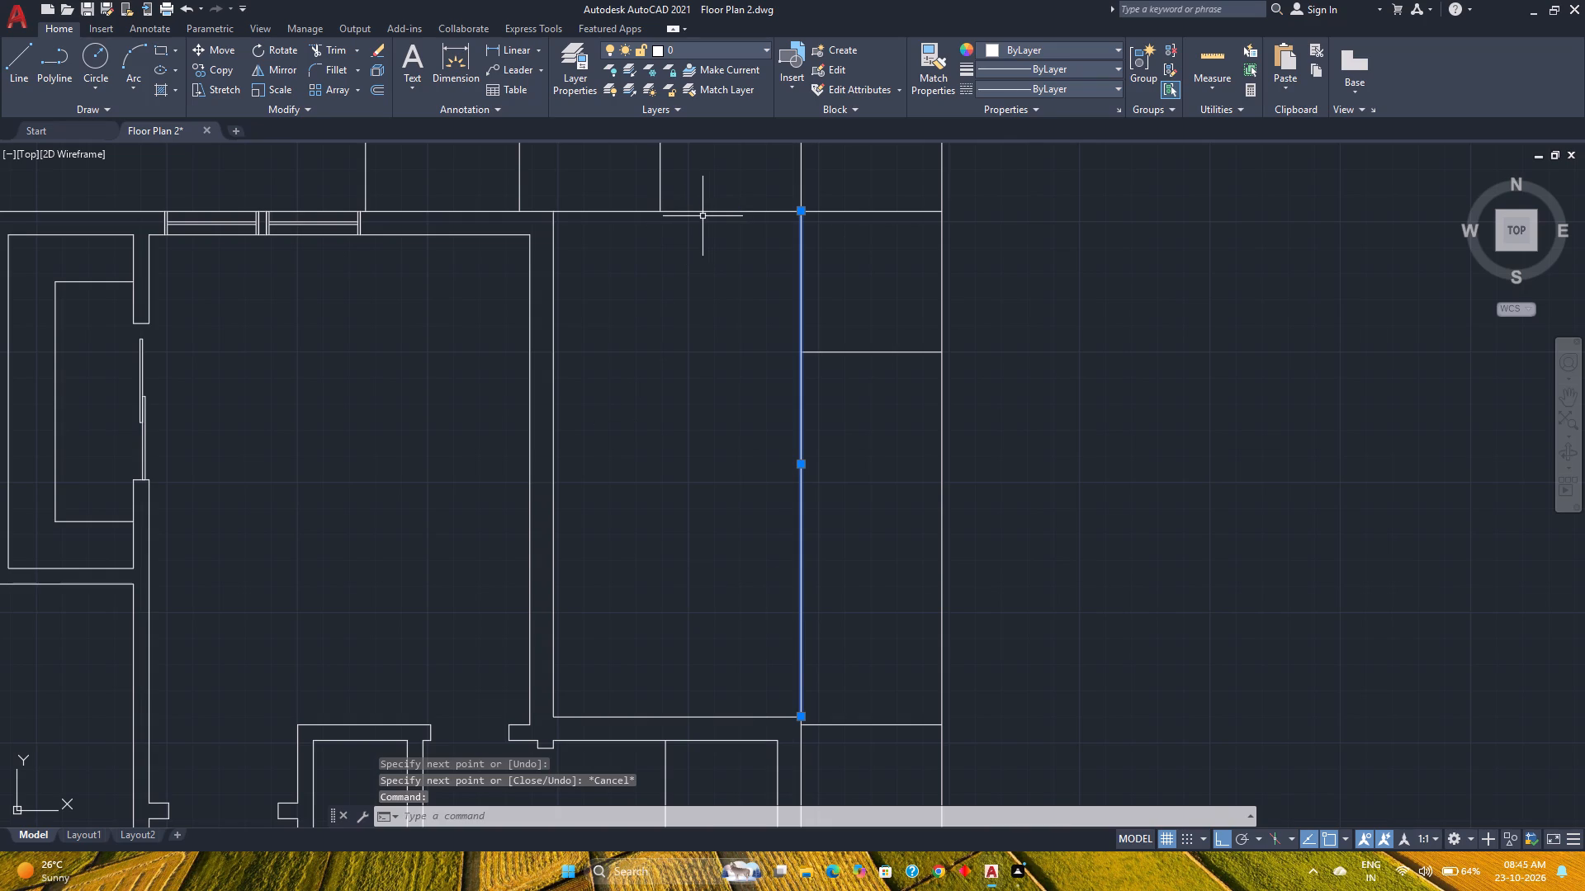
{"action": "left_click", "coordinate": [700, 212]}
{"action": "key", "text": "j"}
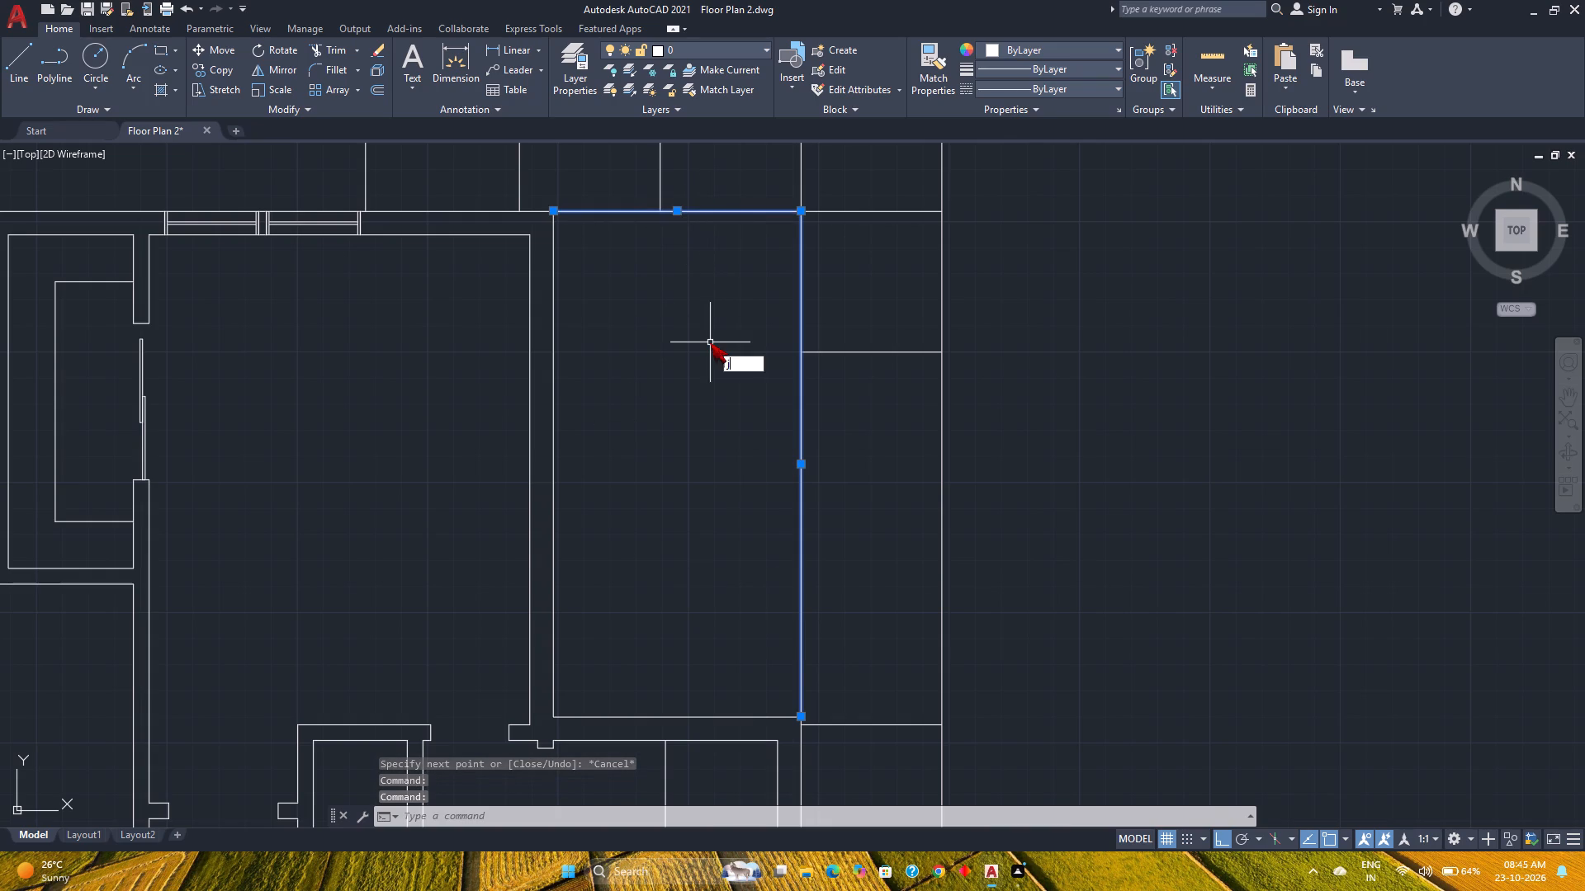
{"action": "key", "text": "Return"}
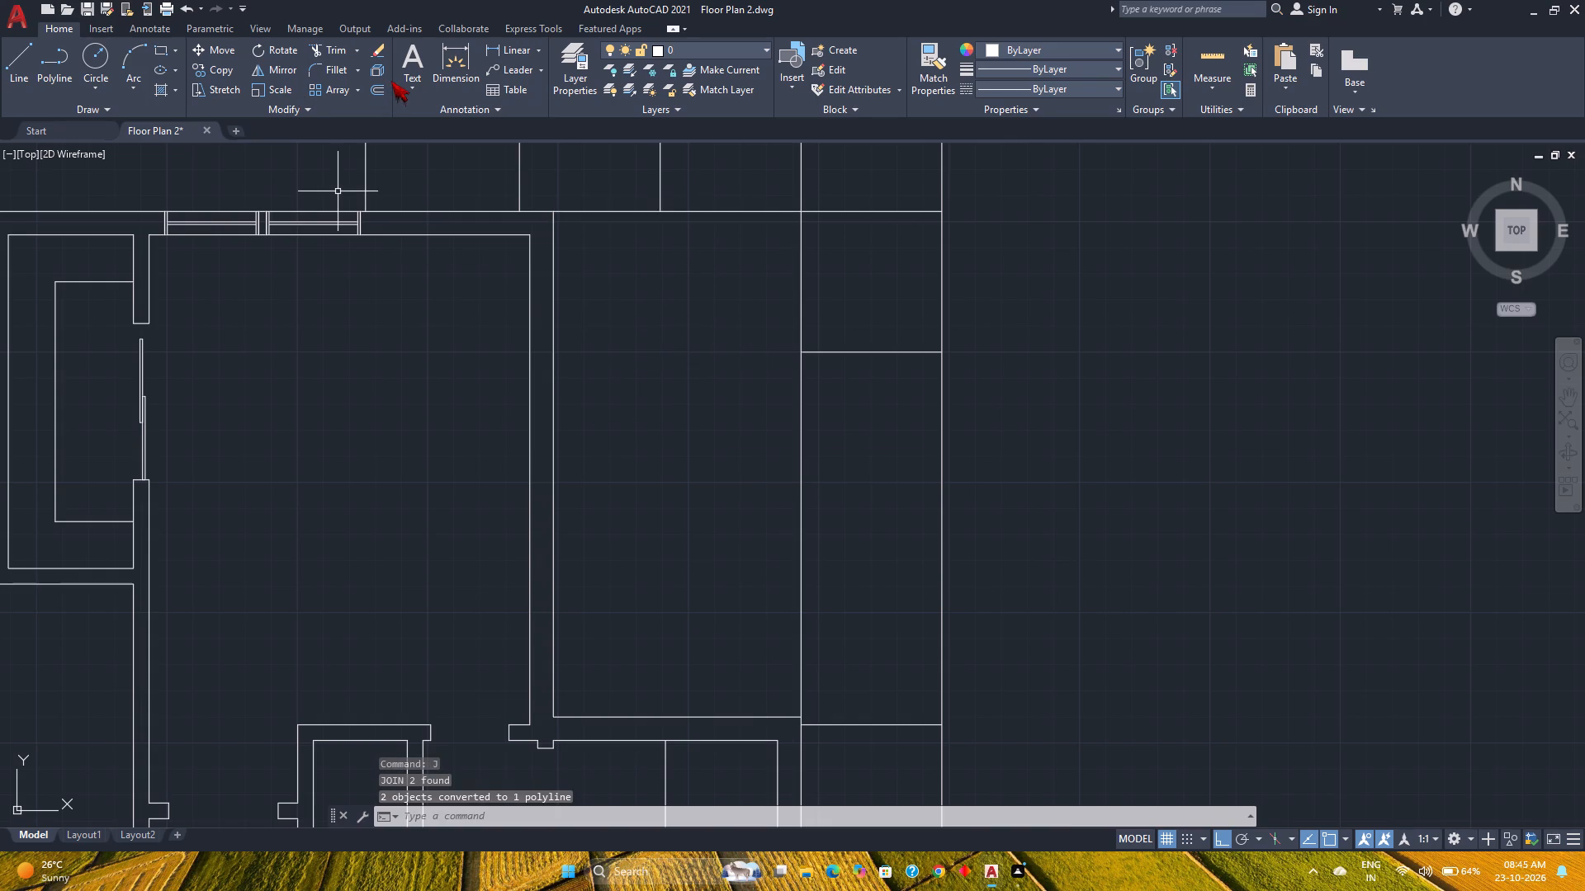
Offset the joined terrace boundary 1.5" toward the inside of the terrace.
{"action": "left_click", "coordinate": [382, 87]}
{"action": "key", "text": "1"}
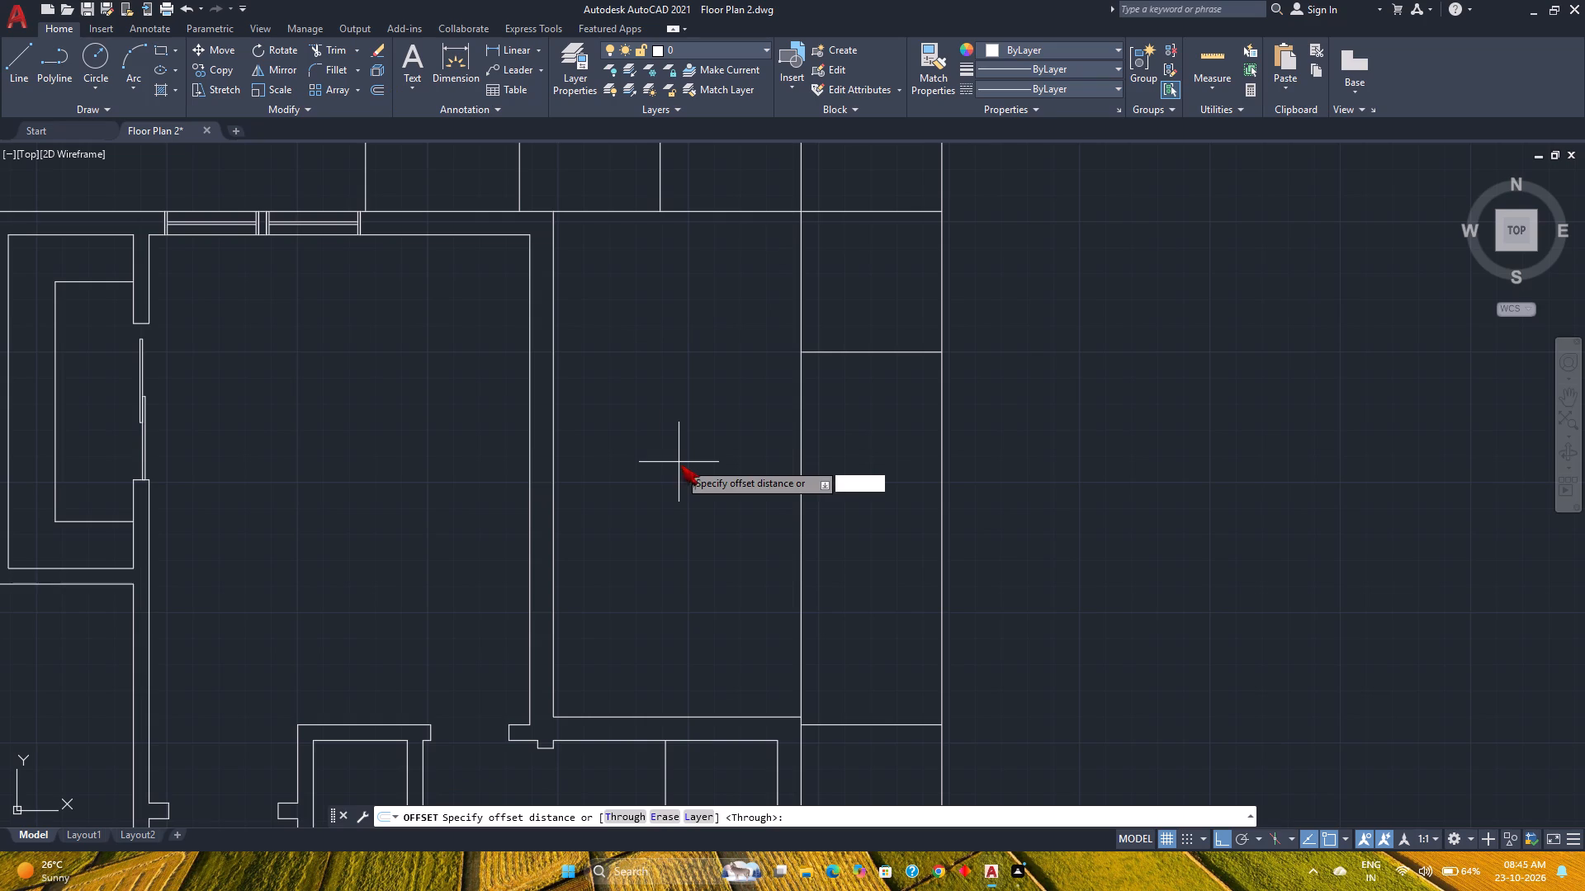
{"action": "key", "text": "Return"}
{"action": "left_click", "coordinate": [725, 210]}
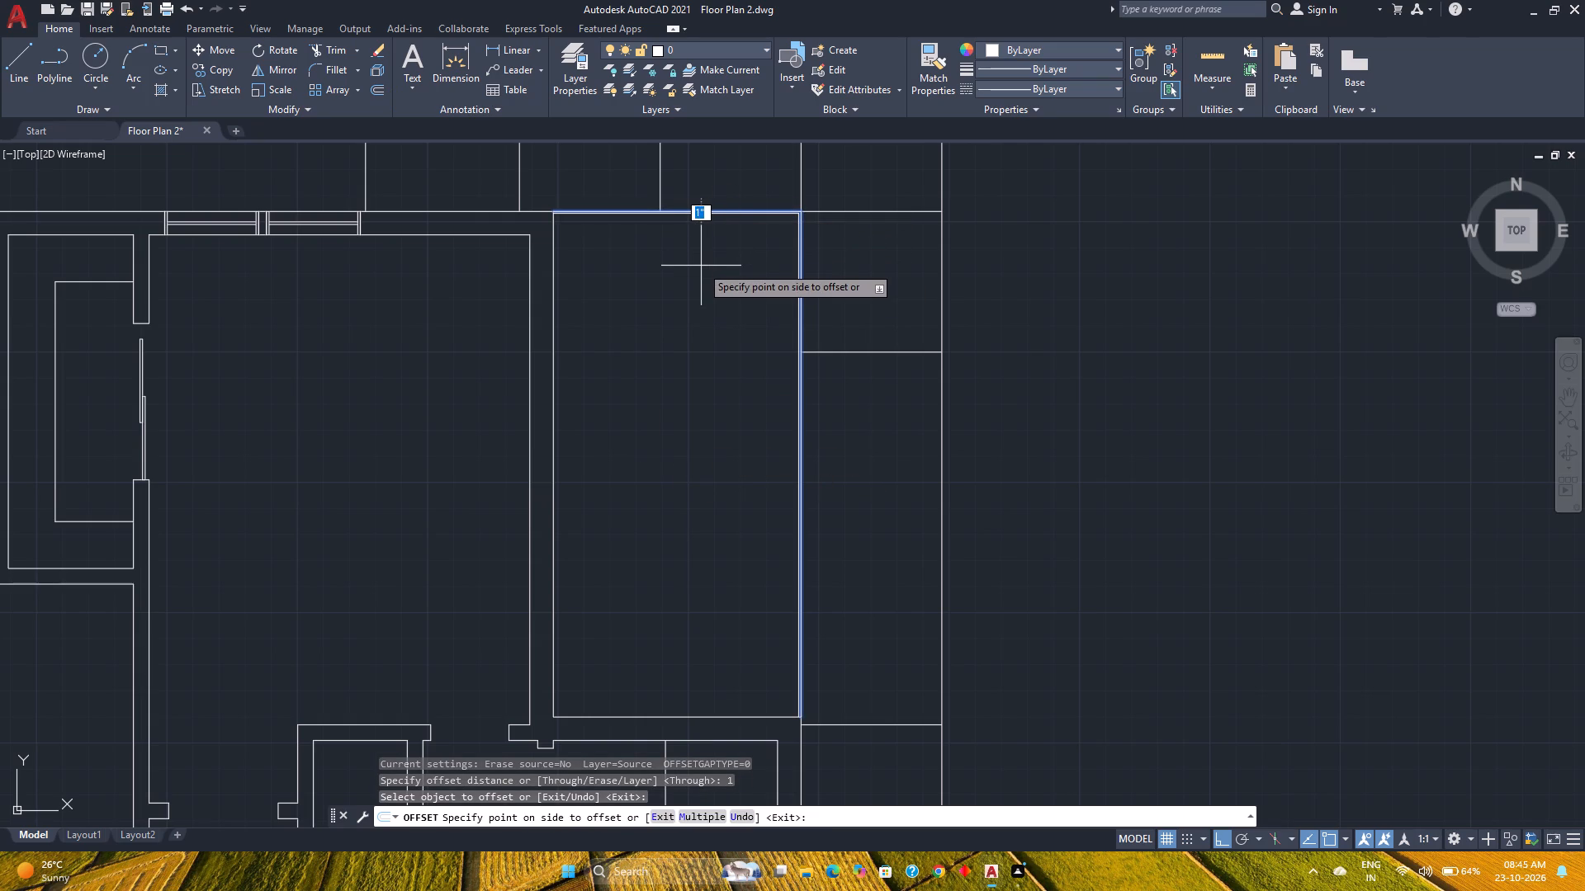
{"action": "type", "text": "1."}
{"action": "type", "text": "5\""}
{"action": "key", "text": "Return"}
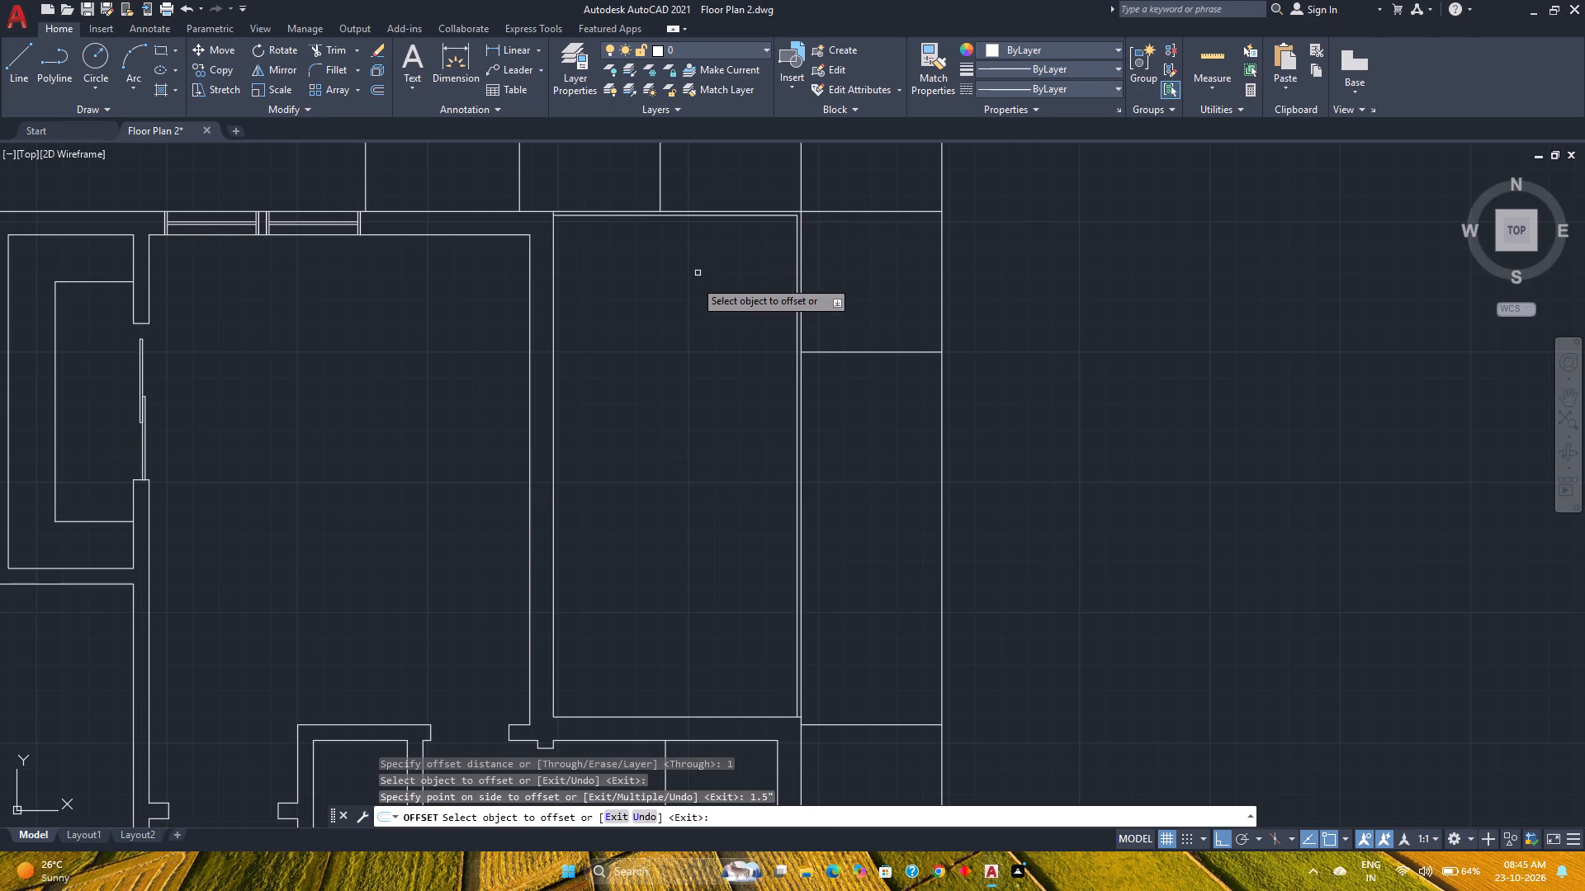
{"action": "scroll", "coordinate": [731, 372], "scroll_direction": "down", "scroll_amount": 2}
{"action": "key", "text": "Escape"}
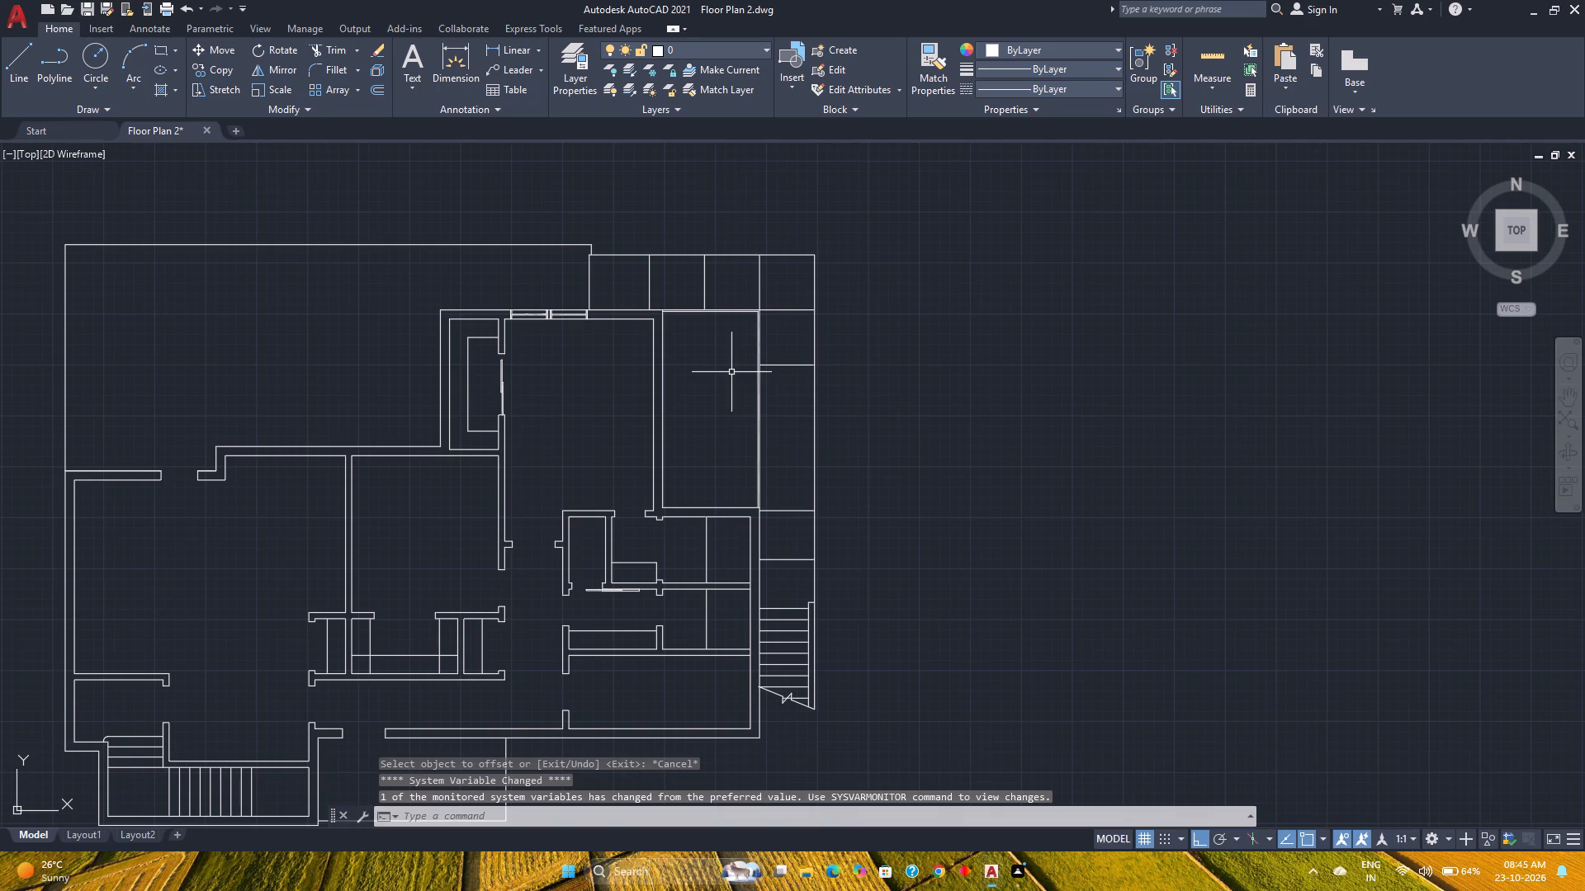
Save the drawing.
{"action": "key", "text": "ctrl+s"}
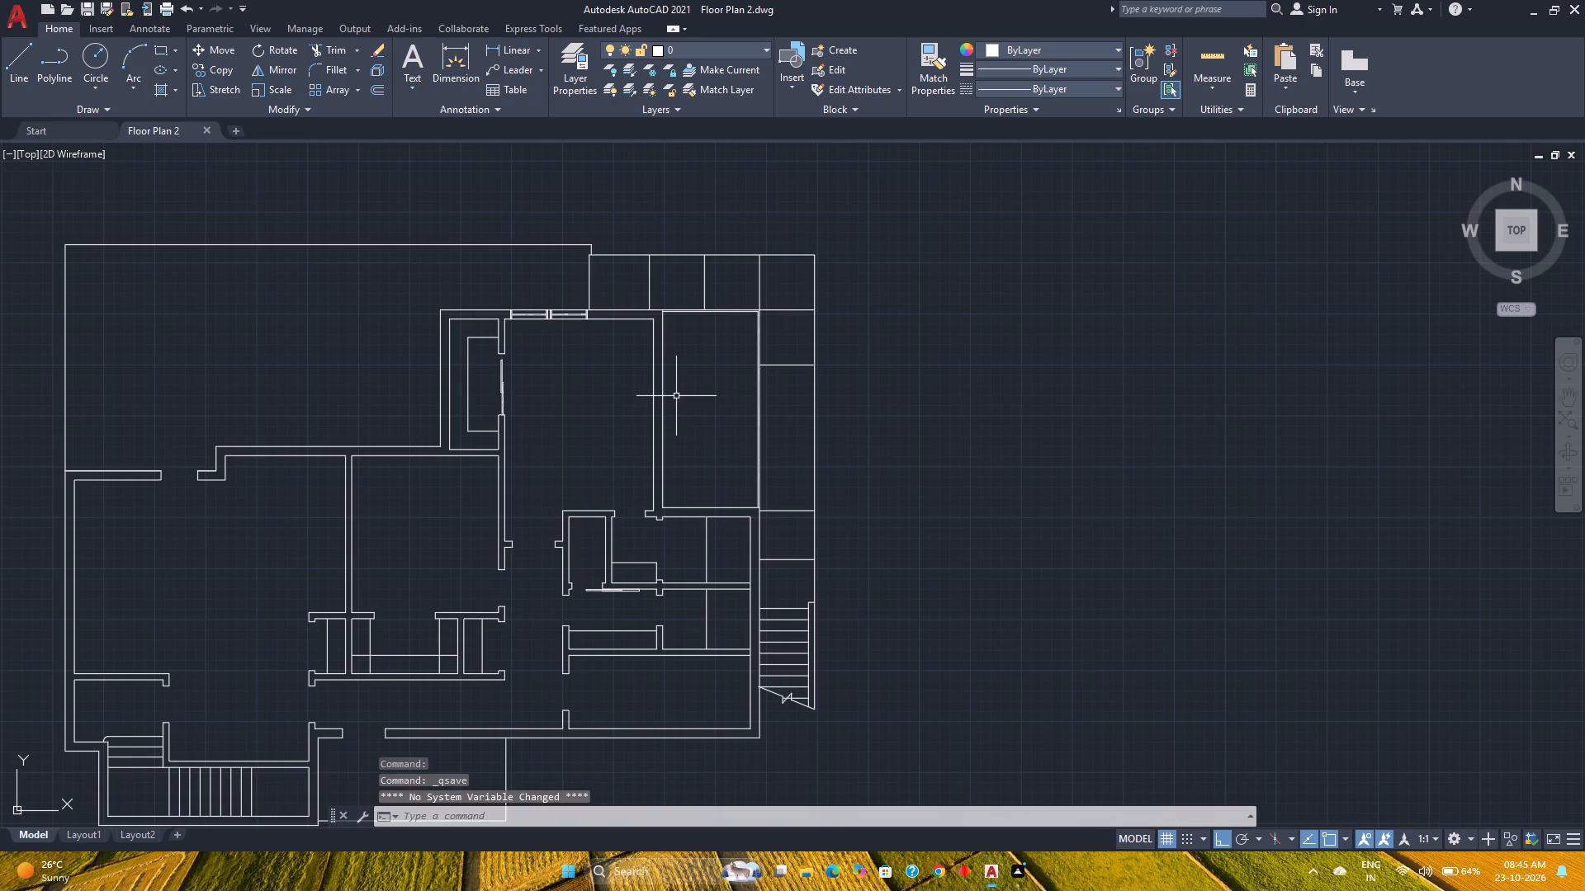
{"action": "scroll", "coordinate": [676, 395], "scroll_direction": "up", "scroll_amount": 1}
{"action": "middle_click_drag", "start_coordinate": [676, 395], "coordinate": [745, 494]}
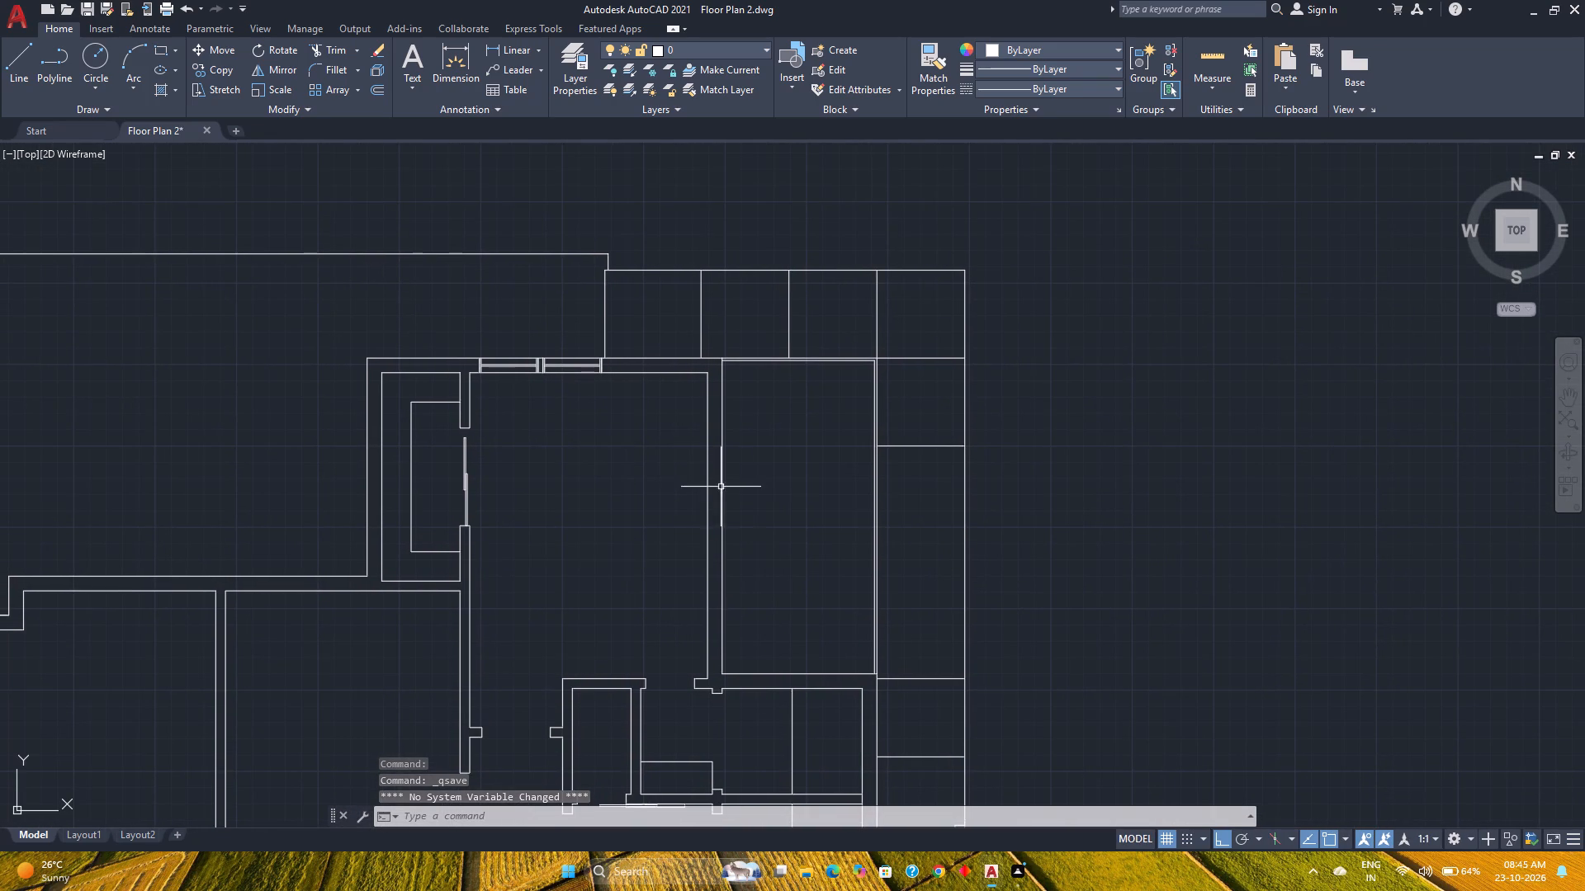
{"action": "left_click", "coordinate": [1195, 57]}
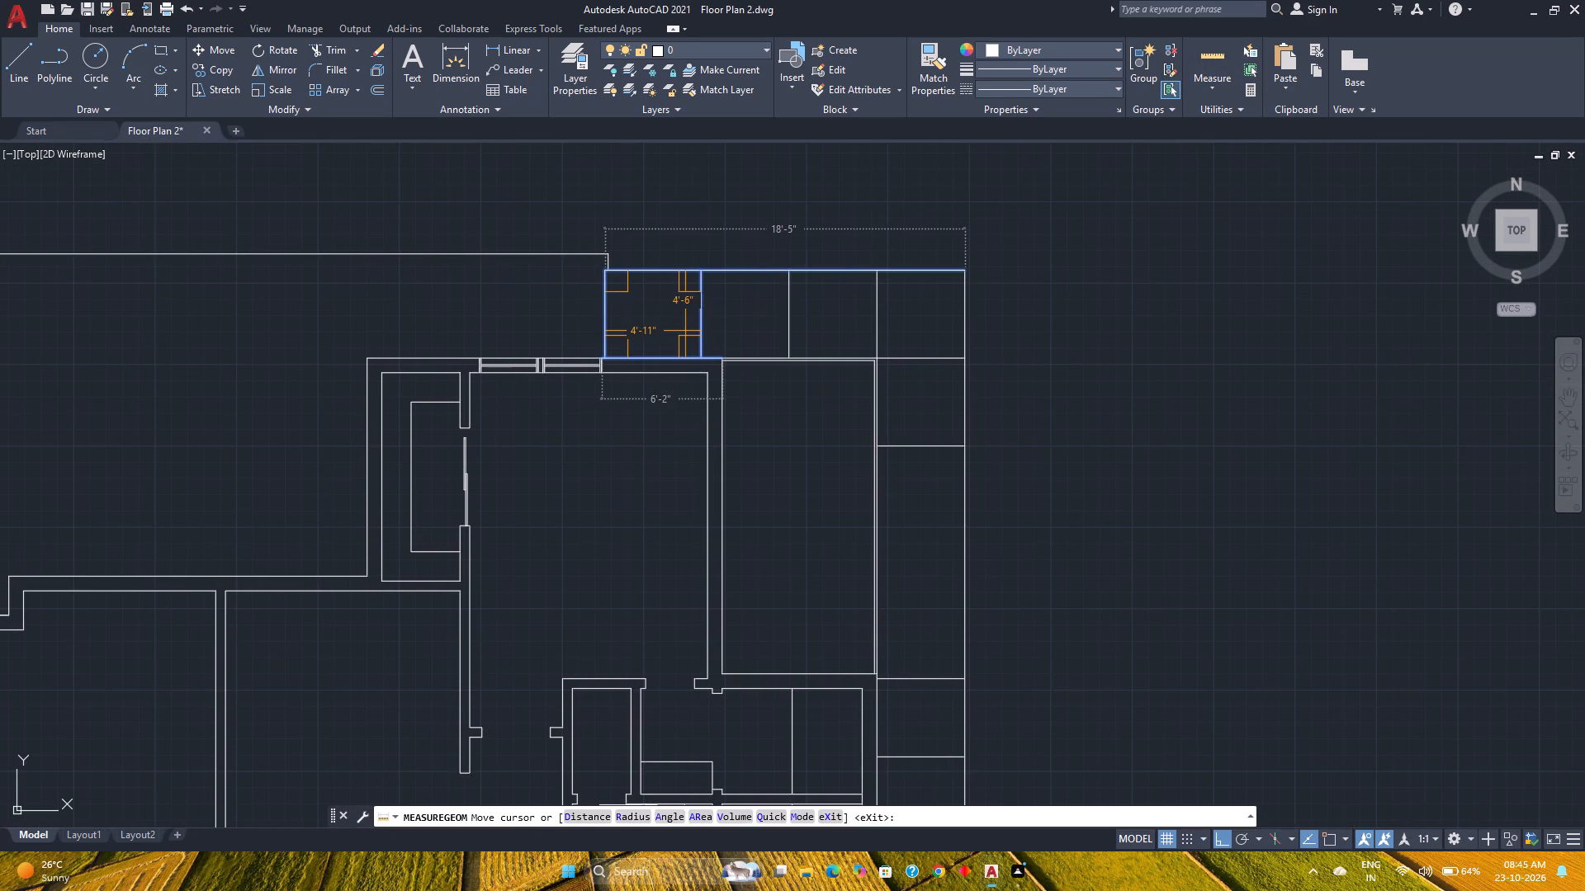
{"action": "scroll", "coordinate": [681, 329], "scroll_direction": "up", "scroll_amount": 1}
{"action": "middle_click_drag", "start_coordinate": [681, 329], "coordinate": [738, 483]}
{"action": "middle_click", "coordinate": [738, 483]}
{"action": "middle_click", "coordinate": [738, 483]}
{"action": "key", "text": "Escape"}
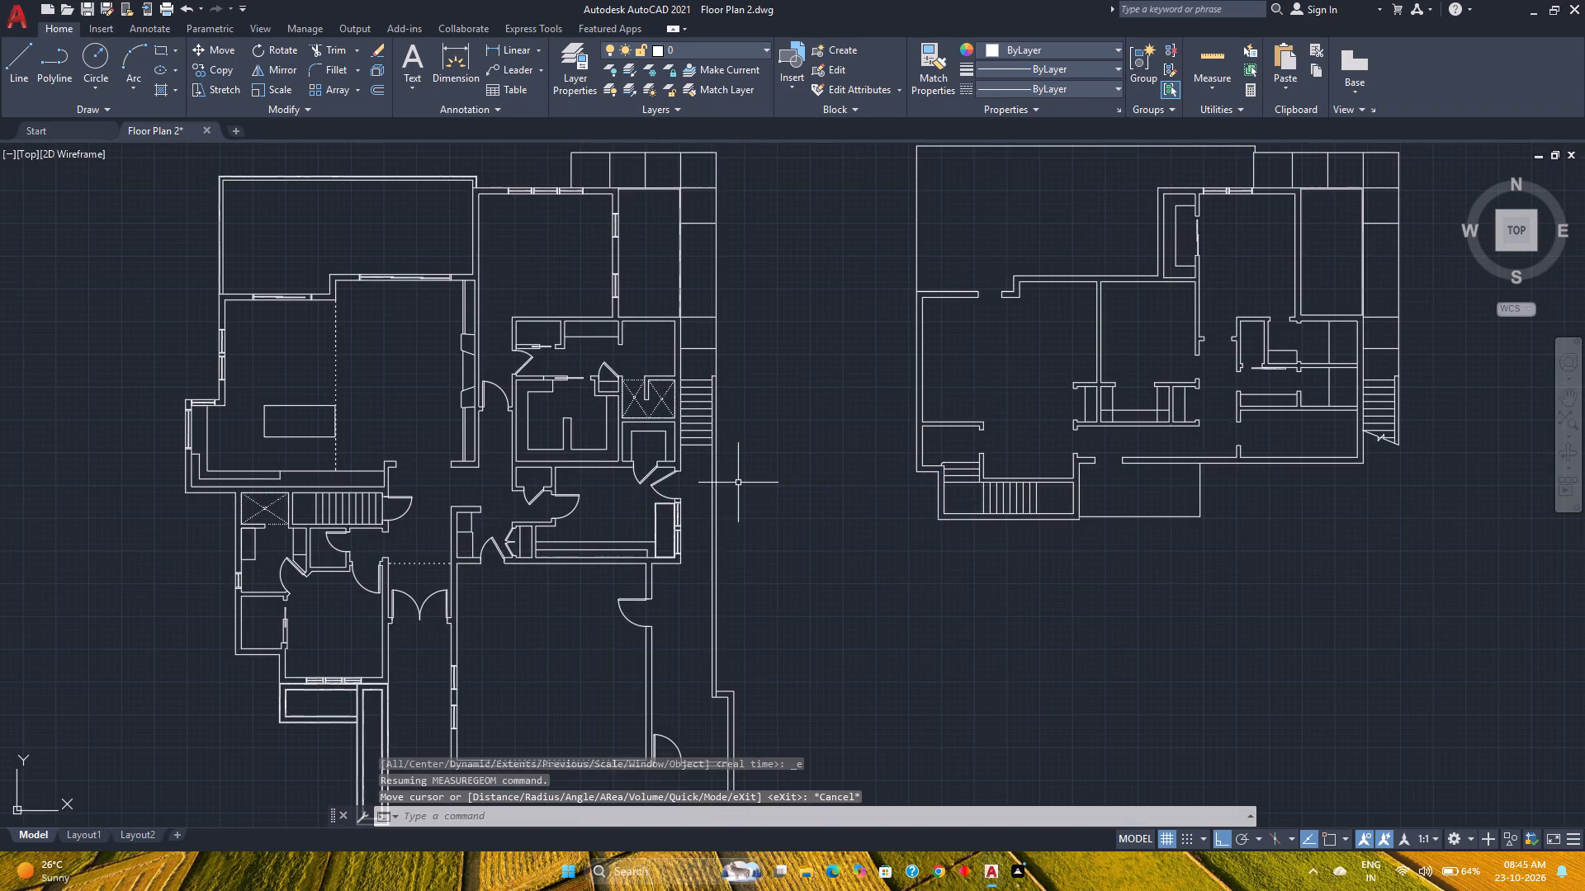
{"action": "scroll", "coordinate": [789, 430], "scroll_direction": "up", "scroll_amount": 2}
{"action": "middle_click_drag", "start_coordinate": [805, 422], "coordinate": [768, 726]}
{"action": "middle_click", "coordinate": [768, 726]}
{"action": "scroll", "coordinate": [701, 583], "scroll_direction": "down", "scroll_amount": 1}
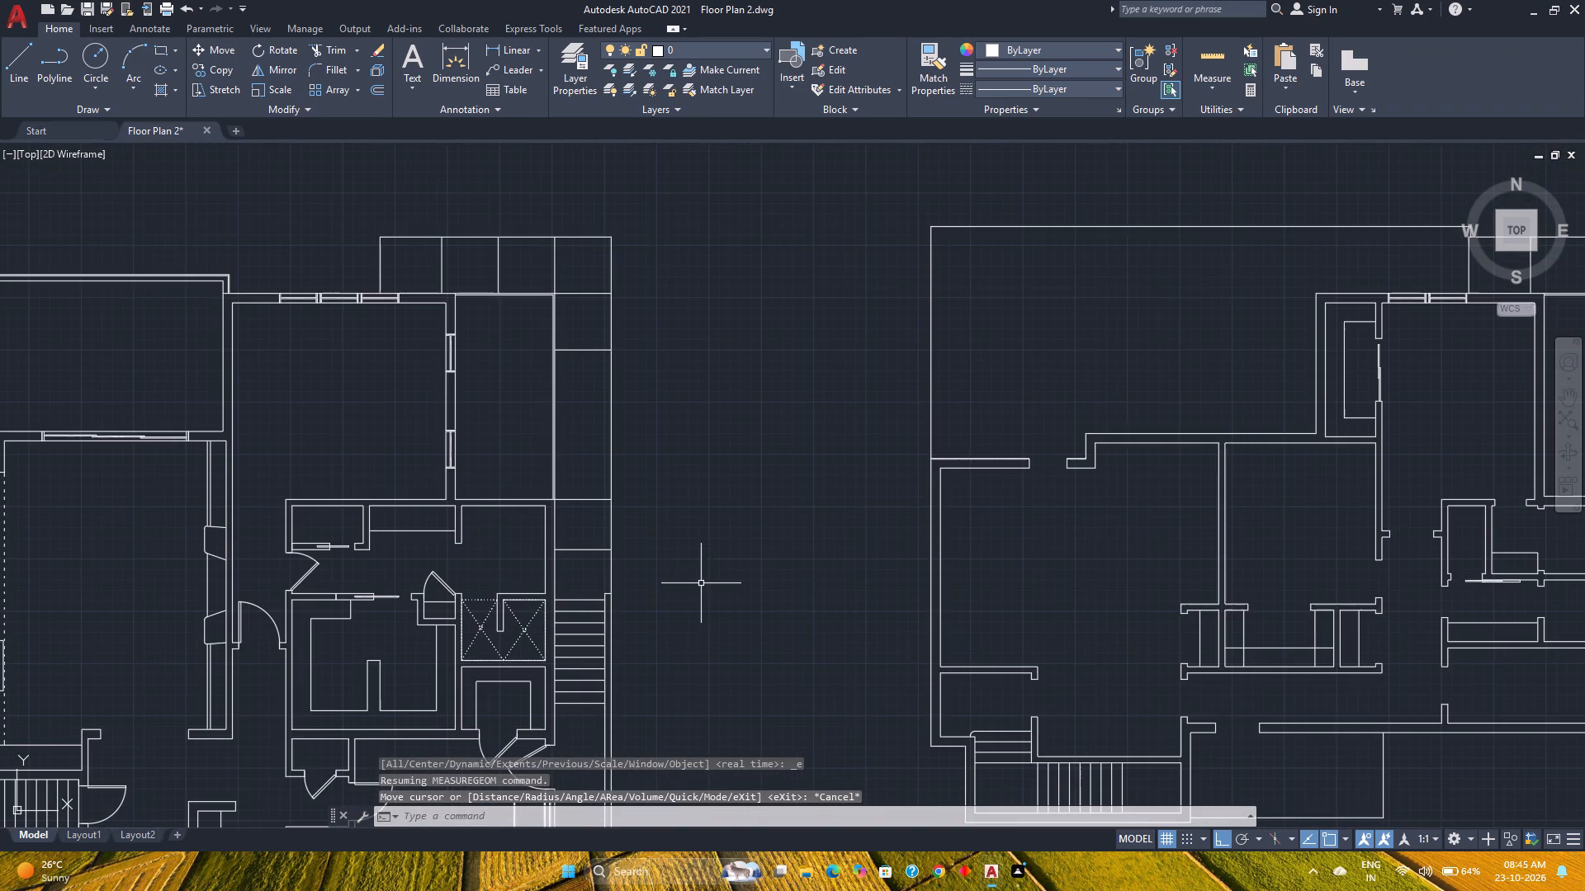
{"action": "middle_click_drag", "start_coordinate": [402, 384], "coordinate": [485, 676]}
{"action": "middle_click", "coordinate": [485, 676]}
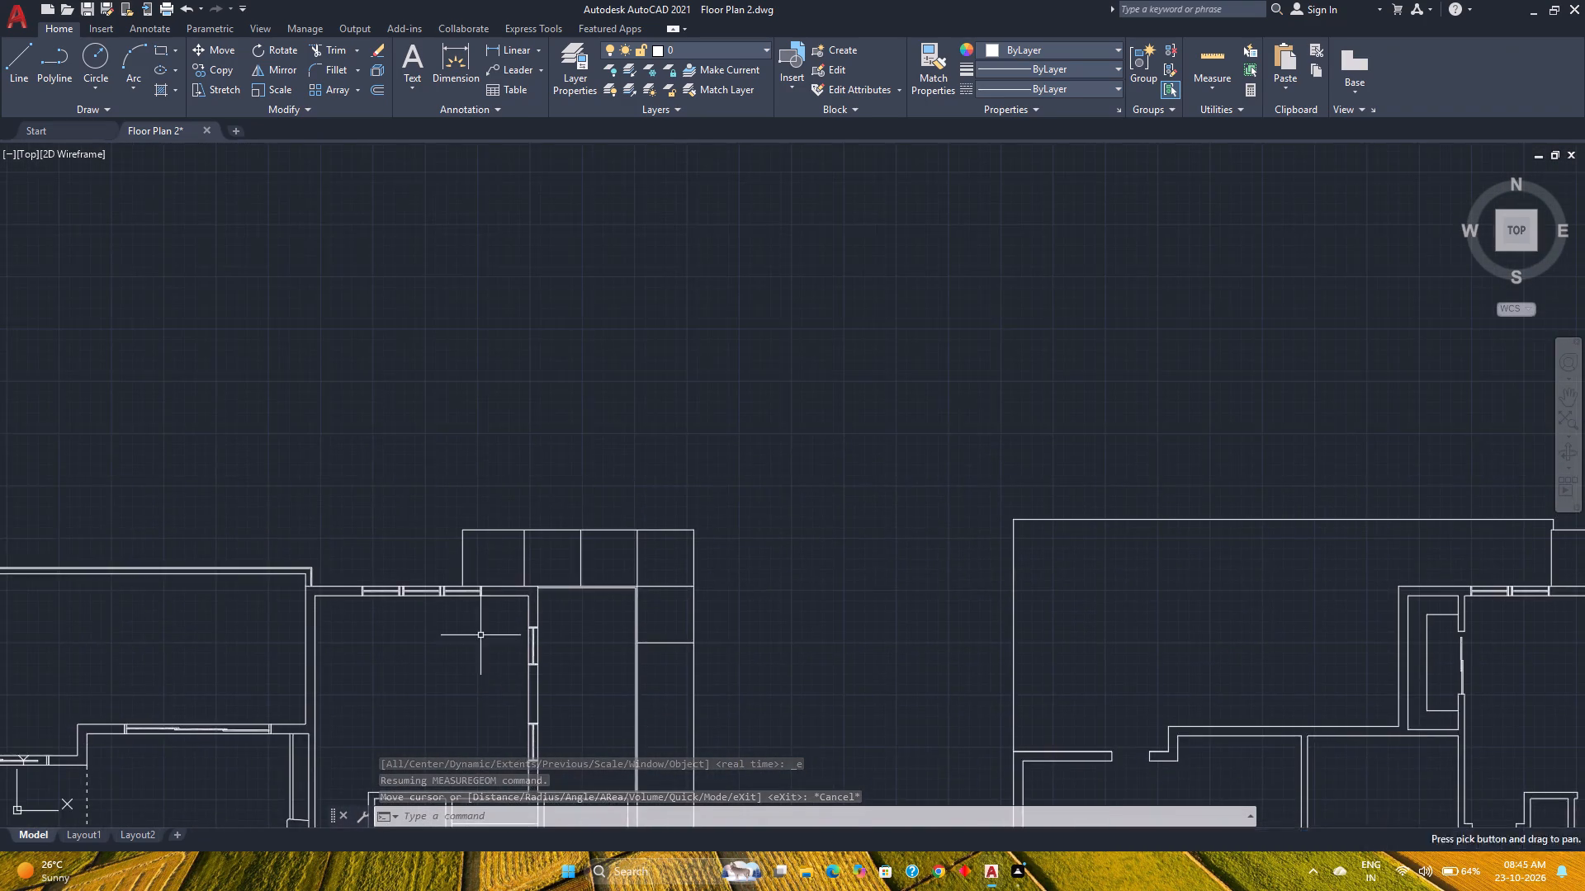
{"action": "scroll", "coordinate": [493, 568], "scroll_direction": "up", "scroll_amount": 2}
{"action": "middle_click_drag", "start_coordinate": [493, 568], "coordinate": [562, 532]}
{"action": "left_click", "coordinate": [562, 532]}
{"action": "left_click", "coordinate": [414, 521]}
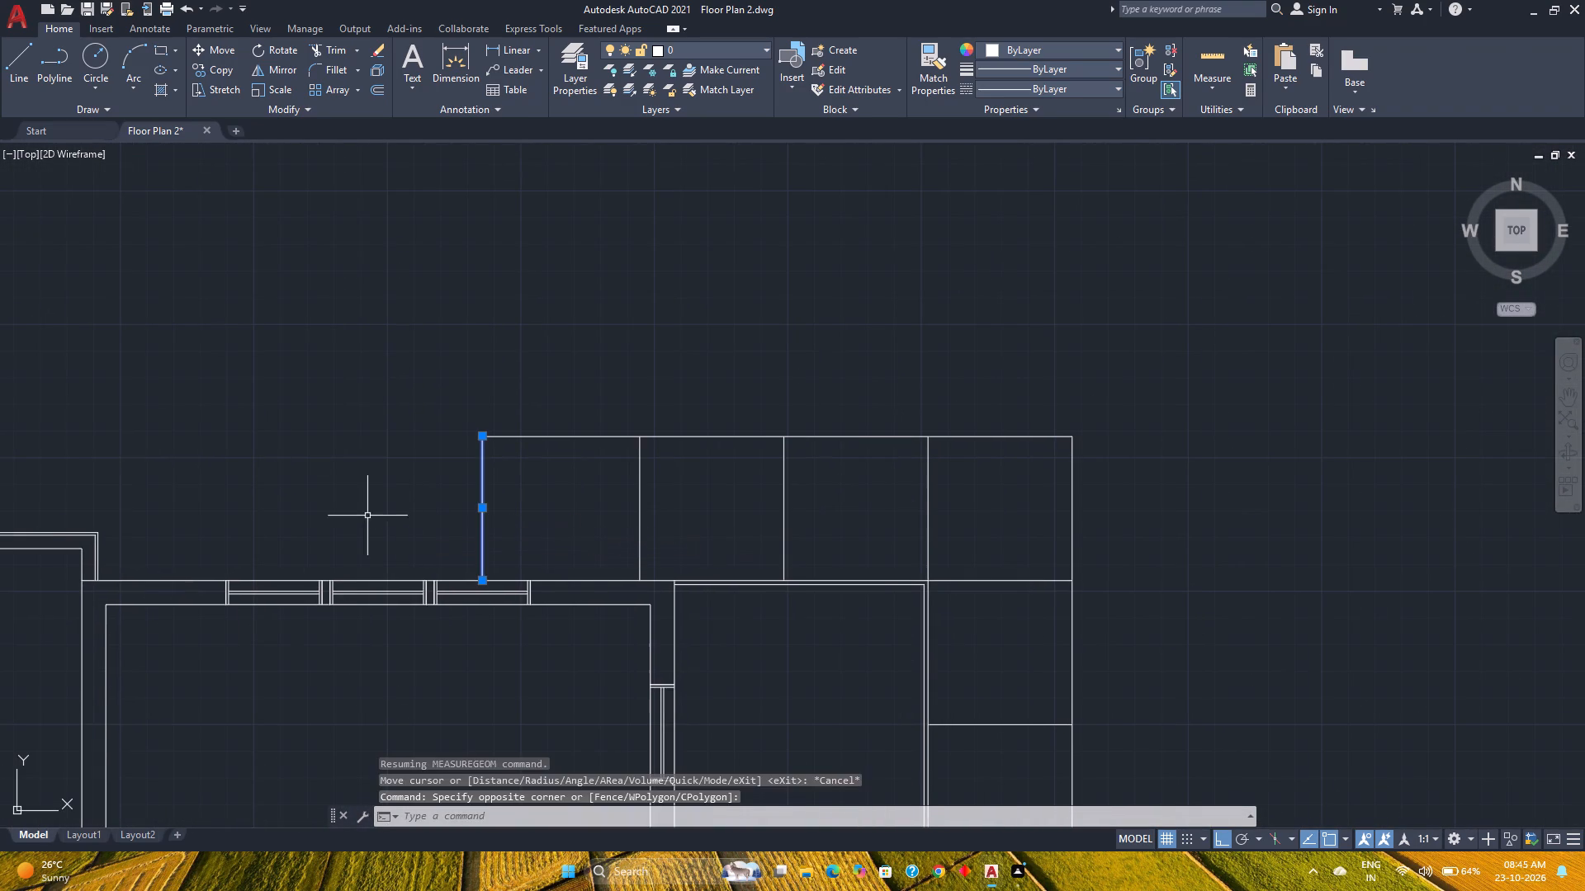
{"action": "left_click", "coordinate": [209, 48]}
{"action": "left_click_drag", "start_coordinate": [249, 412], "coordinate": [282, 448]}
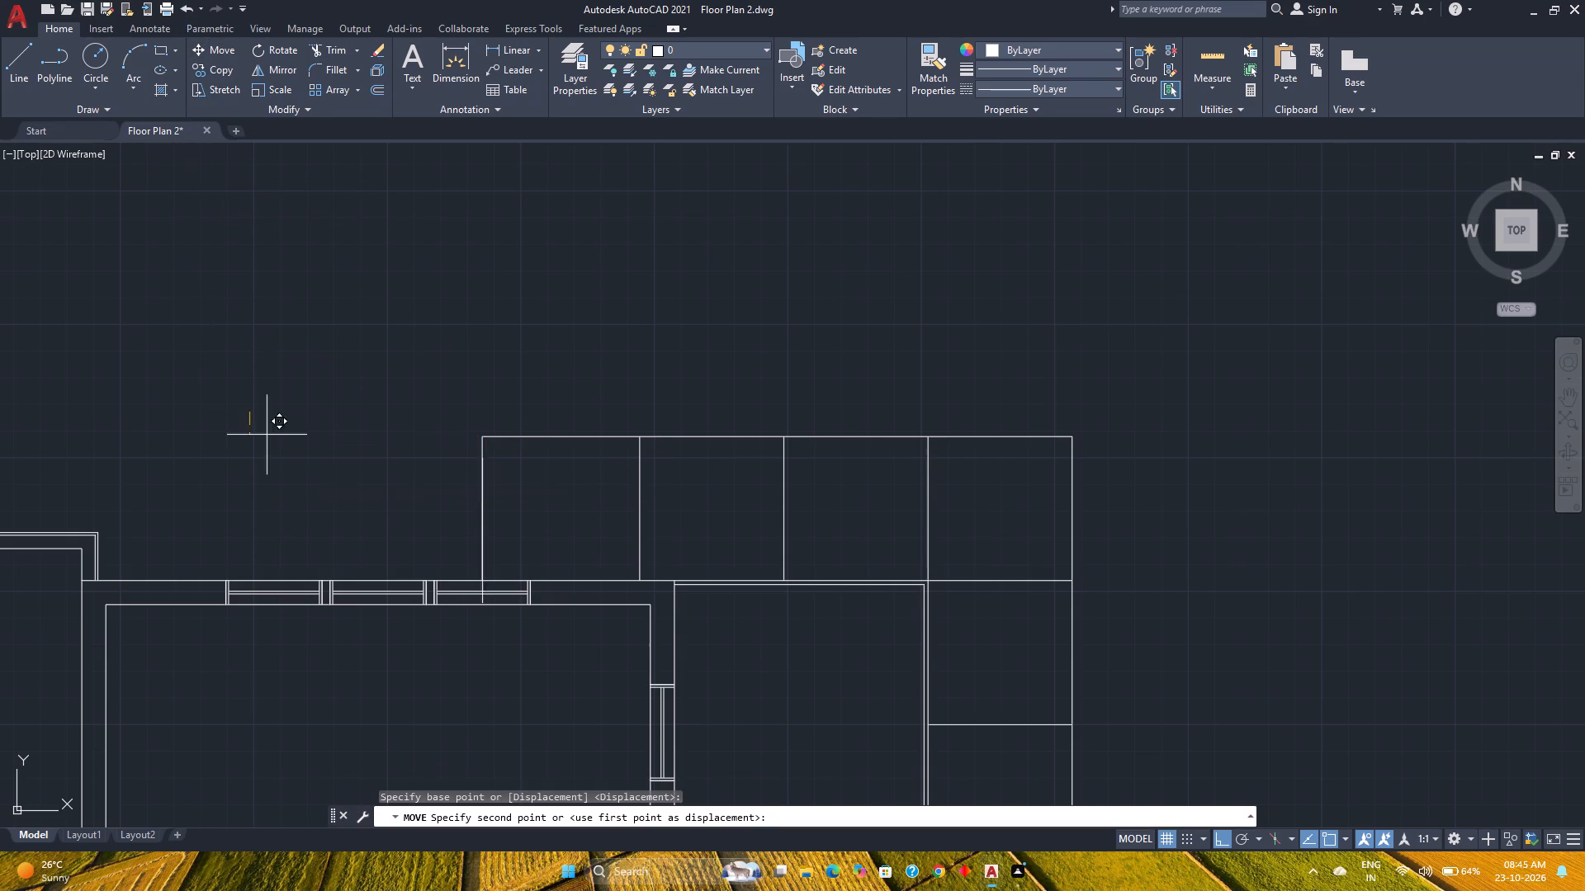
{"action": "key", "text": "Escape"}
Move the west end line of the north paving strip 5" east along the house's north wall.
{"action": "left_click", "coordinate": [530, 501]}
{"action": "left_click", "coordinate": [390, 494]}
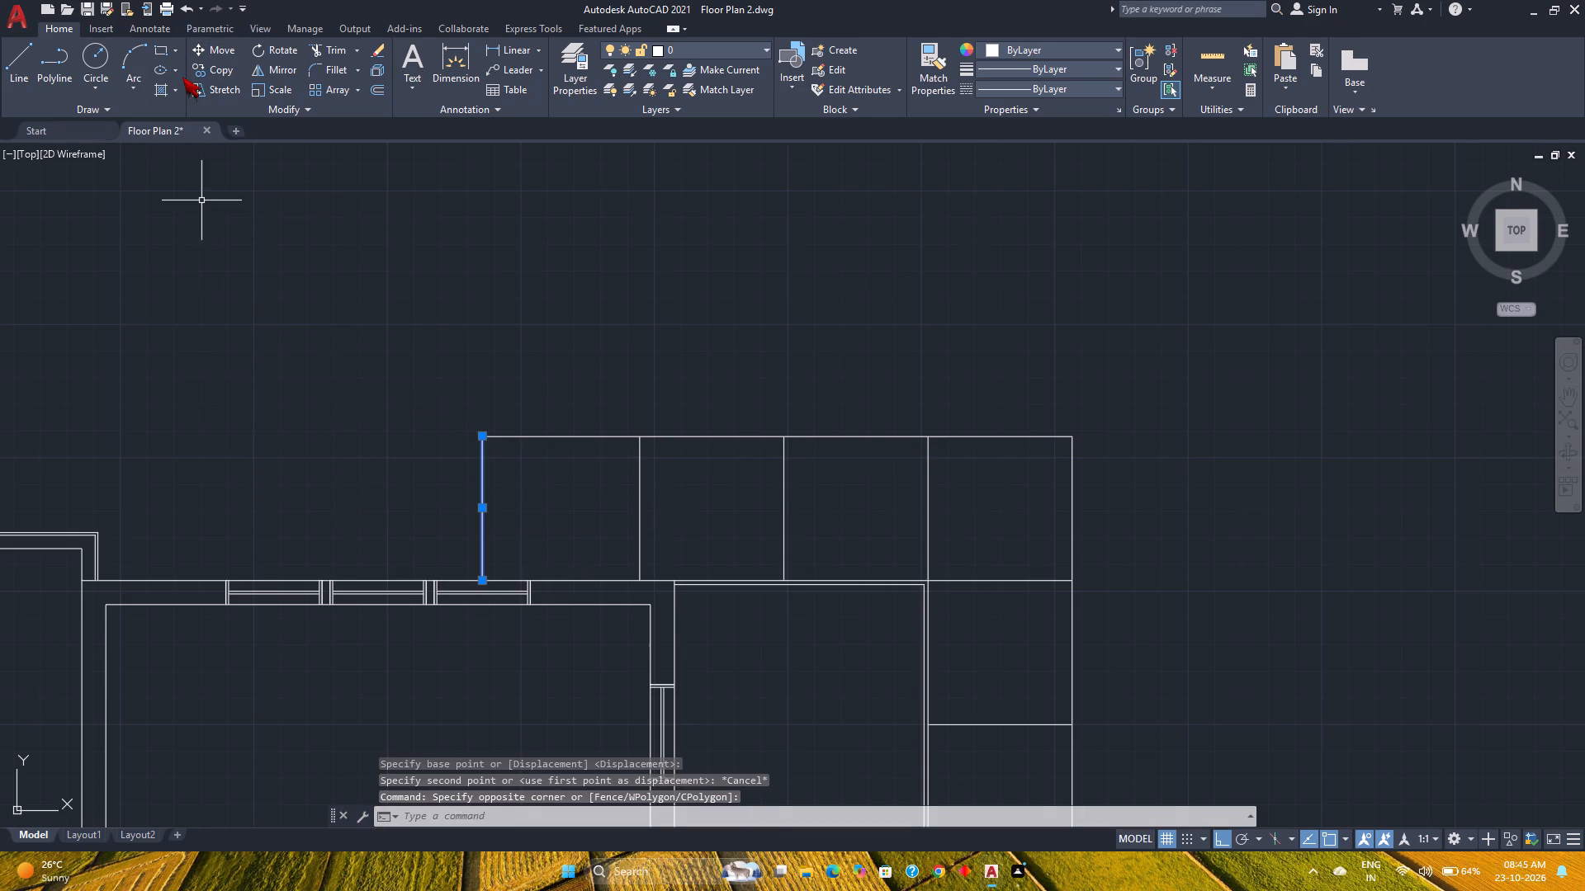
{"action": "left_click", "coordinate": [201, 57]}
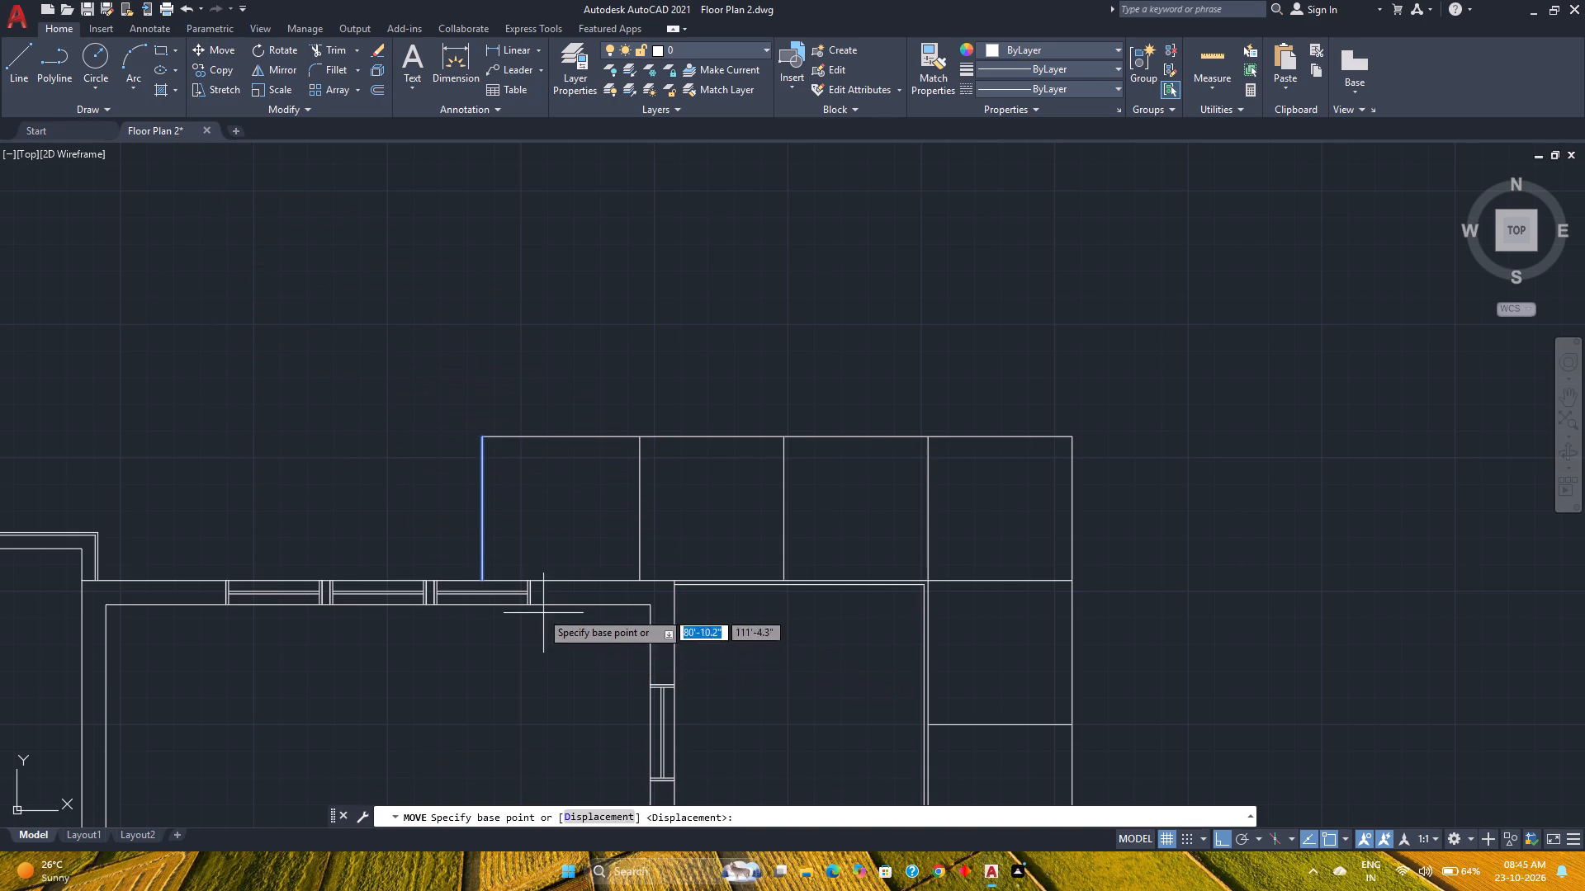
{"action": "scroll", "coordinate": [519, 594], "scroll_direction": "up", "scroll_amount": 6}
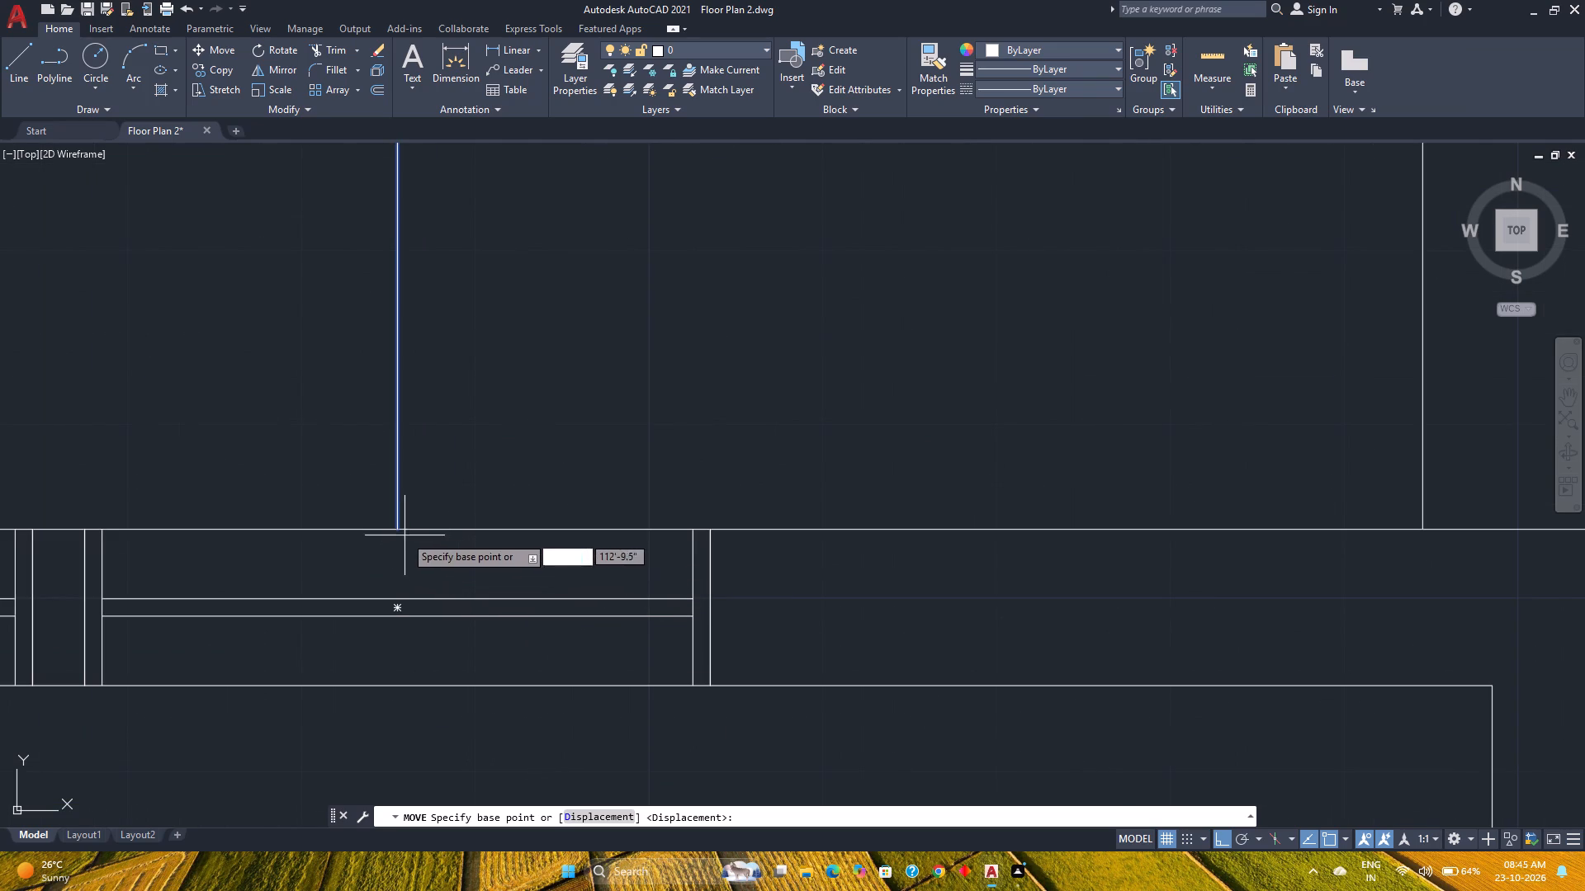
{"action": "left_click", "coordinate": [402, 531]}
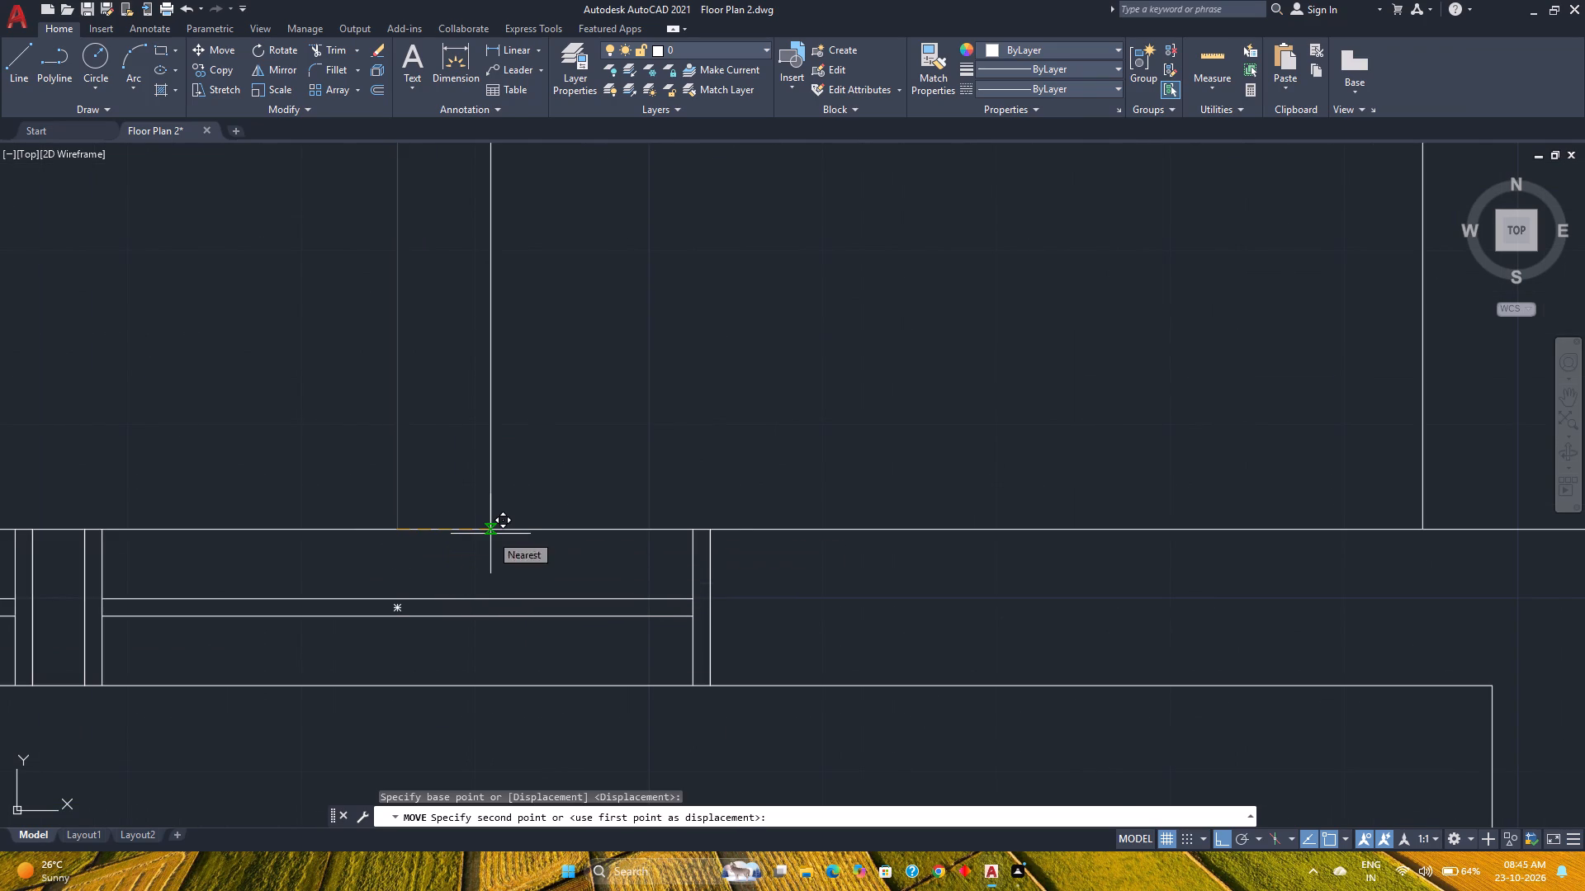
{"action": "key", "text": "5"}
{"action": "key", "text": "Return"}
{"action": "scroll", "coordinate": [490, 534], "scroll_direction": "down", "scroll_amount": 5}
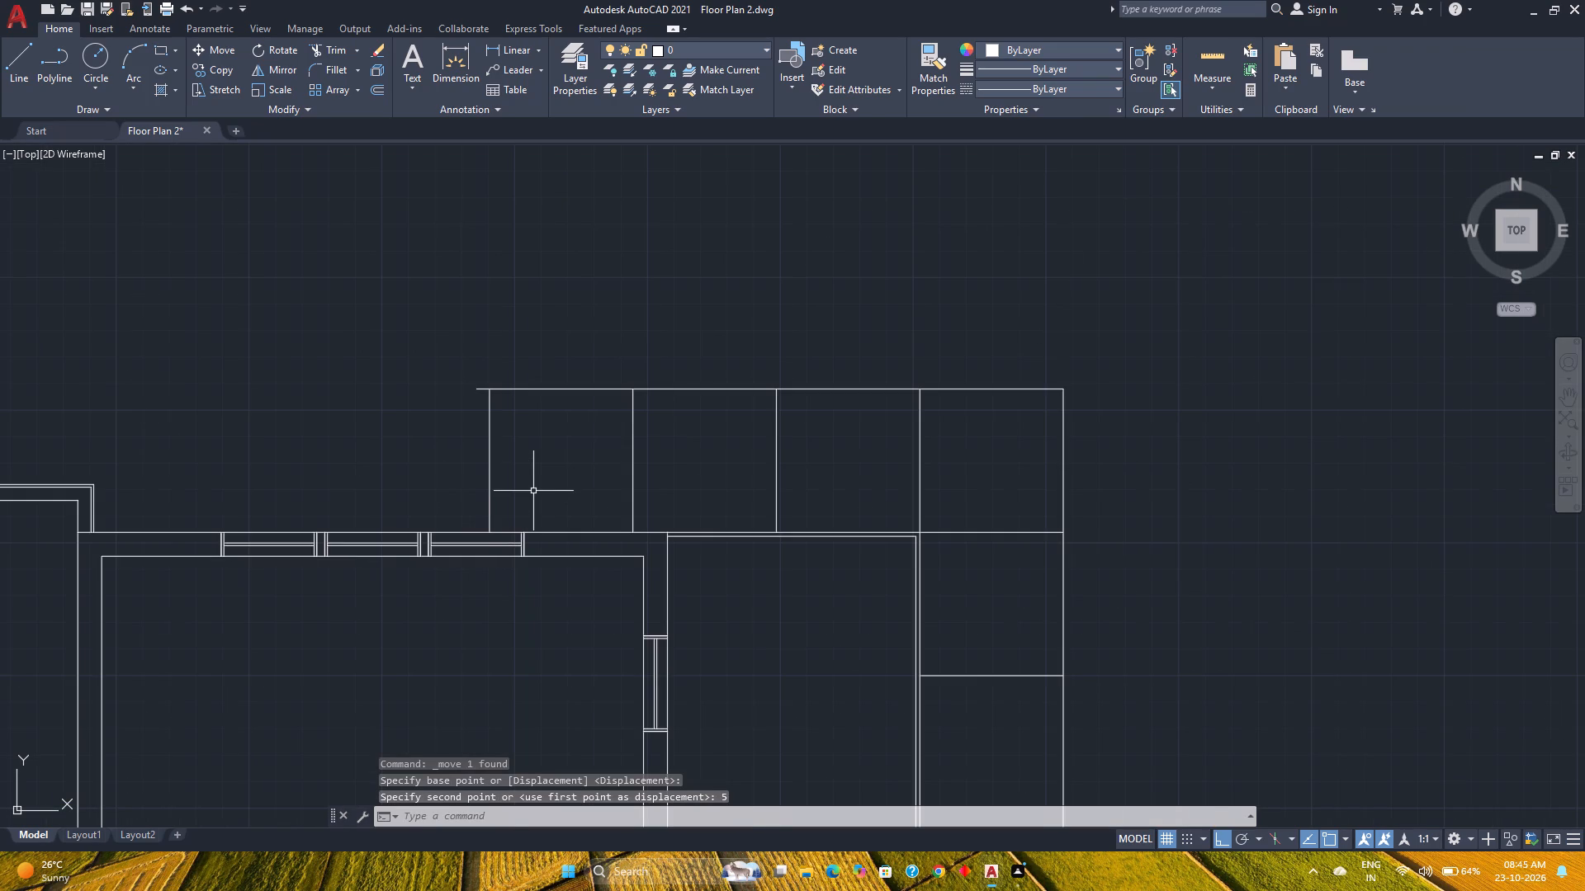
Fillet the moved west end line with the paving strip's north edge to form a clean corner.
{"action": "key", "text": "f"}
{"action": "key", "text": "Return"}
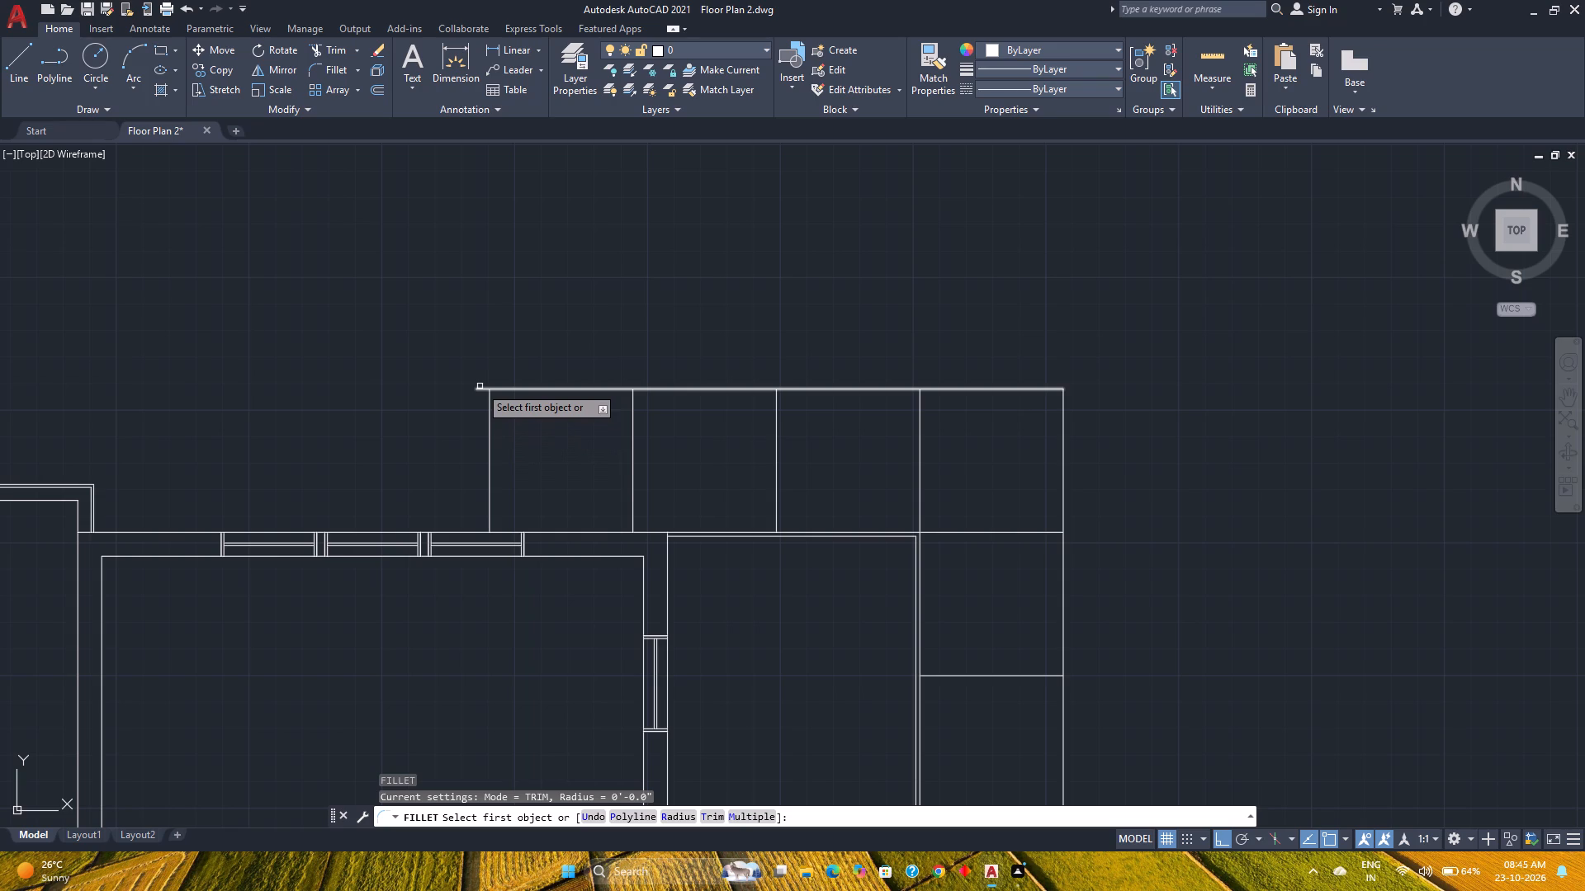
{"action": "left_click", "coordinate": [489, 420]}
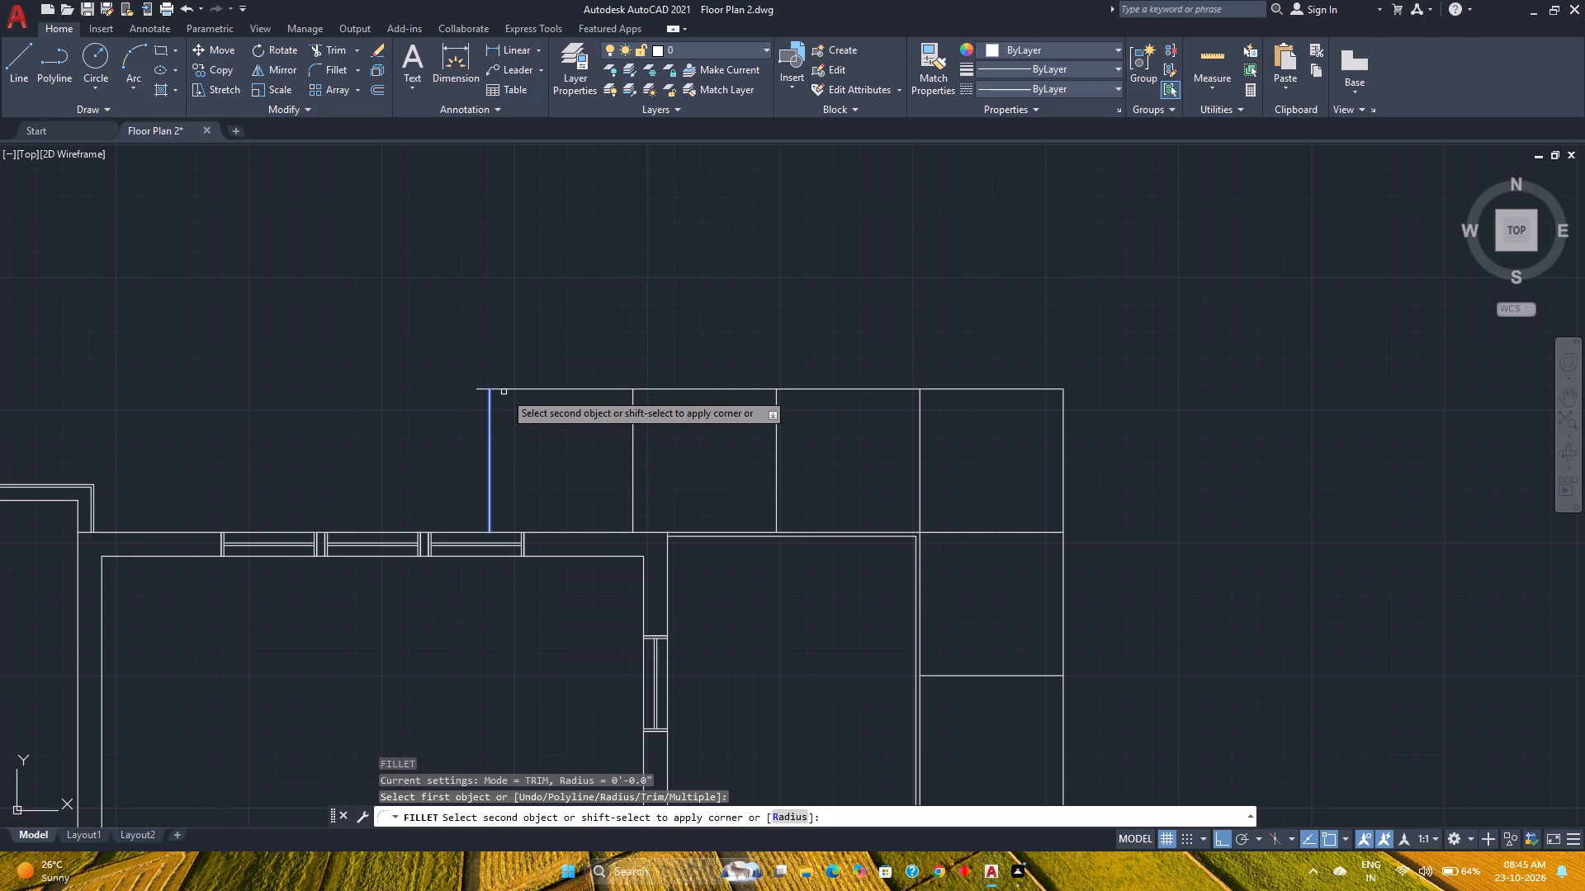
{"action": "left_click", "coordinate": [507, 389]}
{"action": "scroll", "coordinate": [523, 454], "scroll_direction": "down", "scroll_amount": 1}
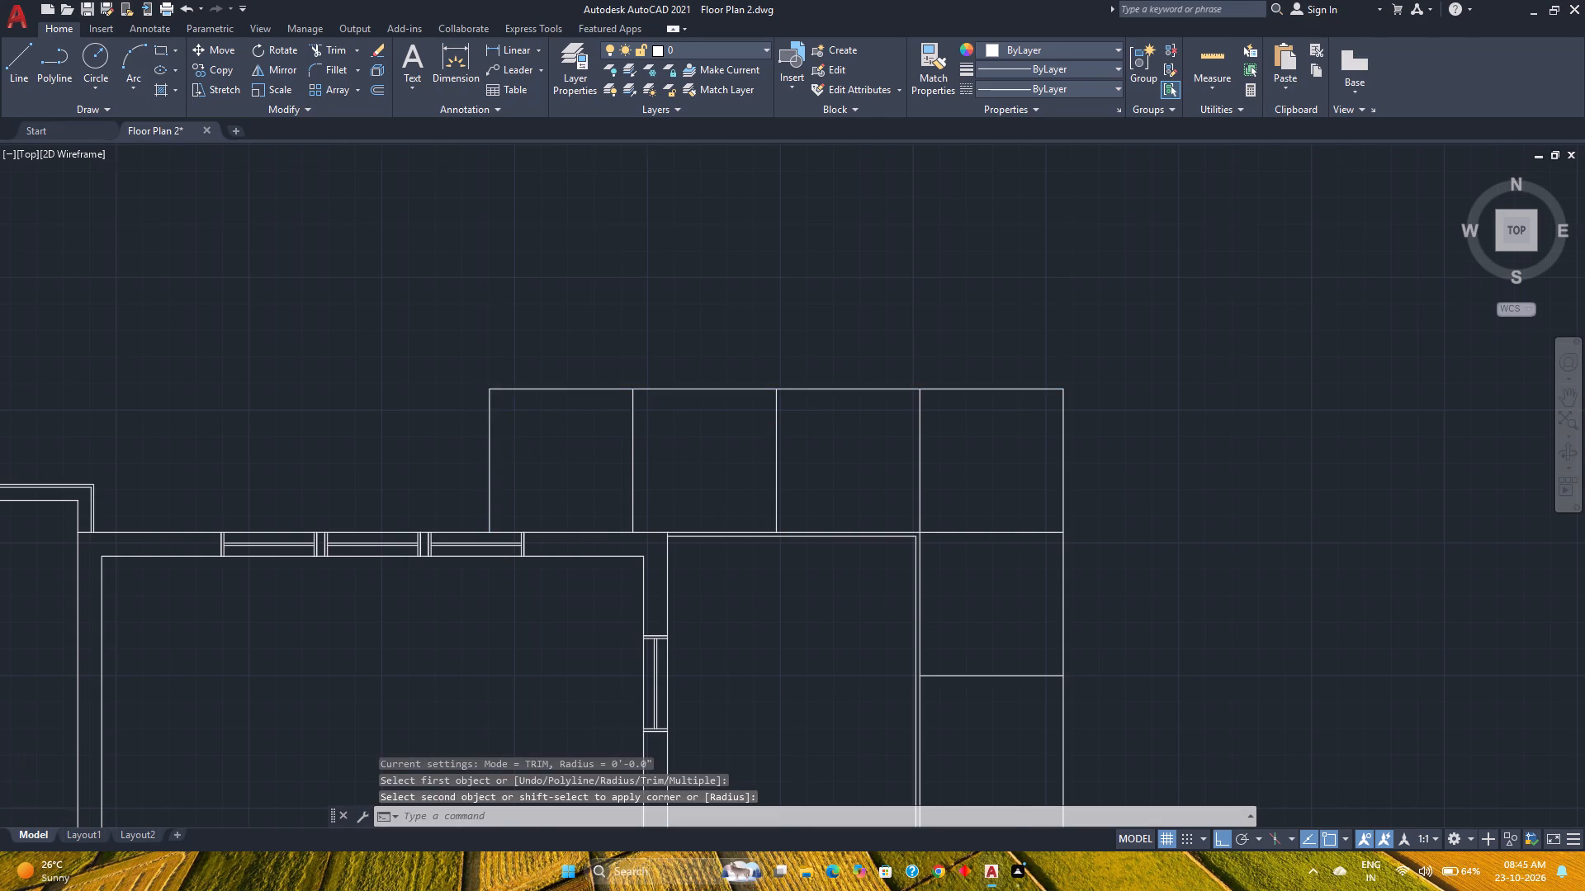
Copy the paving strip's west end line to the eastern floor plan, using the strip's northeast corners as base and destination points.
{"action": "left_click", "coordinate": [523, 454]}
{"action": "left_click", "coordinate": [400, 459]}
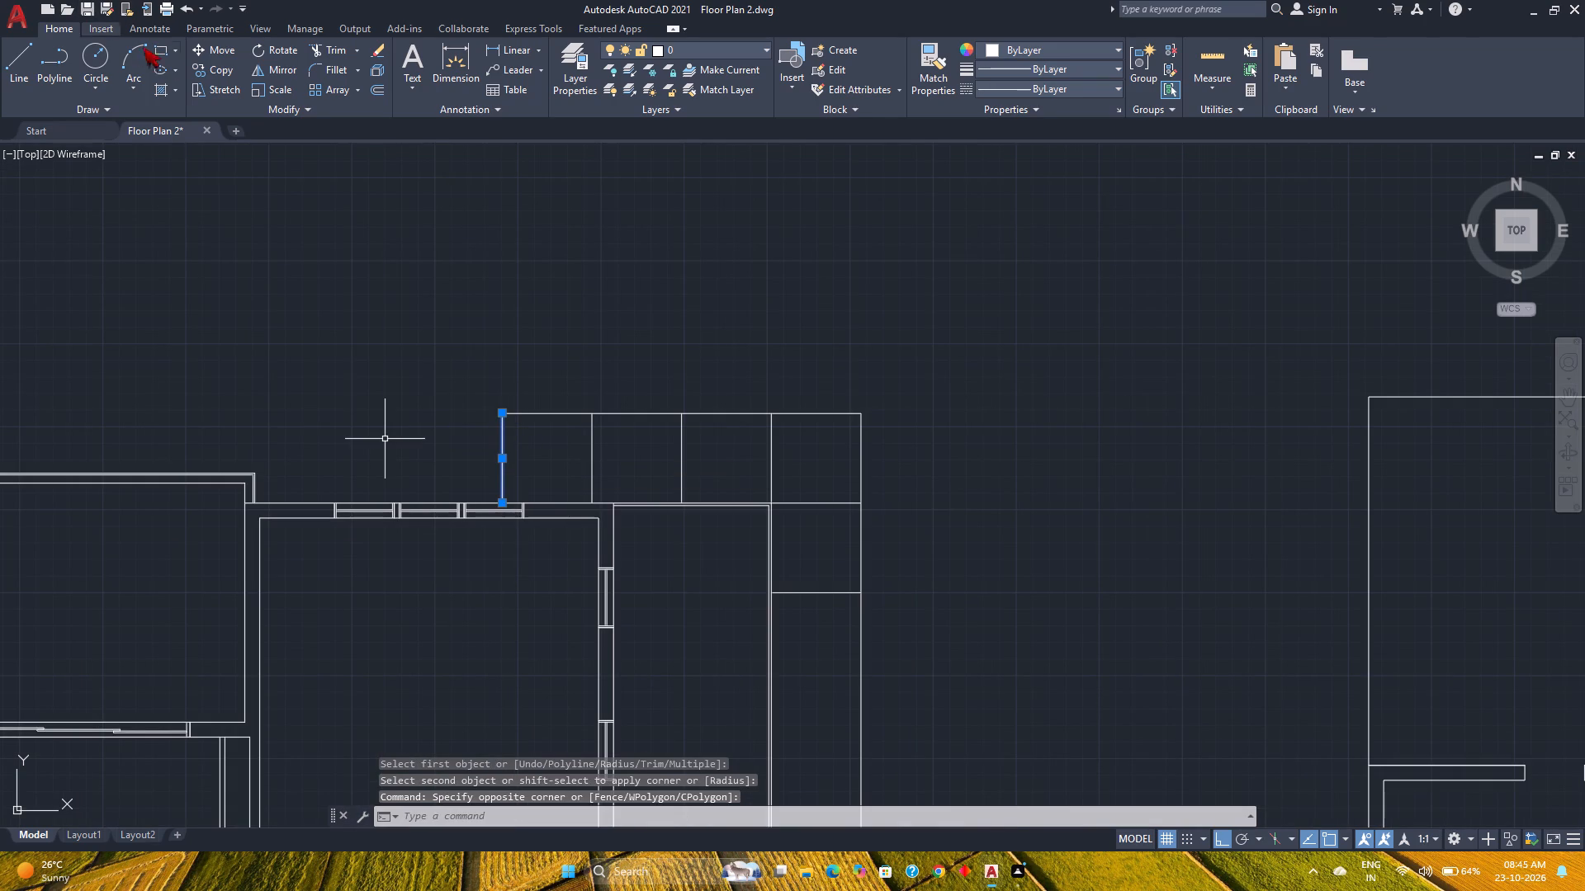
{"action": "left_click", "coordinate": [223, 68]}
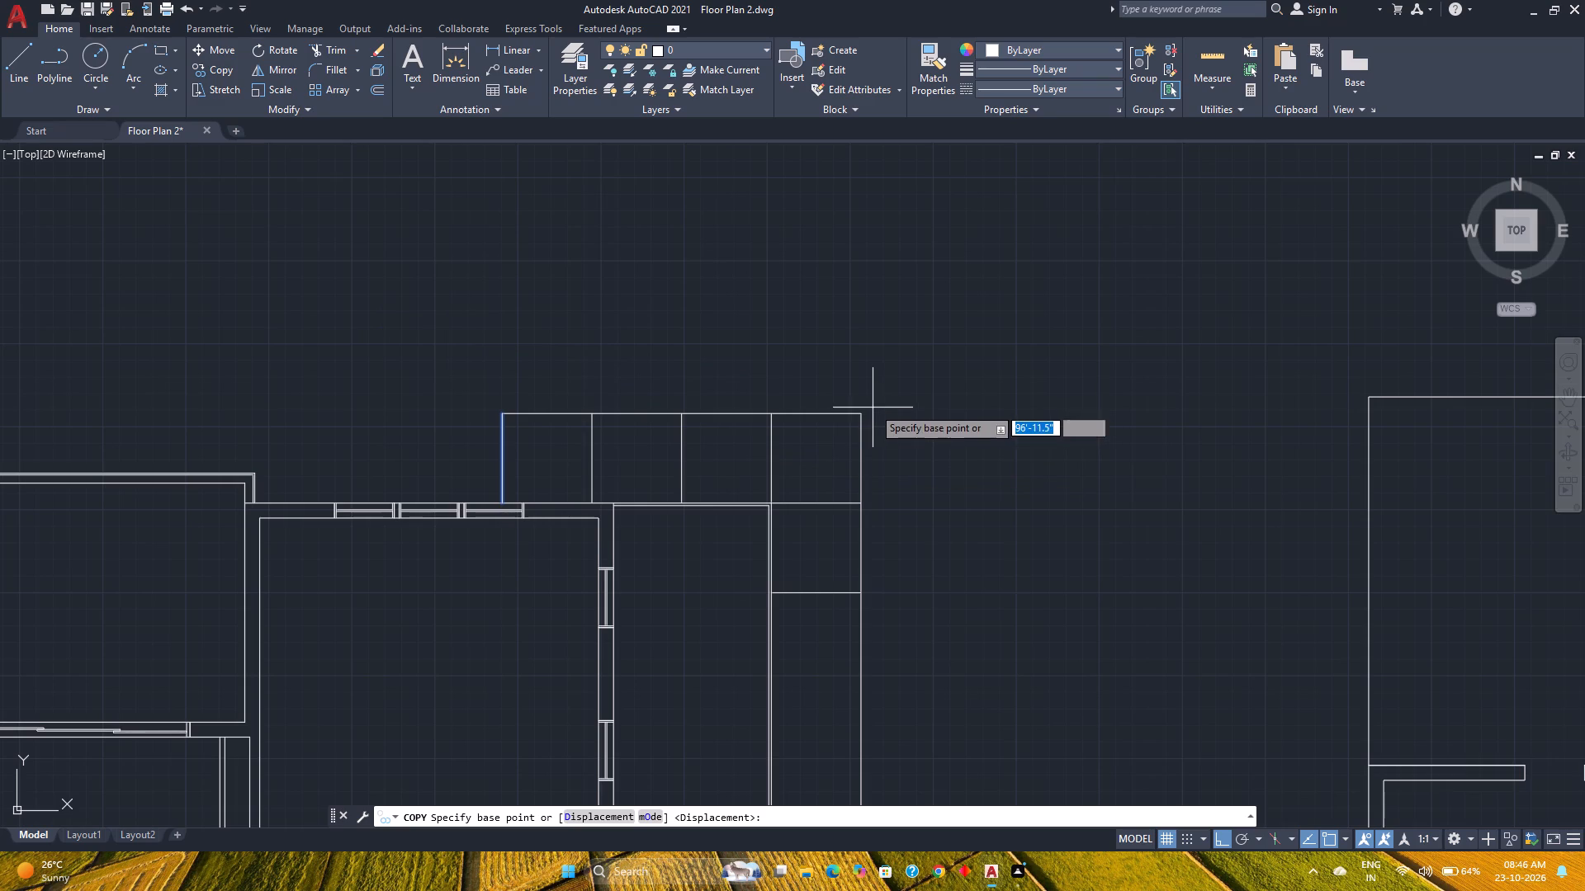
{"action": "left_click", "coordinate": [862, 413]}
{"action": "scroll", "coordinate": [862, 413], "scroll_direction": "down", "scroll_amount": 2}
{"action": "middle_click_drag", "start_coordinate": [1020, 415], "coordinate": [508, 478]}
{"action": "scroll", "coordinate": [985, 490], "scroll_direction": "up", "scroll_amount": 3}
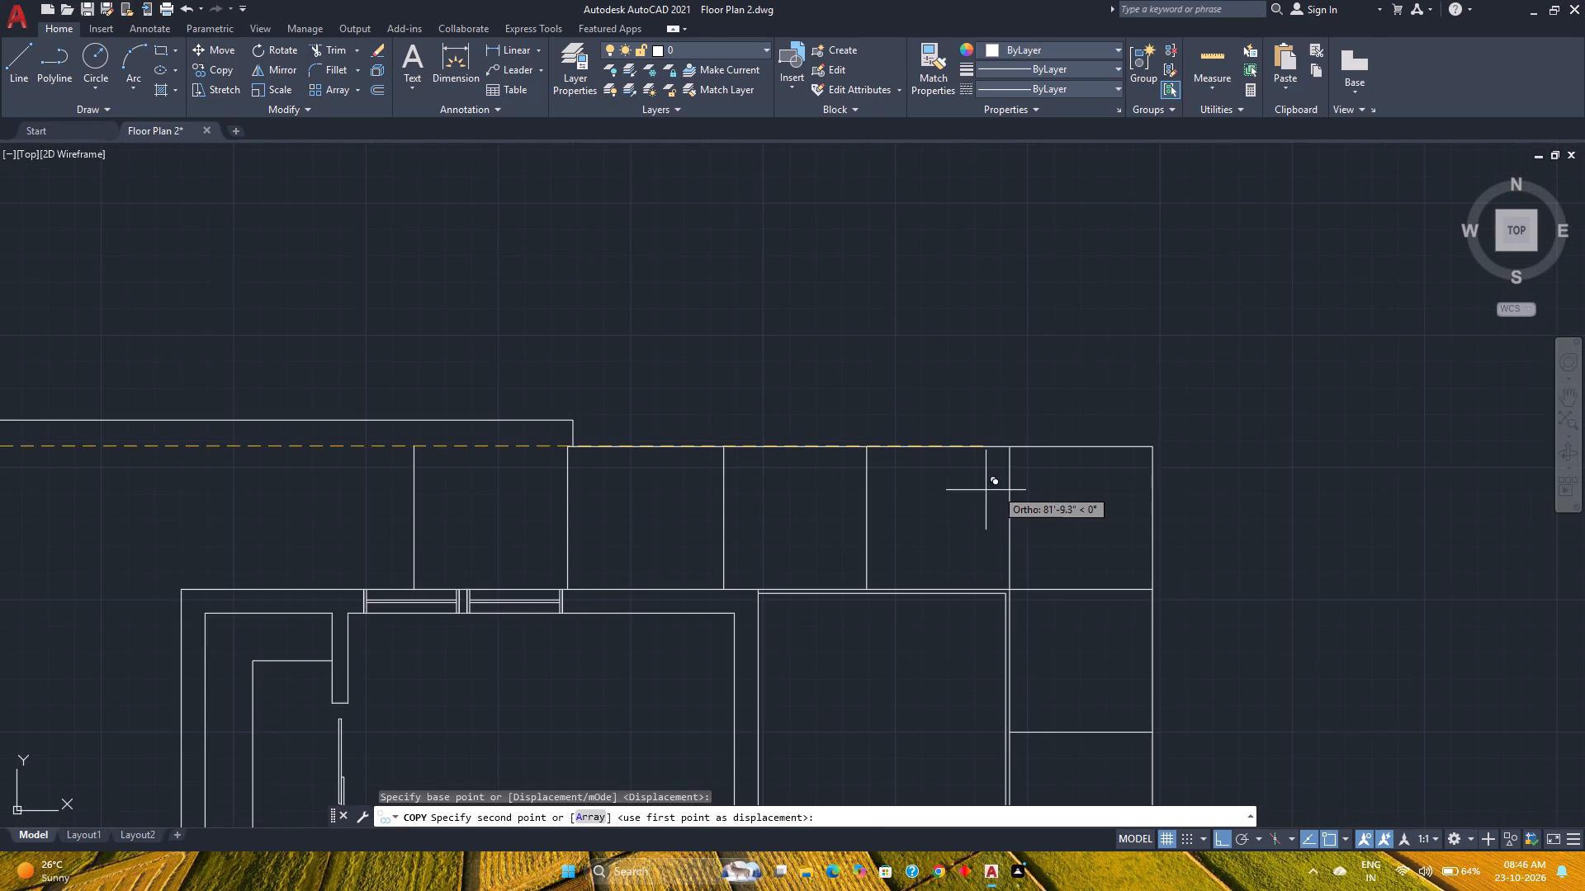
{"action": "left_click", "coordinate": [1149, 451]}
{"action": "key", "text": "Escape"}
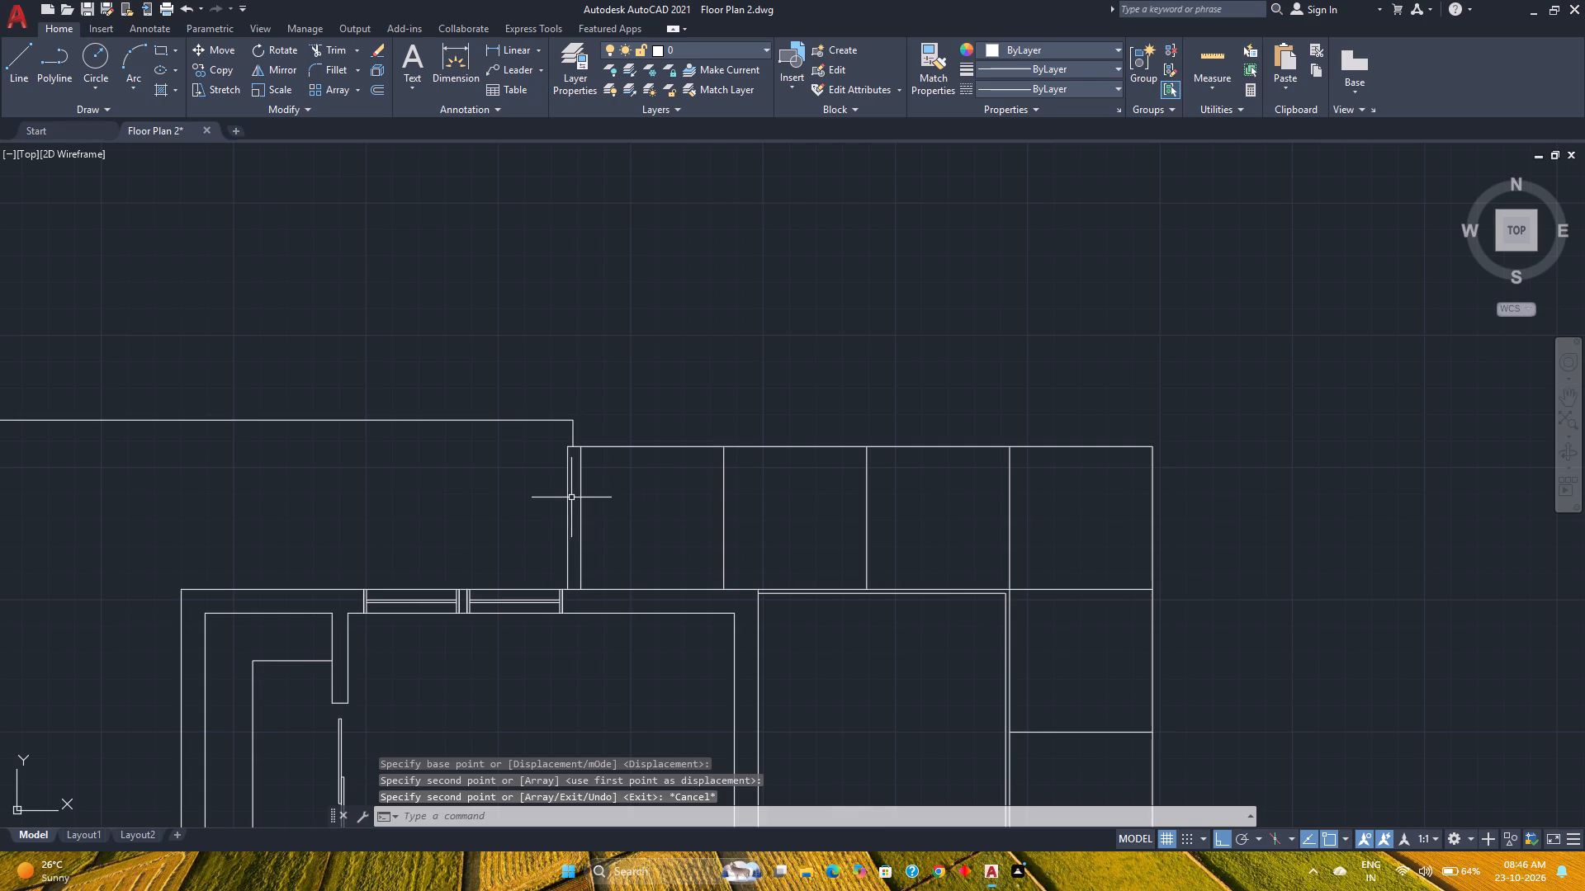
Move the short vertical terrace line east by the distance between the old and copied west end lines of the paving strip.
{"action": "left_click", "coordinate": [580, 432]}
{"action": "left_click", "coordinate": [564, 430]}
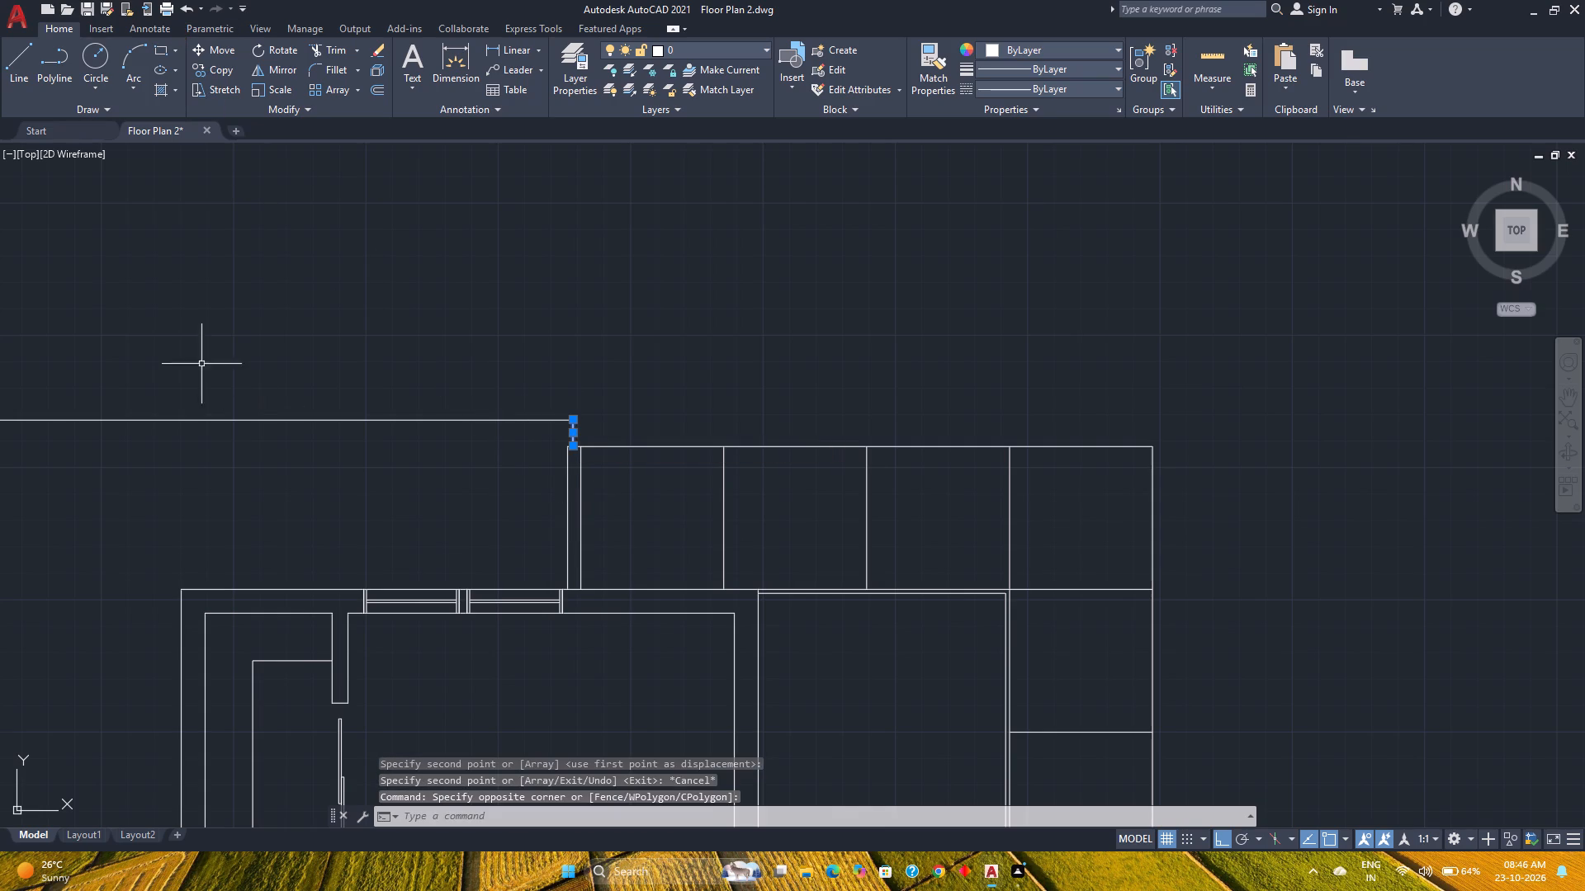
{"action": "left_click", "coordinate": [217, 51]}
{"action": "scroll", "coordinate": [598, 447], "scroll_direction": "up", "scroll_amount": 3}
{"action": "scroll", "coordinate": [518, 451], "scroll_direction": "up", "scroll_amount": 2}
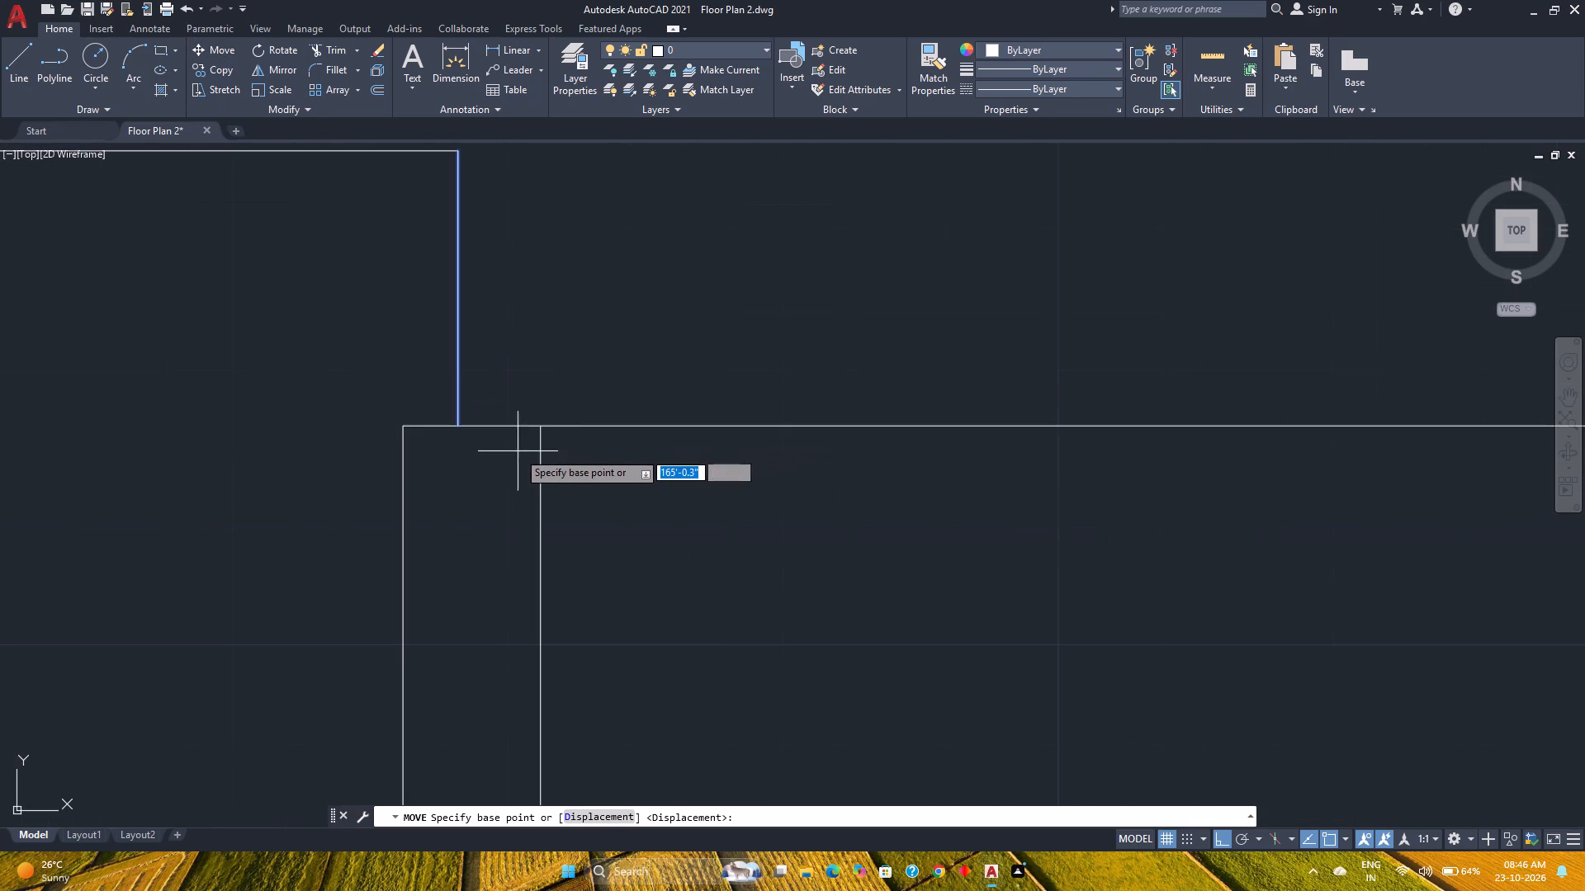
{"action": "left_click", "coordinate": [405, 427]}
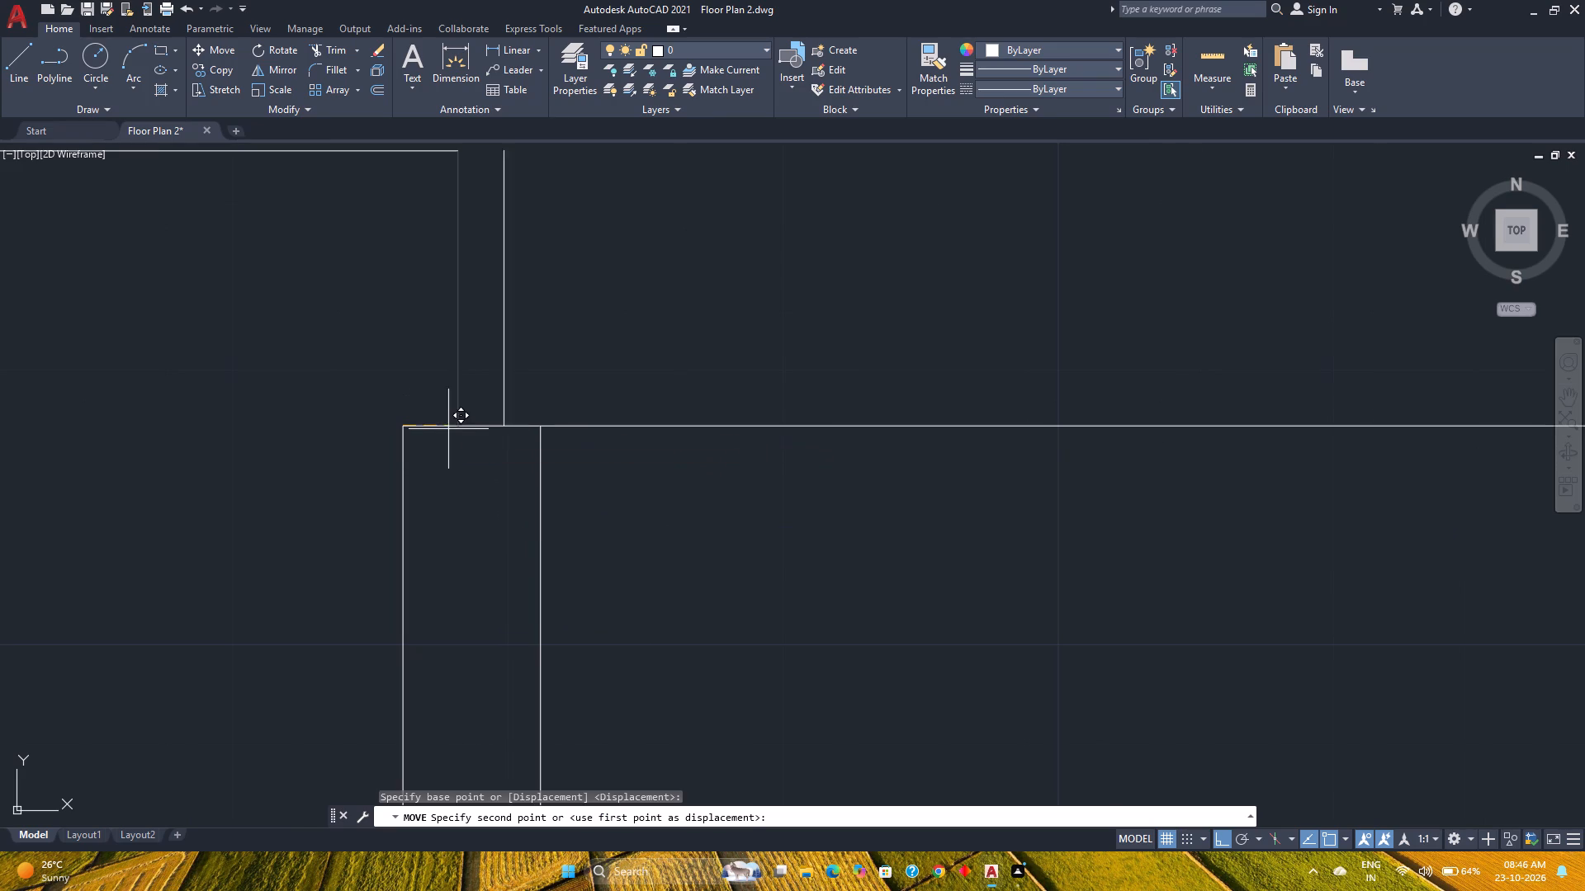
{"action": "left_click", "coordinate": [537, 425]}
{"action": "scroll", "coordinate": [521, 474], "scroll_direction": "down", "scroll_amount": 3}
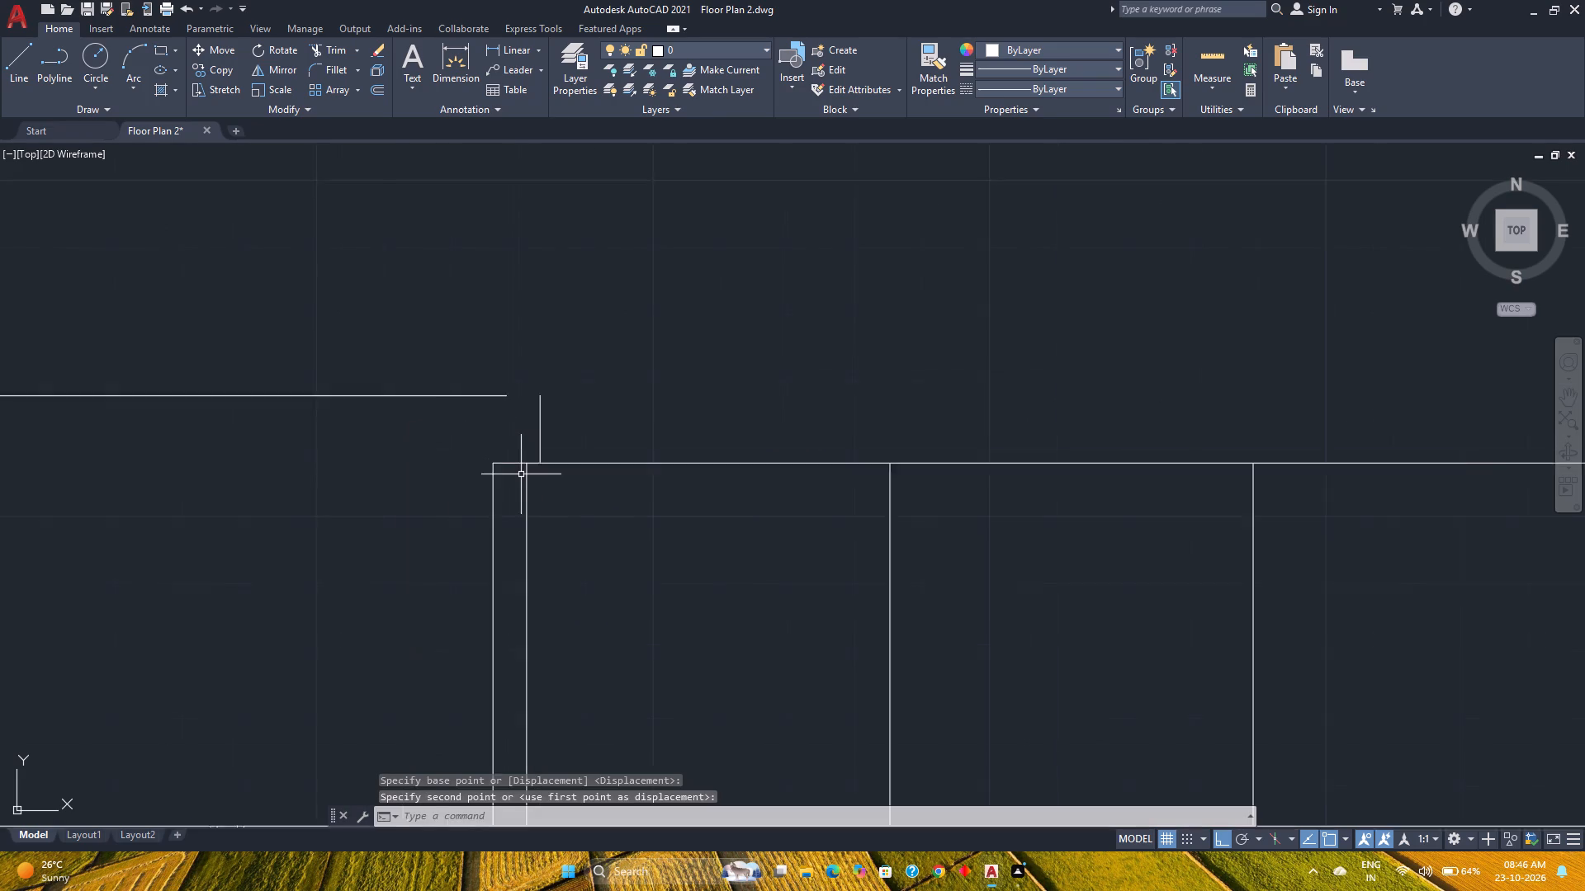
Fillet the copied end line with the paving's north edge, and the terrace's north line with its moved short vertical line, using Multiple.
{"action": "scroll", "coordinate": [521, 474], "scroll_direction": "down", "scroll_amount": 1}
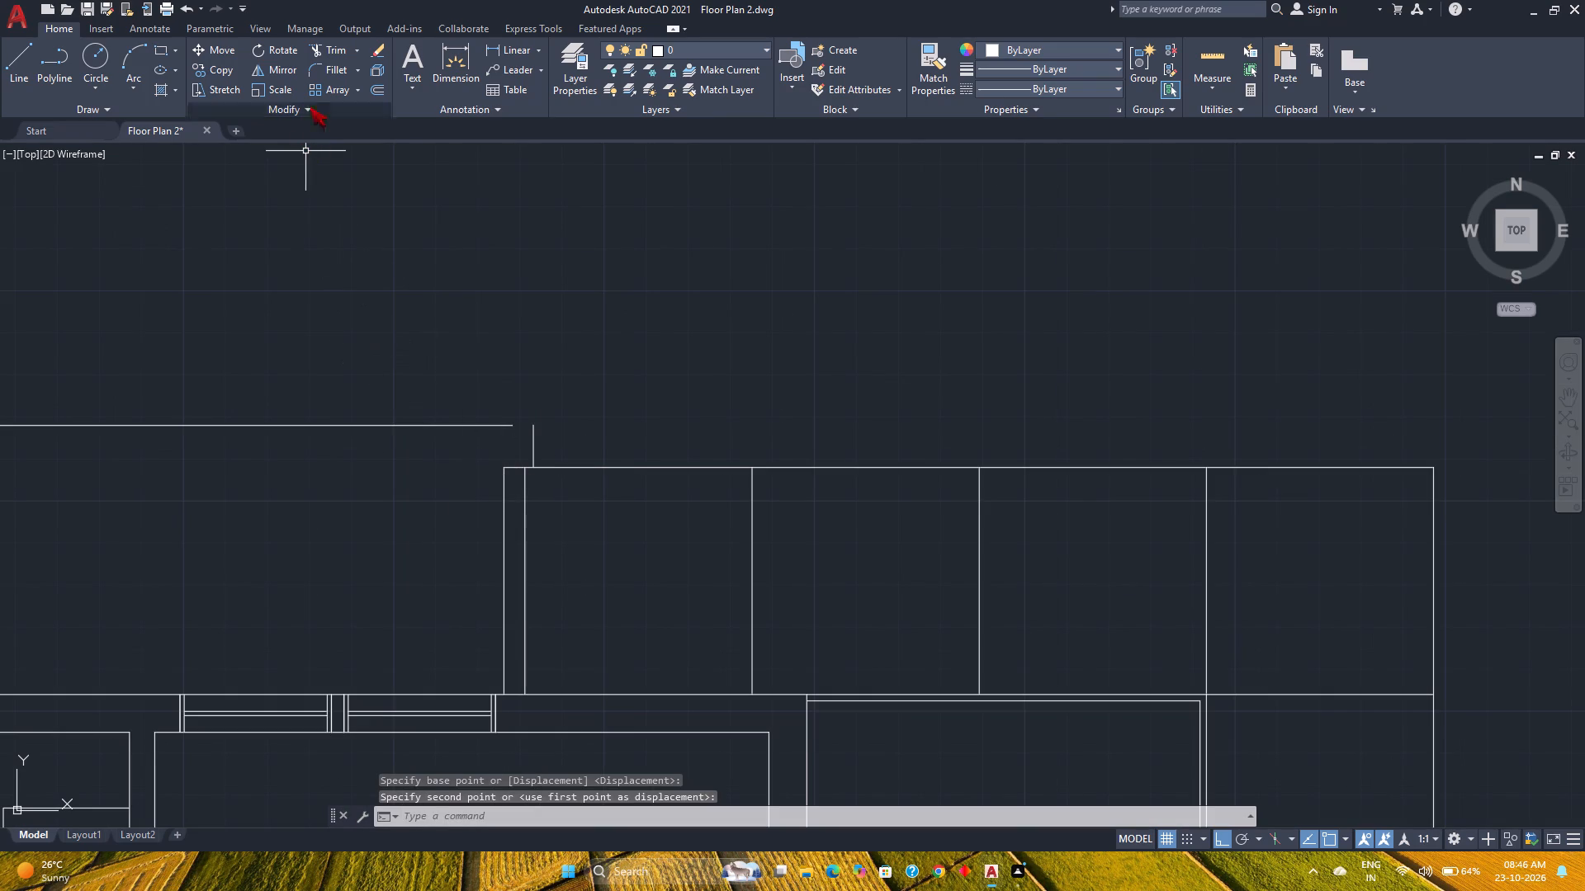
{"action": "left_click", "coordinate": [334, 67]}
{"action": "key", "text": "m"}
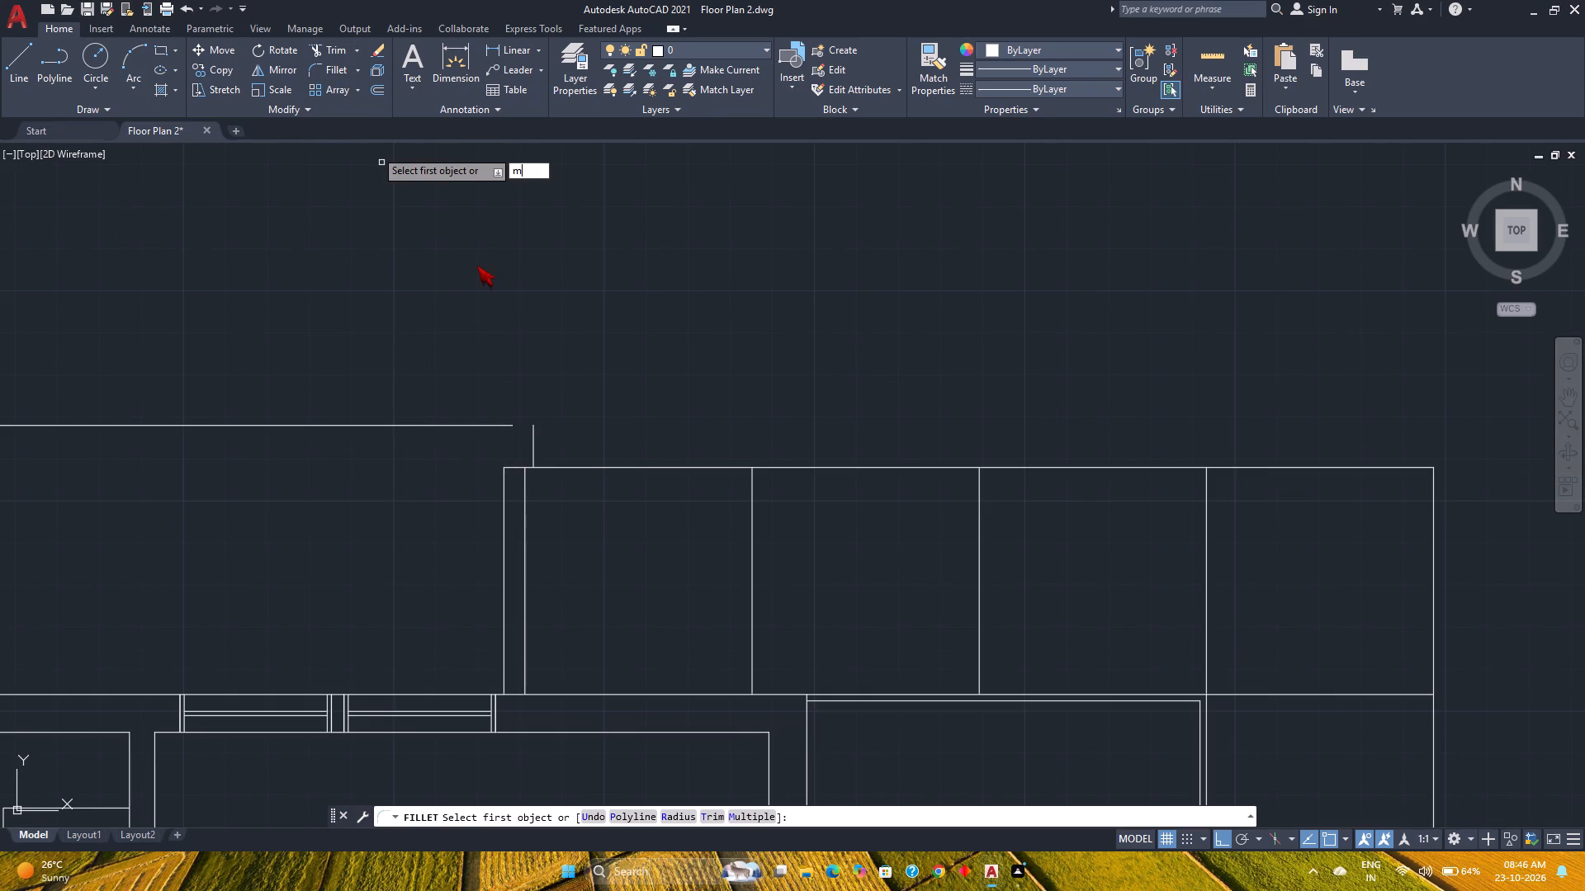
{"action": "key", "text": "Return"}
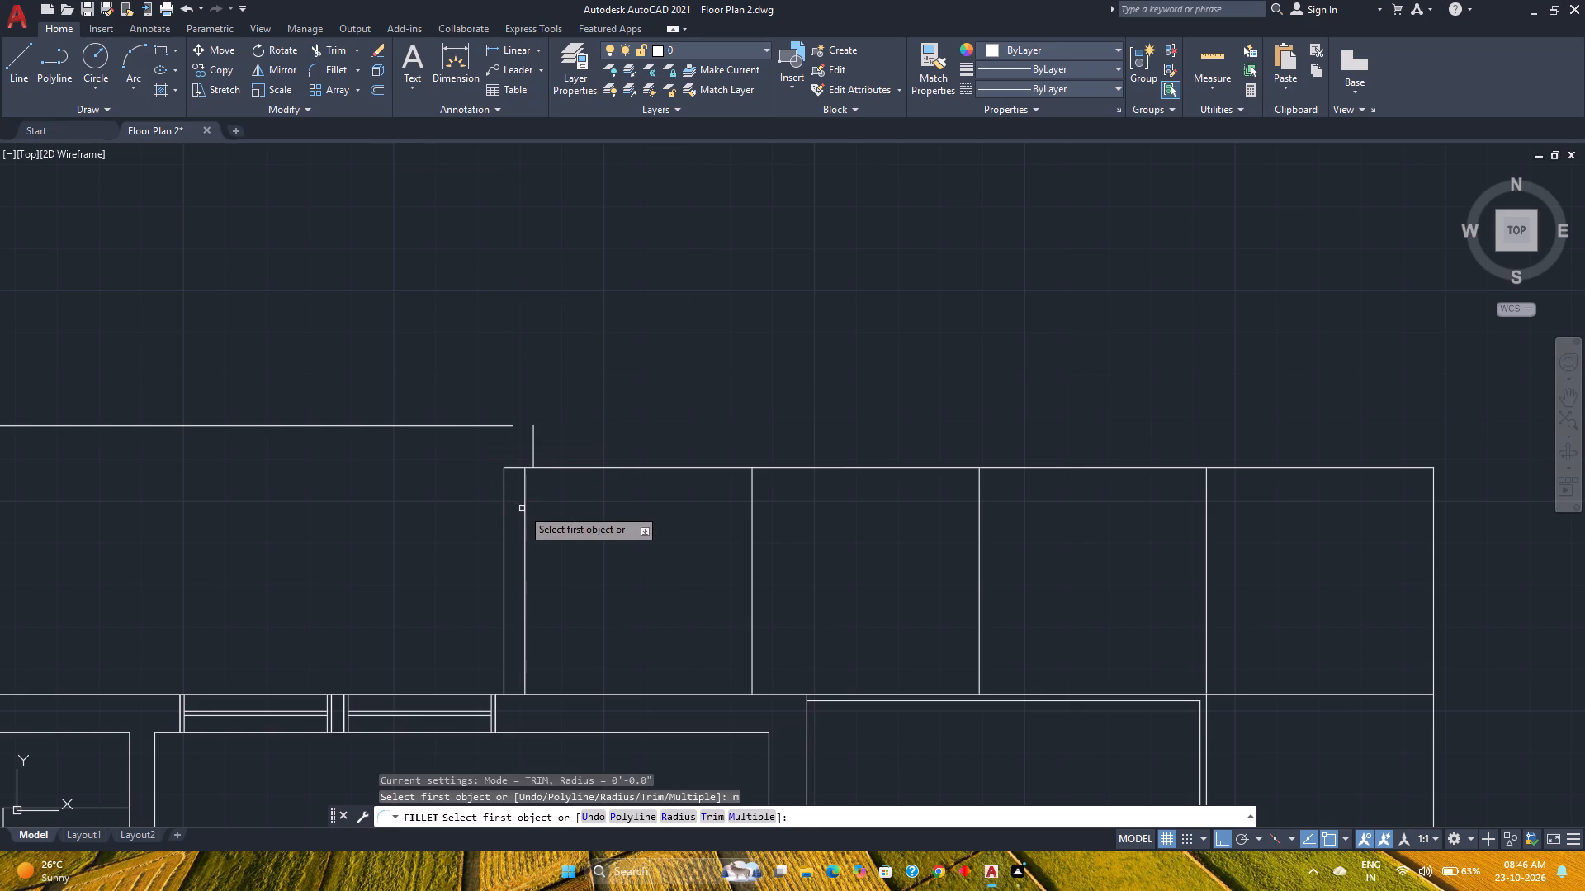
{"action": "left_click", "coordinate": [524, 508]}
{"action": "left_click", "coordinate": [554, 466]}
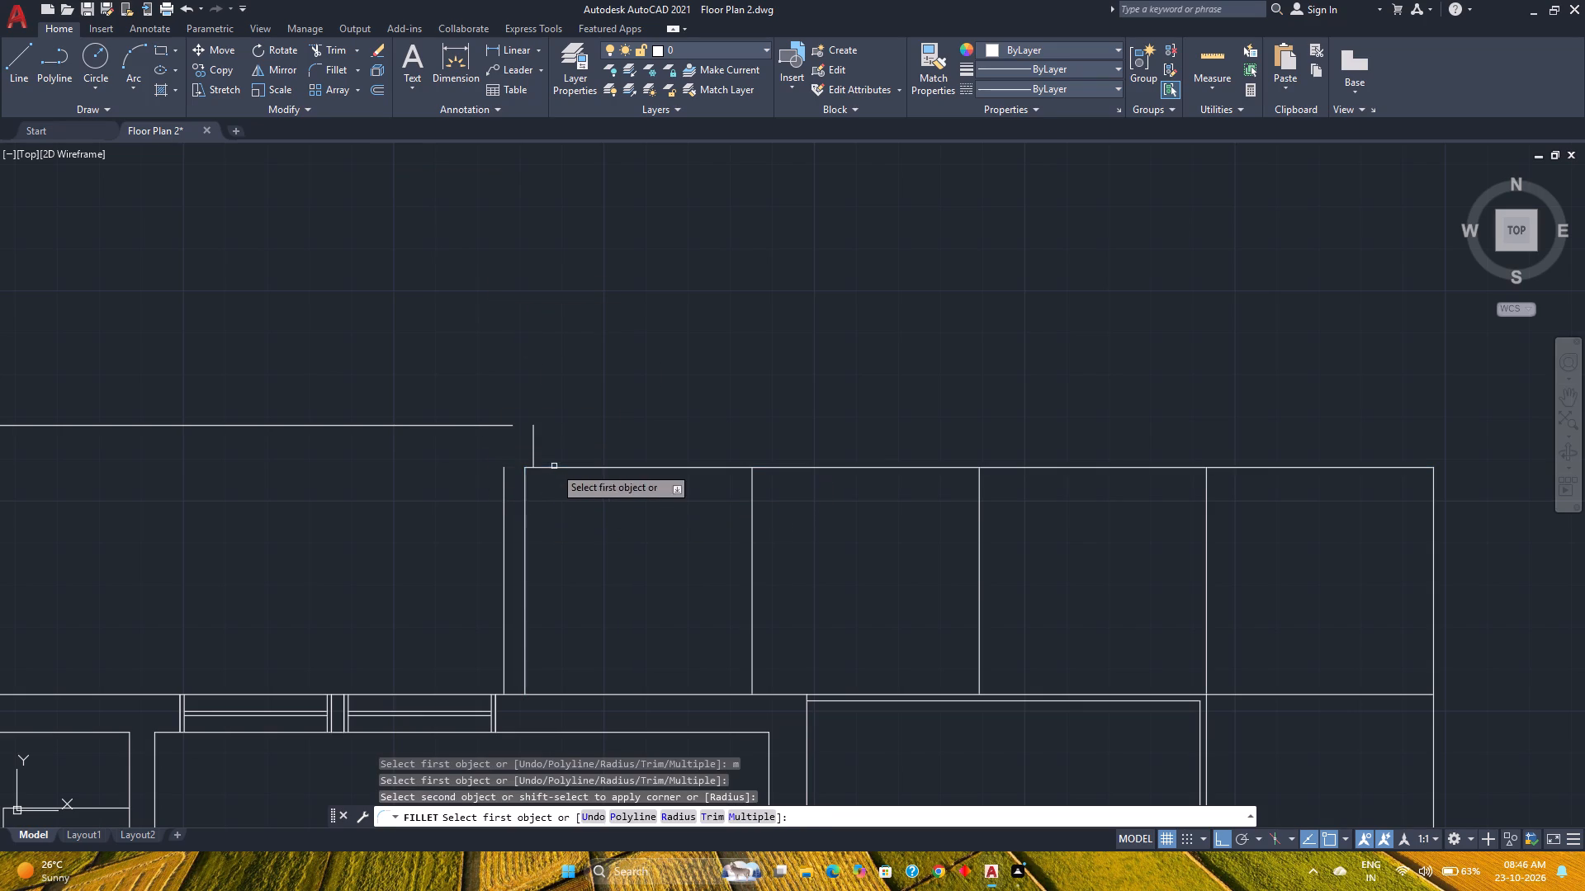
{"action": "left_click", "coordinate": [478, 425]}
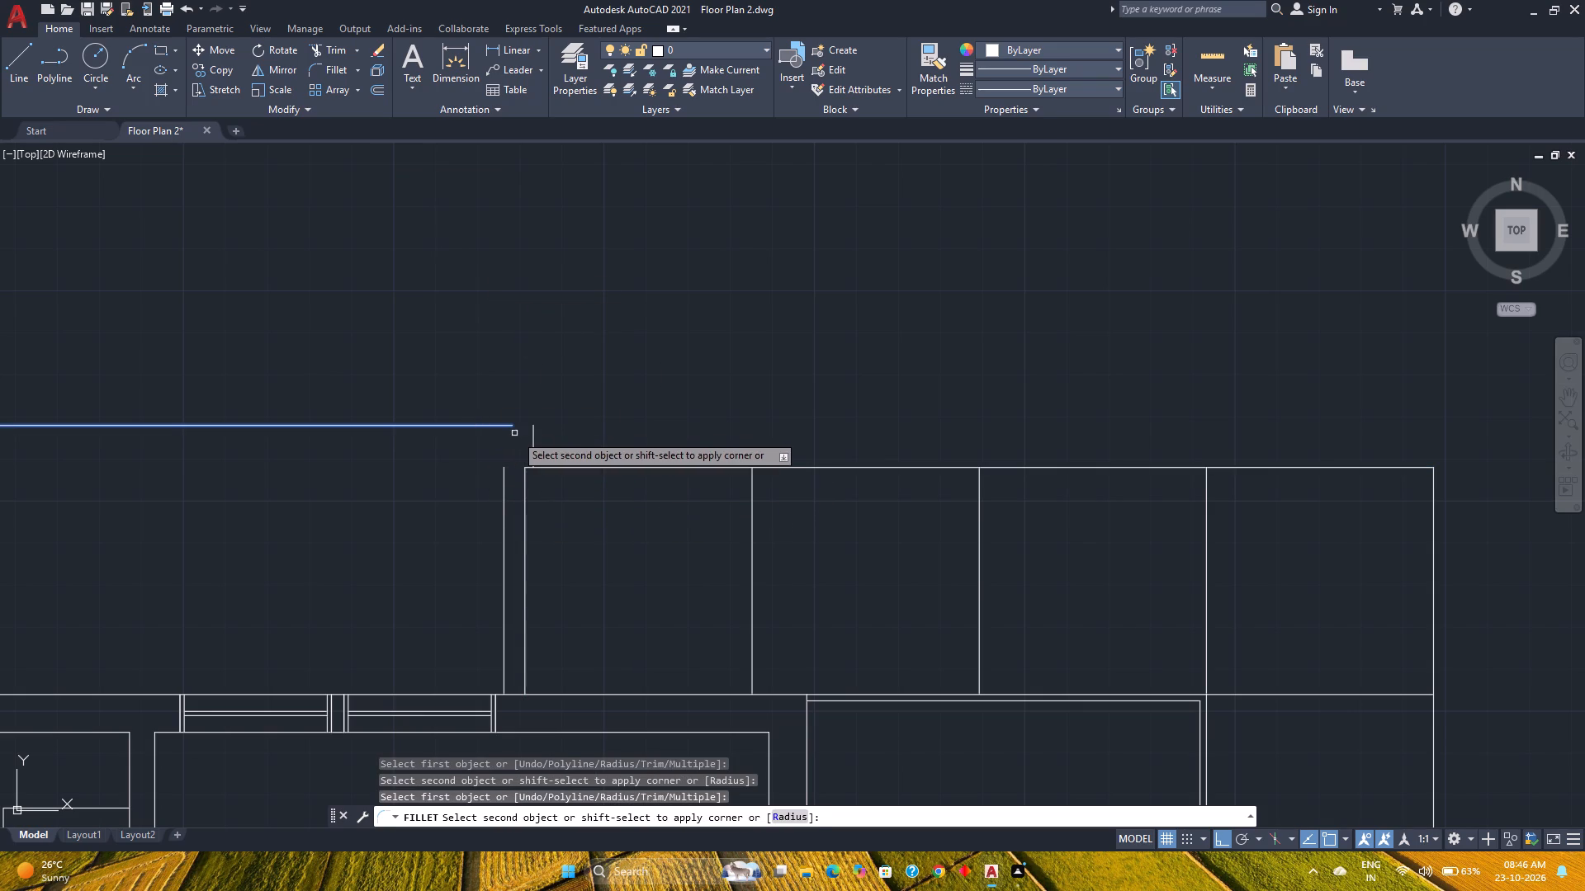
{"action": "left_click", "coordinate": [534, 438]}
{"action": "key", "text": "Escape"}
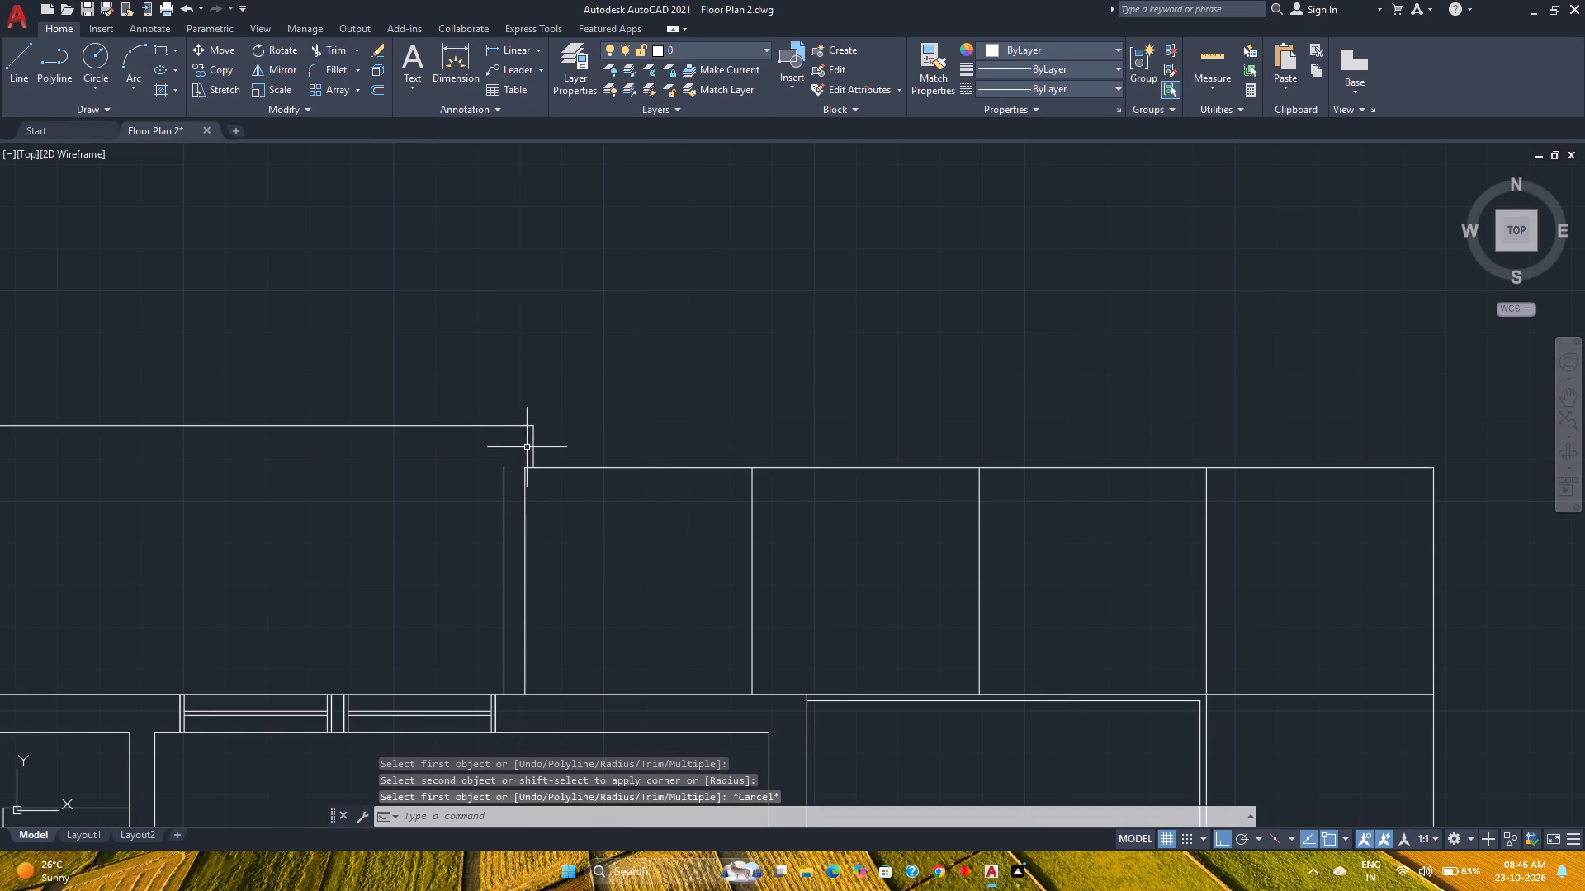
Delete the old west end line of the paving strip in the eastern floor plan.
{"action": "left_click", "coordinate": [506, 470]}
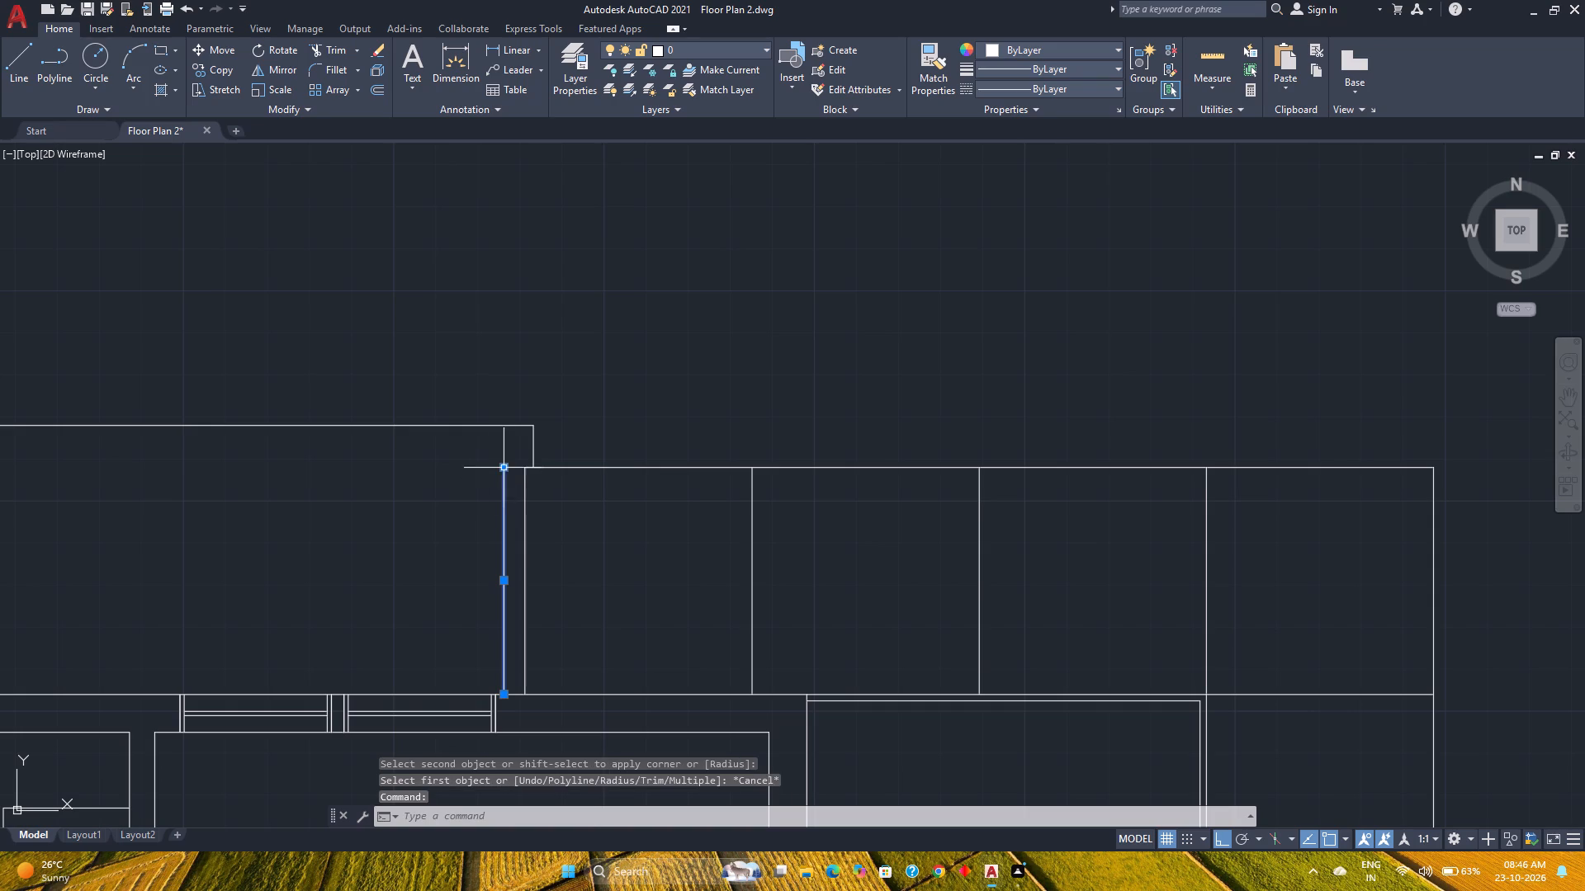
{"action": "key", "text": "Delete"}
Save the drawing.
{"action": "scroll", "coordinate": [469, 469], "scroll_direction": "down", "scroll_amount": 3}
{"action": "middle_click_drag", "start_coordinate": [417, 489], "coordinate": [575, 474]}
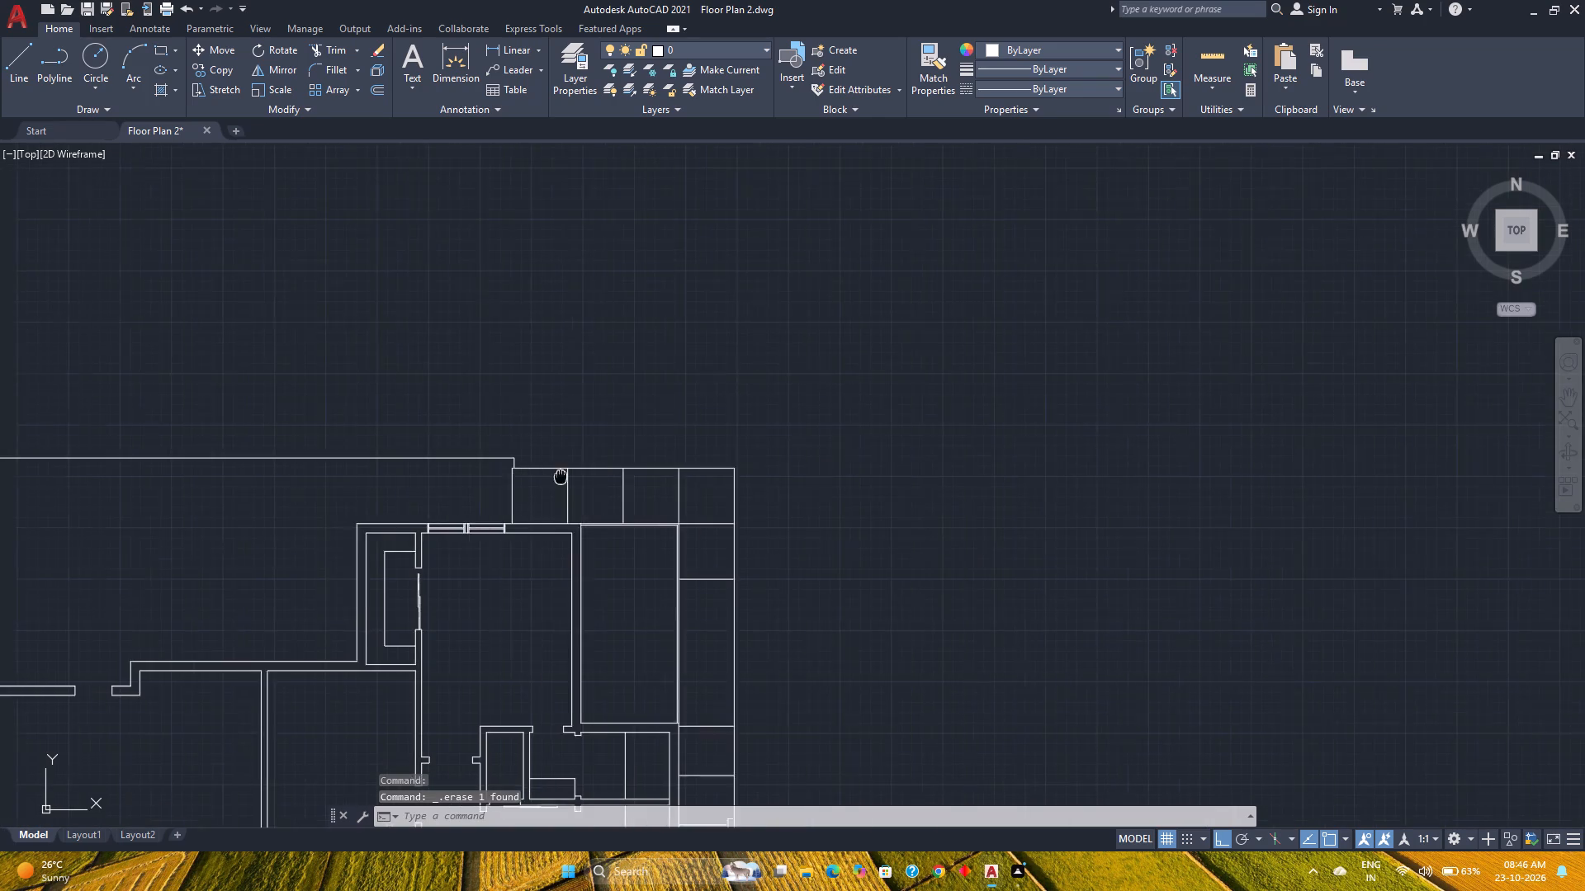
{"action": "middle_click_drag", "start_coordinate": [575, 474], "coordinate": [764, 474]}
{"action": "middle_click", "coordinate": [764, 474]}
{"action": "middle_click", "coordinate": [764, 474]}
{"action": "middle_click", "coordinate": [764, 474]}
{"action": "middle_click_drag", "start_coordinate": [974, 422], "coordinate": [892, 477]}
{"action": "key", "text": "ctrl+s"}
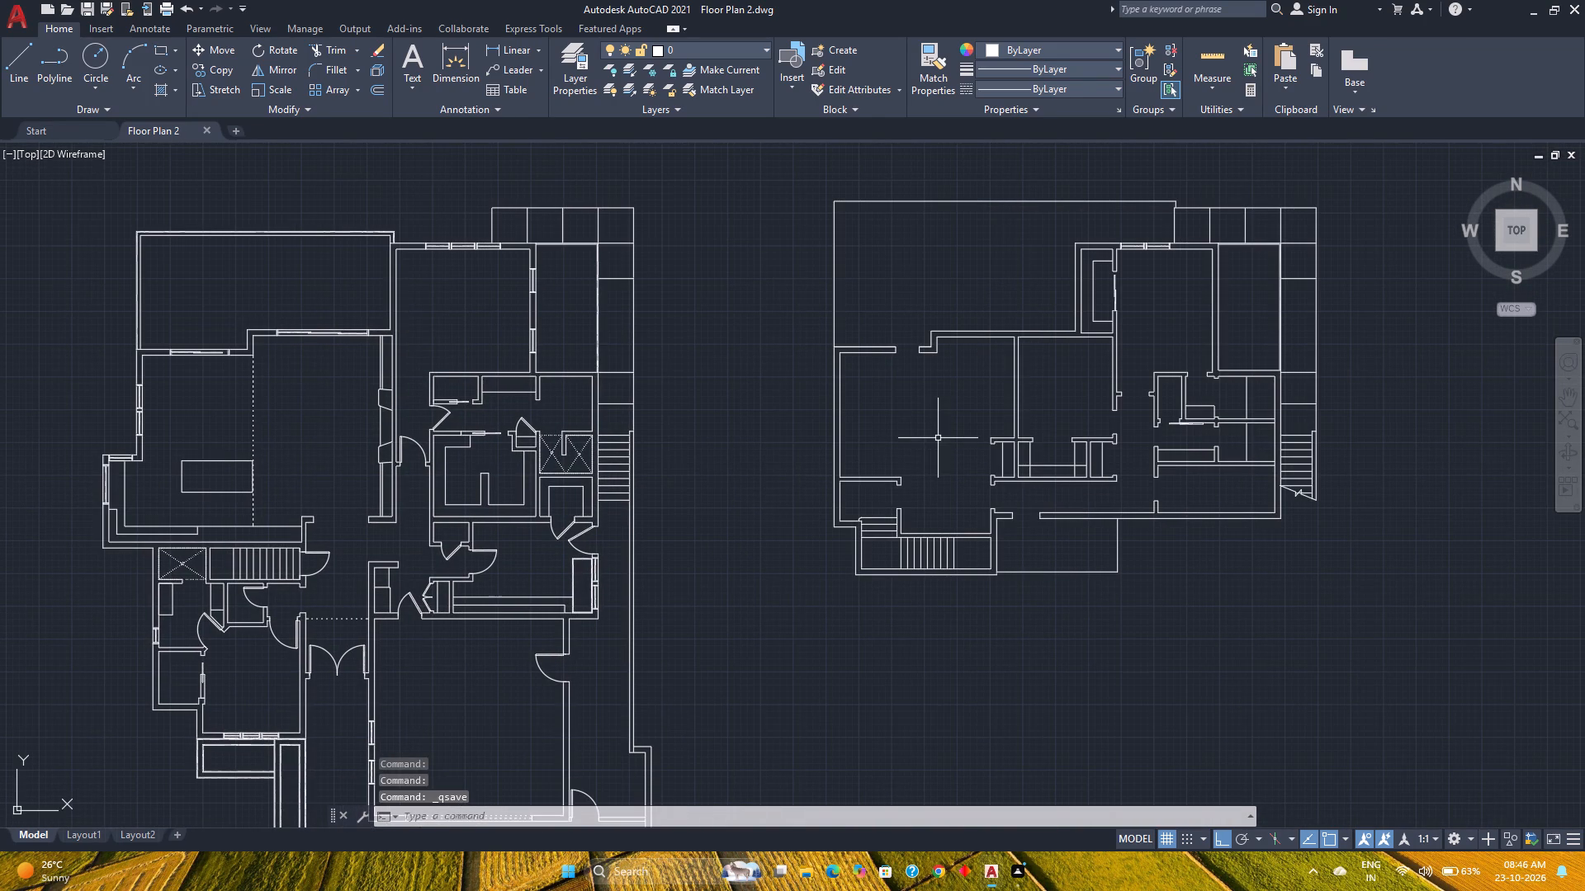
Draw a 3'-7" by 4'-11" rectangle filling the east end of the small room beside the exterior stair, bounded by its vertical divider line.
{"action": "scroll", "coordinate": [1078, 508], "scroll_direction": "up", "scroll_amount": 2}
{"action": "middle_click_drag", "start_coordinate": [1078, 508], "coordinate": [830, 555]}
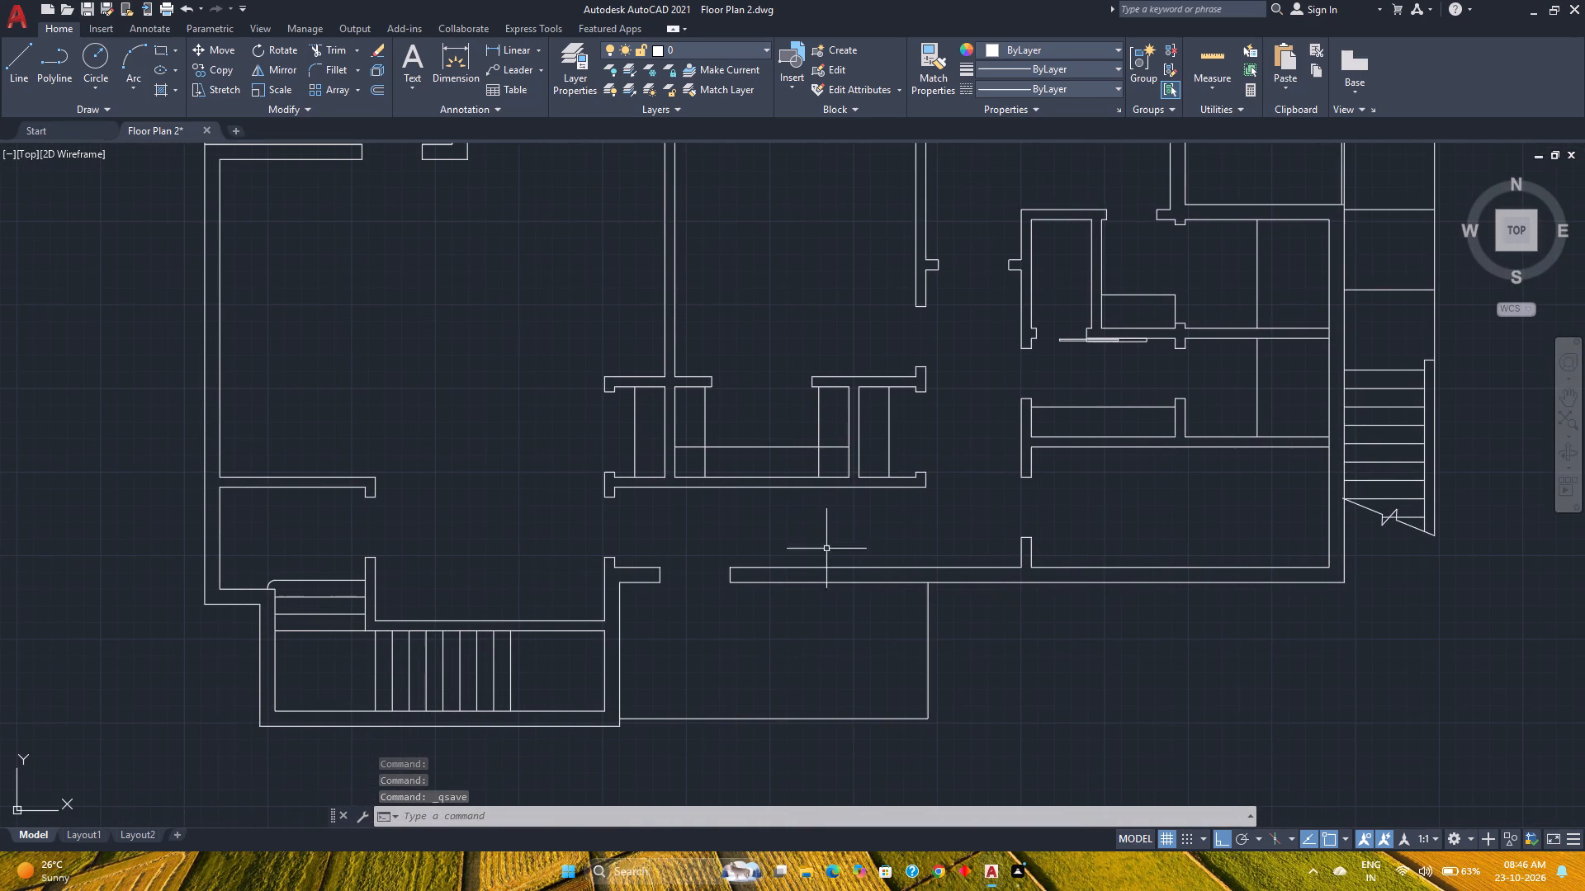
{"action": "middle_click_drag", "start_coordinate": [1143, 430], "coordinate": [921, 503]}
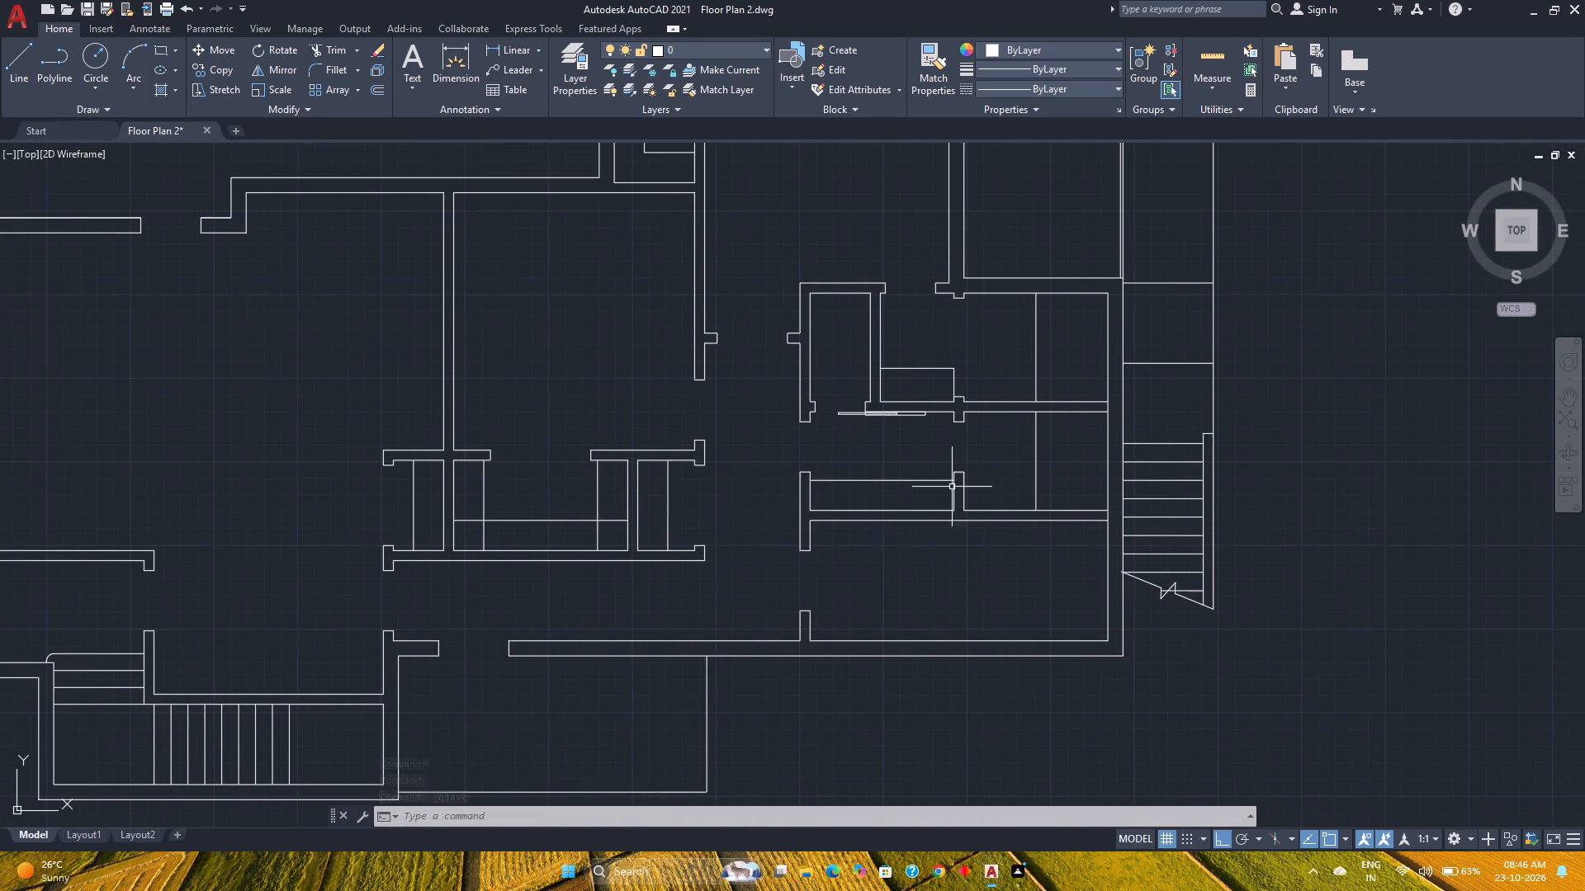
{"action": "scroll", "coordinate": [1125, 470], "scroll_direction": "up", "scroll_amount": 1}
{"action": "middle_click_drag", "start_coordinate": [1127, 470], "coordinate": [830, 526]}
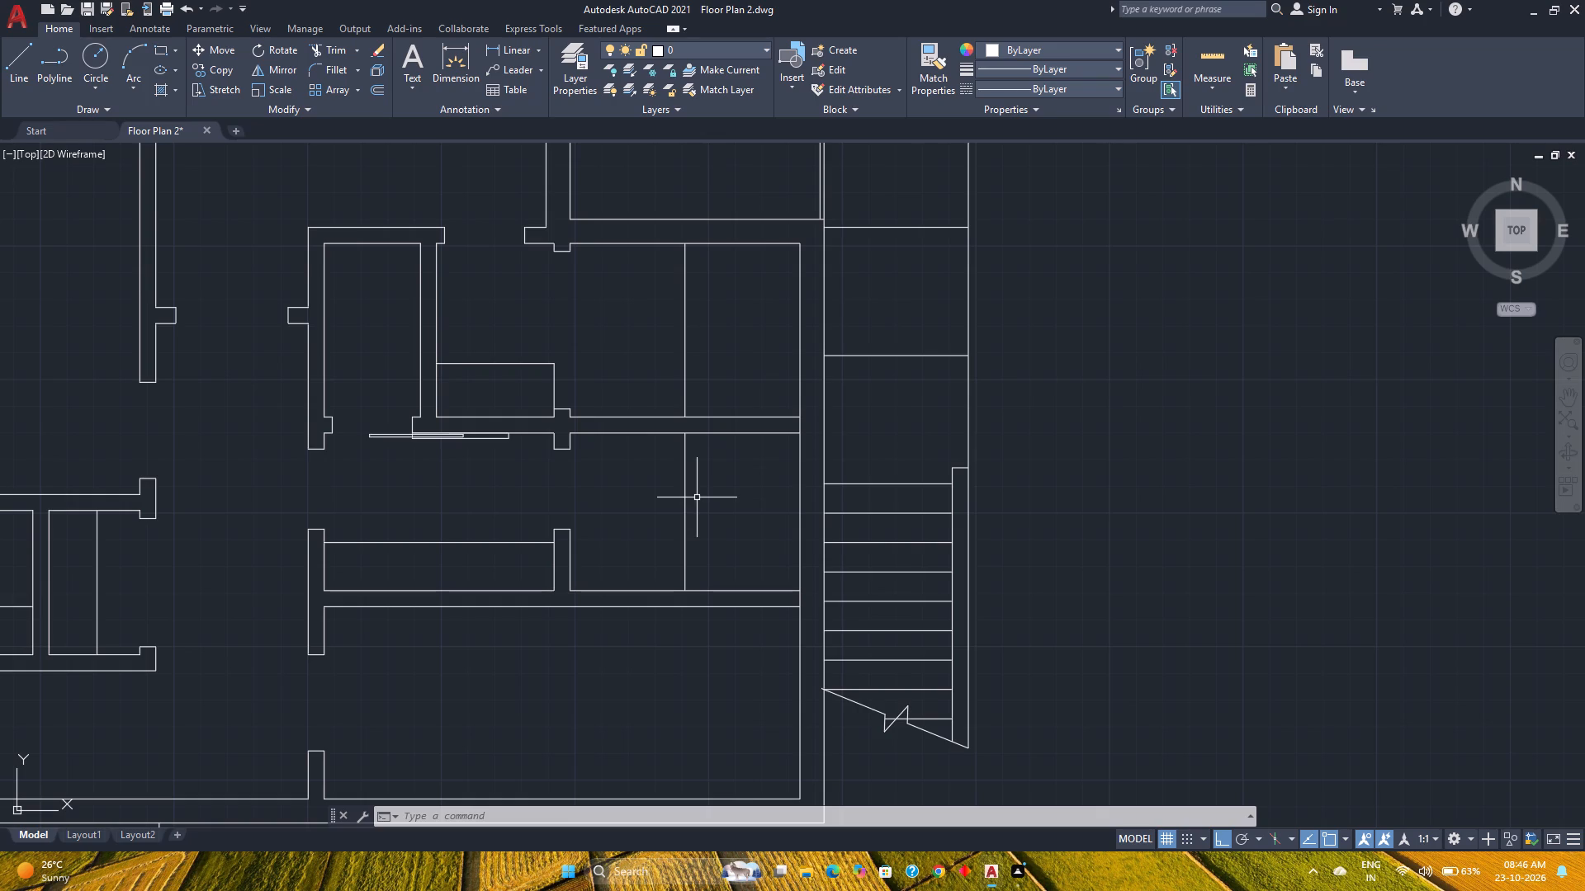
{"action": "left_click", "coordinate": [157, 50]}
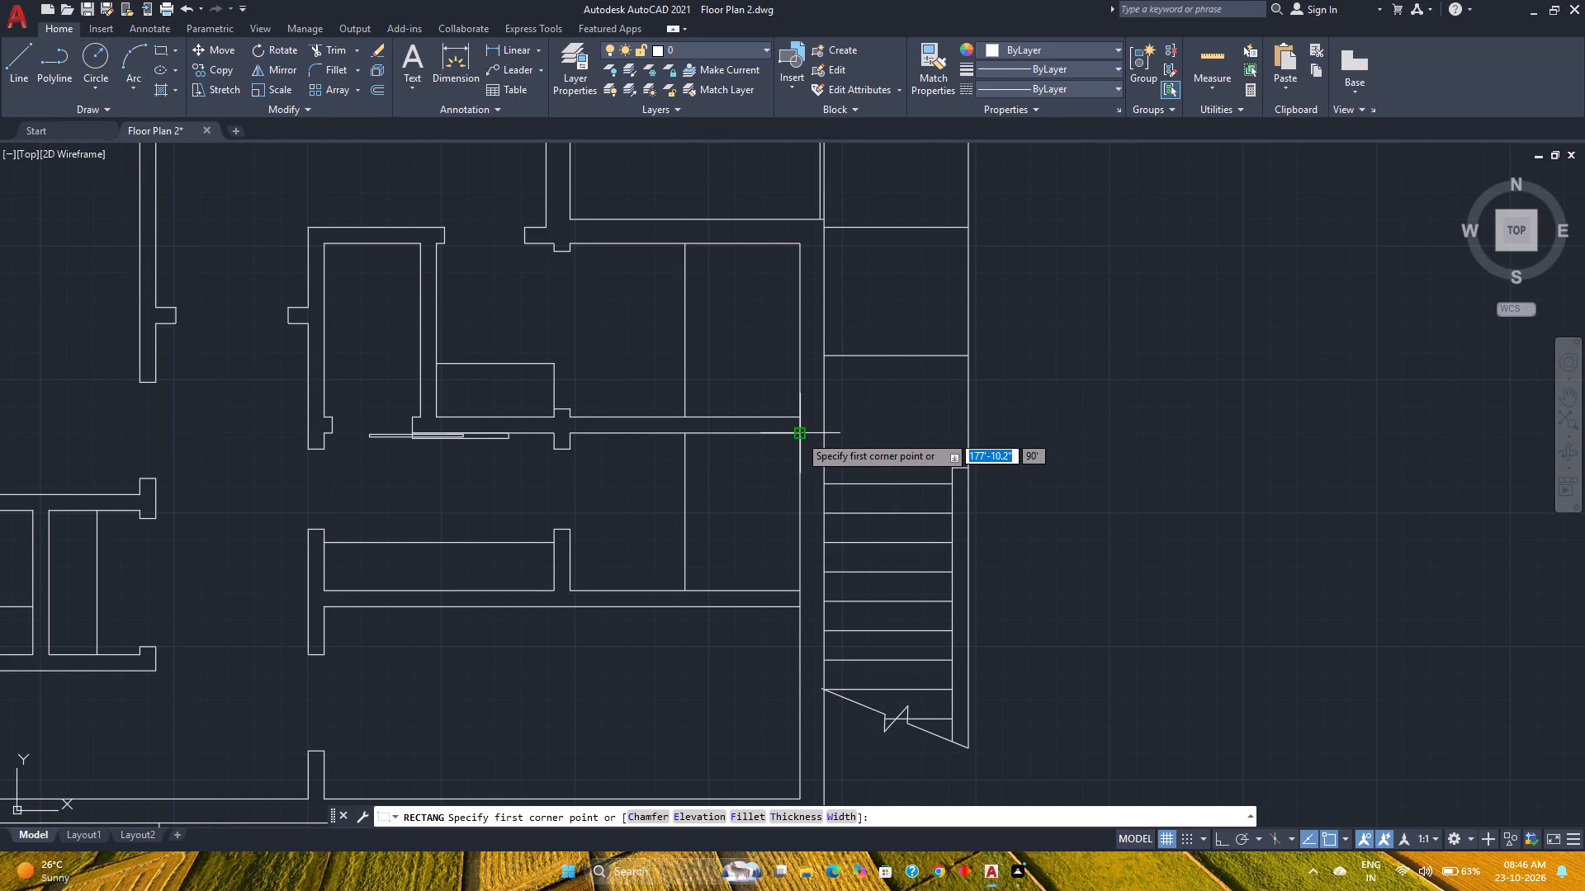
{"action": "left_click", "coordinate": [799, 435]}
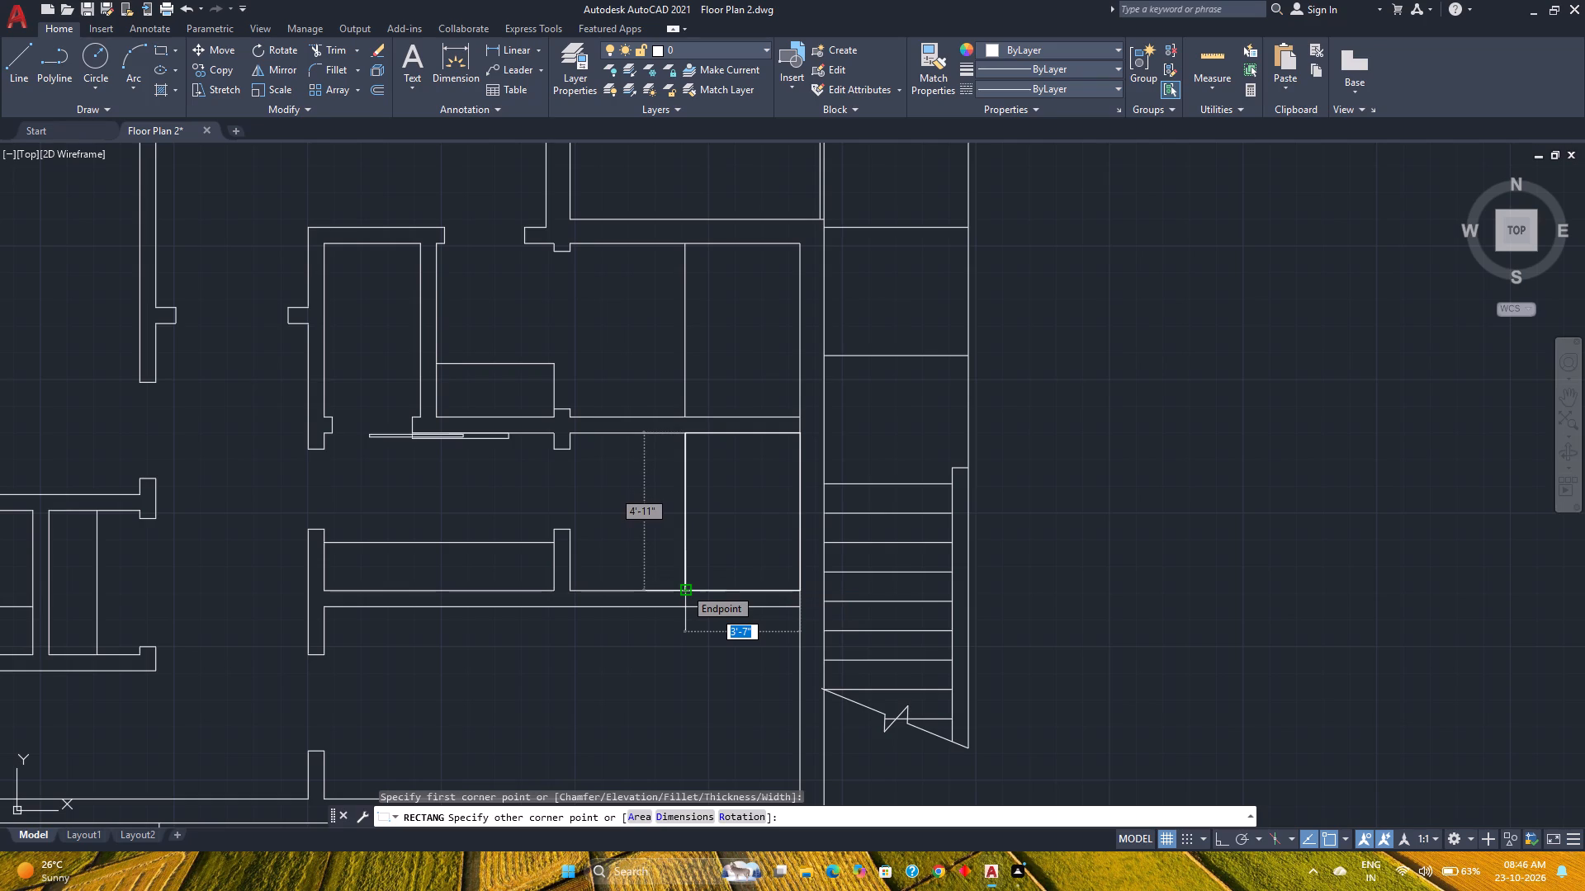
{"action": "left_click", "coordinate": [684, 587]}
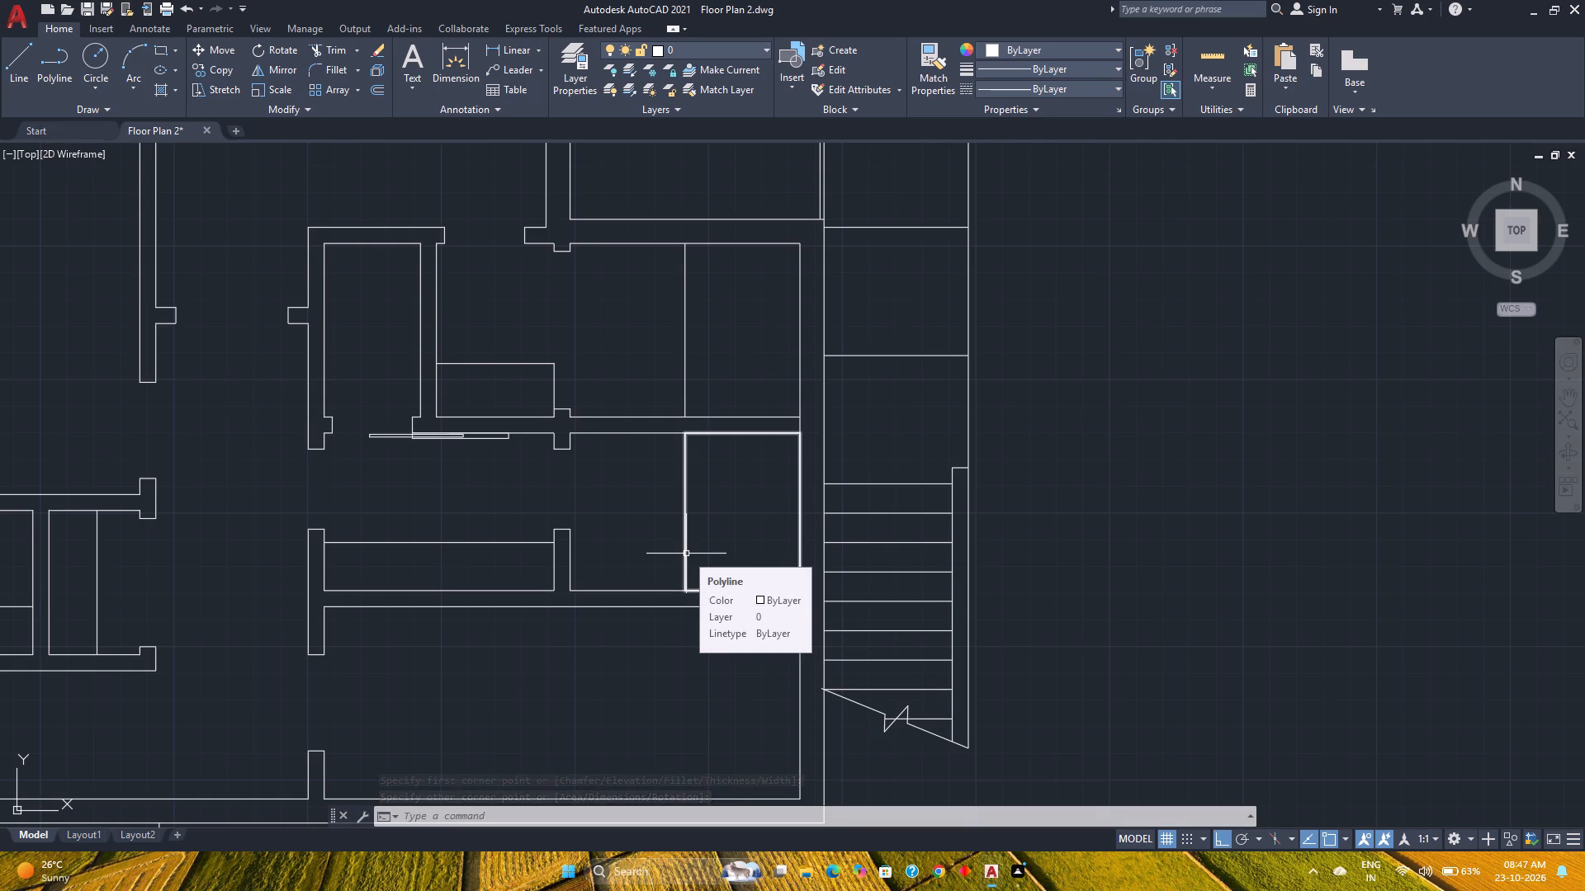
Move the new rectangle about 9'-1" east, out of the room and past the exterior stair.
{"action": "left_click", "coordinate": [686, 554]}
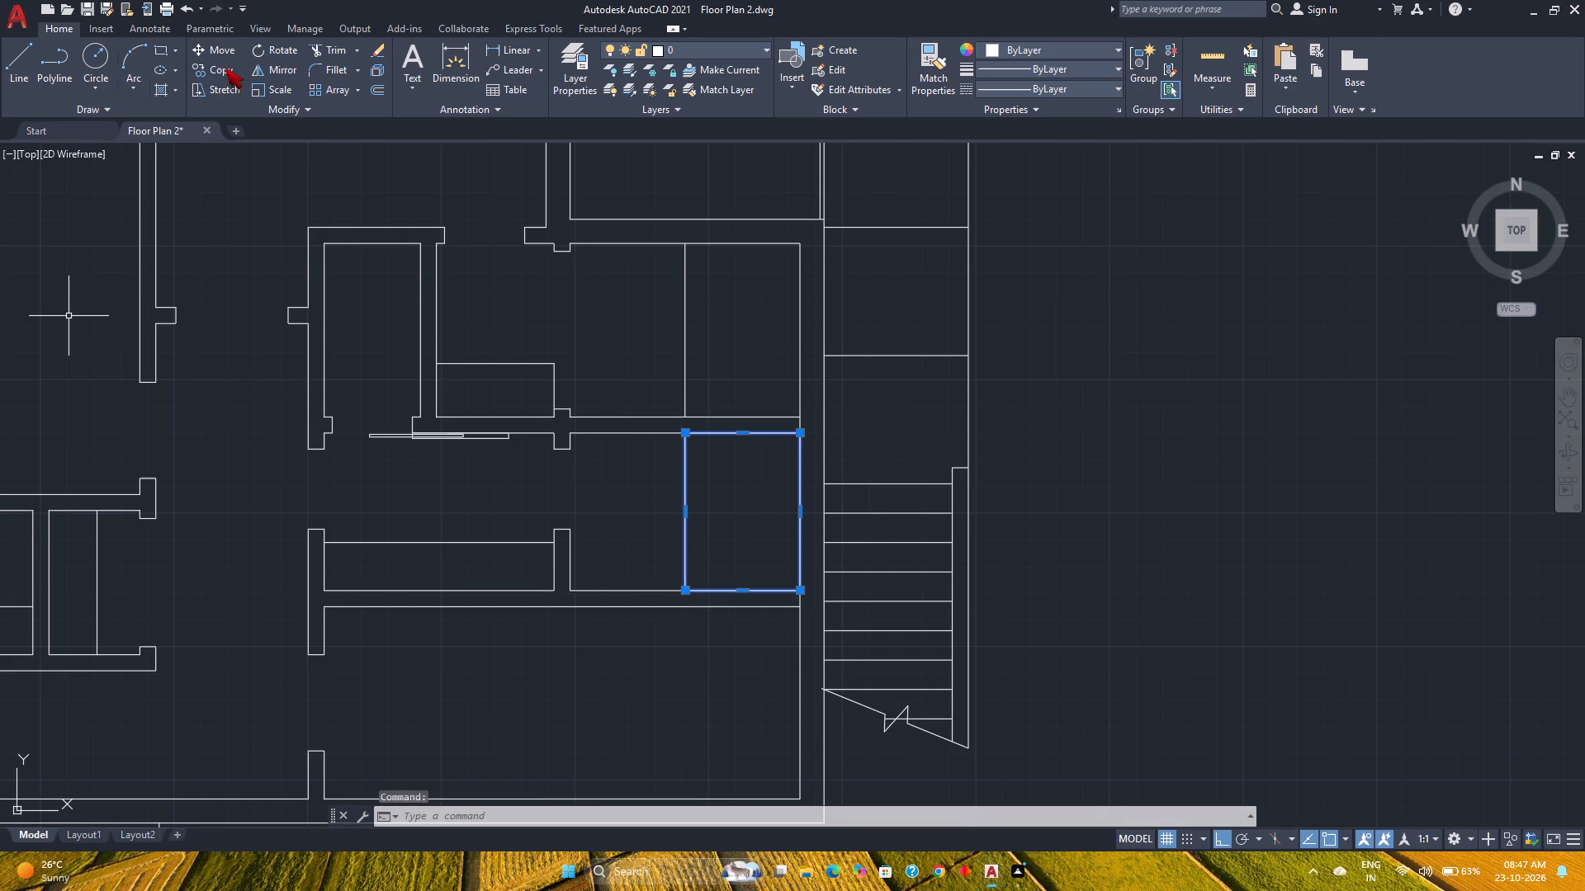
{"action": "left_click", "coordinate": [216, 55]}
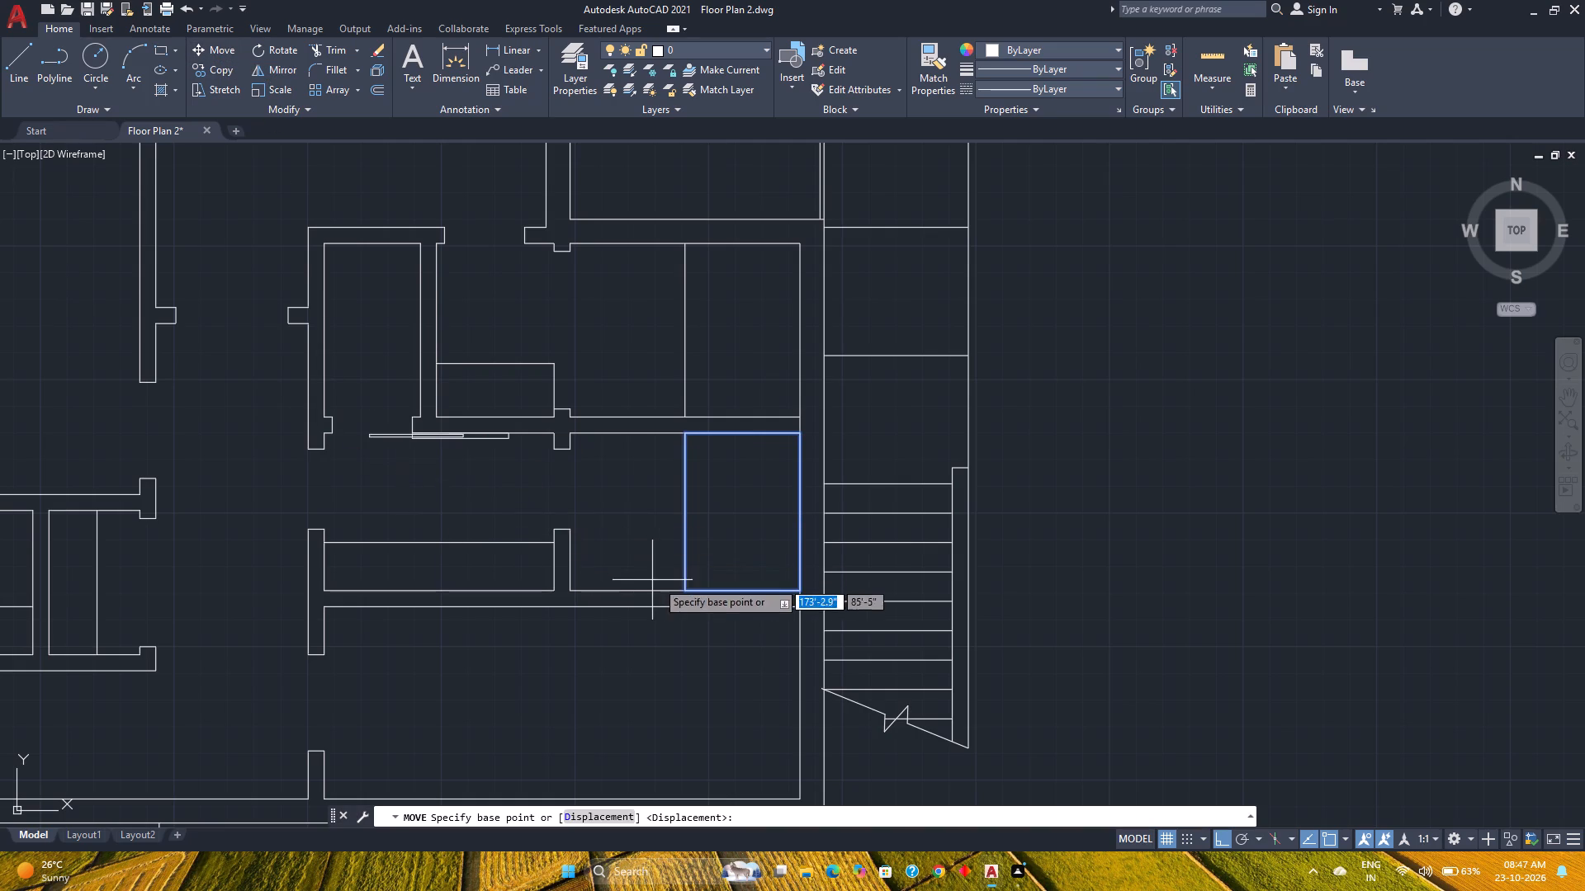
{"action": "left_click", "coordinate": [799, 590]}
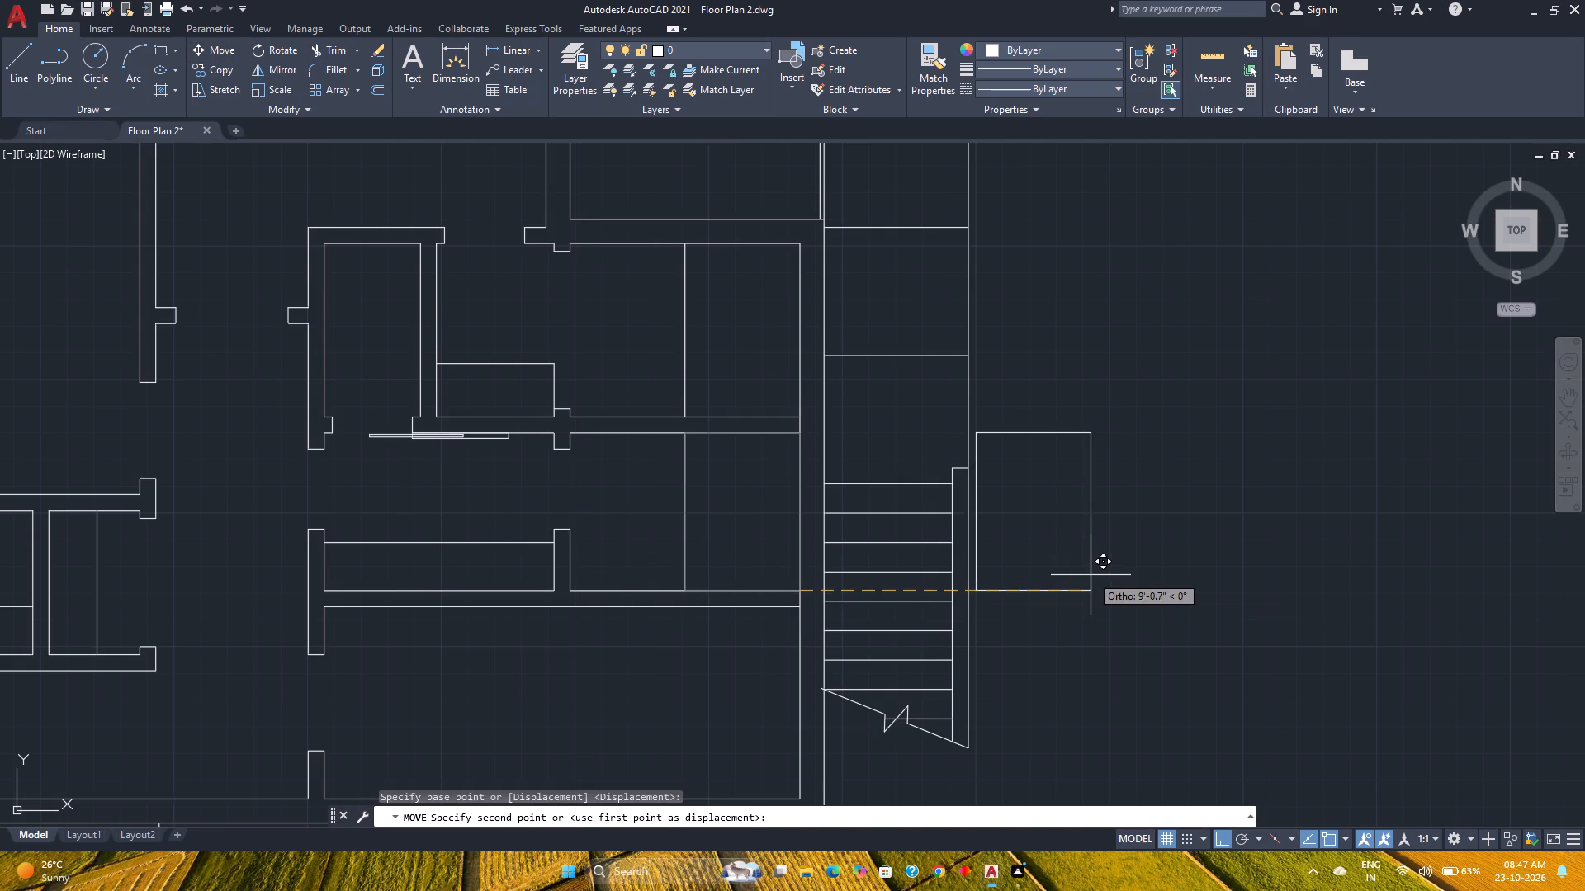
{"action": "left_click", "coordinate": [1091, 575]}
Delete the vertical divider line in the small room beside the exterior stair.
{"action": "left_click", "coordinate": [722, 535]}
{"action": "left_click", "coordinate": [619, 509]}
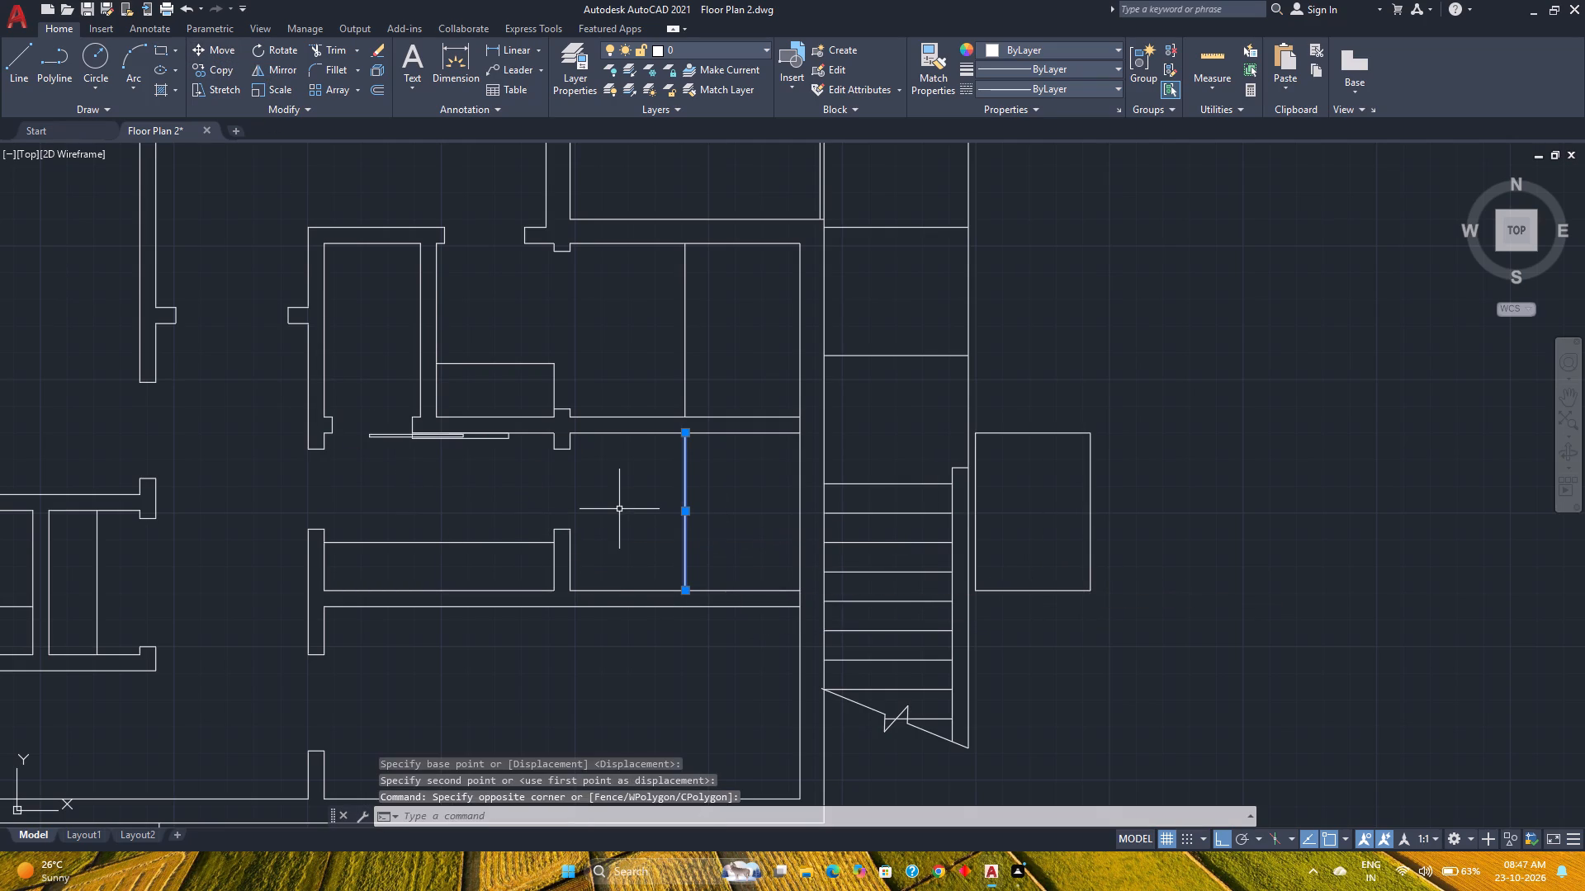
{"action": "key", "text": "Delete"}
Move the rectangle about 9'-1" west, back into the small room so its southeast corner meets the room's southeast corner.
{"action": "left_click", "coordinate": [1139, 552]}
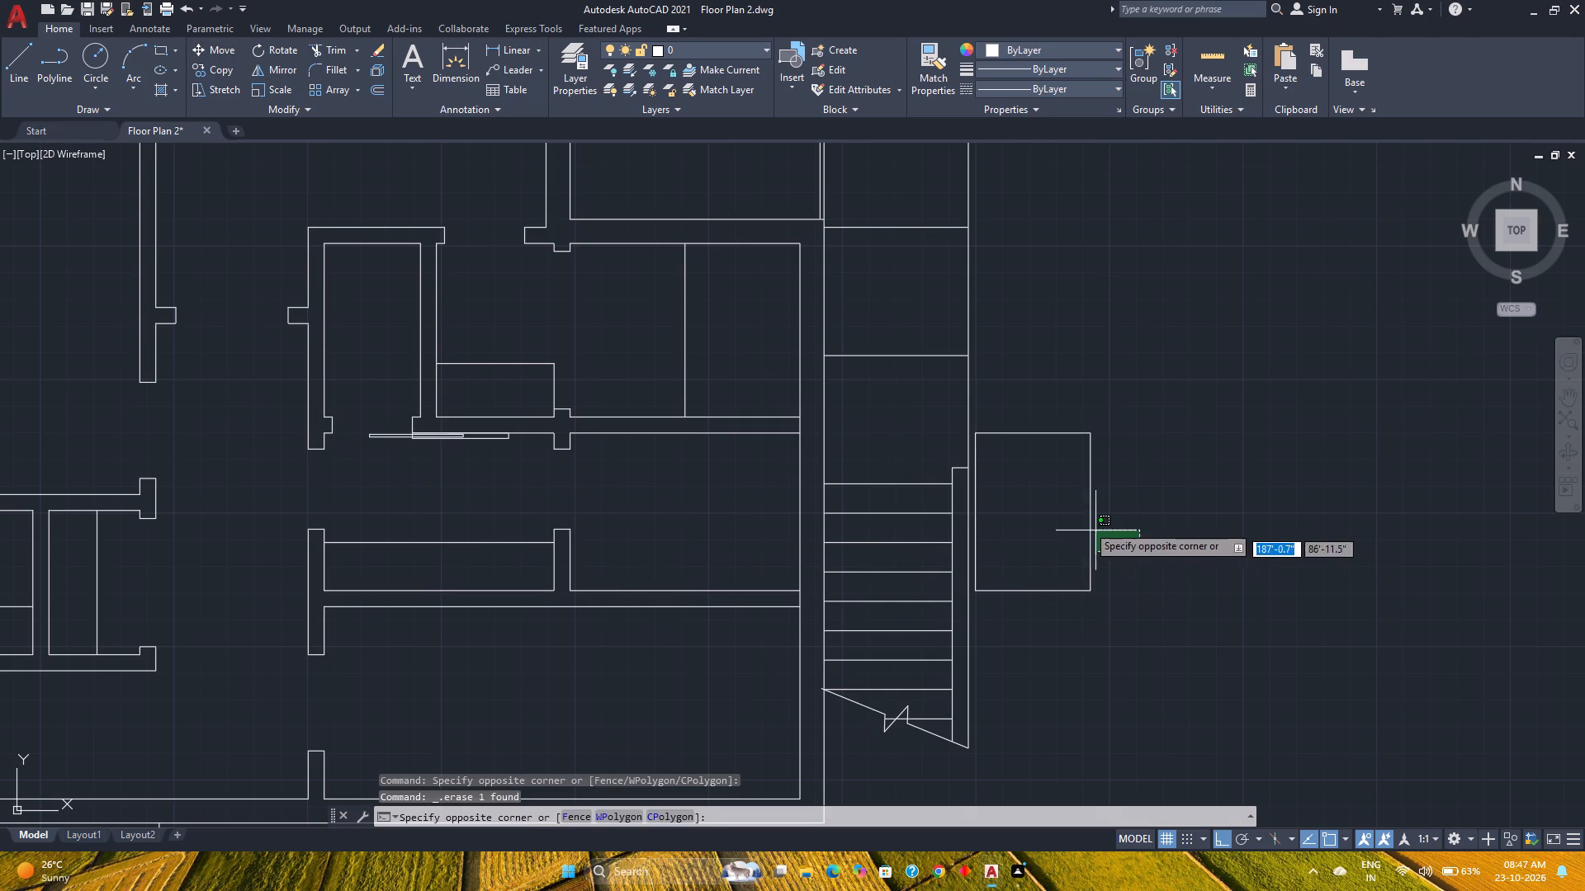
{"action": "left_click", "coordinate": [1081, 521]}
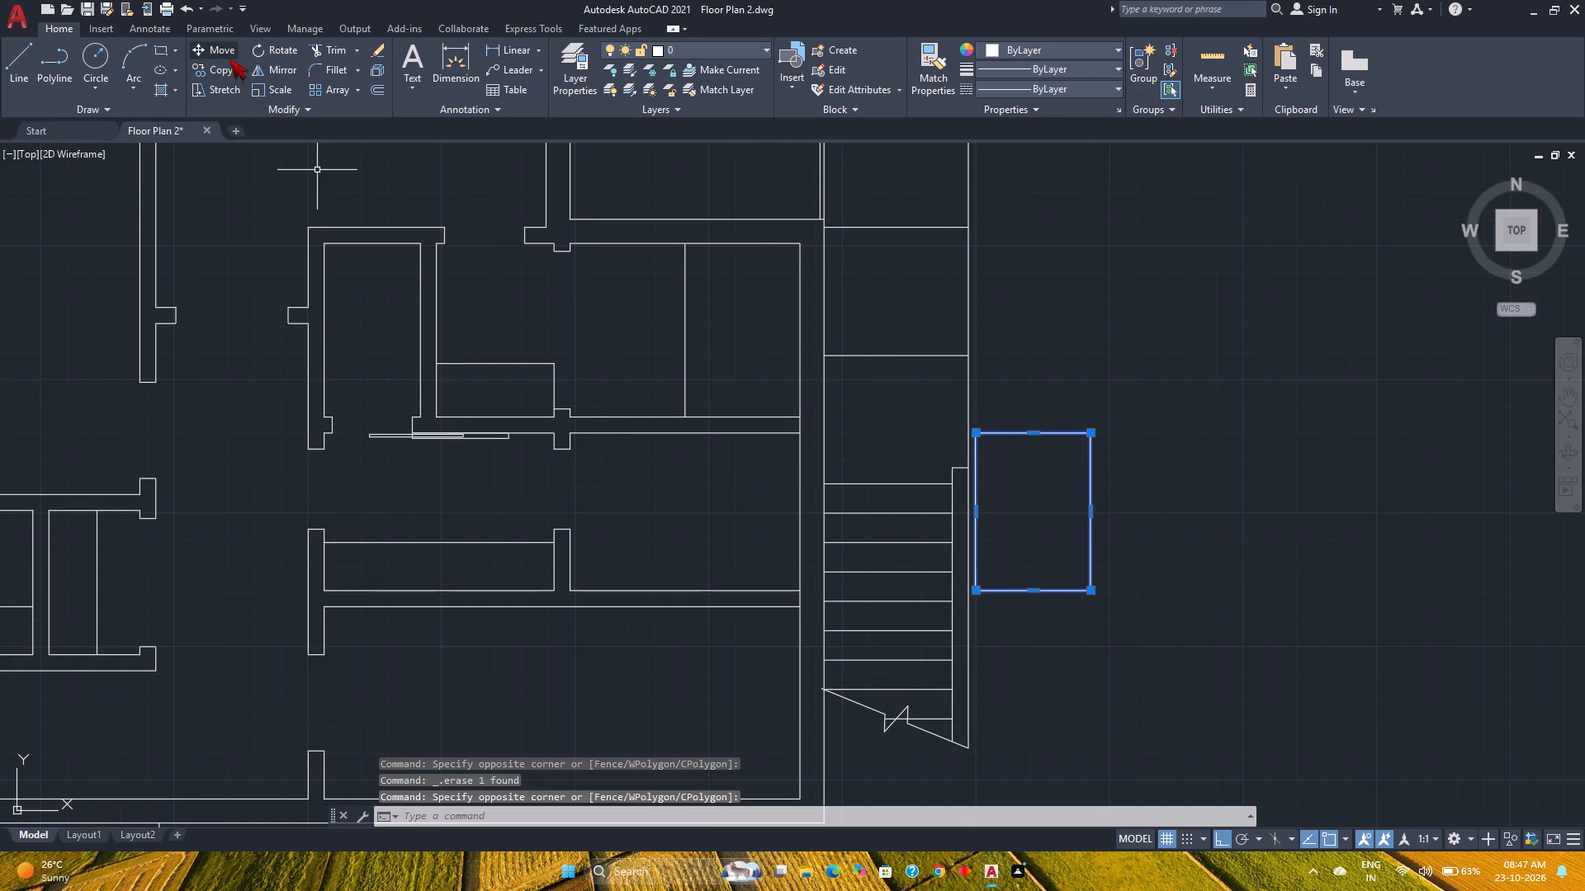
{"action": "left_click", "coordinate": [229, 59]}
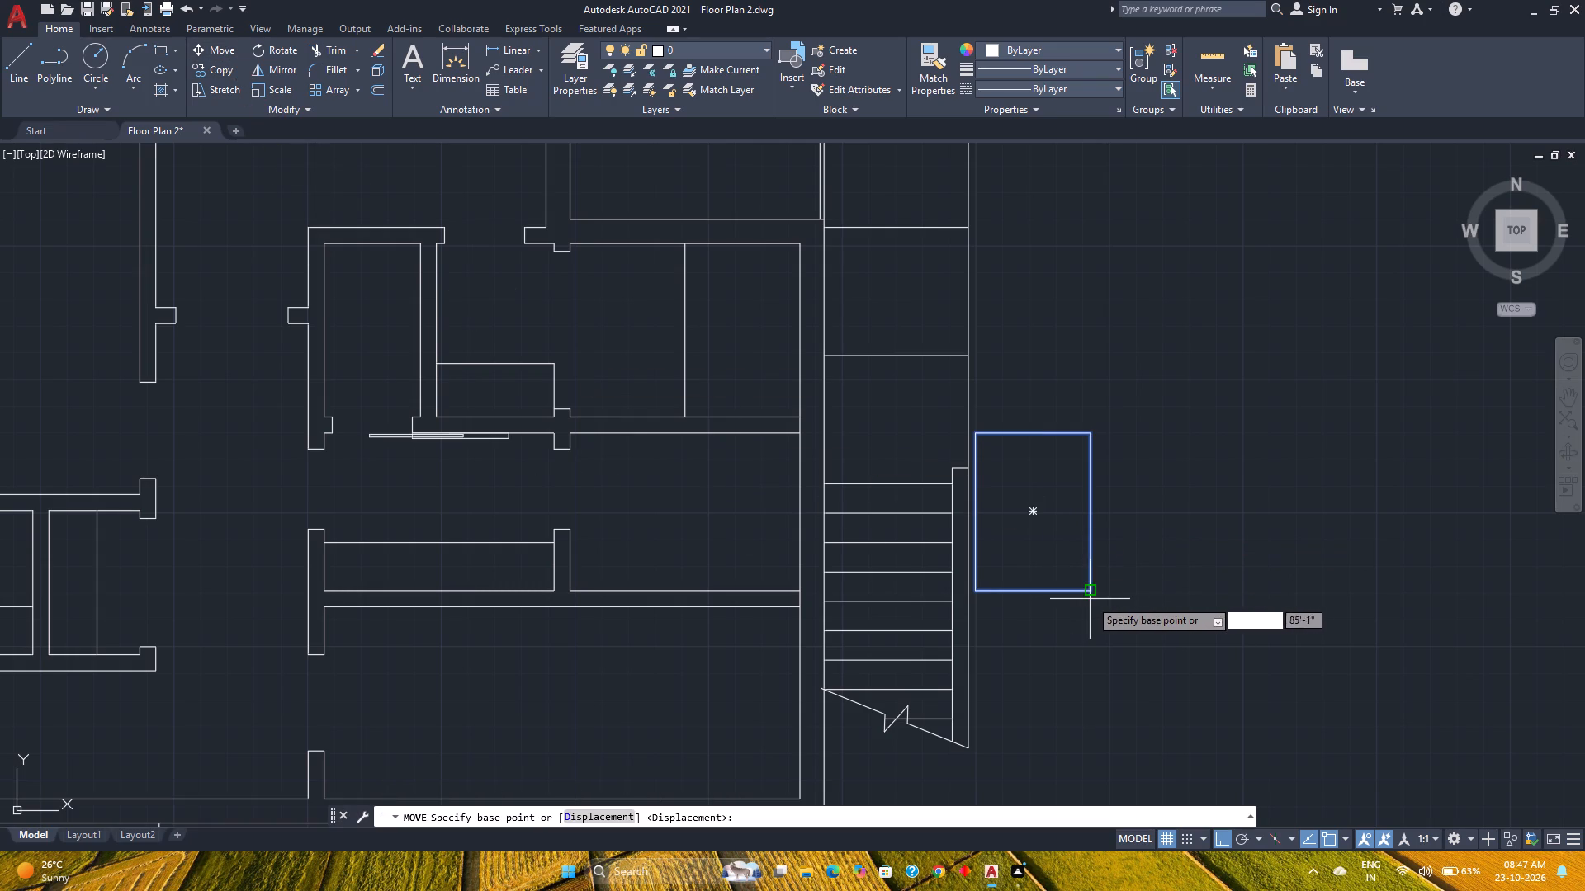
{"action": "left_click", "coordinate": [1091, 592]}
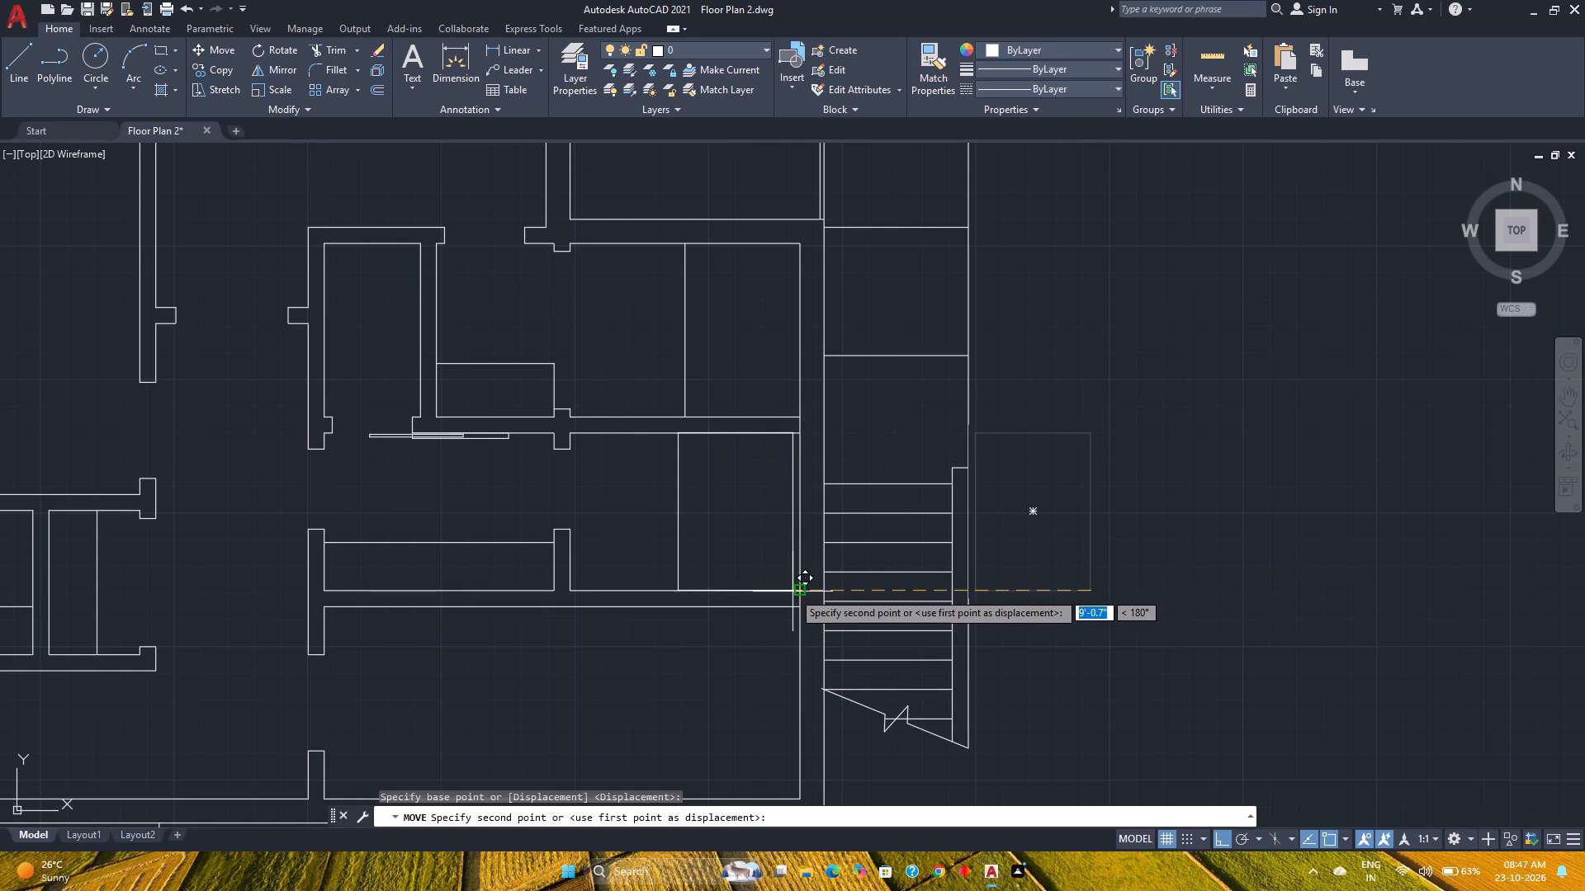
{"action": "left_click", "coordinate": [792, 592]}
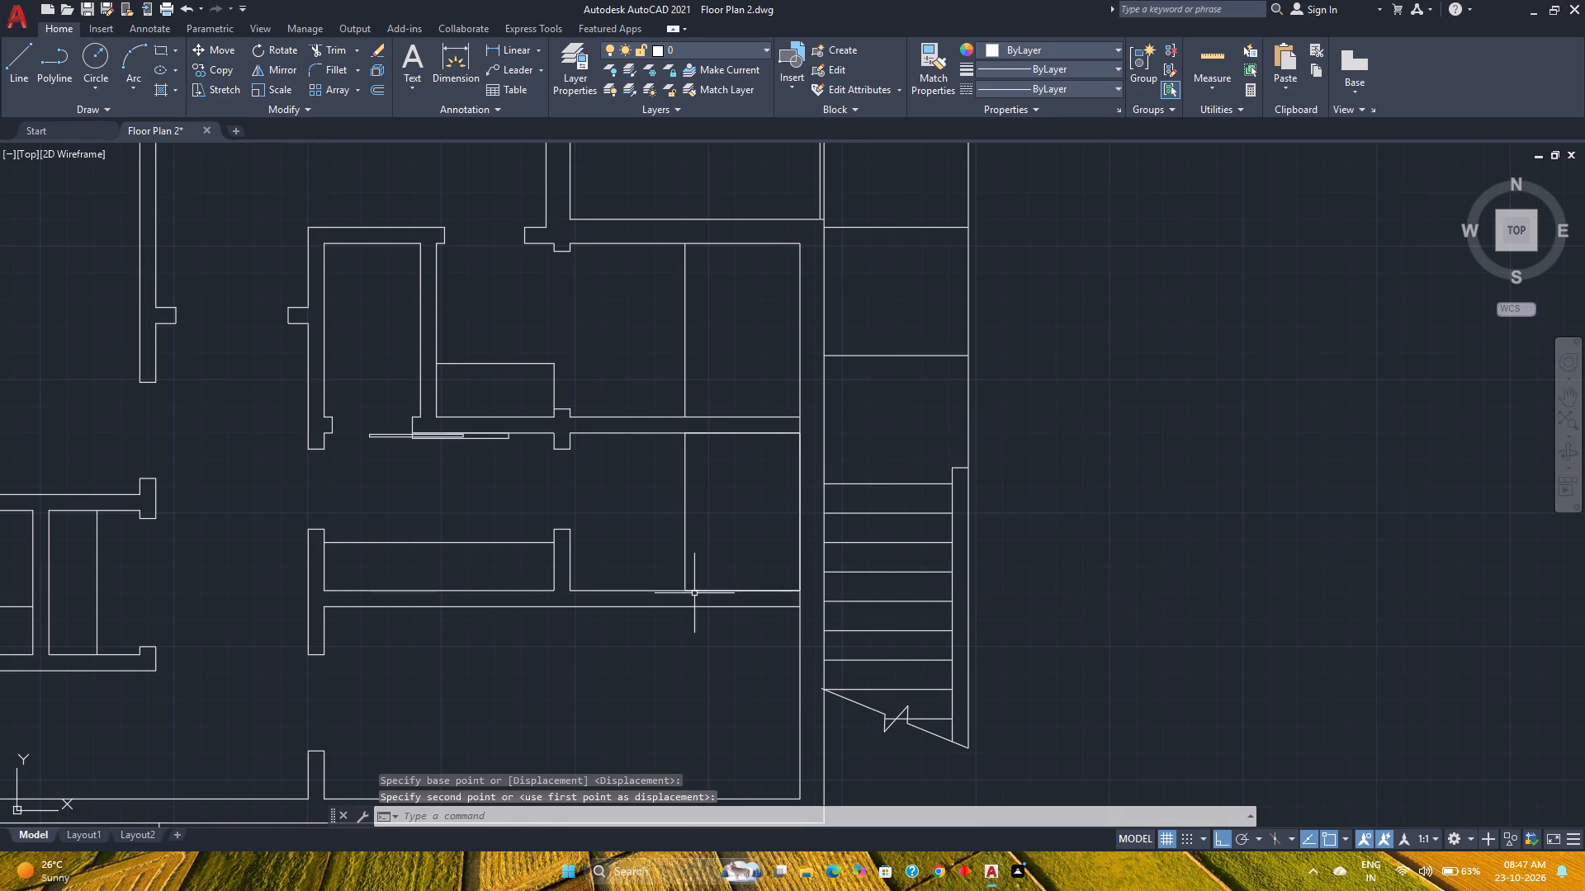
Draw two crossing diagonal lines between opposite corners of the rectangle in the small room.
{"action": "left_click", "coordinate": [734, 538]}
{"action": "left_click", "coordinate": [675, 524]}
{"action": "scroll", "coordinate": [763, 457], "scroll_direction": "up", "scroll_amount": 1}
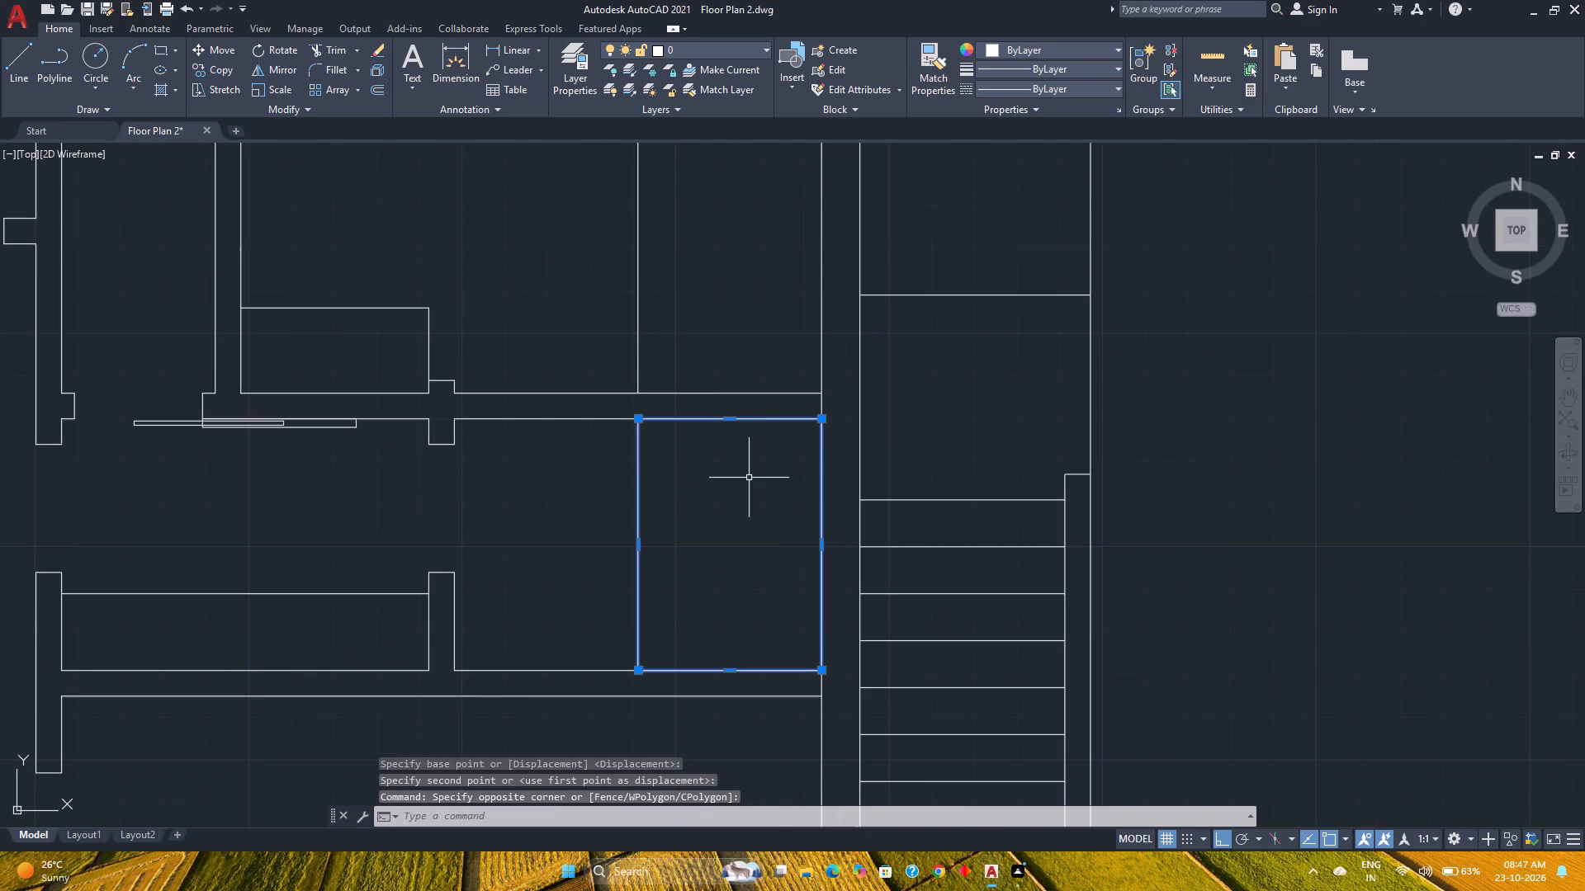
{"action": "middle_click_drag", "start_coordinate": [749, 478], "coordinate": [622, 399]}
{"action": "scroll", "coordinate": [622, 399], "scroll_direction": "up", "scroll_amount": 1}
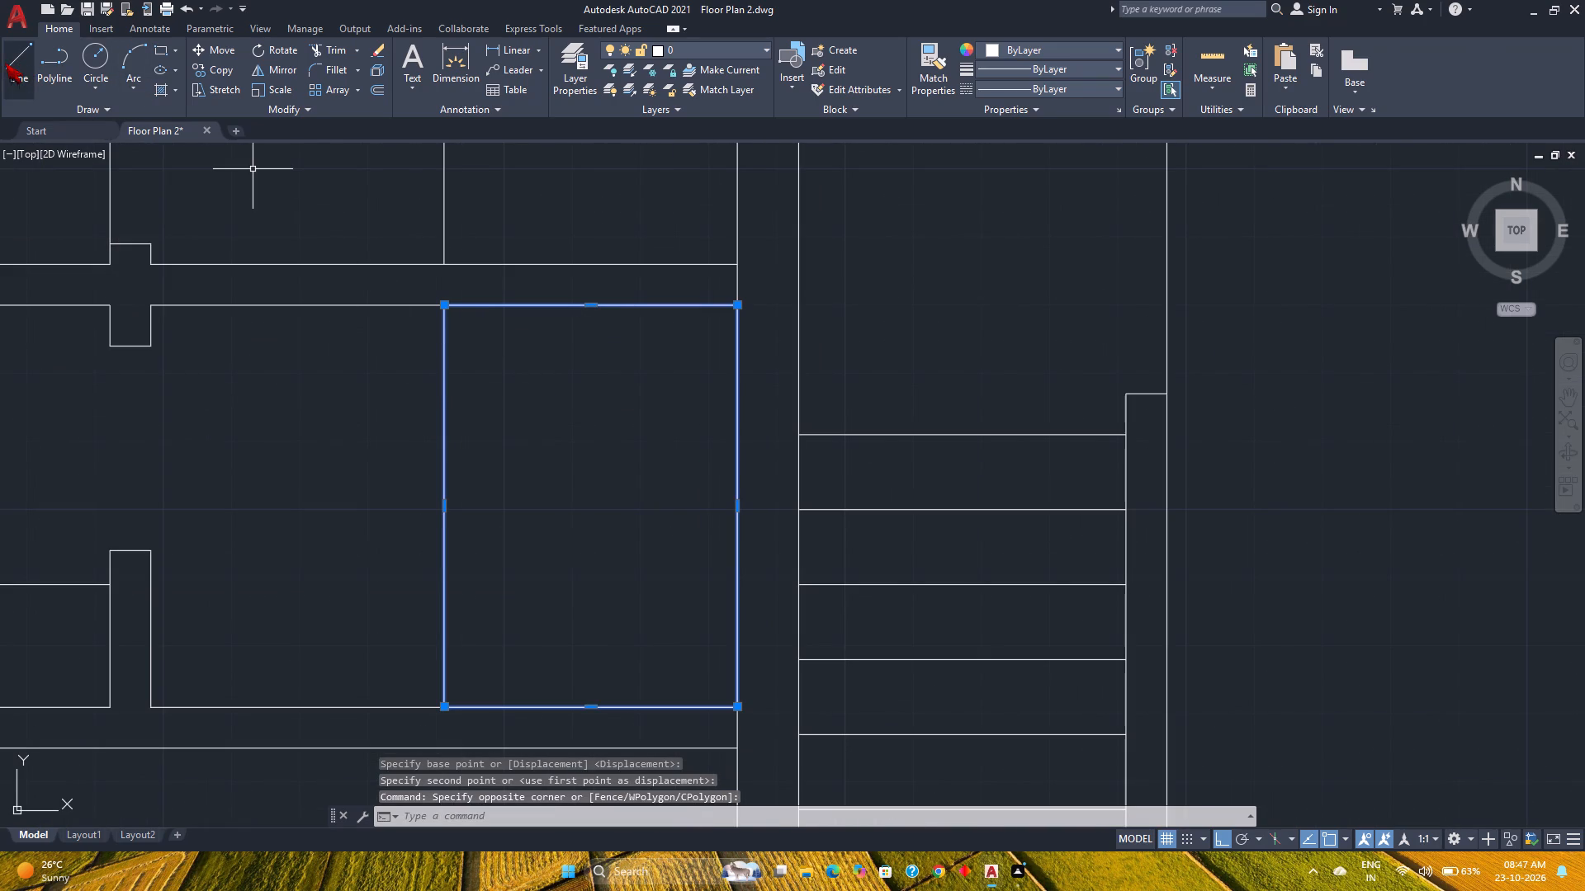
{"action": "left_click", "coordinate": [5, 63]}
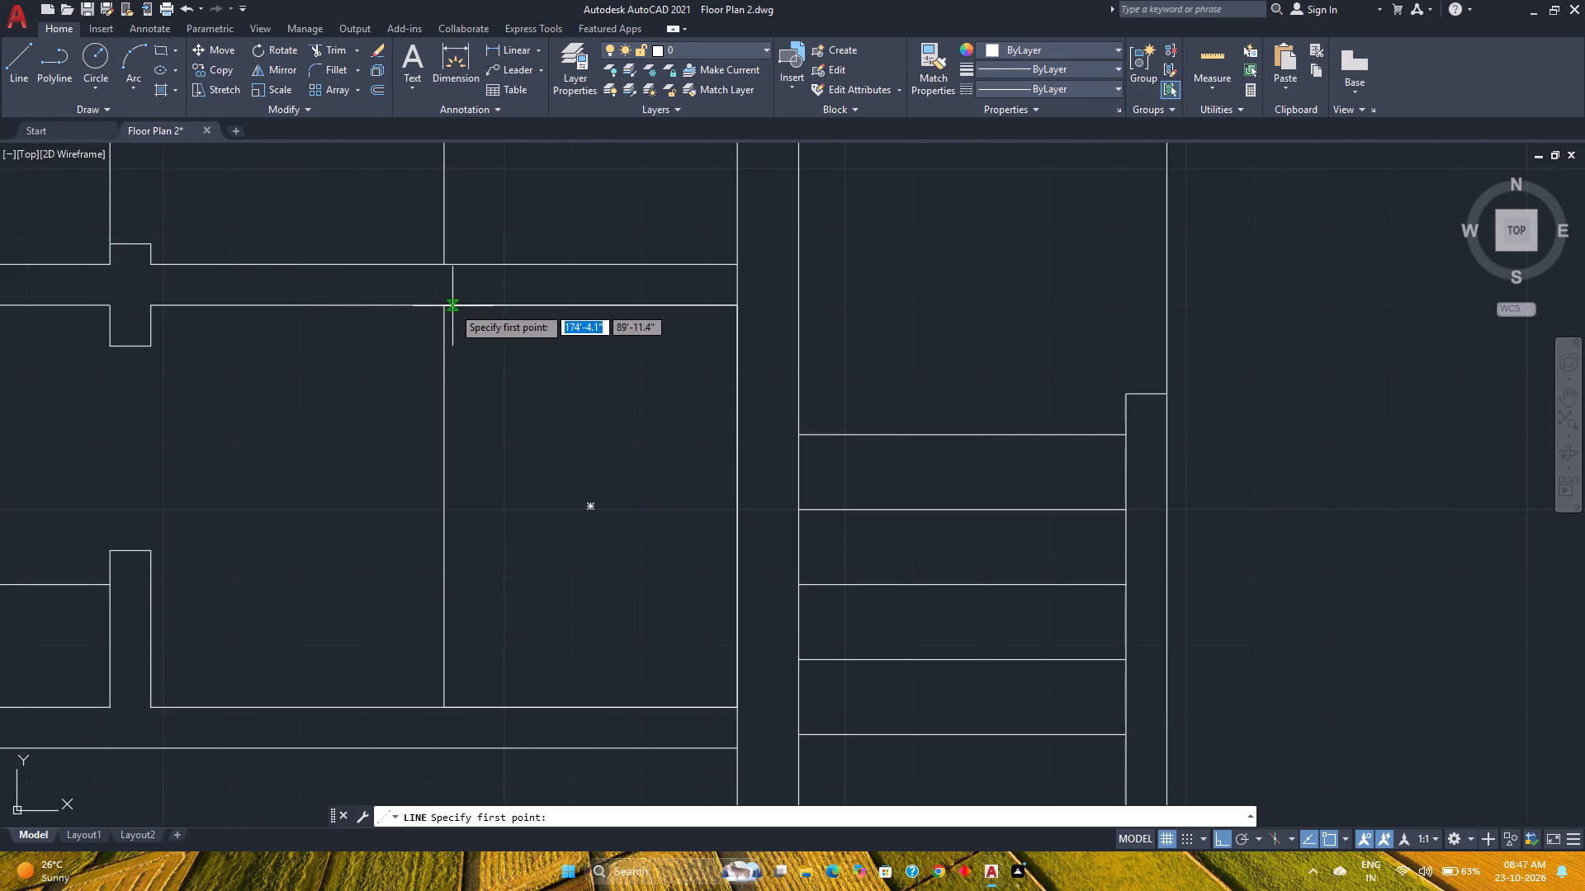
{"action": "left_click", "coordinate": [444, 304]}
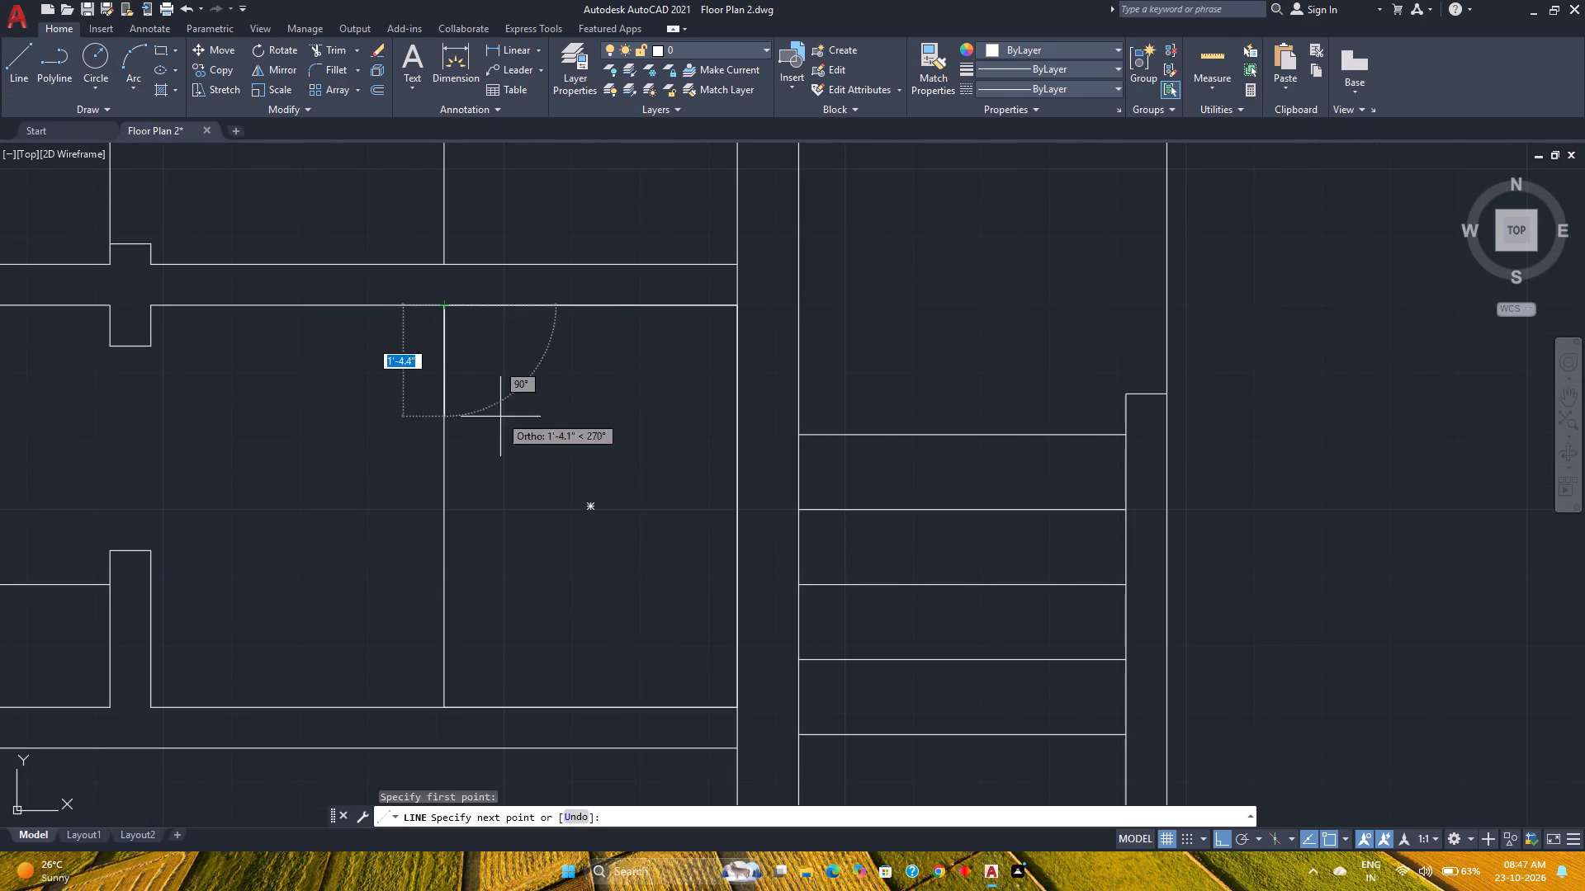
{"action": "left_click", "coordinate": [734, 706]}
{"action": "key", "text": "Escape"}
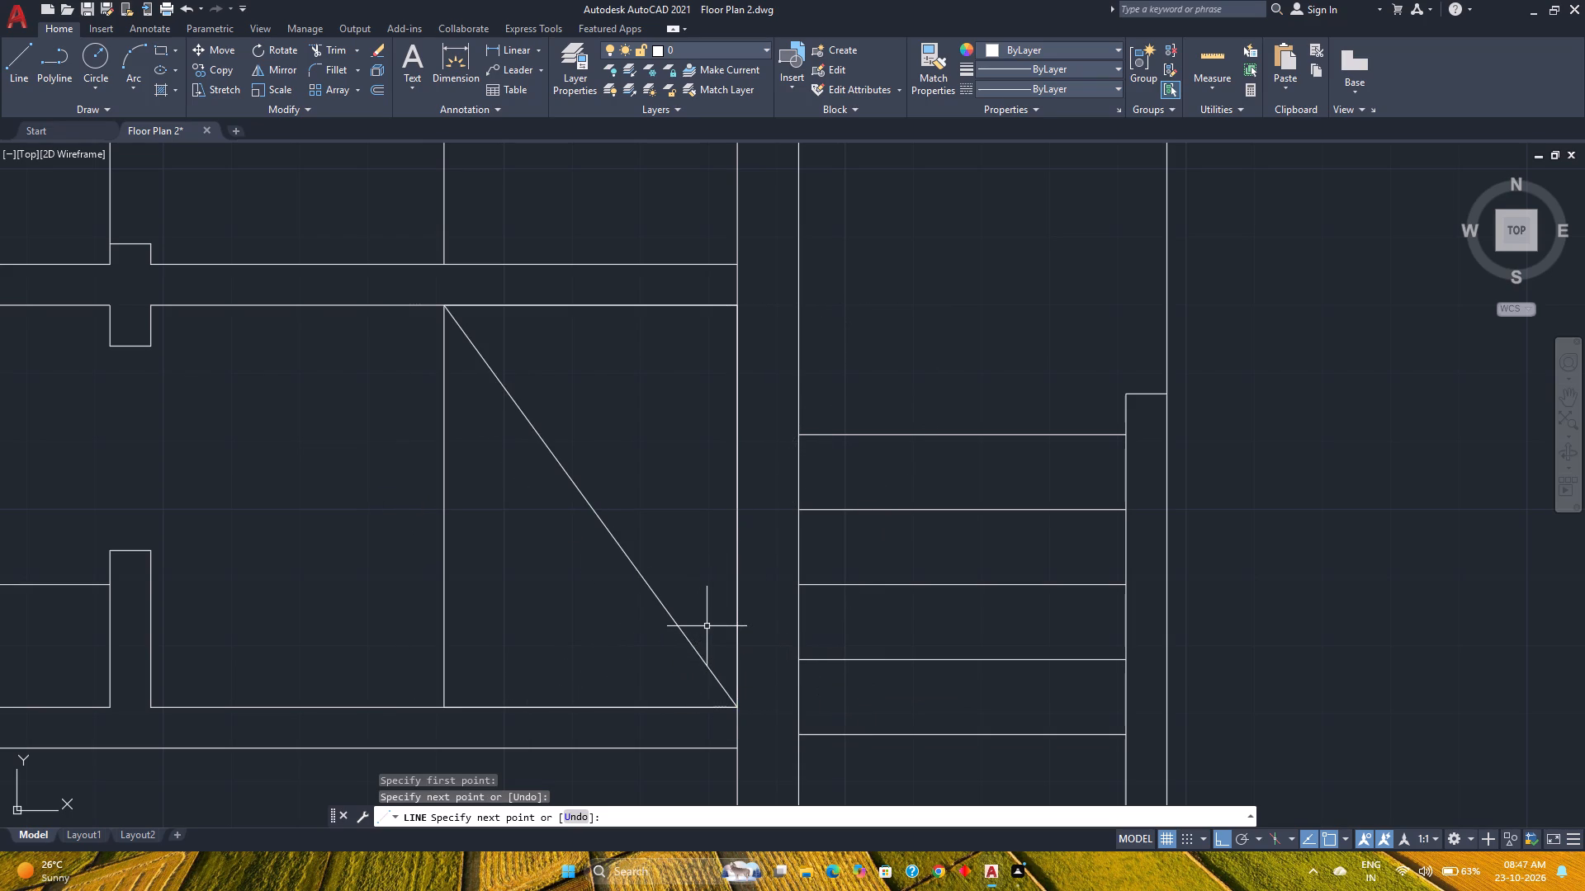
{"action": "key", "text": "space"}
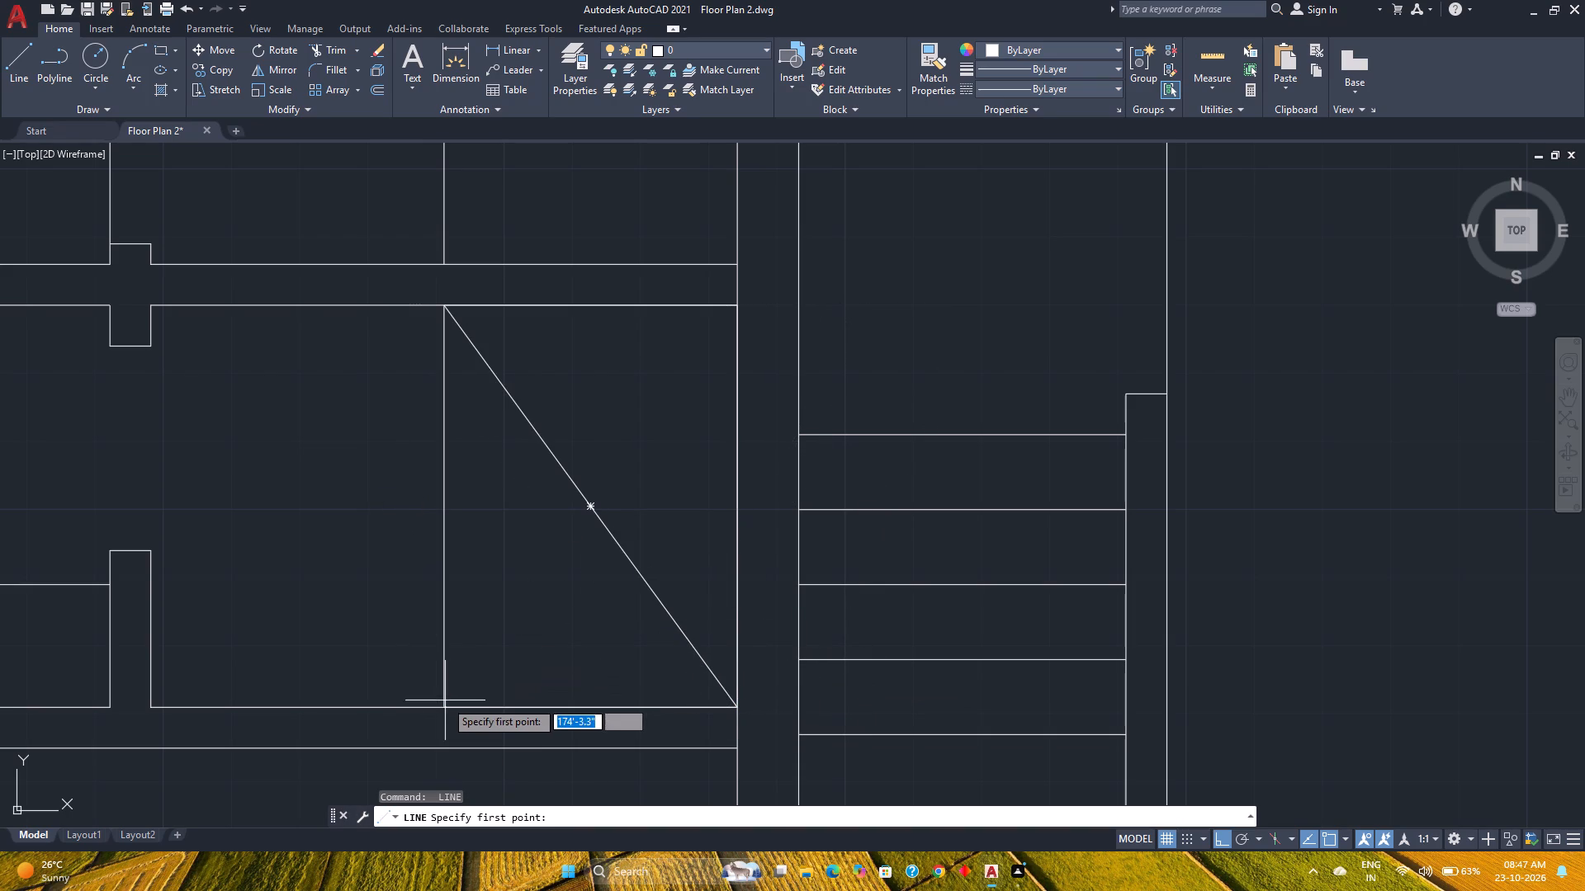
{"action": "left_click", "coordinate": [445, 706]}
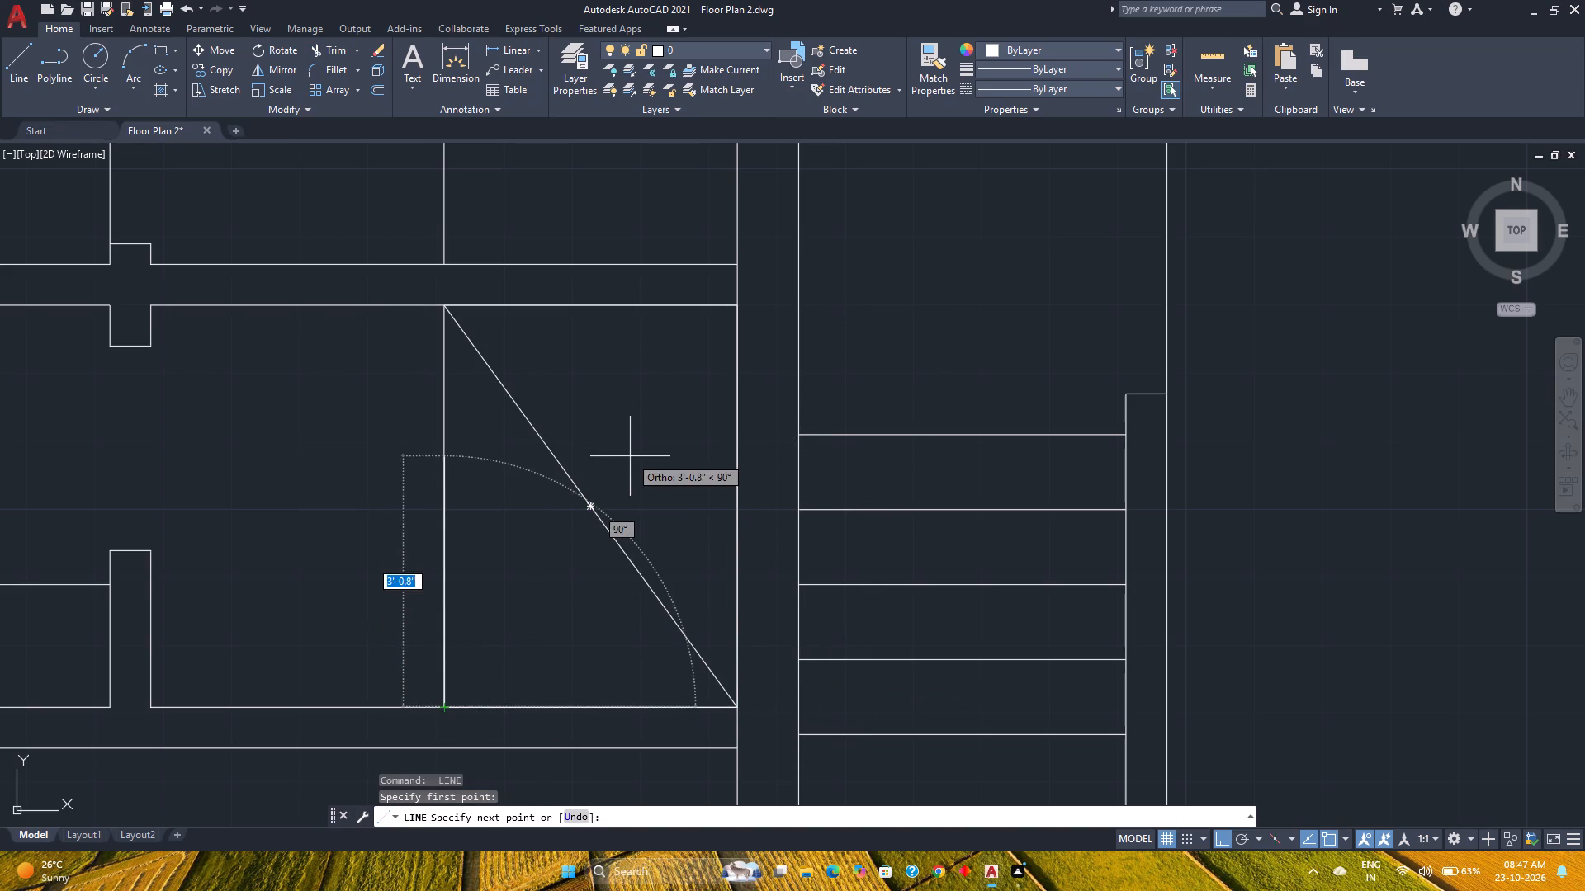
{"action": "left_click", "coordinate": [733, 305]}
{"action": "key", "text": "Escape"}
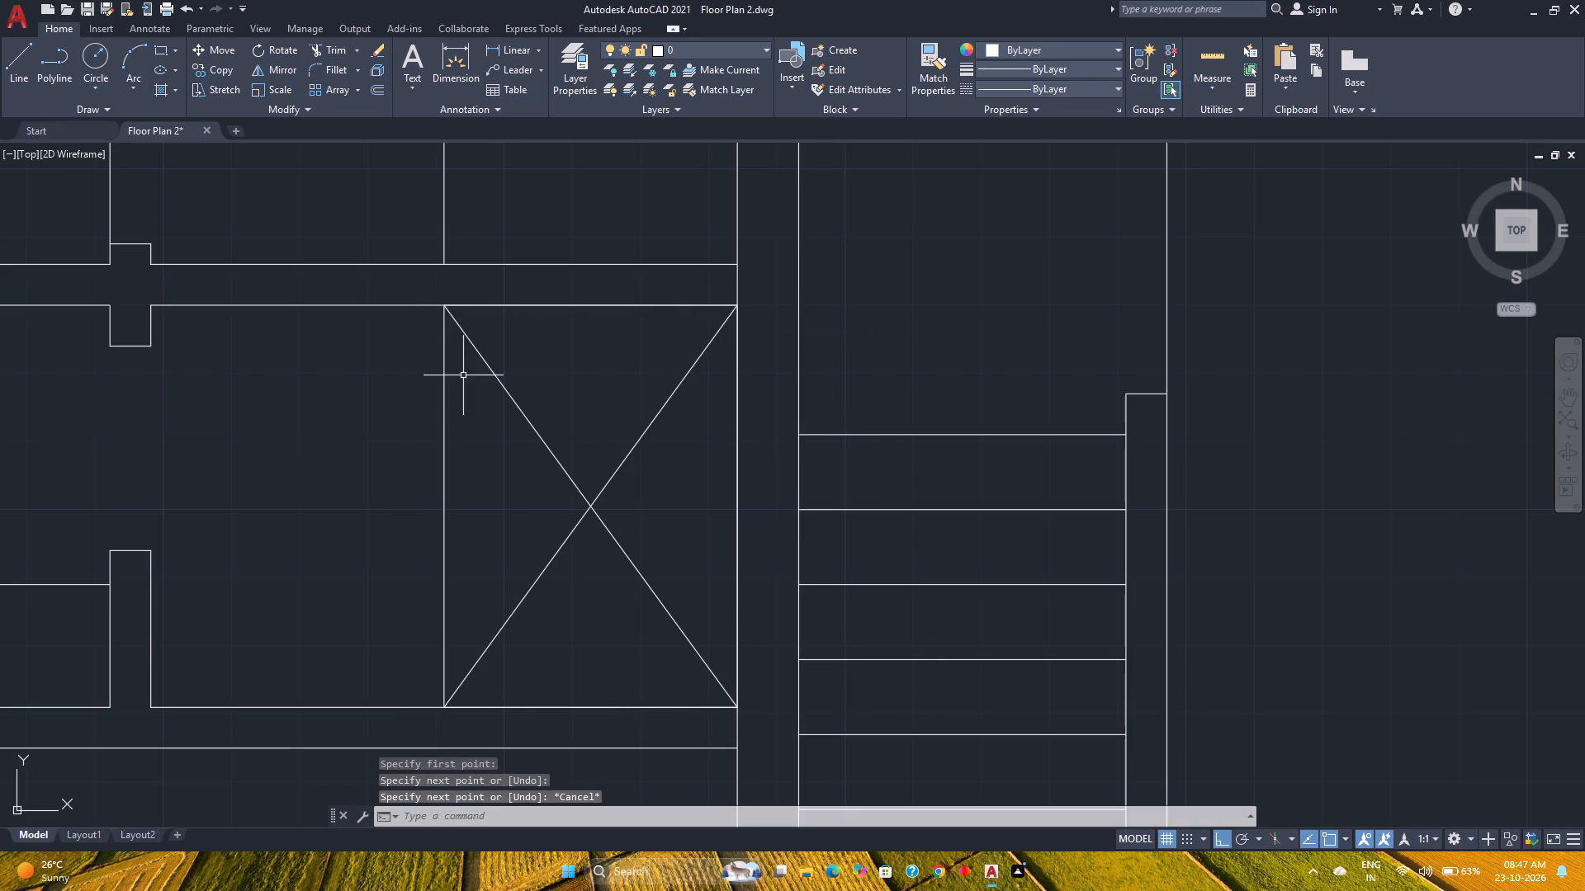
Draw a circle of 1.5" radius centred on the intersection of the two diagonals.
{"action": "left_click", "coordinate": [82, 49]}
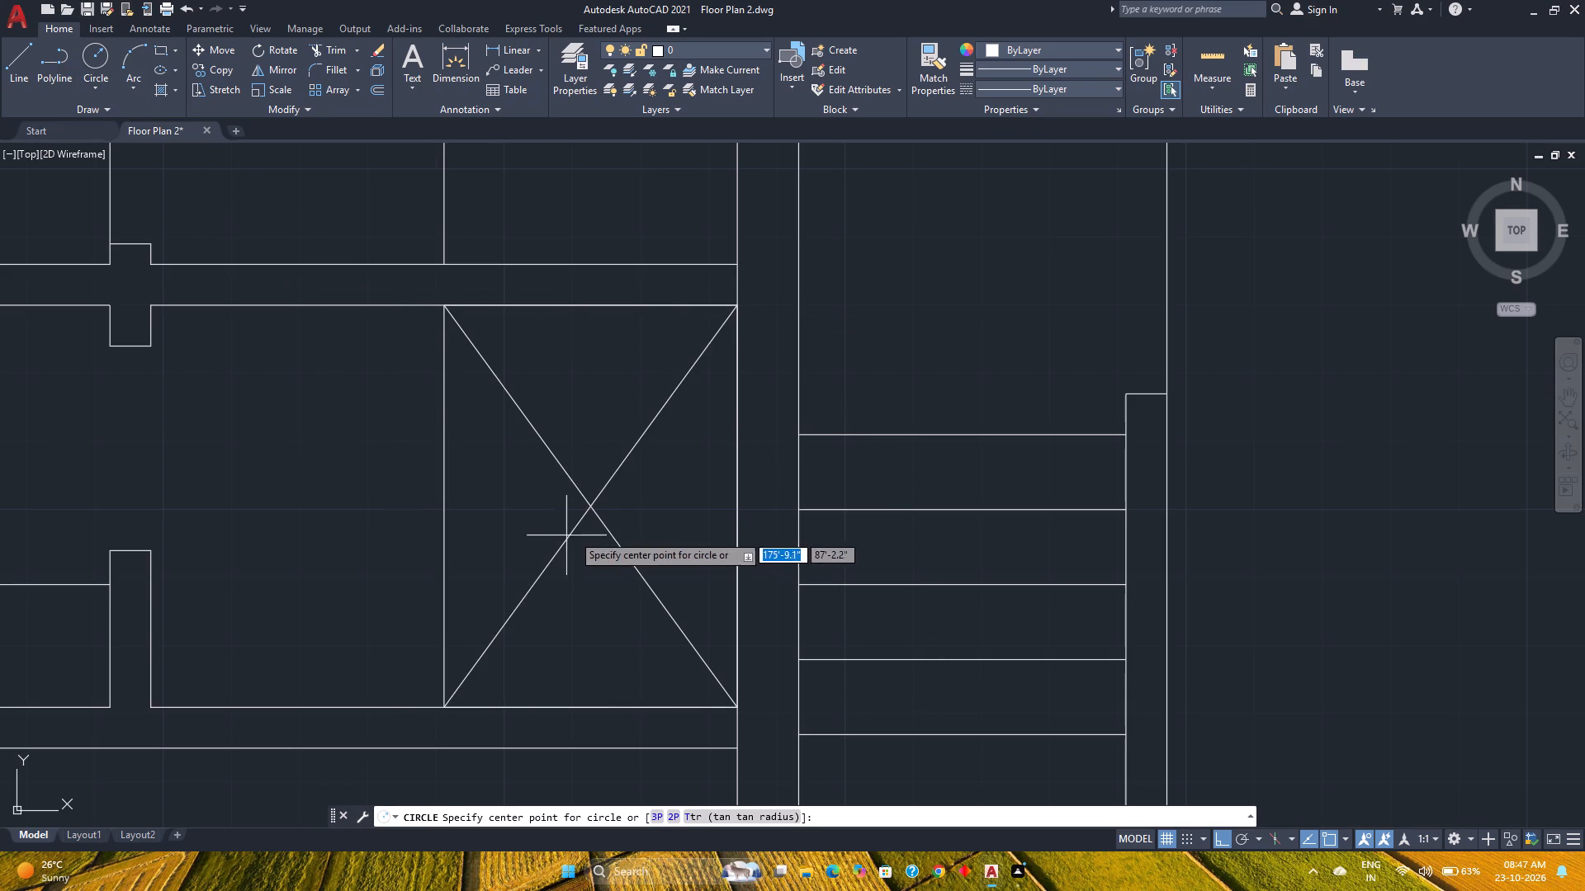
{"action": "scroll", "coordinate": [591, 499], "scroll_direction": "up", "scroll_amount": 2}
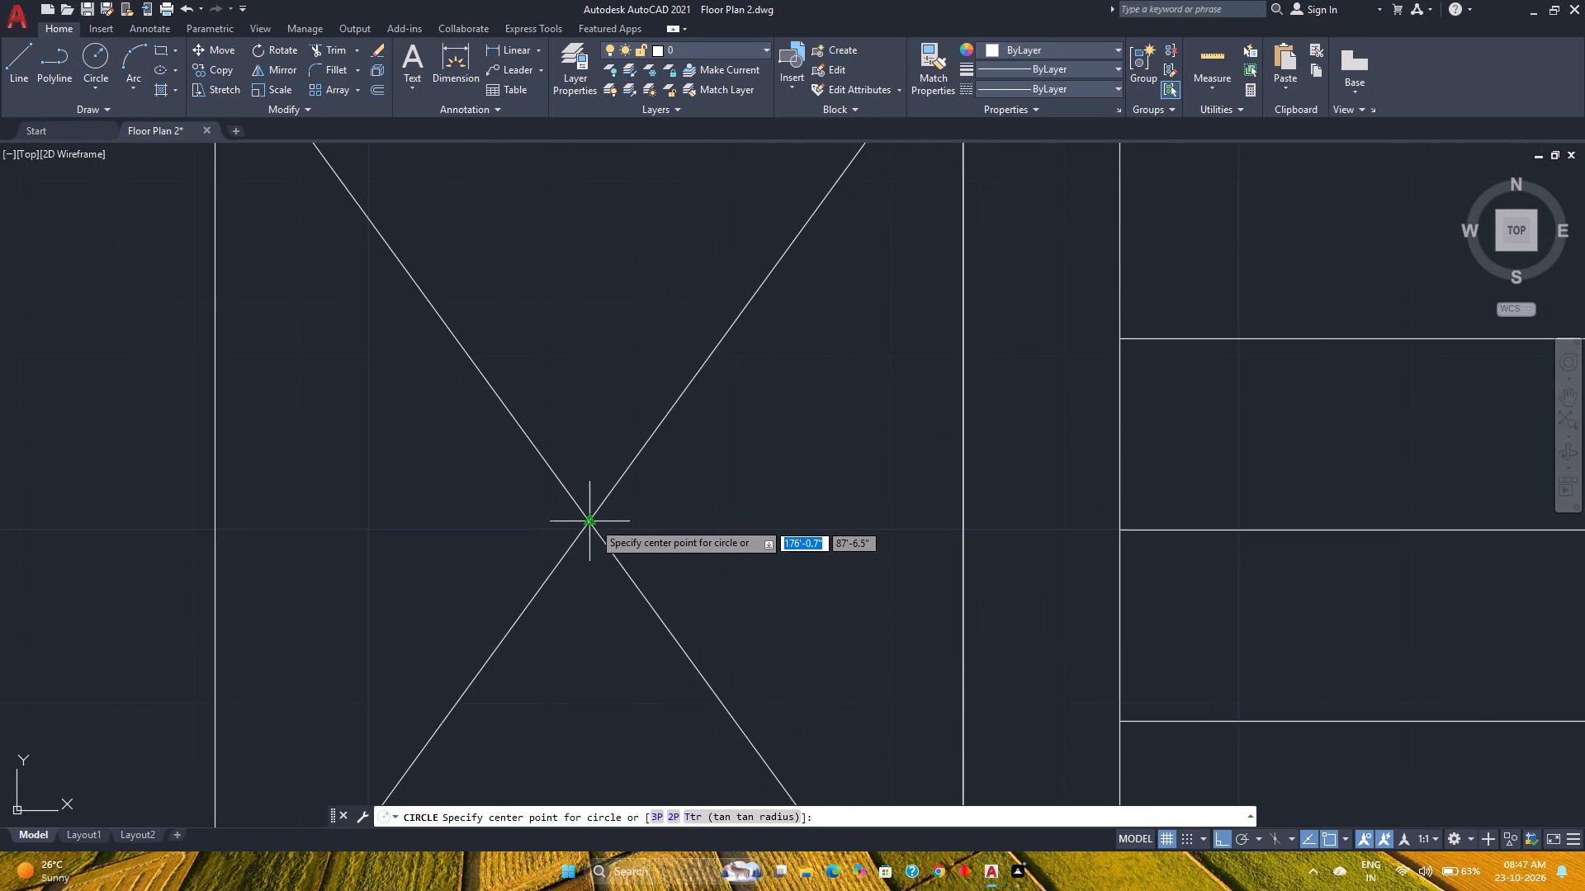
{"action": "left_click", "coordinate": [589, 521]}
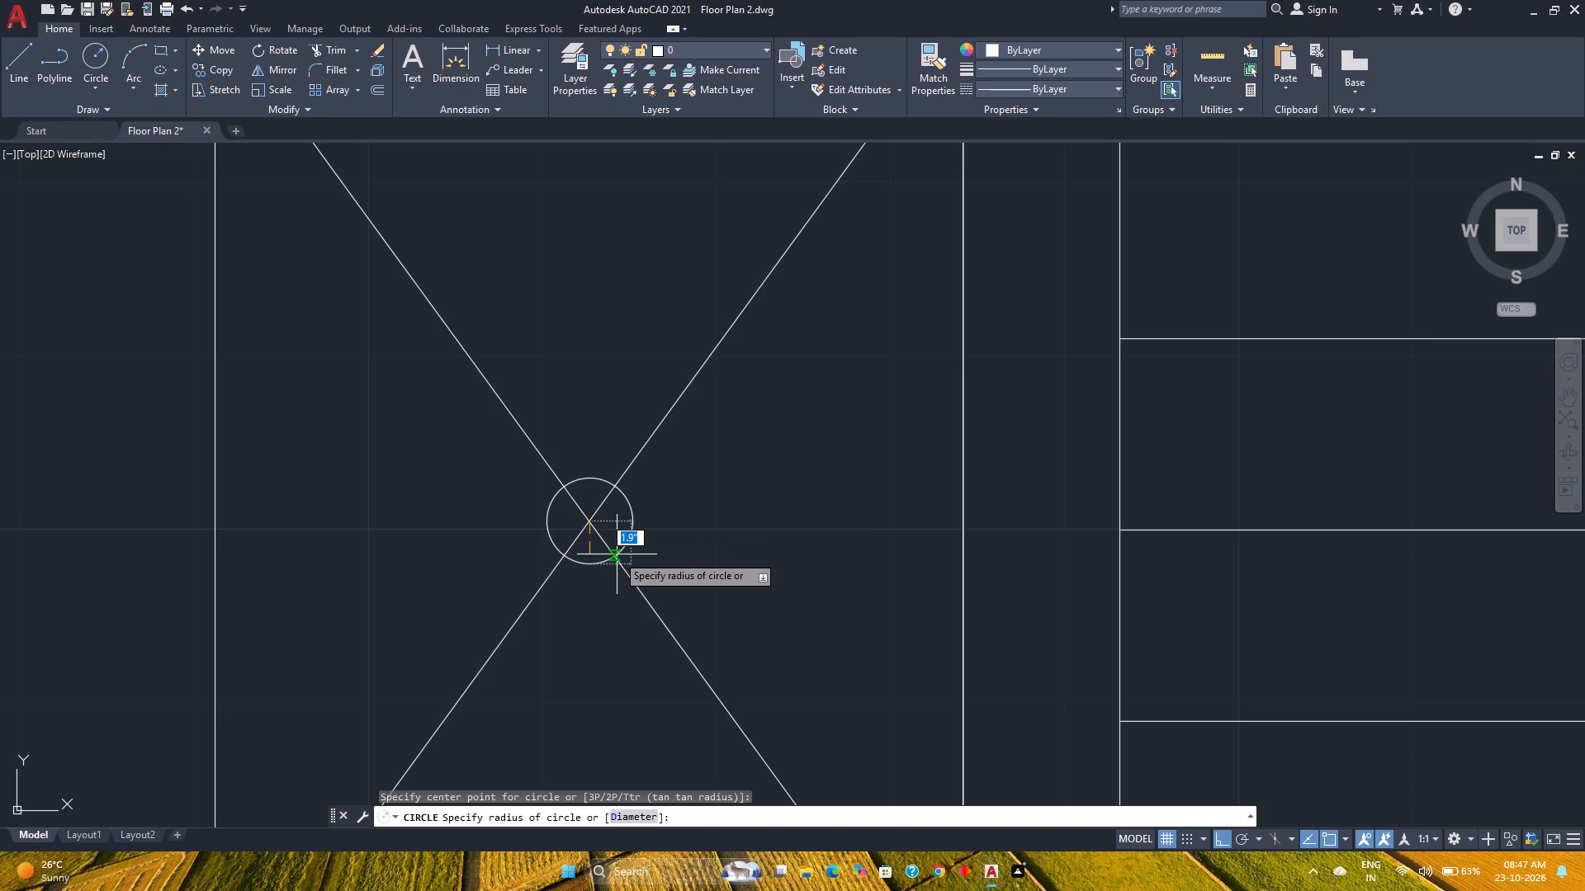
{"action": "type", "text": "1.5"}
{"action": "key", "text": "Return"}
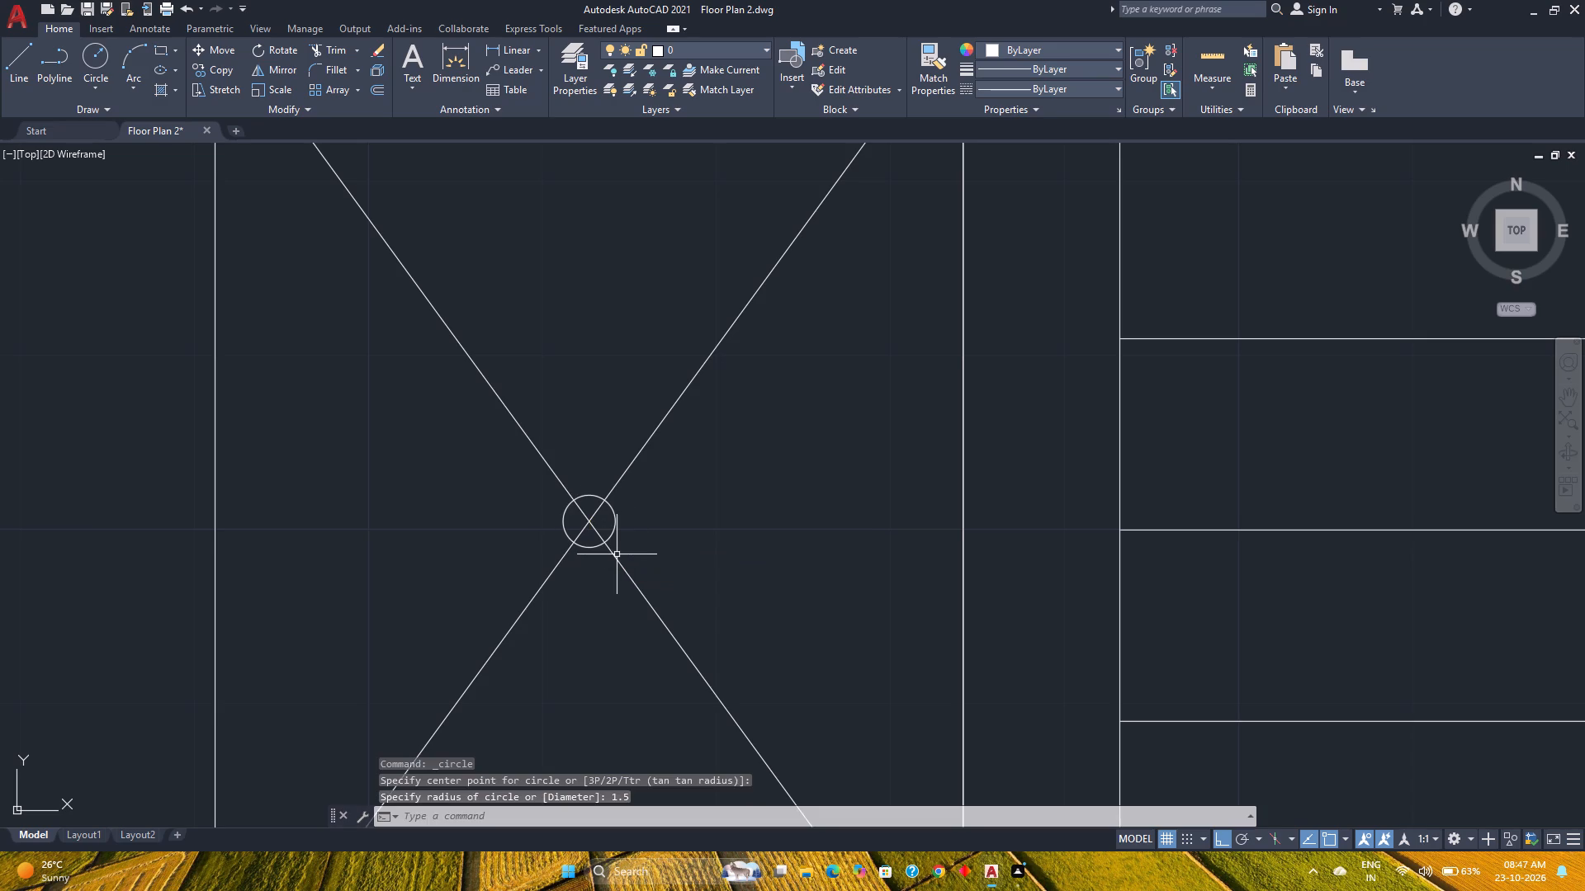
Offset the circle outward by 1" to form a concentric ring.
{"action": "left_click", "coordinate": [375, 86]}
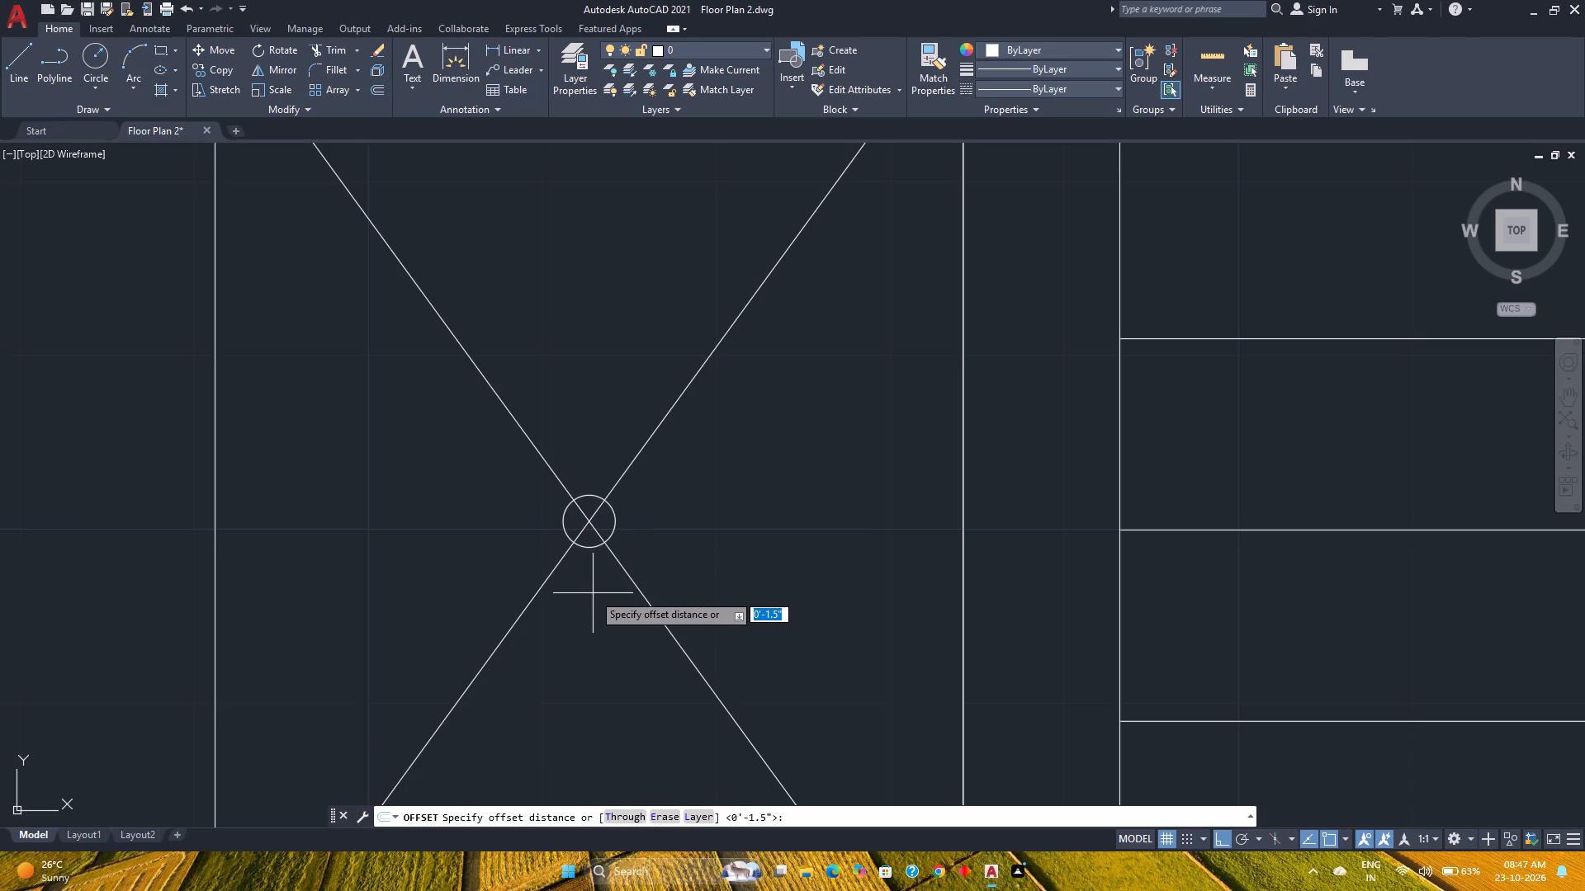
{"action": "key", "text": "Return"}
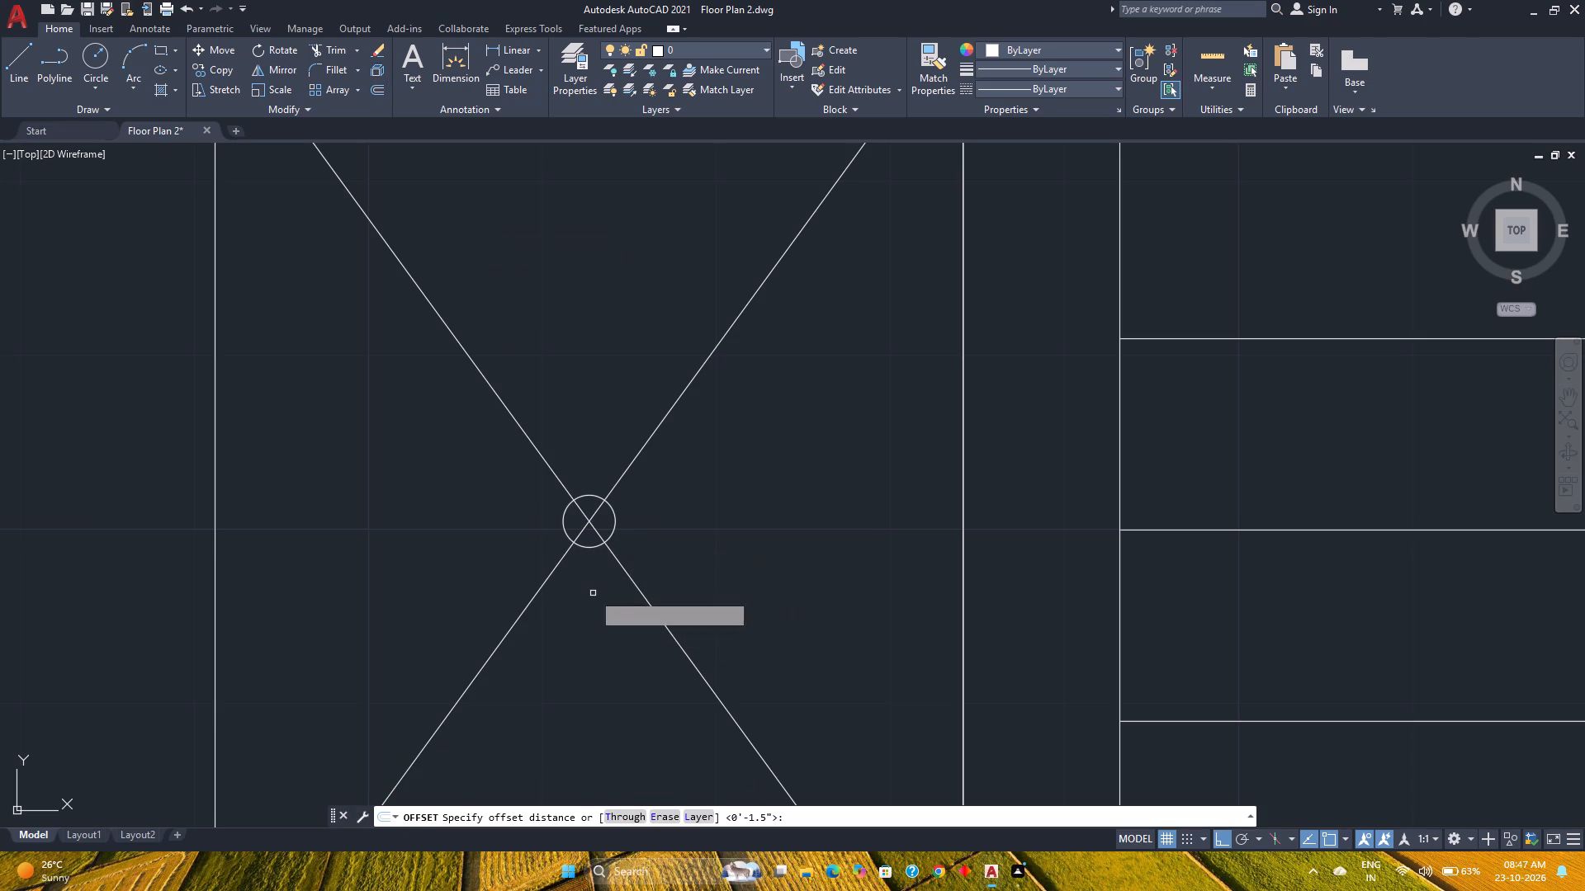
{"action": "left_click", "coordinate": [585, 544]}
{"action": "key", "text": "1"}
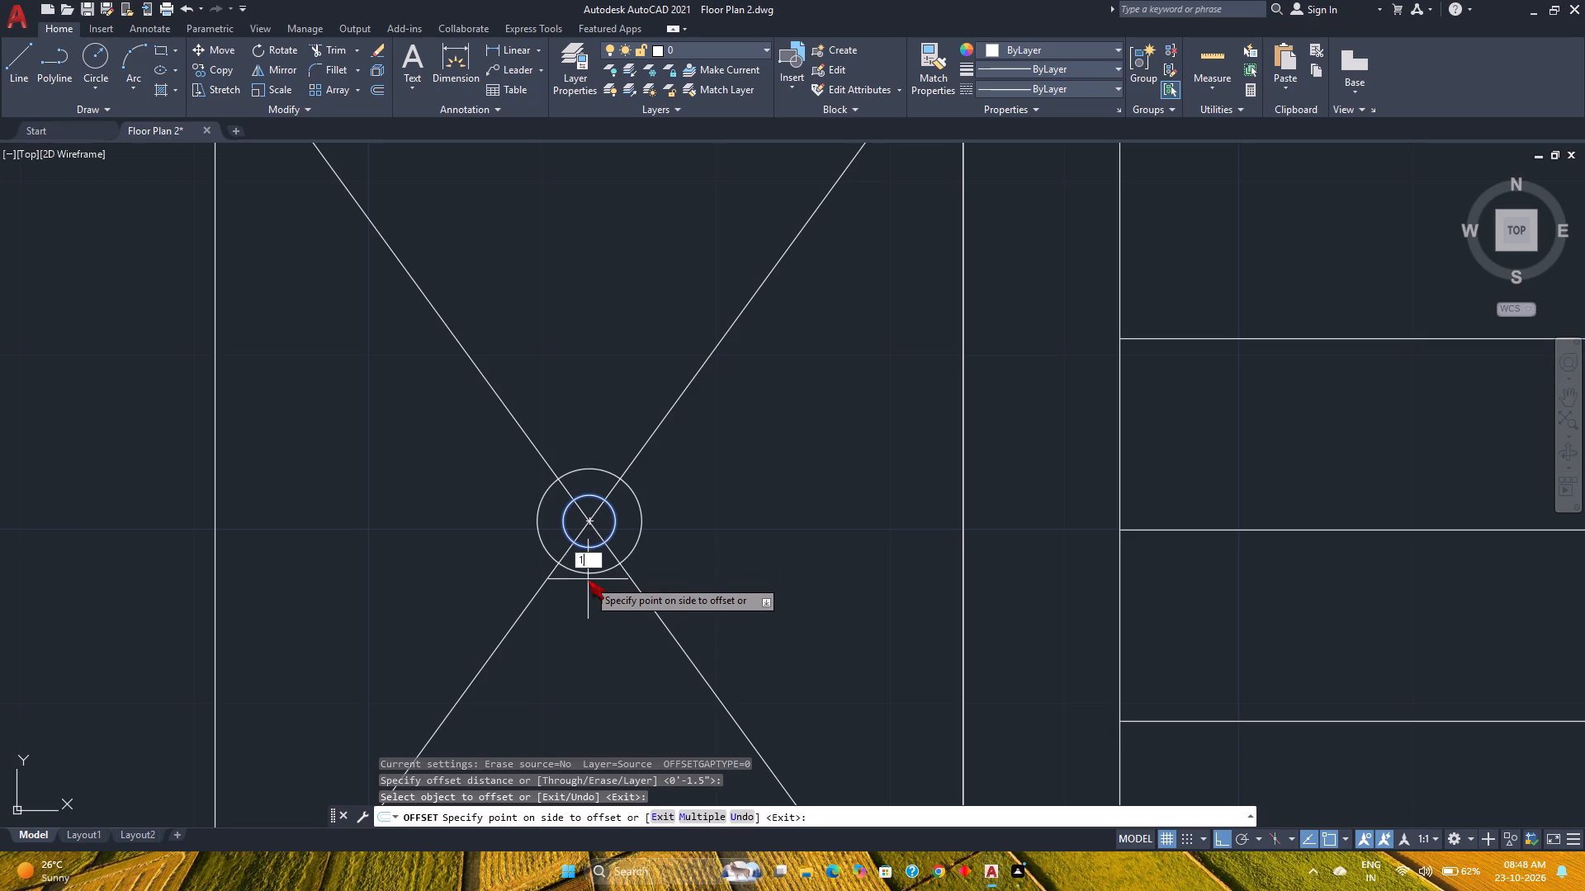
{"action": "key", "text": "Return"}
{"action": "key", "text": "Escape"}
Match the rectangle, both diagonals and both circles to the dashed crossed lines in the western floor plan.
{"action": "scroll", "coordinate": [588, 579], "scroll_direction": "down", "scroll_amount": 1}
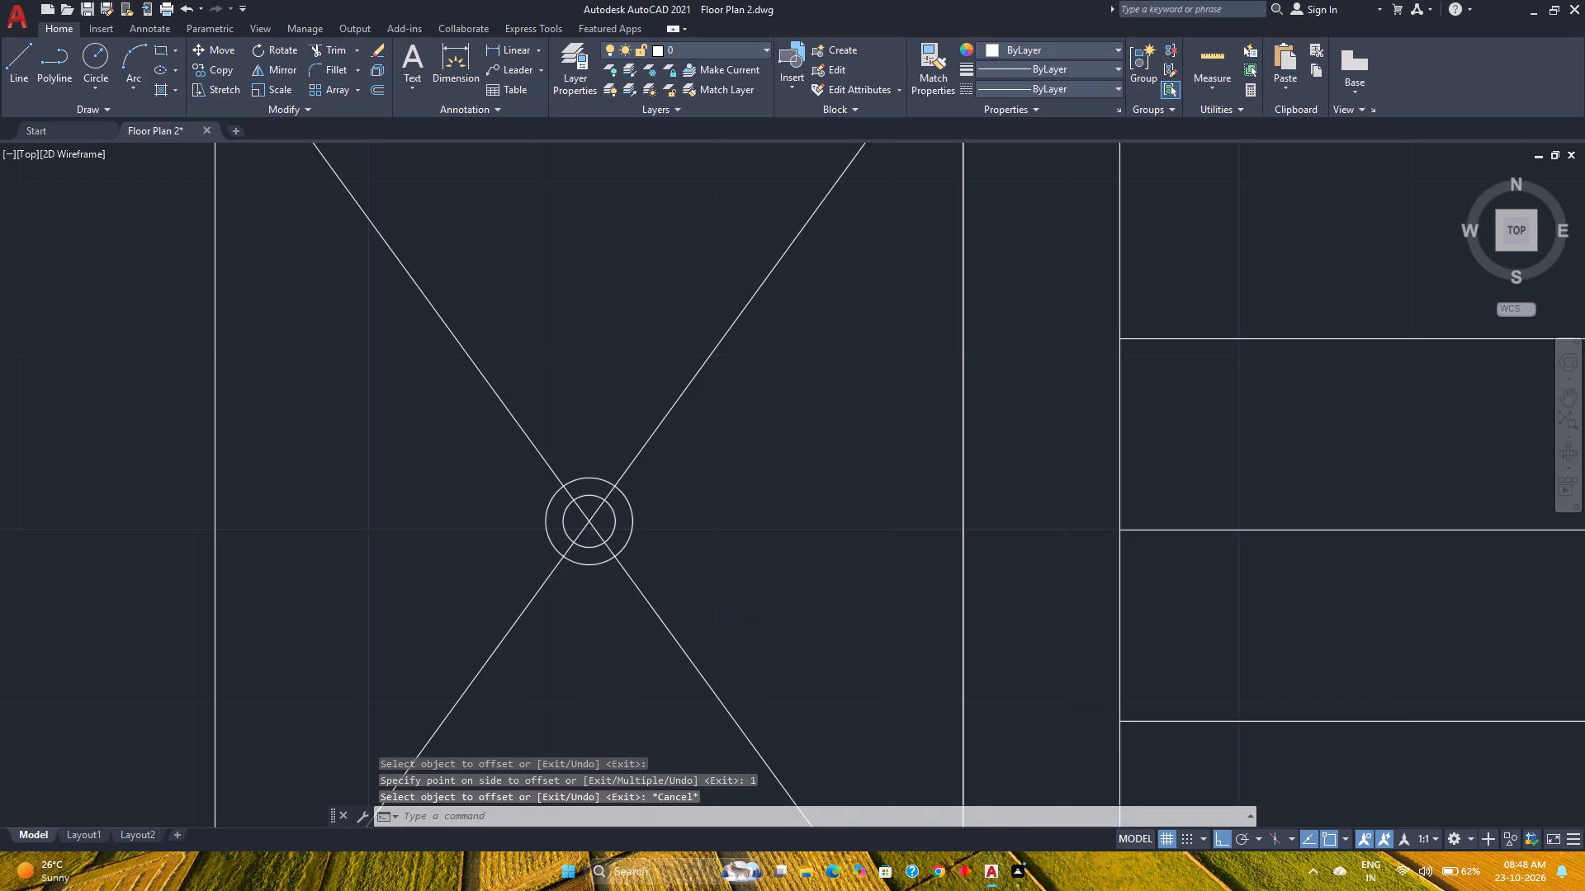
{"action": "scroll", "coordinate": [588, 579], "scroll_direction": "down", "scroll_amount": 1}
{"action": "left_click", "coordinate": [655, 580]}
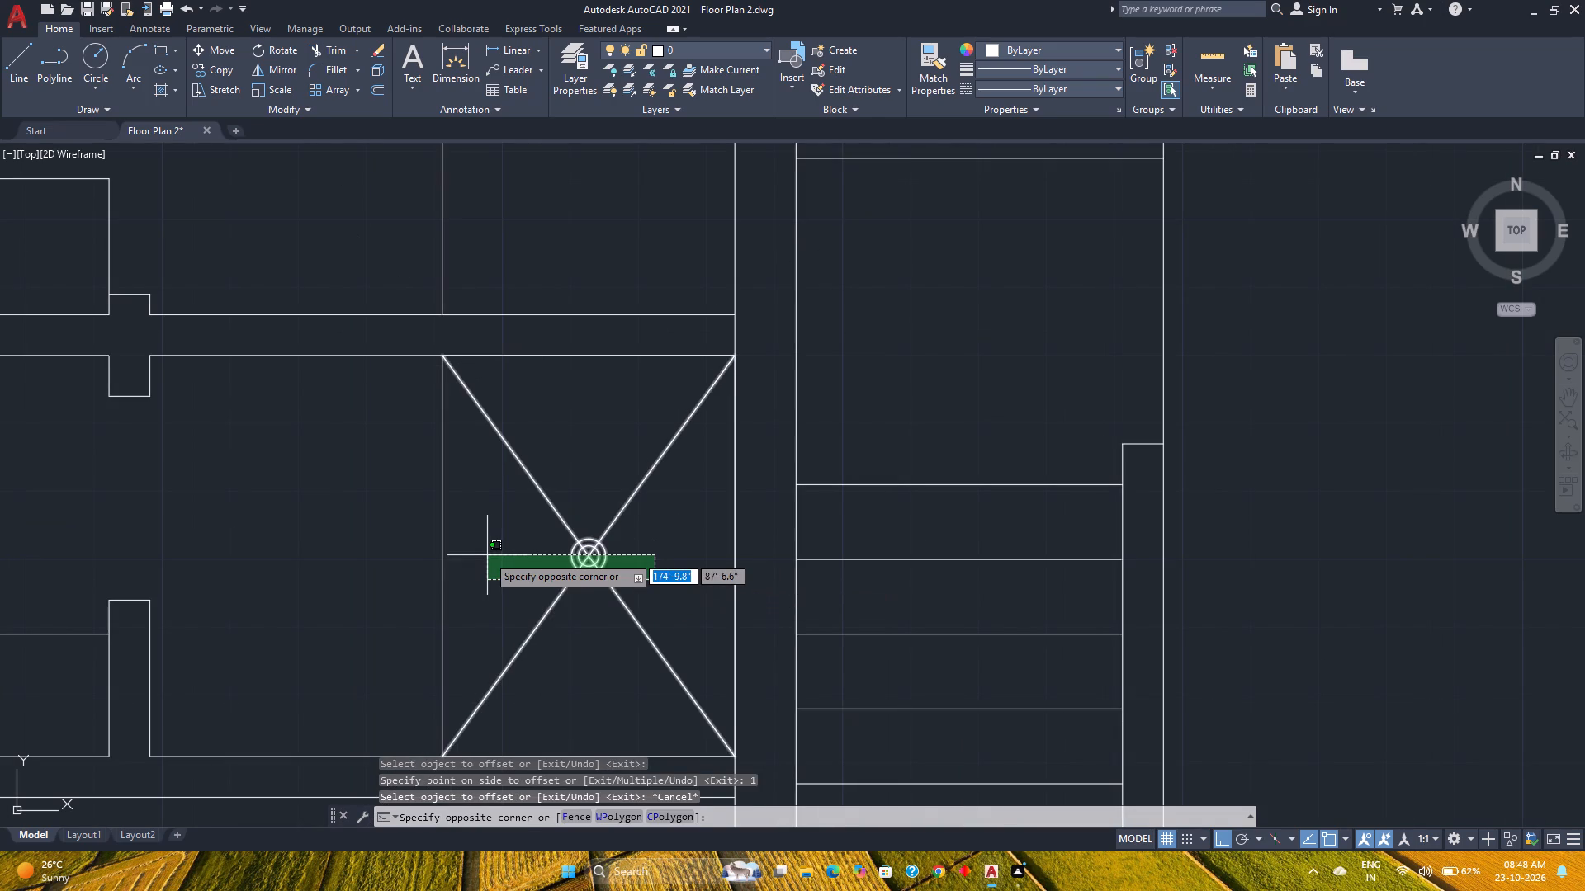
{"action": "left_click", "coordinate": [436, 527]}
{"action": "scroll", "coordinate": [436, 527], "scroll_direction": "down", "scroll_amount": 2}
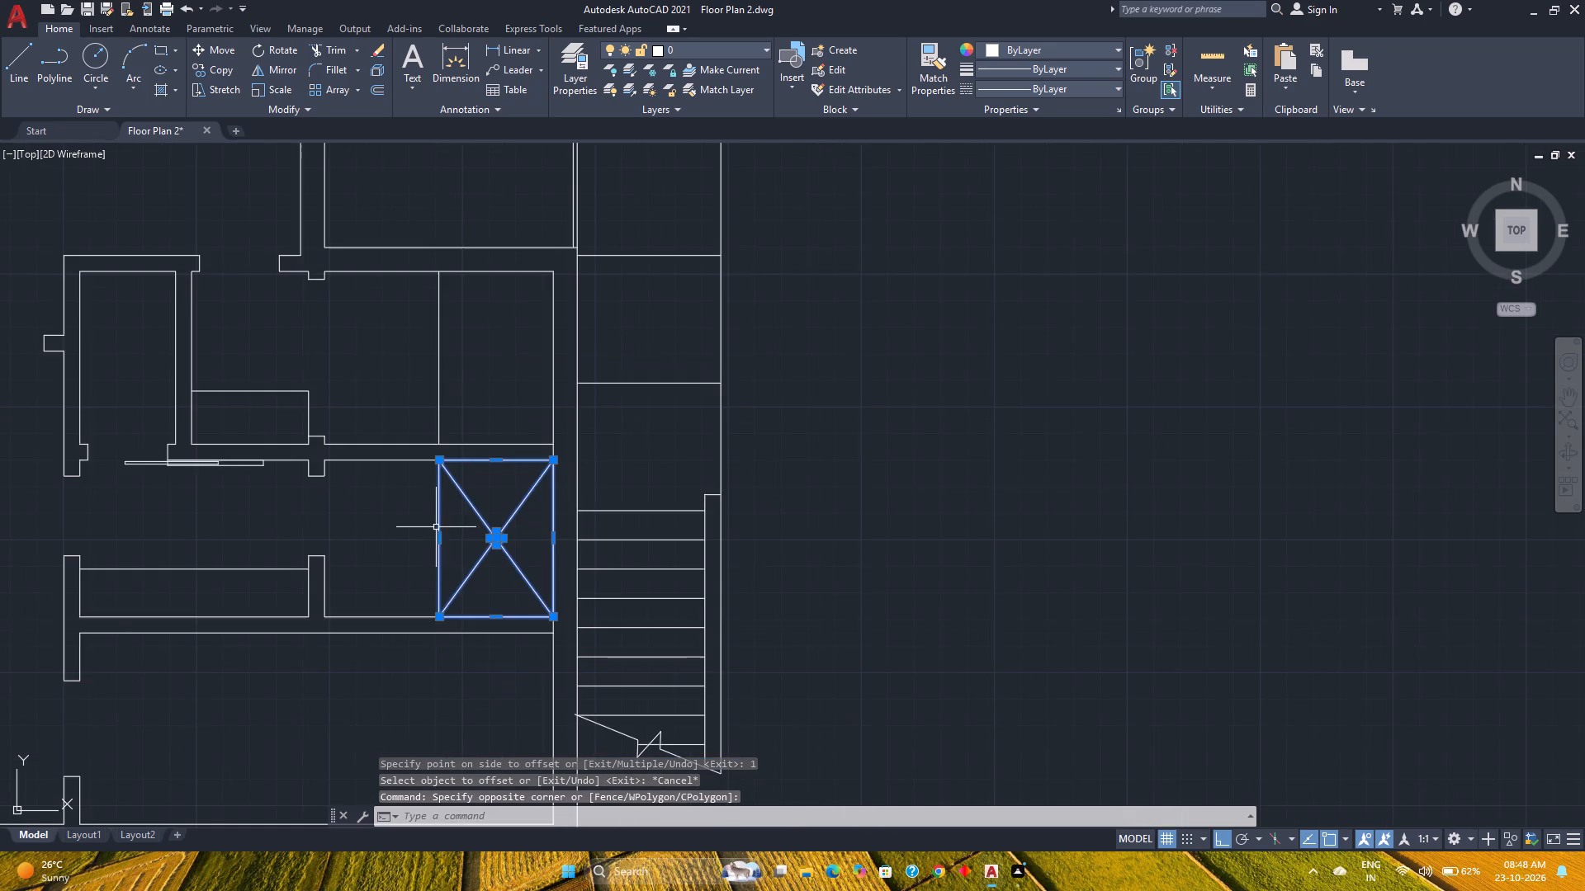
{"action": "middle_click_drag", "start_coordinate": [436, 527], "coordinate": [594, 537]}
{"action": "scroll", "coordinate": [589, 441], "scroll_direction": "down", "scroll_amount": 2}
{"action": "middle_click_drag", "start_coordinate": [589, 441], "coordinate": [891, 424]}
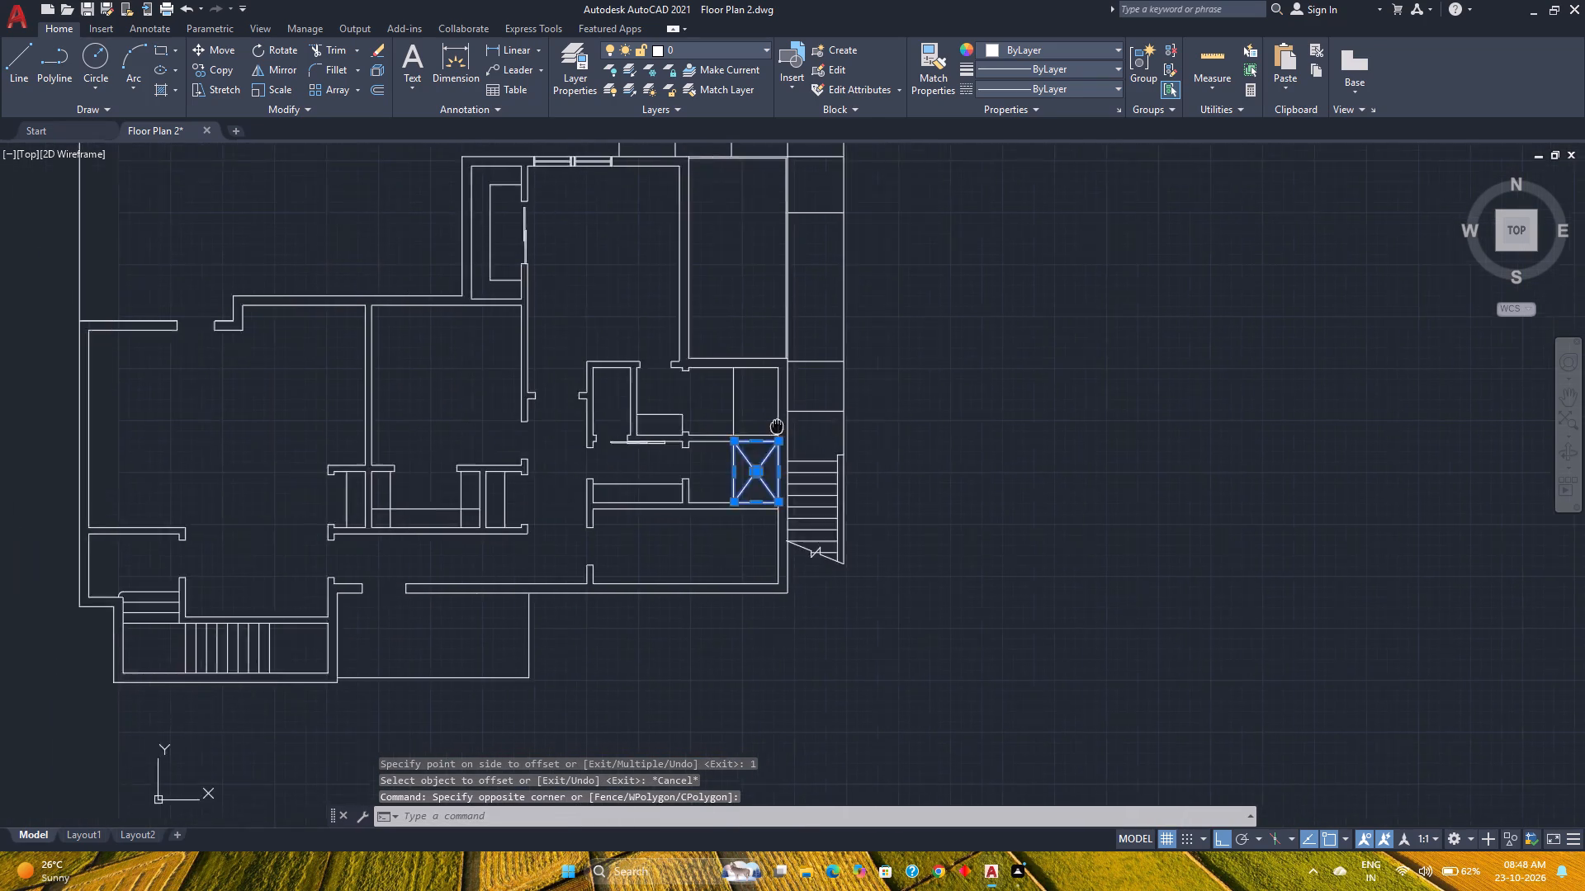
{"action": "middle_click_drag", "start_coordinate": [891, 424], "coordinate": [991, 424]}
{"action": "scroll", "coordinate": [599, 494], "scroll_direction": "down", "scroll_amount": 1}
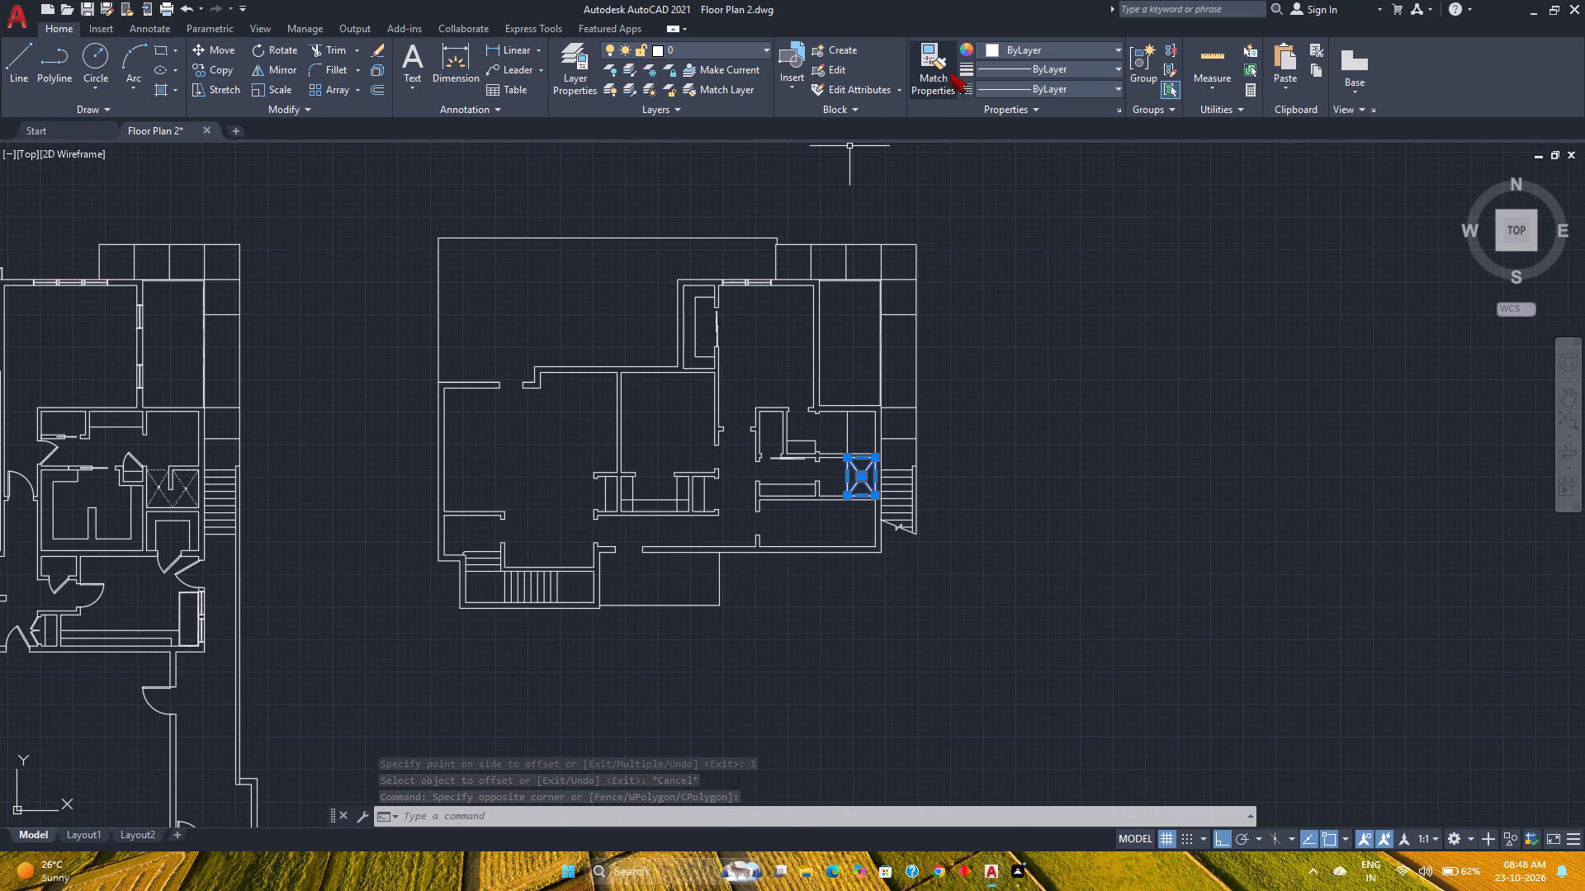
{"action": "left_click", "coordinate": [942, 67]}
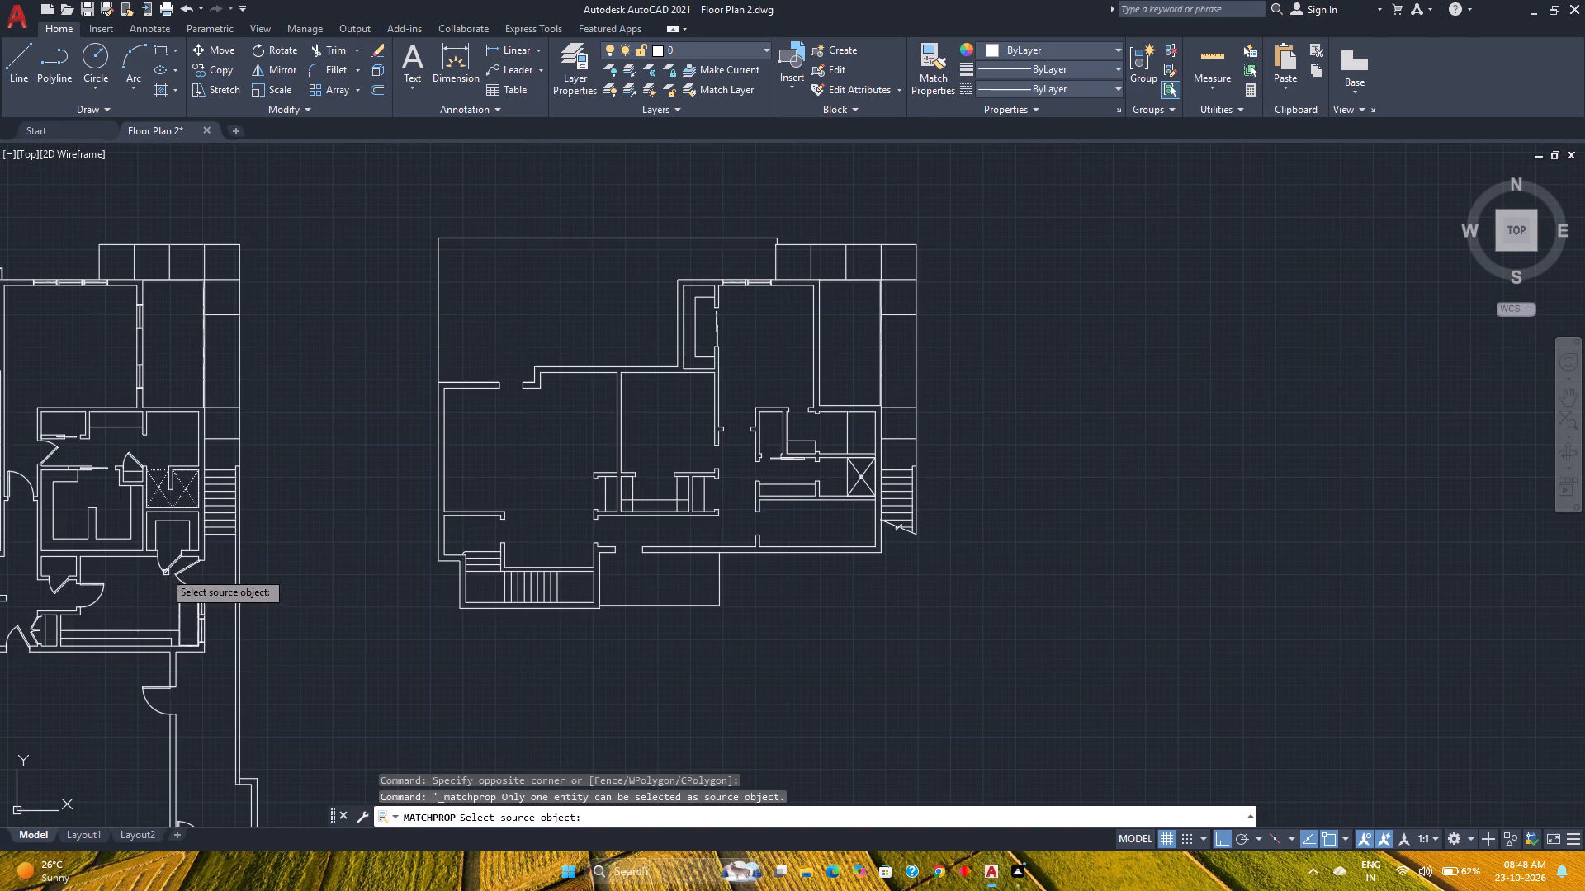
{"action": "left_click", "coordinate": [184, 492]}
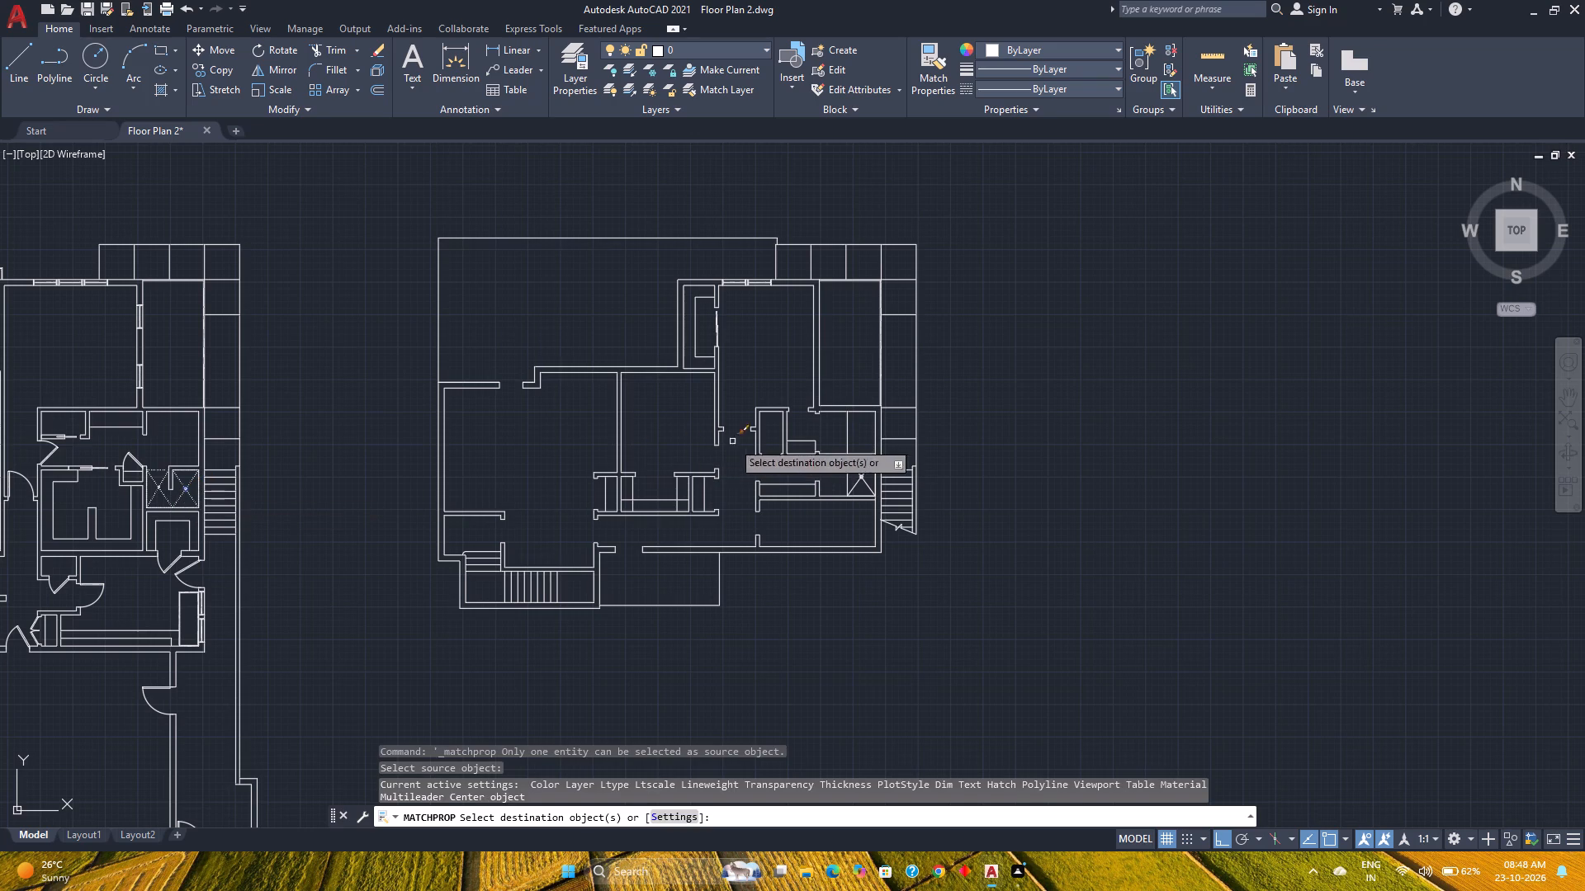
{"action": "scroll", "coordinate": [860, 484], "scroll_direction": "up", "scroll_amount": 3}
{"action": "left_click", "coordinate": [850, 475]}
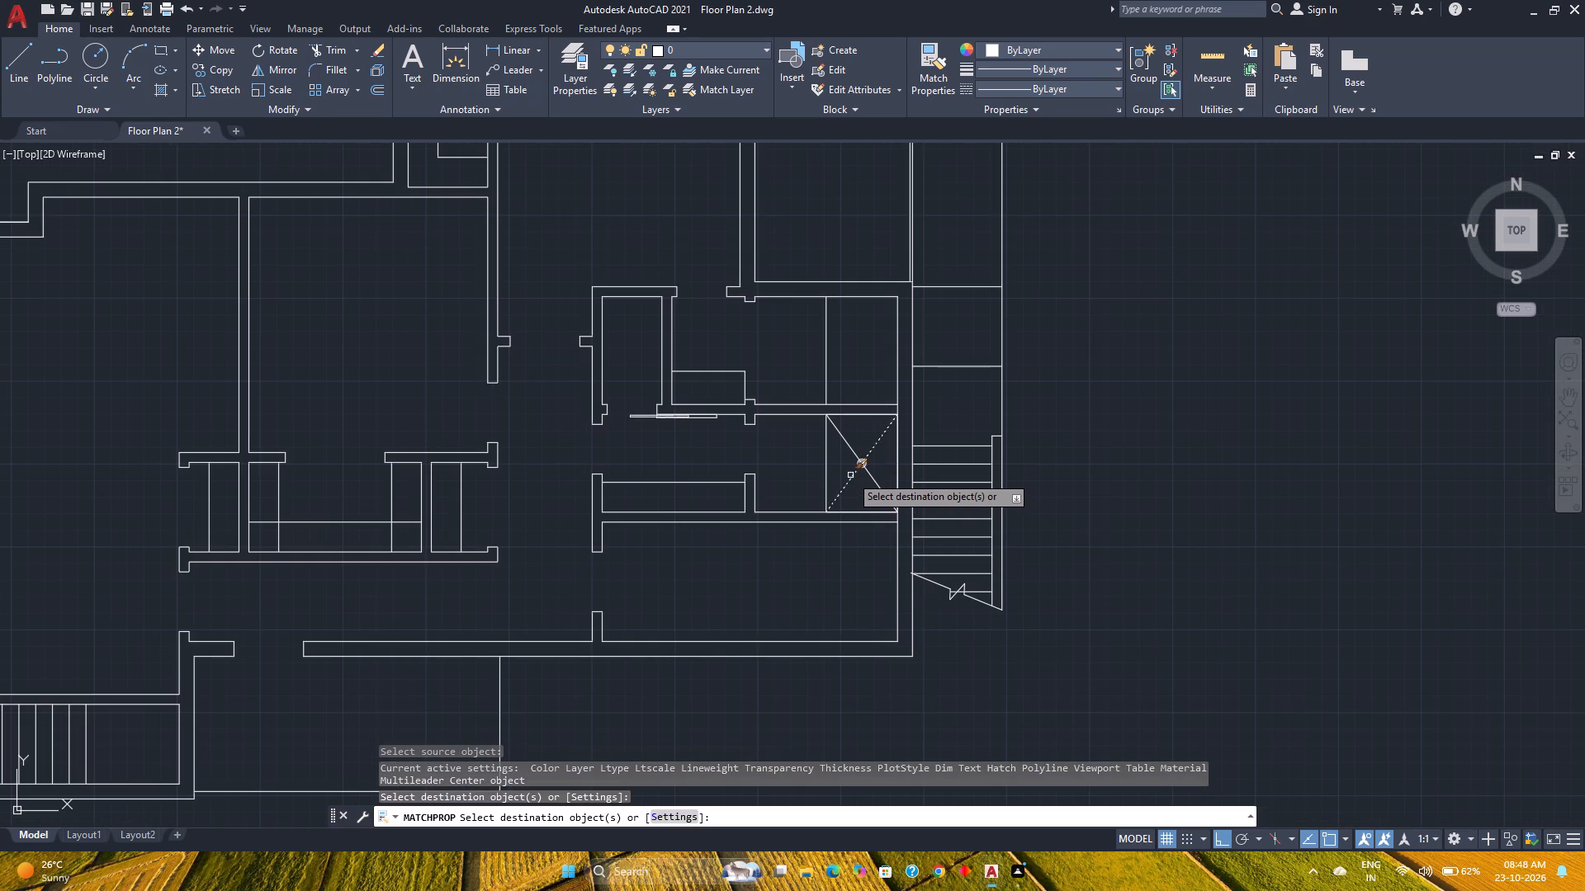
{"action": "scroll", "coordinate": [866, 458], "scroll_direction": "up", "scroll_amount": 7}
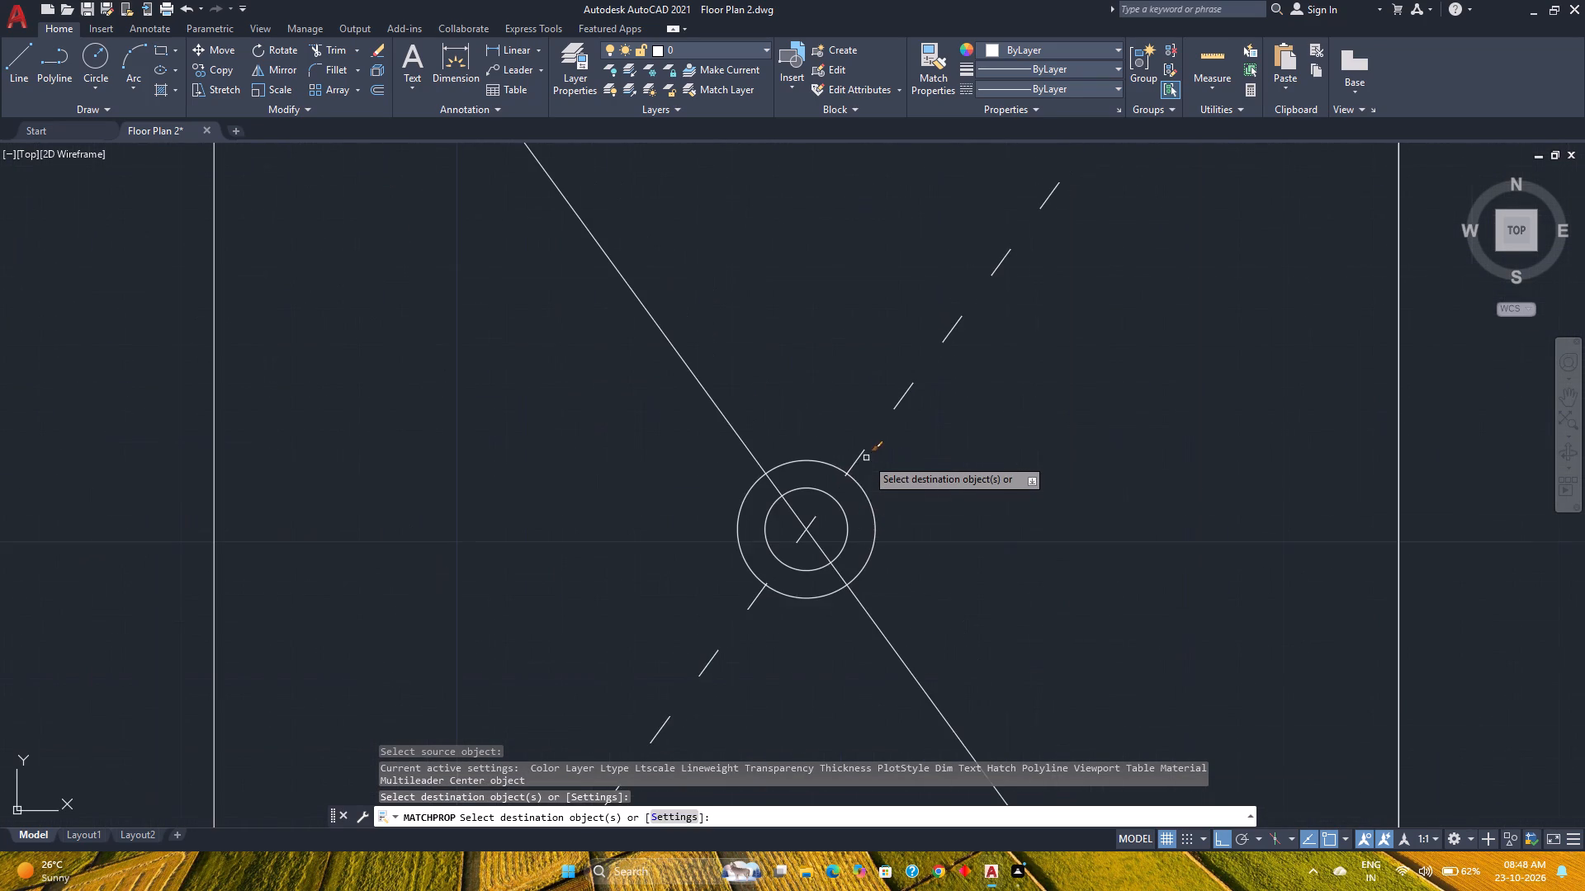
{"action": "left_click", "coordinate": [842, 469]}
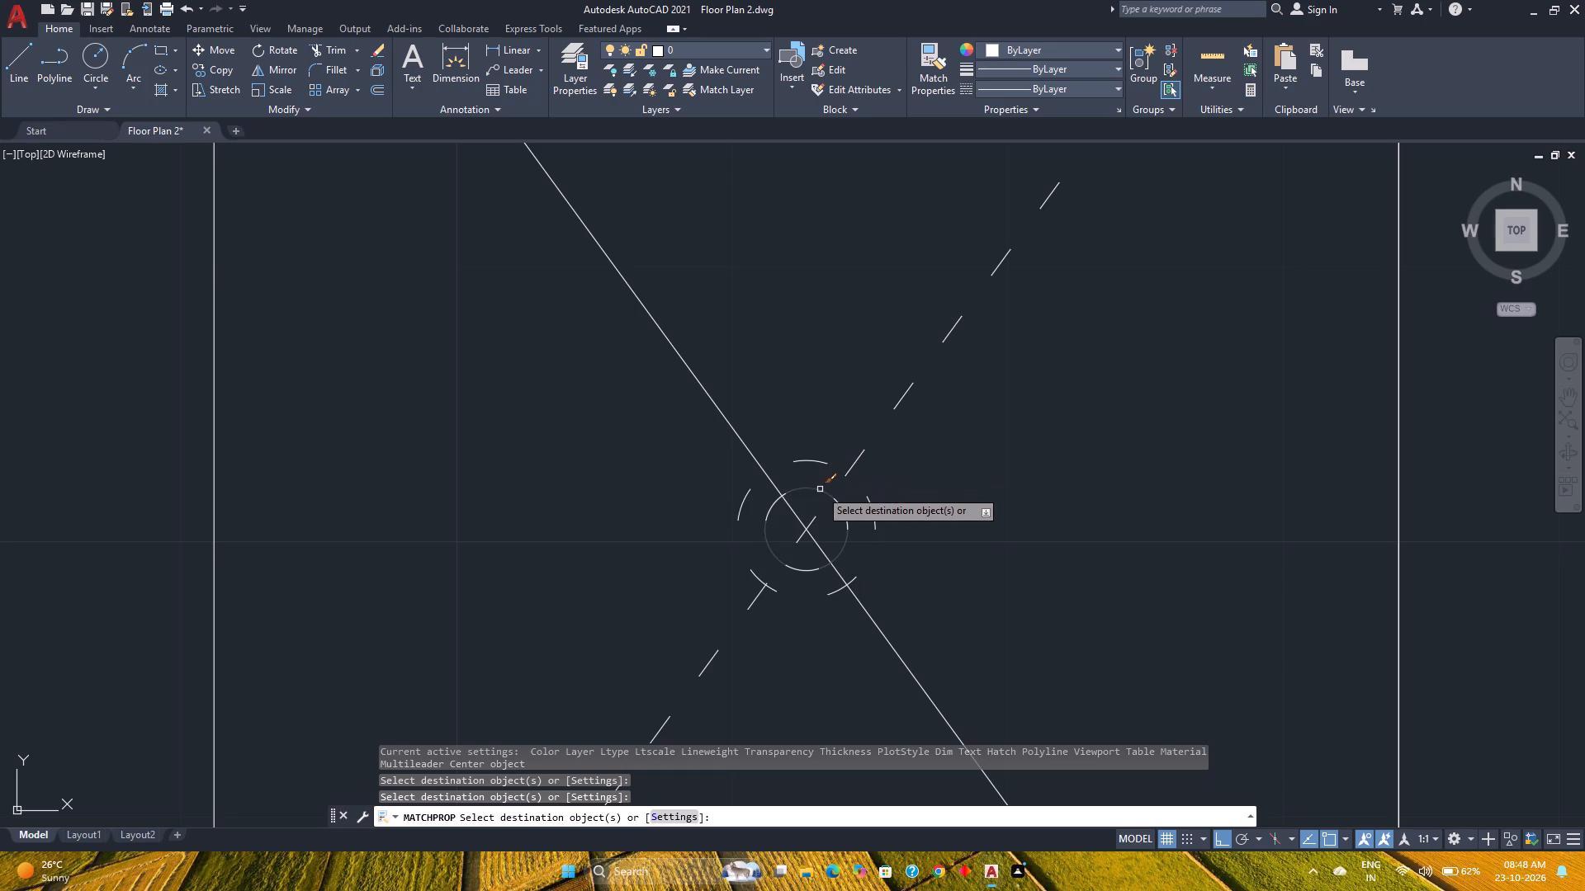
{"action": "left_click", "coordinate": [820, 489]}
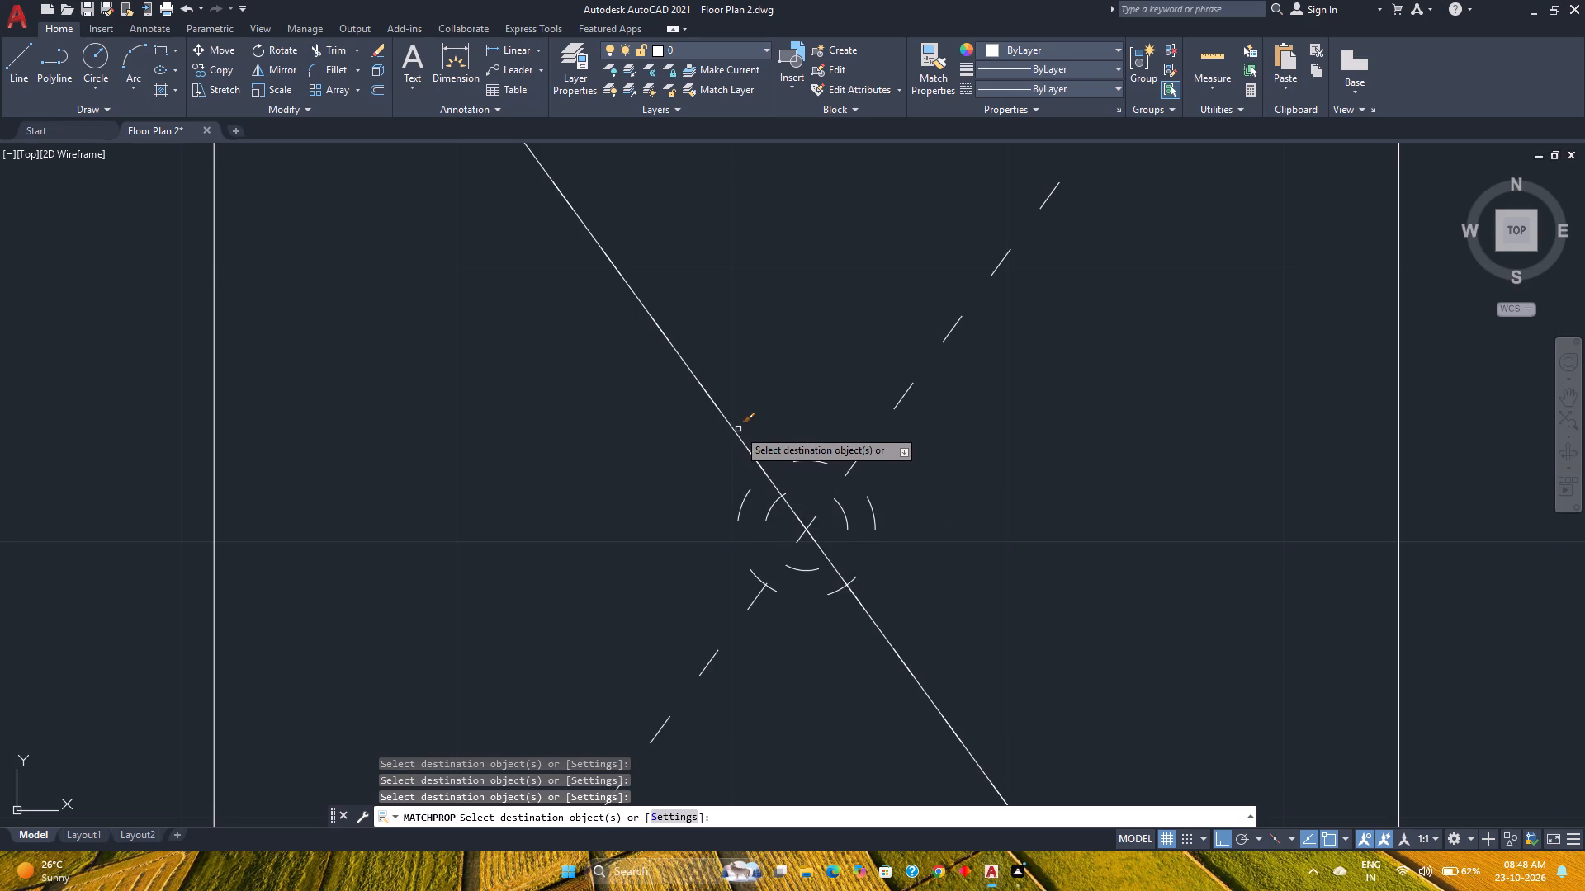
{"action": "left_click", "coordinate": [738, 434]}
{"action": "scroll", "coordinate": [738, 434], "scroll_direction": "down", "scroll_amount": 1}
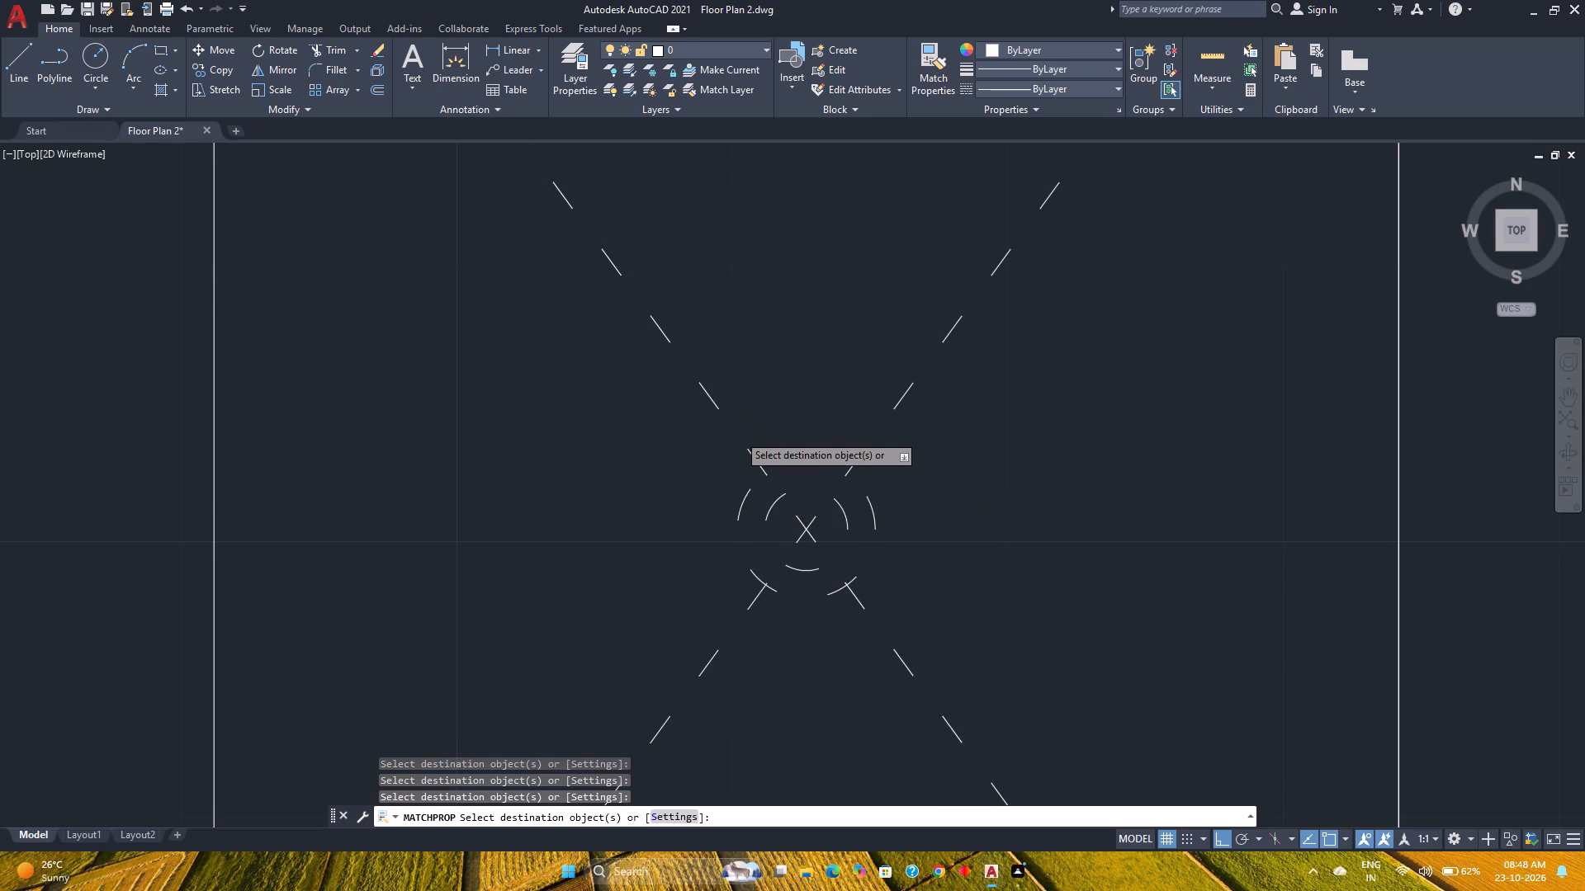
{"action": "scroll", "coordinate": [738, 434], "scroll_direction": "down", "scroll_amount": 2}
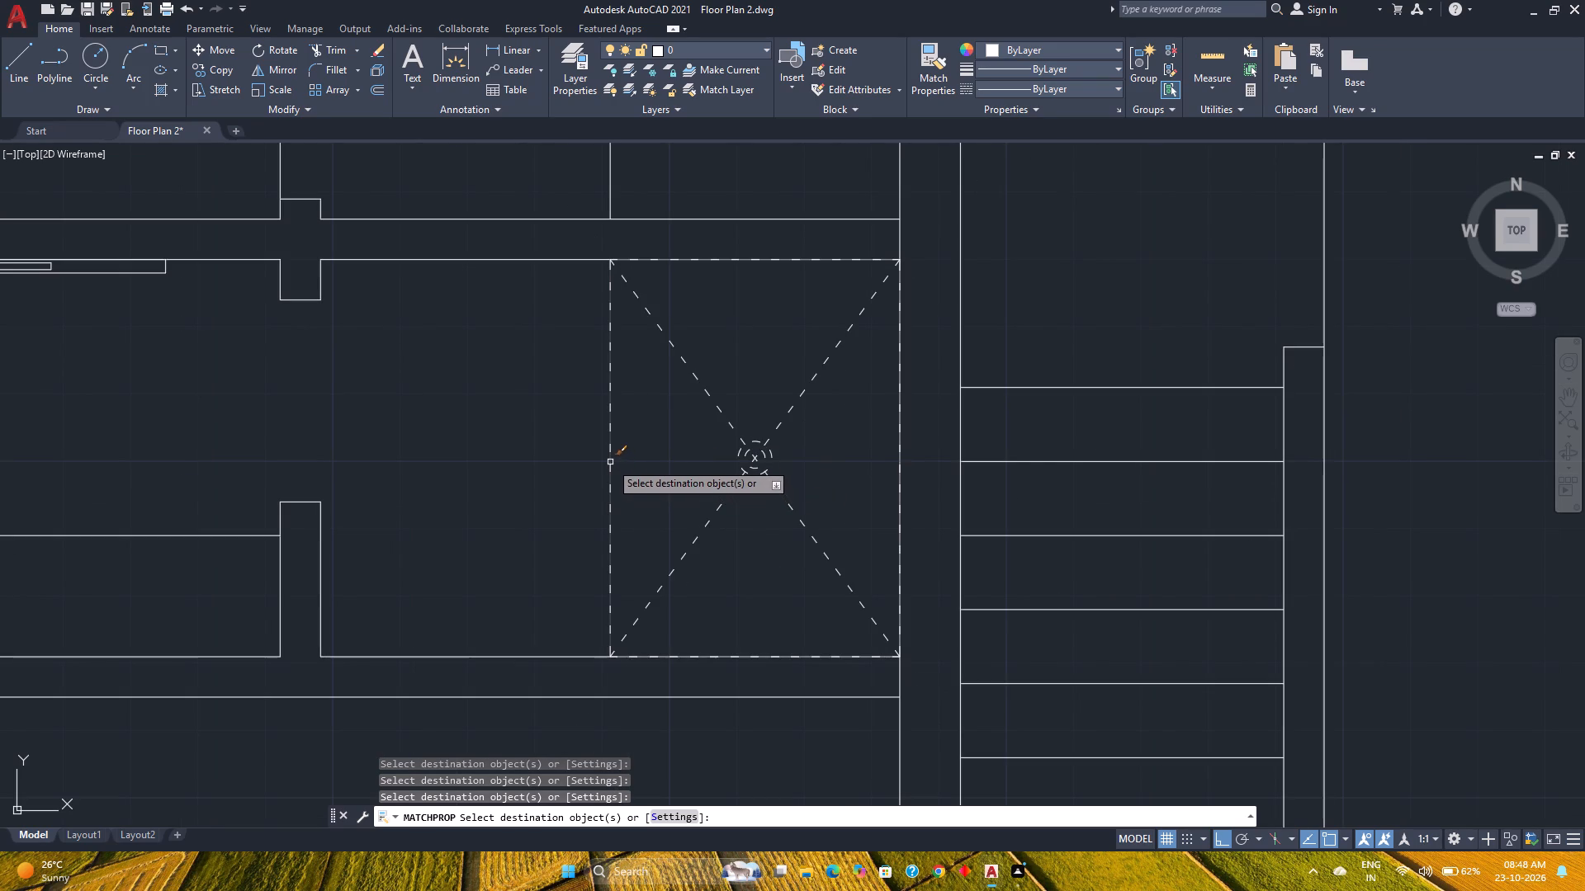
{"action": "left_click", "coordinate": [610, 462]}
{"action": "key", "text": "Escape"}
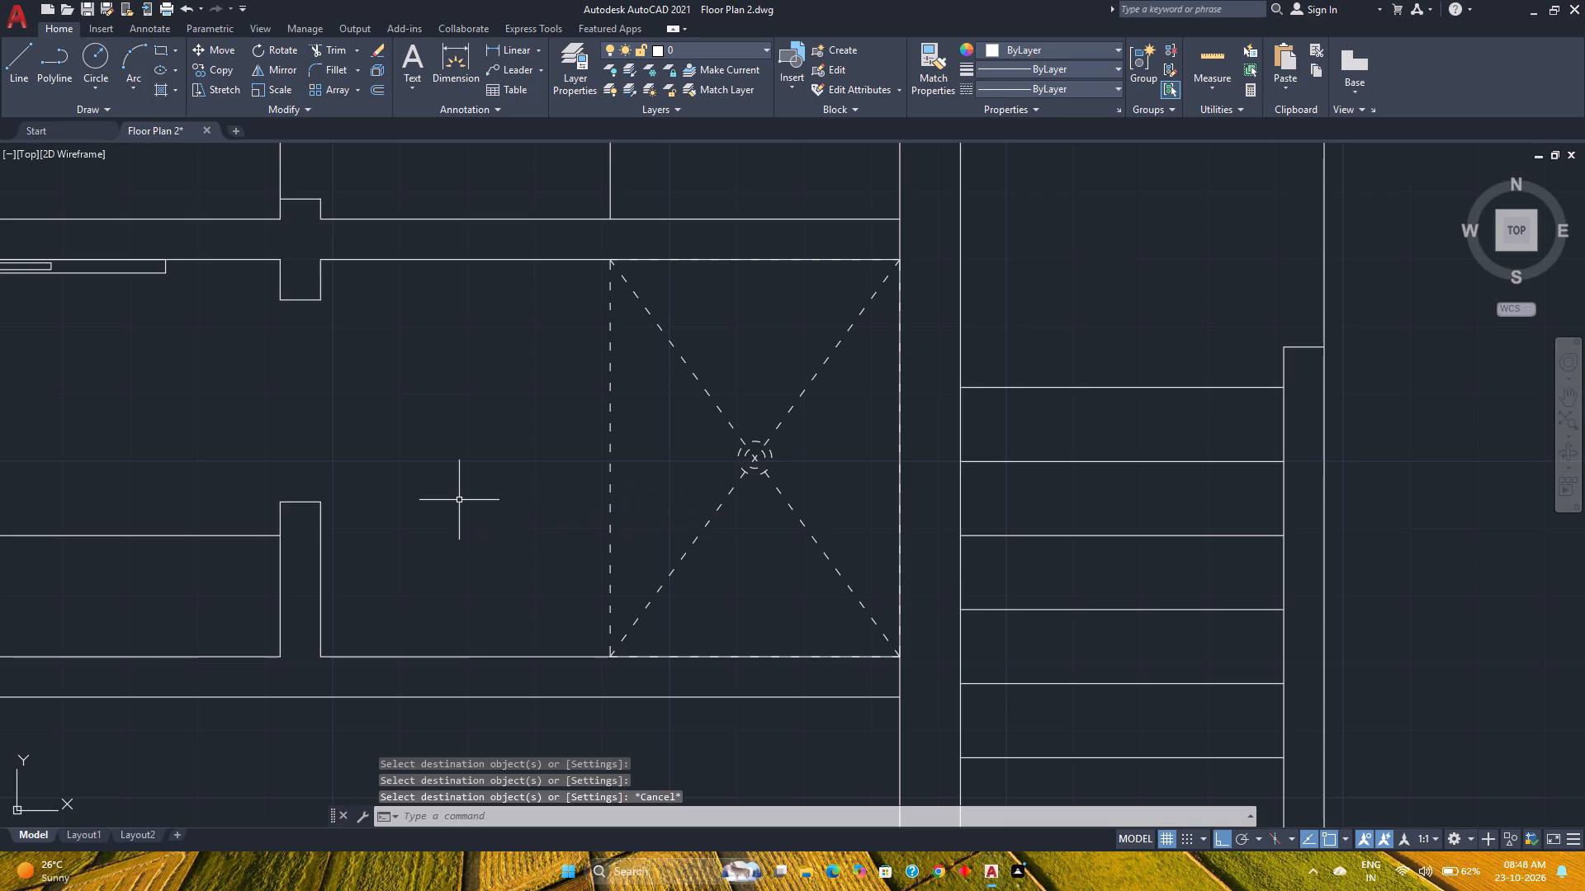
Copy the vertical line north of the dashed shower rectangle down so its lower end meets the rectangle's southwest corner.
{"action": "scroll", "coordinate": [466, 502], "scroll_direction": "down", "scroll_amount": 1}
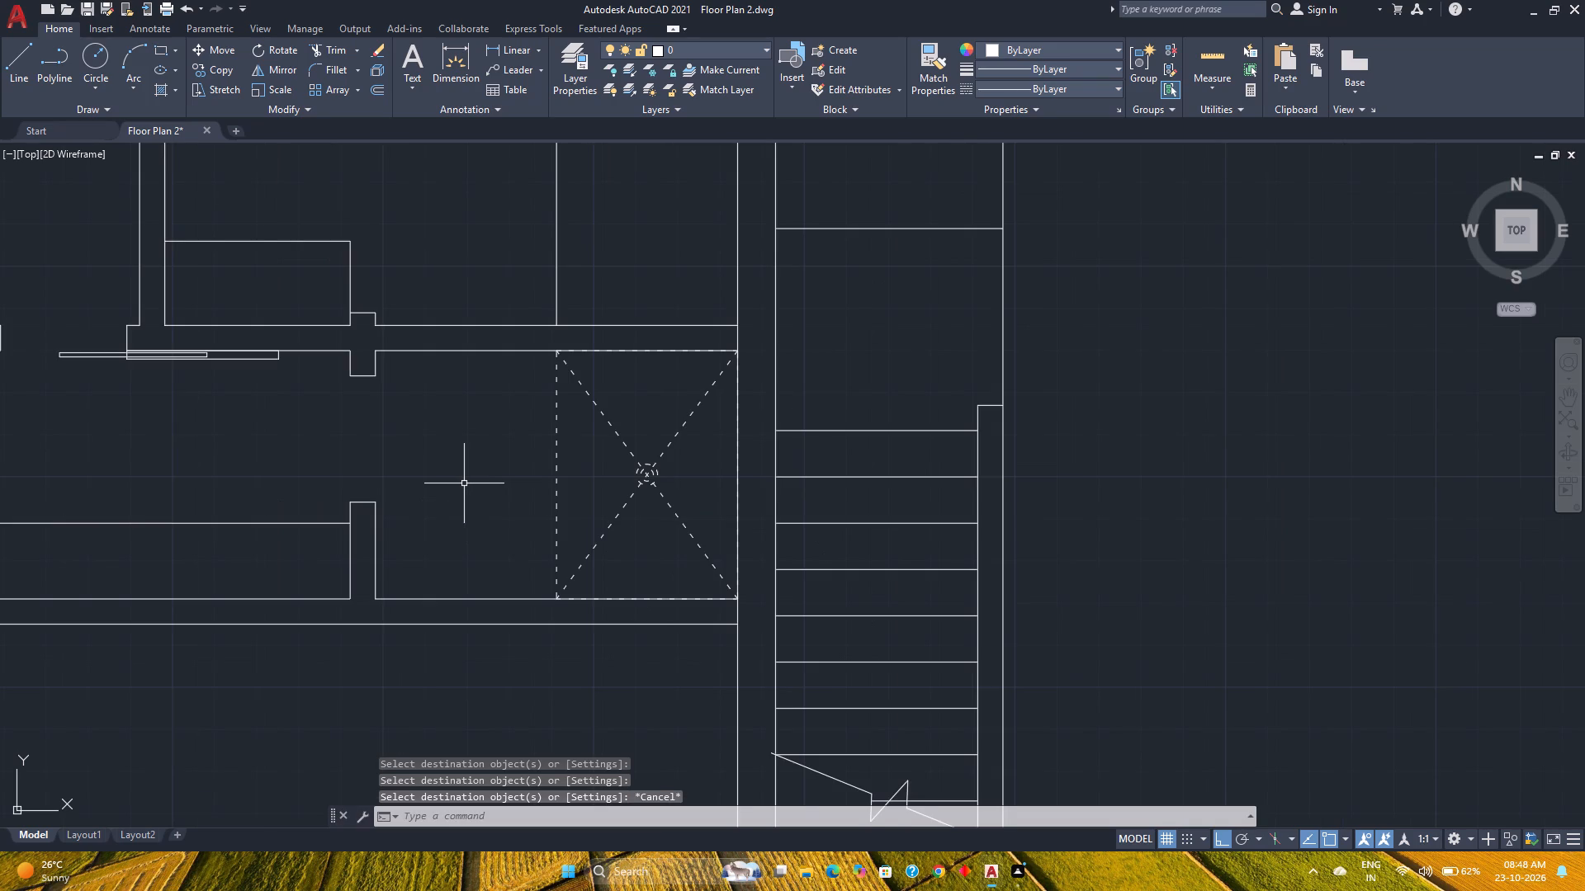
{"action": "scroll", "coordinate": [464, 484], "scroll_direction": "down", "scroll_amount": 1}
{"action": "middle_click_drag", "start_coordinate": [464, 484], "coordinate": [546, 522]}
{"action": "middle_click", "coordinate": [546, 522]}
{"action": "middle_click", "coordinate": [546, 522]}
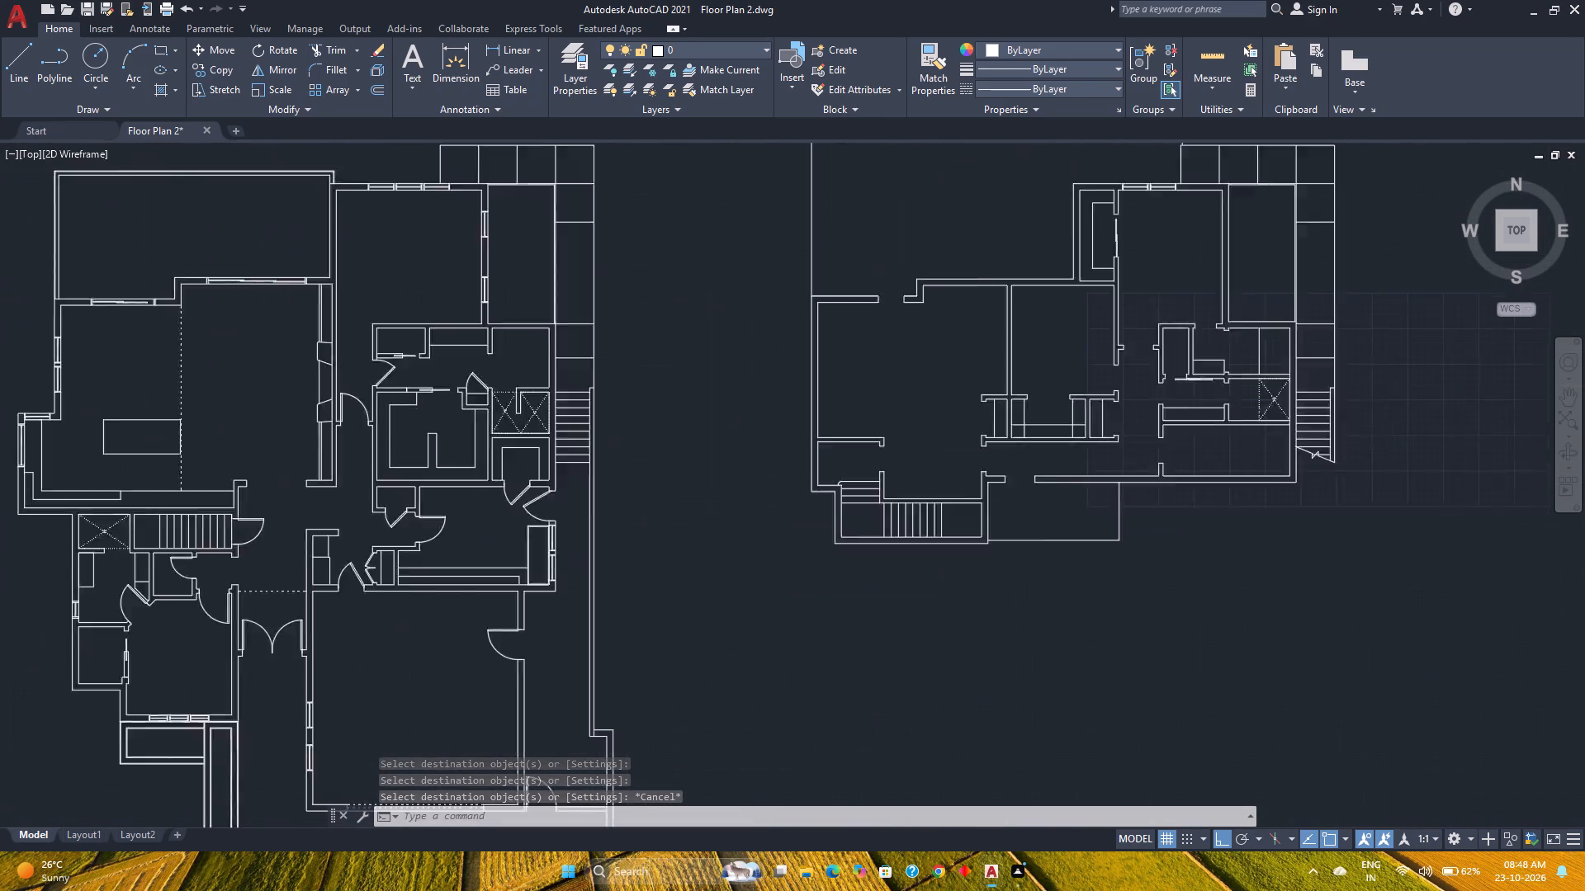
{"action": "scroll", "coordinate": [1308, 347], "scroll_direction": "up", "scroll_amount": 4}
{"action": "middle_click_drag", "start_coordinate": [1344, 350], "coordinate": [958, 399]}
{"action": "left_click", "coordinate": [1025, 384]}
{"action": "left_click", "coordinate": [931, 375]}
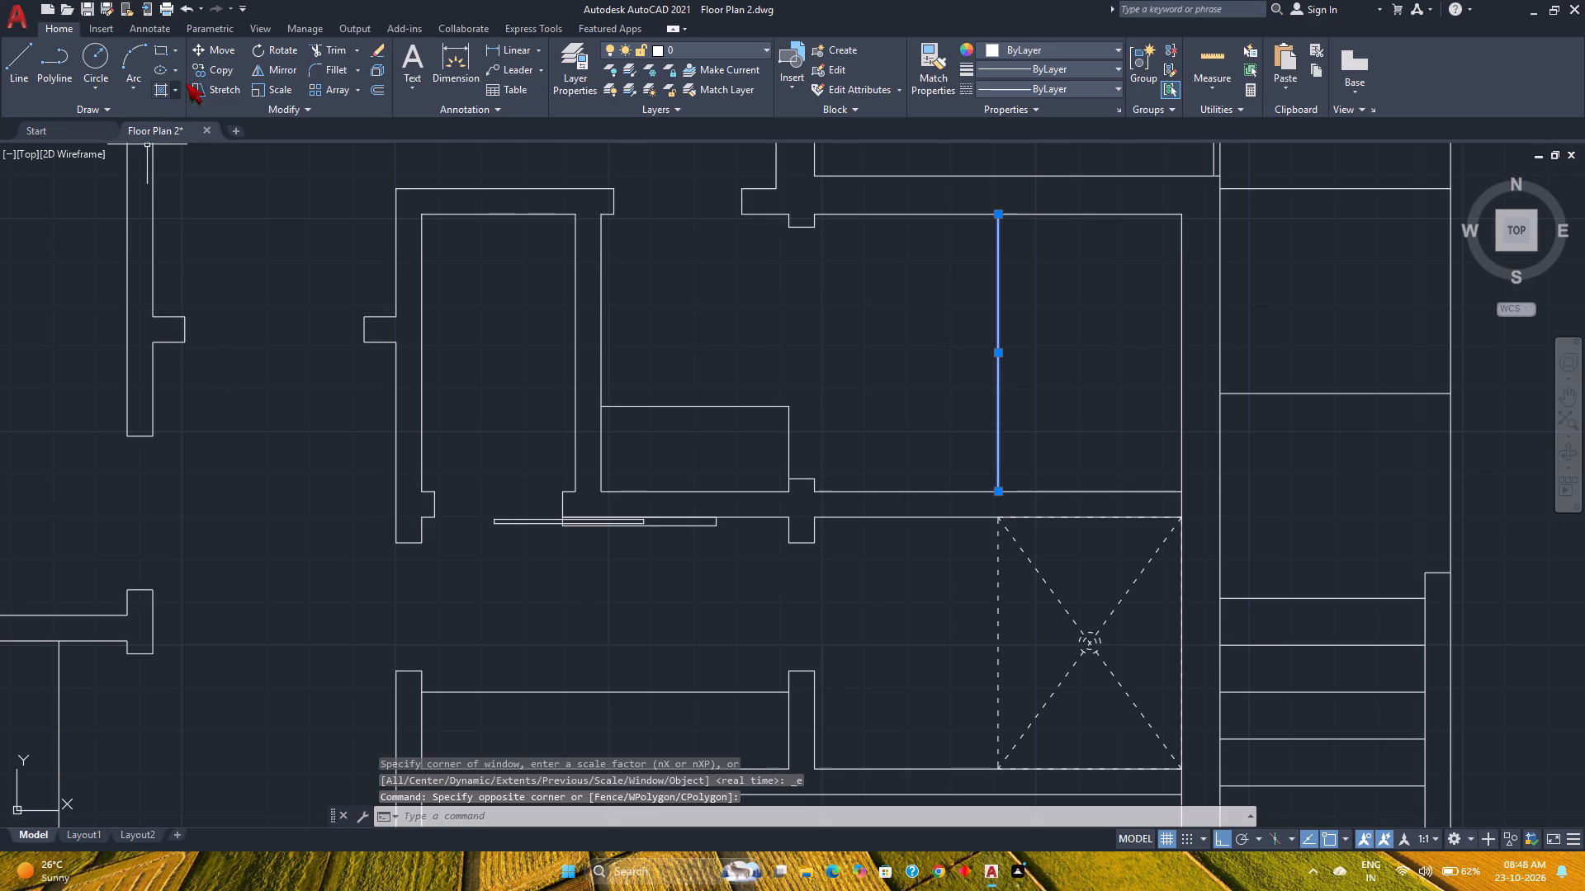
{"action": "left_click", "coordinate": [199, 75]}
{"action": "scroll", "coordinate": [802, 441], "scroll_direction": "down", "scroll_amount": 2}
{"action": "middle_click_drag", "start_coordinate": [802, 441], "coordinate": [730, 339]}
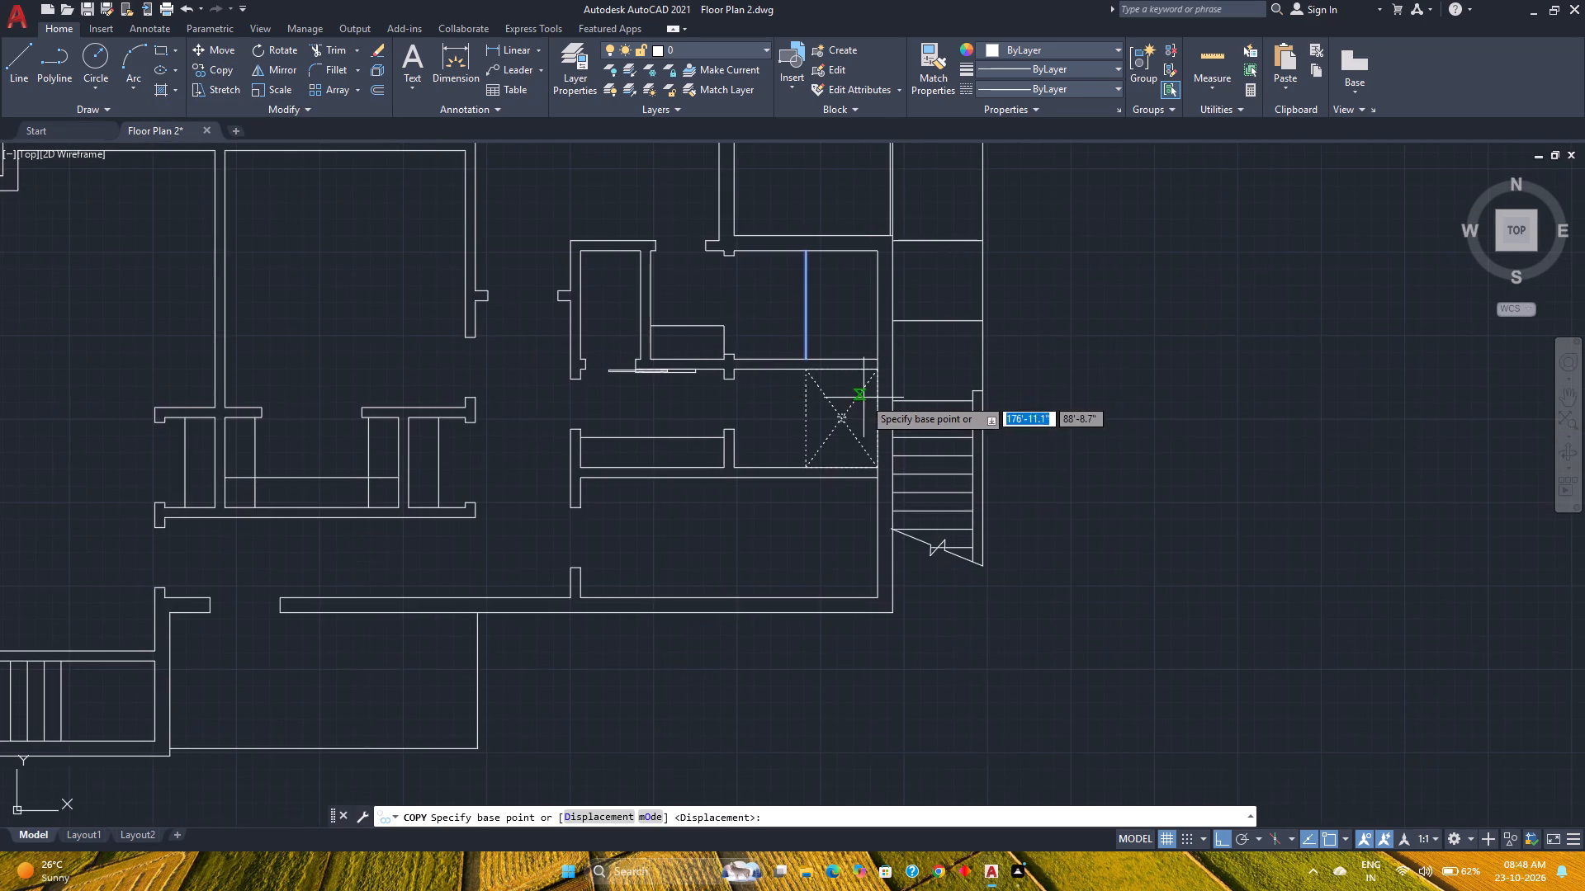
{"action": "scroll", "coordinate": [863, 396], "scroll_direction": "up", "scroll_amount": 2}
{"action": "left_click", "coordinate": [721, 298]}
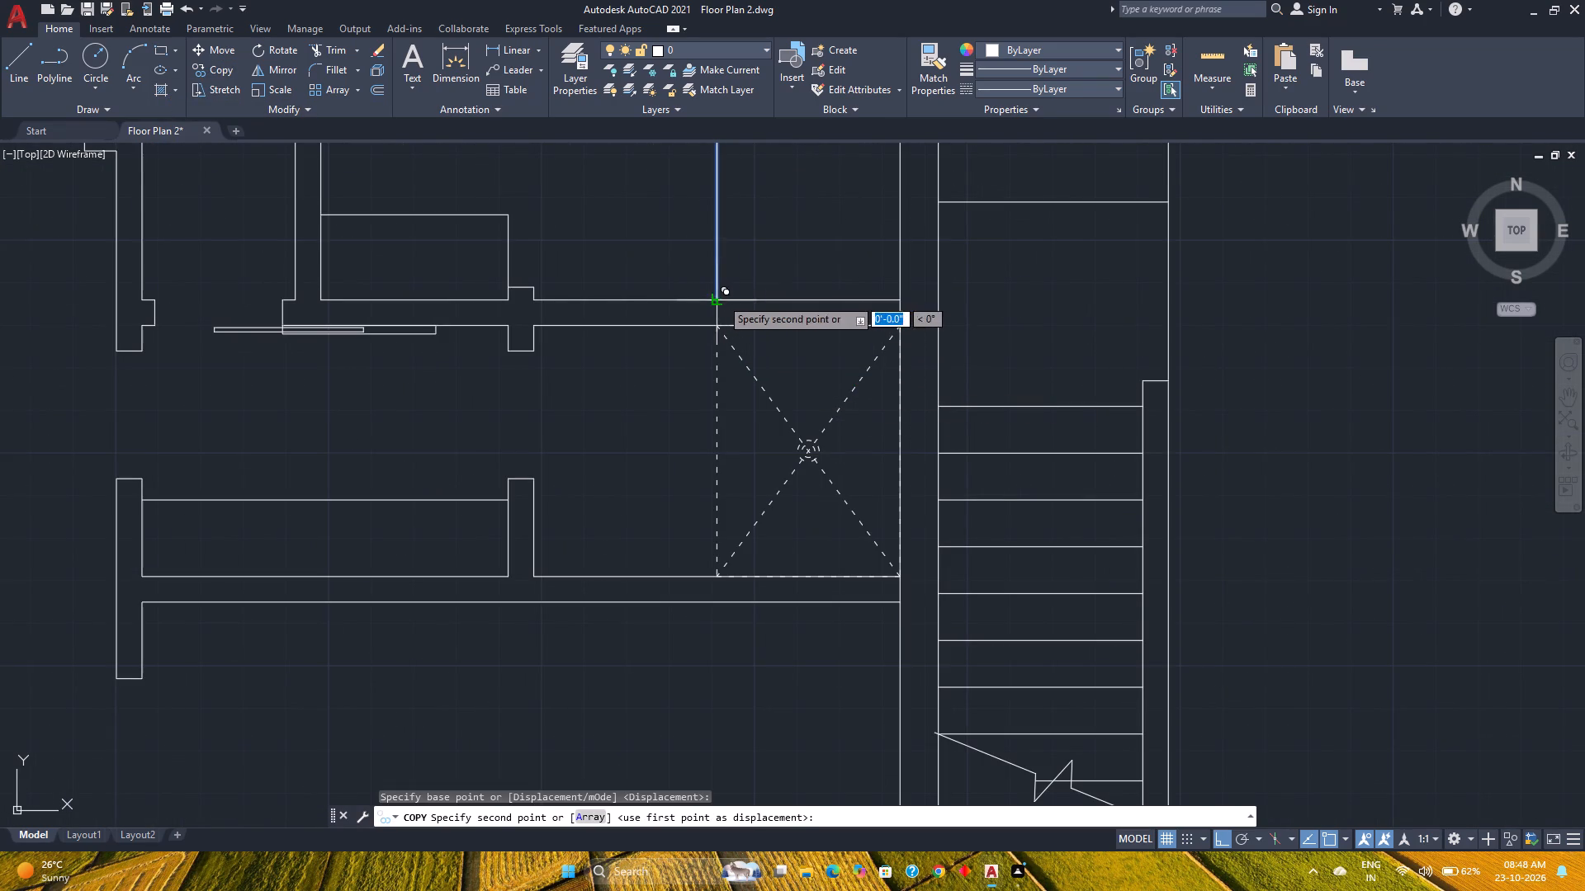
{"action": "left_click", "coordinate": [717, 572]}
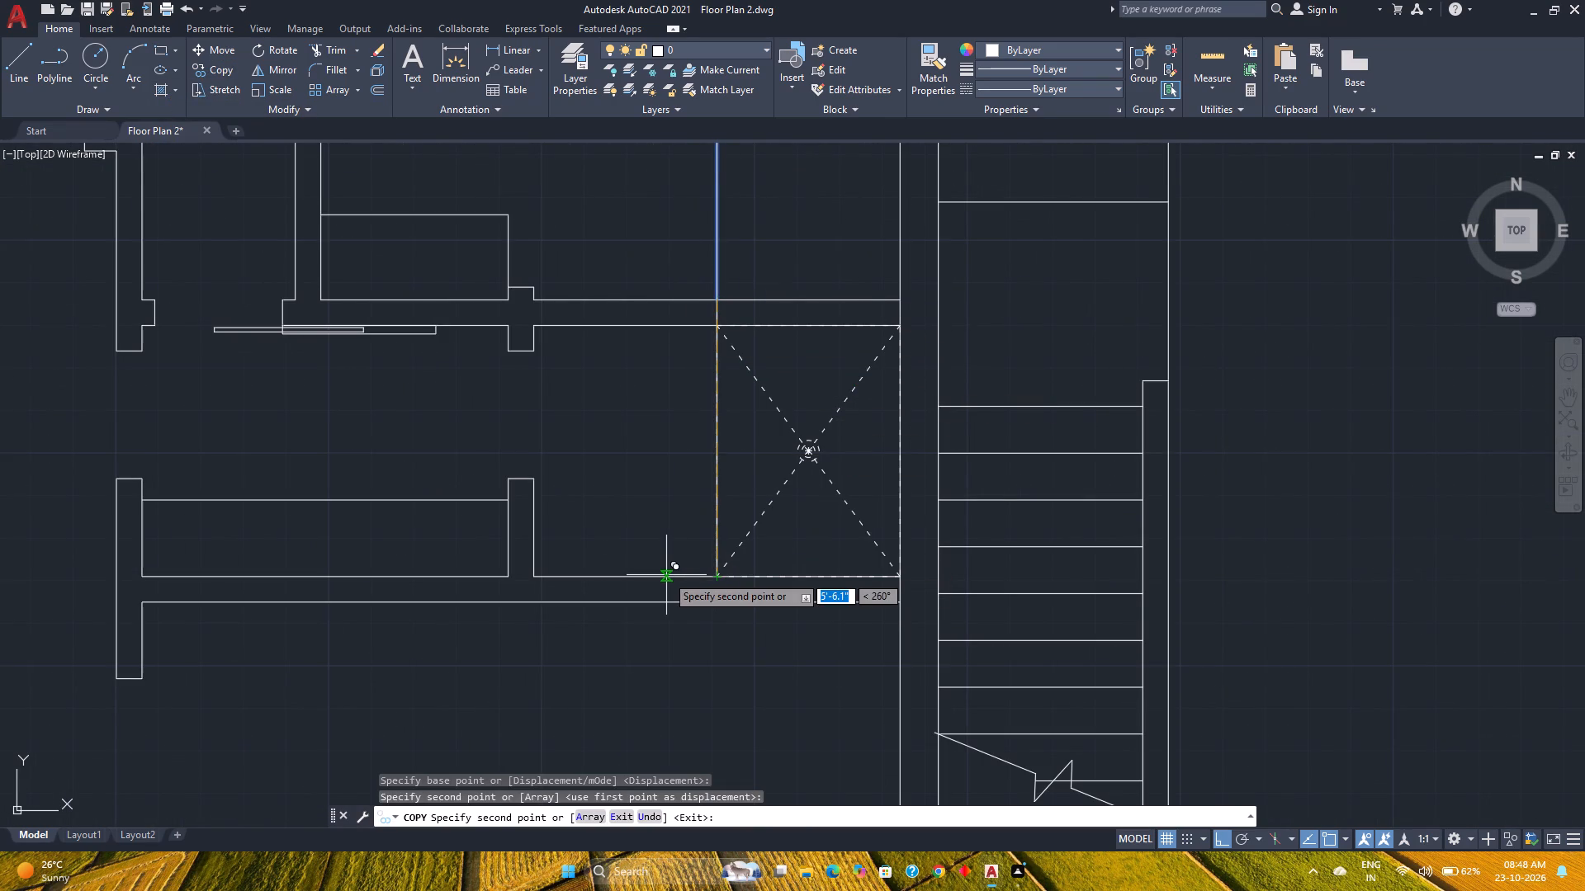
{"action": "key", "text": "Escape"}
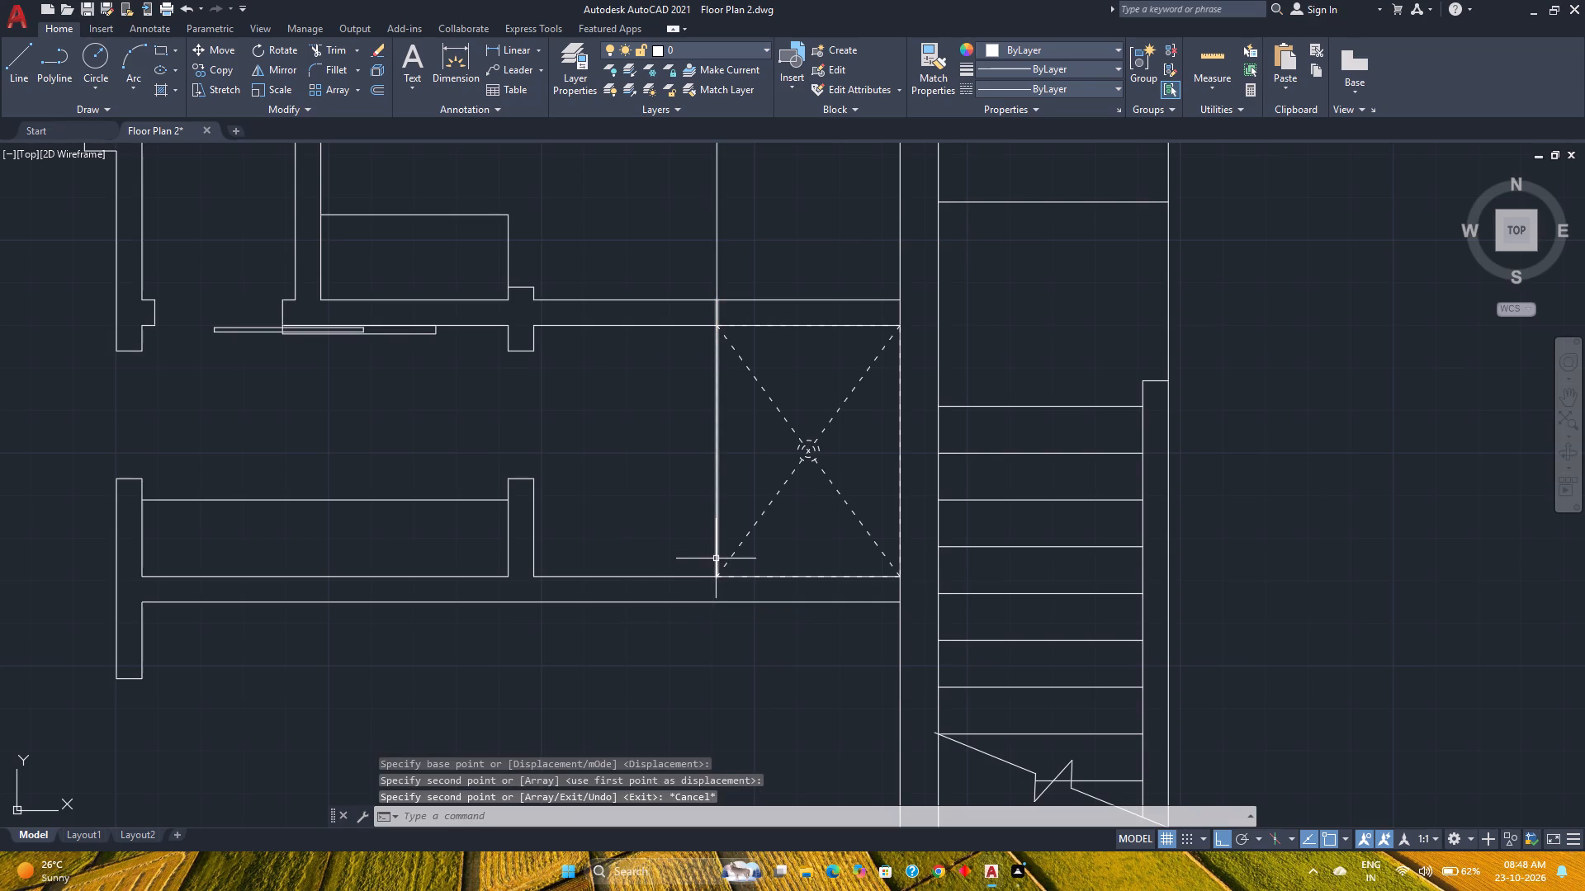
Move the copied vertical line 1" west of the dashed shower rectangle.
{"action": "left_click", "coordinate": [716, 559]}
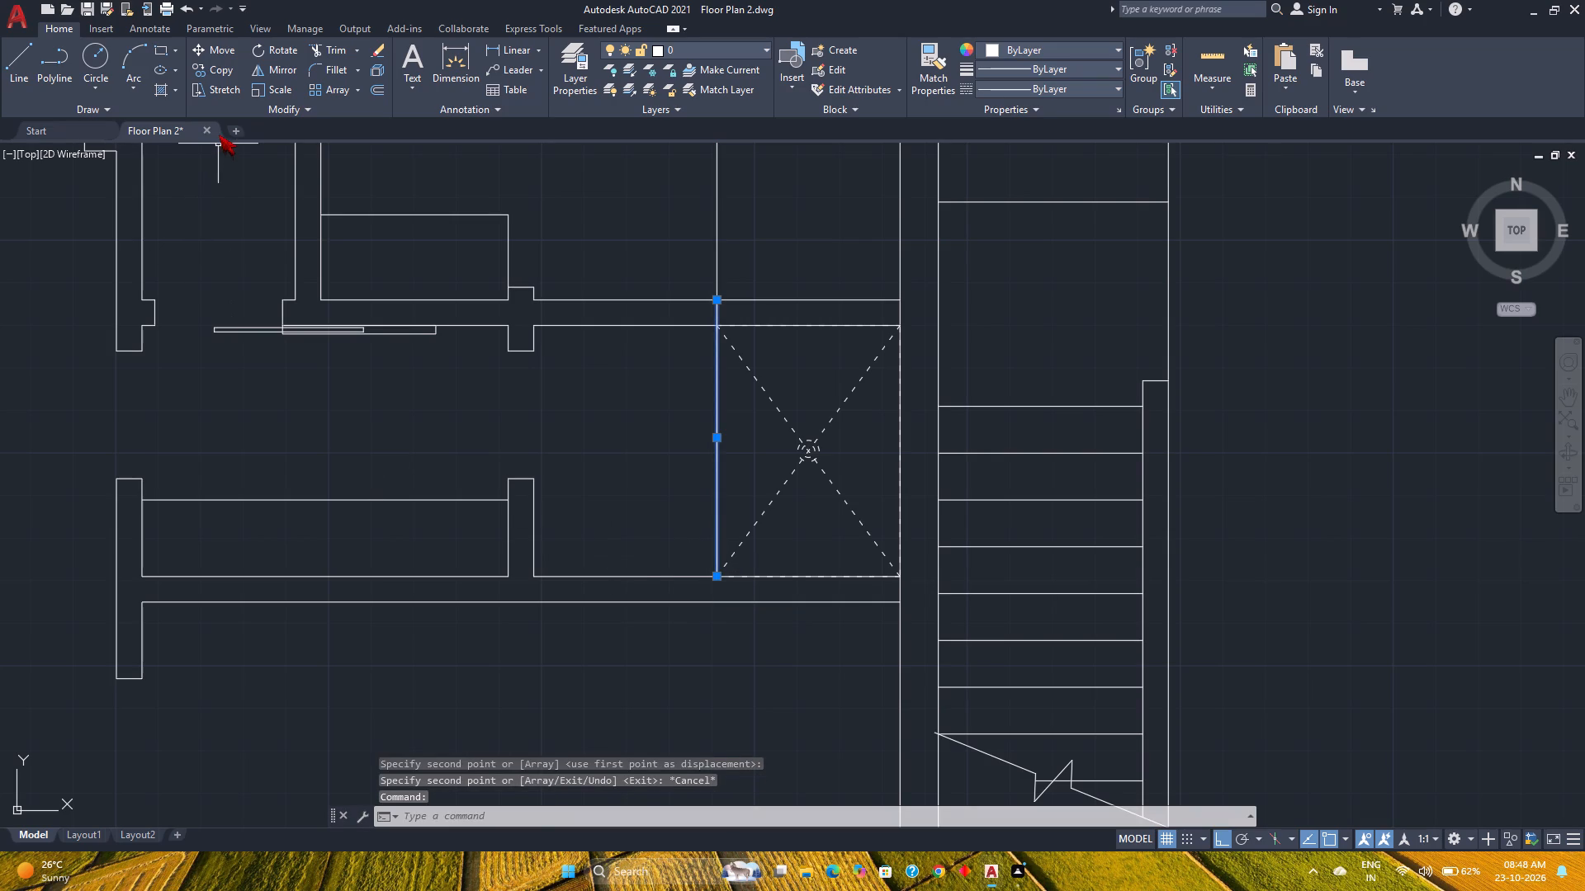
{"action": "middle_click_drag", "start_coordinate": [692, 405], "coordinate": [609, 592]}
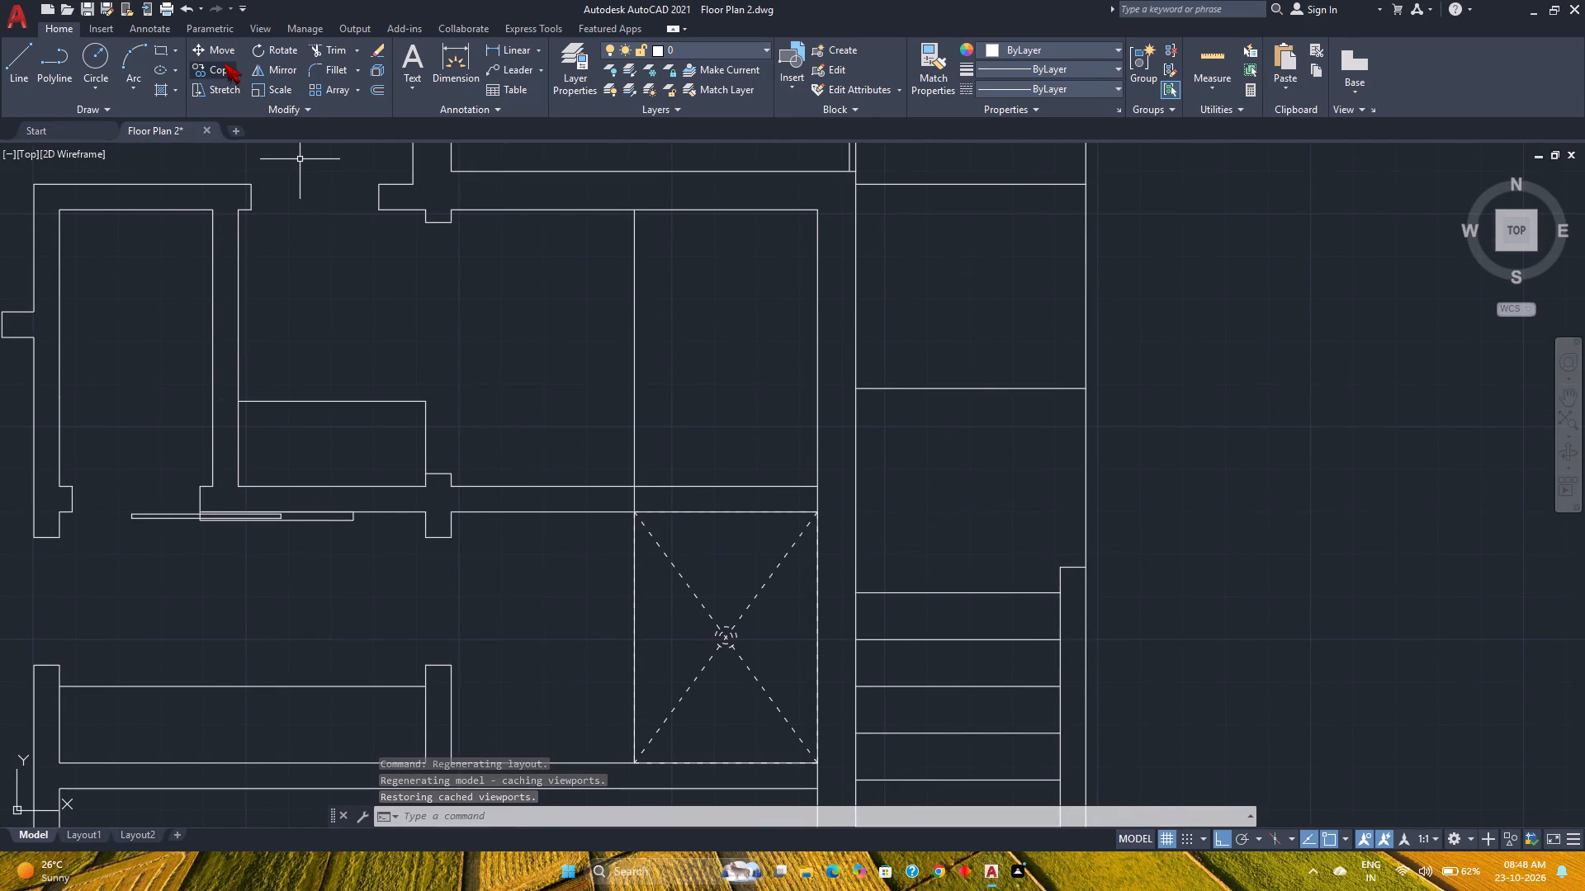
{"action": "key", "text": "Escape"}
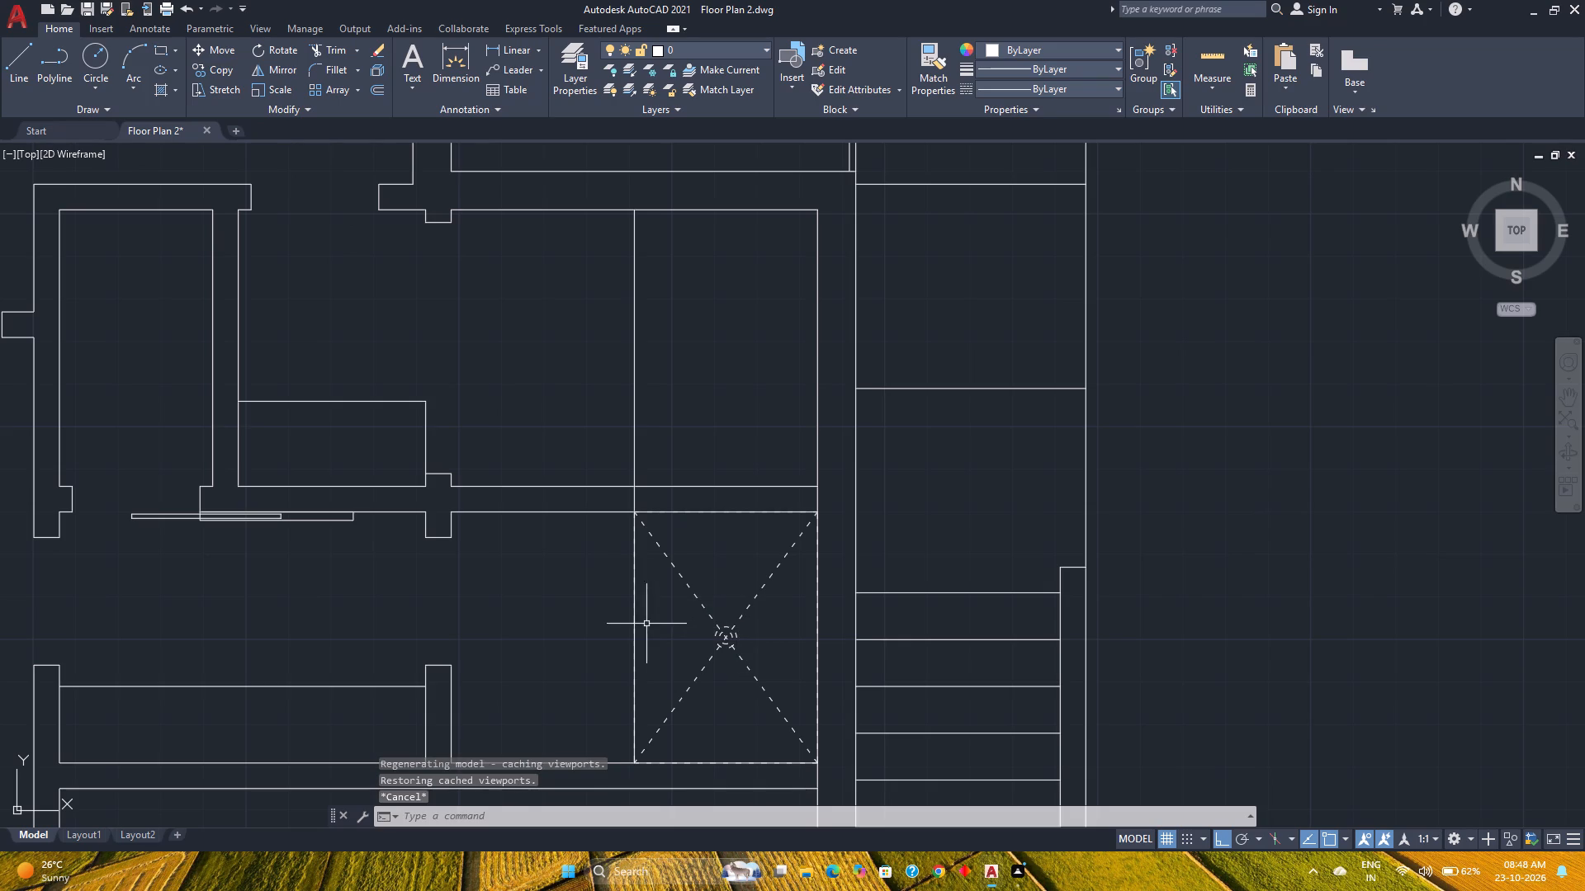
{"action": "left_click", "coordinate": [633, 632]}
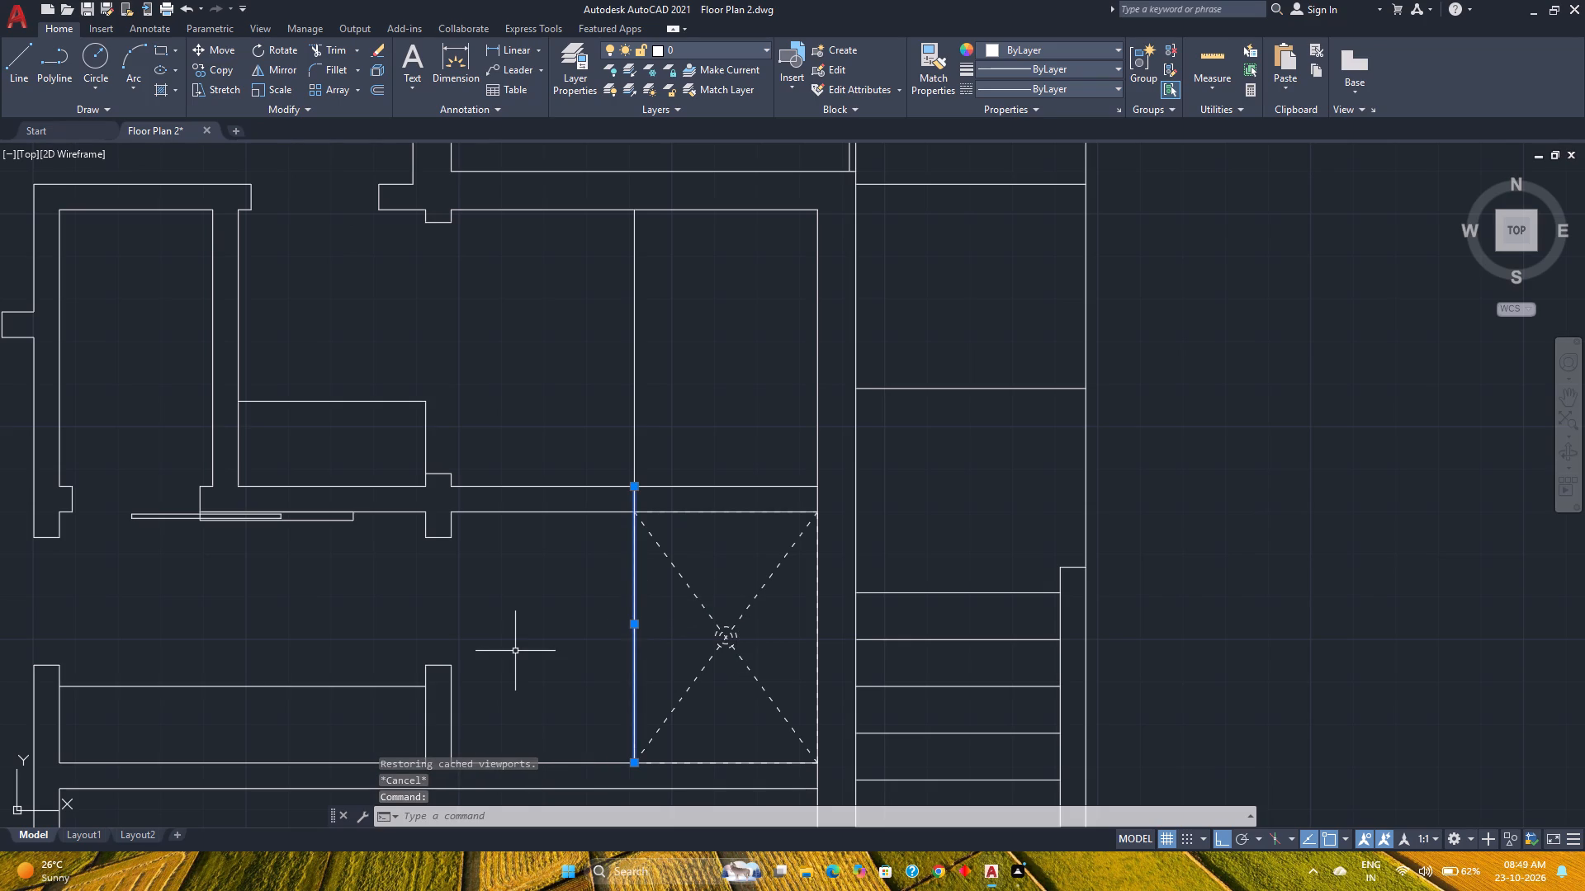
{"action": "key", "text": "m"}
{"action": "key", "text": "Return"}
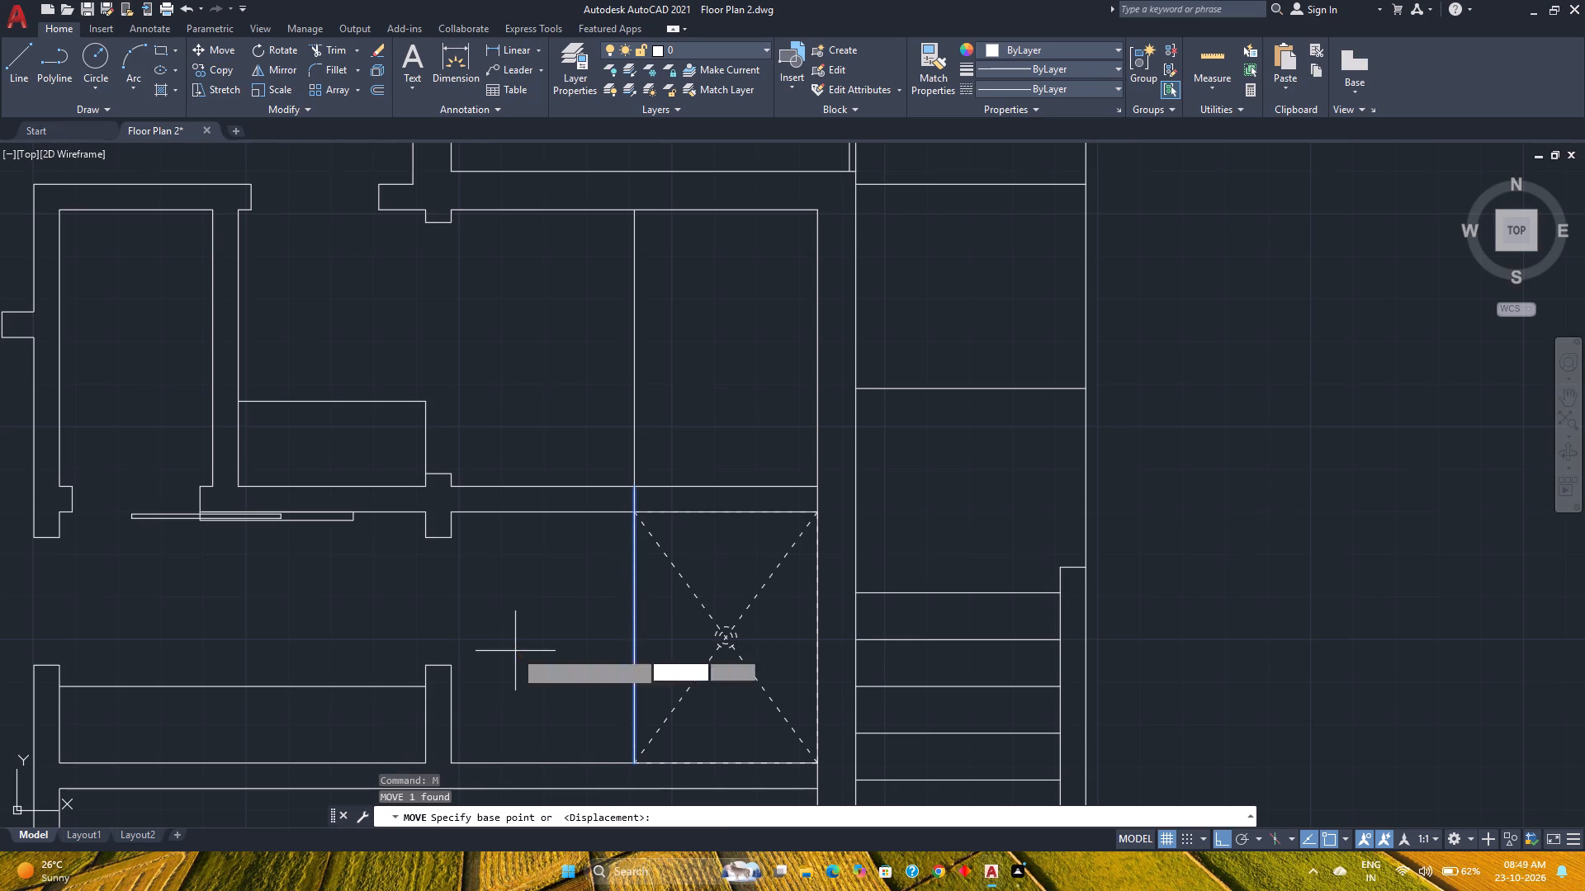
{"action": "left_click", "coordinate": [636, 513]}
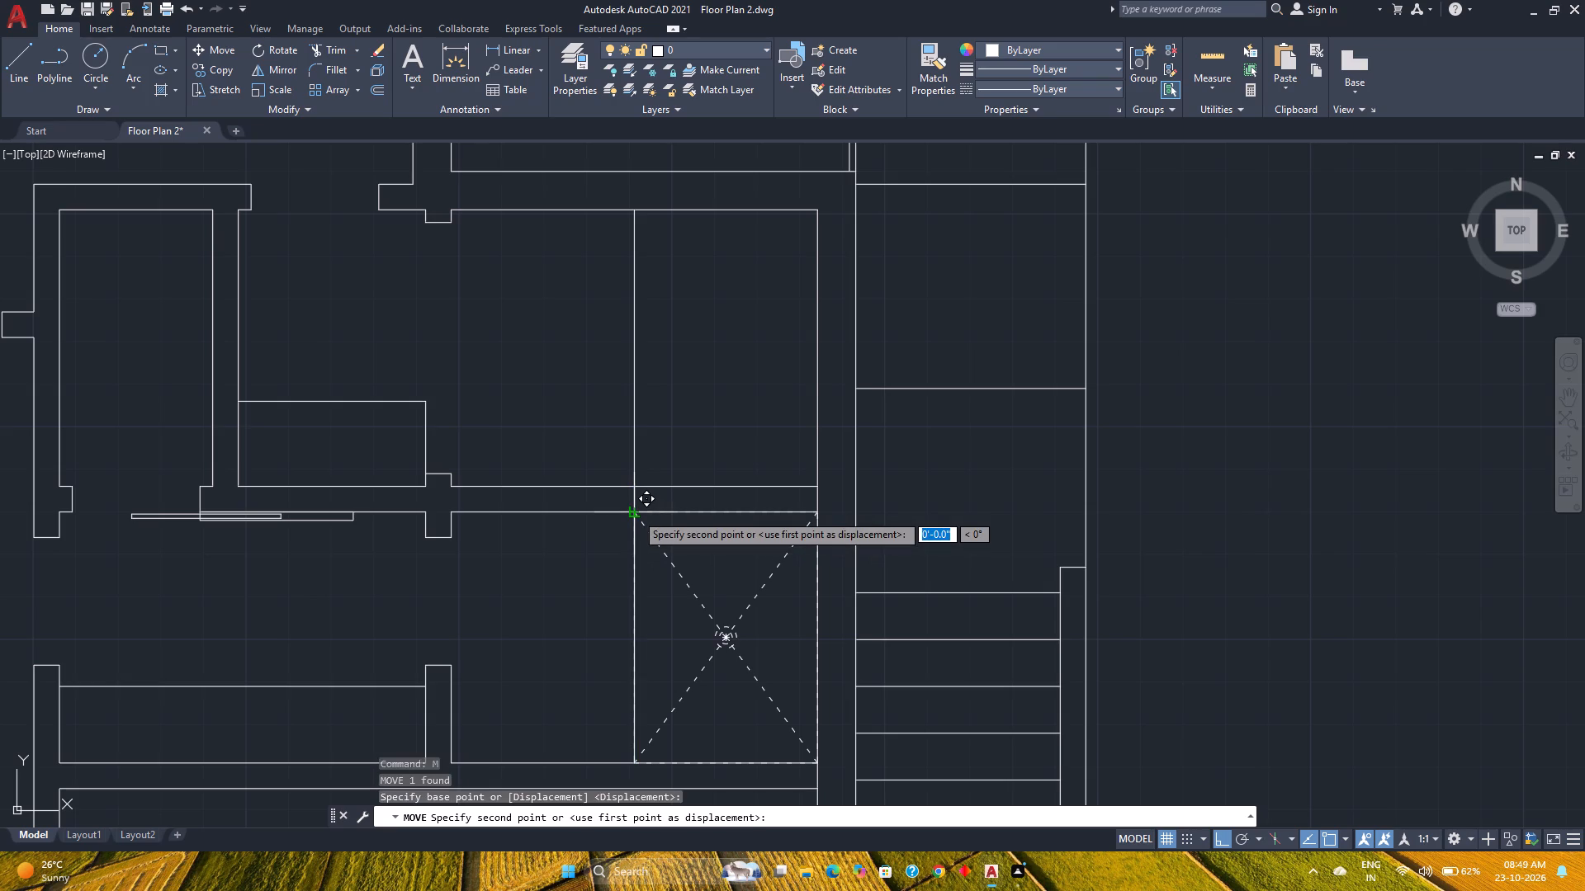
{"action": "key", "text": "1"}
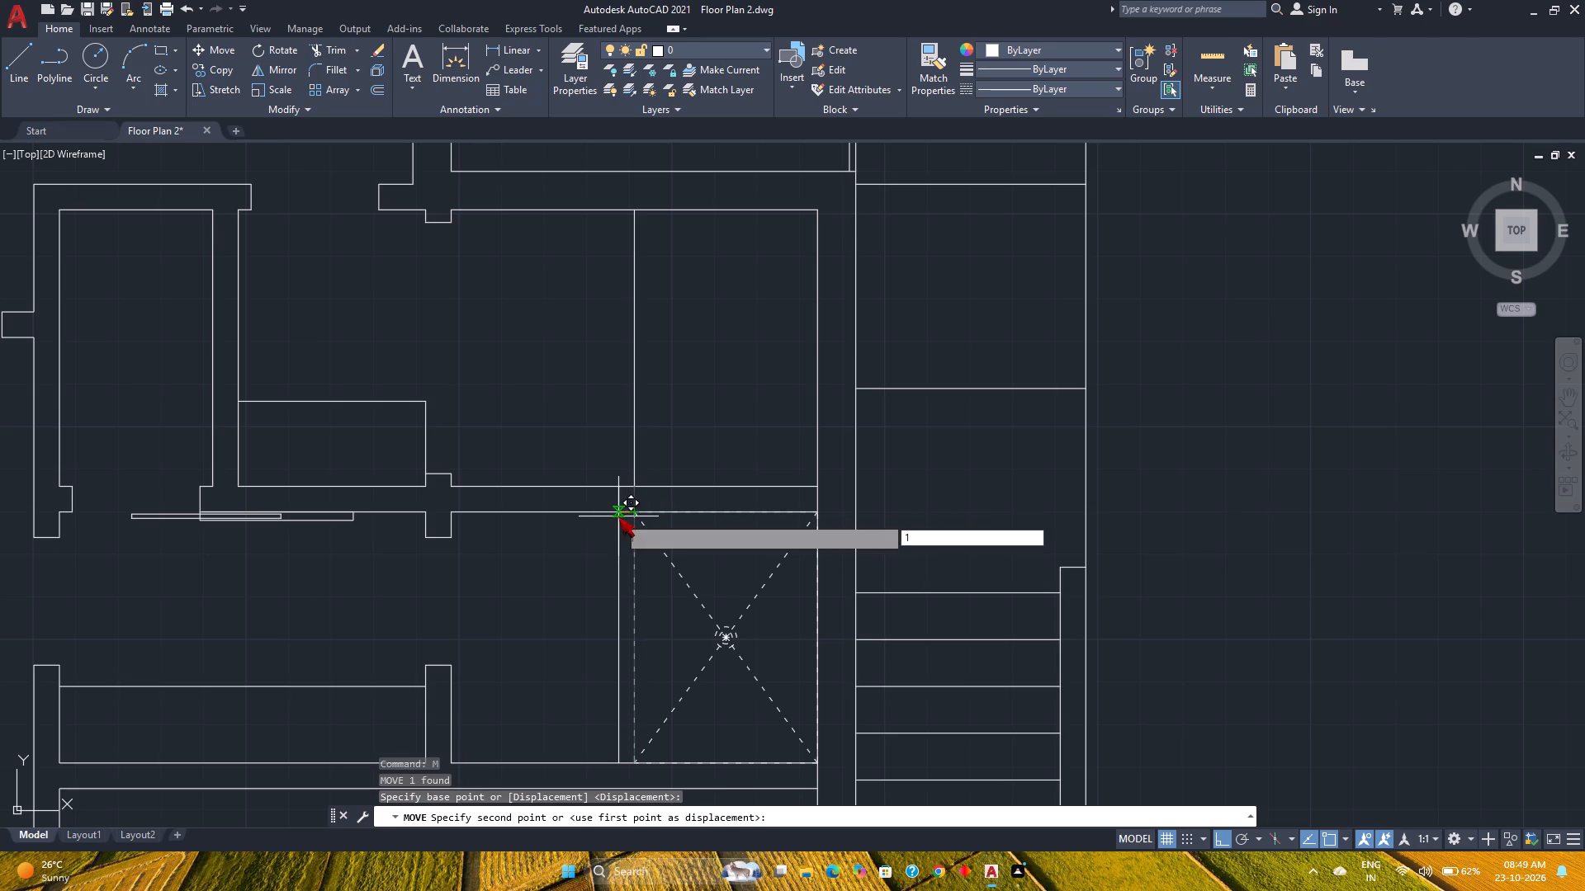
{"action": "key", "text": "Return"}
Trim the part of the moved line that crosses the wall just north of the shower.
{"action": "scroll", "coordinate": [618, 516], "scroll_direction": "up", "scroll_amount": 5}
{"action": "middle_click_drag", "start_coordinate": [638, 505], "coordinate": [641, 514]}
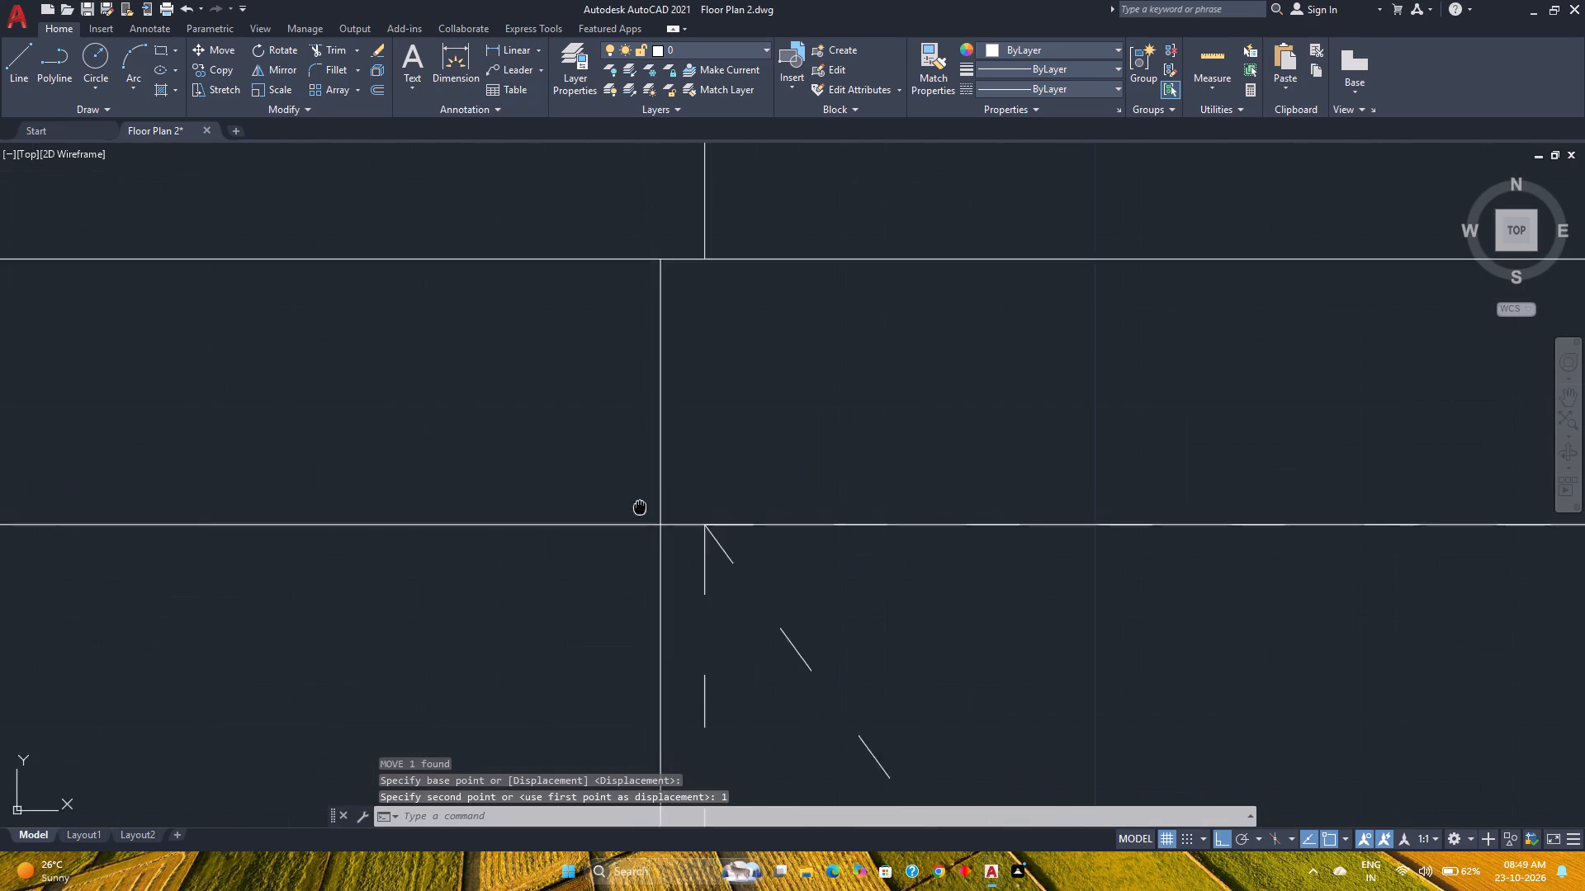
{"action": "middle_click_drag", "start_coordinate": [641, 514], "coordinate": [629, 629]}
{"action": "type", "text": "tr"}
{"action": "key", "text": "Return"}
{"action": "left_click", "coordinate": [736, 561]}
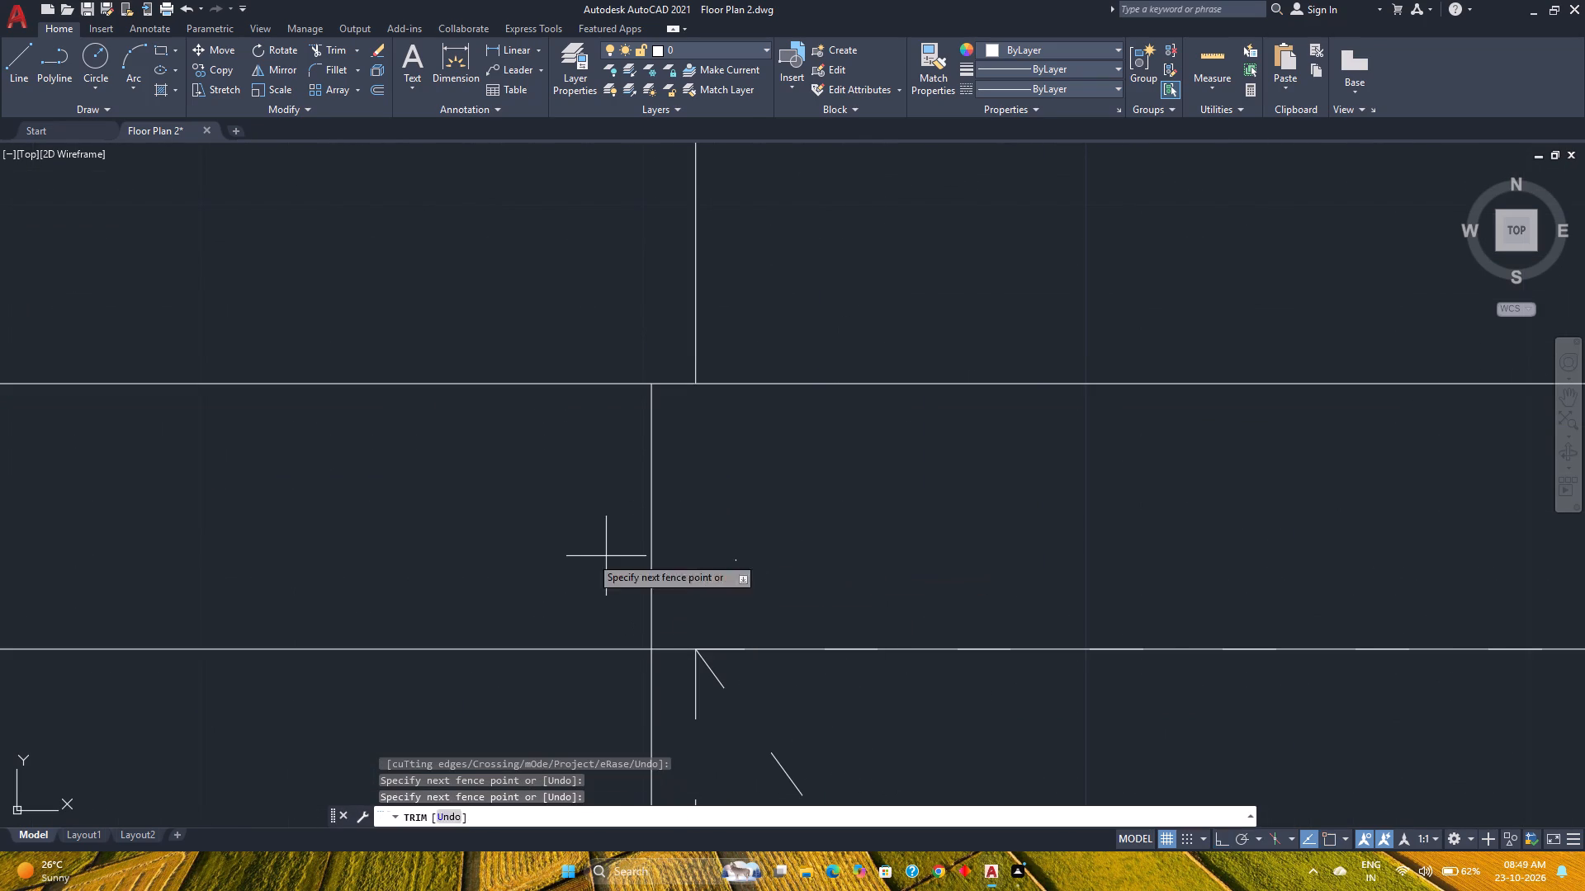
{"action": "left_click", "coordinate": [439, 558]}
{"action": "key", "text": "Escape"}
Save the floor plan drawing.
{"action": "scroll", "coordinate": [439, 558], "scroll_direction": "down", "scroll_amount": 4}
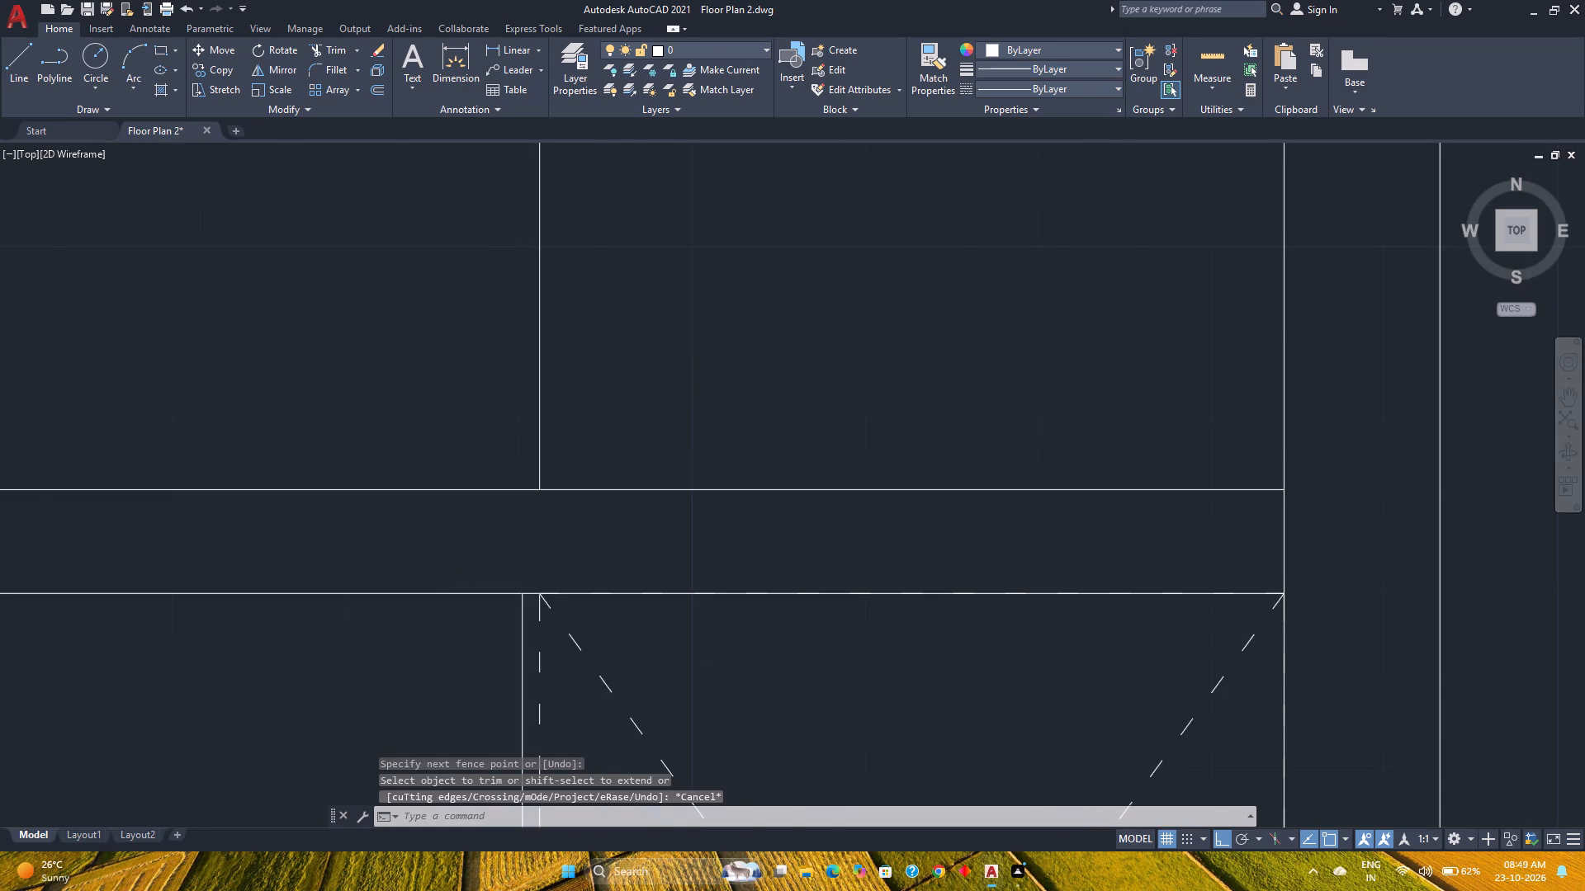
{"action": "scroll", "coordinate": [439, 558], "scroll_direction": "down", "scroll_amount": 4}
{"action": "middle_click_drag", "start_coordinate": [454, 652], "coordinate": [554, 603]}
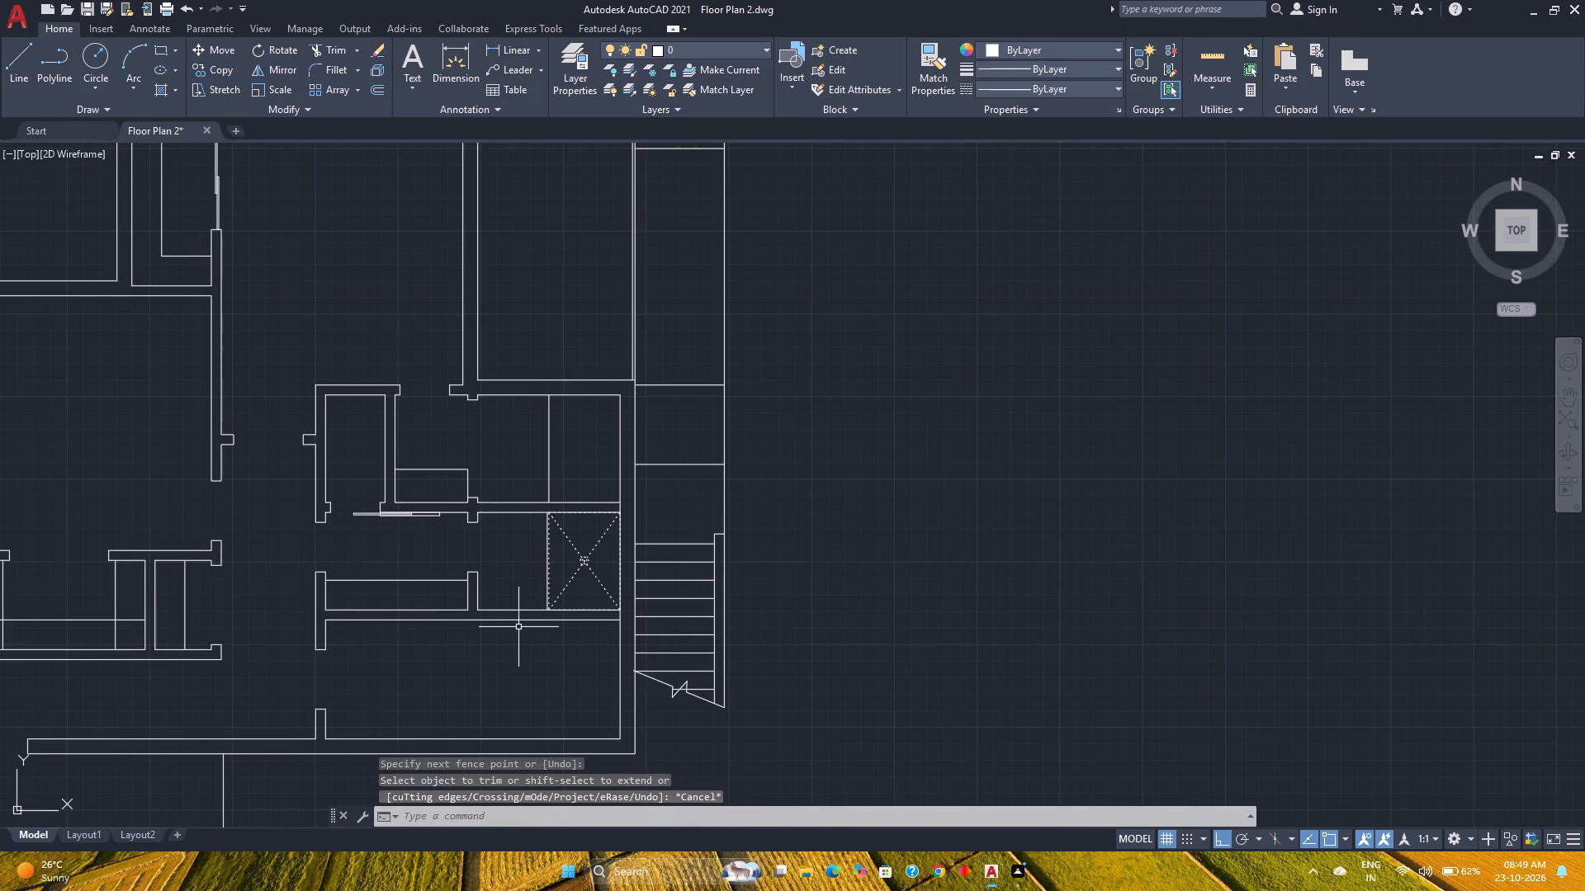
{"action": "key", "text": "ctrl+s"}
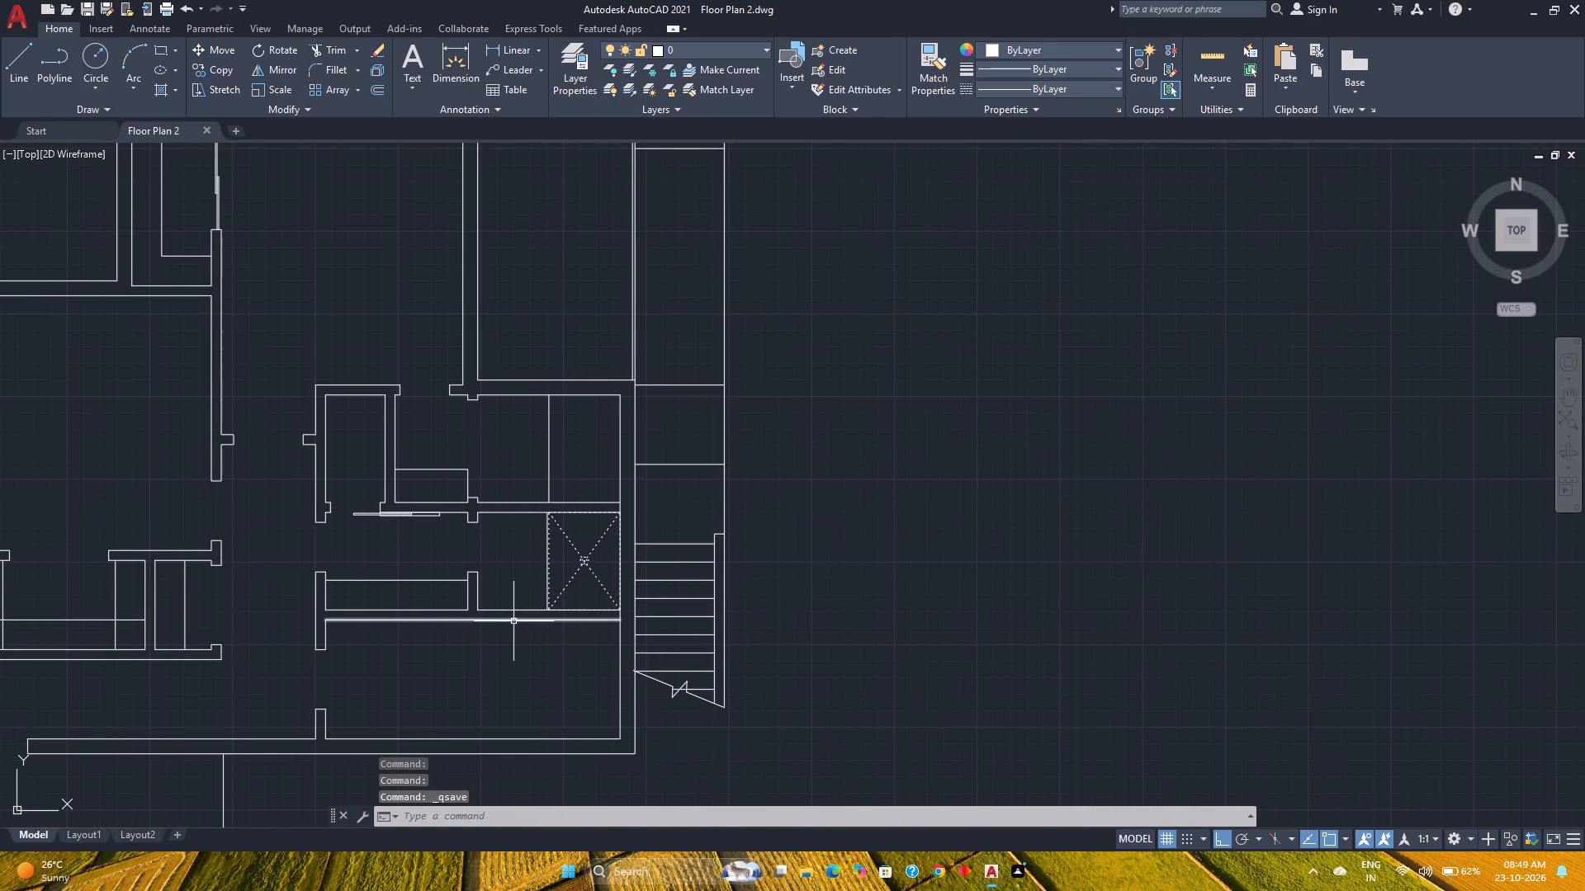
{"action": "scroll", "coordinate": [513, 621], "scroll_direction": "down", "scroll_amount": 1}
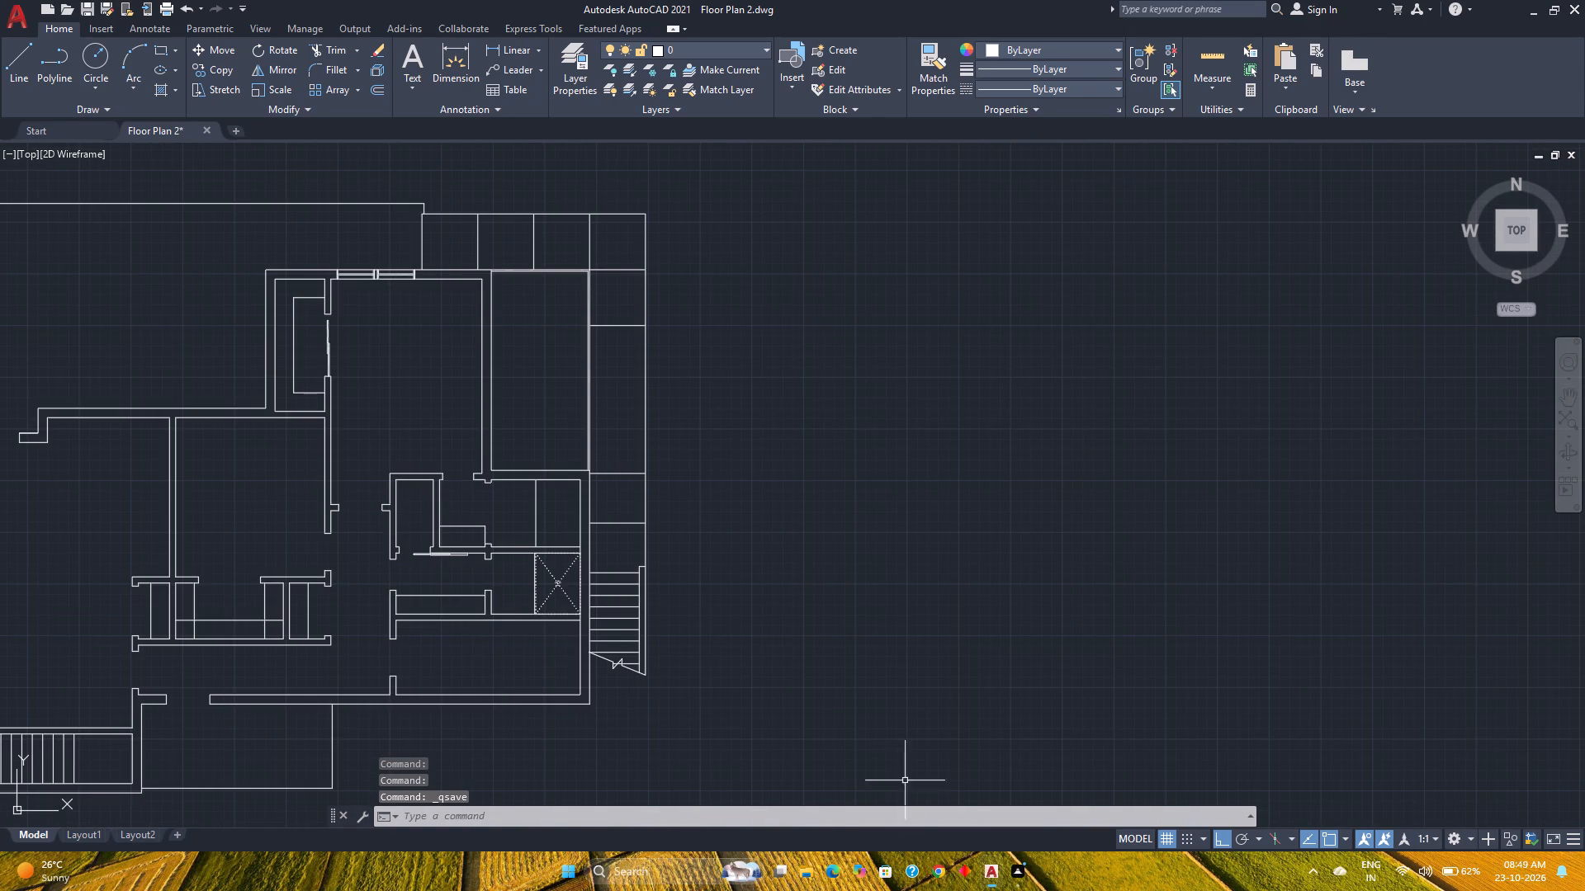
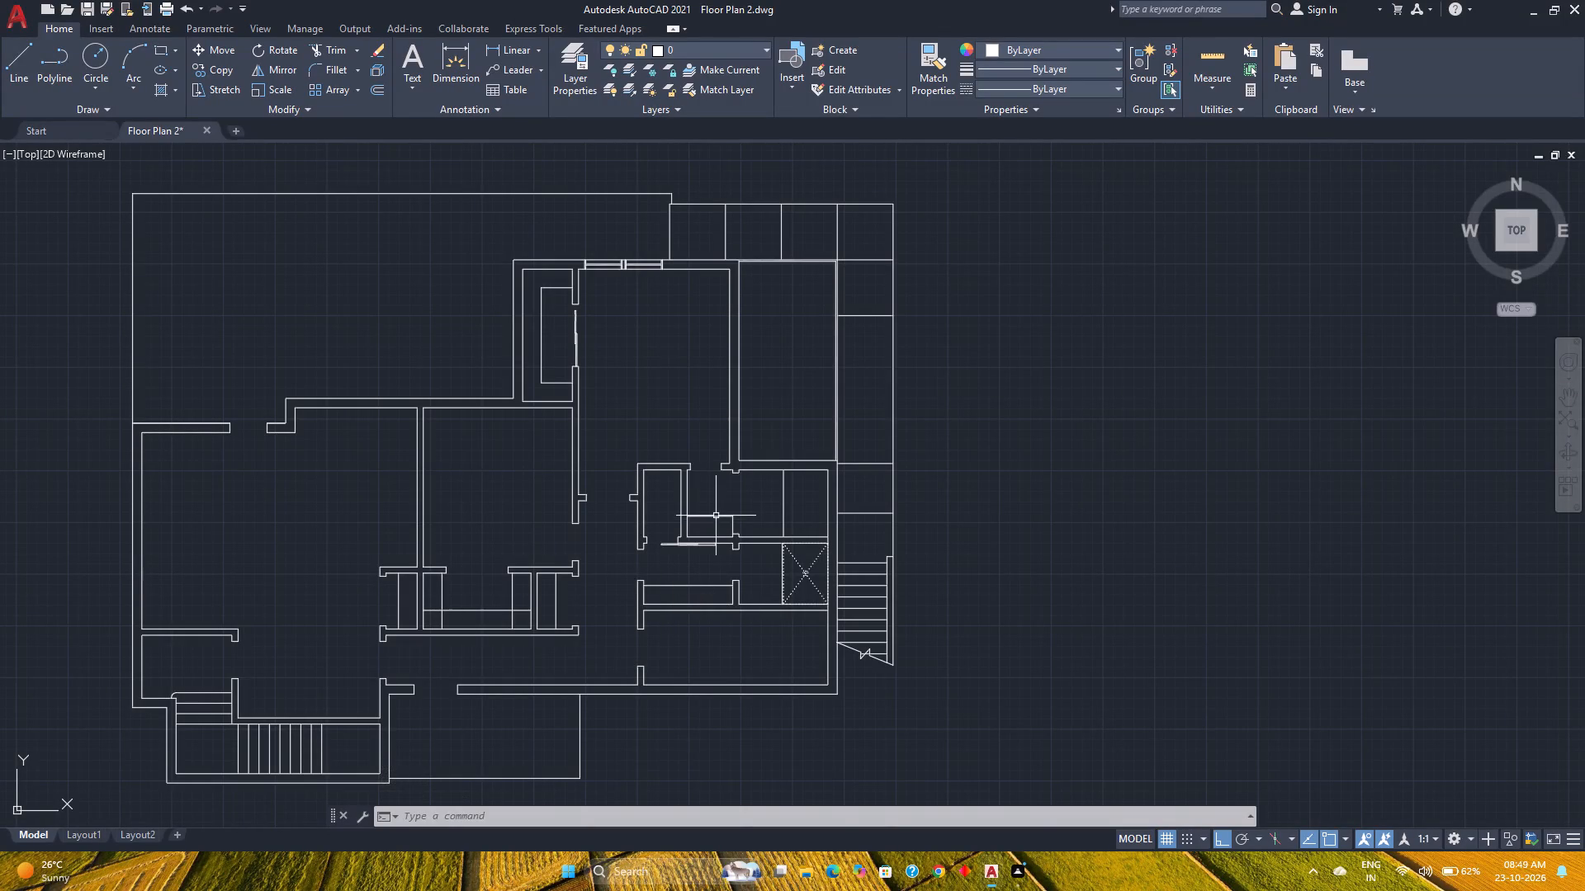
Draw a rectangle 4.5" wide and 3' high in the empty space east of the floor plan.
{"action": "middle_click_drag", "start_coordinate": [756, 440], "coordinate": [764, 499]}
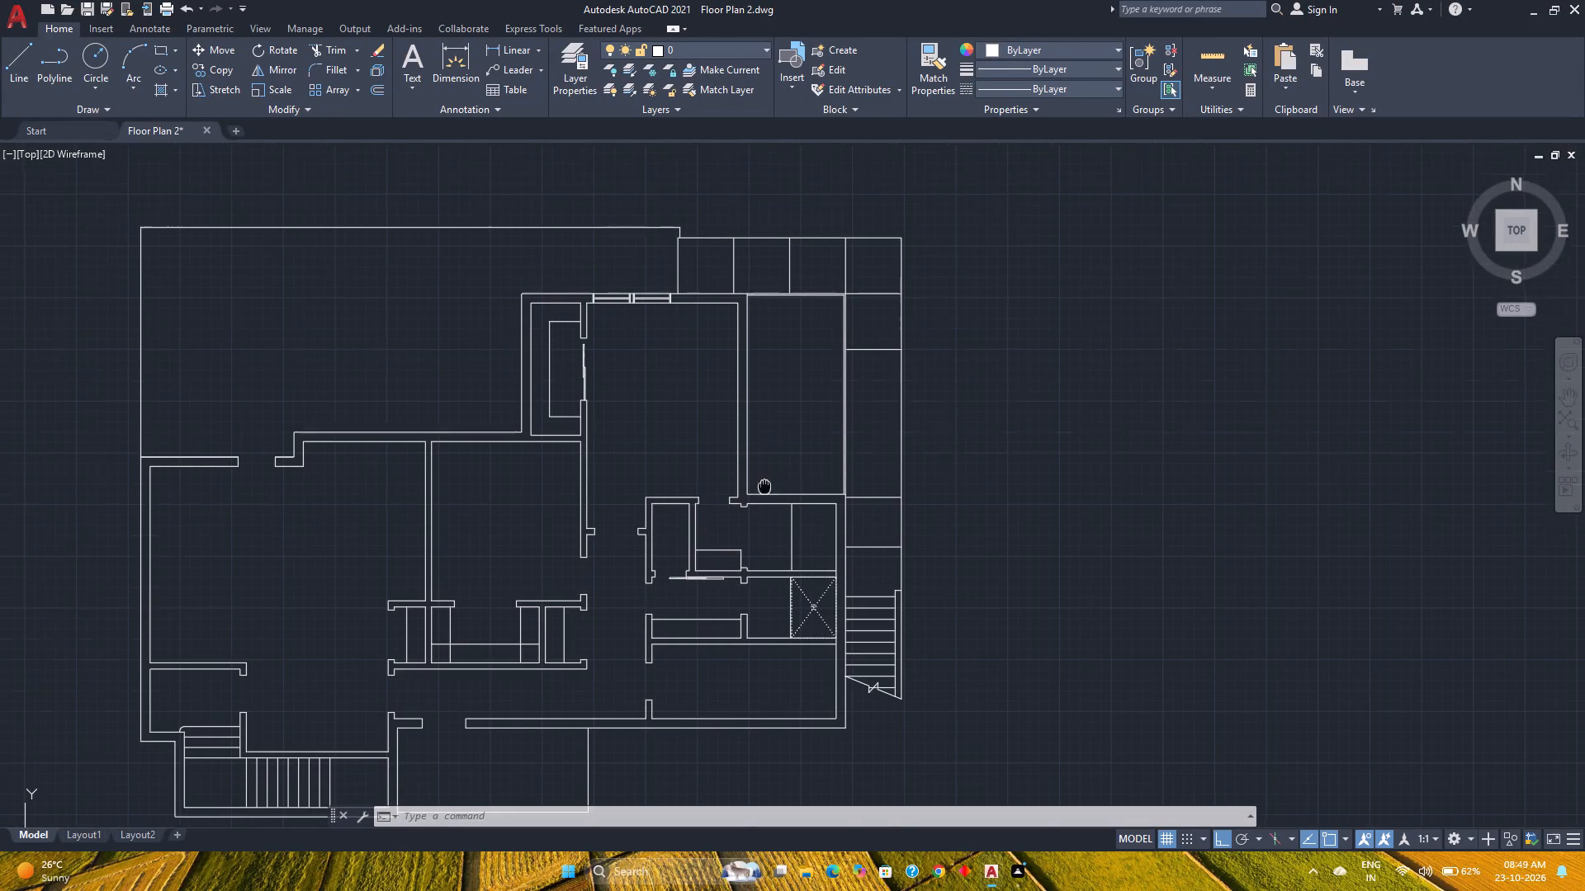
{"action": "middle_click_drag", "start_coordinate": [764, 499], "coordinate": [755, 572]}
{"action": "scroll", "coordinate": [753, 573], "scroll_direction": "up", "scroll_amount": 2}
{"action": "middle_click_drag", "start_coordinate": [753, 573], "coordinate": [650, 632]}
{"action": "scroll", "coordinate": [641, 623], "scroll_direction": "down", "scroll_amount": 1}
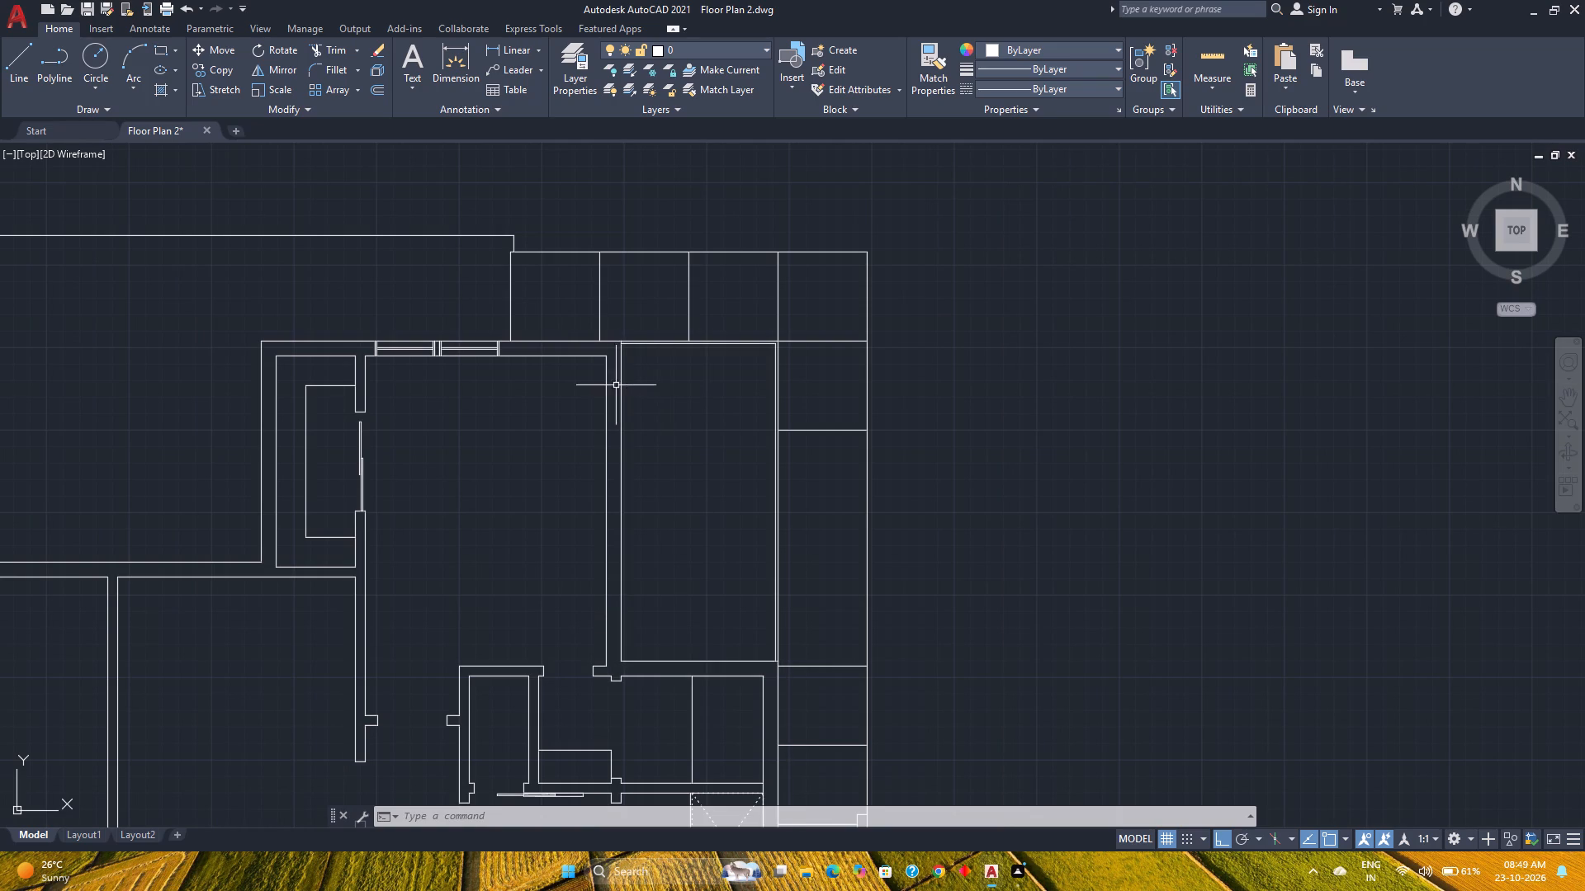
{"action": "left_click", "coordinate": [163, 45]}
{"action": "left_click", "coordinate": [969, 624]}
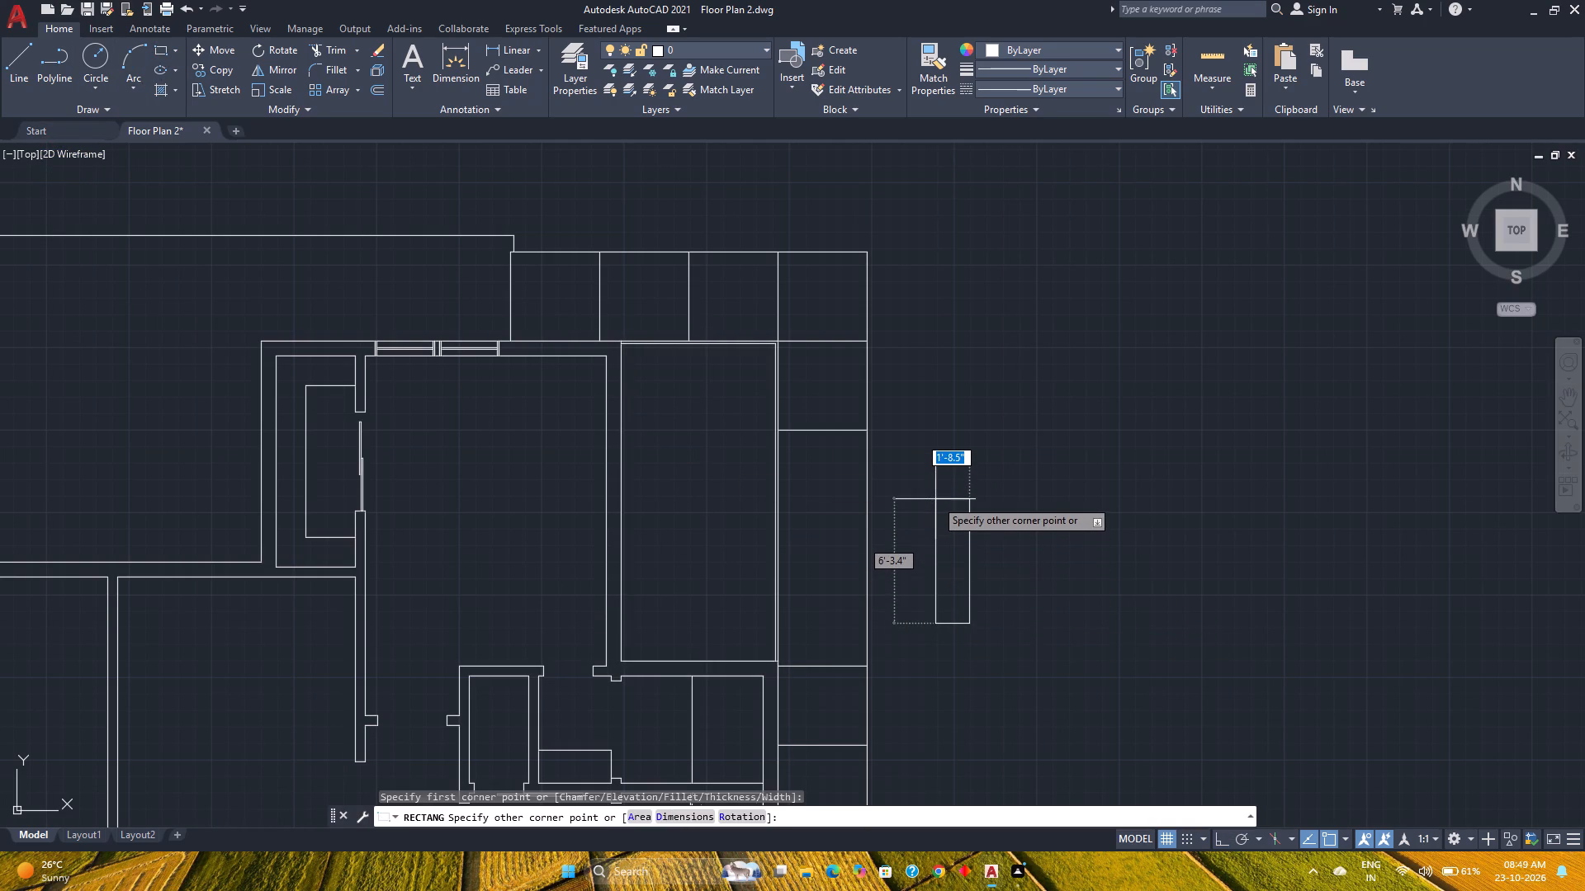
{"action": "type", "text": "4.5"}
{"action": "key", "text": "comma"}
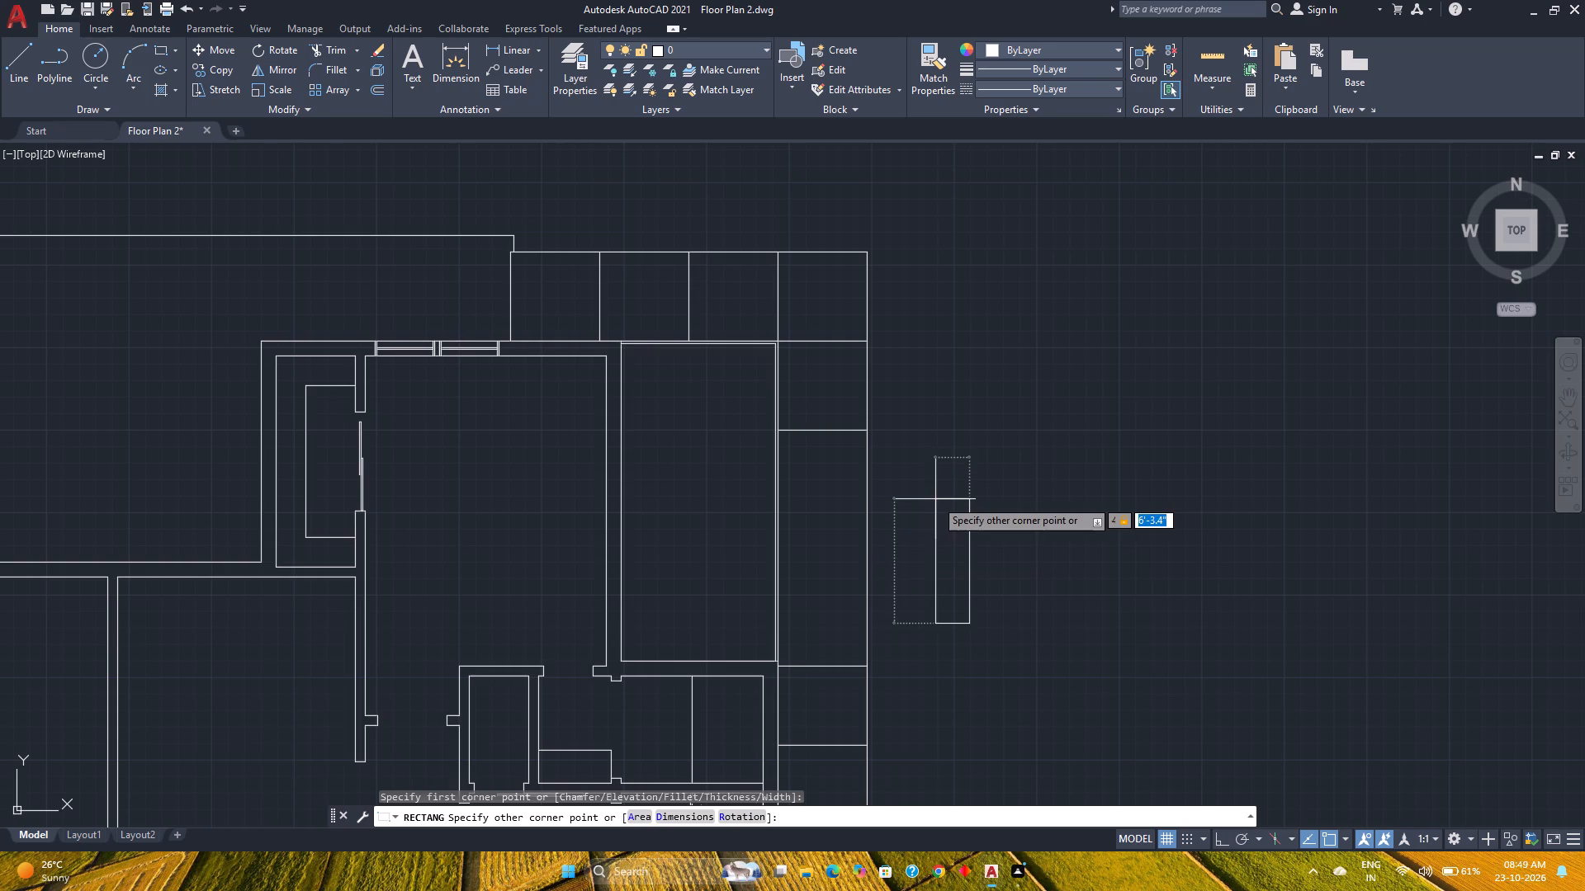
{"action": "type", "text": "3'"}
{"action": "key", "text": "Return"}
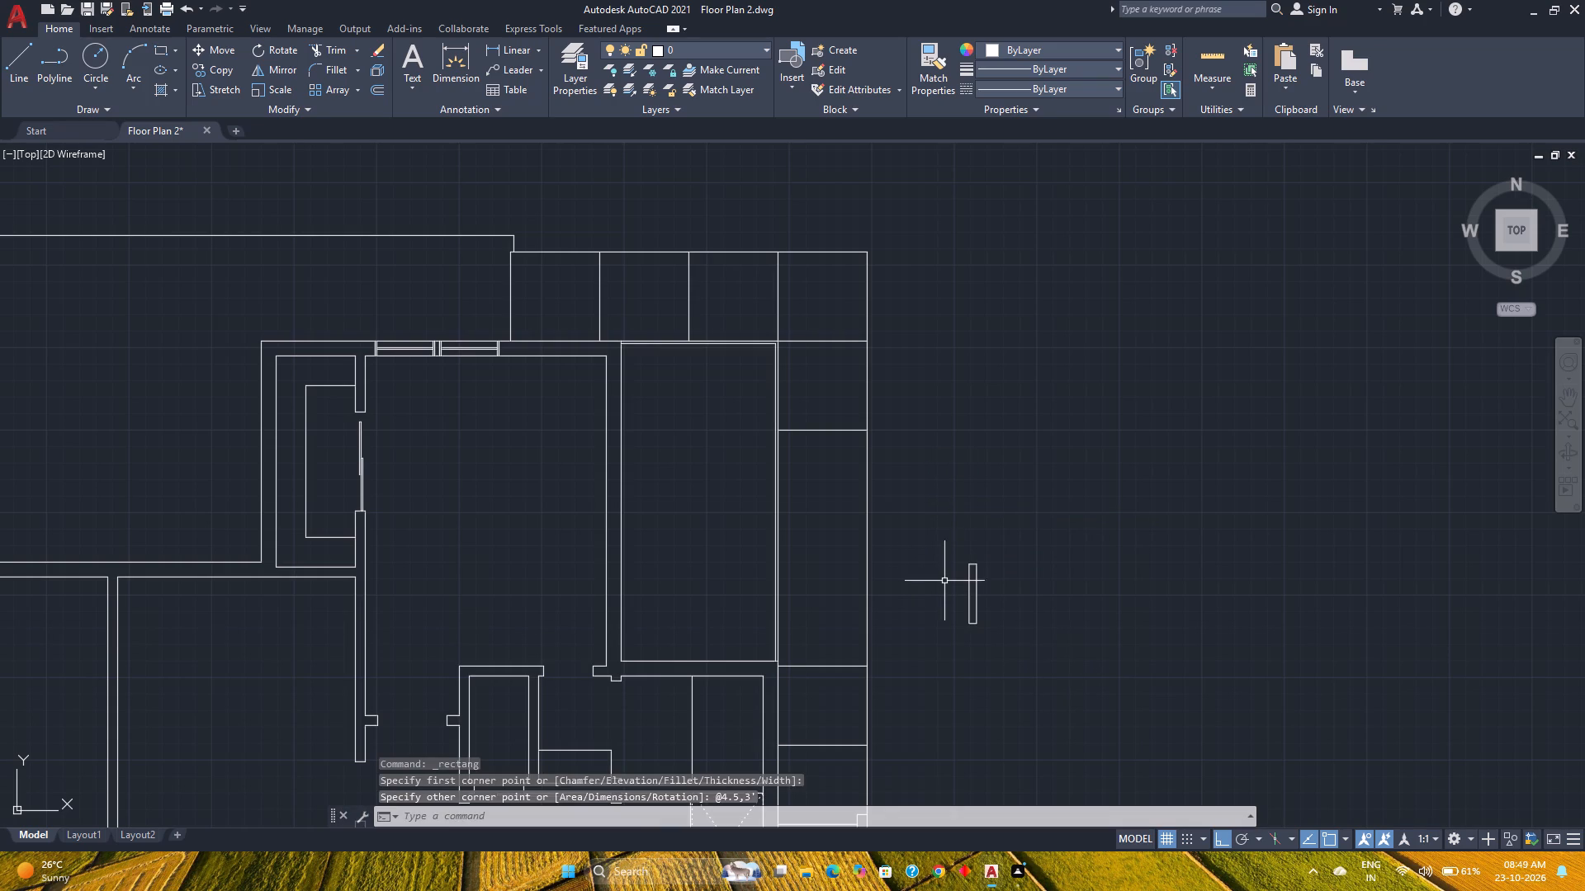
Draw a second rectangle 4.5" wide and 1'6" high just east of the 3' rectangle.
{"action": "left_click", "coordinate": [158, 51]}
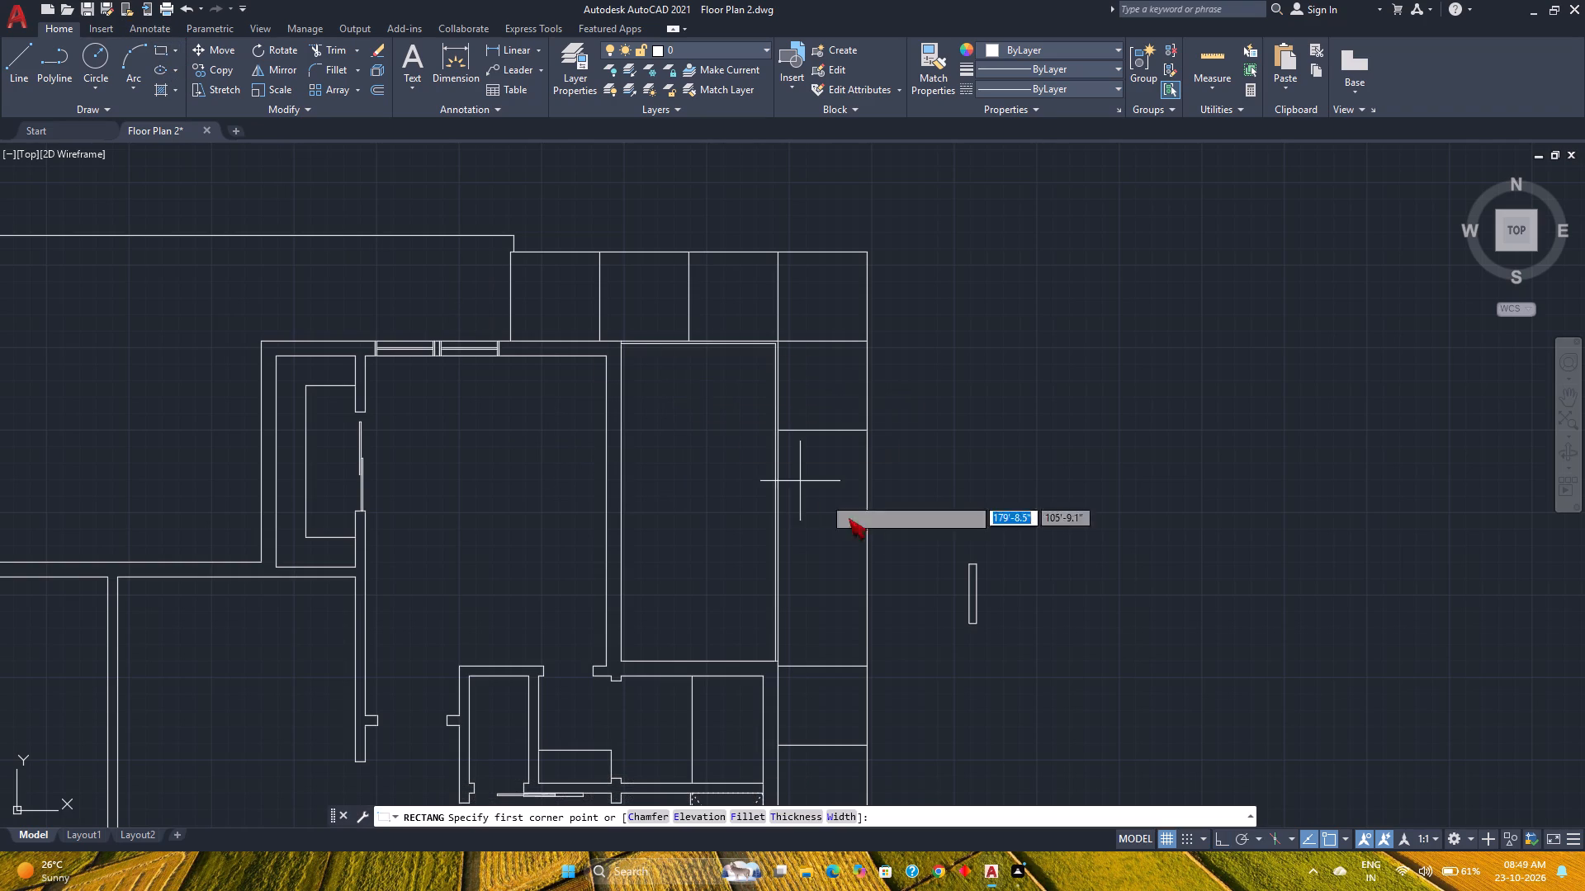
{"action": "left_click", "coordinate": [1015, 620]}
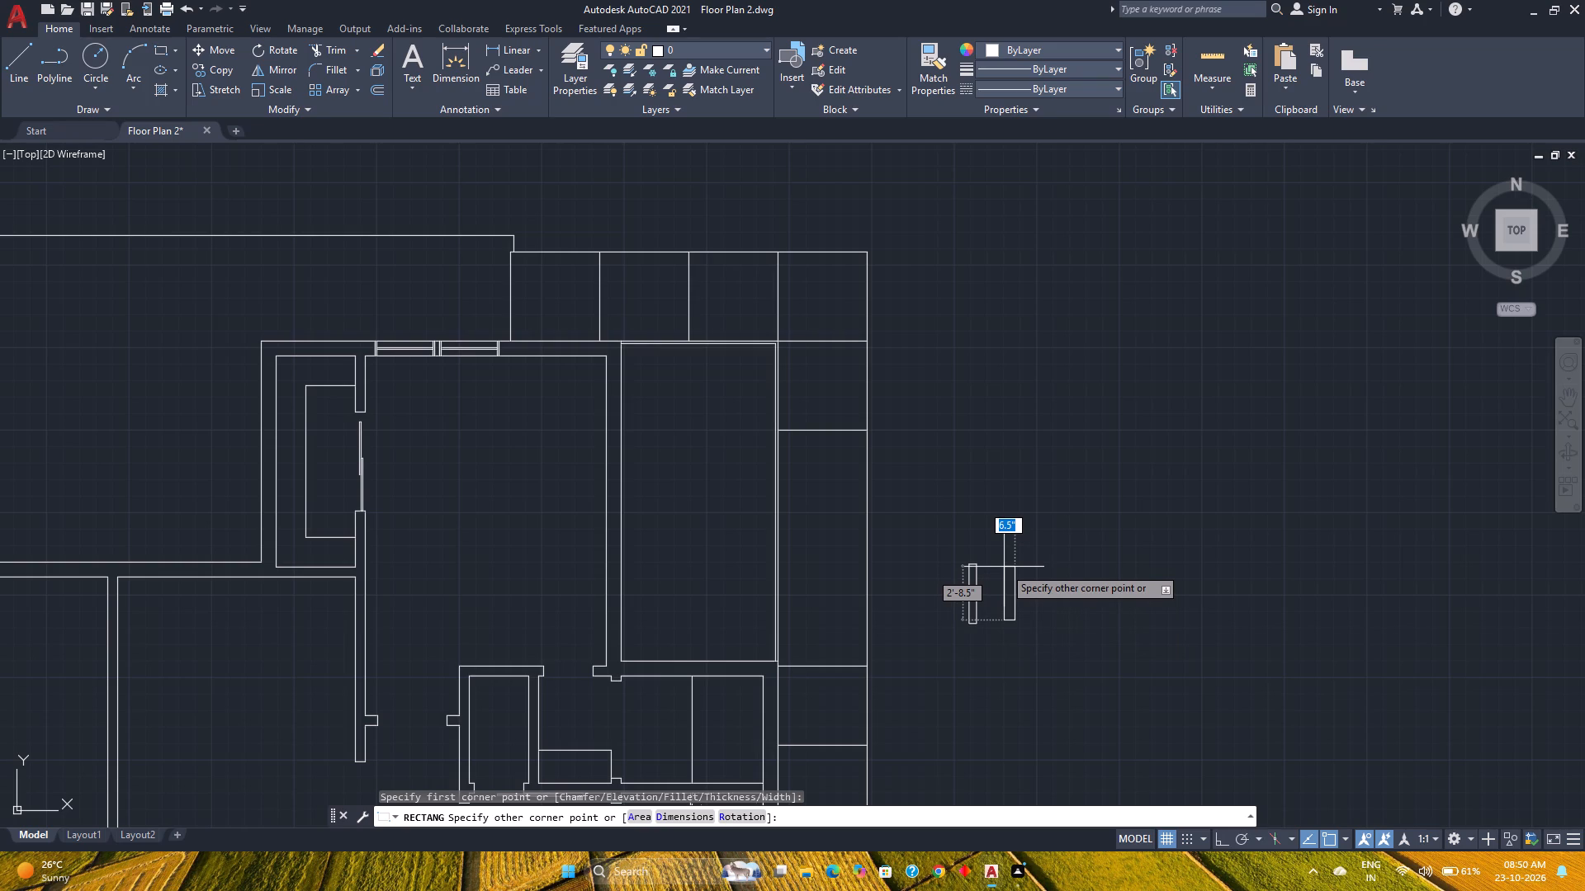
{"action": "type", "text": "4.5"}
{"action": "type", "text": ",1'6\""}
{"action": "key", "text": "Return"}
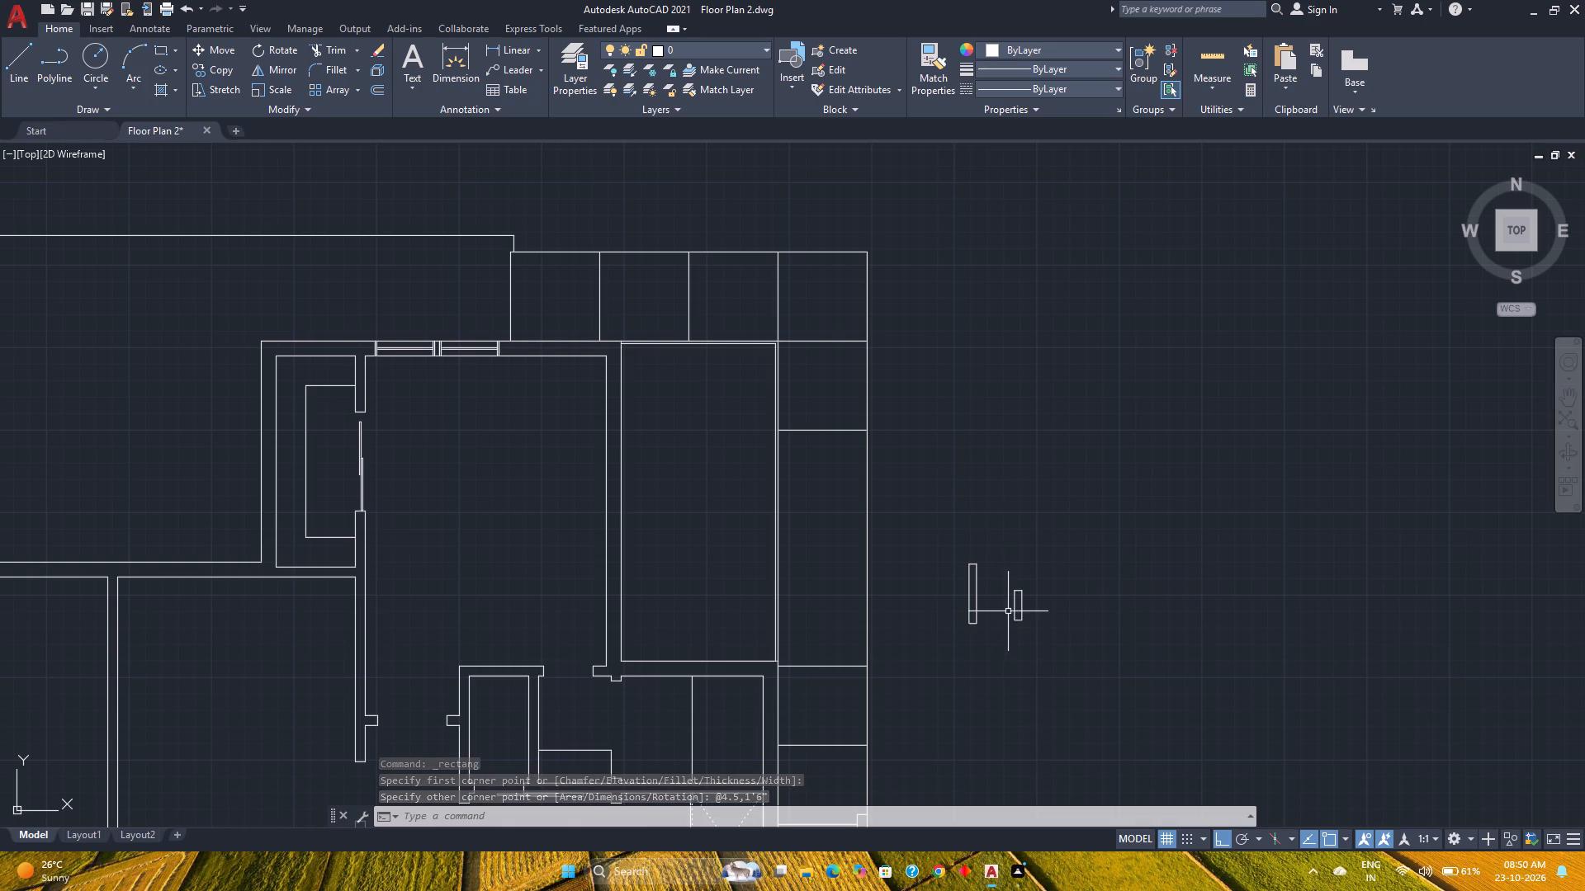
Copy the 1'6" rectangle from its west edge midpoint to the east edge midpoint of the 3' rectangle.
{"action": "left_click", "coordinate": [1014, 606]}
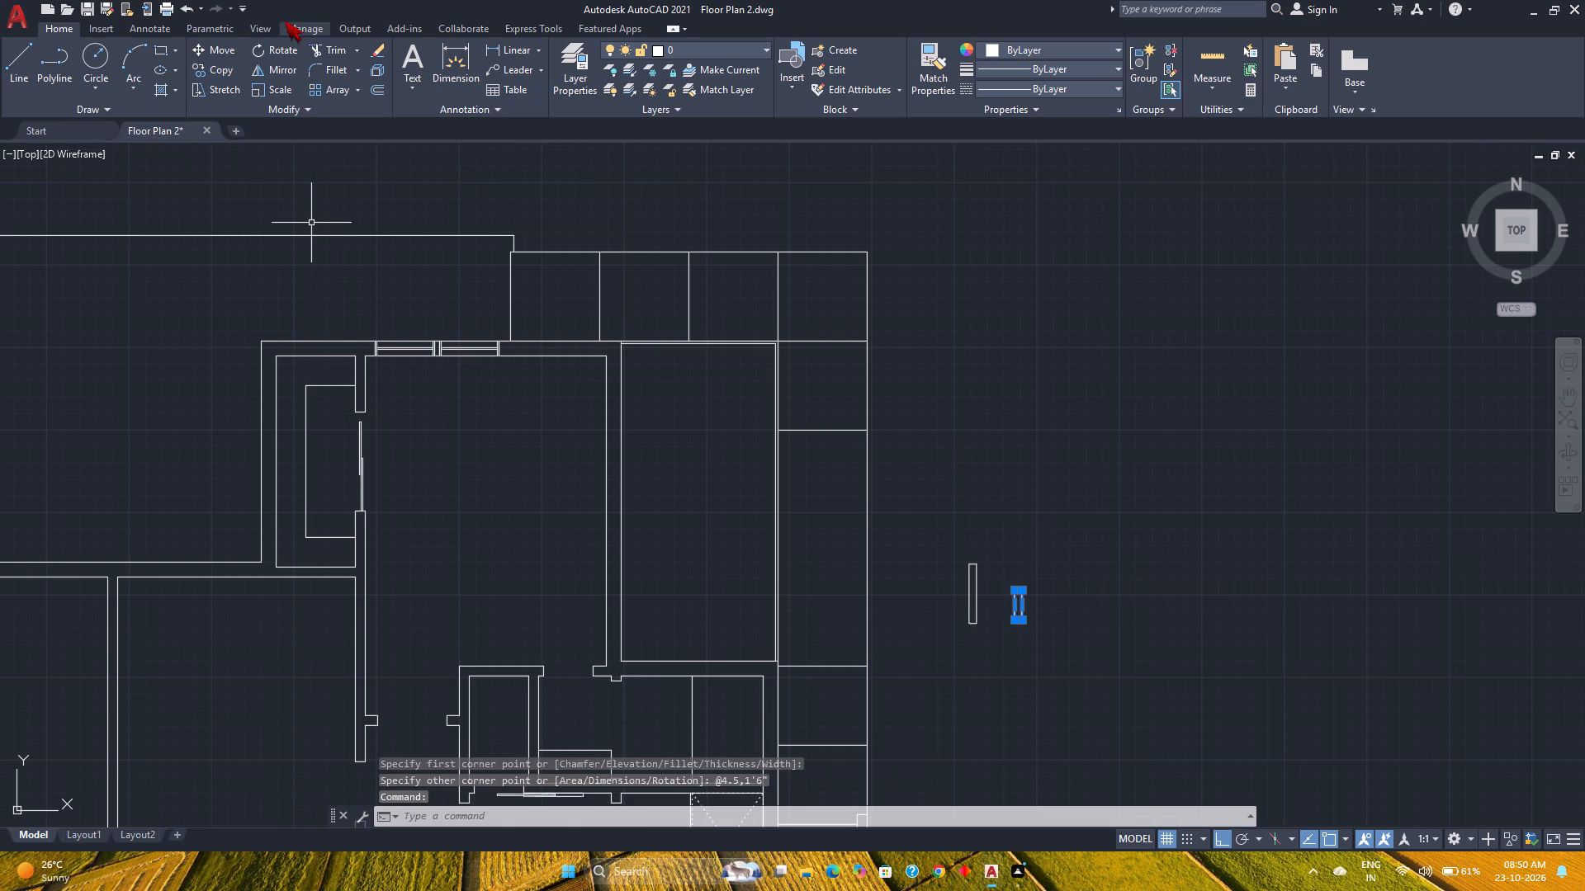
{"action": "left_click", "coordinate": [220, 71]}
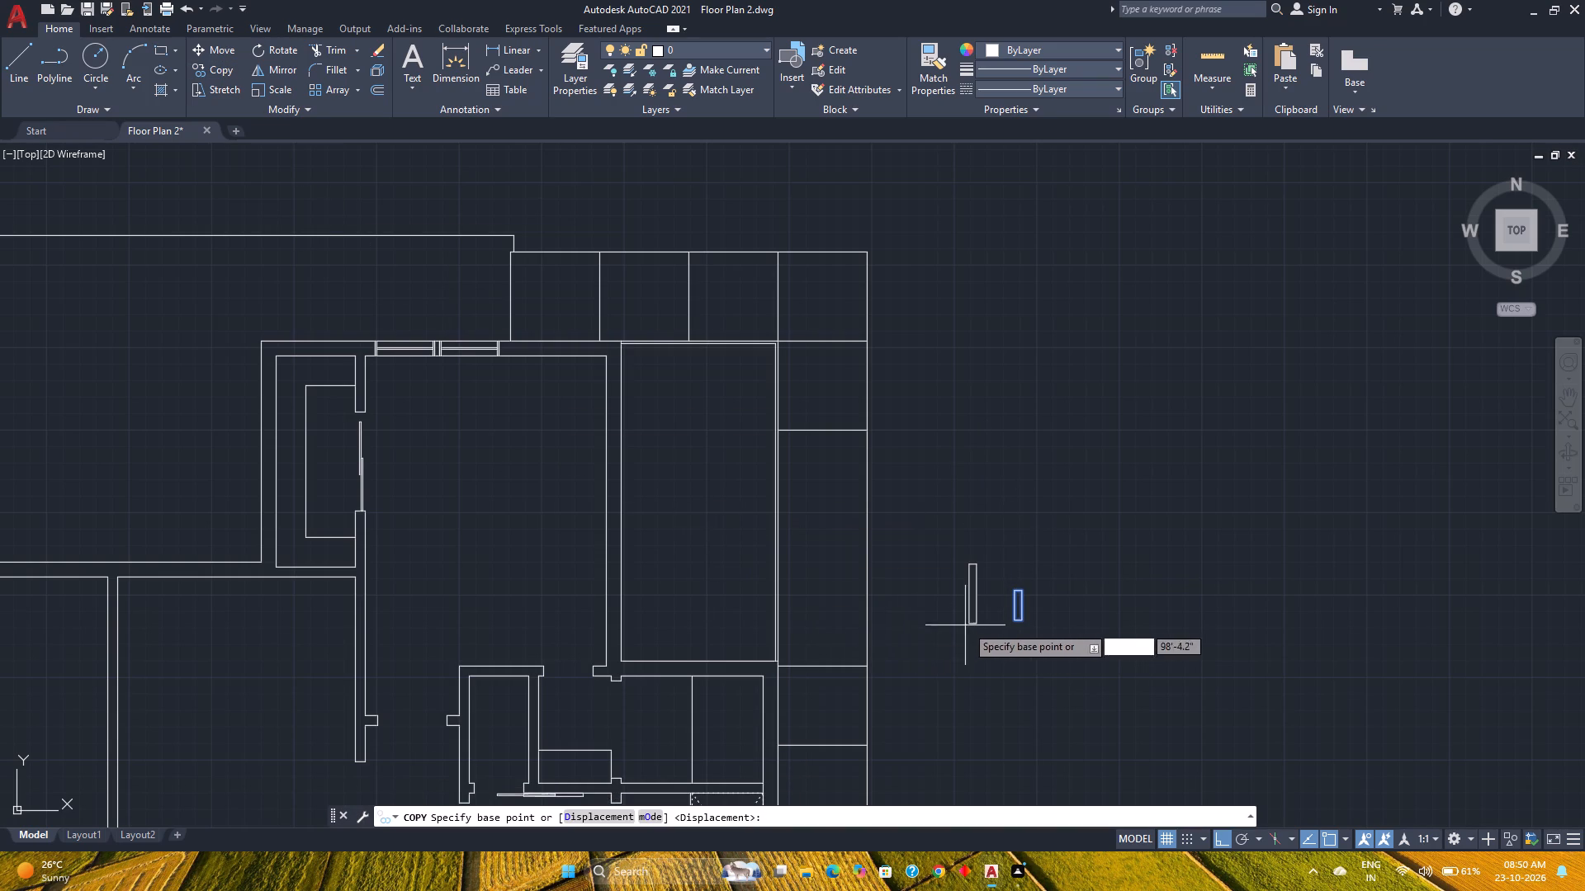
{"action": "scroll", "coordinate": [1009, 610], "scroll_direction": "up", "scroll_amount": 3}
{"action": "left_click", "coordinate": [1022, 600]}
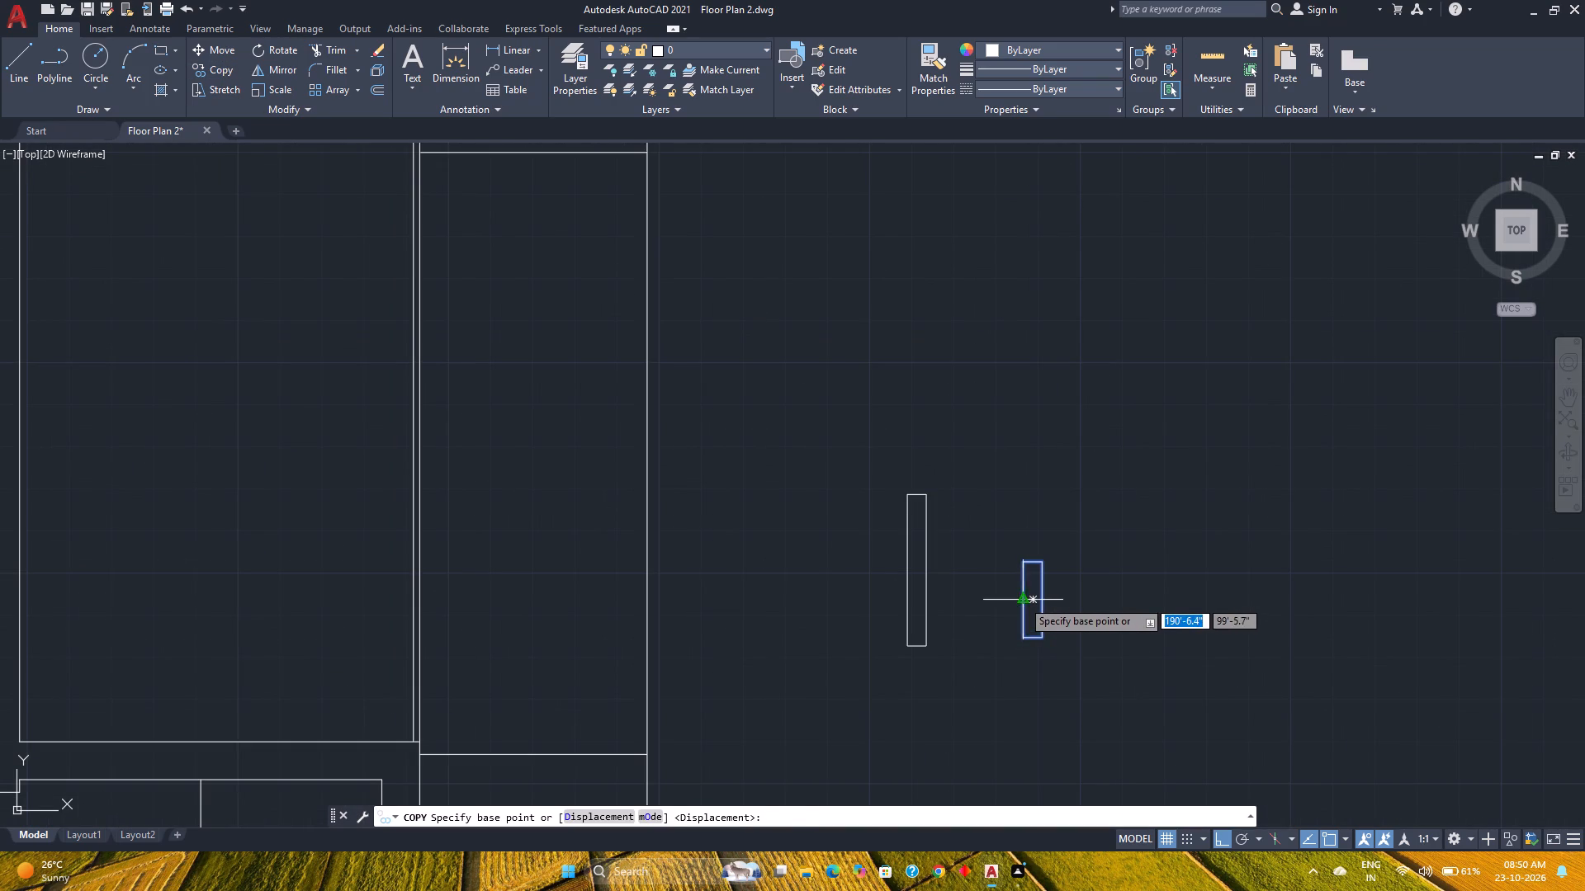
{"action": "left_click", "coordinate": [926, 566]}
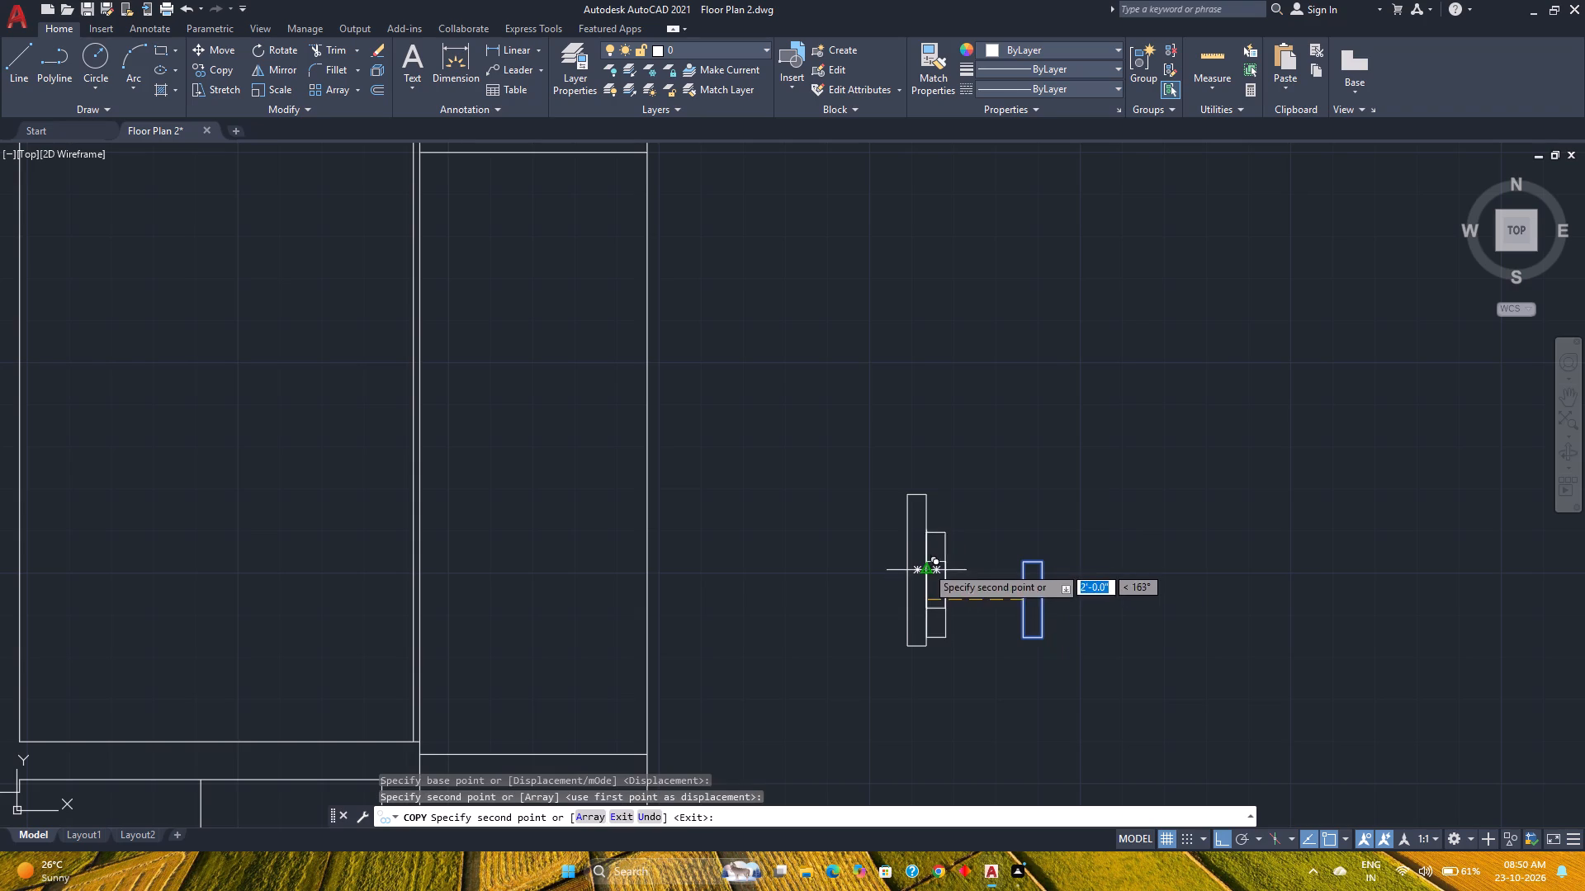
{"action": "key", "text": "Escape"}
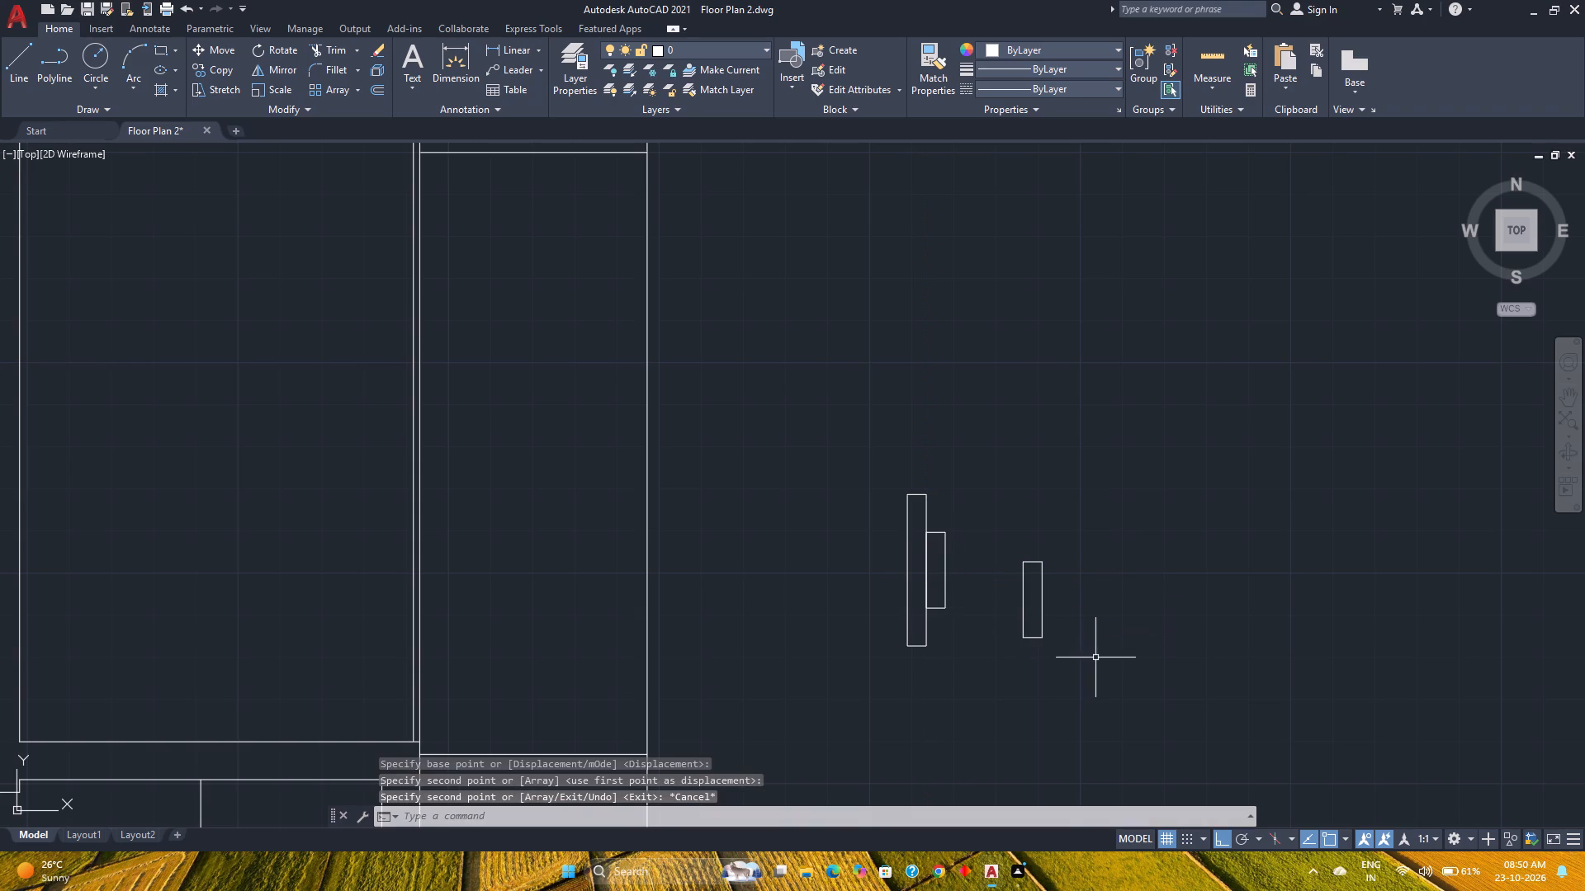
Delete the original 1'6" rectangle standing apart to the east.
{"action": "left_click", "coordinate": [1089, 651]}
{"action": "left_click", "coordinate": [999, 547]}
{"action": "key", "text": "Delete"}
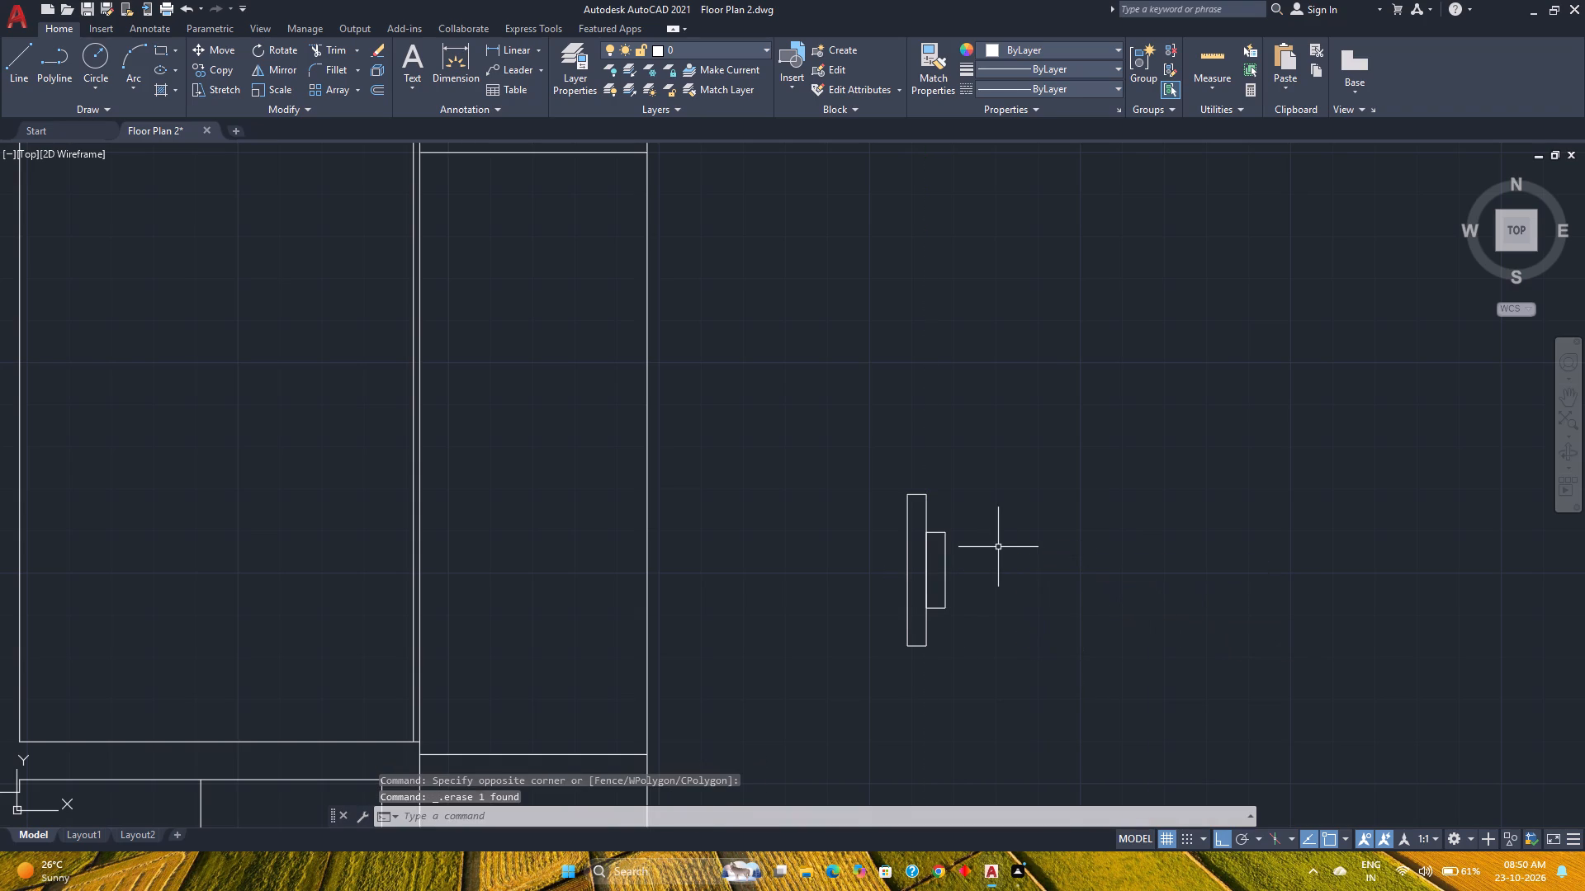
Stretch the attached shorter rectangle 6" outward at both its south and north ends.
{"action": "scroll", "coordinate": [938, 610], "scroll_direction": "up", "scroll_amount": 3}
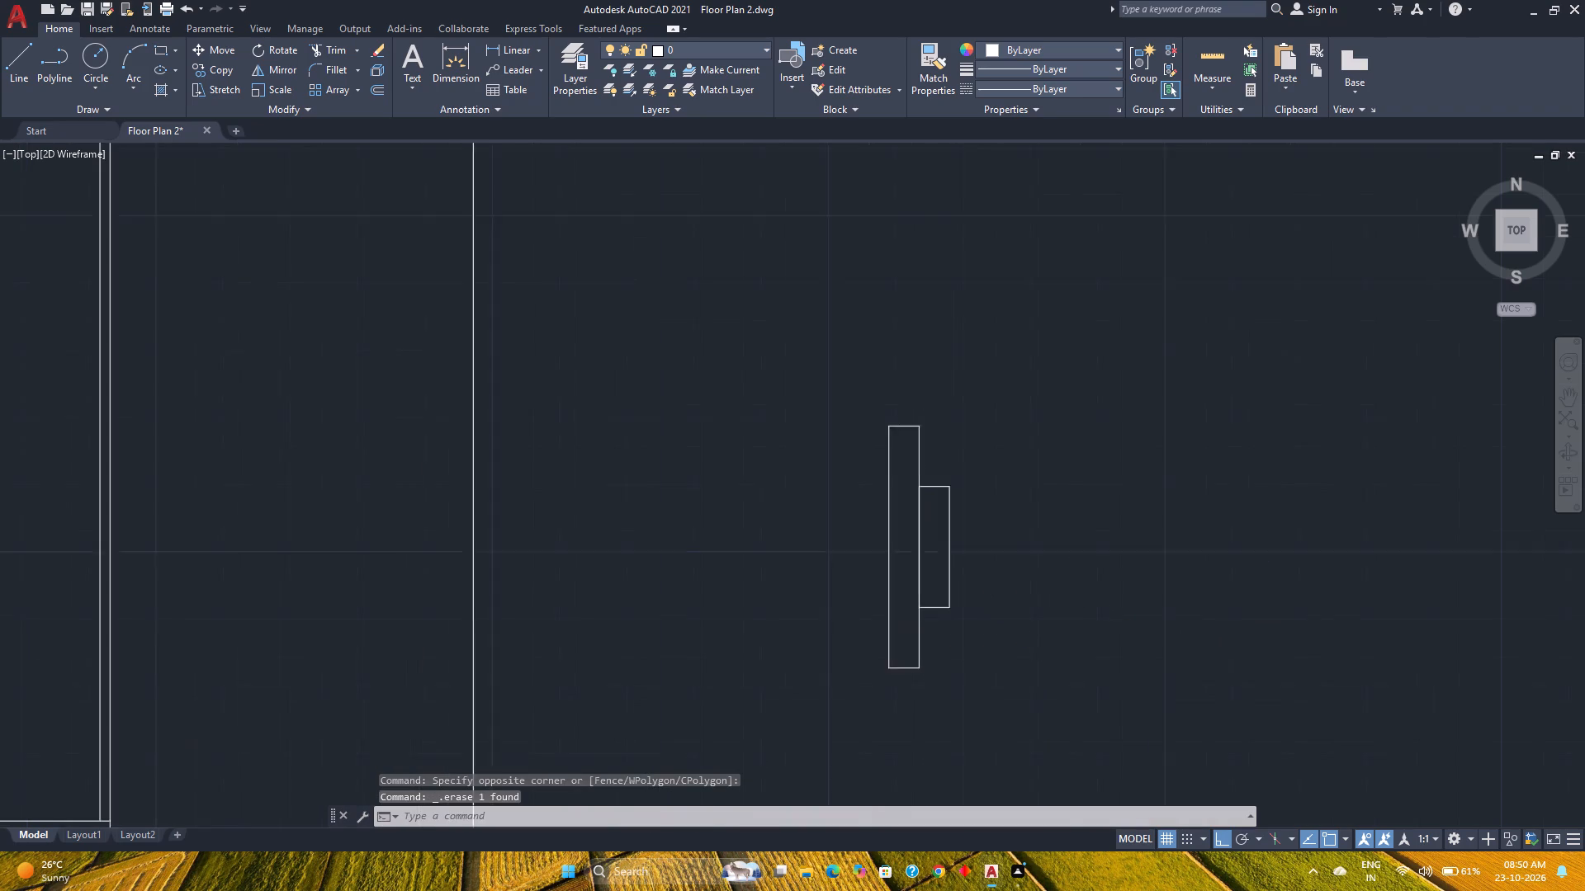
{"action": "left_click", "coordinate": [931, 606]}
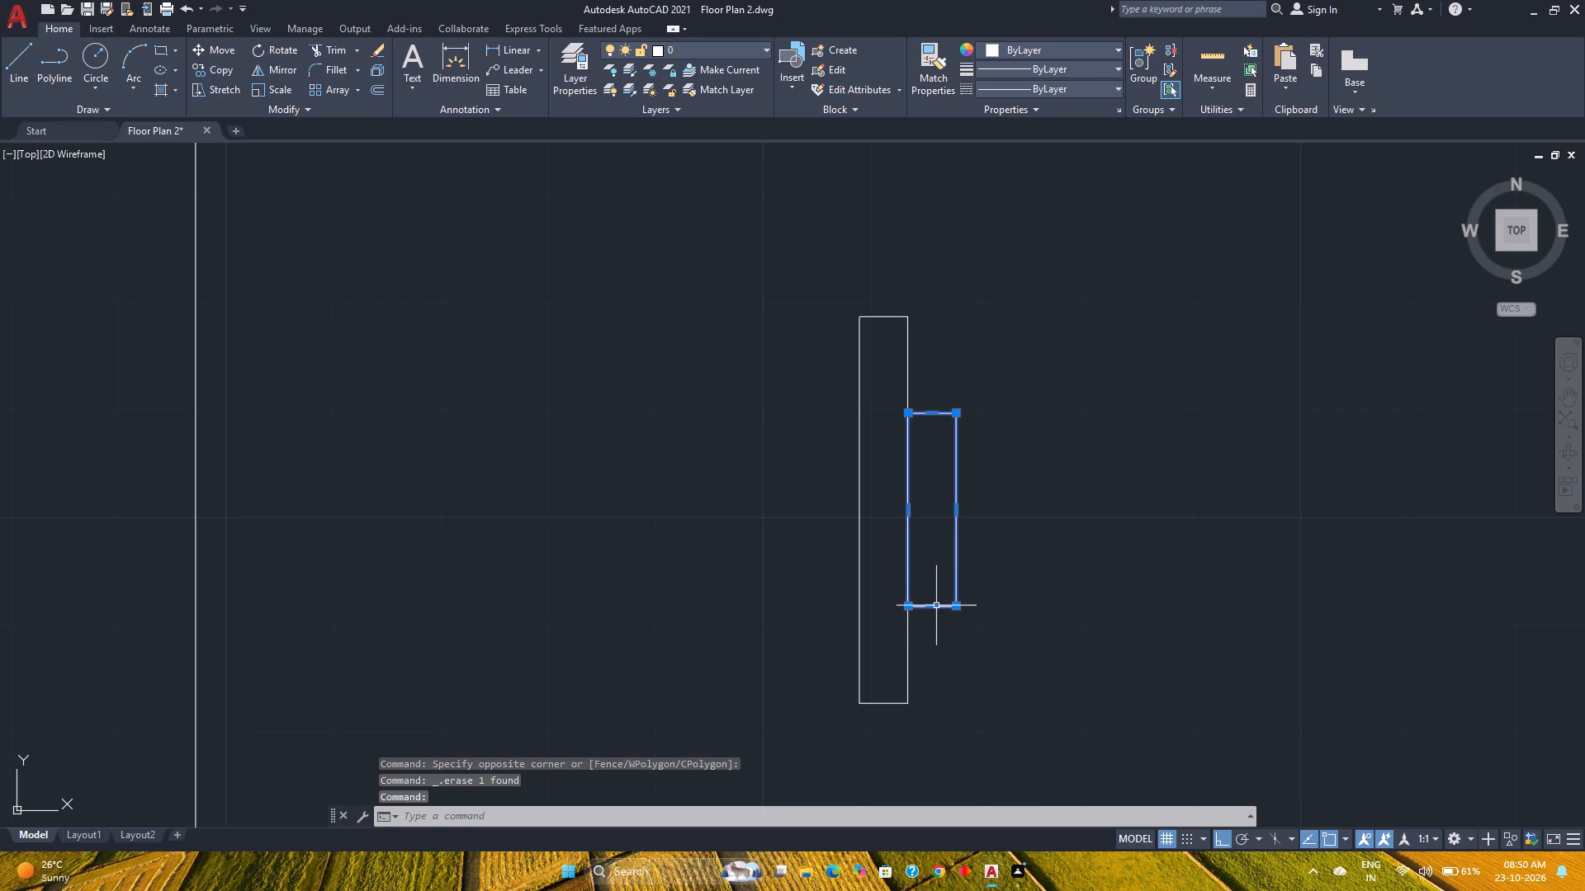
{"action": "left_click", "coordinate": [933, 606]}
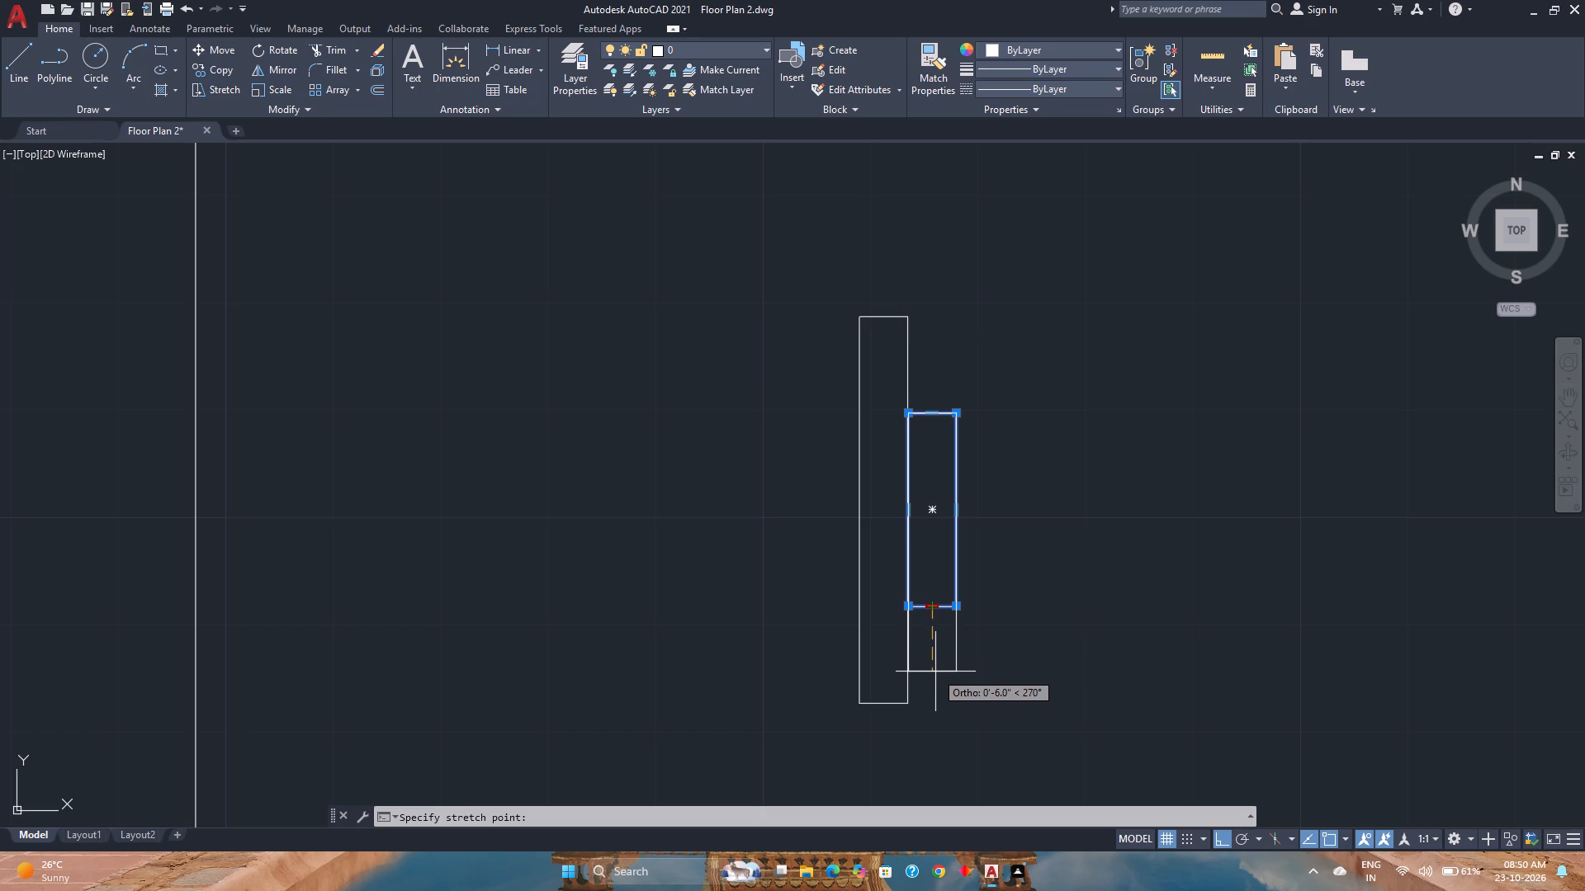
{"action": "key", "text": "6"}
{"action": "key", "text": "Return"}
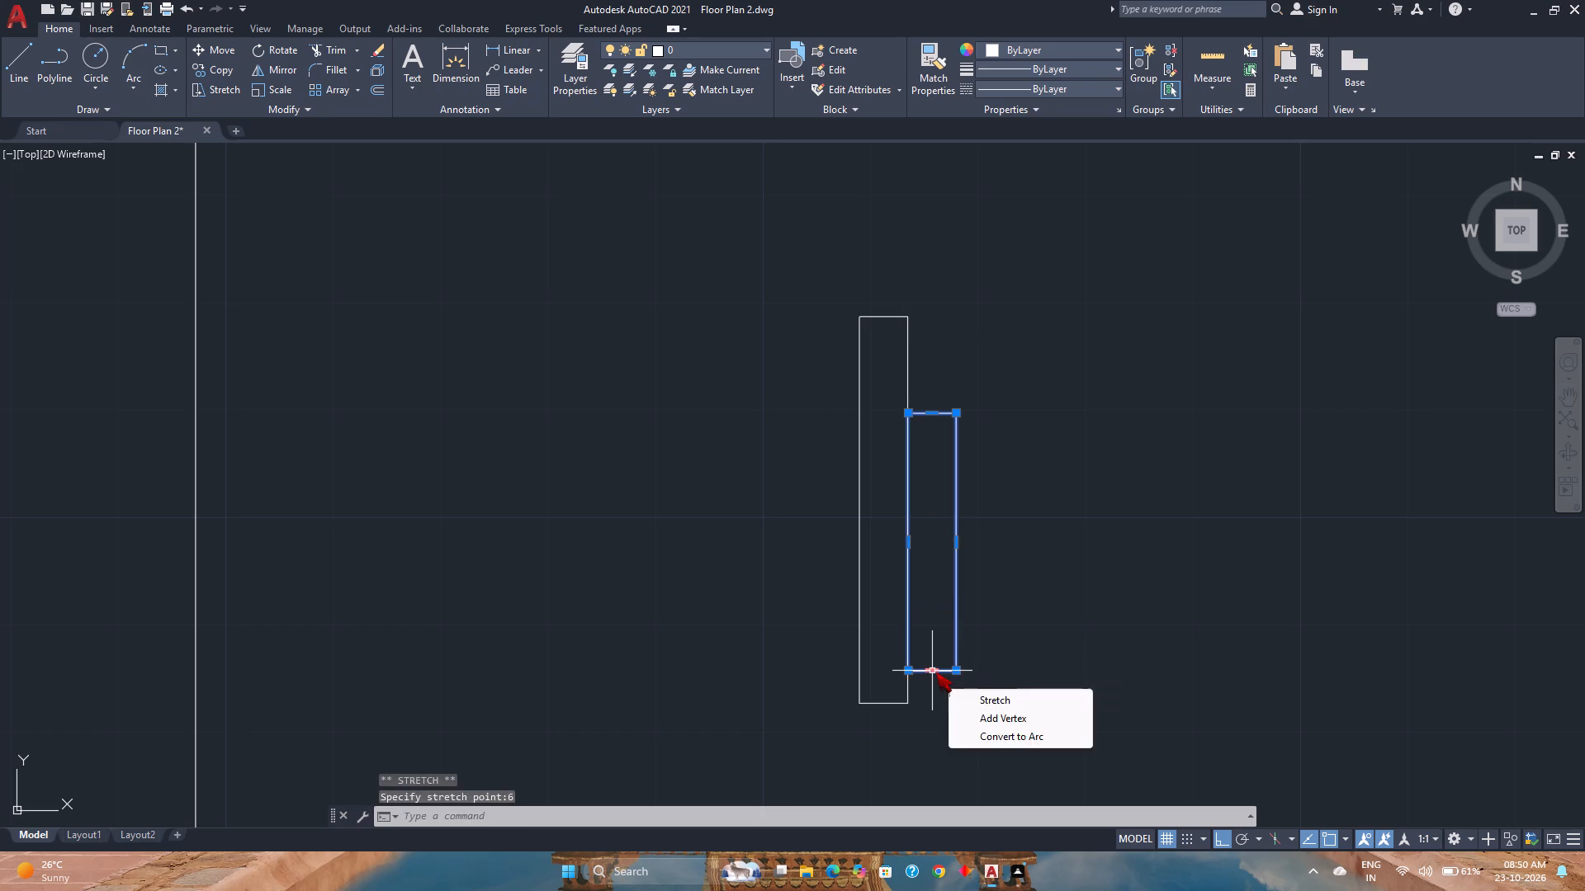
{"action": "left_click", "coordinate": [932, 411]}
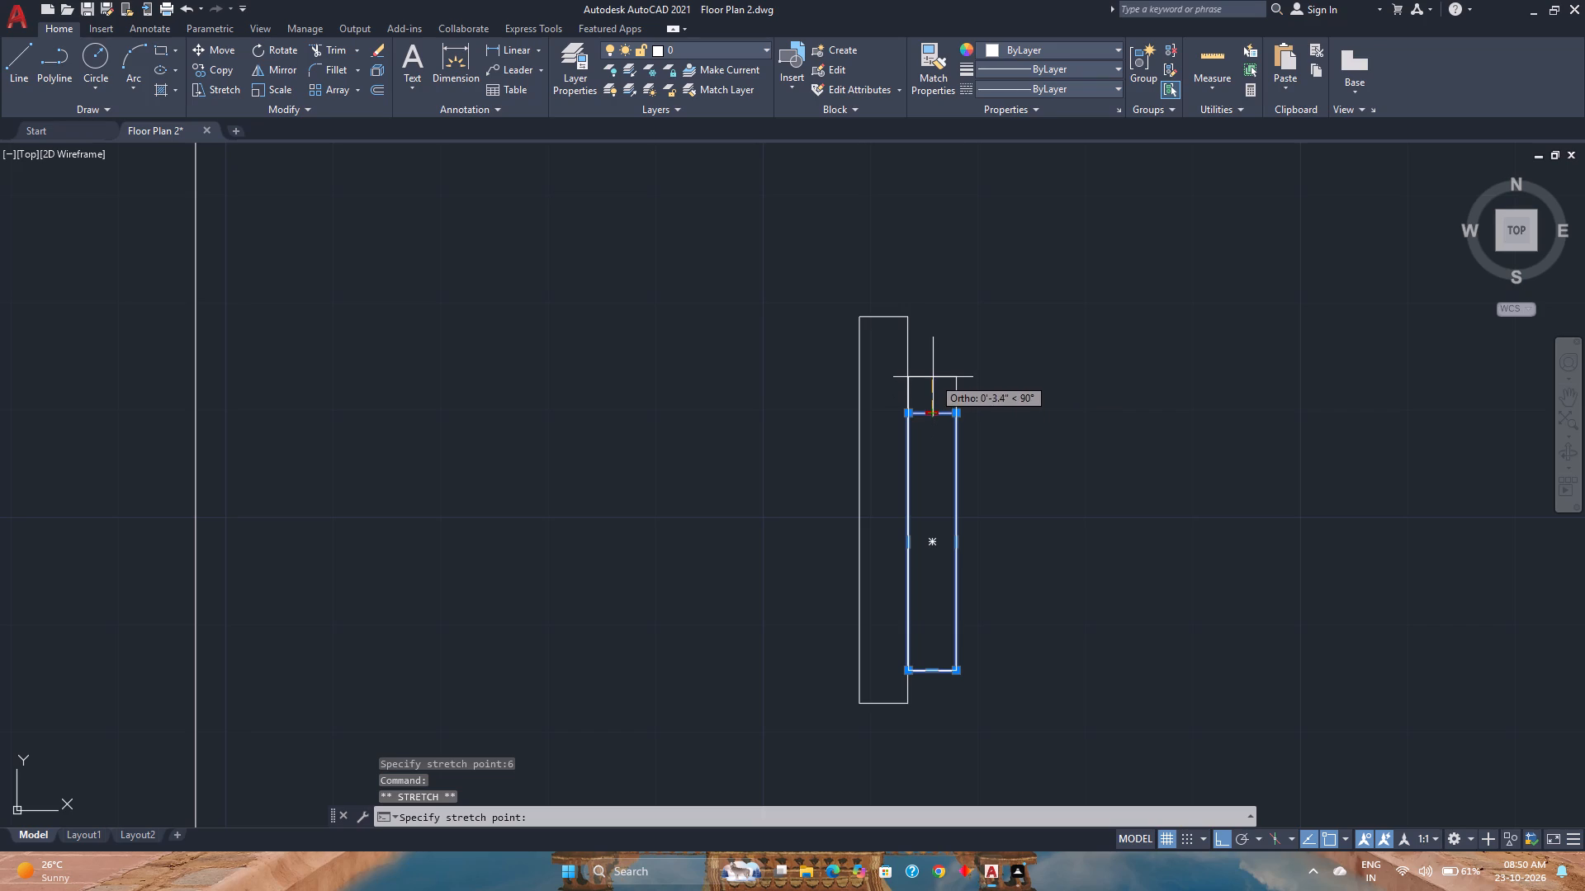
{"action": "key", "text": "6"}
{"action": "key", "text": "Return"}
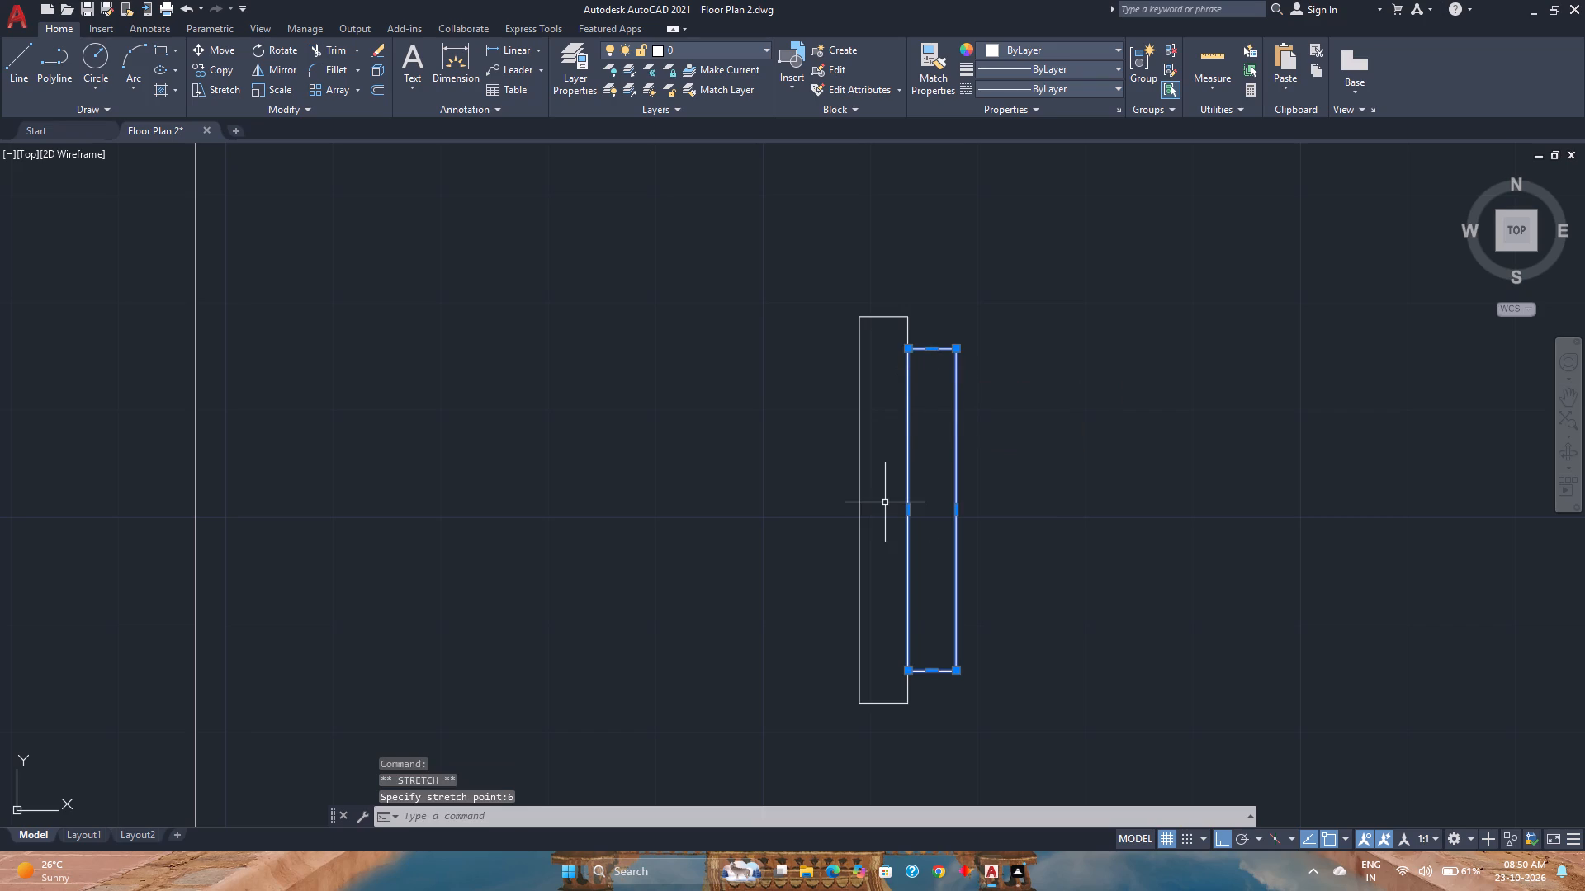
{"action": "key", "text": "Escape"}
Group the two adjoining rectangles east of the plan.
{"action": "scroll", "coordinate": [910, 519], "scroll_direction": "down", "scroll_amount": 3}
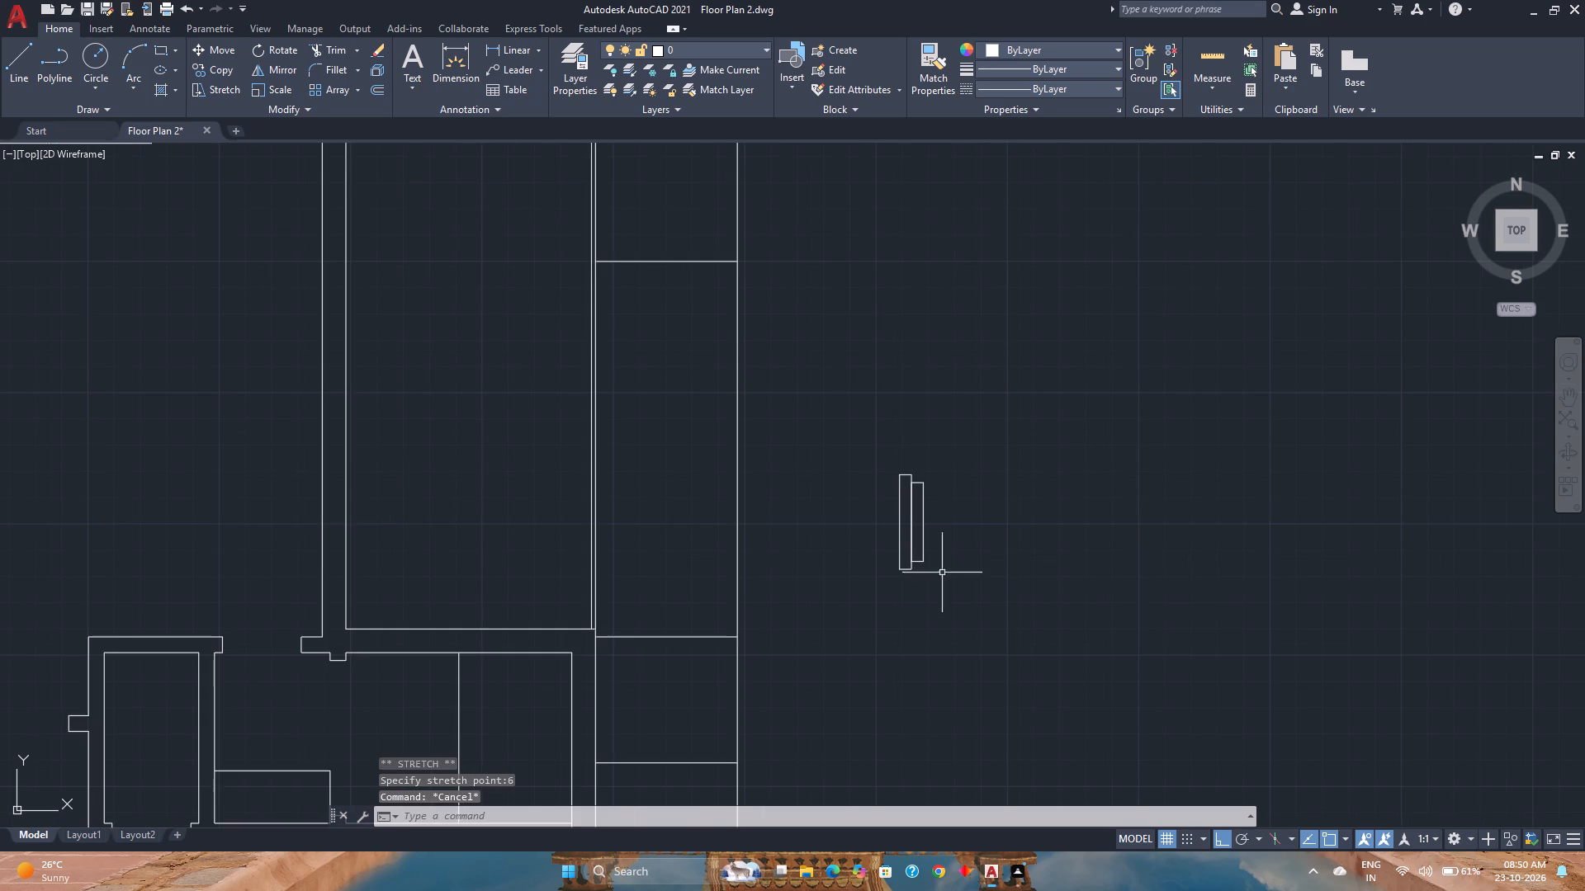
{"action": "left_click", "coordinate": [953, 587]}
{"action": "left_click", "coordinate": [875, 451]}
{"action": "key", "text": "g"}
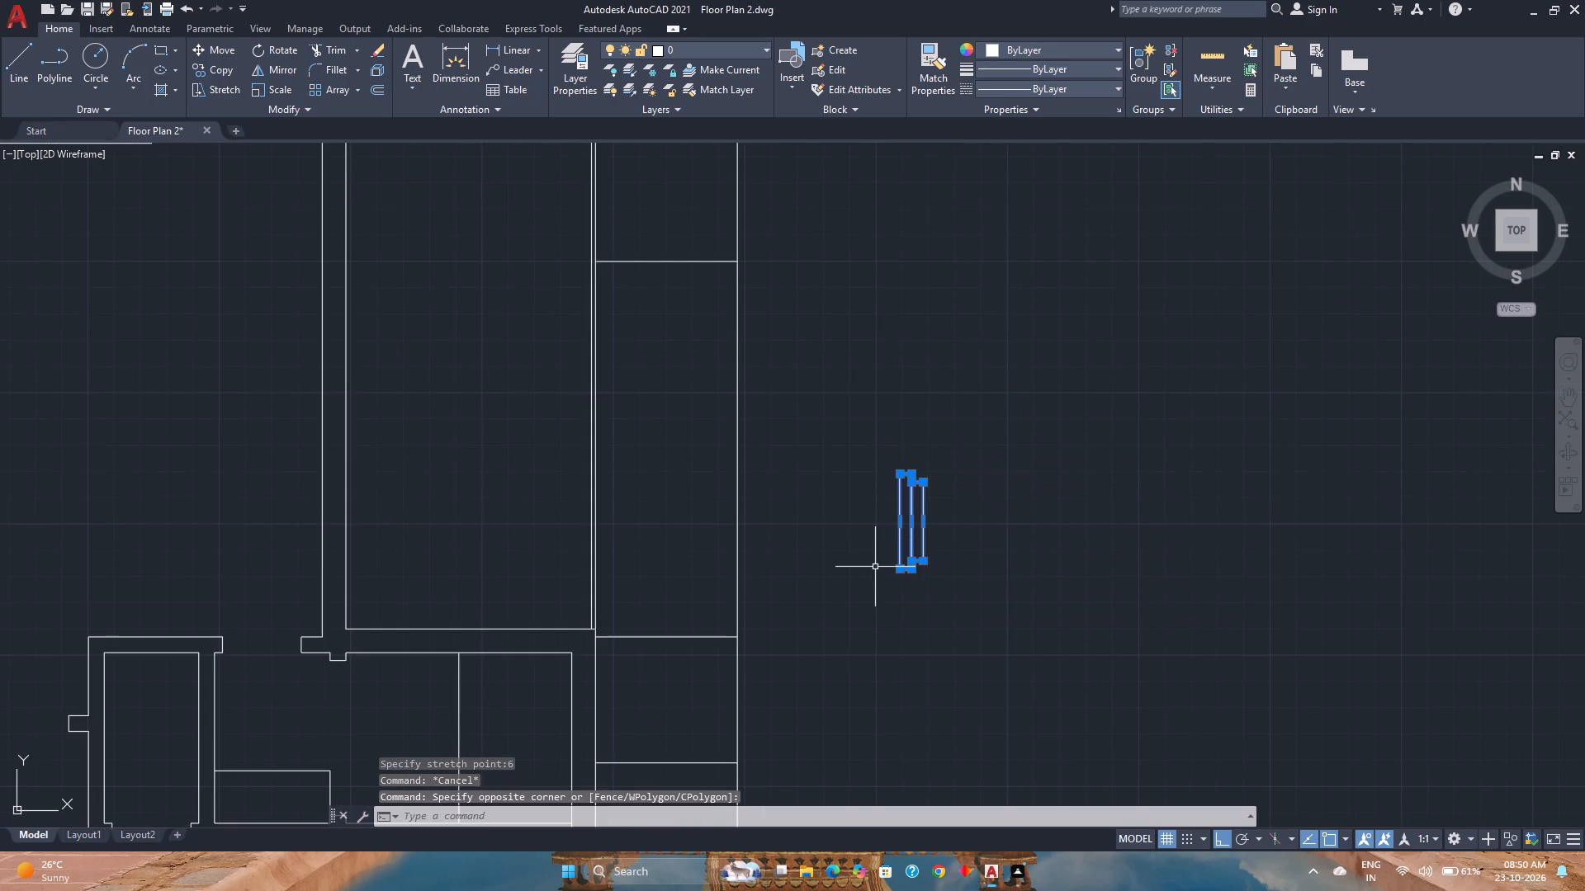
{"action": "key", "text": "Return"}
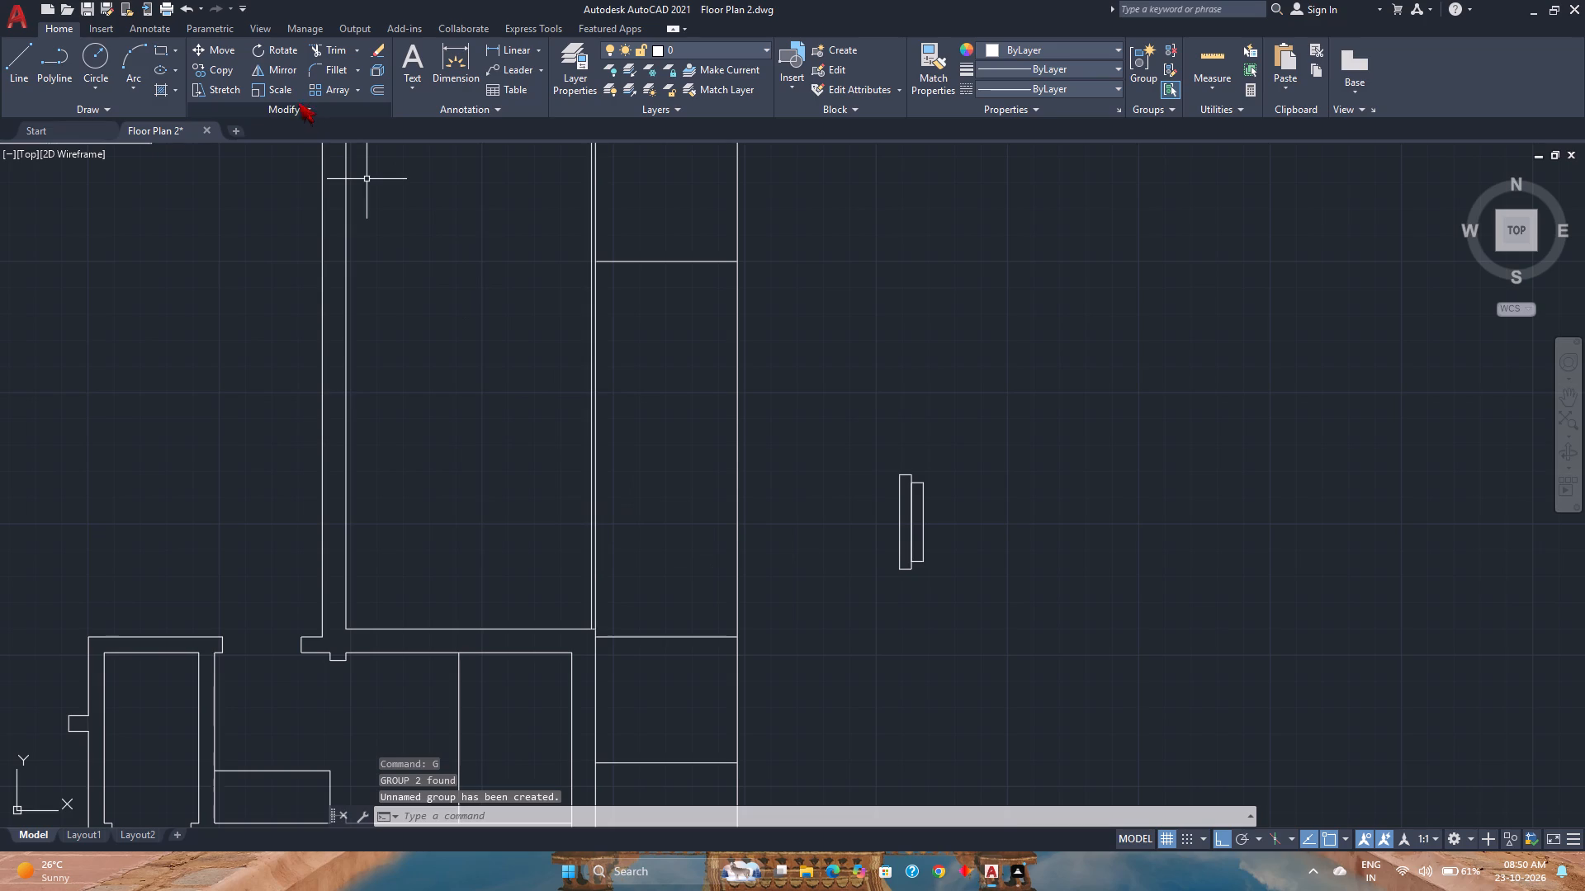
Move the rectangle group into the large room's east wall, with its east edge midpoint on the wall's outer face.
{"action": "left_click", "coordinate": [220, 52]}
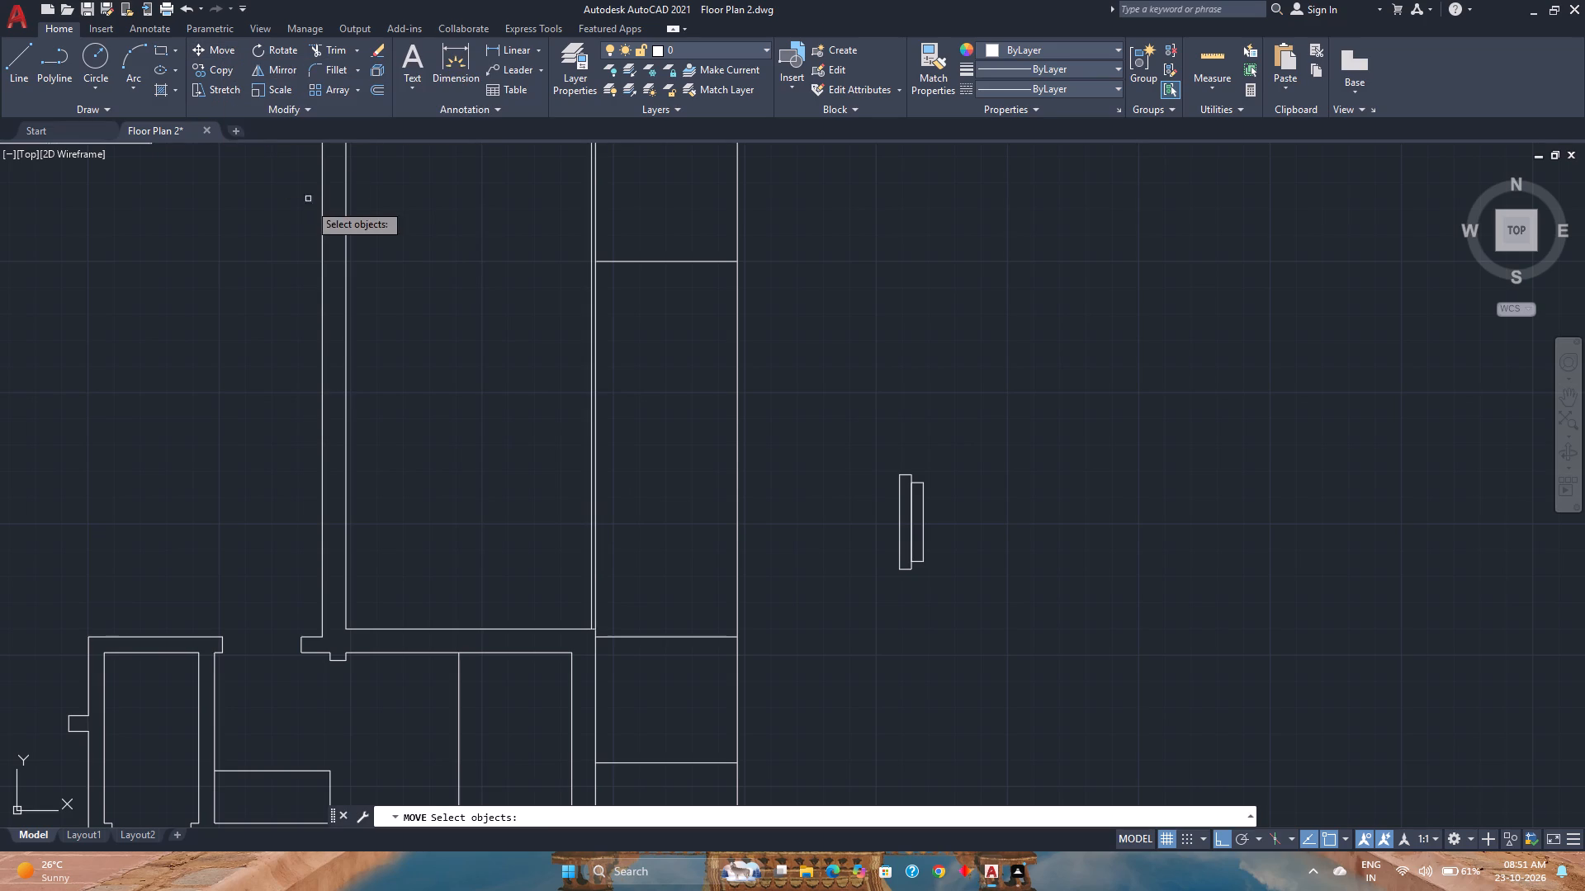
{"action": "left_click", "coordinate": [899, 532]}
{"action": "key", "text": "space"}
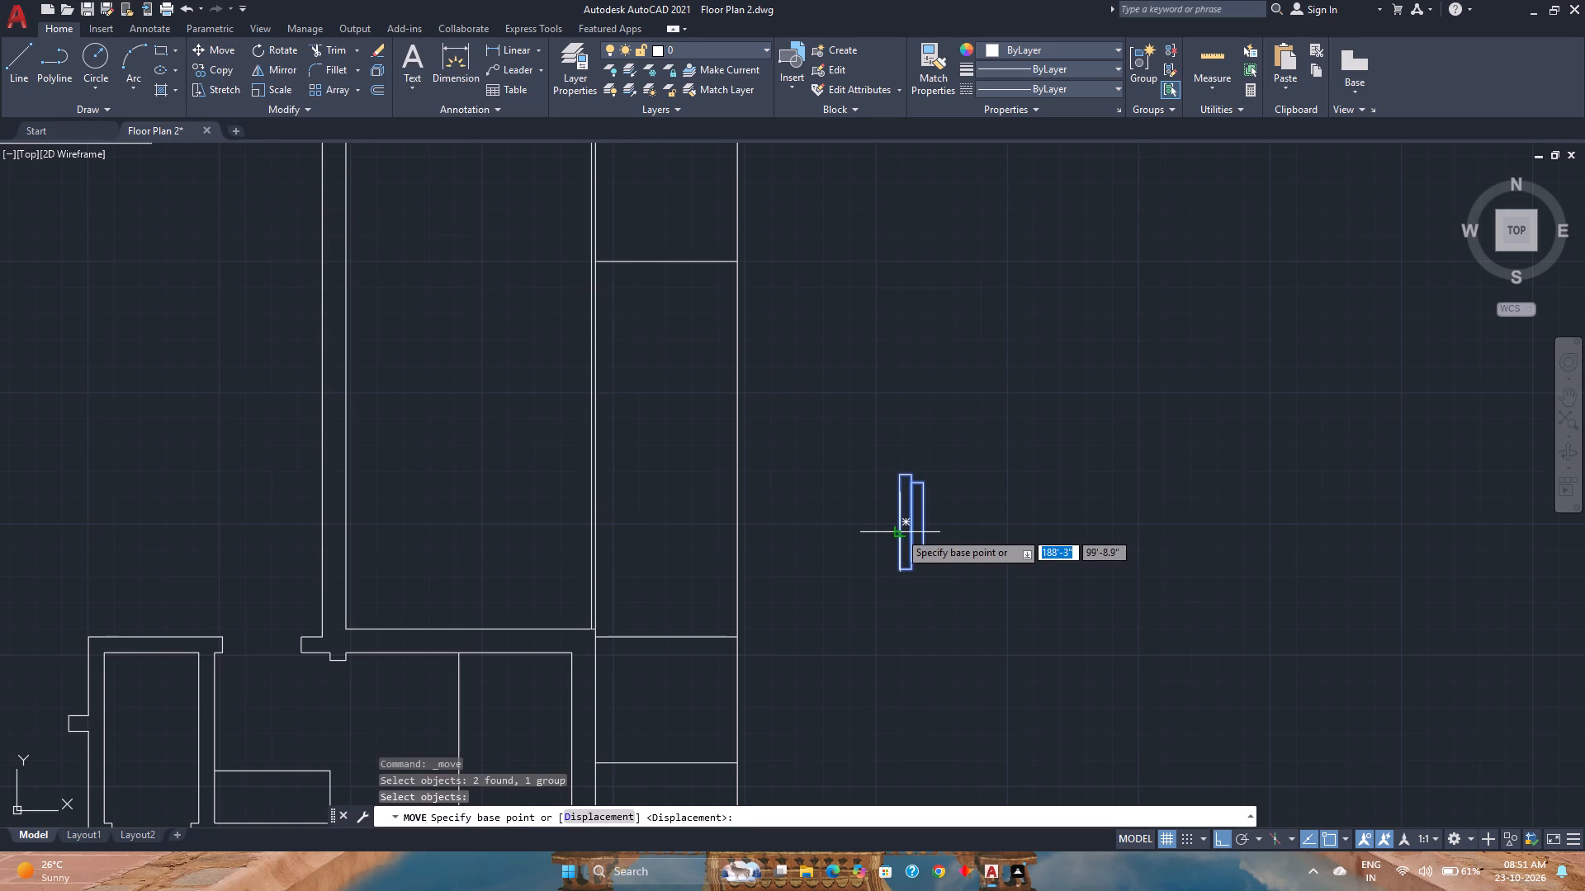
{"action": "scroll", "coordinate": [909, 521], "scroll_direction": "up", "scroll_amount": 3}
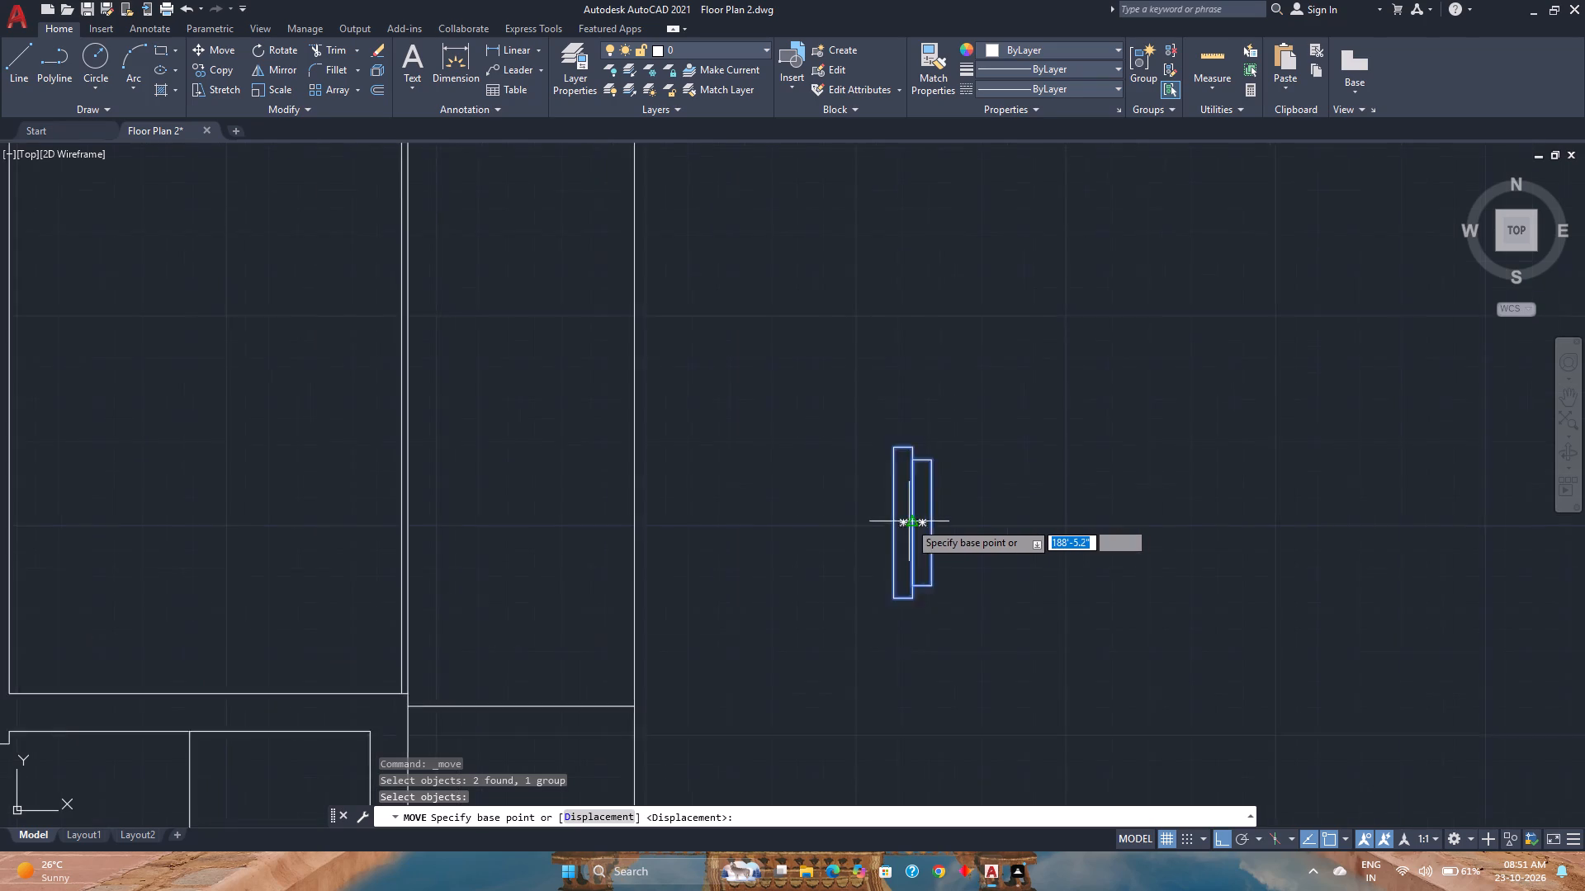
{"action": "left_click", "coordinate": [966, 529]}
{"action": "scroll", "coordinate": [837, 520], "scroll_direction": "down", "scroll_amount": 4}
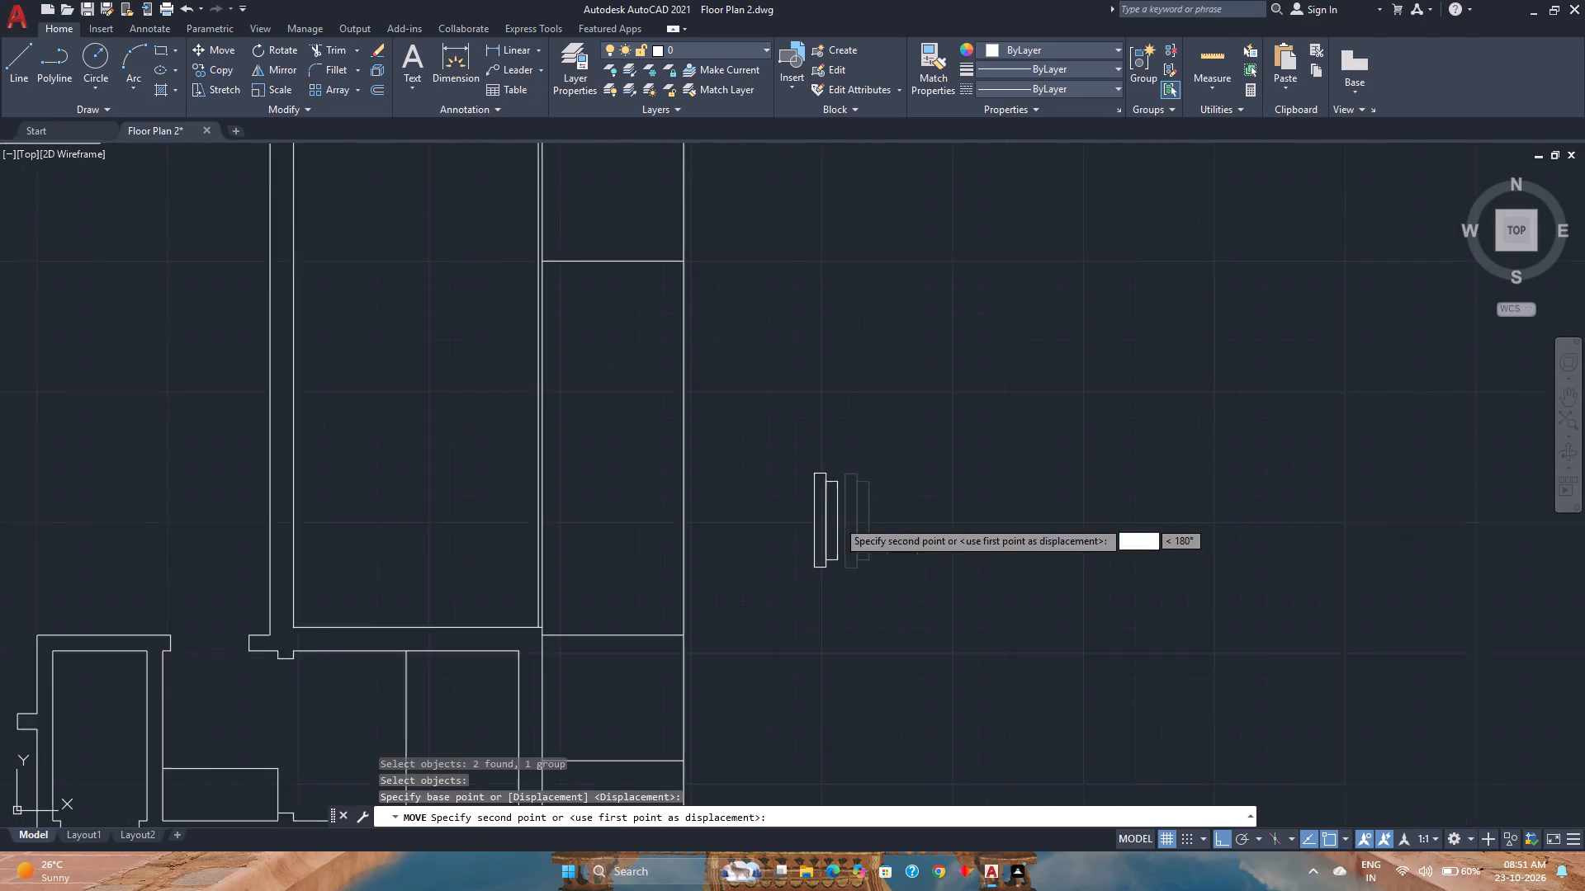
{"action": "scroll", "coordinate": [837, 520], "scroll_direction": "down", "scroll_amount": 2}
{"action": "scroll", "coordinate": [682, 509], "scroll_direction": "up", "scroll_amount": 3}
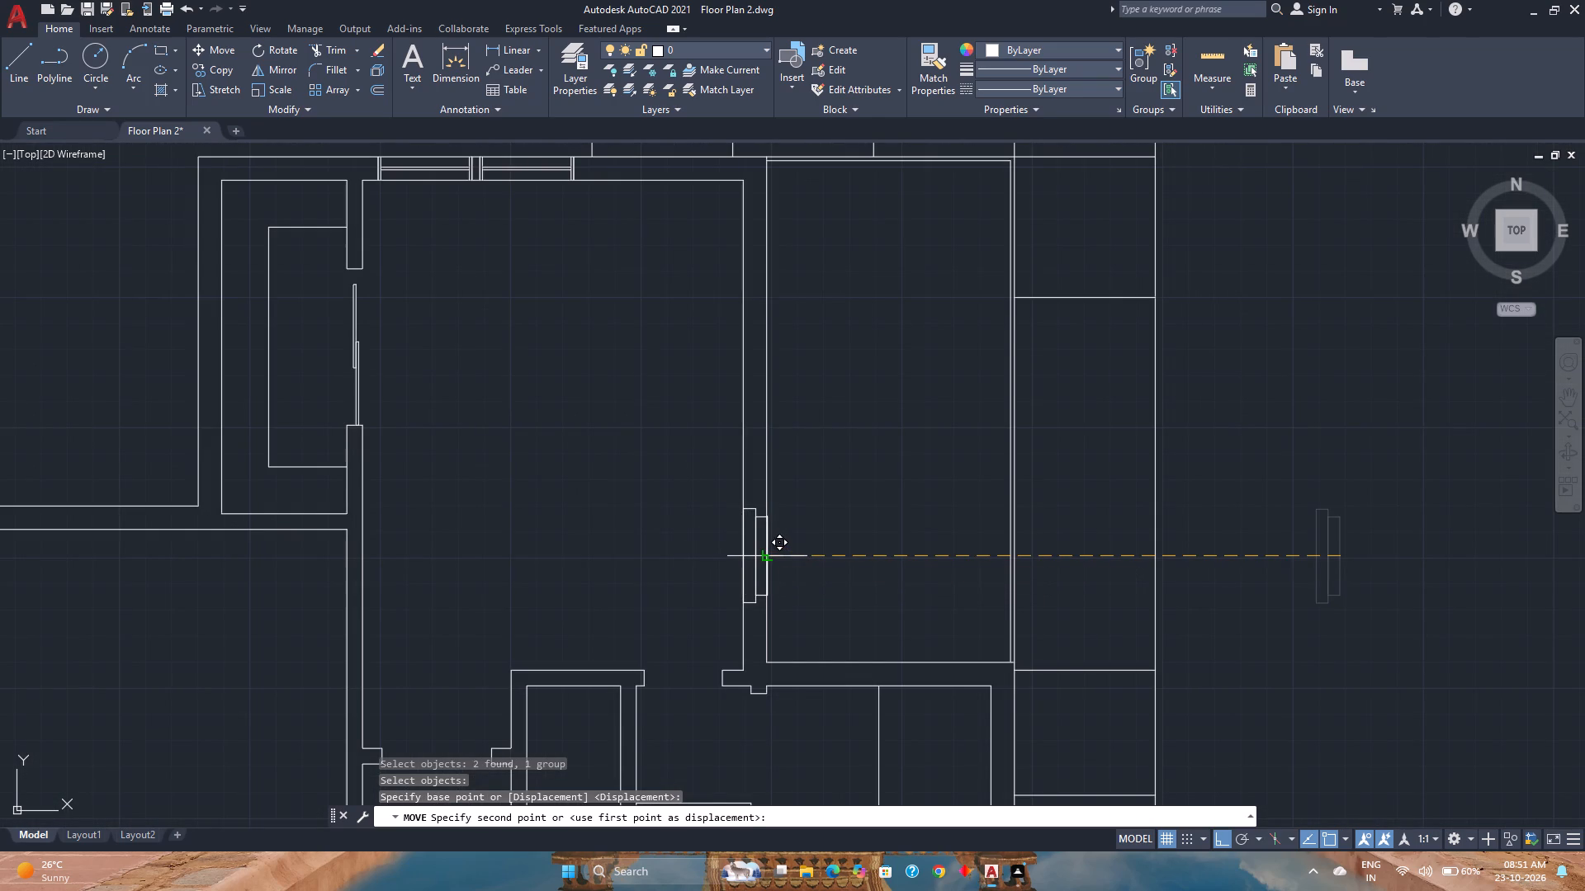
{"action": "left_click", "coordinate": [769, 556]}
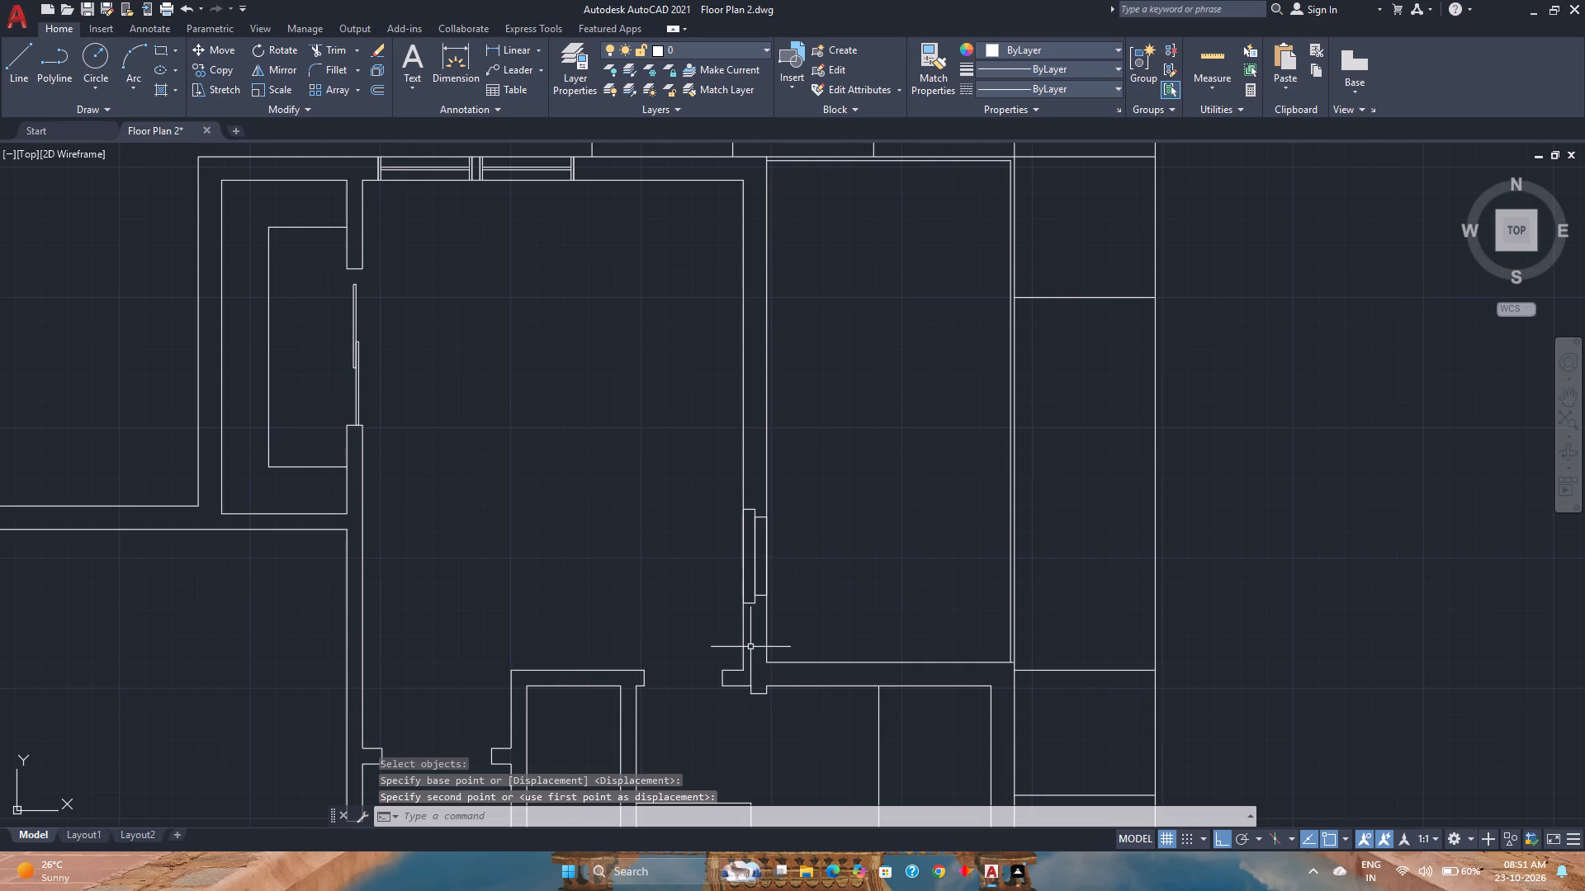
Draw a horizontal line across the large room's east wall, from the adjoining eastern rectangle's southwest corner to the wall's inner face.
{"action": "scroll", "coordinate": [750, 647], "scroll_direction": "up", "scroll_amount": 1}
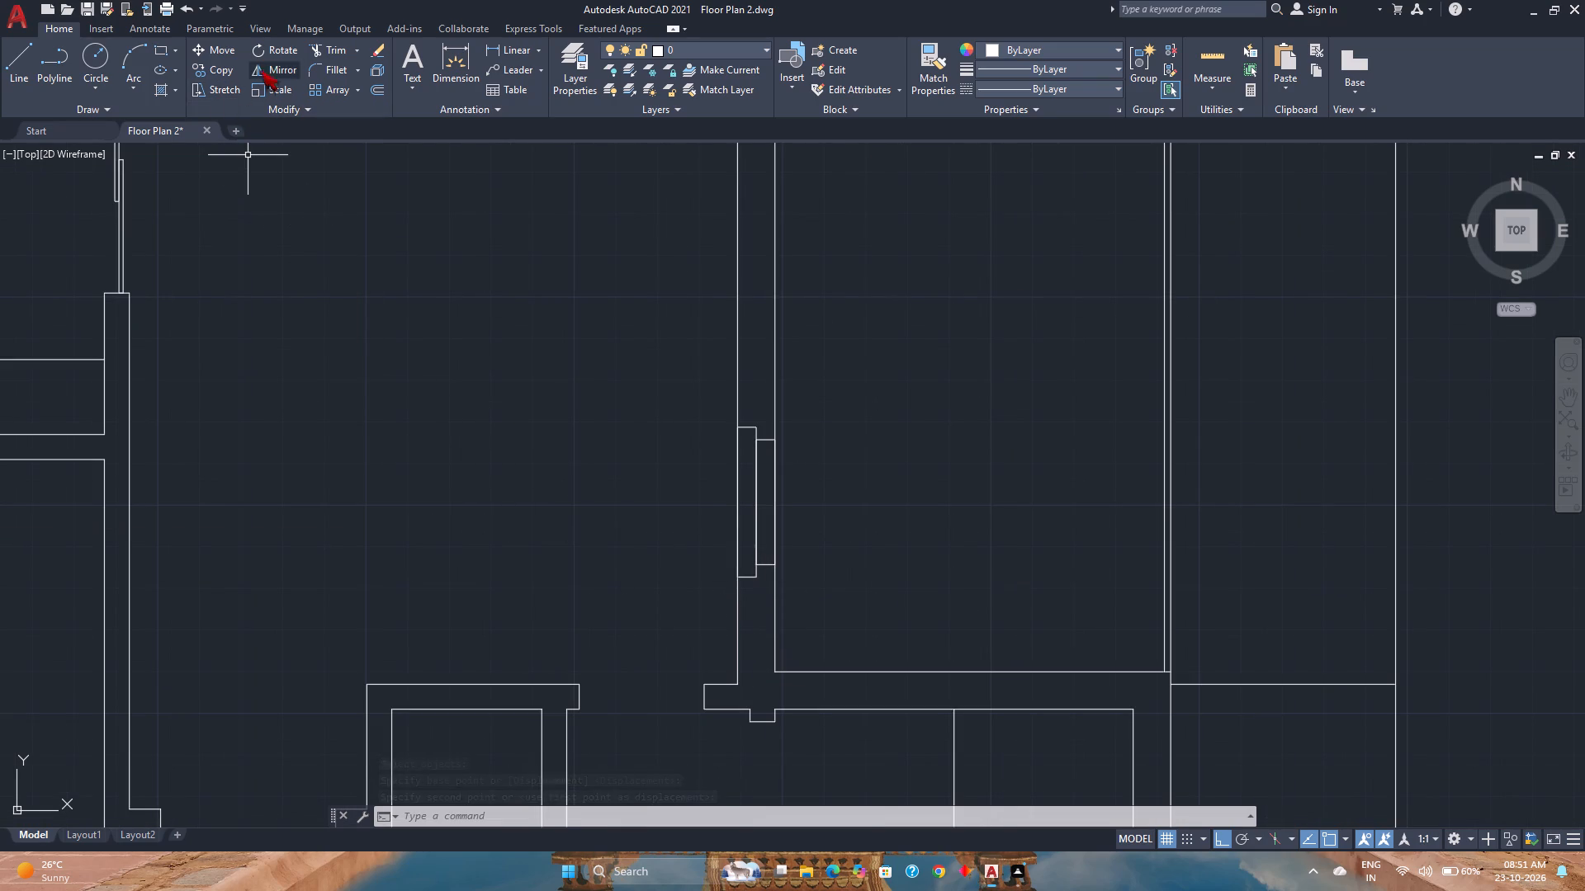
{"action": "left_click", "coordinate": [21, 75]}
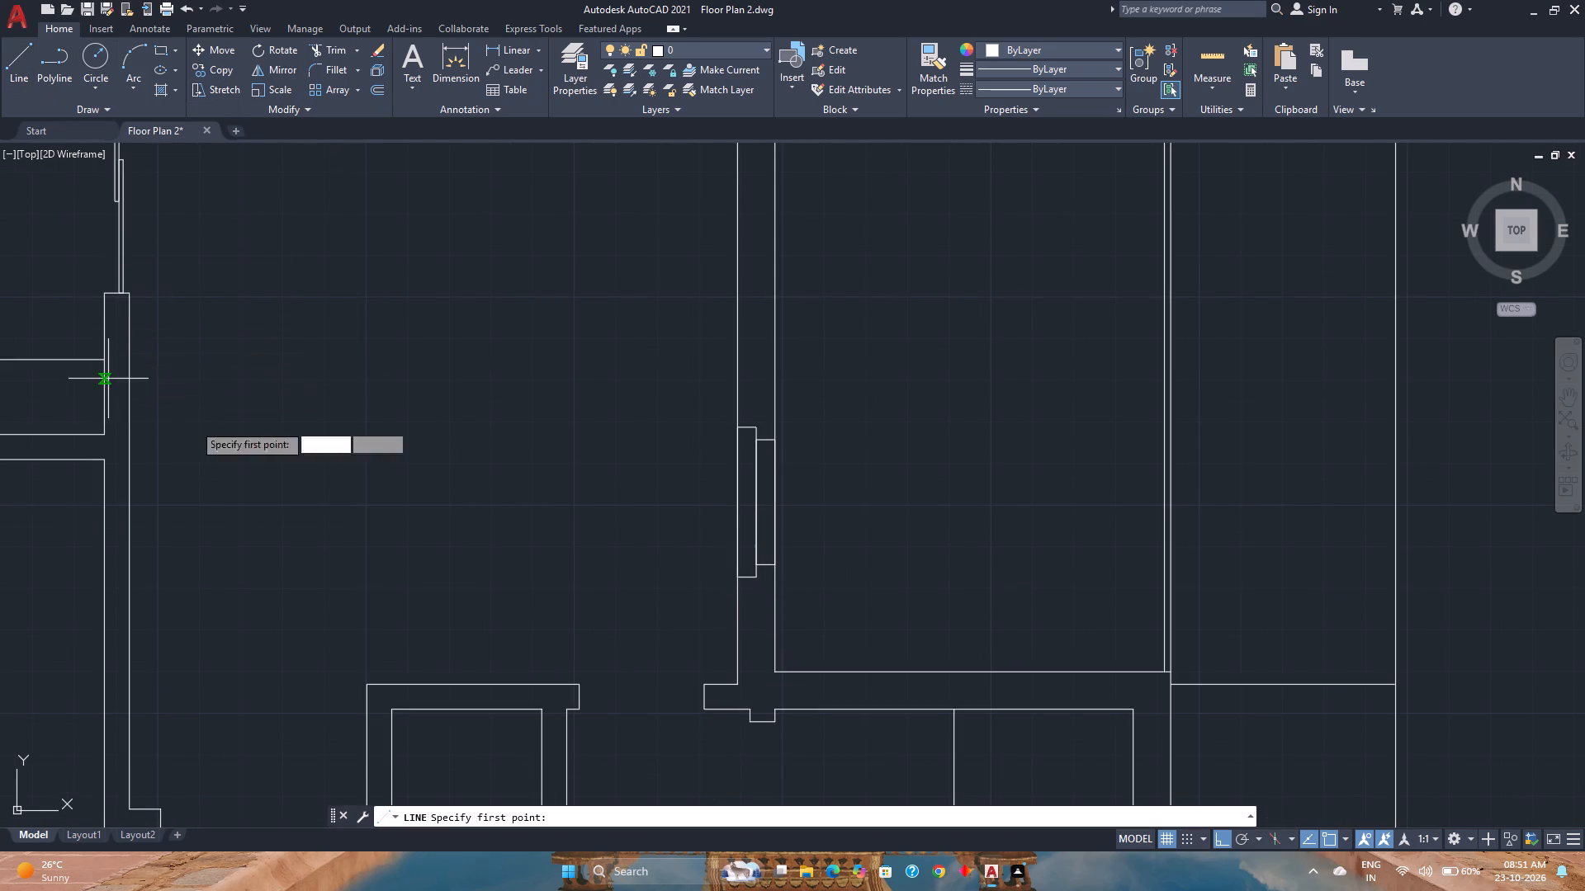
{"action": "scroll", "coordinate": [765, 691], "scroll_direction": "up", "scroll_amount": 4}
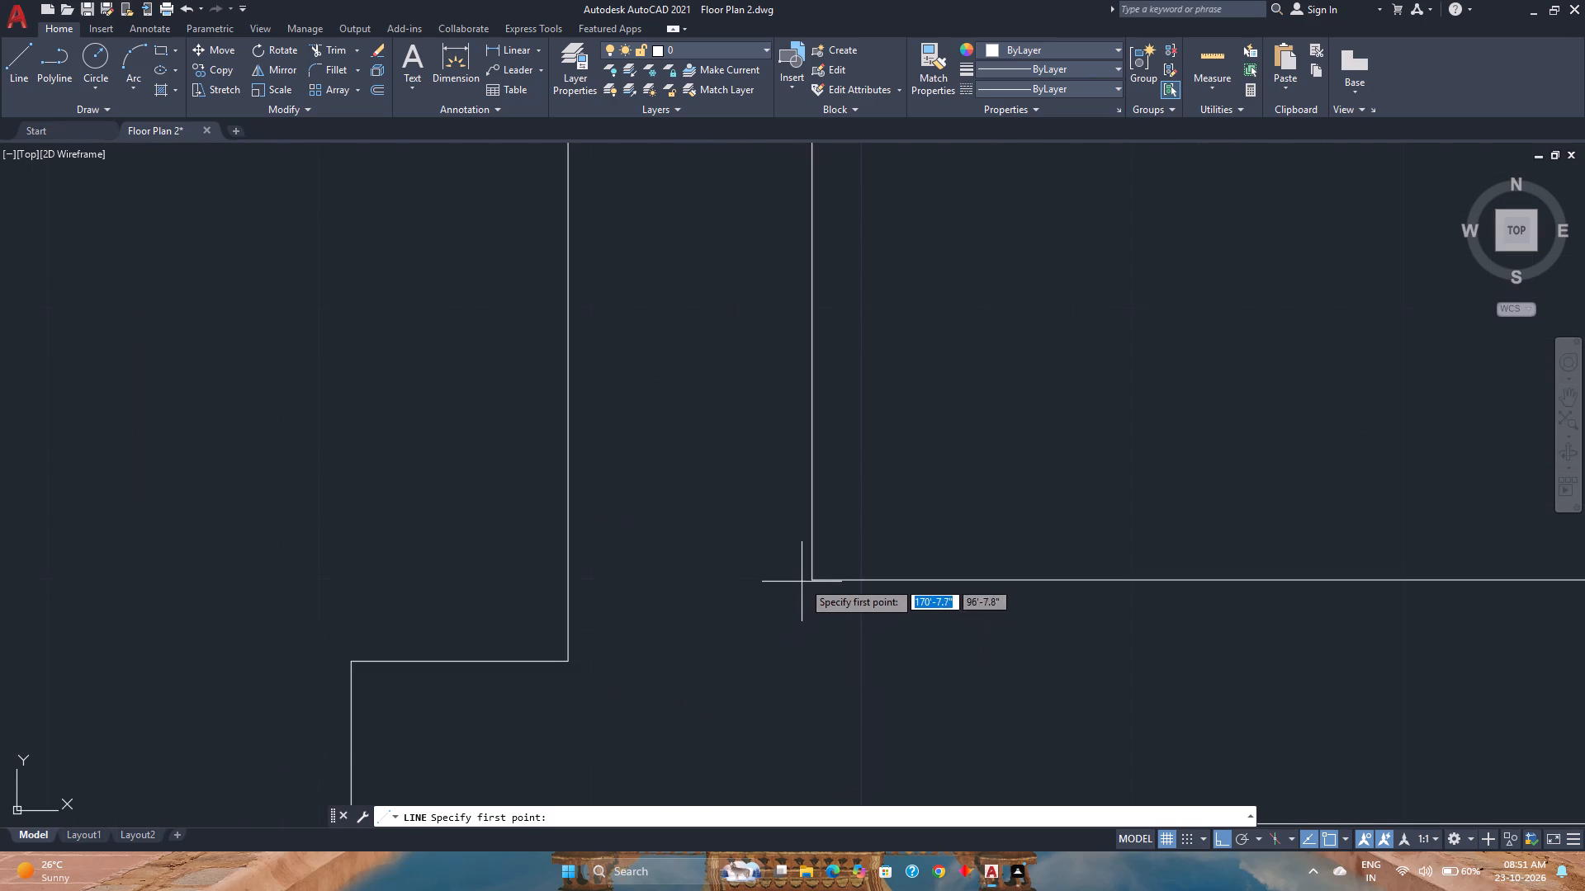
{"action": "left_click", "coordinate": [811, 579]}
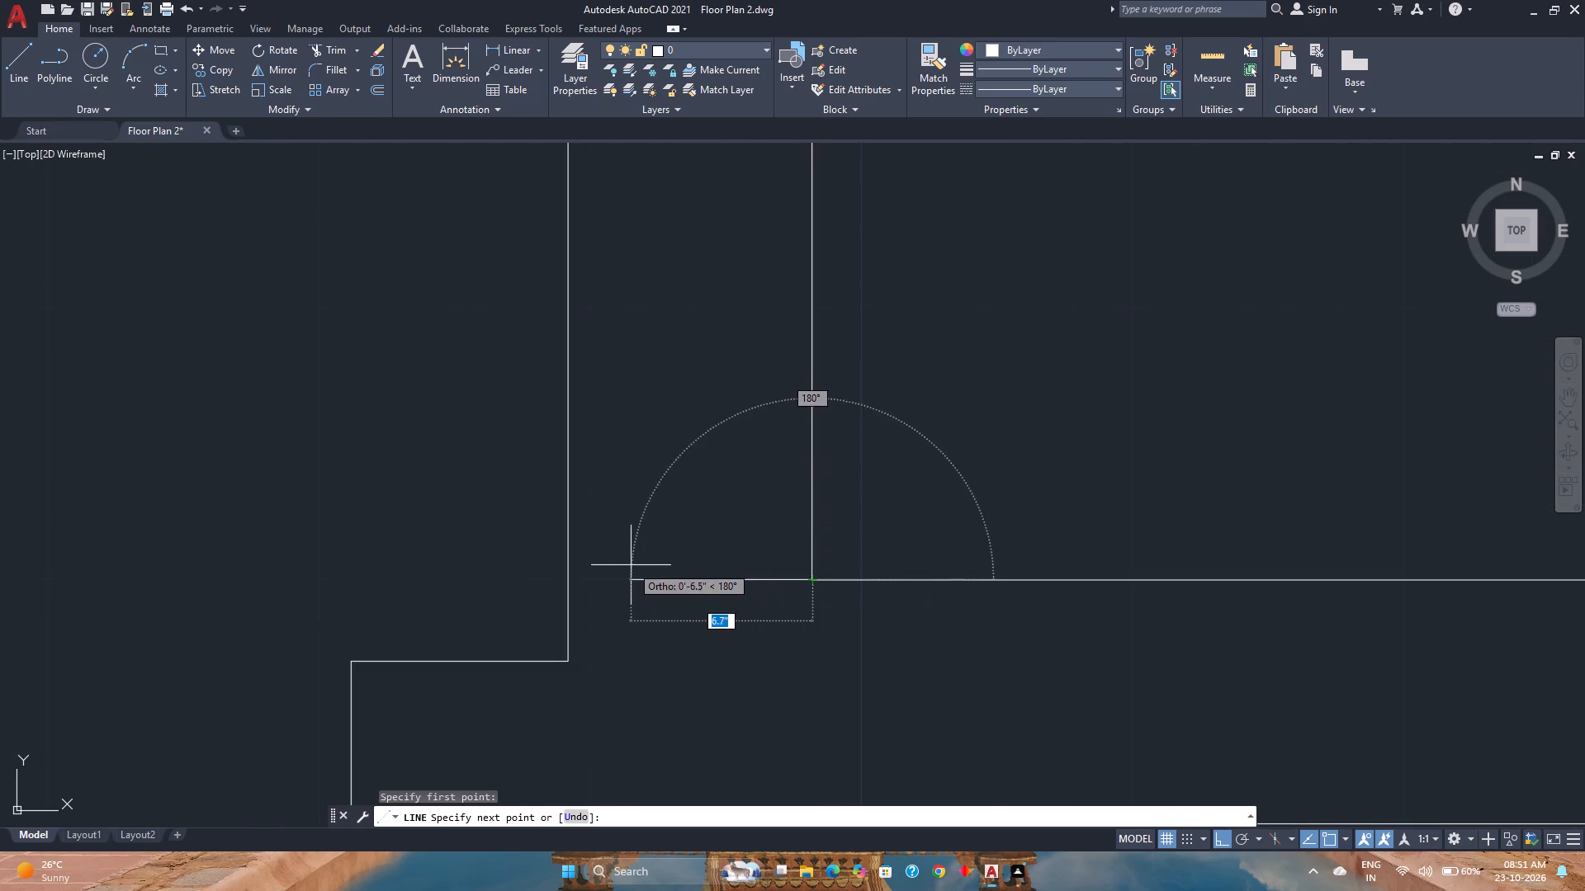
{"action": "left_click", "coordinate": [570, 580]}
{"action": "key", "text": "Escape"}
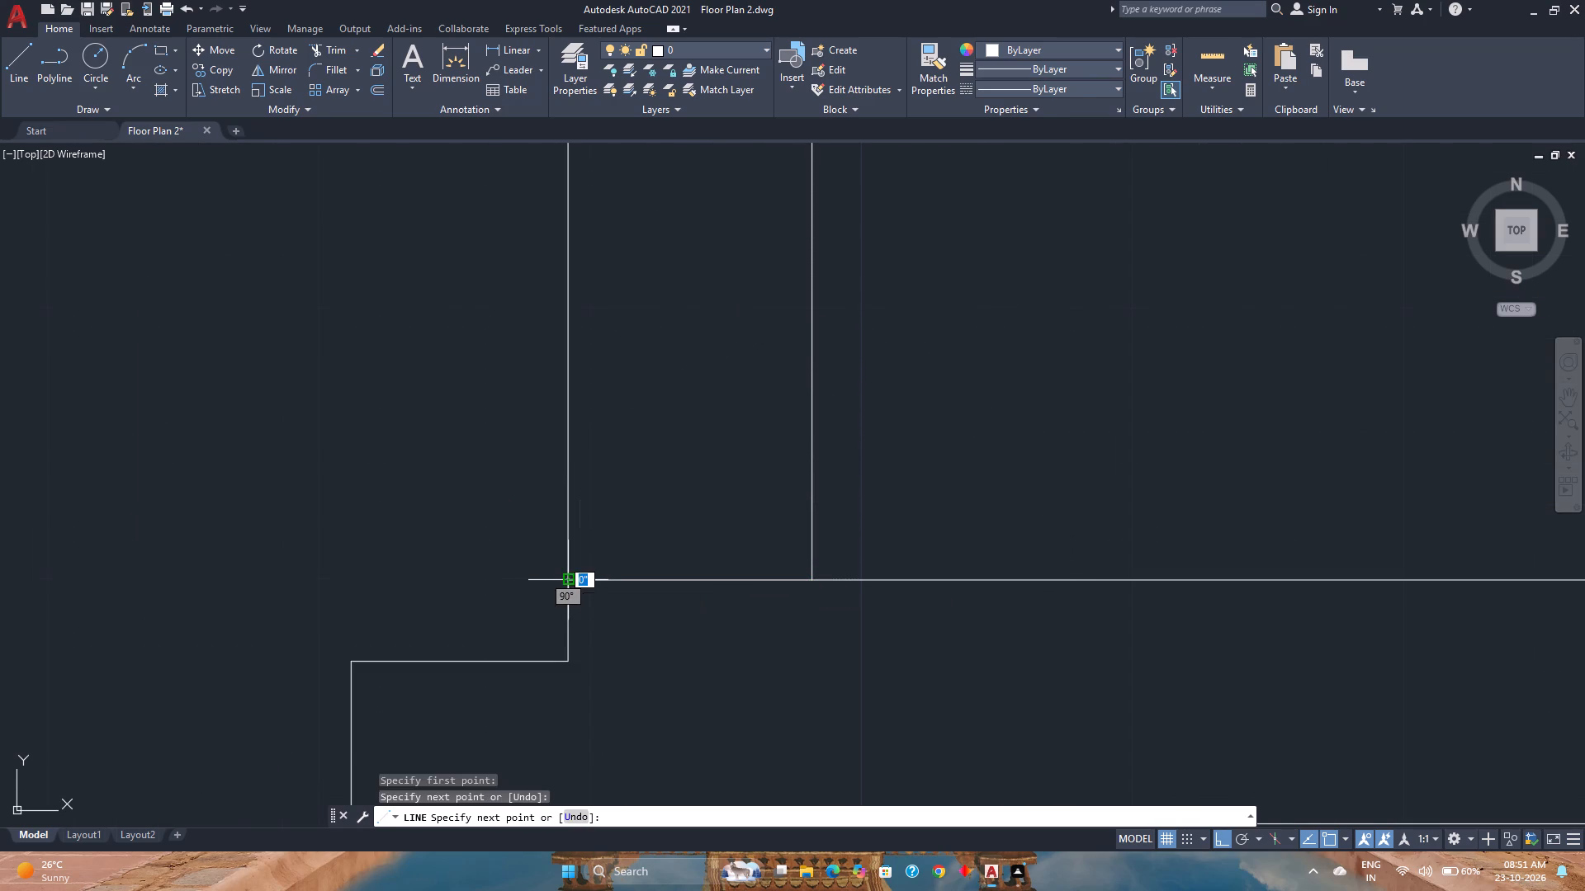
Move the horizontal line across the large room's east wall 2' north.
{"action": "left_click", "coordinate": [675, 615]}
{"action": "left_click", "coordinate": [653, 566]}
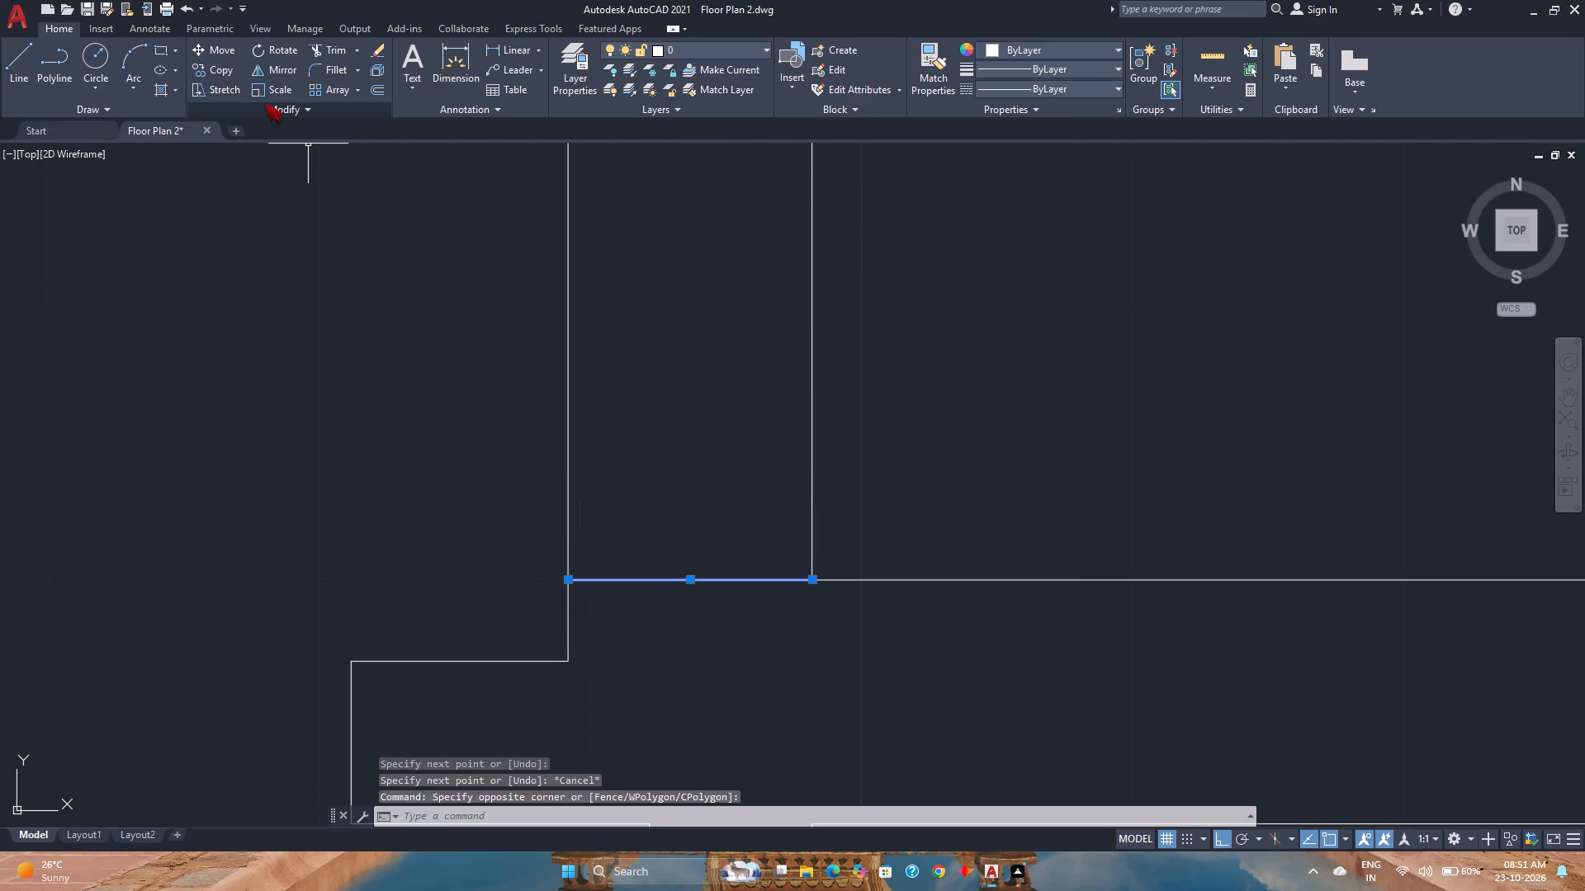
{"action": "left_click", "coordinate": [208, 54]}
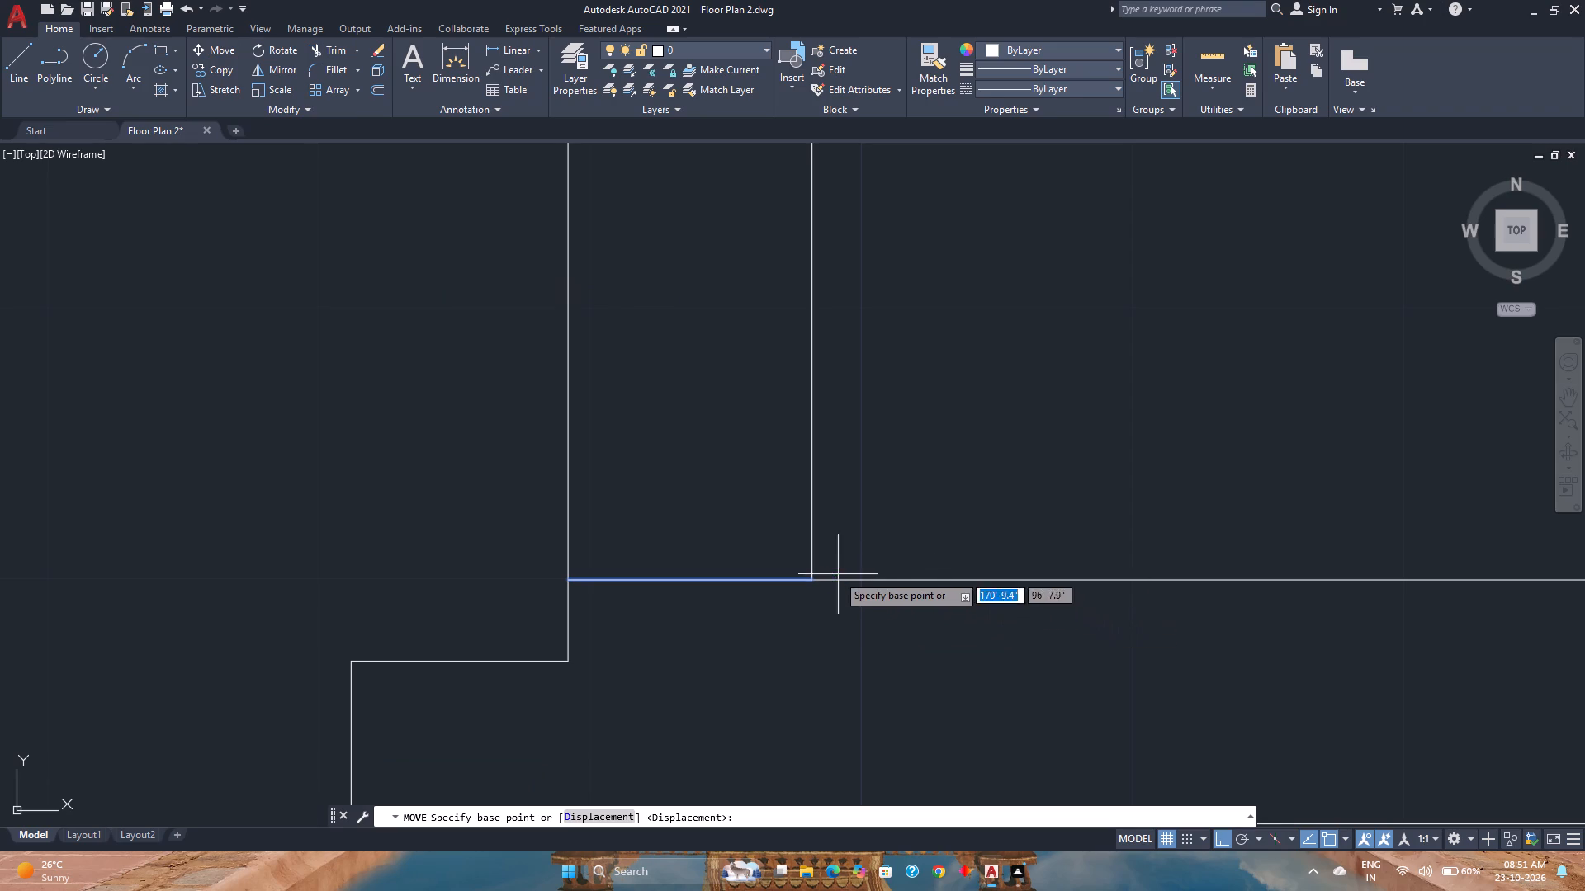
{"action": "left_click", "coordinate": [814, 579]}
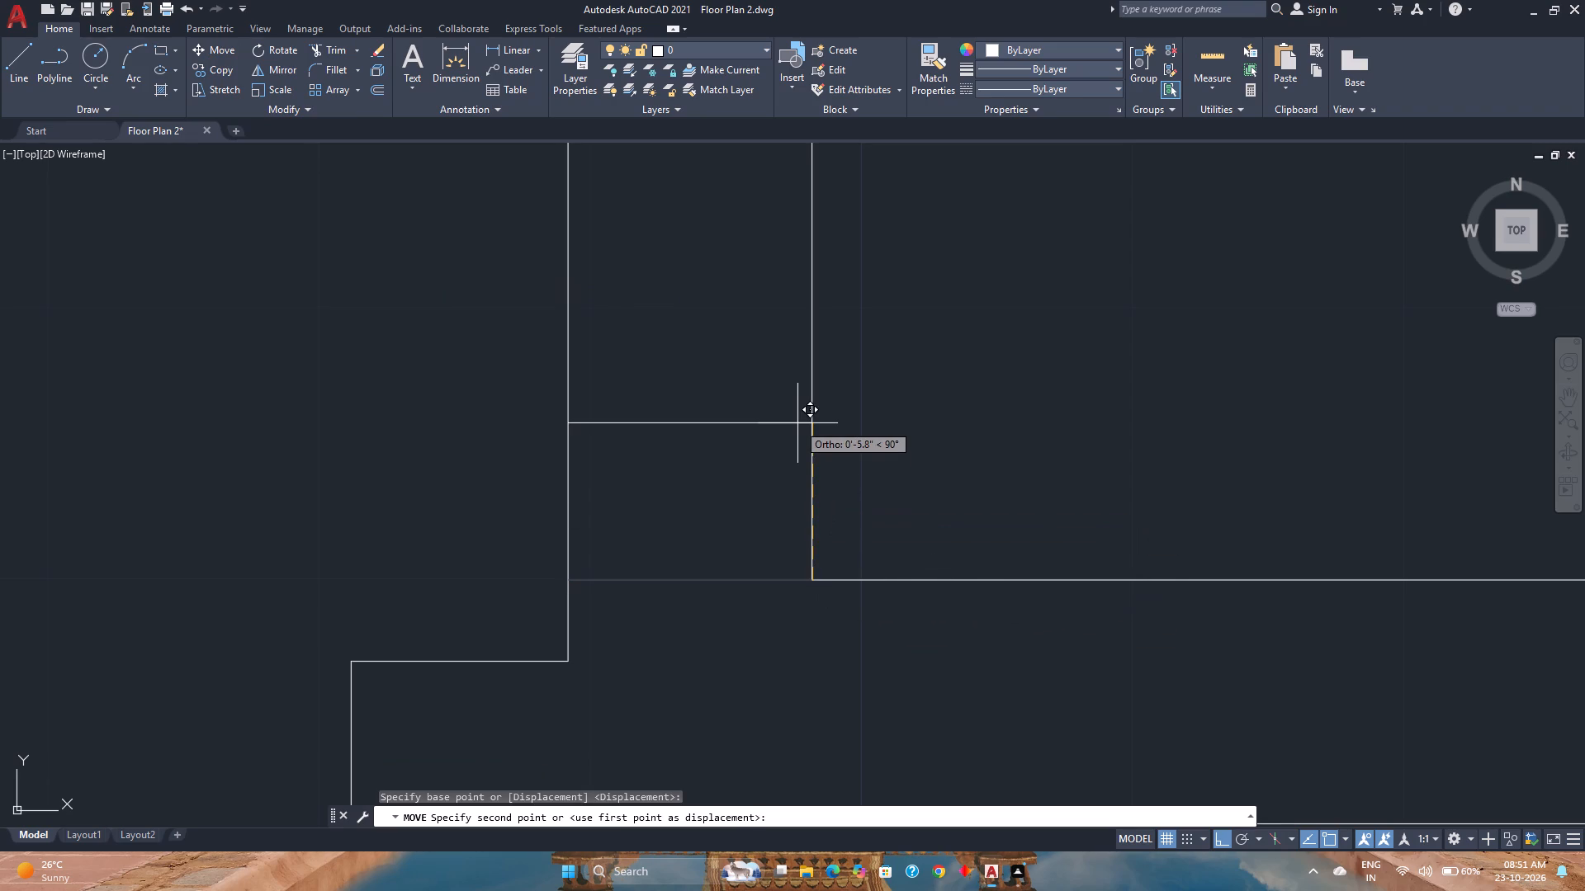
{"action": "type", "text": "2'"}
{"action": "key", "text": "Return"}
Move the rectangle group in the east wall so its southwest corner meets the guide line's west end on the inner face.
{"action": "scroll", "coordinate": [797, 423], "scroll_direction": "down", "scroll_amount": 4}
{"action": "middle_click_drag", "start_coordinate": [797, 423], "coordinate": [840, 658]}
{"action": "scroll", "coordinate": [814, 590], "scroll_direction": "up", "scroll_amount": 3}
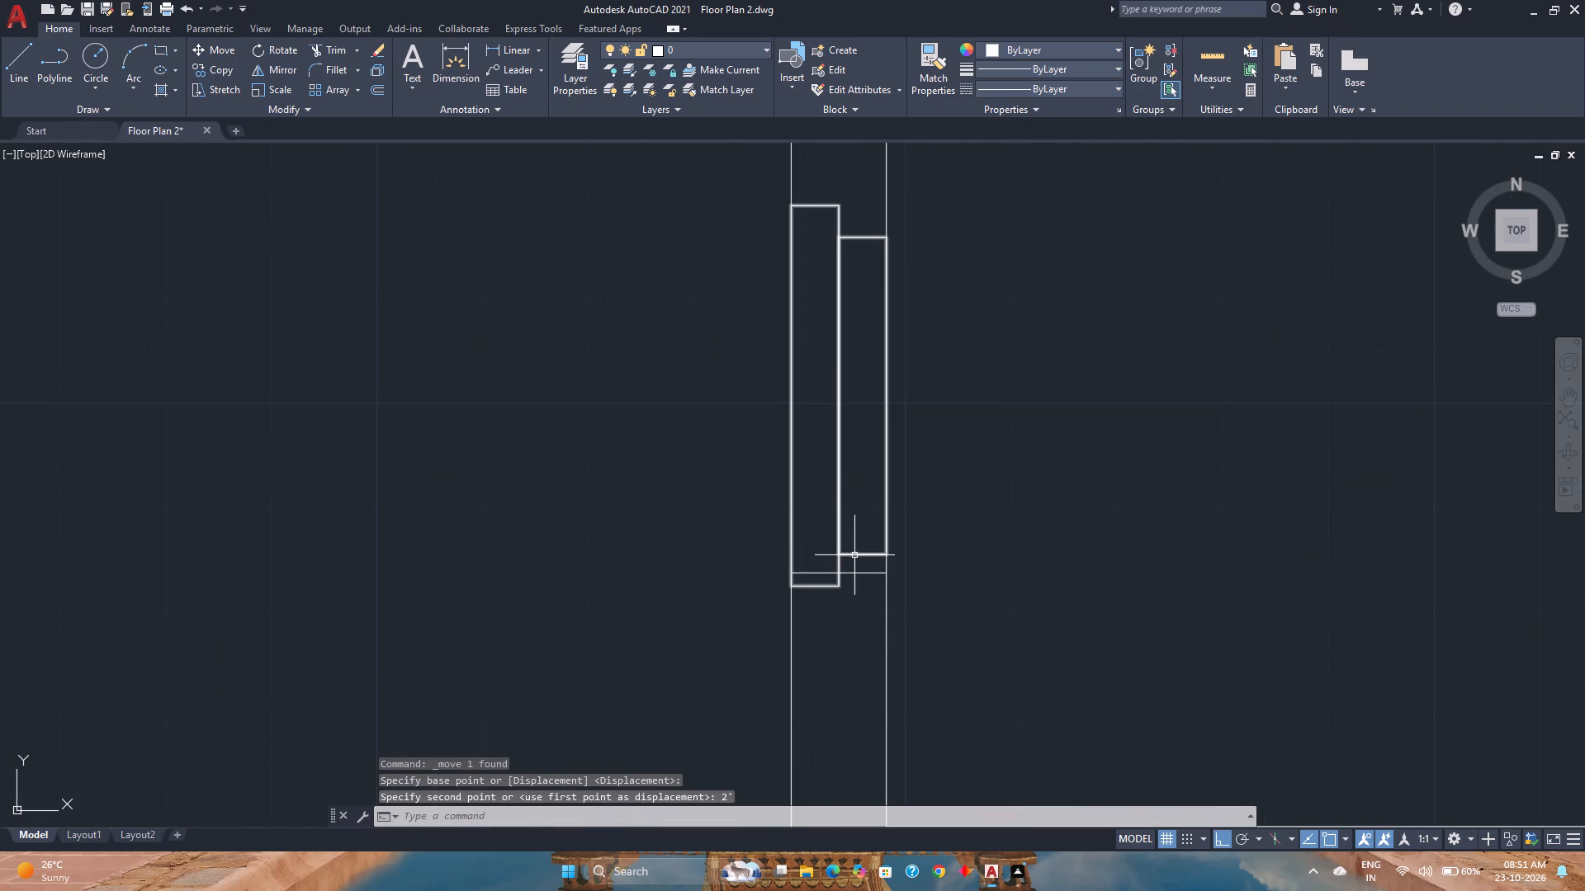
{"action": "left_click", "coordinate": [854, 555]}
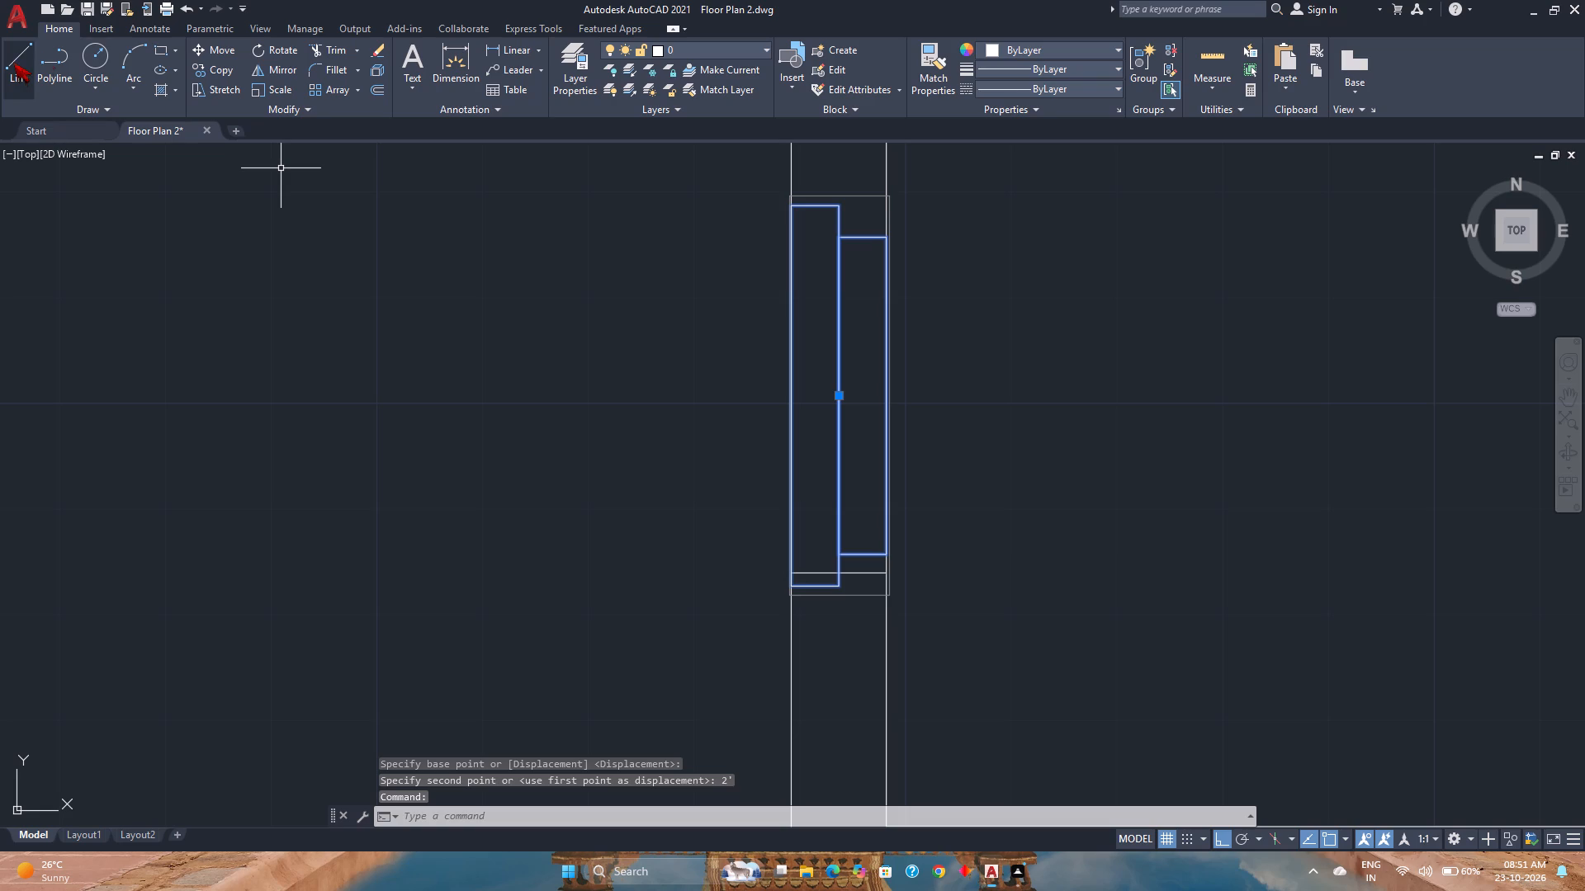
{"action": "left_click", "coordinate": [214, 45]}
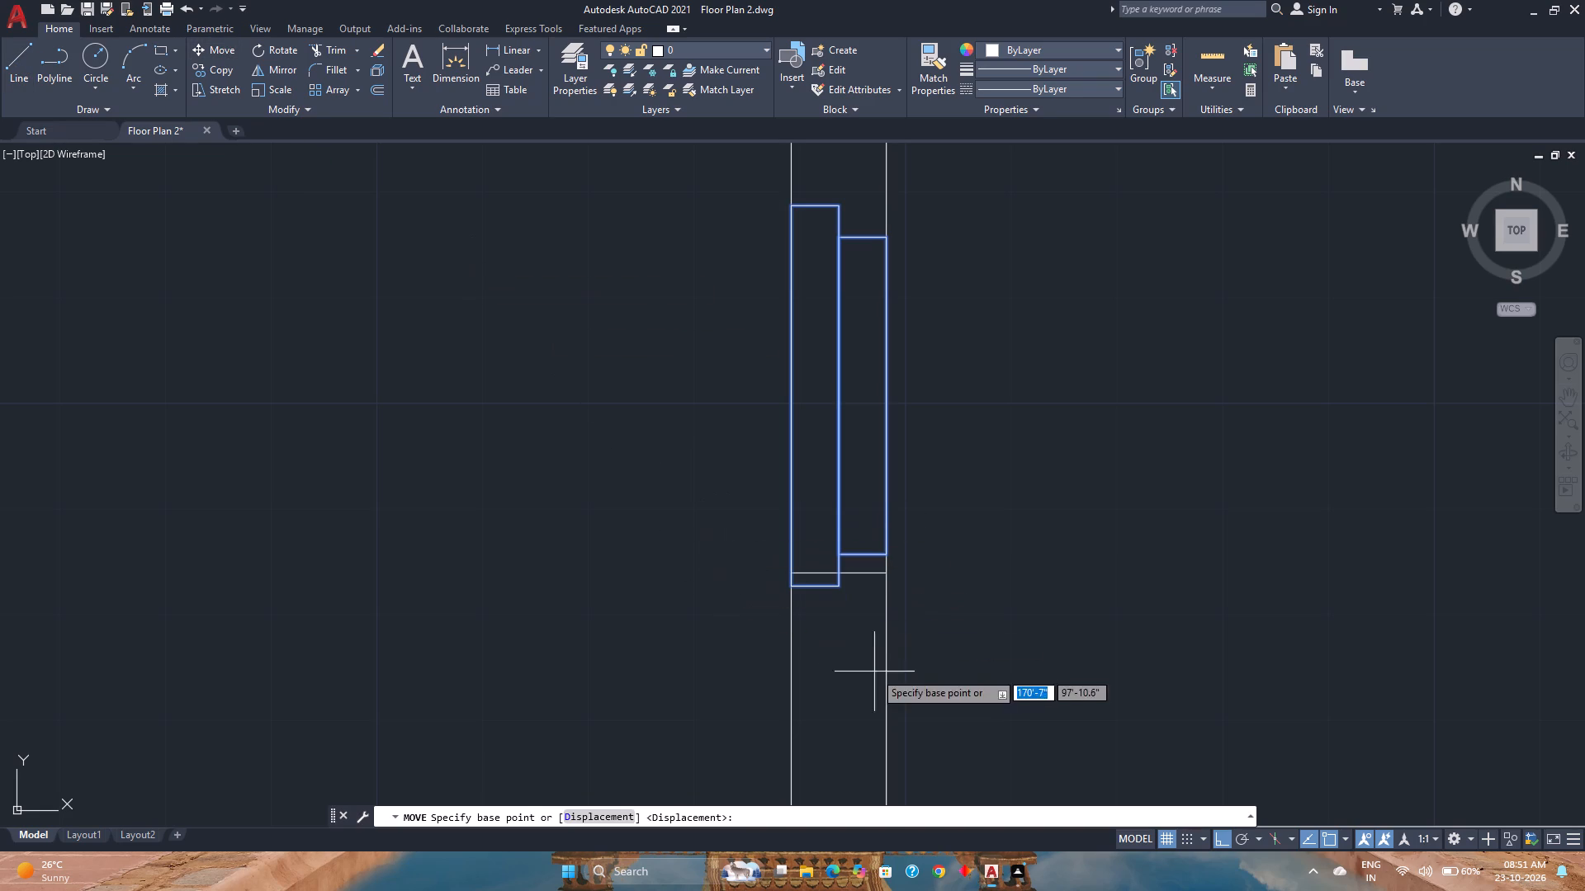
{"action": "left_click", "coordinate": [794, 588]}
{"action": "left_click", "coordinate": [795, 573]}
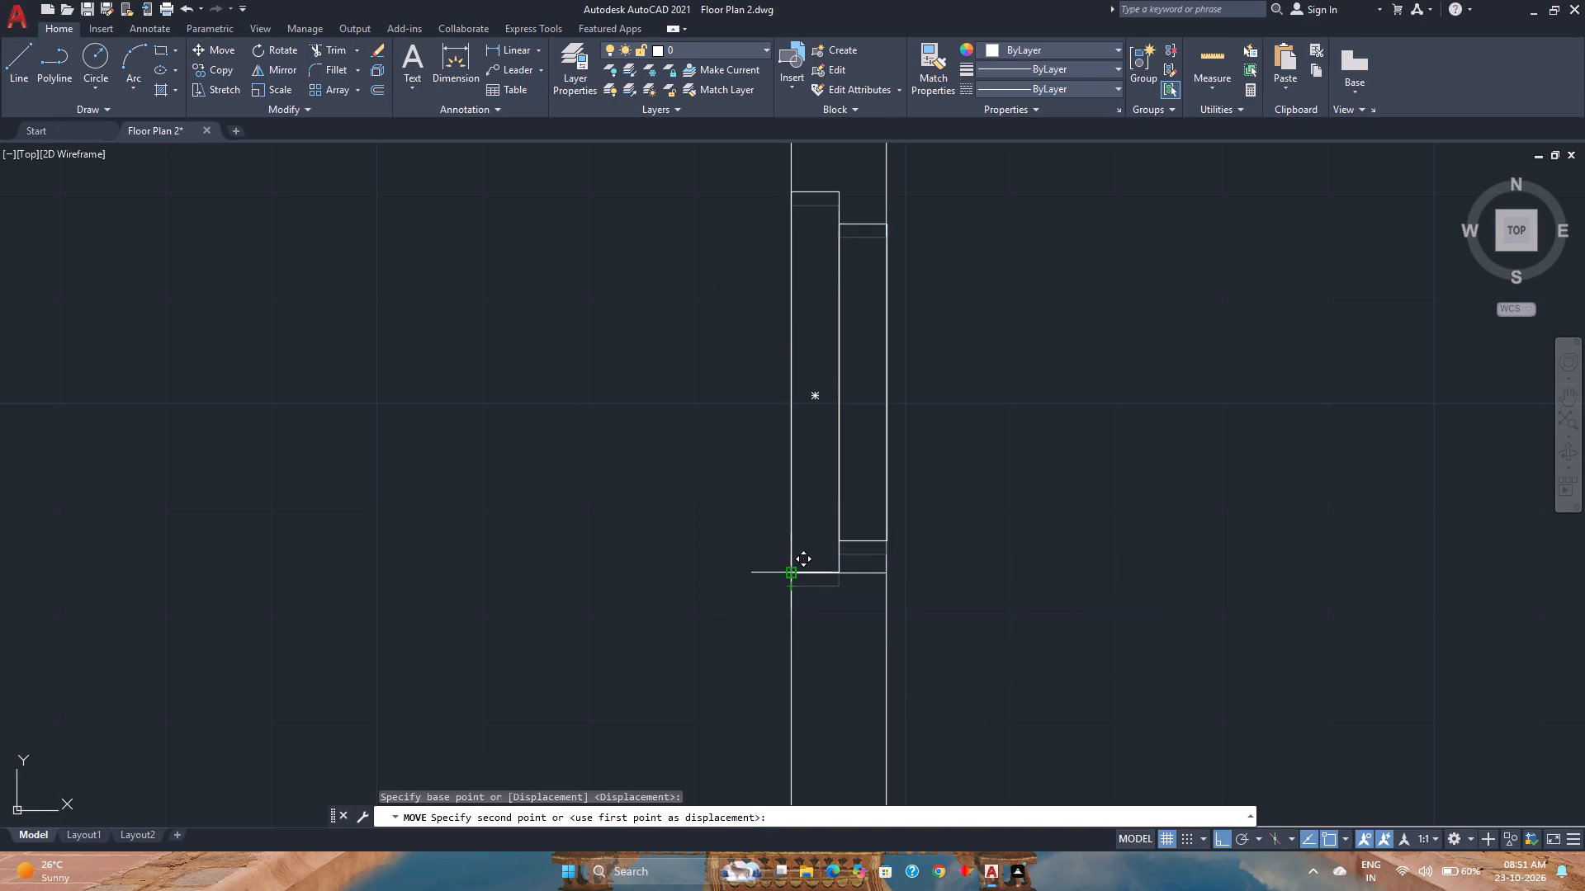
Delete the horizontal guide line at the rectangle group's south end.
{"action": "left_click", "coordinate": [872, 571]}
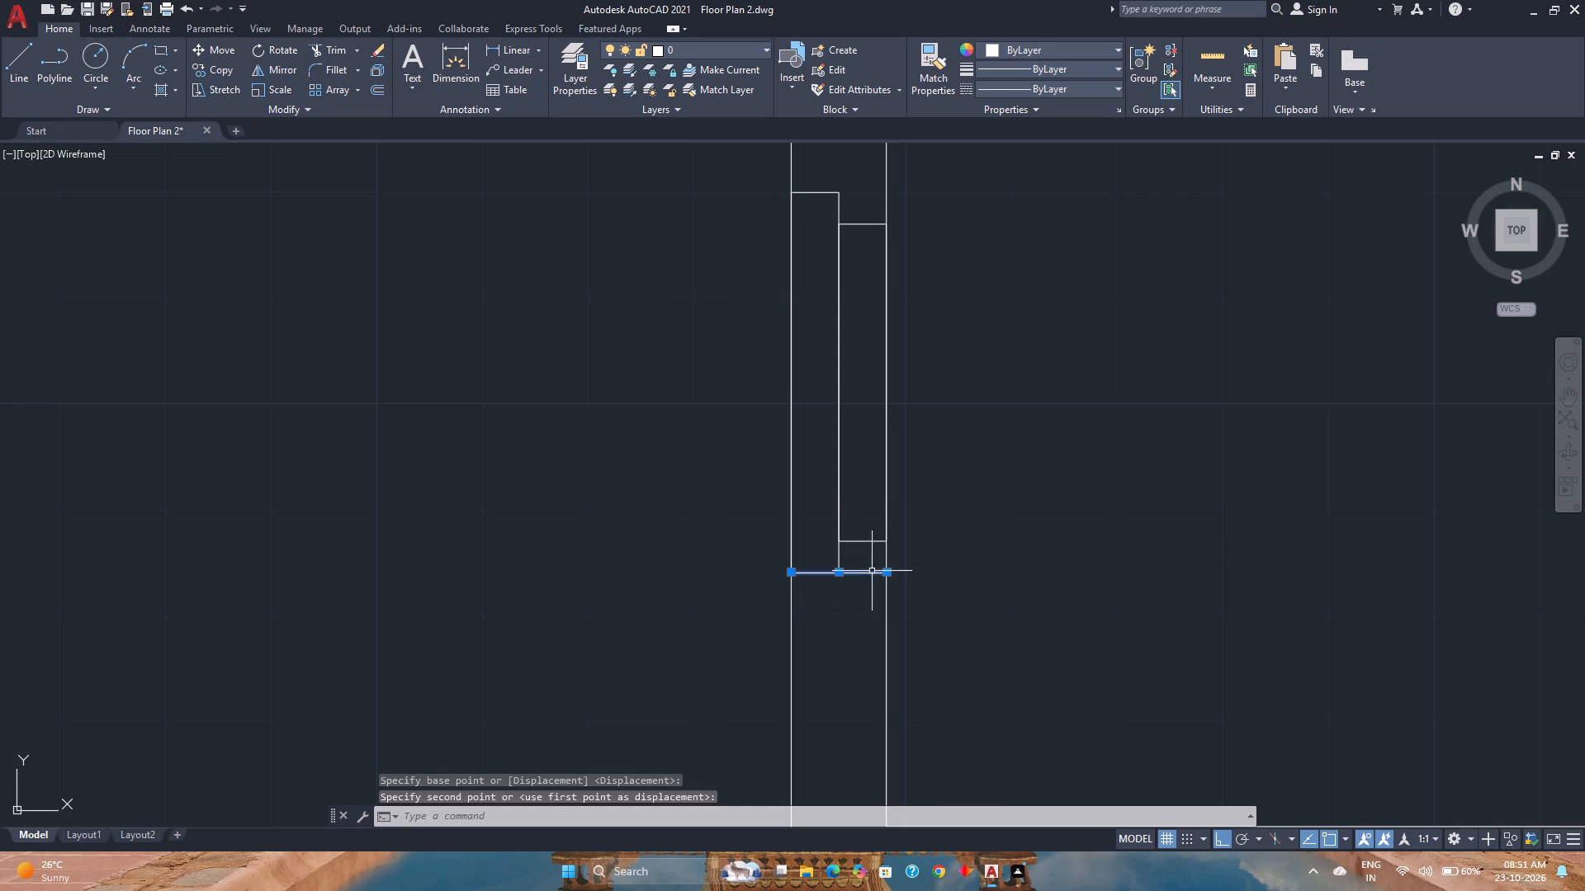
{"action": "key", "text": "Delete"}
Draw a horizontal line across the east wall from the large room's northeast inner corner to the wall's outer face.
{"action": "scroll", "coordinate": [842, 606], "scroll_direction": "down", "scroll_amount": 4}
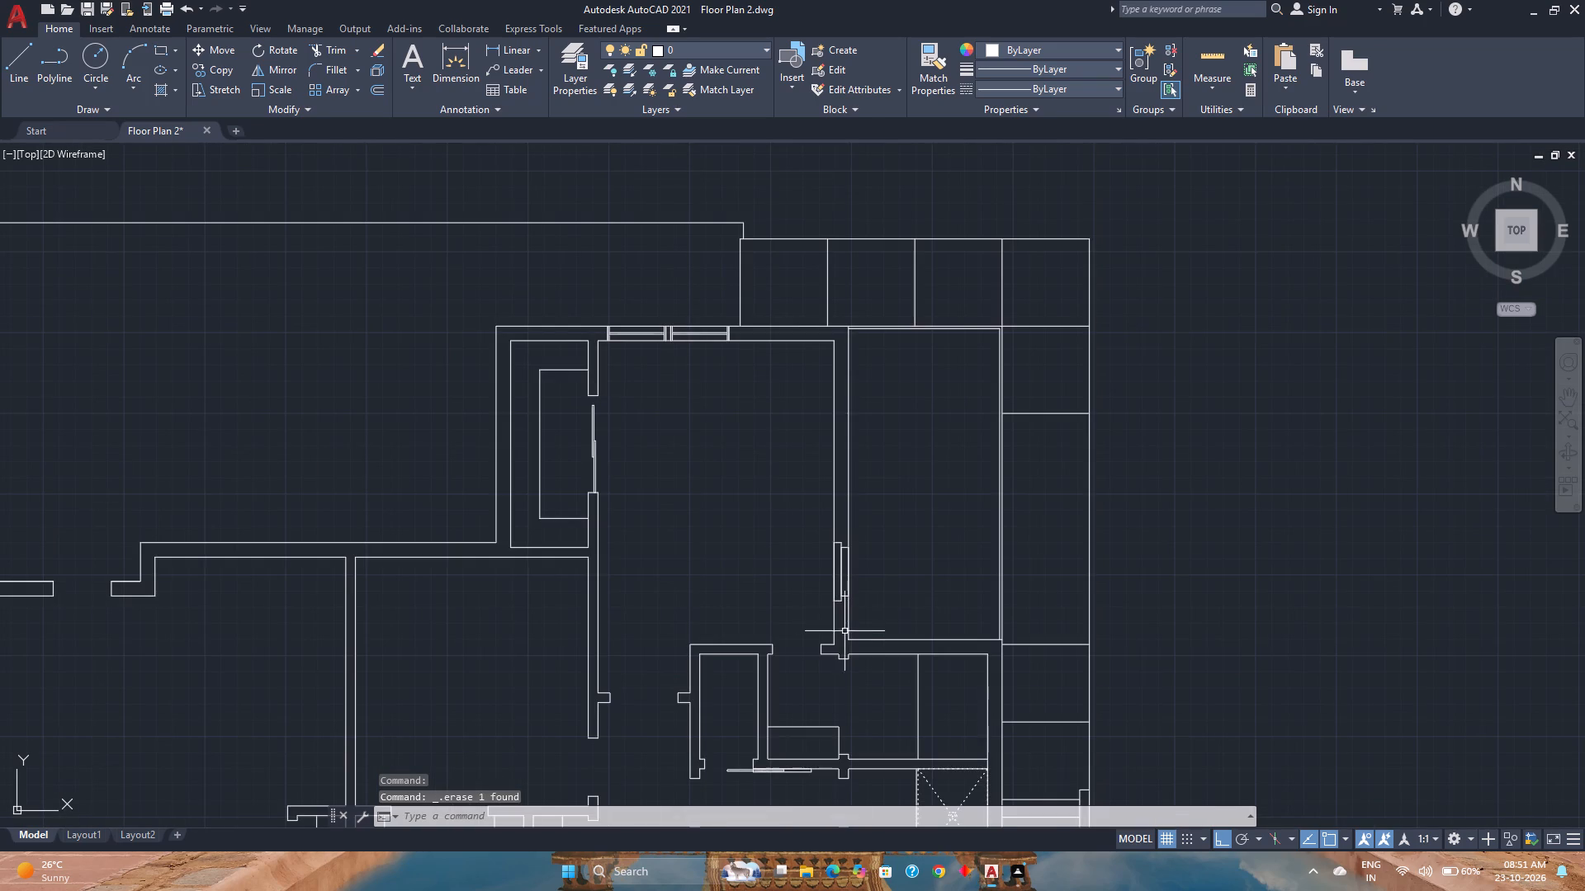
{"action": "middle_click_drag", "start_coordinate": [868, 611], "coordinate": [858, 620]}
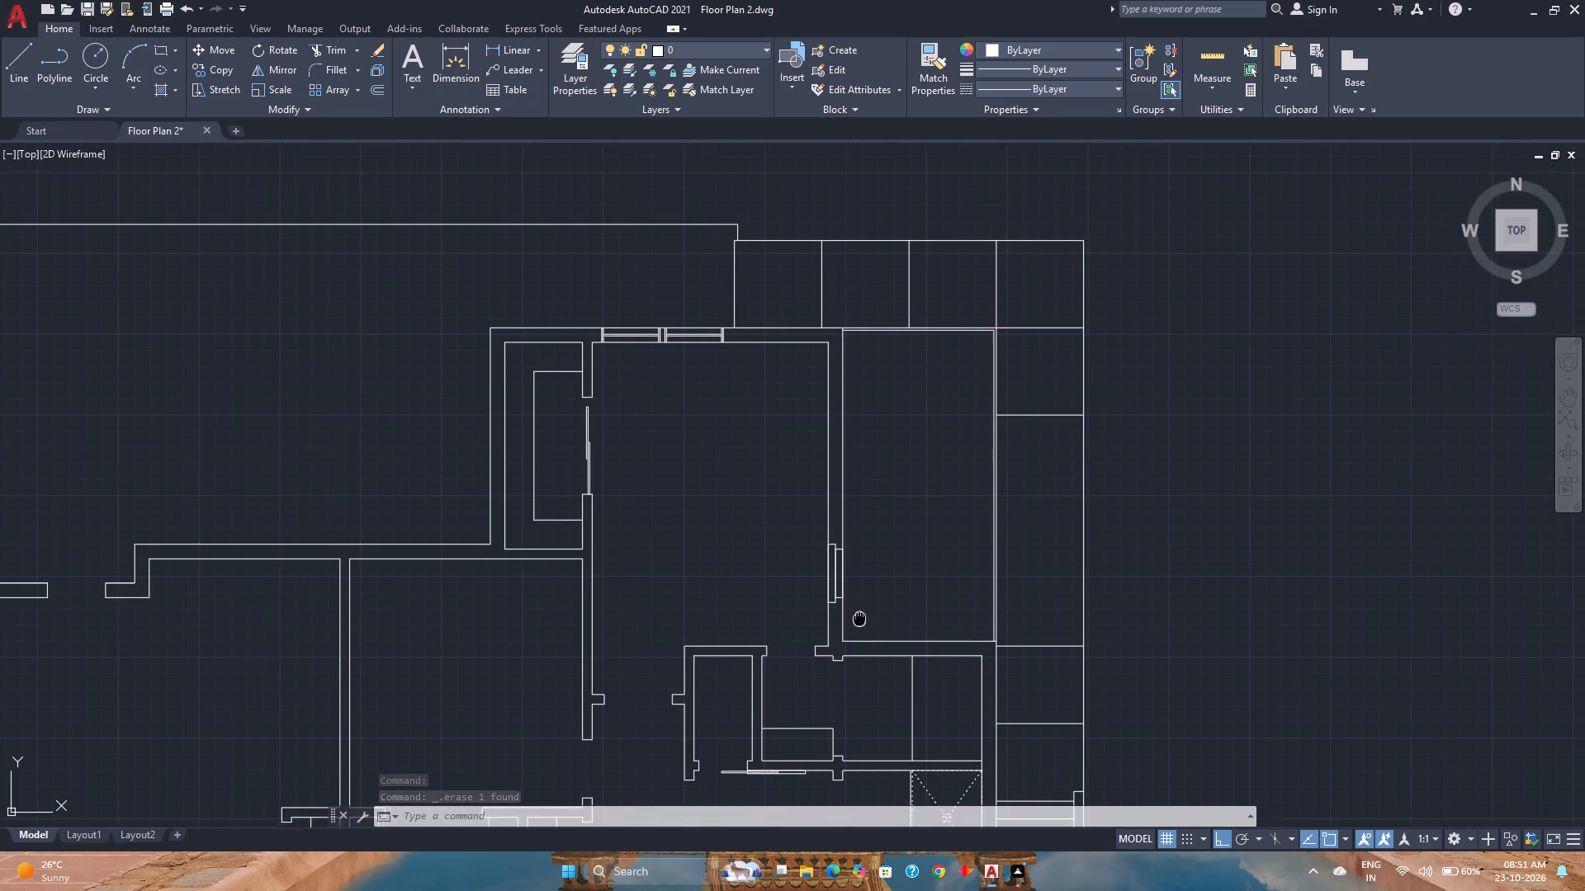
{"action": "middle_click_drag", "start_coordinate": [858, 620], "coordinate": [830, 653]}
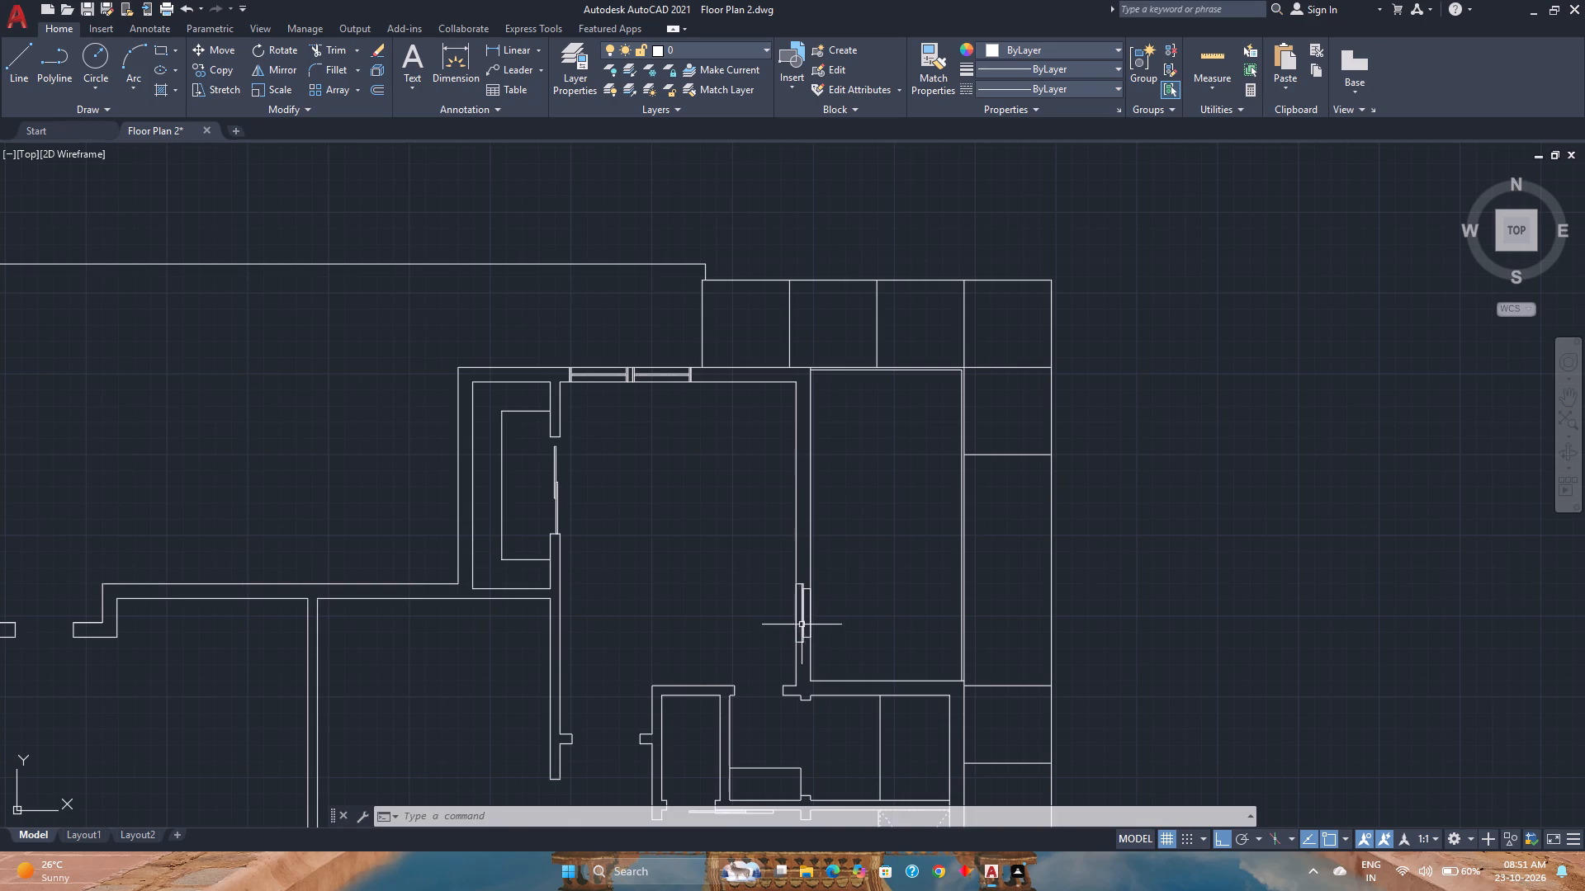
{"action": "left_click", "coordinate": [804, 621]}
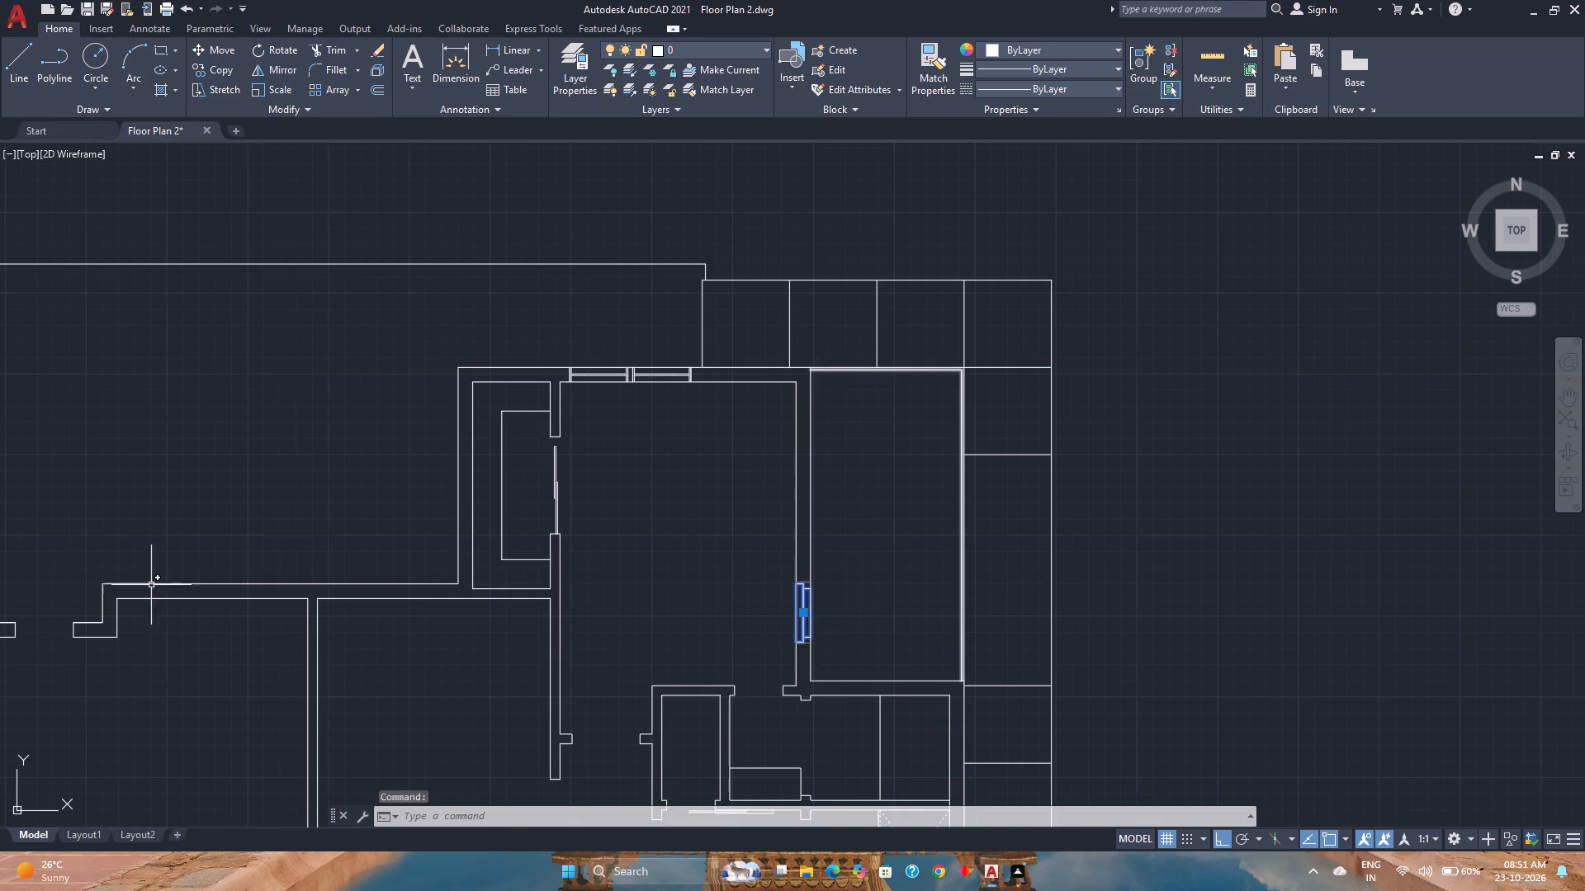
{"action": "left_click", "coordinate": [26, 81]}
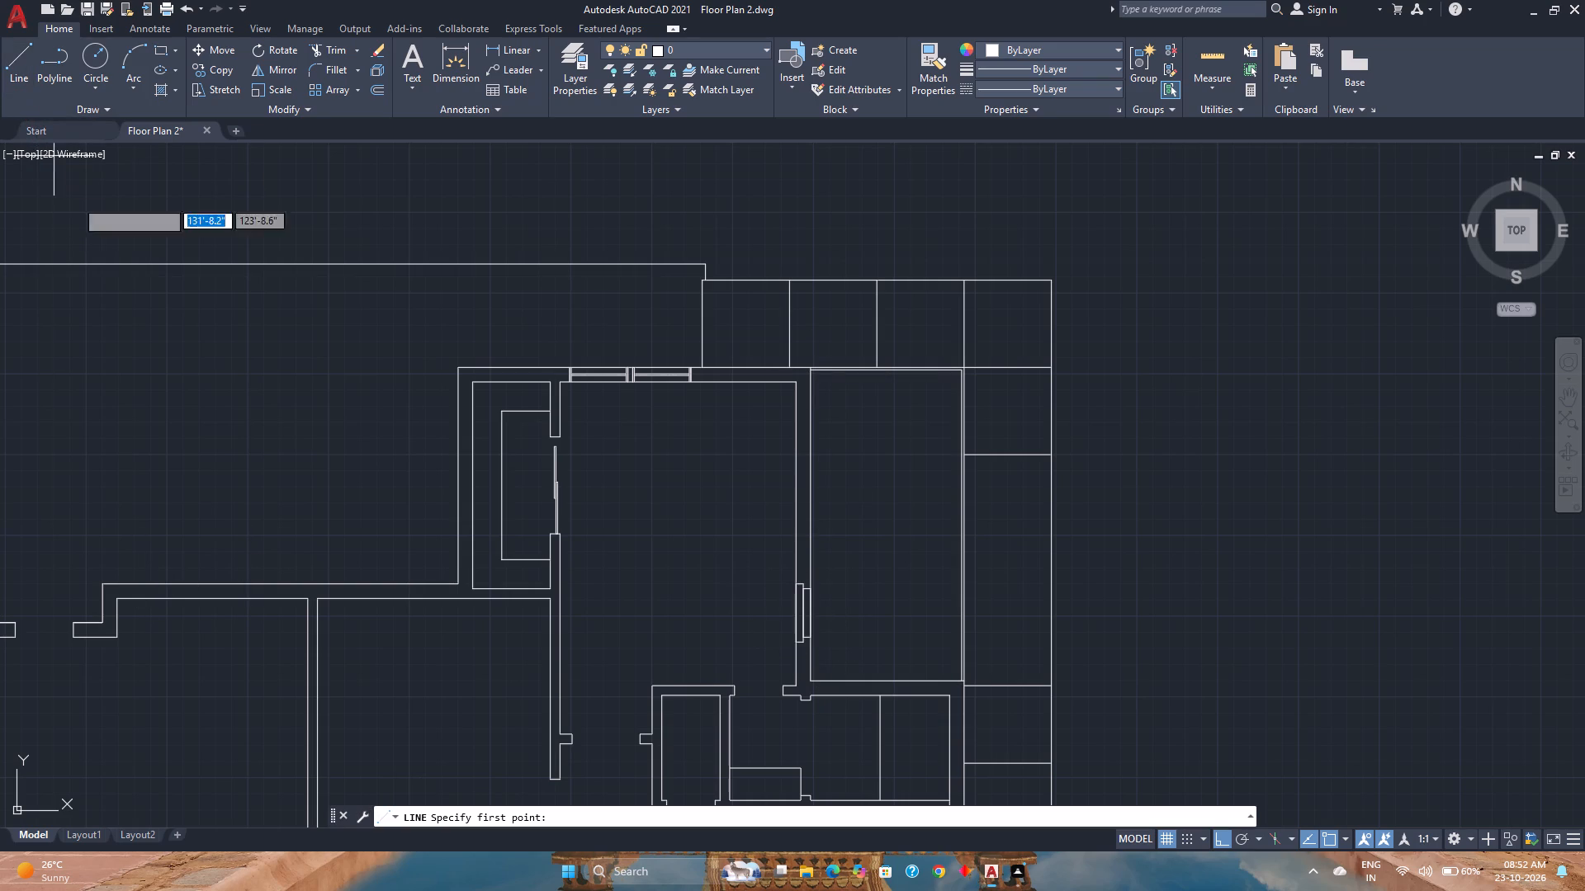
{"action": "scroll", "coordinate": [788, 341], "scroll_direction": "up", "scroll_amount": 1}
{"action": "scroll", "coordinate": [805, 418], "scroll_direction": "up", "scroll_amount": 3}
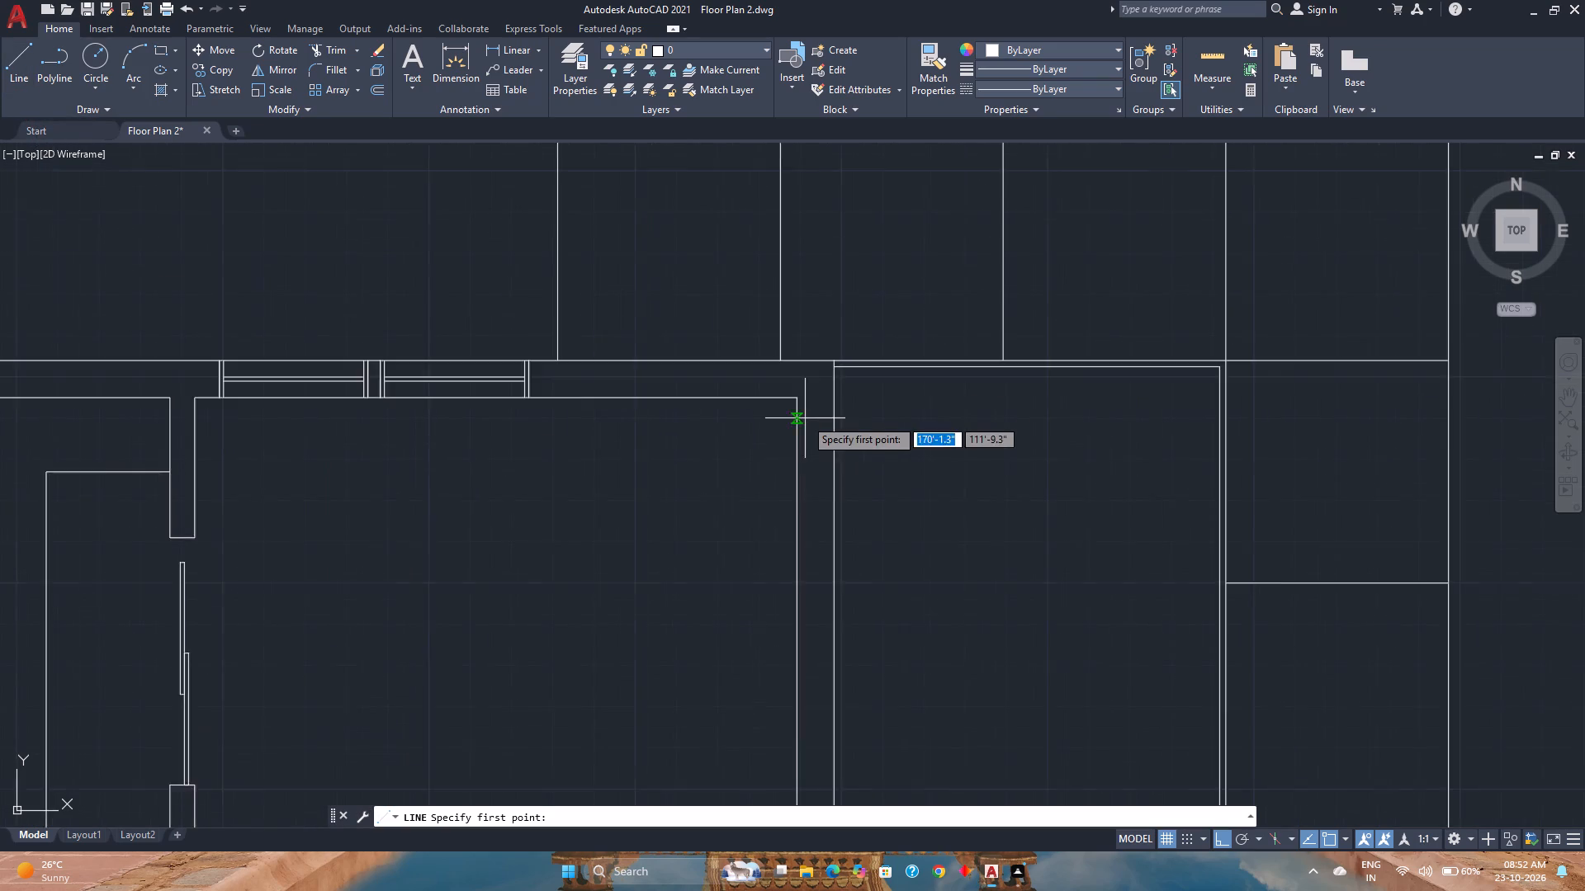
{"action": "left_click", "coordinate": [793, 386]}
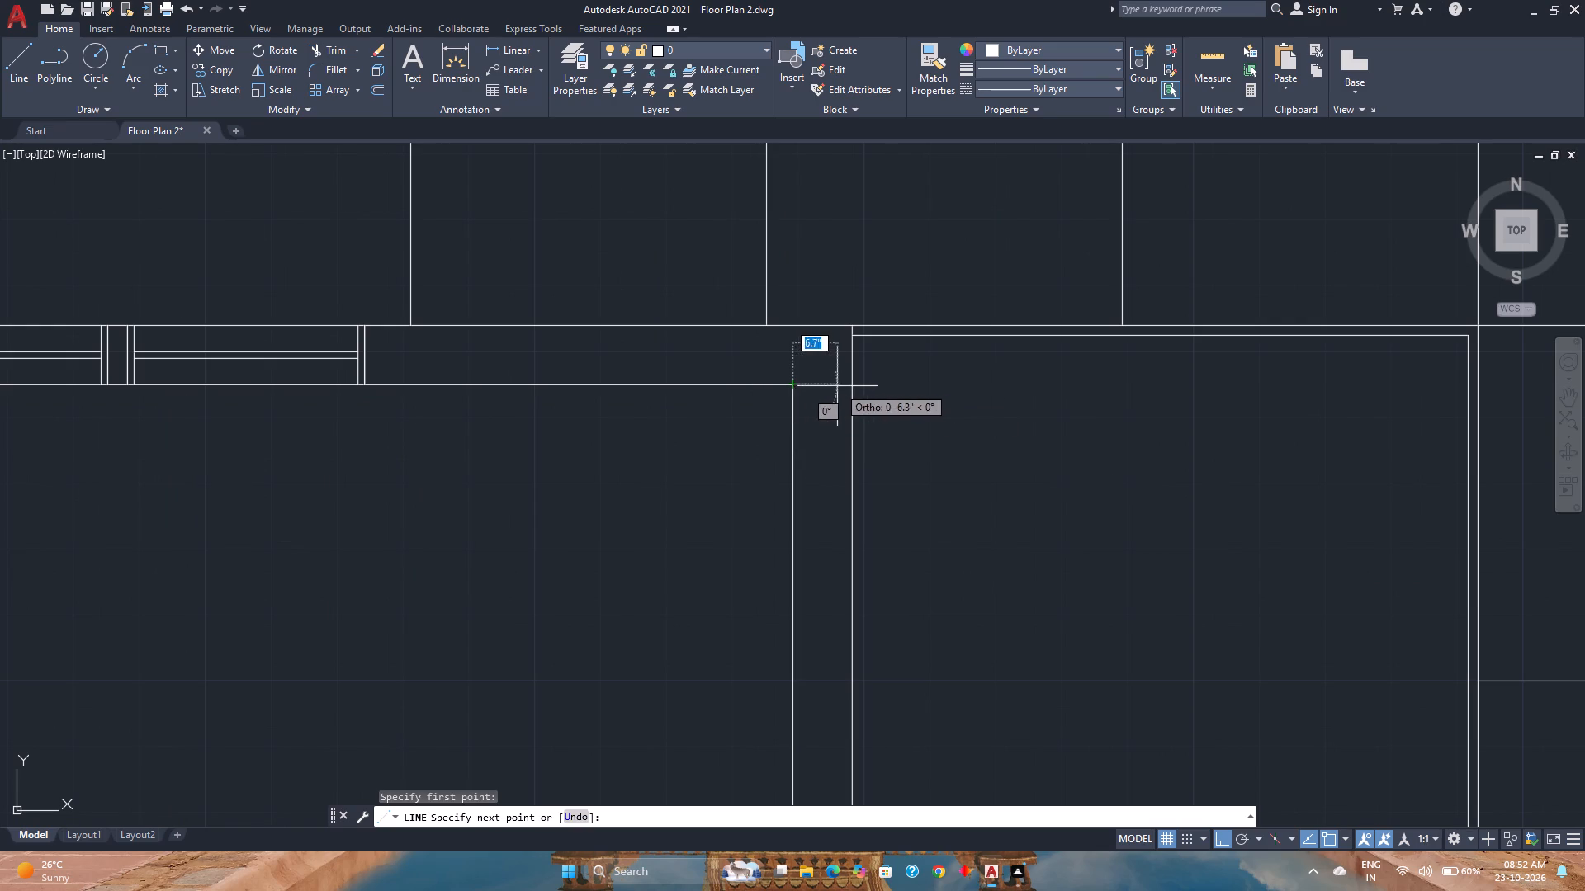
{"action": "left_click", "coordinate": [850, 387]}
{"action": "key", "text": "Escape"}
Move the new line across the east wall 1'6" south.
{"action": "left_click", "coordinate": [839, 398]}
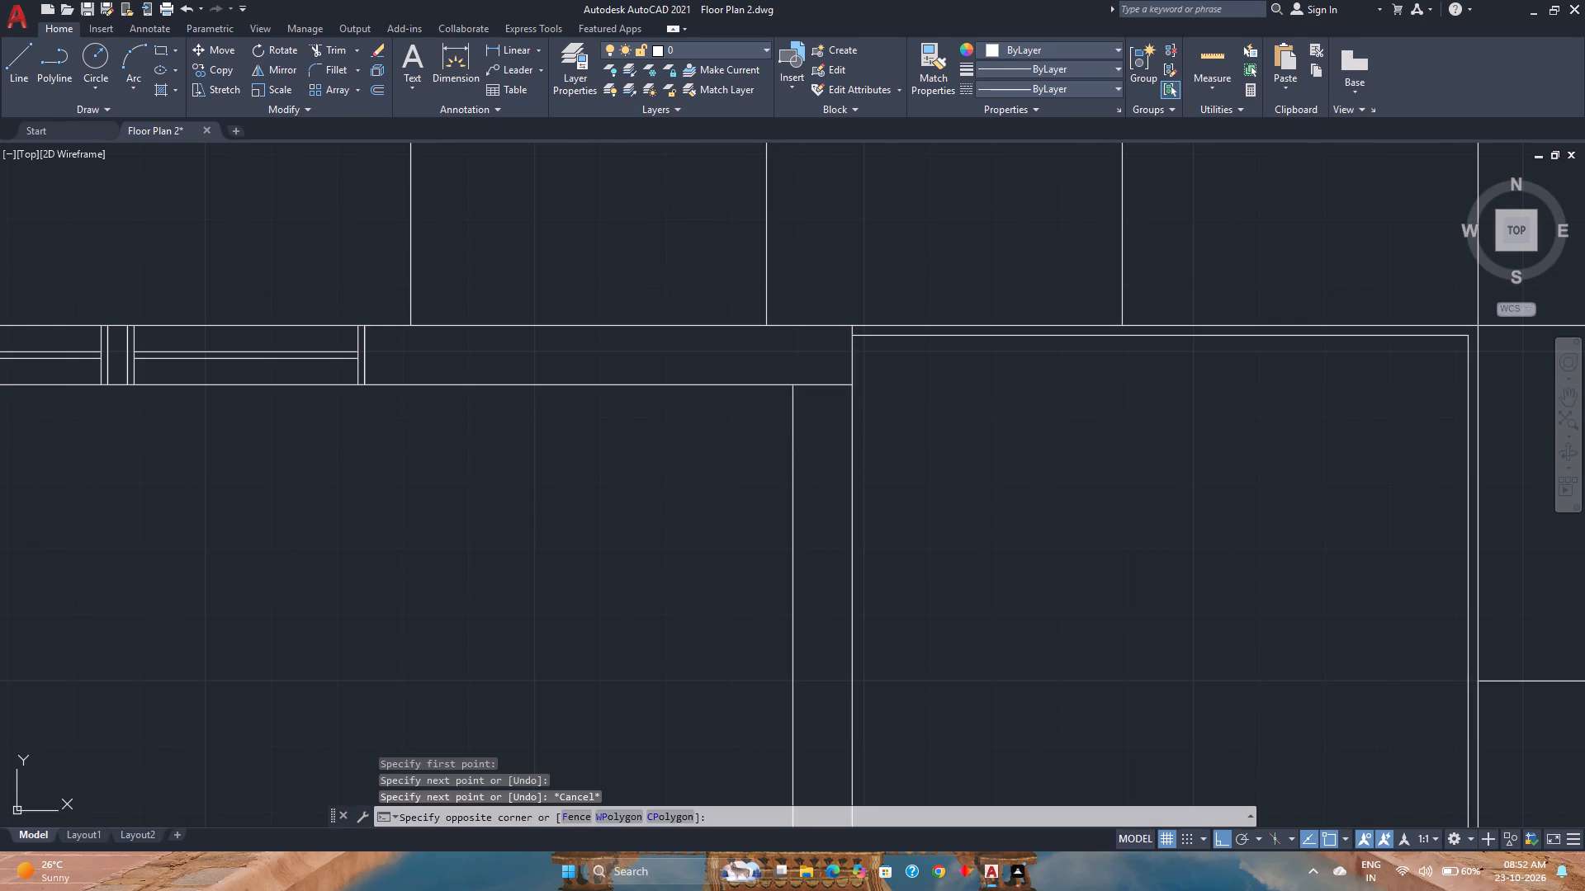
{"action": "left_click", "coordinate": [826, 375]}
{"action": "key", "text": "m"}
{"action": "key", "text": "Return"}
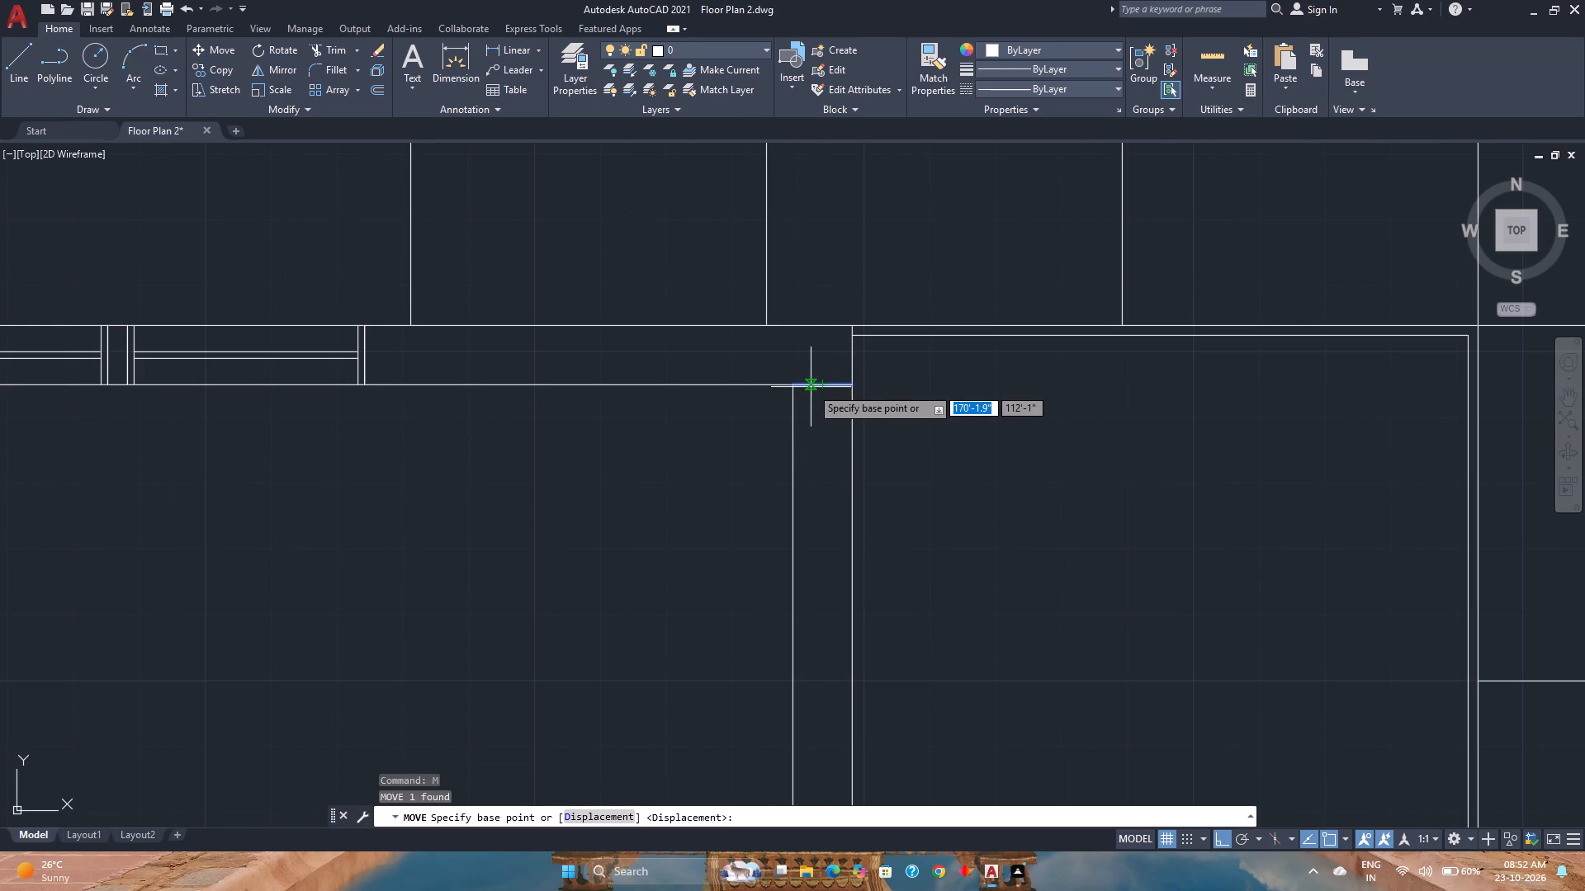
{"action": "left_click", "coordinate": [797, 387]}
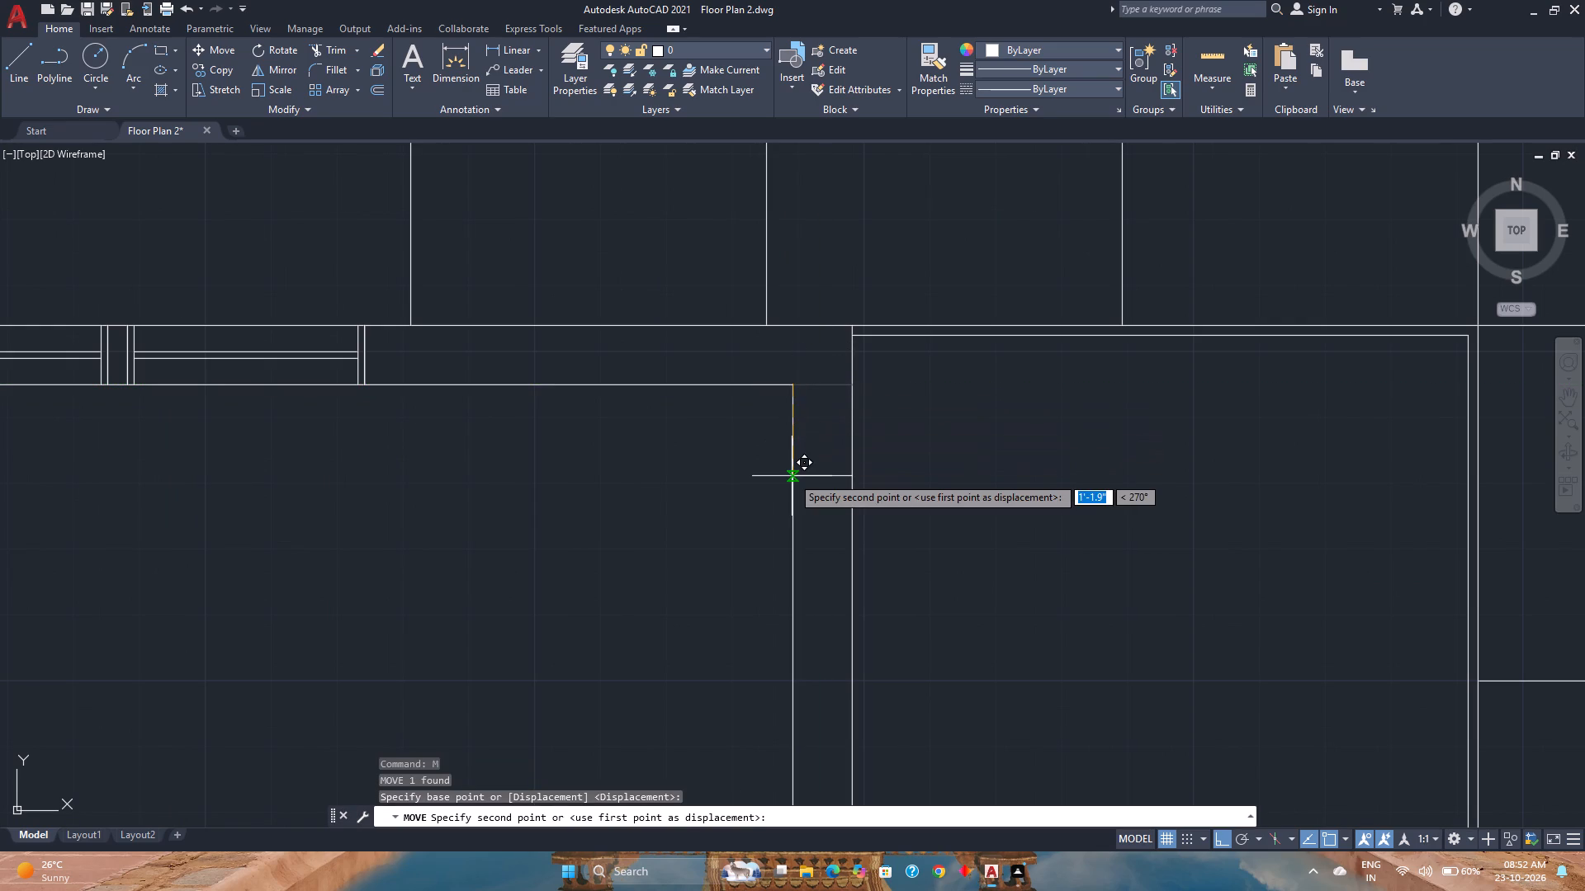
{"action": "type", "text": "1'6\""}
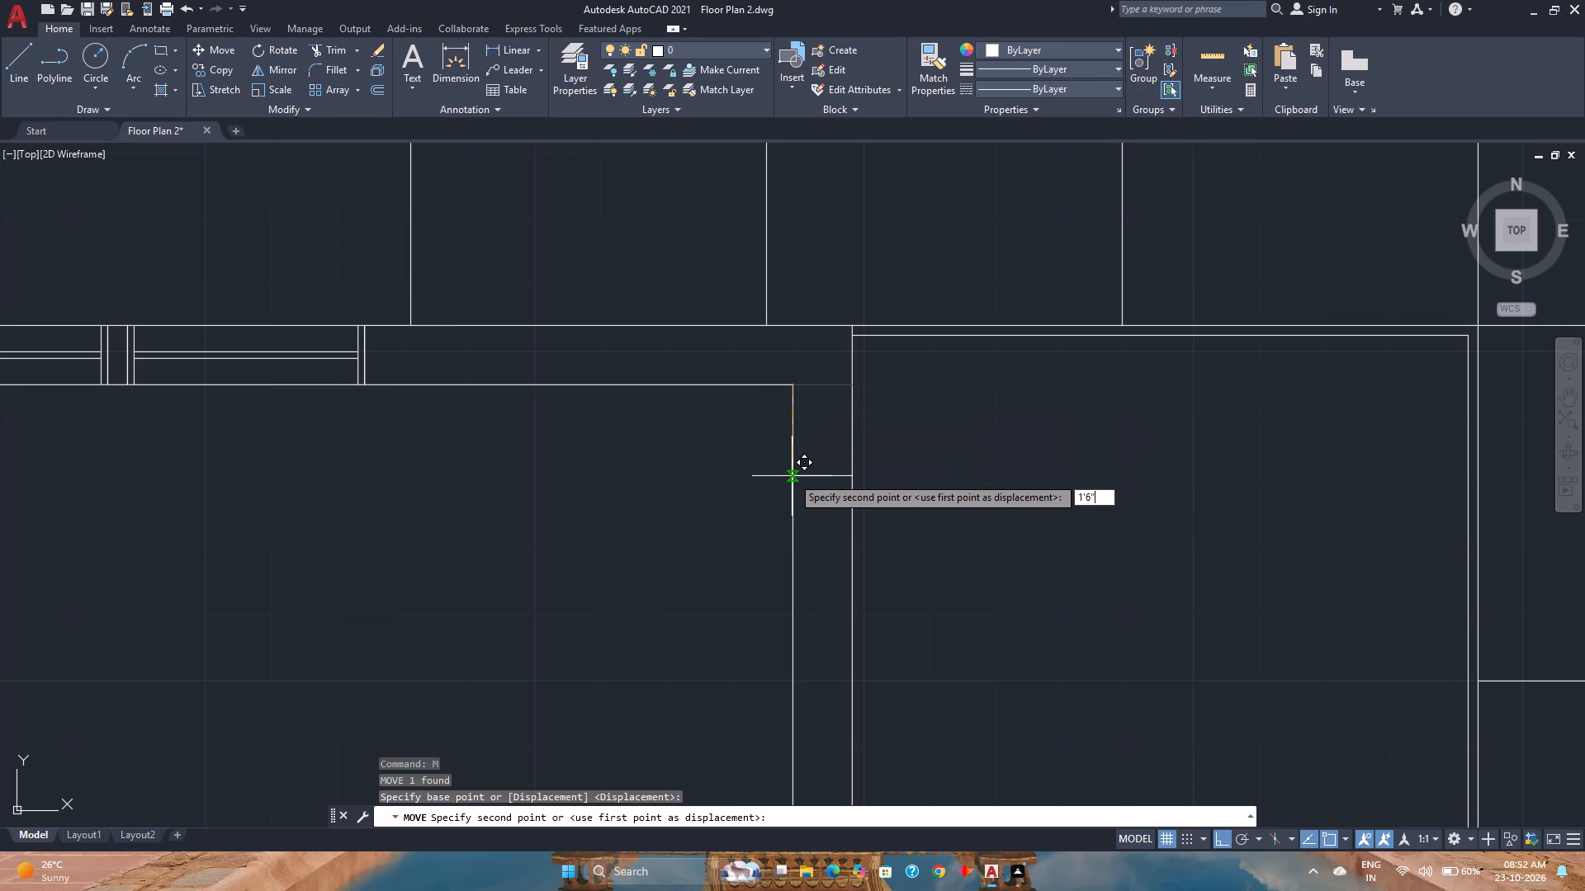
{"action": "key", "text": "Return"}
Copy the rectangle group from its northwest corner to the west end of the guide line near the wall's north end.
{"action": "scroll", "coordinate": [804, 525], "scroll_direction": "down", "scroll_amount": 3}
{"action": "middle_click_drag", "start_coordinate": [804, 525], "coordinate": [807, 400]}
{"action": "middle_click", "coordinate": [807, 400]}
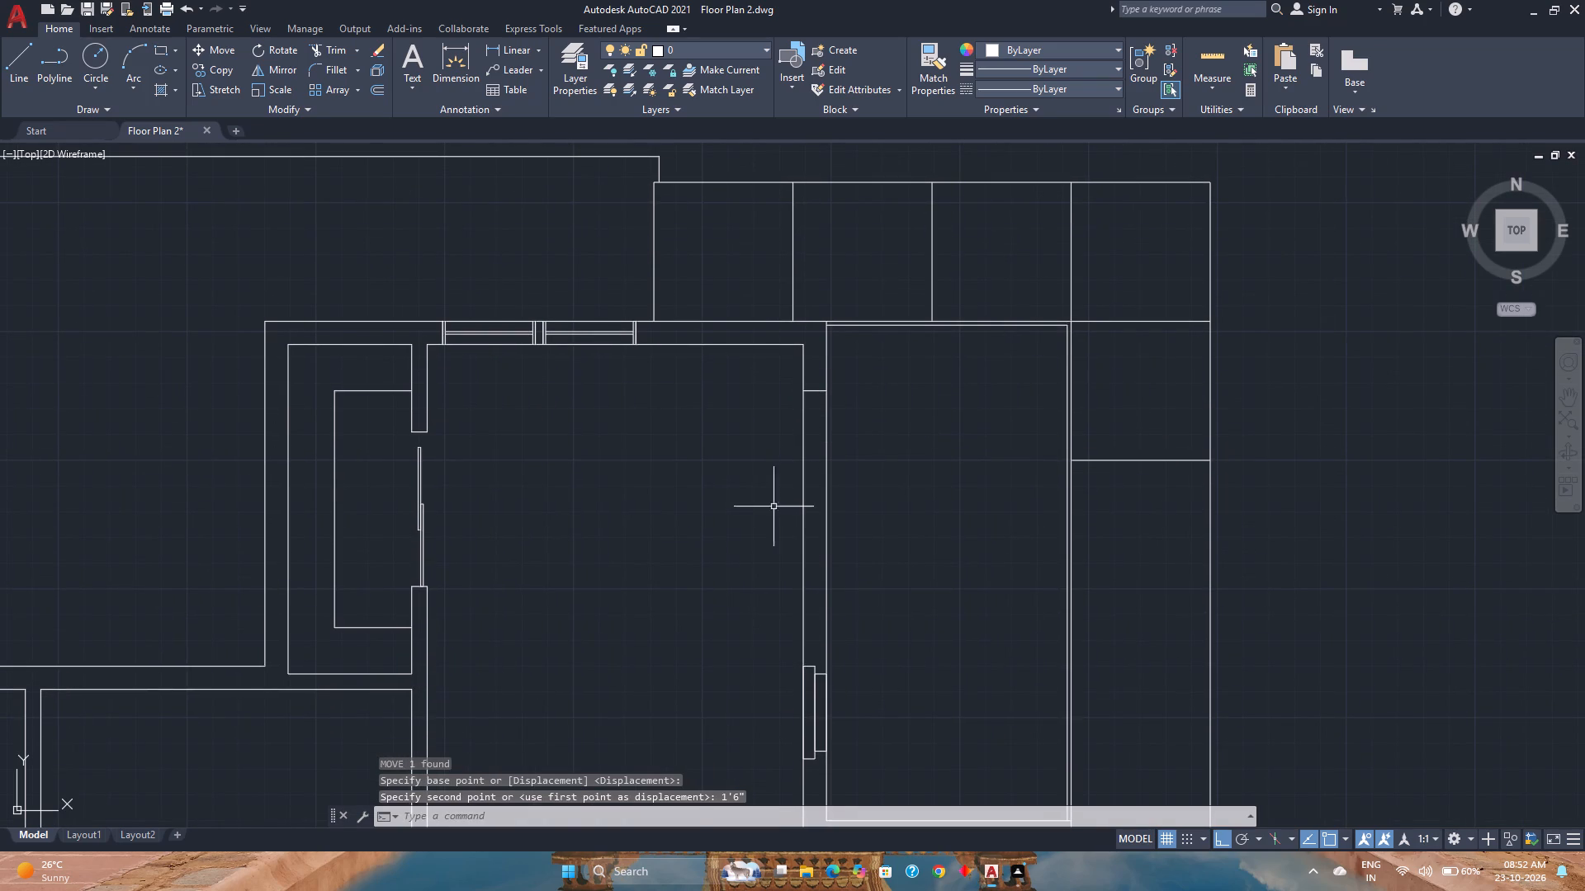
{"action": "left_click", "coordinate": [815, 671]}
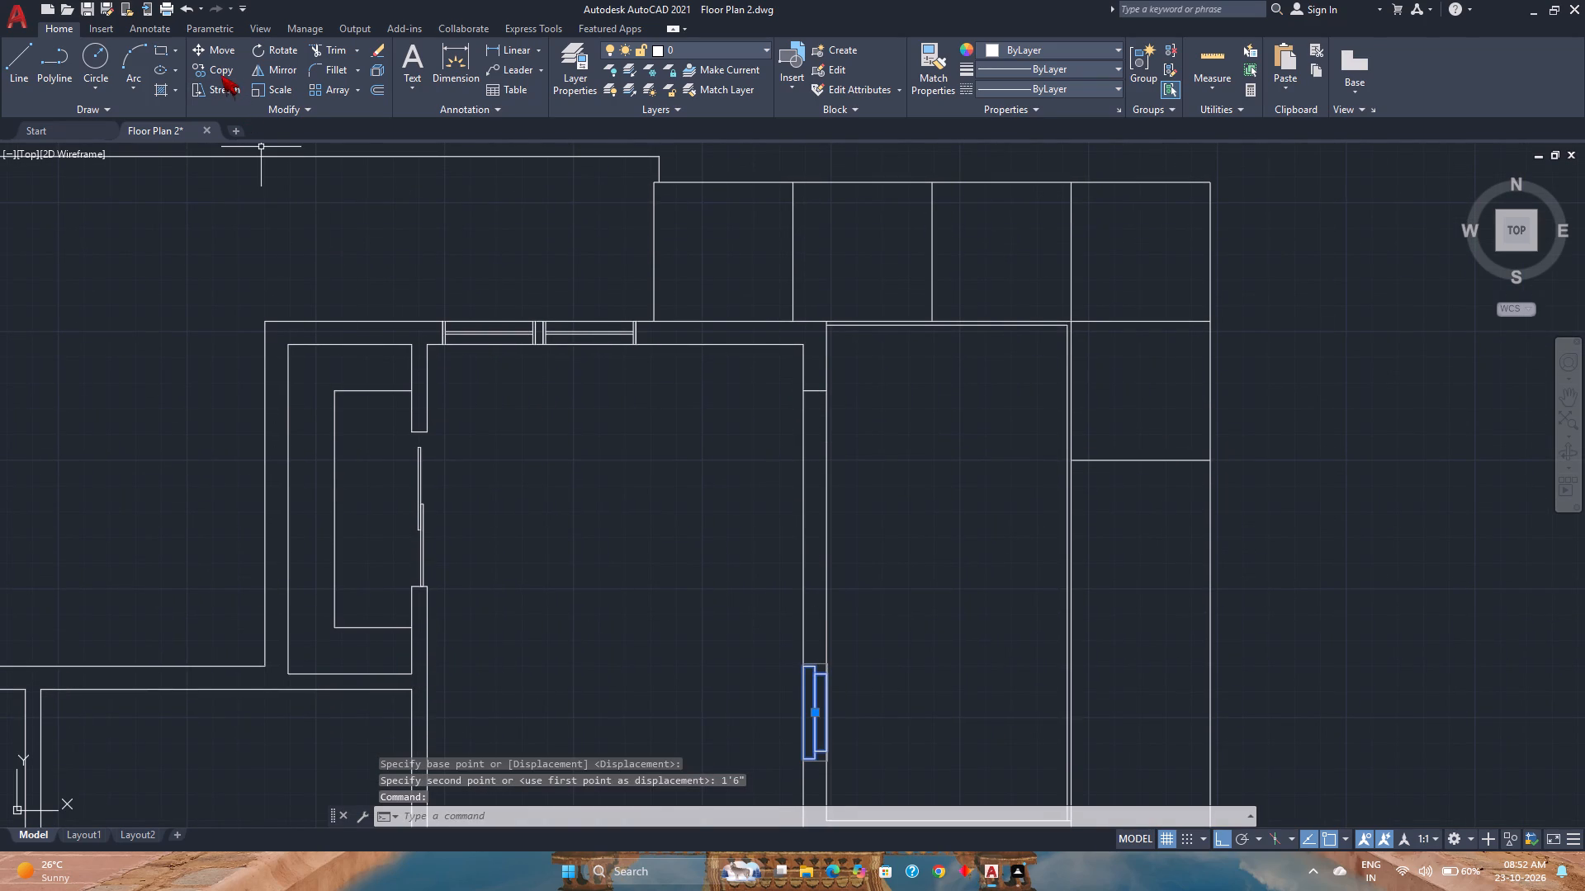
{"action": "left_click", "coordinate": [220, 74]}
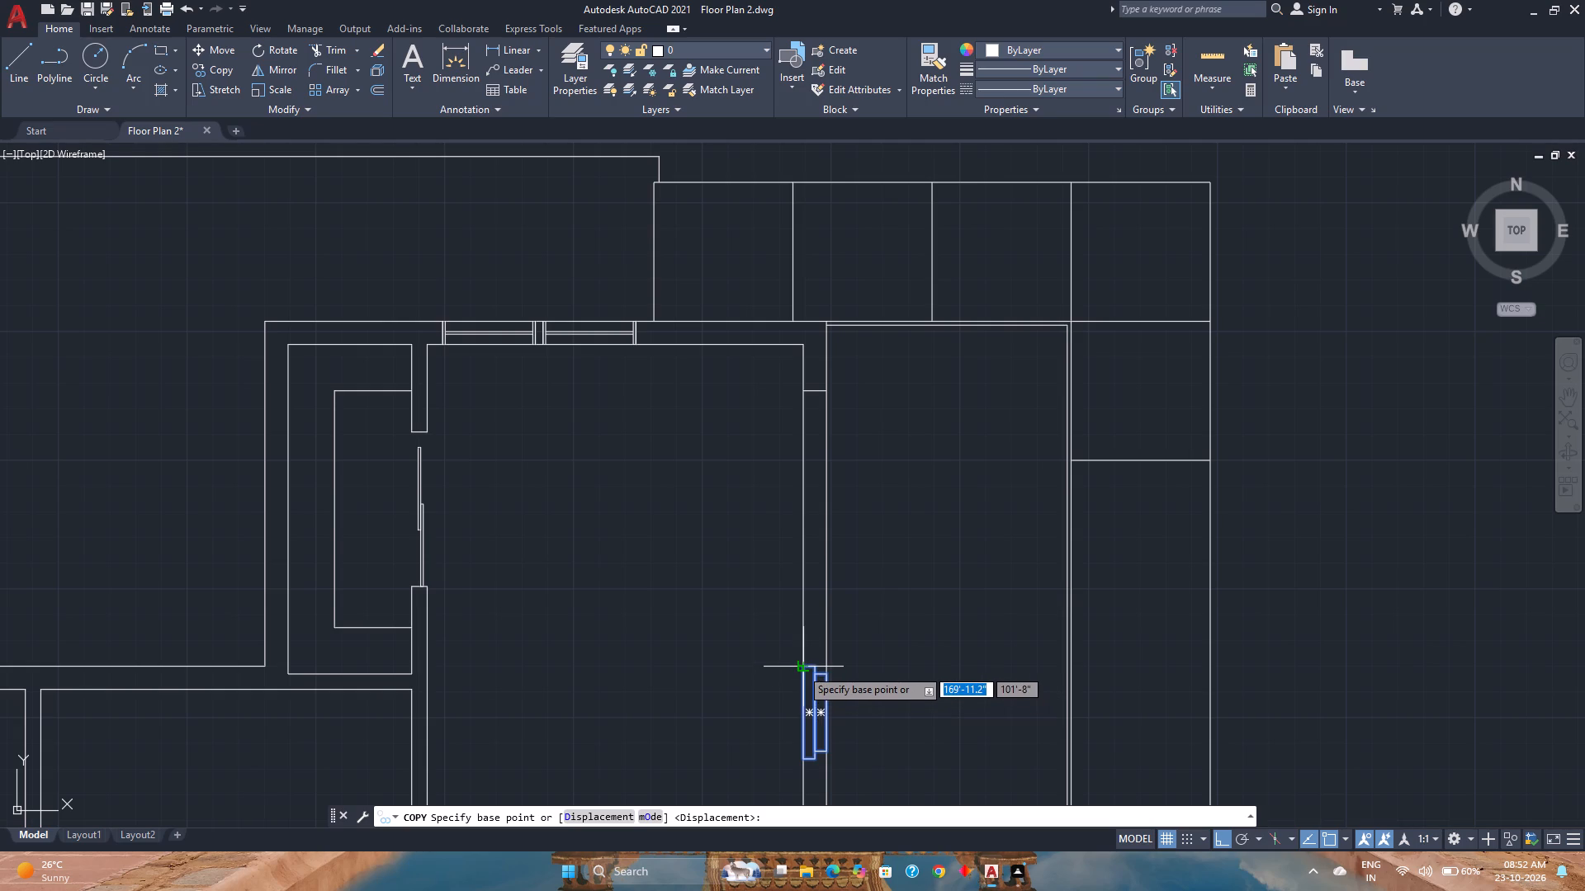
{"action": "left_click", "coordinate": [801, 667]}
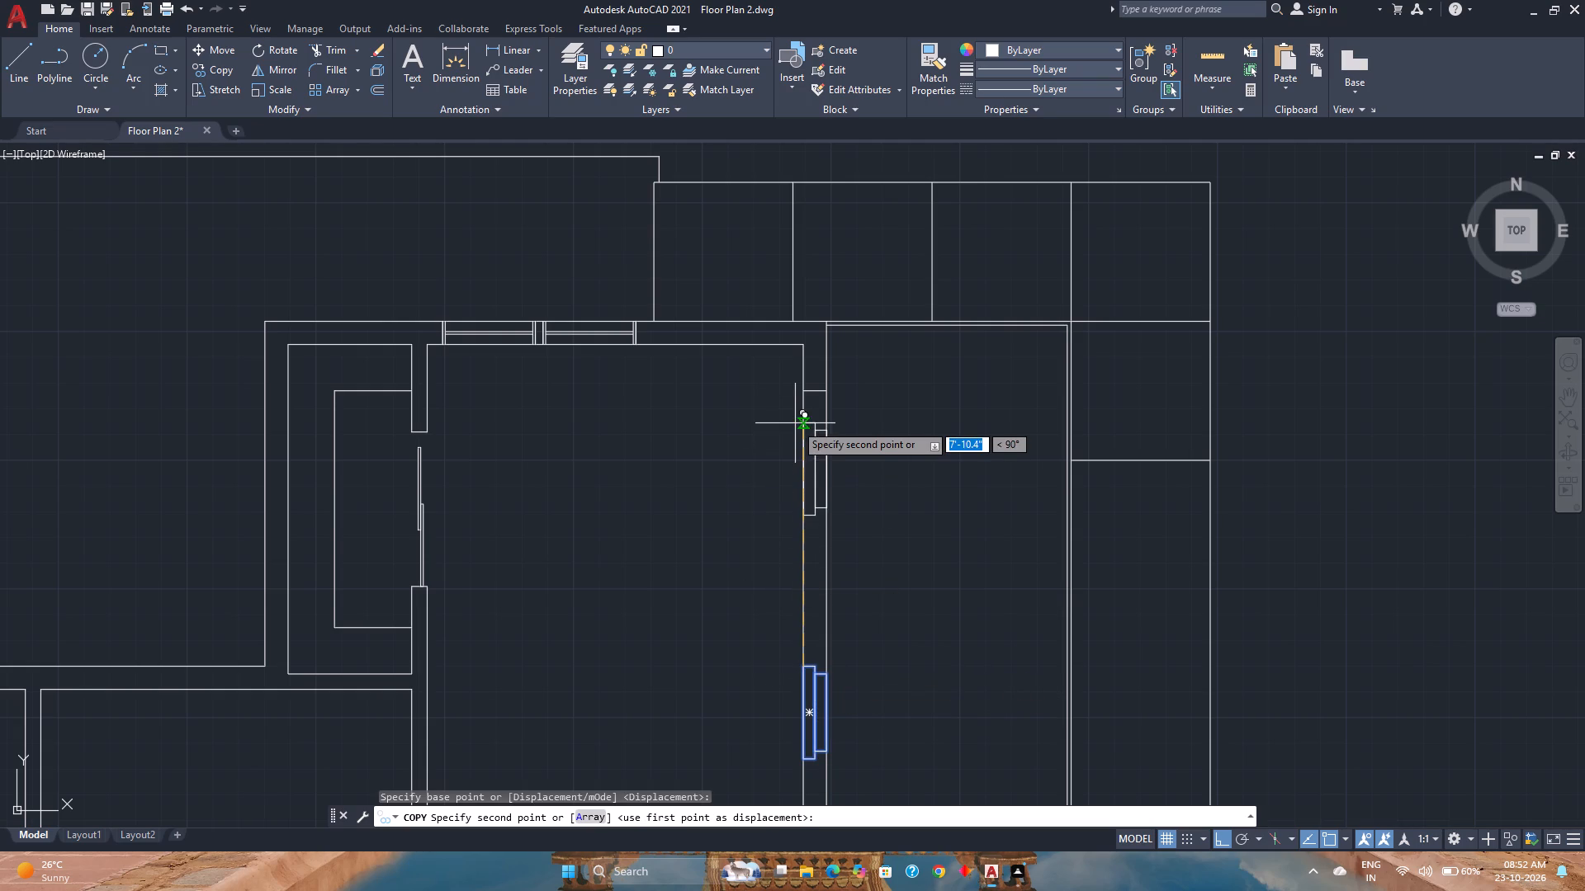
{"action": "left_click", "coordinate": [800, 394]}
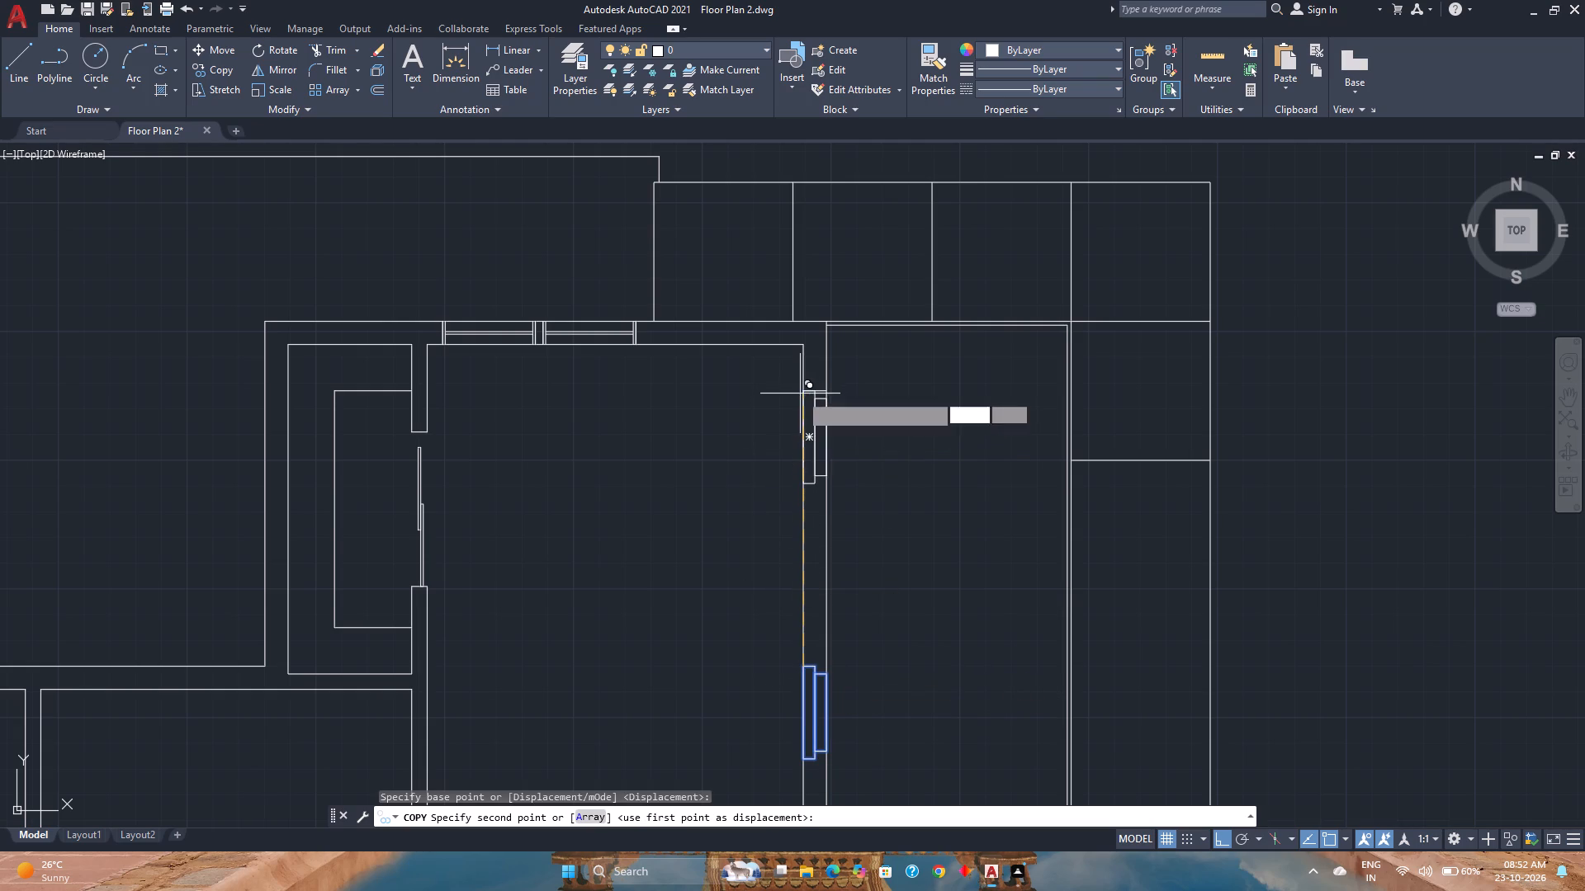
{"action": "key", "text": "Escape"}
Delete the guide line across the wall at the copied rectangle group's north end.
{"action": "scroll", "coordinate": [825, 396], "scroll_direction": "up", "scroll_amount": 2}
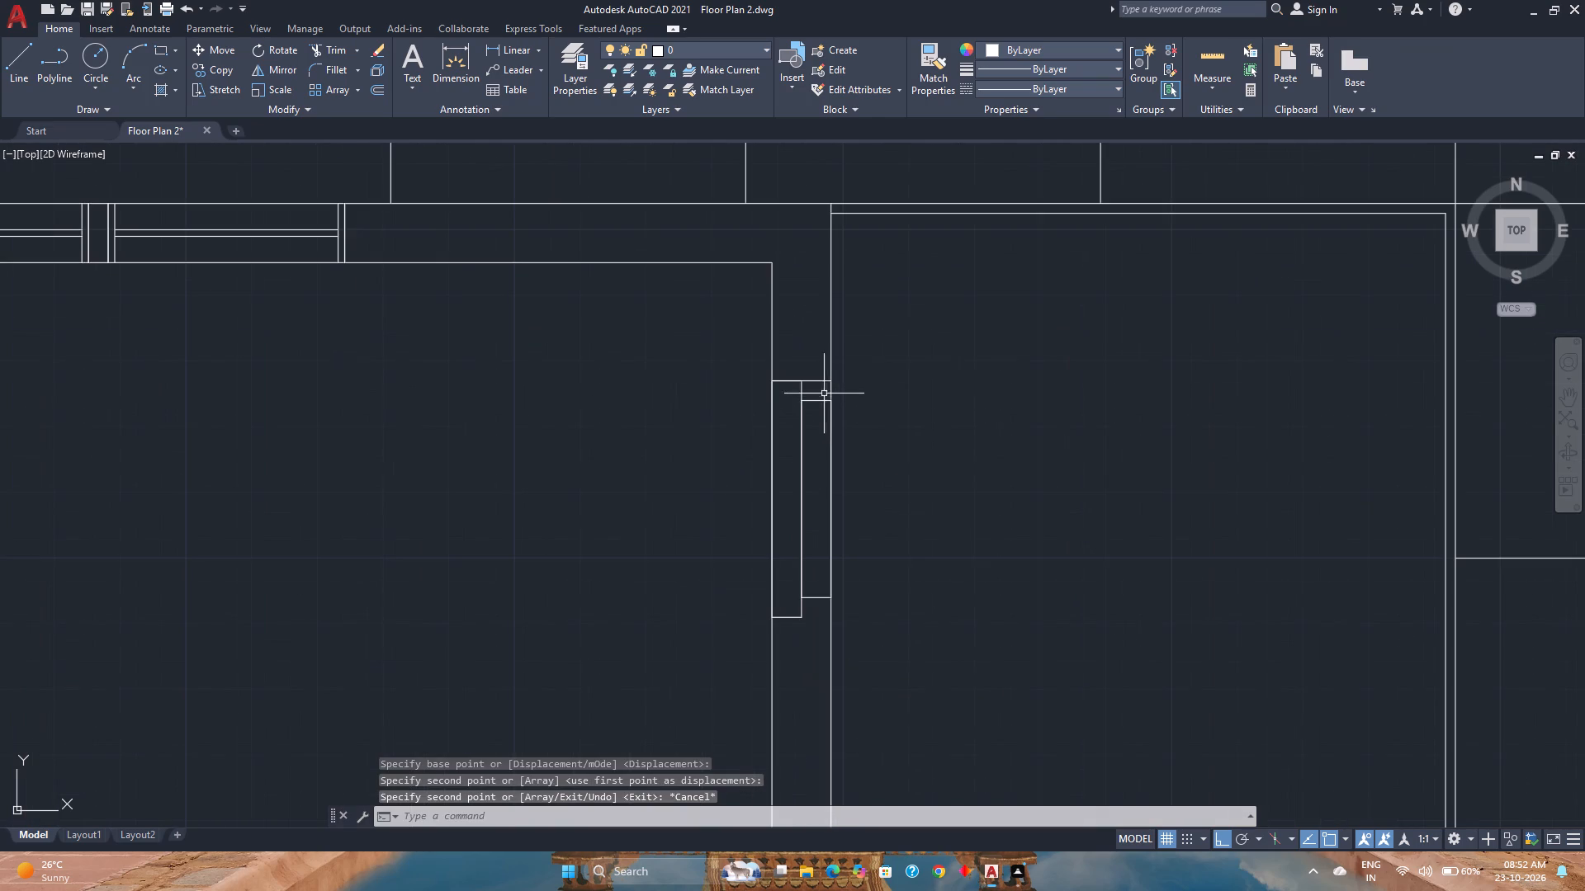
{"action": "left_click", "coordinate": [818, 379]}
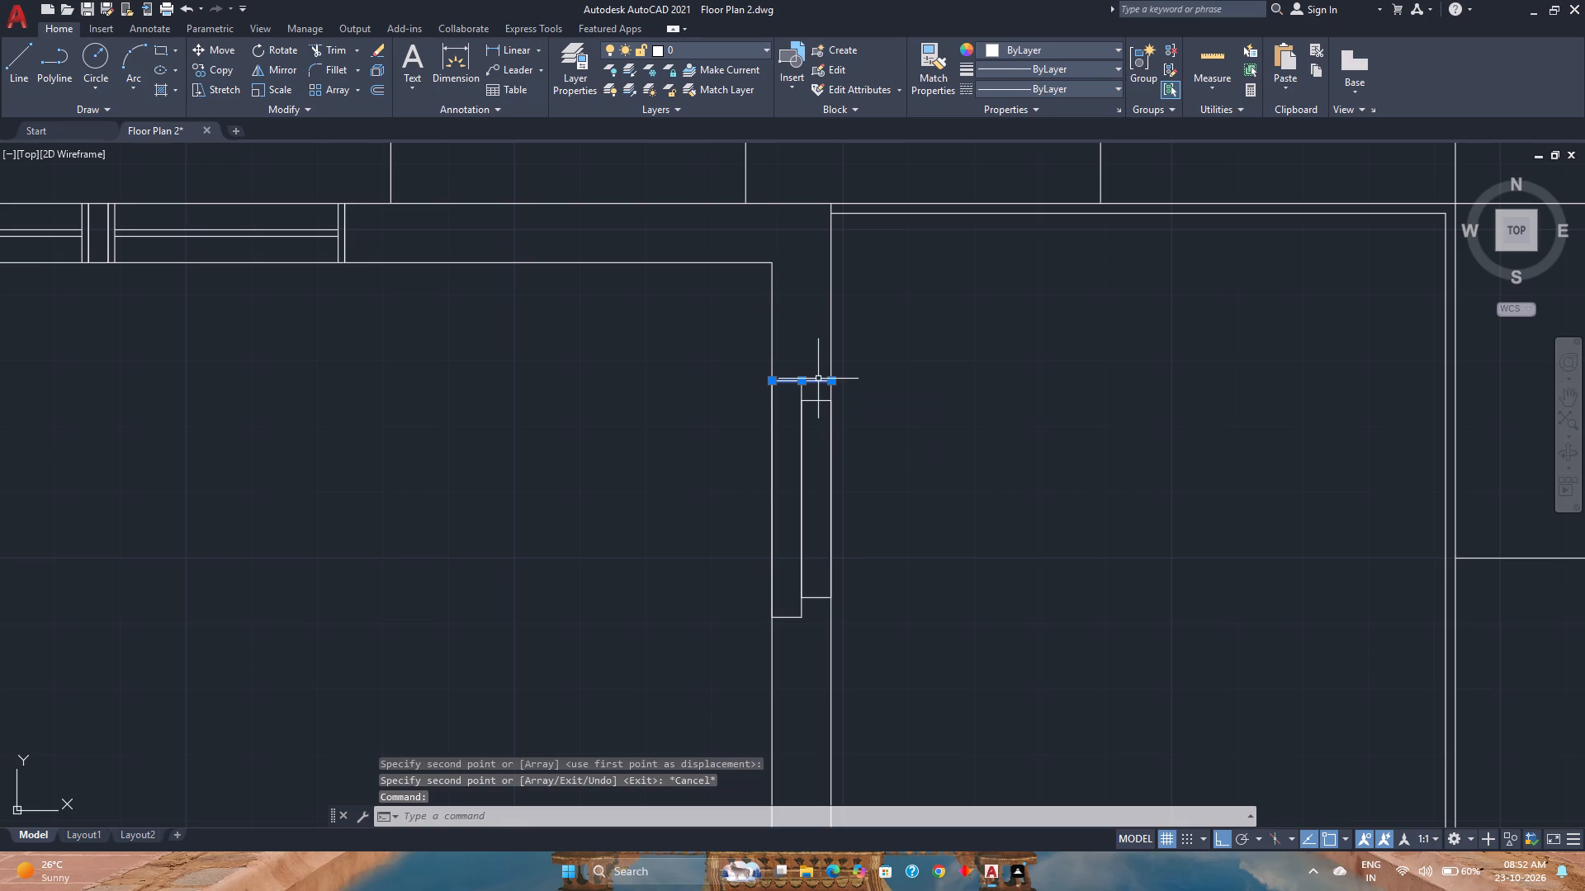
{"action": "key", "text": "Delete"}
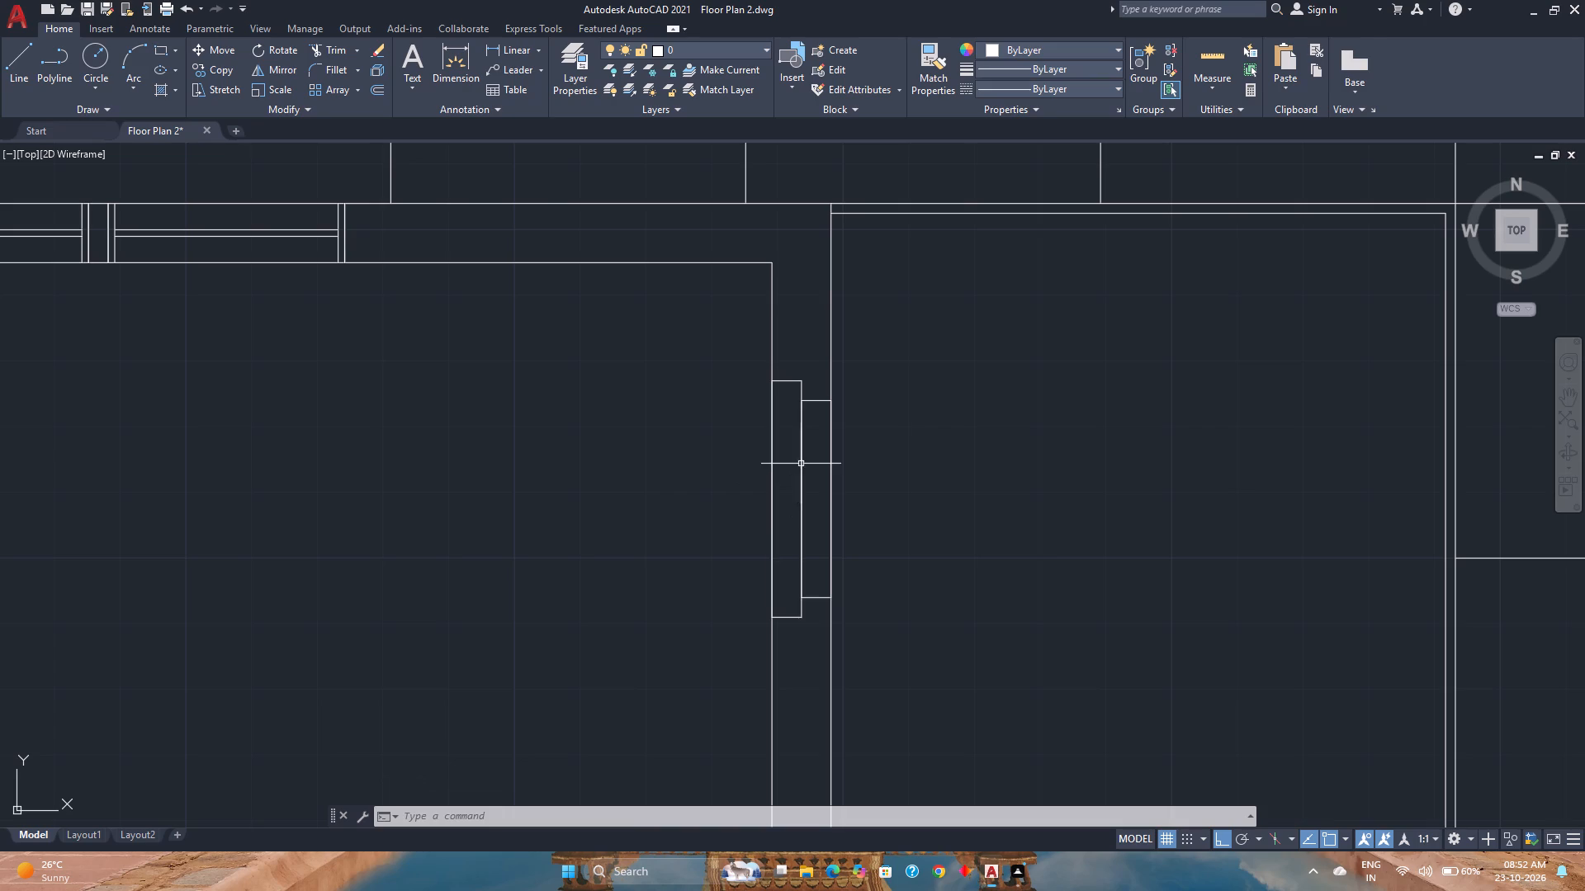
Trace a stepped three-segment line along the northern rectangle group's top edges, from the wall's inner face to its outer face.
{"action": "left_click", "coordinate": [28, 62]}
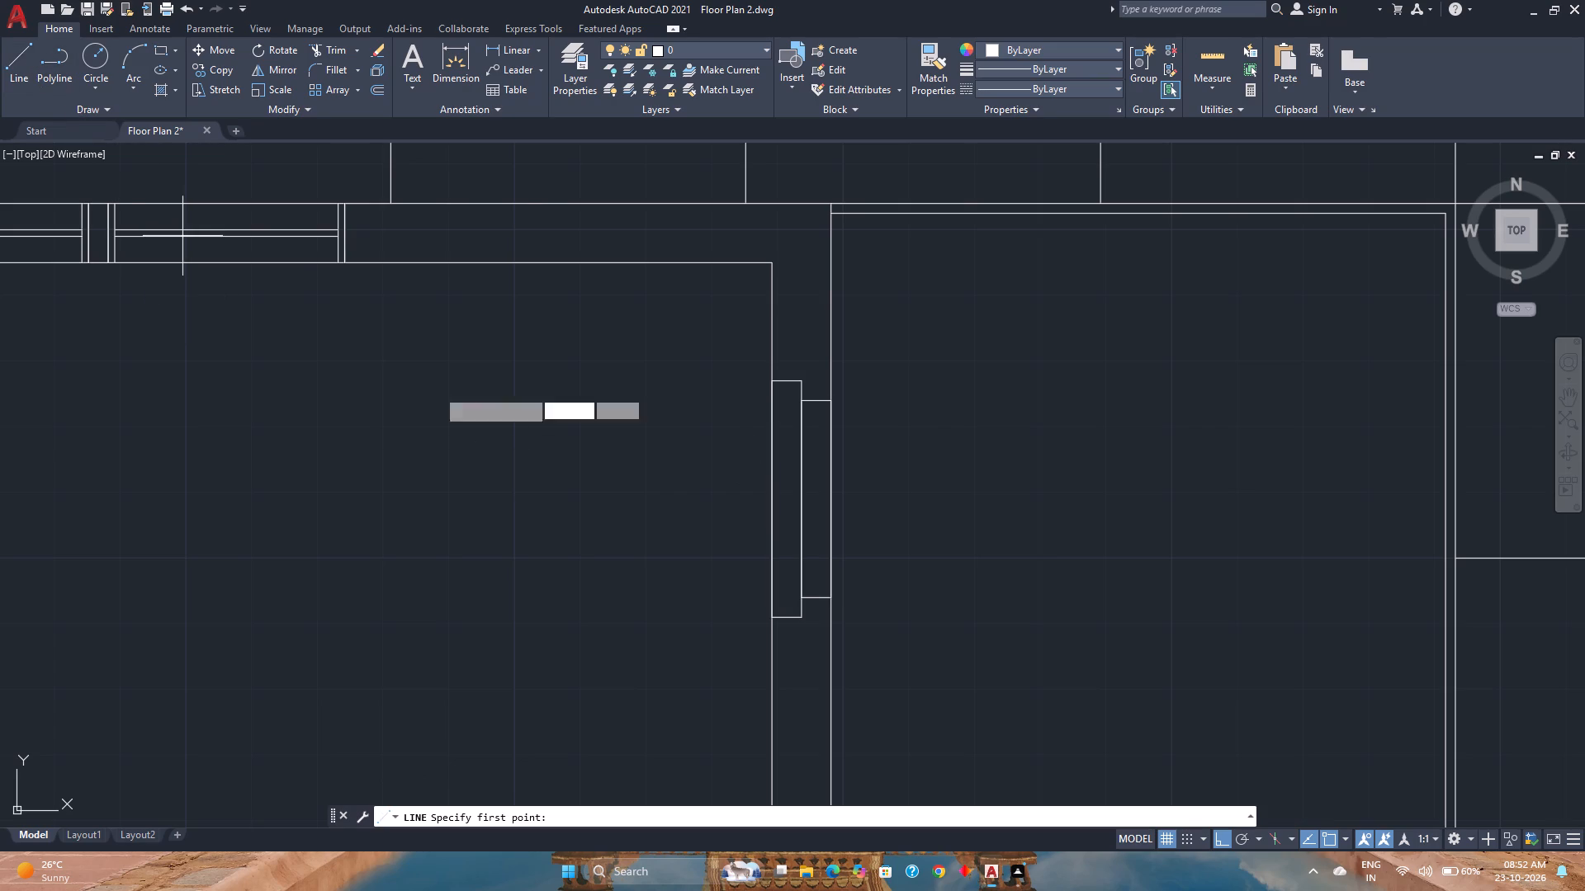
{"action": "scroll", "coordinate": [775, 368], "scroll_direction": "up", "scroll_amount": 3}
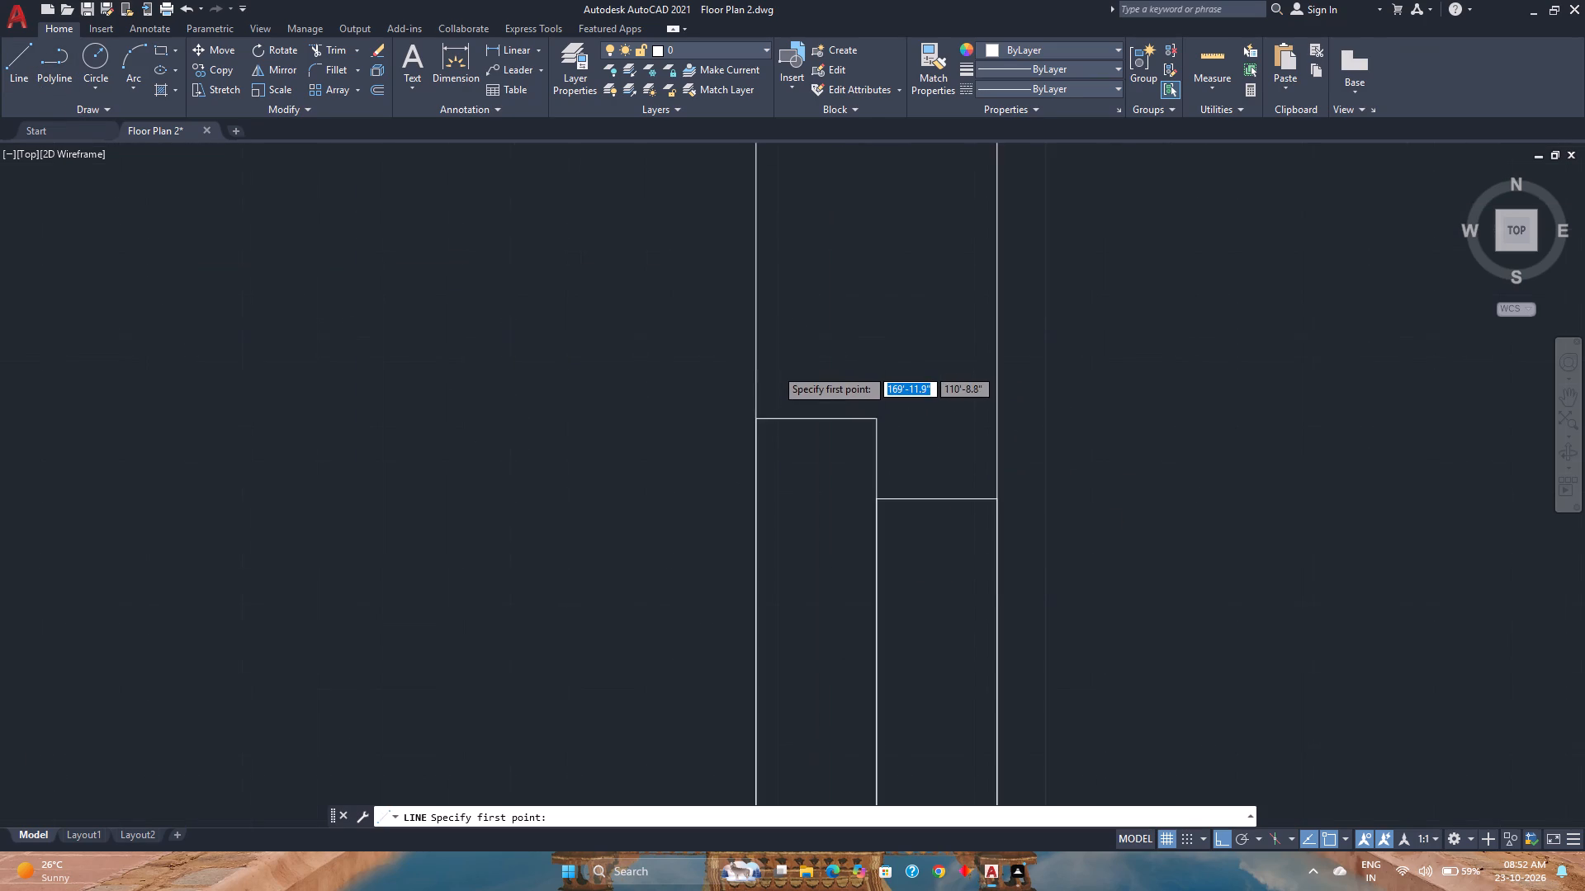
{"action": "scroll", "coordinate": [775, 368], "scroll_direction": "up", "scroll_amount": 1}
{"action": "left_click", "coordinate": [748, 445]}
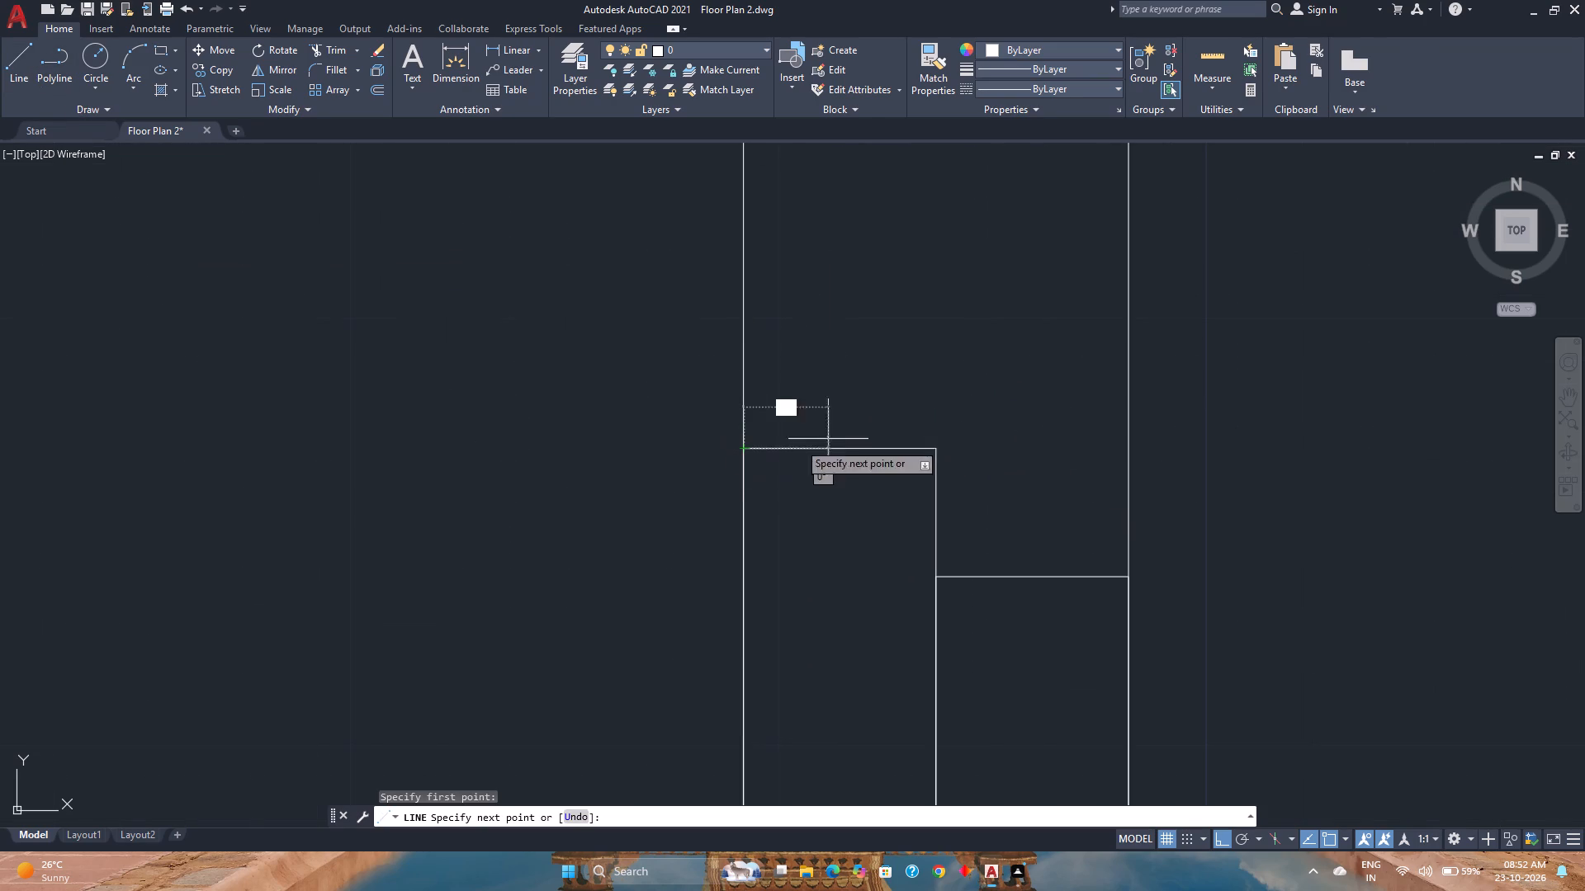
{"action": "left_click", "coordinate": [934, 446]}
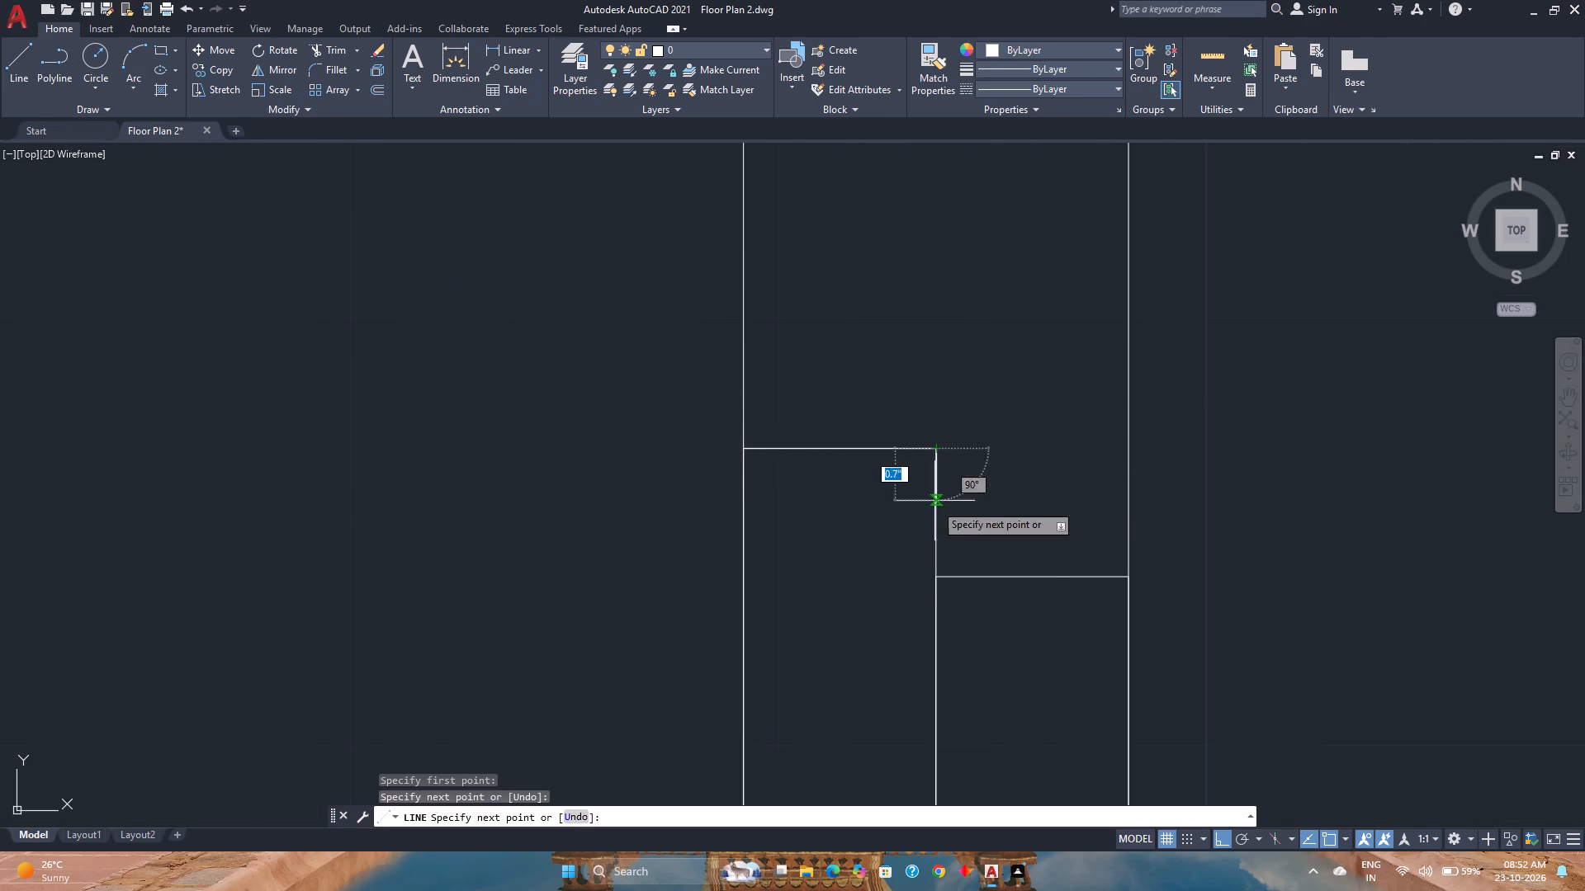
{"action": "left_click", "coordinate": [932, 574]}
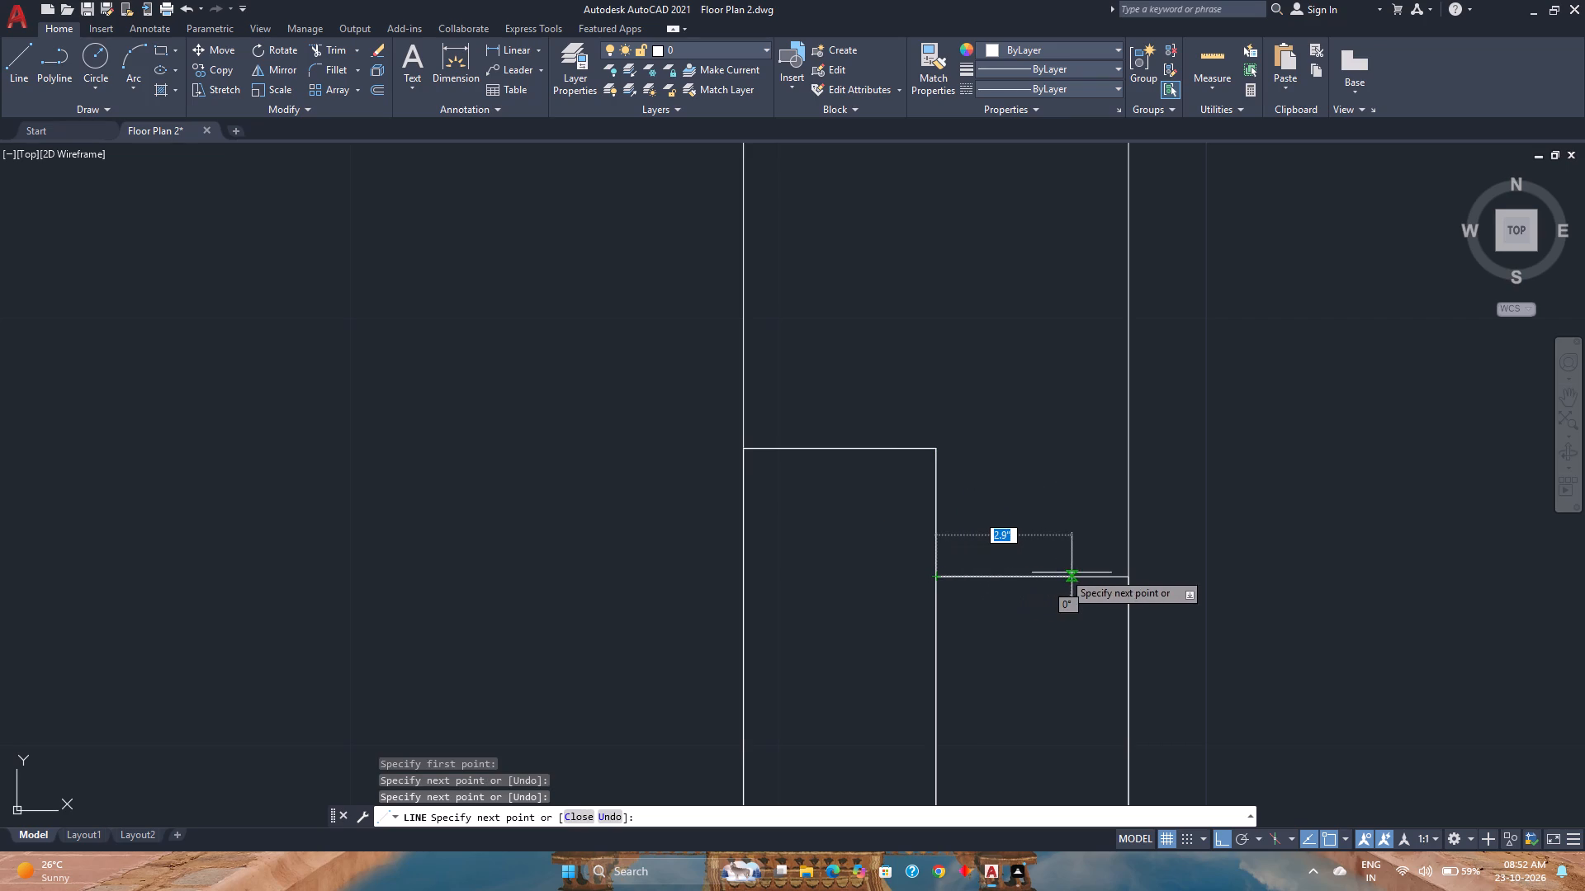
{"action": "left_click", "coordinate": [1125, 573]}
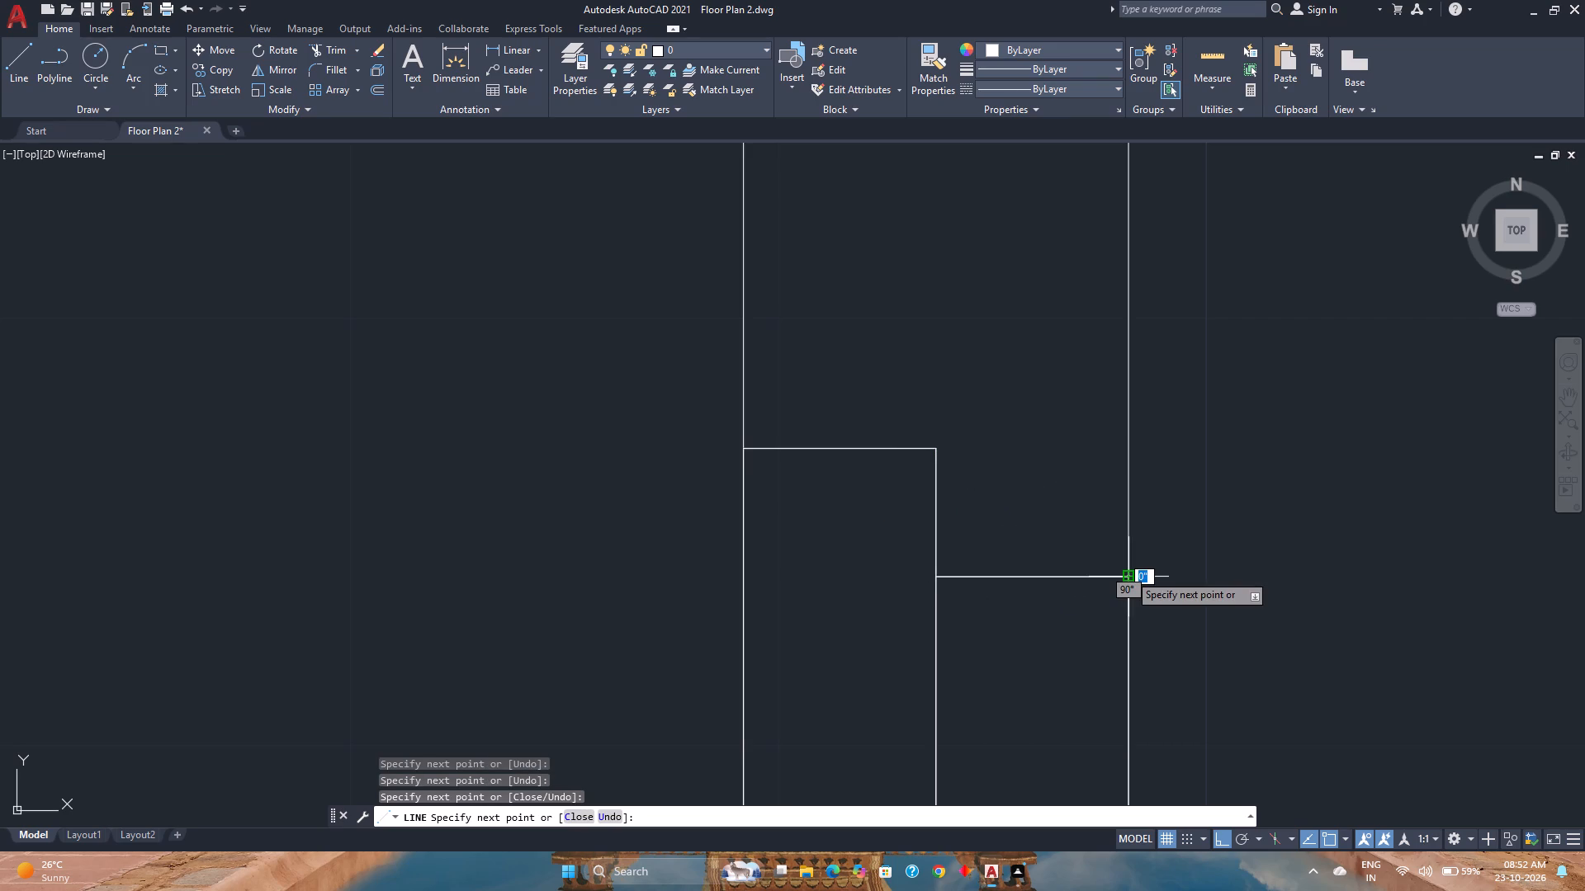
{"action": "key", "text": "Escape"}
Join the three stepped line segments at the northern rectangle group's top into one polyline.
{"action": "left_click", "coordinate": [1066, 577]}
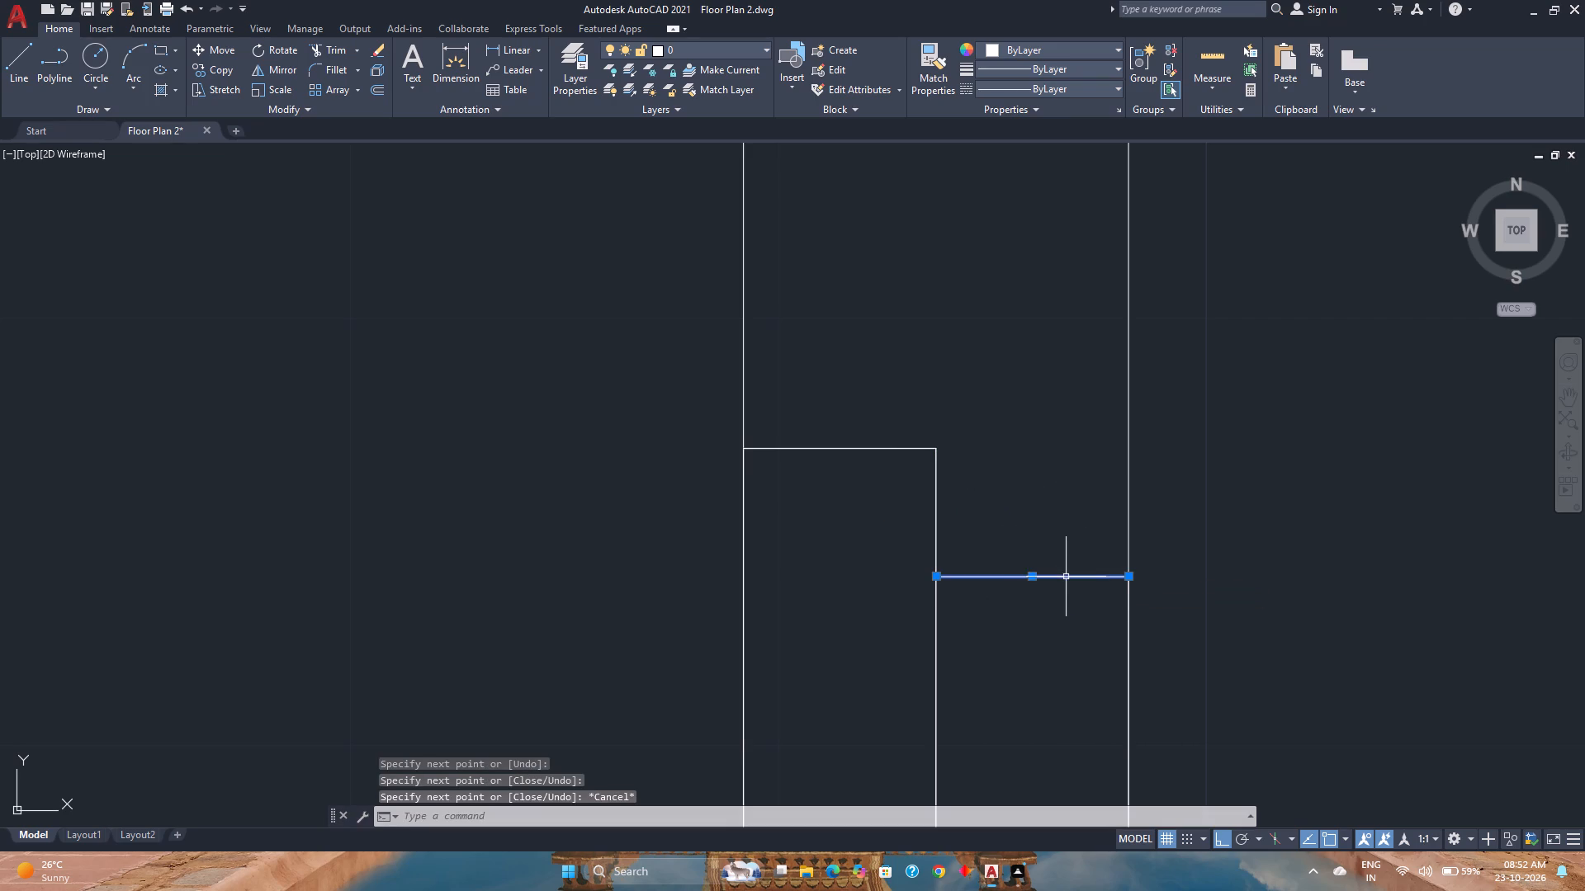
{"action": "left_click", "coordinate": [935, 526]}
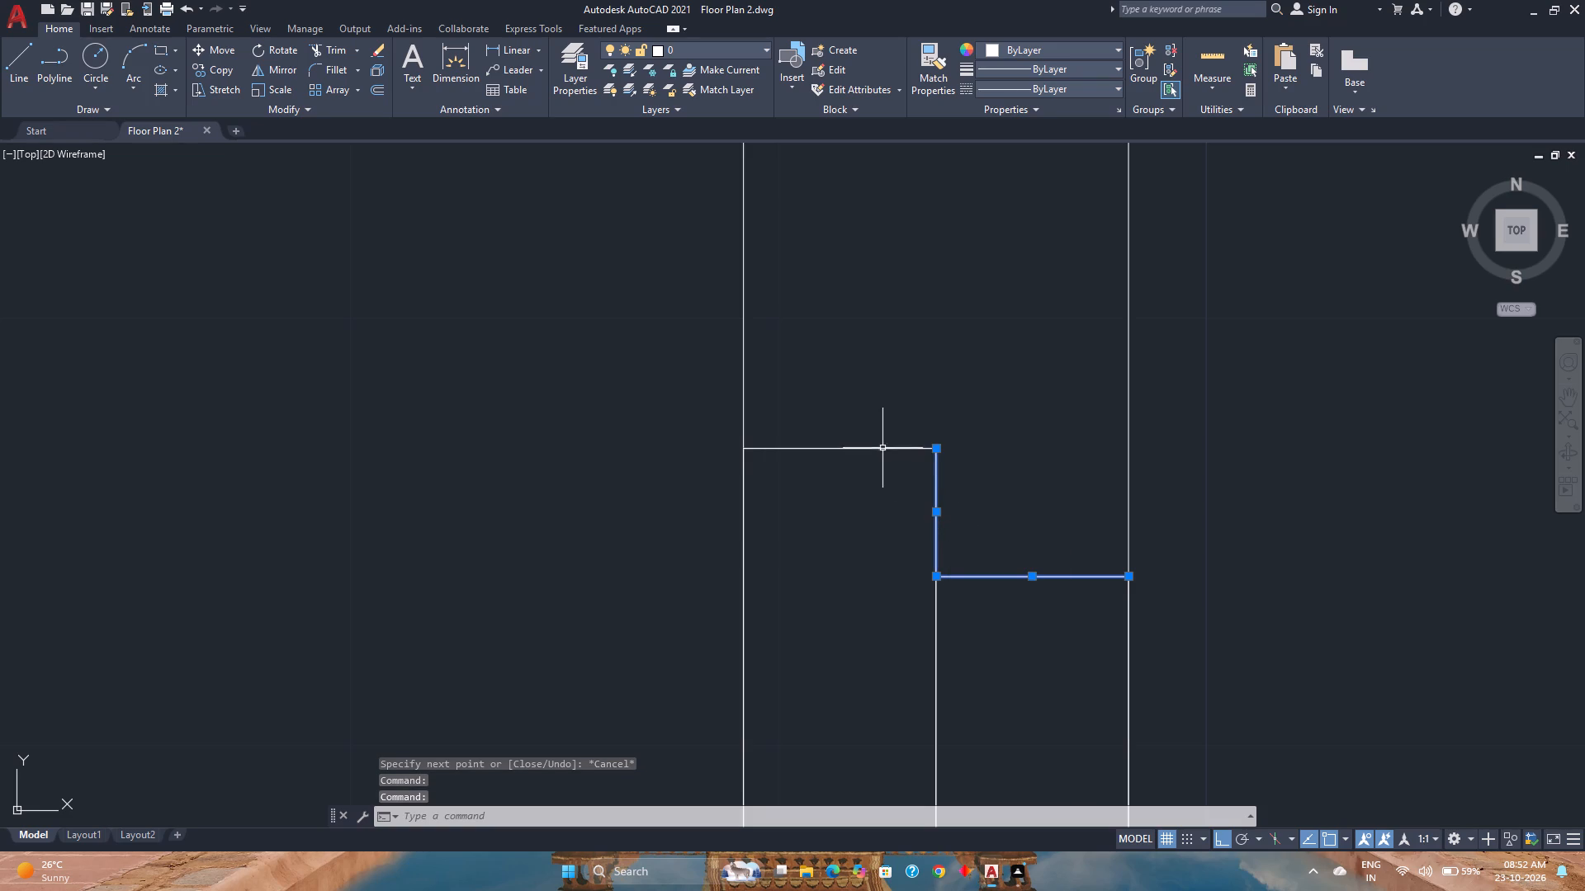
{"action": "left_click", "coordinate": [882, 448]}
{"action": "scroll", "coordinate": [858, 466], "scroll_direction": "down", "scroll_amount": 3}
{"action": "middle_click_drag", "start_coordinate": [859, 521], "coordinate": [841, 483]}
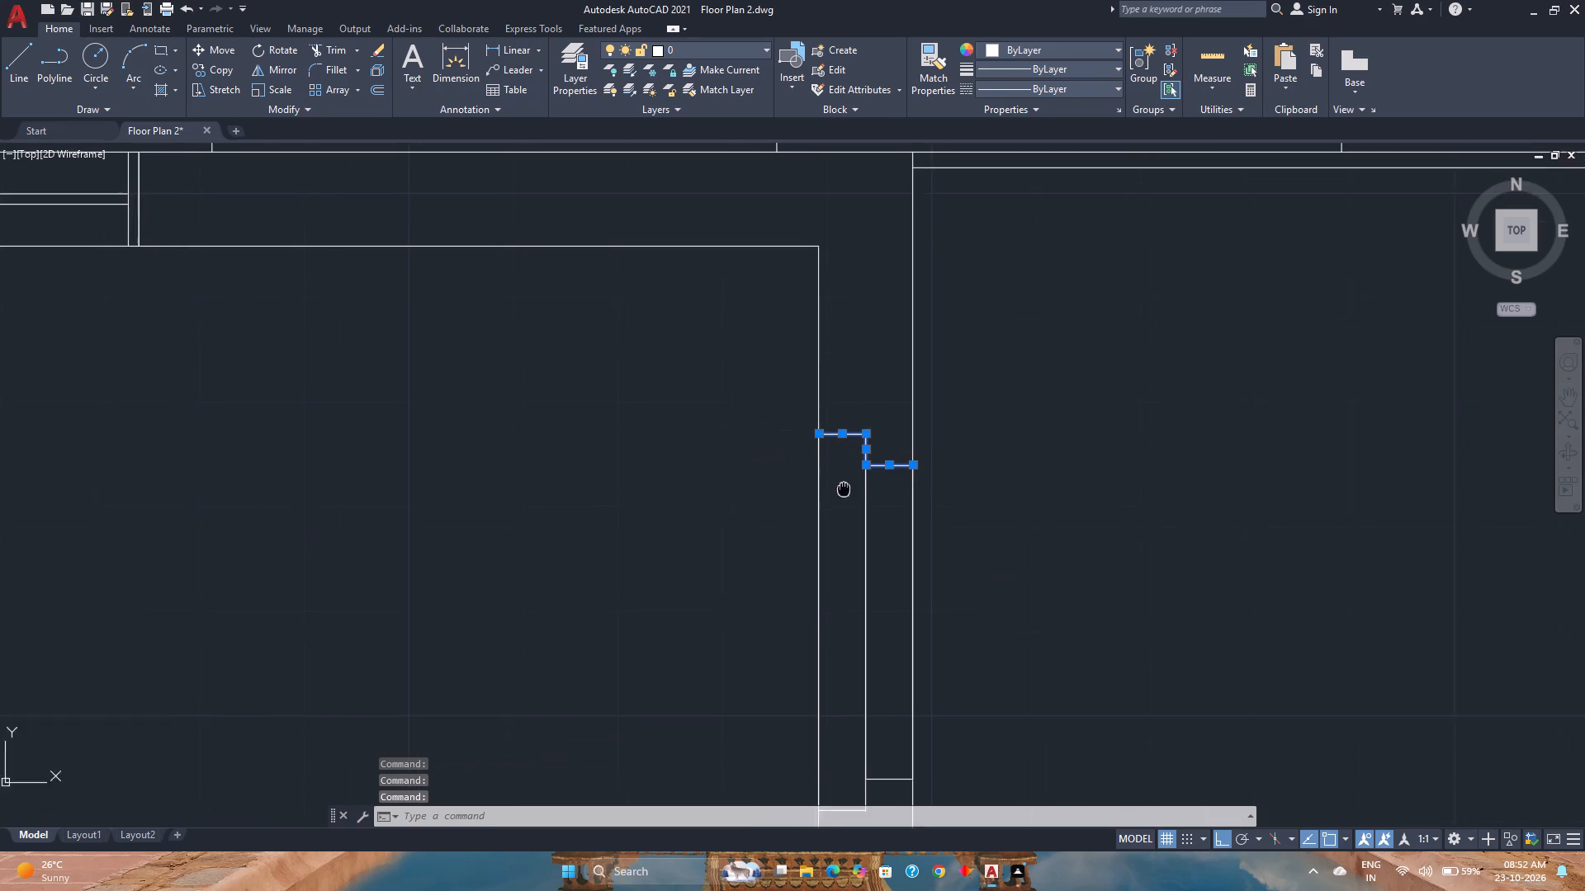
{"action": "middle_click_drag", "start_coordinate": [841, 483], "coordinate": [841, 482]}
{"action": "key", "text": "j"}
{"action": "key", "text": "Return"}
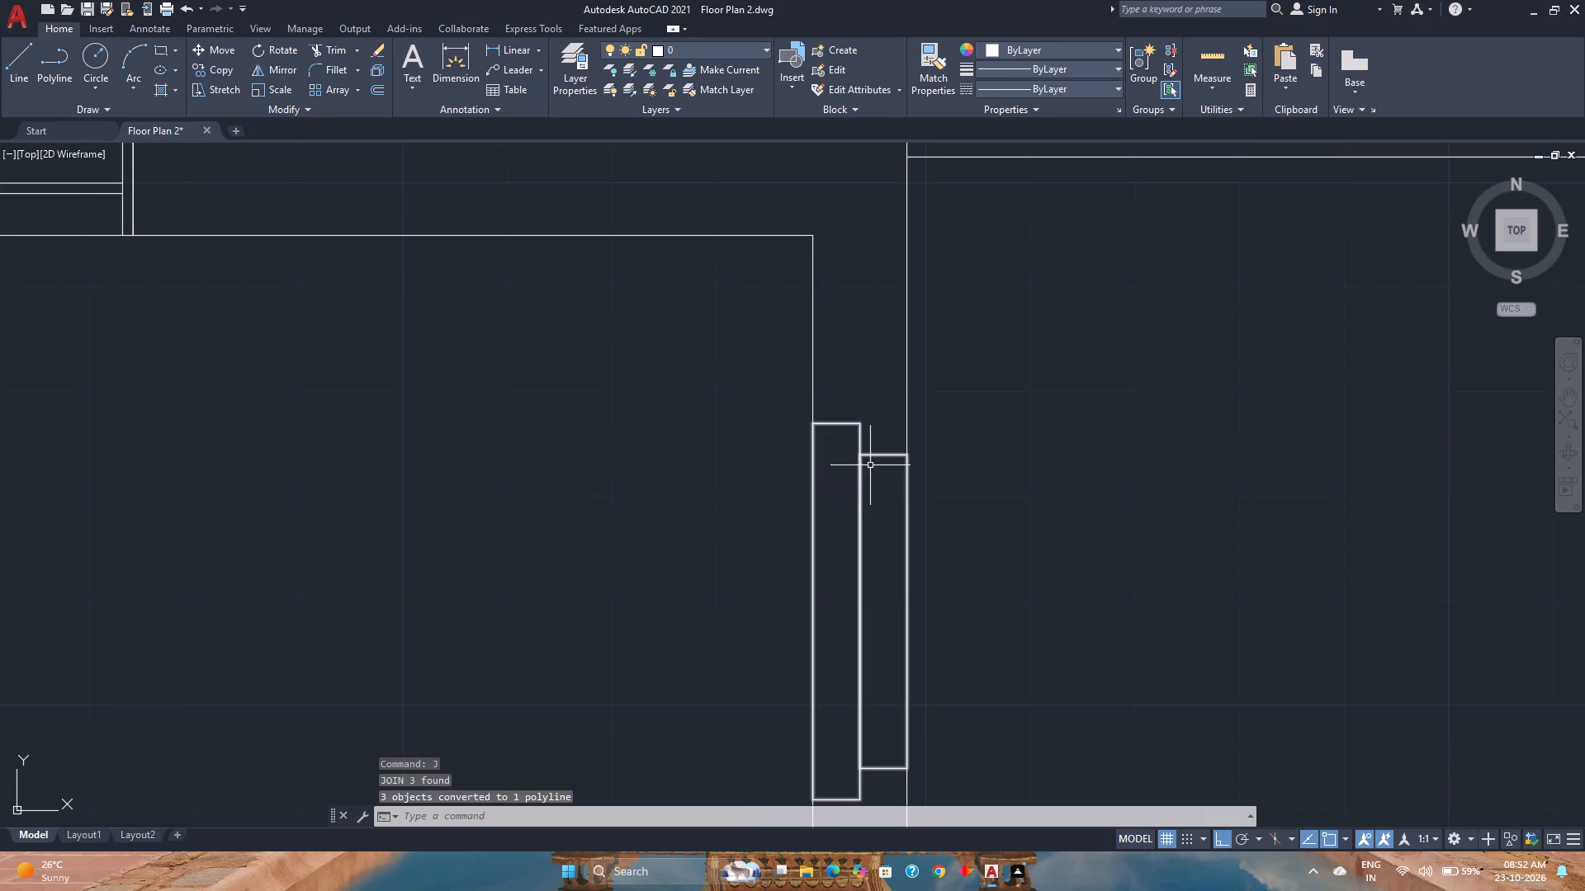
Mirror the stepped polyline about a horizontal line through the northern rectangle group's mid-height, keeping the original.
{"action": "left_click", "coordinate": [873, 455]}
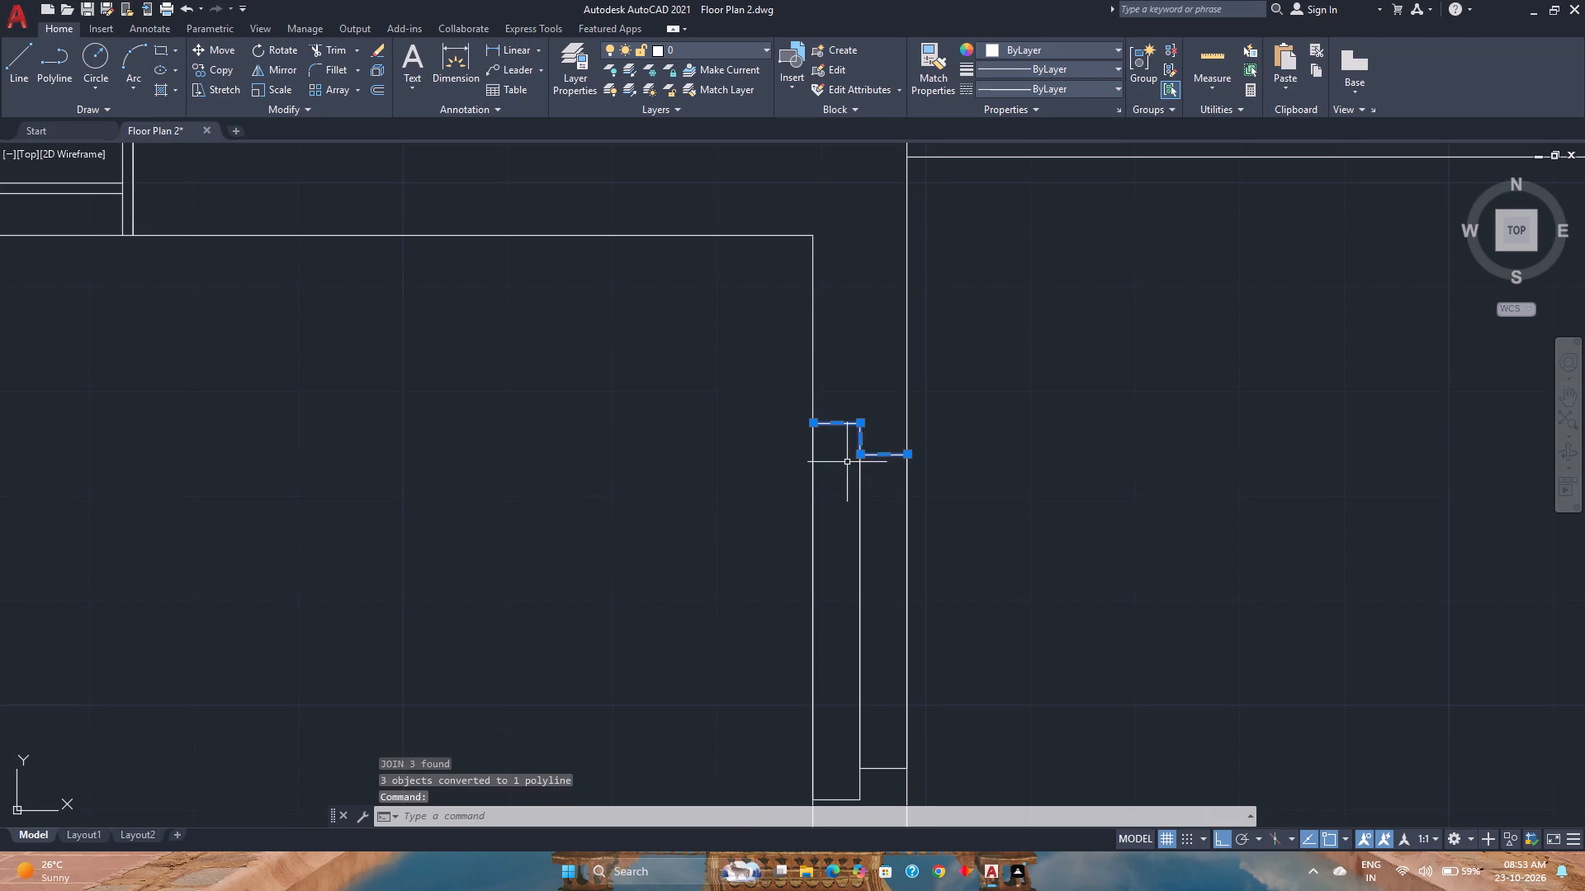
{"action": "left_click", "coordinate": [267, 70]}
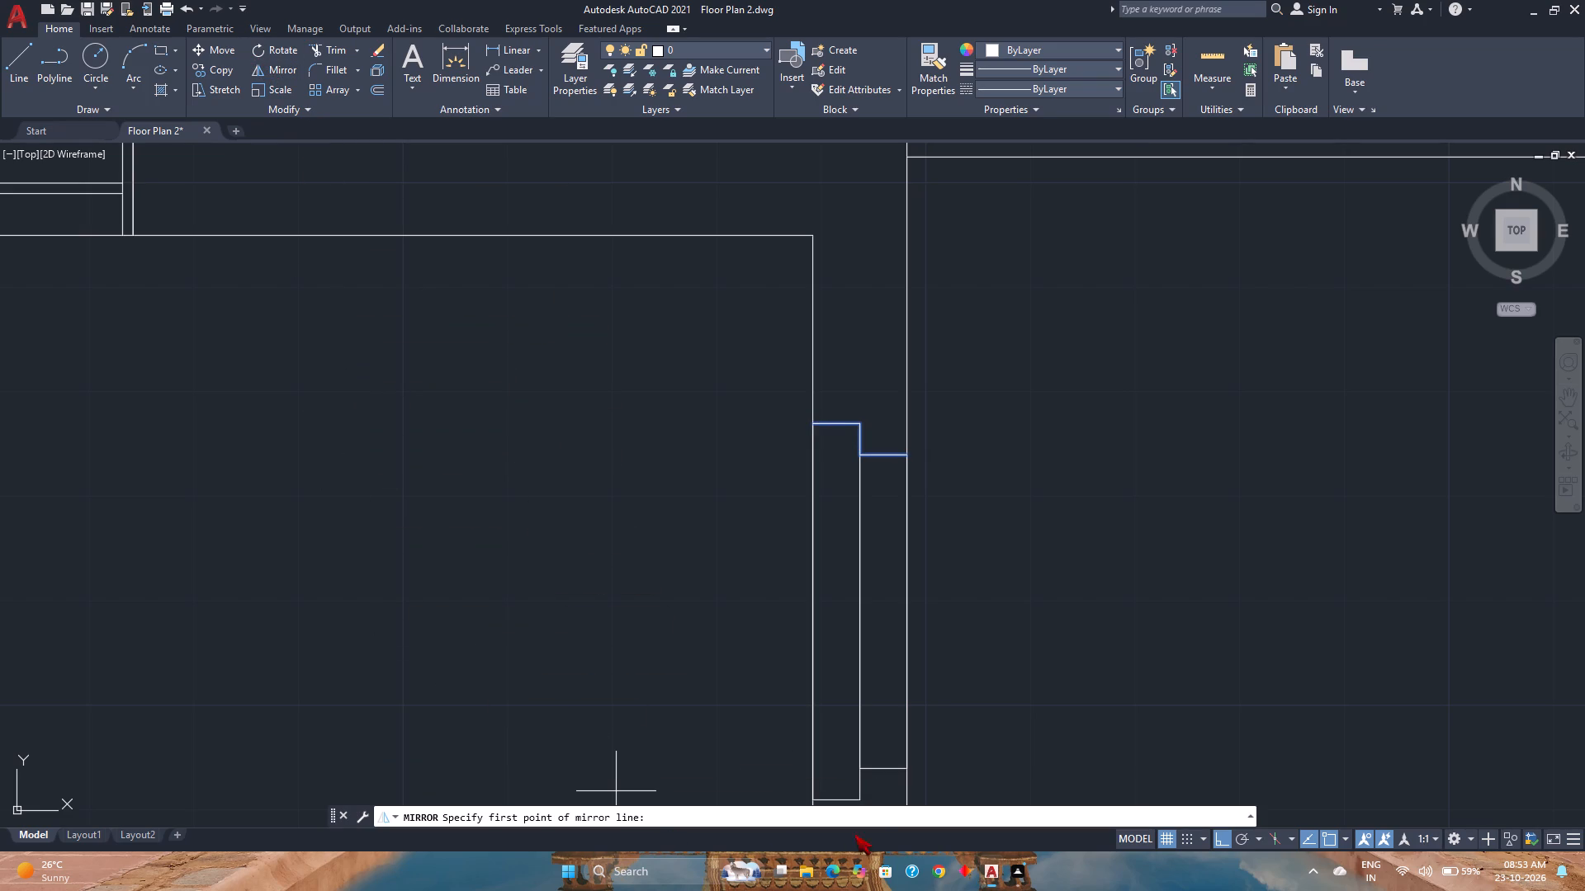
{"action": "left_click", "coordinate": [907, 612]}
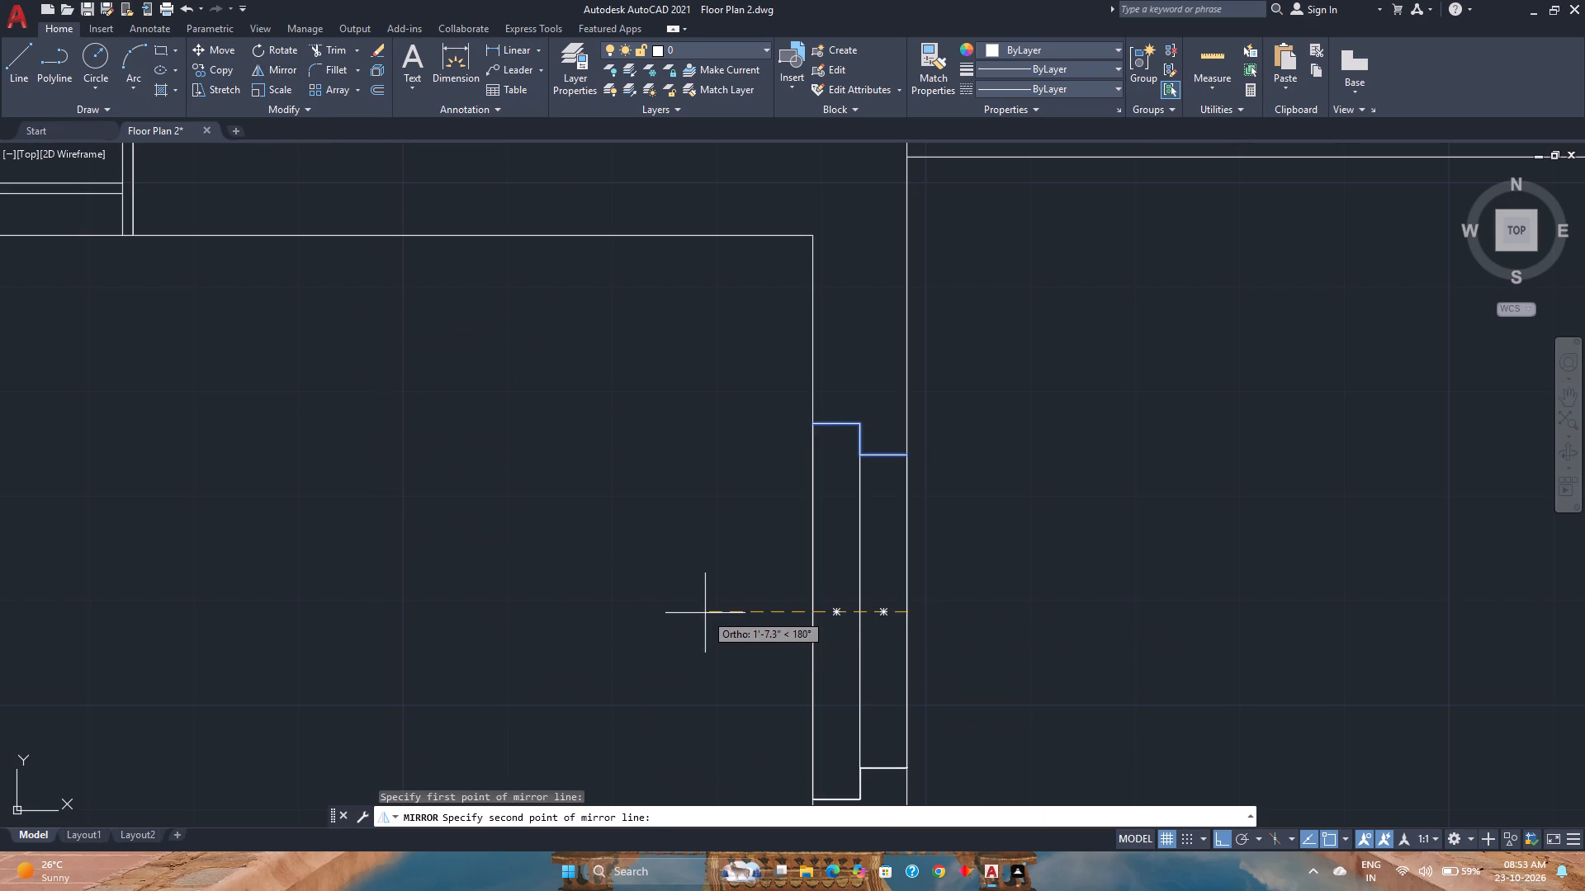
{"action": "left_click", "coordinate": [705, 613]}
{"action": "left_click_drag", "start_coordinate": [750, 673], "coordinate": [705, 613]}
Copy both stepped polylines from the northern rectangle group's outer northeast corner to the matching corner of the southern rectangle group.
{"action": "middle_click_drag", "start_coordinate": [576, 624], "coordinate": [599, 587]}
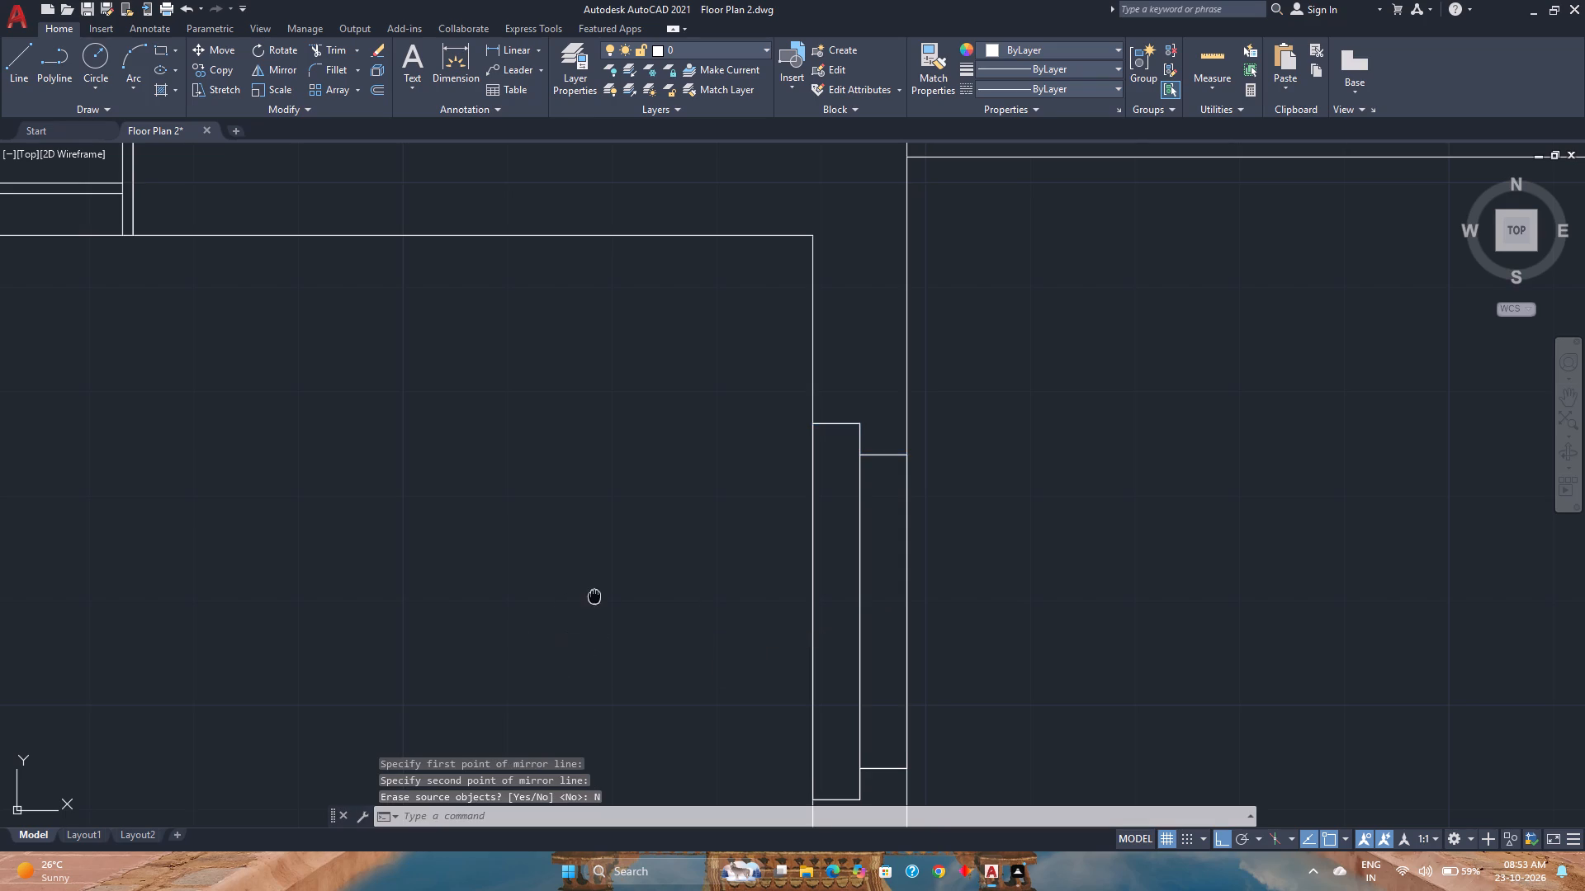
{"action": "middle_click_drag", "start_coordinate": [599, 587], "coordinate": [623, 531]}
{"action": "middle_click", "coordinate": [623, 531]}
{"action": "middle_click", "coordinate": [623, 531]}
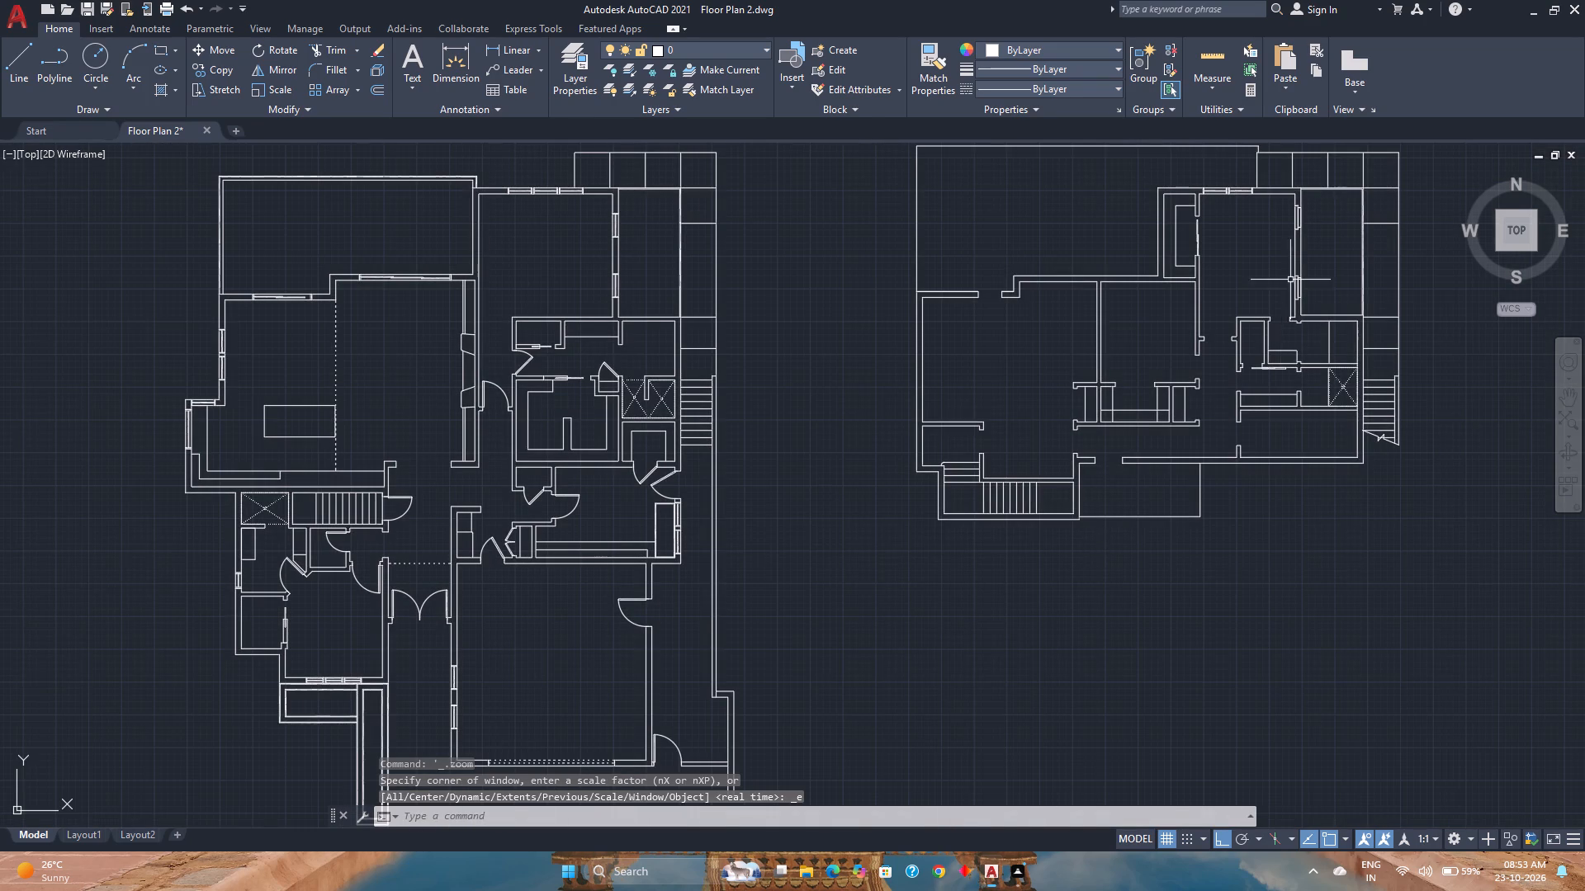
{"action": "scroll", "coordinate": [1328, 178], "scroll_direction": "up", "scroll_amount": 4}
{"action": "scroll", "coordinate": [1270, 349], "scroll_direction": "up", "scroll_amount": 2}
{"action": "middle_click_drag", "start_coordinate": [1268, 350], "coordinate": [1145, 581]}
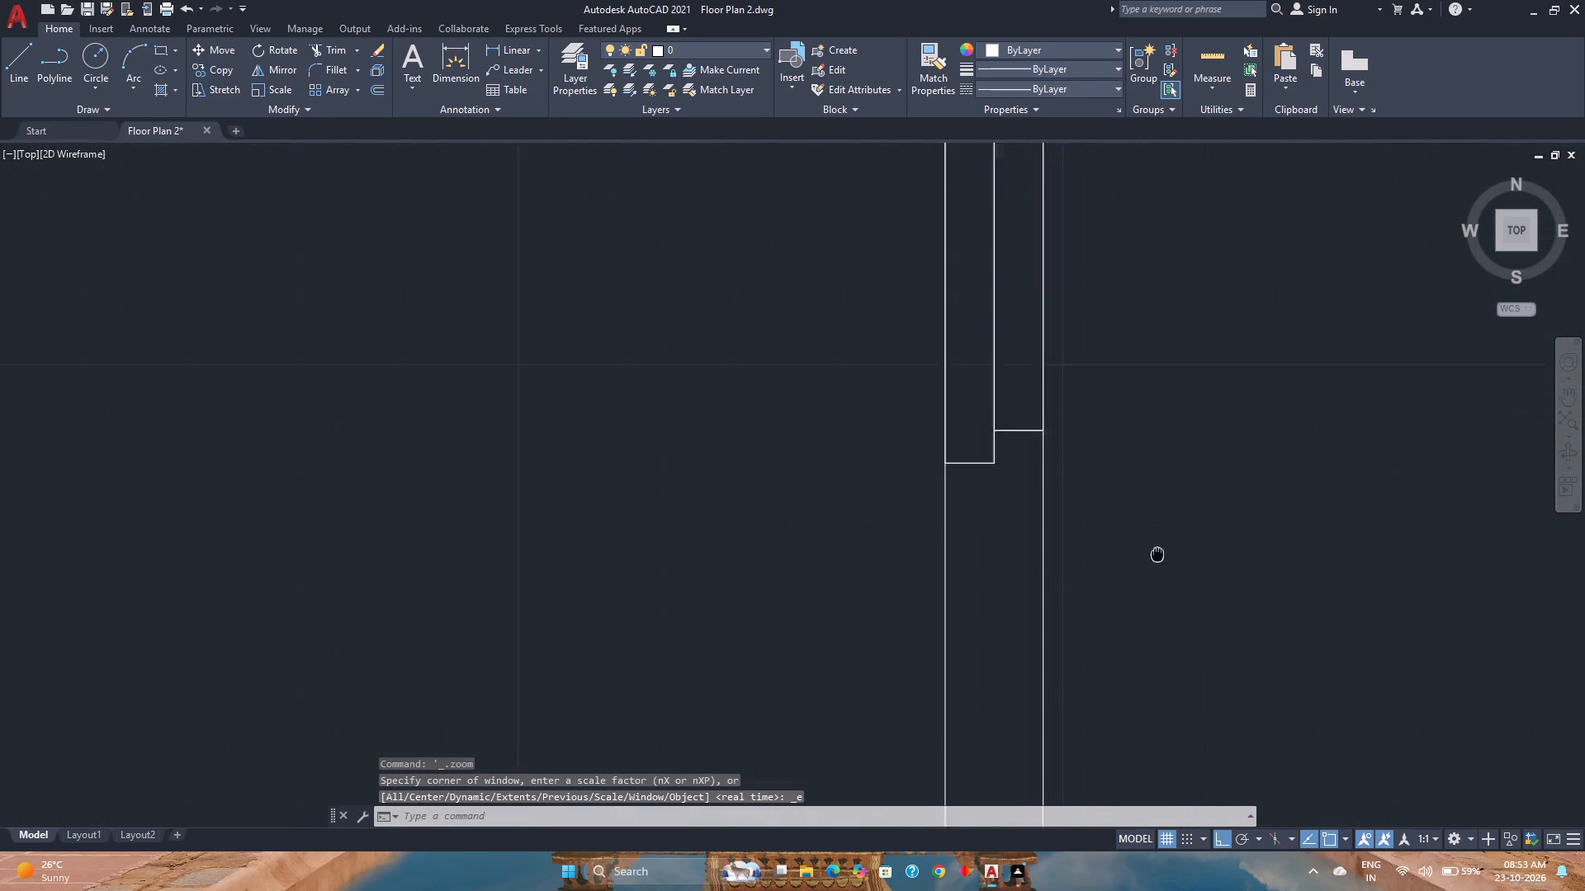
{"action": "middle_click_drag", "start_coordinate": [1145, 581], "coordinate": [1133, 615]}
{"action": "middle_click", "coordinate": [1133, 615]}
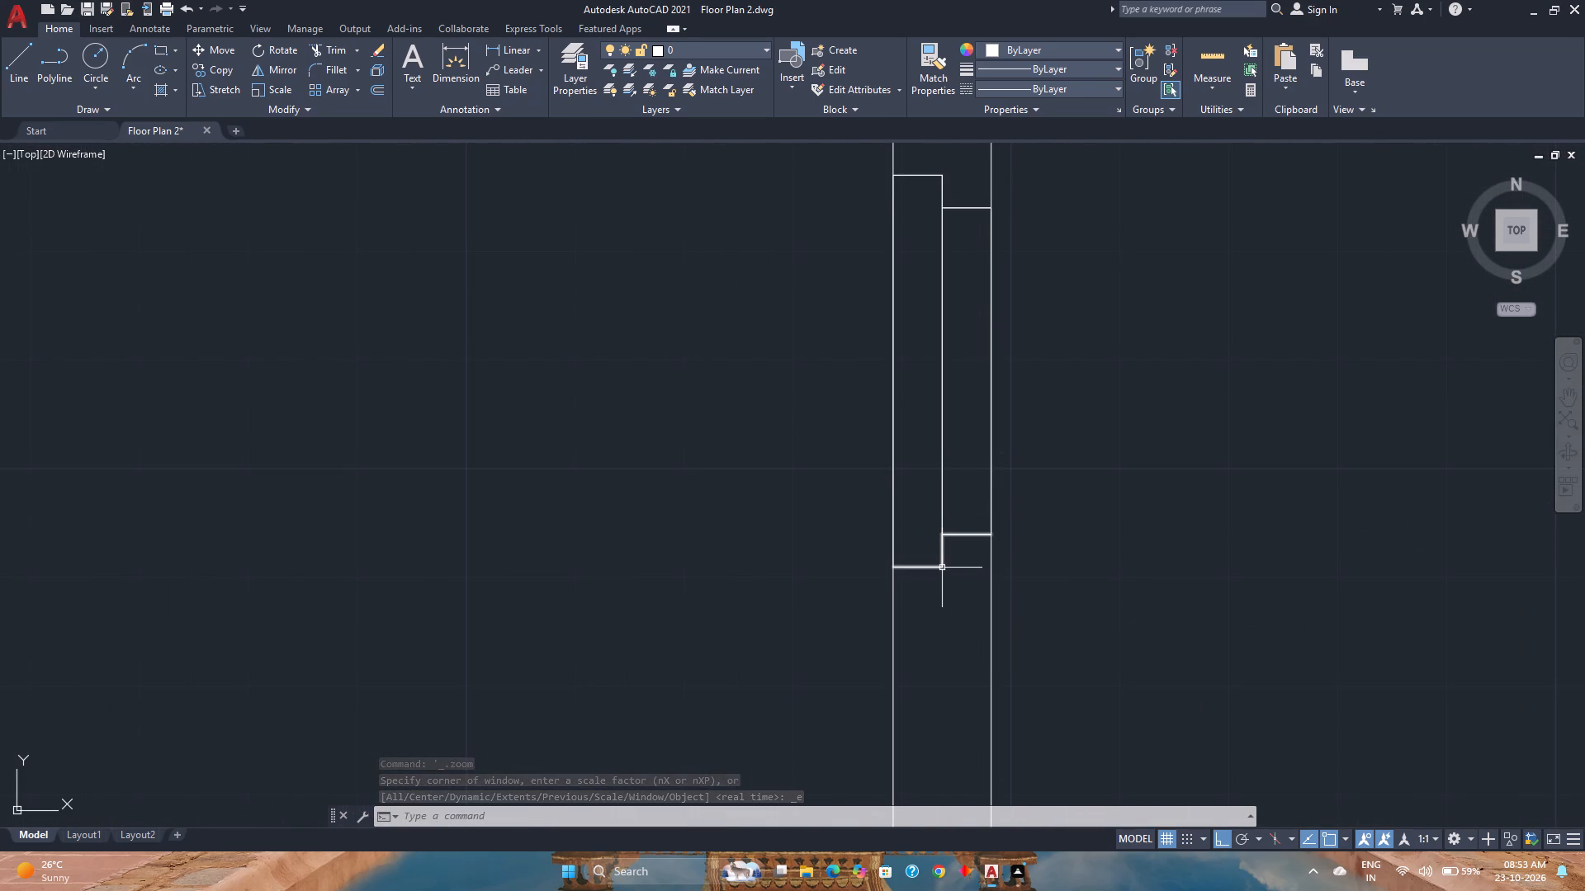
{"action": "left_click", "coordinate": [942, 566]}
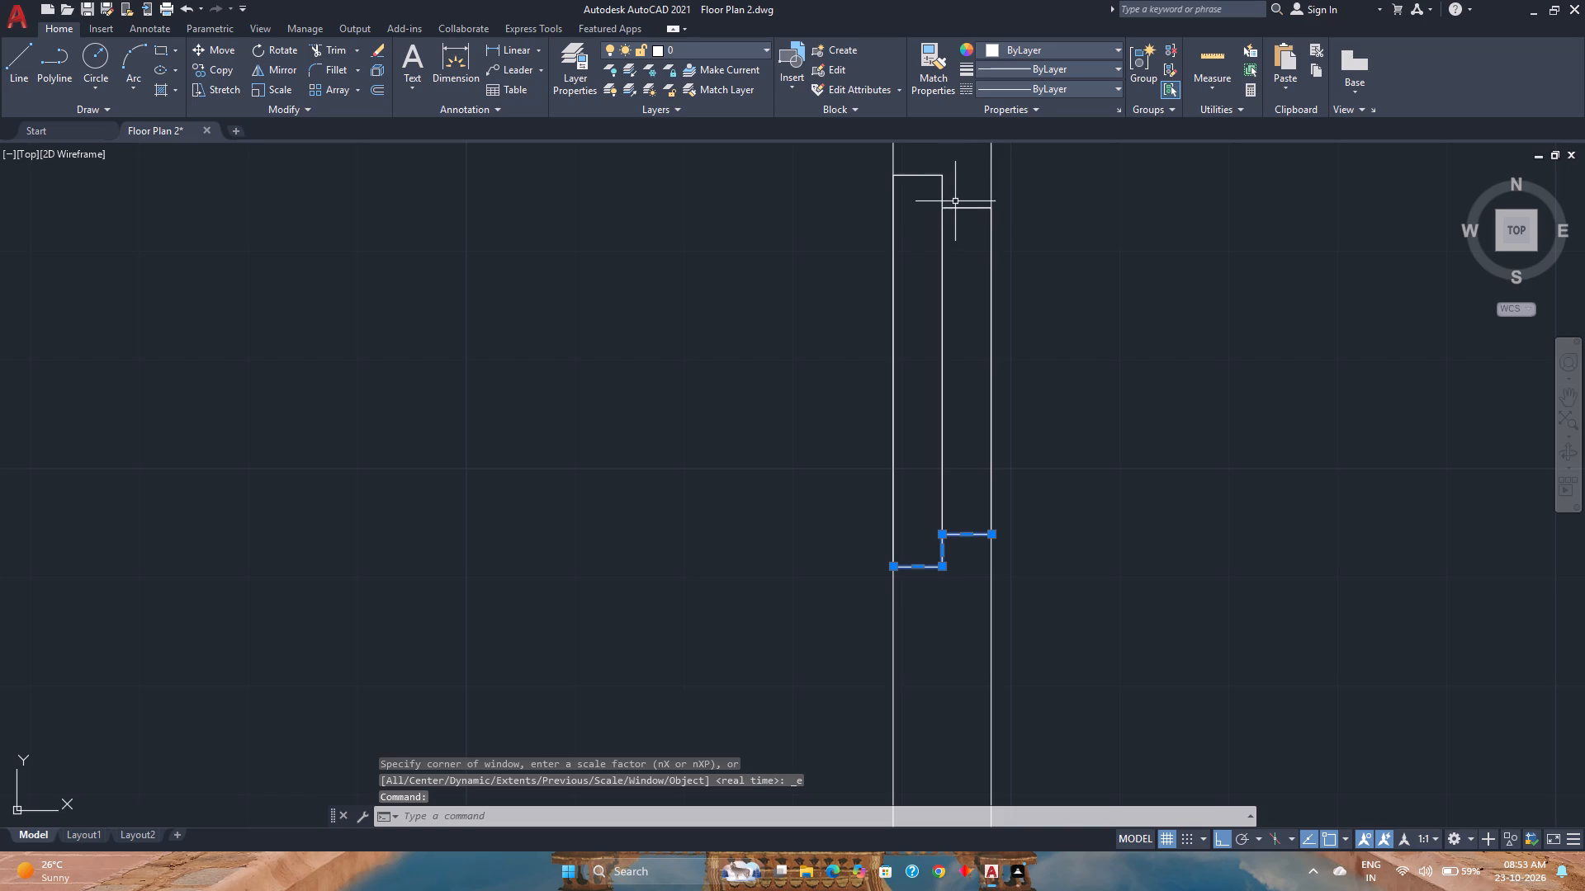
{"action": "left_click", "coordinate": [958, 207]}
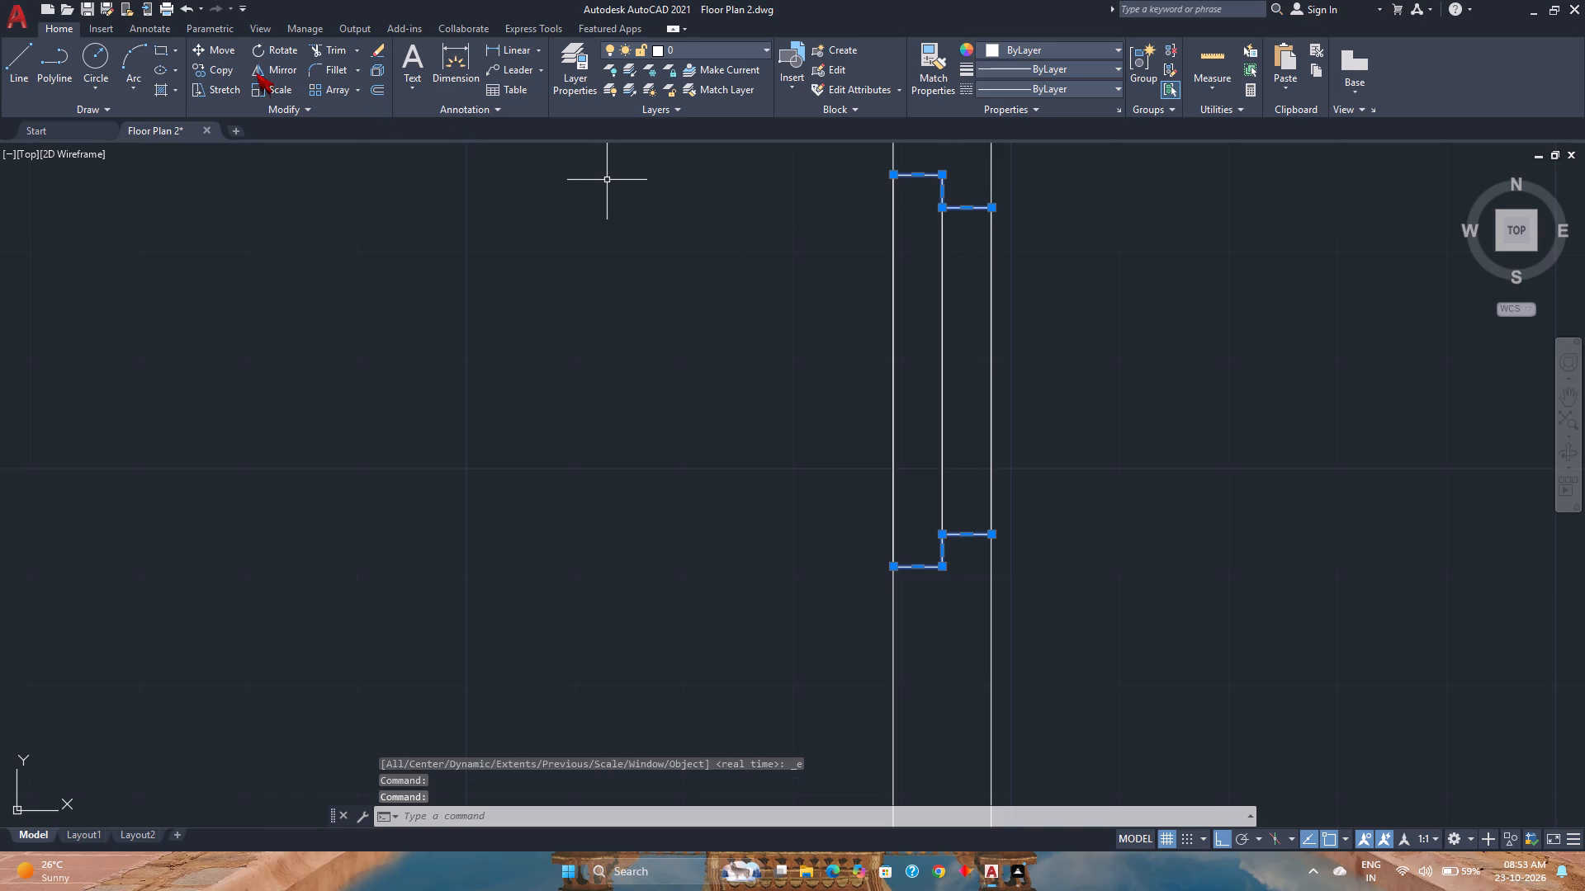
{"action": "left_click", "coordinate": [224, 72]}
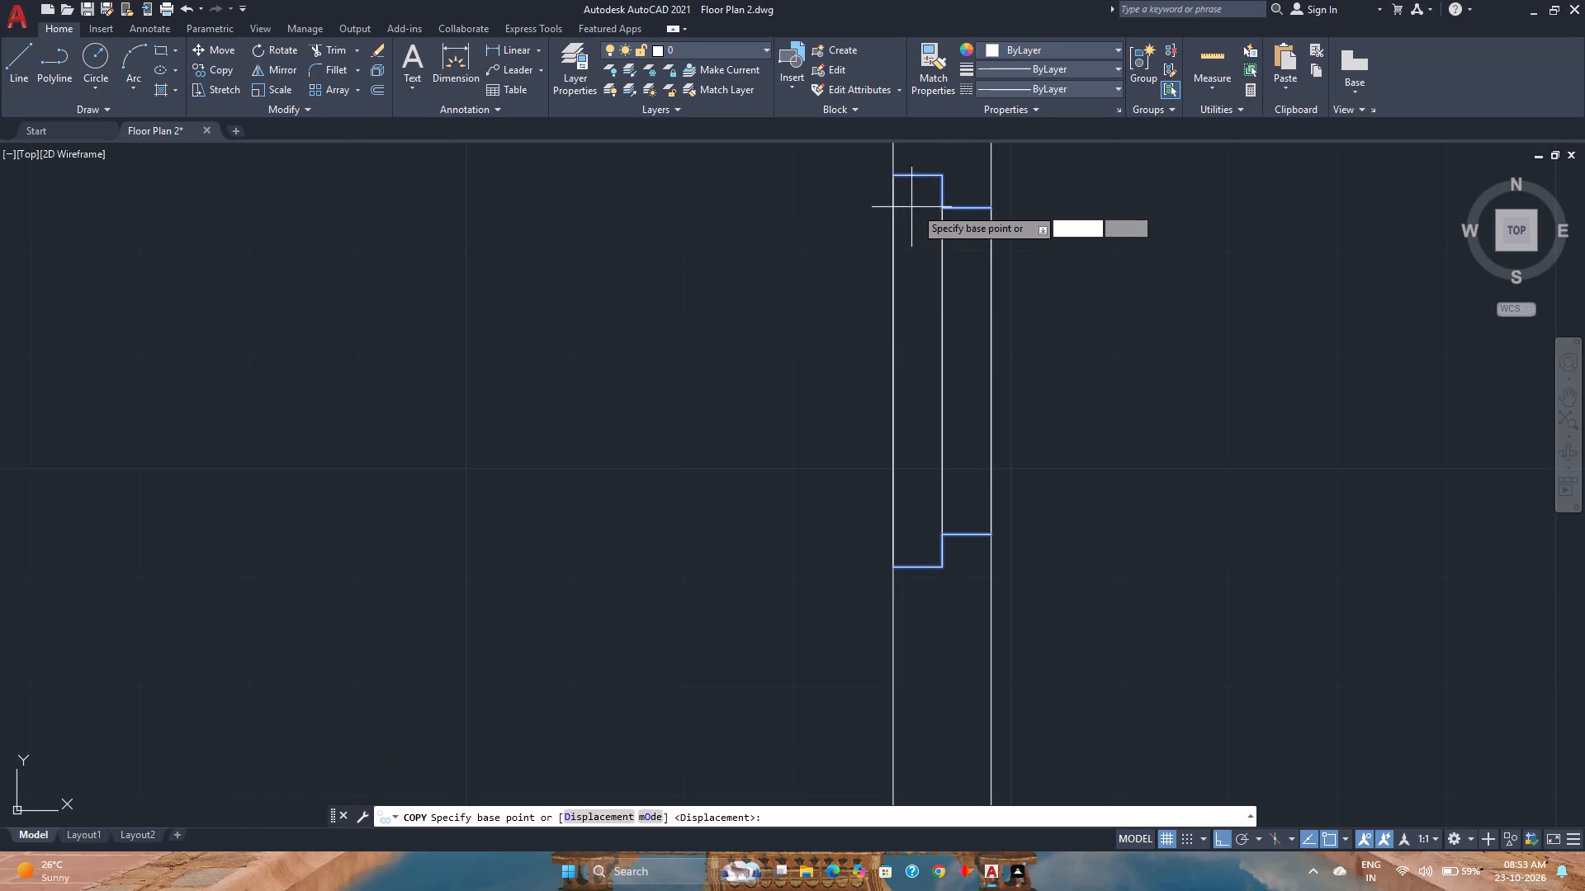
{"action": "left_click", "coordinate": [990, 205]}
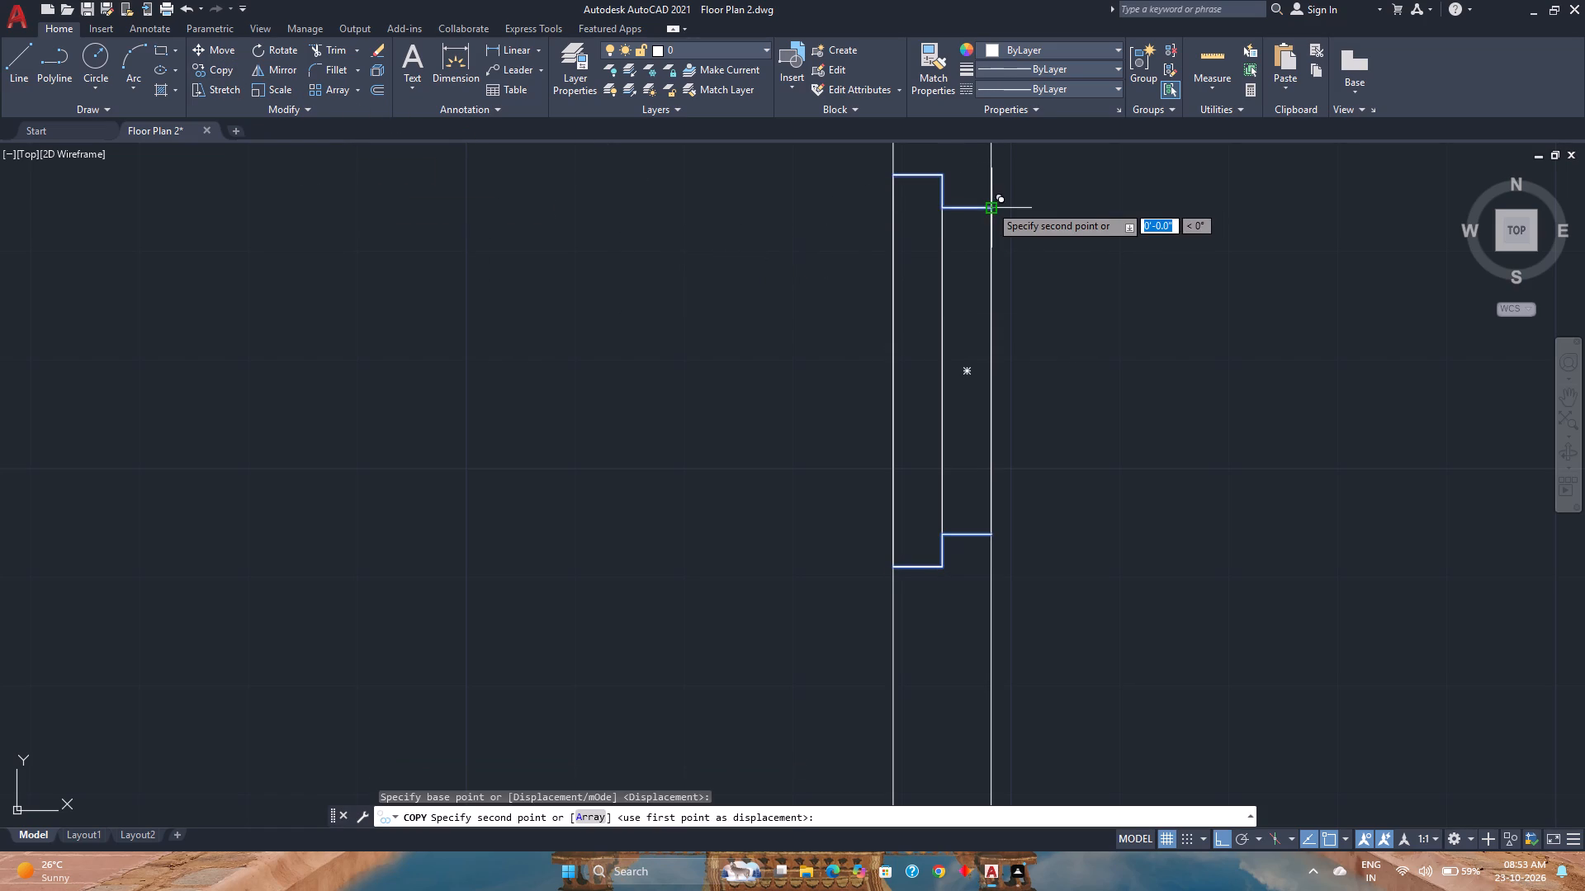
{"action": "scroll", "coordinate": [990, 205], "scroll_direction": "down", "scroll_amount": 5}
{"action": "scroll", "coordinate": [1021, 323], "scroll_direction": "up", "scroll_amount": 2}
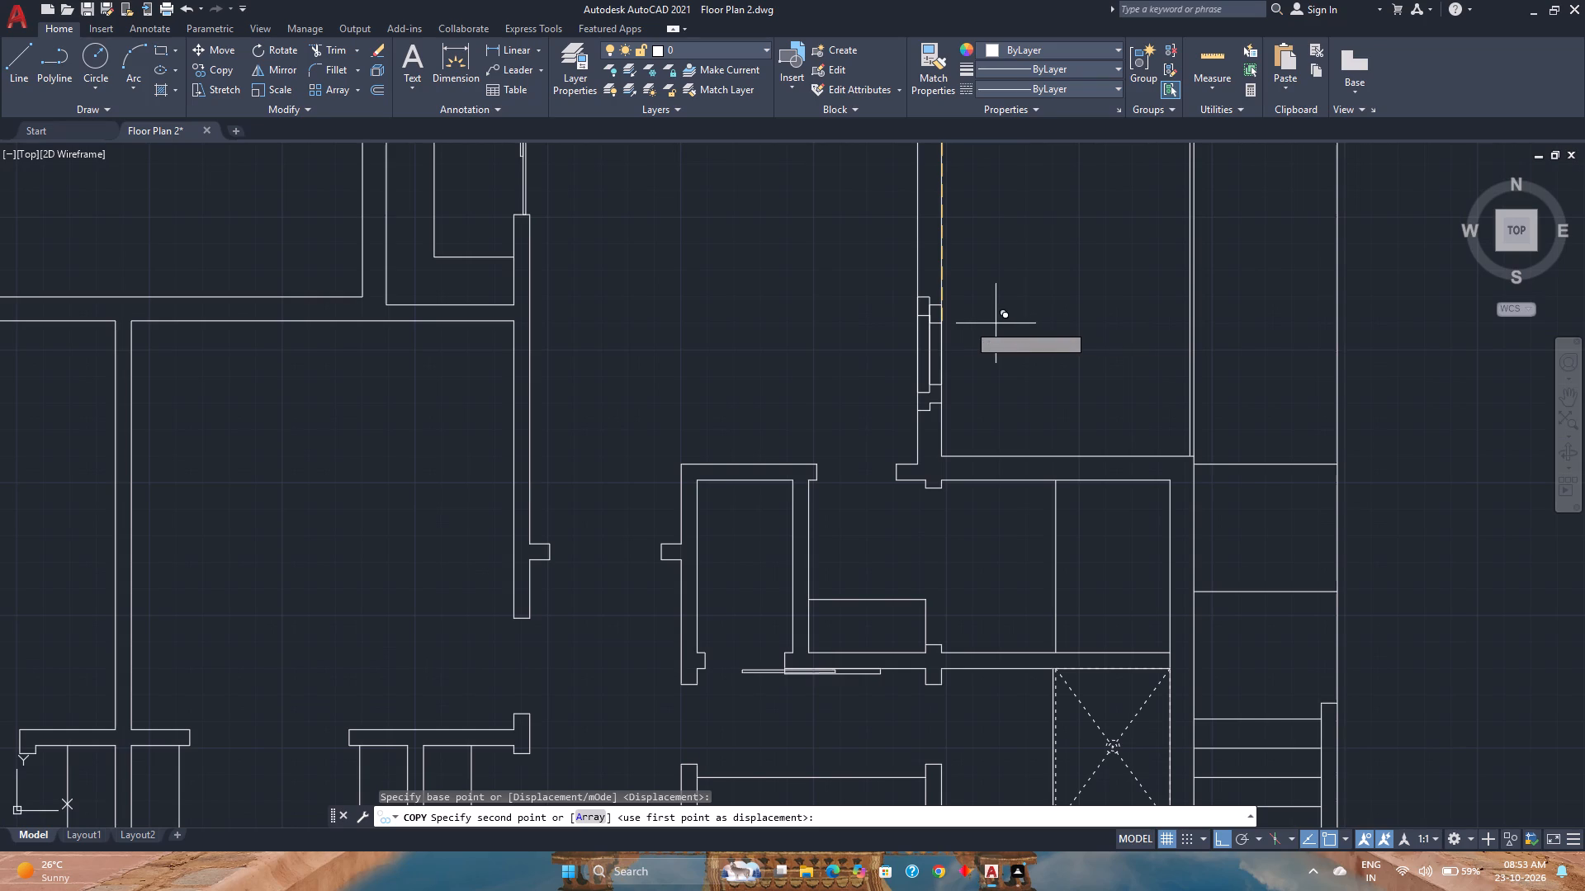
{"action": "scroll", "coordinate": [939, 310], "scroll_direction": "up", "scroll_amount": 3}
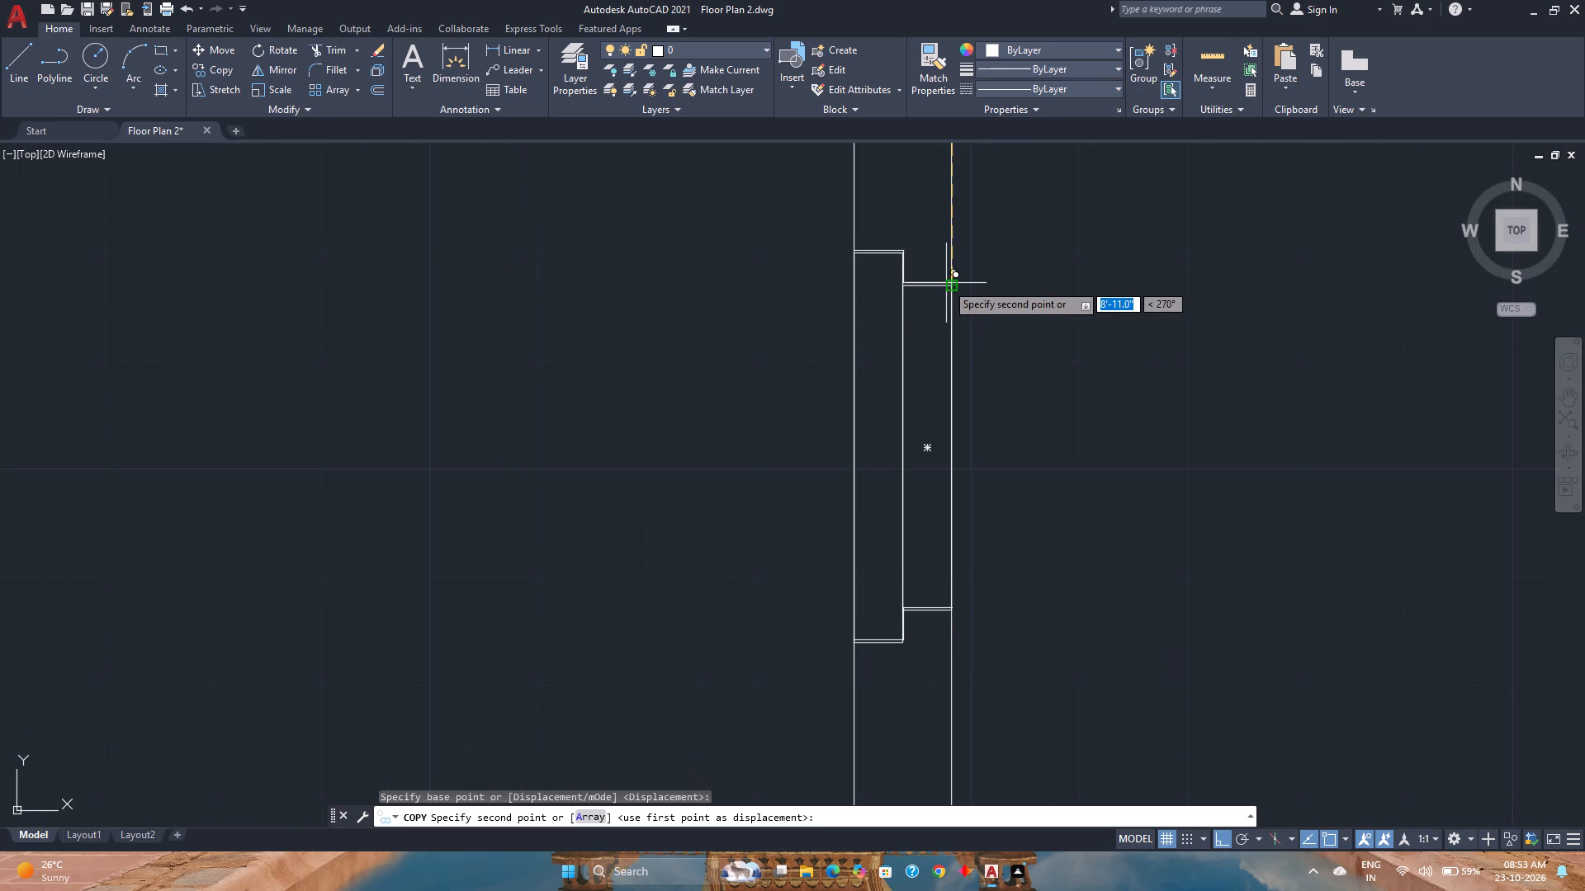
{"action": "left_click", "coordinate": [947, 284]}
{"action": "key", "text": "Escape"}
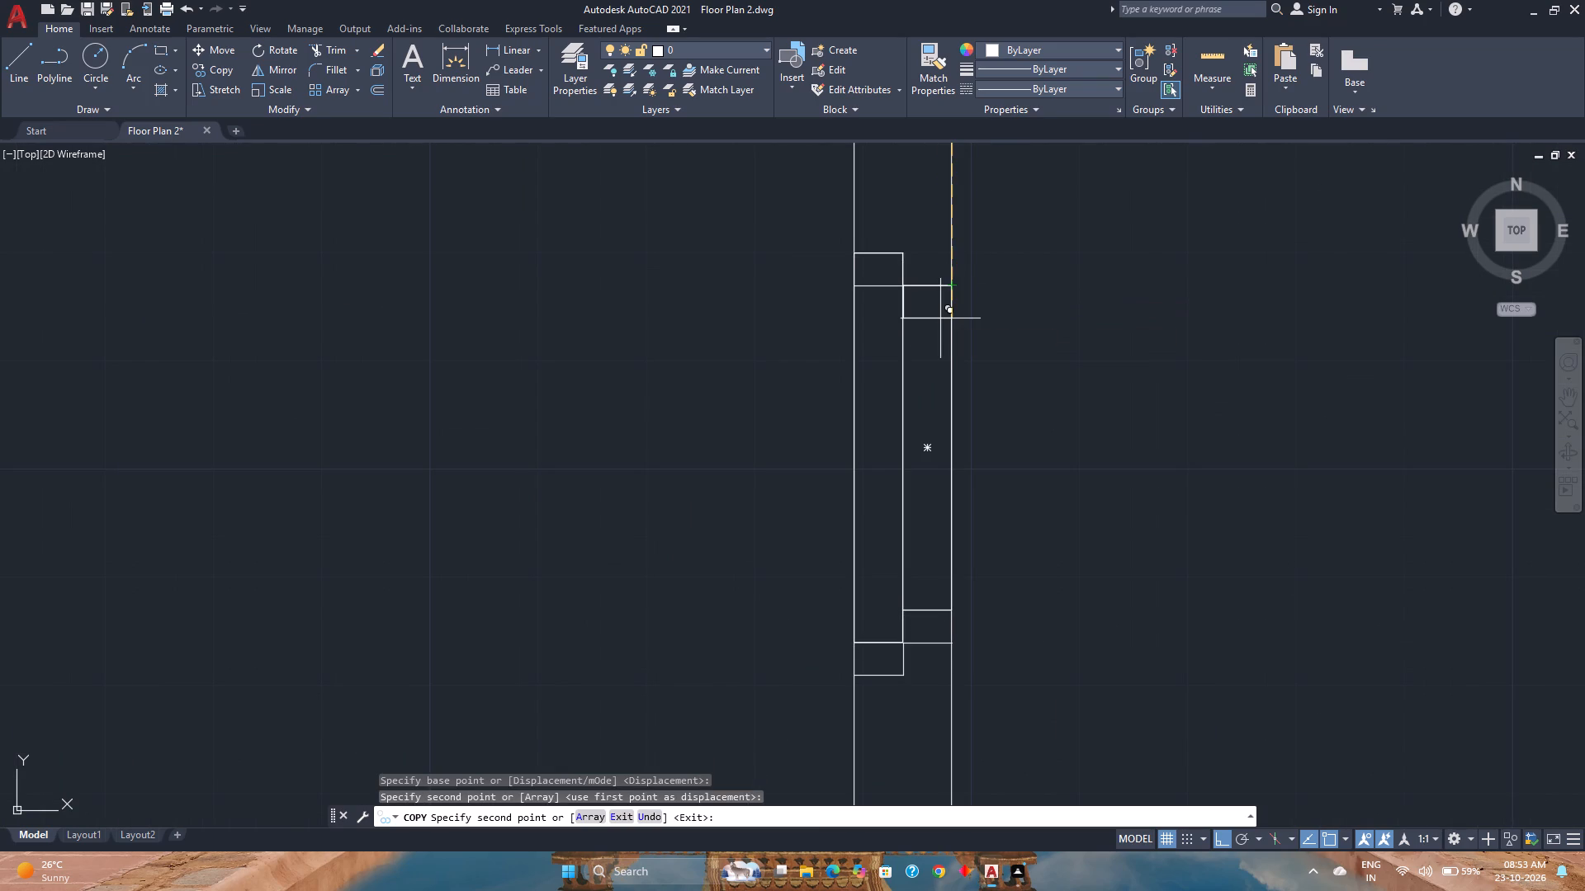
Move both rectangle groups out of the east wall to the empty space just east of the floor plan.
{"action": "left_click", "coordinate": [925, 332]}
{"action": "left_click", "coordinate": [884, 329]}
{"action": "scroll", "coordinate": [884, 329], "scroll_direction": "down", "scroll_amount": 4}
{"action": "middle_click_drag", "start_coordinate": [941, 317], "coordinate": [949, 339]}
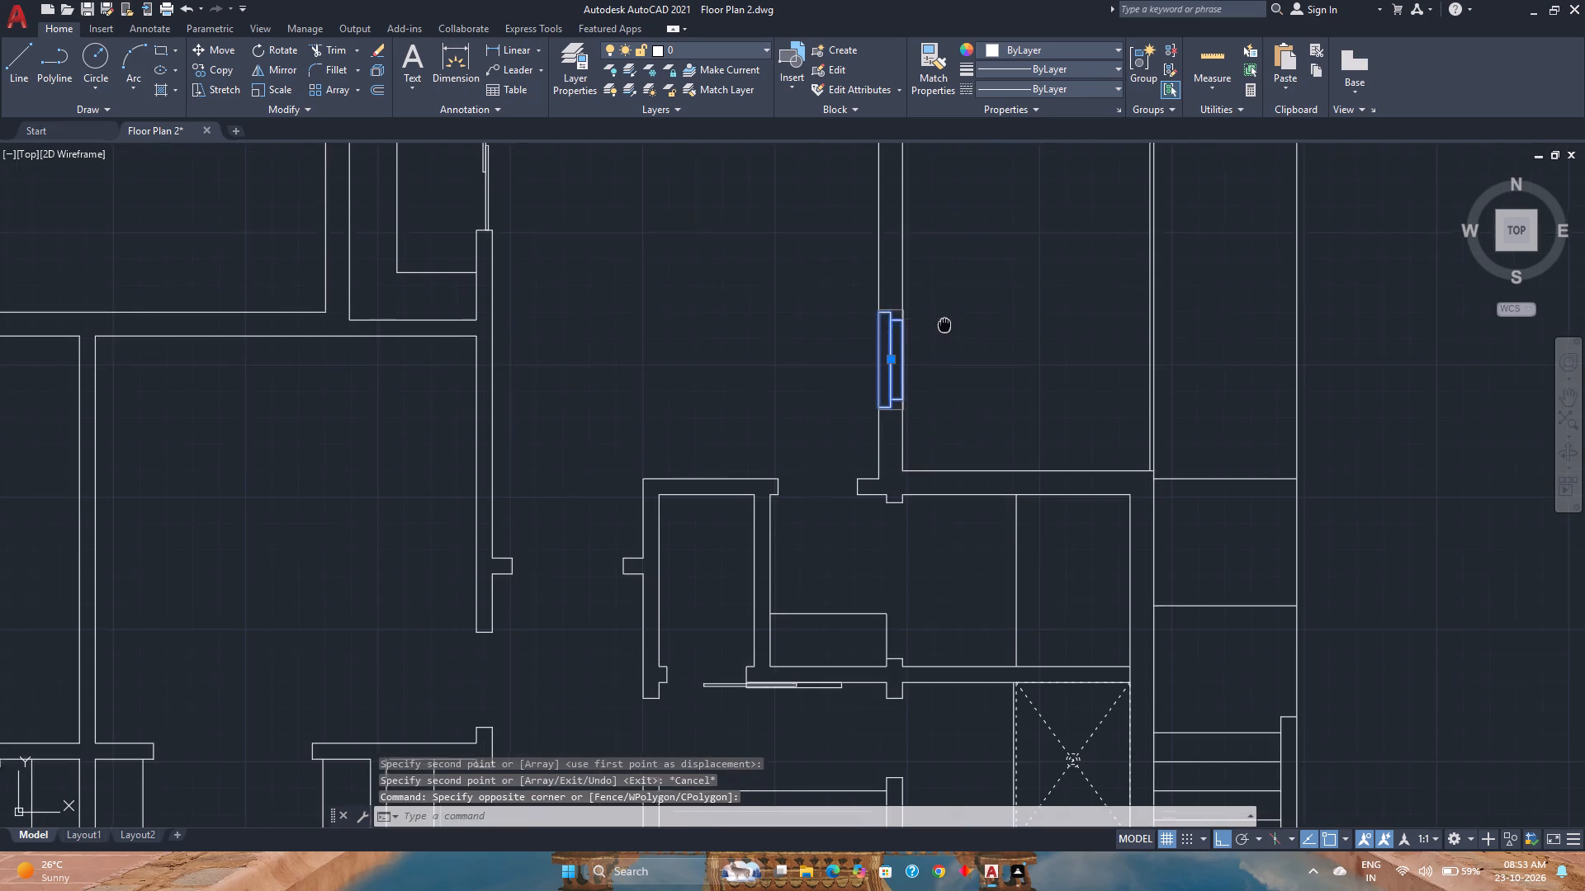
{"action": "middle_click_drag", "start_coordinate": [949, 339], "coordinate": [925, 627]}
{"action": "middle_click", "coordinate": [925, 627]}
{"action": "left_click", "coordinate": [875, 381]}
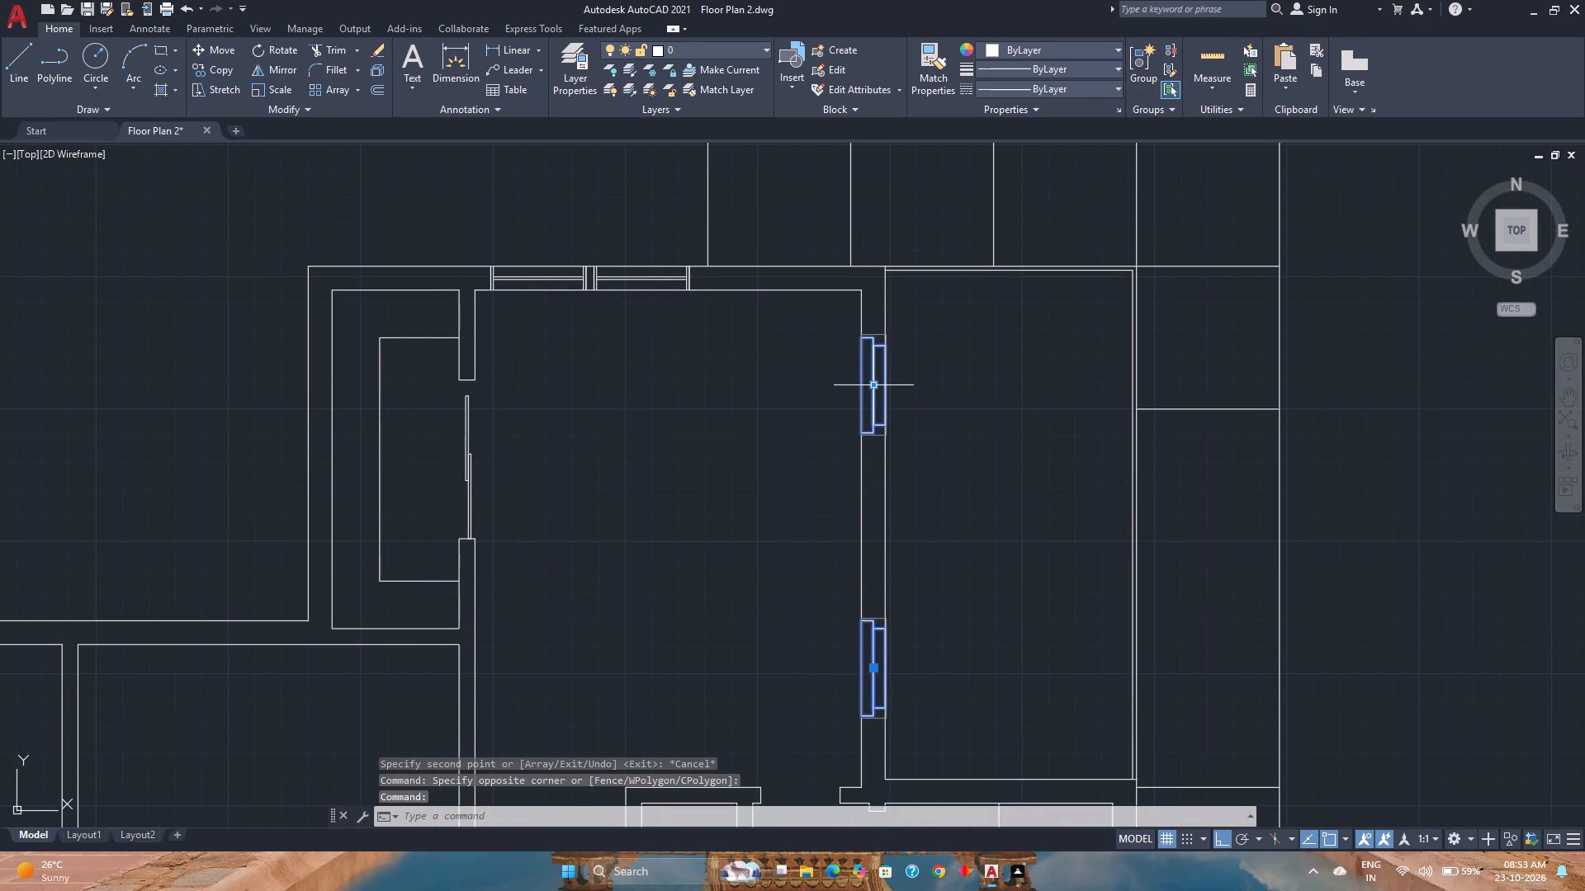
{"action": "left_click", "coordinate": [206, 44]}
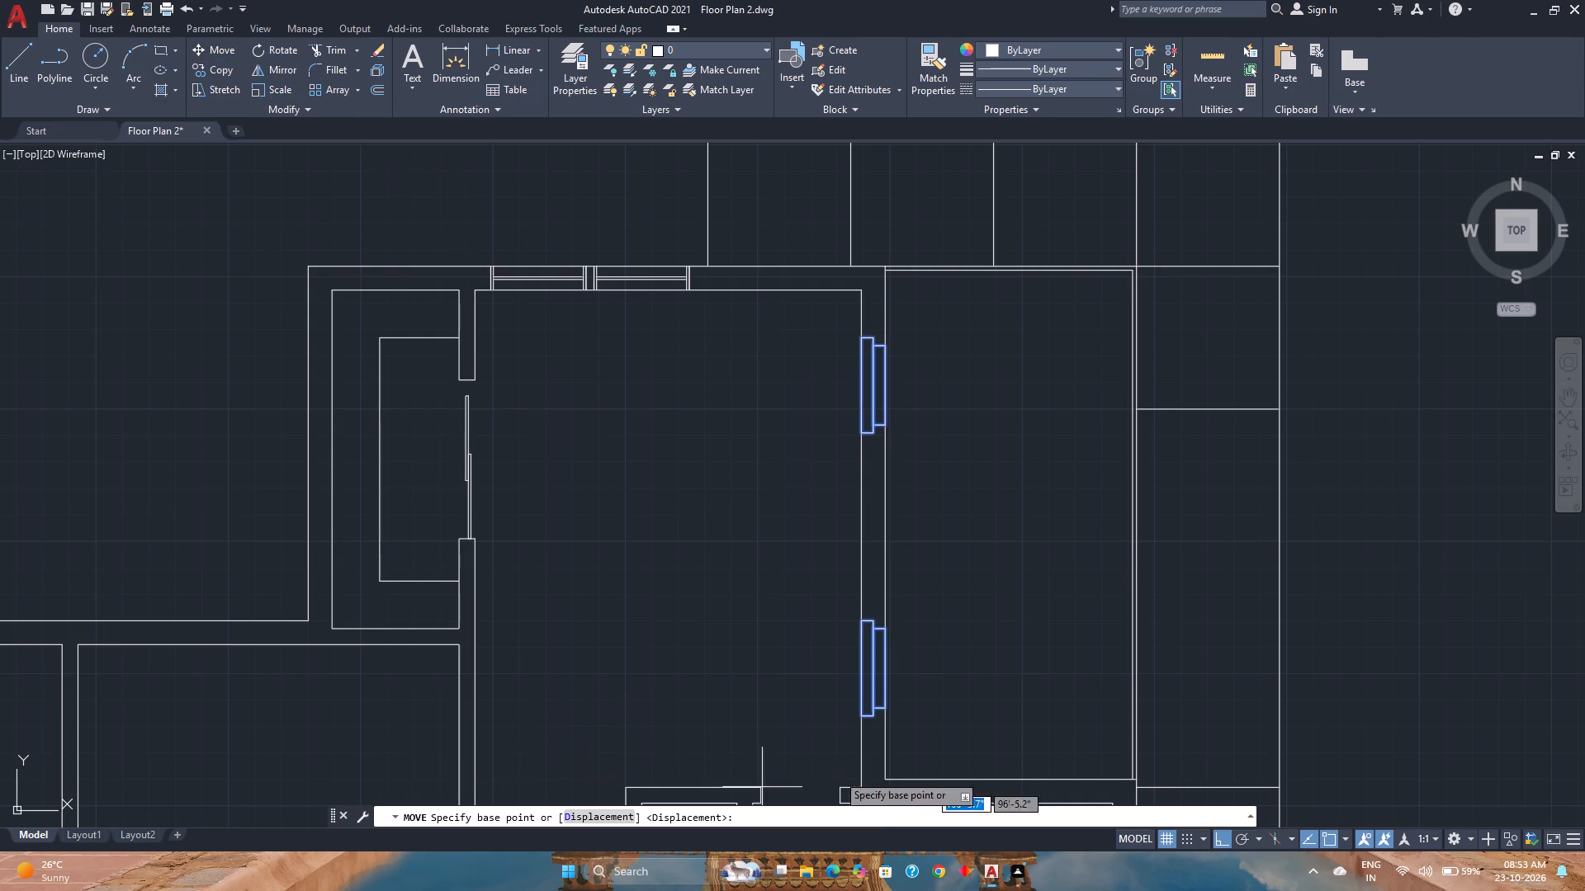
{"action": "left_click", "coordinate": [863, 619]}
{"action": "left_click", "coordinate": [1336, 602]}
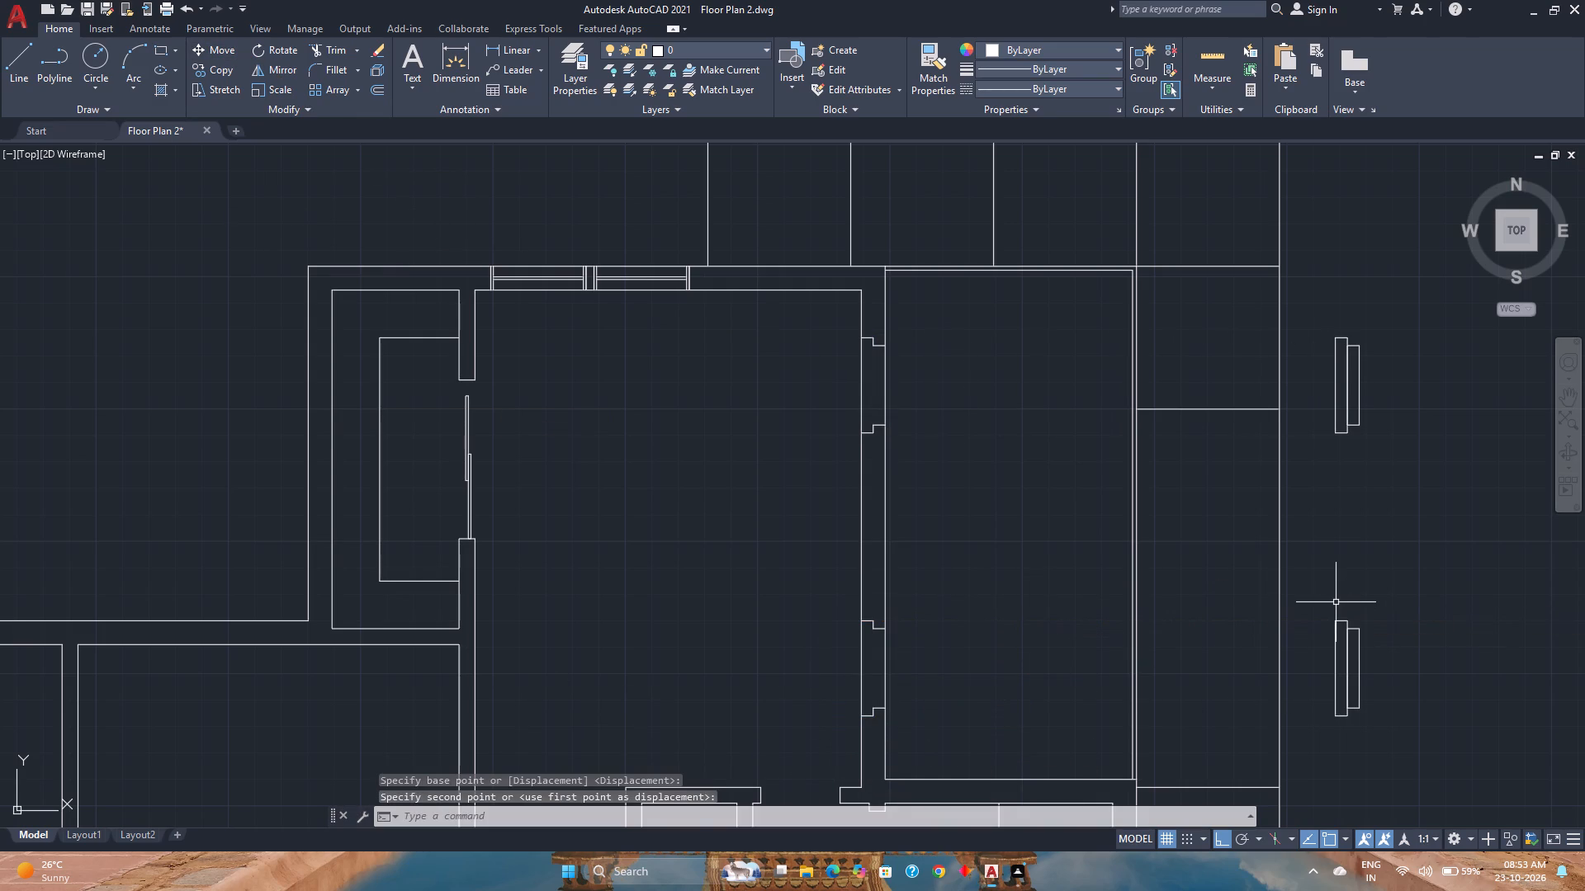
{"action": "key", "text": "Escape"}
Trim the east wall's inner and outer face lines between the stepped polylines at both openings.
{"action": "type", "text": "tr"}
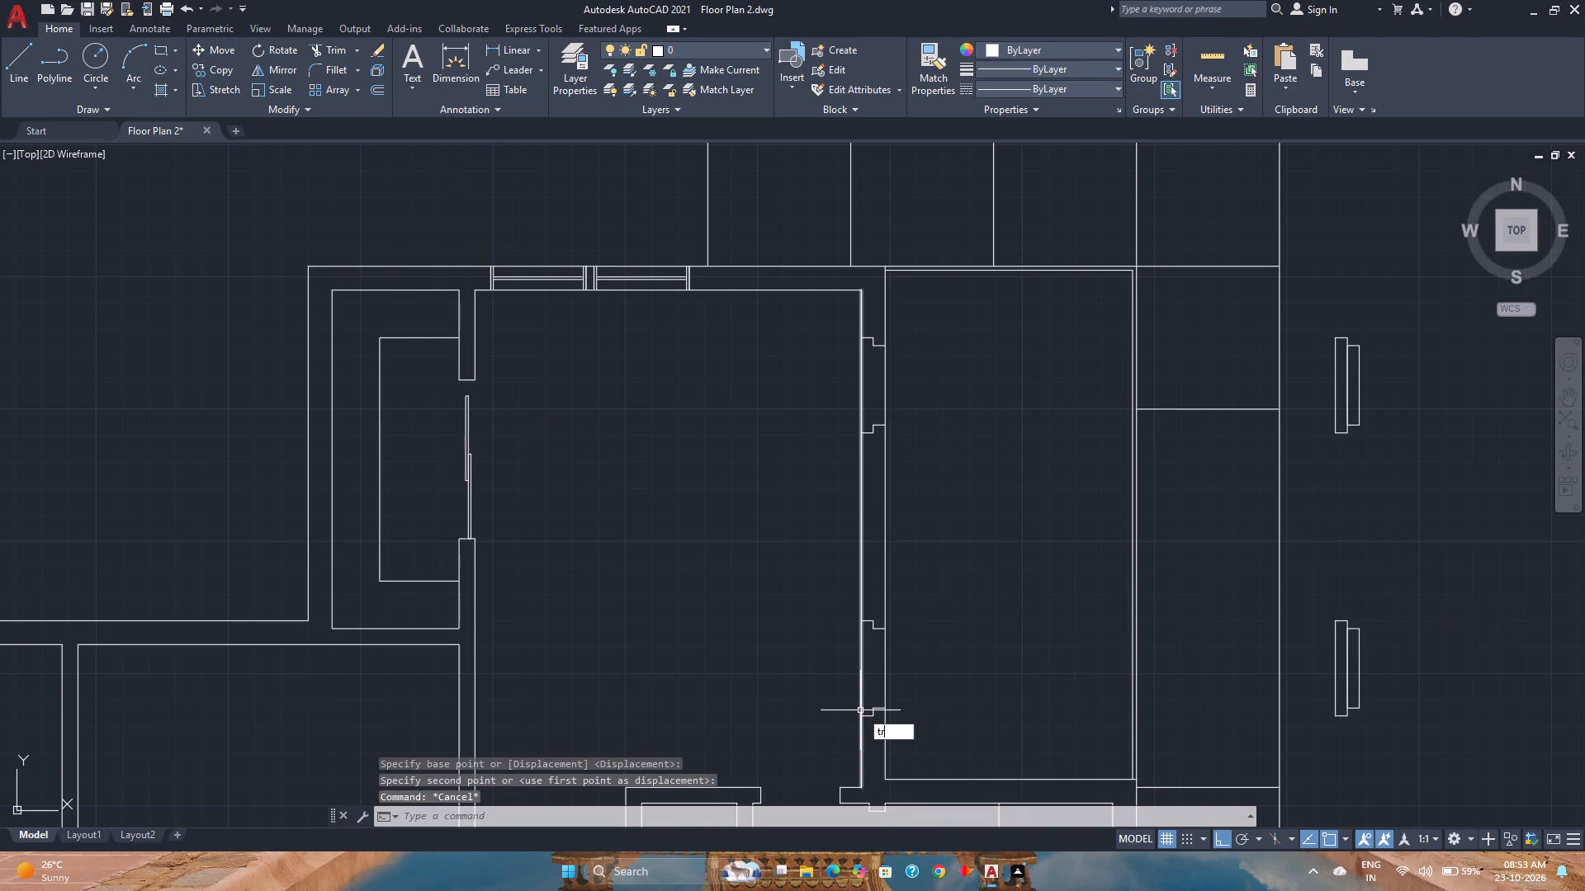
{"action": "key", "text": "Return"}
{"action": "left_click", "coordinate": [848, 680]}
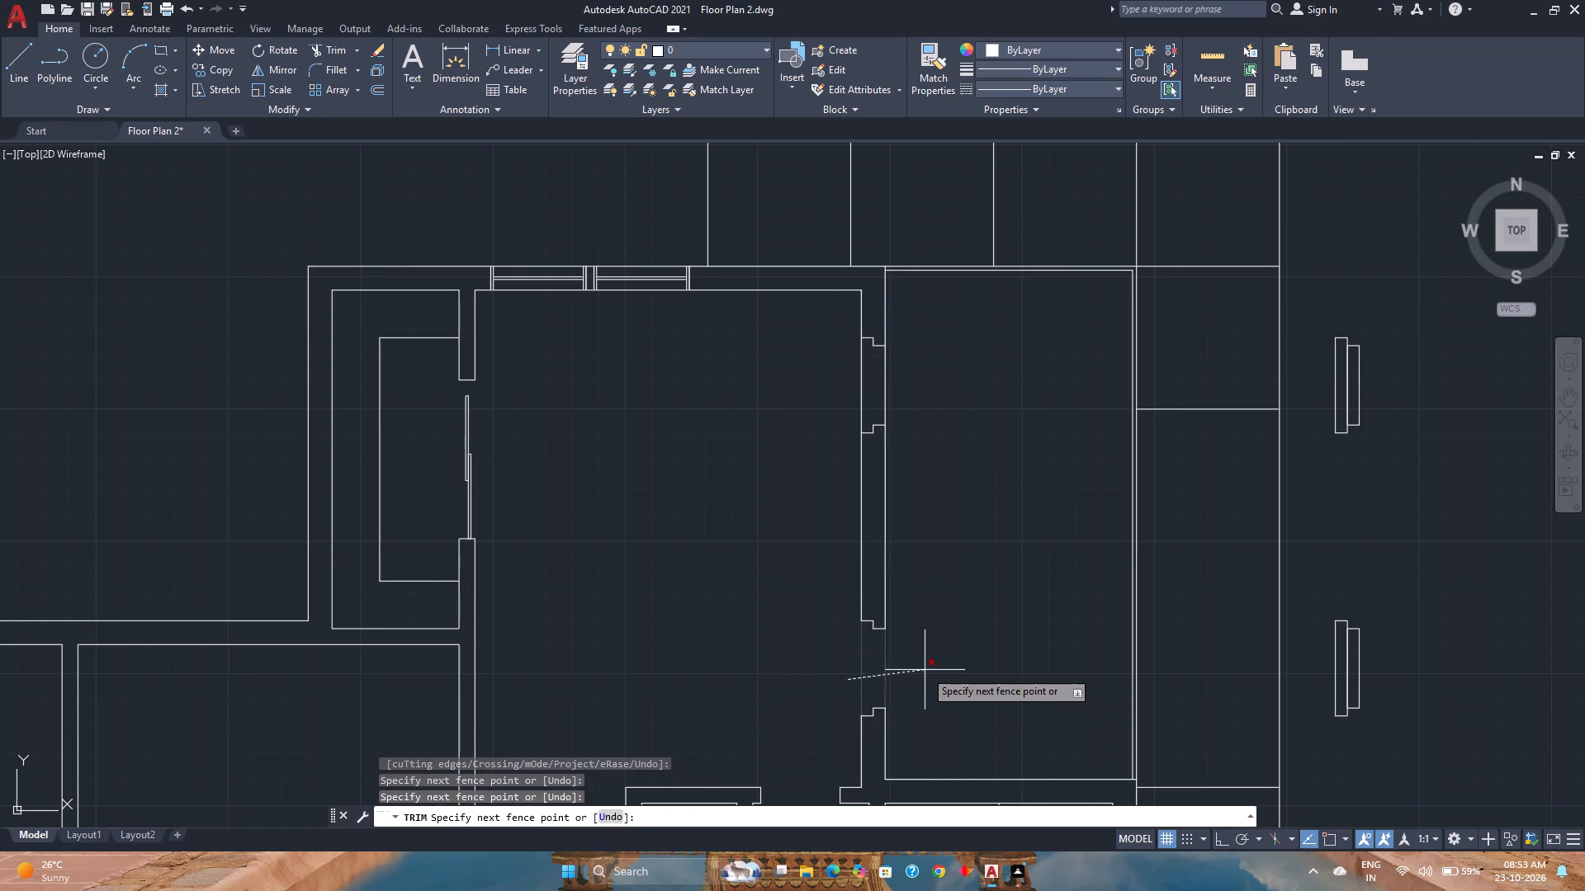
{"action": "left_click", "coordinate": [925, 670]}
{"action": "left_click", "coordinate": [821, 403]}
{"action": "left_click", "coordinate": [923, 388]}
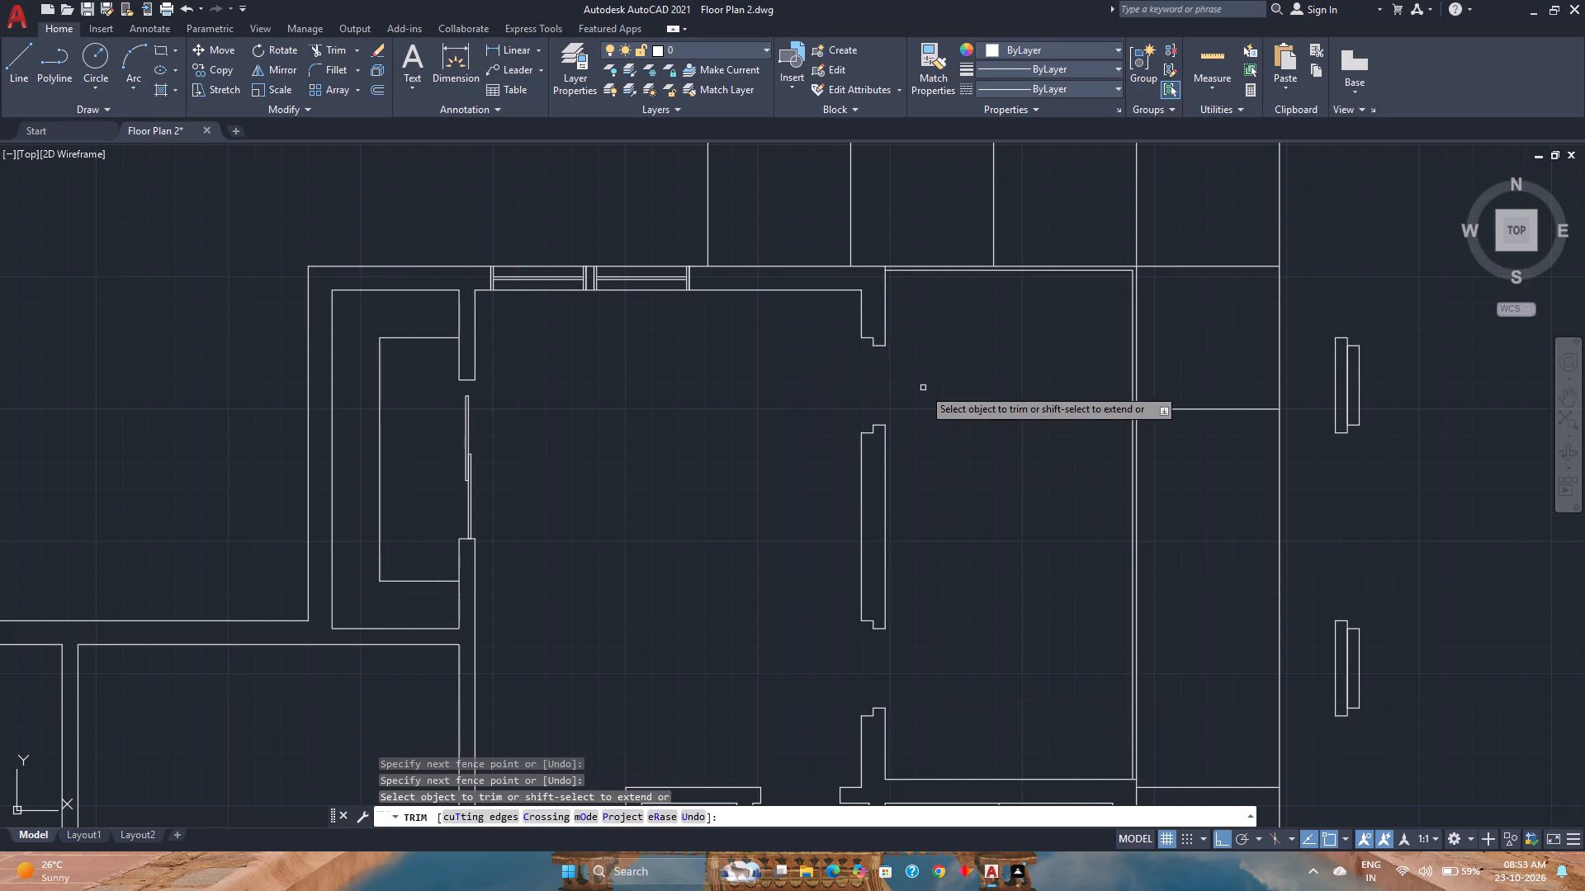
{"action": "key", "text": "Escape"}
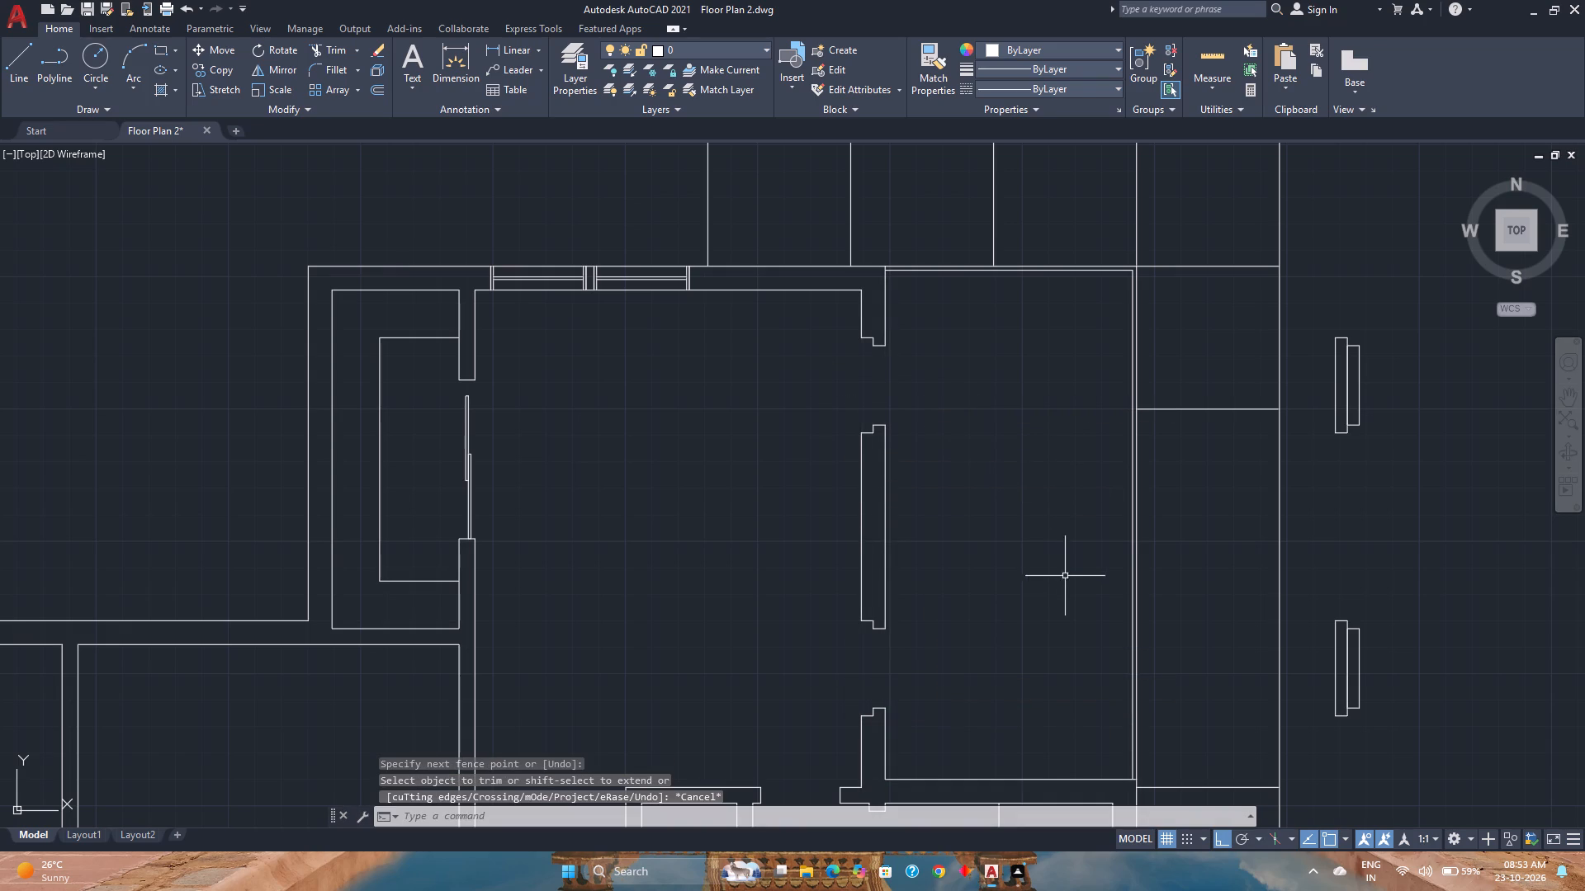
Ungroup the southern pair of rectangles placed east of the floor plan.
{"action": "scroll", "coordinate": [1349, 631], "scroll_direction": "up", "scroll_amount": 1}
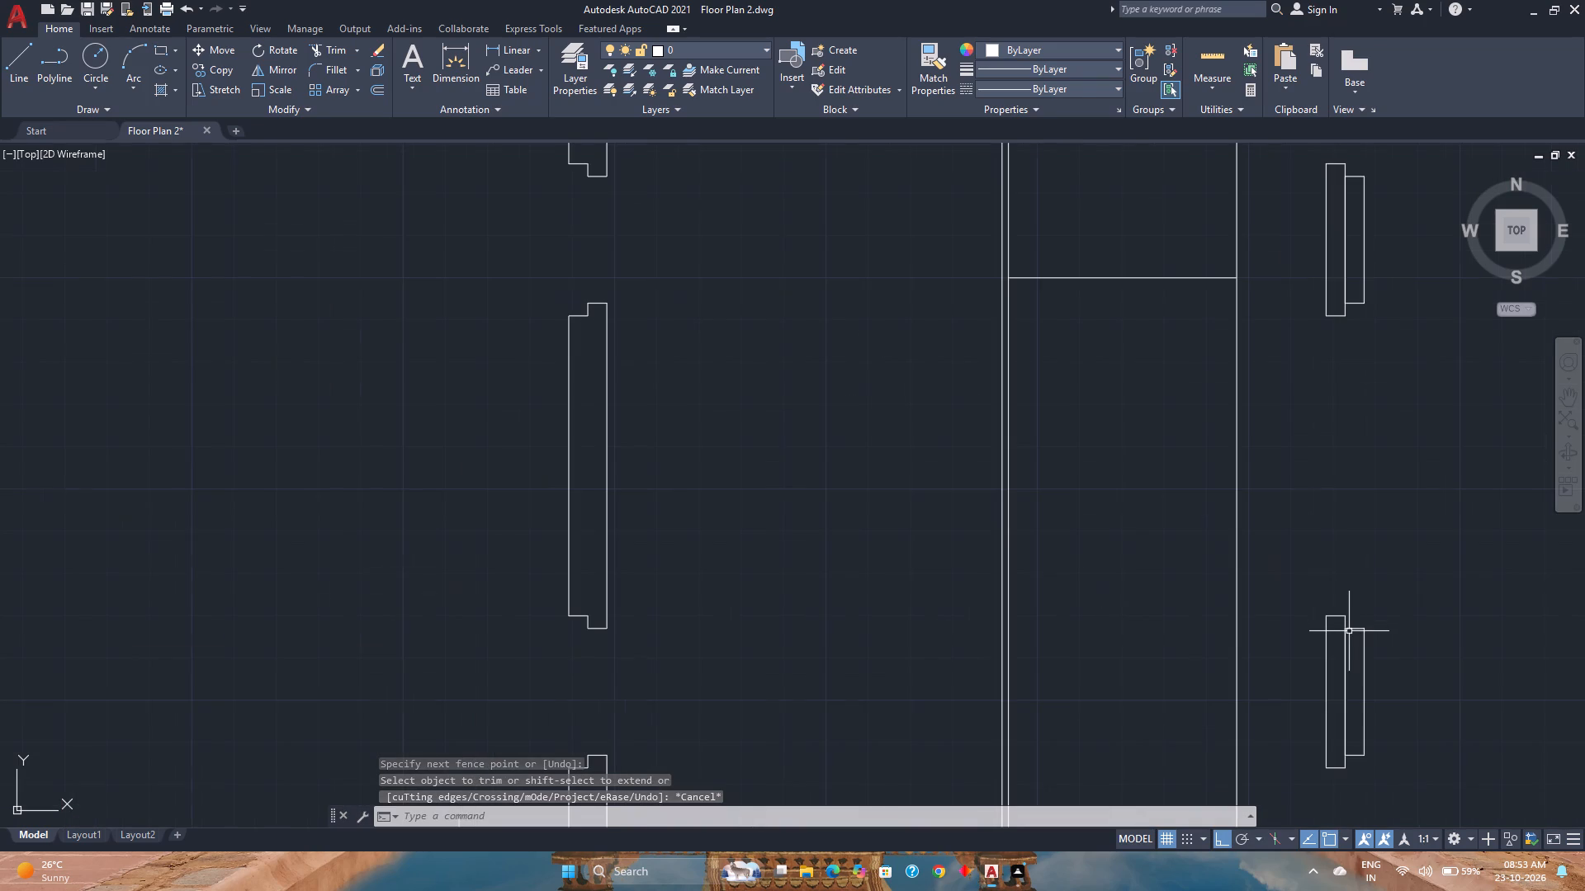
{"action": "middle_click_drag", "start_coordinate": [1351, 631], "coordinate": [963, 596]}
{"action": "middle_click", "coordinate": [959, 597]}
{"action": "middle_click", "coordinate": [958, 597]}
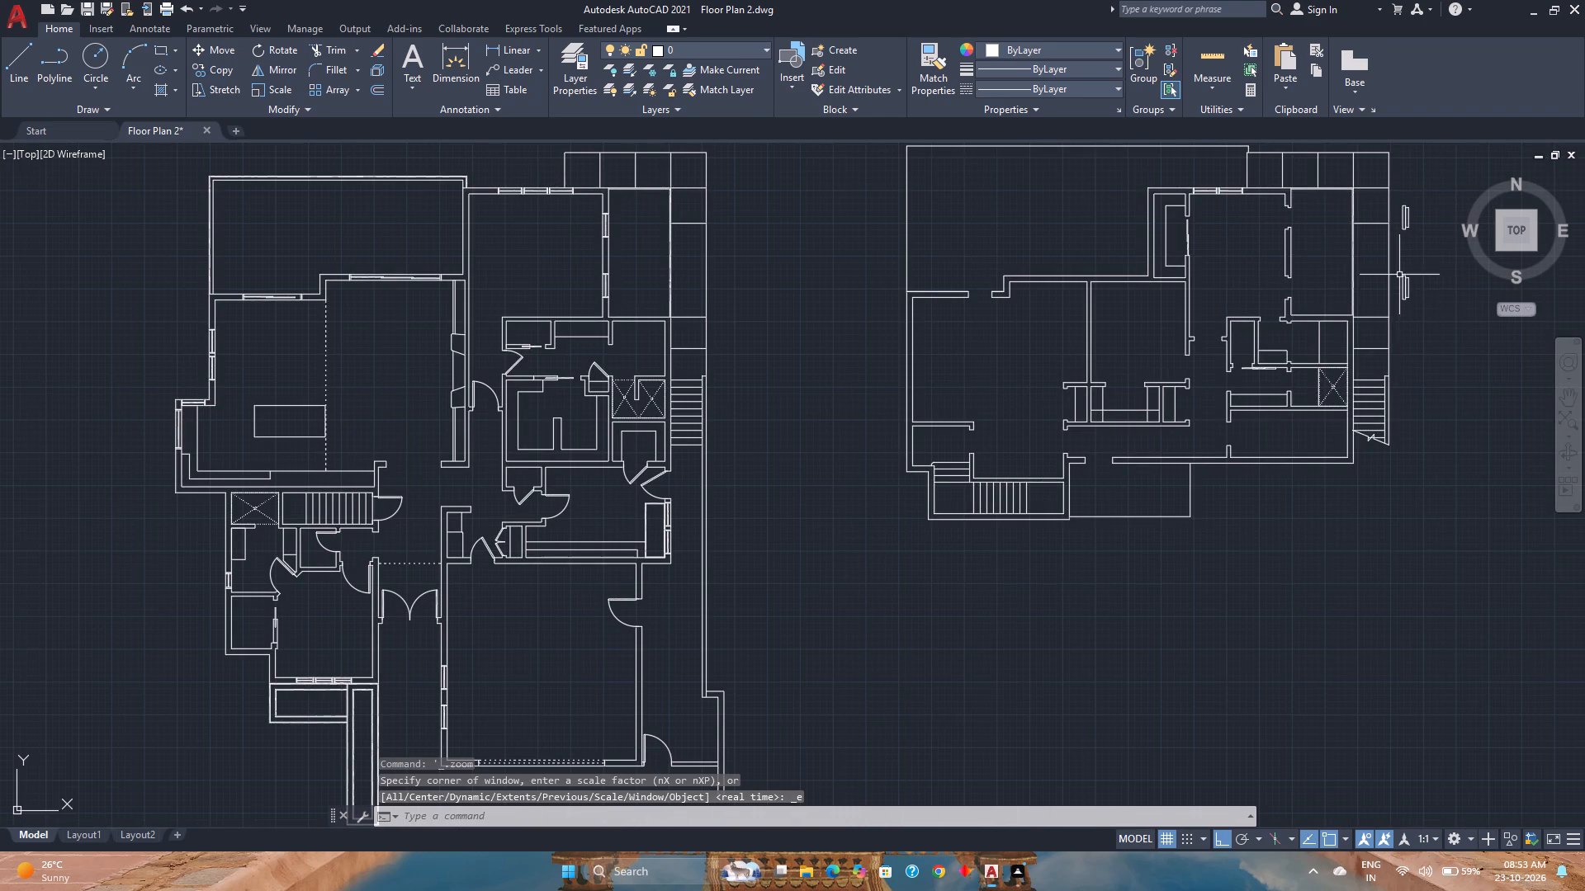
{"action": "scroll", "coordinate": [1399, 275], "scroll_direction": "up", "scroll_amount": 3}
{"action": "scroll", "coordinate": [1442, 335], "scroll_direction": "up", "scroll_amount": 3}
{"action": "middle_click_drag", "start_coordinate": [1460, 352], "coordinate": [1222, 545]}
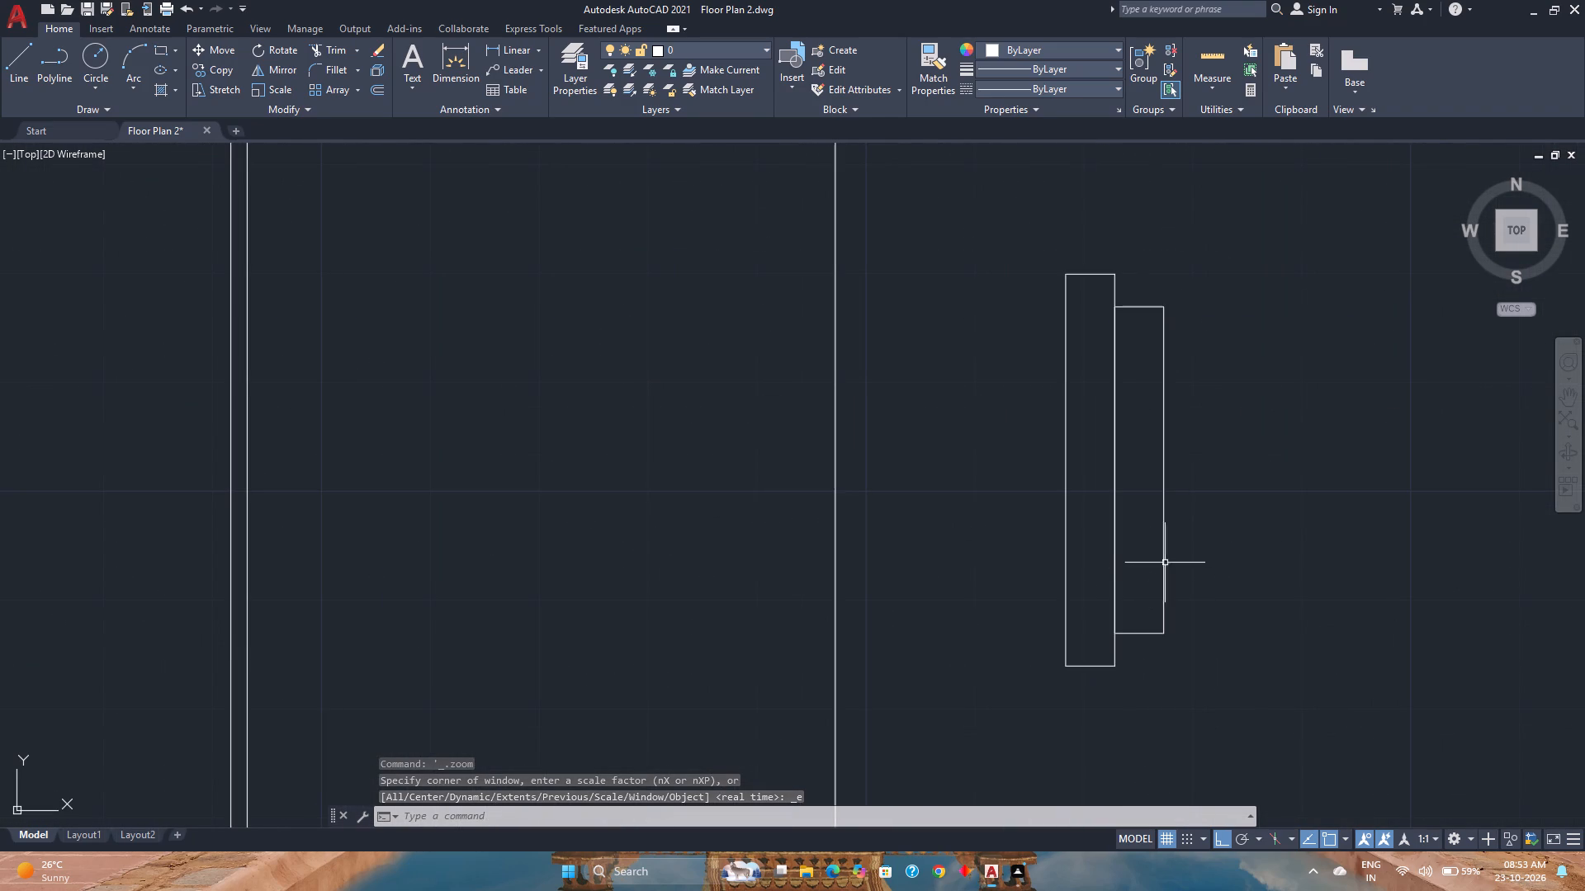
{"action": "left_click", "coordinate": [1166, 548]}
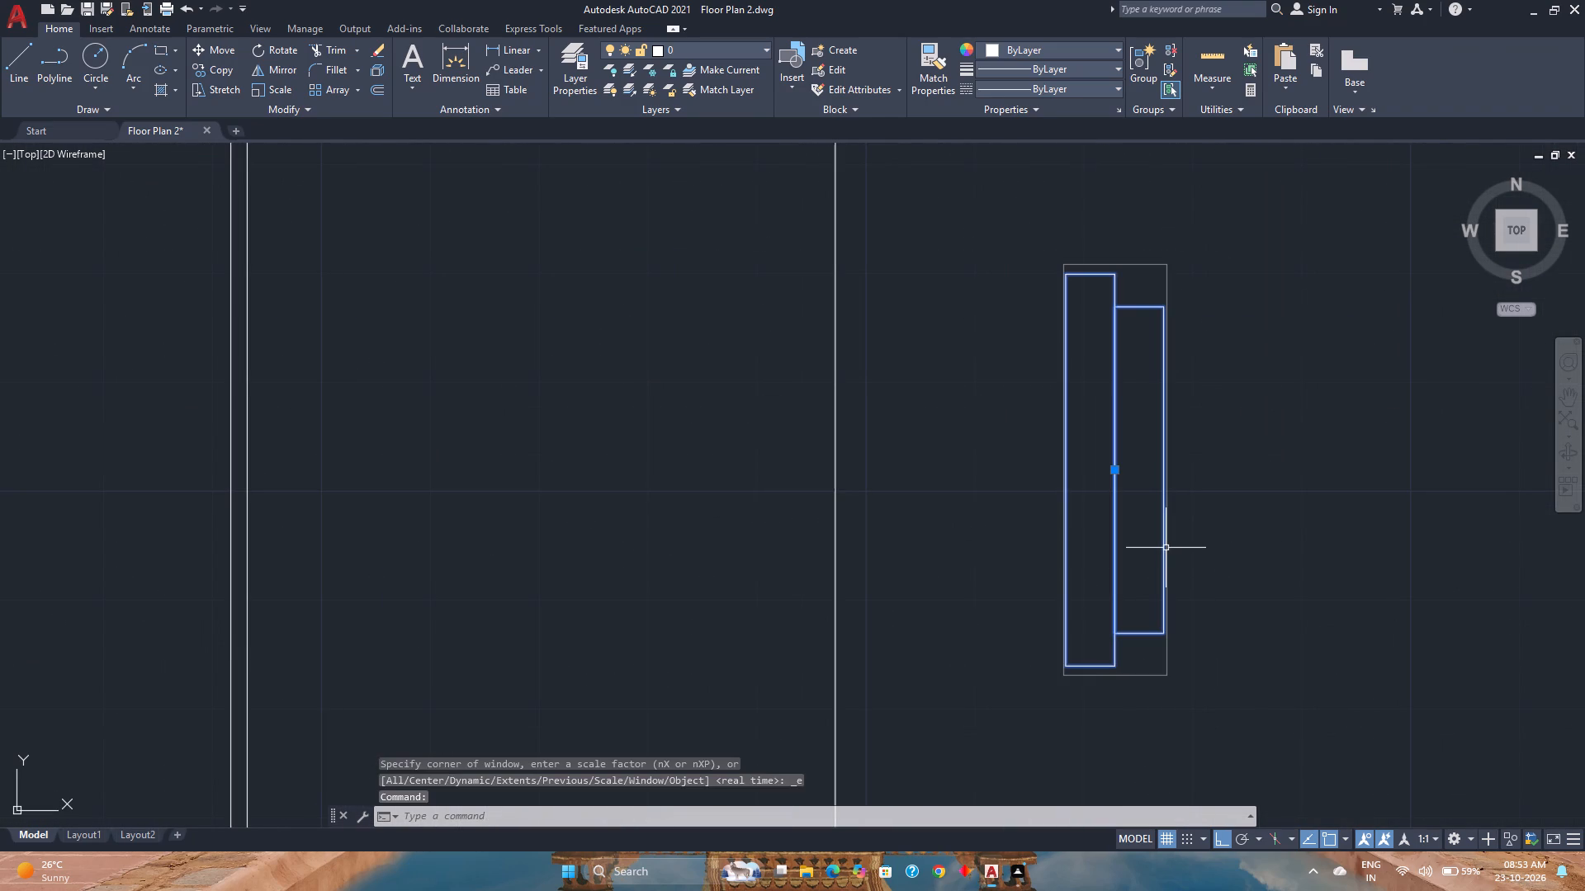
{"action": "type", "text": "ung"}
{"action": "key", "text": "Return"}
Explode the shorter east rectangle of the ungrouped pair.
{"action": "middle_click_drag", "start_coordinate": [1218, 530], "coordinate": [1020, 546]}
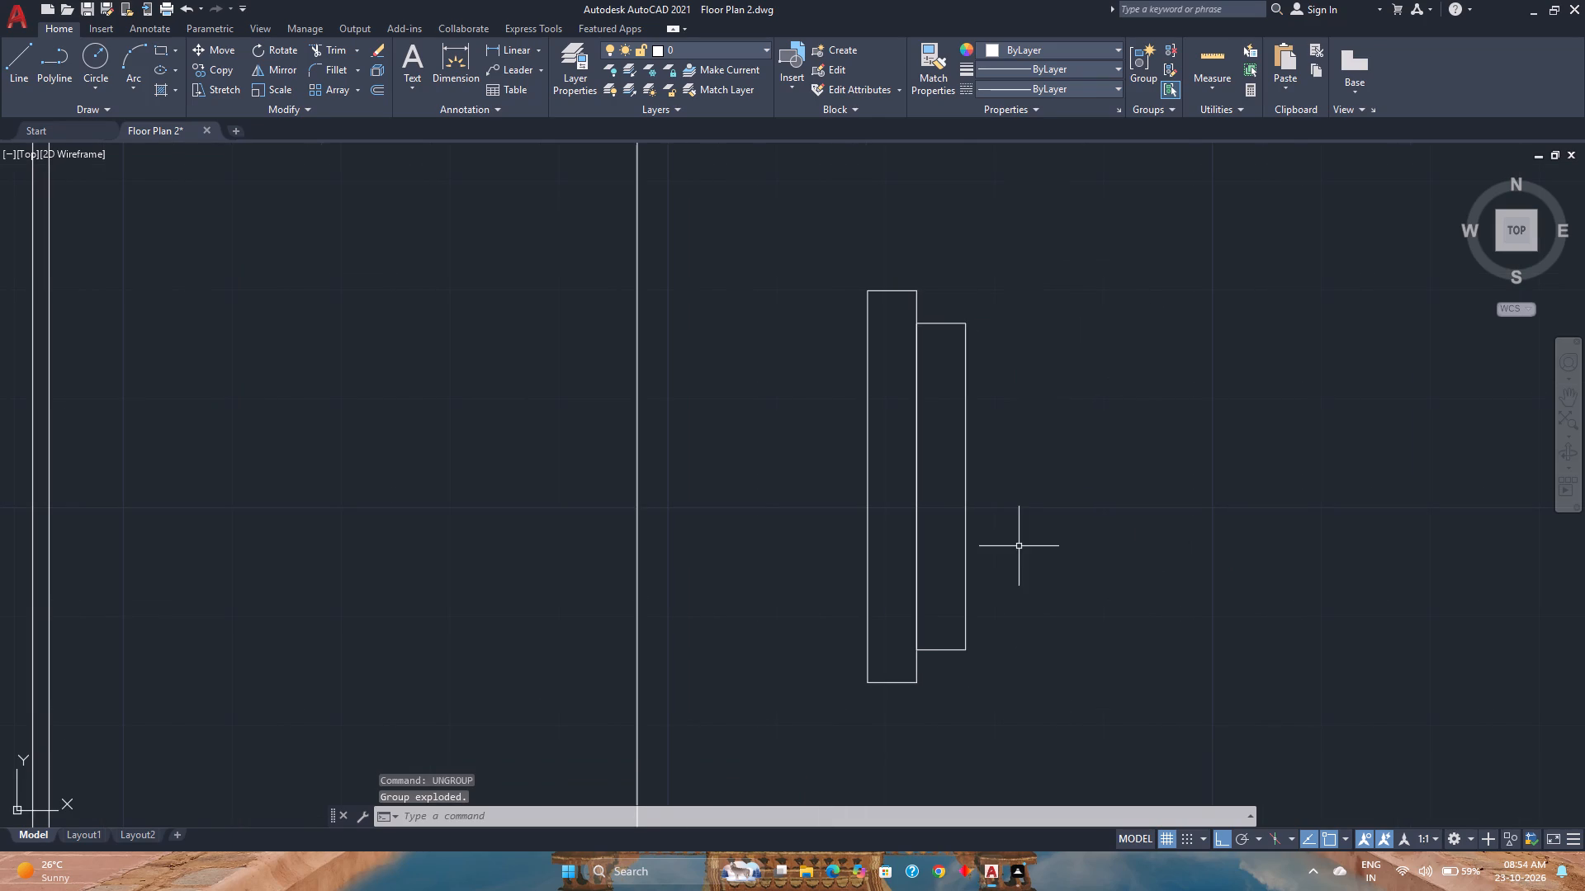
{"action": "left_click", "coordinate": [967, 545]}
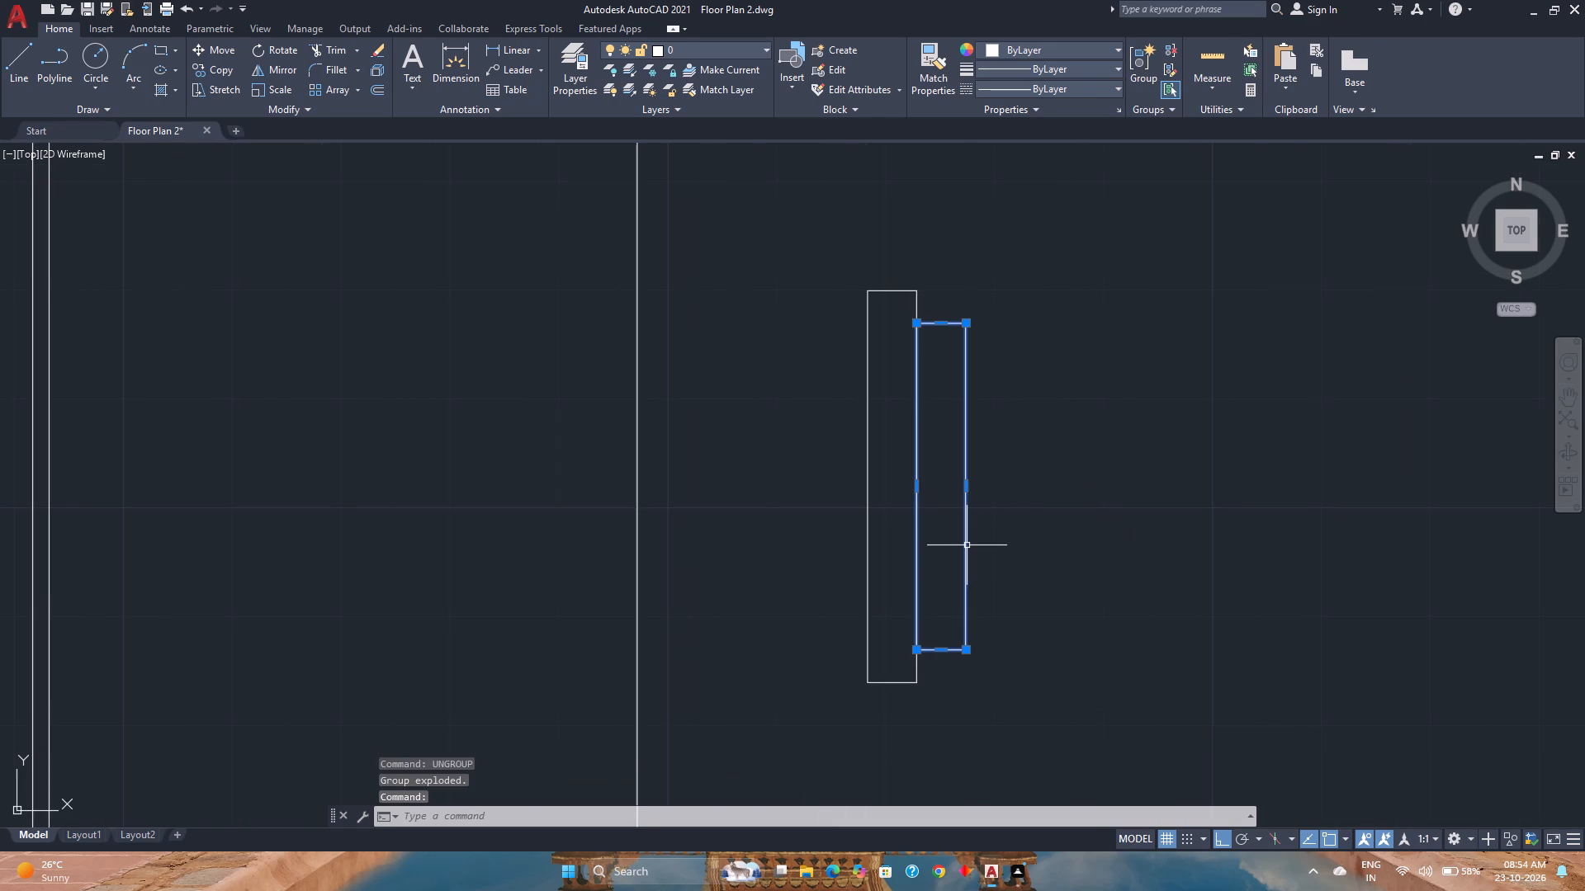
{"action": "type", "text": "ec"}
{"action": "key", "text": "BackSpace"}
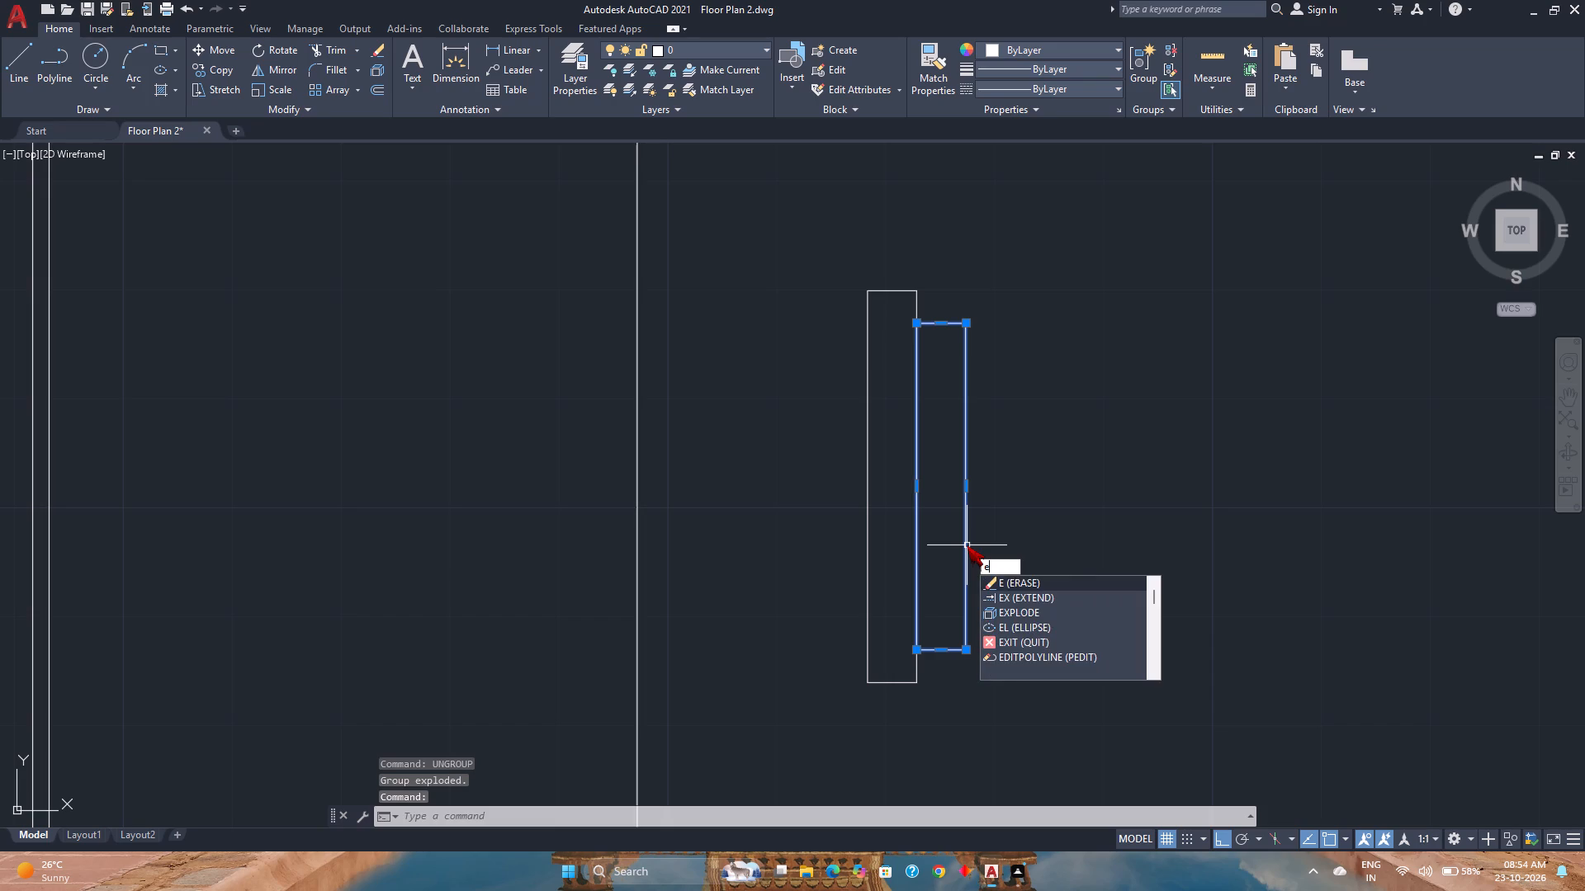
{"action": "type", "text": "xplo"}
{"action": "key", "text": "Return"}
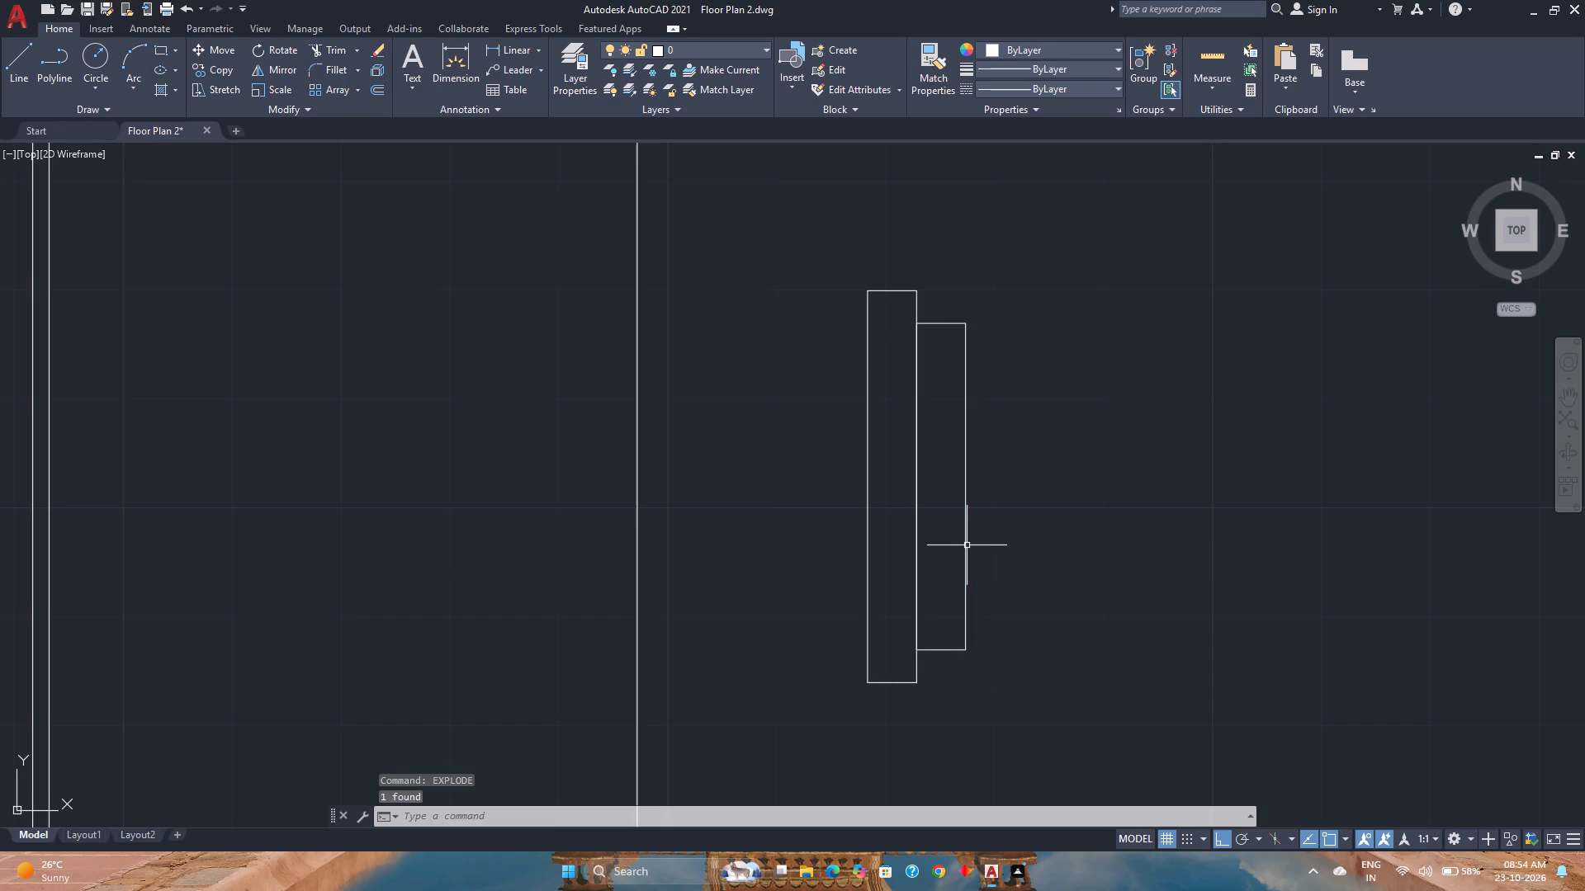
Offset all four edges of the exploded shorter rectangle inward by 2 inches.
{"action": "left_click", "coordinate": [376, 91]}
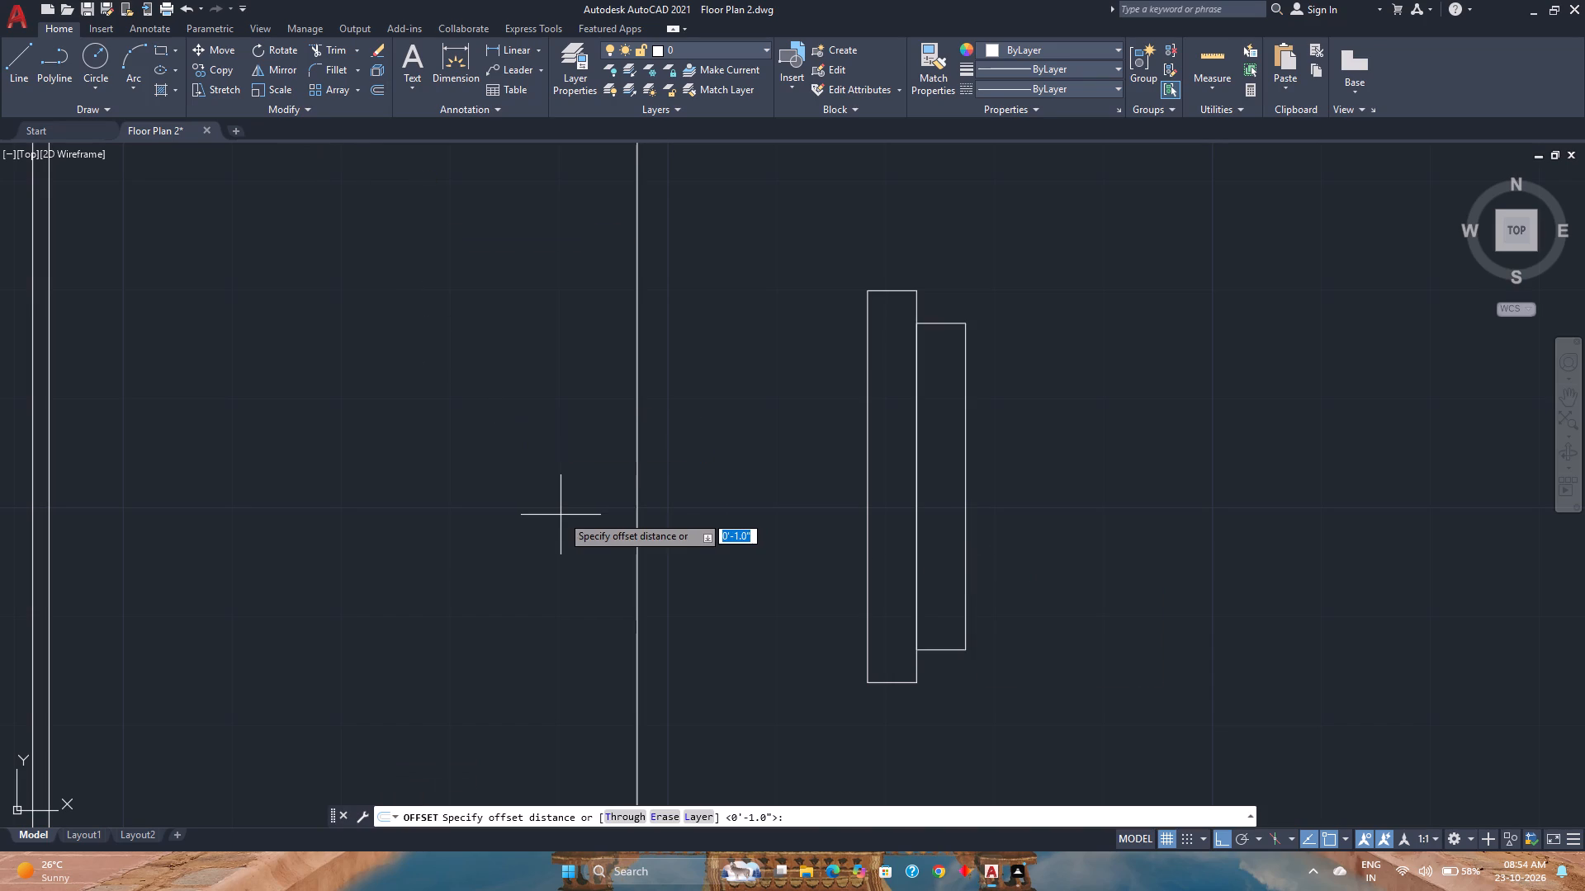
{"action": "key", "text": "2"}
{"action": "key", "text": "Return"}
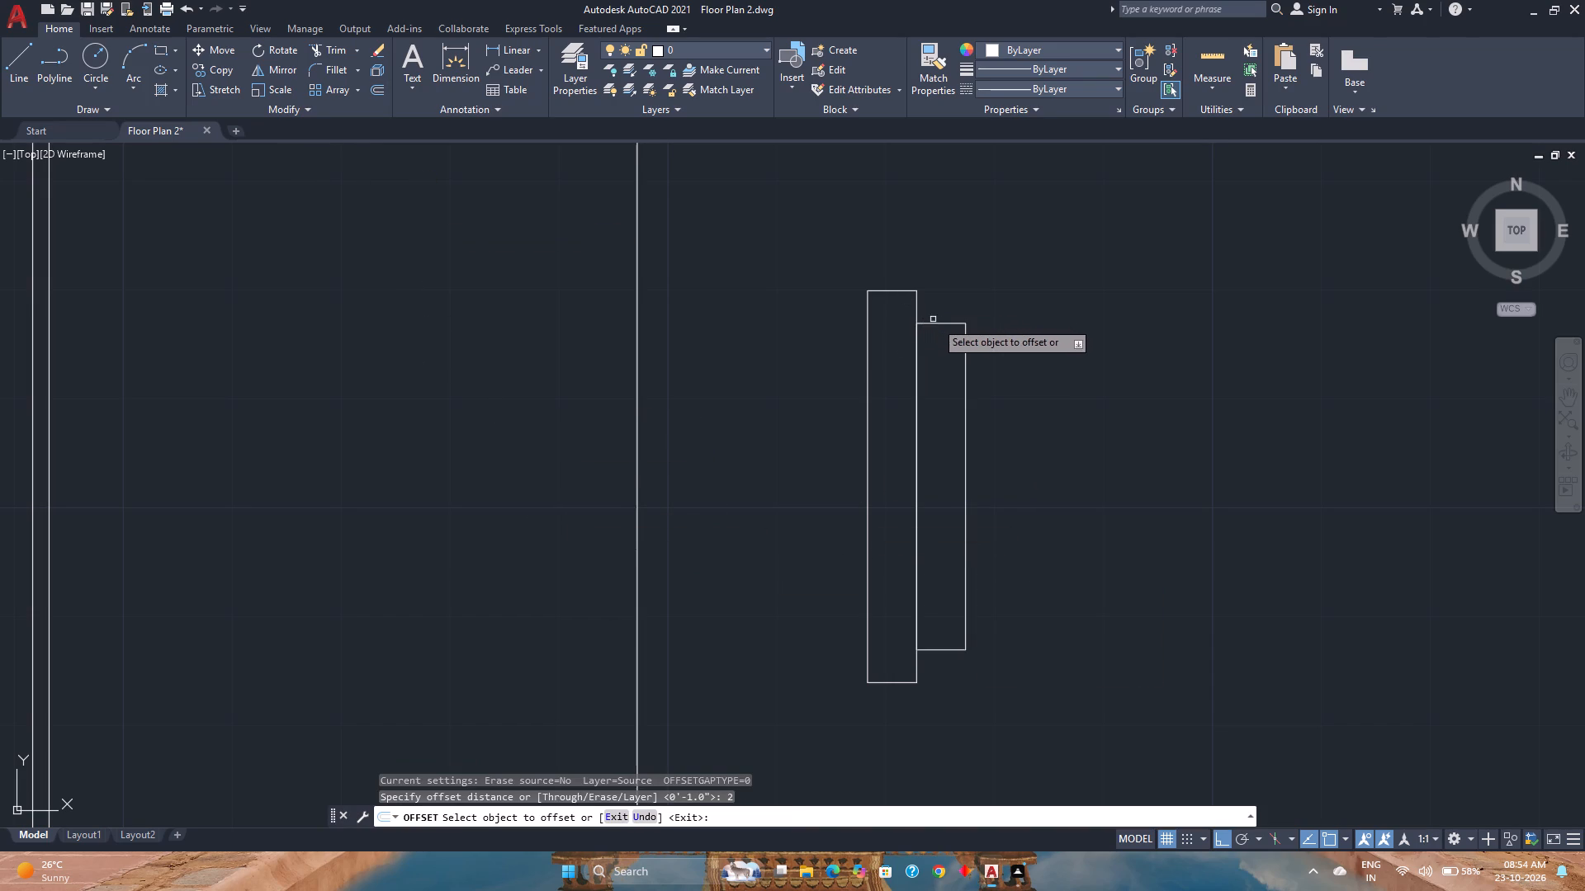
{"action": "left_click", "coordinate": [940, 322]}
{"action": "left_click", "coordinate": [941, 367]}
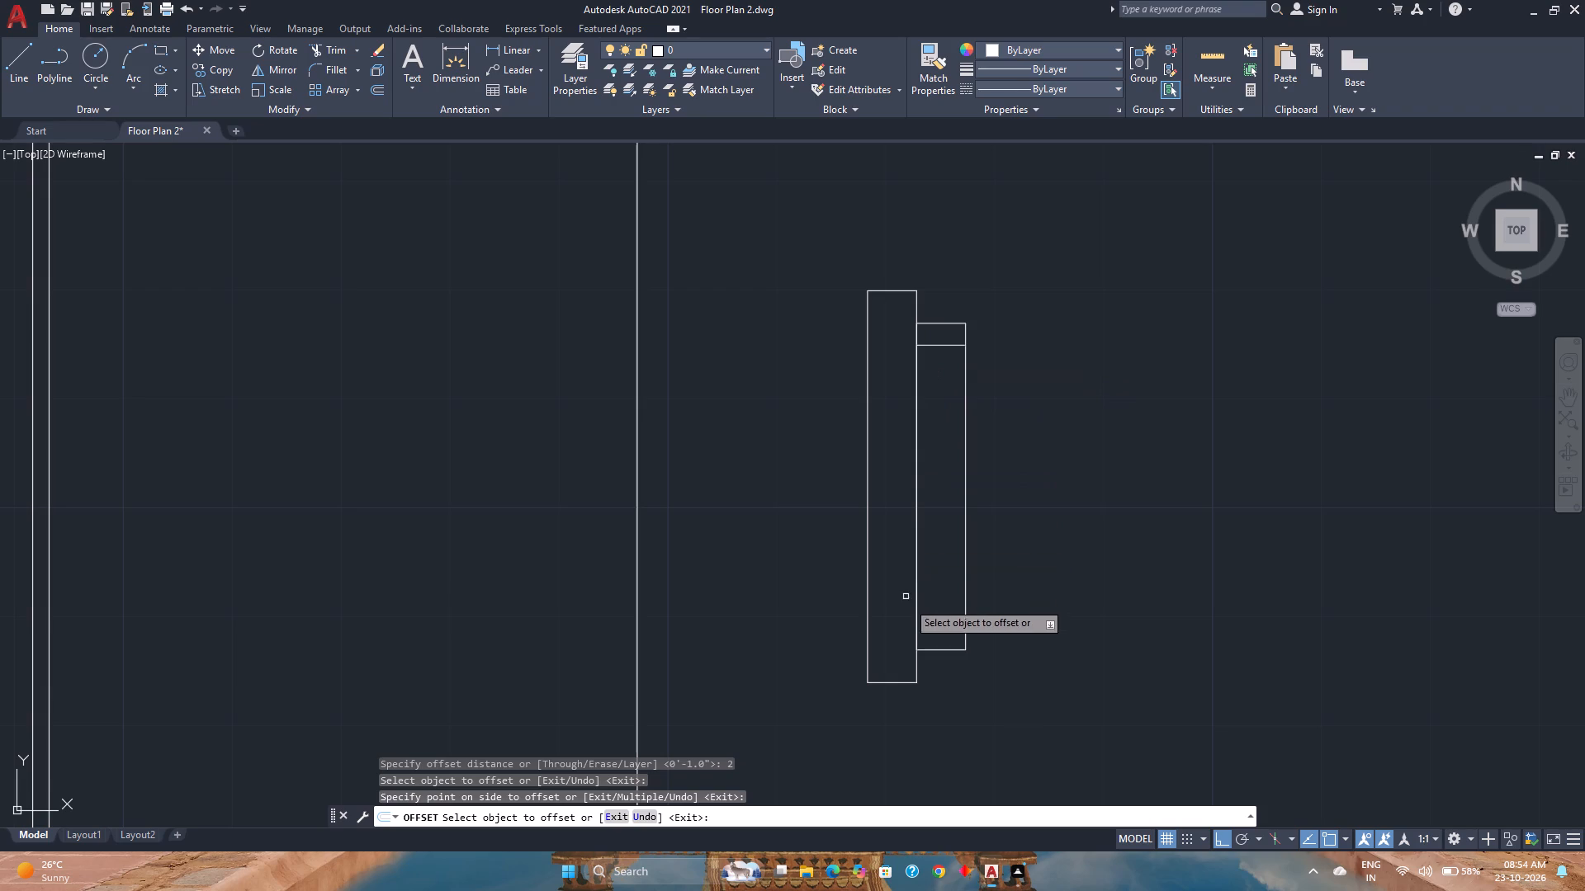
{"action": "left_click", "coordinate": [944, 651]}
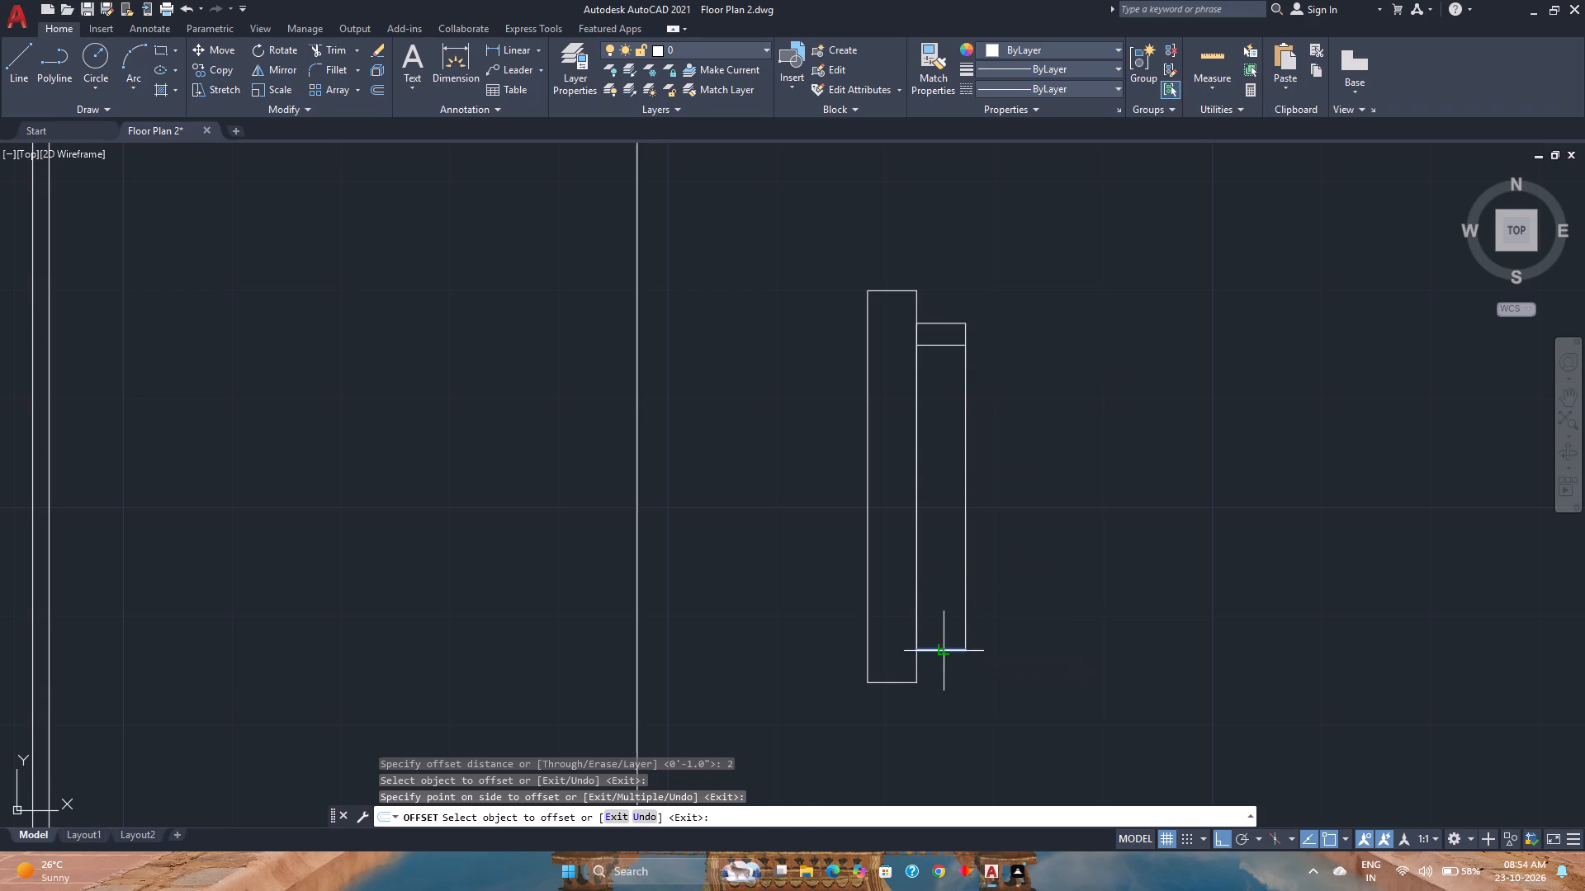
{"action": "left_click", "coordinate": [937, 580]}
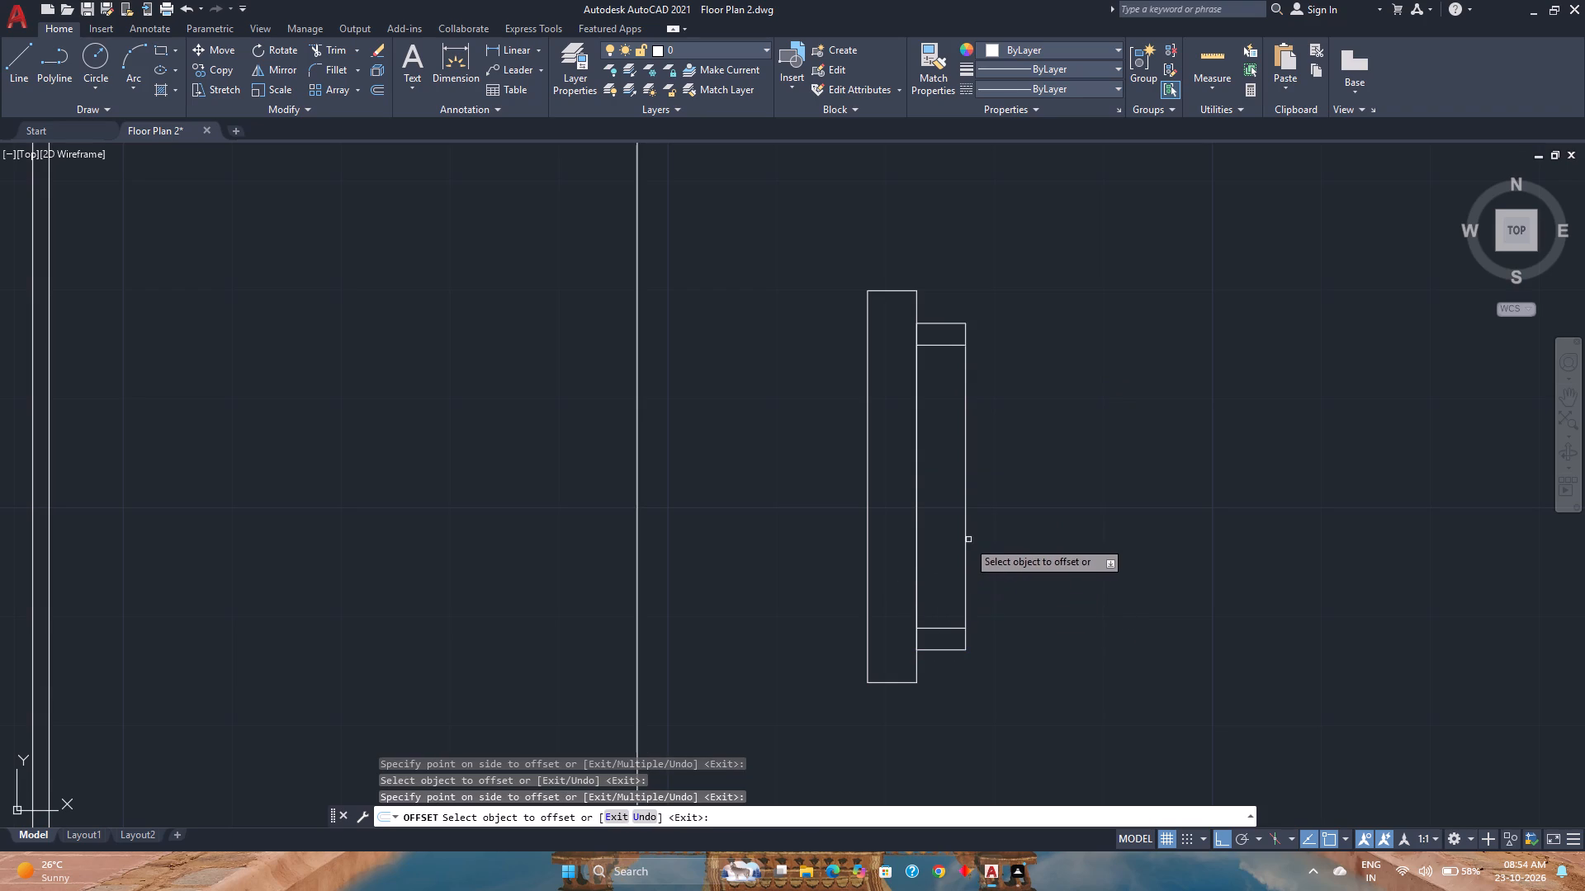
{"action": "left_click", "coordinate": [966, 545]}
{"action": "left_click", "coordinate": [922, 546]}
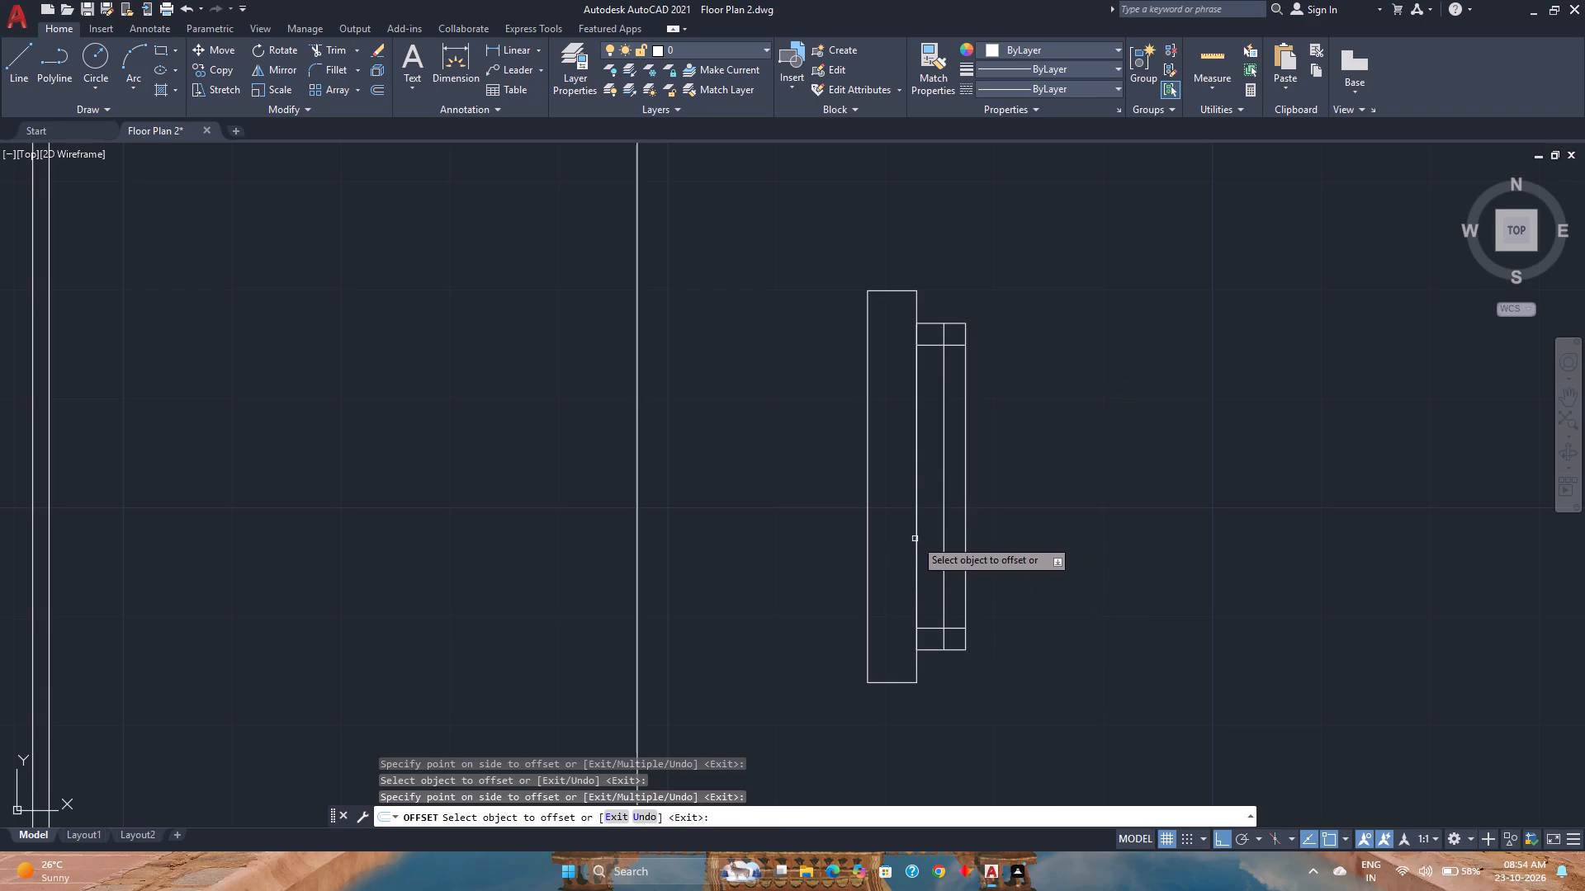
{"action": "left_click", "coordinate": [916, 536]}
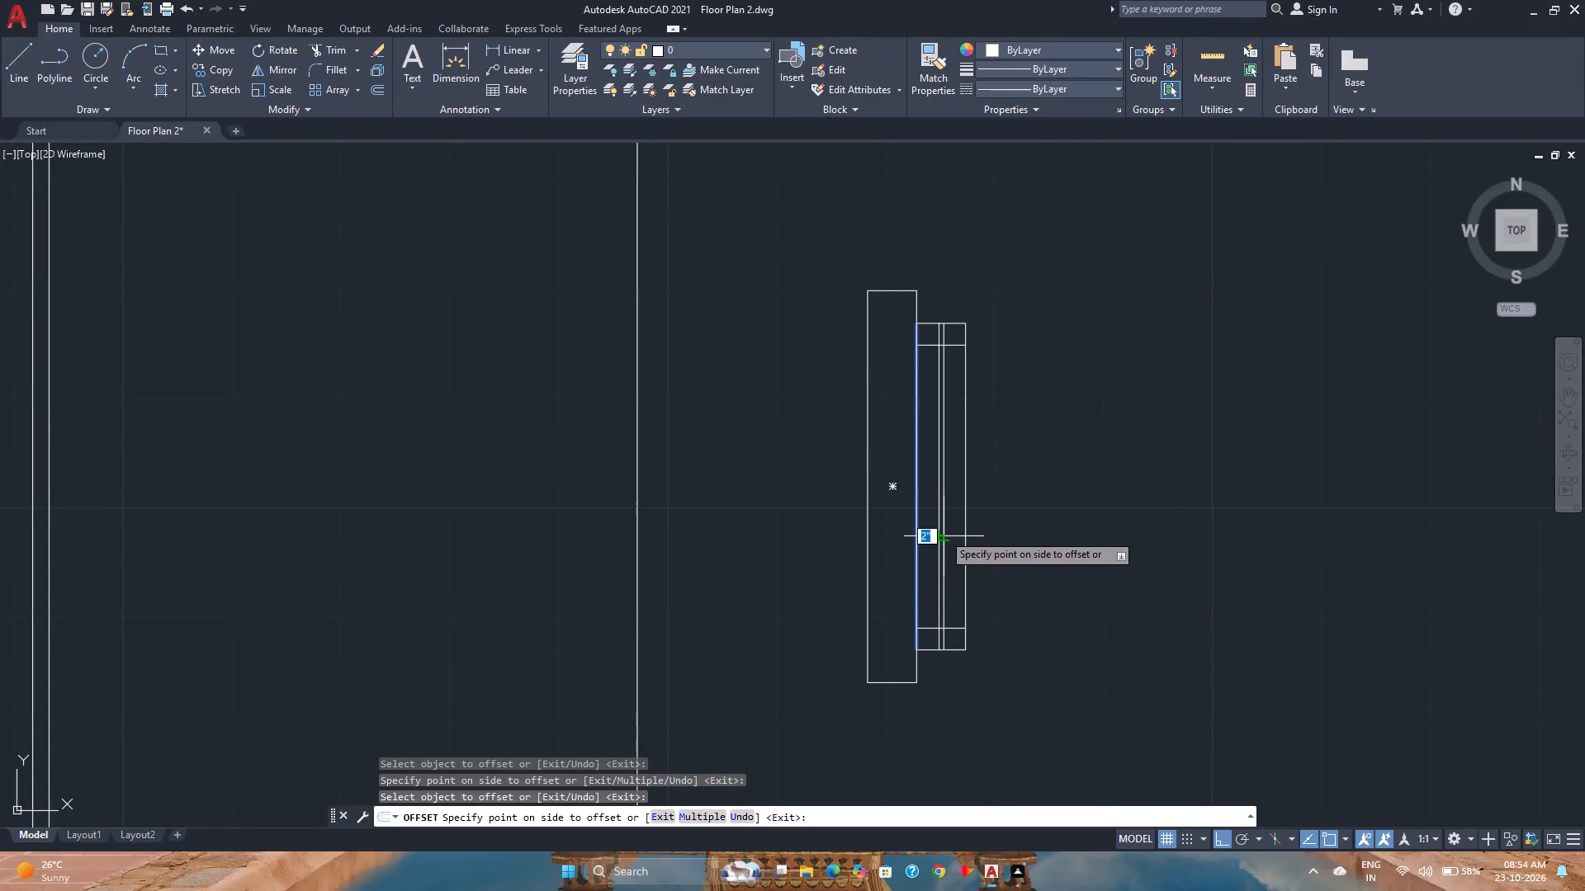
{"action": "left_click", "coordinate": [943, 533]}
{"action": "key", "text": "Escape"}
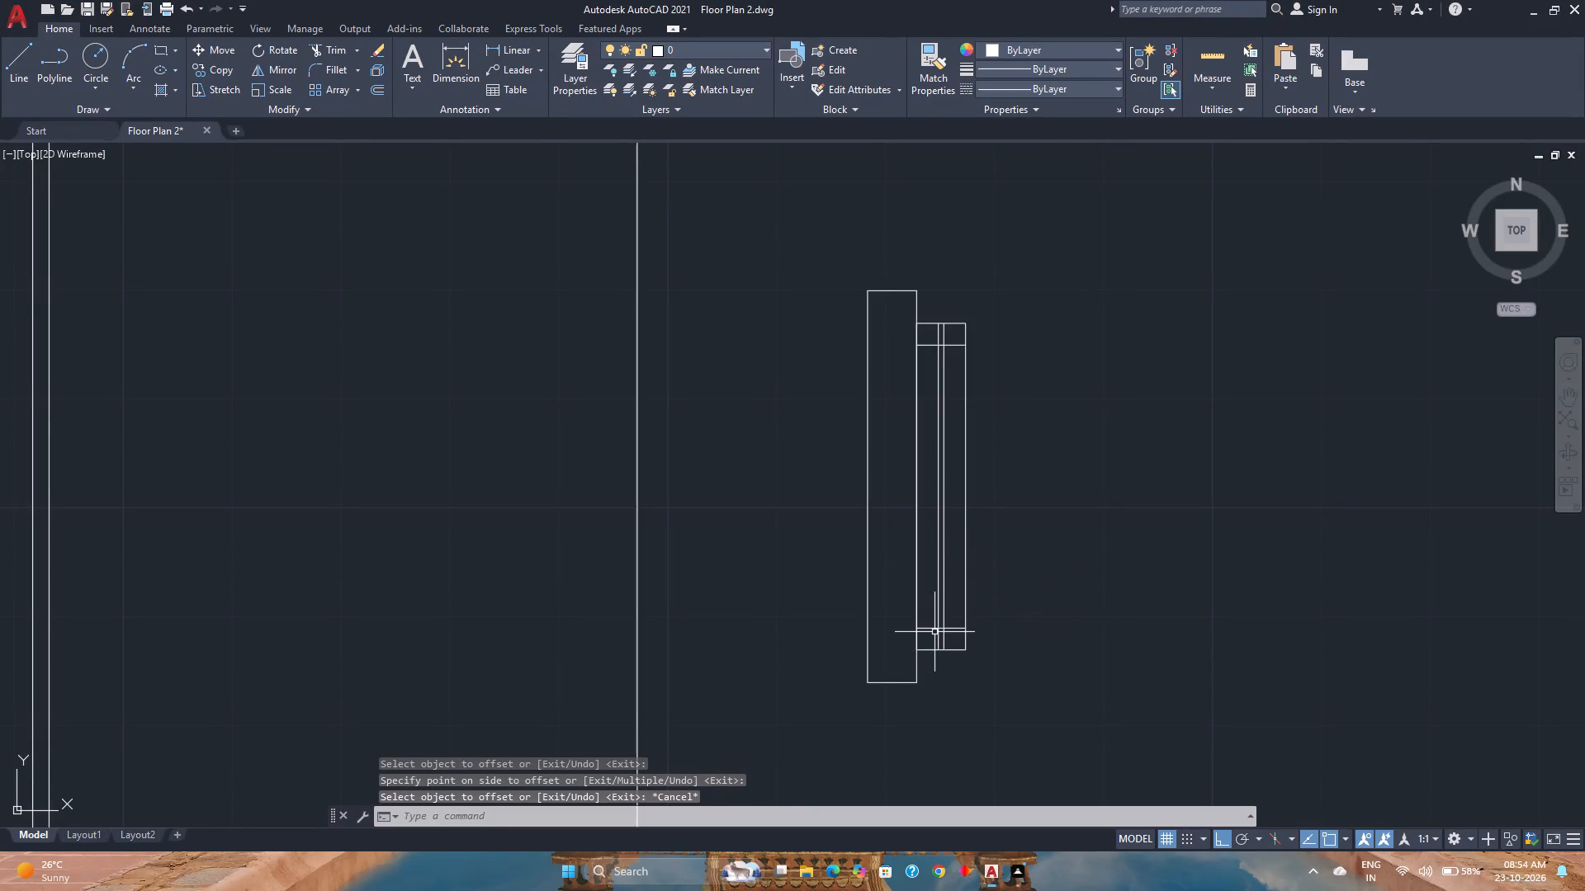
Trim the two inner vertical lines where they cross the end strips at the rectangle's south and north ends.
{"action": "type", "text": "tr"}
{"action": "key", "text": "Return"}
{"action": "scroll", "coordinate": [934, 633], "scroll_direction": "up", "scroll_amount": 4}
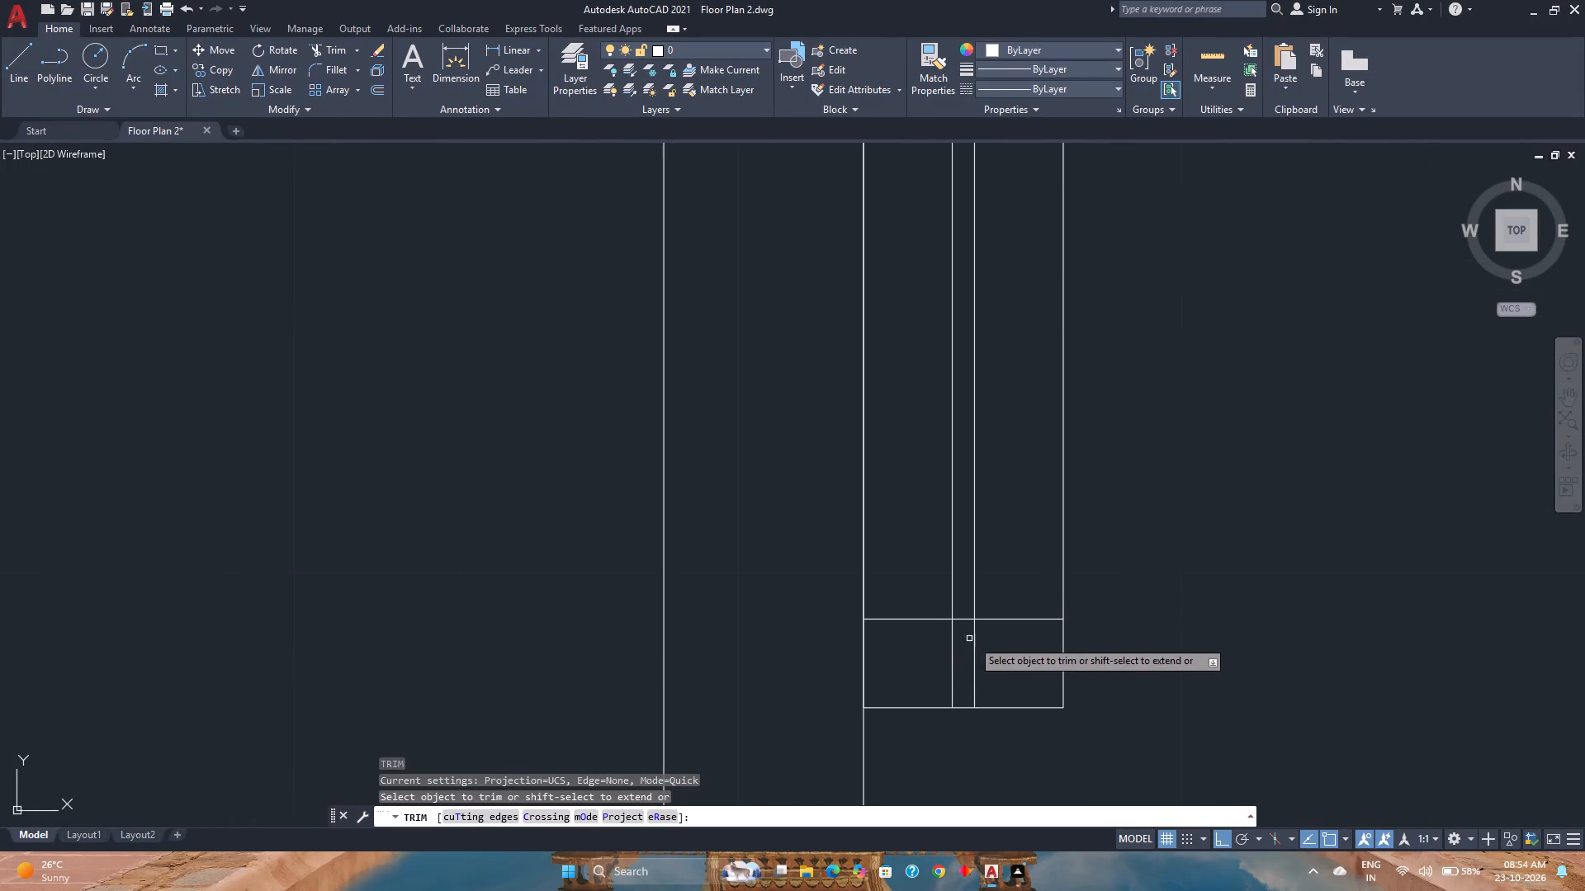
{"action": "left_click", "coordinate": [985, 642]}
{"action": "left_click", "coordinate": [924, 644]}
{"action": "scroll", "coordinate": [941, 637], "scroll_direction": "down", "scroll_amount": 5}
{"action": "middle_click_drag", "start_coordinate": [972, 281], "coordinate": [972, 282]}
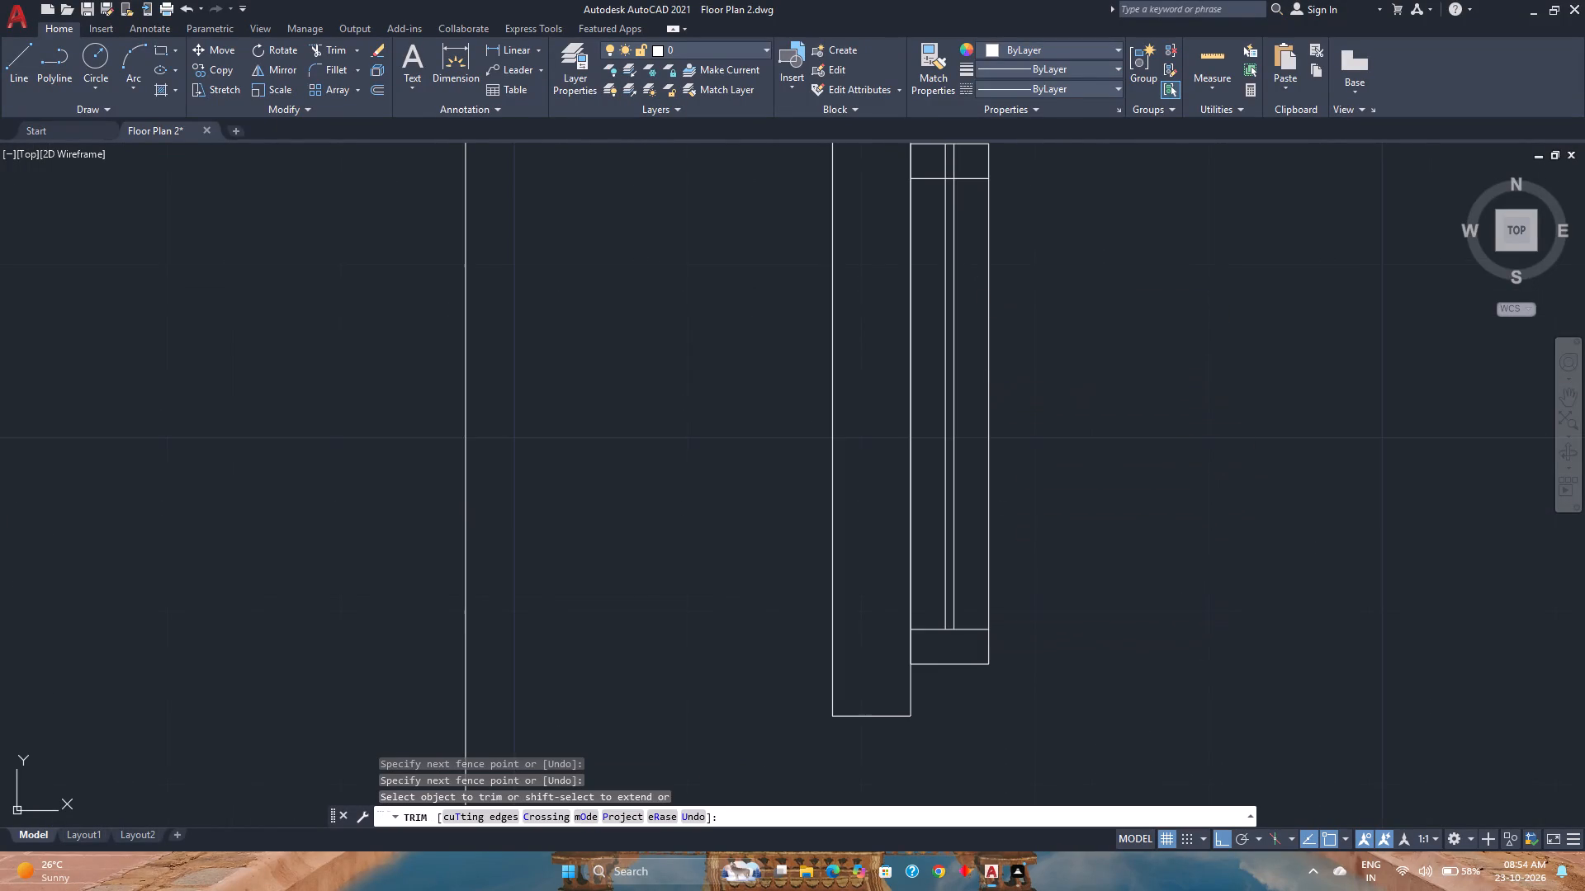
{"action": "middle_click_drag", "start_coordinate": [972, 282], "coordinate": [982, 577]}
{"action": "left_click", "coordinate": [975, 453]}
{"action": "left_click", "coordinate": [953, 453]}
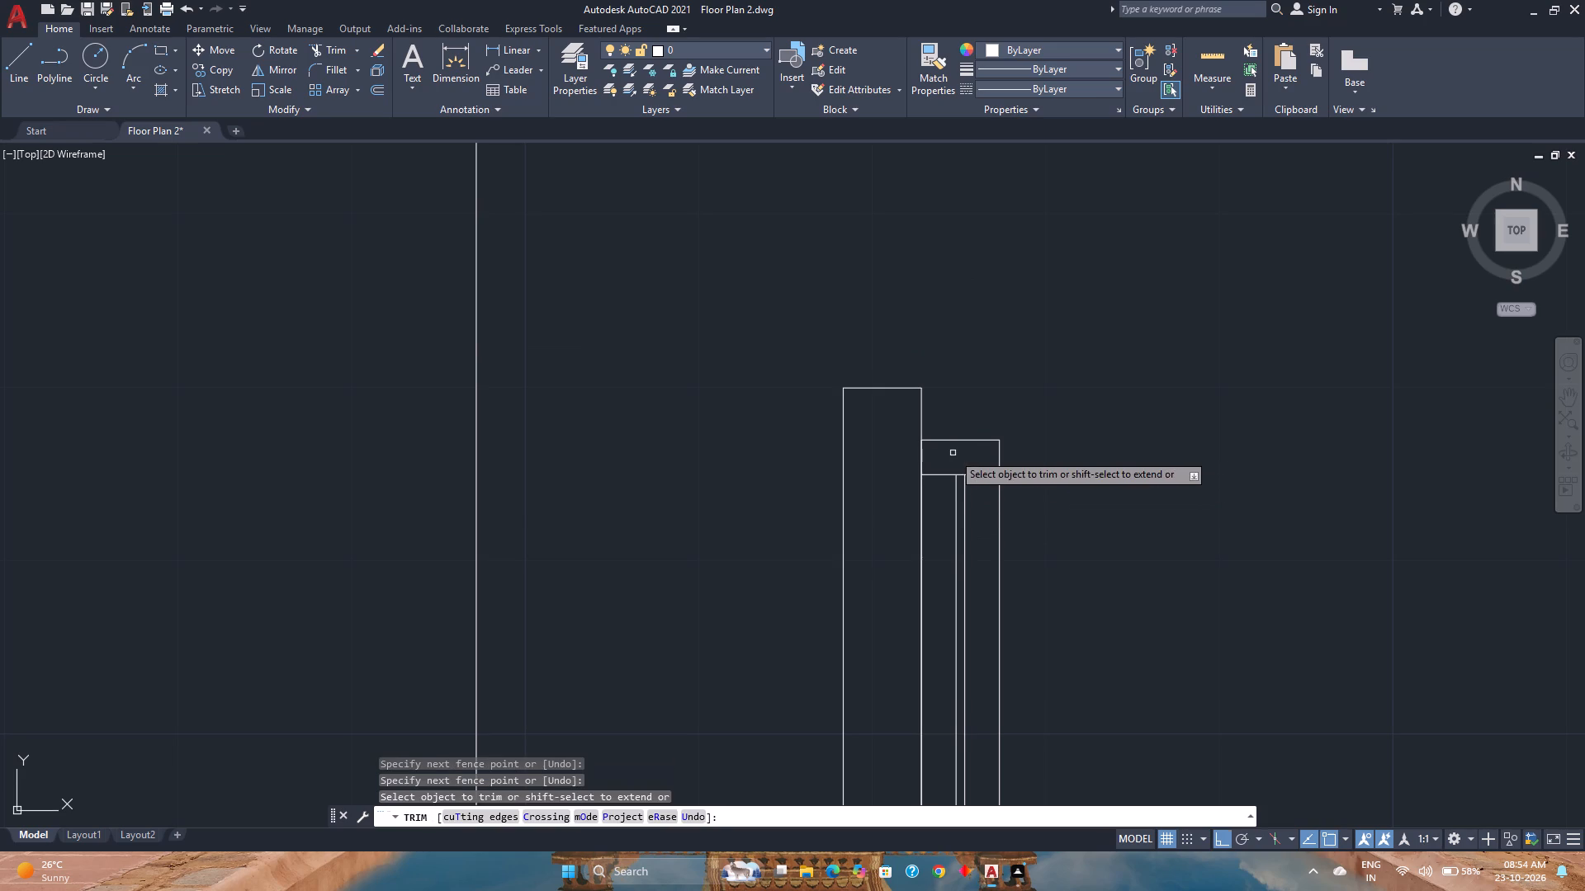
{"action": "key", "text": "Escape"}
Join the four outer edges of the shorter rectangle into one polyline.
{"action": "left_click", "coordinate": [920, 524]}
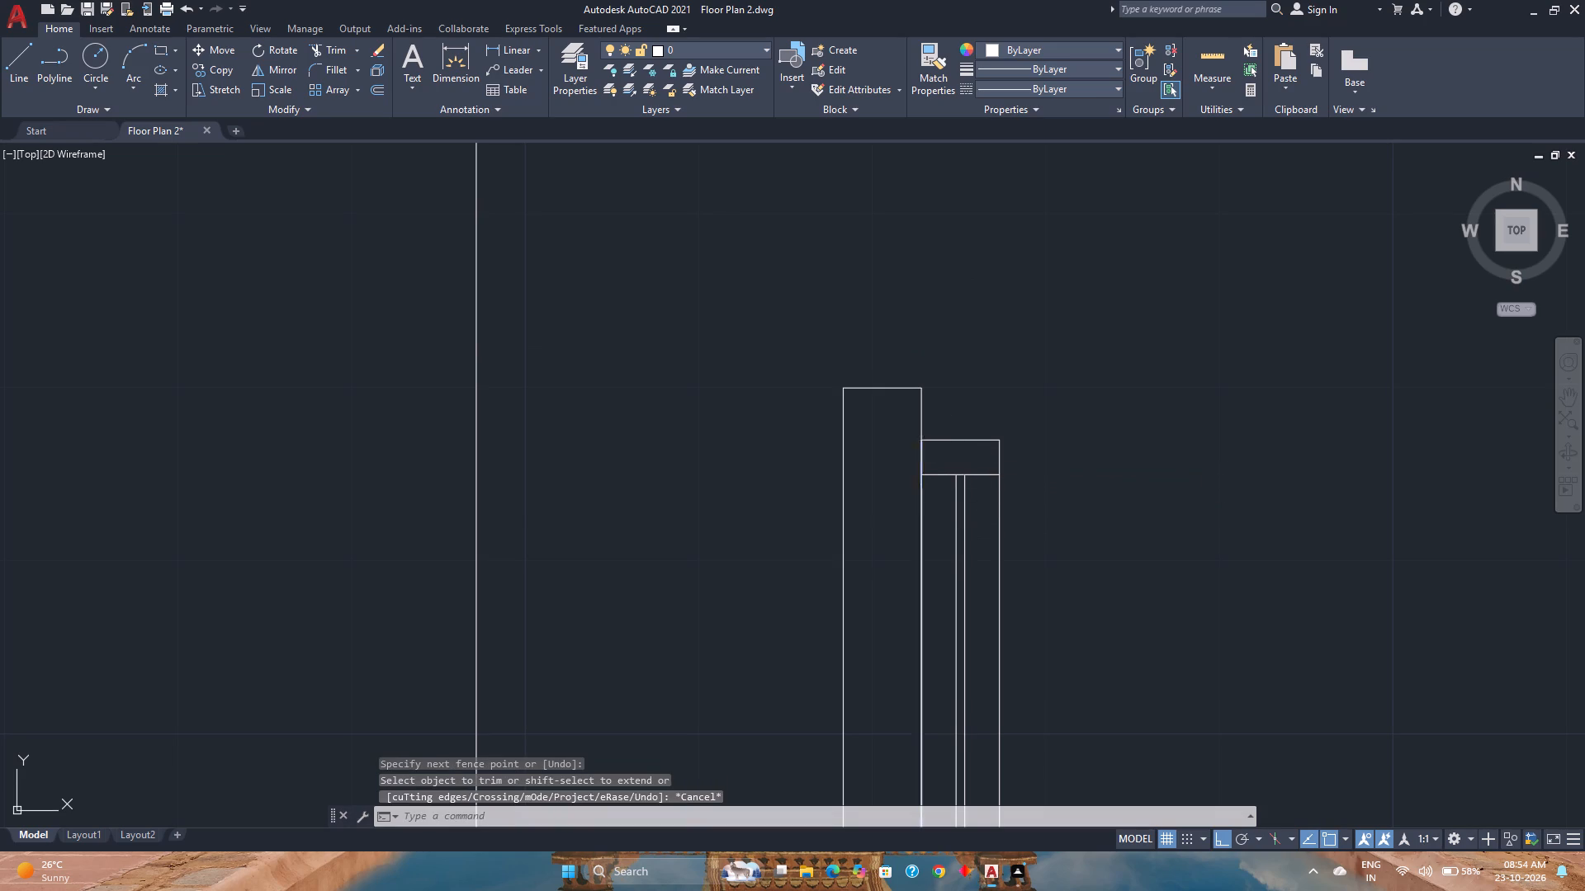
{"action": "left_click", "coordinate": [953, 441]}
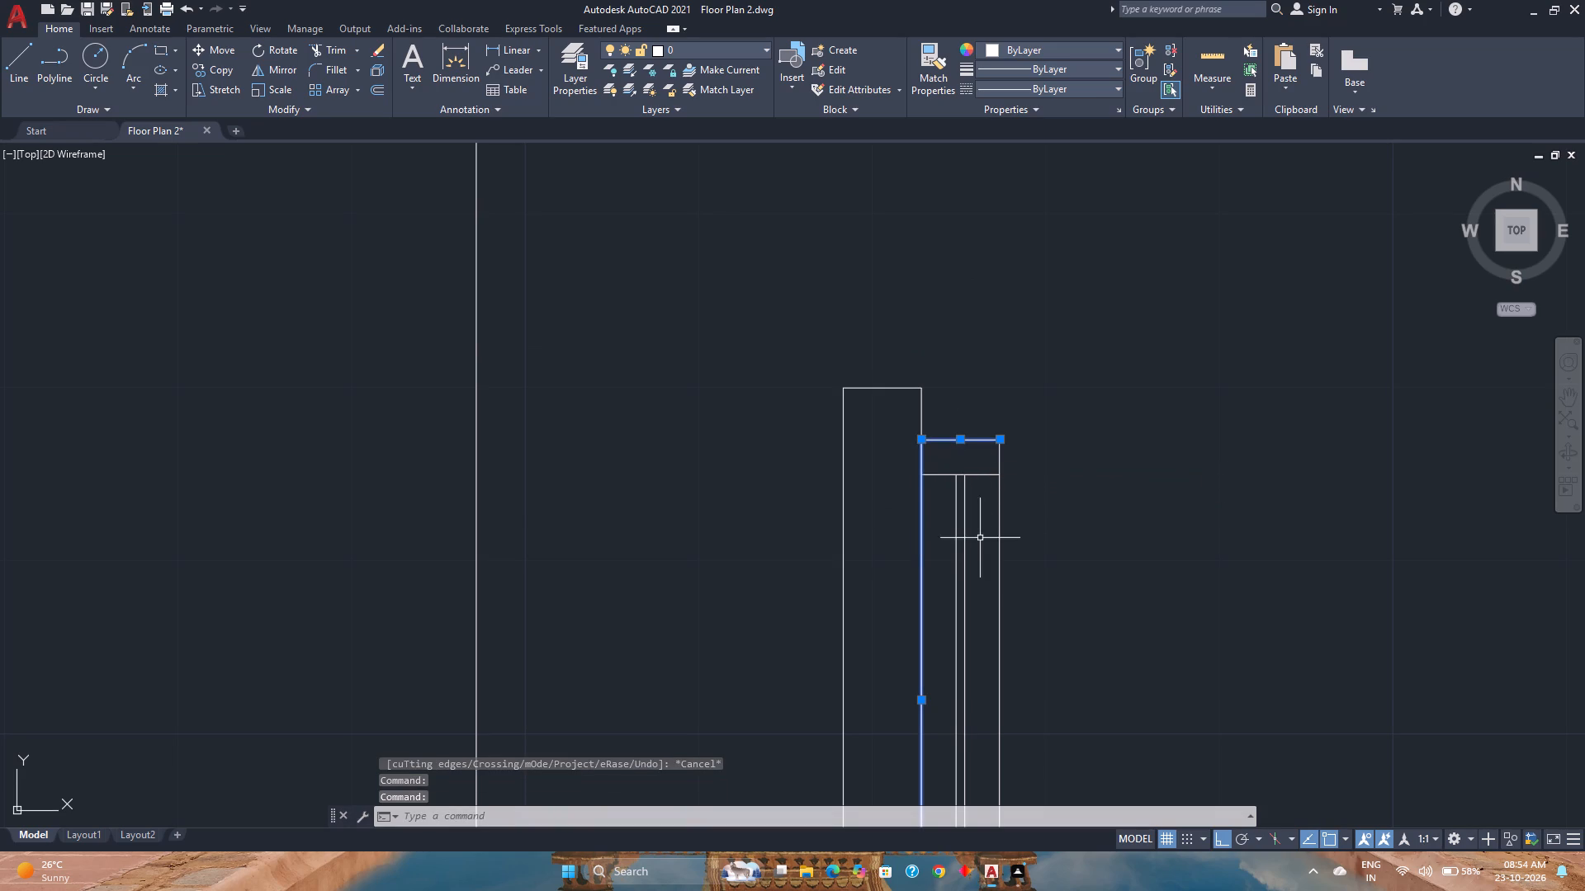
{"action": "left_click", "coordinate": [997, 566]}
{"action": "scroll", "coordinate": [982, 537], "scroll_direction": "down", "scroll_amount": 3}
{"action": "middle_click_drag", "start_coordinate": [982, 537], "coordinate": [951, 456]}
{"action": "scroll", "coordinate": [968, 565], "scroll_direction": "up", "scroll_amount": 4}
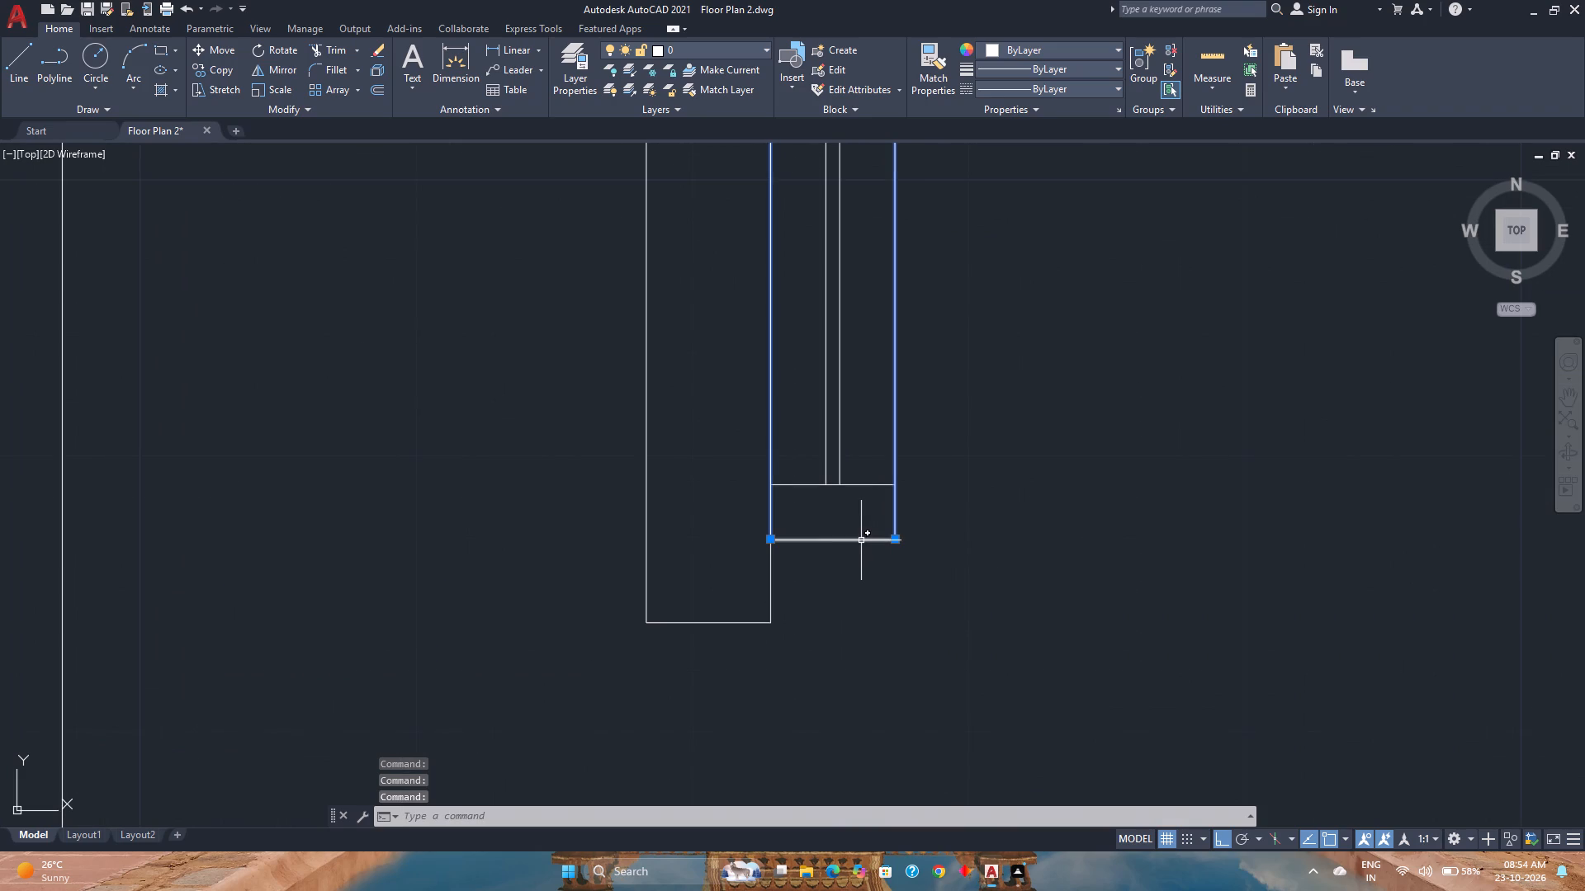
{"action": "left_click", "coordinate": [861, 540]}
{"action": "key", "text": "j"}
{"action": "key", "text": "Return"}
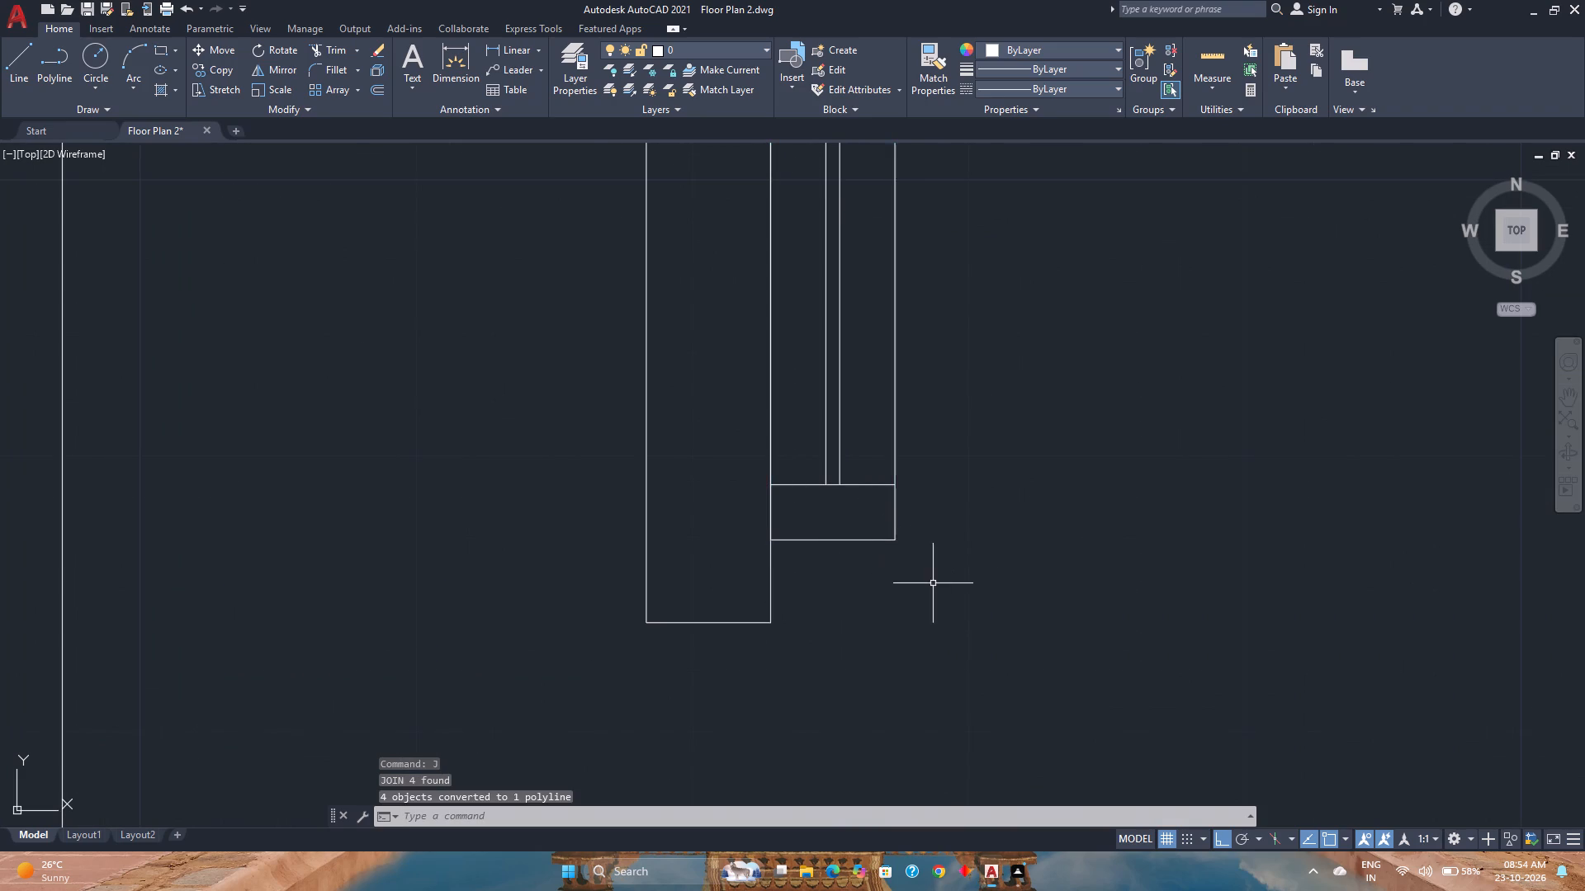
Group the taller rectangle and the detailed window frame beside it into one object.
{"action": "scroll", "coordinate": [934, 583], "scroll_direction": "down", "scroll_amount": 5}
{"action": "left_click", "coordinate": [964, 610]}
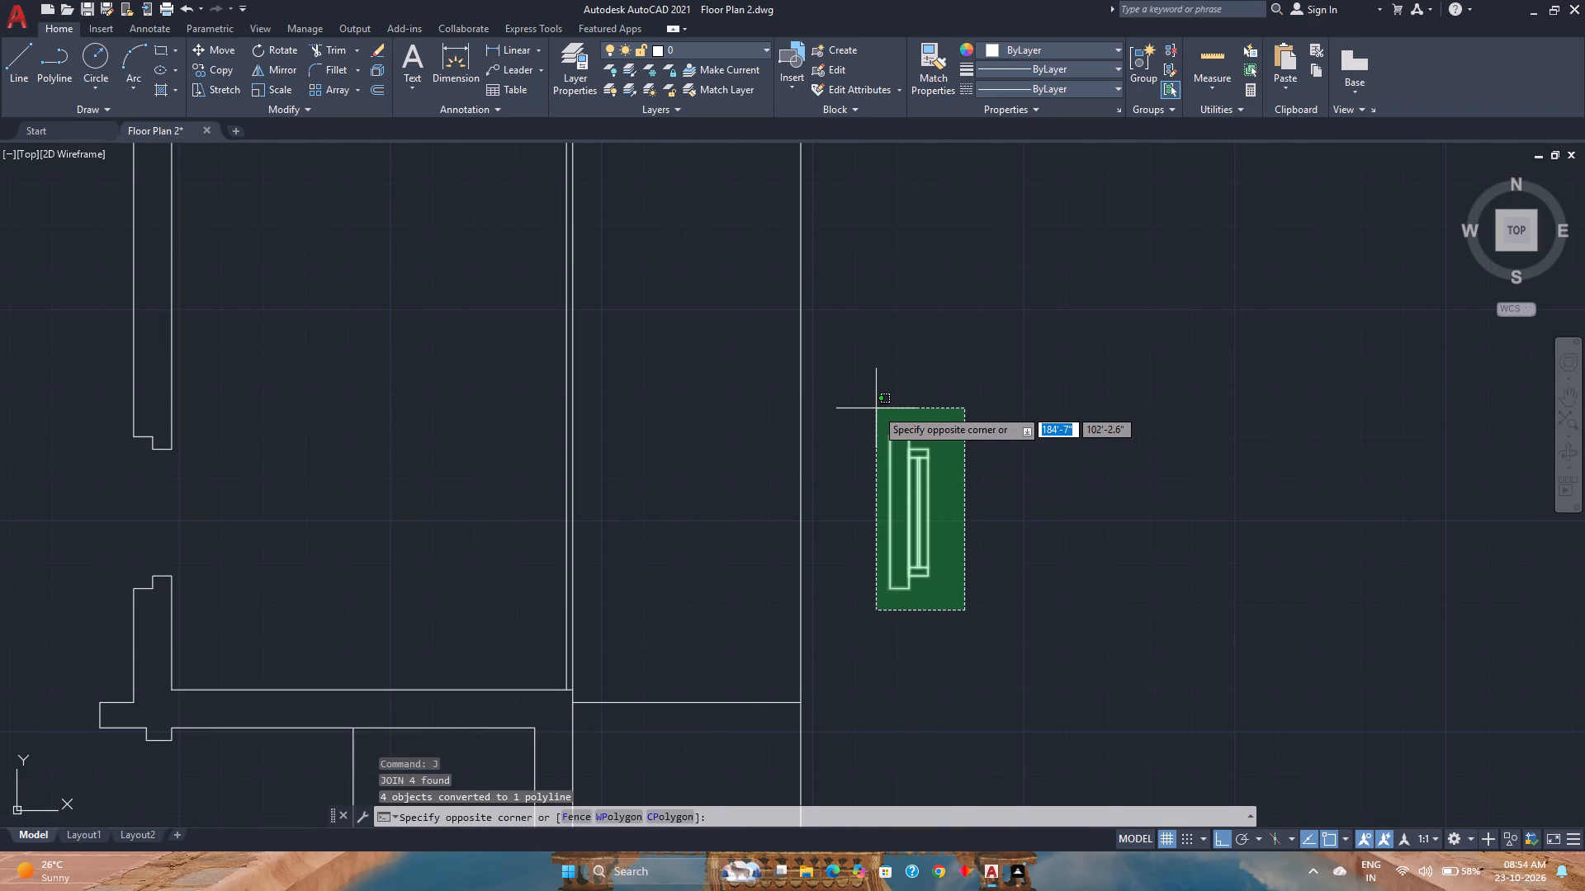
{"action": "left_click", "coordinate": [876, 408]}
{"action": "key", "text": "g"}
{"action": "key", "text": "Return"}
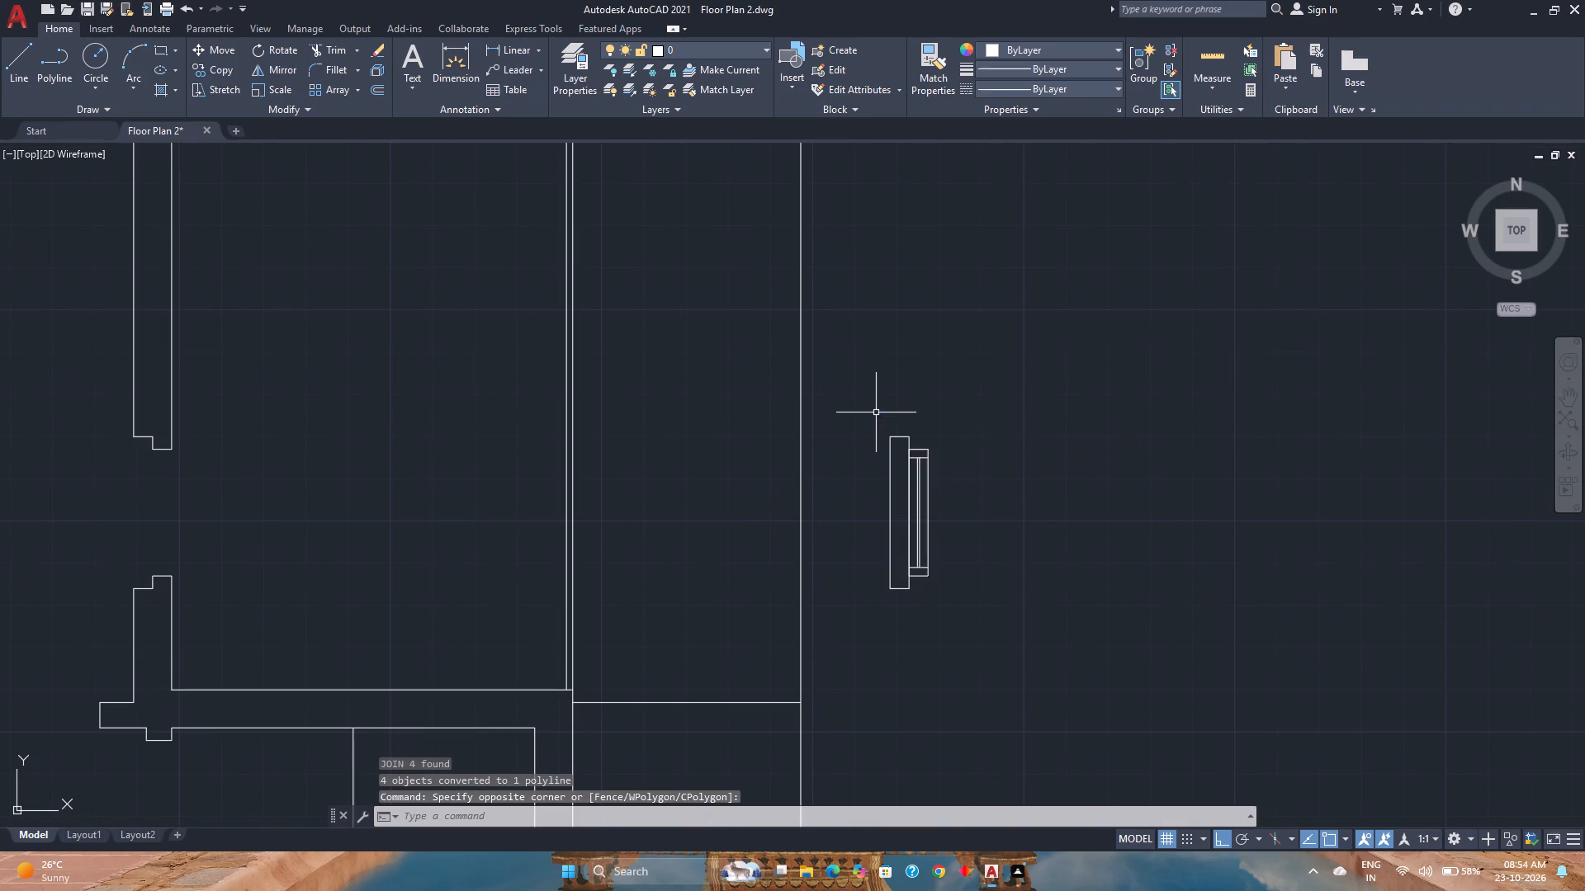
Move the window group by its southwest corner into the southern stepped opening of the east wall.
{"action": "left_click", "coordinate": [915, 459]}
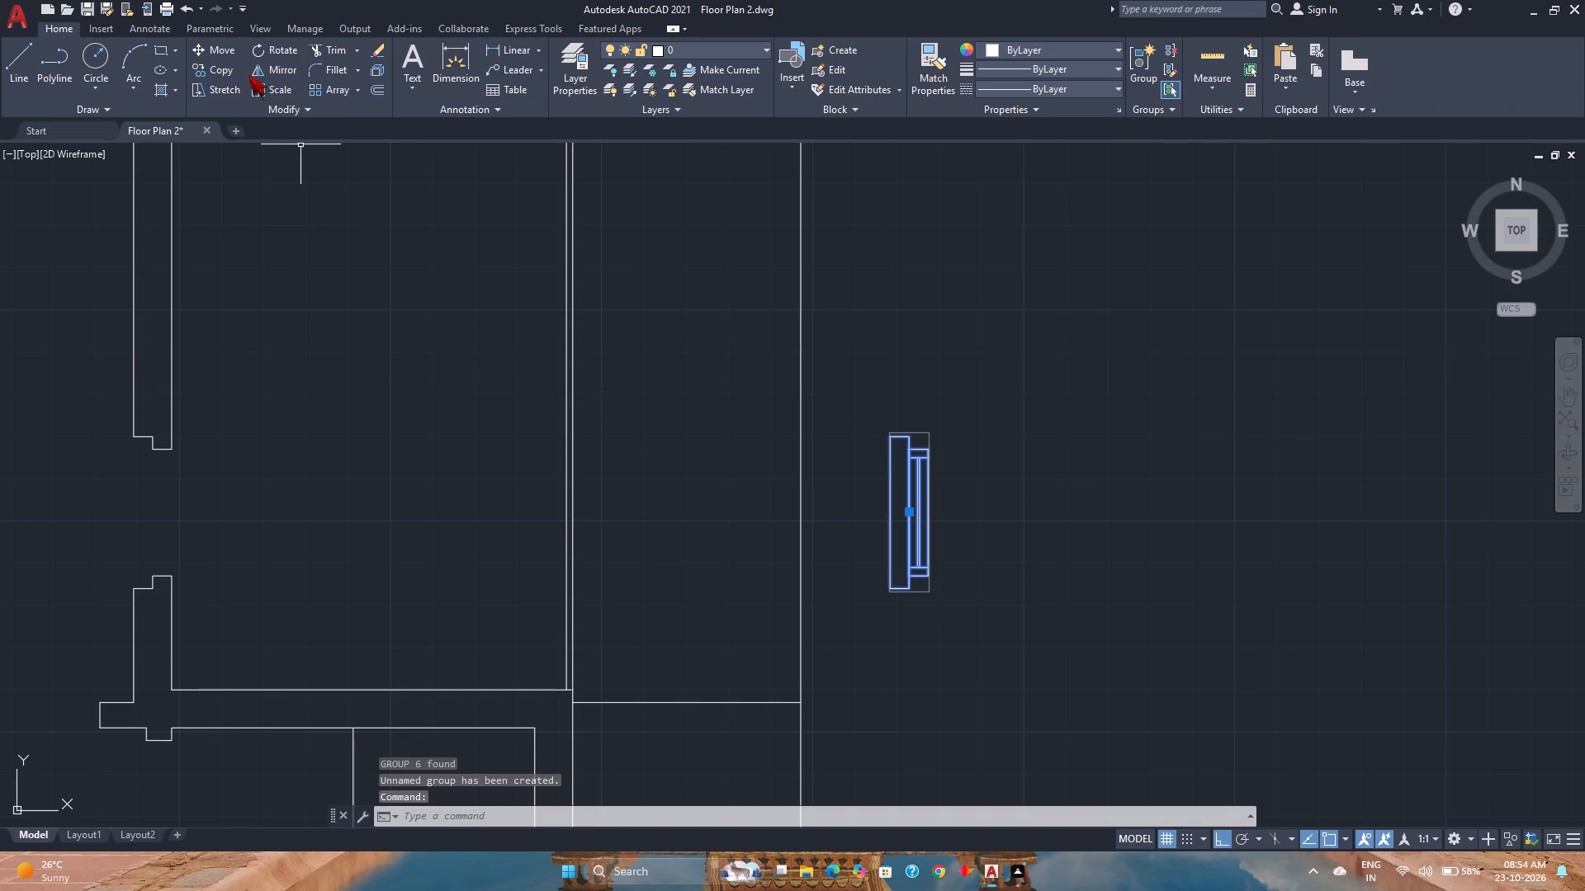
{"action": "left_click", "coordinate": [212, 57]}
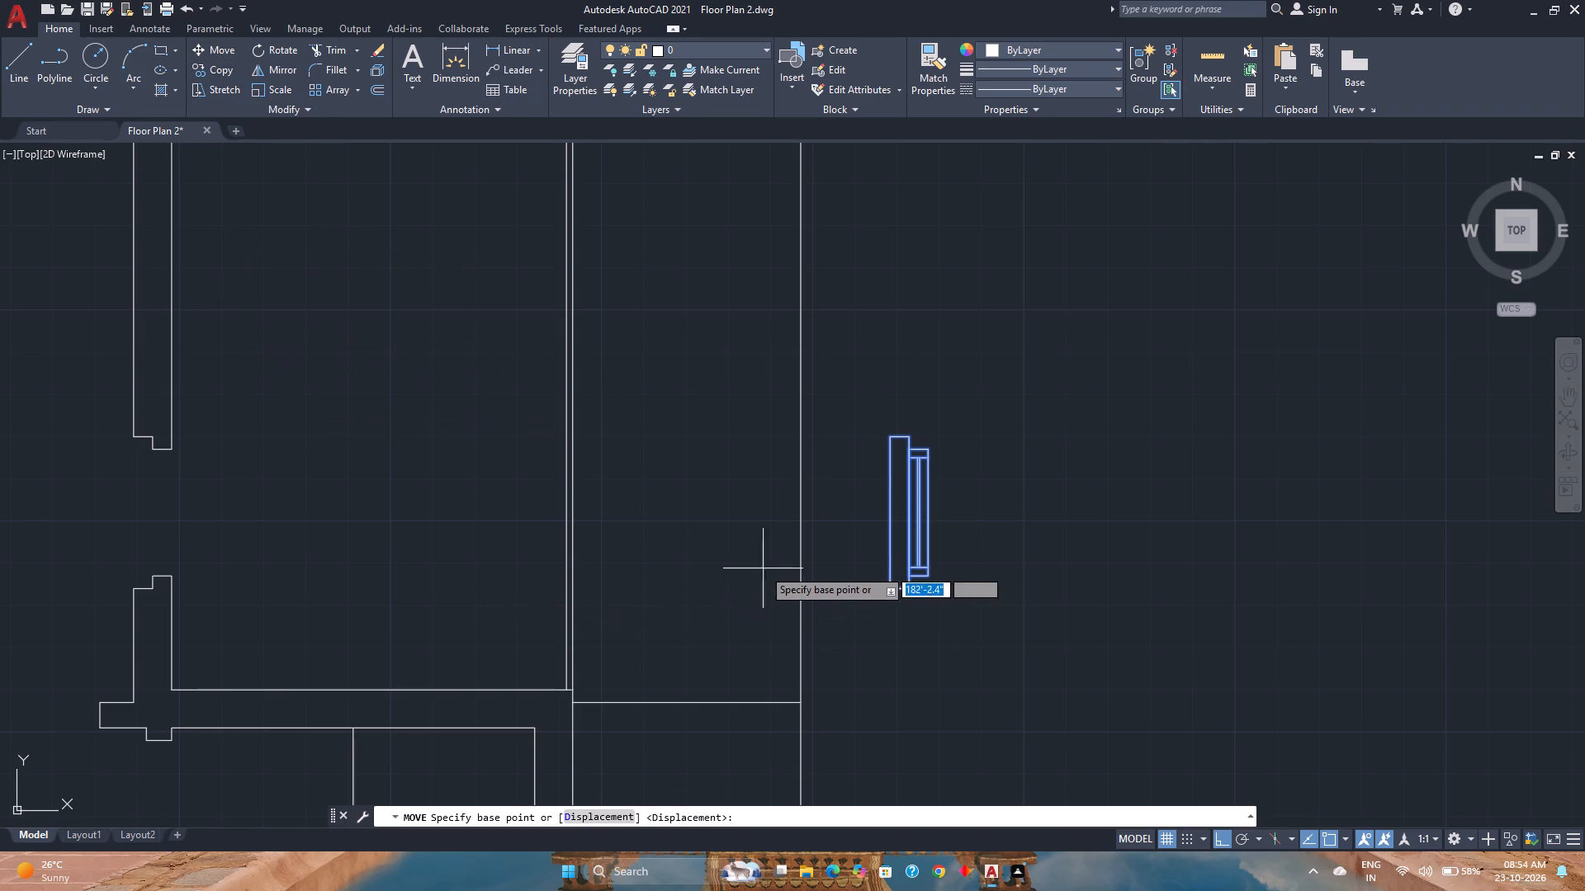
{"action": "left_click", "coordinate": [893, 592]}
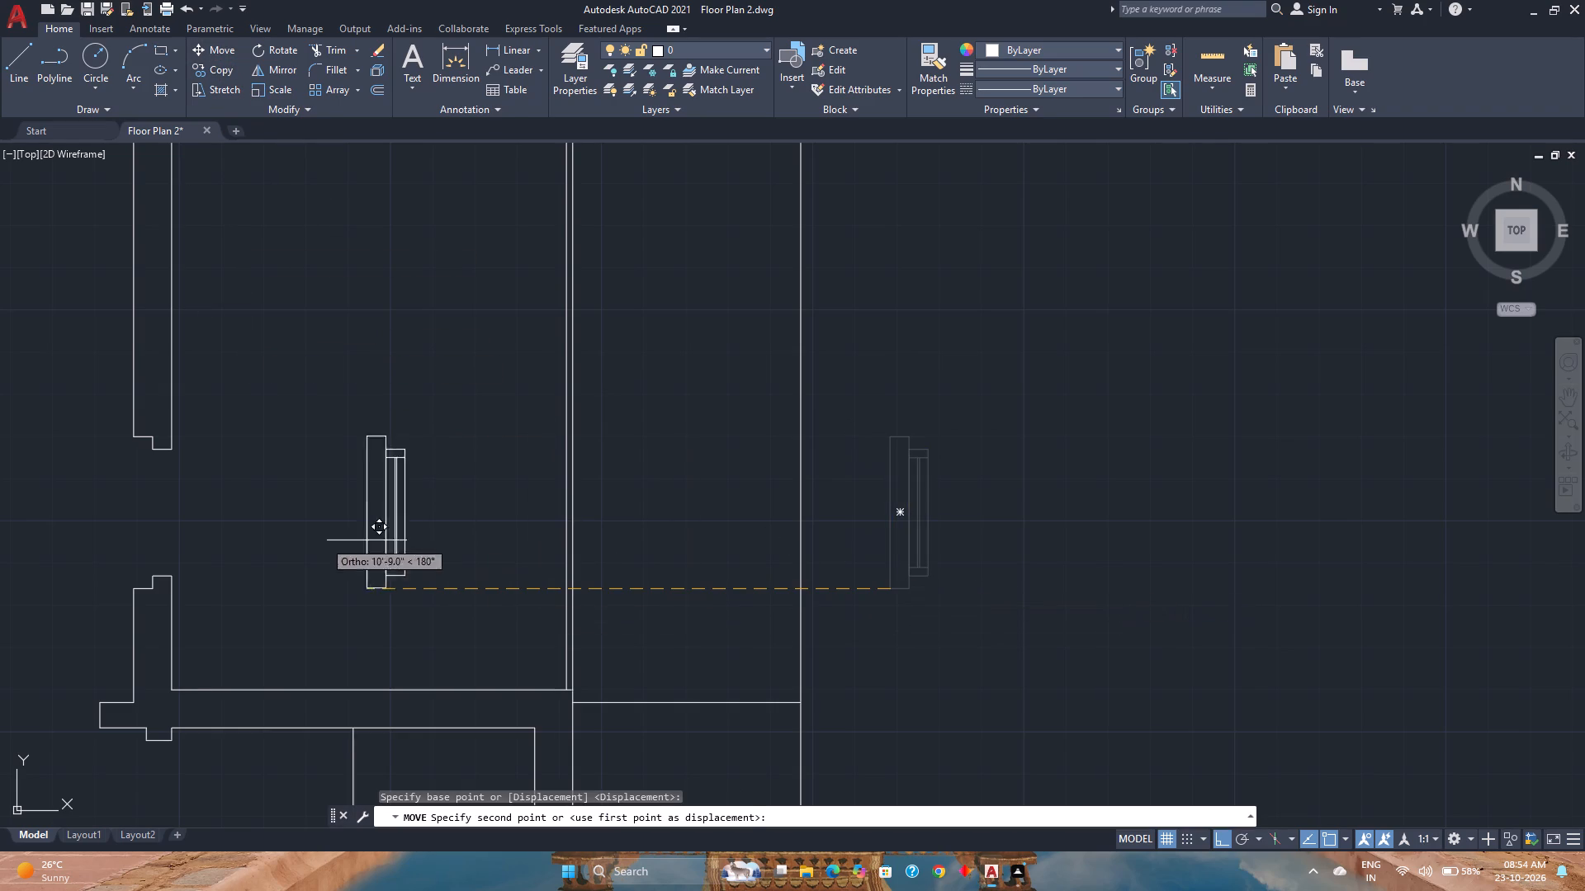
{"action": "left_click", "coordinate": [135, 582]}
Copy the window group from its southwest corner to the matching corner of the northern stepped opening in the east wall.
{"action": "middle_click_drag", "start_coordinate": [143, 576], "coordinate": [392, 673]}
{"action": "middle_click", "coordinate": [392, 673]}
{"action": "left_click", "coordinate": [428, 637]}
{"action": "left_click", "coordinate": [353, 614]}
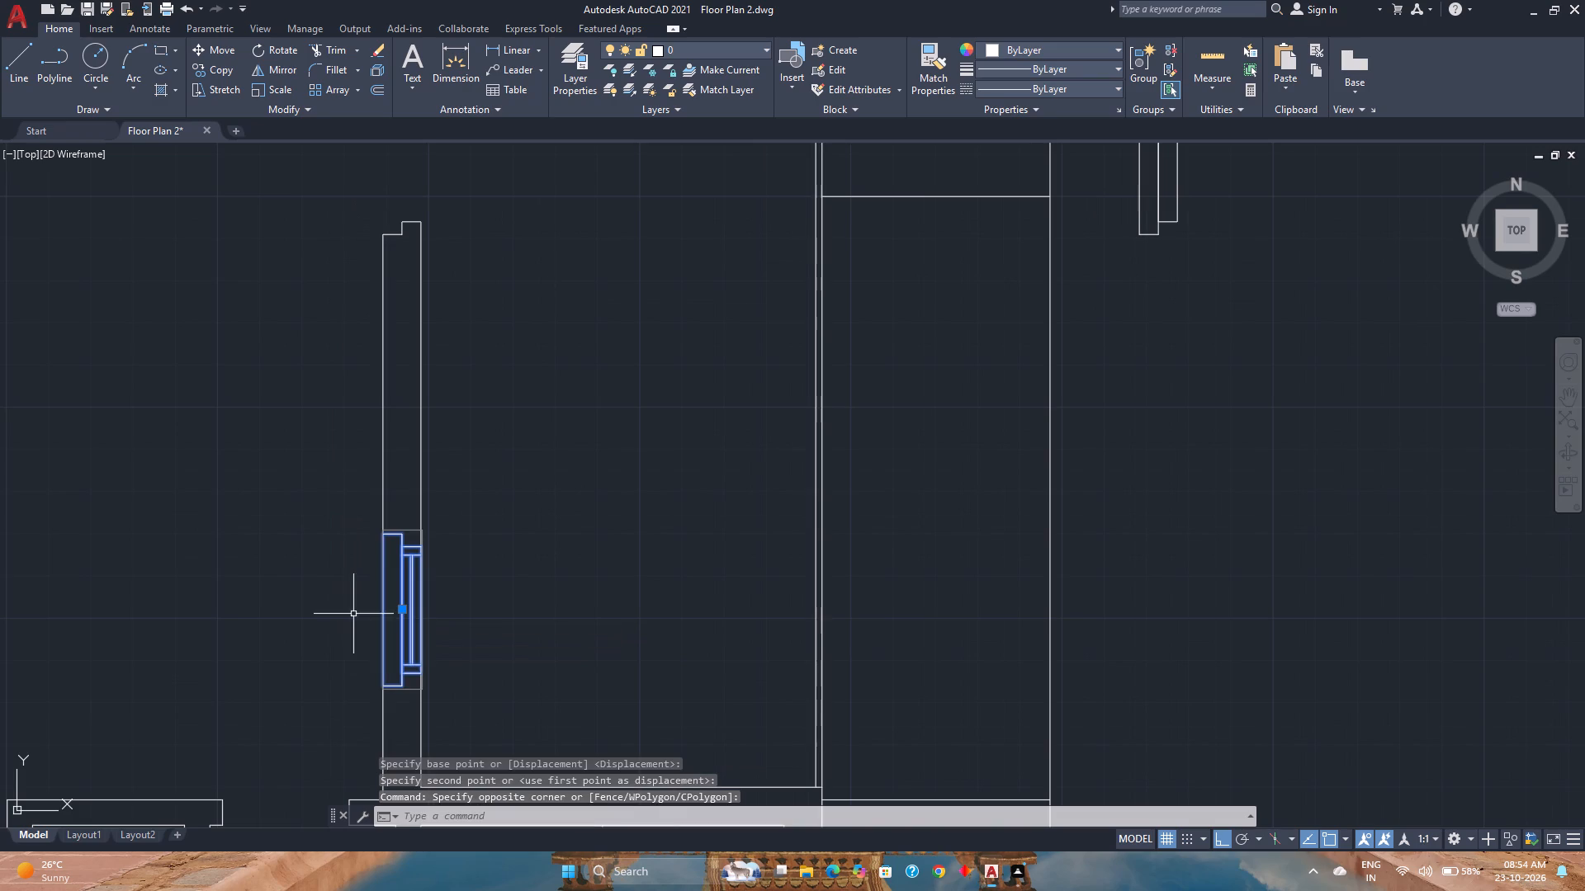
{"action": "left_click", "coordinate": [198, 62]}
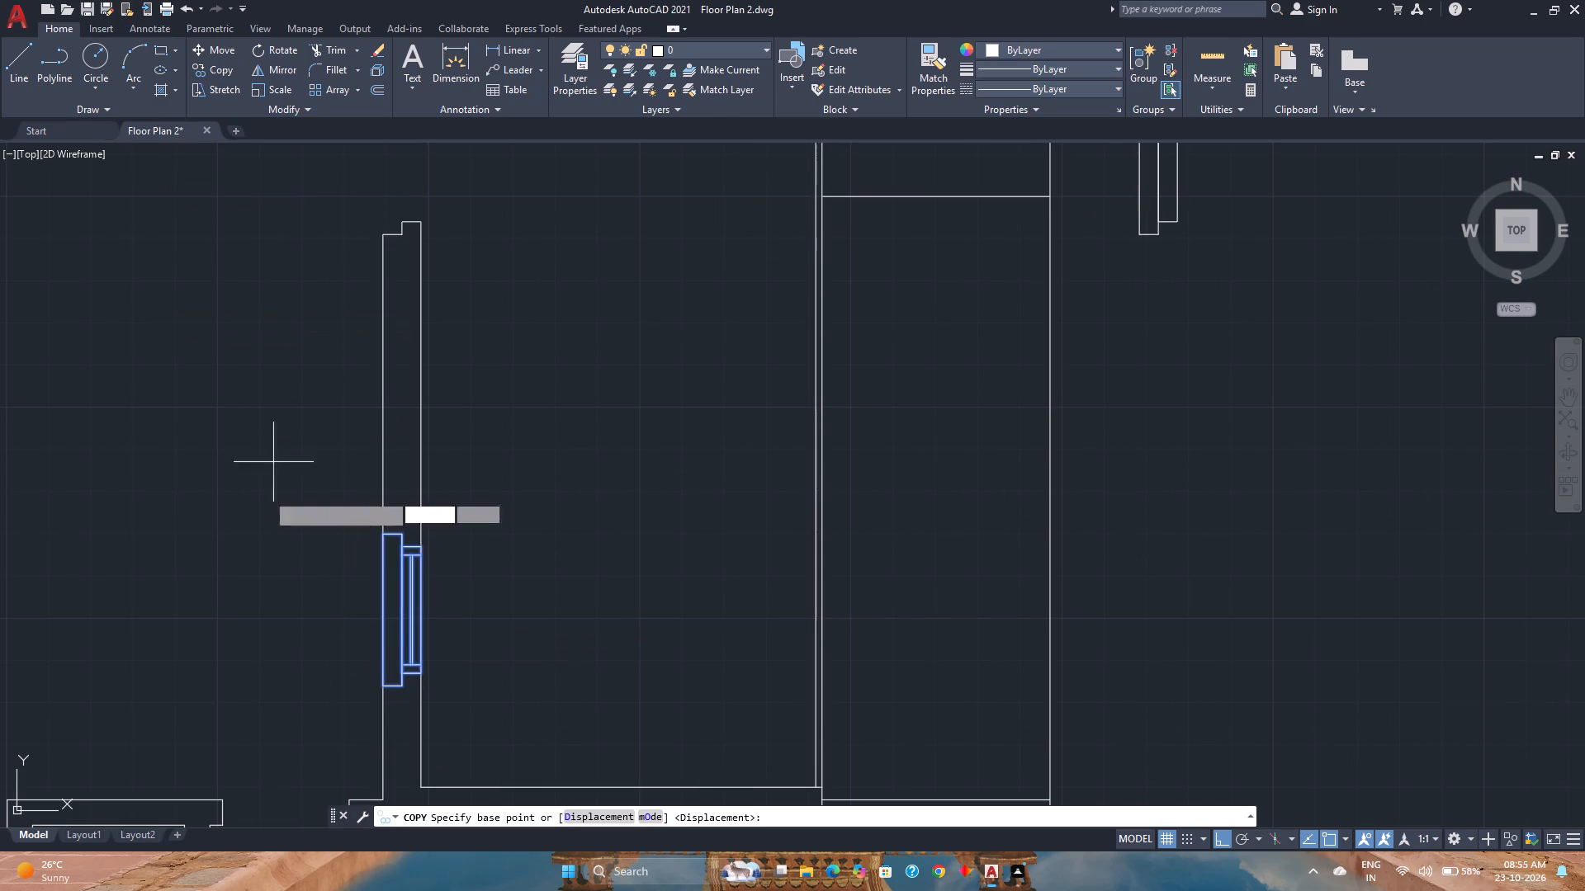
{"action": "left_click", "coordinate": [385, 687]}
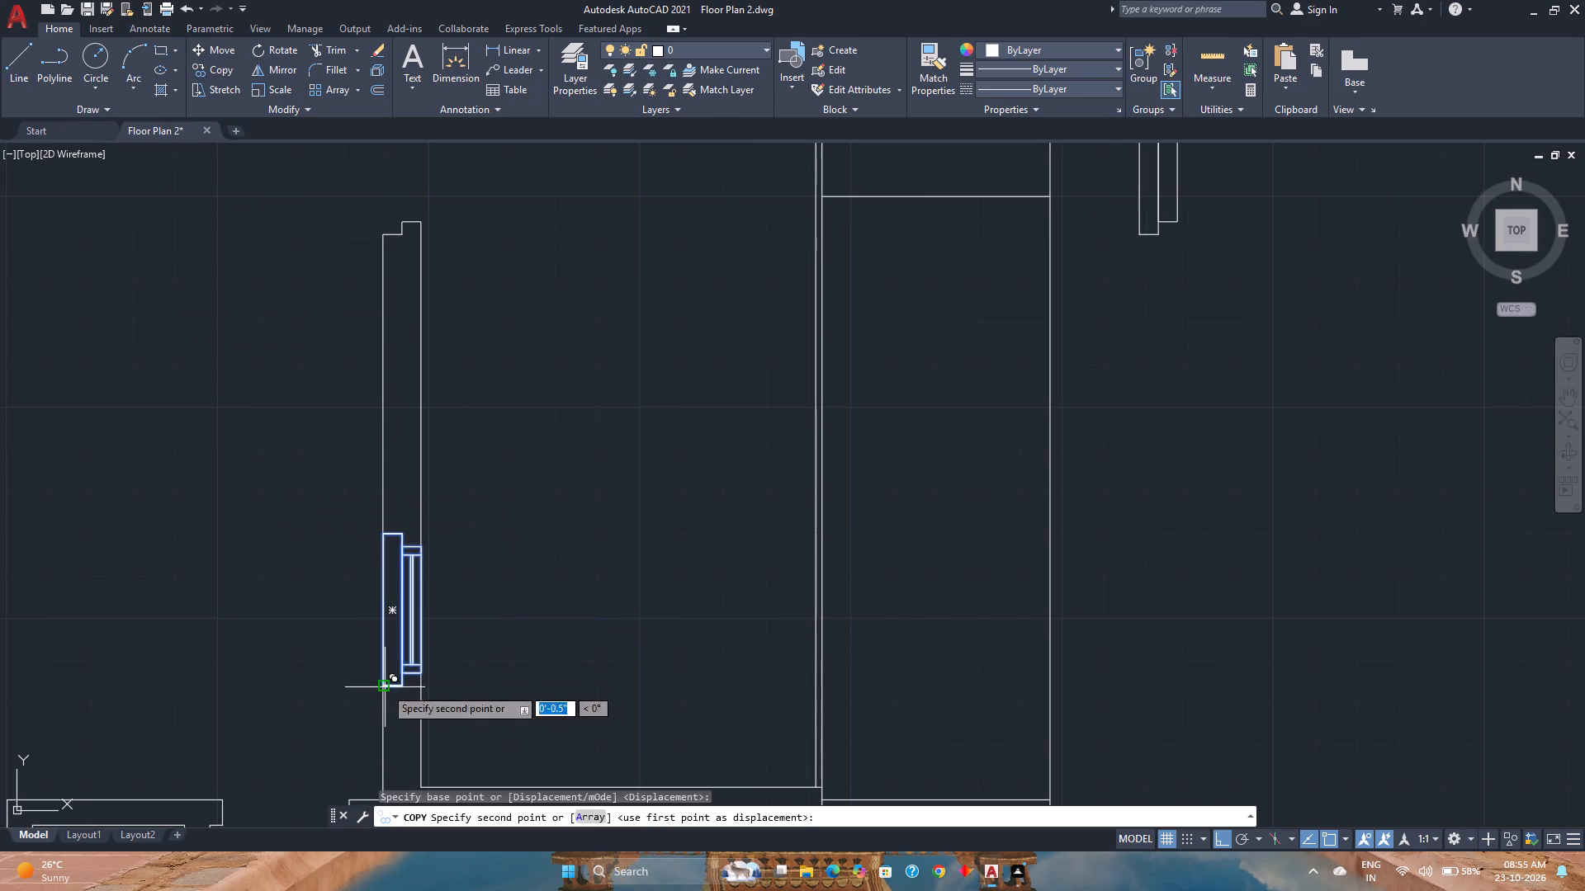
{"action": "scroll", "coordinate": [400, 585], "scroll_direction": "down", "scroll_amount": 2}
{"action": "middle_click_drag", "start_coordinate": [400, 585], "coordinate": [442, 695]}
{"action": "middle_click", "coordinate": [442, 695]}
{"action": "scroll", "coordinate": [432, 568], "scroll_direction": "up", "scroll_amount": 4}
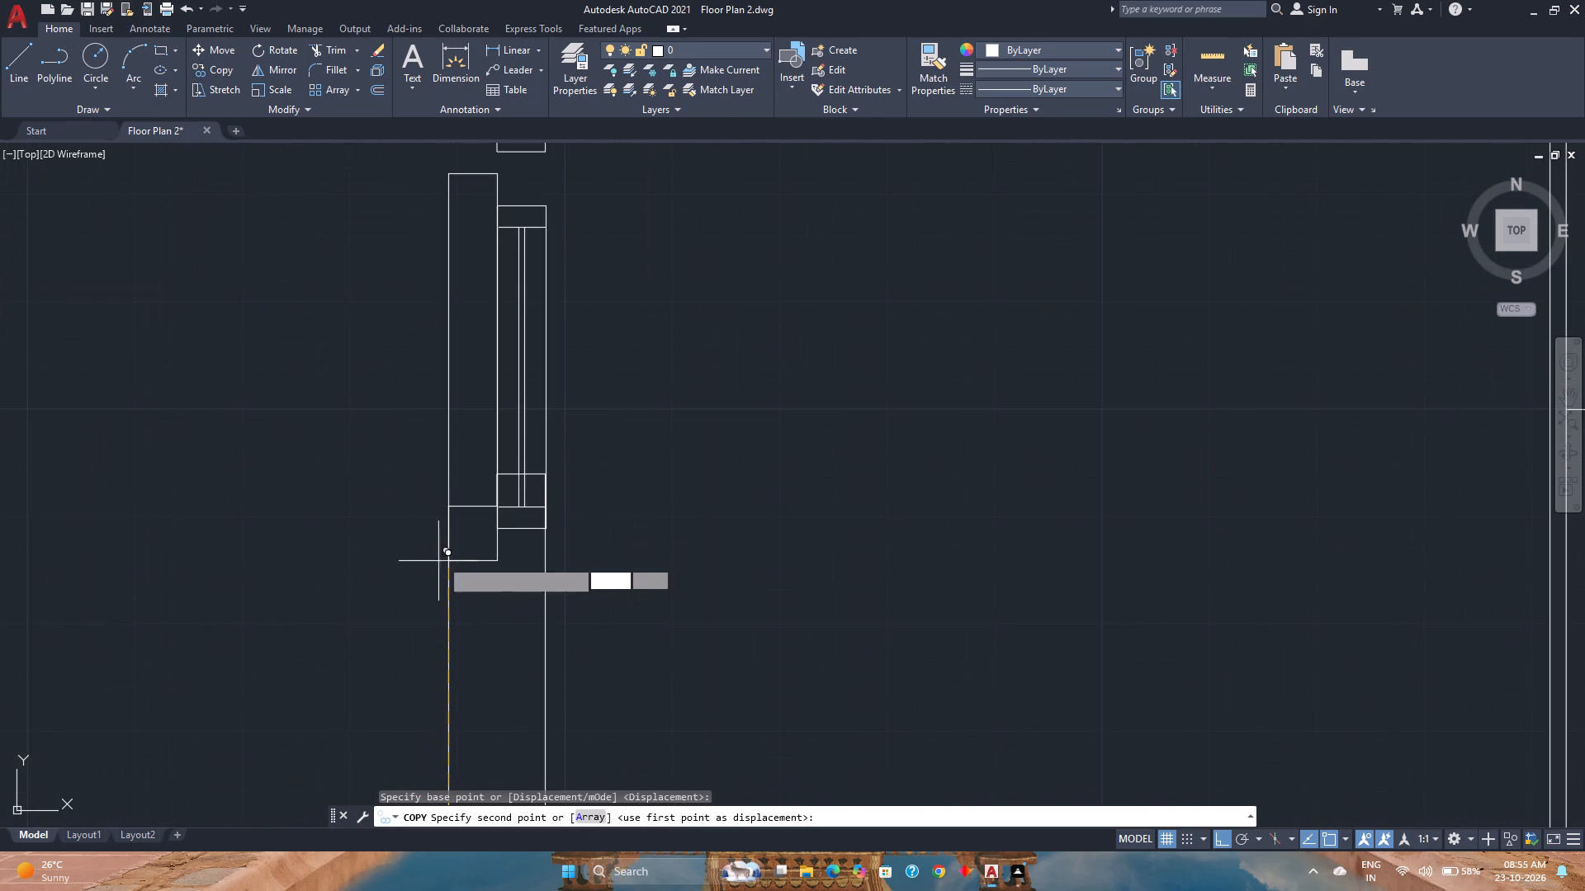
{"action": "left_click", "coordinate": [443, 507]}
{"action": "scroll", "coordinate": [443, 507], "scroll_direction": "down", "scroll_amount": 3}
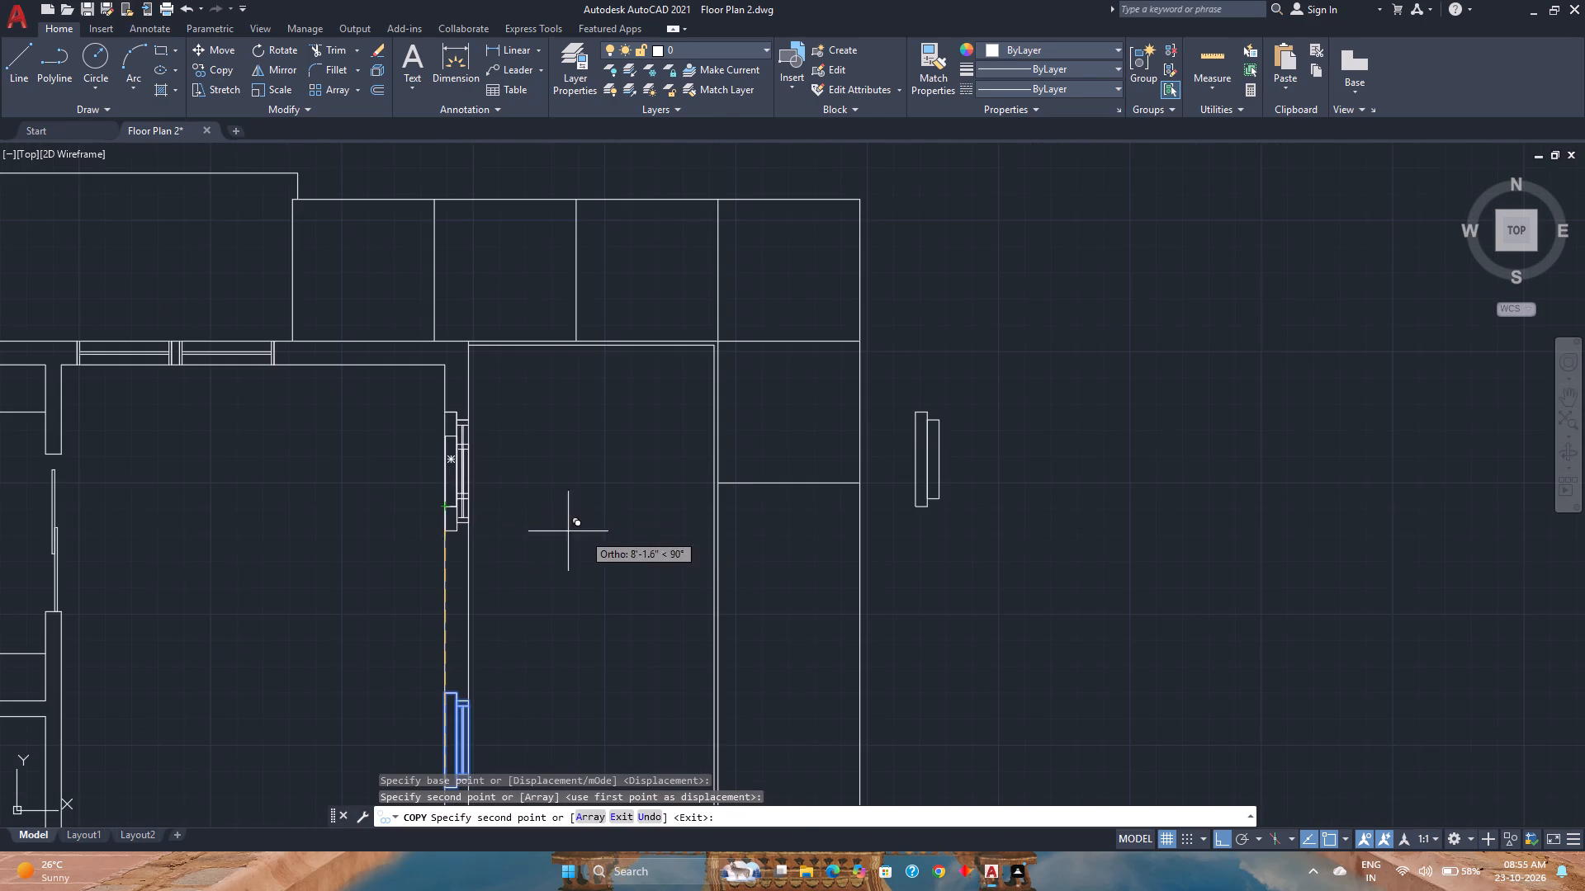
{"action": "key", "text": "Escape"}
Save the drawing.
{"action": "scroll", "coordinate": [667, 542], "scroll_direction": "down", "scroll_amount": 3}
{"action": "middle_click_drag", "start_coordinate": [639, 610], "coordinate": [703, 556]}
{"action": "key", "text": "ctrl+s"}
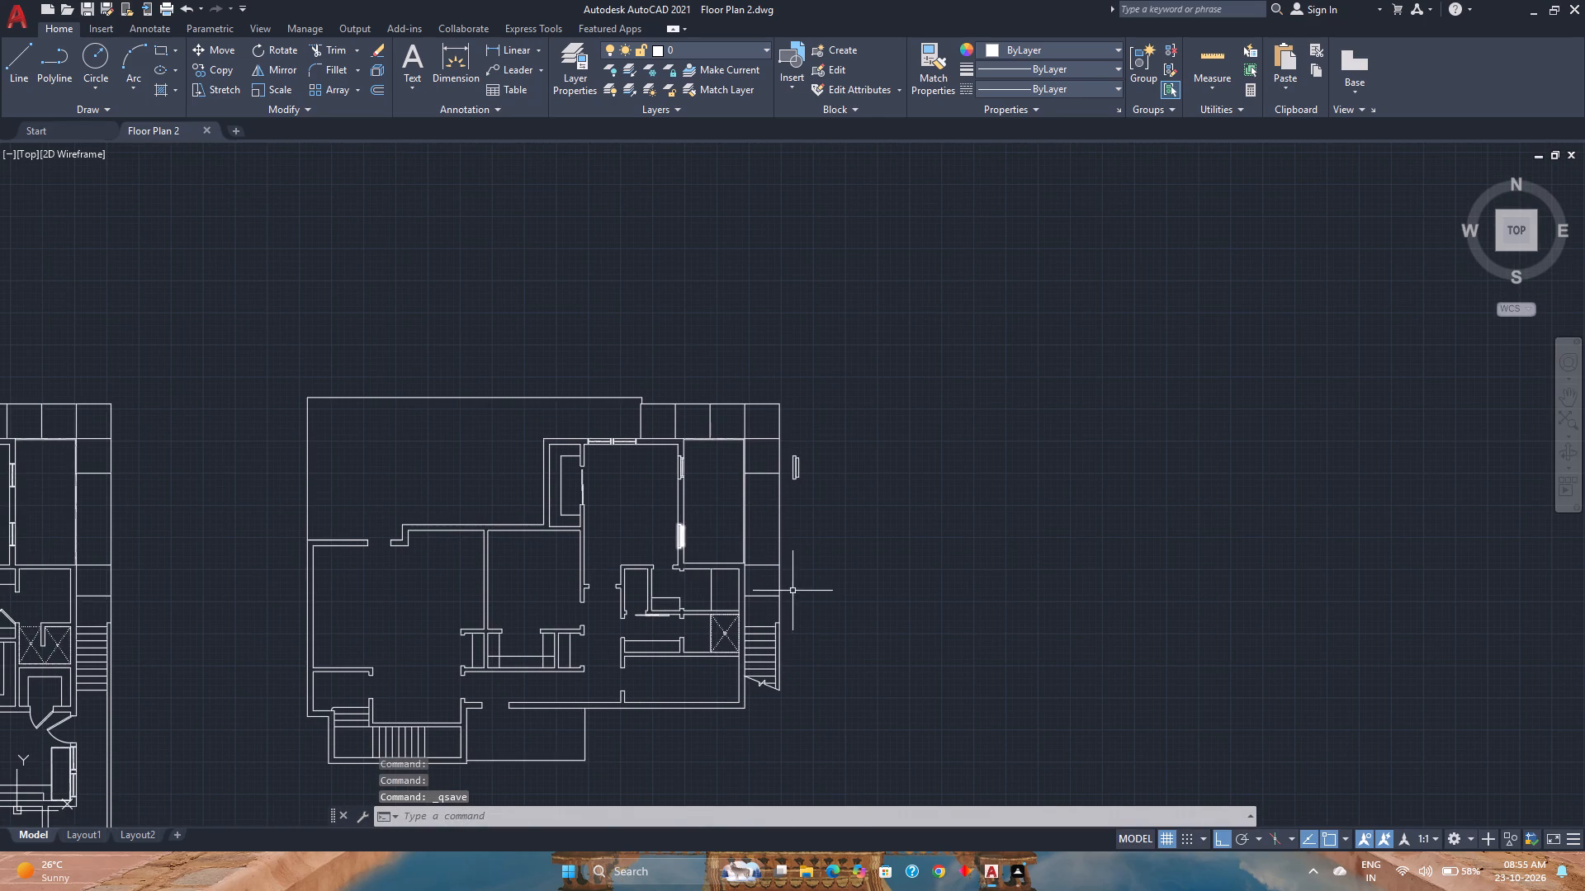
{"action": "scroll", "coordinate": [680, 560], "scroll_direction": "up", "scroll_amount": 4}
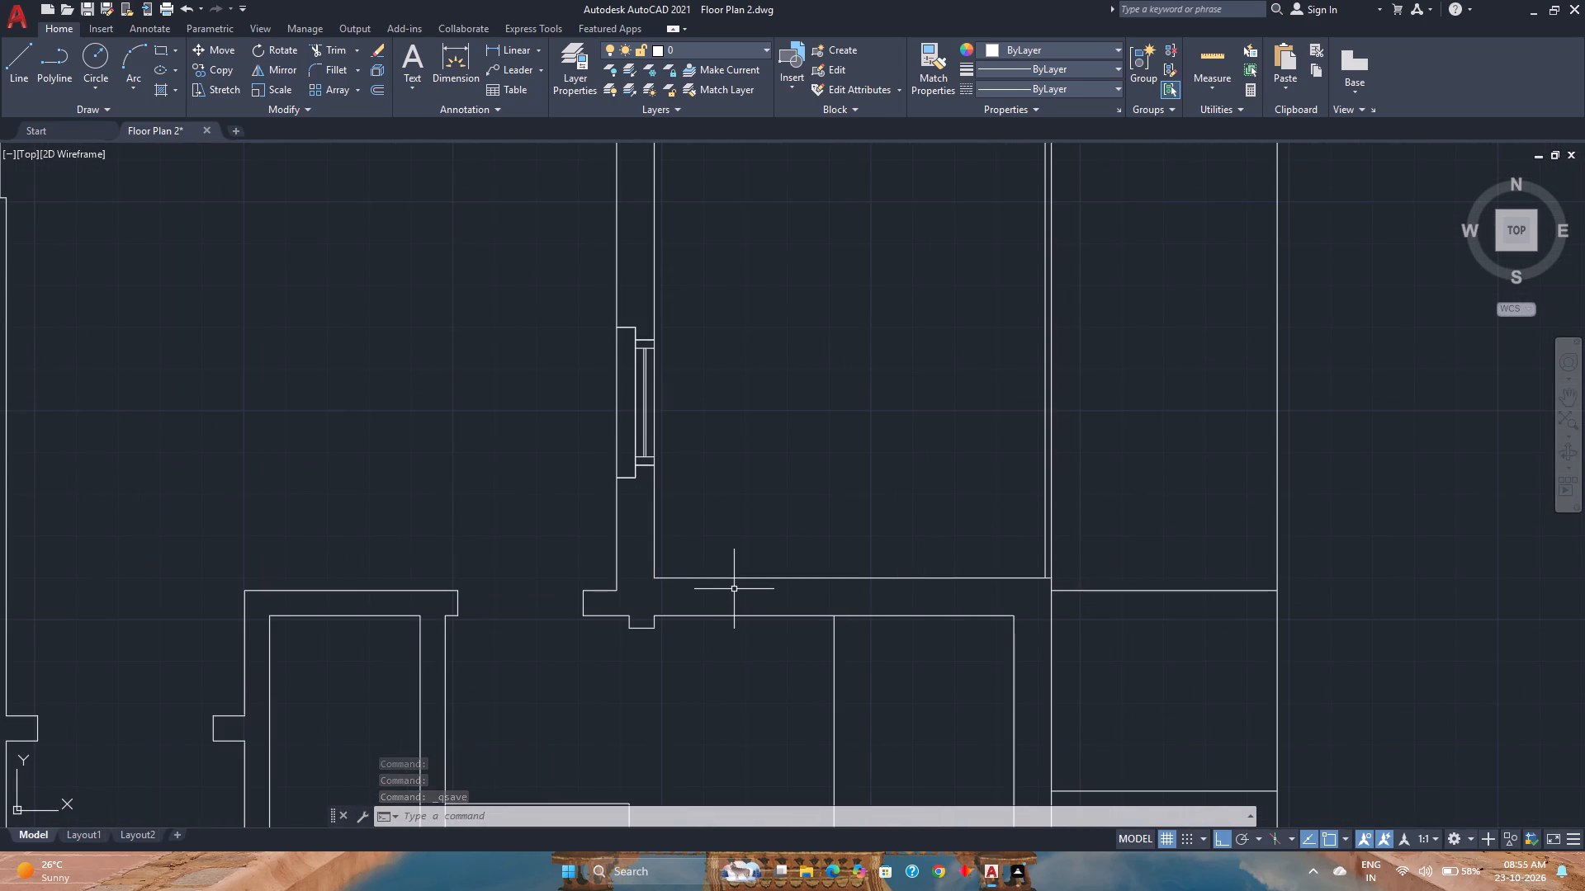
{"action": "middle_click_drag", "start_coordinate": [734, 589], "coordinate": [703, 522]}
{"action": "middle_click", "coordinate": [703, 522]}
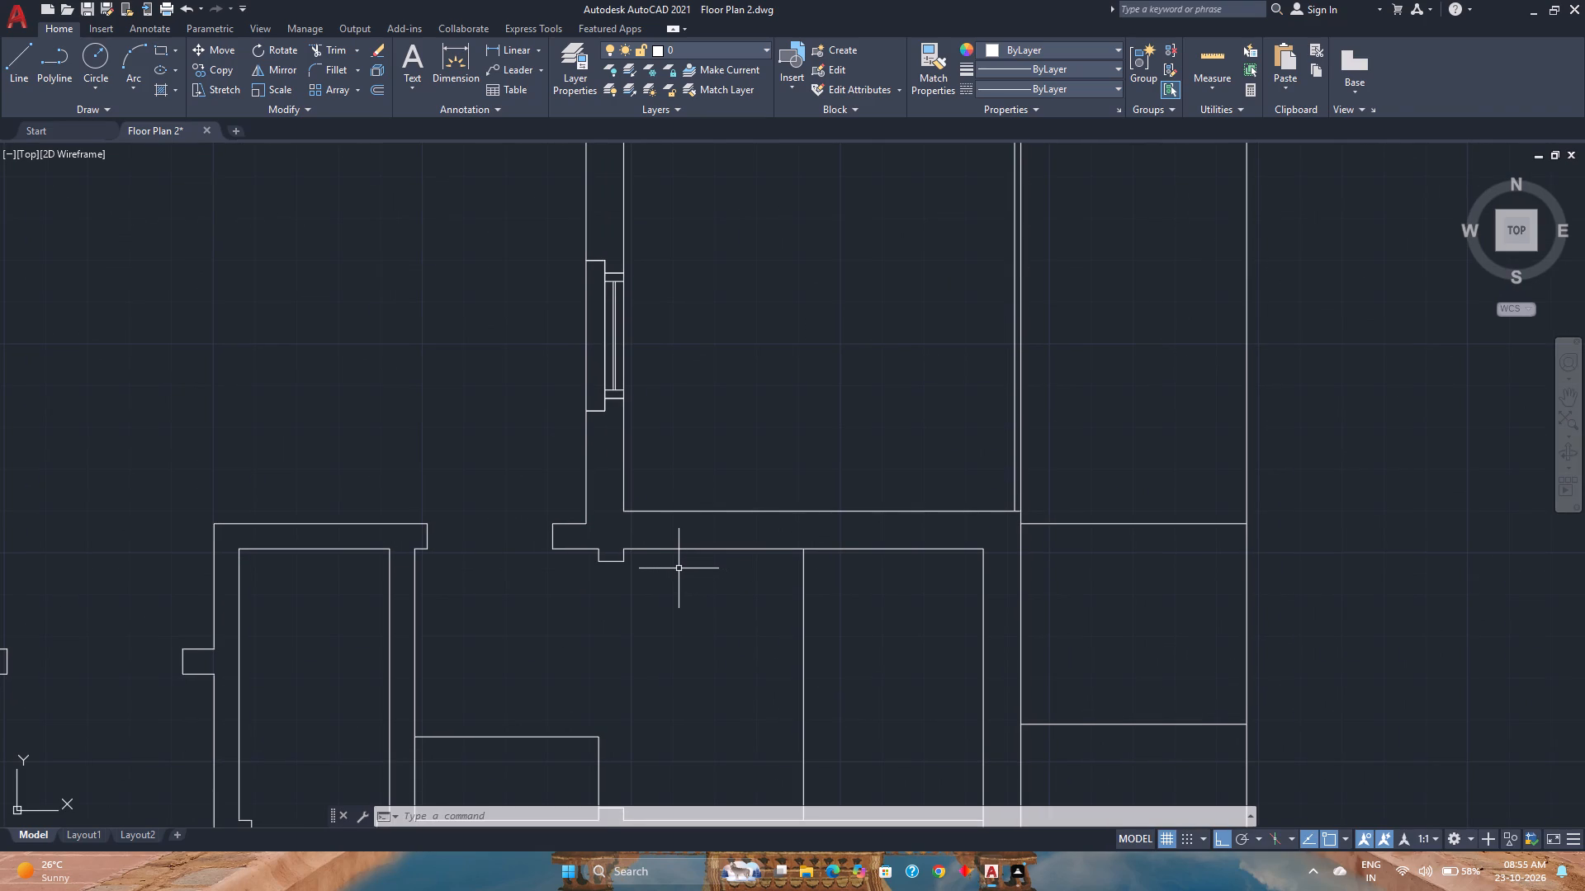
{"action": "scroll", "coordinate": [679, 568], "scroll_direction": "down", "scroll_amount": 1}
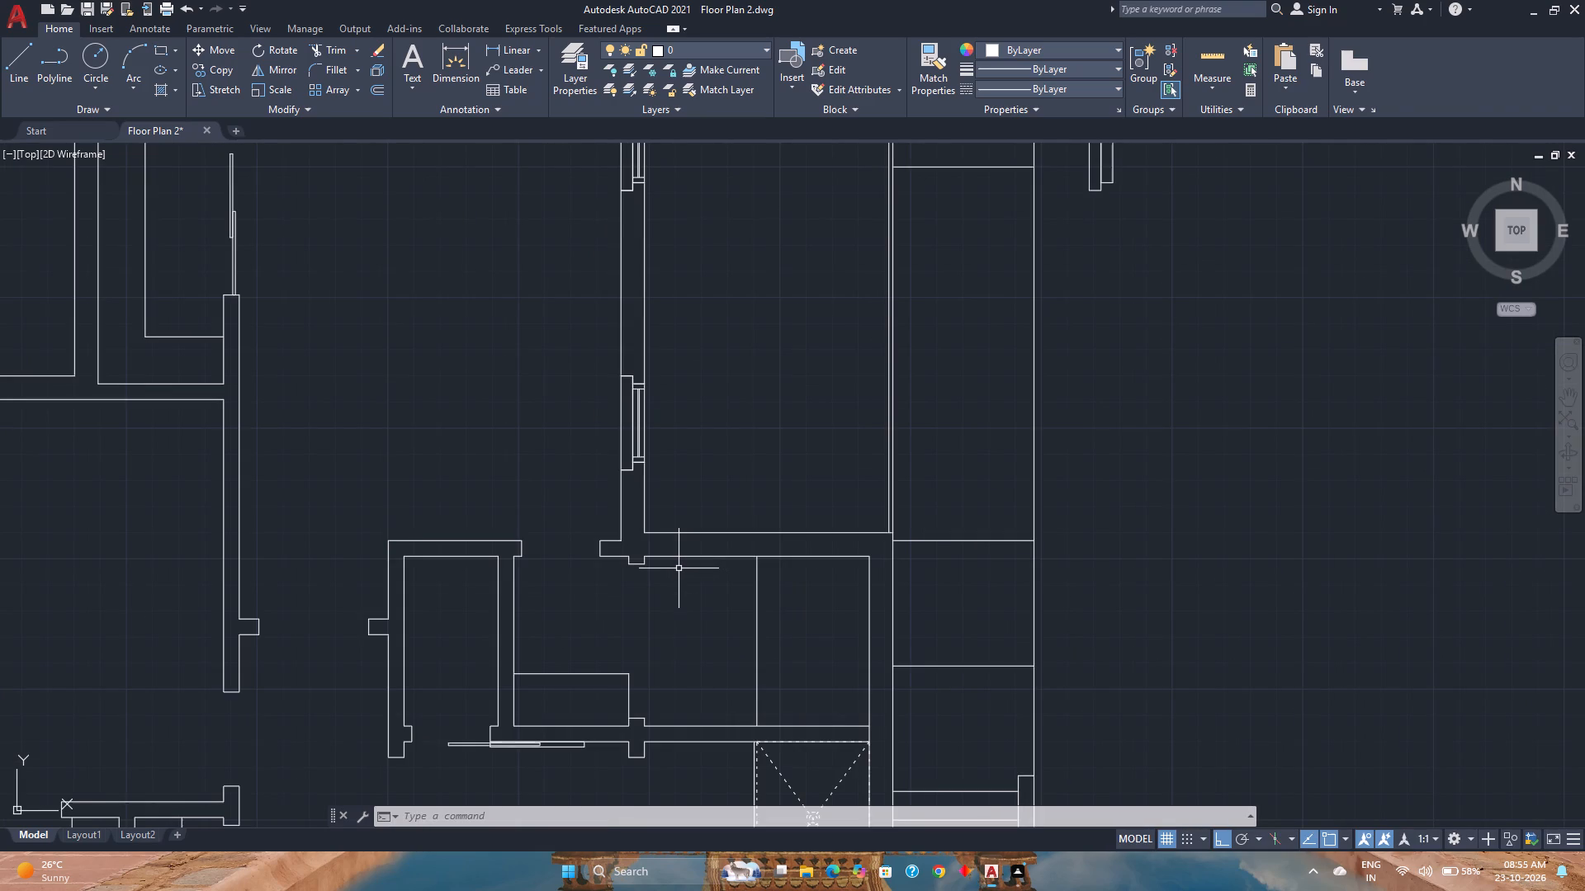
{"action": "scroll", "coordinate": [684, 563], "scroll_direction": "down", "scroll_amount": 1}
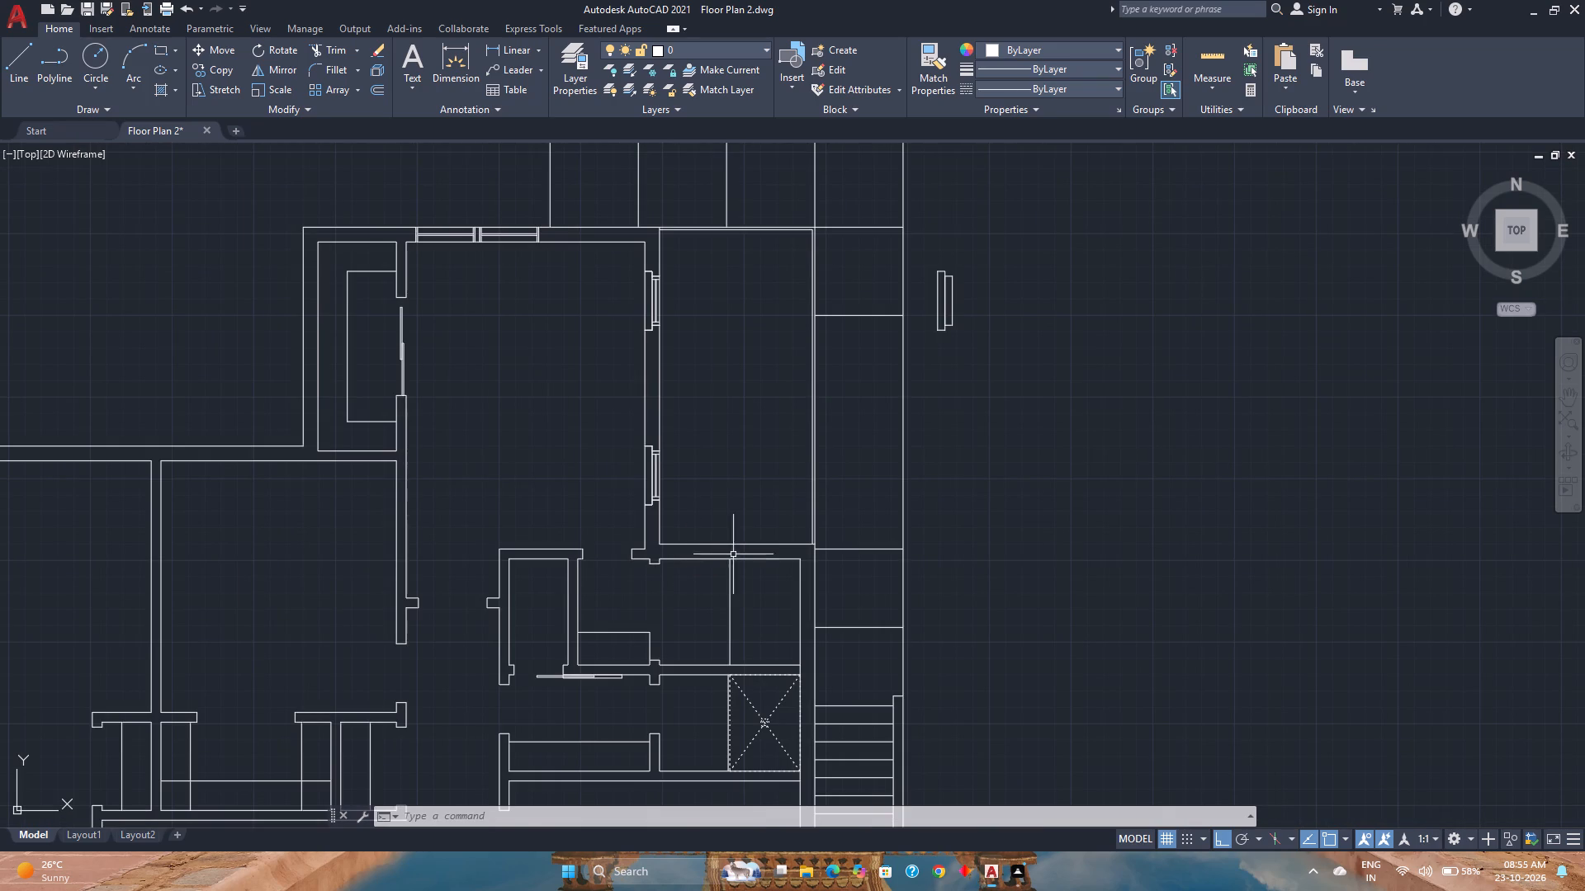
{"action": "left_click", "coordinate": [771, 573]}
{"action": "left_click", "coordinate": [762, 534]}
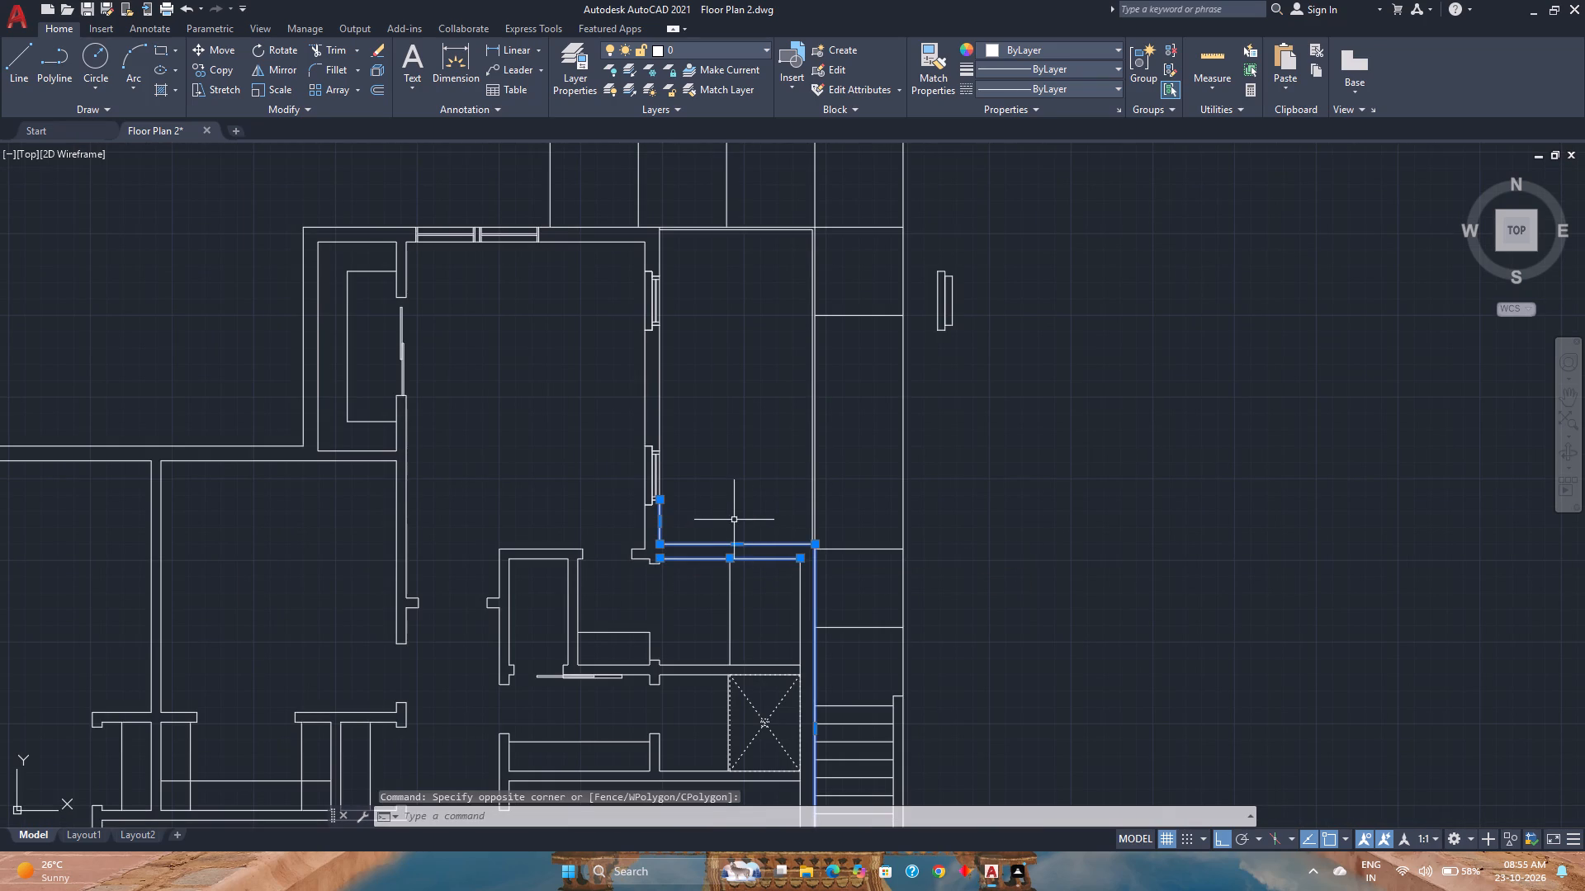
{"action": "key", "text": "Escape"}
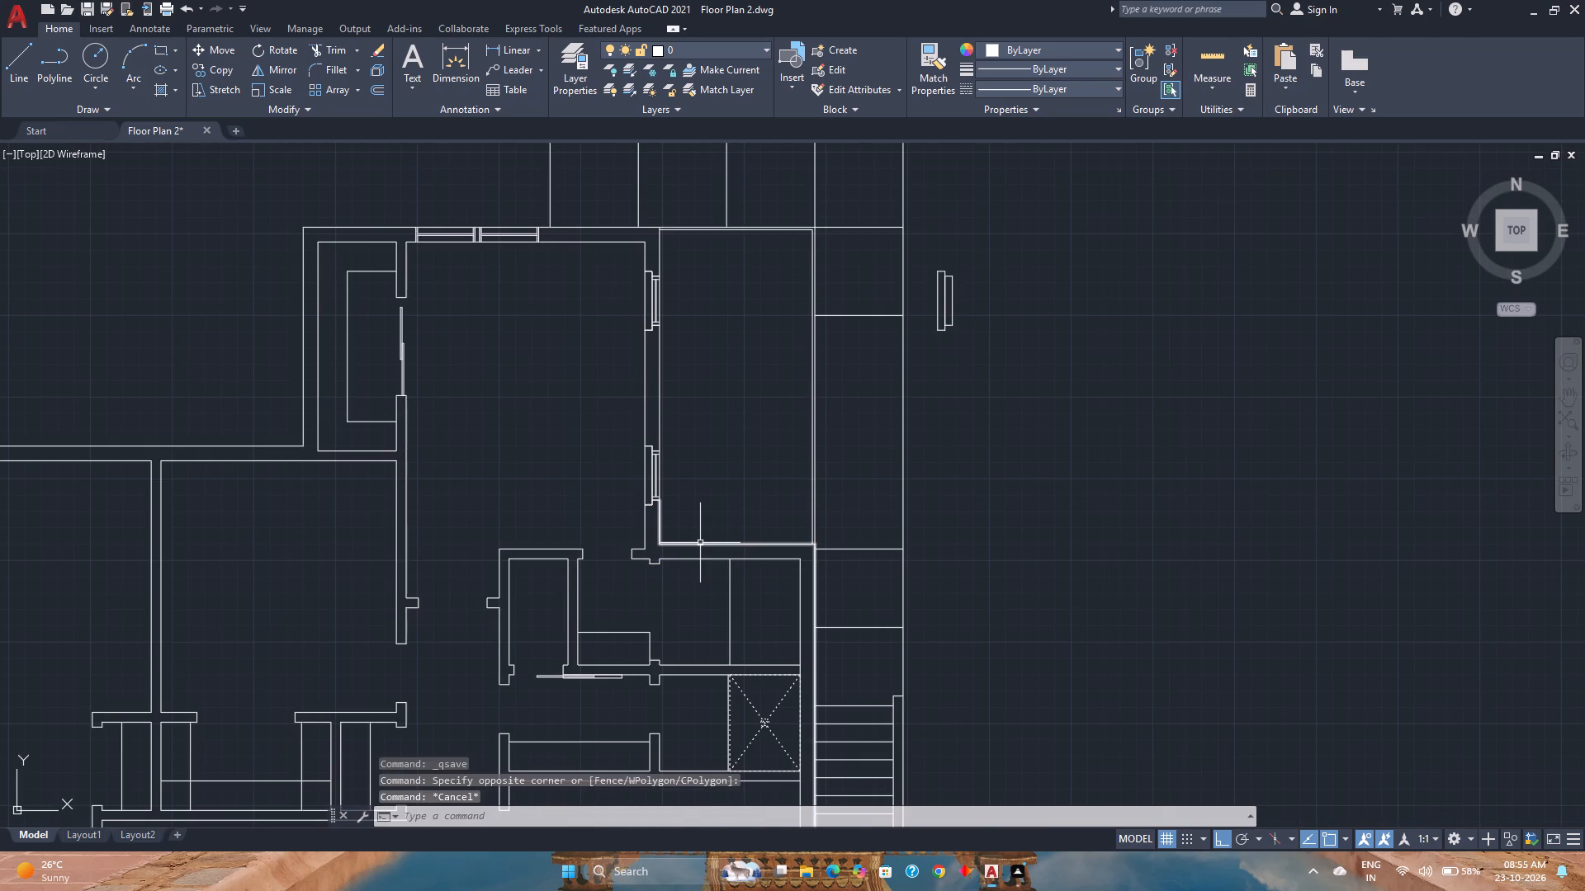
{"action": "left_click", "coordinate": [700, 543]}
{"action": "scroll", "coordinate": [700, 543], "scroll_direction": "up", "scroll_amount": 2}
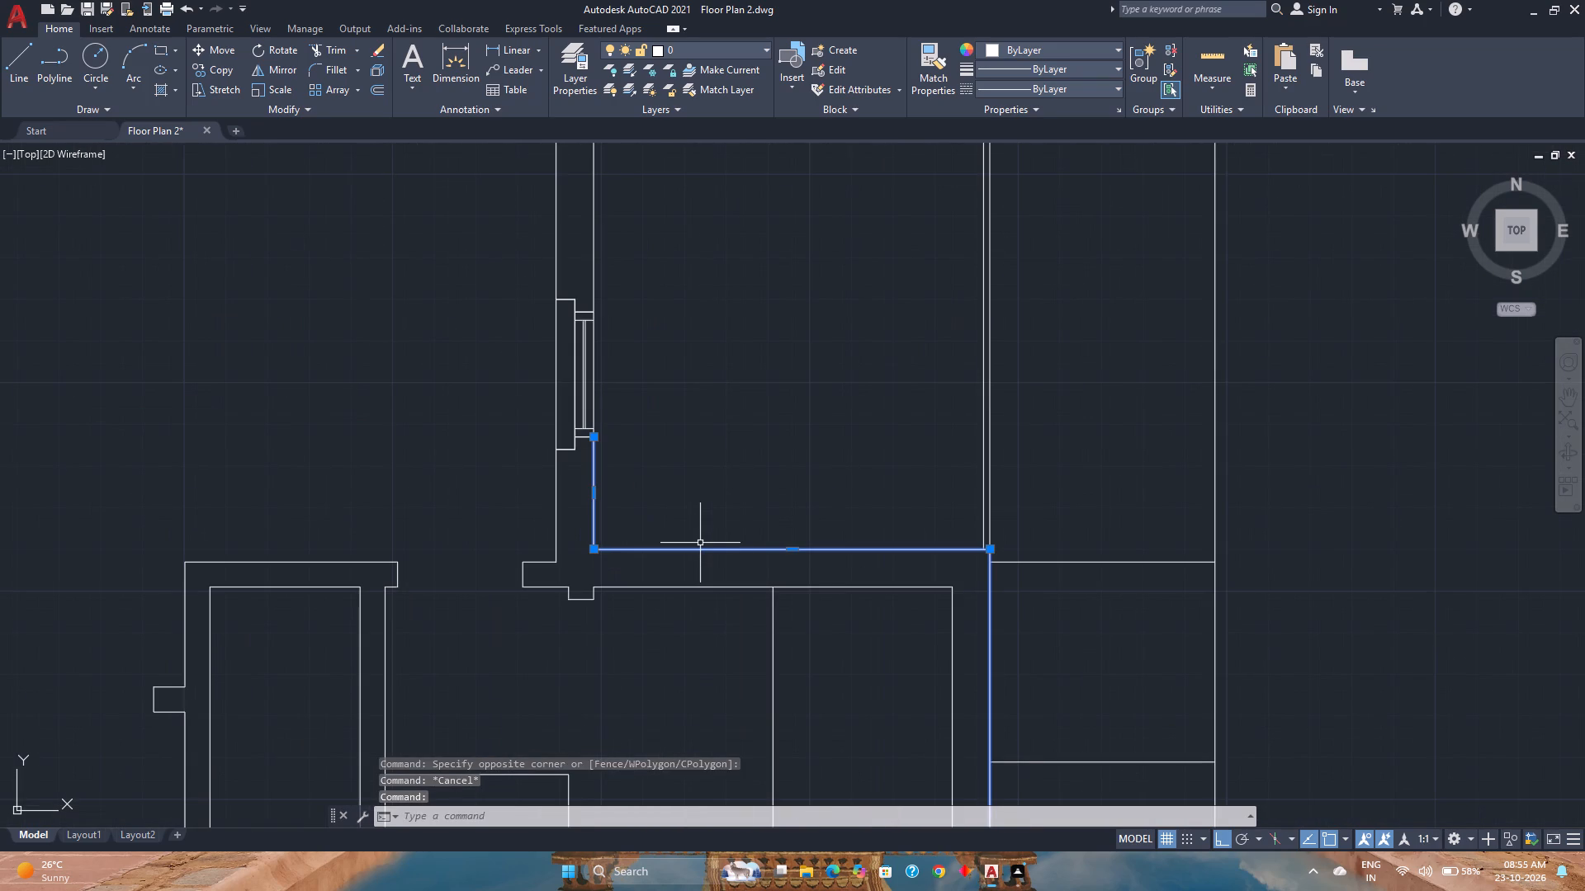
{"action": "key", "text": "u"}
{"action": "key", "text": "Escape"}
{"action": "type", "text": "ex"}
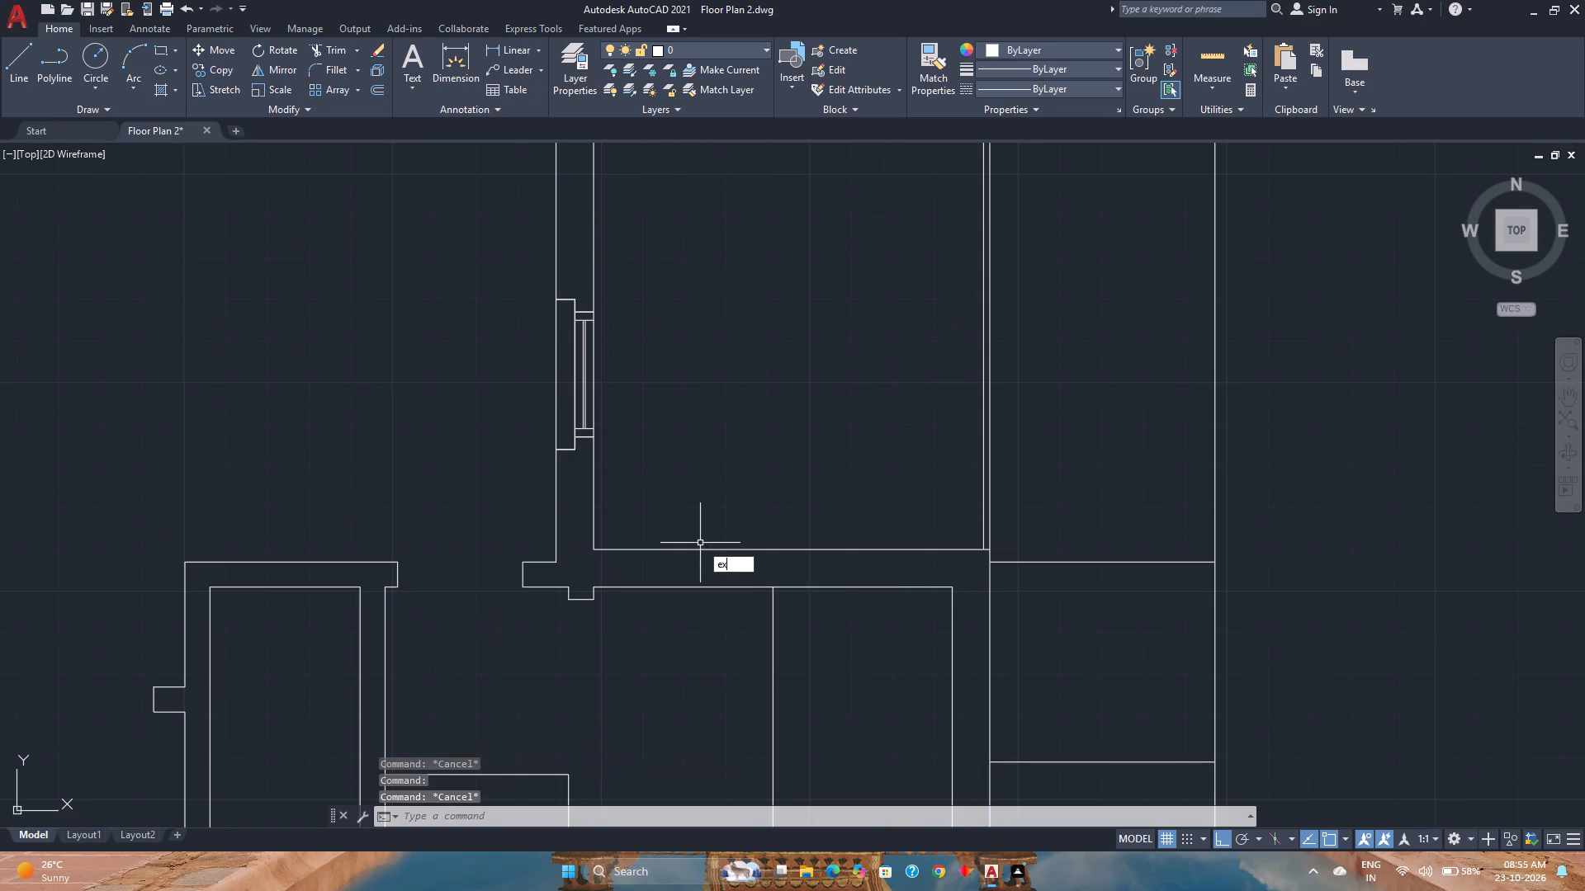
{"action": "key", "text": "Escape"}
Explode the polyline that forms the south and west sides of the narrow eastern room.
{"action": "left_click", "coordinate": [702, 549]}
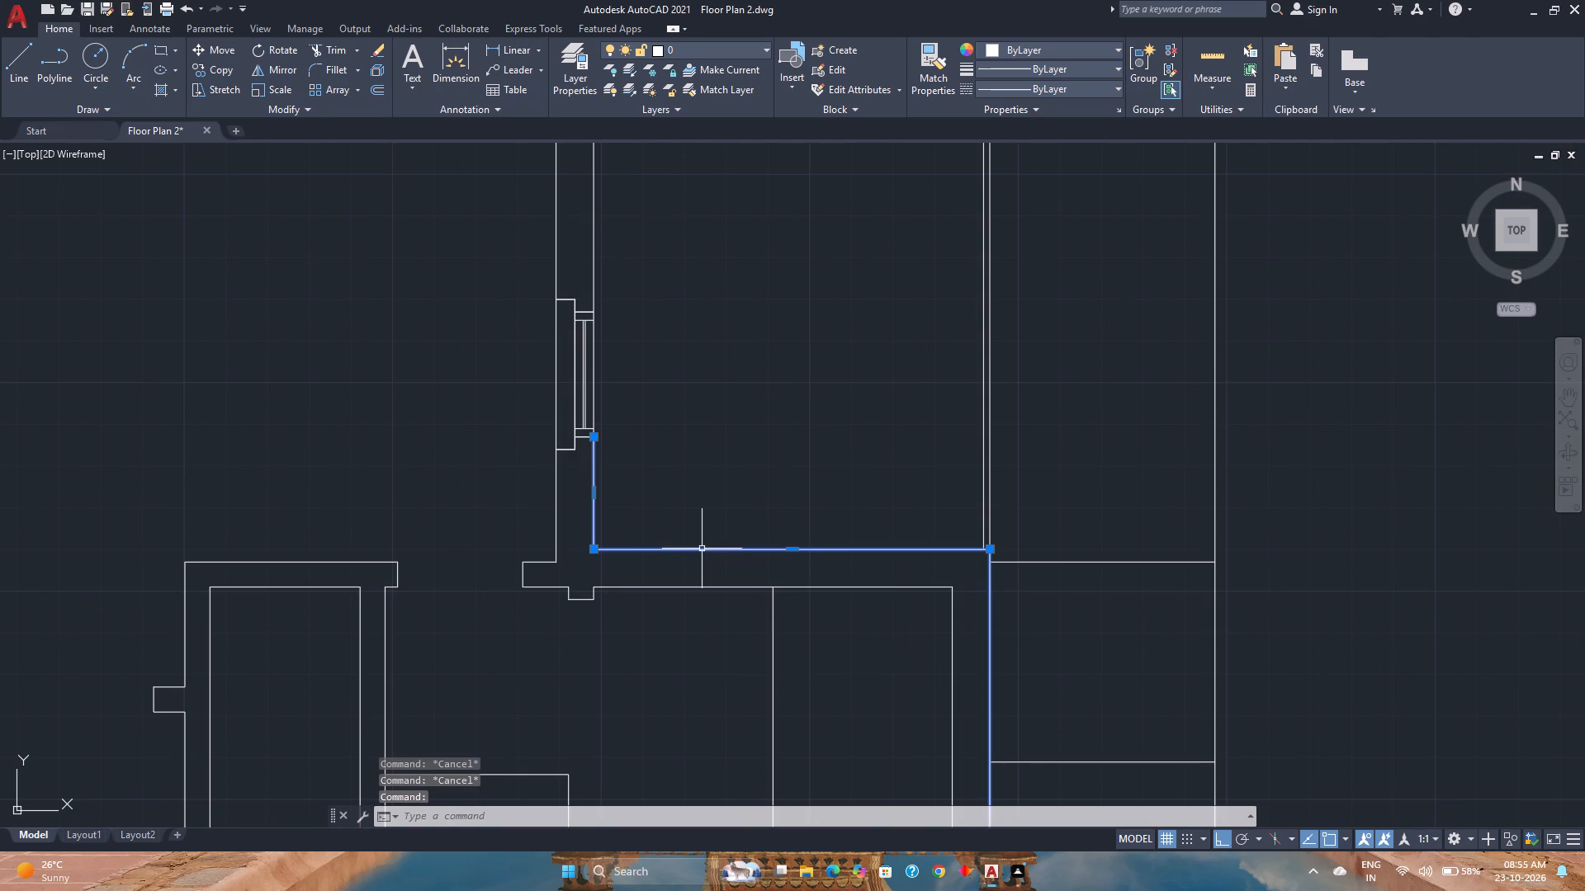
{"action": "type", "text": "explo"}
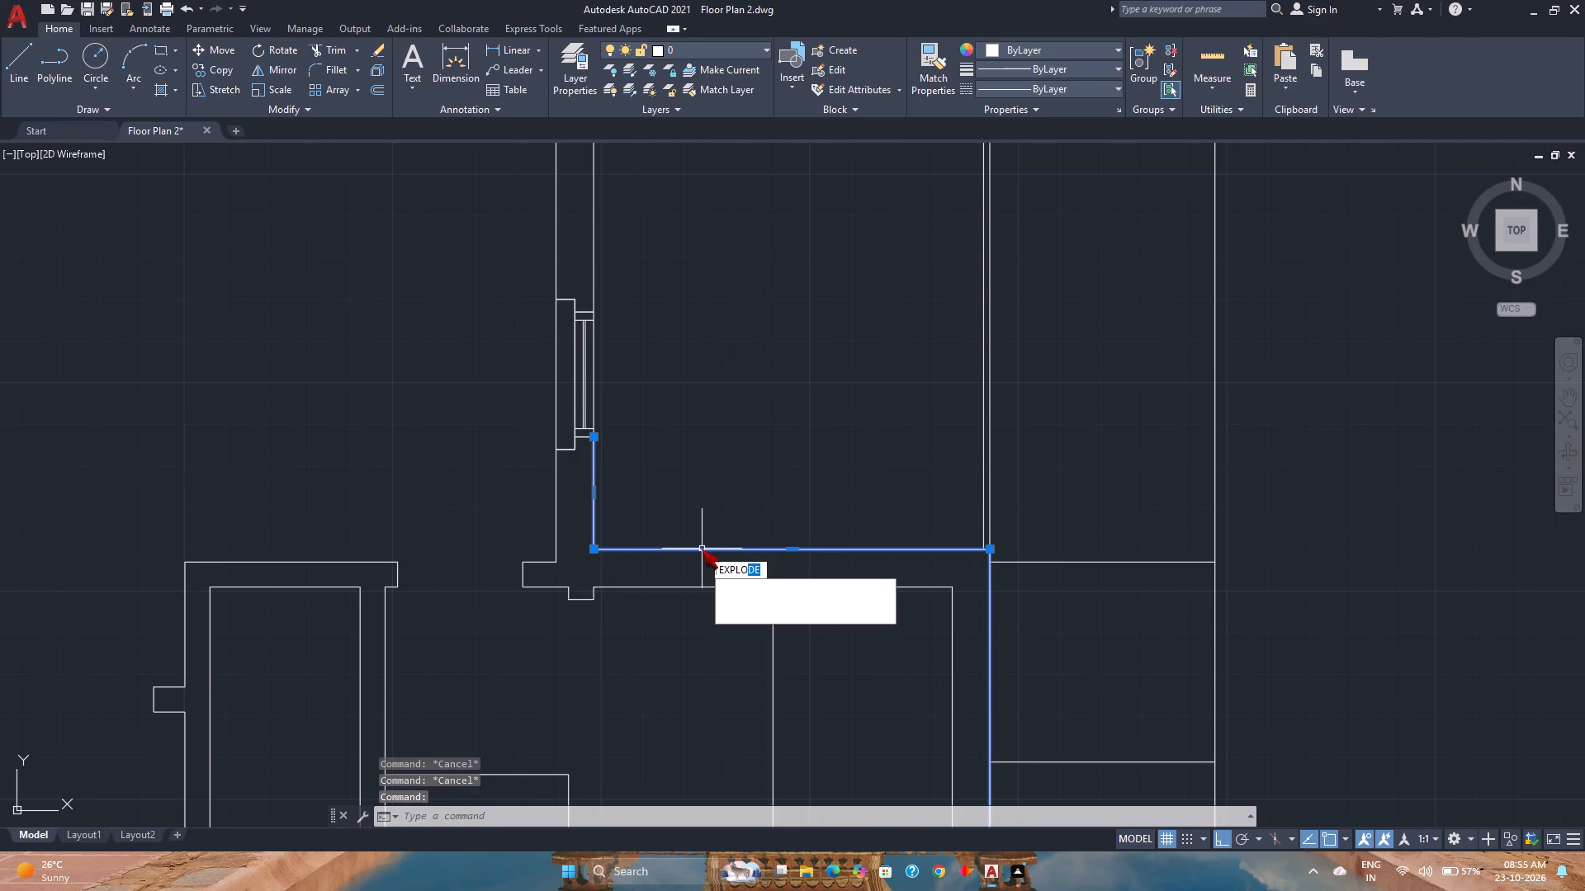
{"action": "key", "text": "Return"}
Move the two horizontal wall lines between the narrow eastern room and the small room below 6 inches north.
{"action": "left_click", "coordinate": [697, 608]}
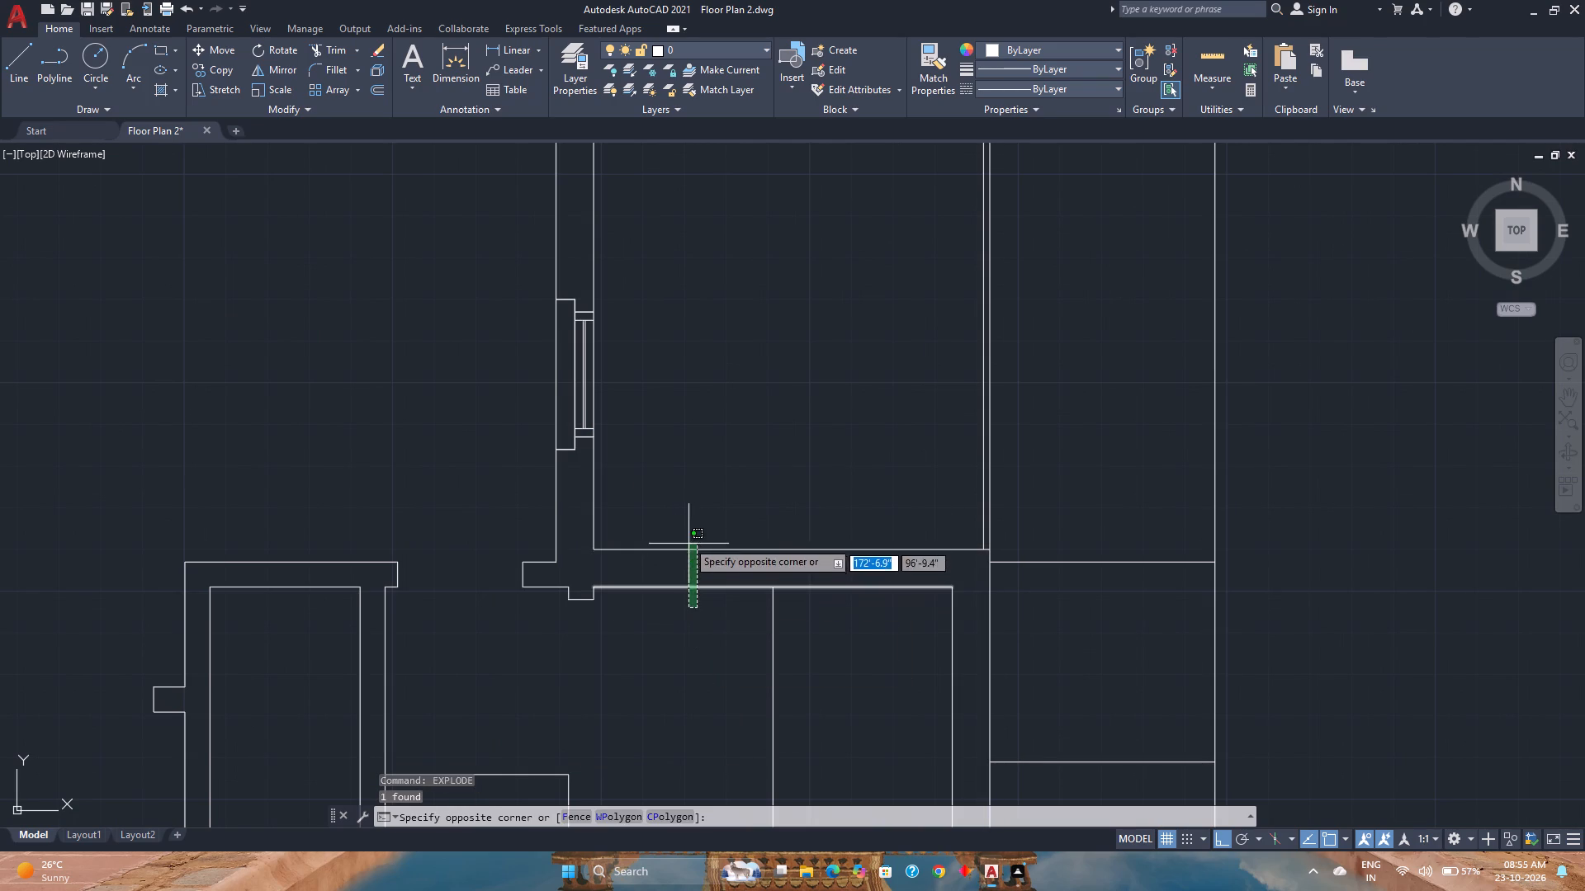
{"action": "left_click", "coordinate": [684, 535]}
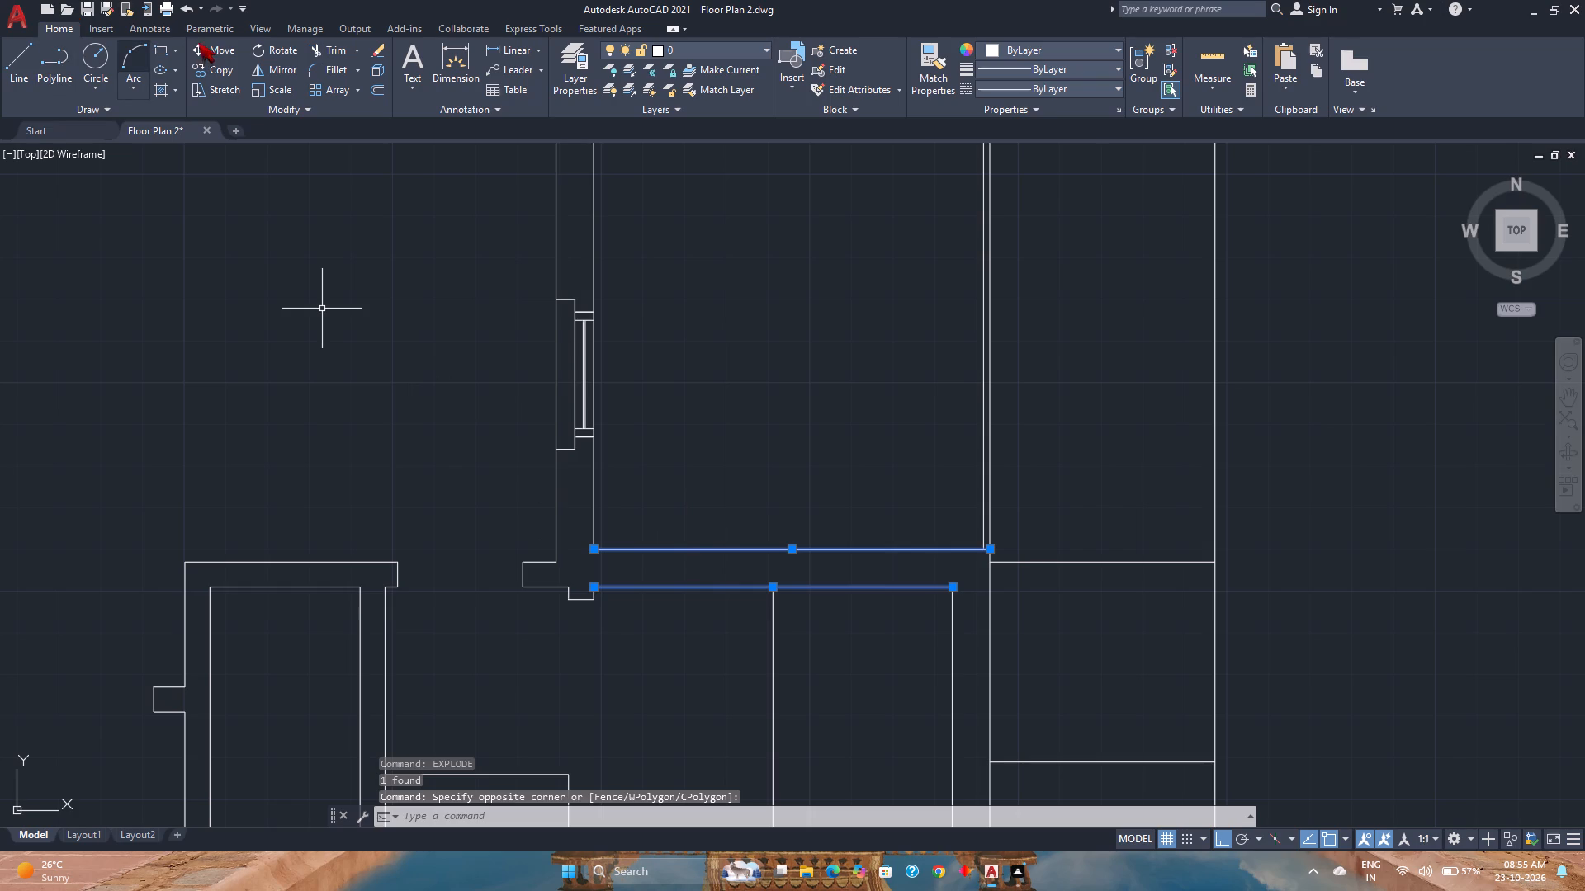
{"action": "left_click", "coordinate": [210, 43]}
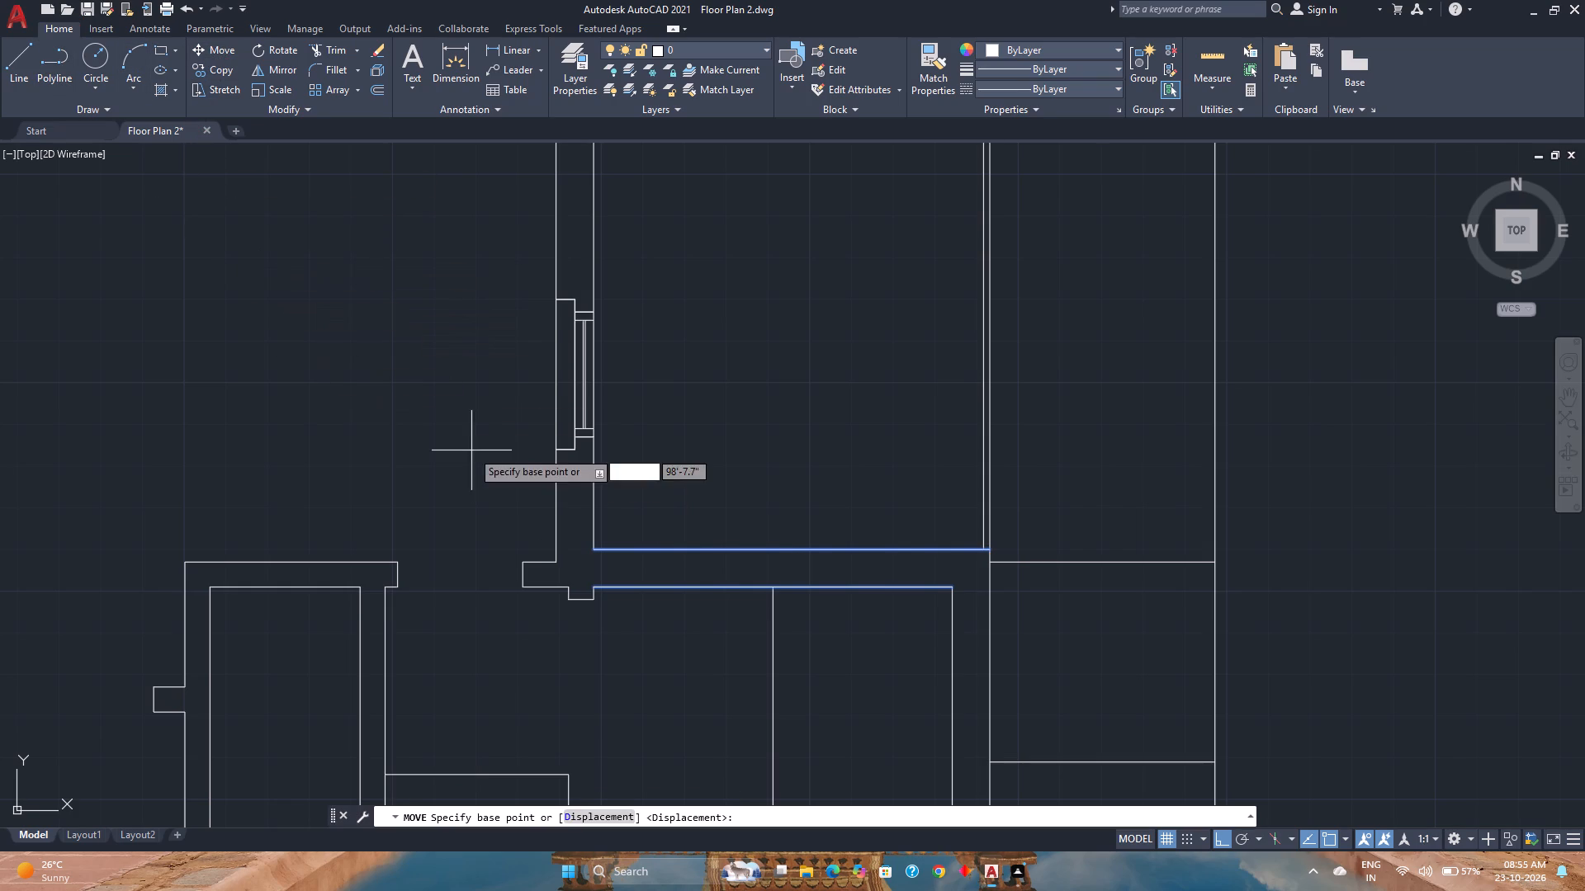
{"action": "left_click", "coordinate": [593, 550]}
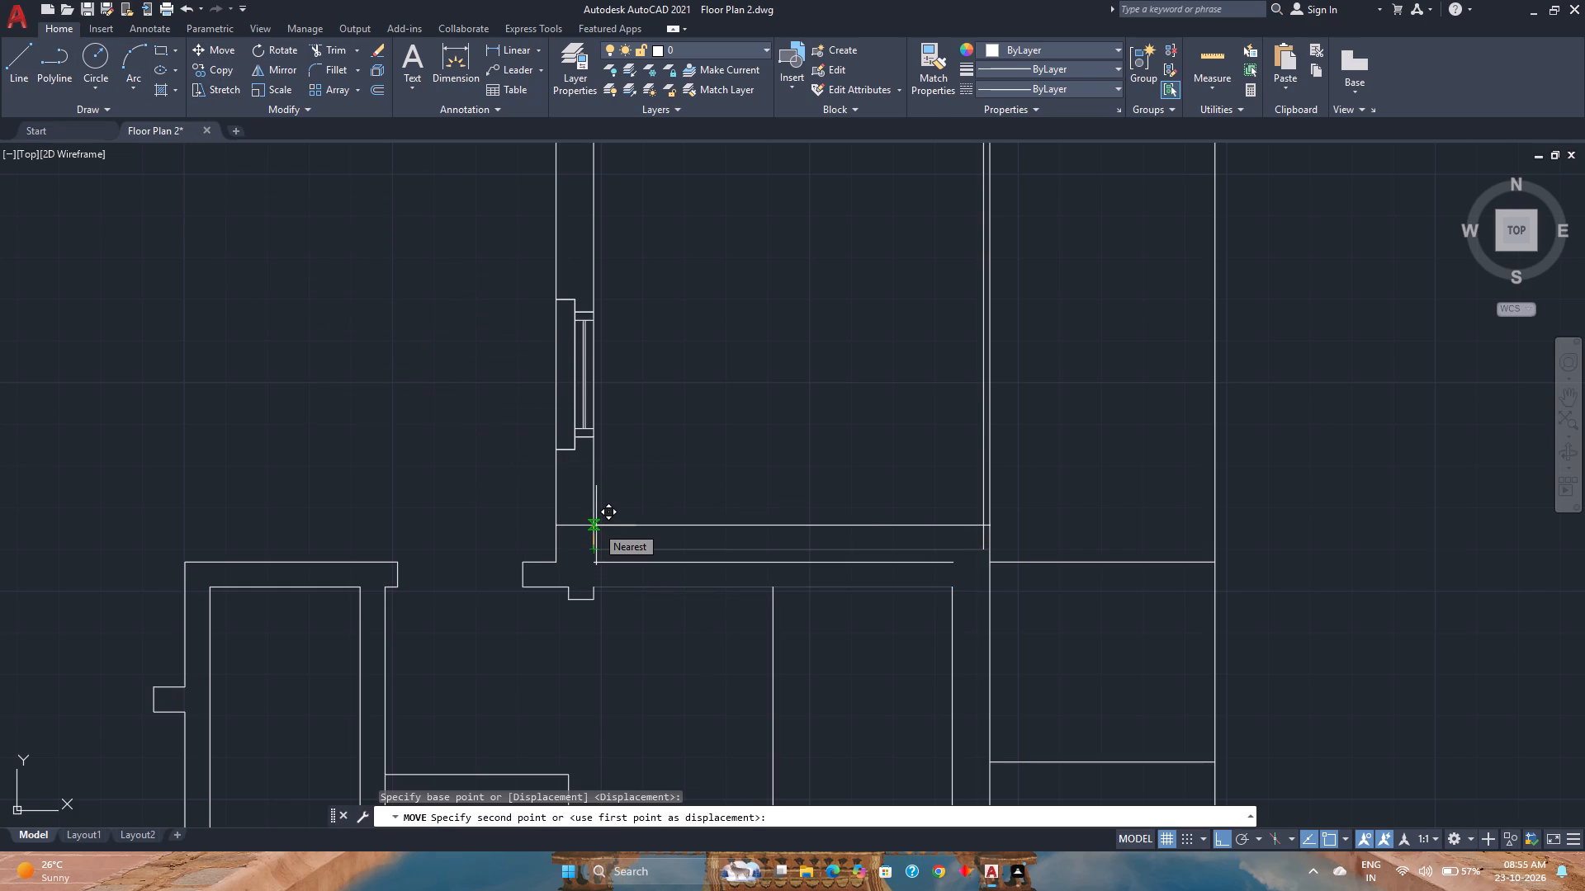
{"action": "key", "text": "6"}
{"action": "key", "text": "Return"}
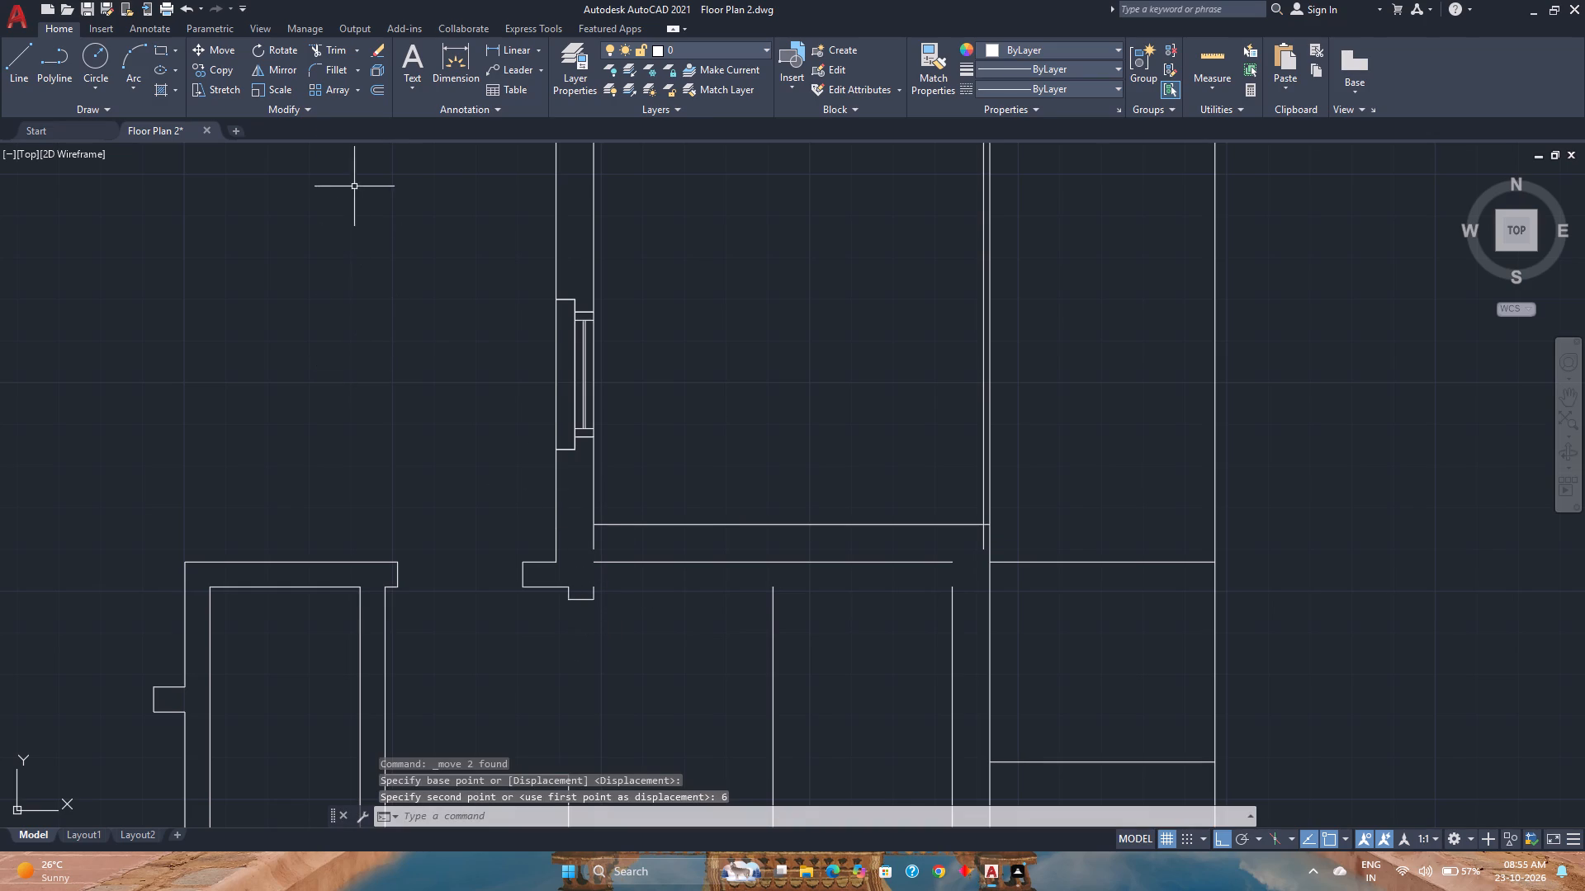
Fillet in Multiple mode to close both west corners of the shifted wall and the small room's northeast corner.
{"action": "left_click", "coordinate": [329, 70]}
{"action": "key", "text": "m"}
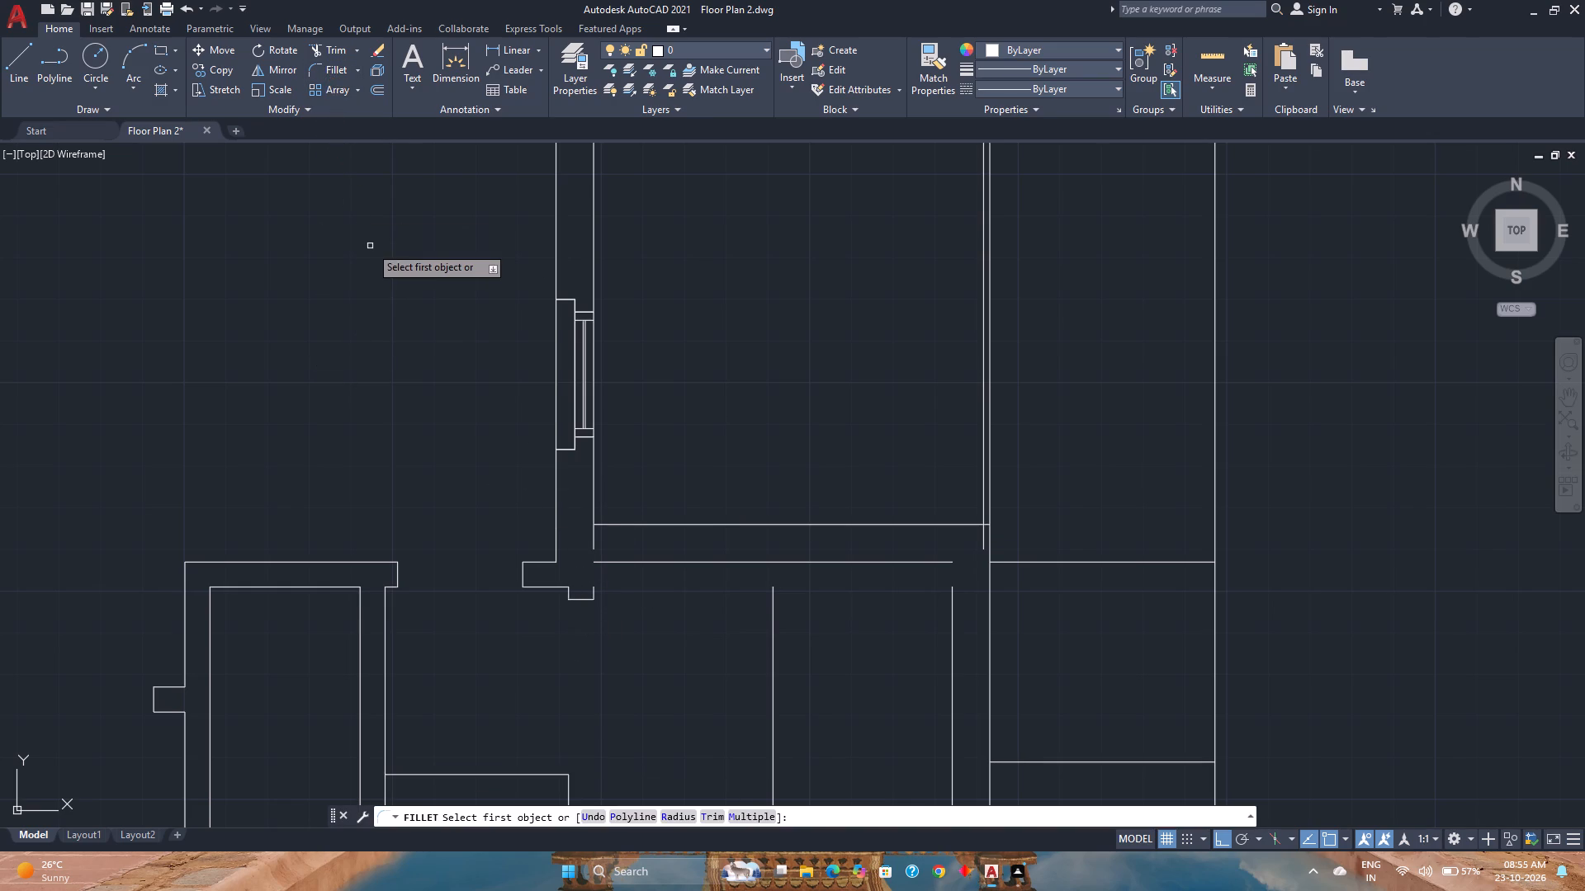
{"action": "key", "text": "Return"}
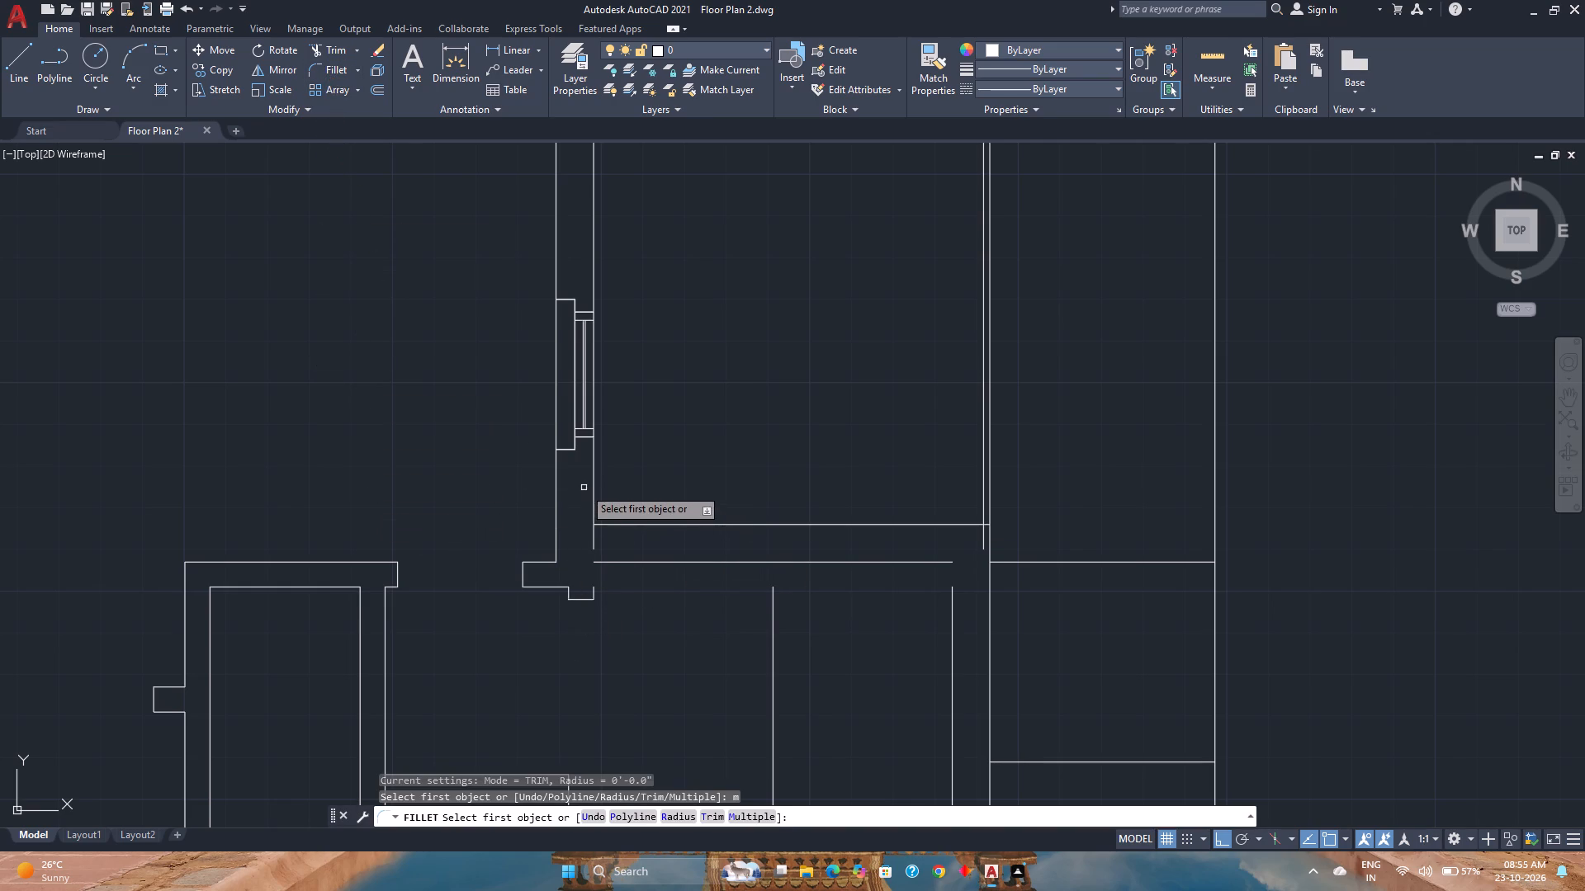
{"action": "left_click", "coordinate": [596, 474]}
{"action": "left_click", "coordinate": [592, 480]}
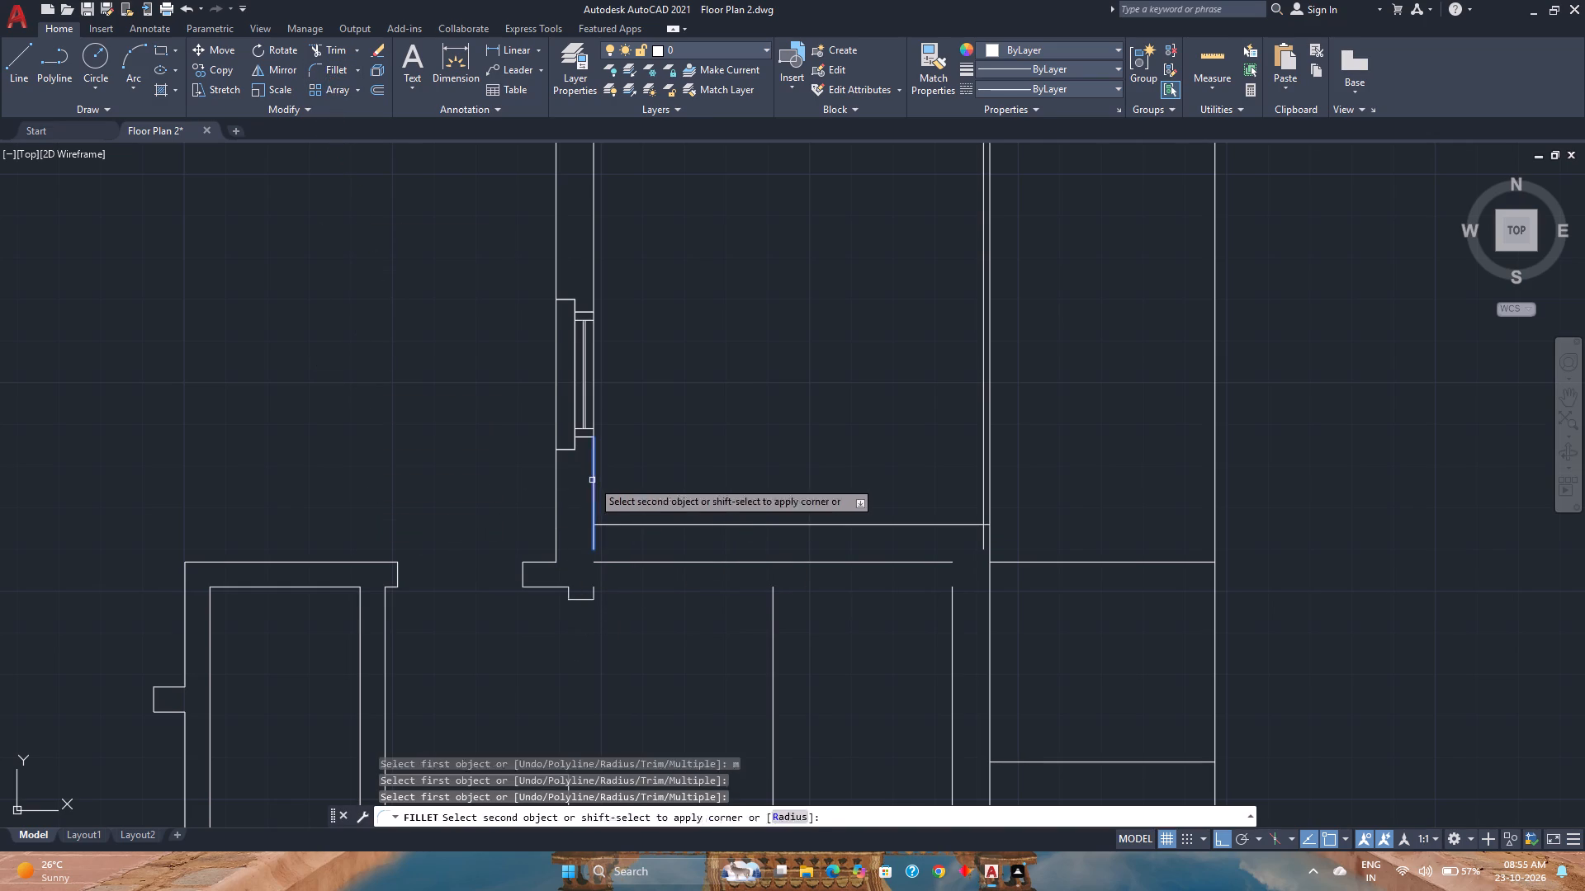
{"action": "left_click", "coordinate": [615, 524]}
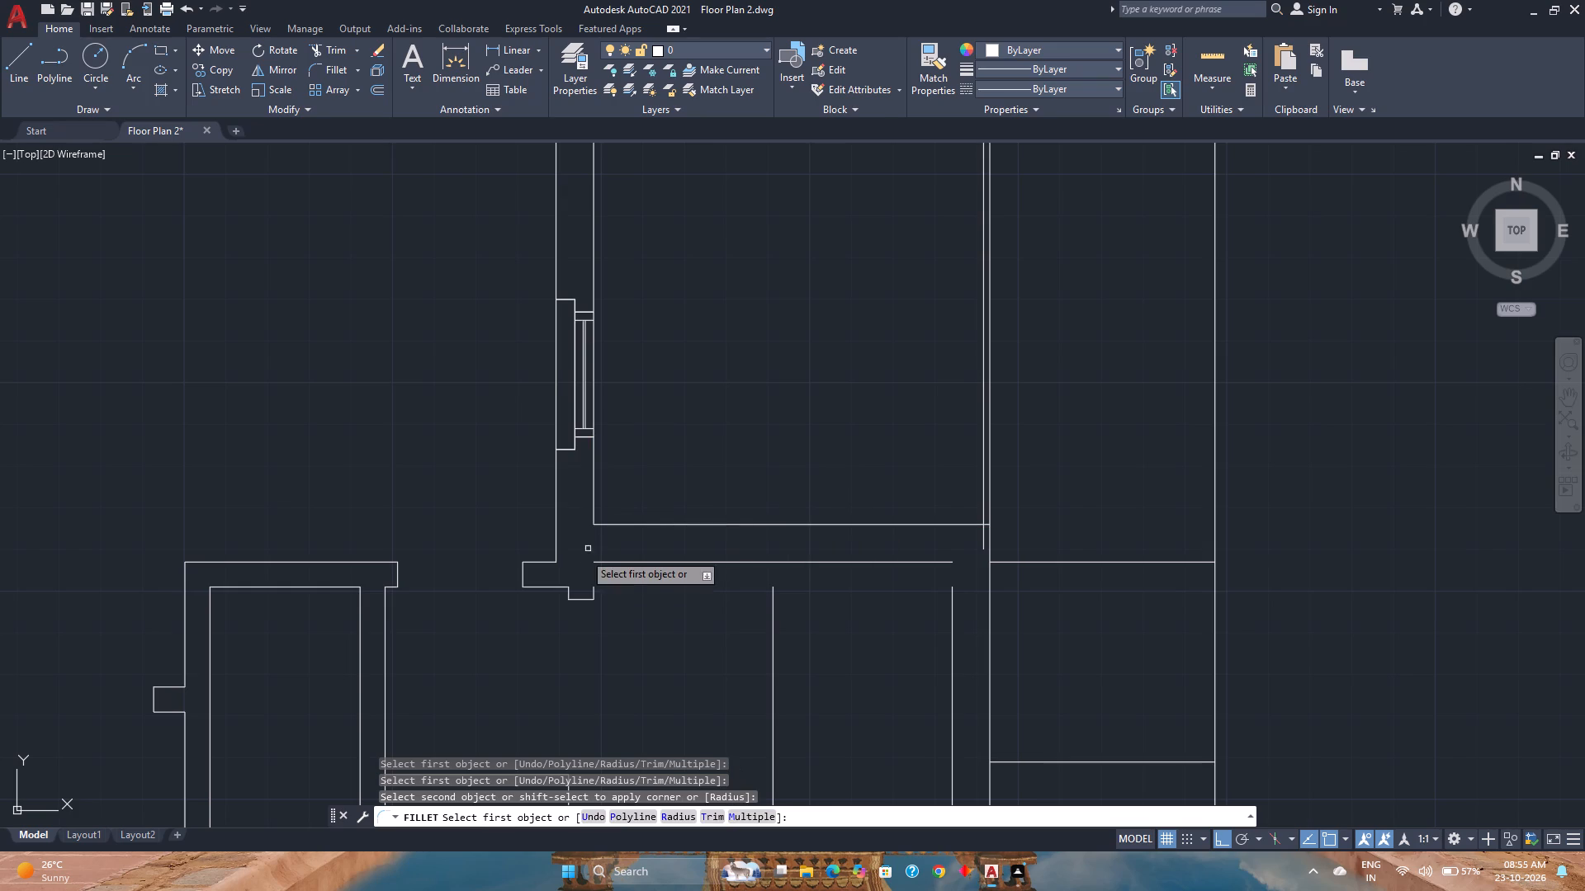
{"action": "left_click", "coordinate": [593, 588]}
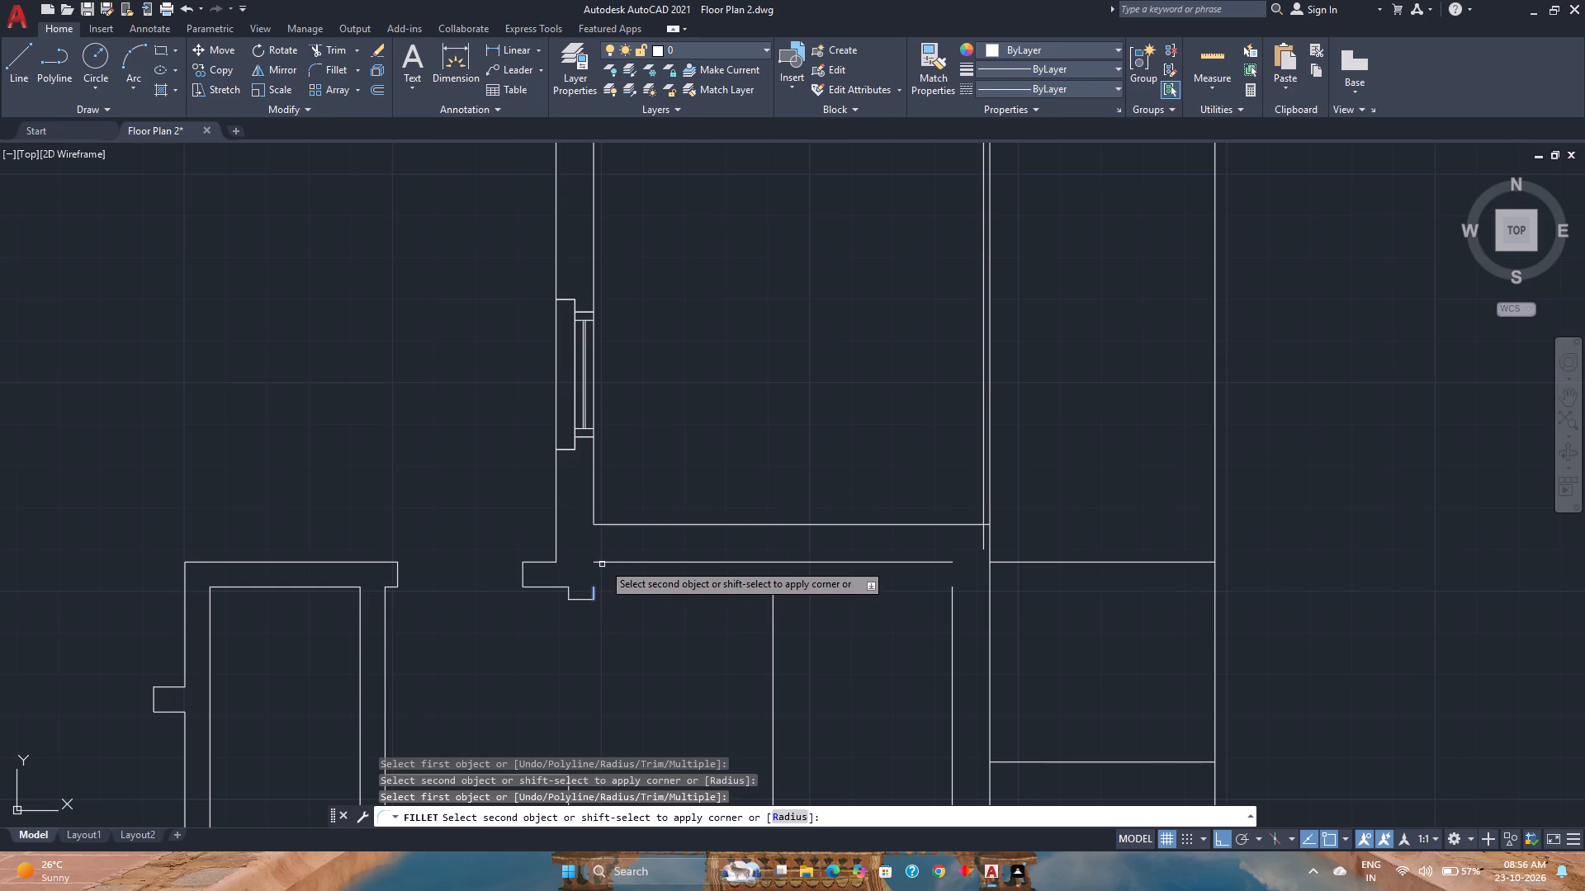
{"action": "left_click", "coordinate": [603, 563]}
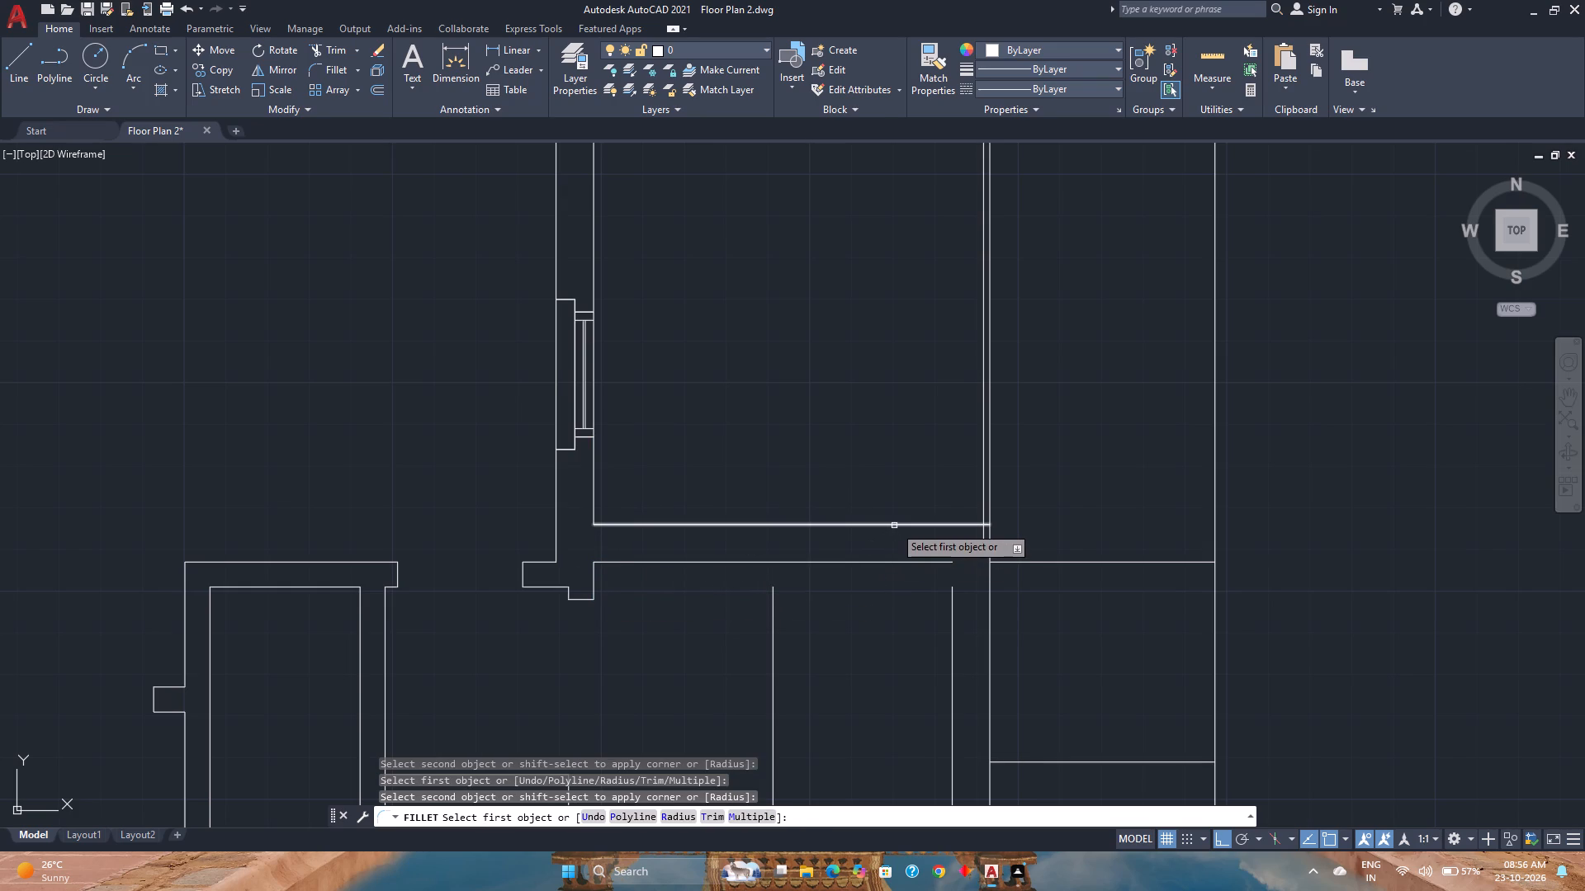
{"action": "left_click", "coordinate": [944, 561]}
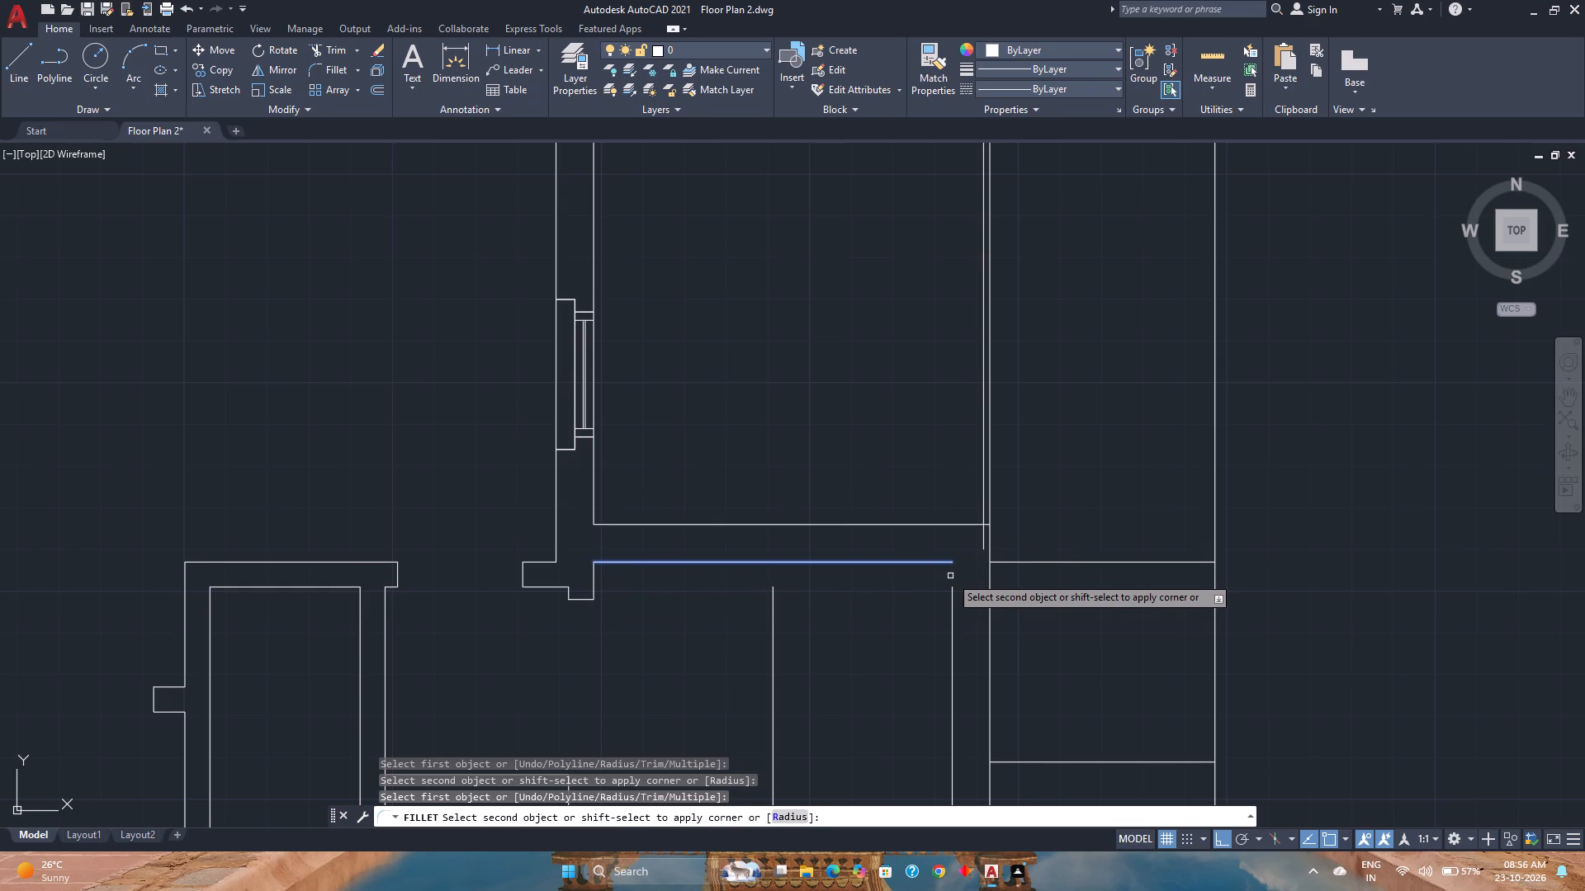
{"action": "left_click", "coordinate": [953, 589]}
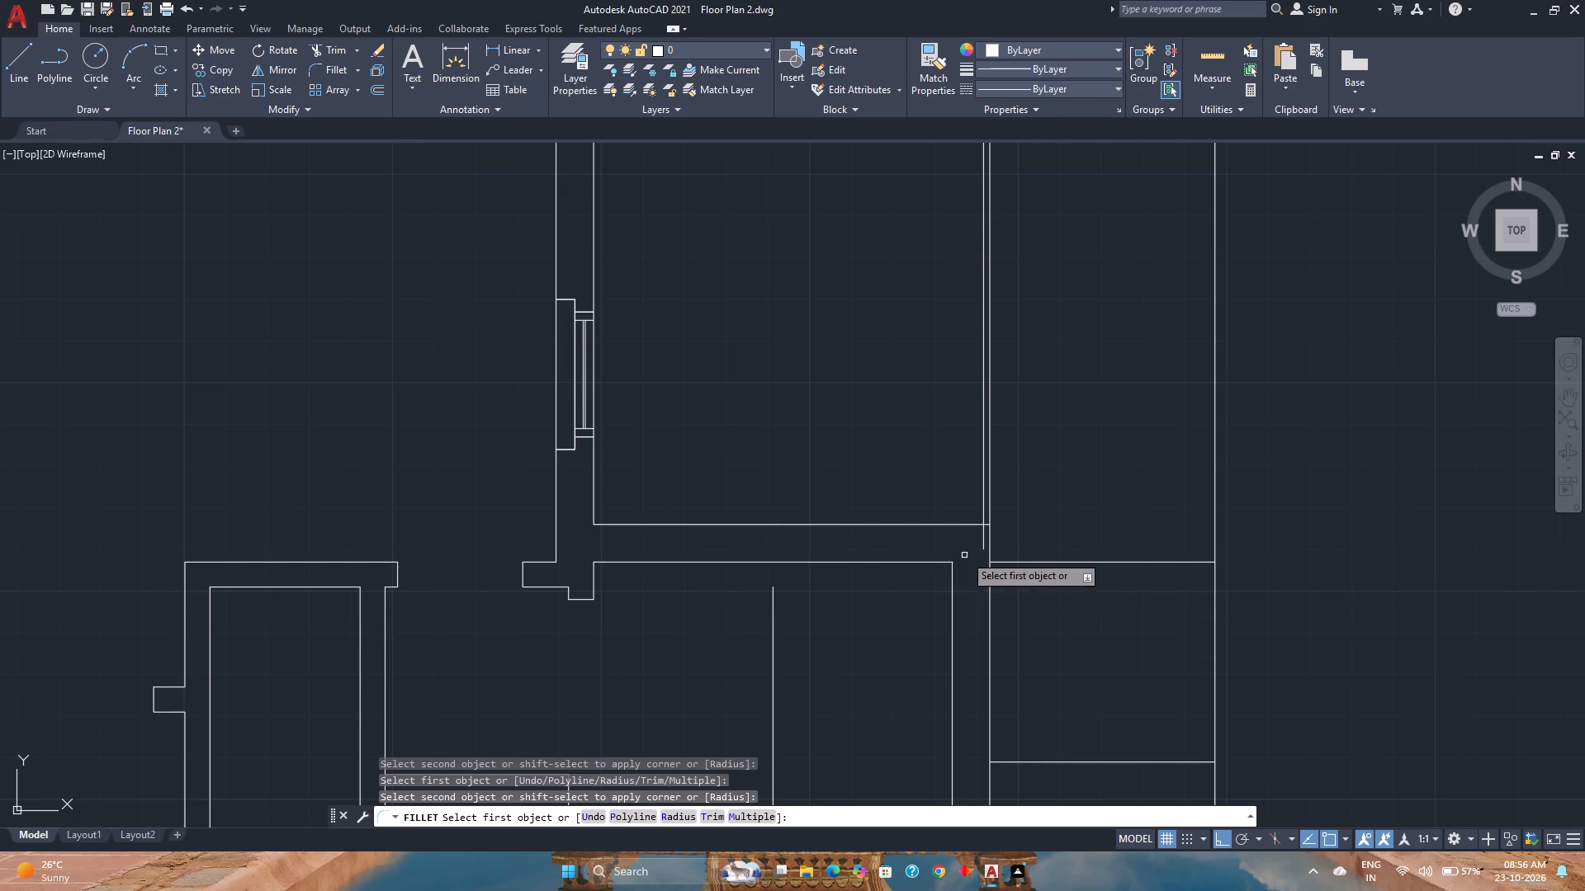
{"action": "key", "text": "Escape"}
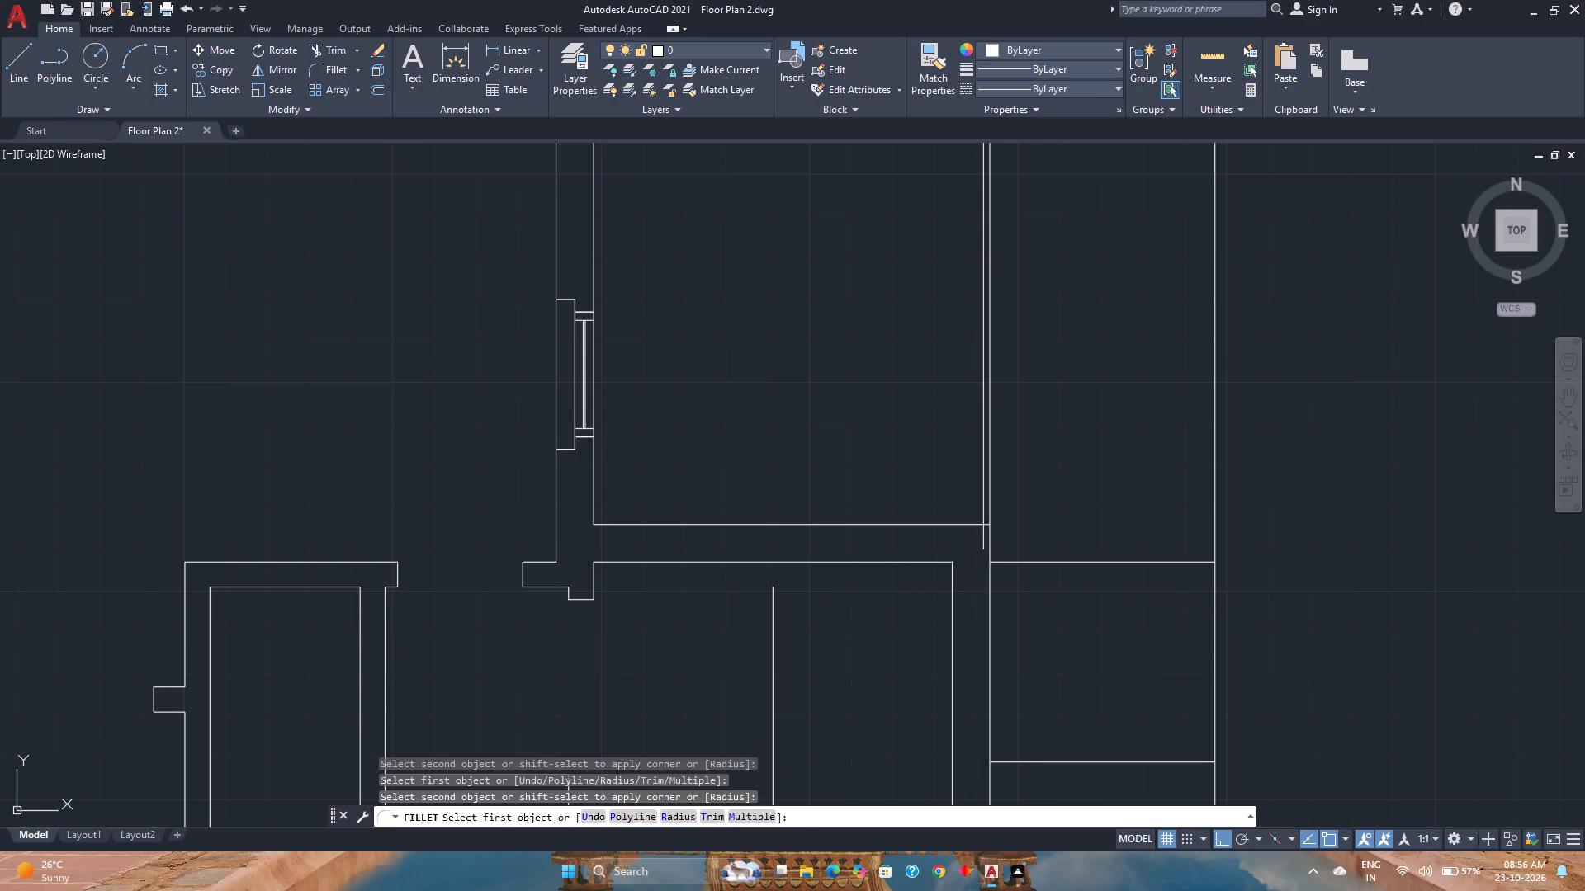
Extend the small room's partition line north to the shifted wall and trim the stub overhanging at the upper room's southeast corner.
{"action": "type", "text": "ex"}
{"action": "key", "text": "Return"}
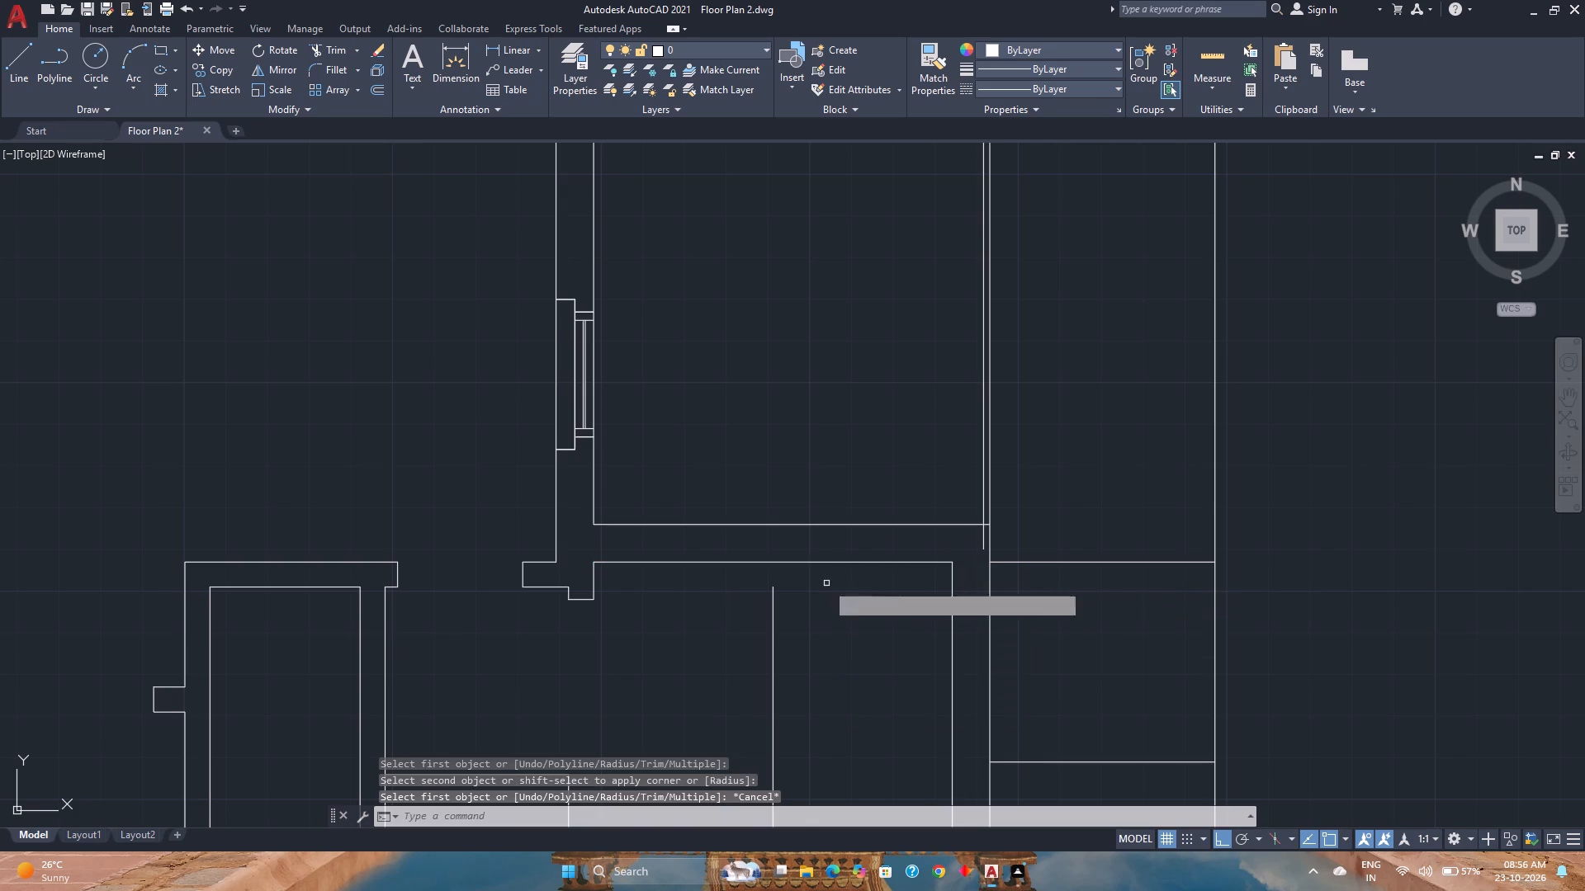
{"action": "left_click", "coordinate": [772, 618]}
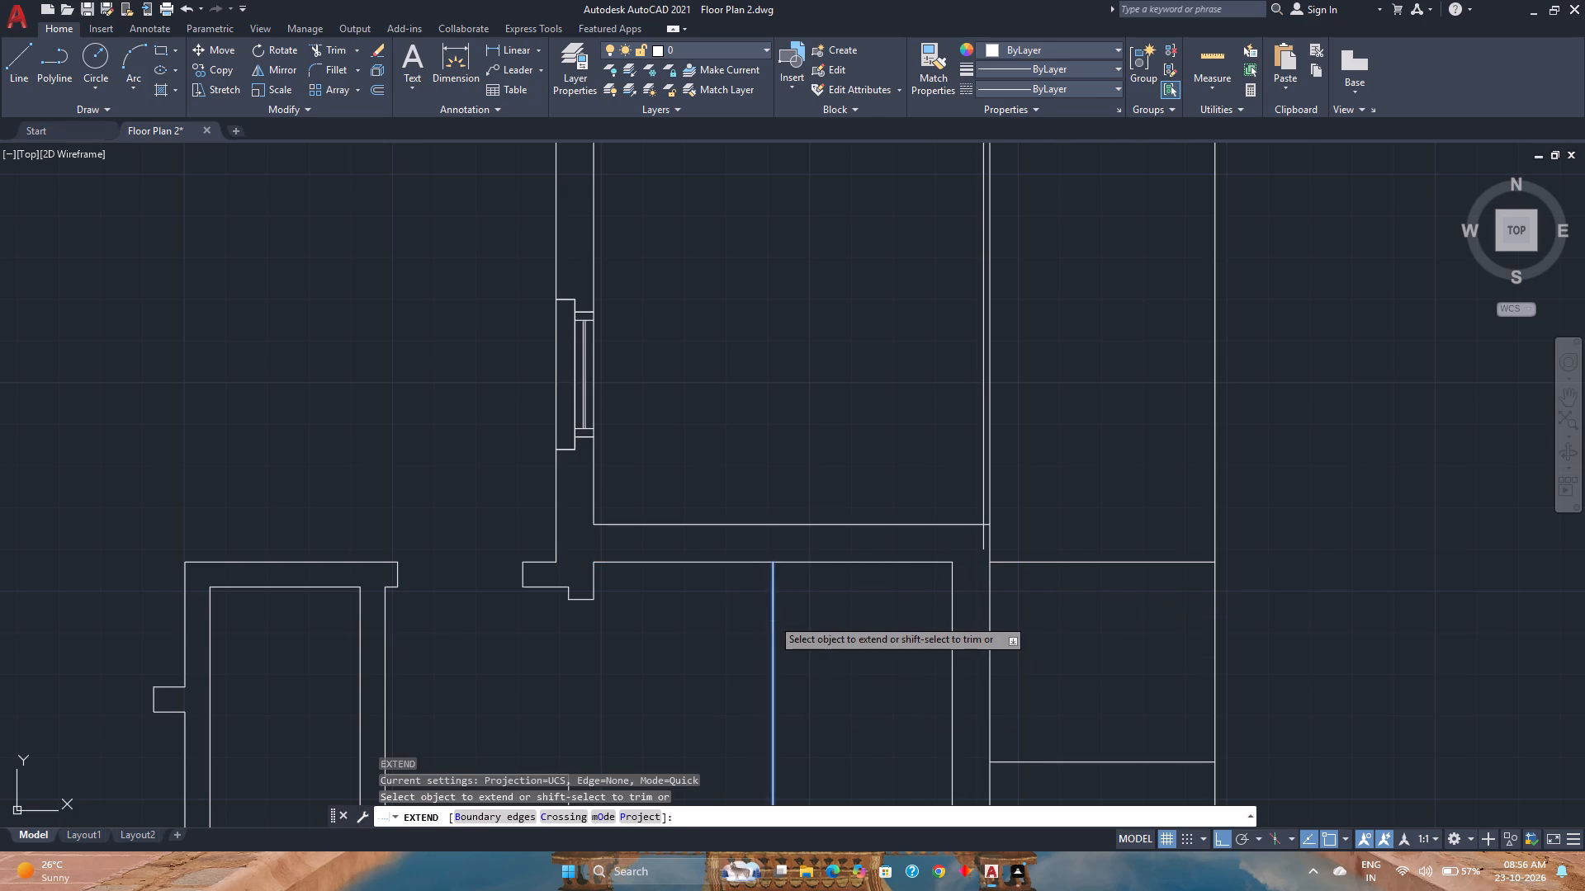
{"action": "left_click", "coordinate": [968, 543], "text": "shift"}
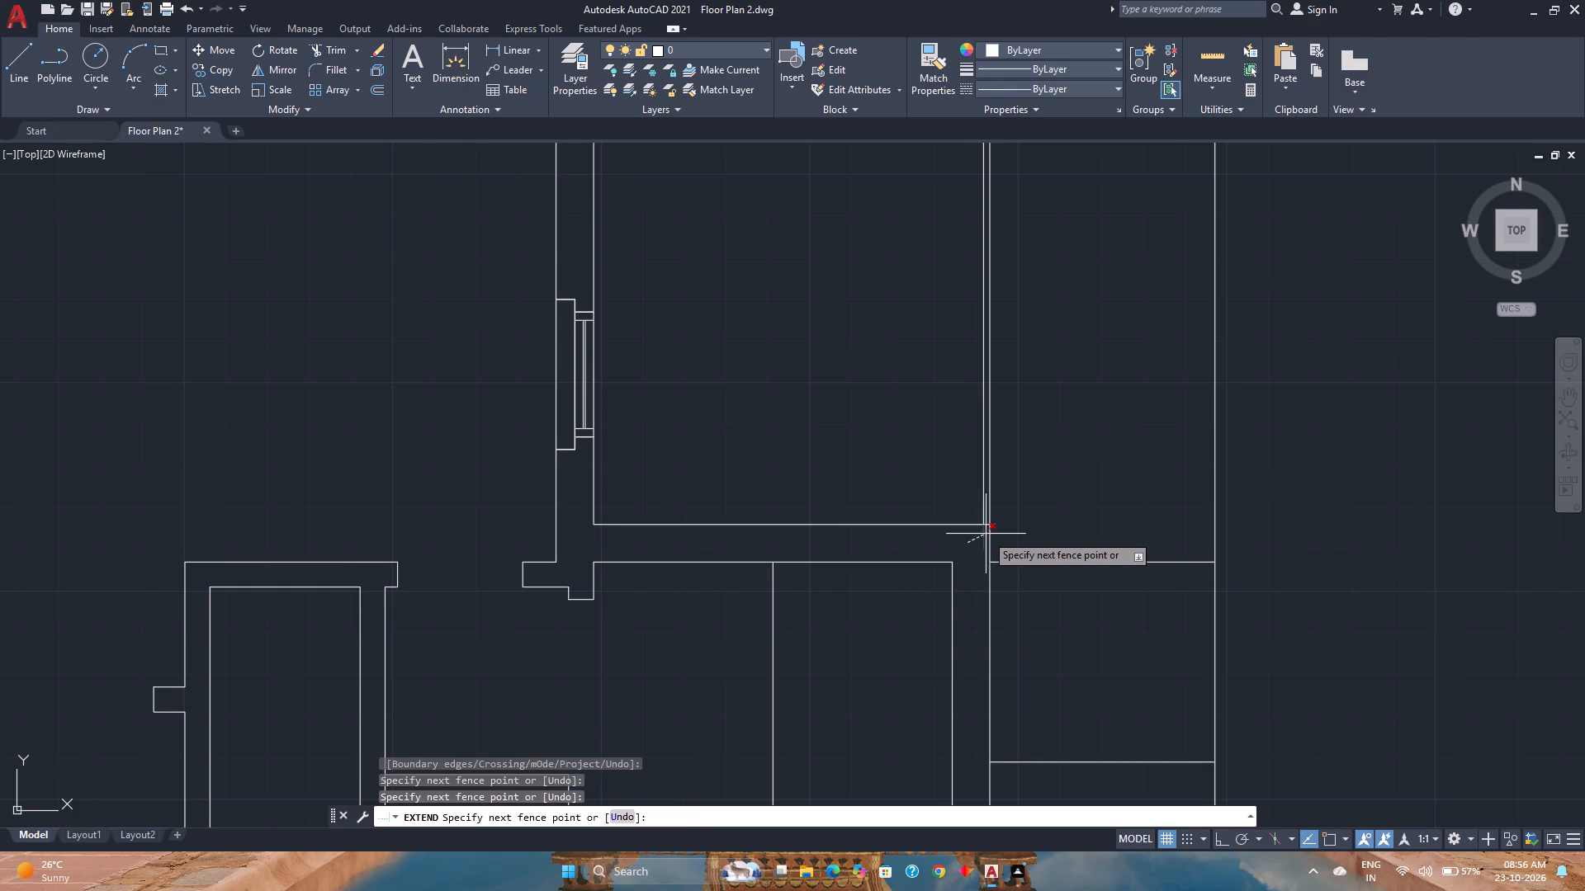
{"action": "left_click", "coordinate": [986, 534], "text": "shift"}
{"action": "scroll", "coordinate": [957, 543], "scroll_direction": "down", "scroll_amount": 1}
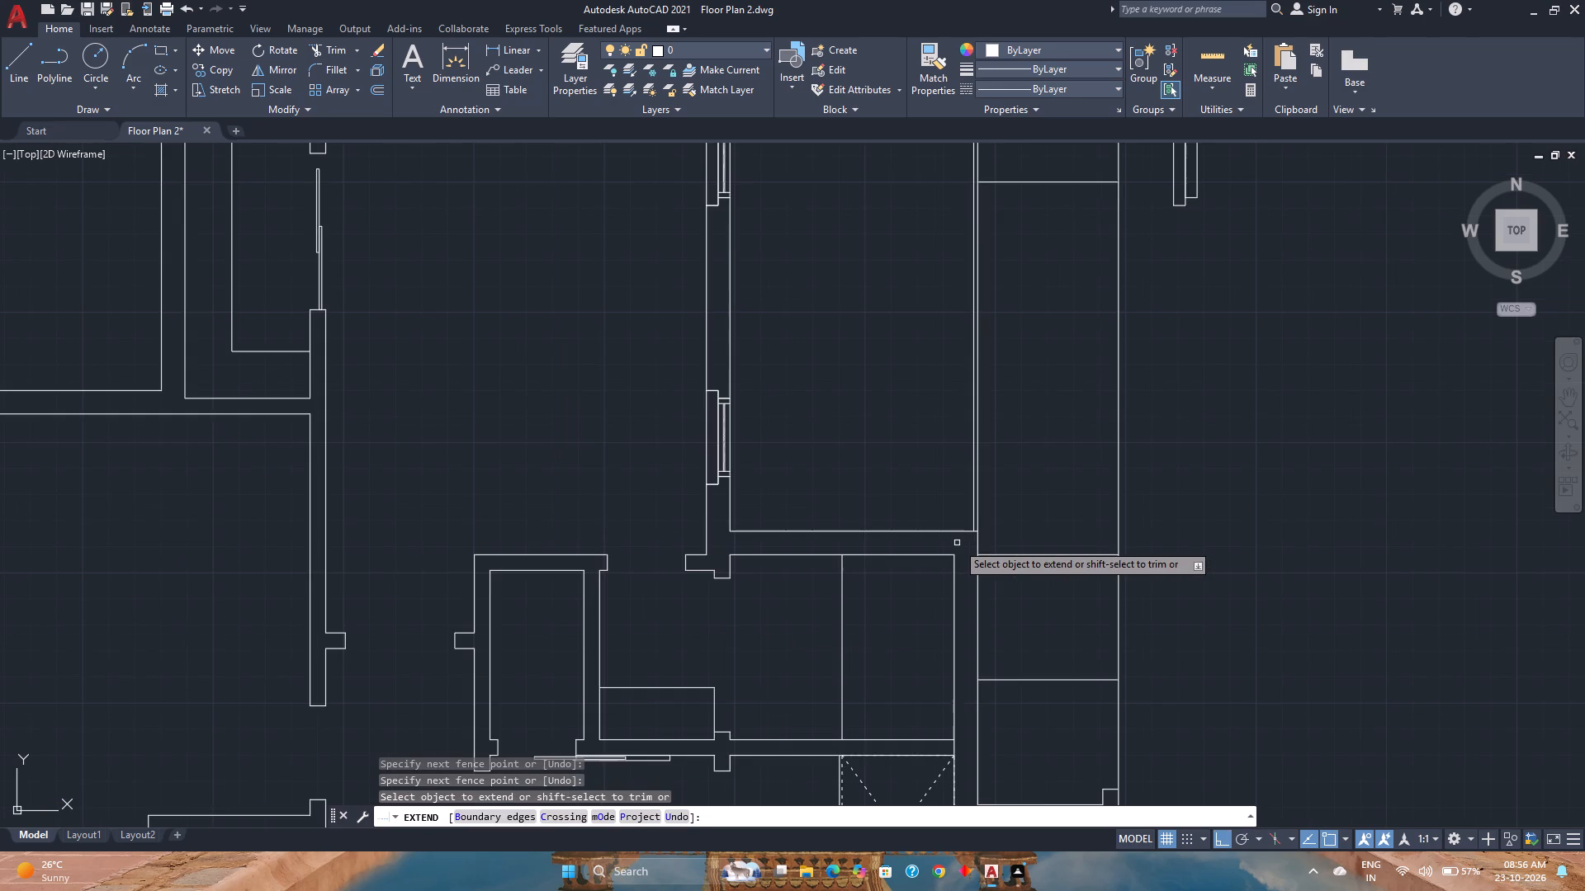
{"action": "key", "text": "Escape"}
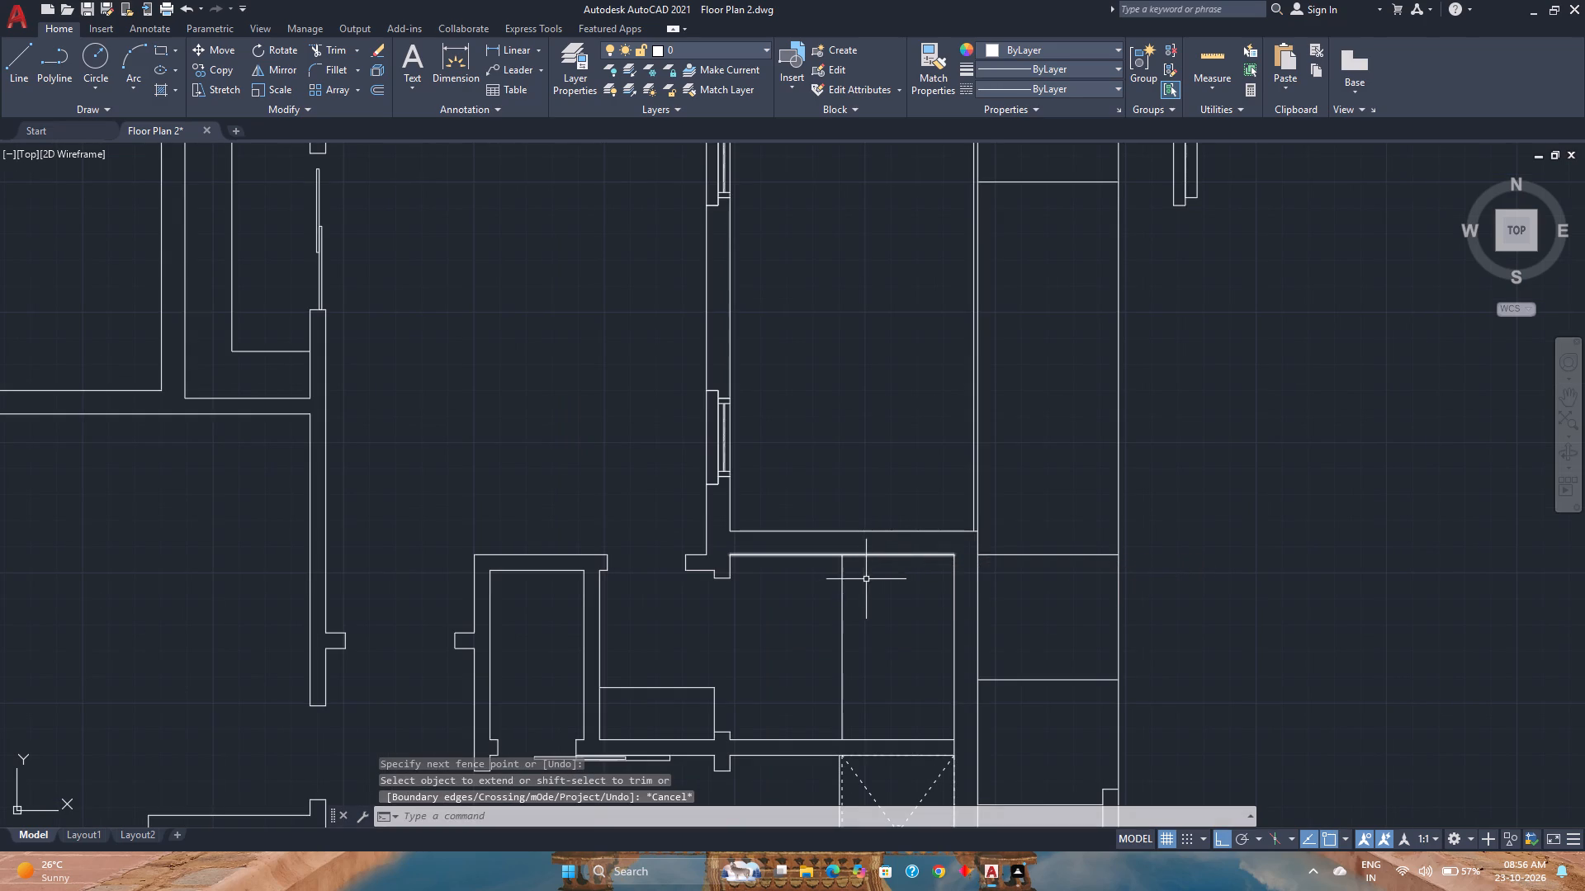
Measure the small room west of the partition line with quick measure.
{"action": "scroll", "coordinate": [812, 568], "scroll_direction": "up", "scroll_amount": 1}
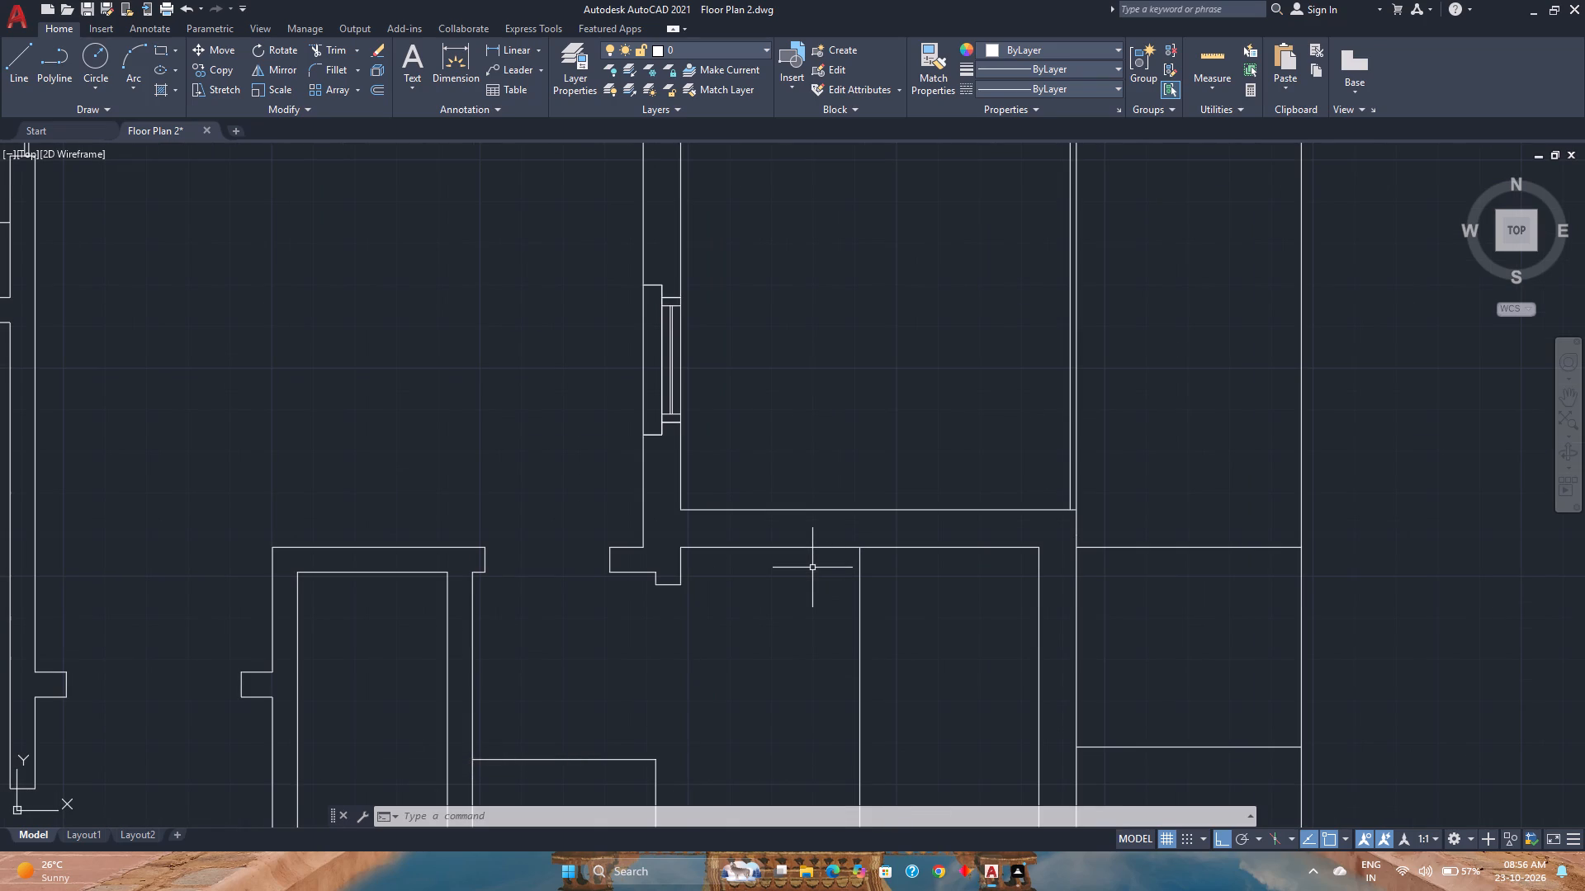
{"action": "left_click", "coordinate": [1191, 61]}
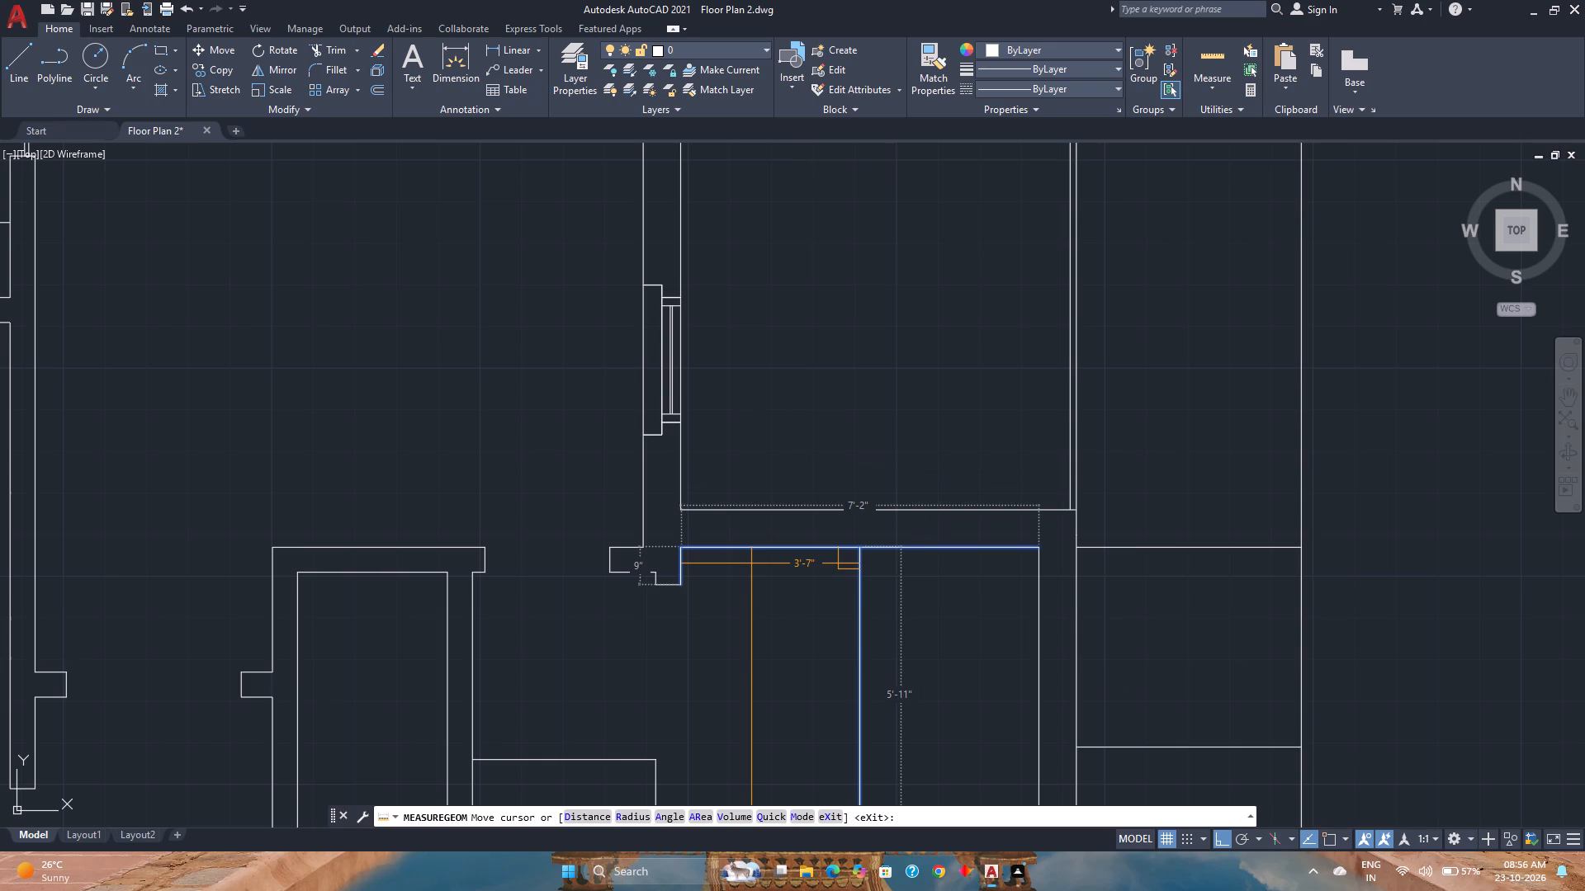
{"action": "key", "text": "Escape"}
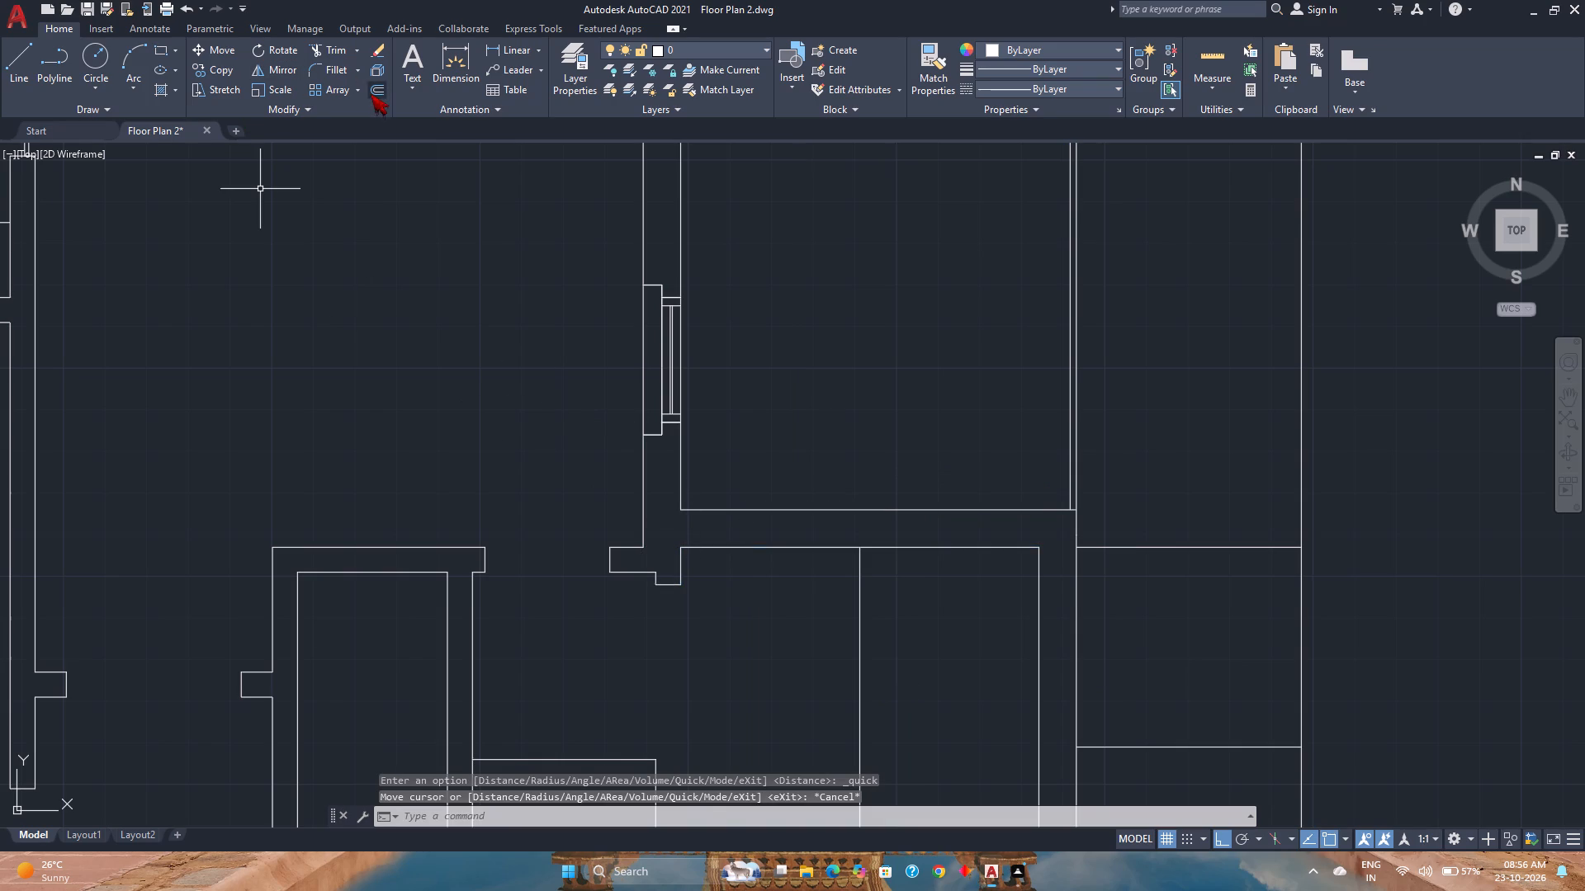
Offset the small room's north wall line 6 inches south into the room.
{"action": "left_click", "coordinate": [371, 94]}
{"action": "key", "text": "6"}
{"action": "key", "text": "Return"}
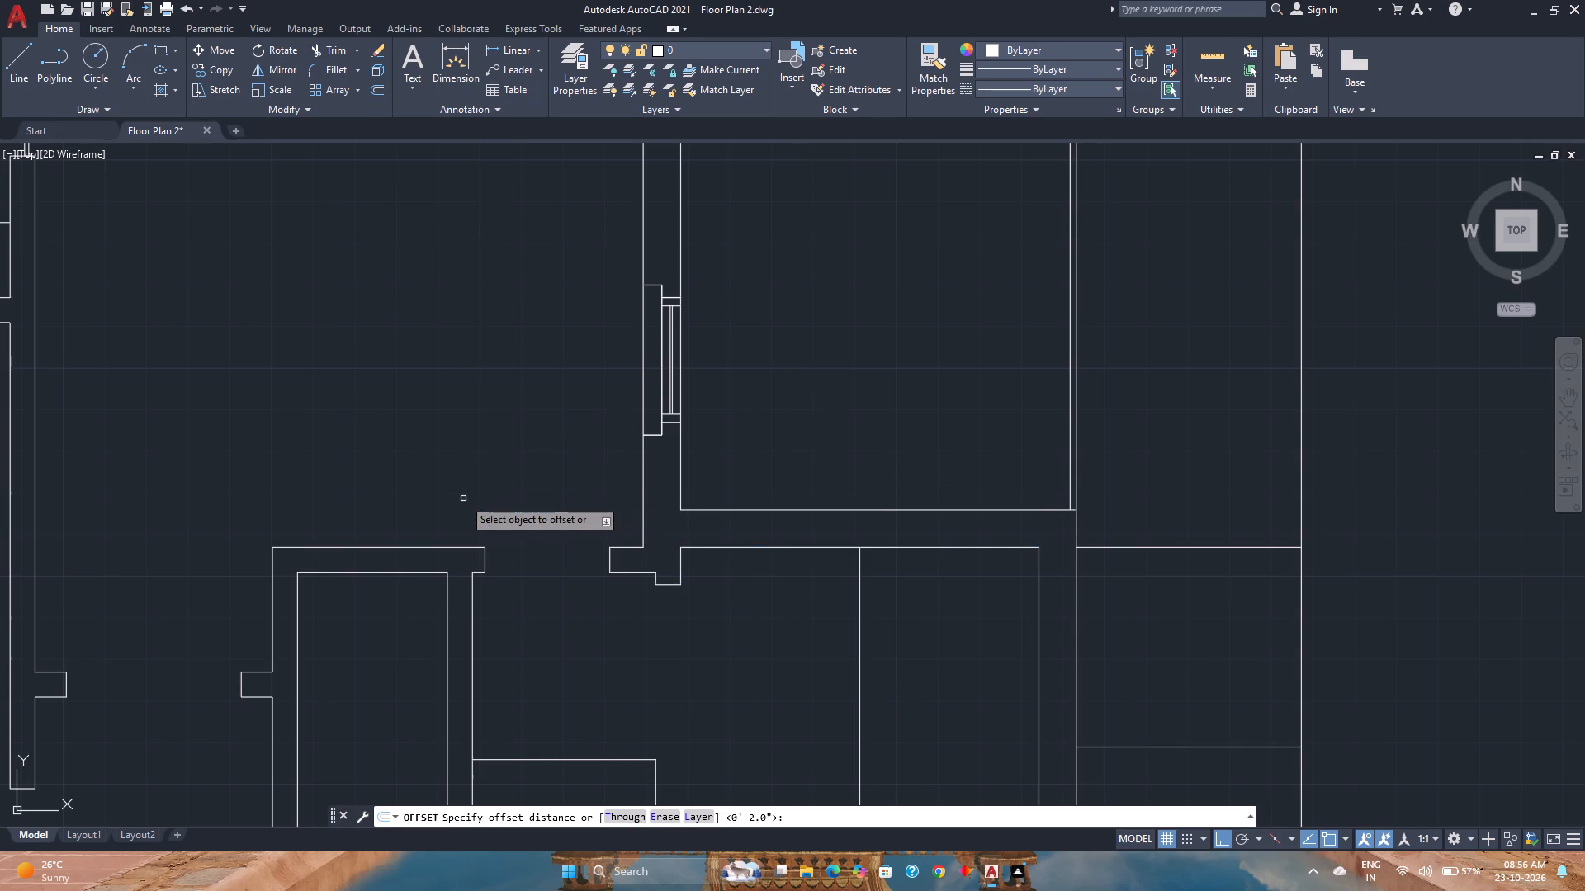
{"action": "left_click", "coordinate": [750, 547]}
{"action": "left_click", "coordinate": [748, 573]}
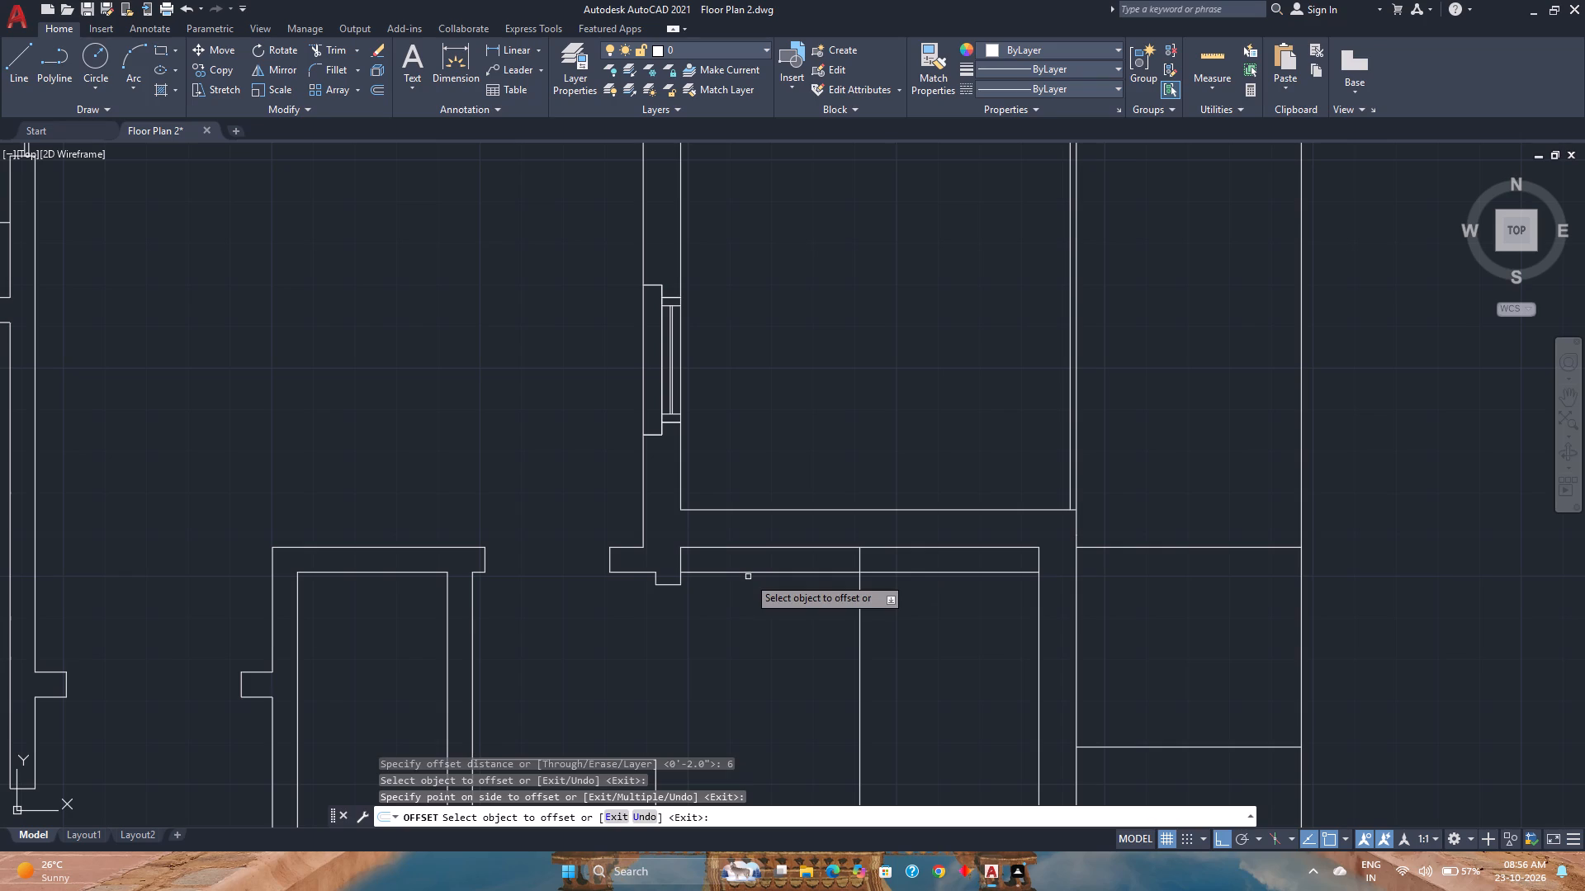
{"action": "key", "text": "Escape"}
Trim the offset line's portion east of the partition line.
{"action": "type", "text": "tr"}
{"action": "key", "text": "Return"}
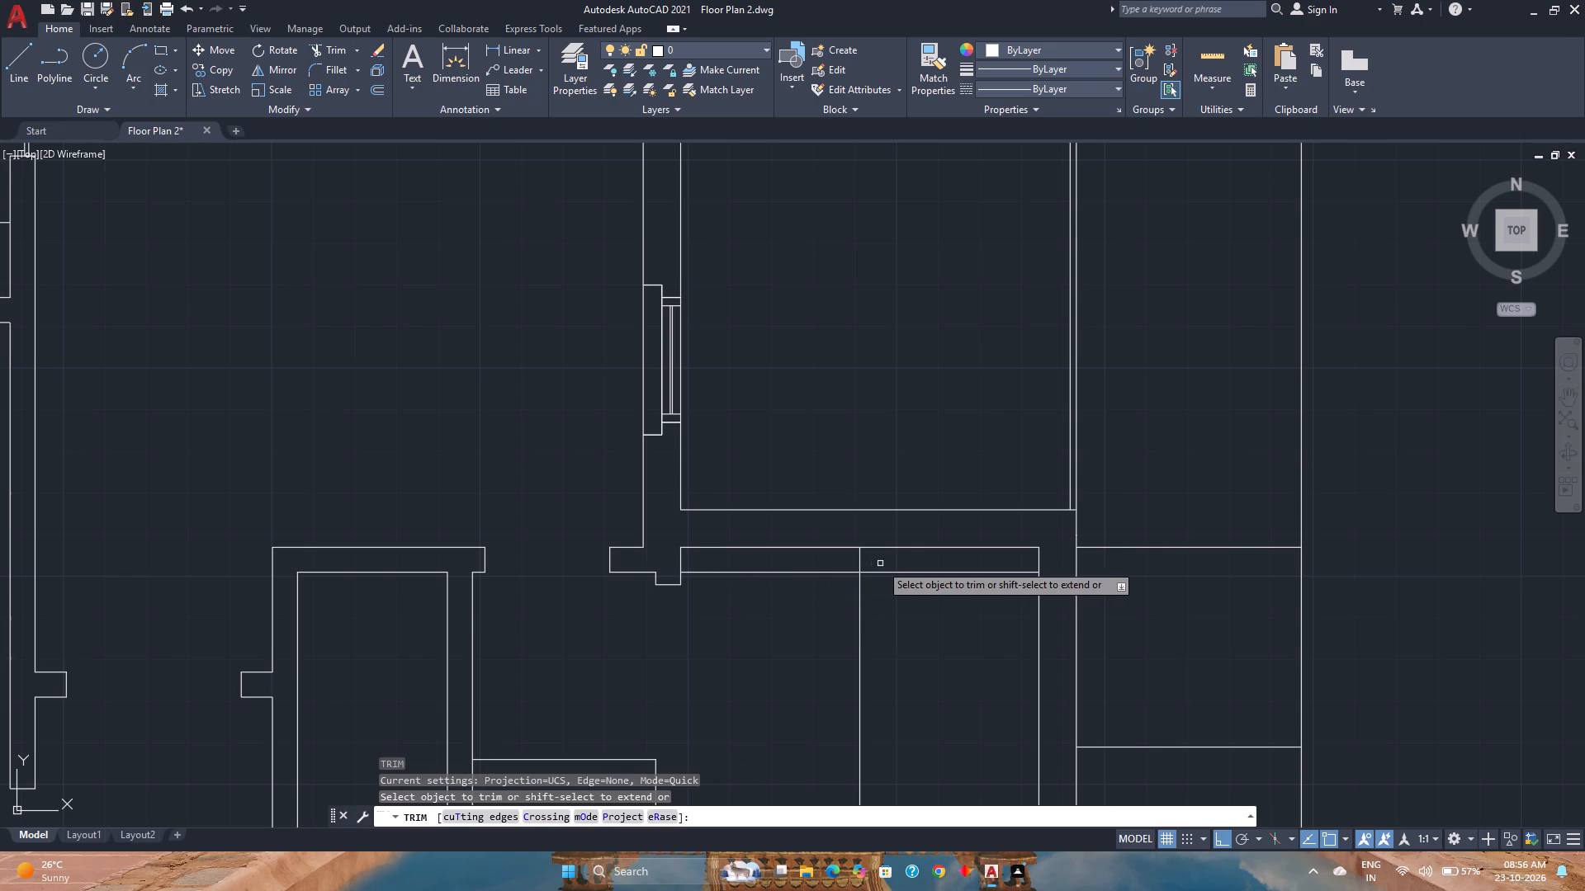
{"action": "left_click", "coordinate": [880, 563]}
{"action": "left_click", "coordinate": [883, 585]}
{"action": "key", "text": "Escape"}
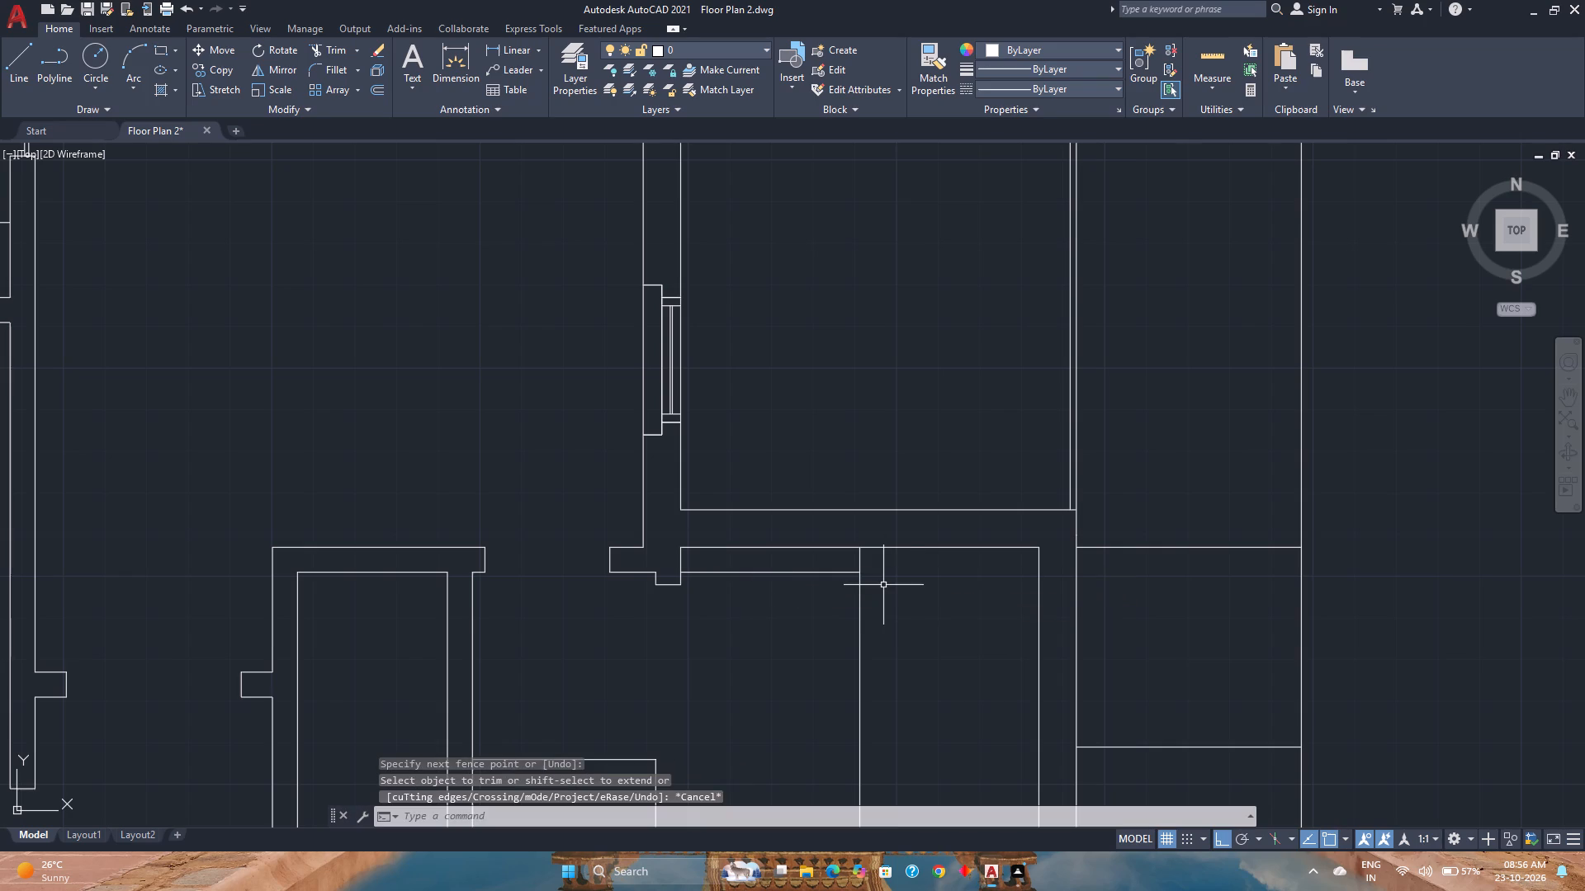
Save the drawing.
{"action": "middle_click_drag", "start_coordinate": [873, 581], "coordinate": [791, 489]}
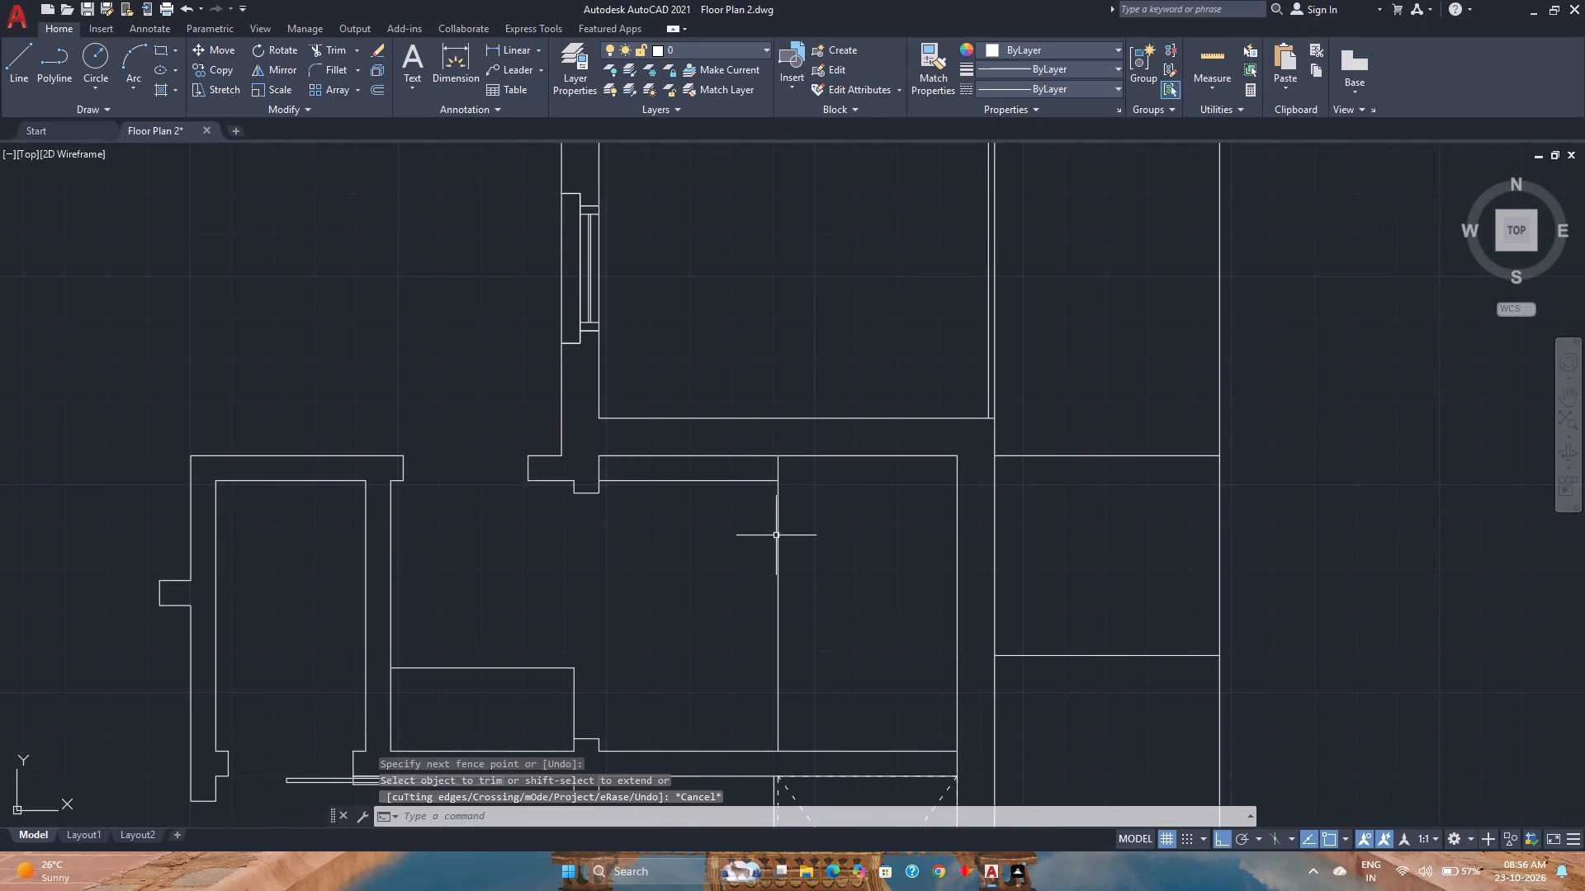
{"action": "scroll", "coordinate": [776, 543], "scroll_direction": "down", "scroll_amount": 1}
{"action": "key", "text": "ctrl+s"}
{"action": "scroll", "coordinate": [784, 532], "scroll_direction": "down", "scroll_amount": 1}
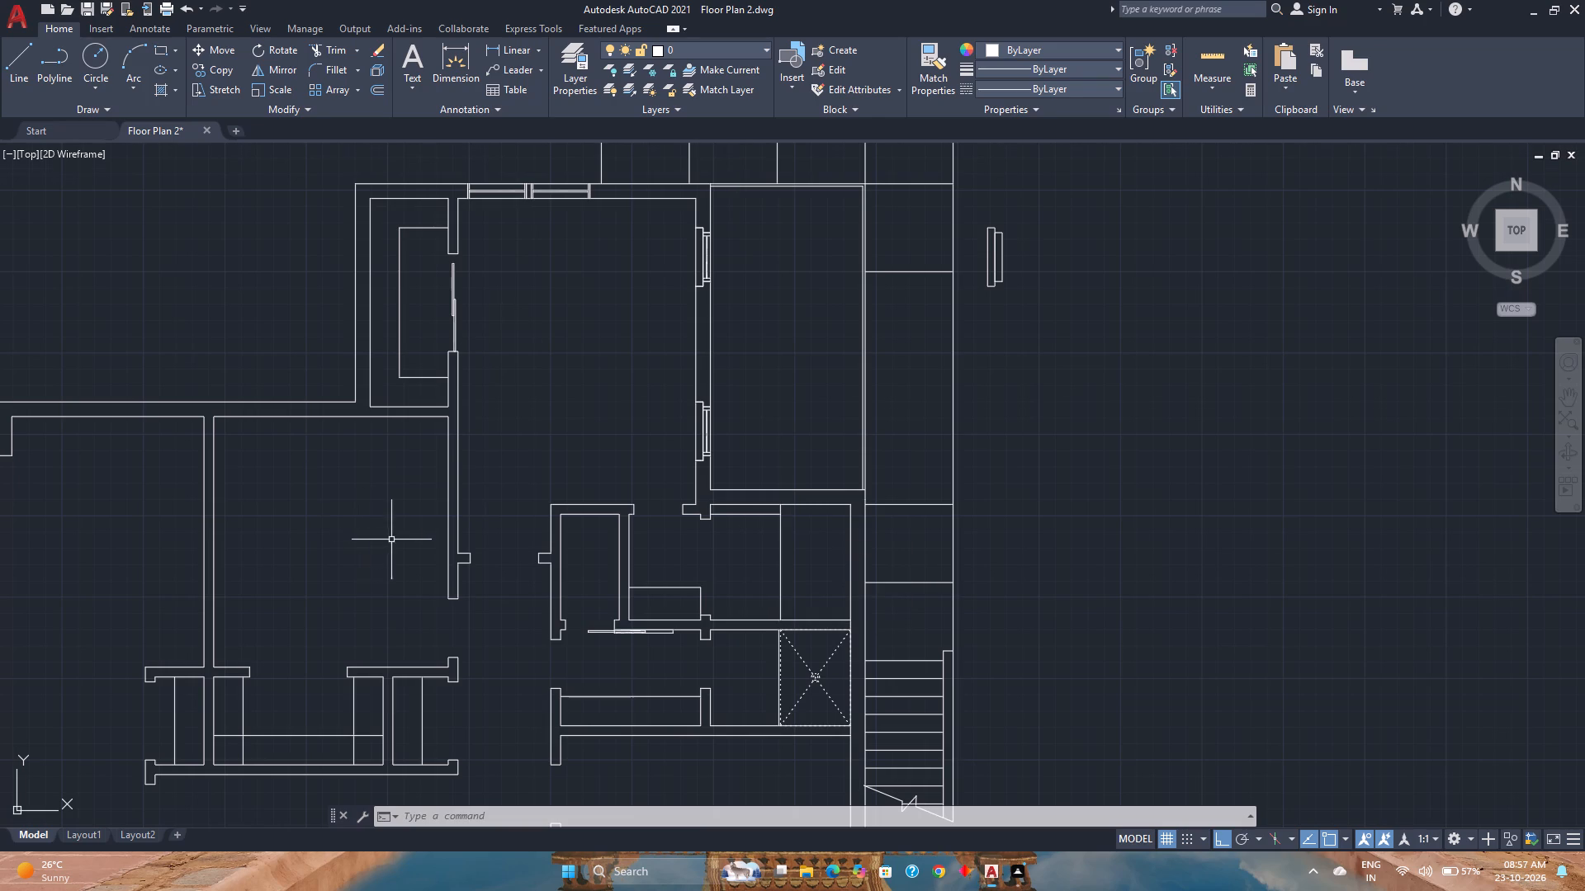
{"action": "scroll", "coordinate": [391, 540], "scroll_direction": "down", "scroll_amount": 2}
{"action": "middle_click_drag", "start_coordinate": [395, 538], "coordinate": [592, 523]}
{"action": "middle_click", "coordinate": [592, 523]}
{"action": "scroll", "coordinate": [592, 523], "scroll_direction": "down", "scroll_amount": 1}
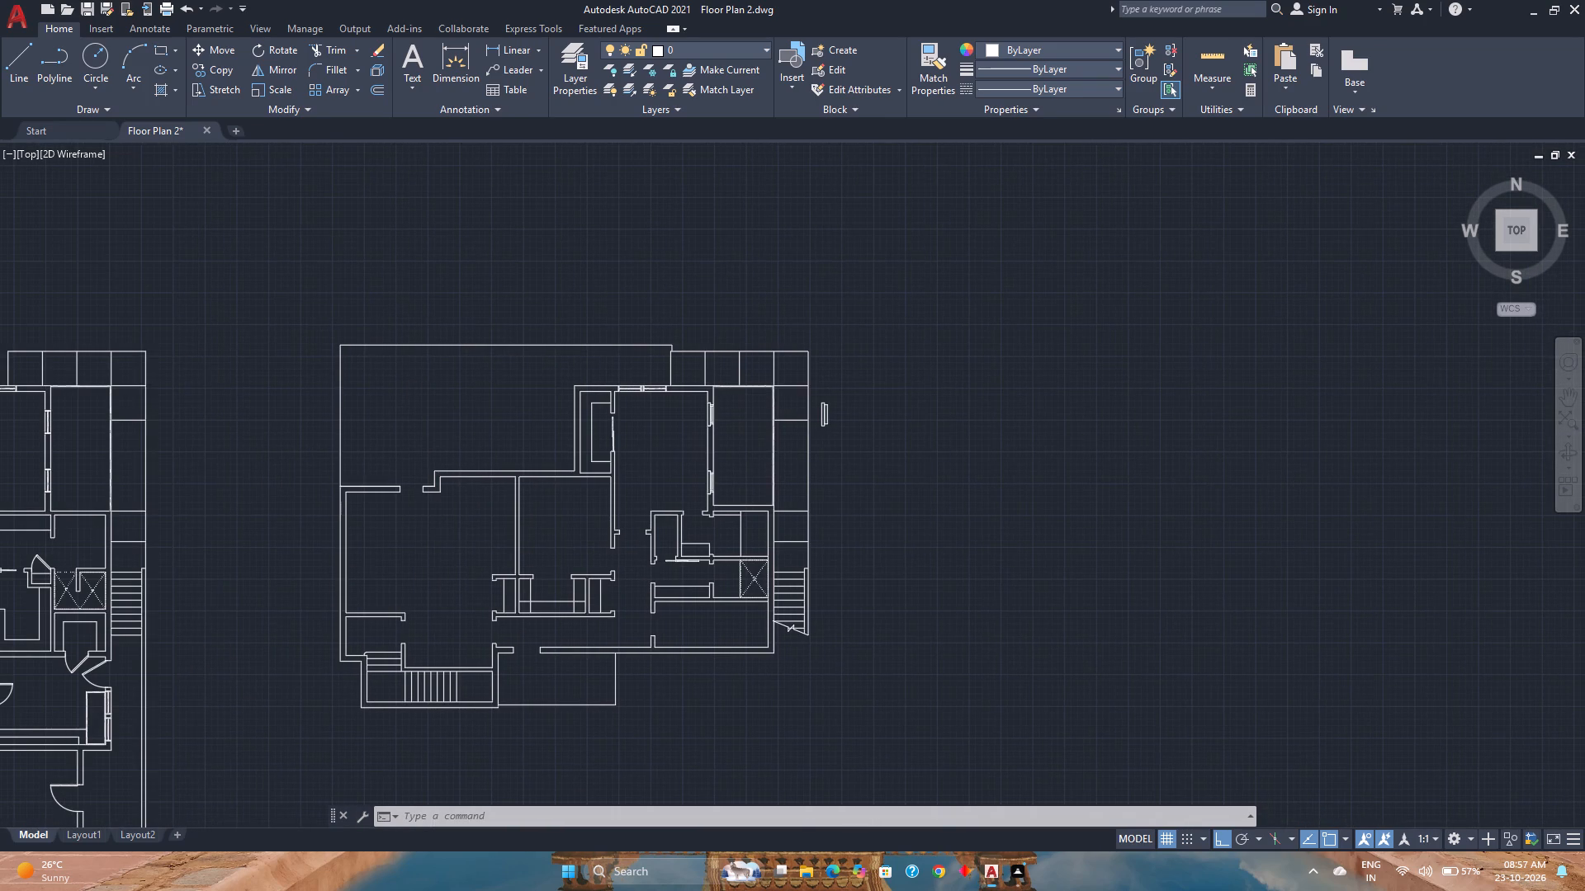
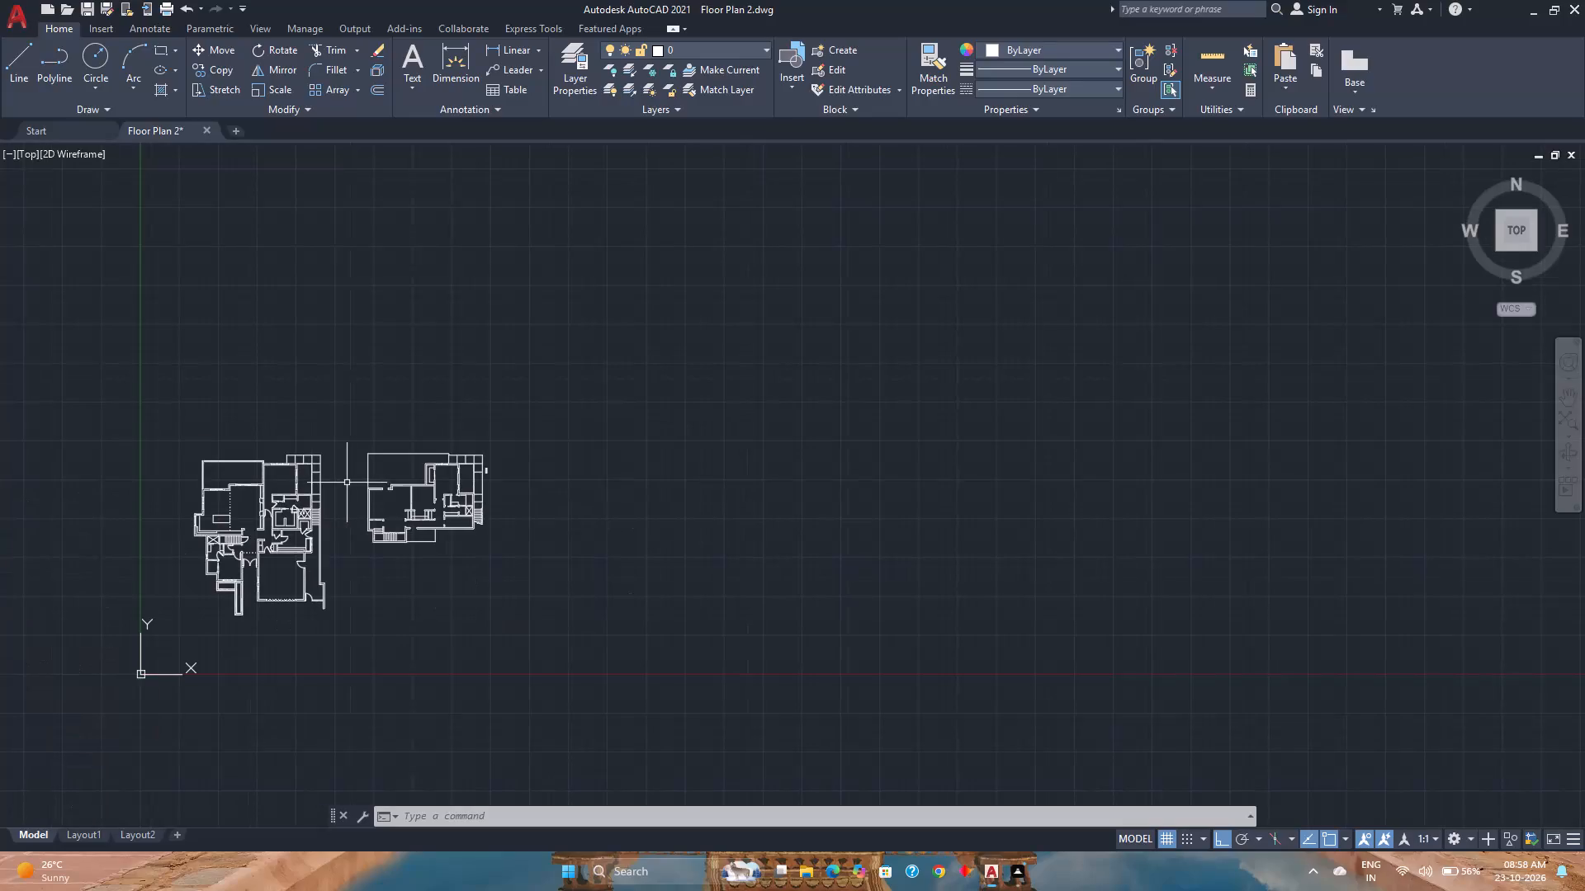
Examine the two floor plans side by side, including the room layout of the second plan up close.
{"action": "scroll", "coordinate": [282, 499], "scroll_direction": "up", "scroll_amount": 2}
{"action": "scroll", "coordinate": [286, 498], "scroll_direction": "down", "scroll_amount": 2}
{"action": "scroll", "coordinate": [286, 498], "scroll_direction": "up", "scroll_amount": 2}
{"action": "scroll", "coordinate": [286, 498], "scroll_direction": "down", "scroll_amount": 3}
{"action": "scroll", "coordinate": [286, 498], "scroll_direction": "up", "scroll_amount": 2}
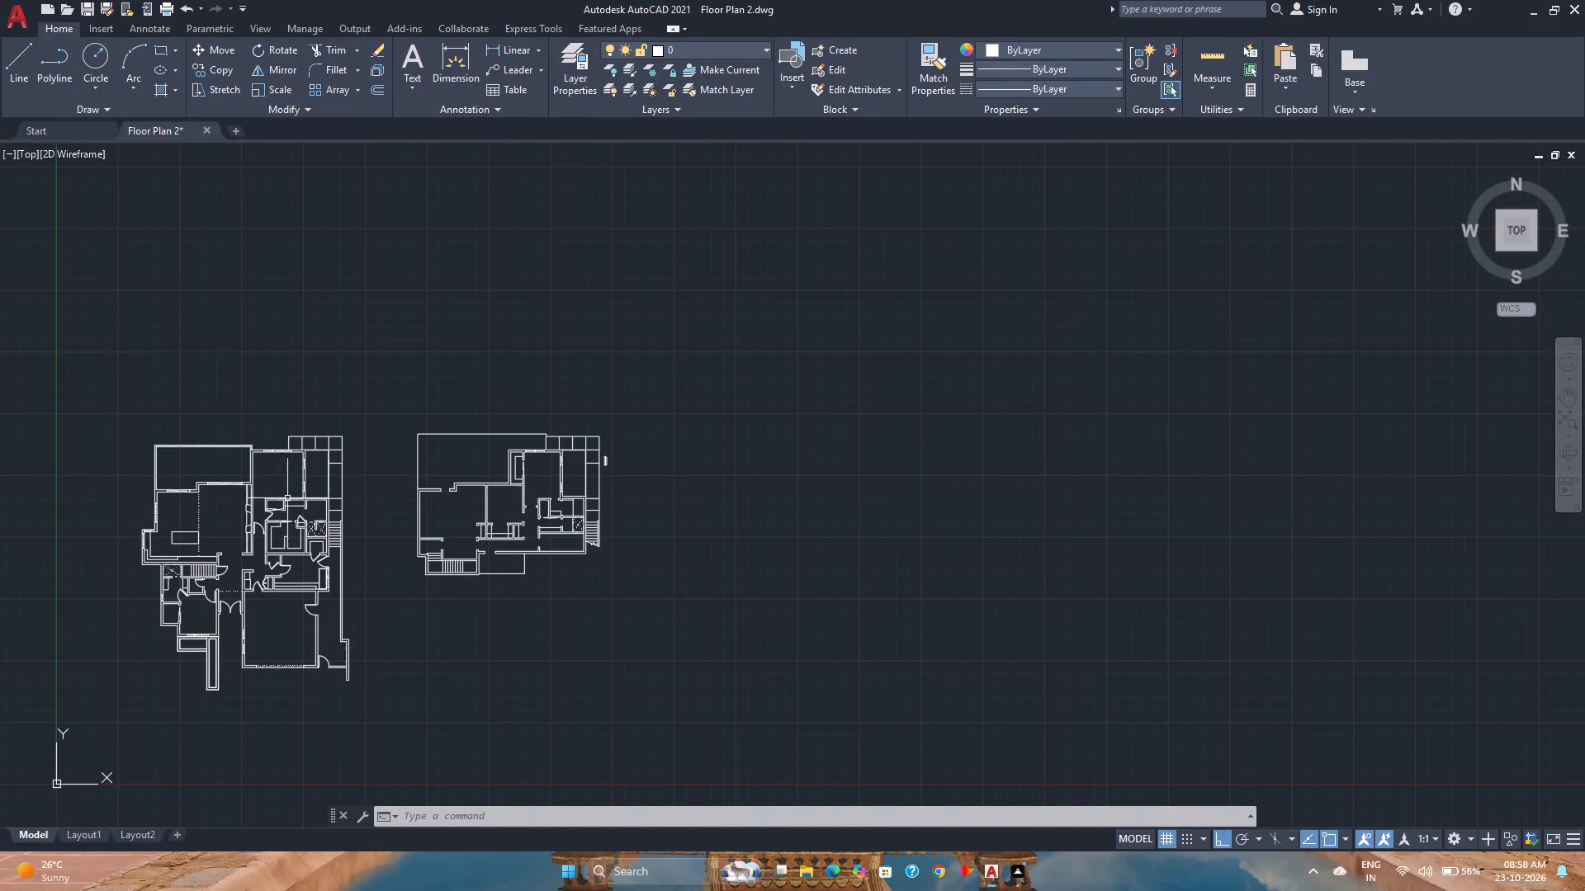
{"action": "middle_click_drag", "start_coordinate": [445, 507], "coordinate": [485, 501]}
{"action": "middle_click", "coordinate": [485, 501]}
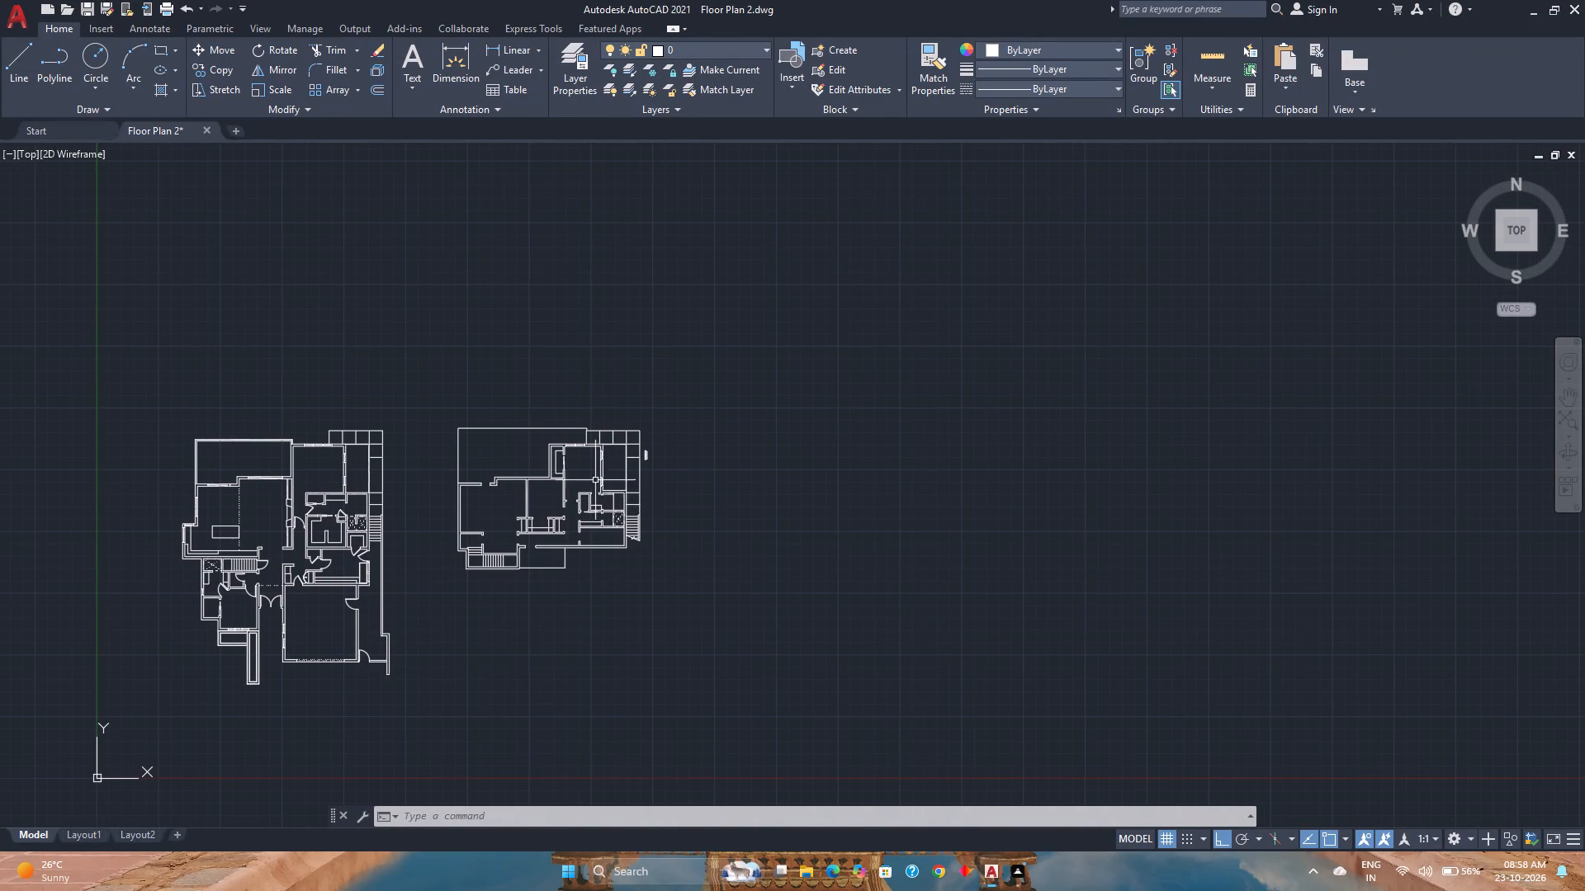
{"action": "scroll", "coordinate": [589, 477], "scroll_direction": "up", "scroll_amount": 2}
{"action": "middle_click_drag", "start_coordinate": [589, 477], "coordinate": [701, 459]}
{"action": "middle_click", "coordinate": [701, 459]}
{"action": "middle_click", "coordinate": [701, 459]}
{"action": "middle_click", "coordinate": [701, 459]}
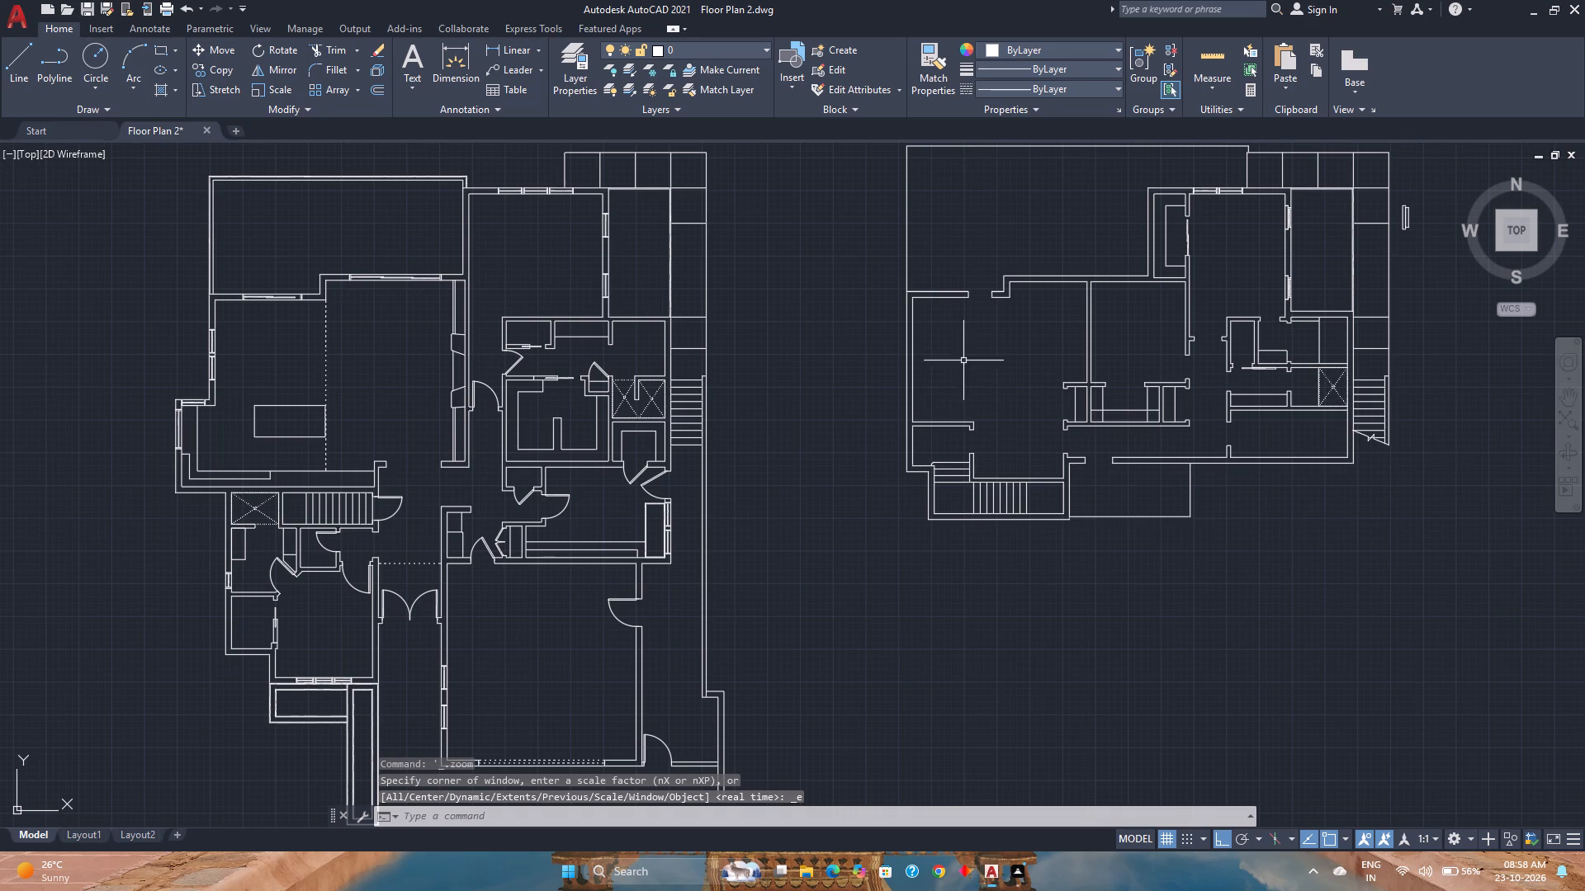
{"action": "scroll", "coordinate": [743, 468], "scroll_direction": "down", "scroll_amount": 2}
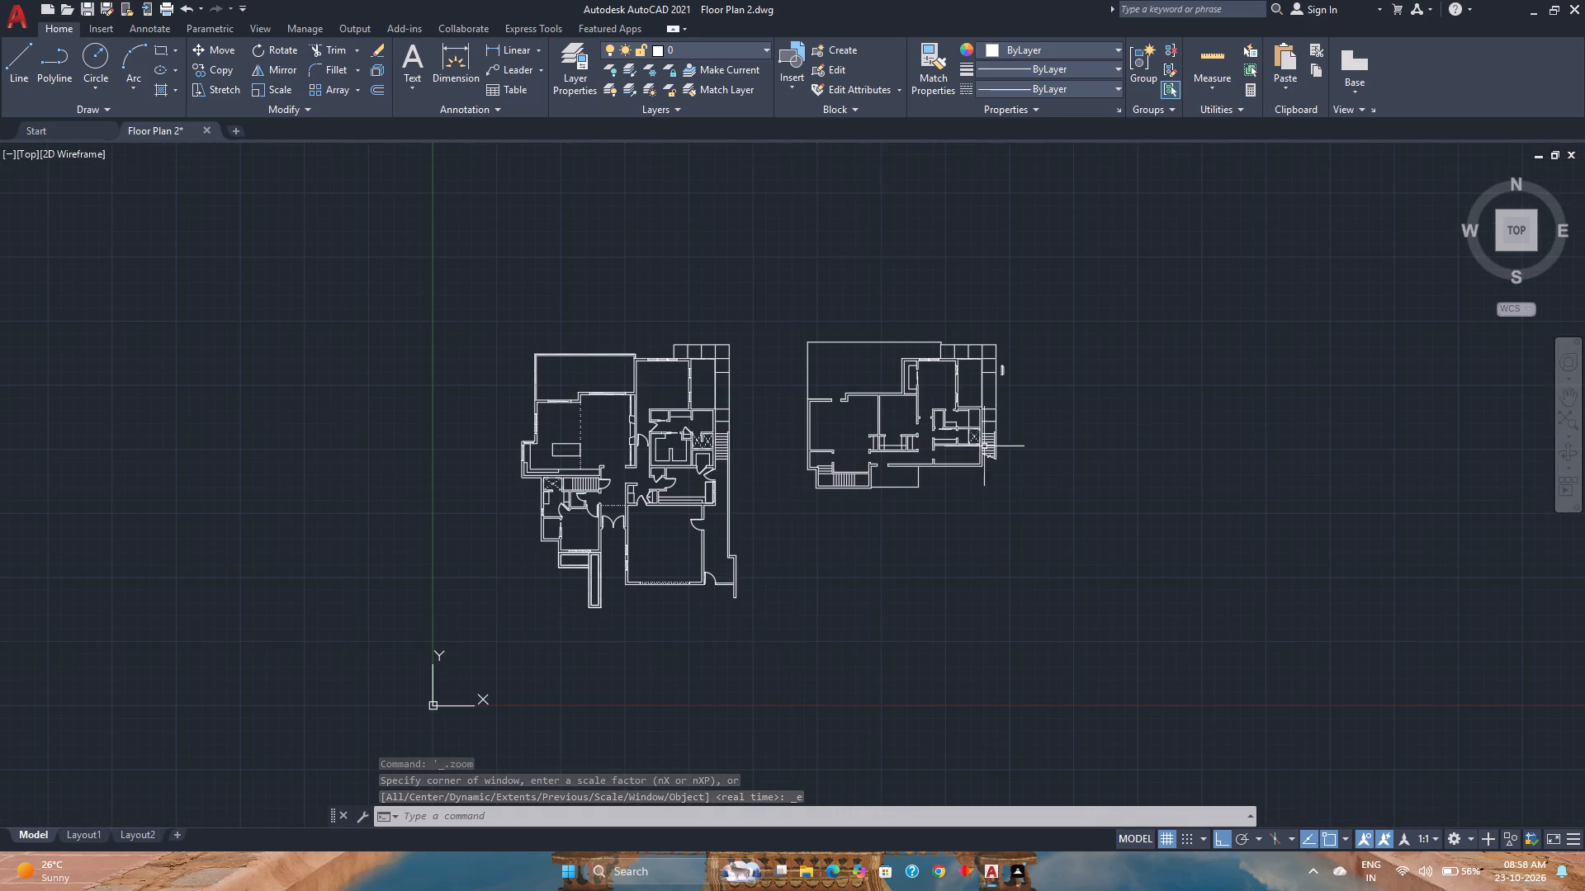
{"action": "scroll", "coordinate": [992, 441], "scroll_direction": "up", "scroll_amount": 1}
{"action": "scroll", "coordinate": [932, 321], "scroll_direction": "up", "scroll_amount": 2}
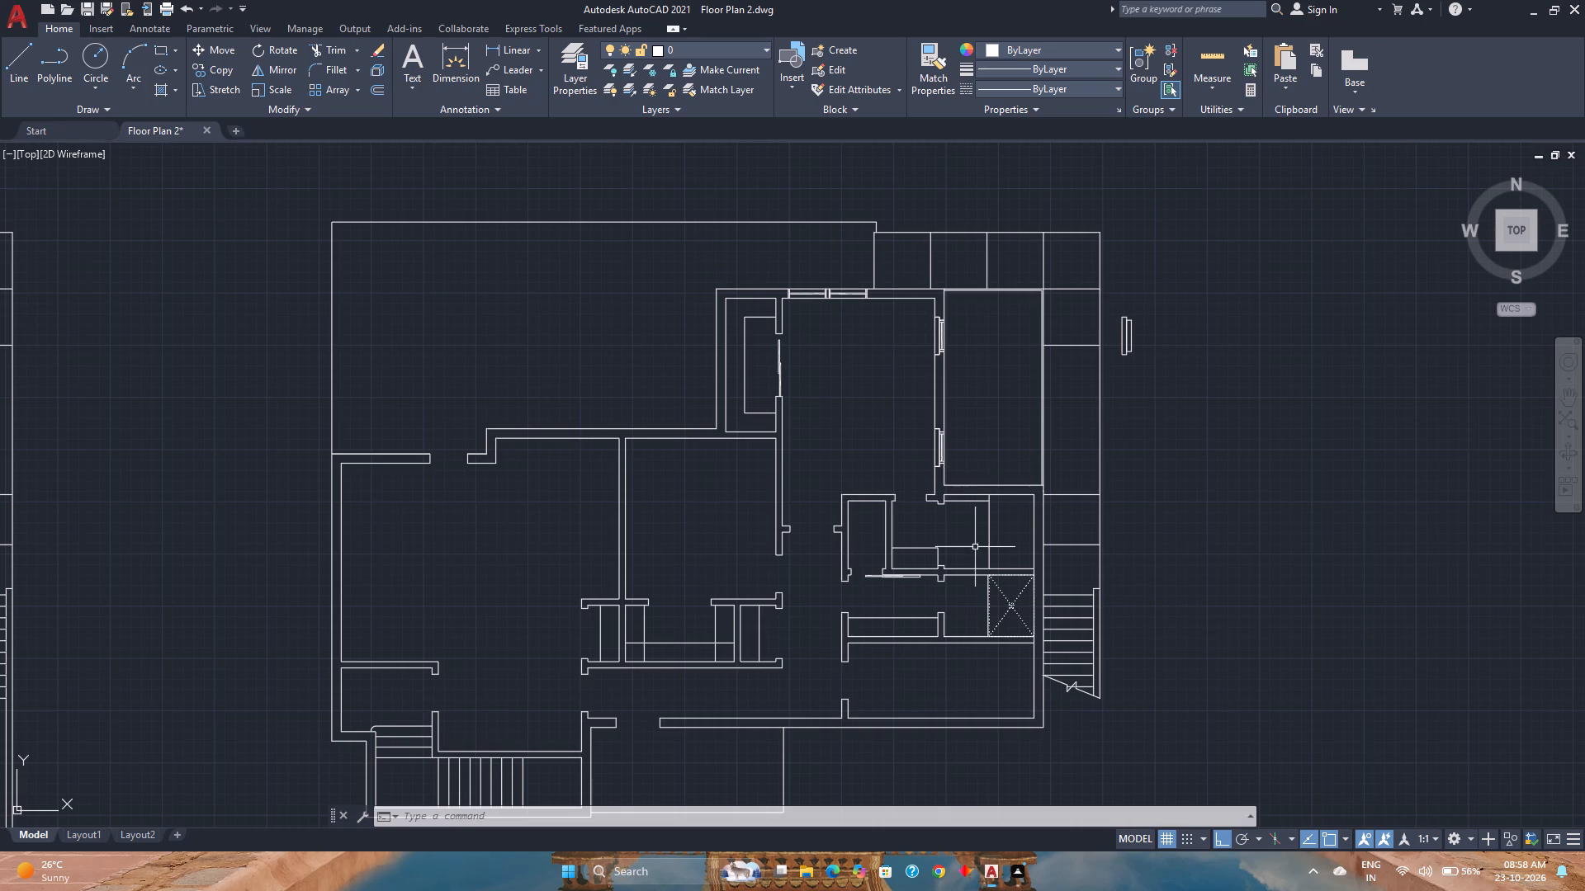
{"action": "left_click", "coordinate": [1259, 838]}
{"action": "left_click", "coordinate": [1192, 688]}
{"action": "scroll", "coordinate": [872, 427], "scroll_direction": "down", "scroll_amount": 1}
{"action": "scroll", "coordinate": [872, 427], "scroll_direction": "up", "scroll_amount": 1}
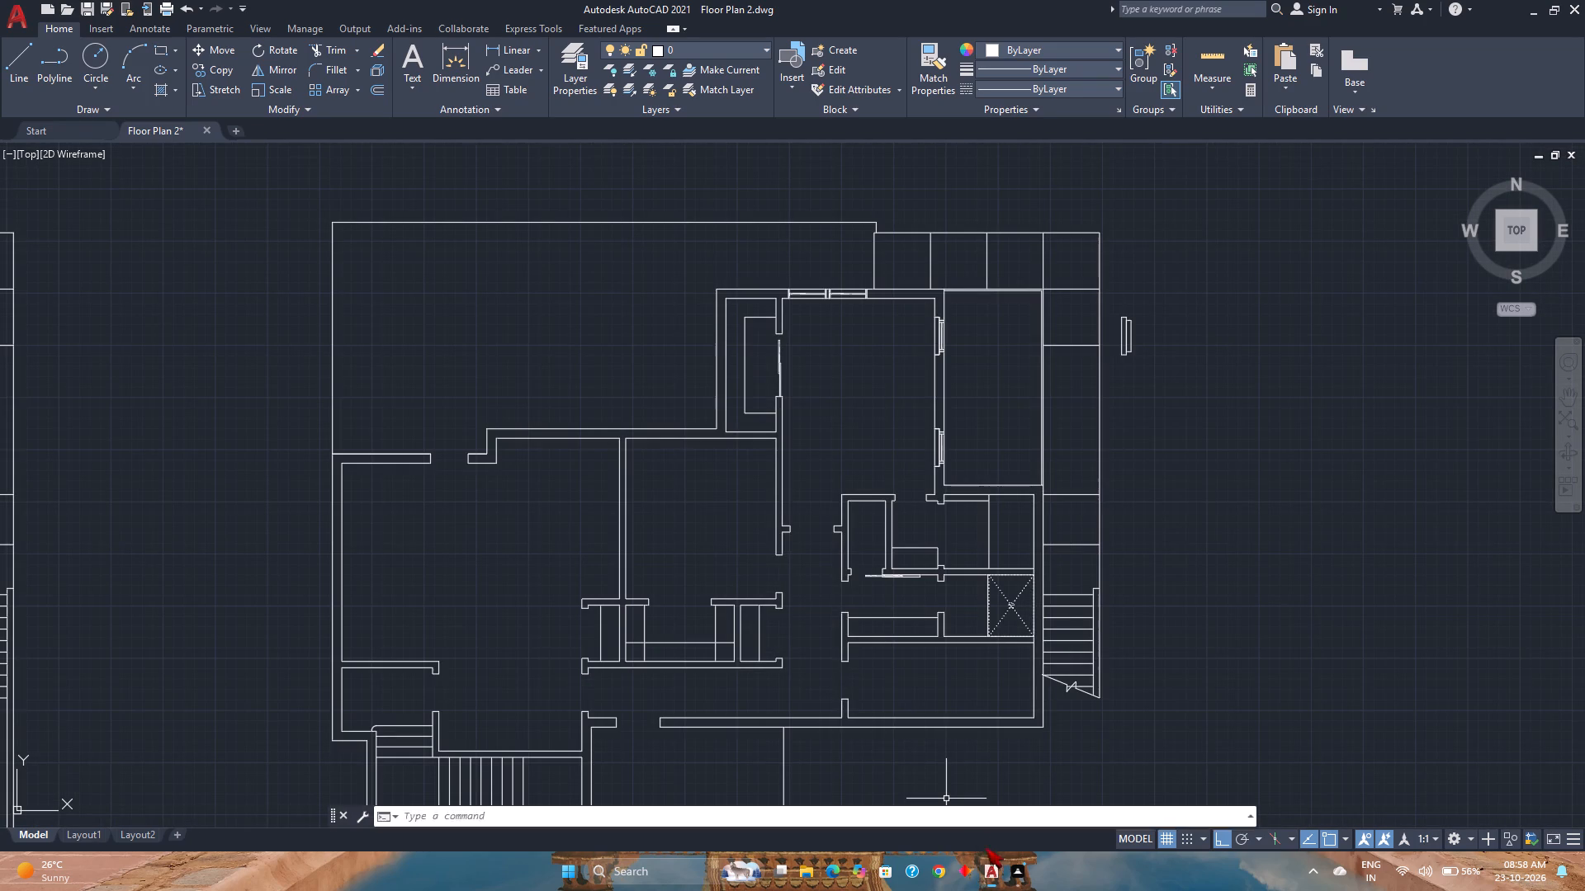
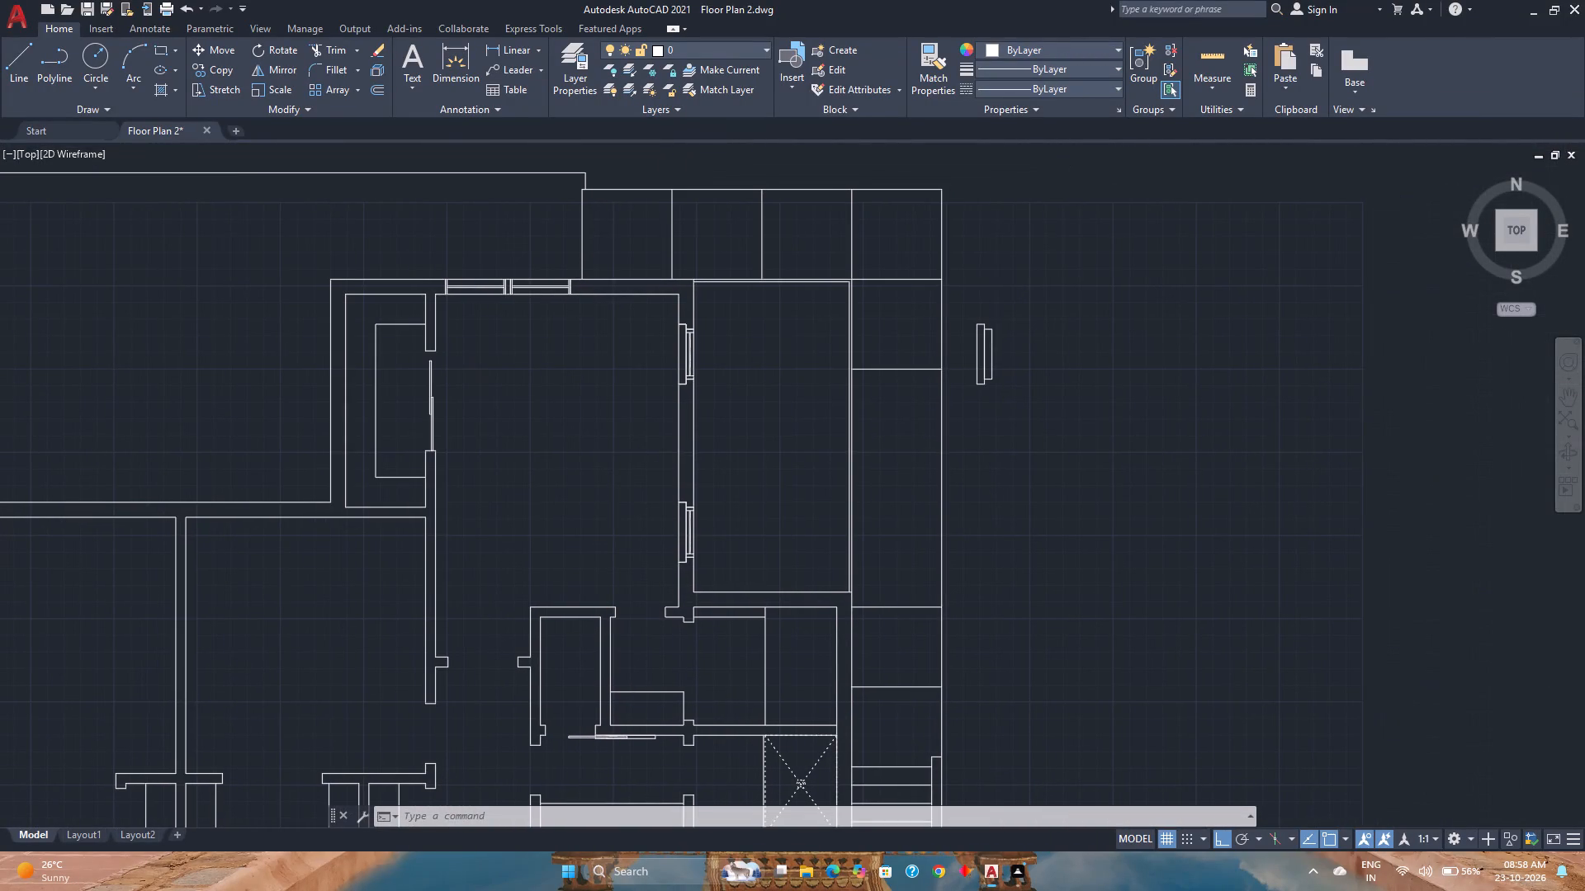
Draw a short line across the wall thickness at the lower-left corner of the second plan's tall upper-right room.
{"action": "scroll", "coordinate": [675, 514], "scroll_direction": "up", "scroll_amount": 1}
{"action": "scroll", "coordinate": [622, 290], "scroll_direction": "down", "scroll_amount": 2}
{"action": "scroll", "coordinate": [622, 290], "scroll_direction": "up", "scroll_amount": 2}
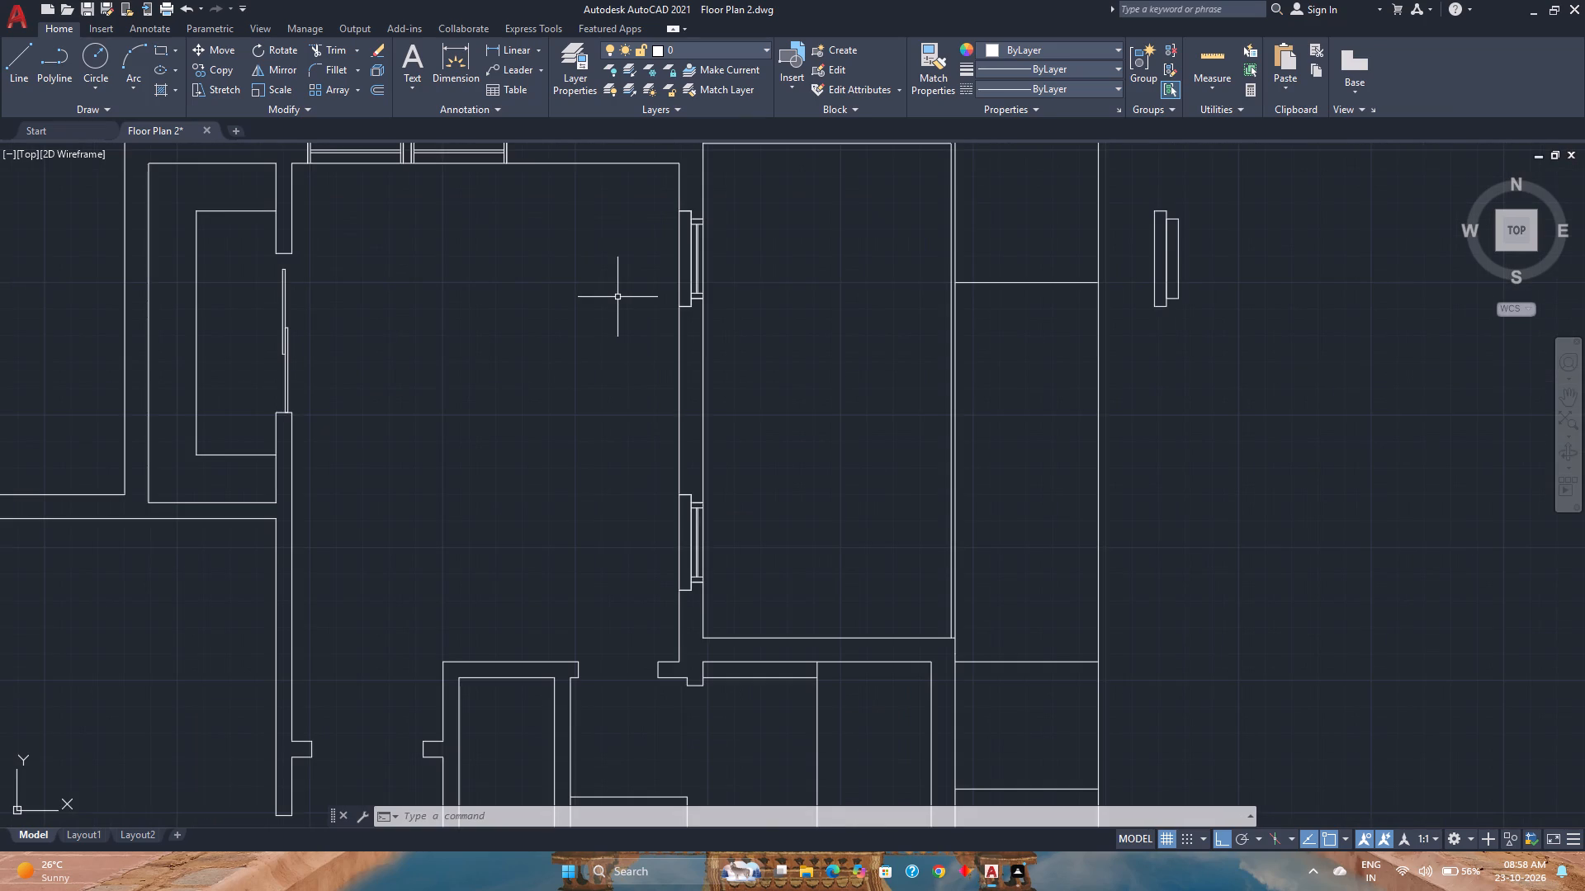
{"action": "scroll", "coordinate": [617, 297], "scroll_direction": "down", "scroll_amount": 1}
{"action": "middle_click_drag", "start_coordinate": [617, 297], "coordinate": [610, 505]}
{"action": "middle_click_drag", "start_coordinate": [632, 569], "coordinate": [642, 595]}
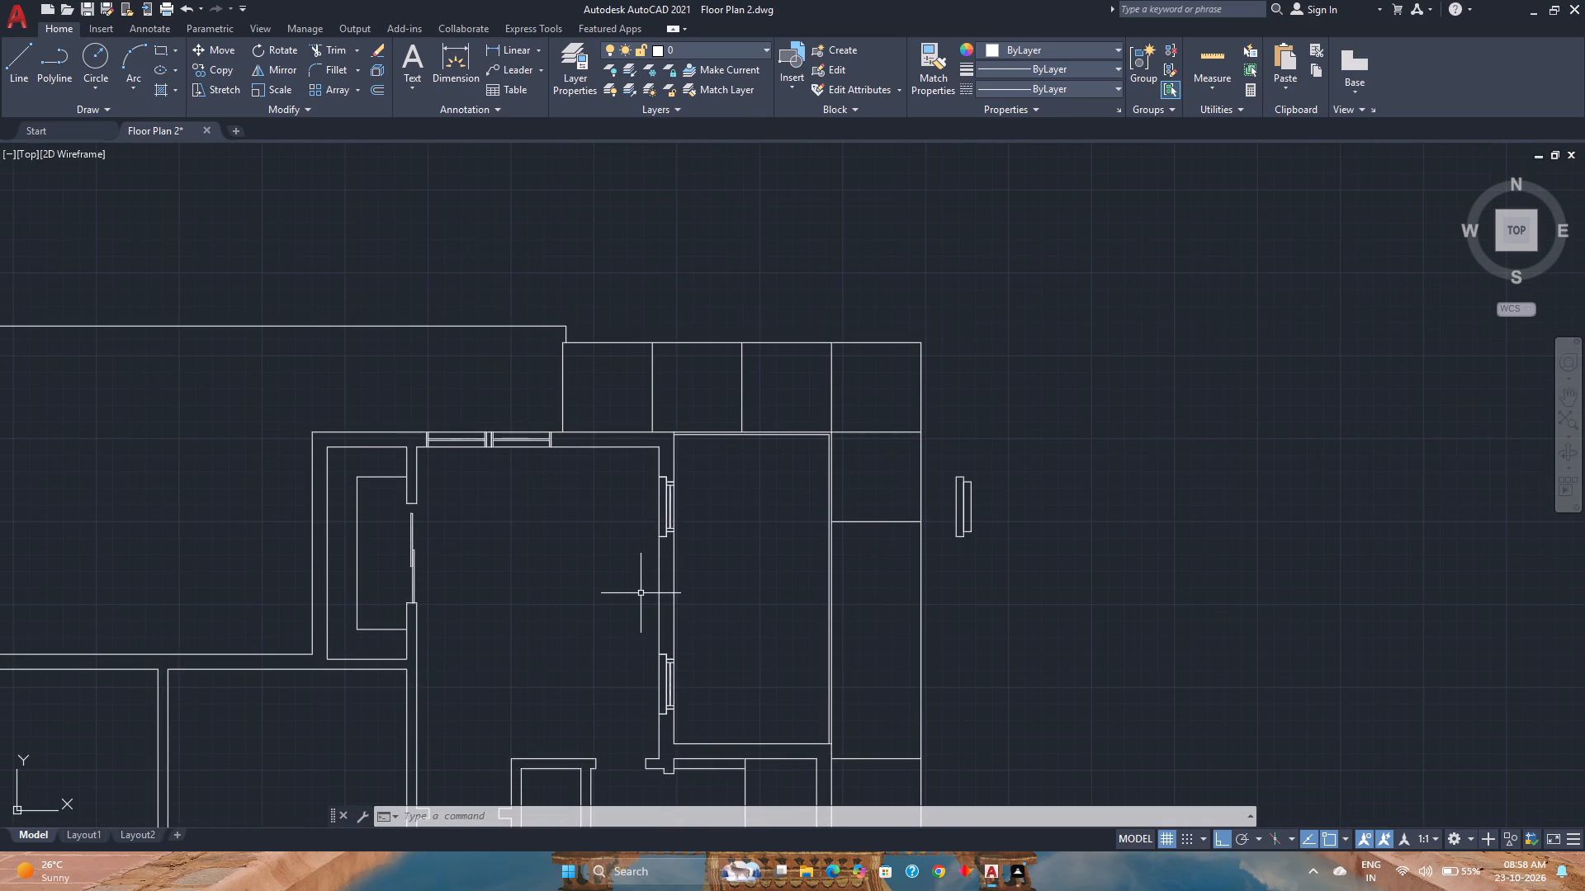
{"action": "scroll", "coordinate": [627, 508], "scroll_direction": "down", "scroll_amount": 2}
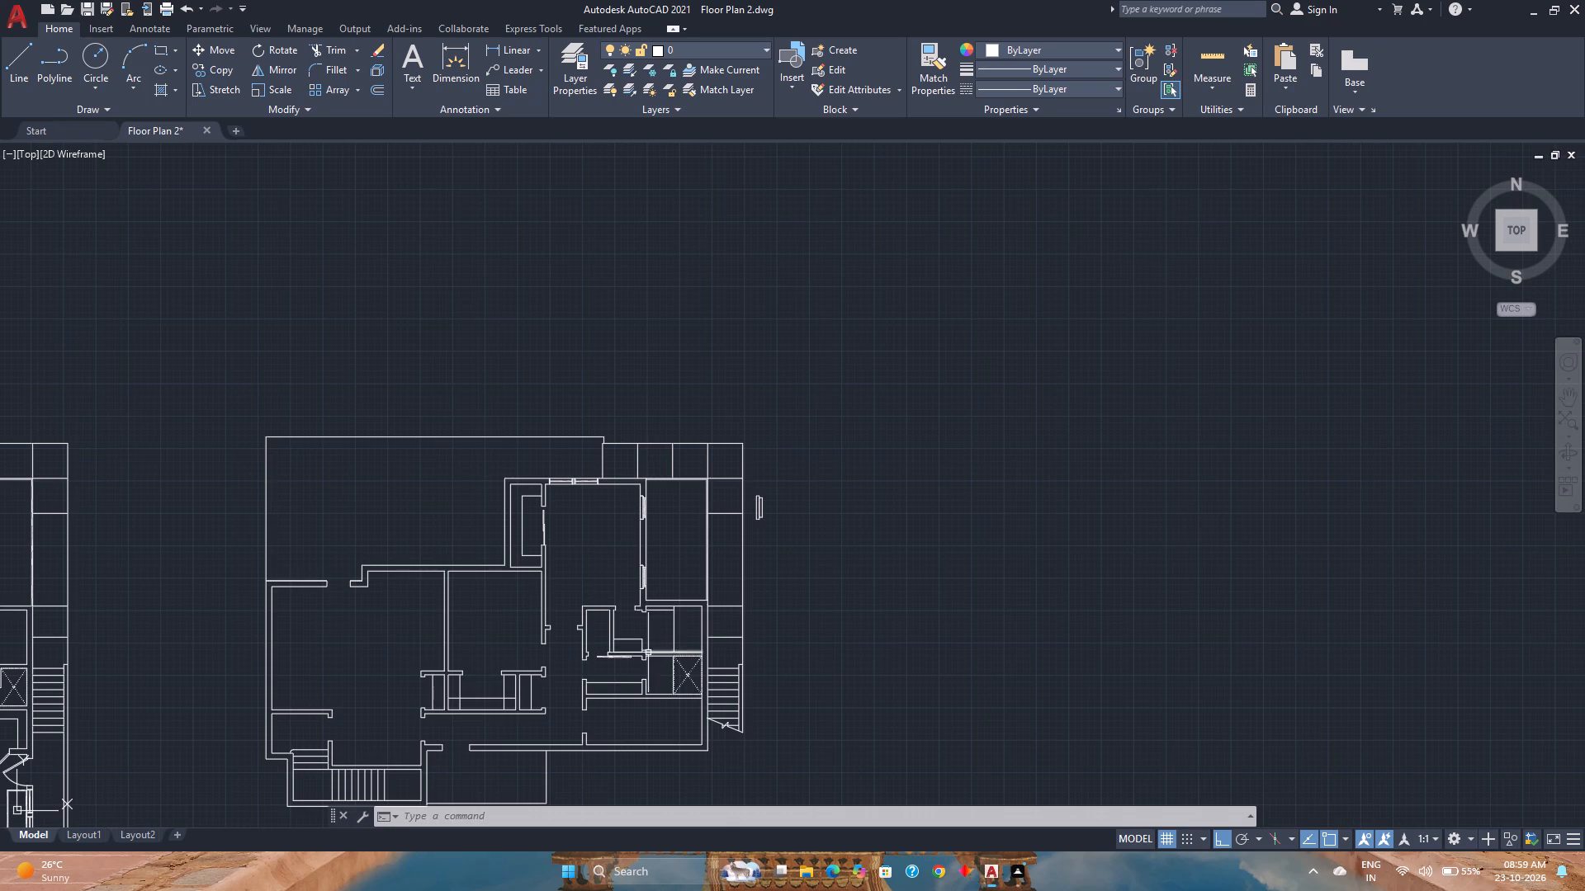
{"action": "scroll", "coordinate": [717, 666], "scroll_direction": "up", "scroll_amount": 2}
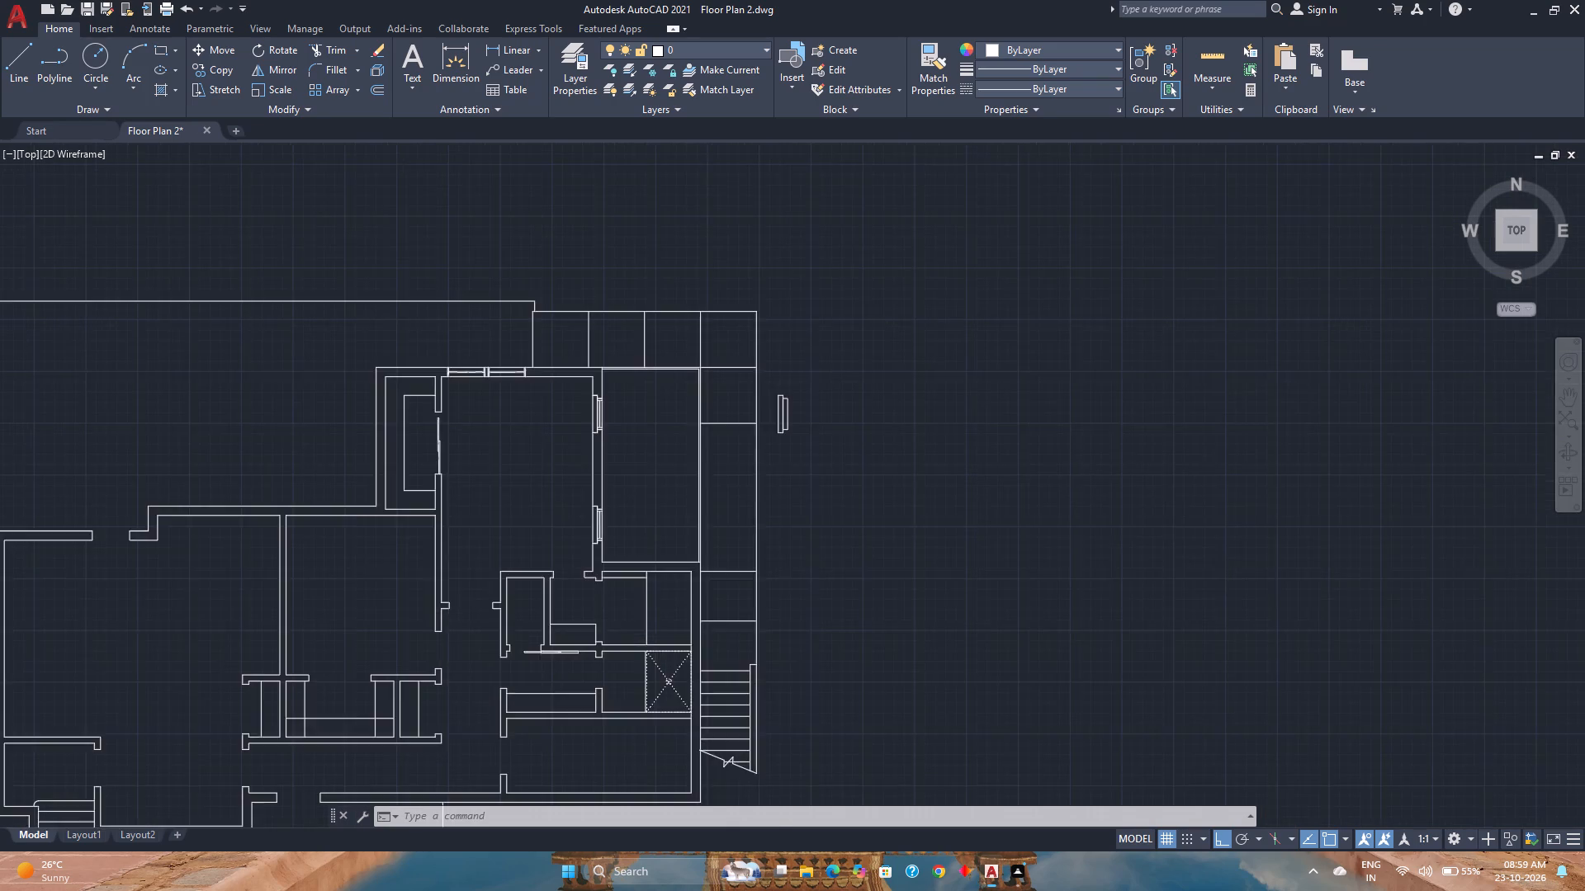
{"action": "scroll", "coordinate": [572, 503], "scroll_direction": "up", "scroll_amount": 3}
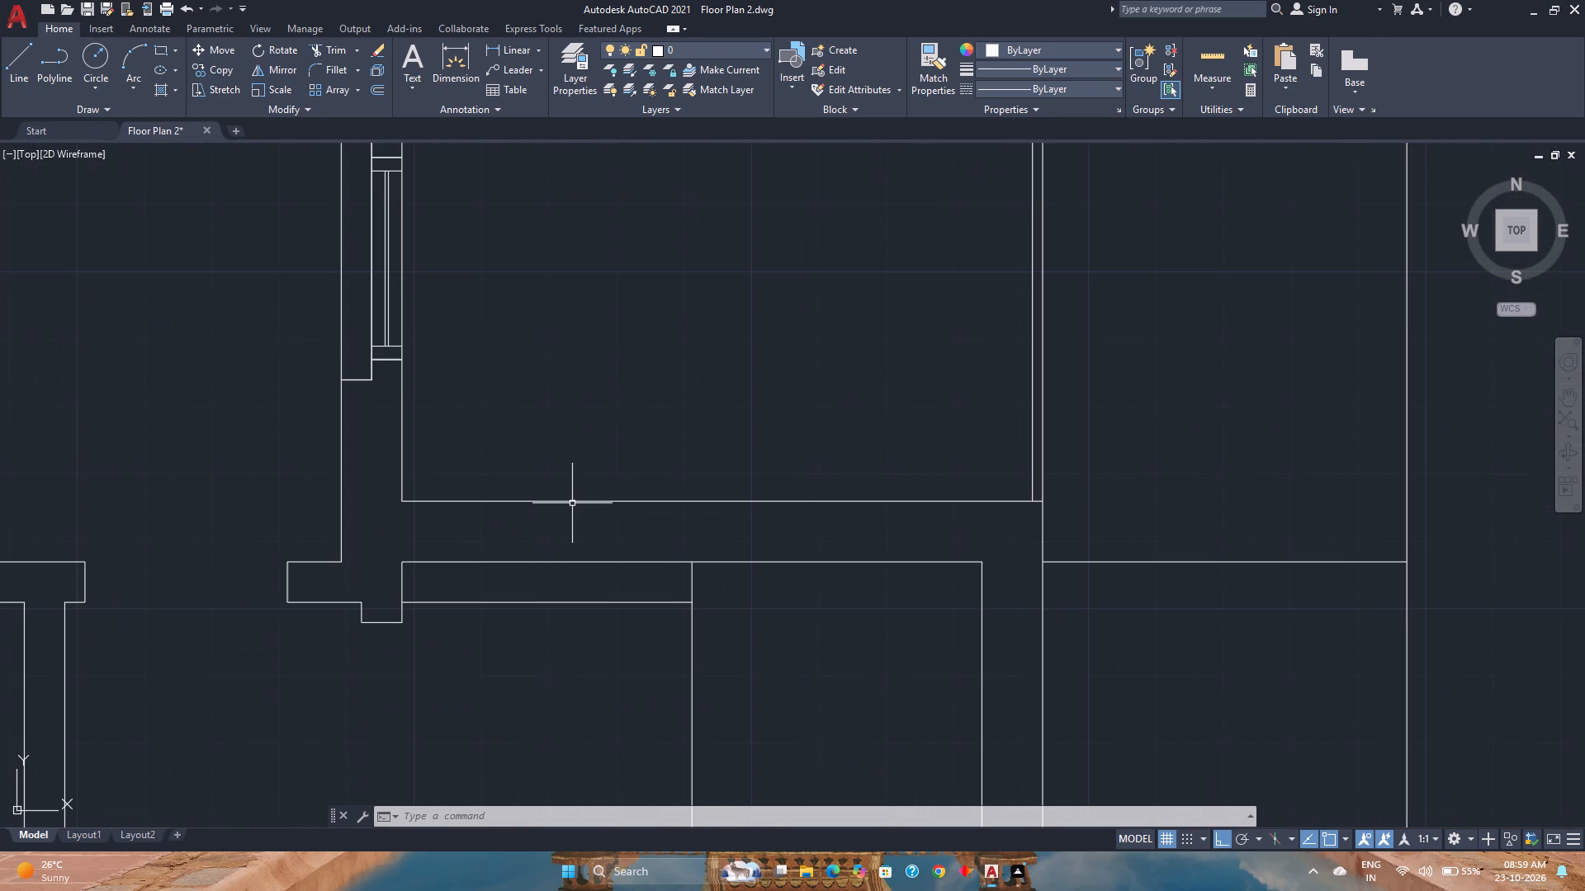
{"action": "left_click", "coordinate": [7, 52]}
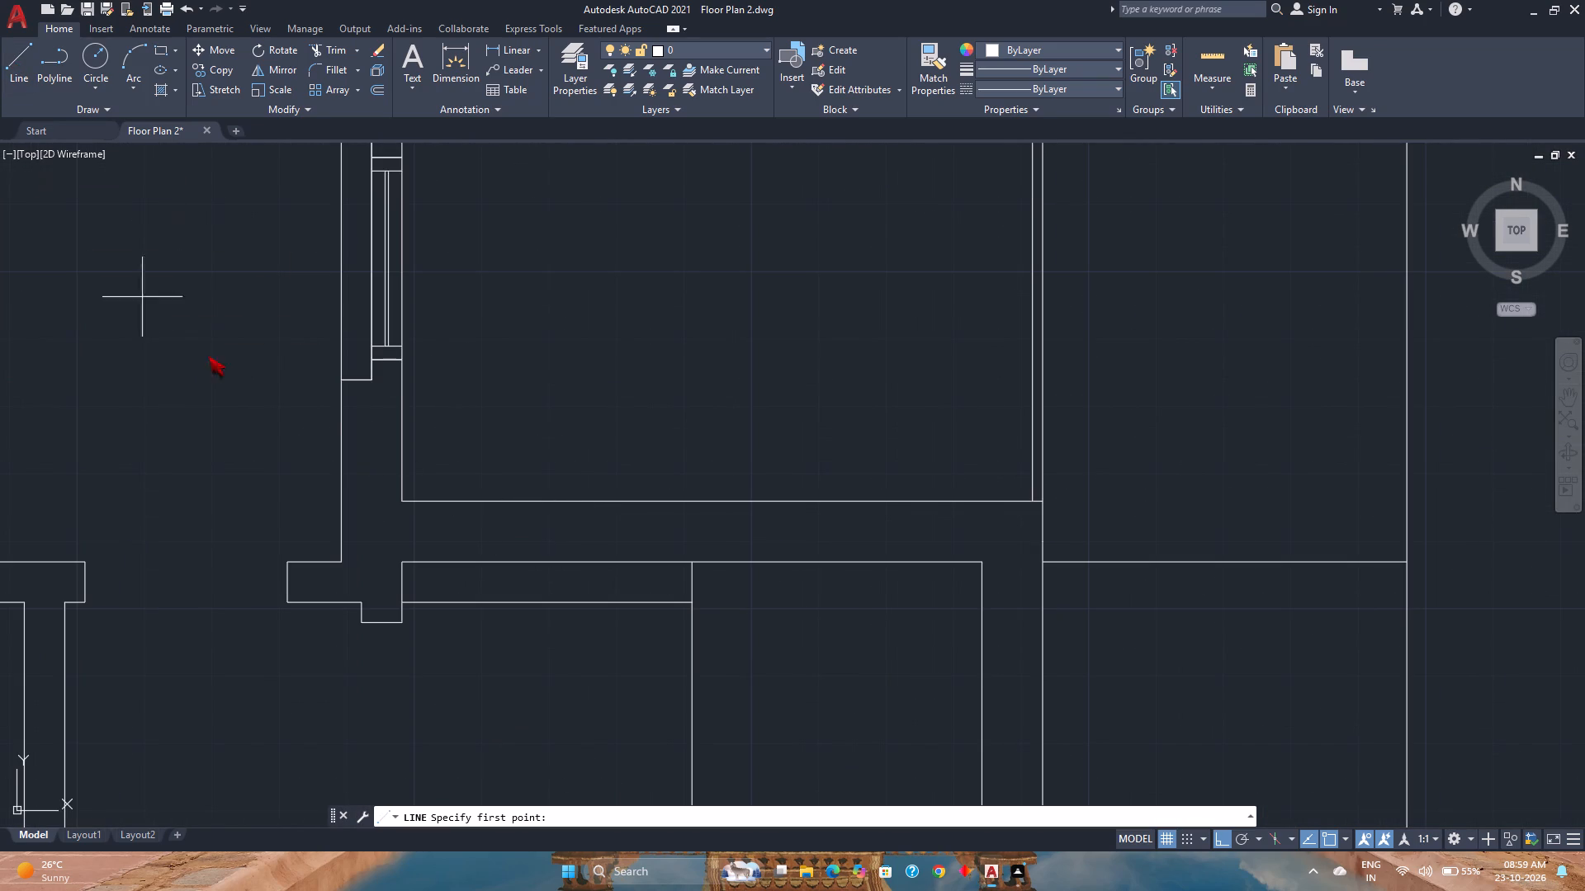
{"action": "left_click", "coordinate": [400, 504]}
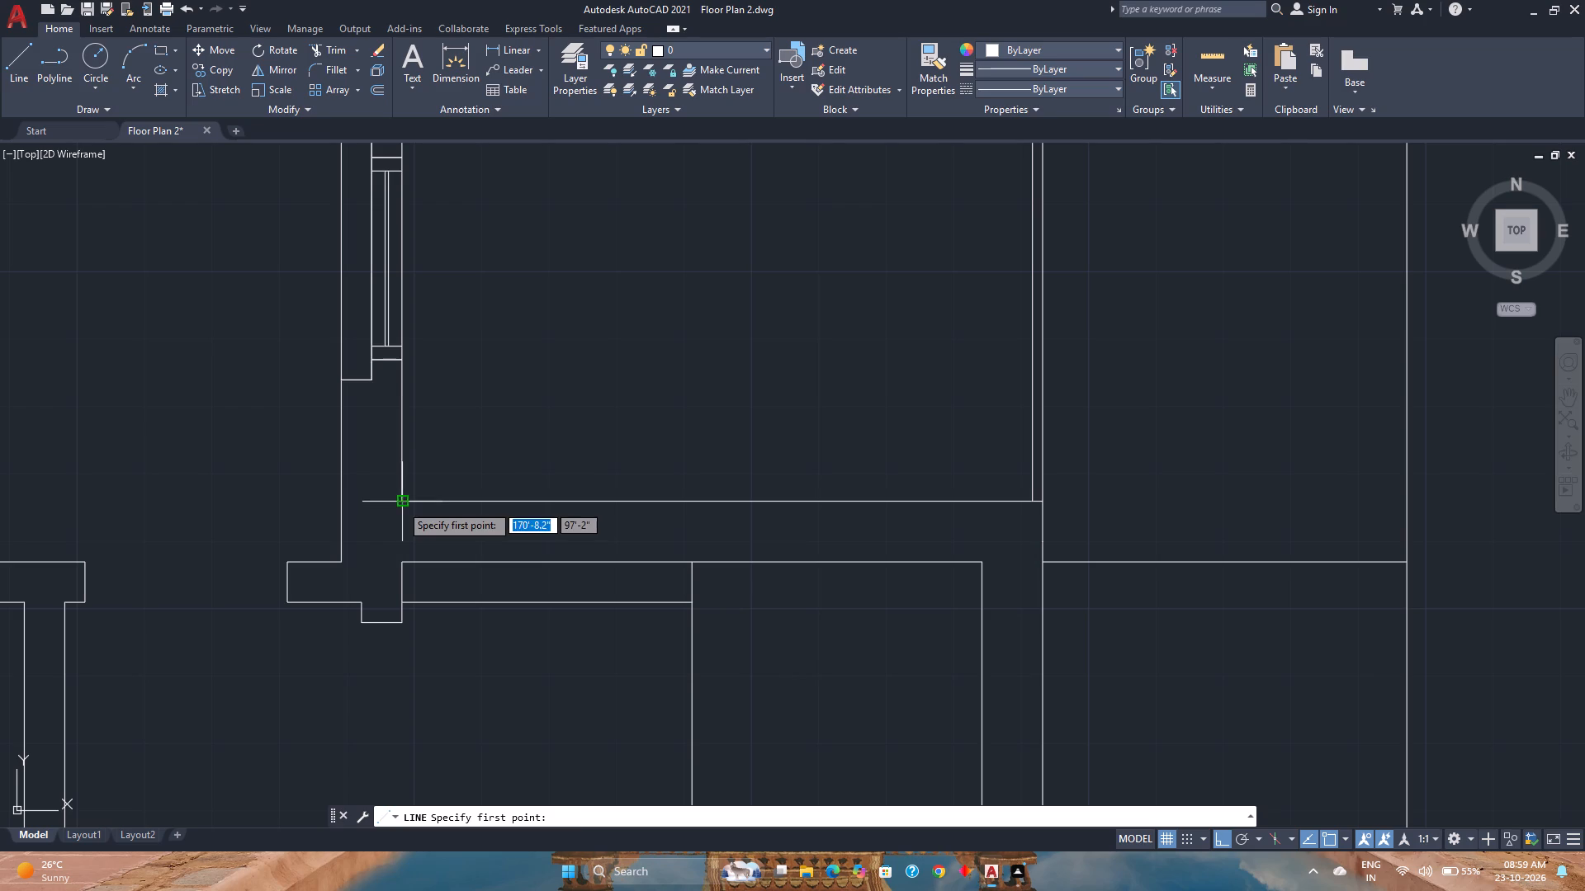
{"action": "left_click", "coordinate": [405, 562]}
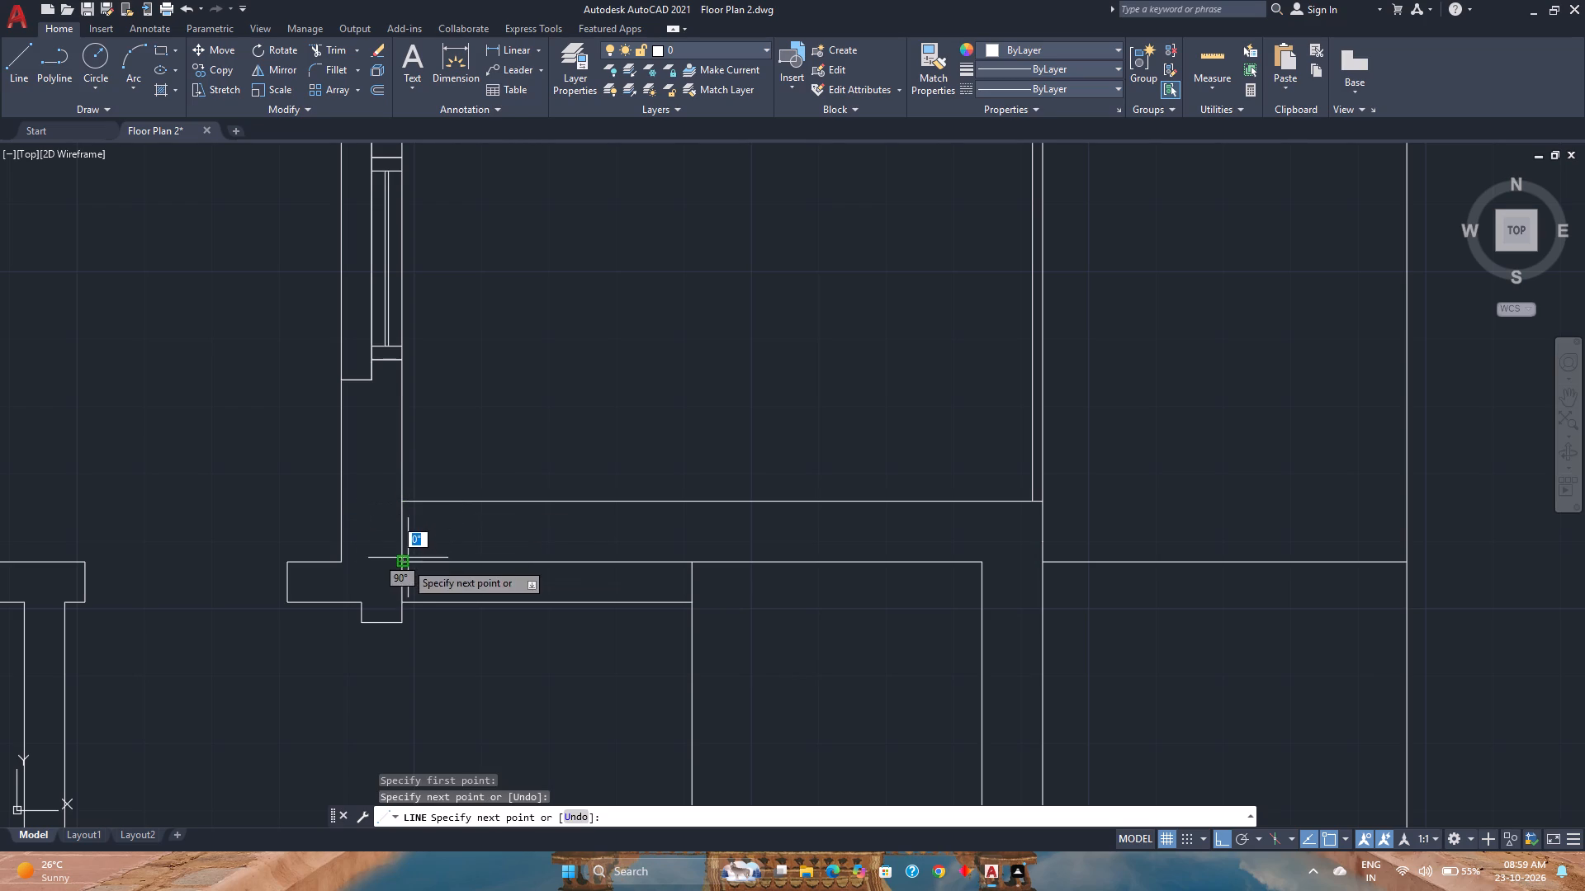
{"action": "key", "text": "Escape"}
Move the short line 6 inches to the right along the wall to form the first jamb.
{"action": "left_click", "coordinate": [420, 544]}
{"action": "left_click", "coordinate": [392, 532]}
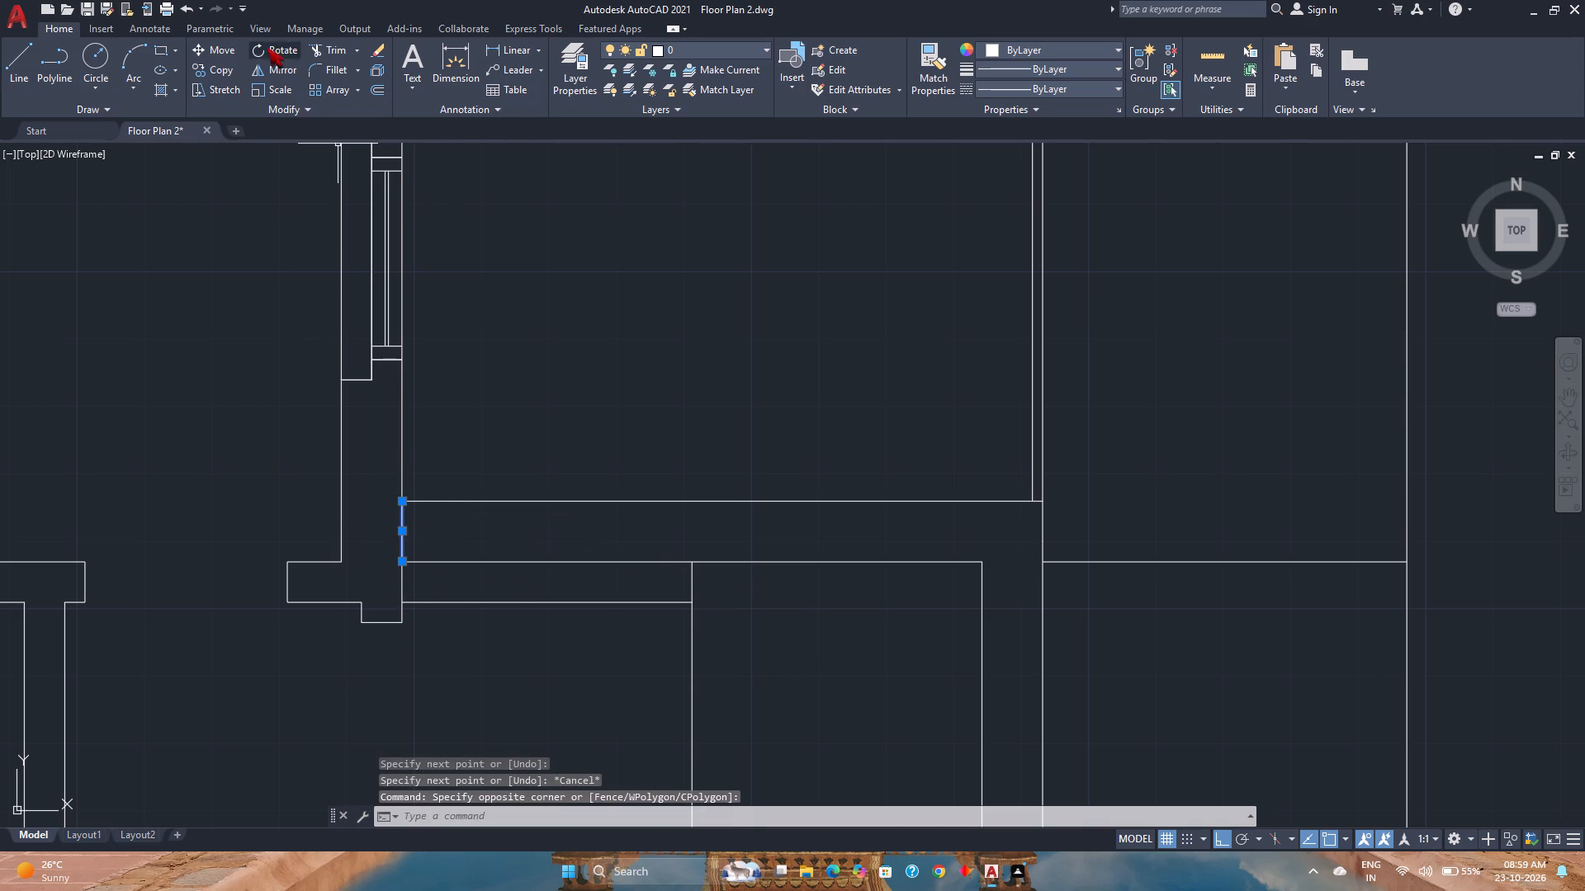
{"action": "left_click", "coordinate": [229, 54]}
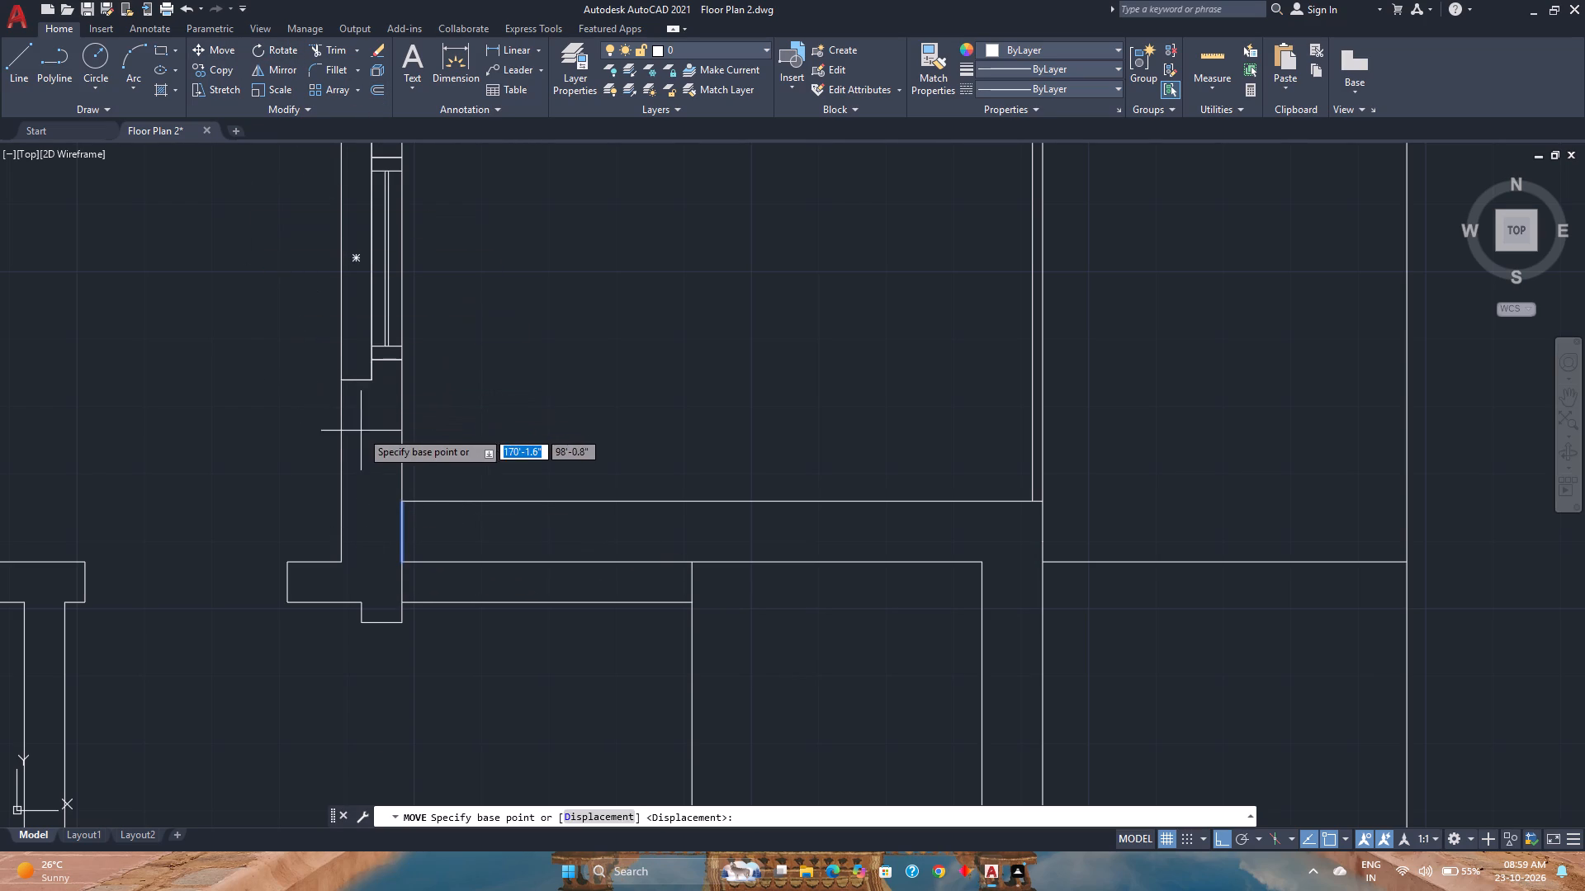
{"action": "left_click", "coordinate": [403, 507]}
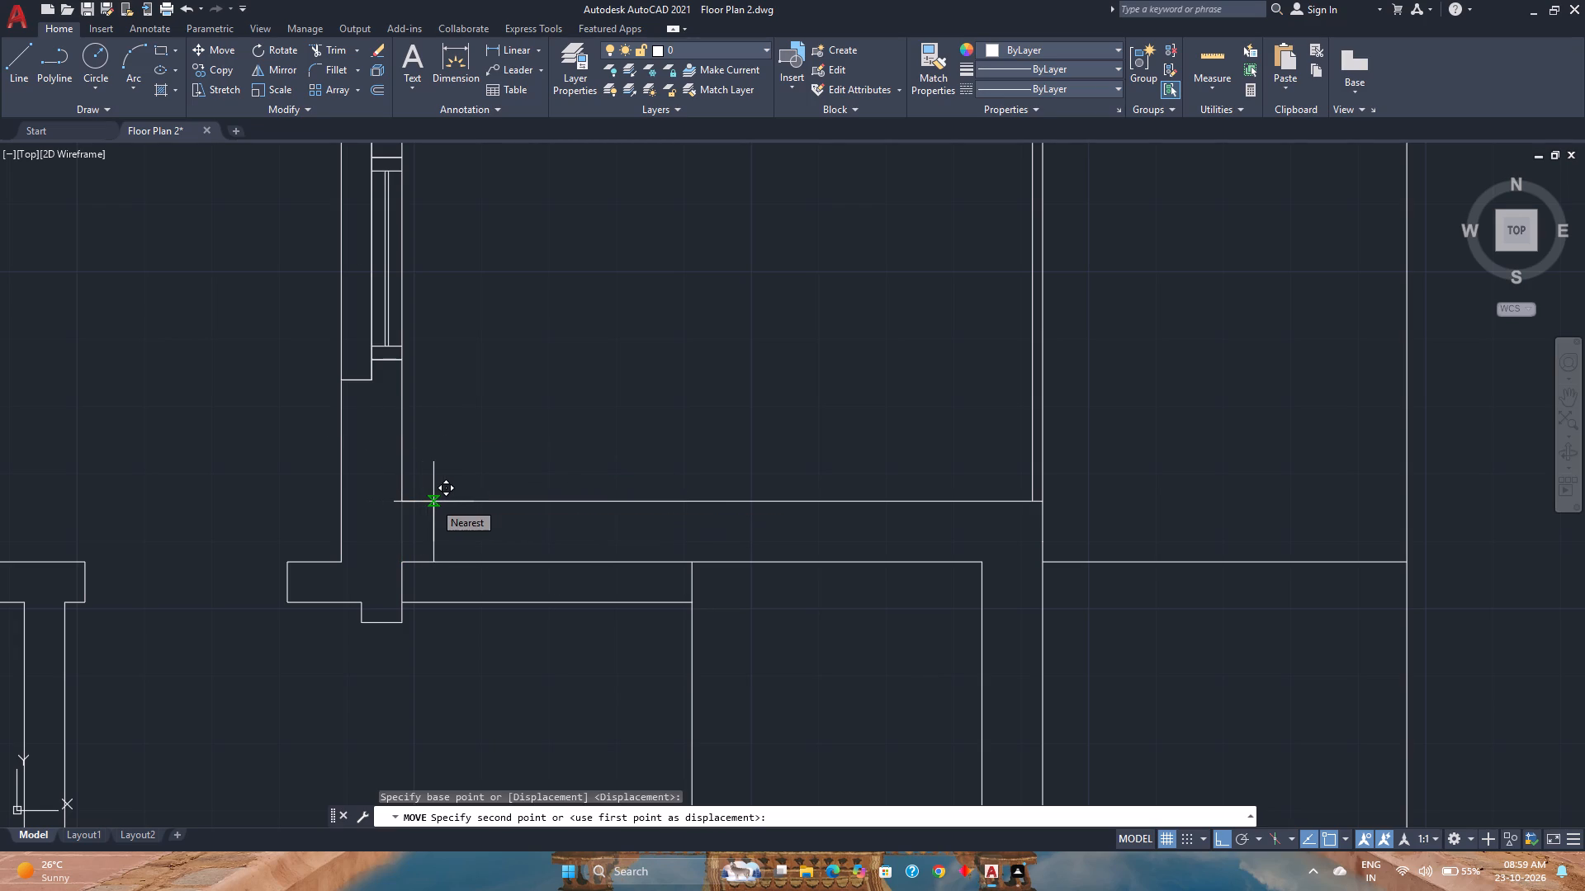
{"action": "key", "text": "6"}
{"action": "key", "text": "Return"}
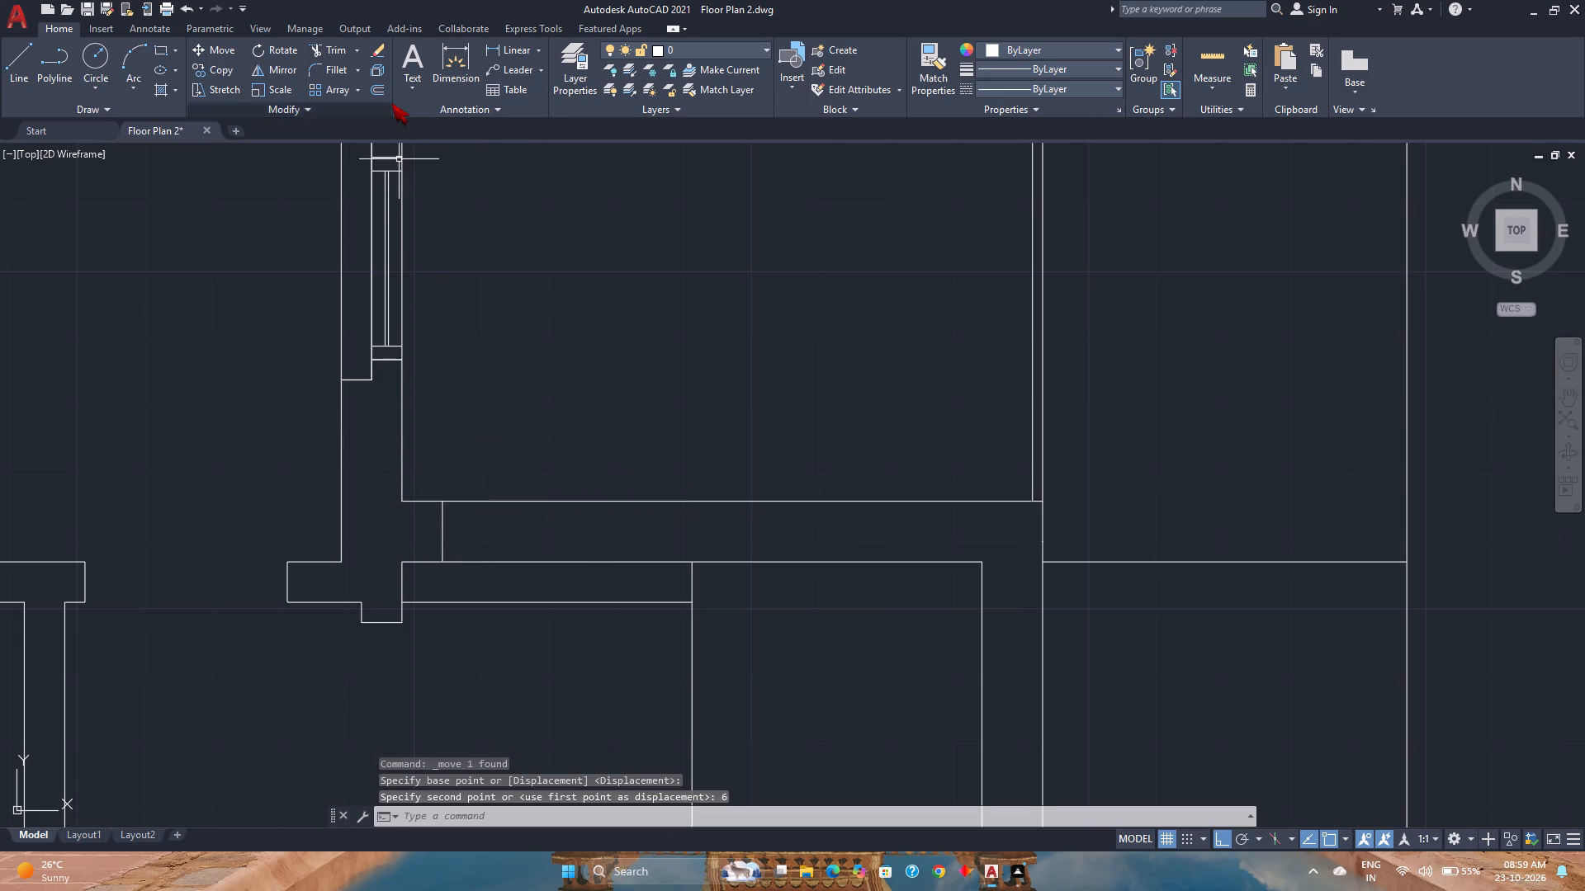
Offset the jamb line 2' to the right to mark the other side of the window opening.
{"action": "left_click", "coordinate": [379, 88]}
{"action": "key", "text": "2"}
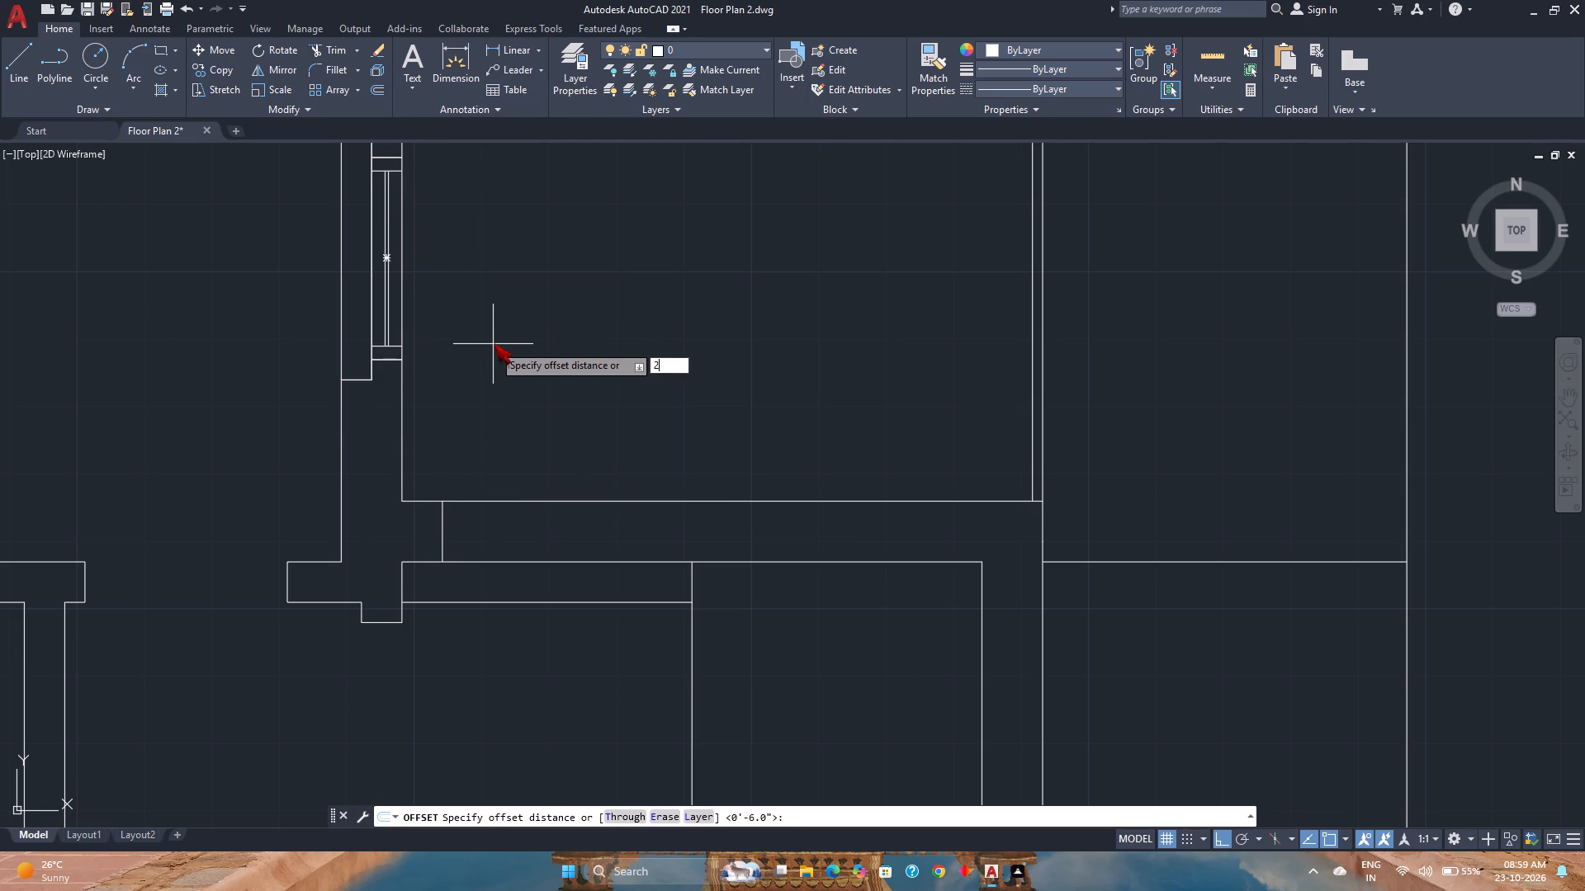
{"action": "key", "text": "apostrophe"}
{"action": "key", "text": "Return"}
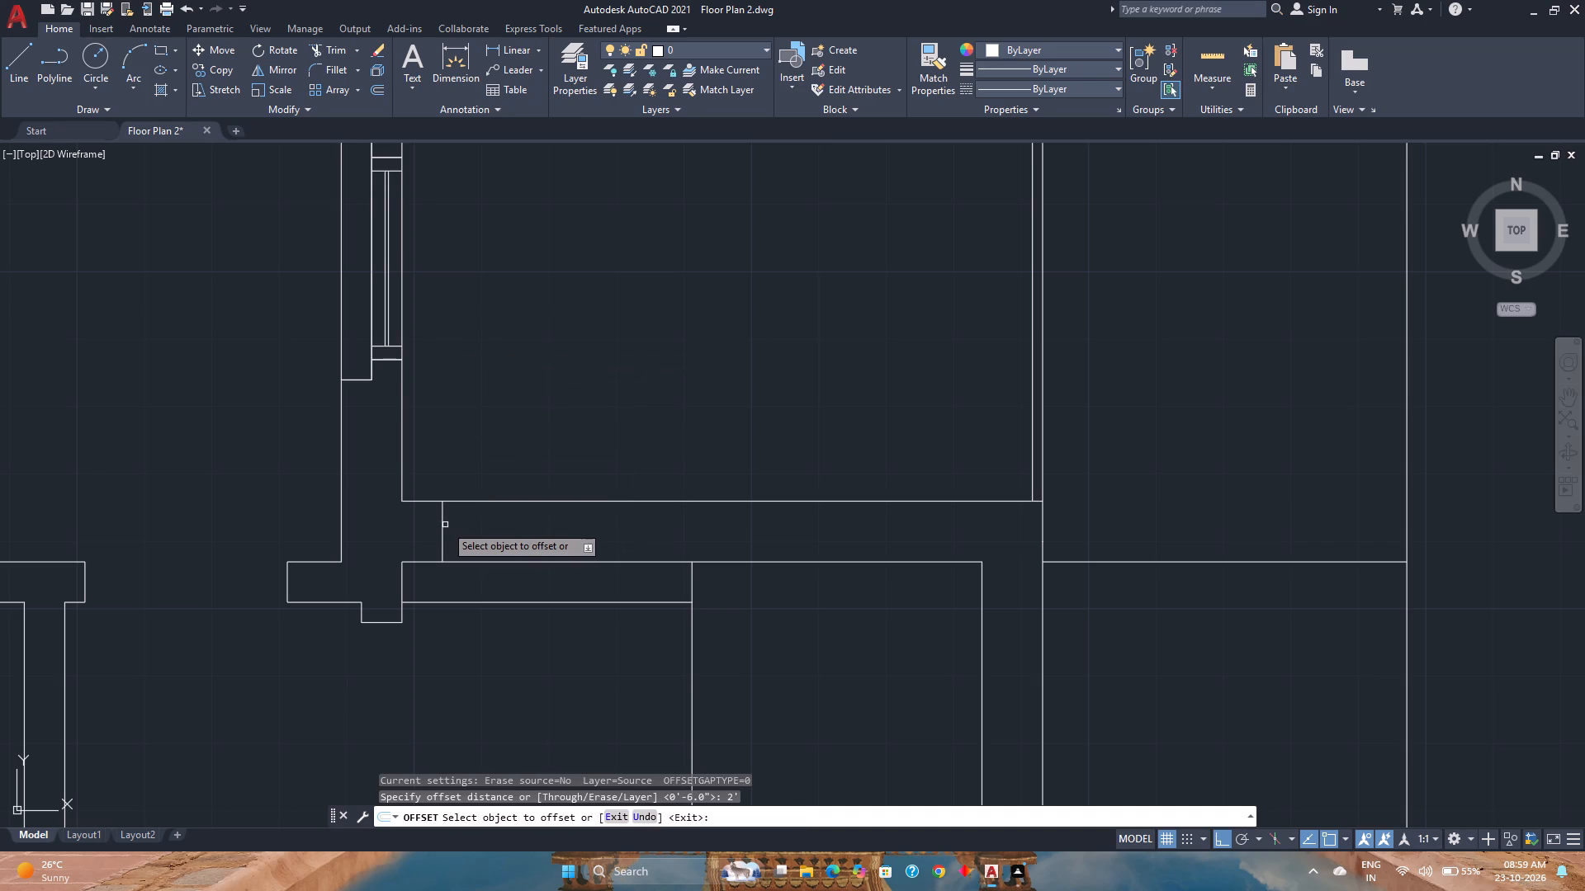
{"action": "left_click", "coordinate": [442, 524]}
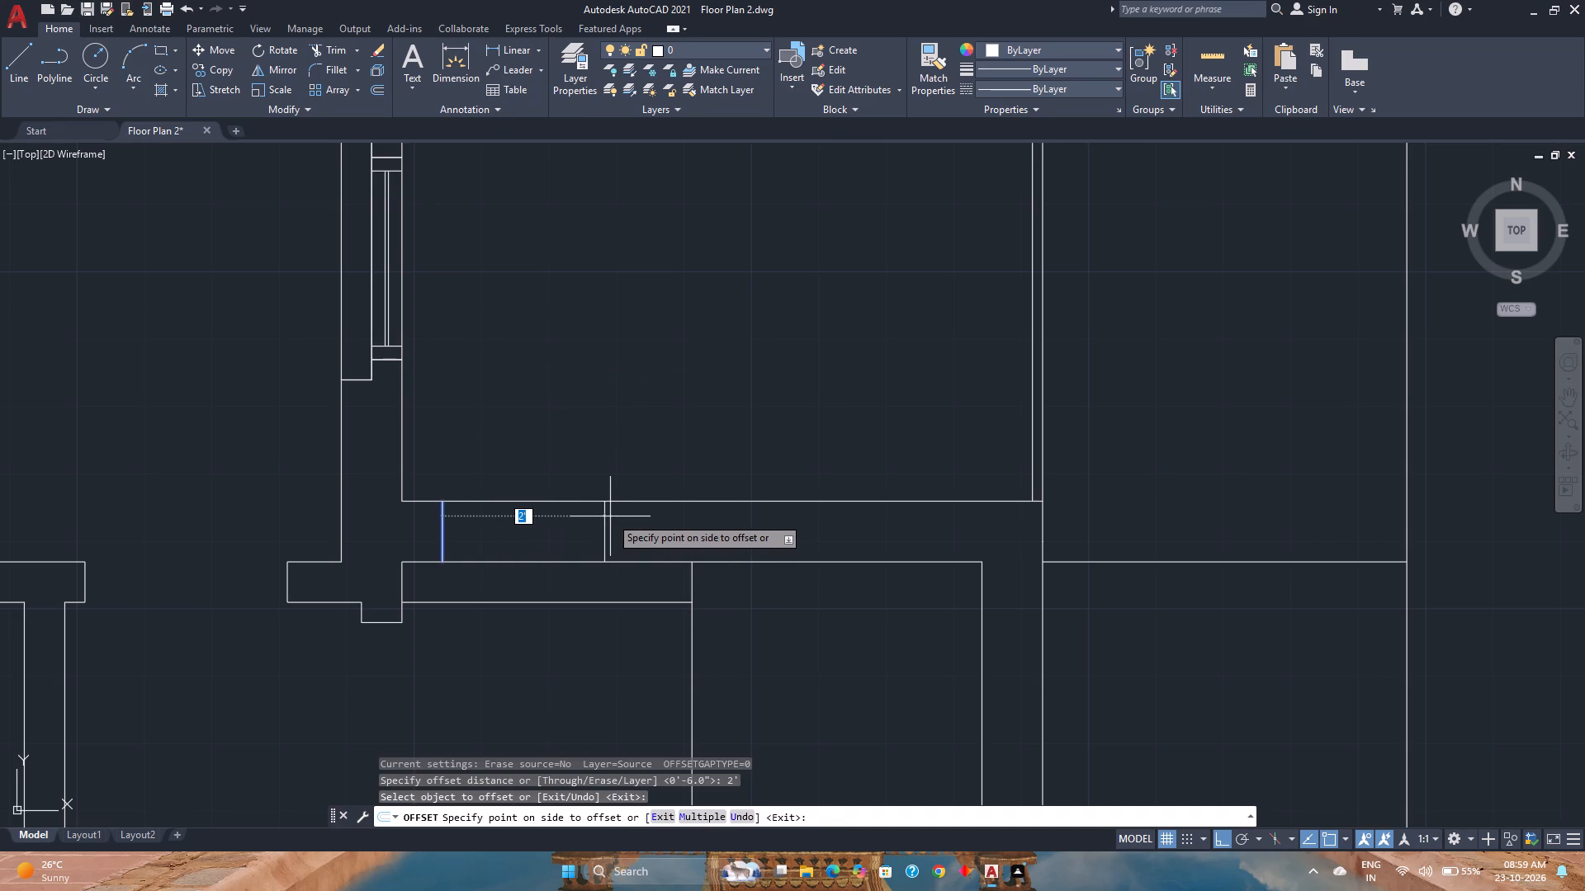
{"action": "left_click", "coordinate": [614, 516]}
{"action": "scroll", "coordinate": [648, 533], "scroll_direction": "down", "scroll_amount": 1}
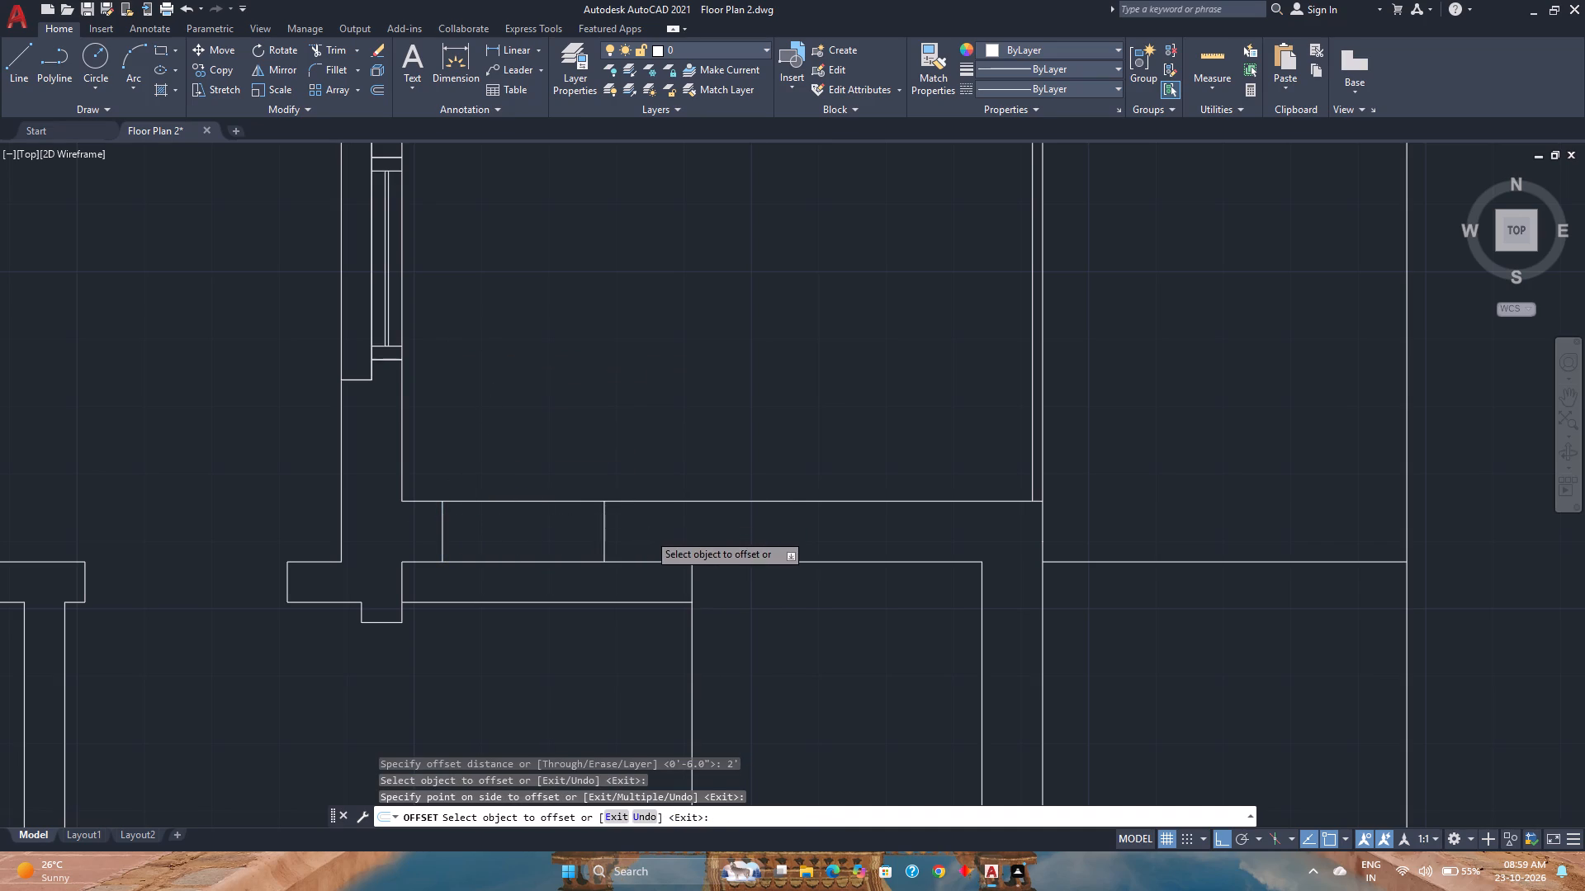
{"action": "middle_click_drag", "start_coordinate": [648, 533], "coordinate": [627, 560]}
{"action": "middle_click", "coordinate": [627, 560]}
{"action": "key", "text": "Escape"}
Trim both wall lines between the two jamb lines to clear the opening.
{"action": "type", "text": "tr"}
{"action": "key", "text": "Return"}
{"action": "left_click", "coordinate": [542, 507]}
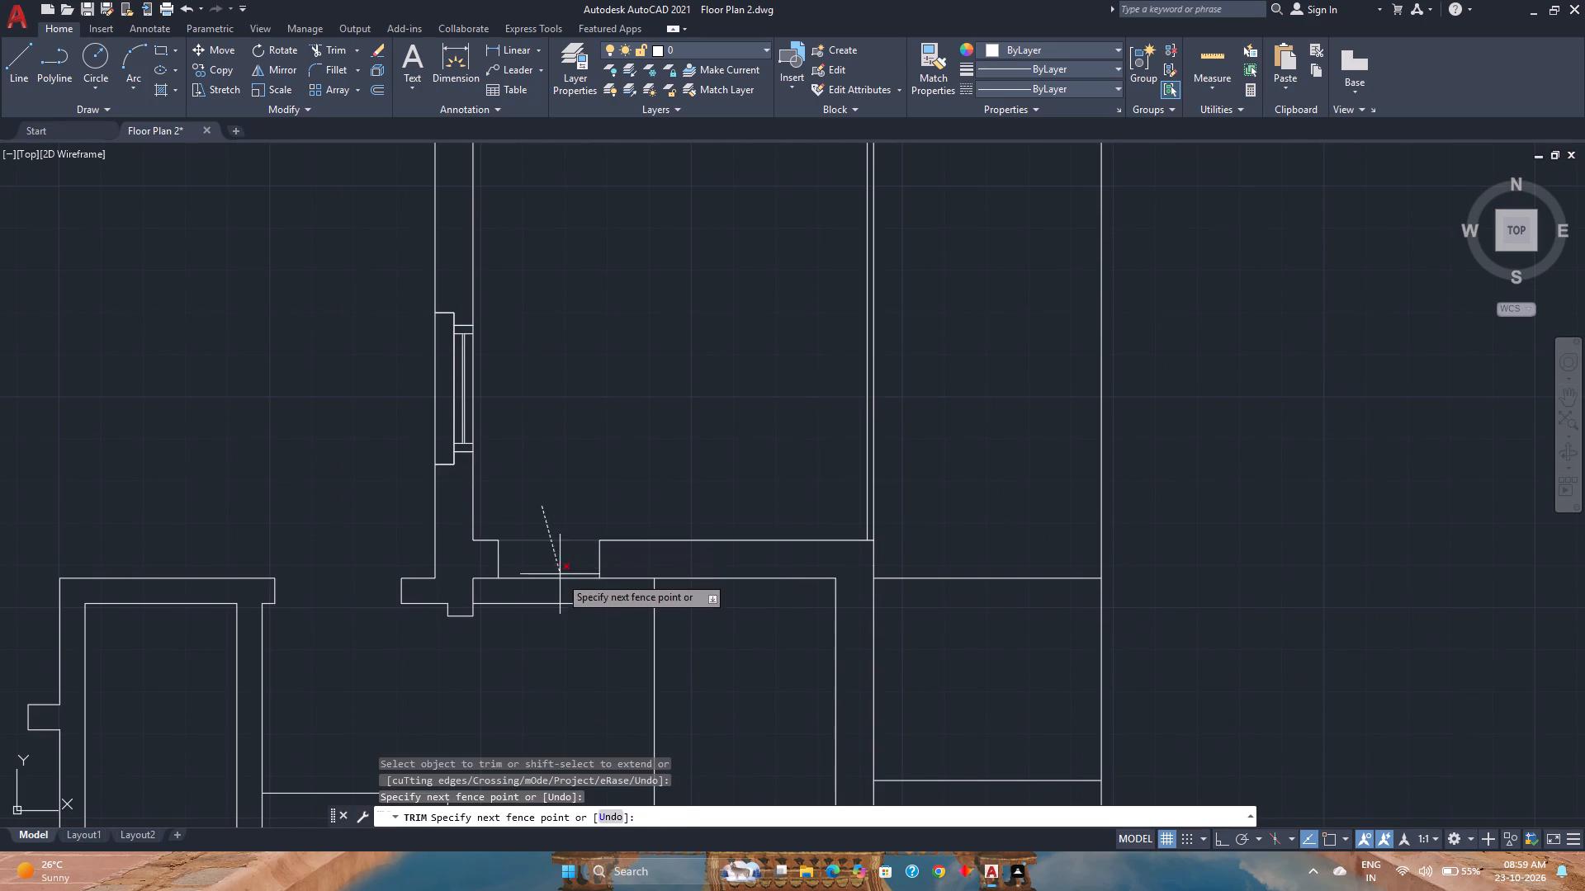
{"action": "left_click", "coordinate": [560, 583]}
{"action": "key", "text": "Escape"}
Copy the small window from the first plan's lower-left exterior wall to the lower corner of the new opening's left jamb.
{"action": "scroll", "coordinate": [560, 582], "scroll_direction": "down", "scroll_amount": 3}
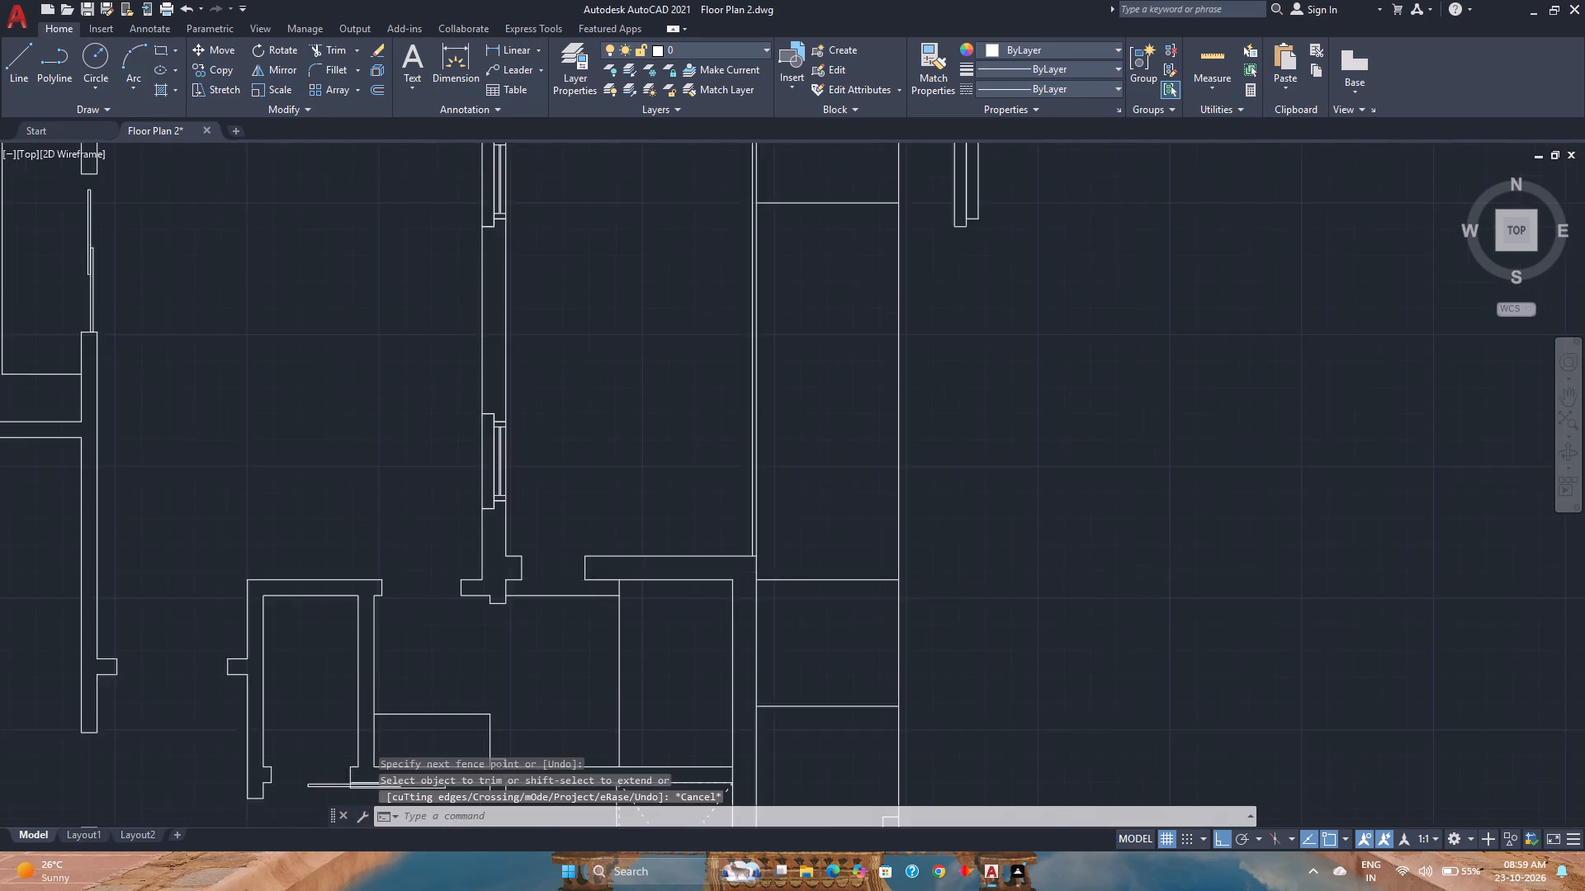
{"action": "middle_click_drag", "start_coordinate": [501, 609], "coordinate": [550, 568]}
{"action": "middle_click", "coordinate": [550, 568]}
{"action": "middle_click", "coordinate": [550, 568]}
{"action": "middle_click_drag", "start_coordinate": [599, 544], "coordinate": [667, 516]}
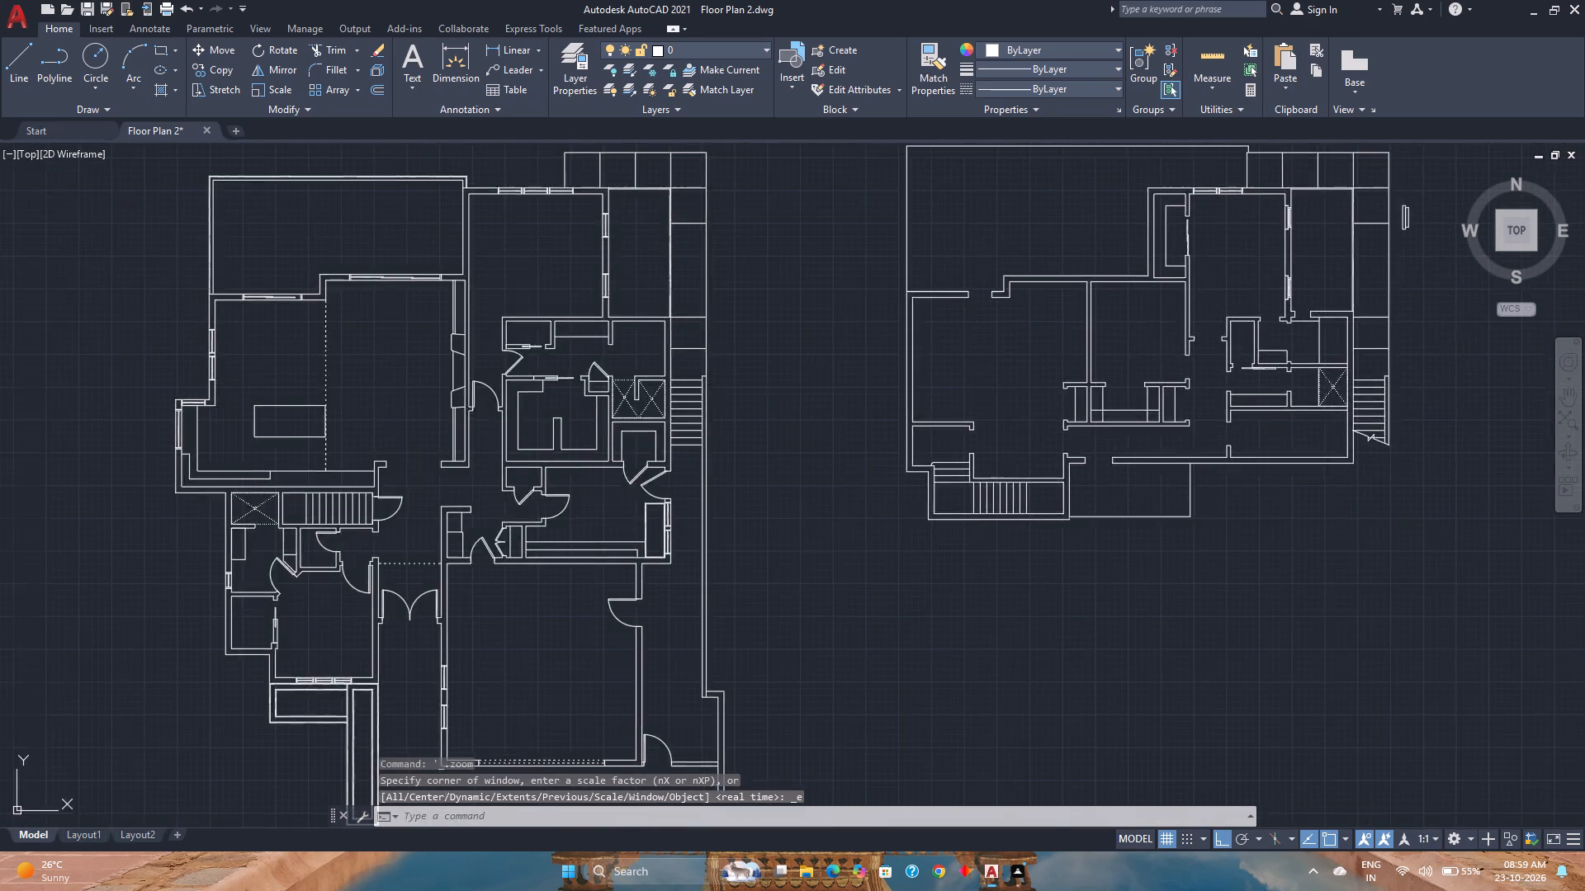
{"action": "scroll", "coordinate": [294, 548], "scroll_direction": "up", "scroll_amount": 2}
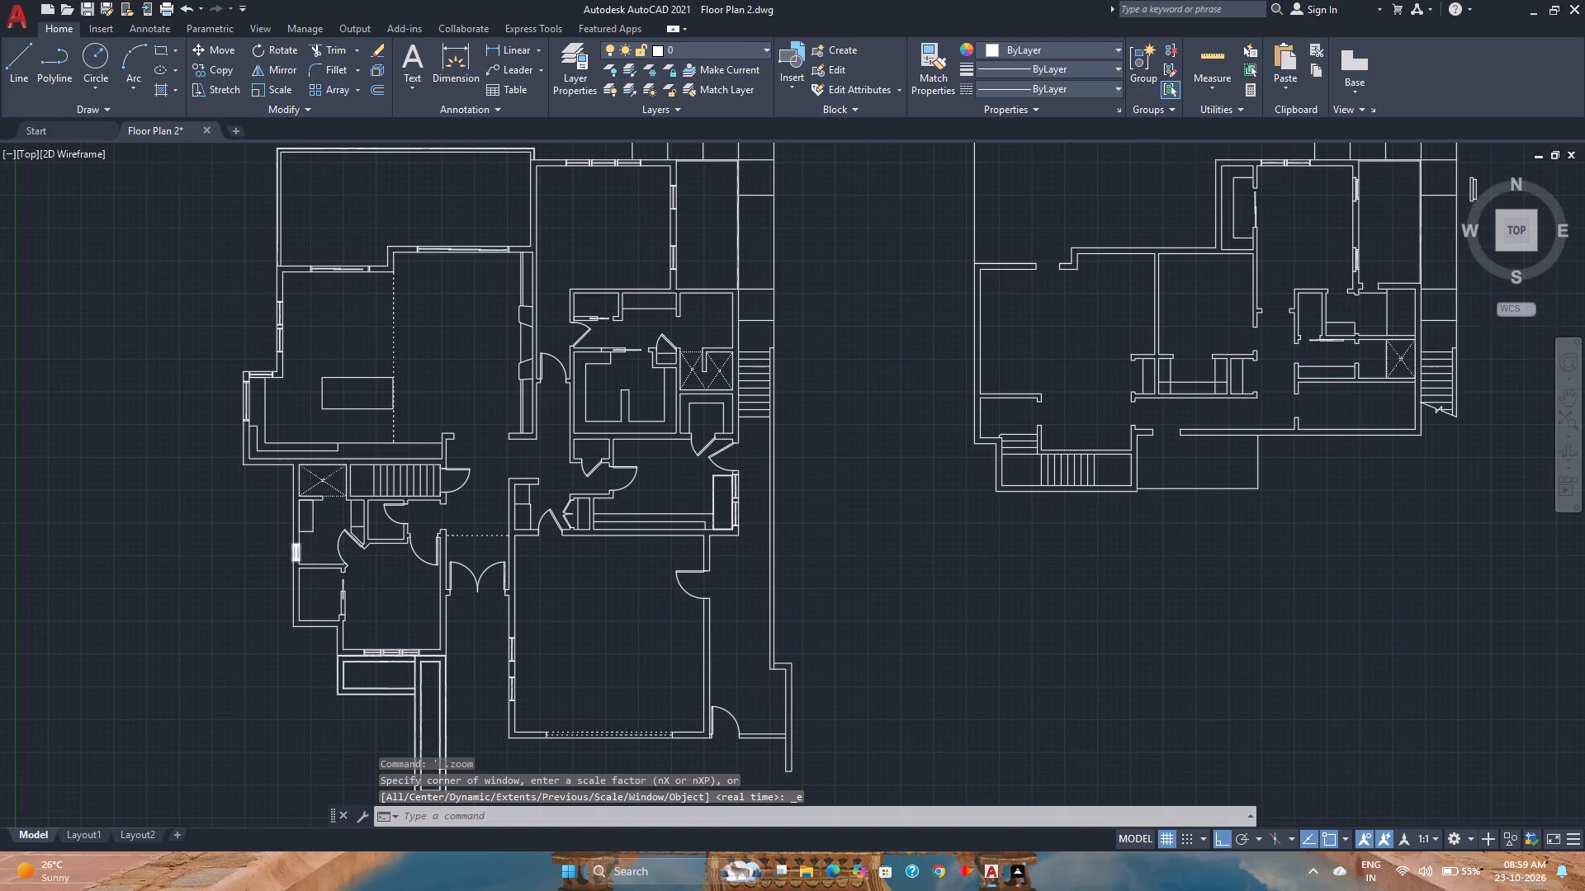
{"action": "scroll", "coordinate": [551, 538], "scroll_direction": "down", "scroll_amount": 1}
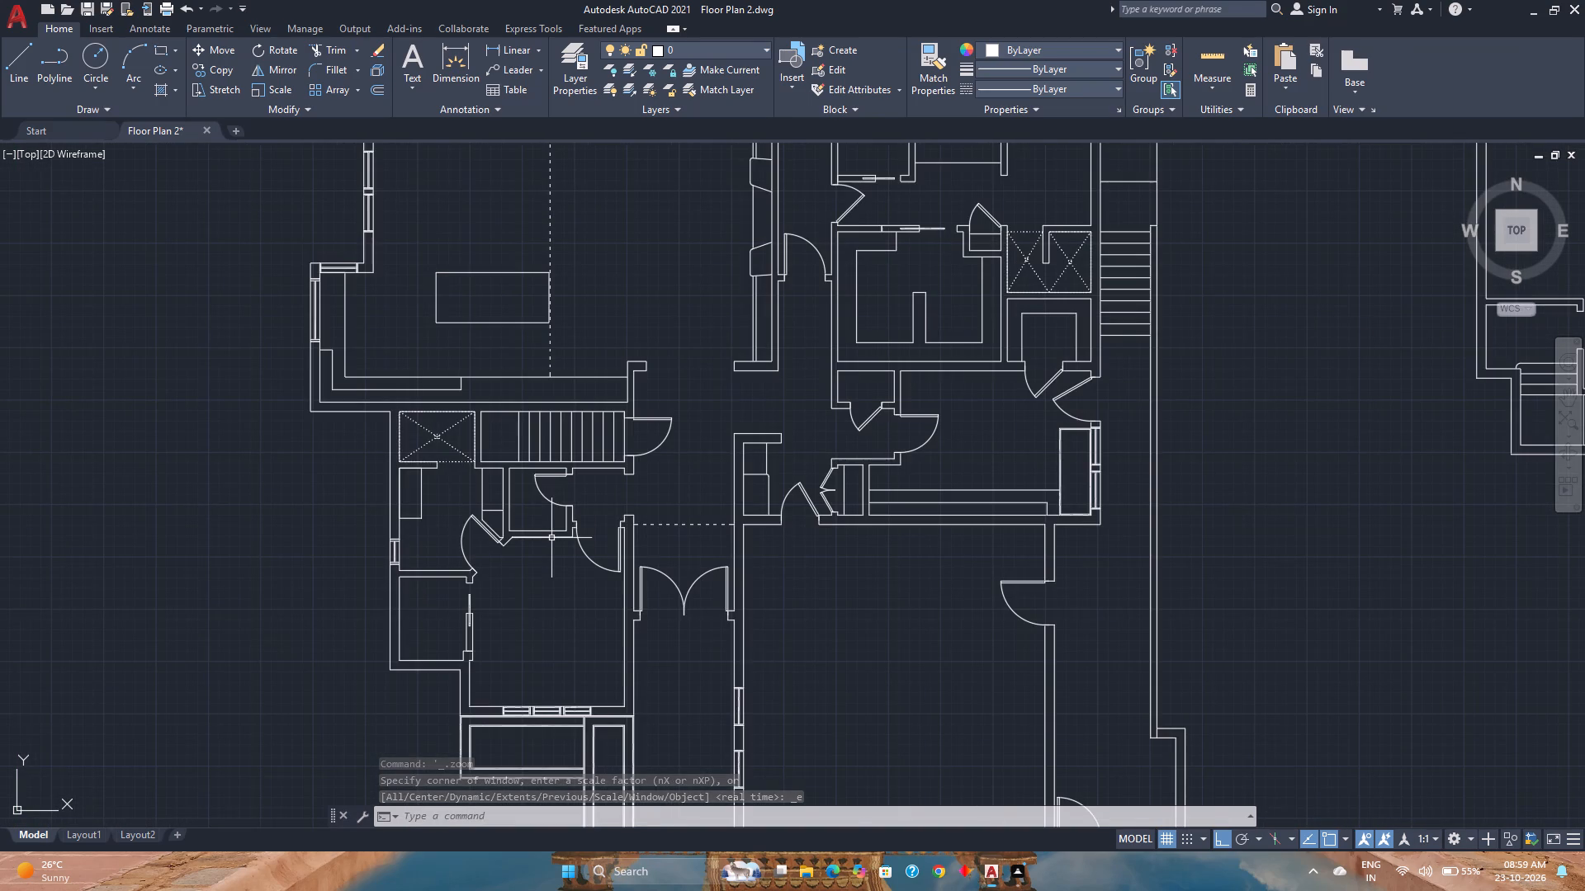
{"action": "scroll", "coordinate": [471, 515], "scroll_direction": "down", "scroll_amount": 2}
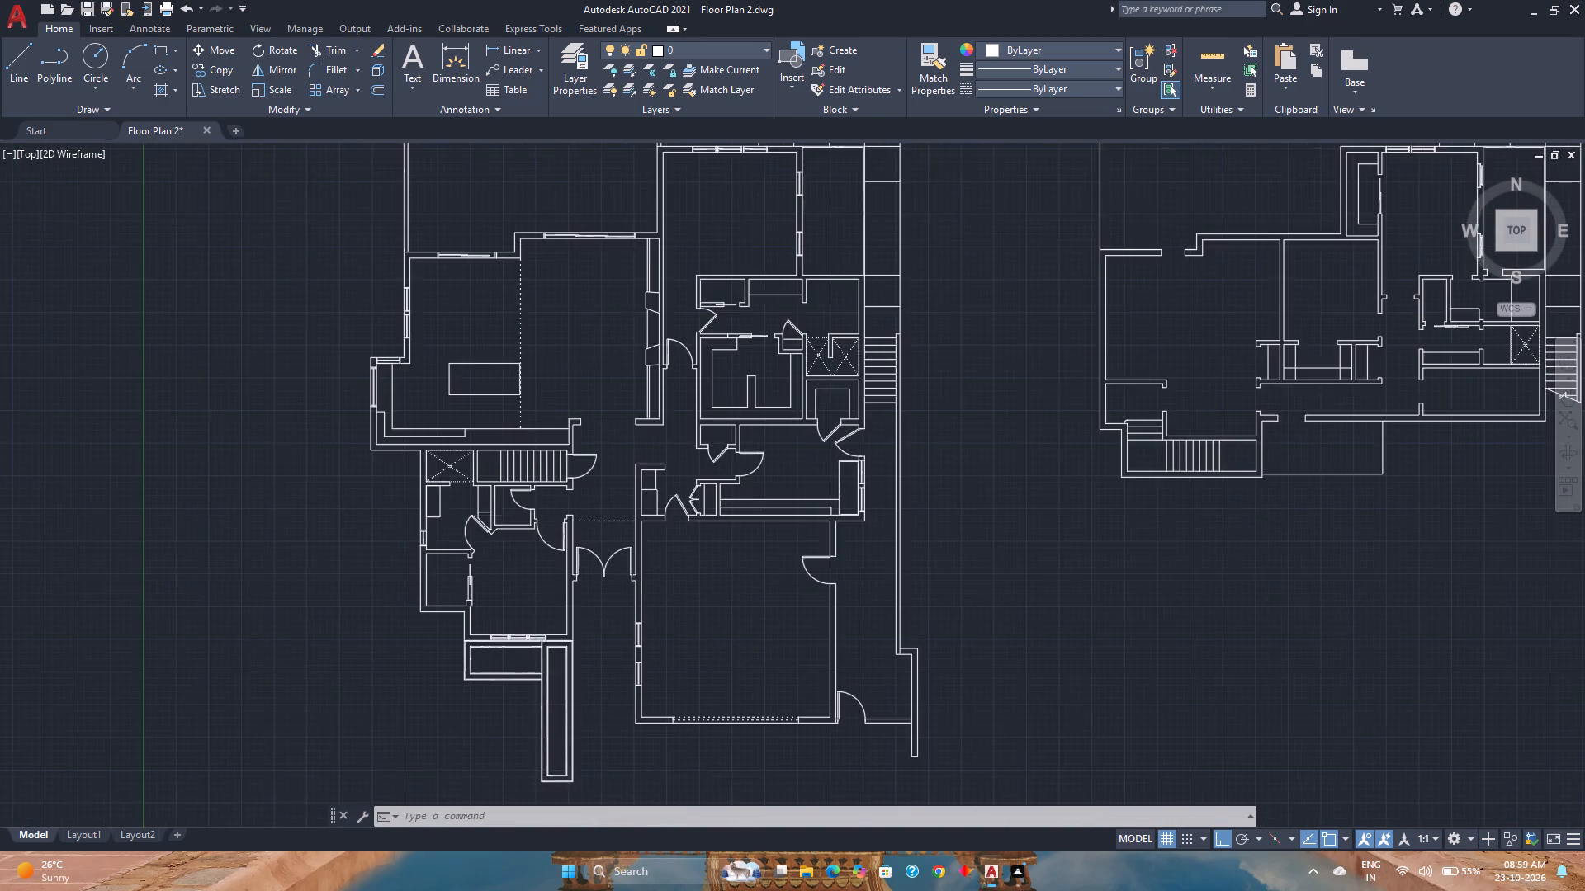
{"action": "scroll", "coordinate": [471, 515], "scroll_direction": "up", "scroll_amount": 4}
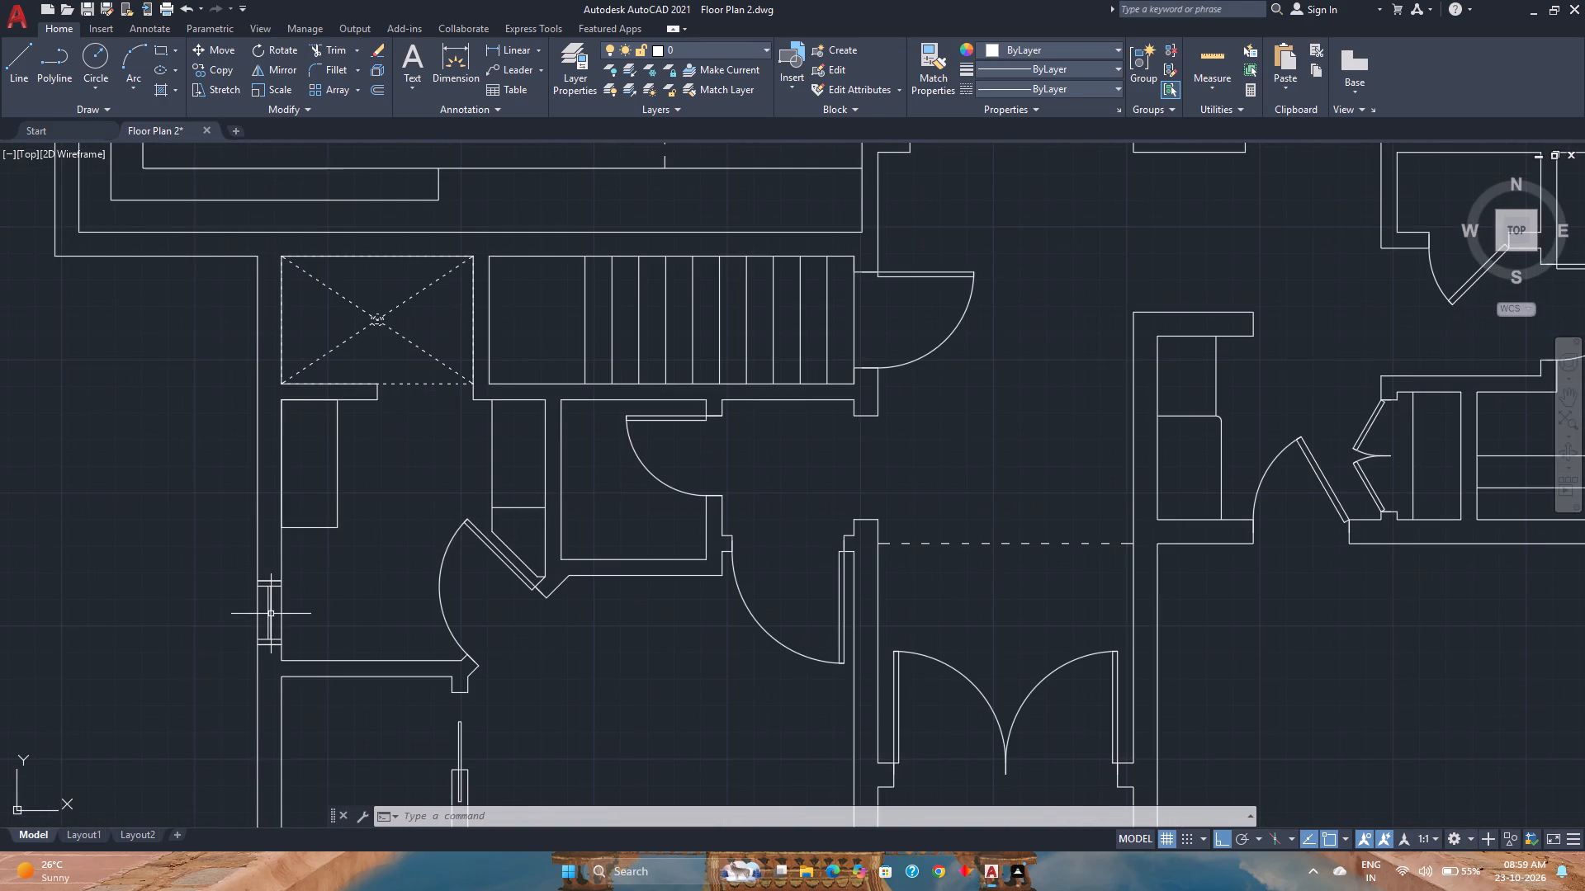
{"action": "left_click", "coordinate": [271, 614]}
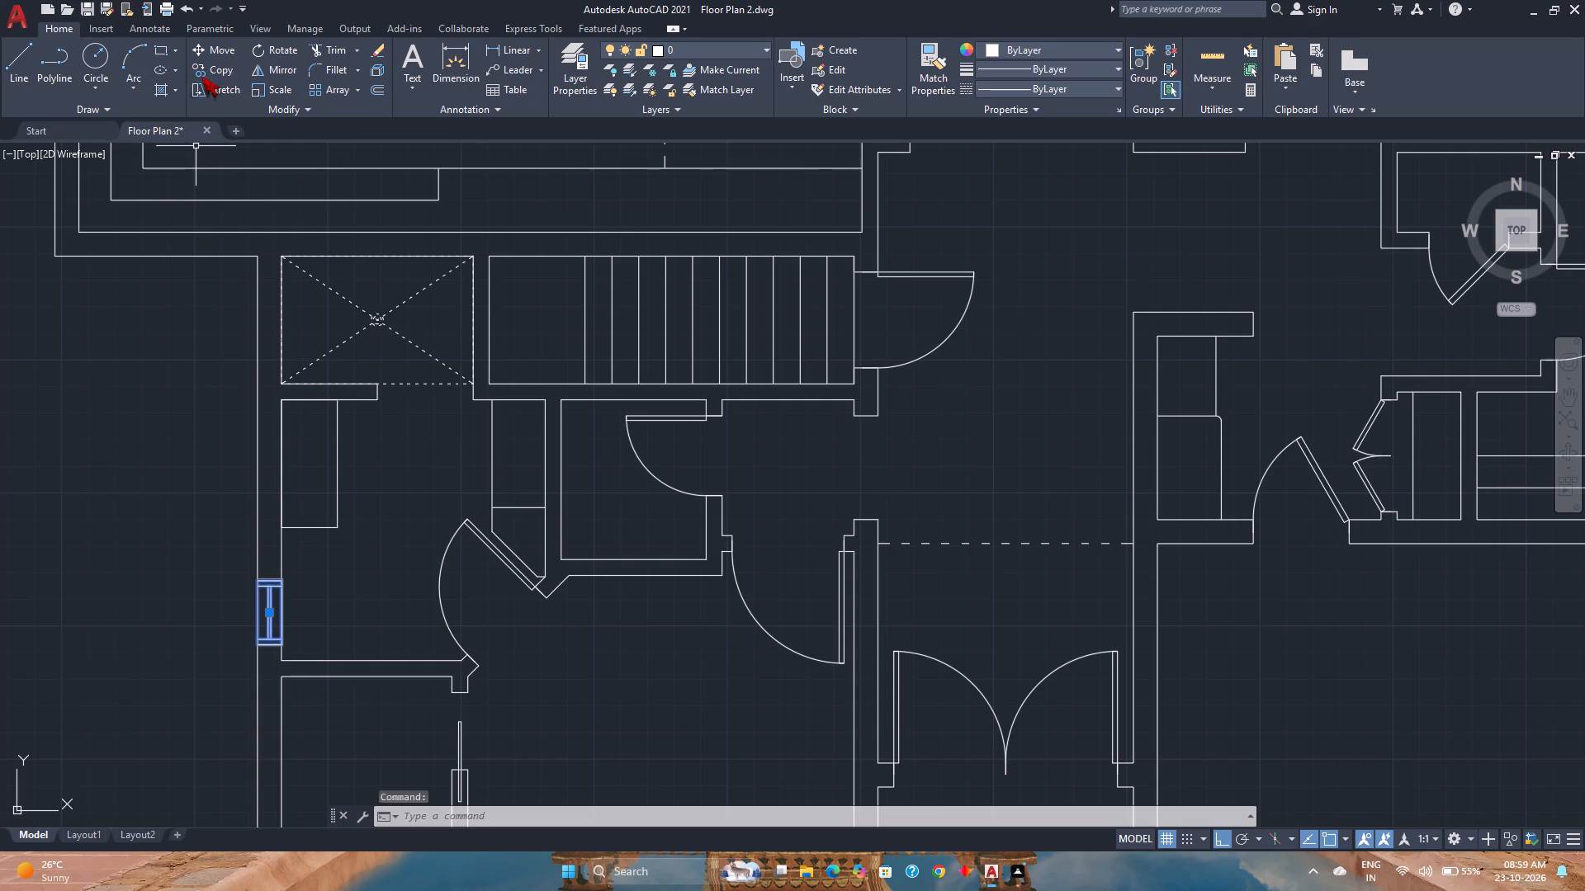
{"action": "left_click", "coordinate": [202, 73]}
{"action": "scroll", "coordinate": [221, 643], "scroll_direction": "up", "scroll_amount": 3}
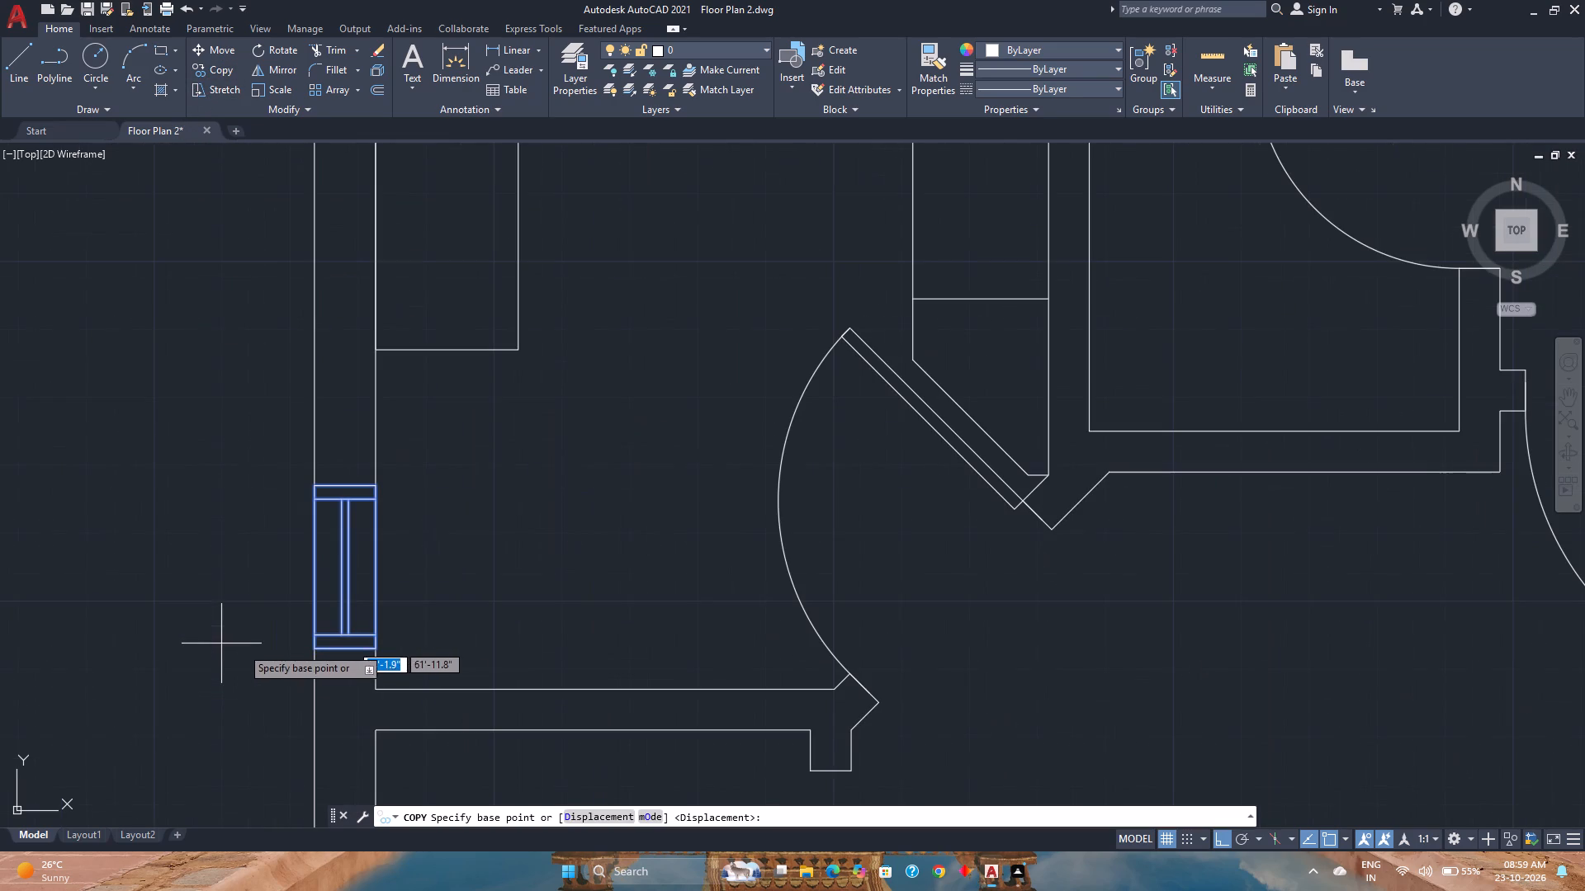
{"action": "left_click", "coordinate": [313, 653]}
{"action": "scroll", "coordinate": [313, 653], "scroll_direction": "down", "scroll_amount": 3}
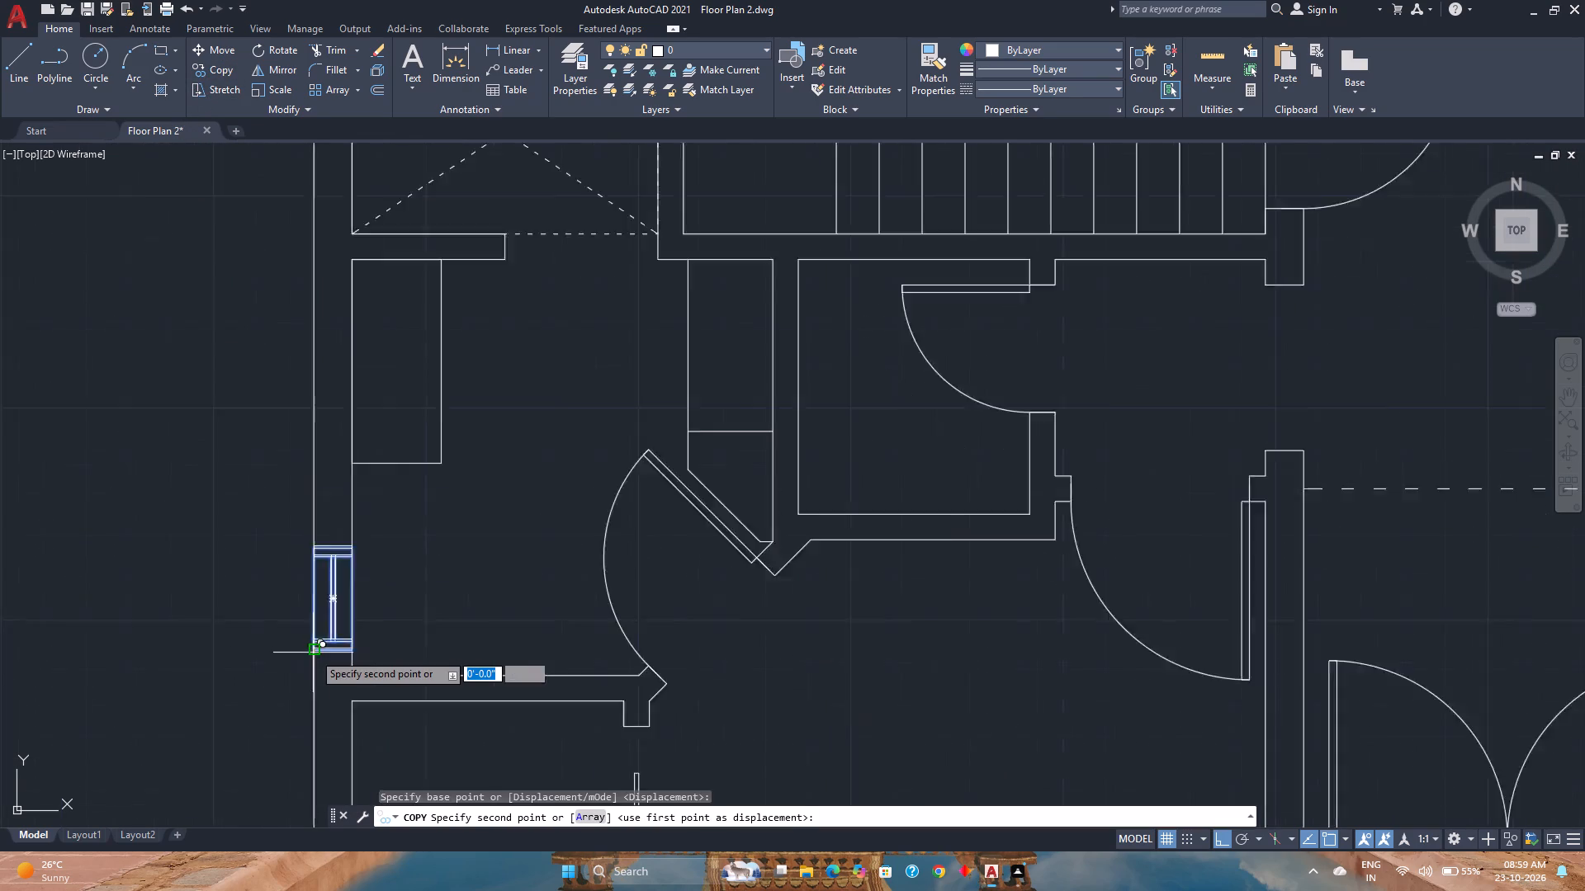
{"action": "scroll", "coordinate": [313, 653], "scroll_direction": "down", "scroll_amount": 3}
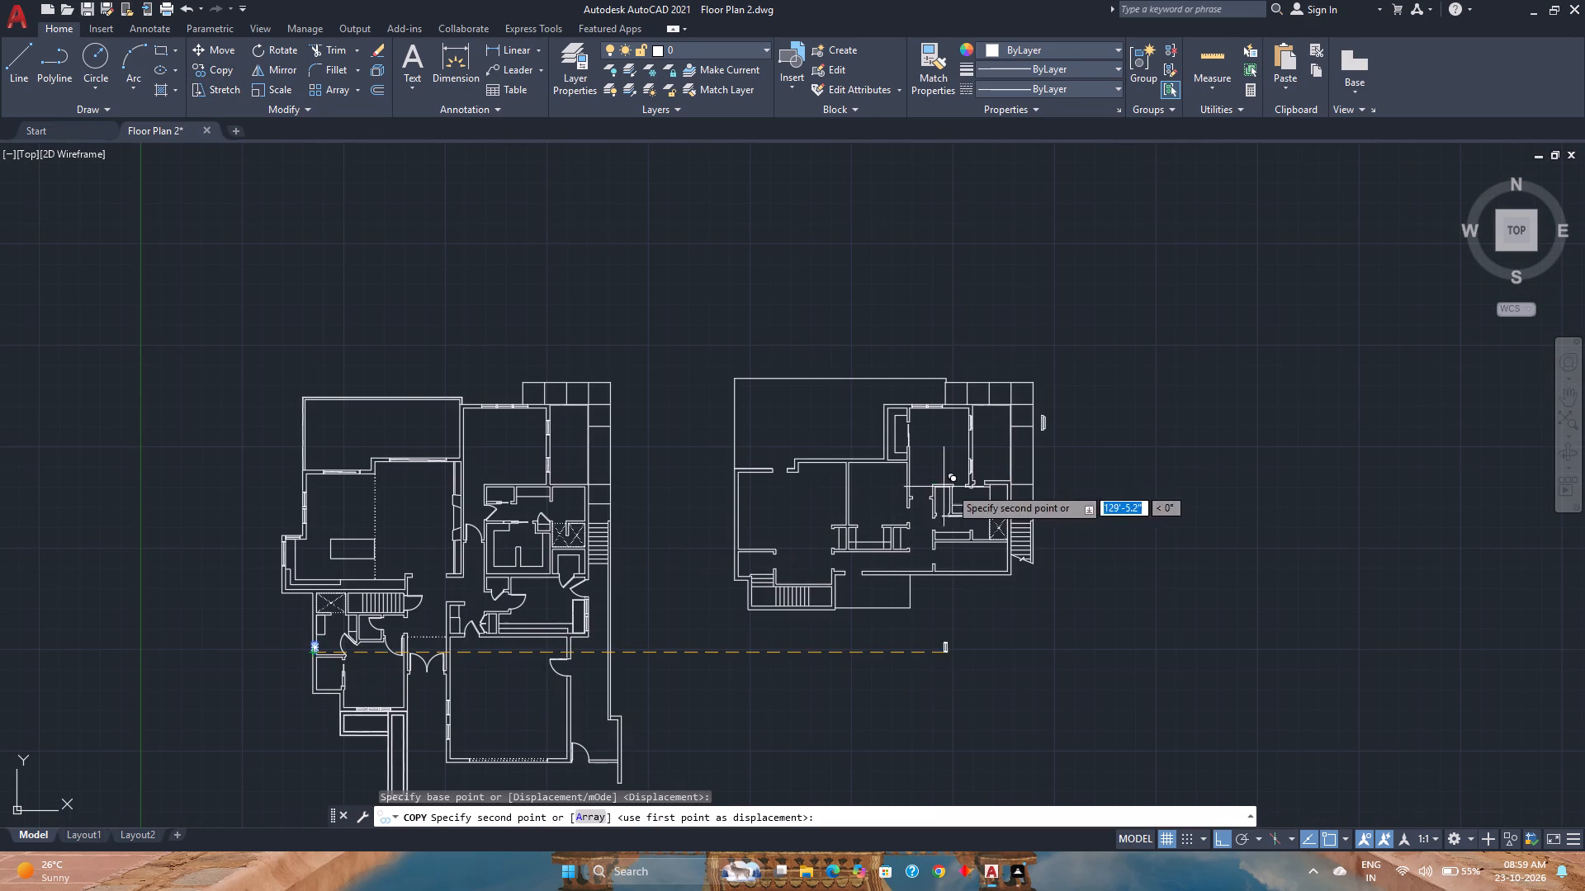
{"action": "scroll", "coordinate": [1009, 485], "scroll_direction": "up", "scroll_amount": 5}
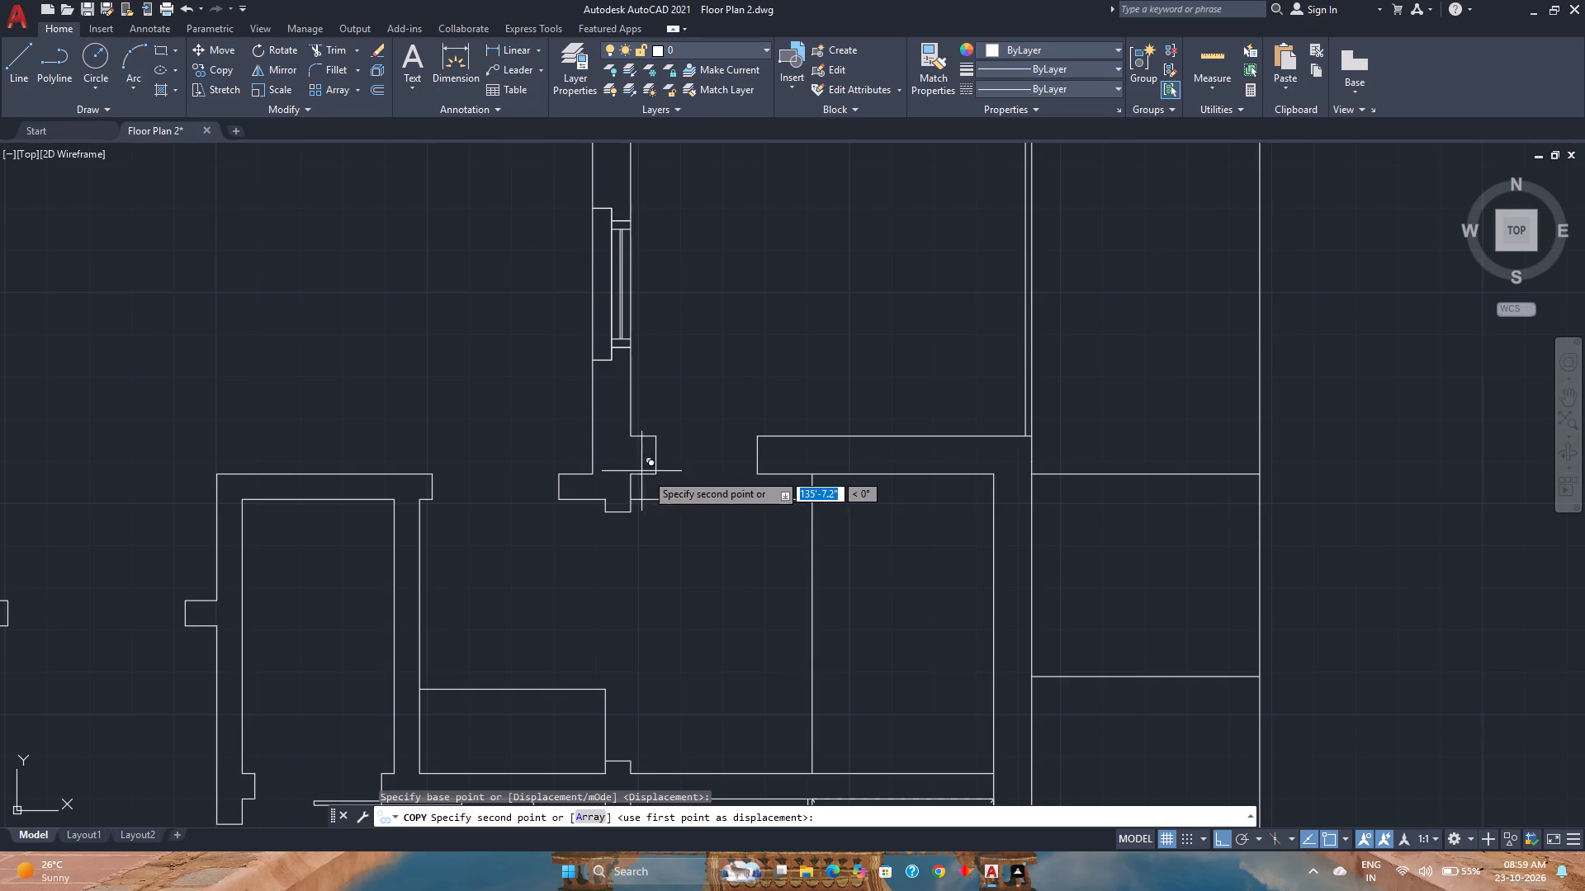
{"action": "left_click", "coordinate": [653, 476]}
{"action": "key", "text": "Escape"}
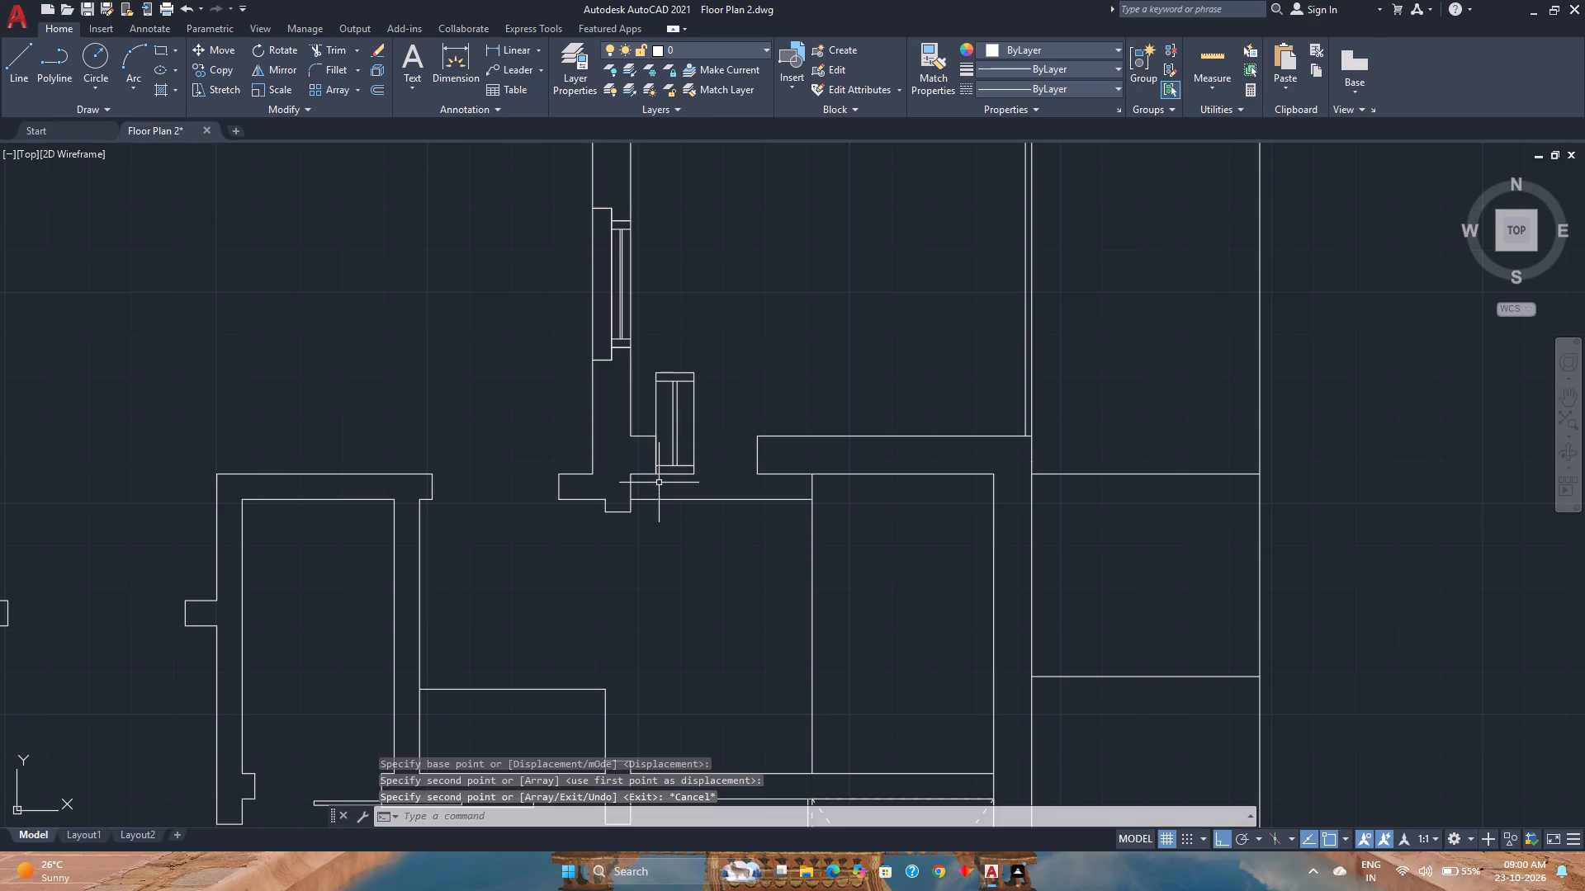
Rotate the copied window 270° about the upper corner of the left jamb, aligning it with the wall.
{"action": "left_click", "coordinate": [657, 413]}
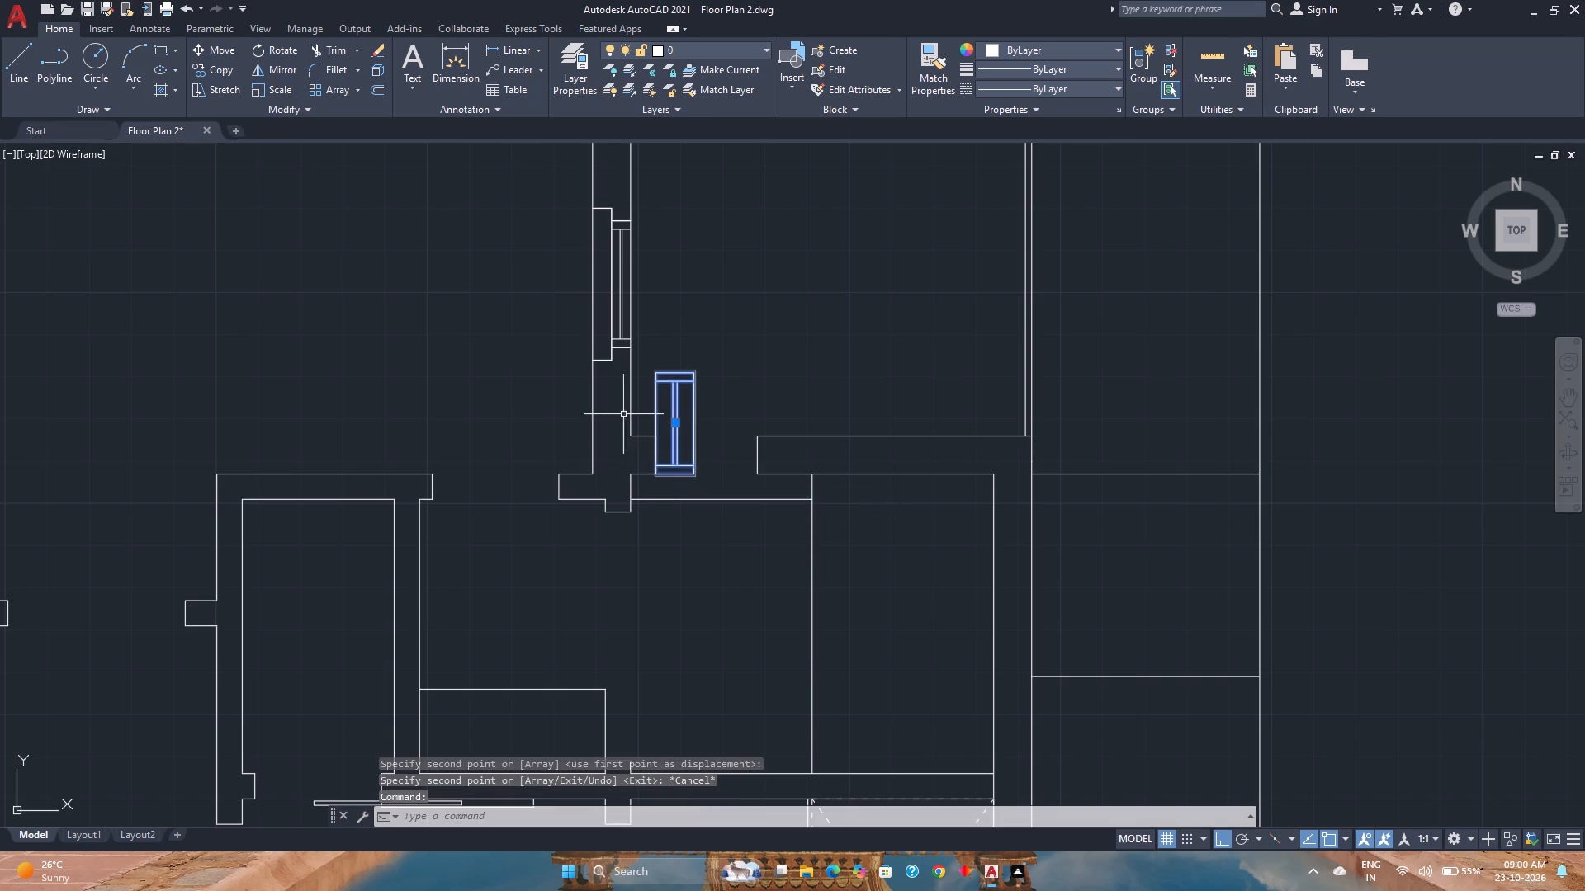
{"action": "left_click", "coordinate": [261, 49]}
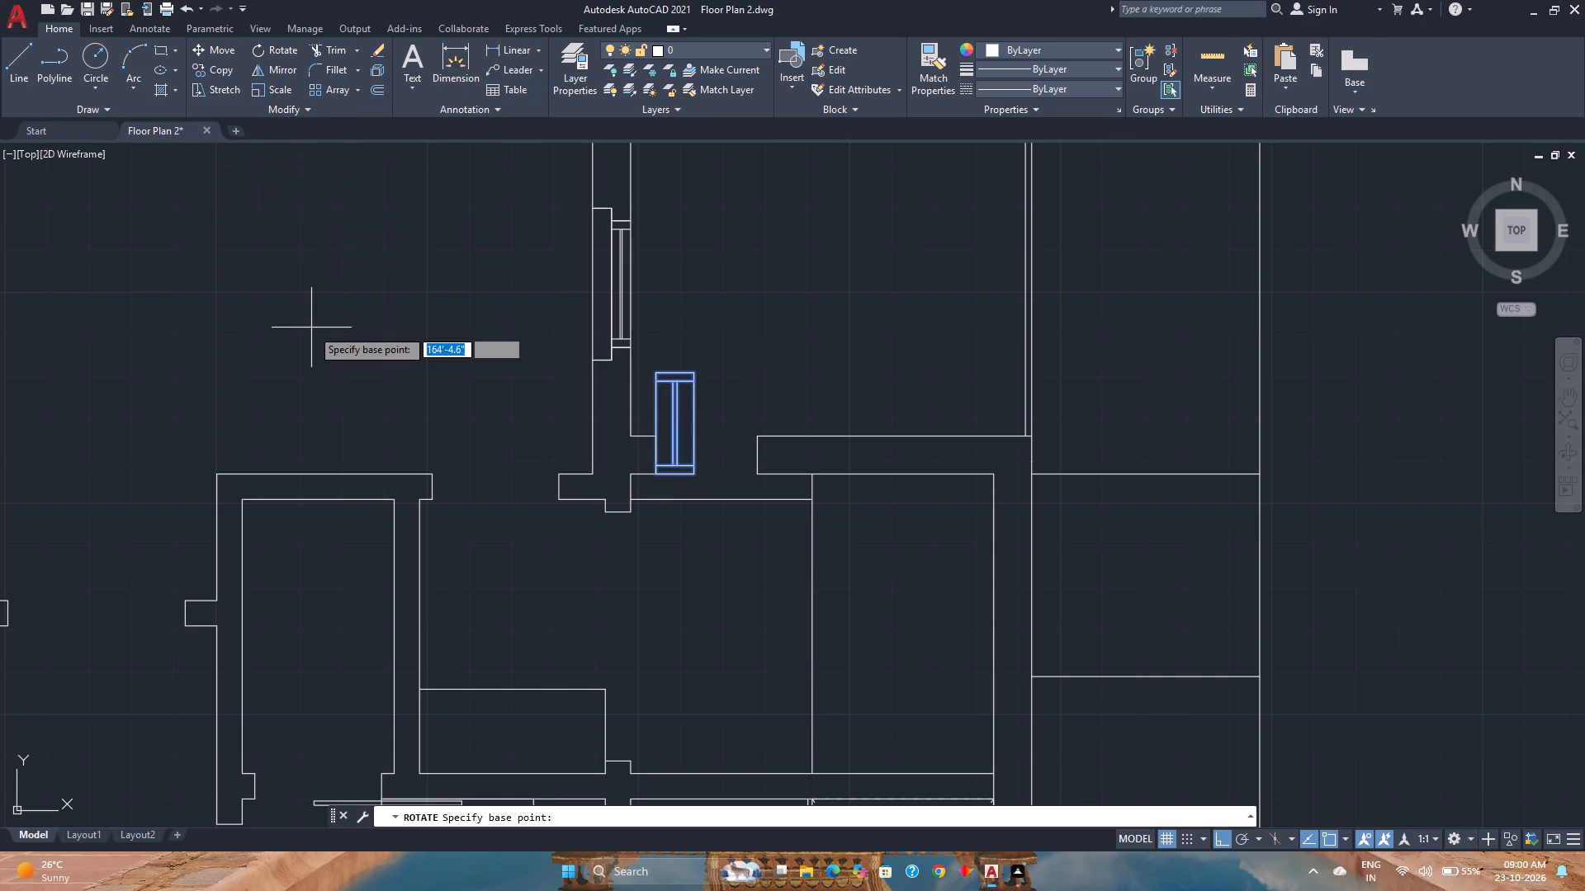
{"action": "left_click", "coordinate": [653, 435]}
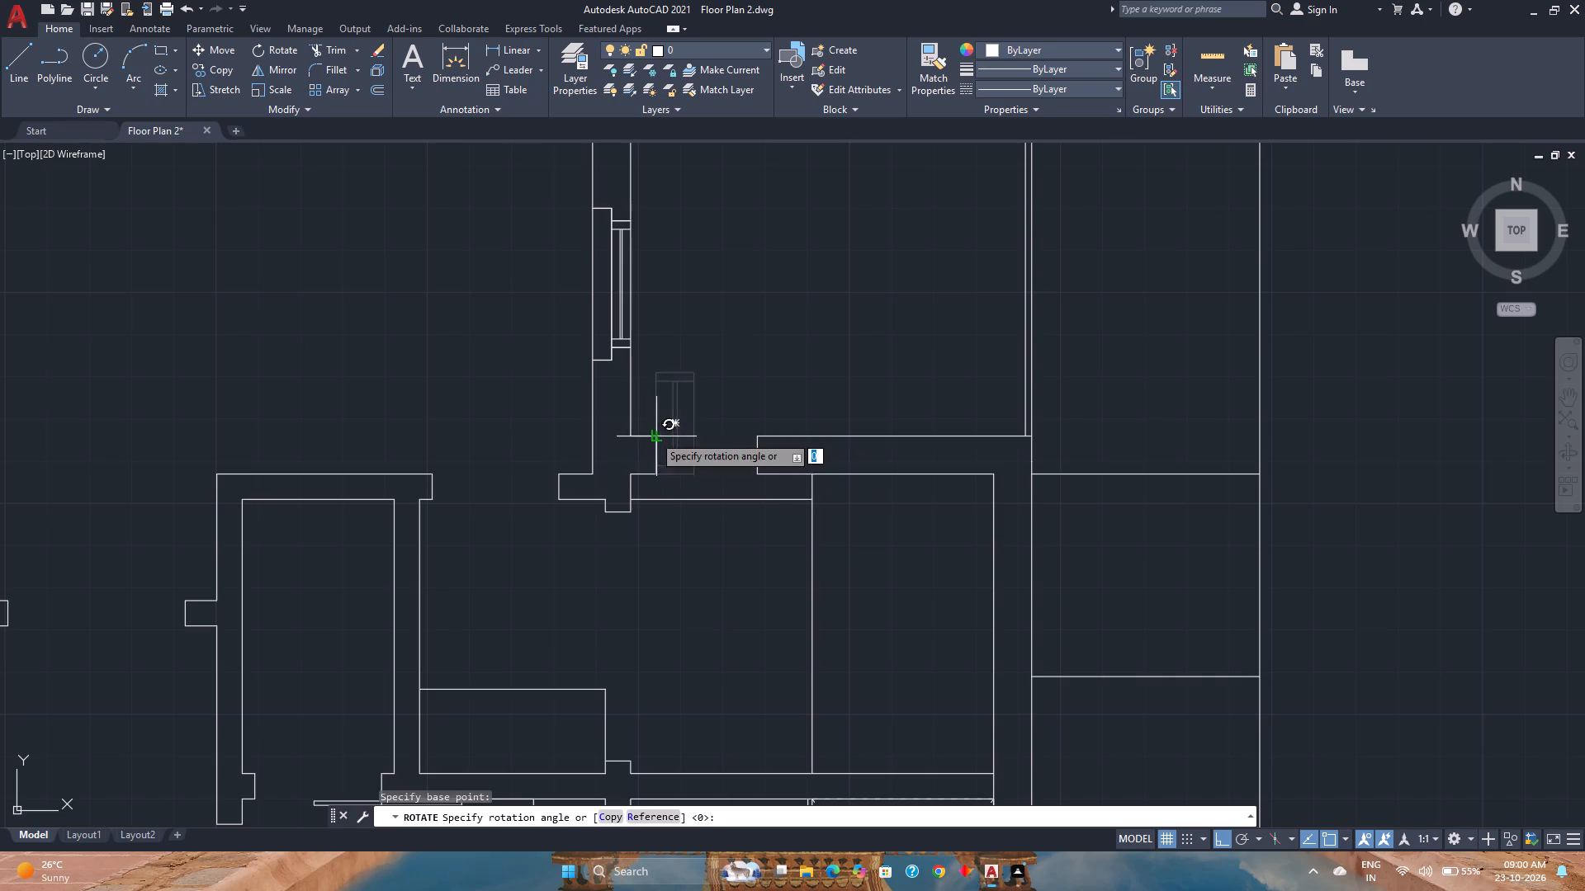
{"action": "left_click", "coordinate": [639, 548]}
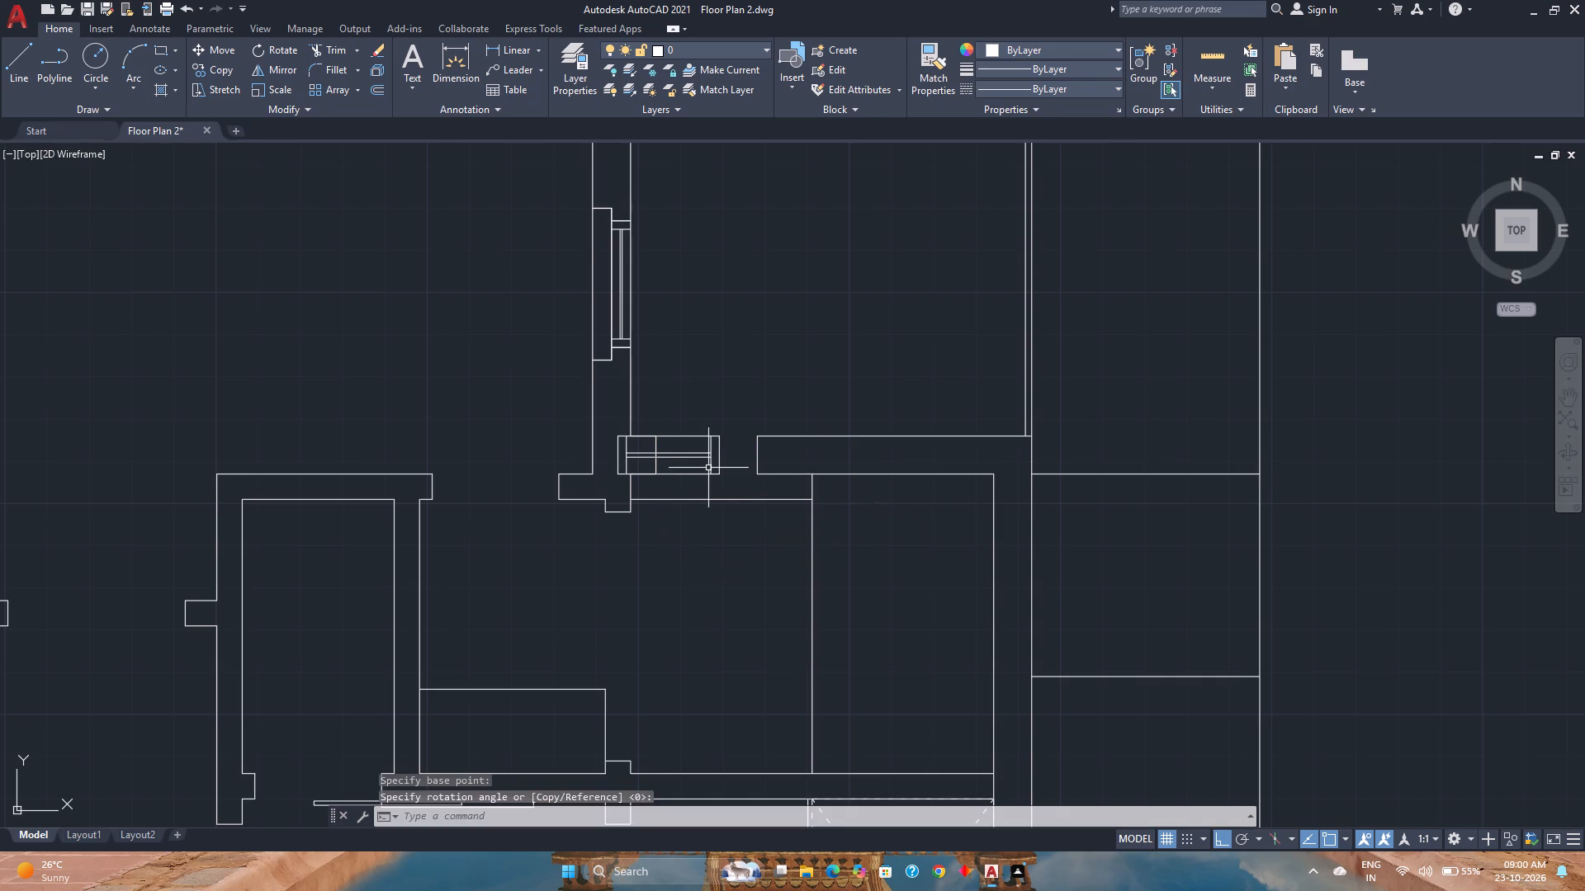
Move the rotated window into the new wall opening so its upper-left corner meets the upper corner of the left jamb.
{"action": "left_click", "coordinate": [720, 470]}
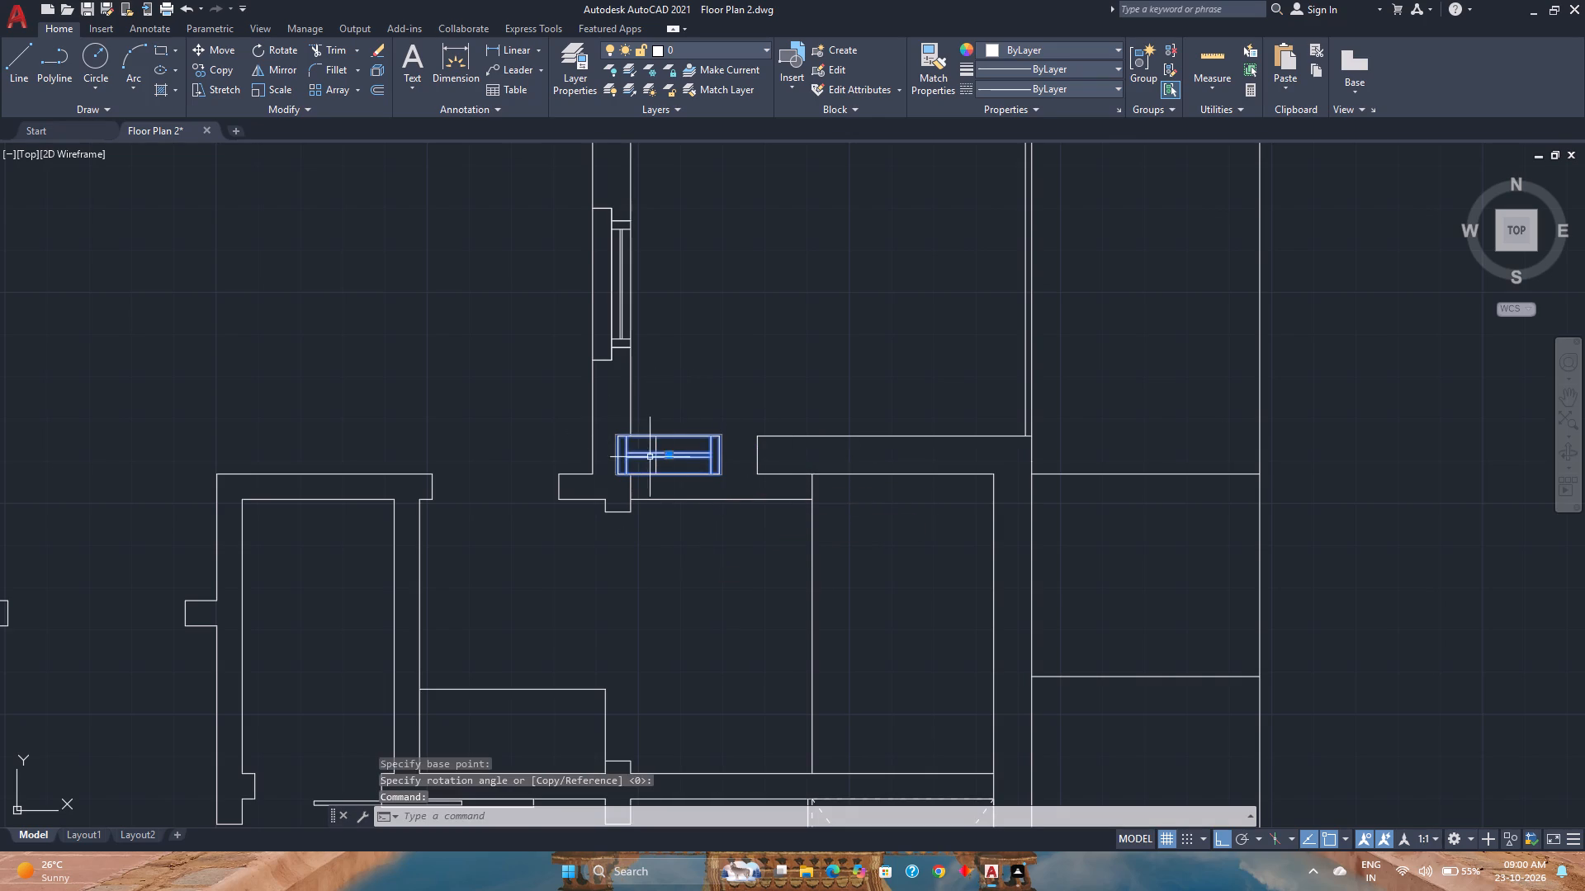
{"action": "left_click", "coordinate": [665, 457]}
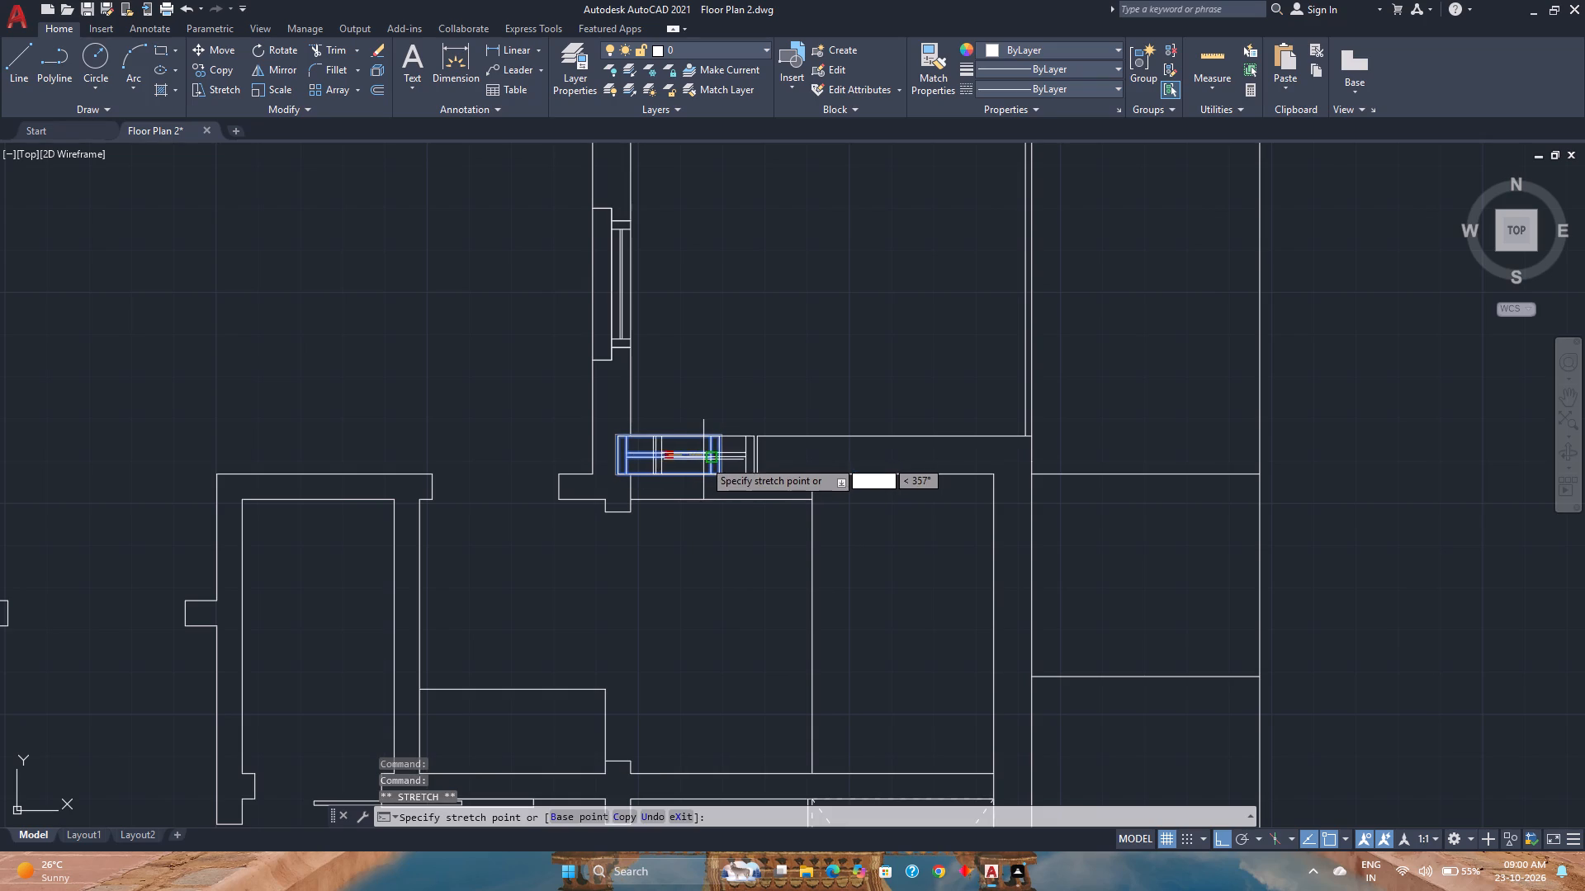
{"action": "left_click", "coordinate": [703, 460]}
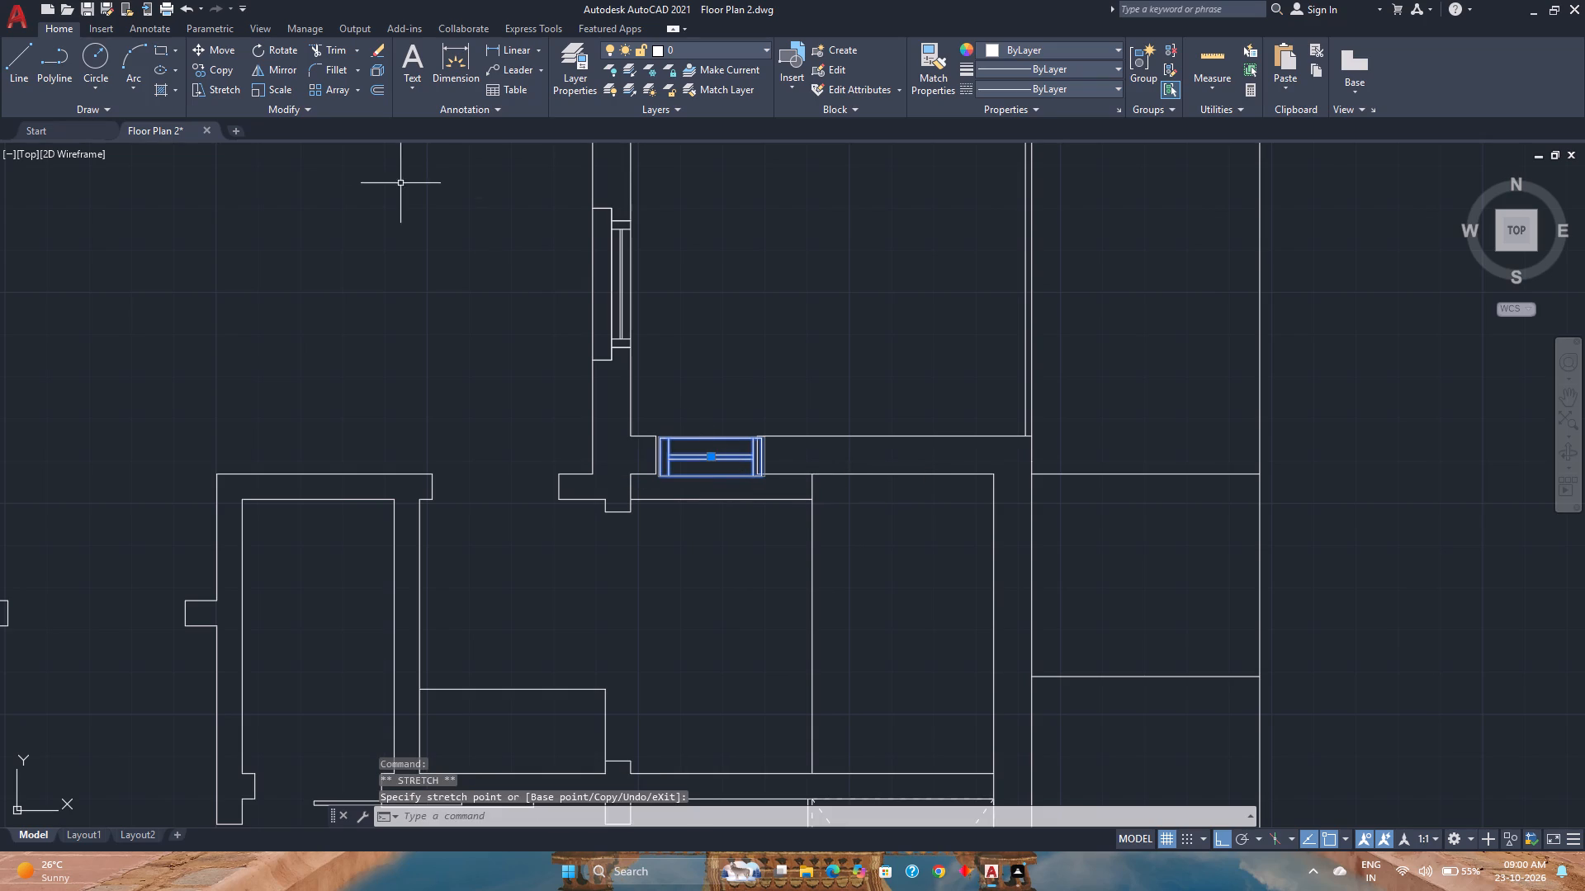
{"action": "left_click", "coordinate": [189, 54]}
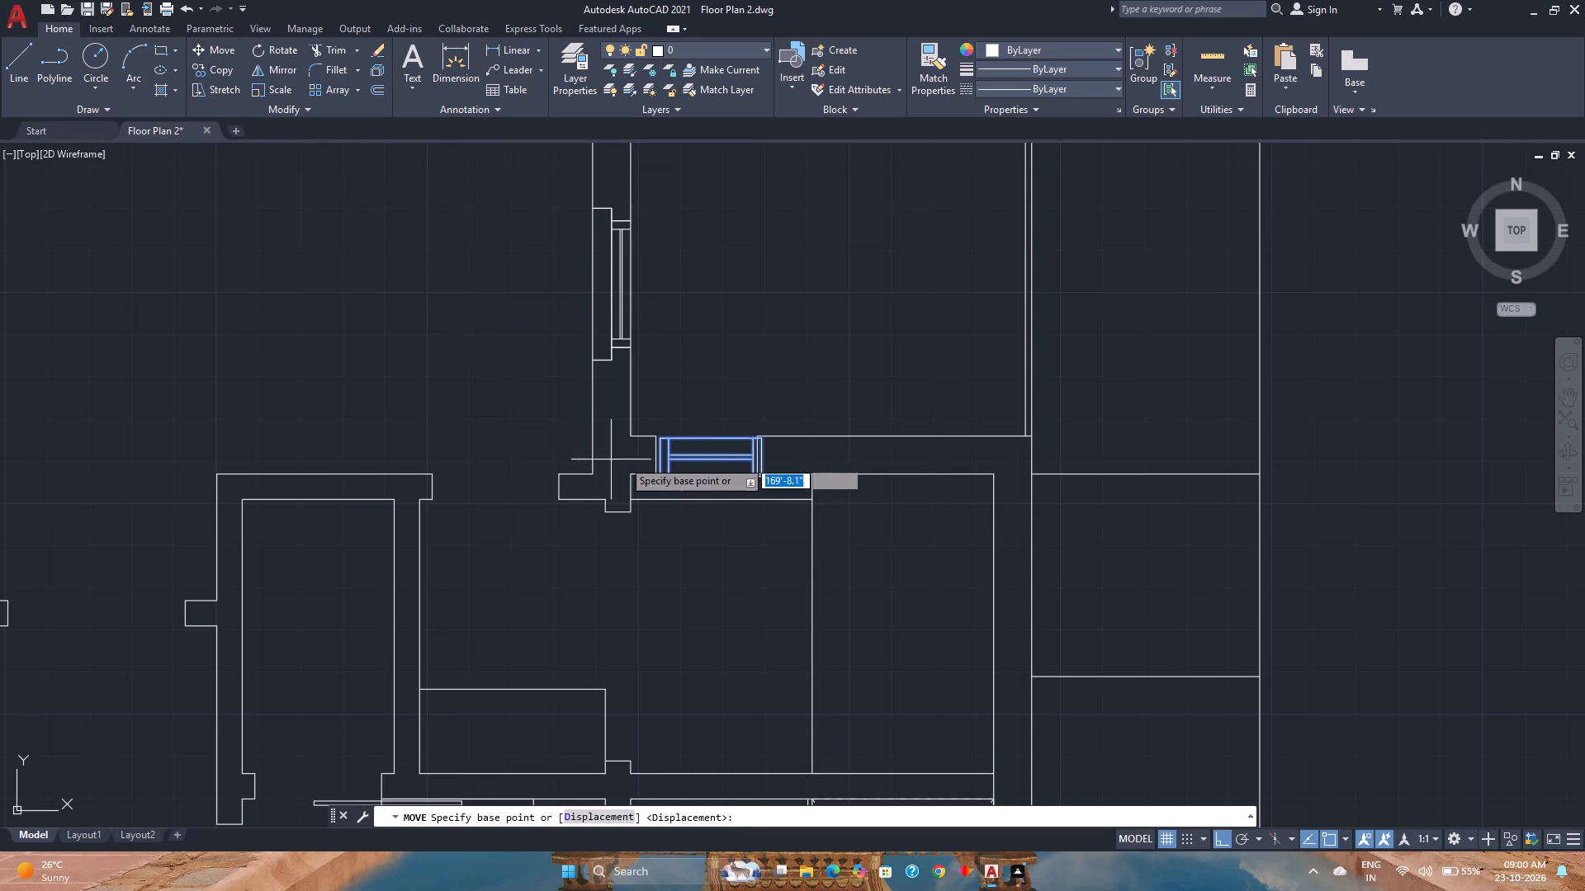
{"action": "scroll", "coordinate": [688, 457], "scroll_direction": "up", "scroll_amount": 6}
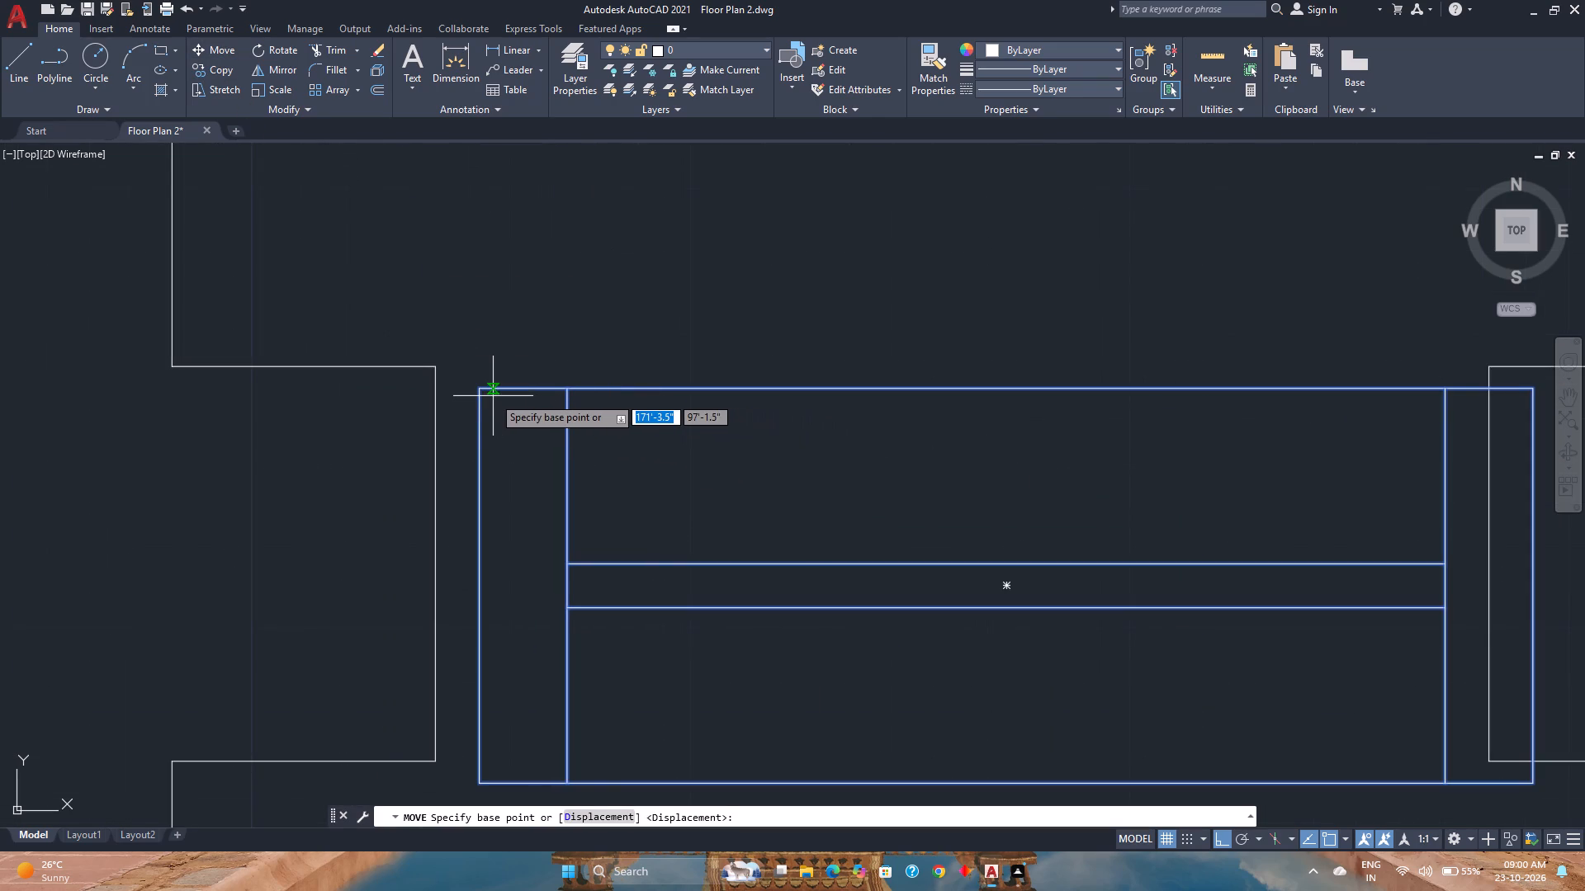
{"action": "left_click", "coordinate": [481, 389]}
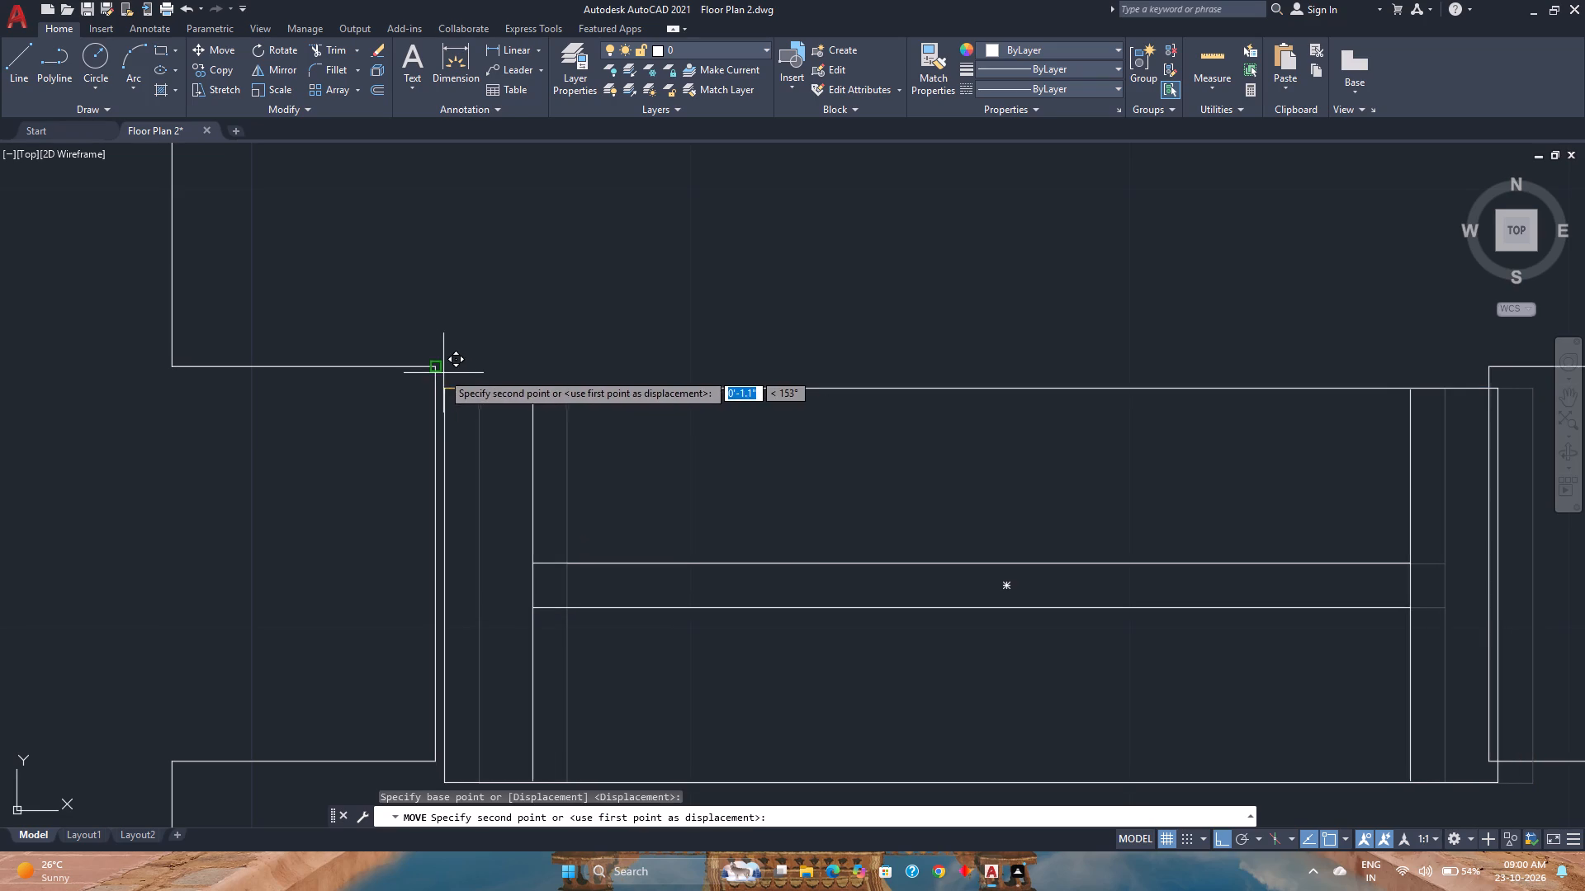
{"action": "left_click", "coordinate": [438, 368]}
Save the drawing.
{"action": "scroll", "coordinate": [561, 466], "scroll_direction": "down", "scroll_amount": 4}
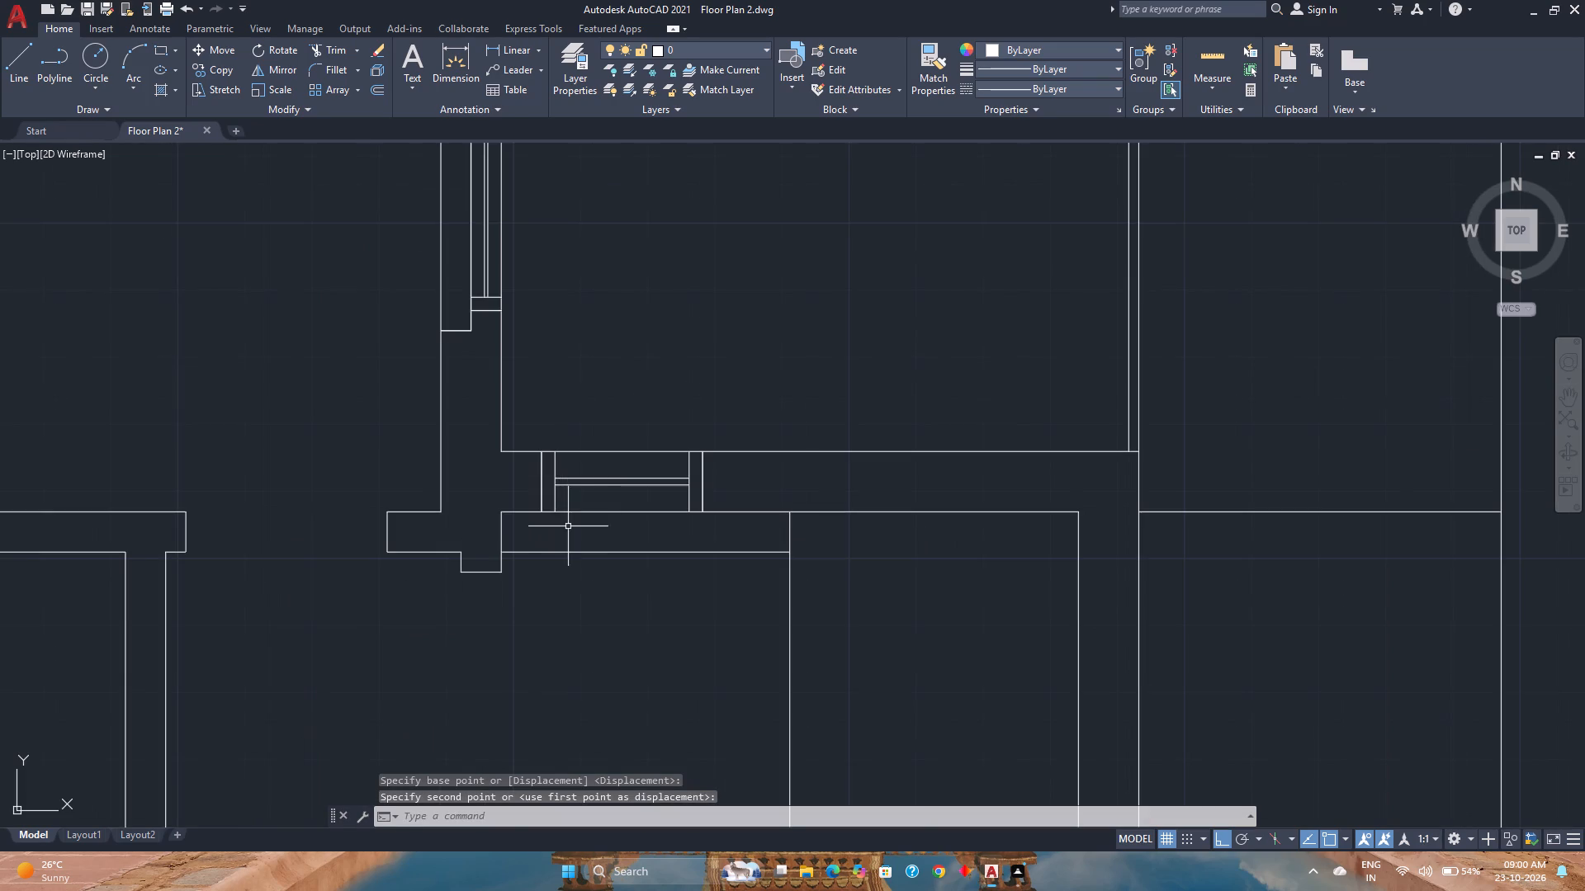
{"action": "scroll", "coordinate": [544, 606], "scroll_direction": "down", "scroll_amount": 2}
{"action": "middle_click_drag", "start_coordinate": [543, 606], "coordinate": [524, 537]}
{"action": "key", "text": "ctrl+s"}
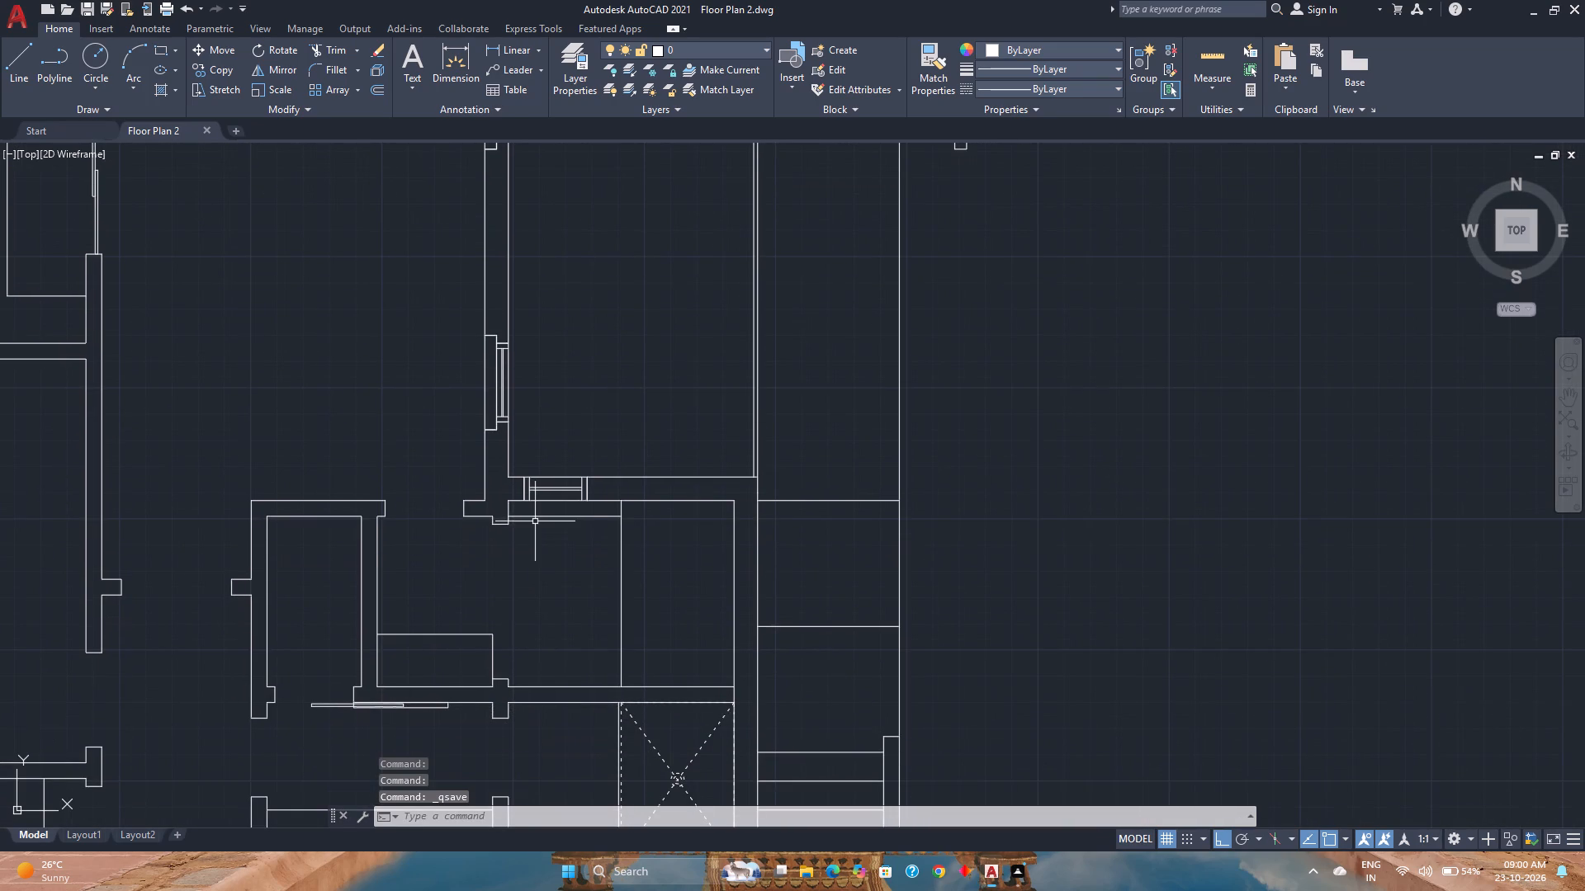
Copy the two stepped jambs of the vertical-wall window into the wall beside the staircase, starting at the lower corner of the room.
{"action": "scroll", "coordinate": [558, 523], "scroll_direction": "down", "scroll_amount": 1}
{"action": "middle_click_drag", "start_coordinate": [589, 566], "coordinate": [545, 483]}
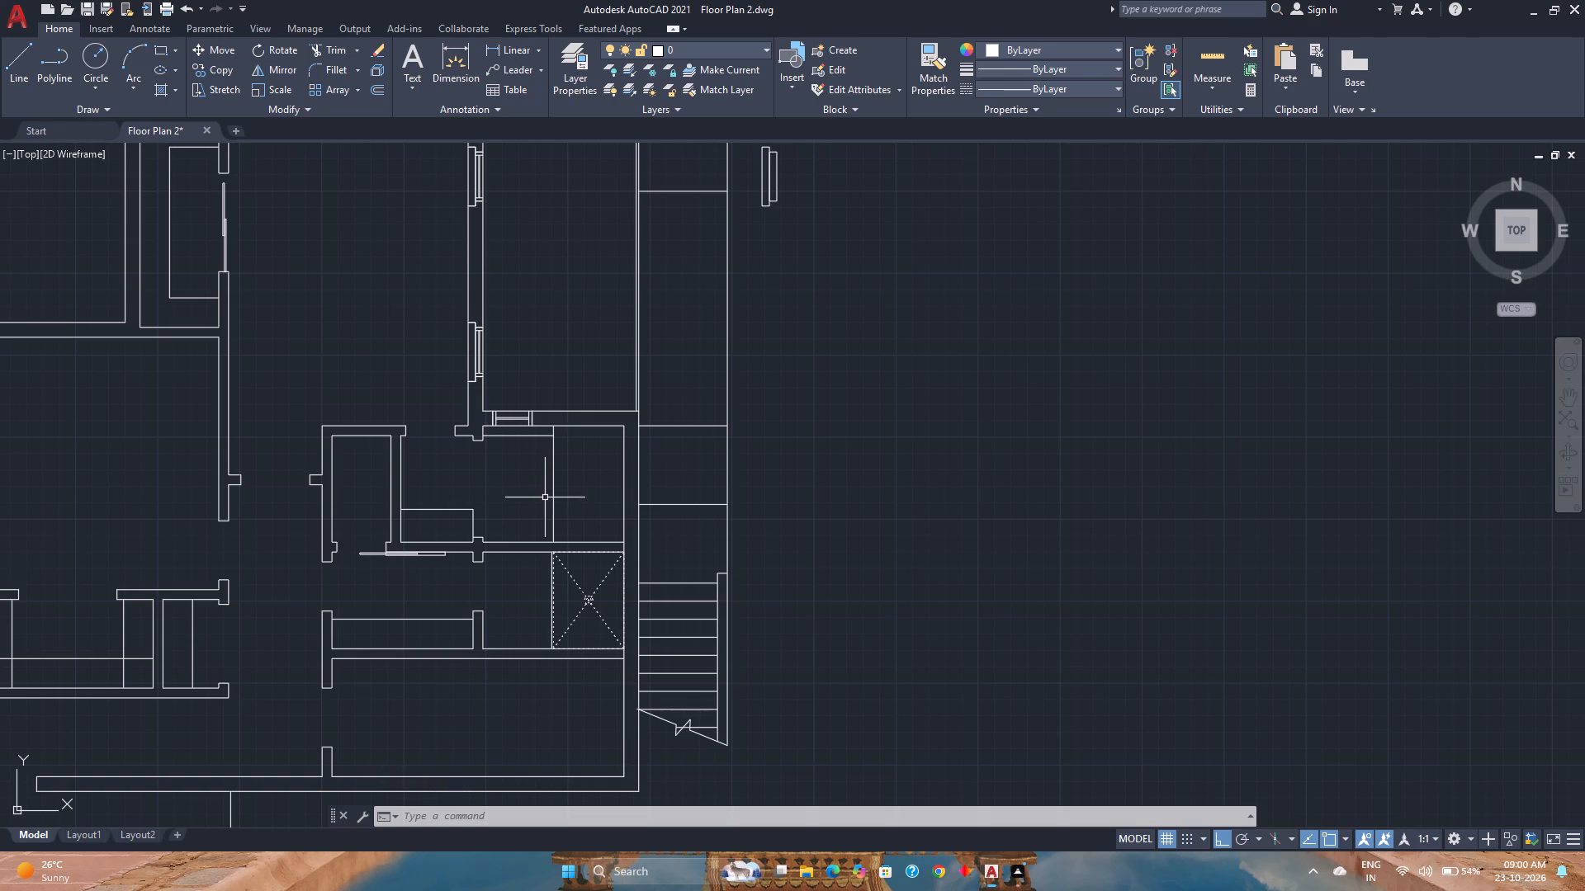
{"action": "scroll", "coordinate": [475, 379], "scroll_direction": "up", "scroll_amount": 2}
{"action": "left_click", "coordinate": [475, 382]}
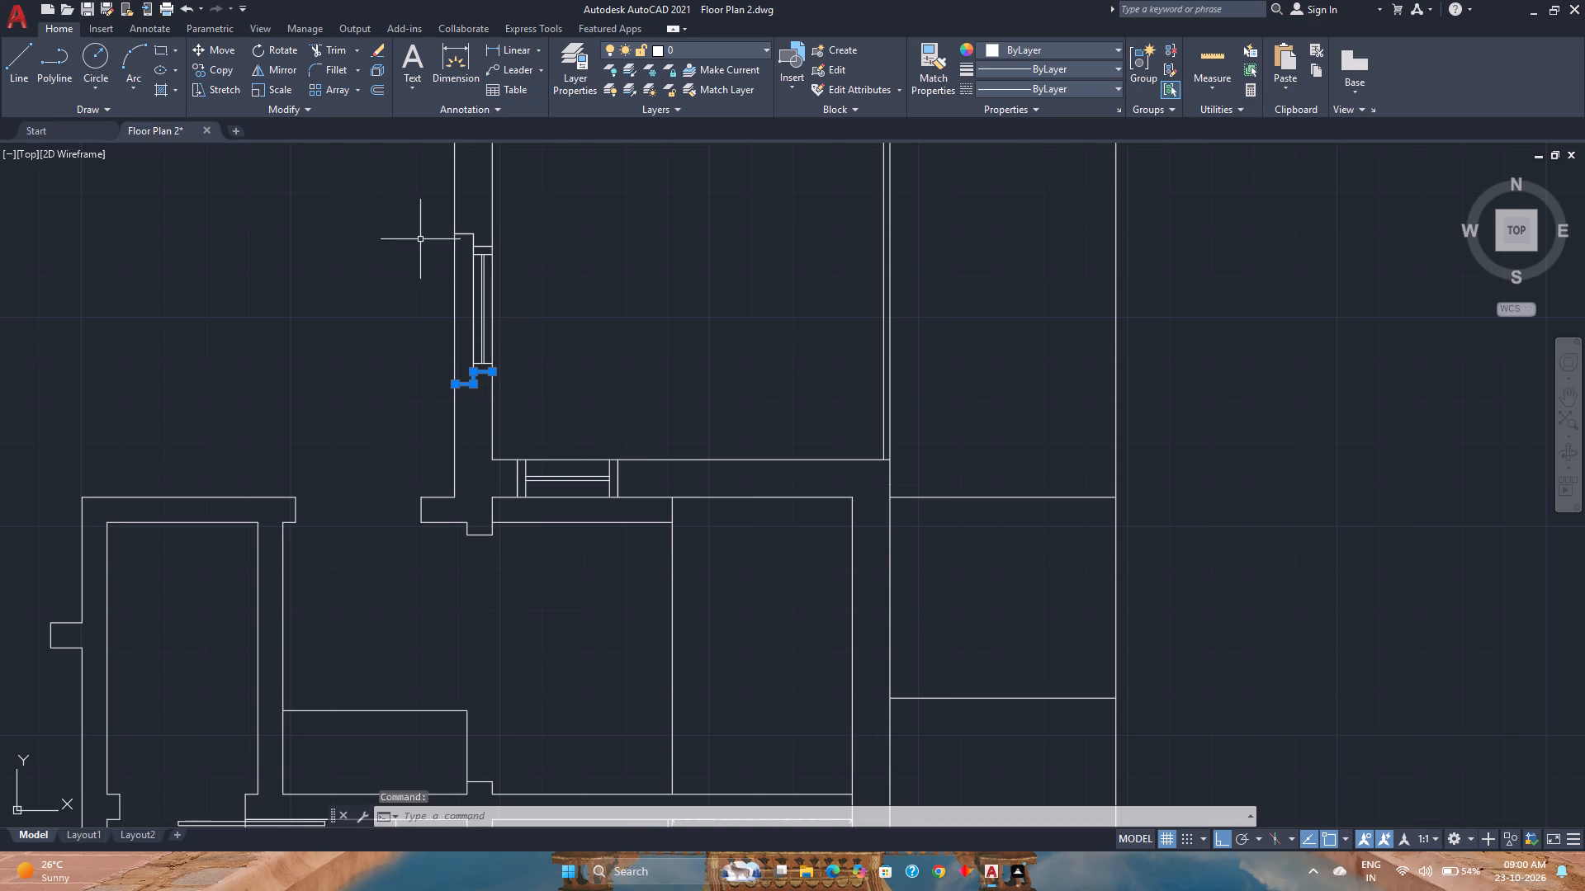
{"action": "left_click", "coordinate": [472, 233]}
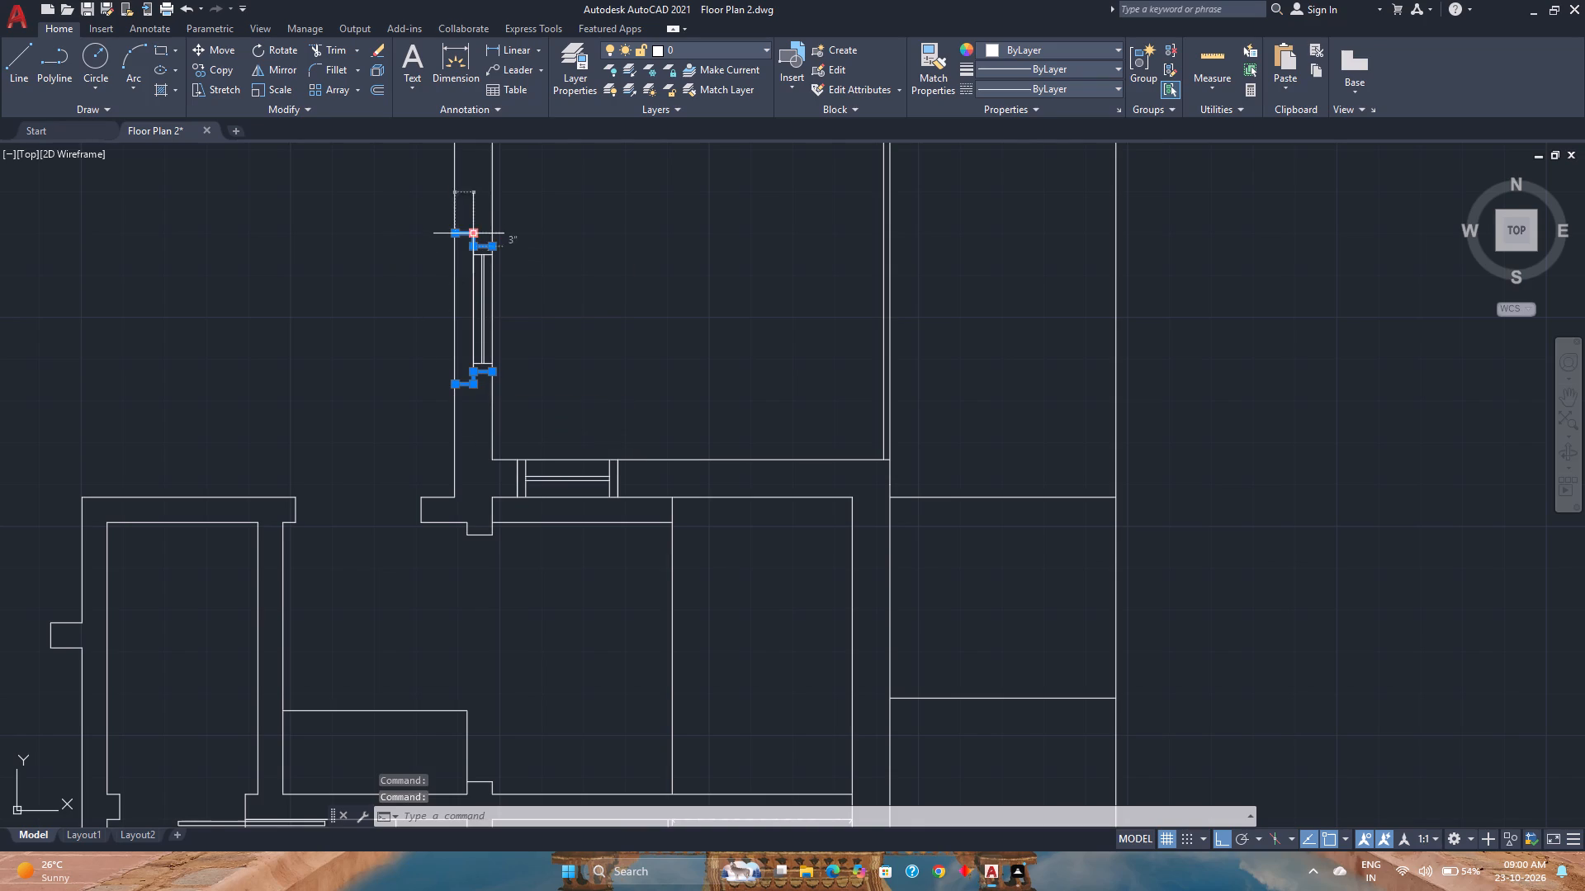
{"action": "left_click", "coordinate": [210, 68]}
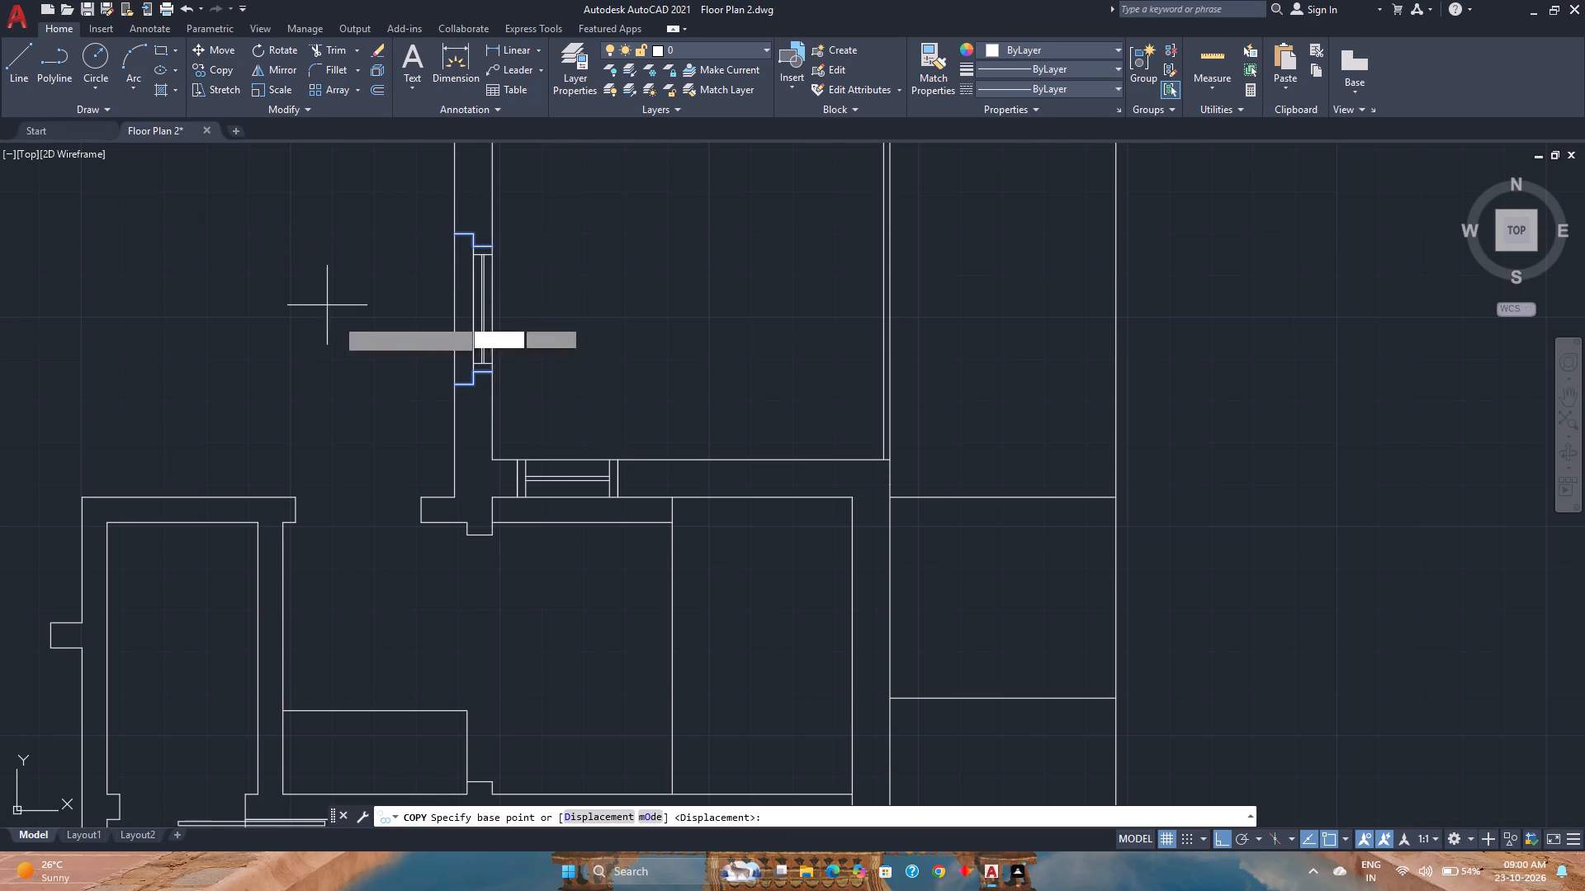
{"action": "left_click", "coordinate": [453, 381]}
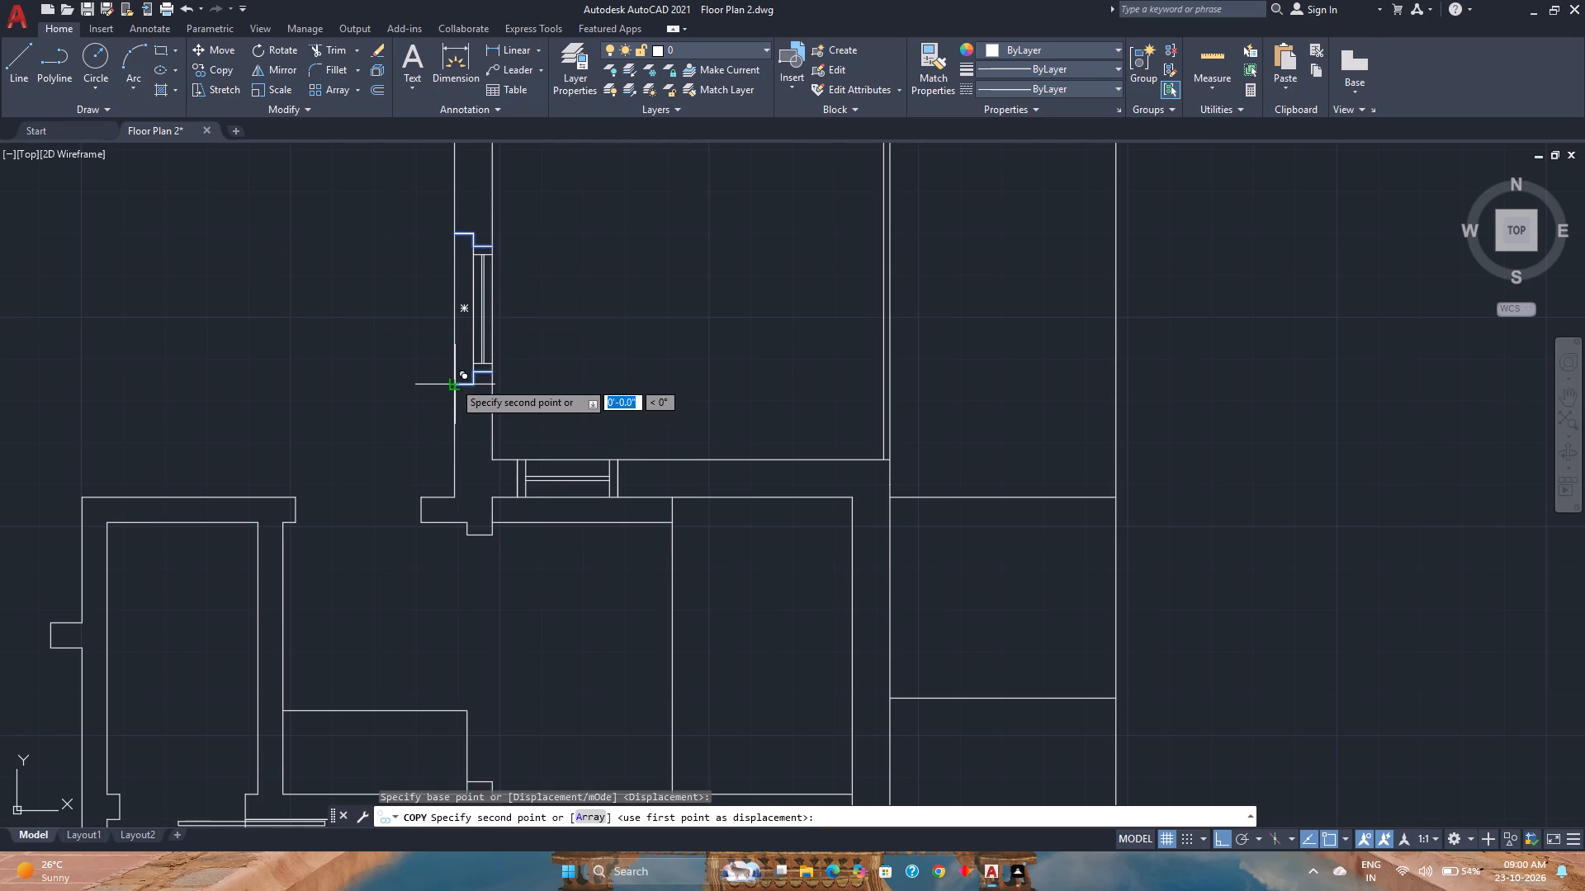
{"action": "scroll", "coordinate": [456, 379], "scroll_direction": "down", "scroll_amount": 2}
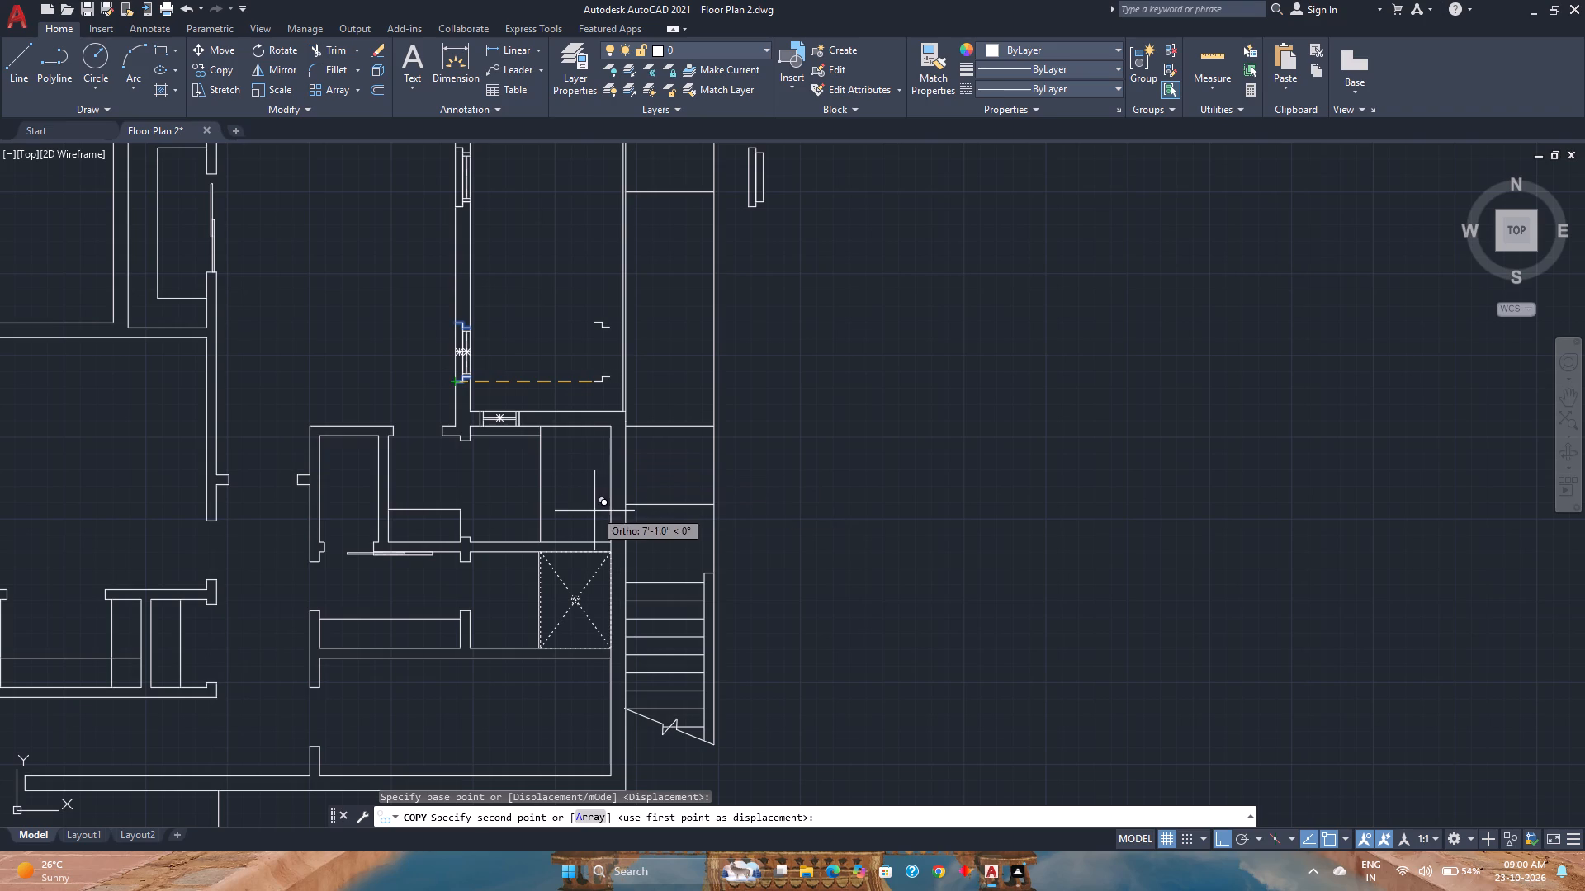
{"action": "left_click", "coordinate": [614, 545]}
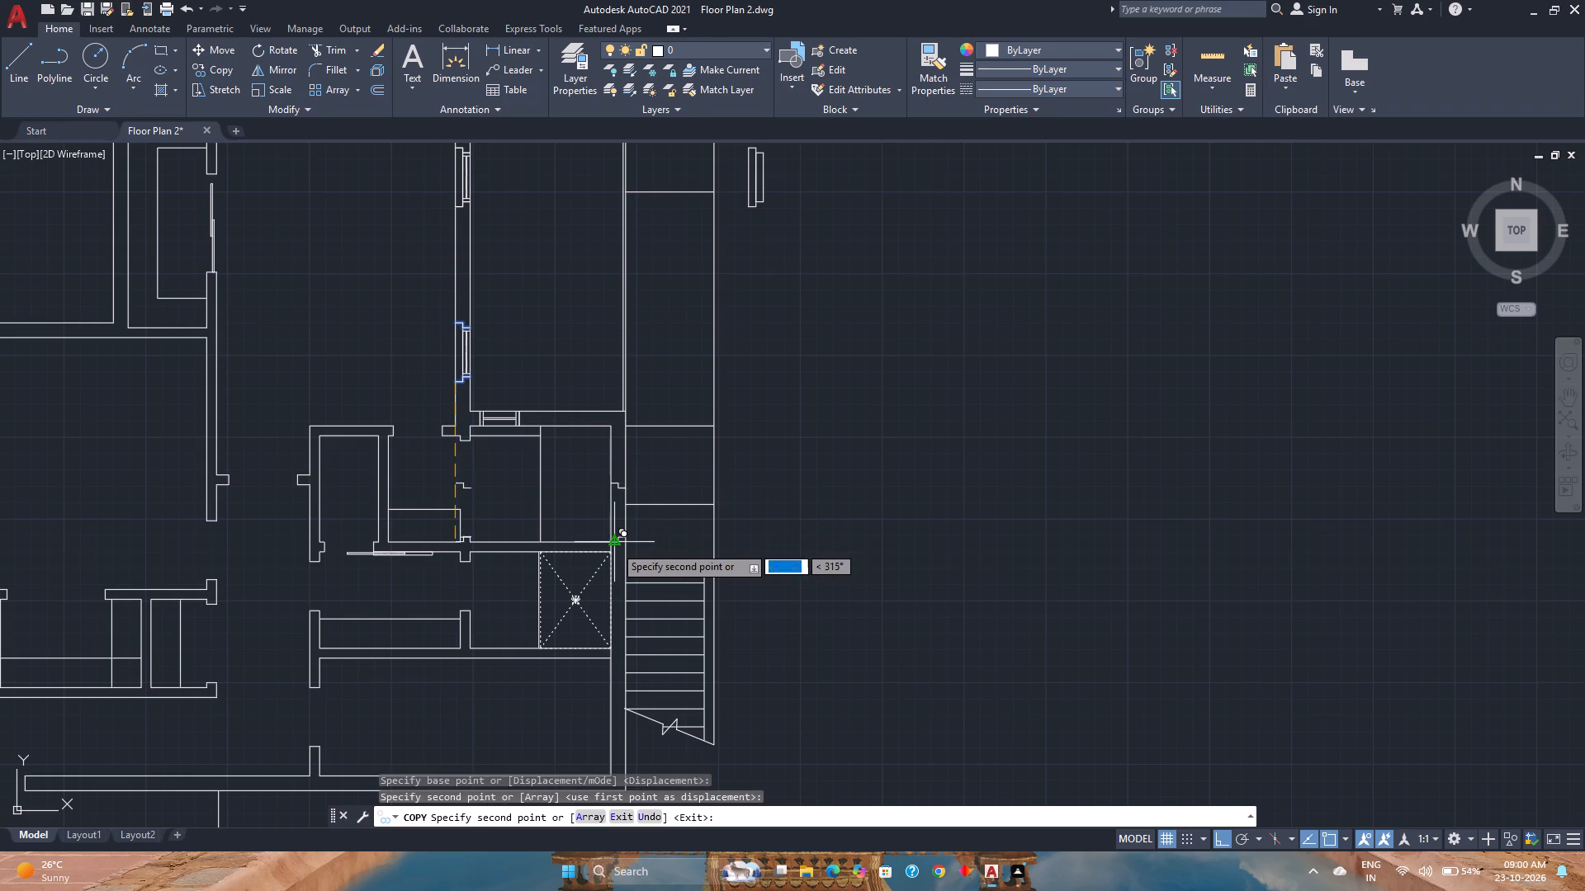
{"action": "key", "text": "Escape"}
Move the copied pair of stepped jambs up along the staircase-side wall to roughly the middle of the room.
{"action": "scroll", "coordinate": [609, 545], "scroll_direction": "up", "scroll_amount": 3}
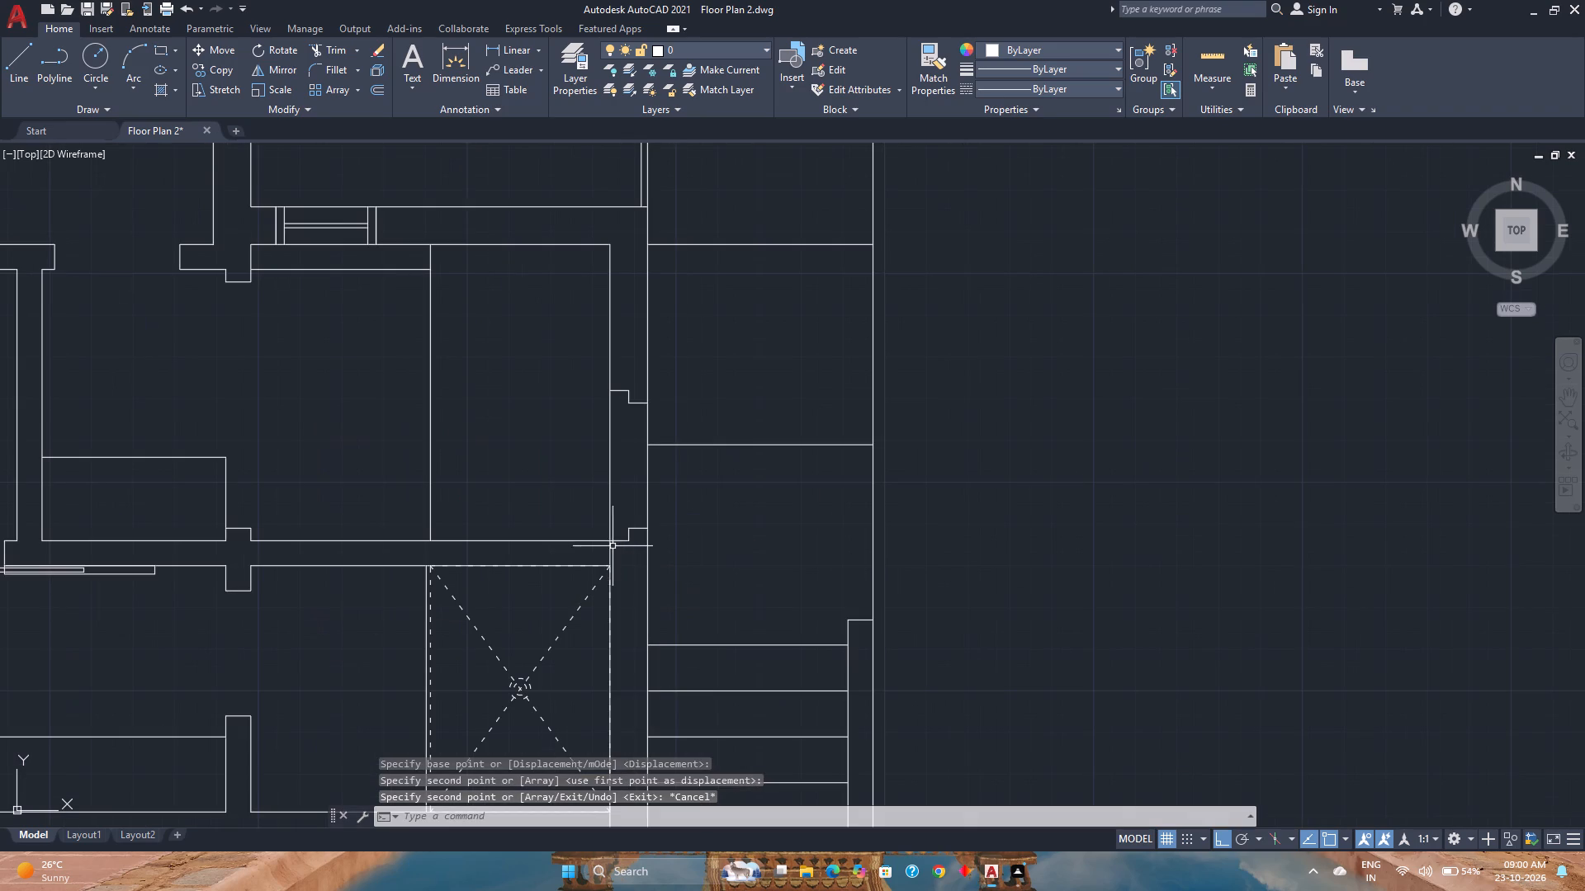
{"action": "left_click", "coordinate": [632, 542]}
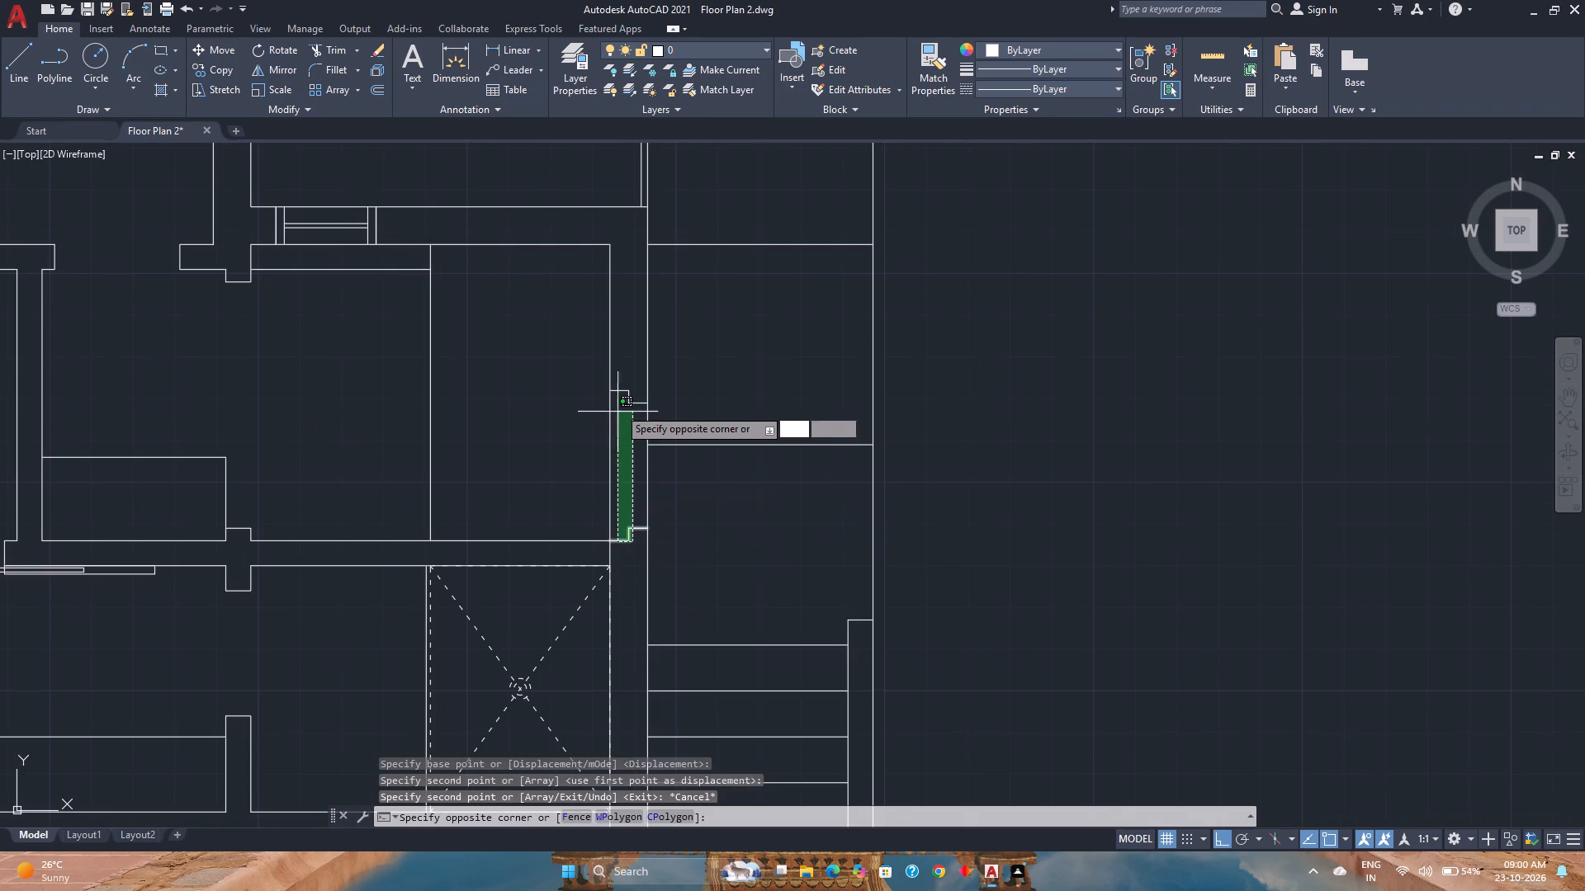
{"action": "left_click", "coordinate": [620, 376]}
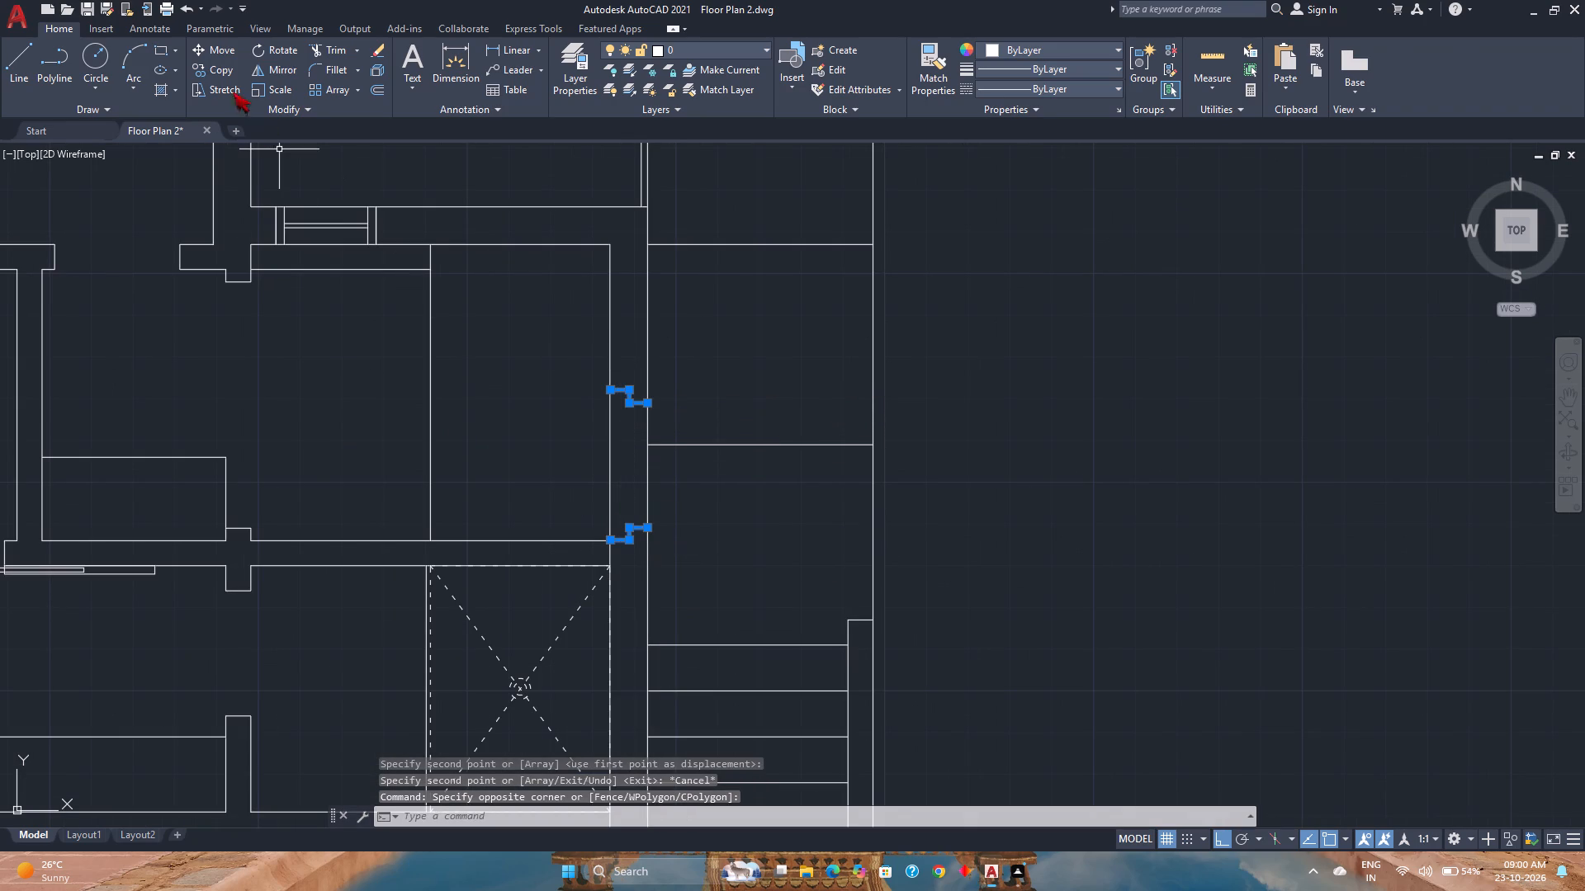
{"action": "left_click", "coordinate": [220, 56]}
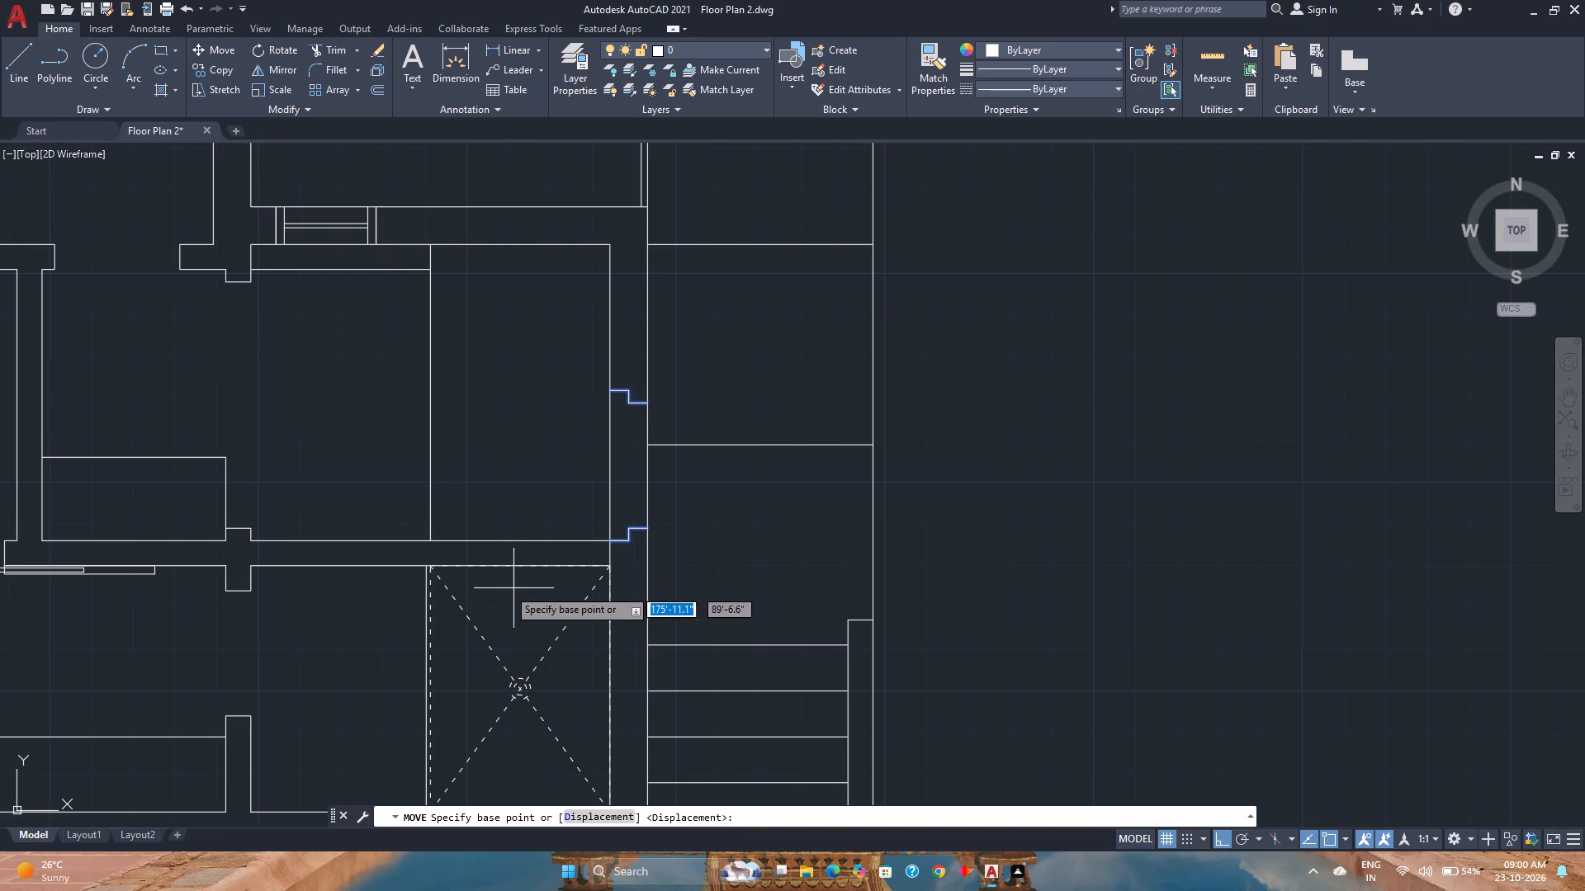
{"action": "left_click", "coordinate": [610, 539]}
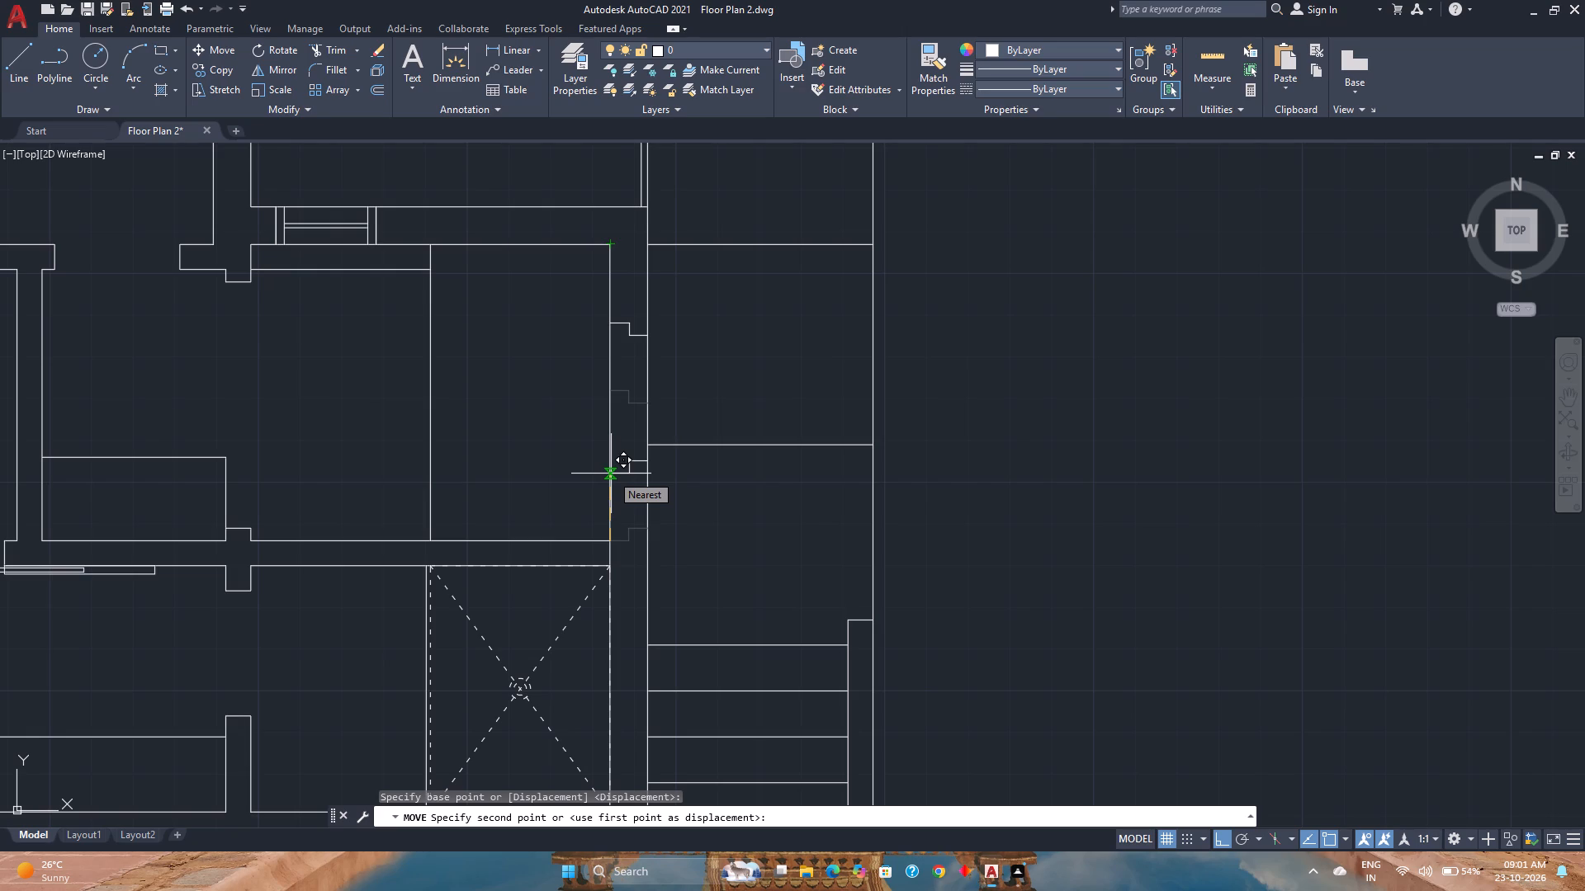
{"action": "left_click", "coordinate": [611, 474]}
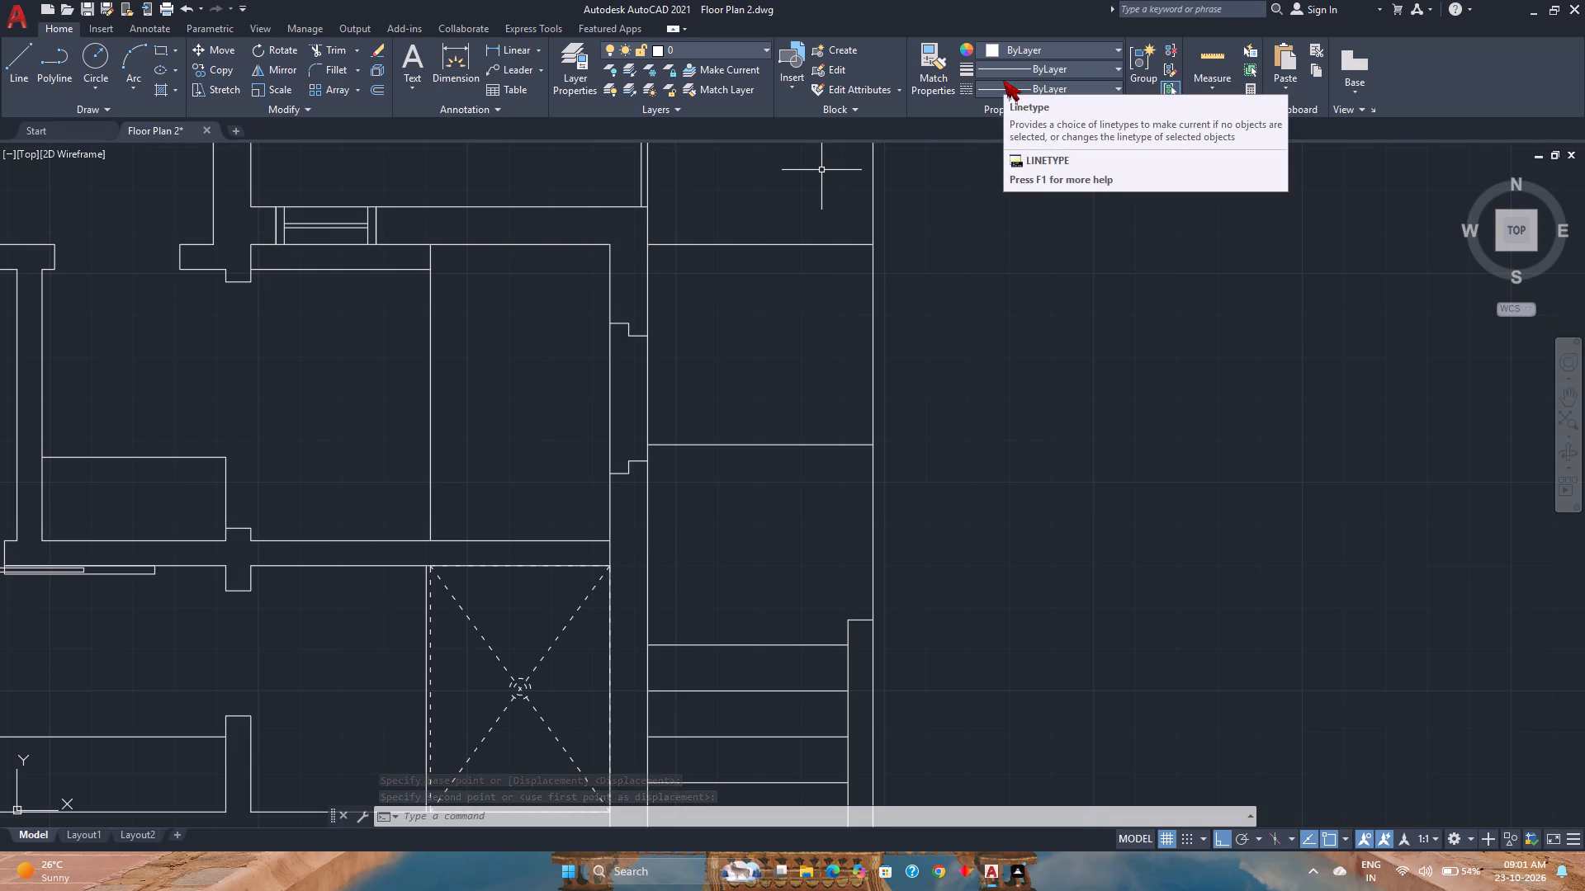
Measure the staircase-side wall segment above the copied upper jamb.
{"action": "left_click", "coordinate": [1204, 49]}
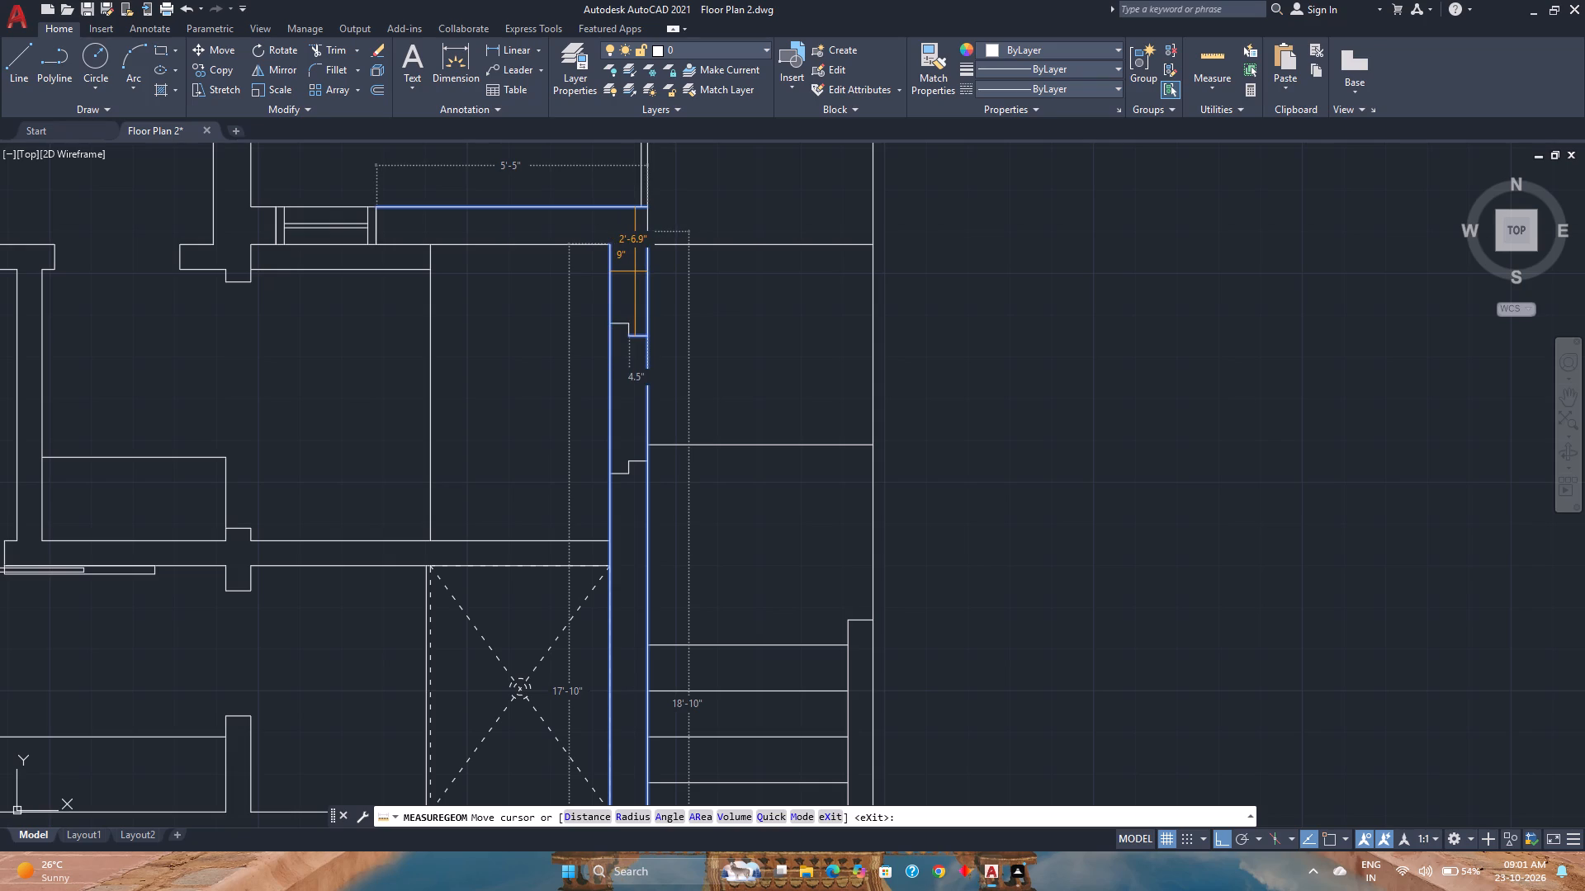
{"action": "key", "text": "Escape"}
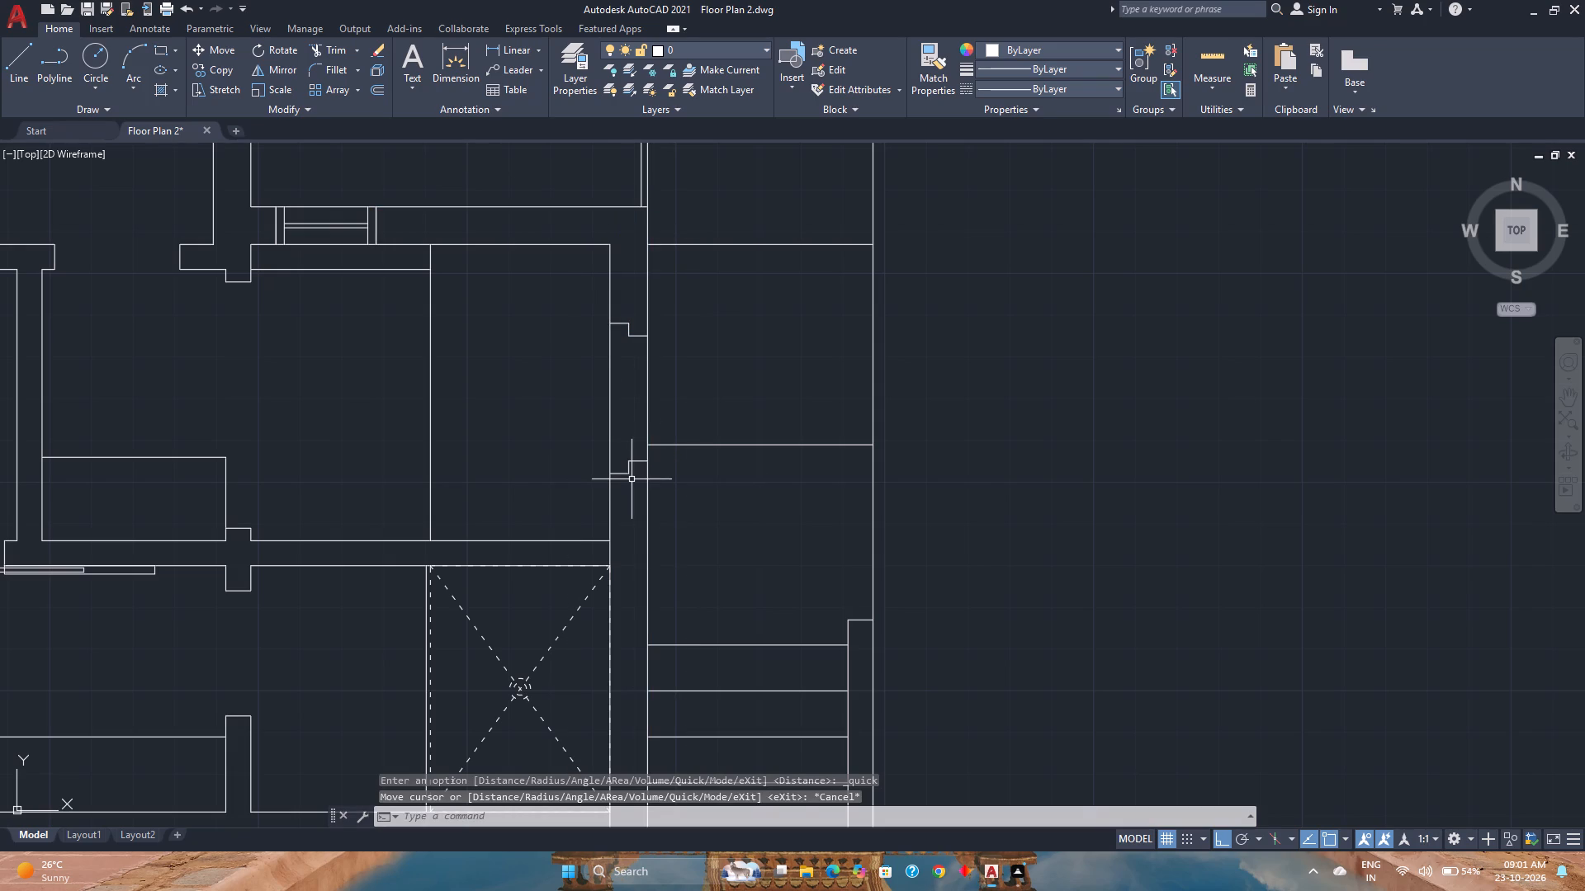
Trim the staircase-side wall's inner line where the horizontal interior wall below the room joins it.
{"action": "left_click", "coordinate": [9, 63]}
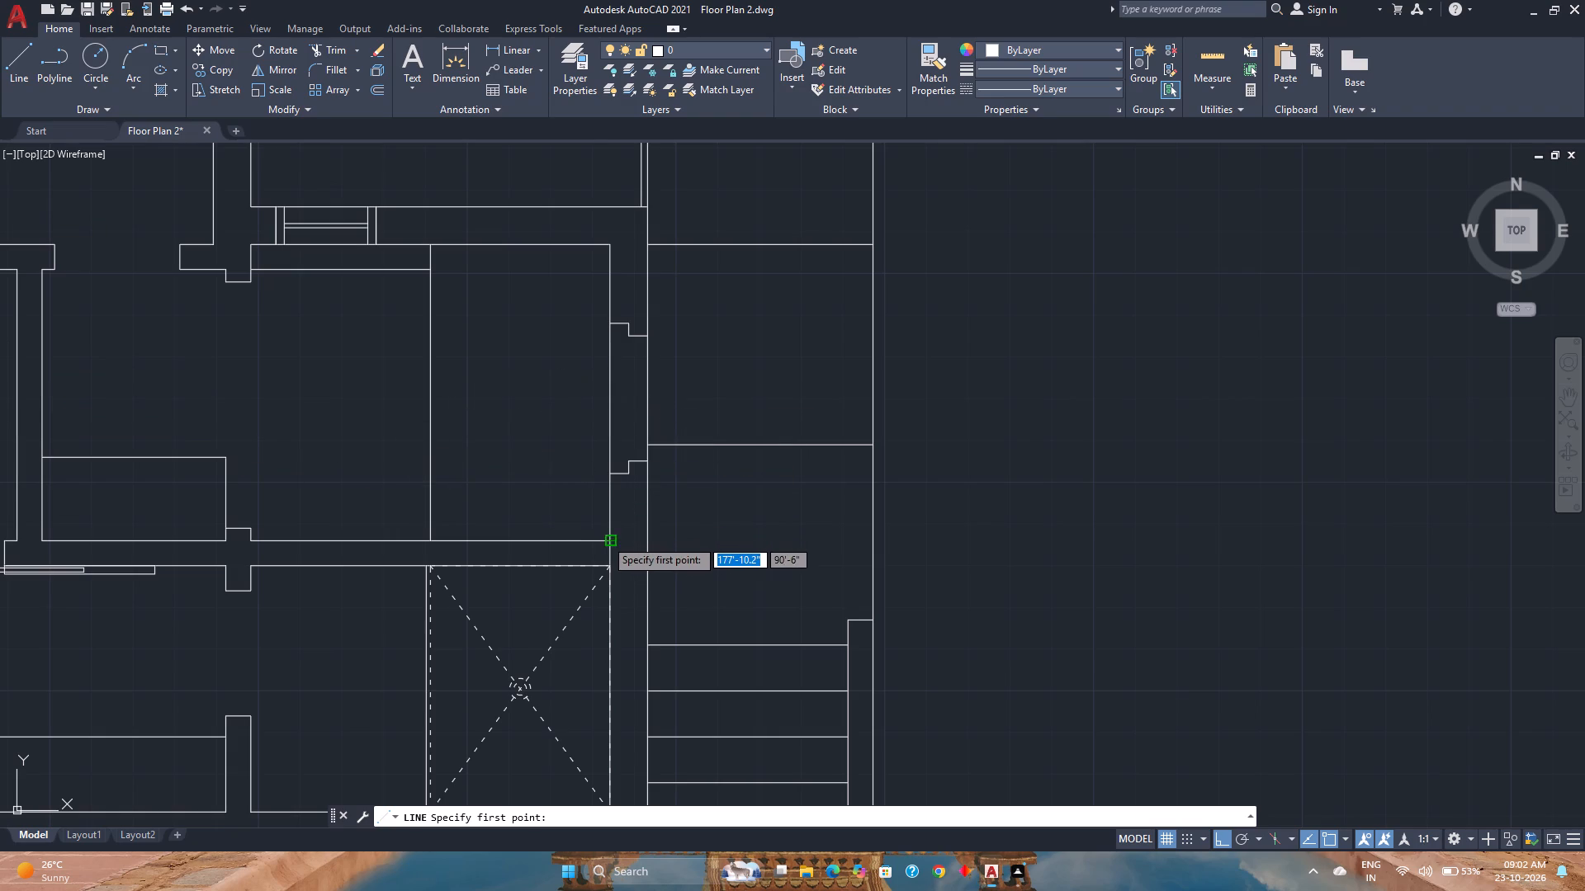
{"action": "key", "text": "Escape"}
{"action": "type", "text": "tr"}
{"action": "key", "text": "Return"}
{"action": "scroll", "coordinate": [619, 542], "scroll_direction": "up", "scroll_amount": 4}
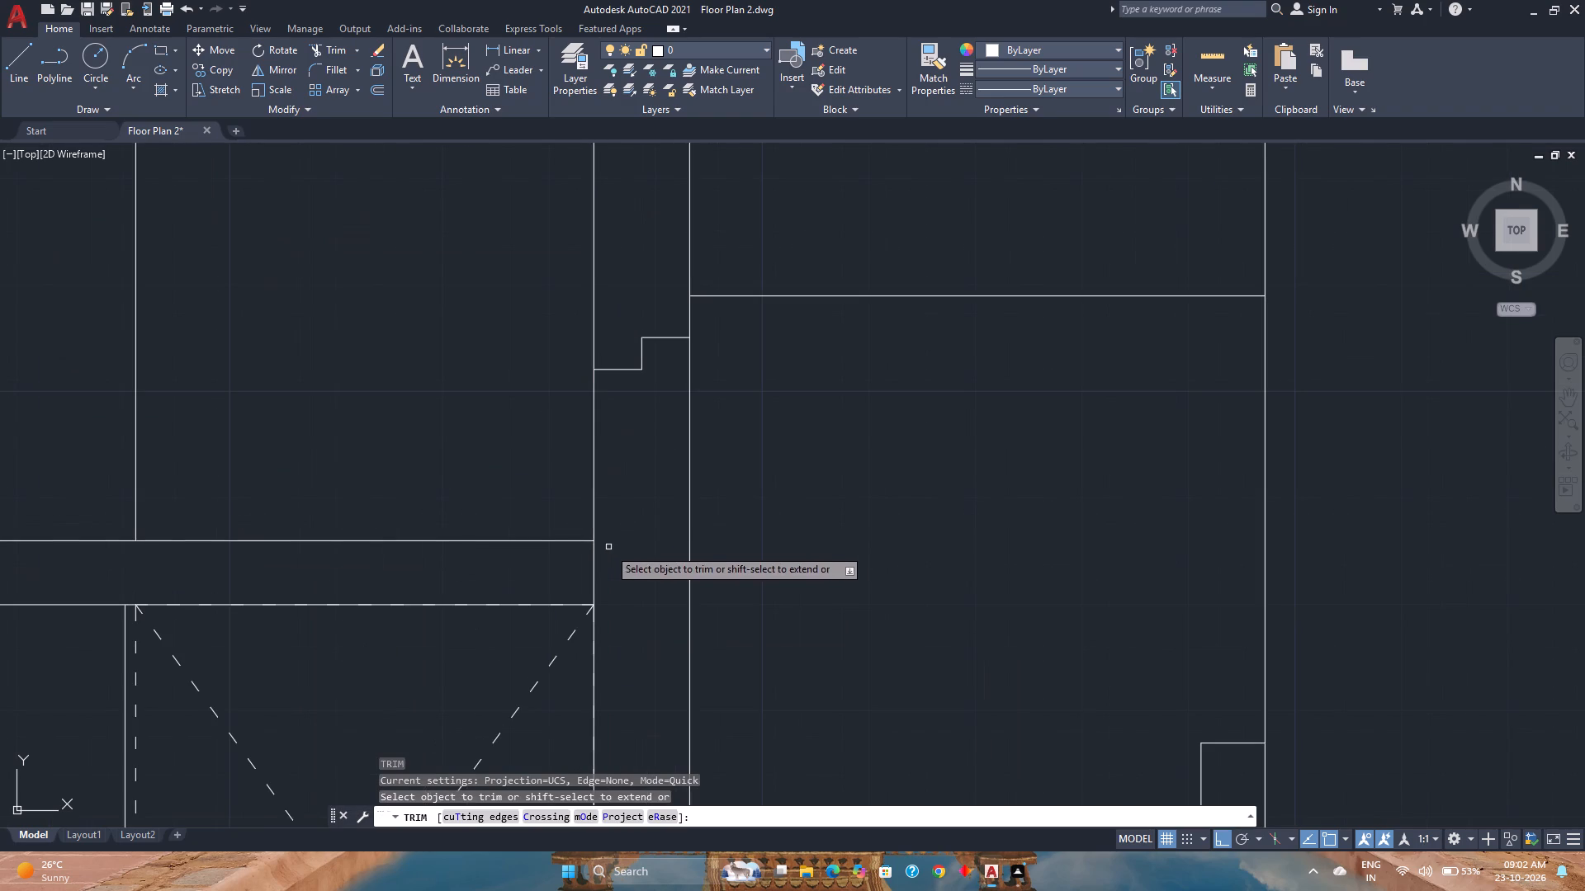
{"action": "left_click", "coordinate": [612, 555]}
{"action": "left_click", "coordinate": [545, 568]}
{"action": "key", "text": "Escape"}
Draw a horizontal centre line across the staircase-side wall from the midpoint of the room's inner wall line to the outer line.
{"action": "scroll", "coordinate": [553, 564], "scroll_direction": "down", "scroll_amount": 1}
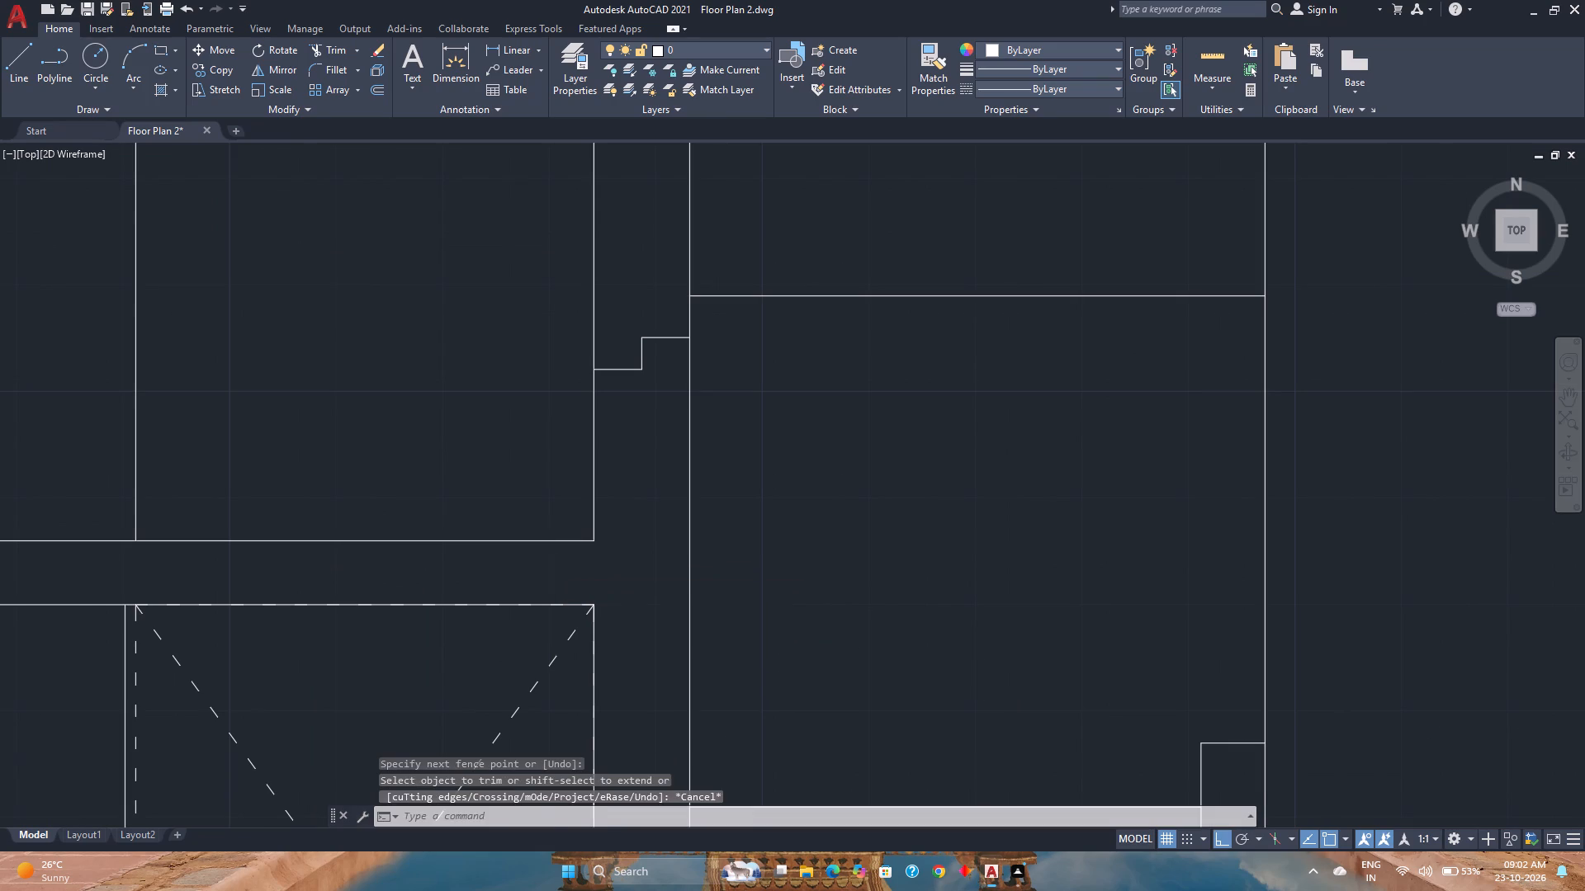
{"action": "scroll", "coordinate": [553, 564], "scroll_direction": "down", "scroll_amount": 2}
{"action": "left_click", "coordinate": [31, 70]}
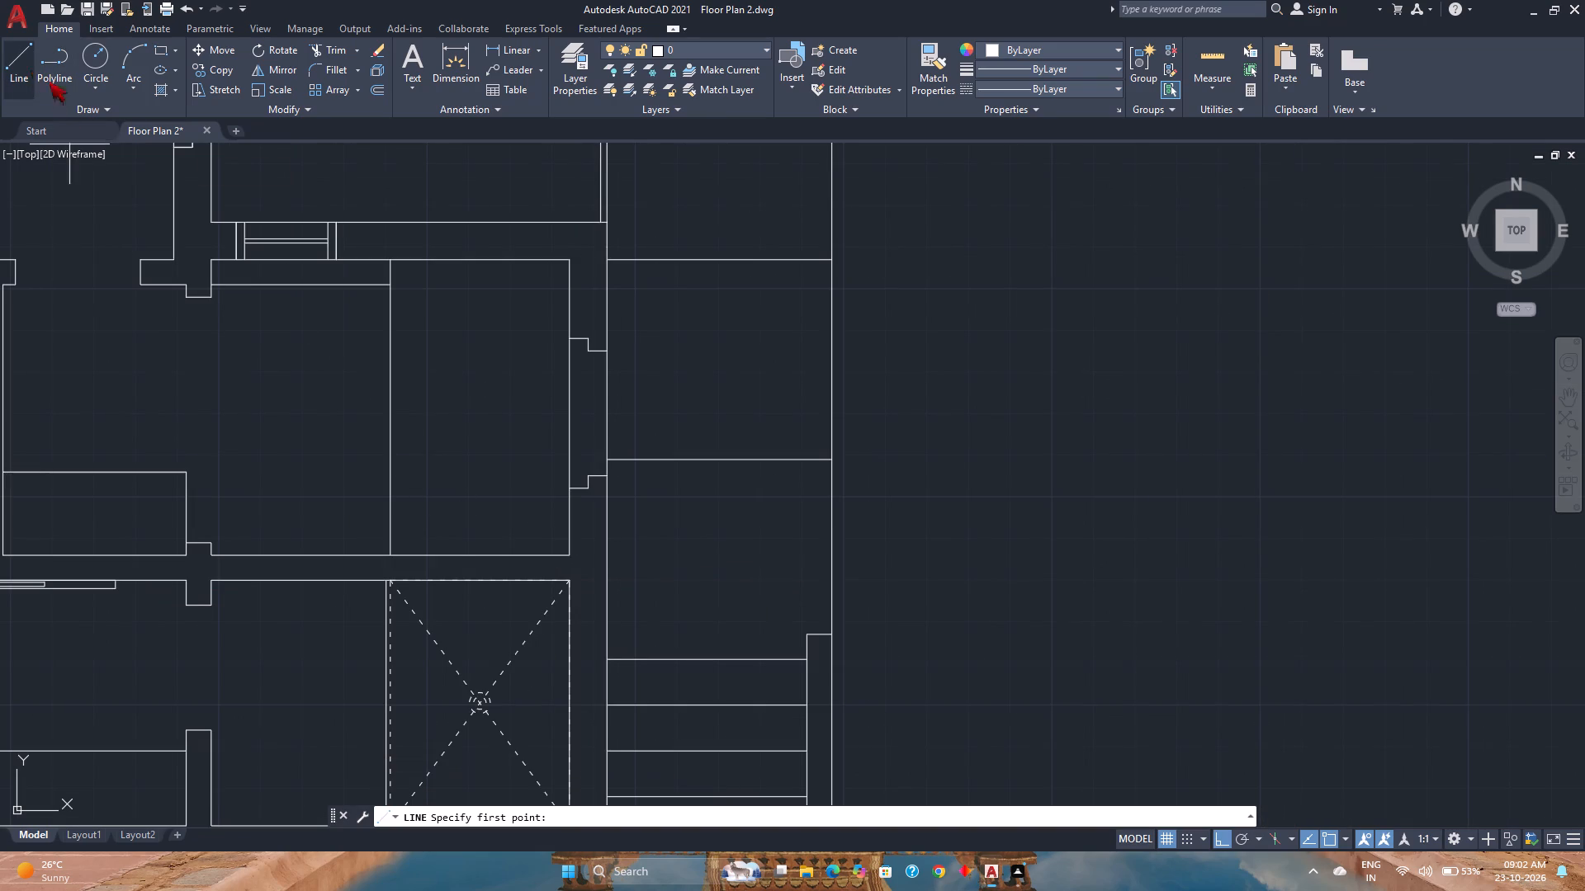
{"action": "left_click", "coordinate": [567, 410]}
{"action": "left_click", "coordinate": [602, 410]}
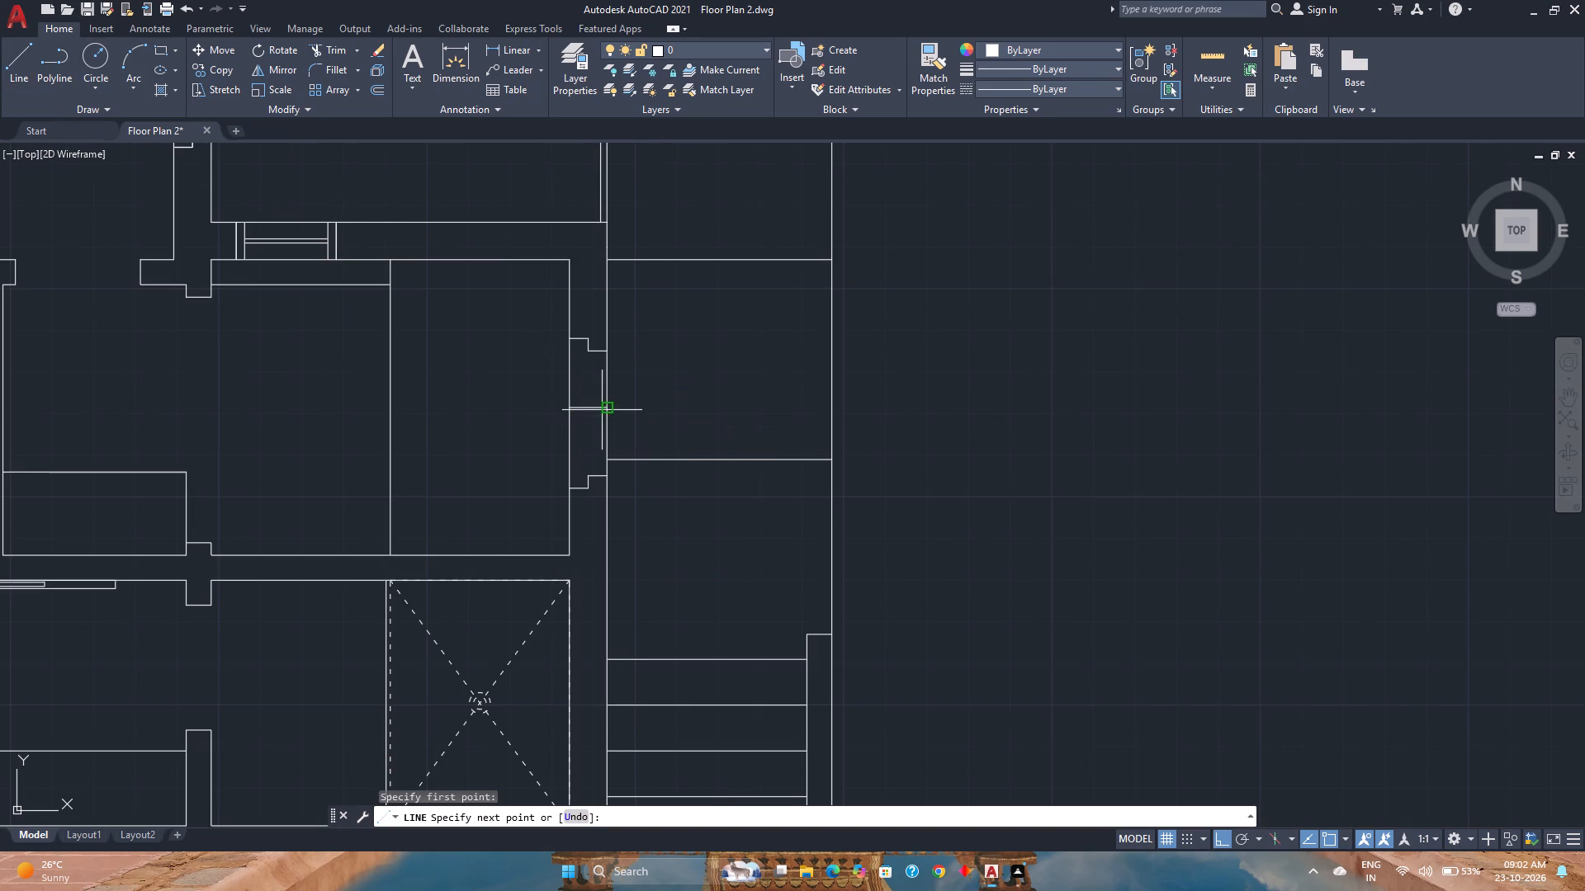
{"action": "key", "text": "Escape"}
Measure the distance between the new centre line and the upper stepped jamb.
{"action": "scroll", "coordinate": [602, 410], "scroll_direction": "up", "scroll_amount": 2}
{"action": "middle_click_drag", "start_coordinate": [587, 410], "coordinate": [592, 412]}
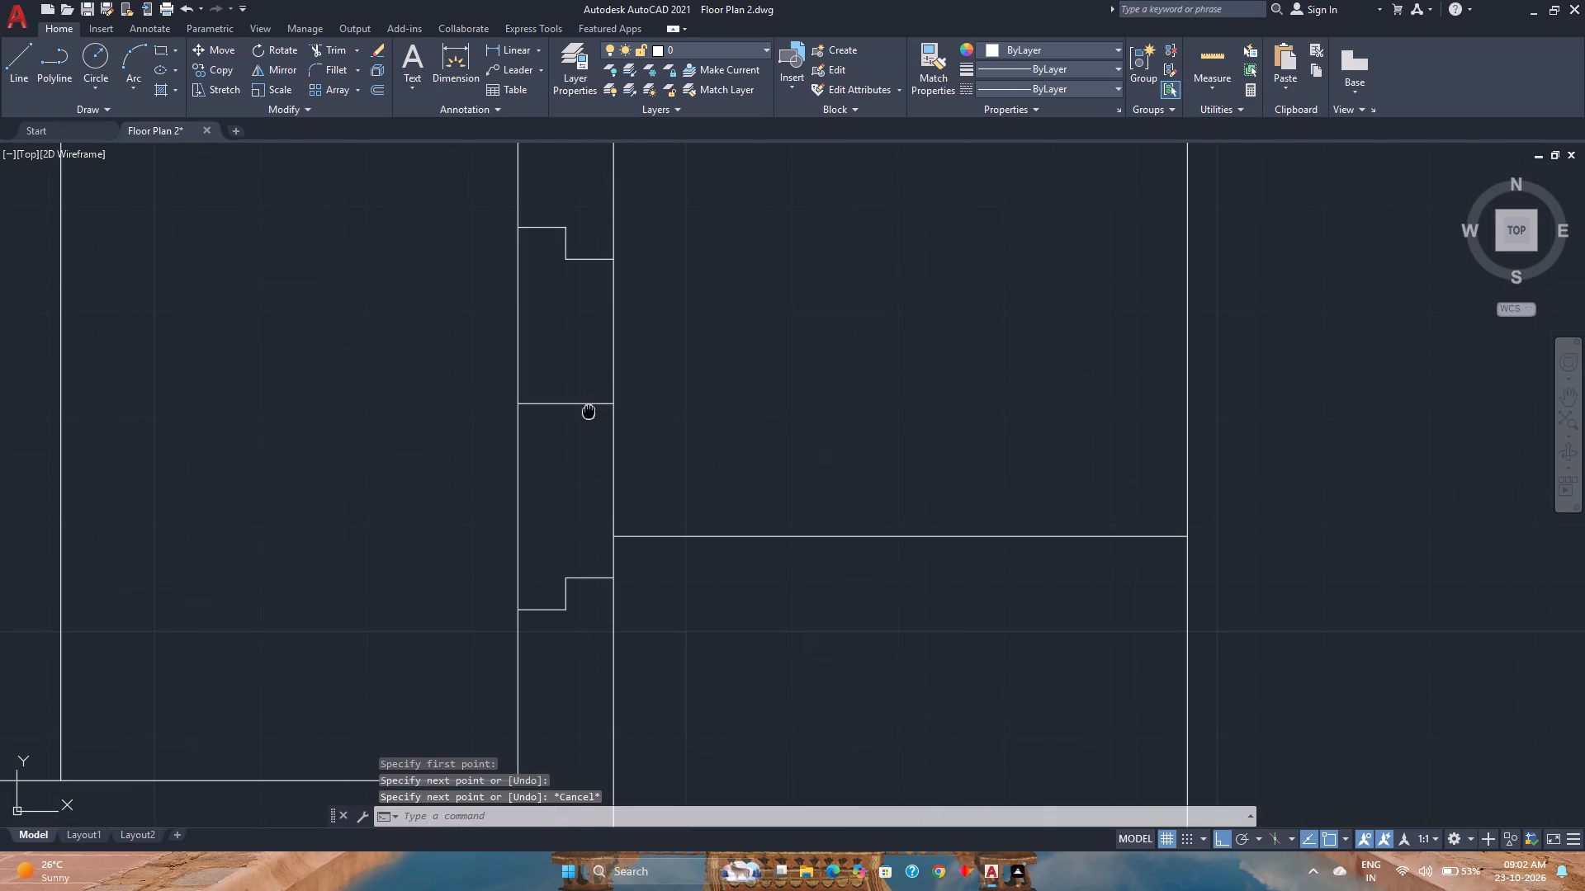
{"action": "middle_click_drag", "start_coordinate": [592, 412], "coordinate": [611, 508]}
{"action": "middle_click", "coordinate": [611, 509]}
{"action": "left_click", "coordinate": [1223, 54]}
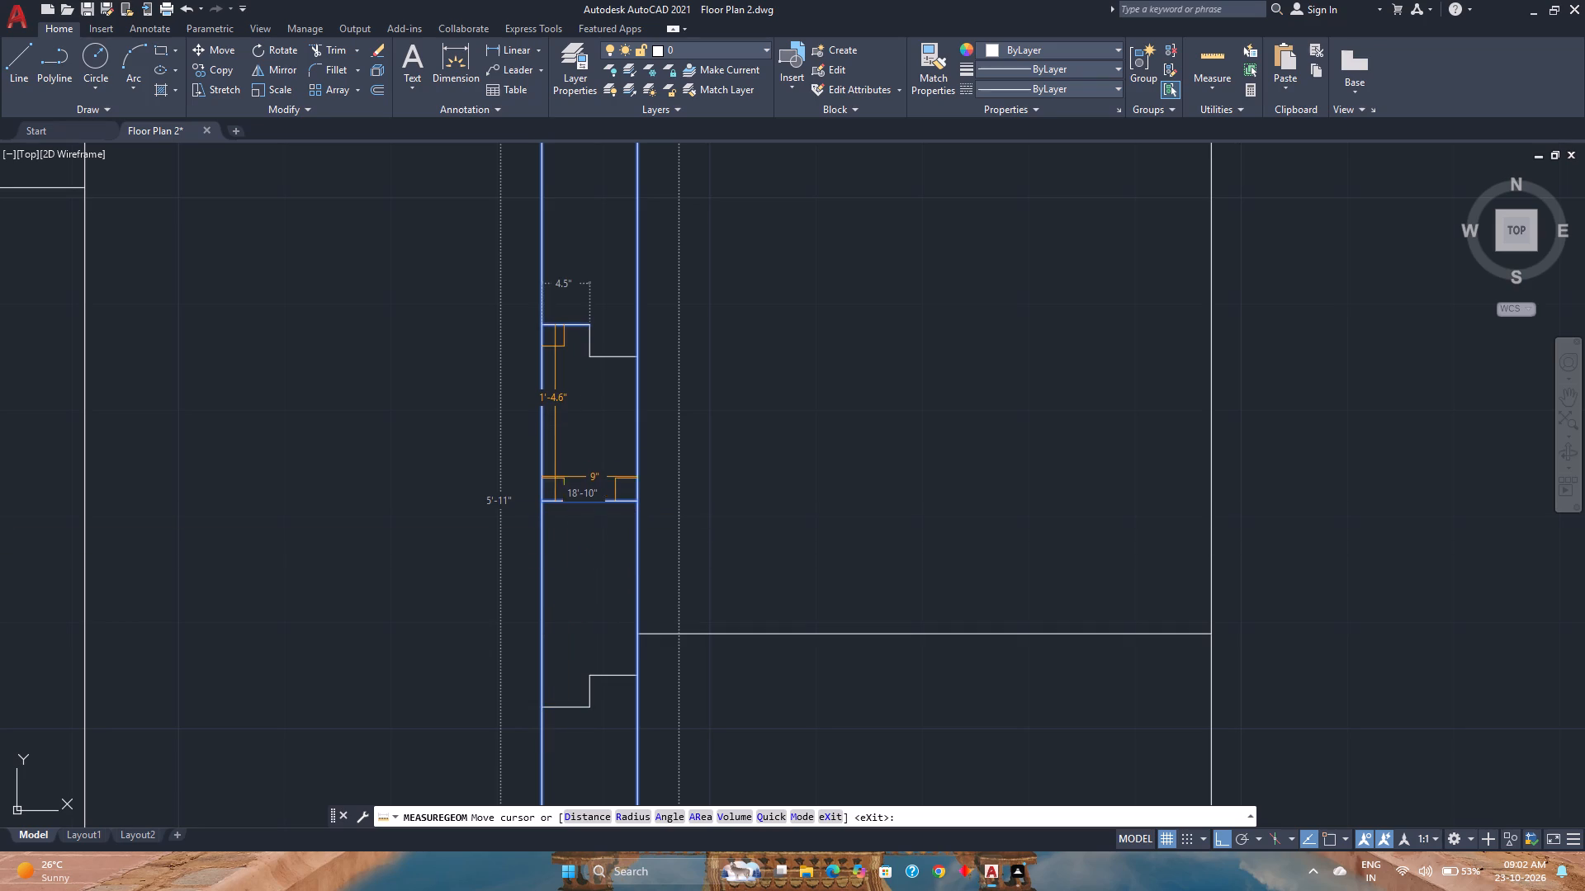
{"action": "key", "text": "Escape"}
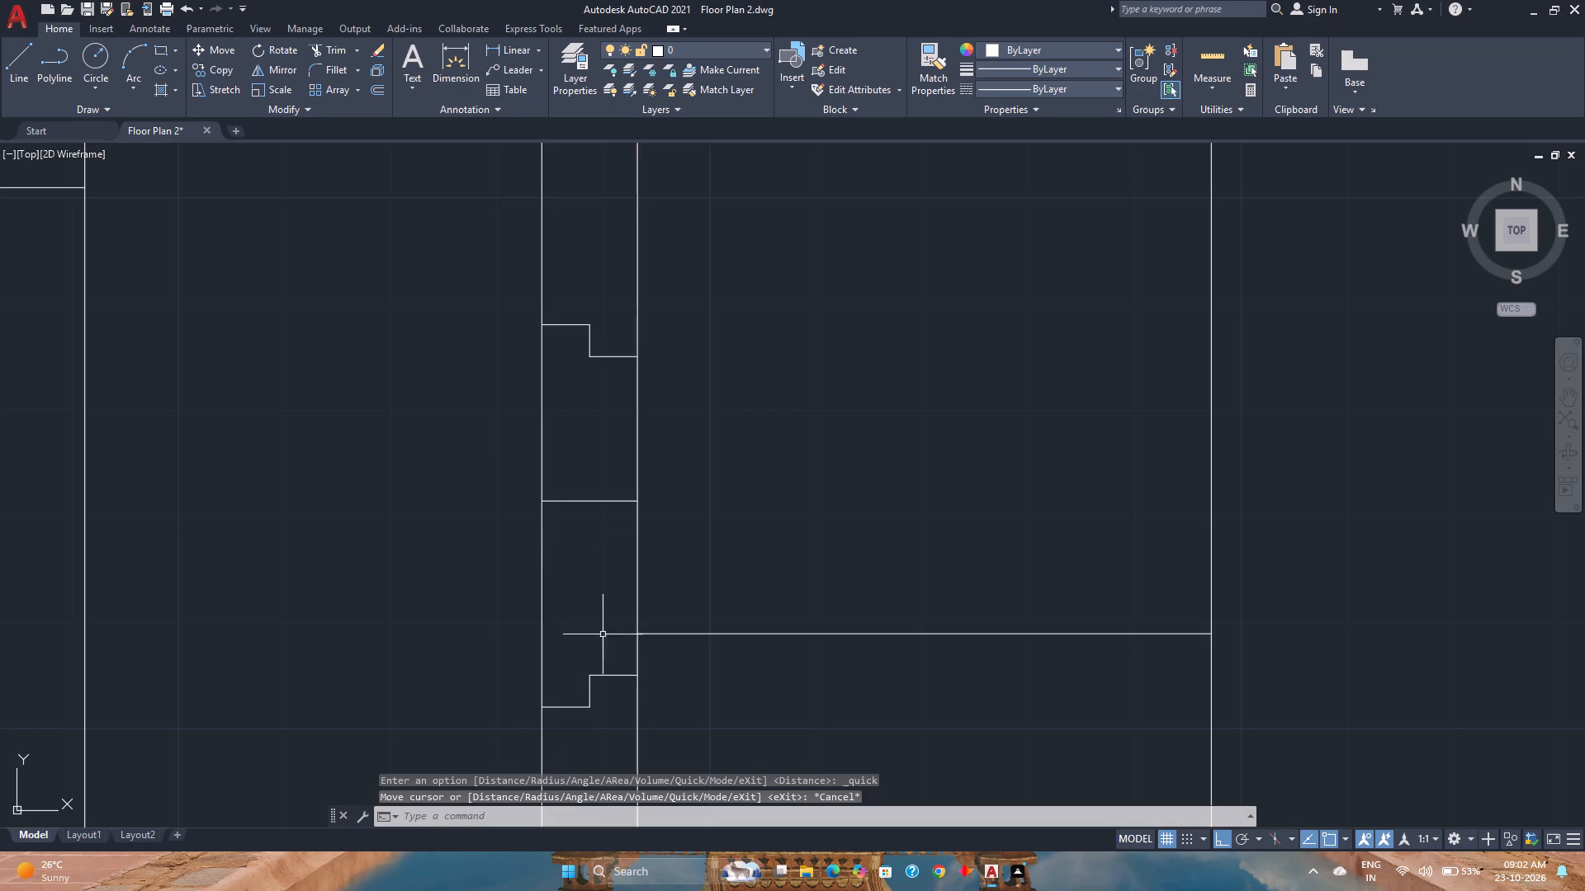
Move both stepped jambs on the staircase-side wall upward by 1.4".
{"action": "left_click", "coordinate": [608, 696]}
{"action": "left_click", "coordinate": [575, 654]}
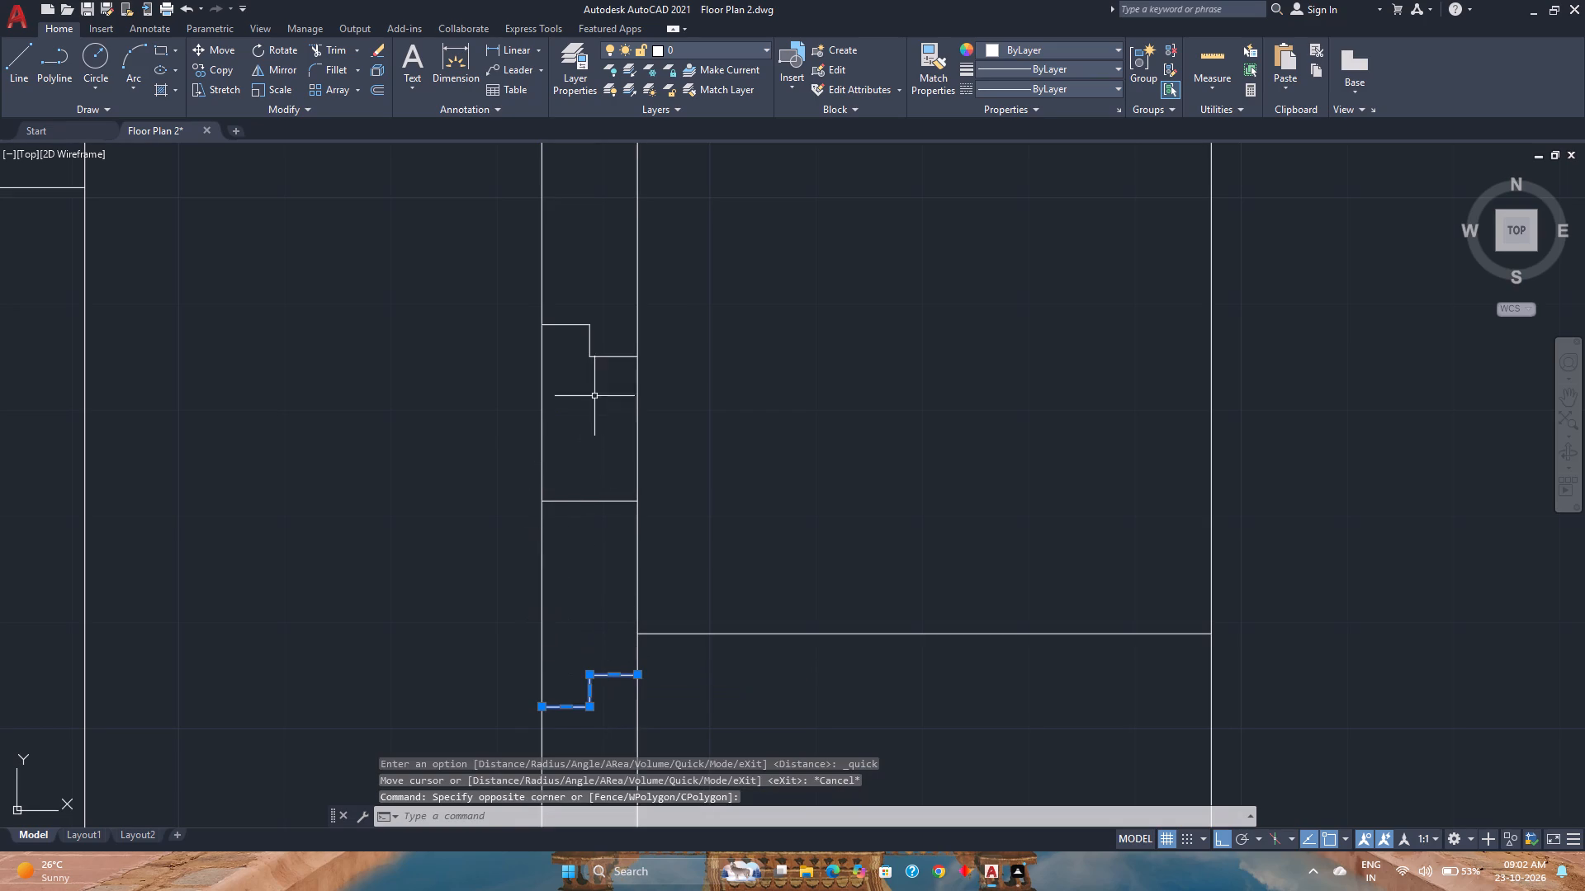
{"action": "left_click", "coordinate": [598, 384]}
{"action": "left_click", "coordinate": [578, 313]}
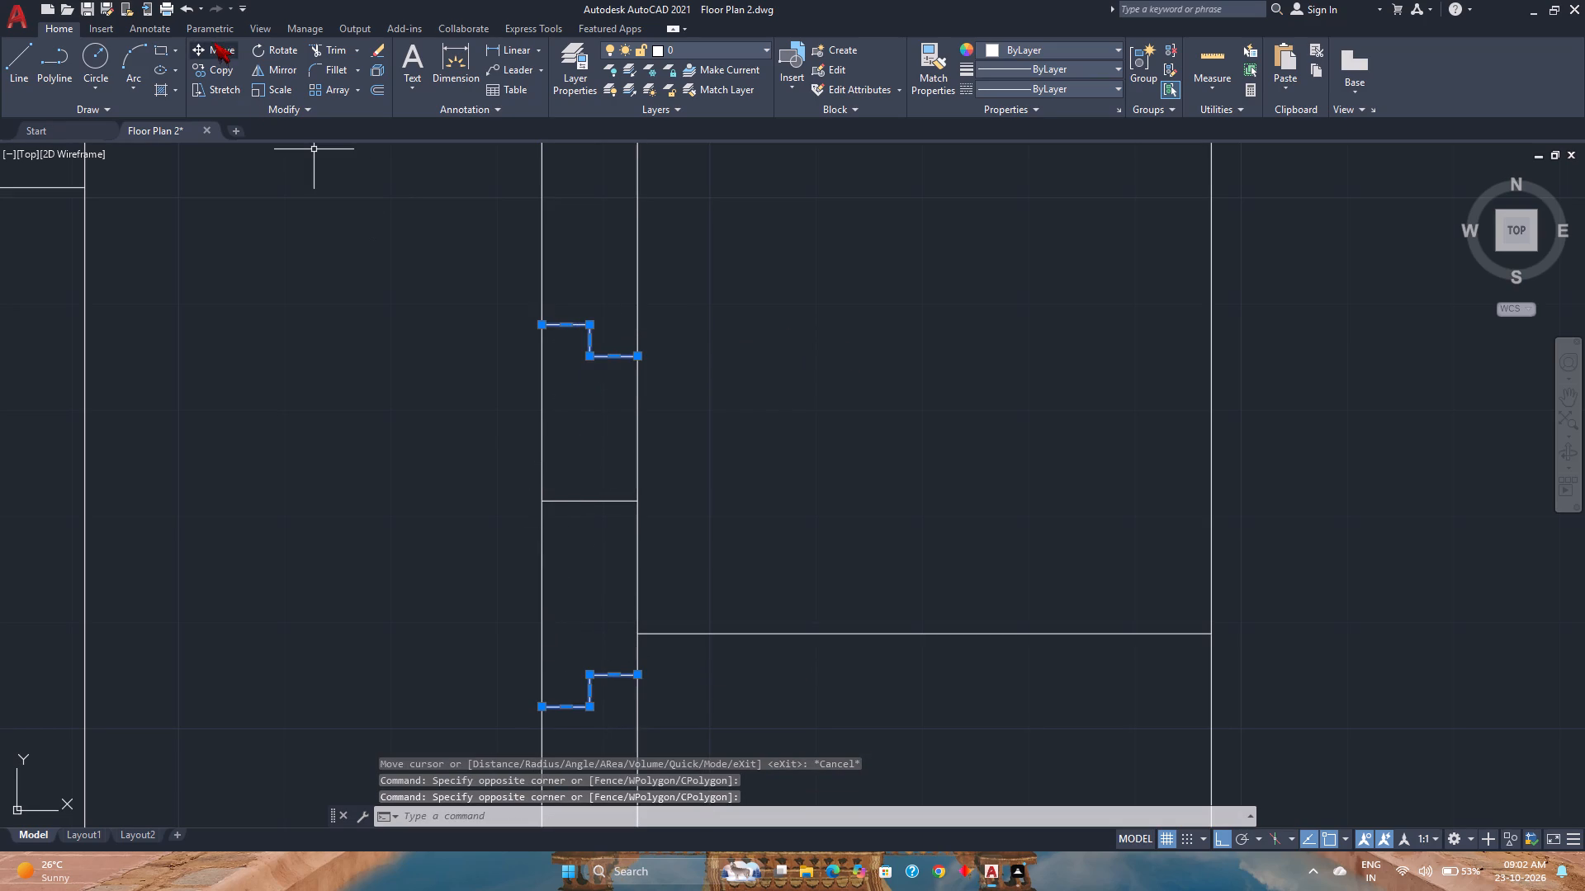
{"action": "left_click", "coordinate": [223, 47]}
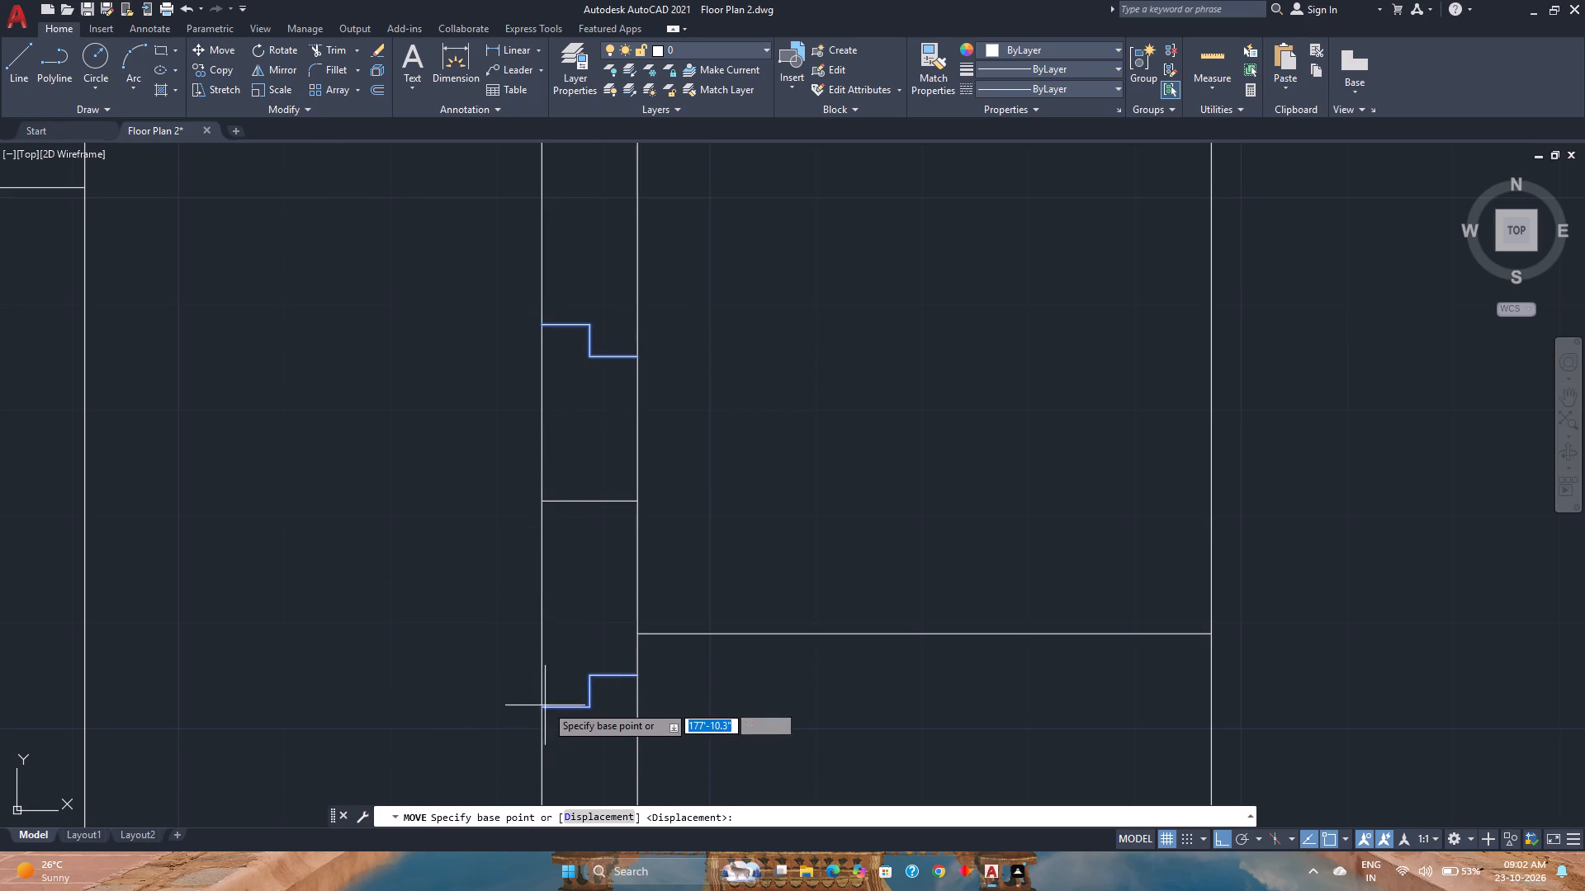
{"action": "left_click", "coordinate": [545, 704]}
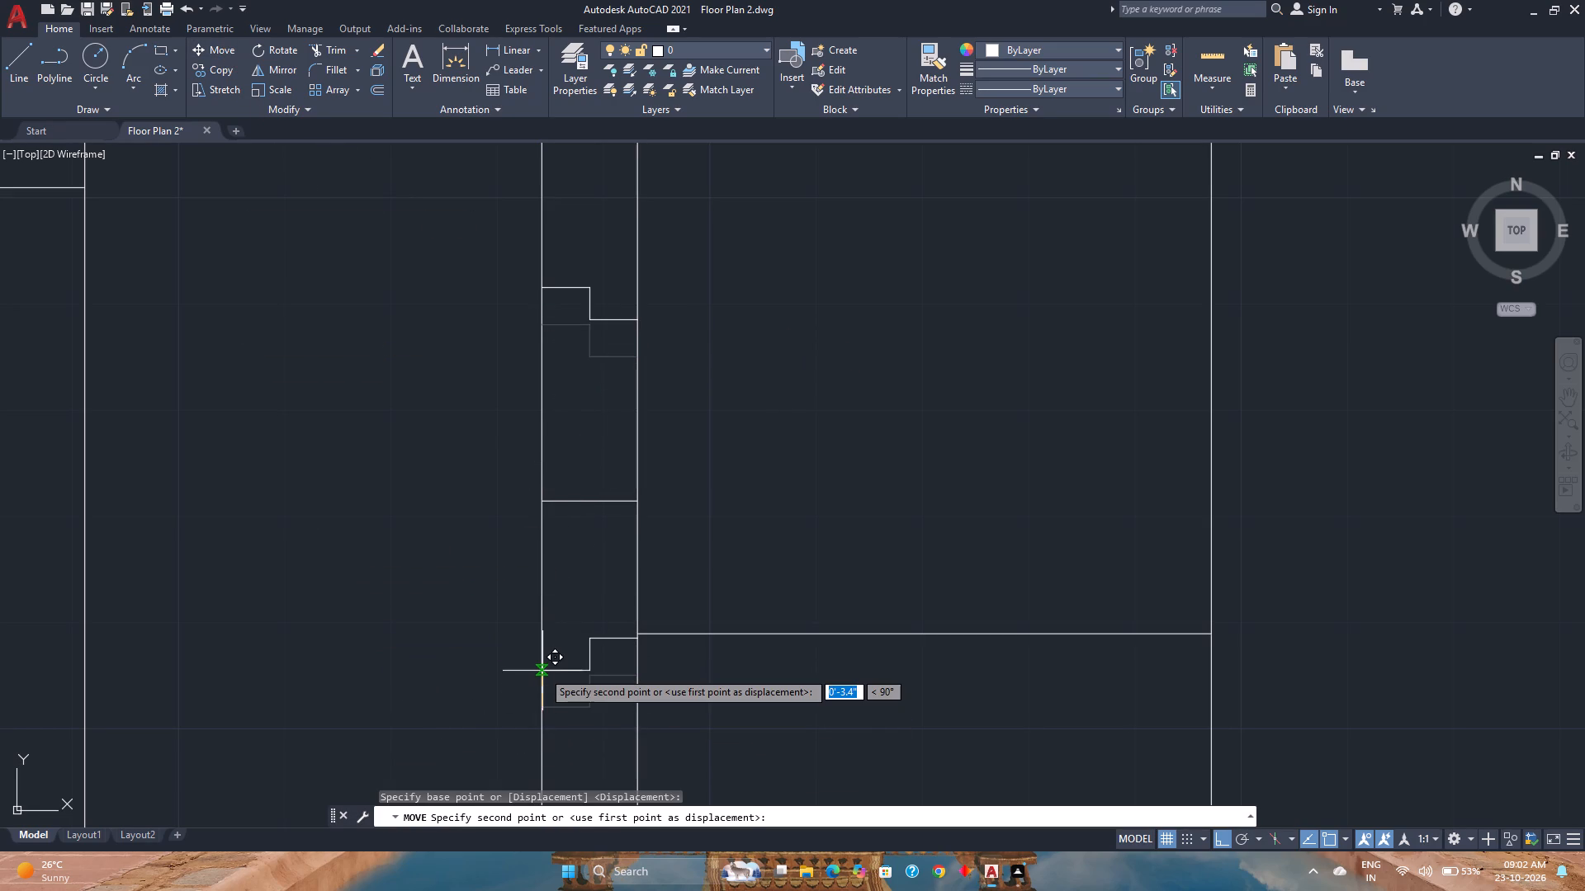
{"action": "type", "text": "1.4\""}
{"action": "key", "text": "Return"}
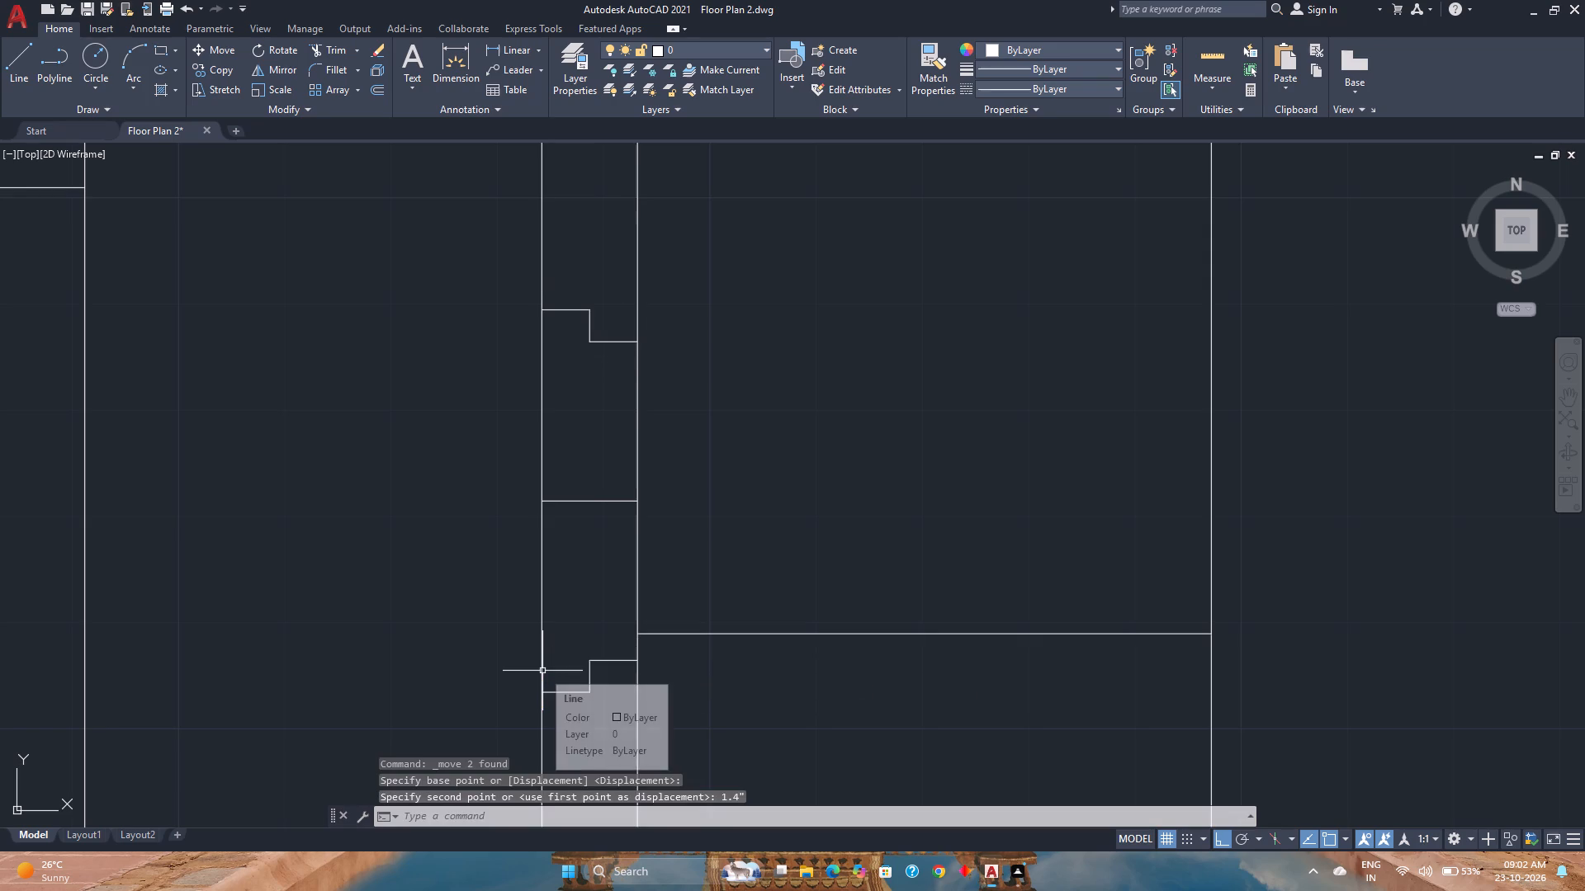
Measure the distance between the centre line and the lower stepped jamb.
{"action": "left_click", "coordinate": [1218, 62]}
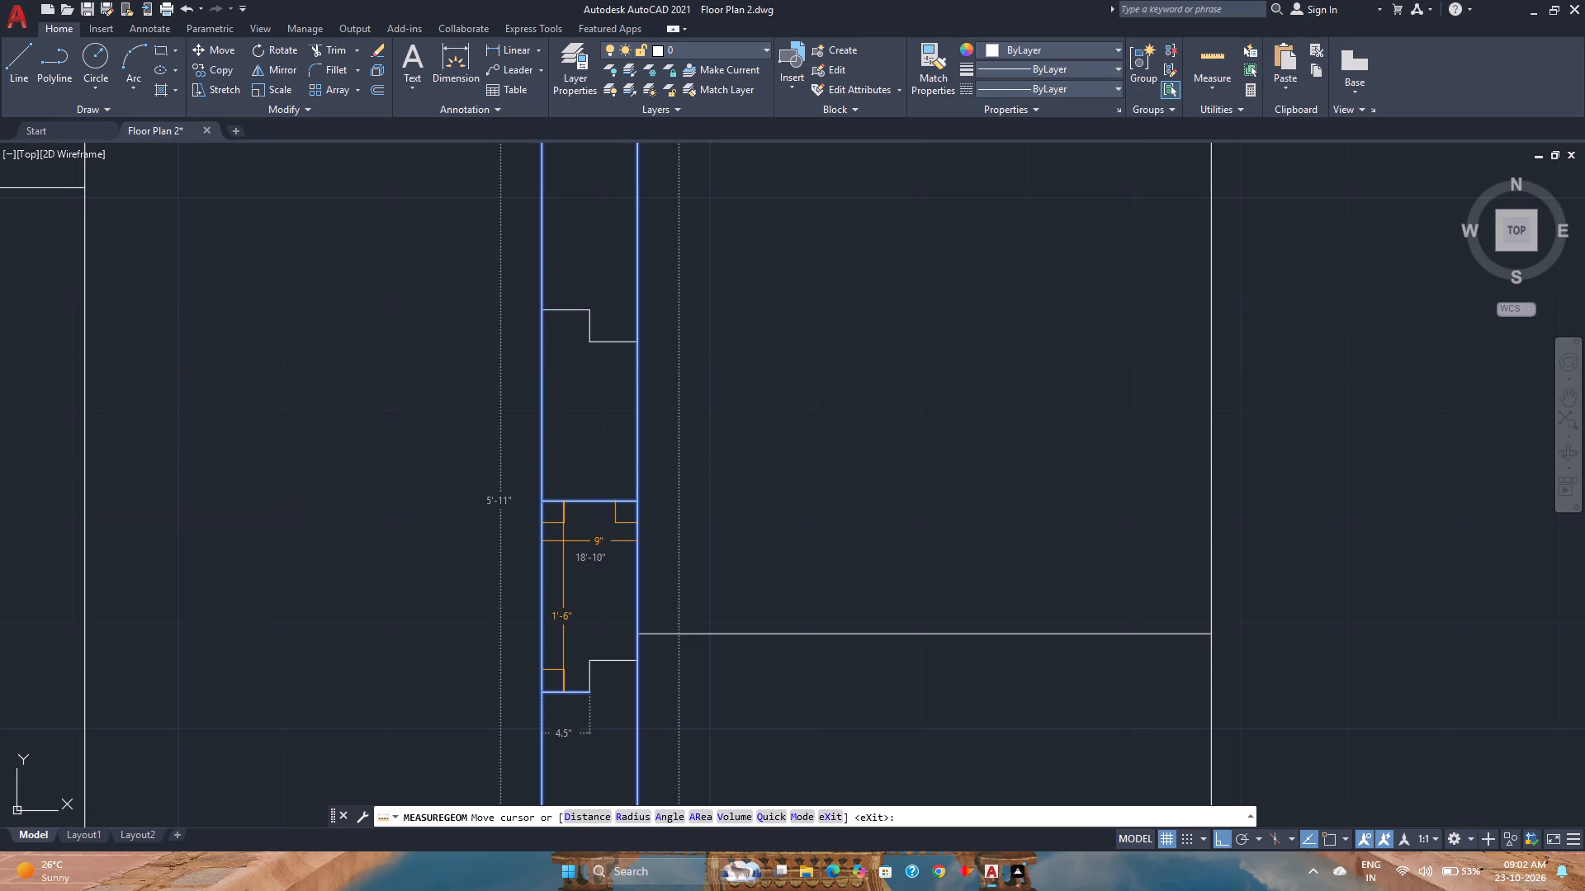
{"action": "key", "text": "Escape"}
Erase the horizontal centre line across the staircase-side wall between the two jambs.
{"action": "left_click", "coordinate": [584, 526]}
{"action": "left_click", "coordinate": [556, 483]}
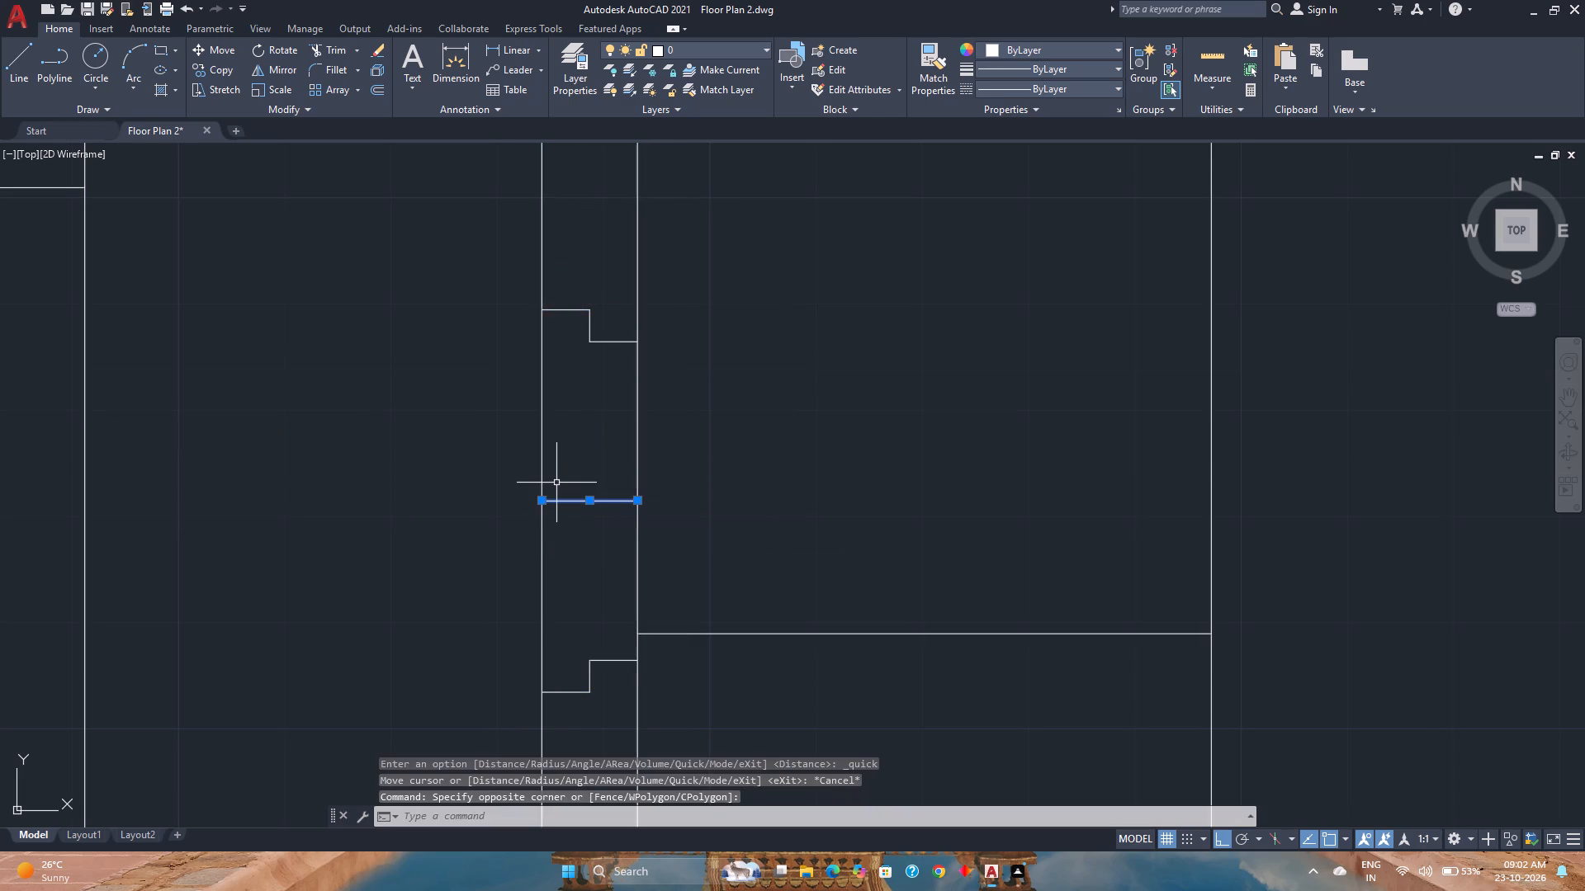
{"action": "key", "text": "Delete"}
Trim both staircase-side wall lines between the upper and lower stepped jambs to open the window gap.
{"action": "scroll", "coordinate": [594, 503], "scroll_direction": "down", "scroll_amount": 2}
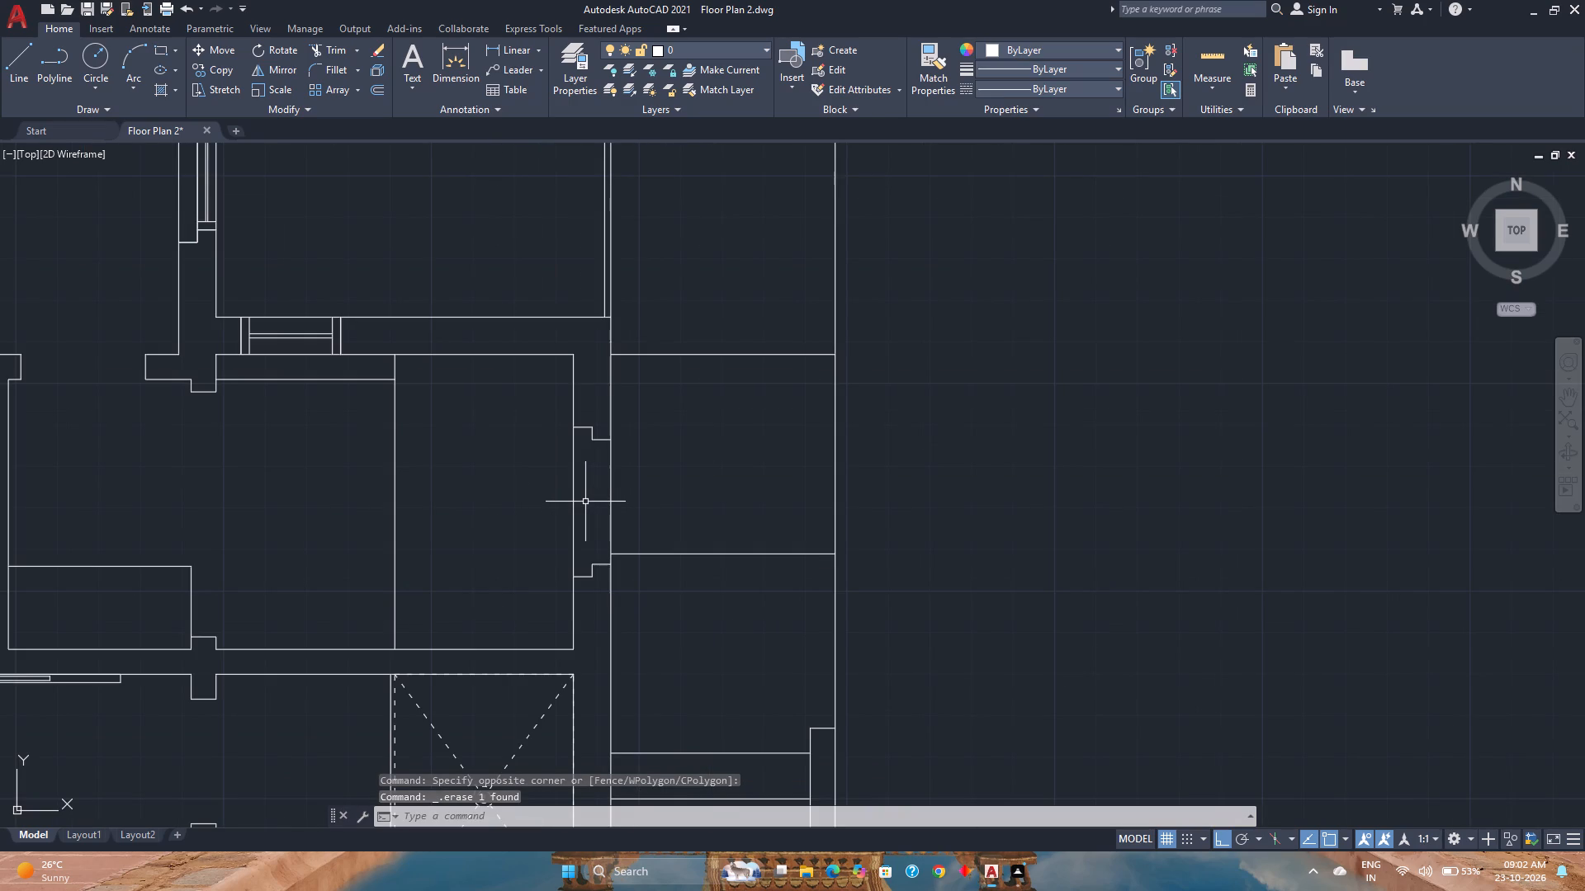
{"action": "scroll", "coordinate": [585, 502], "scroll_direction": "down", "scroll_amount": 1}
{"action": "middle_click_drag", "start_coordinate": [585, 502], "coordinate": [609, 582]}
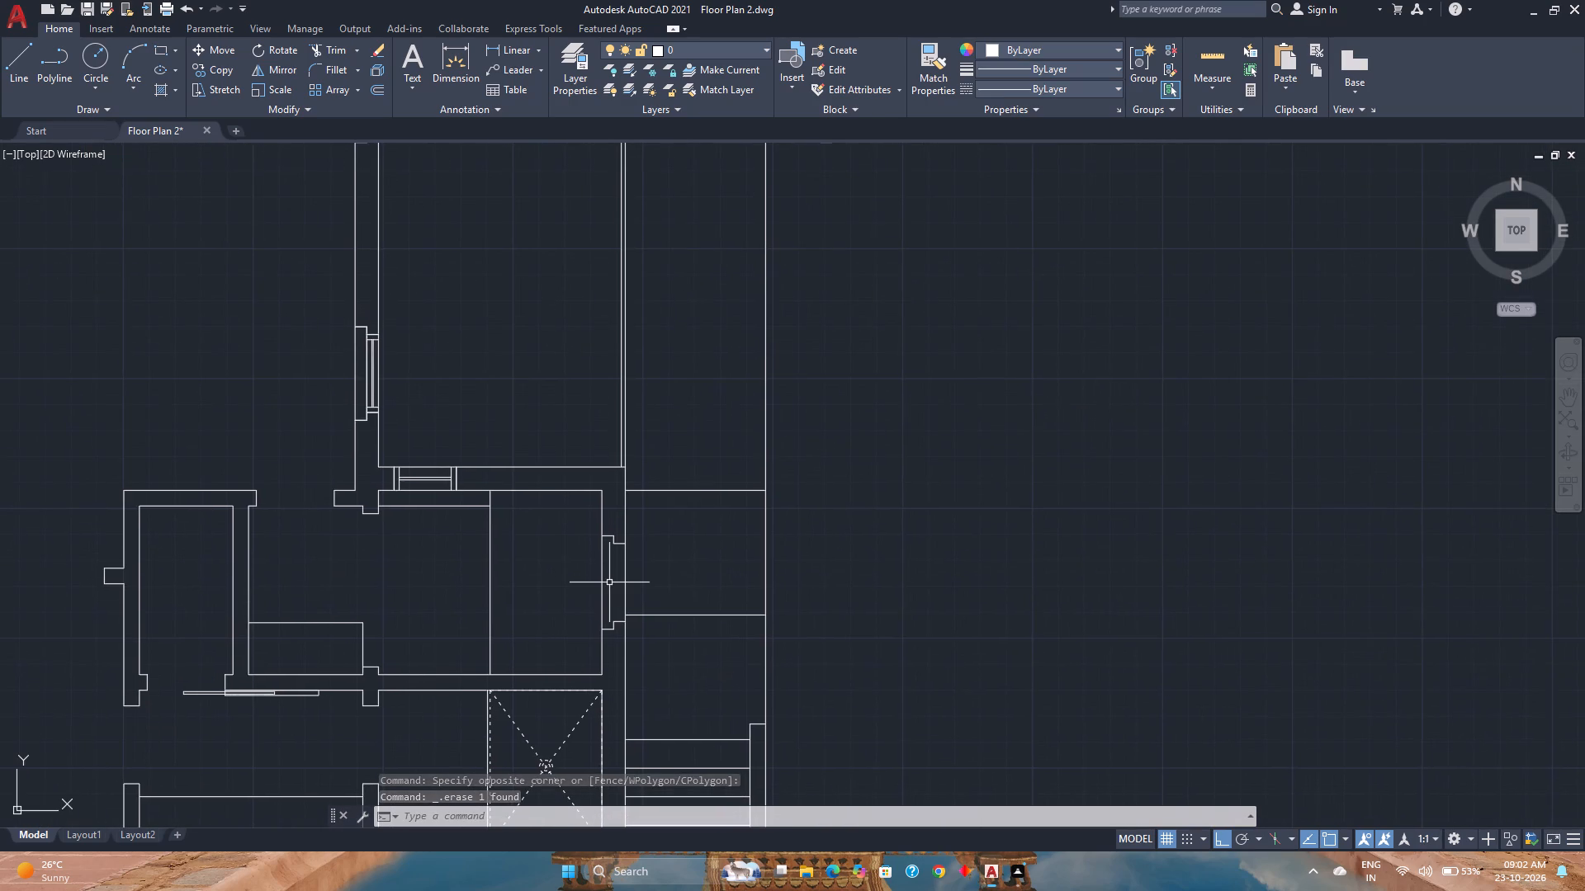
{"action": "type", "text": "tr"}
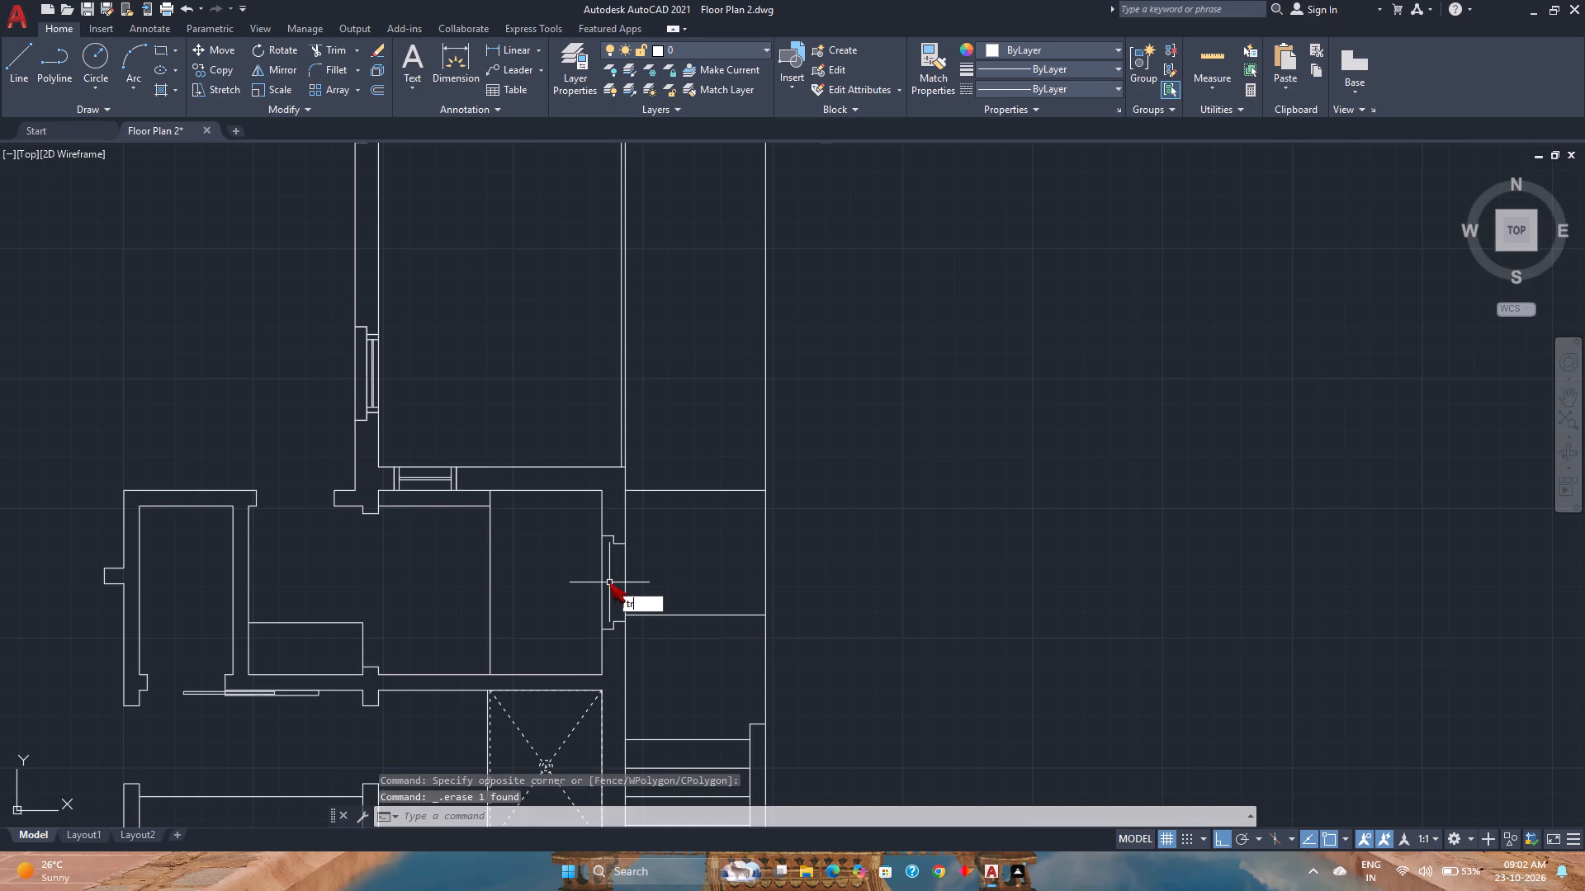
{"action": "key", "text": "Return"}
{"action": "left_click", "coordinate": [594, 583]}
{"action": "left_click", "coordinate": [642, 578]}
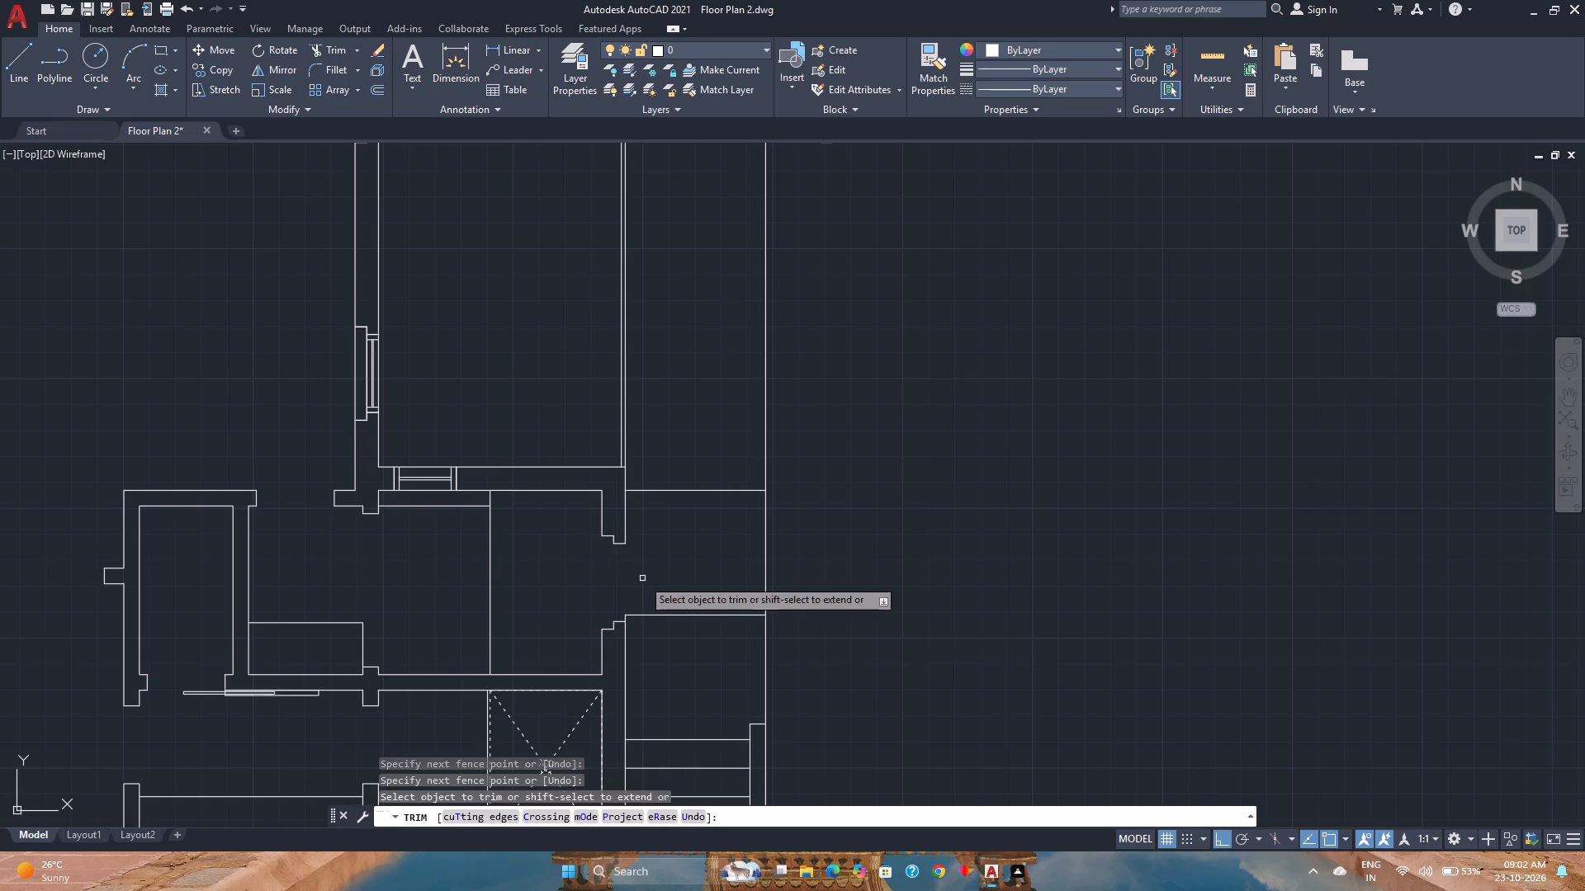
{"action": "scroll", "coordinate": [642, 578], "scroll_direction": "down", "scroll_amount": 2}
{"action": "middle_click_drag", "start_coordinate": [642, 578], "coordinate": [659, 617]}
{"action": "key", "text": "Escape"}
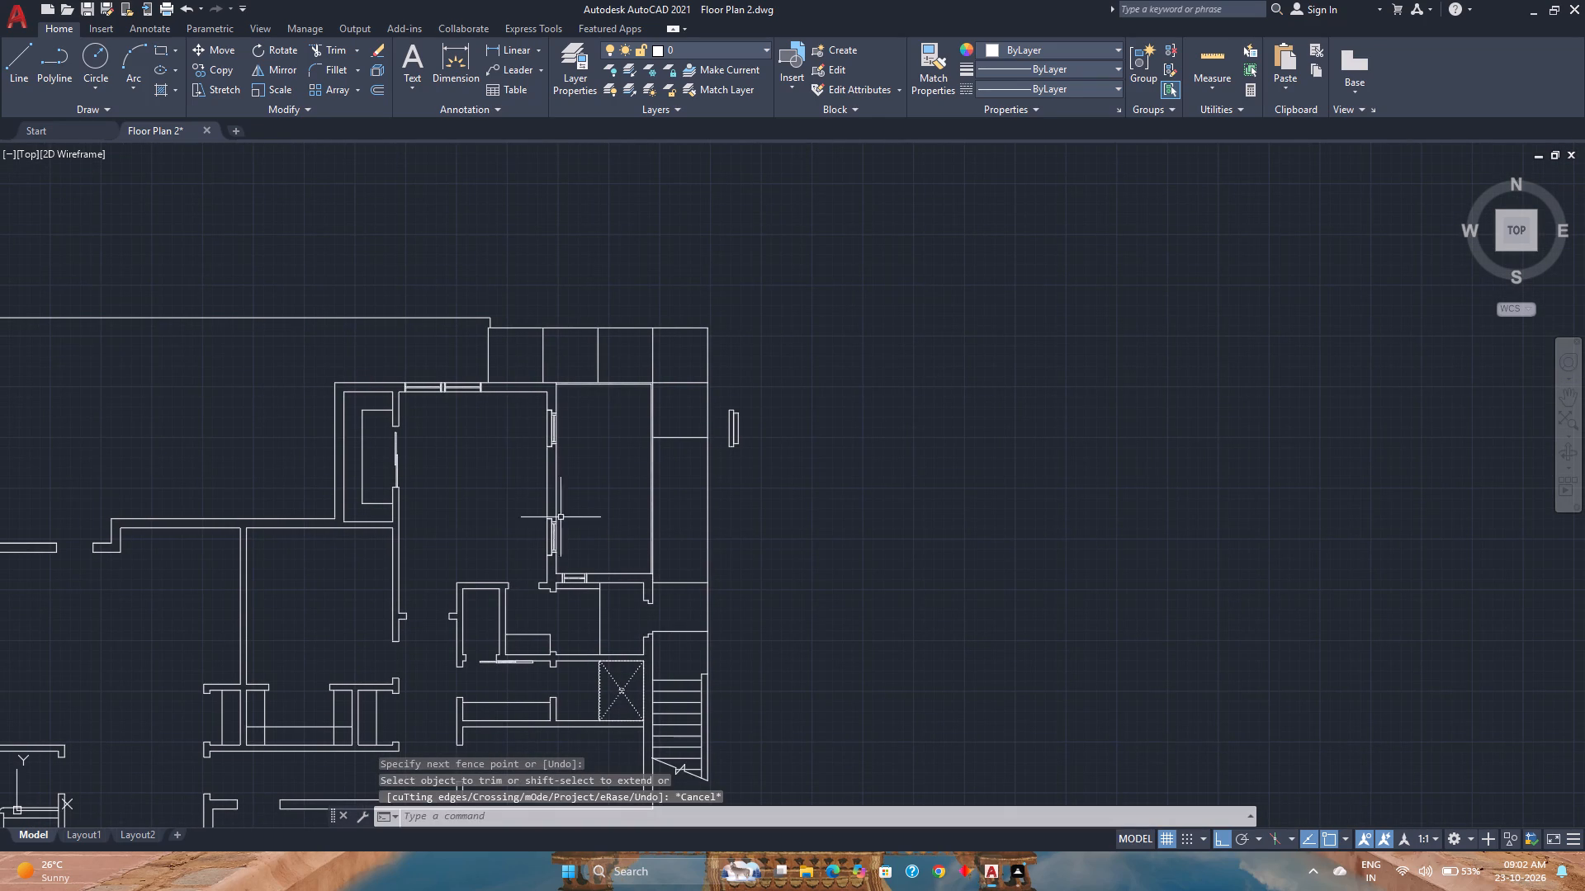
Copy the lower window of the large upper room's side wall into the new staircase-side opening, matching its lower inner corner to the jamb.
{"action": "left_click", "coordinate": [551, 541]}
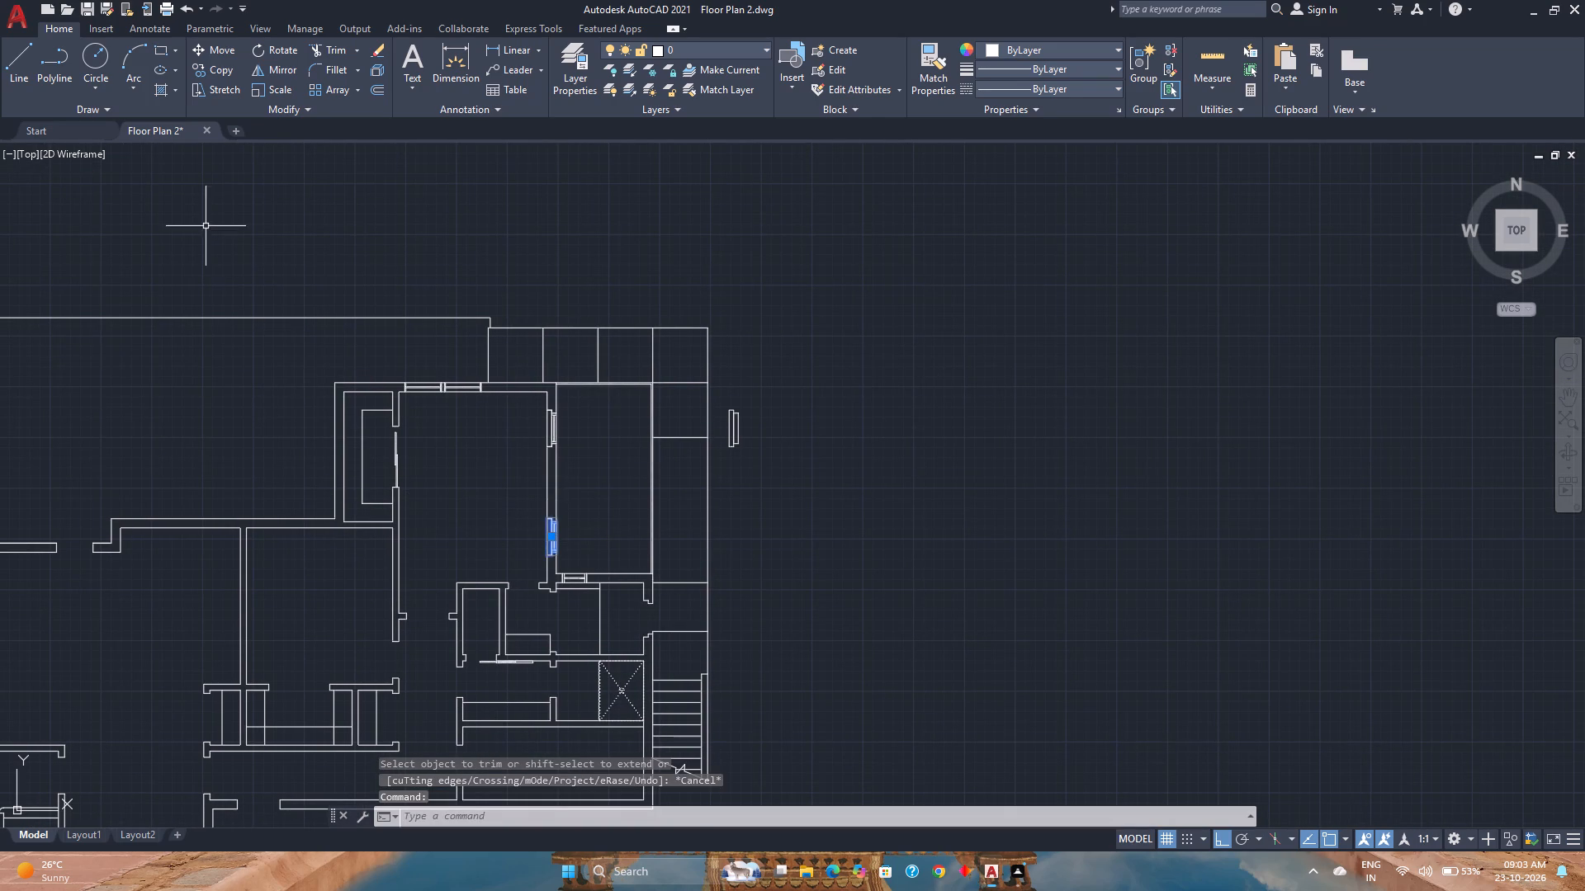
{"action": "left_click", "coordinate": [206, 63]}
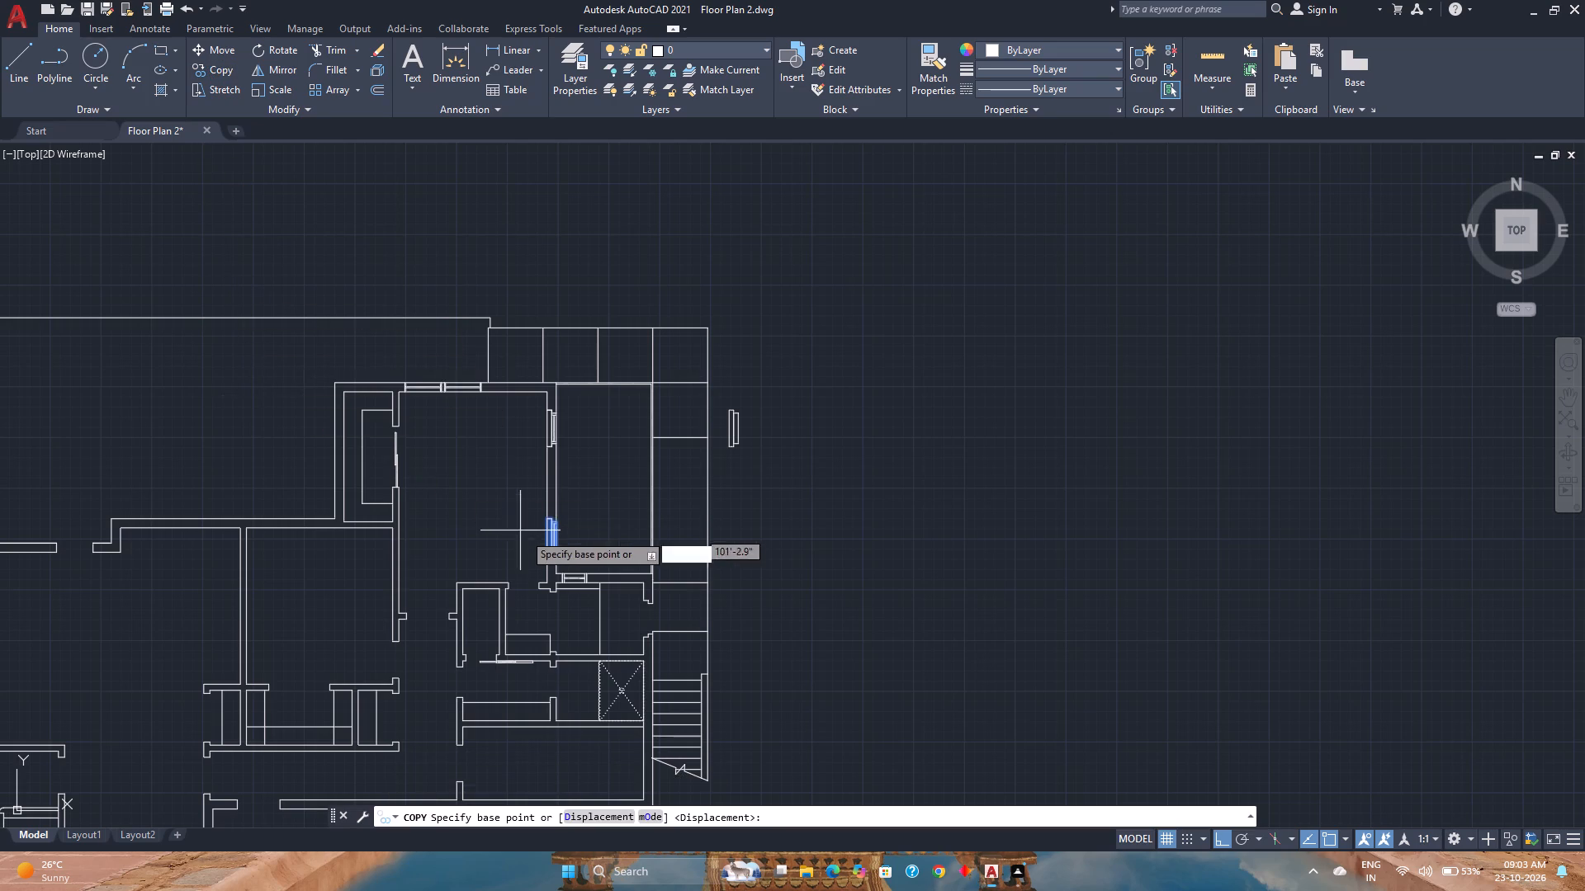
{"action": "scroll", "coordinate": [525, 535], "scroll_direction": "up", "scroll_amount": 3}
{"action": "left_click", "coordinate": [608, 621]}
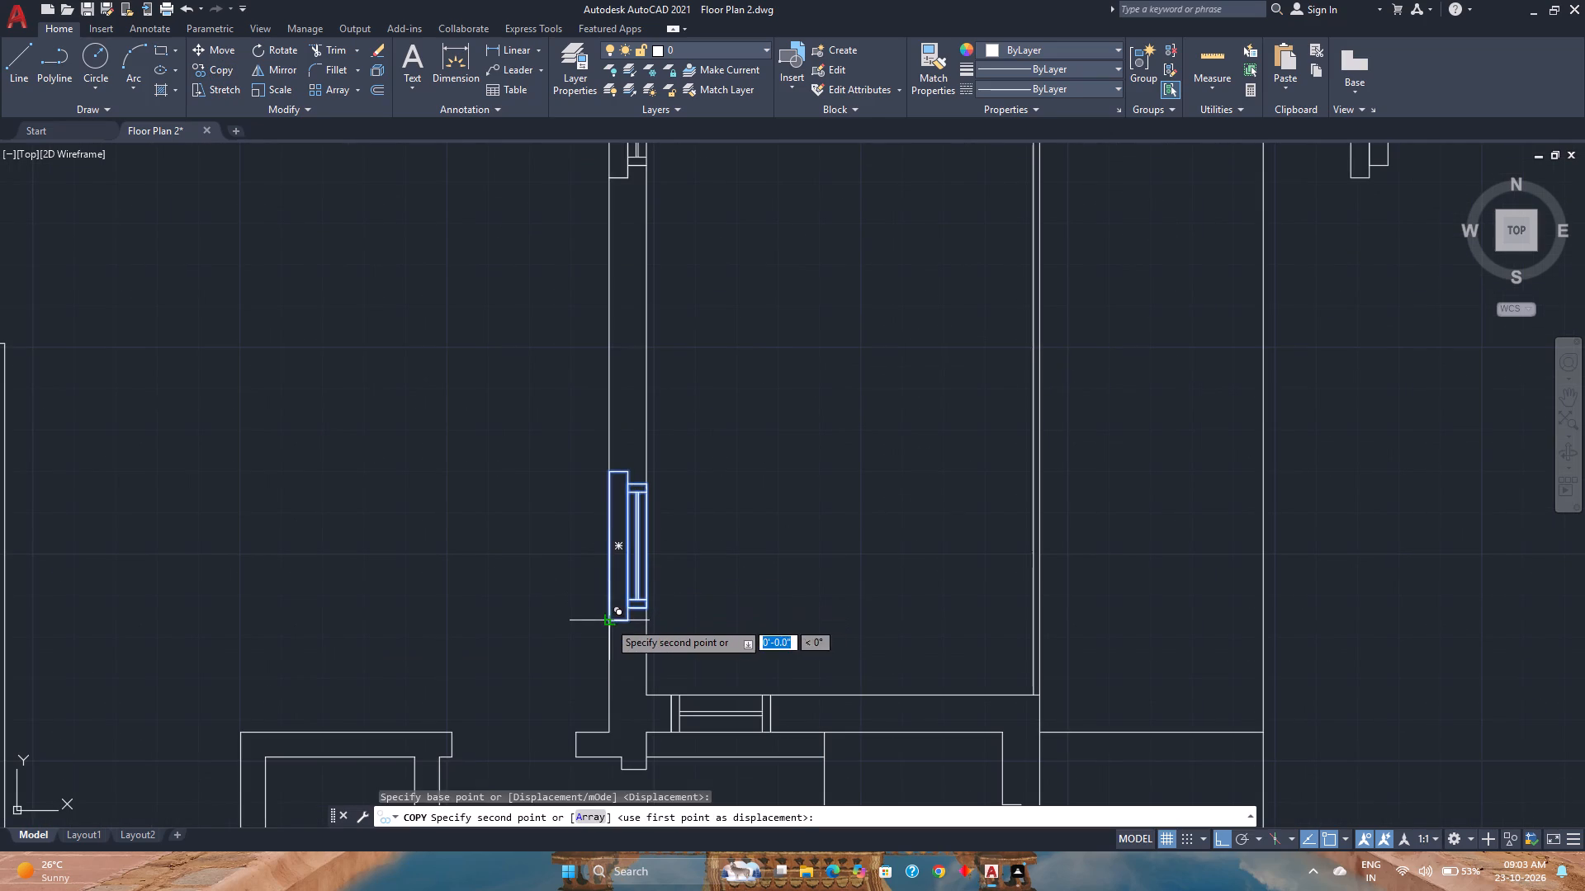
{"action": "scroll", "coordinate": [608, 621], "scroll_direction": "down", "scroll_amount": 2}
{"action": "middle_click_drag", "start_coordinate": [608, 621], "coordinate": [561, 488]}
{"action": "scroll", "coordinate": [717, 617], "scroll_direction": "up", "scroll_amount": 2}
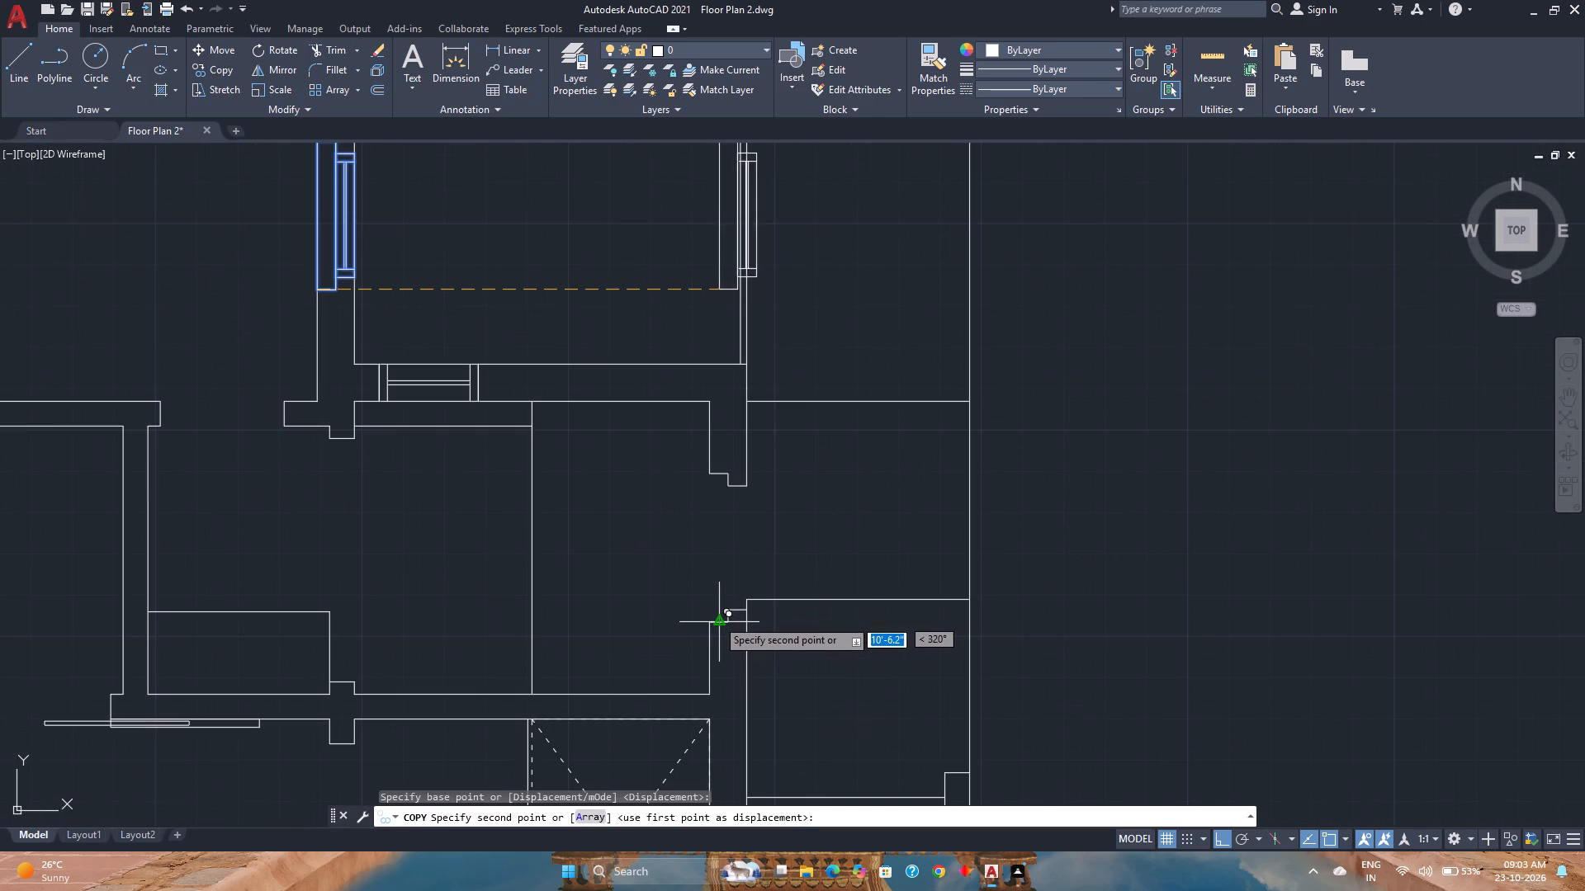
{"action": "left_click", "coordinate": [711, 620]}
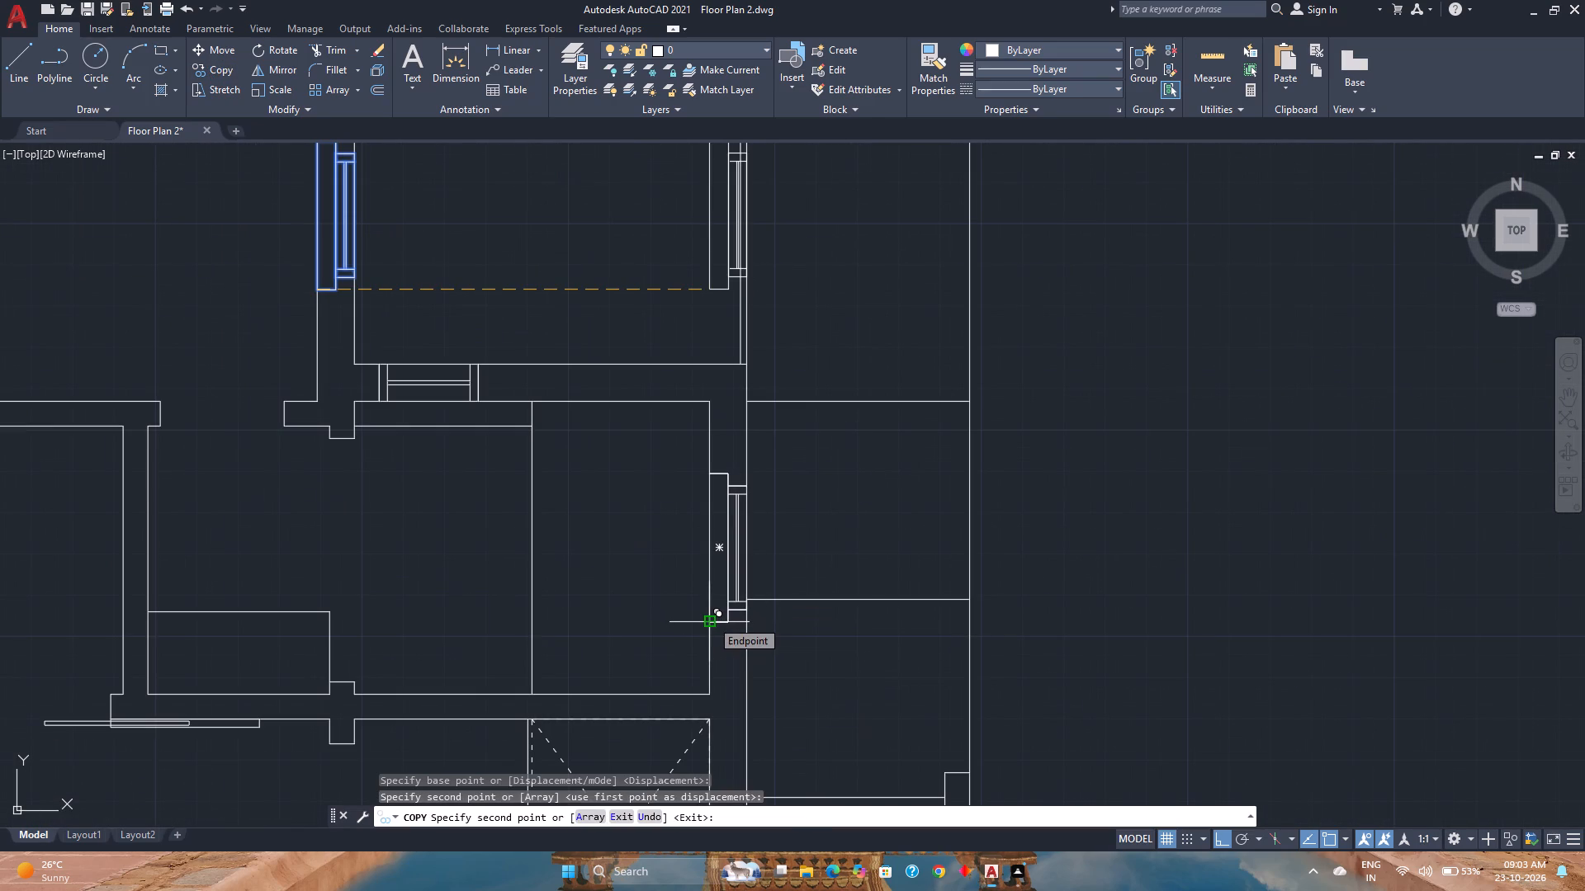
{"action": "key", "text": "Escape"}
Copy the closet's two sliding door panels from the wall-end corner to the wall corner beside the middle room's lower wardrobe opening.
{"action": "scroll", "coordinate": [711, 620], "scroll_direction": "down", "scroll_amount": 2}
{"action": "middle_click_drag", "start_coordinate": [613, 608], "coordinate": [661, 478]}
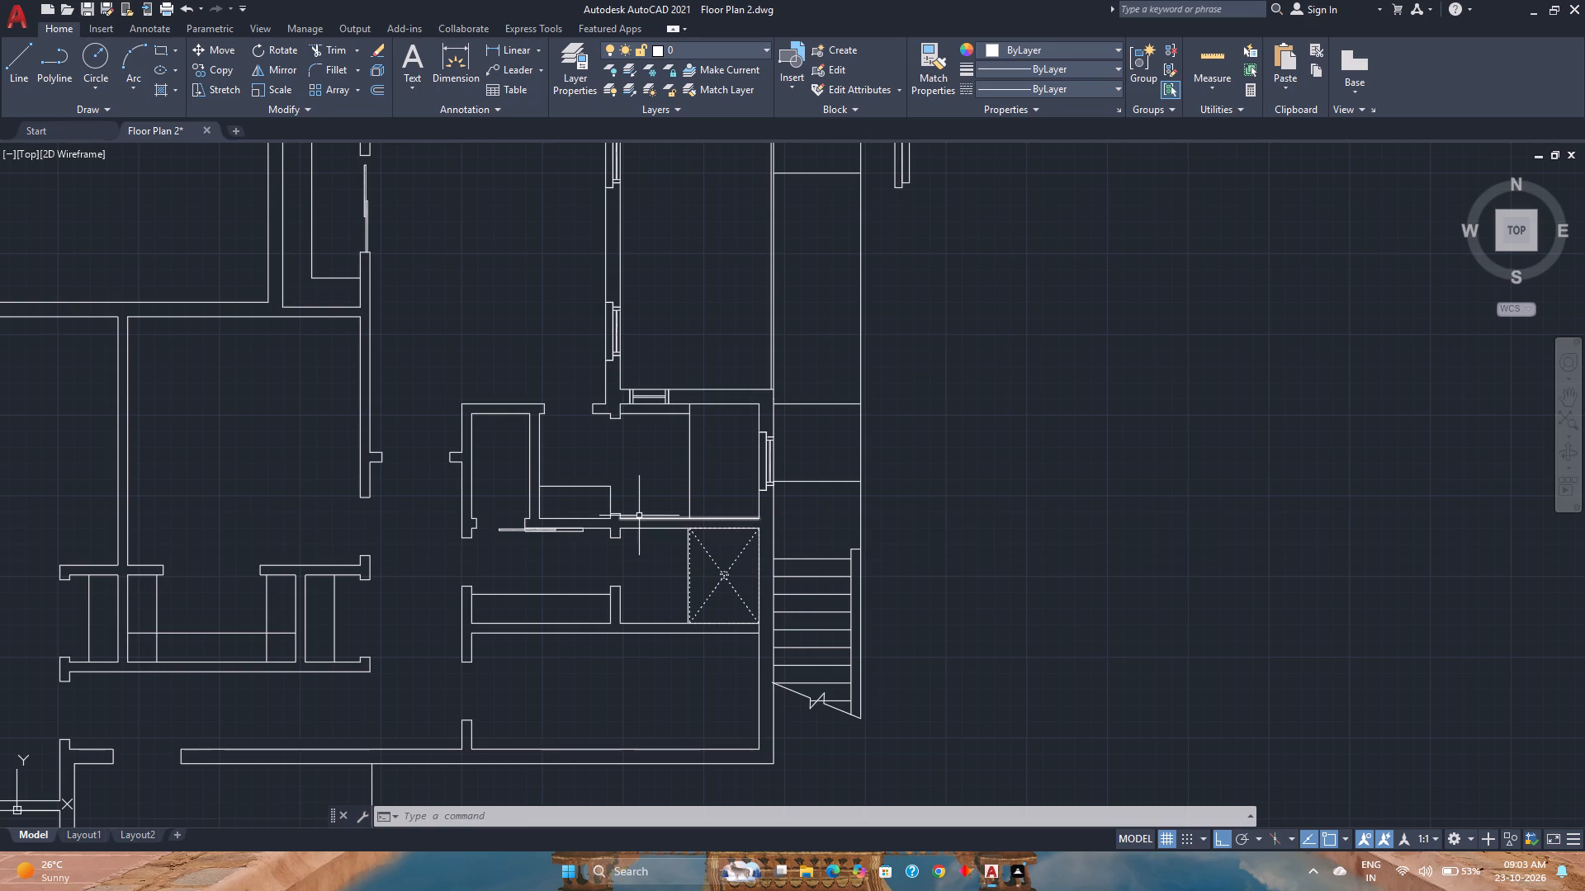
{"action": "scroll", "coordinate": [693, 489], "scroll_direction": "down", "scroll_amount": 1}
{"action": "middle_click_drag", "start_coordinate": [641, 527], "coordinate": [672, 521]}
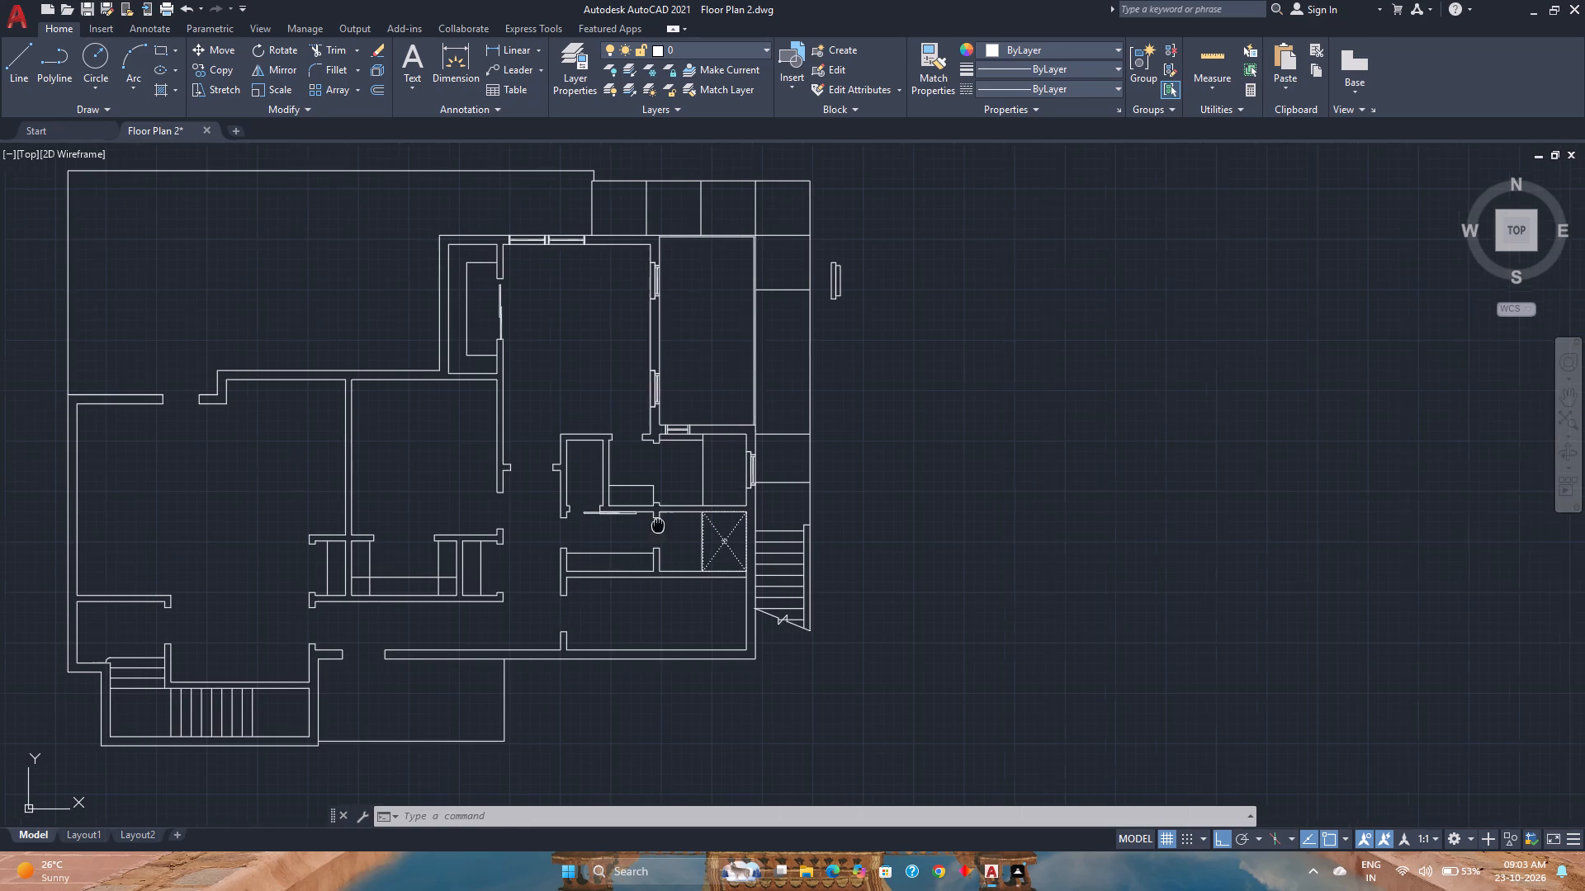
{"action": "middle_click_drag", "start_coordinate": [672, 521], "coordinate": [685, 520]}
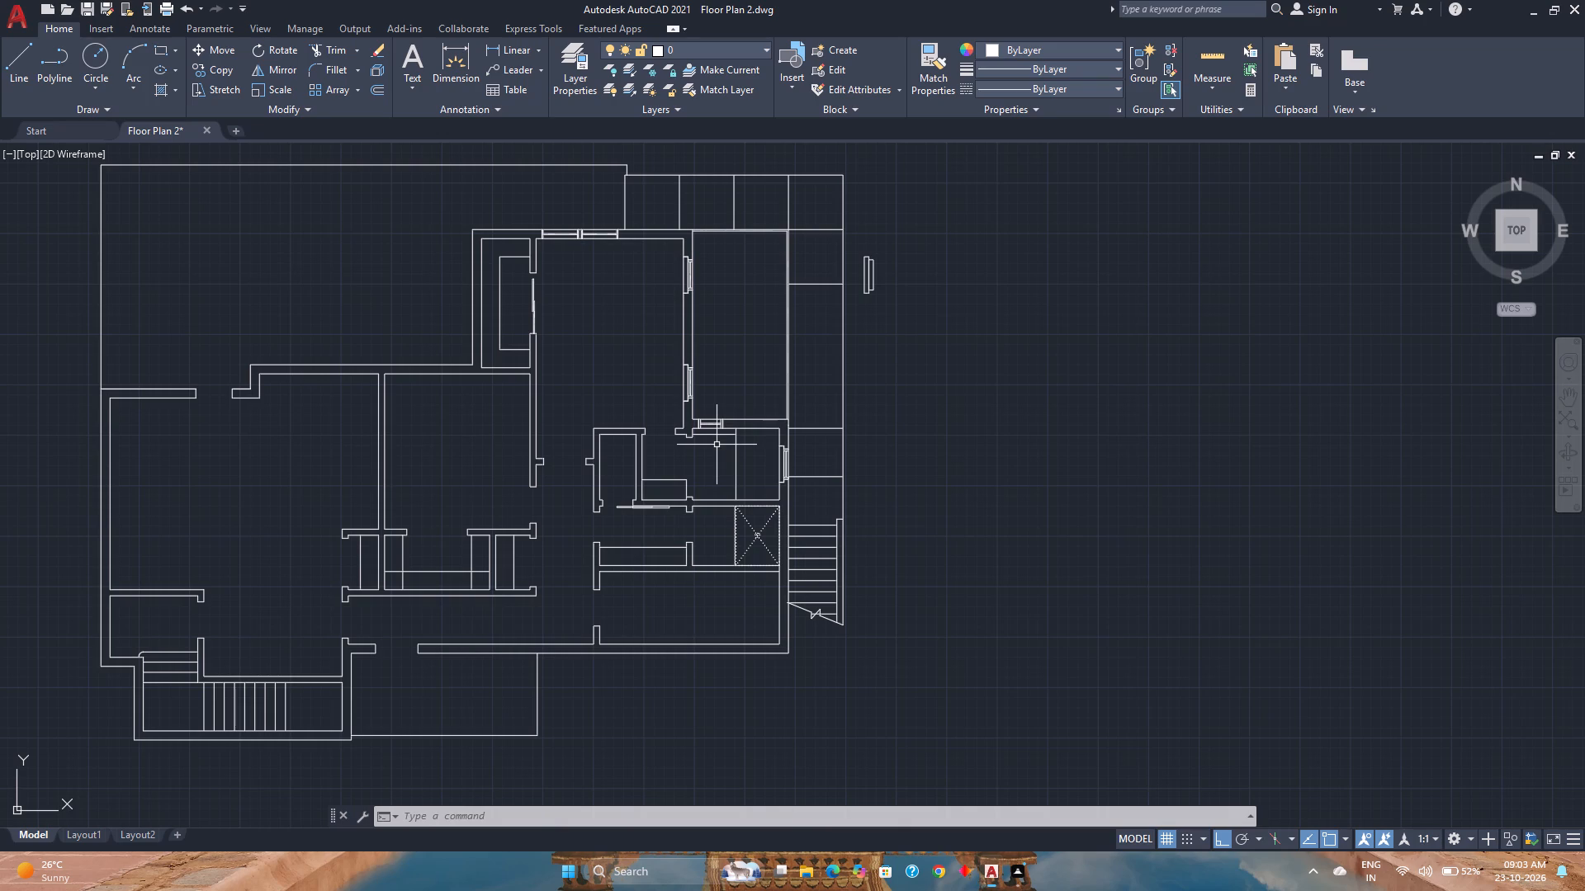
{"action": "scroll", "coordinate": [717, 445], "scroll_direction": "down", "scroll_amount": 1}
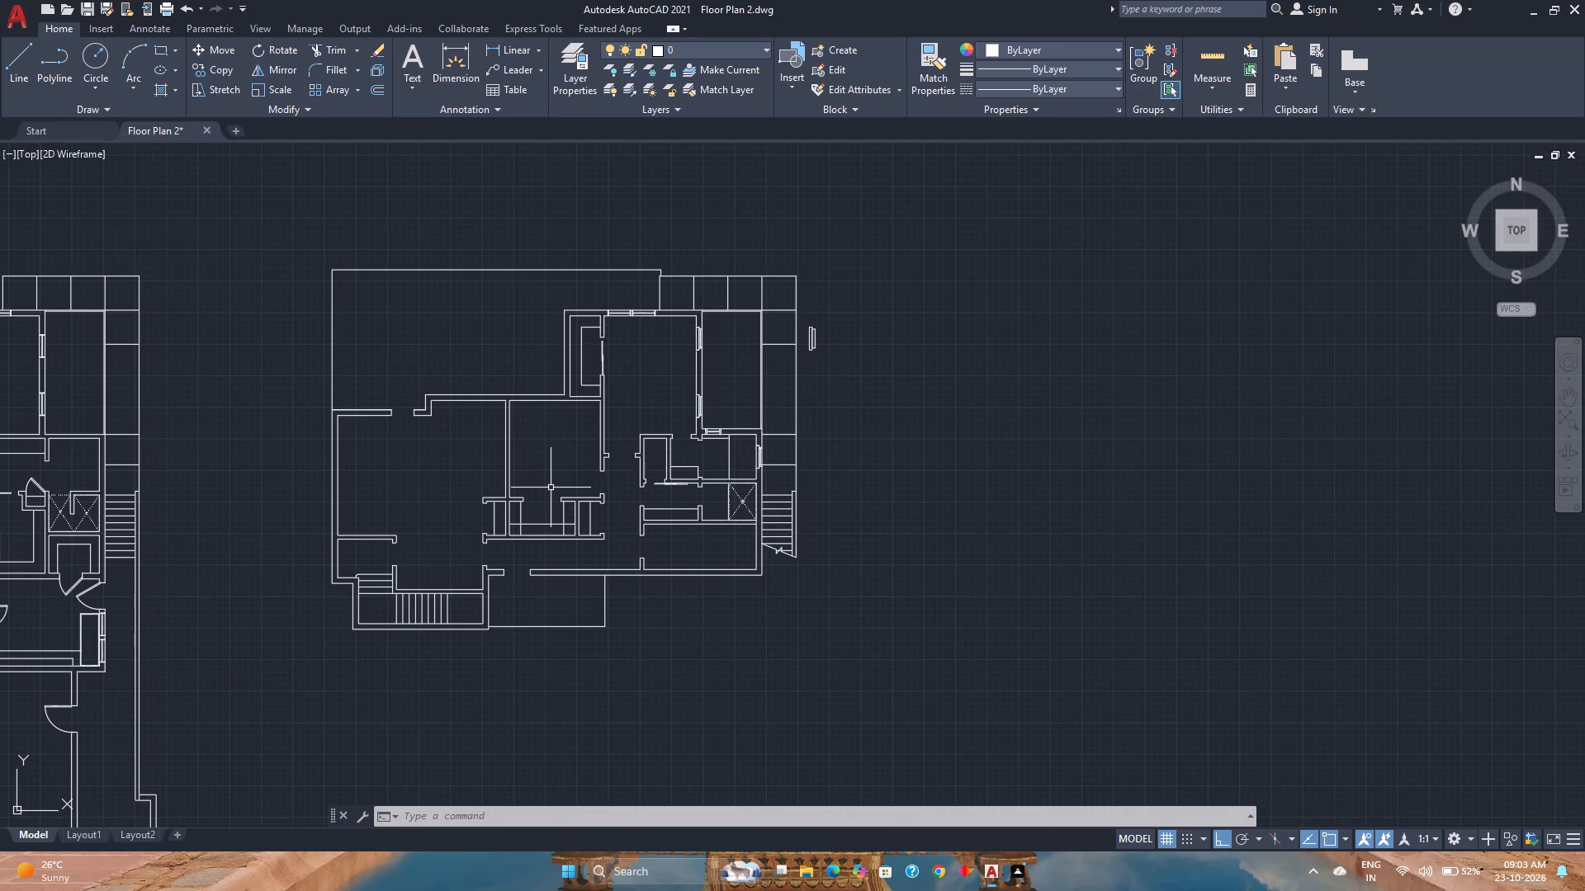
{"action": "middle_click_drag", "start_coordinate": [604, 452], "coordinate": [641, 549]}
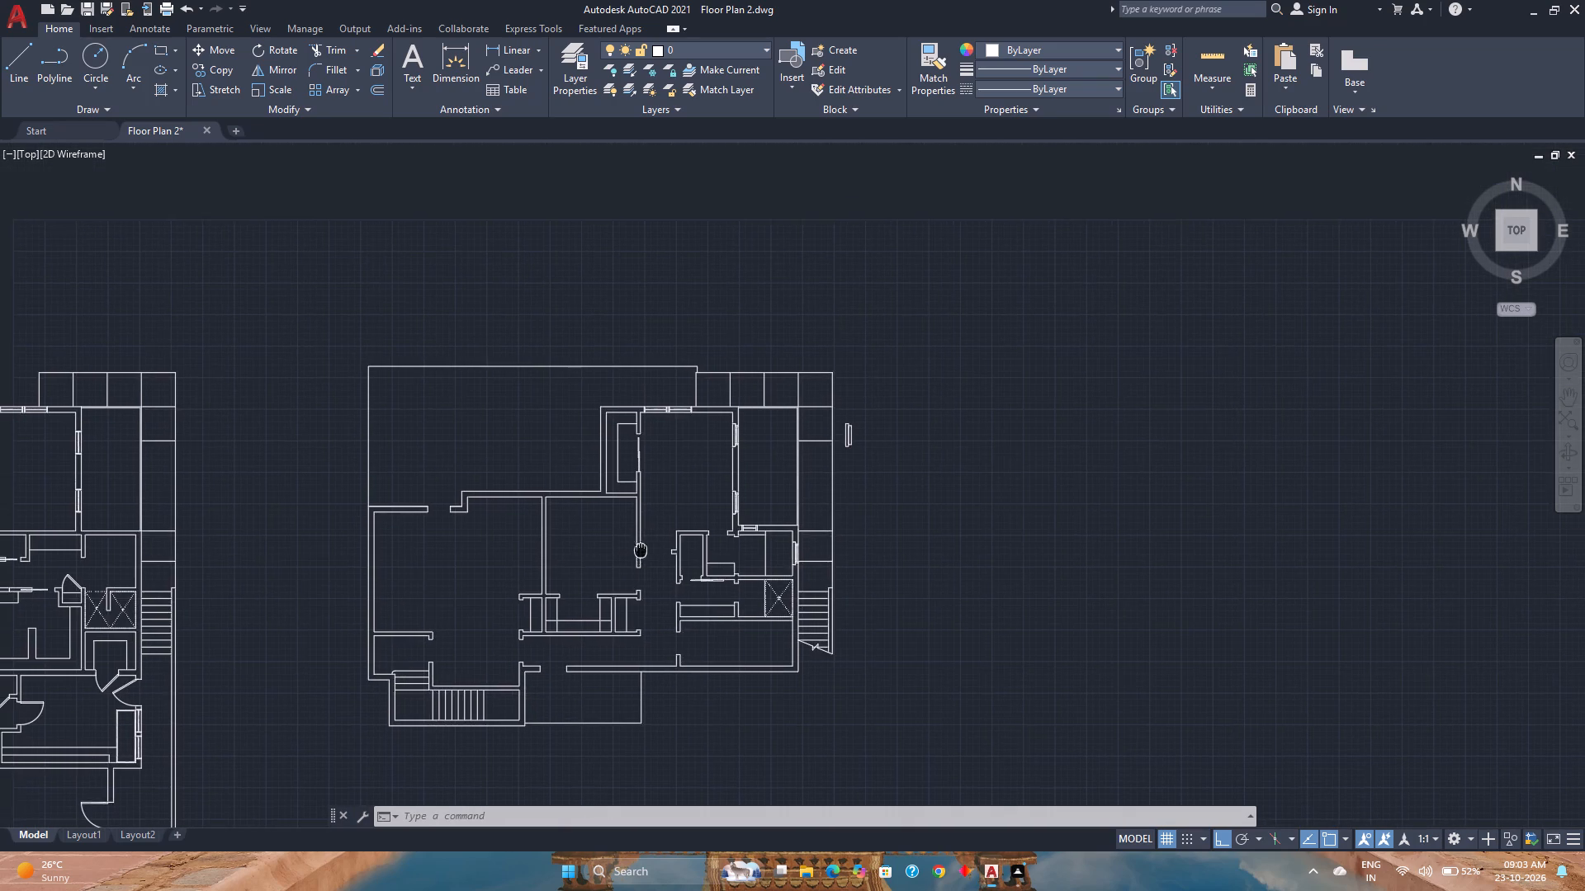
{"action": "scroll", "coordinate": [637, 461], "scroll_direction": "up", "scroll_amount": 3}
{"action": "left_click", "coordinate": [645, 467]}
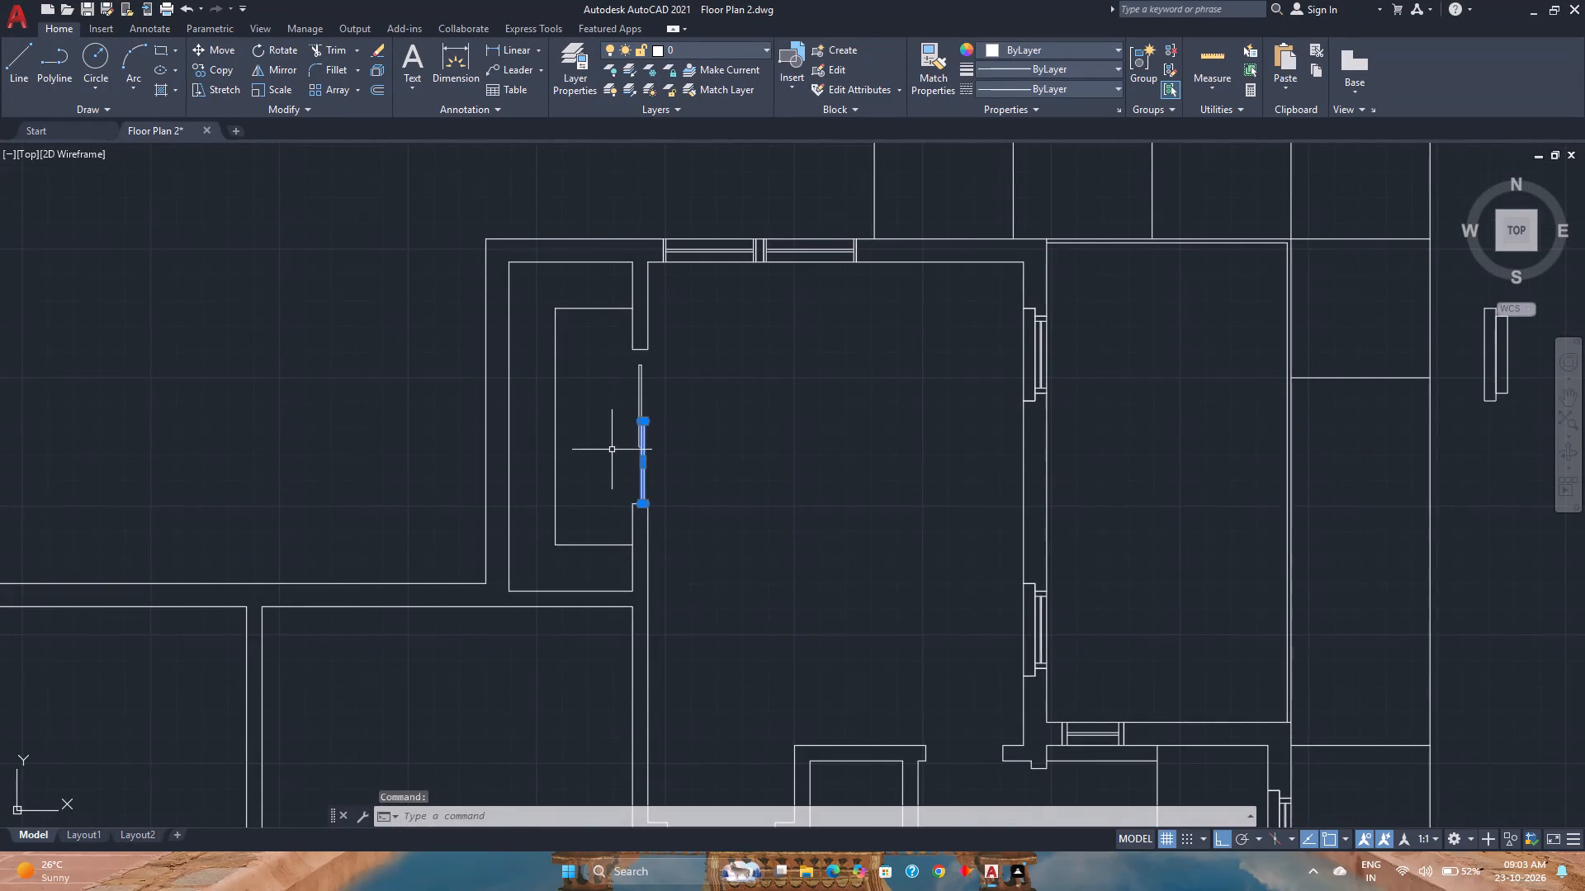
{"action": "left_click", "coordinate": [658, 389]}
{"action": "left_click", "coordinate": [626, 390]}
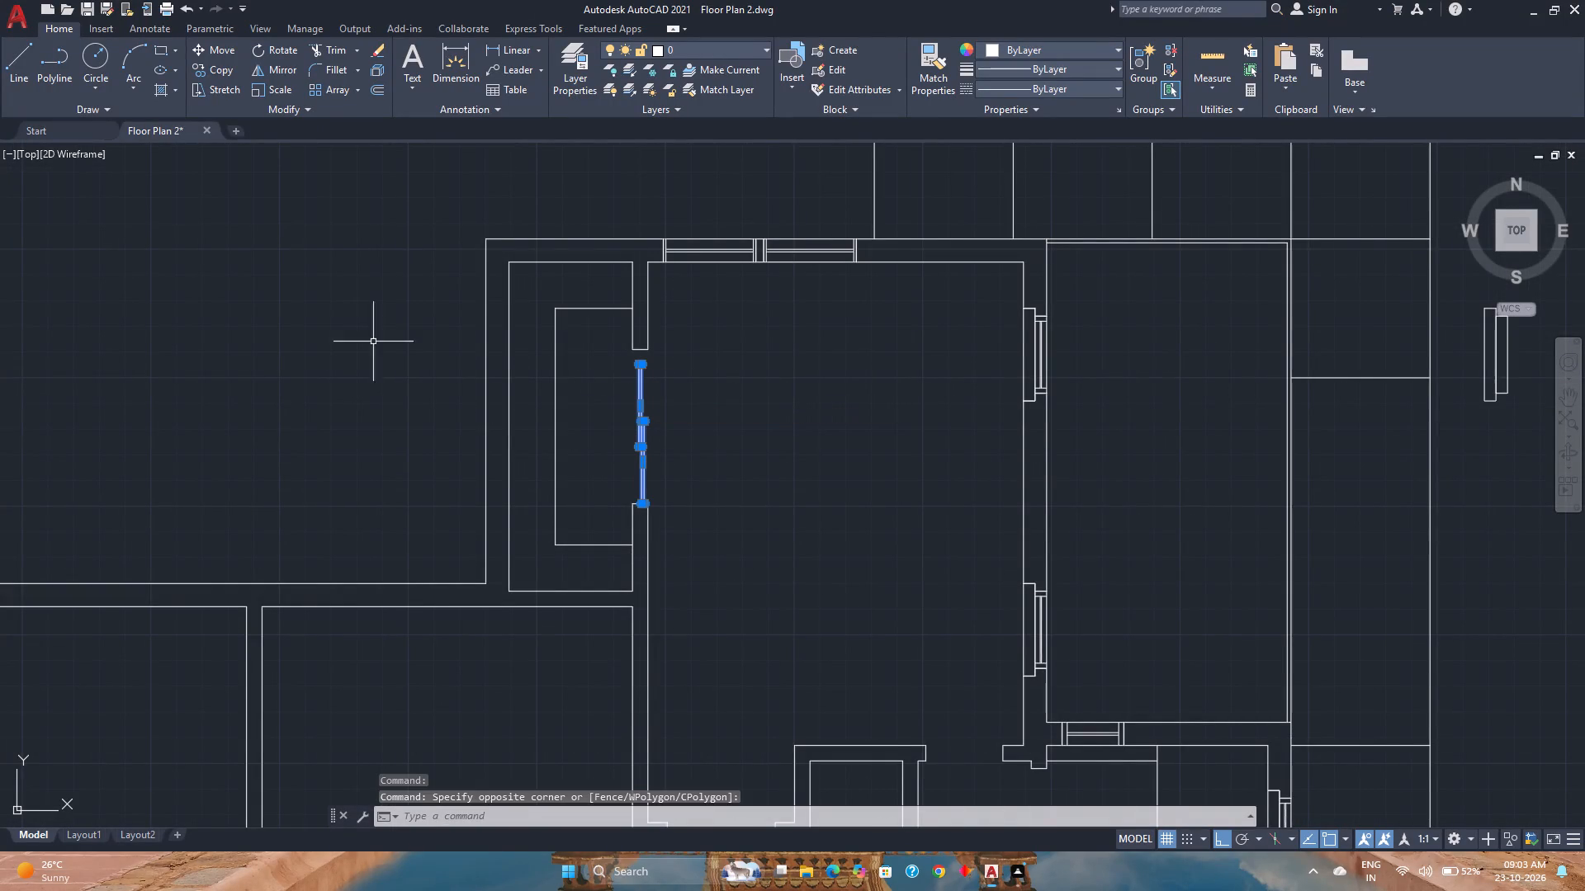
{"action": "left_click", "coordinate": [228, 67]}
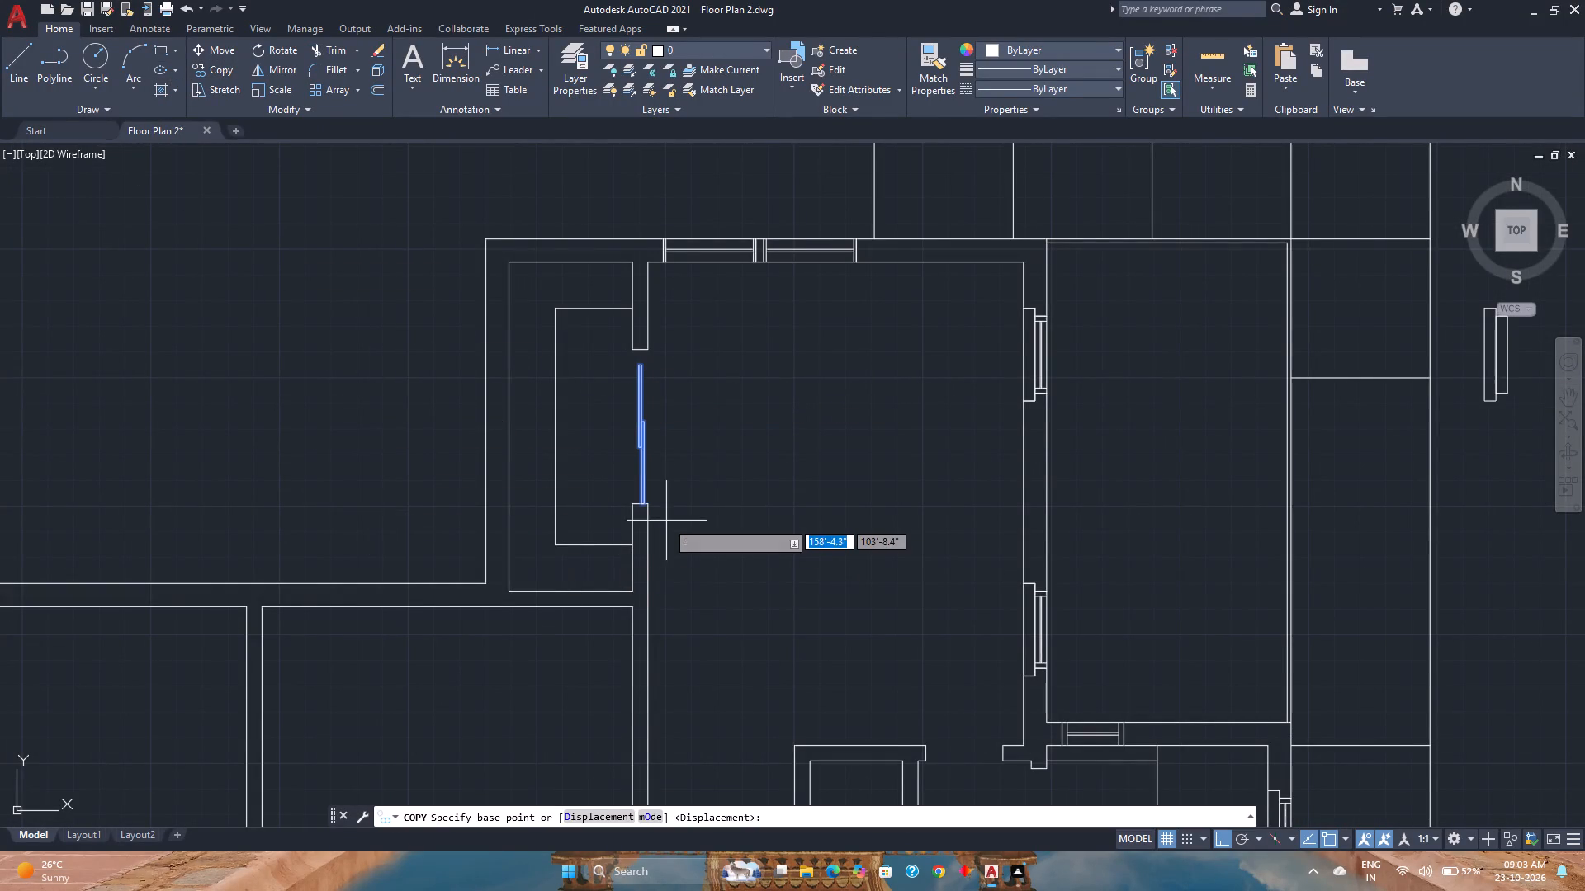
{"action": "scroll", "coordinate": [666, 521], "scroll_direction": "up", "scroll_amount": 2}
{"action": "scroll", "coordinate": [587, 484], "scroll_direction": "up", "scroll_amount": 3}
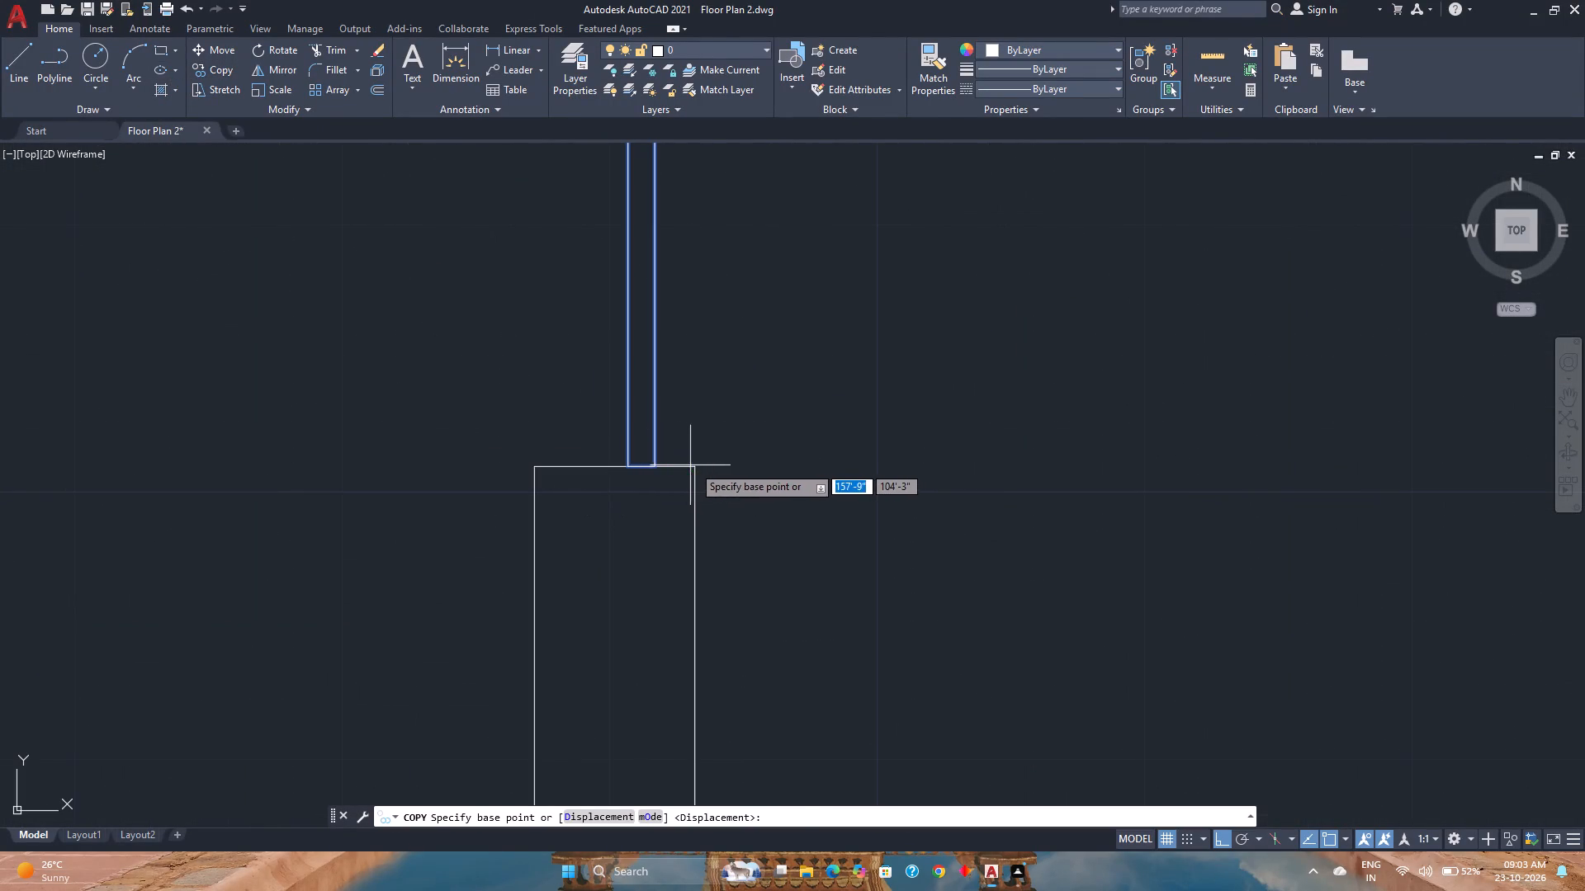
{"action": "left_click", "coordinate": [693, 465]}
{"action": "scroll", "coordinate": [693, 465], "scroll_direction": "down", "scroll_amount": 9}
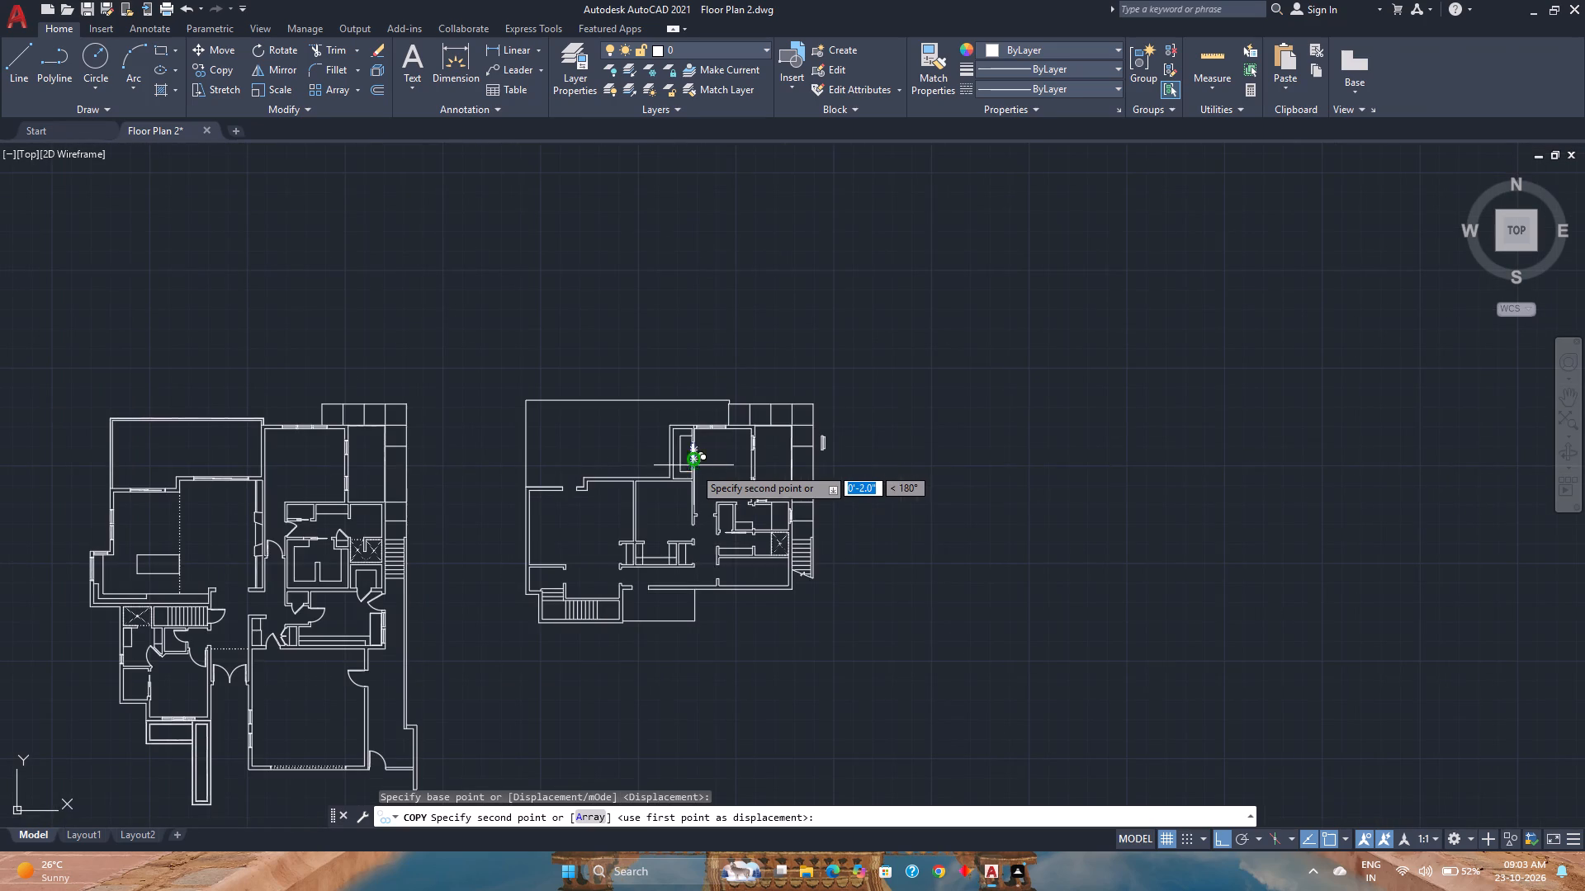
{"action": "scroll", "coordinate": [663, 526], "scroll_direction": "up", "scroll_amount": 7}
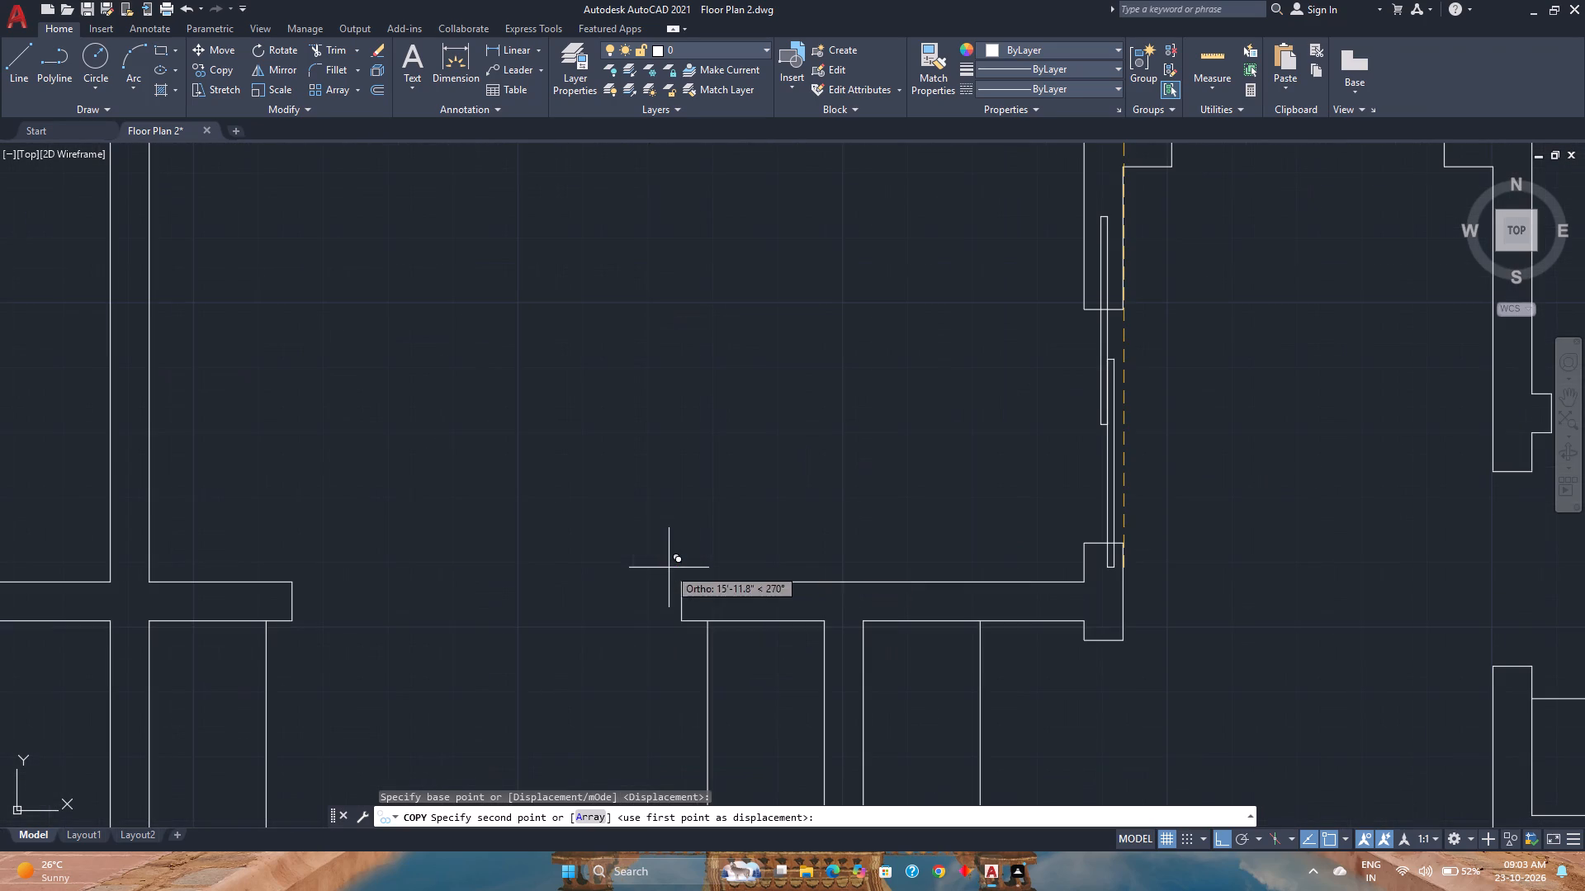
{"action": "left_click", "coordinate": [679, 579]}
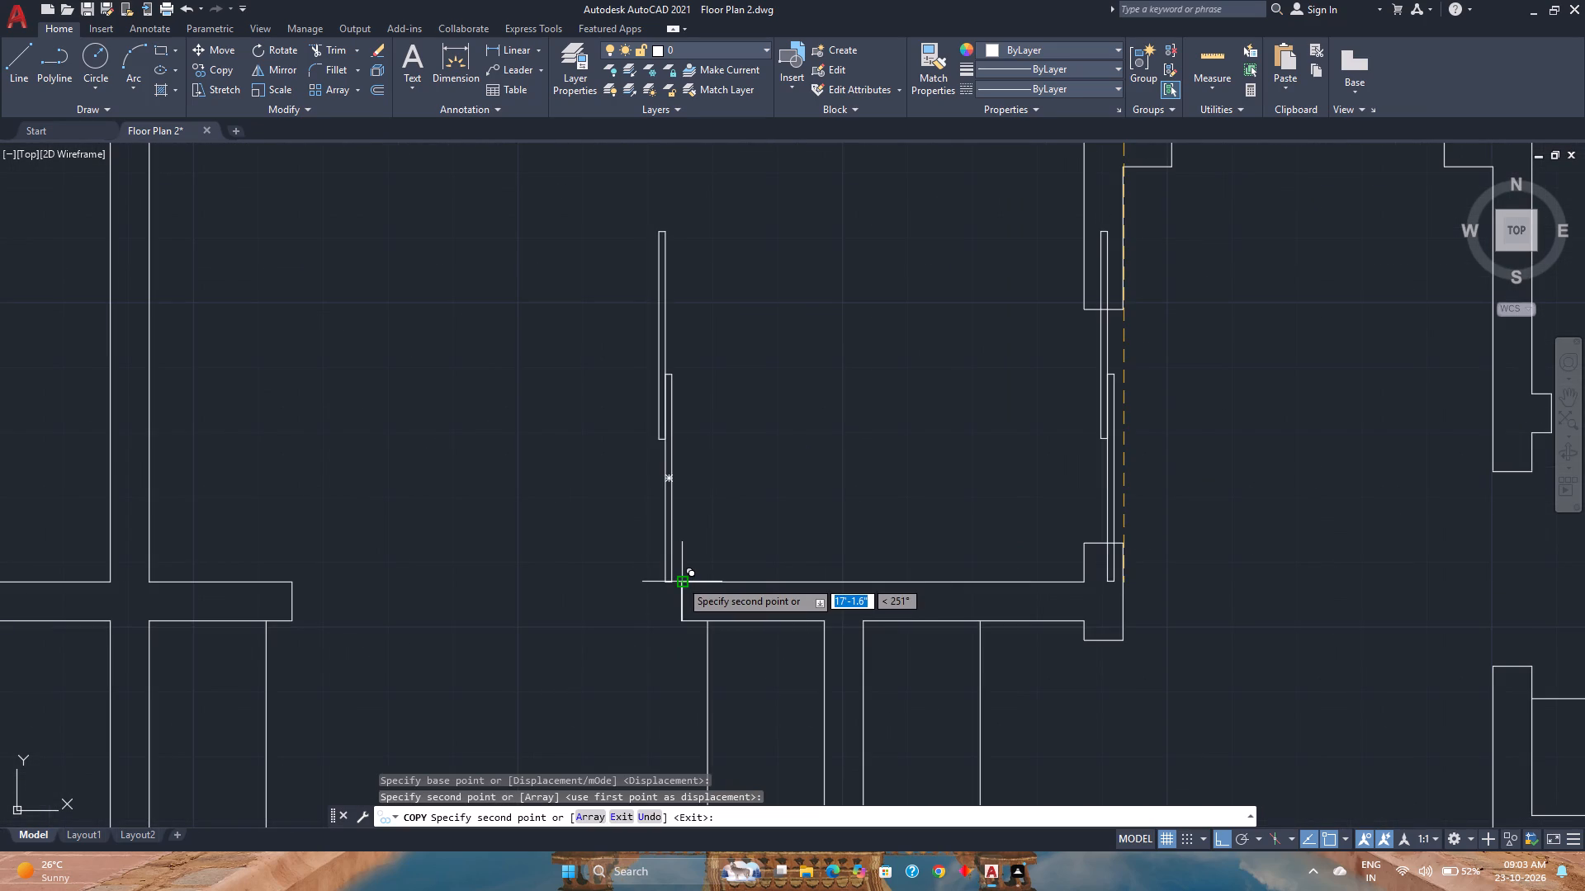
{"action": "key", "text": "Escape"}
Rotate the copied sliding panels 90° counterclockwise about the wall-end corner so they lie across the middle room's wardrobe opening.
{"action": "left_click", "coordinate": [711, 533]}
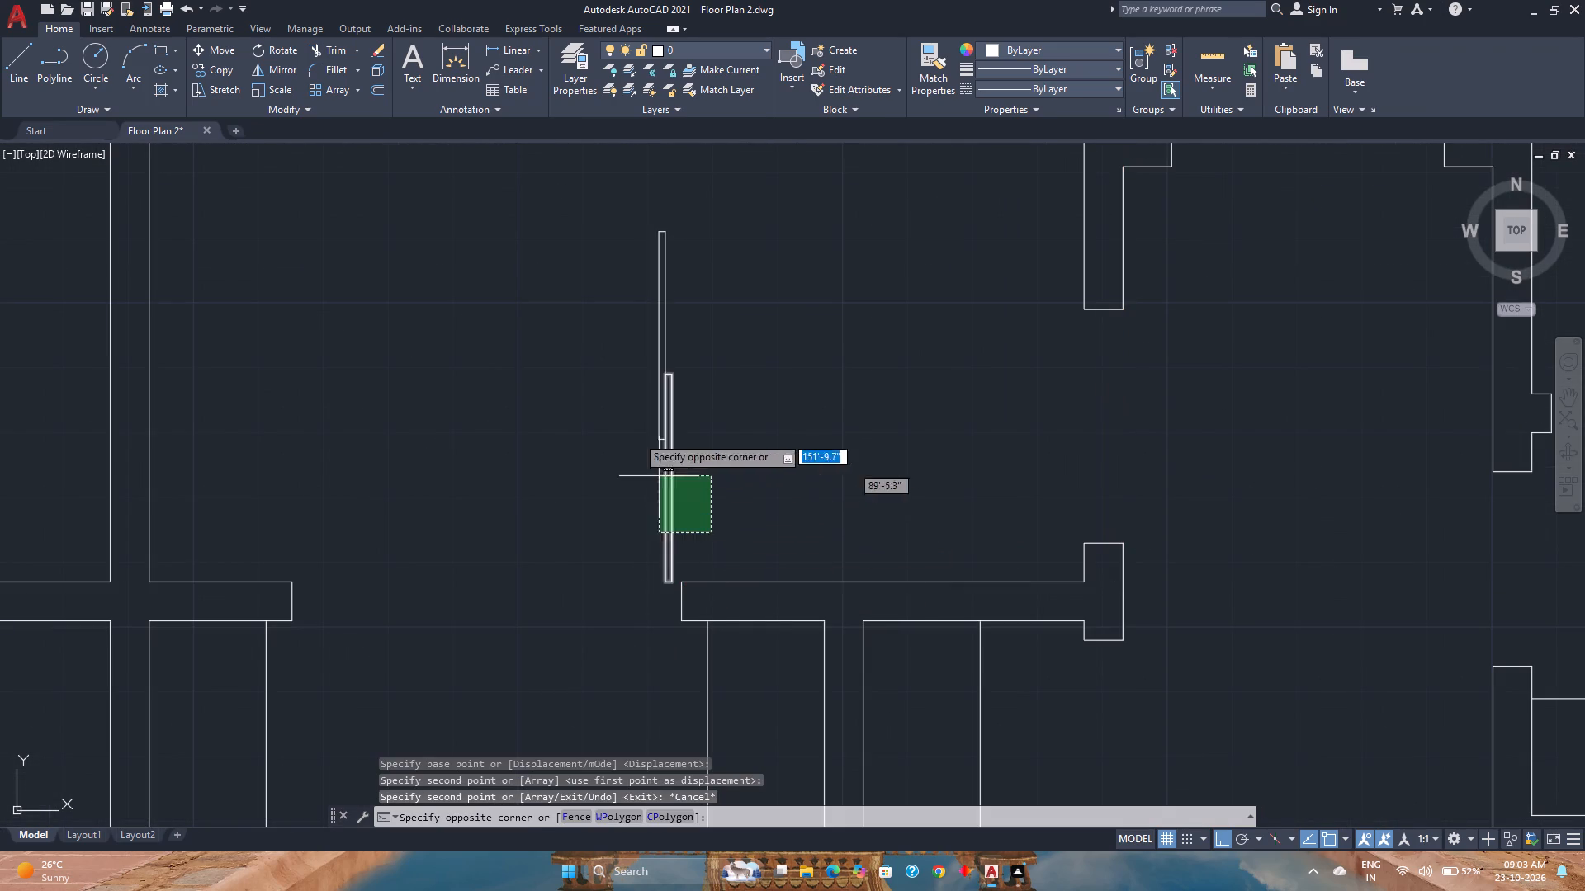
{"action": "left_click", "coordinate": [599, 378]}
{"action": "left_click", "coordinate": [295, 47]}
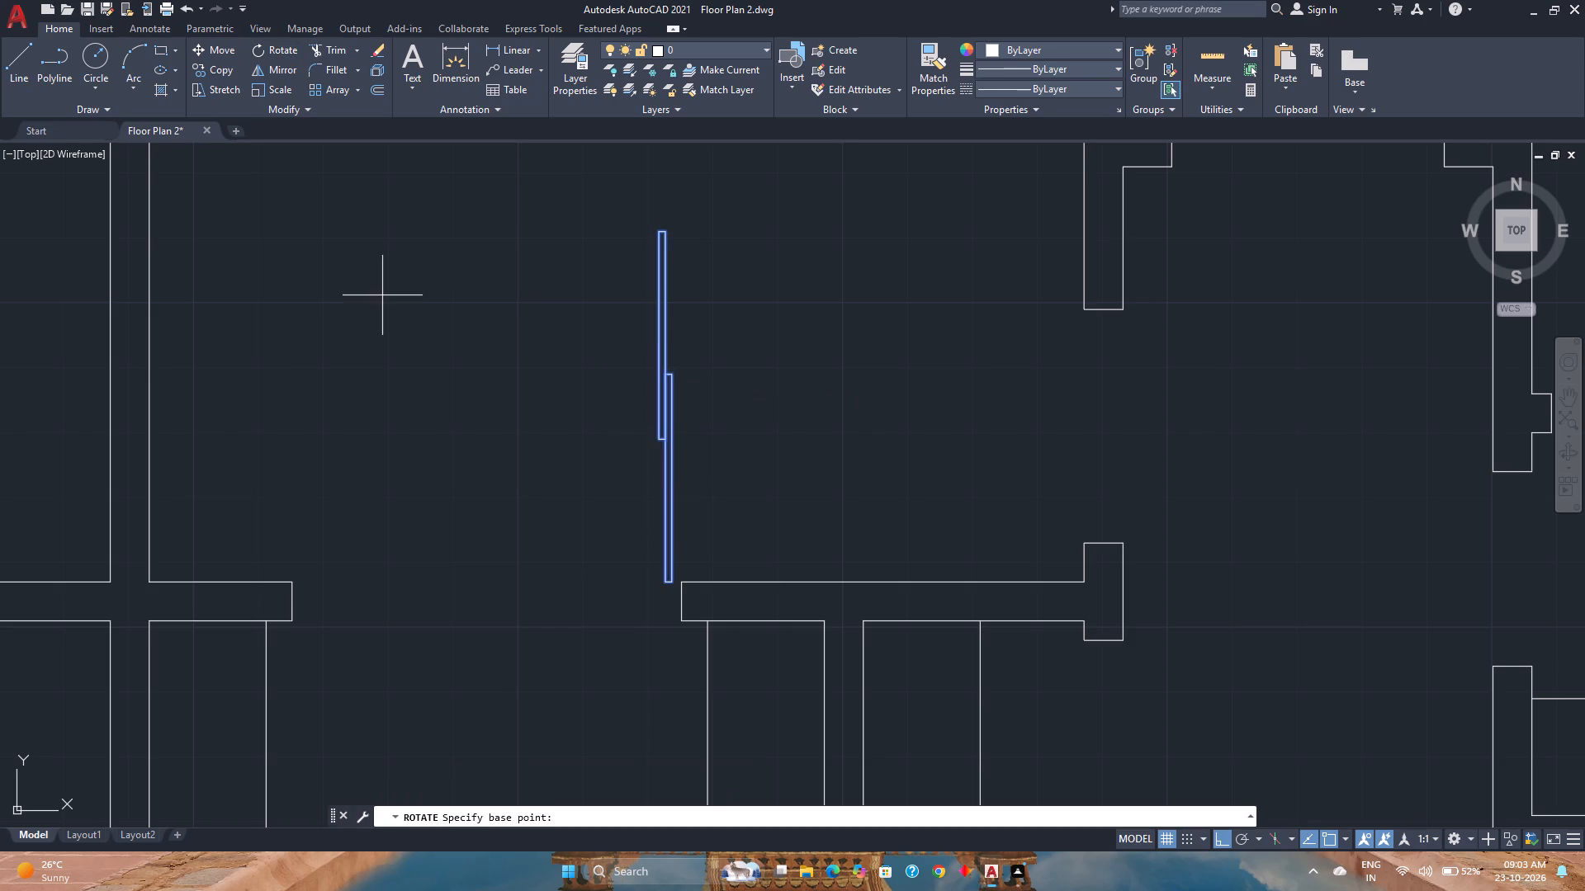
{"action": "scroll", "coordinate": [648, 600], "scroll_direction": "up", "scroll_amount": 2}
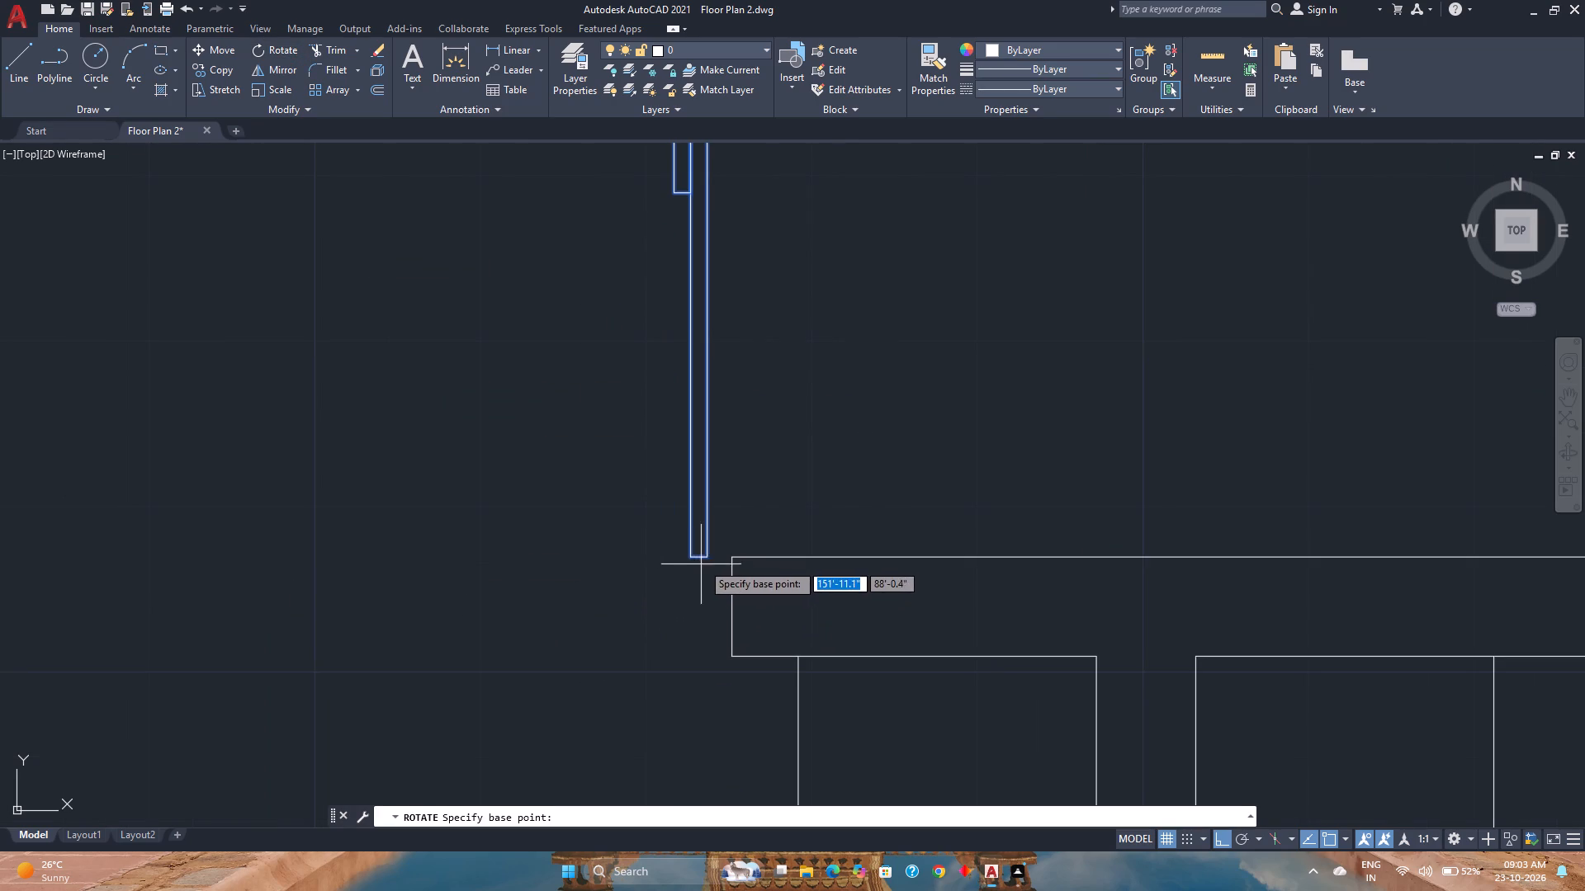
{"action": "left_click", "coordinate": [731, 556]}
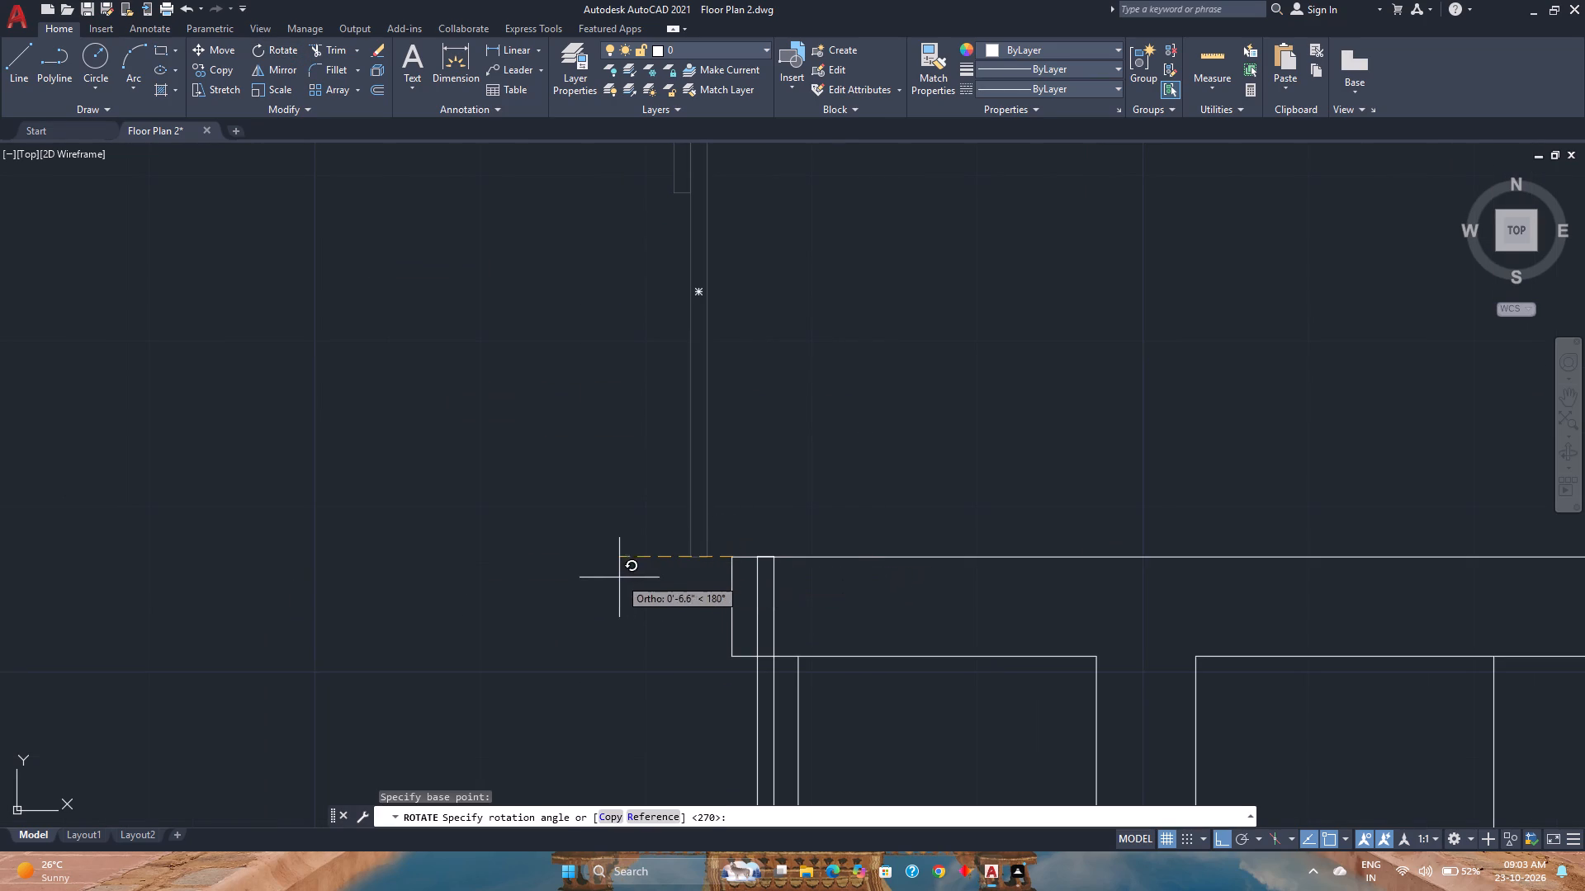
{"action": "left_click", "coordinate": [732, 471]}
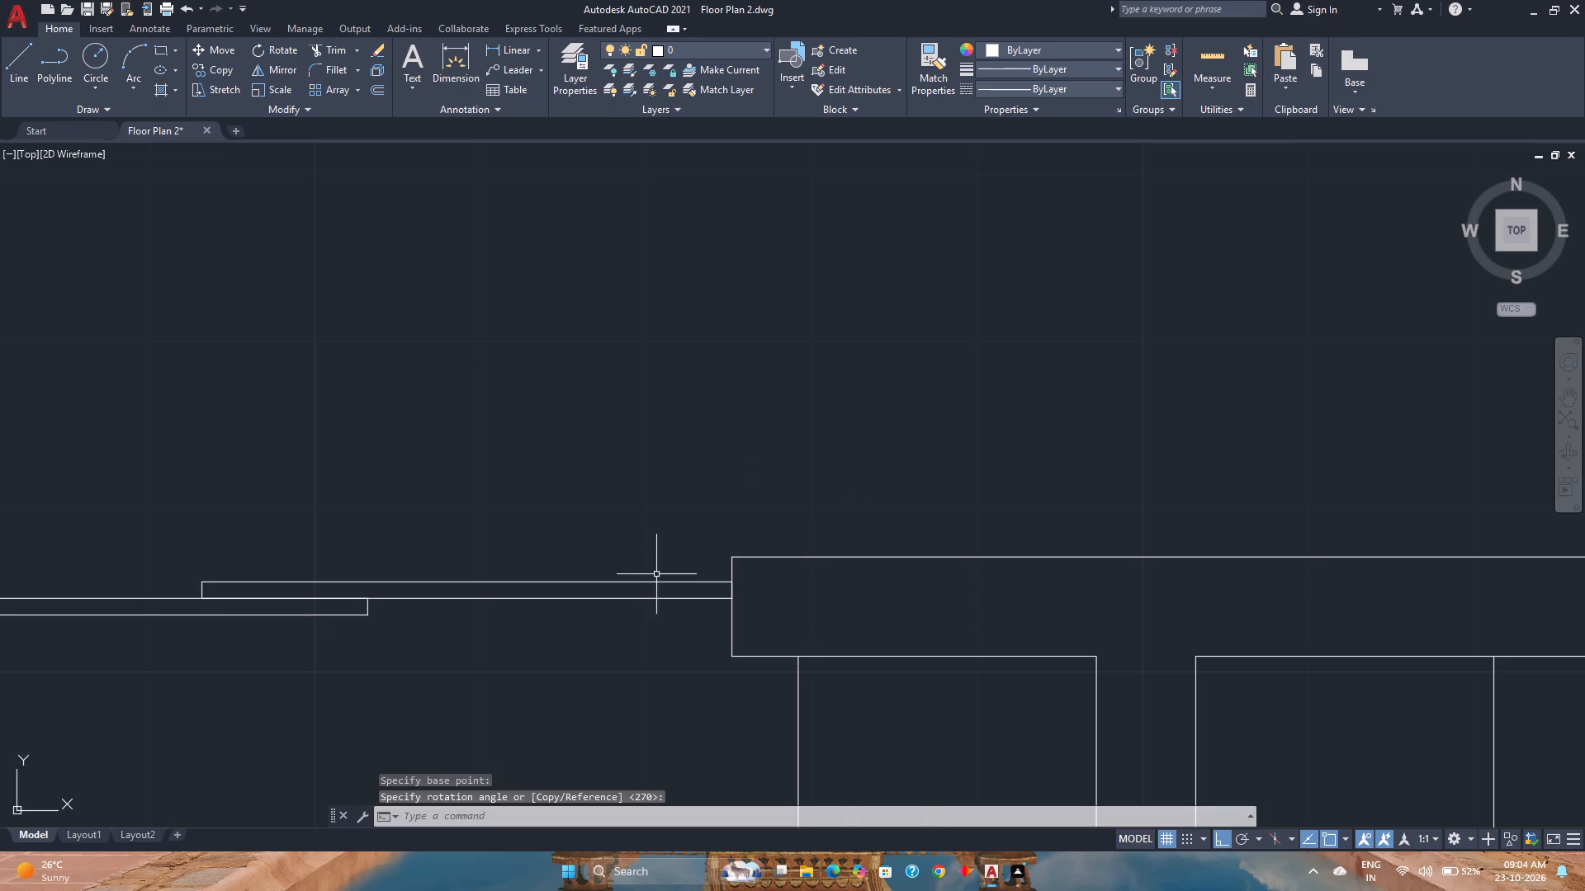
{"action": "scroll", "coordinate": [635, 601], "scroll_direction": "down", "scroll_amount": 3}
{"action": "middle_click_drag", "start_coordinate": [530, 672], "coordinate": [587, 687]}
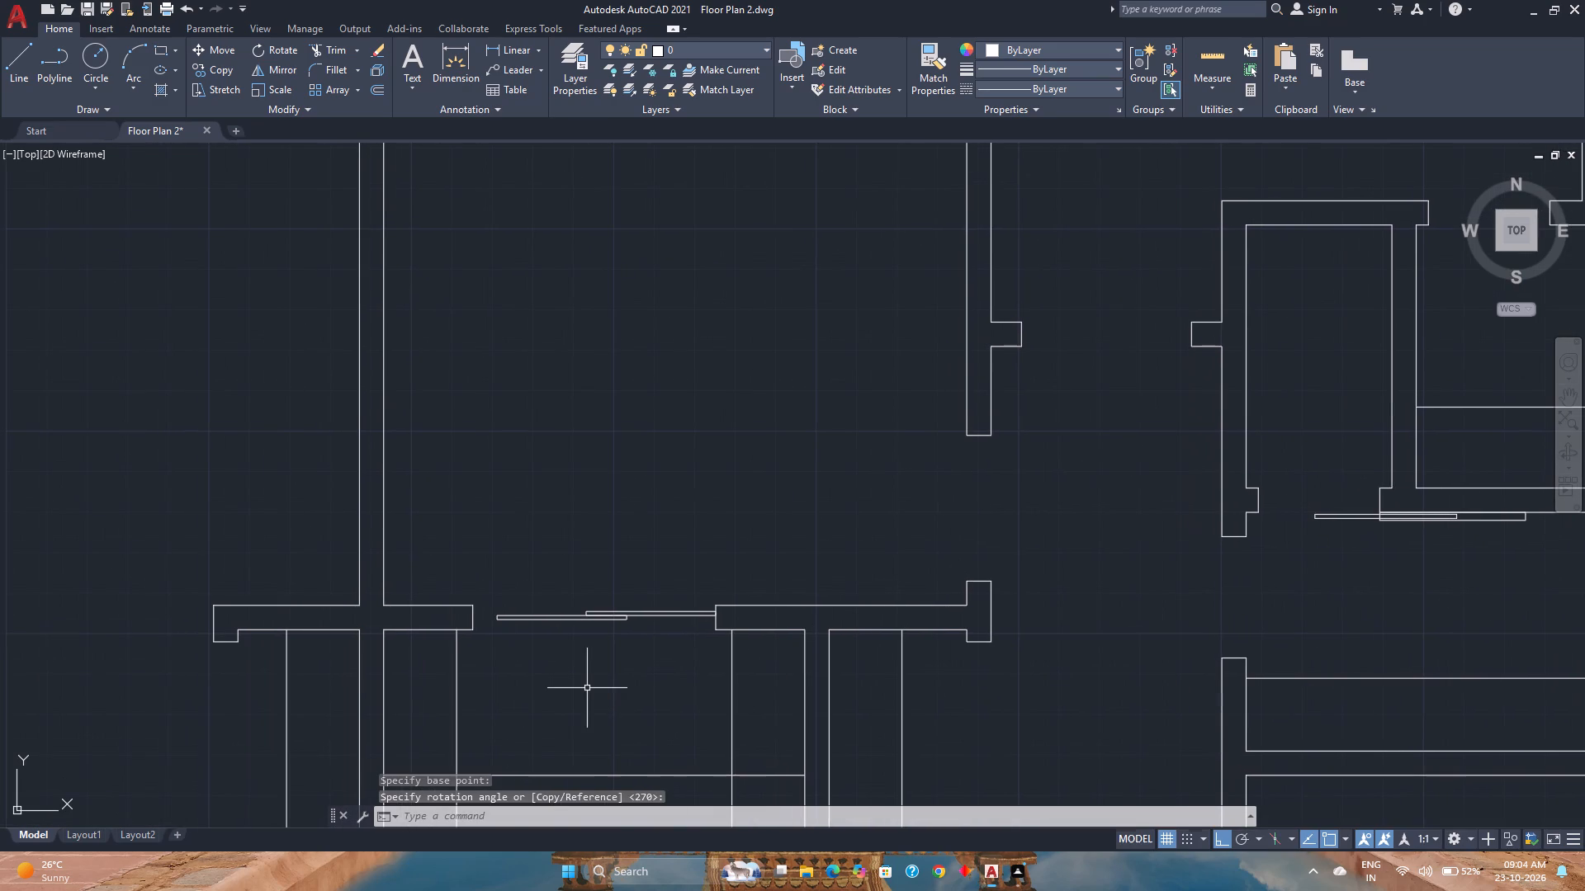
Save the floor plan drawing.
{"action": "key", "text": "ctrl+s"}
Quick-measure the opening and adjoining wall in the large left-hand room's upper wall, beside the stepped wall corner.
{"action": "scroll", "coordinate": [581, 679], "scroll_direction": "down", "scroll_amount": 1}
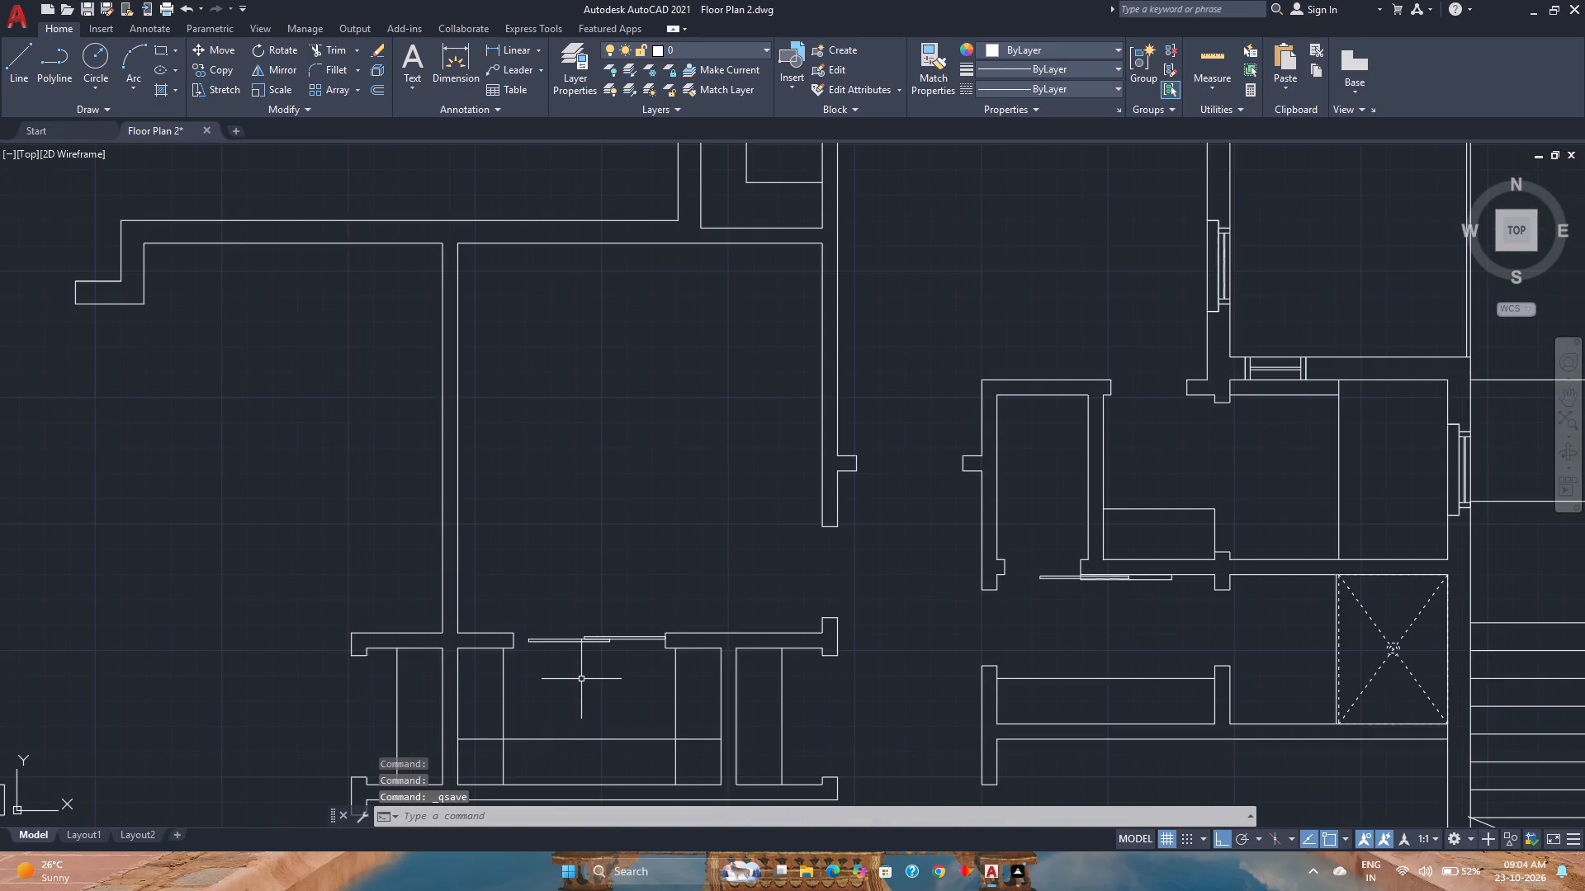
{"action": "scroll", "coordinate": [581, 679], "scroll_direction": "down", "scroll_amount": 2}
{"action": "middle_click_drag", "start_coordinate": [597, 688], "coordinate": [651, 620]}
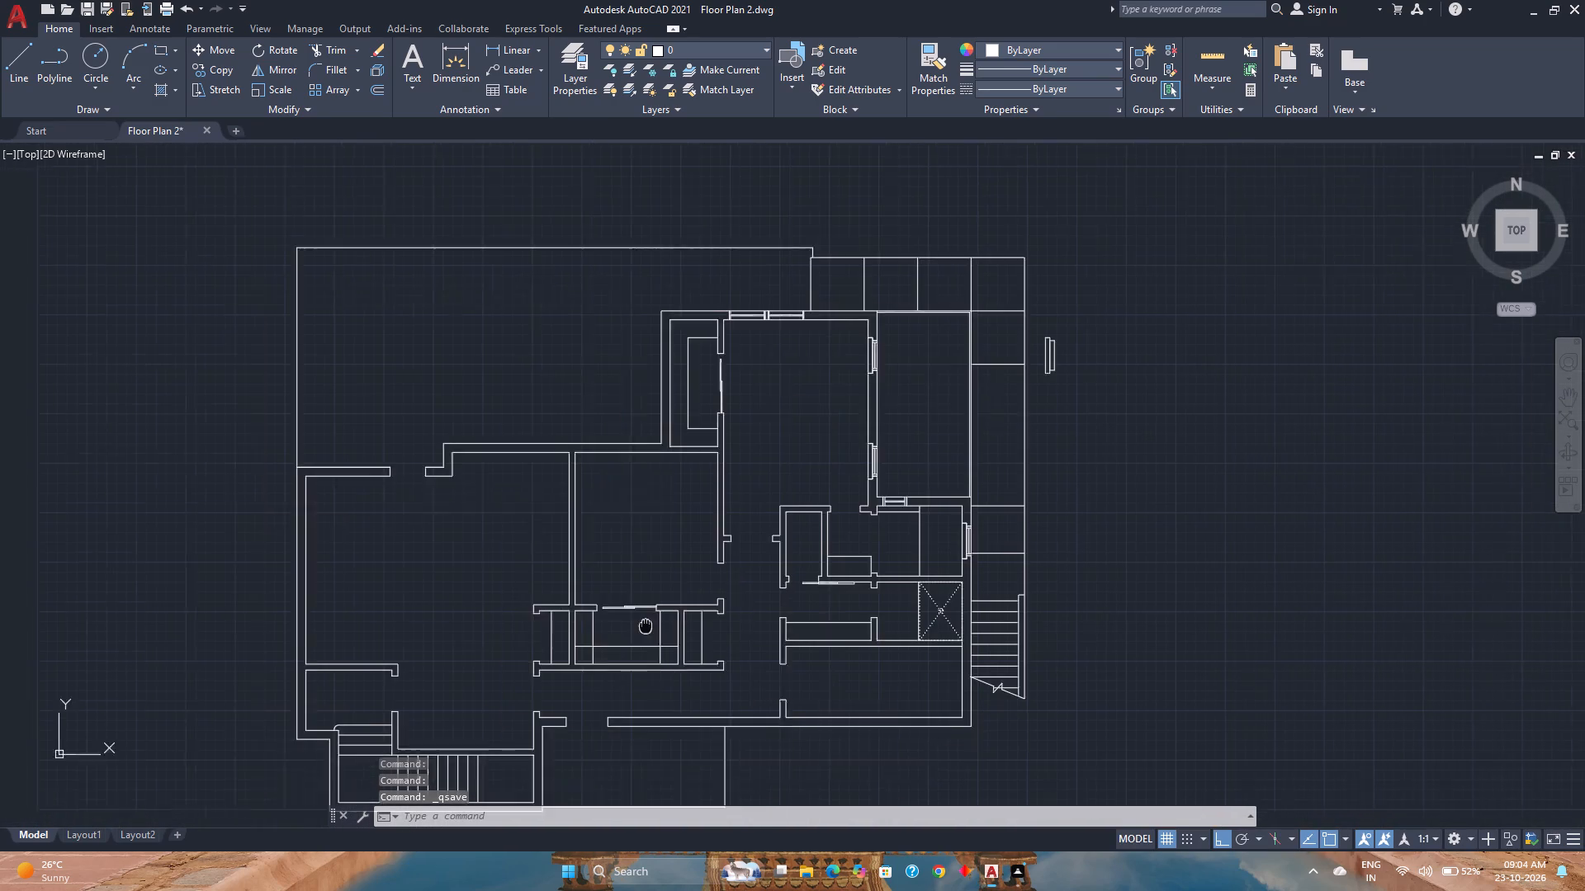
{"action": "middle_click_drag", "start_coordinate": [651, 620], "coordinate": [675, 586]}
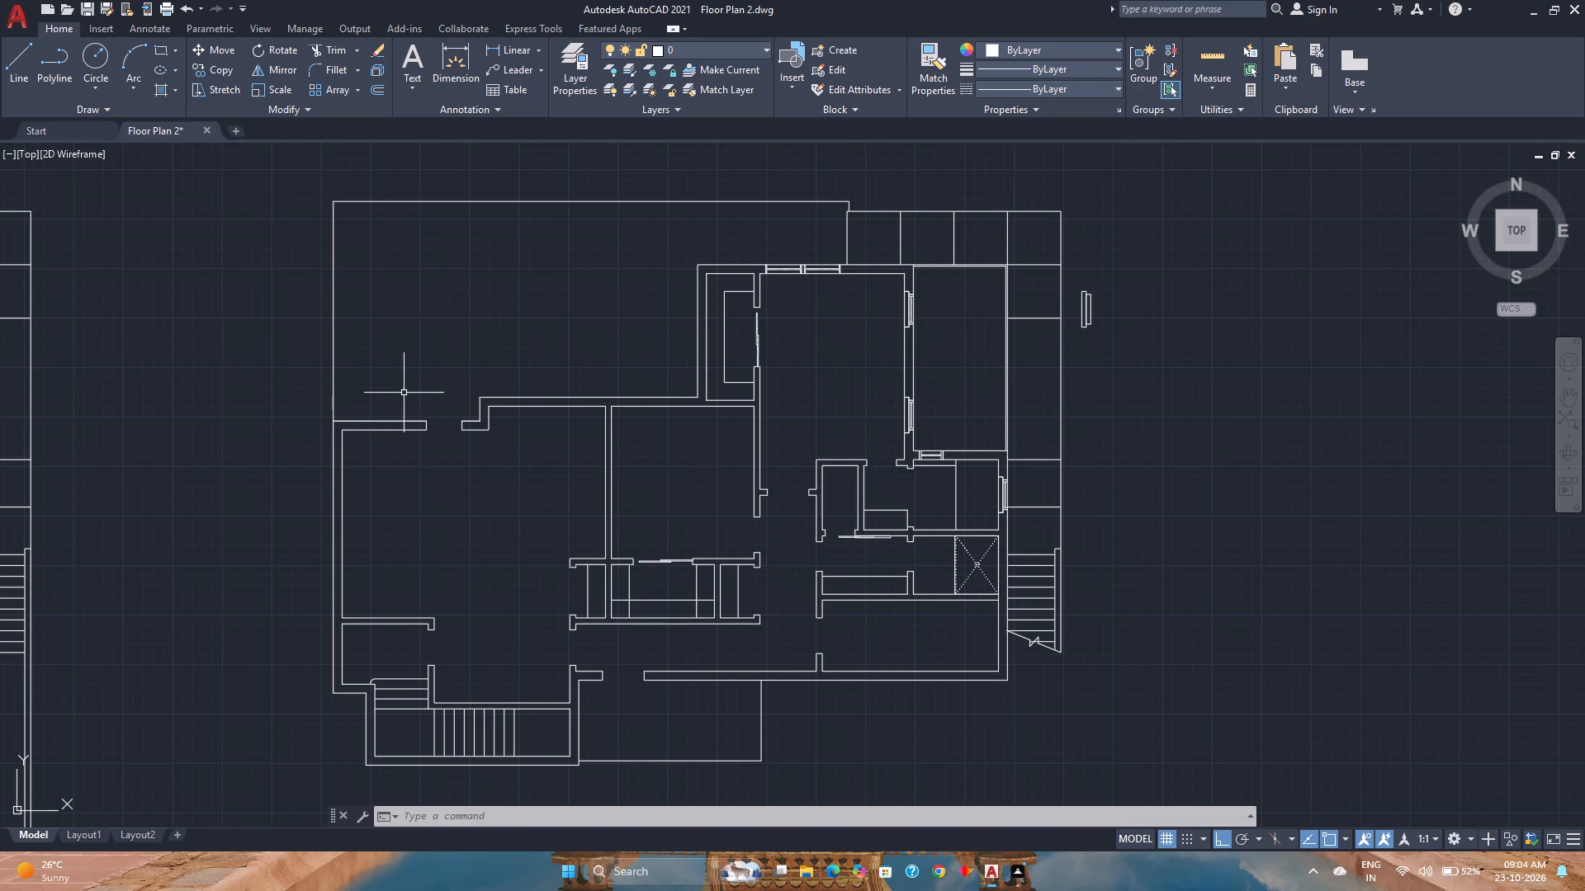
{"action": "scroll", "coordinate": [415, 411], "scroll_direction": "up", "scroll_amount": 1}
{"action": "middle_click_drag", "start_coordinate": [419, 412], "coordinate": [593, 469]}
{"action": "scroll", "coordinate": [673, 481], "scroll_direction": "up", "scroll_amount": 1}
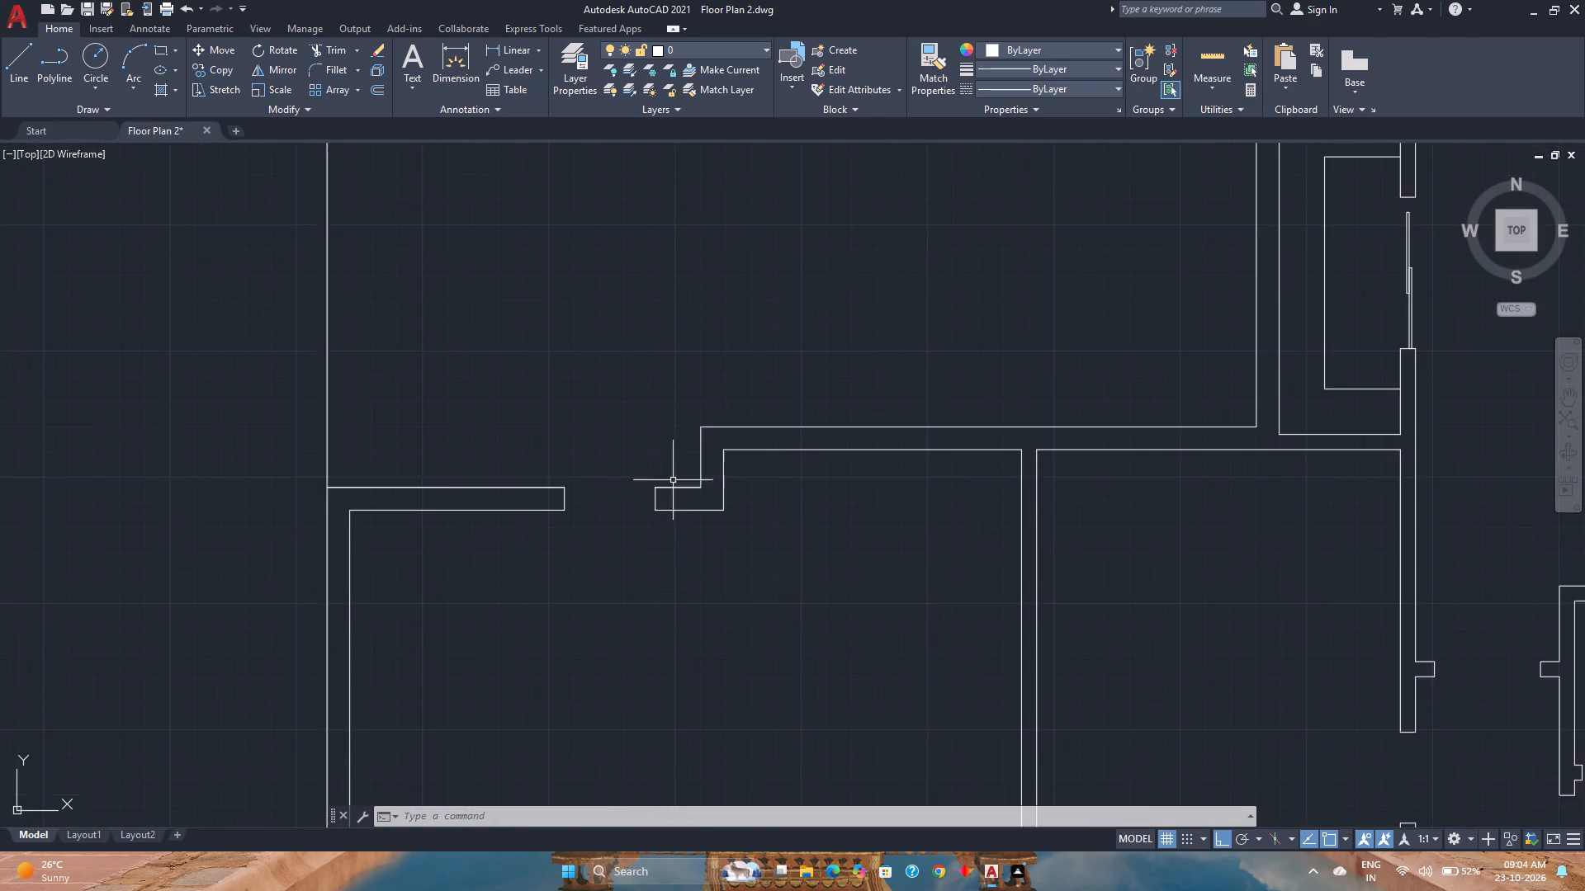
{"action": "scroll", "coordinate": [673, 480], "scroll_direction": "up", "scroll_amount": 1}
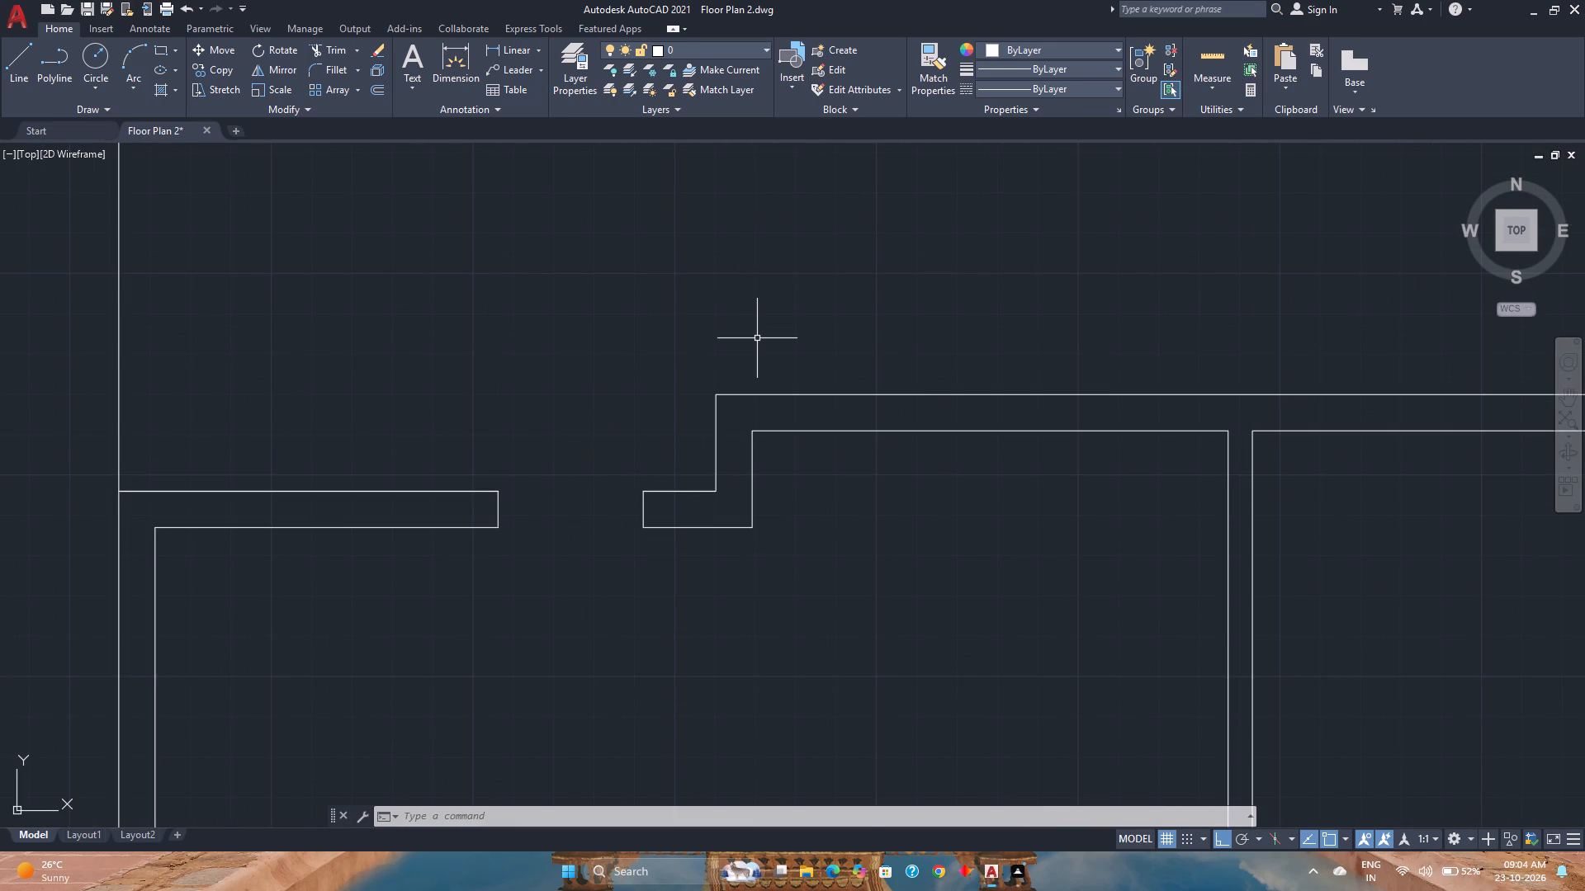
{"action": "left_click", "coordinate": [1204, 67]}
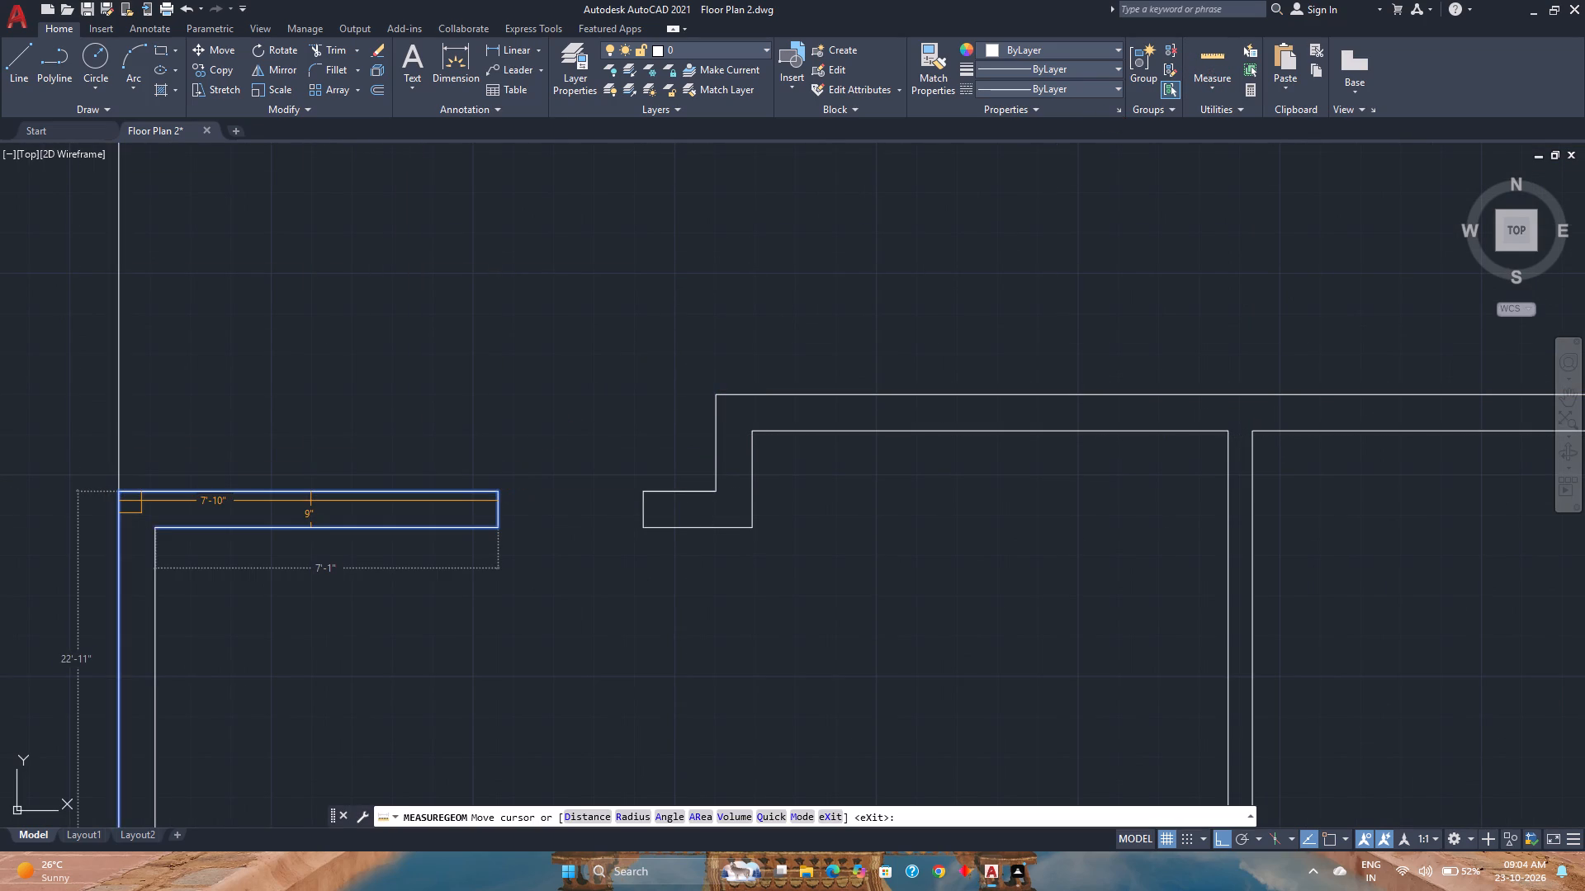
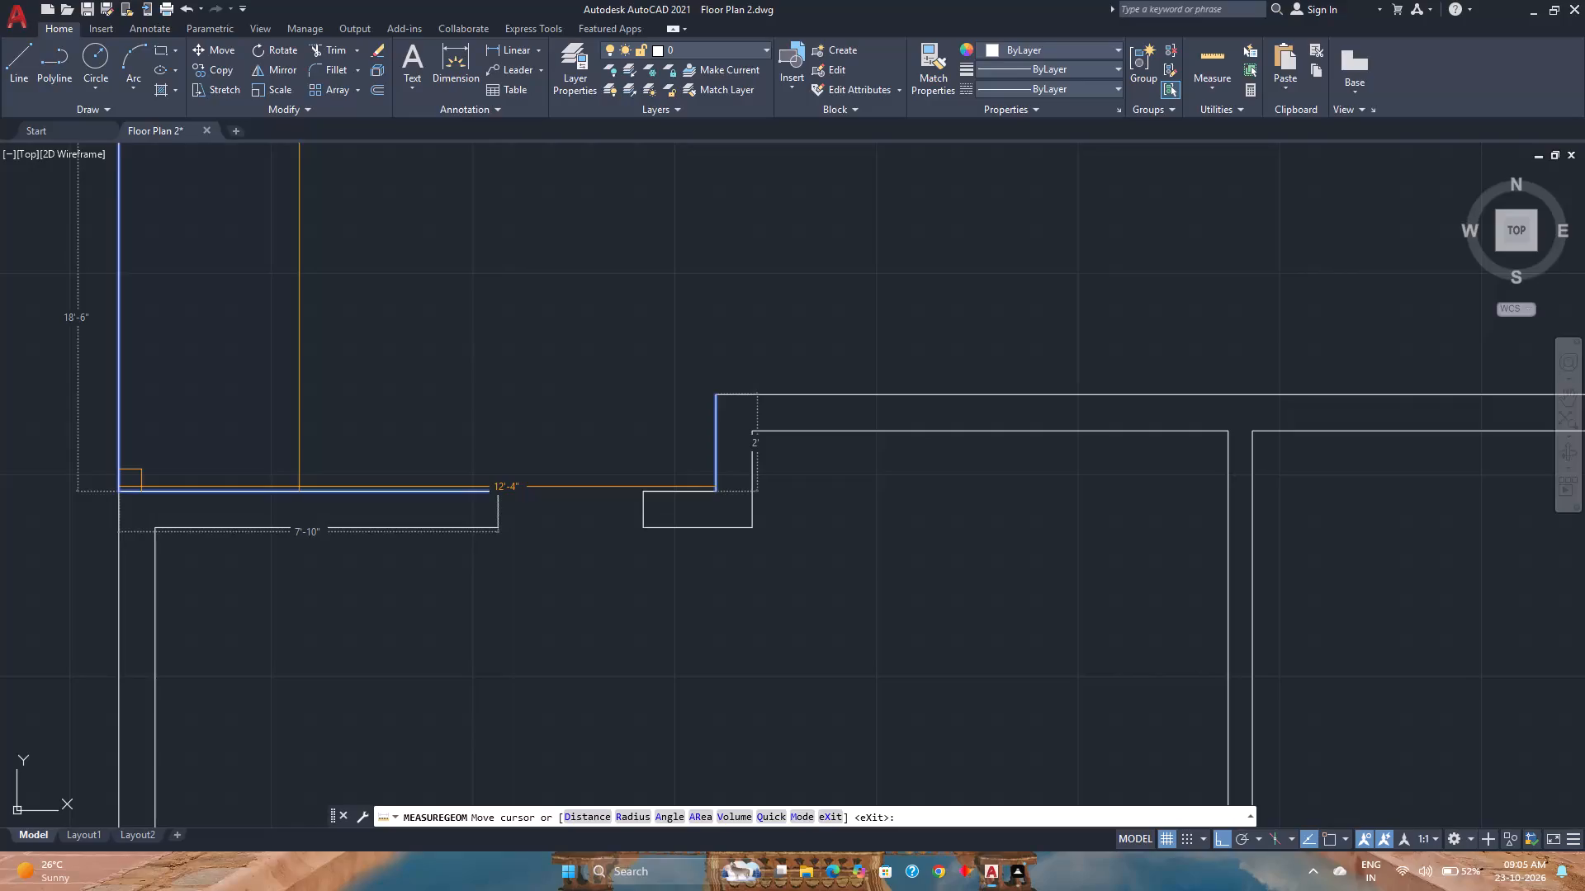
Draw a line across the large left-hand room's upper wall, from its inner left corner up to the outer wall face.
{"action": "scroll", "coordinate": [368, 695], "scroll_direction": "down", "scroll_amount": 2}
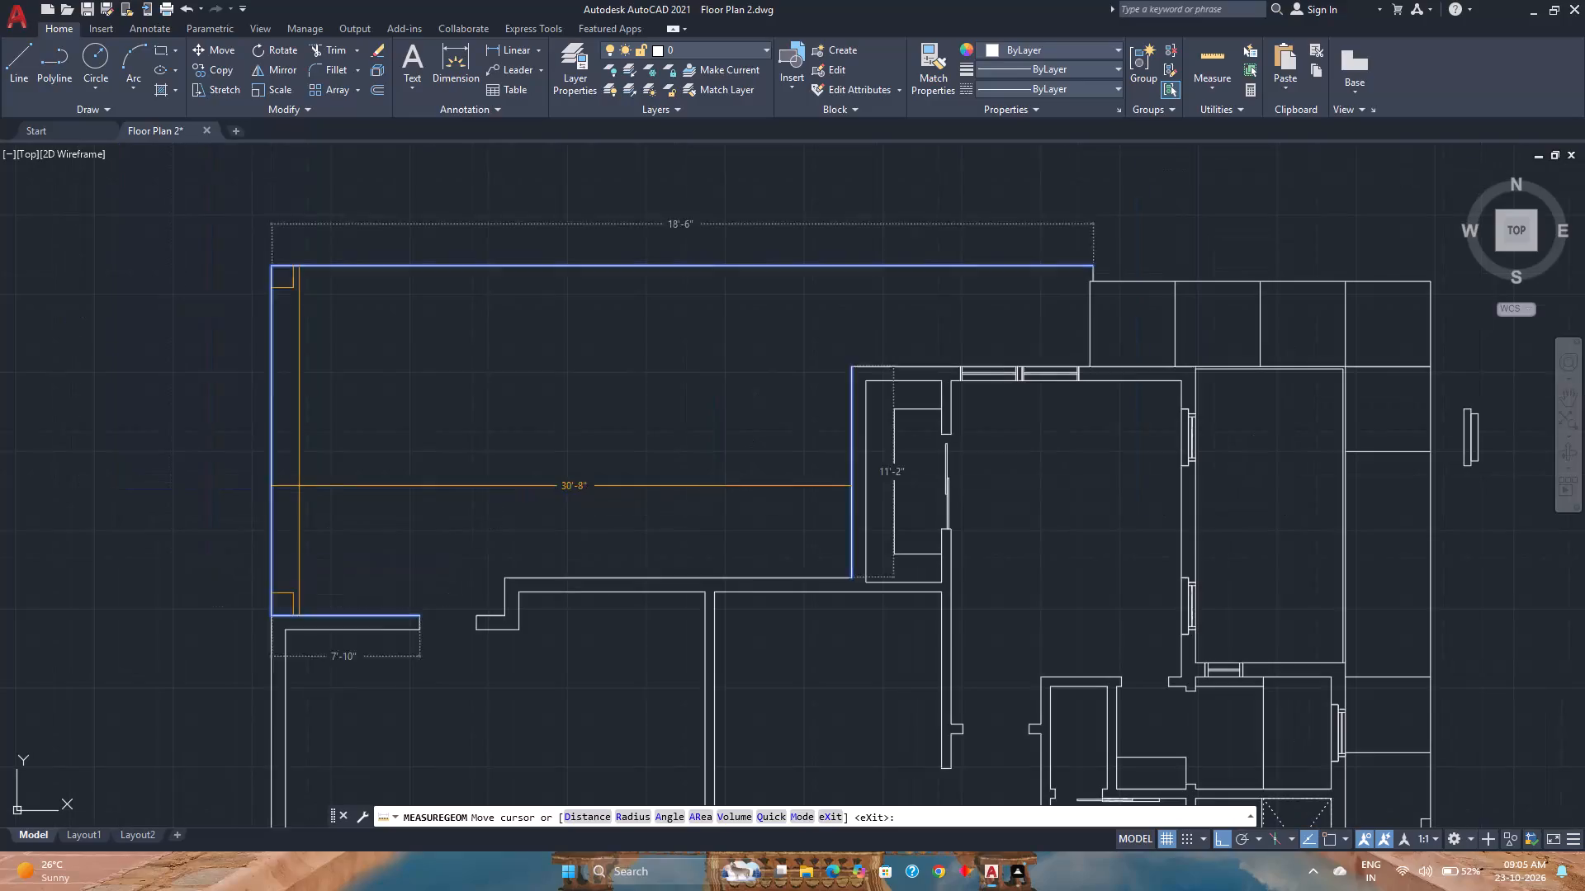
{"action": "scroll", "coordinate": [319, 632], "scroll_direction": "up", "scroll_amount": 3}
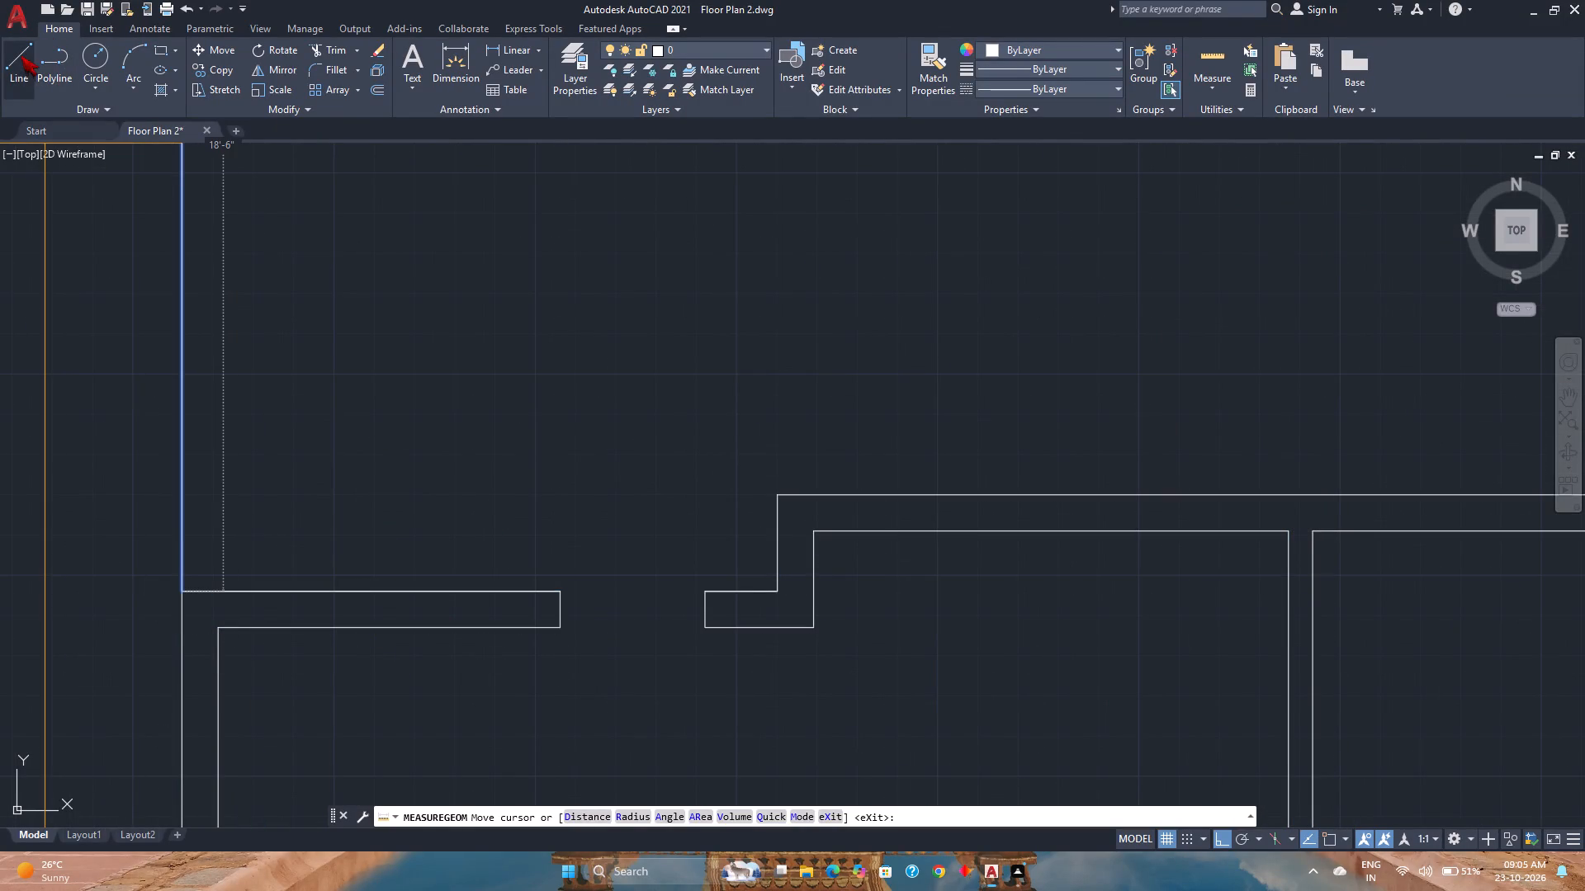
{"action": "left_click", "coordinate": [21, 55]}
{"action": "scroll", "coordinate": [219, 629], "scroll_direction": "up", "scroll_amount": 4}
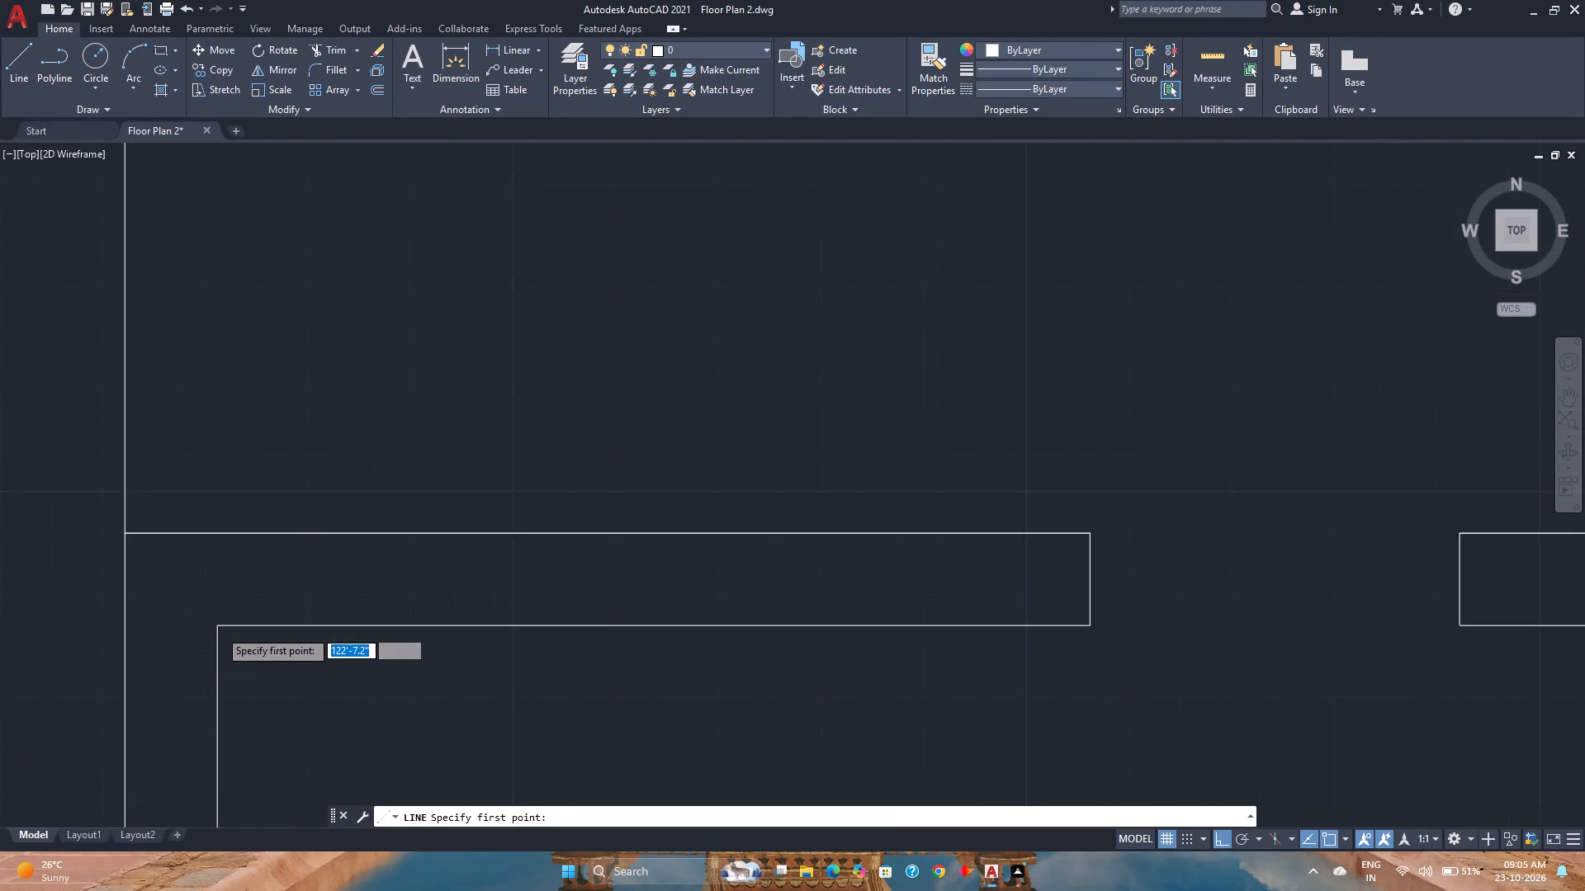
{"action": "left_click", "coordinate": [219, 629]}
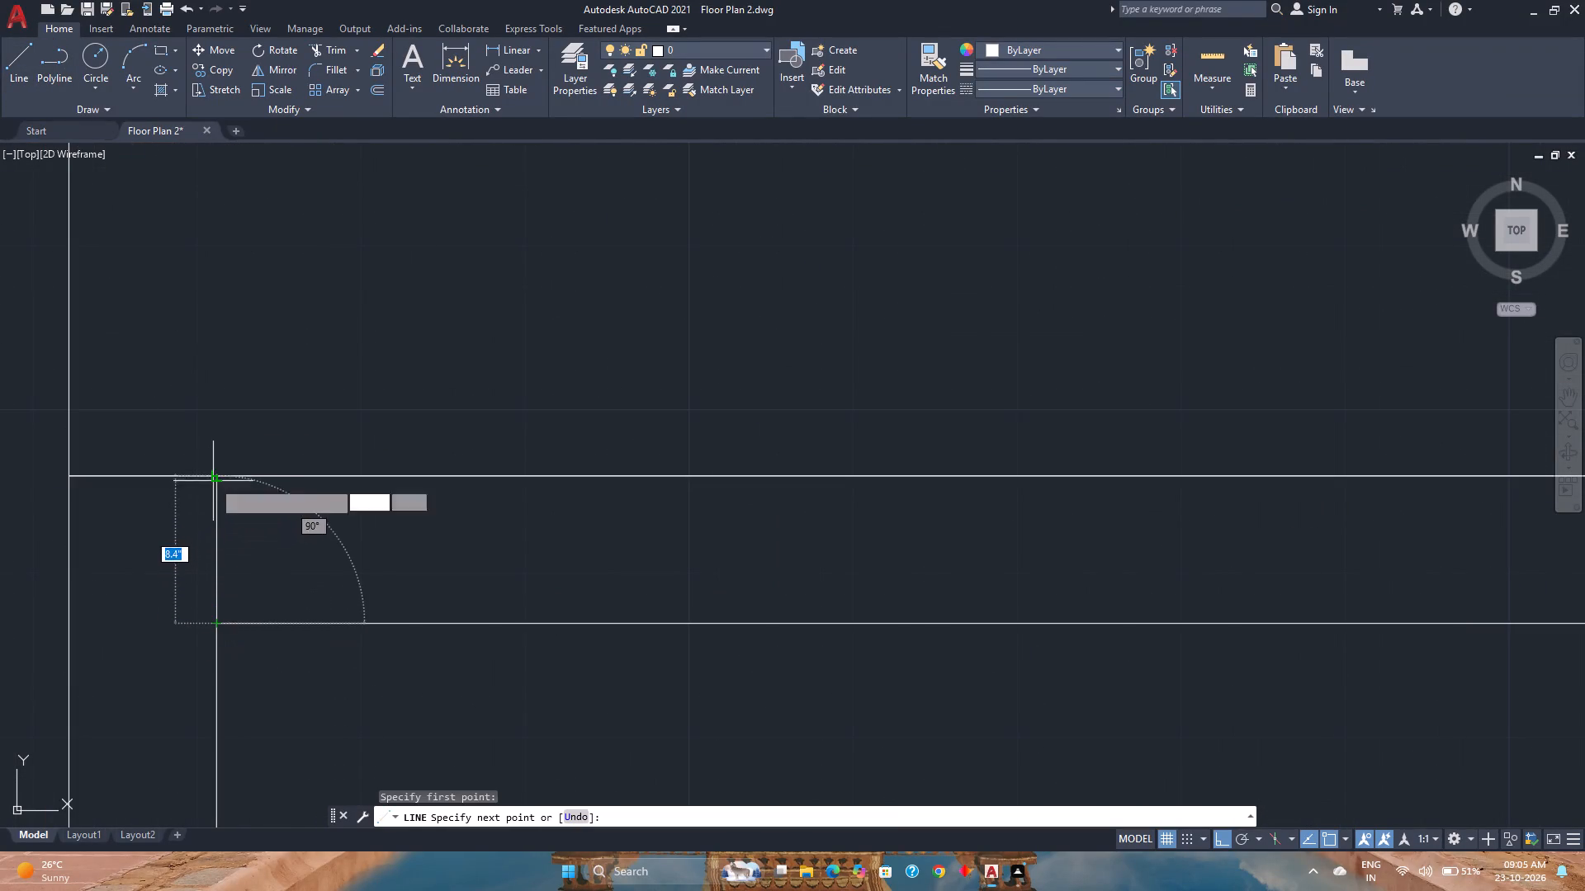
{"action": "left_click", "coordinate": [215, 475]}
{"action": "key", "text": "Escape"}
Move the new cross-wall line 5" to the right along the upper wall, away from the inner corner.
{"action": "left_click", "coordinate": [281, 536]}
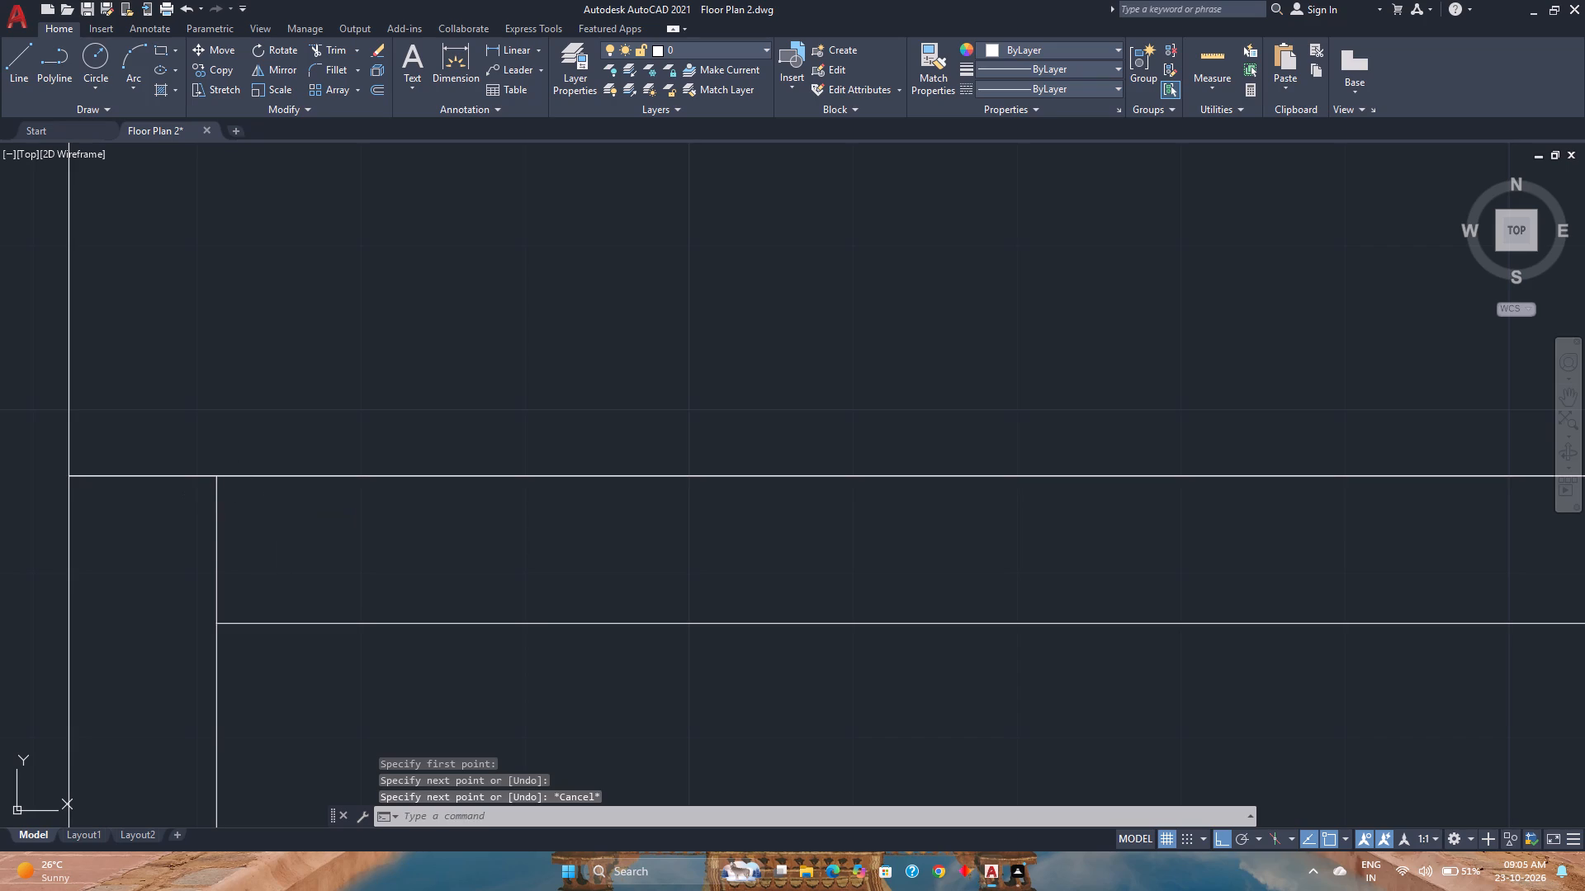
{"action": "left_click", "coordinate": [203, 526]}
{"action": "key", "text": "m"}
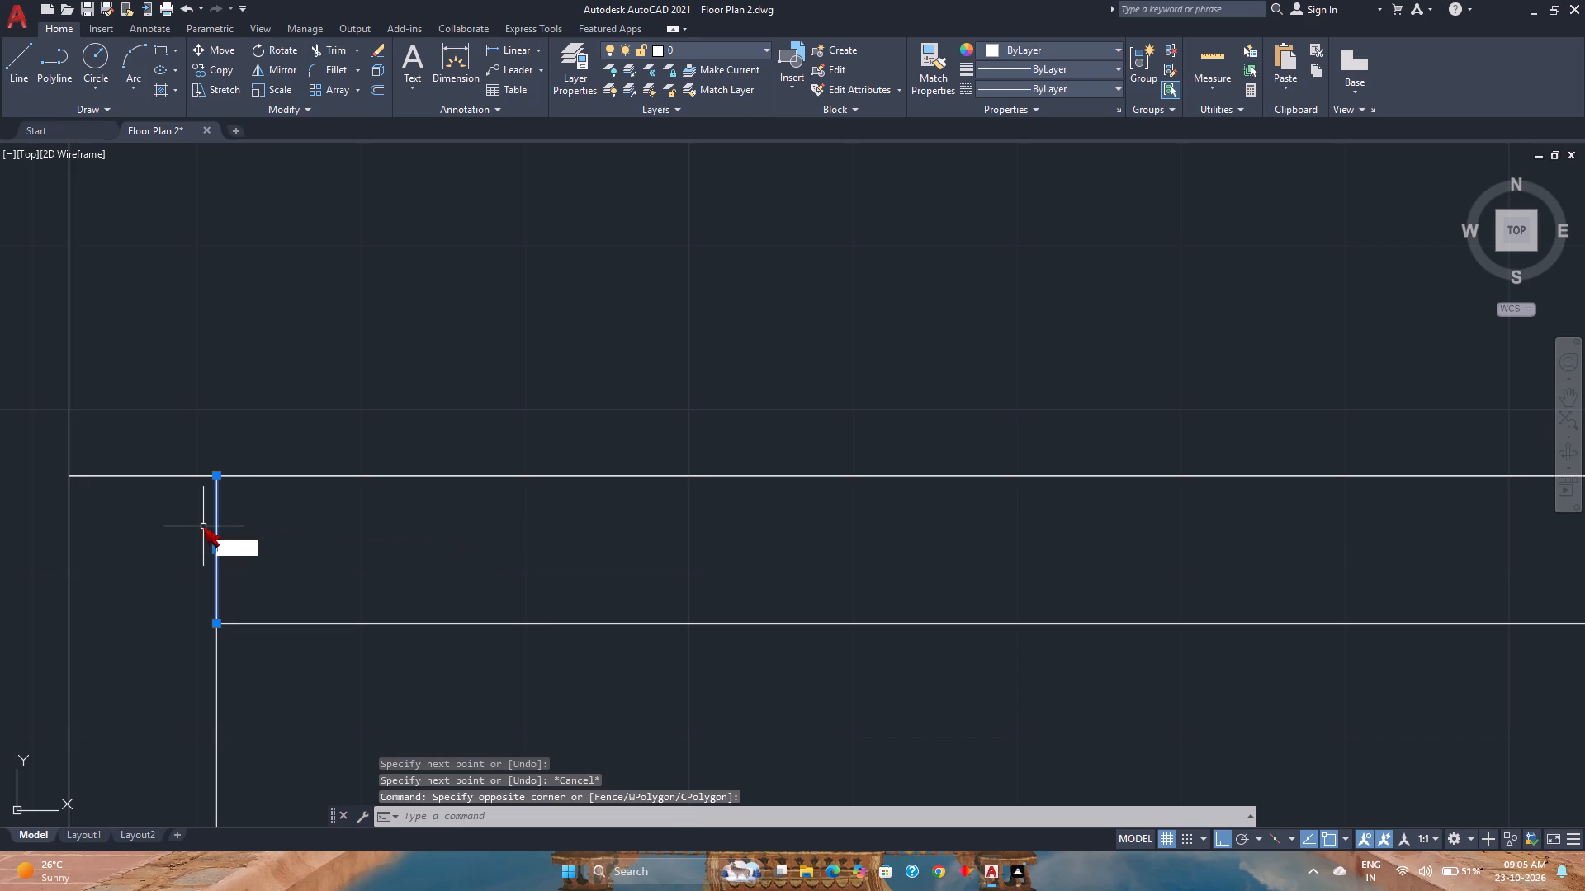
{"action": "key", "text": "Return"}
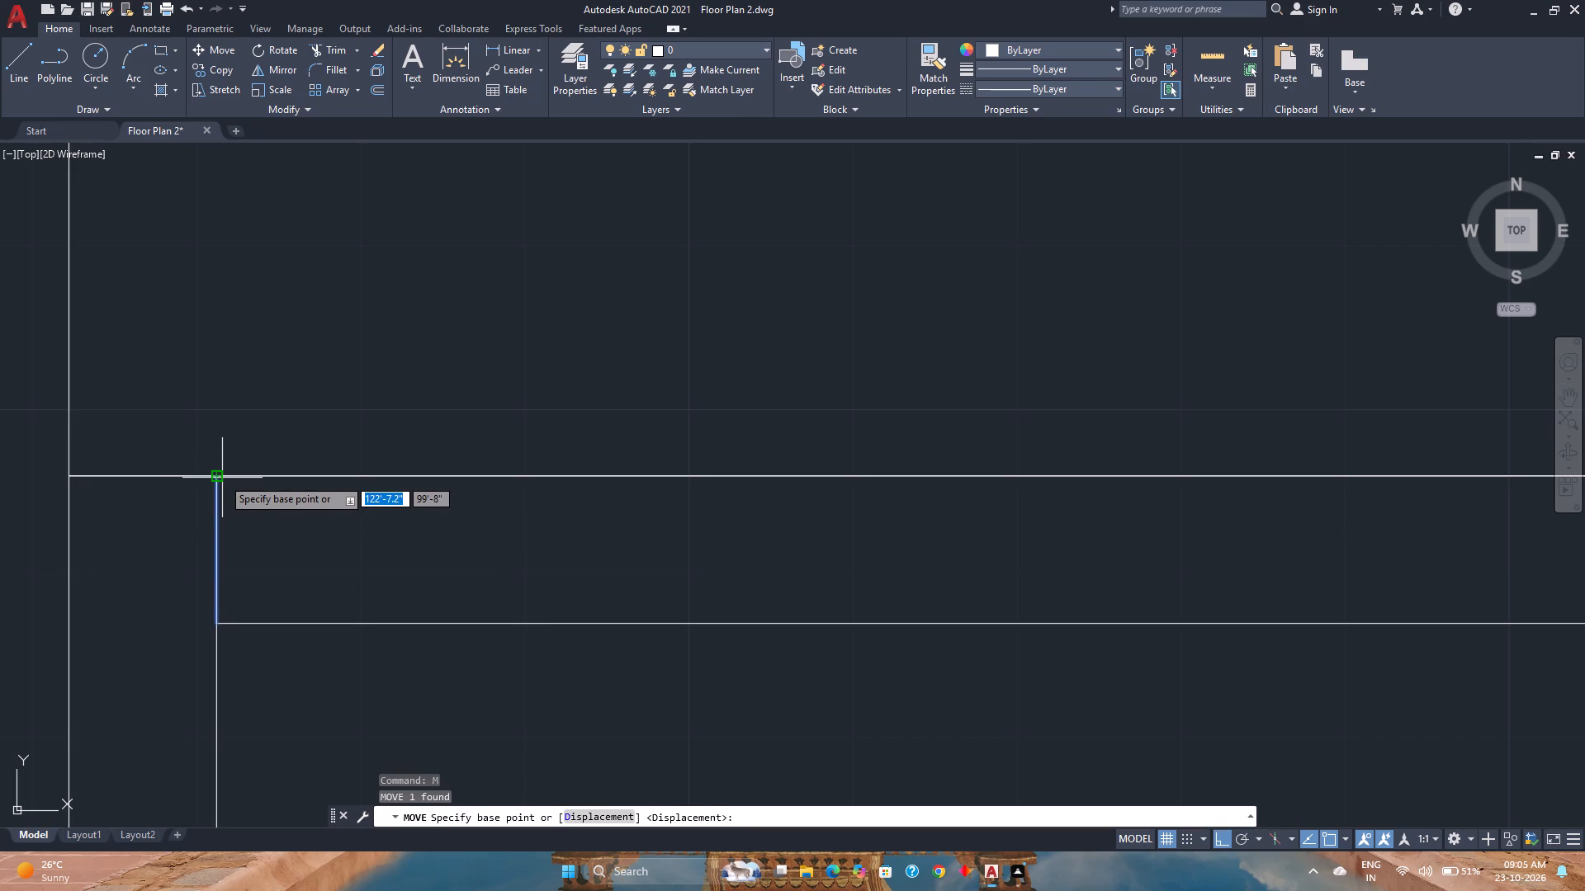
{"action": "left_click", "coordinate": [219, 475]}
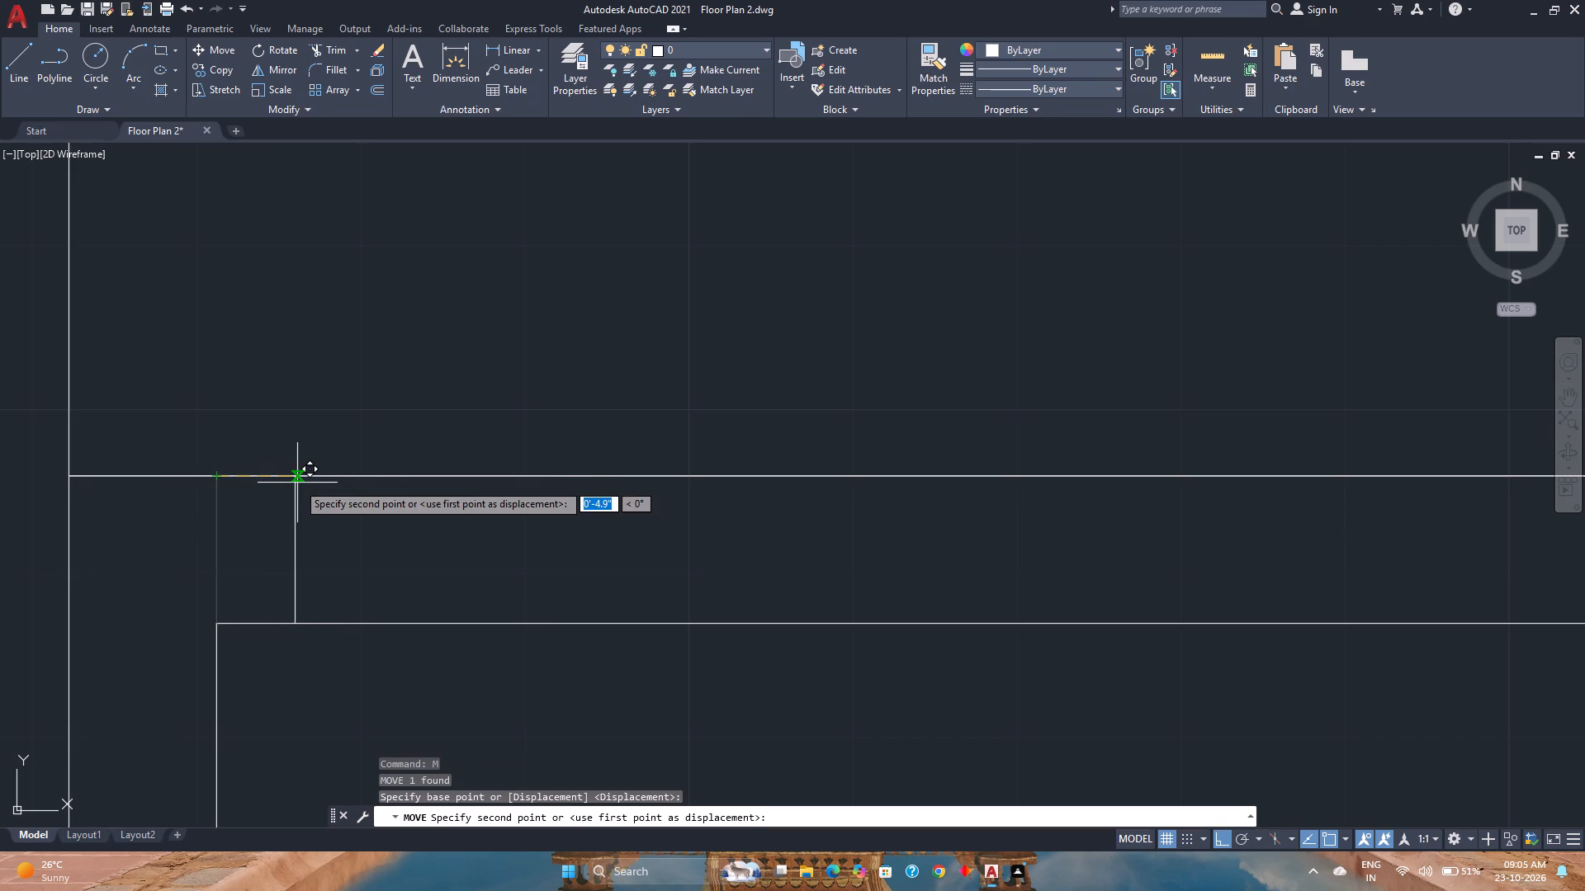
{"action": "key", "text": "5"}
{"action": "key", "text": "Return"}
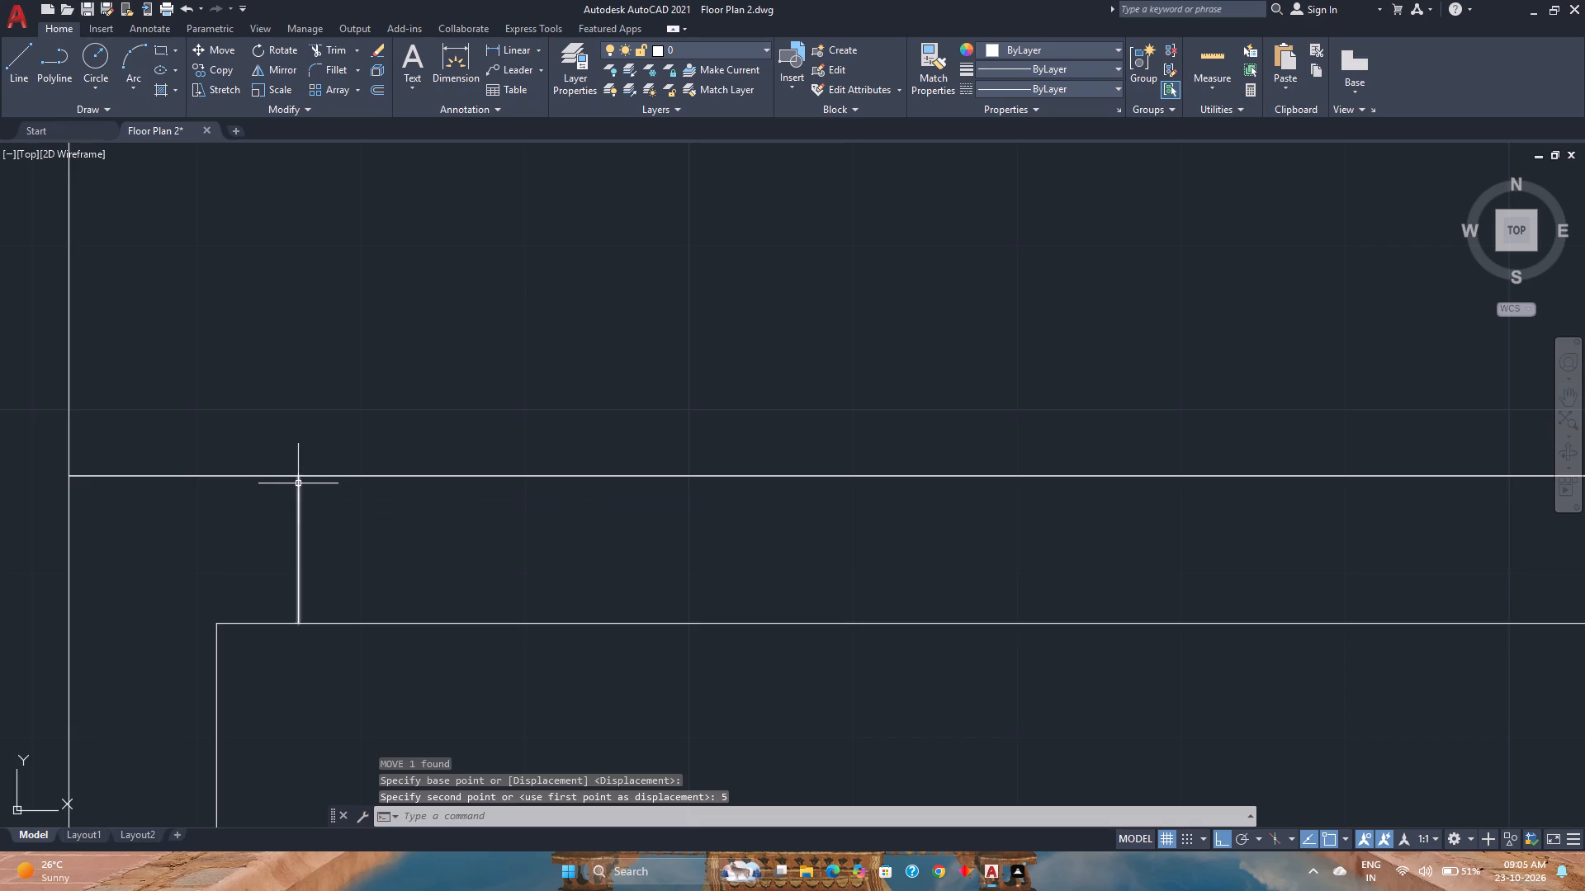
Quick-measure the upper wall segment between the moved line and the existing opening.
{"action": "scroll", "coordinate": [390, 549], "scroll_direction": "down", "scroll_amount": 2}
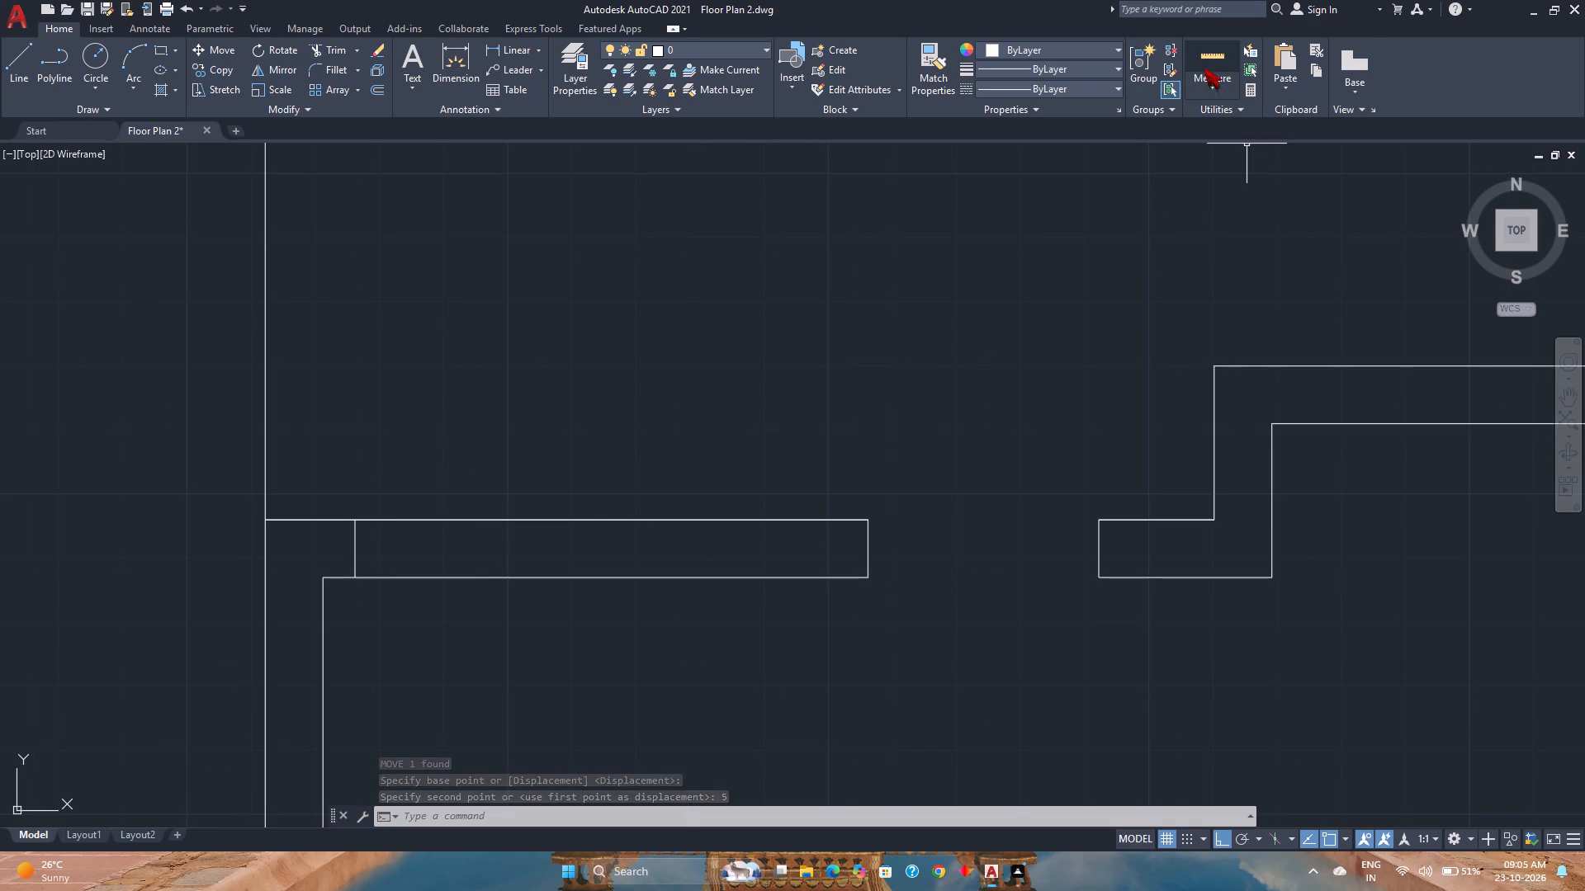
{"action": "left_click", "coordinate": [1204, 62]}
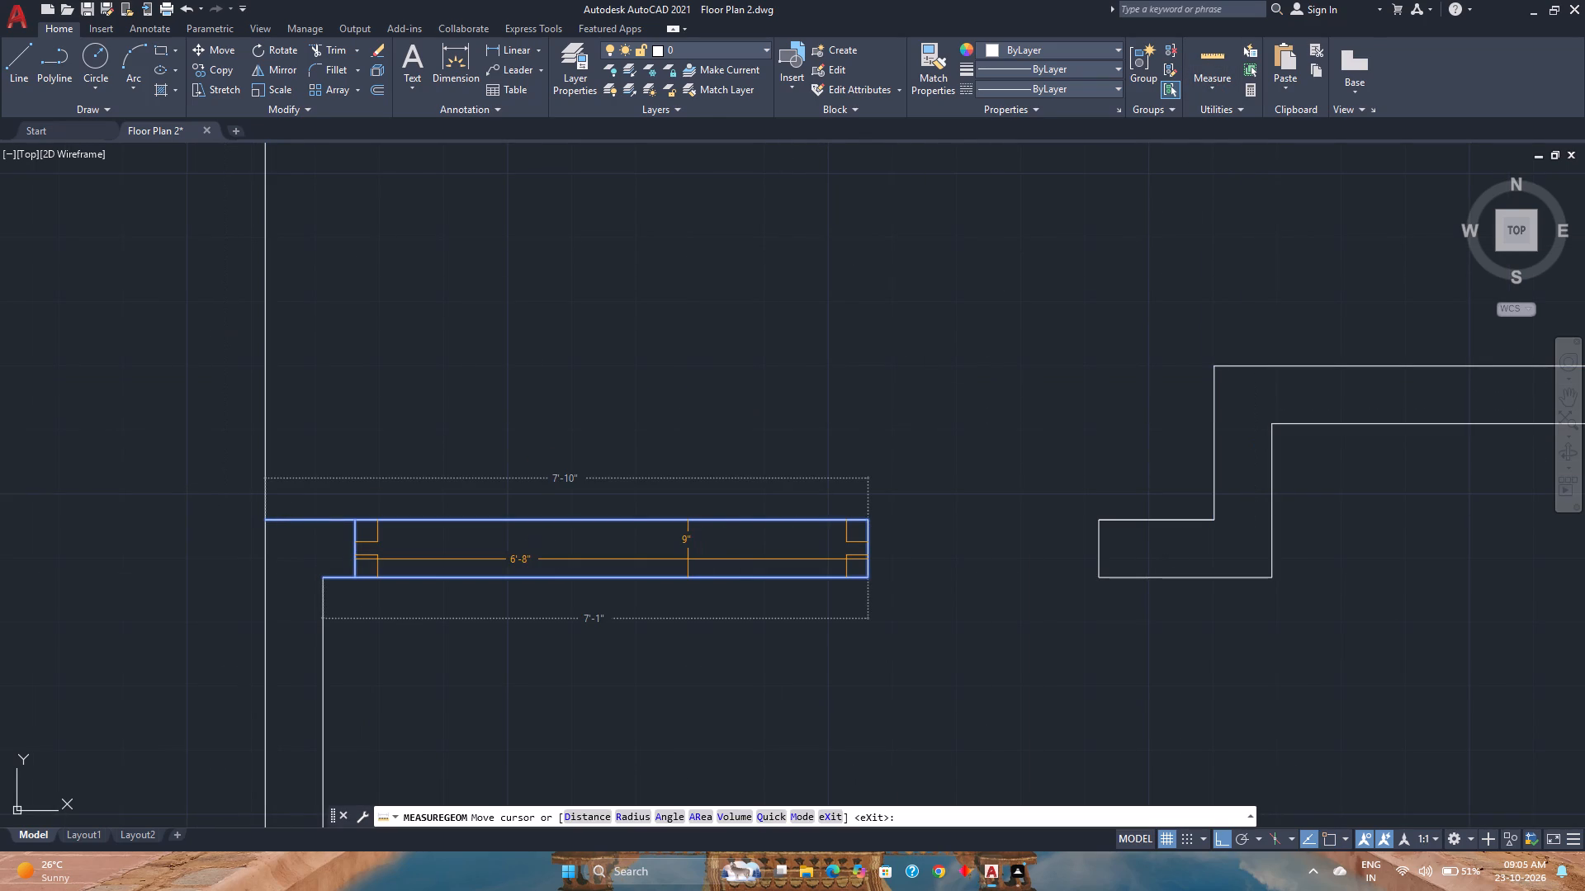
{"action": "key", "text": "Escape"}
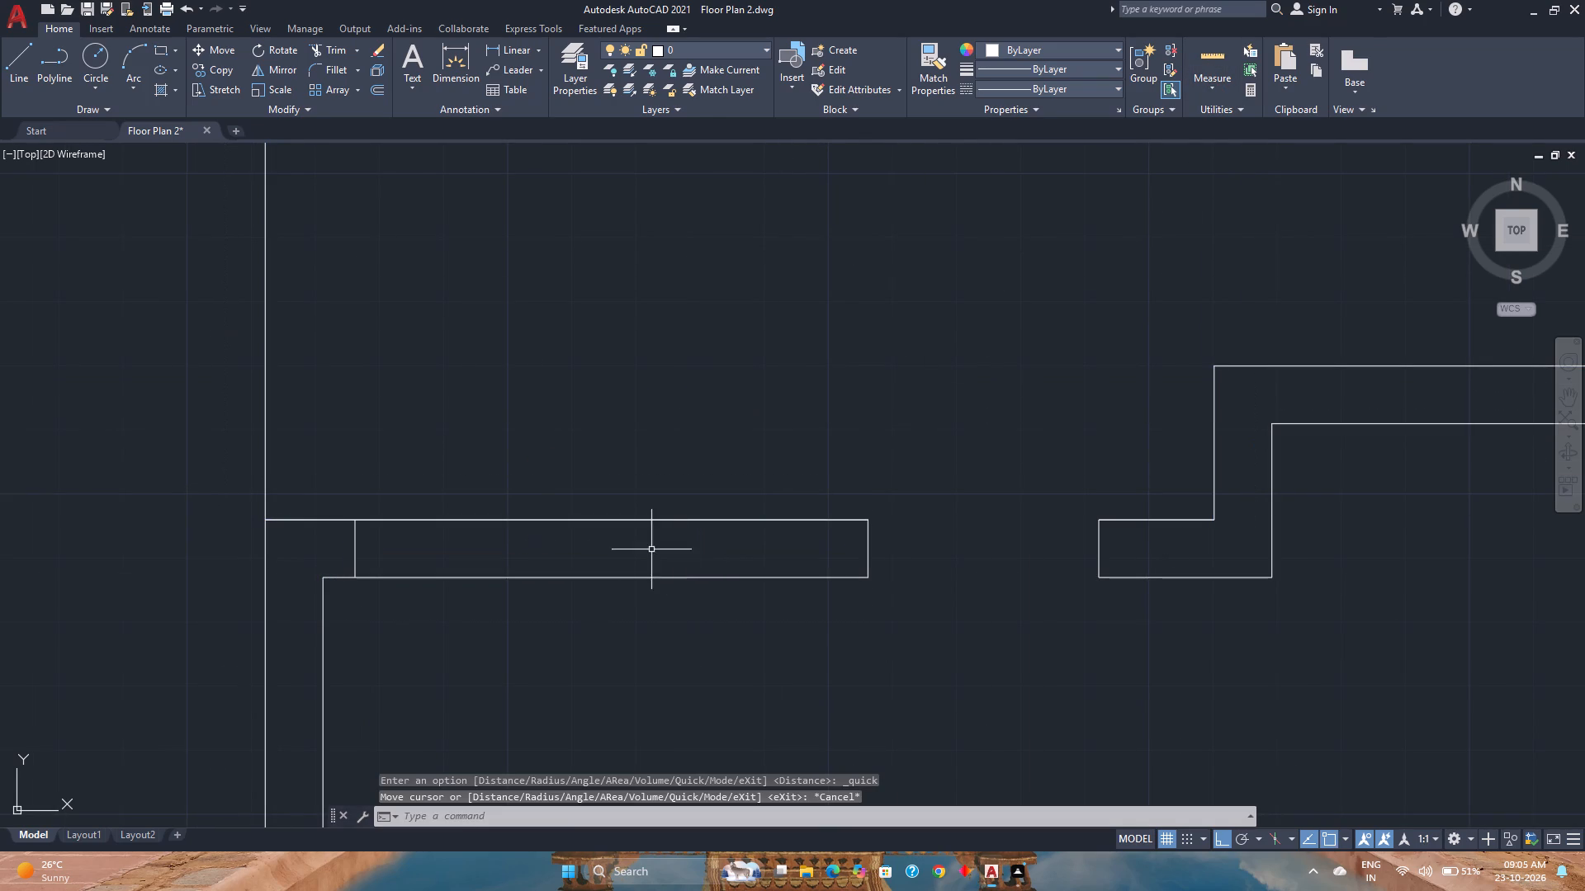
Offset the cross-wall line 3' to the right, the resulting line 4", and that one 3' again to mark two window openings.
{"action": "left_click", "coordinate": [371, 92]}
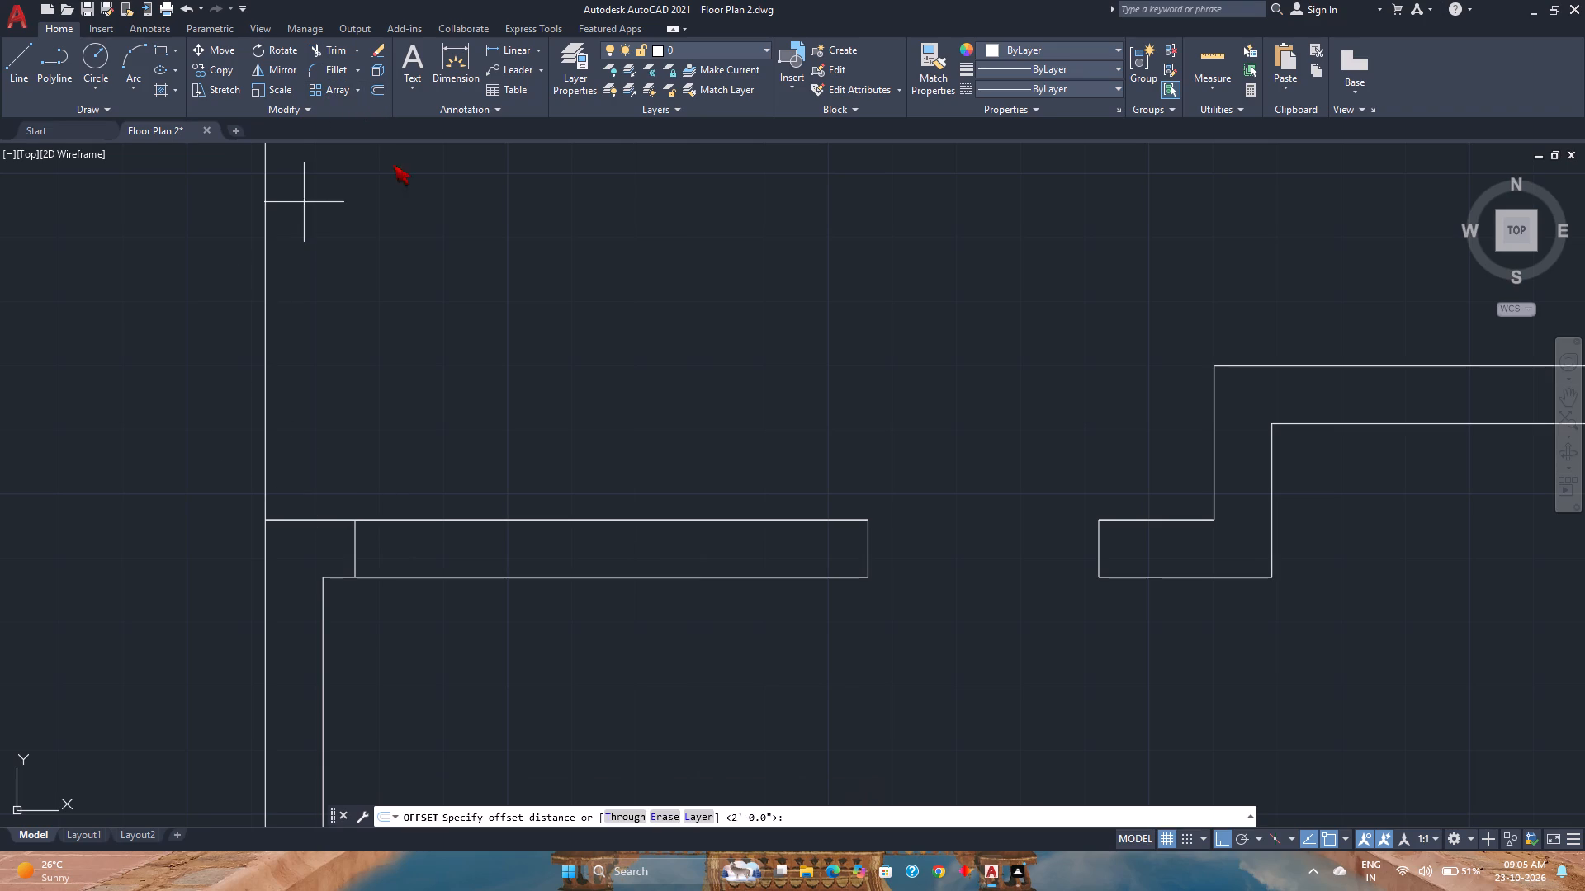
{"action": "key", "text": "3"}
{"action": "key", "text": "apostrophe"}
{"action": "key", "text": "Return"}
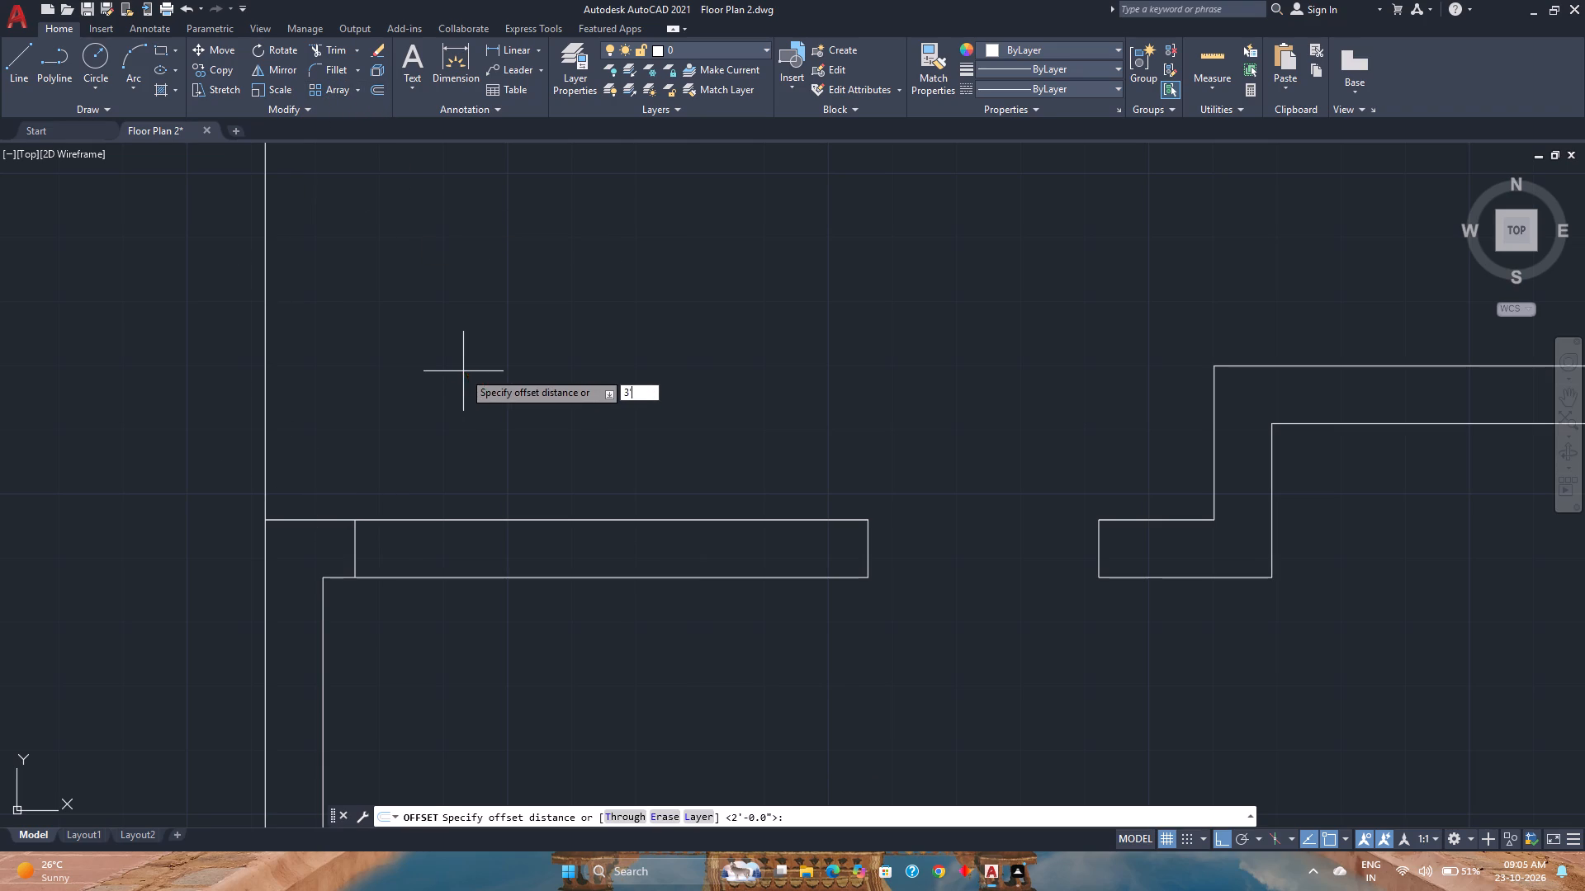
{"action": "left_click", "coordinate": [356, 544]}
{"action": "left_click", "coordinate": [470, 544]}
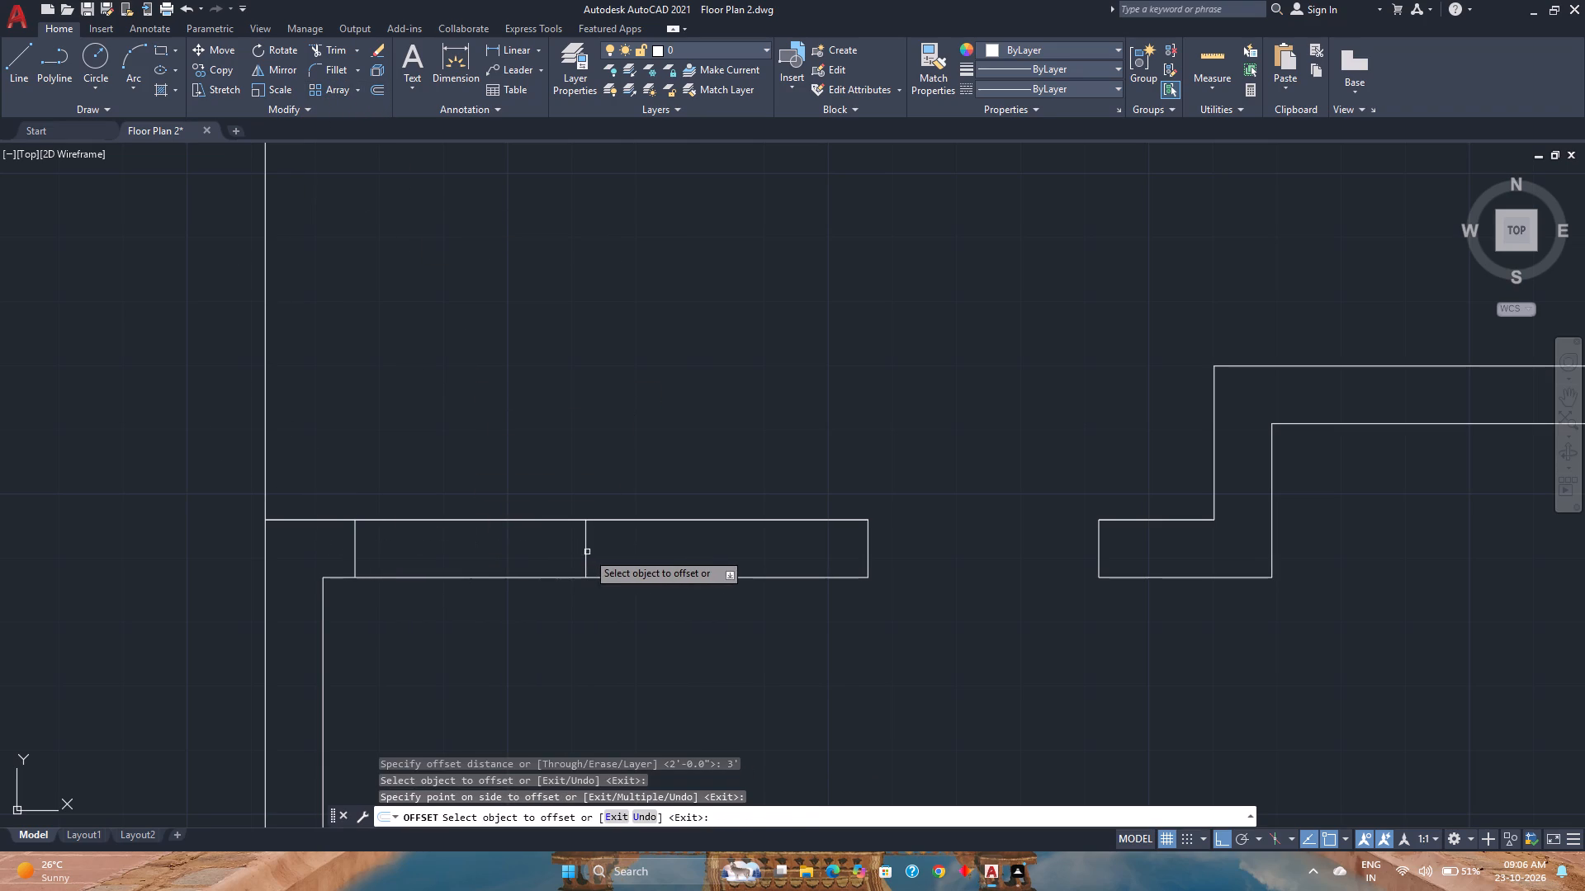
{"action": "left_click", "coordinate": [587, 552]}
{"action": "key", "text": "4"}
{"action": "key", "text": "Return"}
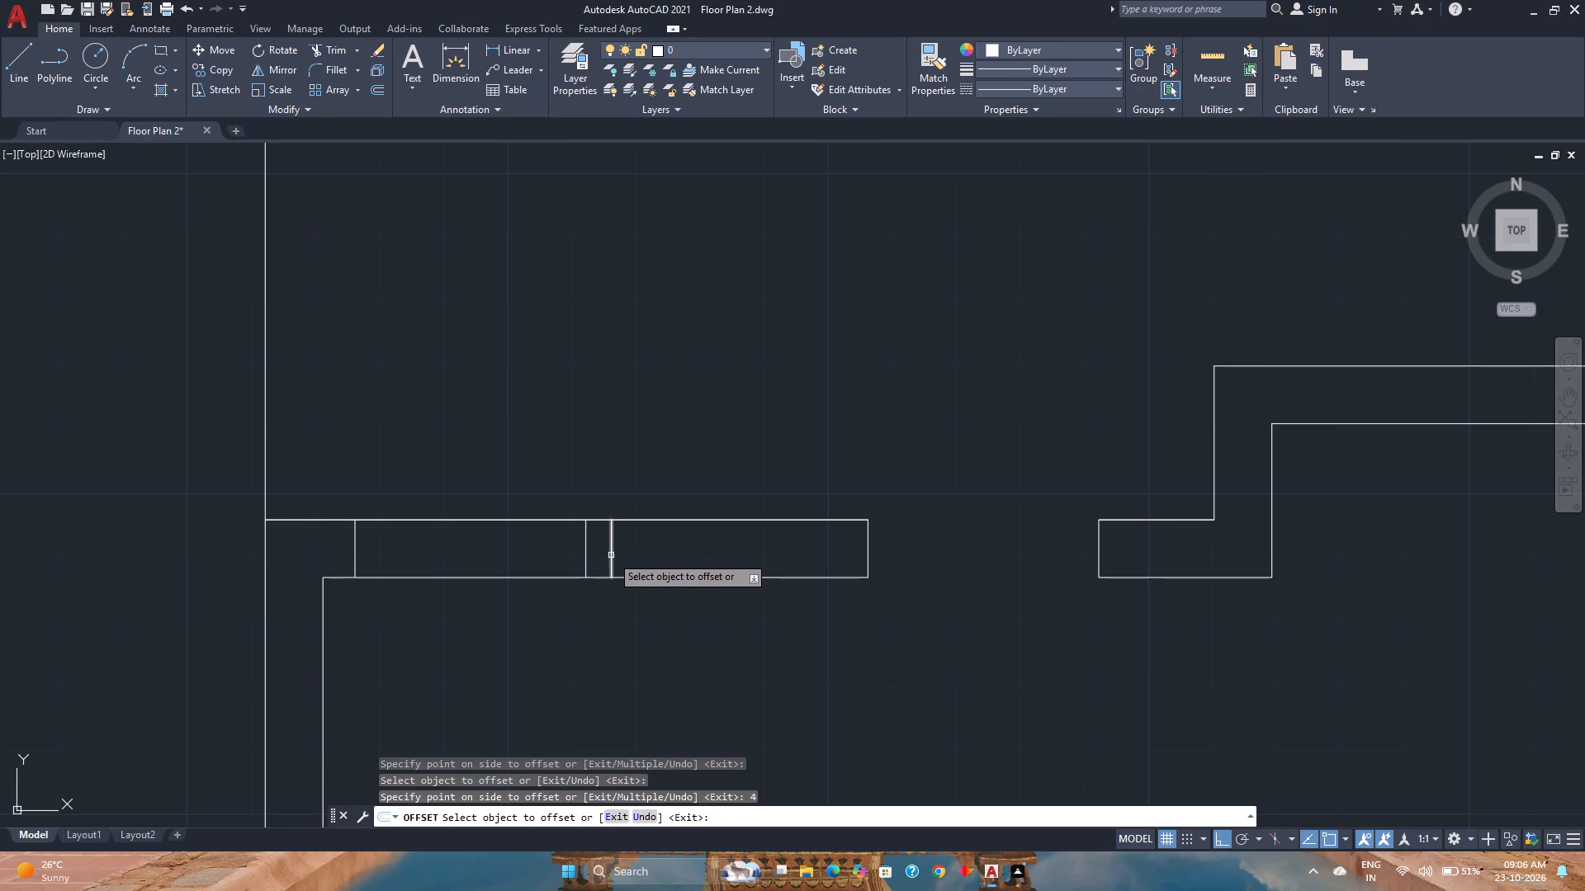
{"action": "left_click", "coordinate": [611, 555]}
{"action": "left_click", "coordinate": [722, 550]}
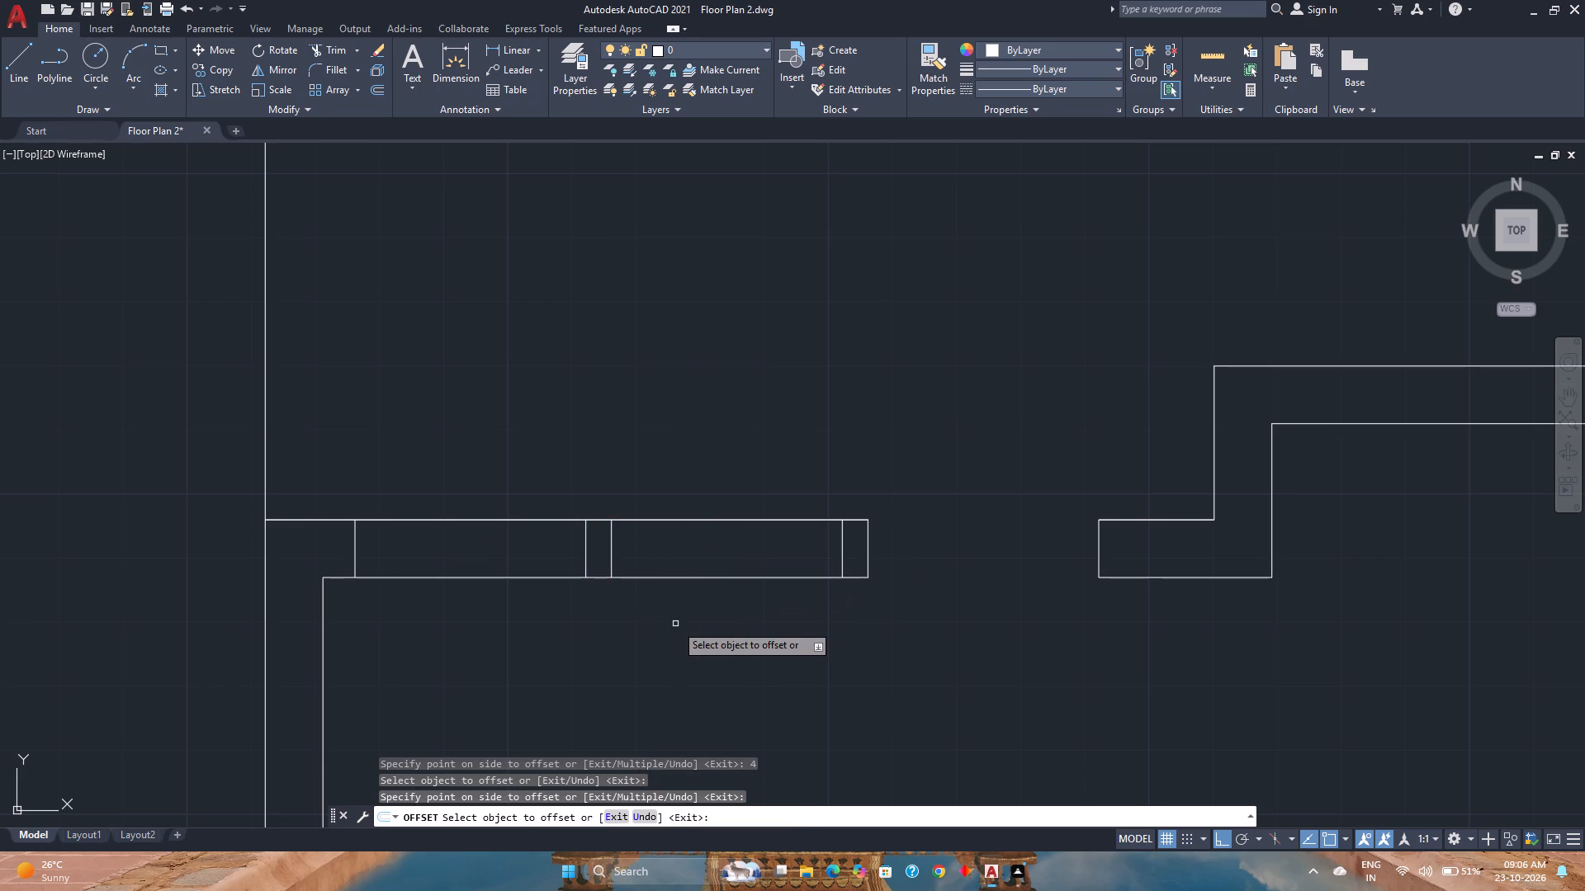
{"action": "key", "text": "Escape"}
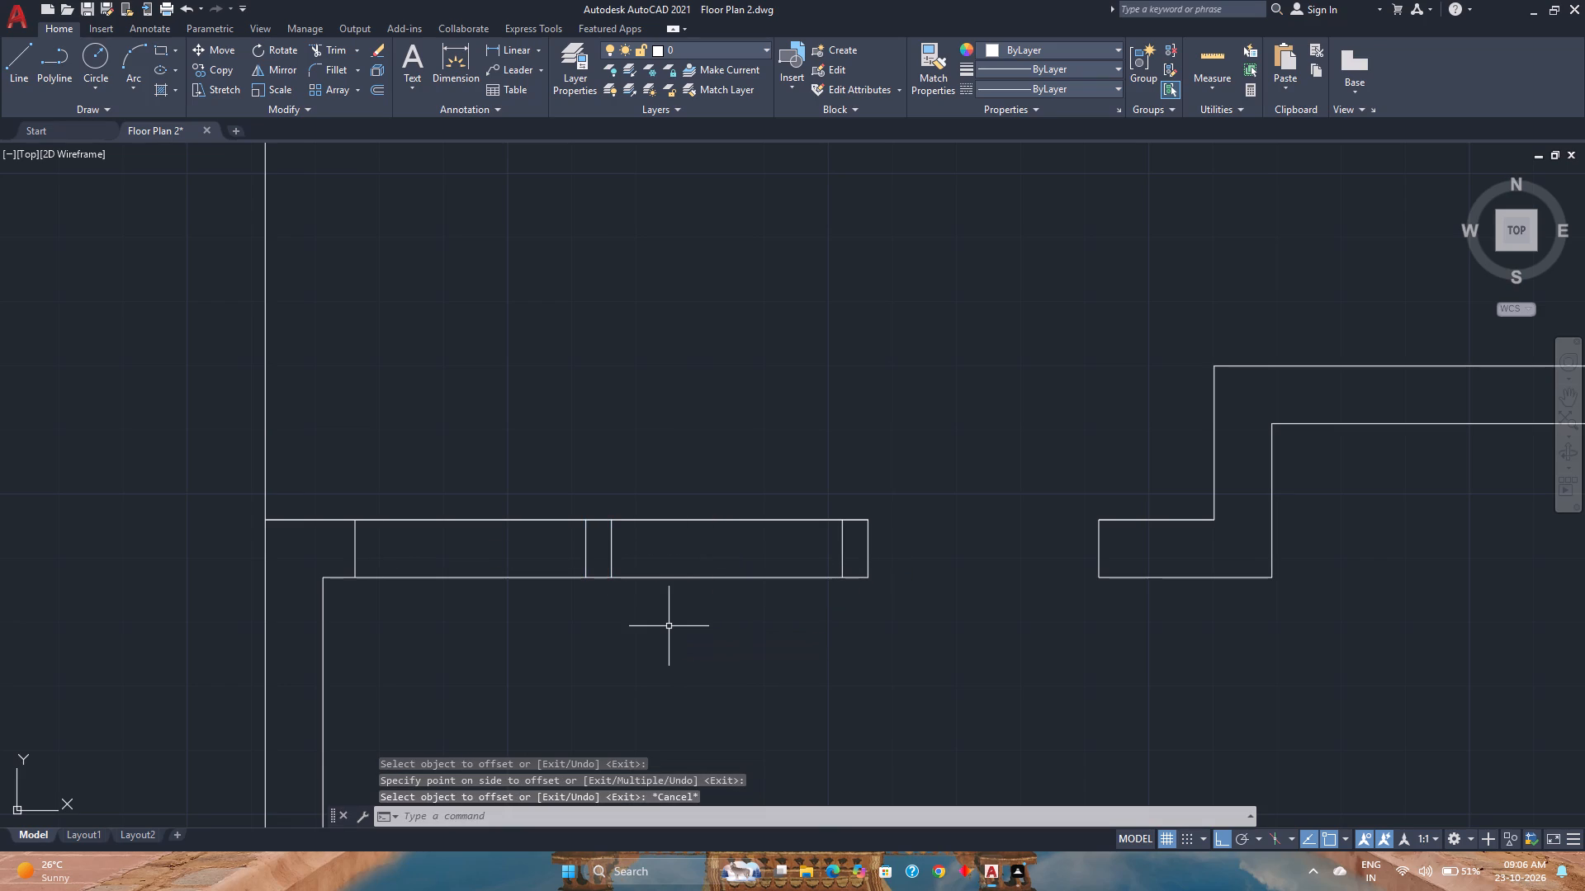
Trim both faces of the upper wall between the offset lines to cut the two 3' window openings.
{"action": "type", "text": "tr"}
{"action": "key", "text": "Return"}
{"action": "left_click", "coordinate": [703, 486]}
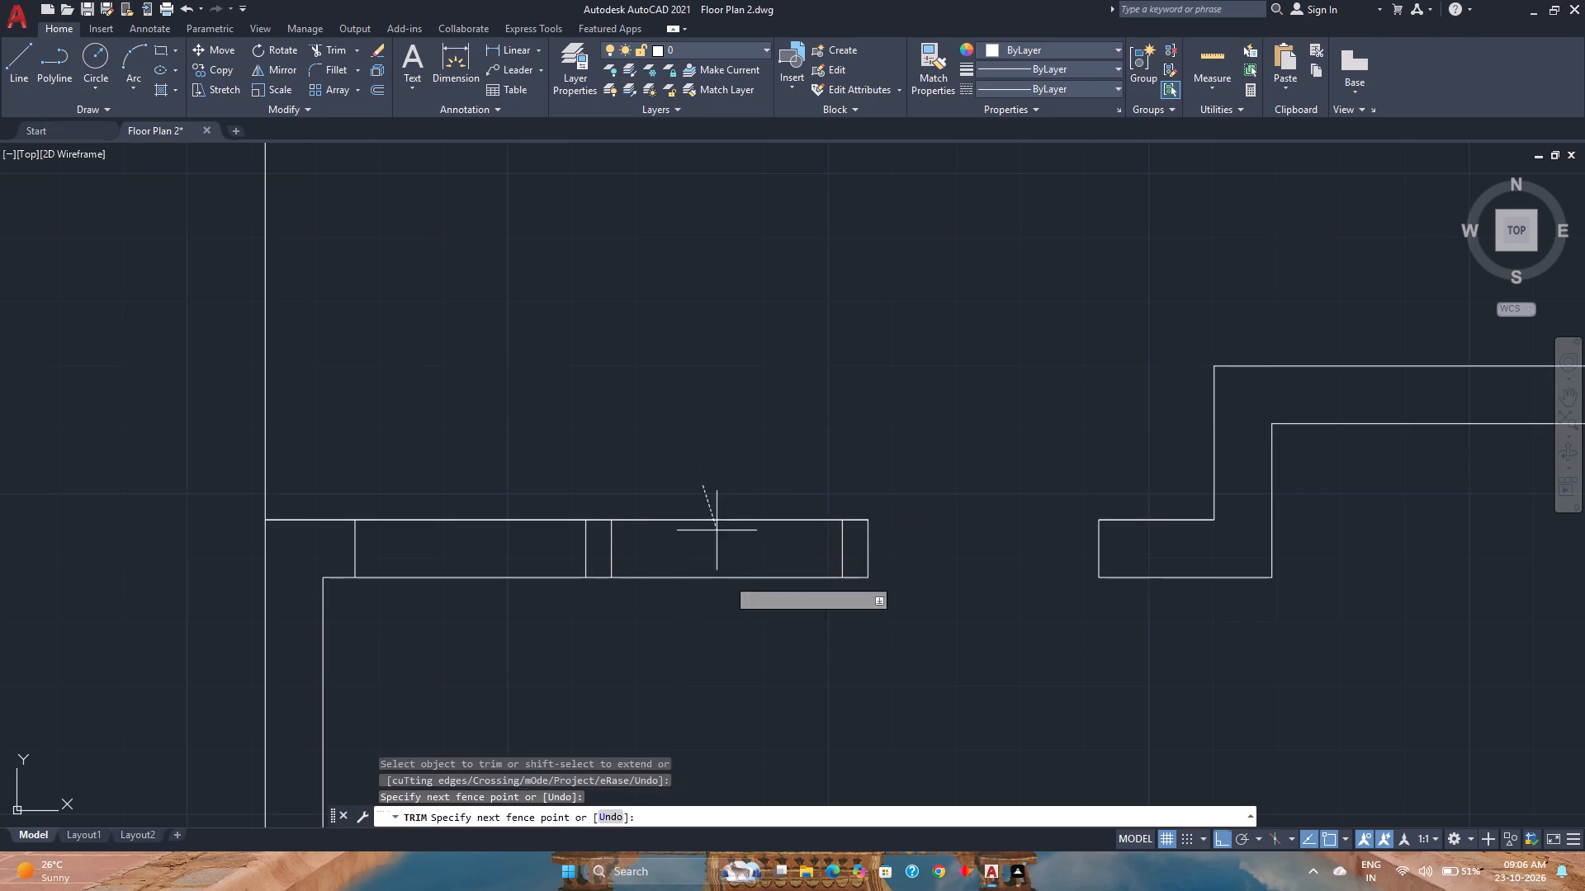
{"action": "left_click", "coordinate": [730, 615]}
{"action": "left_click", "coordinate": [532, 403]}
{"action": "left_click", "coordinate": [518, 592]}
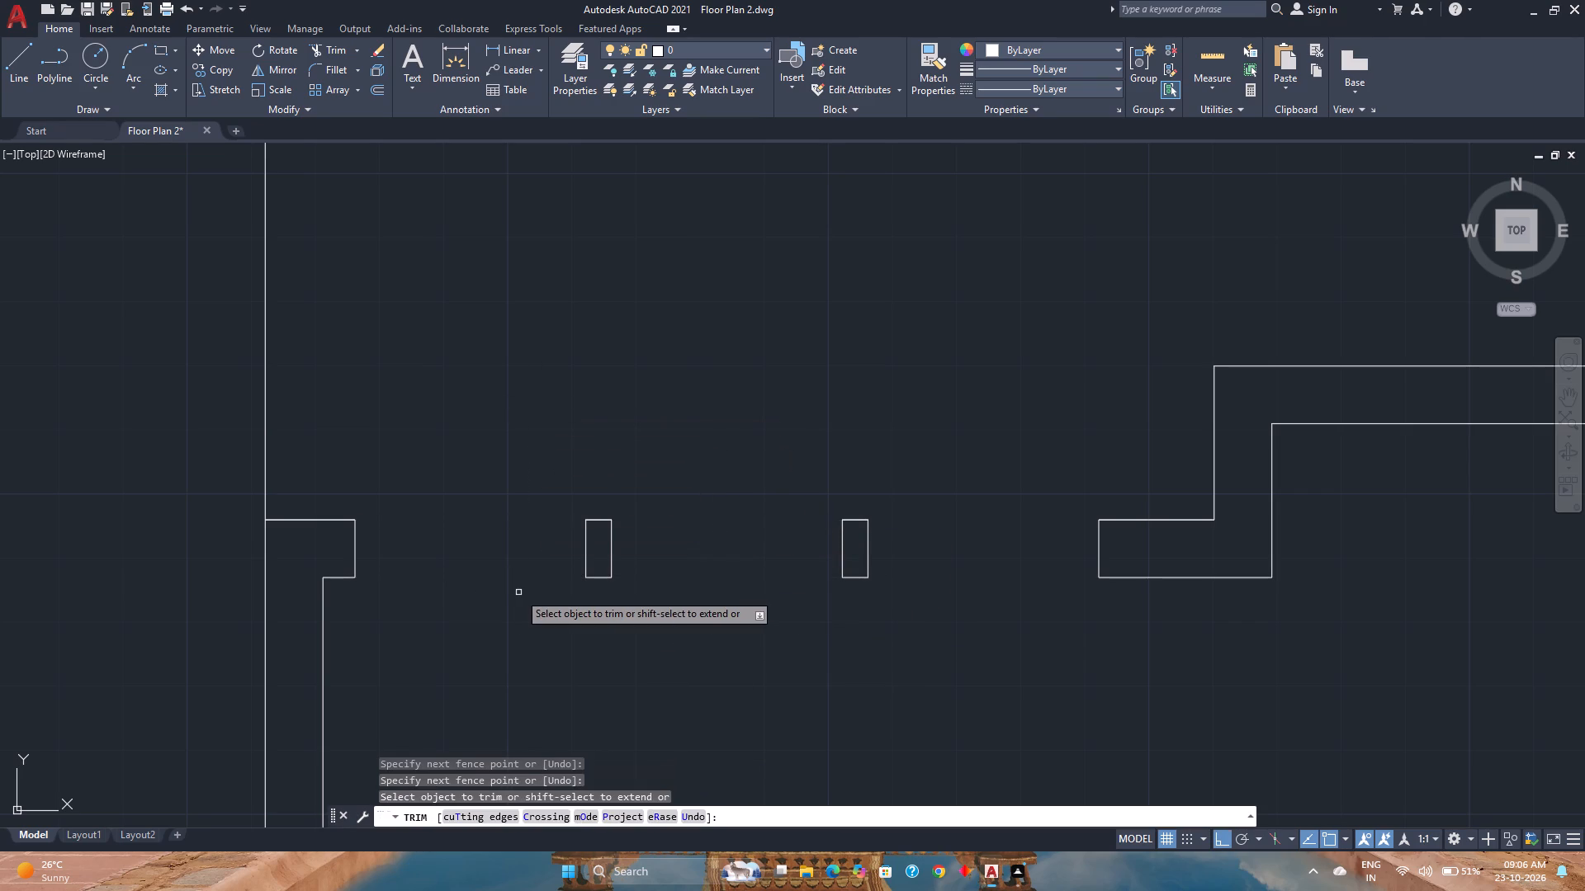
{"action": "key", "text": "Escape"}
Copy the rightmost upper-wall window of the neighbouring floor plan by its lower right corner into both new 3' openings.
{"action": "scroll", "coordinate": [525, 592], "scroll_direction": "down", "scroll_amount": 3}
{"action": "middle_click_drag", "start_coordinate": [540, 623], "coordinate": [679, 502]}
{"action": "scroll", "coordinate": [679, 502], "scroll_direction": "down", "scroll_amount": 1}
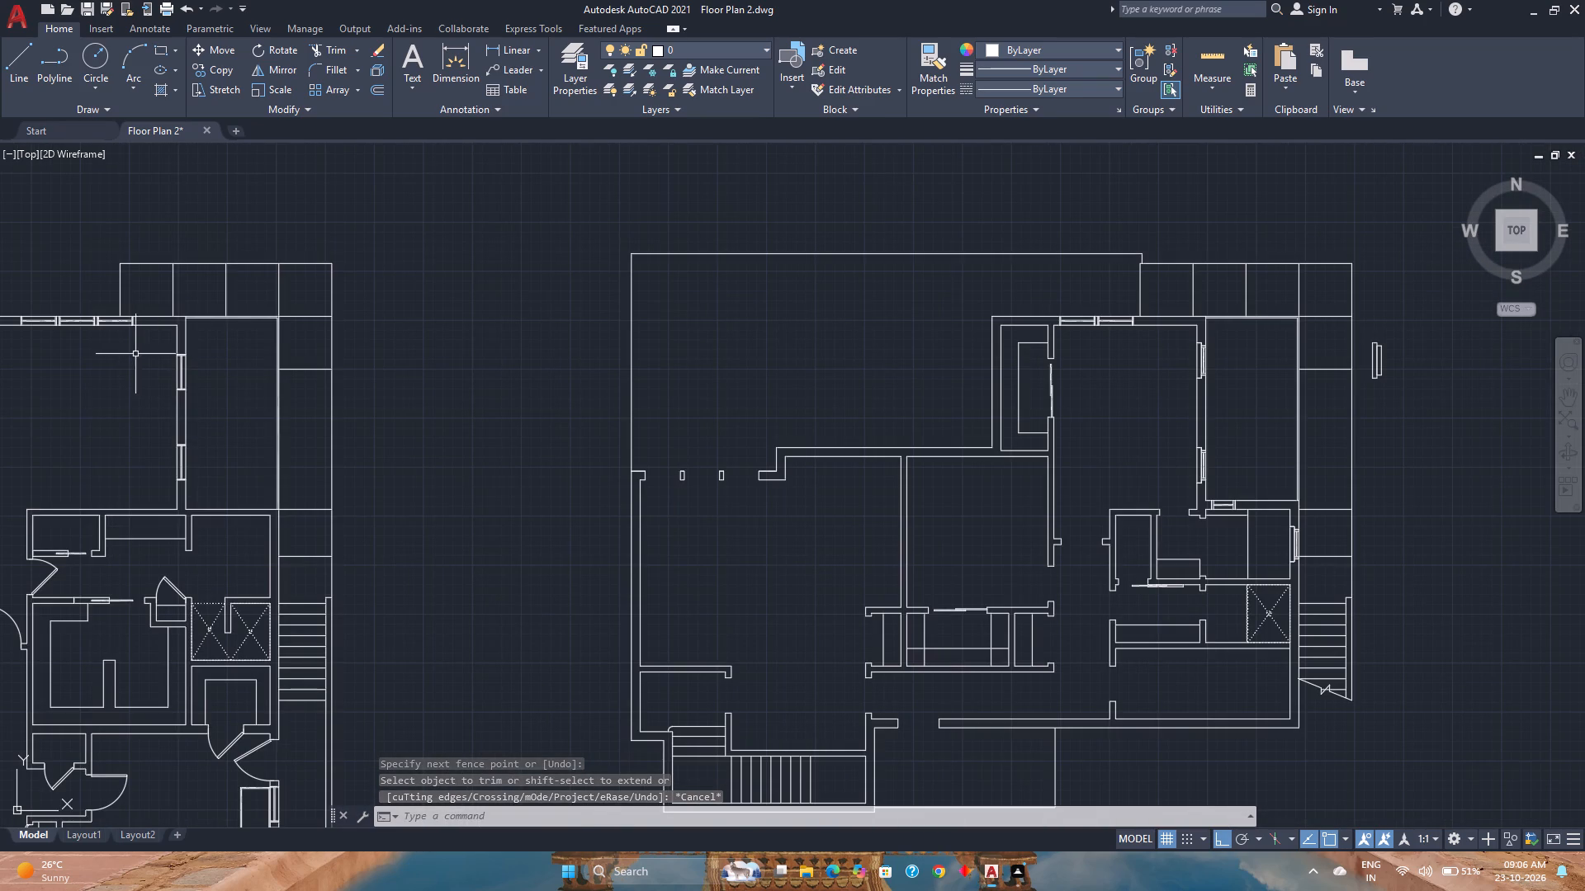
{"action": "left_click", "coordinate": [113, 319]}
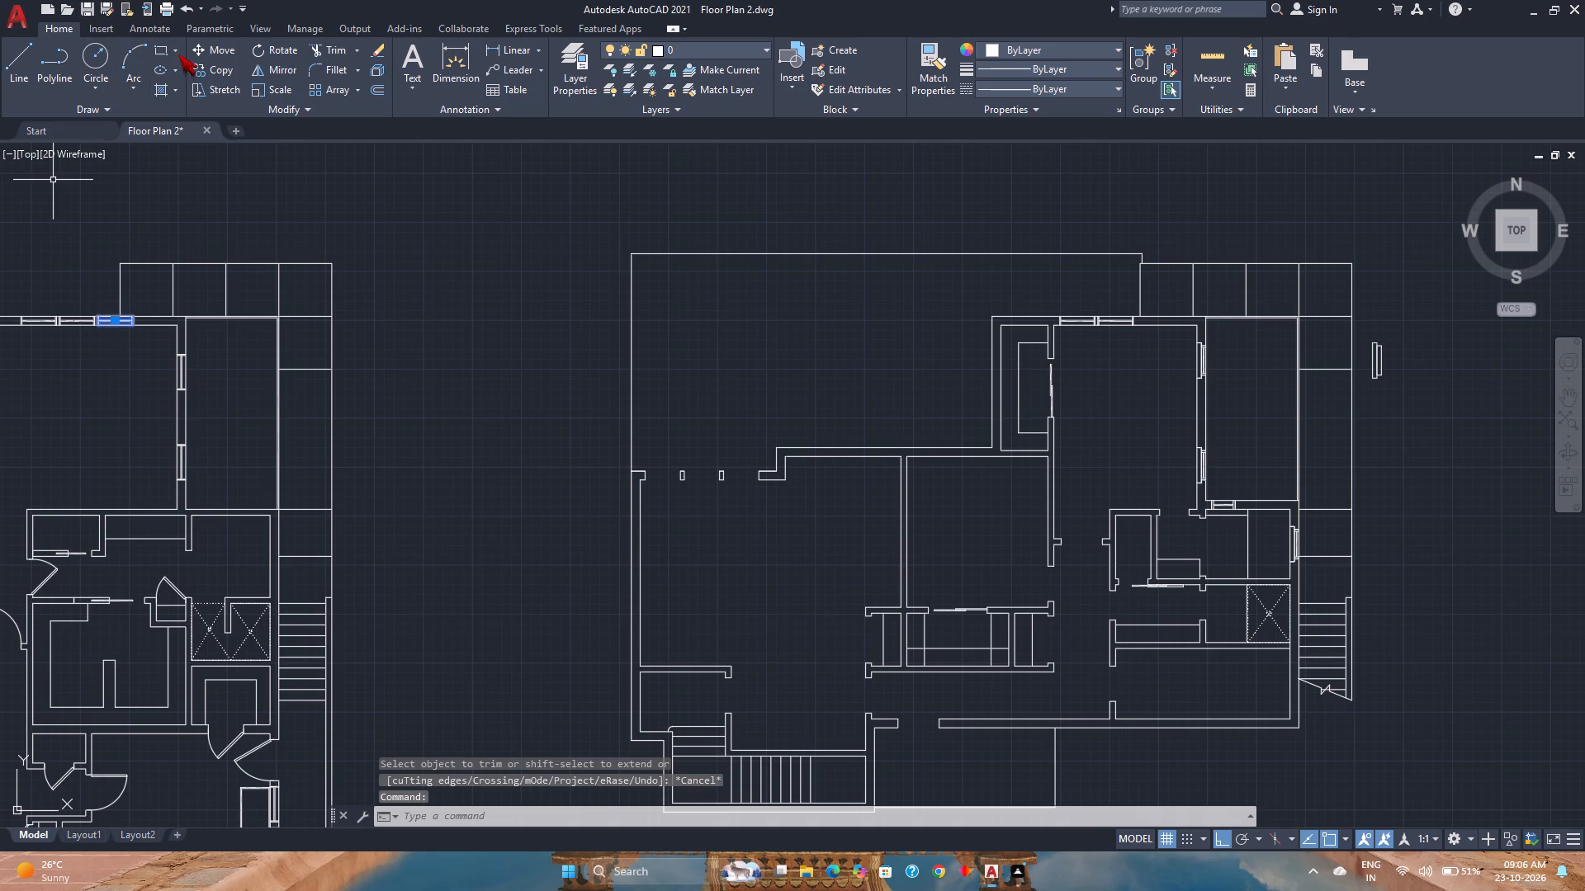
{"action": "left_click", "coordinate": [209, 71]}
{"action": "scroll", "coordinate": [132, 328], "scroll_direction": "up", "scroll_amount": 3}
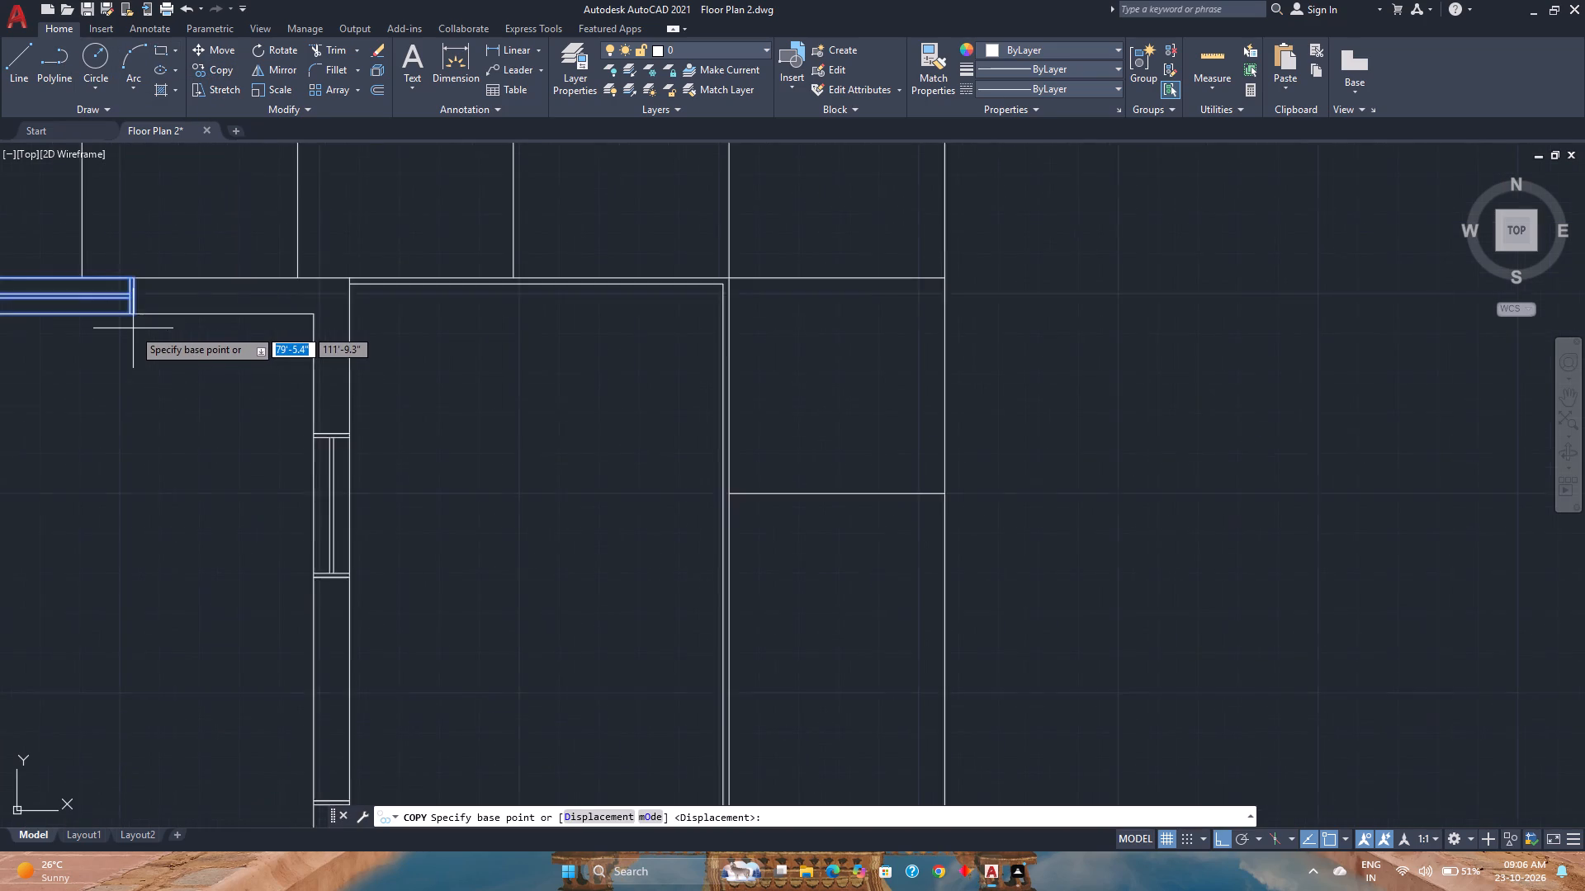
{"action": "scroll", "coordinate": [133, 328], "scroll_direction": "up", "scroll_amount": 2}
{"action": "left_click", "coordinate": [137, 290]}
{"action": "scroll", "coordinate": [142, 290], "scroll_direction": "down", "scroll_amount": 3}
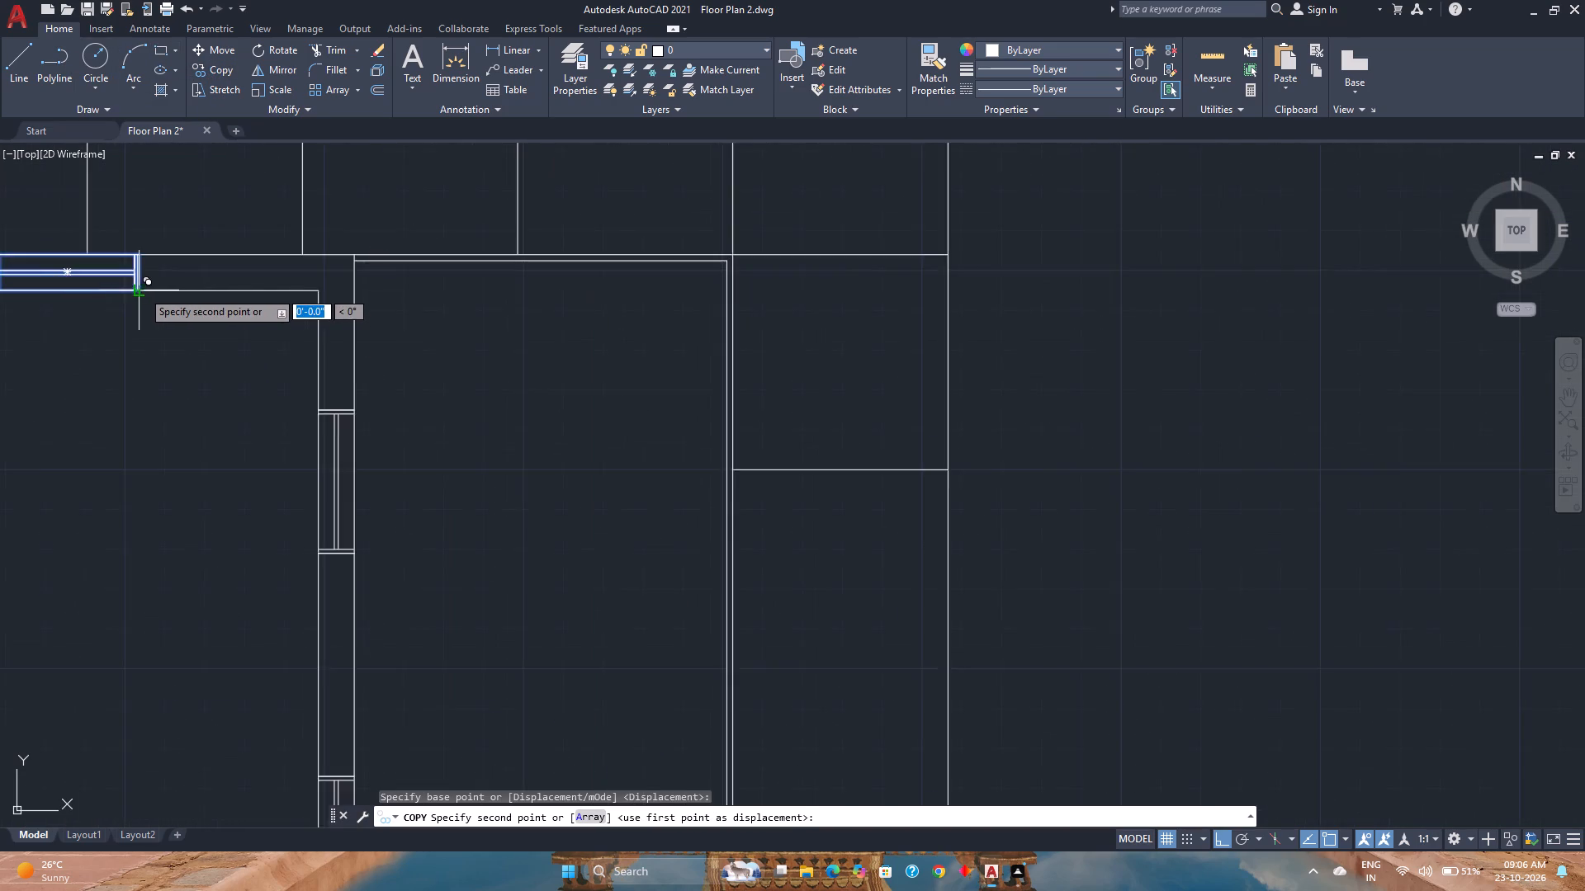
{"action": "scroll", "coordinate": [142, 290], "scroll_direction": "down", "scroll_amount": 3}
{"action": "scroll", "coordinate": [642, 439], "scroll_direction": "up", "scroll_amount": 3}
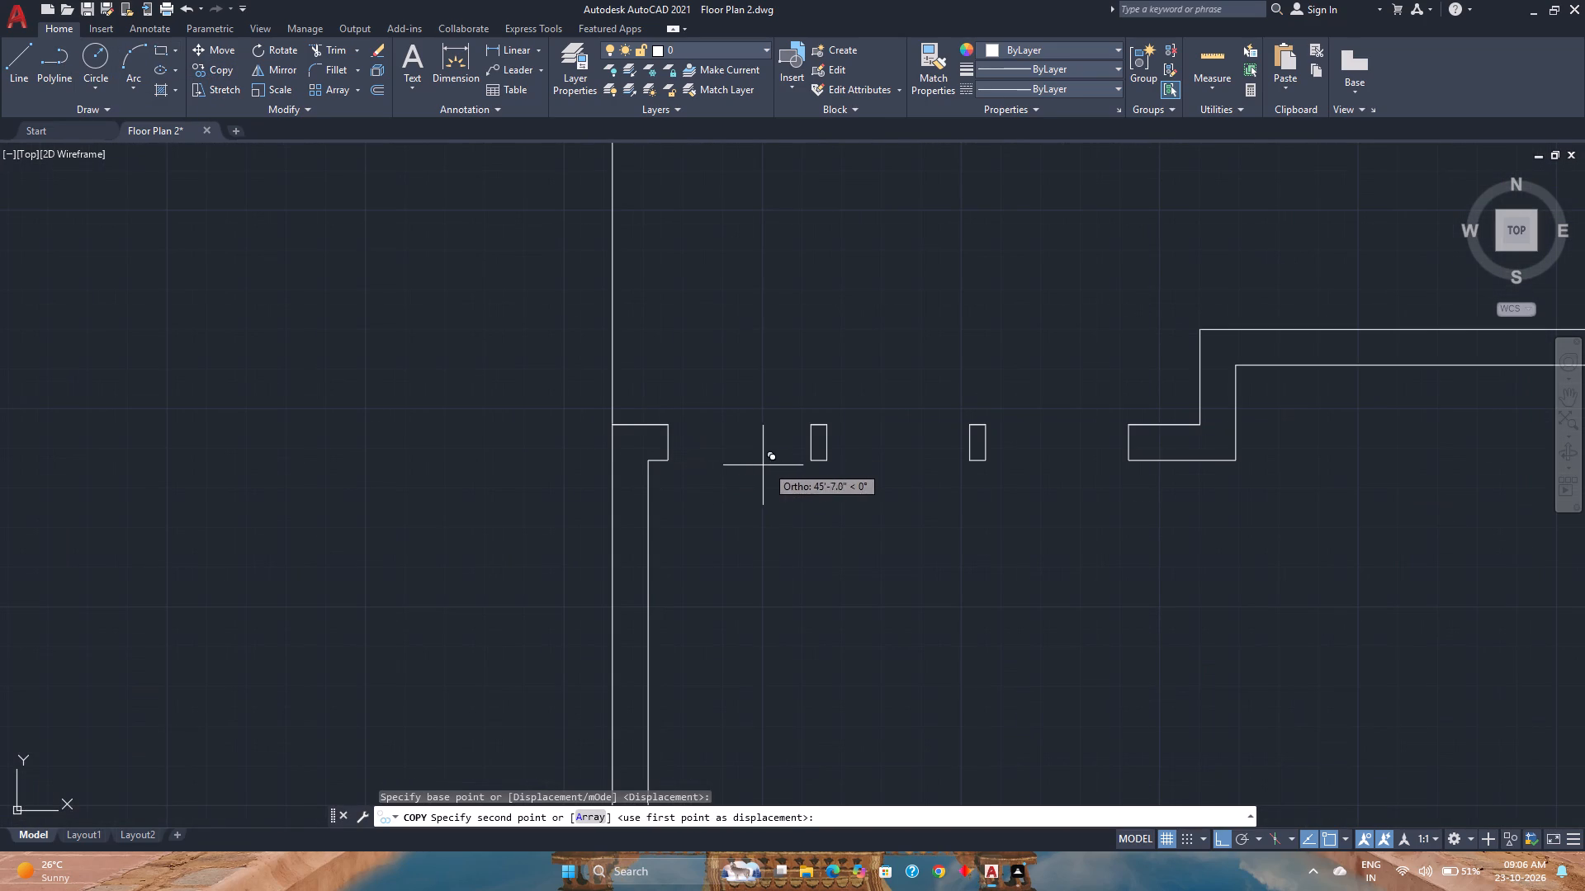
{"action": "left_click", "coordinate": [811, 462]}
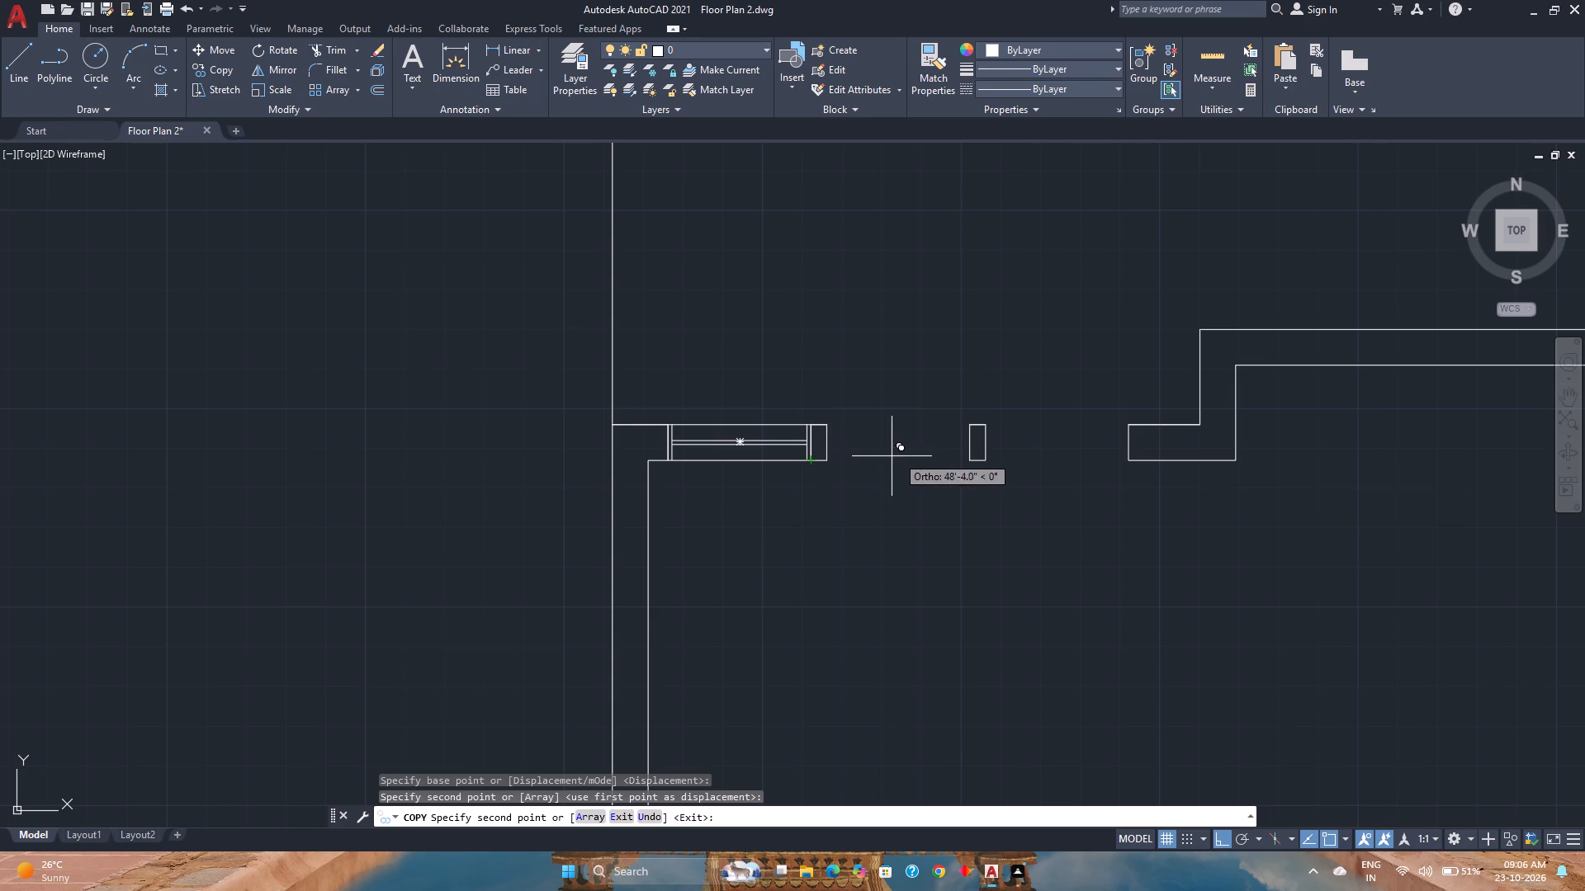
{"action": "left_click", "coordinate": [970, 461]}
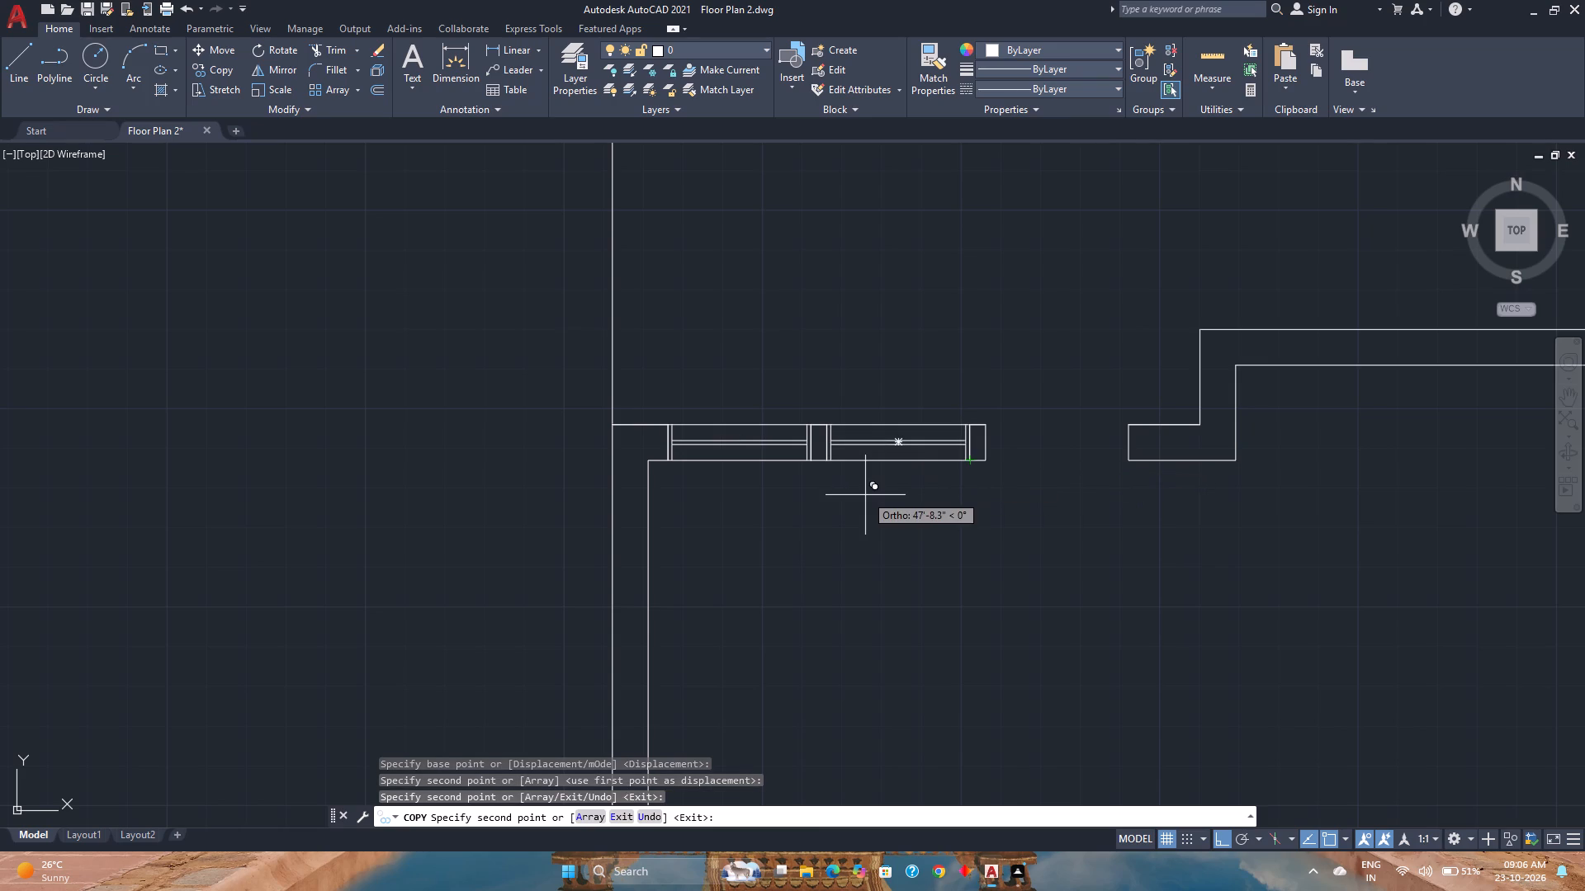
{"action": "key", "text": "Escape"}
Save the floor plan drawing.
{"action": "key", "text": "ctrl+s"}
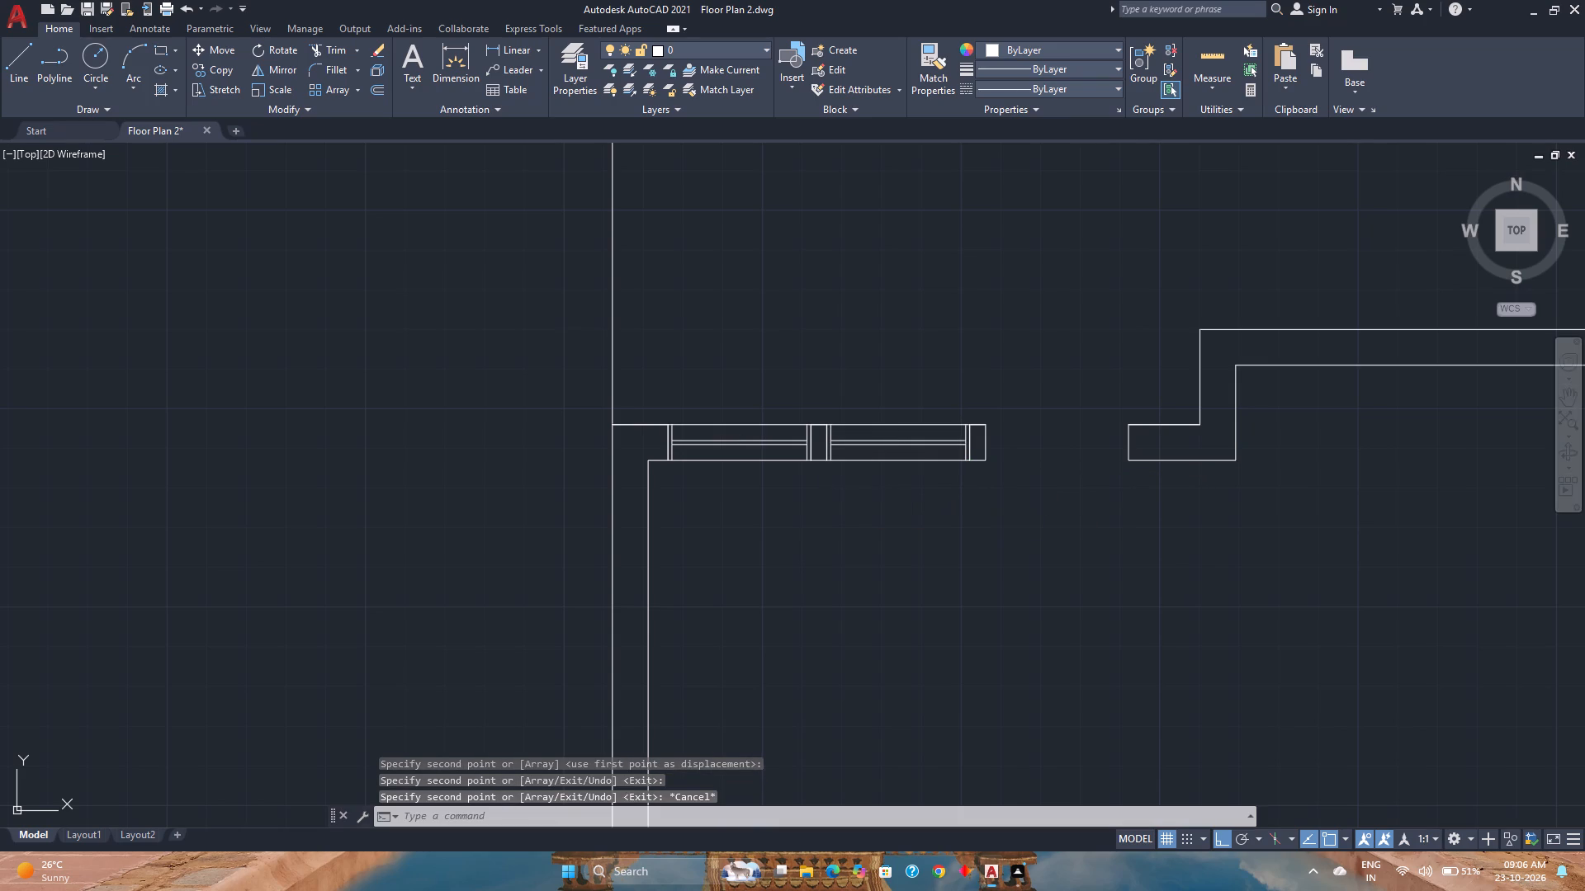
Draw a line across the large left-hand room's left wall, from the inner upper corner to the outer face.
{"action": "scroll", "coordinate": [866, 495], "scroll_direction": "down", "scroll_amount": 4}
{"action": "middle_click_drag", "start_coordinate": [886, 507], "coordinate": [743, 427]}
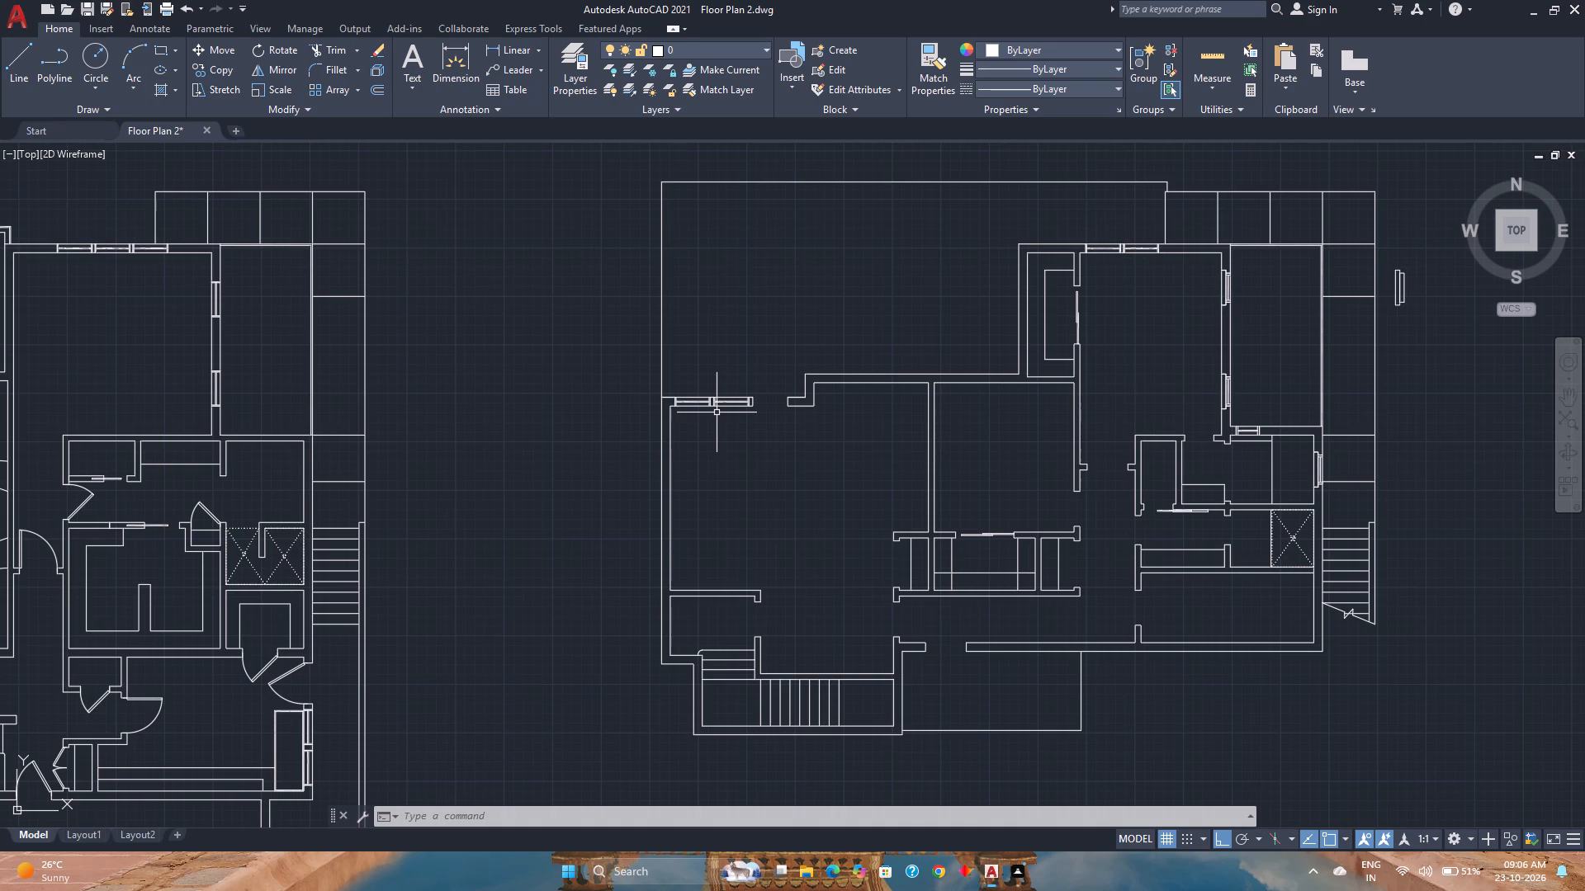
{"action": "scroll", "coordinate": [780, 442], "scroll_direction": "down", "scroll_amount": 1}
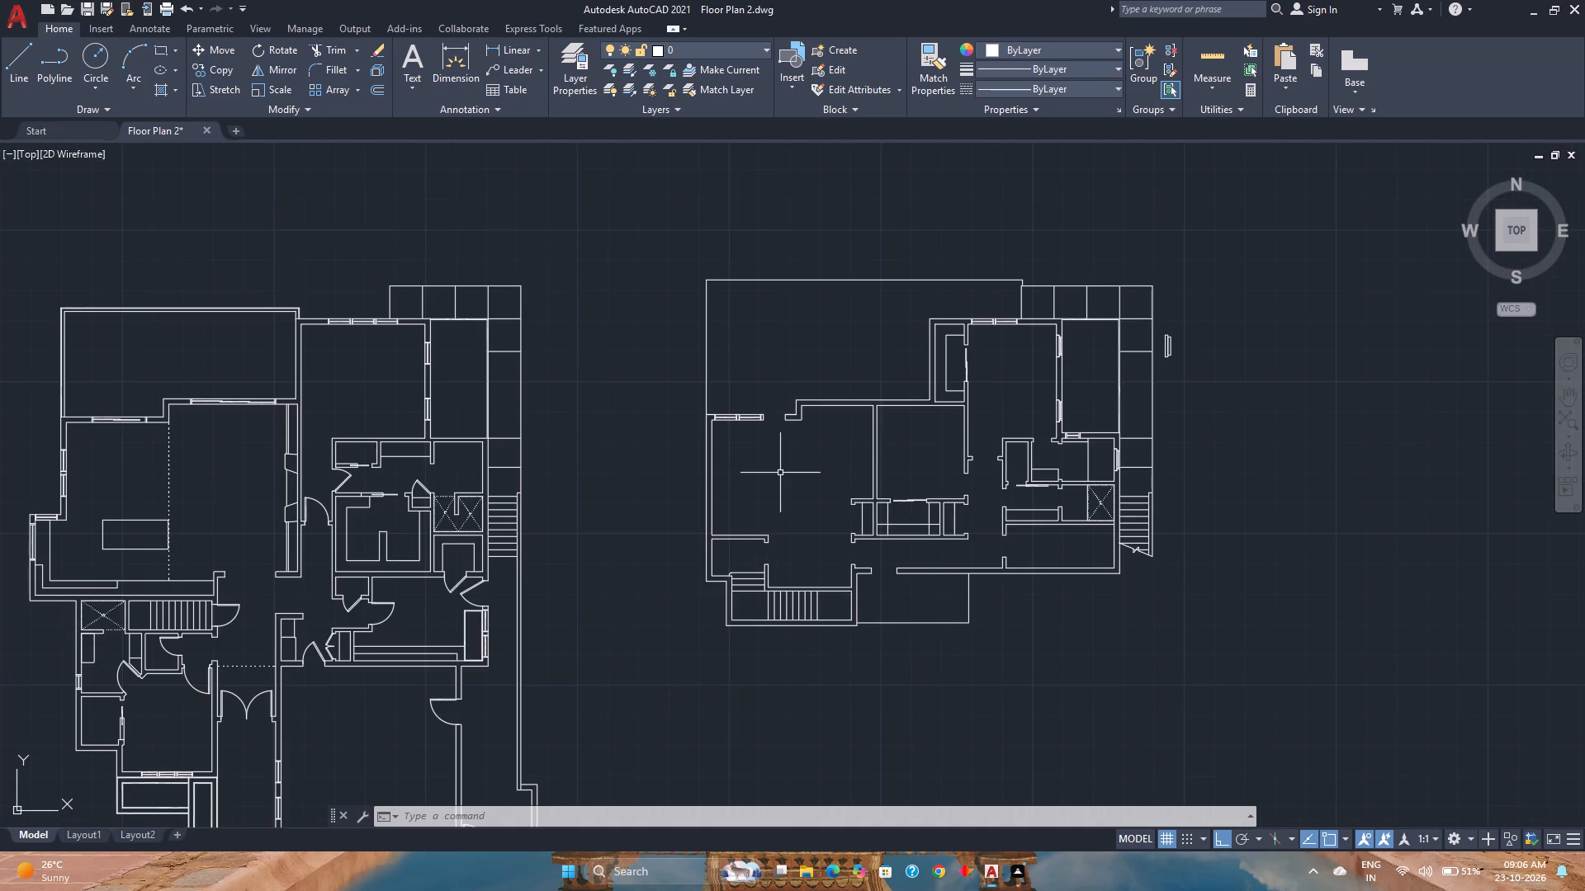
{"action": "scroll", "coordinate": [744, 493], "scroll_direction": "up", "scroll_amount": 2}
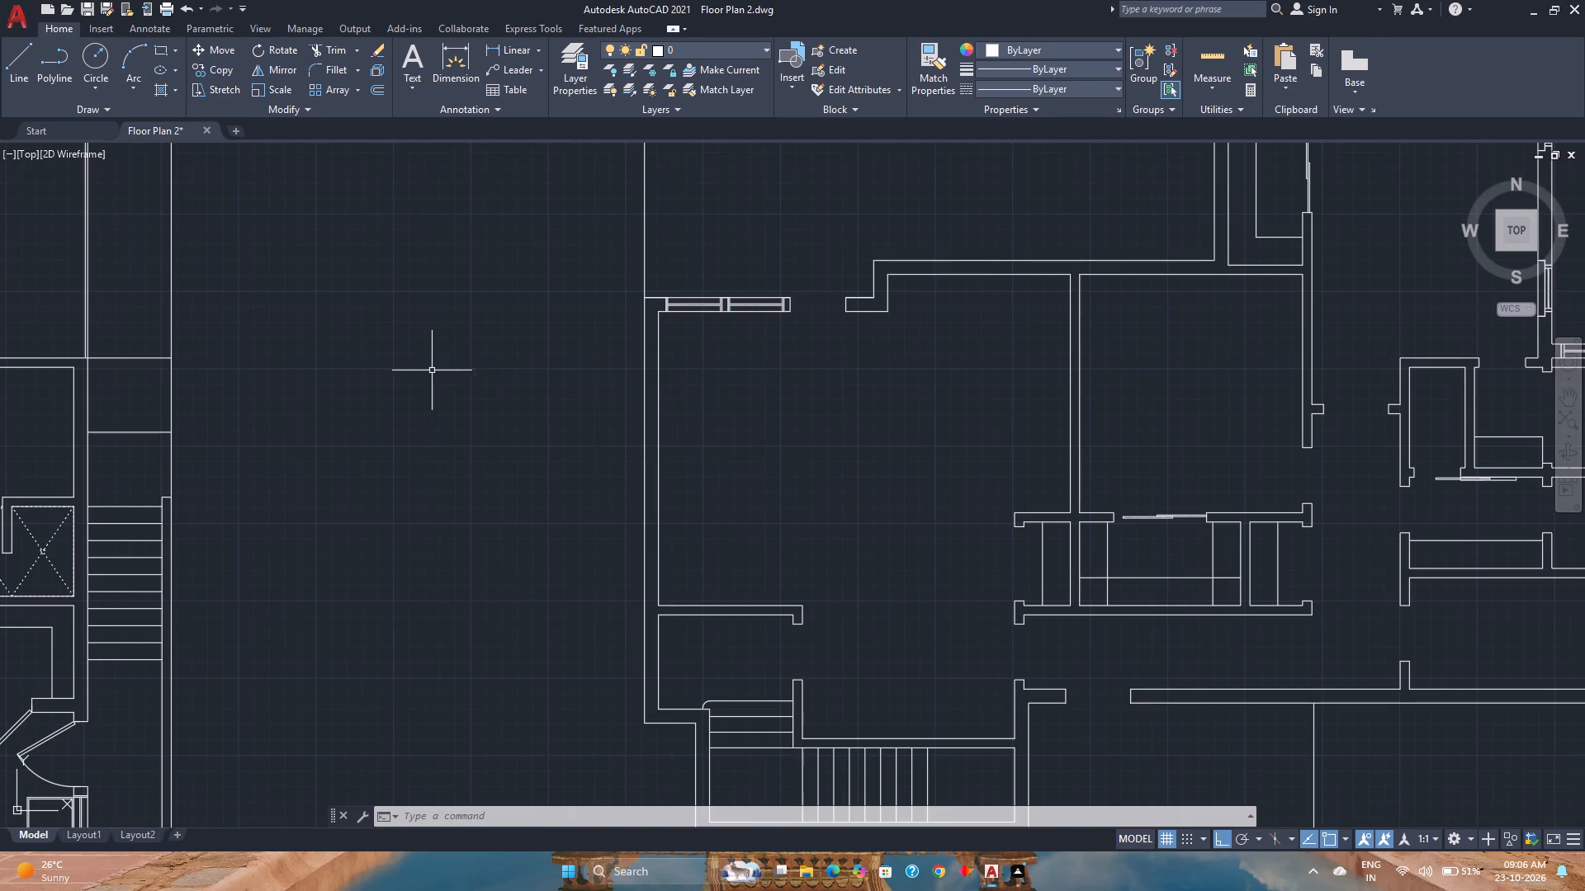
{"action": "left_click", "coordinate": [33, 76]}
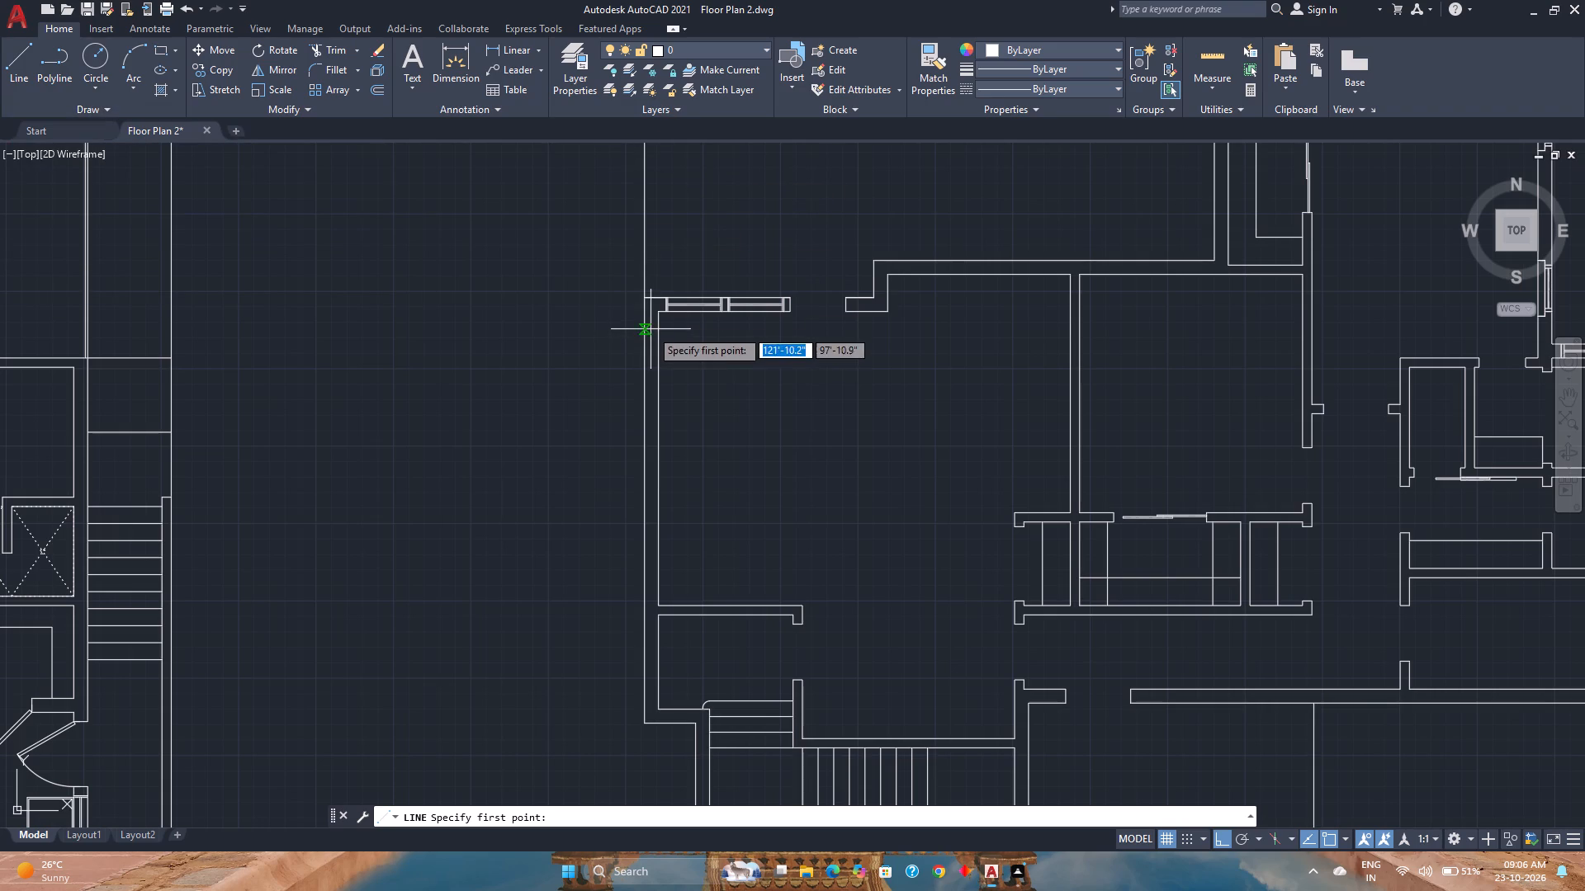
{"action": "scroll", "coordinate": [660, 326], "scroll_direction": "up", "scroll_amount": 2}
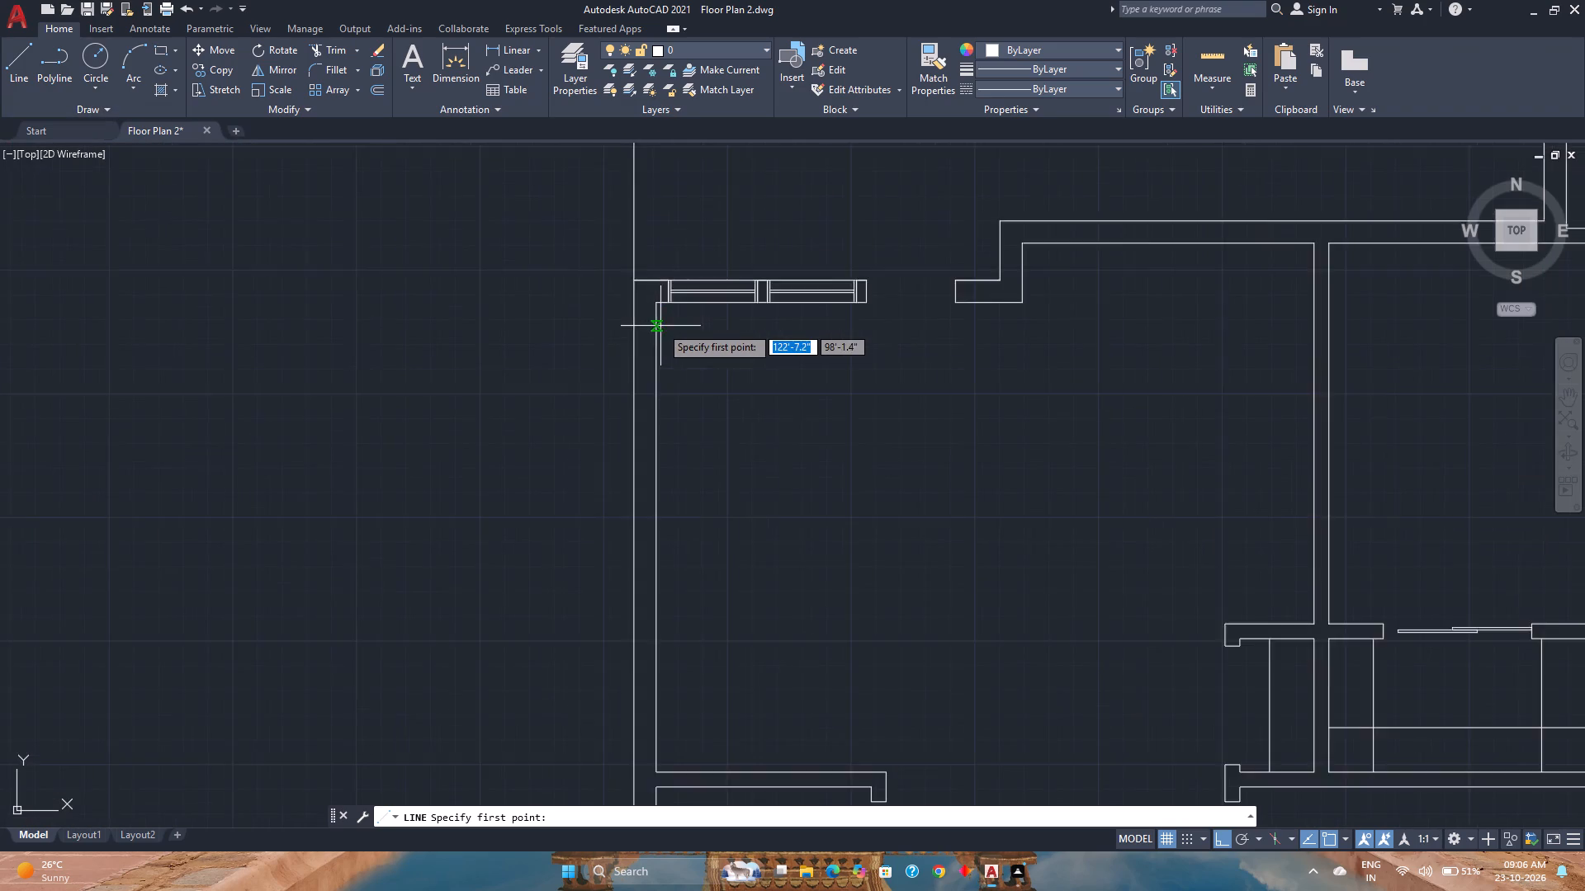
{"action": "scroll", "coordinate": [660, 326], "scroll_direction": "up", "scroll_amount": 2}
{"action": "middle_click_drag", "start_coordinate": [664, 269], "coordinate": [715, 373]}
{"action": "left_click", "coordinate": [688, 337]}
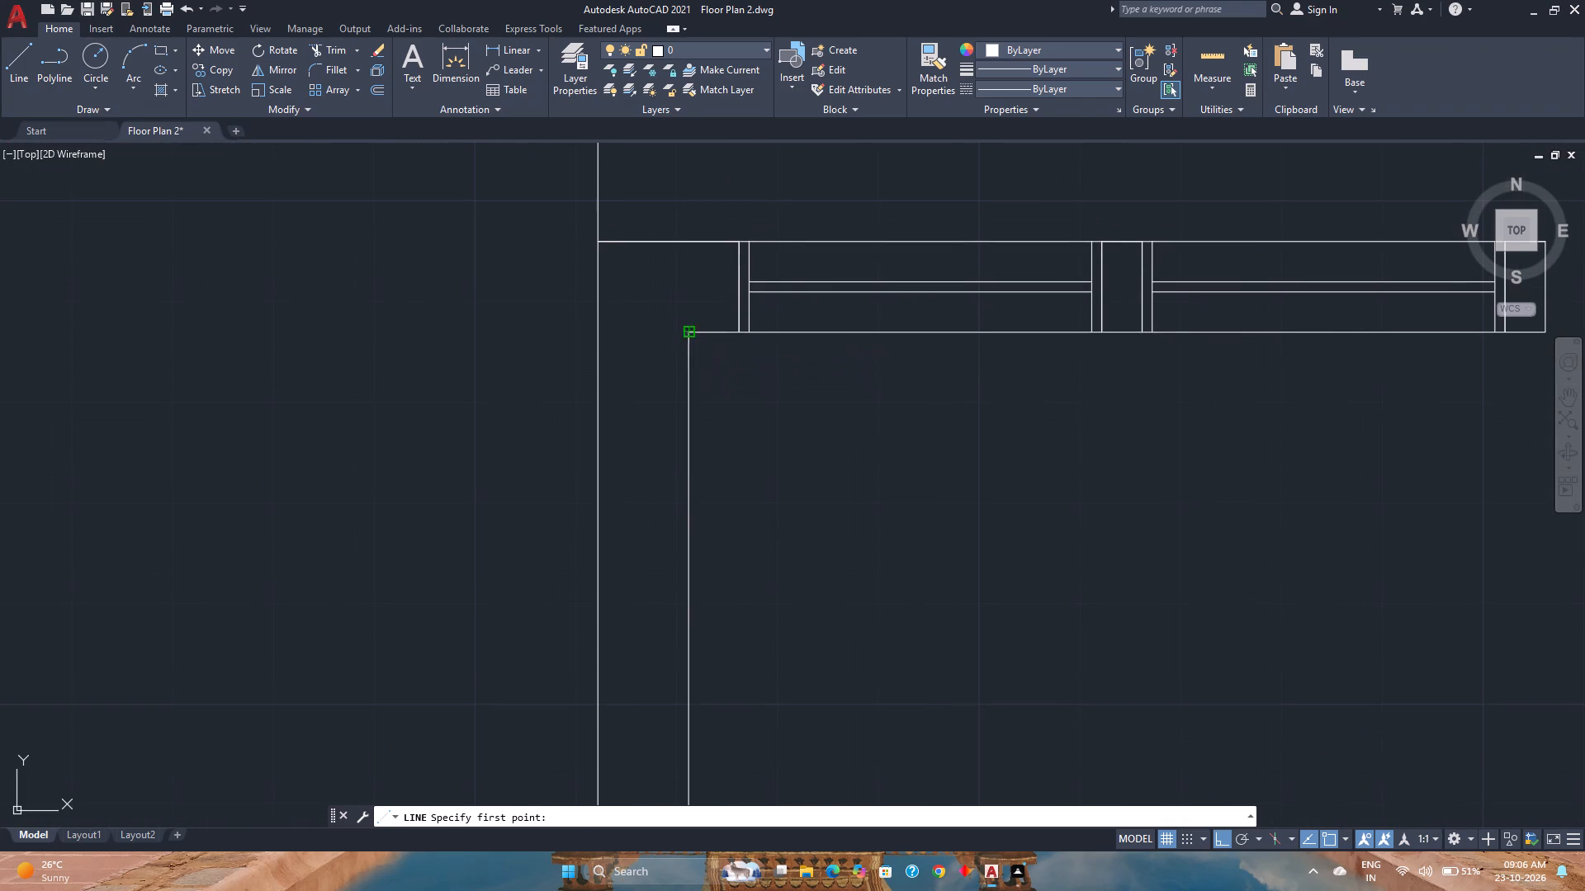
{"action": "left_click", "coordinate": [596, 335]}
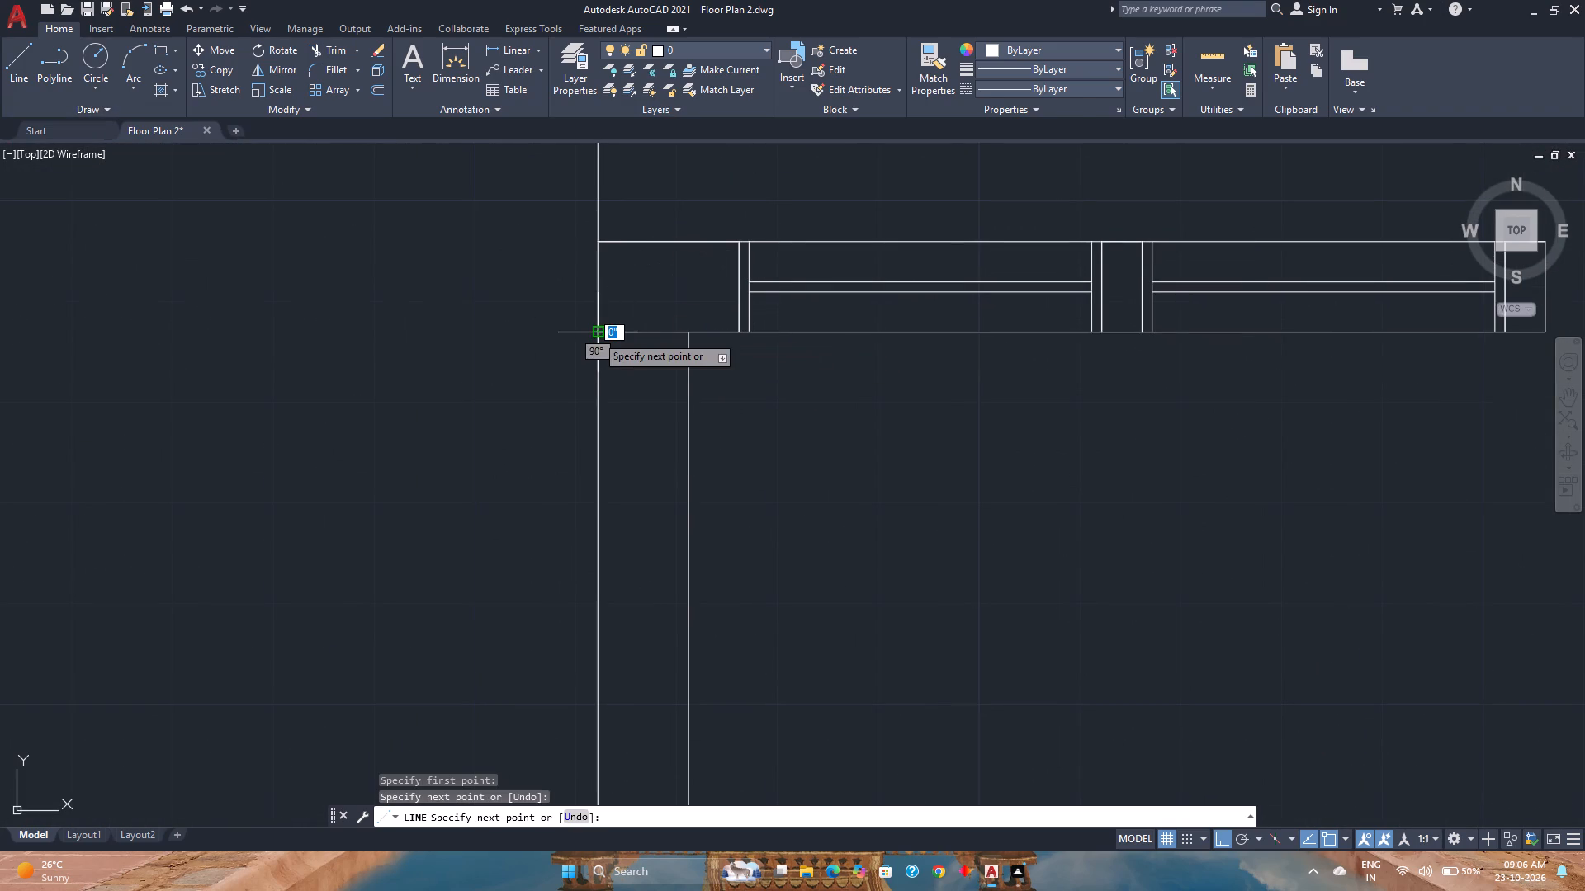
{"action": "key", "text": "Escape"}
Move the new cross-wall line 2' down the left wall.
{"action": "left_click", "coordinate": [651, 353]}
{"action": "left_click", "coordinate": [620, 322]}
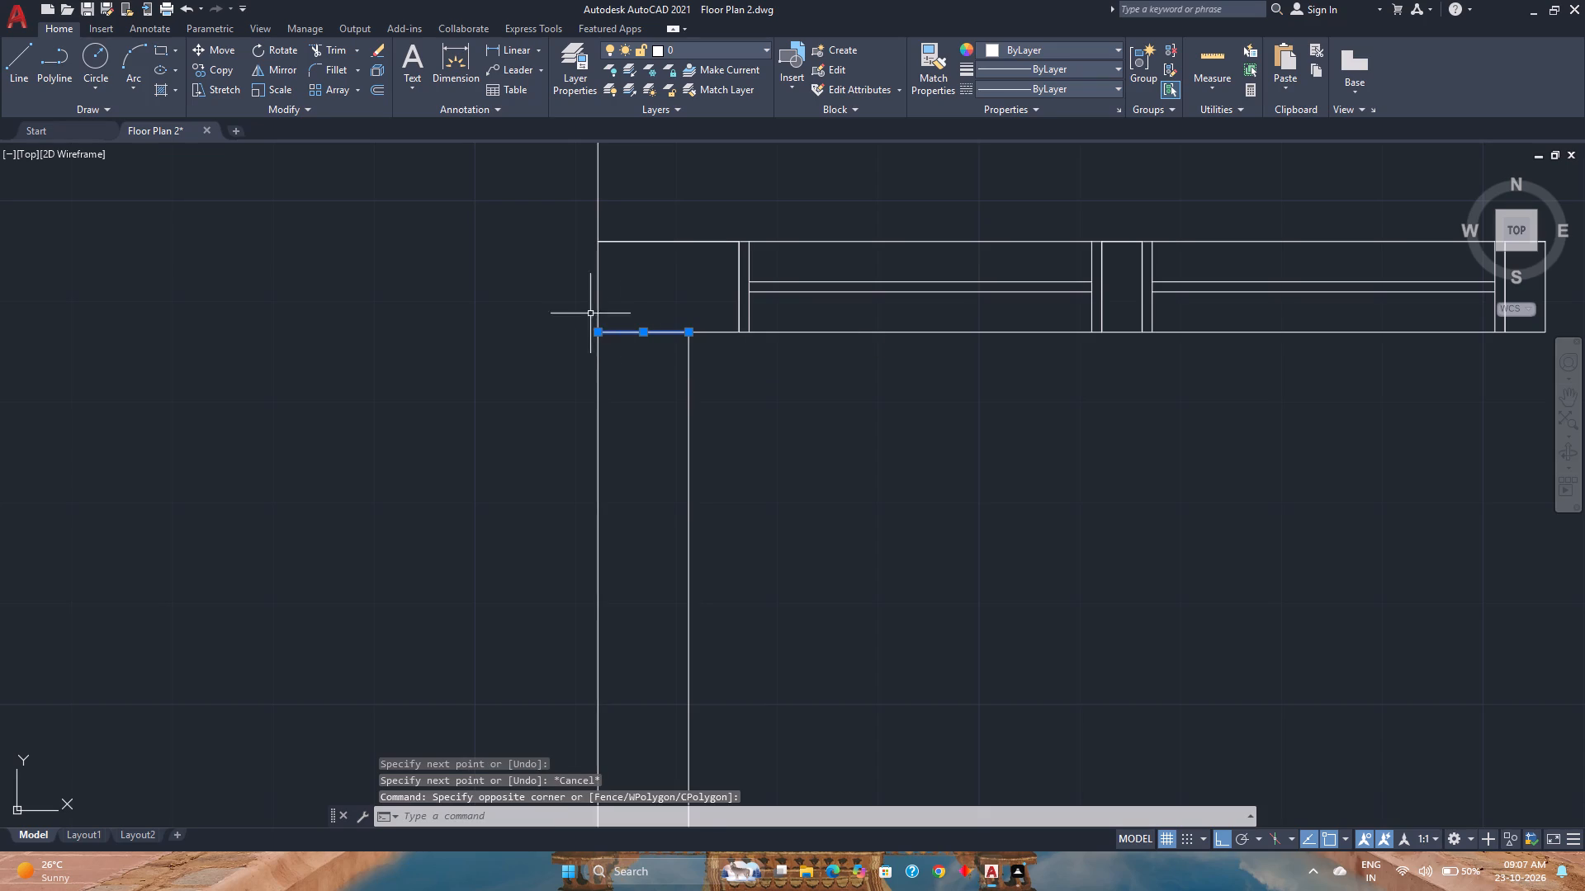
{"action": "left_click", "coordinate": [212, 56]}
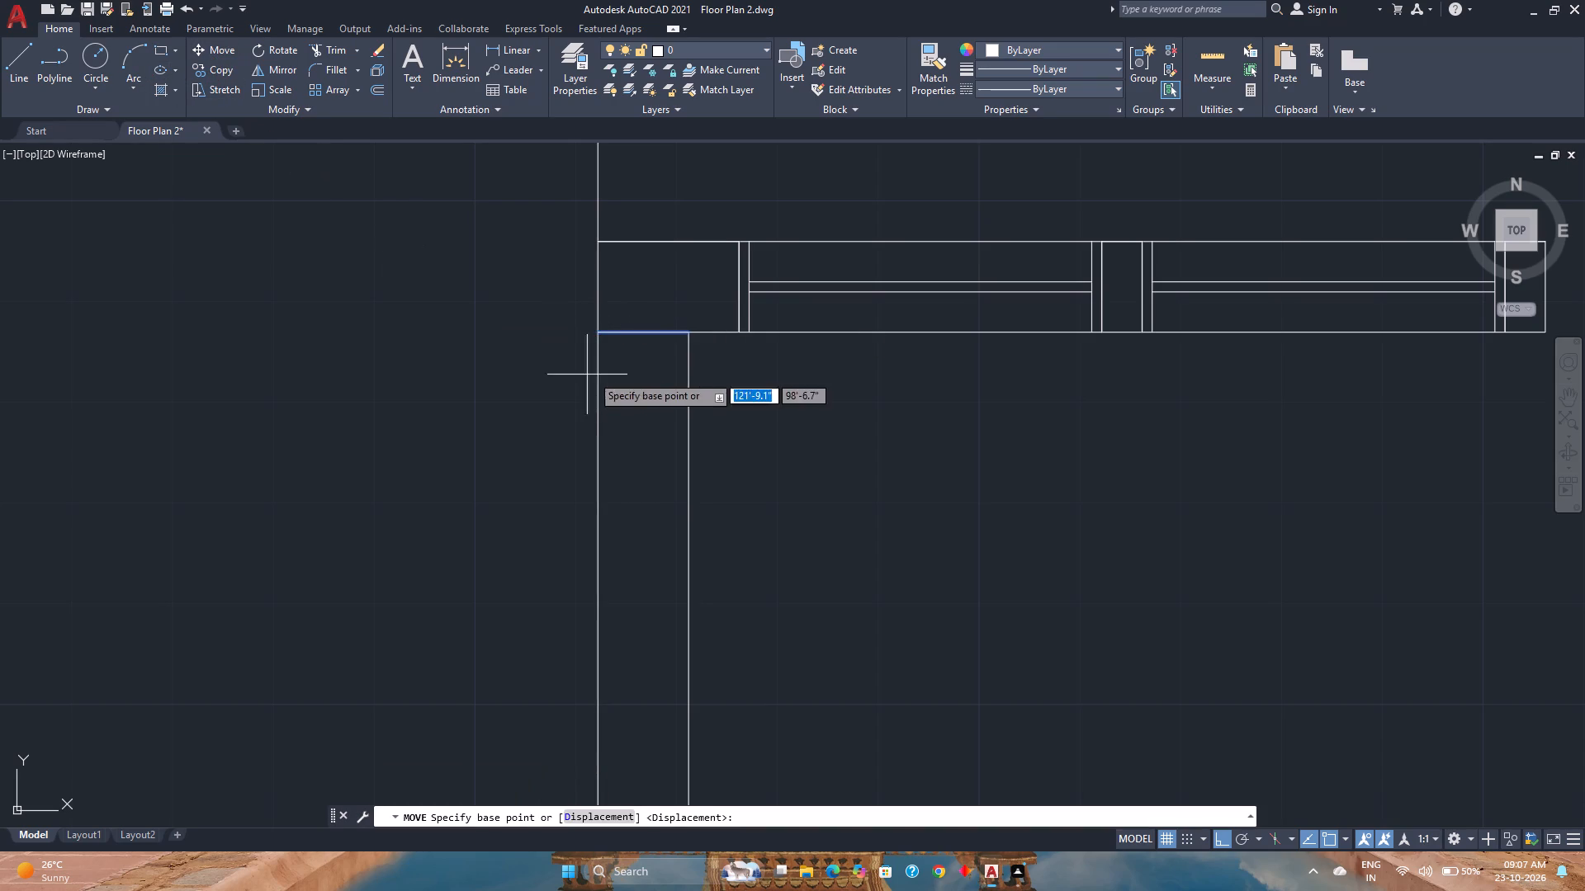
{"action": "left_click", "coordinate": [690, 332]}
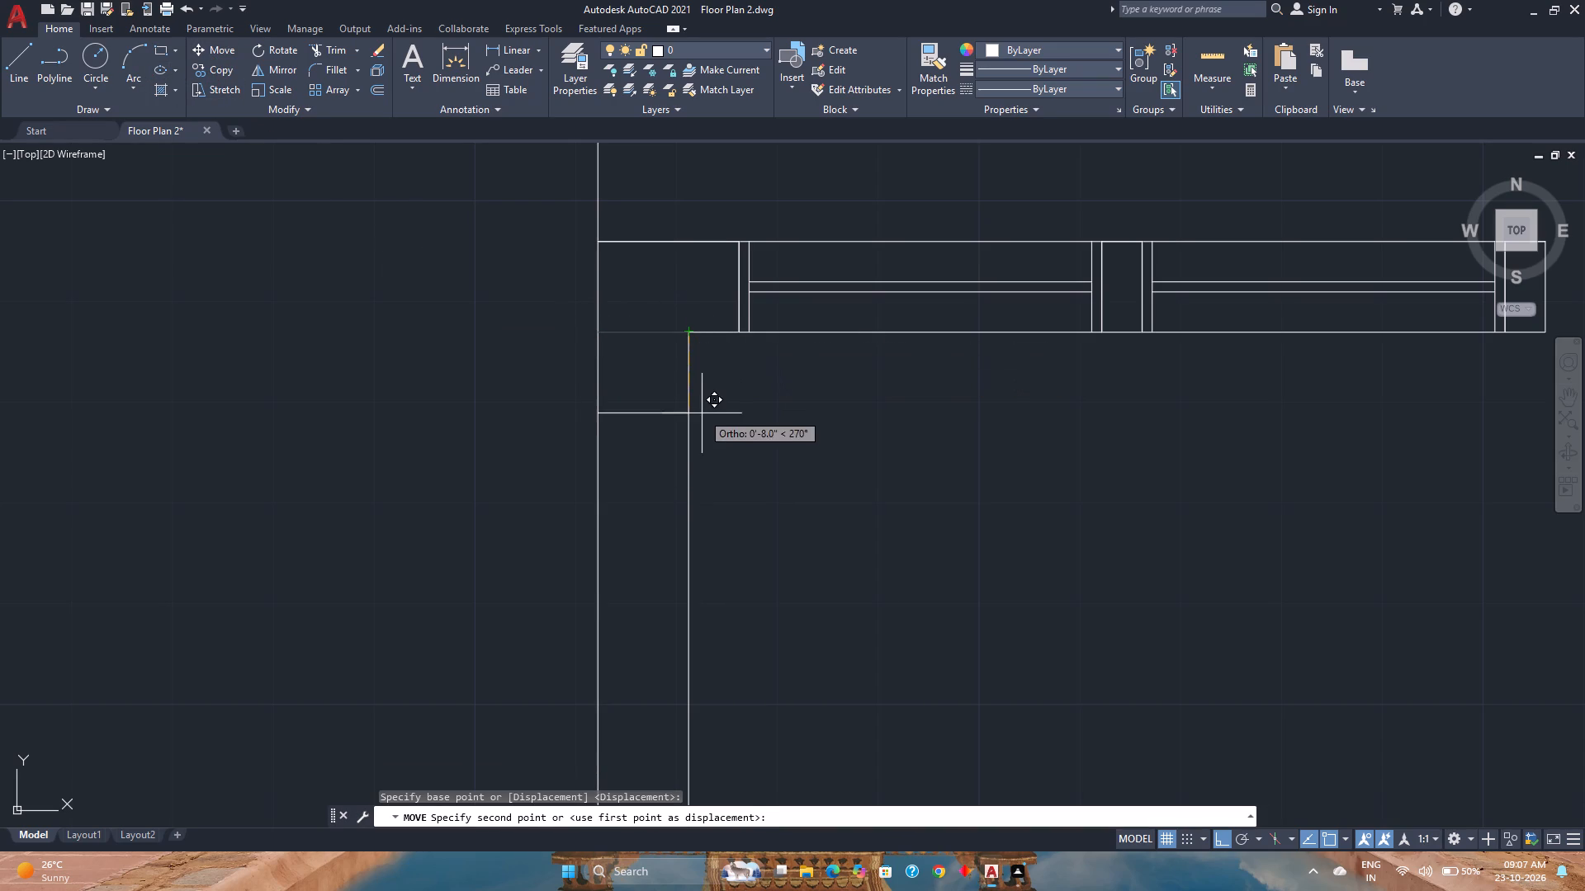
{"action": "type", "text": "2'"}
{"action": "key", "text": "Return"}
Offset the cross-wall line 3' down, the resulting line 4", and that one 3' again to mark two window openings.
{"action": "scroll", "coordinate": [699, 431], "scroll_direction": "down", "scroll_amount": 2}
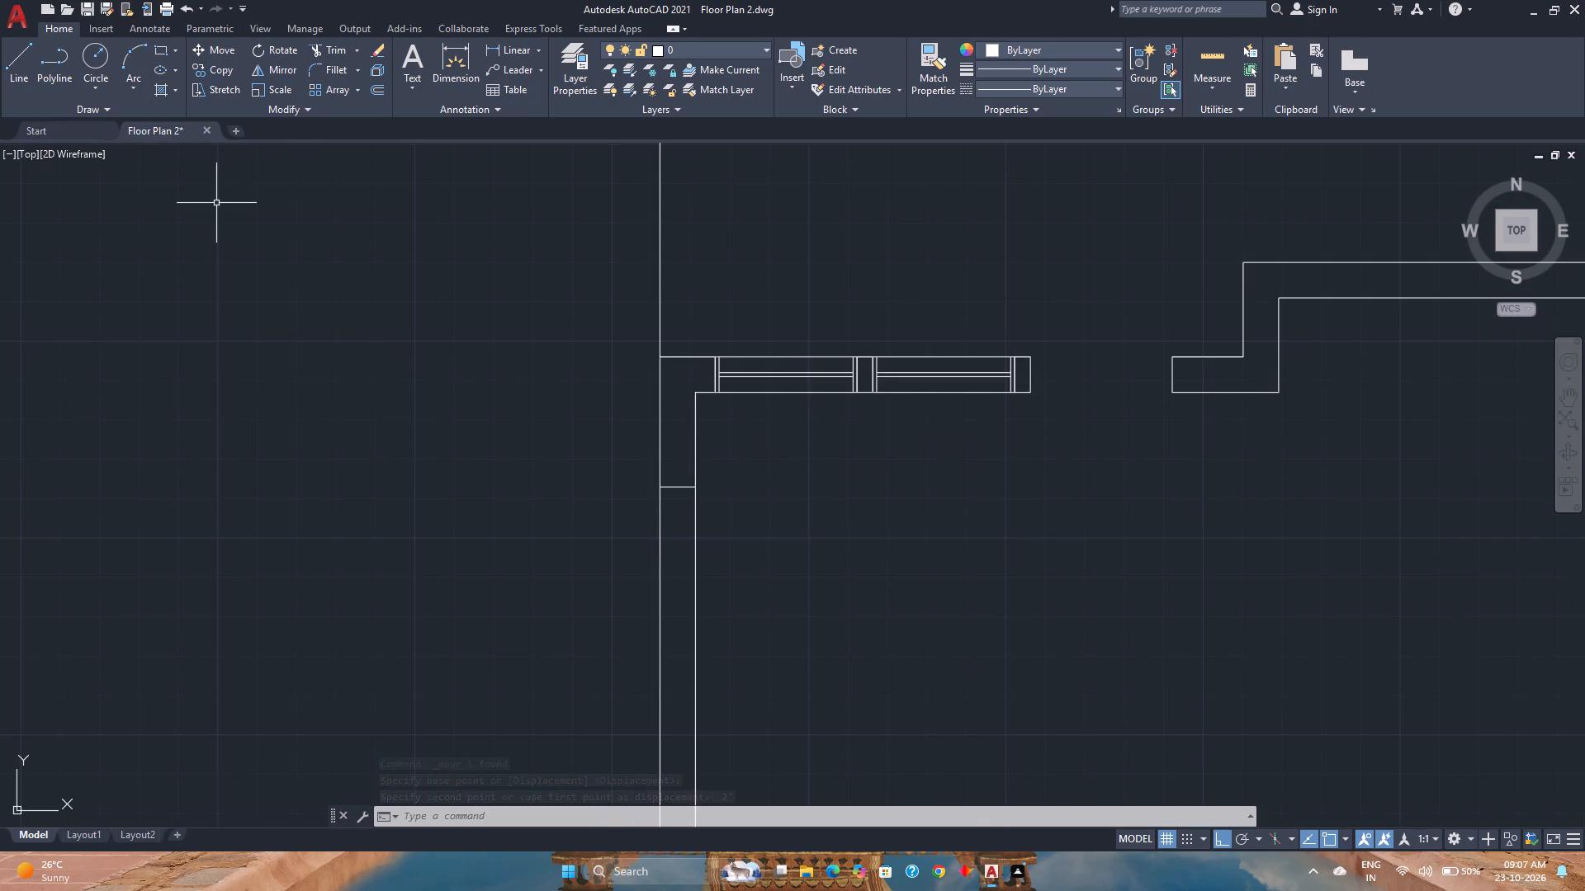
{"action": "left_click", "coordinate": [369, 92]}
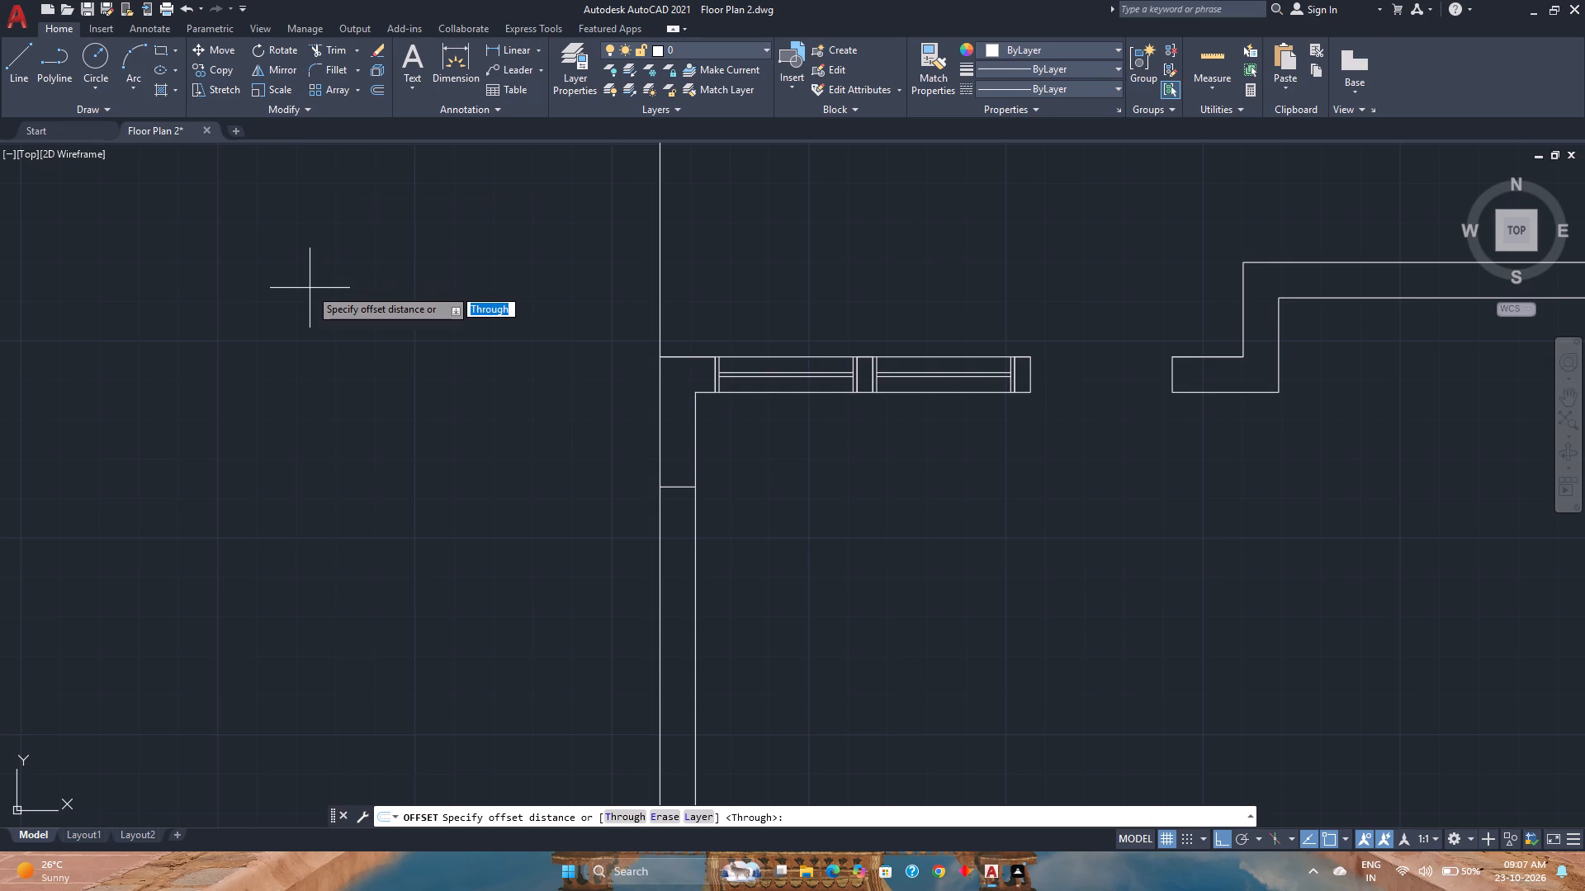
{"action": "key", "text": "3"}
{"action": "key", "text": "apostrophe"}
{"action": "key", "text": "Return"}
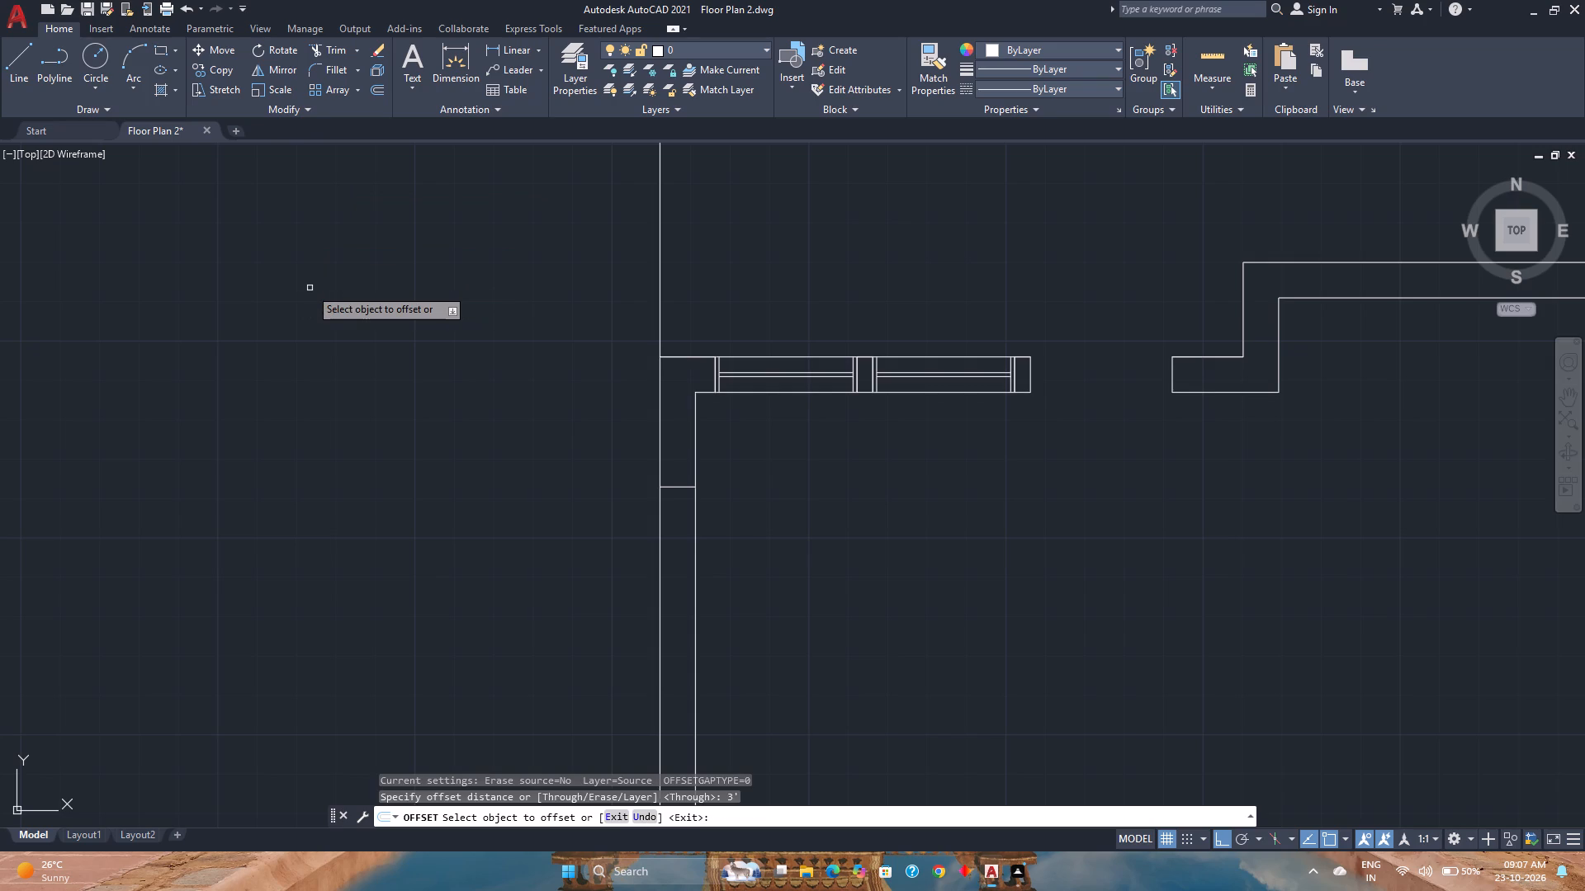
{"action": "left_click", "coordinate": [684, 486]}
{"action": "left_click", "coordinate": [682, 546]}
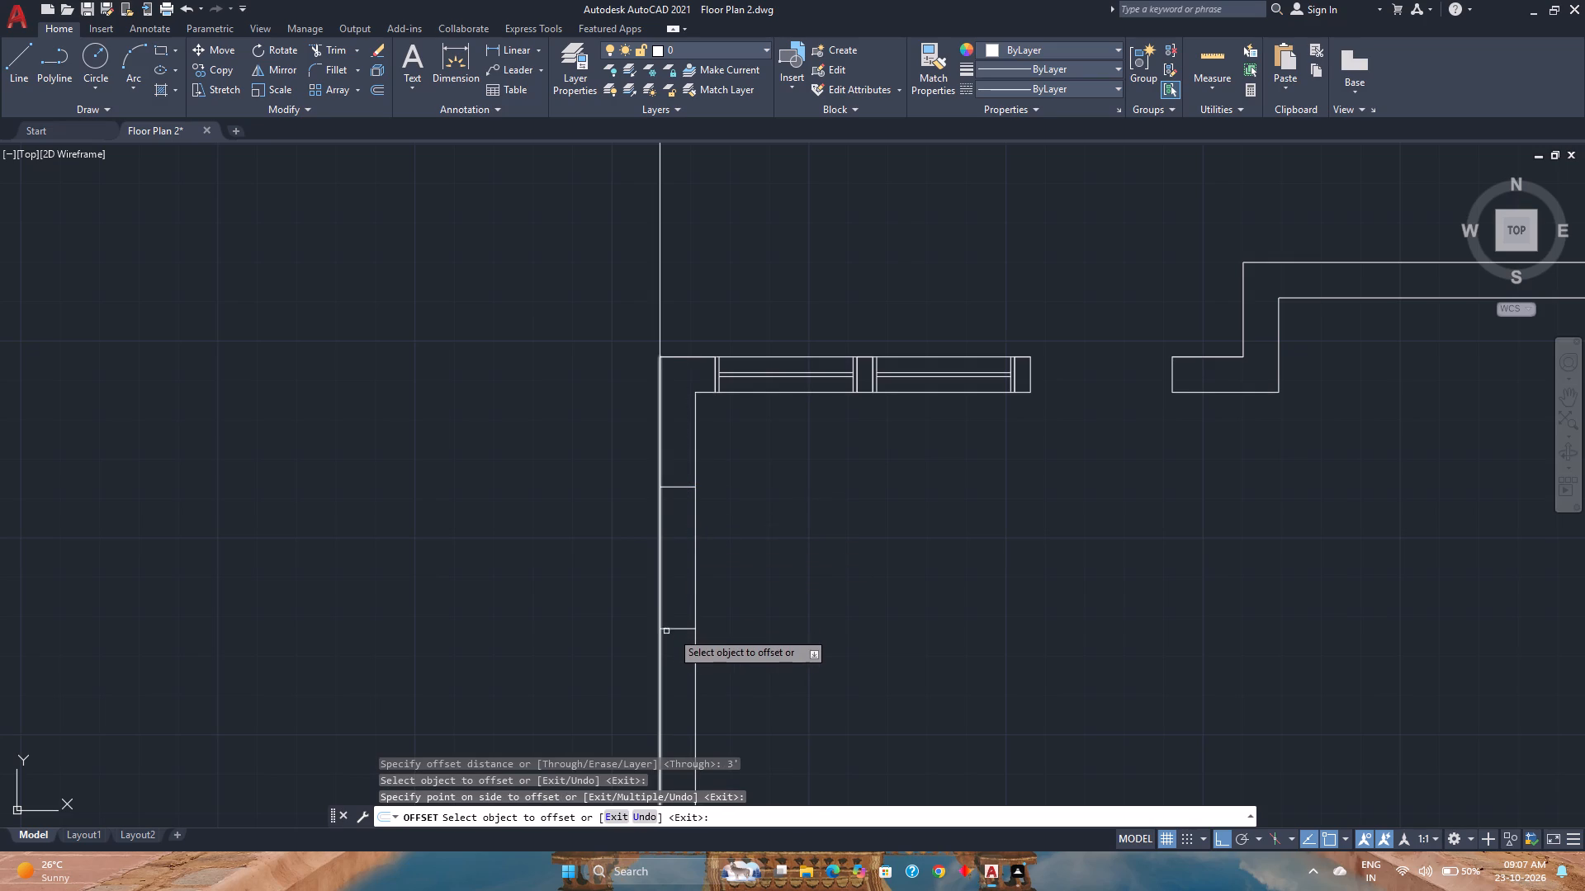
{"action": "left_click", "coordinate": [676, 629]}
{"action": "key", "text": "4"}
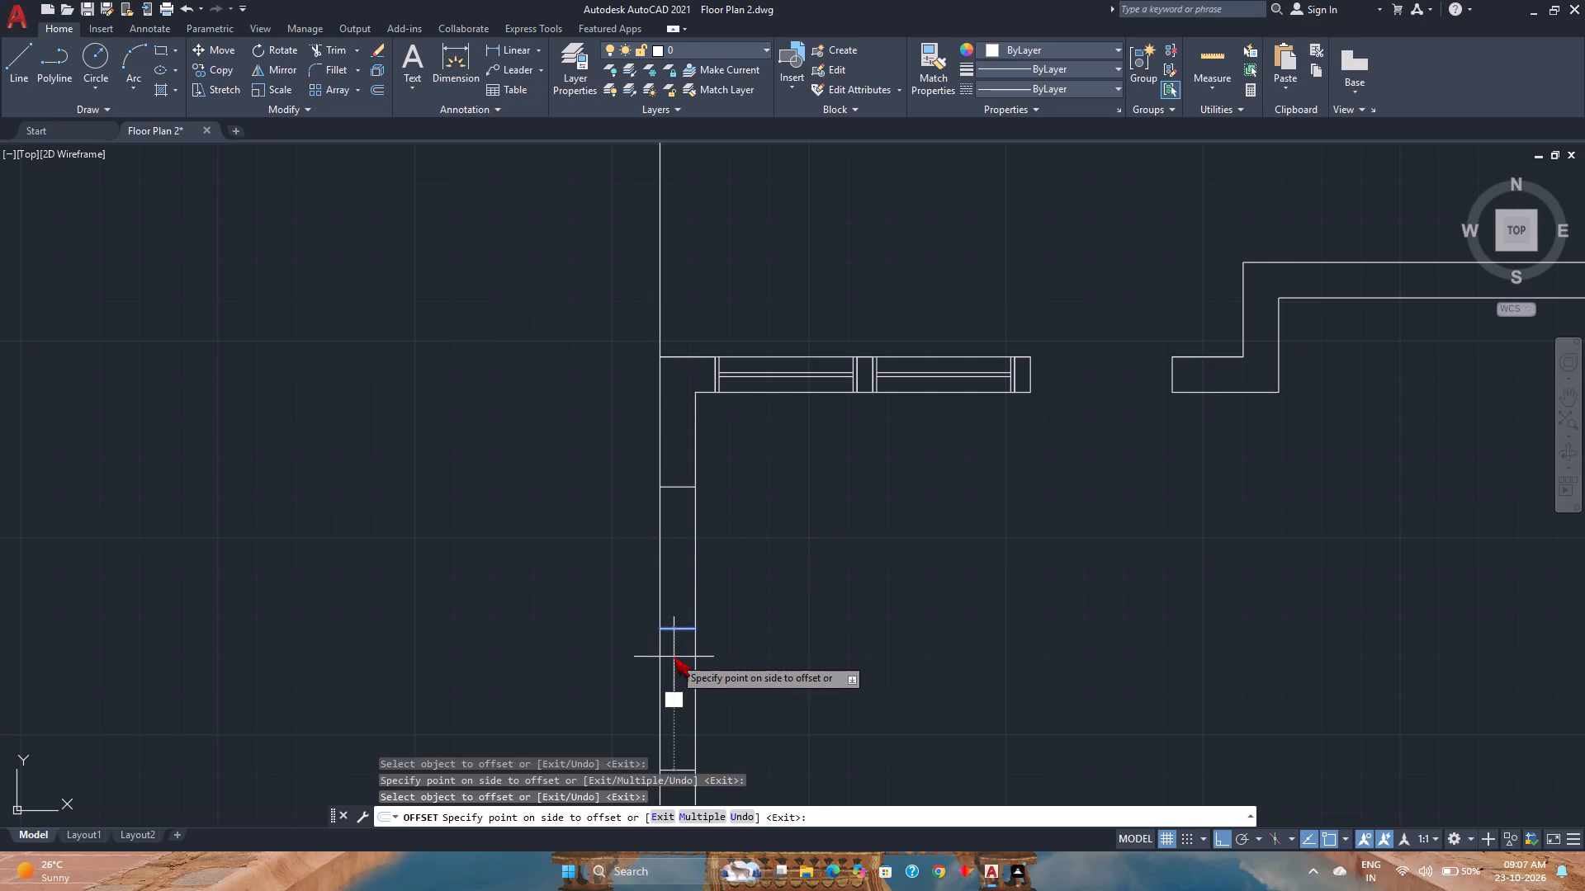
{"action": "key", "text": "Return"}
{"action": "middle_click_drag", "start_coordinate": [674, 657], "coordinate": [669, 534]}
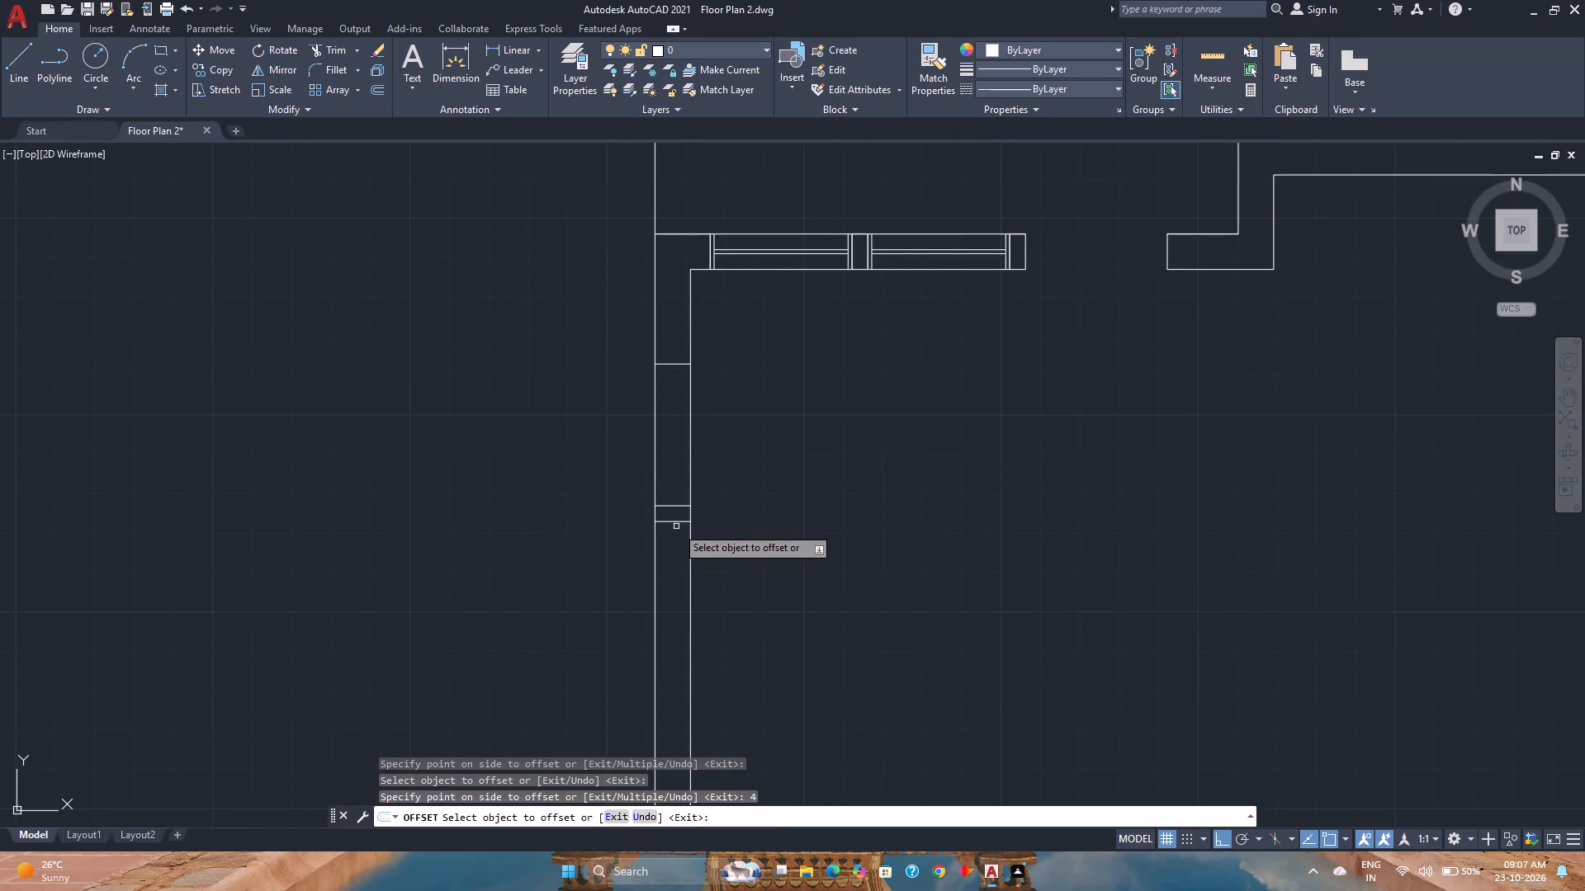
{"action": "left_click", "coordinate": [677, 520]}
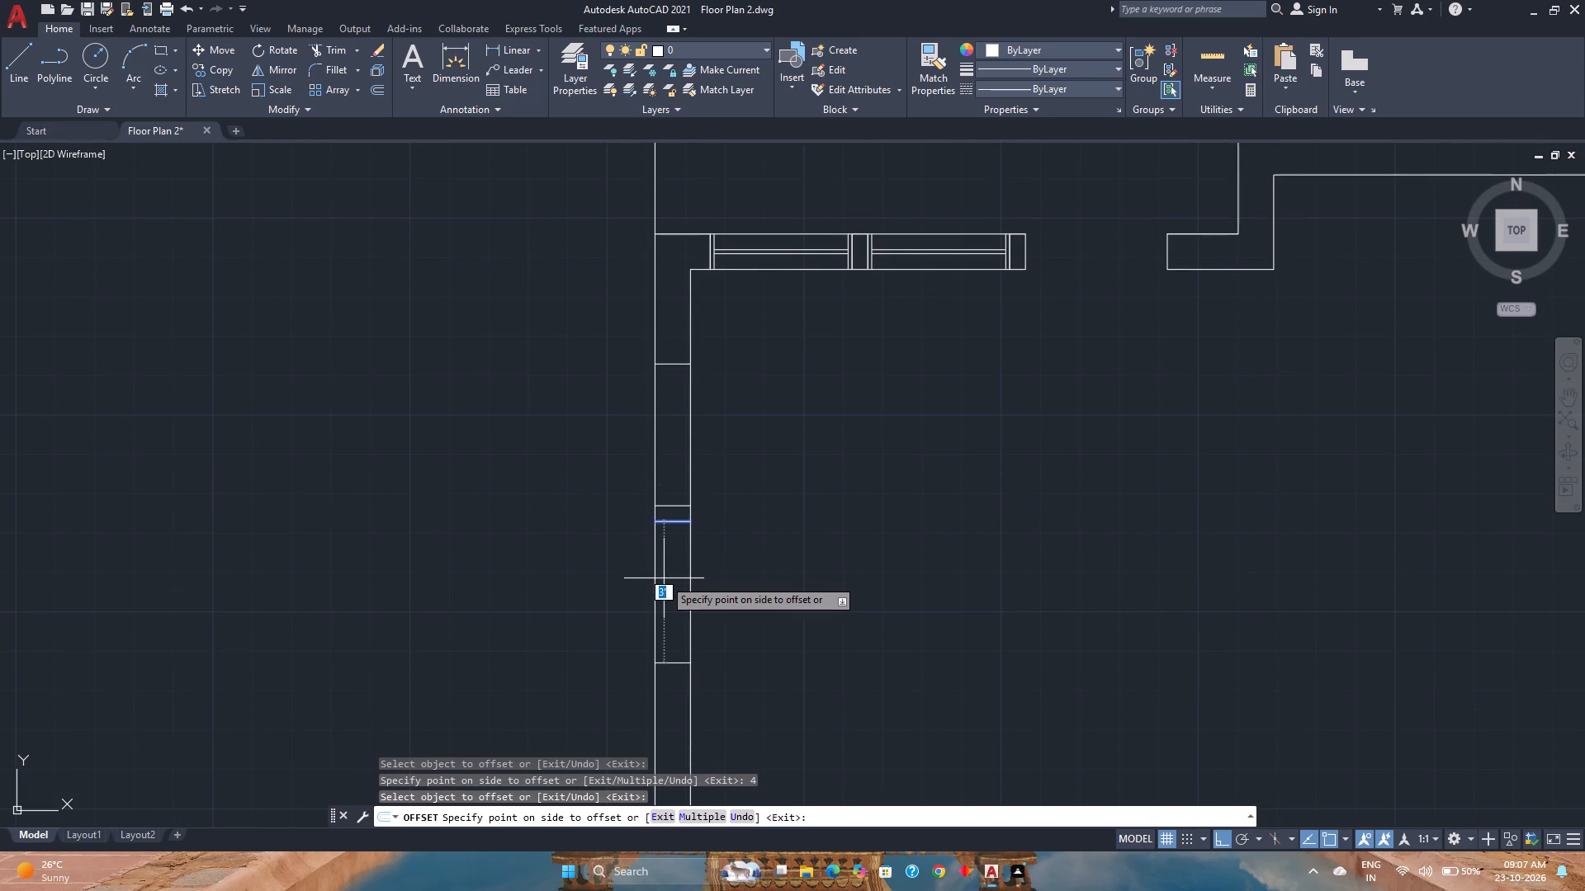
{"action": "left_click", "coordinate": [665, 582]}
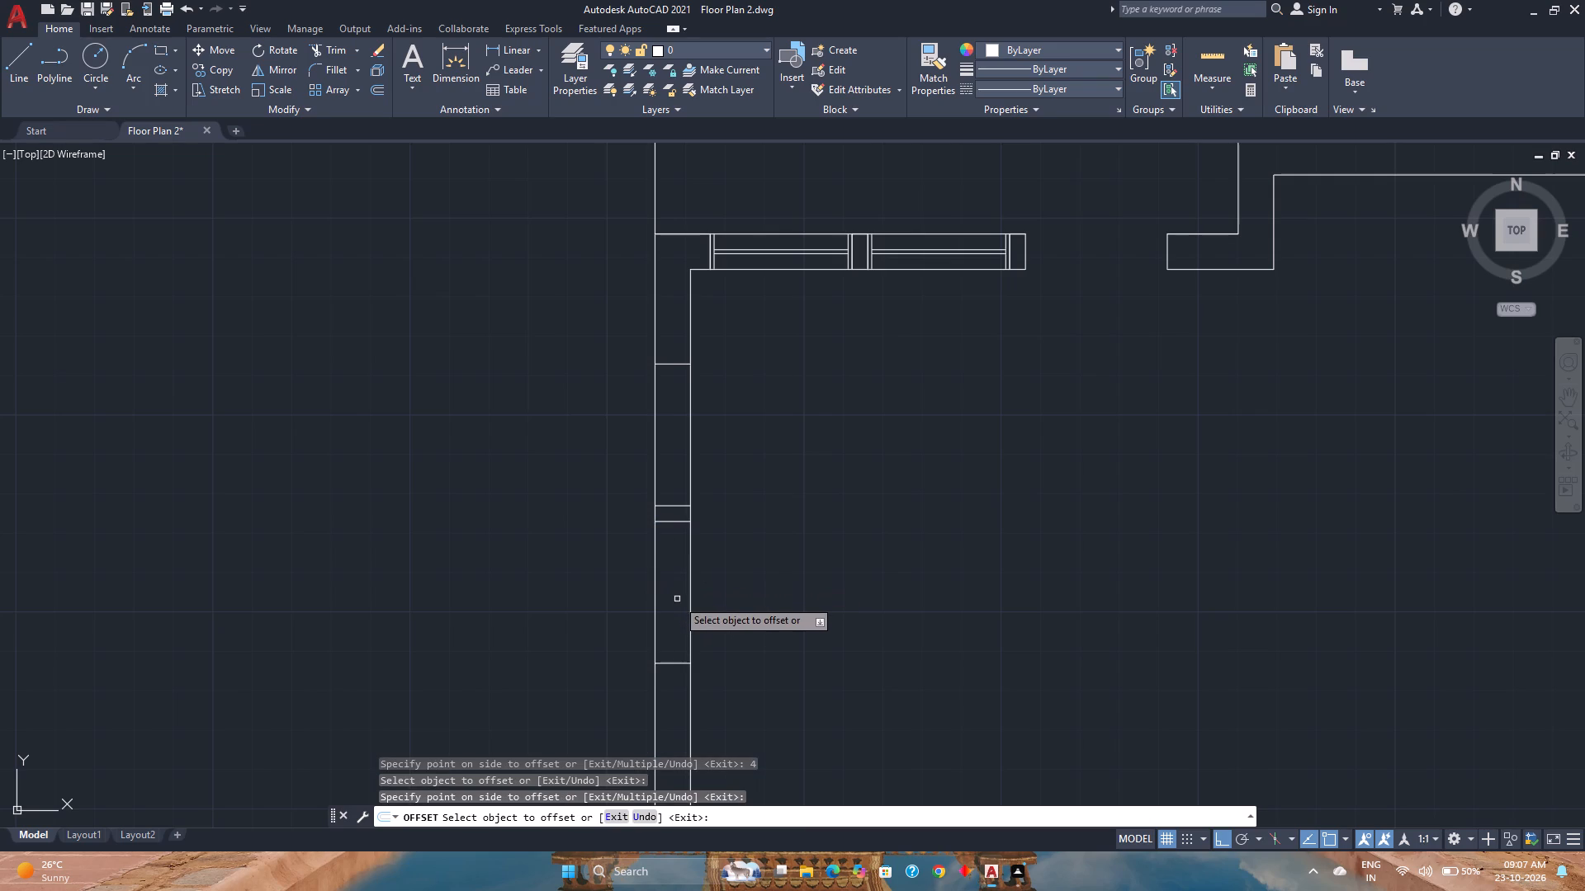
Offset the left wall's inner face 4.5" into the wall to make a centre line.
{"action": "left_click", "coordinate": [688, 589]}
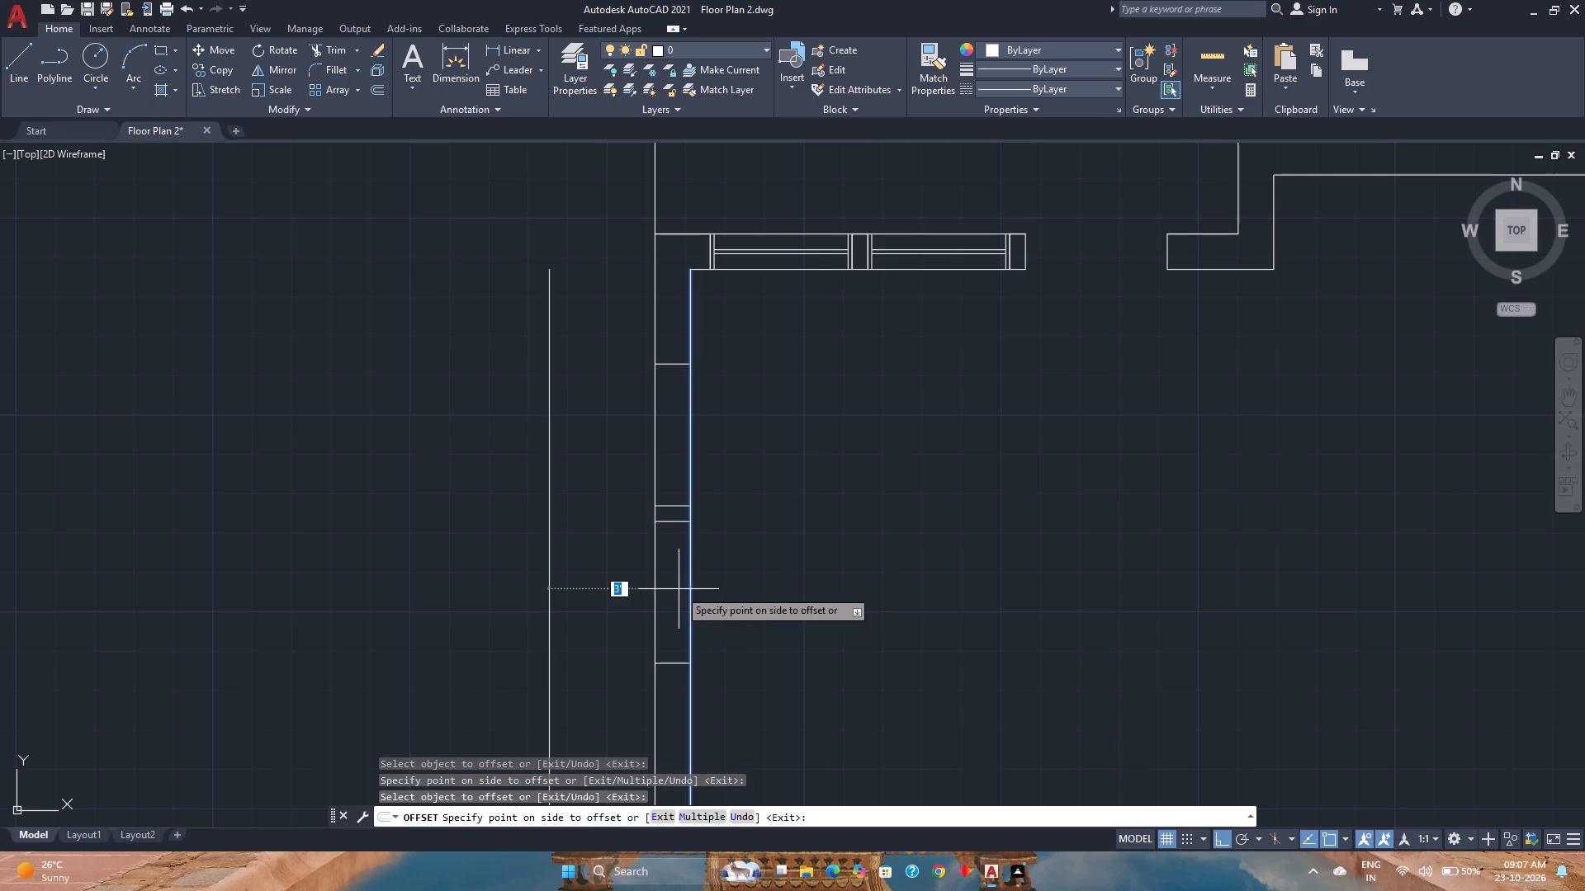
{"action": "type", "text": "4.5"}
{"action": "key", "text": "Return"}
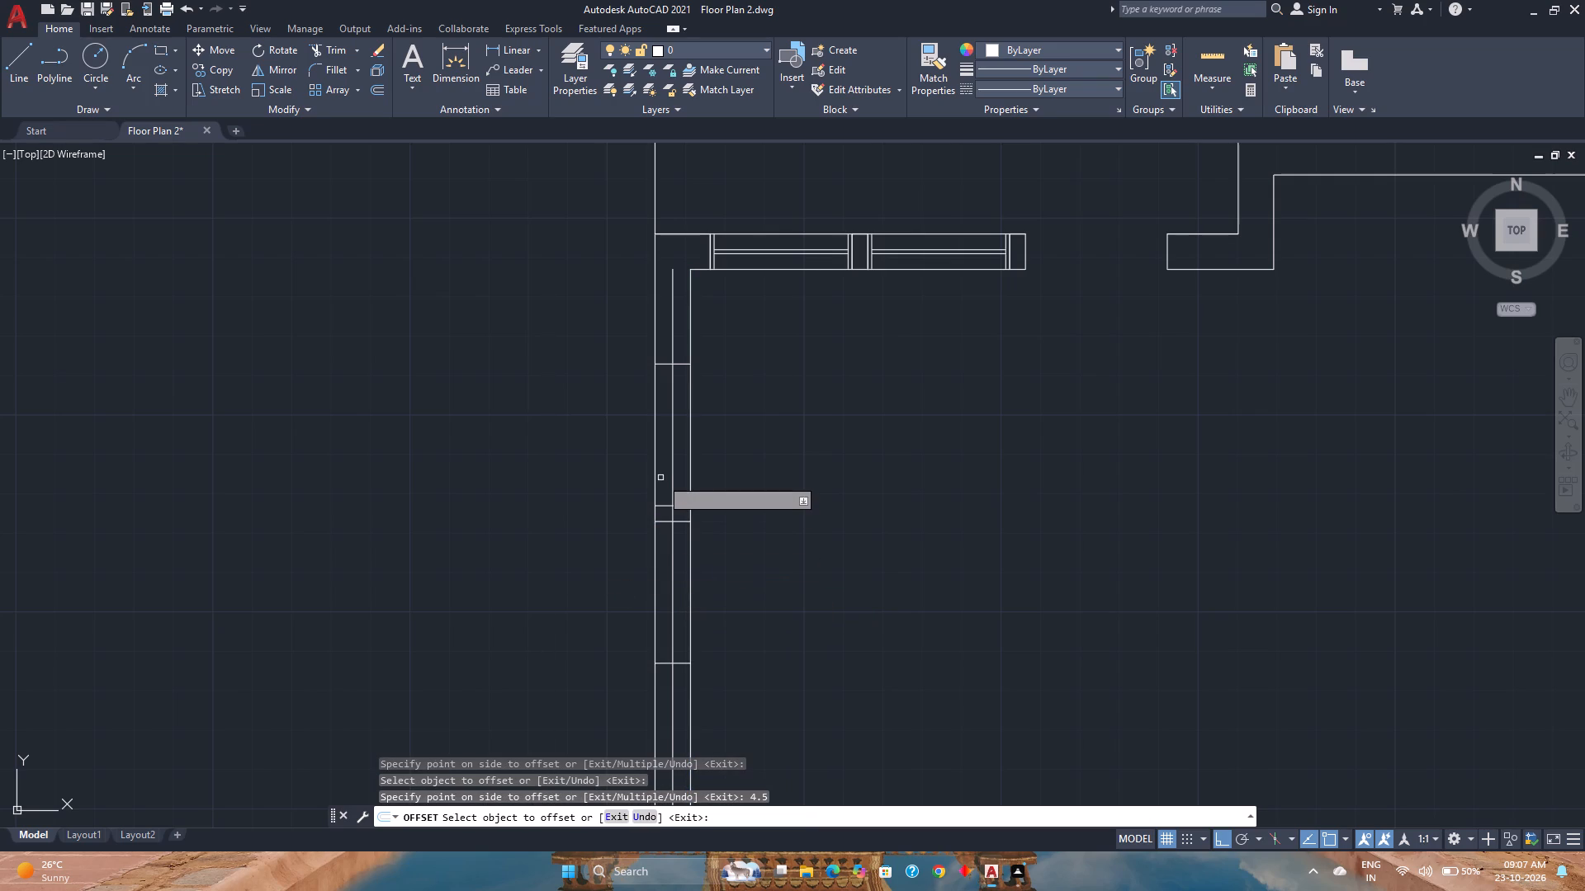
{"action": "key", "text": "Escape"}
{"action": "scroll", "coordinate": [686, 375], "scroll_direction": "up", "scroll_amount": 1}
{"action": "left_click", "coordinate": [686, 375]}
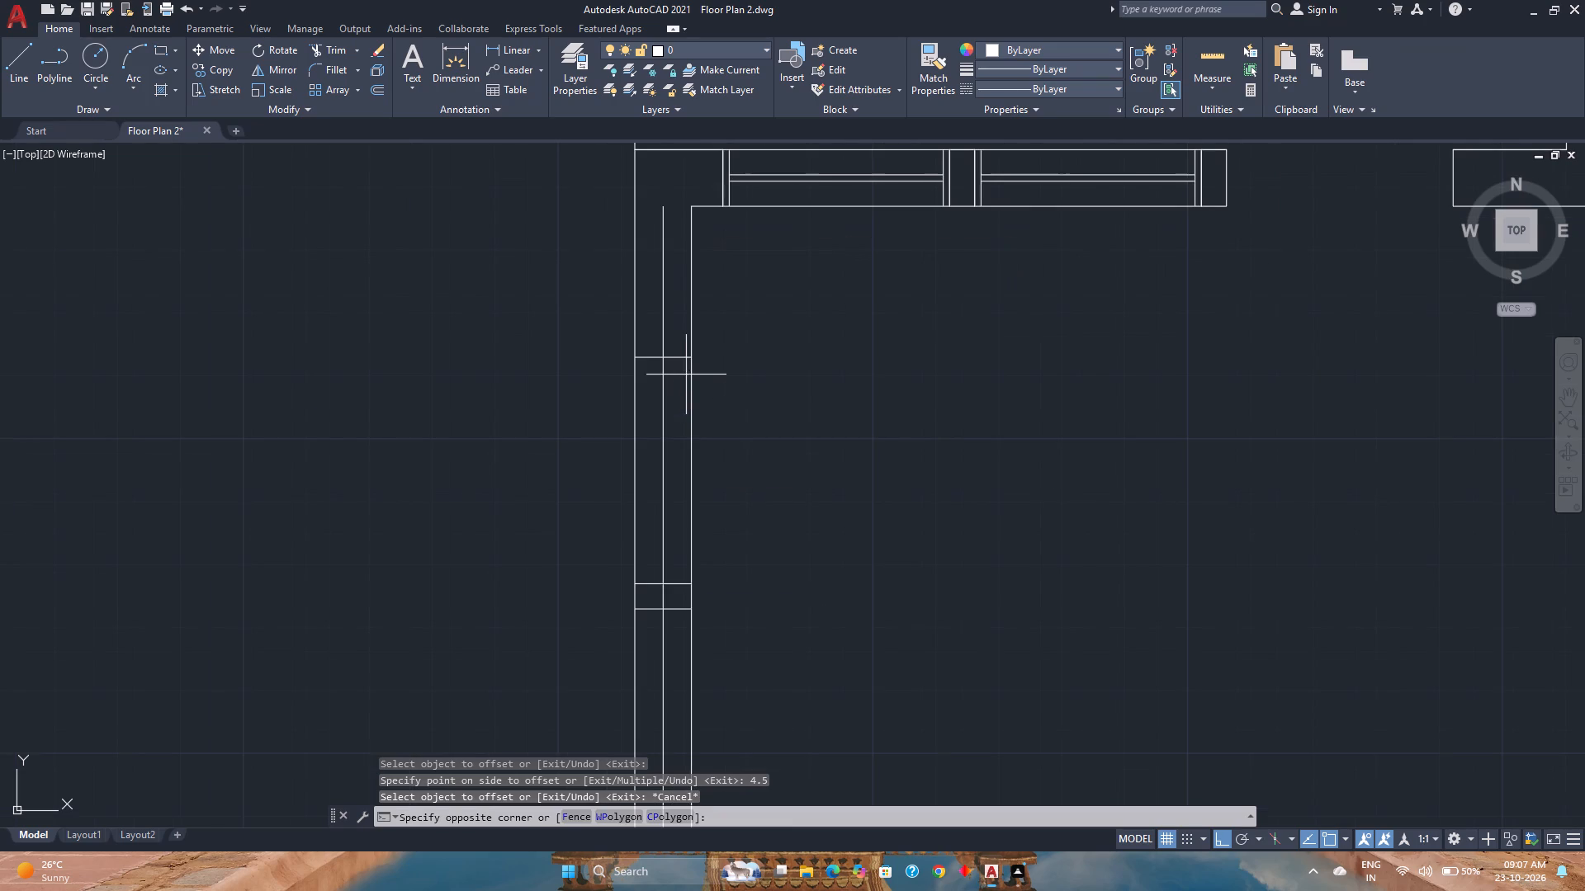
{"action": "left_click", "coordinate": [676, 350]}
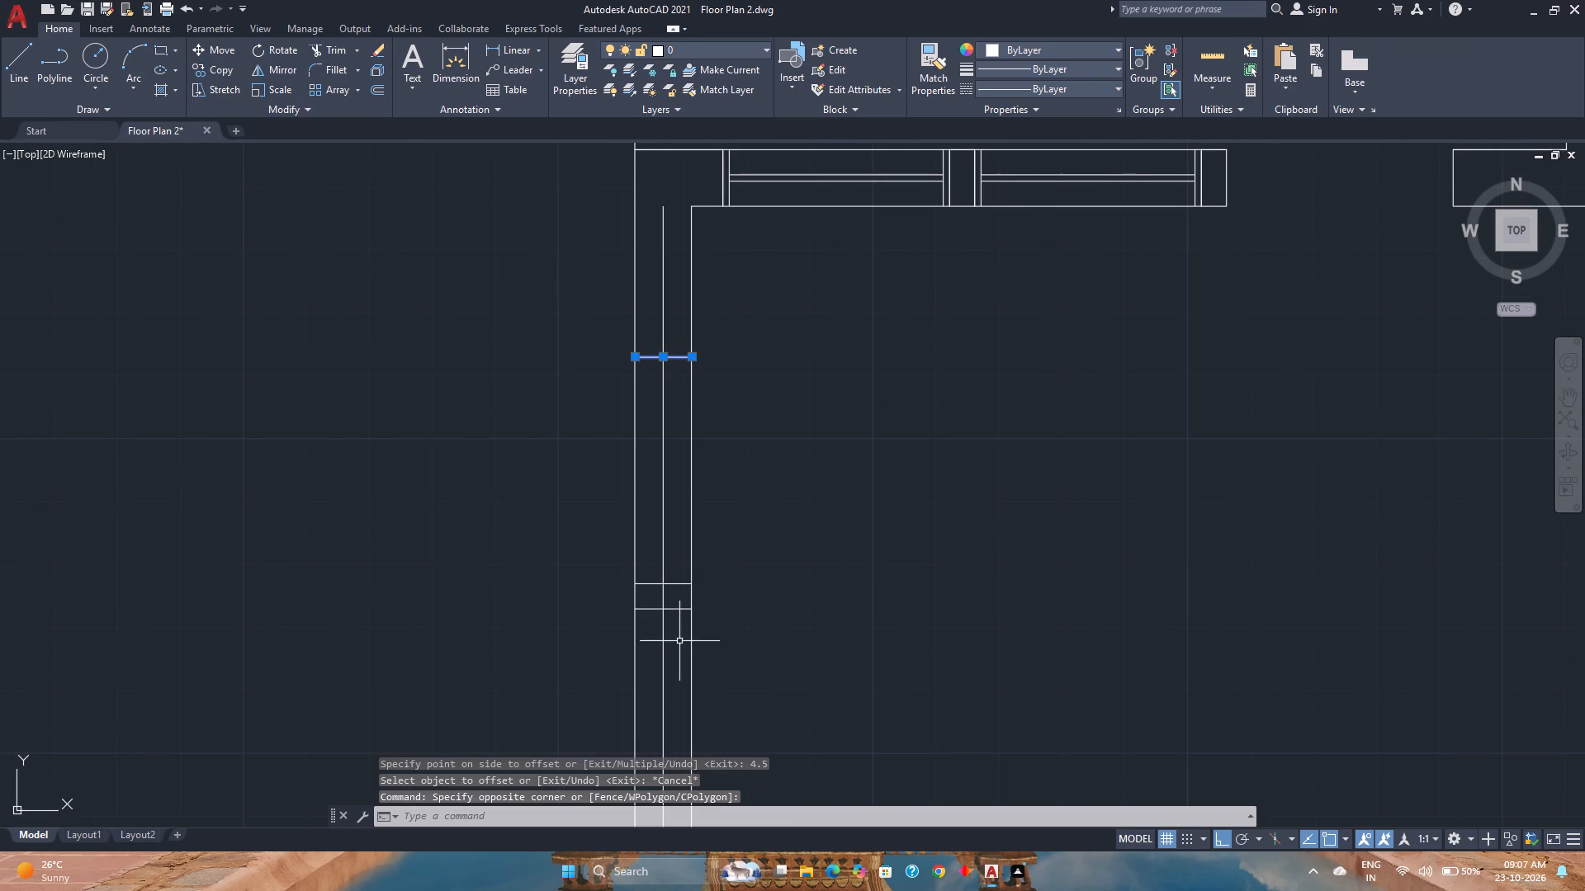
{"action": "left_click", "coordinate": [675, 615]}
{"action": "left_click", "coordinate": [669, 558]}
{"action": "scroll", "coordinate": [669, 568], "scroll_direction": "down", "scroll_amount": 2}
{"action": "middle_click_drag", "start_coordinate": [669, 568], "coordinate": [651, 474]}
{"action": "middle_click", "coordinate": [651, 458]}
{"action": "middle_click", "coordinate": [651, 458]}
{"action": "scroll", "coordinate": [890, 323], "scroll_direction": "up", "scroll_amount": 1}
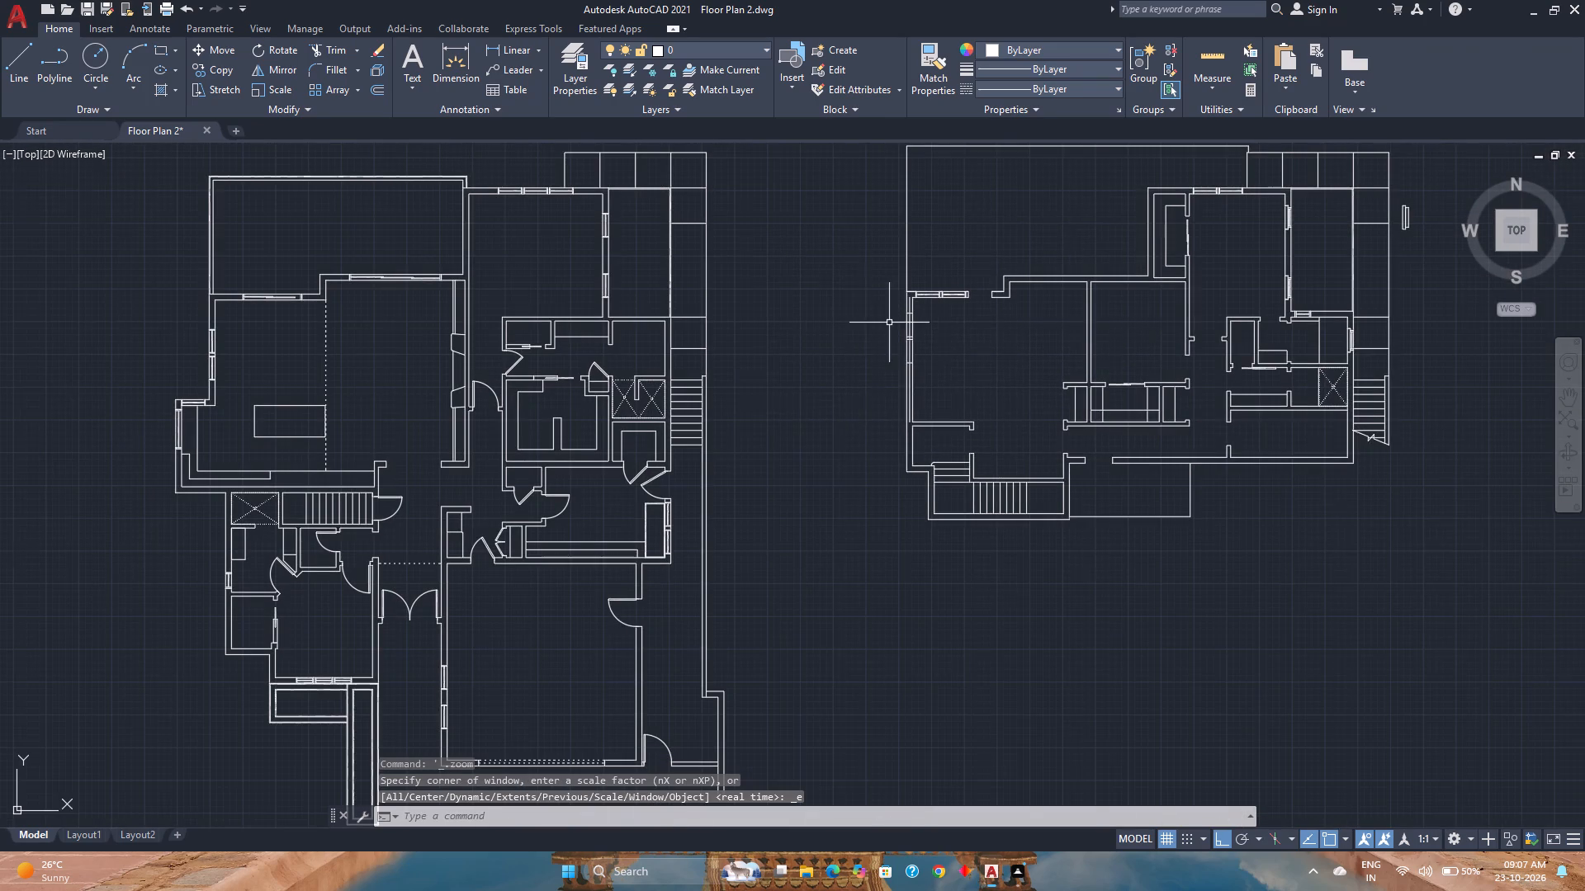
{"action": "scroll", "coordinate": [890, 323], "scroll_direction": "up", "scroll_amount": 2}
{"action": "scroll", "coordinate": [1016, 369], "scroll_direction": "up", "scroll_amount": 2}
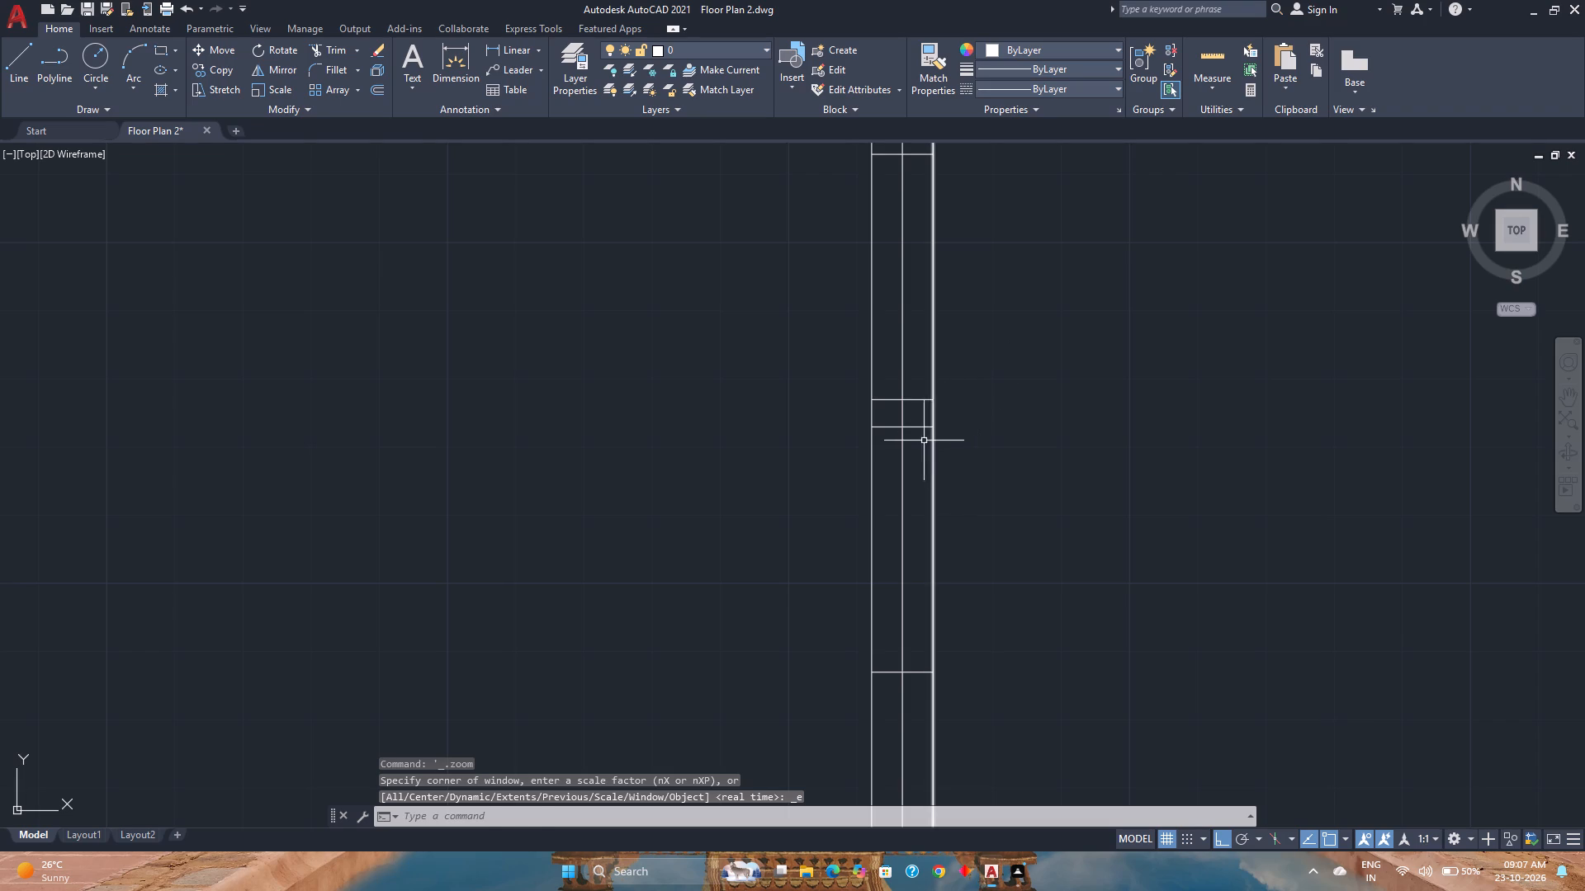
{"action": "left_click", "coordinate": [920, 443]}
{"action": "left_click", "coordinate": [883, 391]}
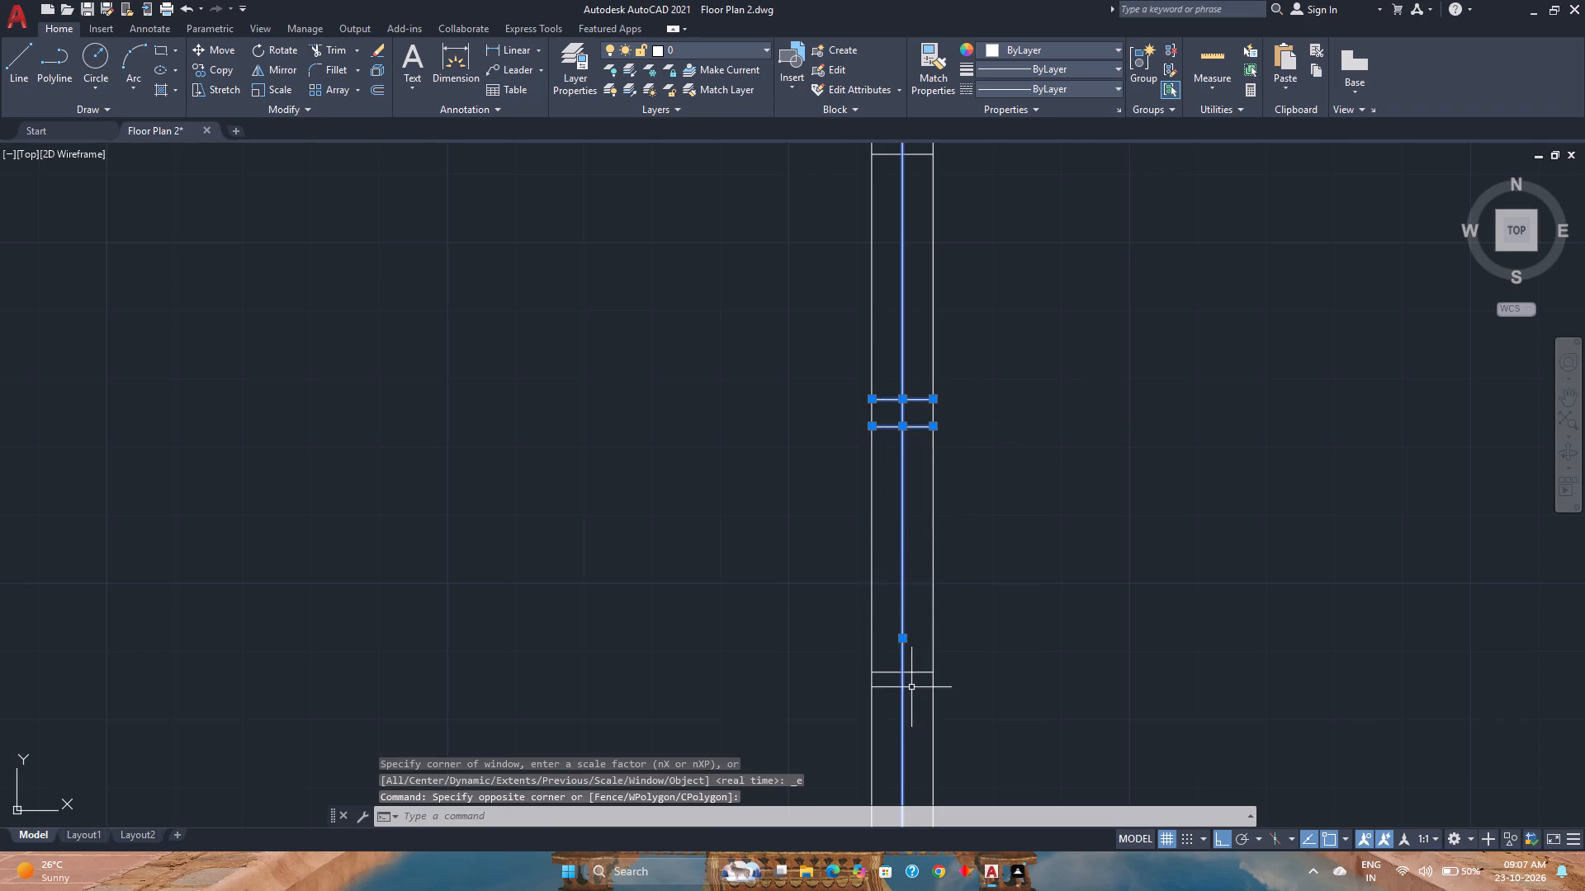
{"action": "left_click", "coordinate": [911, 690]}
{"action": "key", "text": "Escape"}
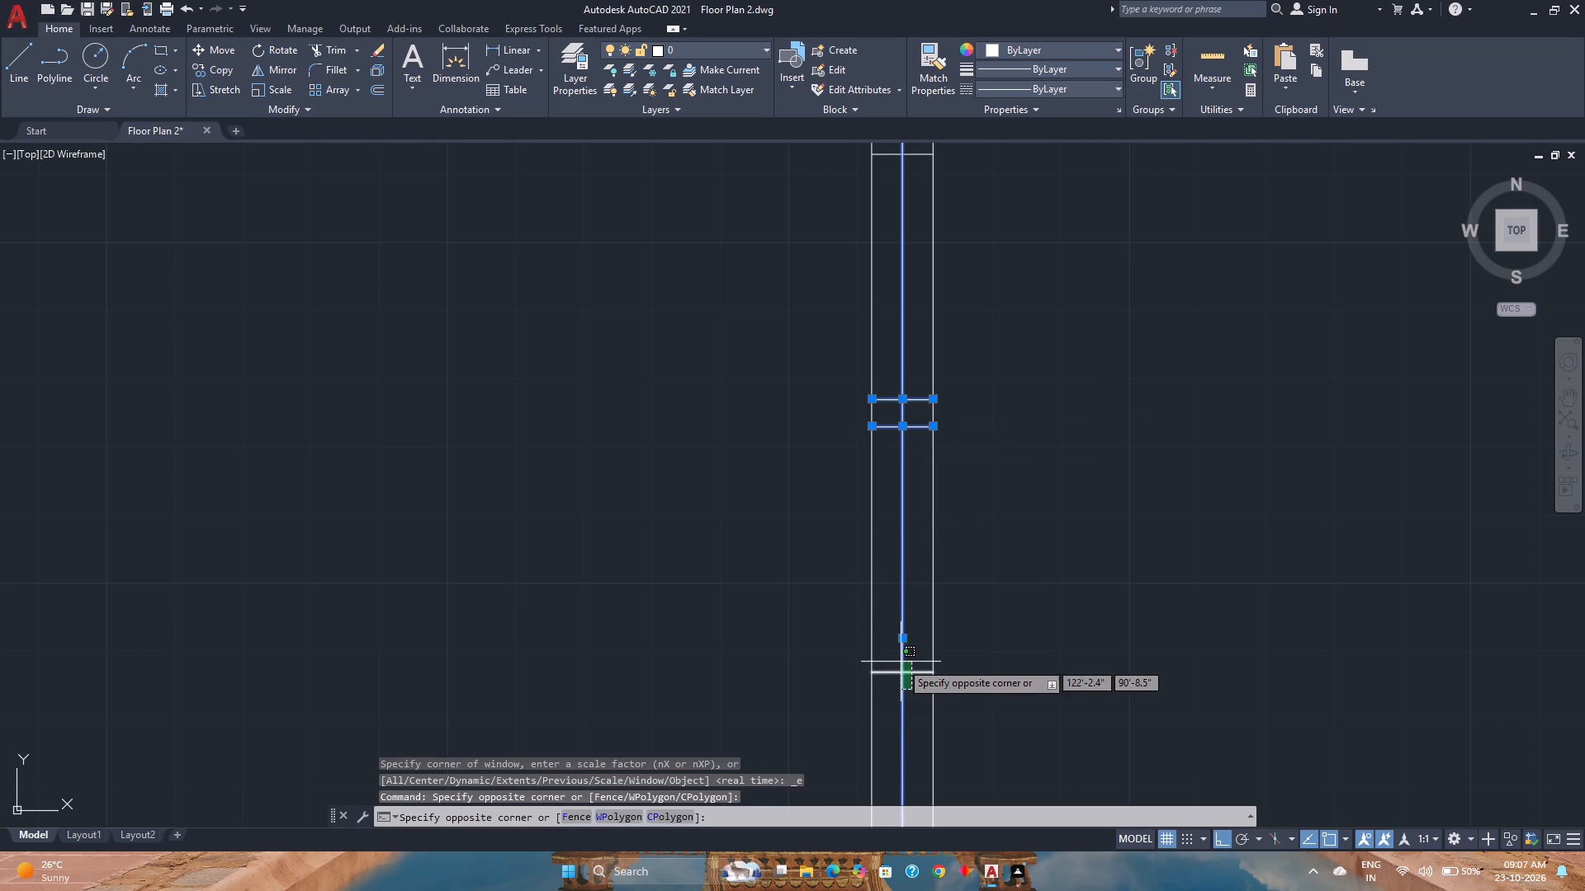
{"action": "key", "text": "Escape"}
Move the four cross-wall lines marking the left wall's window openings 1' down.
{"action": "left_click", "coordinate": [921, 681]}
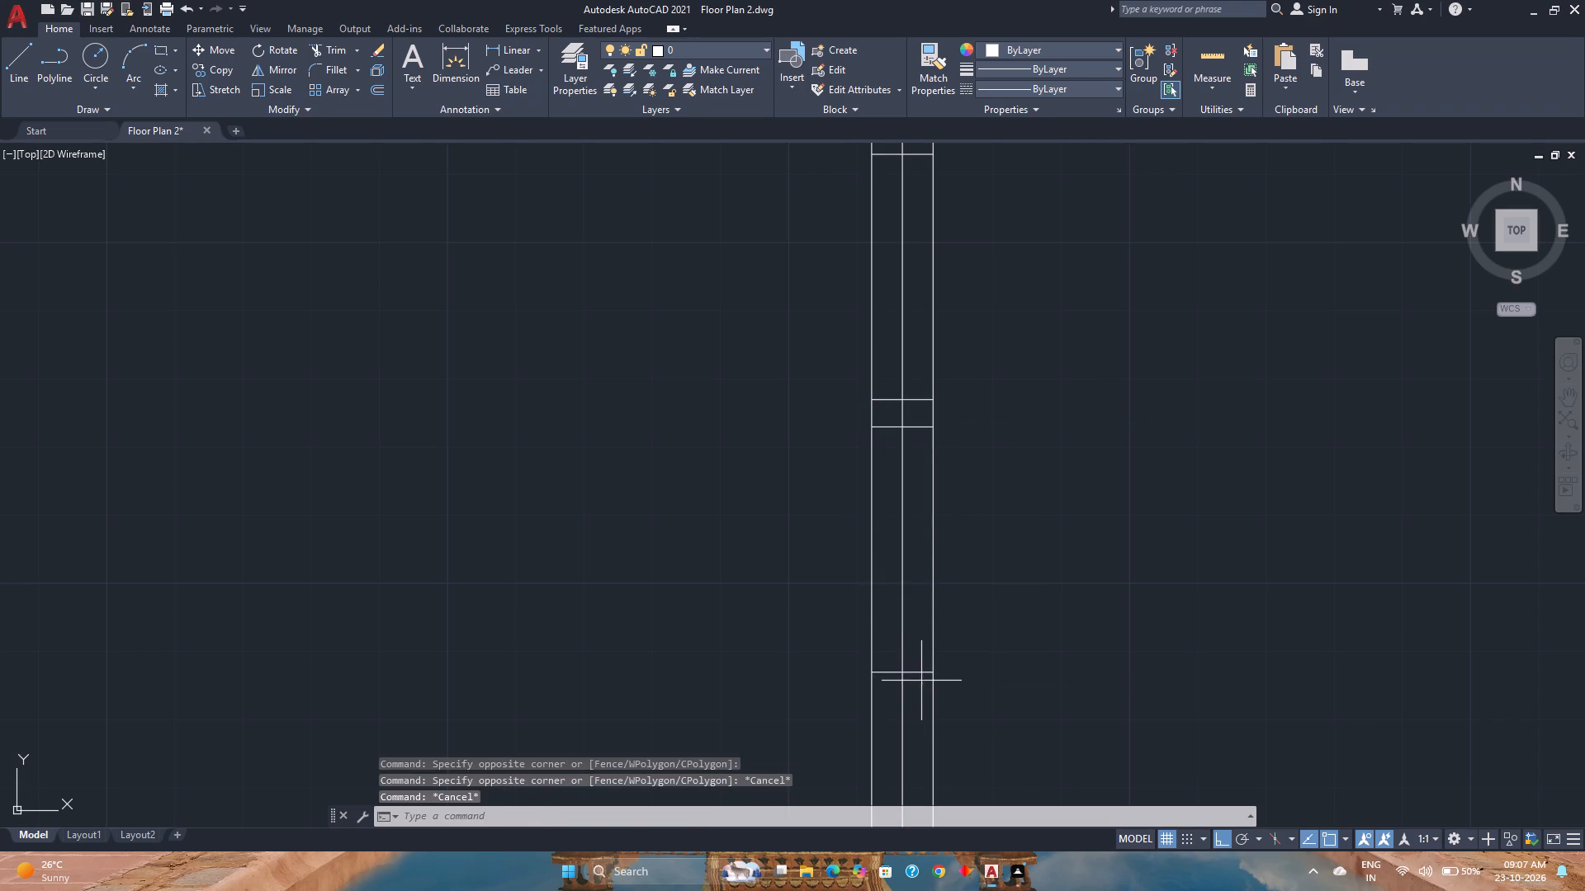
{"action": "middle_click_drag", "start_coordinate": [905, 356], "coordinate": [909, 536]}
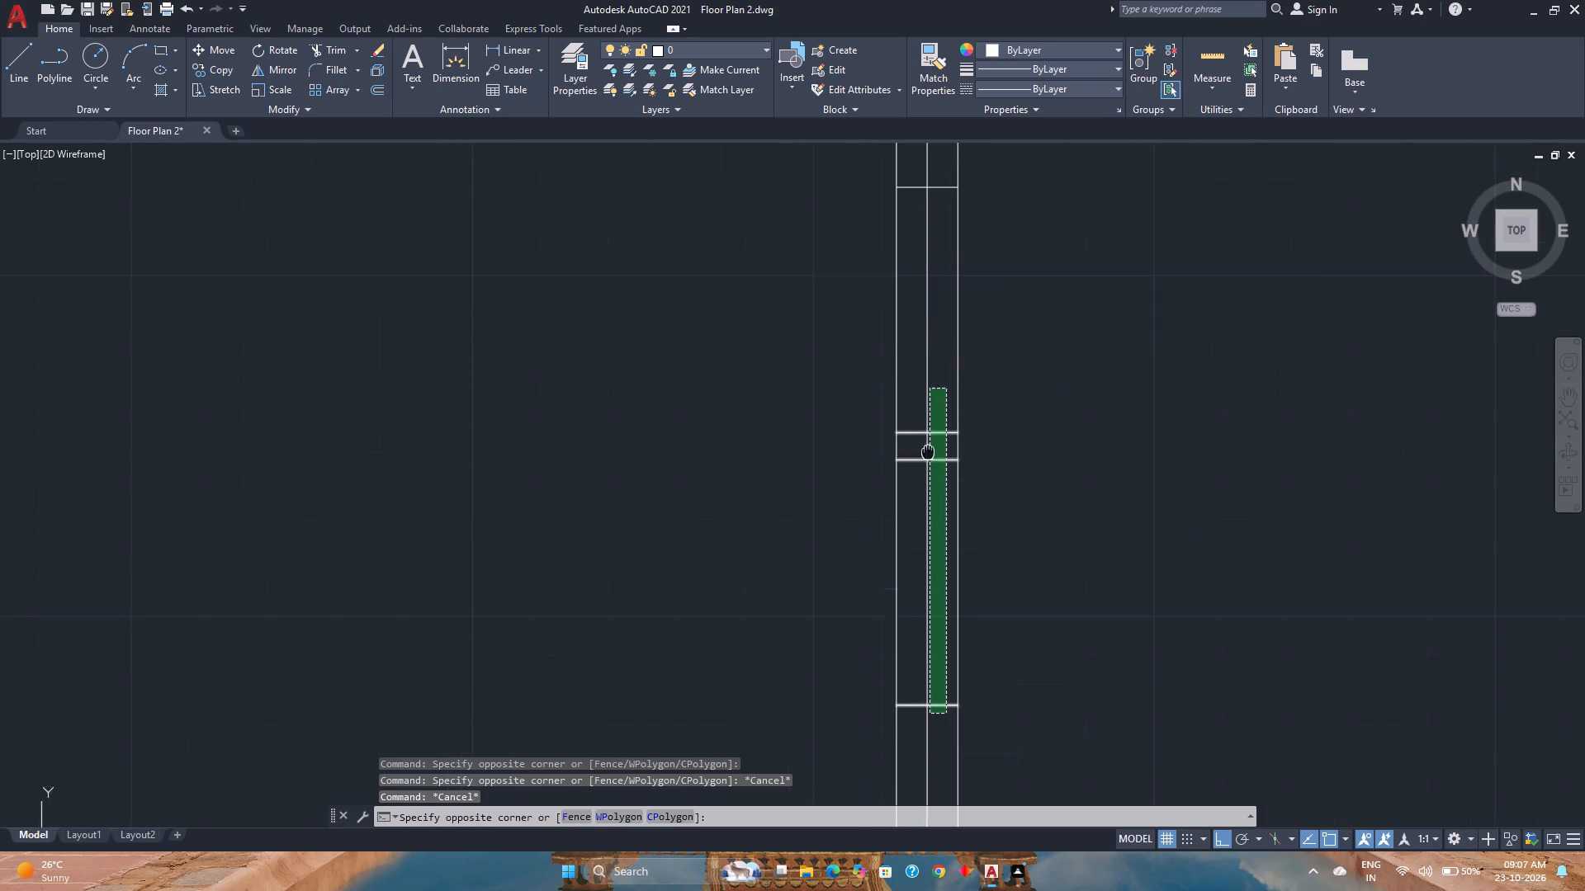
{"action": "middle_click_drag", "start_coordinate": [909, 536], "coordinate": [881, 629]}
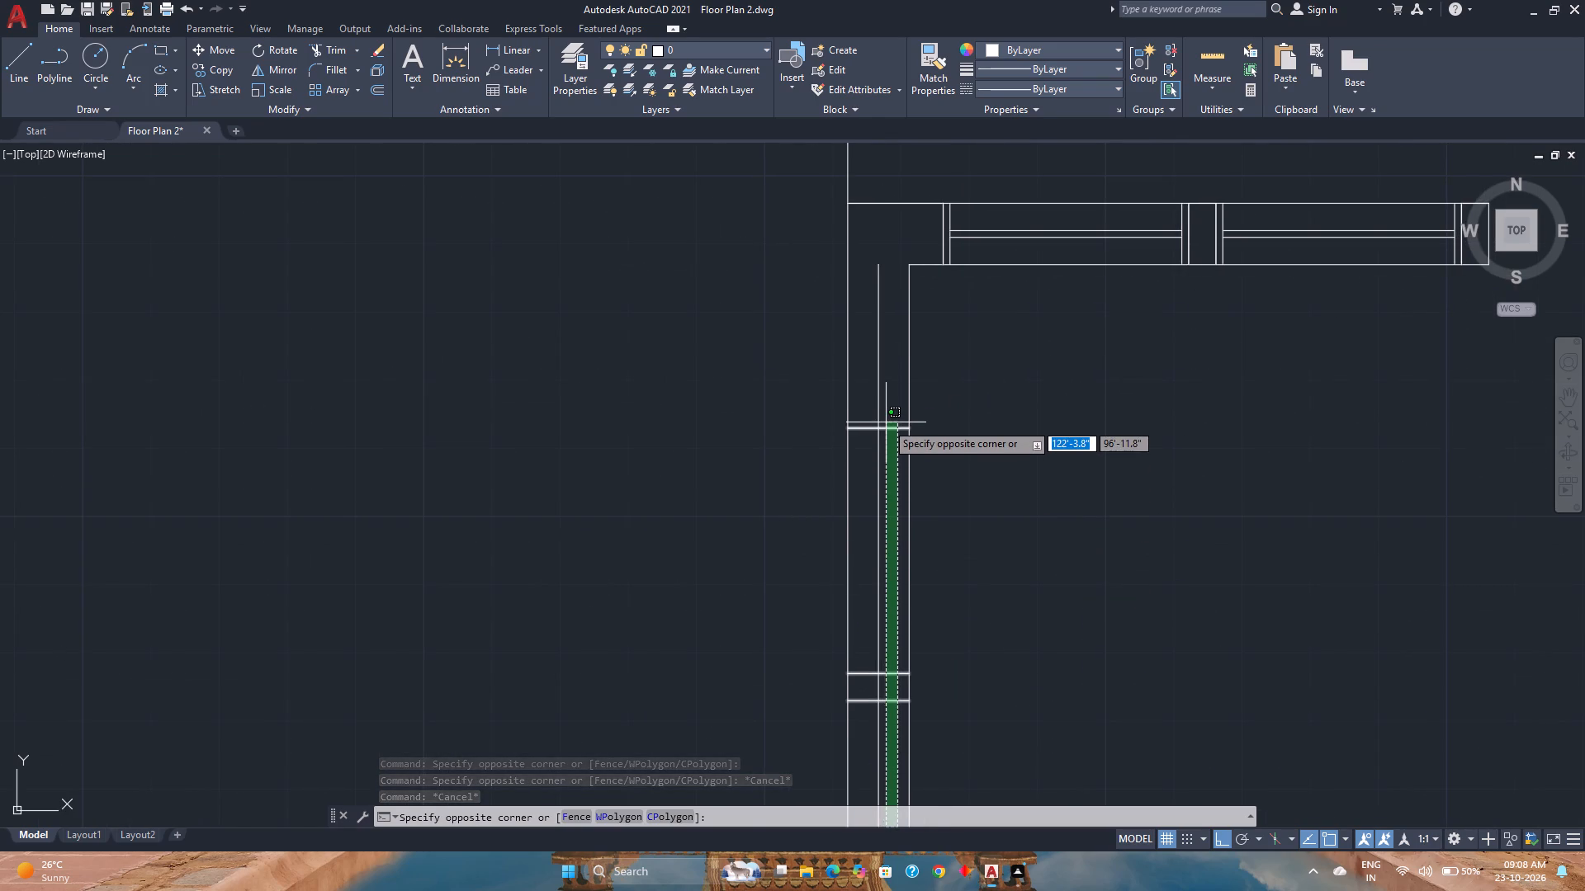
{"action": "scroll", "coordinate": [886, 422], "scroll_direction": "down", "scroll_amount": 1}
{"action": "left_click", "coordinate": [886, 422]}
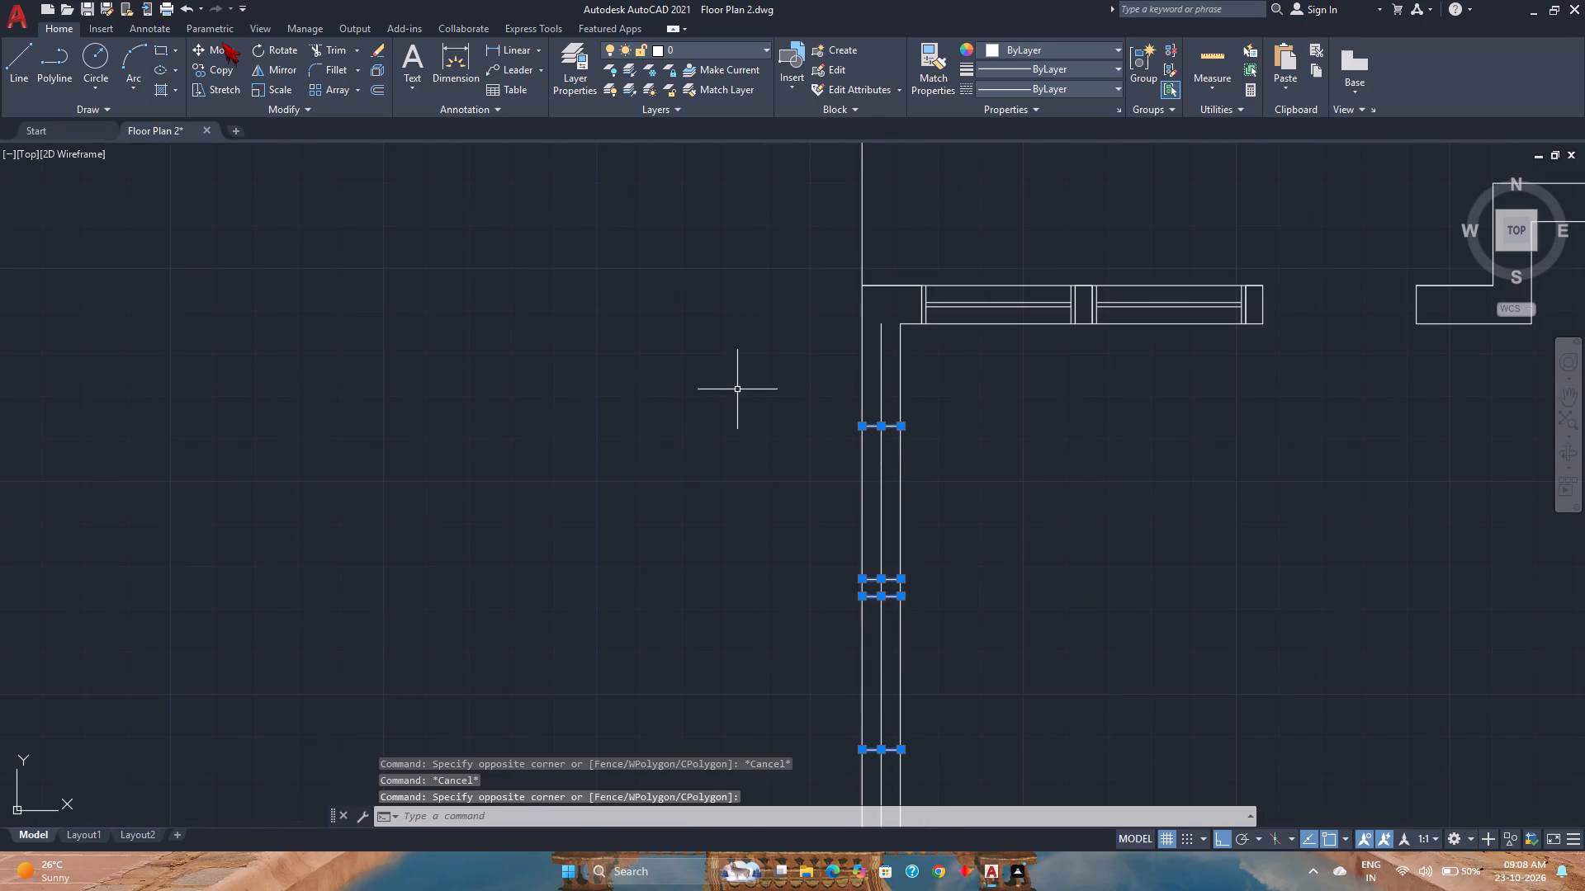
{"action": "left_click", "coordinate": [222, 42]}
{"action": "middle_click_drag", "start_coordinate": [906, 521], "coordinate": [797, 443]}
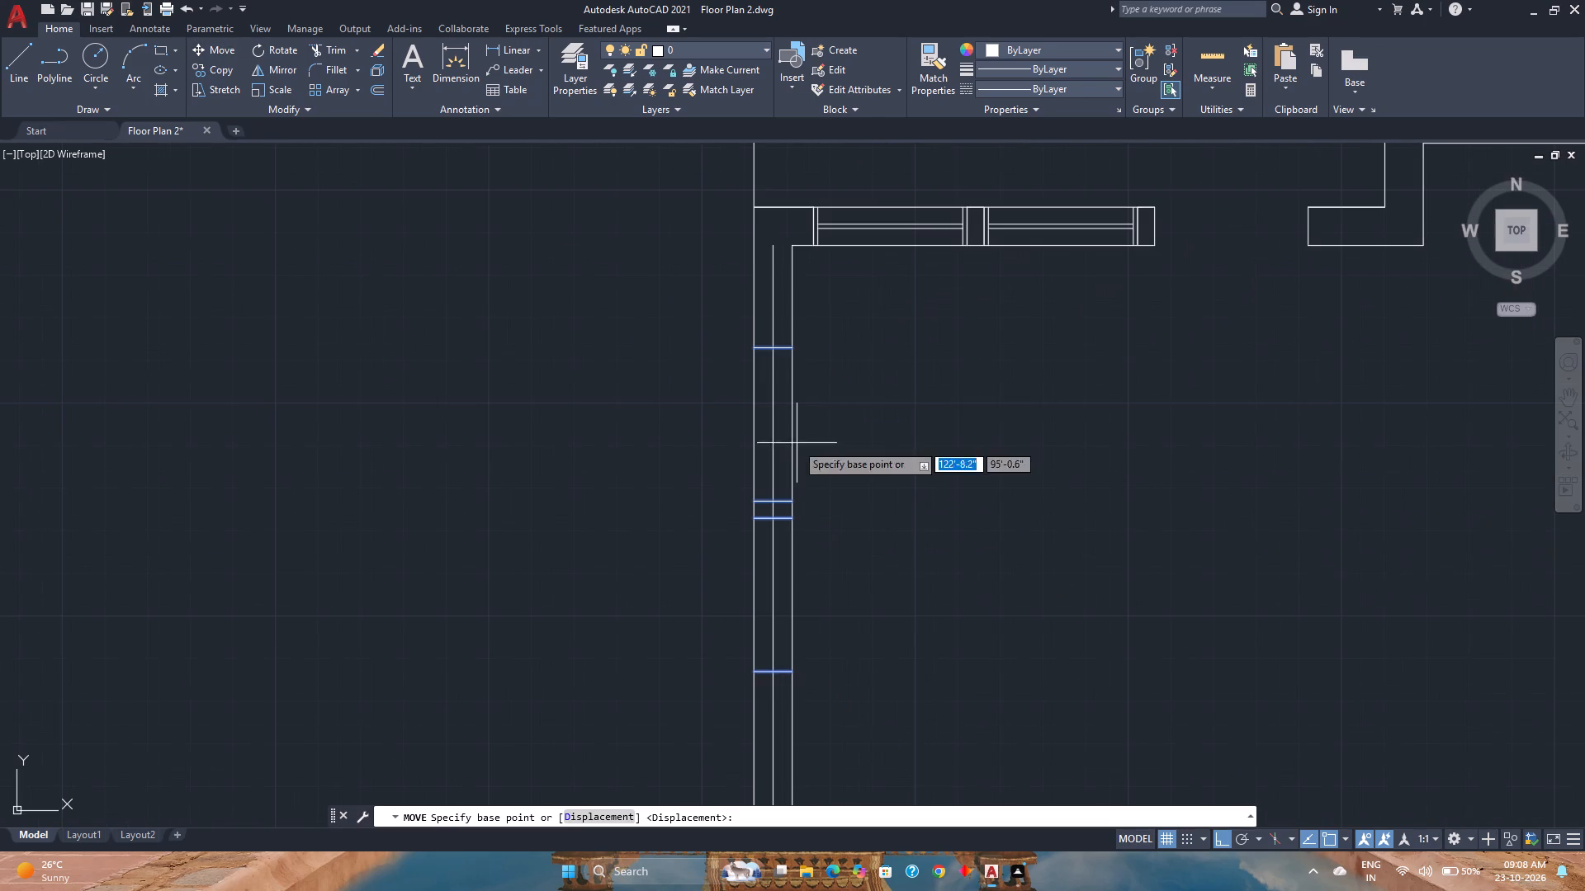
{"action": "left_click", "coordinate": [792, 349]}
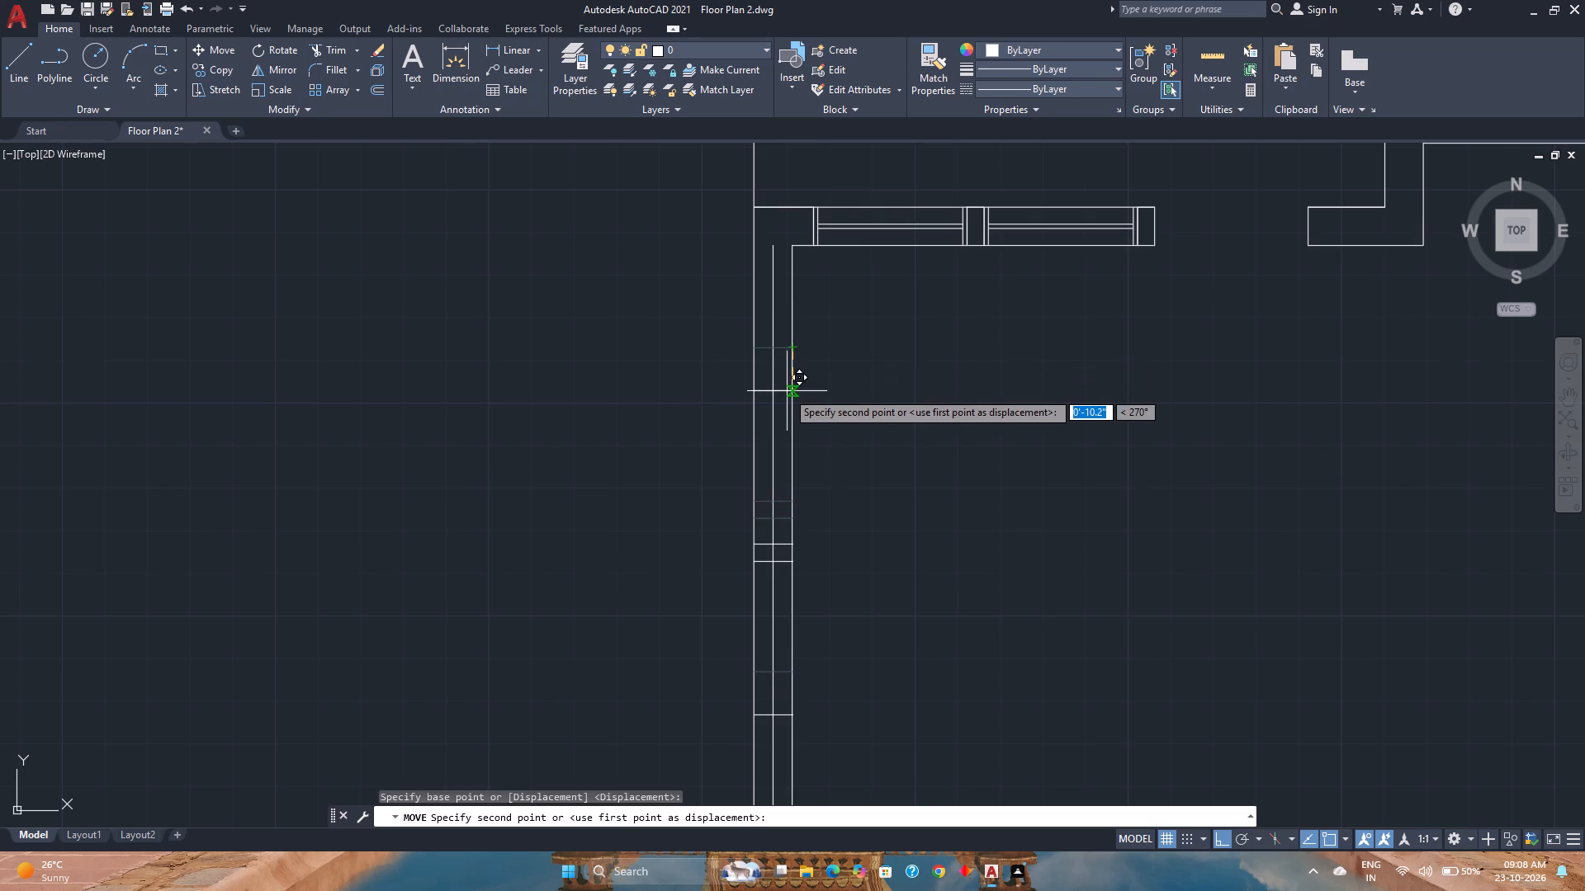
{"action": "type", "text": "1'"}
{"action": "key", "text": "Return"}
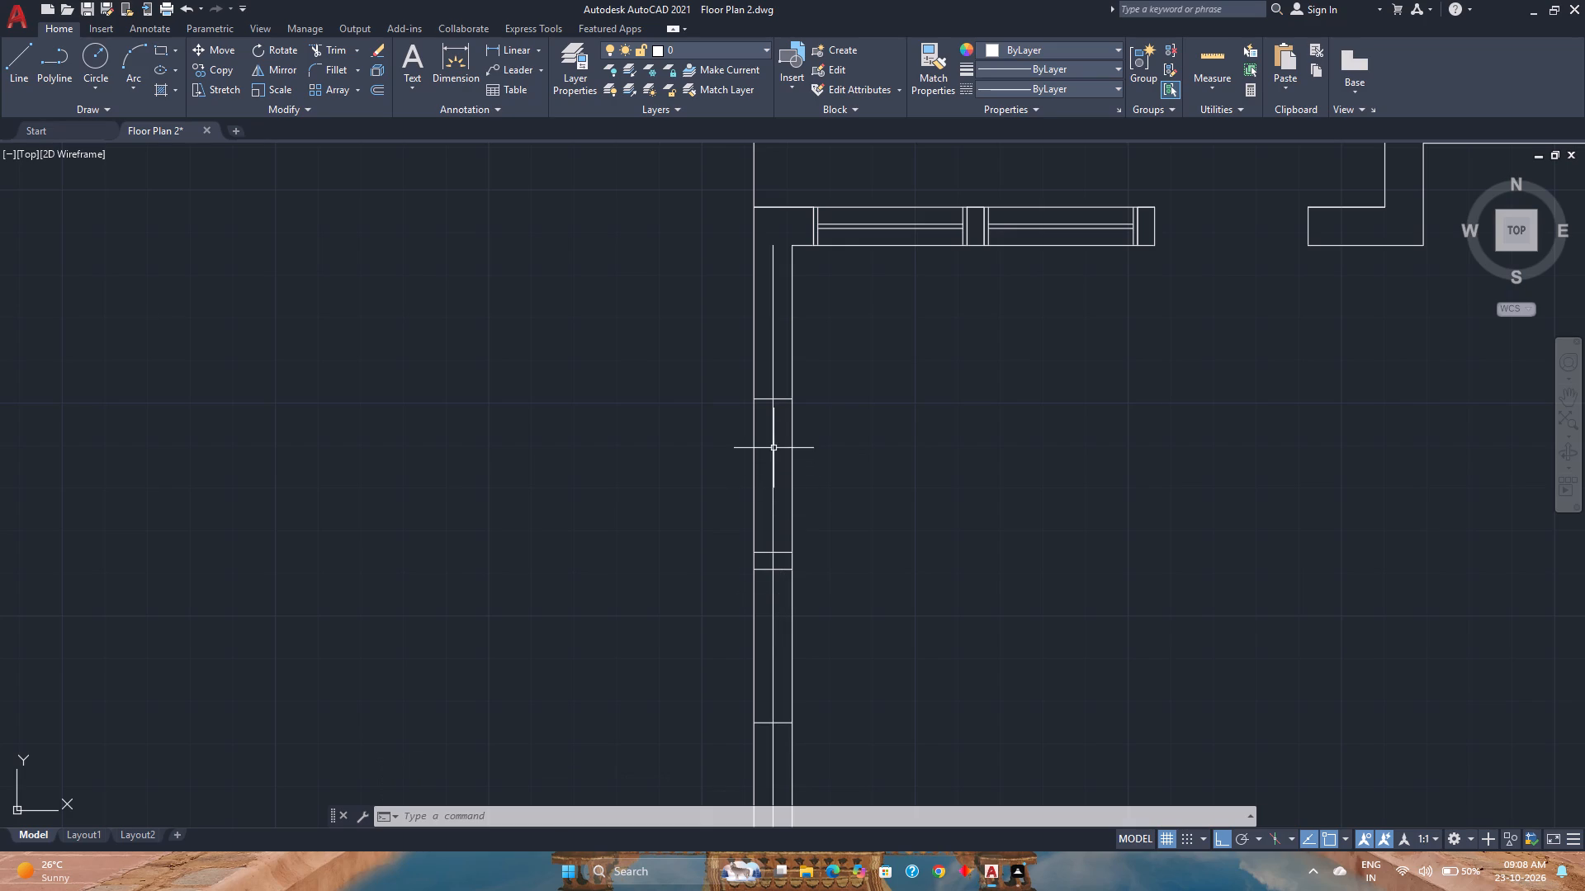
Move the four cross-wall lines marking the left wall's window openings 6" down.
{"action": "left_click", "coordinate": [784, 729]}
{"action": "left_click", "coordinate": [779, 387]}
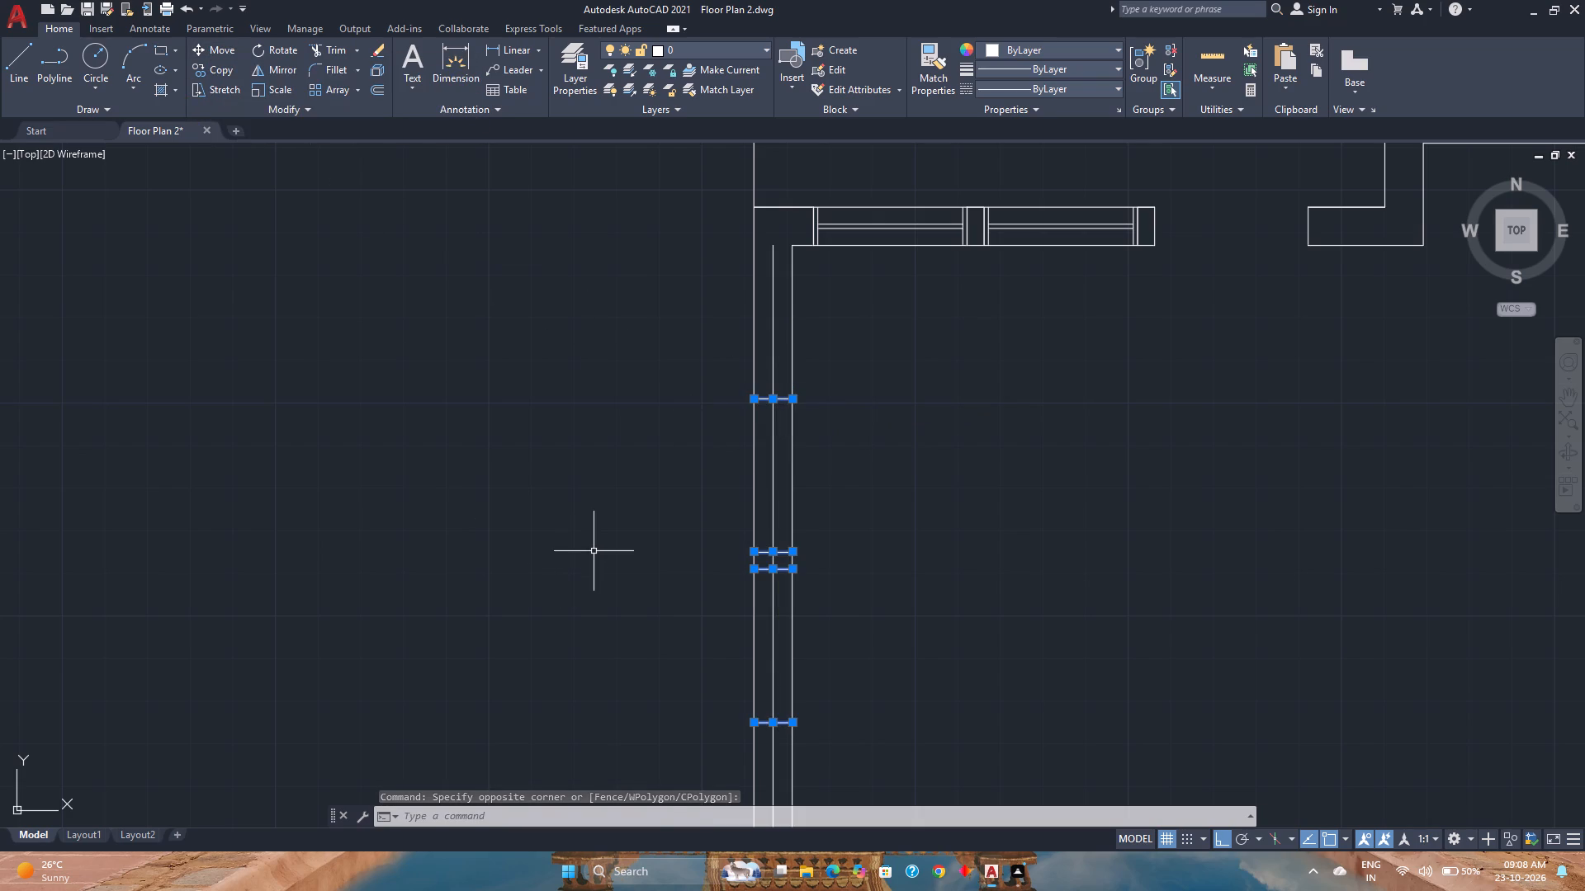
{"action": "scroll", "coordinate": [597, 548], "scroll_direction": "down", "scroll_amount": 2}
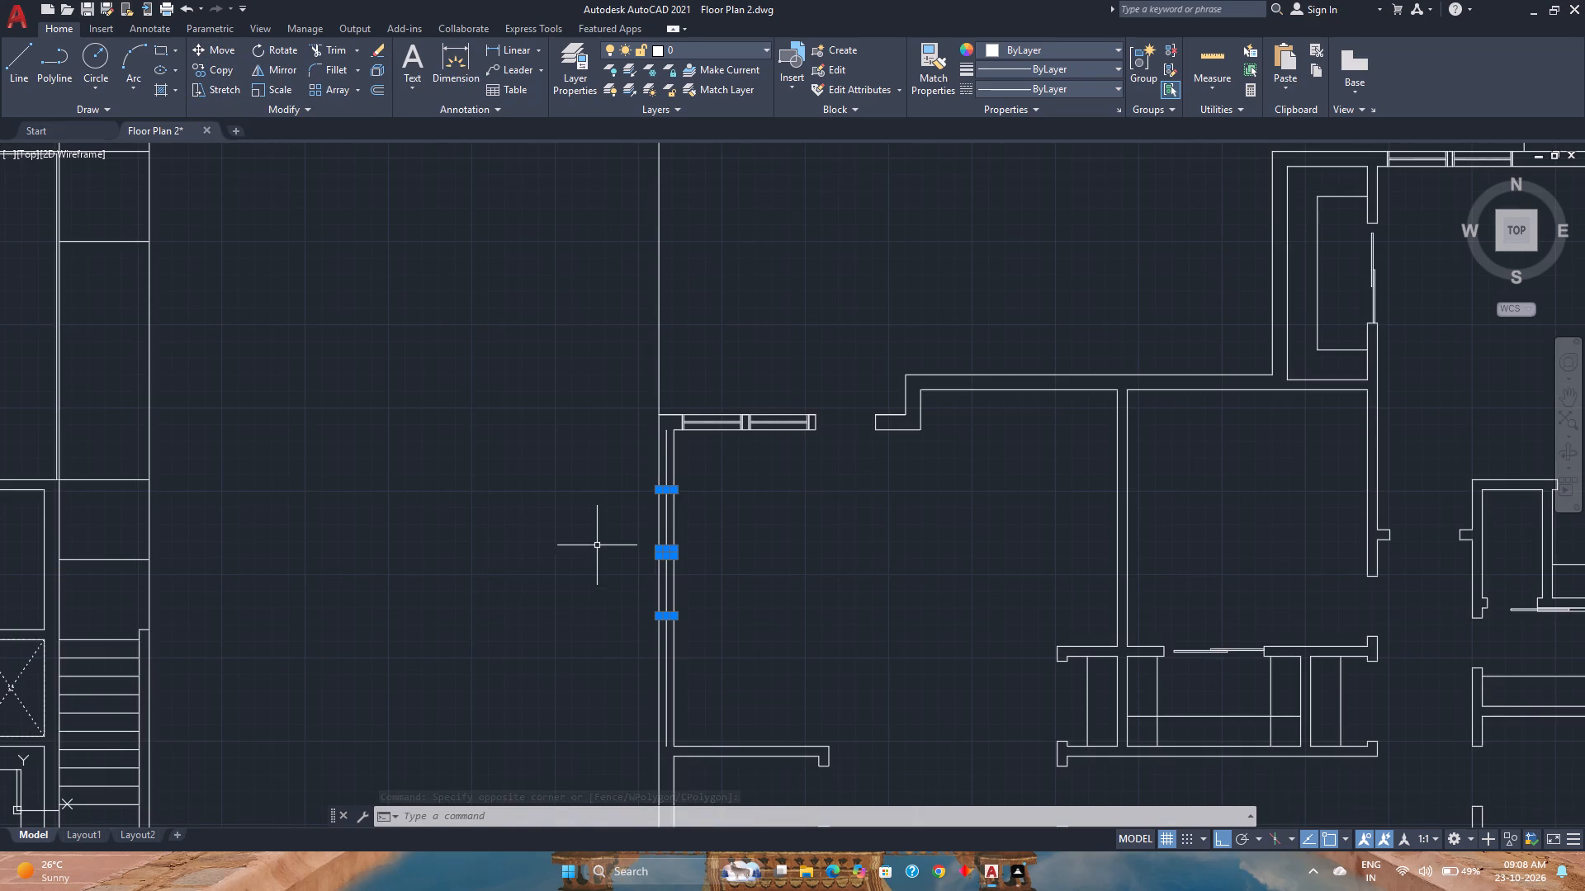
{"action": "left_click", "coordinate": [220, 49]}
{"action": "scroll", "coordinate": [673, 502], "scroll_direction": "up", "scroll_amount": 6}
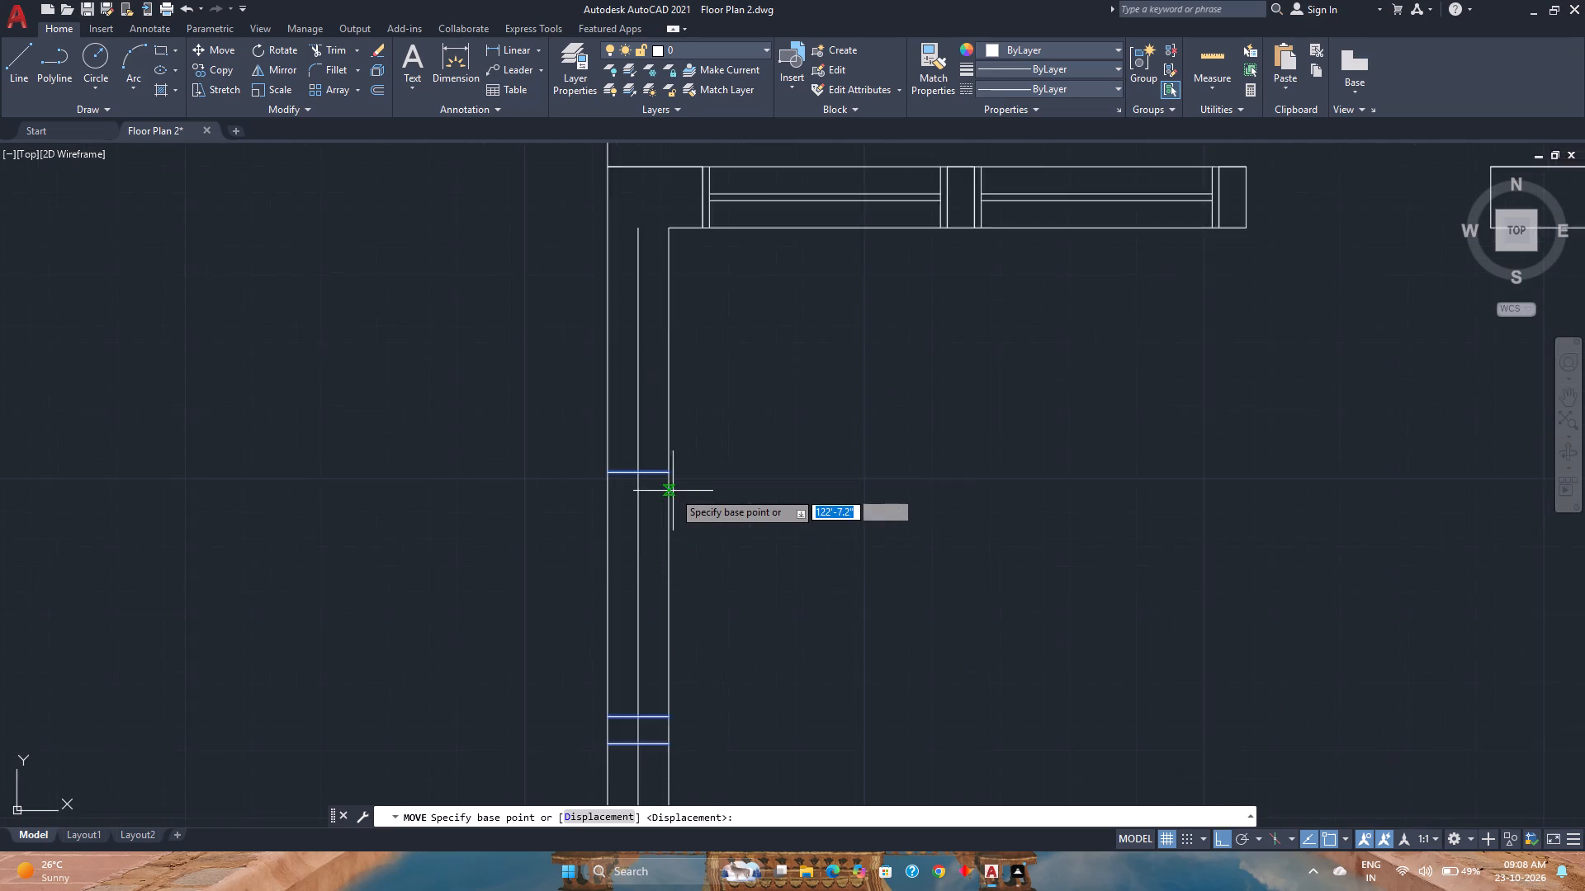
{"action": "left_click", "coordinate": [666, 462]}
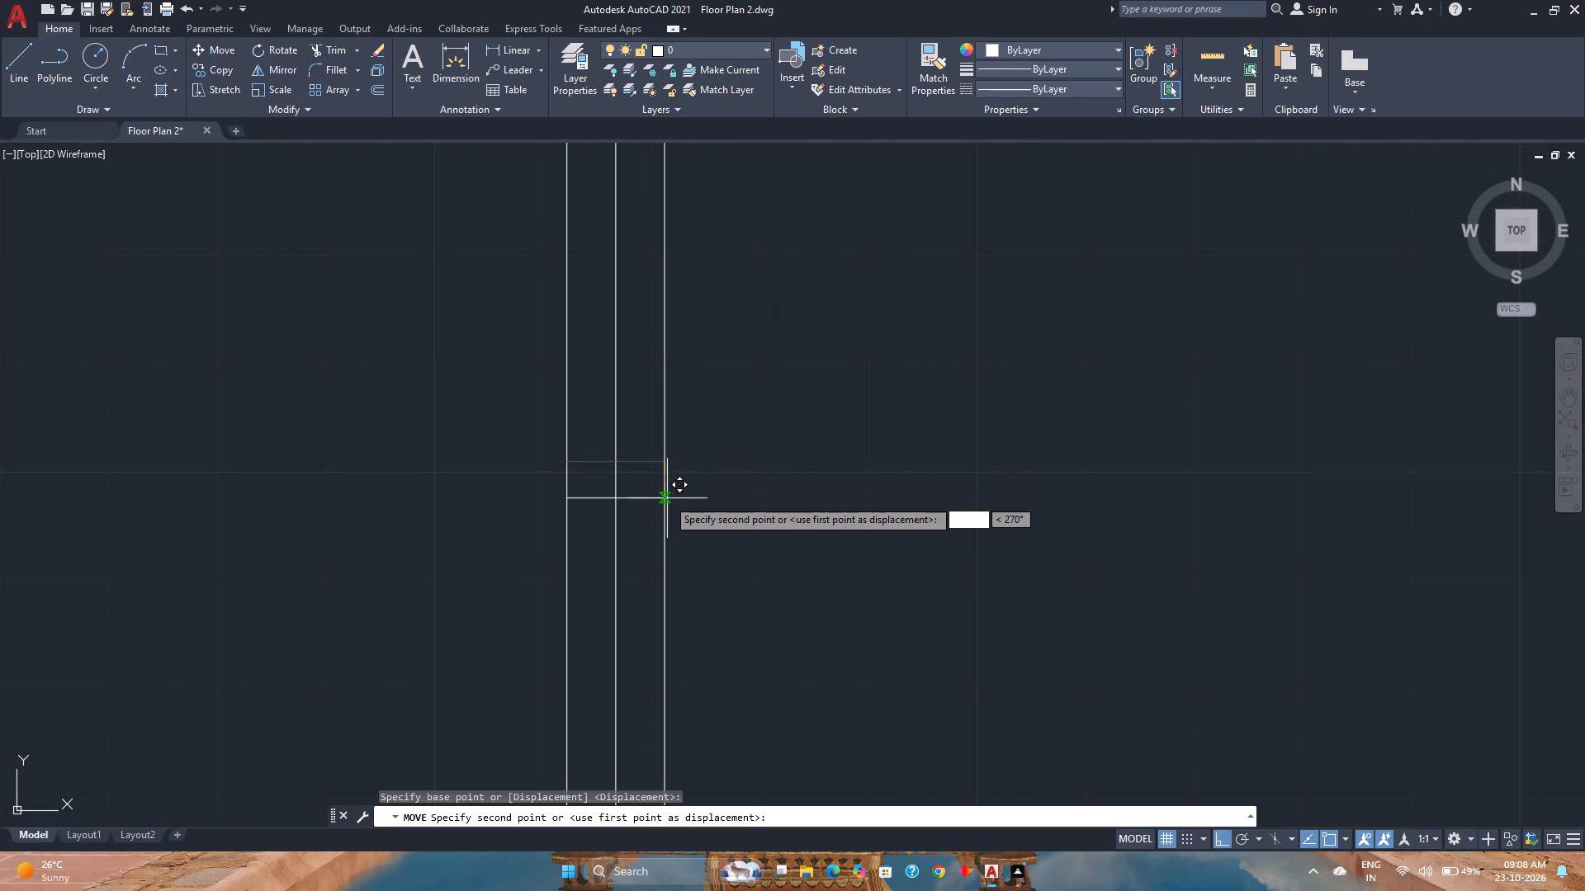
{"action": "key", "text": "6"}
{"action": "key", "text": "Return"}
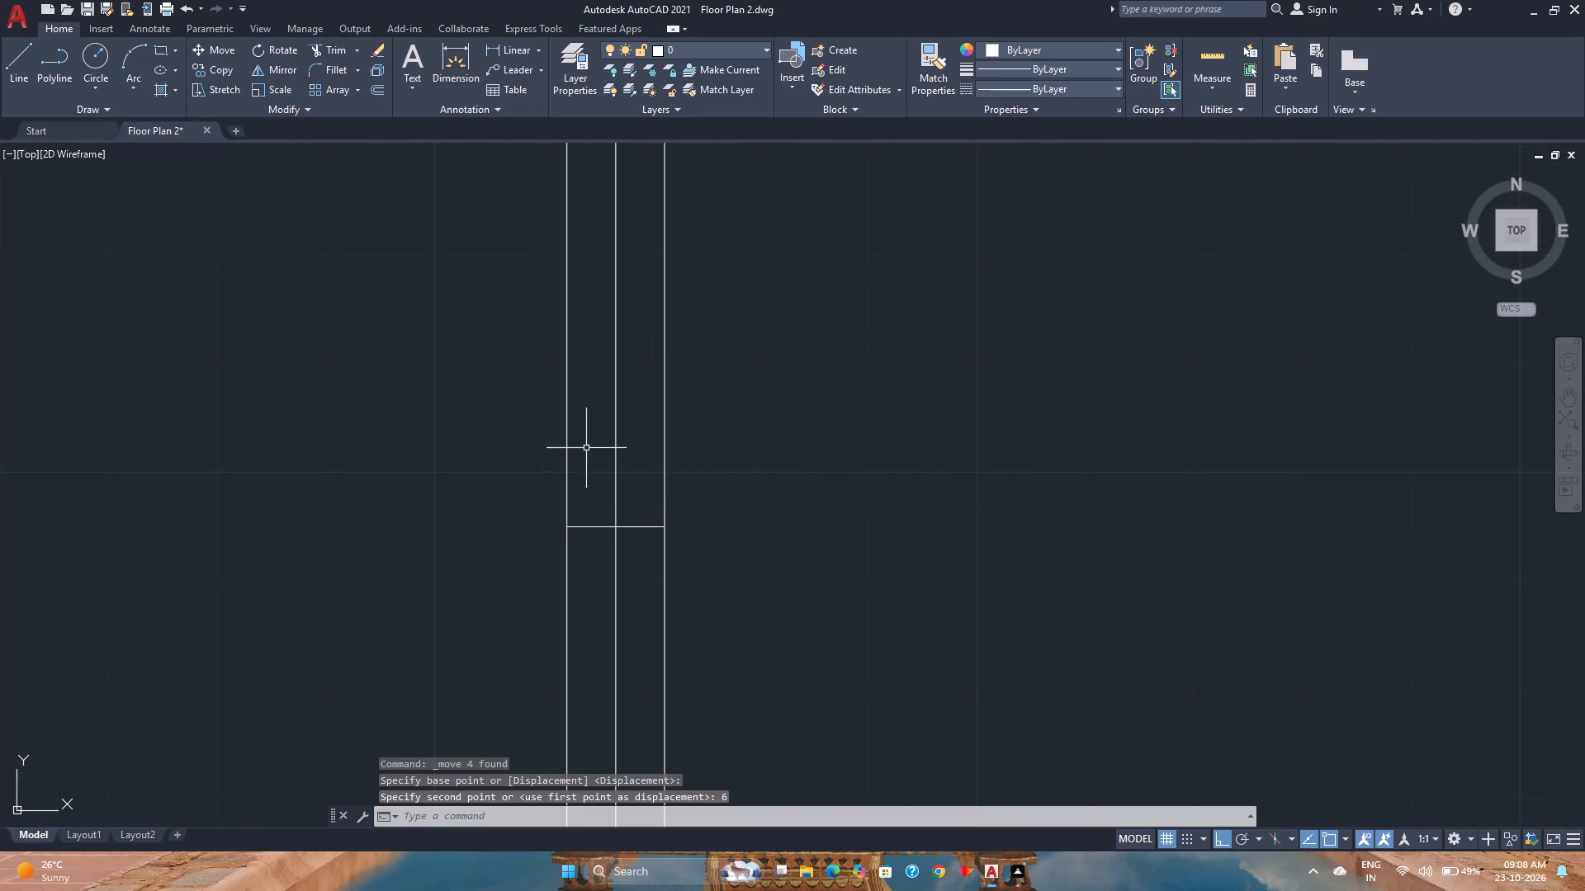
Offset the top cross-wall line 6" up and the bottom cross-wall line 6" down along the left wall.
{"action": "left_click", "coordinate": [375, 92]}
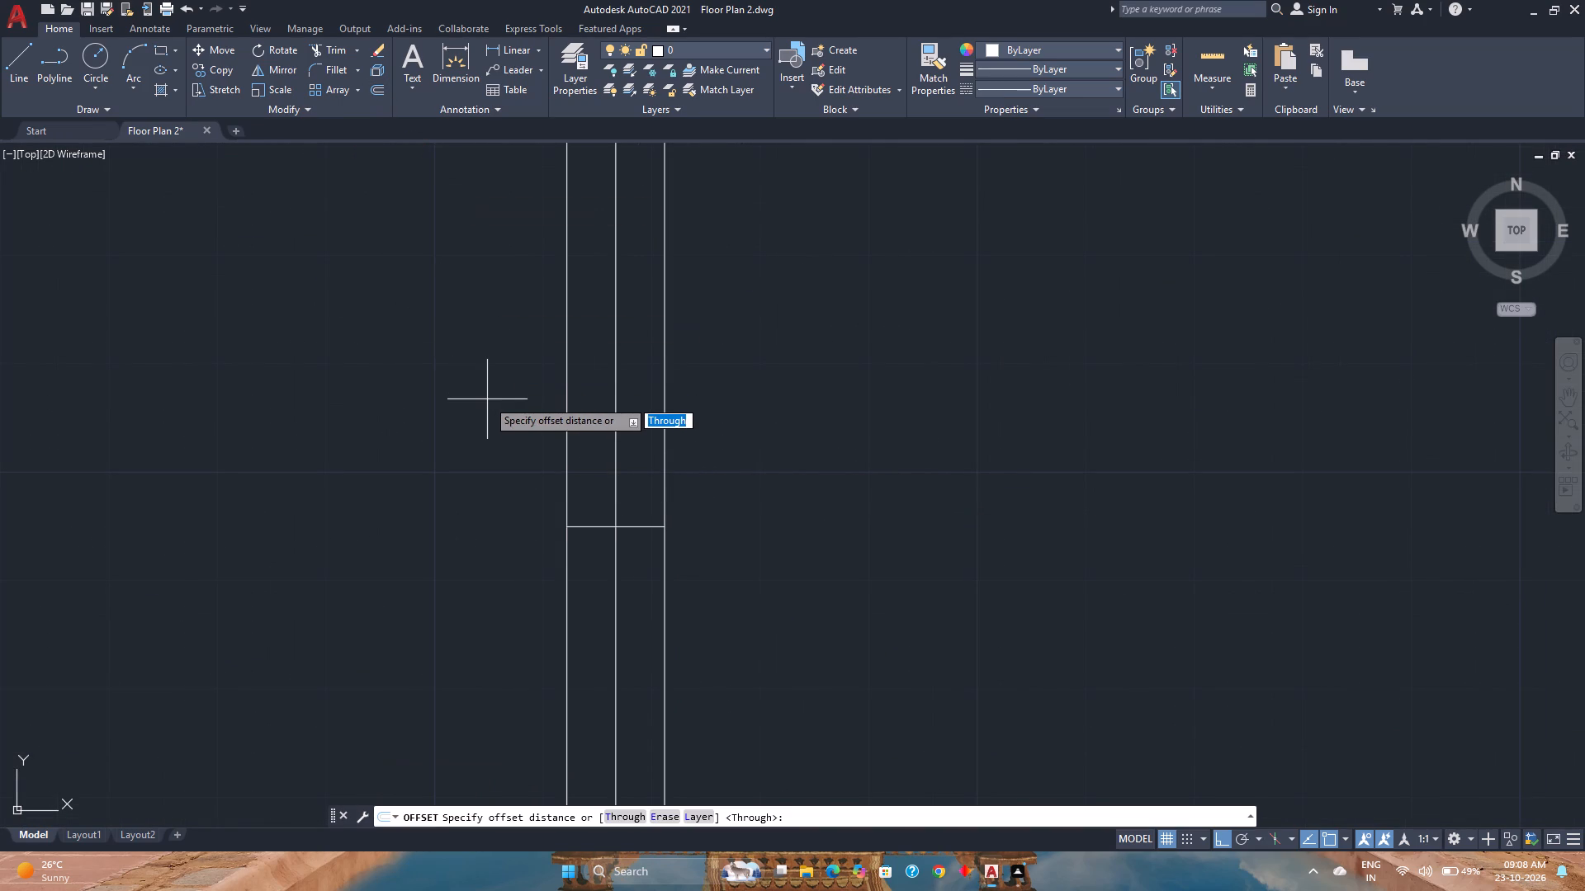
{"action": "key", "text": "6"}
{"action": "key", "text": "Return"}
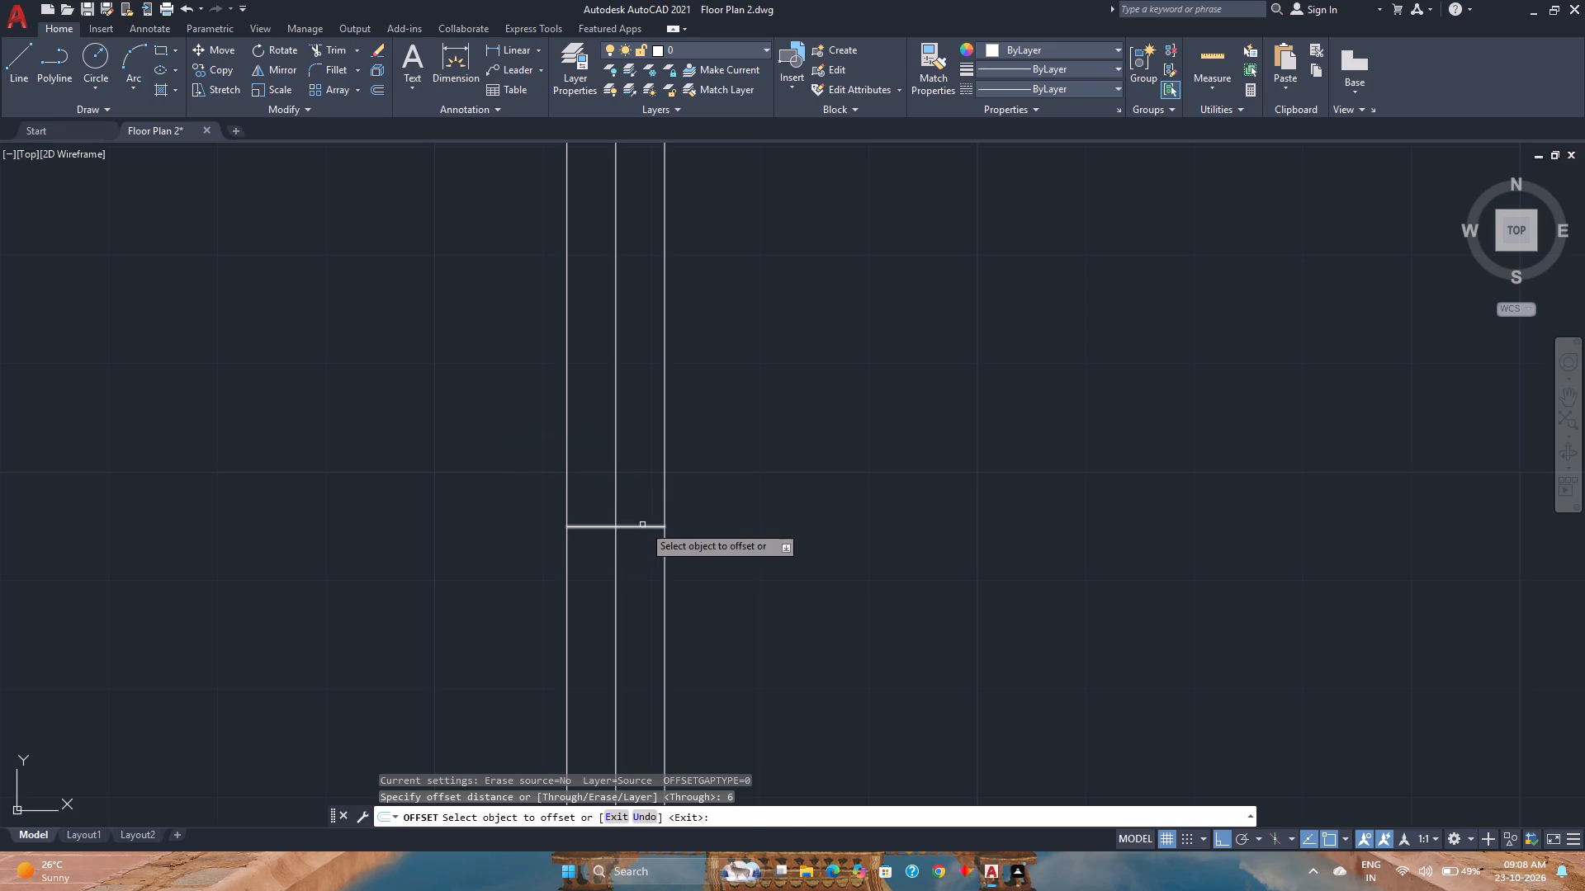
{"action": "left_click", "coordinate": [643, 526]}
{"action": "scroll", "coordinate": [651, 490], "scroll_direction": "down", "scroll_amount": 3}
{"action": "left_click", "coordinate": [651, 488]}
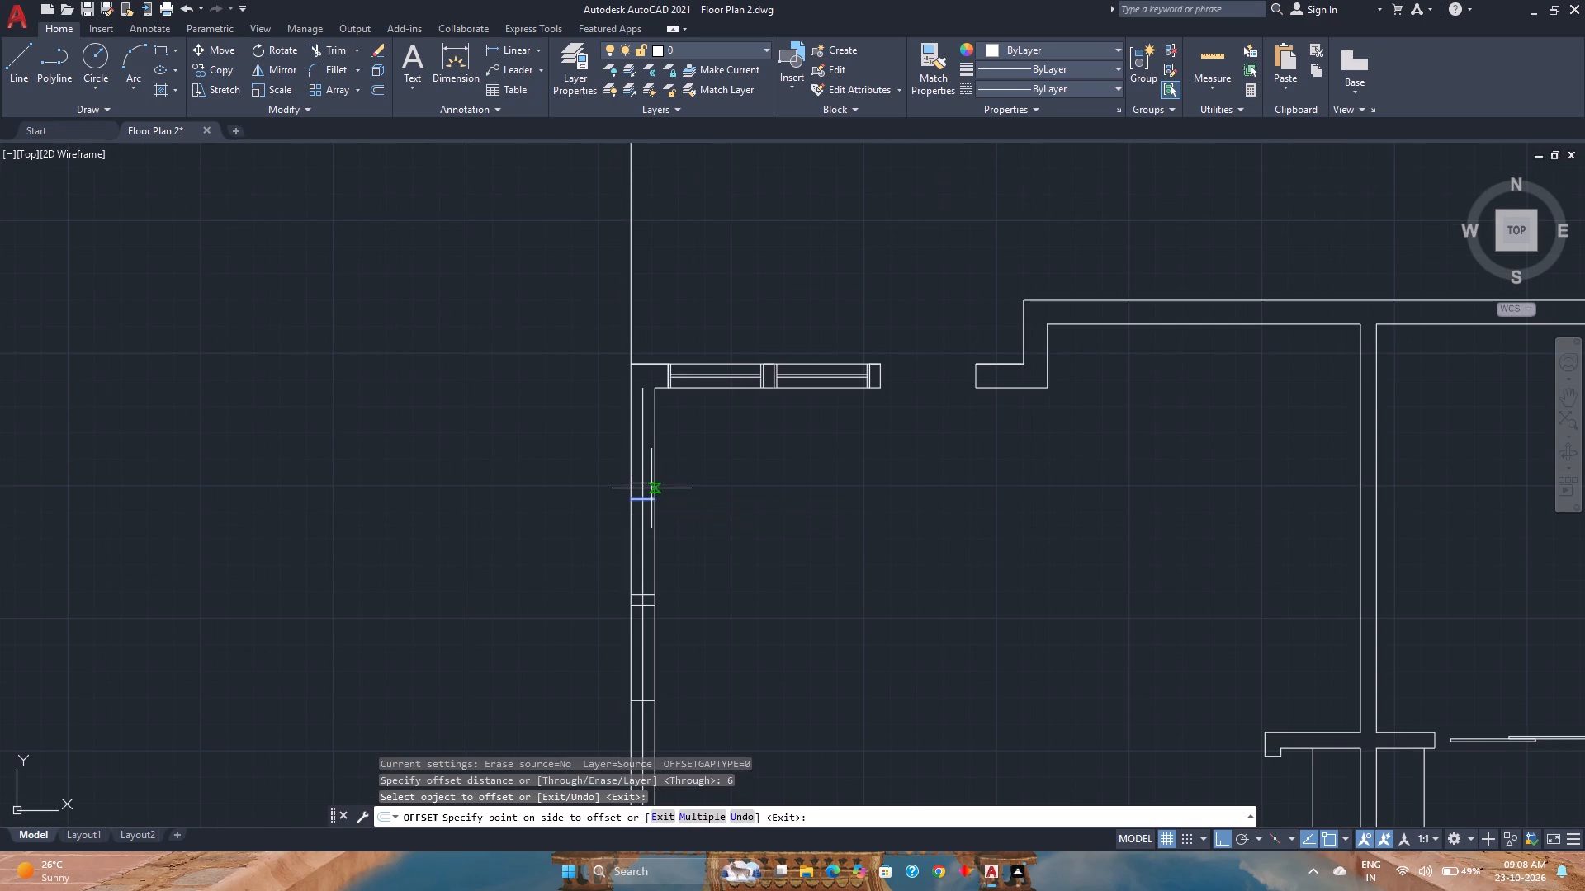
{"action": "middle_click_drag", "start_coordinate": [647, 582], "coordinate": [629, 464]}
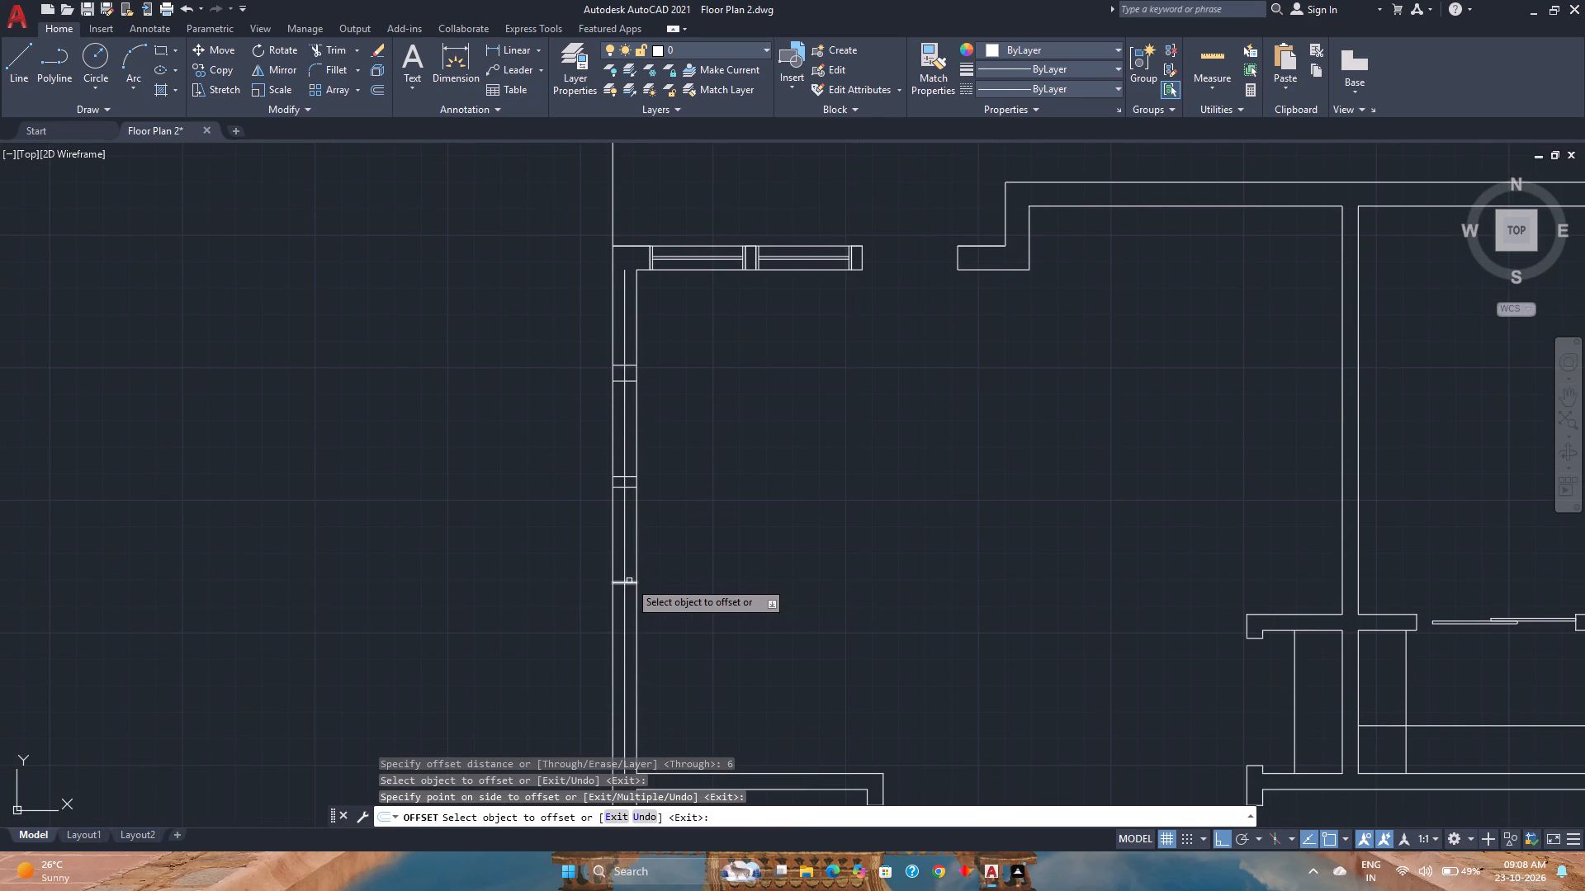
{"action": "left_click", "coordinate": [629, 581]}
{"action": "left_click", "coordinate": [632, 603]}
{"action": "key", "text": "Escape"}
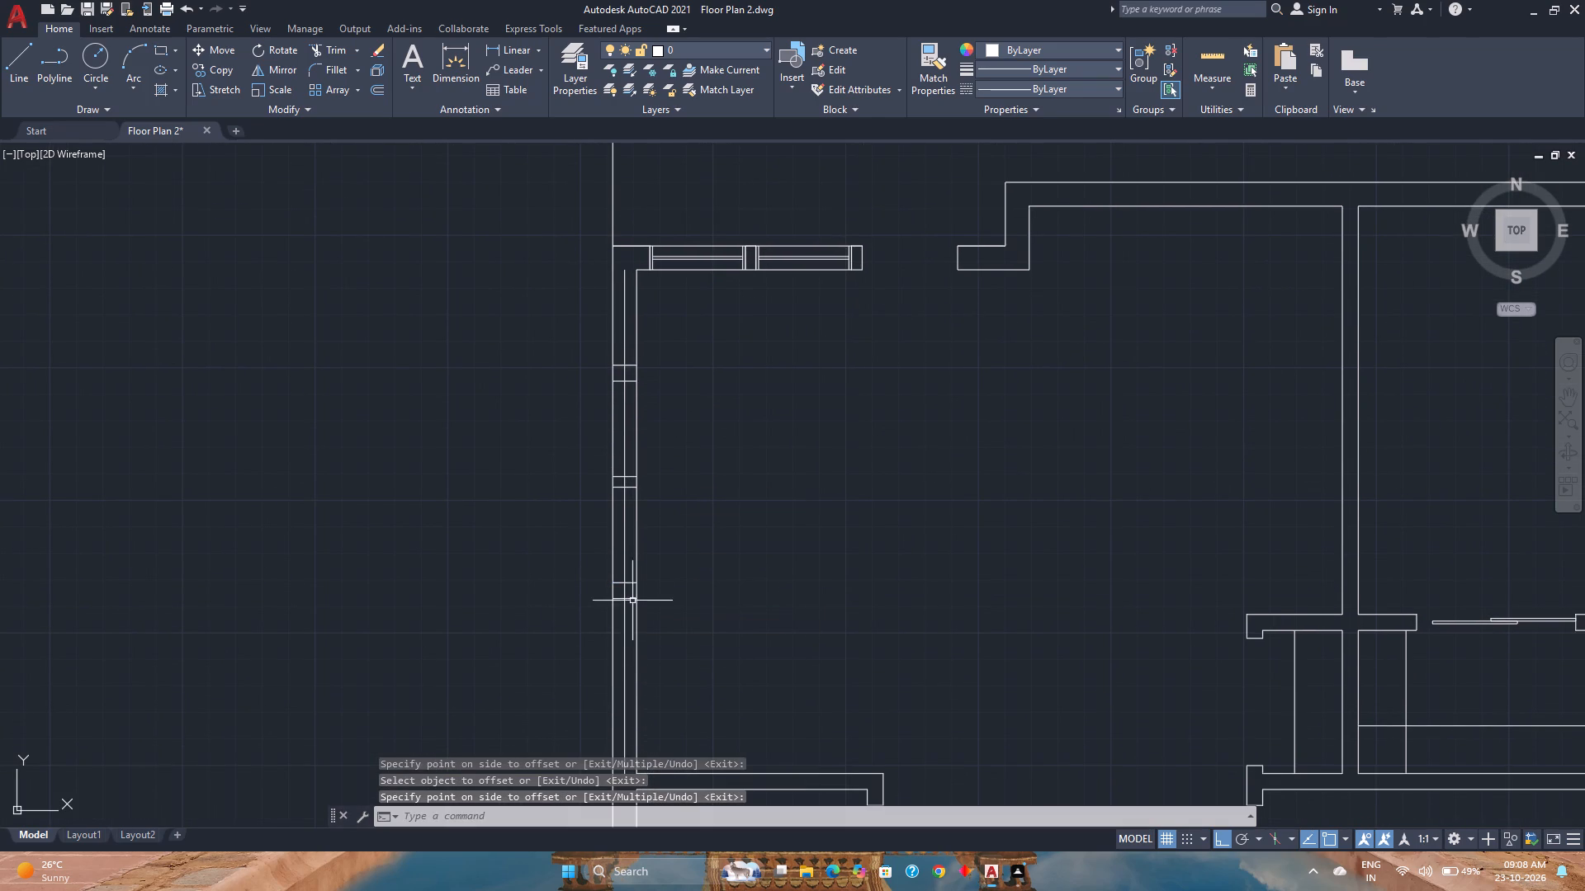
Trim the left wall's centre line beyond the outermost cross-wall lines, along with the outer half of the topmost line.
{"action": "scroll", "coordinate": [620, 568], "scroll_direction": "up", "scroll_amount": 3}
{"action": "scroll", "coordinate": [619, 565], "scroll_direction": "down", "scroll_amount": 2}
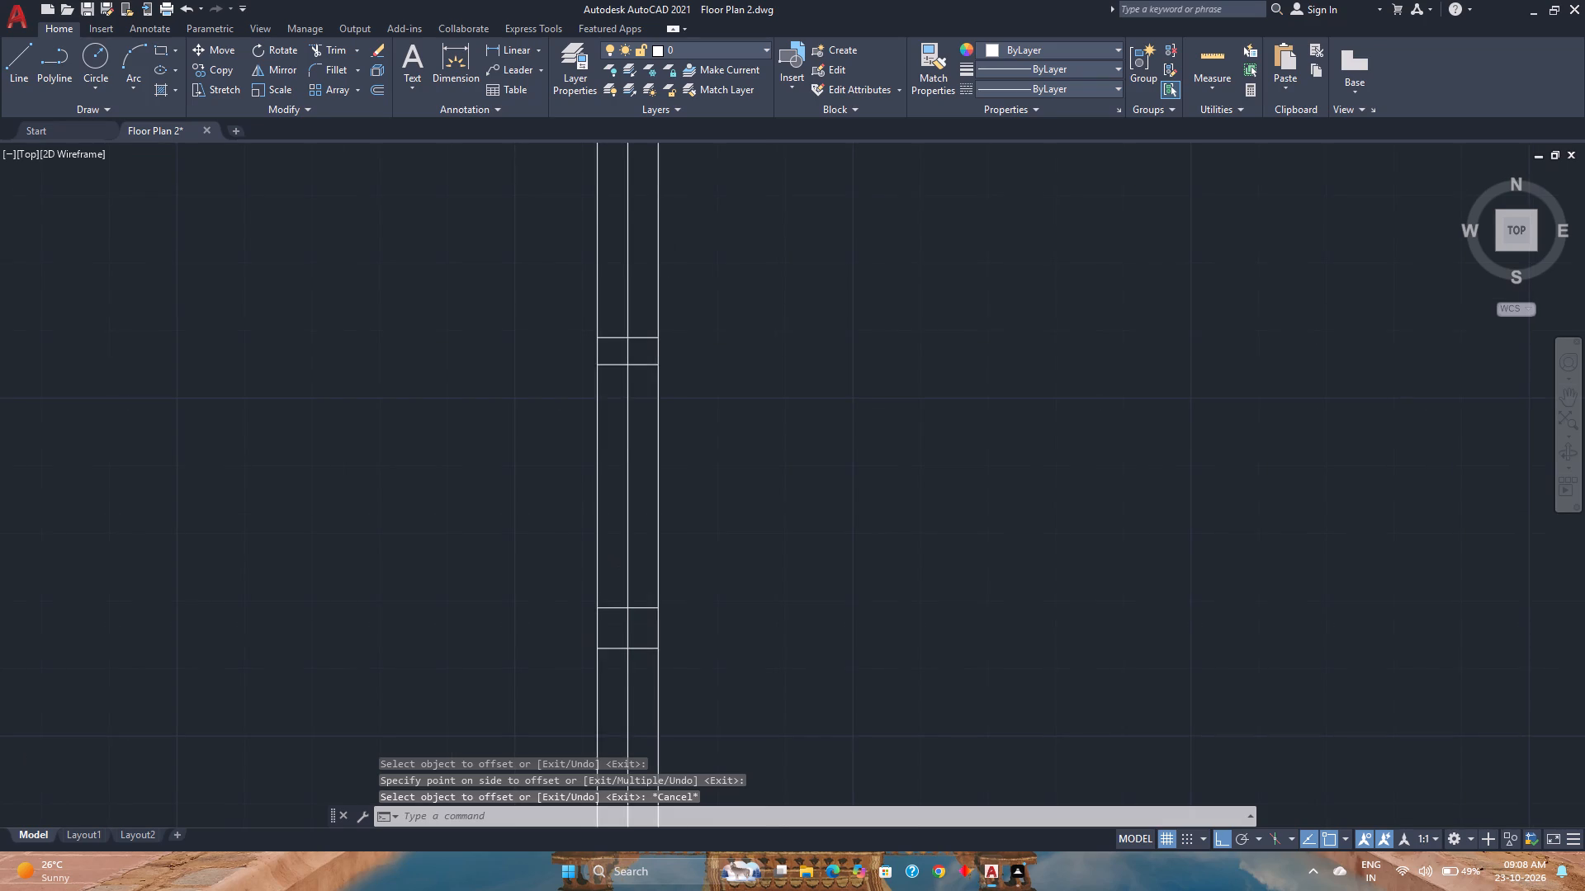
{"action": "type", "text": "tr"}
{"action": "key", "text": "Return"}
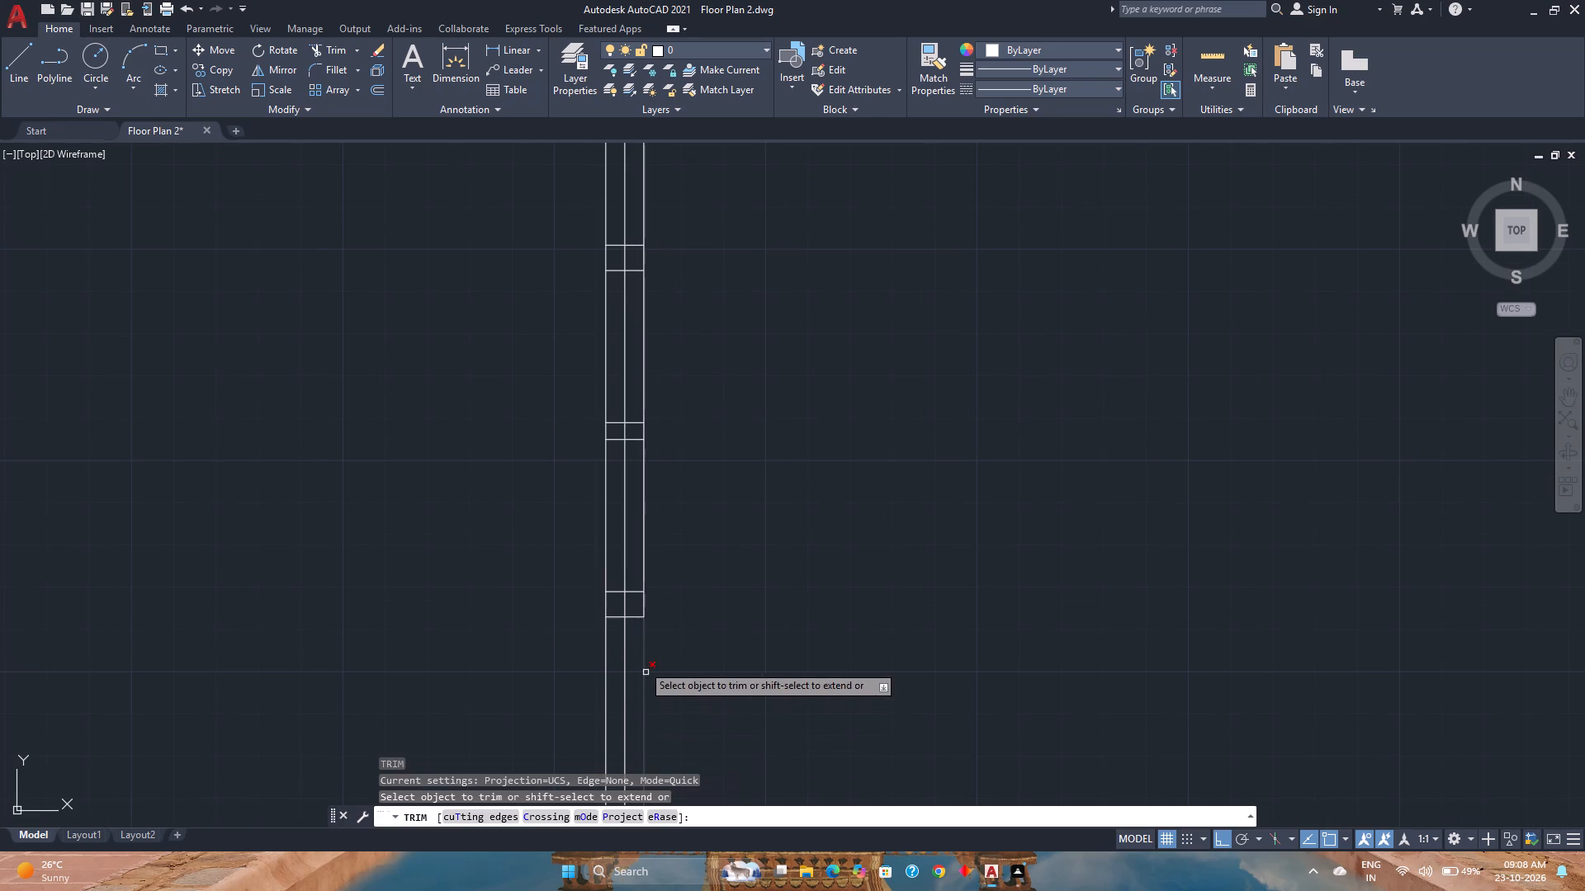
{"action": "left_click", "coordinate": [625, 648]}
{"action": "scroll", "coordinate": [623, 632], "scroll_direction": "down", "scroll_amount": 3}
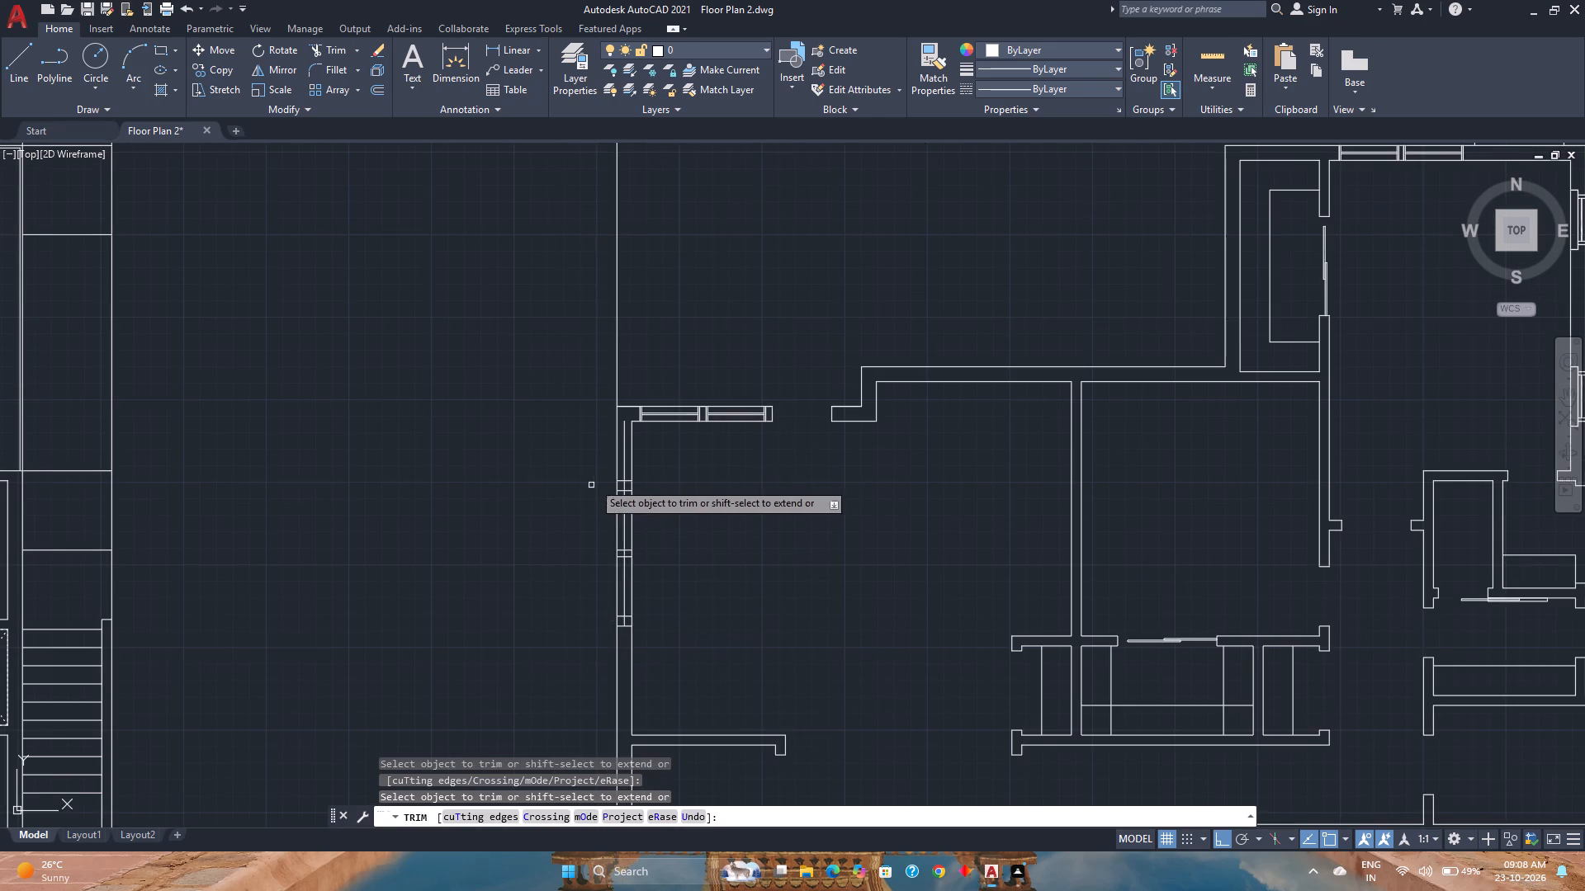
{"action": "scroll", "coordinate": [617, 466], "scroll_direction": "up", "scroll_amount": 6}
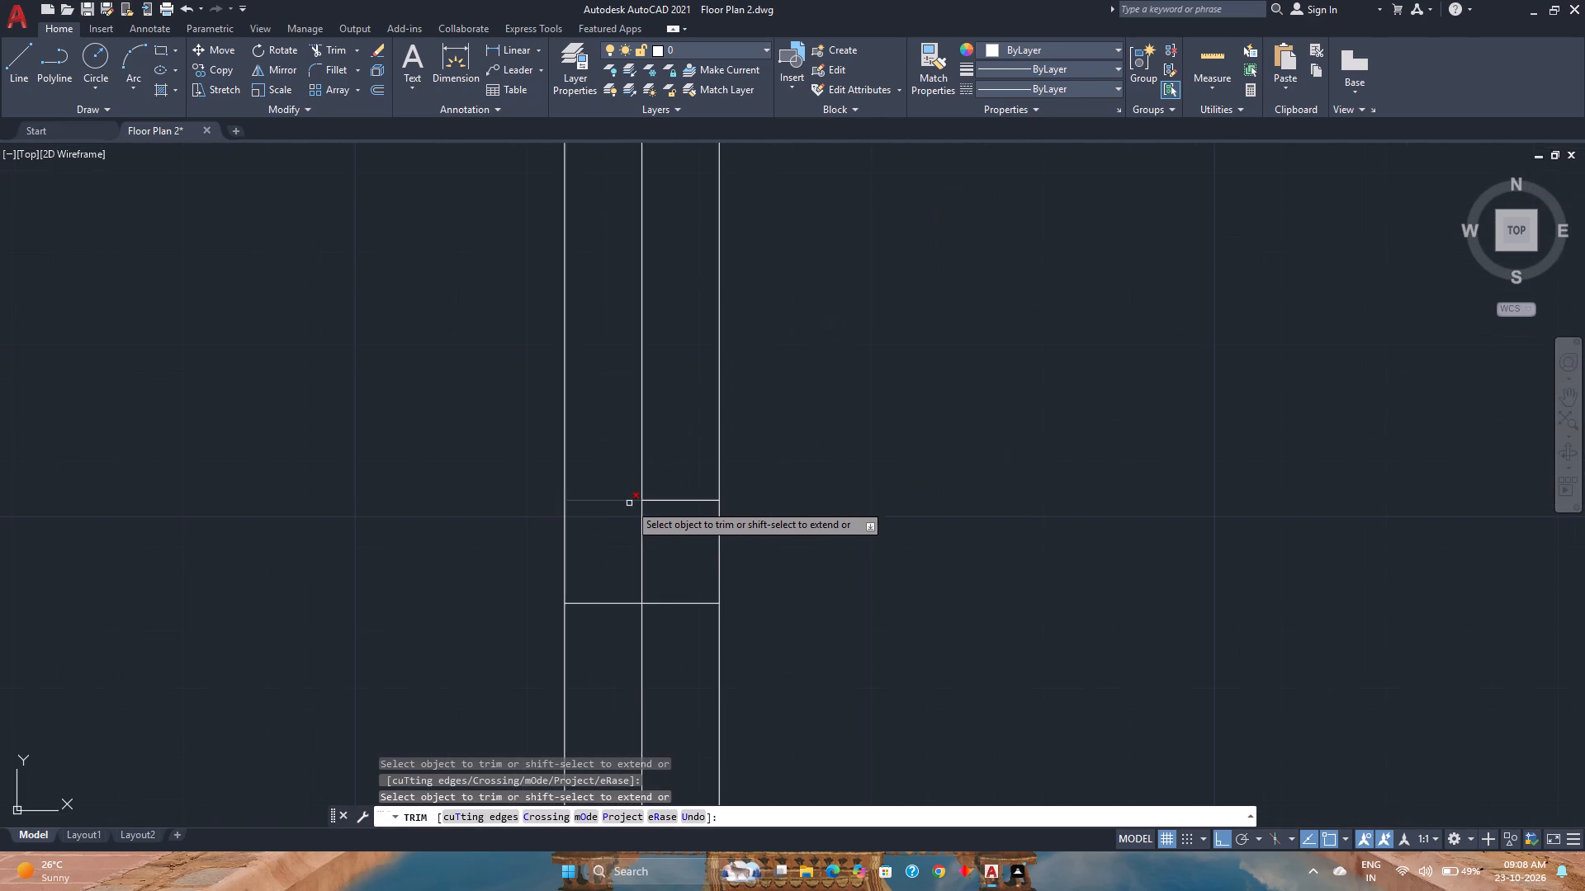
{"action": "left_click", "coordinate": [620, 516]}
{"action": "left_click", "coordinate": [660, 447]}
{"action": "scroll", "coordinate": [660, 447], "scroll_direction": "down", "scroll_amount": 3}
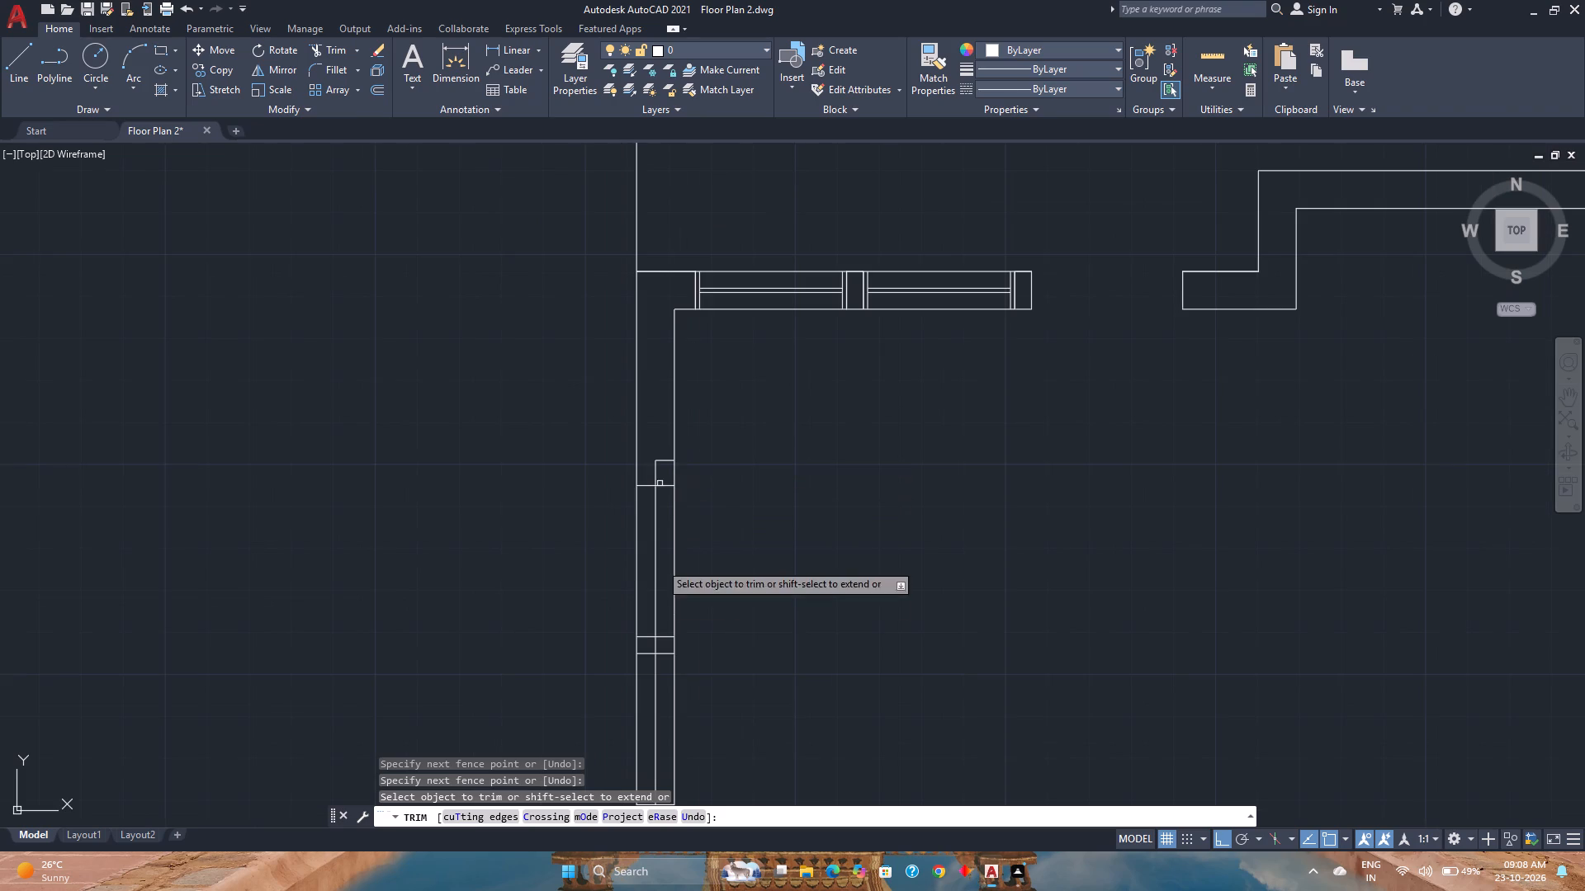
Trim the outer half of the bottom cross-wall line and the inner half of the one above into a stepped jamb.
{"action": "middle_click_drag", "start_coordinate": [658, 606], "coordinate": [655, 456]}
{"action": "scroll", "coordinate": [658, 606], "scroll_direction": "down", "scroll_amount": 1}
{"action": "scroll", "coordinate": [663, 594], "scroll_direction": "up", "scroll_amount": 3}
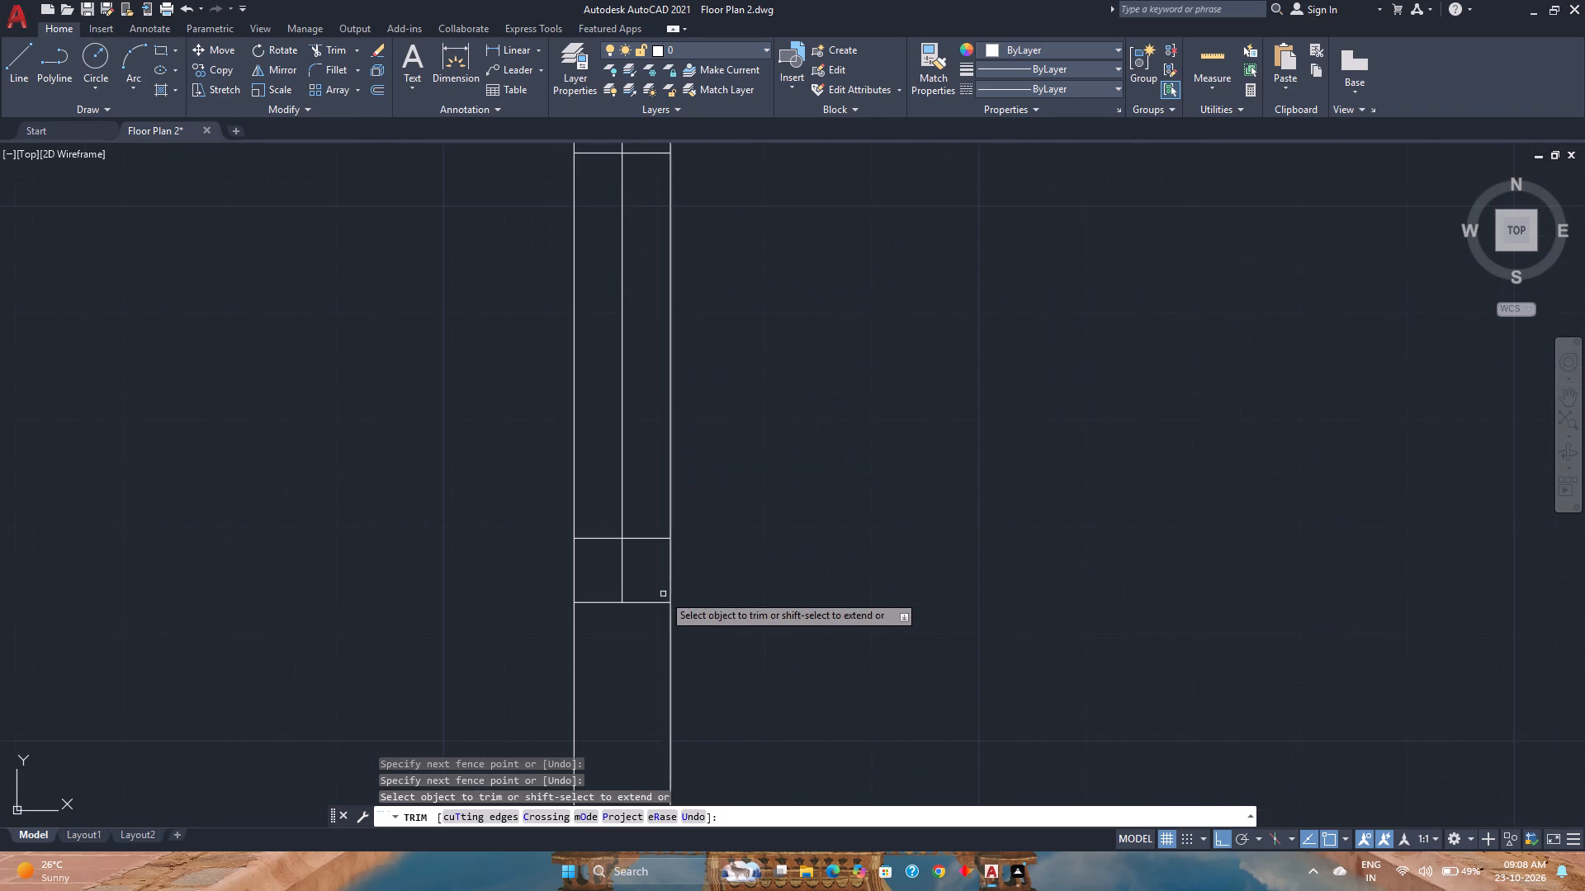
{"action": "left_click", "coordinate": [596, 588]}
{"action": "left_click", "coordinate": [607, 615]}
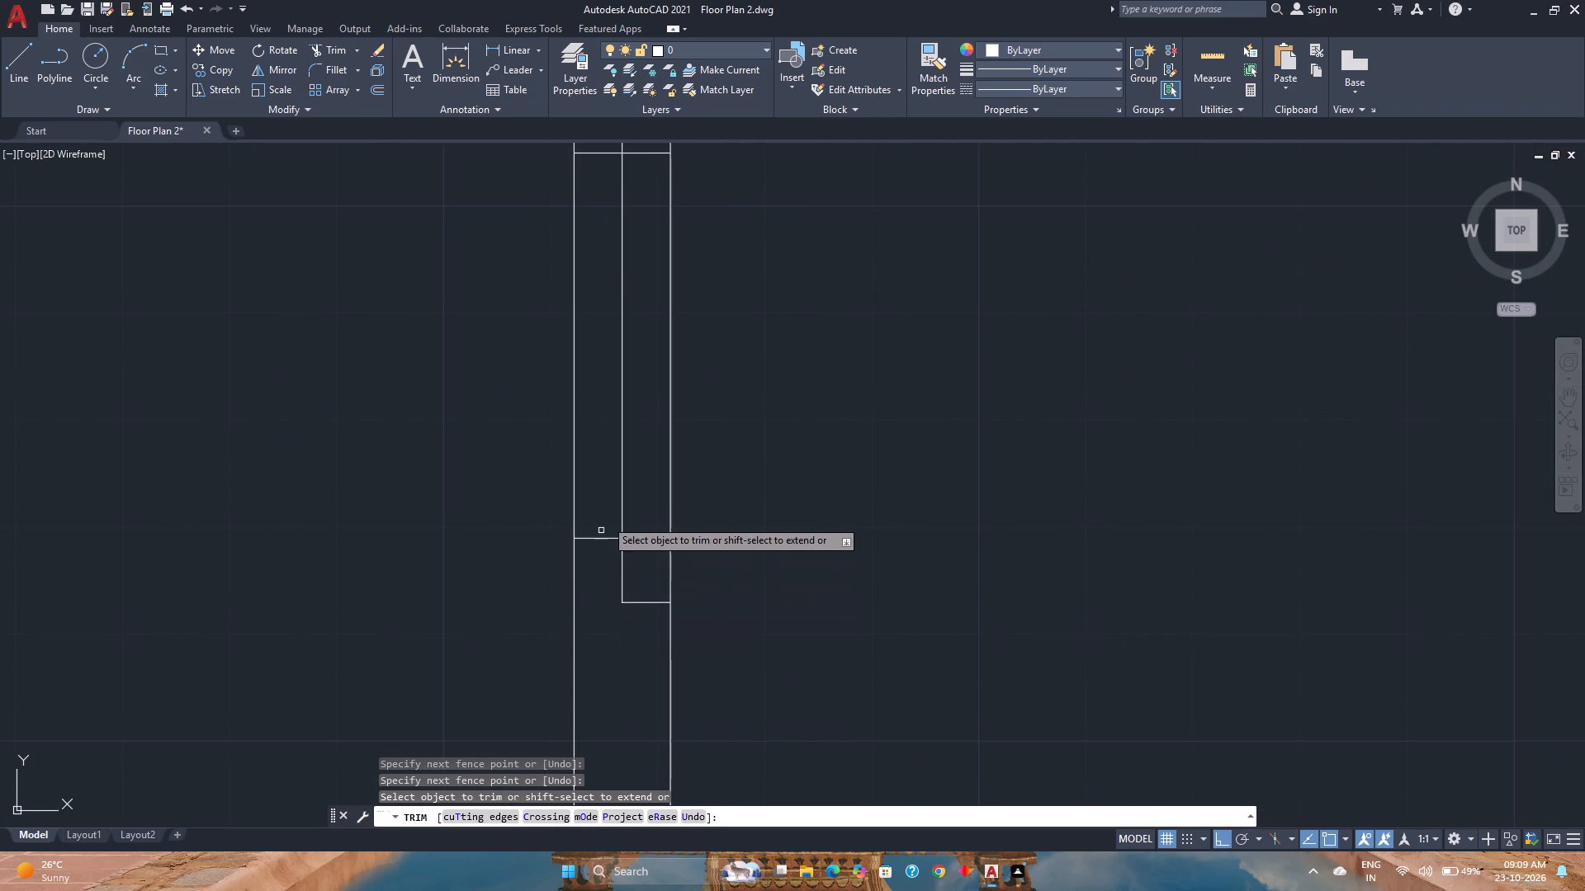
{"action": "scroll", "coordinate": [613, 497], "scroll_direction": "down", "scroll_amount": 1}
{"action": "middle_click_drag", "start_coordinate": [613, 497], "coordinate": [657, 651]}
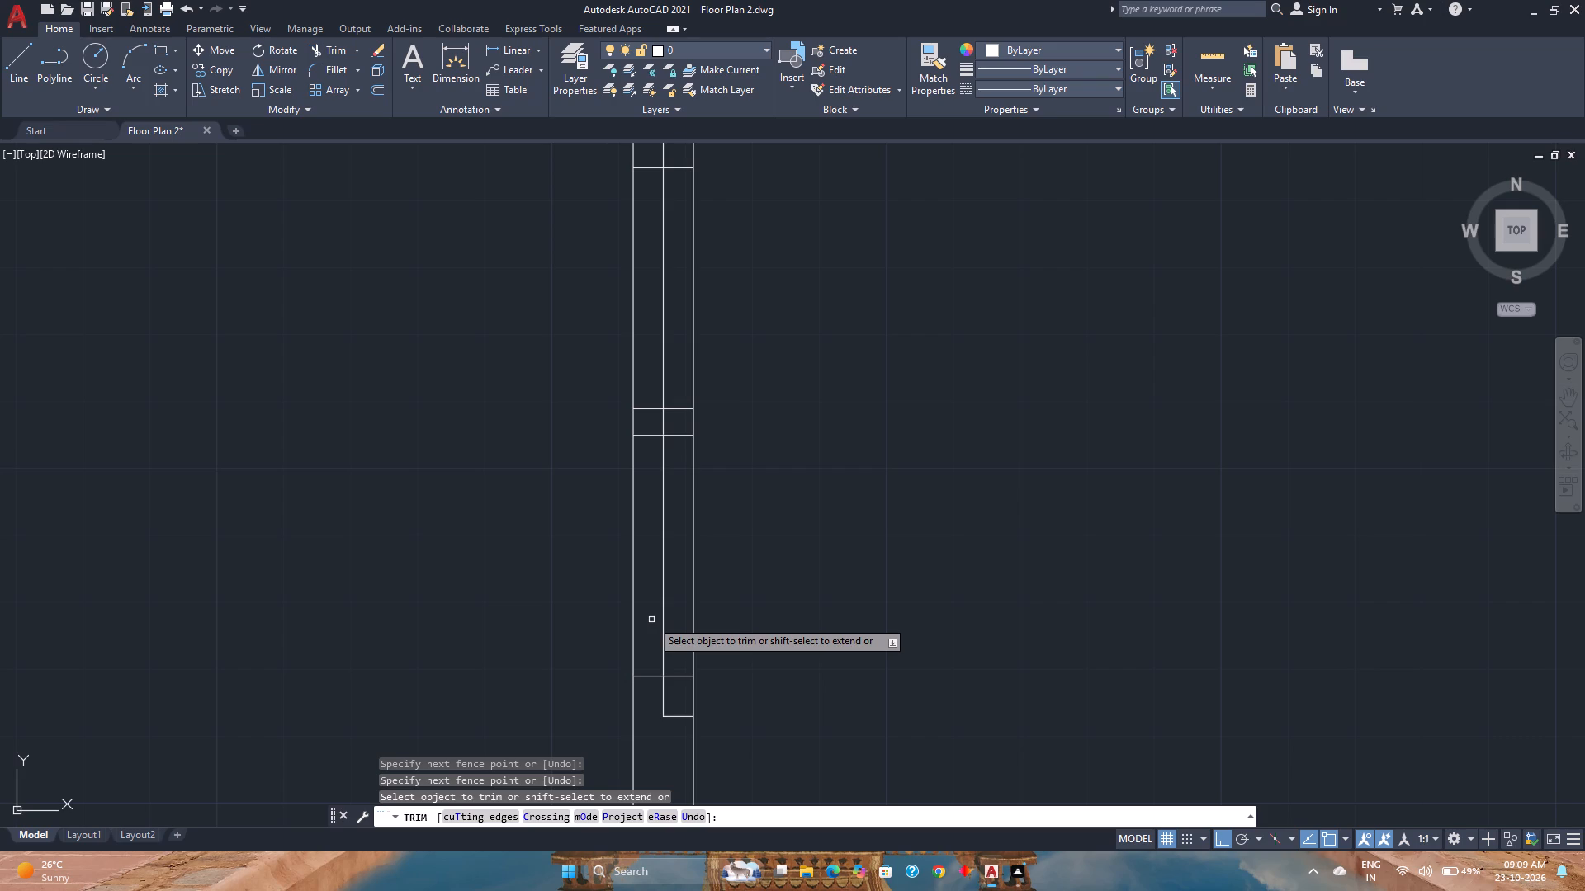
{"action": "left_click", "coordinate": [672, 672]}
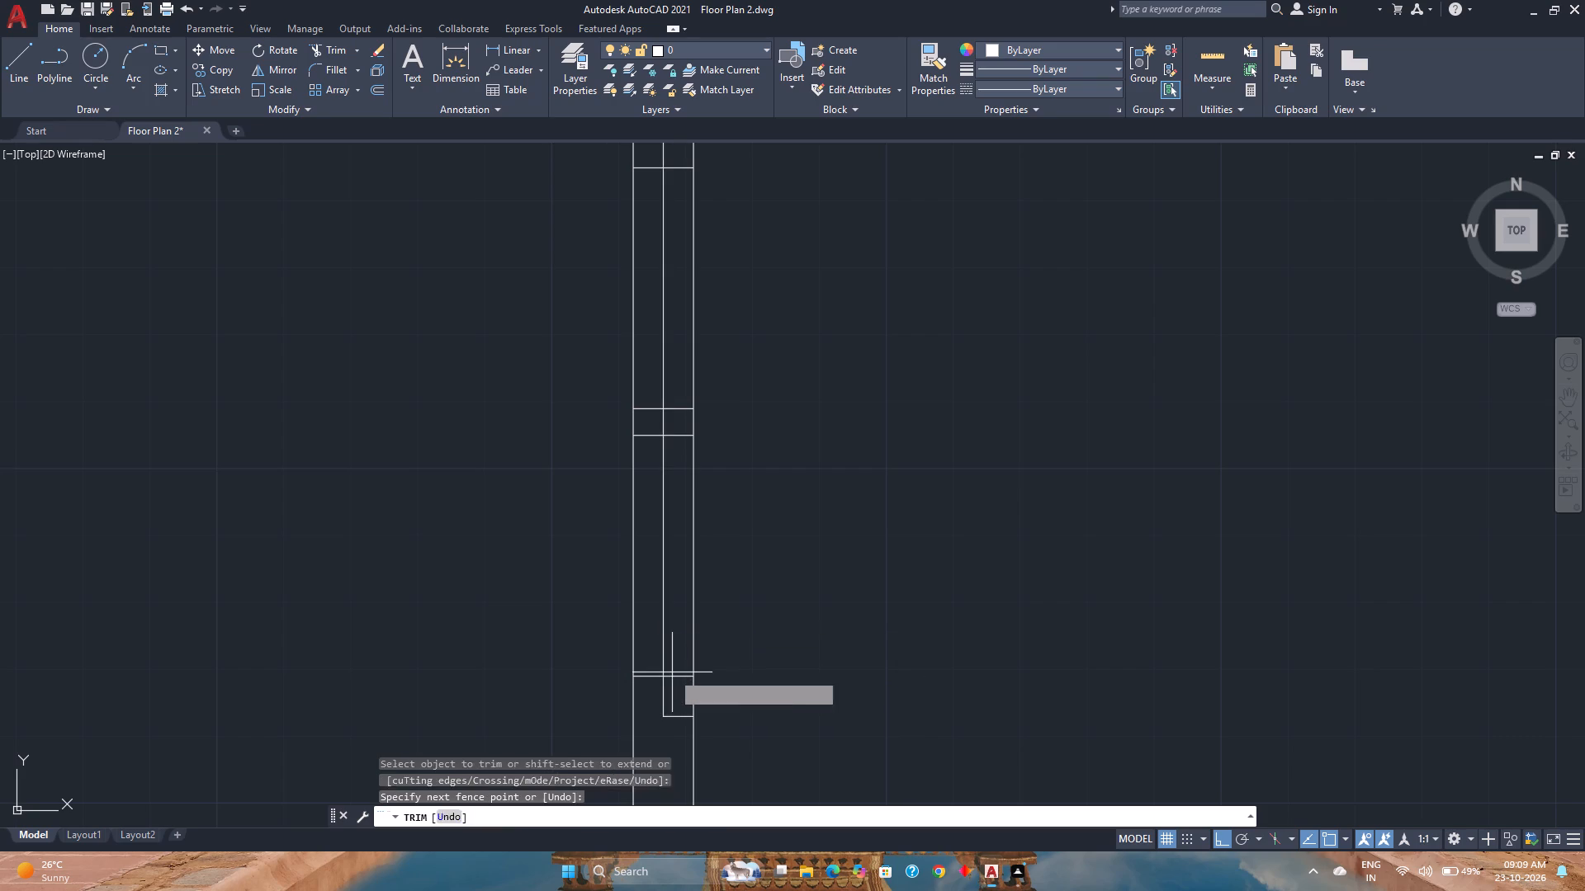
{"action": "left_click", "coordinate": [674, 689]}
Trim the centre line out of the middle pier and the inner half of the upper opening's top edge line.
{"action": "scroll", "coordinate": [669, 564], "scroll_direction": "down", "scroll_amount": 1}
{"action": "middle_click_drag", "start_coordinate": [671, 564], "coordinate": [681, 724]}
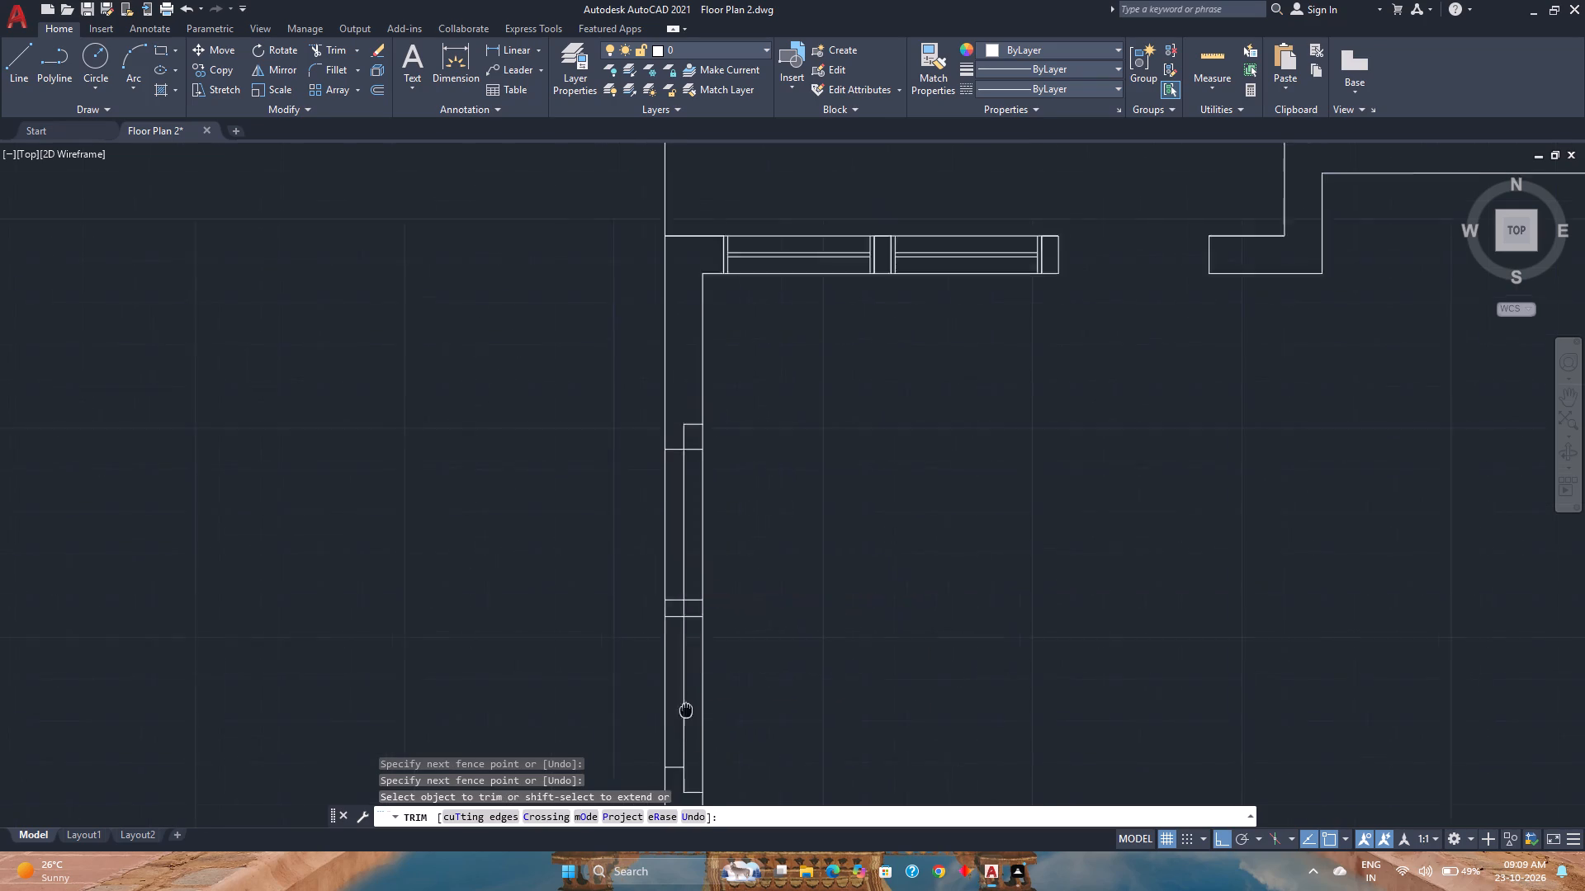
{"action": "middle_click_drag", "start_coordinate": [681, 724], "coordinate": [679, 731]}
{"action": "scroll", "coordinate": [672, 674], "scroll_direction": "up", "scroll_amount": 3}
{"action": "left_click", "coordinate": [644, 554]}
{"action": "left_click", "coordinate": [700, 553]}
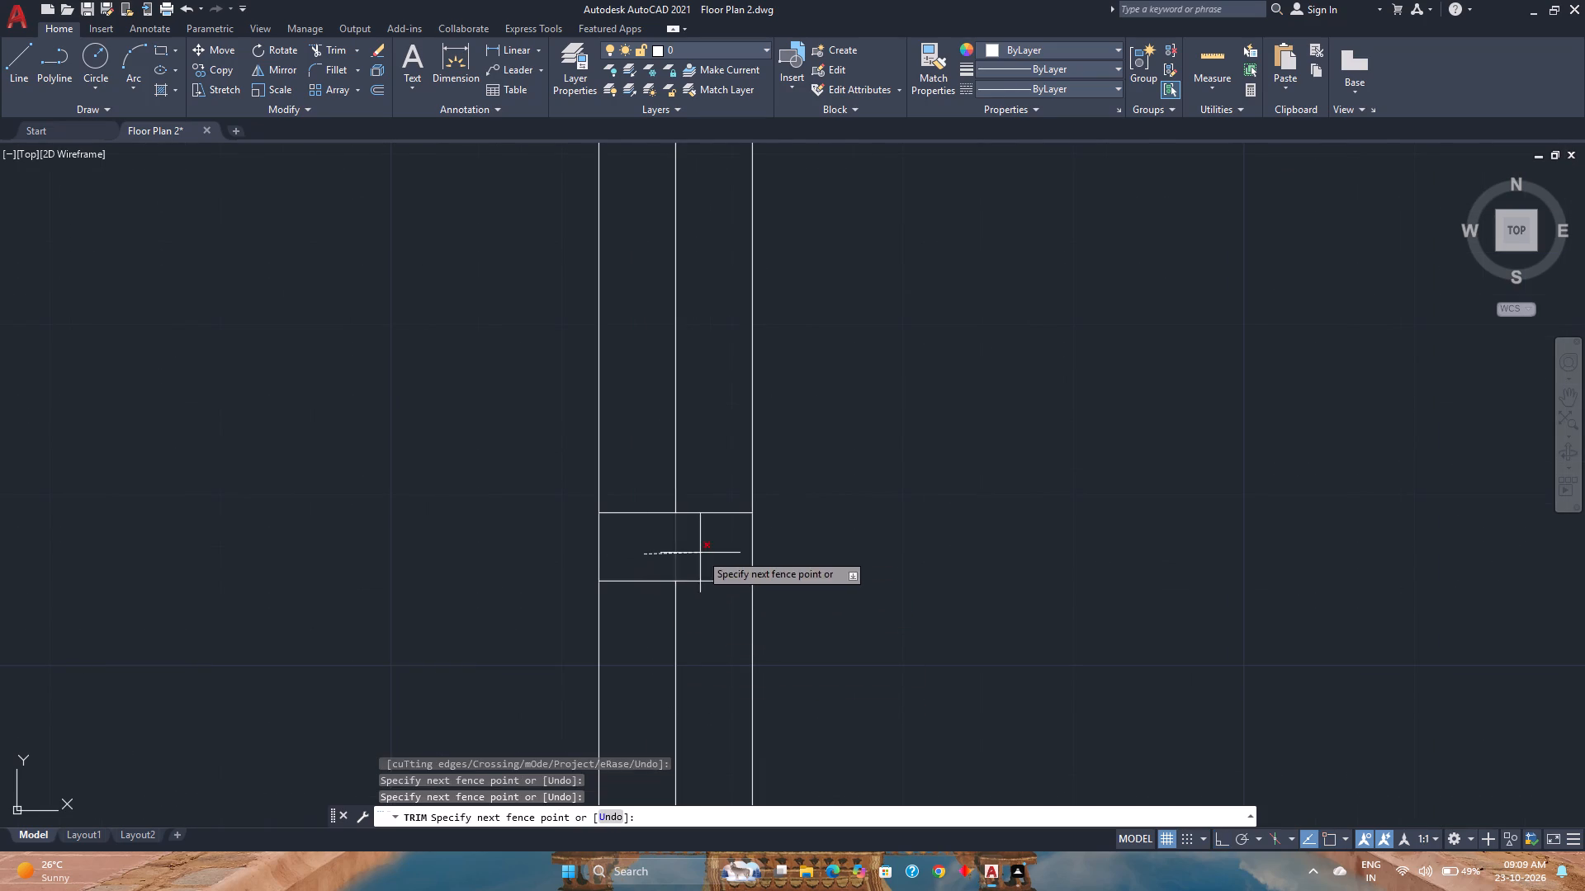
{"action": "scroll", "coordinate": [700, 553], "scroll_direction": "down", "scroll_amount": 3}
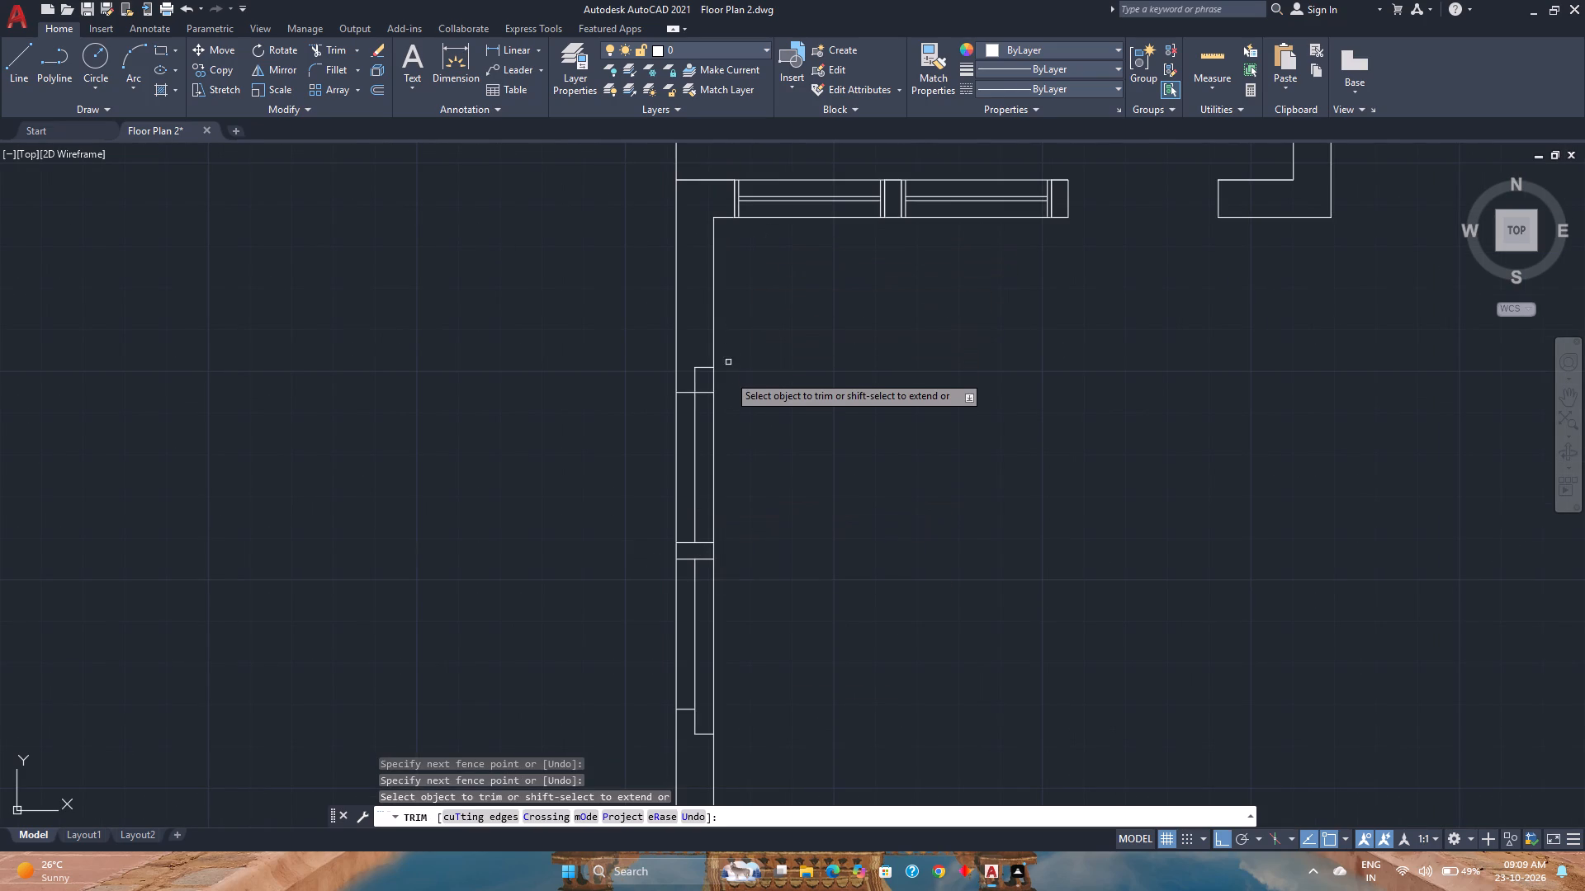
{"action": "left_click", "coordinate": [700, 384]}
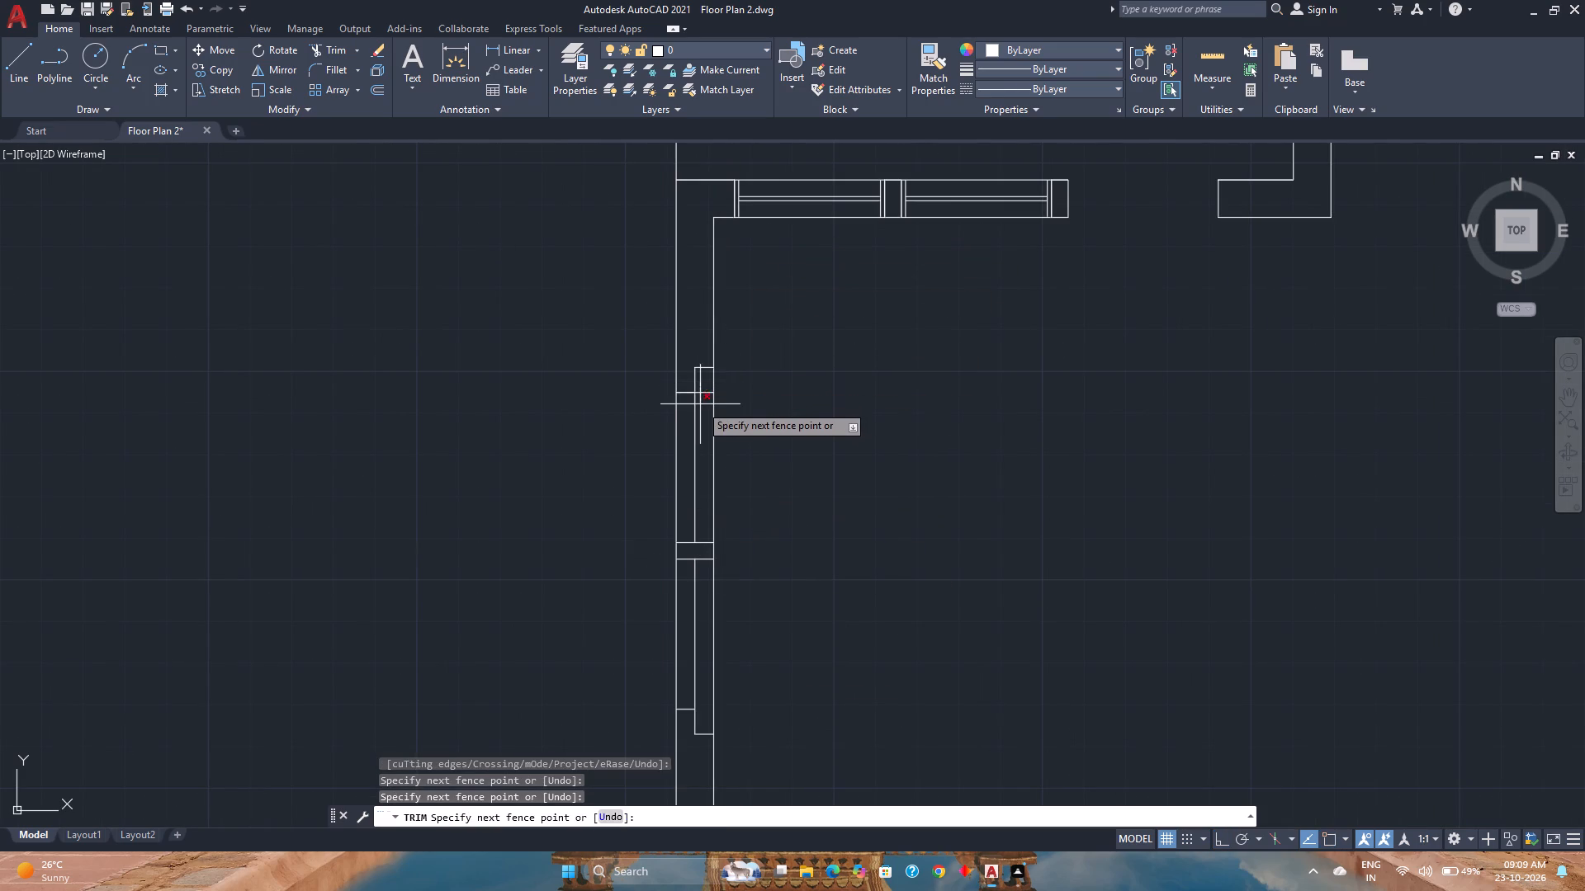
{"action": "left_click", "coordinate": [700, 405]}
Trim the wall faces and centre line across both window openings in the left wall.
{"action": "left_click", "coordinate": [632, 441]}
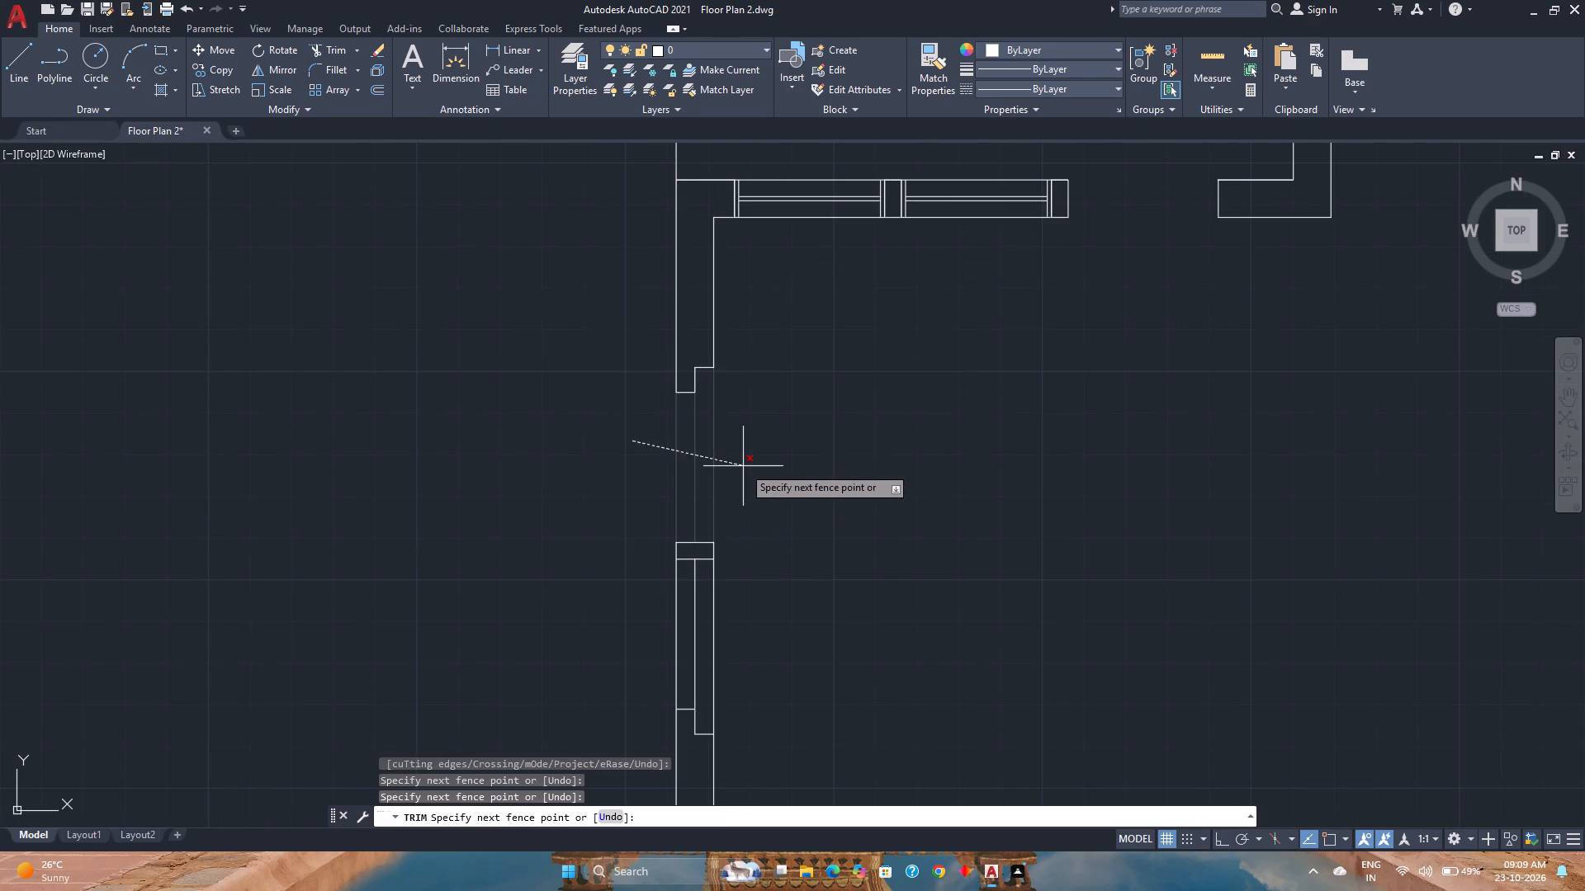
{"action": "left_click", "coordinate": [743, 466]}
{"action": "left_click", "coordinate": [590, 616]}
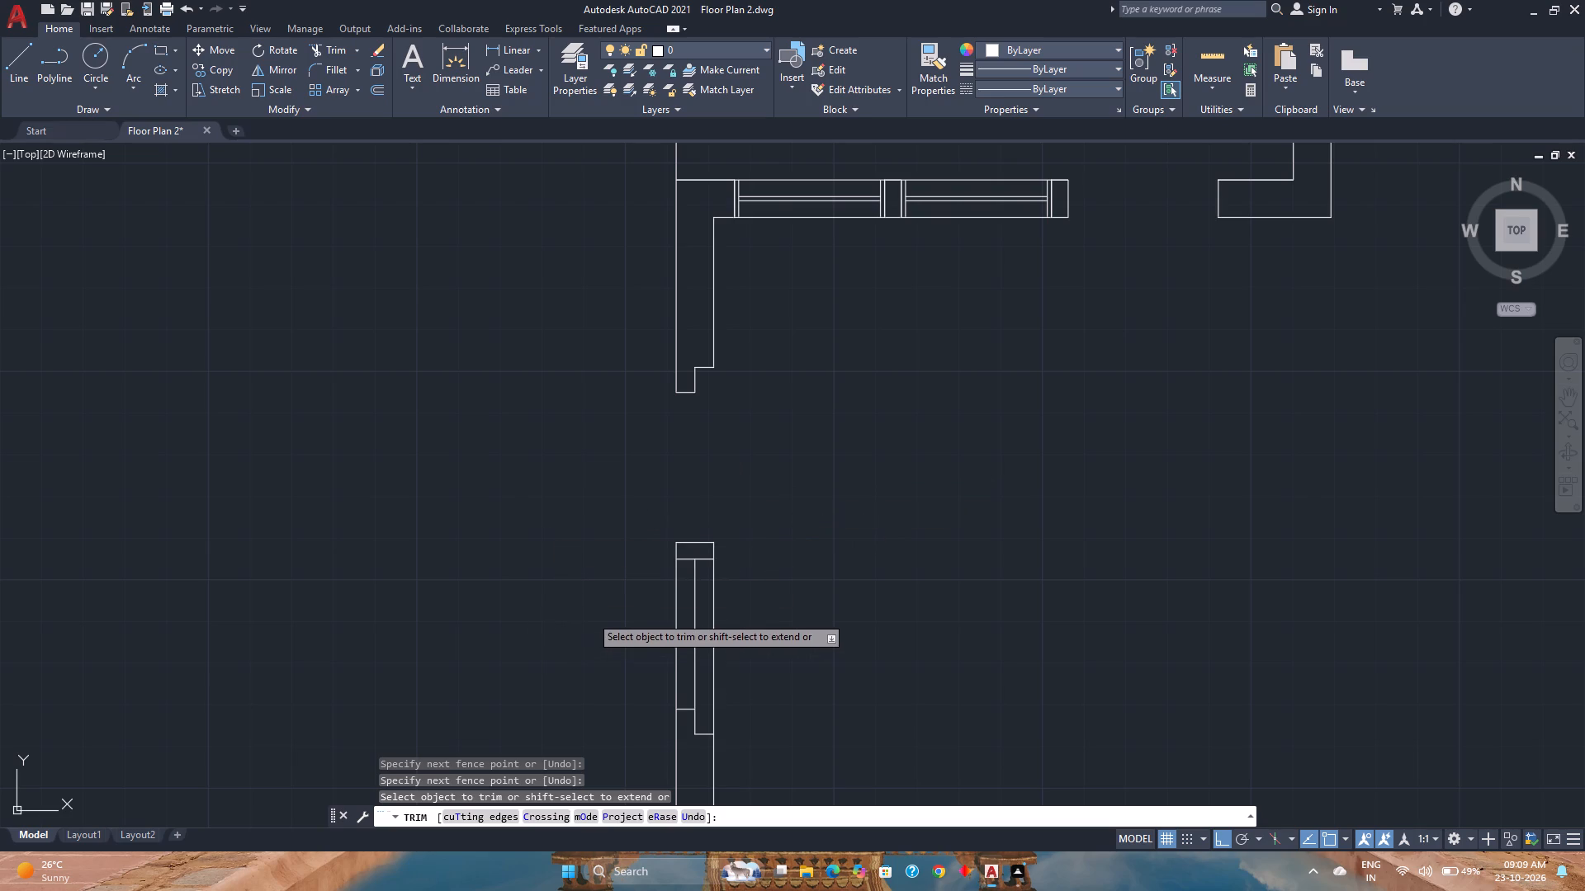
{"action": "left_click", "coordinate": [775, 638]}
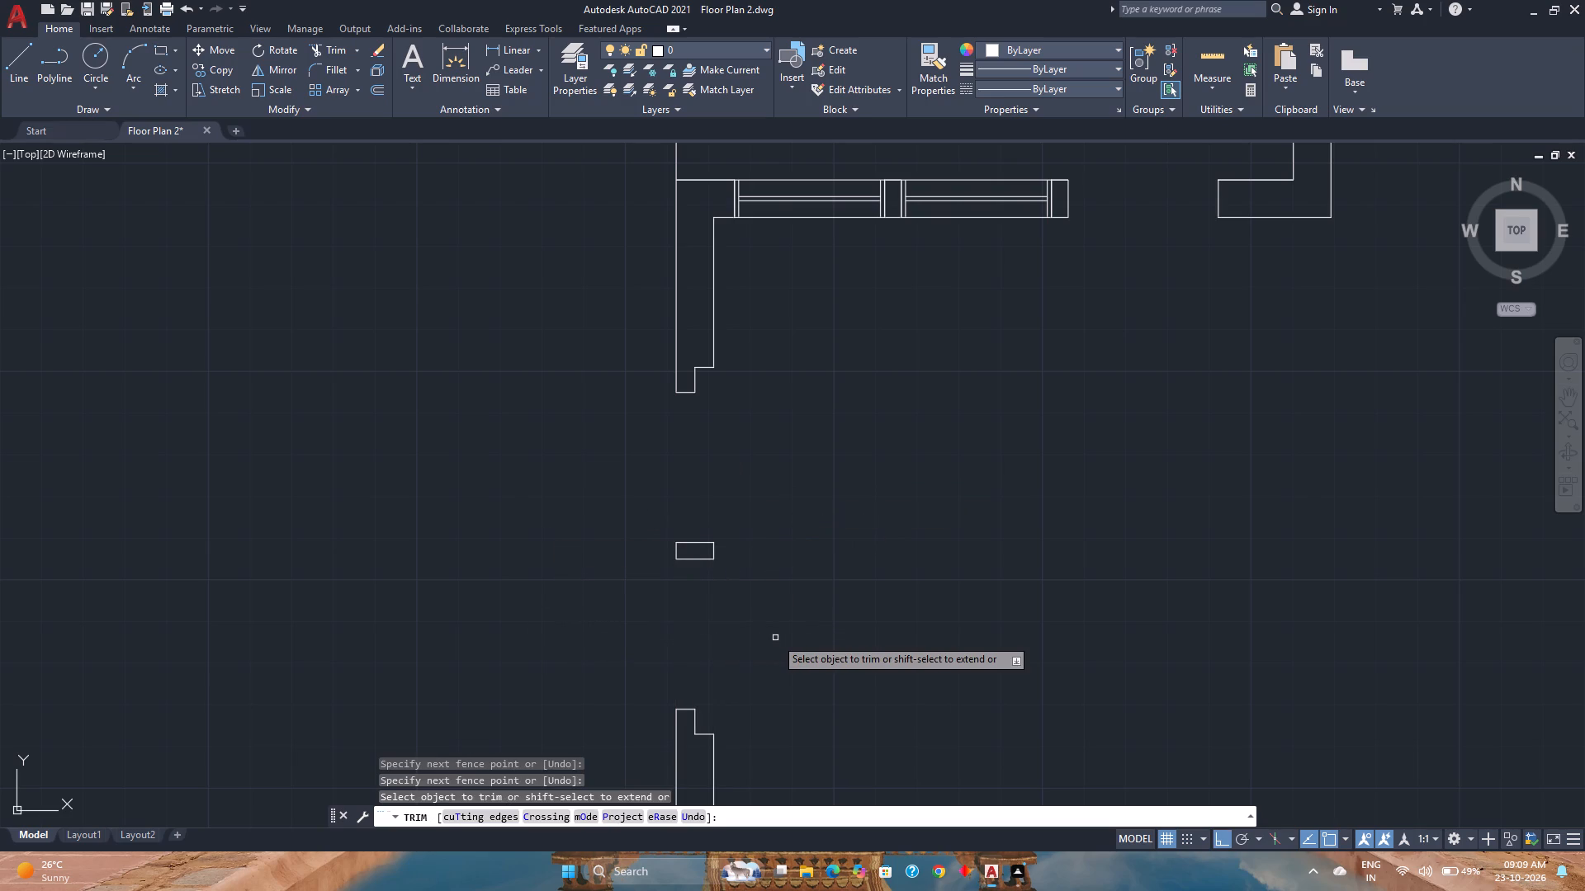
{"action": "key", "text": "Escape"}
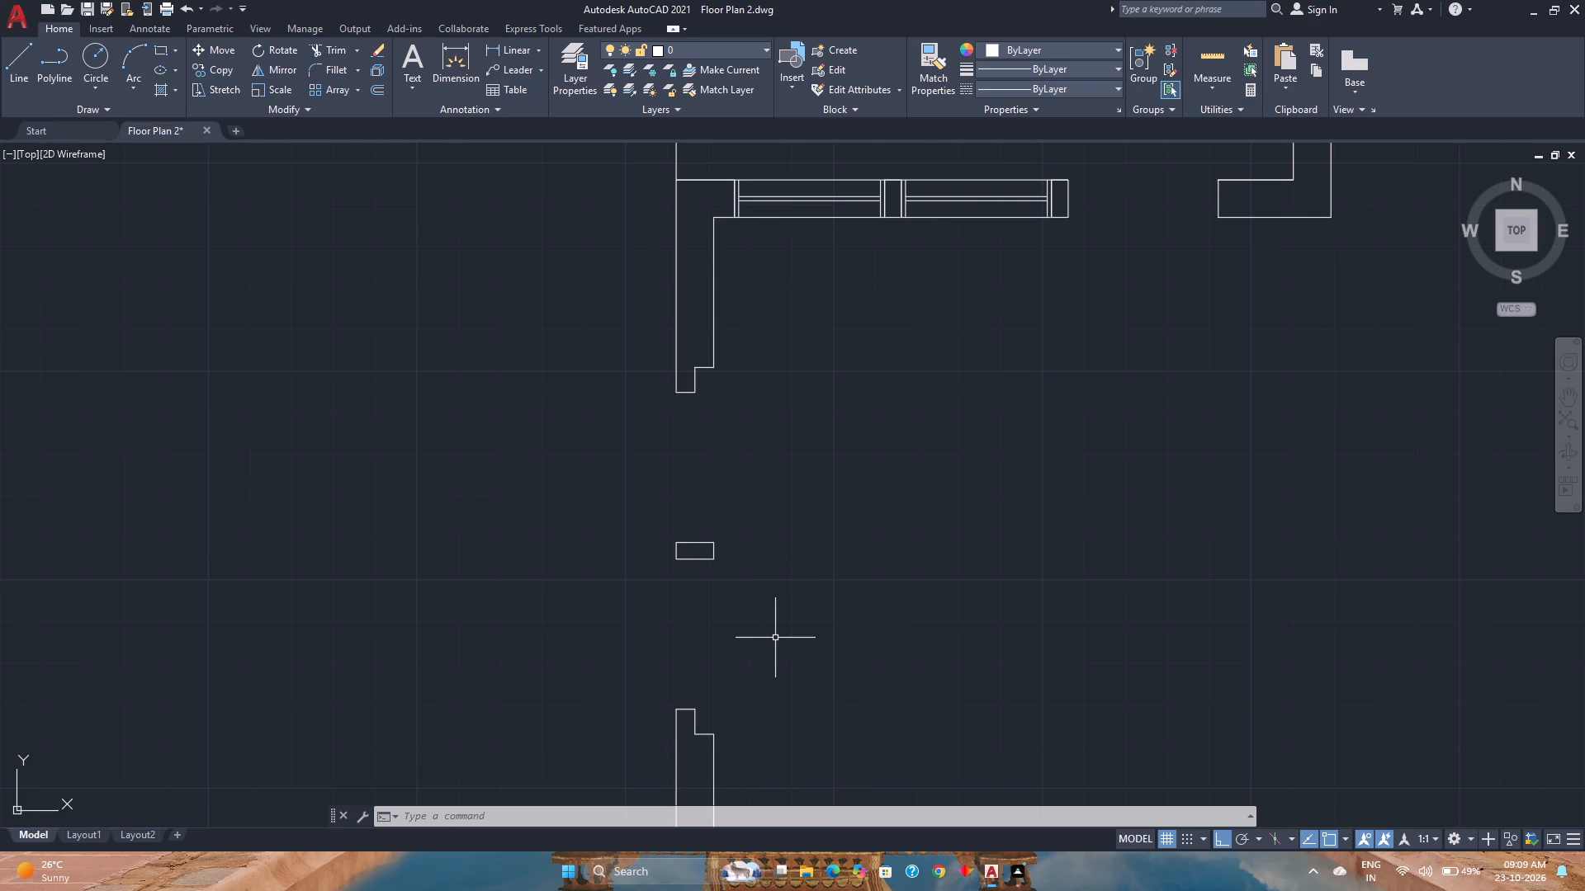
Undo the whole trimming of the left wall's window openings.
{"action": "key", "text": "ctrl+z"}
Trim the inner halves of the two cross-wall lines bounding the middle pier between the left wall's window openings.
{"action": "scroll", "coordinate": [775, 638], "scroll_direction": "down", "scroll_amount": 1}
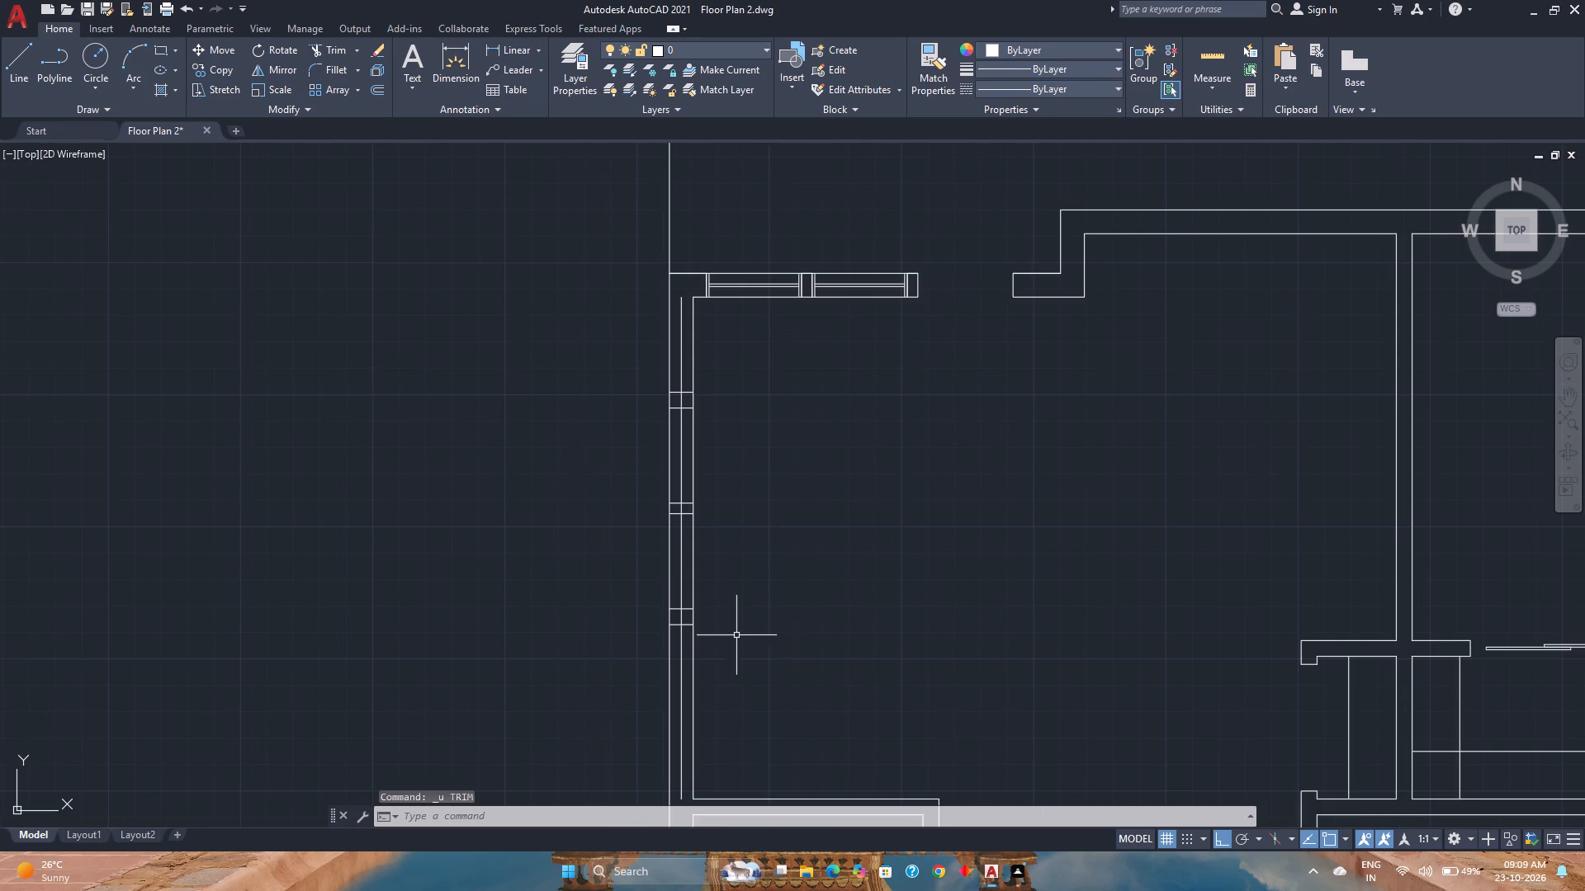
{"action": "type", "text": "tr"}
{"action": "key", "text": "Return"}
{"action": "scroll", "coordinate": [683, 508], "scroll_direction": "up", "scroll_amount": 1}
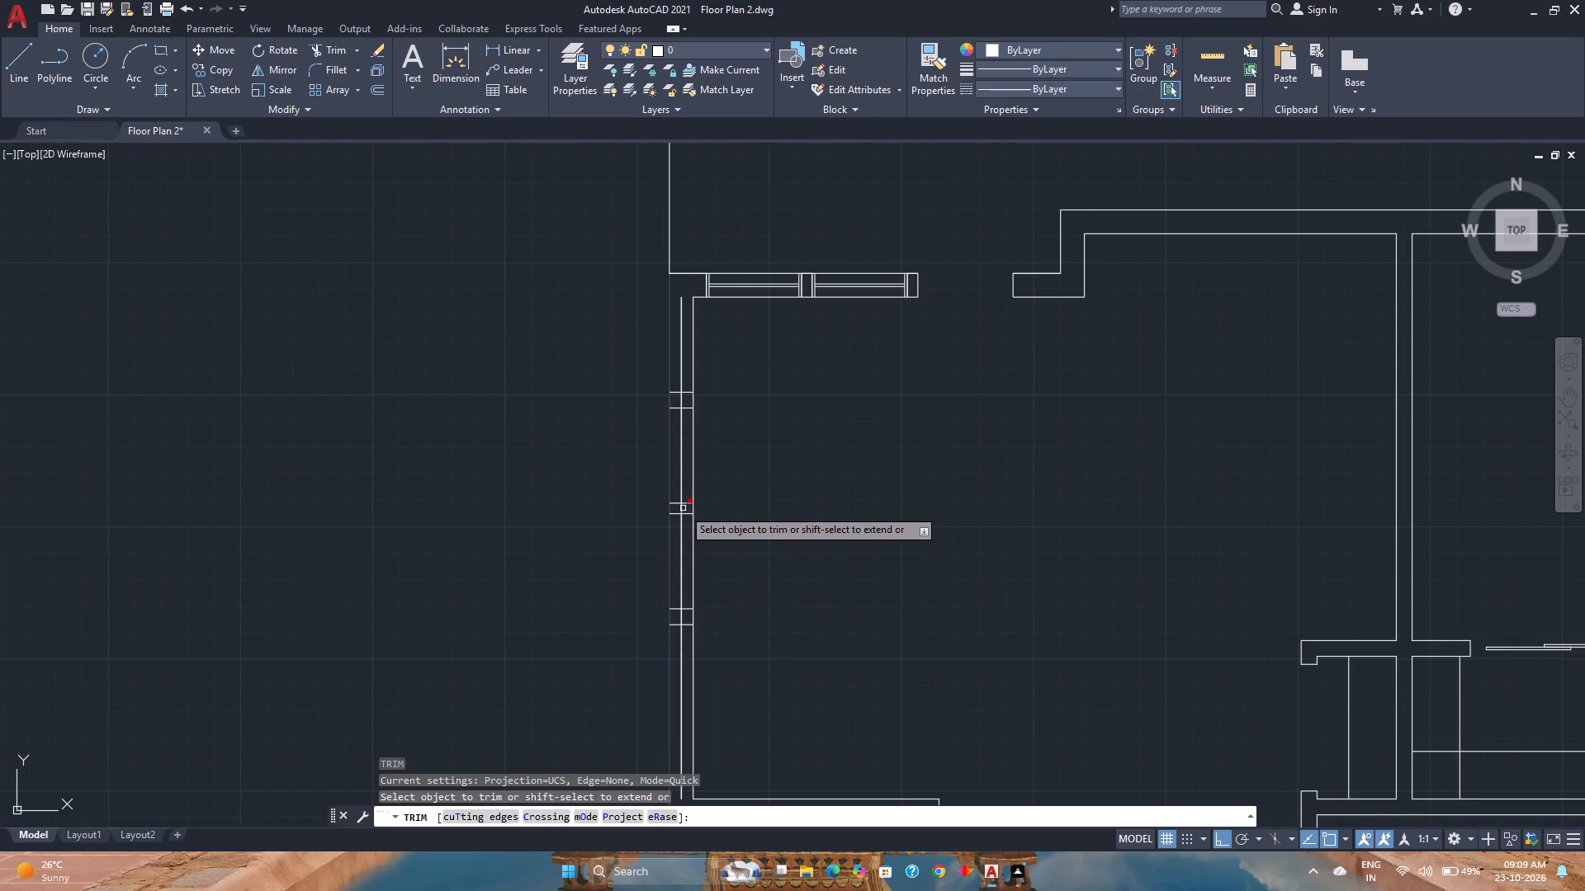
{"action": "scroll", "coordinate": [683, 508], "scroll_direction": "up", "scroll_amount": 2}
{"action": "left_click", "coordinate": [692, 481]}
{"action": "left_click", "coordinate": [698, 538]}
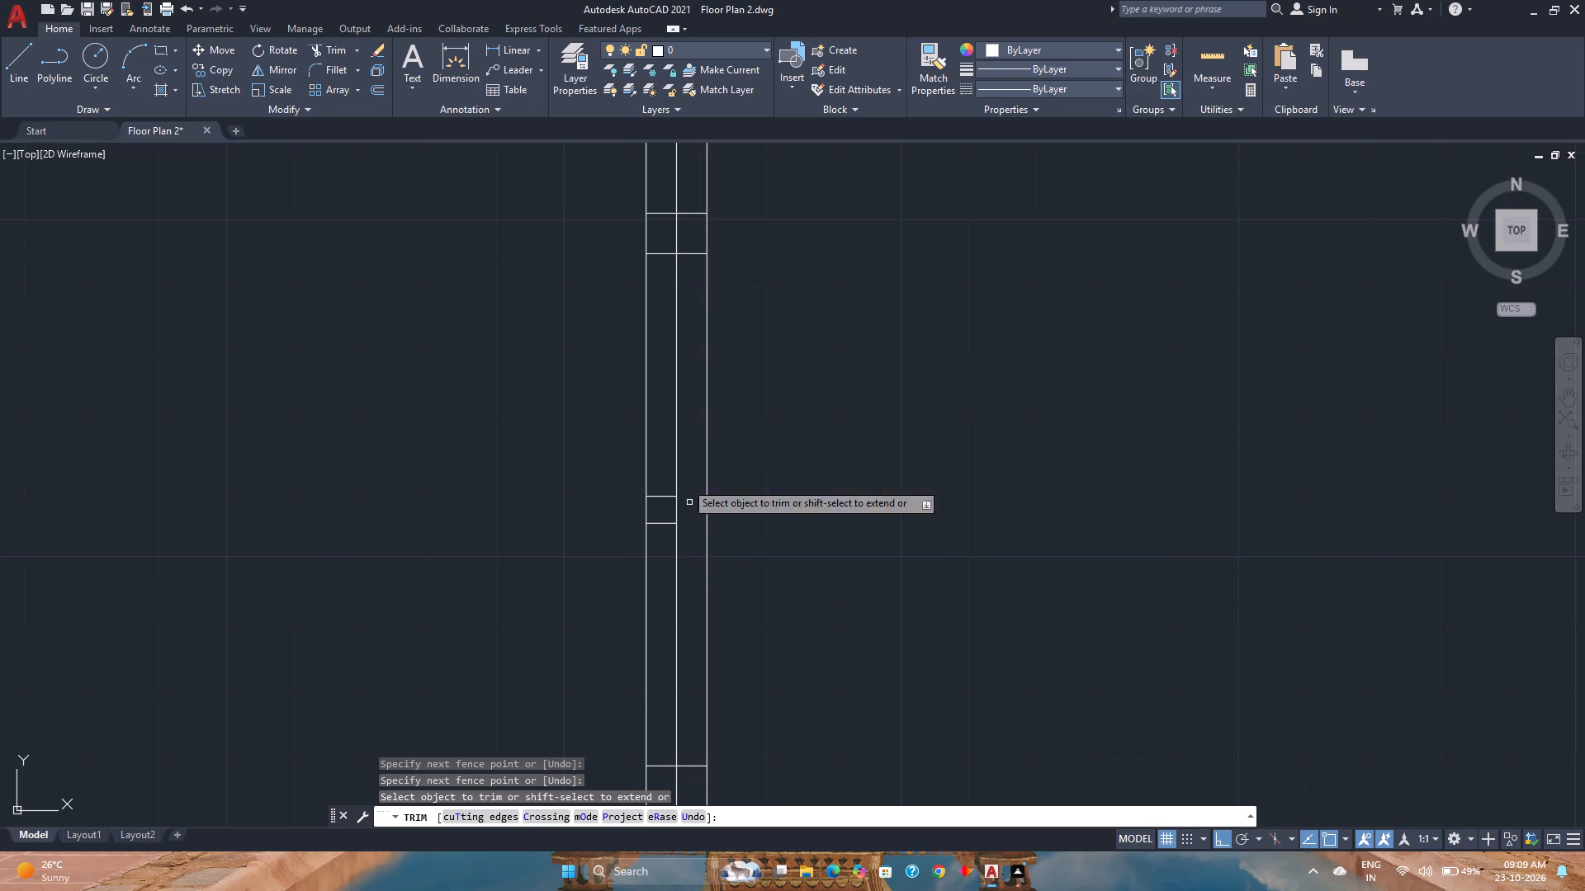
Trim the outer half of the topmost cross-wall line and the inner half of the line just below it.
{"action": "left_click", "coordinate": [660, 203]}
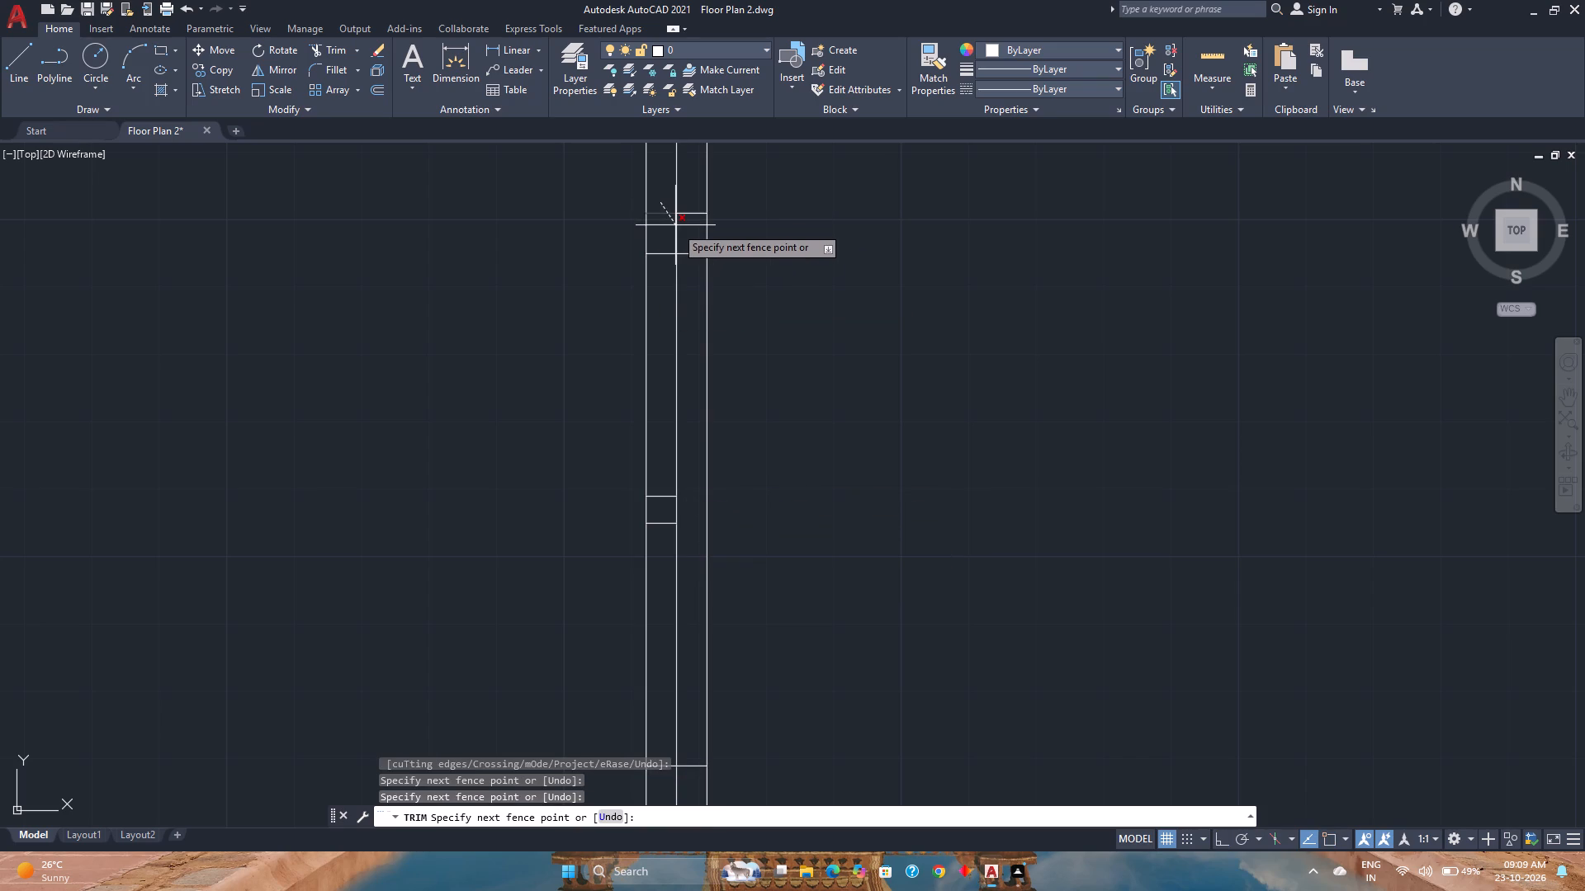
{"action": "left_click", "coordinate": [670, 227]}
{"action": "scroll", "coordinate": [670, 227], "scroll_direction": "down", "scroll_amount": 2}
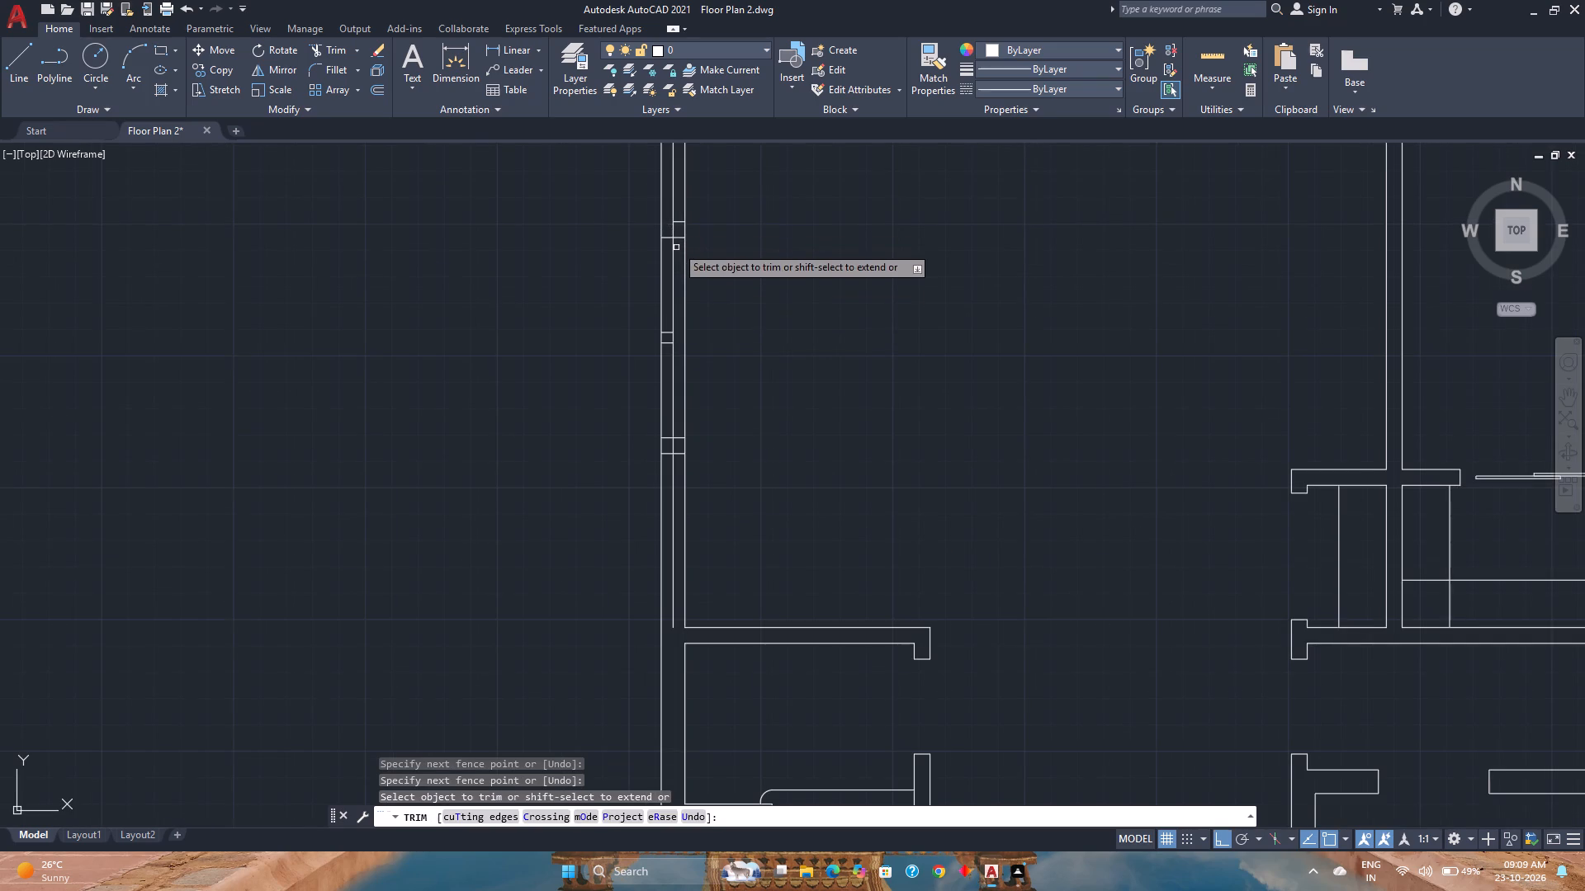
{"action": "scroll", "coordinate": [677, 242], "scroll_direction": "up", "scroll_amount": 2}
{"action": "left_click", "coordinate": [689, 209]}
{"action": "left_click", "coordinate": [687, 235]}
Trim the outer half of the lowest cross-wall line and the inner half of the line just above it.
{"action": "scroll", "coordinate": [687, 235], "scroll_direction": "down", "scroll_amount": 1}
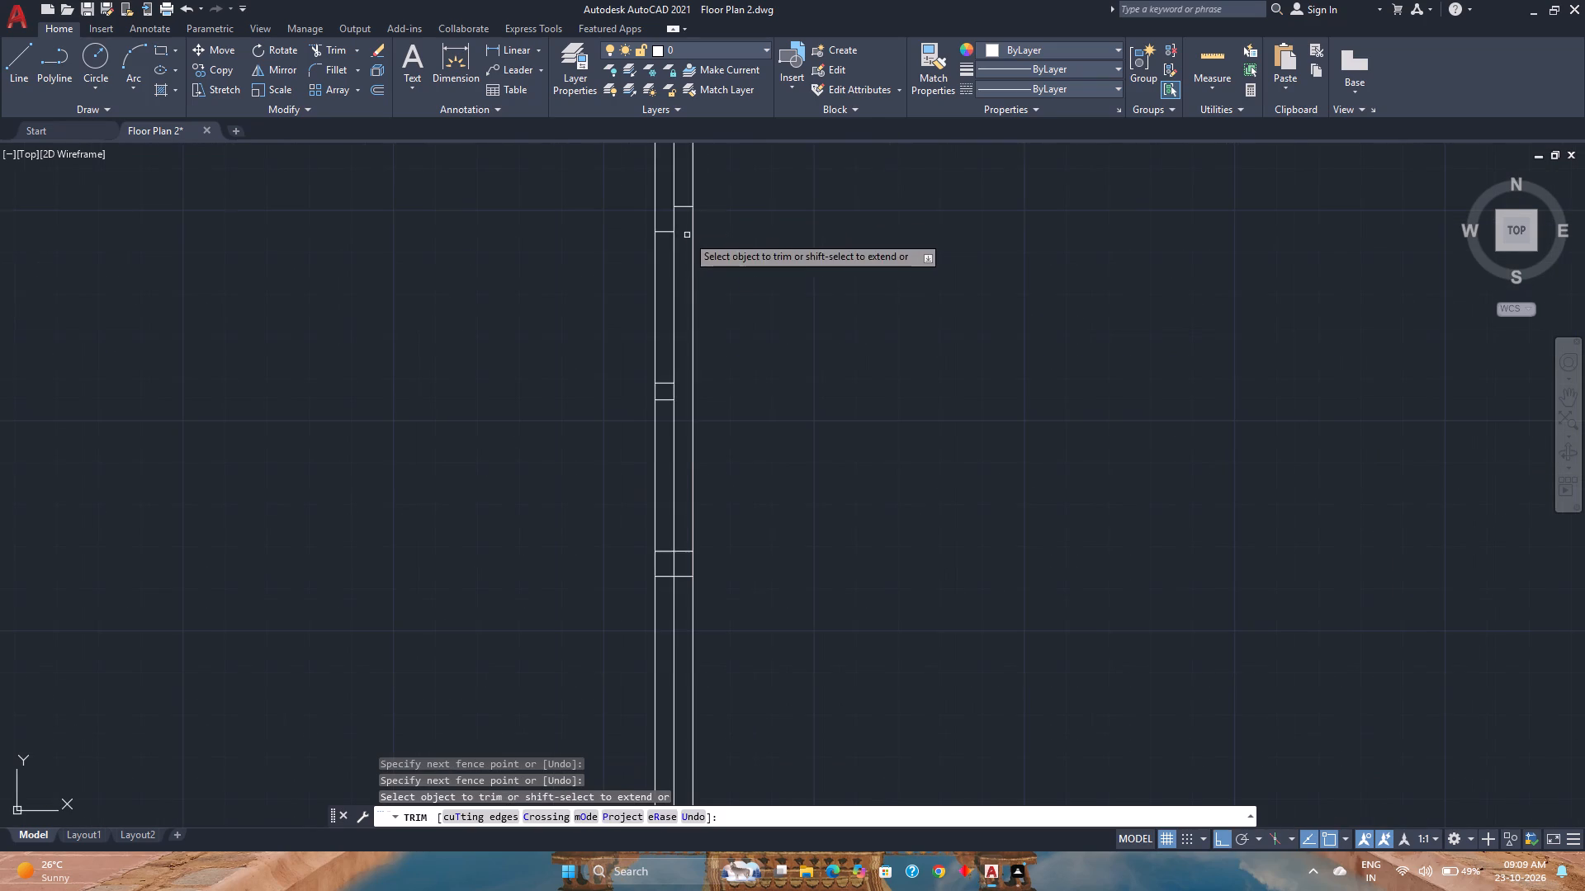
{"action": "scroll", "coordinate": [686, 568], "scroll_direction": "up", "scroll_amount": 2}
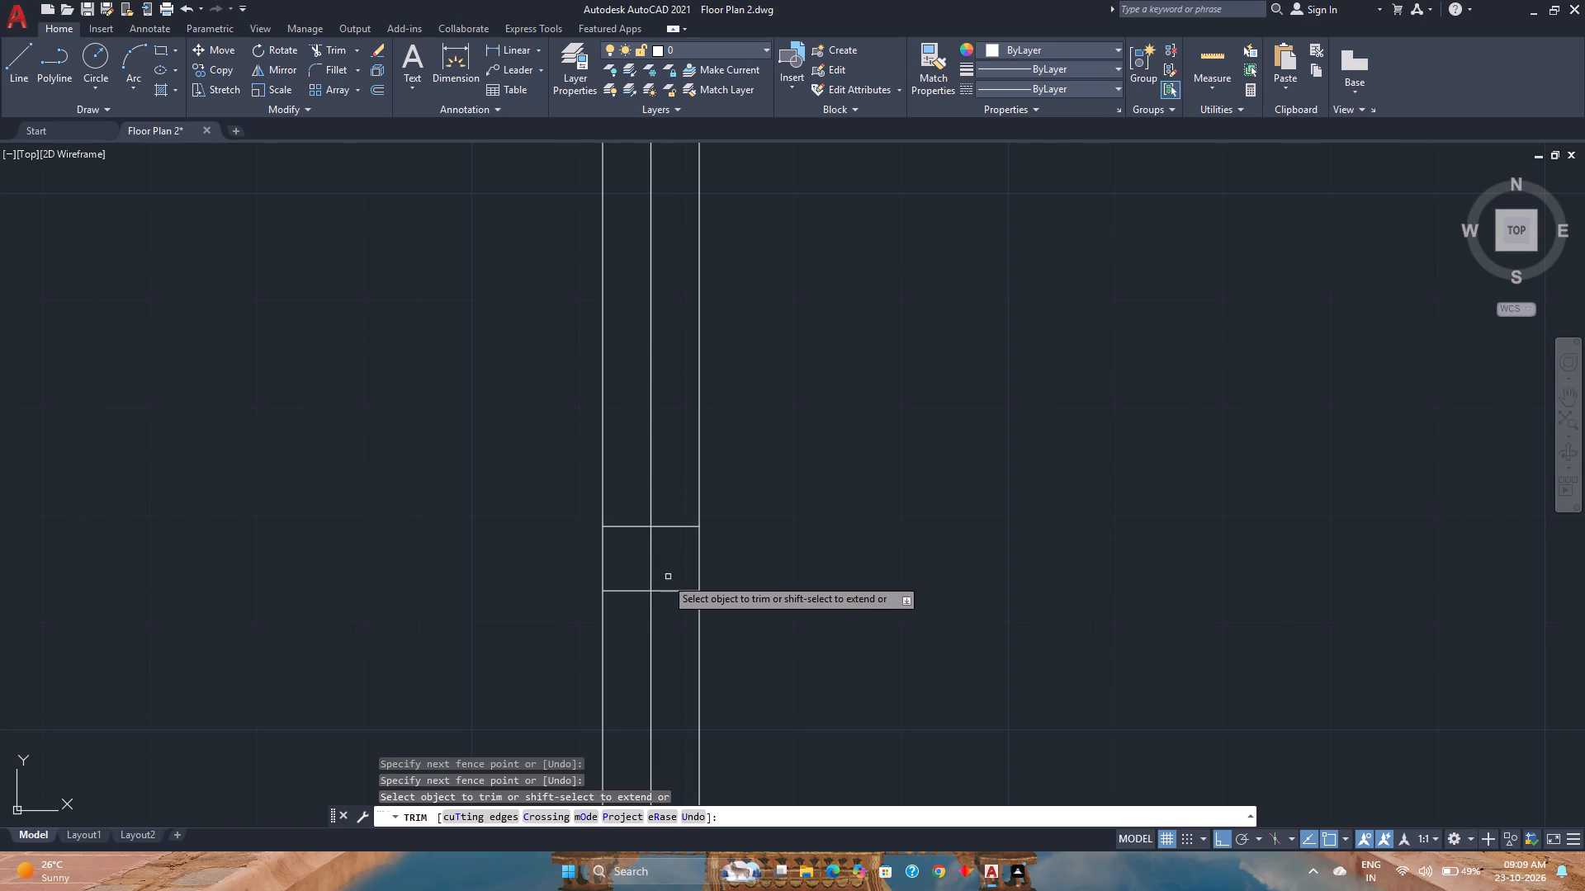
{"action": "left_click", "coordinate": [633, 568]}
{"action": "left_click", "coordinate": [620, 601]}
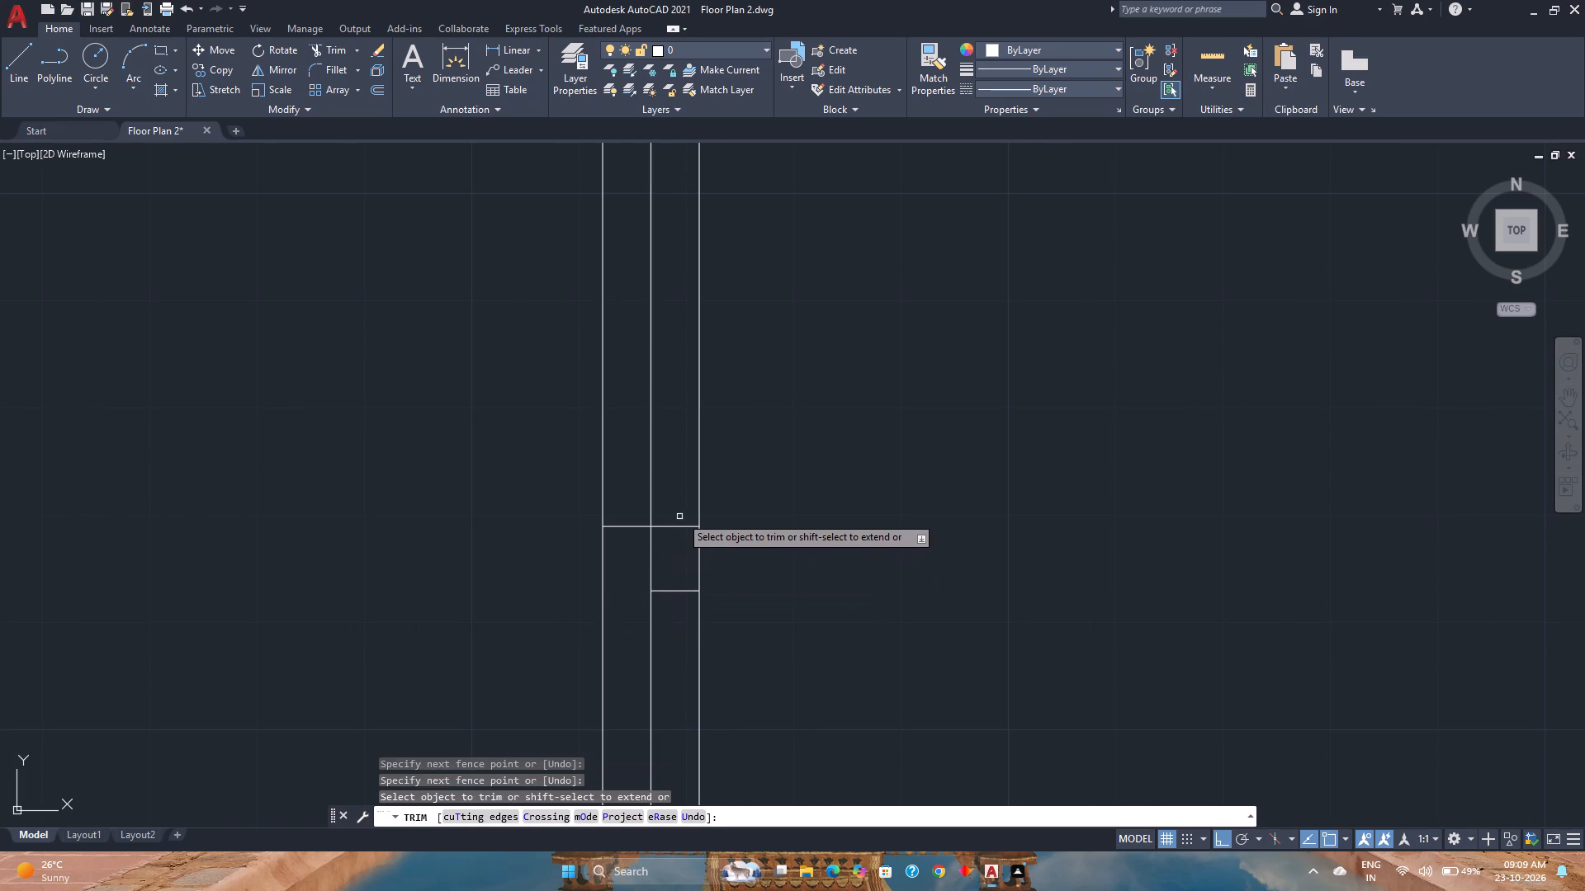
{"action": "left_click", "coordinate": [680, 516]}
{"action": "left_click", "coordinate": [682, 534]}
Trim the wall faces and centre line across both window openings in the left wall, leaving the middle pier.
{"action": "scroll", "coordinate": [682, 534], "scroll_direction": "down", "scroll_amount": 3}
{"action": "middle_click_drag", "start_coordinate": [760, 456], "coordinate": [774, 504]}
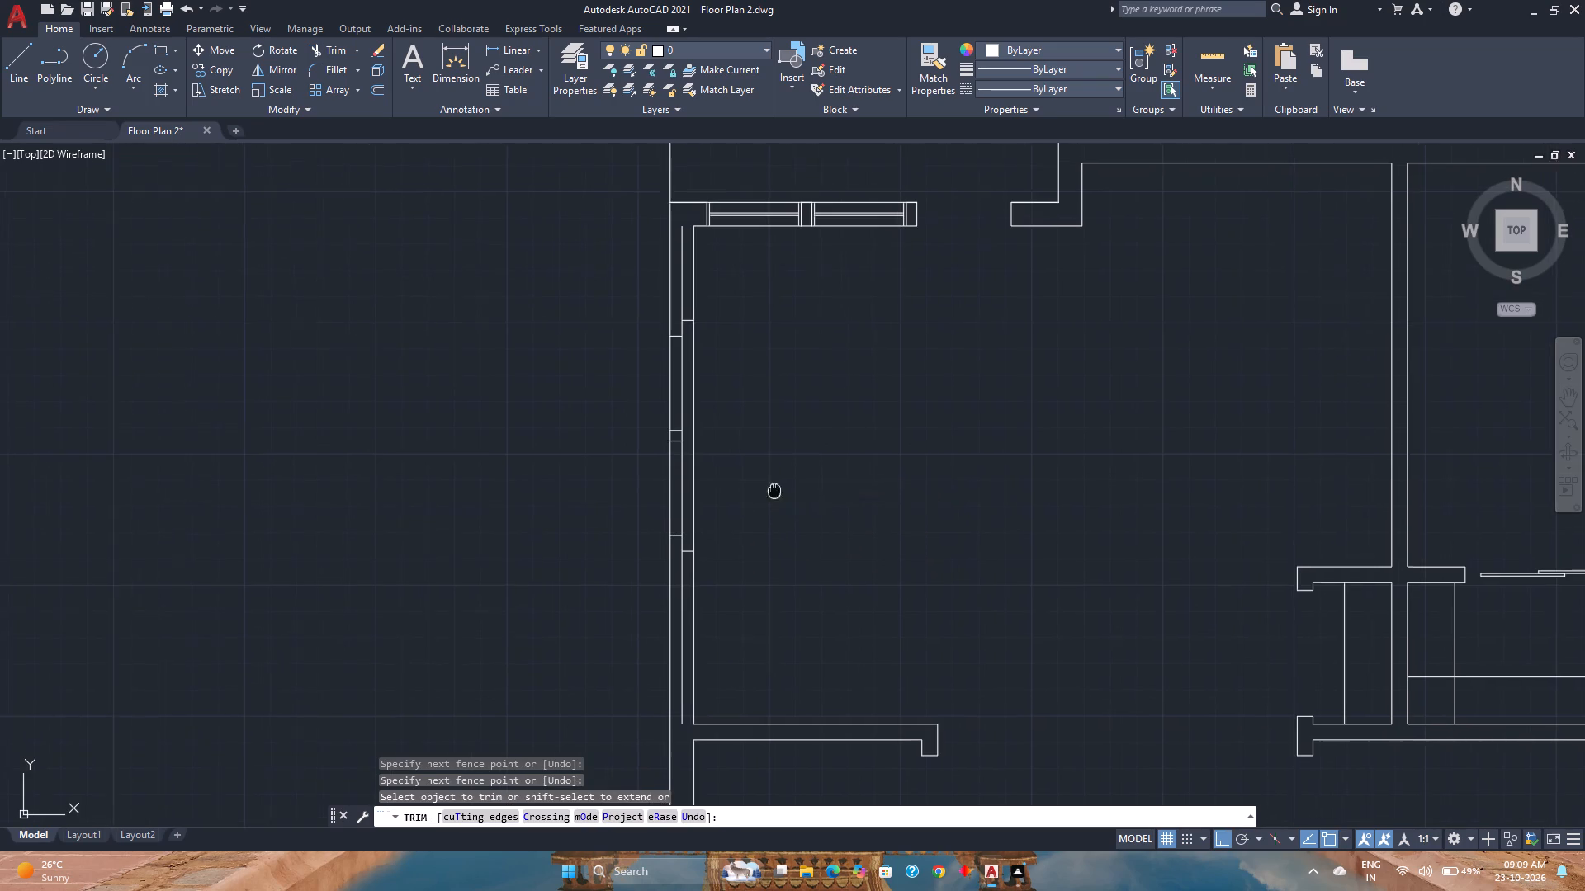
{"action": "middle_click_drag", "start_coordinate": [774, 504], "coordinate": [769, 564]}
{"action": "left_click", "coordinate": [632, 569]}
{"action": "left_click", "coordinate": [744, 567]}
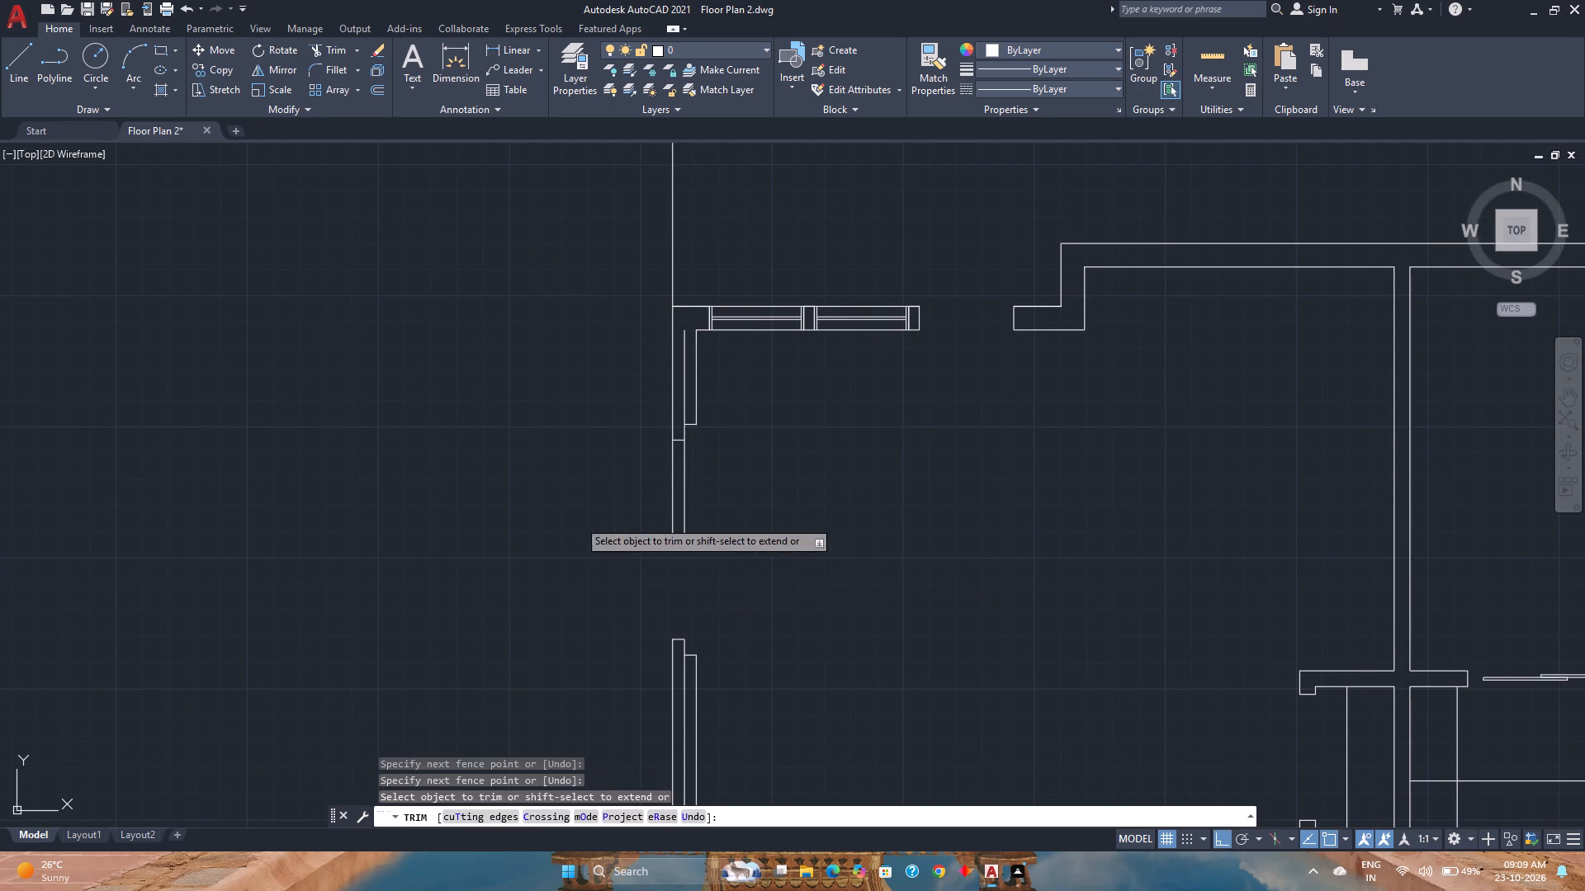
{"action": "left_click", "coordinate": [589, 460]}
{"action": "left_click", "coordinate": [776, 458]}
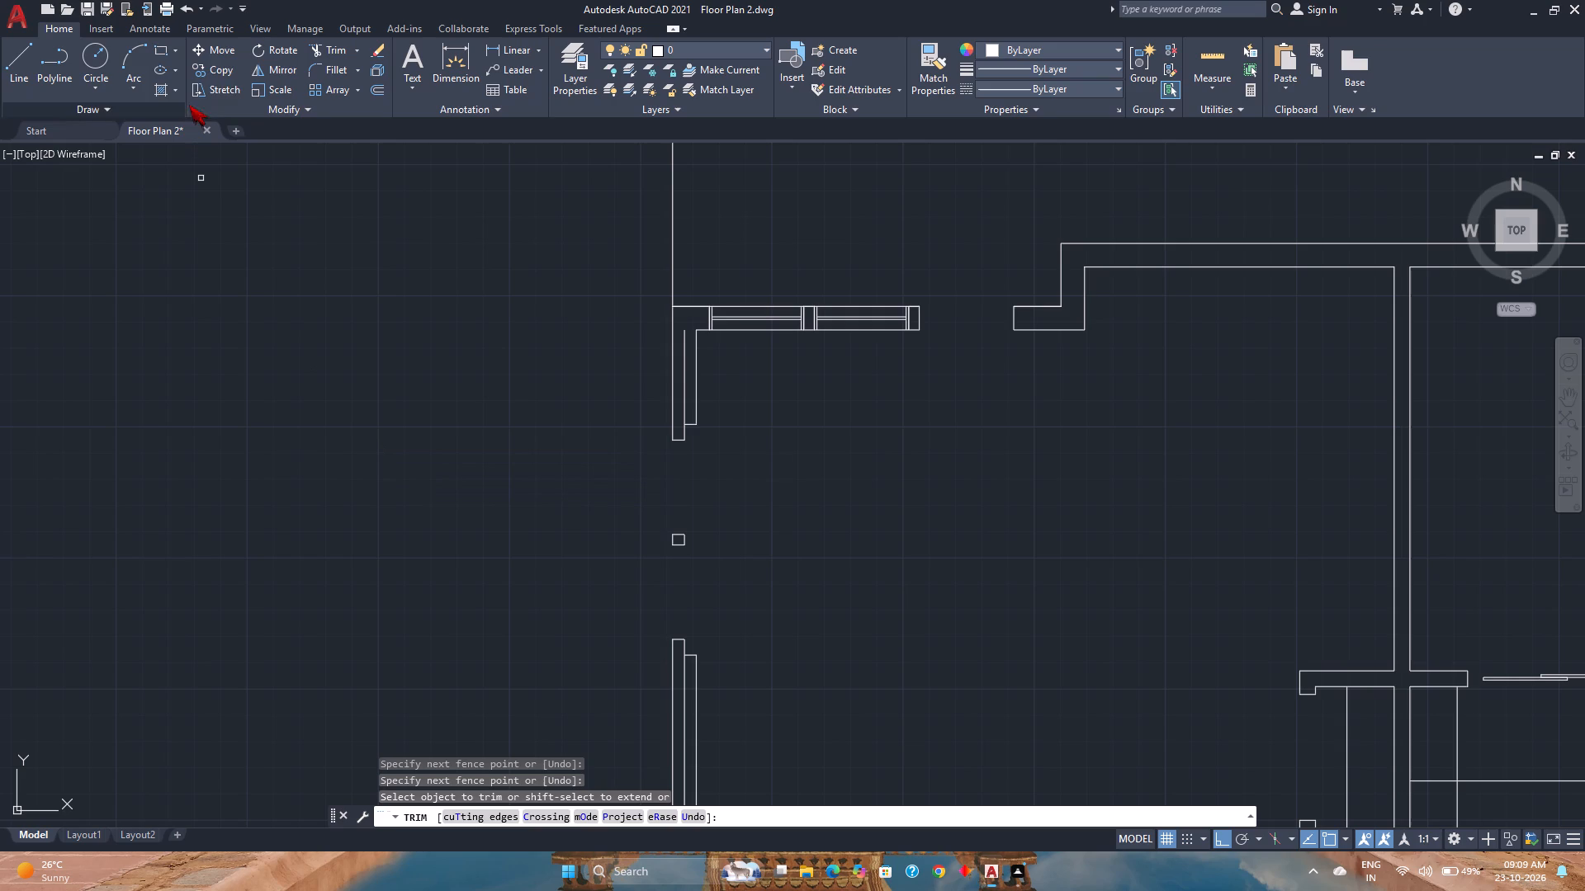
Draw a rectangle filling the upper window opening, from the pier's inner top corner to the upper jamb's outer corner.
{"action": "left_click", "coordinate": [163, 50]}
{"action": "scroll", "coordinate": [661, 520], "scroll_direction": "up", "scroll_amount": 2}
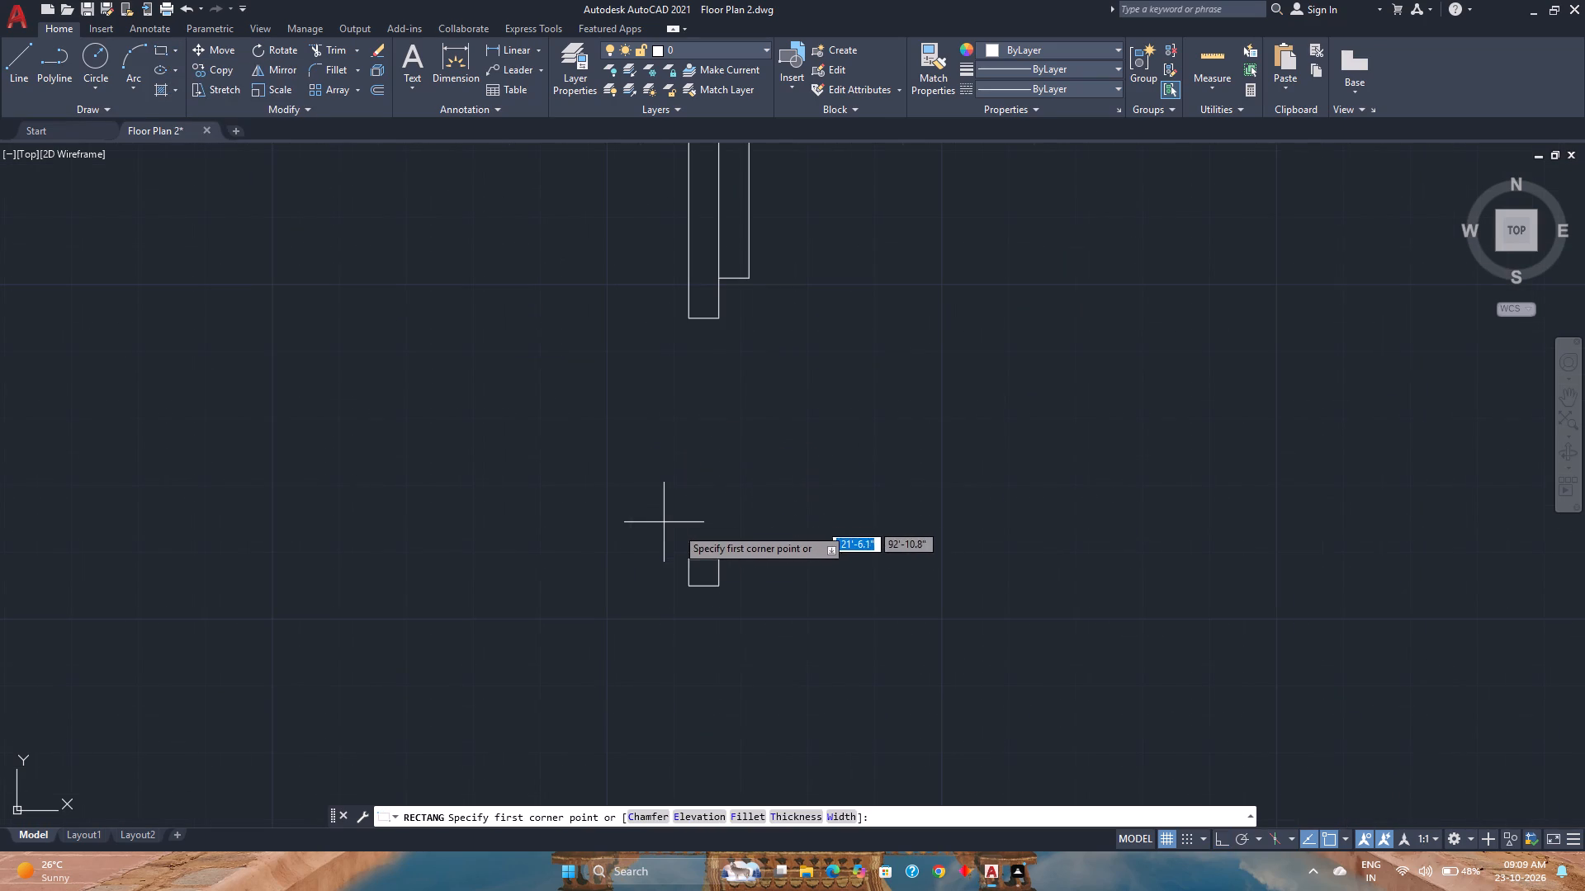
{"action": "left_click", "coordinate": [722, 555]}
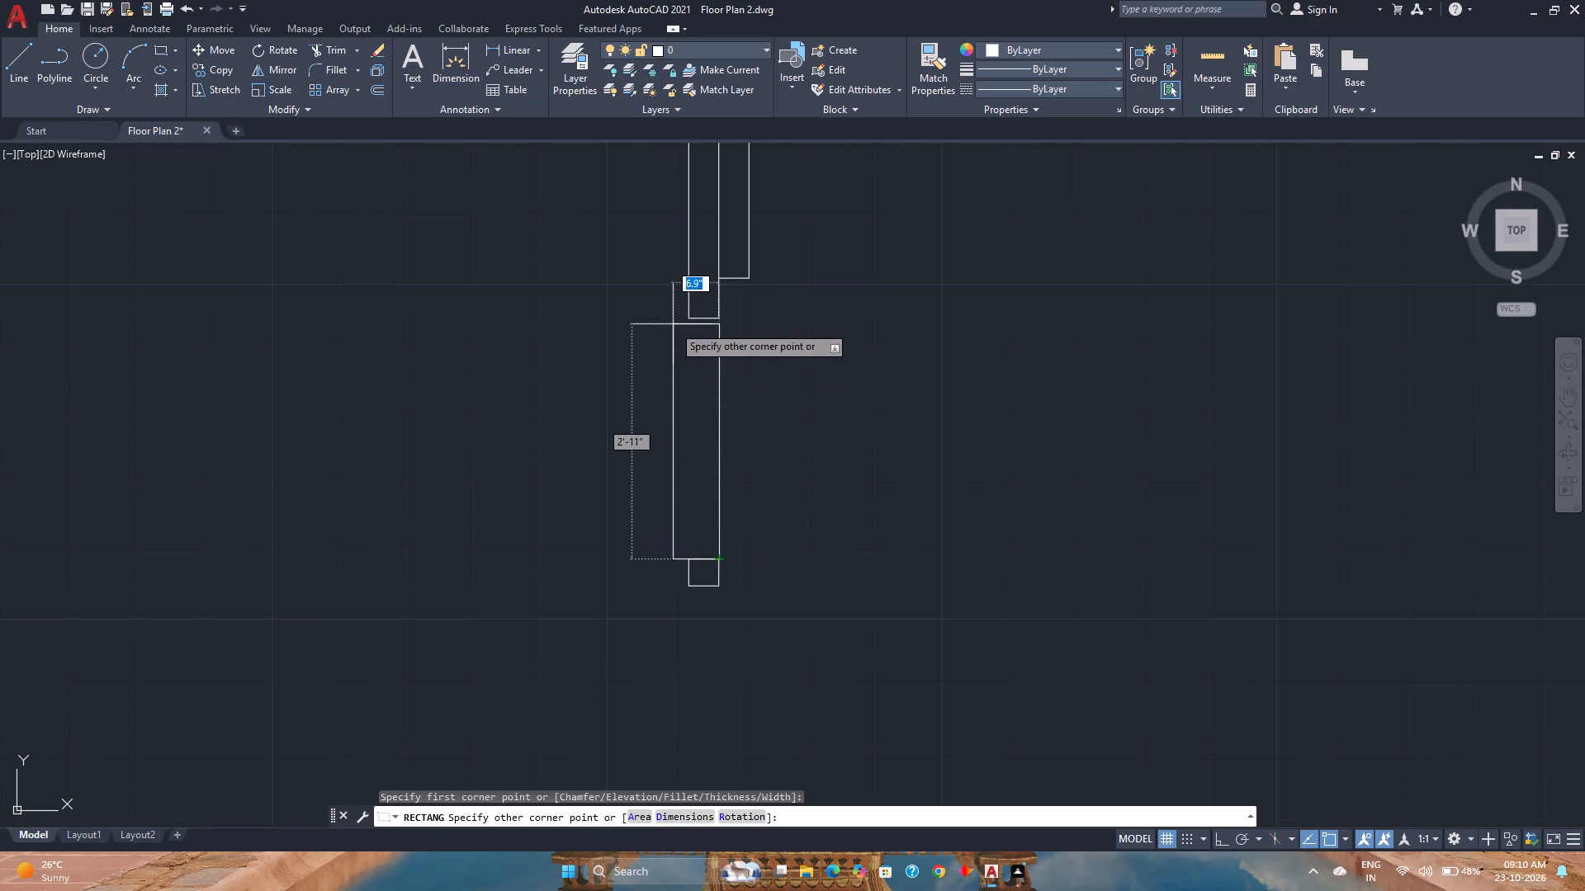
{"action": "left_click", "coordinate": [684, 317]}
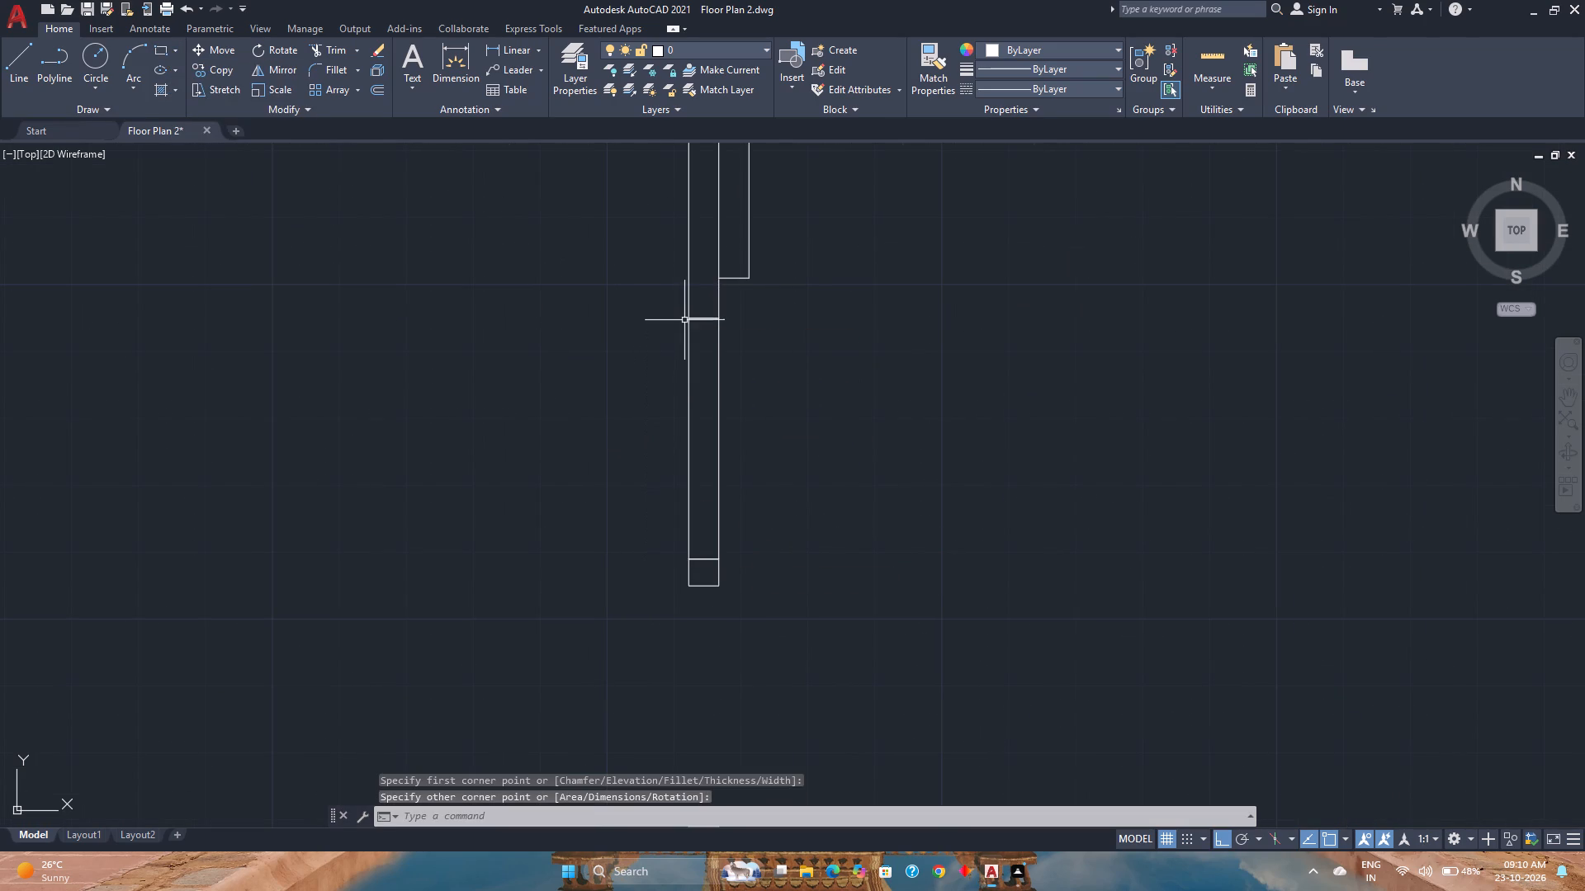
Move the new window rectangle horizontally out of the opening, clear of the wall on its outer side.
{"action": "scroll", "coordinate": [699, 344], "scroll_direction": "up", "scroll_amount": 2}
{"action": "left_click", "coordinate": [764, 411]}
{"action": "left_click", "coordinate": [581, 409]}
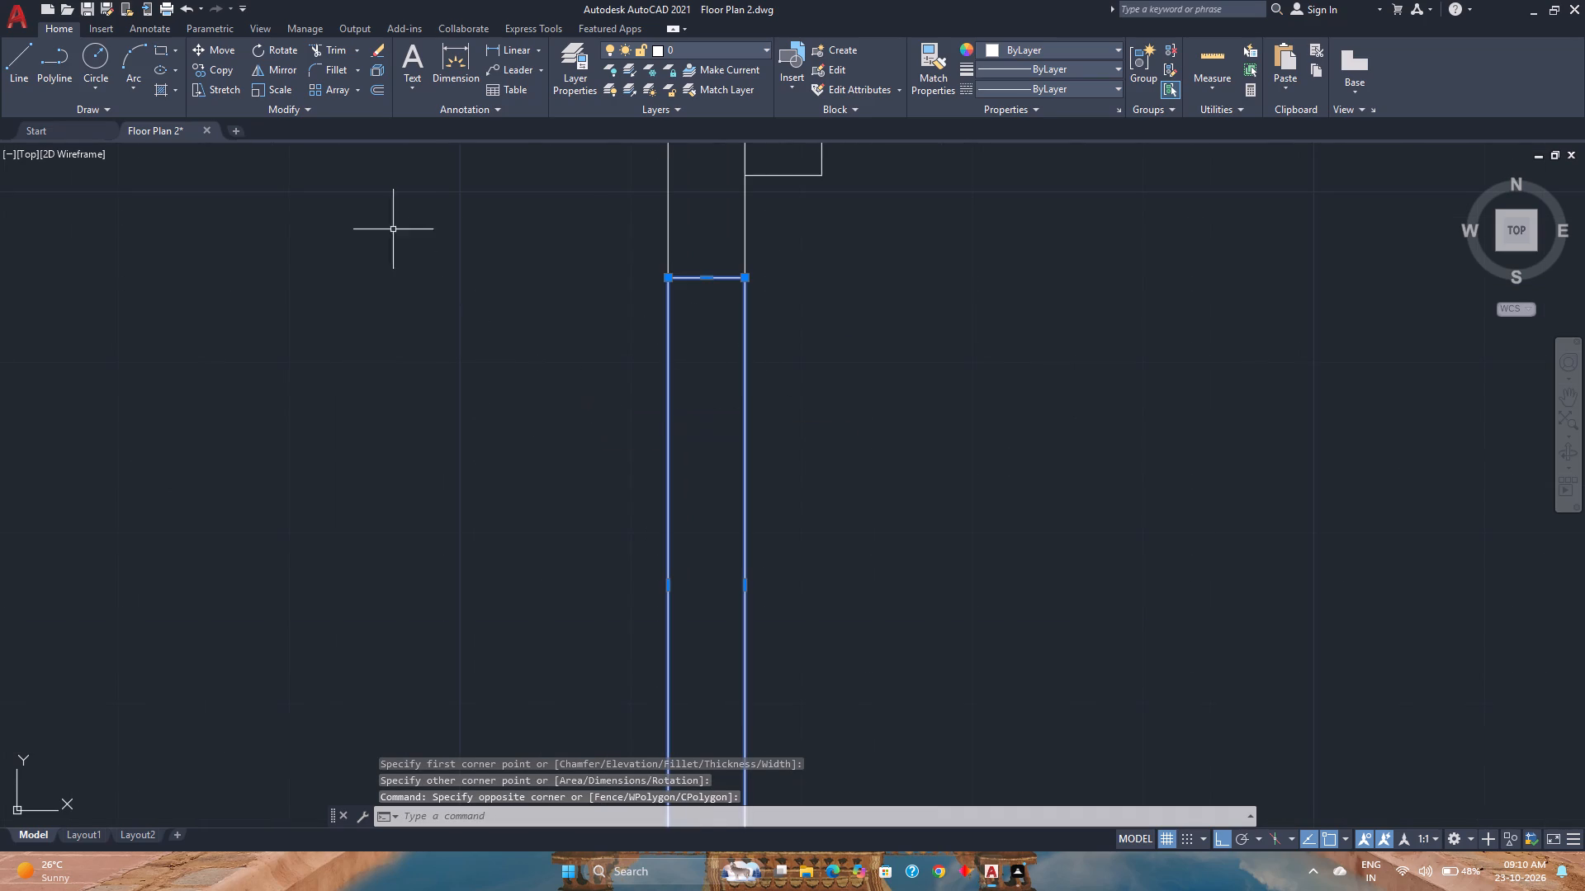
{"action": "left_click", "coordinate": [232, 49]}
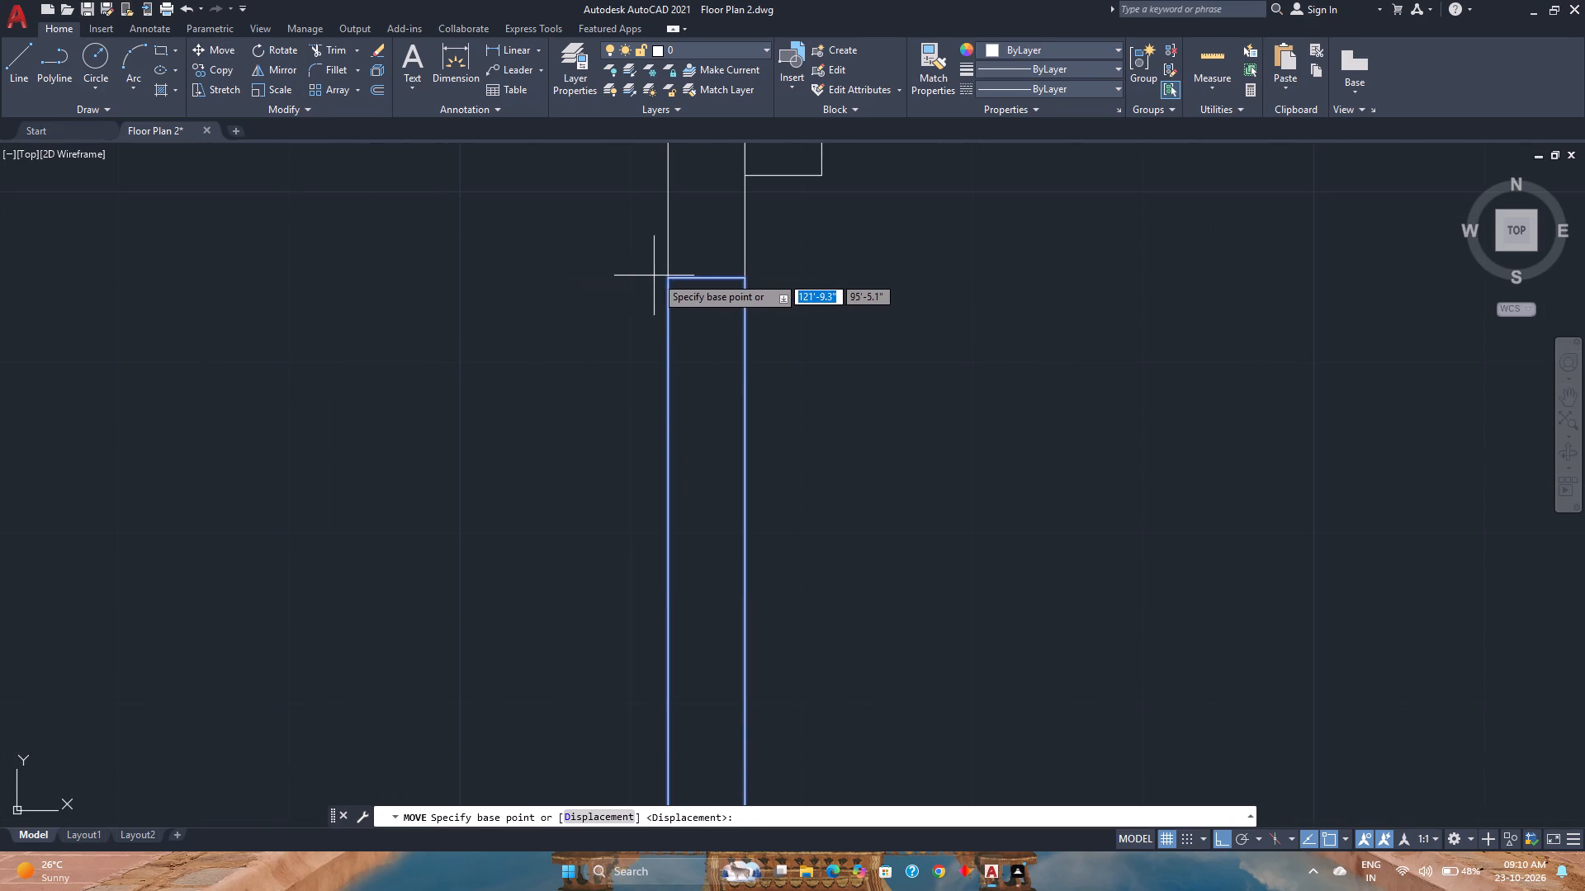
{"action": "left_click", "coordinate": [667, 276]}
{"action": "left_click", "coordinate": [438, 265]}
Explode the moved window rectangle into separate lines.
{"action": "scroll", "coordinate": [438, 265], "scroll_direction": "down", "scroll_amount": 2}
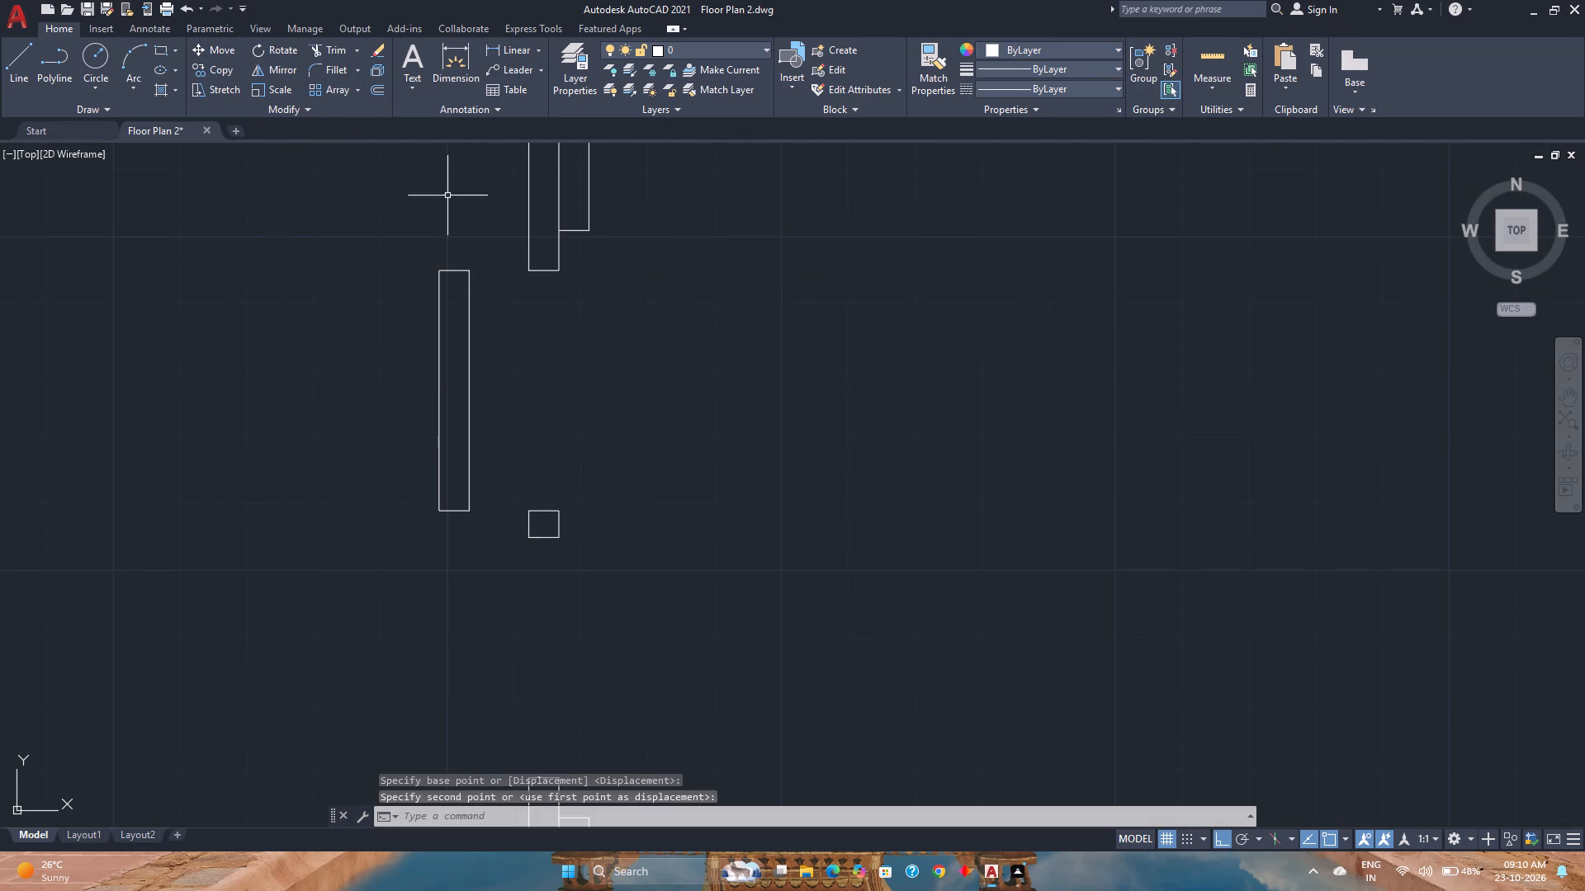
{"action": "left_click", "coordinate": [509, 360]}
{"action": "left_click", "coordinate": [371, 296]}
{"action": "type", "text": "expli"}
{"action": "key", "text": "Return"}
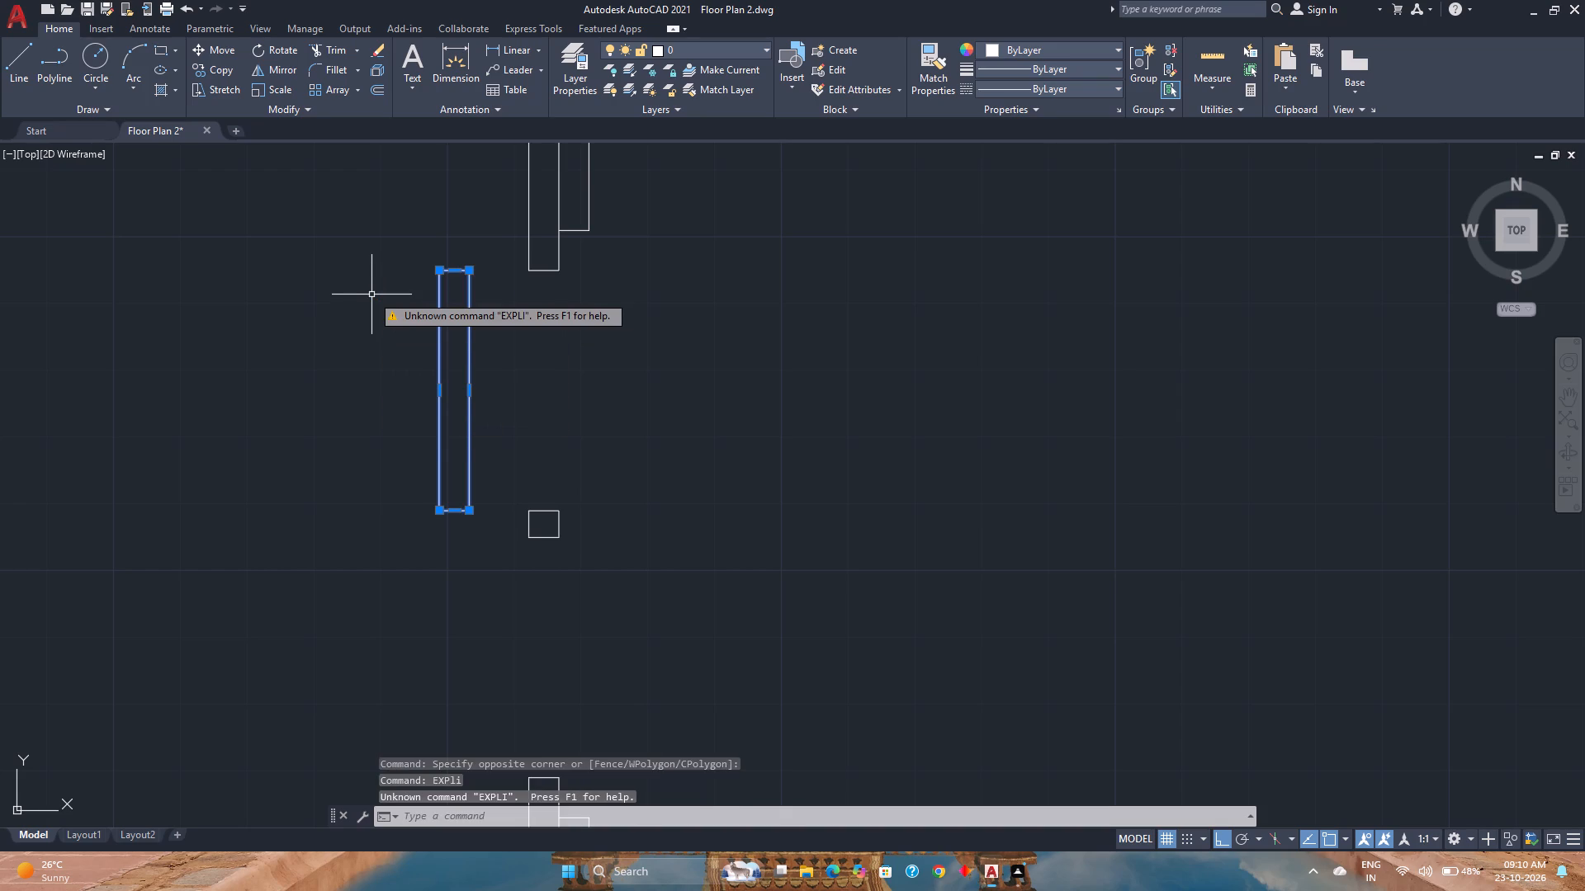
{"action": "type", "text": "ex"}
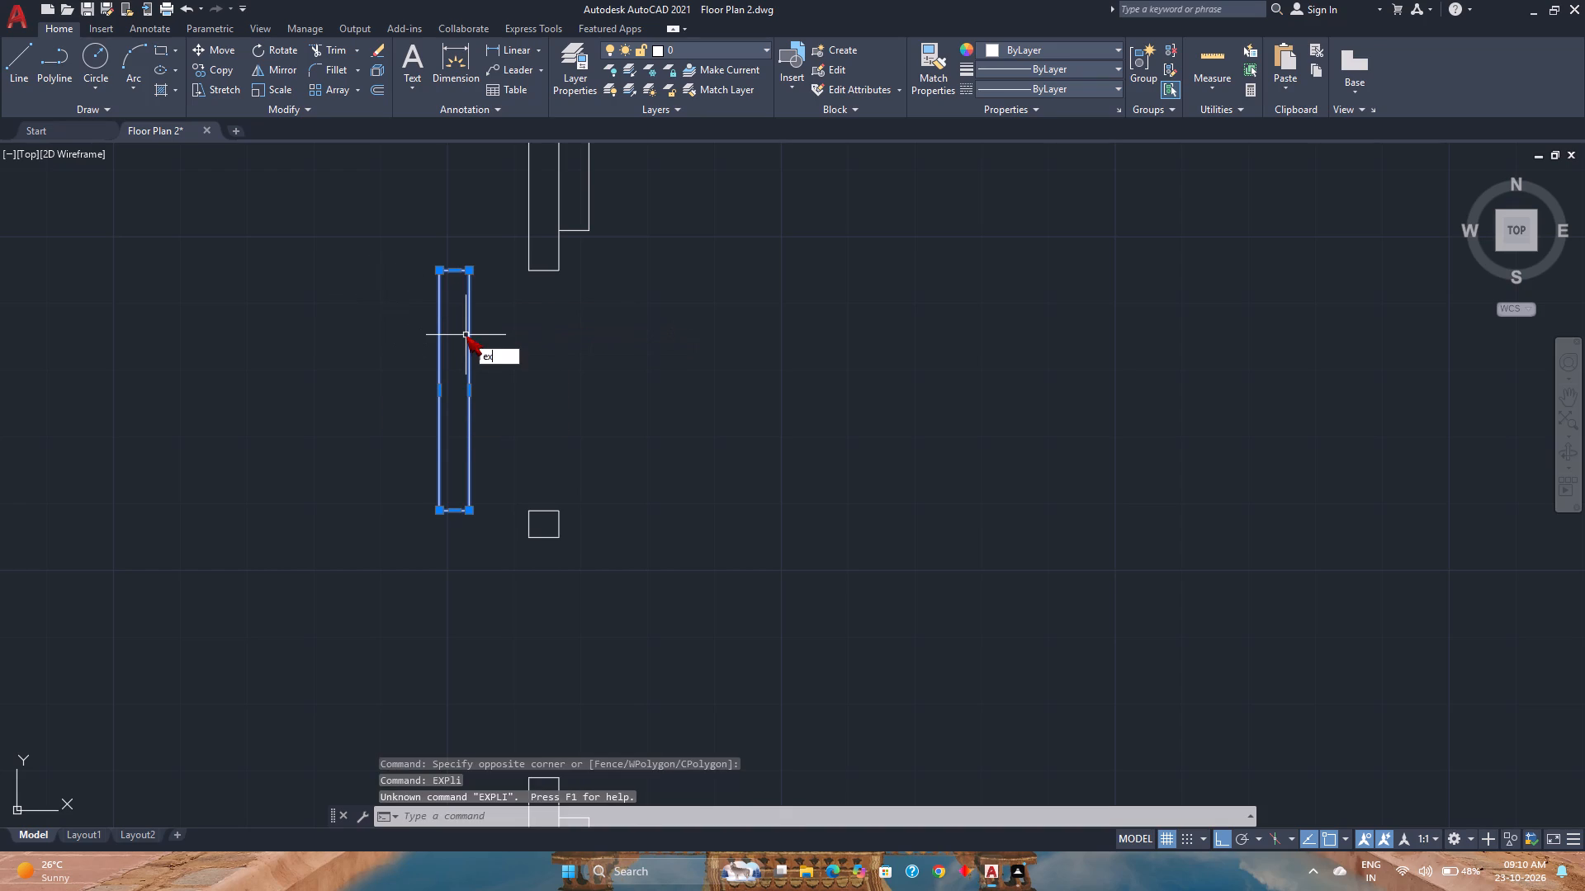
{"action": "type", "text": "plo"}
{"action": "key", "text": "Return"}
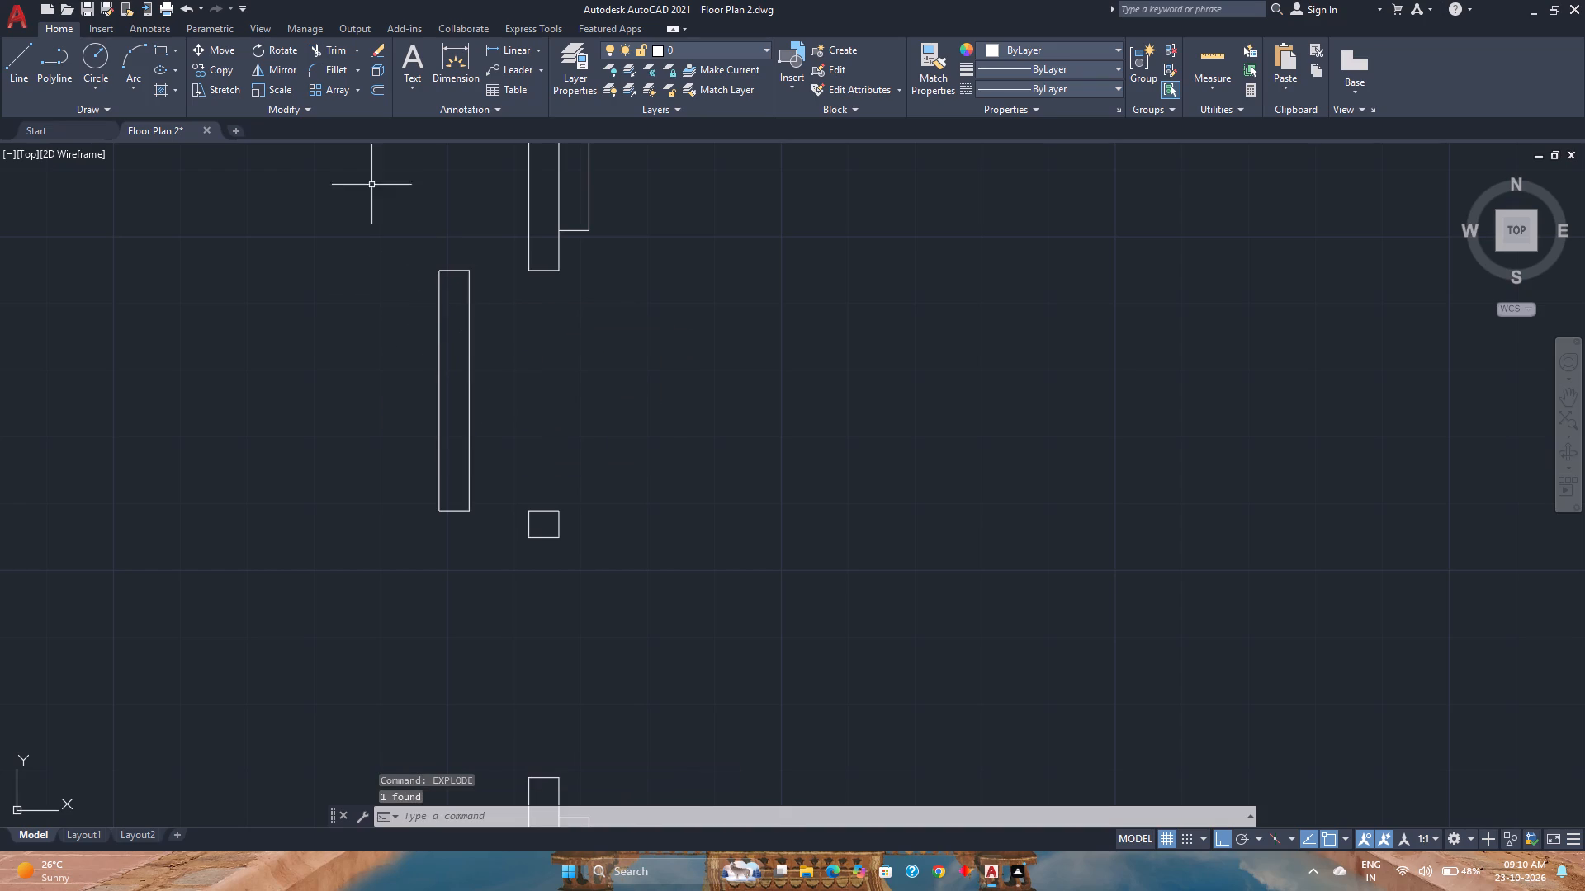
Offset both short end lines of the exploded window rectangle 2 inches inward.
{"action": "left_click", "coordinate": [374, 91]}
{"action": "key", "text": "2"}
{"action": "key", "text": "Return"}
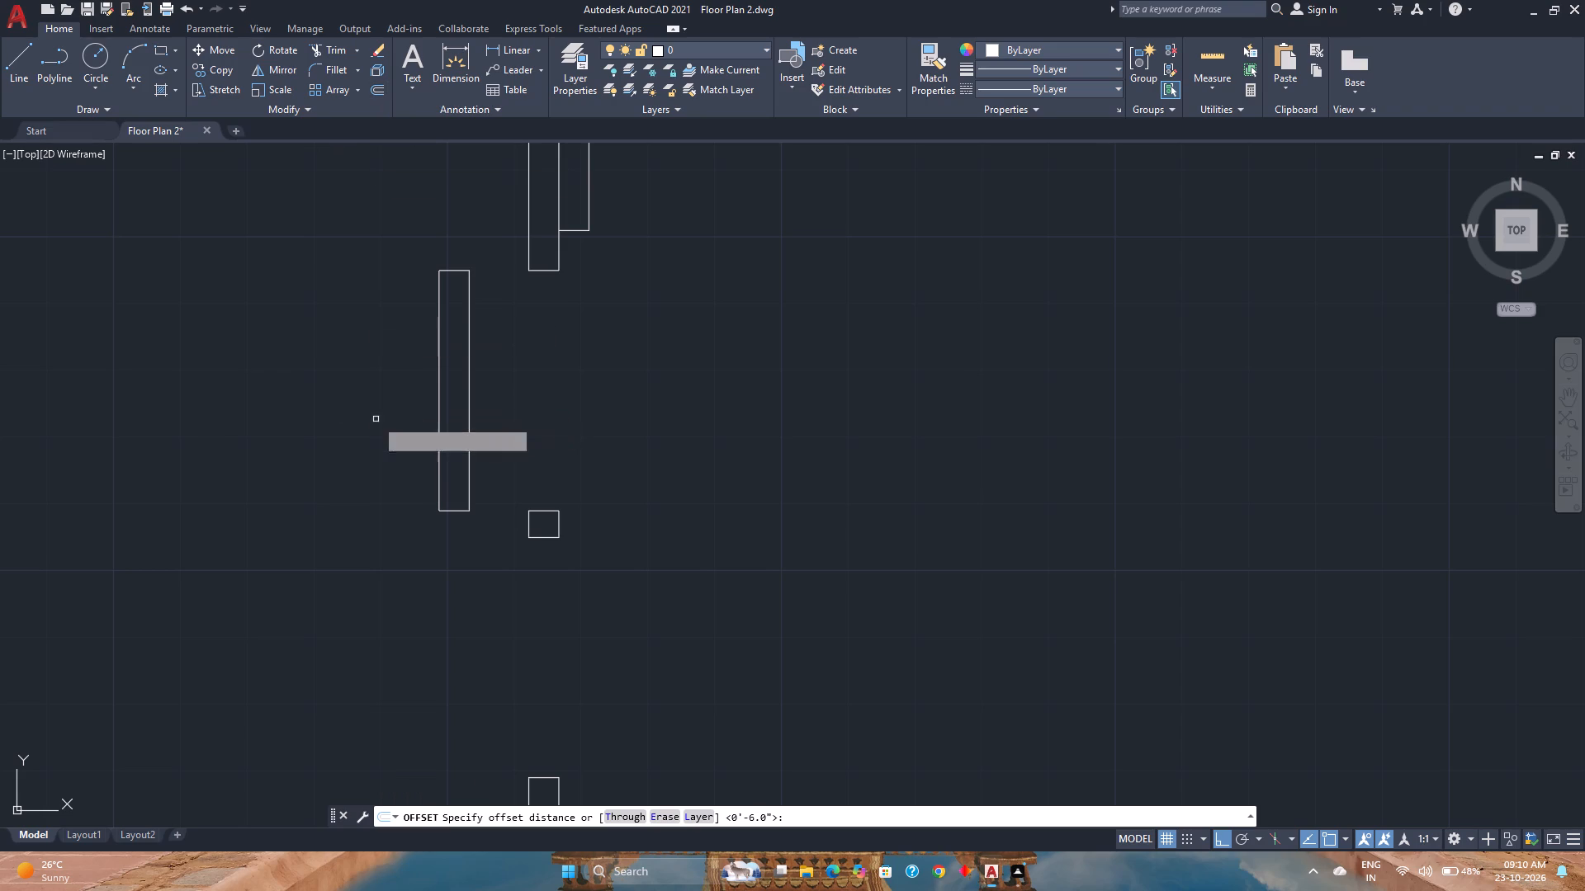
{"action": "left_click", "coordinate": [458, 511]}
{"action": "left_click", "coordinate": [459, 461]}
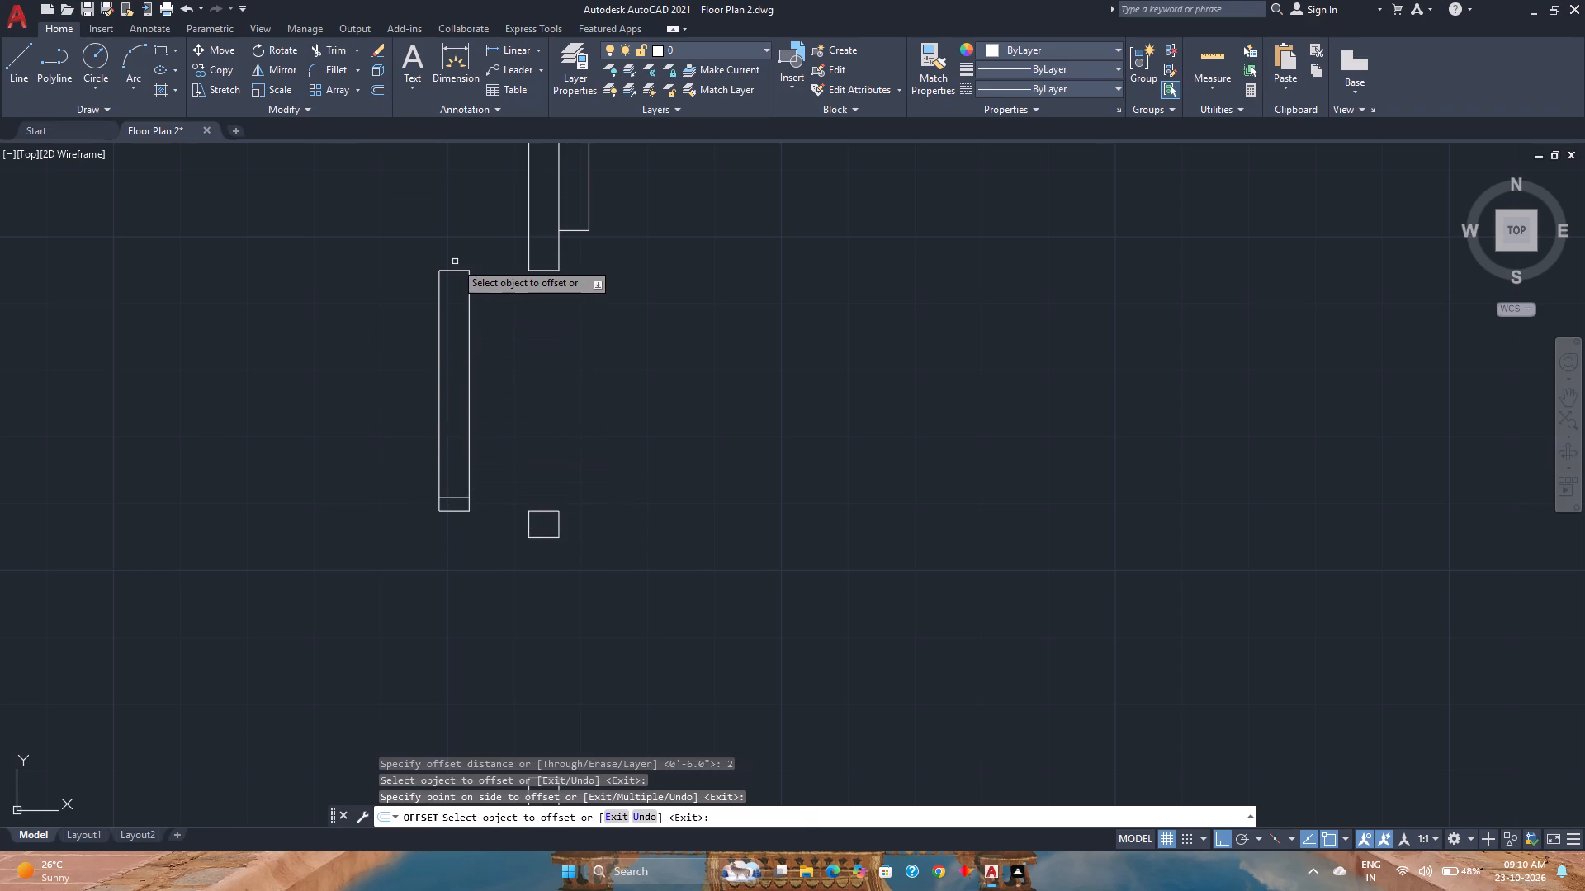
{"action": "left_click", "coordinate": [455, 268]}
{"action": "left_click", "coordinate": [453, 327]}
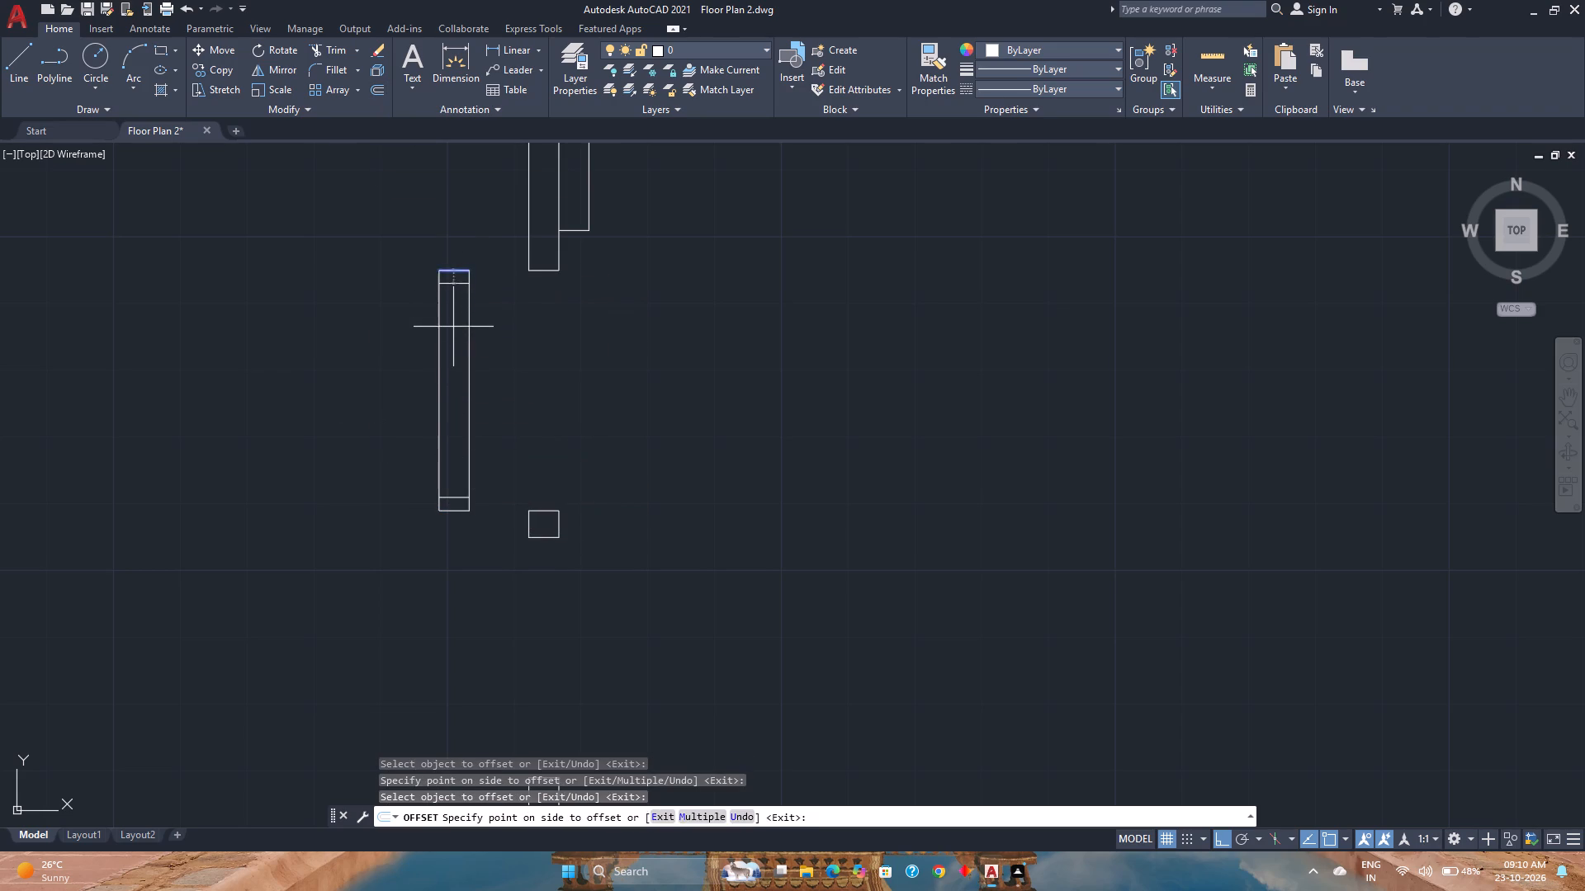
{"action": "left_click", "coordinate": [471, 362]}
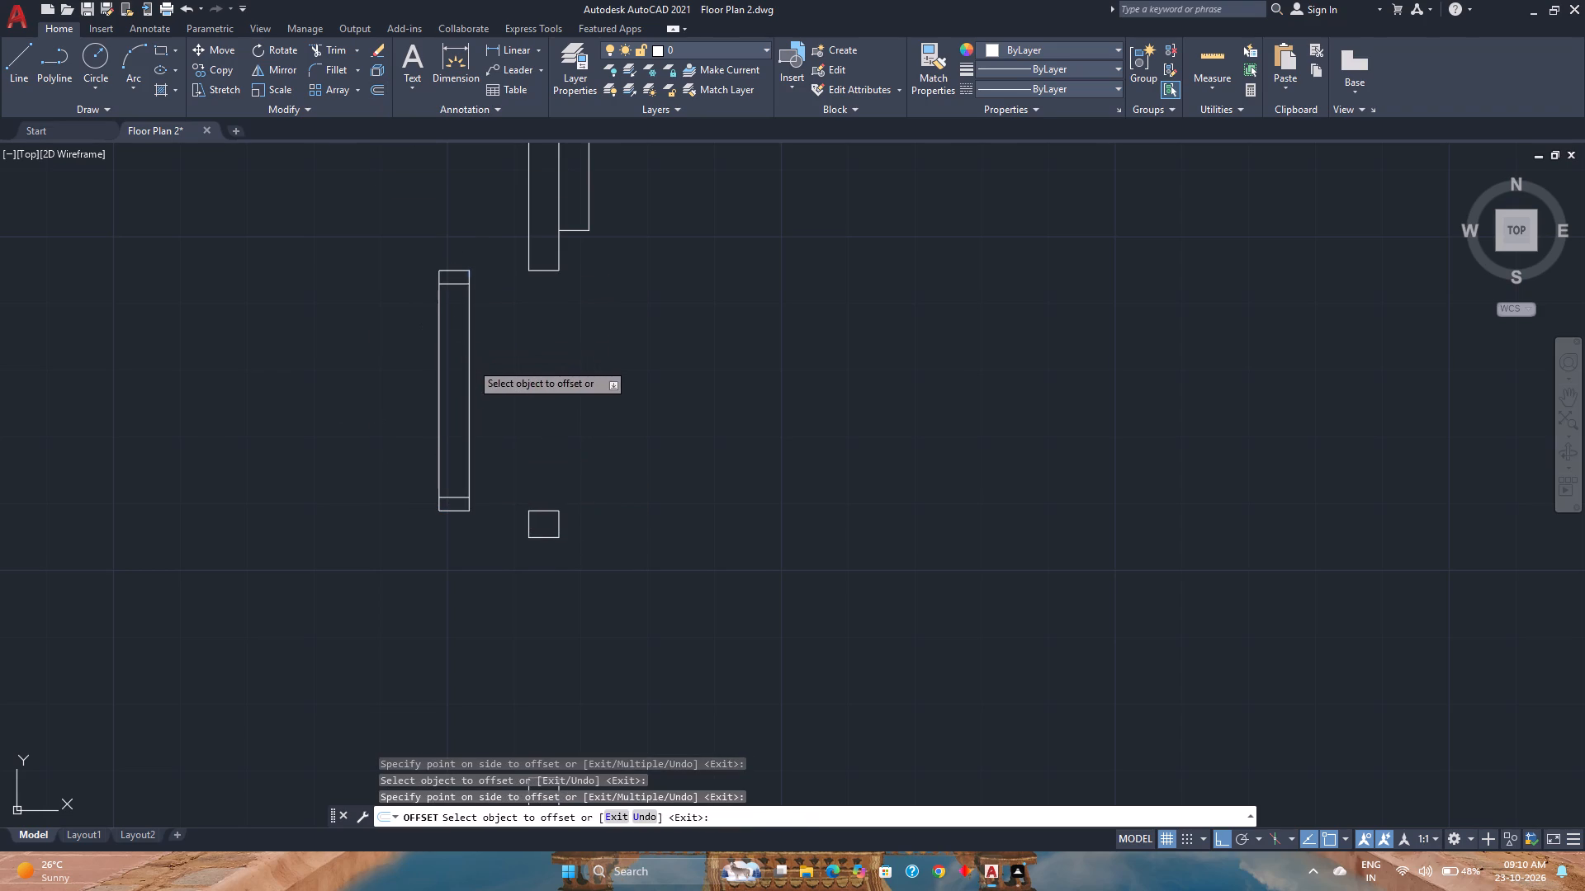
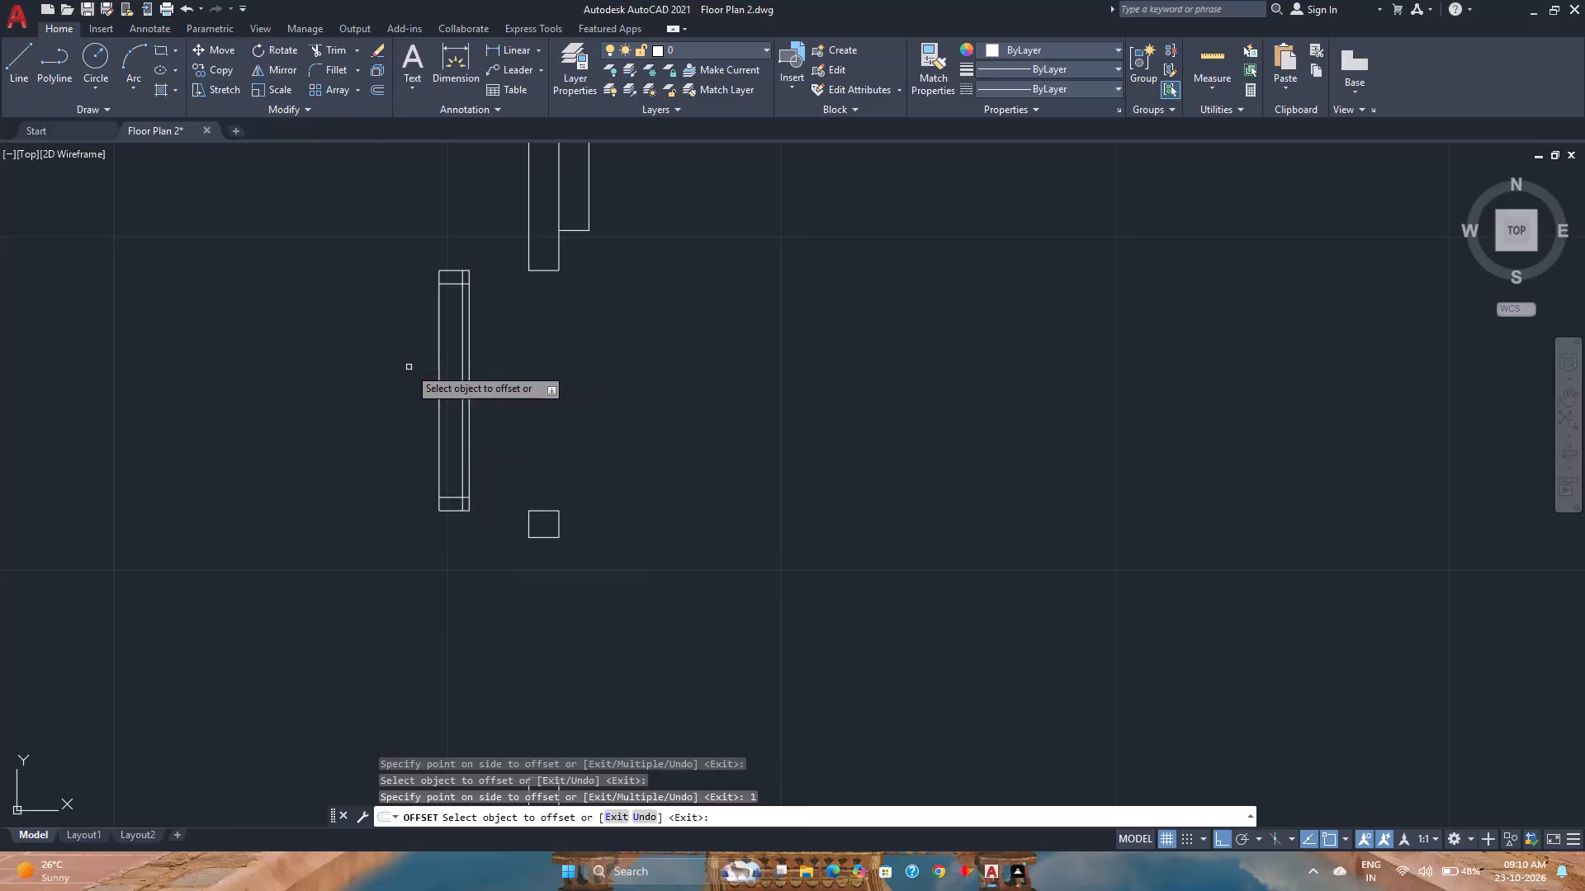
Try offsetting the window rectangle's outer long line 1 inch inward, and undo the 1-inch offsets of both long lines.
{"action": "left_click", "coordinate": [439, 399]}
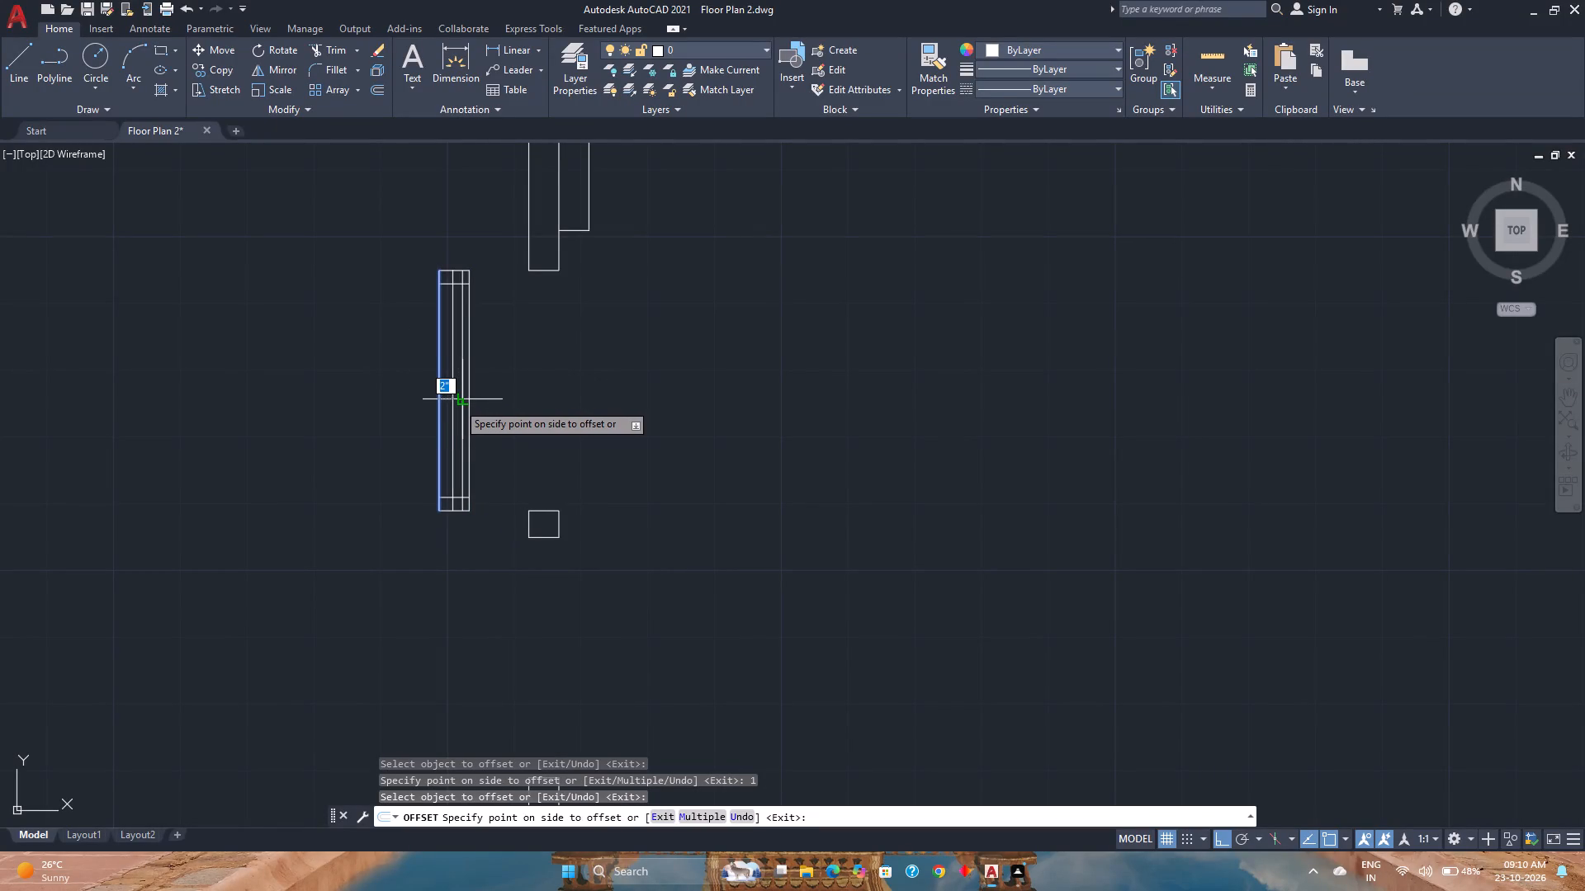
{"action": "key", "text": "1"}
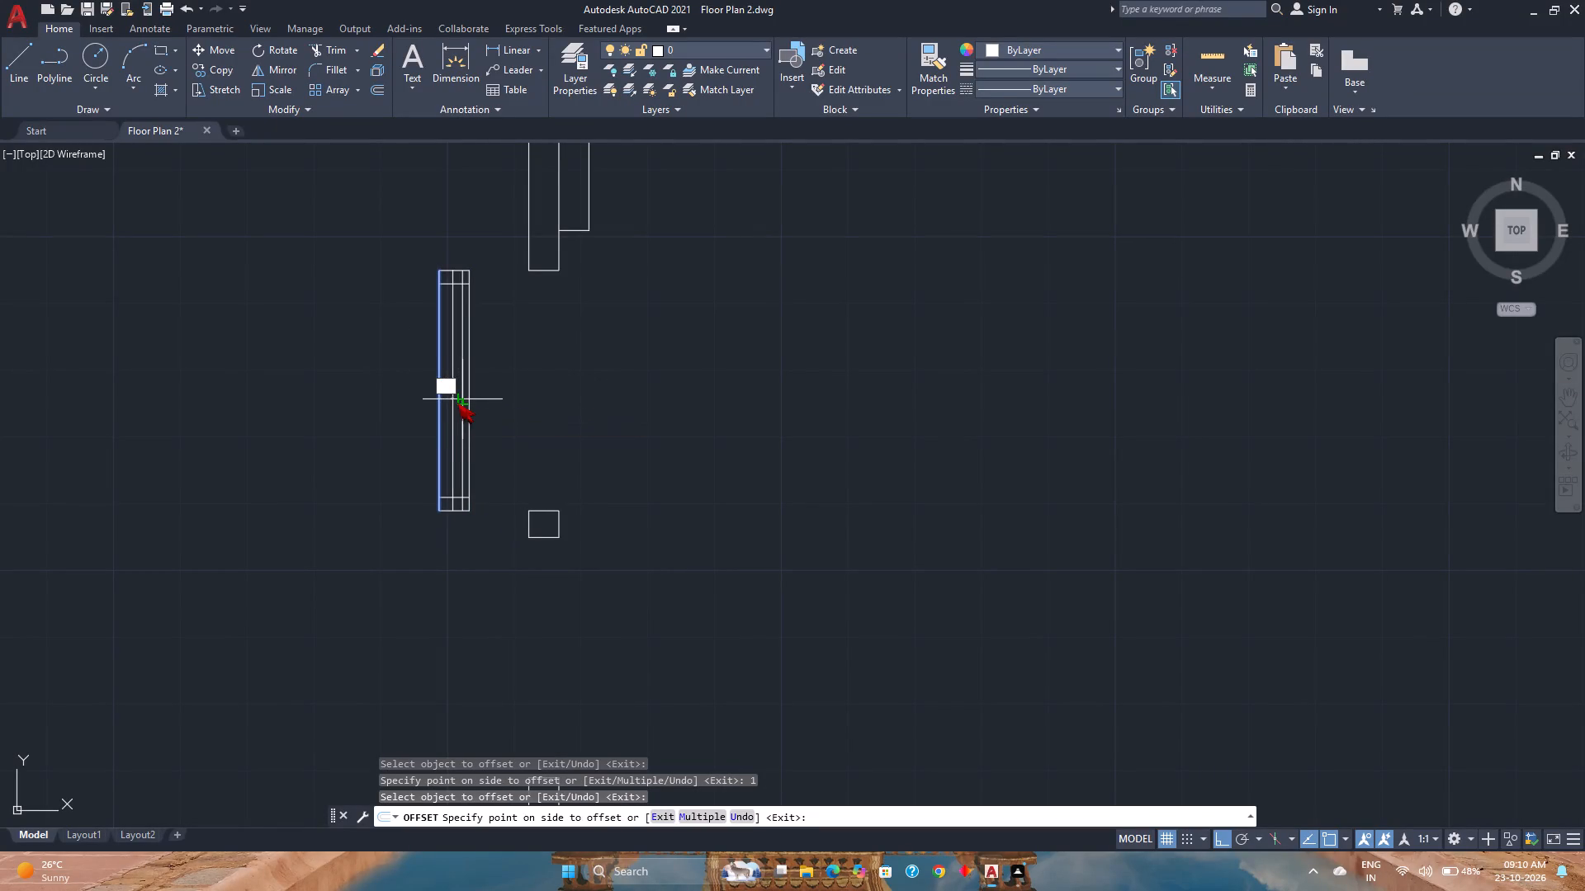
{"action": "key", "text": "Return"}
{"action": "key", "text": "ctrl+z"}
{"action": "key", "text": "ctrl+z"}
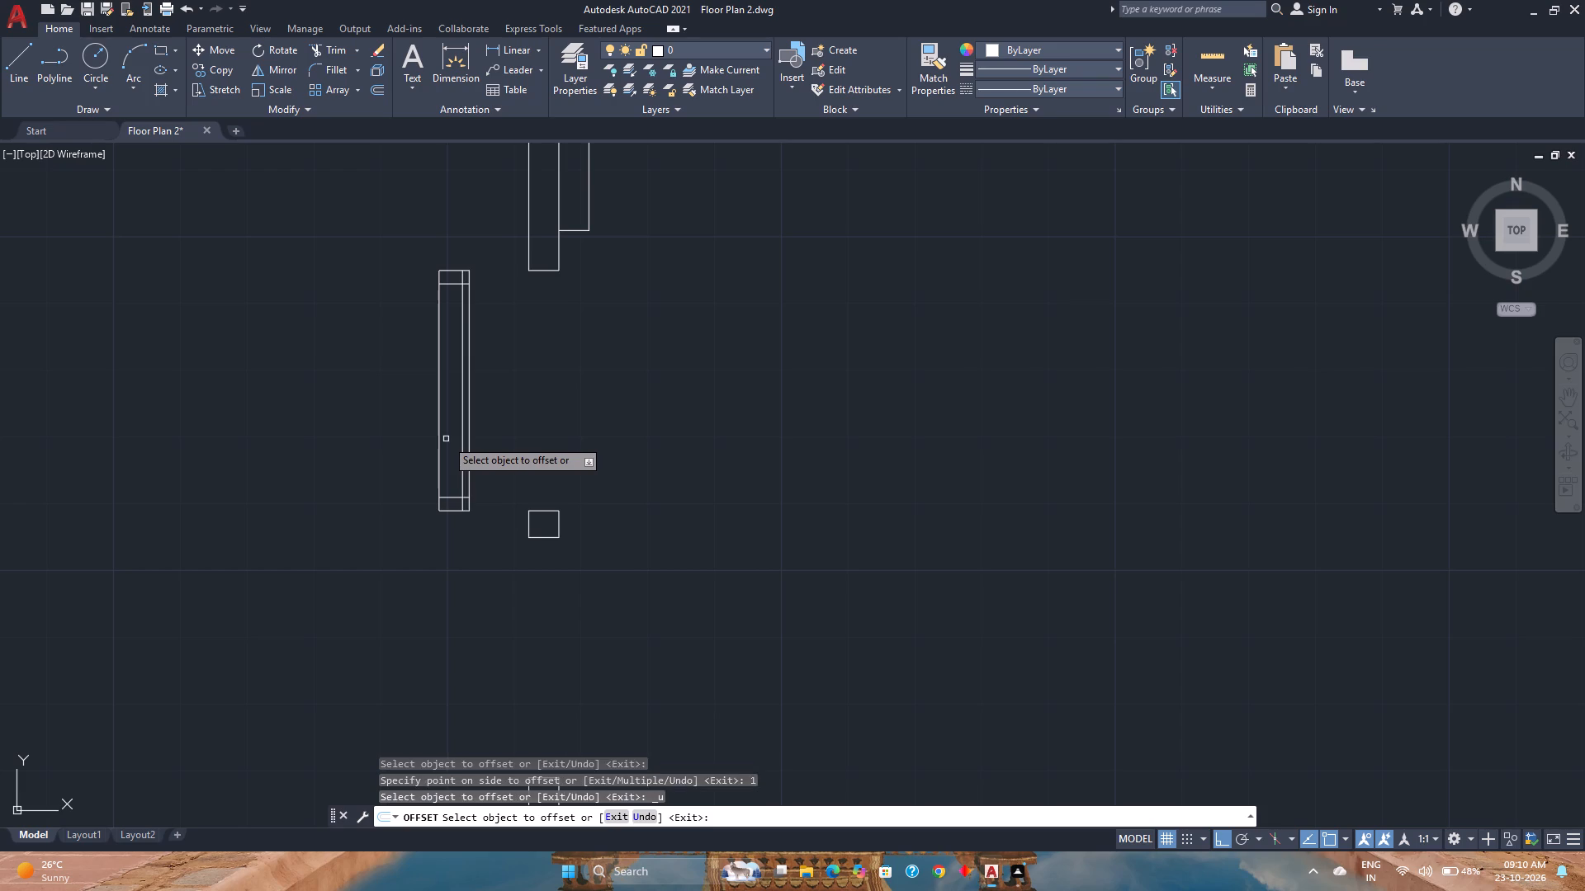
Offset both long lines of the window rectangle 2 inches inward to form the two central glazing lines.
{"action": "left_click", "coordinate": [468, 390]}
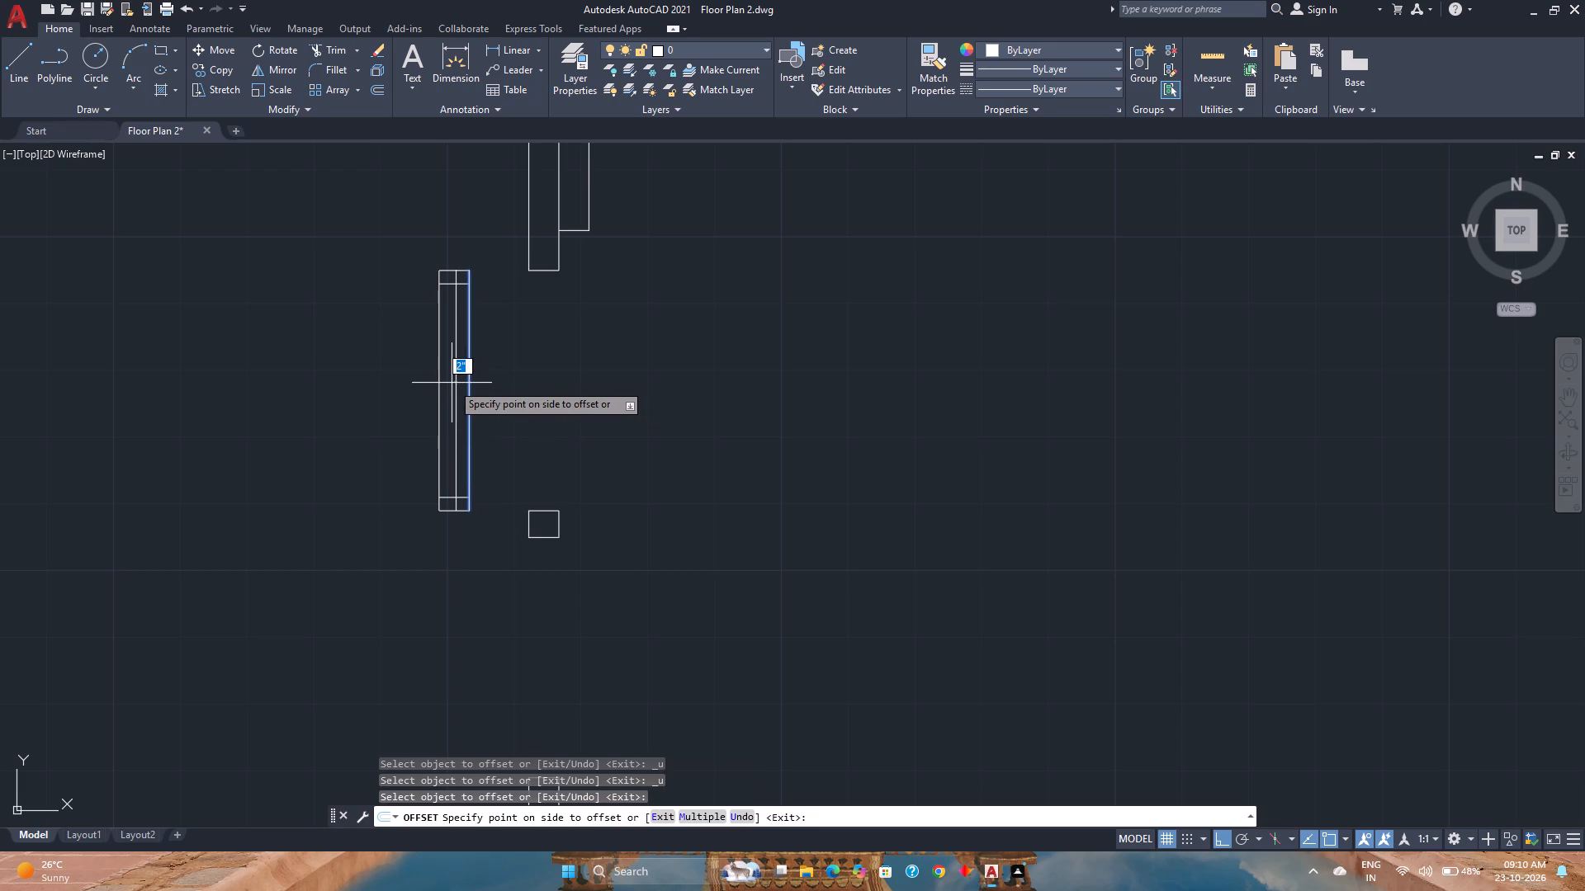
{"action": "scroll", "coordinate": [452, 383], "scroll_direction": "up", "scroll_amount": 2}
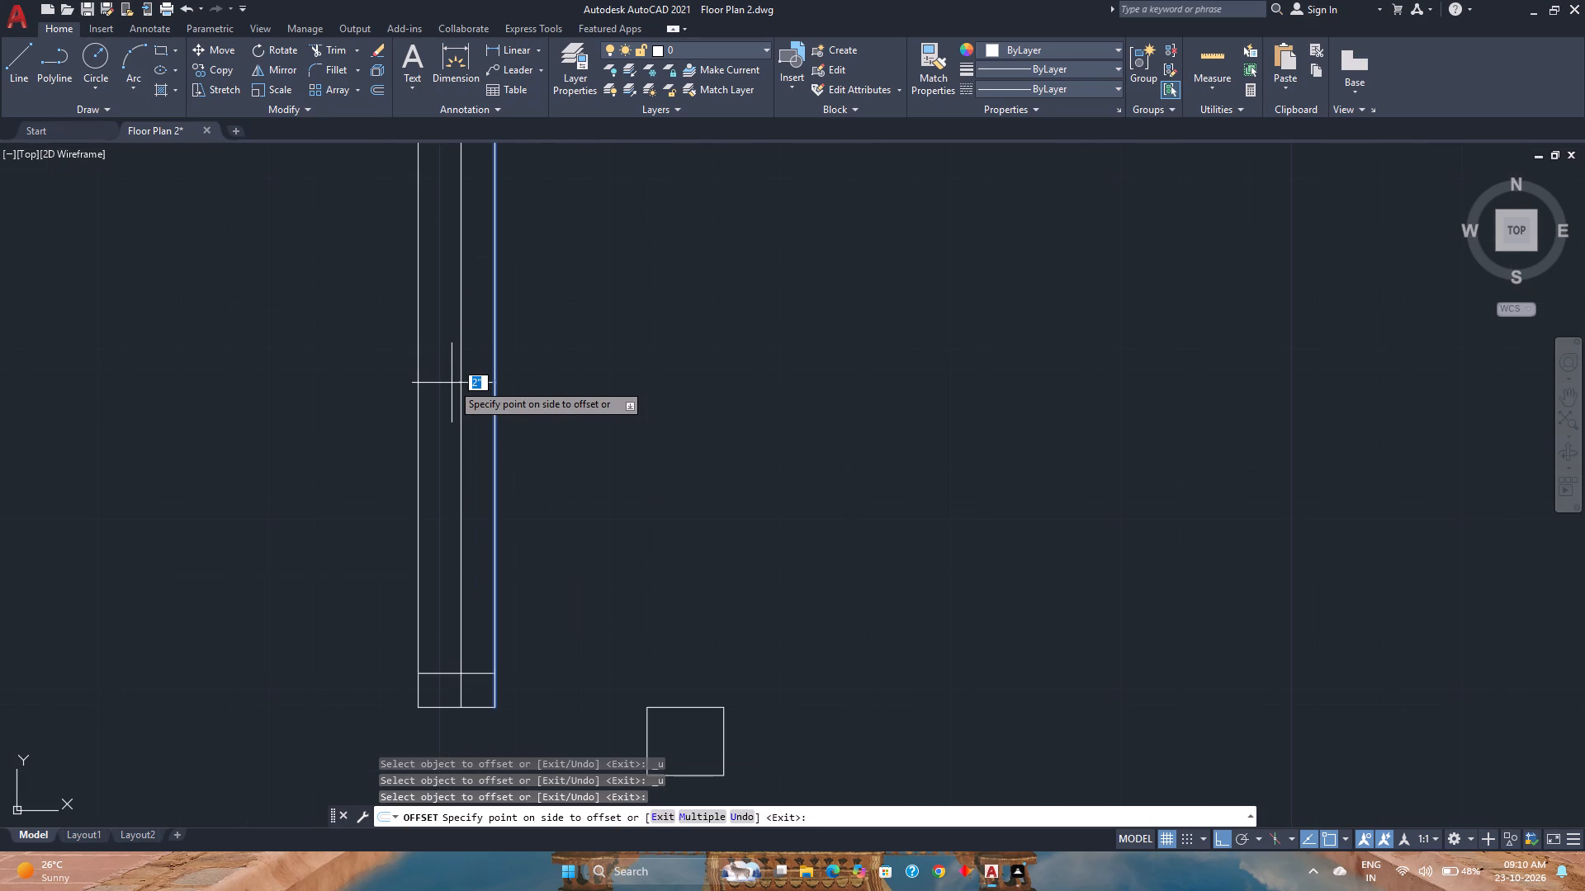
{"action": "left_click", "coordinate": [362, 386]}
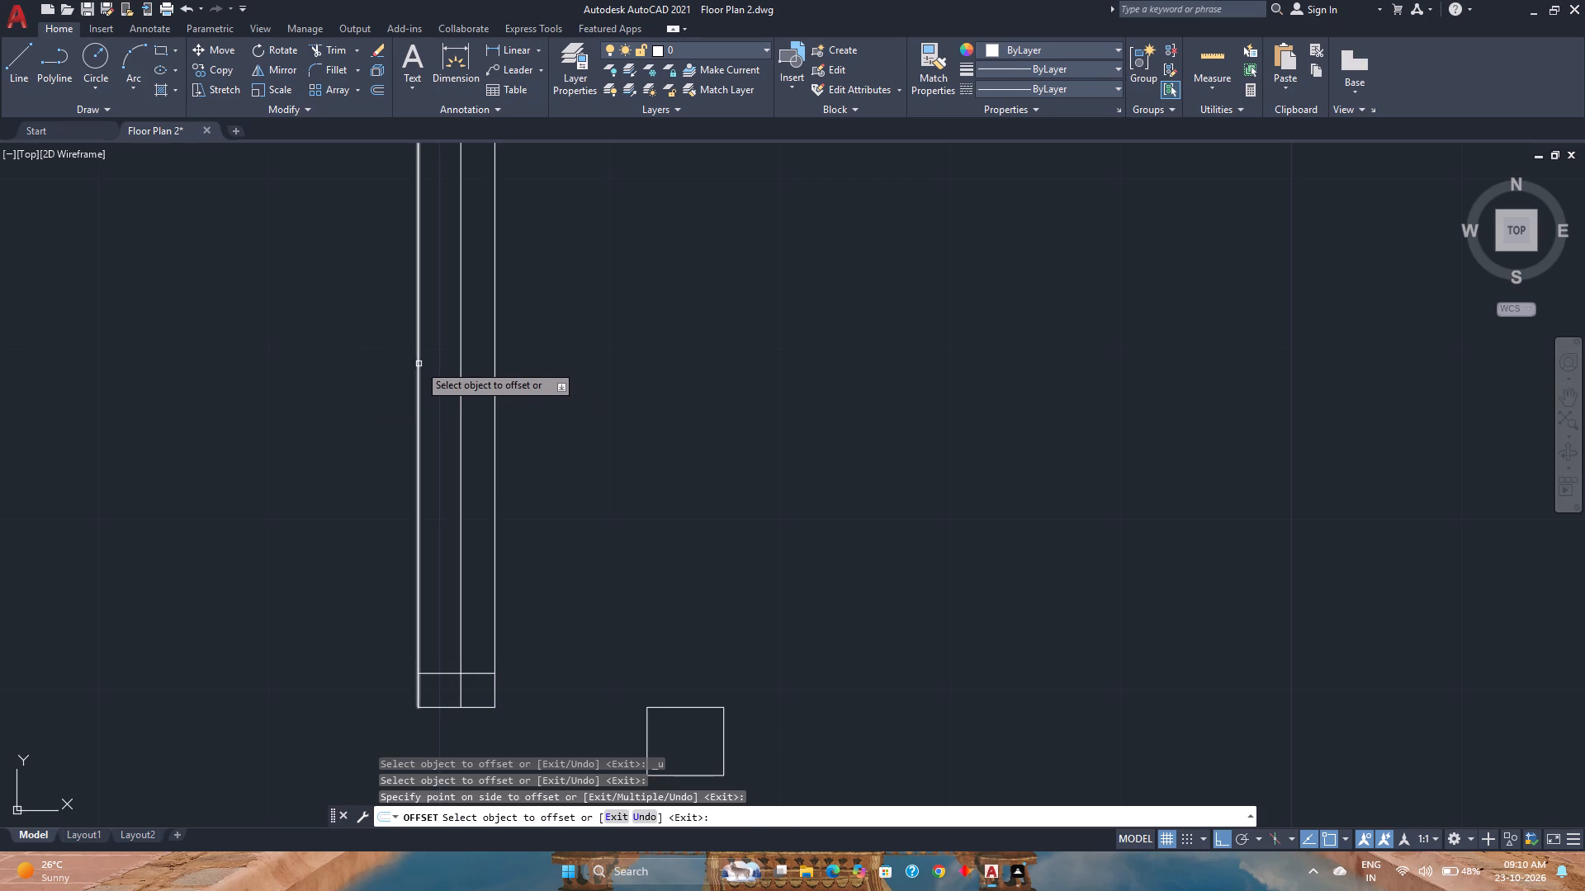
{"action": "left_click", "coordinate": [419, 364]}
{"action": "left_click", "coordinate": [453, 370]}
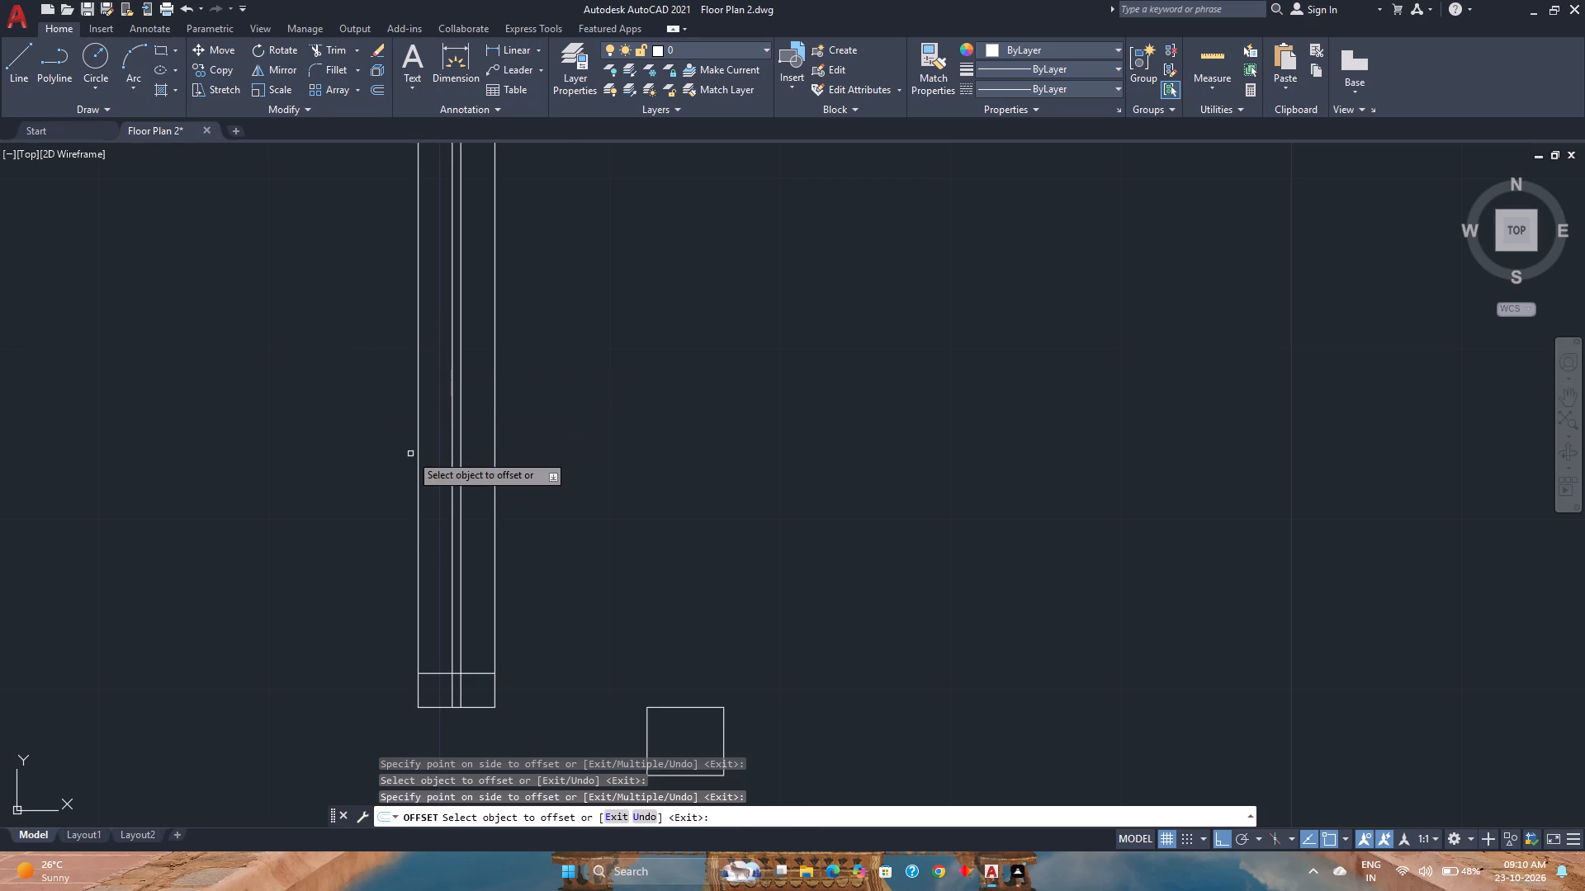
Trim the two central glazing lines out of the frame strips at both ends of the window.
{"action": "scroll", "coordinate": [417, 454], "scroll_direction": "down", "scroll_amount": 2}
{"action": "type", "text": "tr"}
{"action": "key", "text": "Return"}
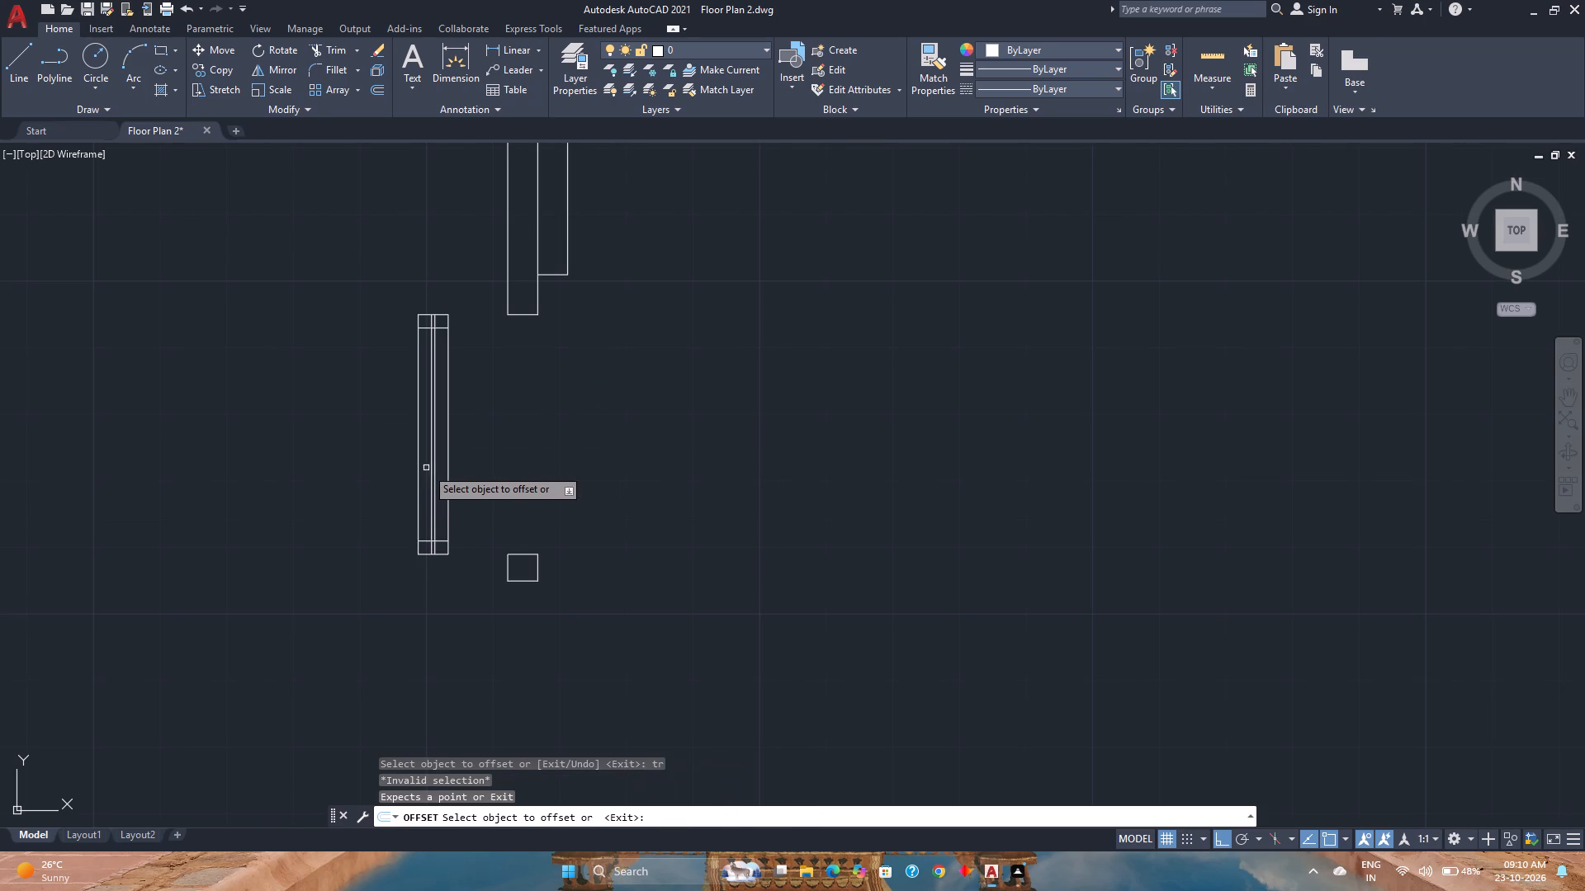
{"action": "scroll", "coordinate": [438, 563], "scroll_direction": "up", "scroll_amount": 3}
{"action": "left_click", "coordinate": [442, 516]}
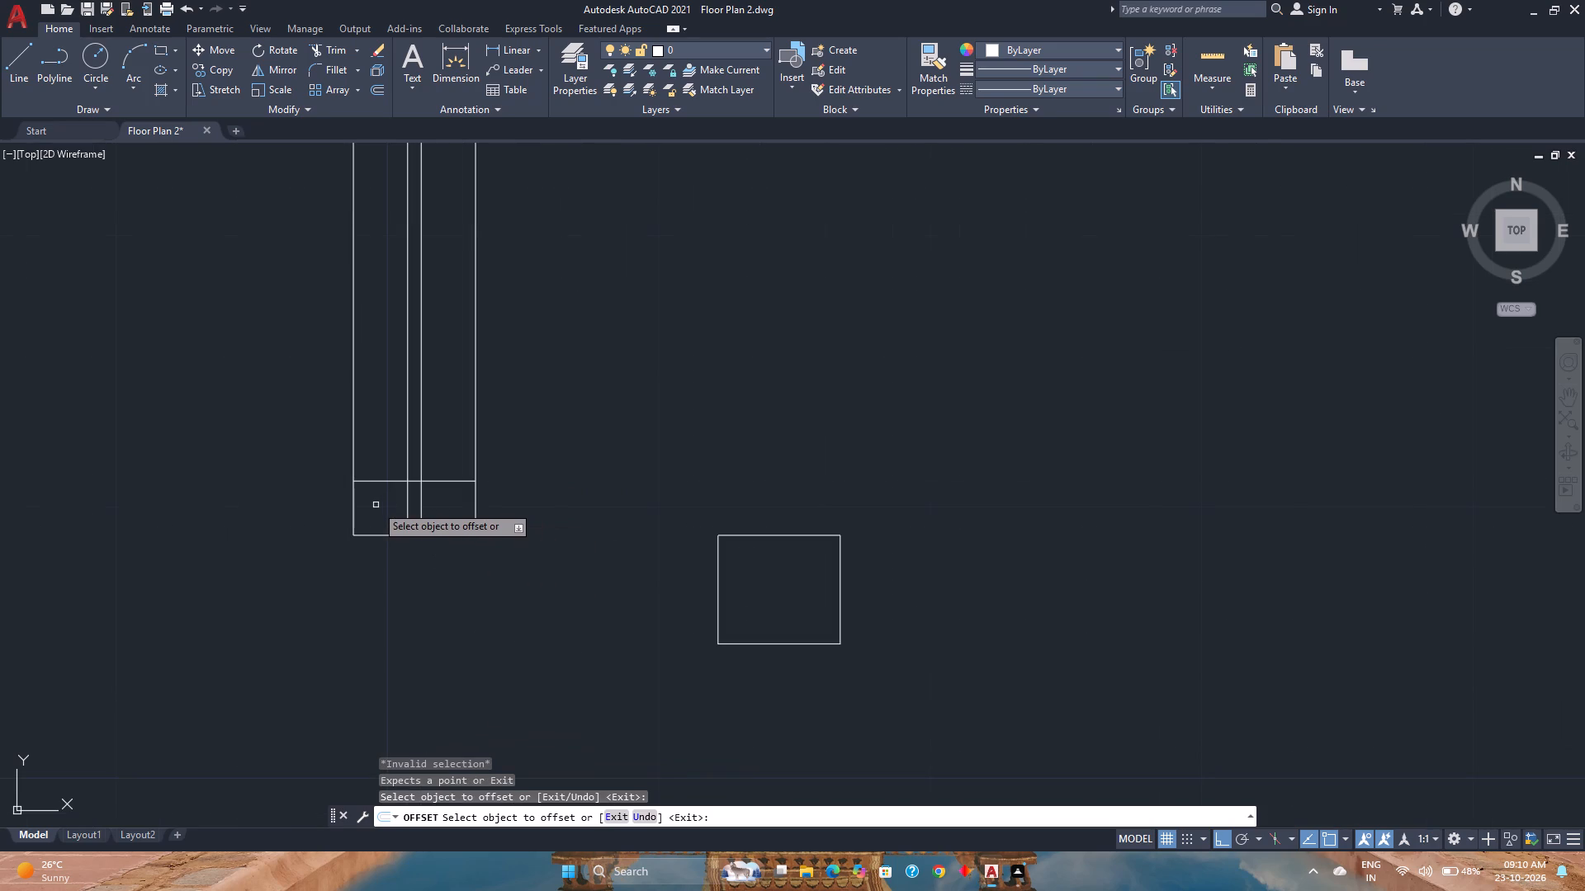
{"action": "key", "text": "Escape"}
{"action": "key", "text": "t"}
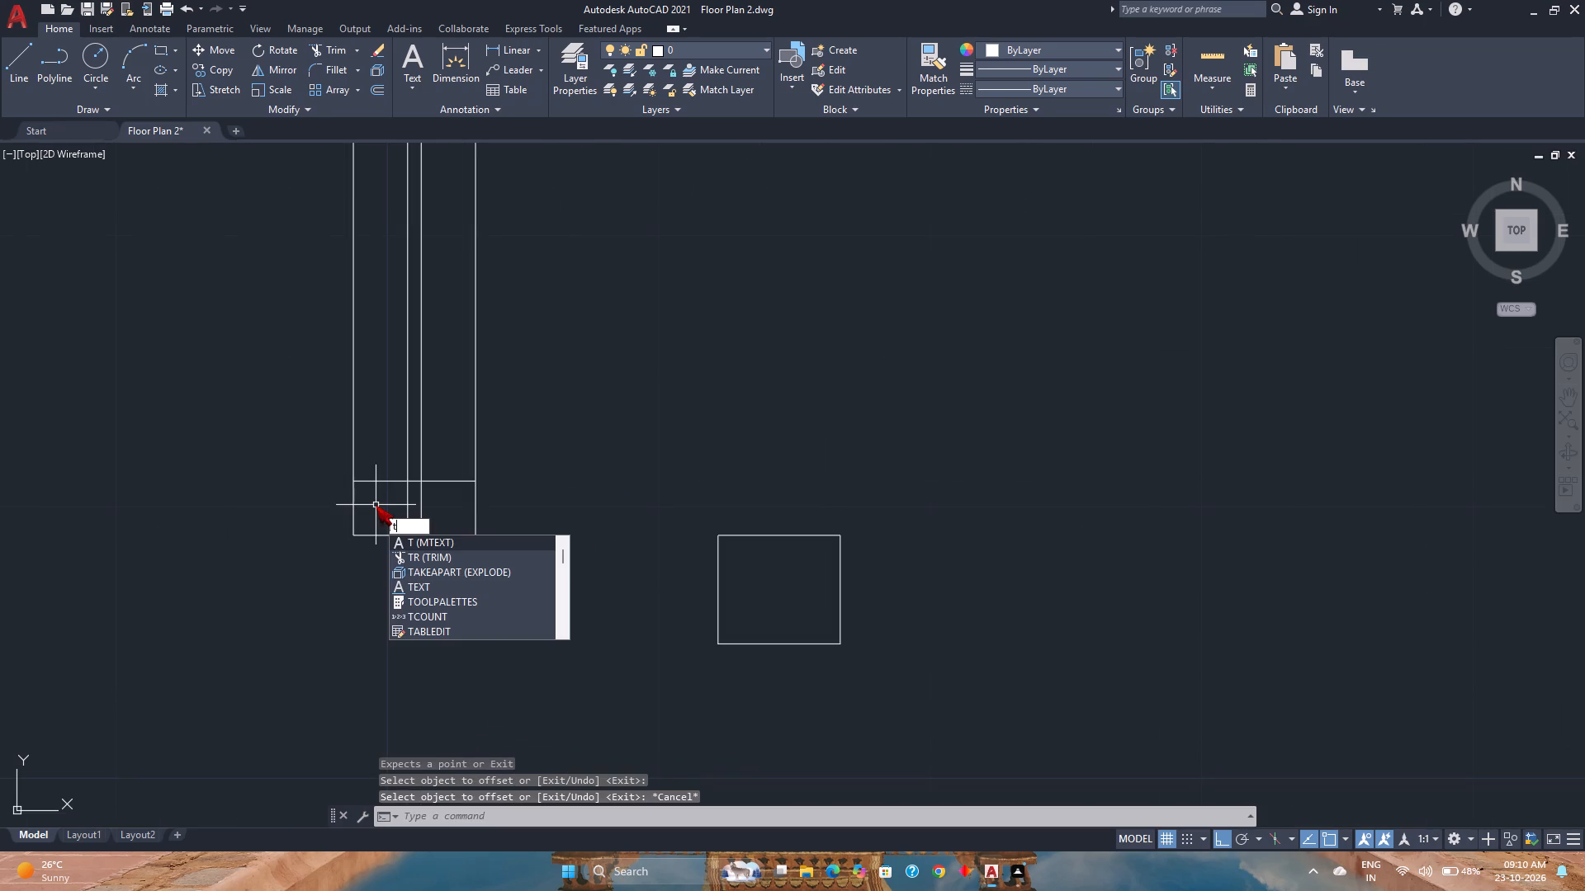
{"action": "key", "text": "r"}
{"action": "key", "text": "Return"}
{"action": "left_click", "coordinate": [376, 505]}
{"action": "left_click", "coordinate": [428, 504]}
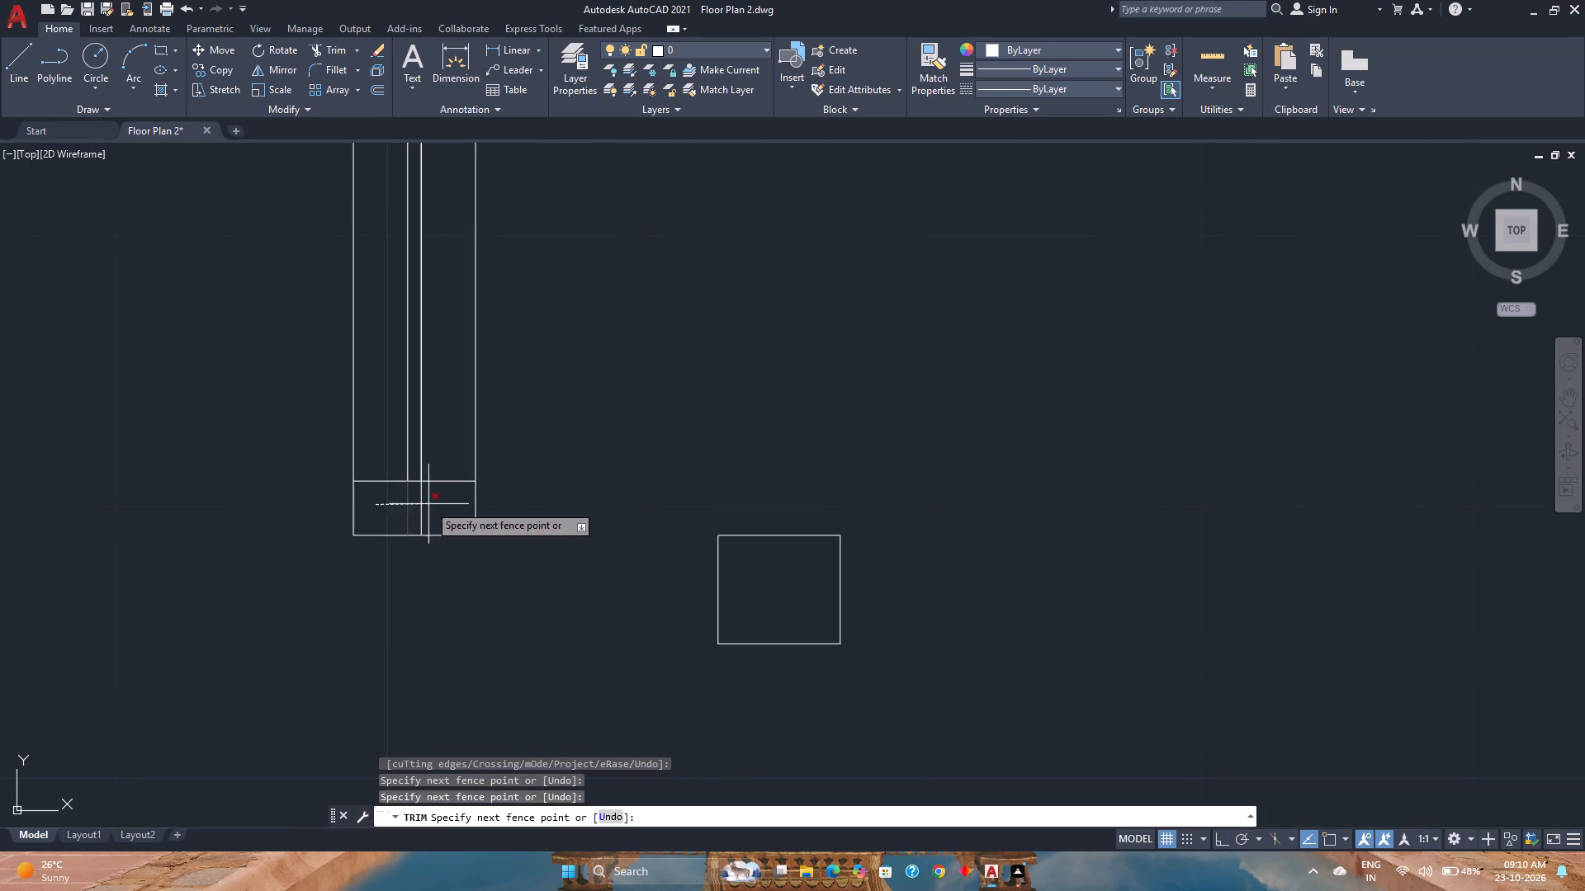
{"action": "scroll", "coordinate": [428, 504], "scroll_direction": "down", "scroll_amount": 4}
{"action": "scroll", "coordinate": [423, 361], "scroll_direction": "up", "scroll_amount": 5}
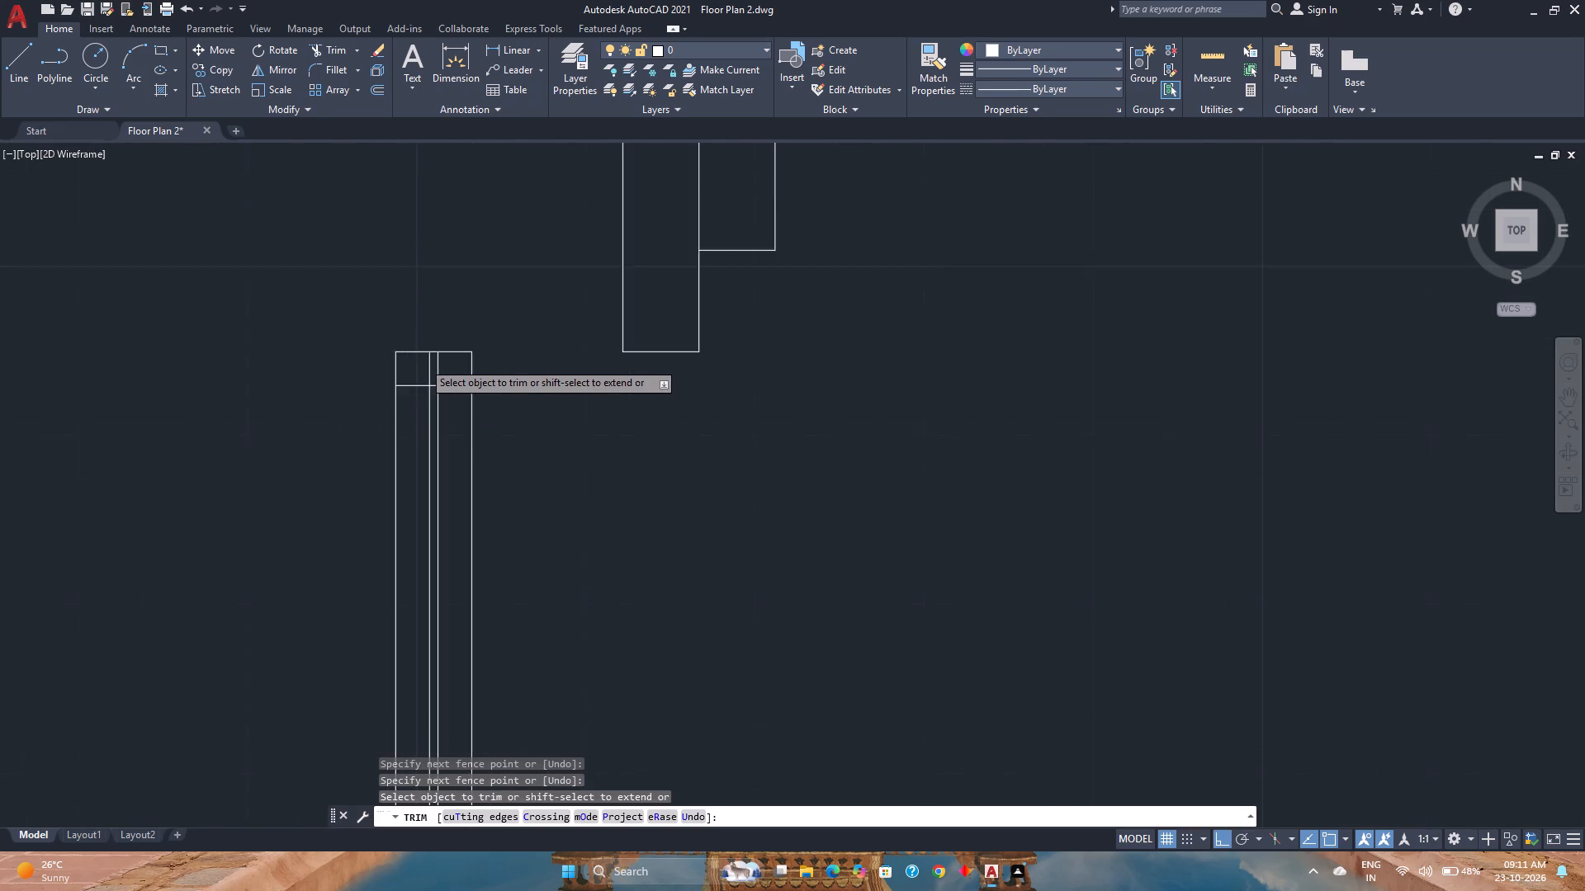
{"action": "left_click", "coordinate": [457, 386]}
{"action": "left_click", "coordinate": [419, 375]}
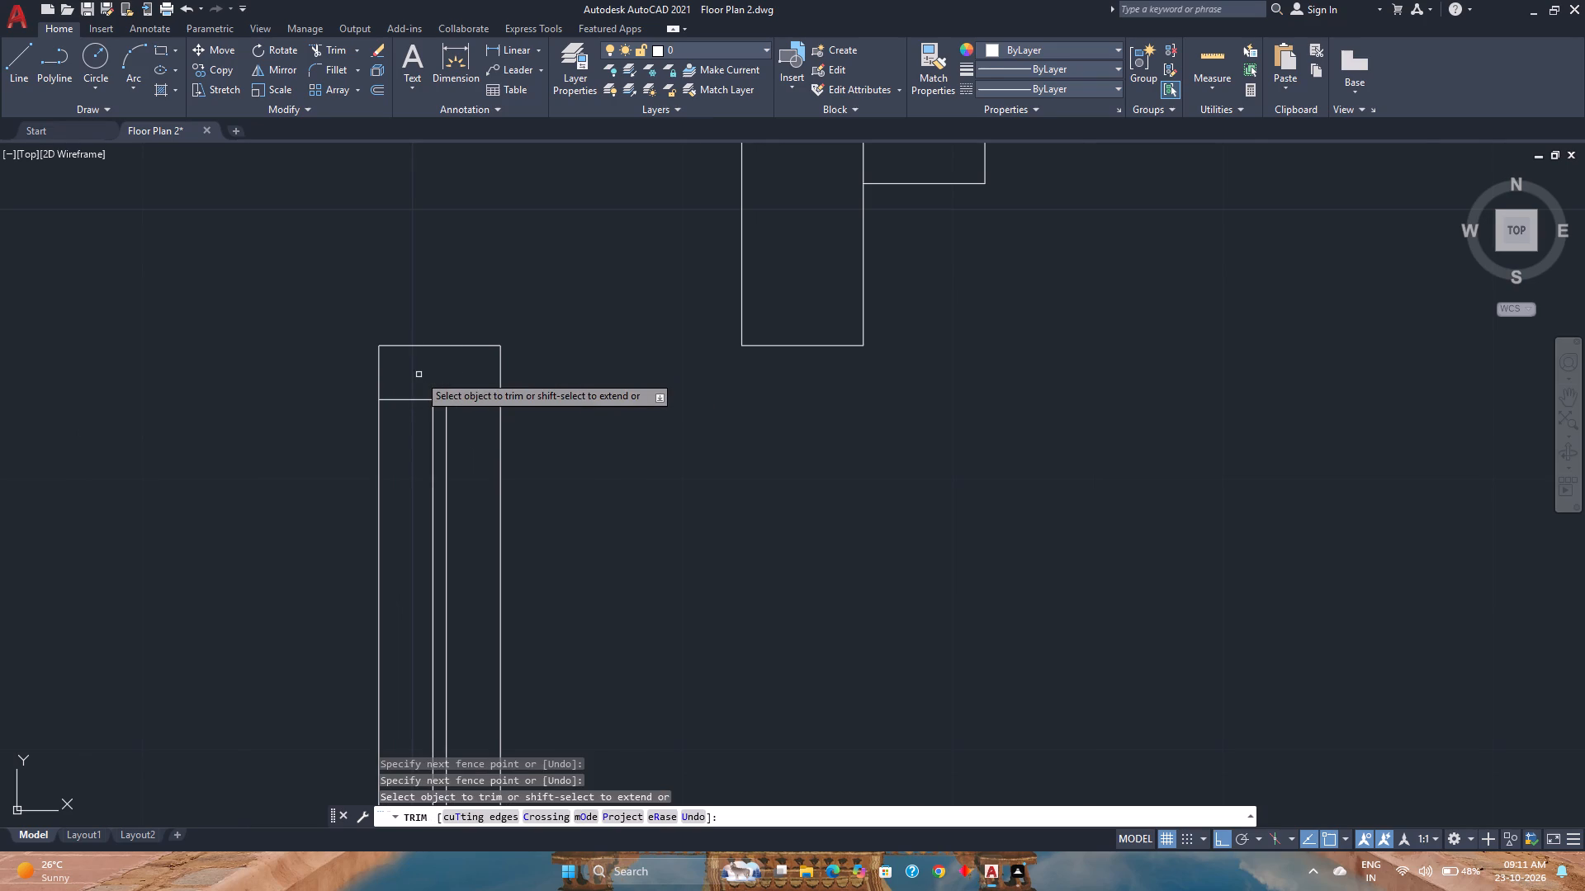
{"action": "key", "text": "Escape"}
Group all the lines of the finished window into one object.
{"action": "scroll", "coordinate": [419, 375], "scroll_direction": "down", "scroll_amount": 4}
{"action": "left_click", "coordinate": [455, 536]}
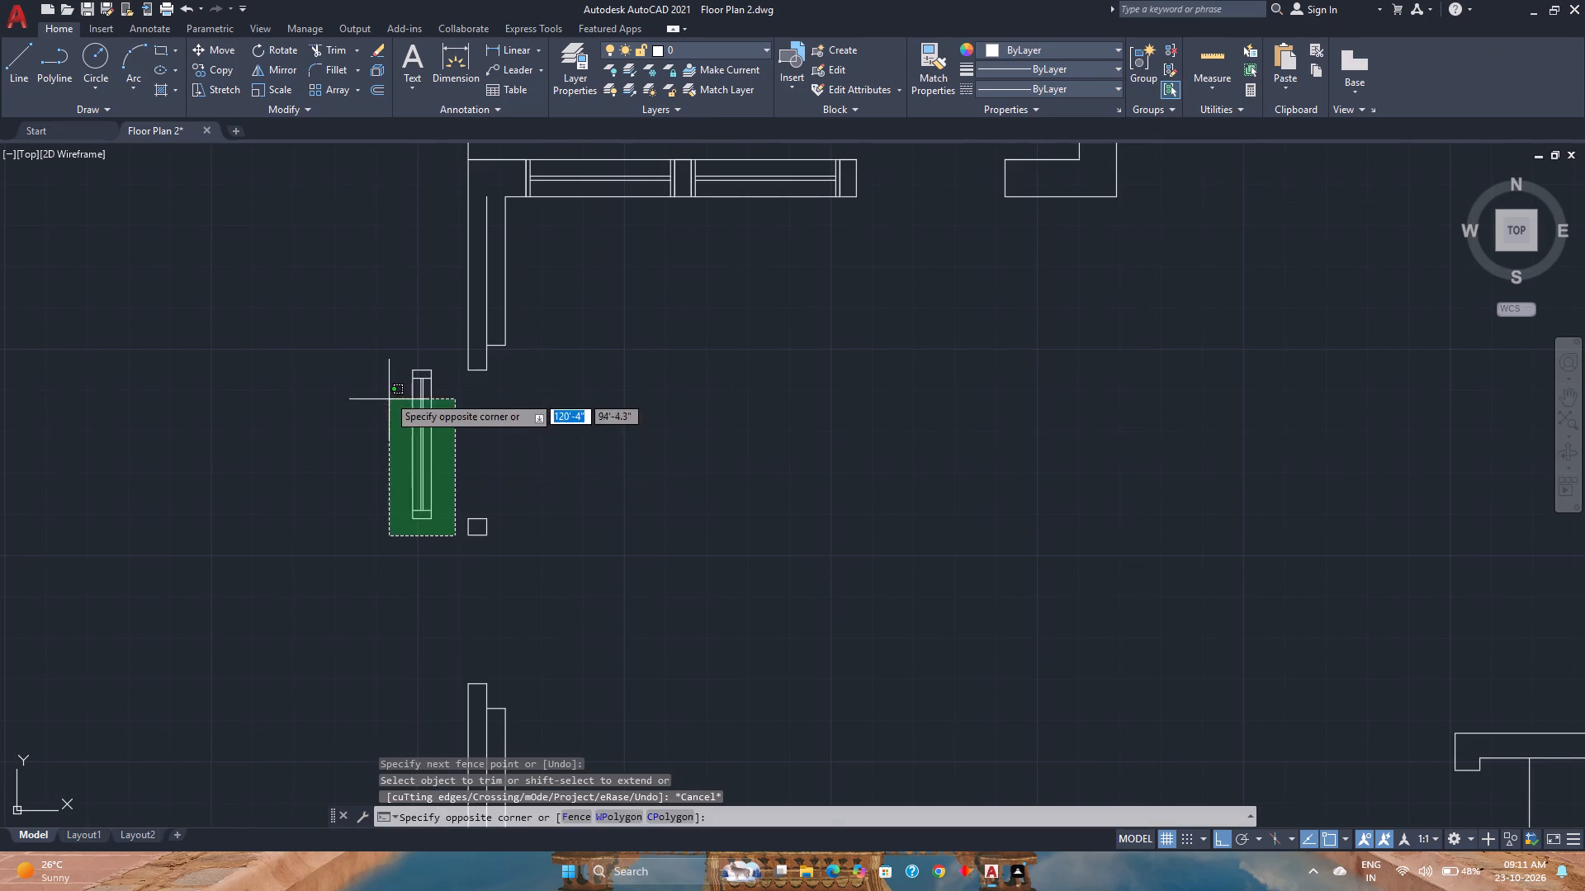
{"action": "left_click", "coordinate": [374, 365]}
{"action": "key", "text": "g"}
{"action": "key", "text": "Return"}
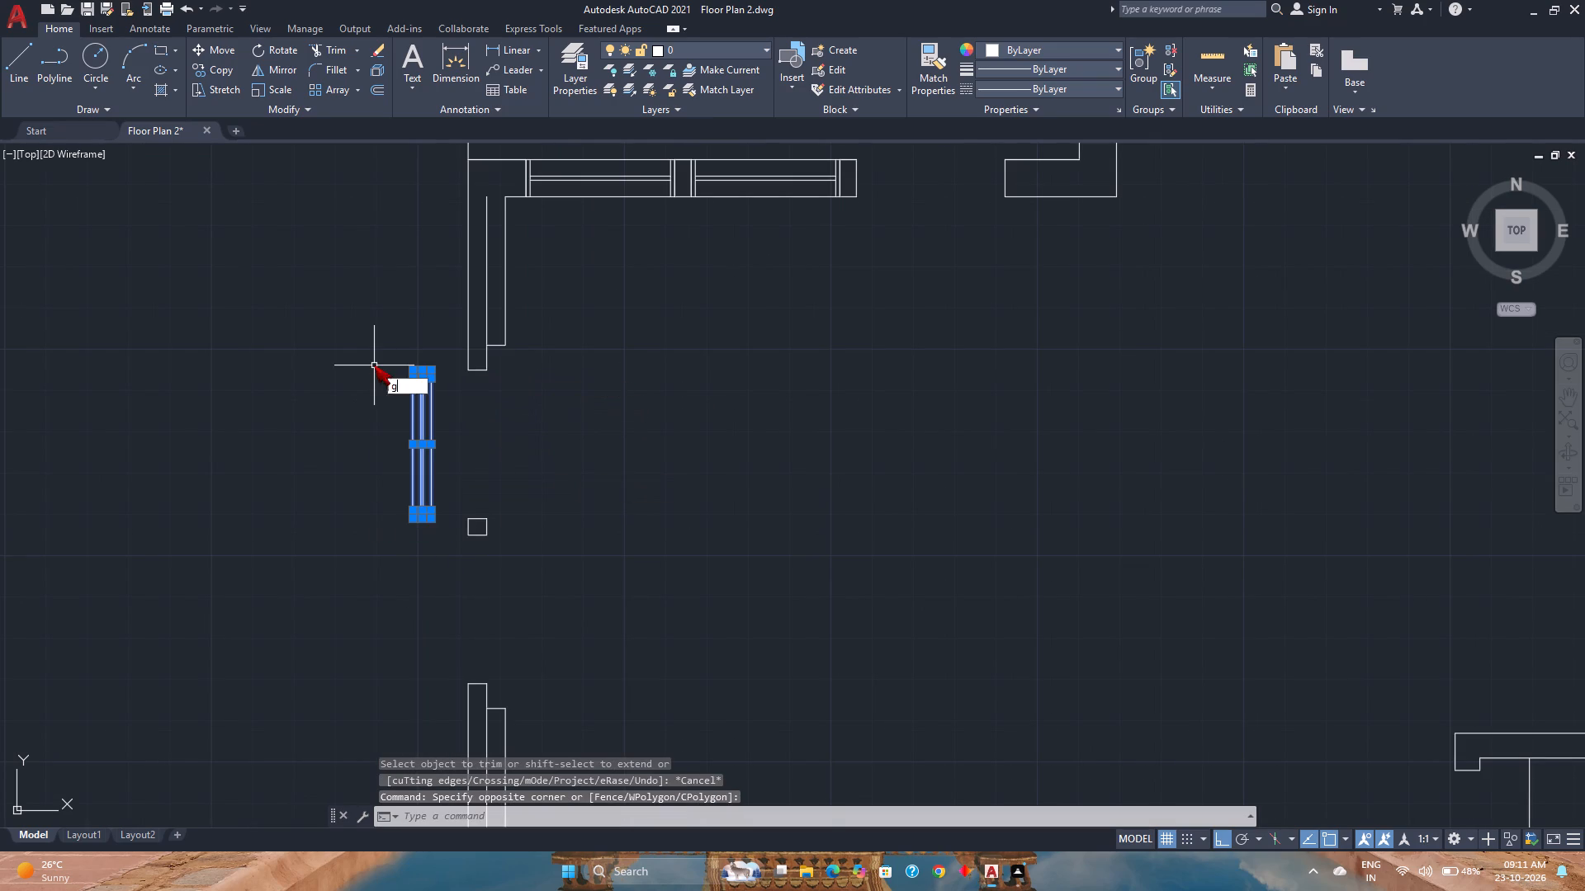
Move the grouped window horizontally by its upper outer corner back into the upper opening of the left wall.
{"action": "left_click", "coordinate": [432, 495]}
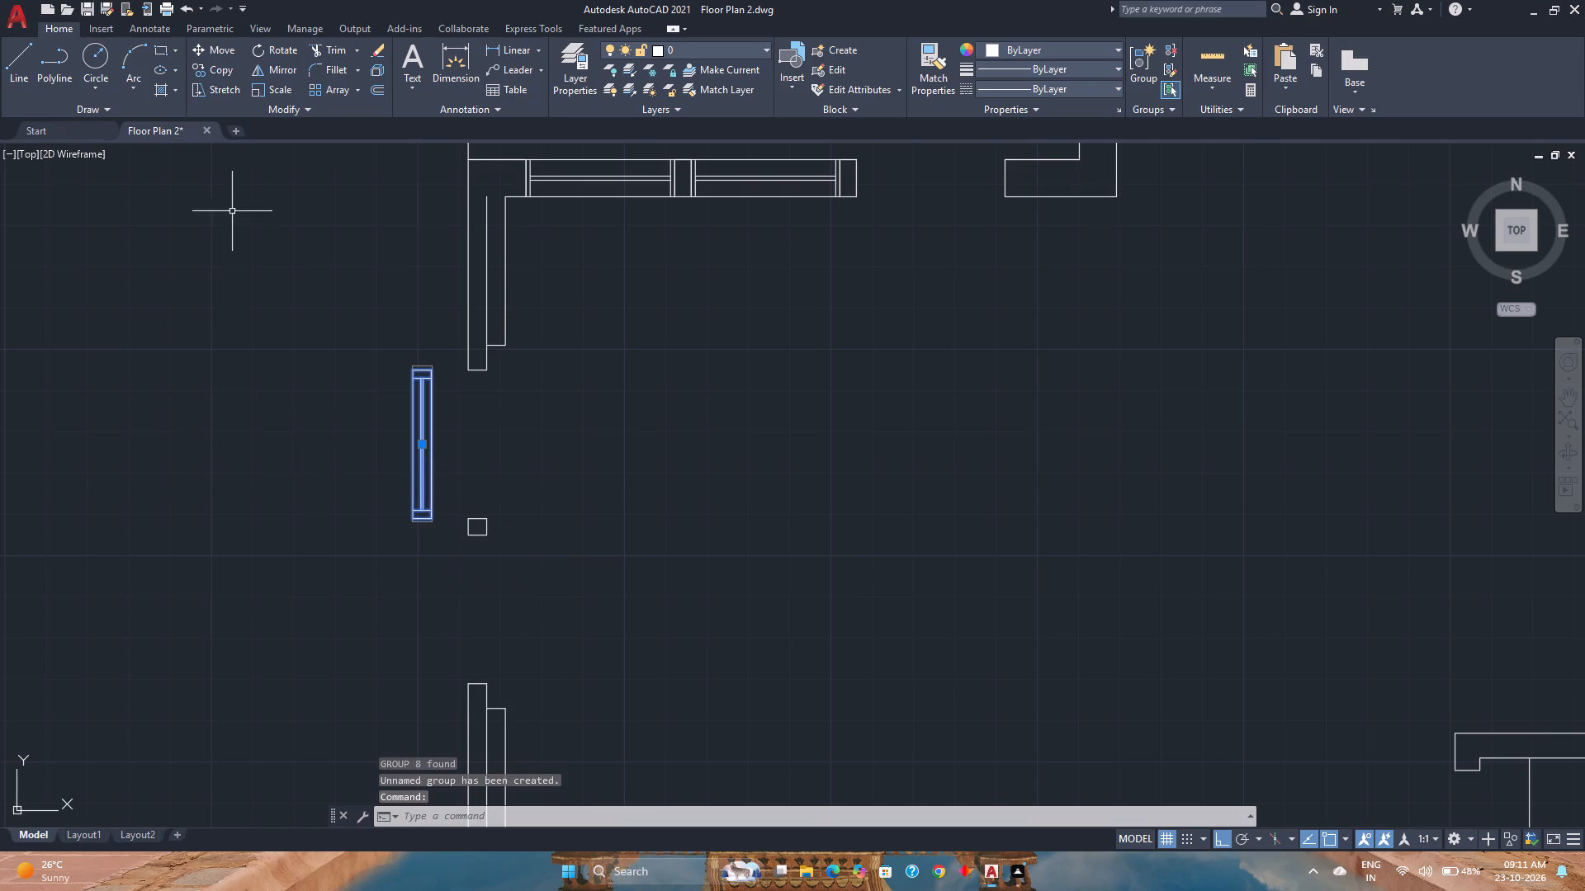
{"action": "left_click", "coordinate": [236, 51]}
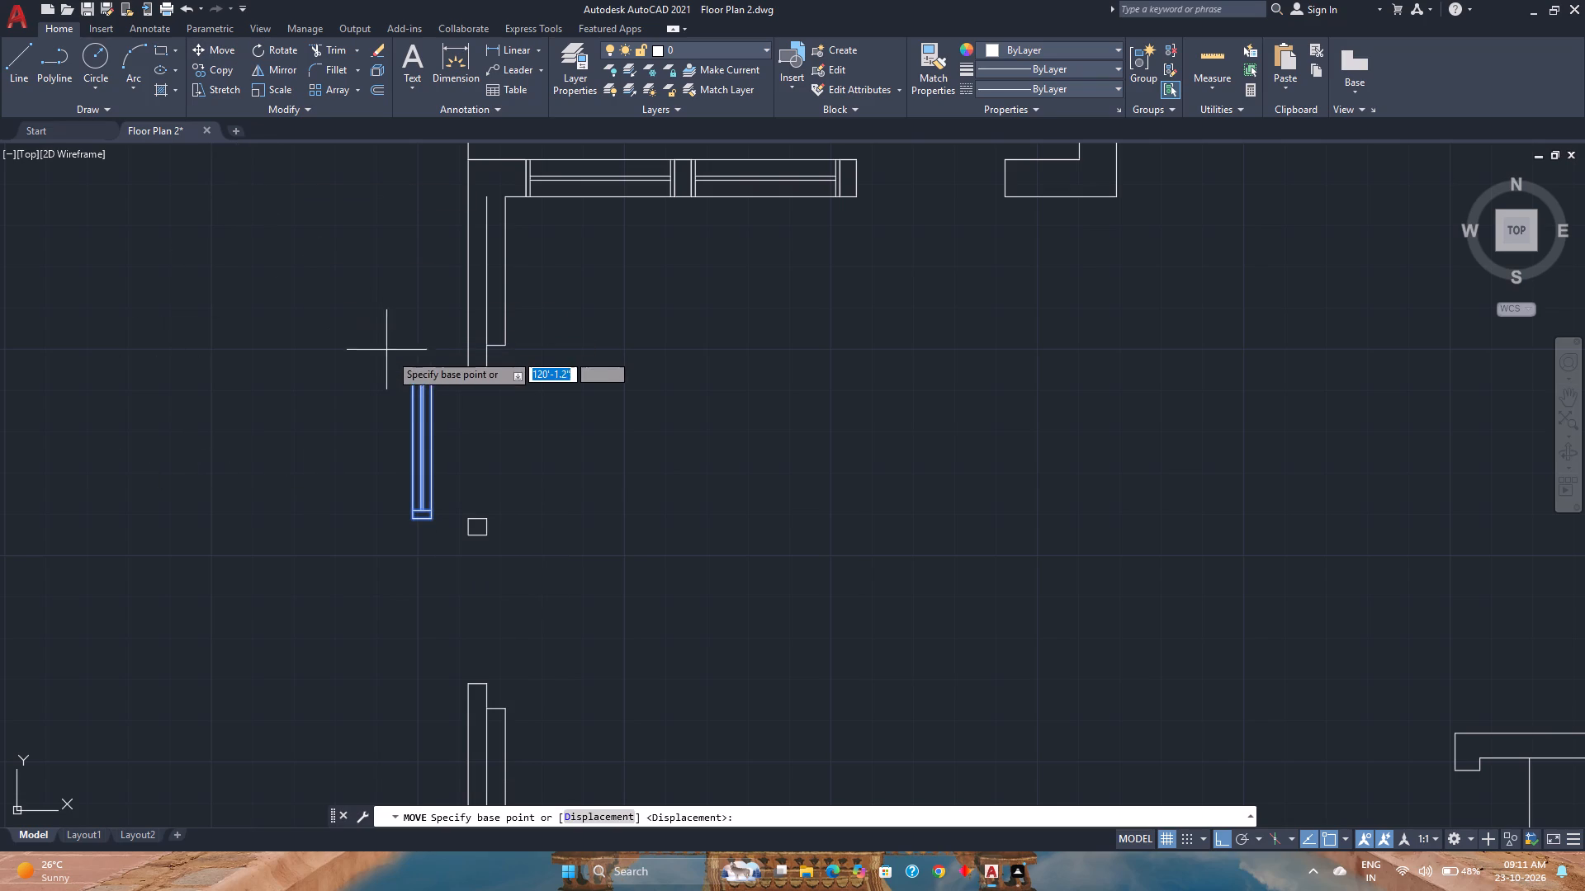
{"action": "left_click", "coordinate": [407, 373]}
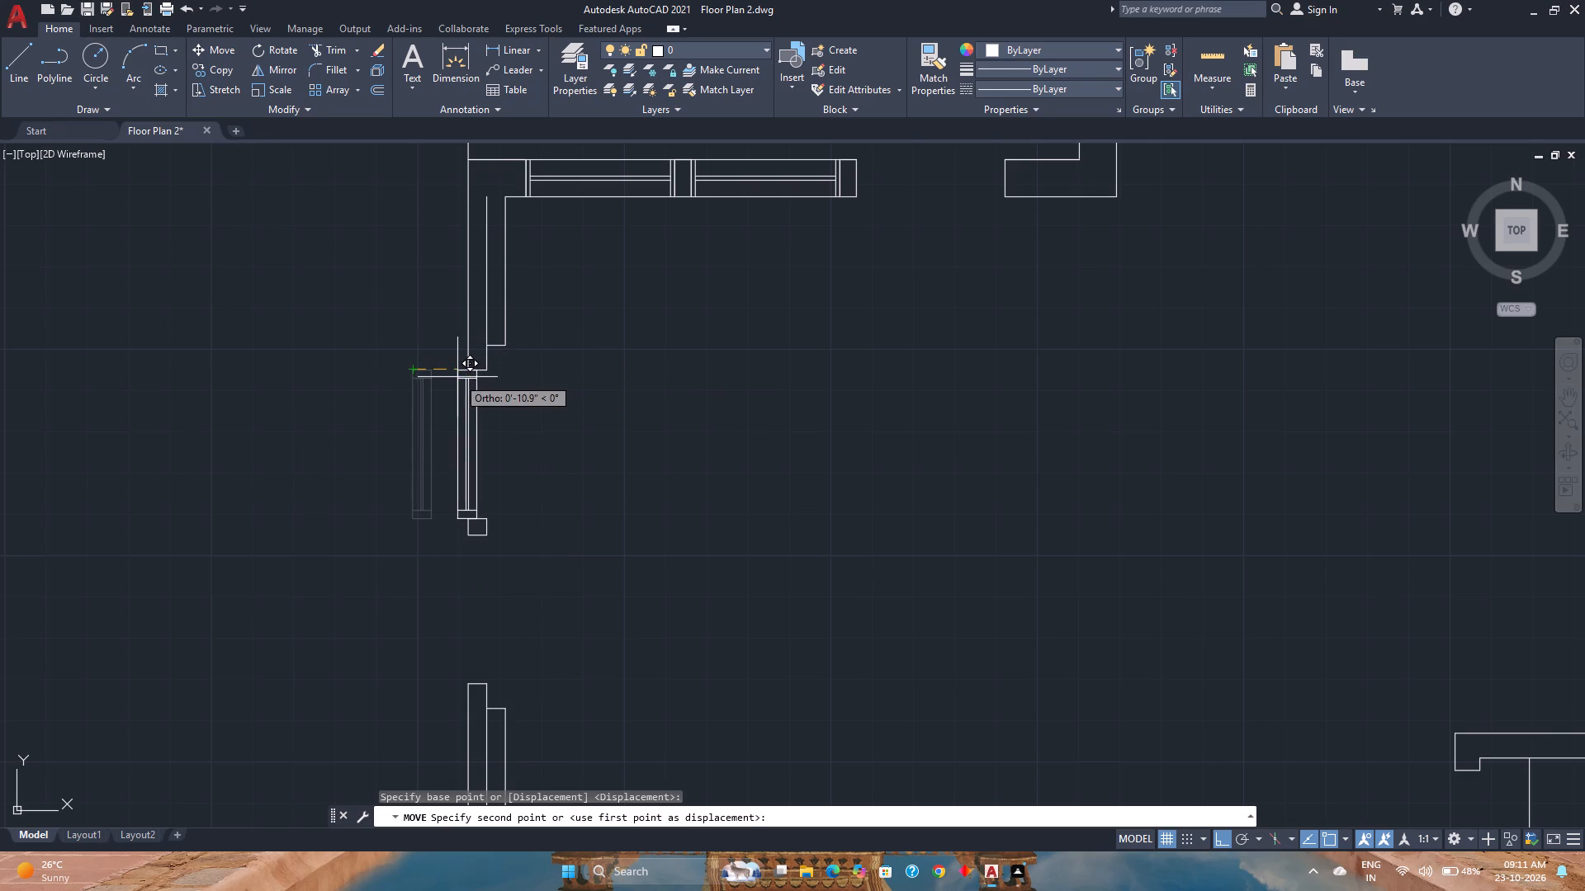
{"action": "left_click", "coordinate": [466, 377]}
Copy the window group from its lower outer corner down into the lower opening, at the lower jamb's outer corner.
{"action": "left_click", "coordinate": [502, 430]}
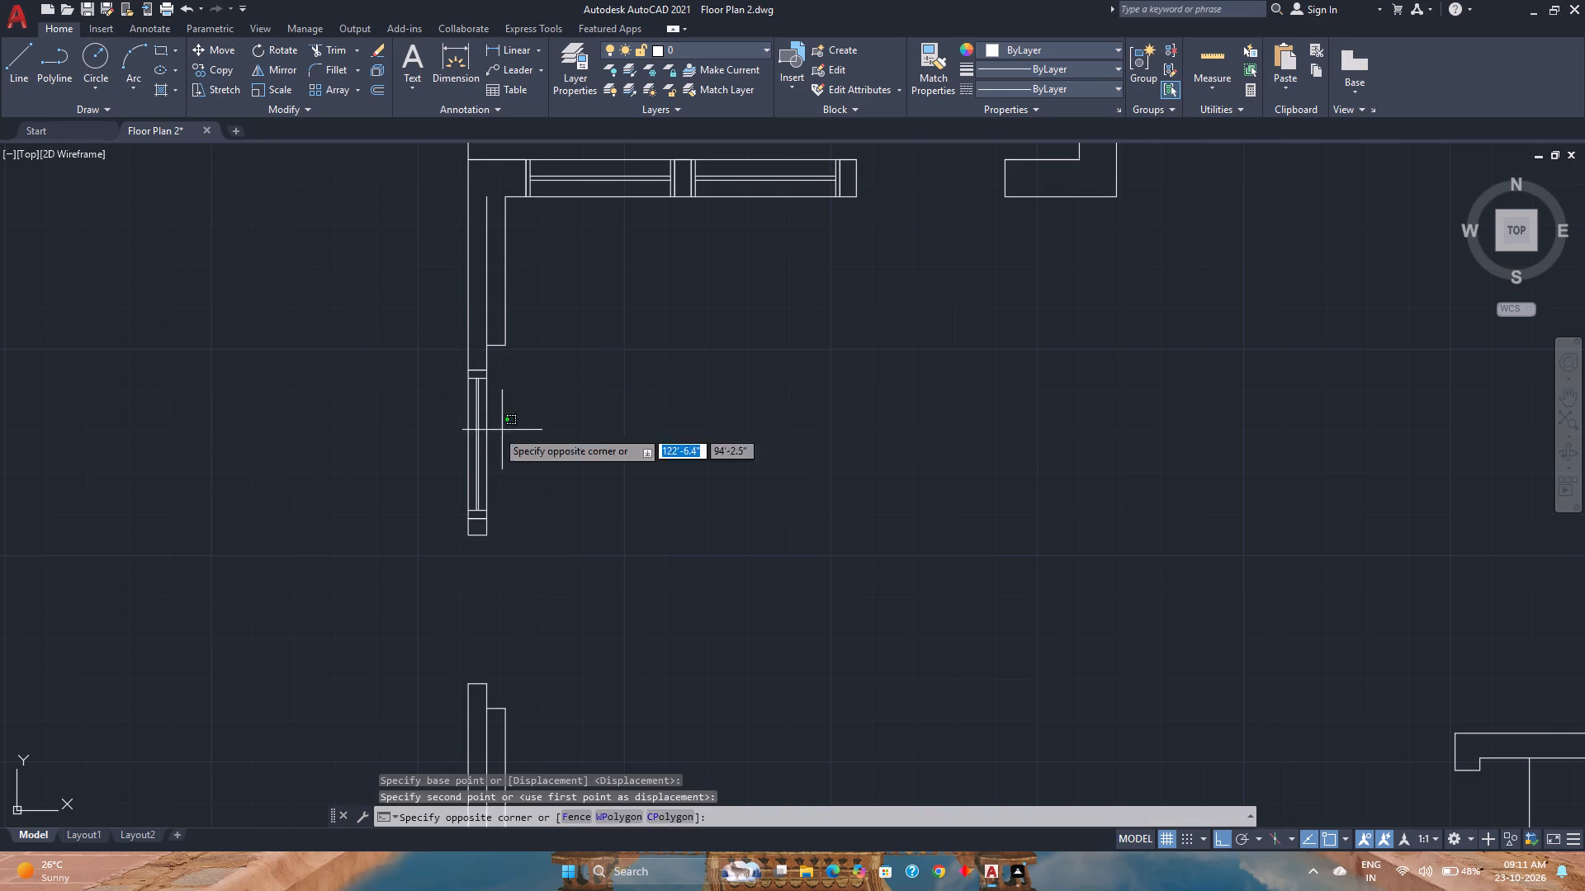
{"action": "left_click", "coordinate": [445, 430]}
{"action": "left_click", "coordinate": [209, 70]}
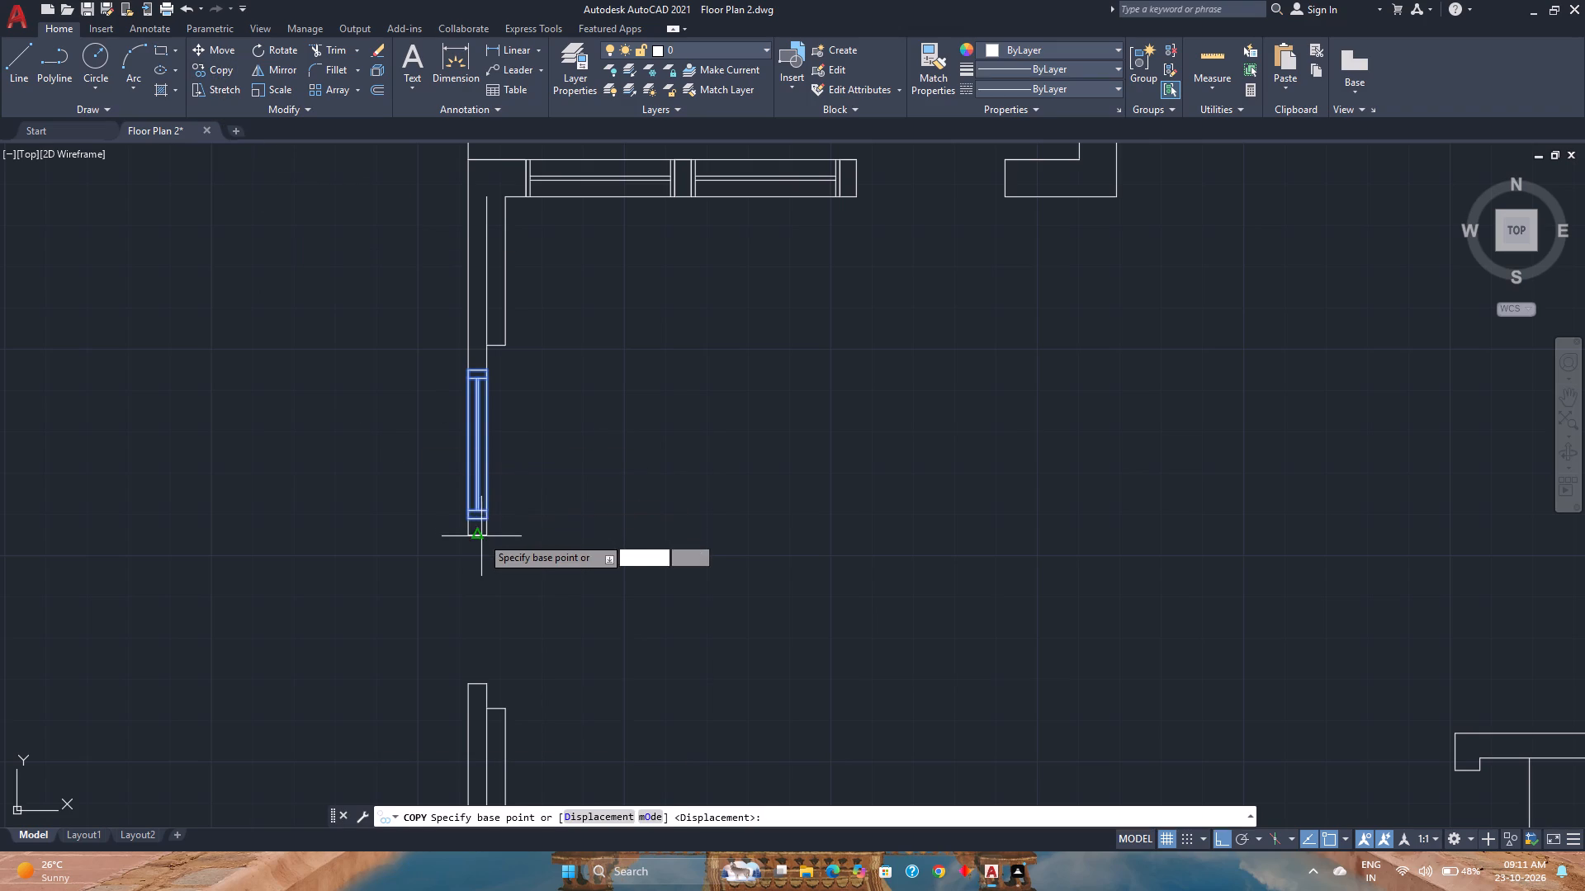
{"action": "left_click", "coordinate": [468, 515]}
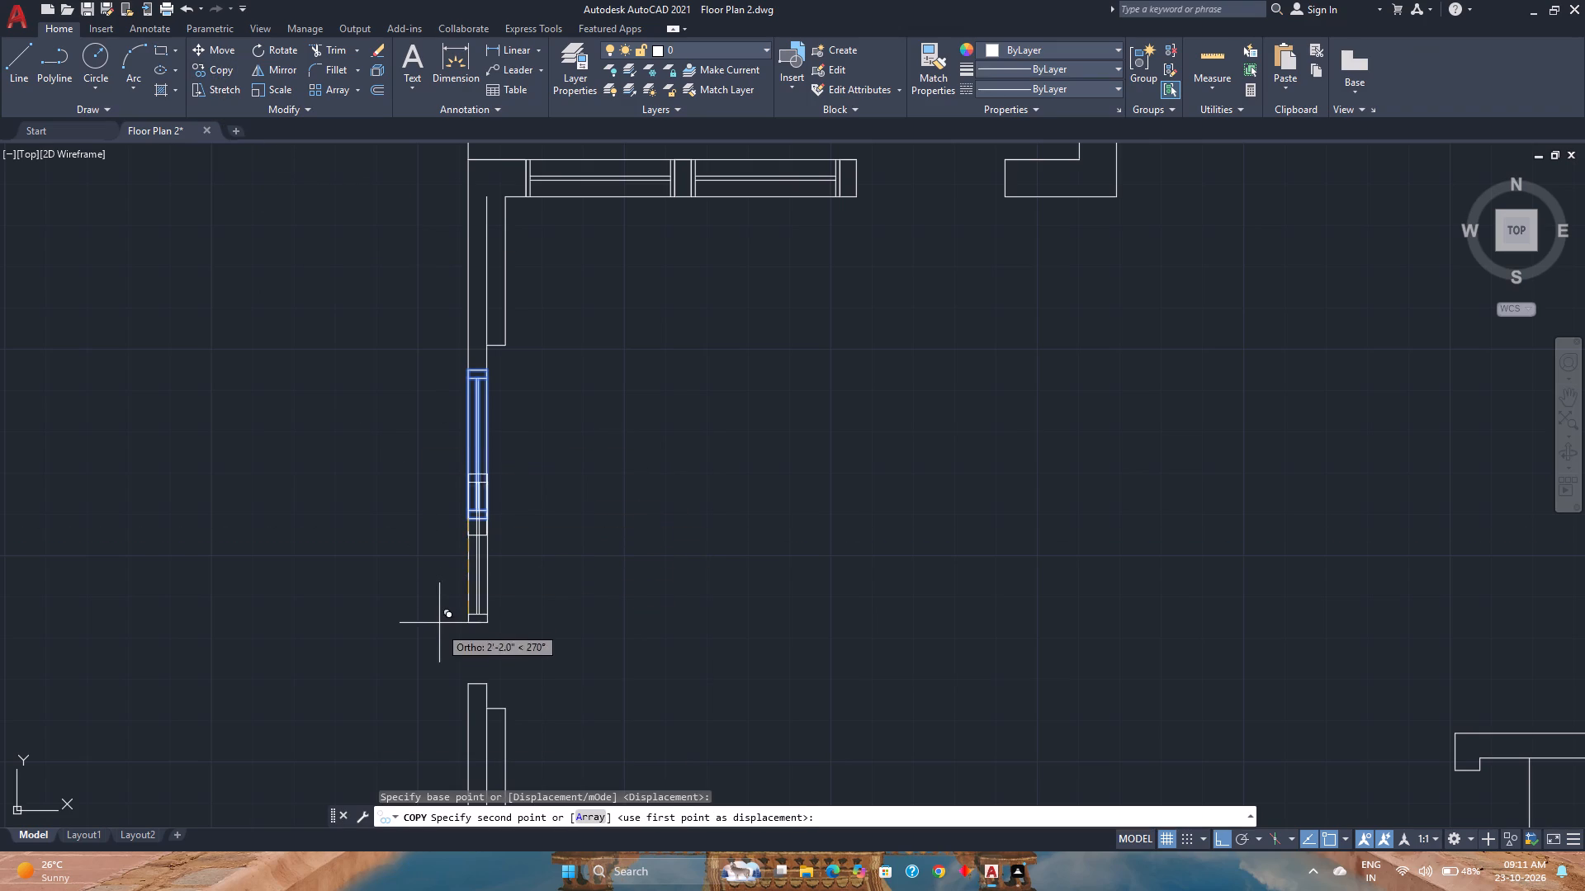
{"action": "left_click", "coordinate": [468, 683]}
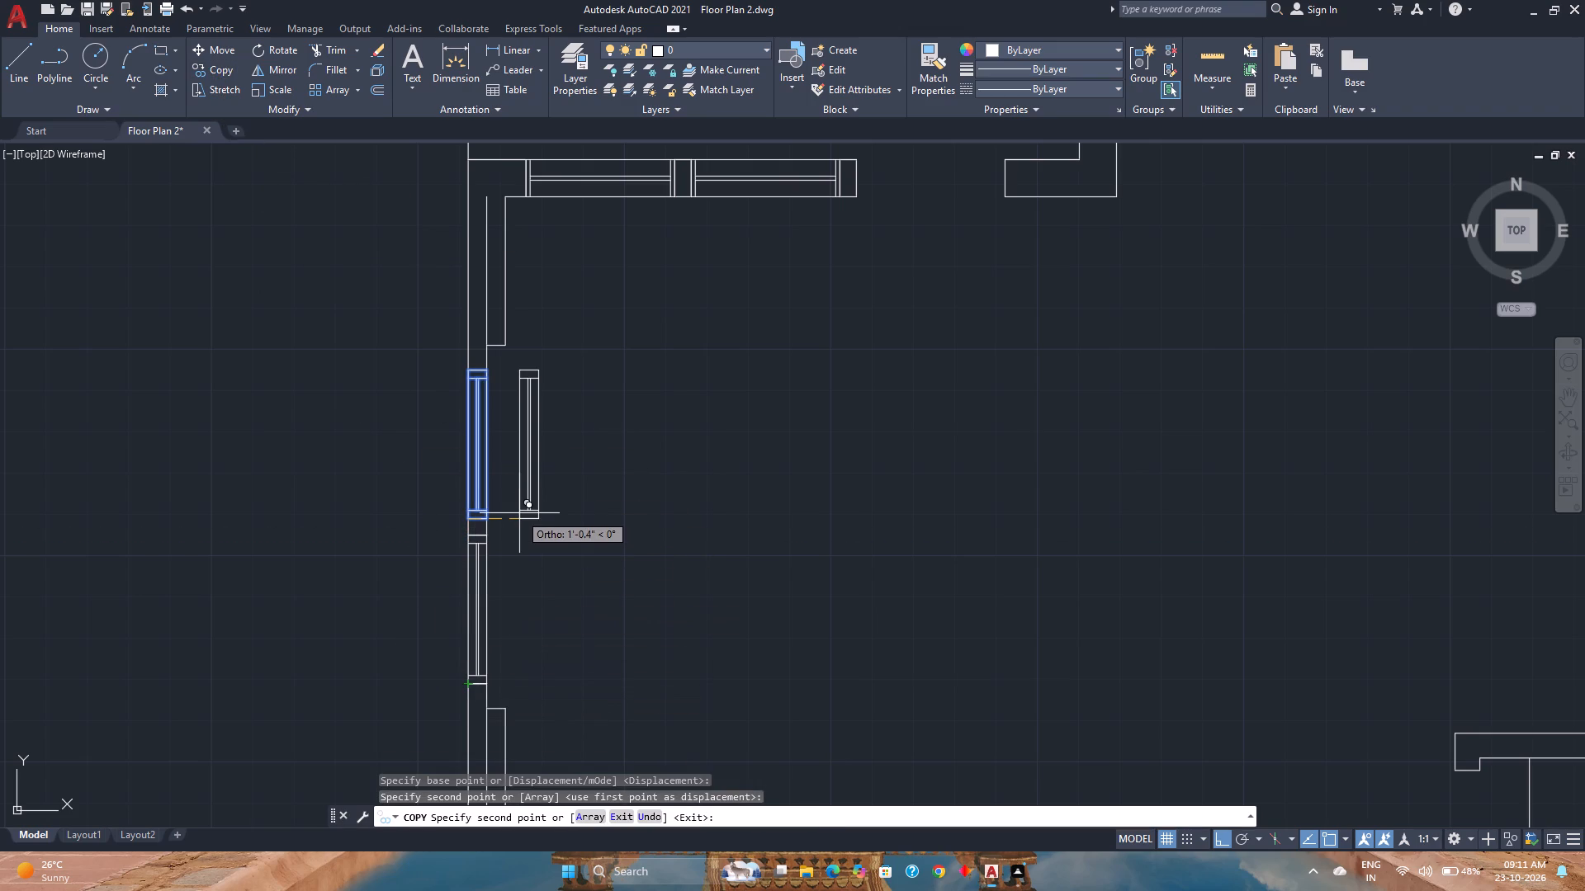
{"action": "key", "text": "Escape"}
Draw a rectangle filling the recess on the inner side of the two windows, between its lower and upper wall ends.
{"action": "middle_click_drag", "start_coordinate": [532, 521], "coordinate": [516, 460]}
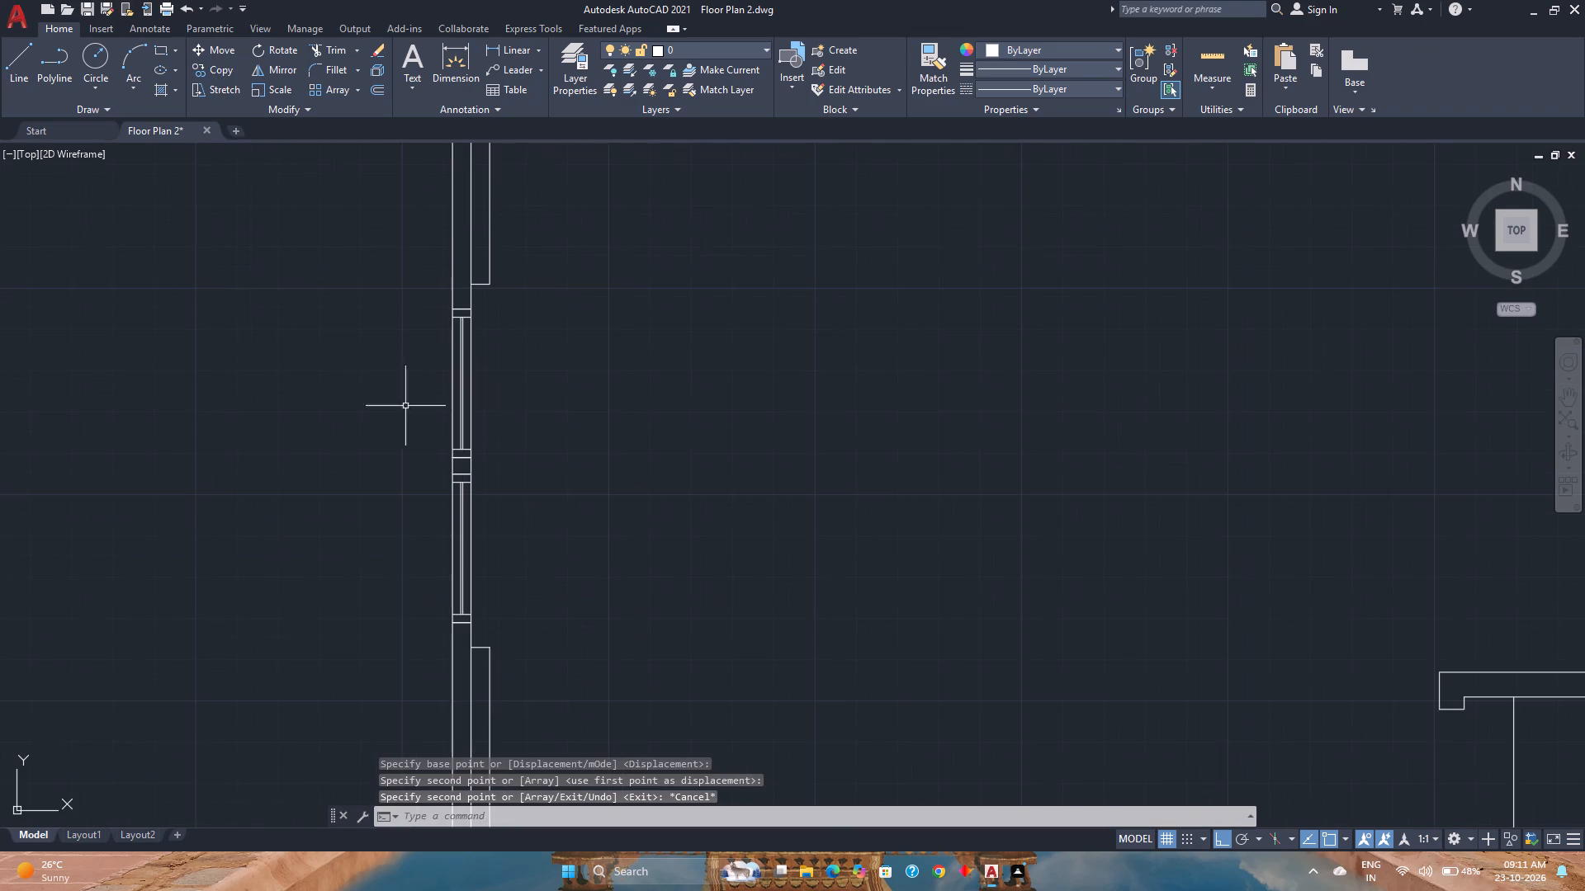
{"action": "left_click", "coordinate": [163, 44]}
{"action": "left_click", "coordinate": [493, 651]}
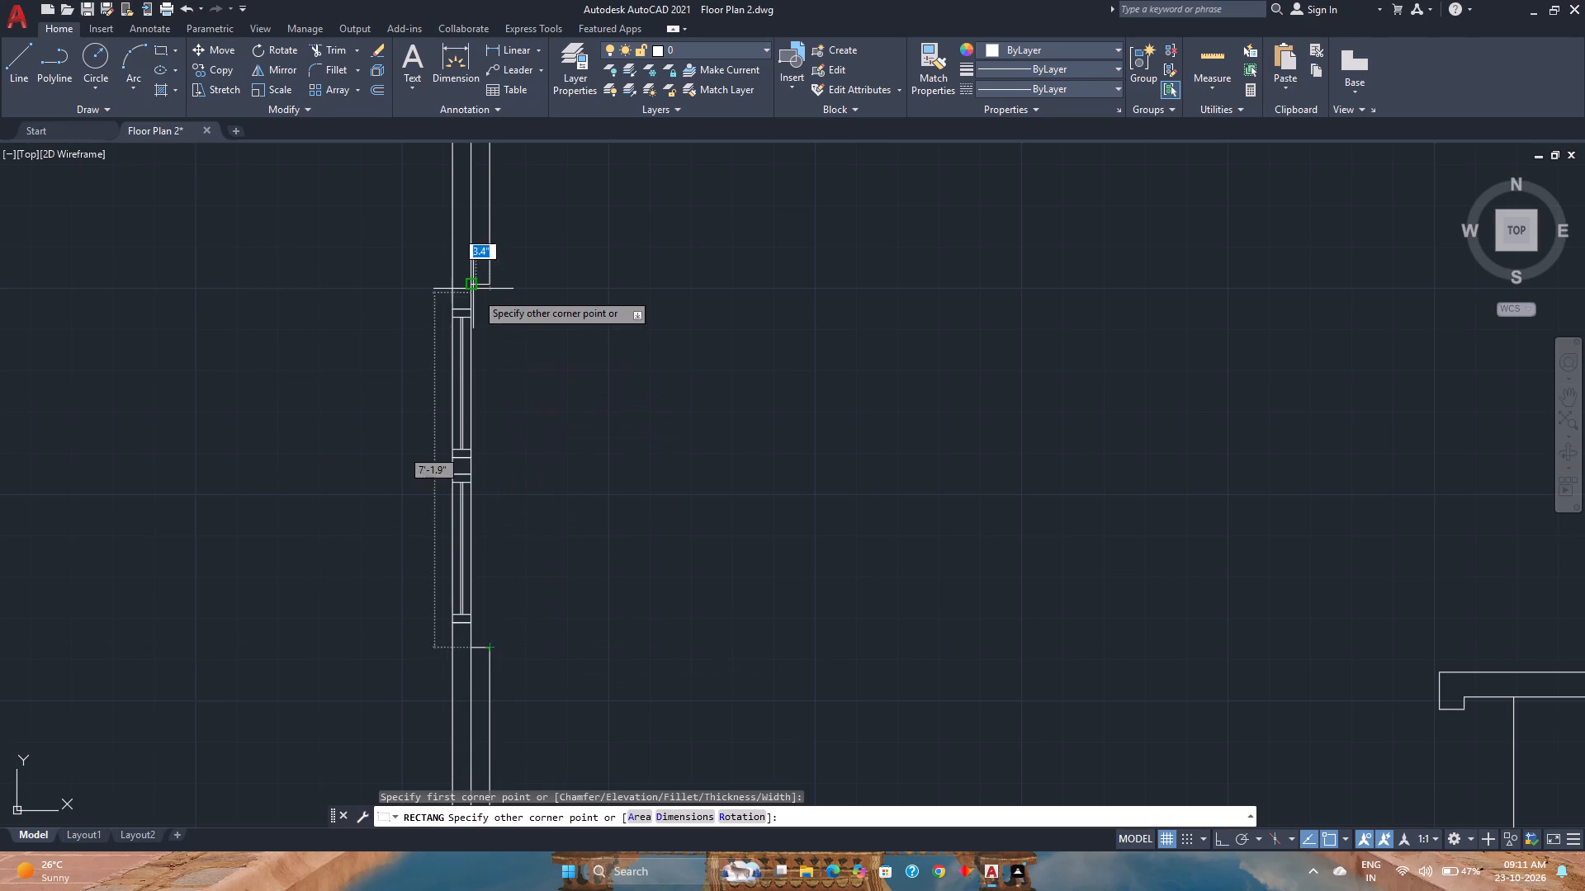
{"action": "left_click", "coordinate": [471, 282]}
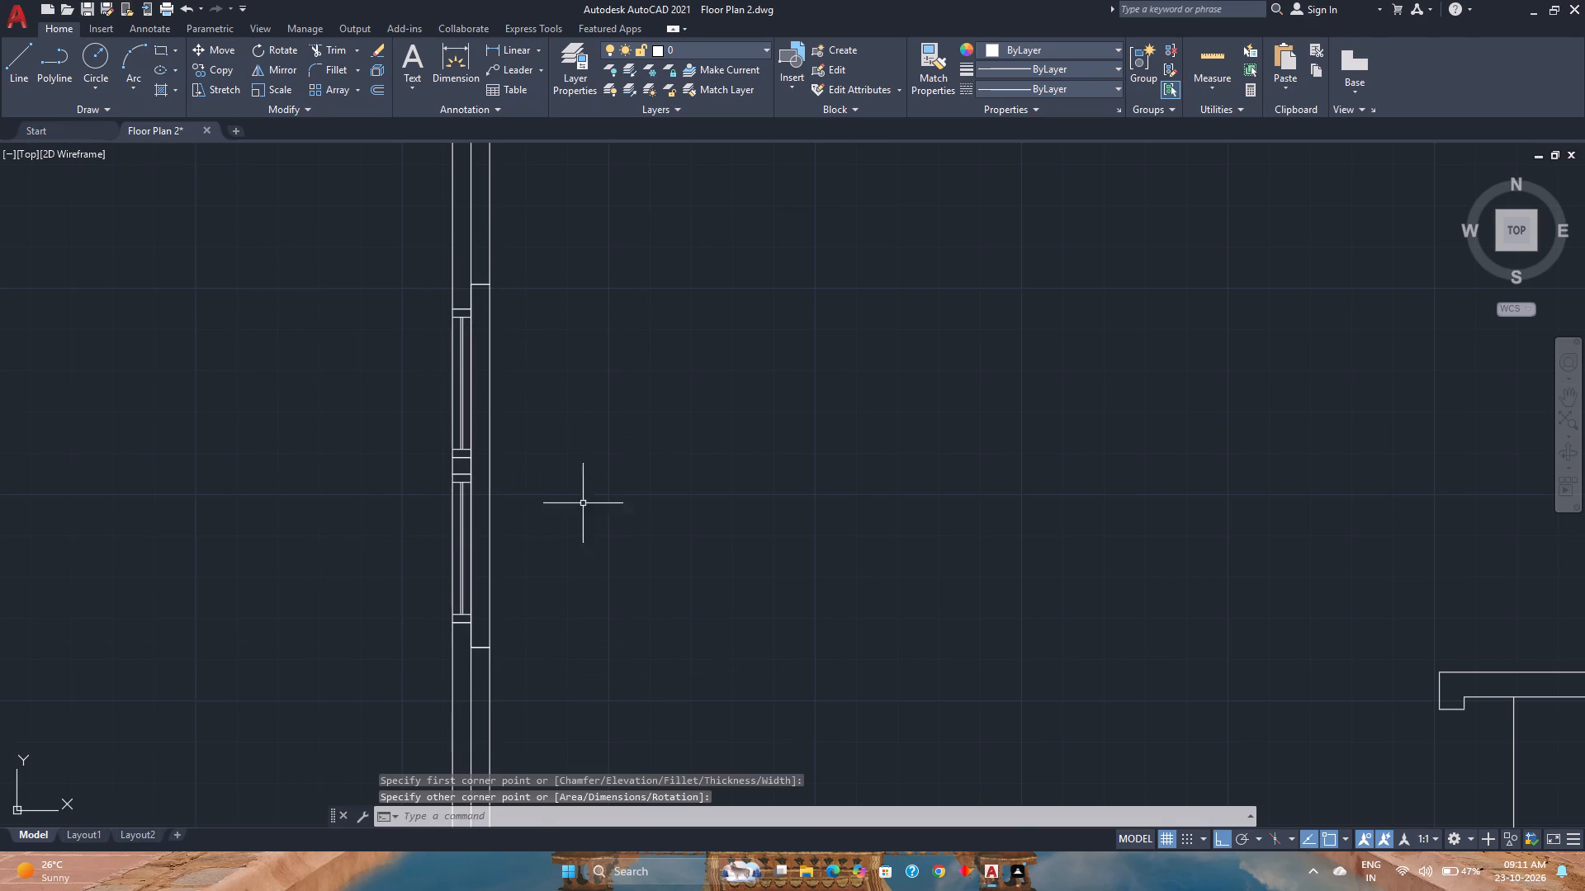
Group the two left-wall windows together with the new inner recess rectangle.
{"action": "left_click", "coordinate": [598, 538]}
{"action": "left_click", "coordinate": [387, 532]}
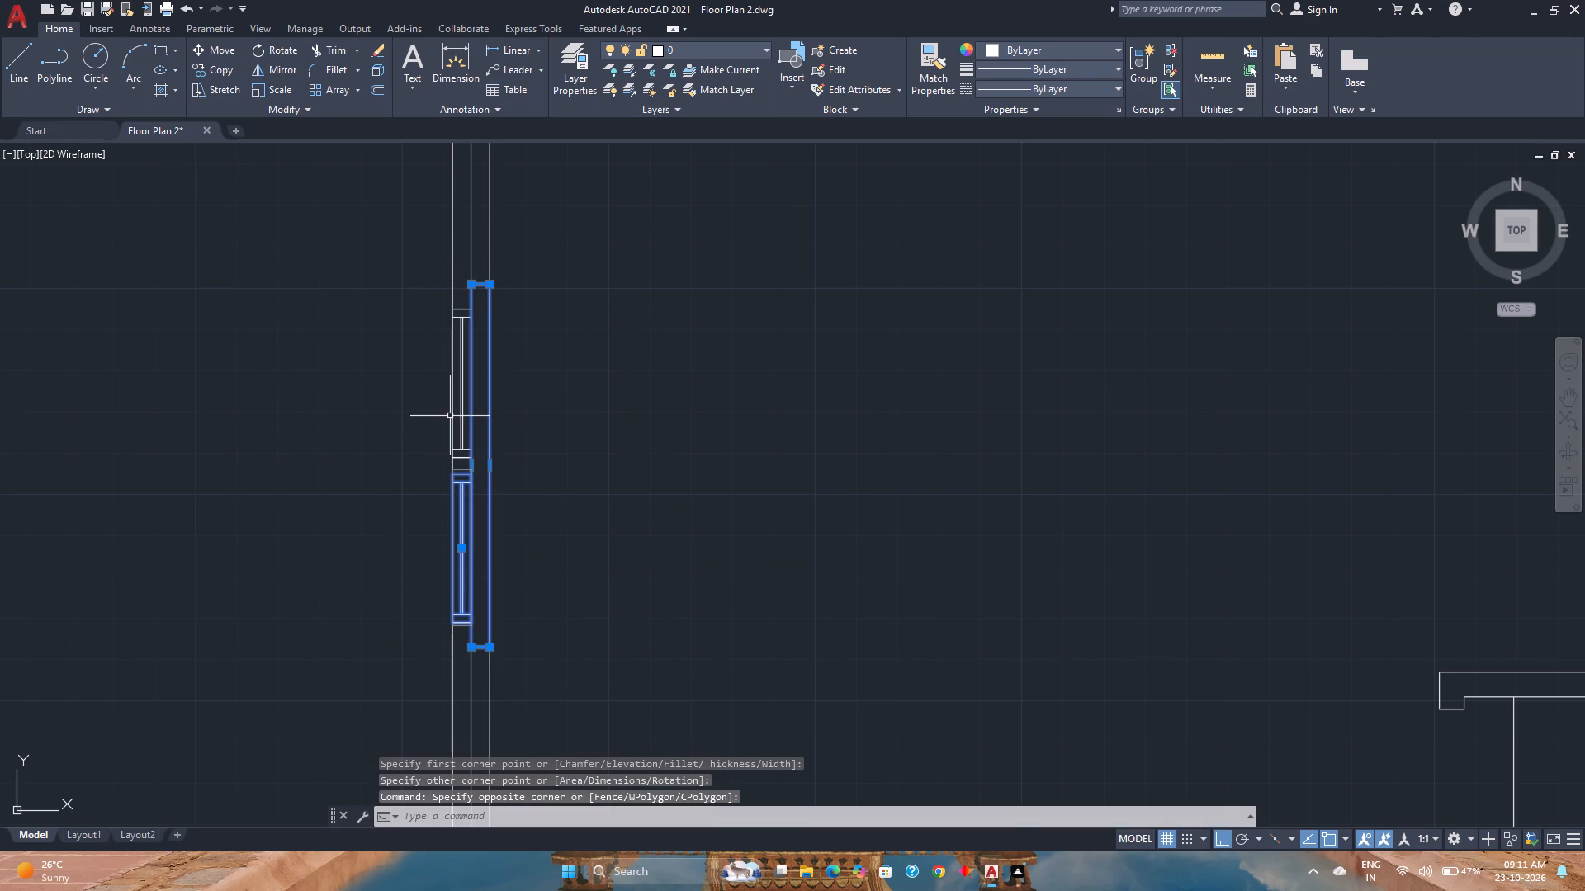
{"action": "left_click", "coordinate": [450, 415]}
{"action": "key", "text": "g"}
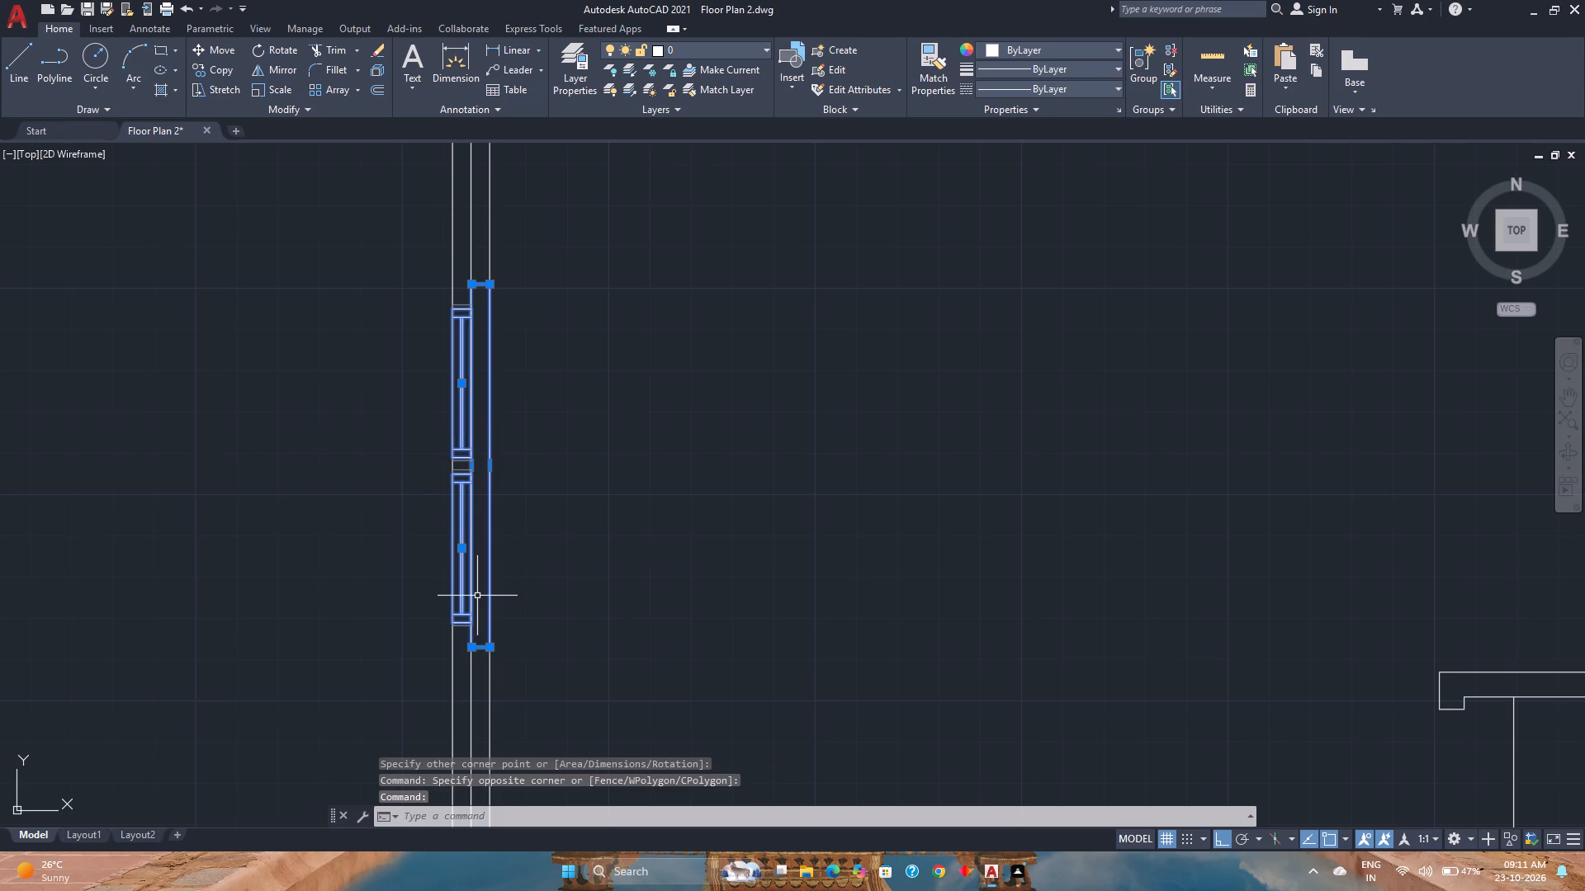
{"action": "key", "text": "Return"}
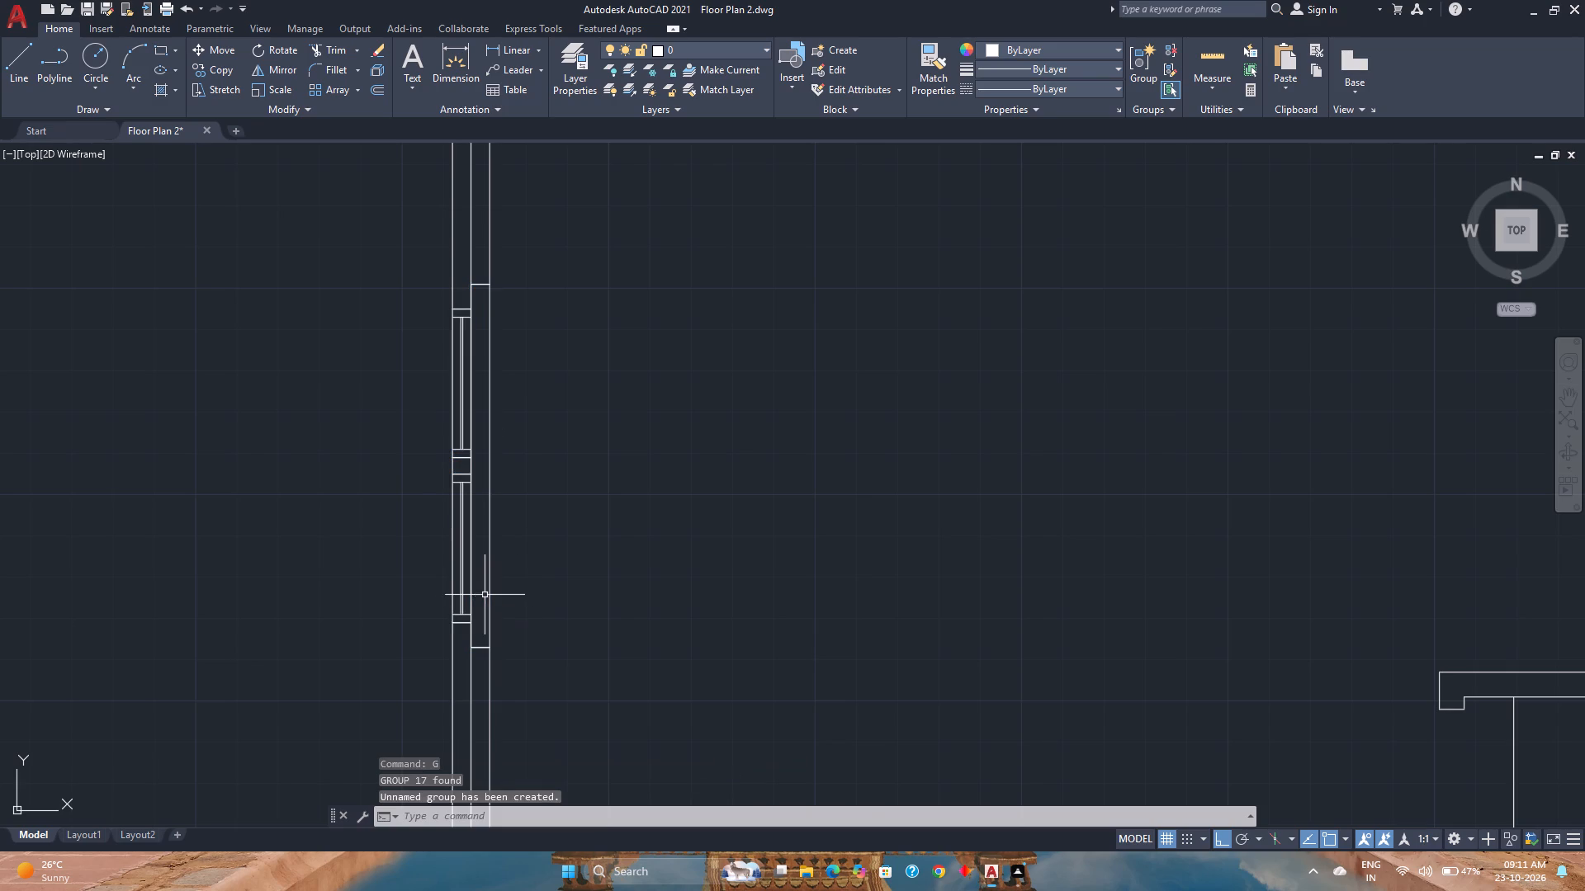
Save the drawing.
{"action": "scroll", "coordinate": [490, 587], "scroll_direction": "down", "scroll_amount": 3}
{"action": "key", "text": "ctrl+s"}
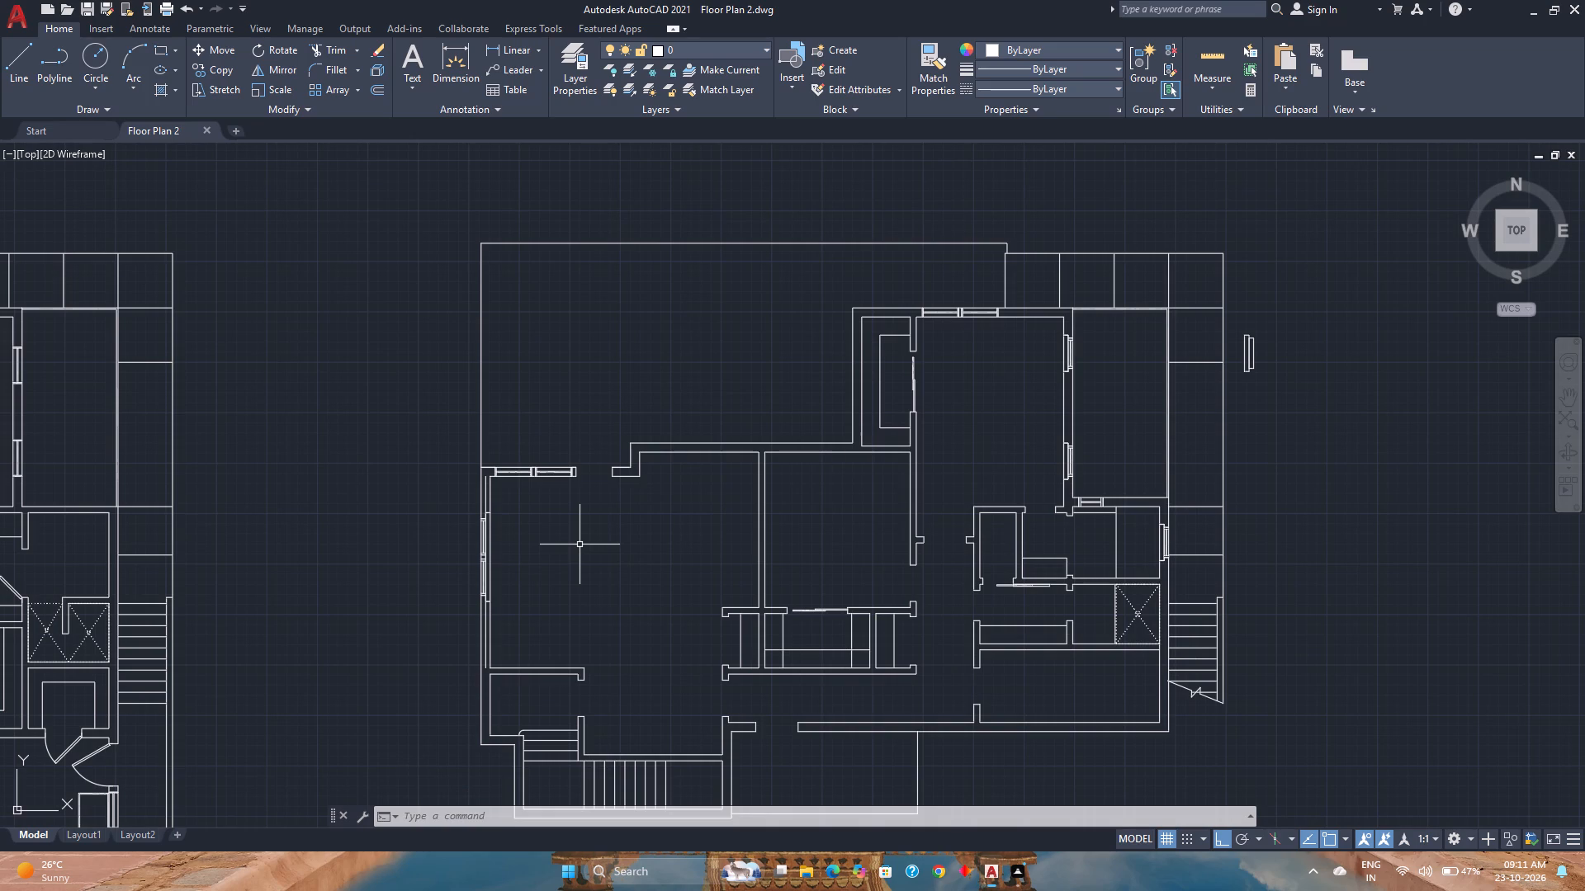
Delete the leftover middle lines inside the left wall's thickness, below and above the windows.
{"action": "scroll", "coordinate": [498, 639], "scroll_direction": "up", "scroll_amount": 3}
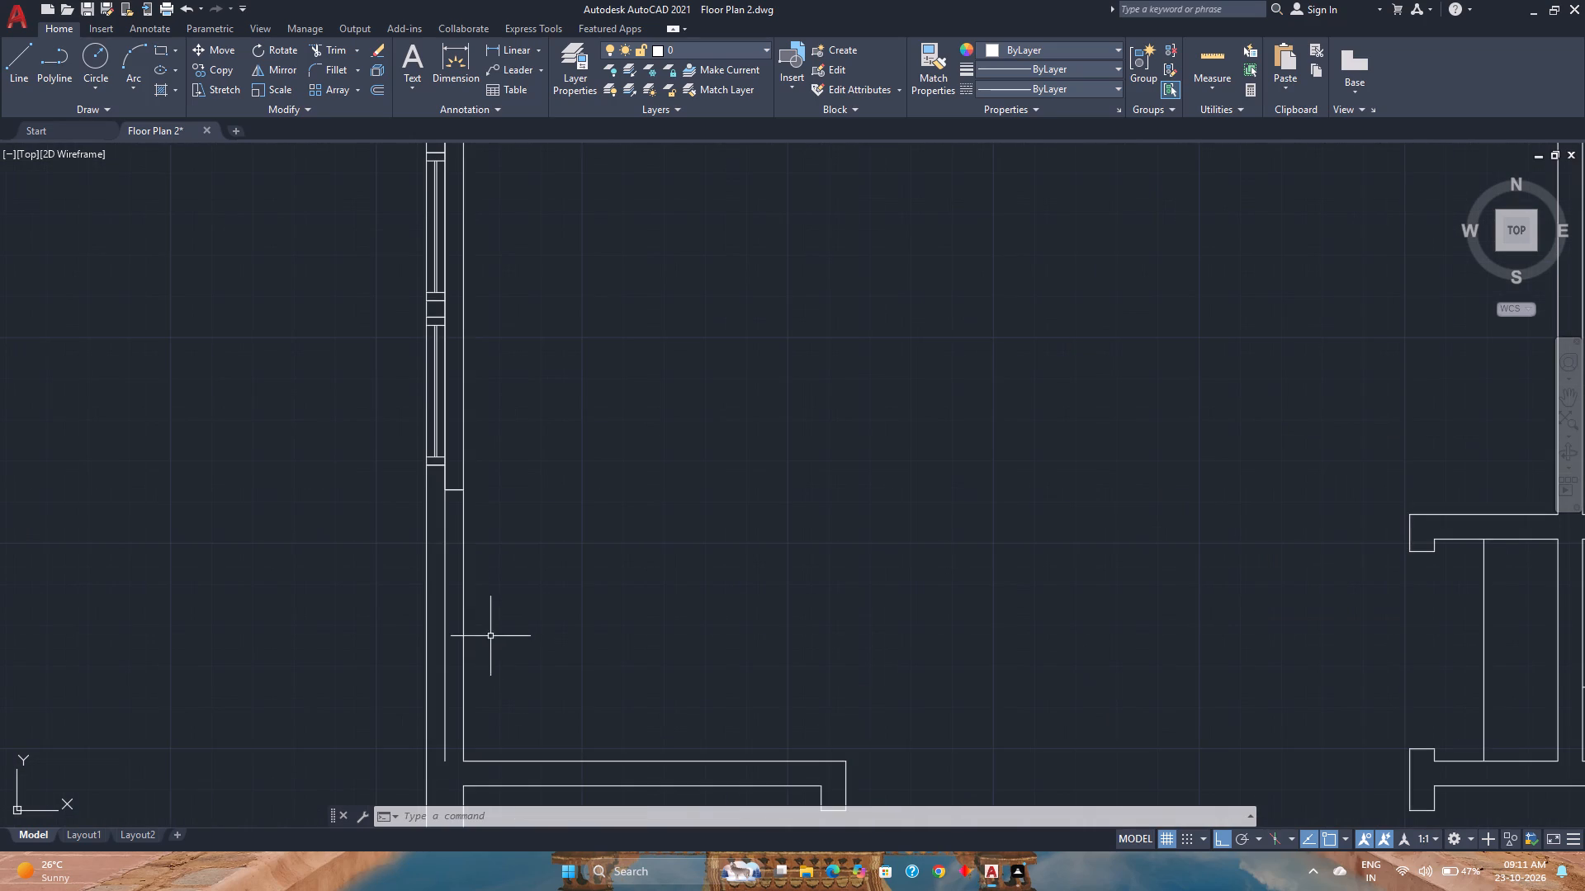
{"action": "left_click", "coordinate": [443, 592]}
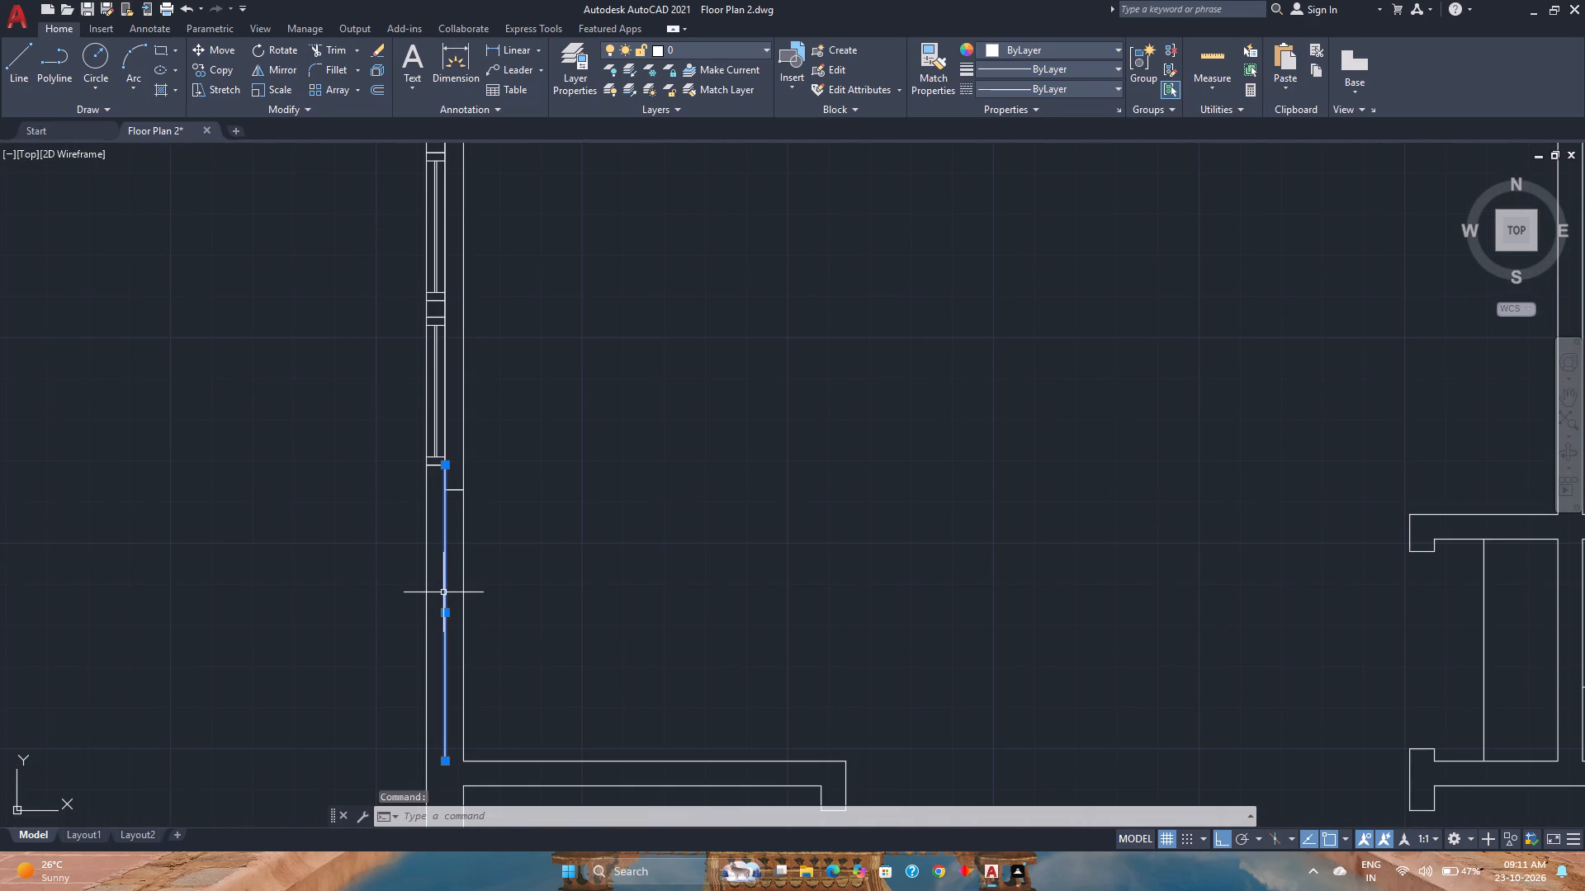
{"action": "key", "text": "Delete"}
{"action": "scroll", "coordinate": [443, 592], "scroll_direction": "down", "scroll_amount": 1}
{"action": "middle_click_drag", "start_coordinate": [443, 592], "coordinate": [475, 676]}
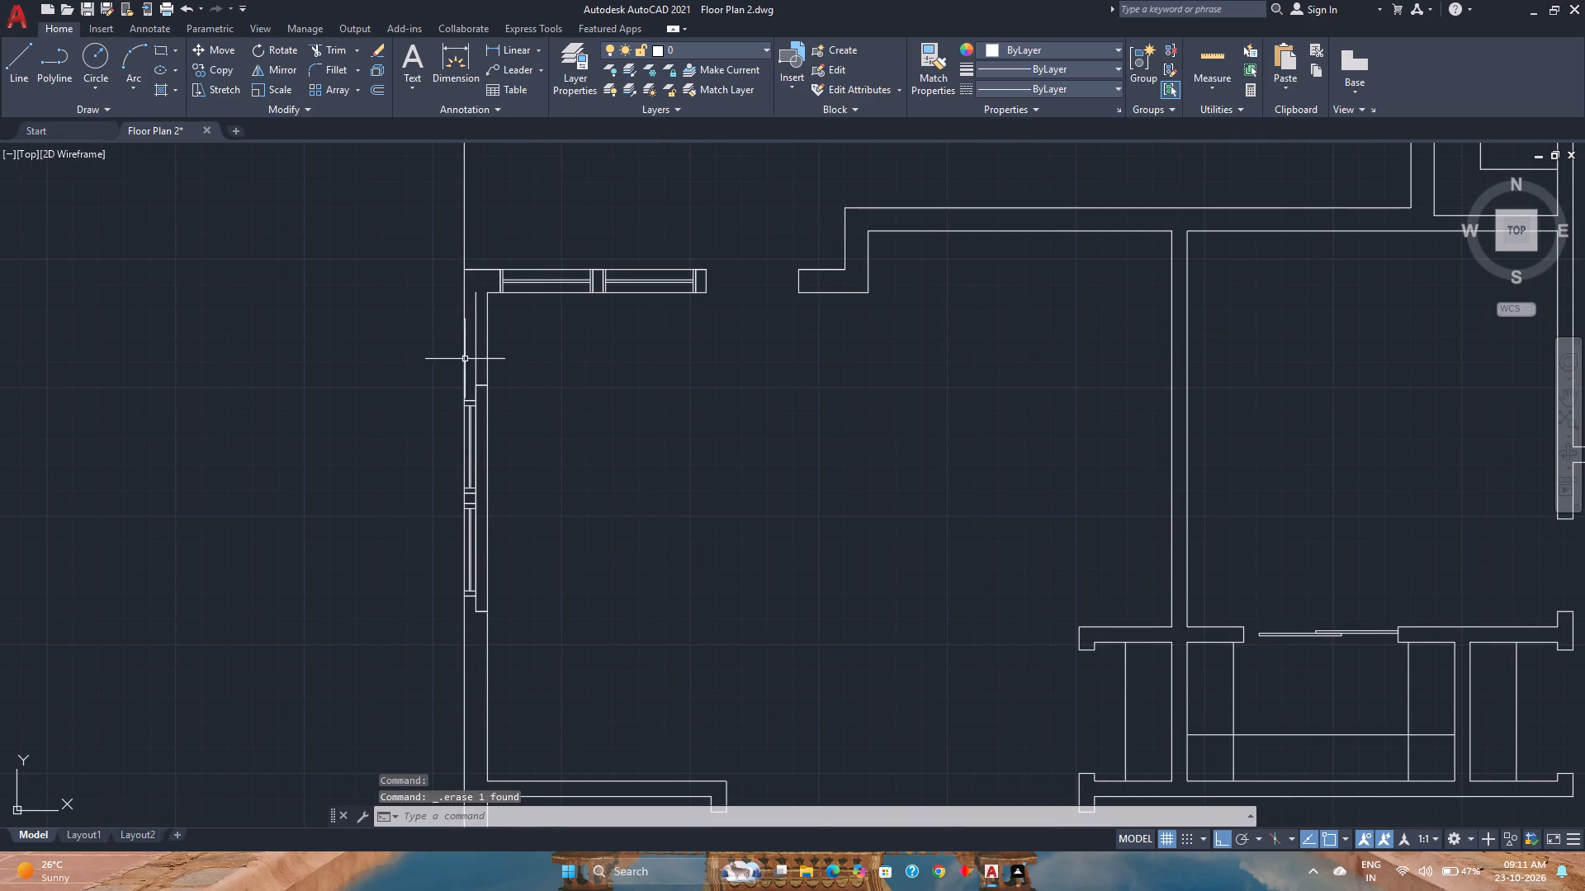
{"action": "left_click", "coordinate": [479, 348]}
{"action": "left_click", "coordinate": [473, 351]}
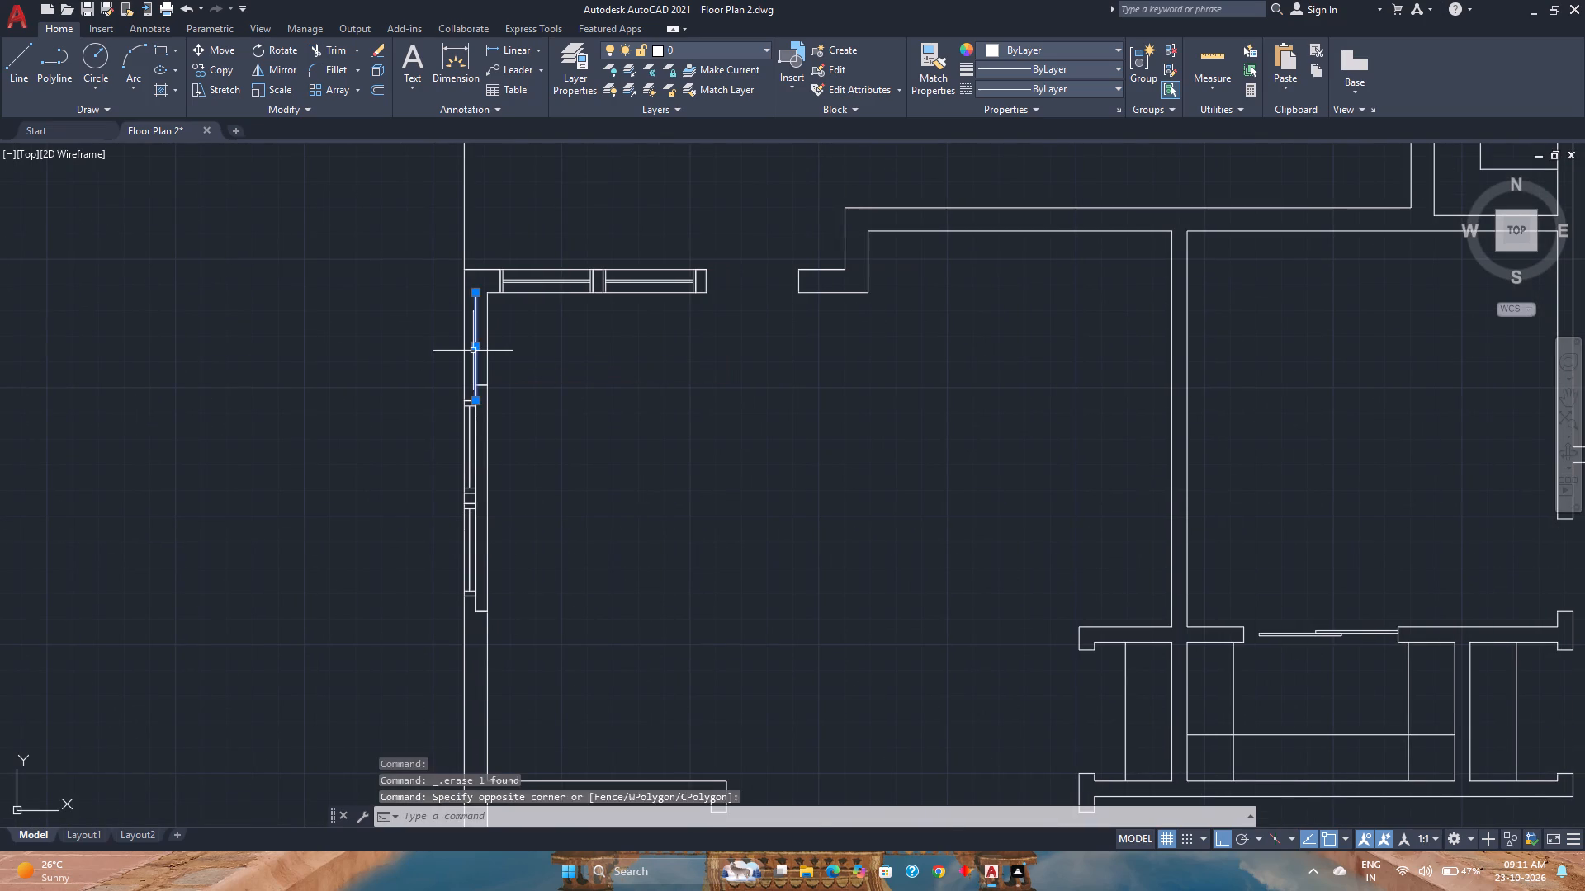
{"action": "key", "text": "Delete"}
Save the drawing with the cleaned-up left wall.
{"action": "key", "text": "ctrl+s"}
{"action": "scroll", "coordinate": [513, 478], "scroll_direction": "down", "scroll_amount": 1}
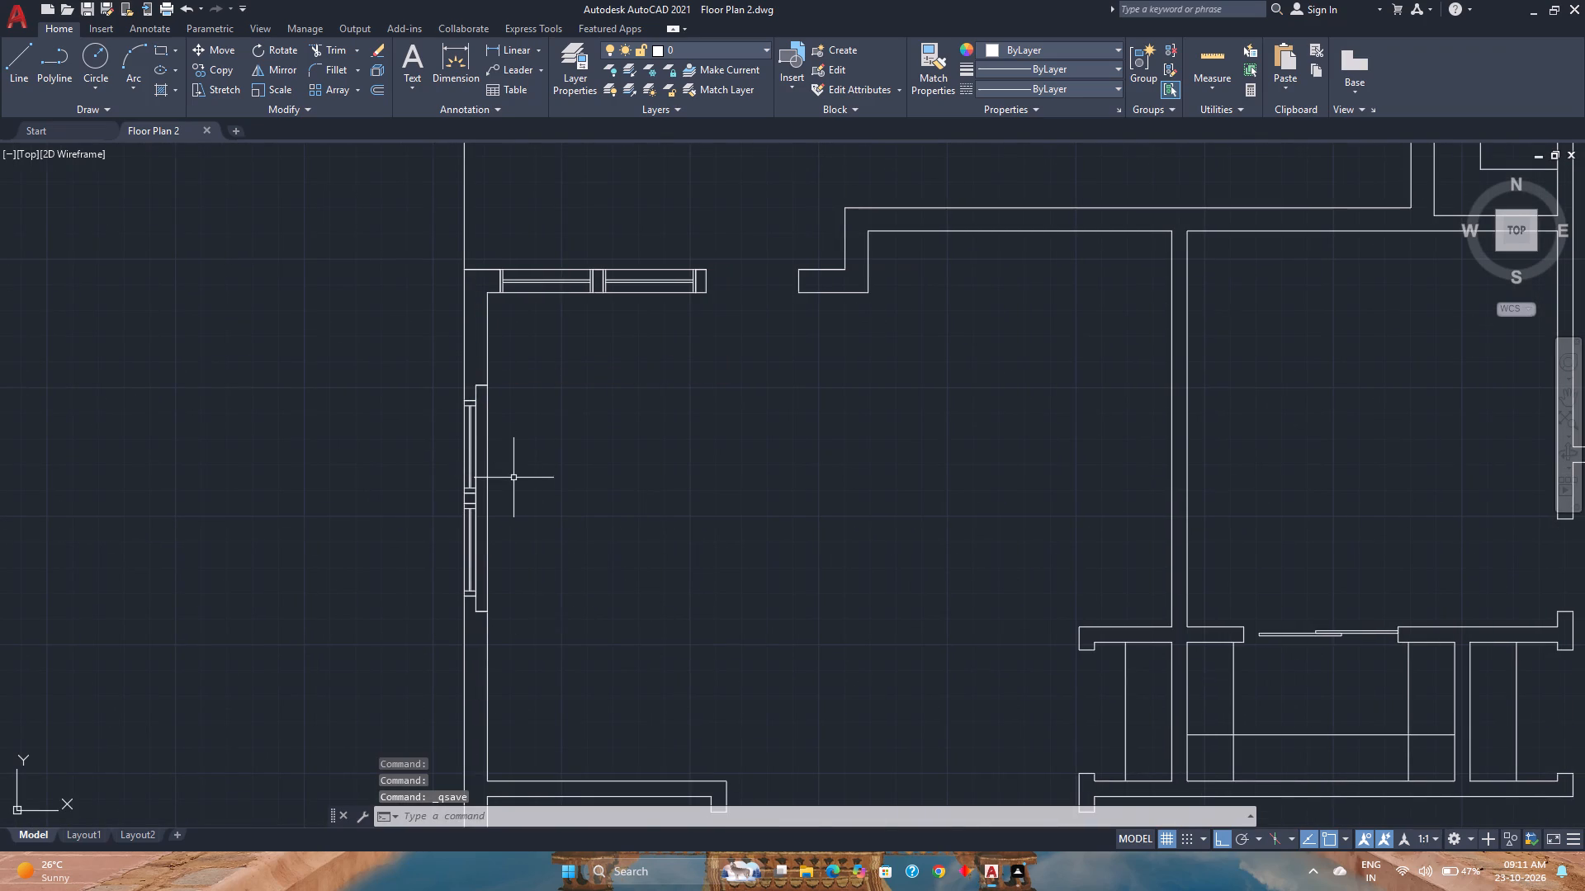
Mirror the two stepped jambs of the upper-right room's lower east-wall window about a vertical line, keeping the originals.
{"action": "scroll", "coordinate": [513, 478], "scroll_direction": "down", "scroll_amount": 1}
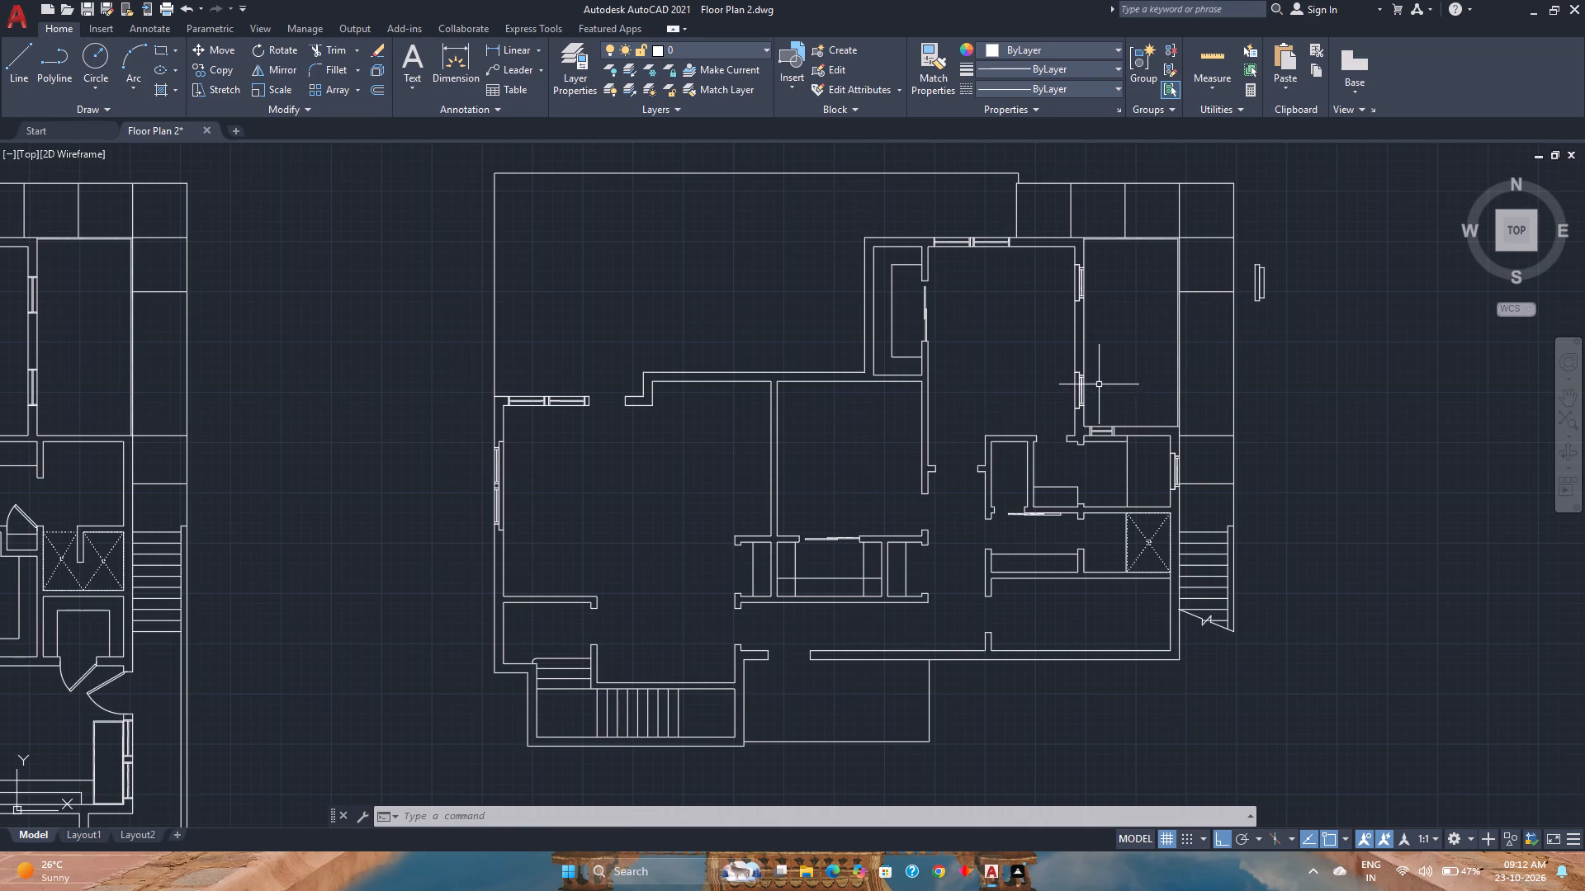
{"action": "scroll", "coordinate": [1097, 383], "scroll_direction": "up", "scroll_amount": 2}
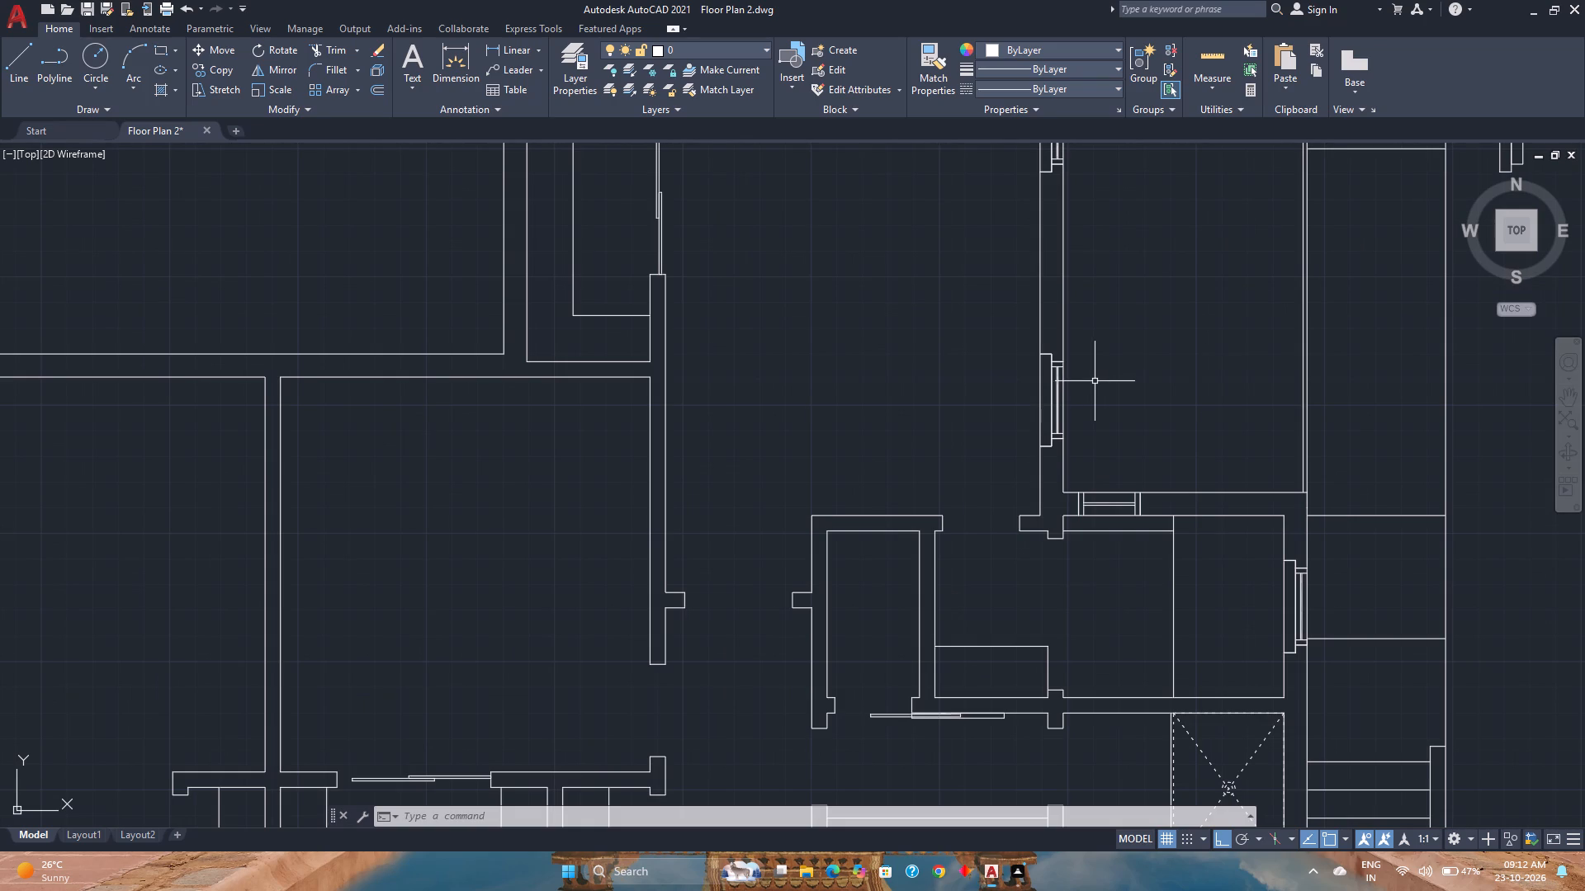
{"action": "left_click", "coordinate": [1048, 353]}
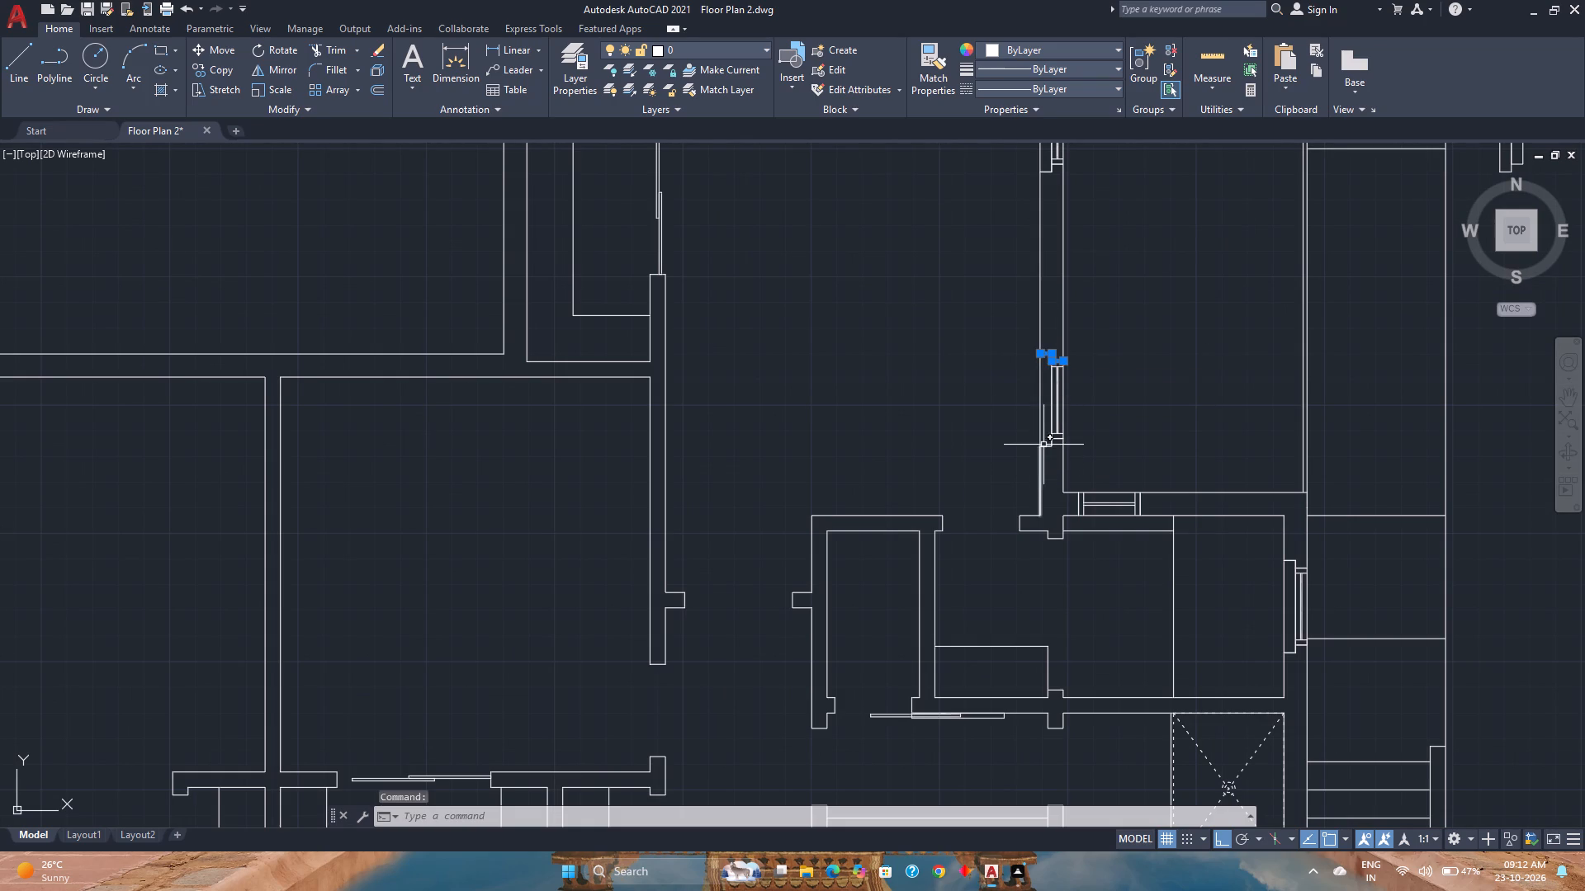
{"action": "left_click", "coordinate": [1048, 444]}
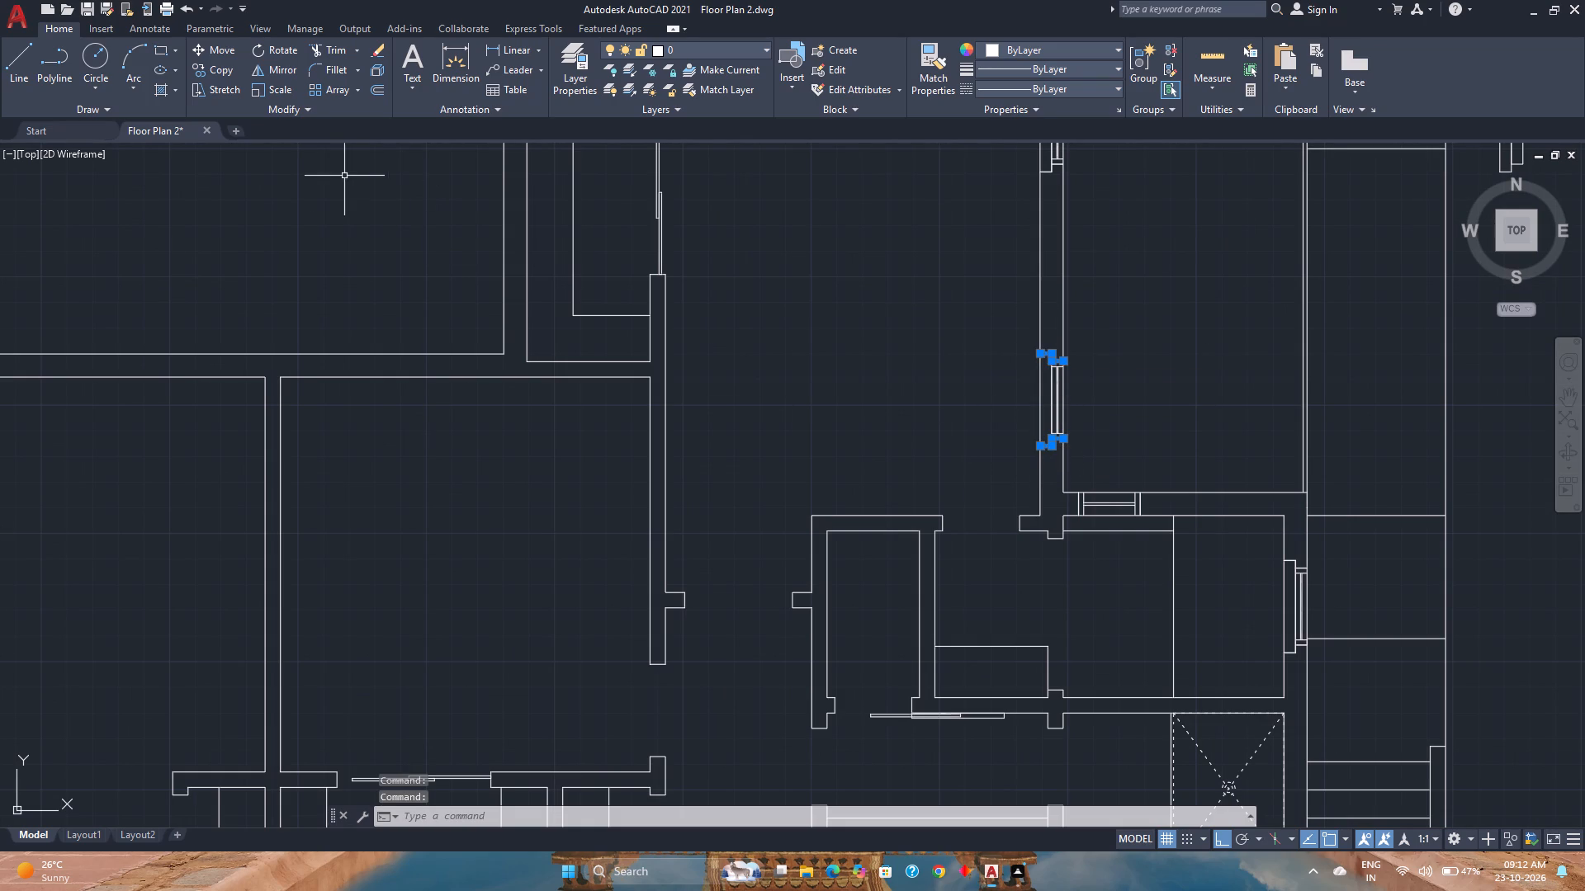
{"action": "left_click", "coordinate": [276, 60]}
{"action": "left_click", "coordinate": [276, 61]}
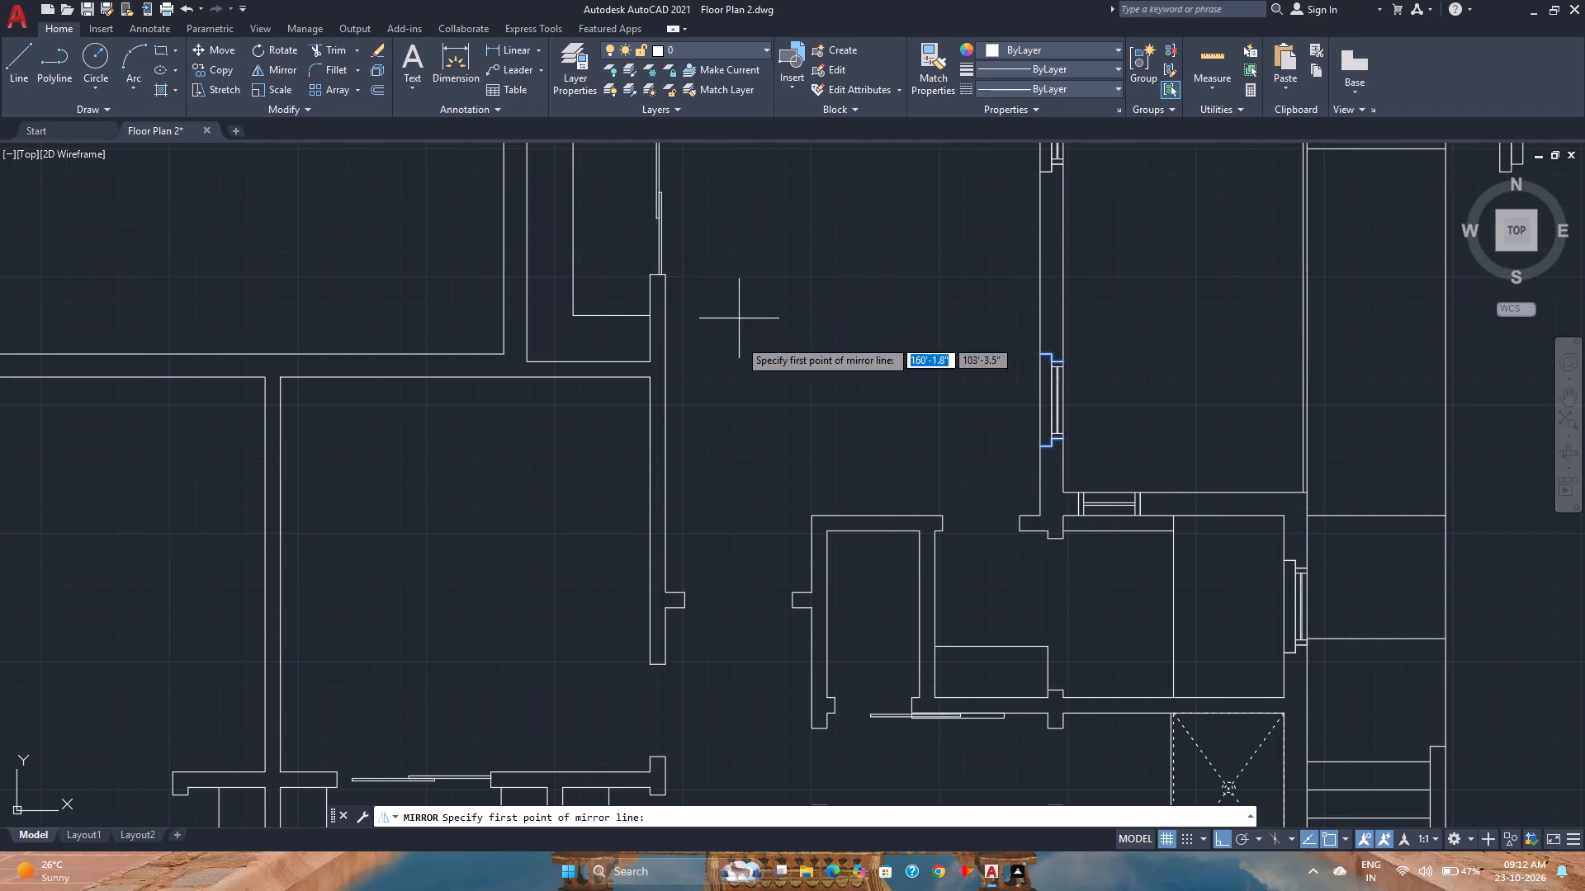
{"action": "left_click", "coordinate": [863, 460]}
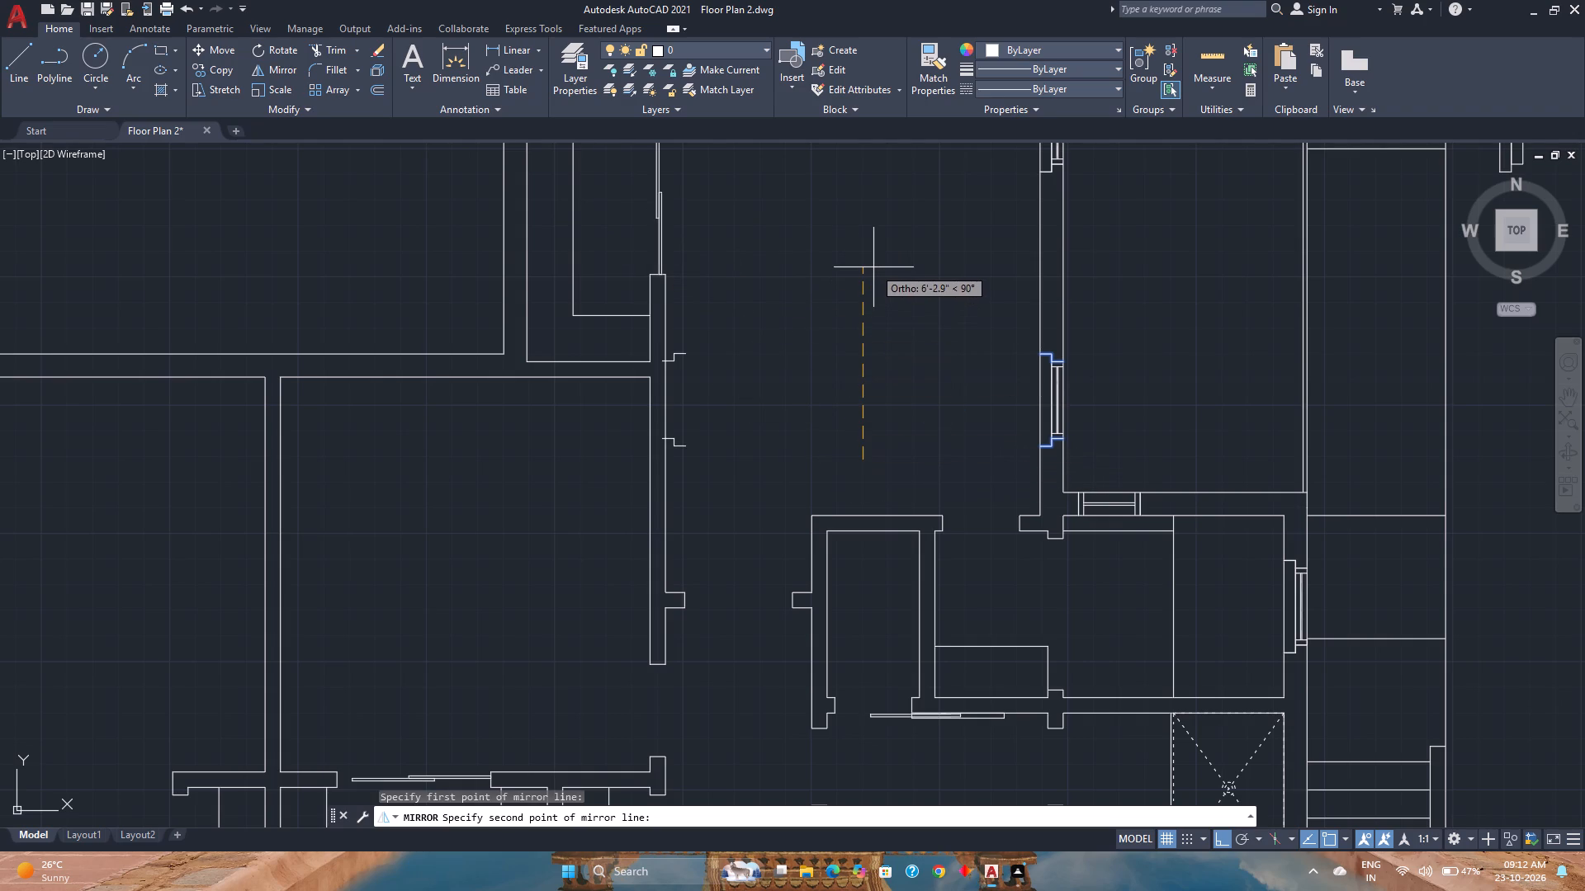
{"action": "left_click", "coordinate": [873, 267]}
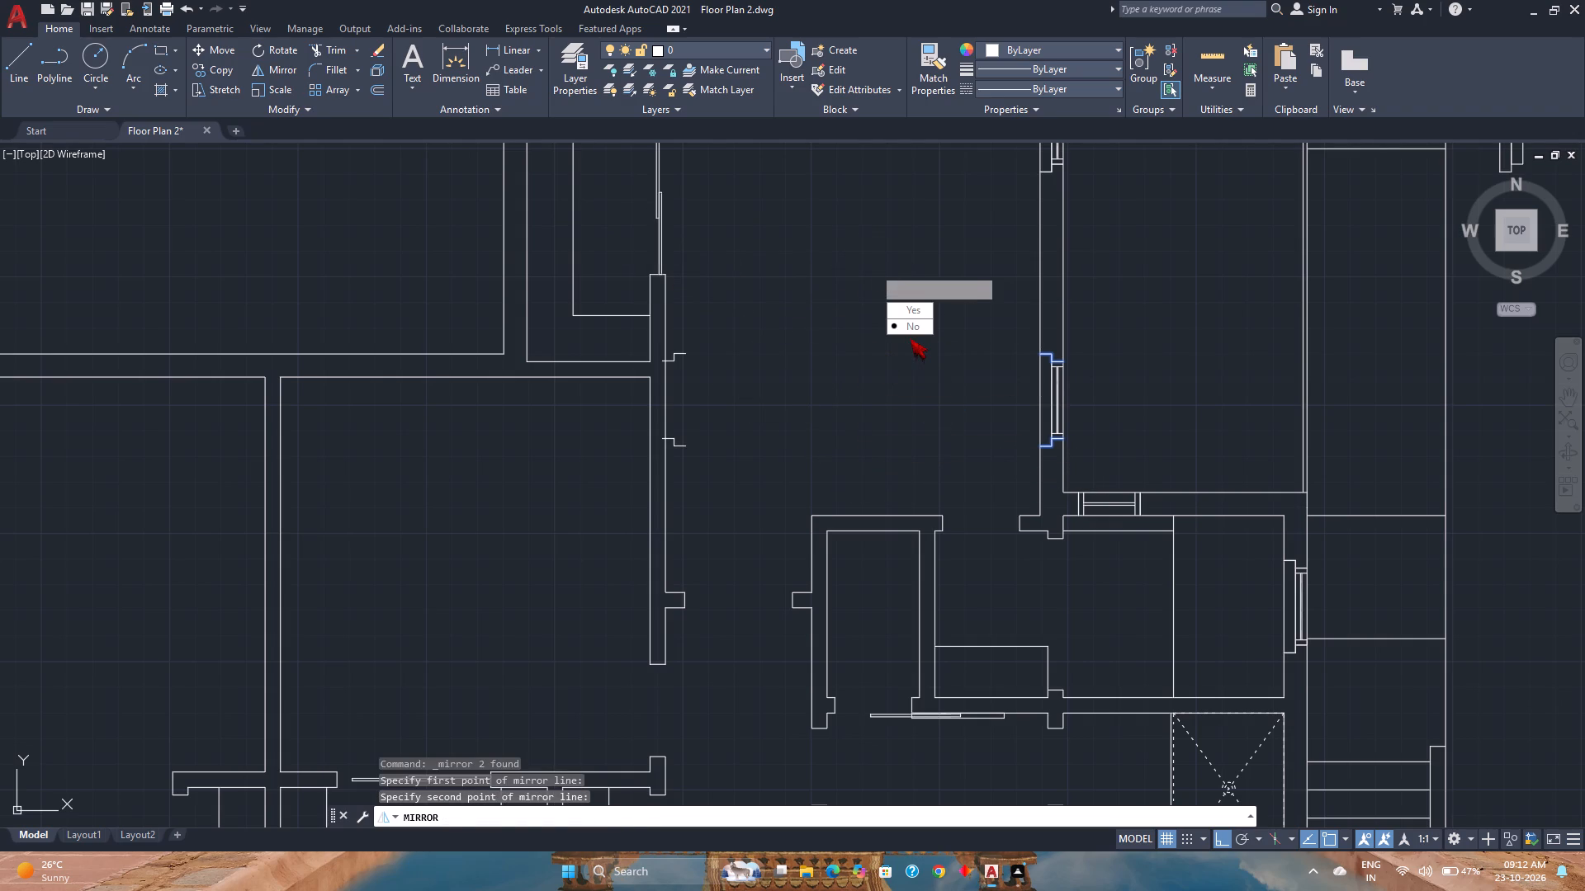
{"action": "left_click", "coordinate": [910, 330]}
Move the mirrored pair of stepped jambs into the west wall of the small room beside the staircase.
{"action": "left_click", "coordinate": [707, 472]}
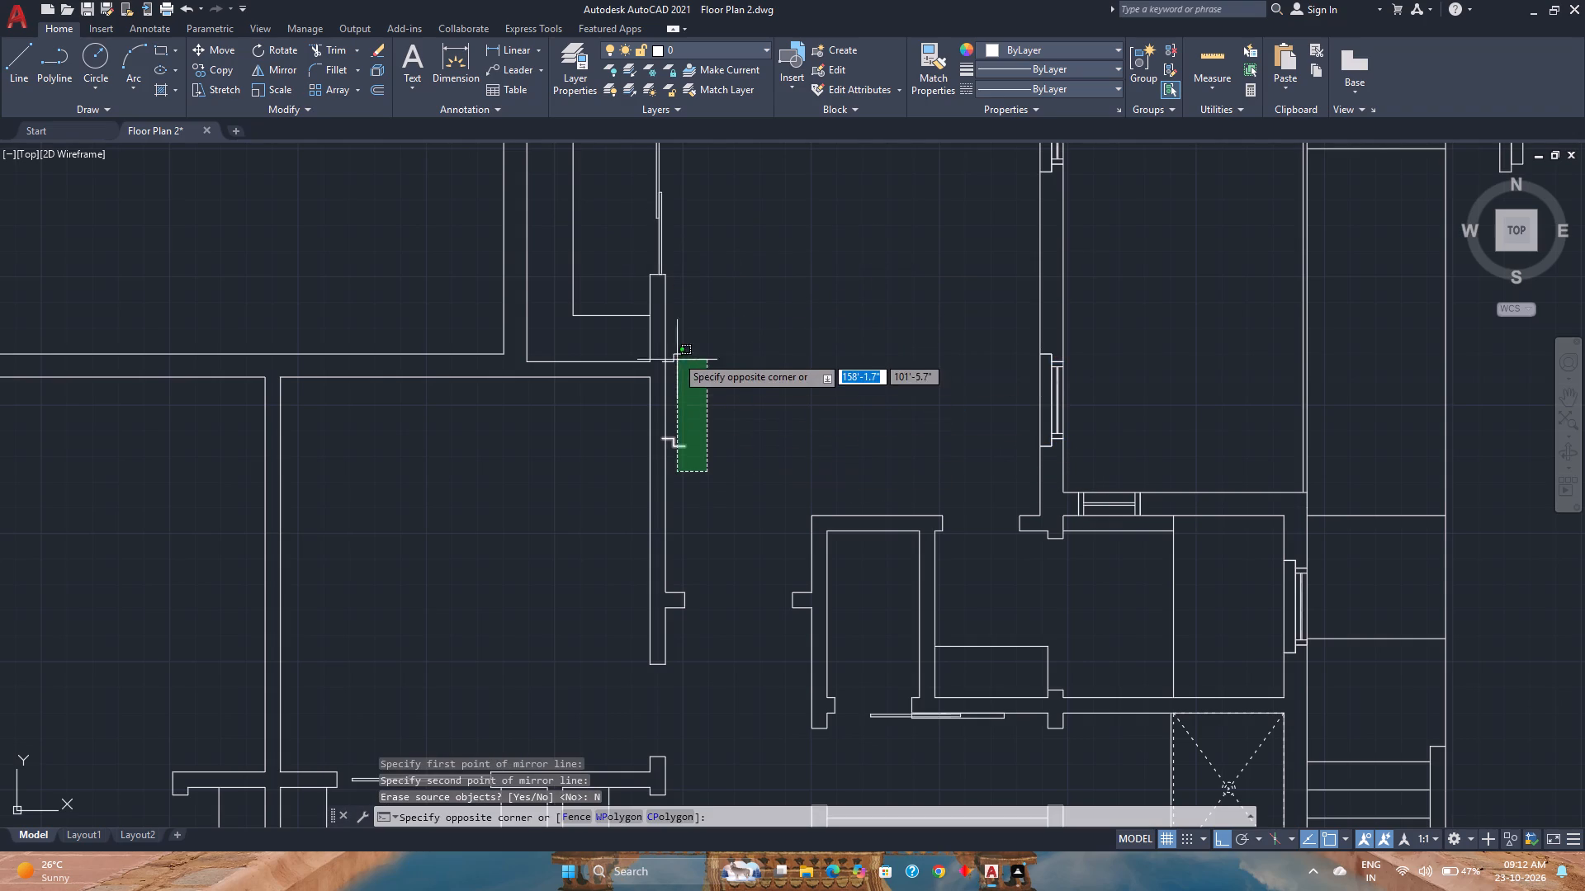
{"action": "left_click", "coordinate": [676, 353]}
{"action": "left_click", "coordinate": [217, 44]}
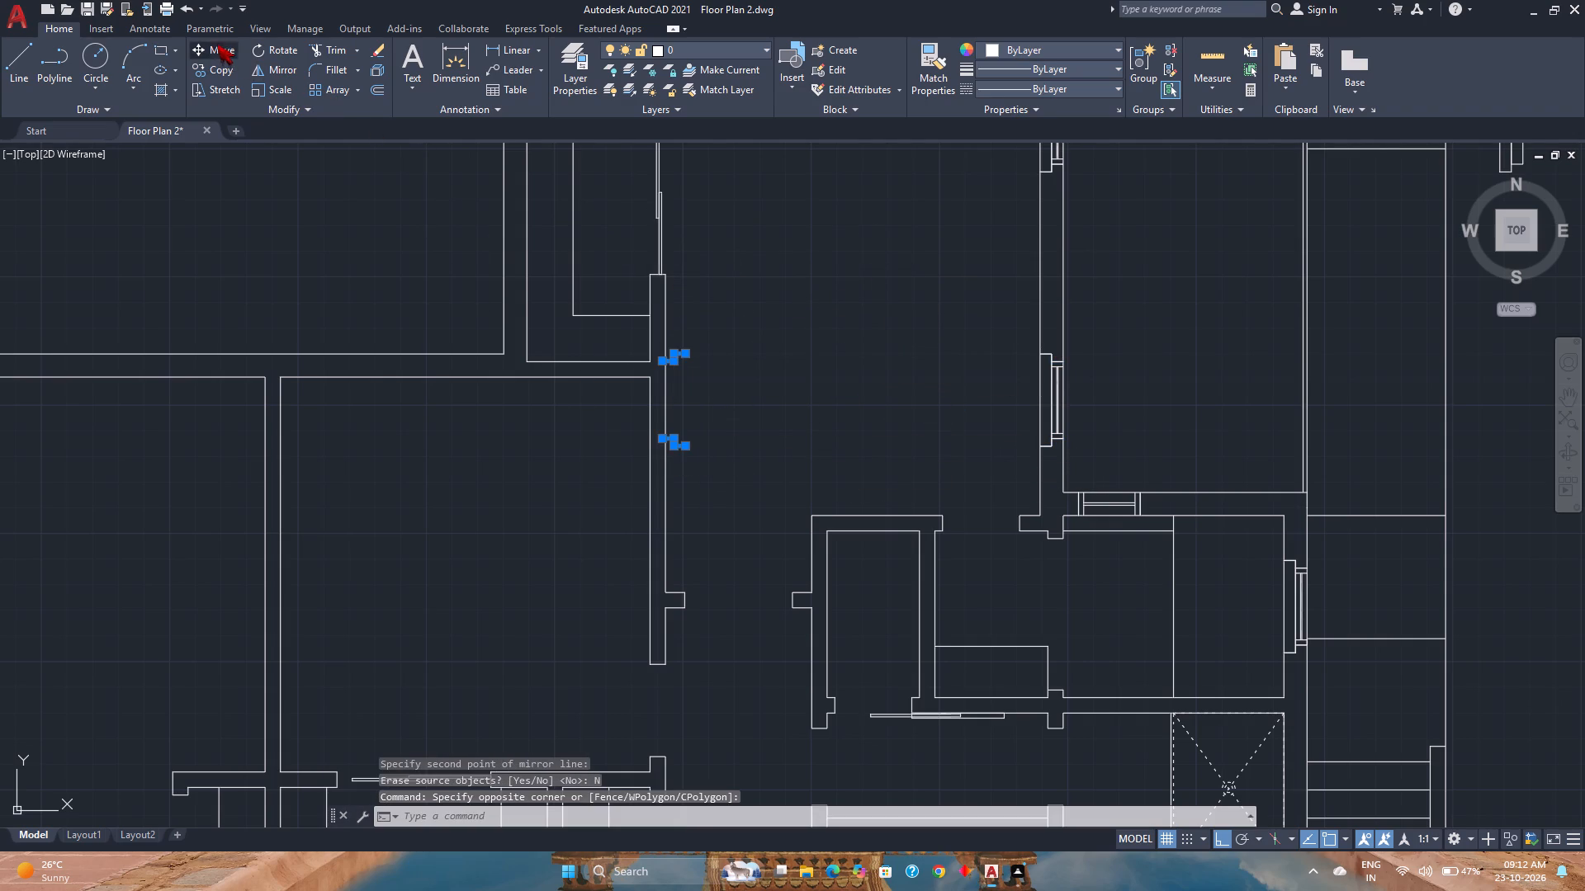
{"action": "left_click", "coordinate": [687, 450]}
{"action": "scroll", "coordinate": [687, 450], "scroll_direction": "down", "scroll_amount": 3}
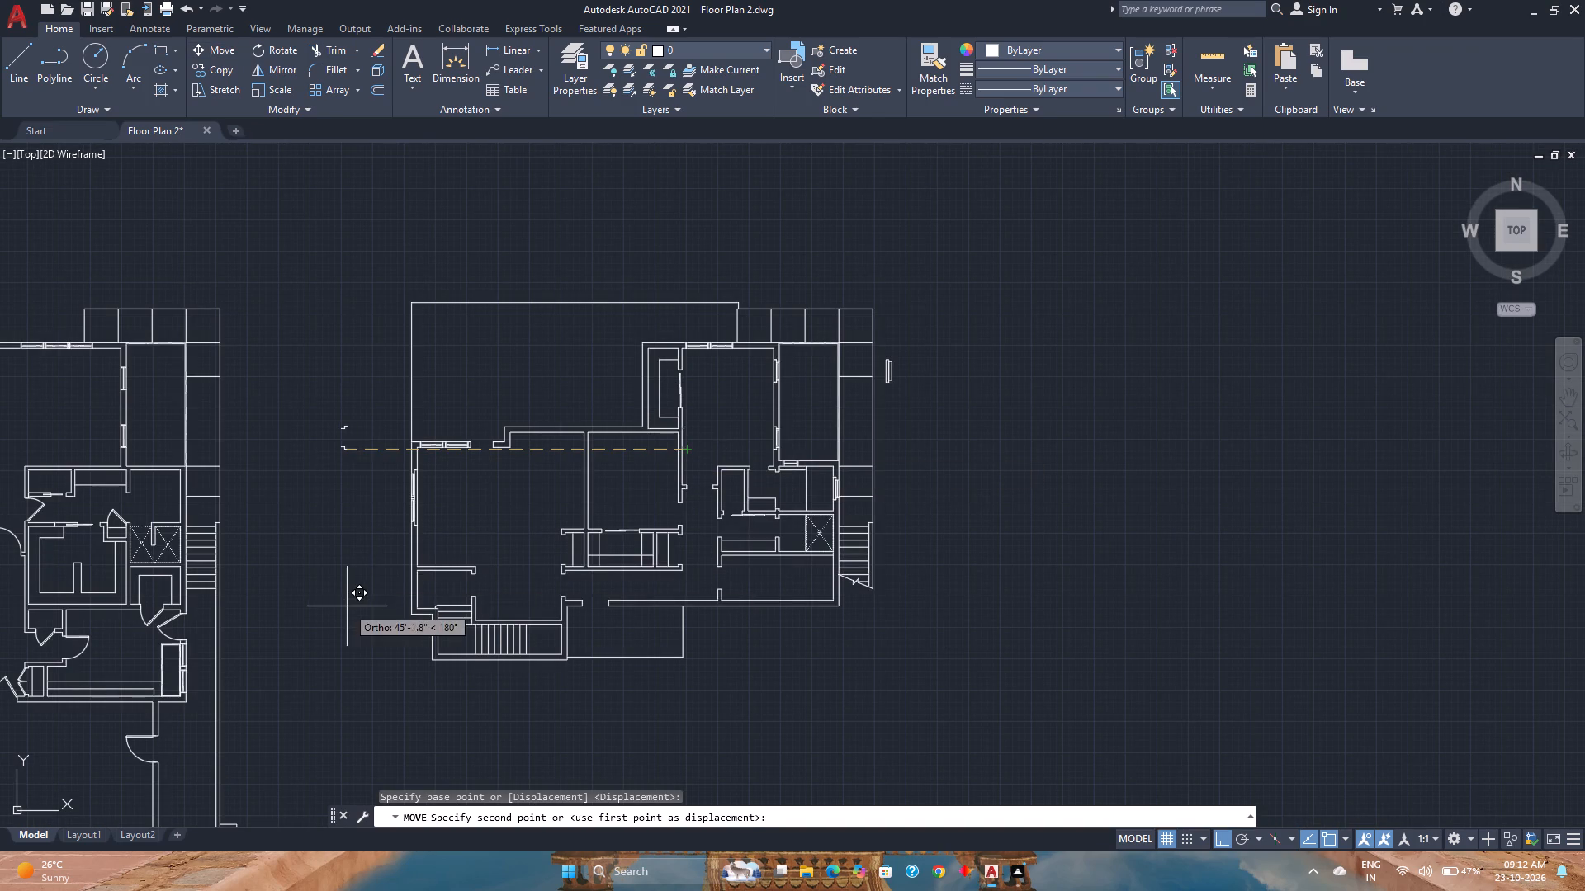
{"action": "scroll", "coordinate": [407, 607], "scroll_direction": "up", "scroll_amount": 3}
{"action": "left_click", "coordinate": [439, 609]}
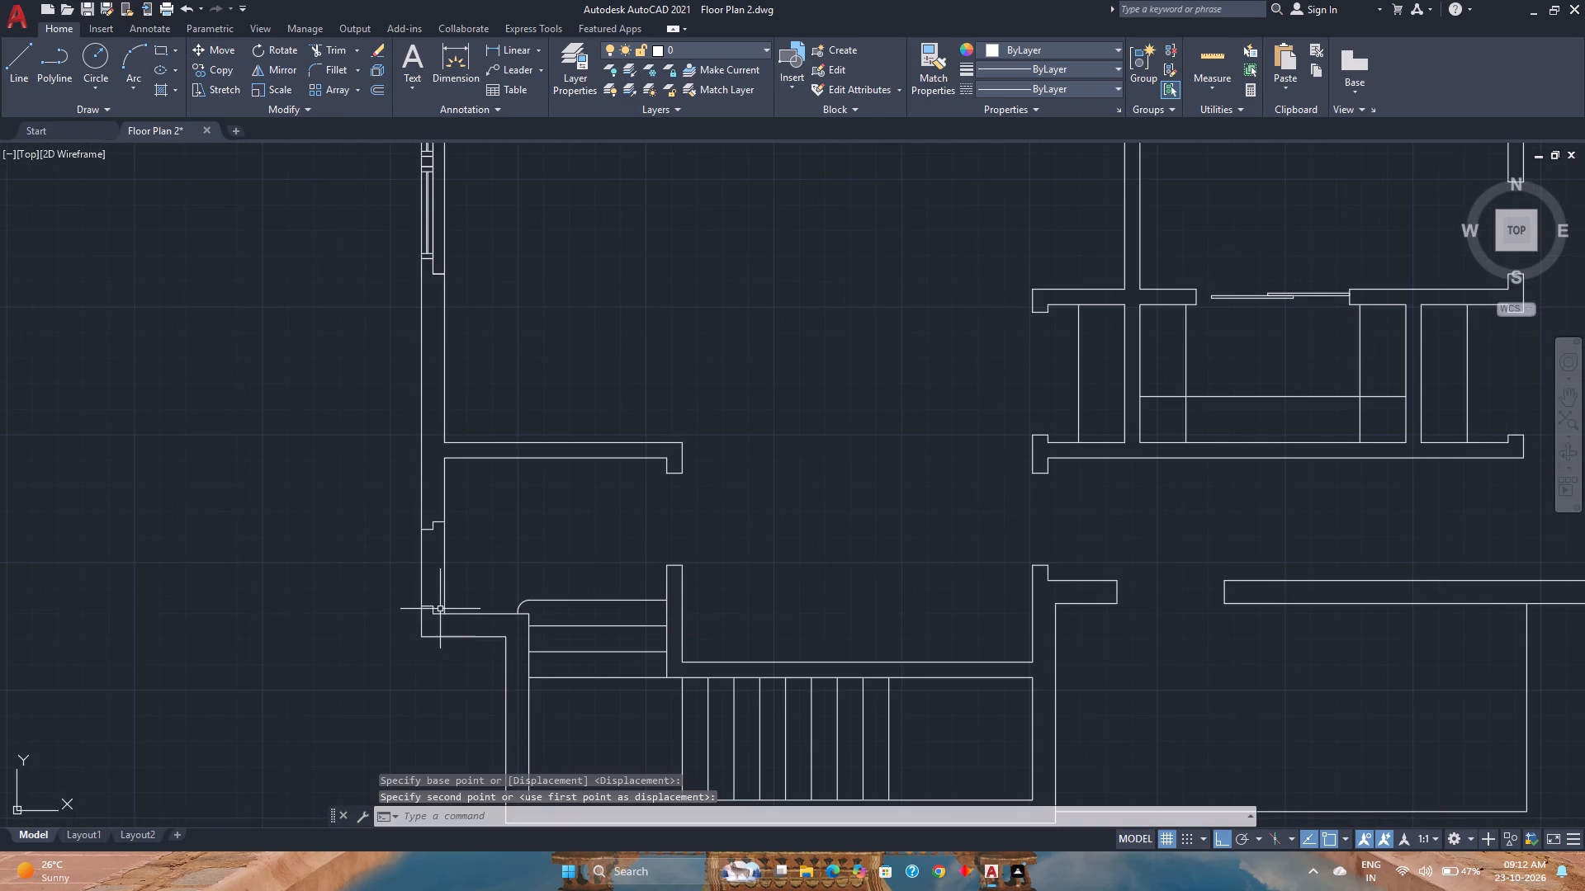
Move the jamb pair from the midpoint between its two inner ends to the midpoint of the small room's west wall.
{"action": "middle_click_drag", "start_coordinate": [464, 582], "coordinate": [584, 563]}
{"action": "scroll", "coordinate": [580, 566], "scroll_direction": "up", "scroll_amount": 3}
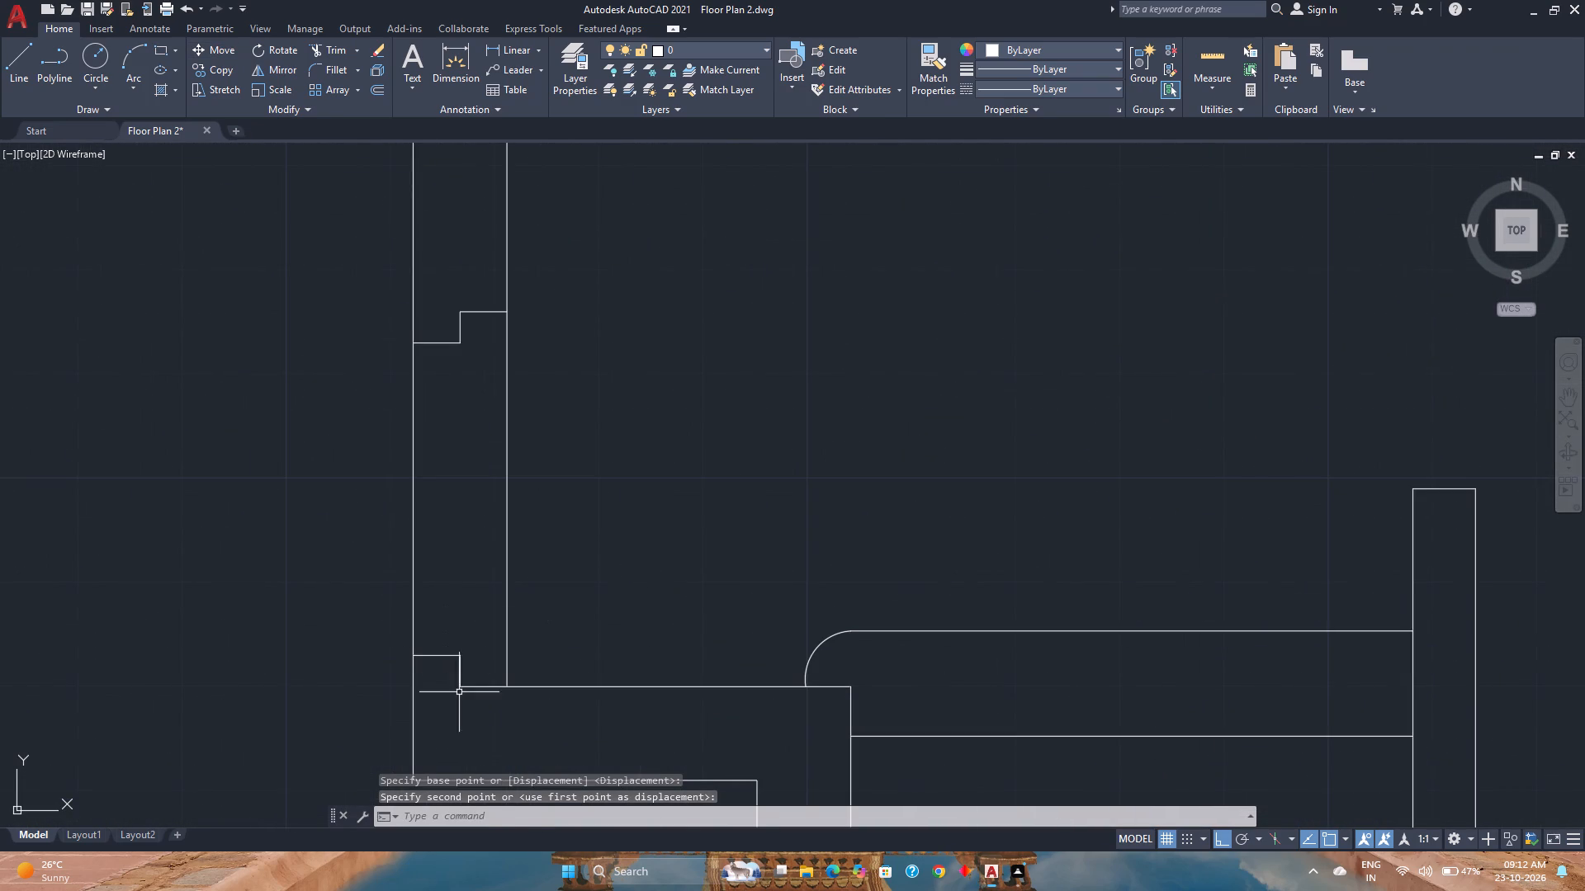
{"action": "left_click", "coordinate": [481, 710]}
{"action": "left_click", "coordinate": [452, 264]}
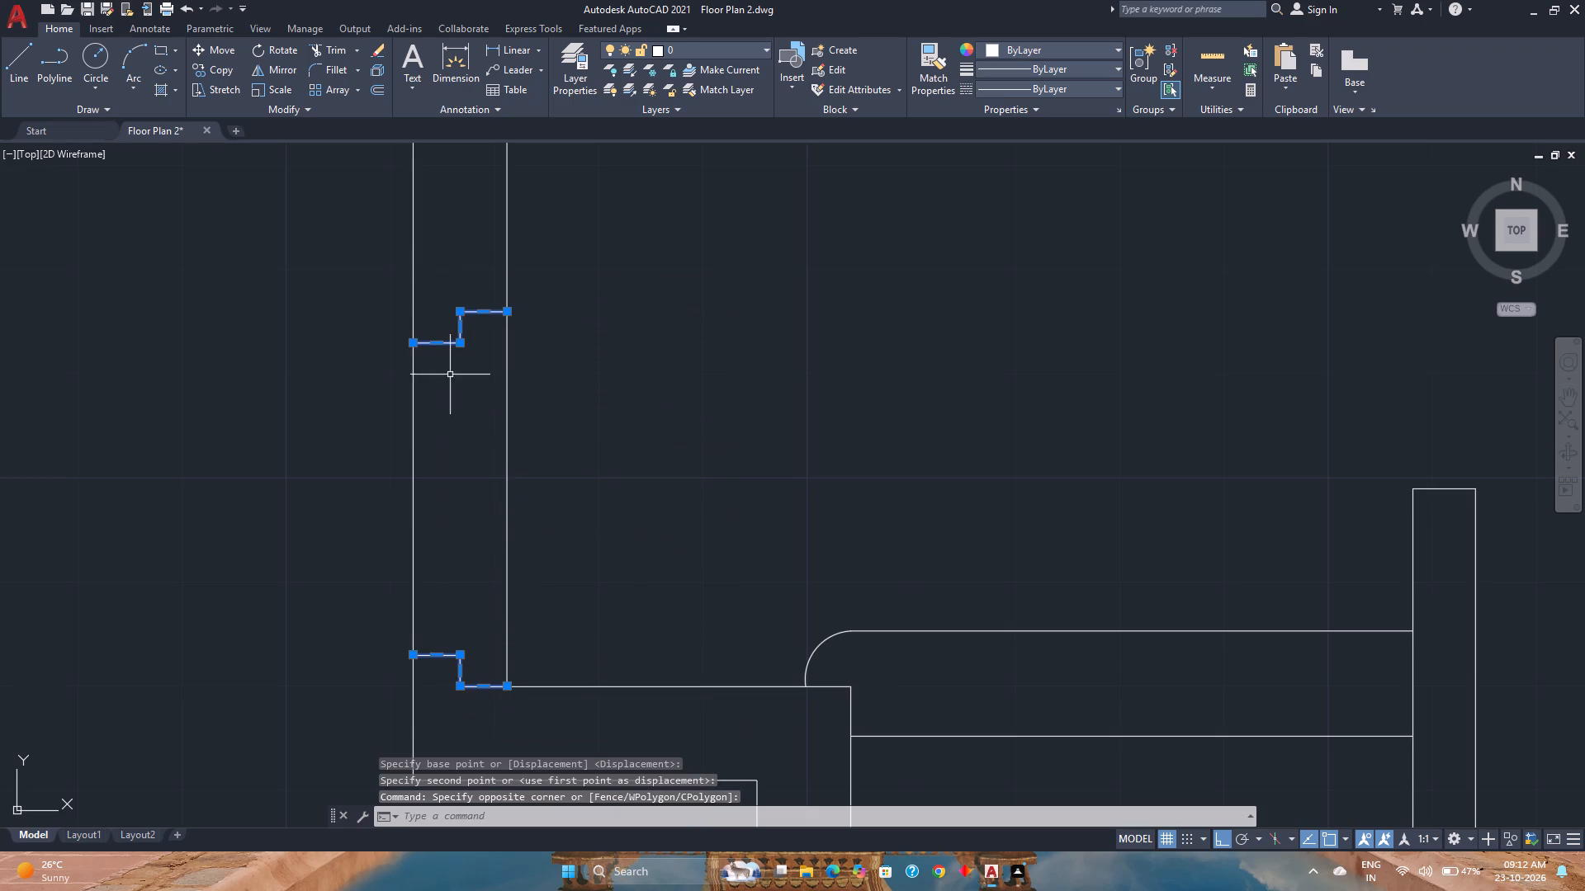
{"action": "key", "text": "m"}
{"action": "key", "text": "Return"}
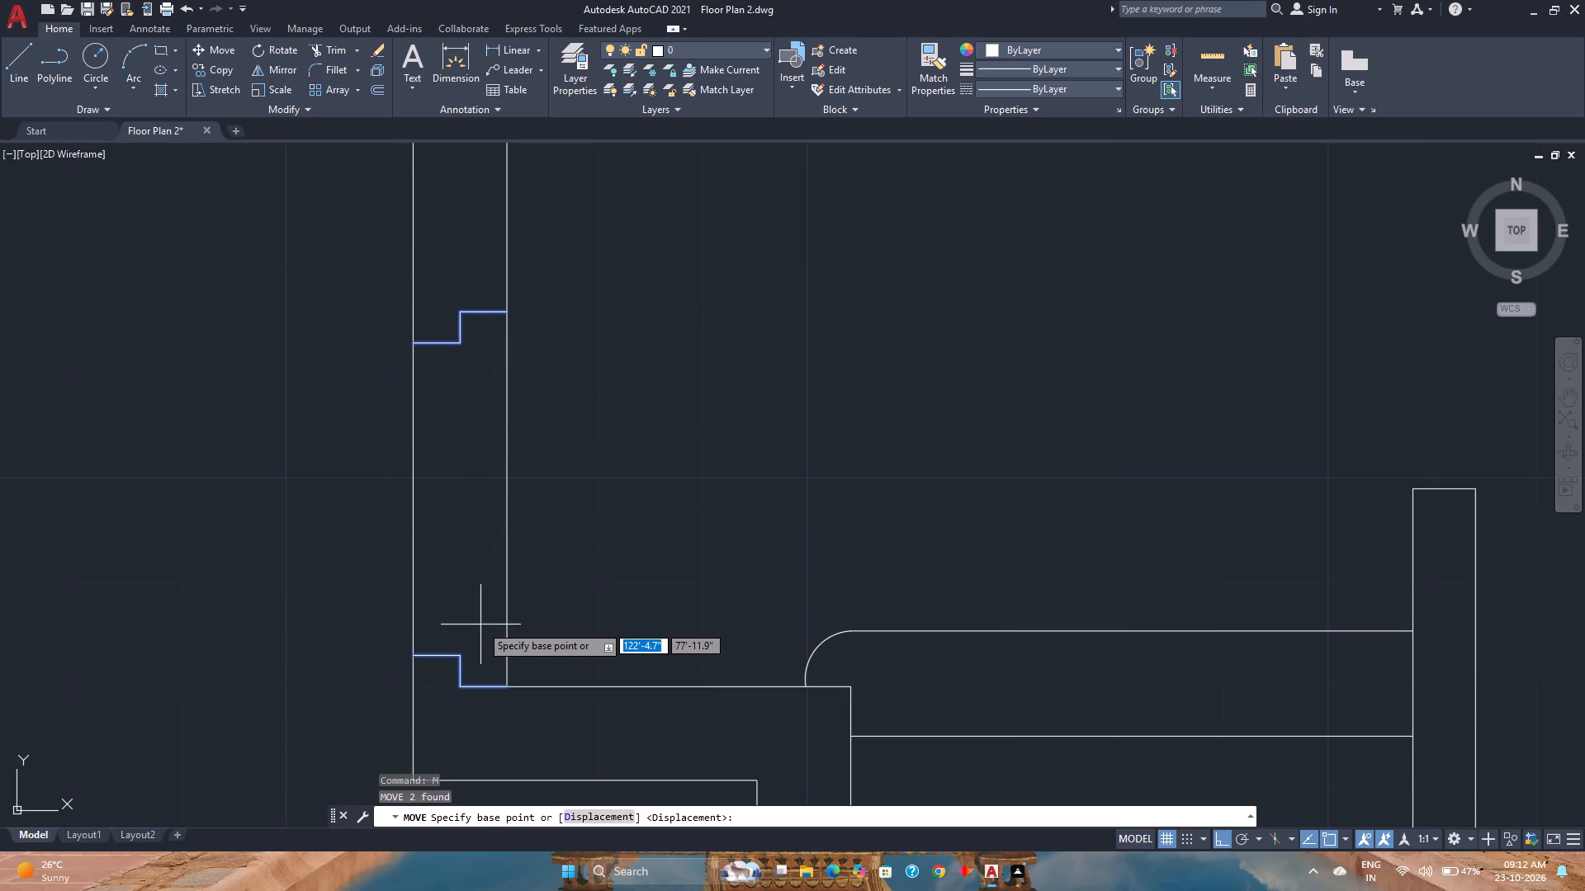
{"action": "type", "text": "m2p"}
{"action": "key", "text": "Return"}
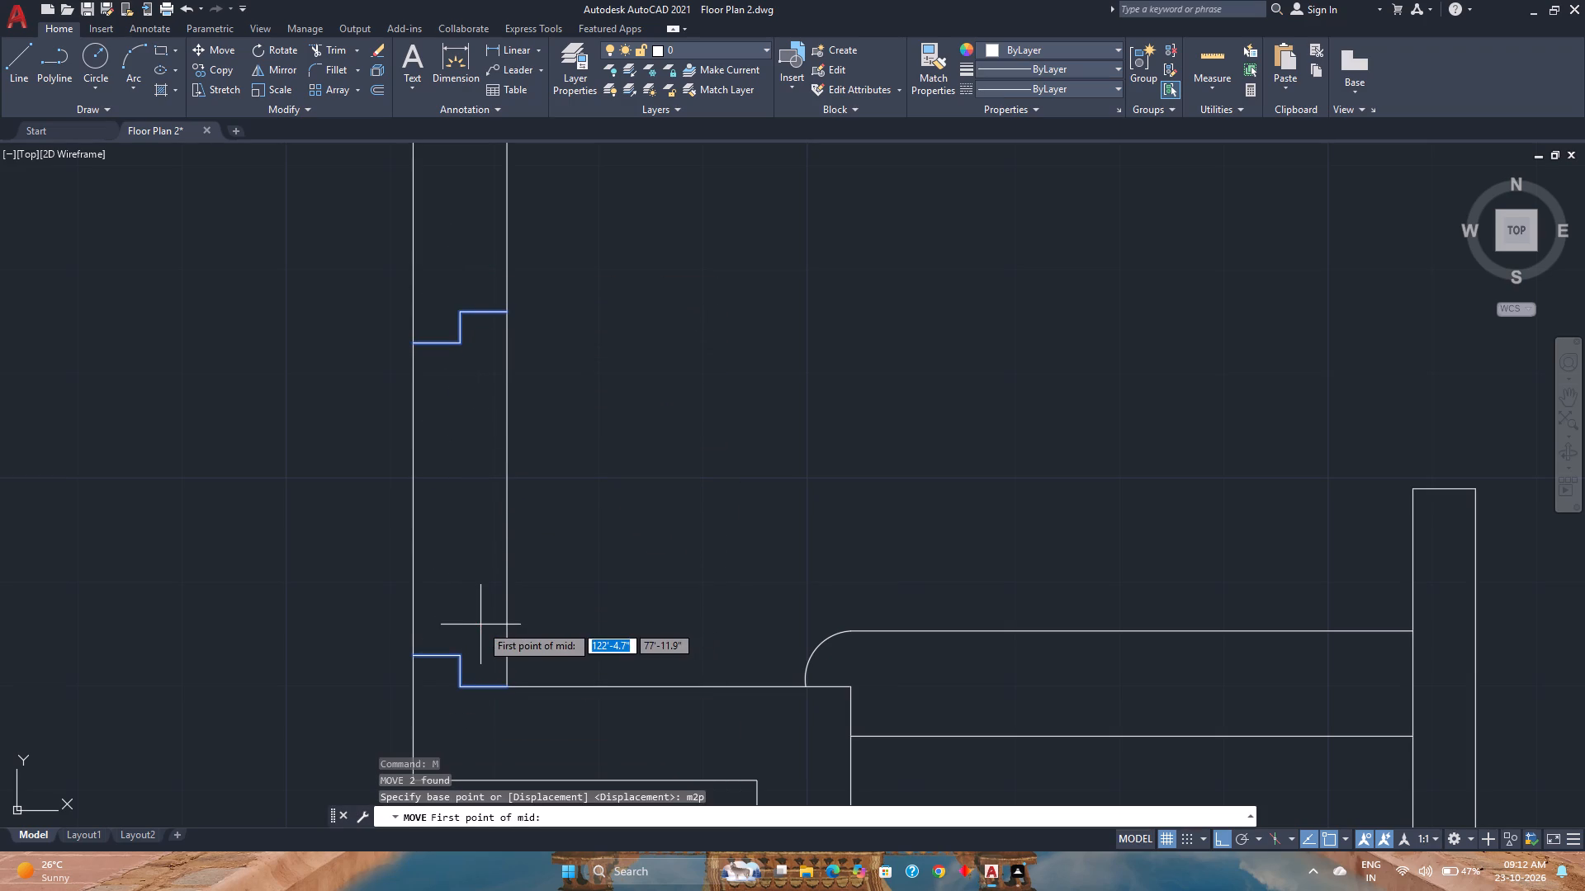
{"action": "left_click", "coordinate": [507, 688]}
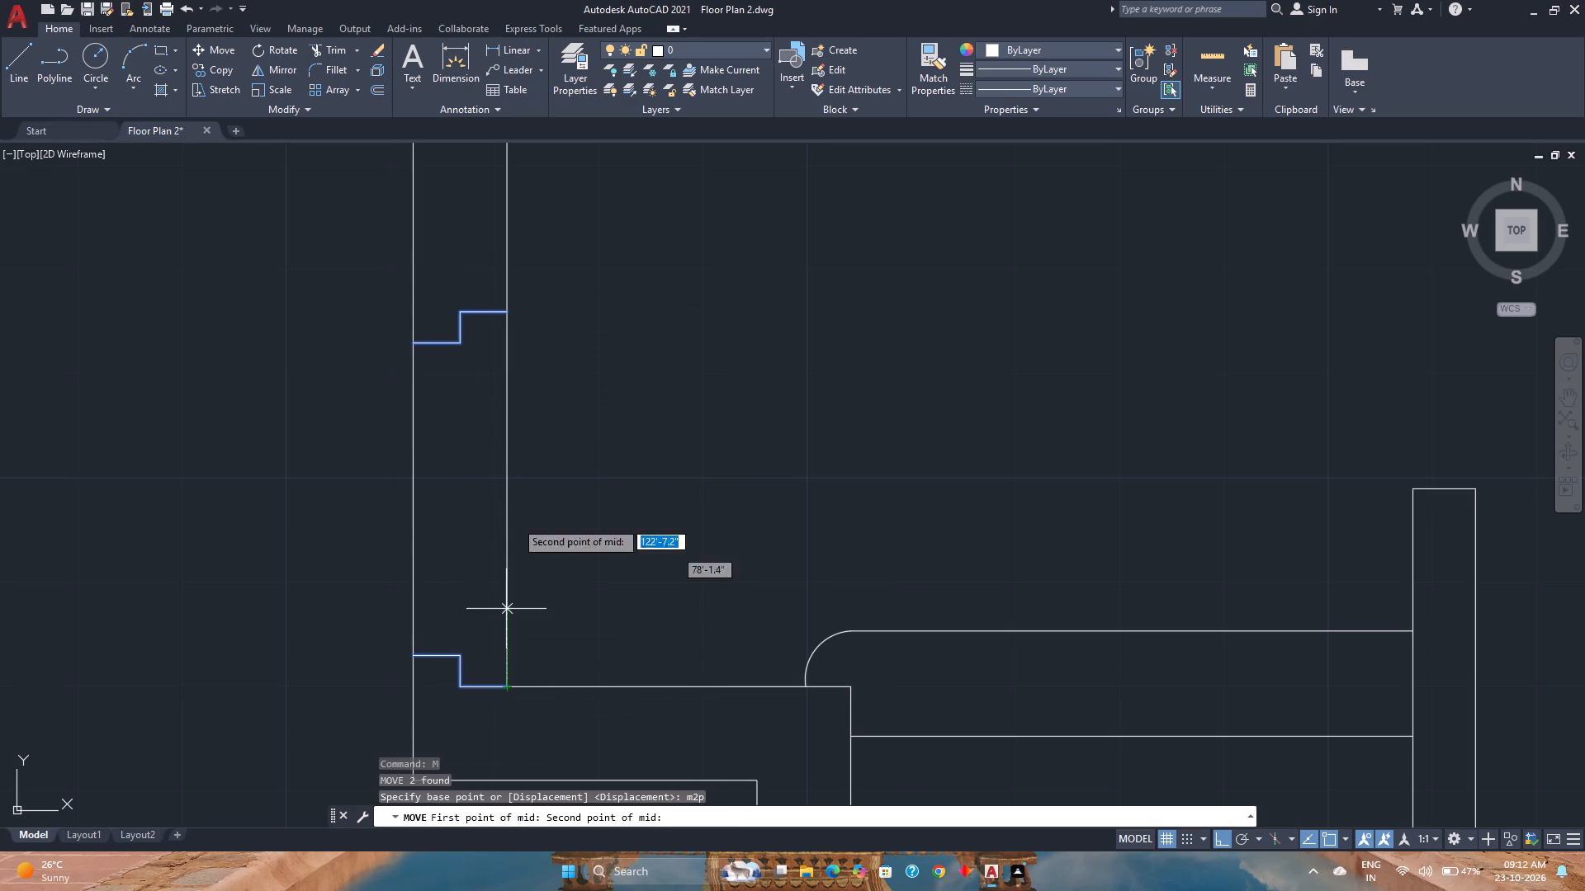
{"action": "left_click", "coordinate": [508, 309]}
{"action": "scroll", "coordinate": [508, 309], "scroll_direction": "down", "scroll_amount": 1}
{"action": "middle_click_drag", "start_coordinate": [508, 309], "coordinate": [622, 435]}
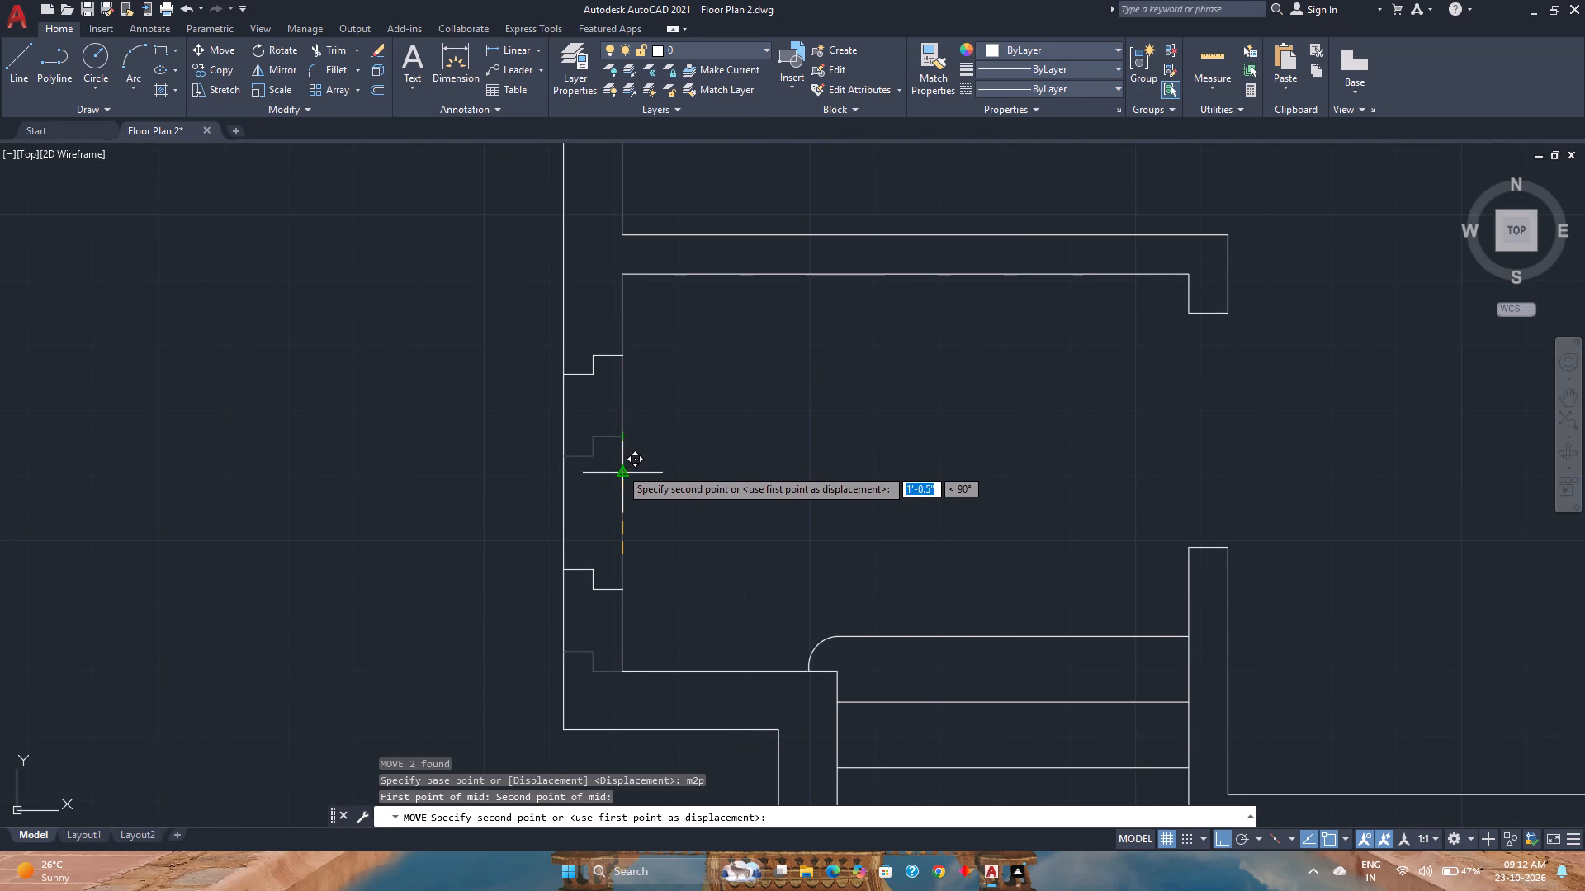
{"action": "left_click", "coordinate": [620, 468]}
Trim the west wall lines between the two stepped jambs to open the small room's window gap.
{"action": "scroll", "coordinate": [651, 474], "scroll_direction": "down", "scroll_amount": 2}
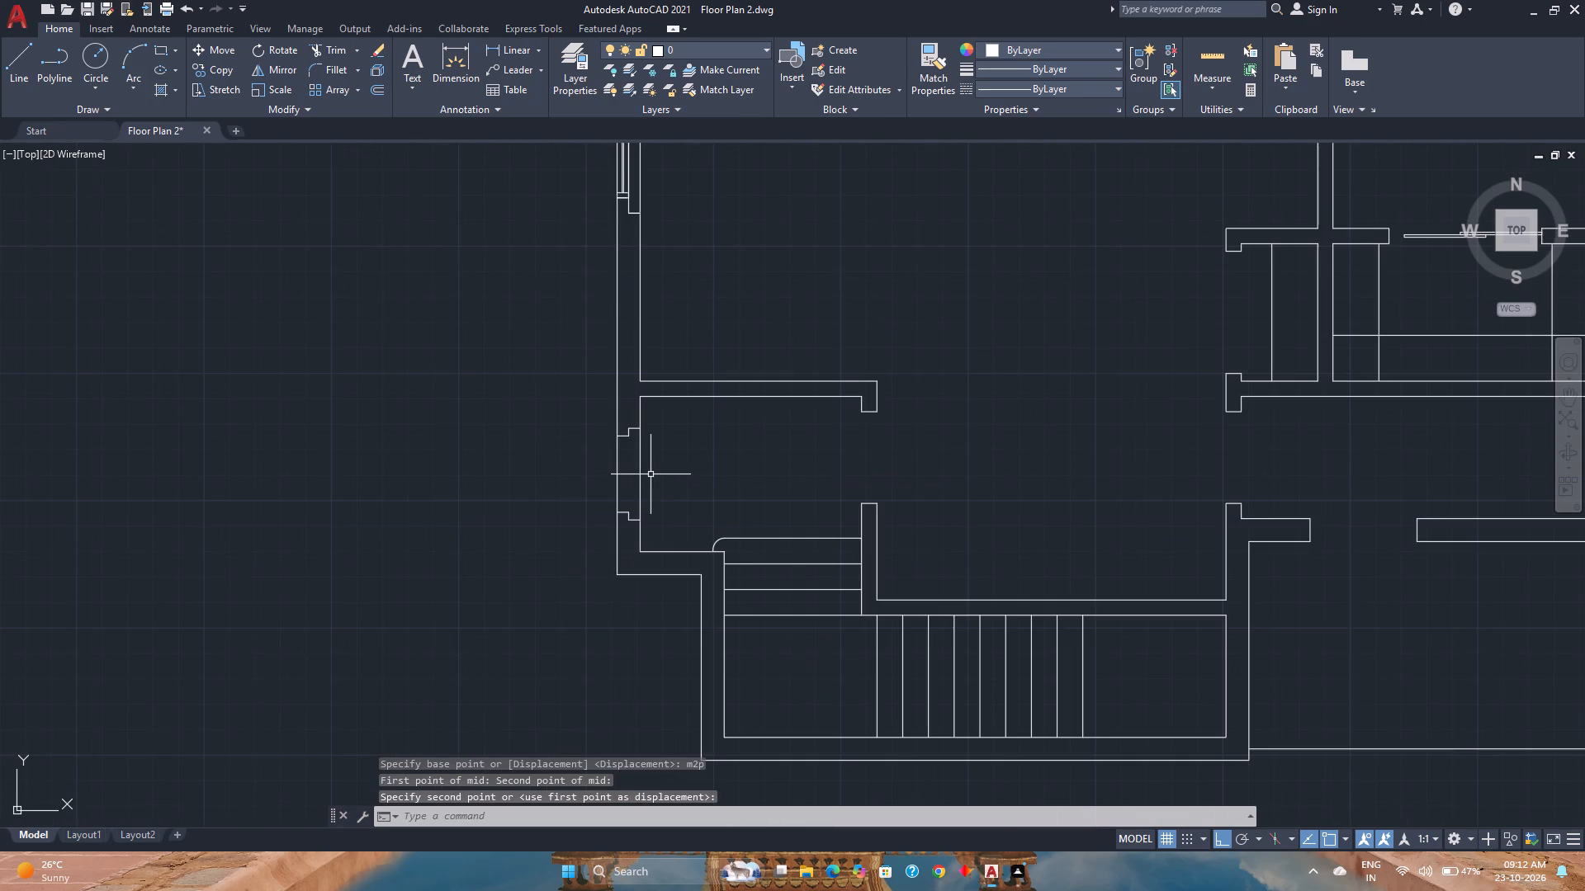
{"action": "scroll", "coordinate": [651, 474], "scroll_direction": "down", "scroll_amount": 3}
{"action": "middle_click_drag", "start_coordinate": [683, 445], "coordinate": [634, 526]}
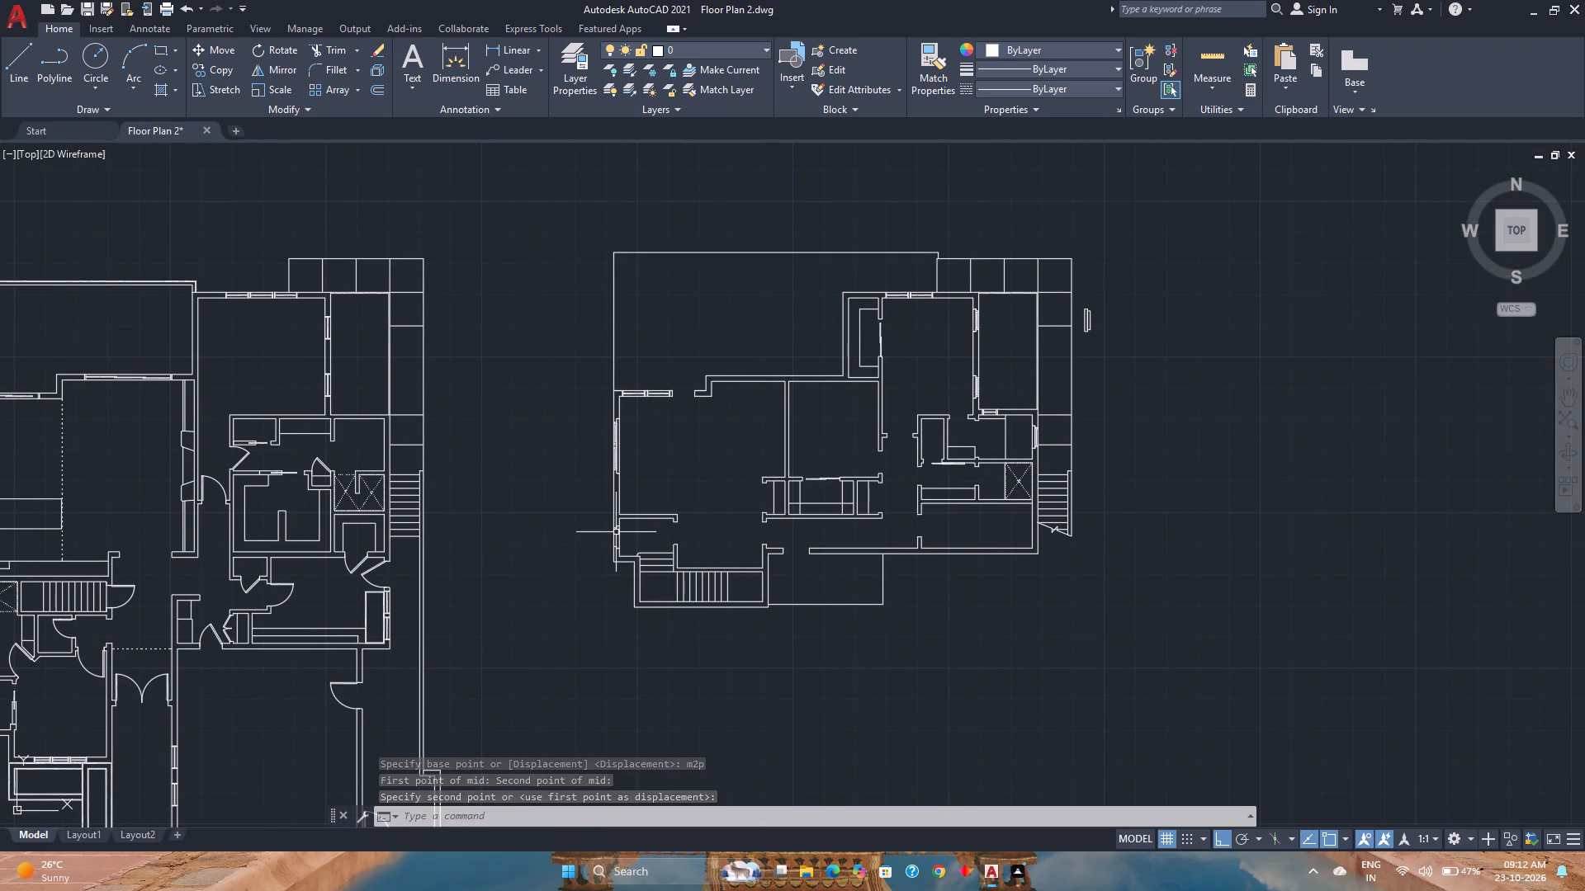
{"action": "type", "text": "tr"}
{"action": "key", "text": "Return"}
{"action": "scroll", "coordinate": [616, 532], "scroll_direction": "up", "scroll_amount": 3}
{"action": "left_click", "coordinate": [677, 544]}
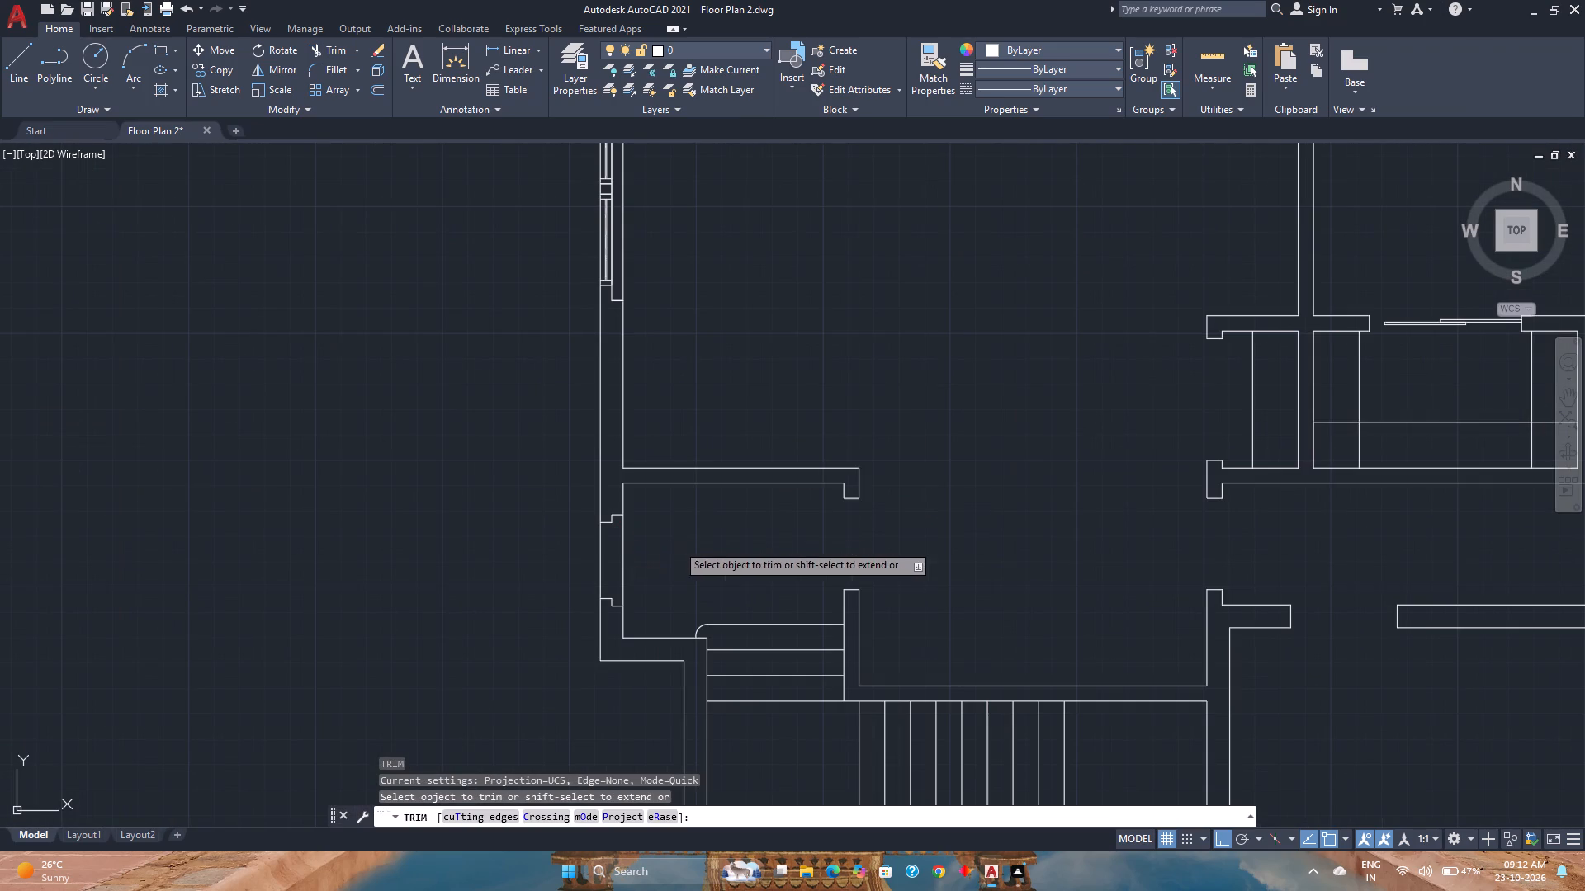
{"action": "left_click", "coordinate": [552, 552]}
{"action": "key", "text": "Escape"}
Mirror the upper window in the upper-right room's east wall about a vertical line, keeping the original.
{"action": "scroll", "coordinate": [683, 549], "scroll_direction": "down", "scroll_amount": 1}
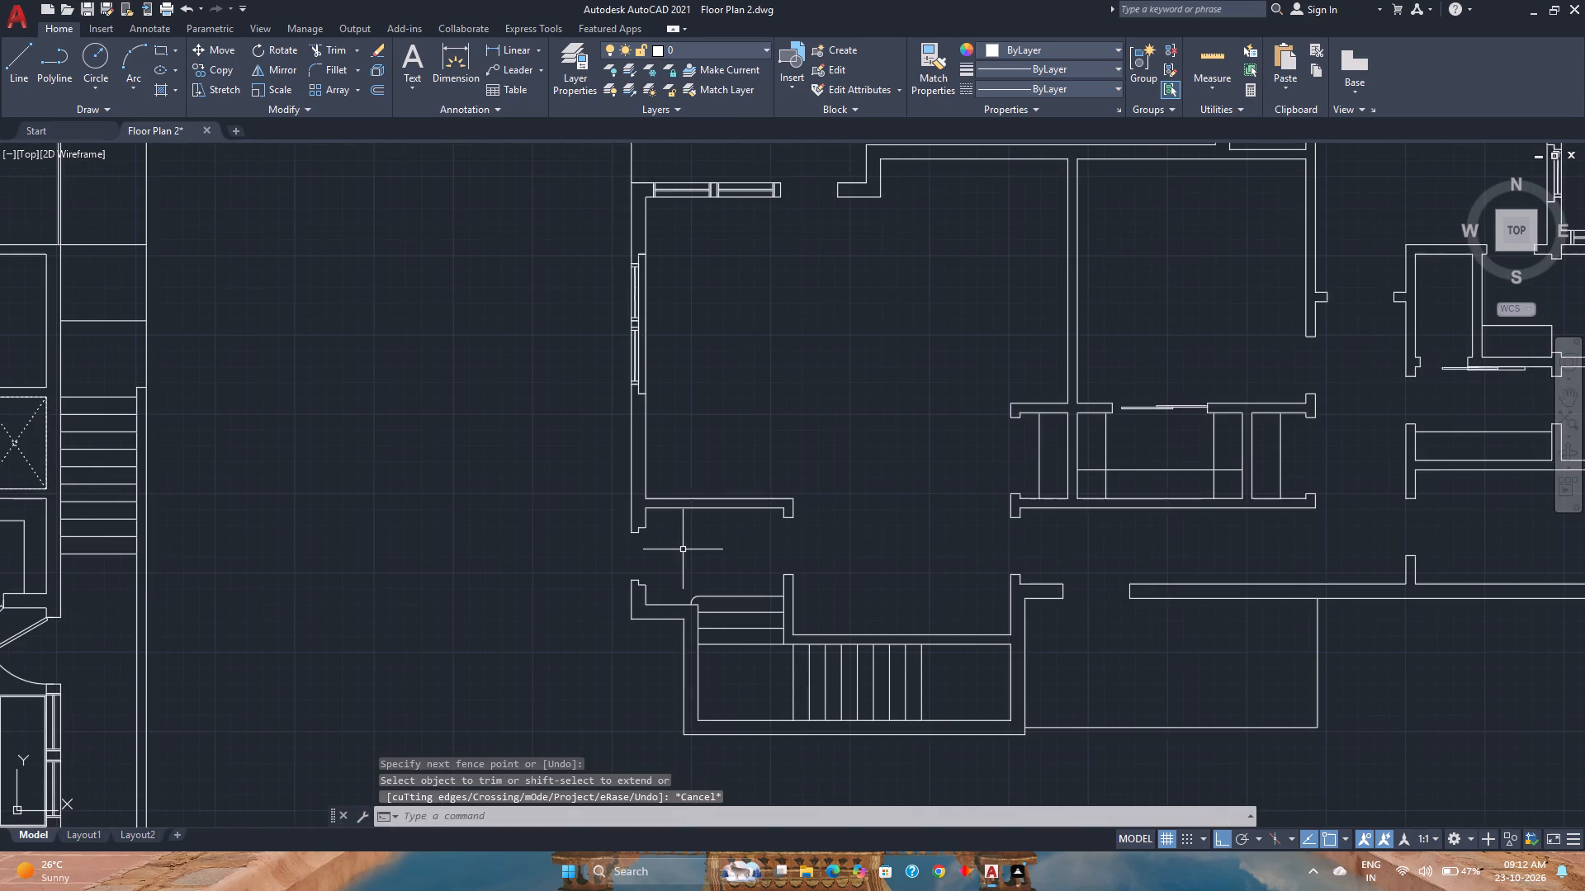
{"action": "scroll", "coordinate": [692, 539], "scroll_direction": "down", "scroll_amount": 2}
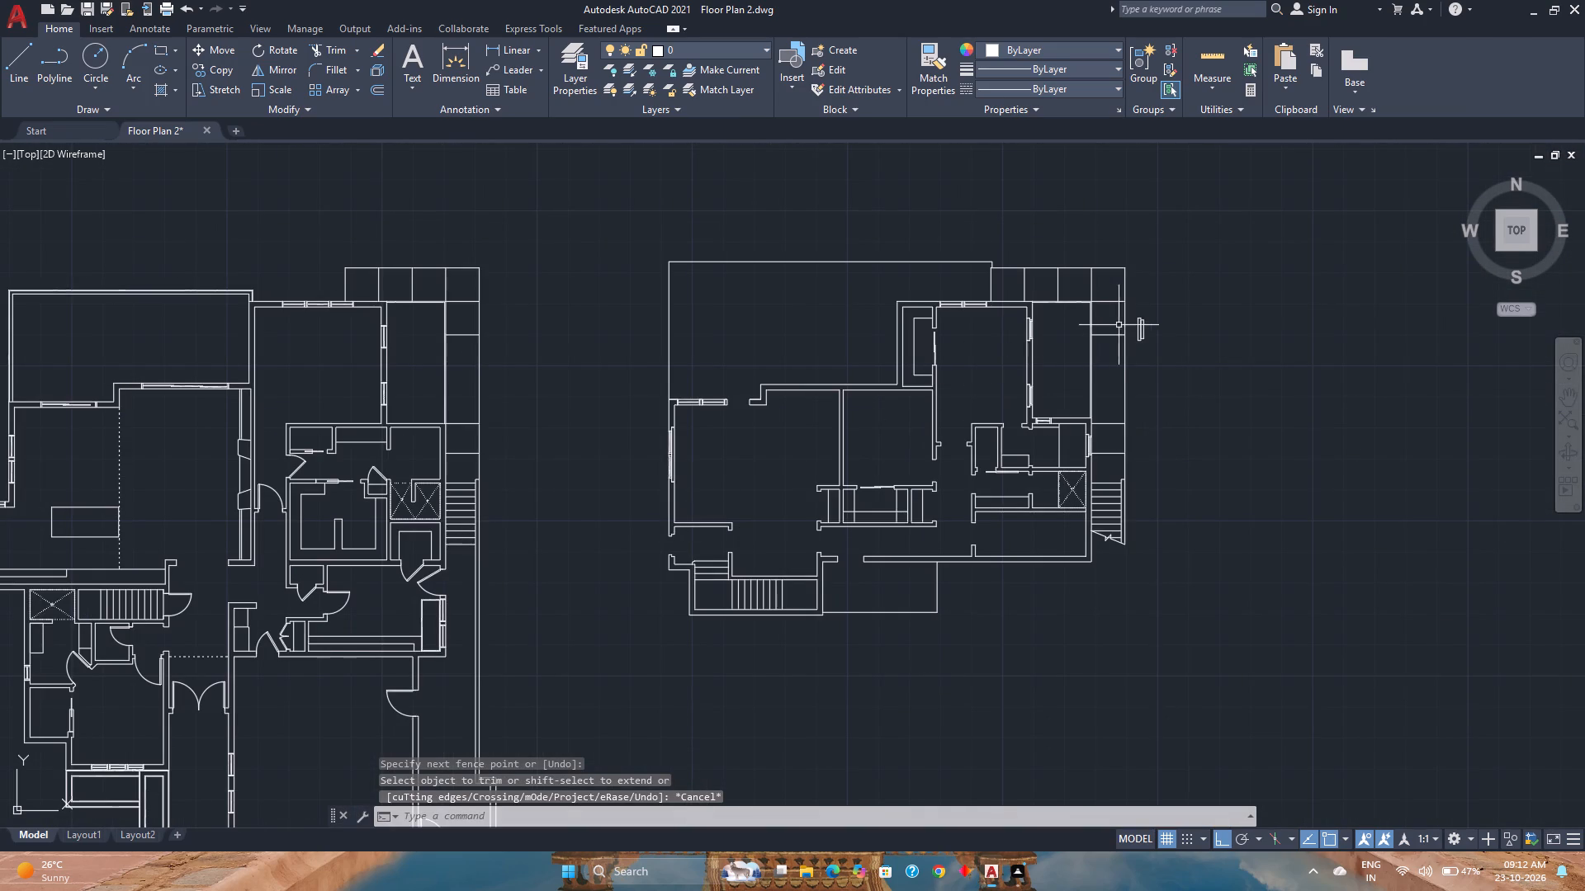
{"action": "left_click", "coordinate": [1032, 336]}
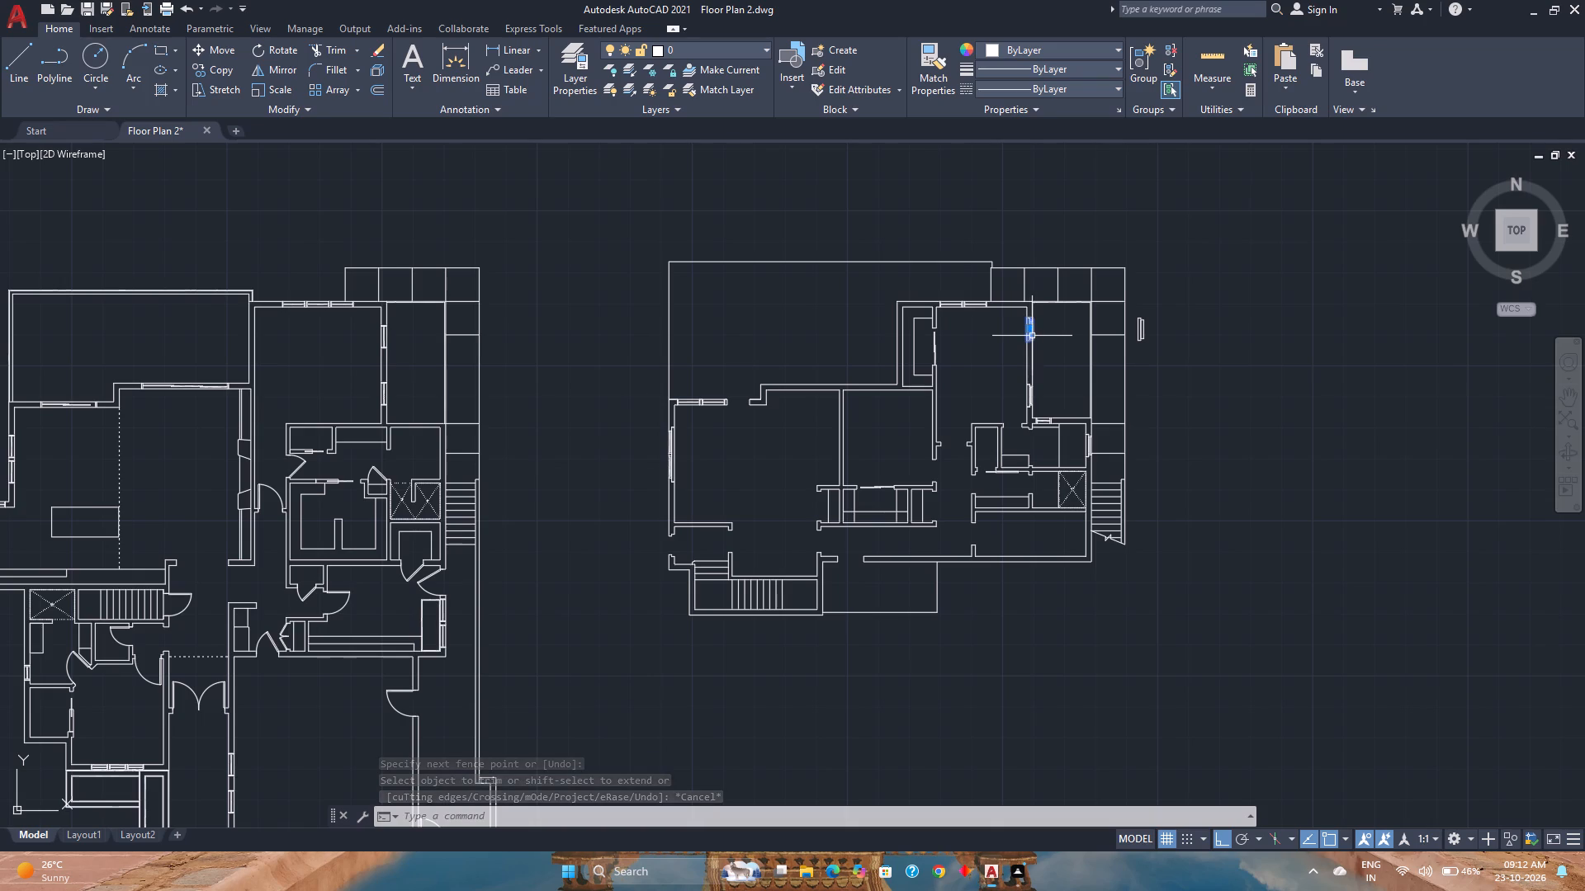
{"action": "left_click", "coordinate": [289, 67]}
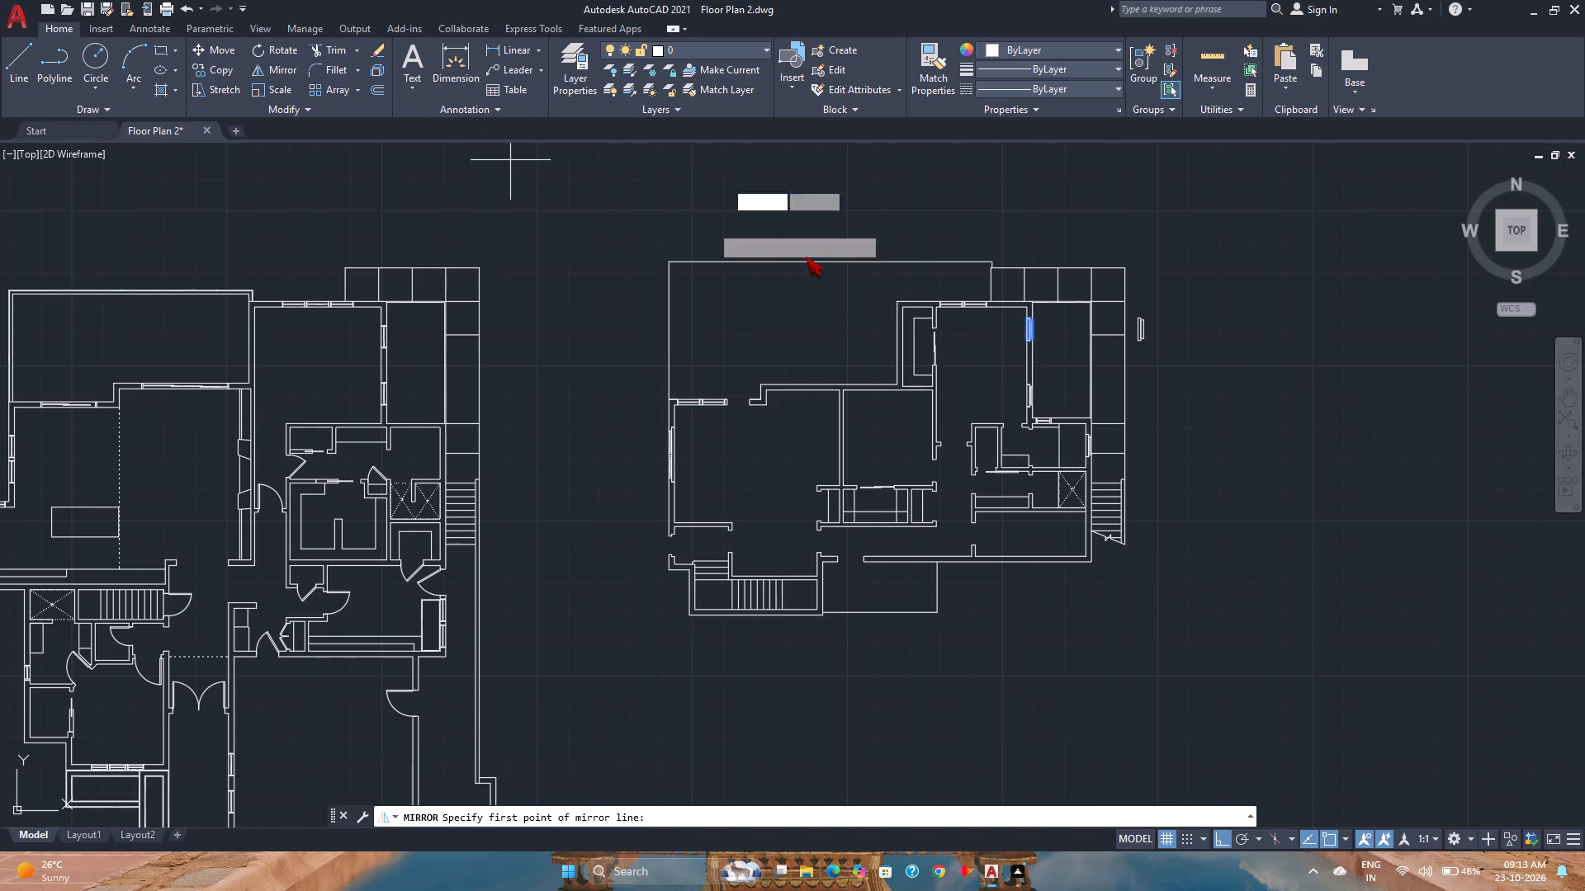
{"action": "left_click", "coordinate": [999, 361]}
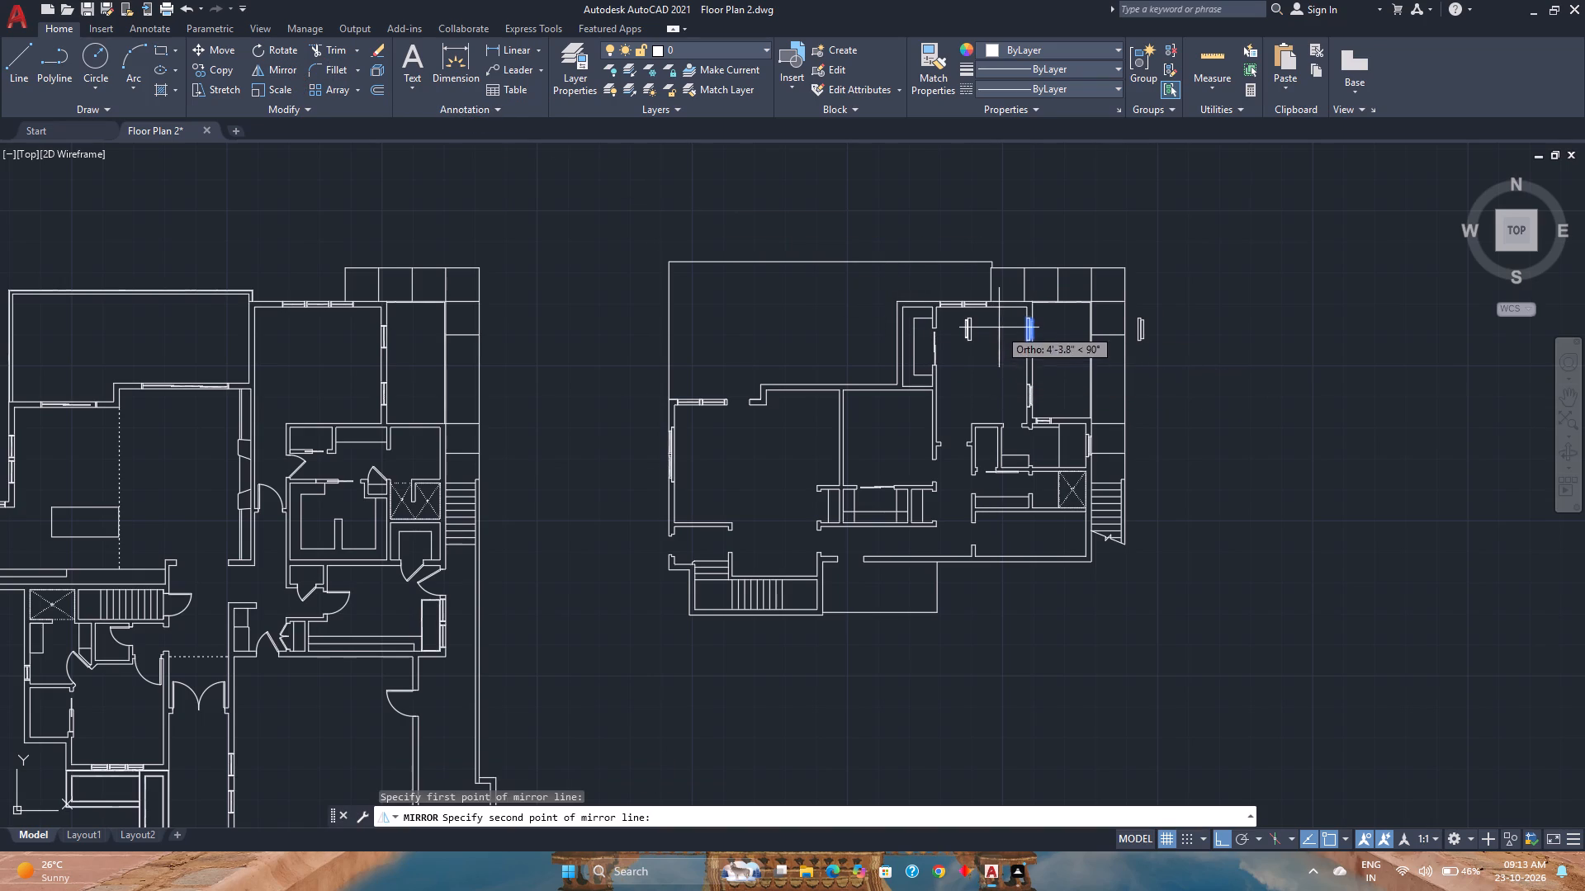
{"action": "left_click", "coordinate": [999, 323]}
{"action": "left_click_drag", "start_coordinate": [1015, 378], "coordinate": [999, 323]}
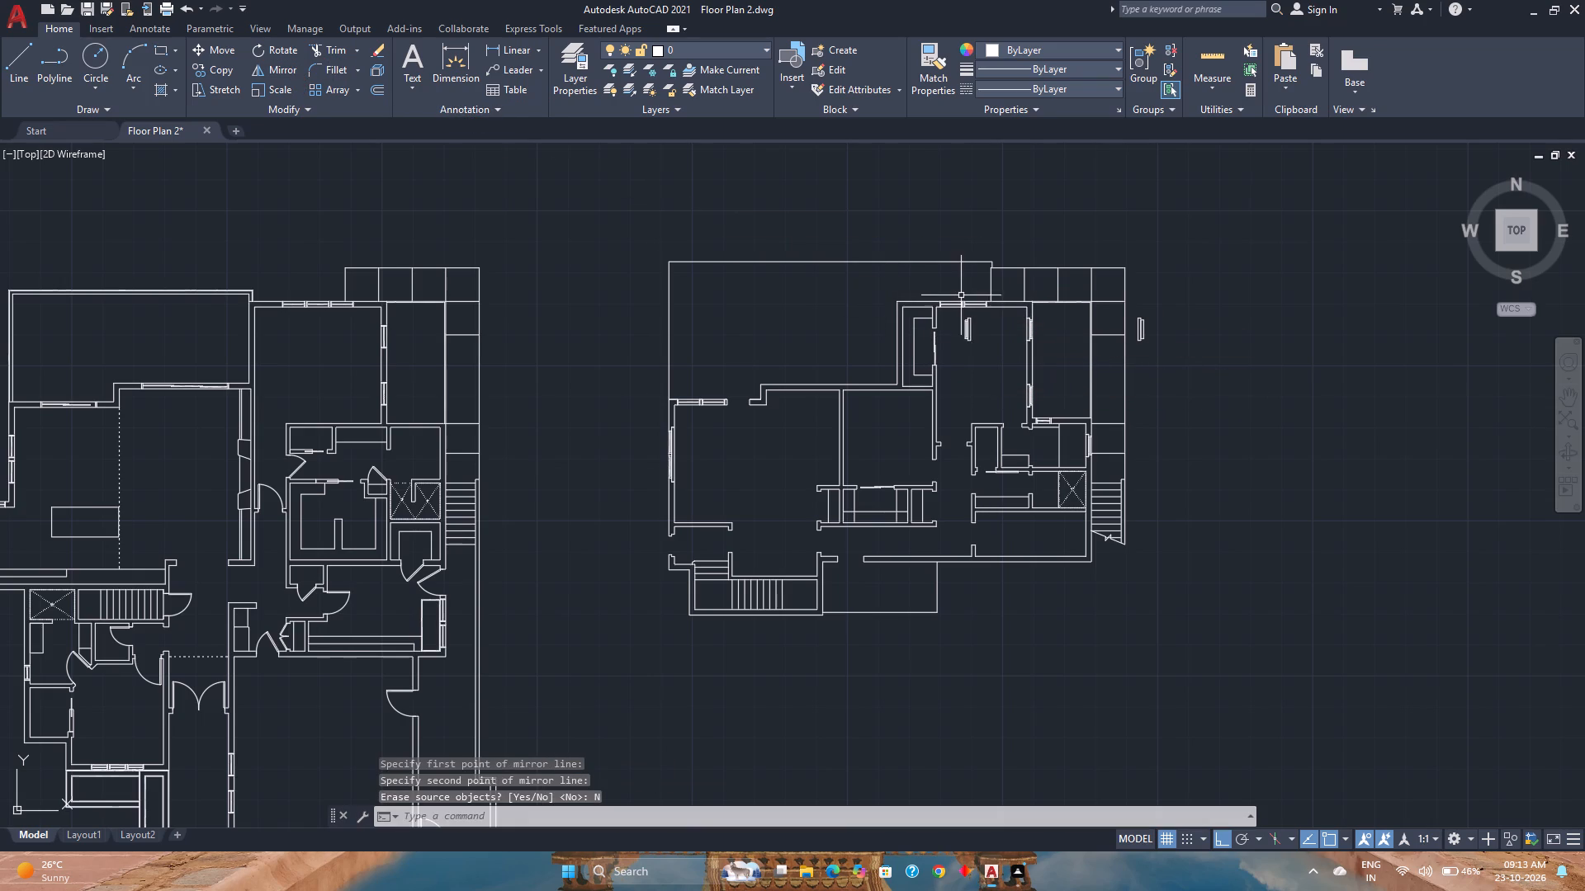
Move the mirrored window by its lower inner corner onto the lower jamb of the small room's west wall opening.
{"action": "left_click", "coordinate": [972, 322]}
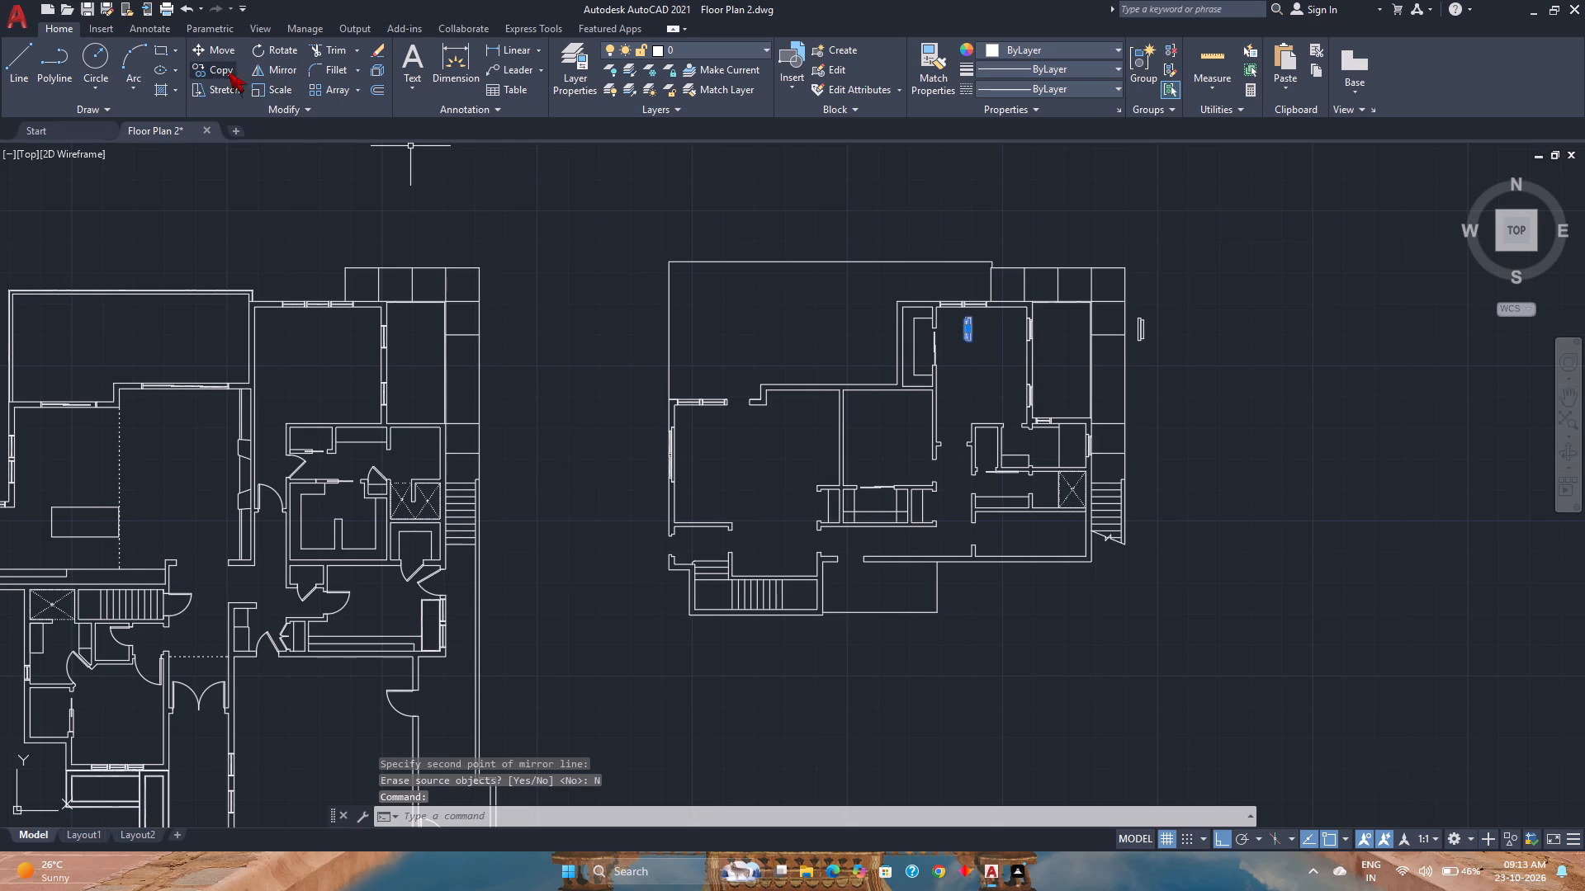
{"action": "left_click", "coordinate": [219, 51]}
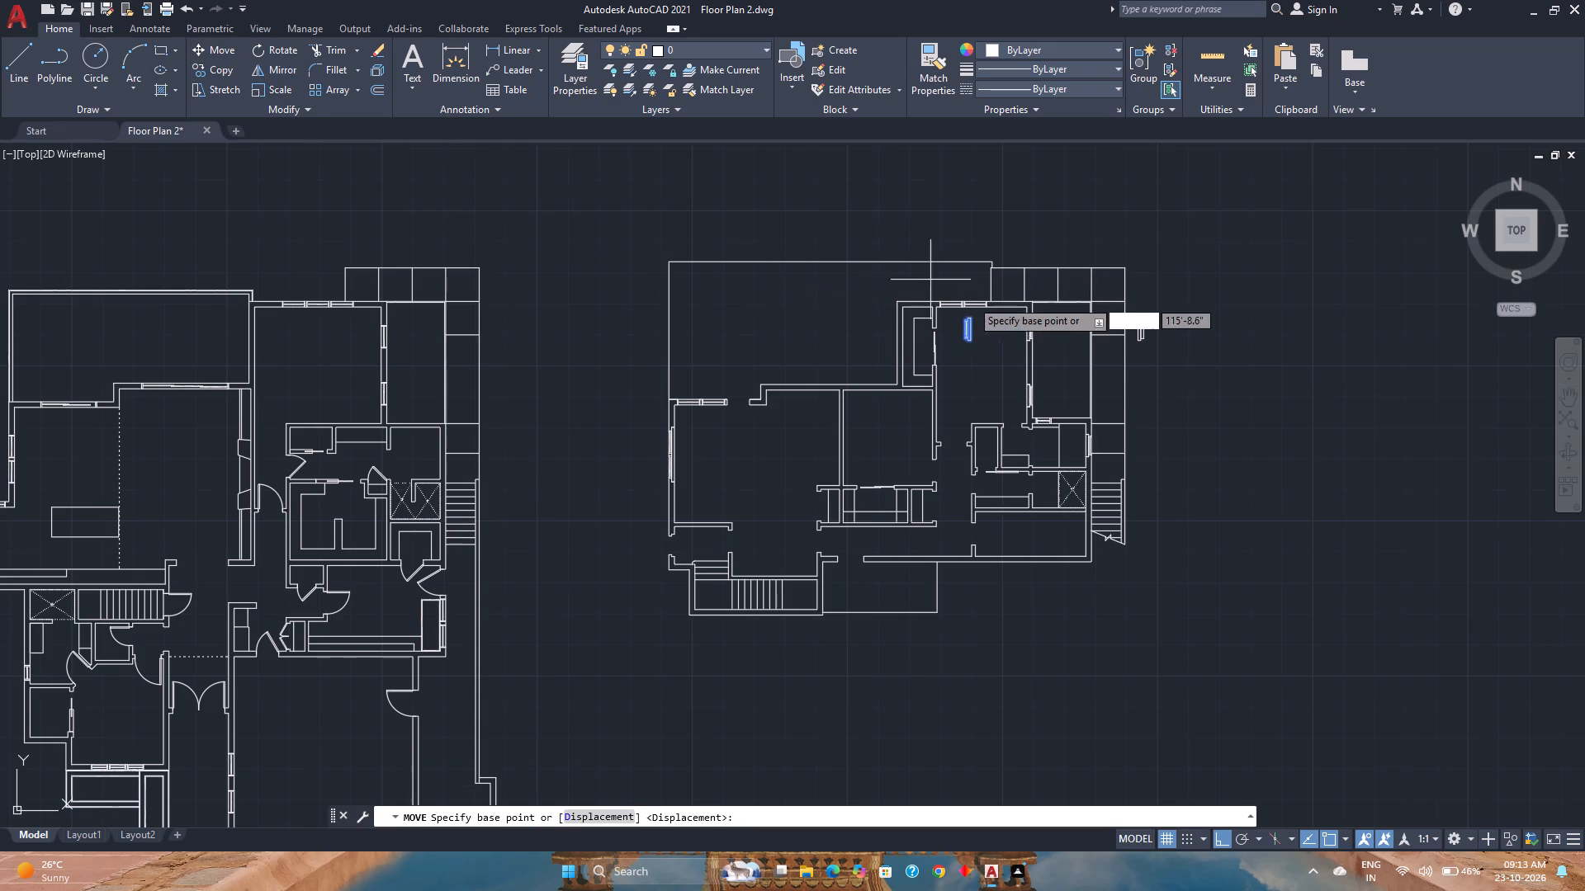
{"action": "scroll", "coordinate": [995, 341], "scroll_direction": "up", "scroll_amount": 5}
{"action": "left_click", "coordinate": [835, 336]}
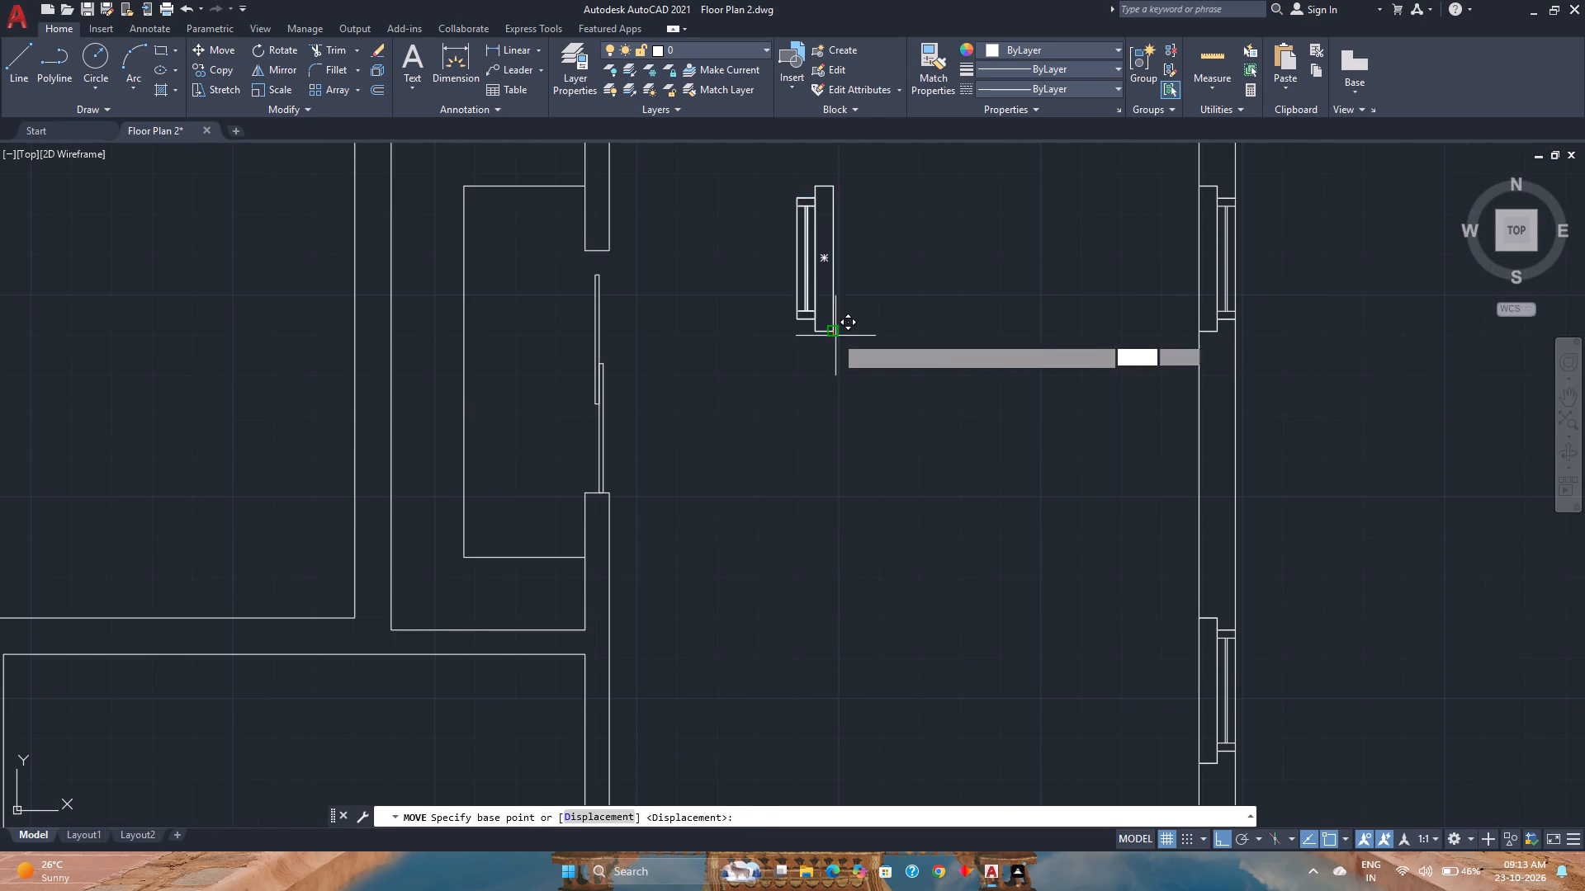
{"action": "scroll", "coordinate": [835, 336], "scroll_direction": "down", "scroll_amount": 7}
{"action": "scroll", "coordinate": [646, 468], "scroll_direction": "up", "scroll_amount": 3}
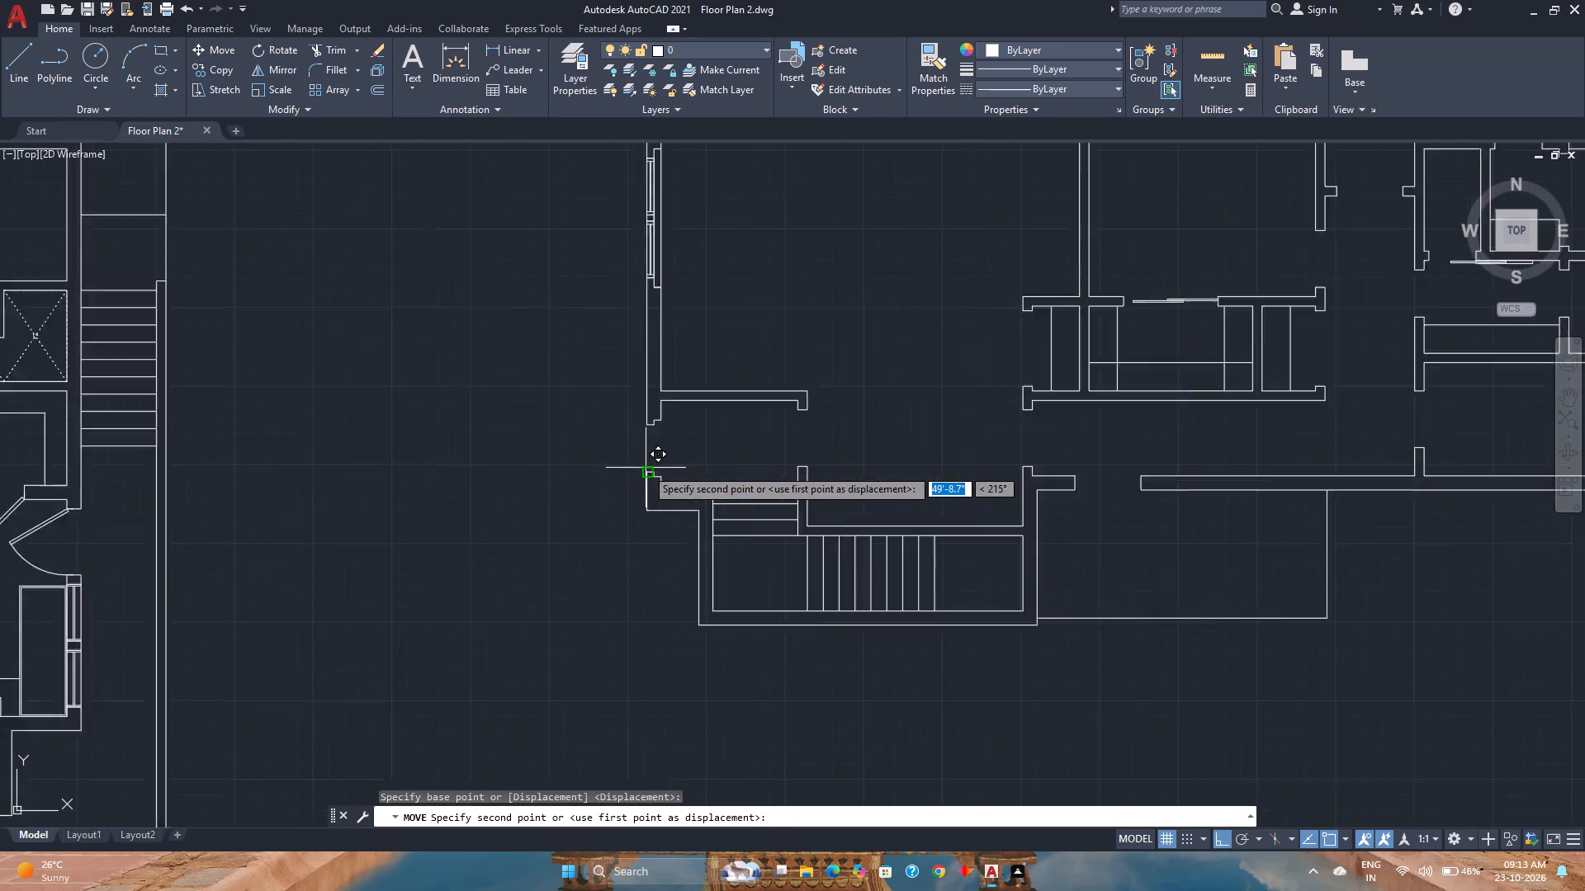
{"action": "scroll", "coordinate": [646, 468], "scroll_direction": "up", "scroll_amount": 4}
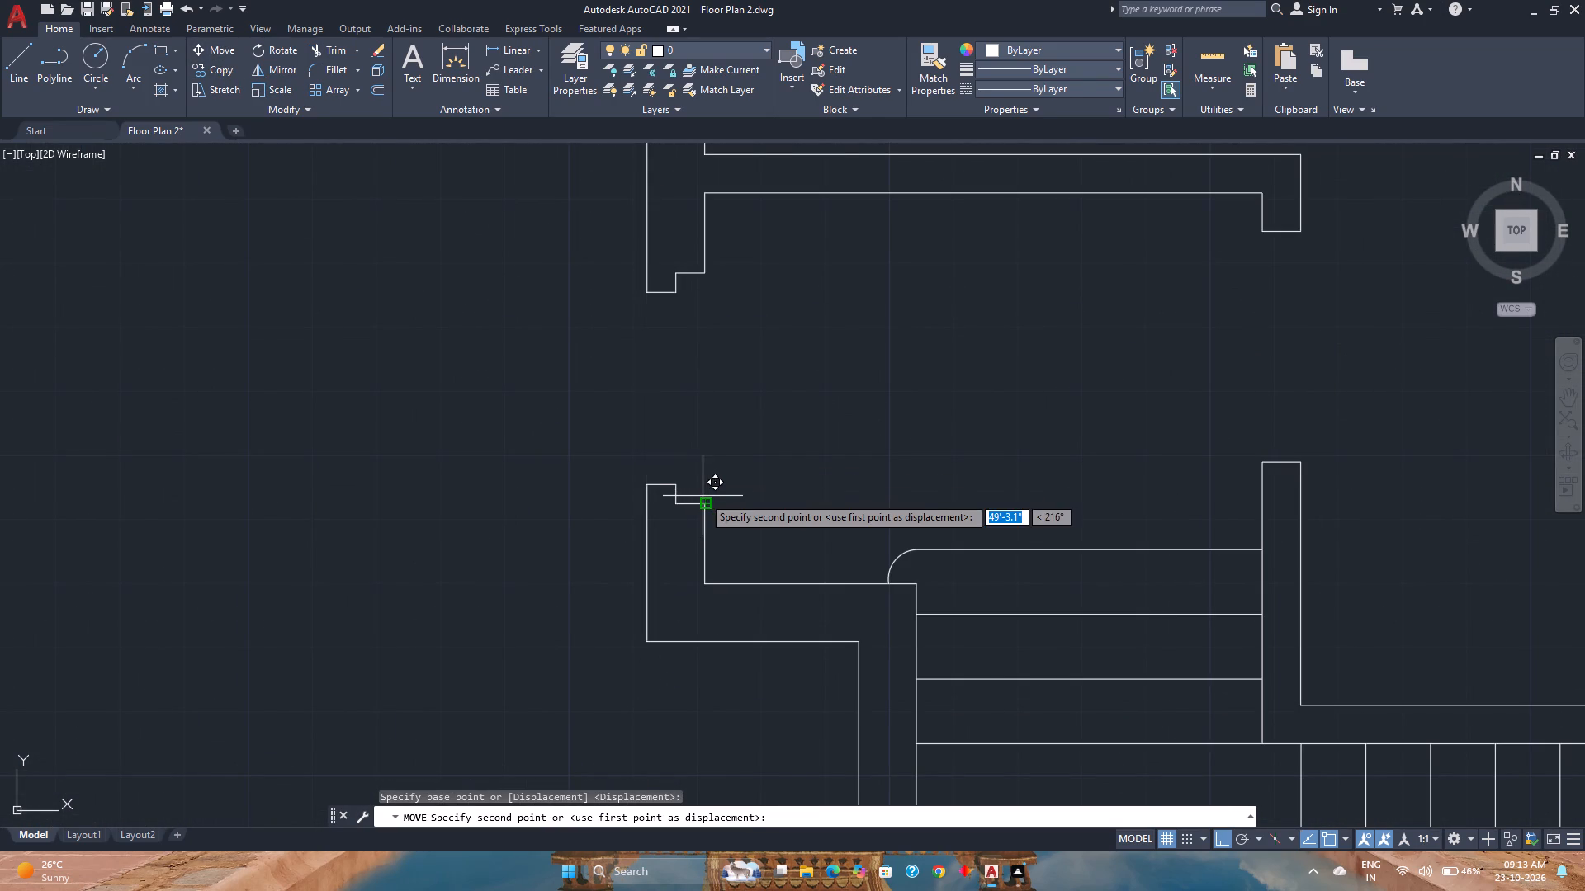
{"action": "left_click", "coordinate": [703, 497]}
Save the drawing with the small room's new west window.
{"action": "scroll", "coordinate": [818, 437], "scroll_direction": "down", "scroll_amount": 5}
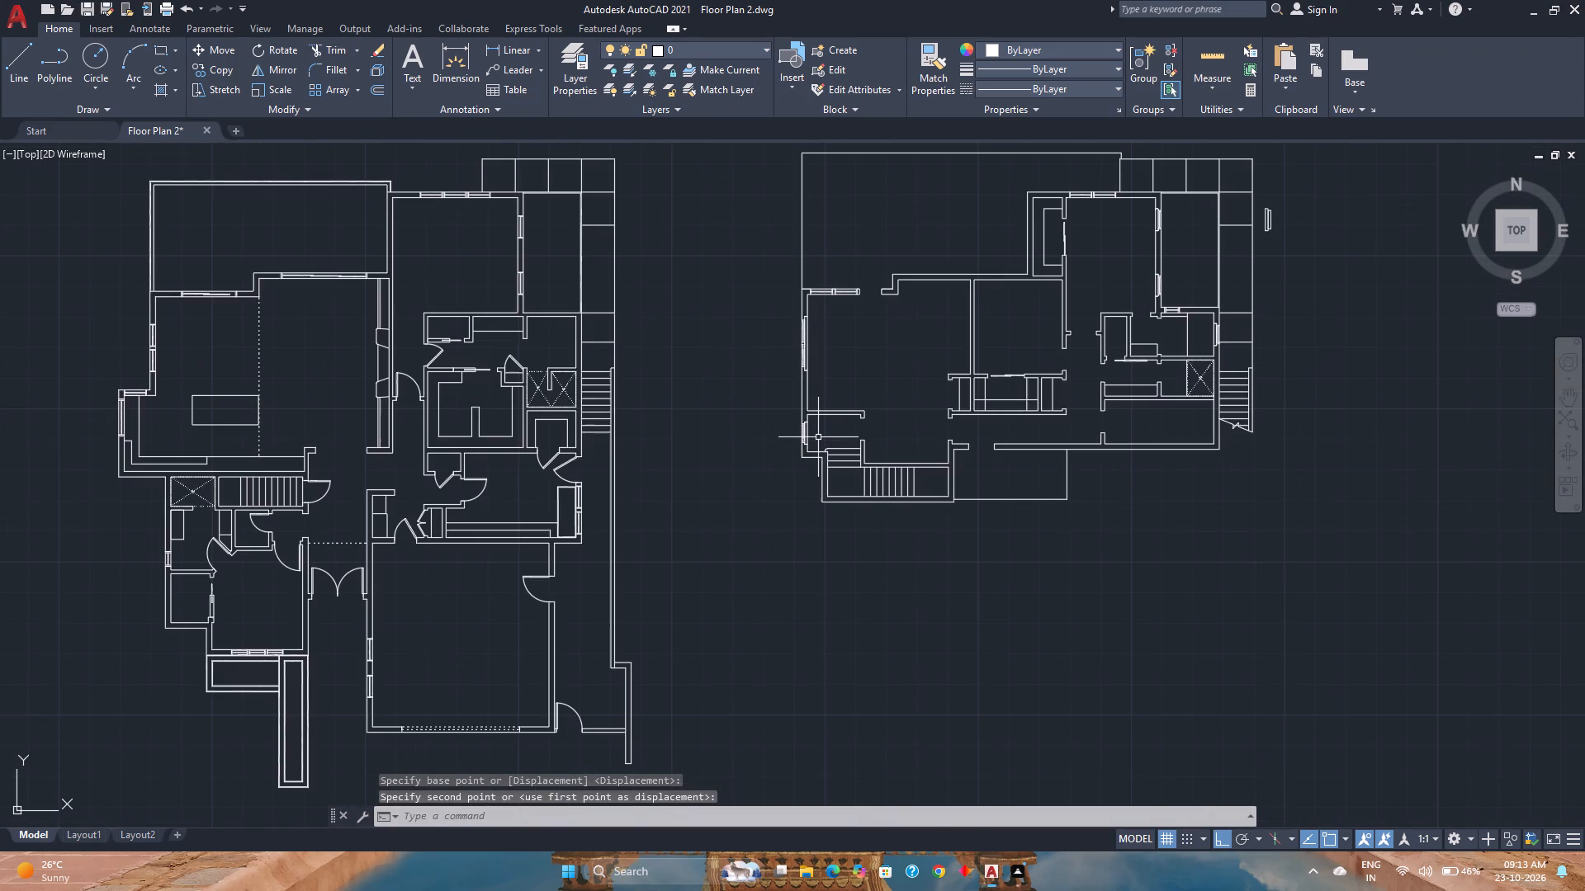
{"action": "key", "text": "ctrl+s"}
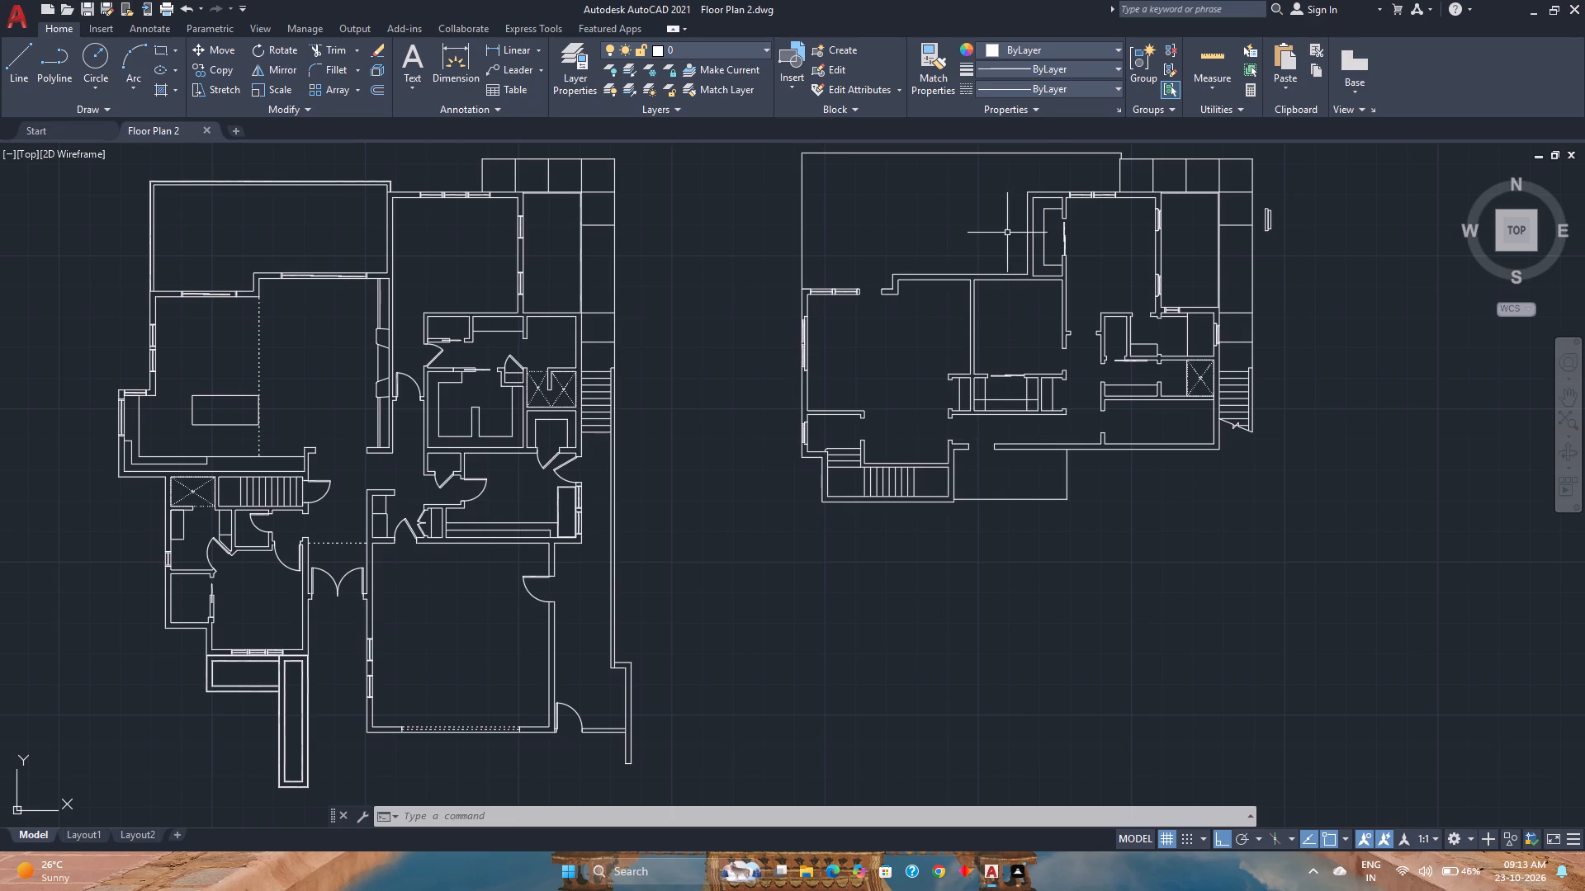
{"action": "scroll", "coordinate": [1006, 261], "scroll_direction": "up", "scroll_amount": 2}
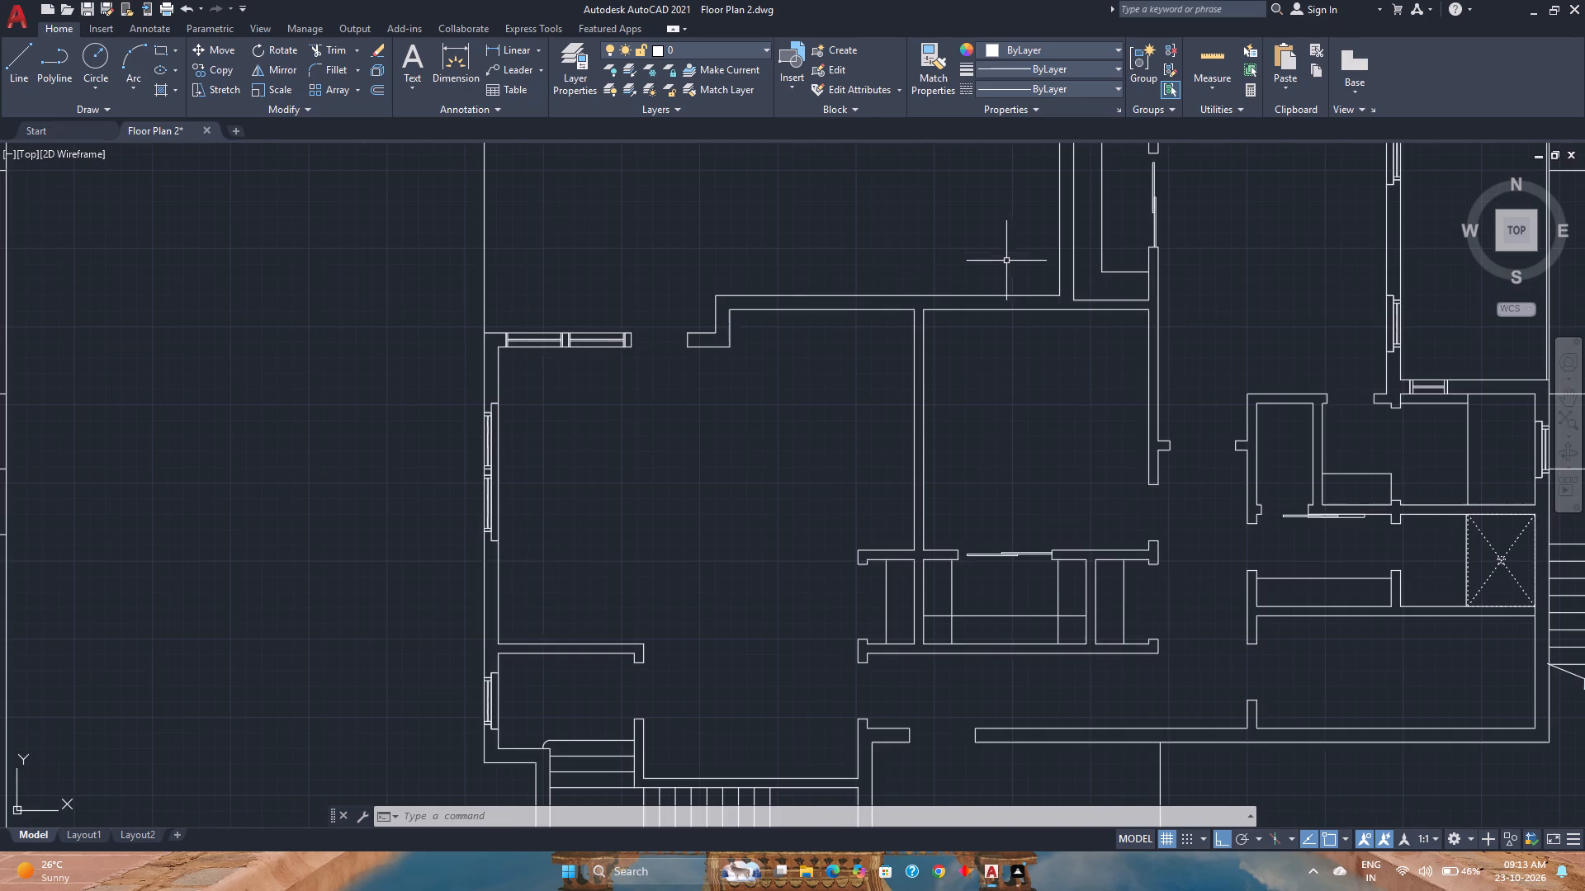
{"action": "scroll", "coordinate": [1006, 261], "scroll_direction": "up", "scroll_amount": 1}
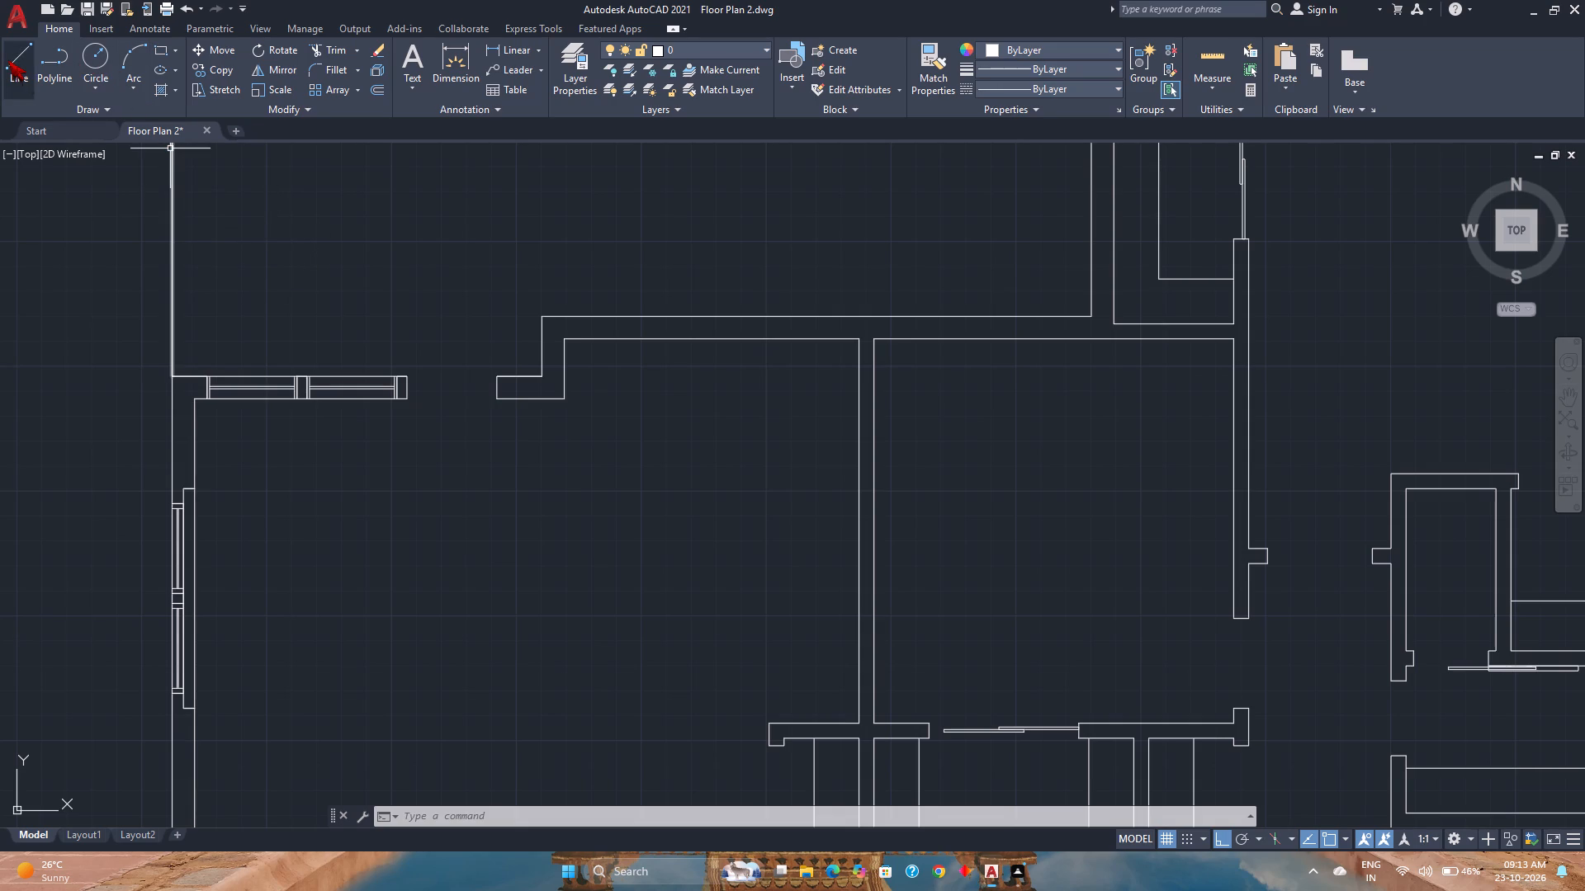
Draw a line about 9" long across the middle room's north wall, from its inner northwest corner to the outer wall line.
{"action": "left_click", "coordinate": [1219, 49]}
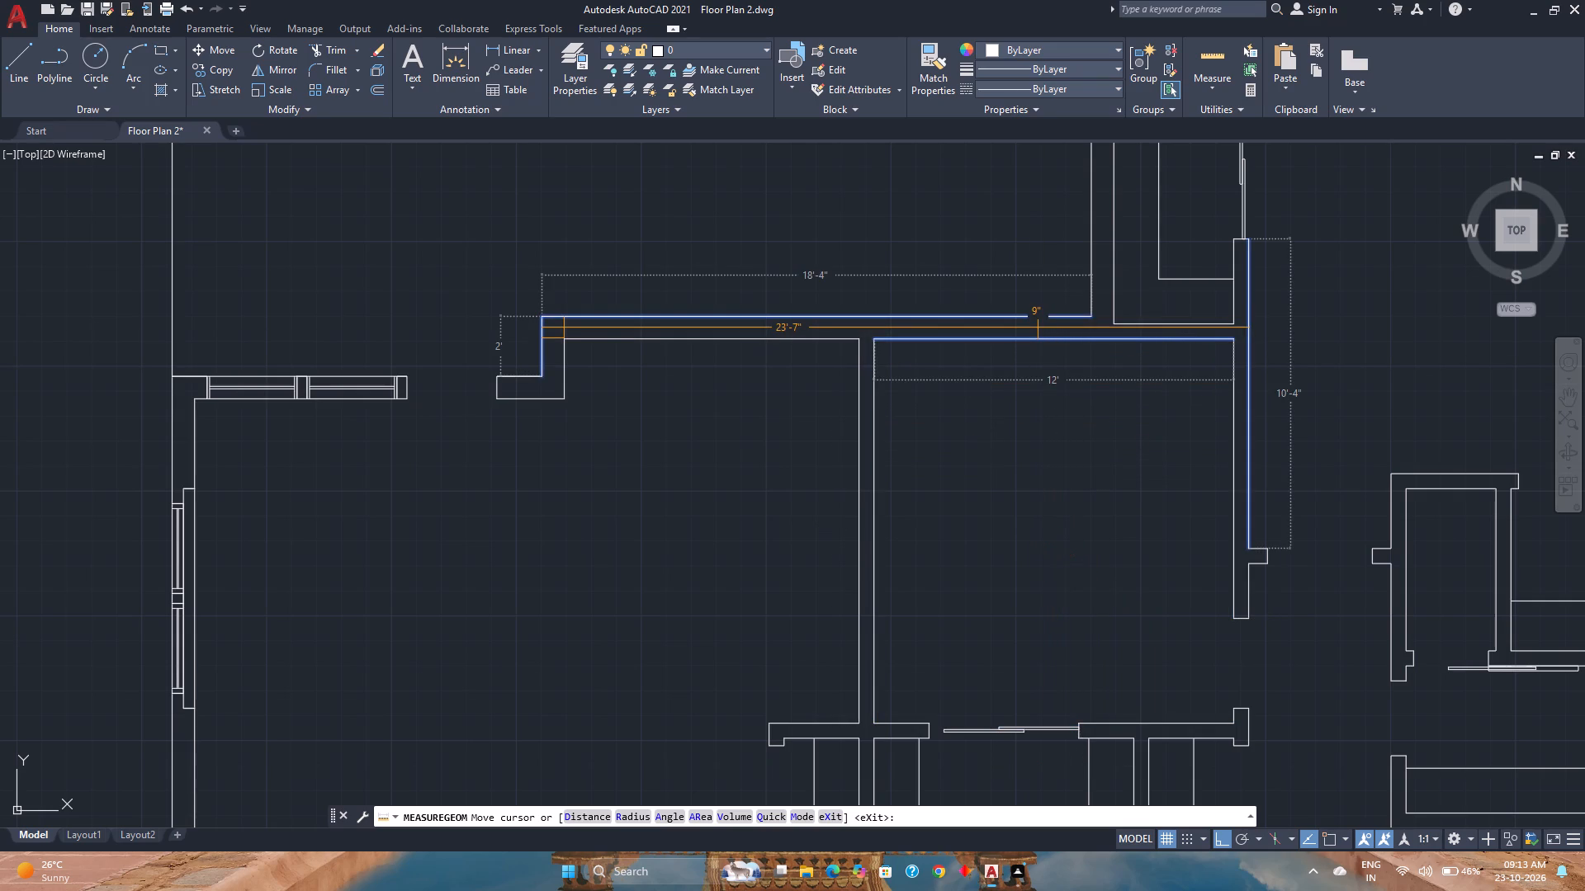
{"action": "key", "text": "Escape"}
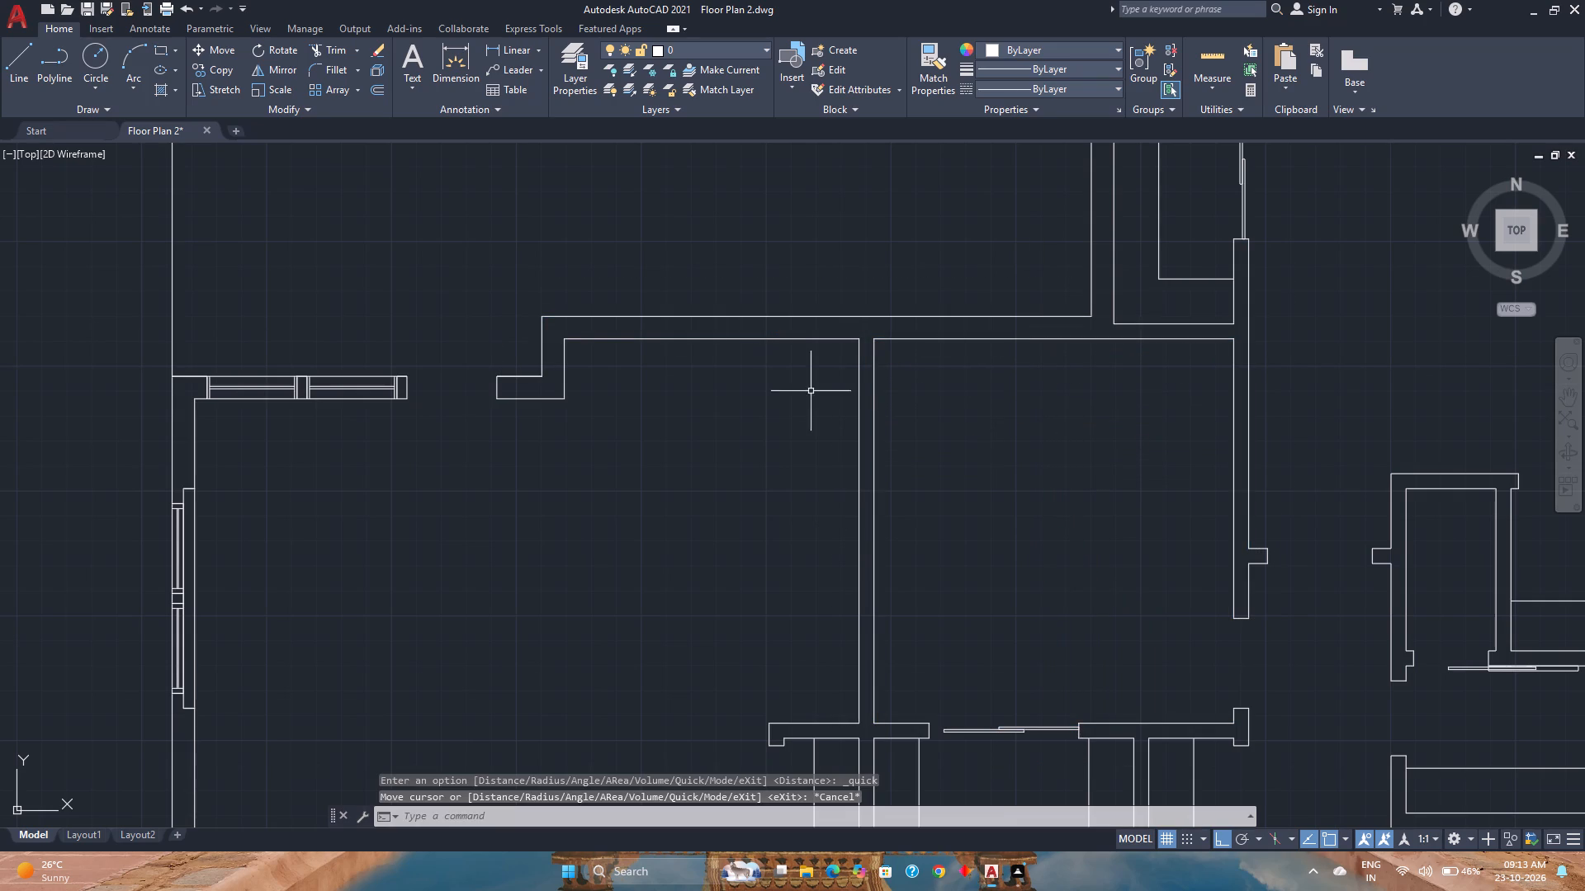
{"action": "left_click", "coordinate": [21, 75]}
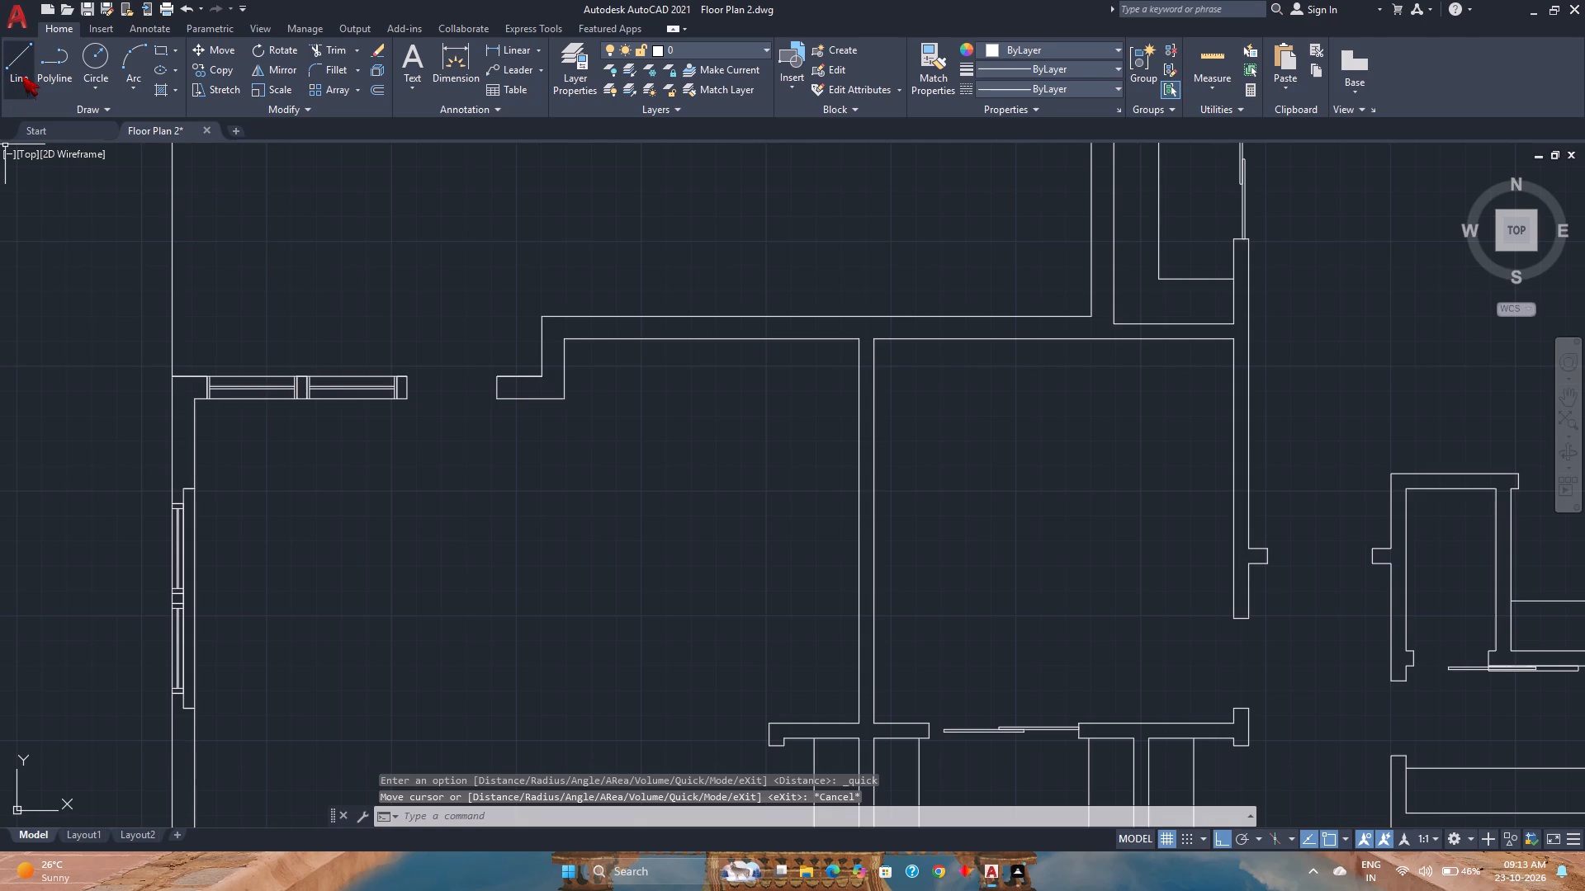
{"action": "scroll", "coordinate": [882, 342], "scroll_direction": "up", "scroll_amount": 4}
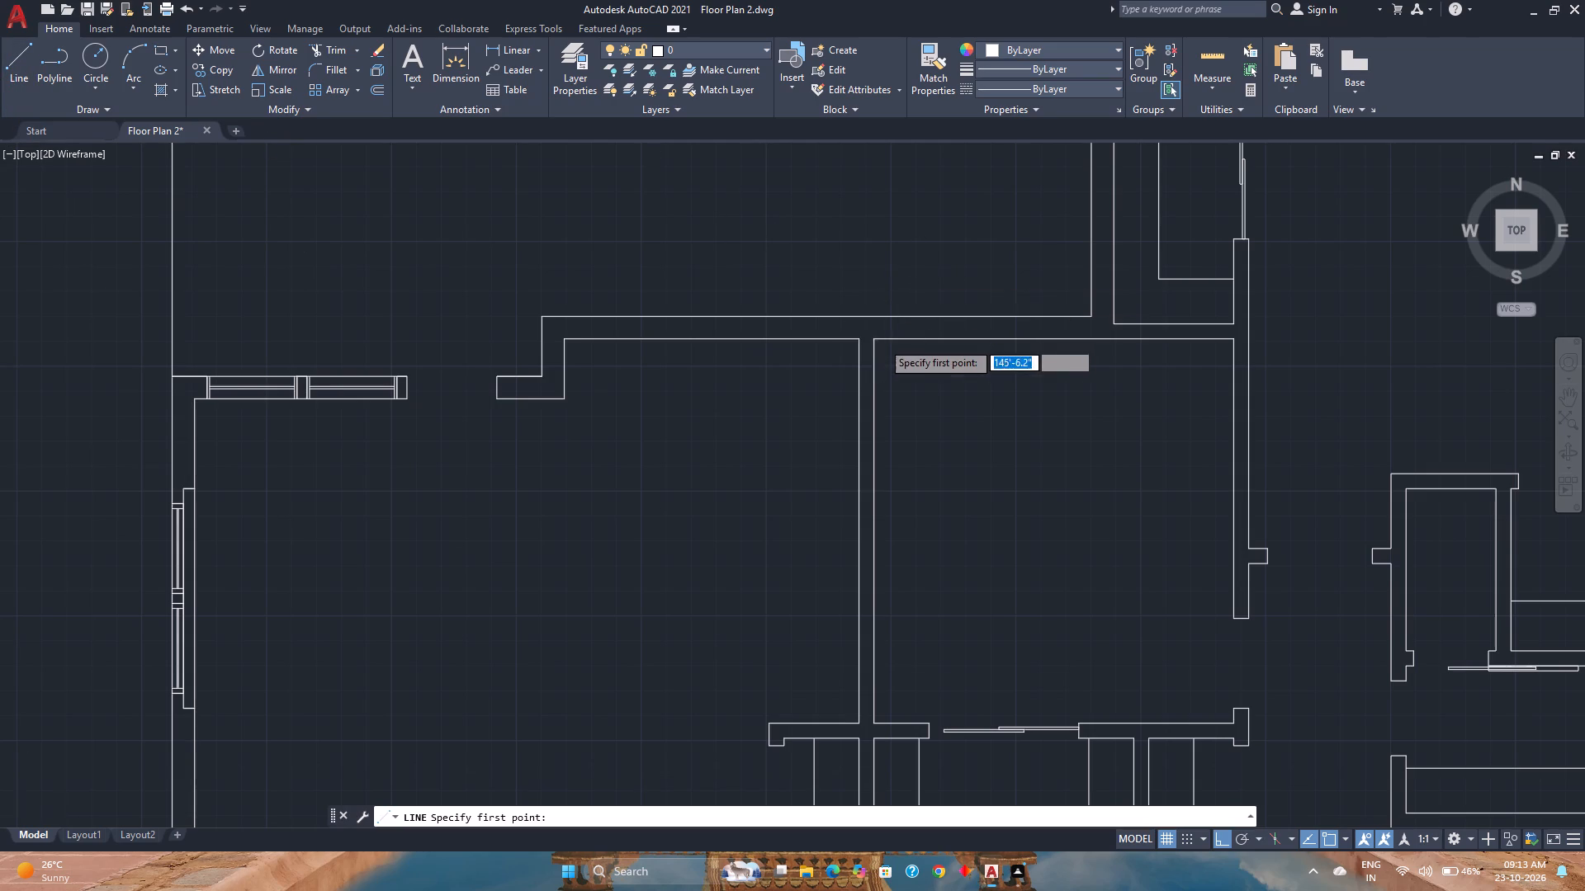
{"action": "left_click", "coordinate": [854, 332]}
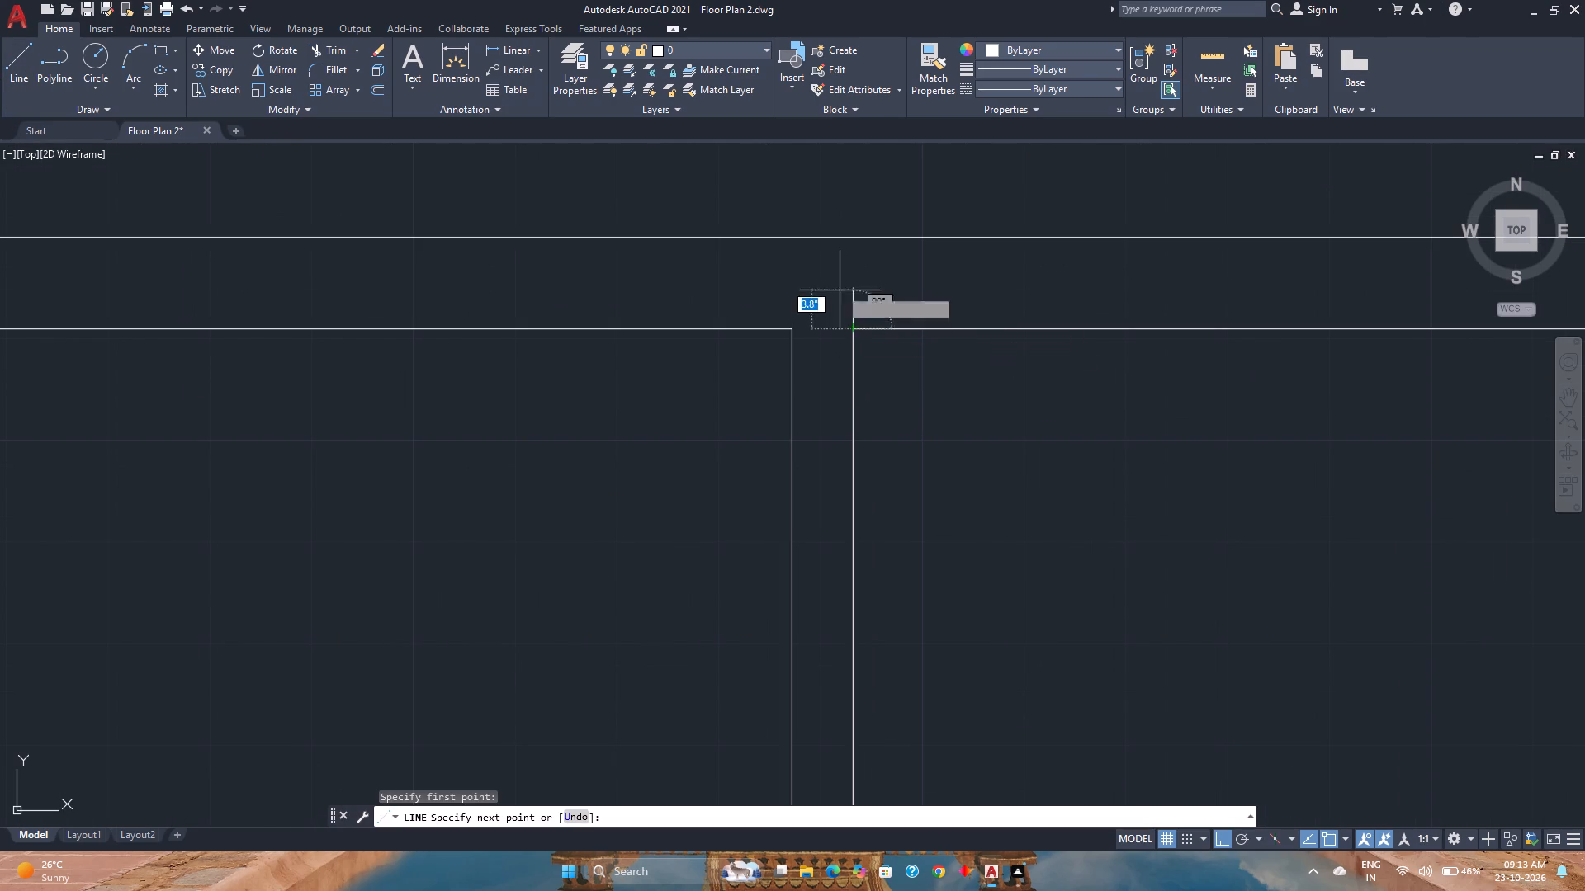
{"action": "left_click", "coordinate": [853, 237]}
{"action": "scroll", "coordinate": [853, 237], "scroll_direction": "down", "scroll_amount": 4}
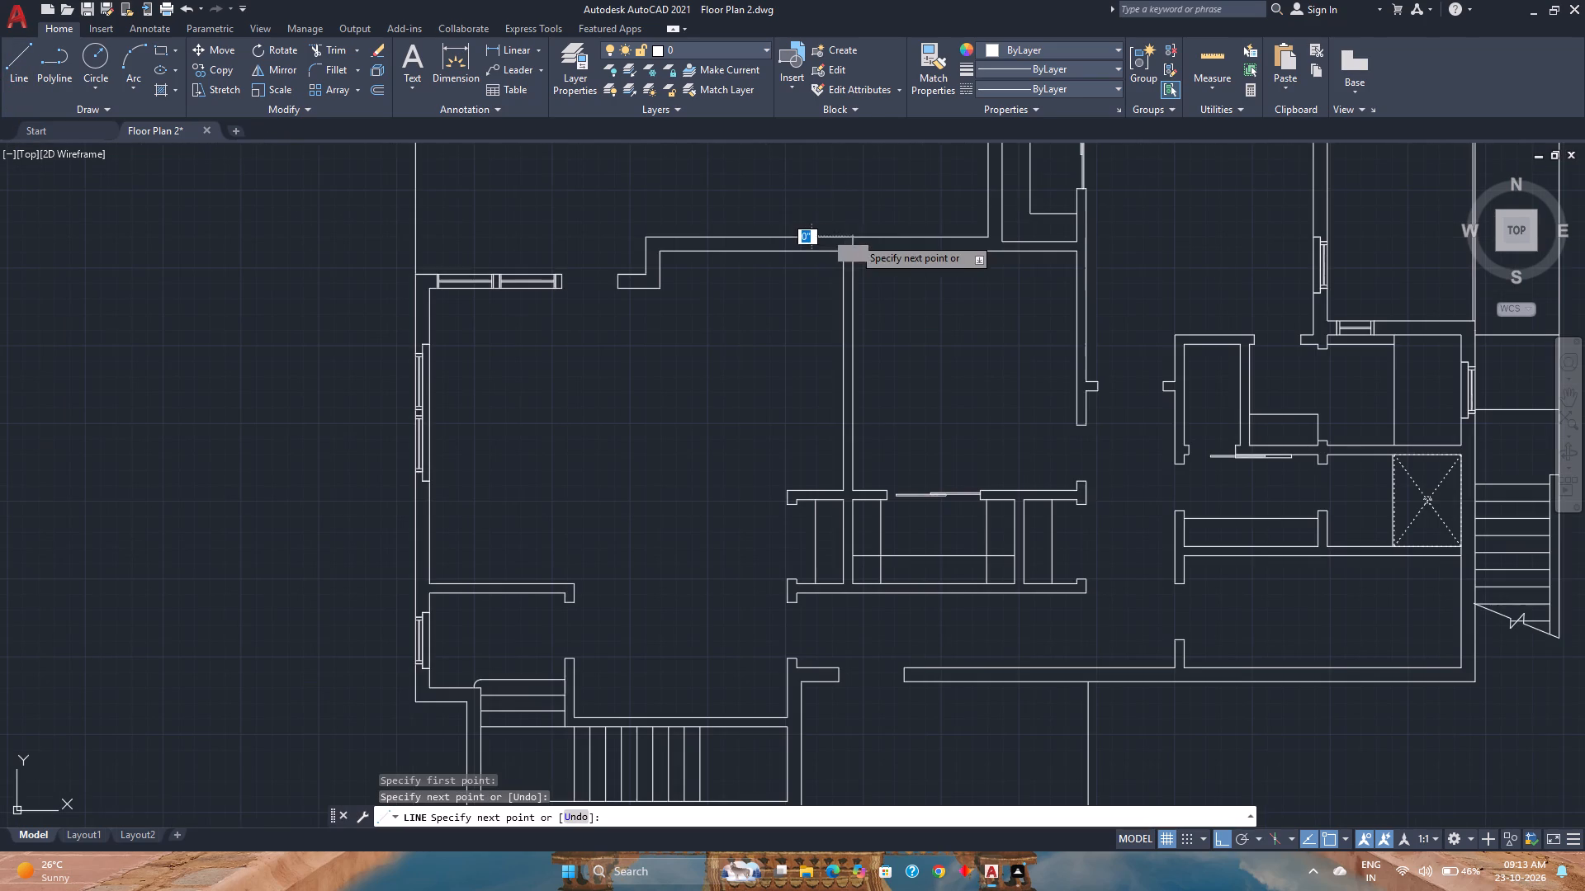
{"action": "key", "text": "Escape"}
Move the short line across the north wall 1' east, away from the partition.
{"action": "scroll", "coordinate": [996, 247], "scroll_direction": "up", "scroll_amount": 2}
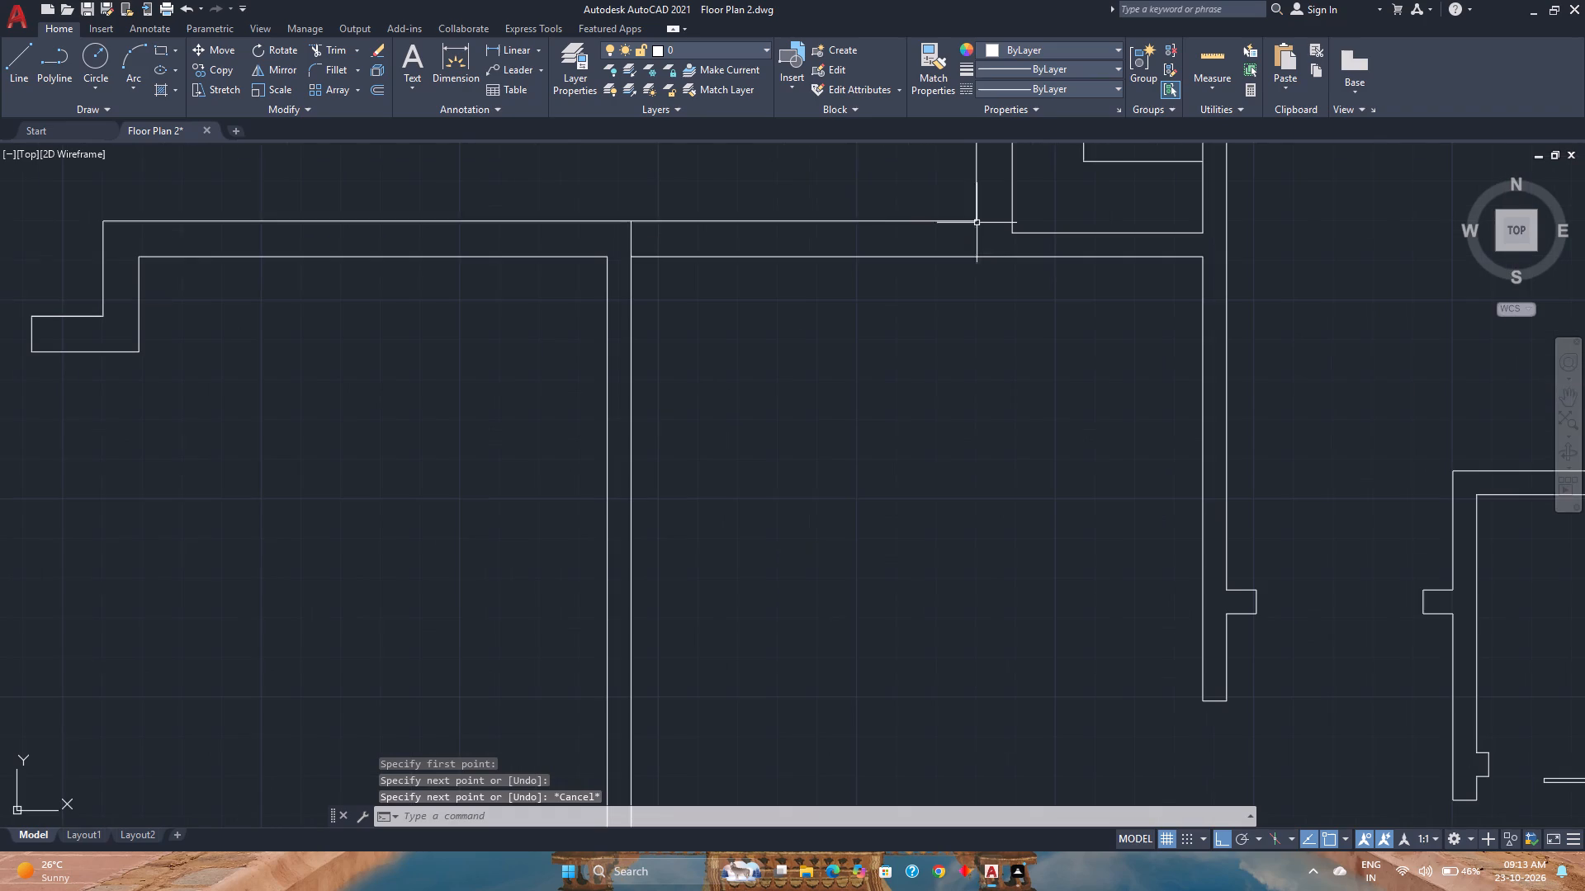
{"action": "left_click", "coordinate": [1209, 59]}
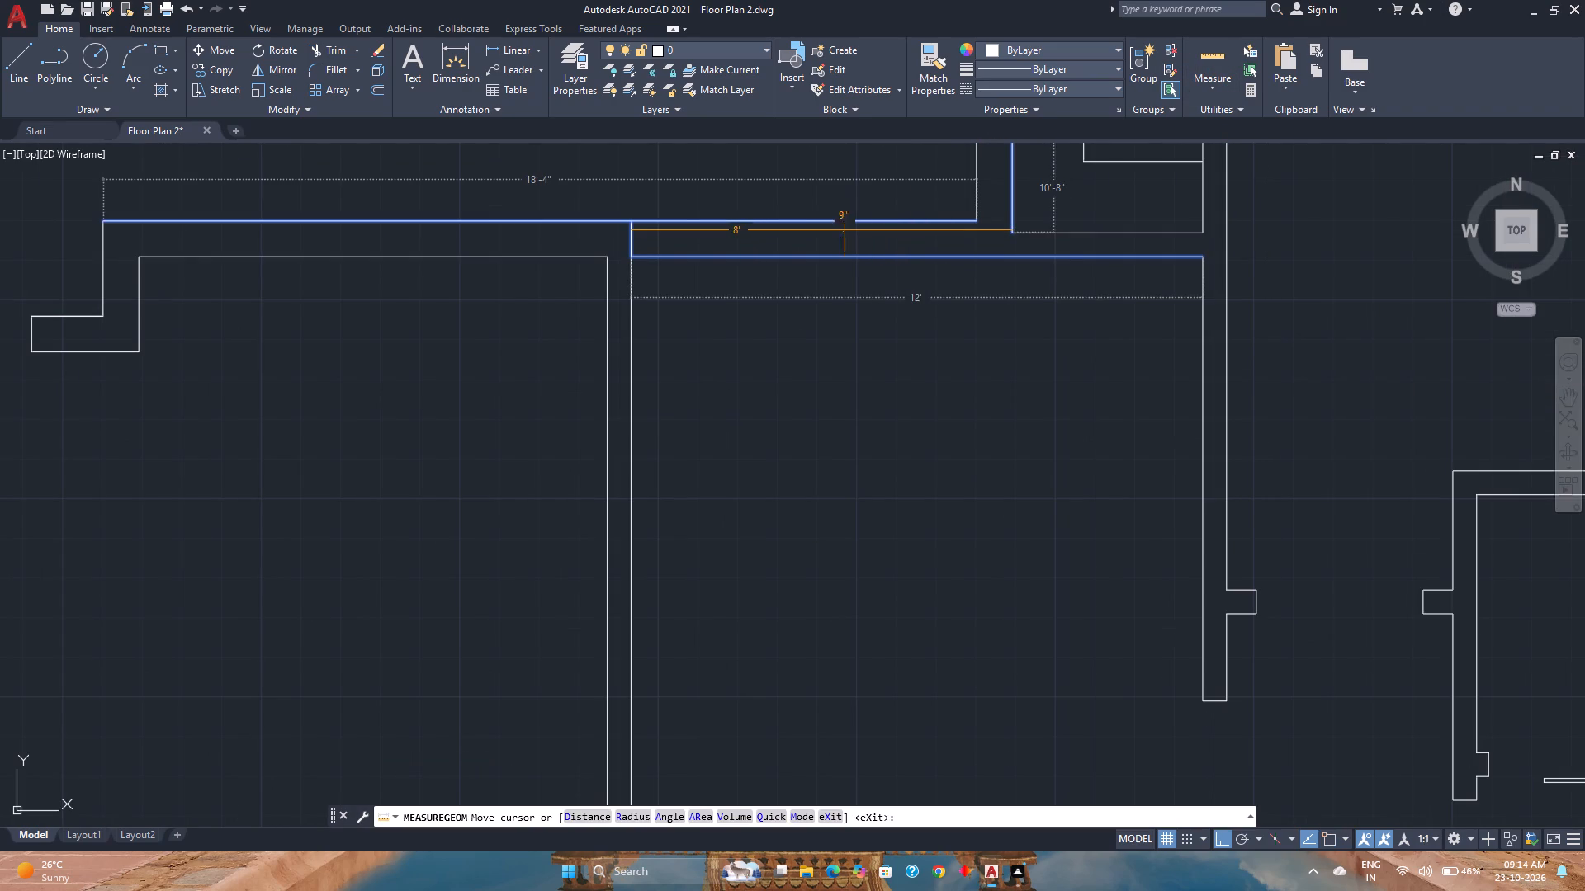
{"action": "key", "text": "Escape"}
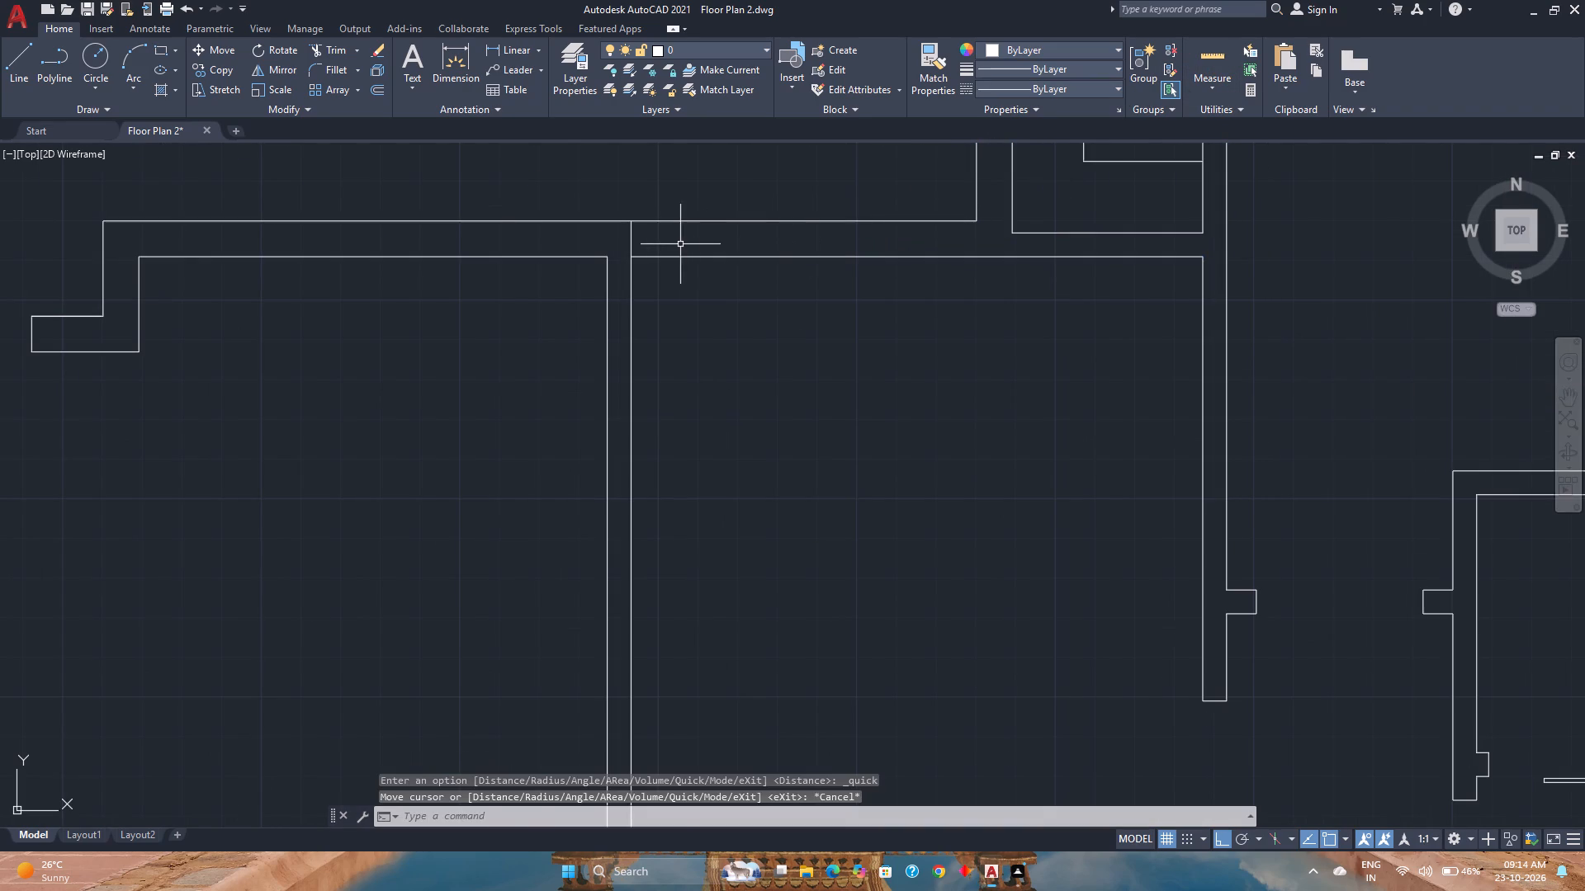
{"action": "left_click", "coordinate": [653, 239]}
{"action": "left_click", "coordinate": [573, 229]}
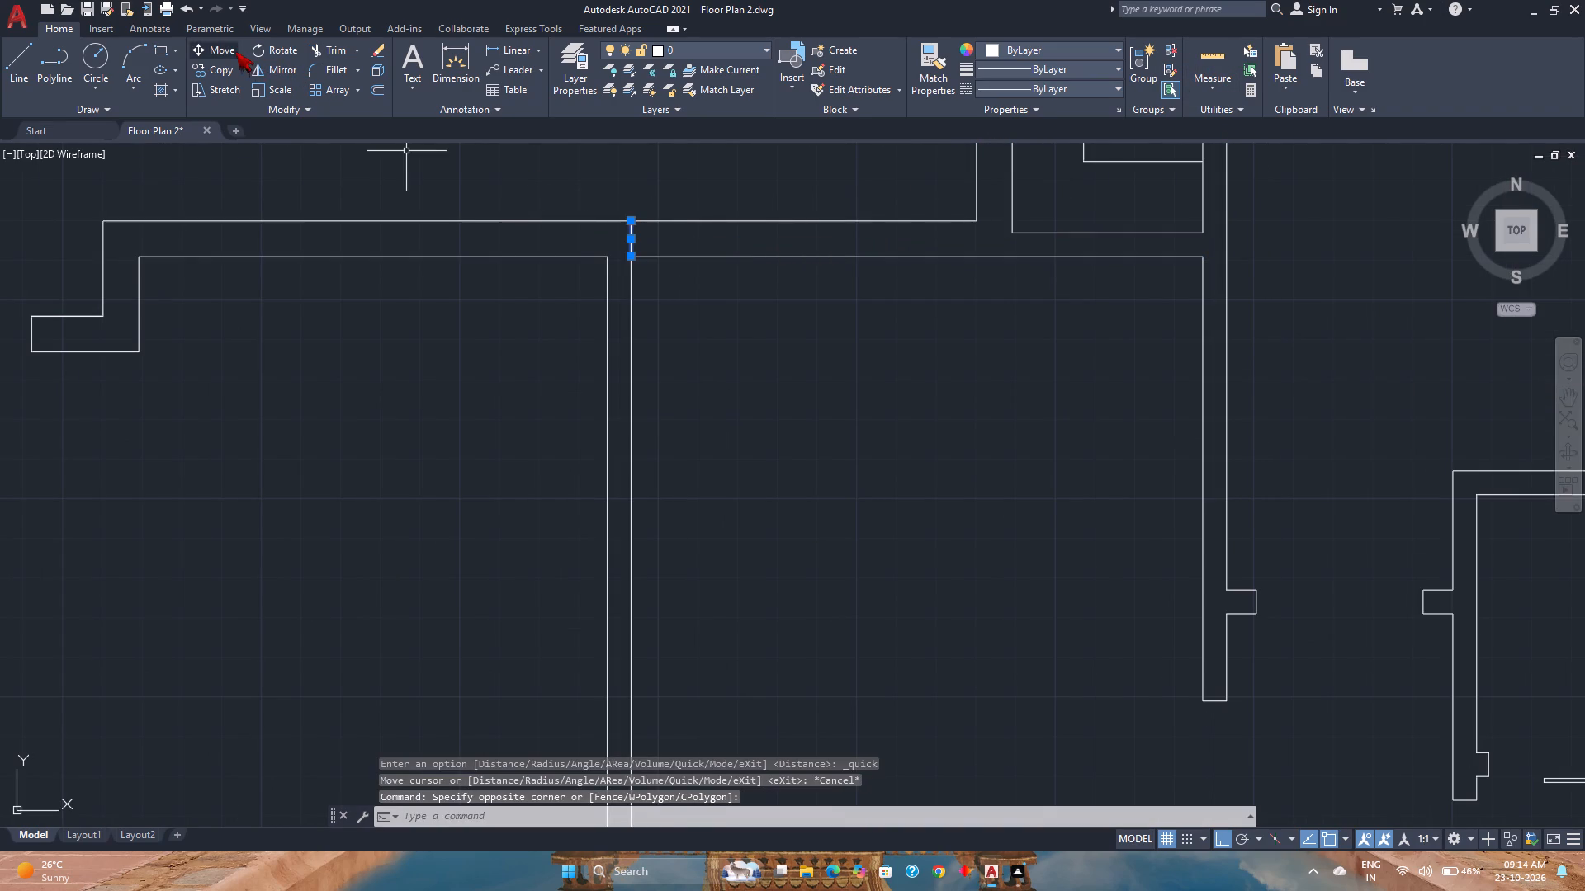
{"action": "left_click", "coordinate": [234, 49]}
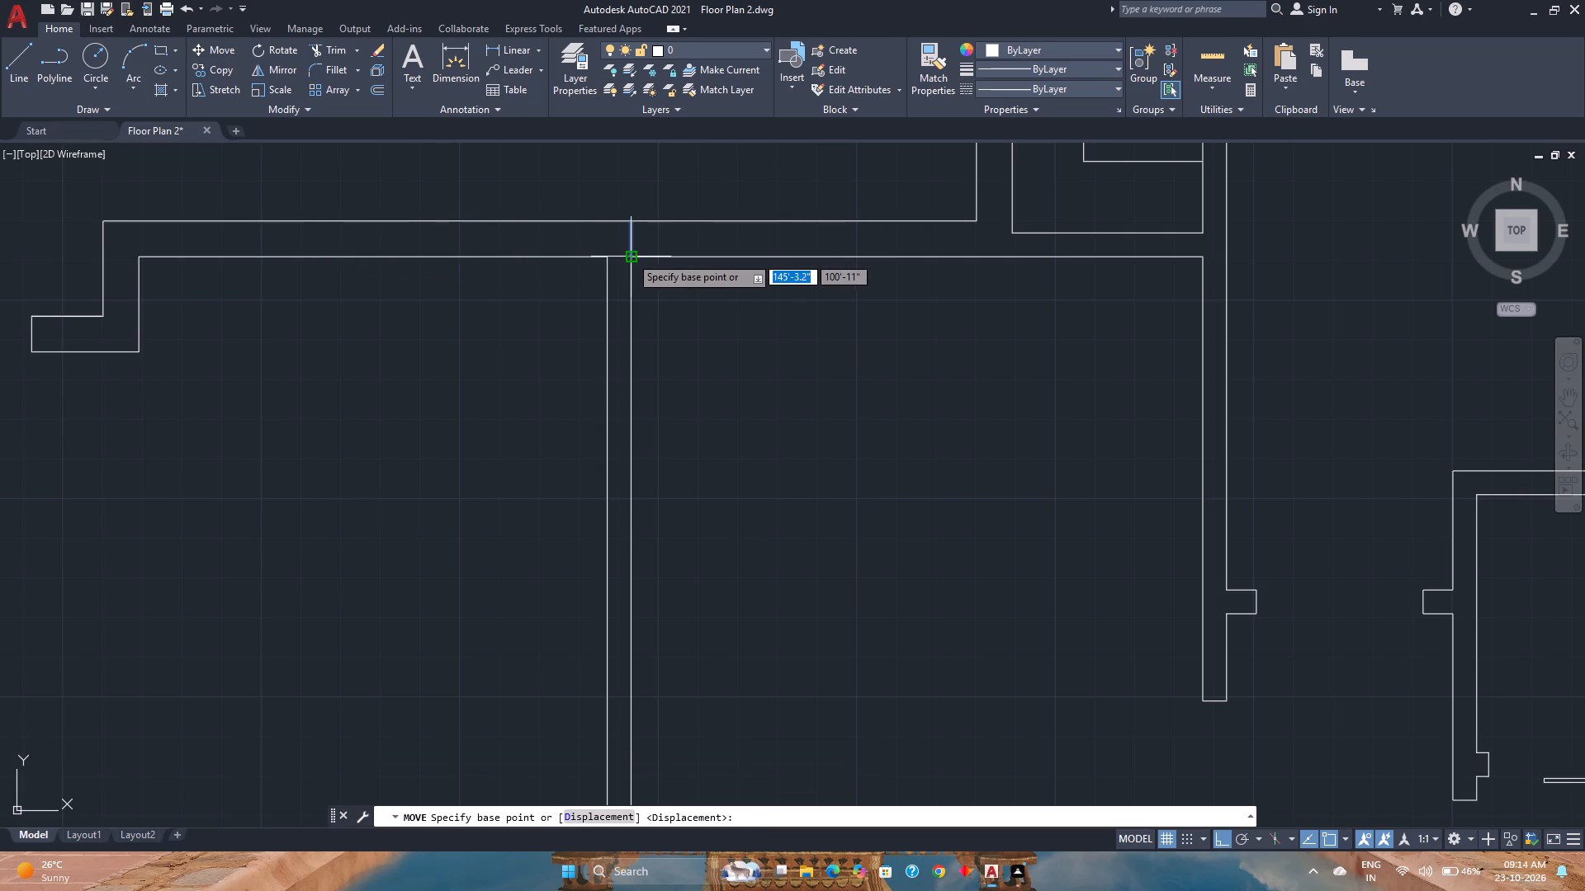
{"action": "left_click", "coordinate": [630, 256]}
{"action": "key", "text": "1"}
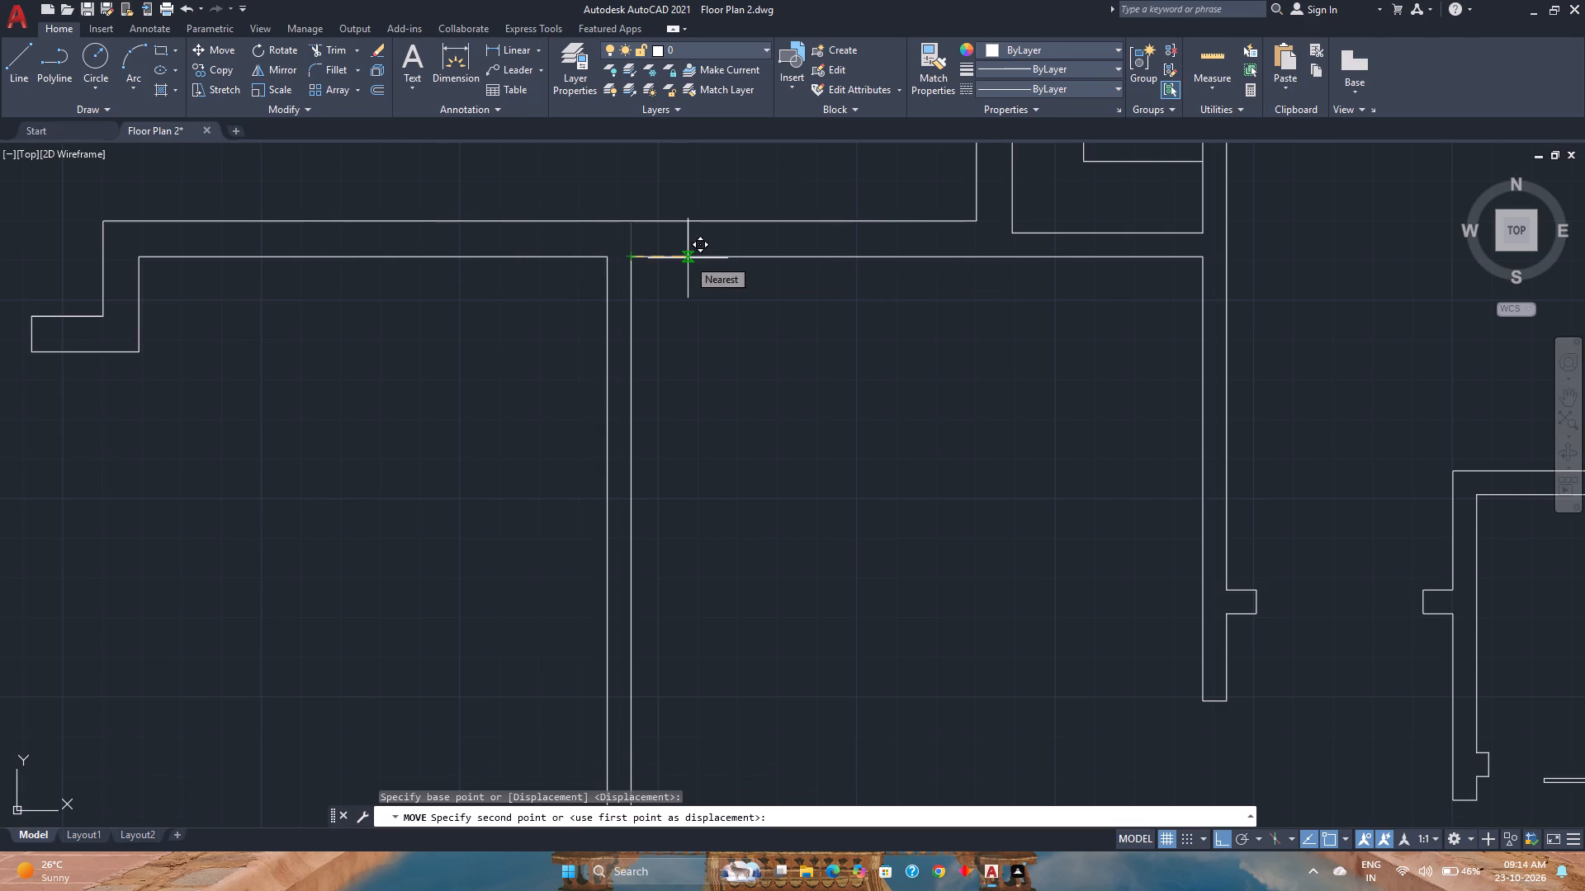
{"action": "key", "text": "apostrophe"}
{"action": "key", "text": "Return"}
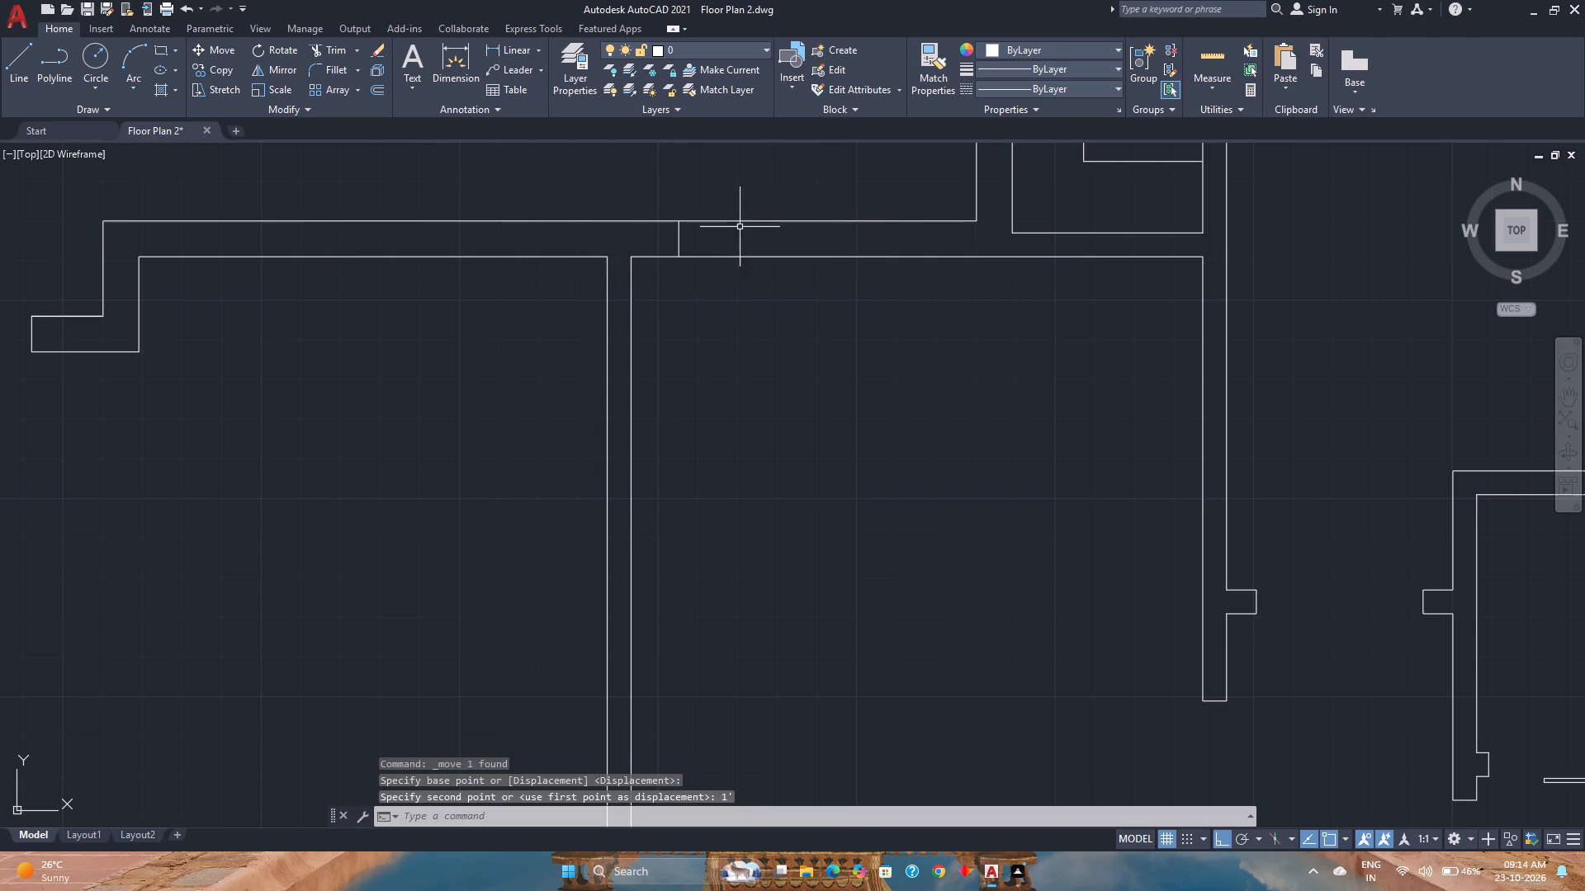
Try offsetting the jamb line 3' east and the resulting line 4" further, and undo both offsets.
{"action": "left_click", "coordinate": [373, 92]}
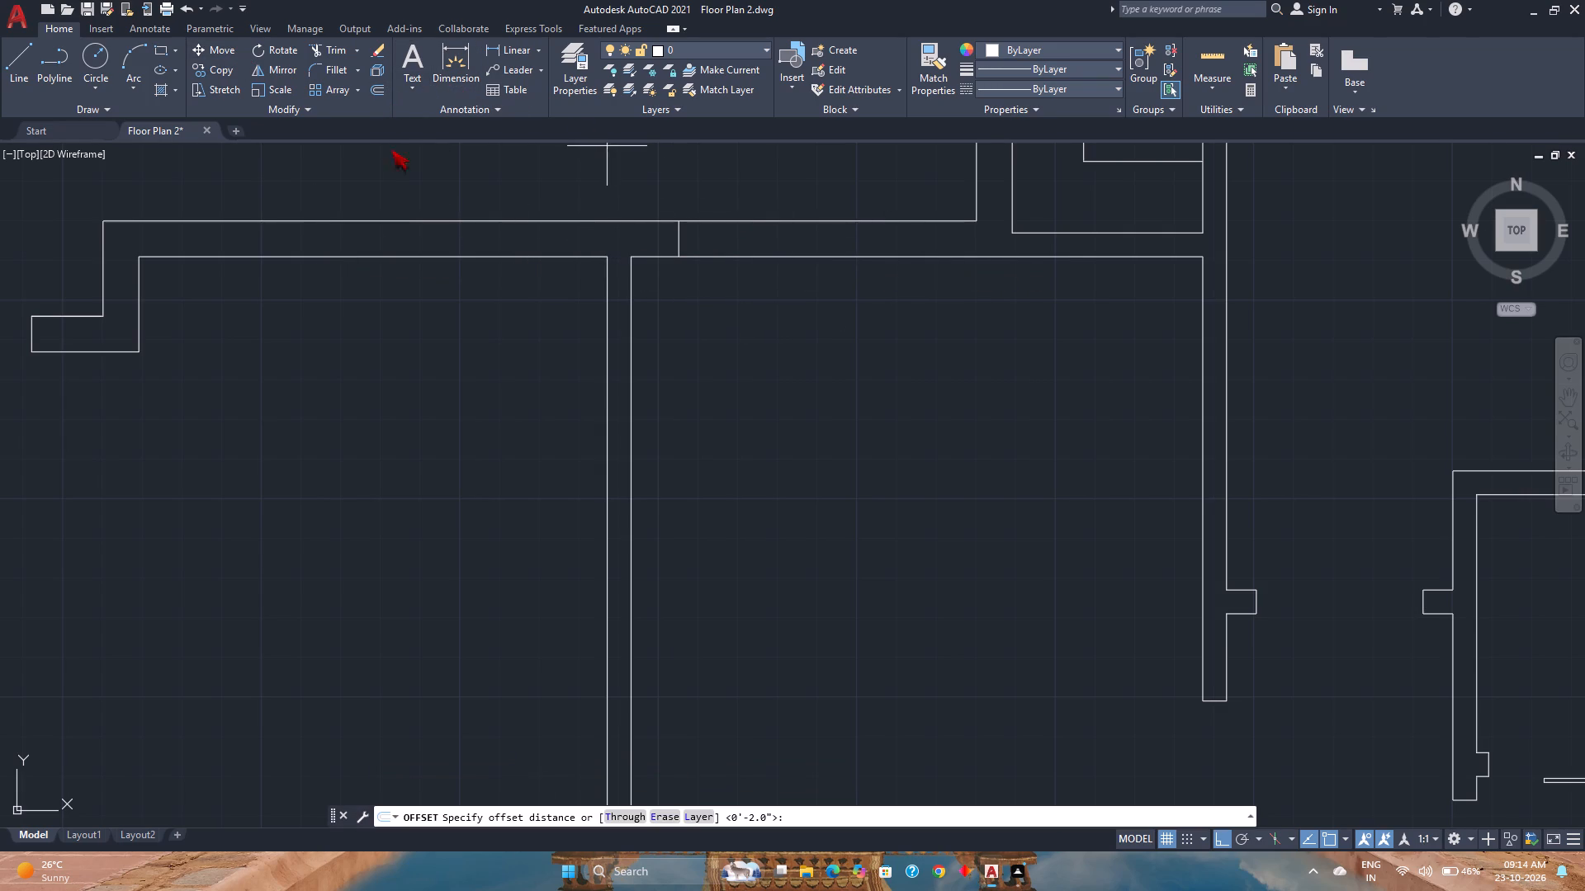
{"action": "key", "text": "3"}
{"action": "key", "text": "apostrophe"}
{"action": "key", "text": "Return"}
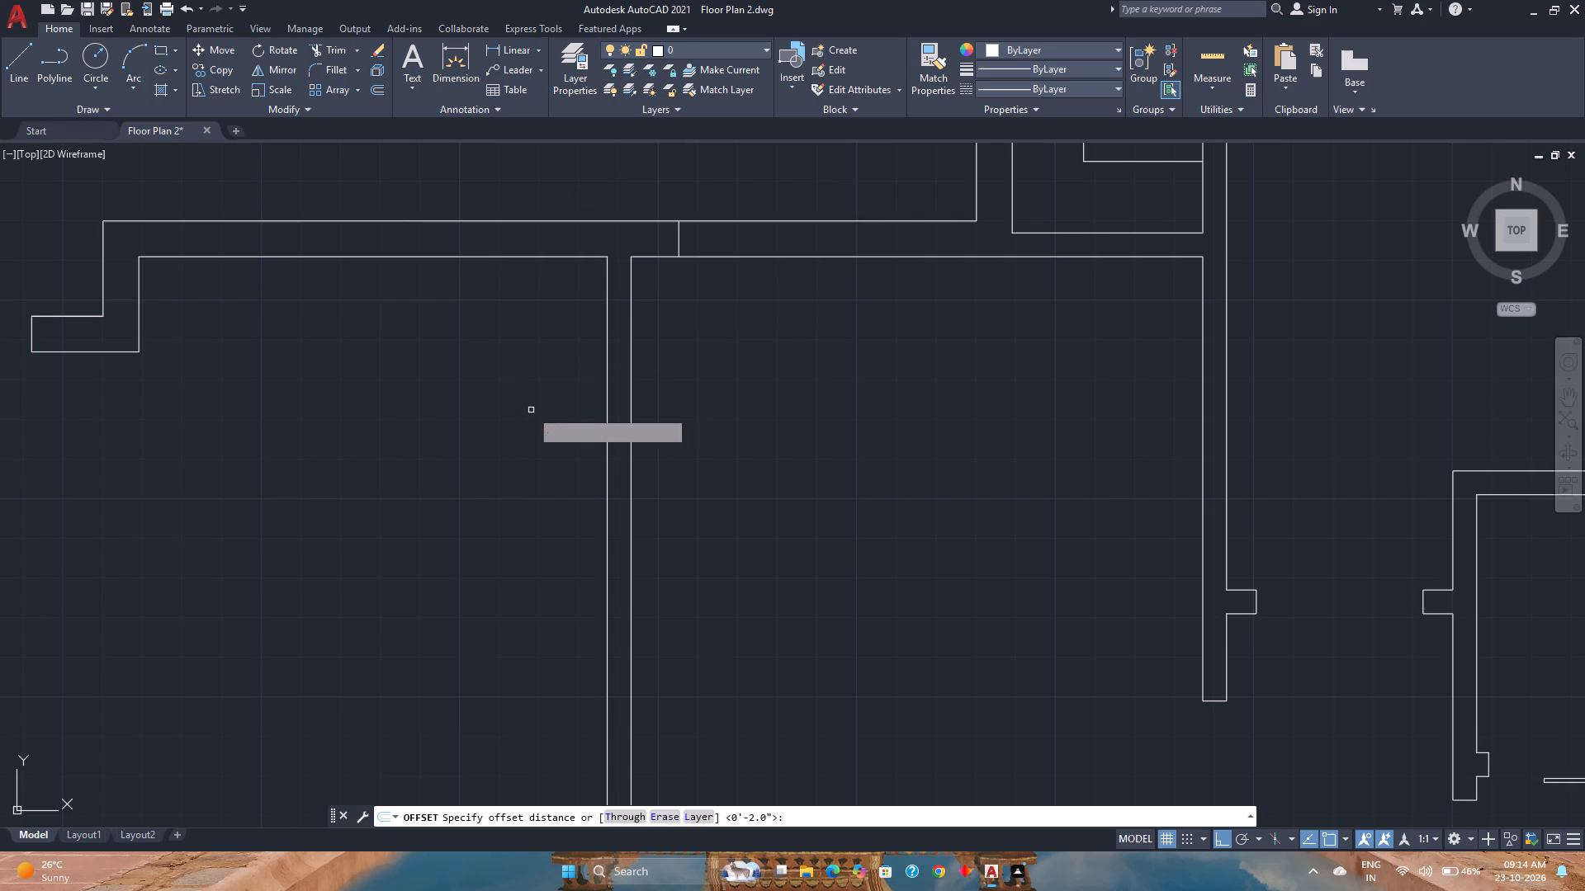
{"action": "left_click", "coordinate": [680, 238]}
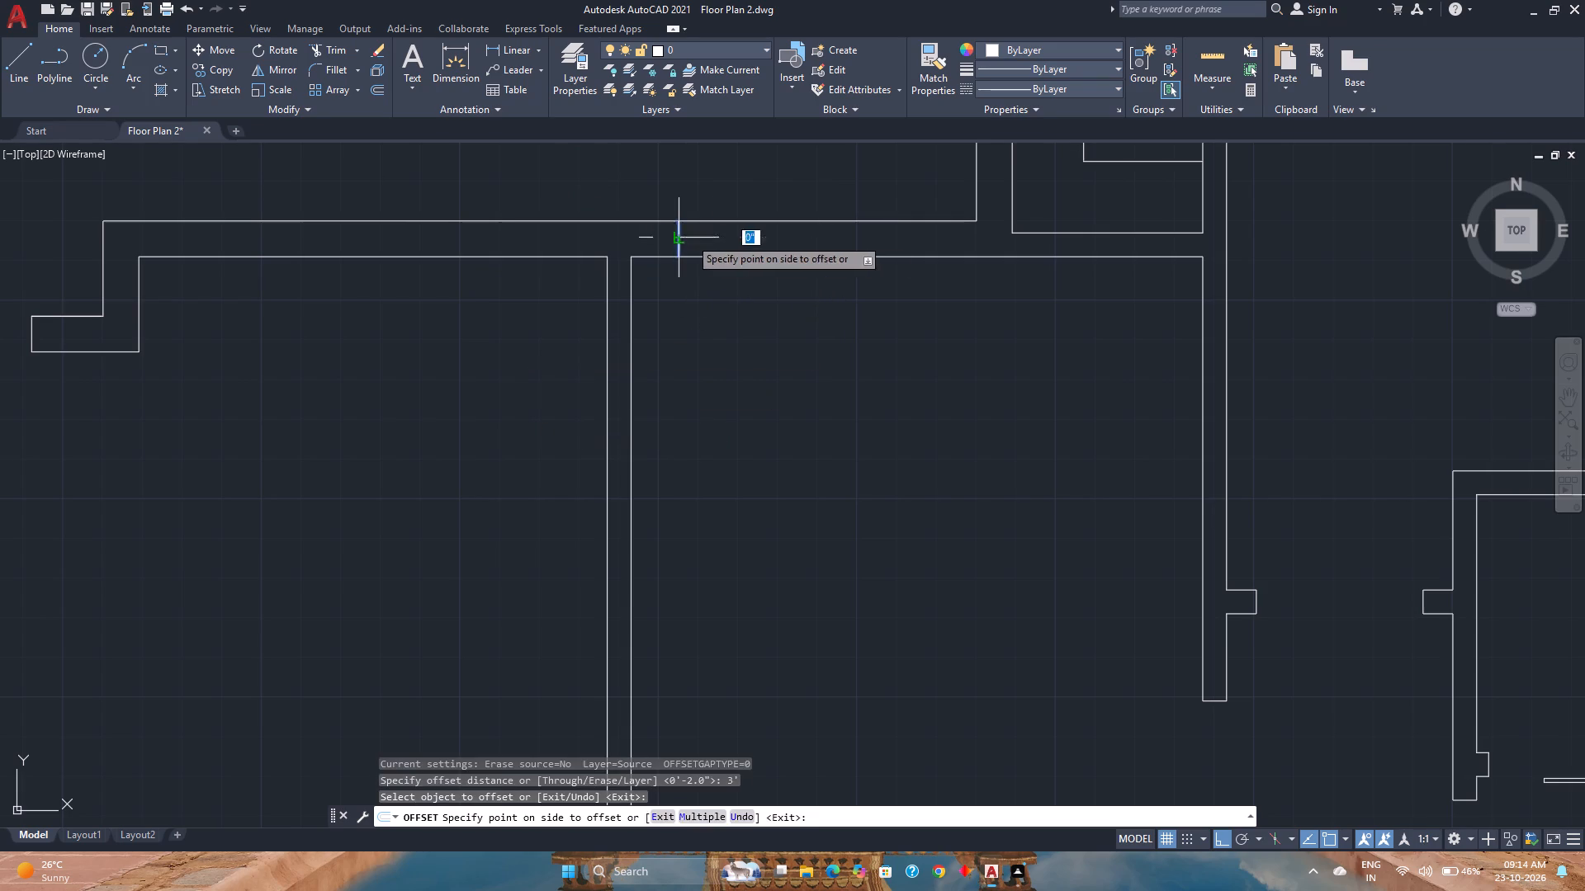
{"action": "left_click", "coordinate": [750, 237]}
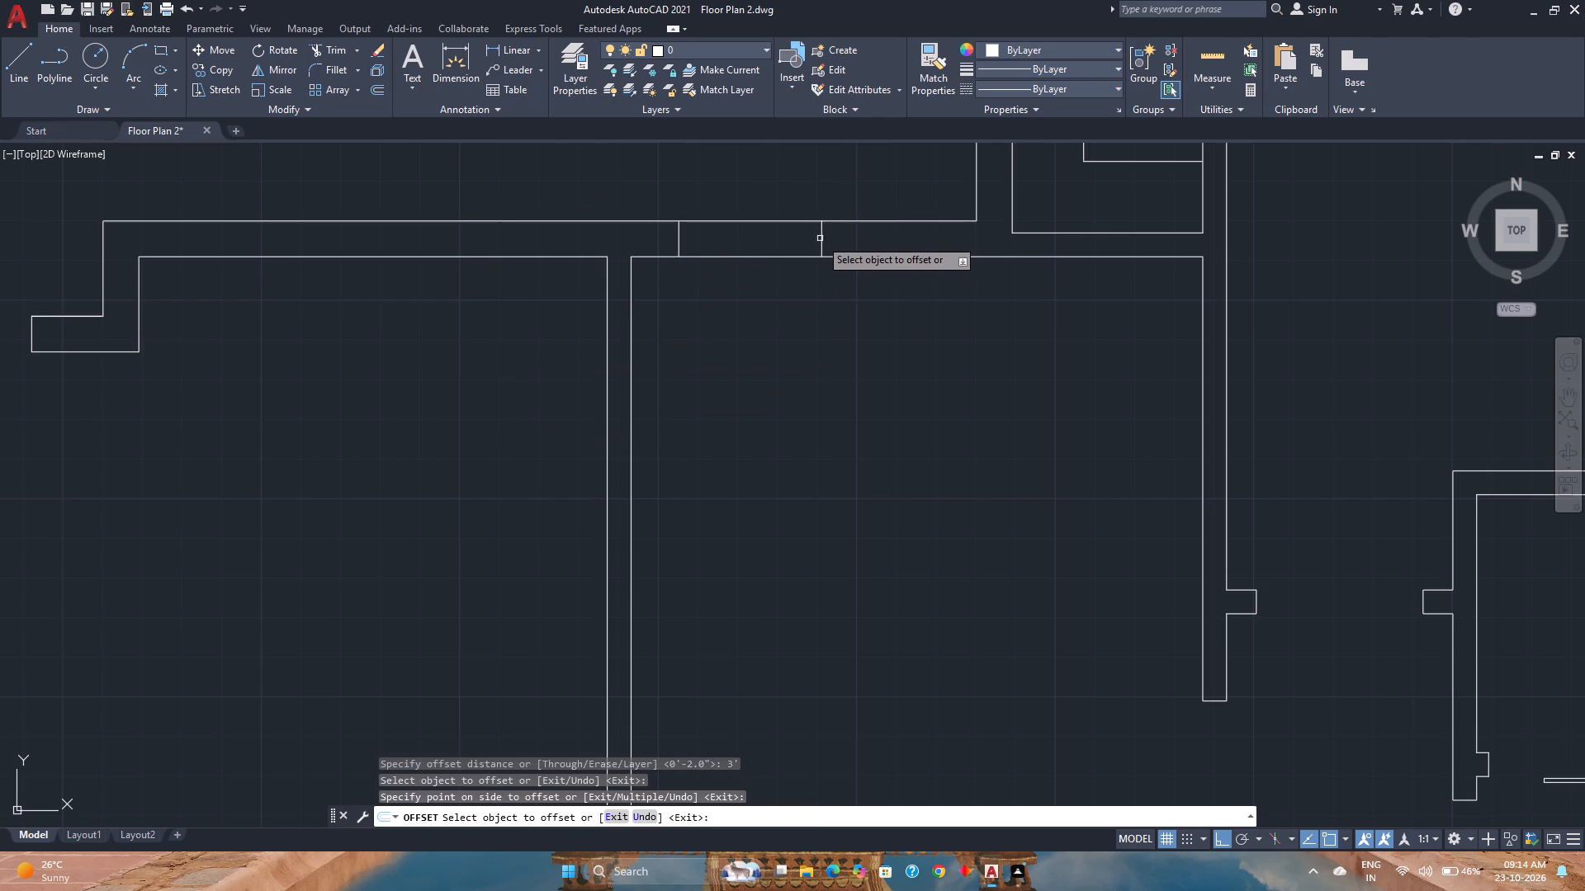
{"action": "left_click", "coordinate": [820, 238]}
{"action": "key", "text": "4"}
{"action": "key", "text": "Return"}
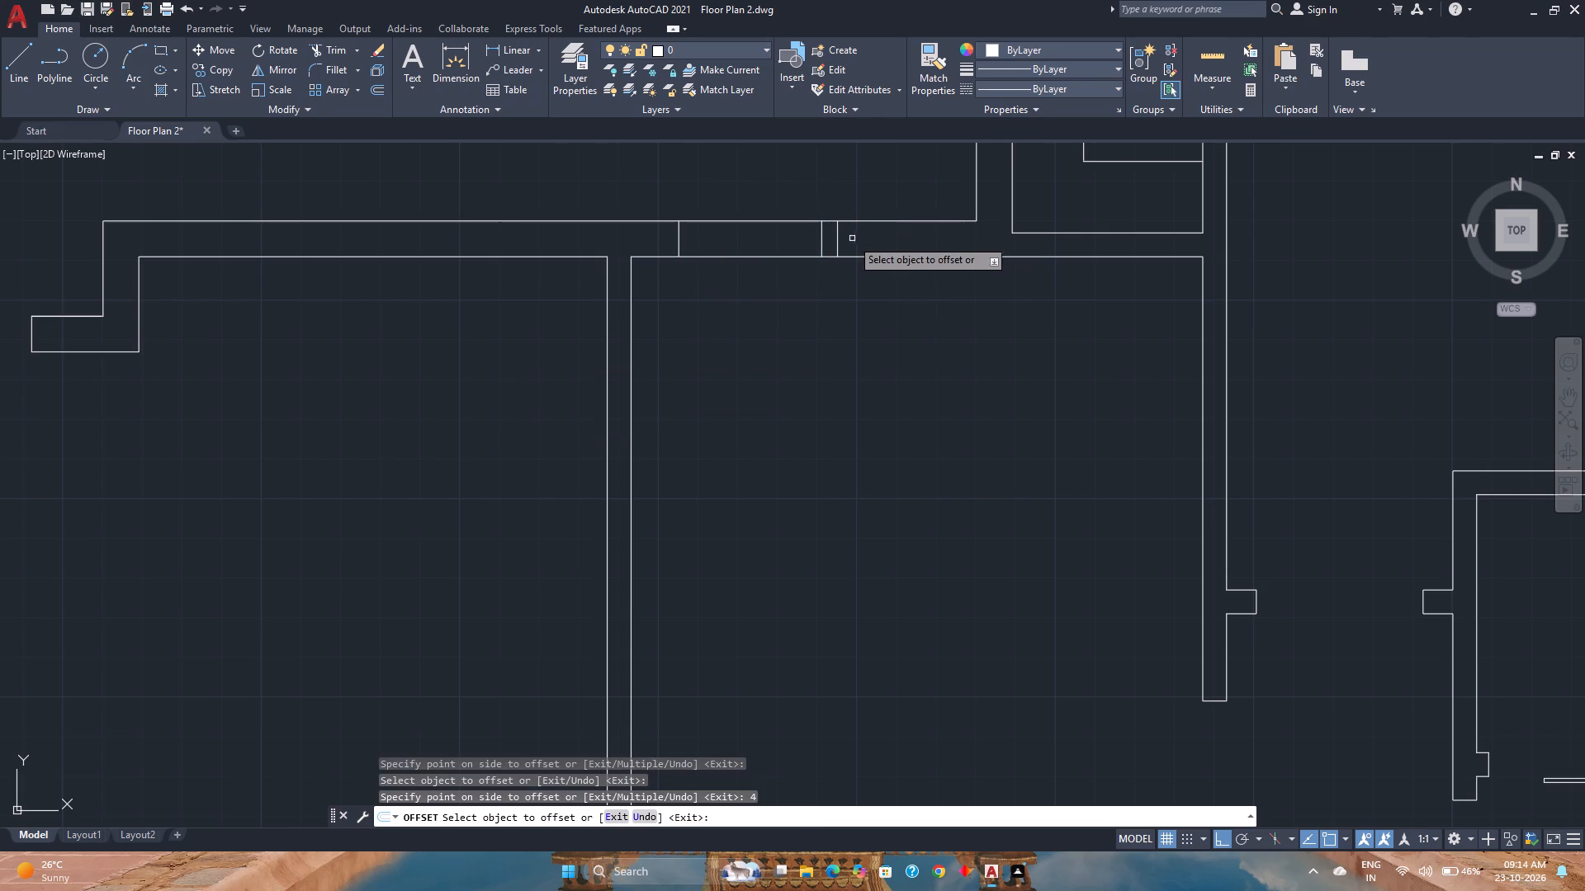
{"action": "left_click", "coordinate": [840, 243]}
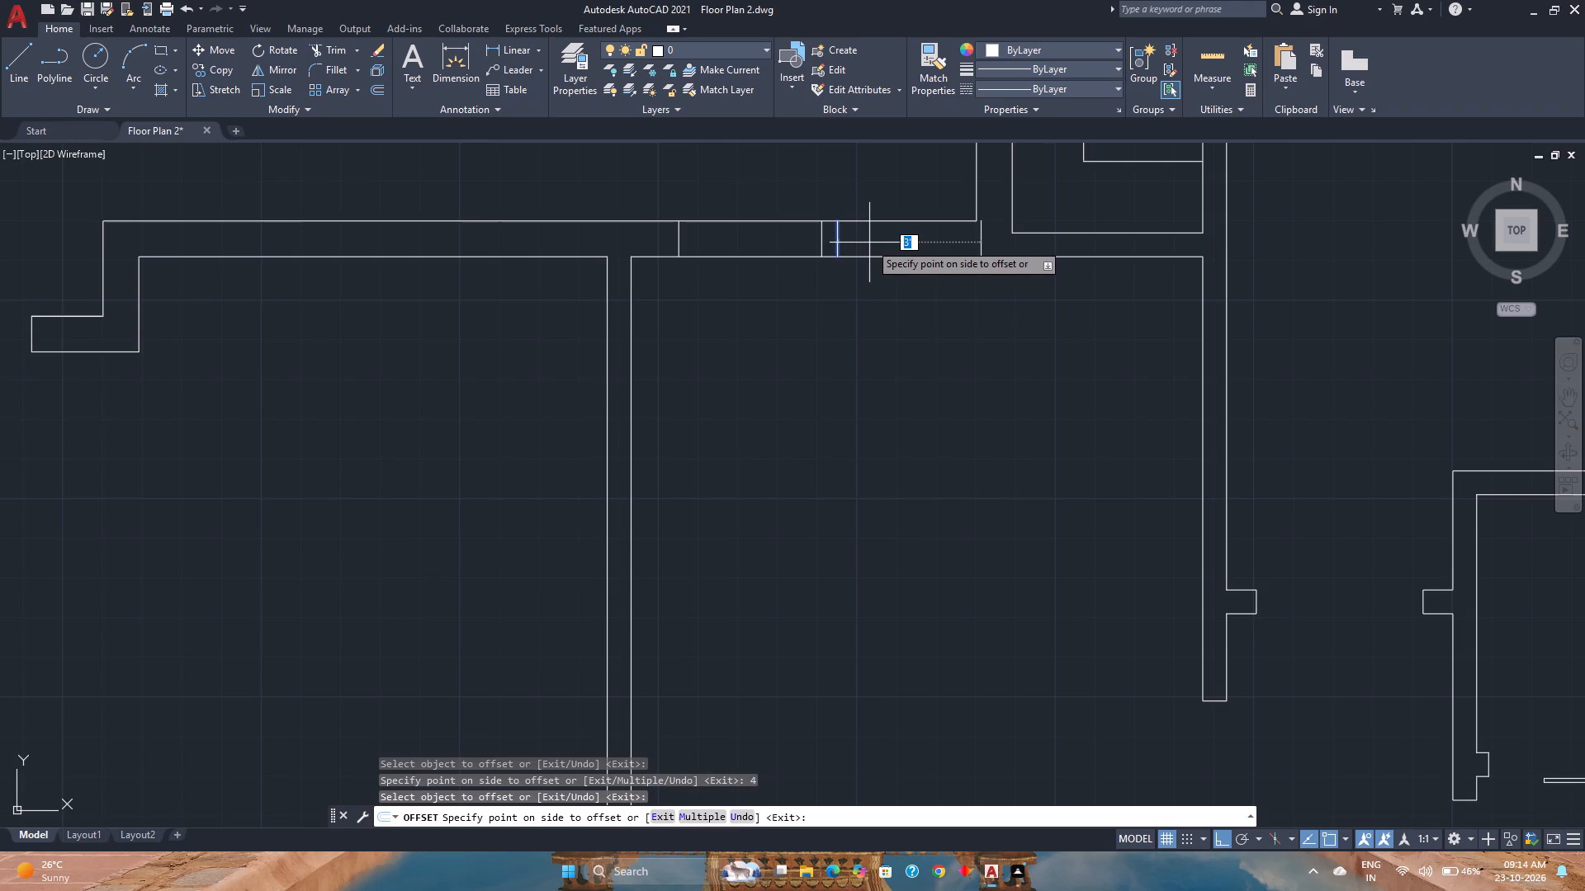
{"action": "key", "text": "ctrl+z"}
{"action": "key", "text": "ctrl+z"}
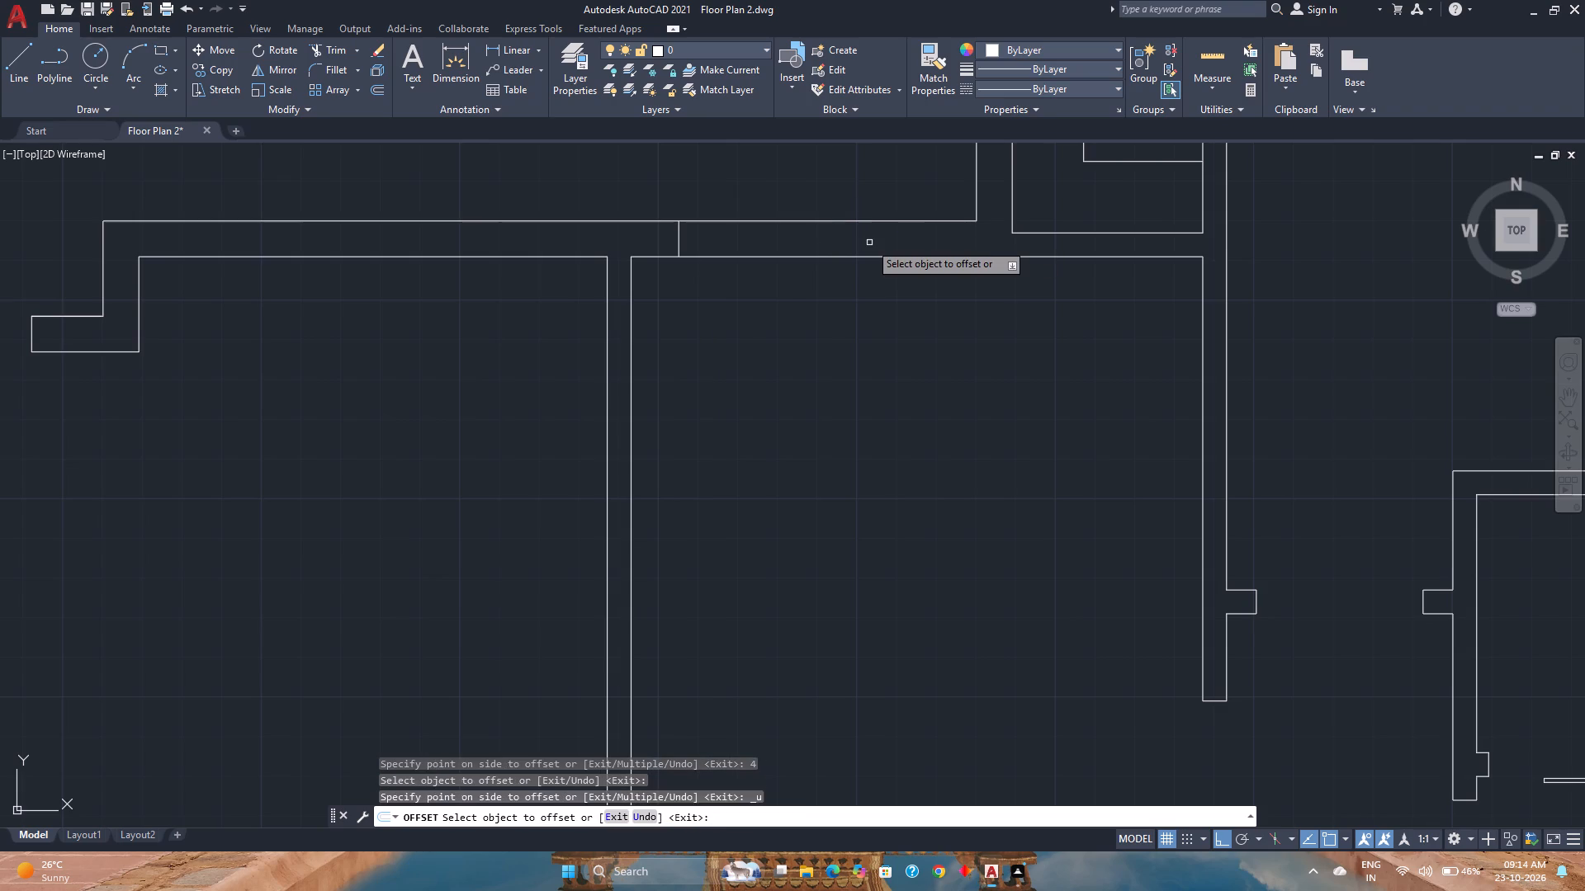
Offset the jamb line successively 2'6", 4" and 2'6" east to mark two window openings with a post between.
{"action": "left_click", "coordinate": [680, 240]}
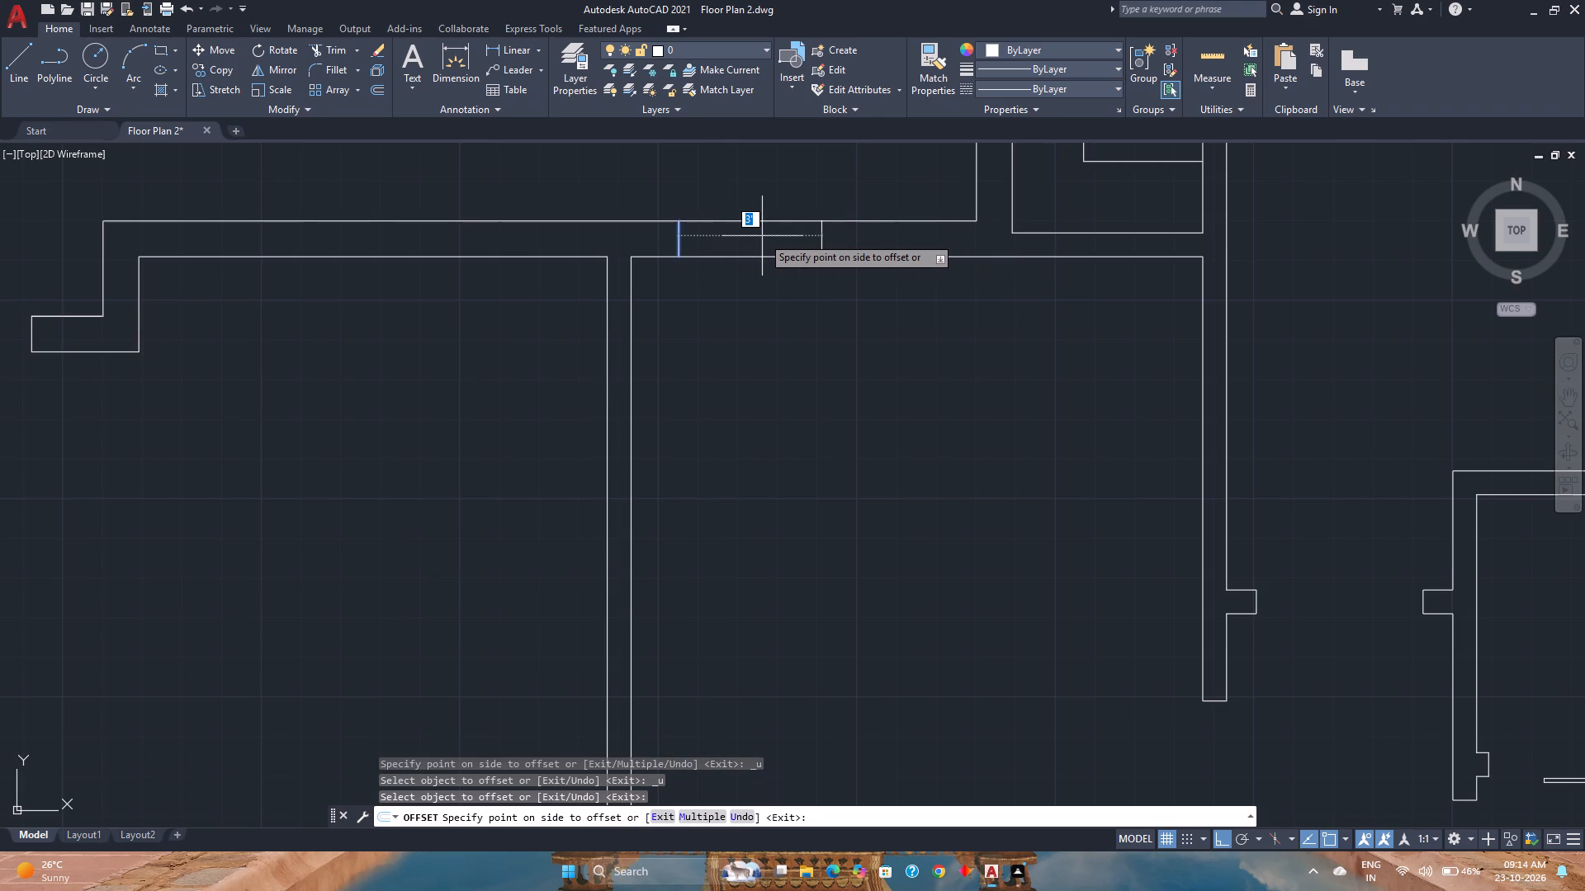
{"action": "type", "text": "2'6\""}
{"action": "key", "text": "Return"}
{"action": "left_click", "coordinate": [799, 236]}
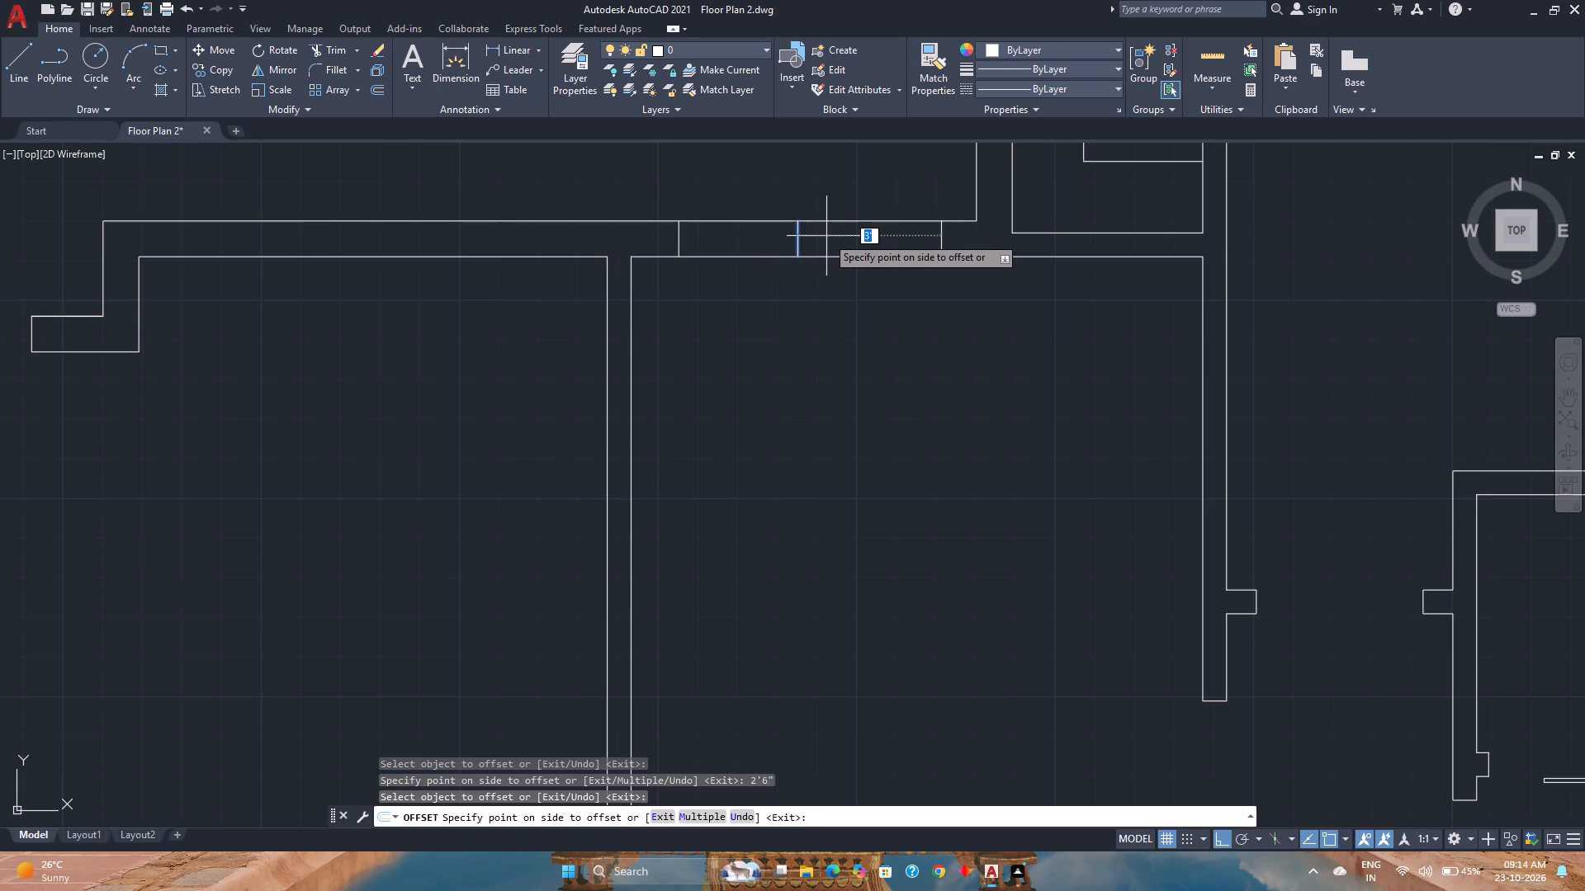
{"action": "key", "text": "4"}
{"action": "key", "text": "Return"}
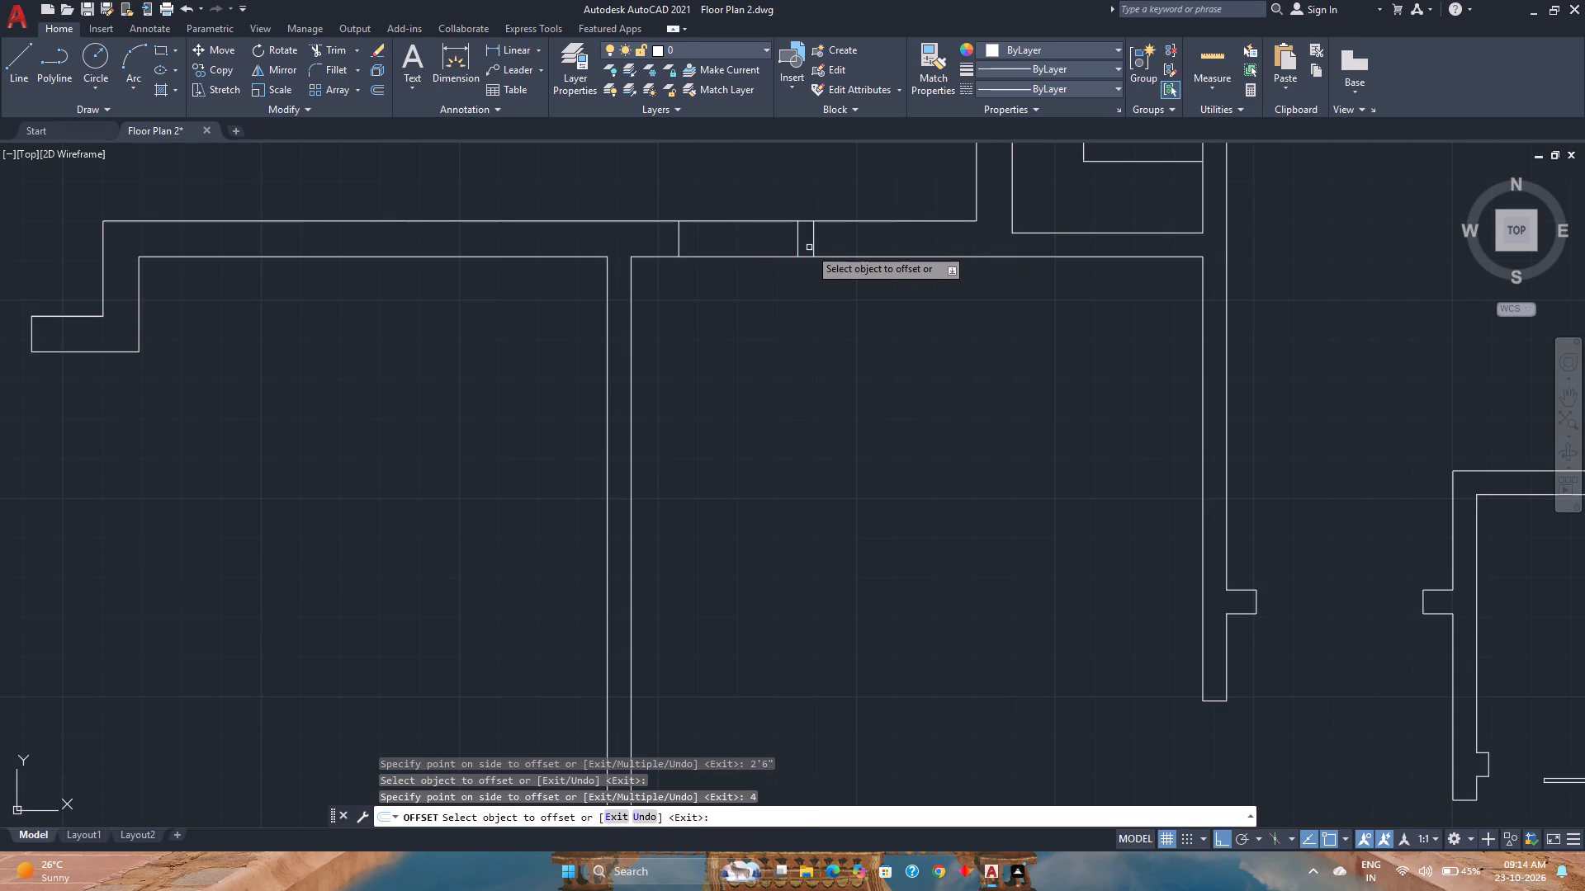
{"action": "left_click", "coordinate": [815, 242]}
{"action": "type", "text": "2'6"}
{"action": "key", "text": "shift+quotedbl"}
{"action": "key", "text": "Return"}
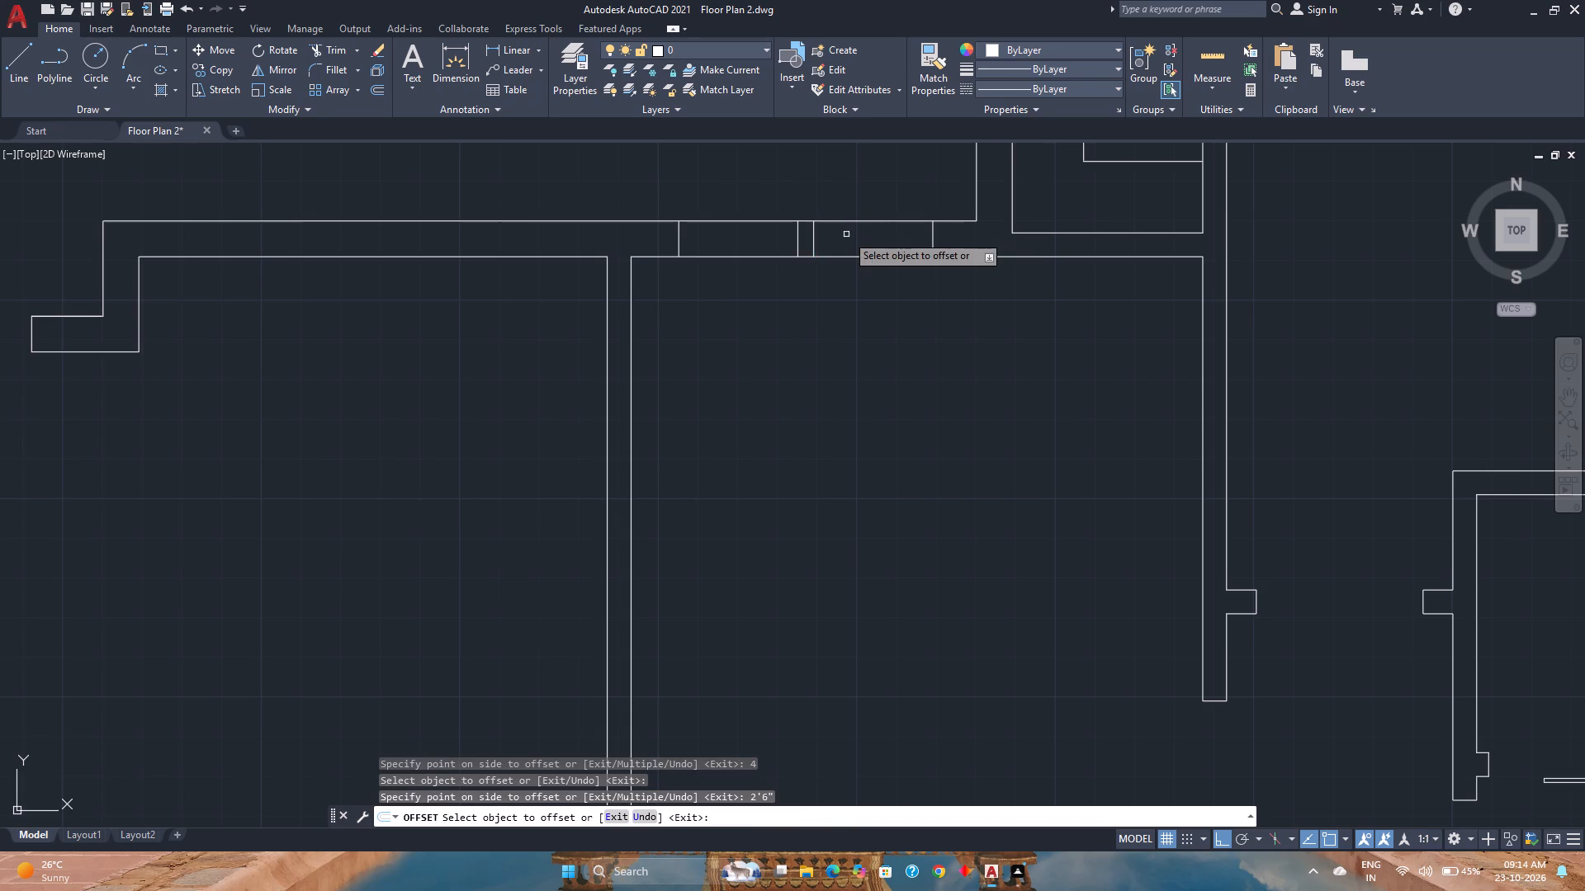
{"action": "key", "text": "Escape"}
Trim the north wall lines between the jamb lines to open both window gaps, keeping the 4" post.
{"action": "scroll", "coordinate": [829, 360], "scroll_direction": "down", "scroll_amount": 1}
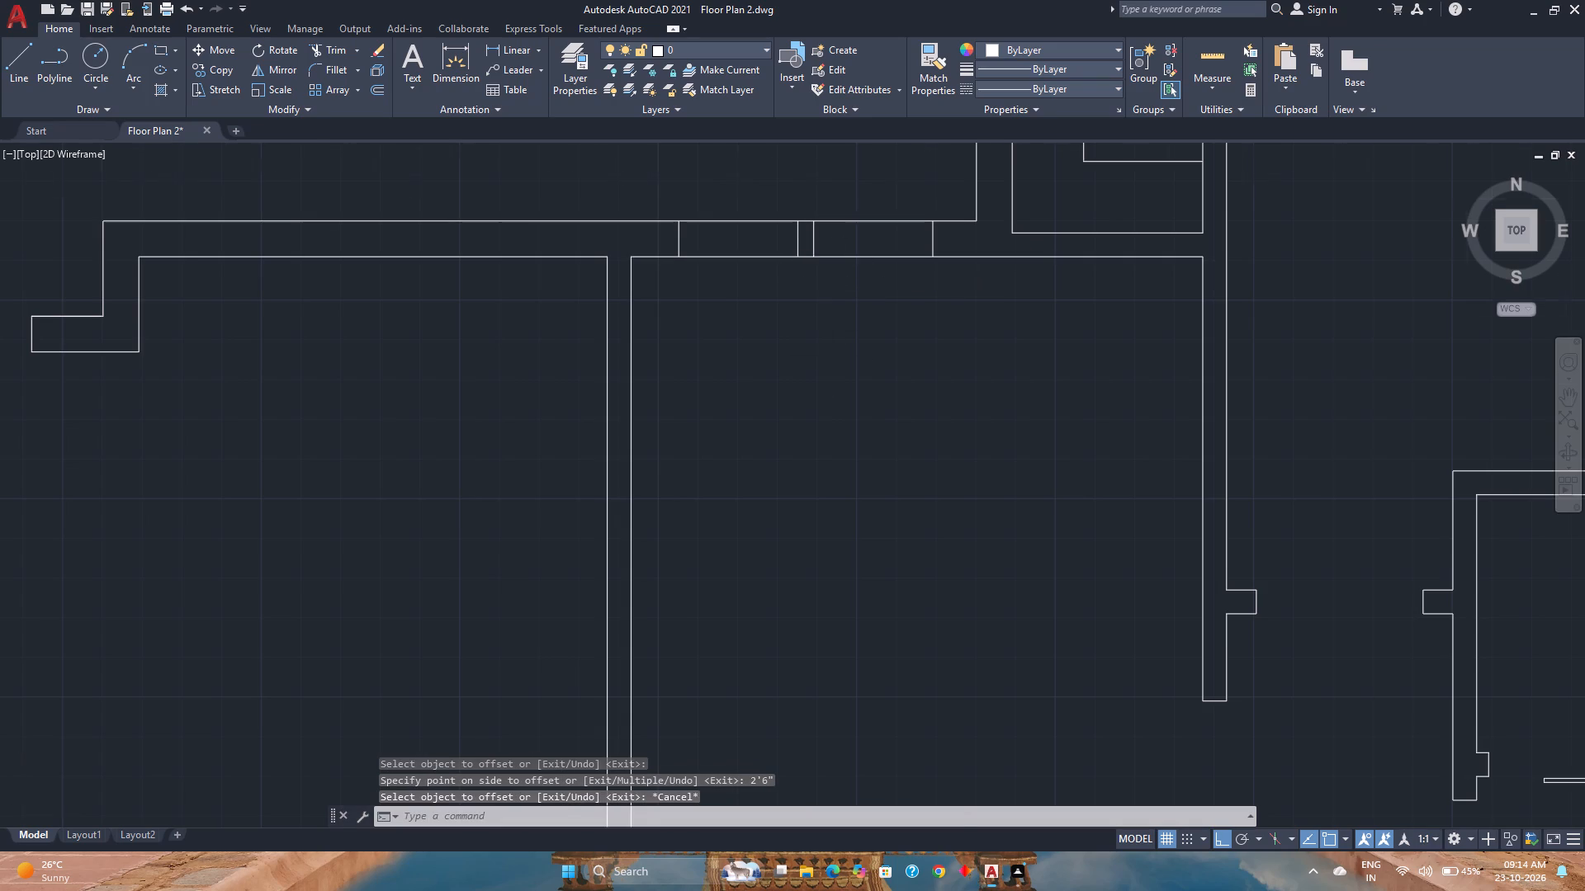
{"action": "scroll", "coordinate": [829, 360], "scroll_direction": "down", "scroll_amount": 1}
{"action": "type", "text": "tr"}
{"action": "key", "text": "Return"}
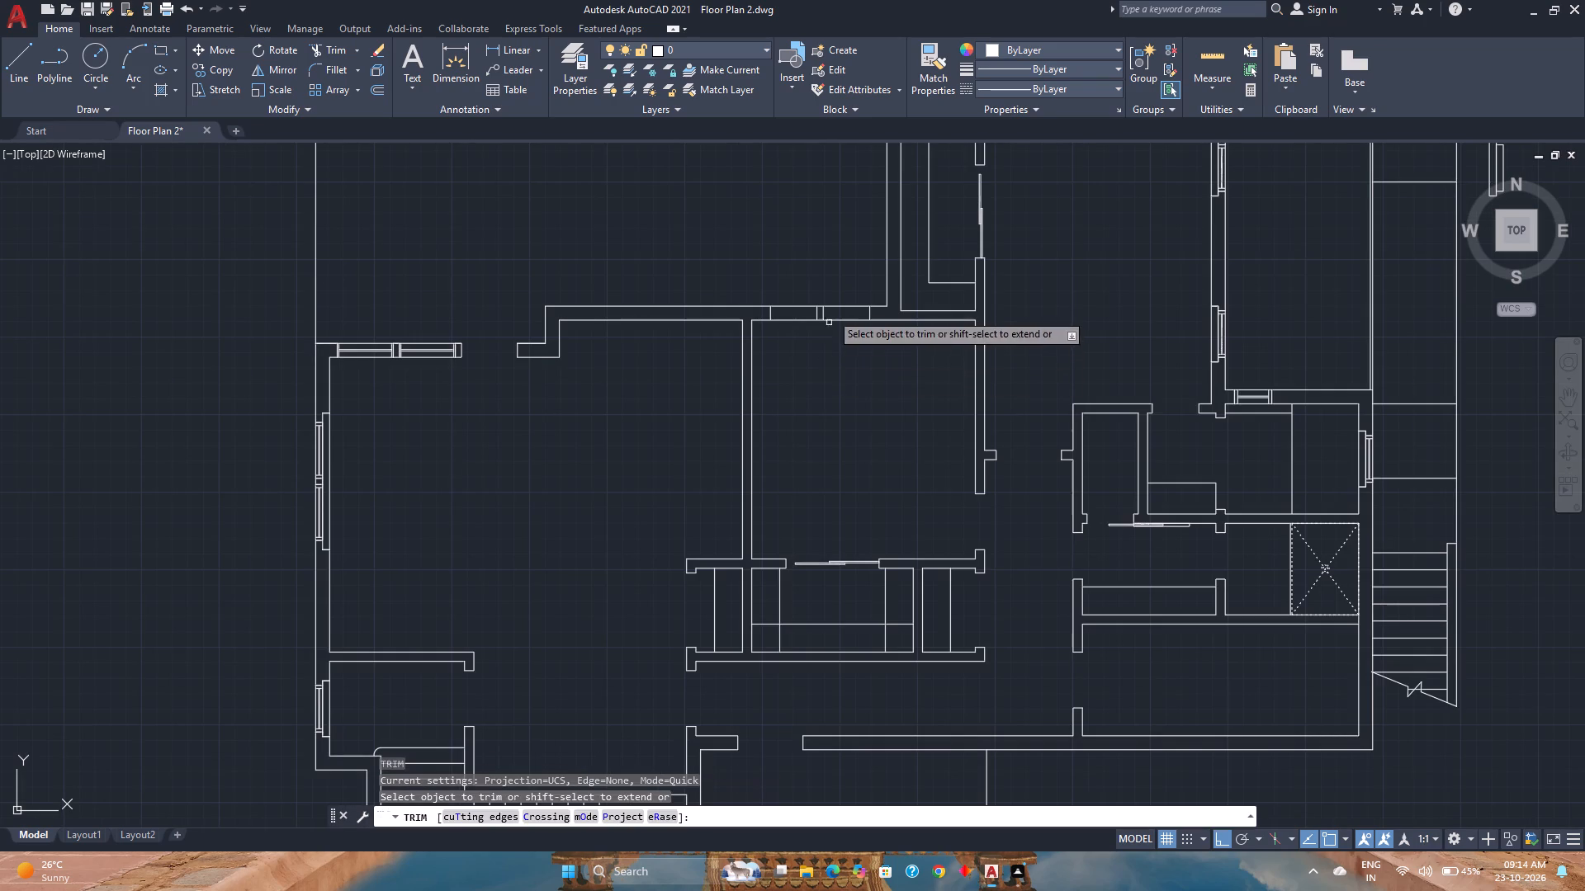
{"action": "left_click", "coordinate": [841, 293]}
{"action": "left_click", "coordinate": [835, 332]}
{"action": "left_click", "coordinate": [797, 292]}
{"action": "left_click", "coordinate": [791, 342]}
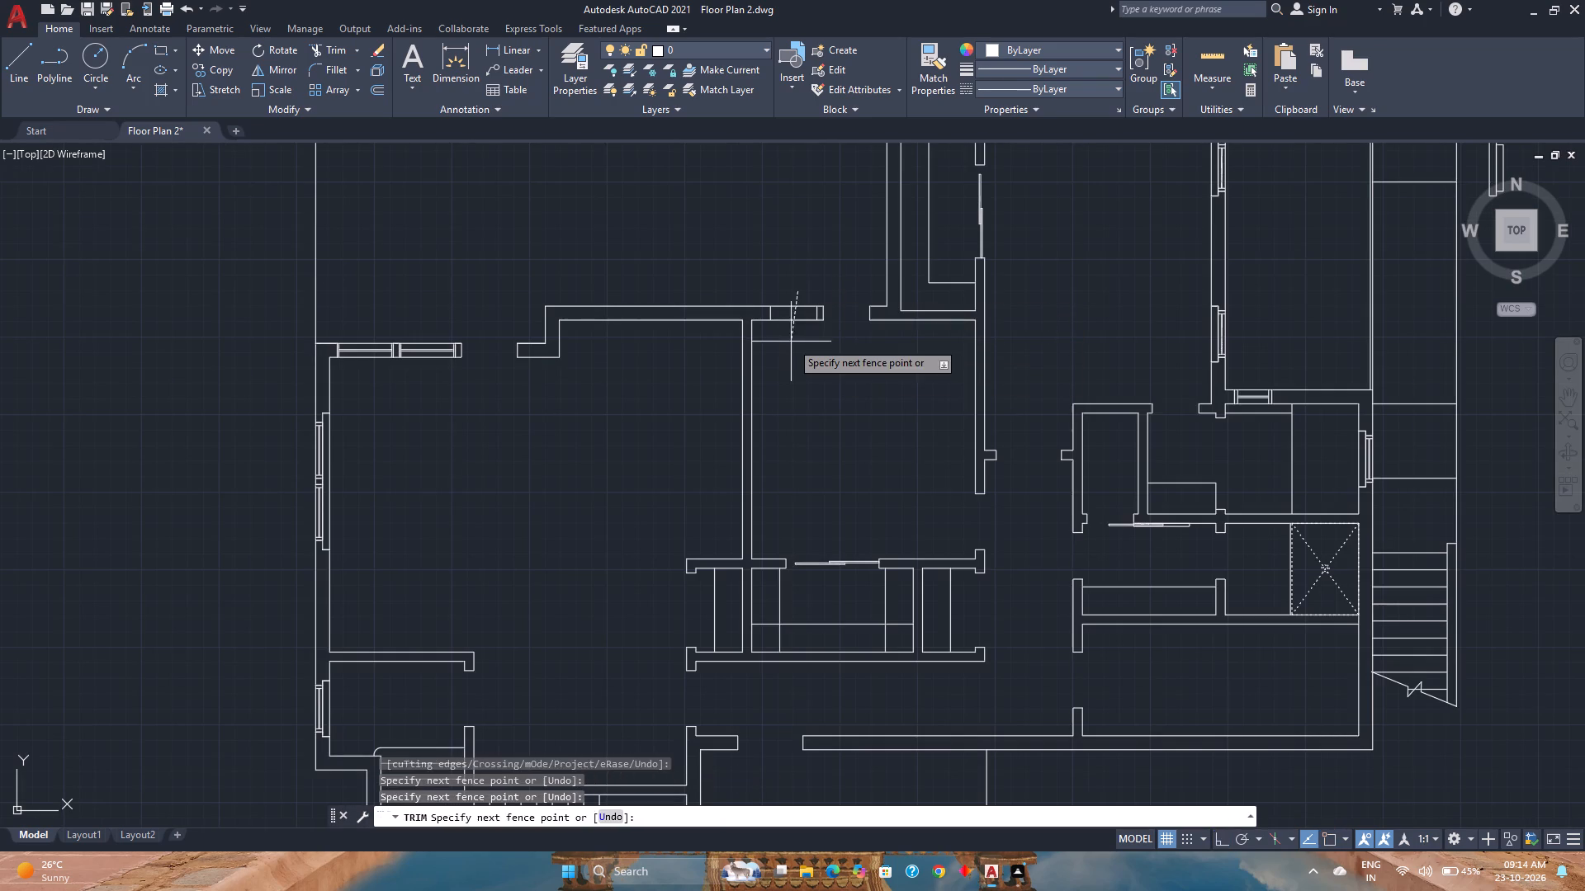
{"action": "key", "text": "Escape"}
Examine the windows in the first floor plan as reference for the new north-wall windows.
{"action": "scroll", "coordinate": [791, 342], "scroll_direction": "down", "scroll_amount": 2}
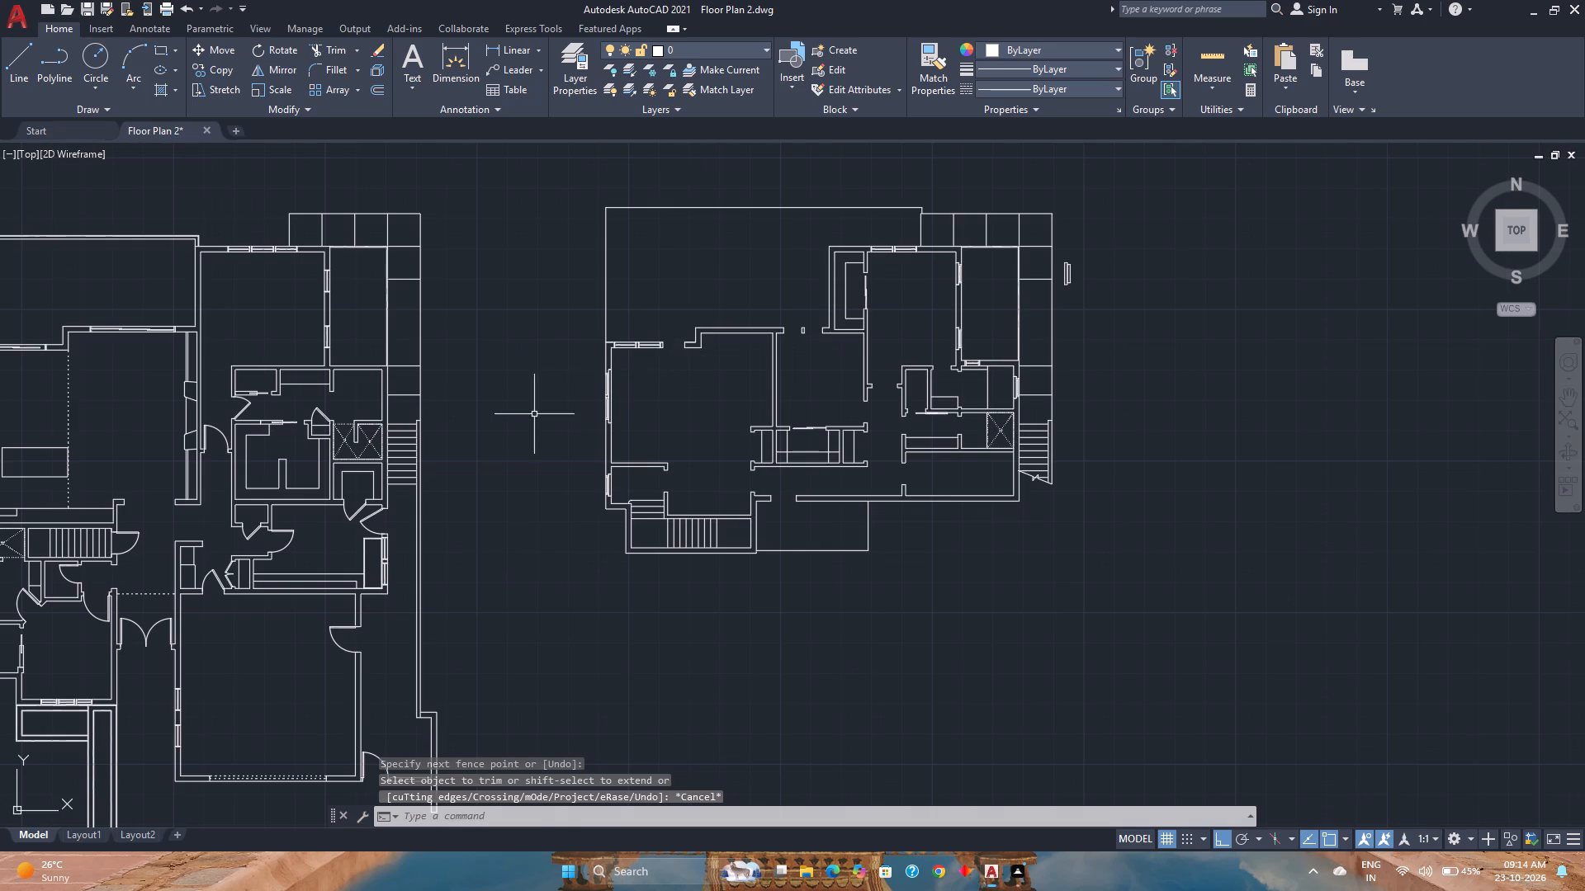
{"action": "middle_click_drag", "start_coordinate": [534, 414], "coordinate": [887, 411]}
{"action": "middle_click_drag", "start_coordinate": [890, 411], "coordinate": [897, 411]}
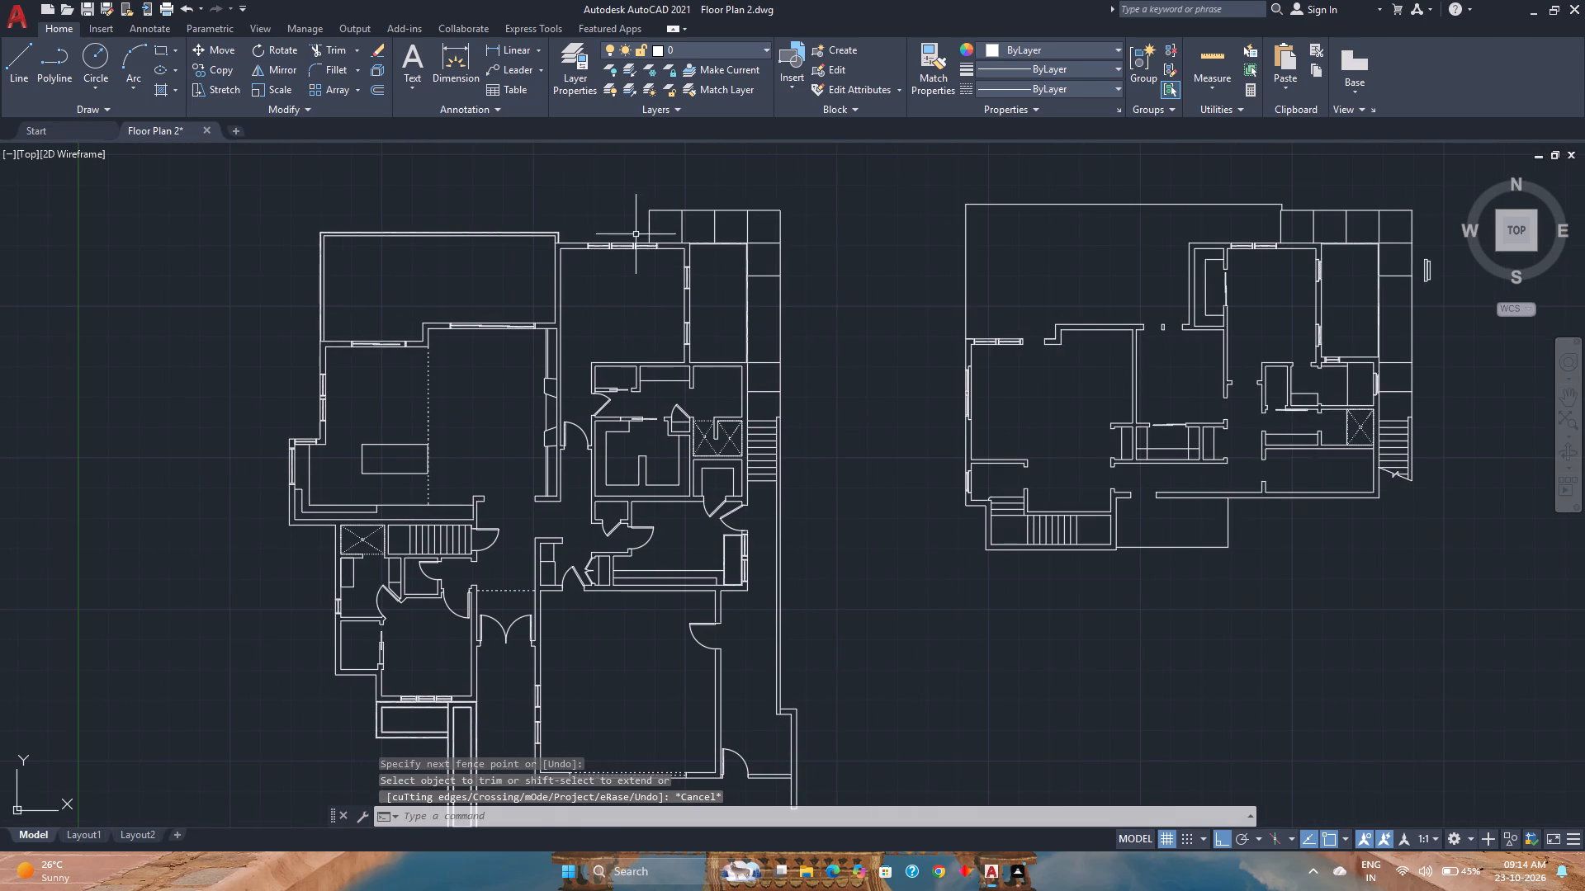
{"action": "scroll", "coordinate": [671, 268], "scroll_direction": "up", "scroll_amount": 4}
{"action": "middle_click_drag", "start_coordinate": [706, 287], "coordinate": [732, 375]}
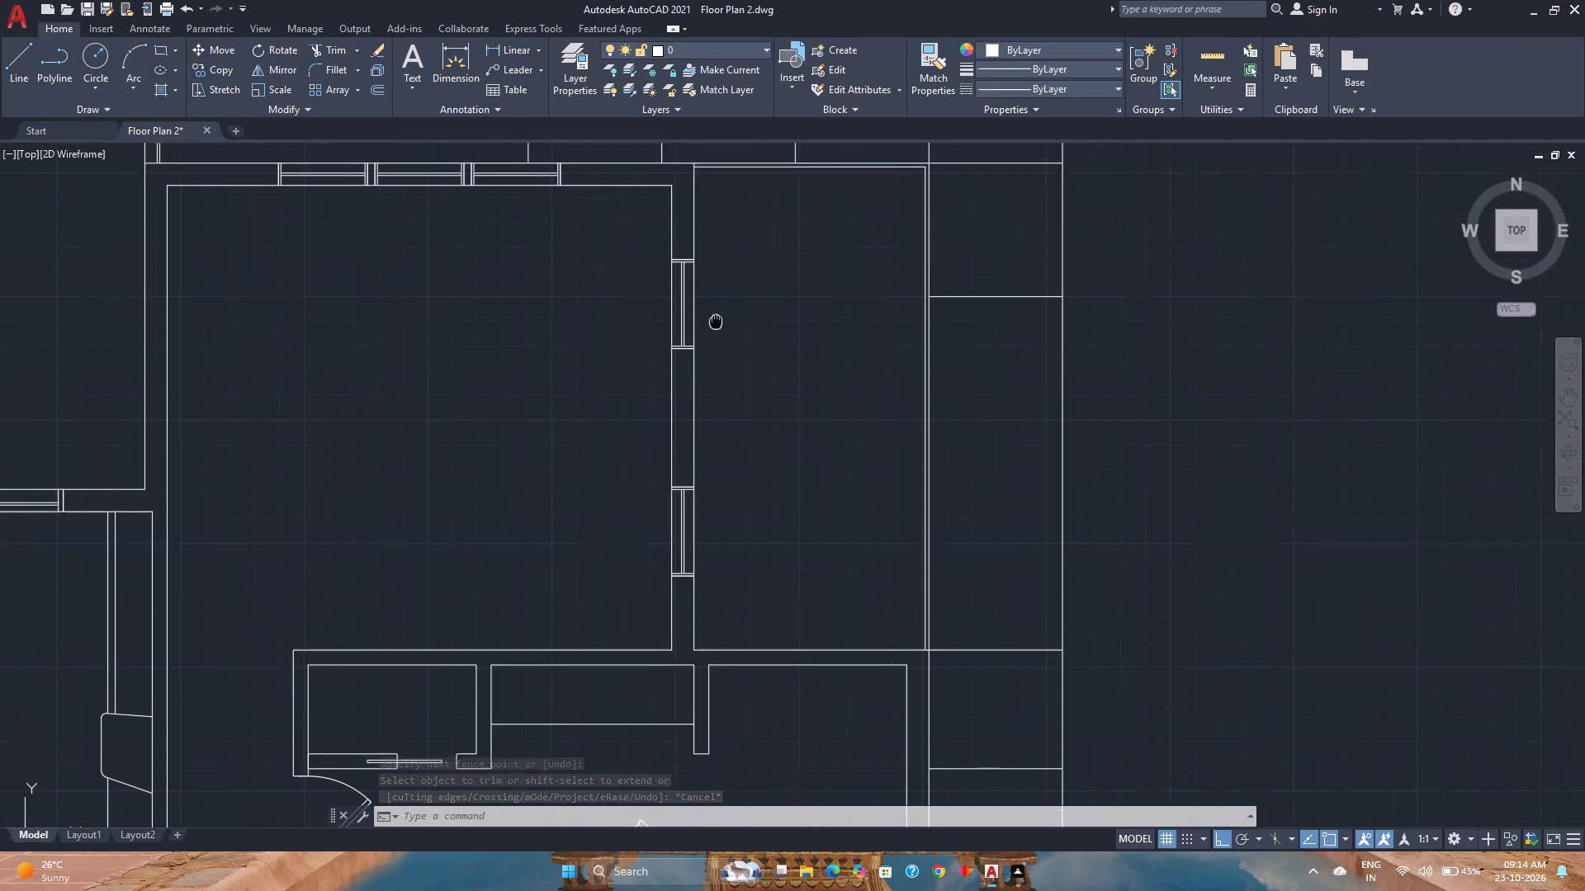
{"action": "middle_click_drag", "start_coordinate": [732, 375], "coordinate": [744, 417]}
{"action": "scroll", "coordinate": [627, 350], "scroll_direction": "down", "scroll_amount": 4}
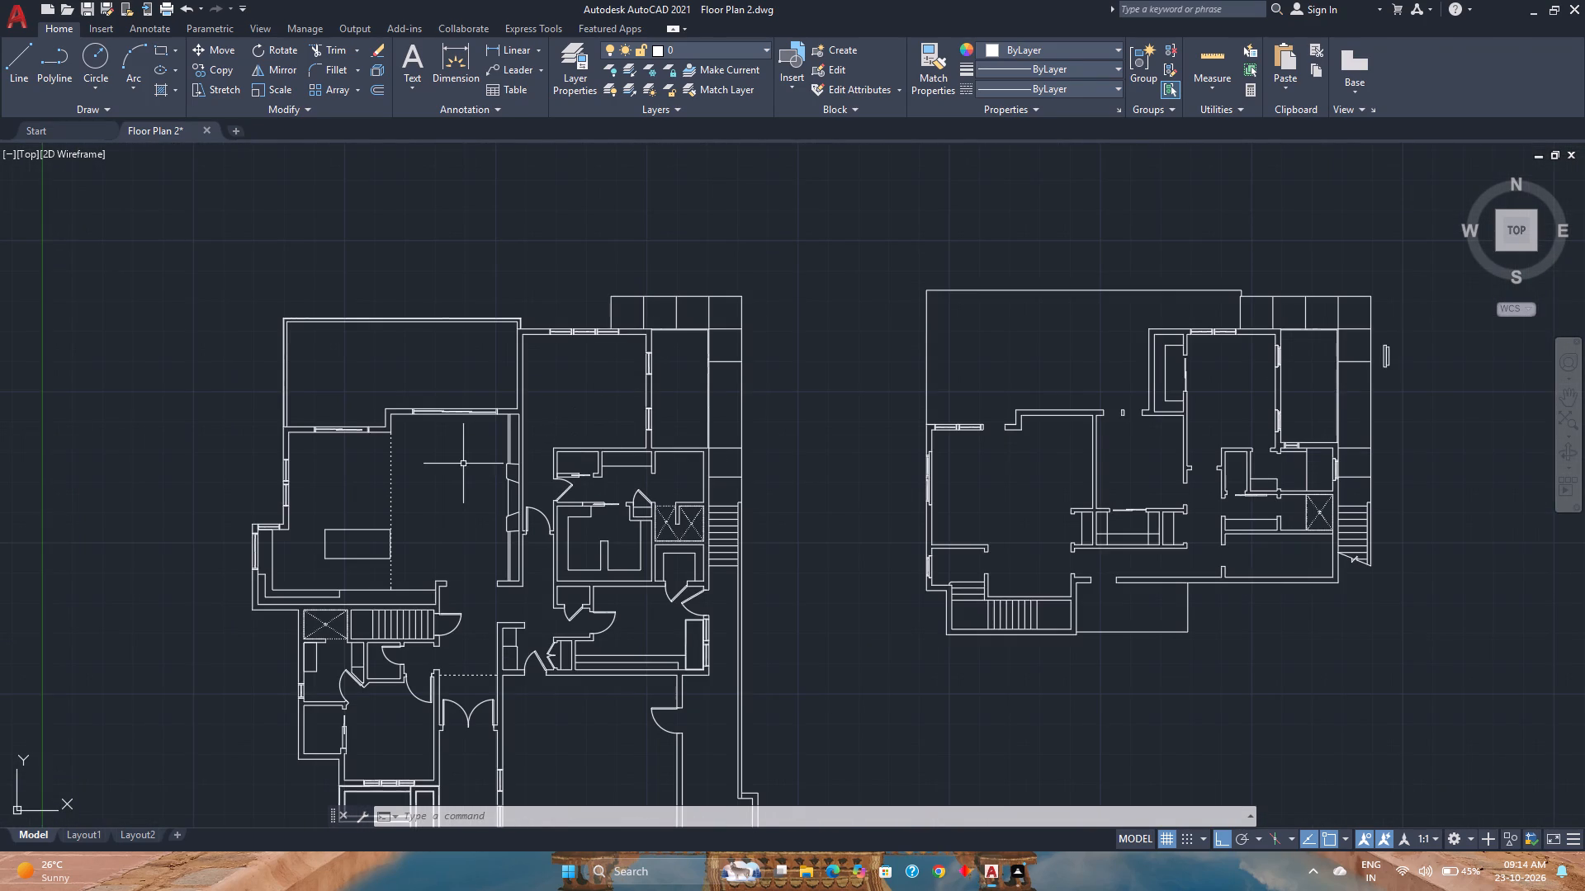
{"action": "middle_click_drag", "start_coordinate": [491, 593], "coordinate": [574, 419]}
{"action": "scroll", "coordinate": [480, 601], "scroll_direction": "up", "scroll_amount": 4}
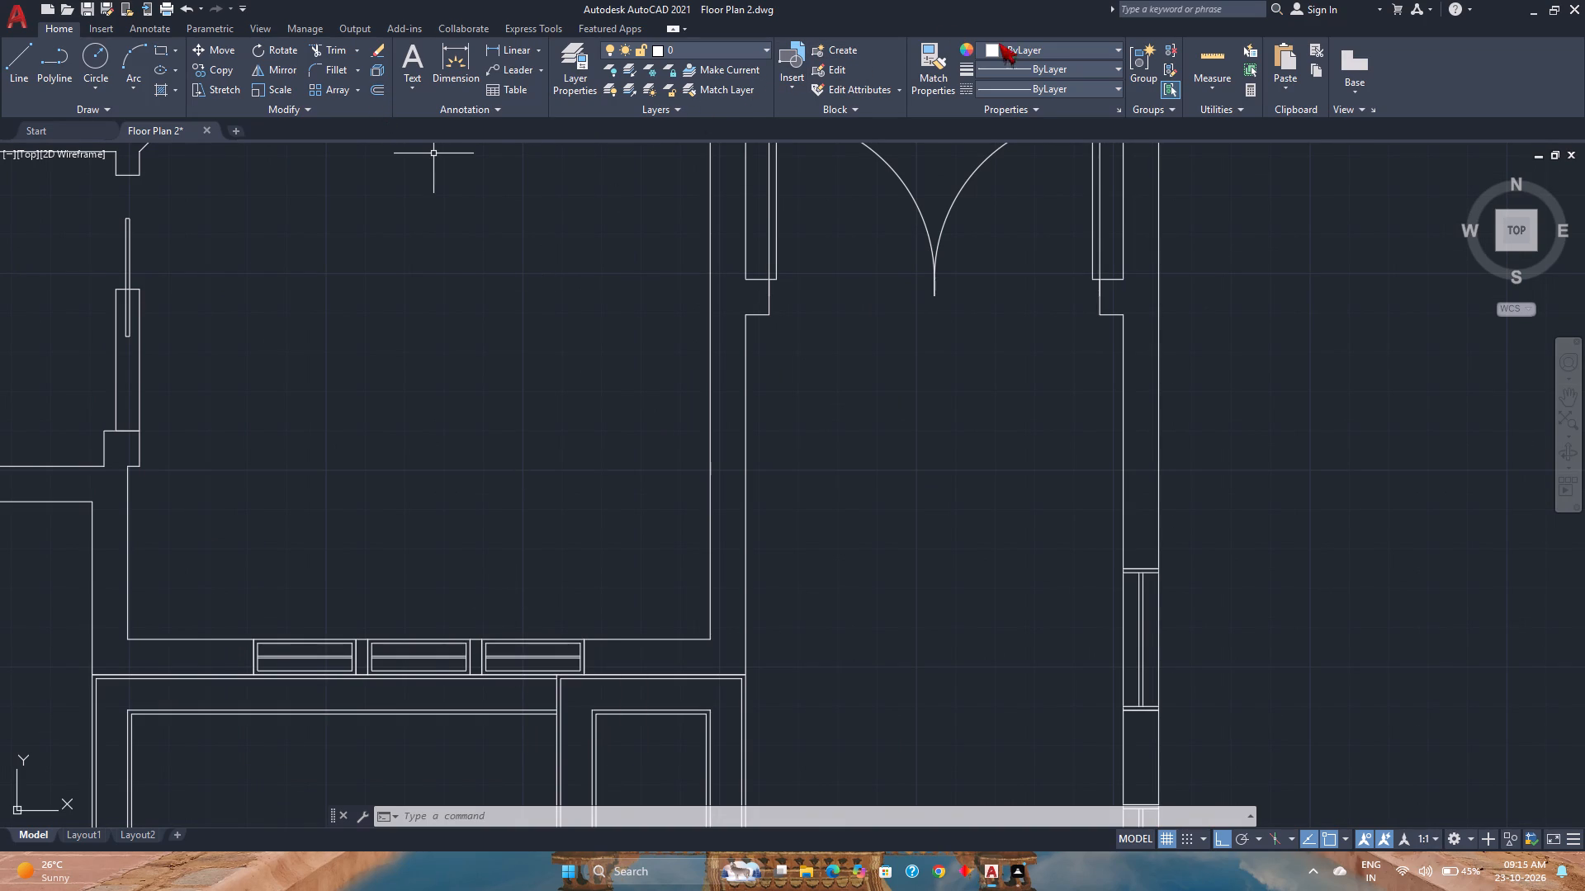
Quick-measure the windows, doors and rooms across the first floor plan.
{"action": "left_click", "coordinate": [1195, 60]}
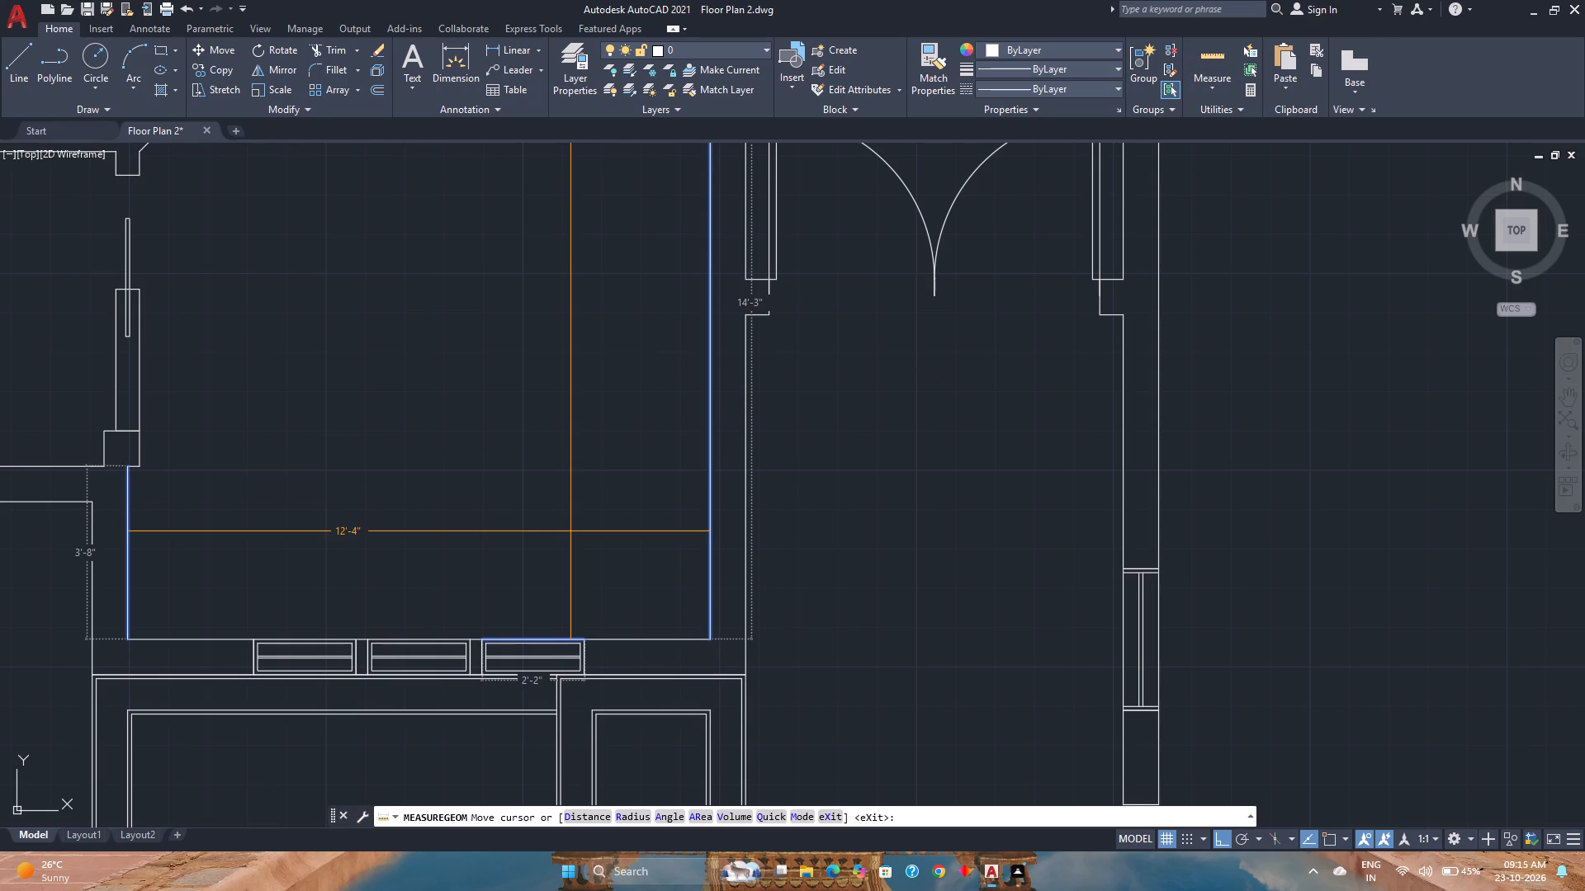
{"action": "scroll", "coordinate": [570, 531], "scroll_direction": "down", "scroll_amount": 2}
{"action": "middle_click_drag", "start_coordinate": [566, 501], "coordinate": [540, 549]}
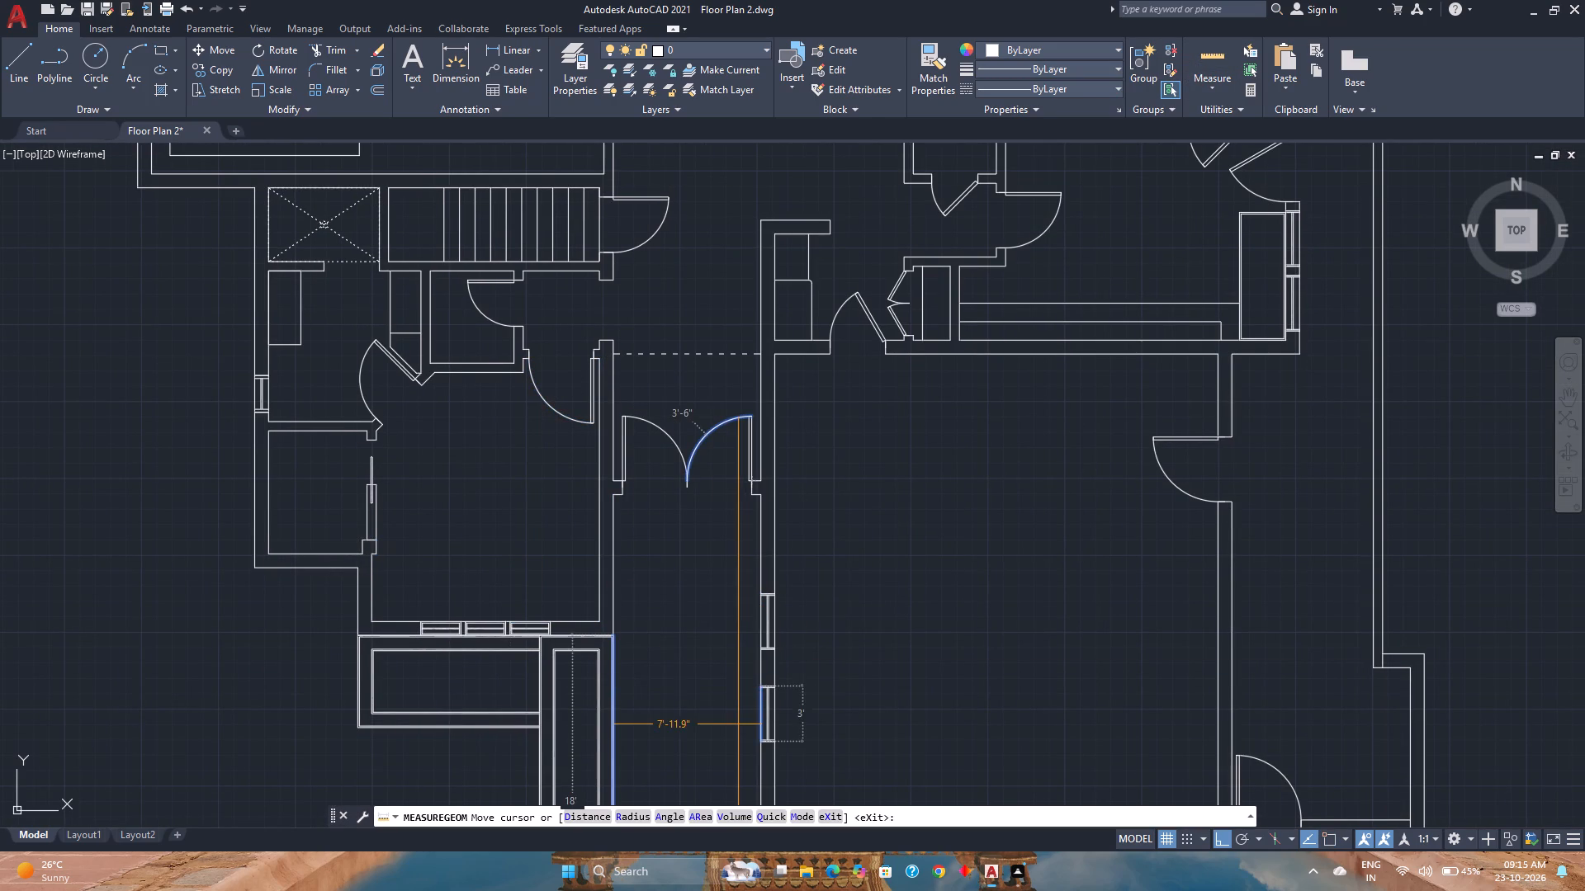
{"action": "scroll", "coordinate": [811, 521], "scroll_direction": "down", "scroll_amount": 1}
{"action": "middle_click_drag", "start_coordinate": [895, 424], "coordinate": [593, 481]}
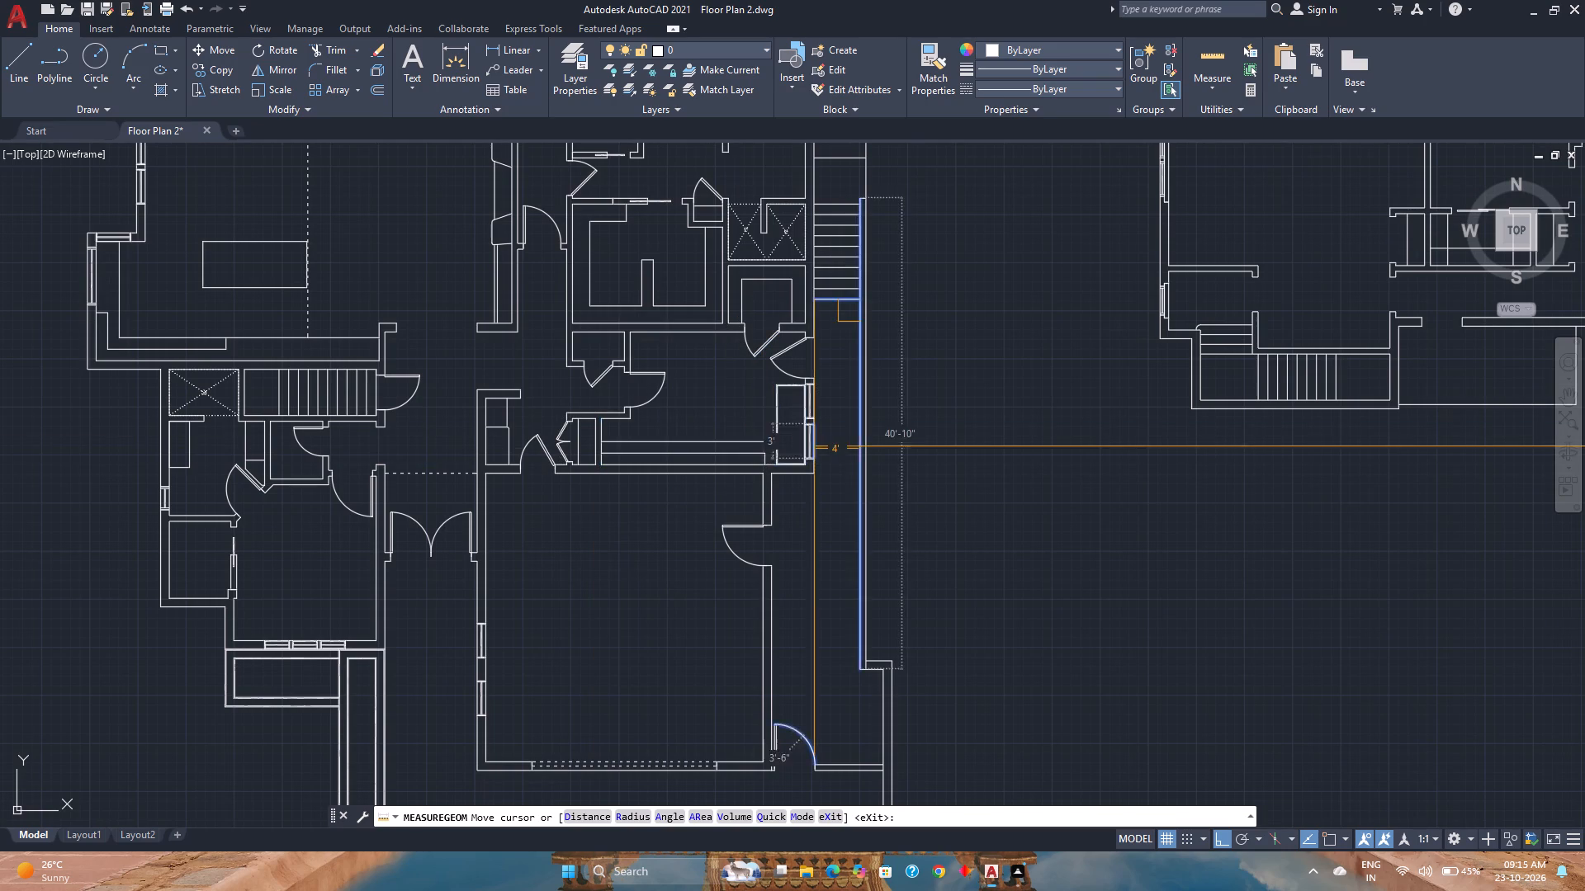
{"action": "scroll", "coordinate": [816, 443], "scroll_direction": "up", "scroll_amount": 4}
{"action": "scroll", "coordinate": [733, 443], "scroll_direction": "down", "scroll_amount": 3}
{"action": "middle_click_drag", "start_coordinate": [733, 443], "coordinate": [764, 530]}
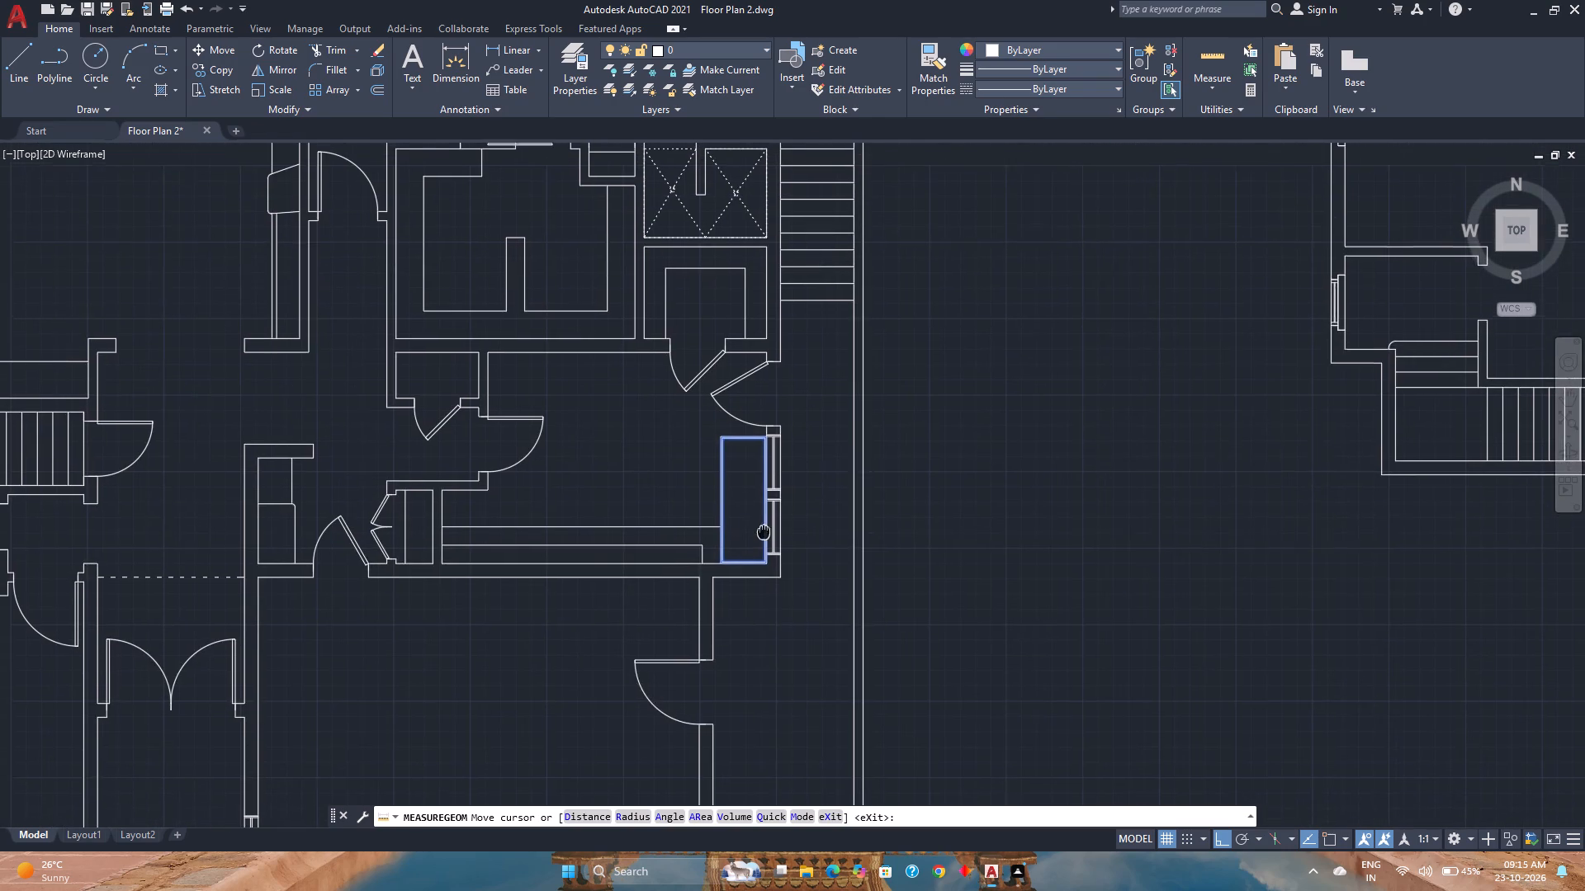
{"action": "scroll", "coordinate": [624, 483], "scroll_direction": "down", "scroll_amount": 1}
{"action": "middle_click_drag", "start_coordinate": [624, 483], "coordinate": [673, 550]}
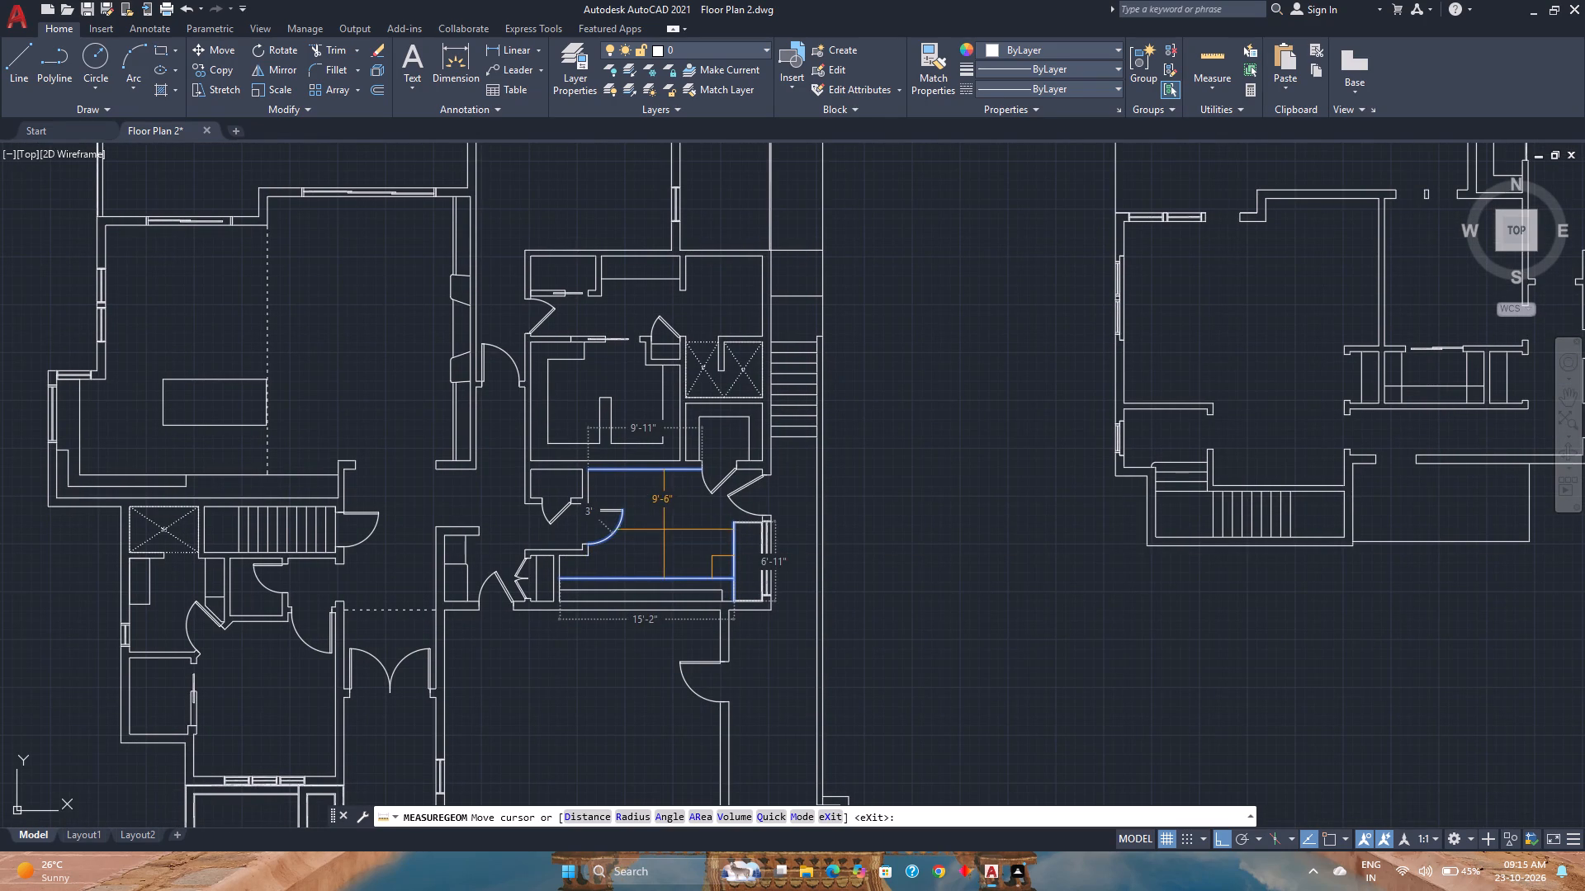
{"action": "middle_click_drag", "start_coordinate": [678, 488], "coordinate": [697, 587]}
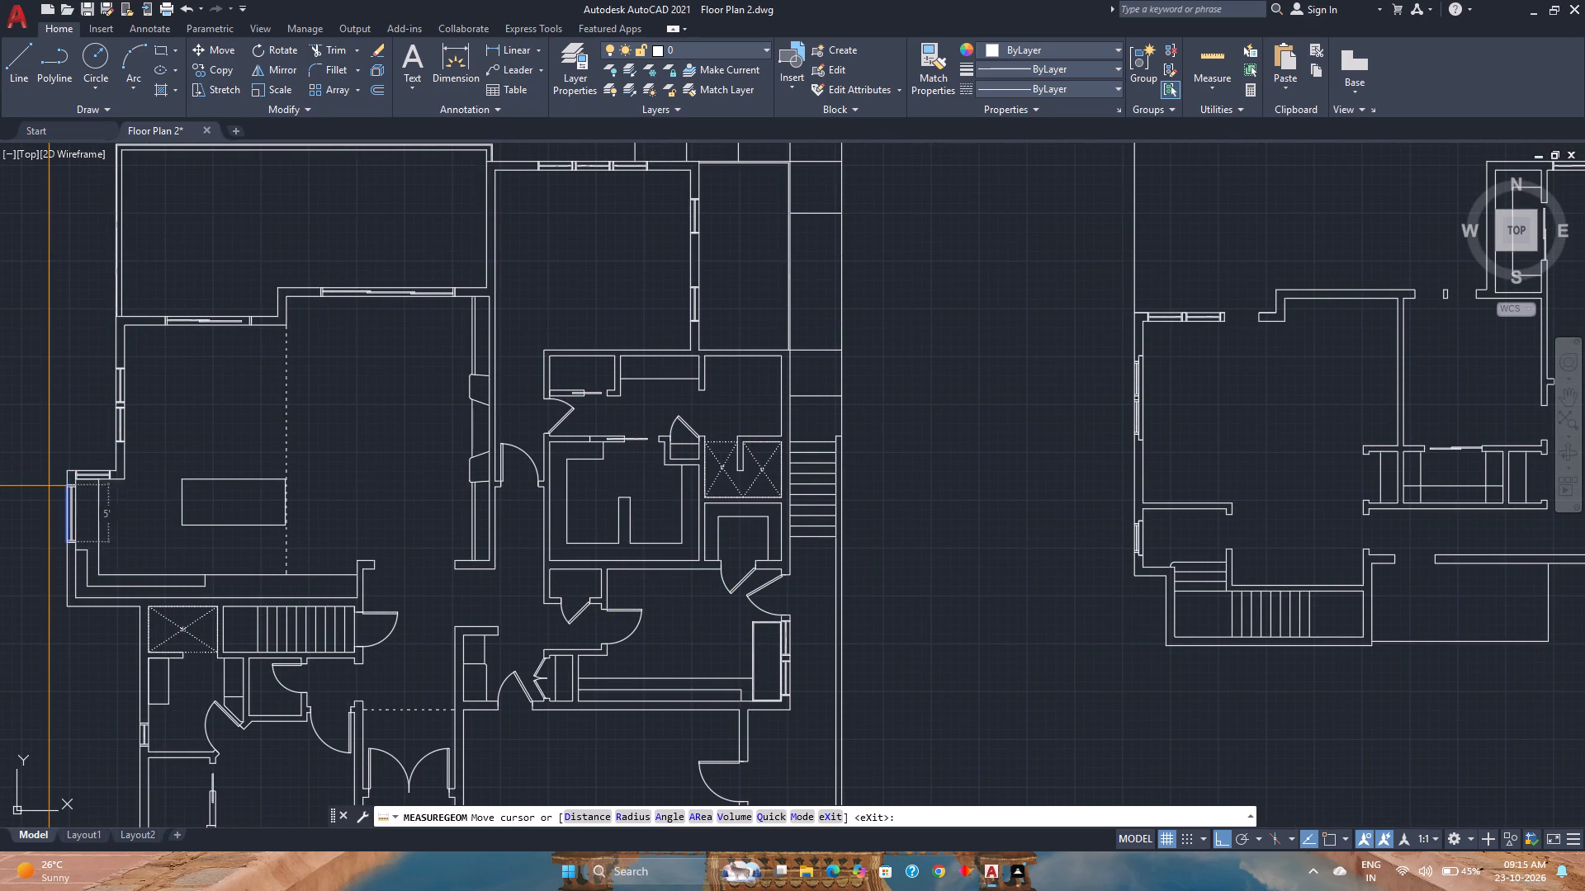
{"action": "scroll", "coordinate": [83, 462], "scroll_direction": "down", "scroll_amount": 1}
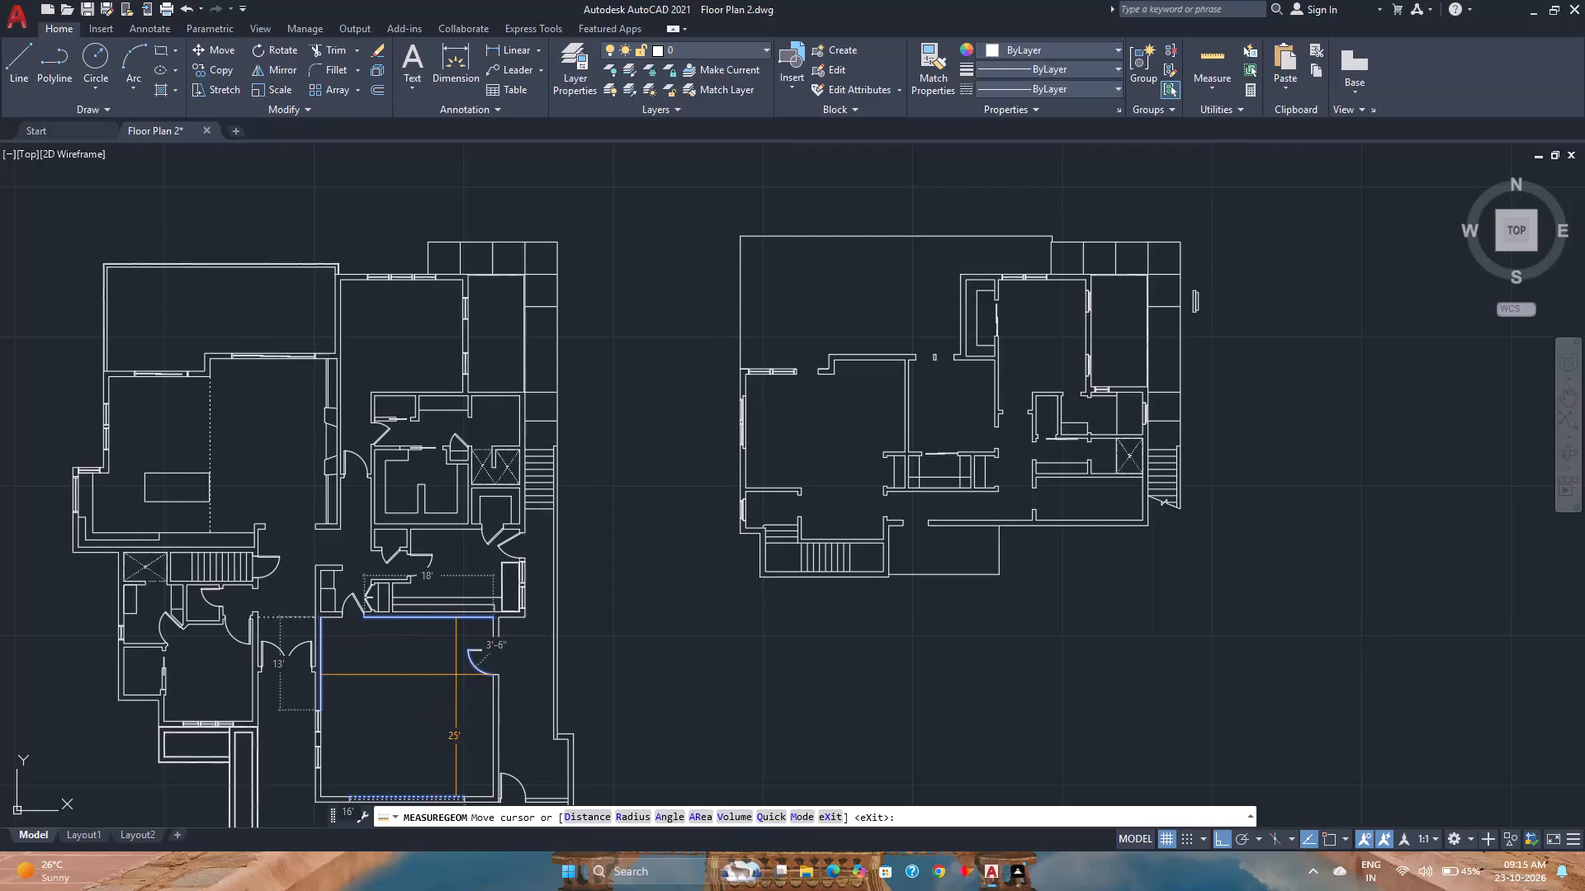
{"action": "middle_click_drag", "start_coordinate": [454, 675], "coordinate": [477, 585]}
{"action": "middle_click", "coordinate": [477, 585]}
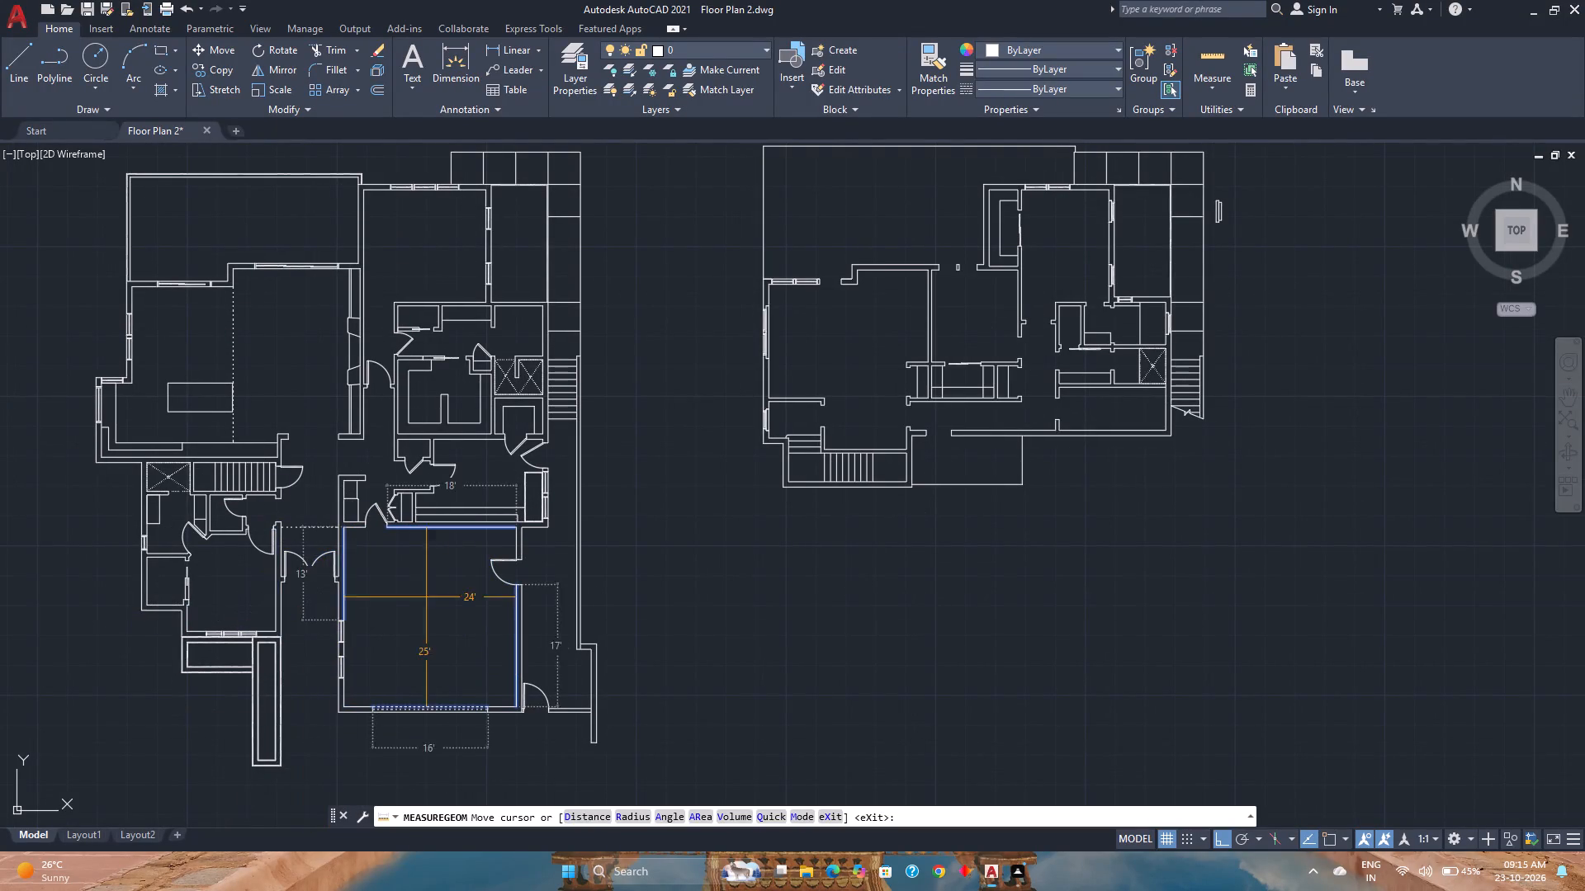
{"action": "key", "text": "Escape"}
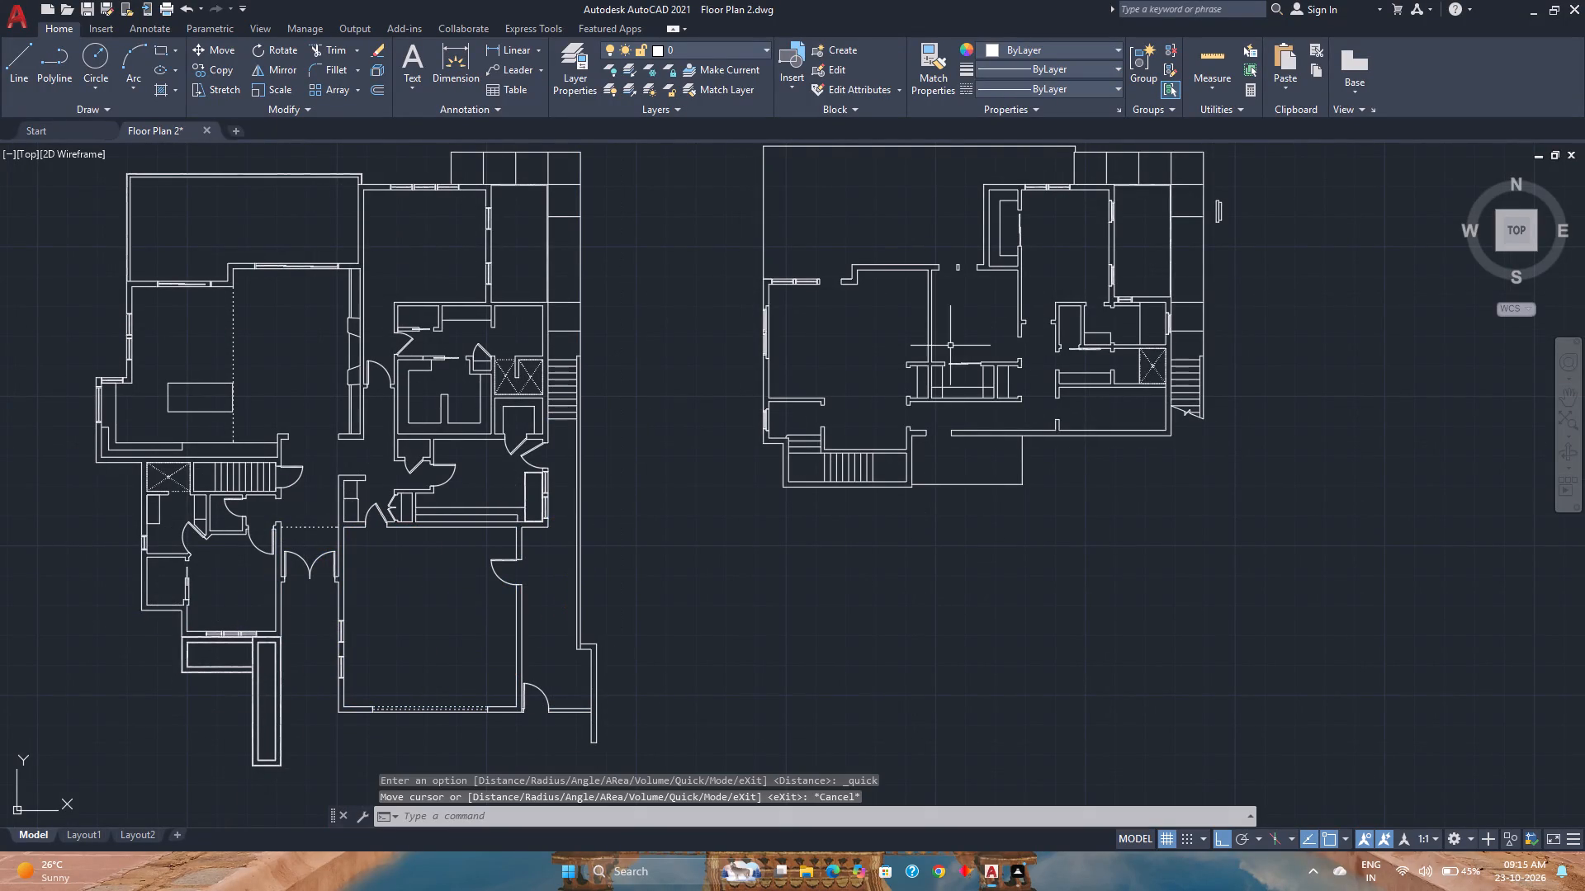
Draw a rectangle filling the west window opening in the middle room's north wall, from the jamb to the post.
{"action": "scroll", "coordinate": [963, 266], "scroll_direction": "up", "scroll_amount": 6}
{"action": "middle_click_drag", "start_coordinate": [961, 271], "coordinate": [924, 372]}
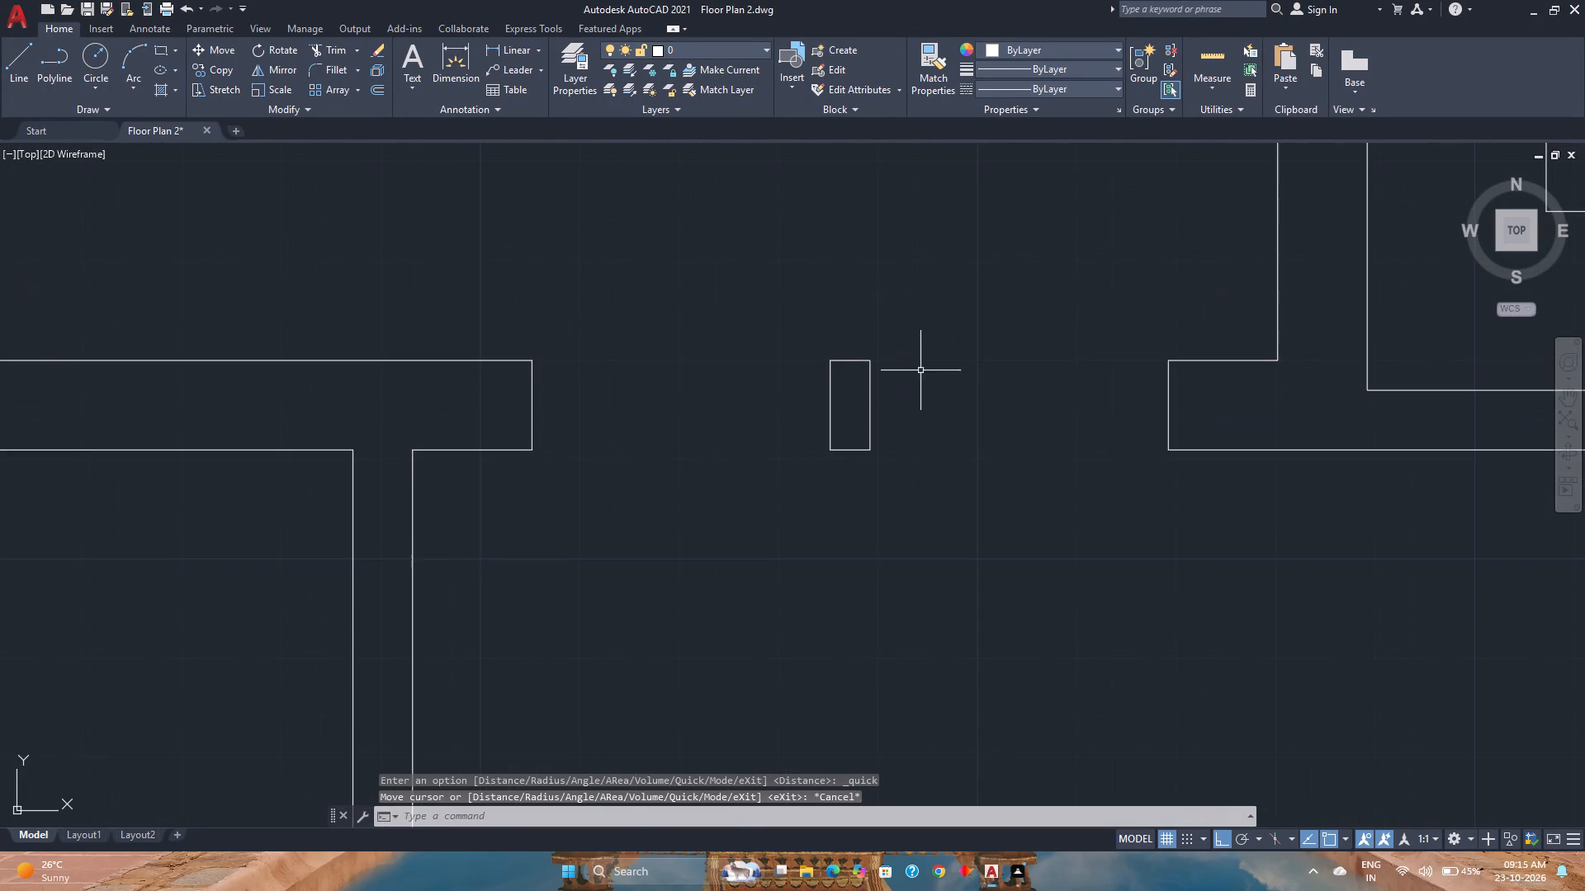
{"action": "left_click", "coordinate": [155, 51]}
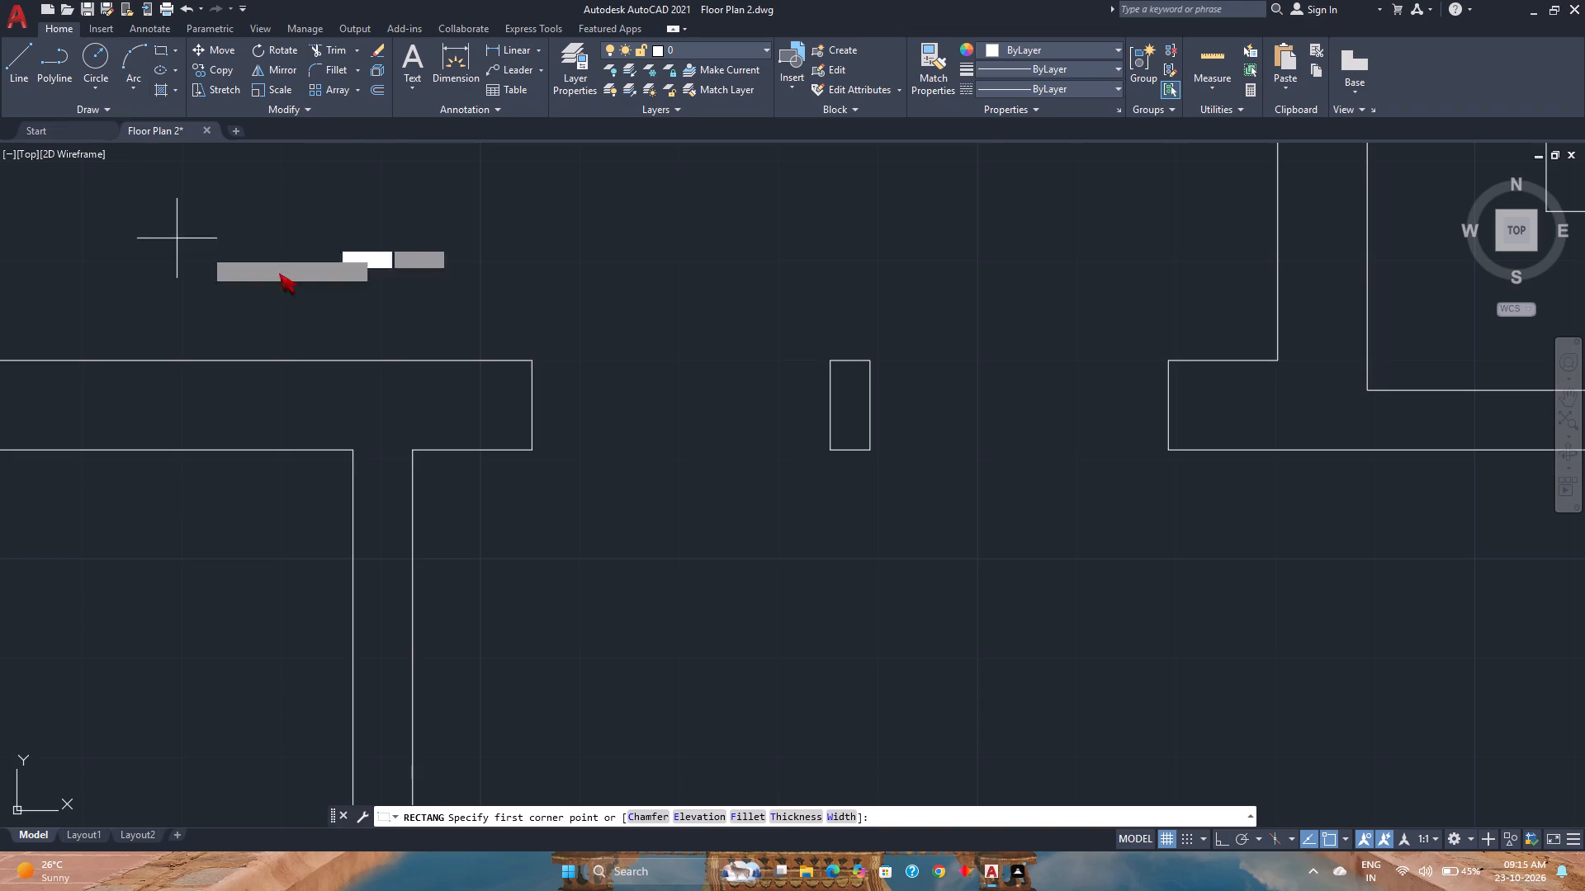
{"action": "left_click", "coordinate": [536, 360]}
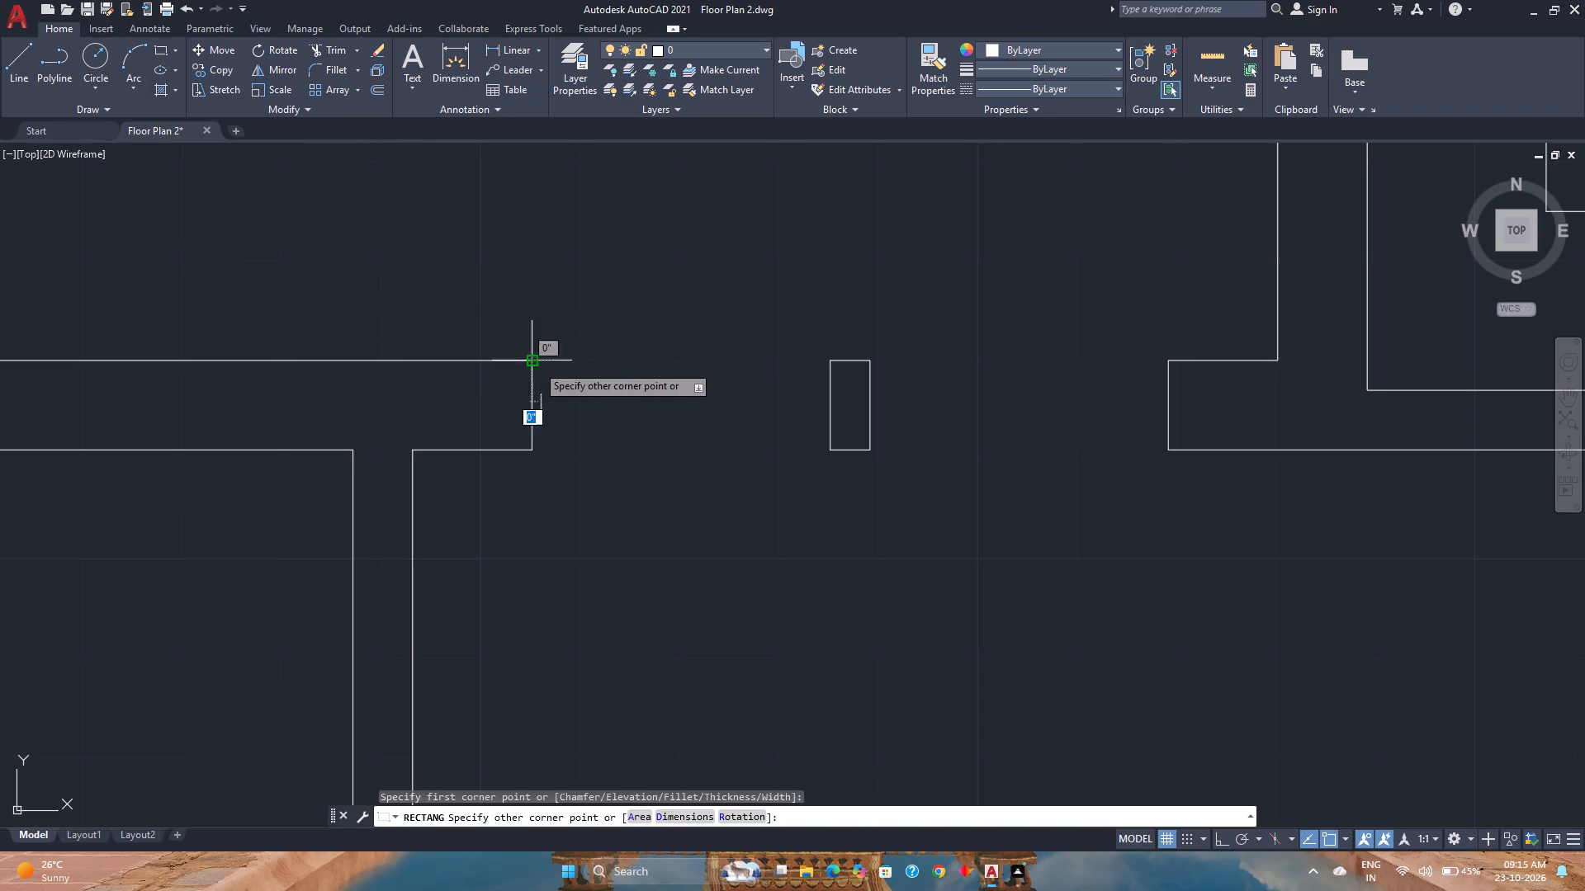
{"action": "left_click", "coordinate": [830, 450]}
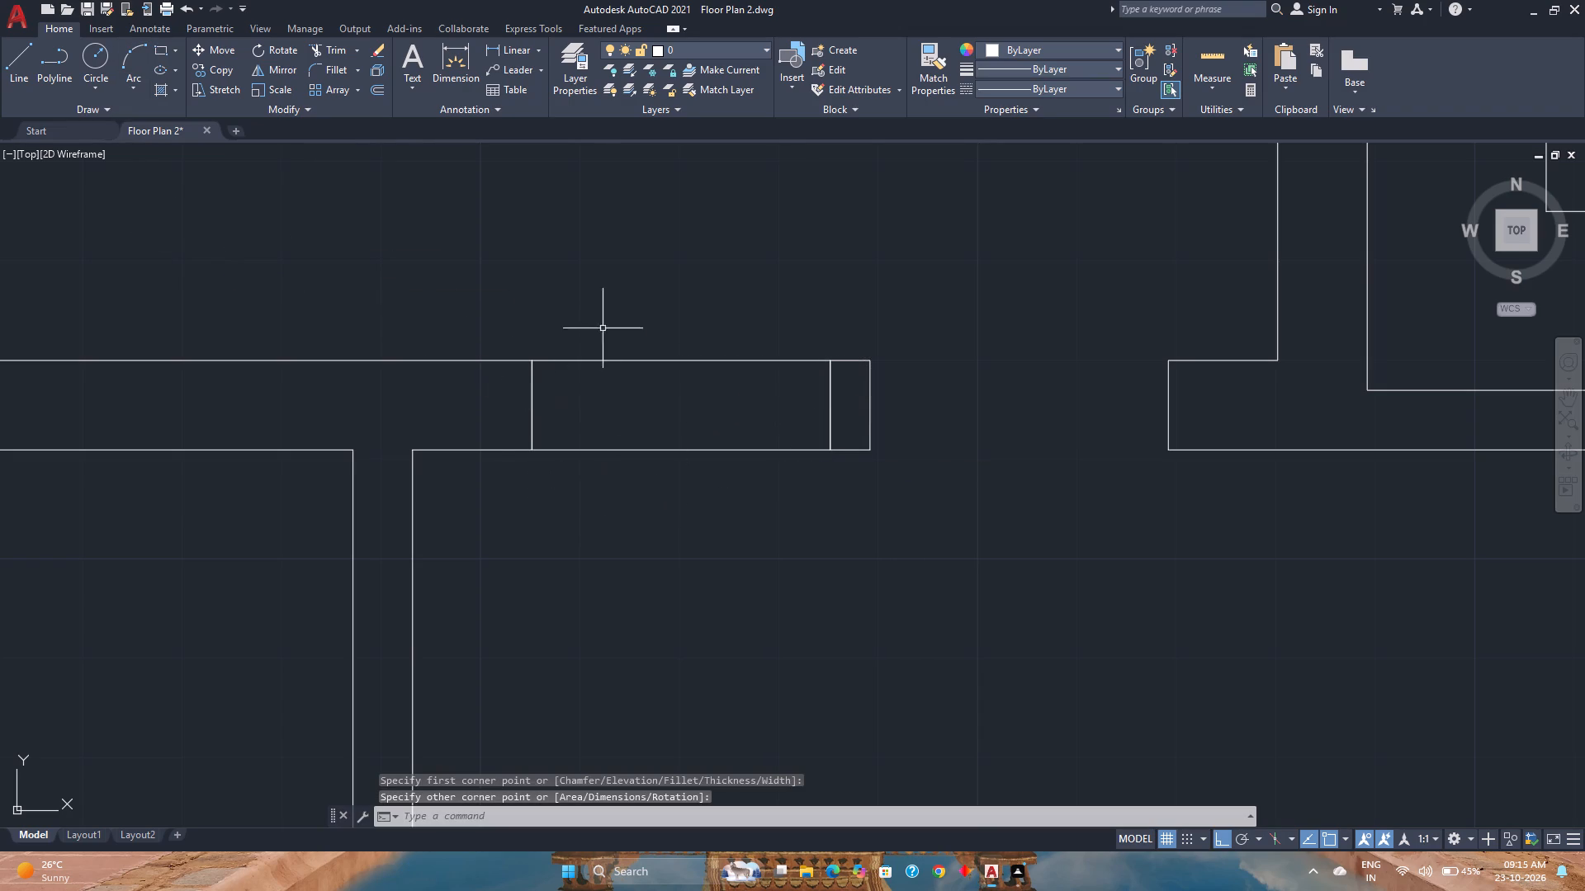
Offset the window rectangle 2" inward.
{"action": "left_click", "coordinate": [628, 375]}
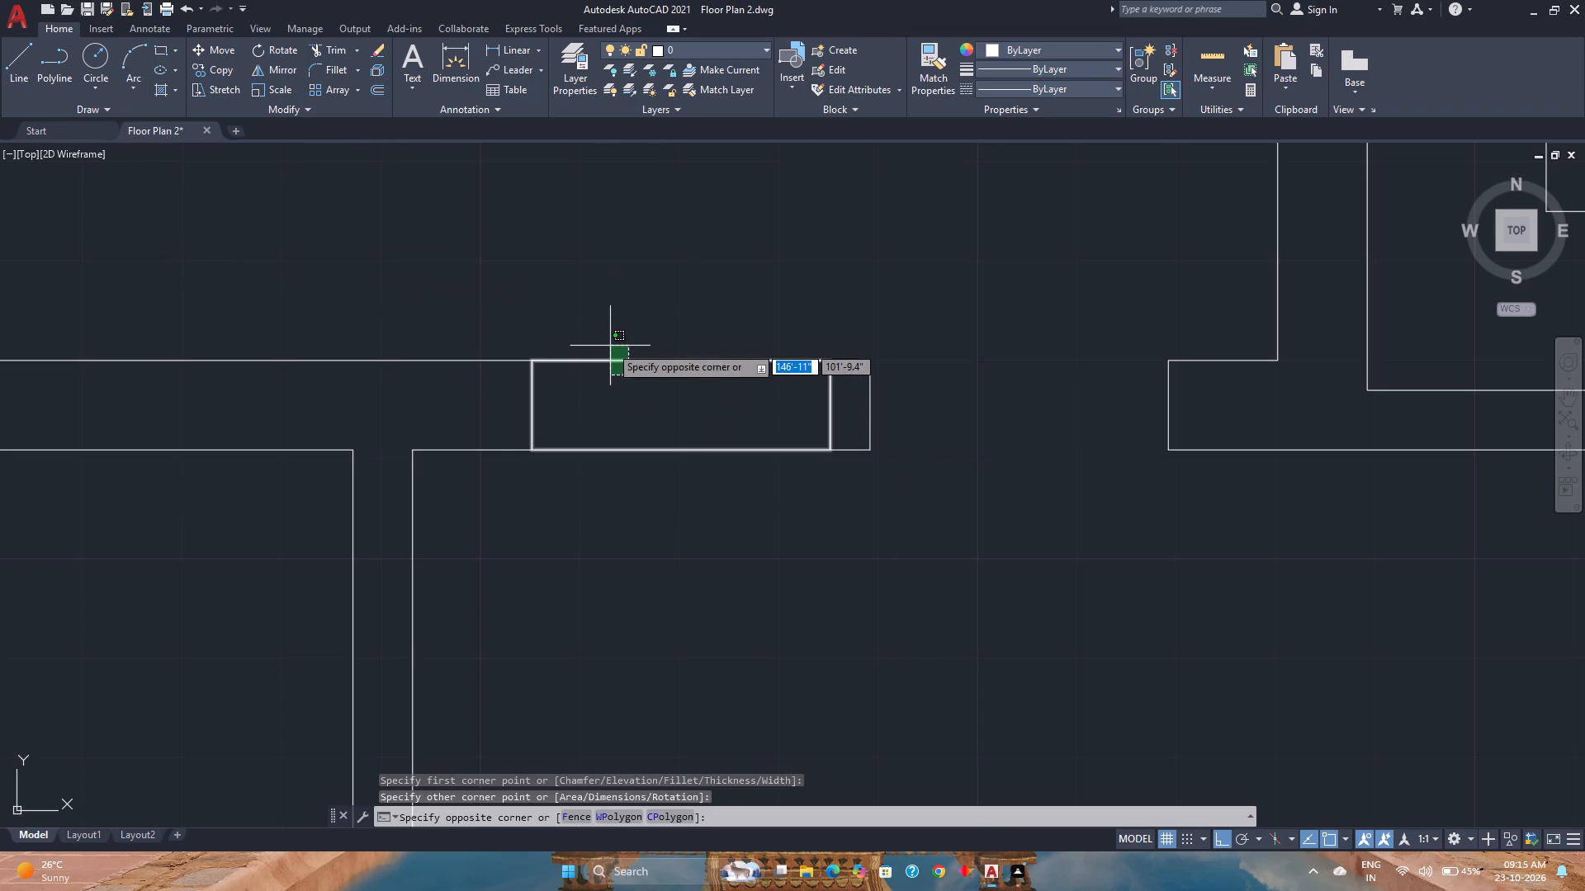
{"action": "left_click", "coordinate": [610, 346]}
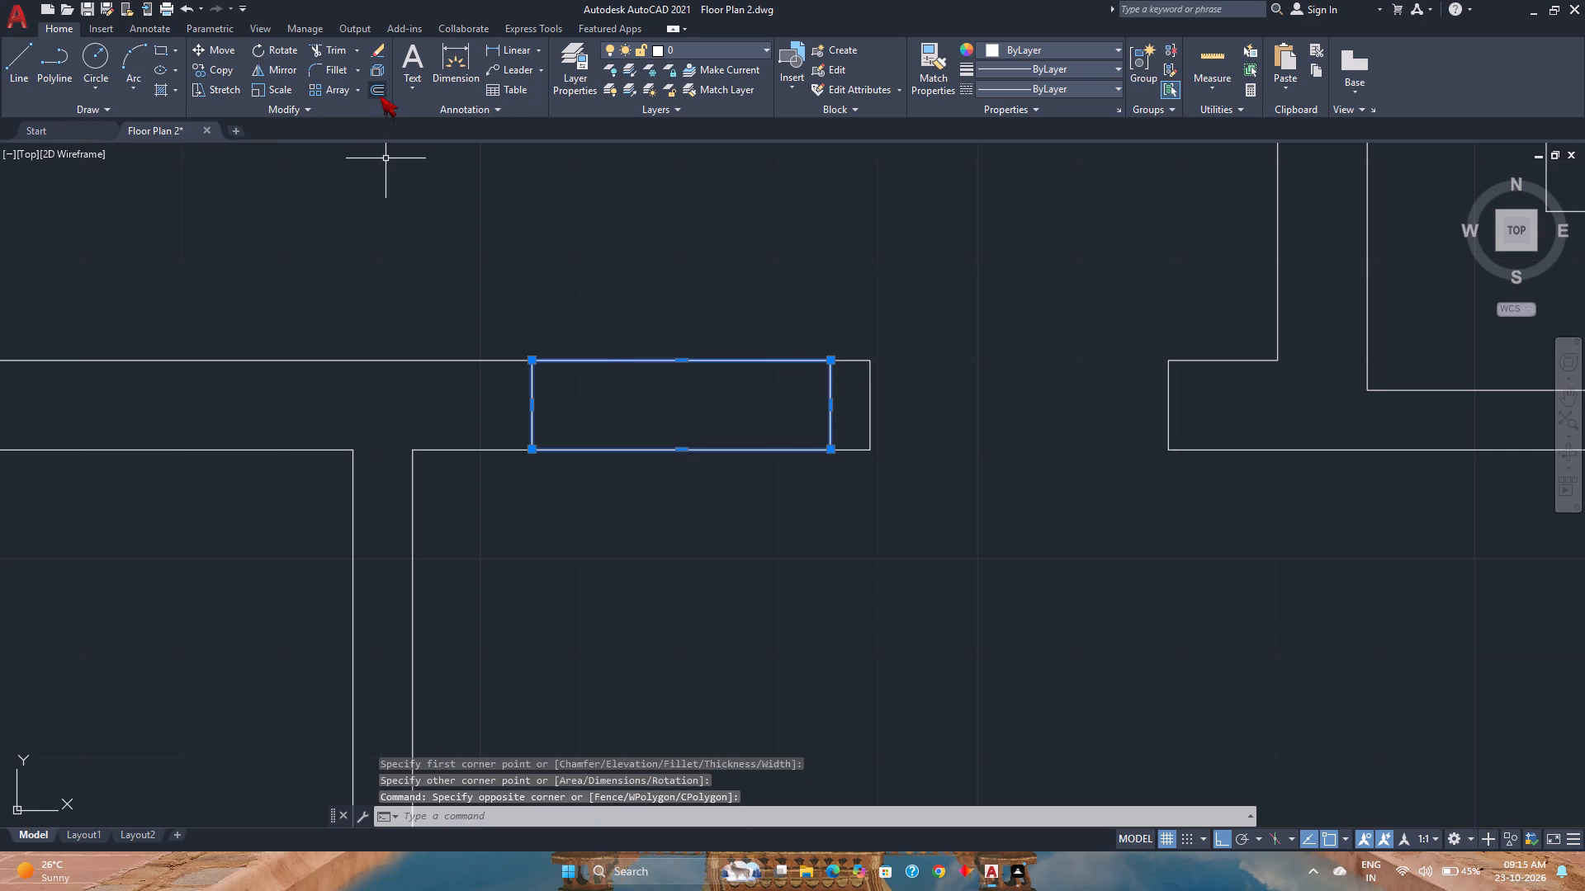
{"action": "left_click", "coordinate": [380, 96]}
{"action": "key", "text": "2"}
{"action": "key", "text": "Return"}
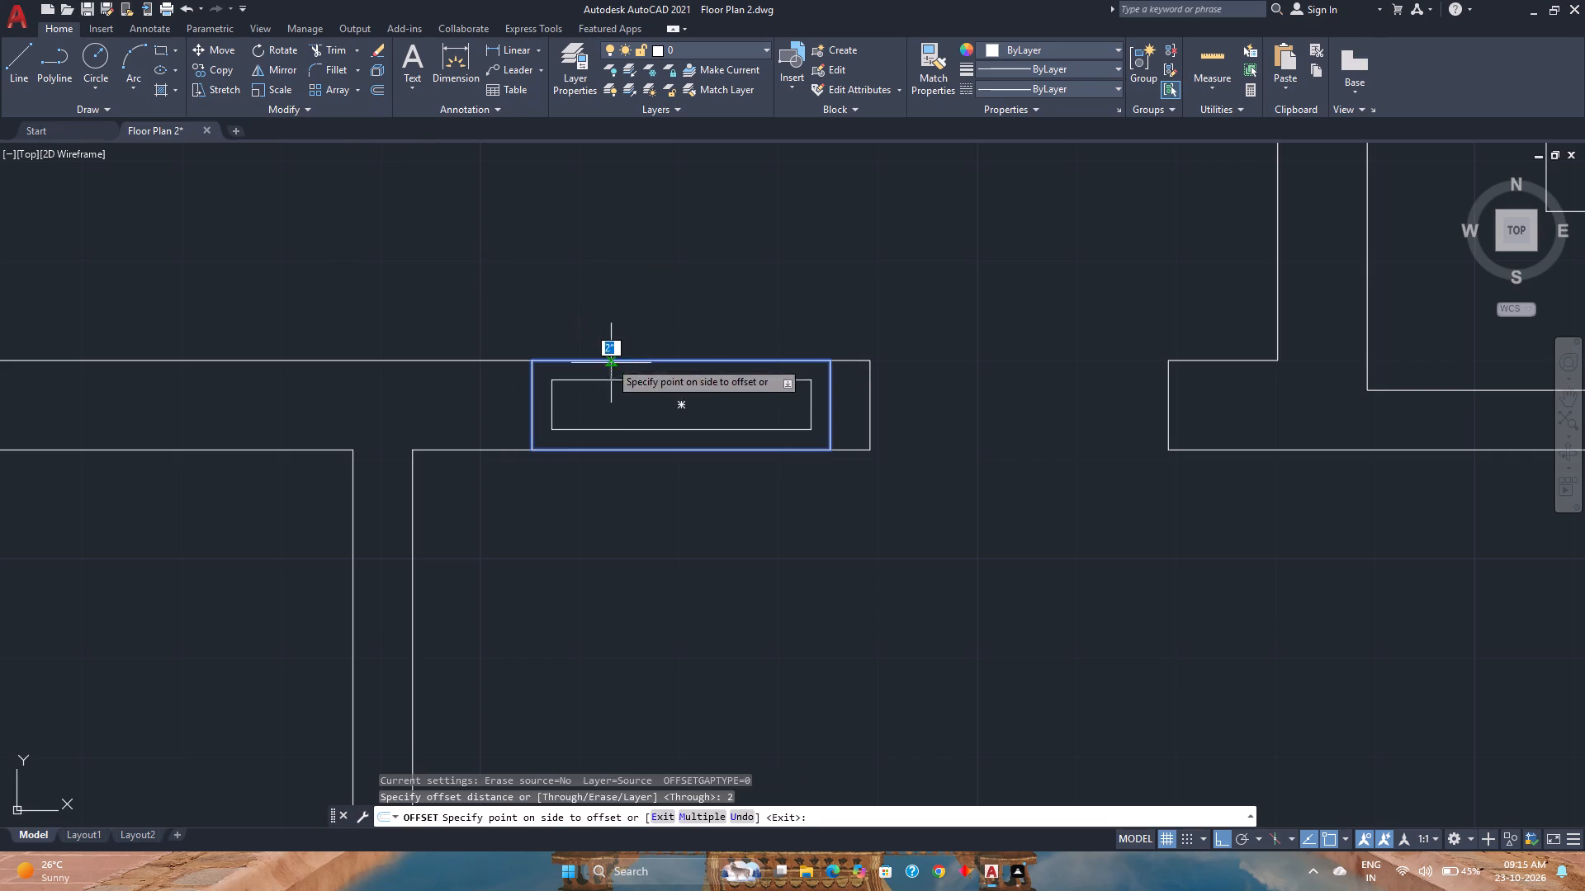
{"action": "left_click", "coordinate": [619, 395]}
{"action": "key", "text": "Escape"}
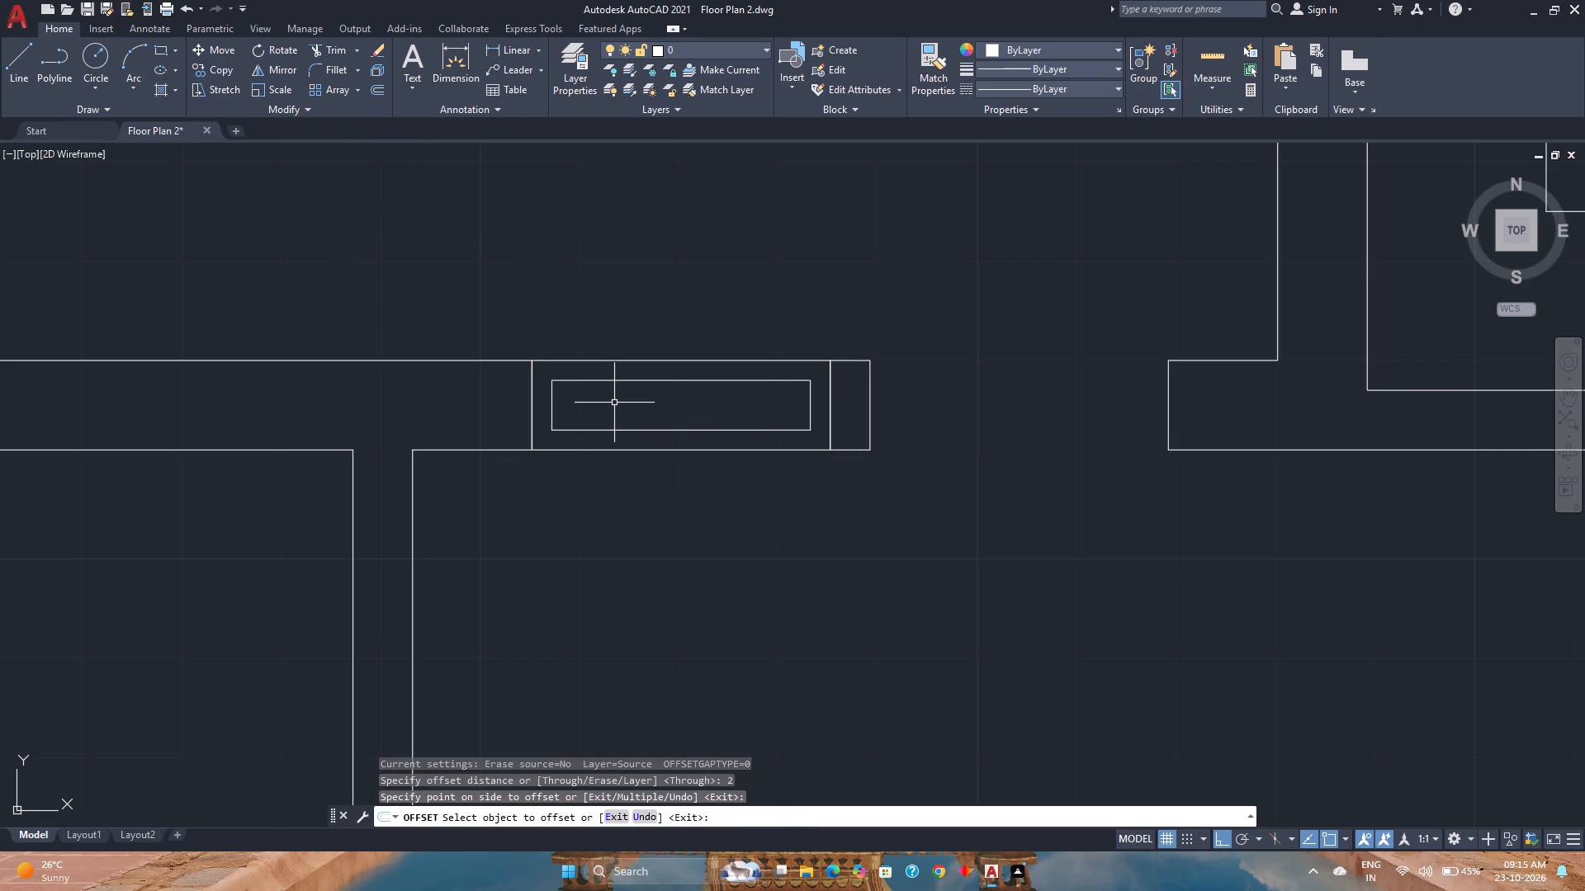
Trim away the two long sides of the inner window rectangle, keeping its short end lines.
{"action": "type", "text": "tr"}
{"action": "key", "text": "Return"}
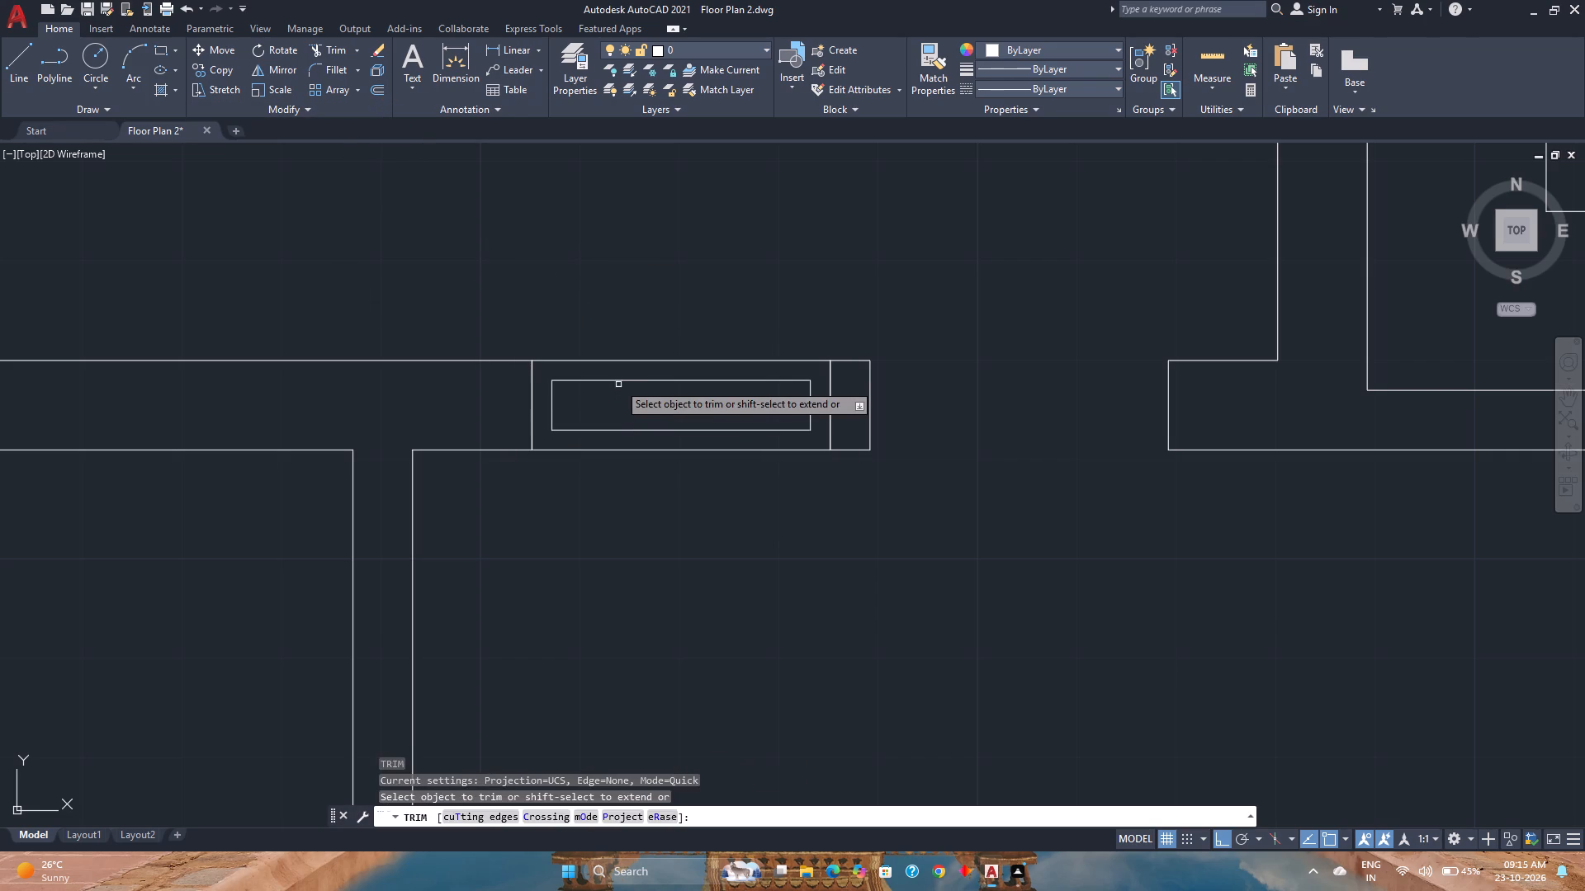
{"action": "left_click", "coordinate": [617, 375]}
{"action": "left_click", "coordinate": [609, 436]}
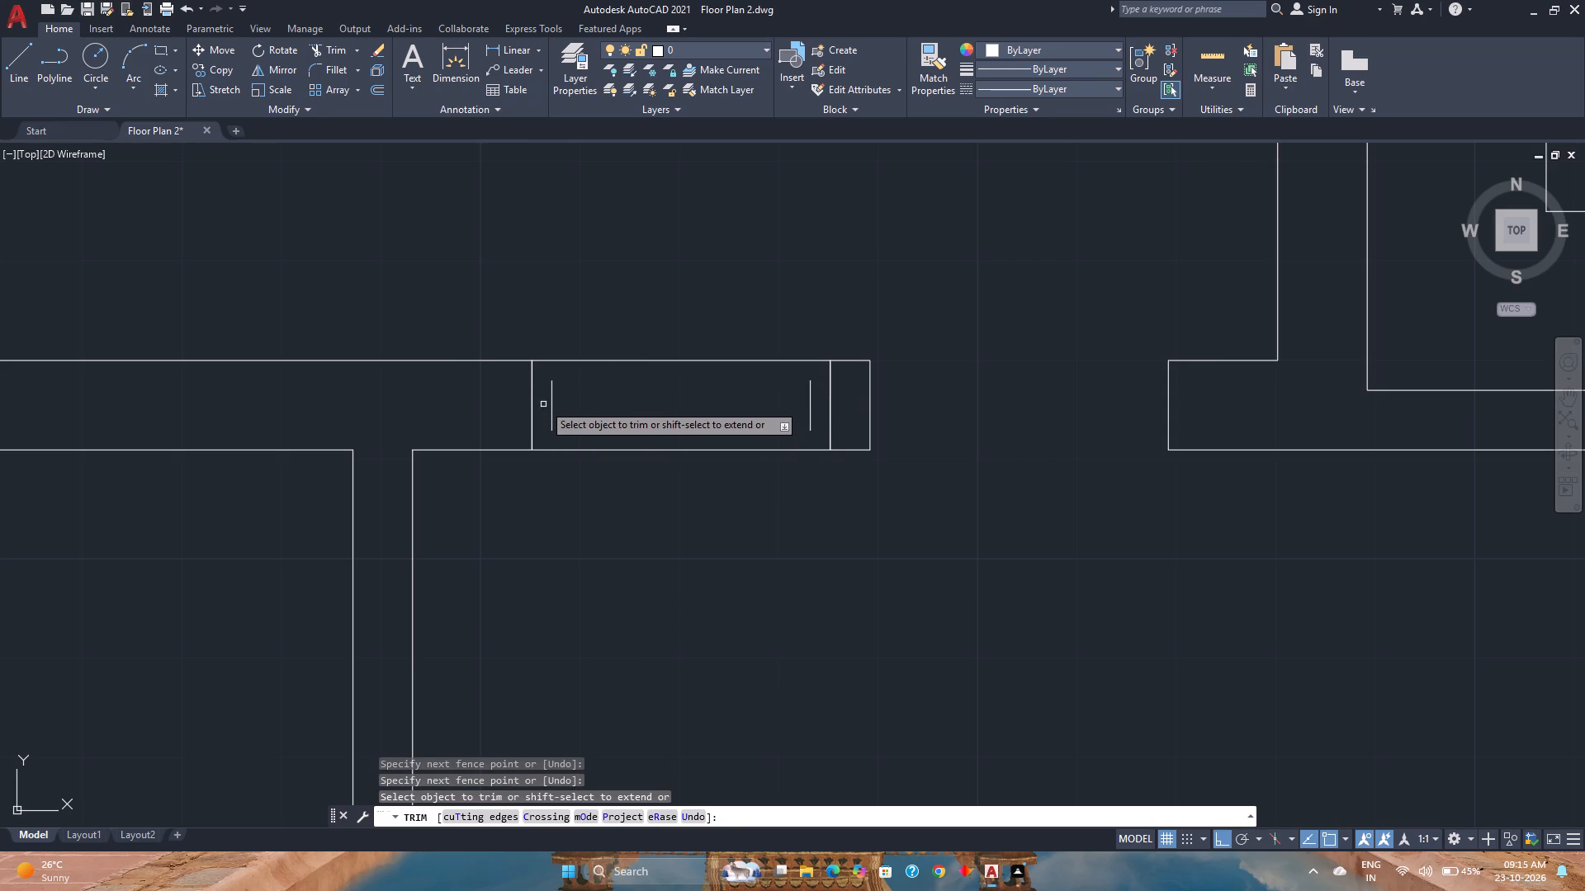
Extend both short inner frame lines north and south to meet the outer window rectangle.
{"action": "left_click_drag", "start_coordinate": [543, 403], "coordinate": [677, 408], "text": "ctrl"}
{"action": "key", "text": "Escape"}
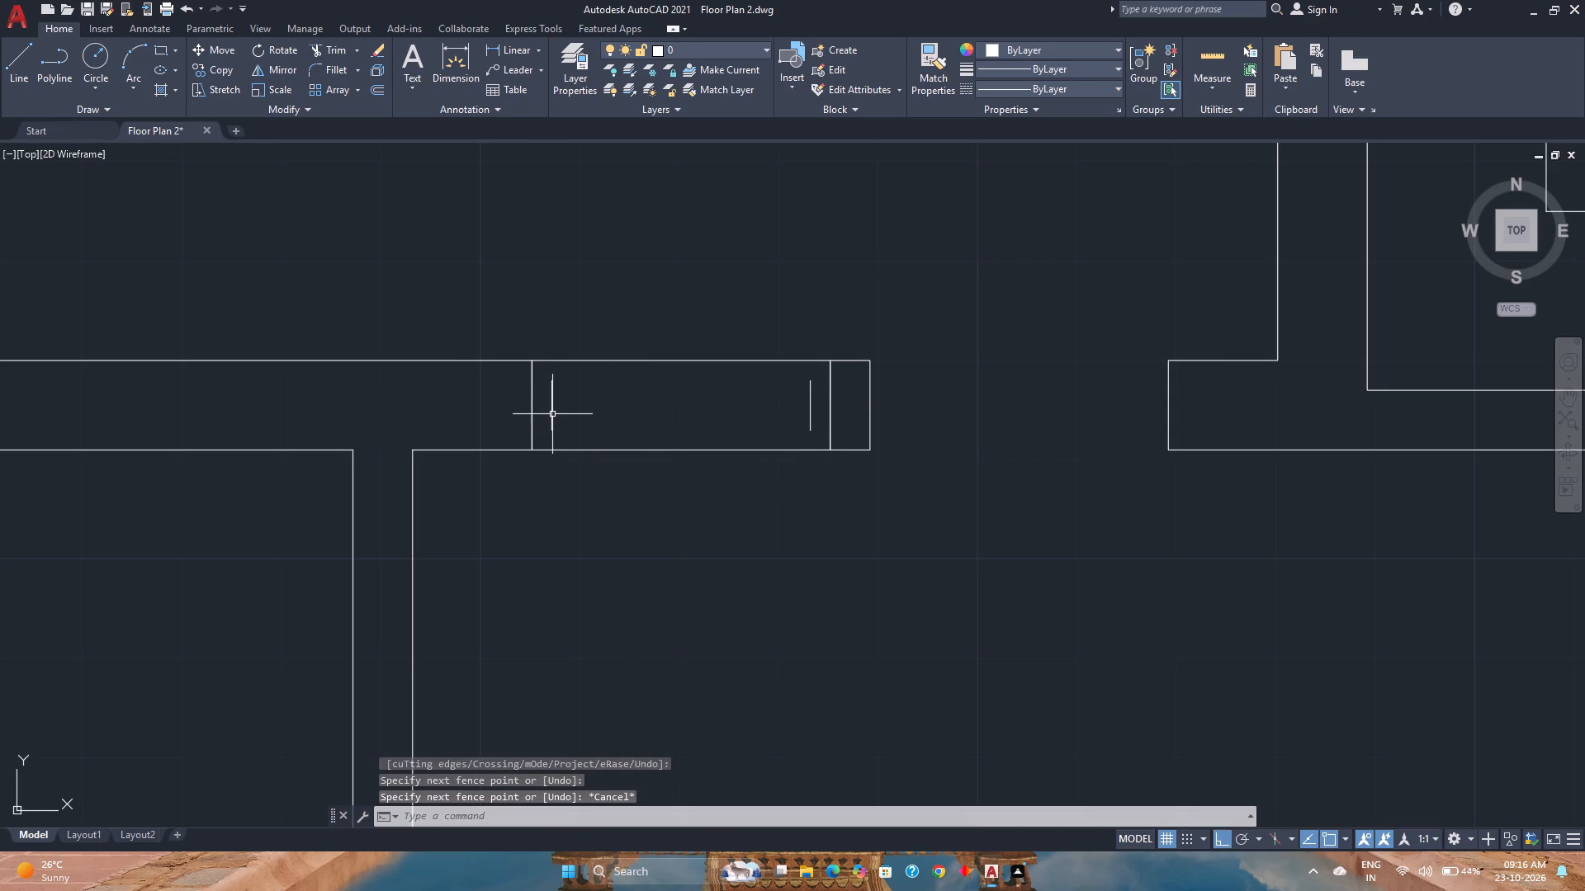
{"action": "key", "text": "space"}
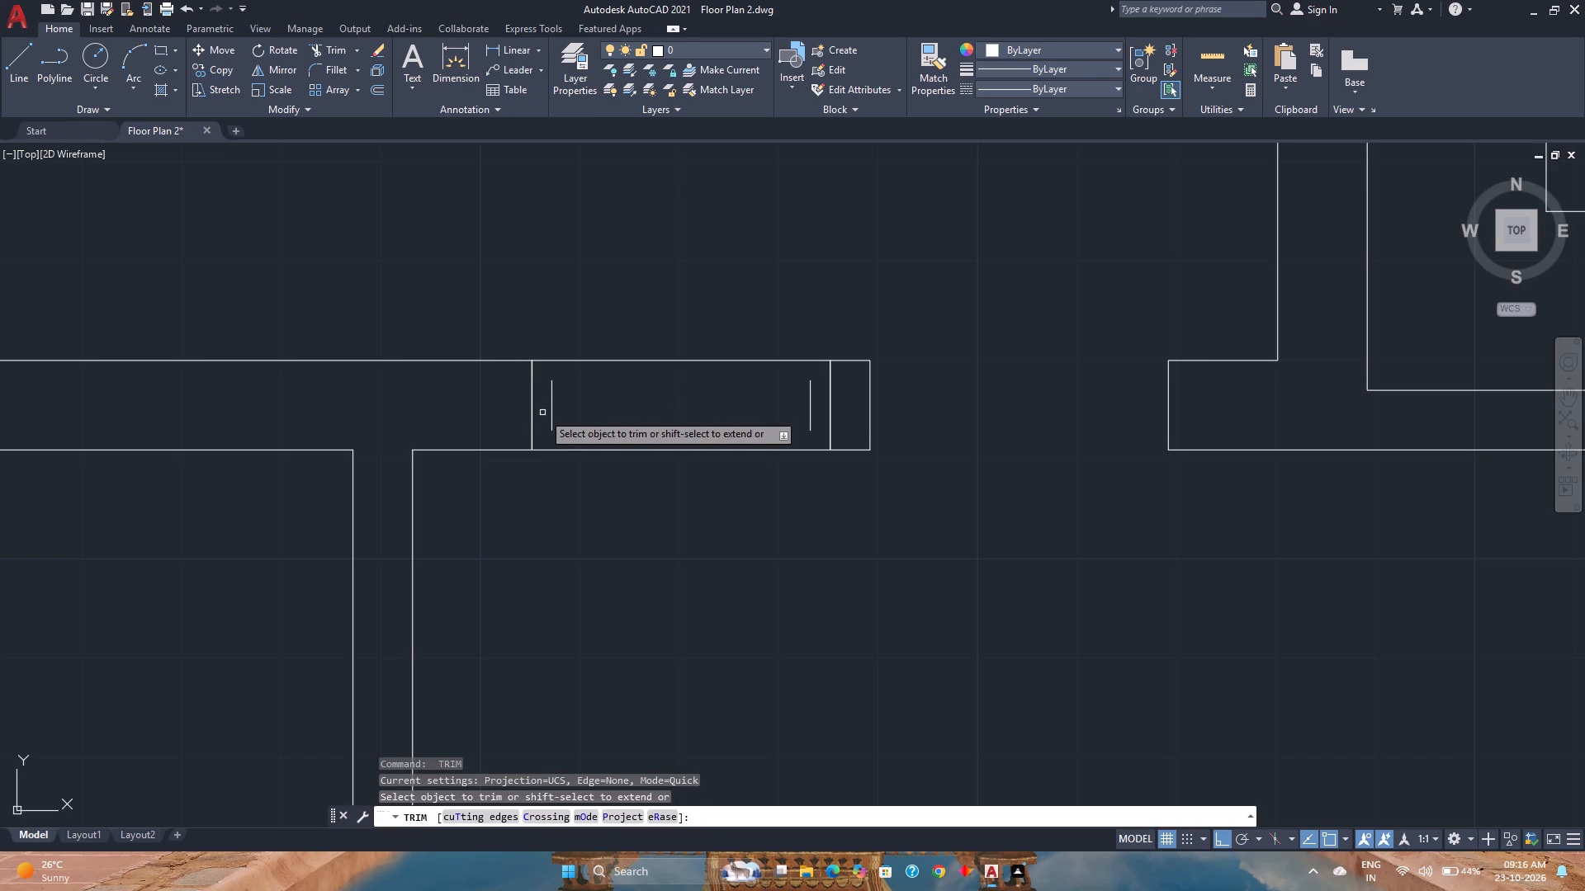
{"action": "left_click", "coordinate": [542, 412], "text": "shift"}
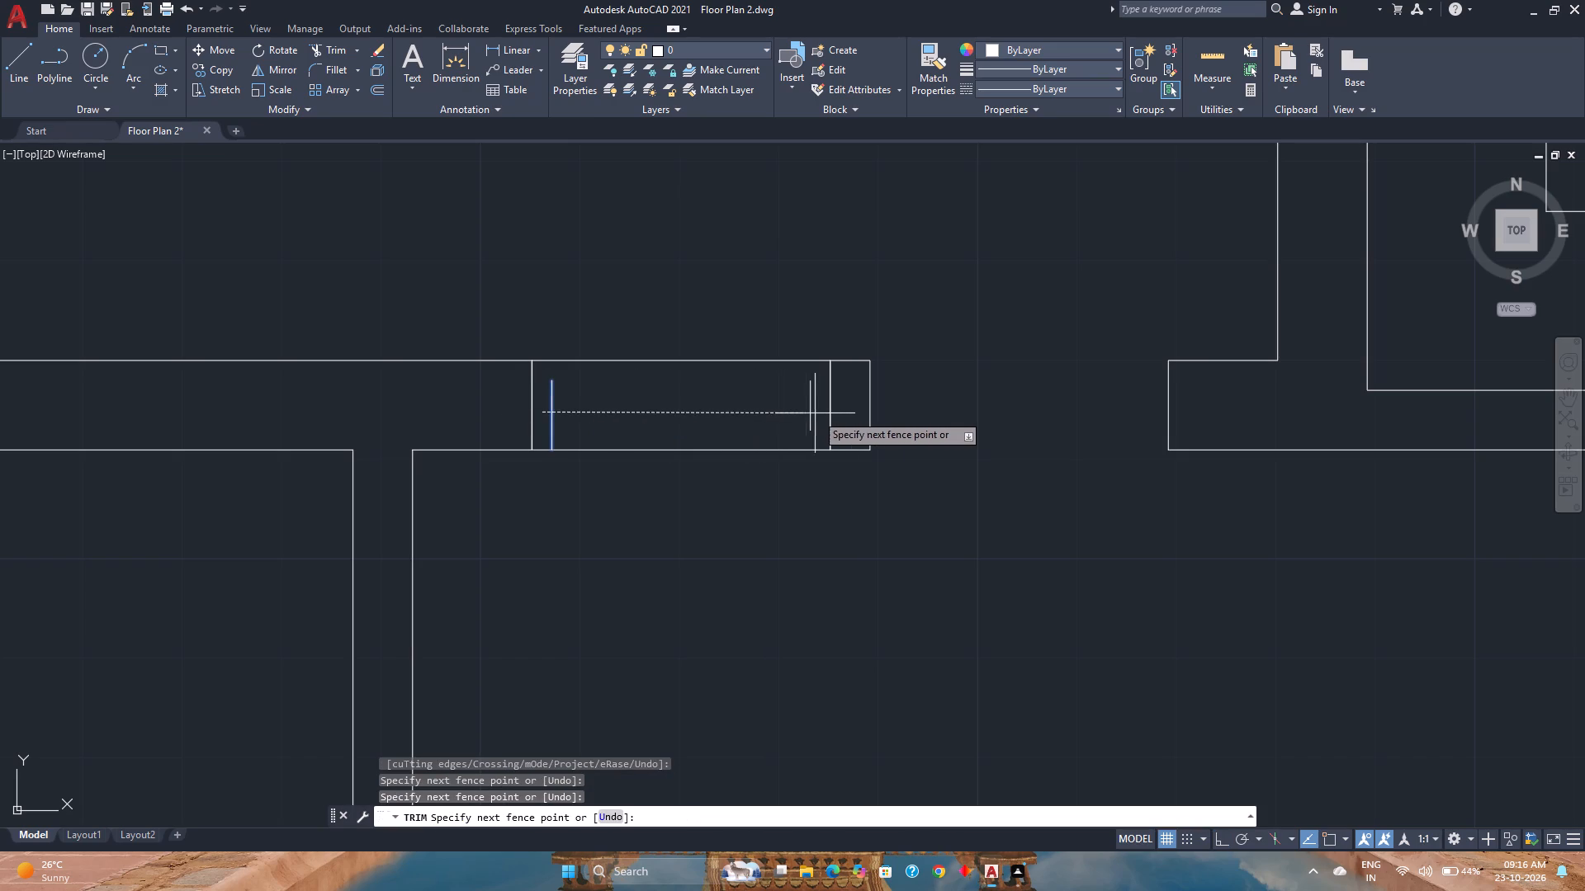
{"action": "left_click", "coordinate": [821, 413], "text": "shift"}
{"action": "left_click", "coordinate": [821, 399], "text": "shift"}
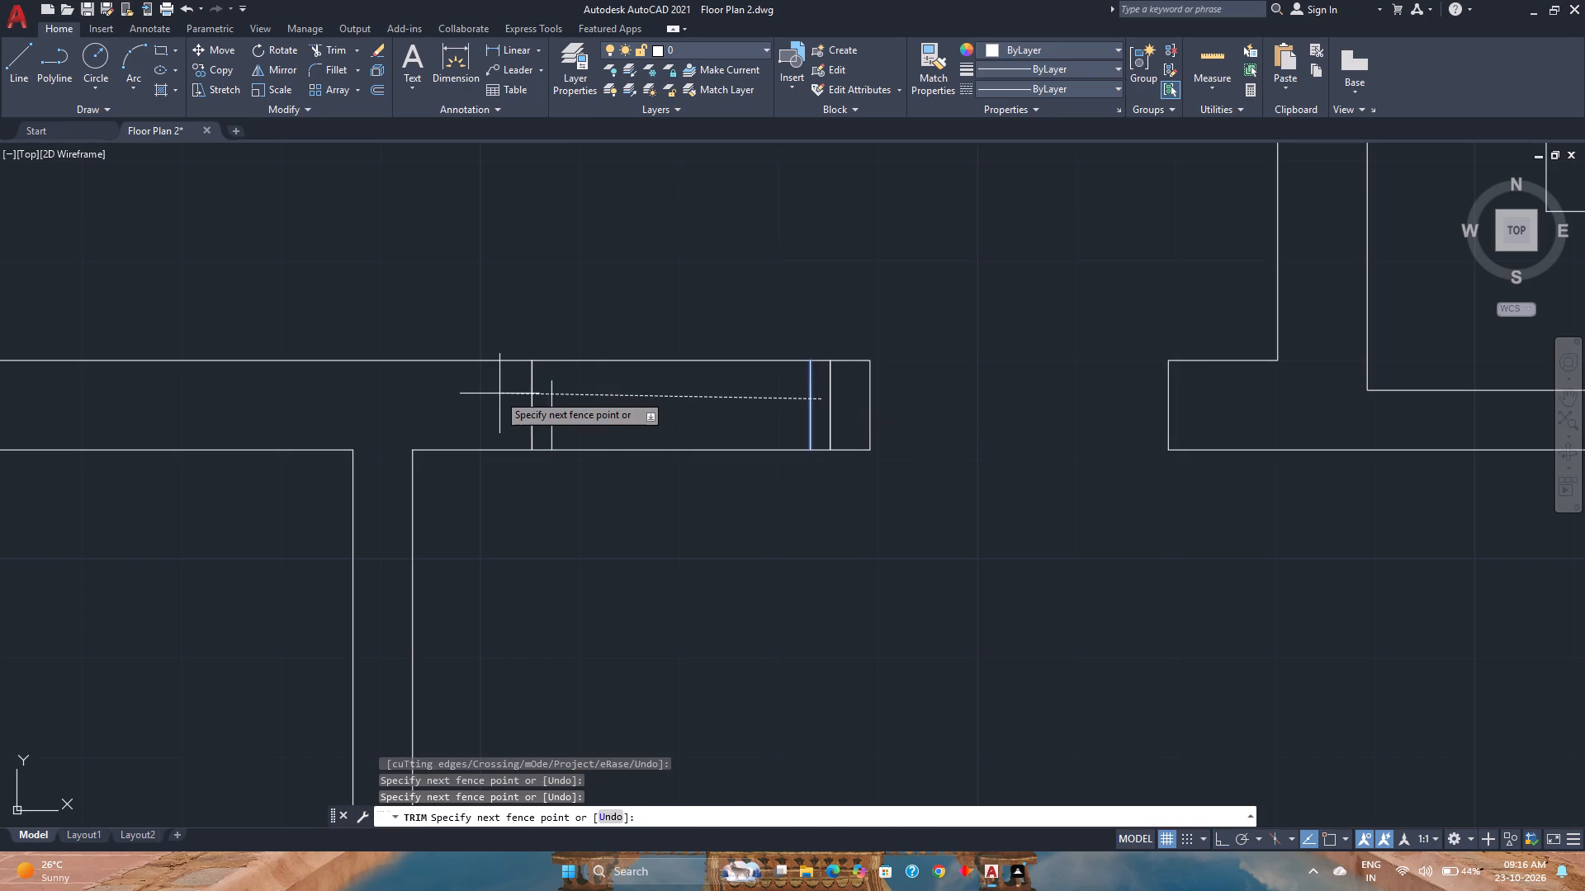
{"action": "left_click", "coordinate": [537, 394], "text": "shift"}
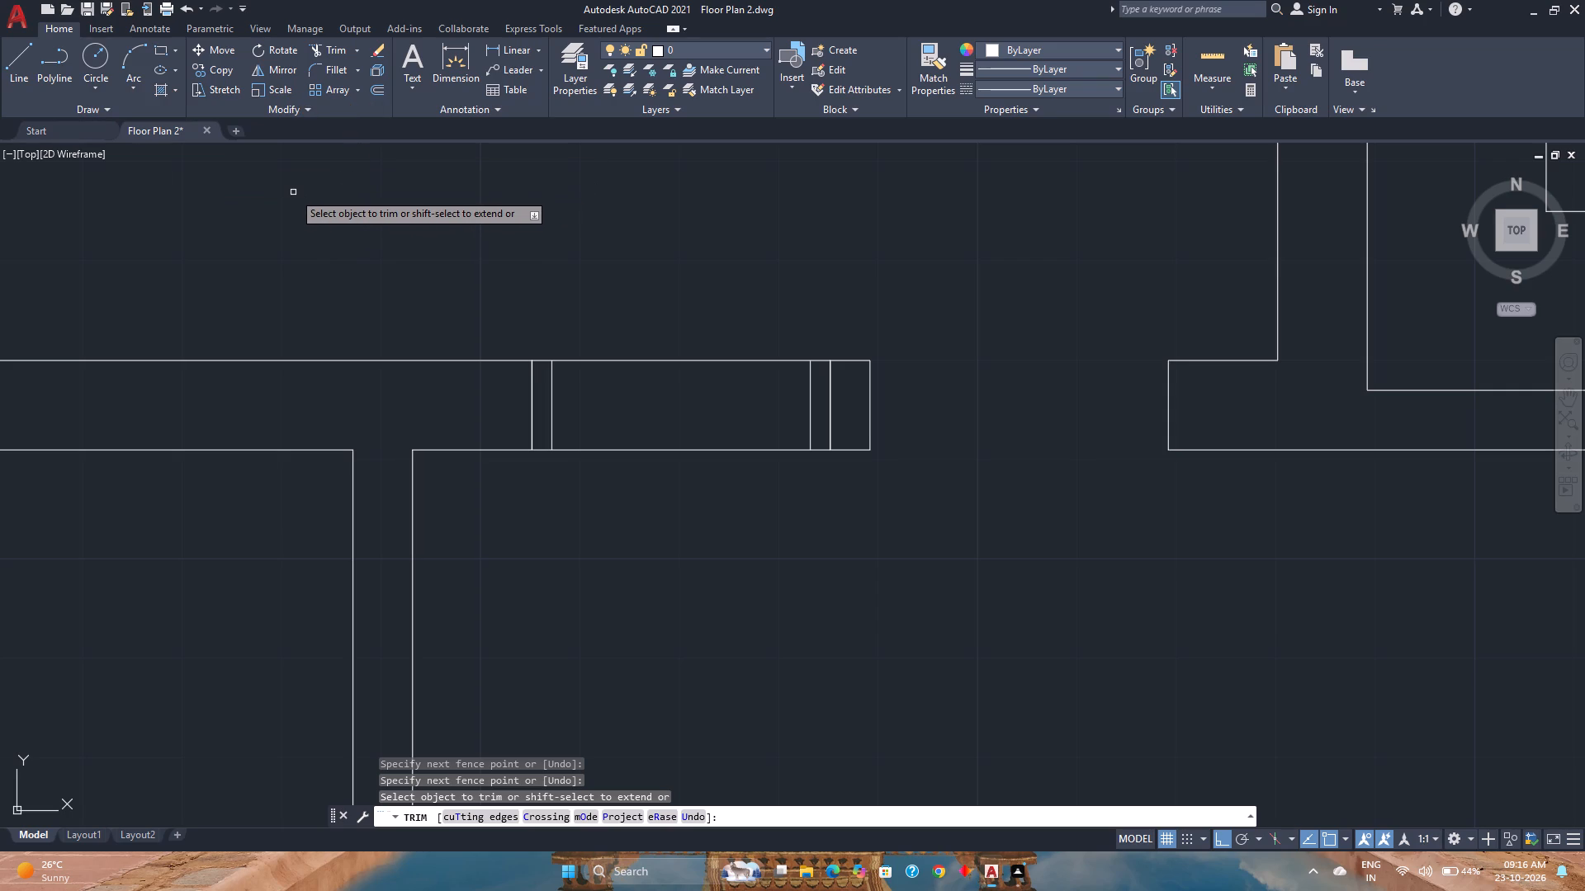
Draw a 2'2" centre line across the window between the midpoints of the two inner frame lines.
{"action": "left_click", "coordinate": [24, 77]}
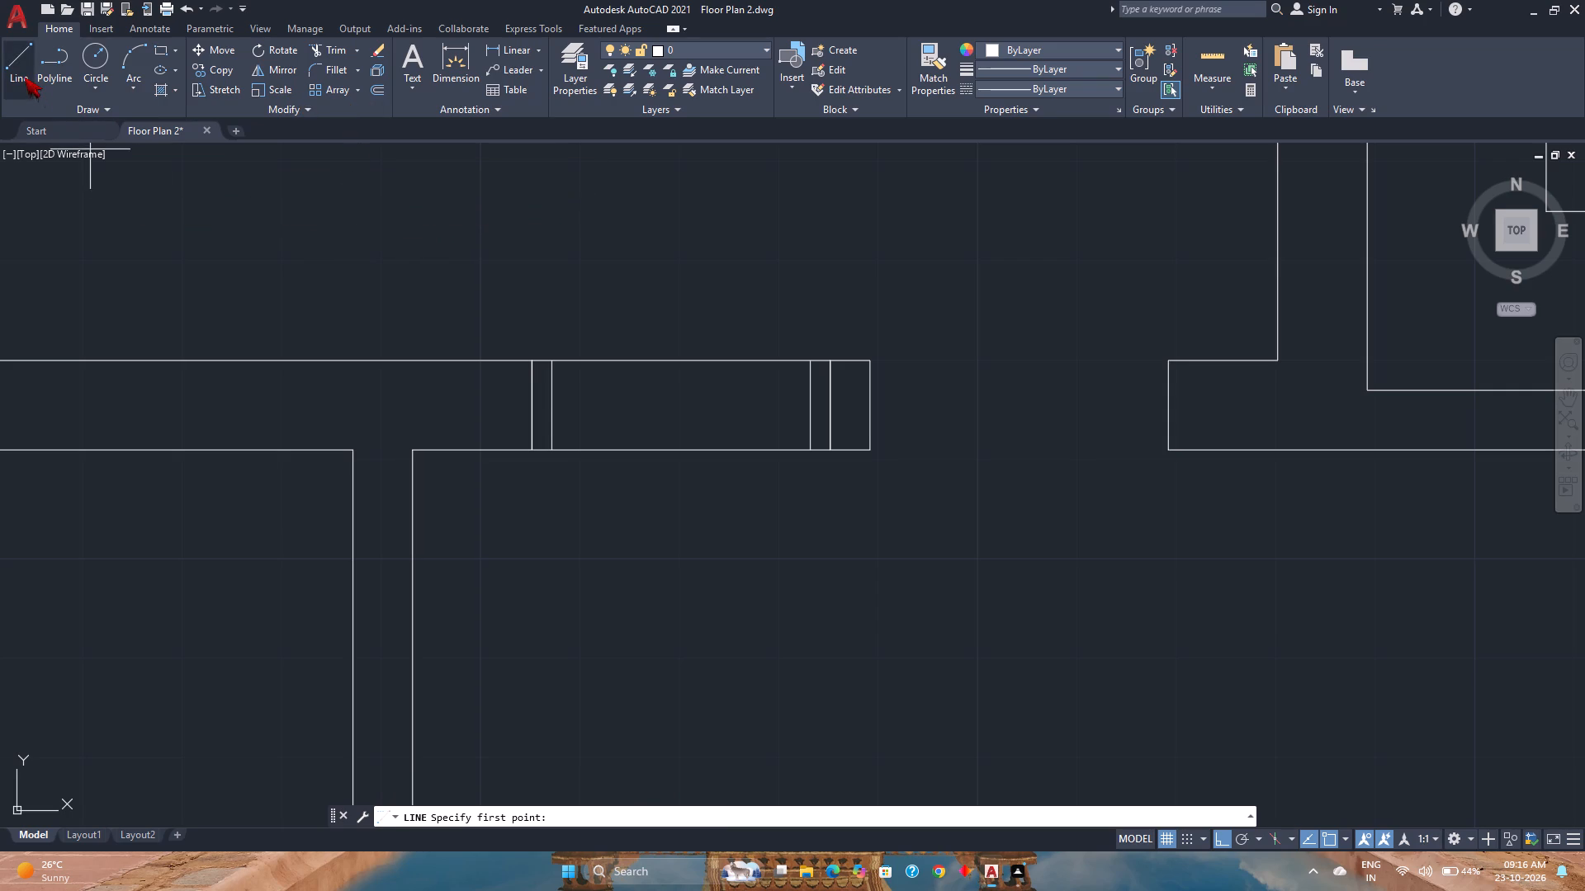
{"action": "left_click", "coordinate": [549, 405]}
{"action": "left_click", "coordinate": [809, 403]}
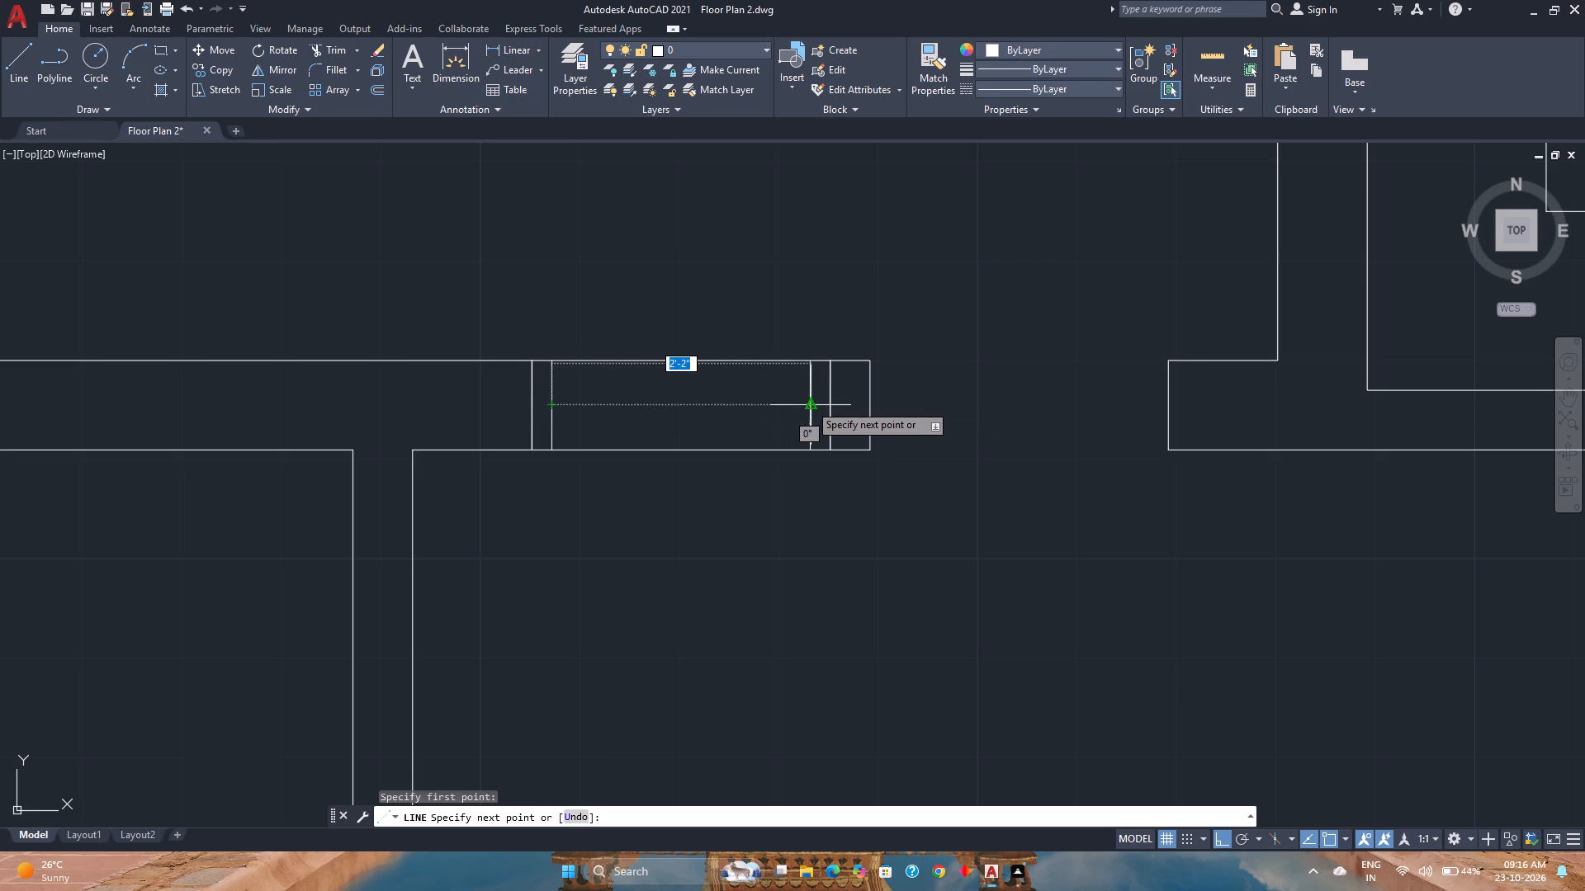
{"action": "key", "text": "Escape"}
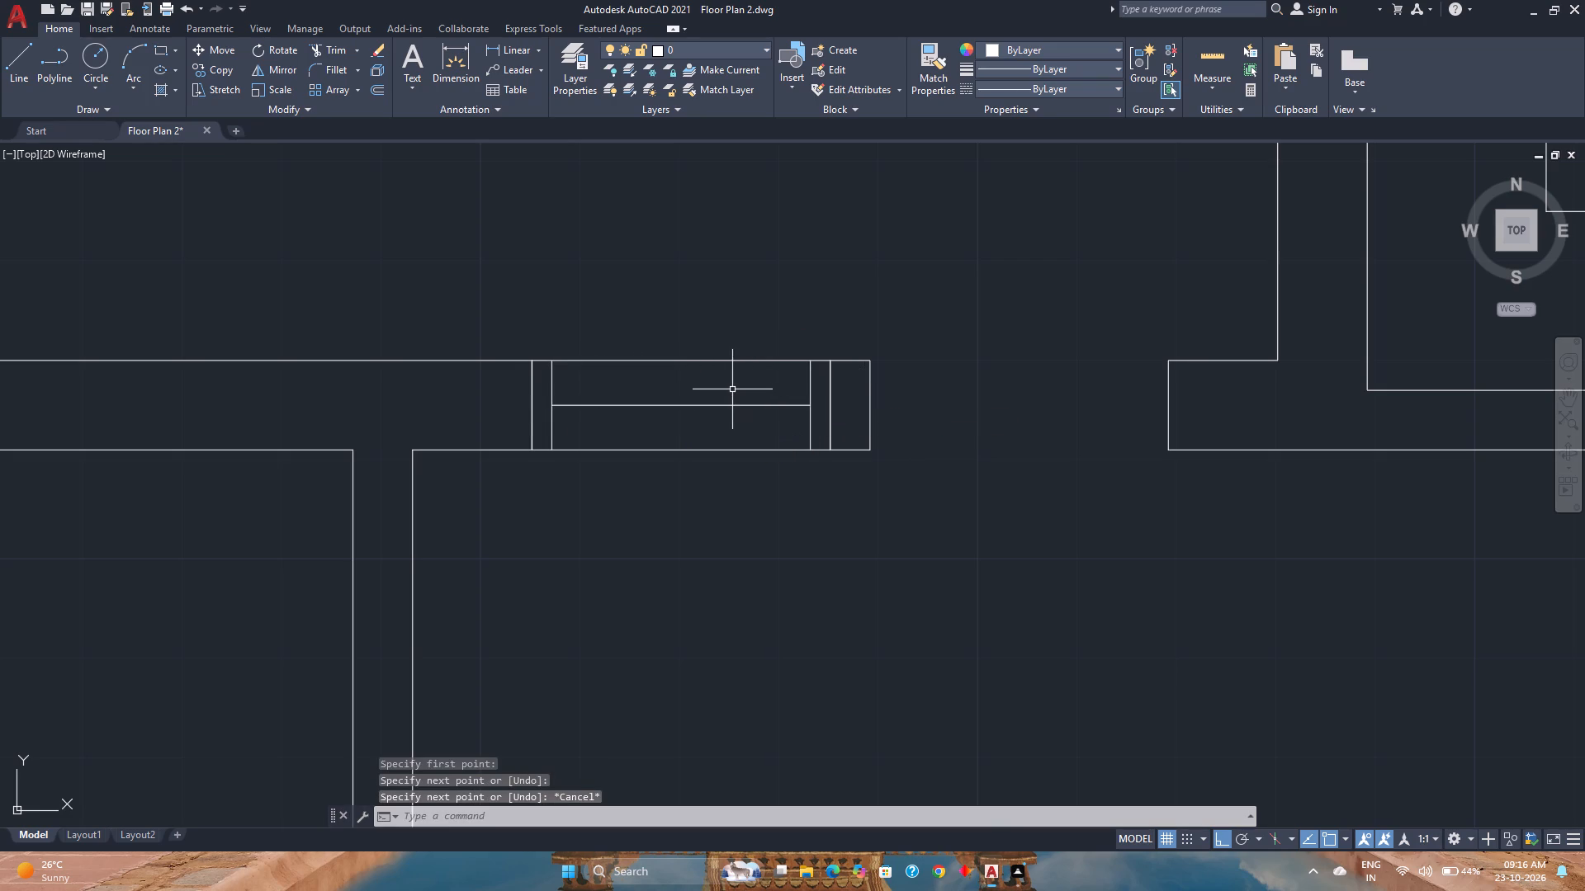
Offset the window's centre line 0.5" to both the north and south sides to form the glazing.
{"action": "key", "text": "o"}
{"action": "key", "text": "Return"}
{"action": "type", "text": "0.5"}
{"action": "key", "text": "Return"}
{"action": "left_click", "coordinate": [690, 405]}
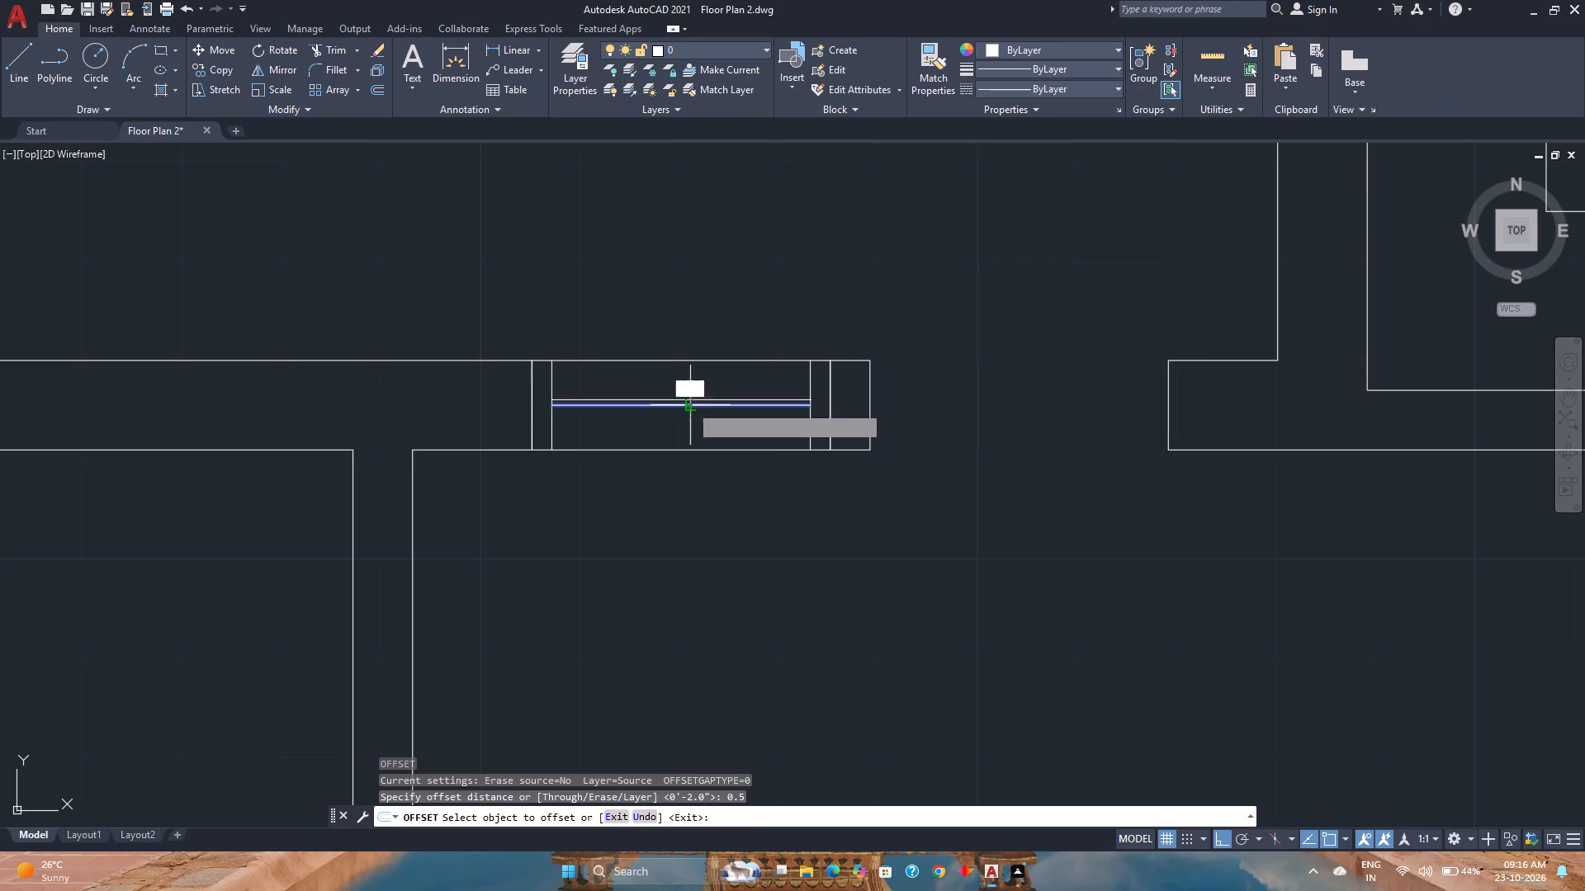
{"action": "left_click", "coordinate": [684, 419]}
{"action": "left_click", "coordinate": [683, 403]}
{"action": "left_click", "coordinate": [683, 390]}
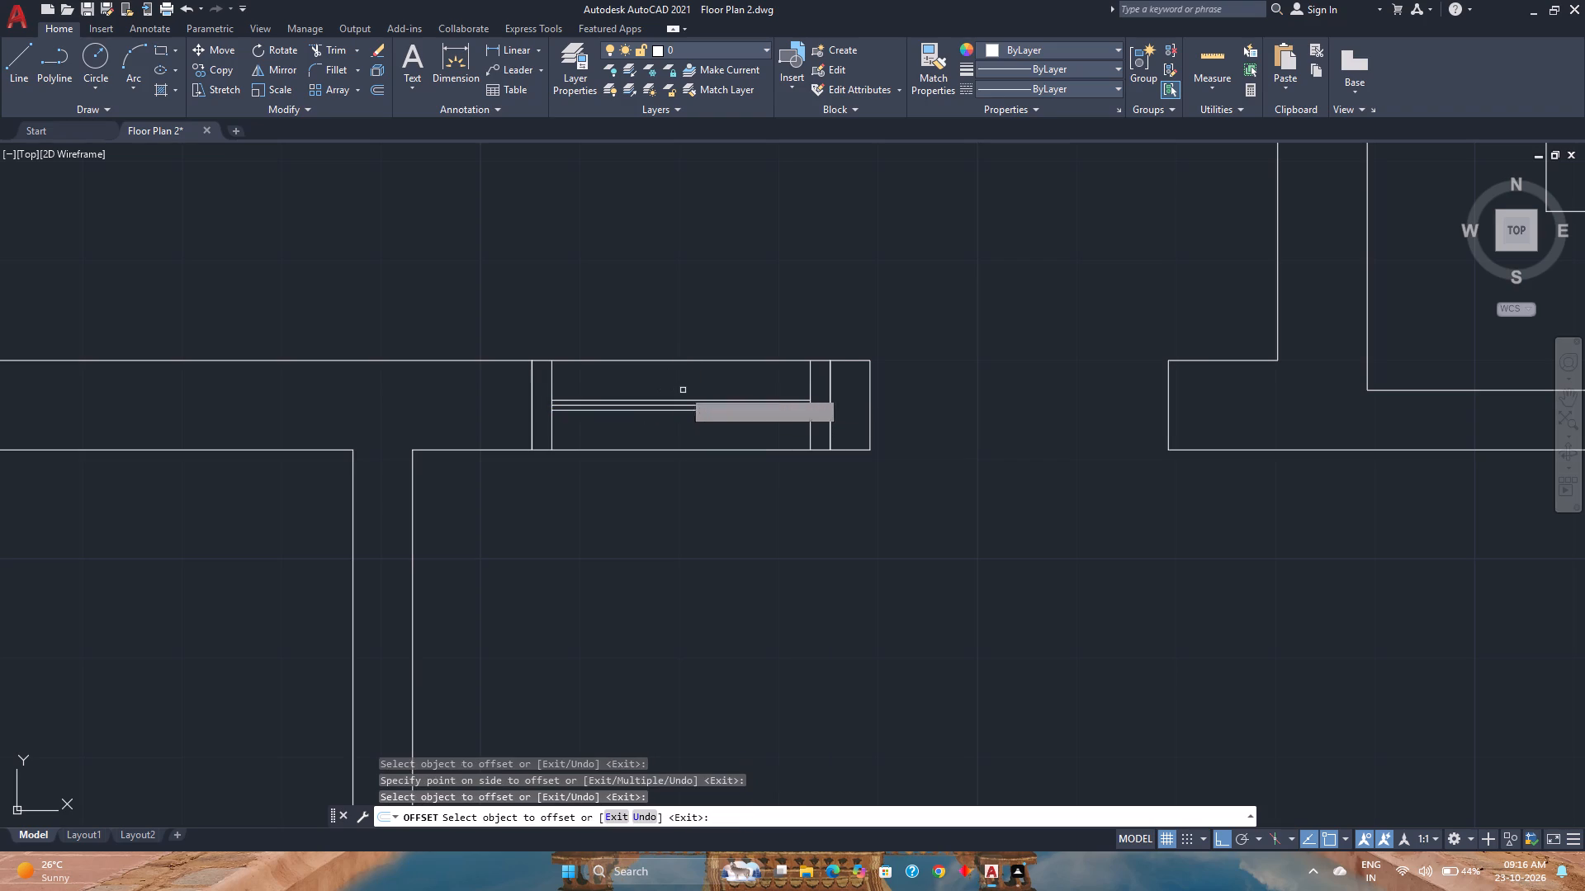
{"action": "key", "text": "Escape"}
{"action": "scroll", "coordinate": [670, 403], "scroll_direction": "up", "scroll_amount": 2}
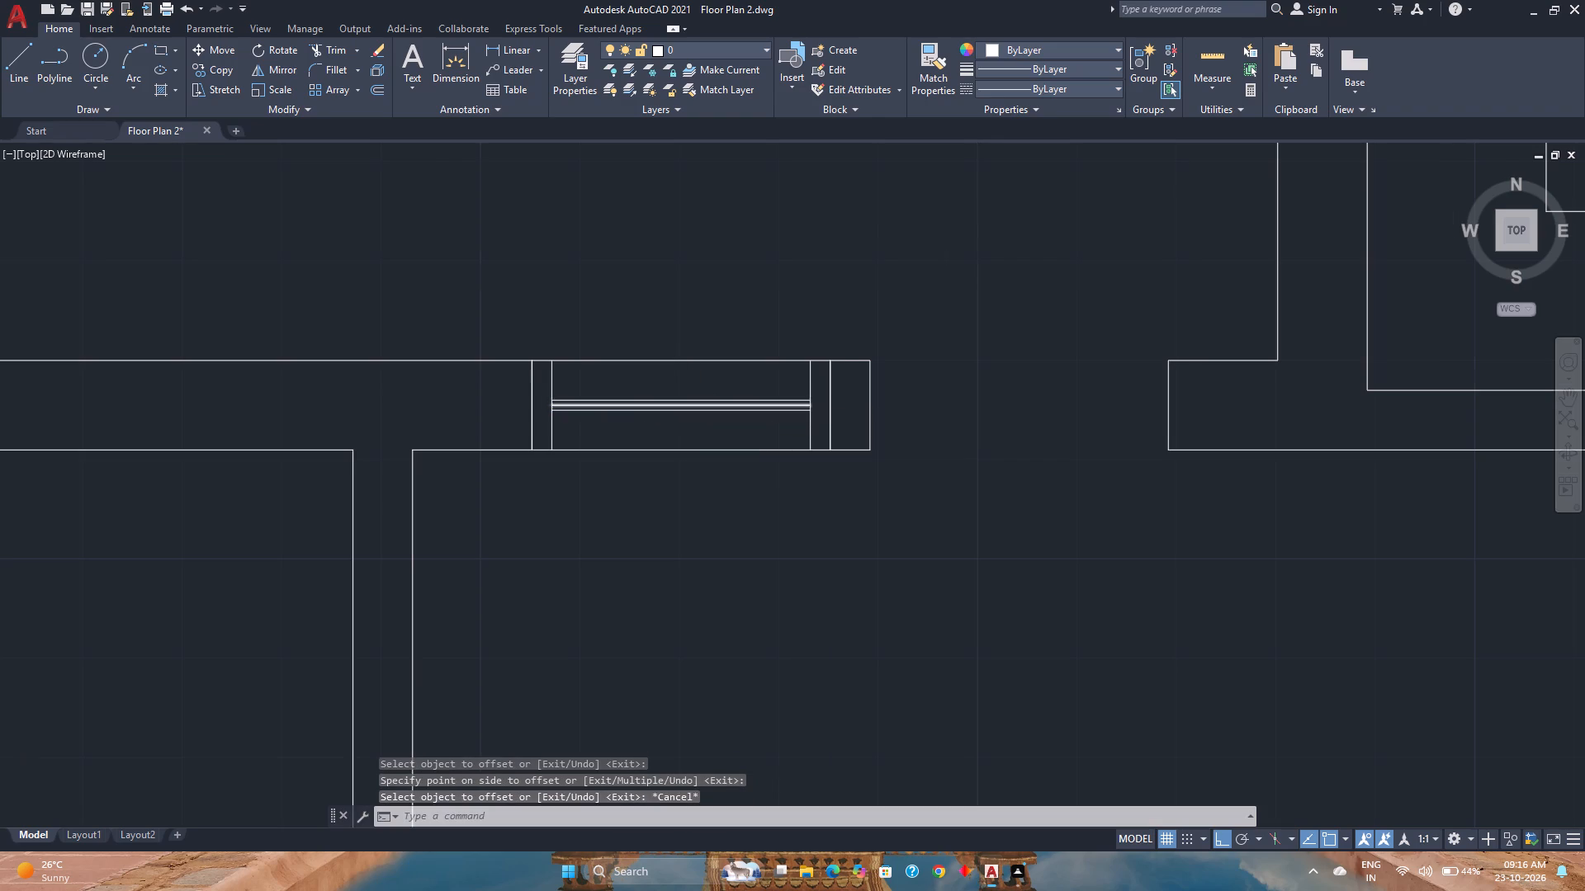
Erase the window's centre line, keeping the two glazing lines on either side of it.
{"action": "scroll", "coordinate": [670, 403], "scroll_direction": "up", "scroll_amount": 1}
{"action": "left_click", "coordinate": [670, 408]}
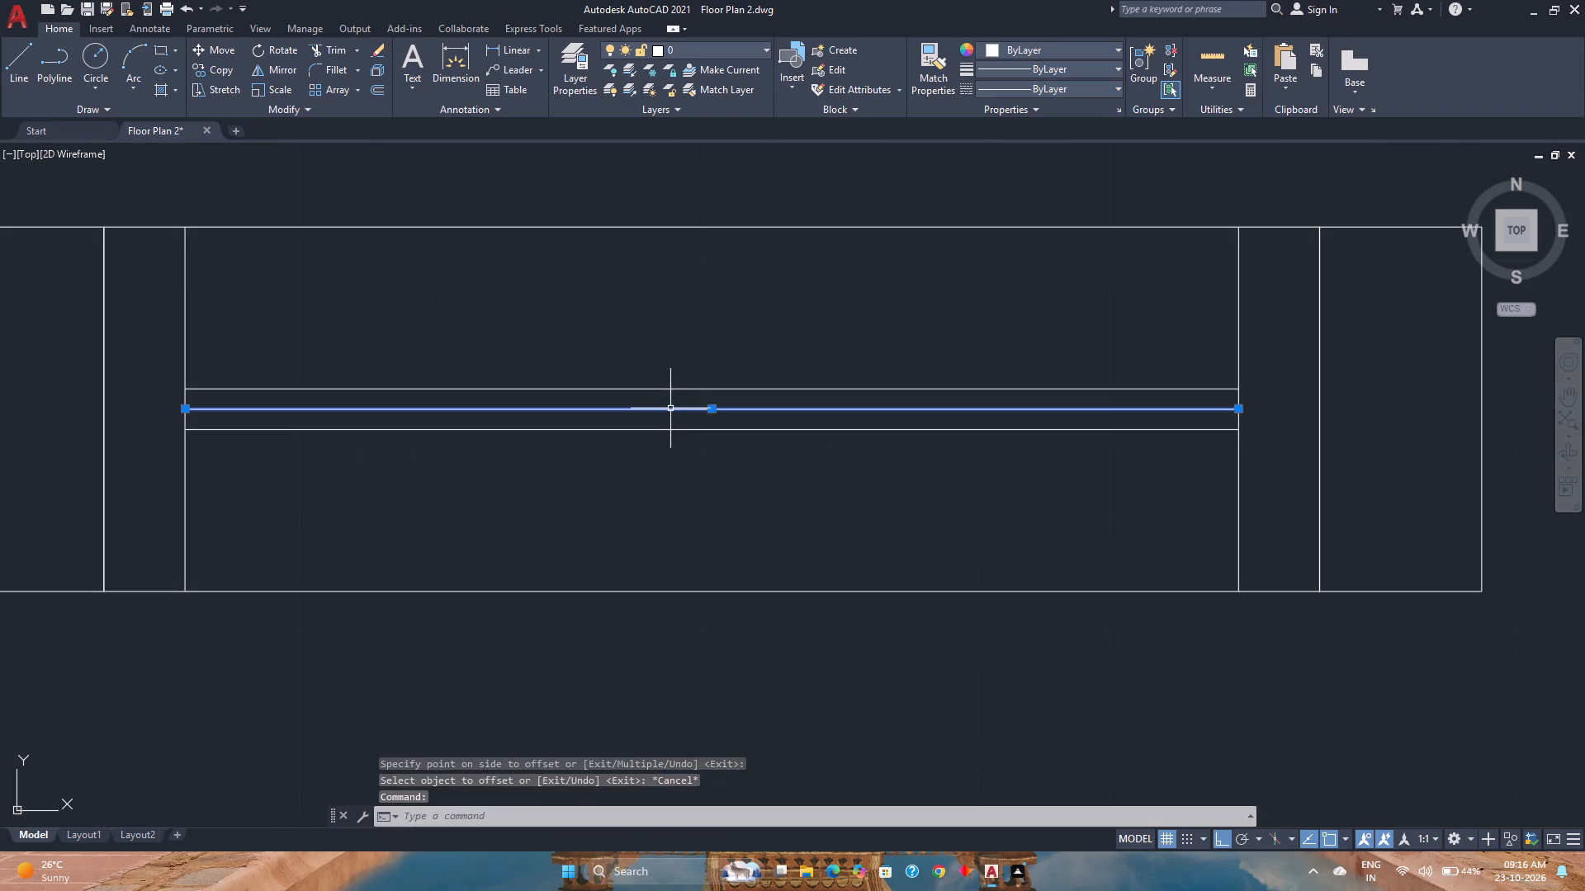
{"action": "key", "text": "Delete"}
Group the window's outer rectangle, inner frame lines and glazing lines into one object.
{"action": "scroll", "coordinate": [670, 408], "scroll_direction": "down", "scroll_amount": 3}
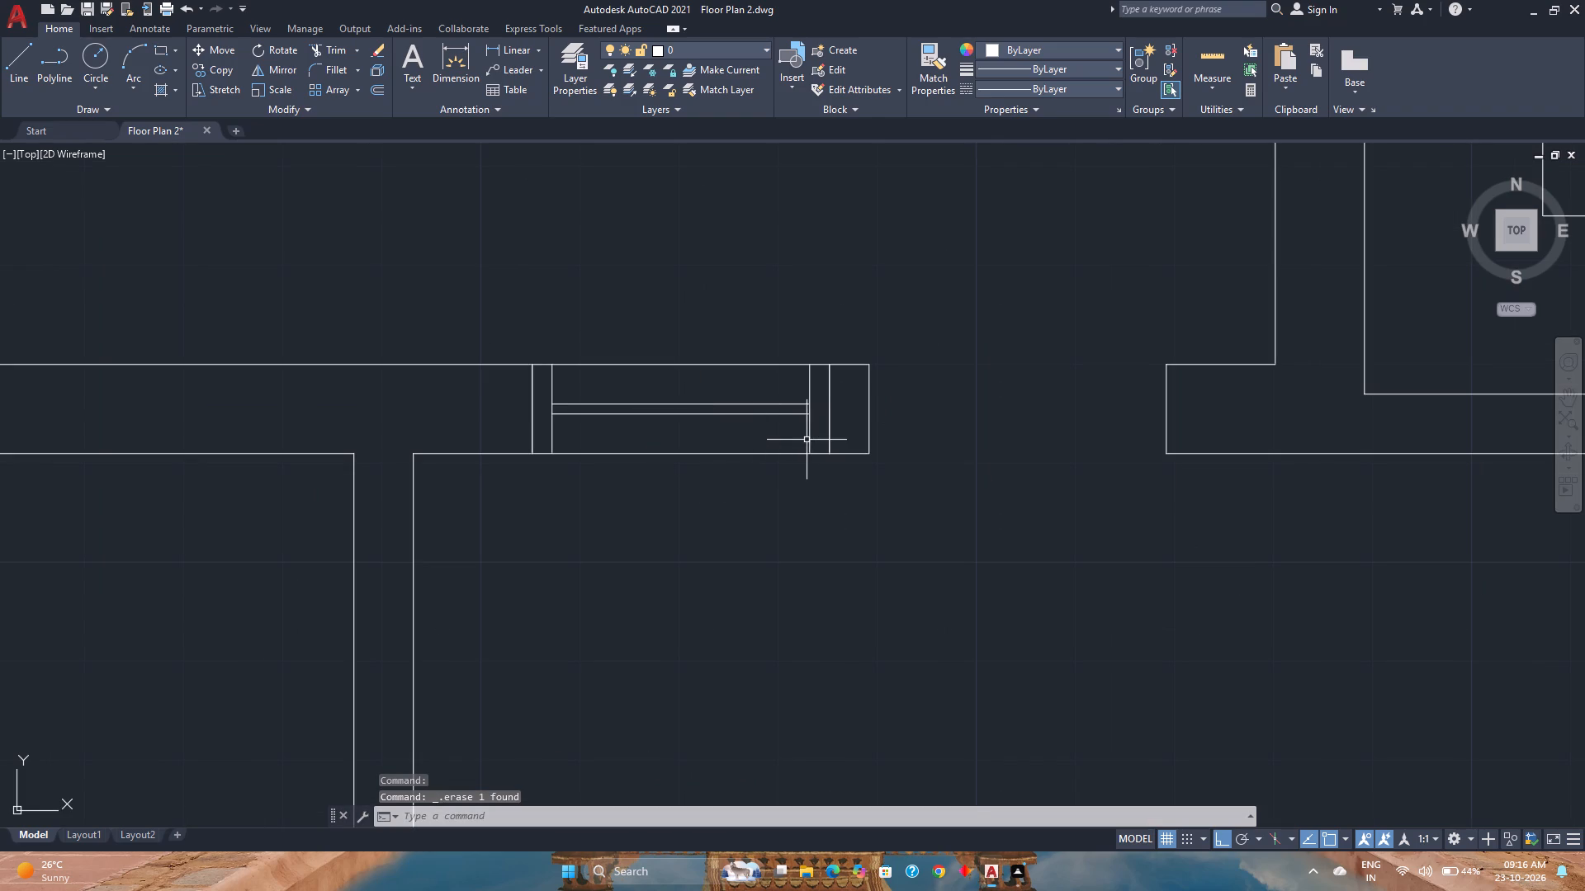
{"action": "left_click", "coordinate": [822, 454]}
{"action": "left_click", "coordinate": [819, 442]}
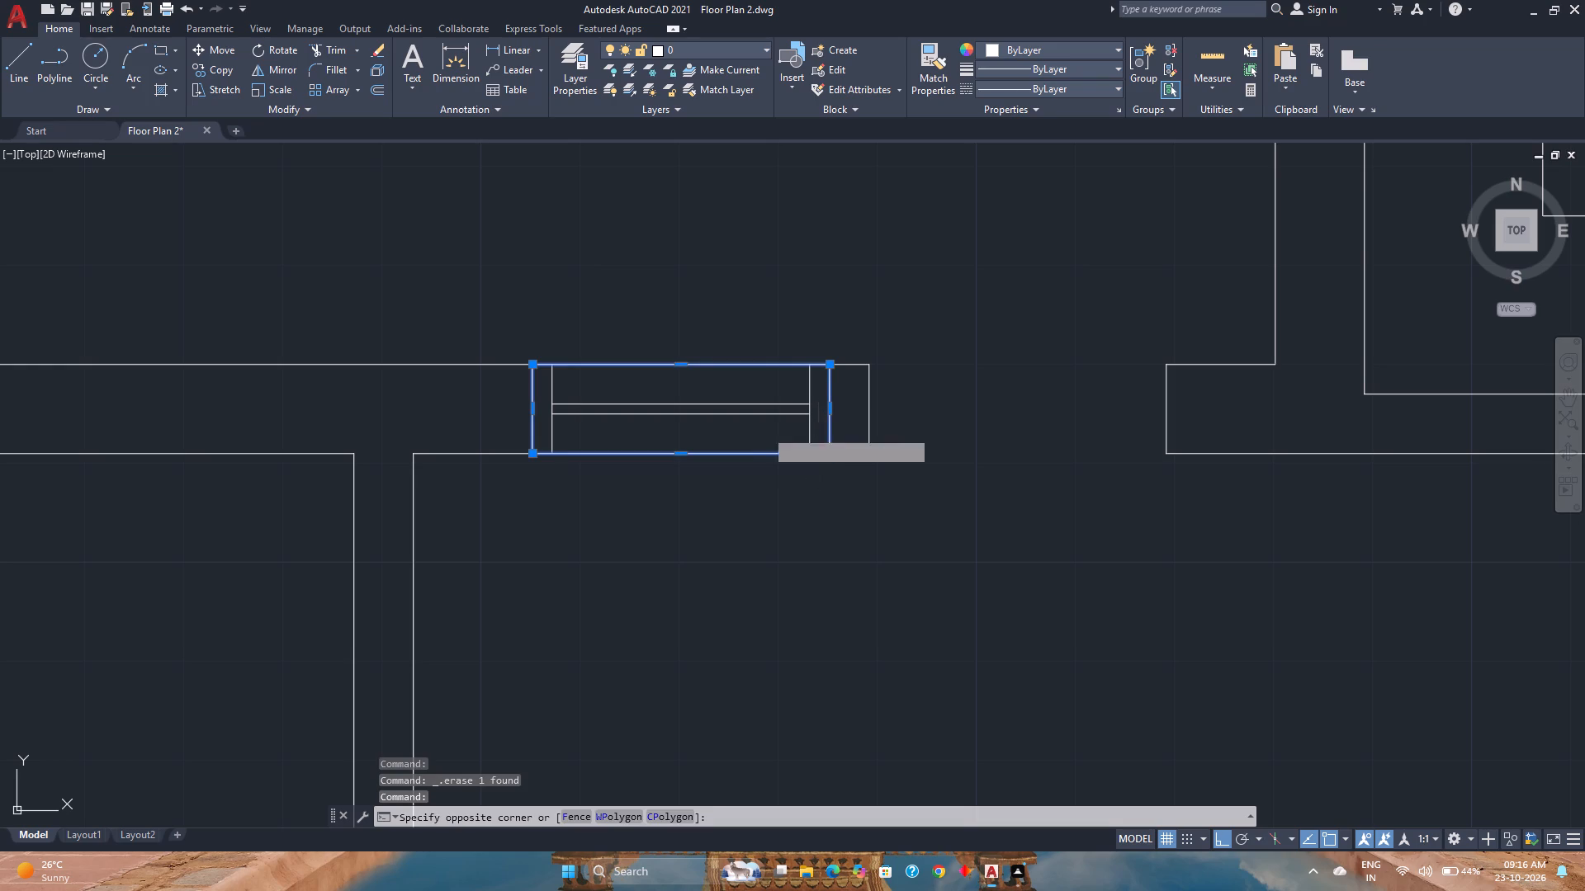
{"action": "left_click", "coordinate": [538, 392]}
{"action": "key", "text": "g"}
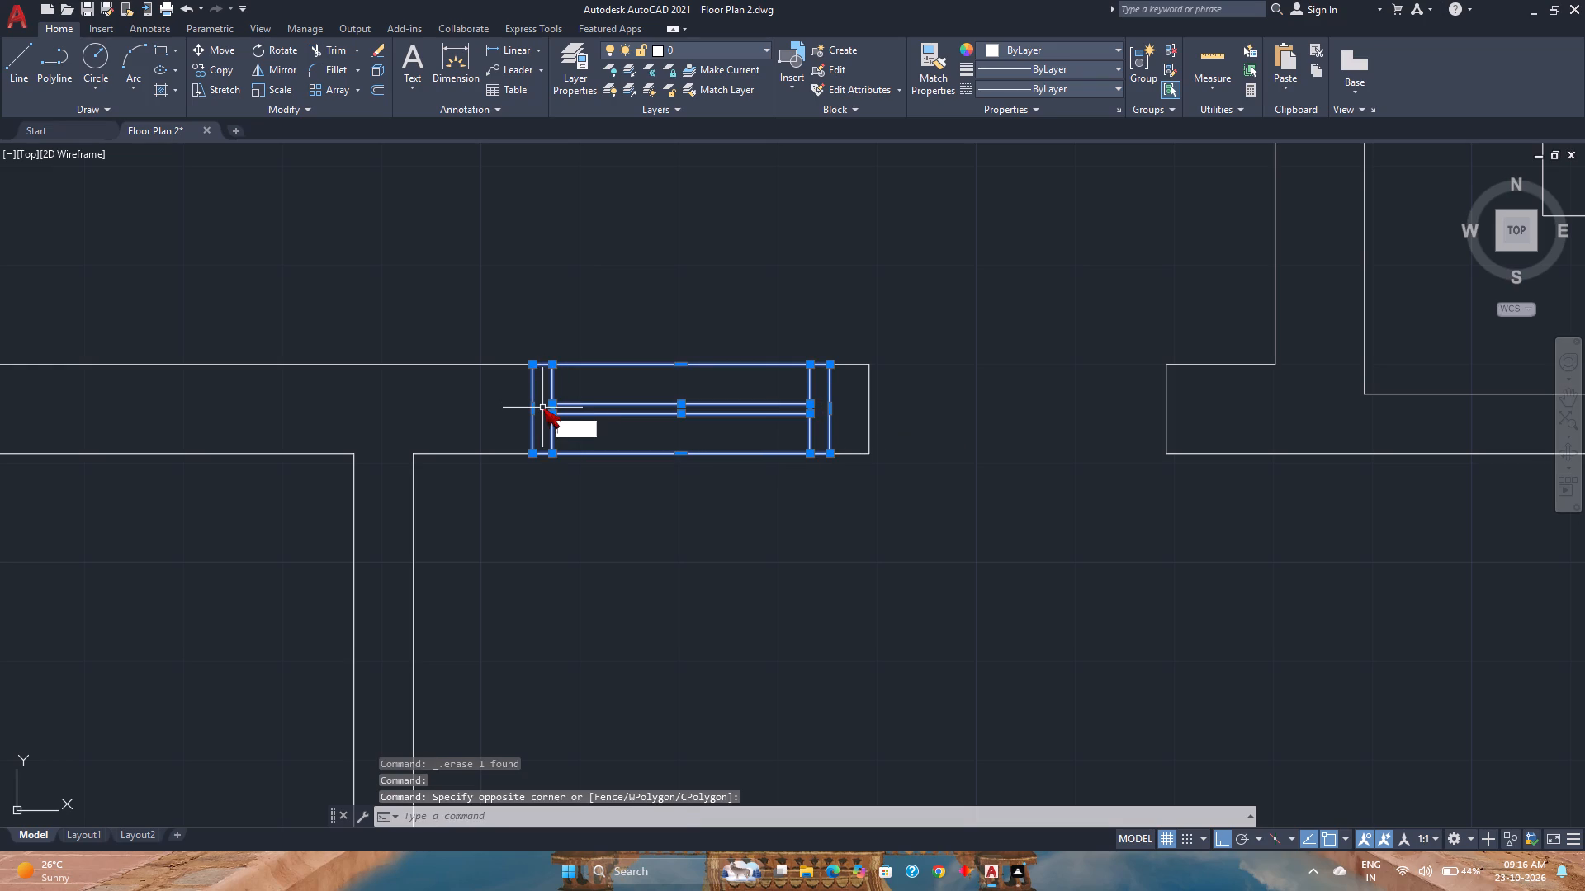
{"action": "key", "text": "Return"}
Copy the window group from its southwest corner to the southwest corner of the adjacent opening to the east.
{"action": "left_click", "coordinate": [594, 463]}
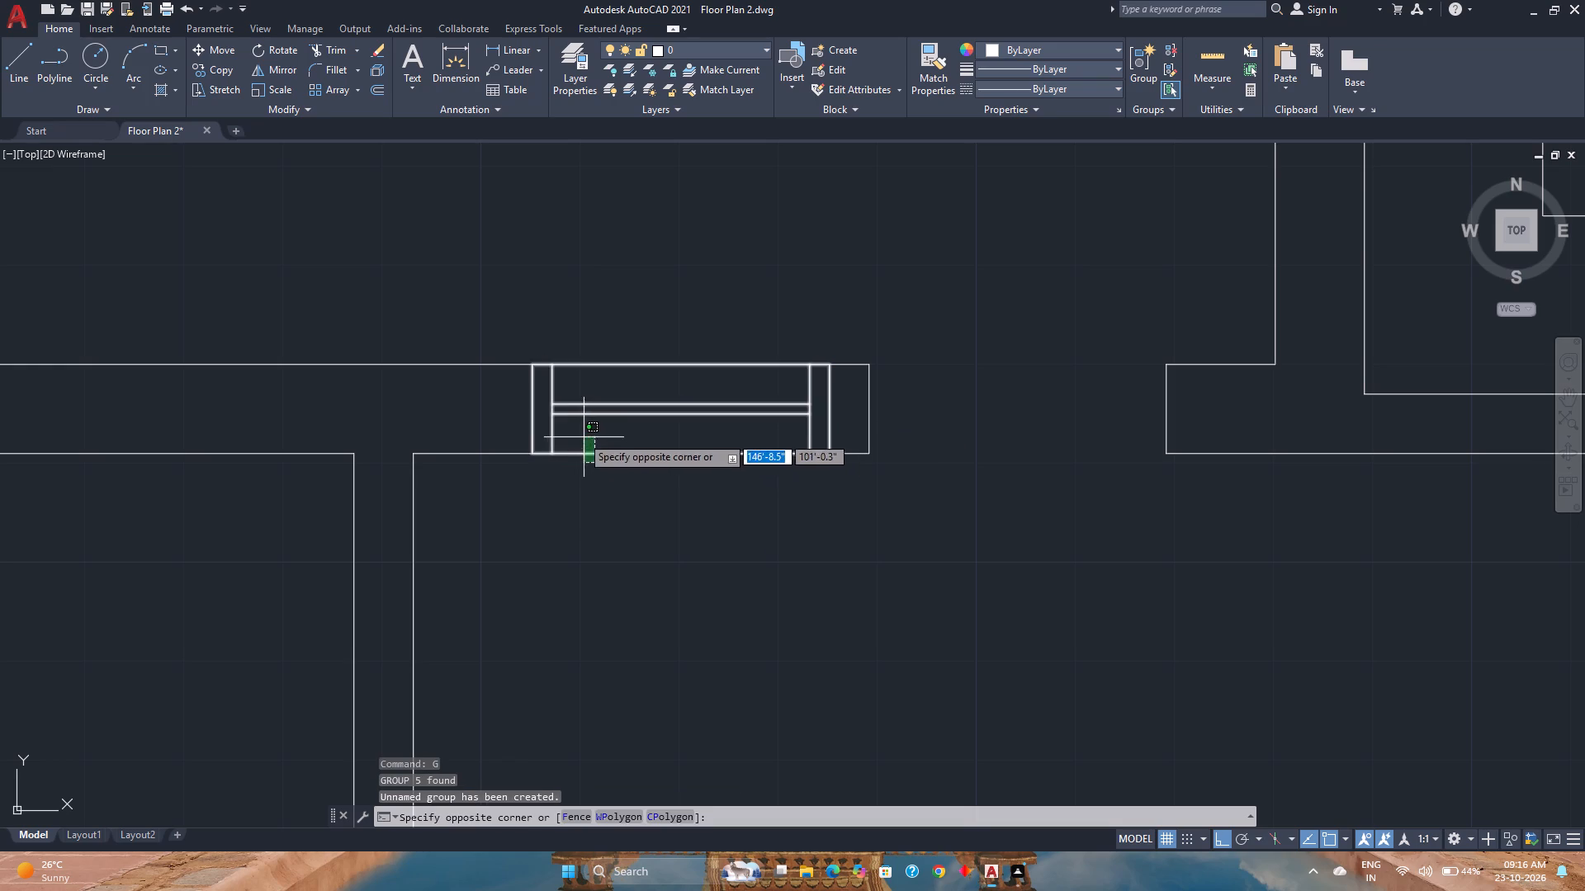
{"action": "left_click", "coordinate": [579, 432]}
{"action": "left_click", "coordinate": [197, 65]}
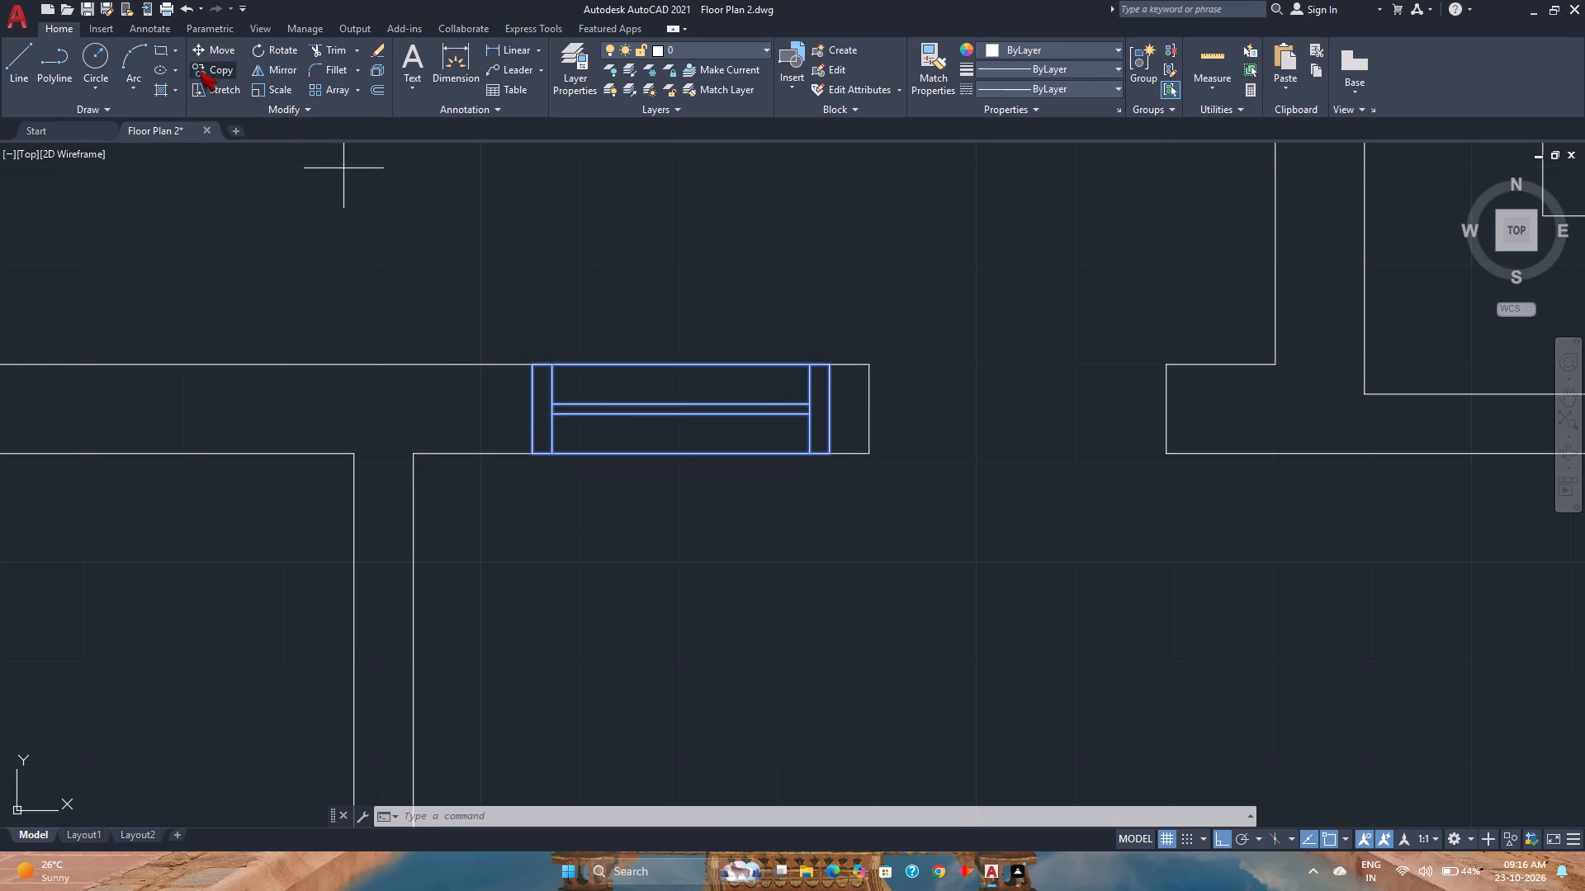
{"action": "left_click", "coordinate": [531, 452]}
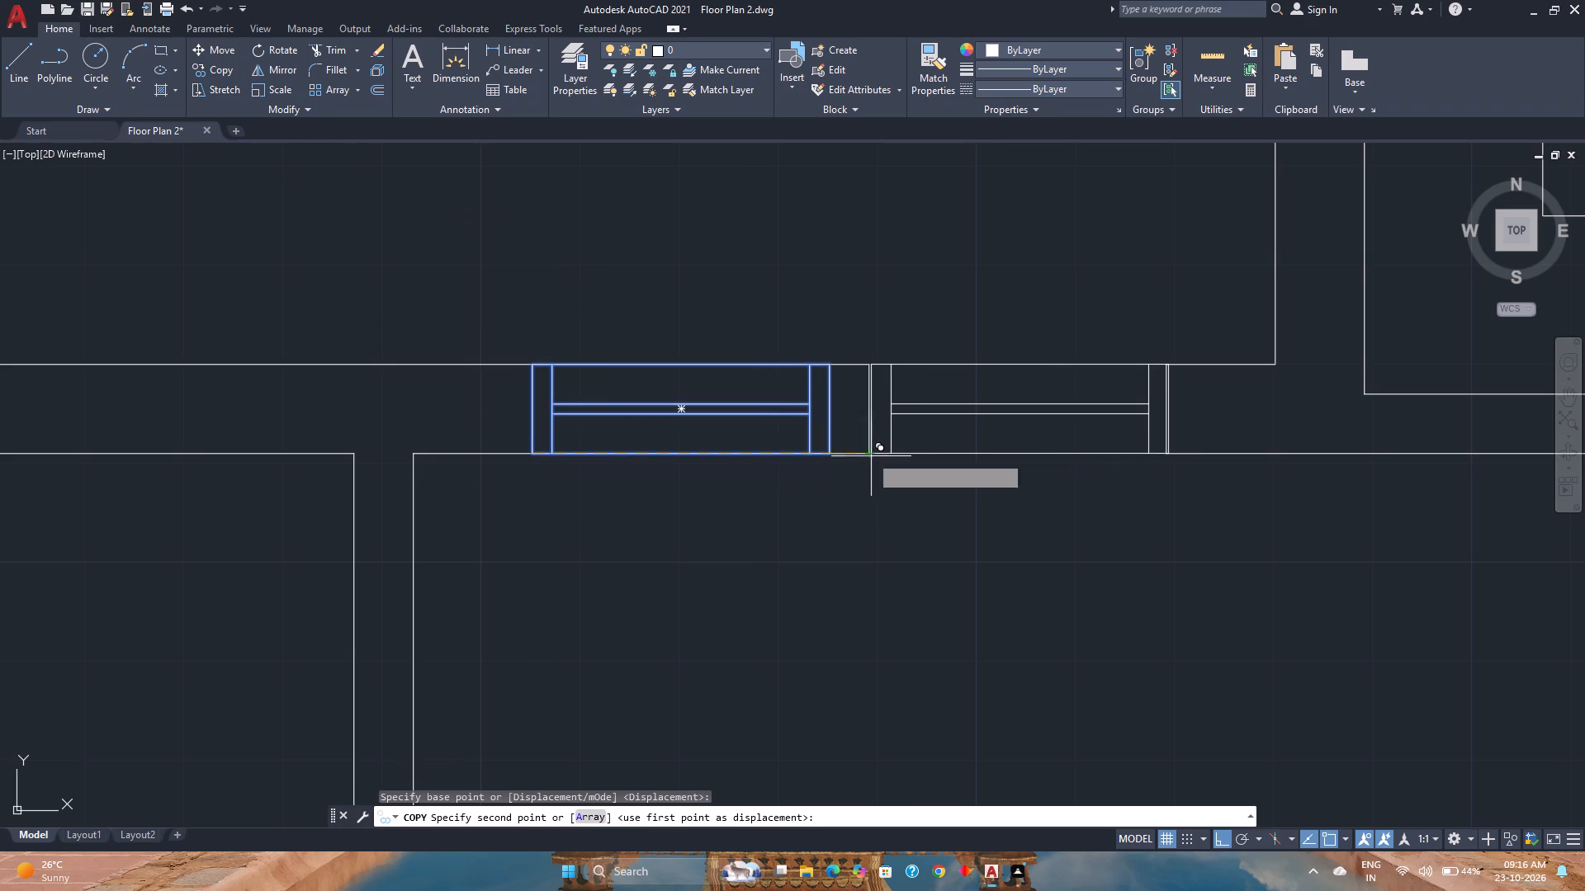
{"action": "left_click", "coordinate": [870, 452]}
{"action": "key", "text": "Escape"}
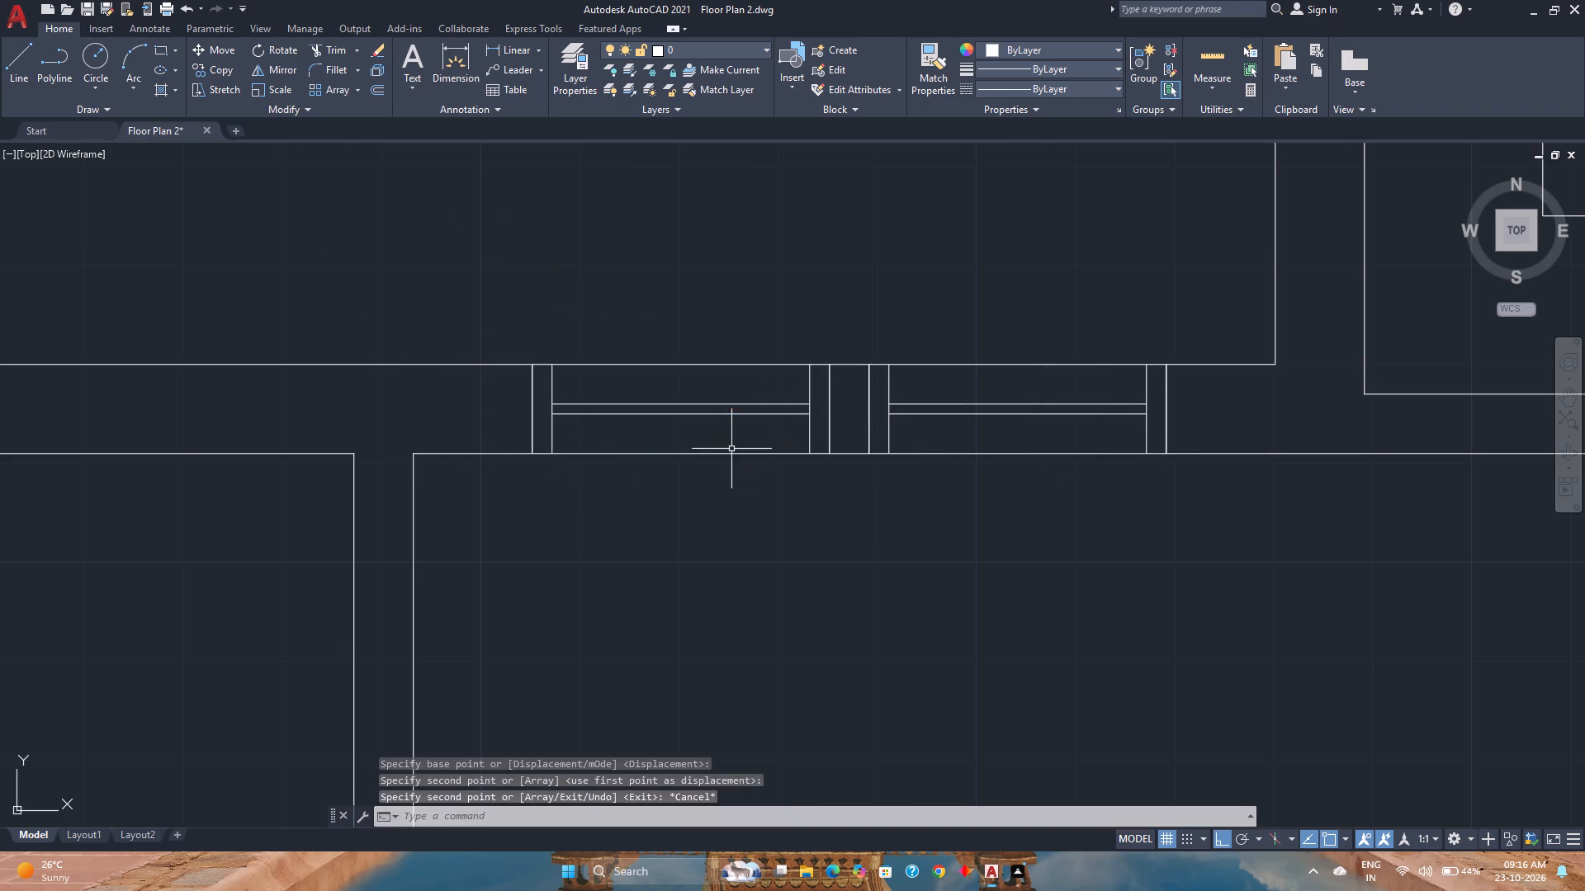
Save the drawing.
{"action": "scroll", "coordinate": [746, 461], "scroll_direction": "down", "scroll_amount": 4}
{"action": "key", "text": "ctrl+s"}
Measure the inner north wall of the large west room between the wall jog and the partition.
{"action": "scroll", "coordinate": [751, 471], "scroll_direction": "down", "scroll_amount": 2}
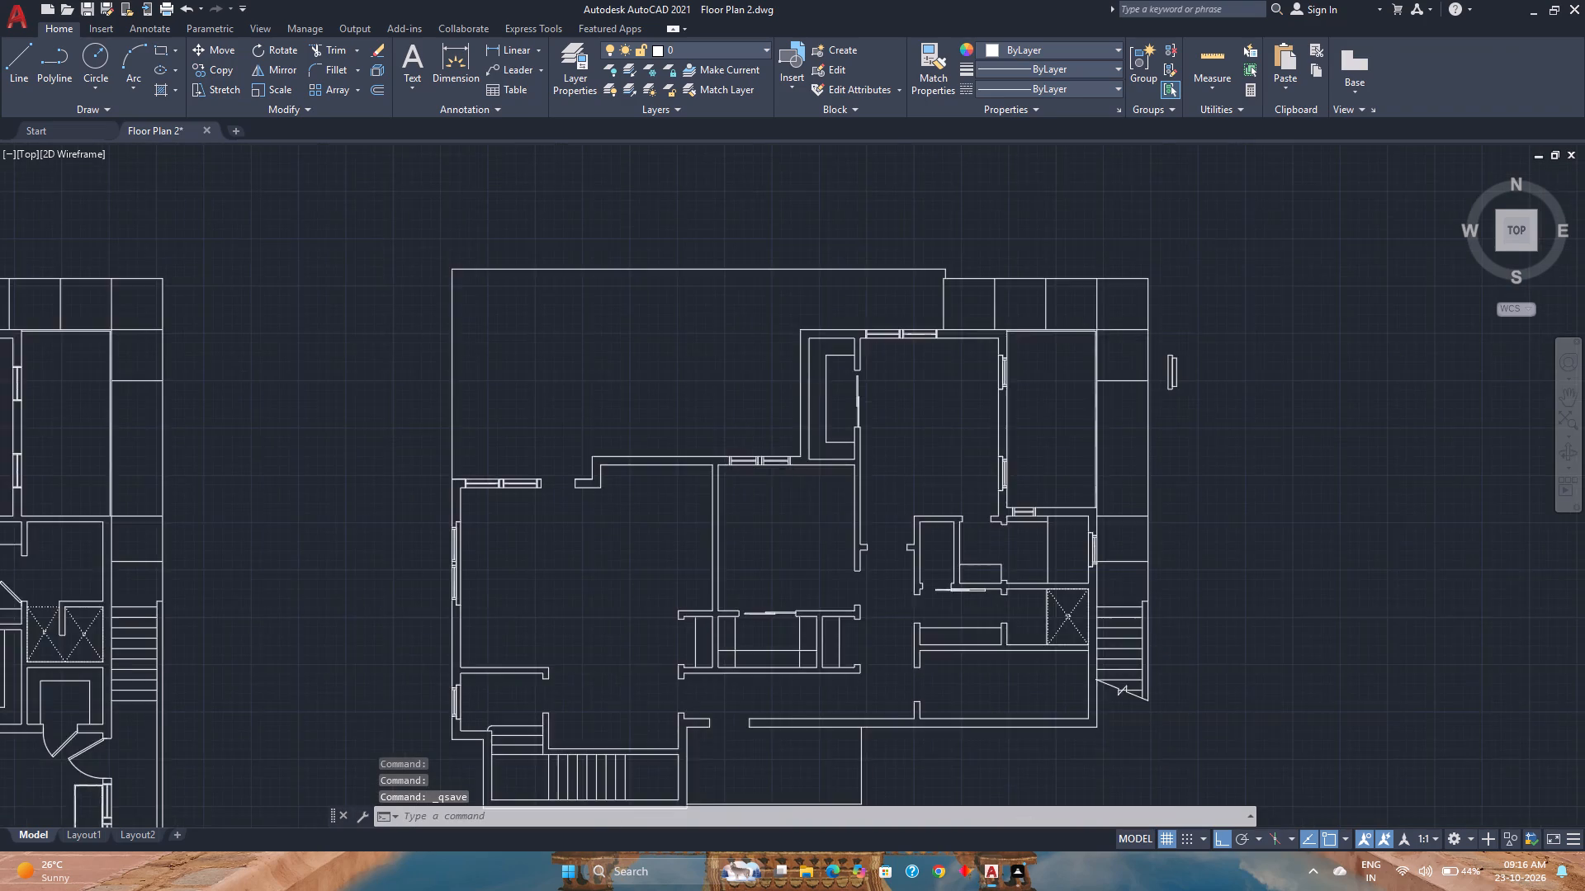
{"action": "middle_click_drag", "start_coordinate": [751, 471], "coordinate": [739, 425]}
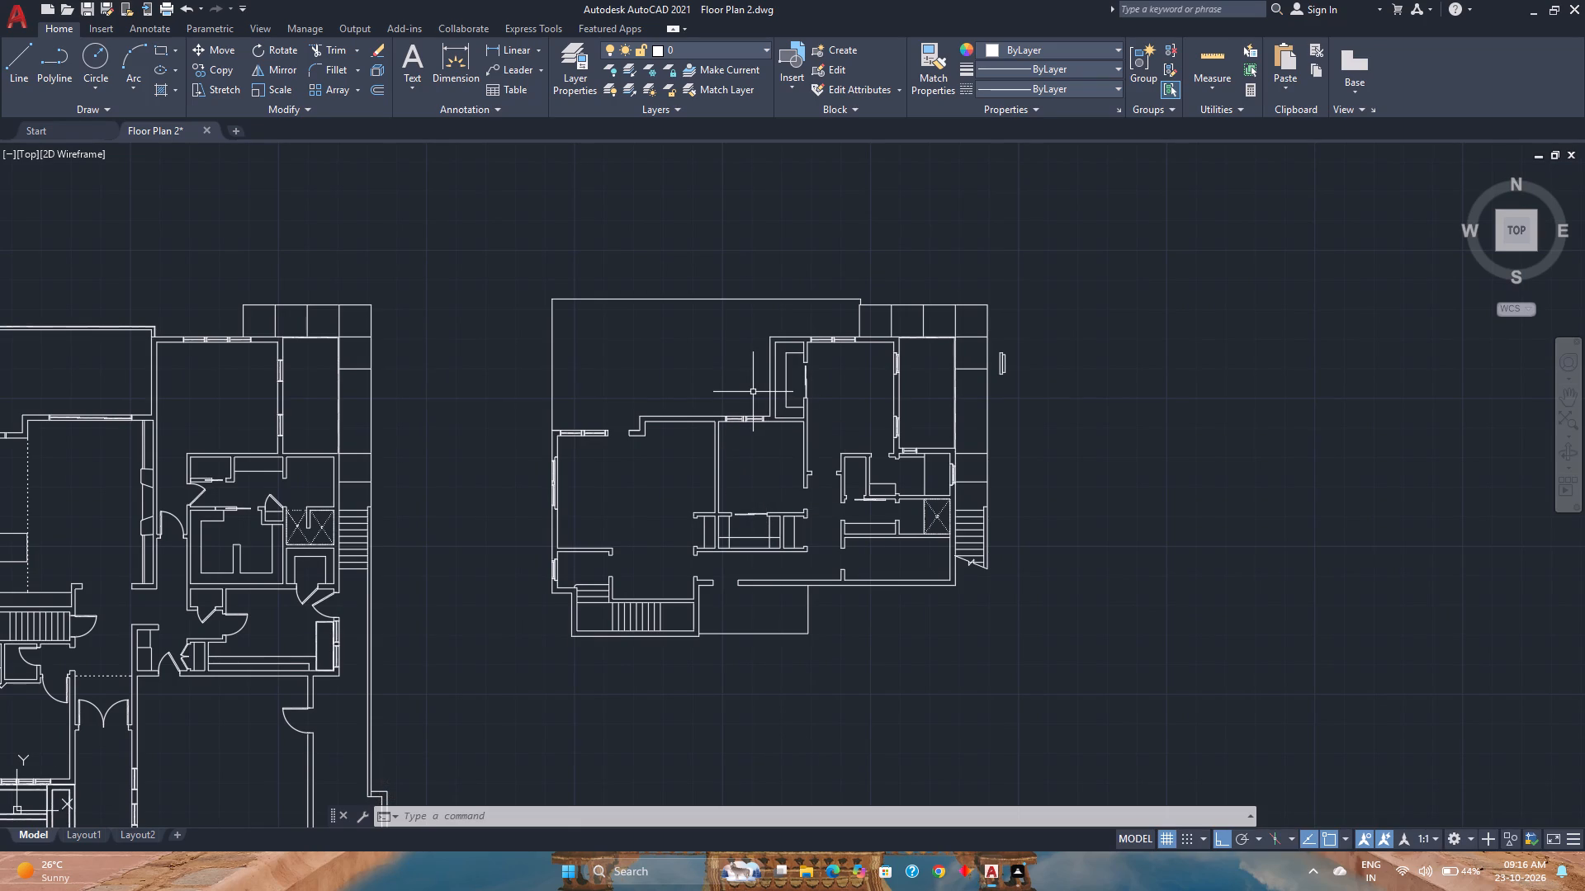
{"action": "scroll", "coordinate": [753, 392], "scroll_direction": "up", "scroll_amount": 3}
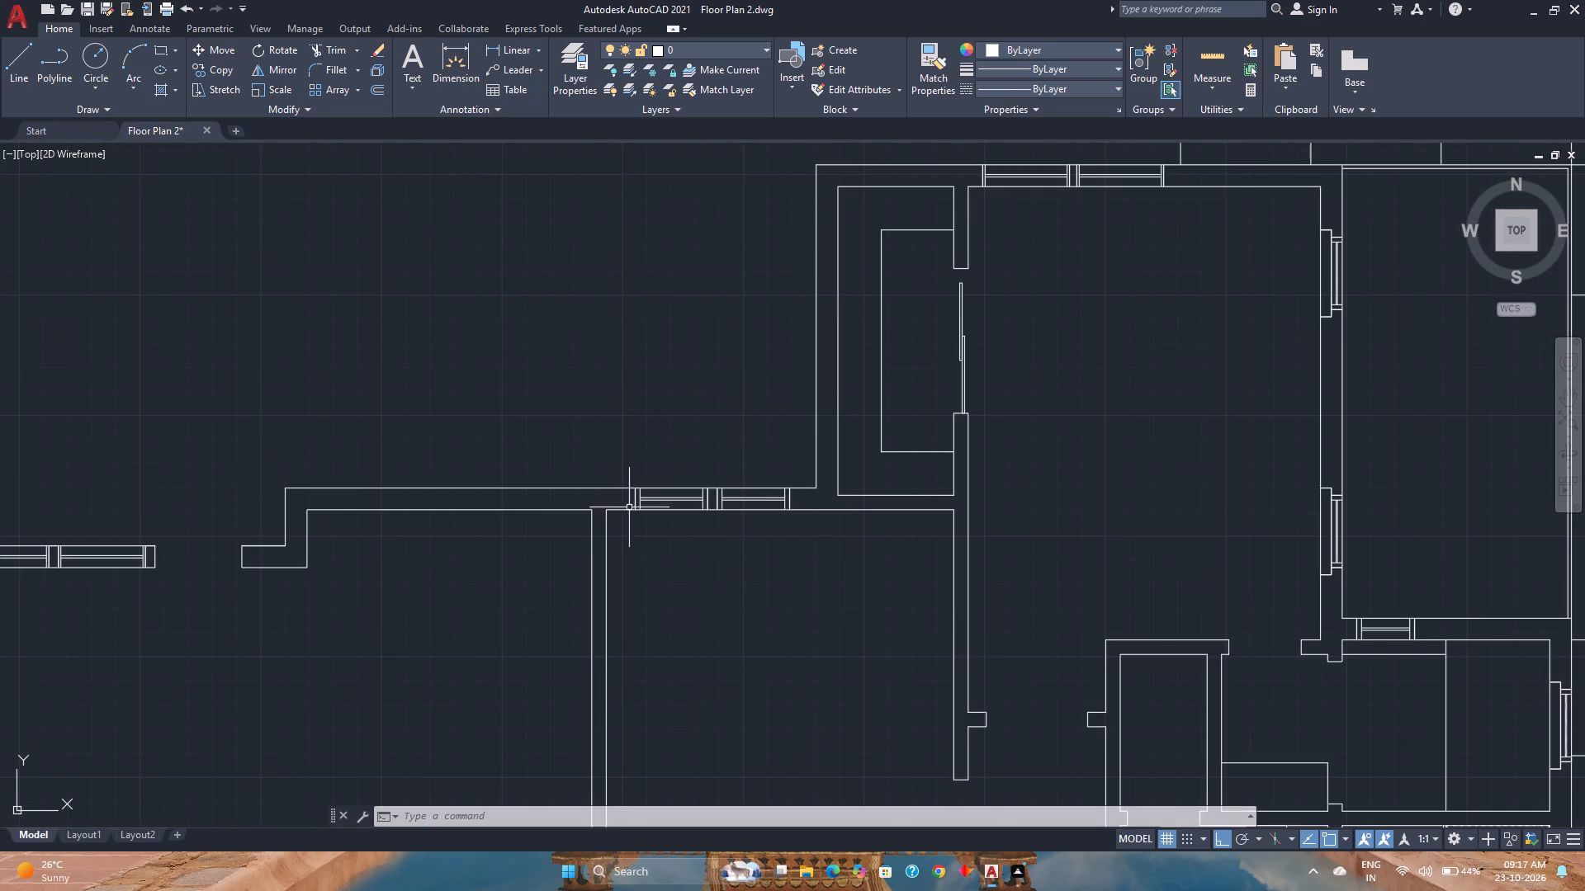
{"action": "middle_click_drag", "start_coordinate": [569, 521], "coordinate": [669, 499]}
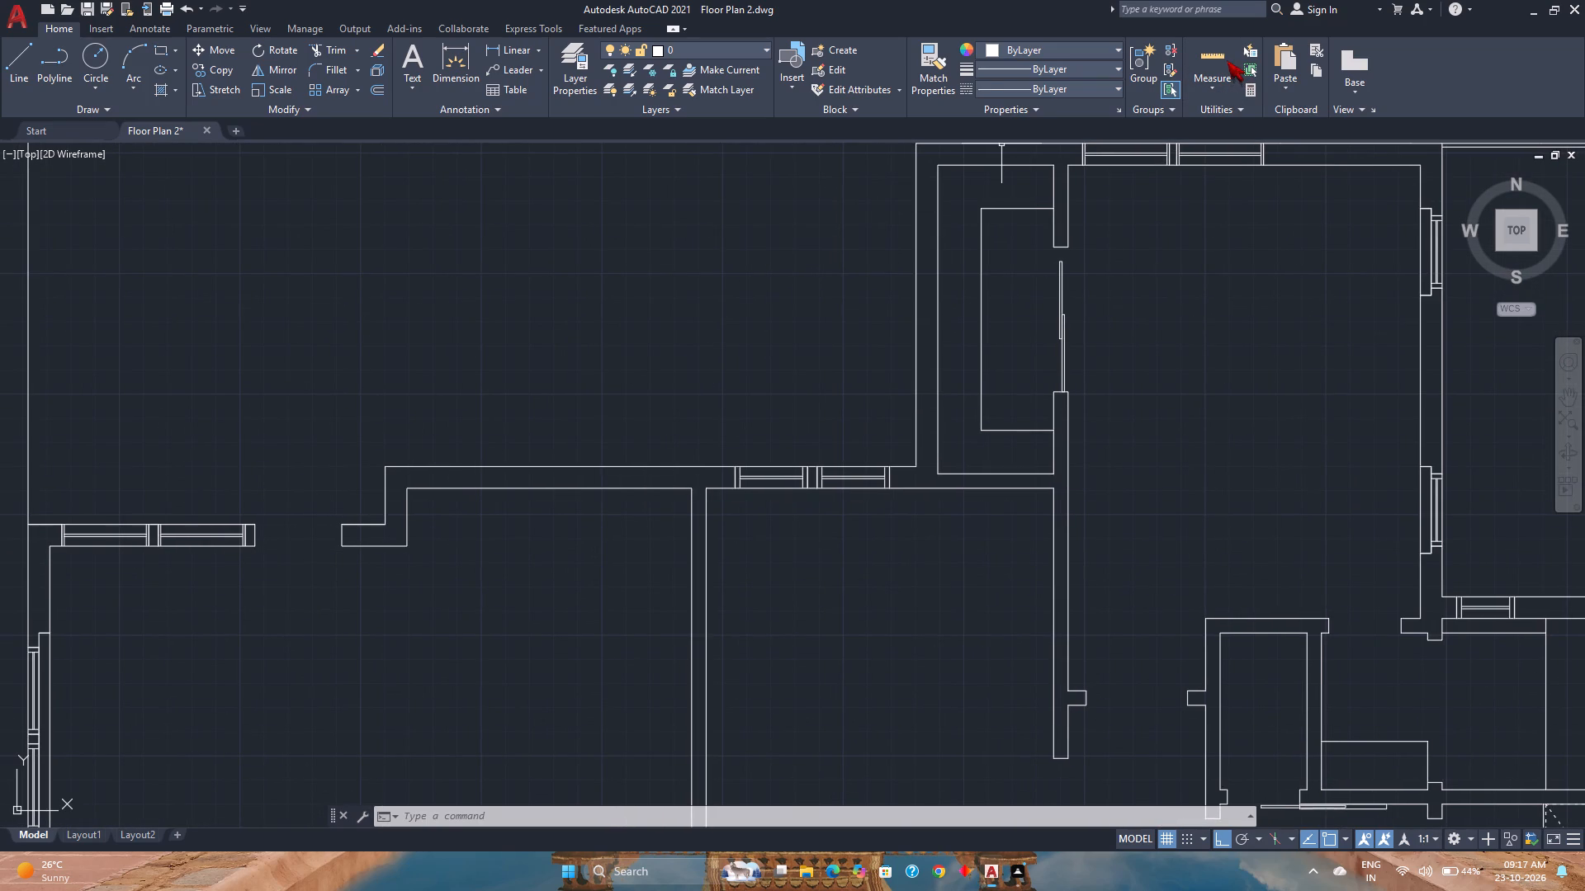
{"action": "left_click", "coordinate": [1227, 60]}
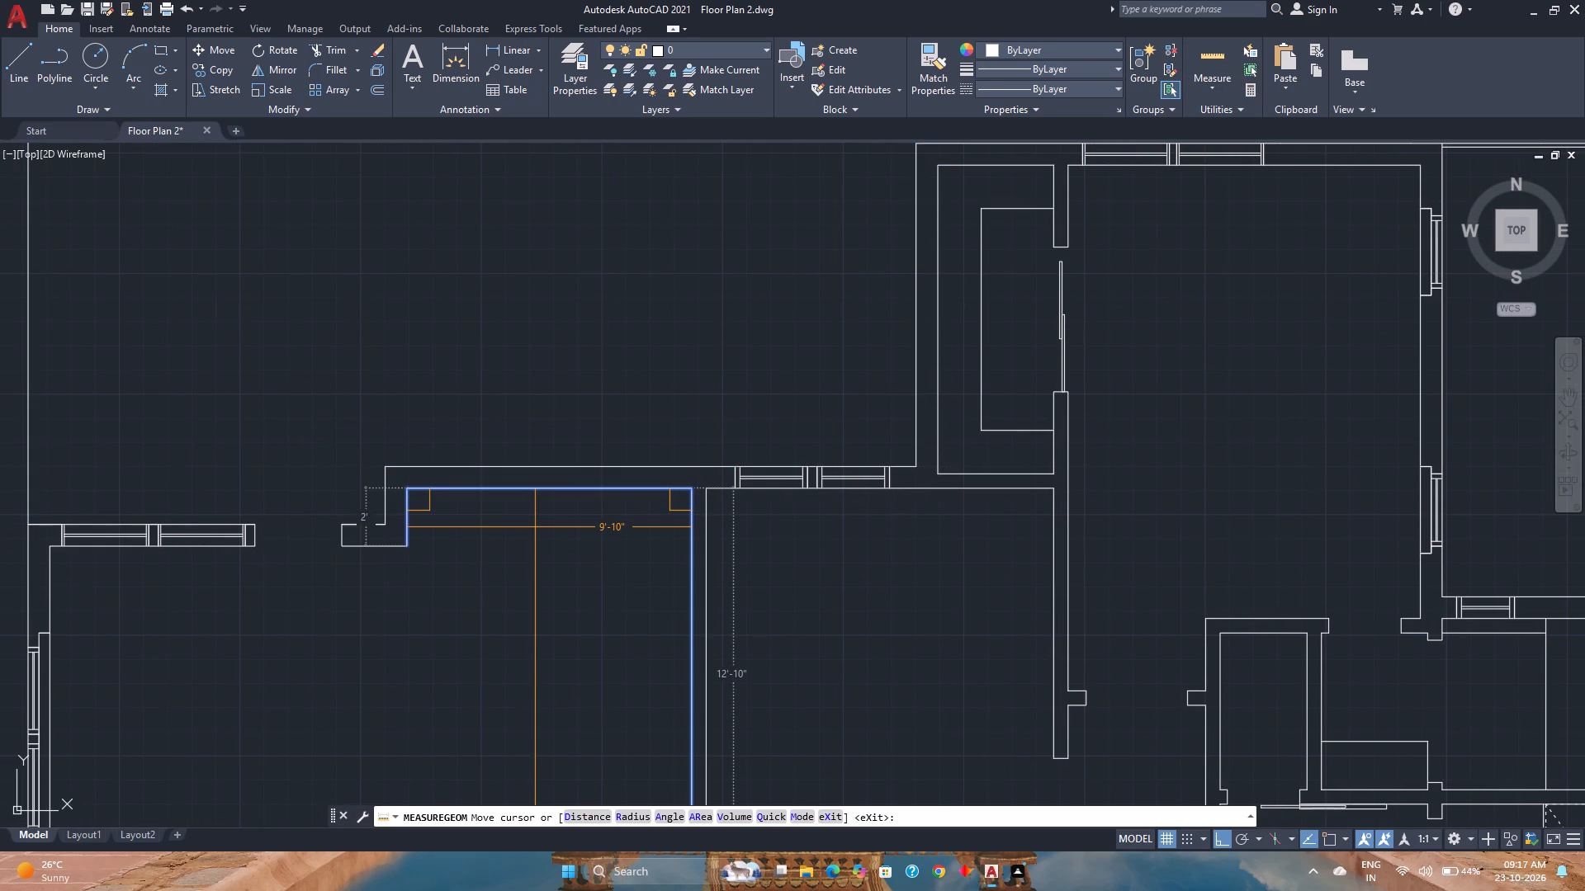
{"action": "key", "text": "Escape"}
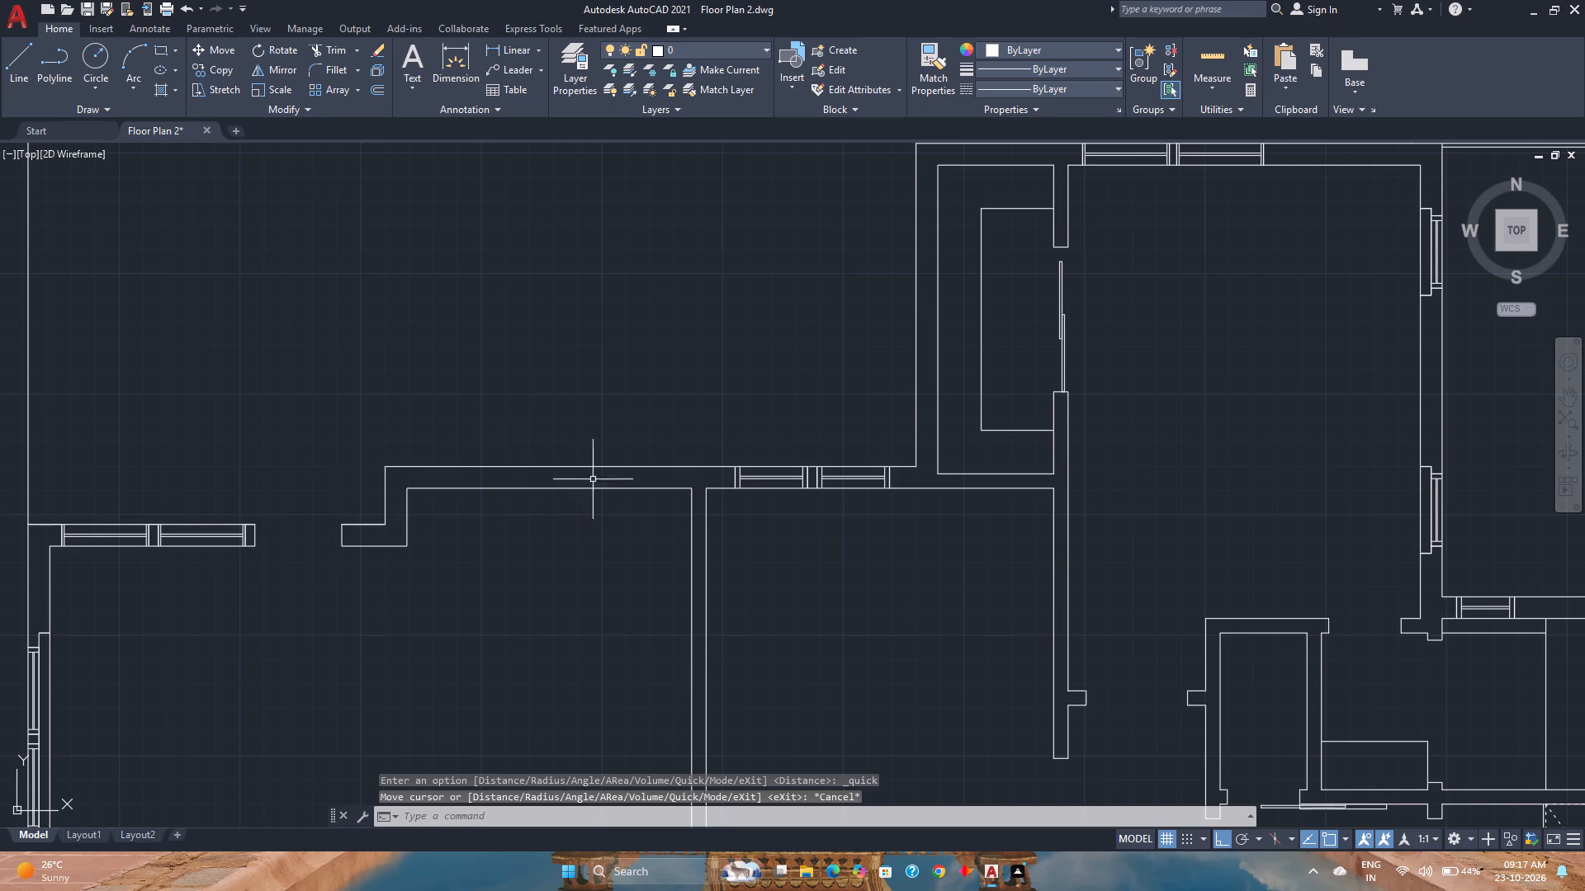
Draw a line across the north wall's thickness at the west room's inner corner beside the jog.
{"action": "scroll", "coordinate": [616, 466], "scroll_direction": "up", "scroll_amount": 2}
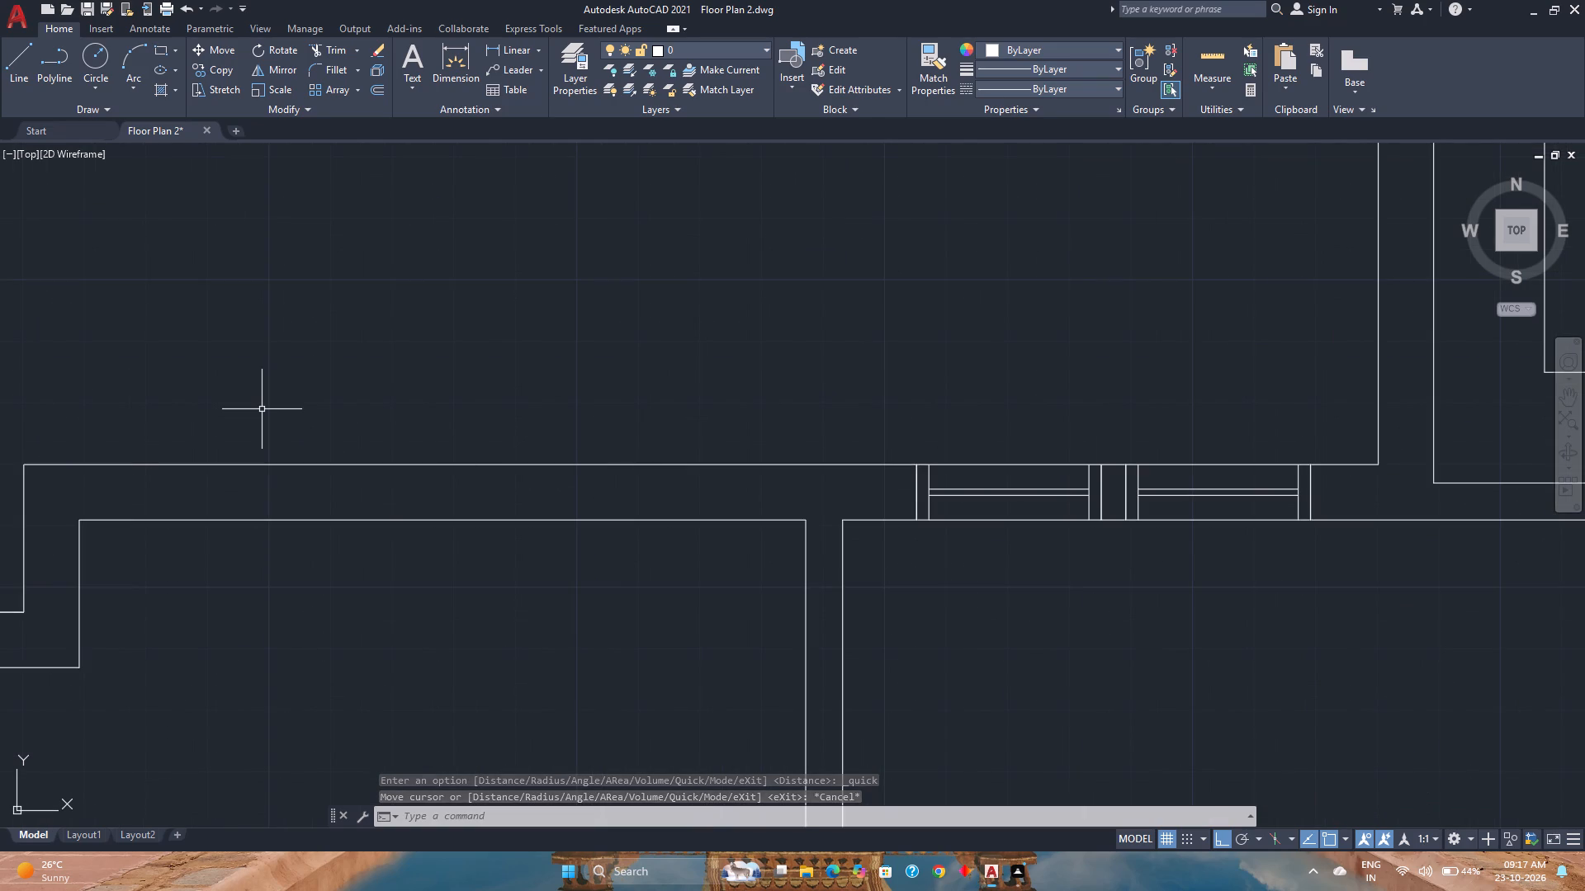
{"action": "scroll", "coordinate": [262, 409], "scroll_direction": "down", "scroll_amount": 1}
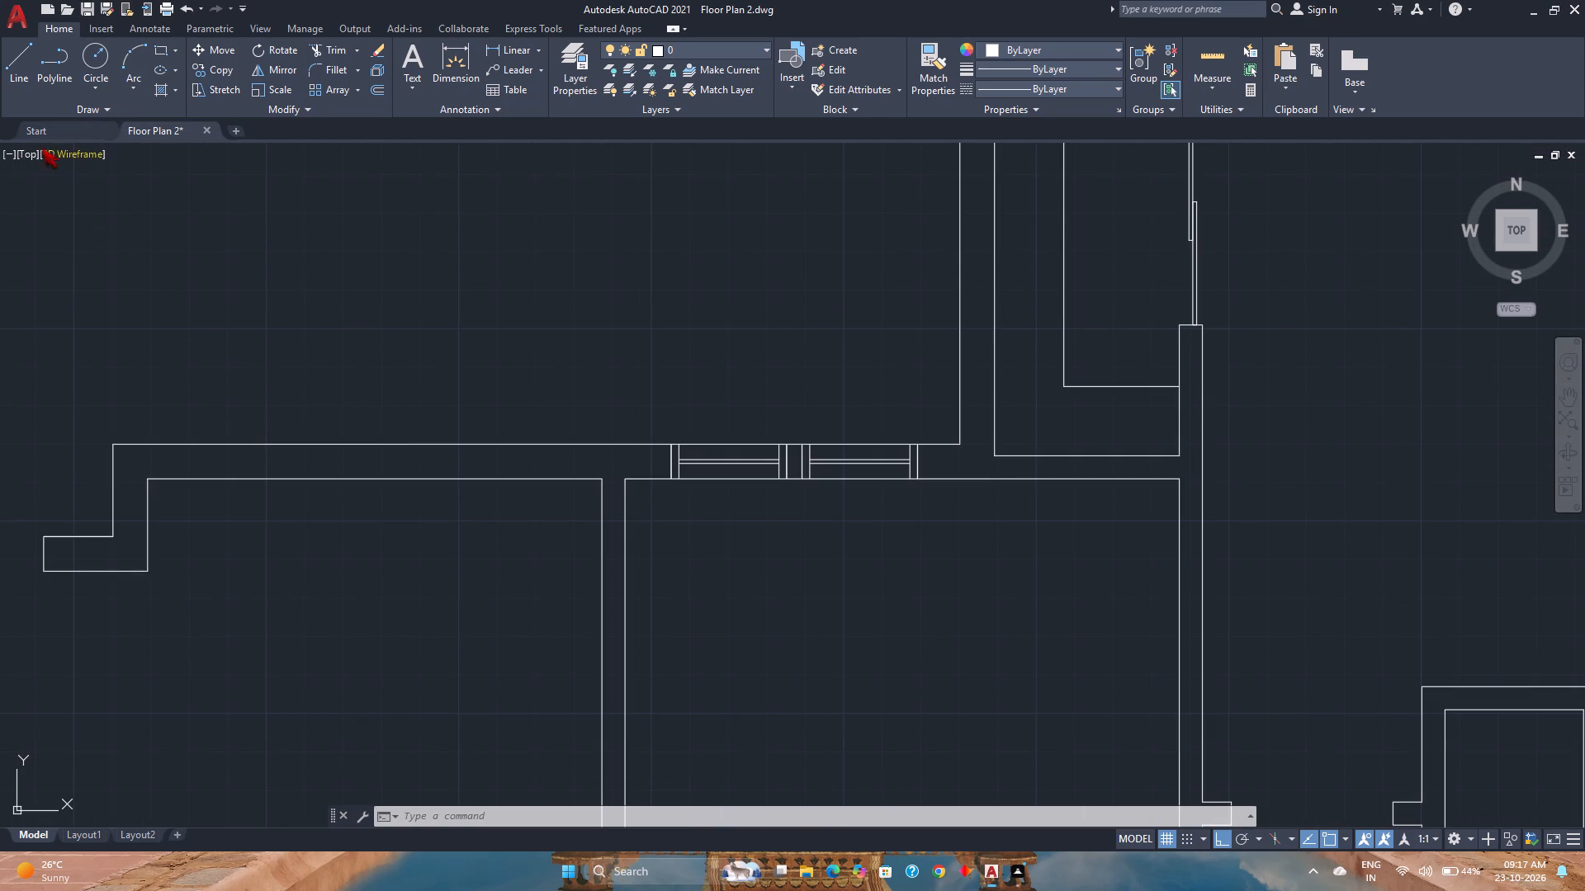
{"action": "left_click", "coordinate": [27, 90]}
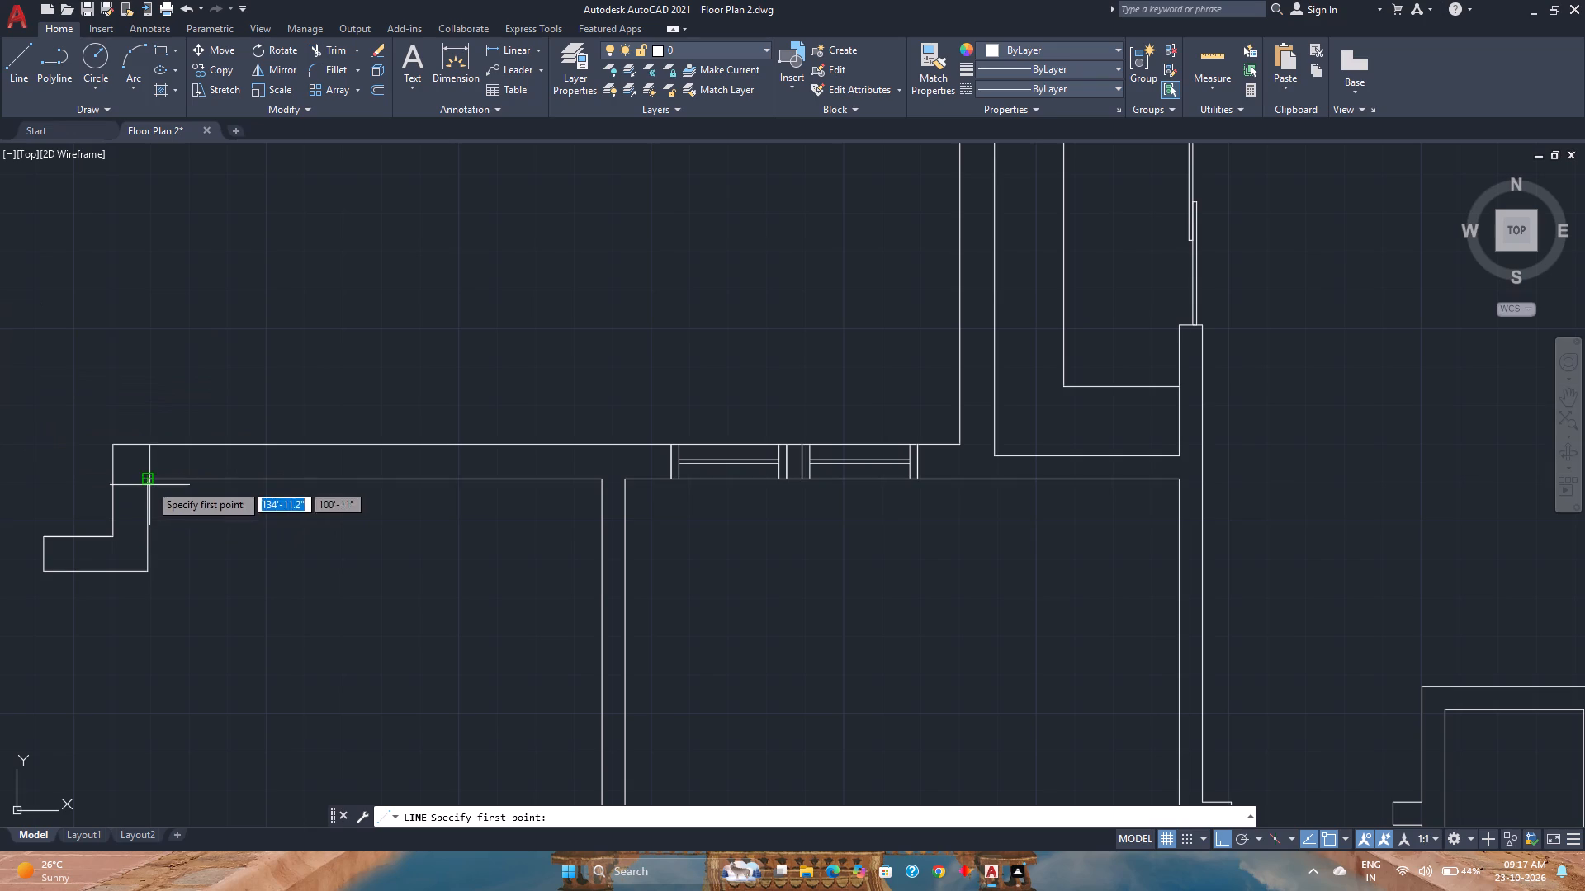
{"action": "left_click", "coordinate": [149, 483]}
{"action": "left_click", "coordinate": [150, 445]}
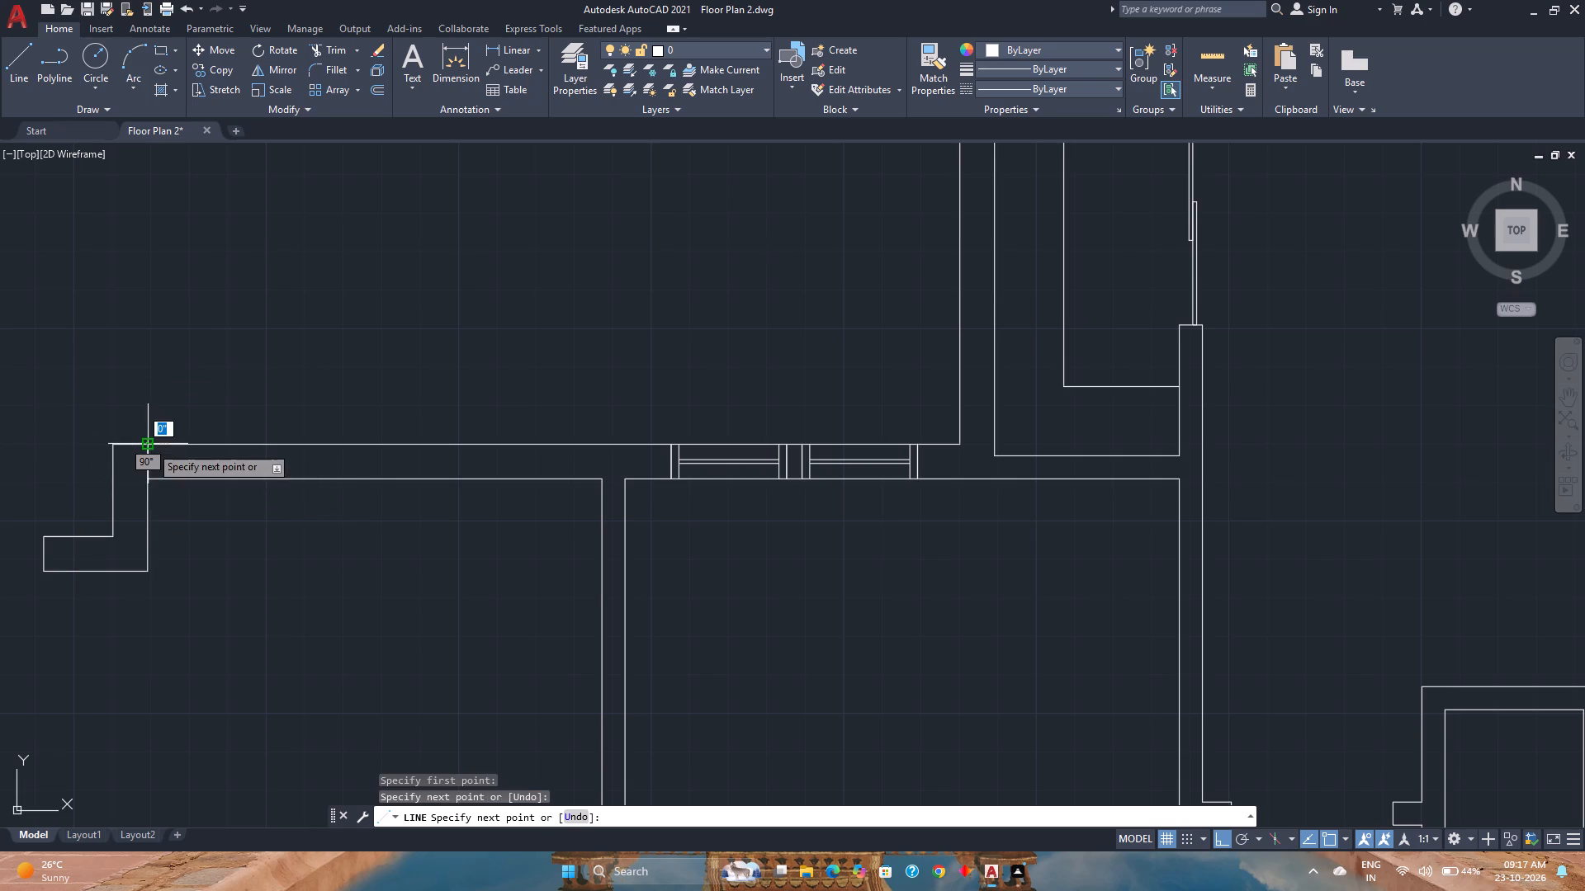
{"action": "key", "text": "Escape"}
Move the new line across the wall 2' east along the north wall.
{"action": "scroll", "coordinate": [149, 460], "scroll_direction": "up", "scroll_amount": 2}
{"action": "left_click", "coordinate": [149, 460]}
{"action": "left_click", "coordinate": [138, 459]}
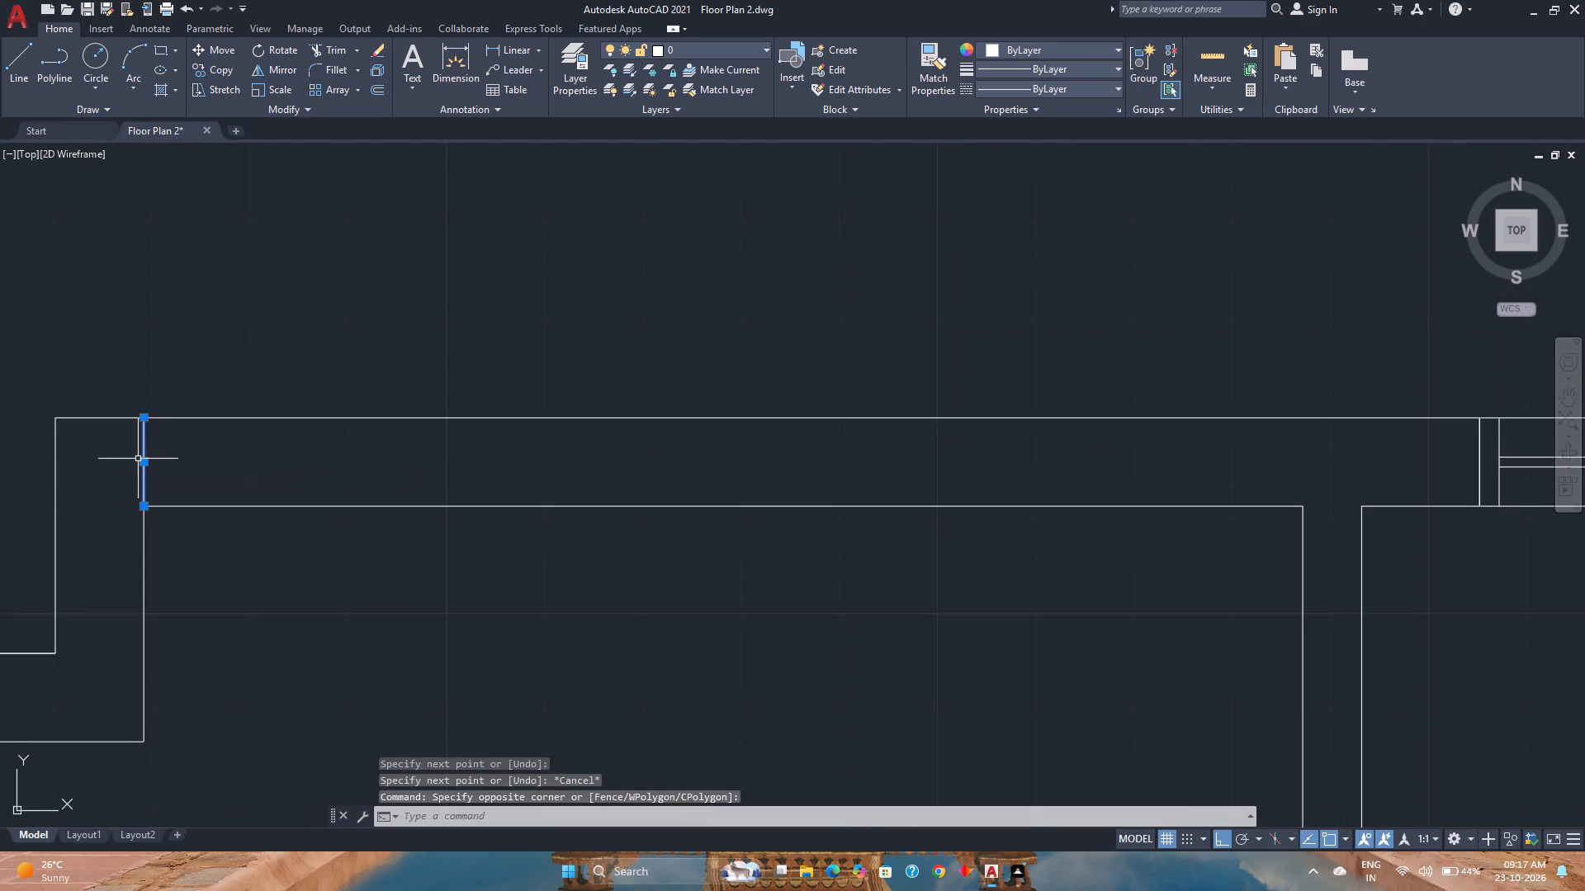
{"action": "key", "text": "m"}
{"action": "key", "text": "Return"}
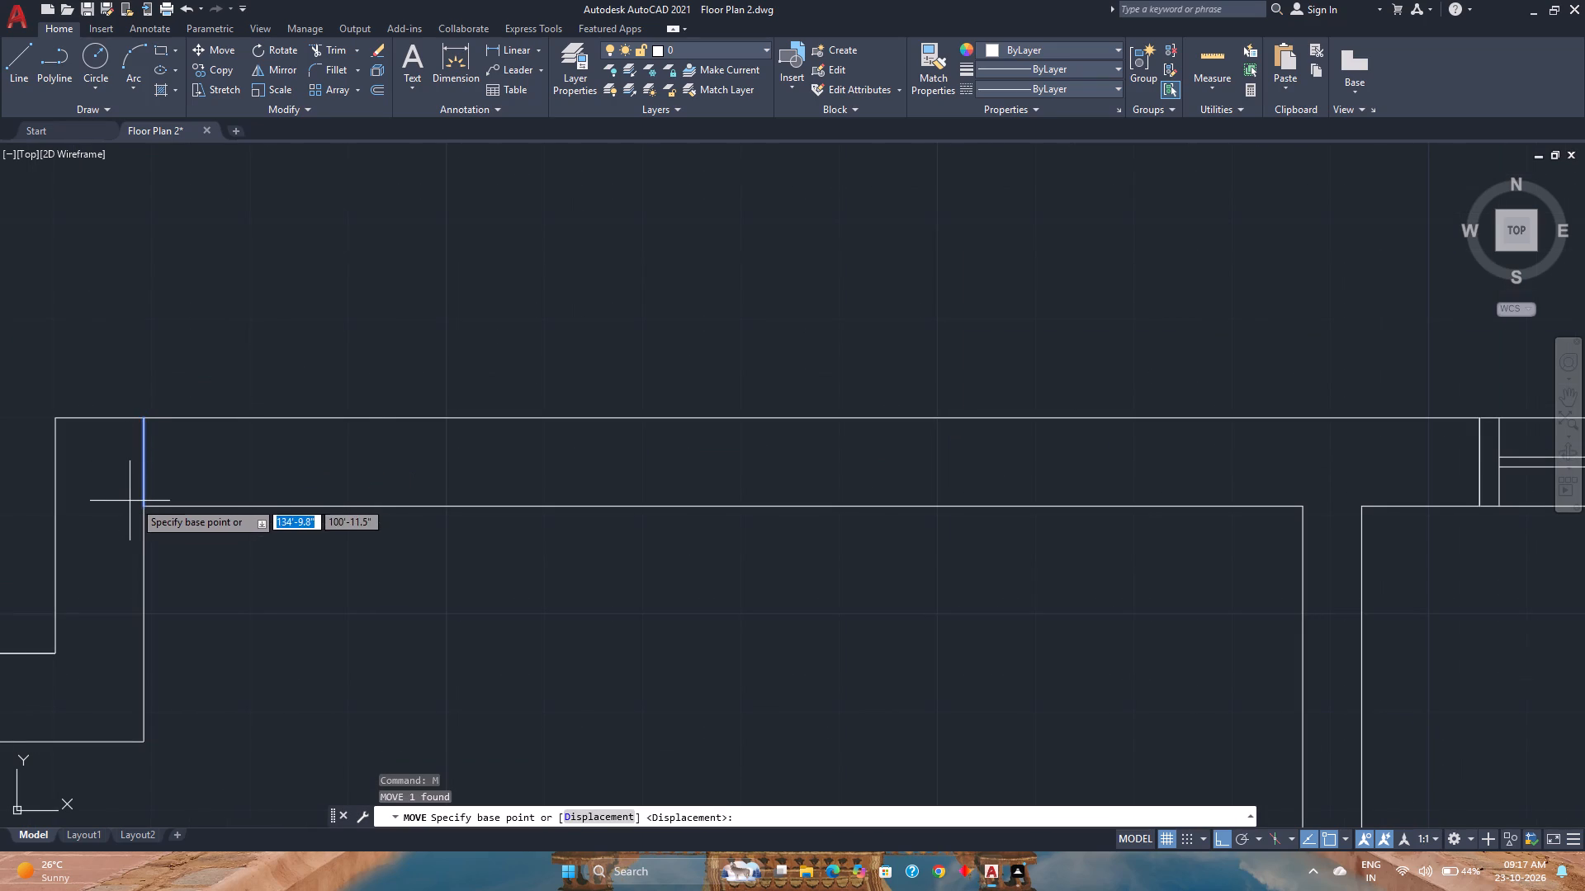
{"action": "left_click", "coordinate": [141, 504]}
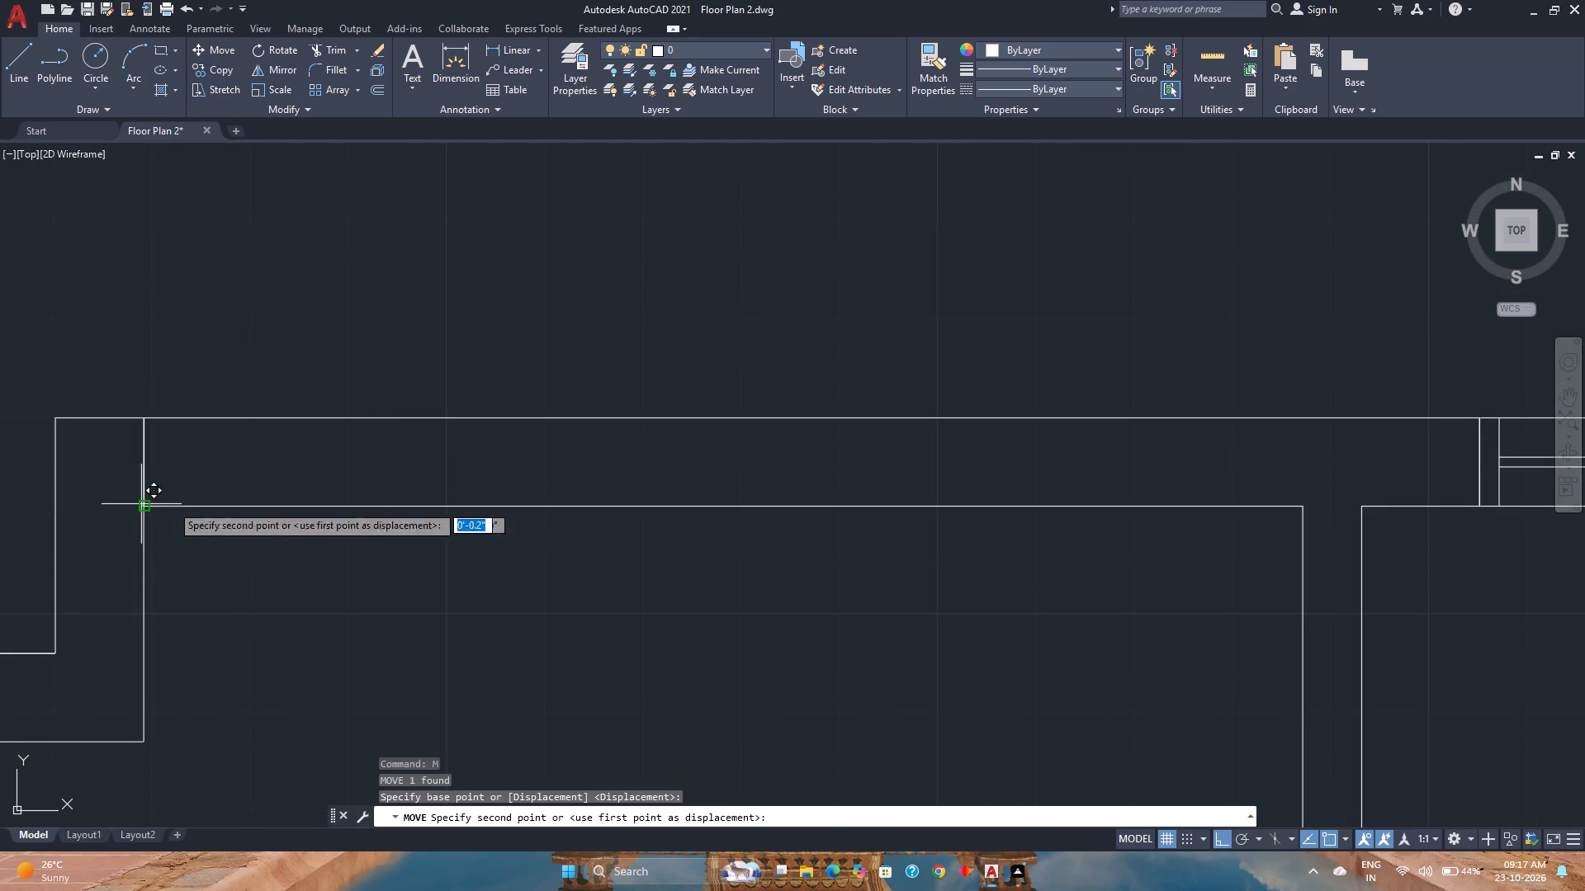
{"action": "scroll", "coordinate": [344, 511], "scroll_direction": "down", "scroll_amount": 1}
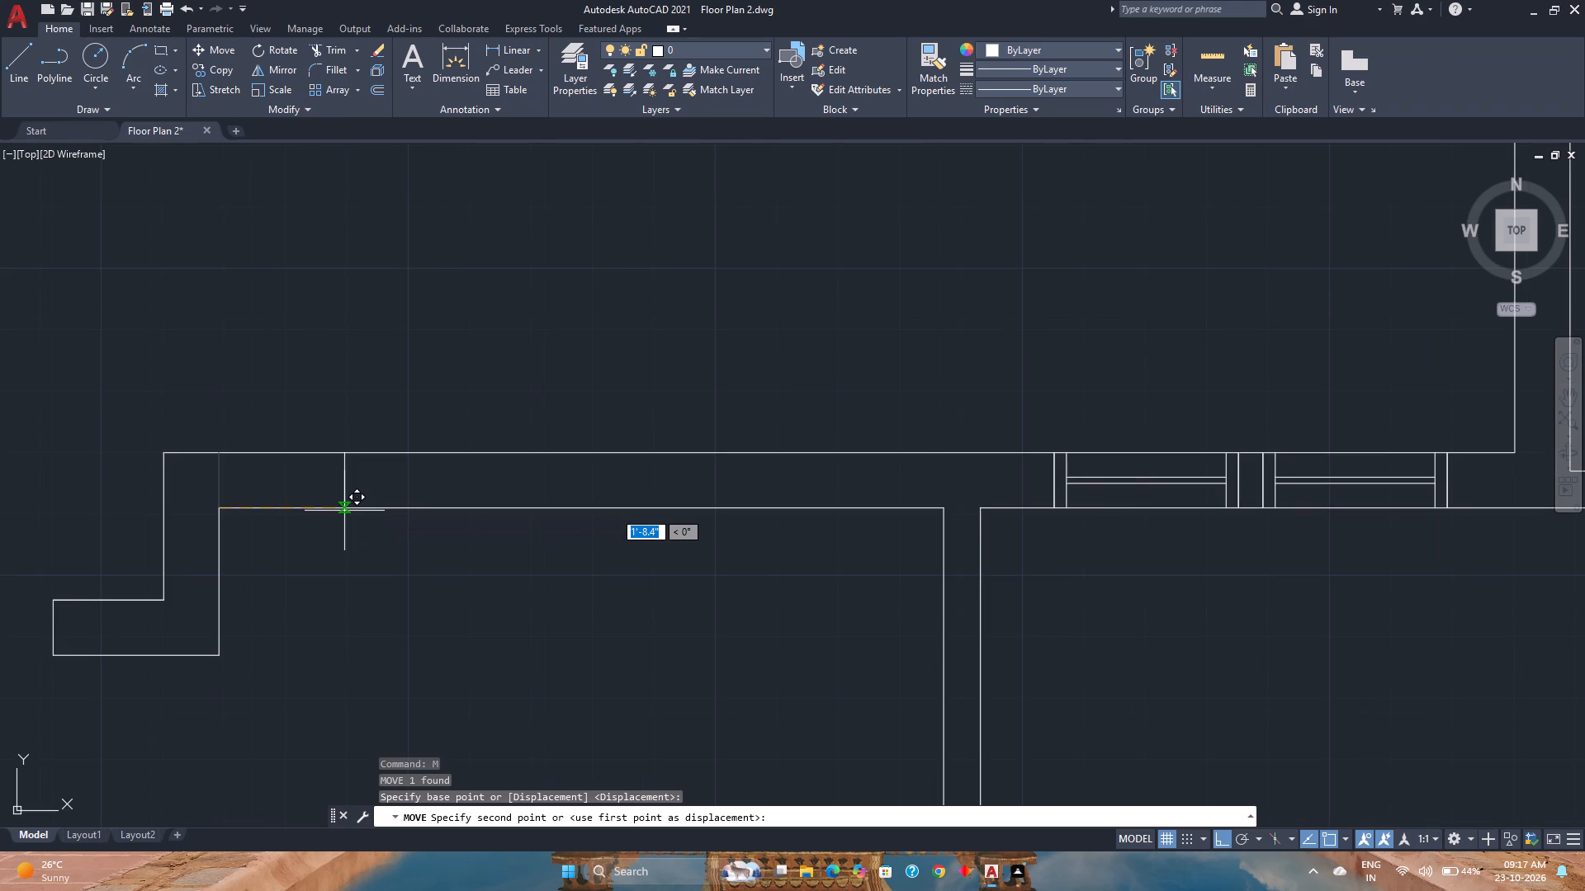
{"action": "type", "text": "2'"}
{"action": "key", "text": "Return"}
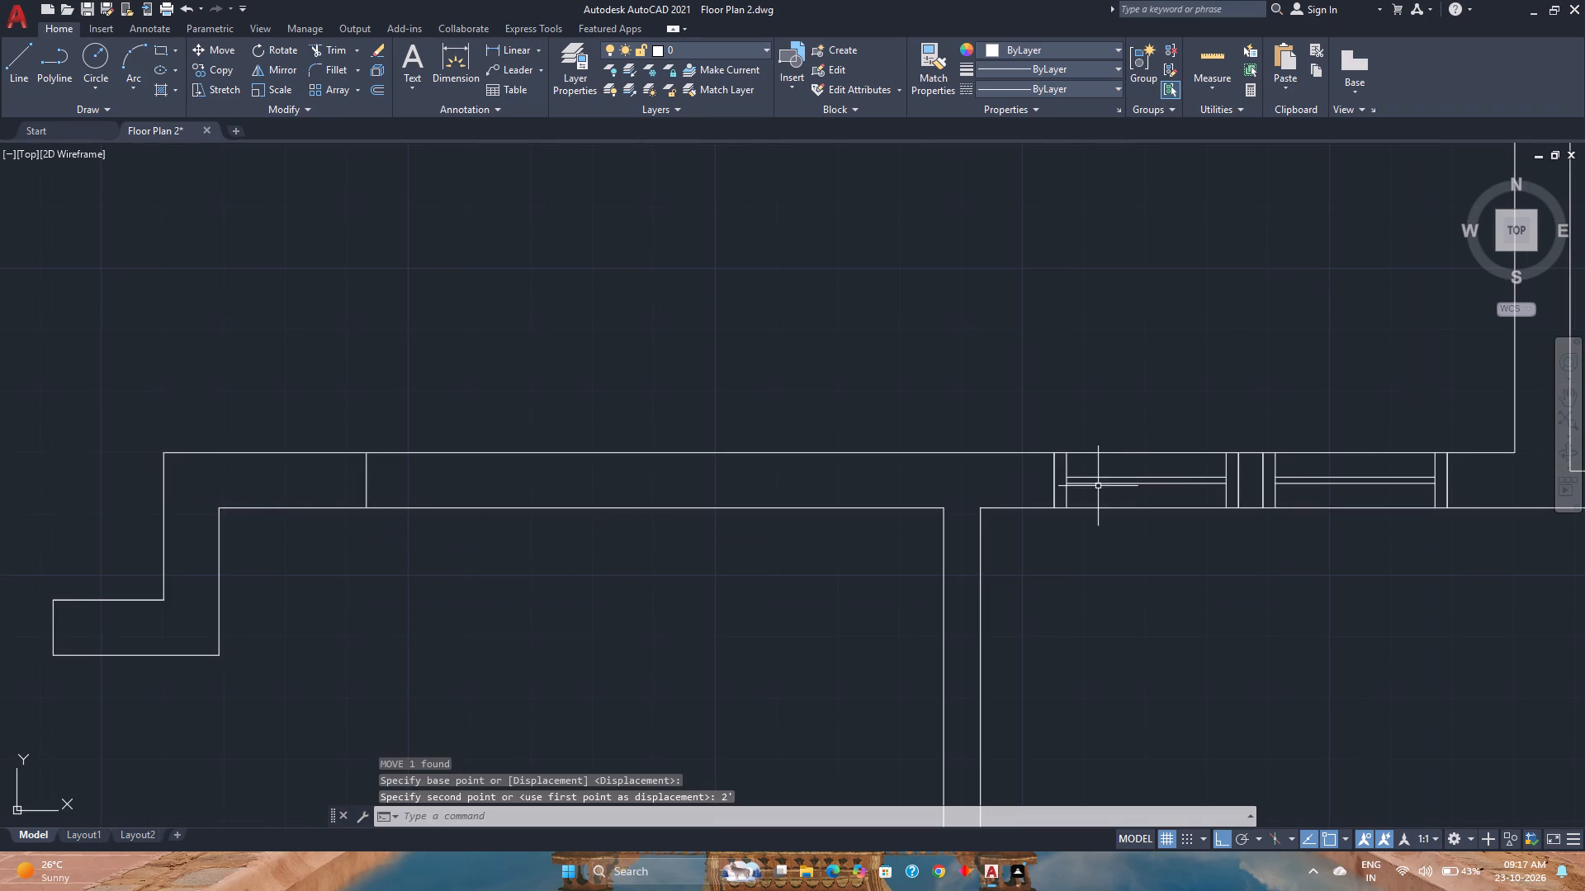
Offset the line across the wall successively eastward by 3', 4" and 3' to mark two window openings.
{"action": "left_click", "coordinate": [375, 101]}
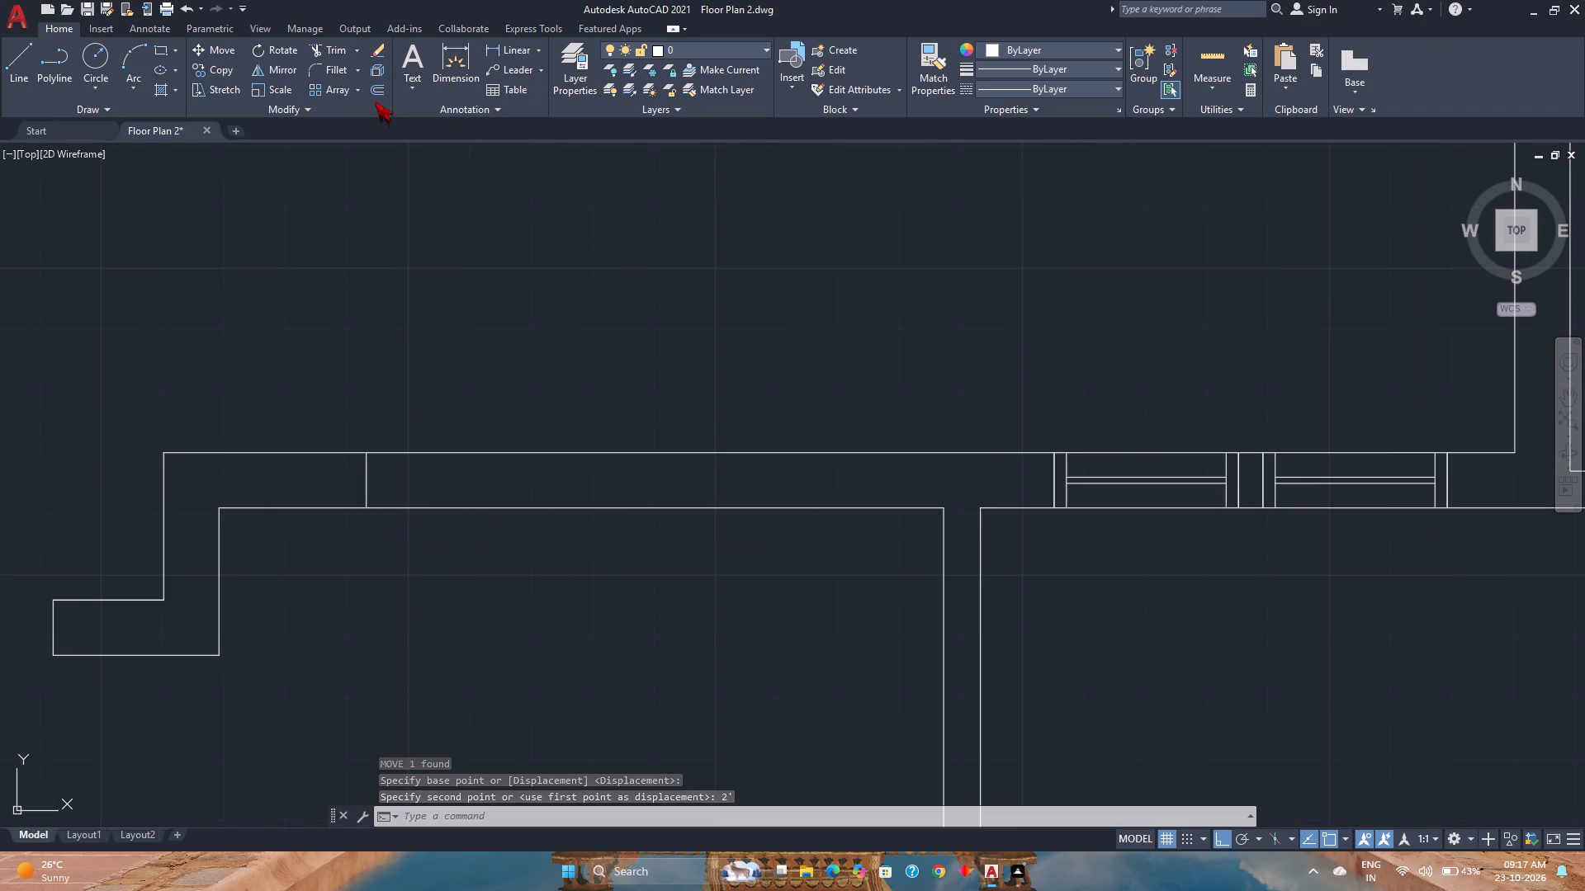
{"action": "left_click", "coordinate": [376, 96]}
{"action": "type", "text": "3'"}
{"action": "key", "text": "Return"}
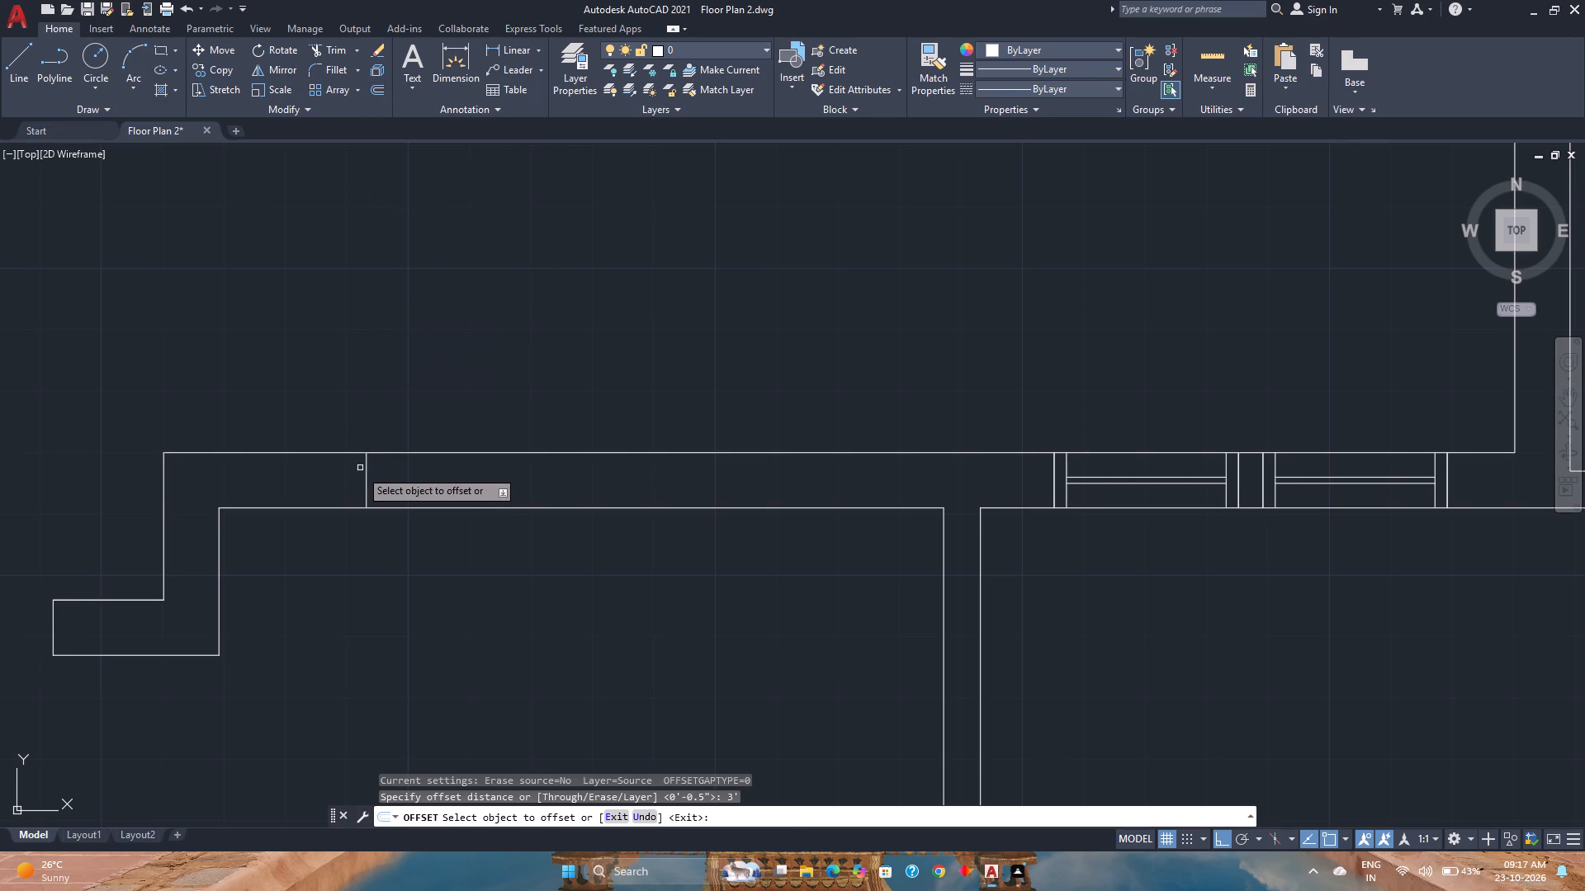
{"action": "left_click", "coordinate": [367, 471]}
{"action": "left_click", "coordinate": [466, 471]}
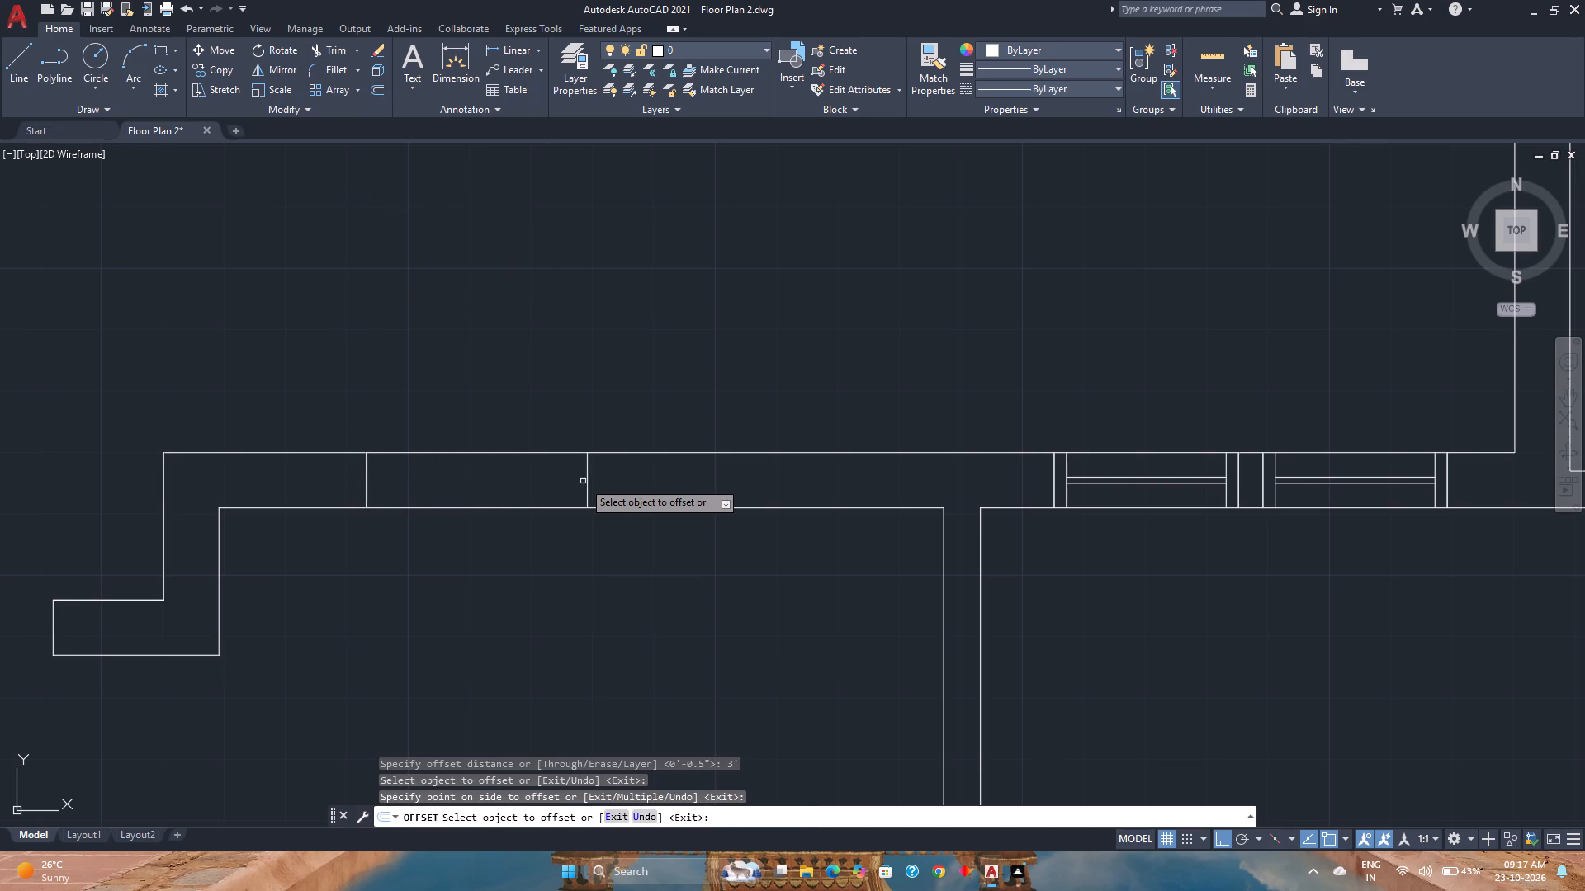
{"action": "left_click", "coordinate": [584, 481]}
{"action": "left_click", "coordinate": [589, 481]}
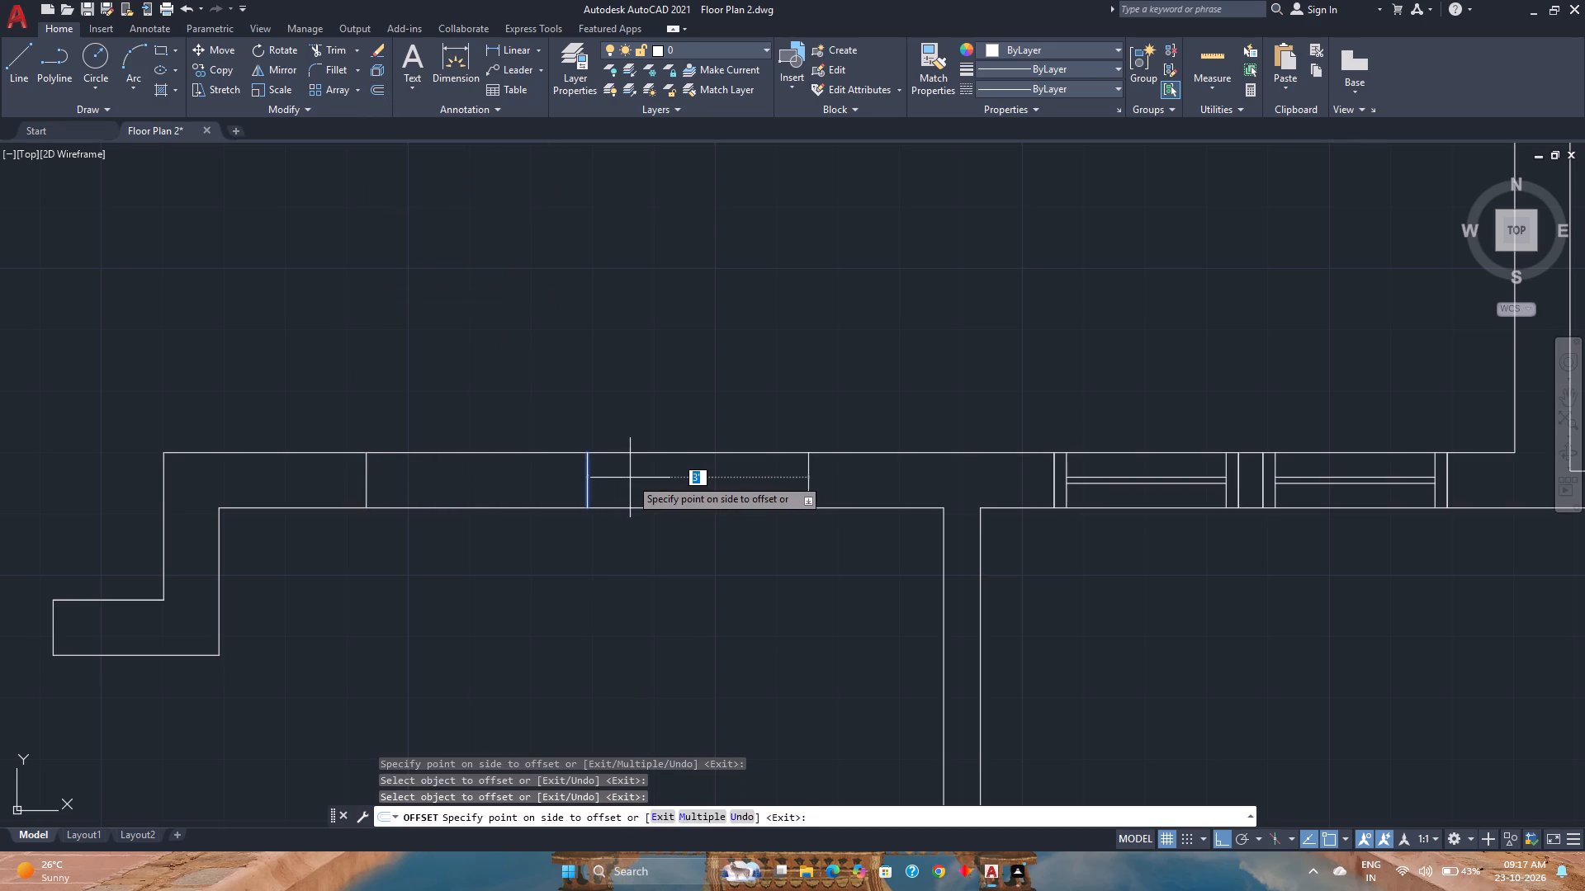
{"action": "key", "text": "4"}
{"action": "key", "text": "Return"}
{"action": "left_click", "coordinate": [610, 483]}
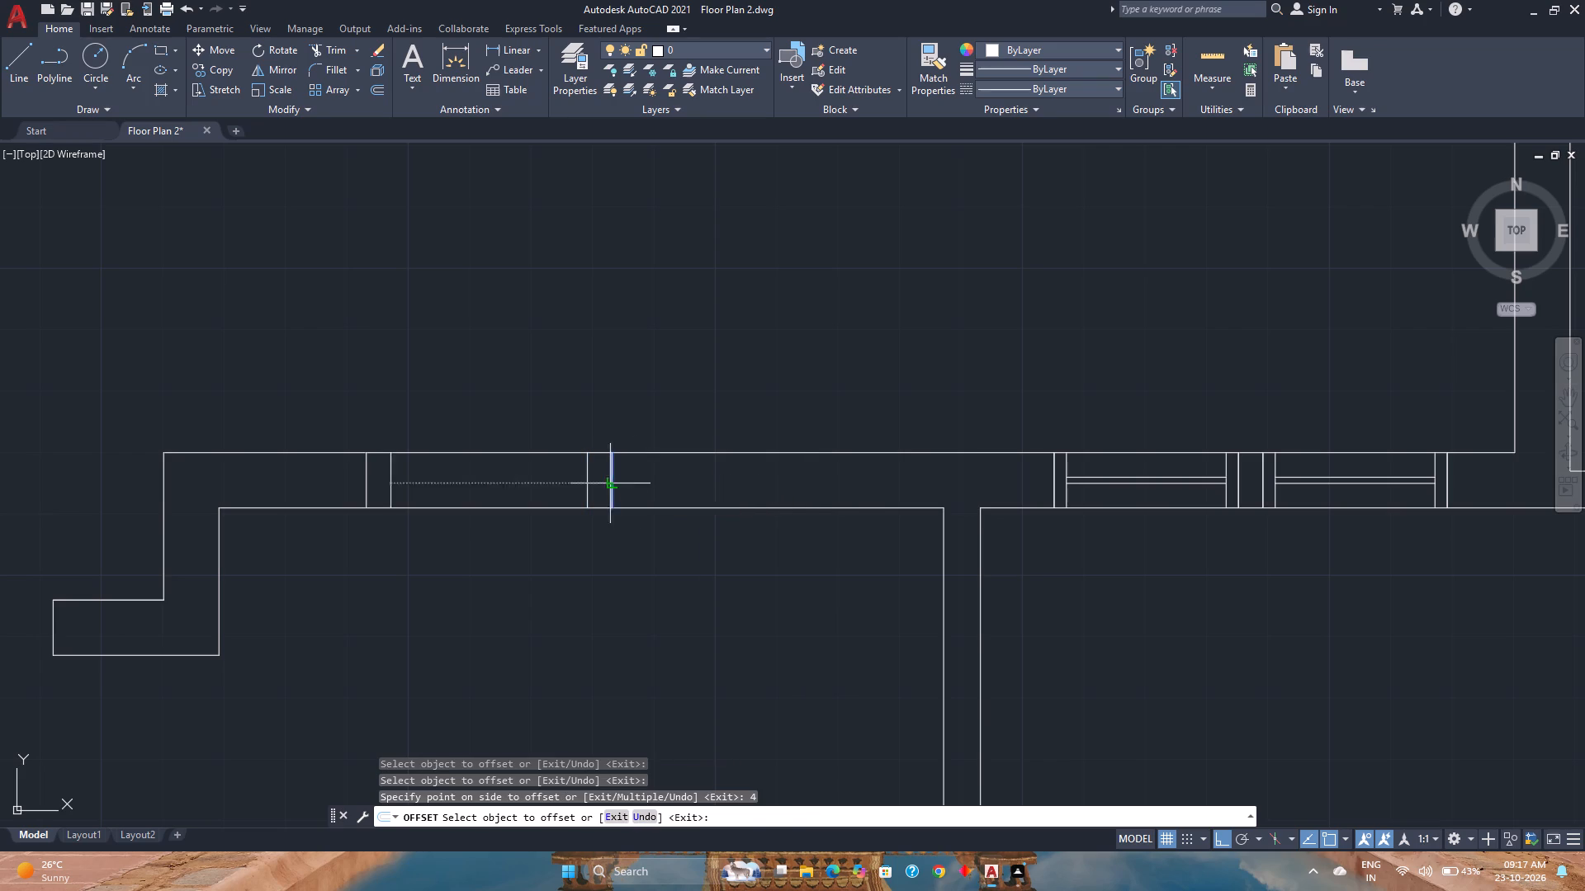
{"action": "left_click", "coordinate": [688, 474]}
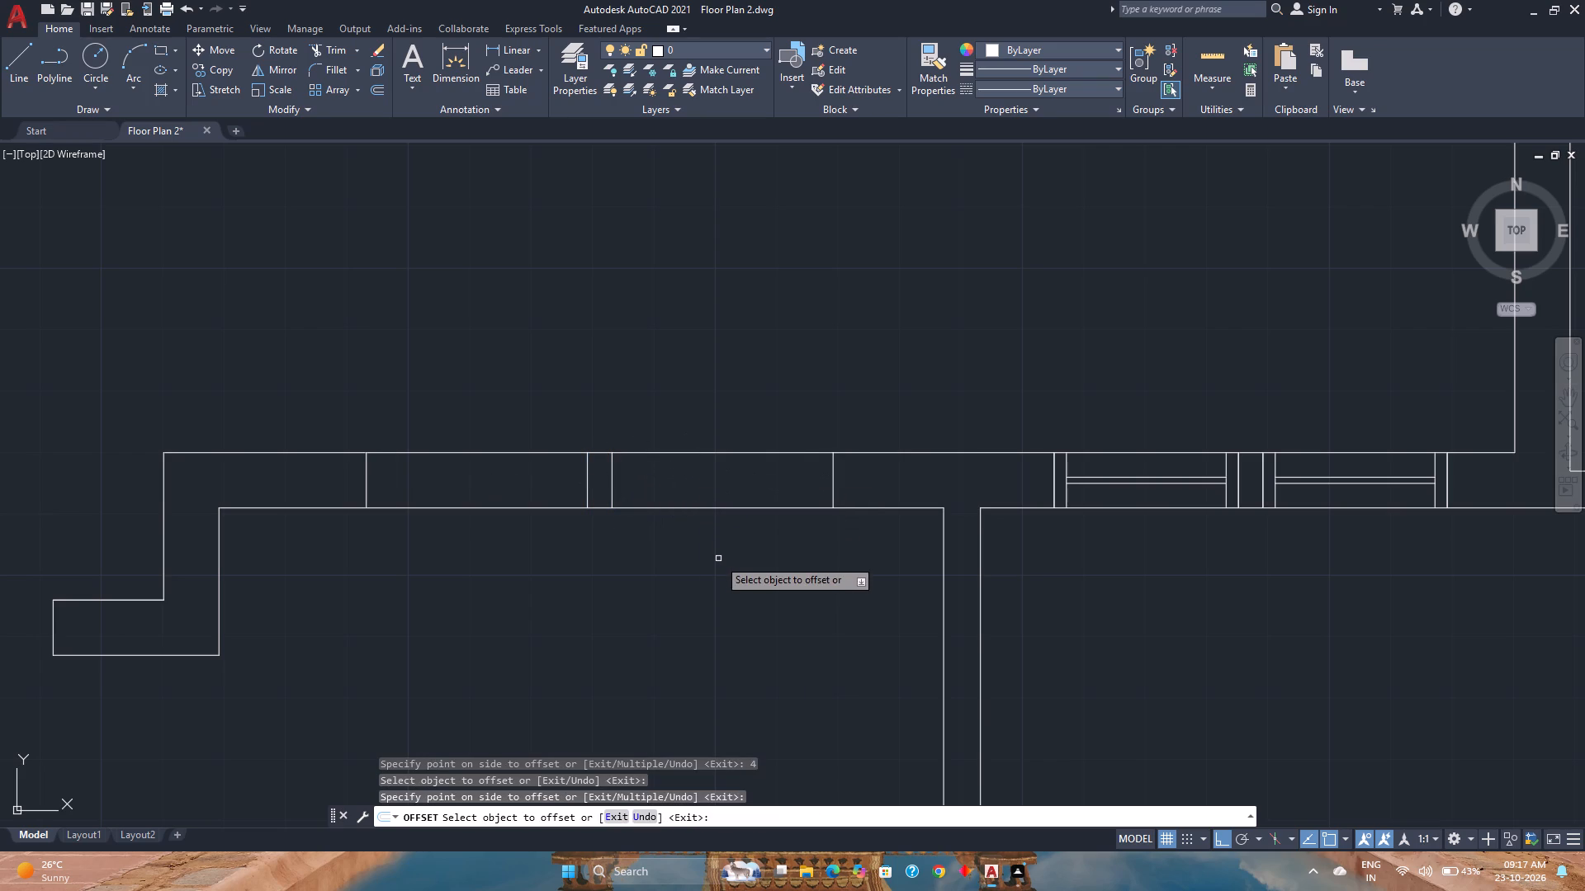
{"action": "key", "text": "Escape"}
Trim the north wall's inner and outer lines within both marked 3' spans, leaving the 4" pier between them.
{"action": "scroll", "coordinate": [718, 553], "scroll_direction": "down", "scroll_amount": 1}
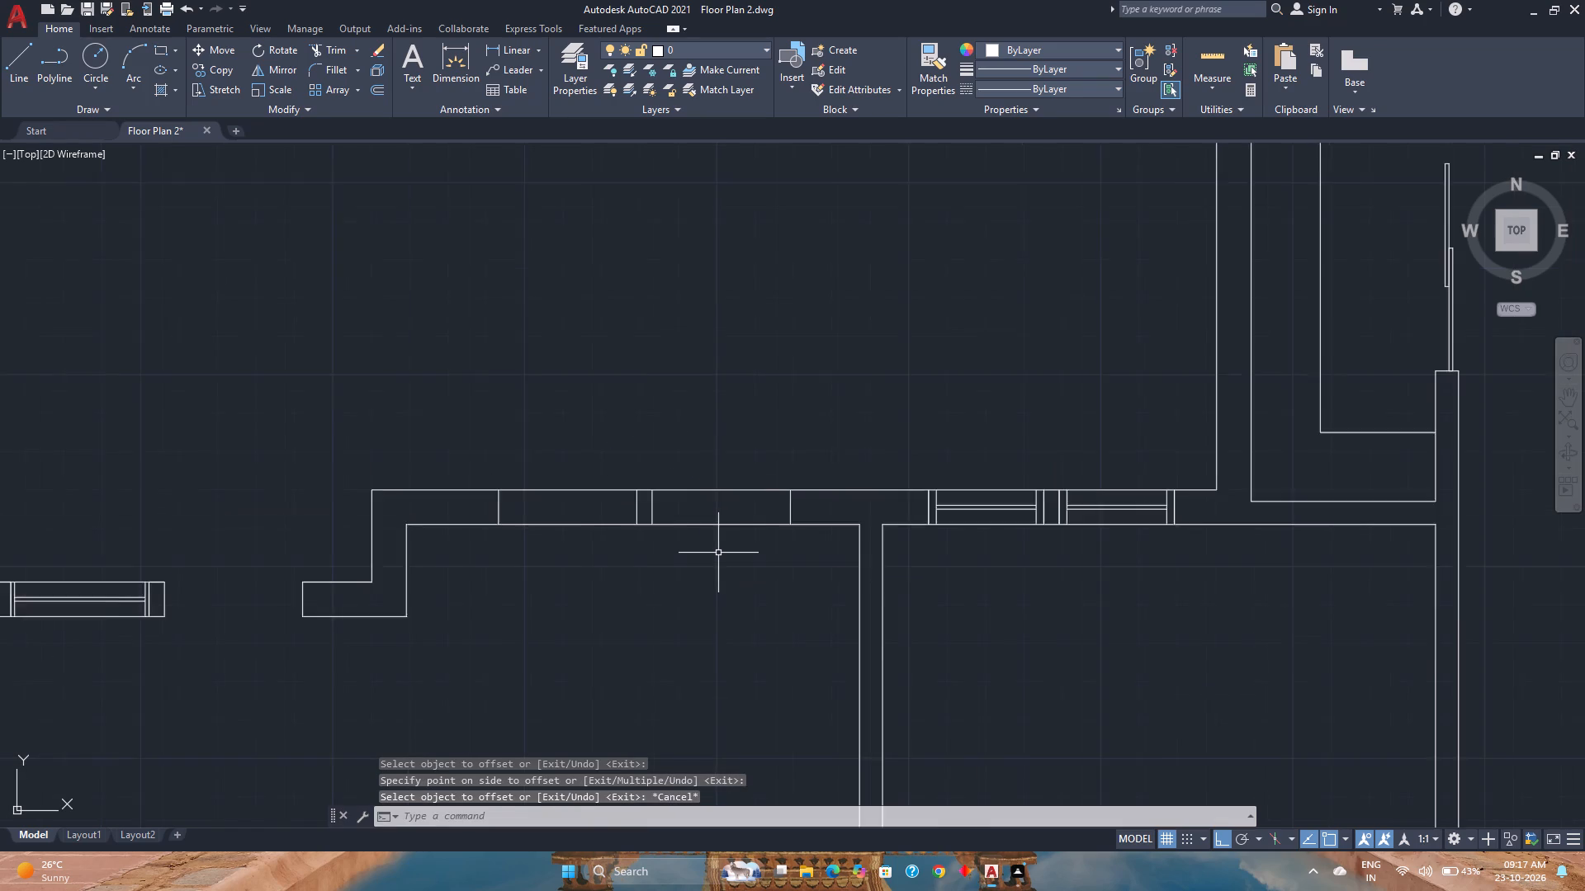
{"action": "scroll", "coordinate": [718, 553], "scroll_direction": "down", "scroll_amount": 1}
{"action": "type", "text": "tr"}
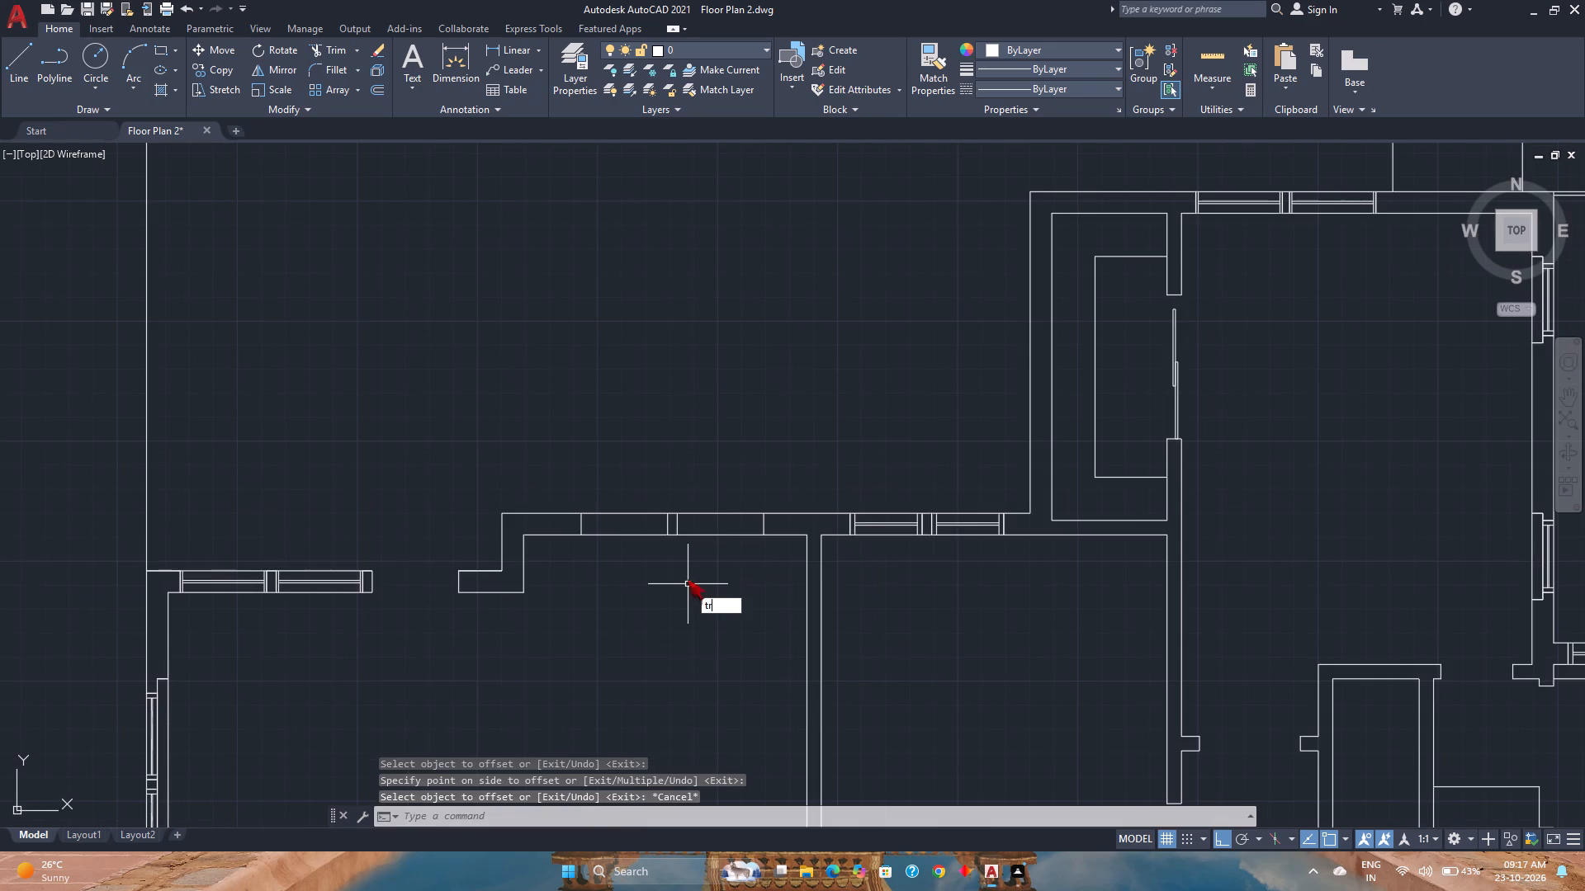
{"action": "key", "text": "Return"}
{"action": "left_click", "coordinate": [710, 502]}
{"action": "left_click", "coordinate": [710, 557]}
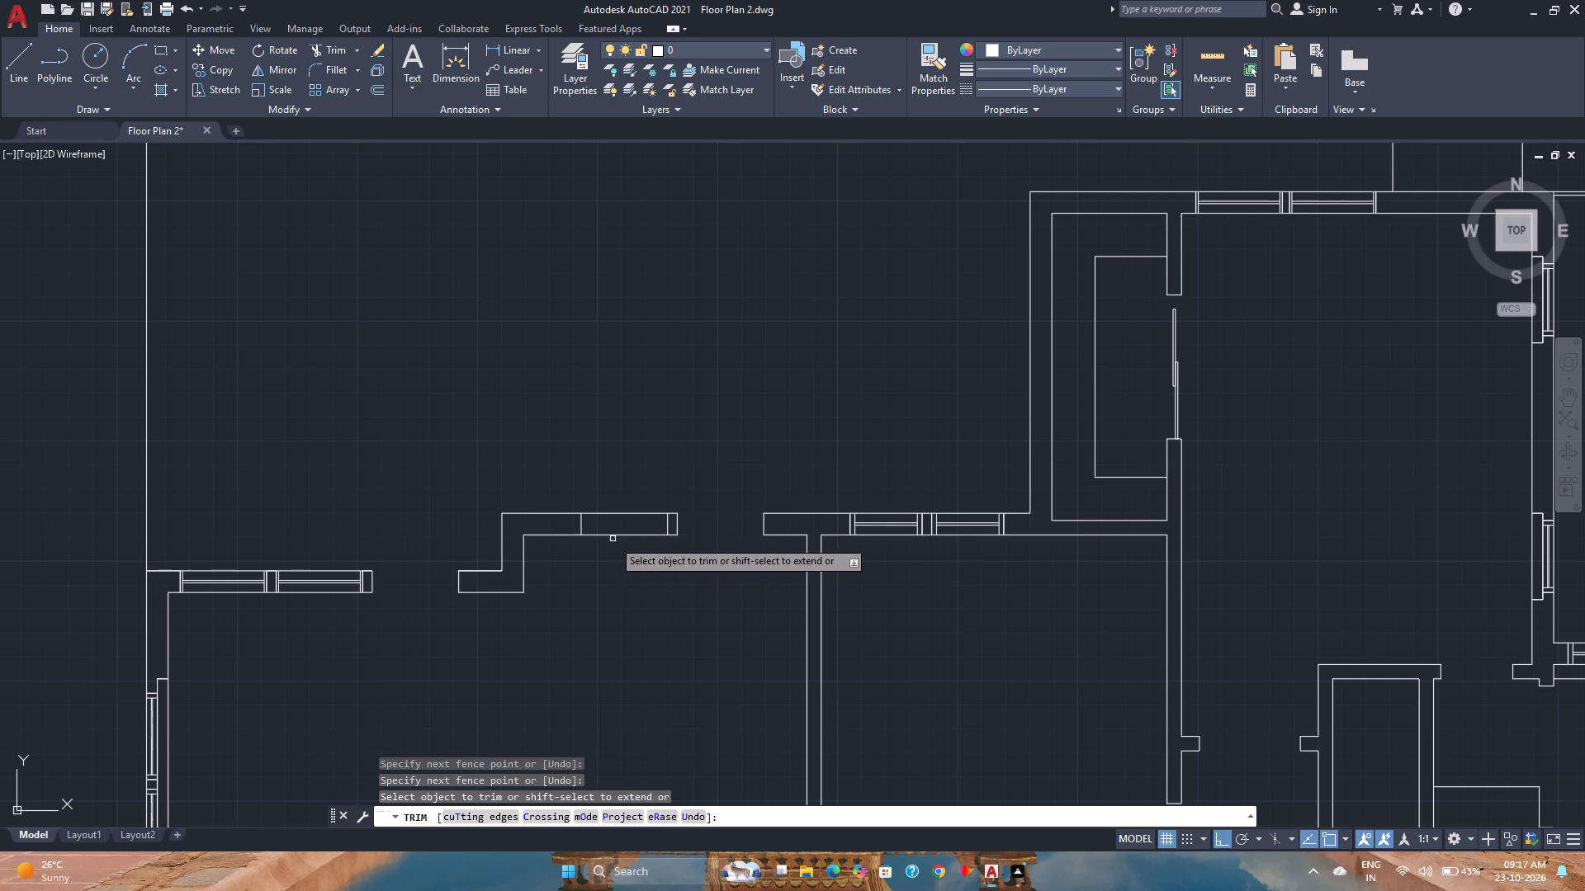
{"action": "left_click", "coordinate": [613, 540]}
{"action": "left_click", "coordinate": [618, 493]}
{"action": "key", "text": "Escape"}
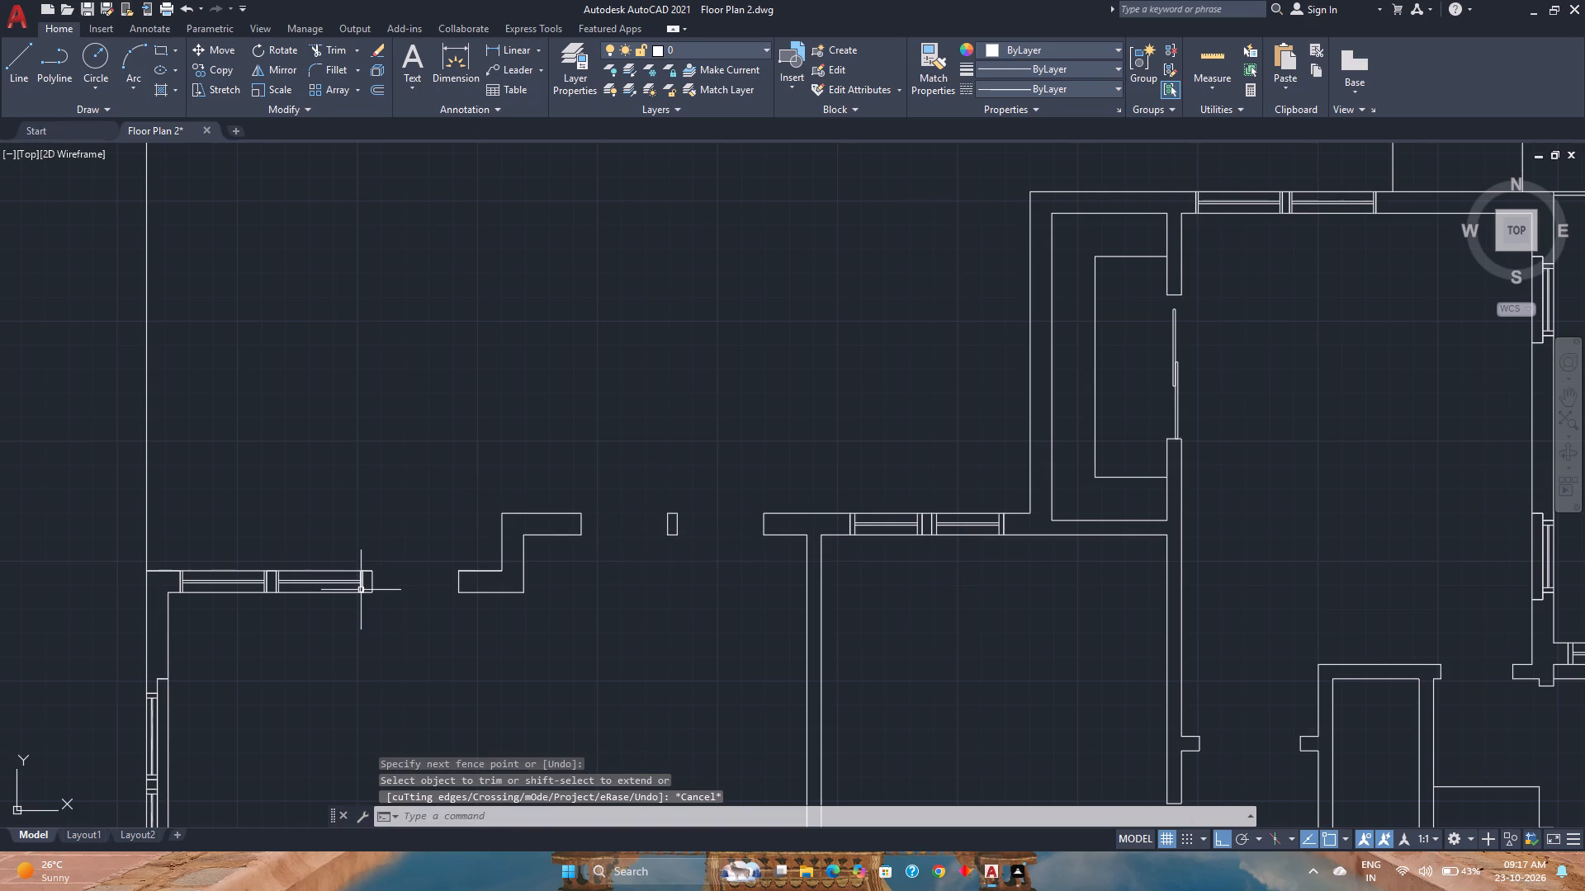
Copy the pair of windows at the north wall's west end into the two 3' openings east of the jog.
{"action": "left_click", "coordinate": [340, 596]}
{"action": "left_click", "coordinate": [322, 576]}
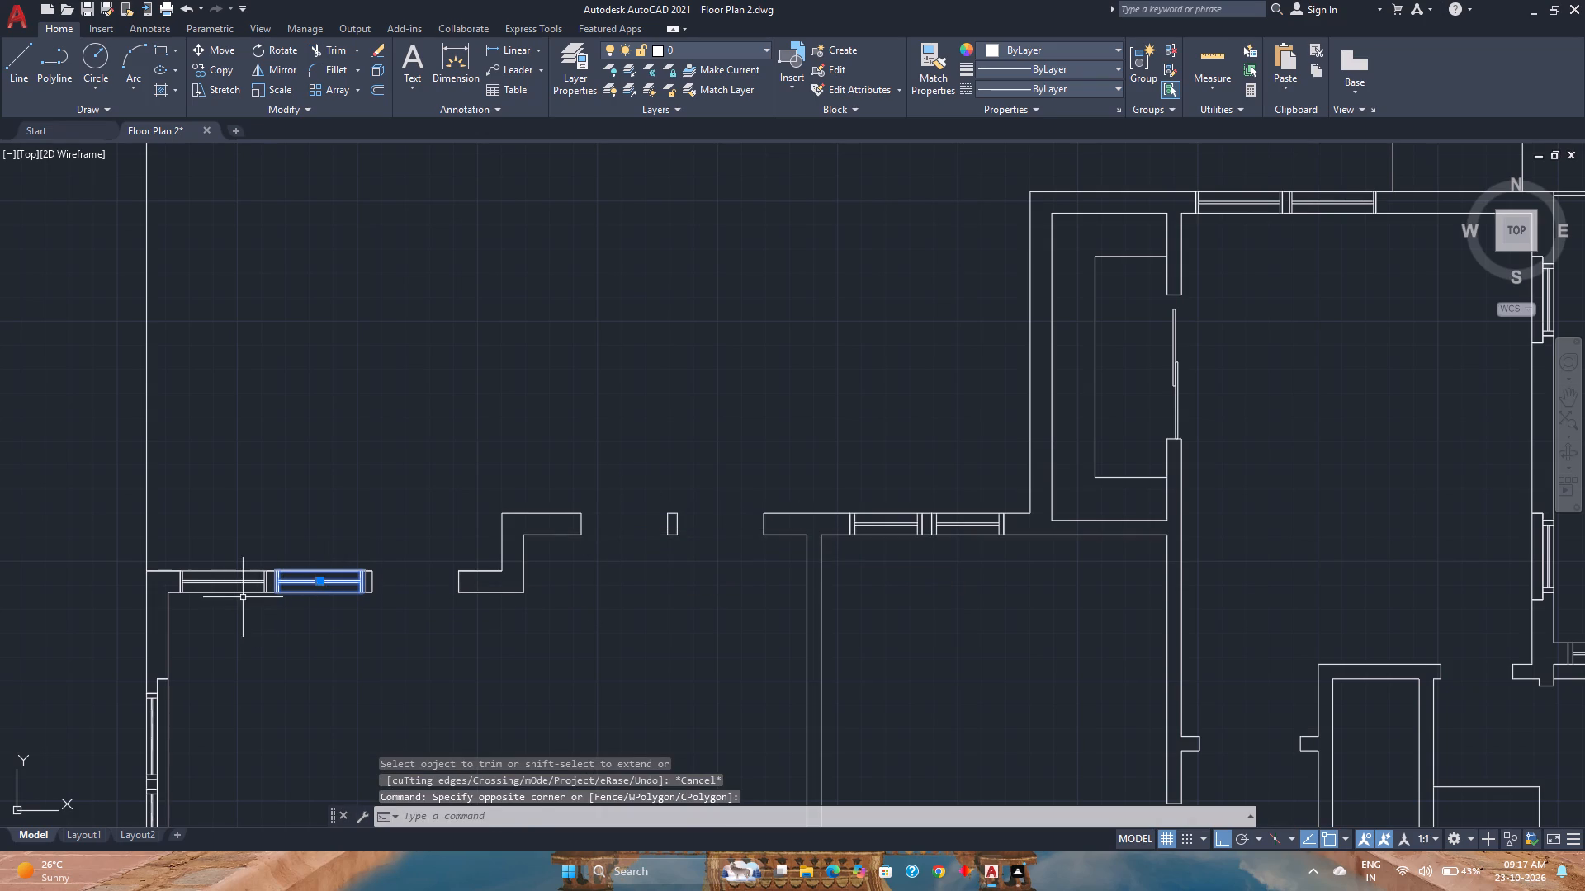
{"action": "left_click", "coordinate": [243, 597]}
{"action": "left_click", "coordinate": [230, 568]}
{"action": "left_click", "coordinate": [204, 72]}
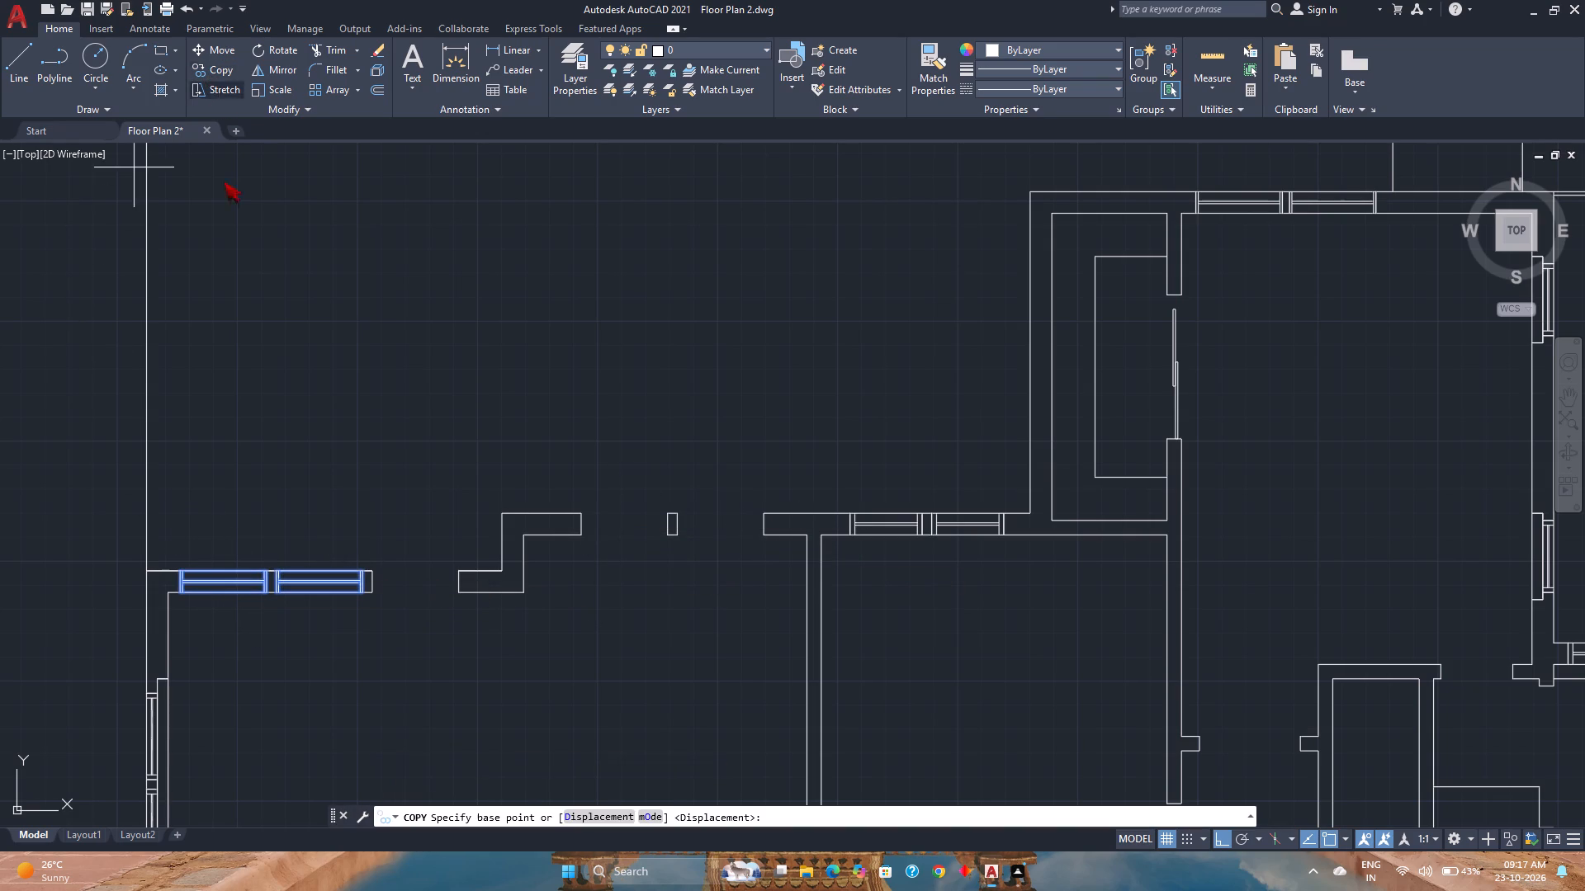
{"action": "scroll", "coordinate": [350, 613], "scroll_direction": "up", "scroll_amount": 4}
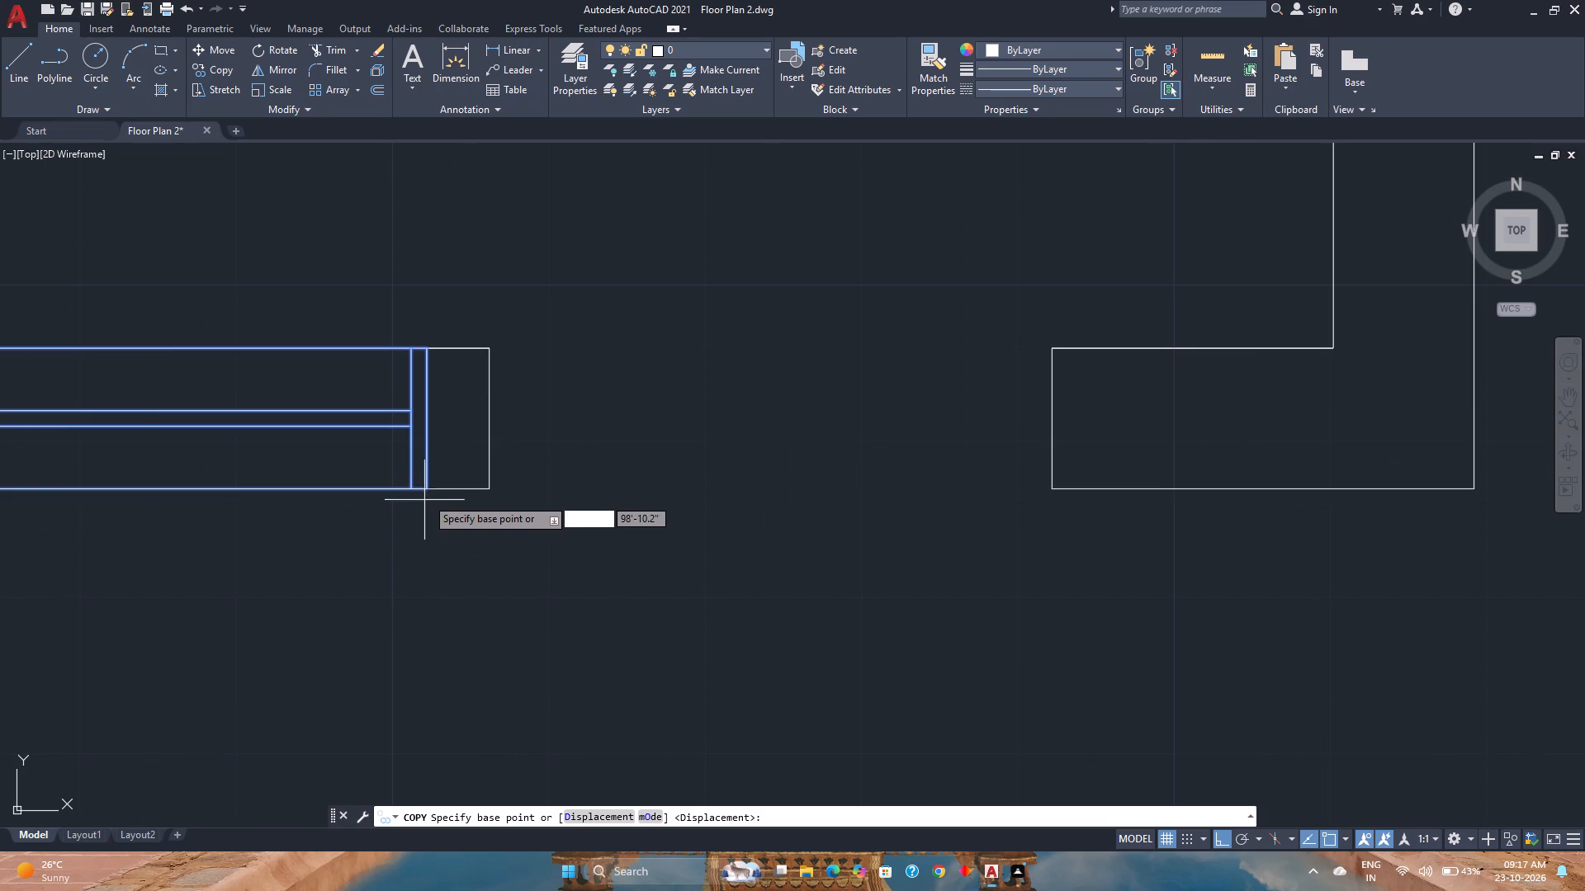
{"action": "left_click", "coordinate": [429, 491]}
{"action": "scroll", "coordinate": [429, 491], "scroll_direction": "down", "scroll_amount": 6}
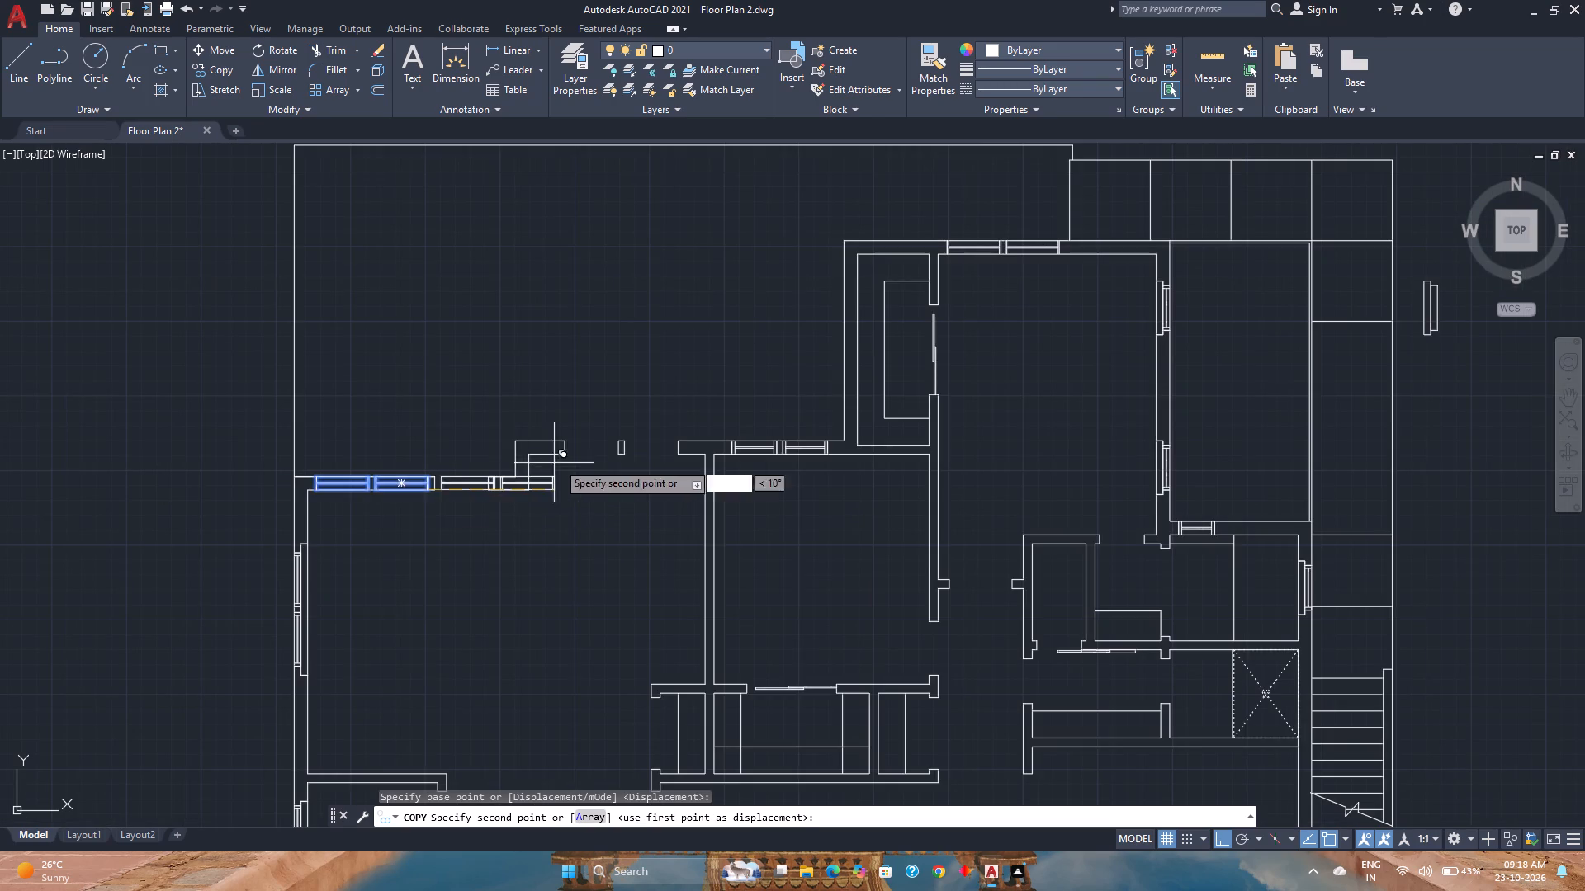
{"action": "scroll", "coordinate": [649, 442], "scroll_direction": "up", "scroll_amount": 3}
{"action": "left_click", "coordinate": [762, 482]}
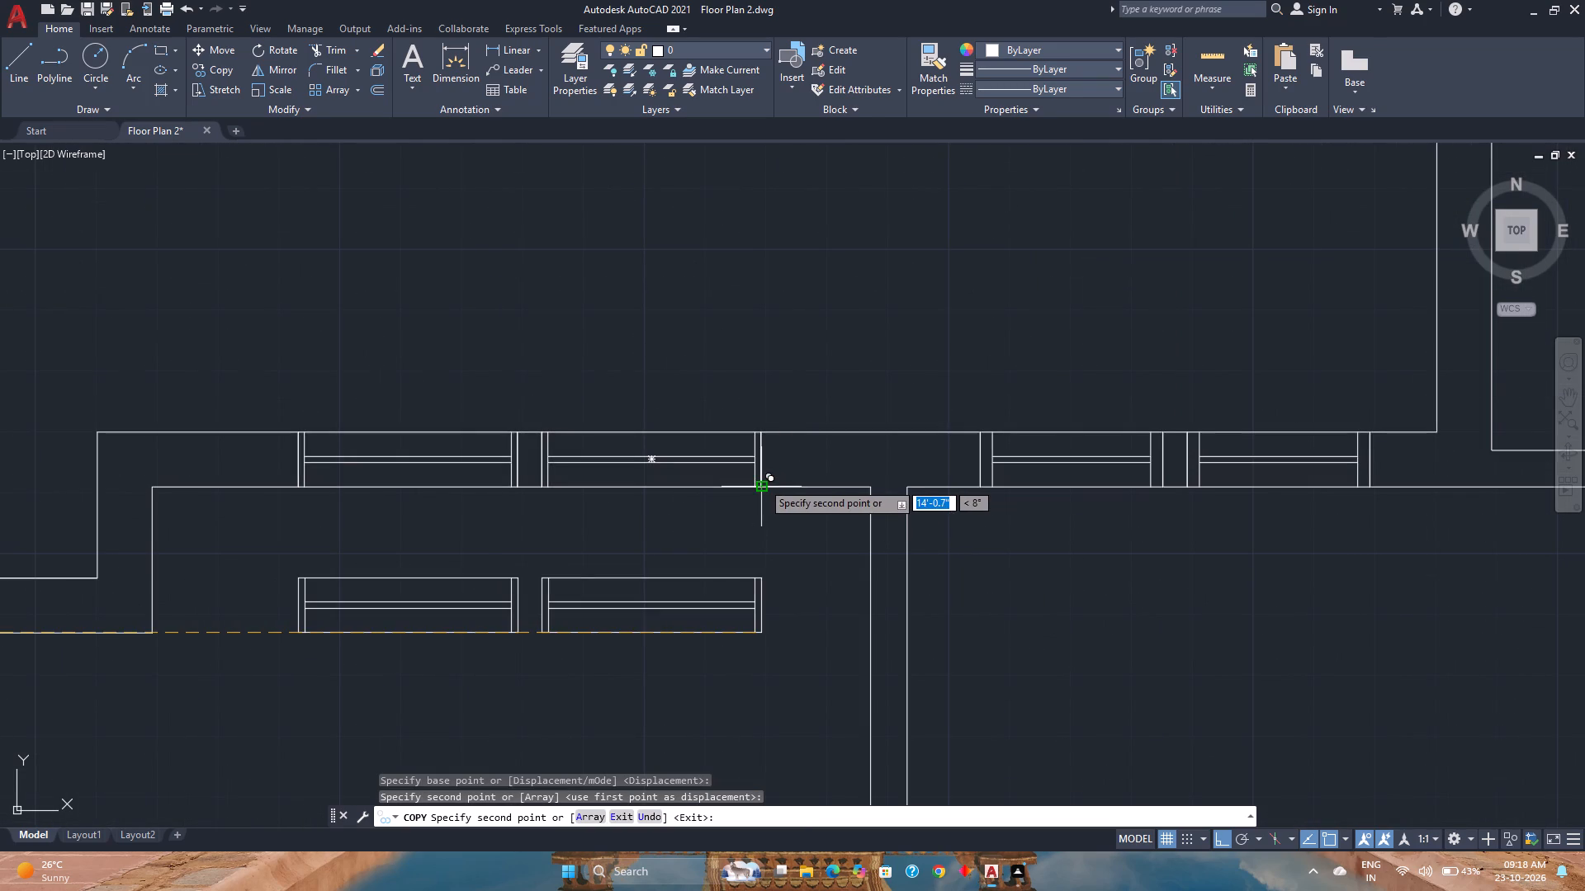
{"action": "key", "text": "Escape"}
Save the drawing.
{"action": "key", "text": "ctrl+s"}
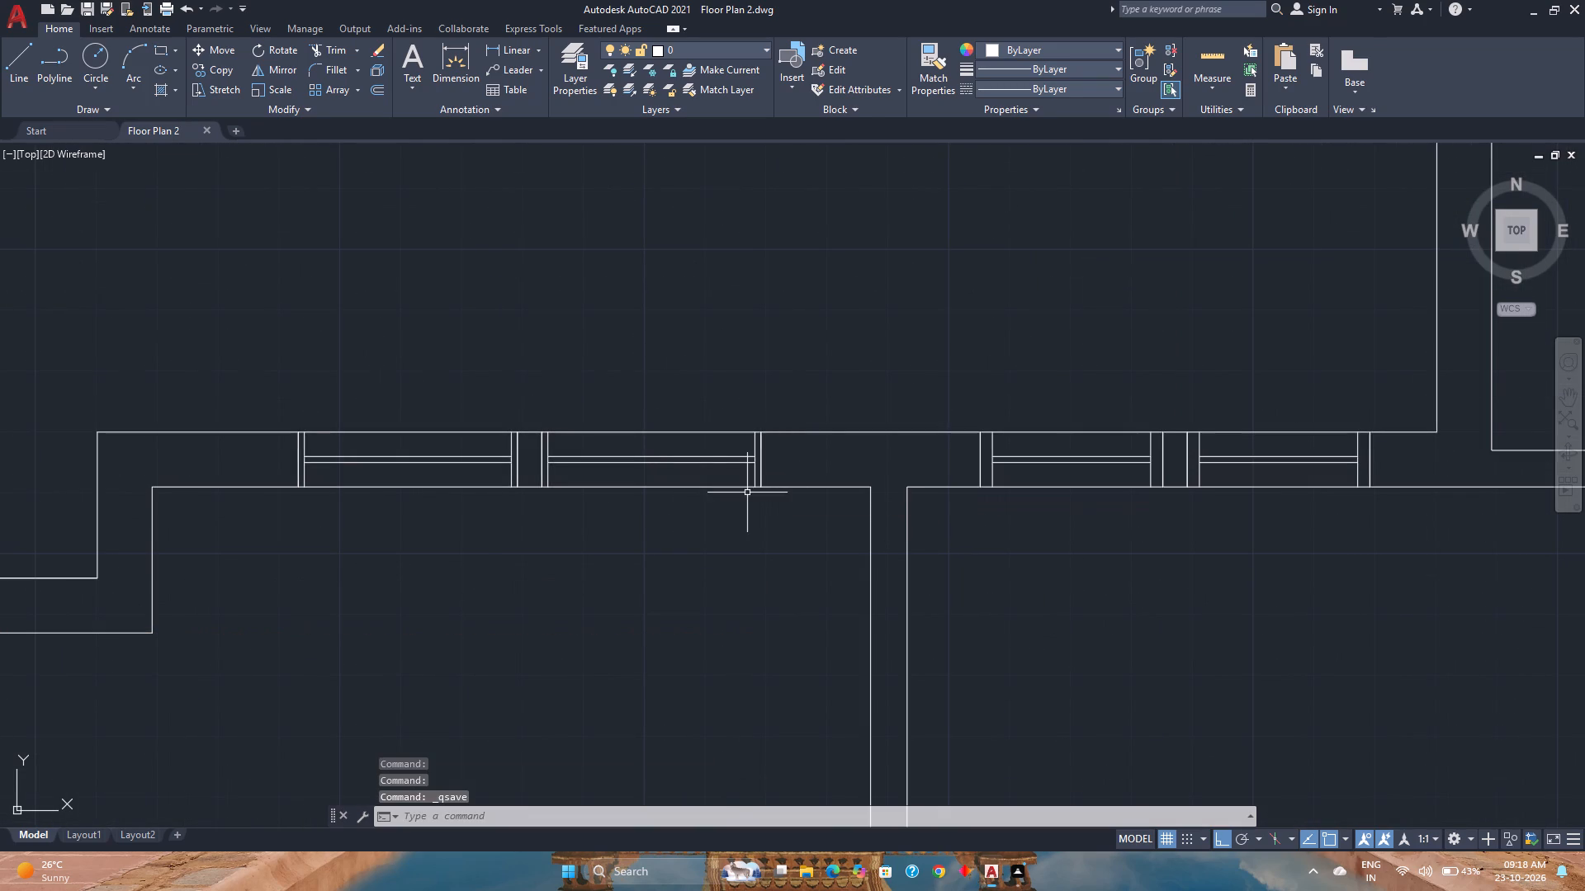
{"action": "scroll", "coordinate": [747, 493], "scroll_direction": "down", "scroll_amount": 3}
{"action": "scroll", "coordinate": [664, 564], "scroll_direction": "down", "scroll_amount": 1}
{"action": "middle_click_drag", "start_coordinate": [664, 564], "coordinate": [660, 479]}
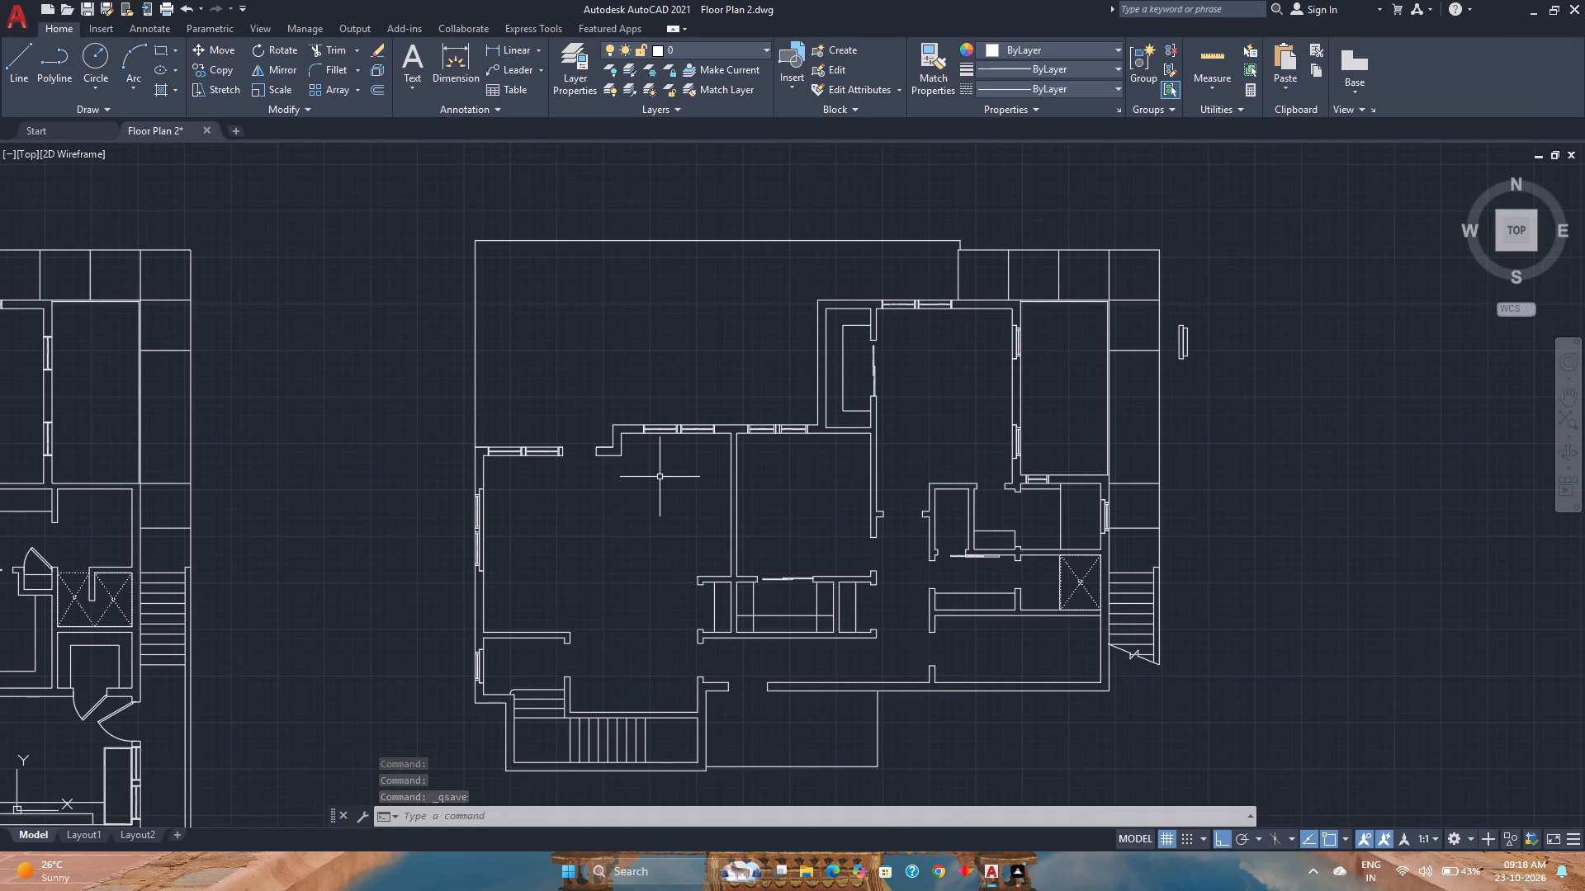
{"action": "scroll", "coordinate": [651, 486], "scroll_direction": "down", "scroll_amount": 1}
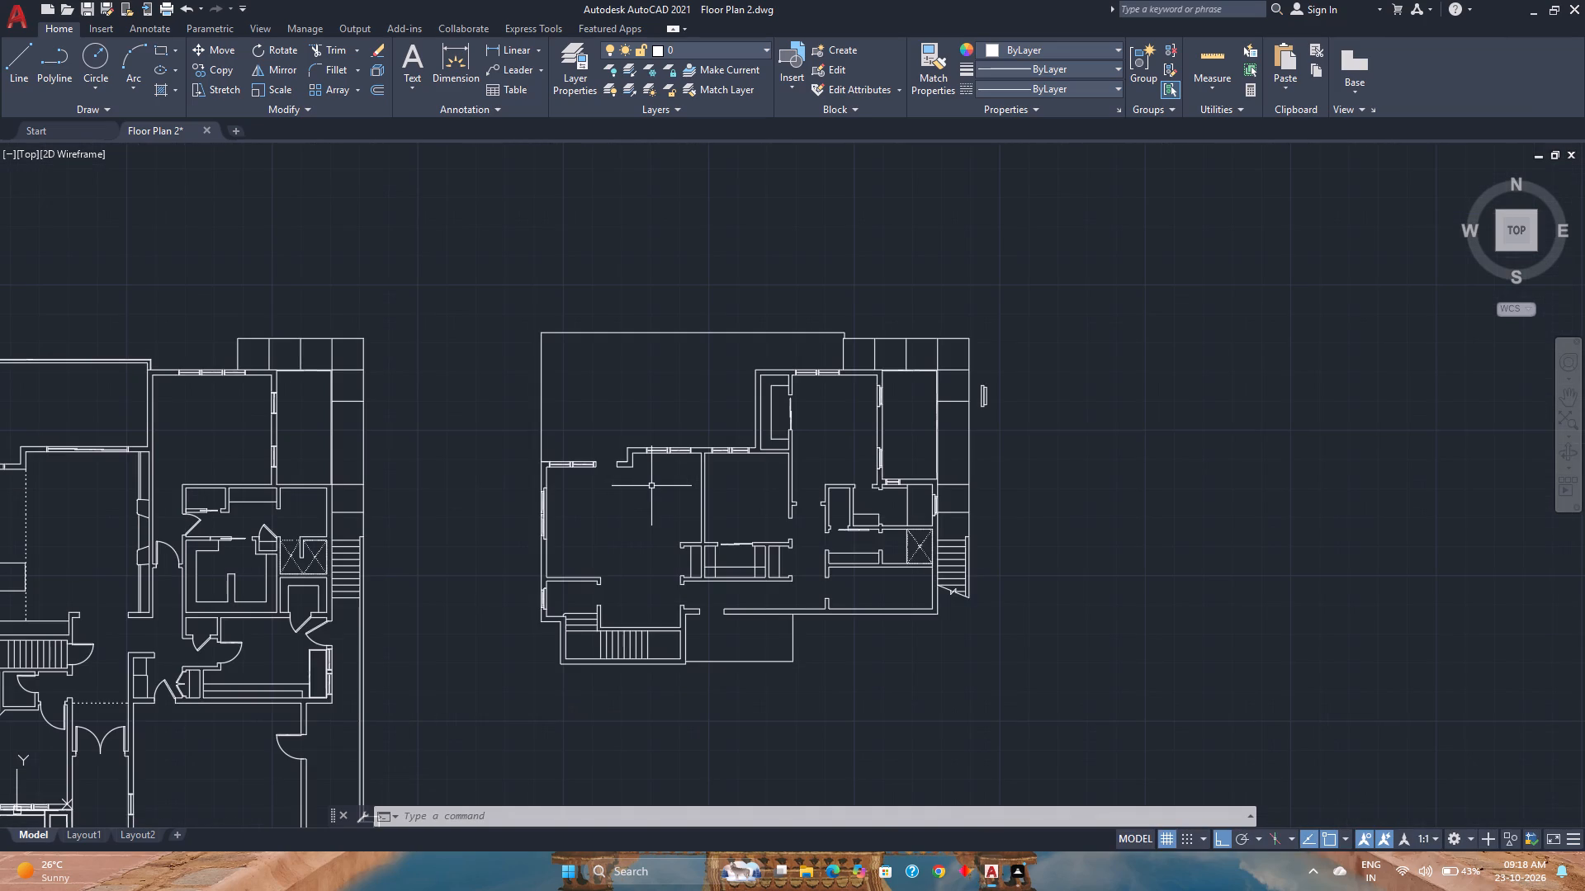
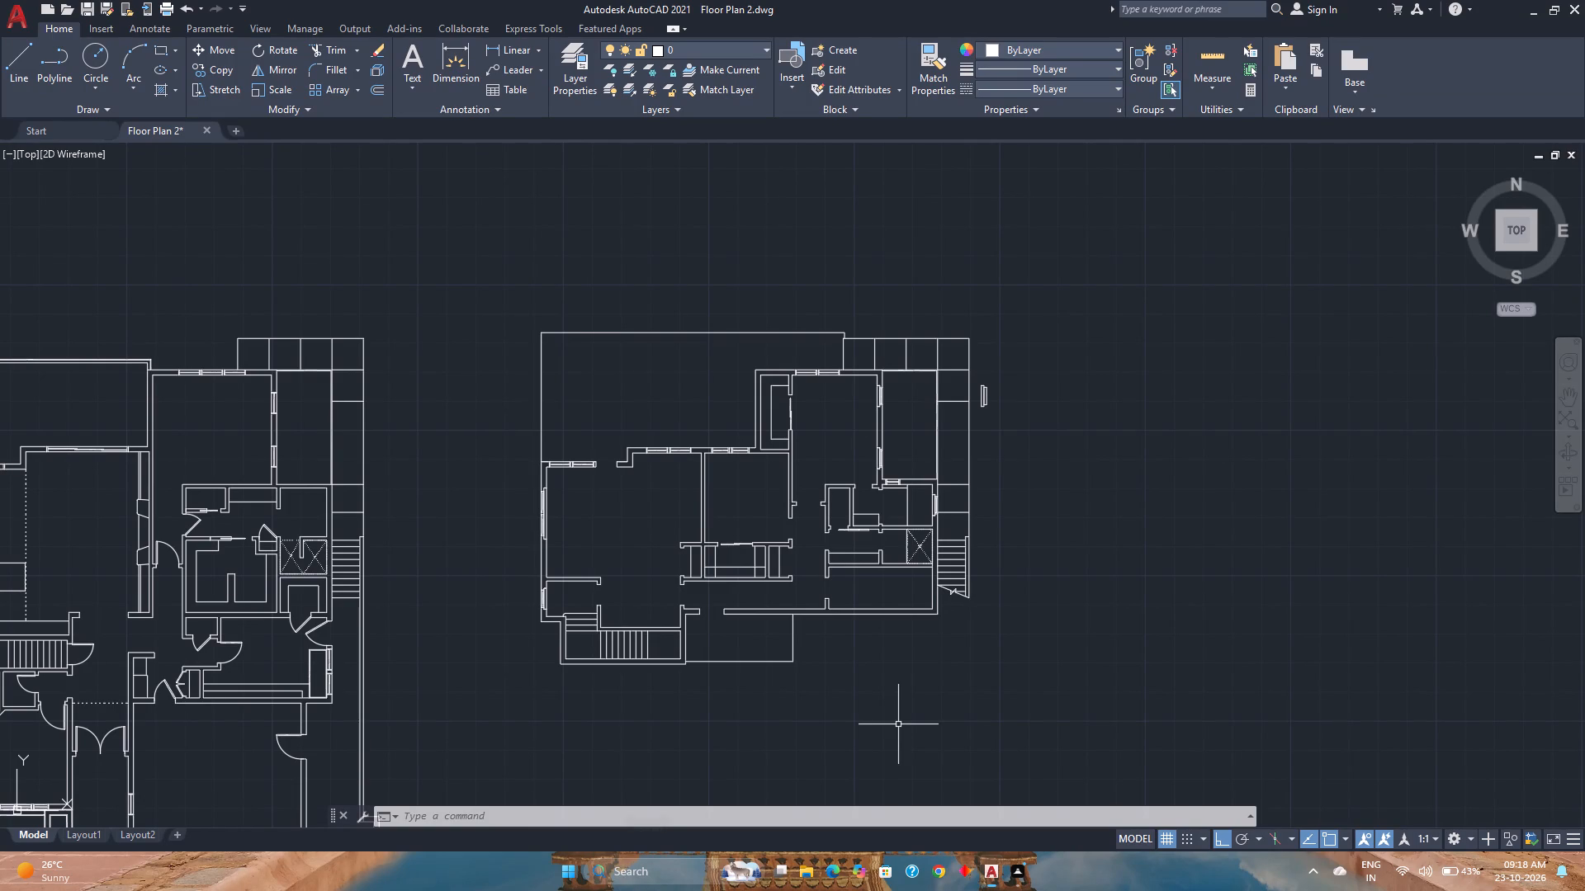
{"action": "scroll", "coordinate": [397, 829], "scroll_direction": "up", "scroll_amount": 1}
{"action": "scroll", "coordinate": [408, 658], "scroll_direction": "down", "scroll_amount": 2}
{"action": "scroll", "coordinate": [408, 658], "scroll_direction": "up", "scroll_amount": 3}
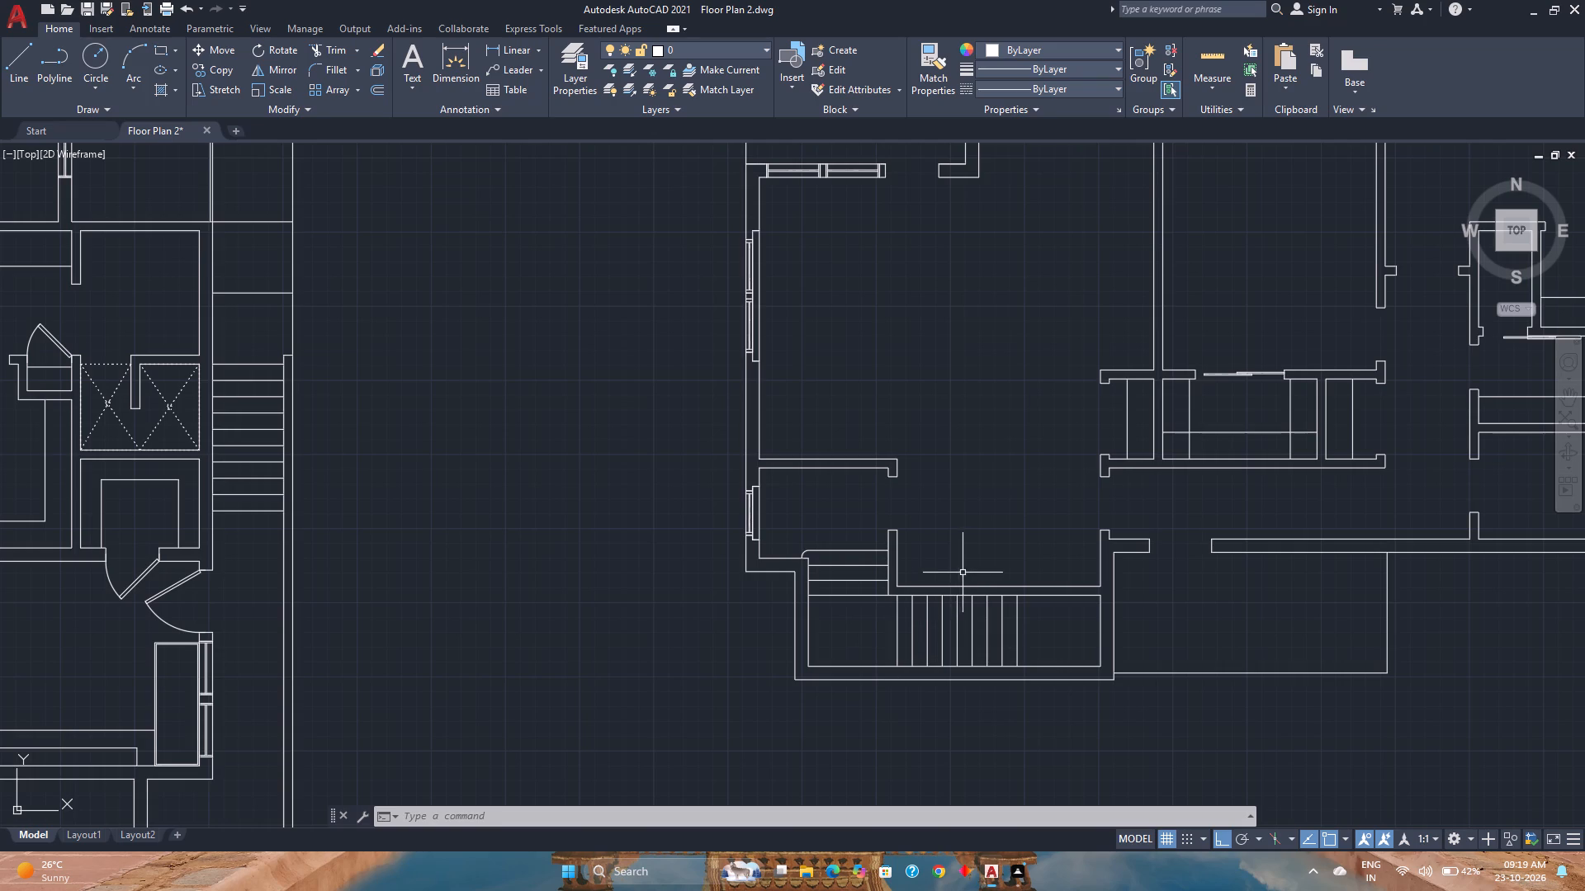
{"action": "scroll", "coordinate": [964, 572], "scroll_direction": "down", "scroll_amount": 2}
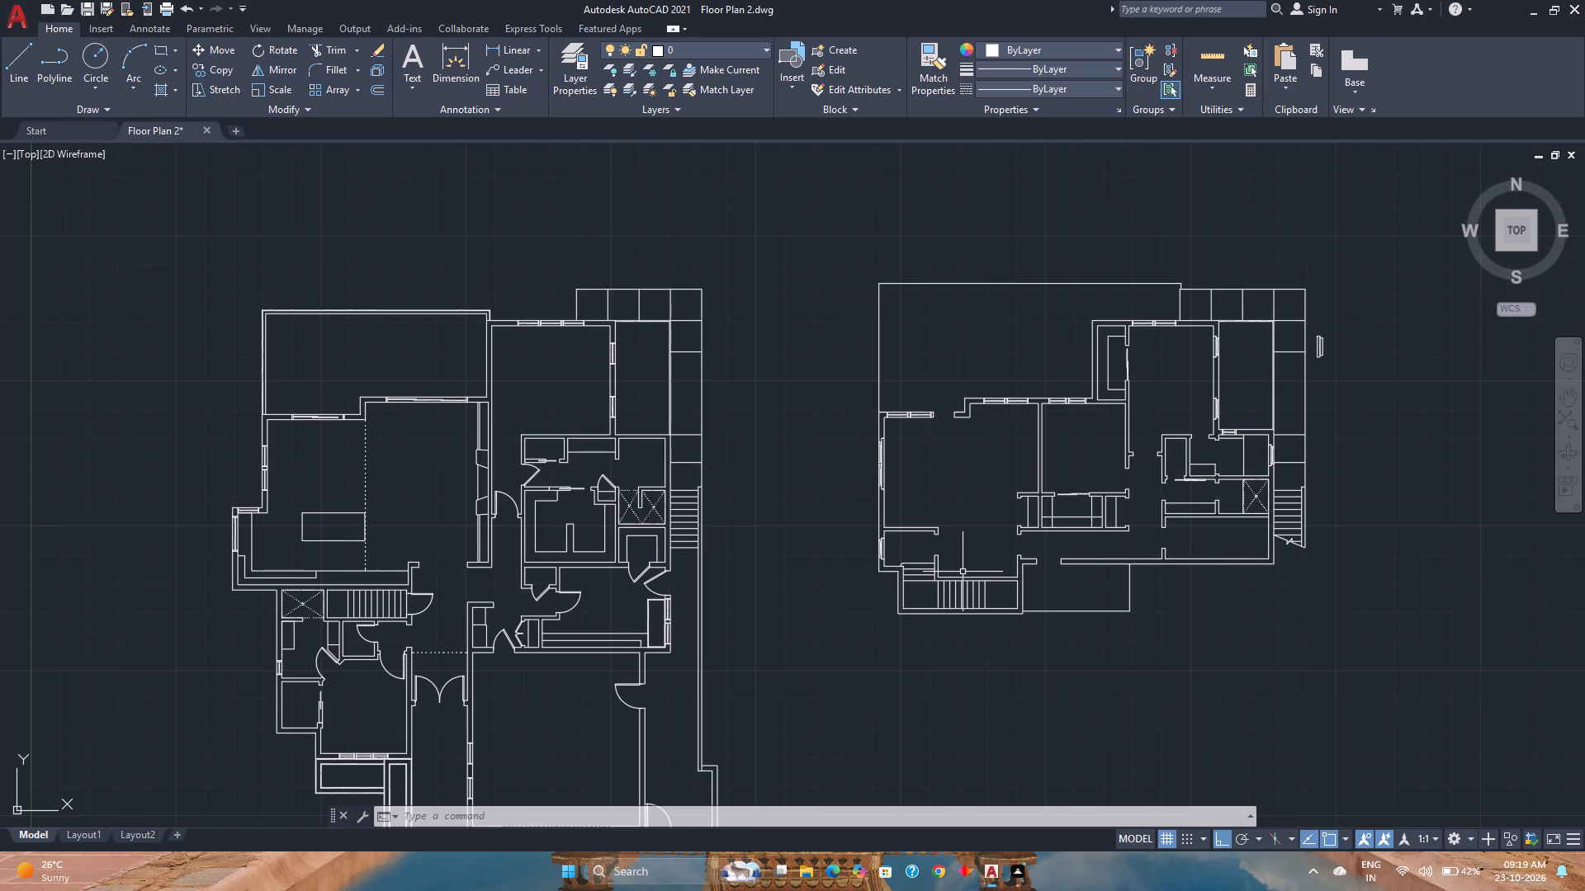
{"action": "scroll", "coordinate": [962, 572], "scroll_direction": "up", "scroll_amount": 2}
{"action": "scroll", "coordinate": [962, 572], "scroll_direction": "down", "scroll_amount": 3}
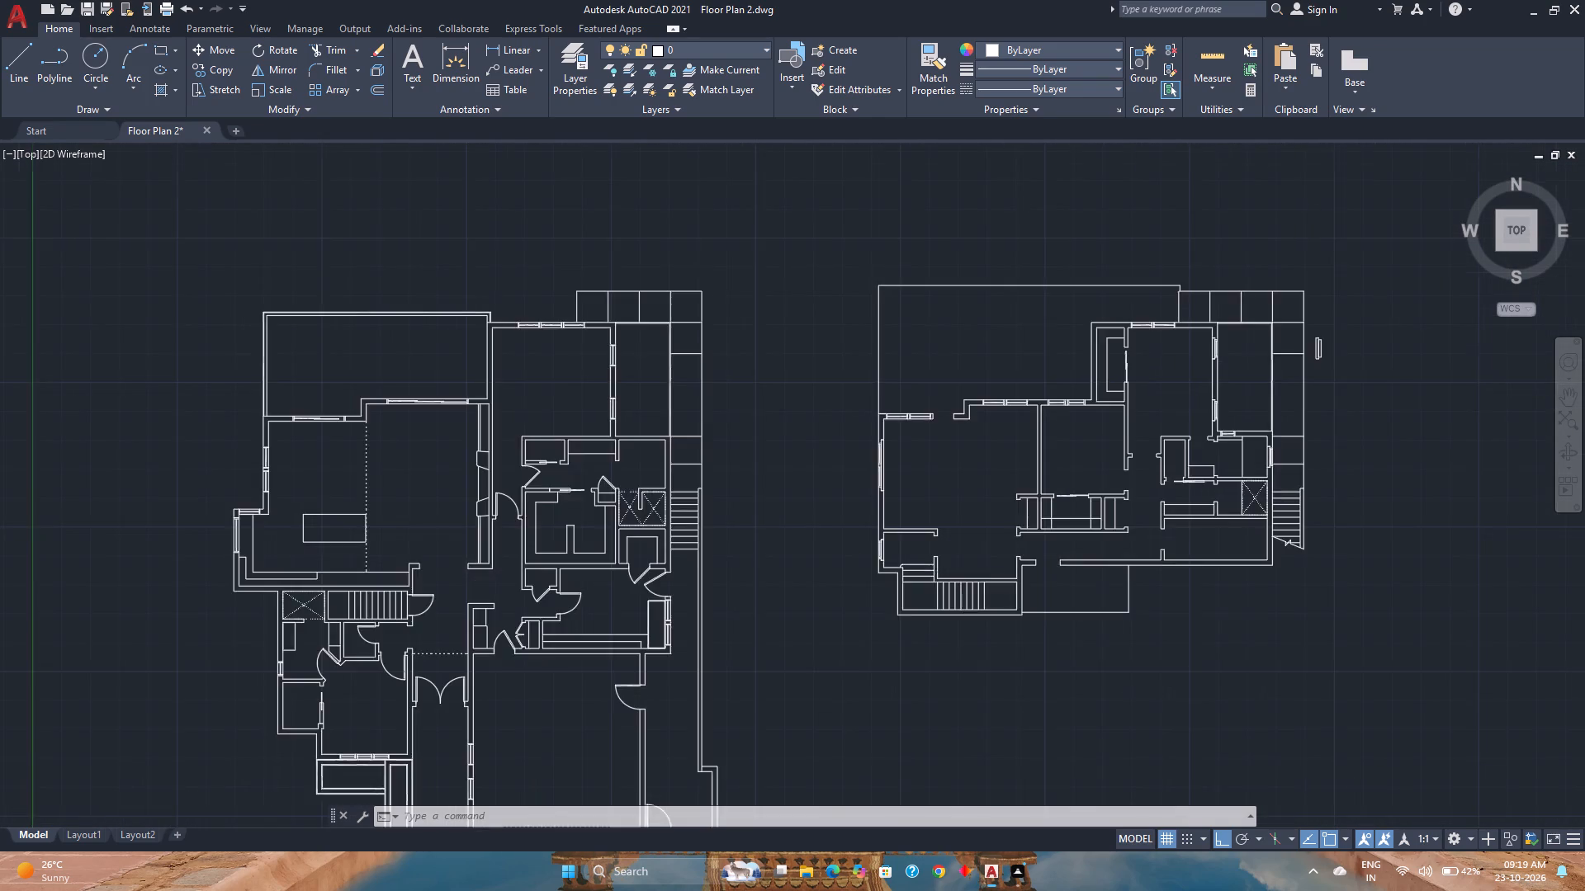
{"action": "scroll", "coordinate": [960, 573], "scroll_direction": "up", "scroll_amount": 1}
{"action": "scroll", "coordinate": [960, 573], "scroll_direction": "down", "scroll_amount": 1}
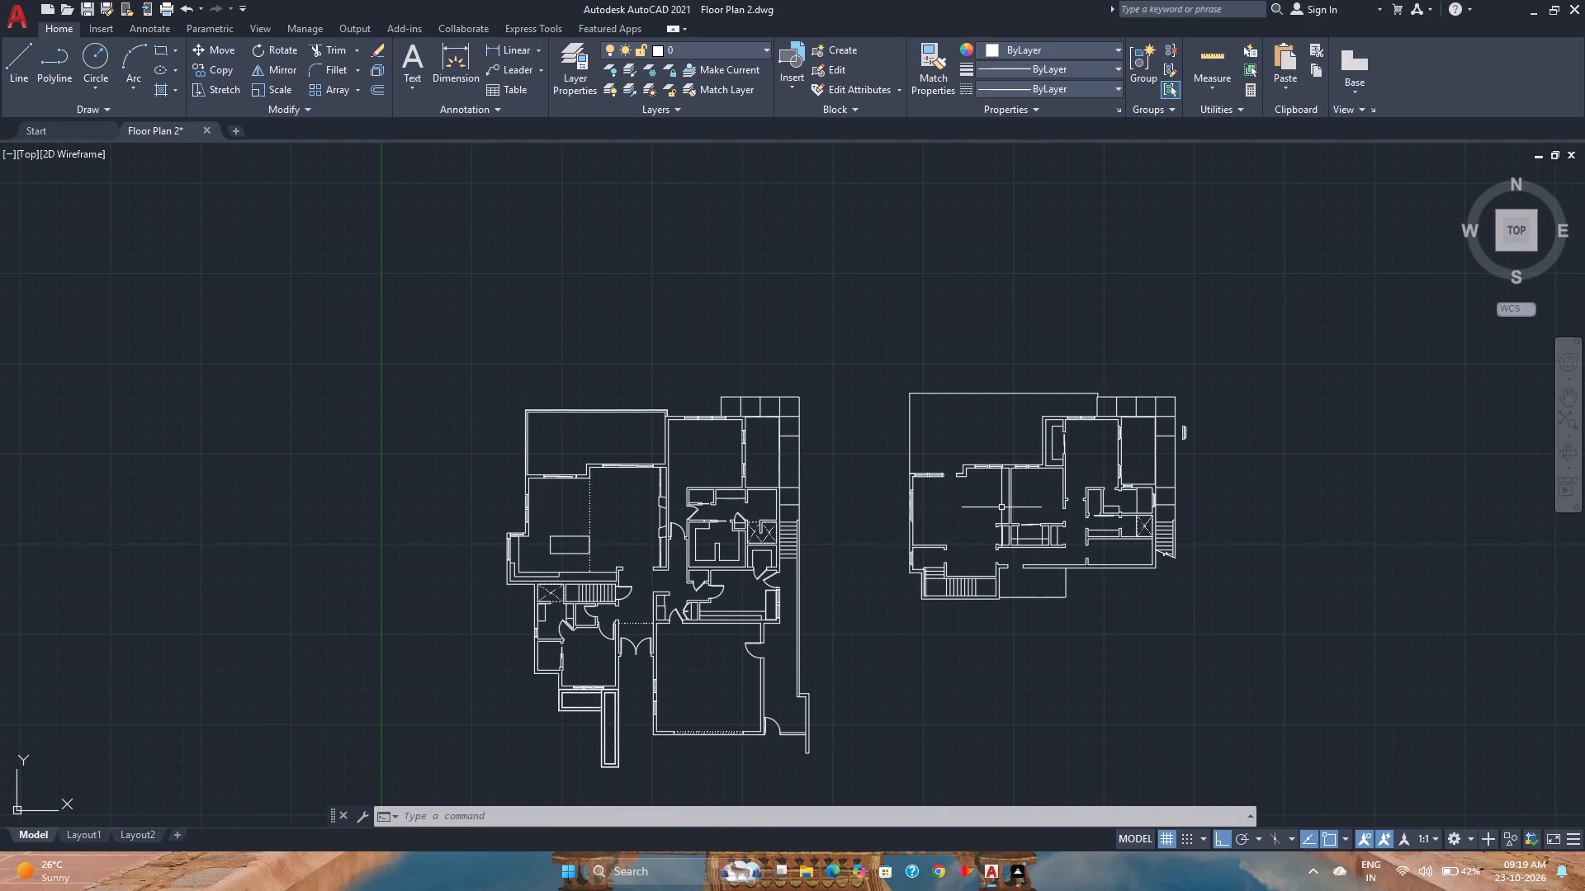
Offset the west face of the partition between the west and middle rooms westward by 2' and by 1'.
{"action": "scroll", "coordinate": [1003, 507], "scroll_direction": "up", "scroll_amount": 4}
{"action": "middle_click_drag", "start_coordinate": [1003, 507], "coordinate": [911, 615]}
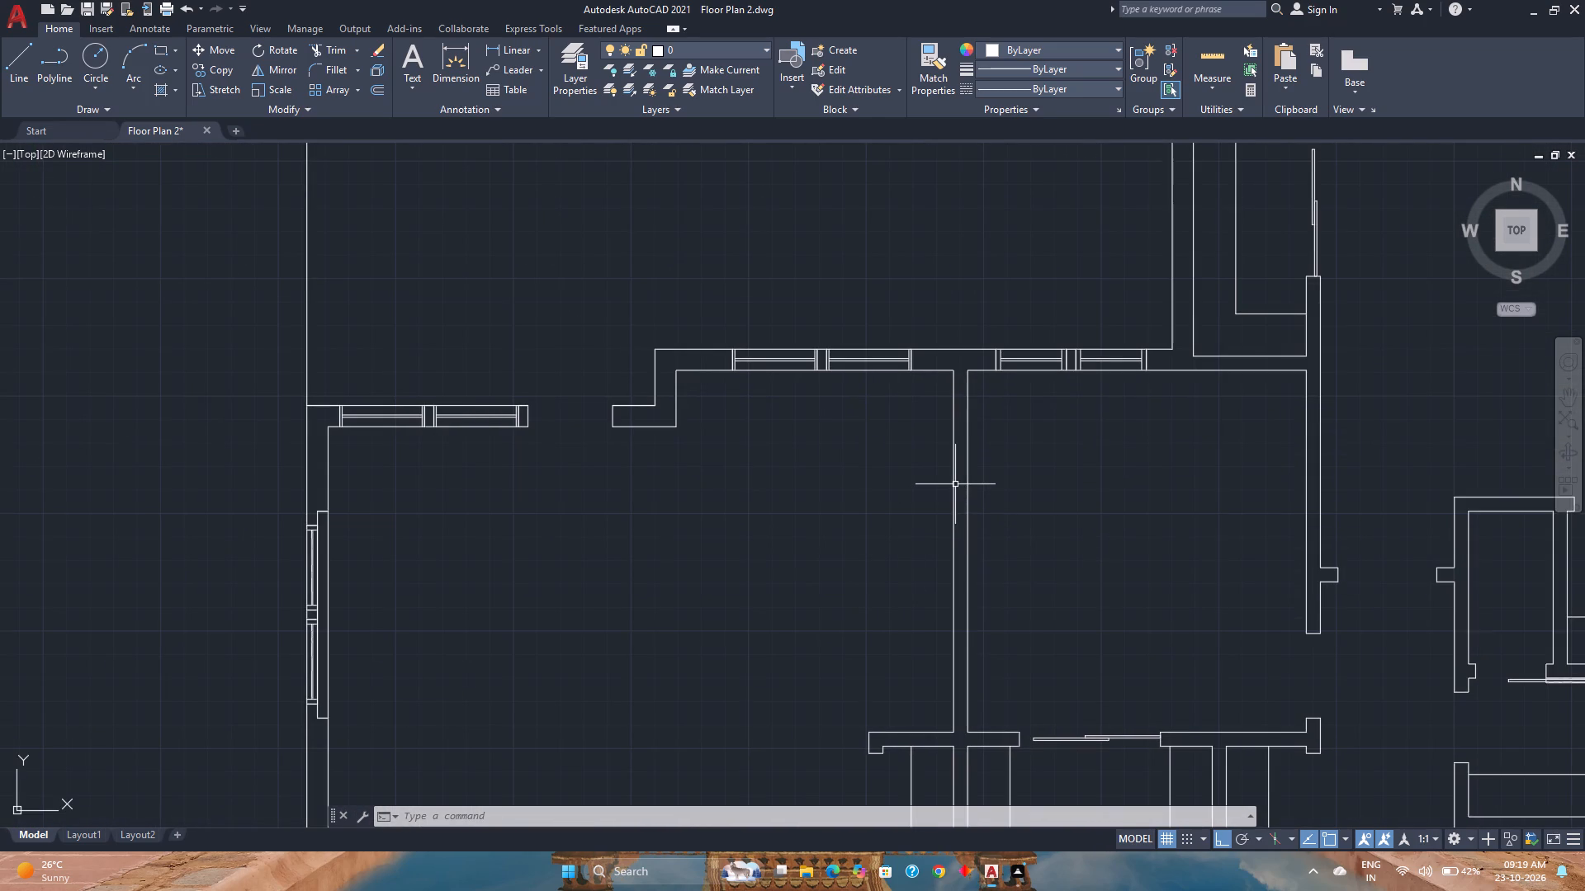
{"action": "left_click", "coordinate": [381, 94]}
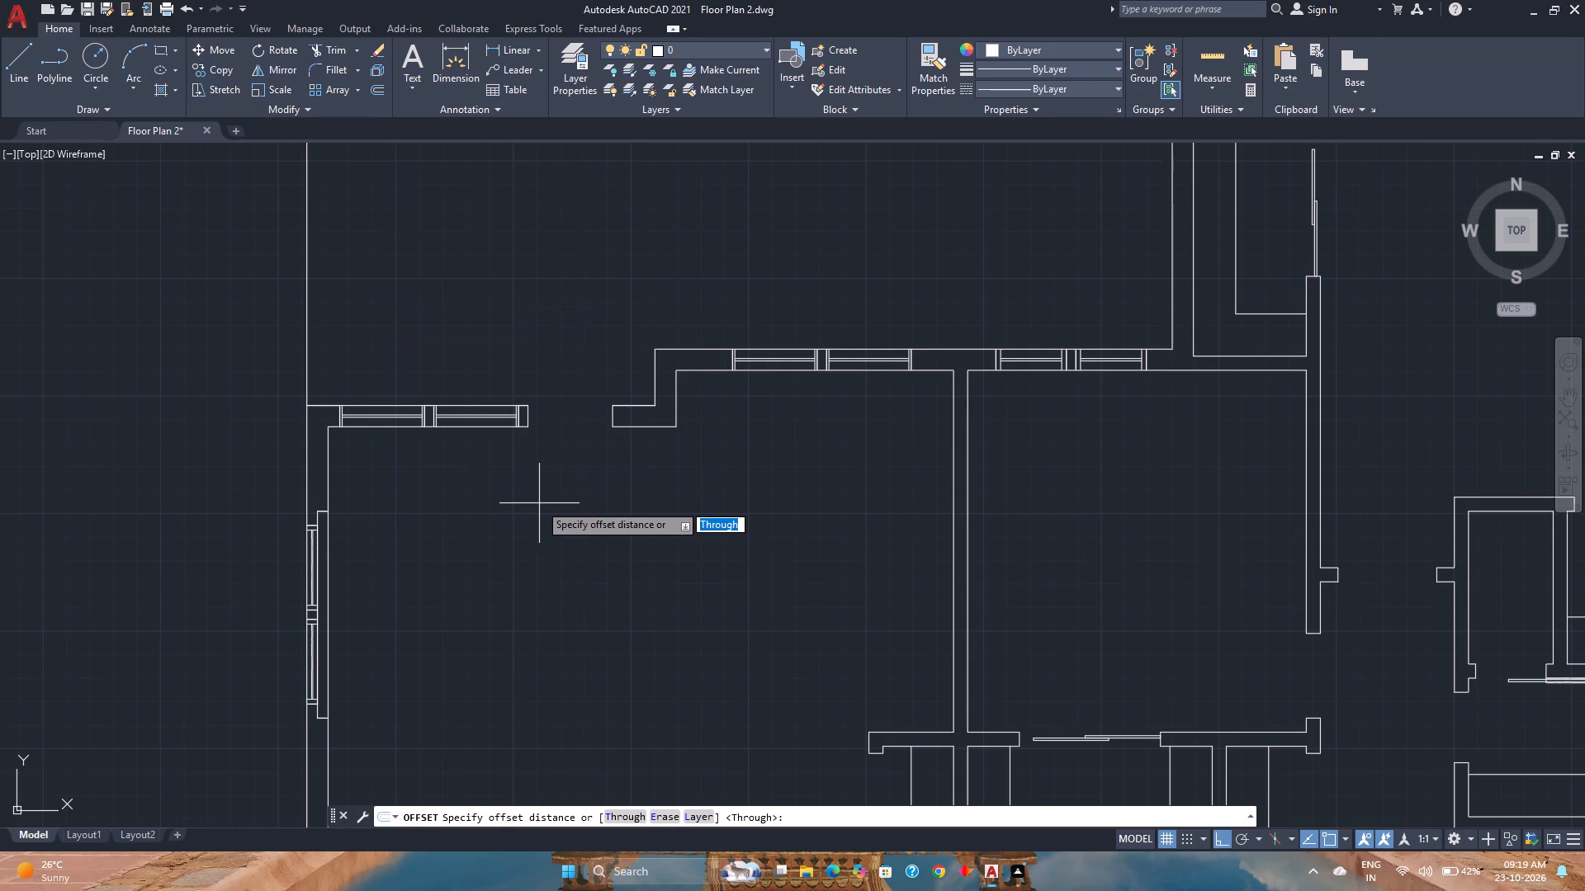
{"action": "type", "text": "2'"}
{"action": "key", "text": "Return"}
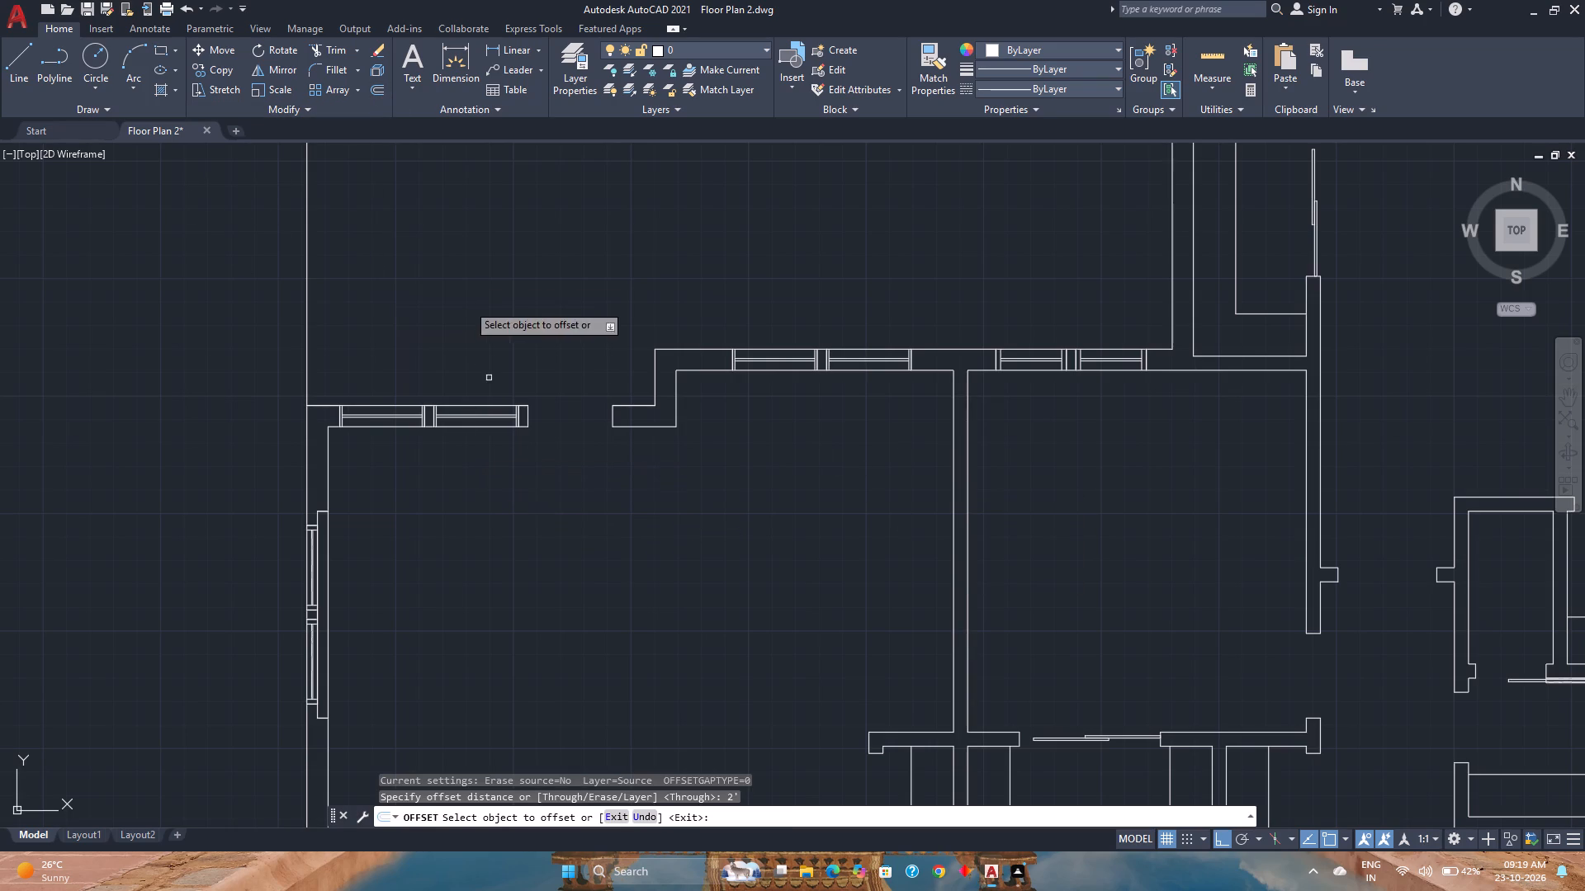
{"action": "left_click", "coordinate": [953, 461]}
{"action": "left_click", "coordinate": [825, 462]}
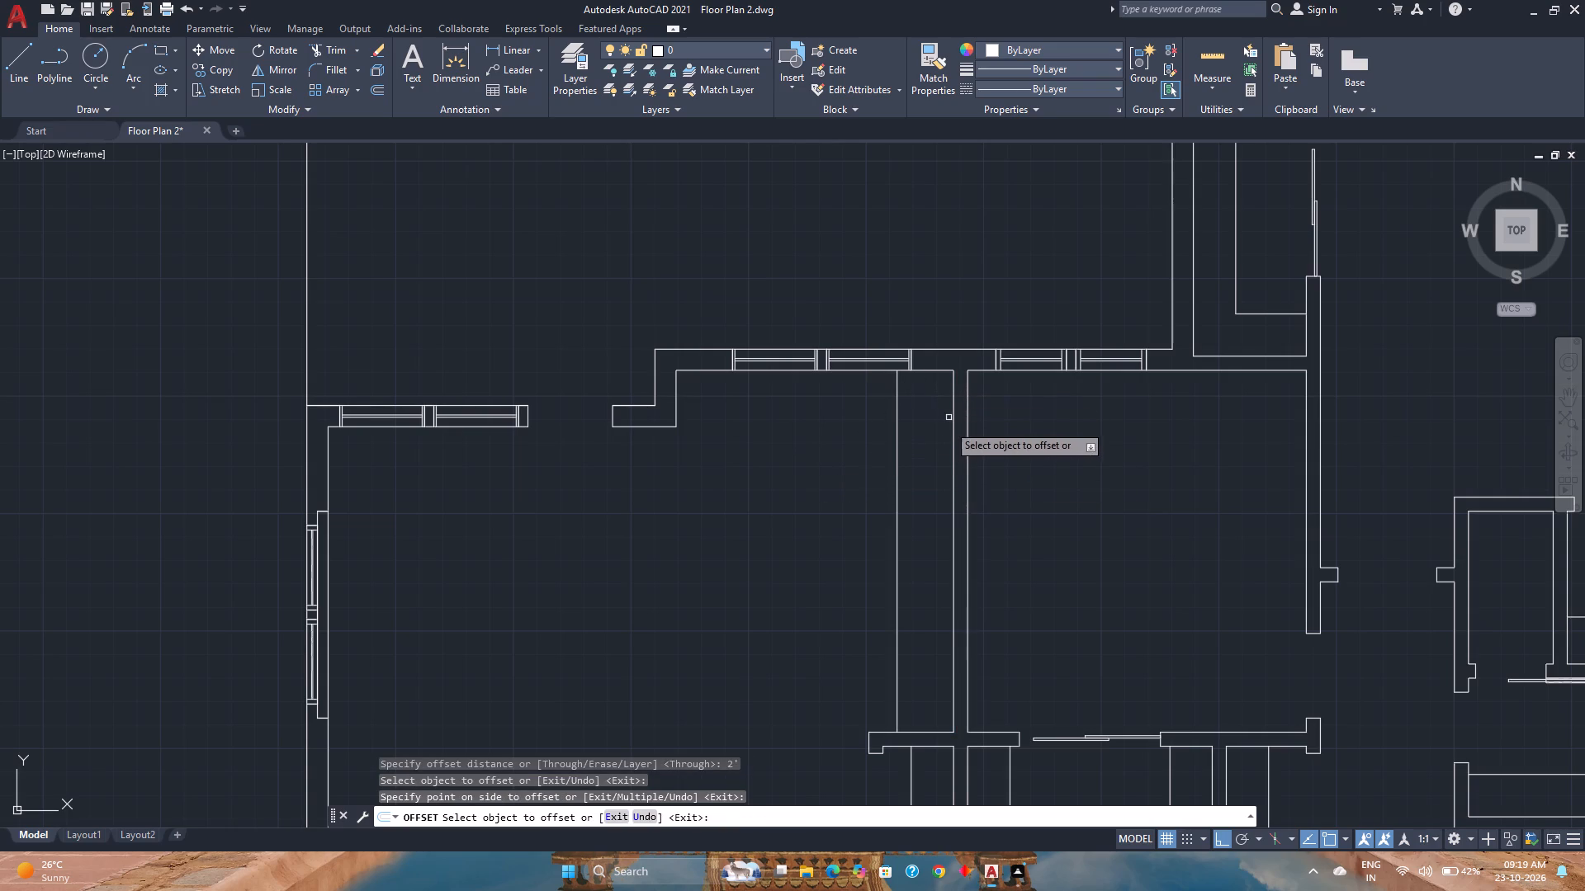
{"action": "left_click", "coordinate": [953, 440]}
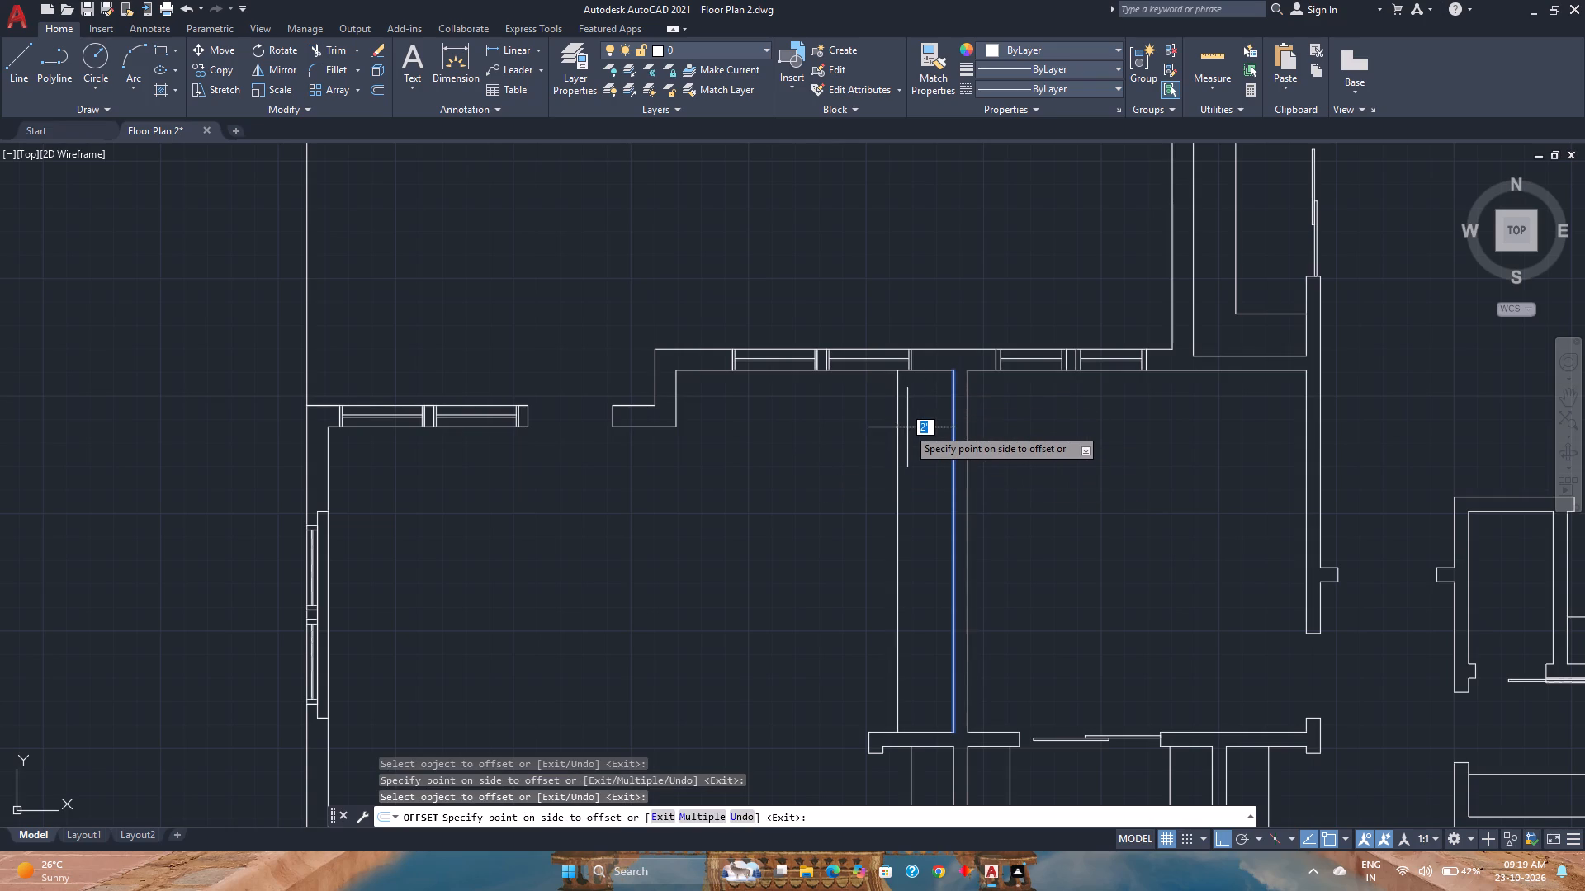
{"action": "key", "text": "1"}
{"action": "key", "text": "Return"}
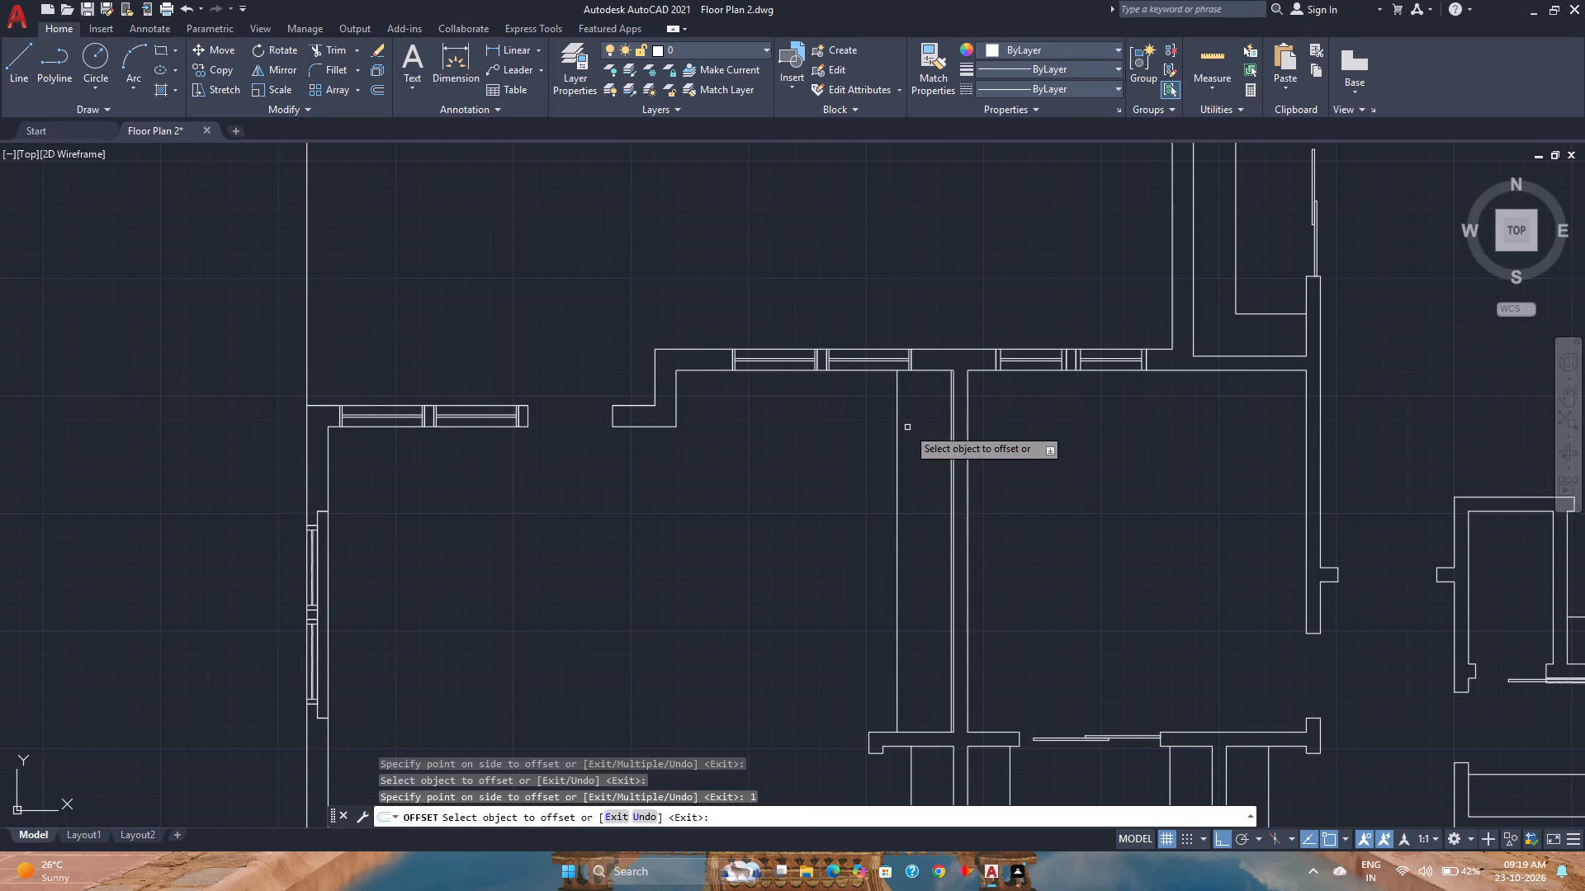
{"action": "key", "text": "ctrl+z"}
{"action": "left_click", "coordinate": [953, 450]}
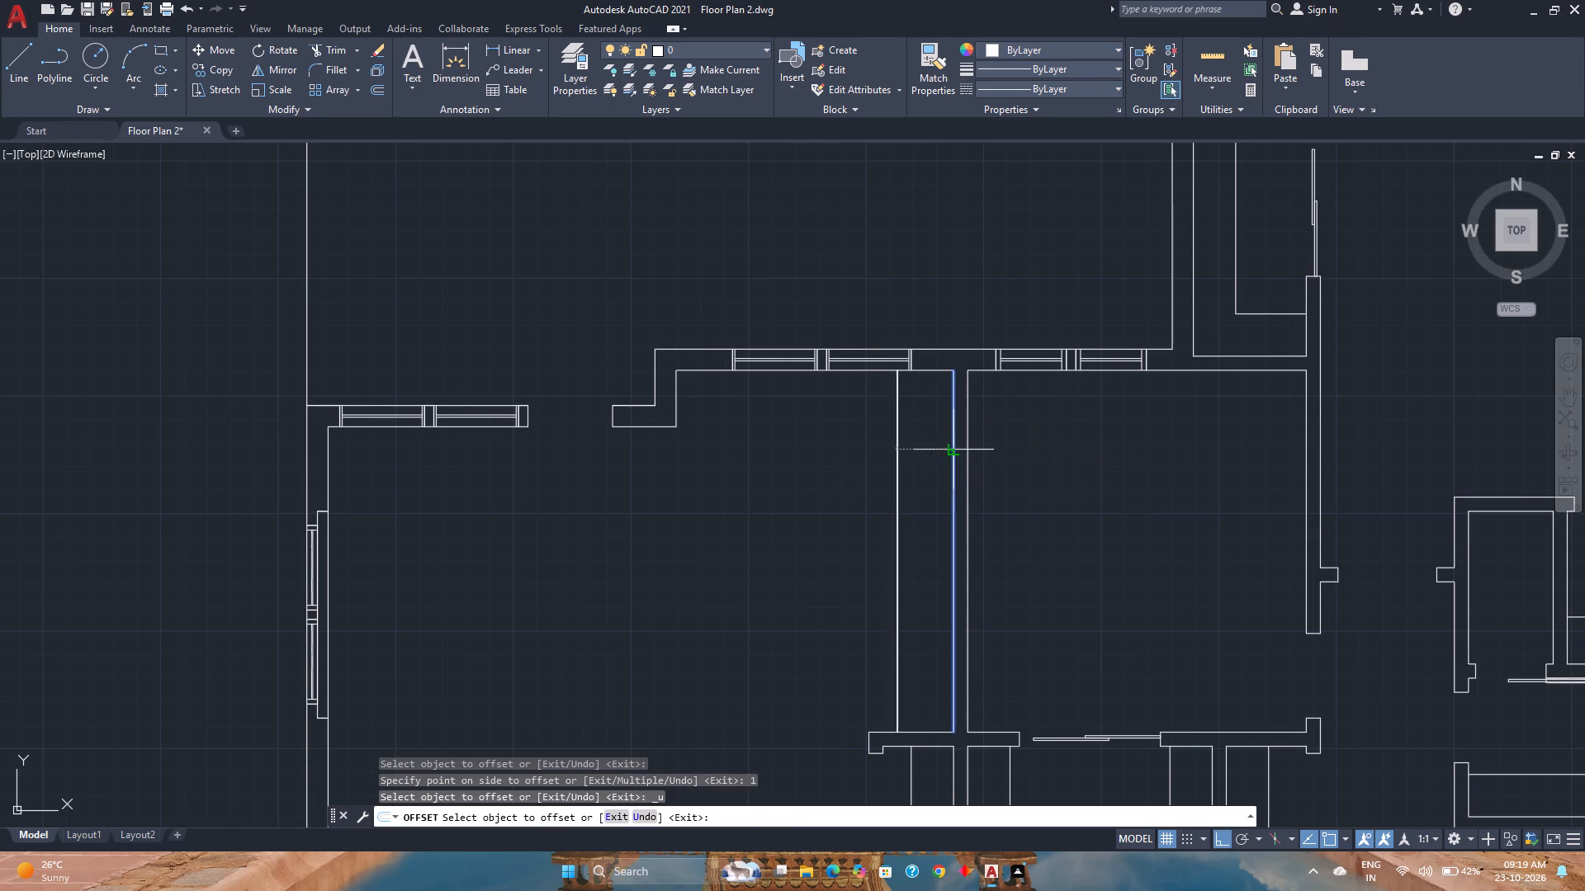
{"action": "type", "text": "1'"}
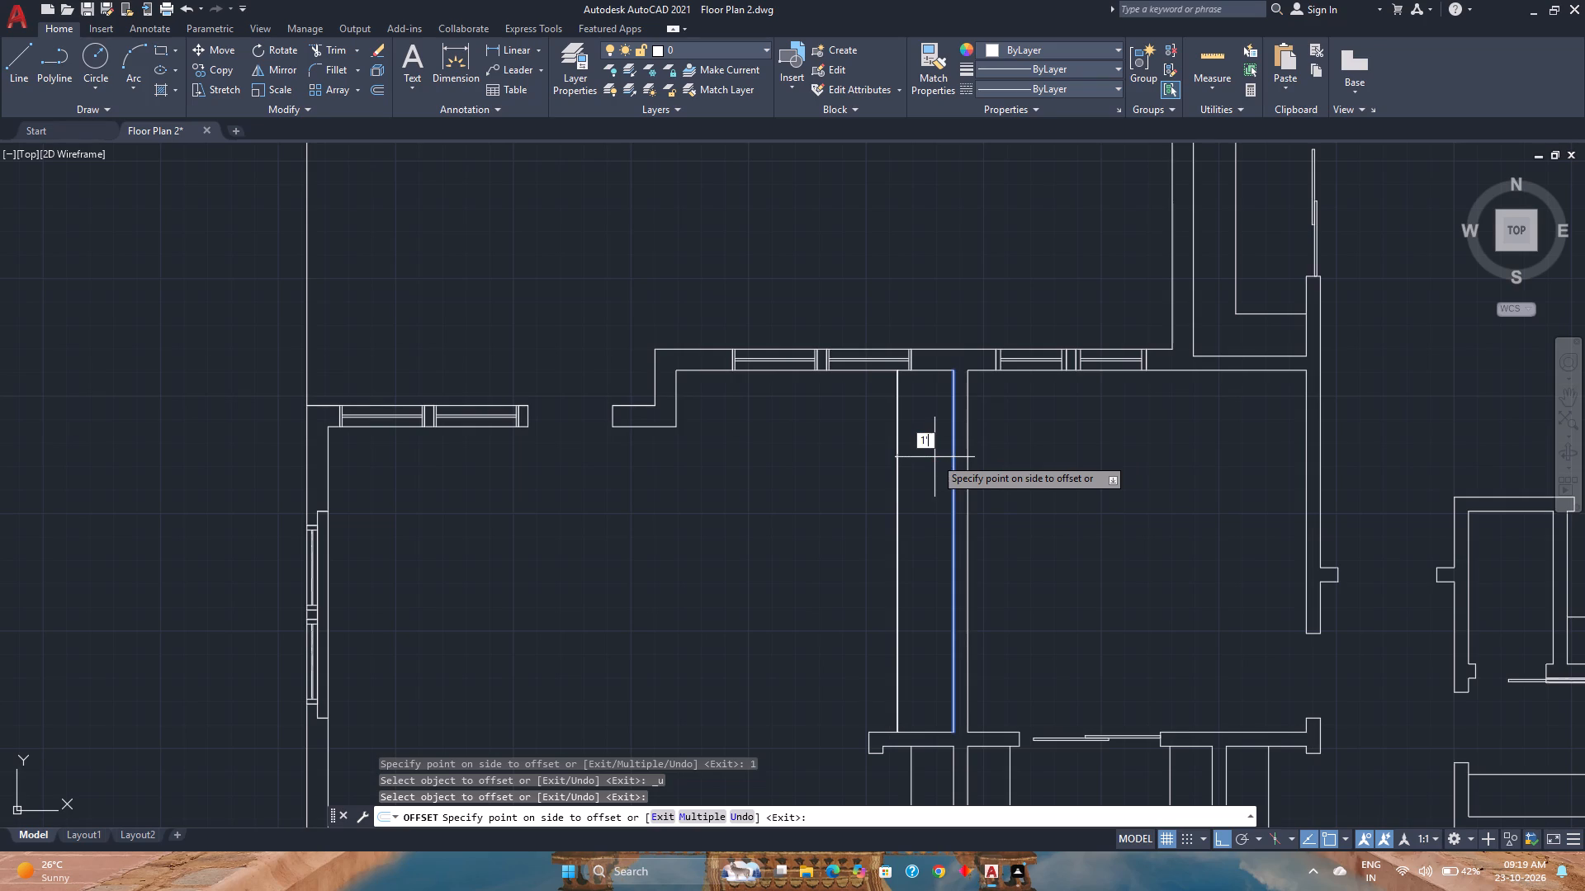
{"action": "key", "text": "Return"}
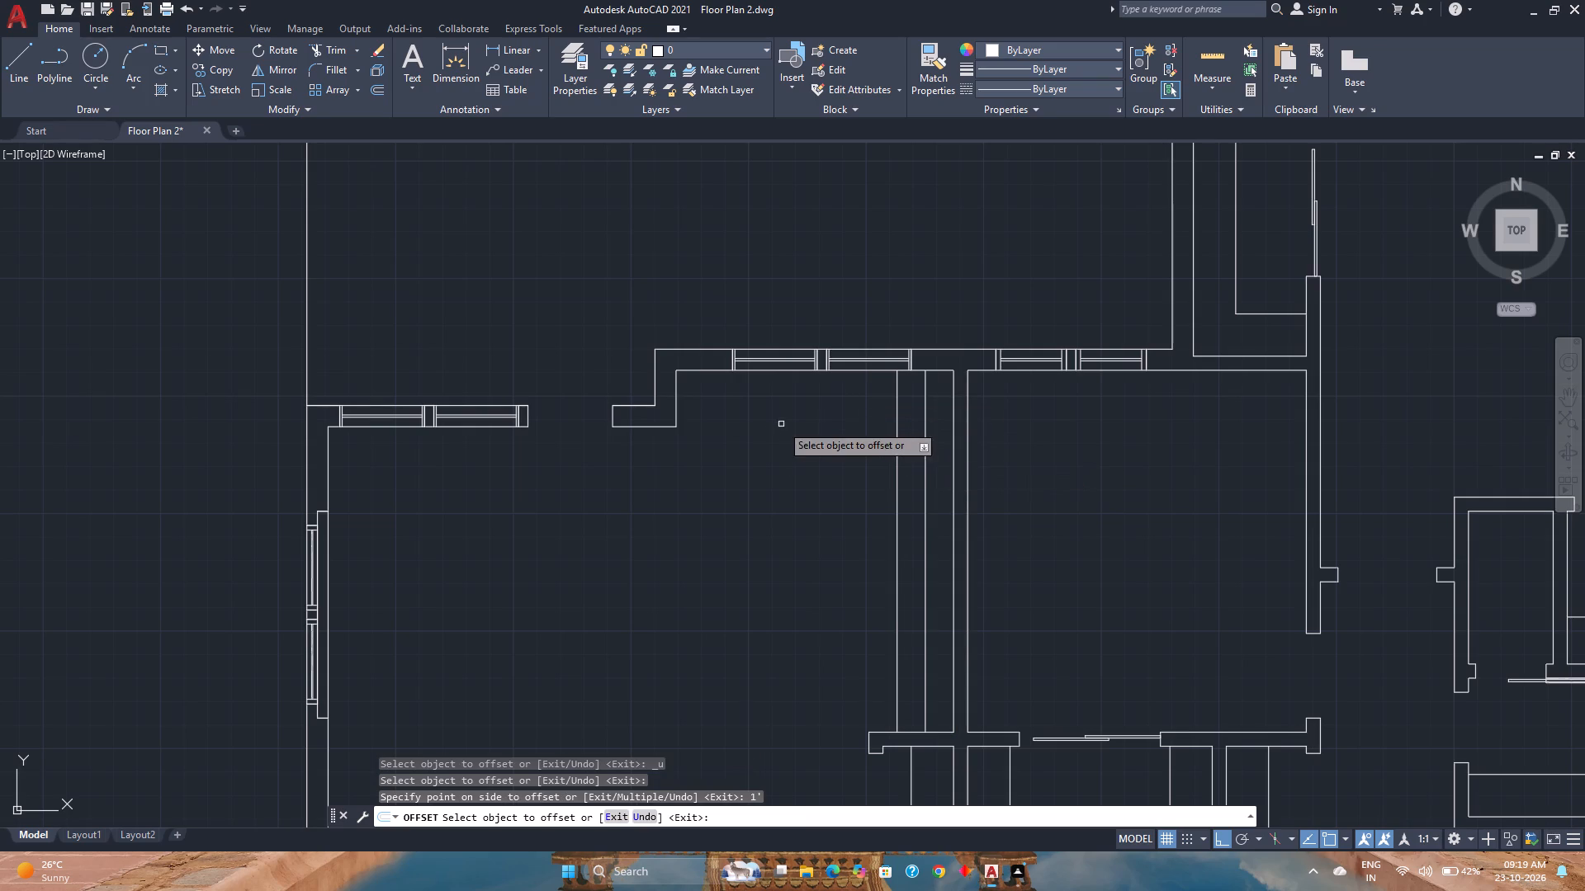
Offset the north wall's inner line southward, 2' for the segment west of the window pair and 1' for the segment east of it.
{"action": "left_click", "coordinate": [714, 371]}
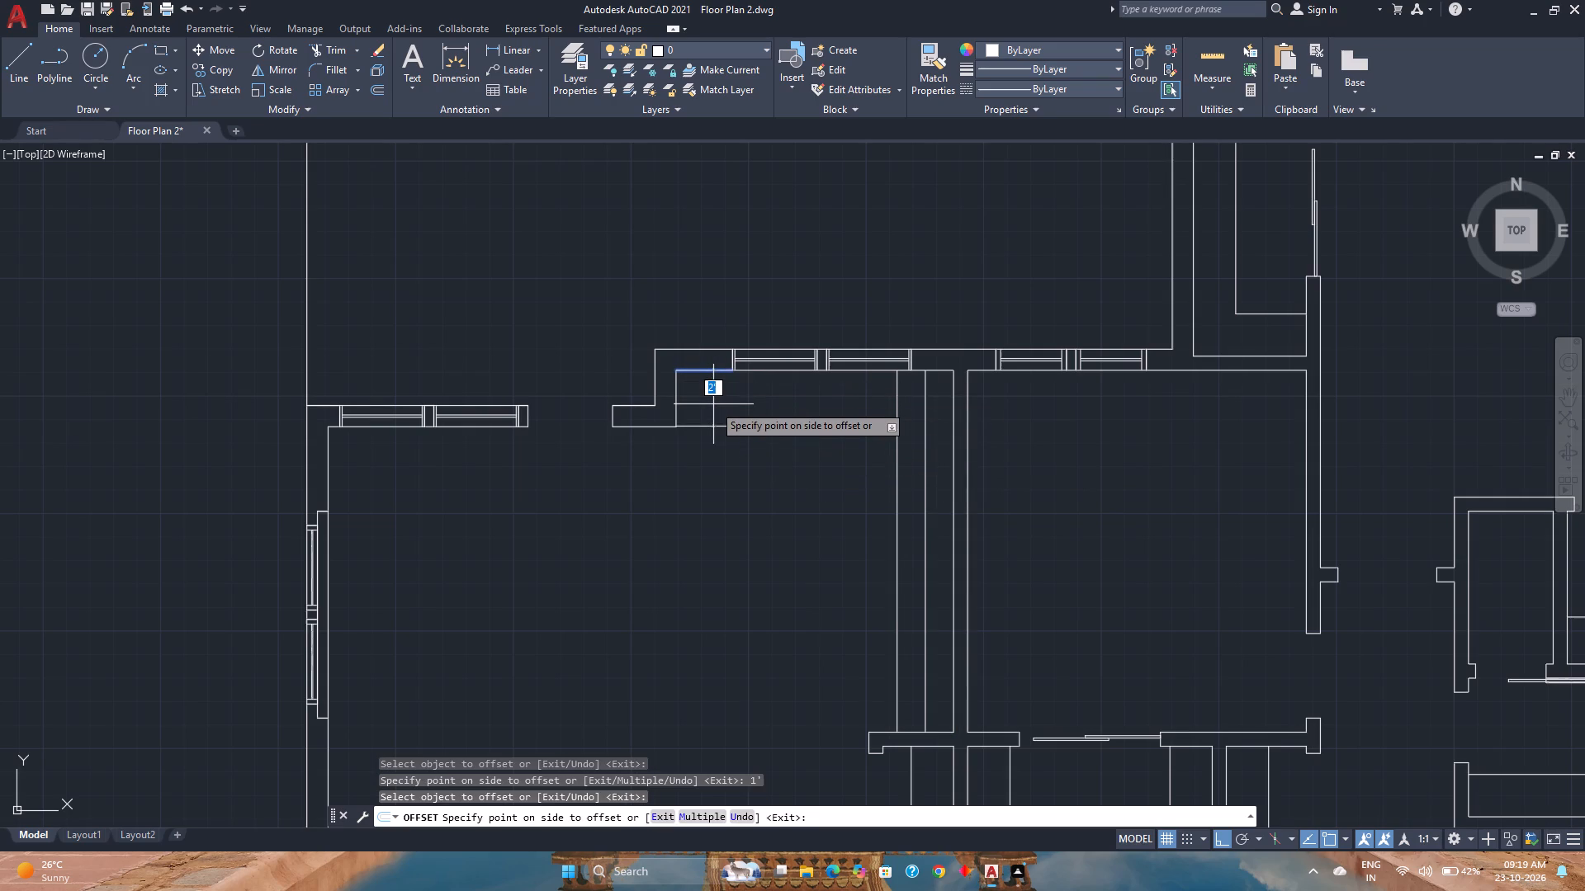
{"action": "left_click", "coordinate": [713, 404]}
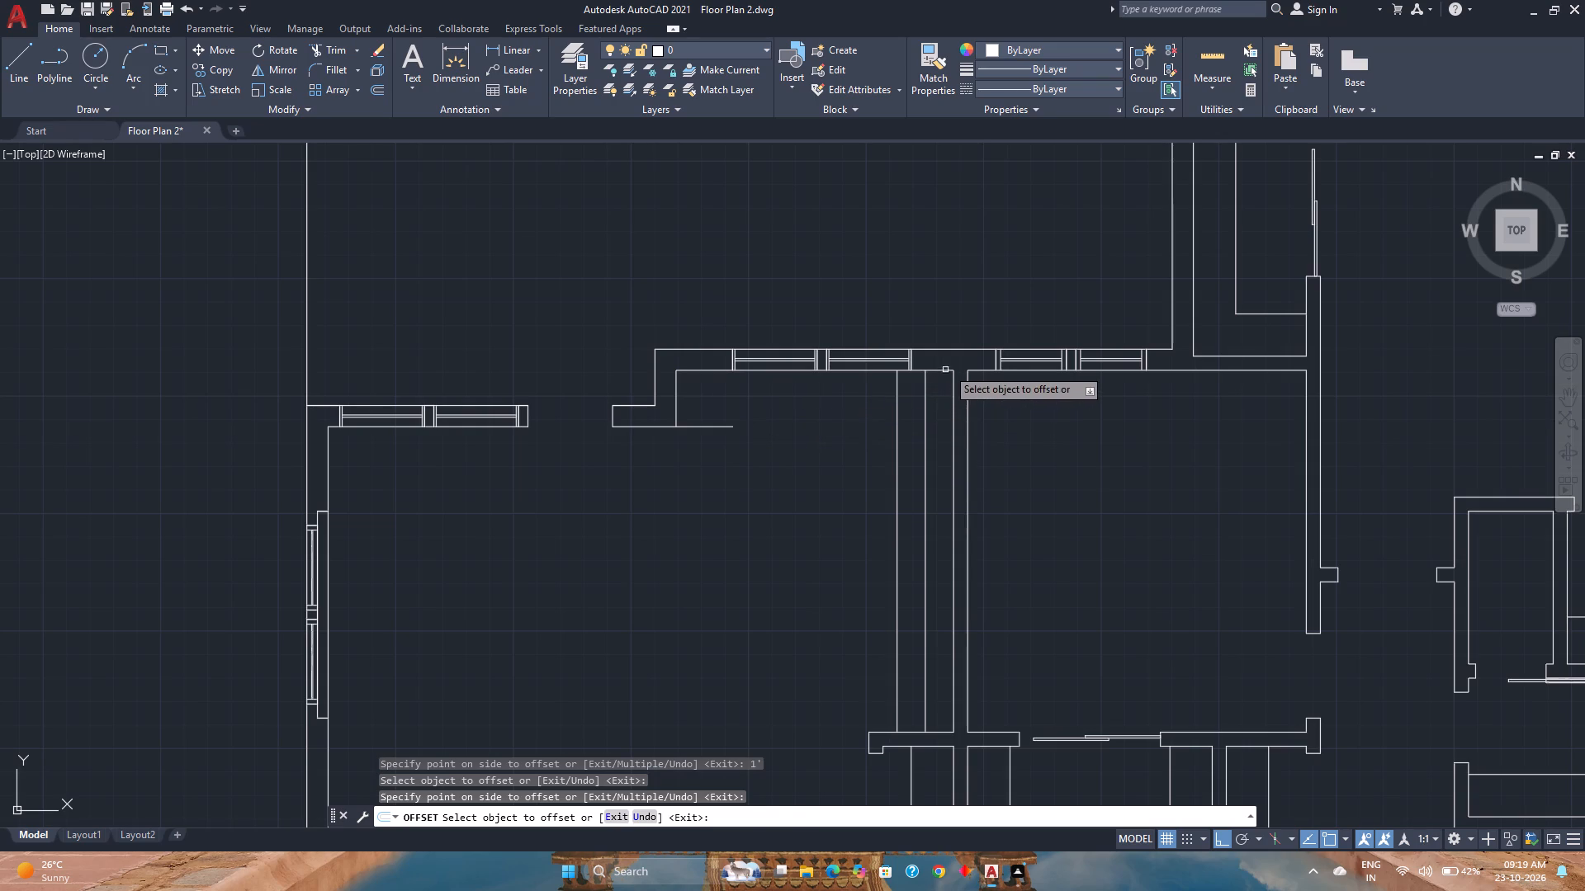
{"action": "left_click", "coordinate": [947, 368]}
{"action": "type", "text": "1'"}
{"action": "key", "text": "Return"}
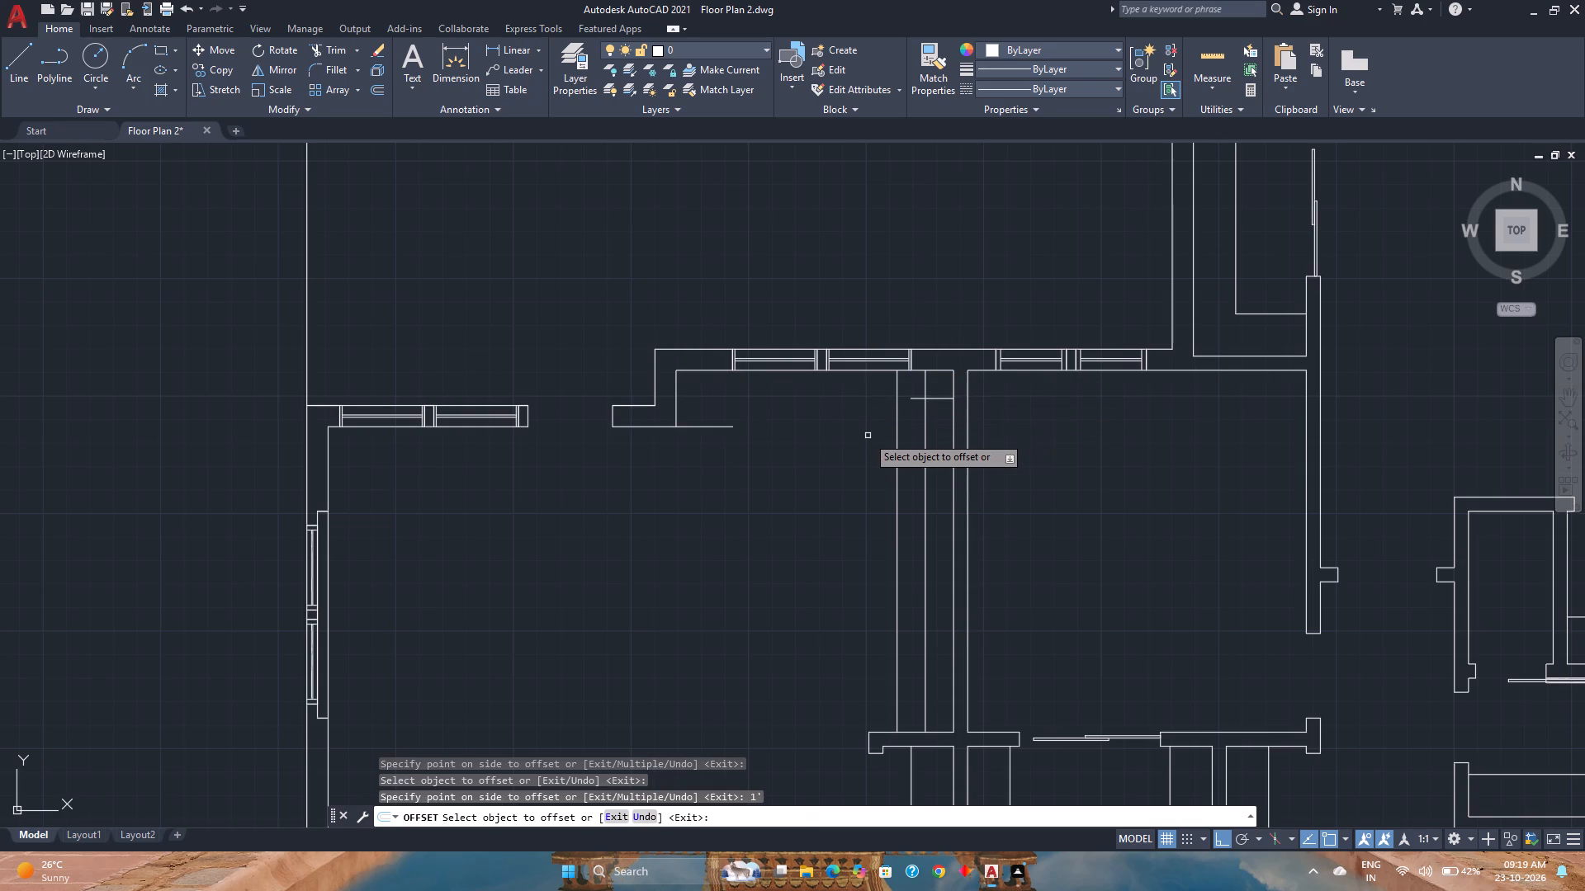
Fillet the horizontal line offset 2' from the north wall with the vertical line offset 2' from the partition into a corner.
{"action": "scroll", "coordinate": [893, 417], "scroll_direction": "up", "scroll_amount": 2}
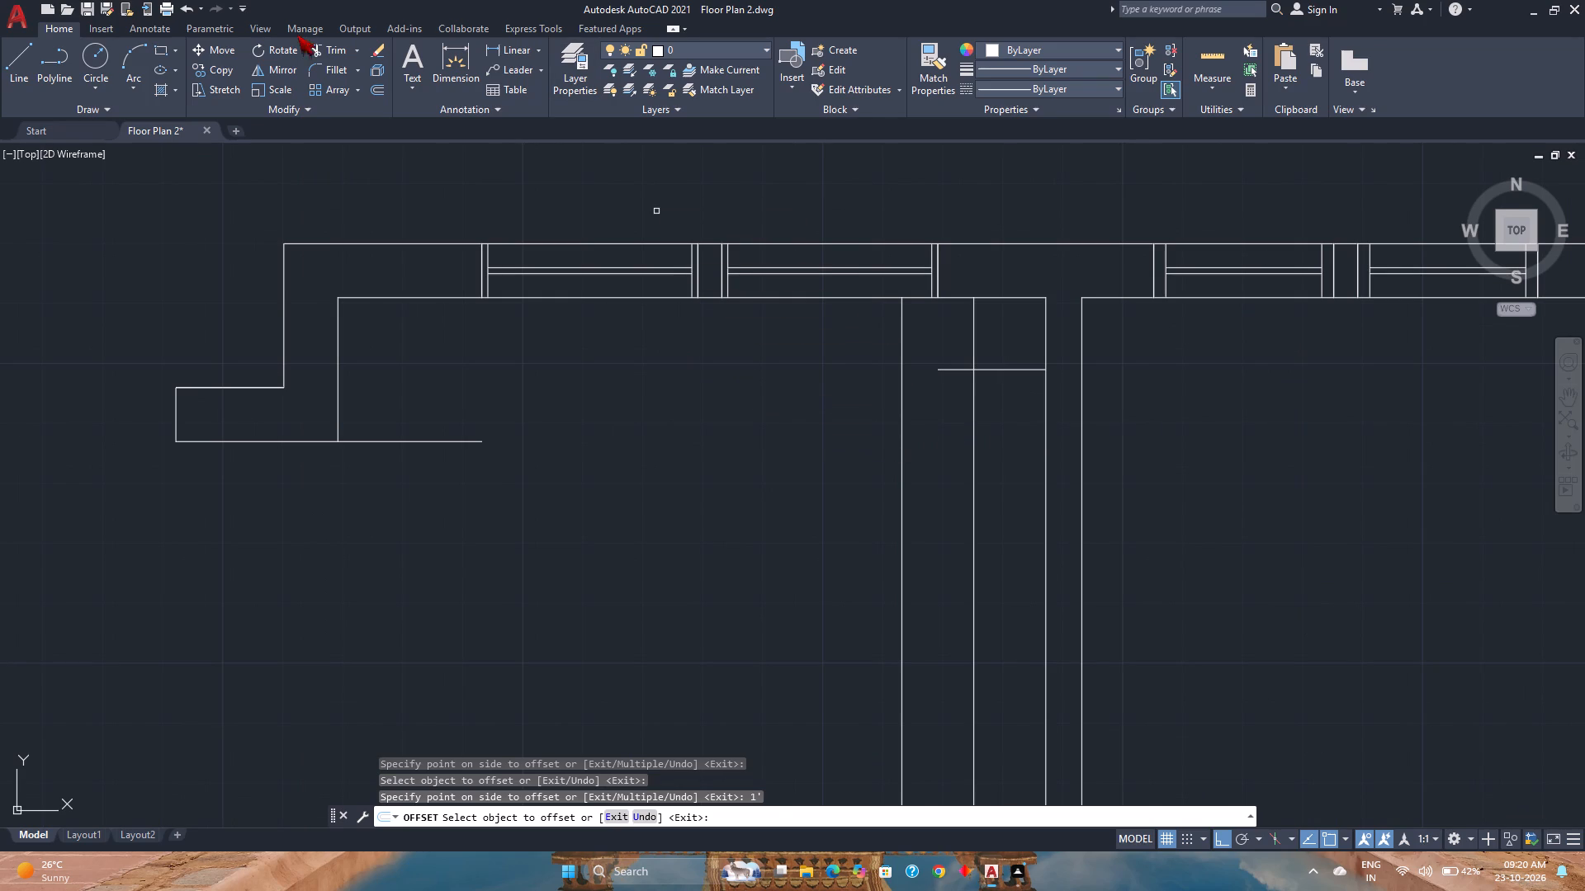
{"action": "left_click", "coordinate": [329, 61]}
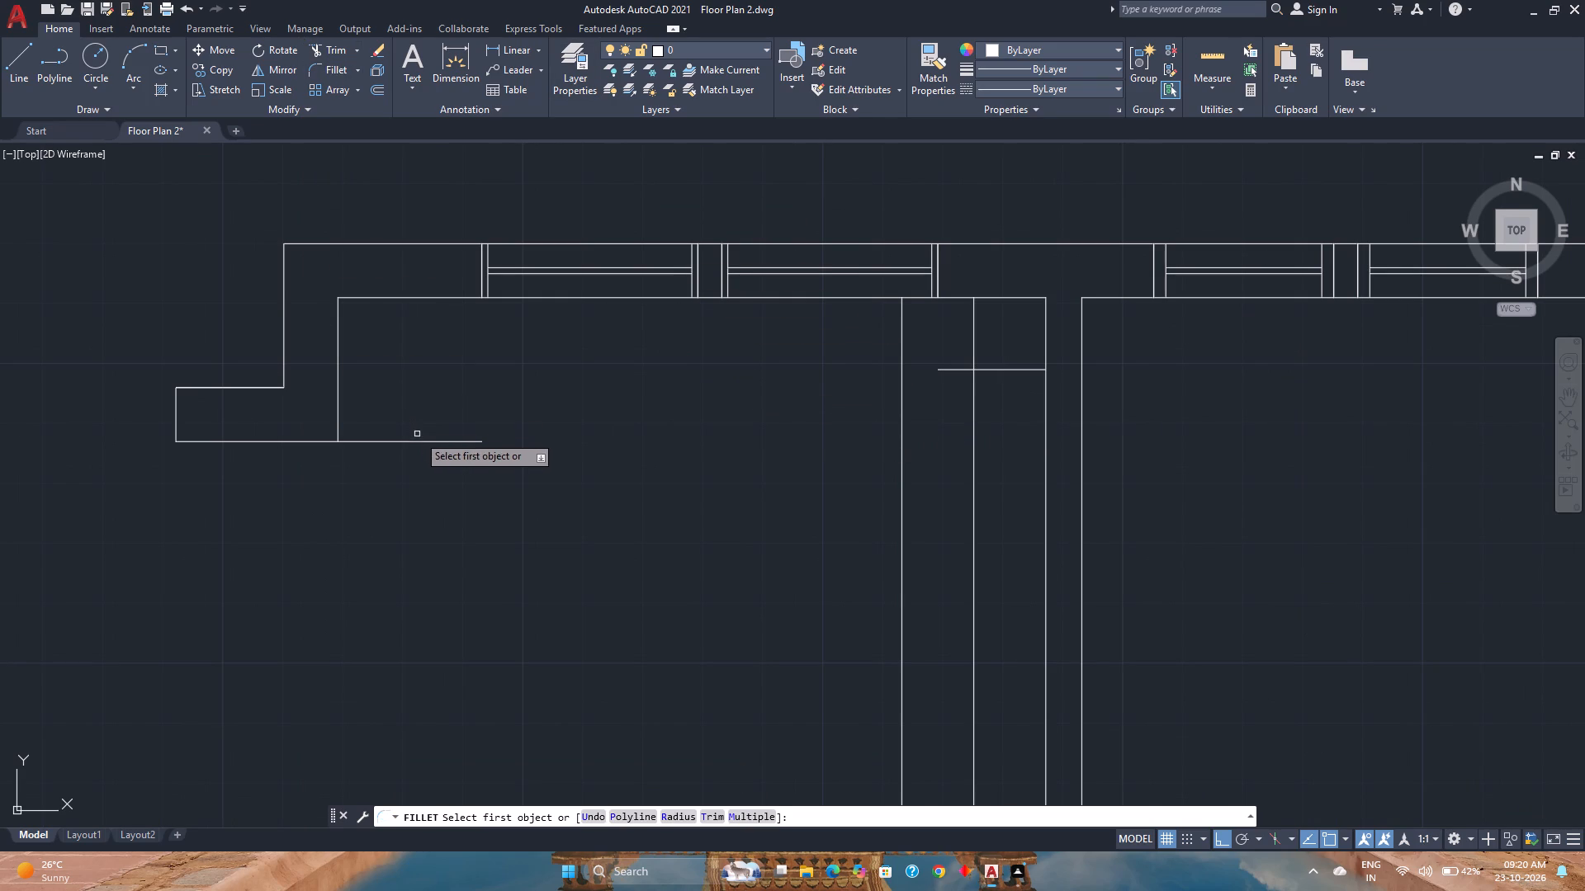
{"action": "left_click", "coordinate": [421, 441]}
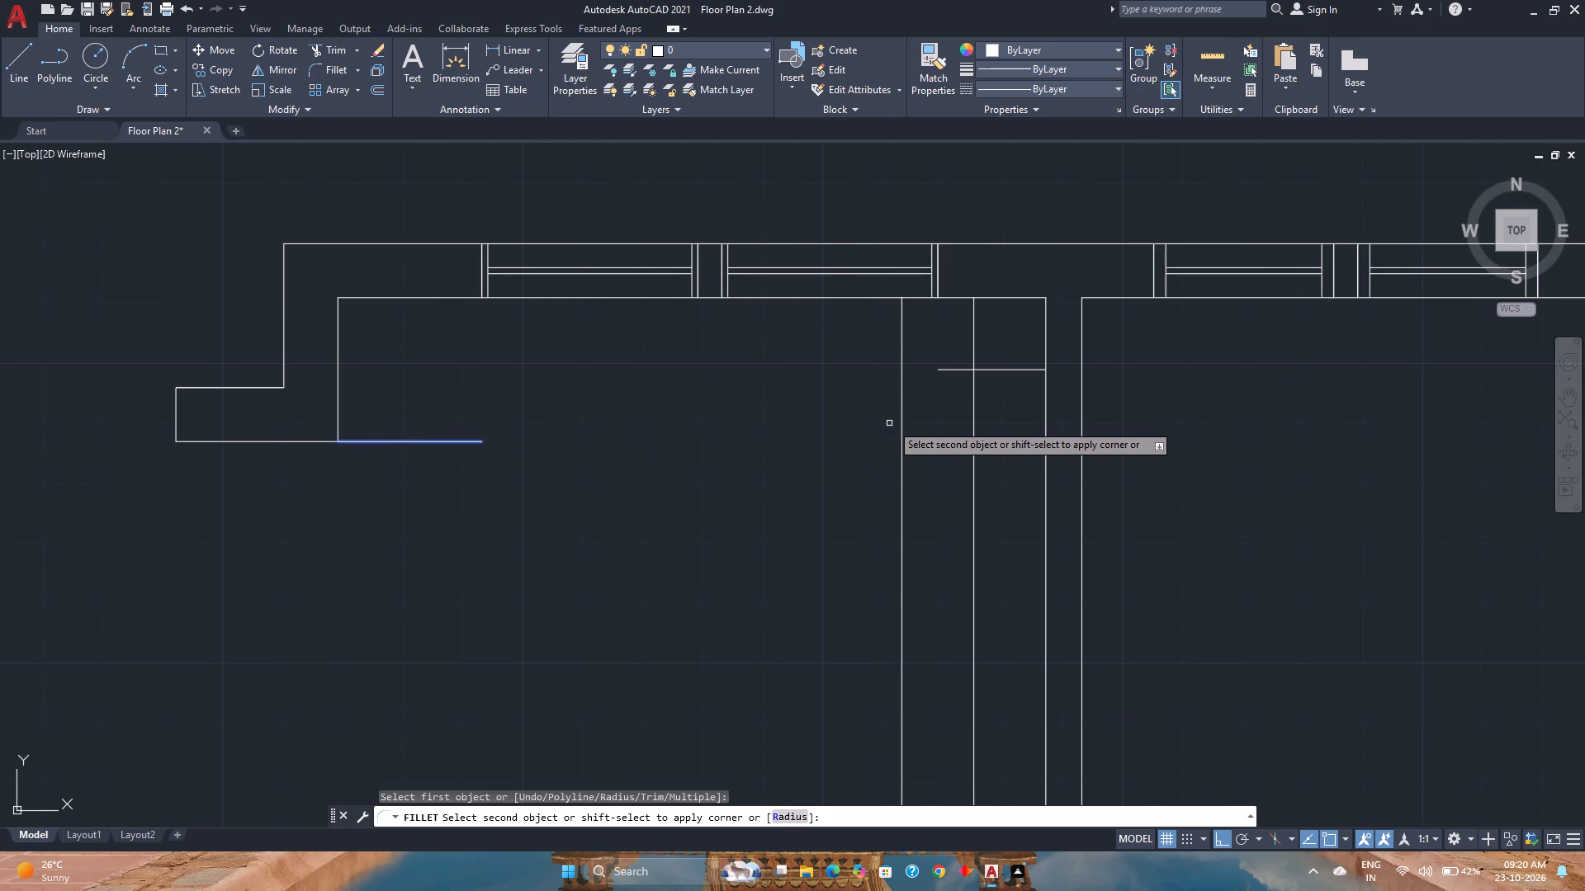
{"action": "left_click", "coordinate": [902, 477]}
Draw a vertical line about 1' long southward from the north wall's inner line, aligned above the 2' offset corner.
{"action": "scroll", "coordinate": [936, 425], "scroll_direction": "down", "scroll_amount": 1}
{"action": "middle_click_drag", "start_coordinate": [936, 425], "coordinate": [841, 440]}
{"action": "scroll", "coordinate": [850, 435], "scroll_direction": "up", "scroll_amount": 2}
{"action": "middle_click_drag", "start_coordinate": [850, 435], "coordinate": [847, 458]}
{"action": "scroll", "coordinate": [838, 460], "scroll_direction": "down", "scroll_amount": 1}
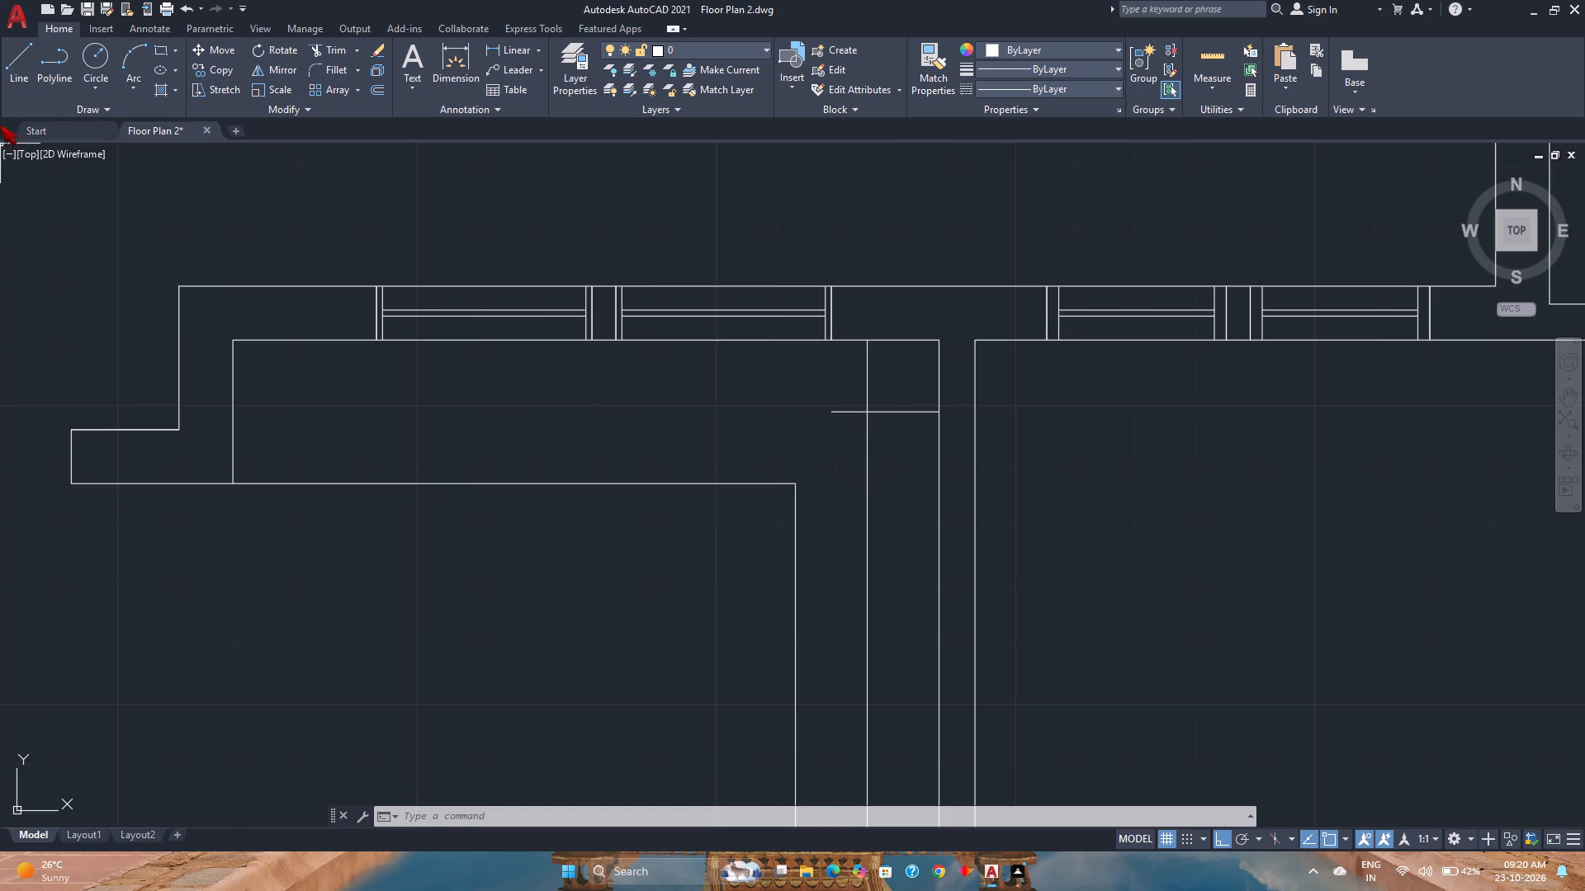
{"action": "left_click", "coordinate": [12, 84]}
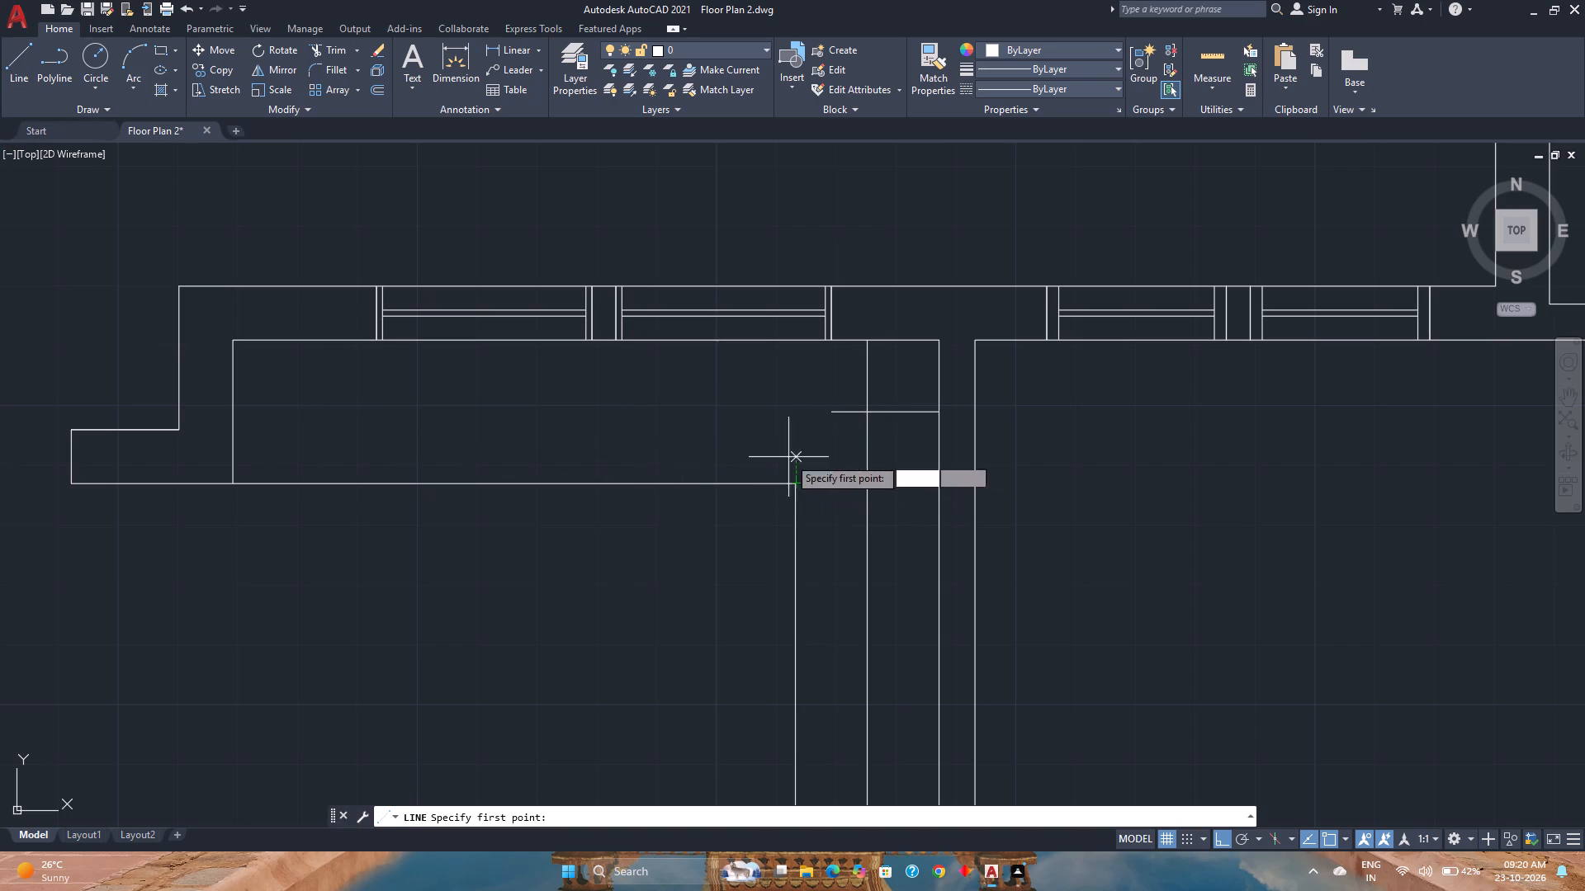
{"action": "left_click", "coordinate": [797, 340]}
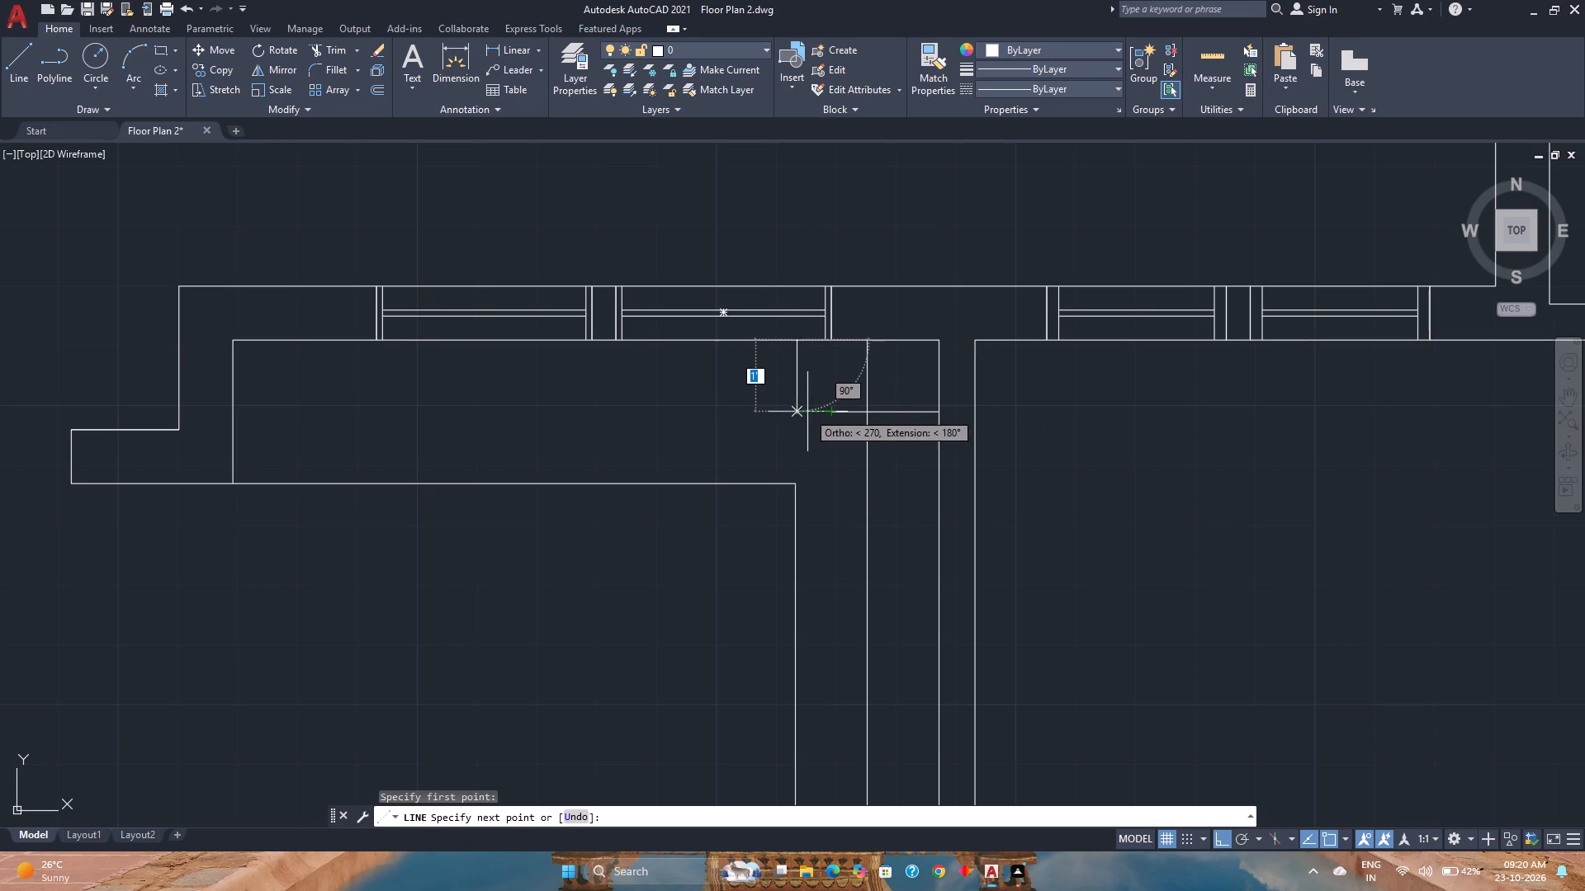
{"action": "left_click", "coordinate": [798, 409]}
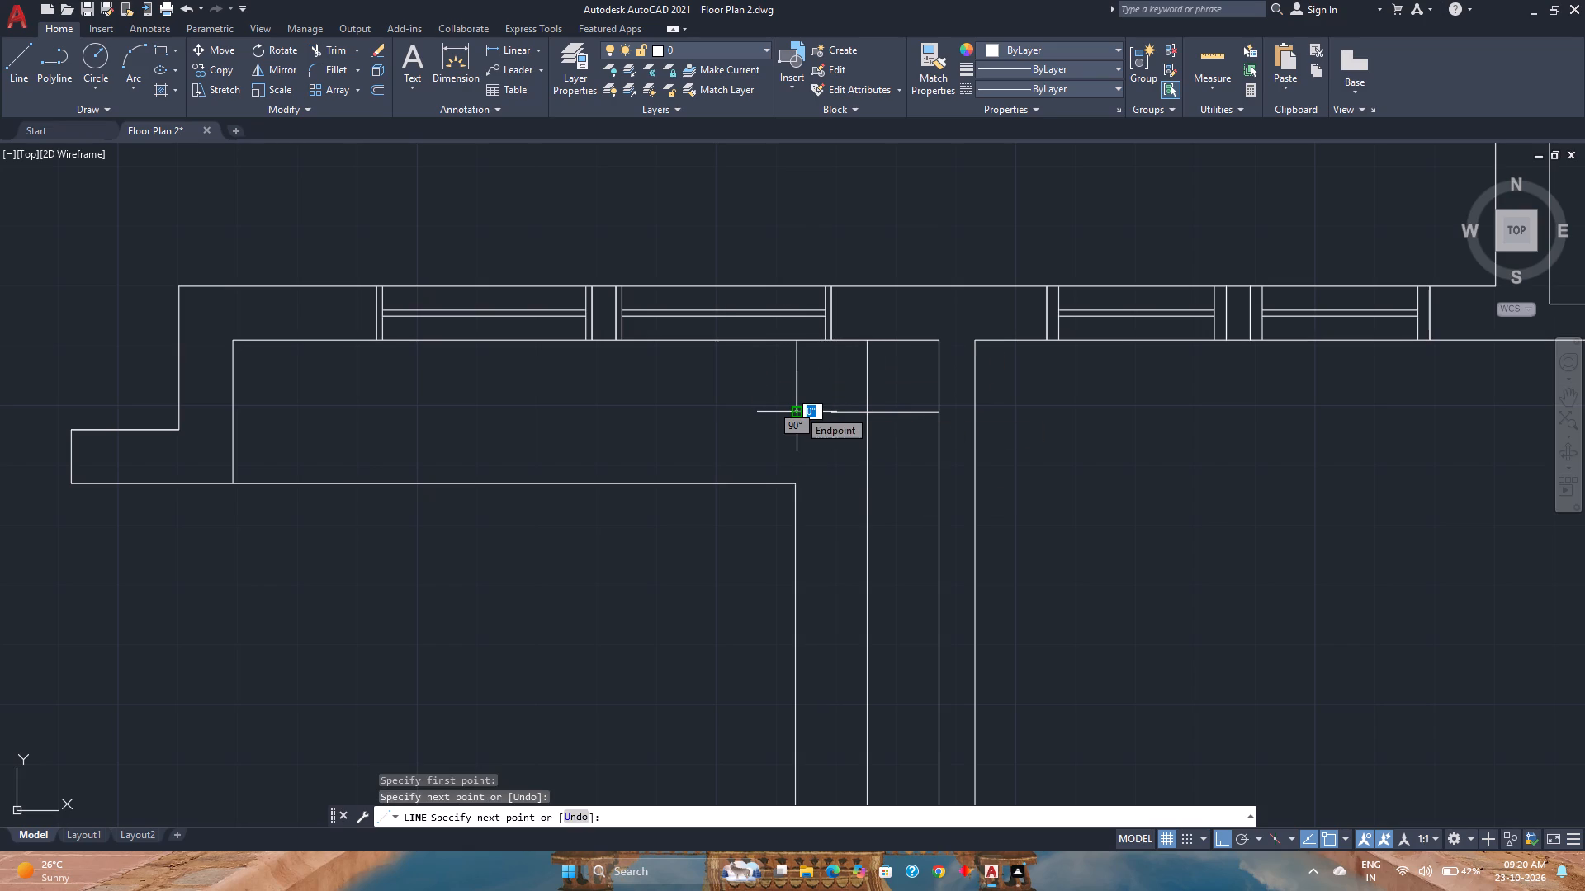
{"action": "key", "text": "Escape"}
Fillet the 1' offset horizontal line with the 1' offset vertical line and with the short vertical line, using the Multiple option.
{"action": "scroll", "coordinate": [803, 396], "scroll_direction": "up", "scroll_amount": 2}
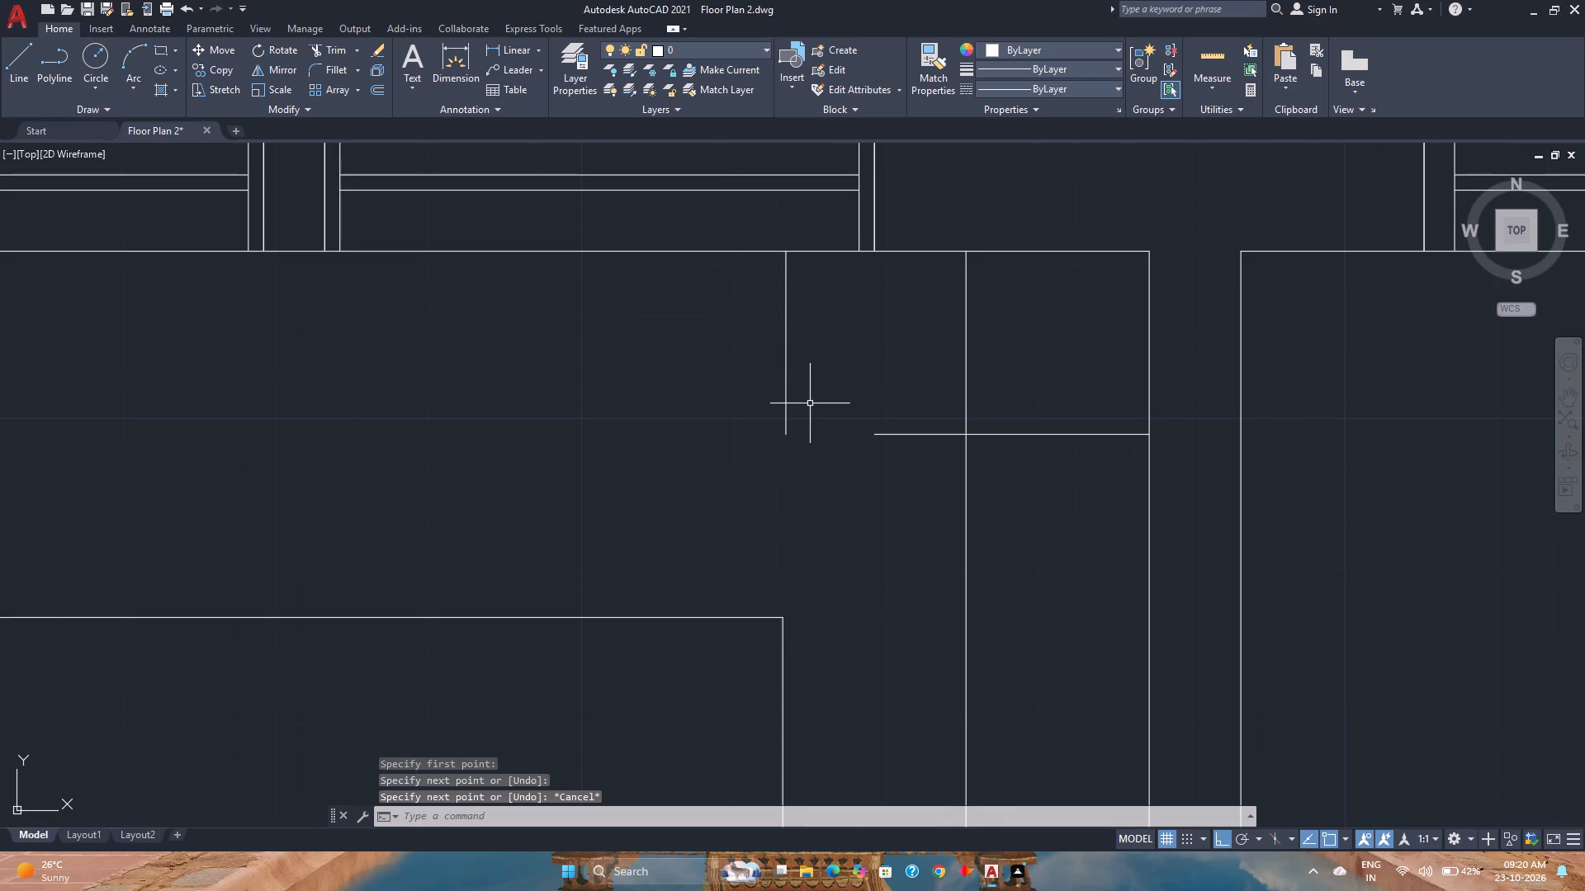
{"action": "left_click", "coordinate": [310, 73]}
{"action": "key", "text": "m"}
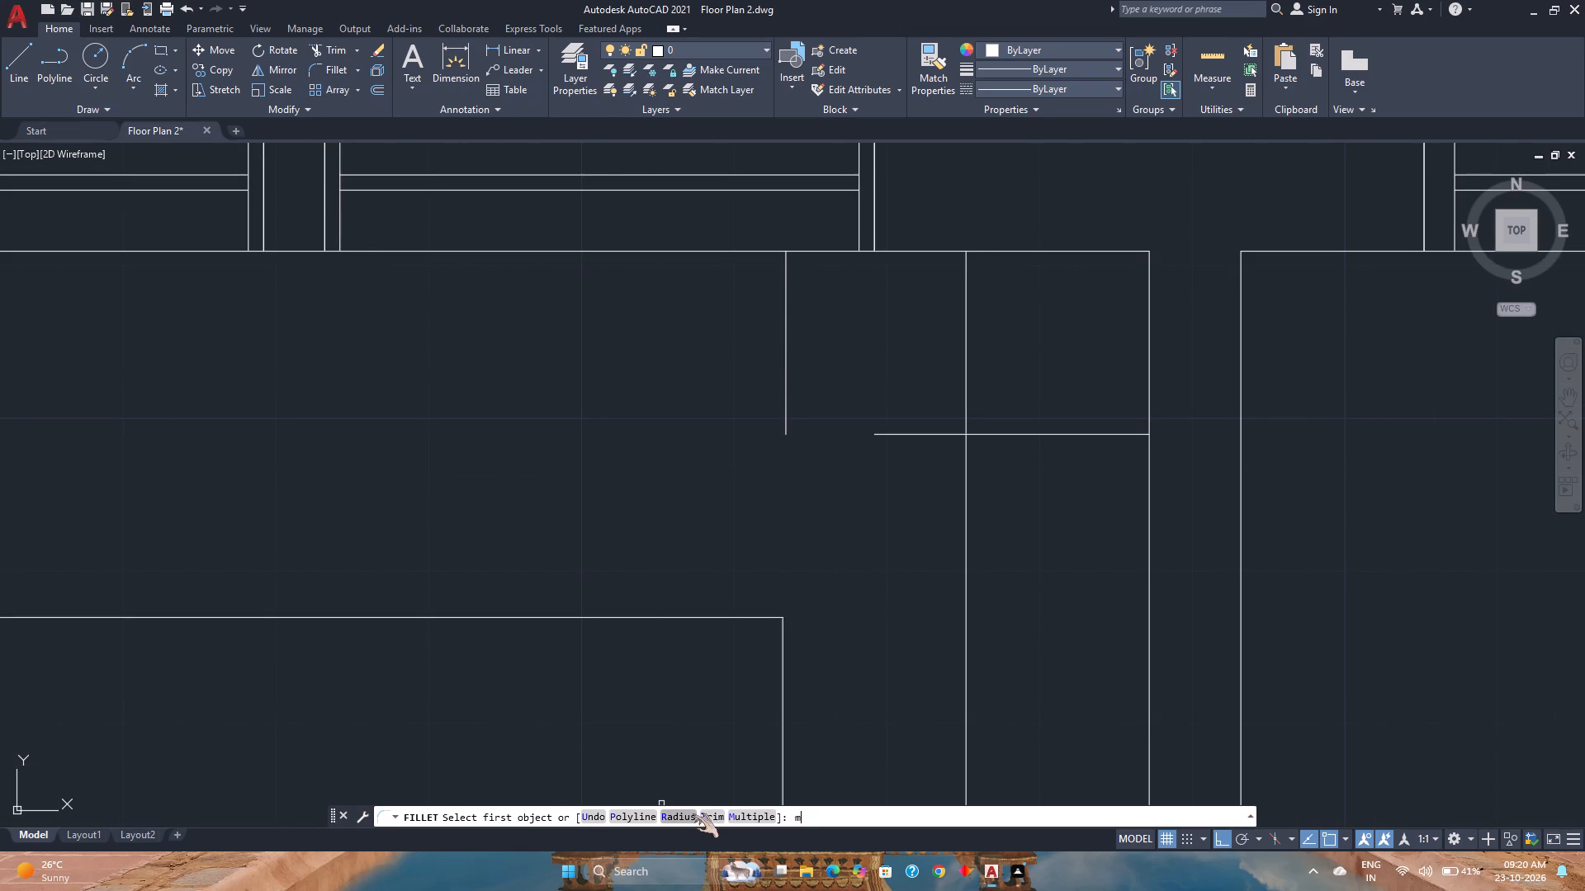
{"action": "key", "text": "Return"}
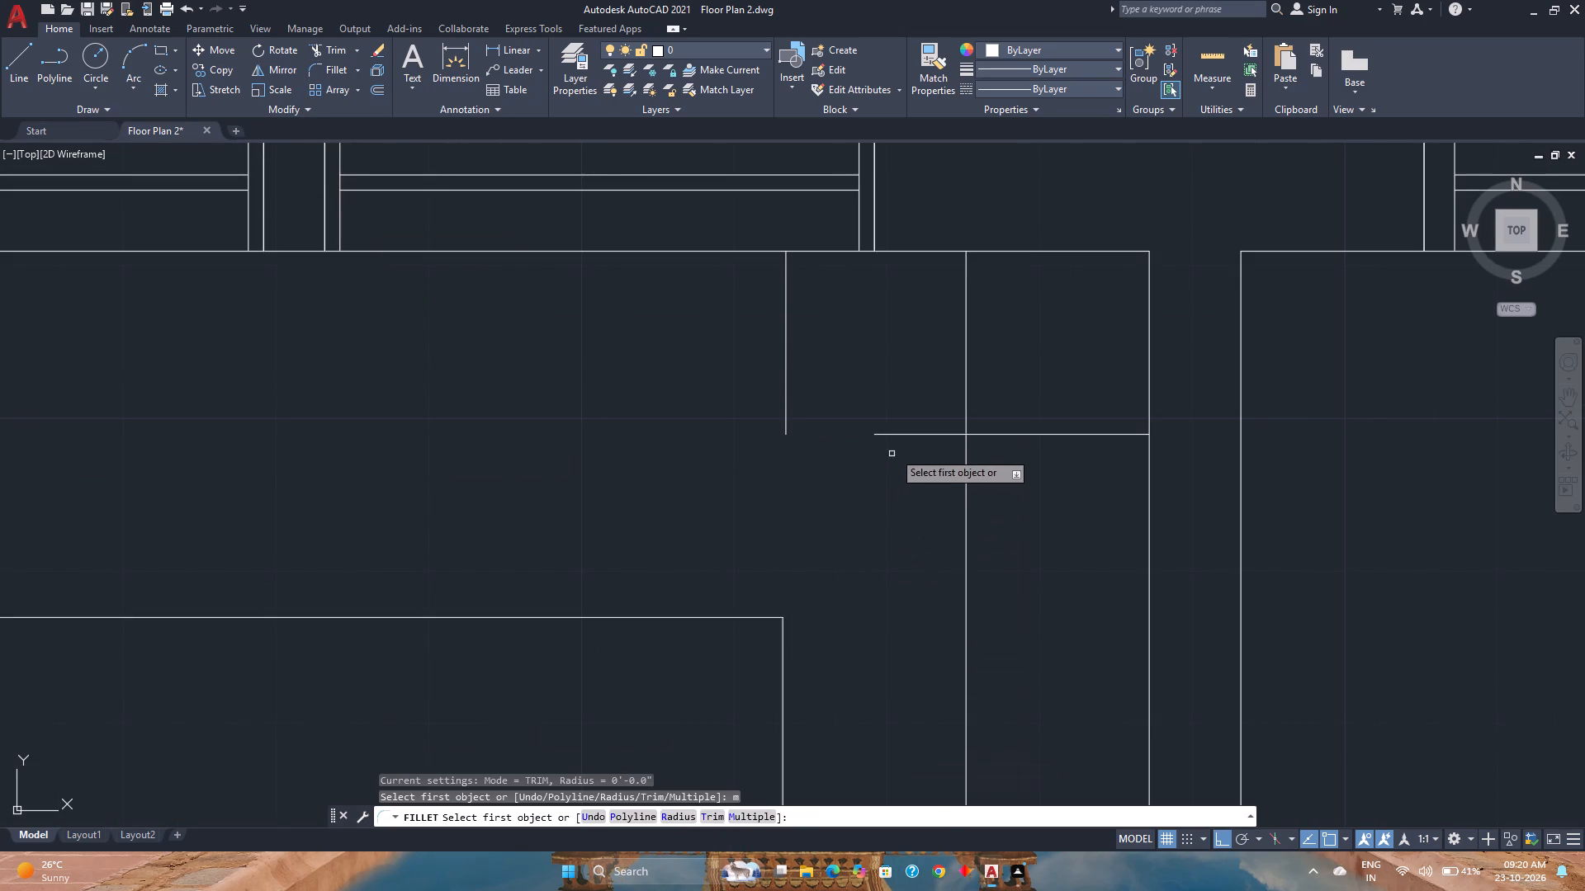
{"action": "left_click", "coordinate": [908, 434]}
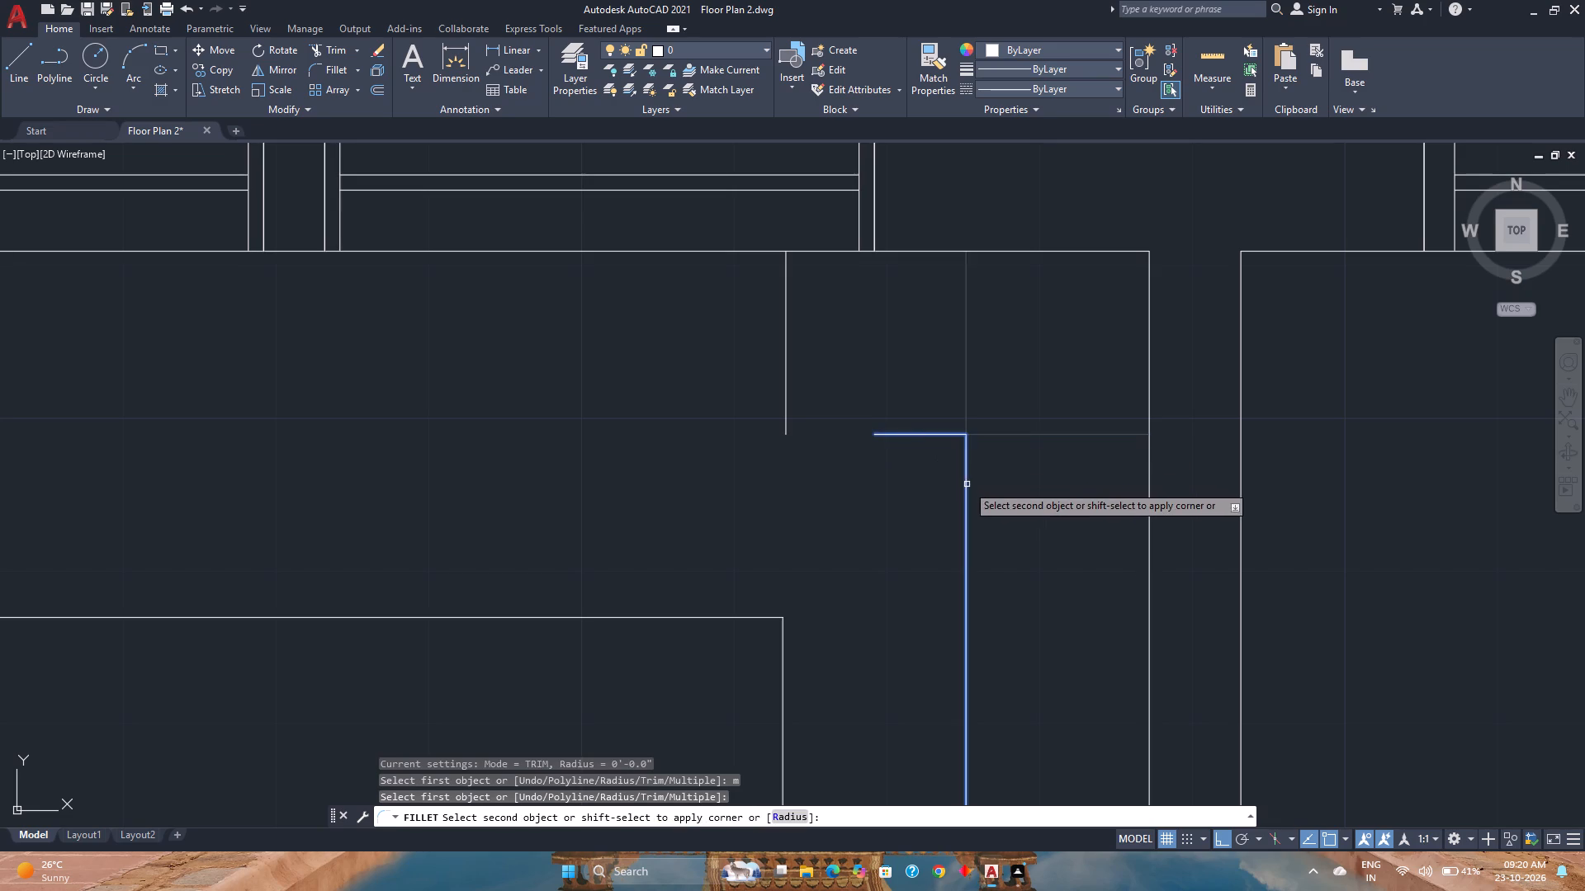
{"action": "left_click", "coordinate": [967, 484]}
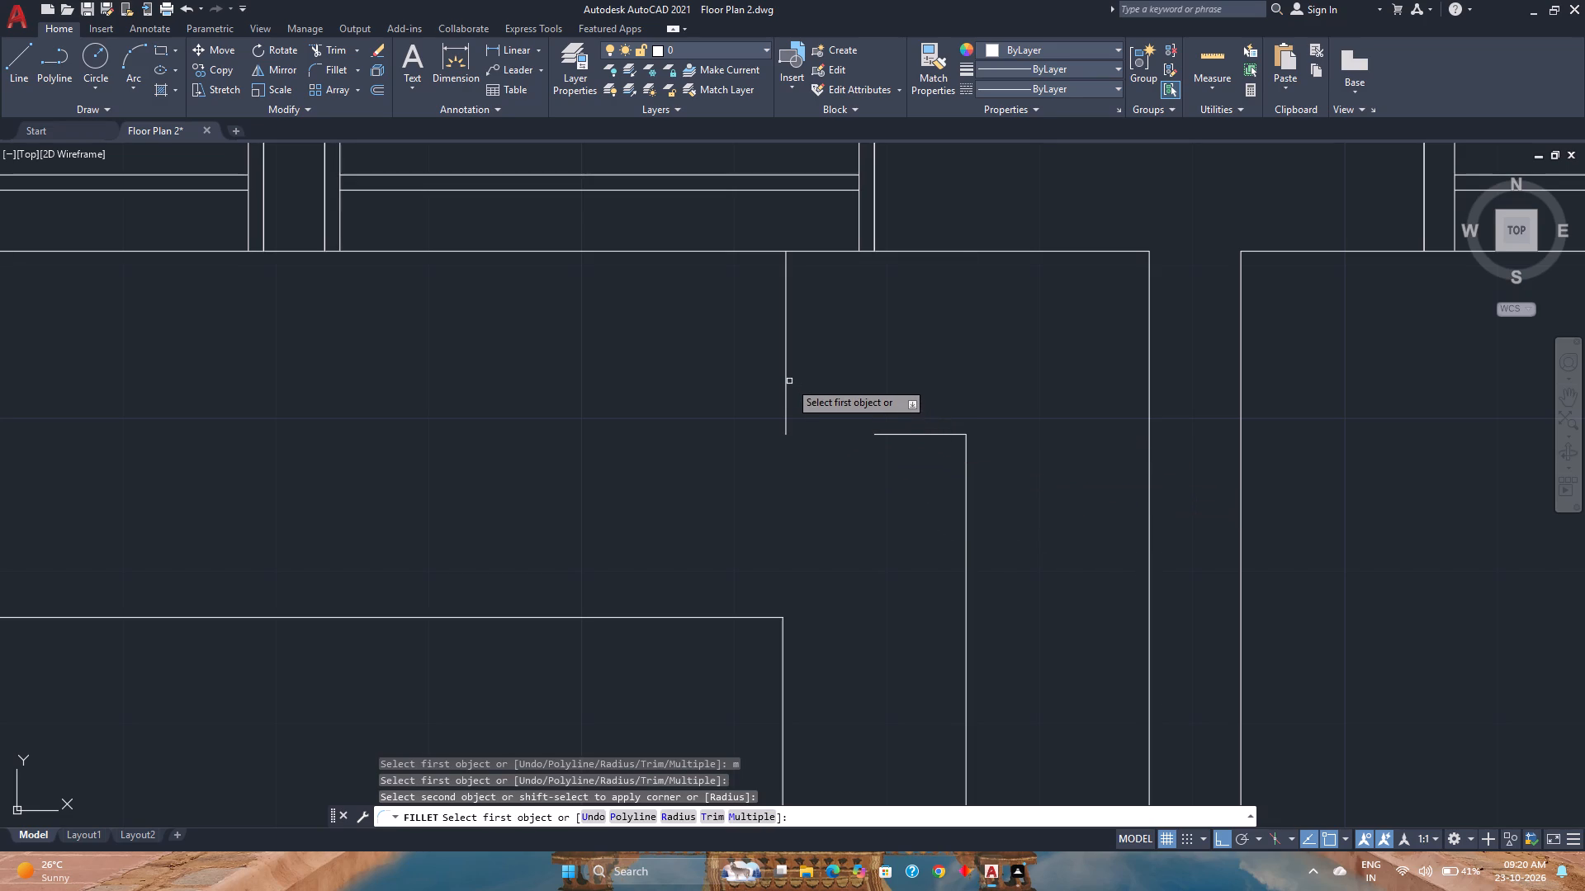
{"action": "left_click", "coordinate": [788, 379]}
{"action": "left_click", "coordinate": [881, 436]}
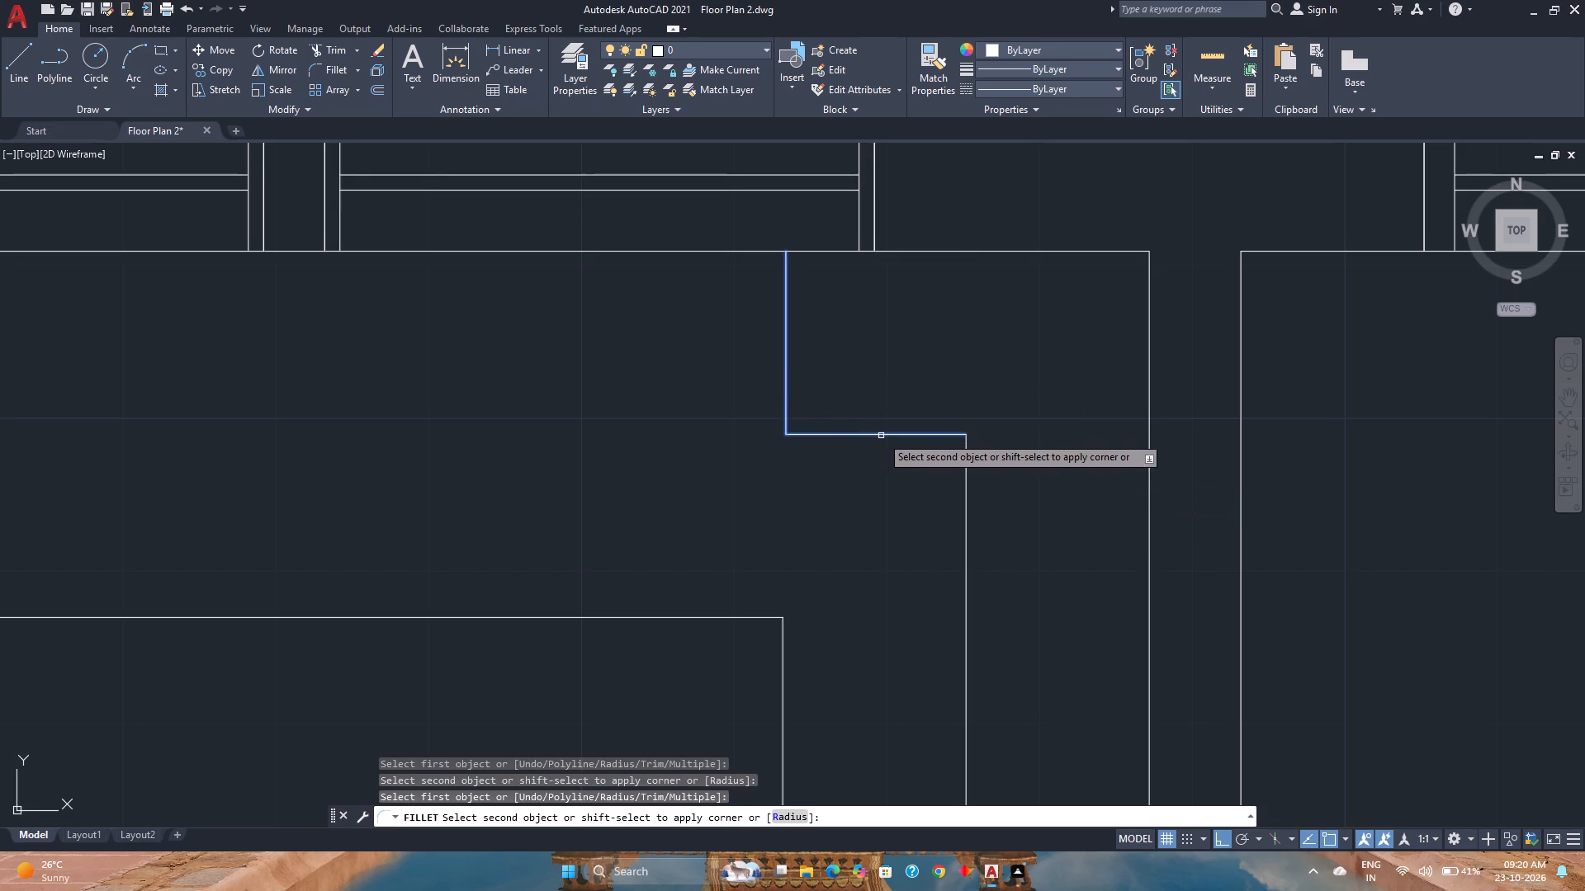
{"action": "scroll", "coordinate": [883, 527], "scroll_direction": "down", "scroll_amount": 3}
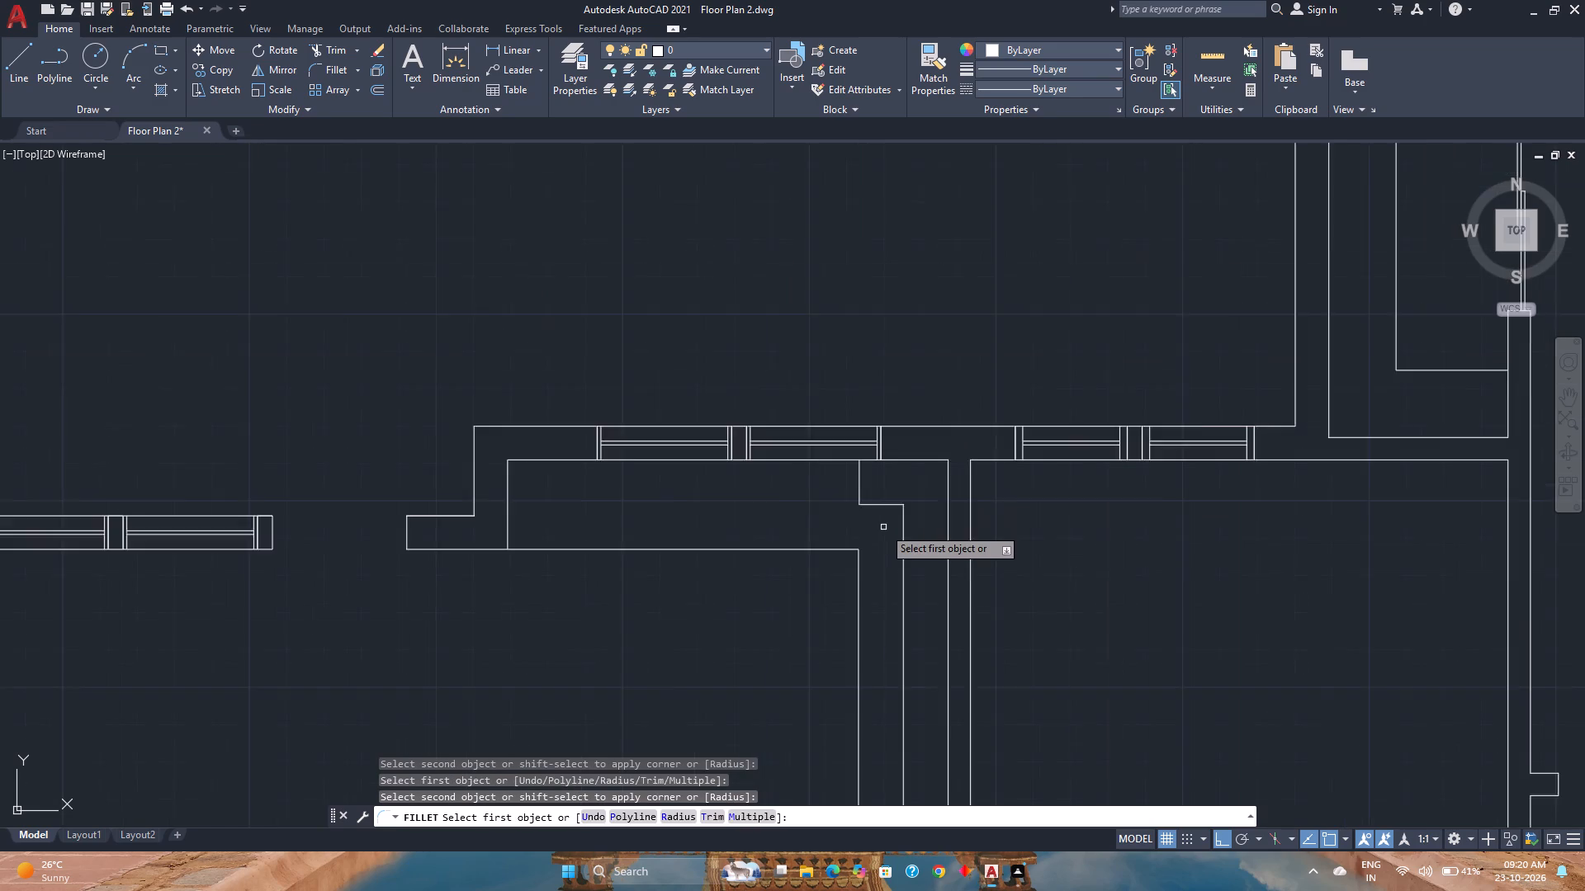
{"action": "scroll", "coordinate": [883, 527], "scroll_direction": "down", "scroll_amount": 2}
{"action": "middle_click_drag", "start_coordinate": [816, 613], "coordinate": [802, 555]}
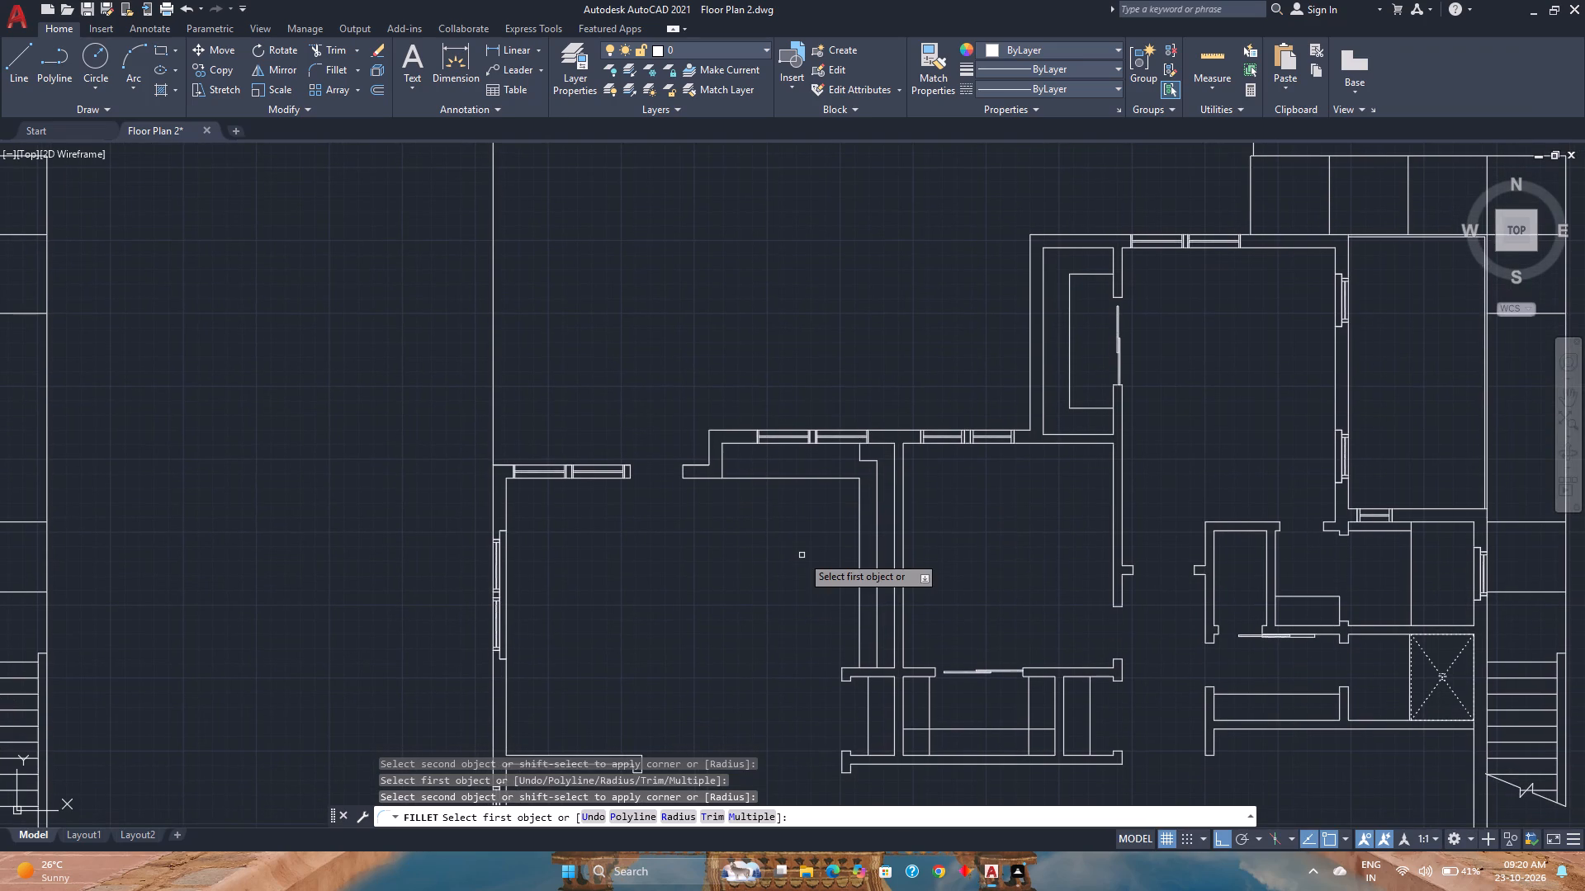
{"action": "key", "text": "Escape"}
Save the drawing.
{"action": "key", "text": "ctrl+s"}
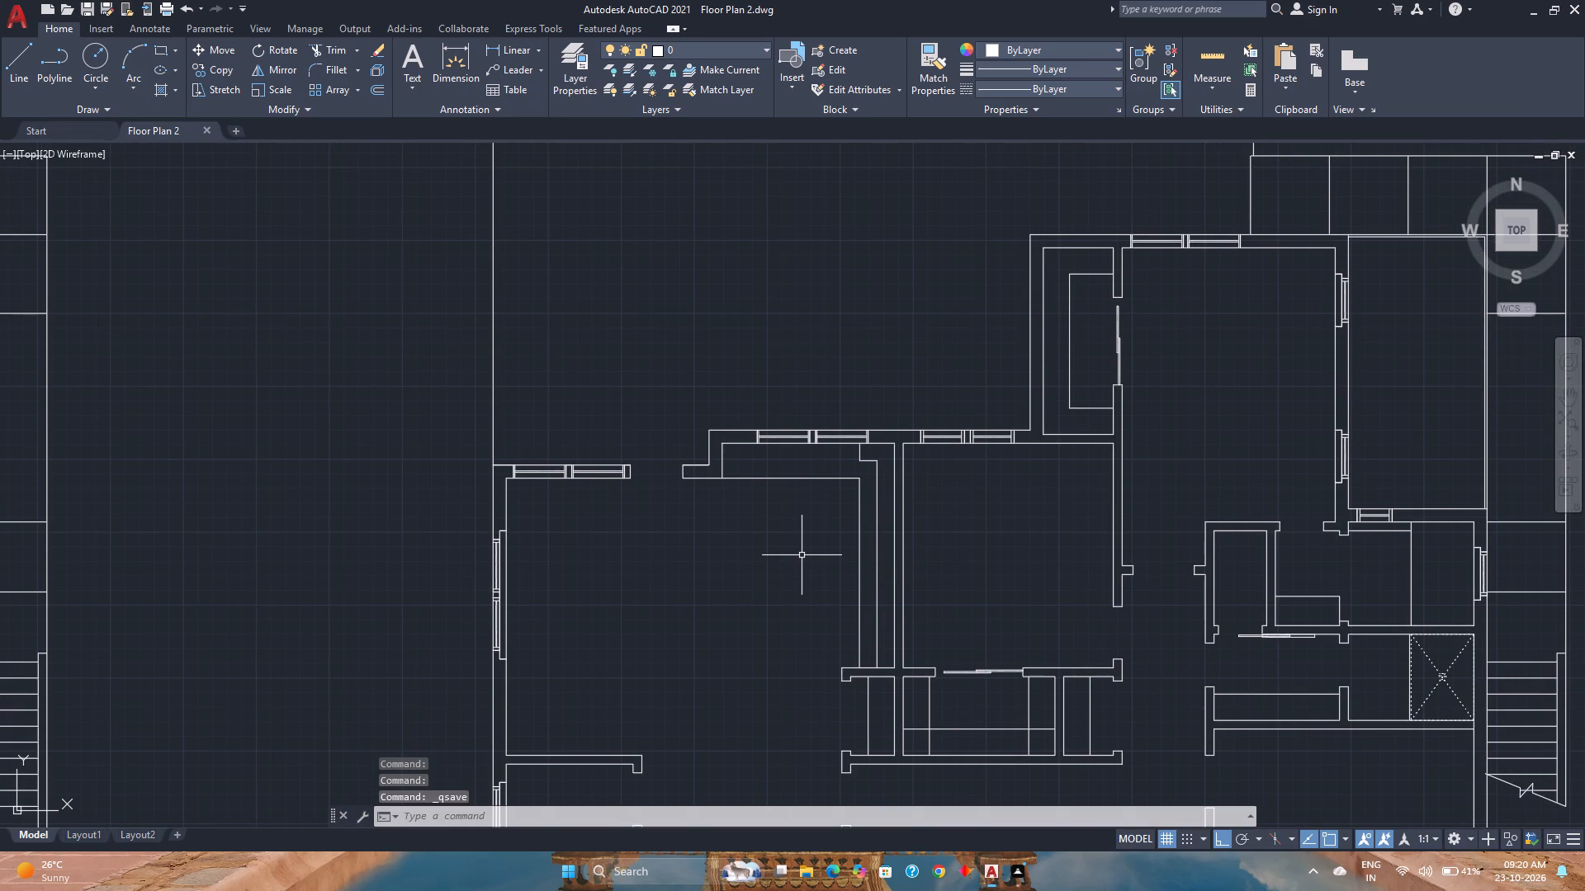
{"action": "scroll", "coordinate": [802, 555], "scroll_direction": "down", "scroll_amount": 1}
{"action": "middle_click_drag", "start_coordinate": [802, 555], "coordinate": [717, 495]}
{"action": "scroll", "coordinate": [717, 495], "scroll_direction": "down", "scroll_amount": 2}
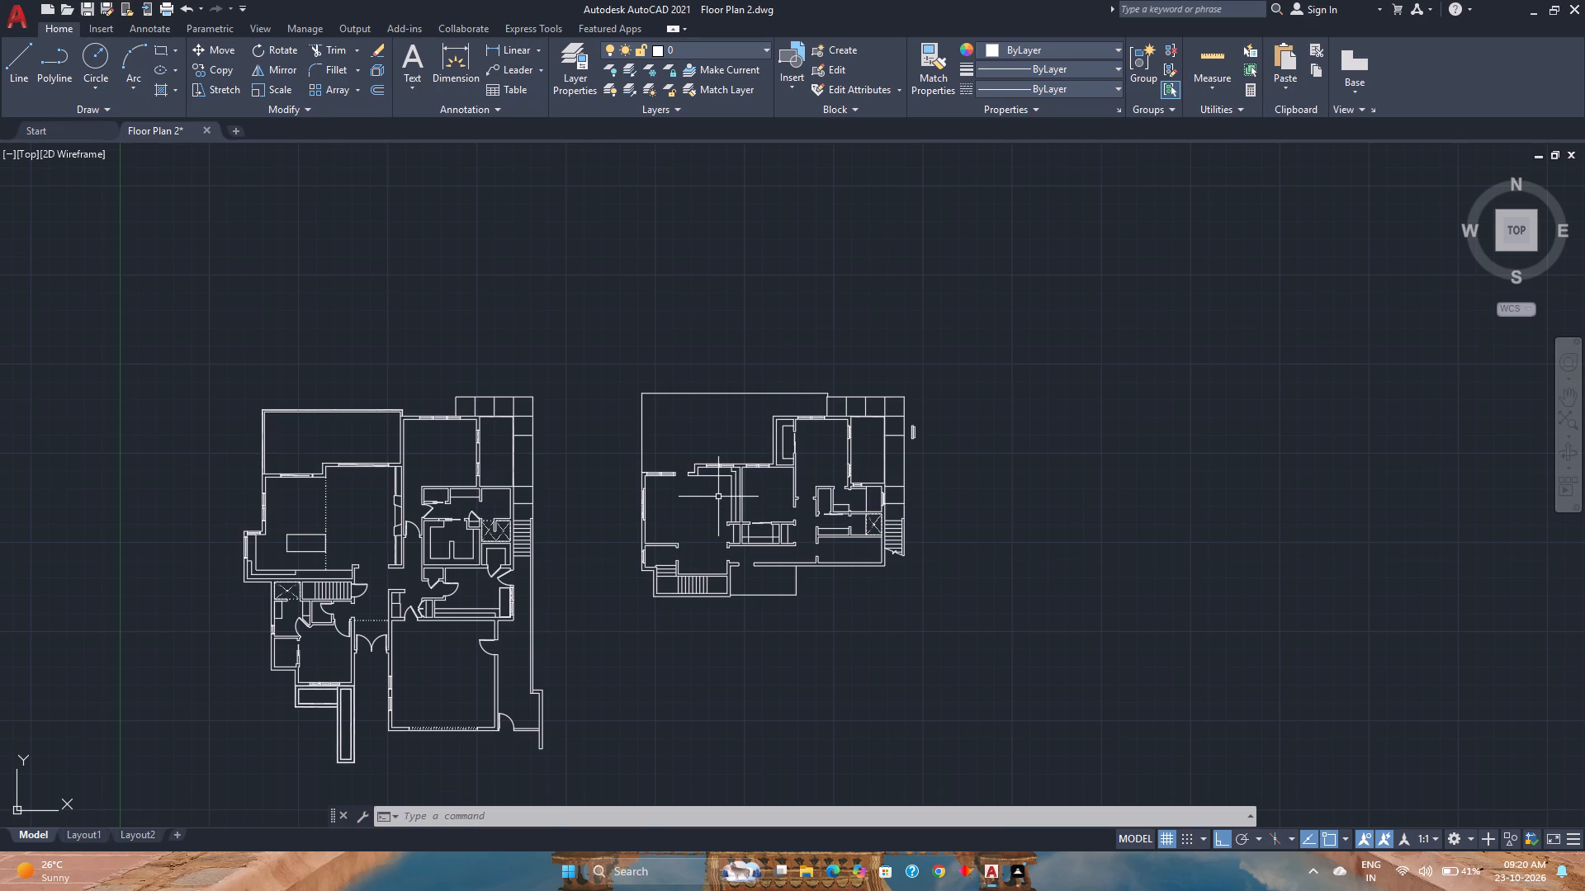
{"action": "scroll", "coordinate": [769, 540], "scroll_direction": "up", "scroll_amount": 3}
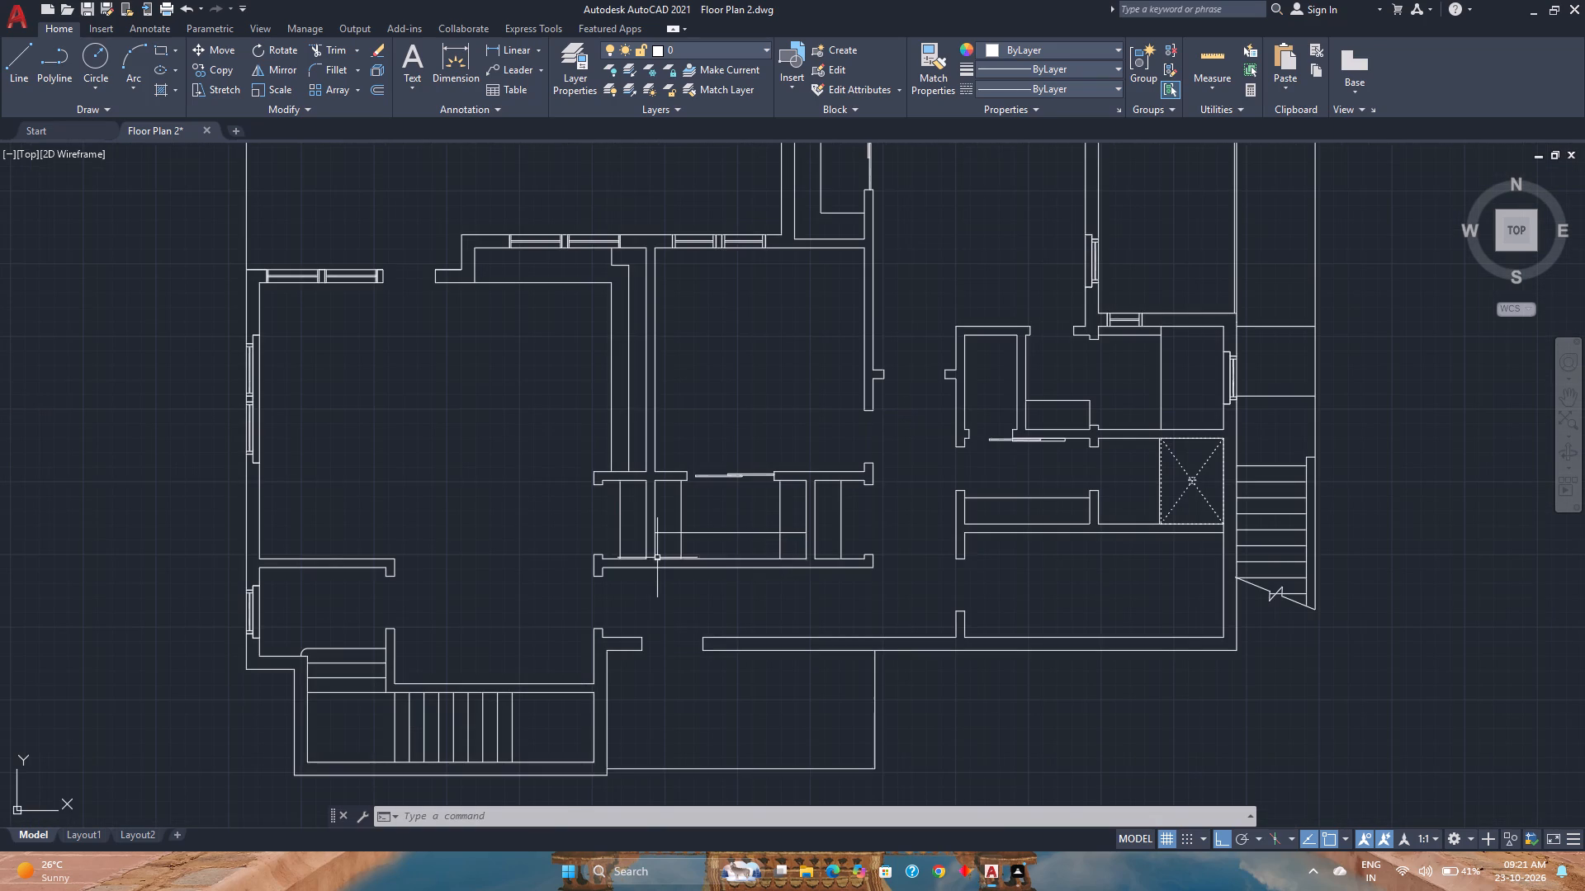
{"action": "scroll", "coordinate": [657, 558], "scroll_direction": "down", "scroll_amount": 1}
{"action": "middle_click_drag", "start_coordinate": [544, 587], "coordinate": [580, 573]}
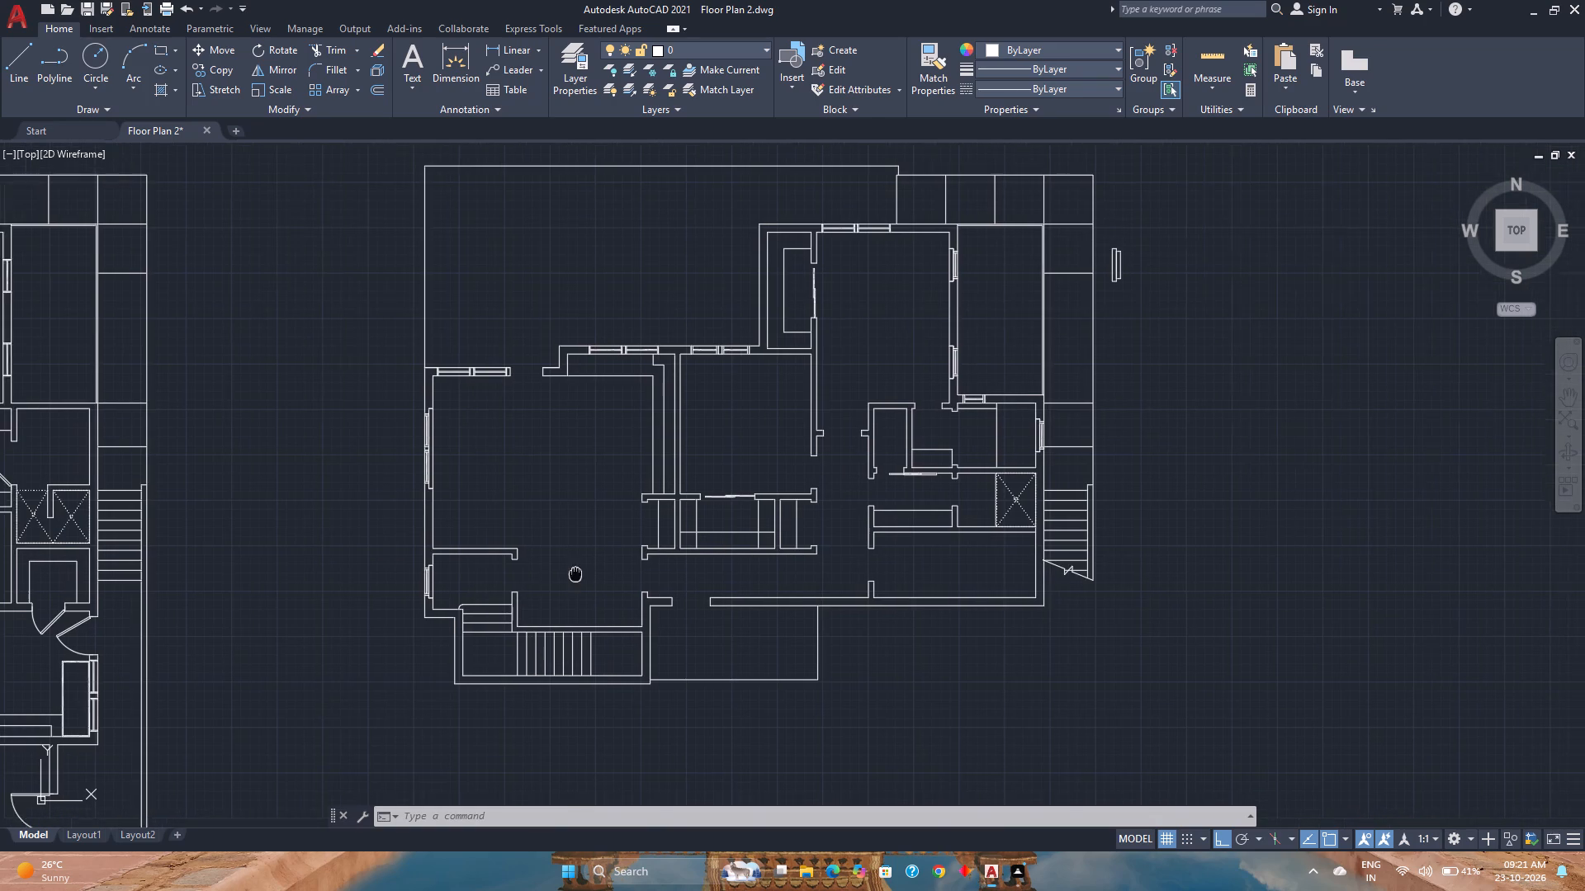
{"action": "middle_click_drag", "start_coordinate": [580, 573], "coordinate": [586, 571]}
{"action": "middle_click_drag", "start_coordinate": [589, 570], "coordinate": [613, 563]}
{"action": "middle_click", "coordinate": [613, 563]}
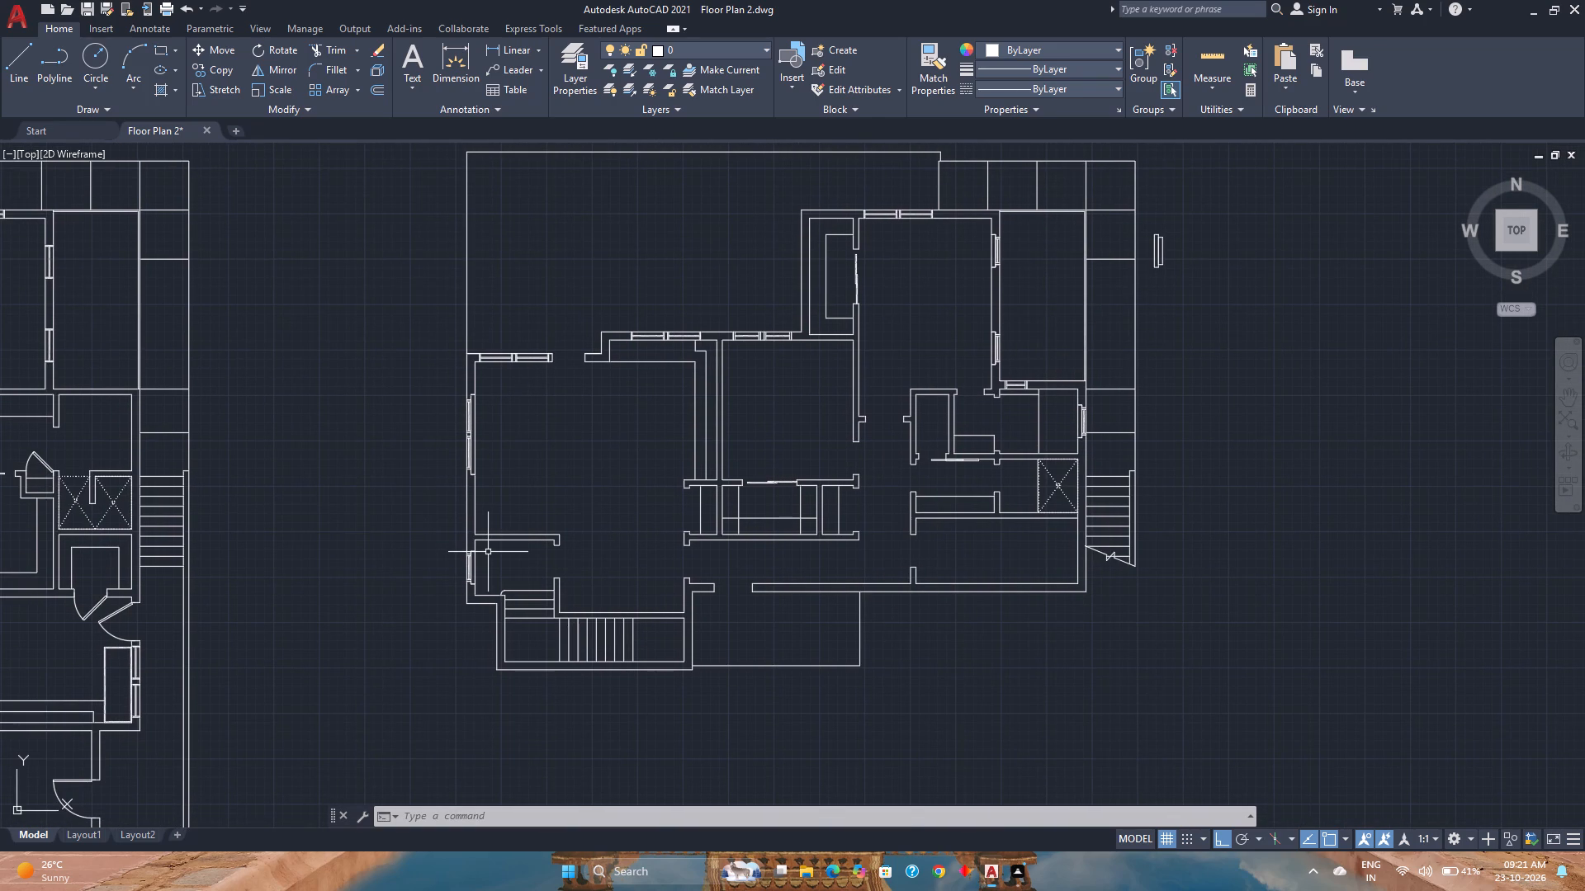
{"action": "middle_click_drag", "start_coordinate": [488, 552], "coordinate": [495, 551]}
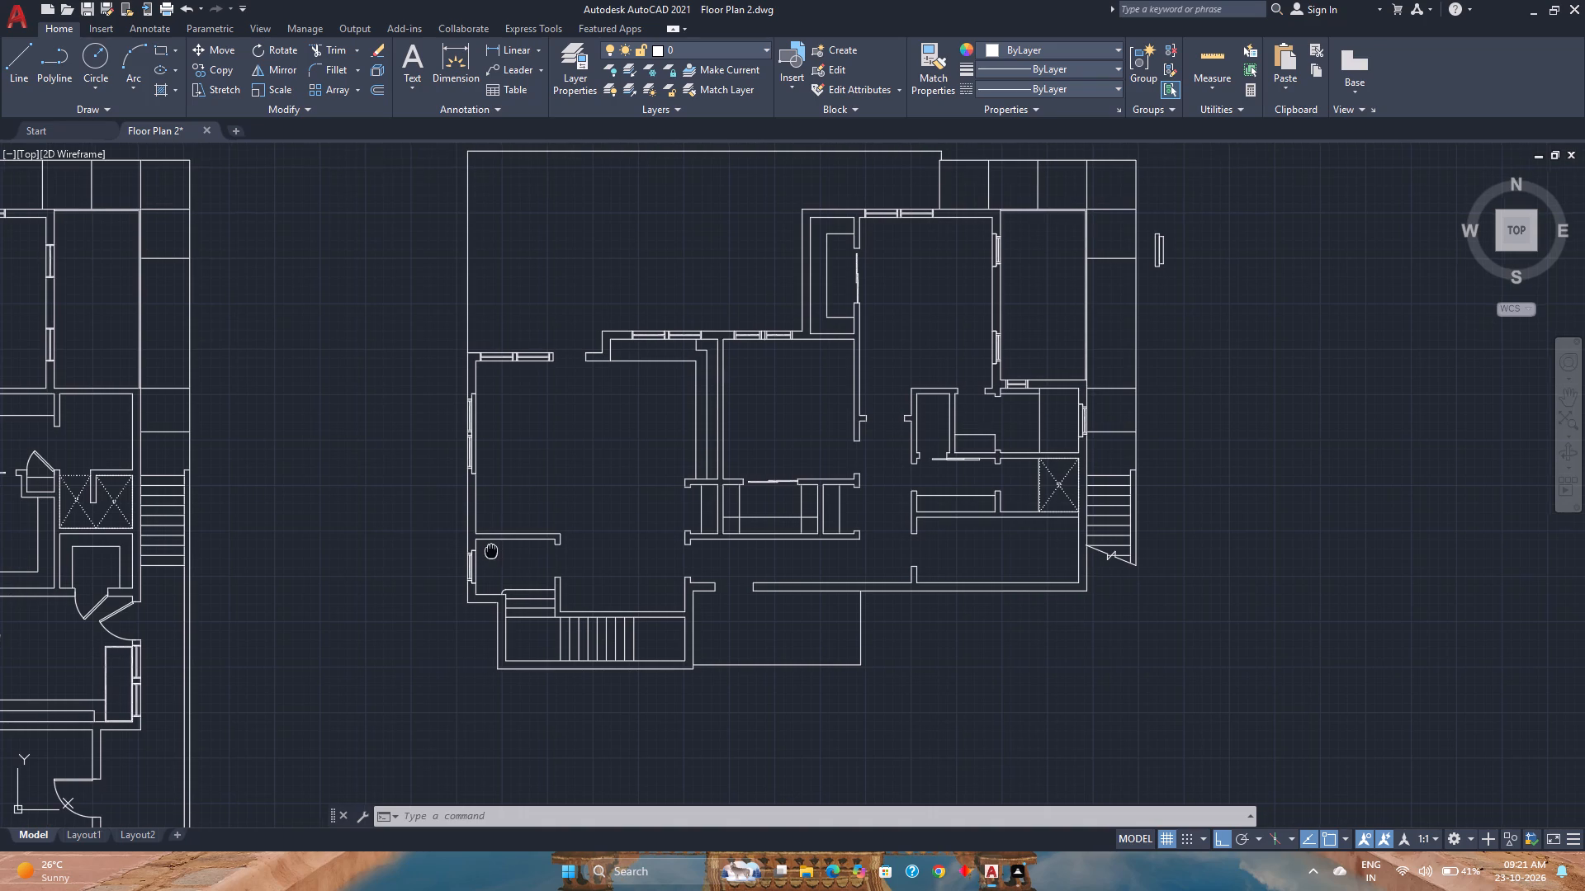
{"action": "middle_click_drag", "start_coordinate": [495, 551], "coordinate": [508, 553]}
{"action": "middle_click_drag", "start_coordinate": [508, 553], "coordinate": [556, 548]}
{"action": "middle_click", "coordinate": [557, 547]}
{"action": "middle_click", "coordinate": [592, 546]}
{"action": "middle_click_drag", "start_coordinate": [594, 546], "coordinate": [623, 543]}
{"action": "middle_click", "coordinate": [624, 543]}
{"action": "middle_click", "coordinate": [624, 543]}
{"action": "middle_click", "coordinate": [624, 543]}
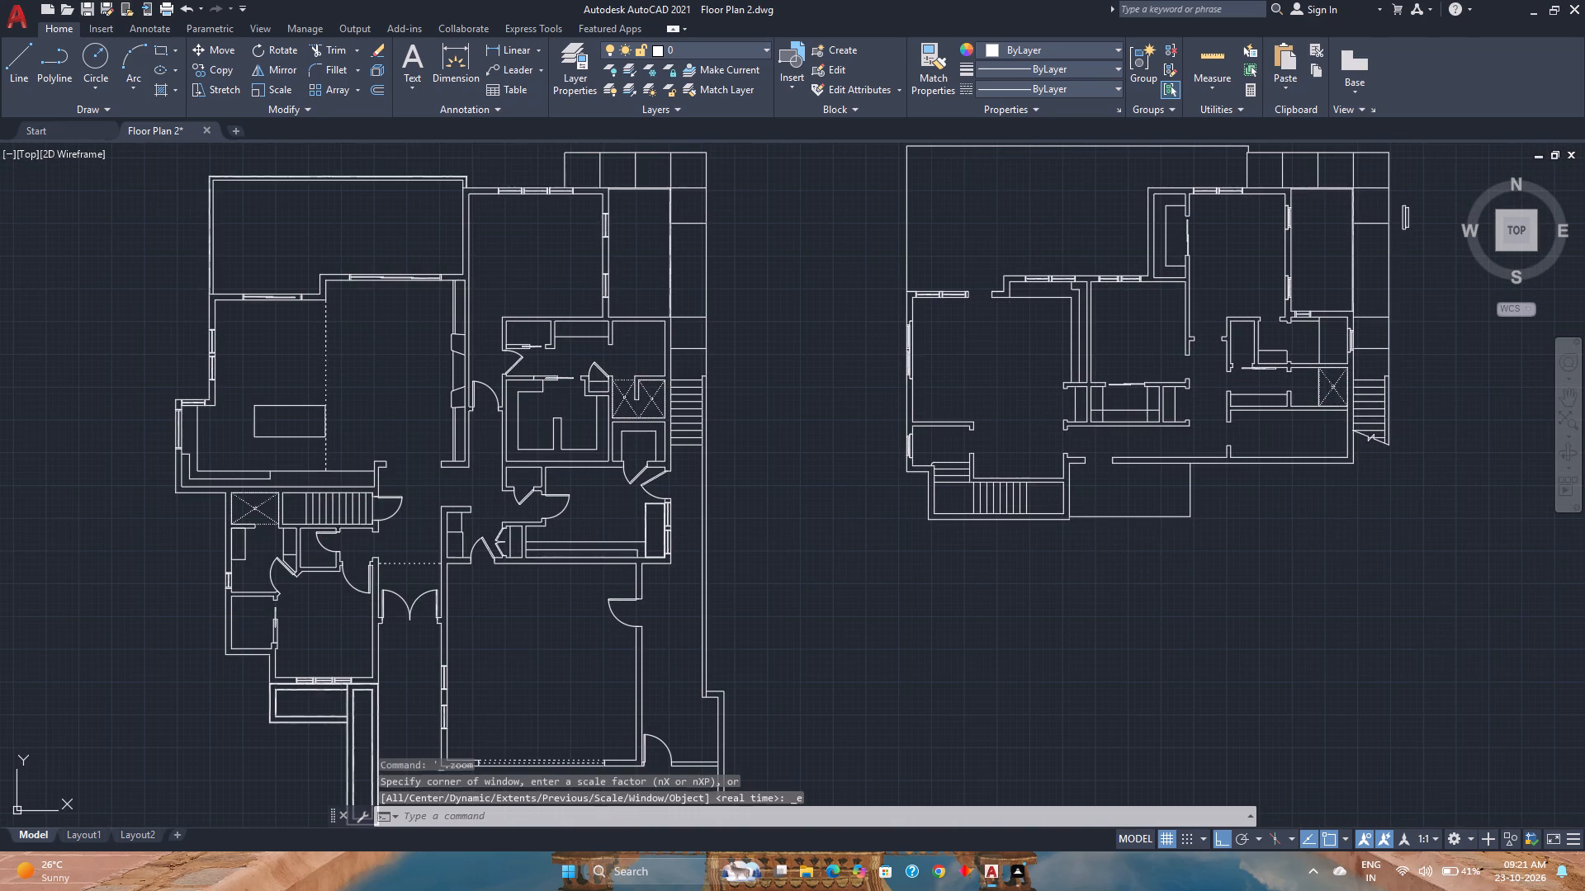
Save the drawing.
{"action": "key", "text": "ctrl+s"}
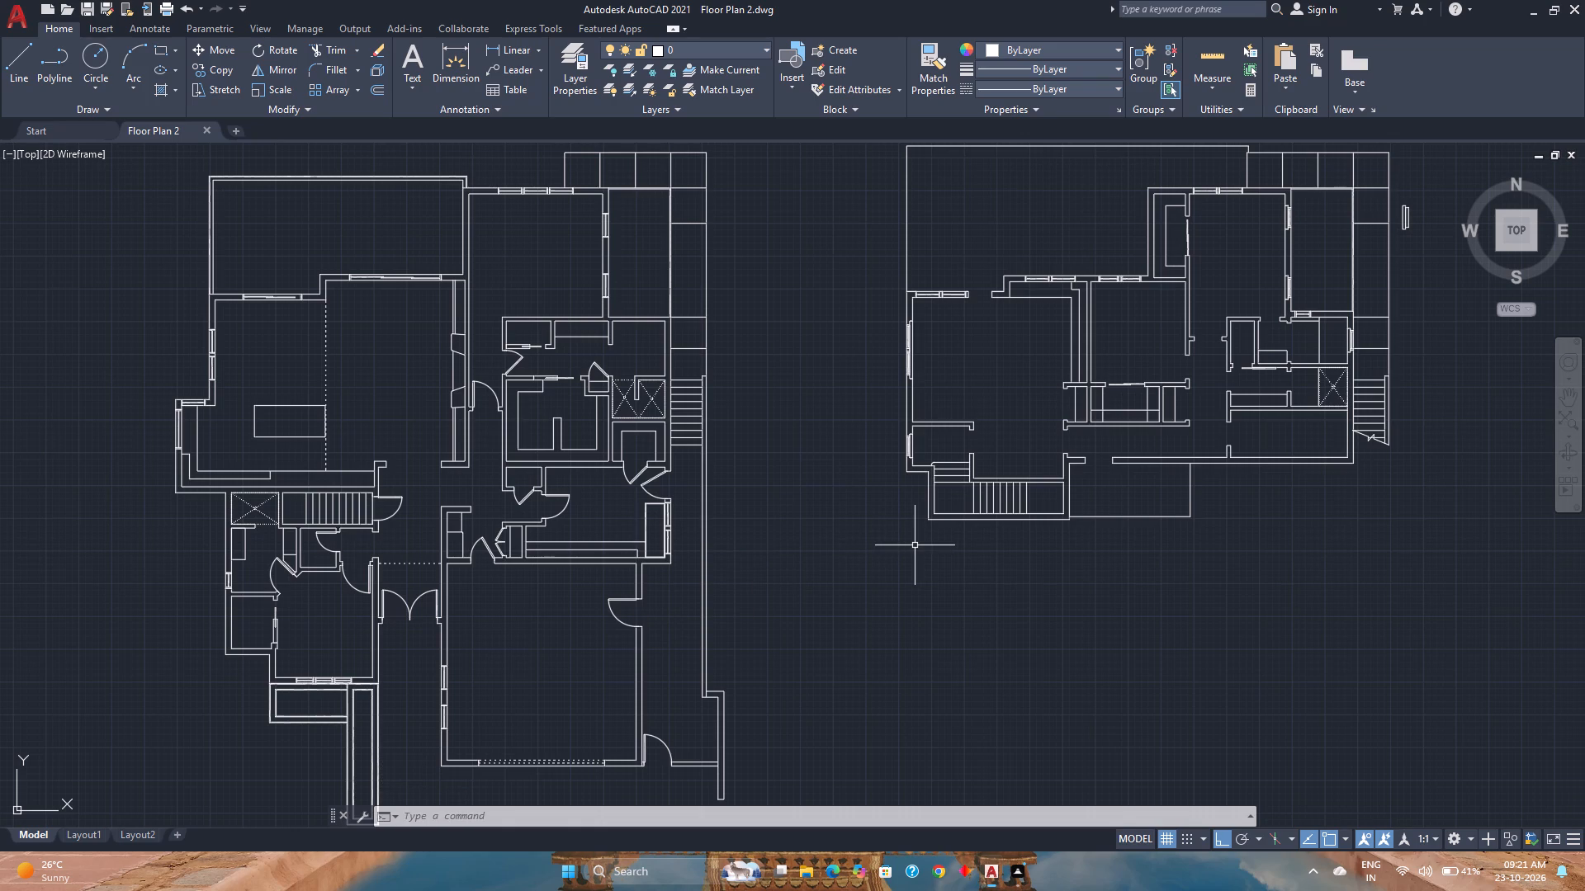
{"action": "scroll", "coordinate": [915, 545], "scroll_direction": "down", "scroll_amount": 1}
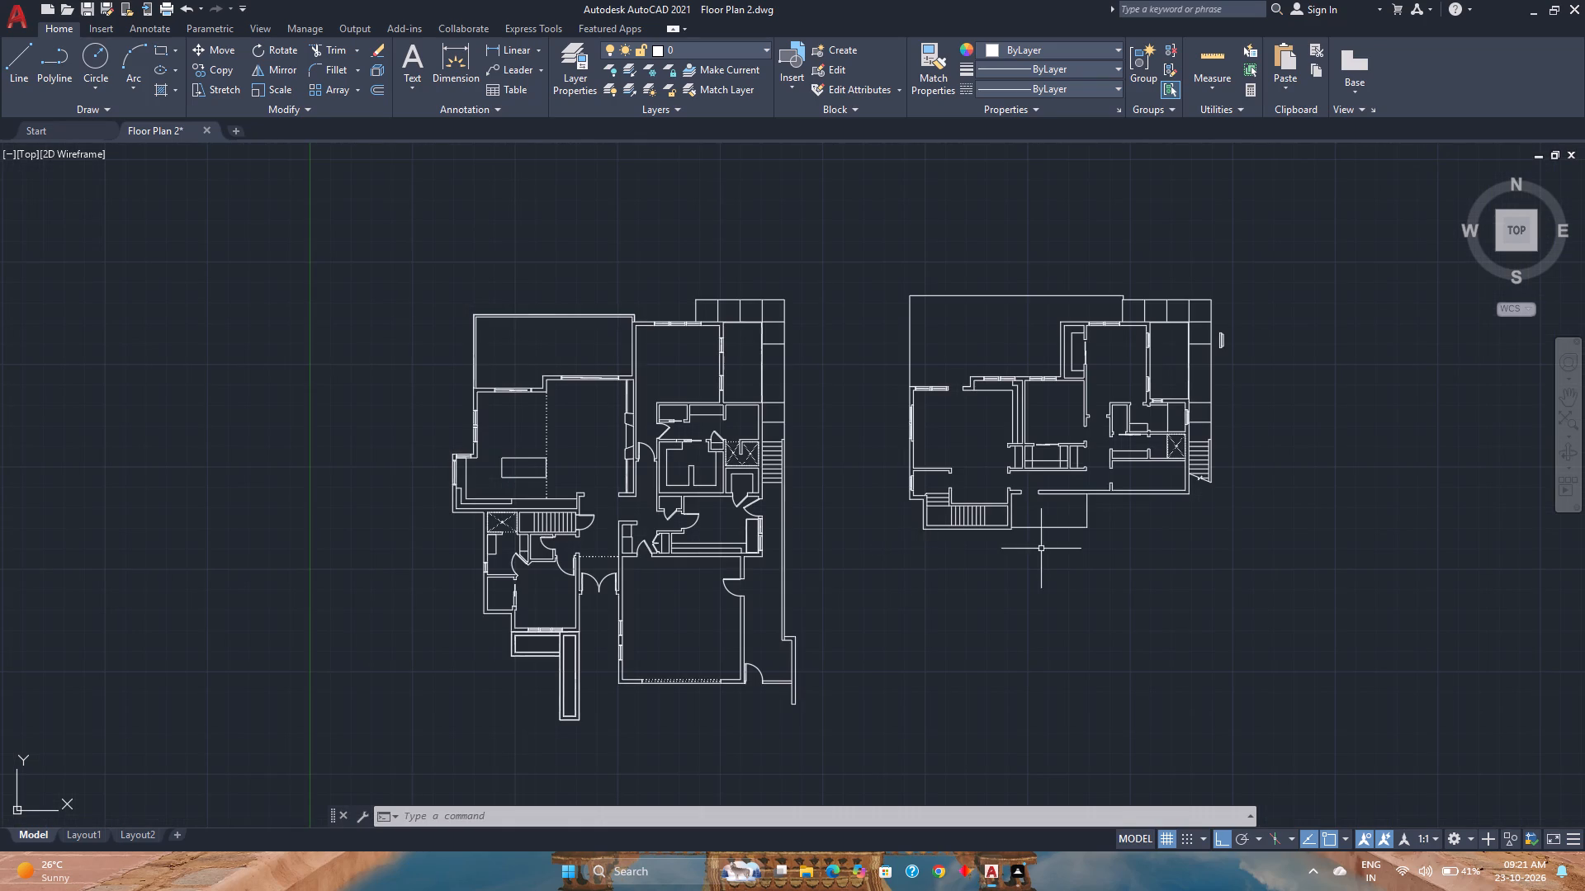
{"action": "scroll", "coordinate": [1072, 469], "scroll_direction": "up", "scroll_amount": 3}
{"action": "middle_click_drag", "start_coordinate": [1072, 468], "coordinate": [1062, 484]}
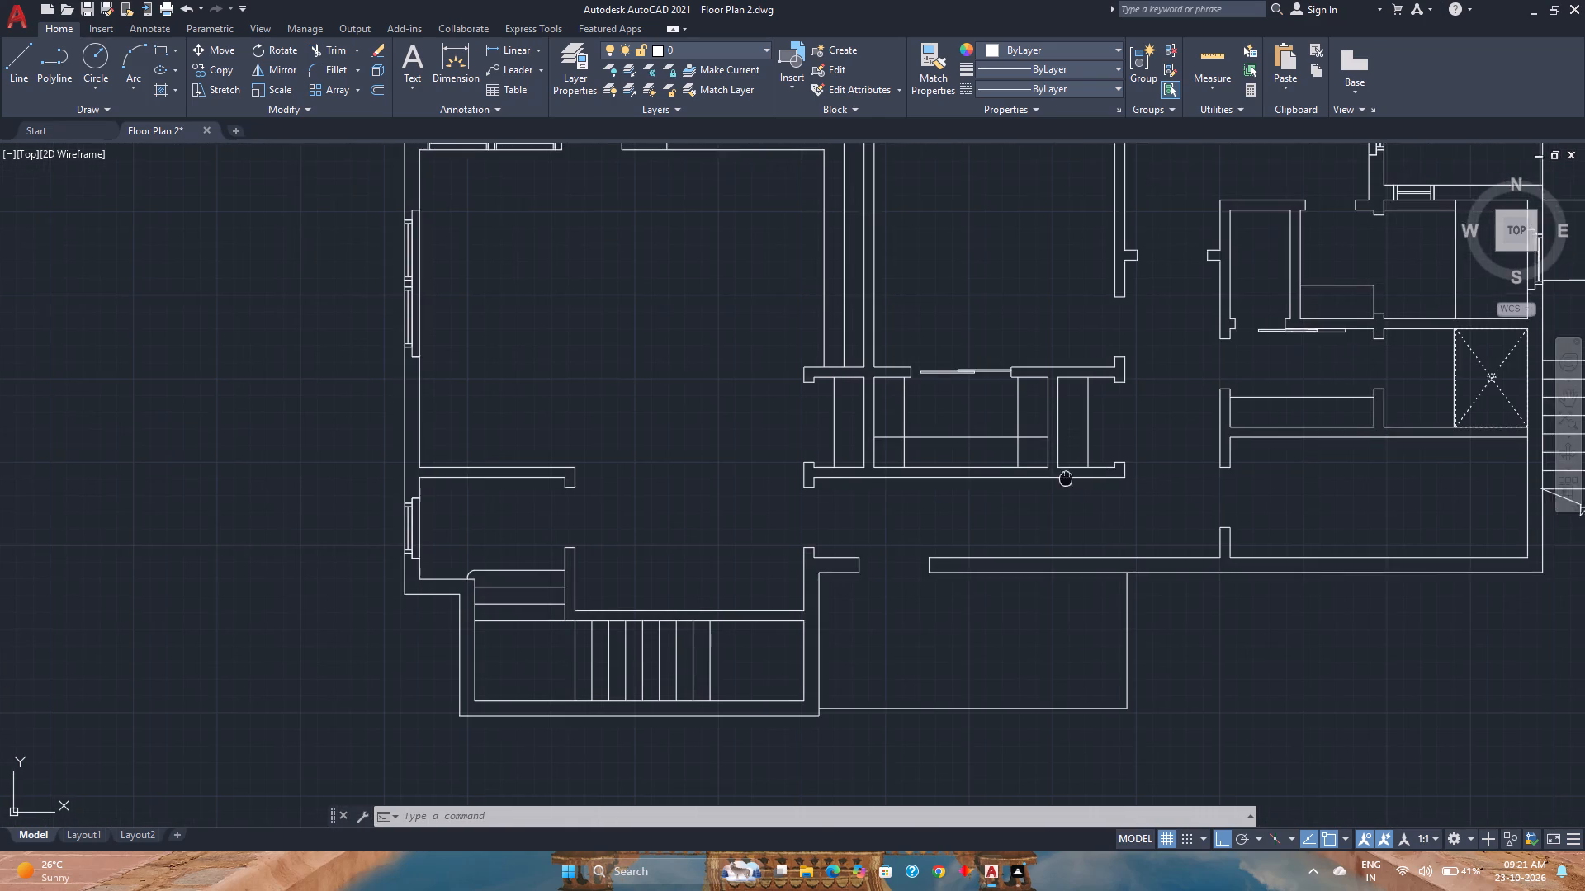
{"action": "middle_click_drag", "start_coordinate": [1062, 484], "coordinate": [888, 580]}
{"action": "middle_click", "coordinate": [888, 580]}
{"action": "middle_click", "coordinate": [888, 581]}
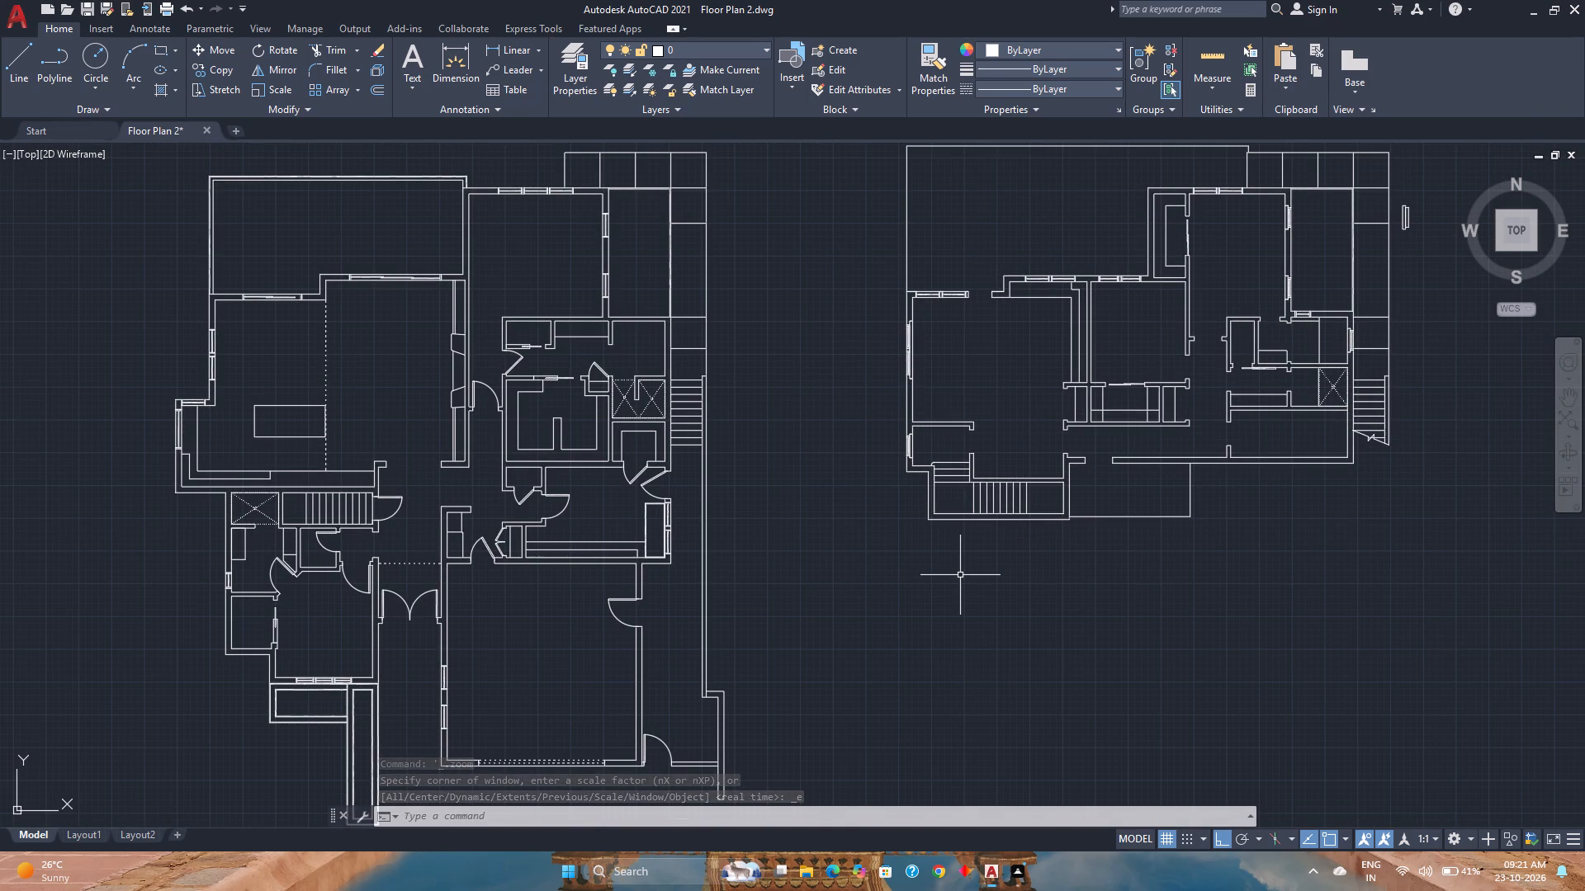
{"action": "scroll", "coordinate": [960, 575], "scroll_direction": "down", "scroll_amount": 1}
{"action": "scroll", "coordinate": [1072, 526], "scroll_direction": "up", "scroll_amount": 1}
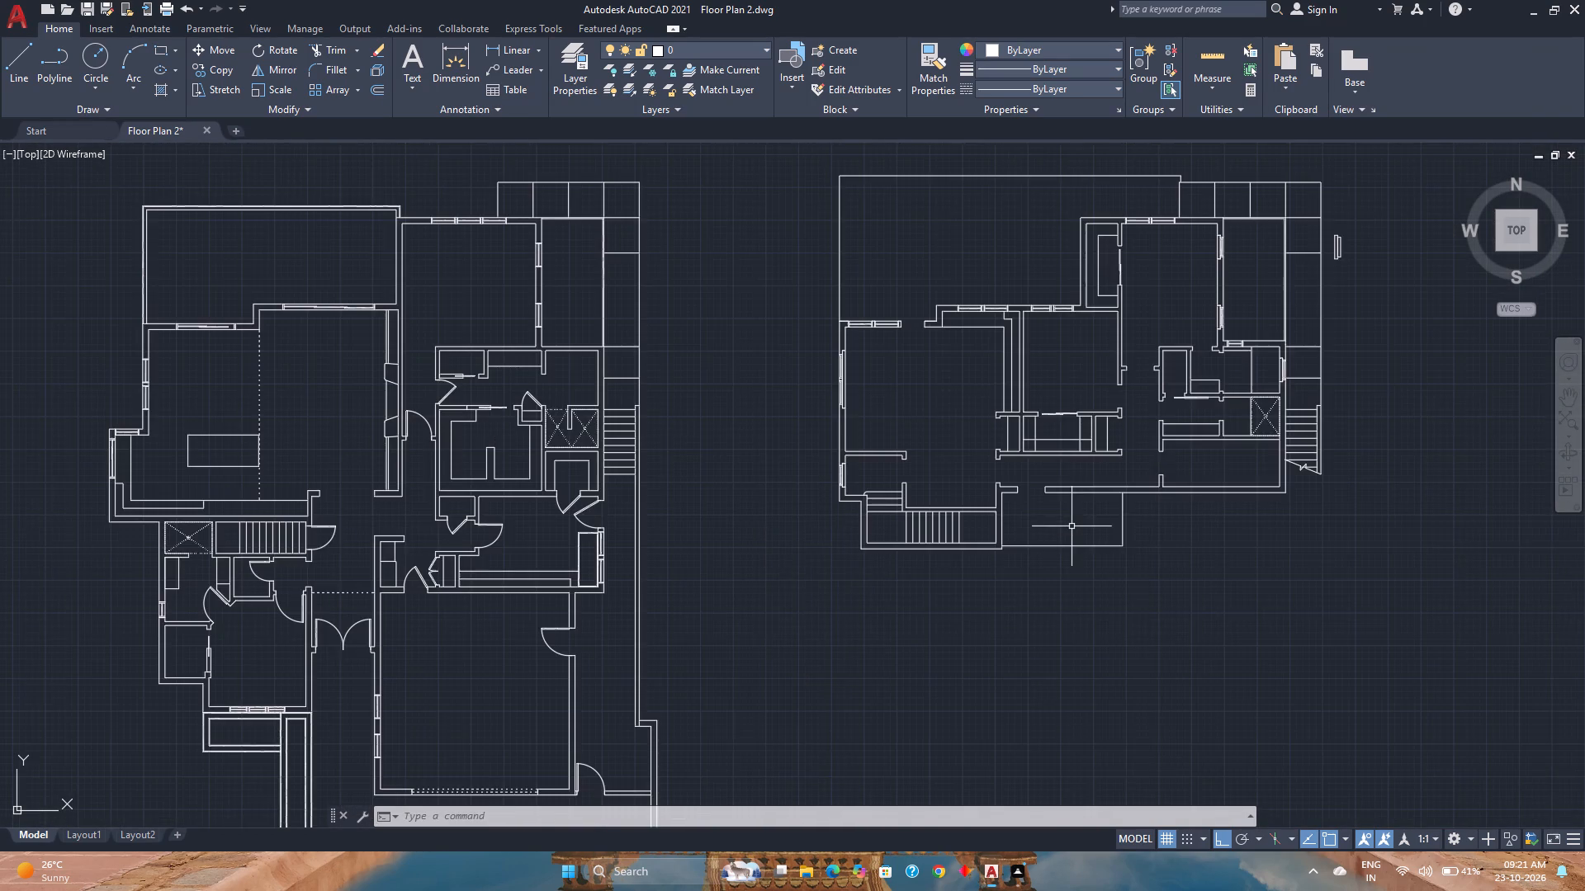
Insert the Door - Imperial block at the west corner of the south jamb in the doorway just north of the stairs.
{"action": "middle_click_drag", "start_coordinate": [1072, 526], "coordinate": [717, 573]}
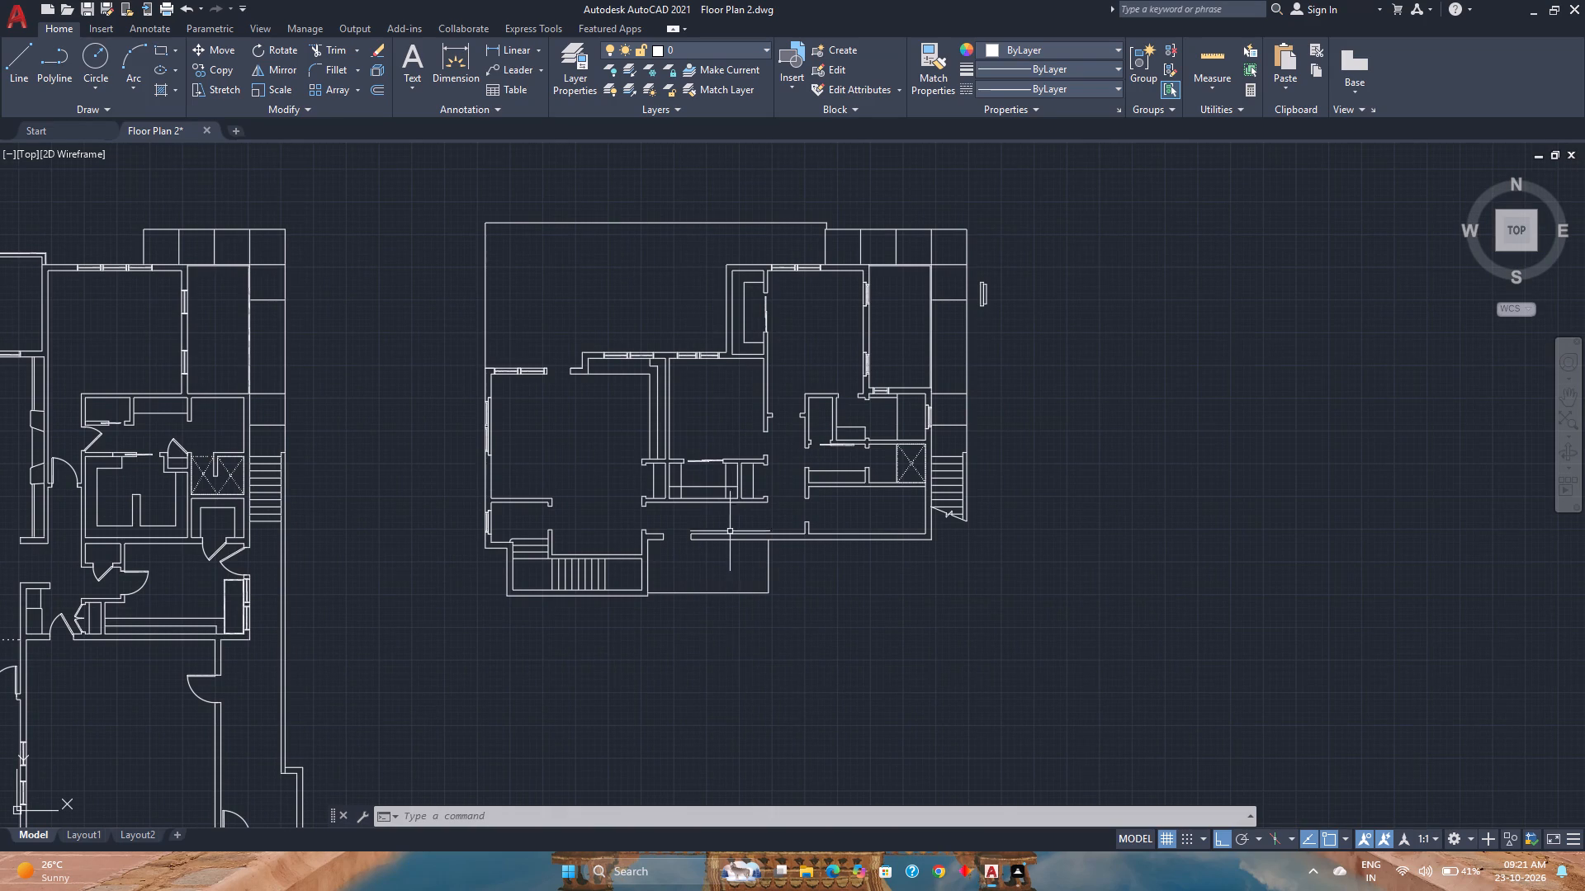
{"action": "key", "text": "ctrl+3"}
{"action": "left_click", "coordinate": [195, 101]}
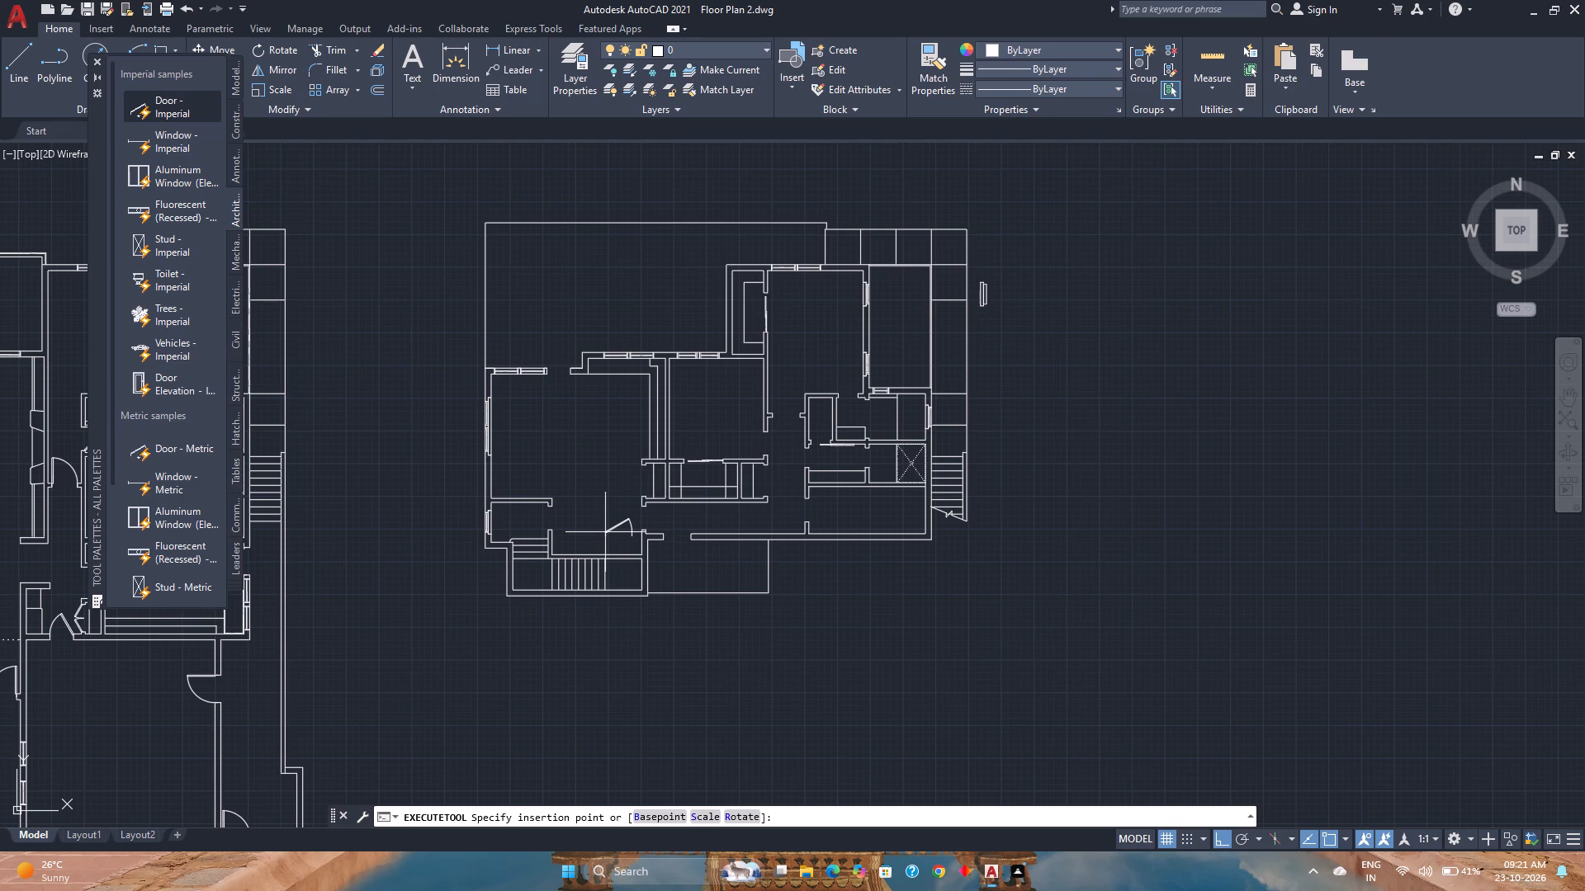
{"action": "scroll", "coordinate": [553, 525], "scroll_direction": "up", "scroll_amount": 2}
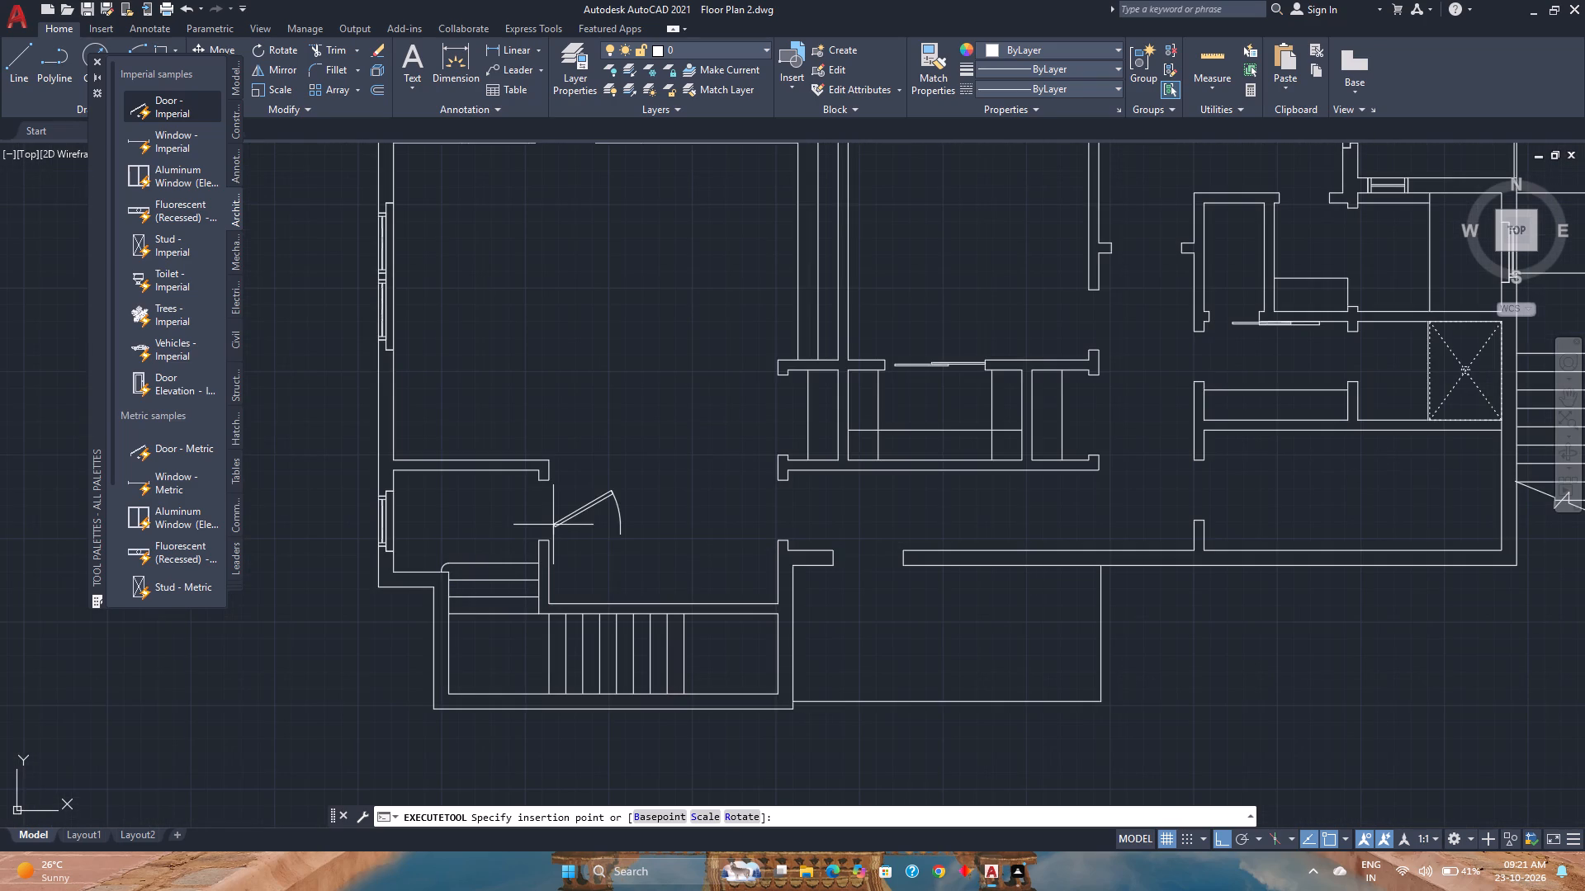
{"action": "scroll", "coordinate": [536, 533], "scroll_direction": "up", "scroll_amount": 4}
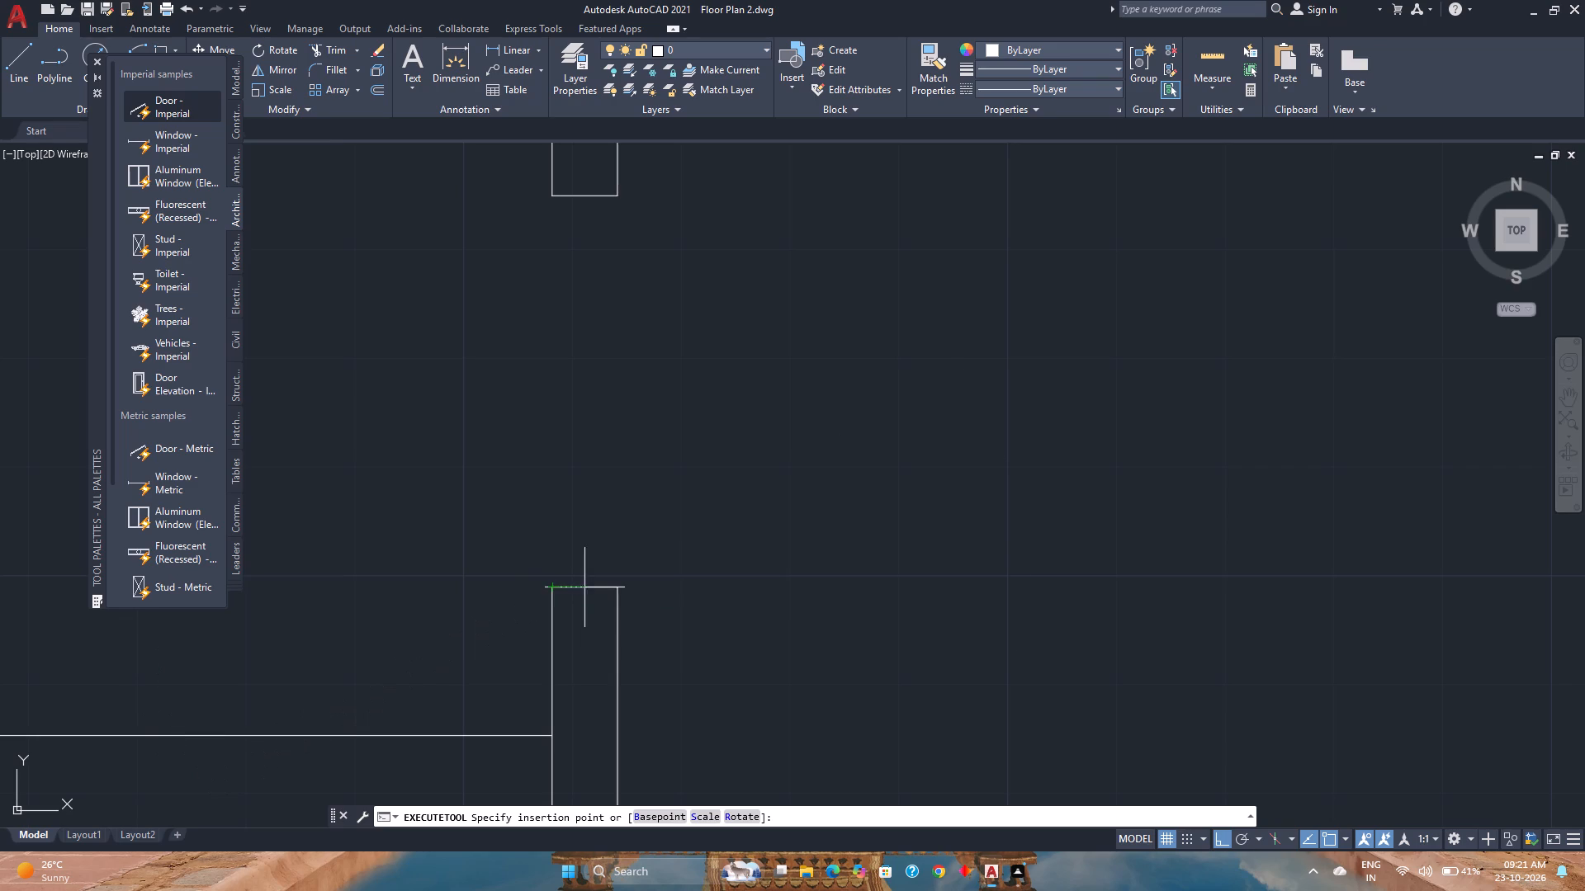
{"action": "left_click", "coordinate": [550, 589]}
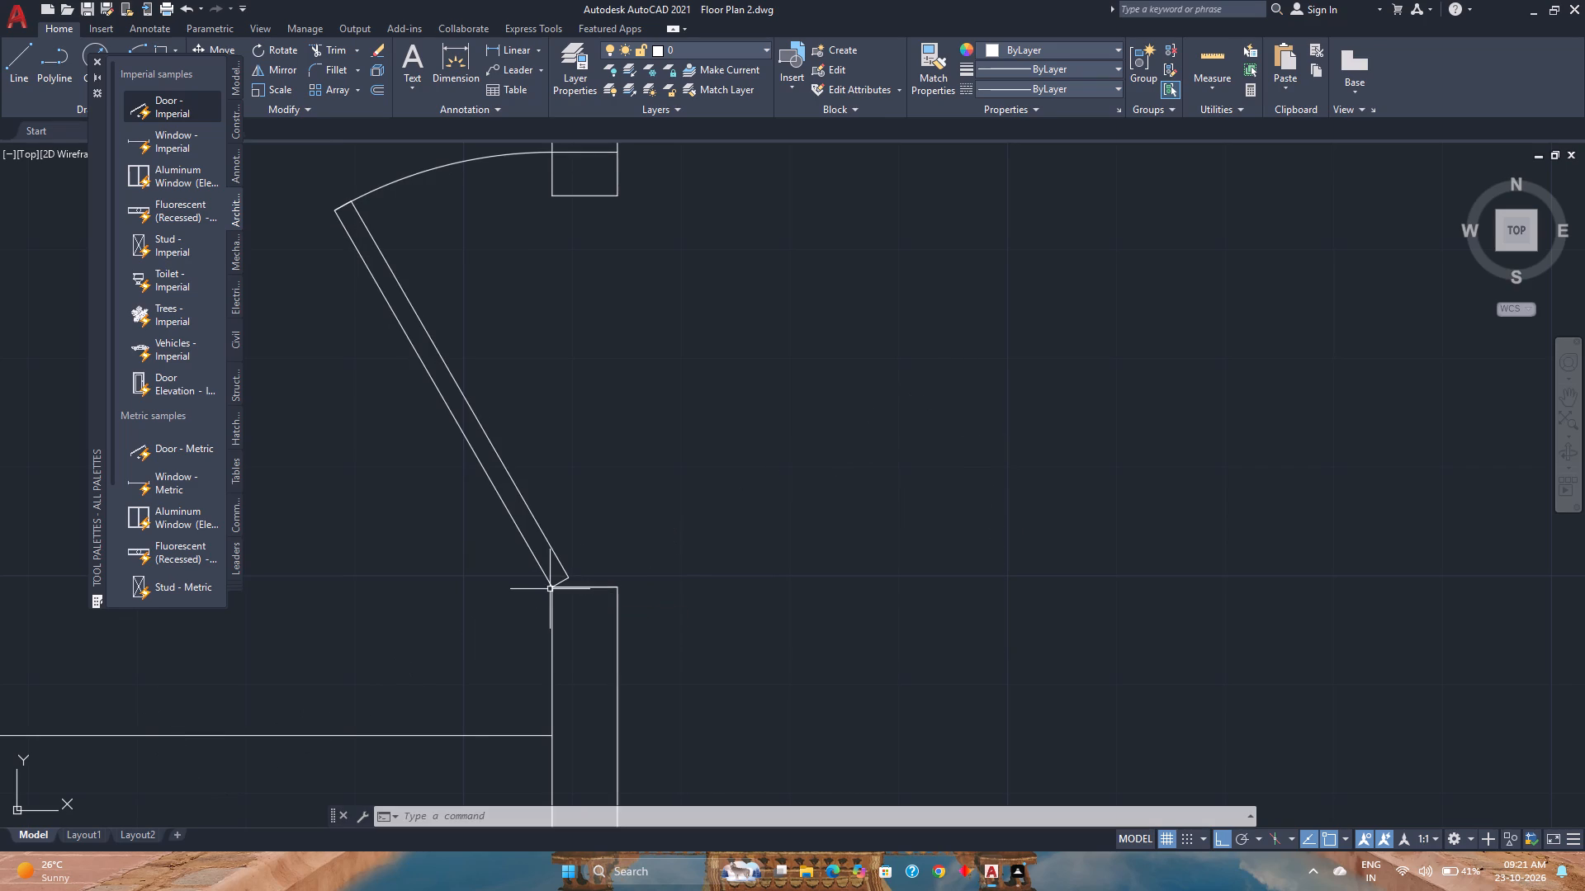
{"action": "scroll", "coordinate": [627, 518], "scroll_direction": "down", "scroll_amount": 2}
{"action": "middle_click_drag", "start_coordinate": [627, 518], "coordinate": [710, 573]}
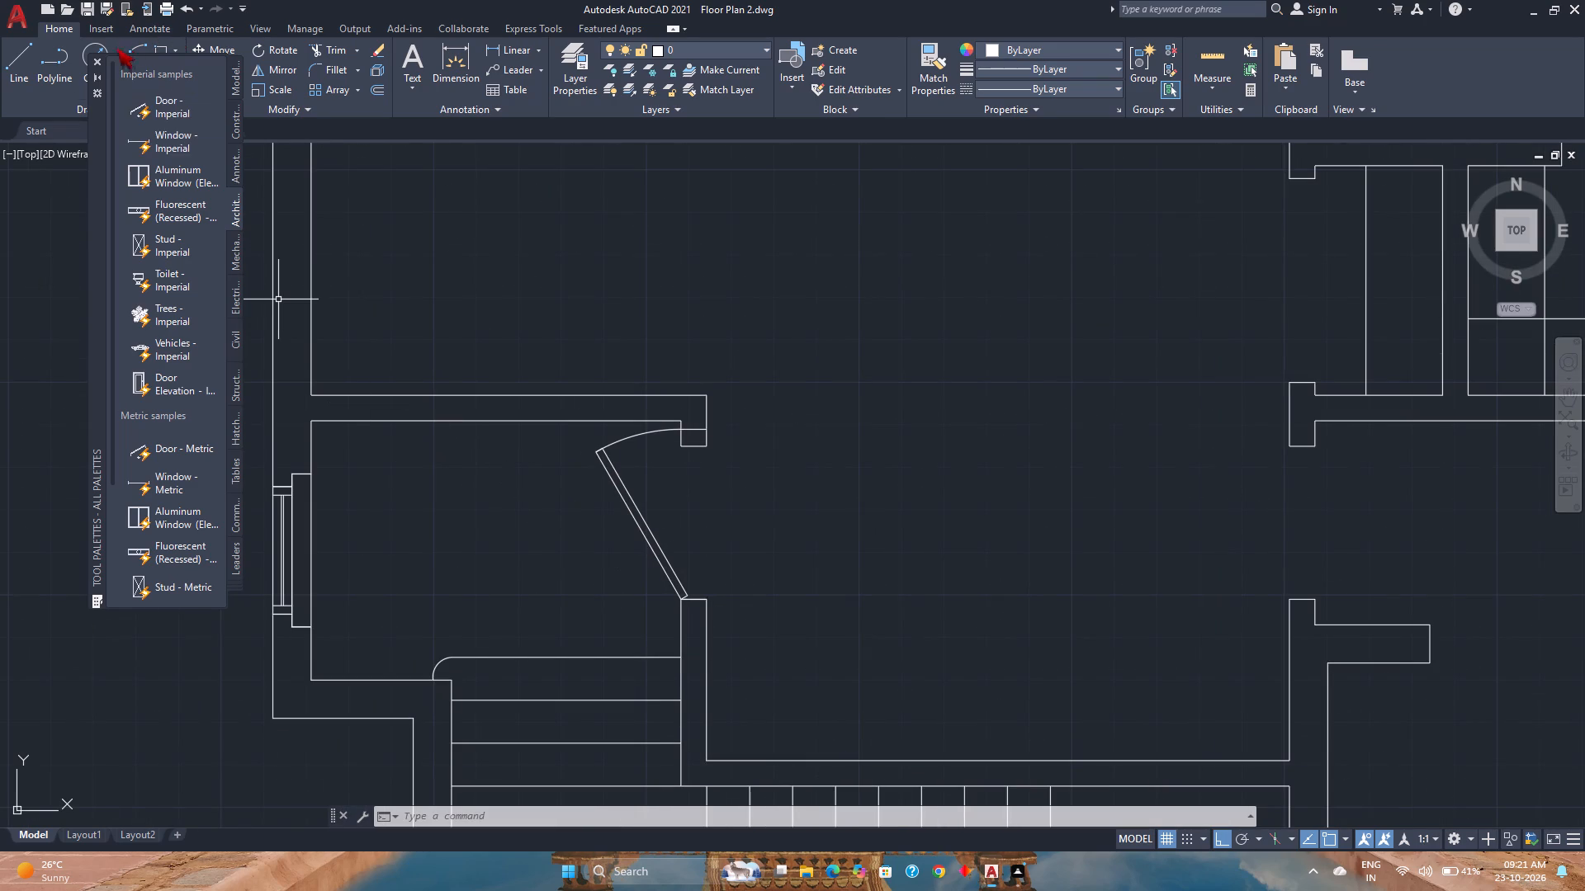
{"action": "left_click", "coordinate": [100, 63]}
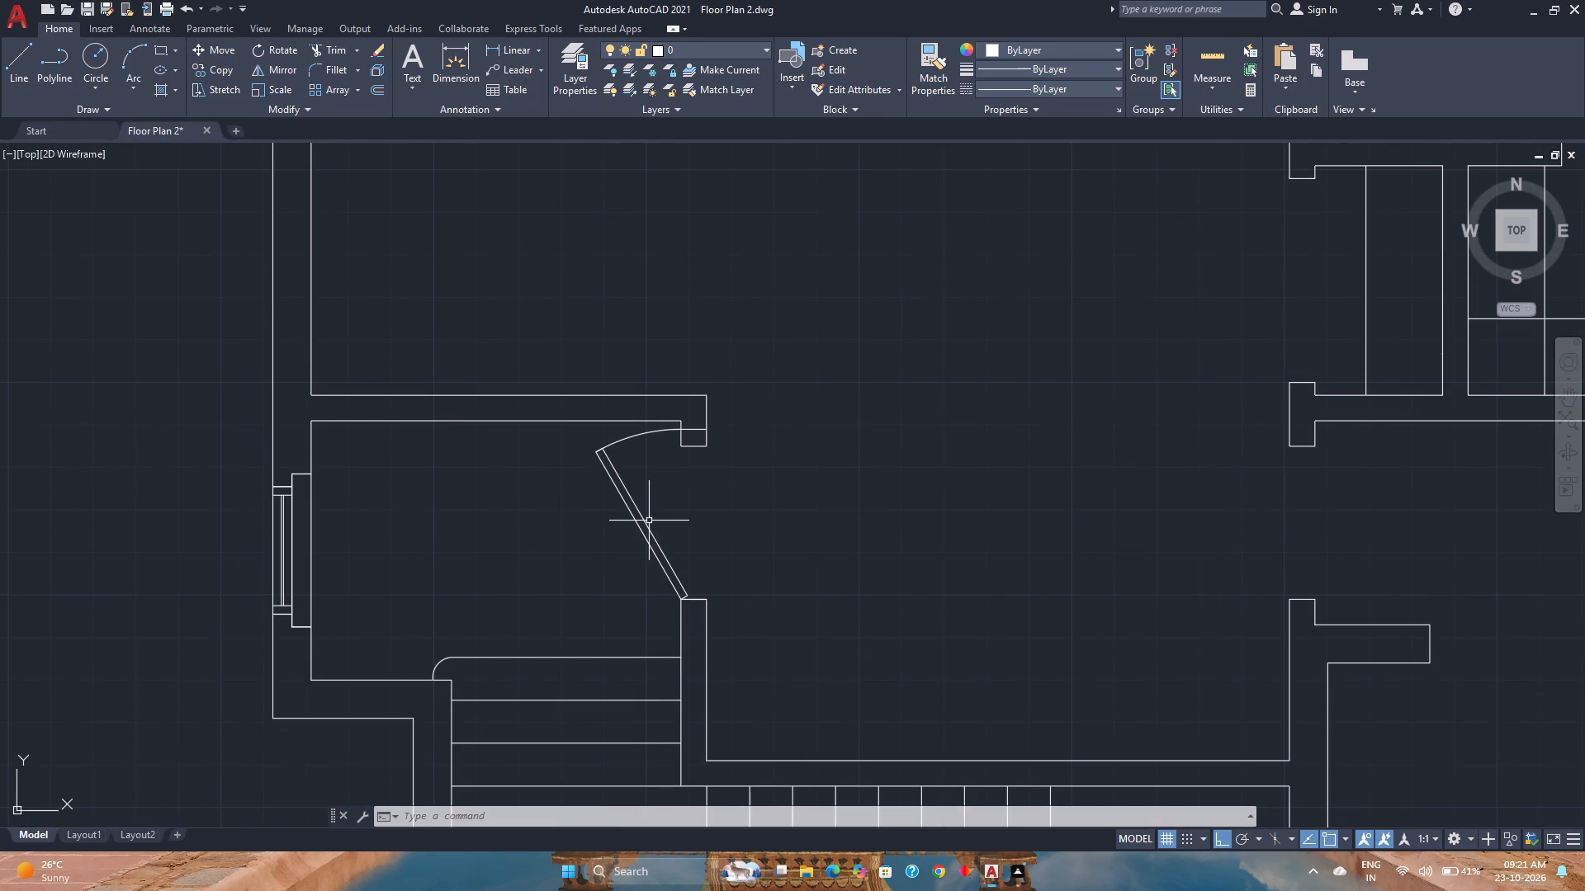
Resize the door to end at the opening's north jamb corner and flip it to swing east, out of the small room.
{"action": "left_click", "coordinate": [644, 521]}
{"action": "scroll", "coordinate": [698, 420], "scroll_direction": "up", "scroll_amount": 2}
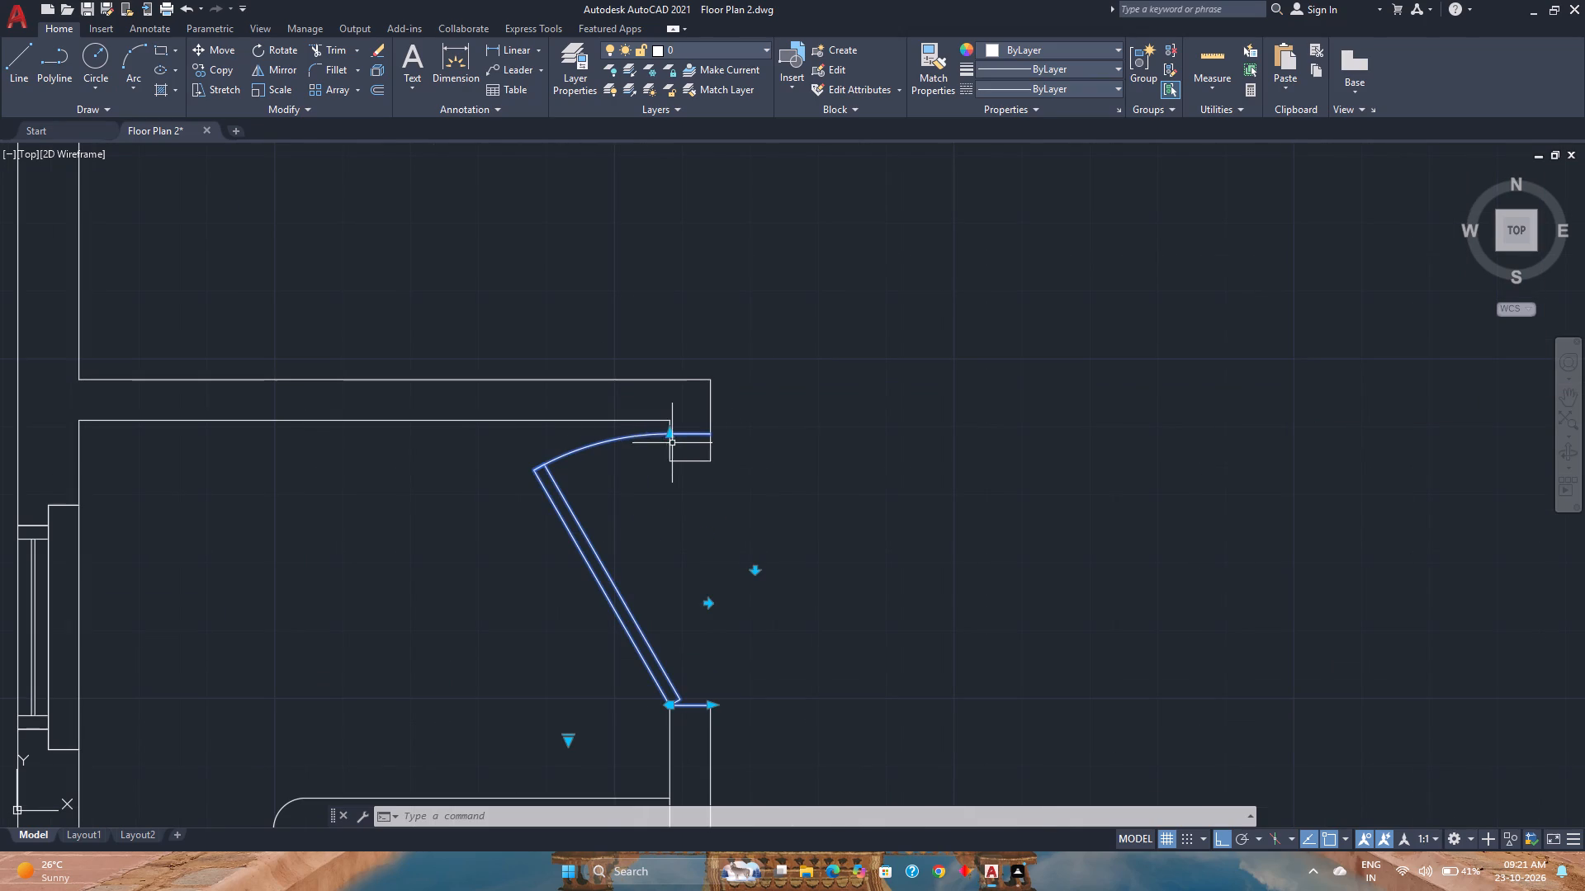
{"action": "left_click", "coordinate": [669, 436]}
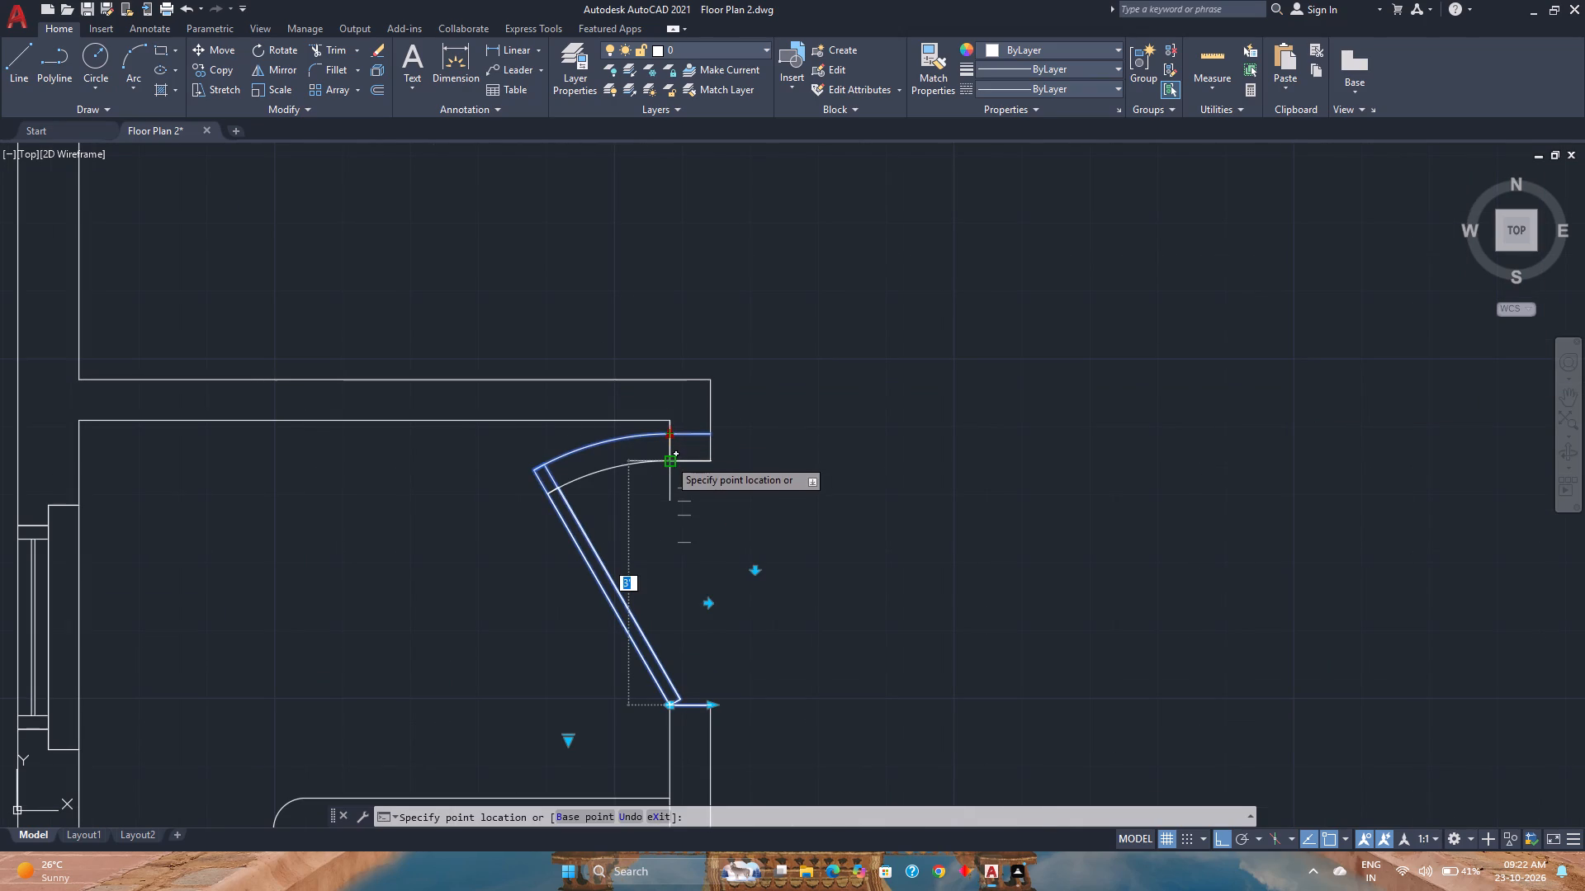
{"action": "left_click", "coordinate": [669, 459]}
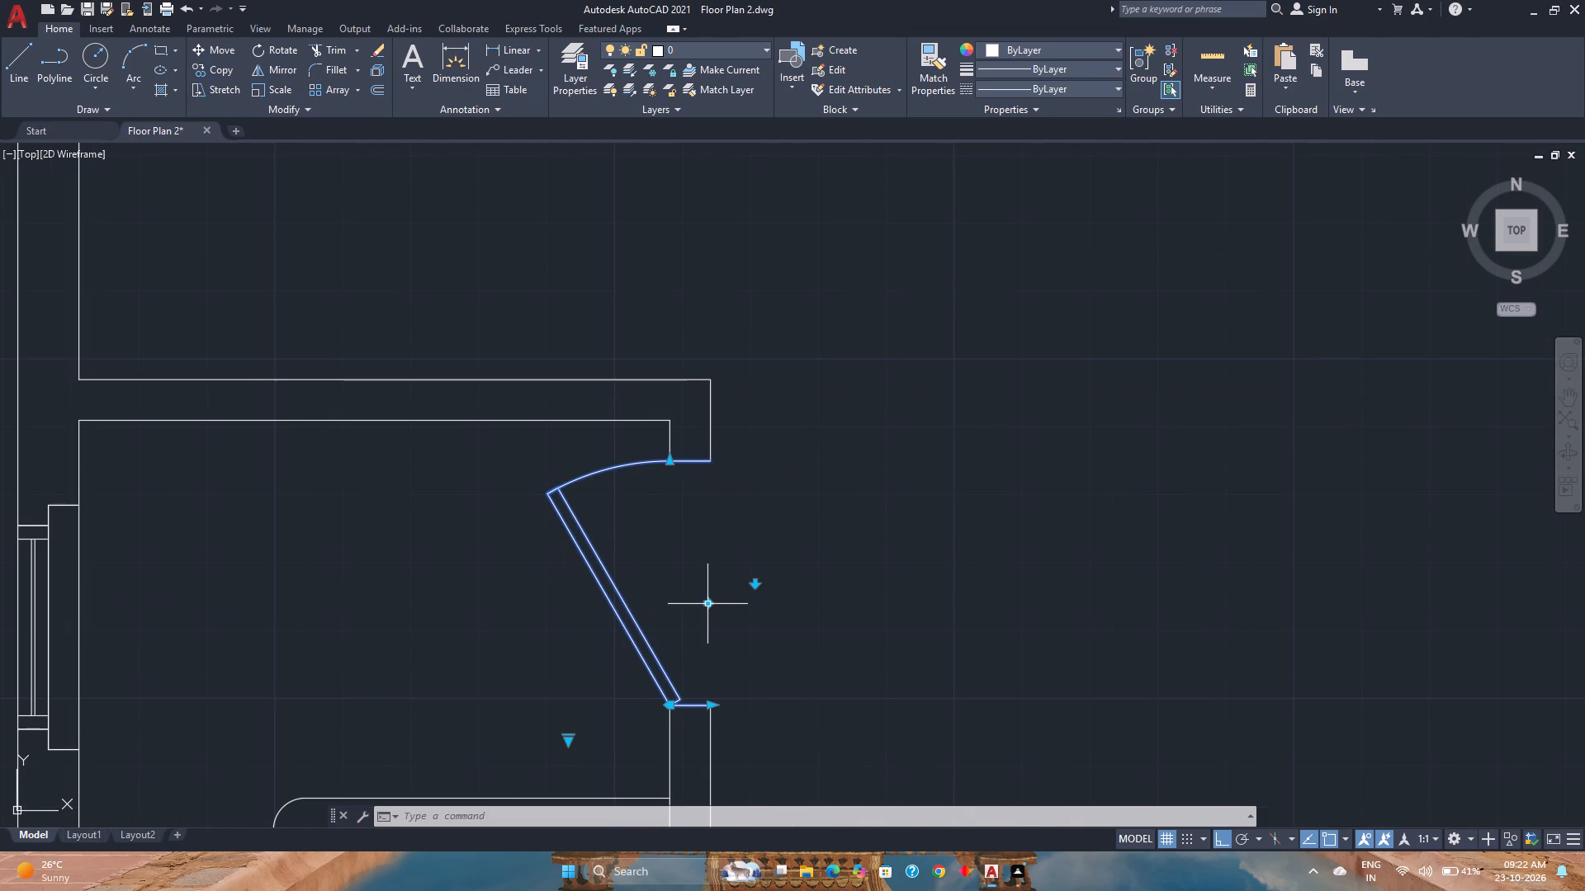
{"action": "left_click", "coordinate": [706, 602]}
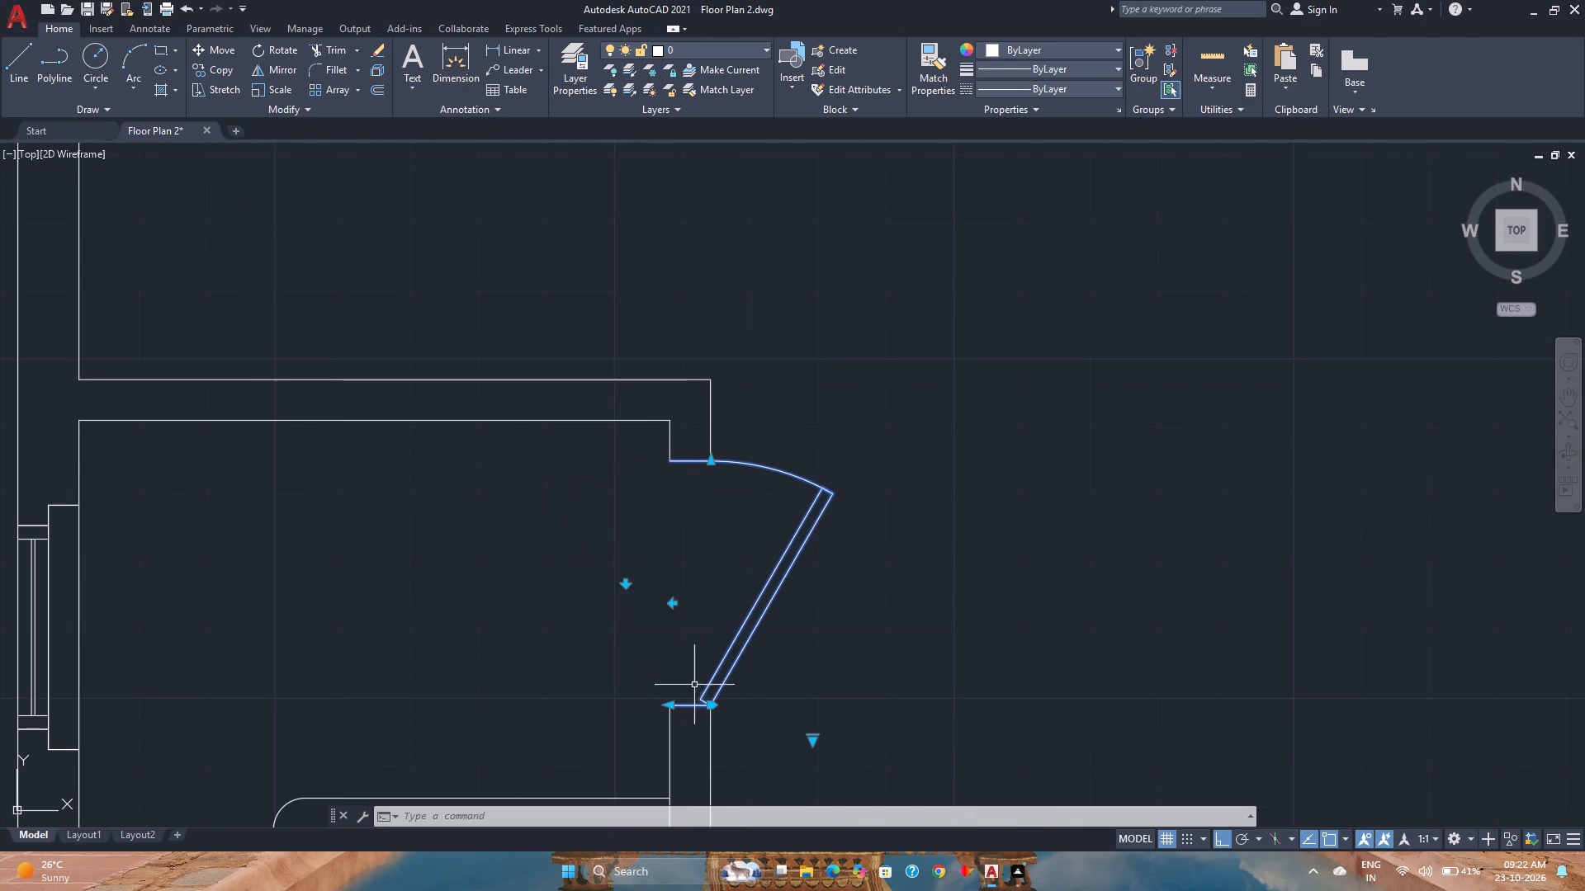
Shorten the door block's wall thickness to 4" from its east face.
{"action": "scroll", "coordinate": [678, 705], "scroll_direction": "up", "scroll_amount": 5}
{"action": "middle_click_drag", "start_coordinate": [678, 705], "coordinate": [671, 690]}
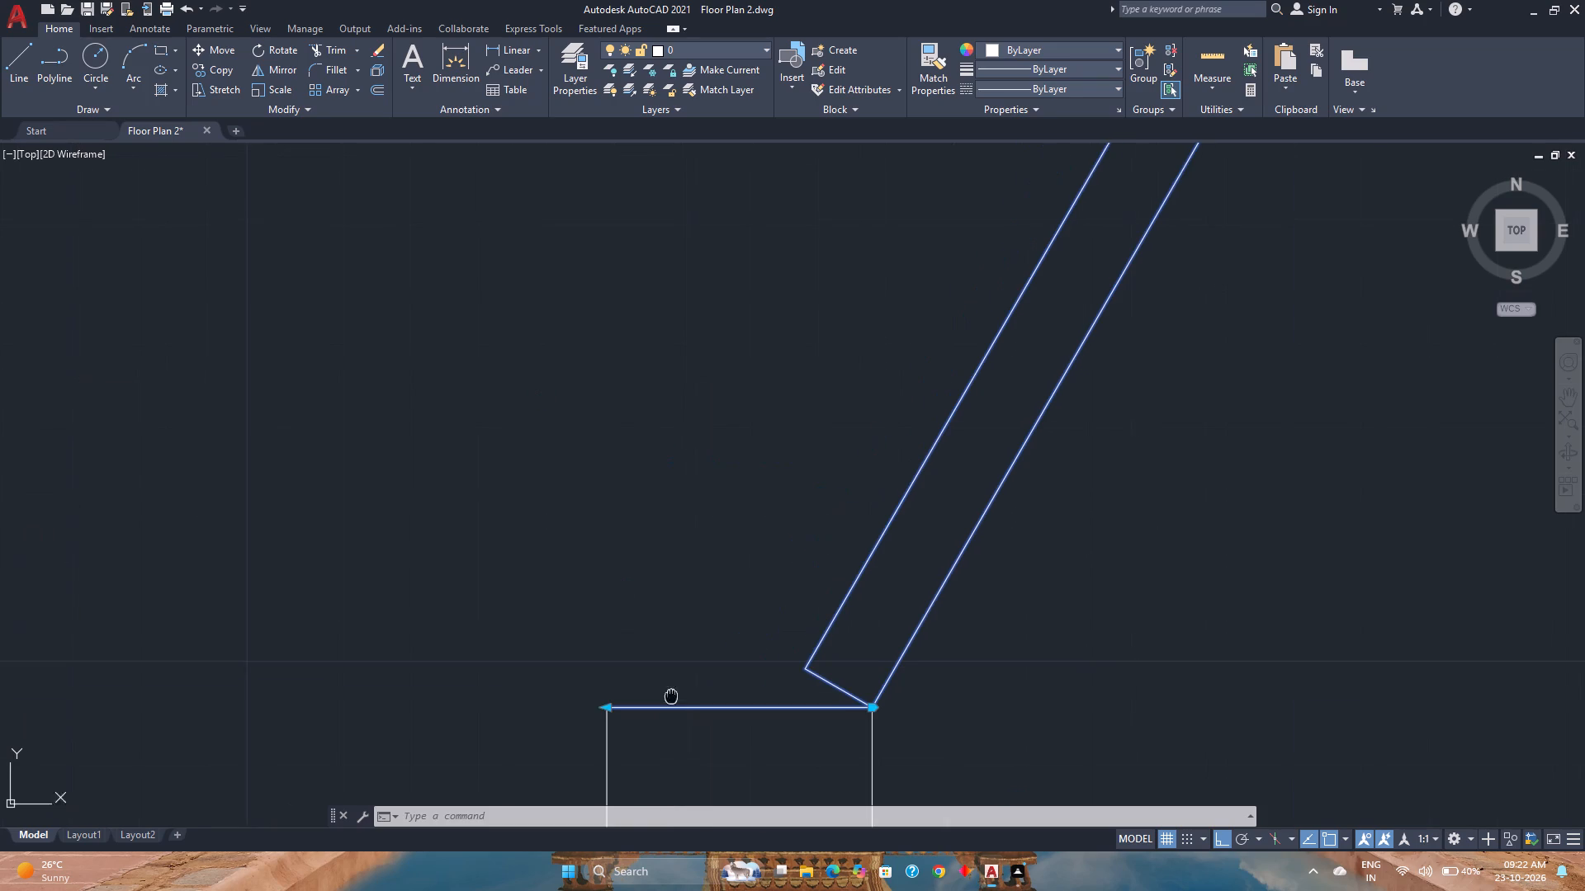
{"action": "middle_click_drag", "start_coordinate": [671, 690], "coordinate": [669, 598]}
{"action": "middle_click", "coordinate": [669, 598]}
{"action": "scroll", "coordinate": [650, 603], "scroll_direction": "up", "scroll_amount": 3}
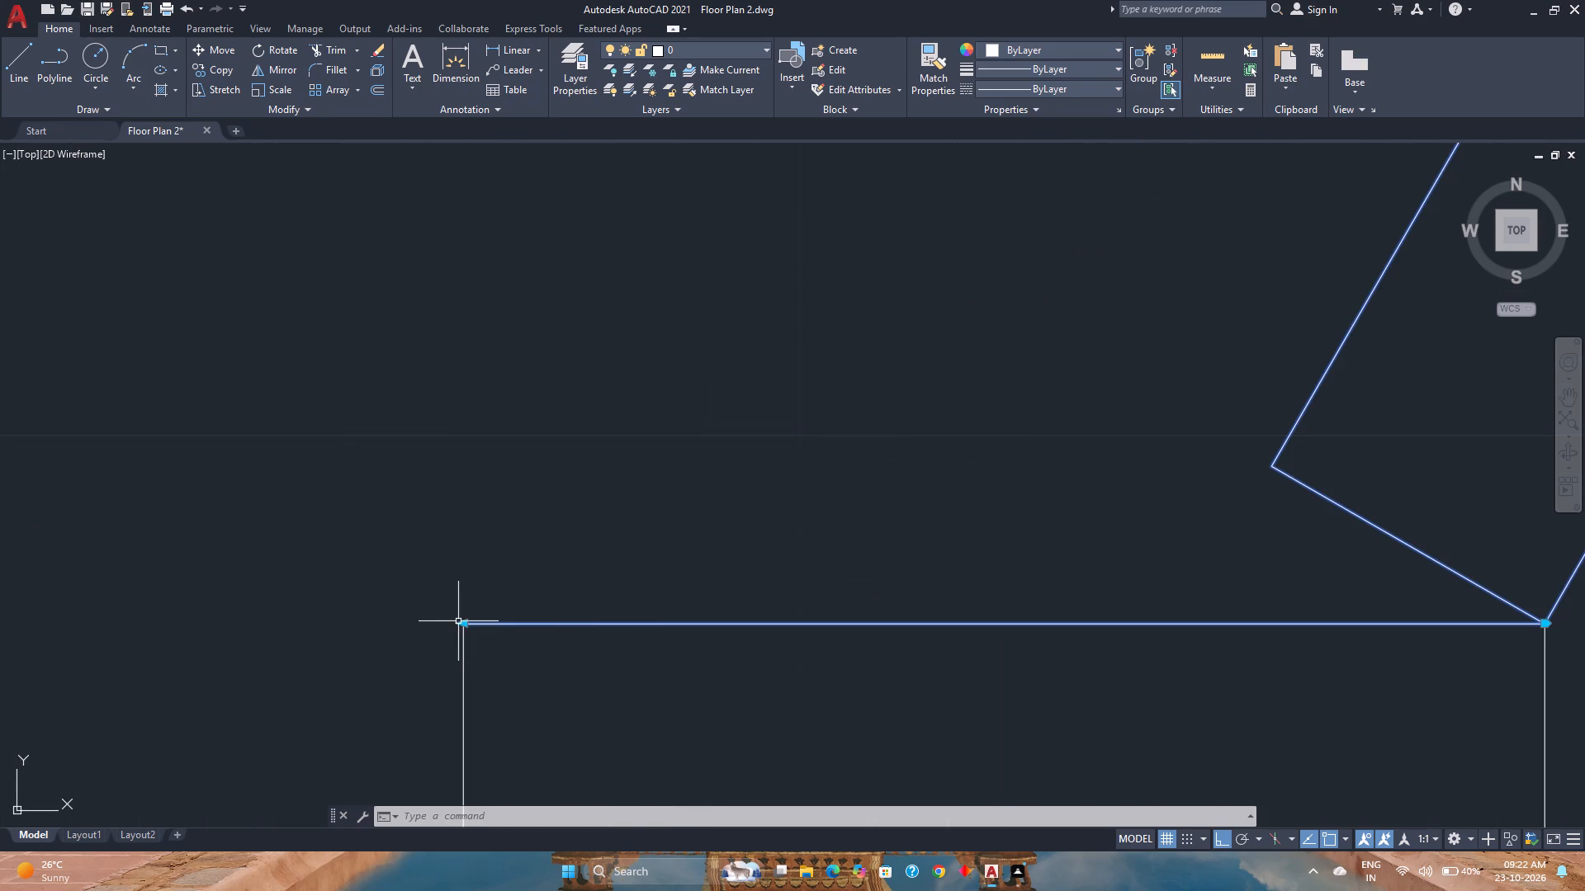
{"action": "left_click", "coordinate": [462, 623]}
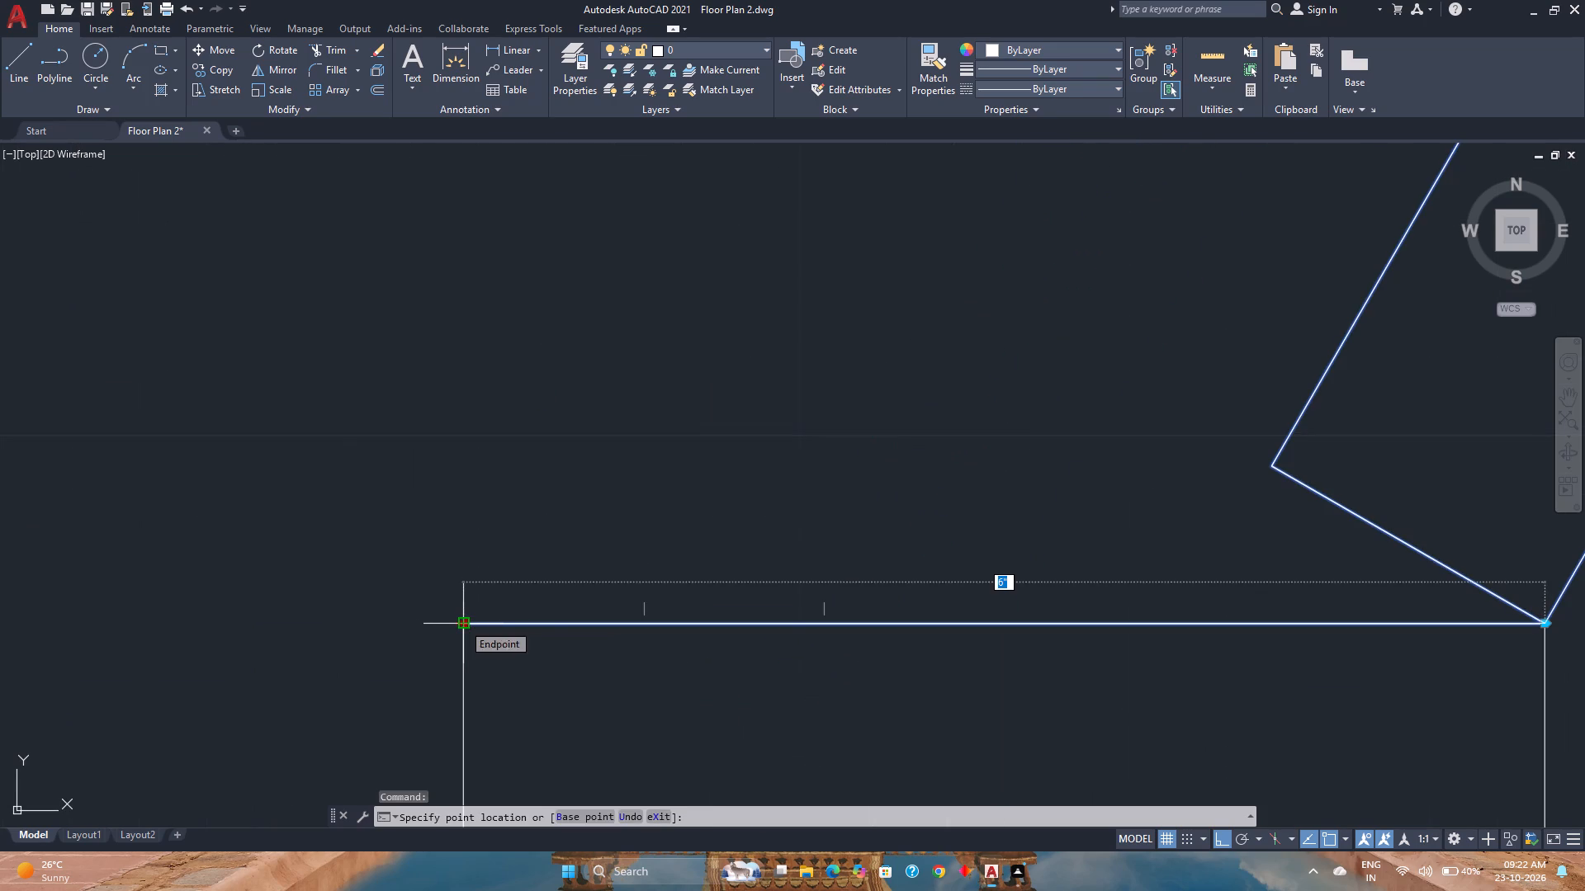
{"action": "left_click", "coordinate": [826, 625]}
{"action": "scroll", "coordinate": [826, 625], "scroll_direction": "down", "scroll_amount": 8}
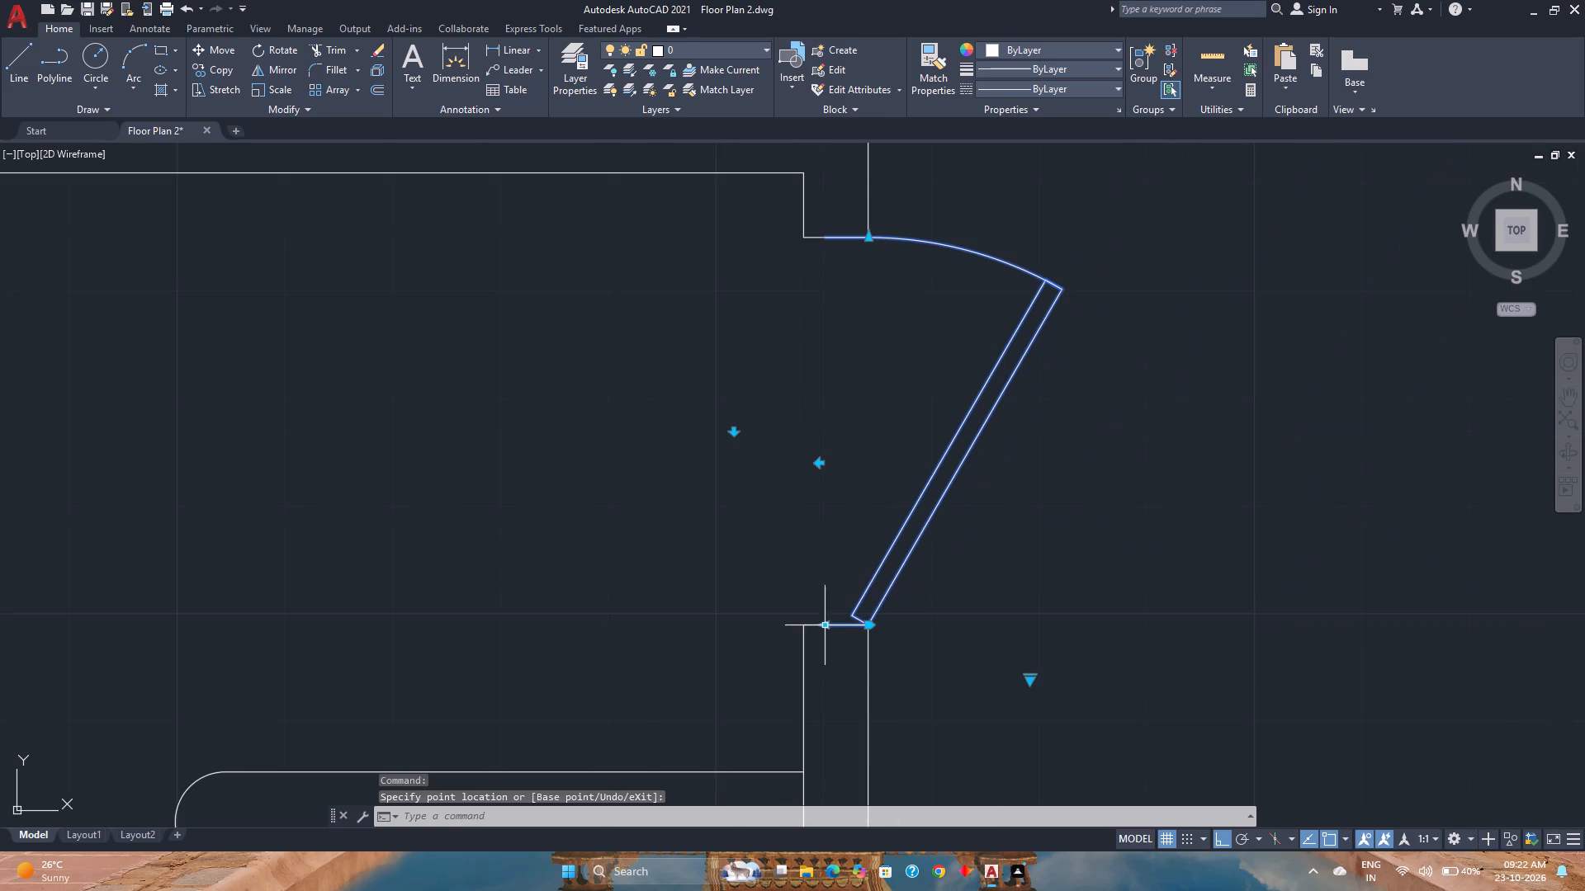
Set the new door's opening angle to Open 90º.
{"action": "middle_click_drag", "start_coordinate": [920, 601], "coordinate": [697, 560]}
{"action": "middle_click", "coordinate": [697, 560]}
{"action": "middle_click", "coordinate": [697, 560]}
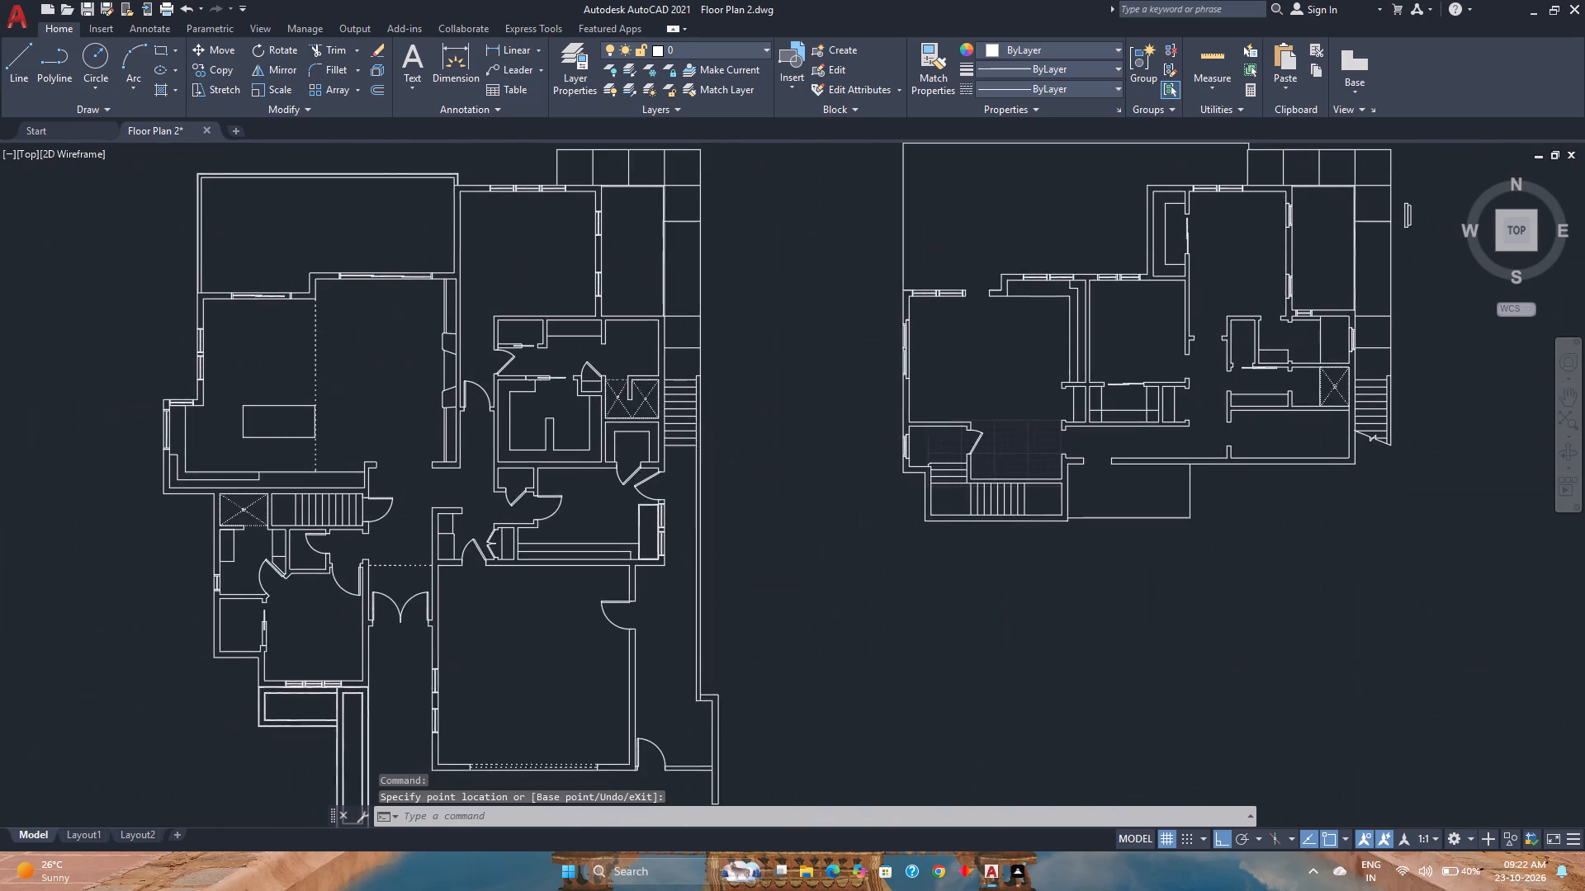
{"action": "scroll", "coordinate": [983, 445], "scroll_direction": "up", "scroll_amount": 3}
{"action": "left_click", "coordinate": [969, 441]}
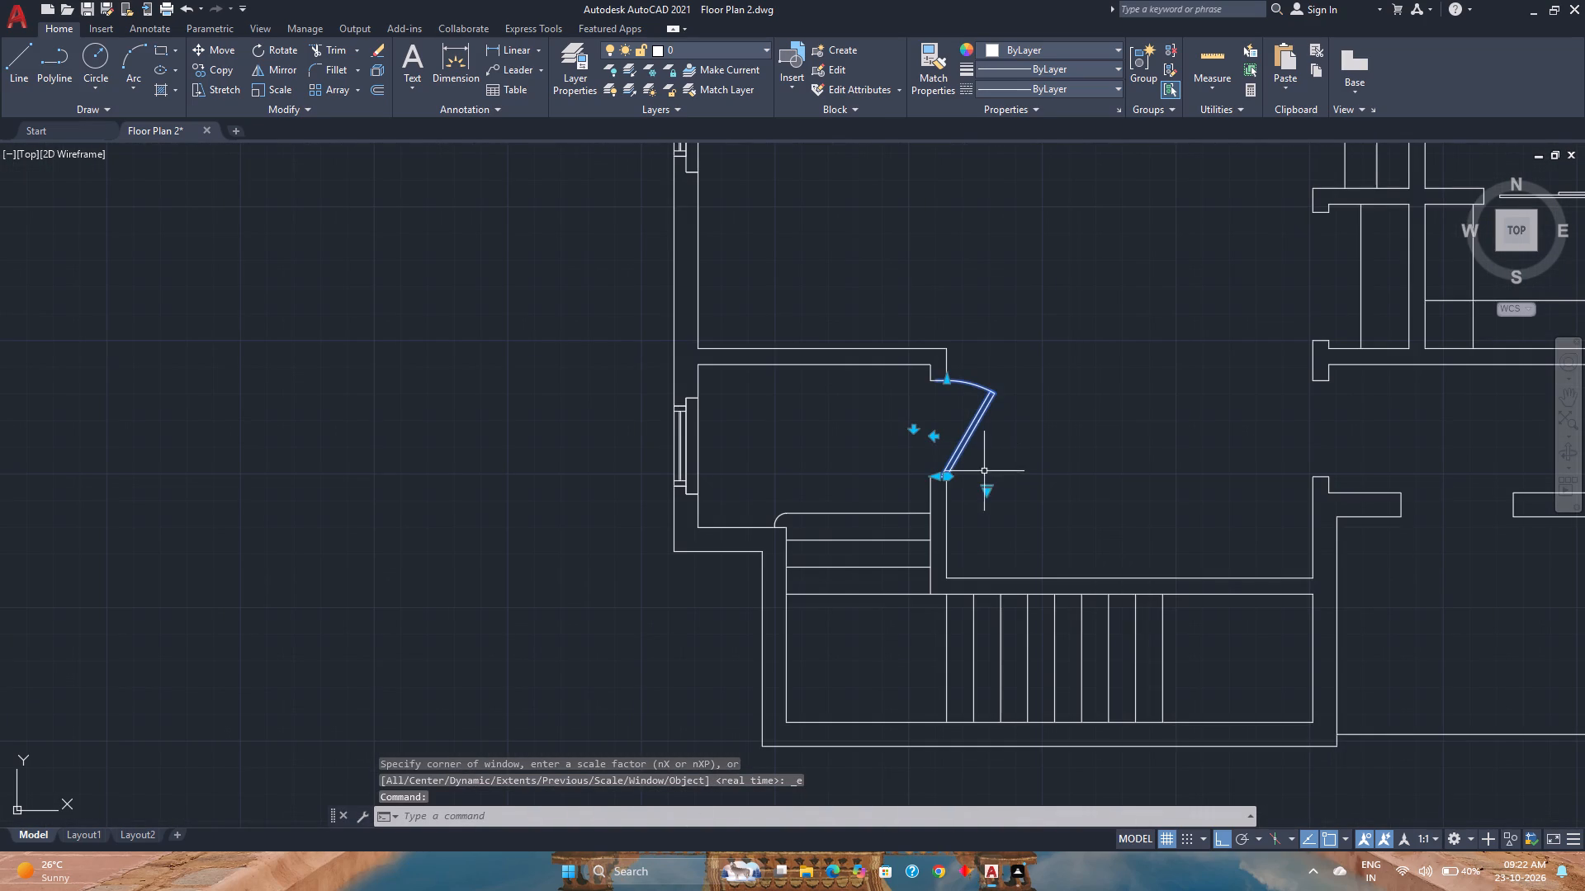
{"action": "left_click", "coordinate": [989, 488]}
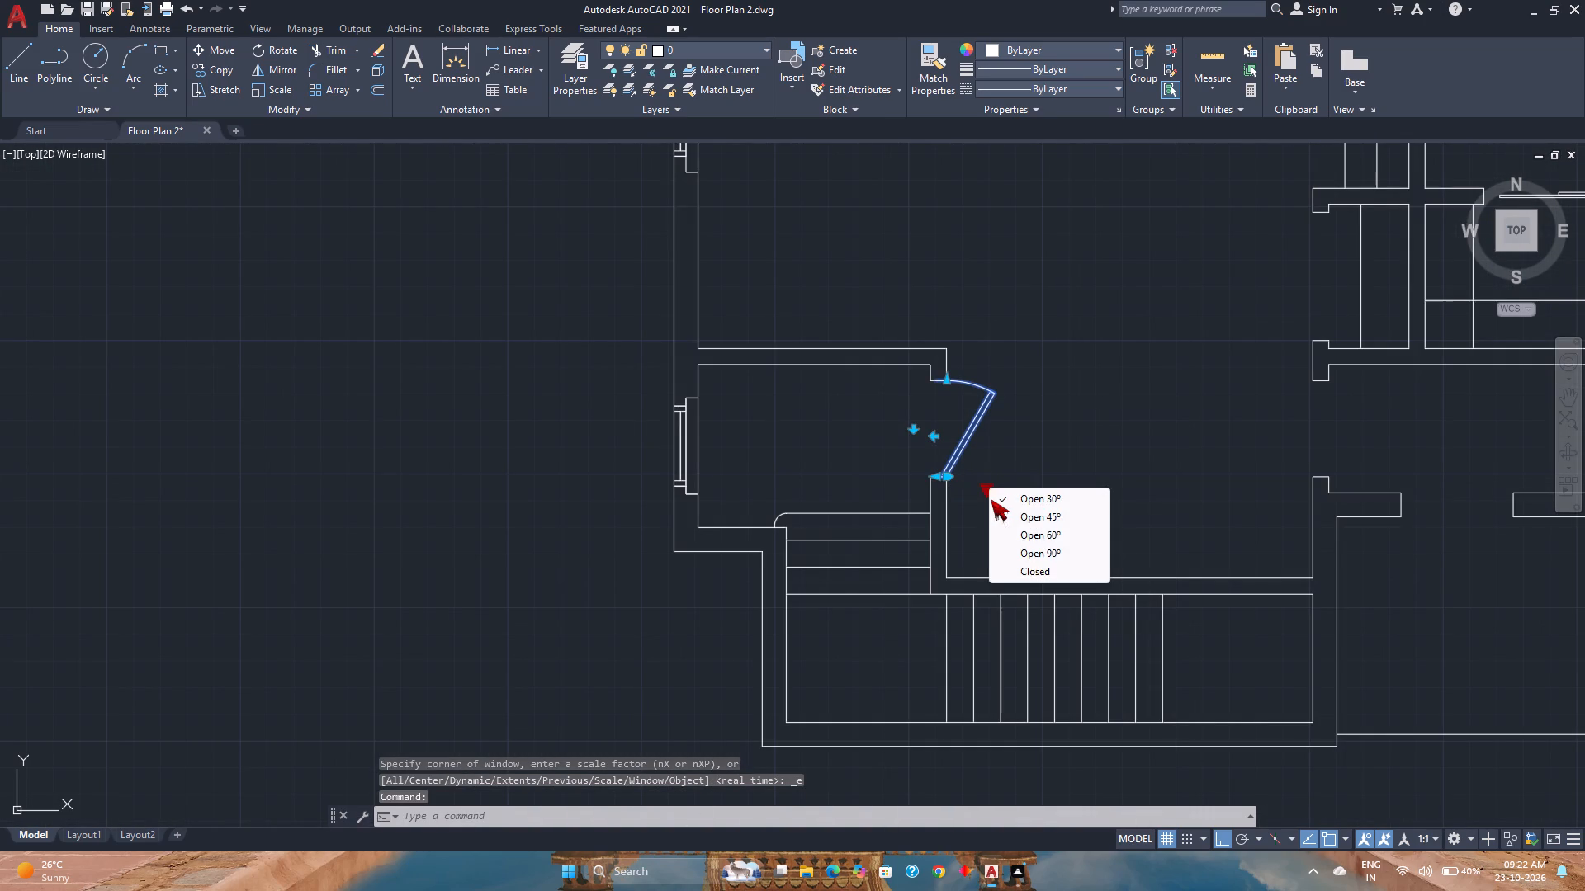
{"action": "left_click", "coordinate": [1021, 546]}
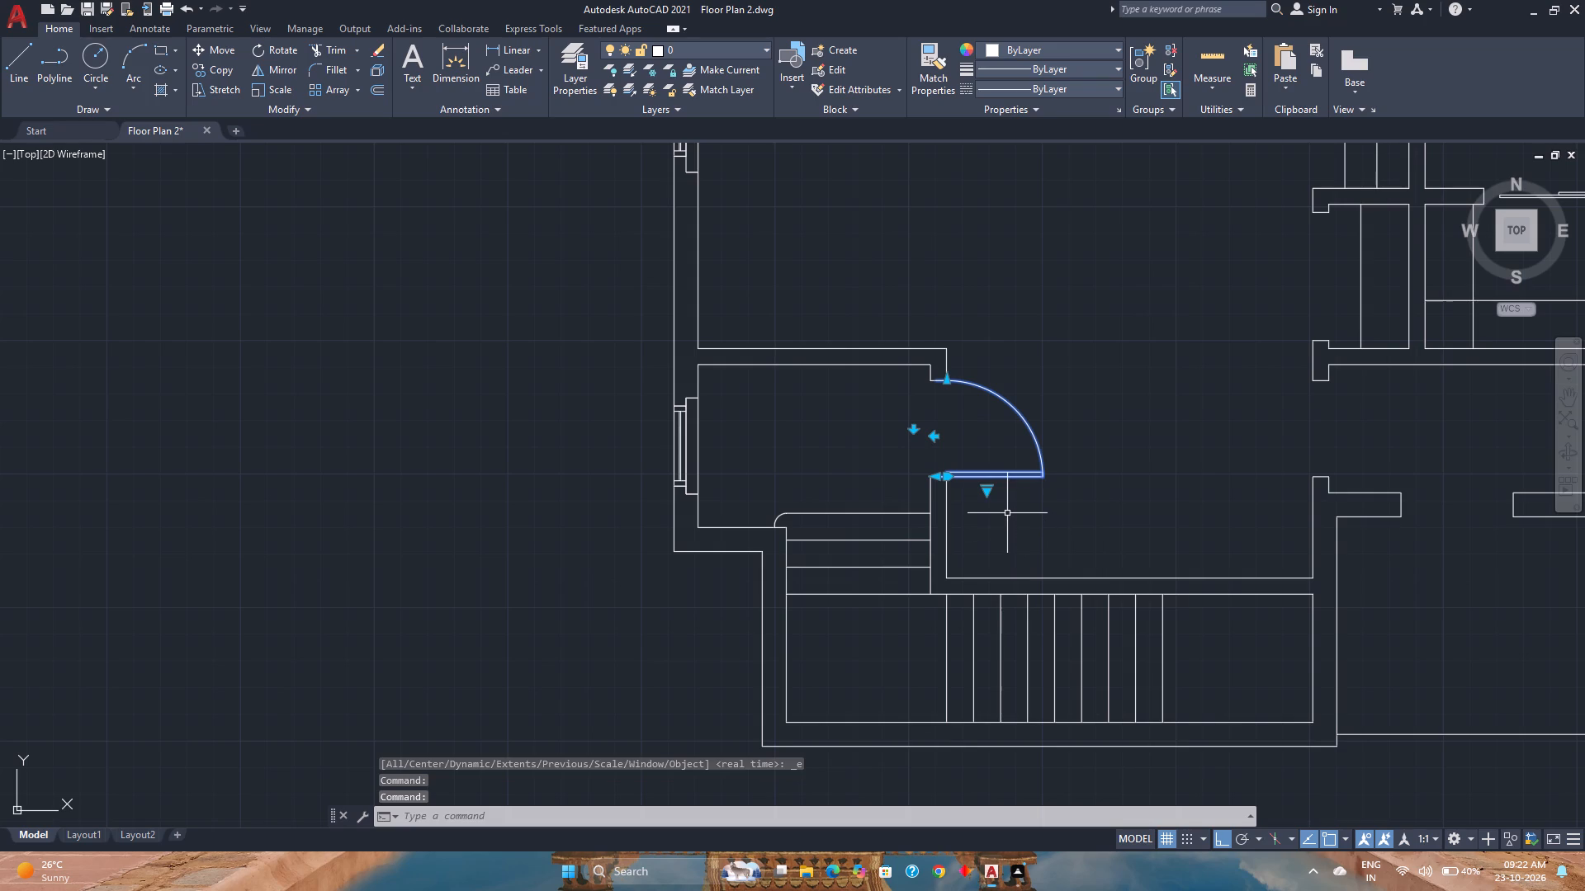
{"action": "key", "text": "Escape"}
Save the drawing.
{"action": "key", "text": "ctrl+s"}
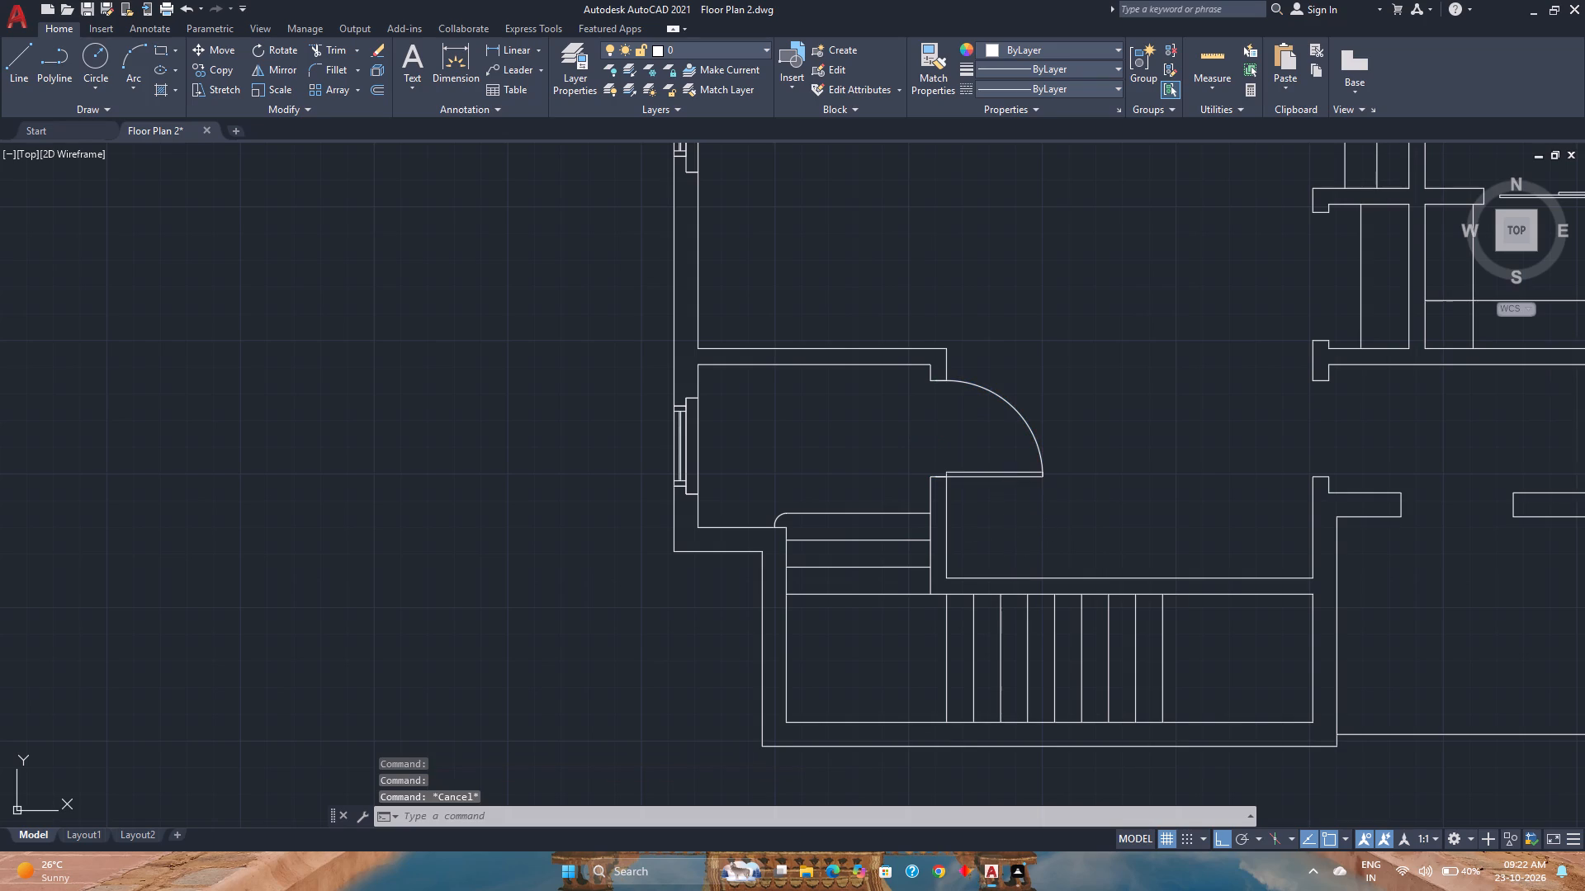
Copy the swing door north of the stairs to the south jamb of the southeast room's west opening.
{"action": "left_click", "coordinate": [1010, 494]}
{"action": "left_click", "coordinate": [995, 462]}
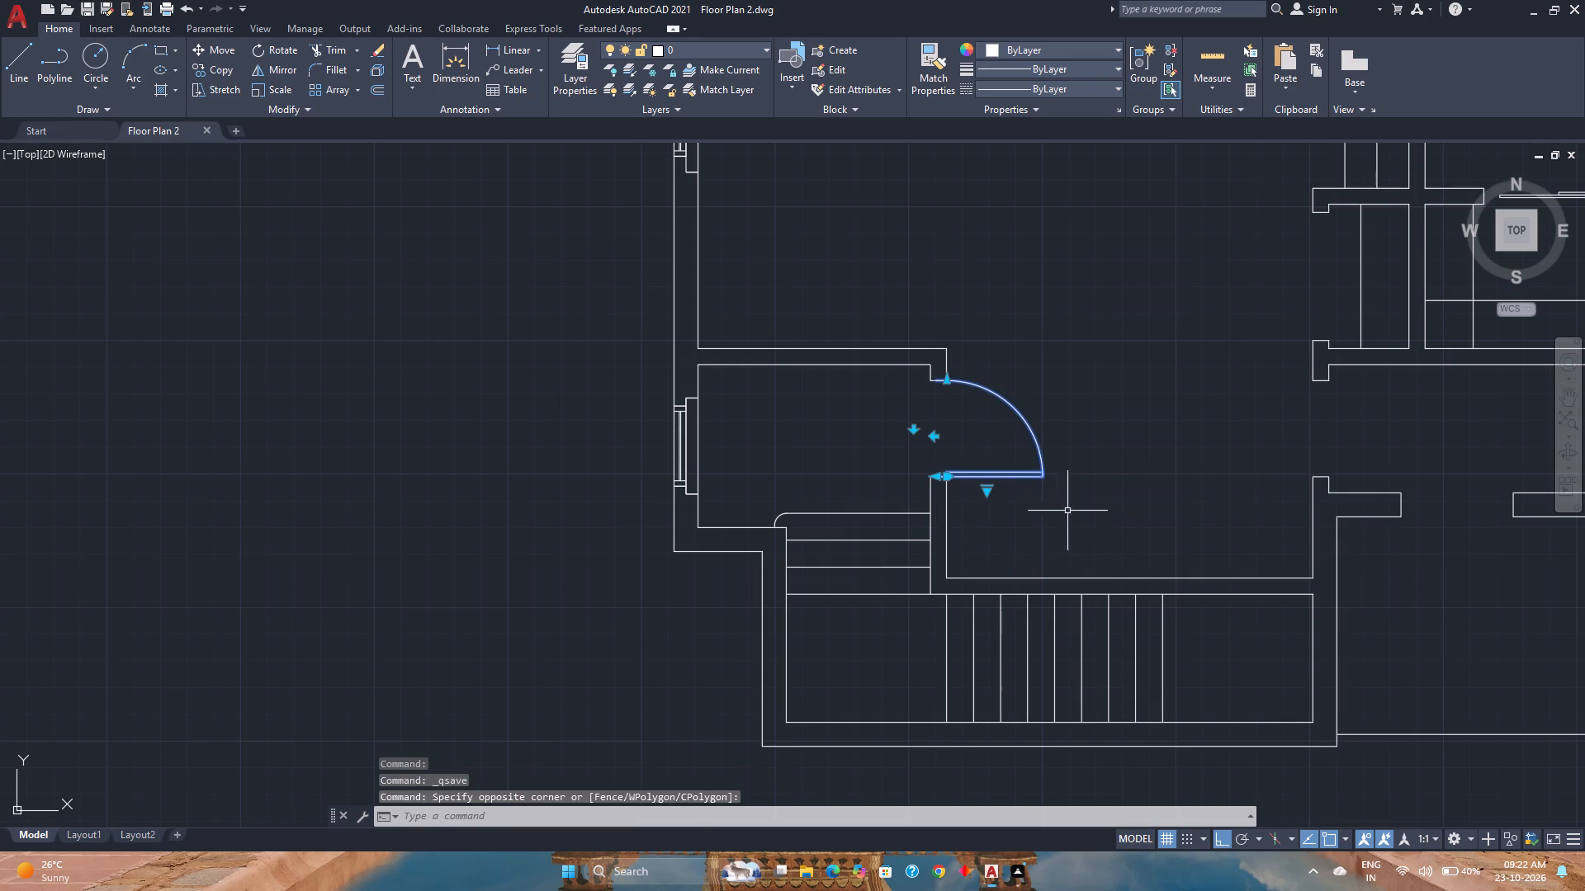
{"action": "middle_click_drag", "start_coordinate": [1107, 498], "coordinate": [1105, 498]}
{"action": "middle_click_drag", "start_coordinate": [1105, 498], "coordinate": [796, 481]}
{"action": "middle_click_drag", "start_coordinate": [788, 481], "coordinate": [777, 481]}
{"action": "middle_click_drag", "start_coordinate": [768, 481], "coordinate": [757, 481]}
{"action": "middle_click_drag", "start_coordinate": [757, 481], "coordinate": [615, 478]}
{"action": "middle_click", "coordinate": [615, 478]}
{"action": "middle_click_drag", "start_coordinate": [546, 477], "coordinate": [494, 475]}
{"action": "middle_click", "coordinate": [485, 475]}
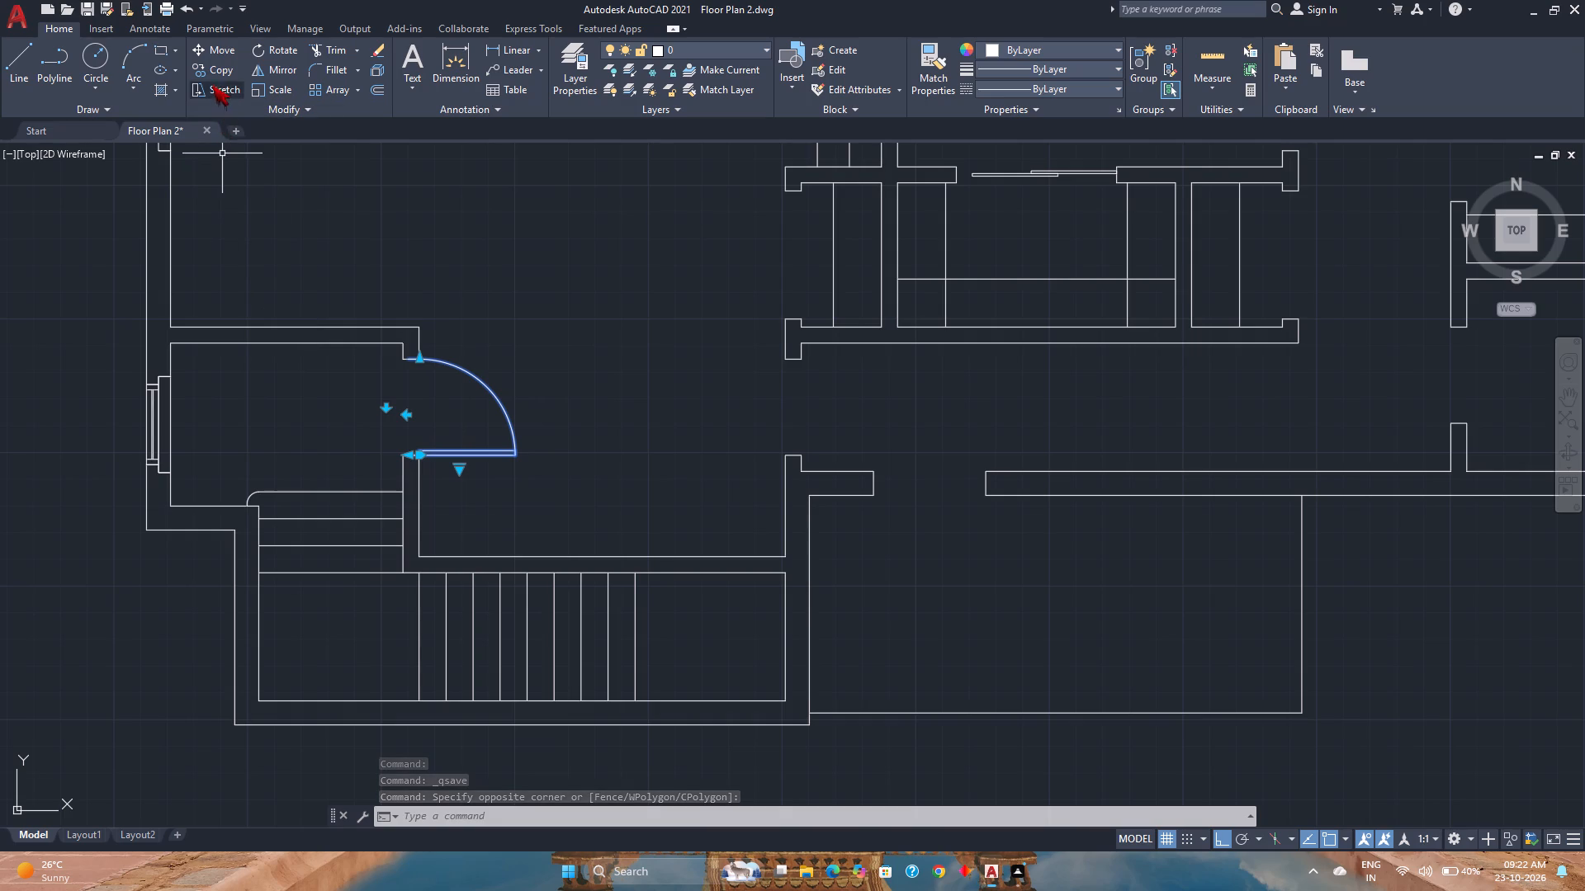
{"action": "left_click", "coordinate": [215, 71]}
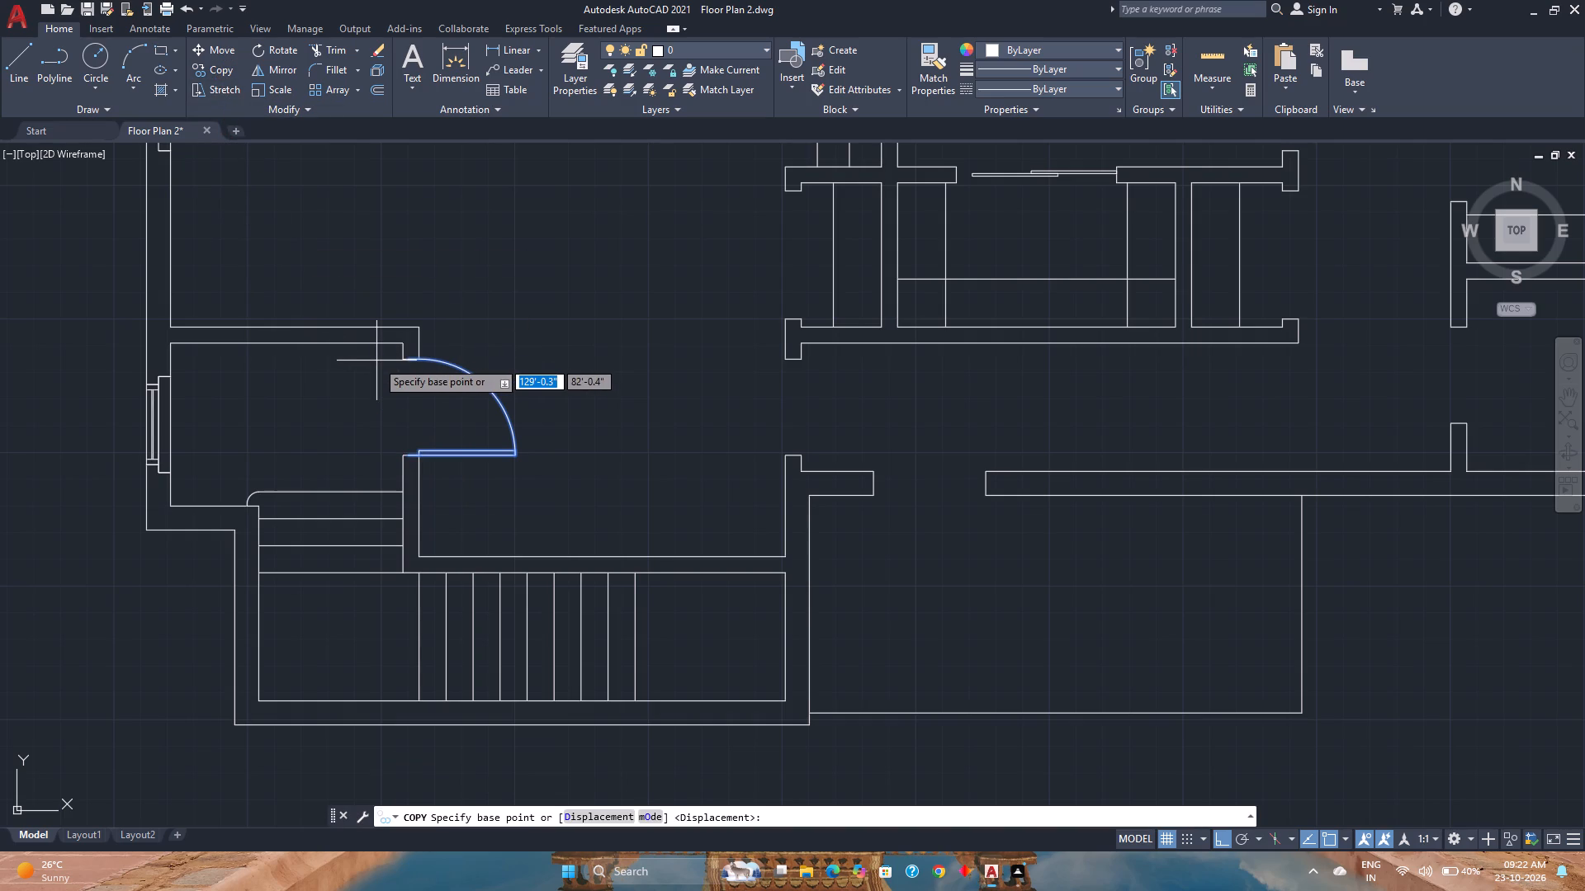
{"action": "scroll", "coordinate": [490, 384], "scroll_direction": "down", "scroll_amount": 2}
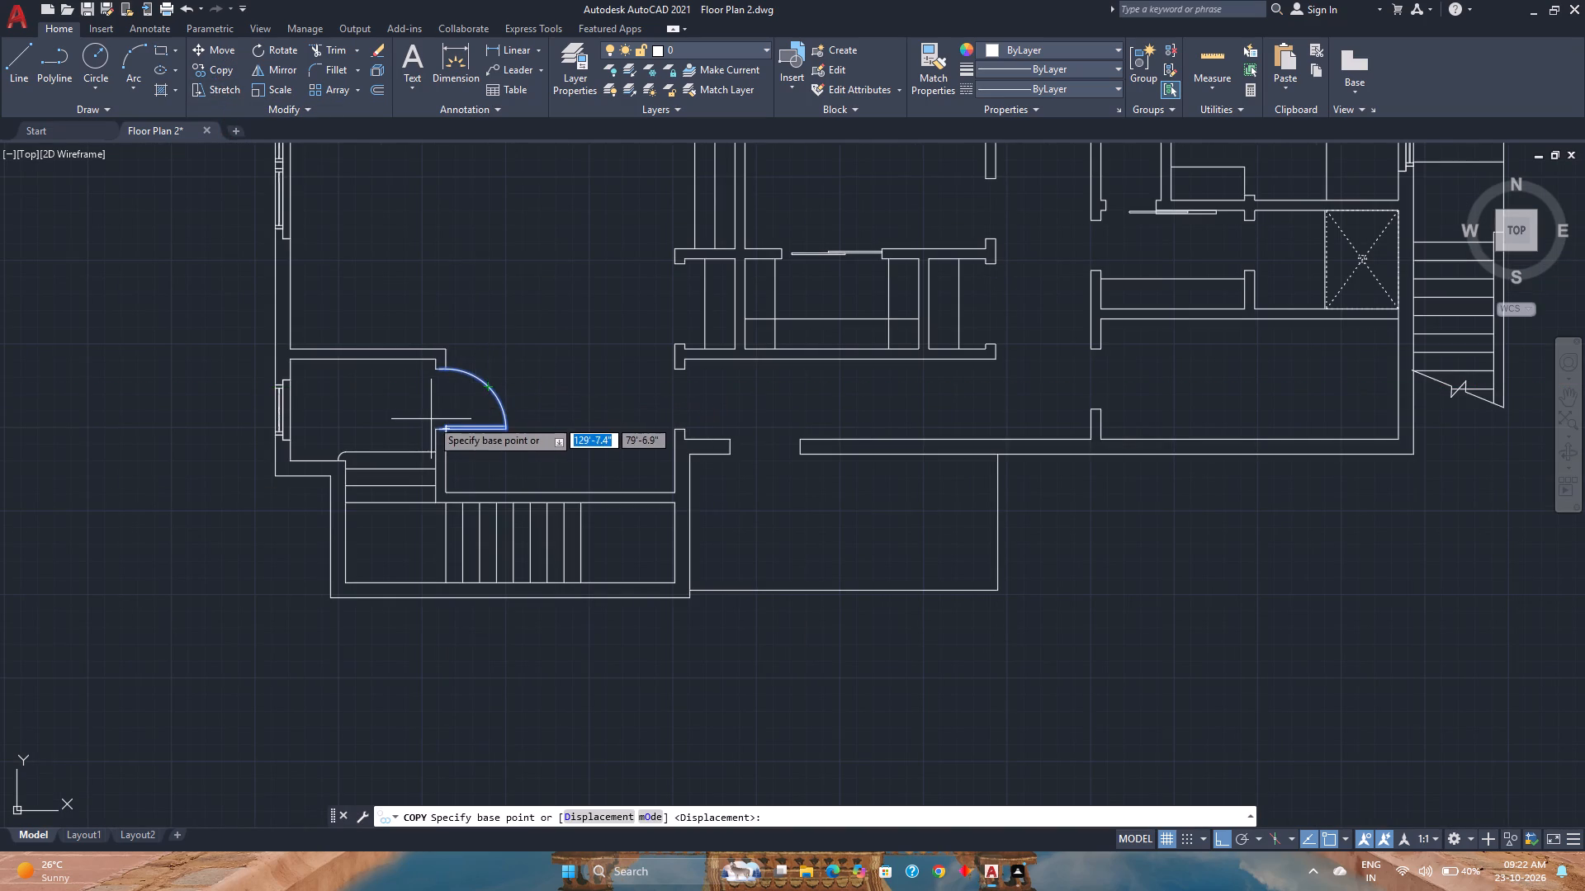
{"action": "scroll", "coordinate": [429, 421], "scroll_direction": "up", "scroll_amount": 4}
{"action": "scroll", "coordinate": [503, 459], "scroll_direction": "up", "scroll_amount": 4}
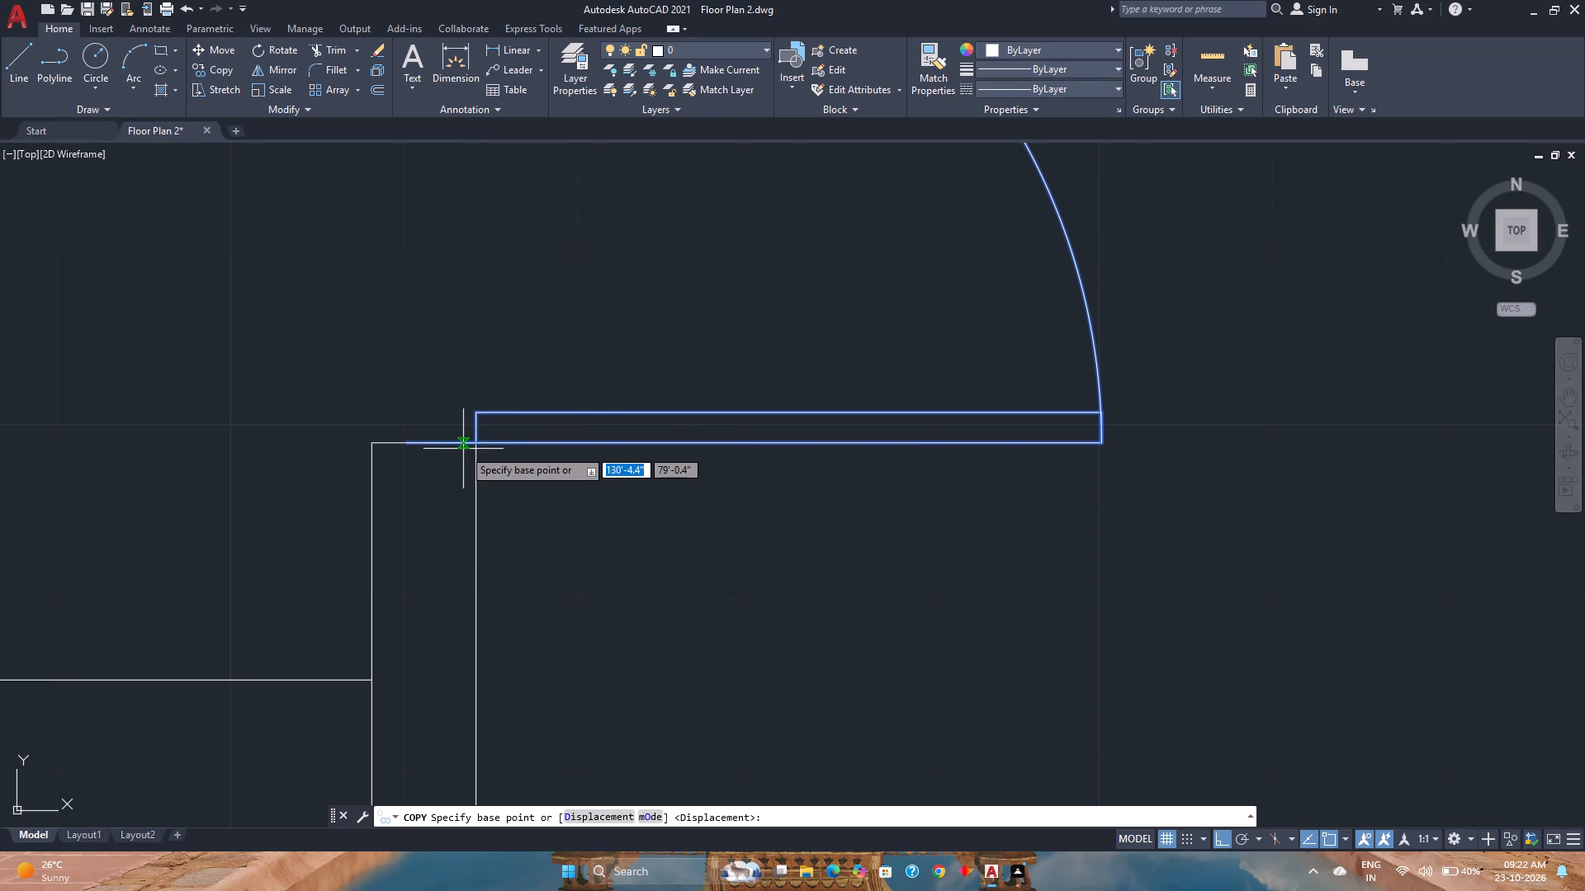
{"action": "left_click", "coordinate": [477, 445]}
{"action": "scroll", "coordinate": [477, 445], "scroll_direction": "down", "scroll_amount": 8}
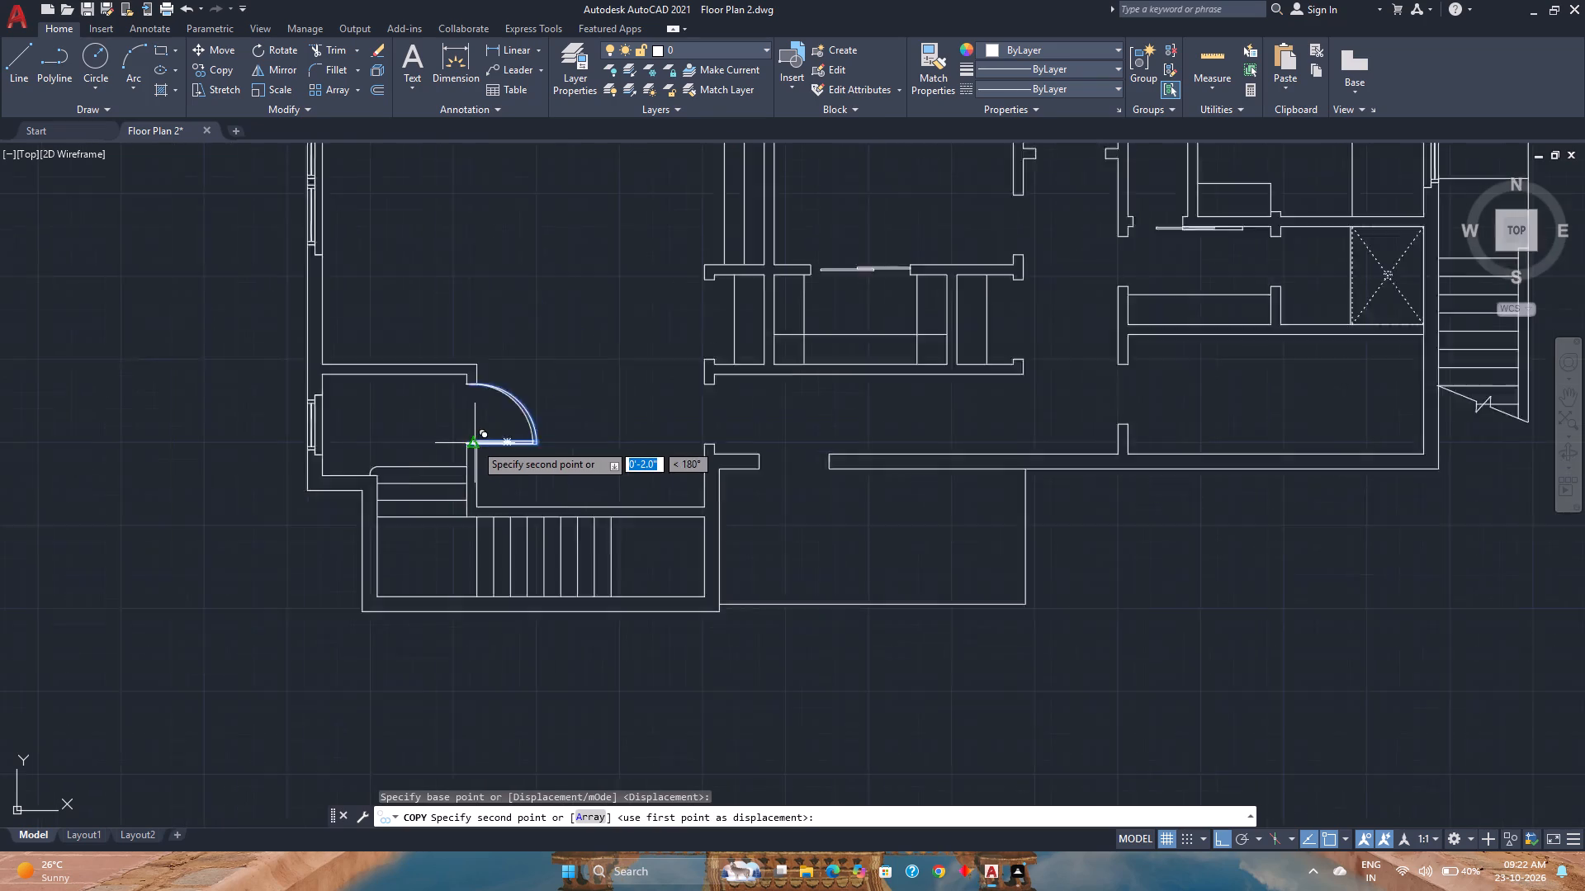
{"action": "scroll", "coordinate": [694, 434], "scroll_direction": "up", "scroll_amount": 2}
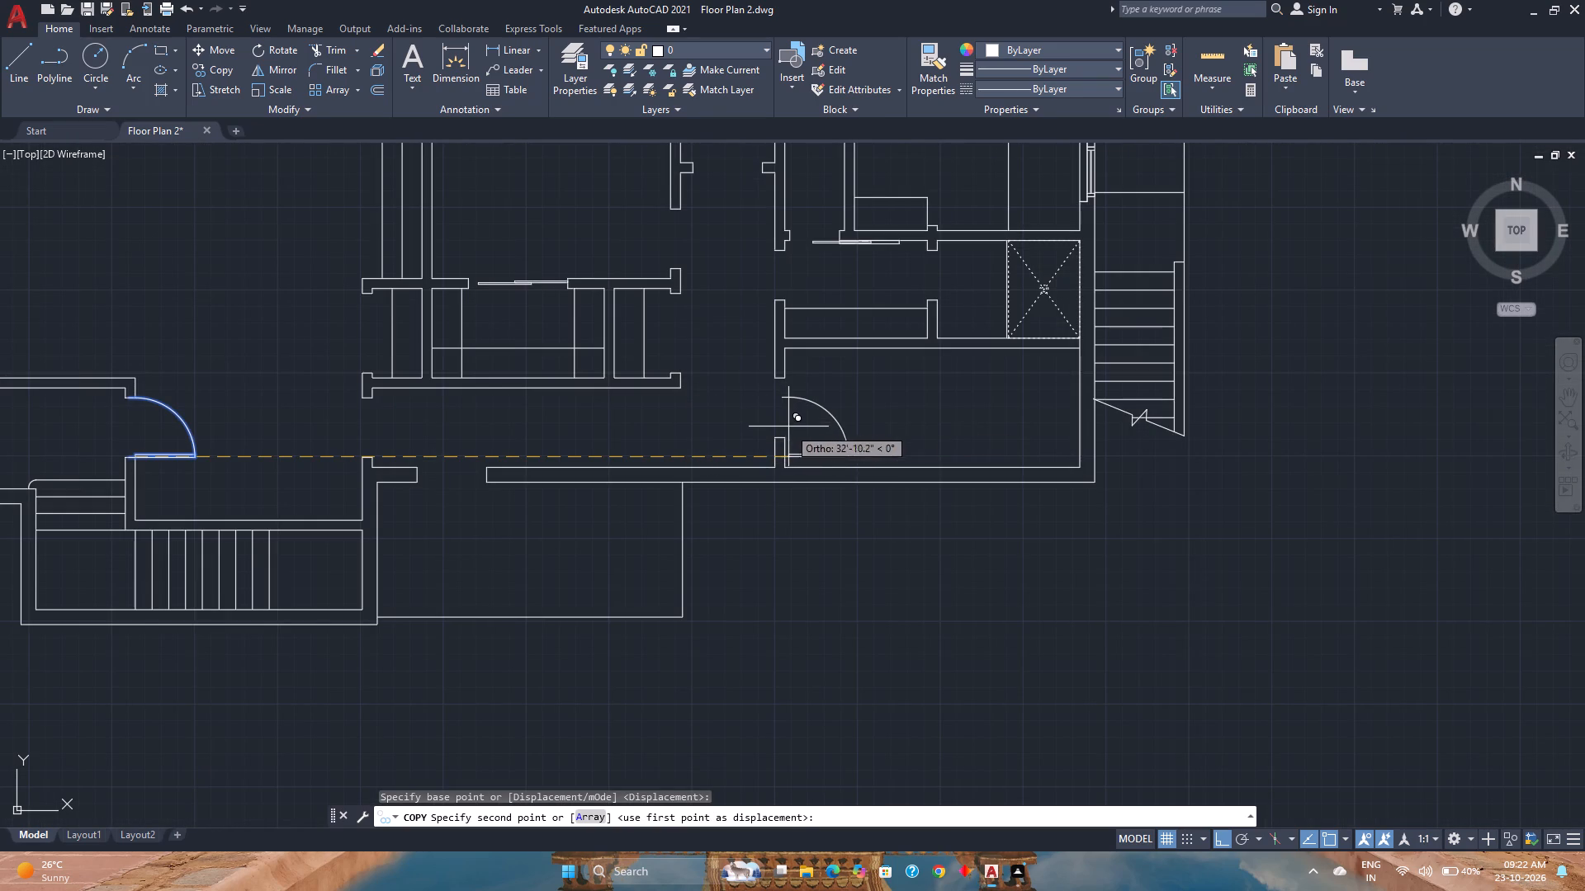
{"action": "left_click", "coordinate": [783, 436]}
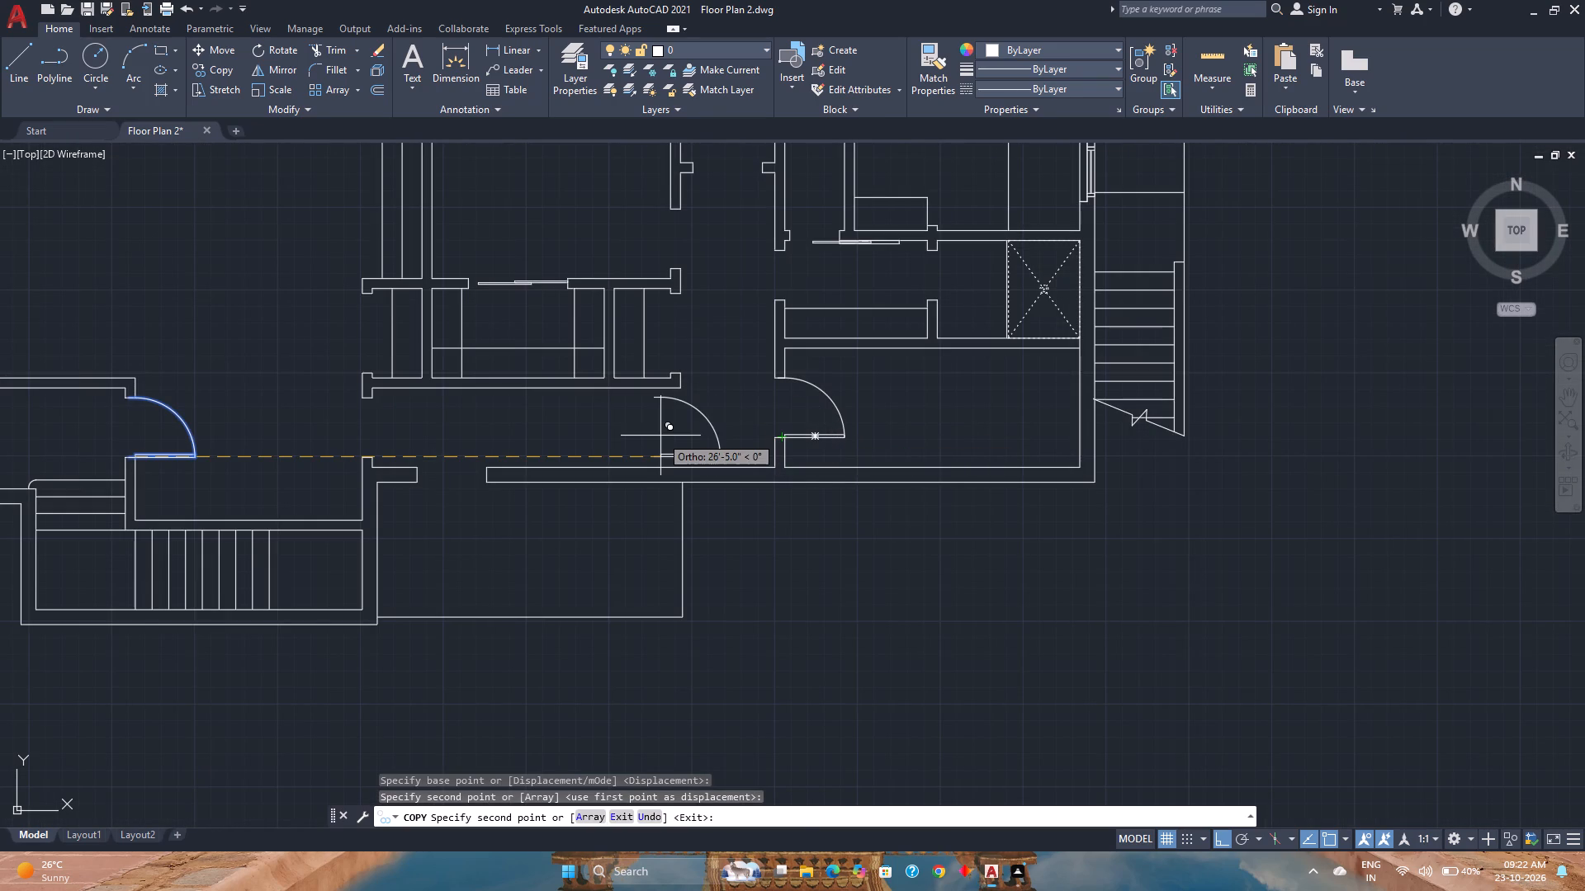
Place a second copy of the door at the south jamb corner of the east closet's opening.
{"action": "left_click", "coordinate": [681, 369]}
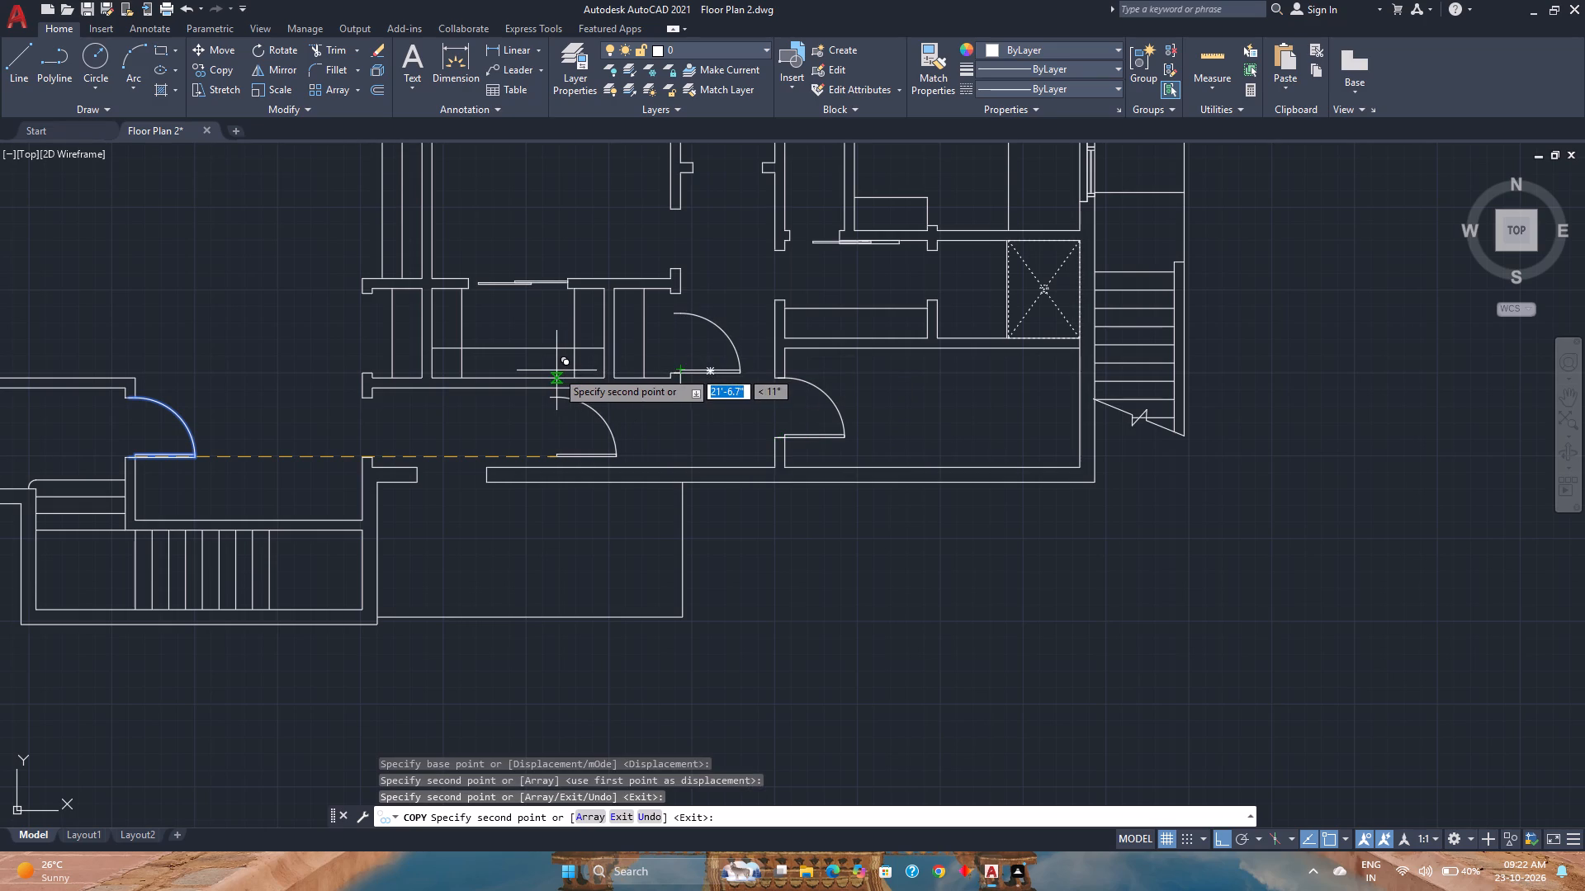
{"action": "key", "text": "Escape"}
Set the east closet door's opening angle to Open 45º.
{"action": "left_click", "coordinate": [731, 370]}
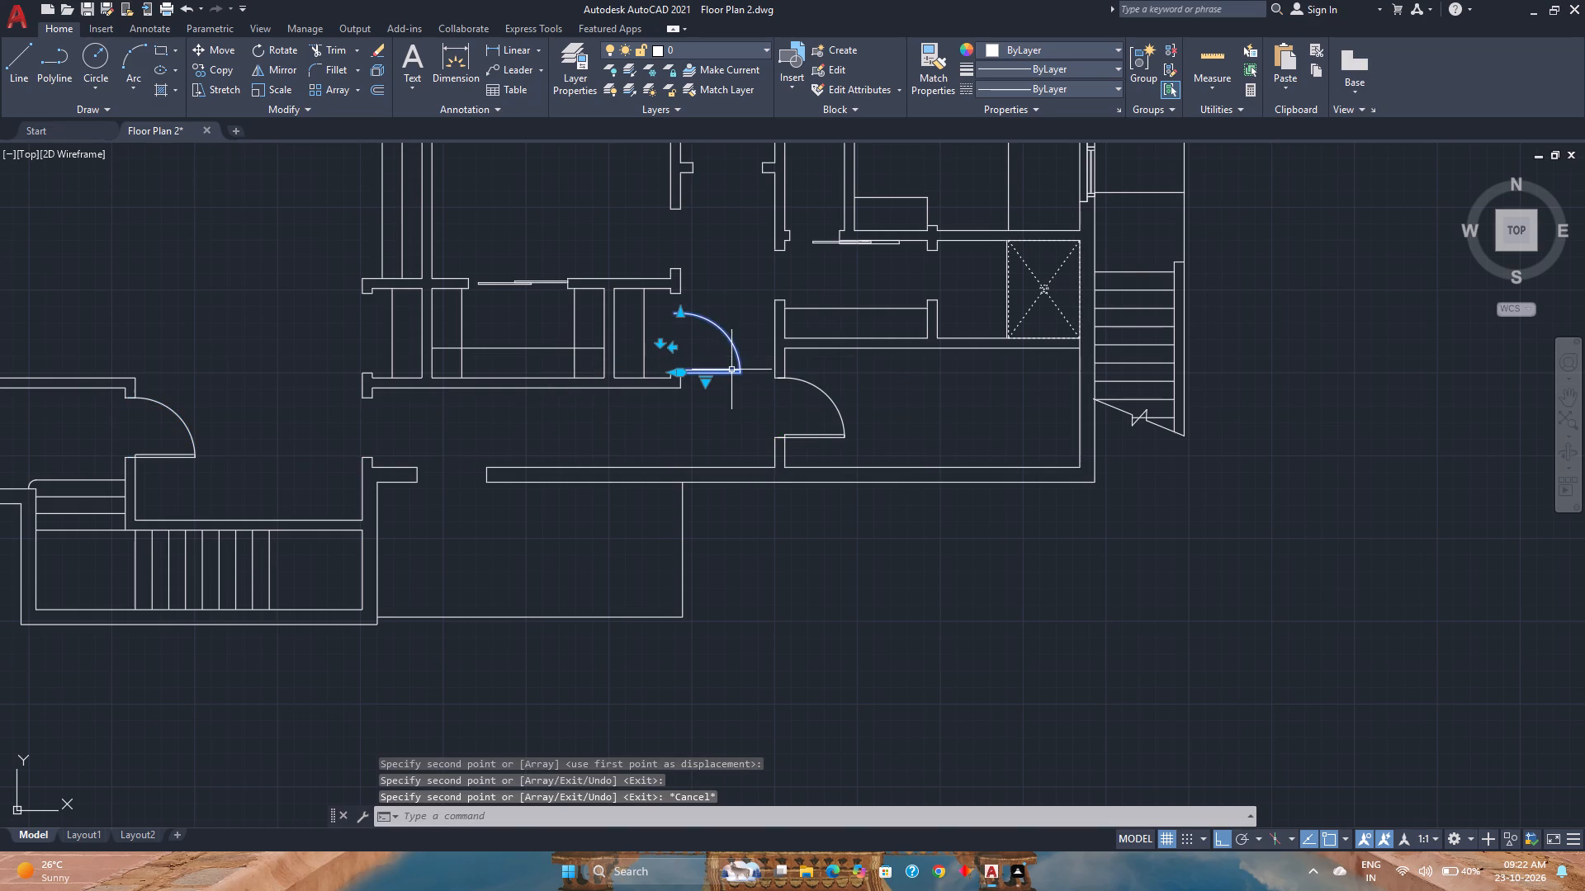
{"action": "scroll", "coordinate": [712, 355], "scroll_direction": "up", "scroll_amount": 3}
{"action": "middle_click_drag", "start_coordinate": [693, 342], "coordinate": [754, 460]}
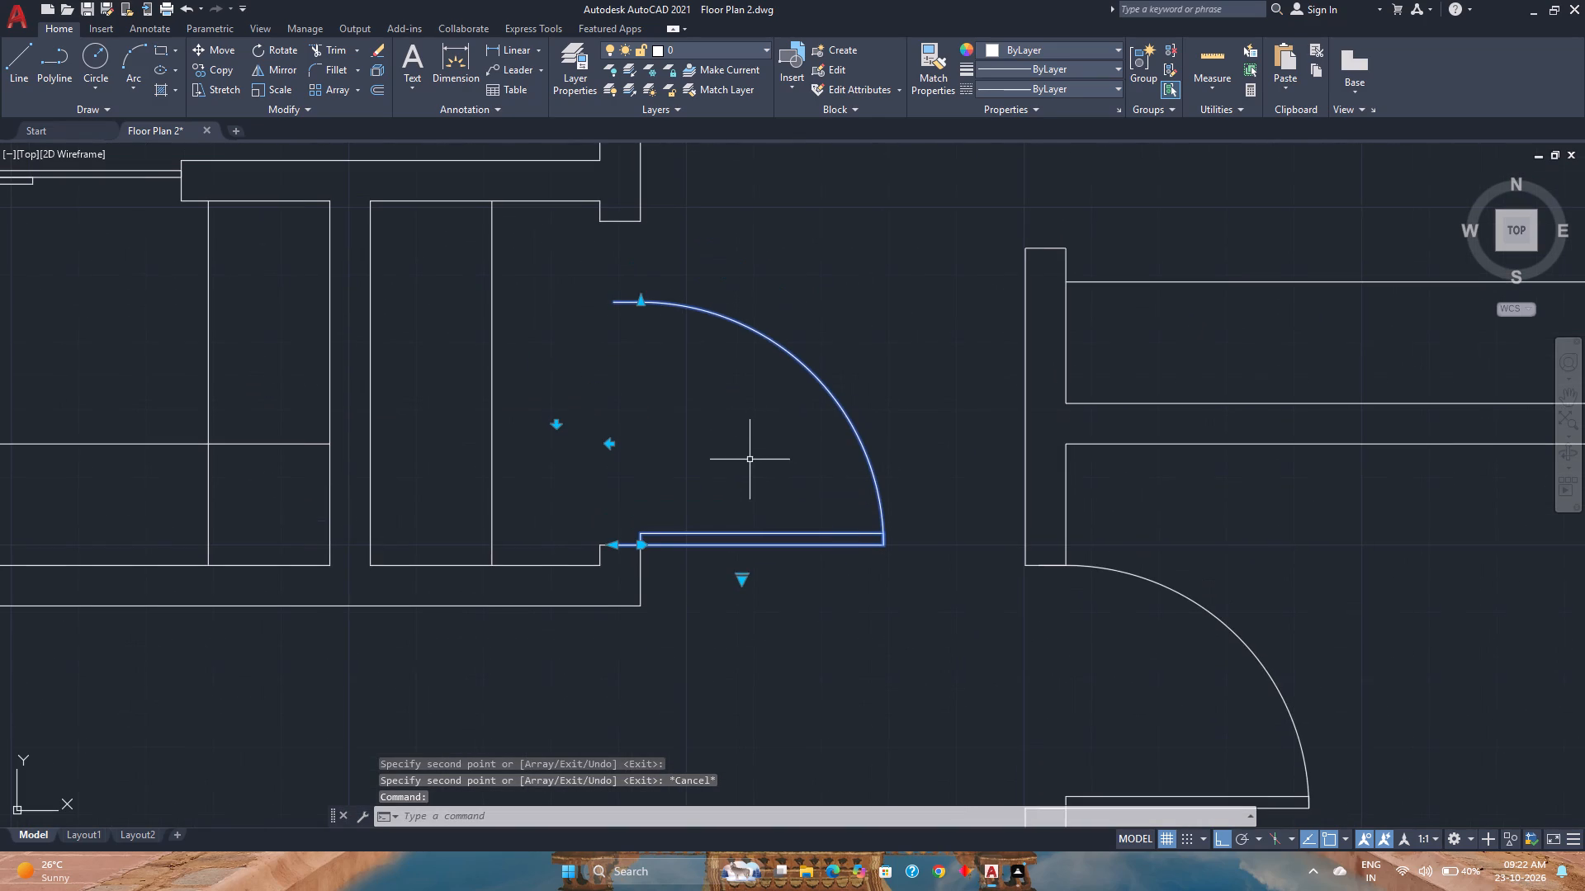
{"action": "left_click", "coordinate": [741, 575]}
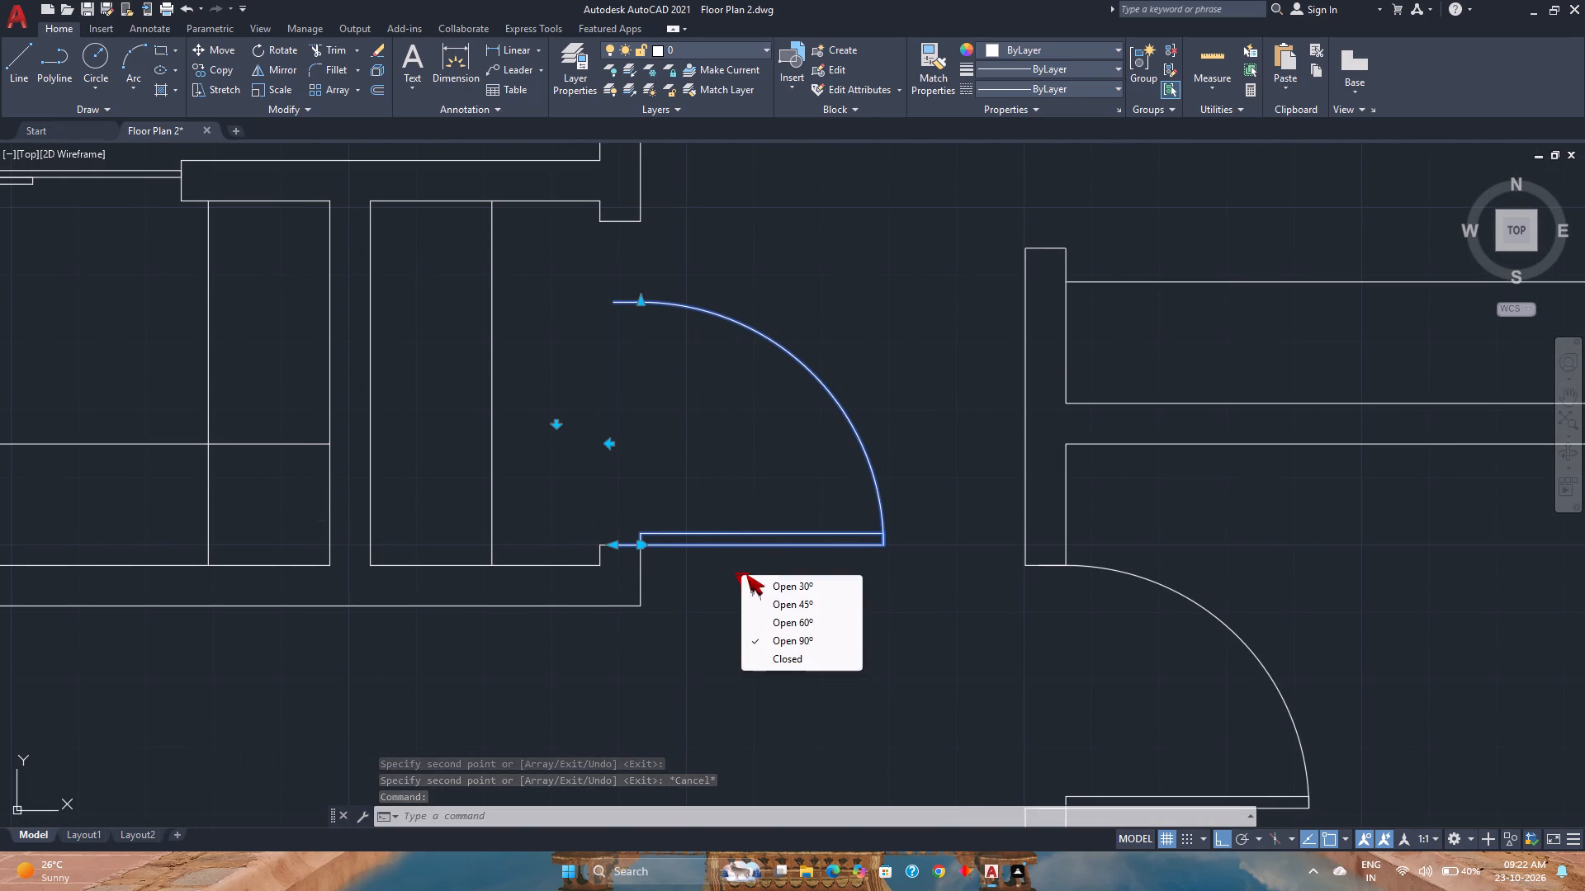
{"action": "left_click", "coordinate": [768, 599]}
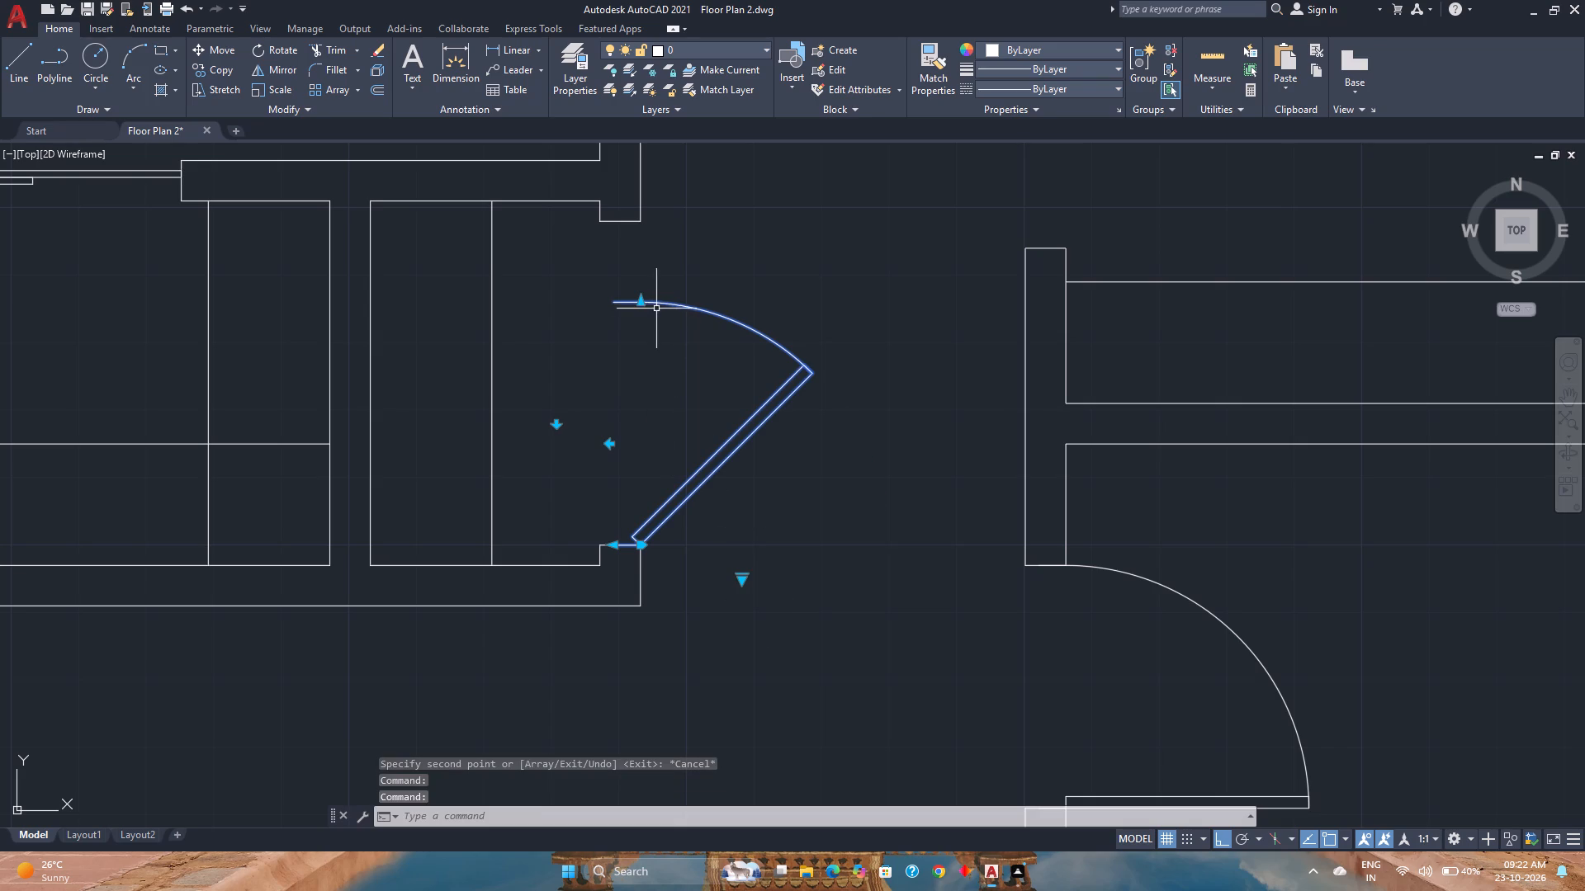
Shorten the east closet door so its leaf spans only the southern half of the opening.
{"action": "left_click", "coordinate": [642, 303]}
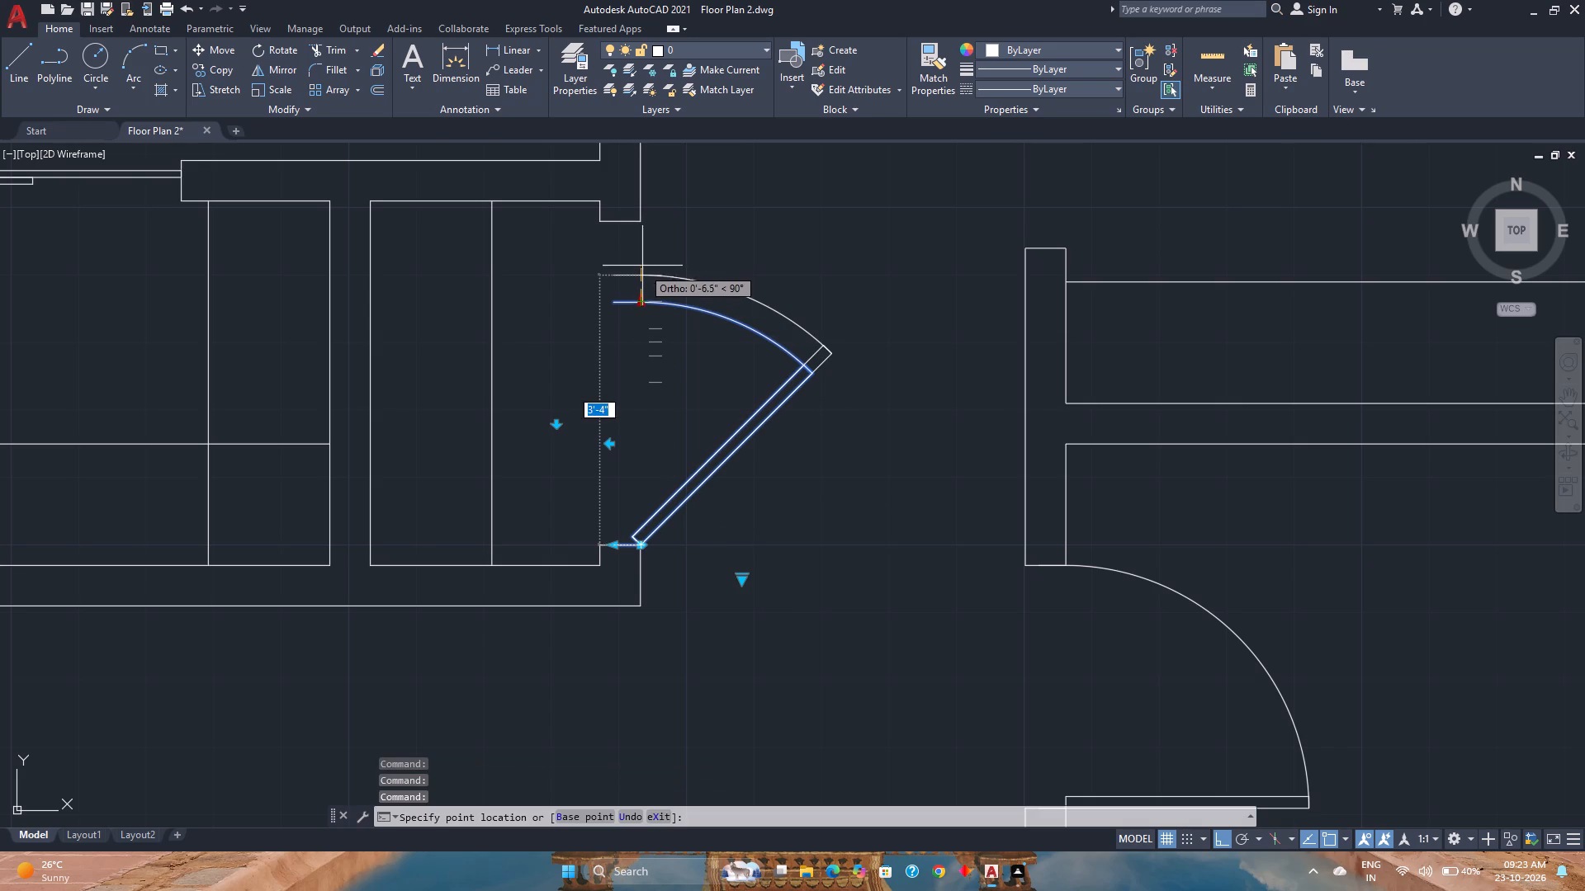
{"action": "left_click", "coordinate": [664, 376]}
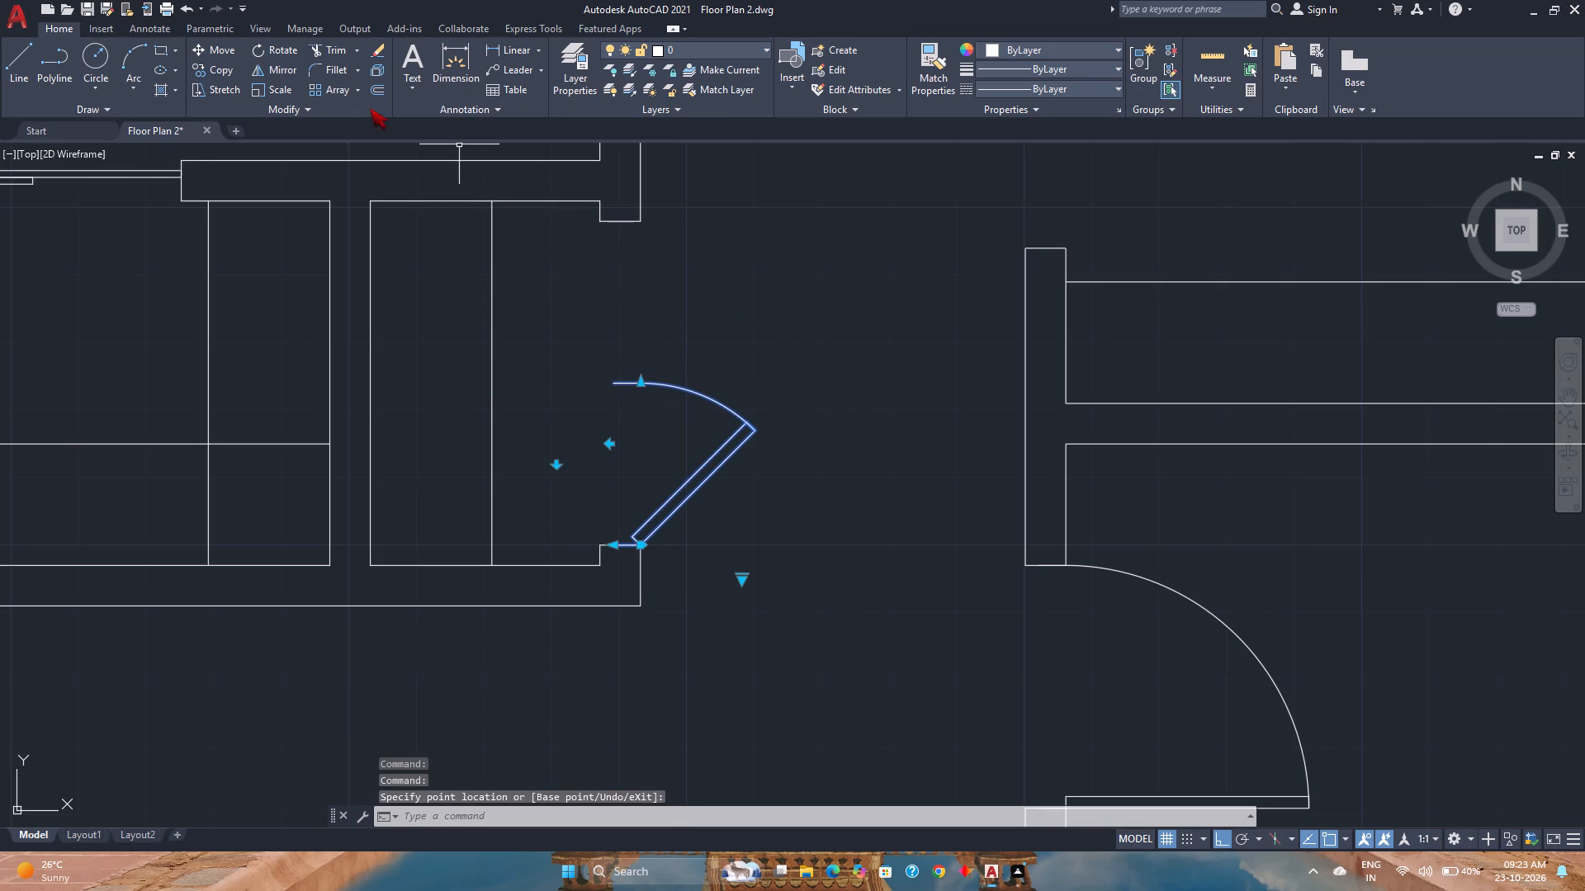
Mirror the closet door about the horizontal centreline of its opening, keeping the original, for a double door.
{"action": "left_click", "coordinate": [260, 76]}
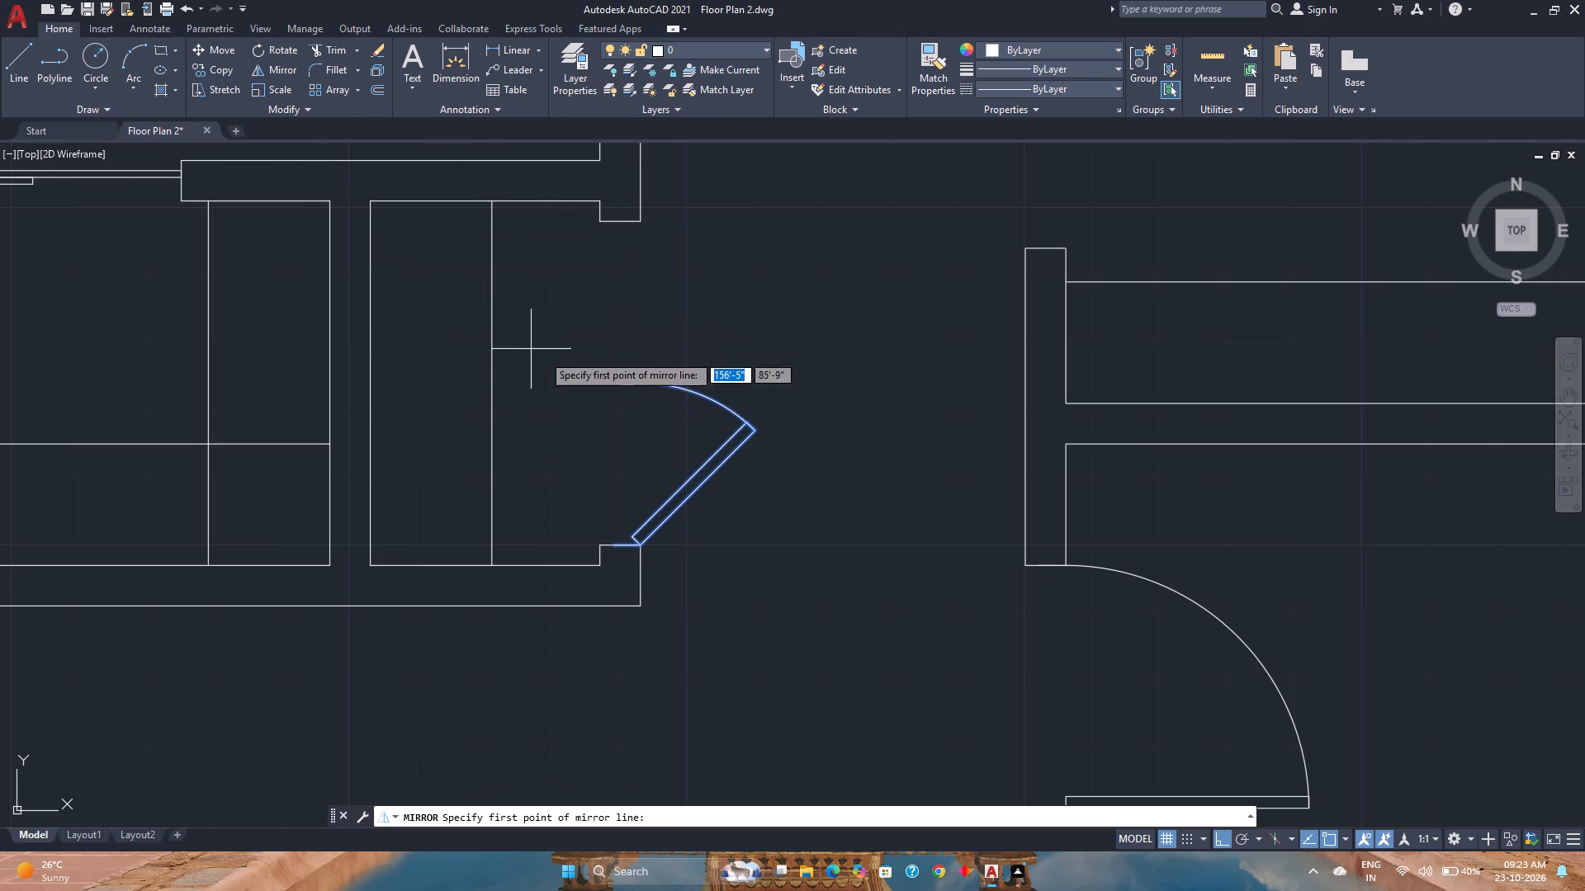
{"action": "left_click", "coordinate": [612, 379]}
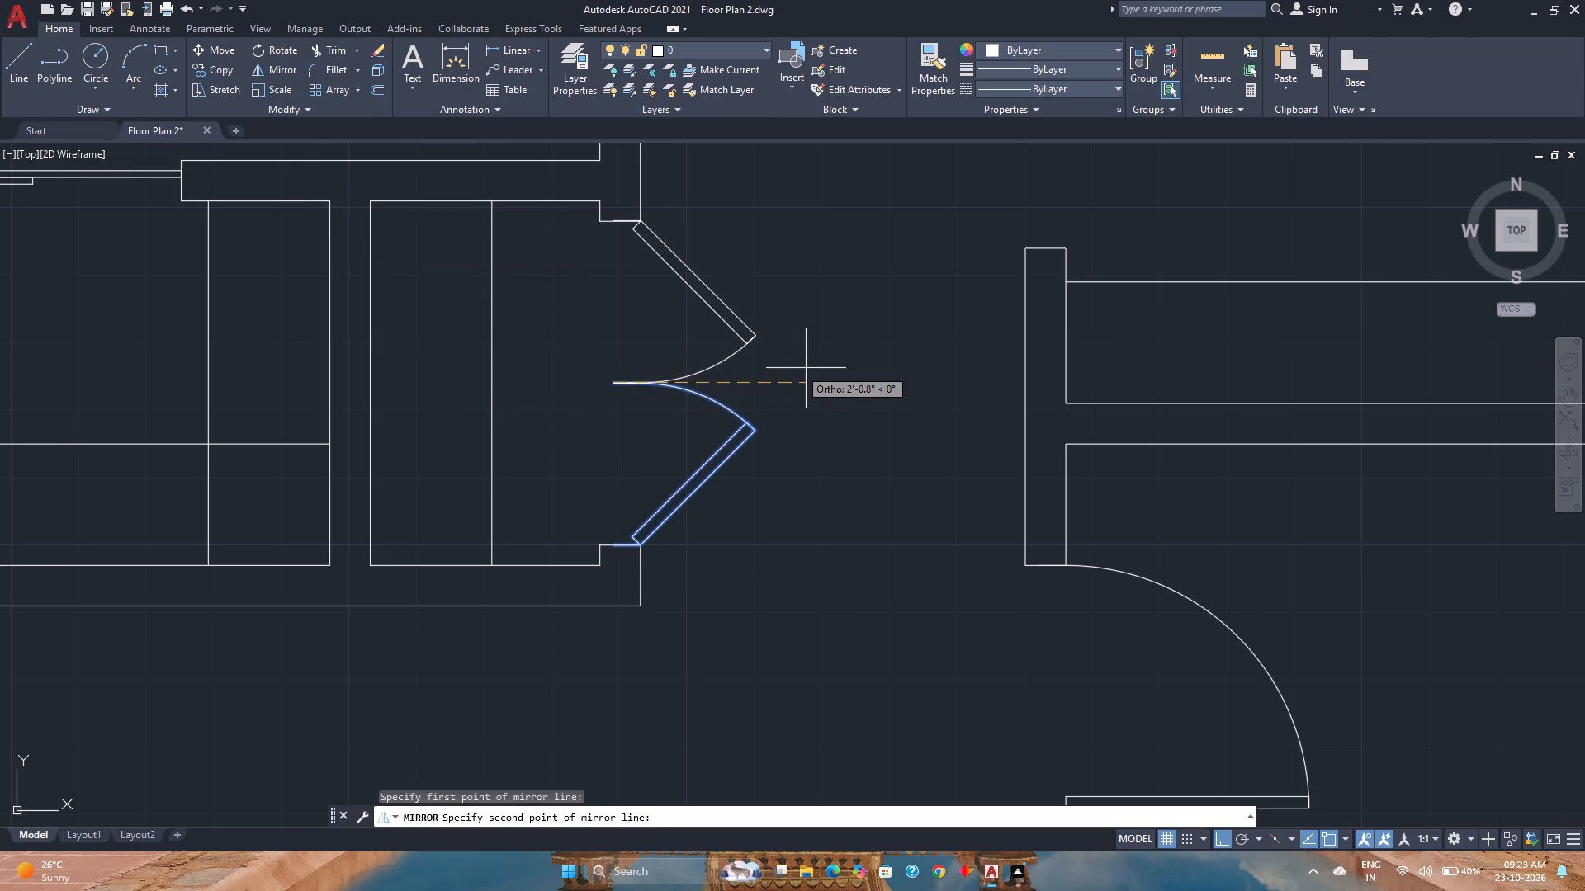
{"action": "left_click", "coordinate": [818, 368]}
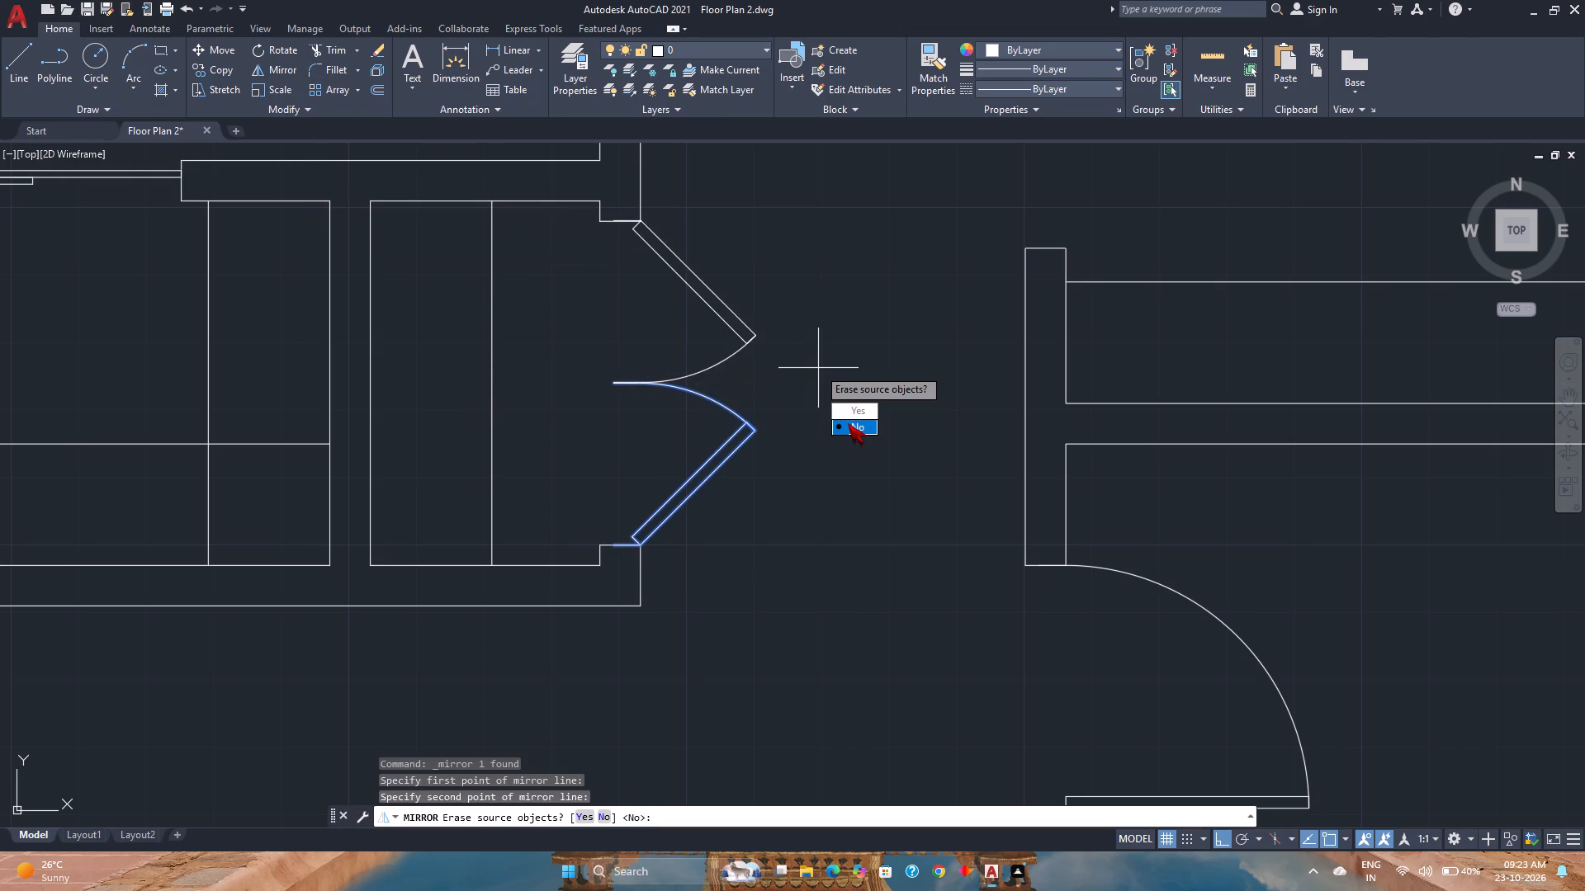
{"action": "left_click_drag", "start_coordinate": [848, 423], "coordinate": [818, 368]}
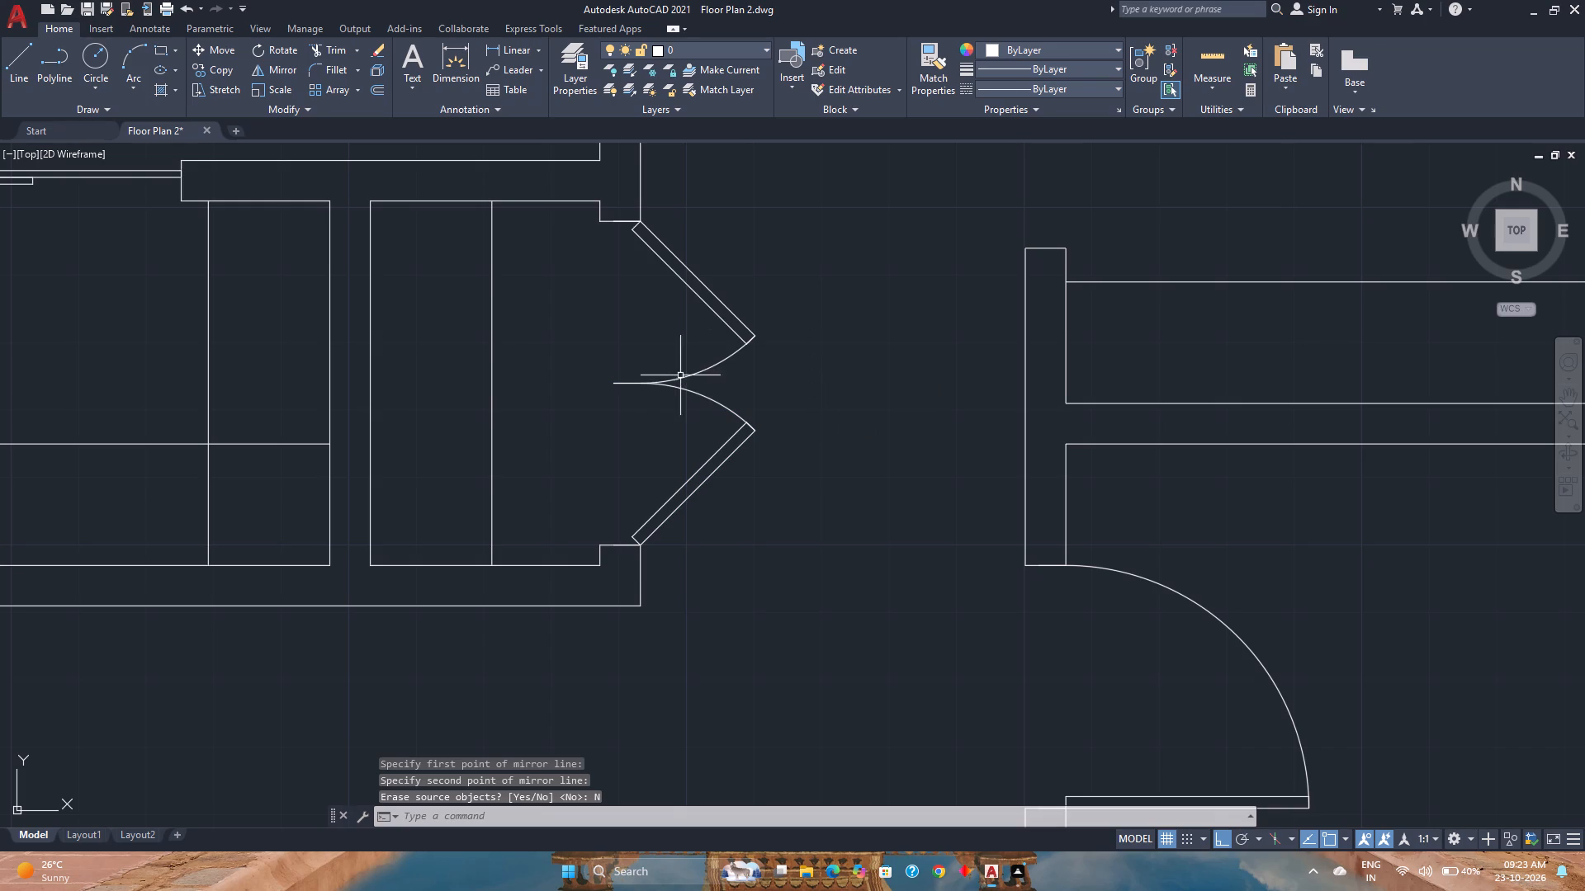
Set both leaves of the east closet's double door to Open 30º.
{"action": "left_click", "coordinate": [703, 370]}
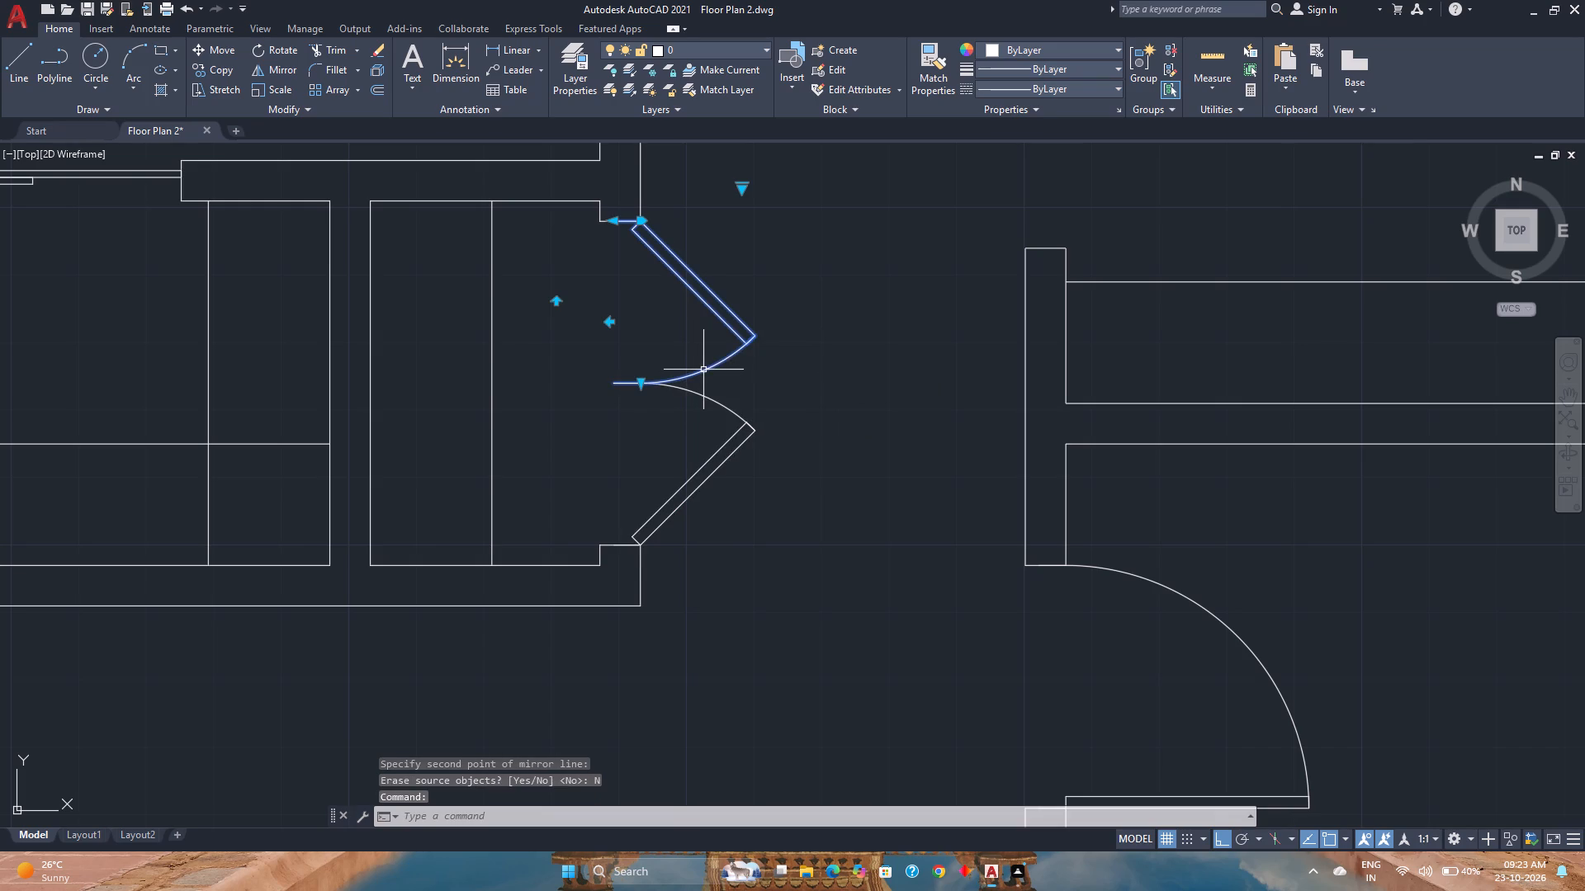
{"action": "left_click", "coordinate": [741, 187]}
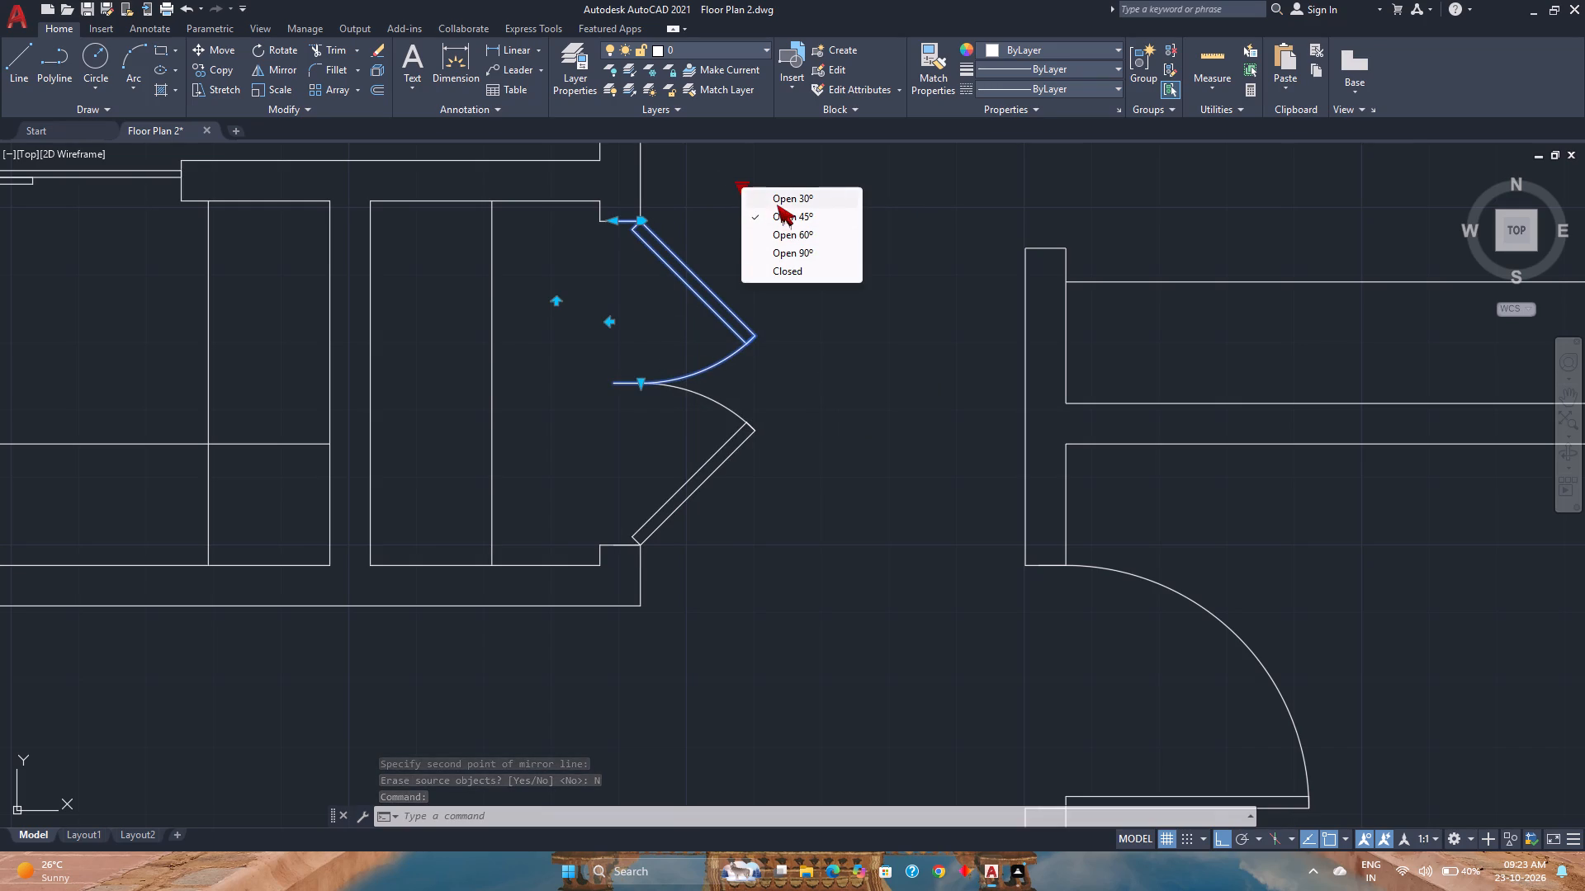
{"action": "left_click", "coordinate": [777, 198]}
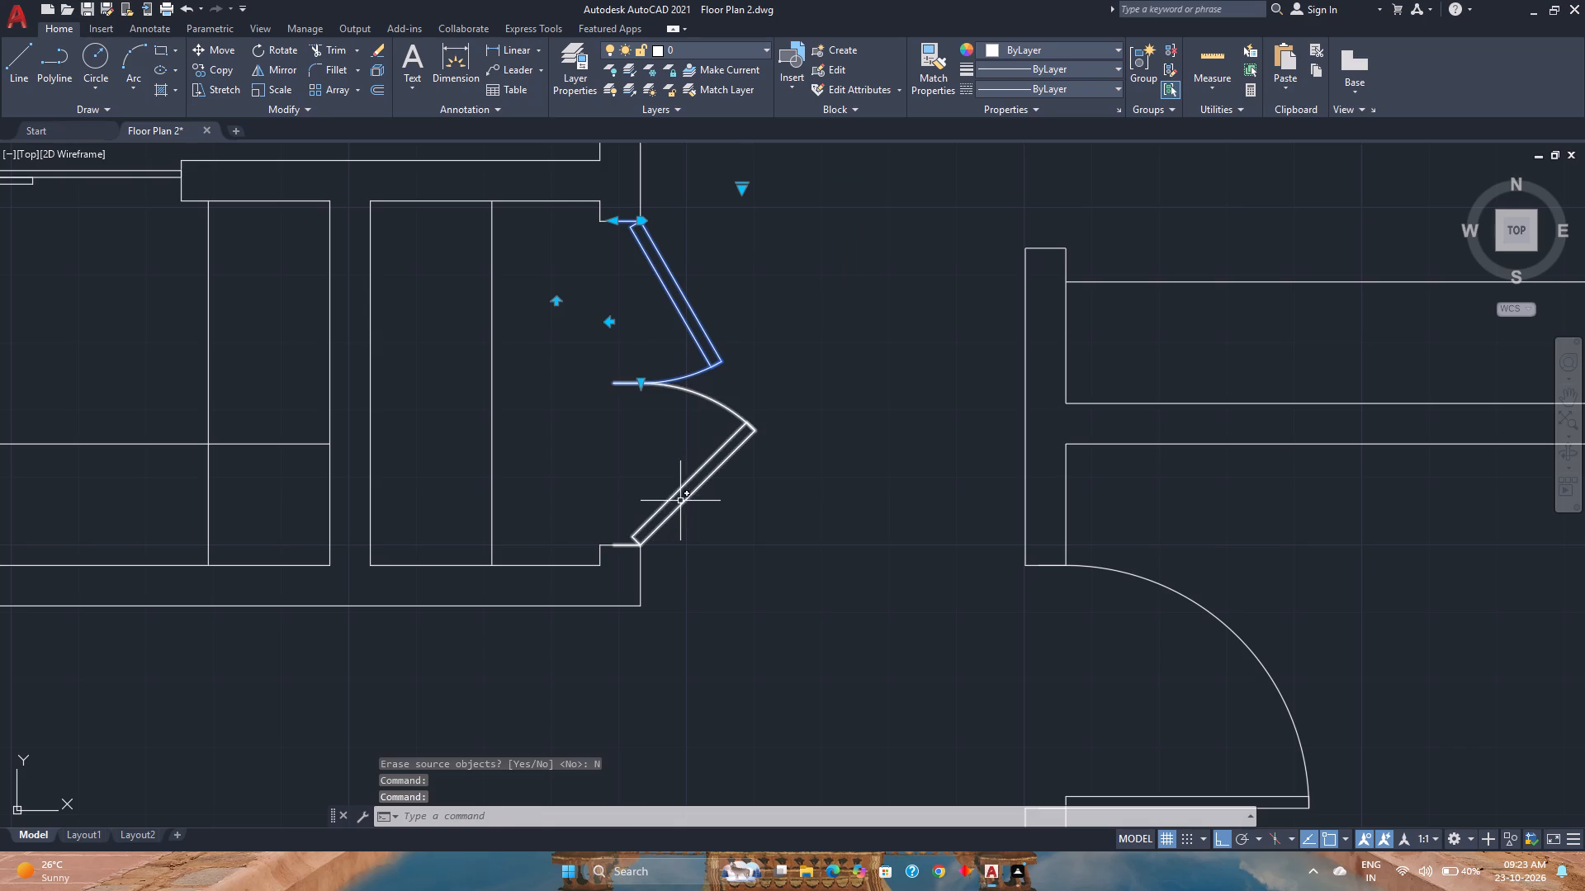
{"action": "left_click", "coordinate": [674, 486]}
{"action": "left_click", "coordinate": [684, 497]}
{"action": "left_click", "coordinate": [688, 503]}
{"action": "left_click", "coordinate": [675, 482]}
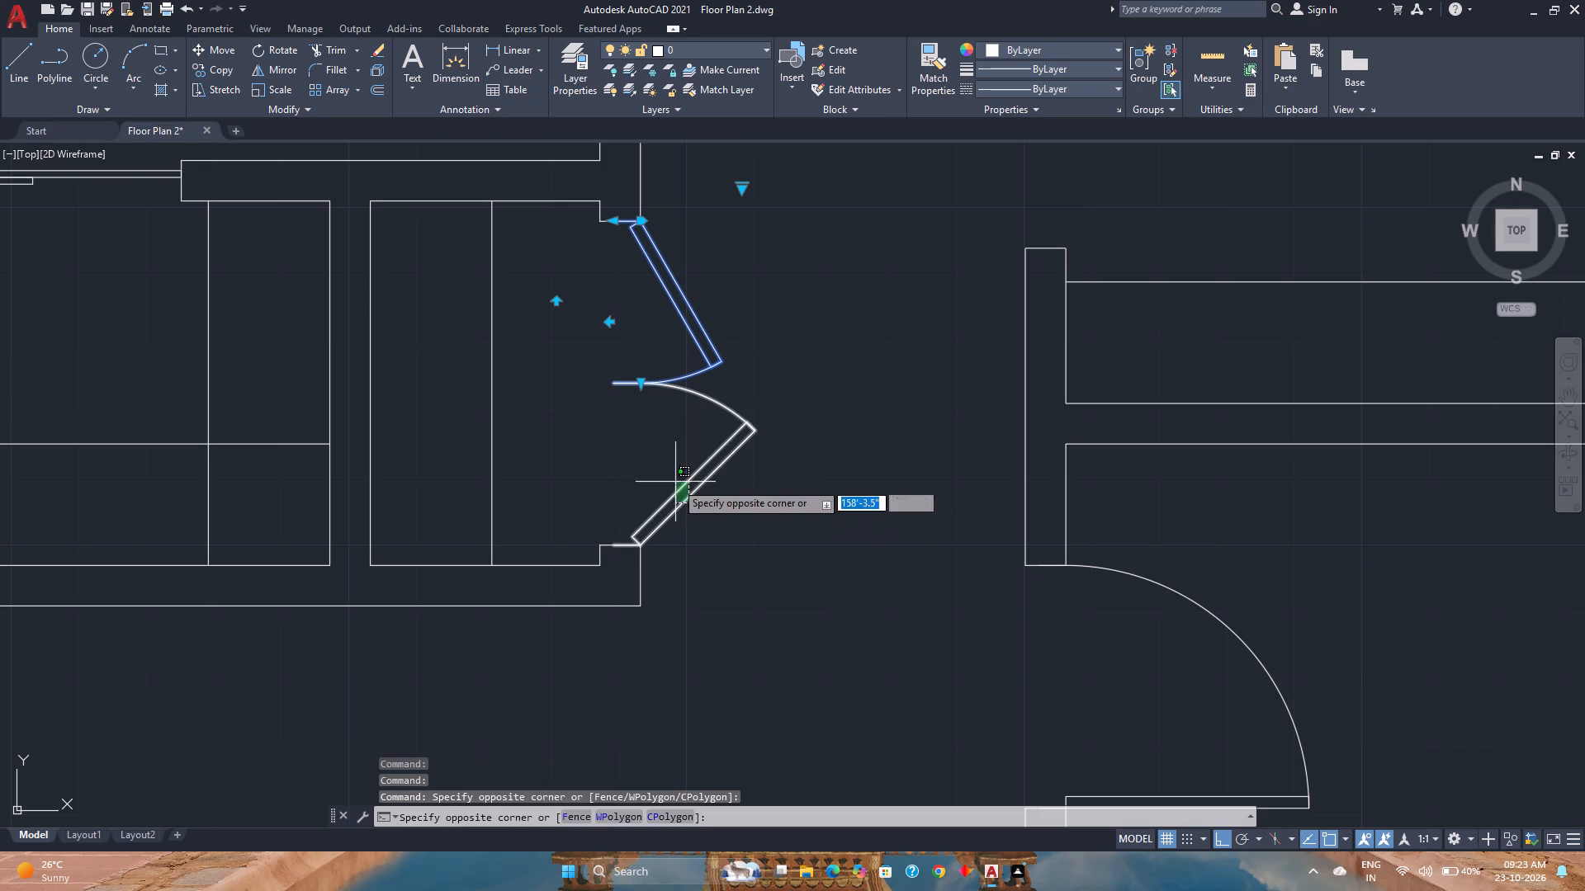
{"action": "left_click", "coordinate": [741, 579]}
{"action": "left_click", "coordinate": [770, 587]}
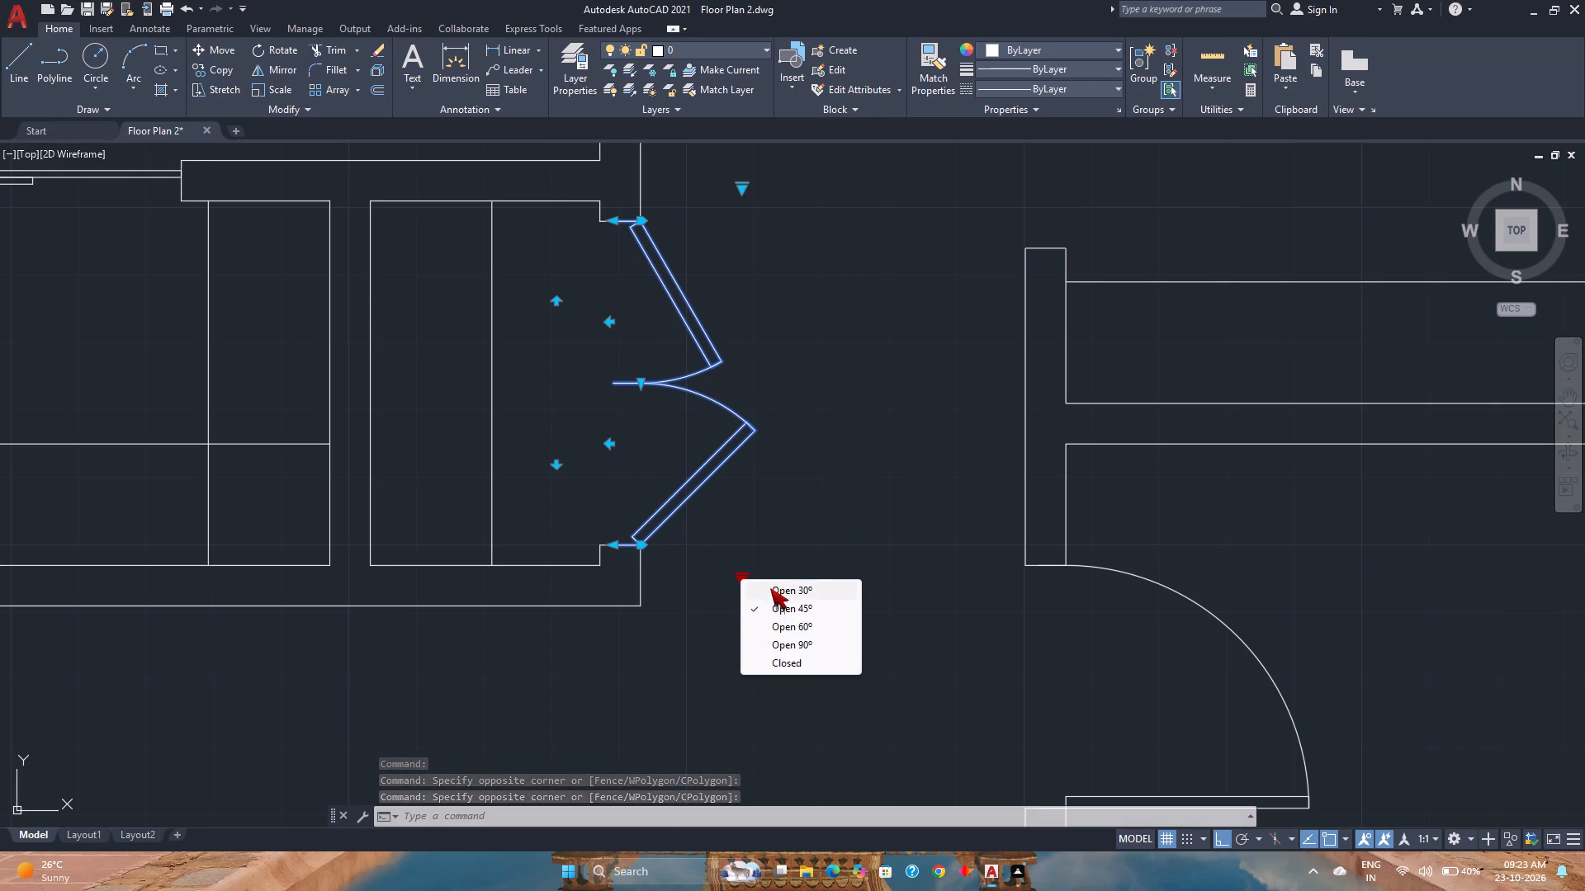
Mirror the double door onto the west closet about a vertical line through the closet block's south wall midpoint, keeping the original.
{"action": "scroll", "coordinate": [747, 509], "scroll_direction": "down", "scroll_amount": 1}
{"action": "scroll", "coordinate": [657, 449], "scroll_direction": "down", "scroll_amount": 3}
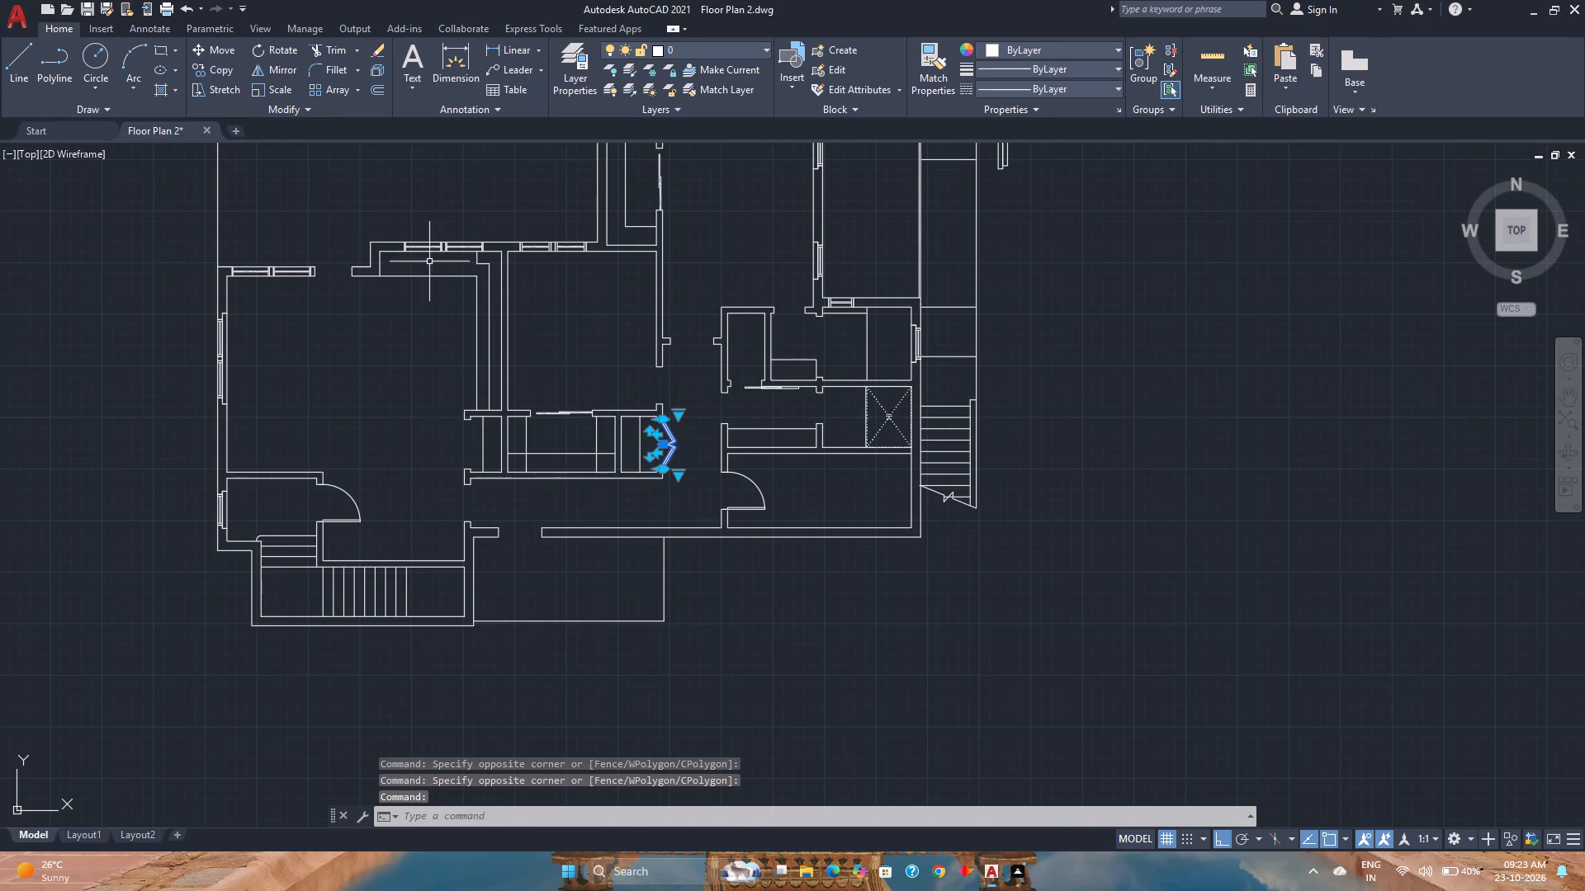
{"action": "left_click", "coordinate": [253, 70]}
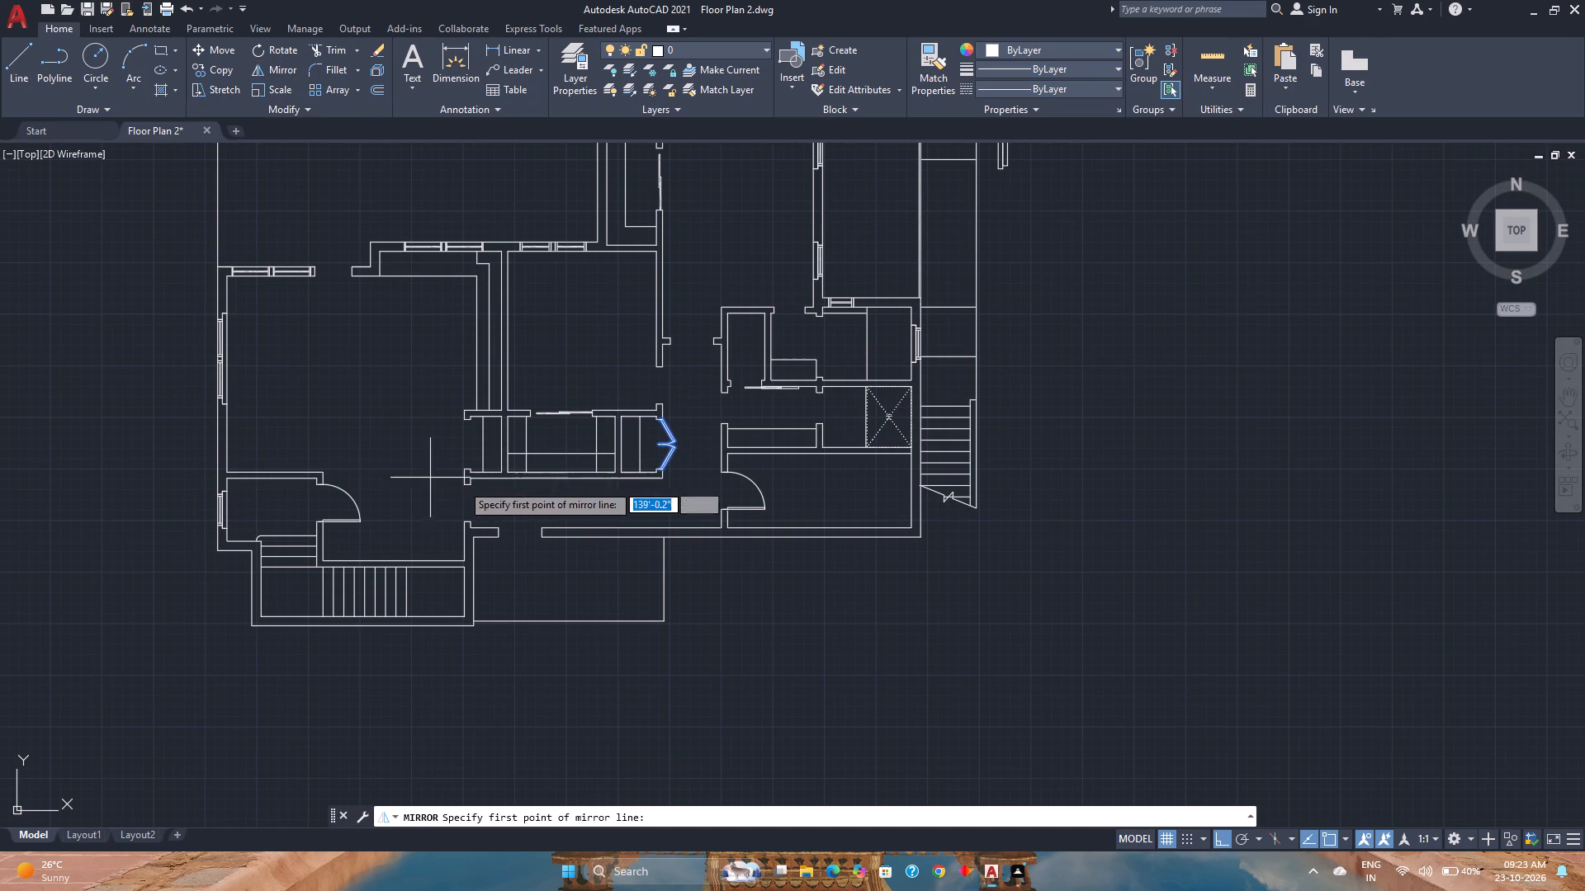
{"action": "scroll", "coordinate": [586, 482], "scroll_direction": "up", "scroll_amount": 3}
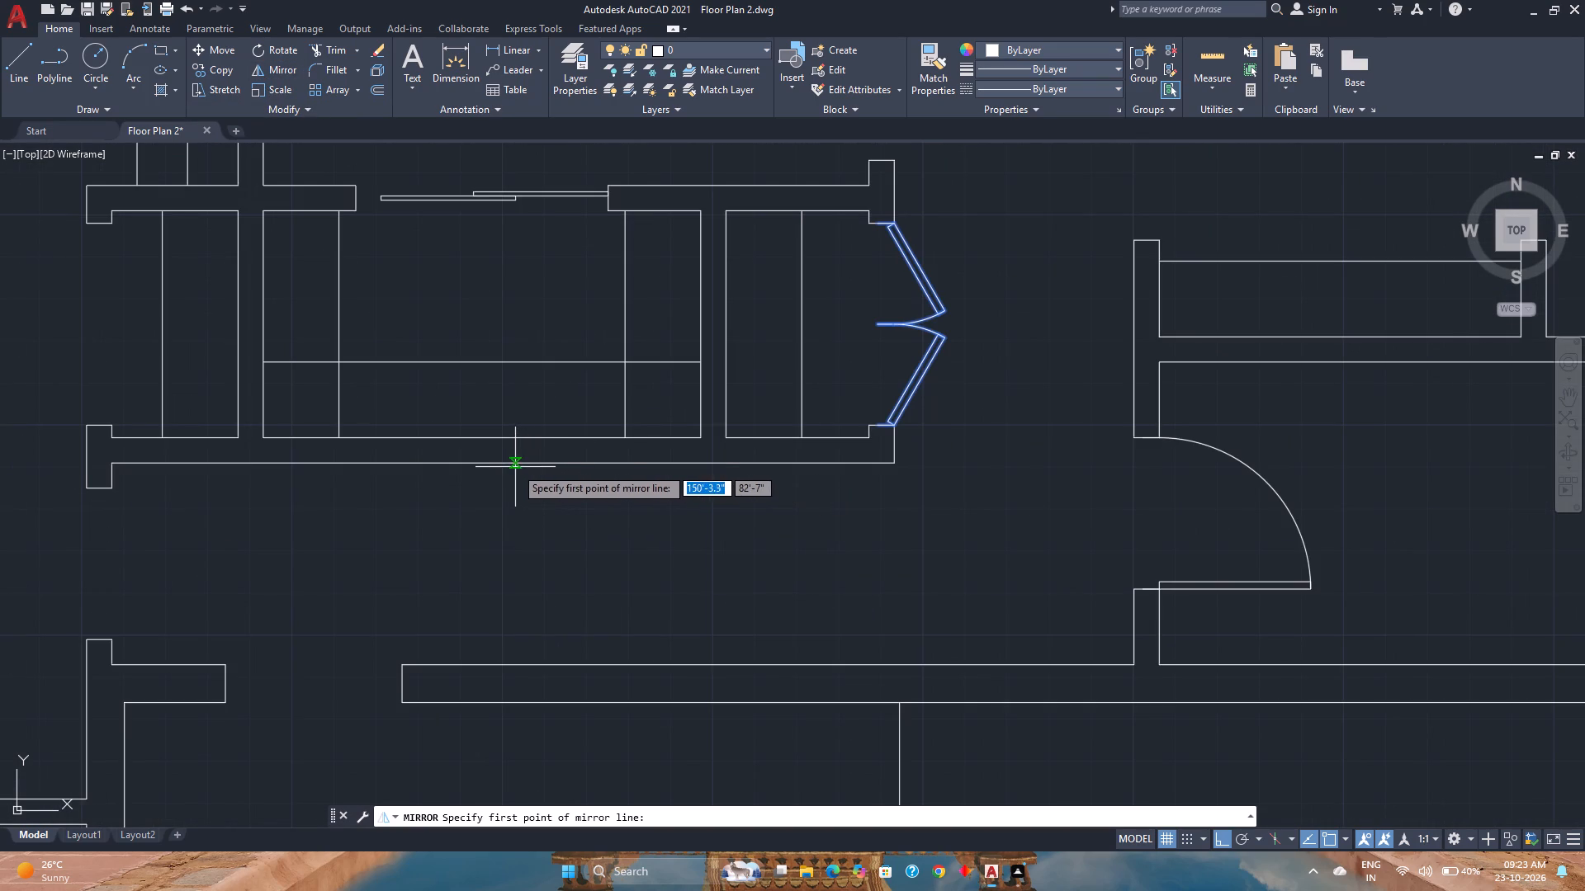
{"action": "left_click", "coordinate": [505, 465]}
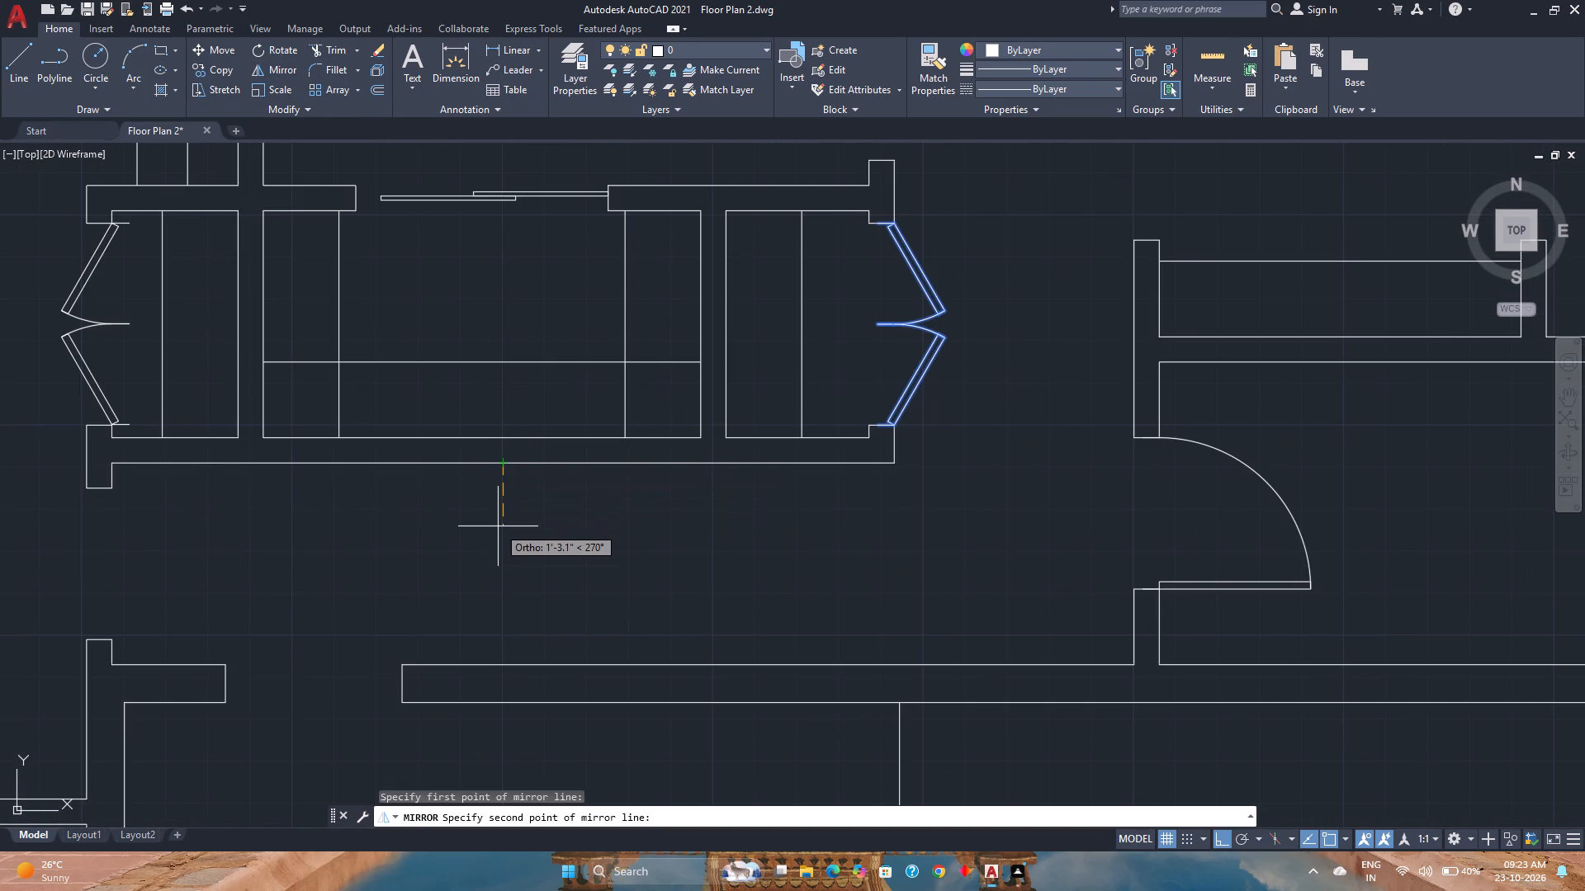
{"action": "left_click", "coordinate": [498, 526]}
{"action": "left_click_drag", "start_coordinate": [547, 590], "coordinate": [498, 526]}
Move the west closet's double door west from its inner hinge corner to the jamb's outer corner.
{"action": "middle_click_drag", "start_coordinate": [218, 448], "coordinate": [593, 584]}
{"action": "middle_click", "coordinate": [593, 584]}
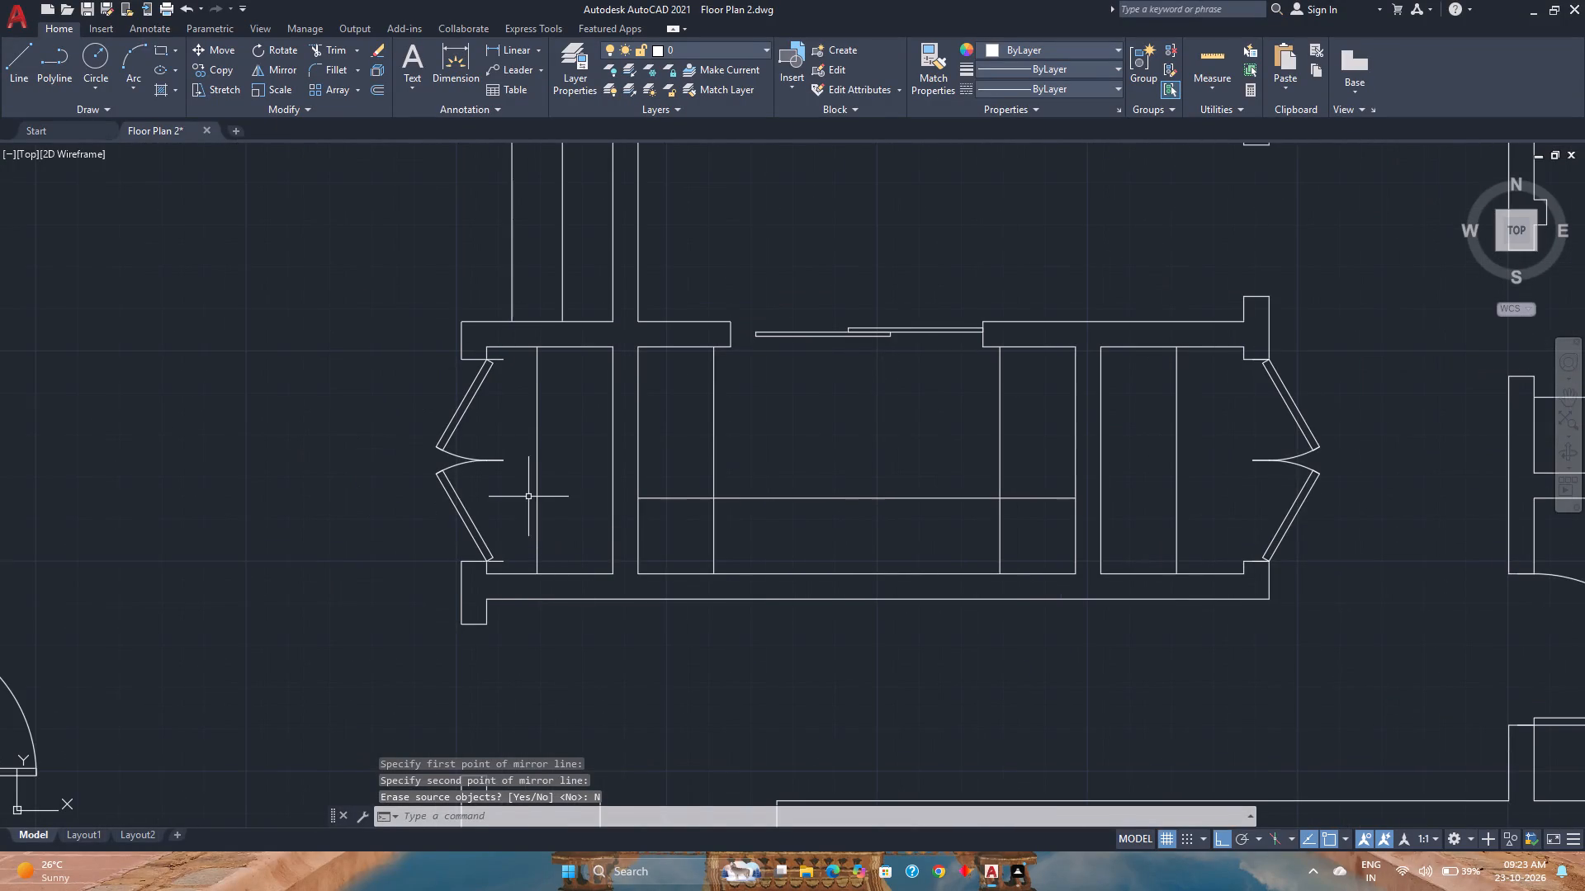
{"action": "left_click", "coordinate": [524, 493]}
{"action": "left_click", "coordinate": [385, 433]}
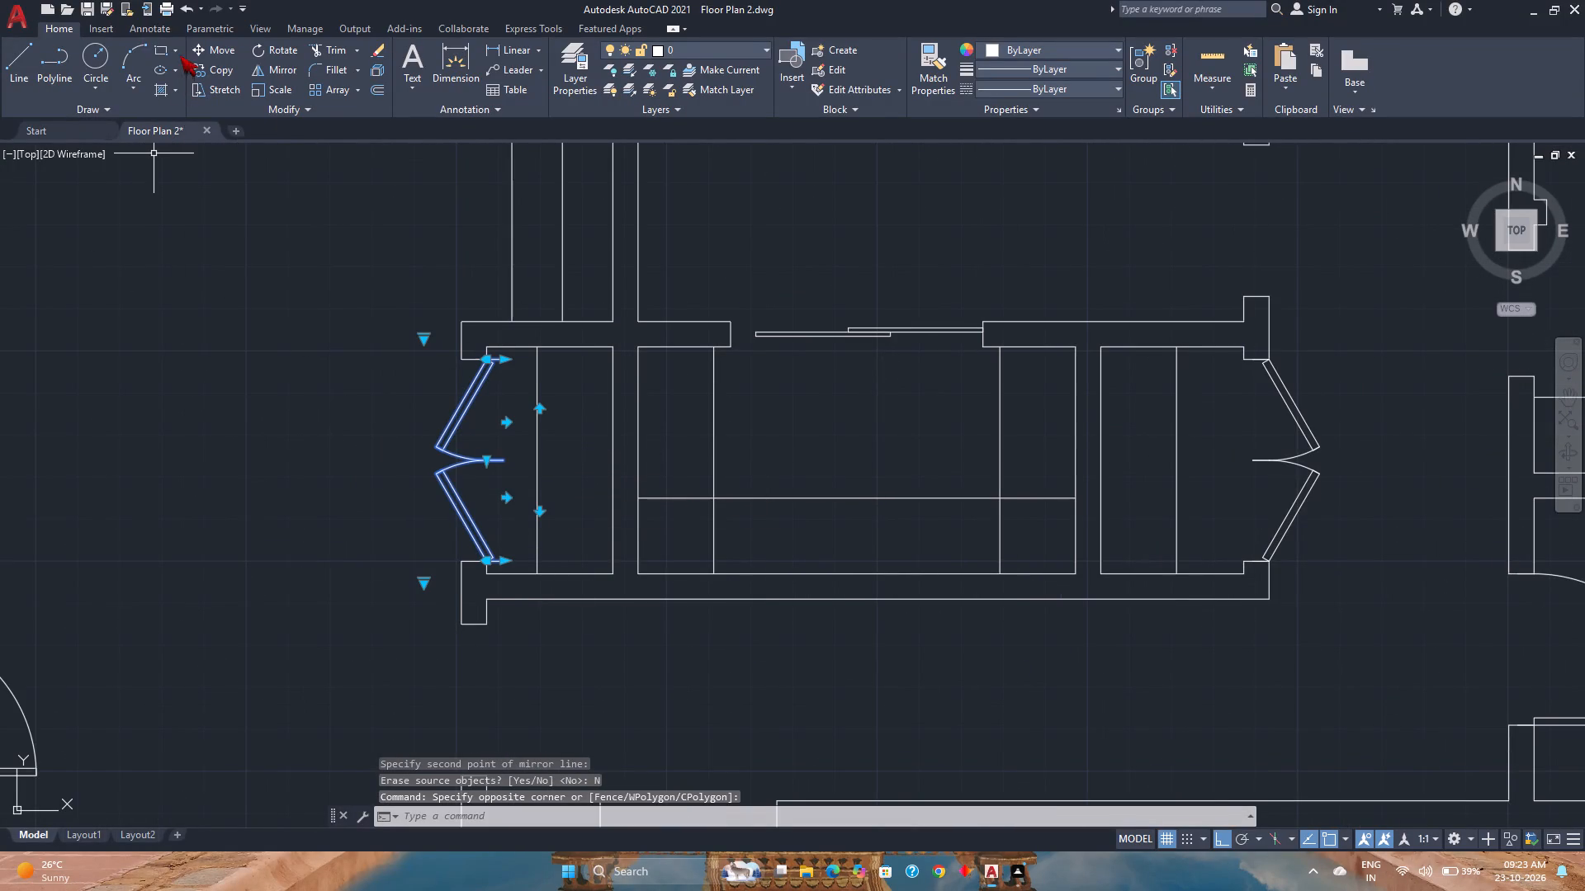
{"action": "left_click", "coordinate": [197, 46]}
{"action": "scroll", "coordinate": [480, 585], "scroll_direction": "up", "scroll_amount": 3}
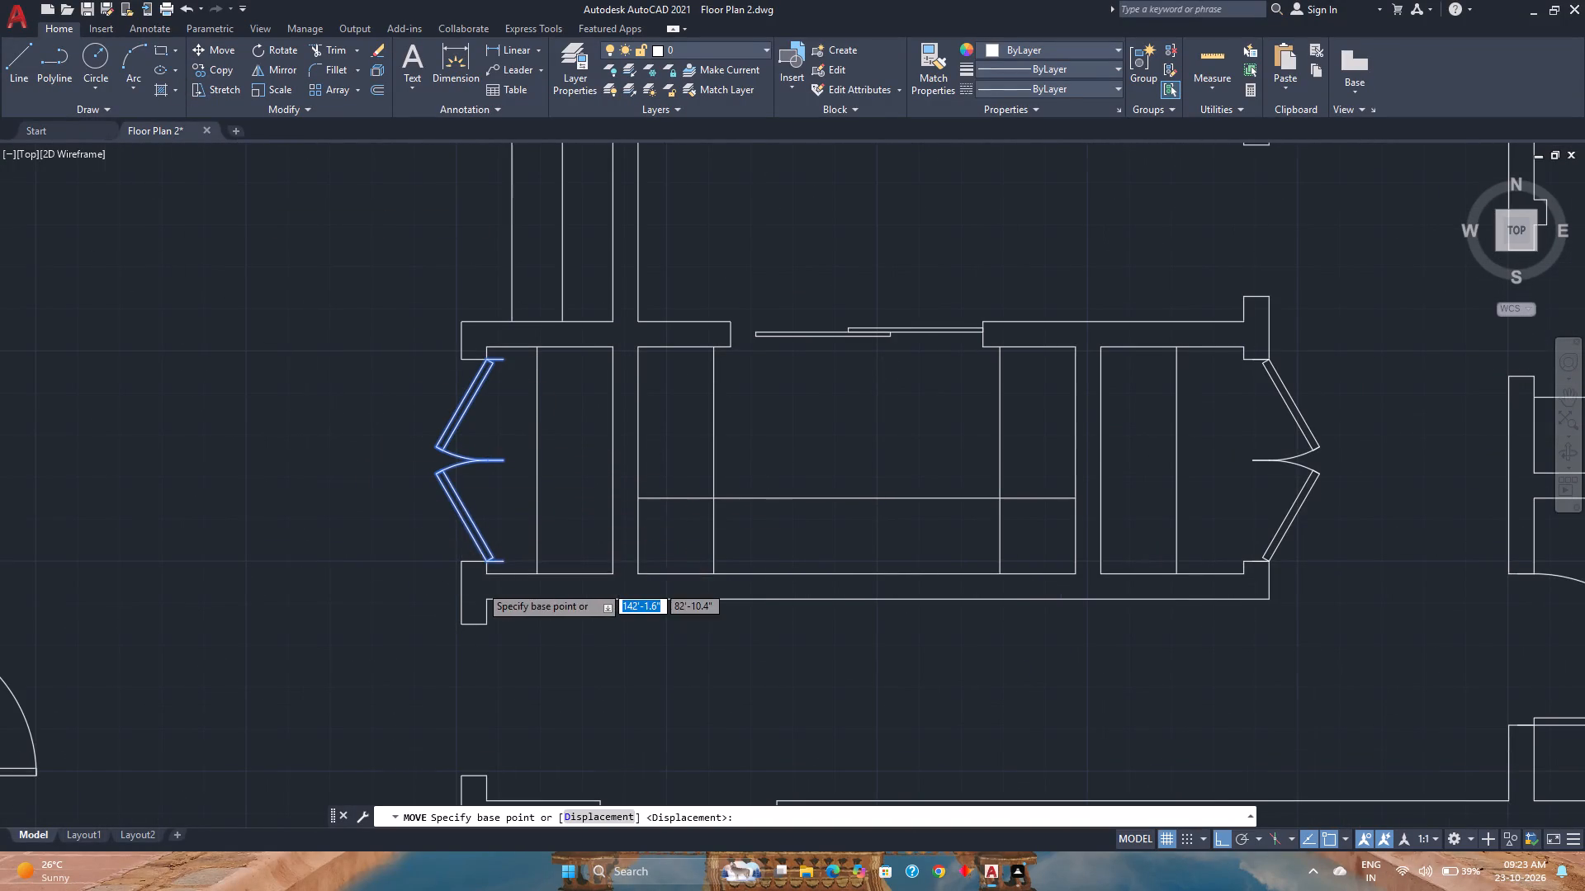
{"action": "scroll", "coordinate": [488, 554], "scroll_direction": "up", "scroll_amount": 5}
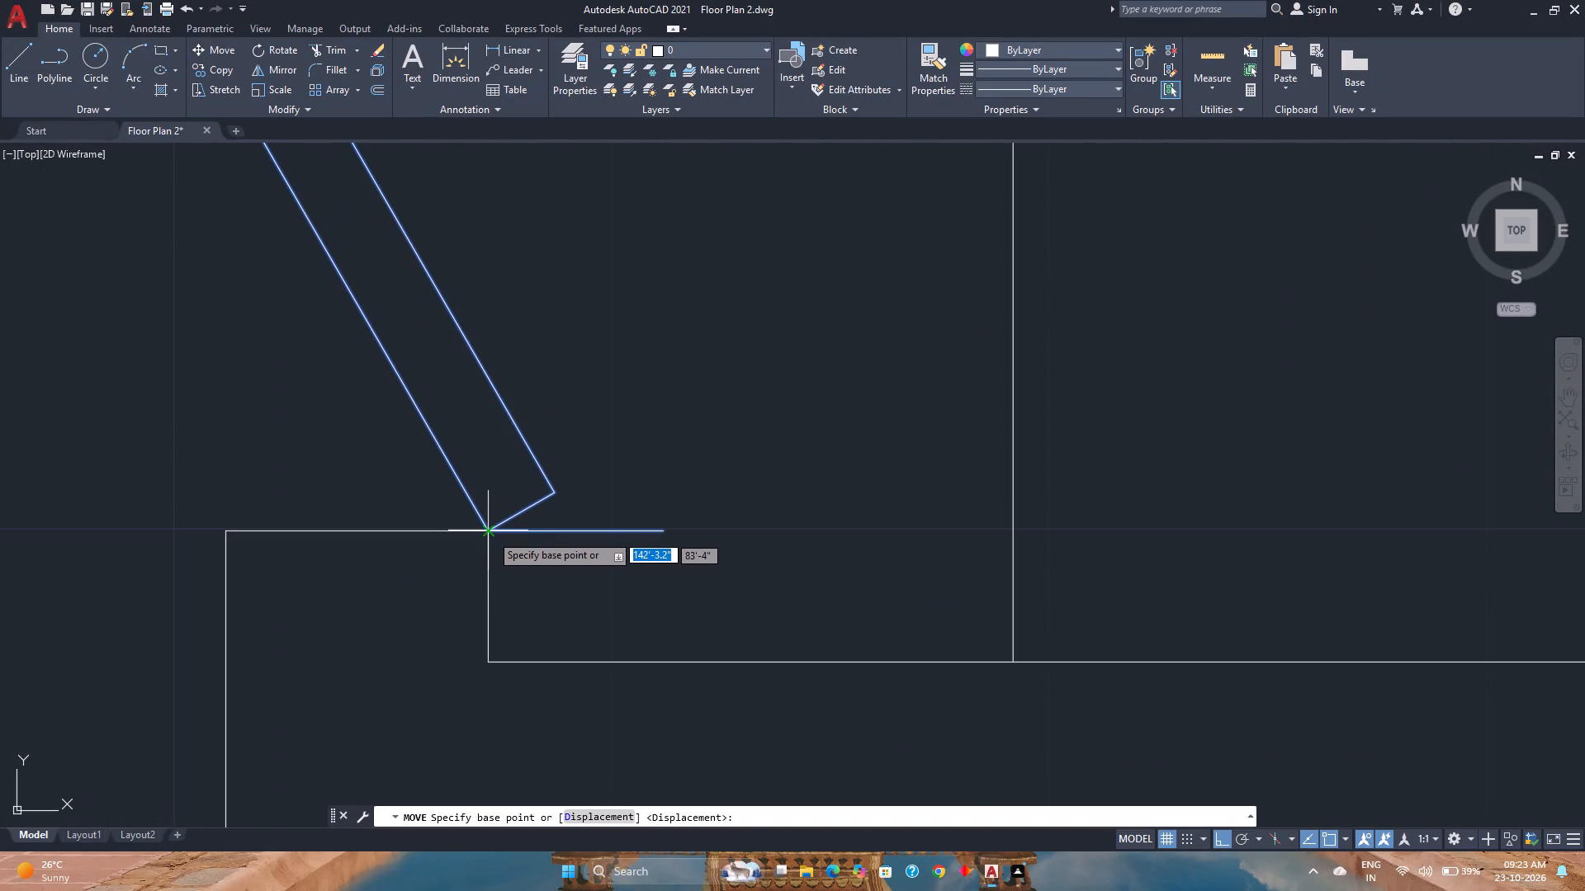
{"action": "left_click", "coordinate": [490, 531]}
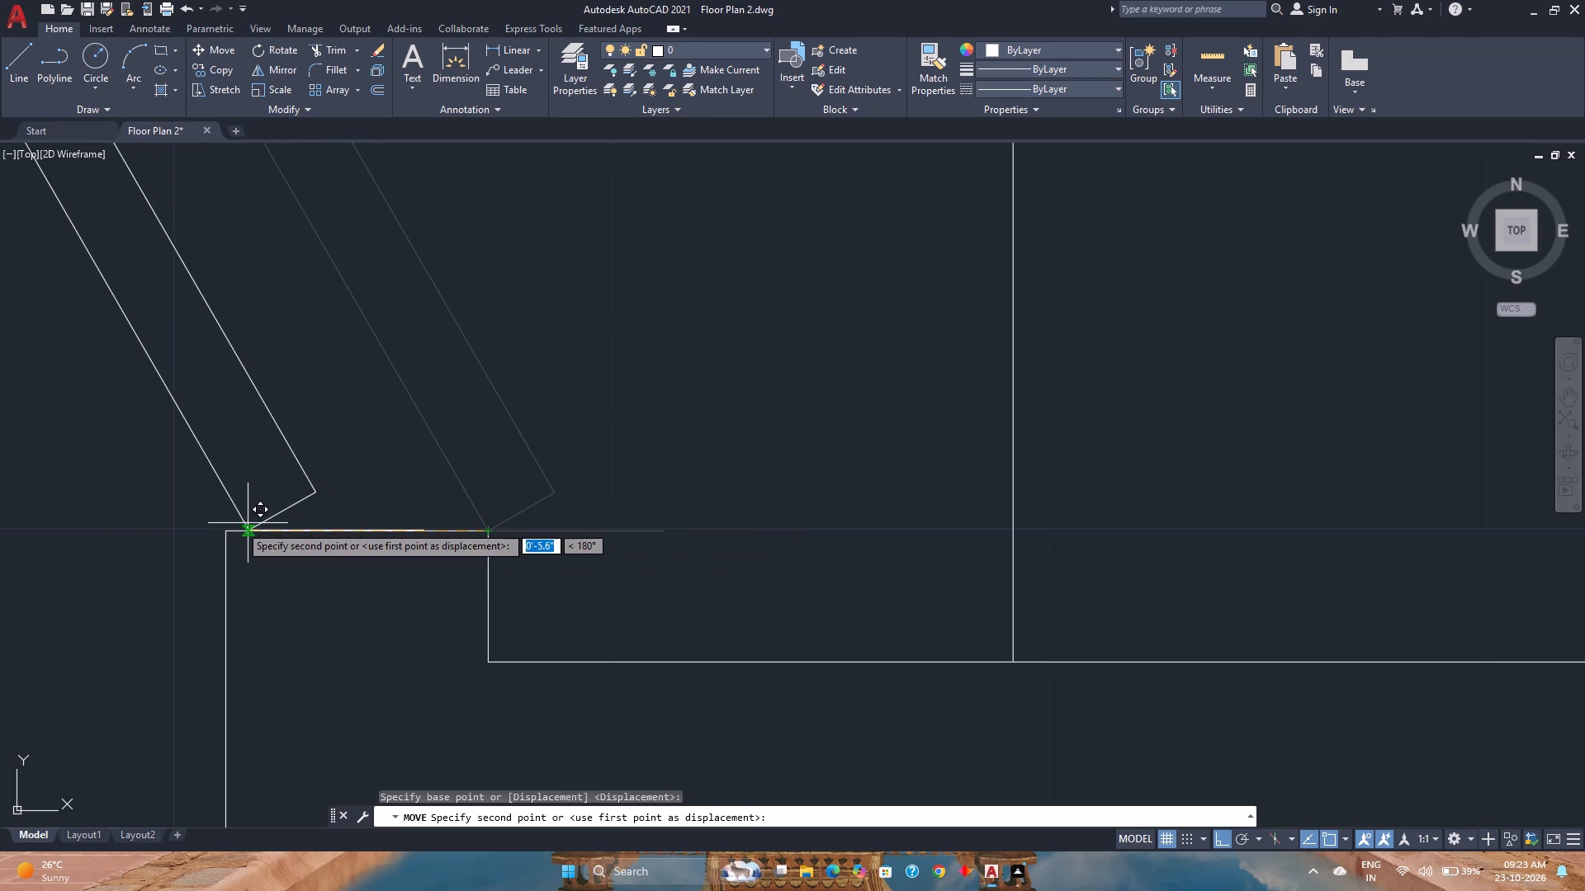
{"action": "left_click", "coordinate": [226, 532]}
{"action": "scroll", "coordinate": [226, 532], "scroll_direction": "down", "scroll_amount": 7}
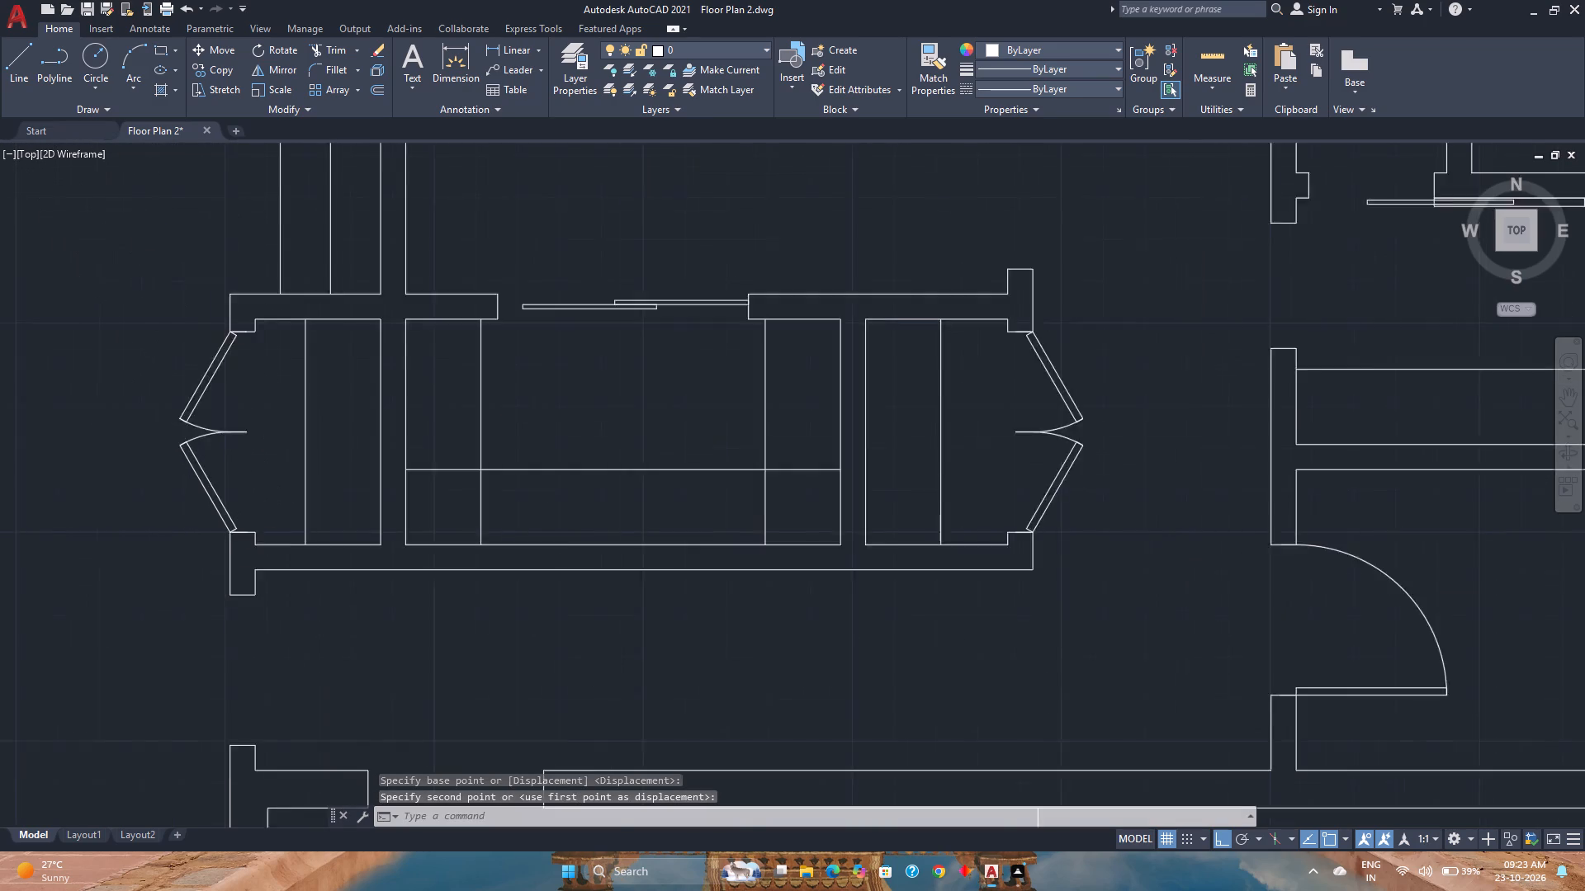
Save the drawing.
{"action": "key", "text": "ctrl+s"}
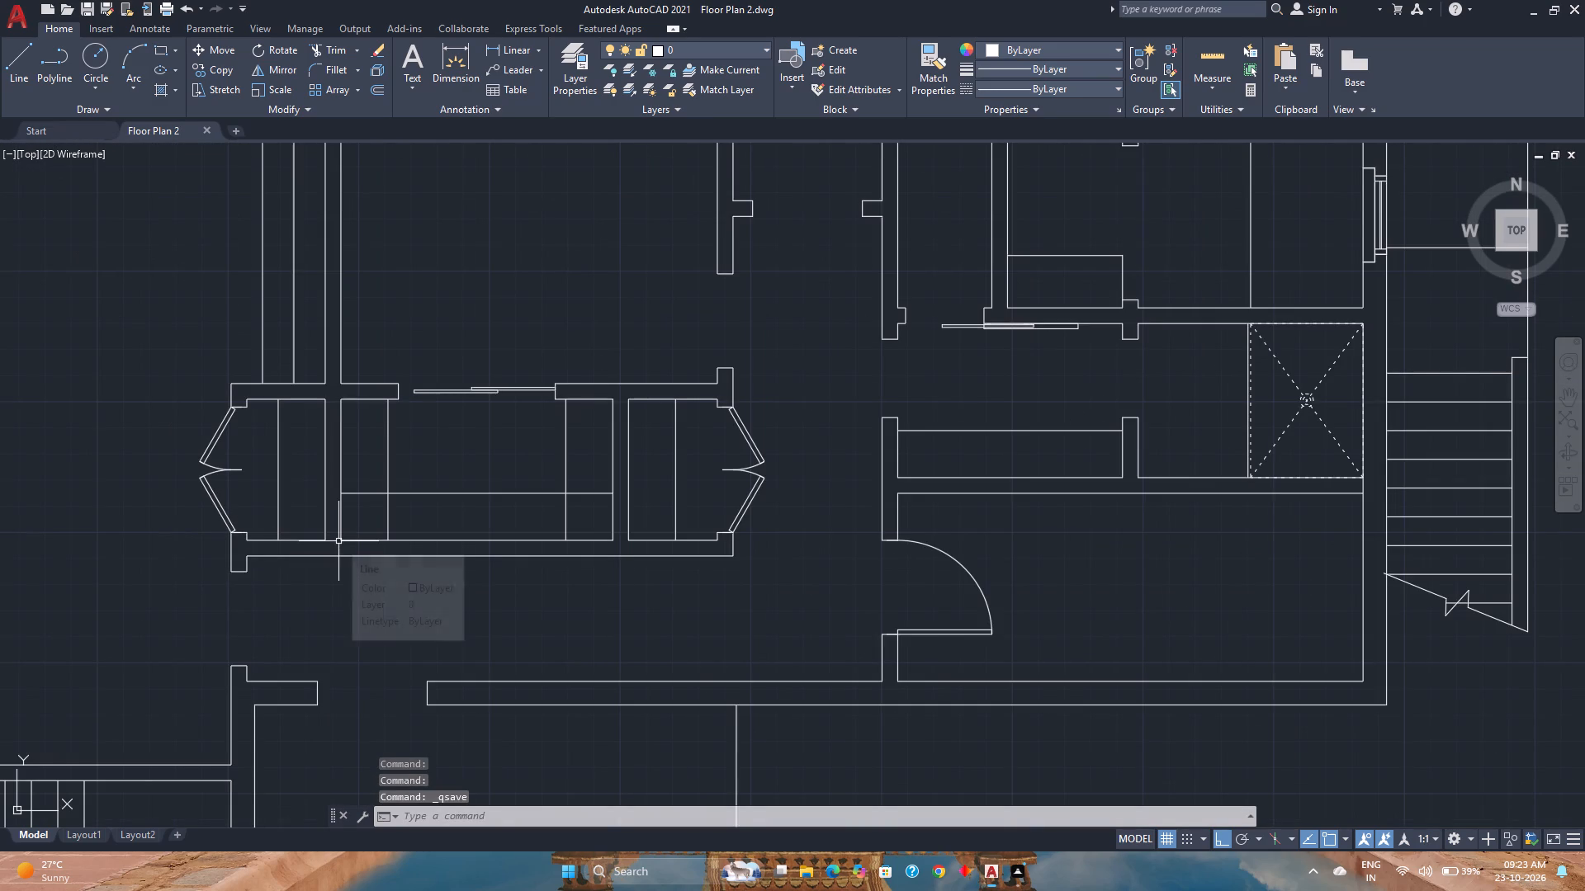
Copy the southeast room's swing door from its hinge corner to the opening directly north and to the bedroom opening across the hallway.
{"action": "scroll", "coordinate": [684, 485], "scroll_direction": "down", "scroll_amount": 2}
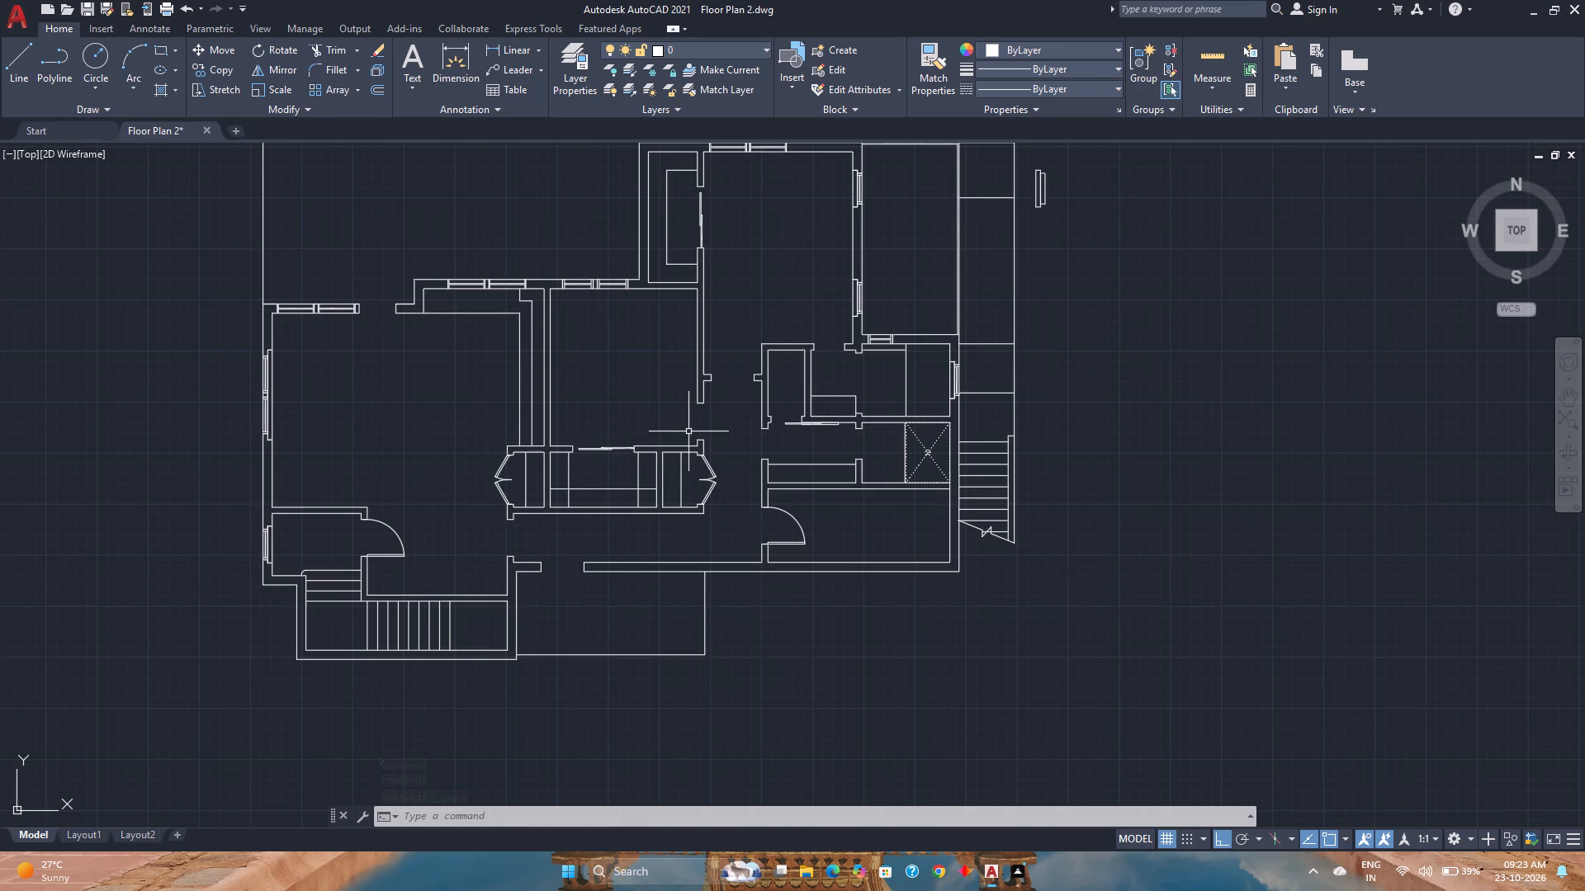
{"action": "left_click", "coordinate": [783, 545]}
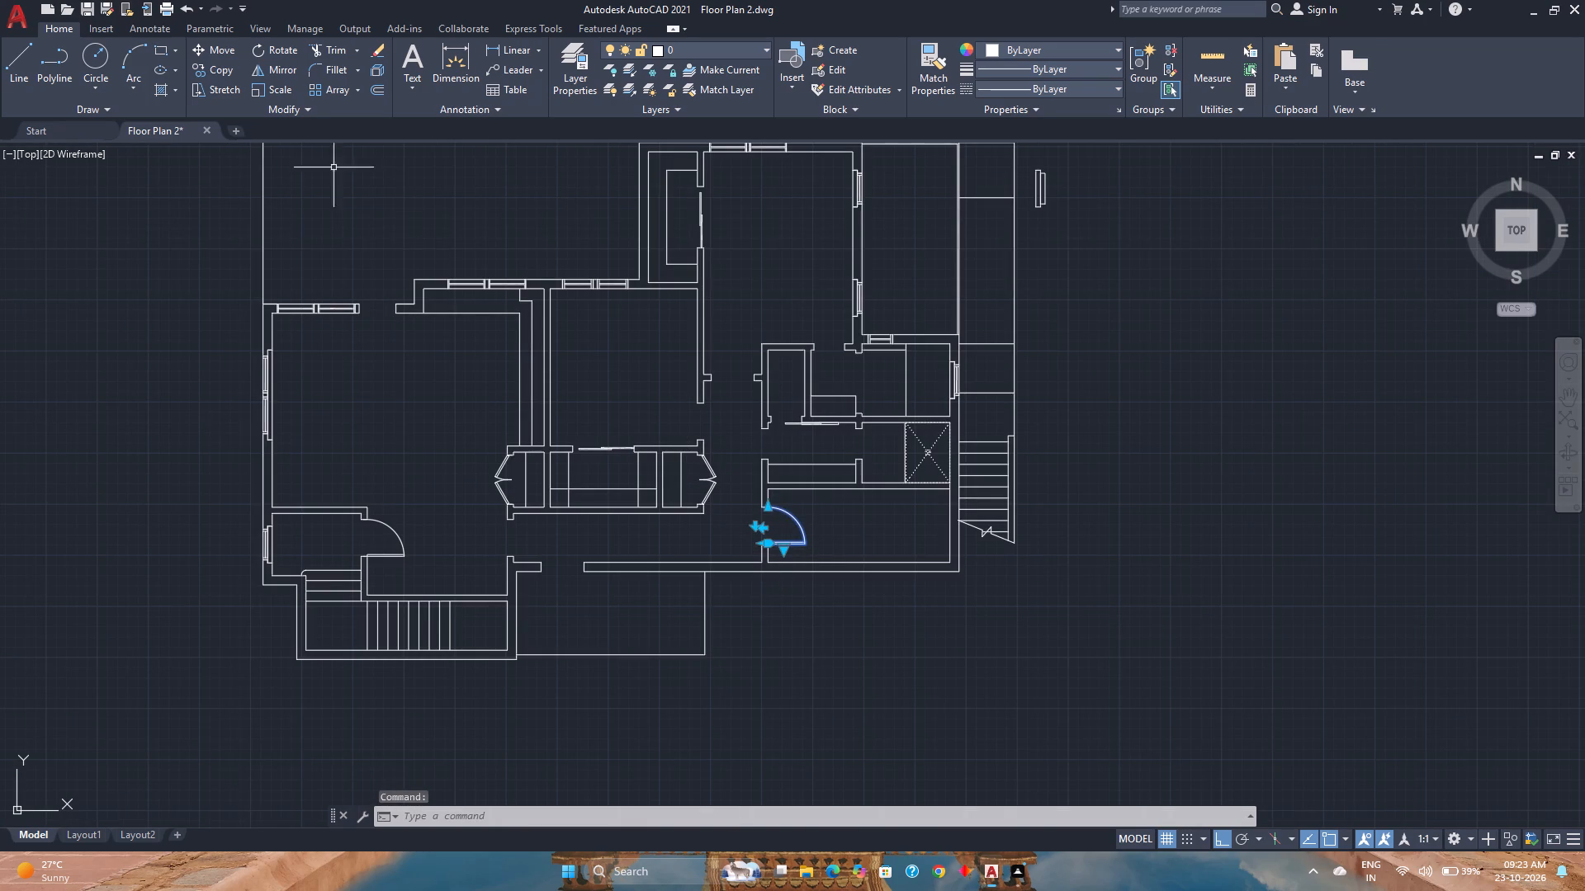
{"action": "left_click", "coordinate": [222, 75]}
{"action": "scroll", "coordinate": [750, 568], "scroll_direction": "up", "scroll_amount": 3}
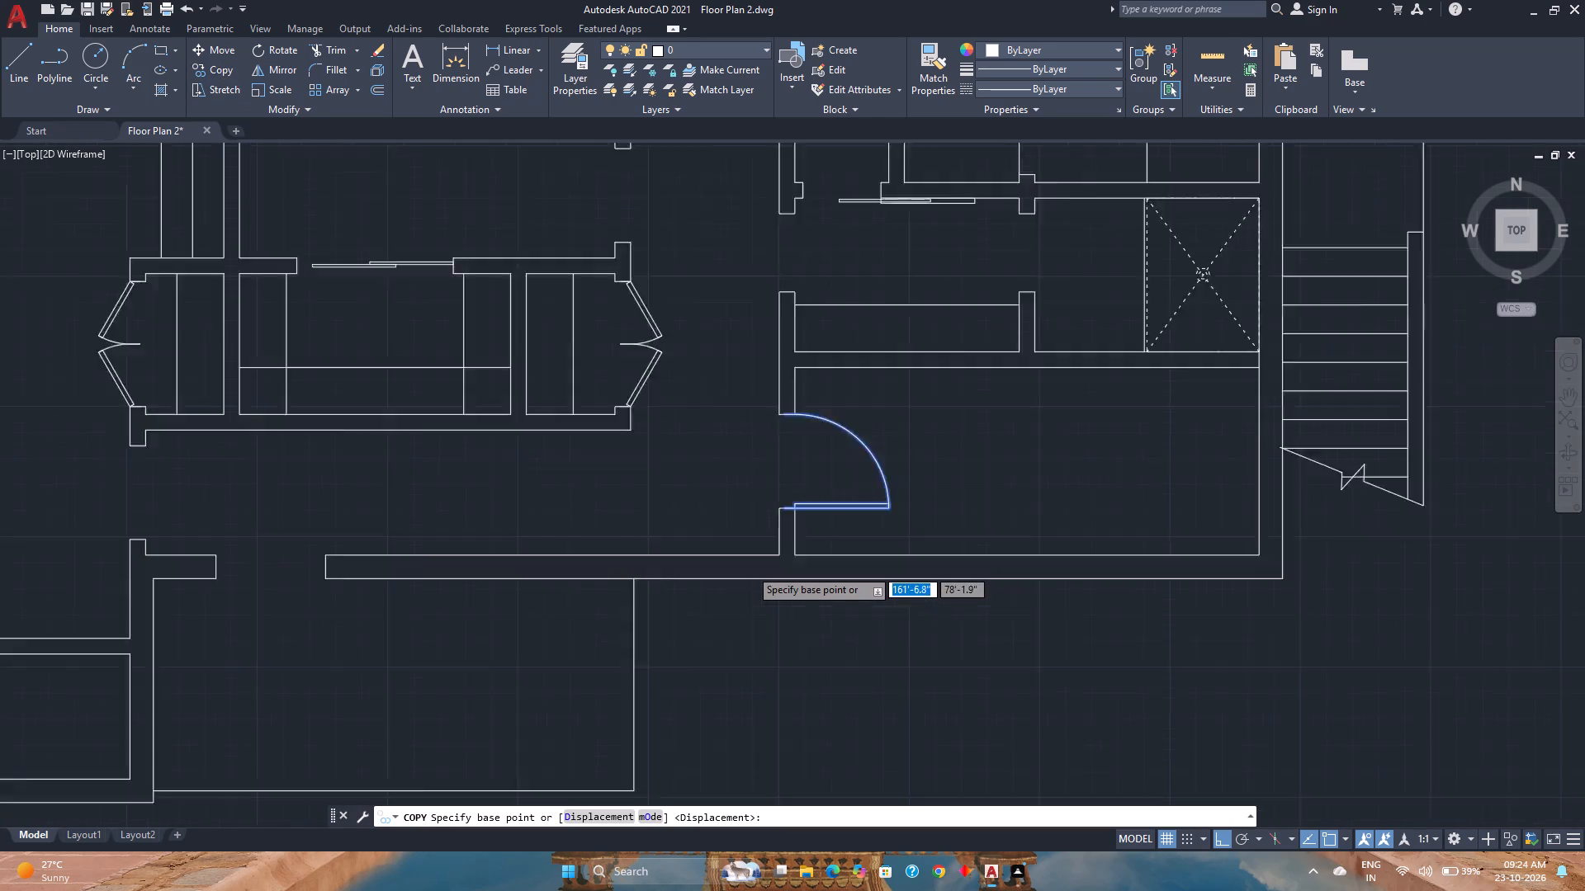
{"action": "scroll", "coordinate": [824, 471], "scroll_direction": "up", "scroll_amount": 3}
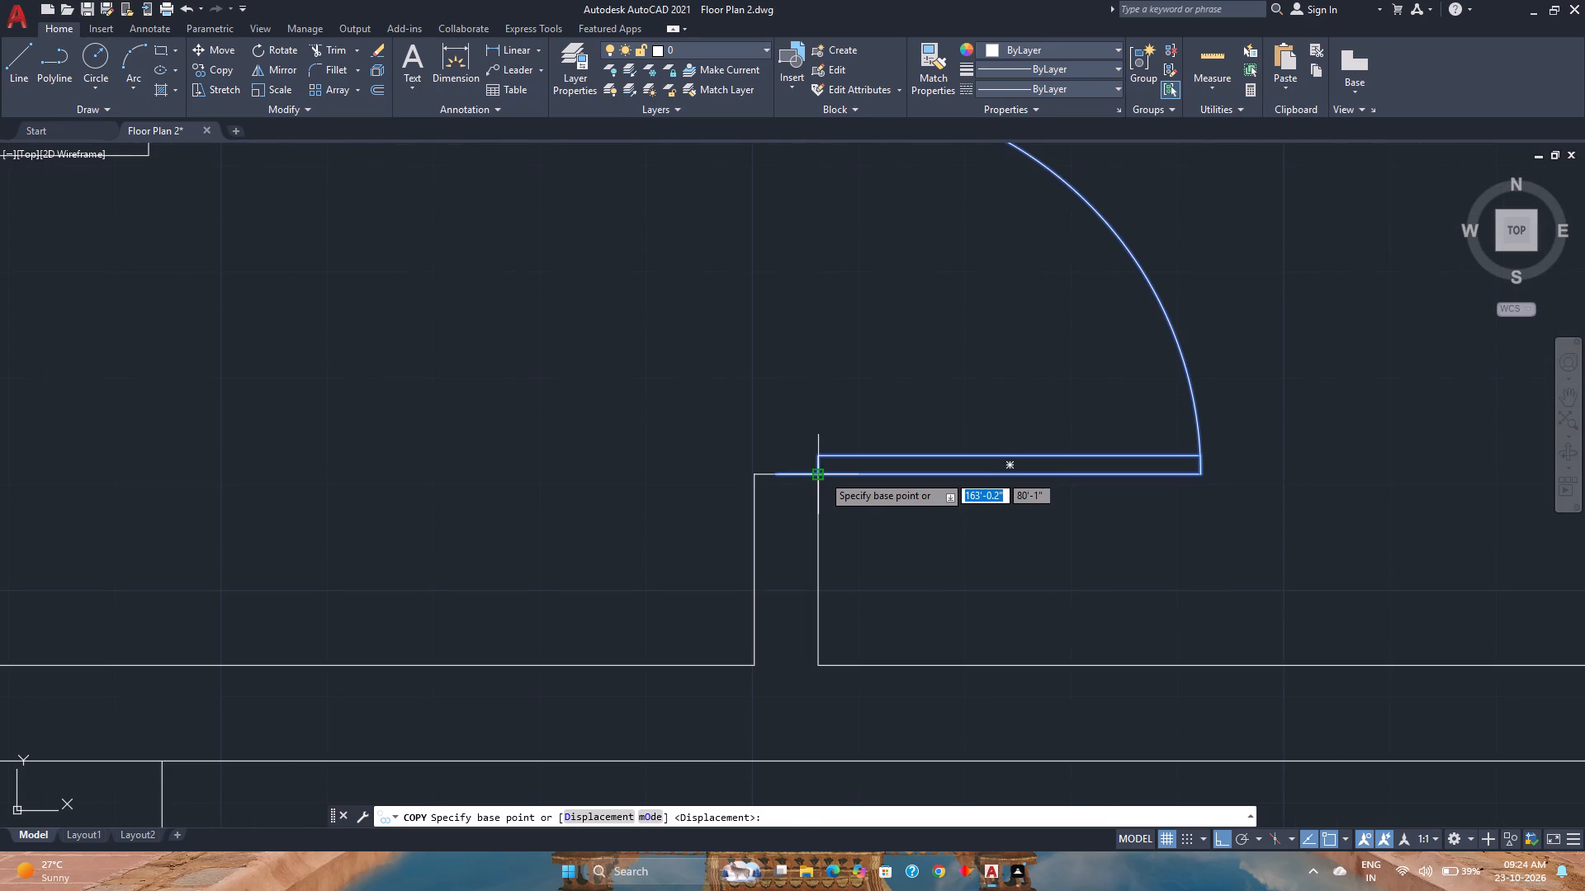
{"action": "left_click", "coordinate": [820, 474]}
{"action": "scroll", "coordinate": [820, 474], "scroll_direction": "down", "scroll_amount": 3}
{"action": "middle_click_drag", "start_coordinate": [820, 474], "coordinate": [866, 687]}
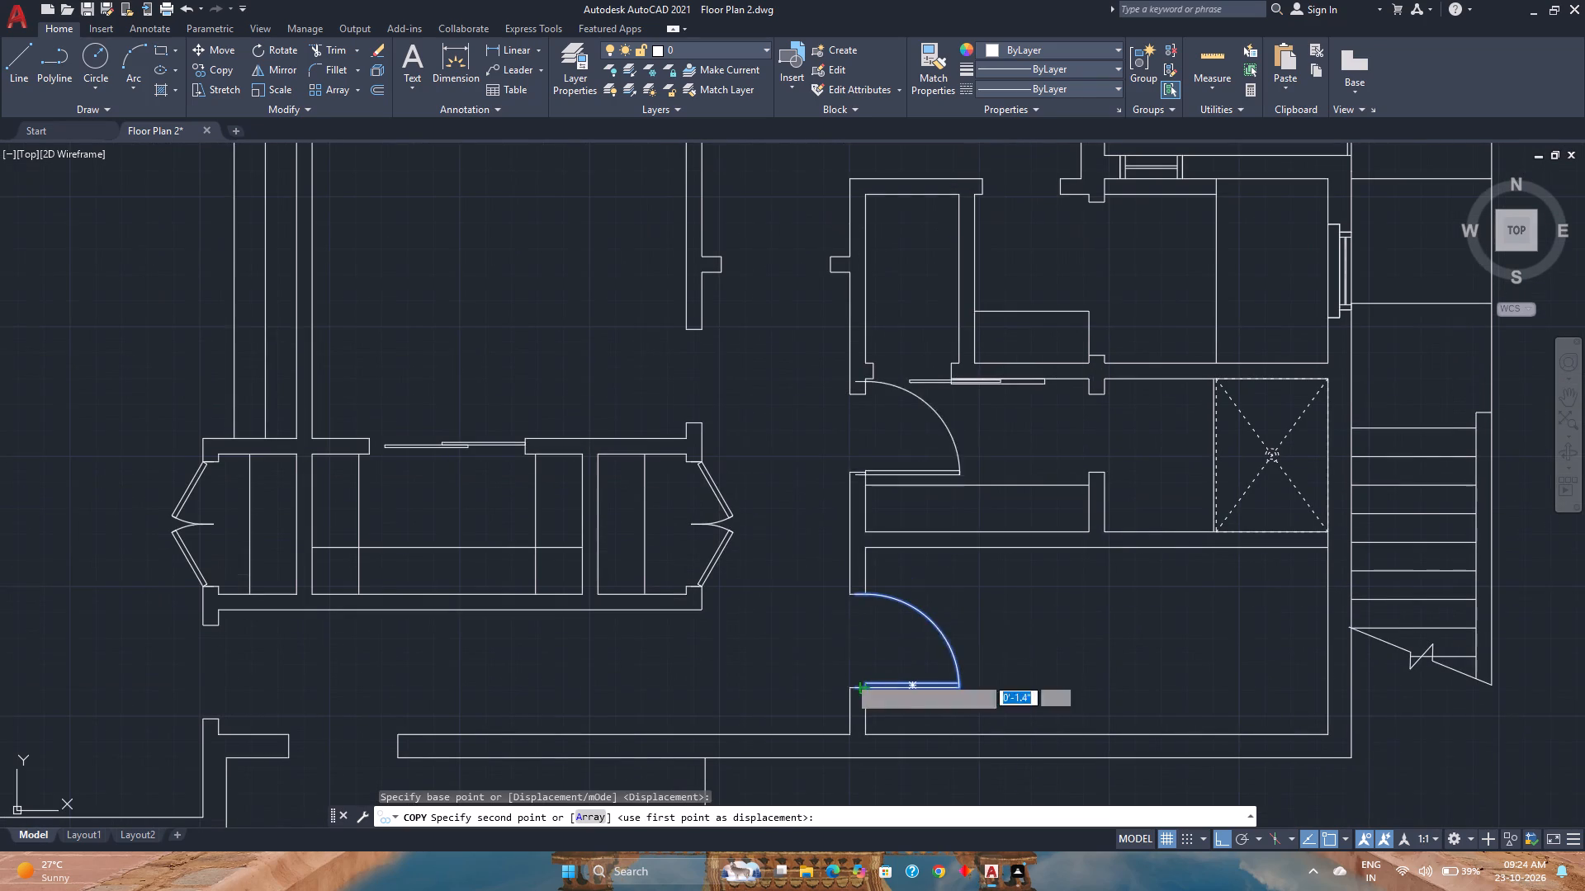
{"action": "left_click", "coordinate": [851, 469]}
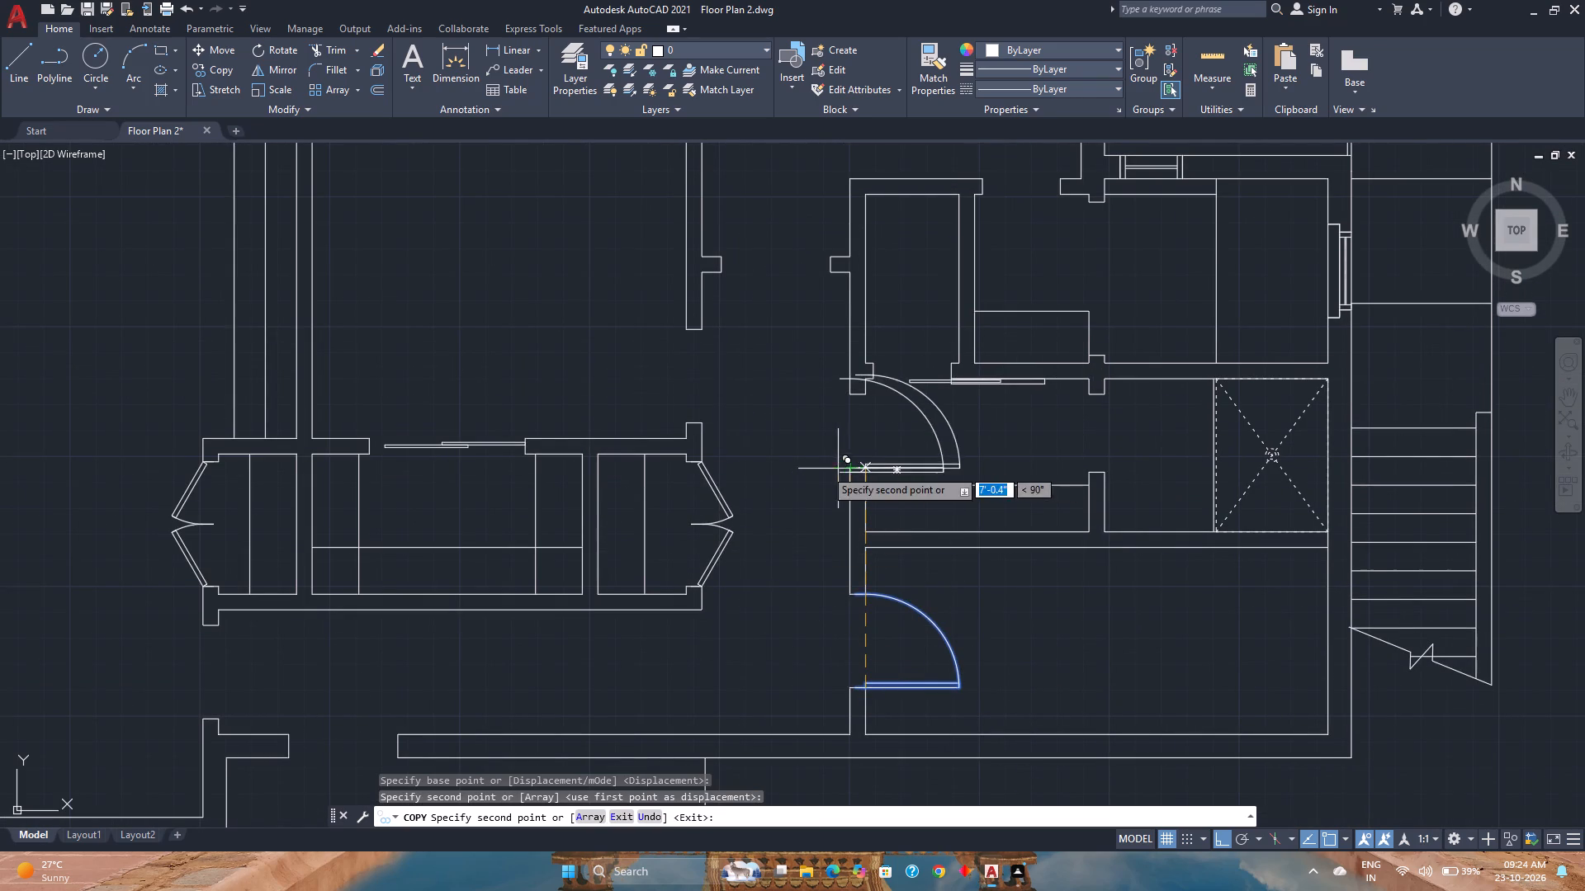
{"action": "left_click", "coordinate": [685, 419]}
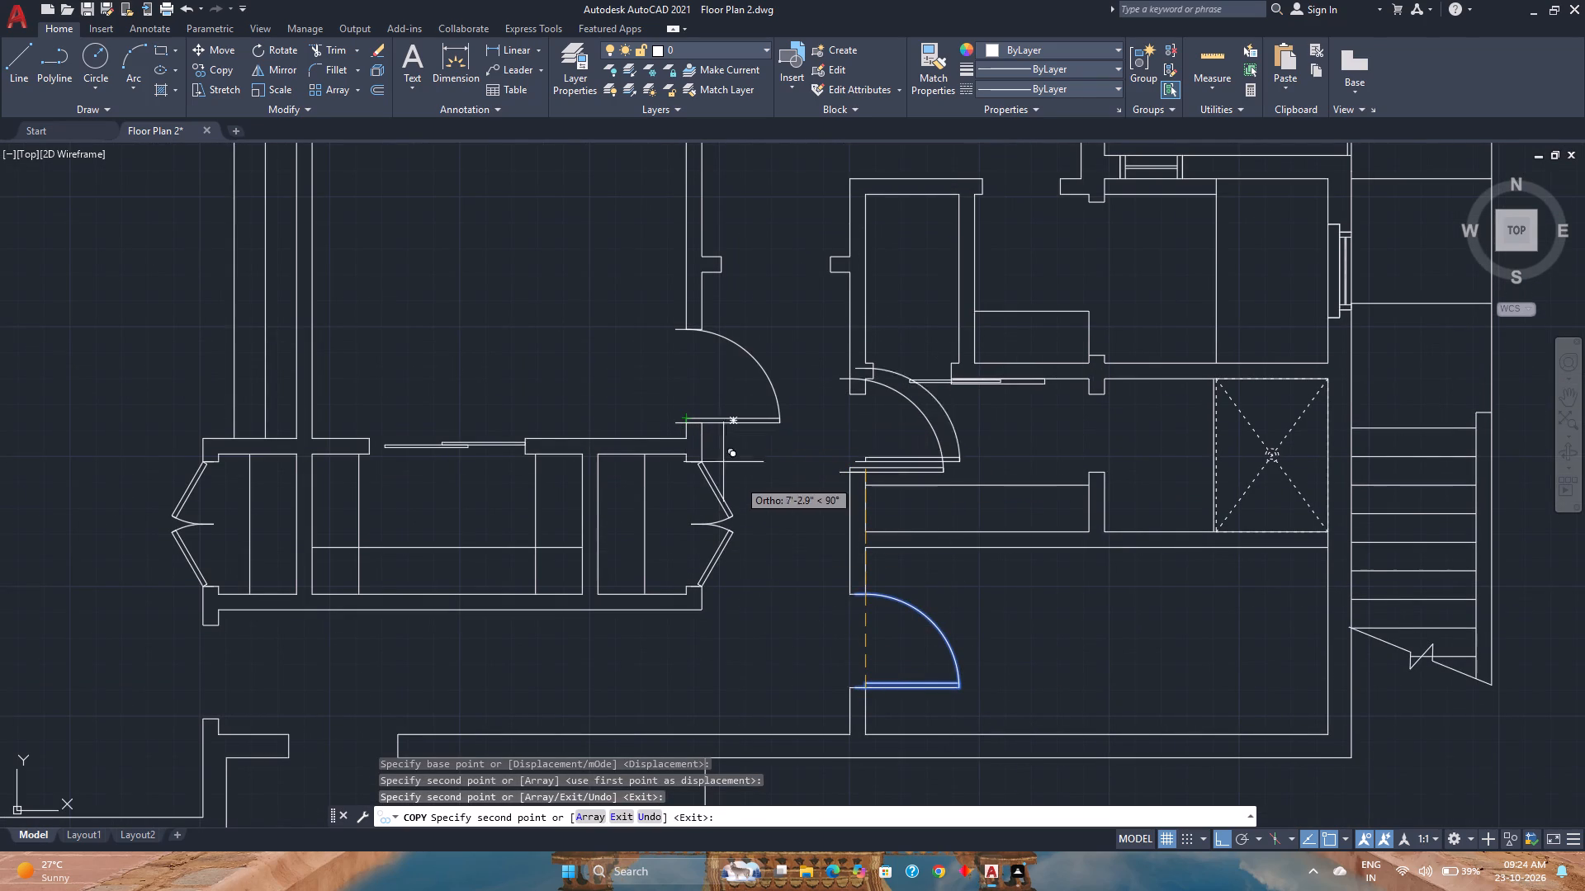
{"action": "key", "text": "Escape"}
Flip the bedroom's door copy to swing west into the room, and move its hinge corner 4" east onto the south jamb's corner.
{"action": "left_click", "coordinate": [737, 421]}
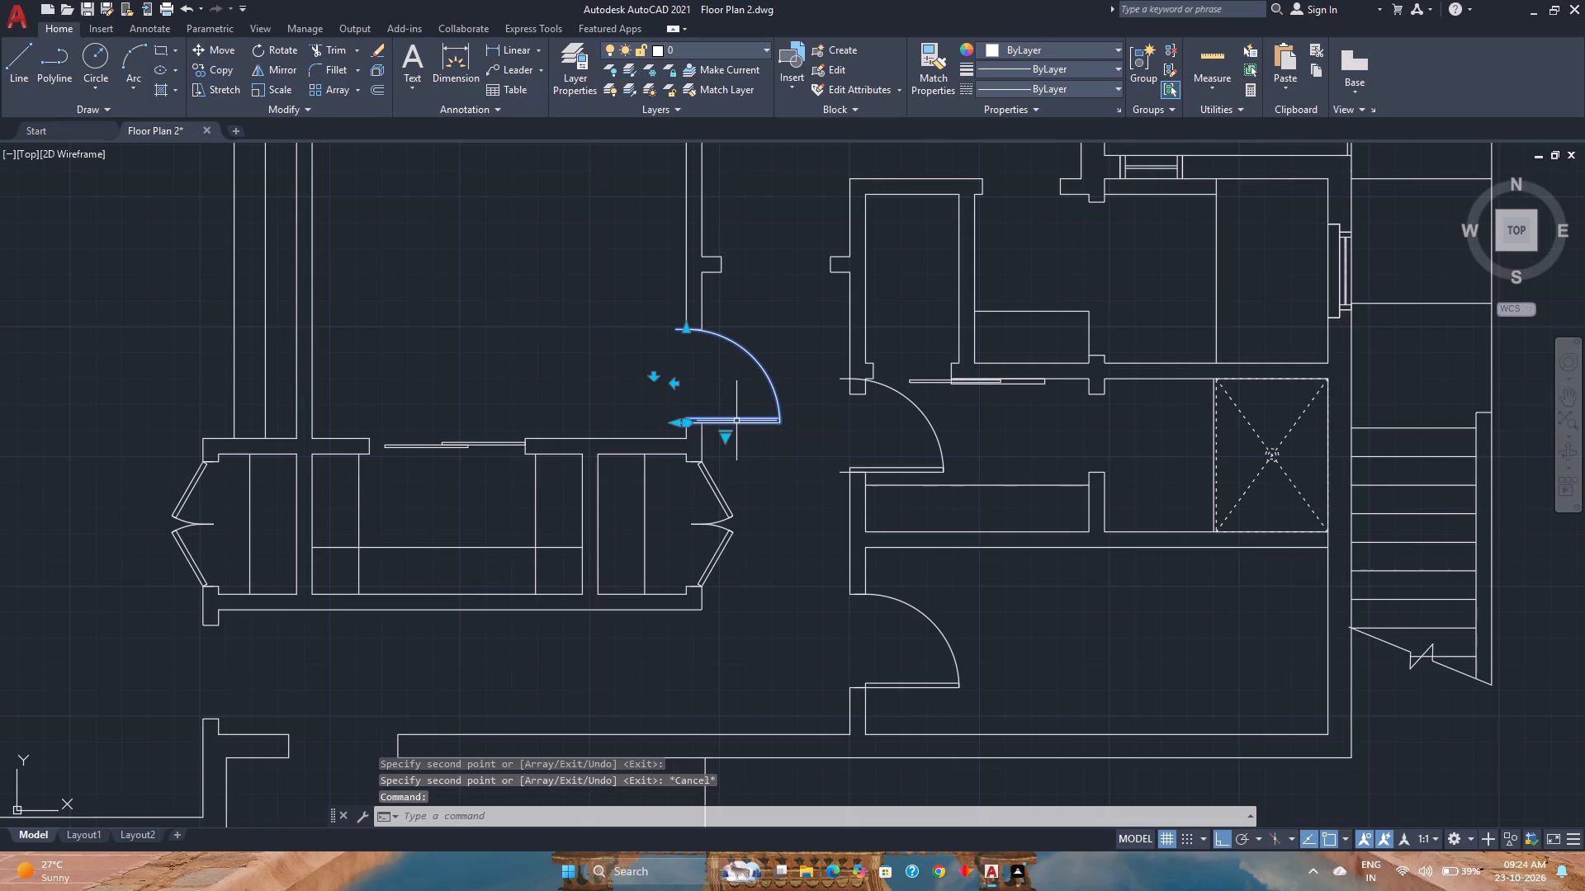
{"action": "left_click", "coordinate": [674, 385]}
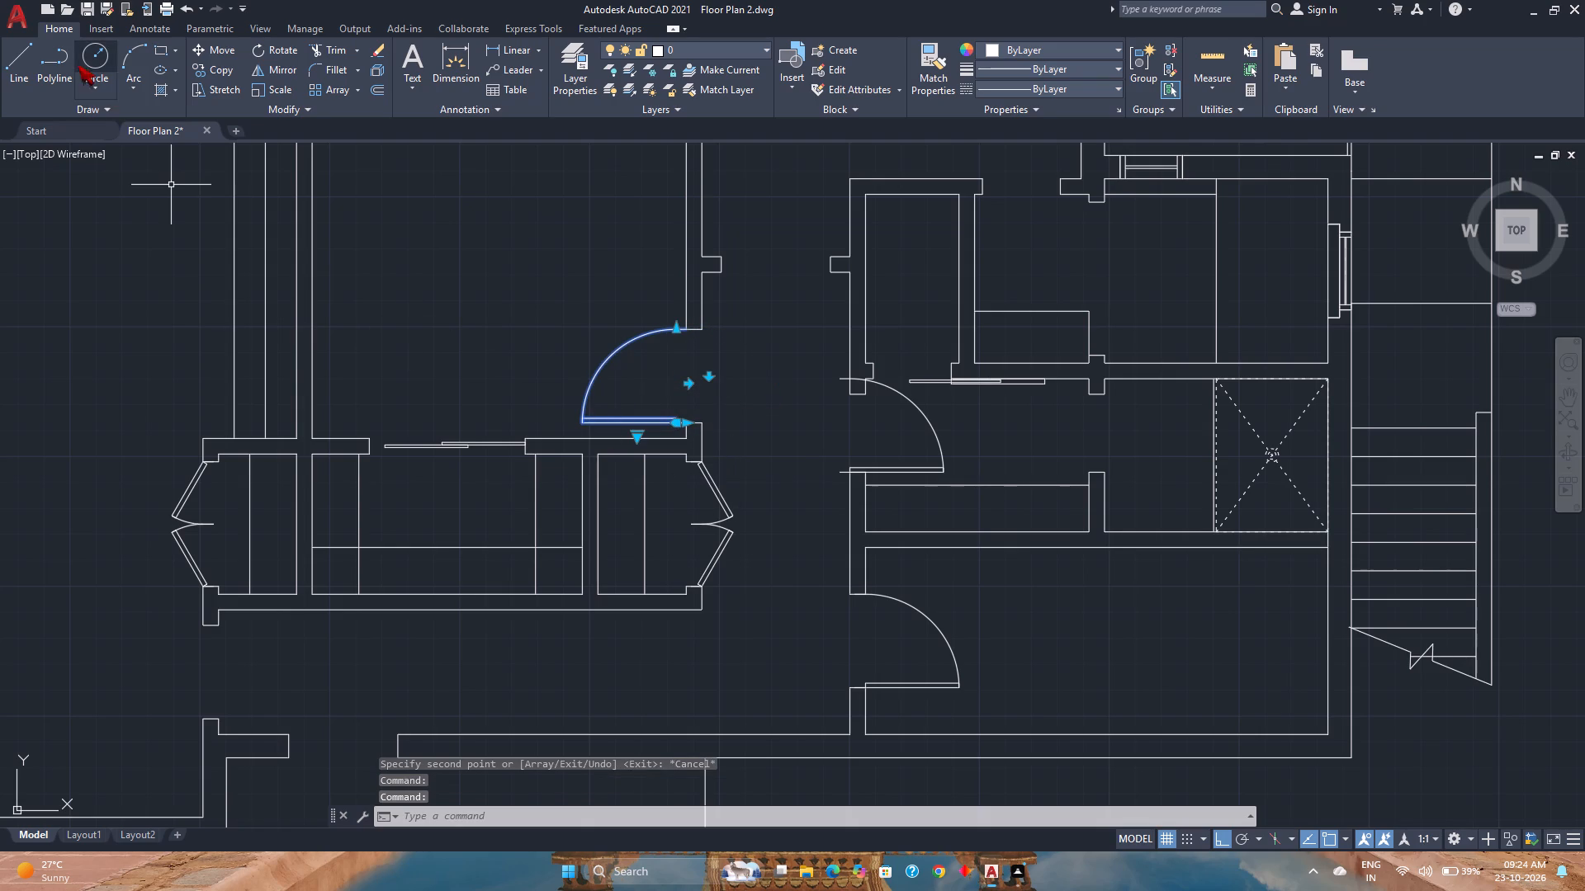
{"action": "left_click", "coordinate": [197, 58]}
{"action": "scroll", "coordinate": [650, 446], "scroll_direction": "up", "scroll_amount": 4}
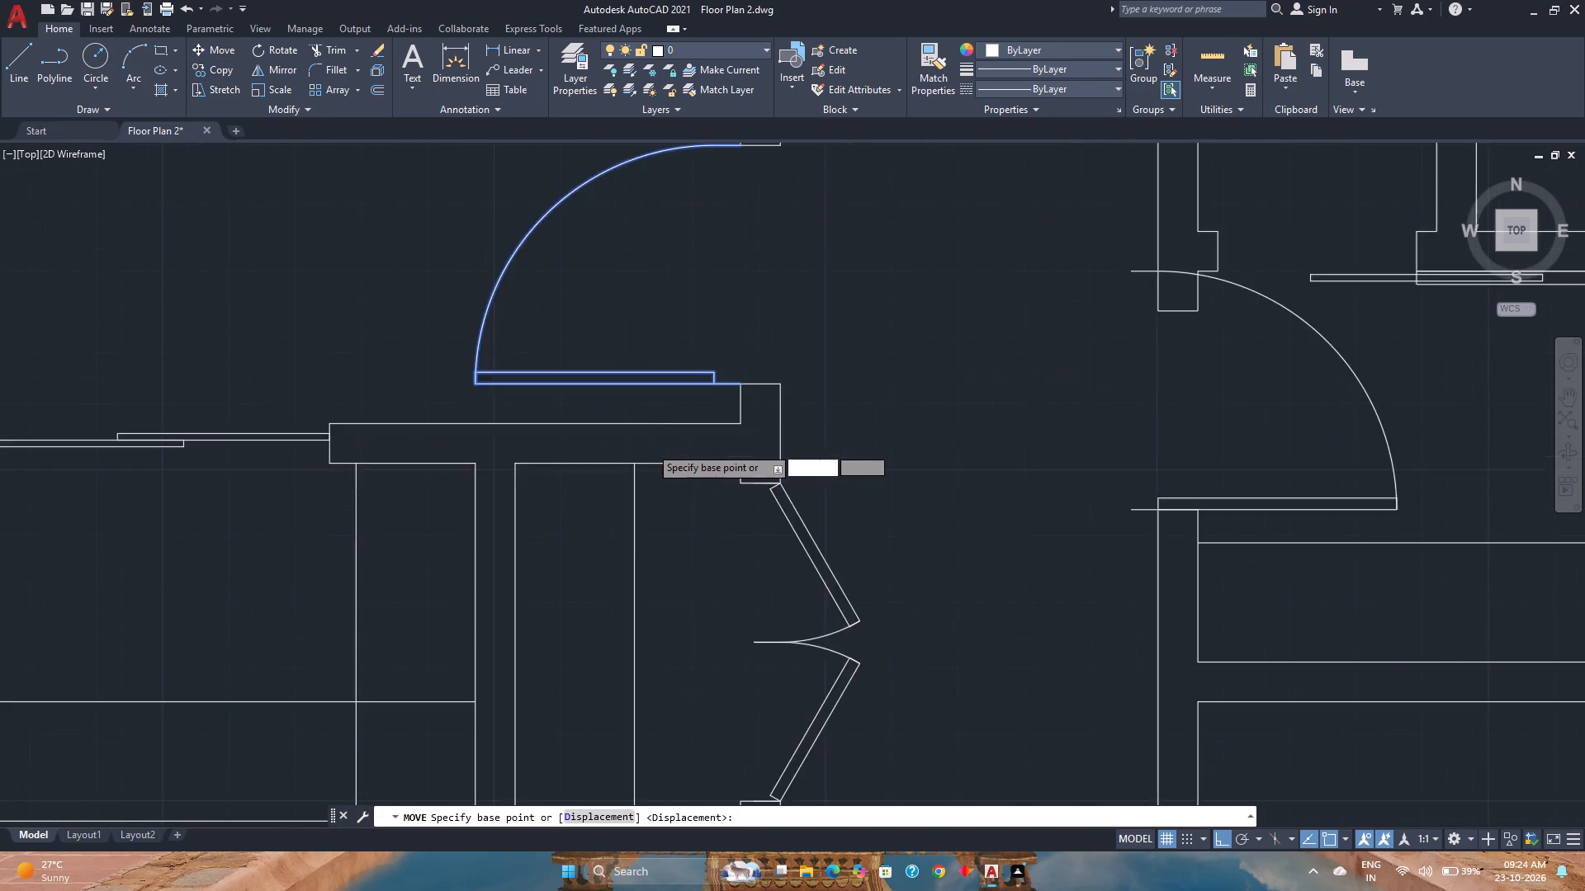
{"action": "left_click", "coordinate": [752, 347]}
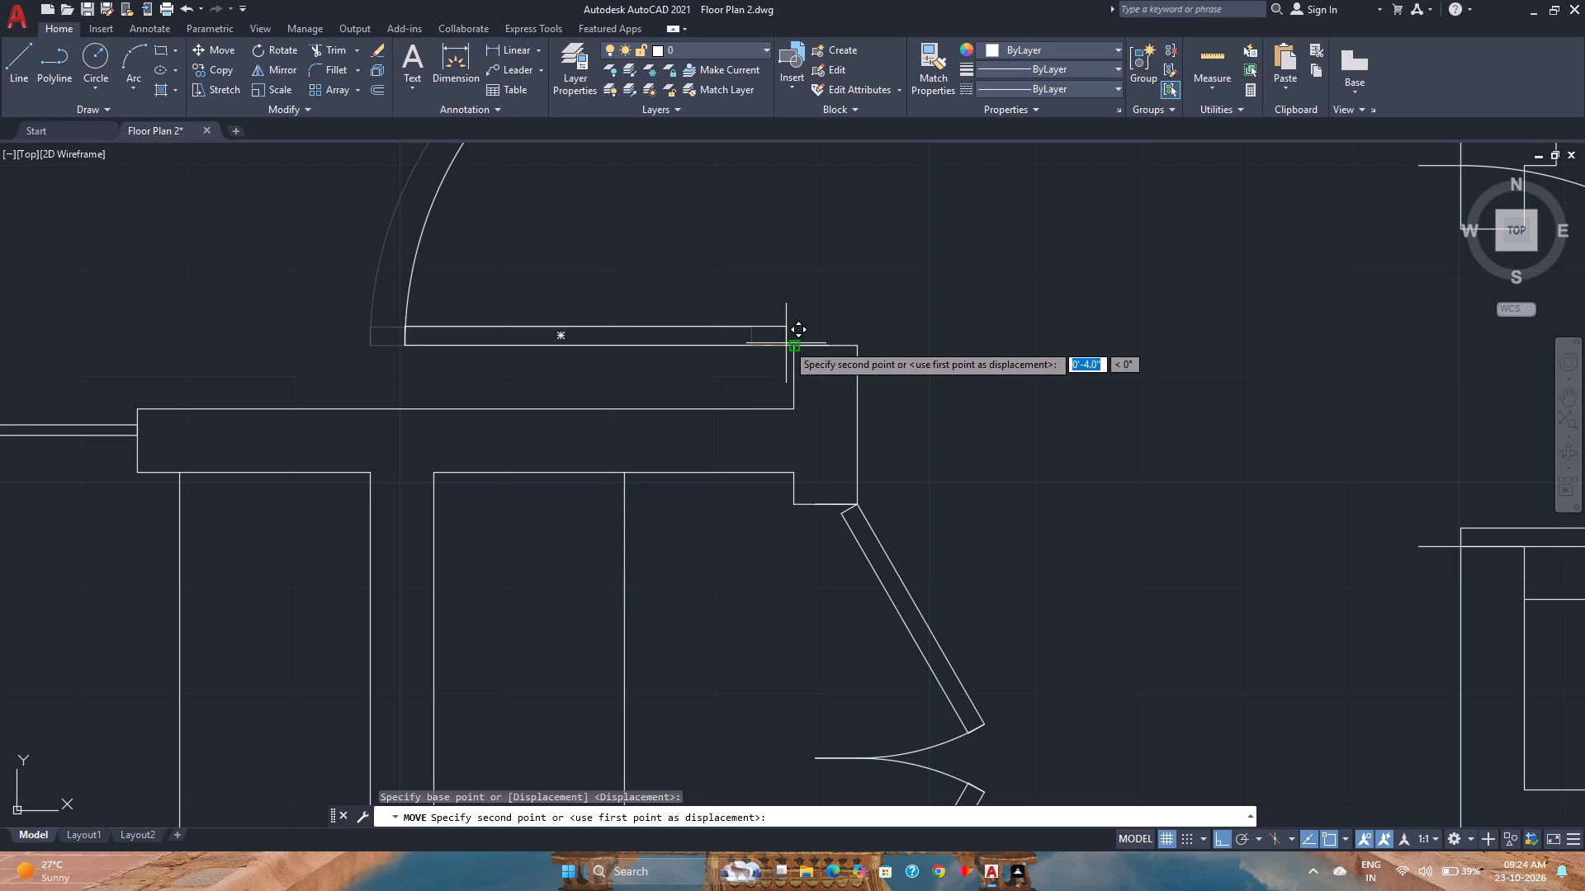
{"action": "left_click", "coordinate": [792, 343]}
Move the door copy north of the southeast room 6" east, from the wall's hallway face to its inner face.
{"action": "scroll", "coordinate": [802, 459], "scroll_direction": "down", "scroll_amount": 3}
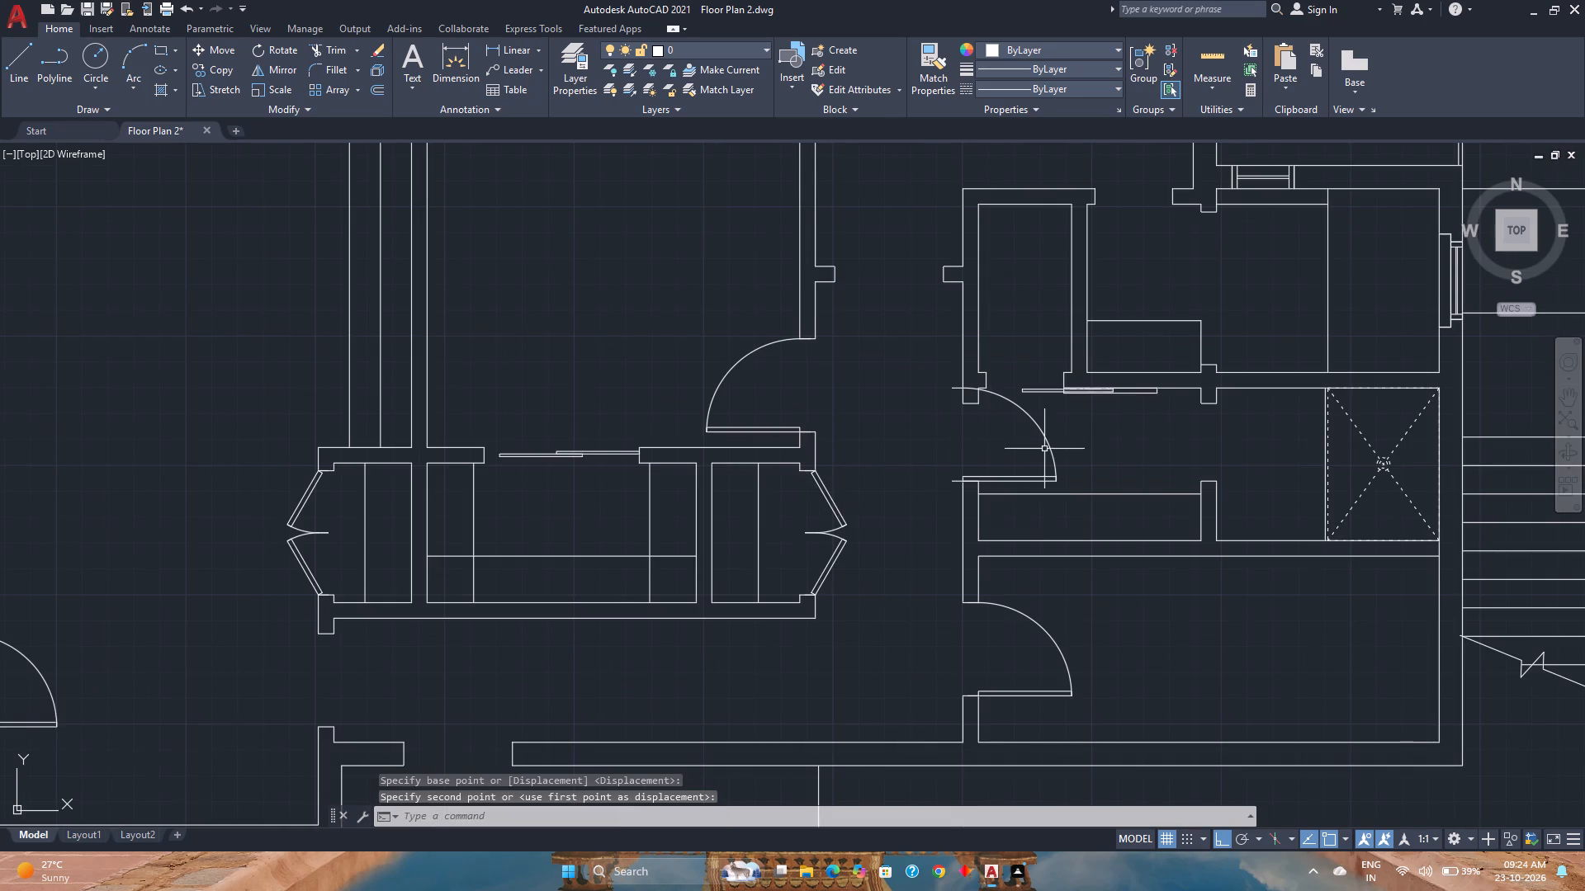
{"action": "left_click", "coordinate": [1048, 479]}
{"action": "scroll", "coordinate": [962, 394], "scroll_direction": "up", "scroll_amount": 2}
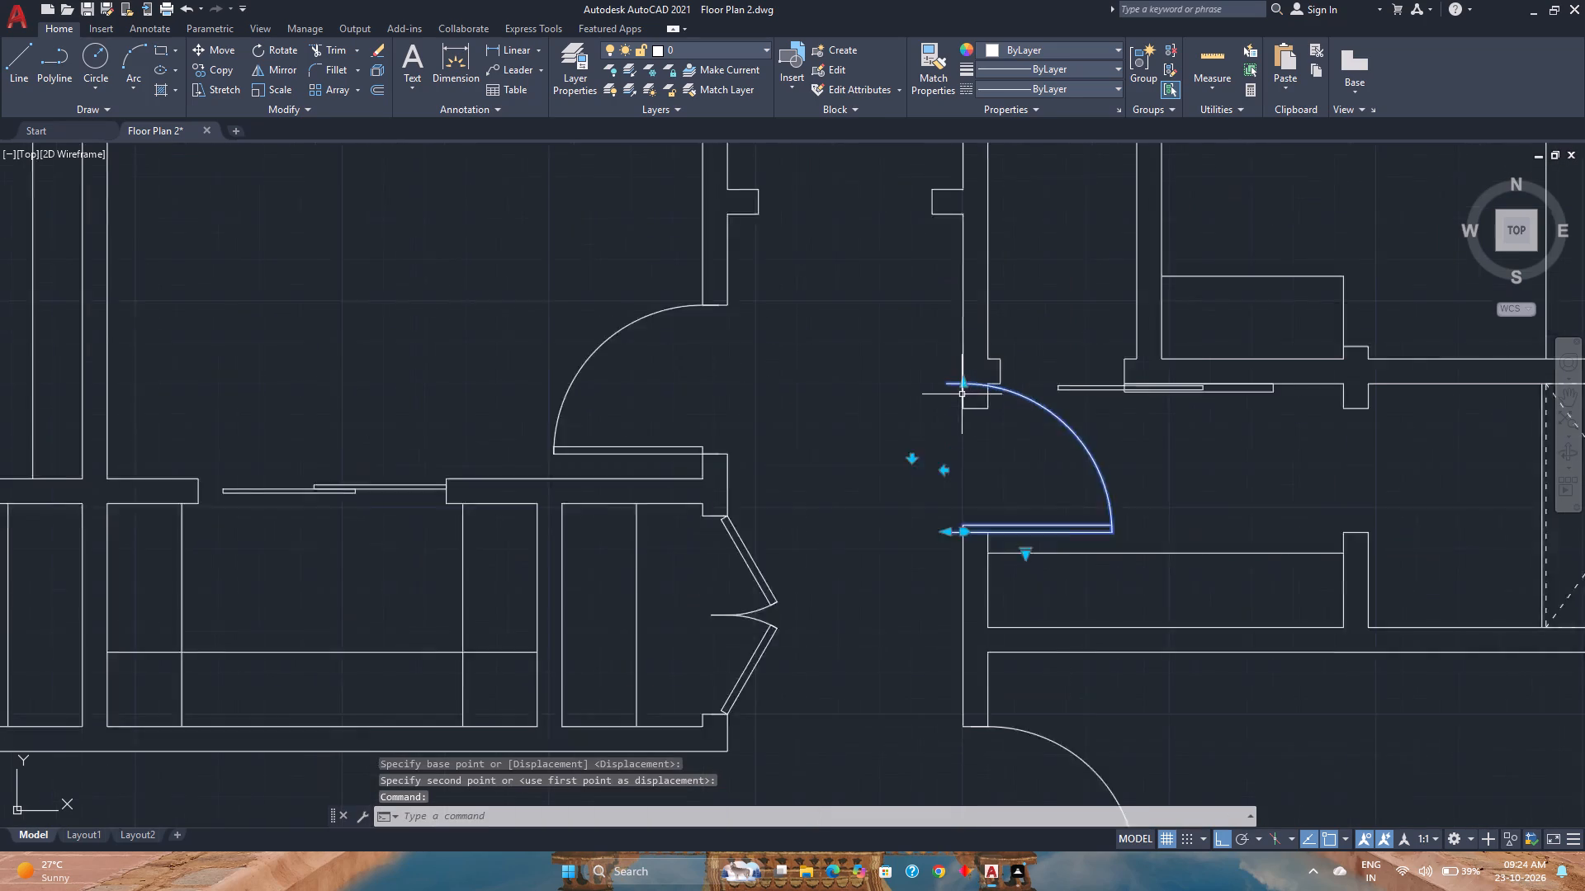
{"action": "scroll", "coordinate": [962, 394], "scroll_direction": "up", "scroll_amount": 1}
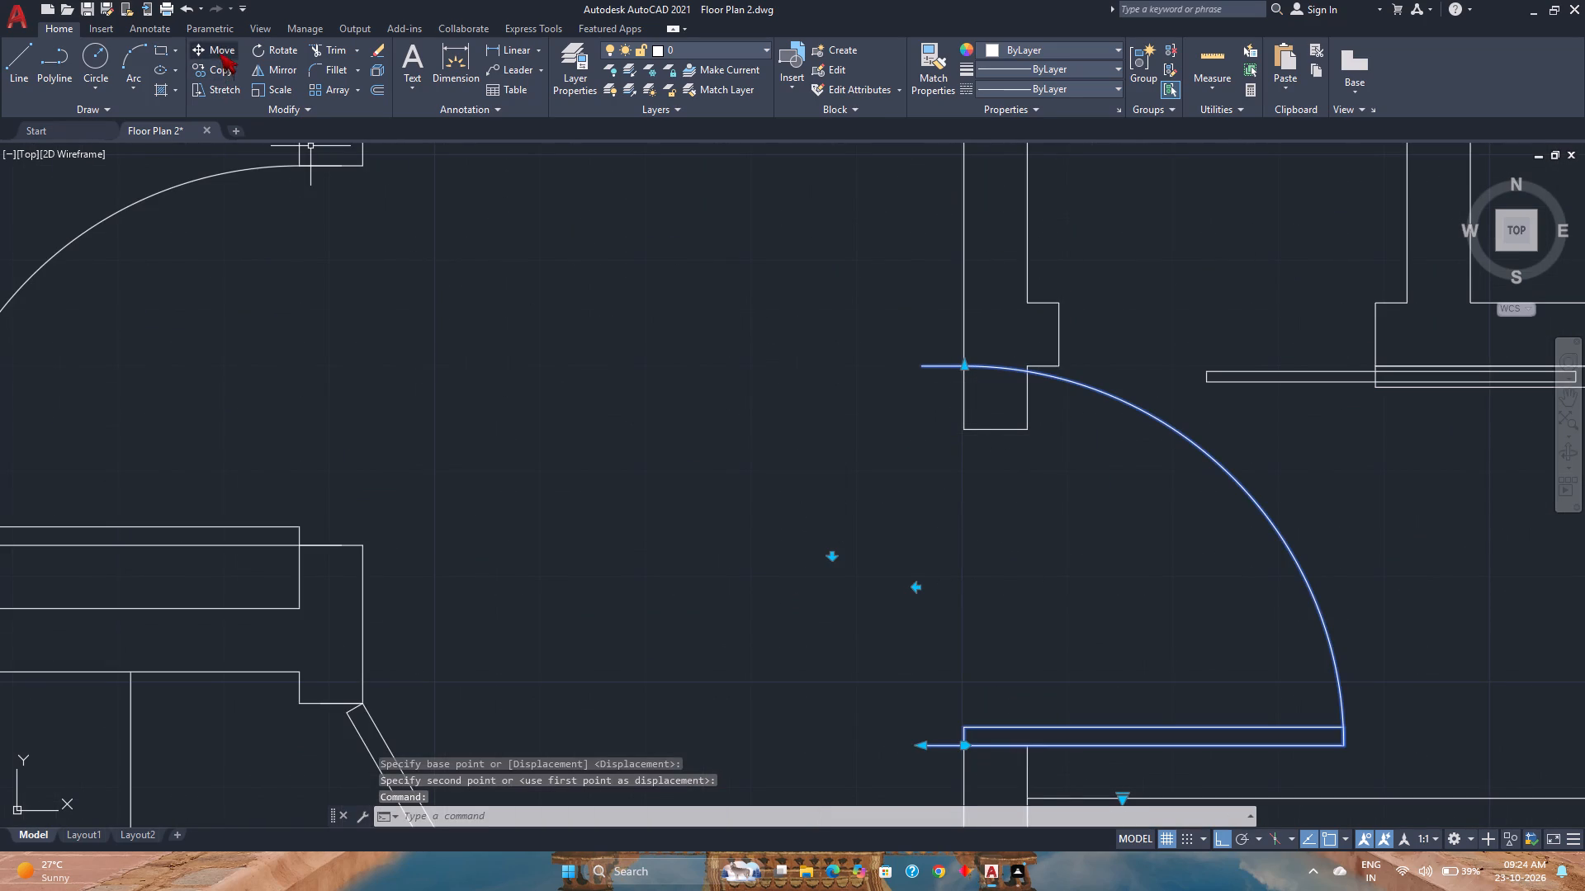
{"action": "left_click", "coordinate": [220, 52]}
{"action": "middle_click_drag", "start_coordinate": [728, 505], "coordinate": [628, 346]}
{"action": "middle_click", "coordinate": [628, 346]}
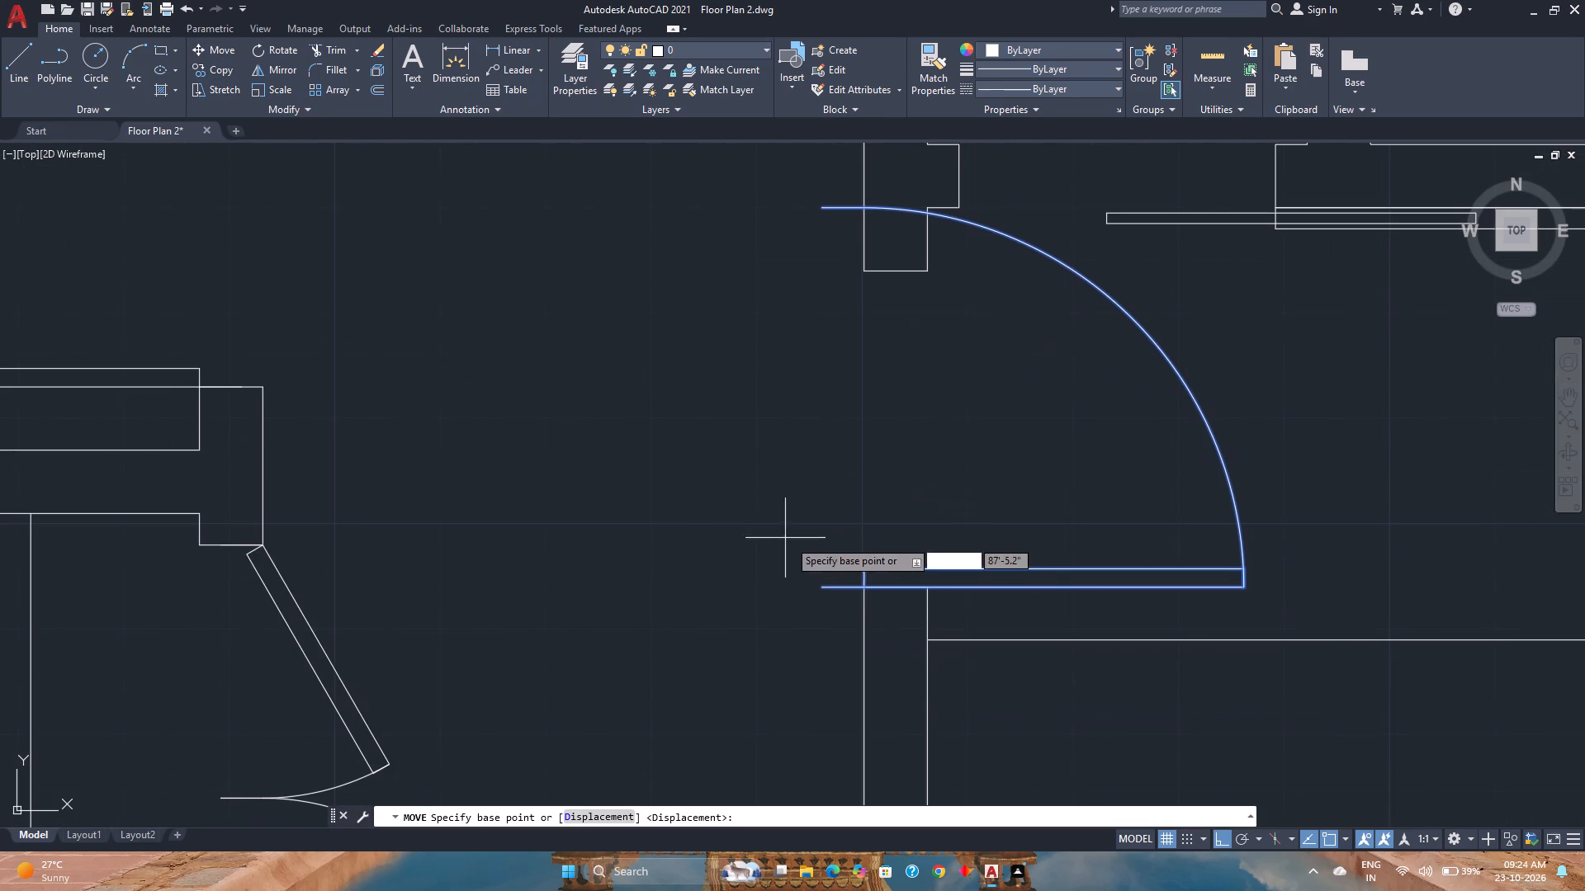
{"action": "left_click", "coordinate": [864, 591]}
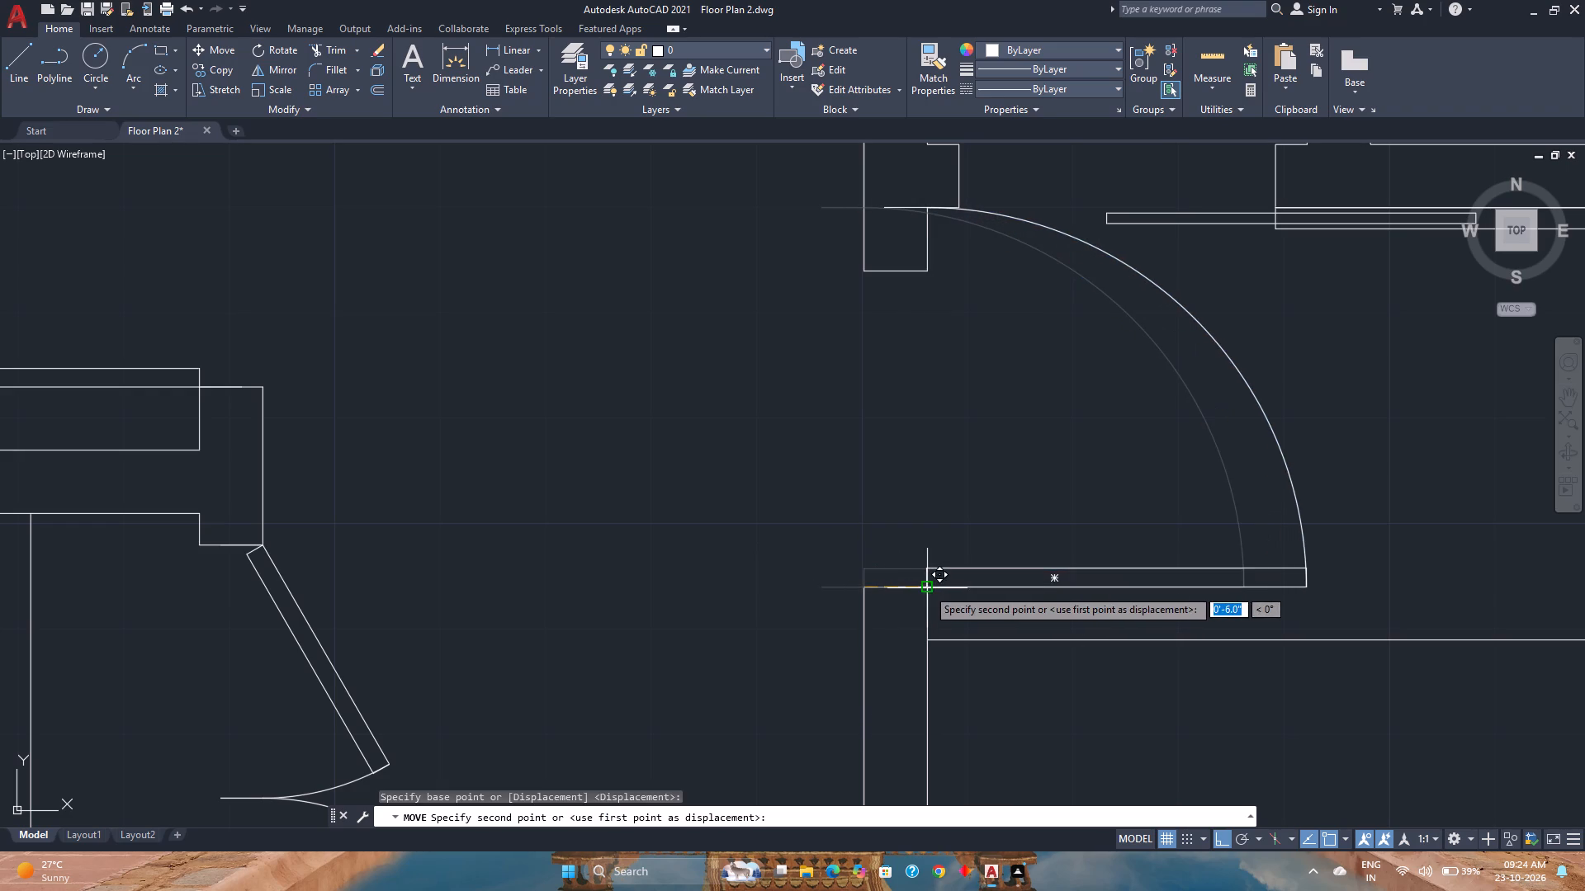
{"action": "left_click", "coordinate": [927, 588]}
Shorten that door's width to end at the north jamb's corner so it fits its opening.
{"action": "scroll", "coordinate": [929, 427], "scroll_direction": "down", "scroll_amount": 1}
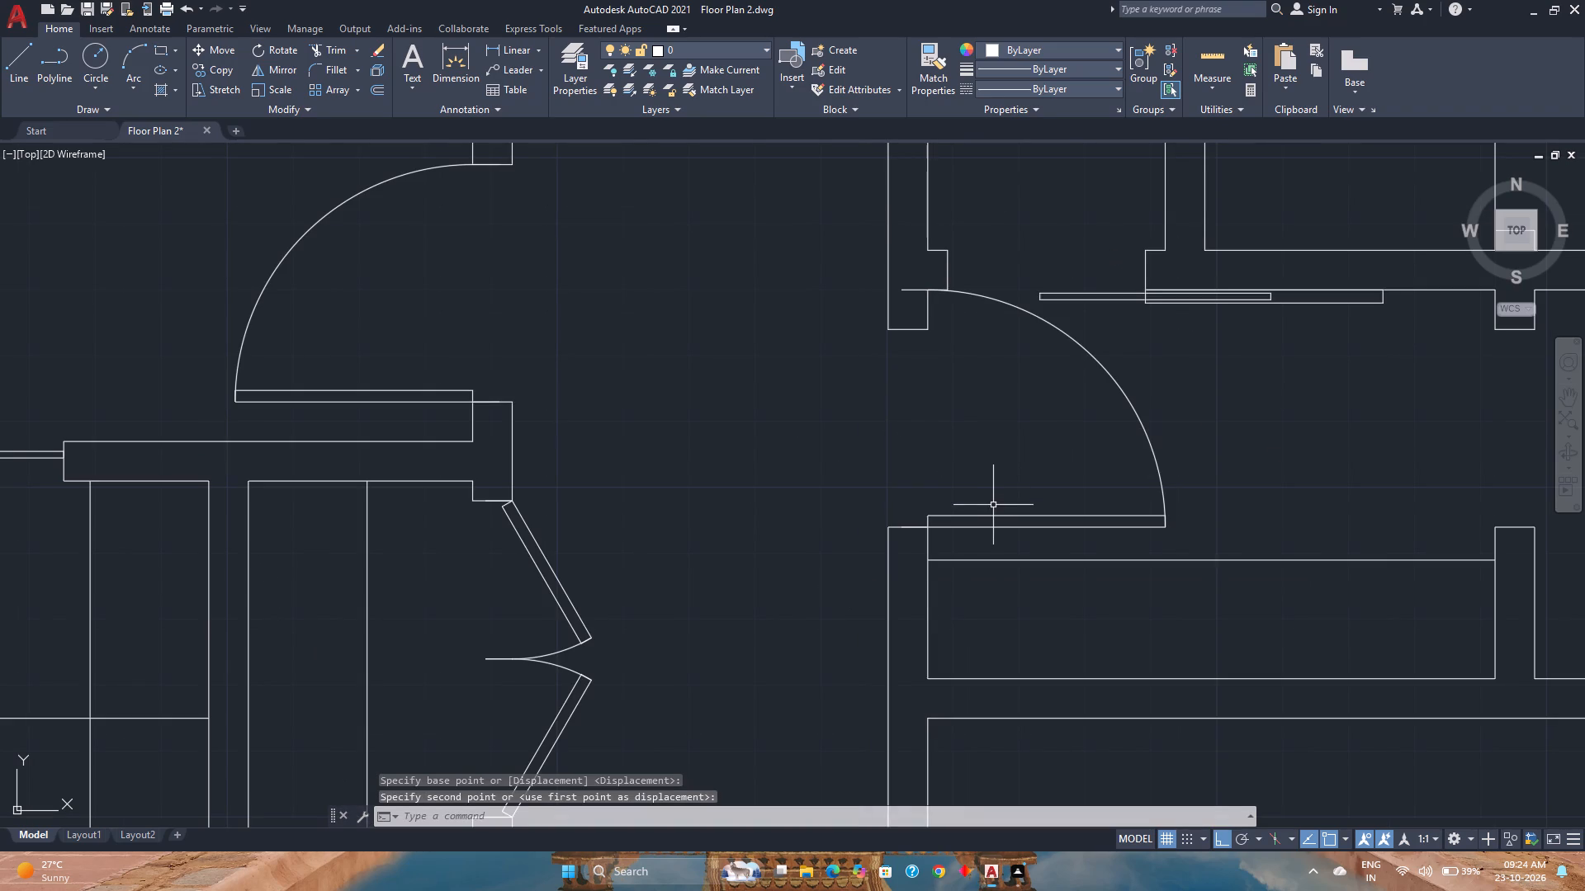
{"action": "left_click", "coordinate": [999, 520]}
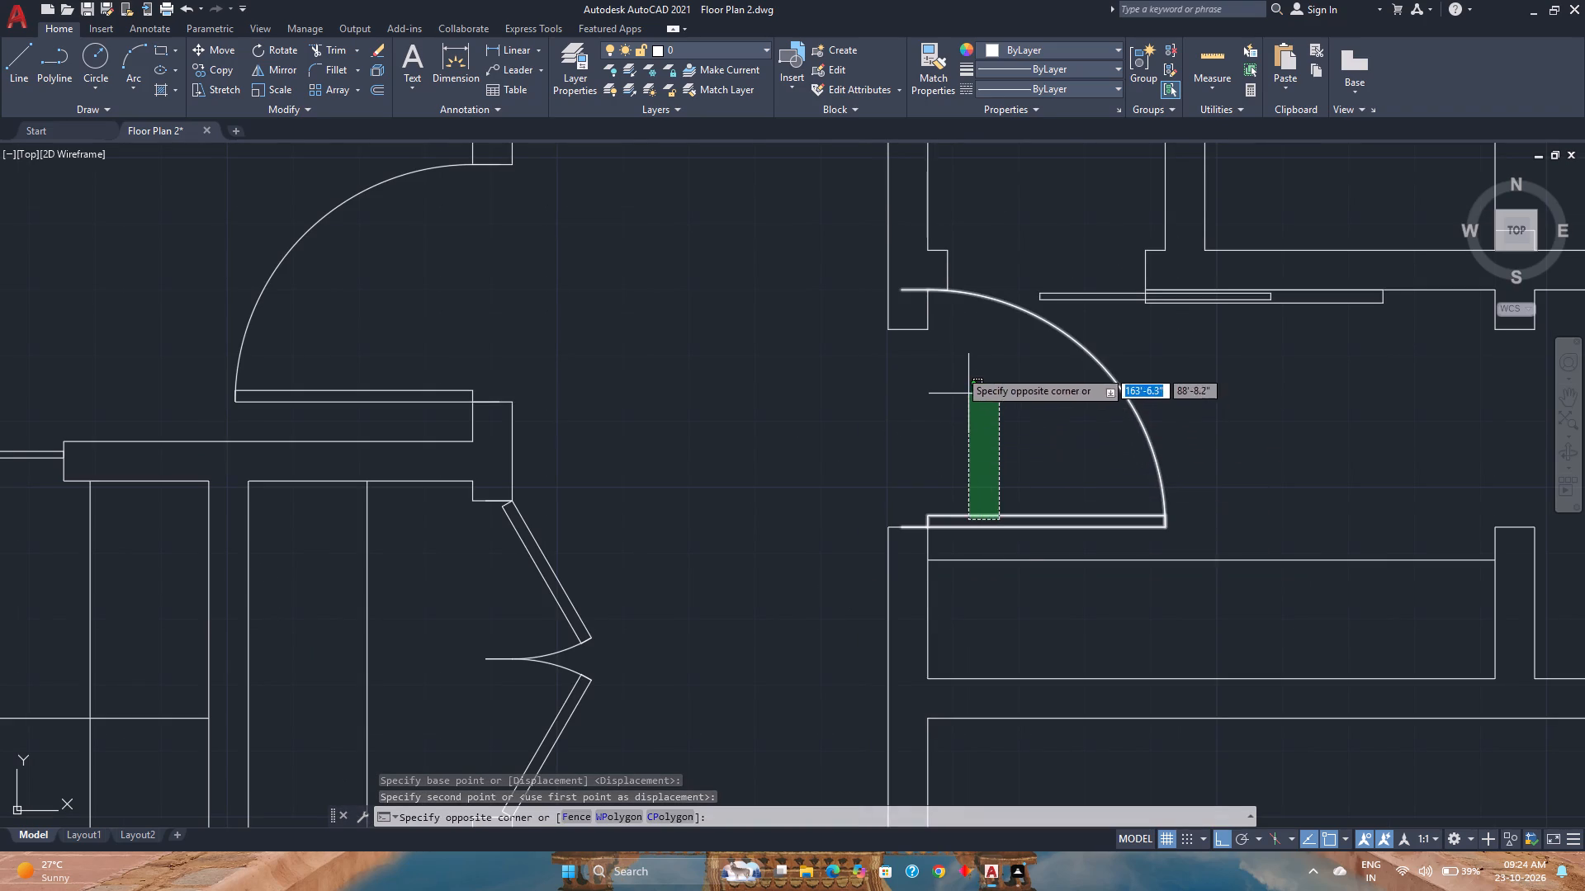
{"action": "left_click", "coordinate": [970, 358]}
{"action": "left_click", "coordinate": [926, 289]}
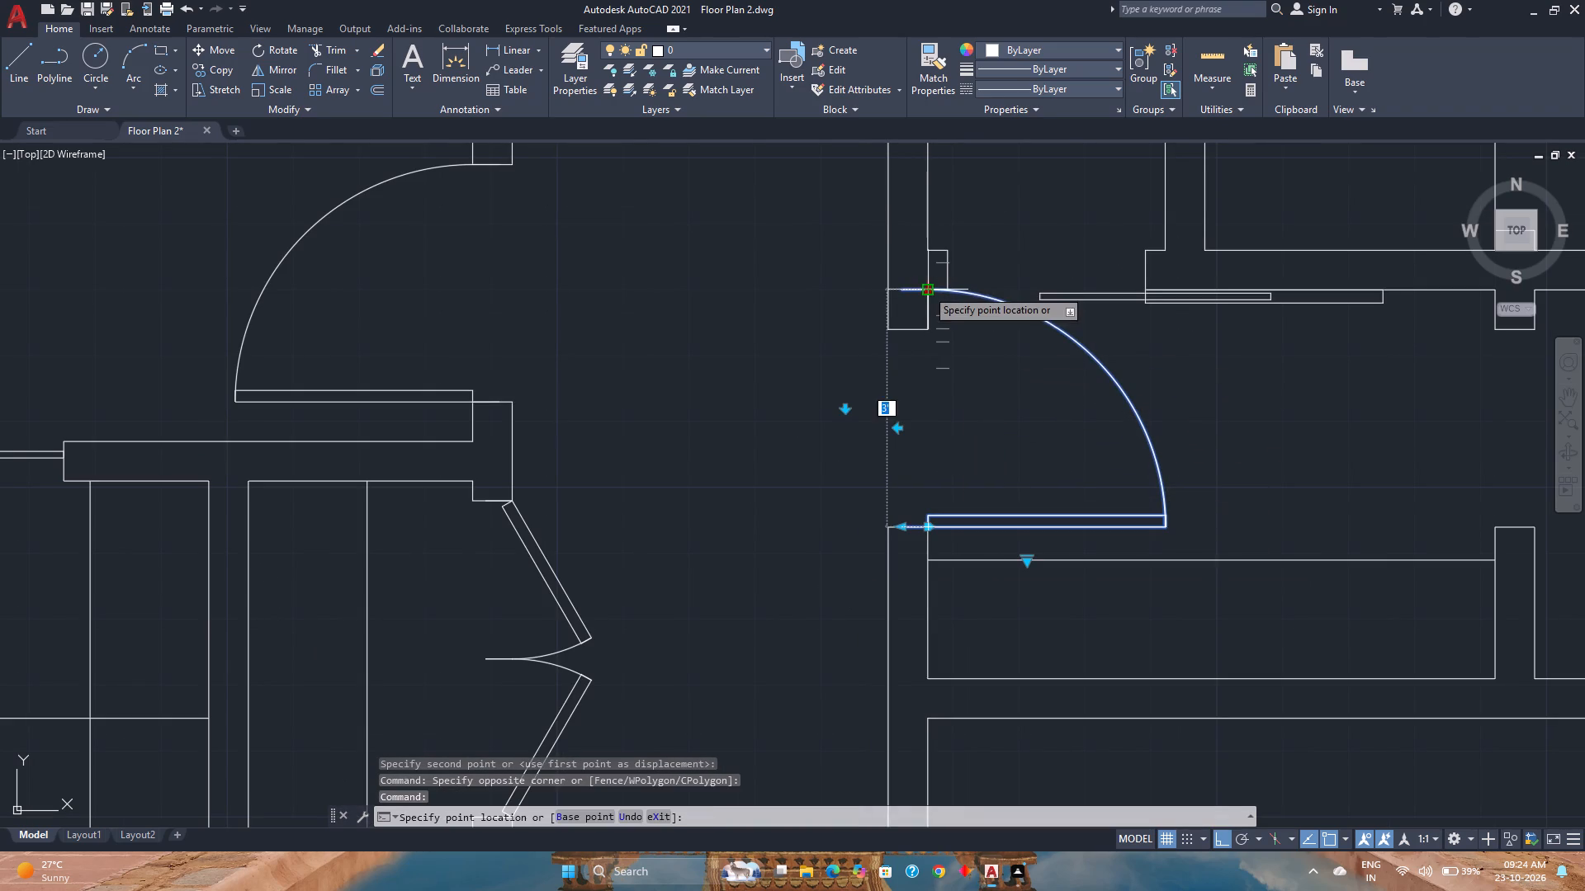
{"action": "left_click", "coordinate": [932, 324]}
{"action": "scroll", "coordinate": [856, 431], "scroll_direction": "down", "scroll_amount": 1}
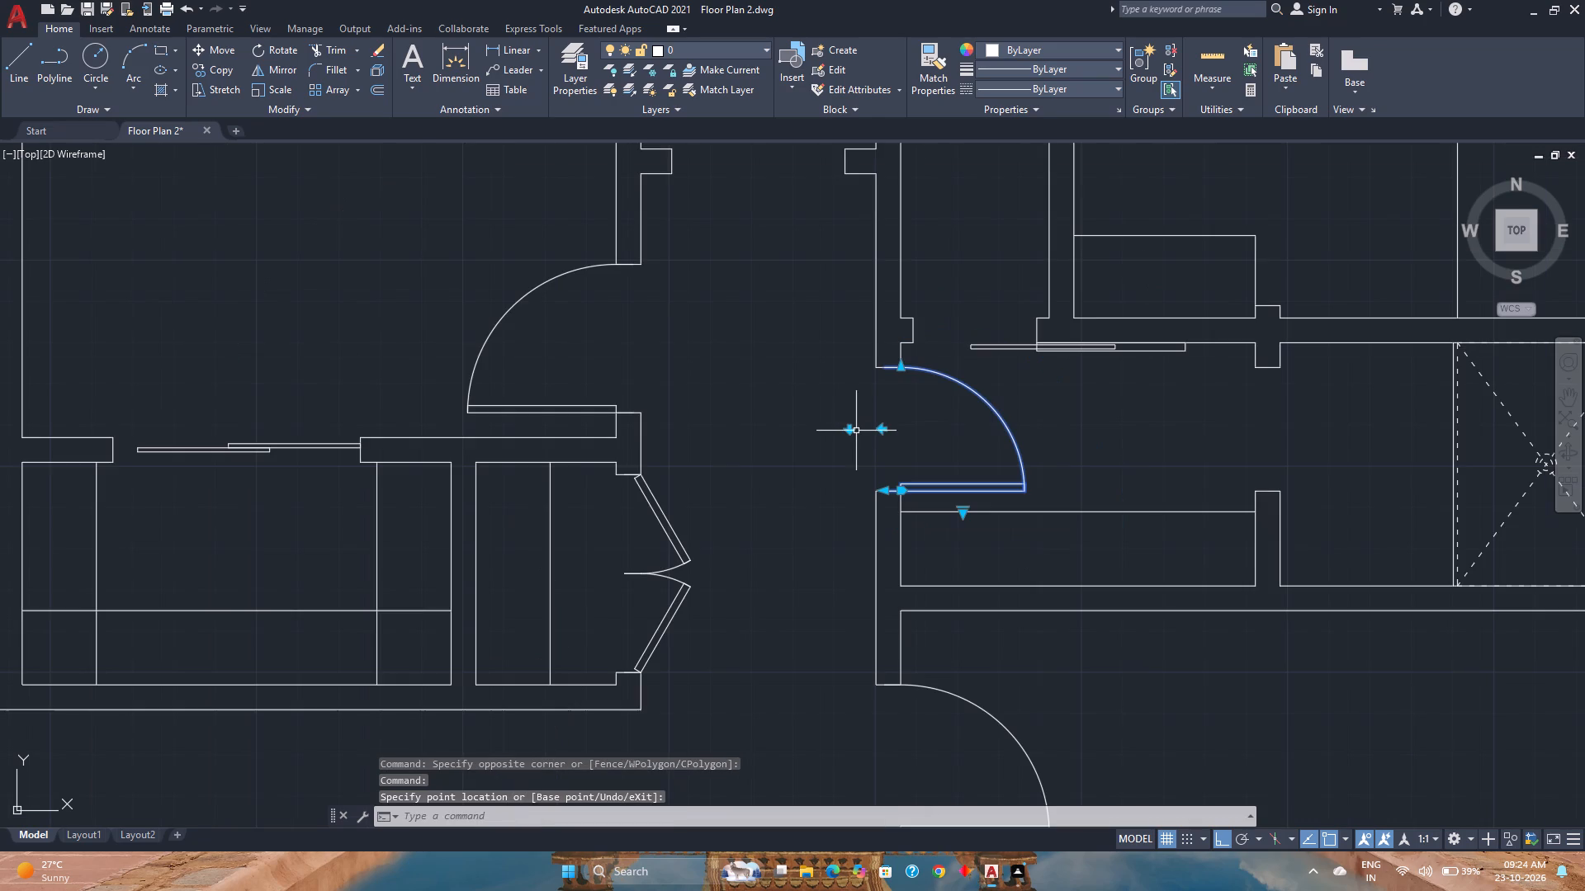
{"action": "key", "text": "Escape"}
Save the drawing.
{"action": "key", "text": "ctrl+s"}
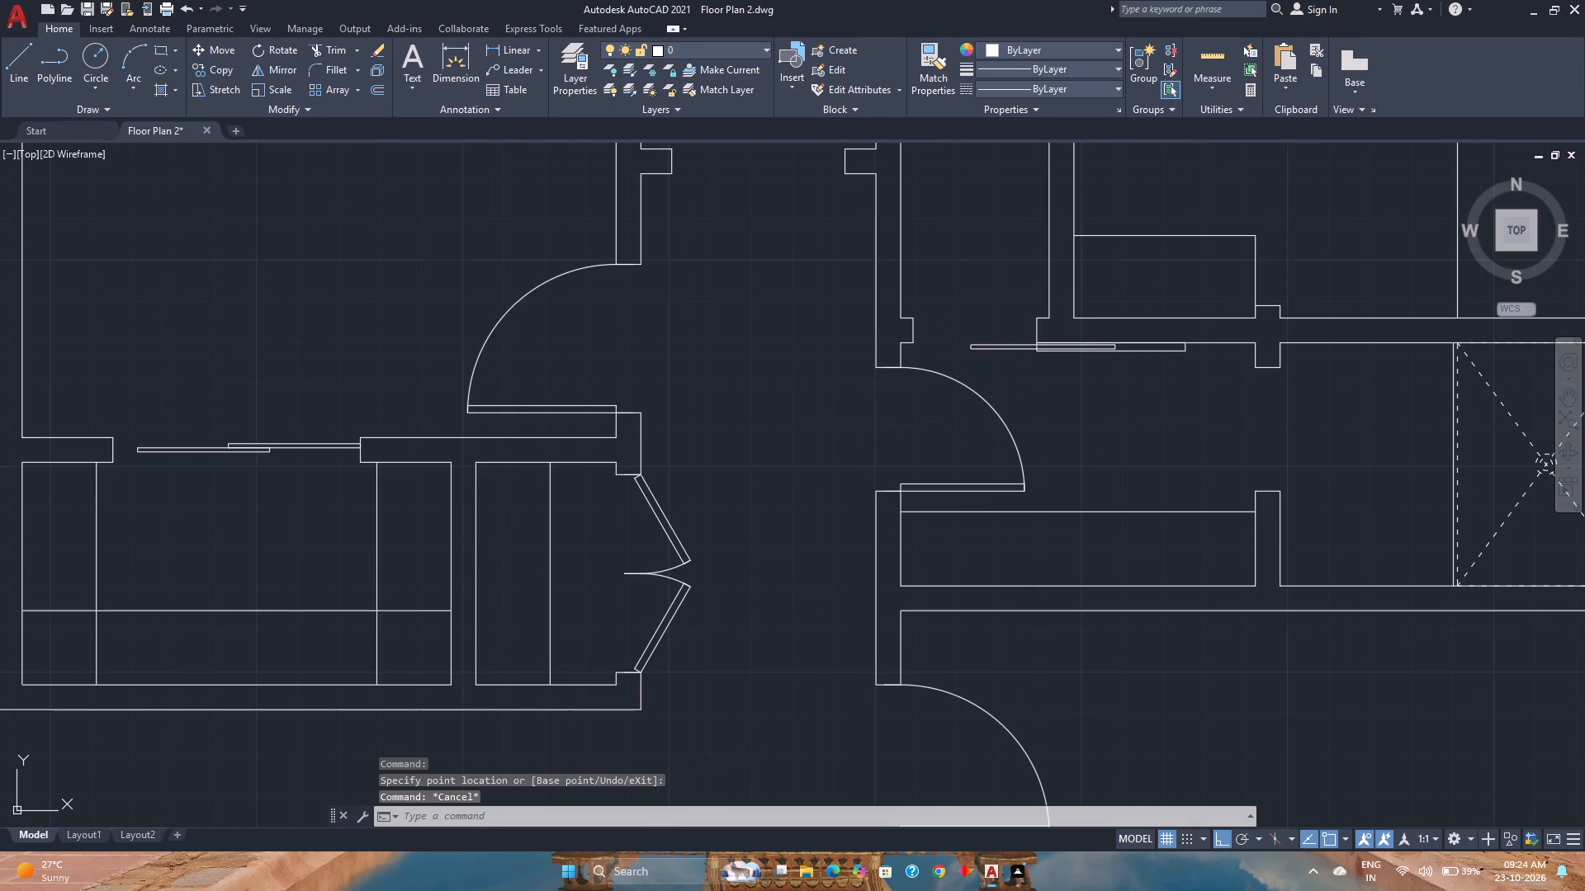
{"action": "scroll", "coordinate": [856, 431], "scroll_direction": "down", "scroll_amount": 1}
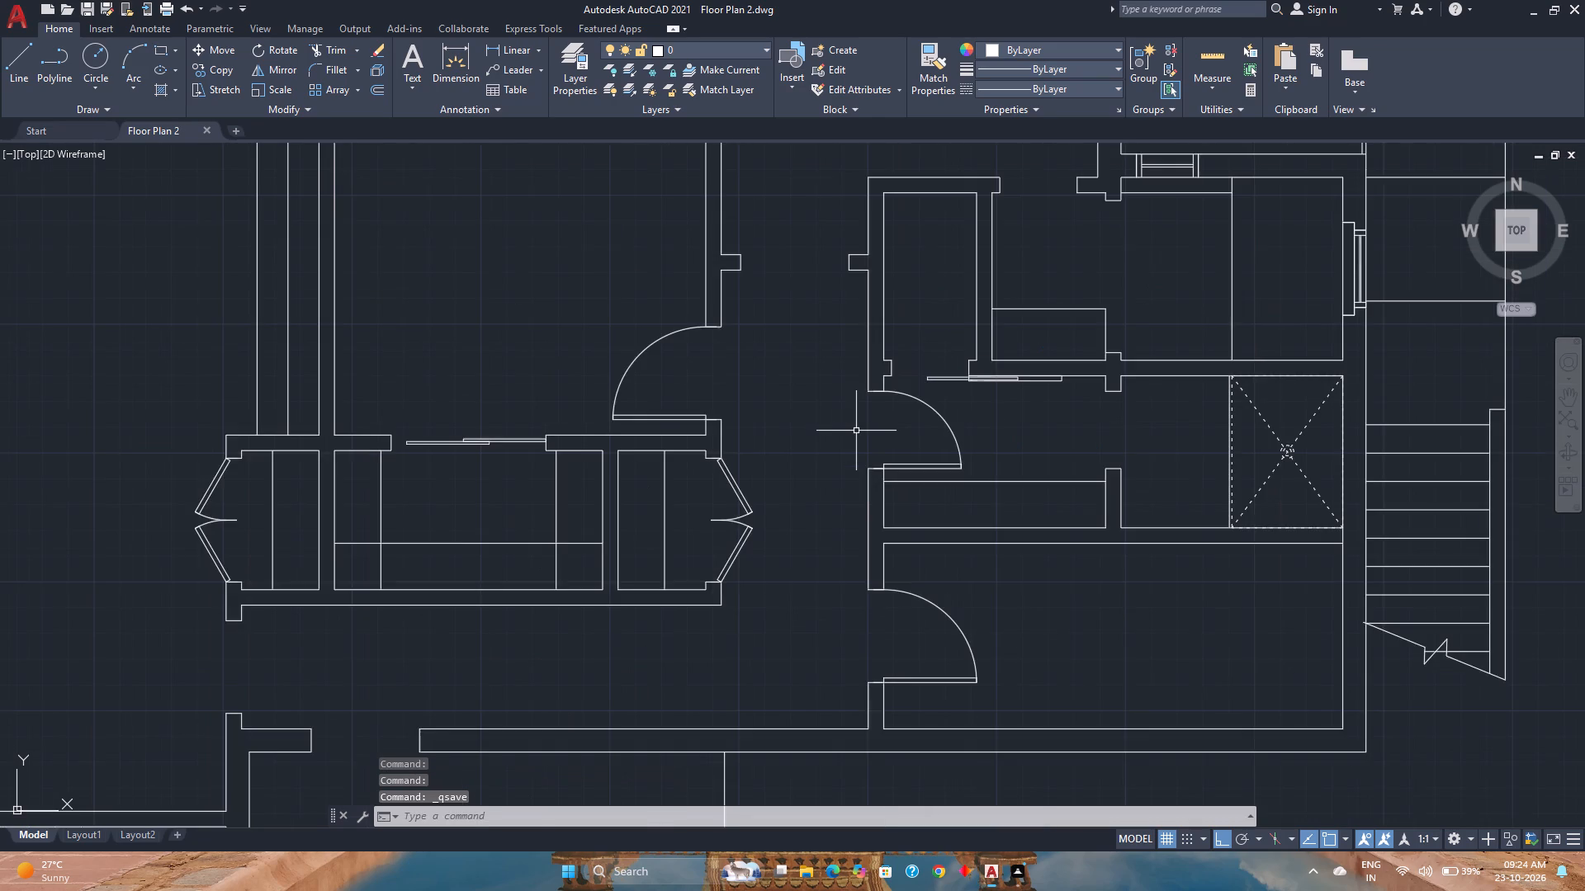
{"action": "scroll", "coordinate": [856, 431], "scroll_direction": "down", "scroll_amount": 1}
{"action": "middle_click", "coordinate": [856, 431]}
{"action": "middle_click", "coordinate": [856, 431]}
{"action": "middle_click_drag", "start_coordinate": [848, 426], "coordinate": [731, 421]}
{"action": "middle_click", "coordinate": [731, 421]}
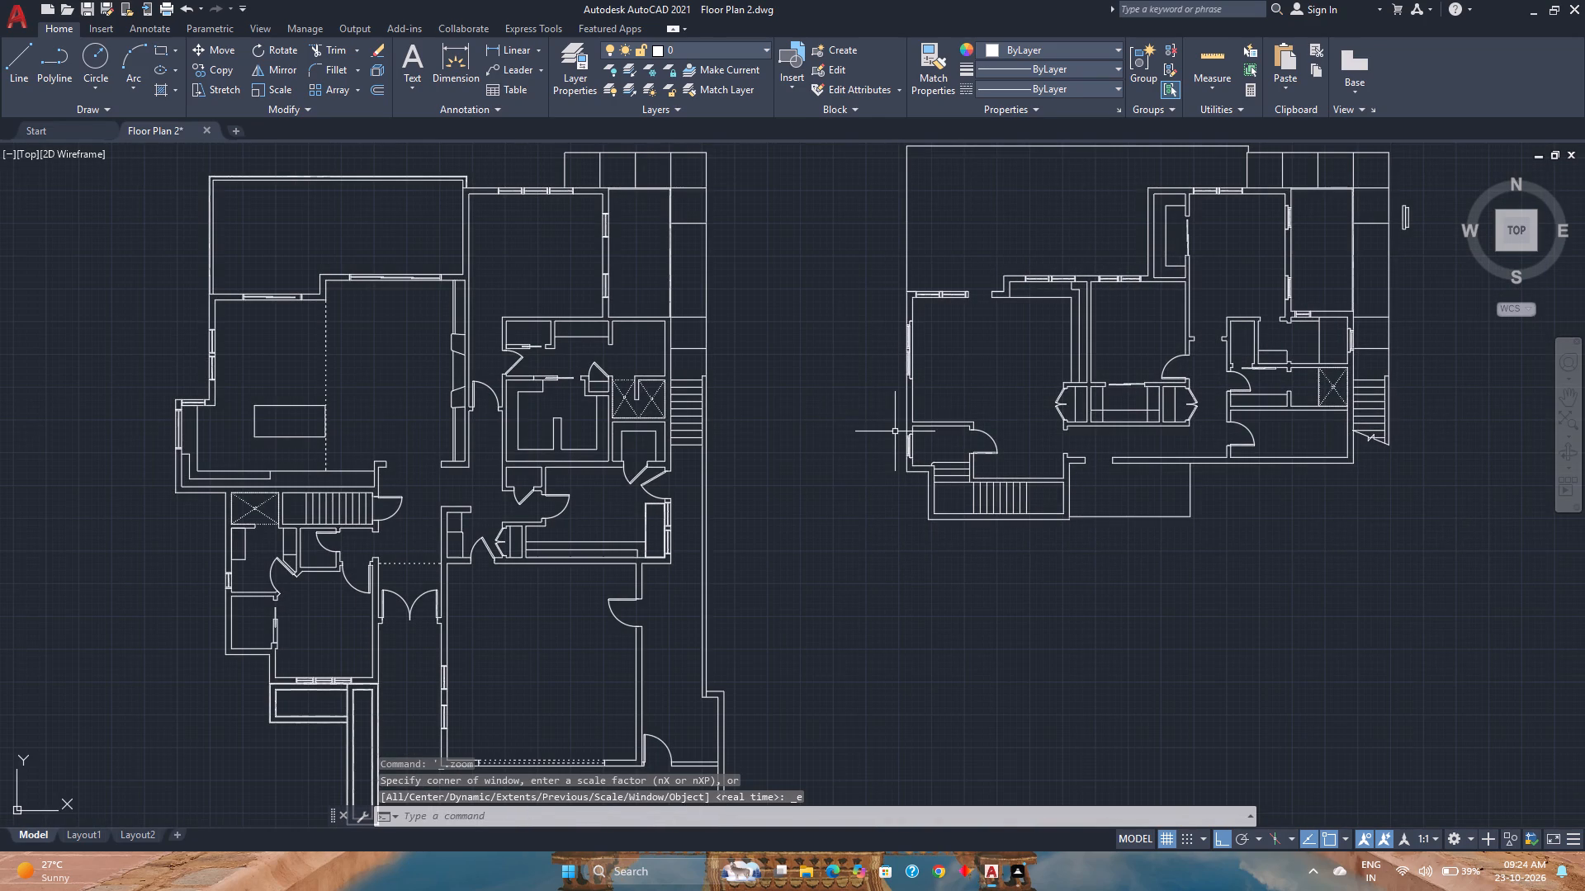
{"action": "key", "text": "ctrl+s"}
Copy the shortened door 7'-8" east from its hinge corner to the south jamb of the shower area's opening.
{"action": "scroll", "coordinate": [1256, 386], "scroll_direction": "up", "scroll_amount": 3}
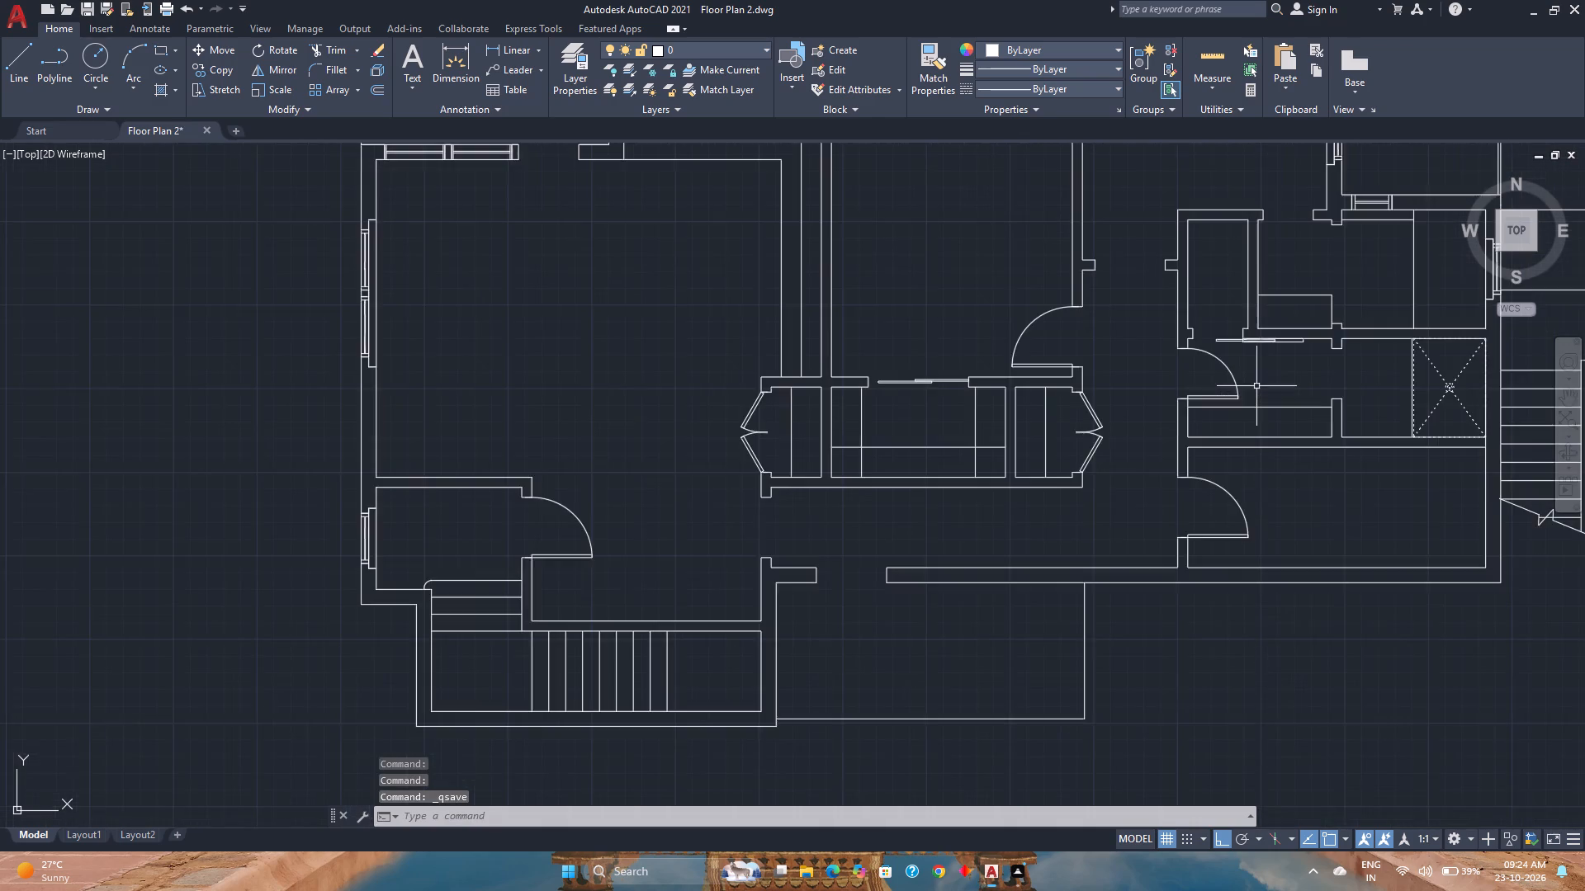
{"action": "scroll", "coordinate": [1256, 386], "scroll_direction": "up", "scroll_amount": 2}
{"action": "middle_click_drag", "start_coordinate": [1266, 389], "coordinate": [1163, 490]}
{"action": "middle_click", "coordinate": [1158, 493]}
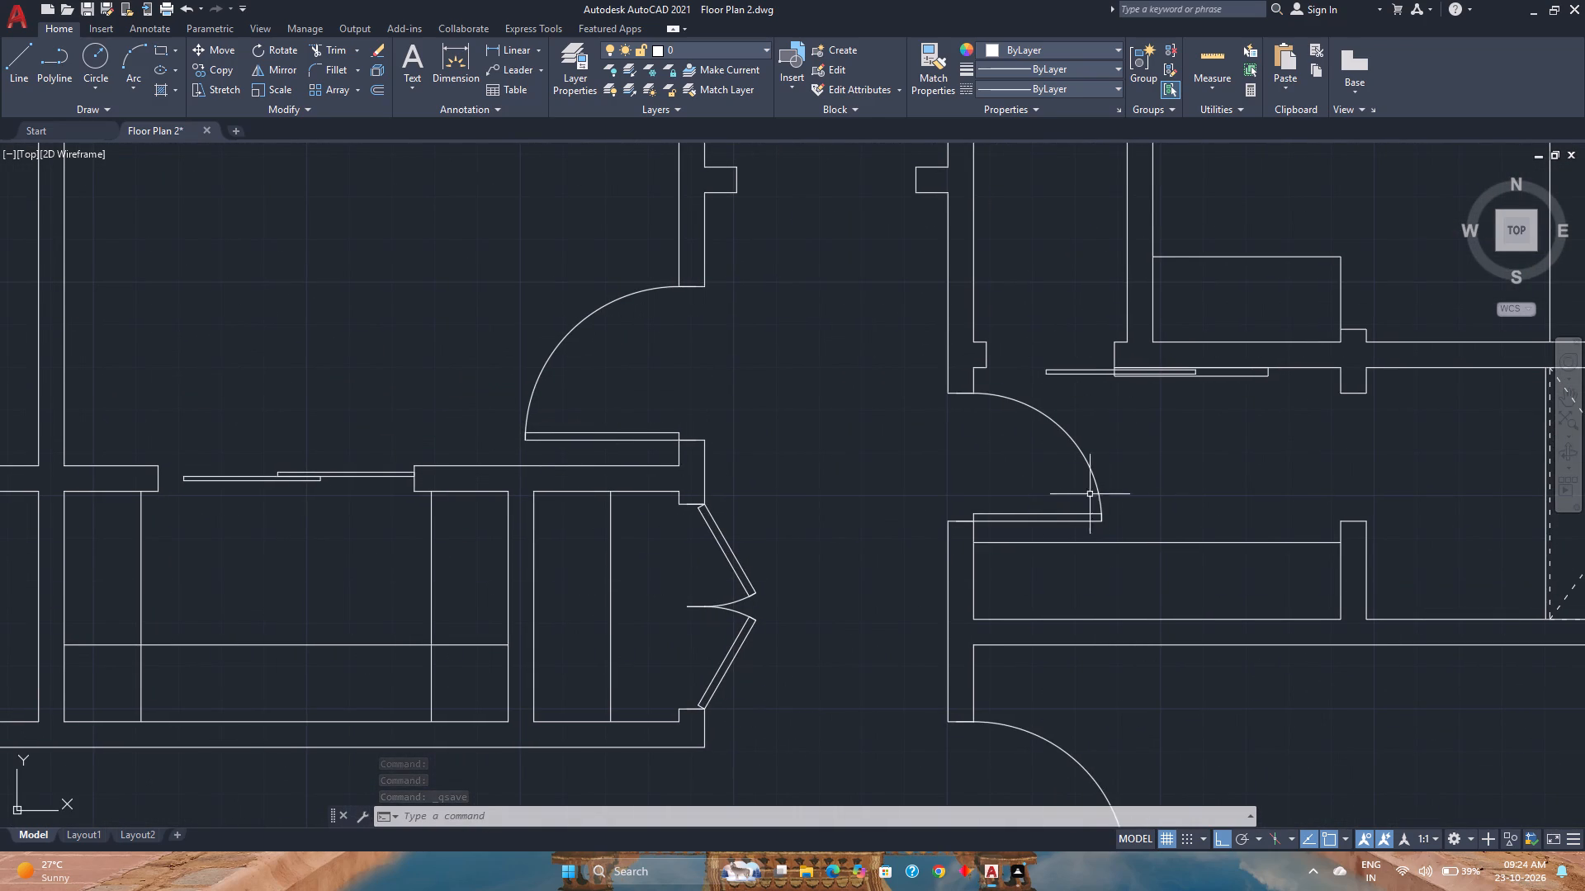
{"action": "left_click", "coordinate": [1045, 511]}
{"action": "scroll", "coordinate": [1209, 474], "scroll_direction": "down", "scroll_amount": 2}
{"action": "middle_click_drag", "start_coordinate": [1209, 474], "coordinate": [860, 469]}
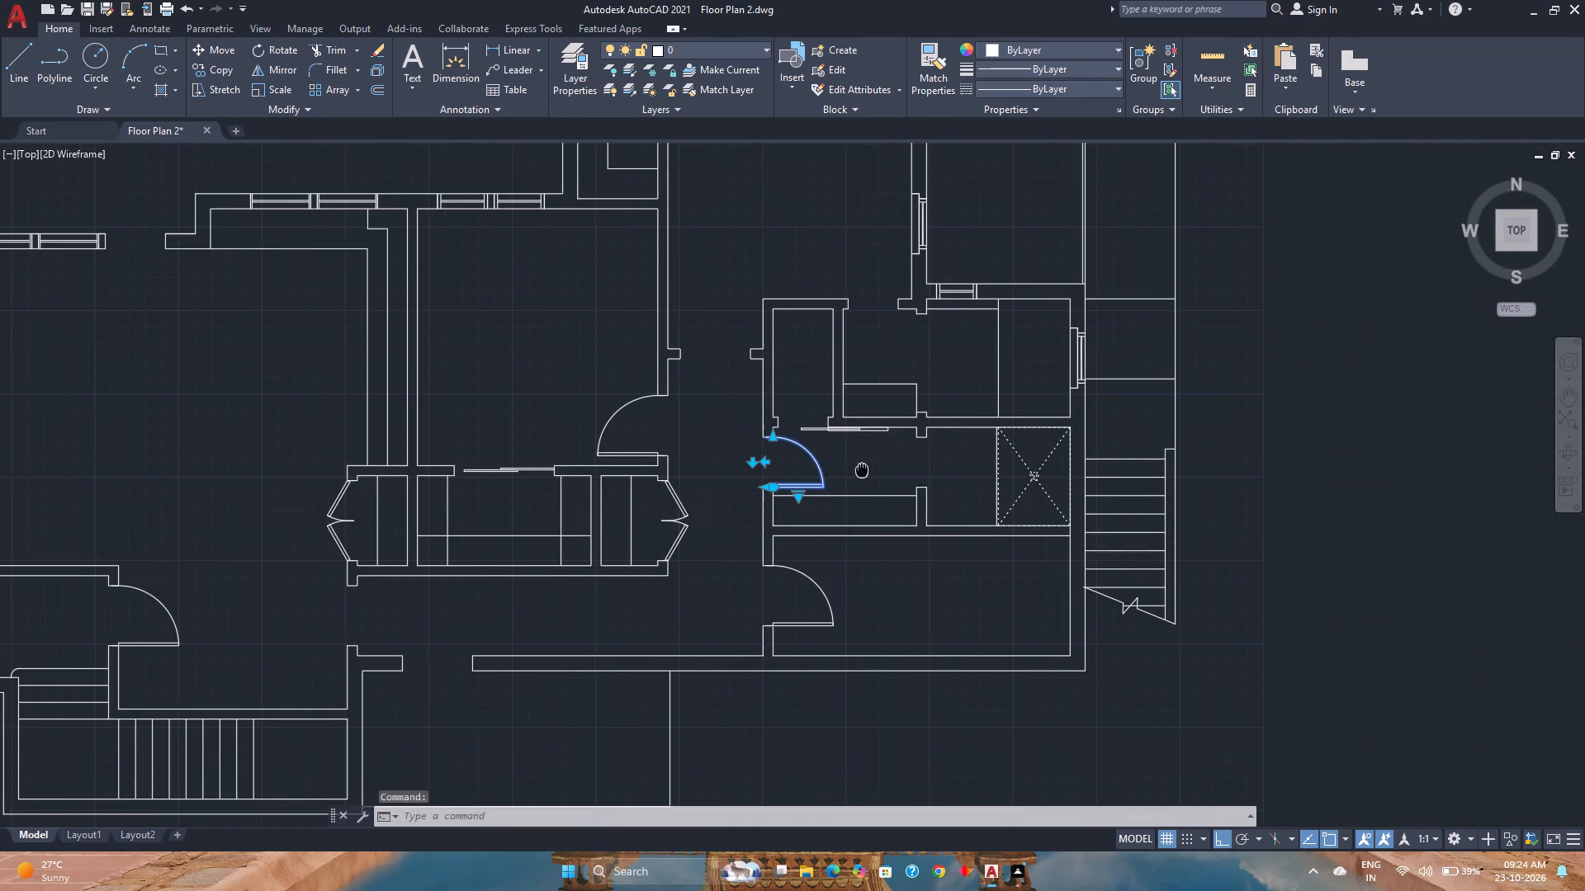
{"action": "middle_click_drag", "start_coordinate": [860, 469], "coordinate": [859, 469]}
{"action": "middle_click", "coordinate": [859, 469]}
{"action": "left_click", "coordinate": [202, 65]}
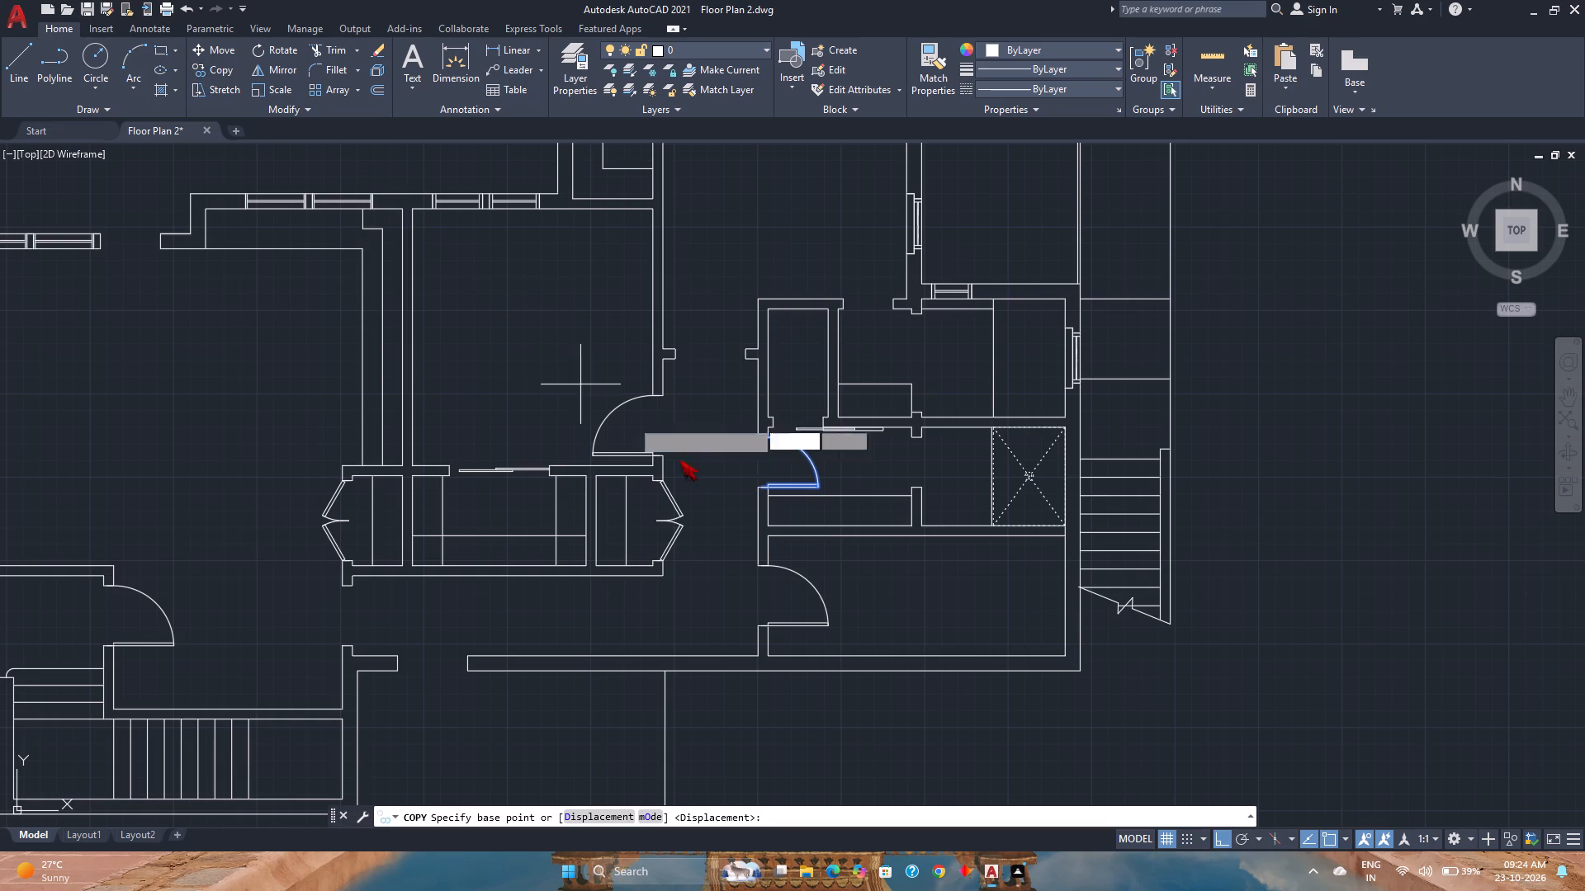
{"action": "scroll", "coordinate": [804, 479], "scroll_direction": "up", "scroll_amount": 6}
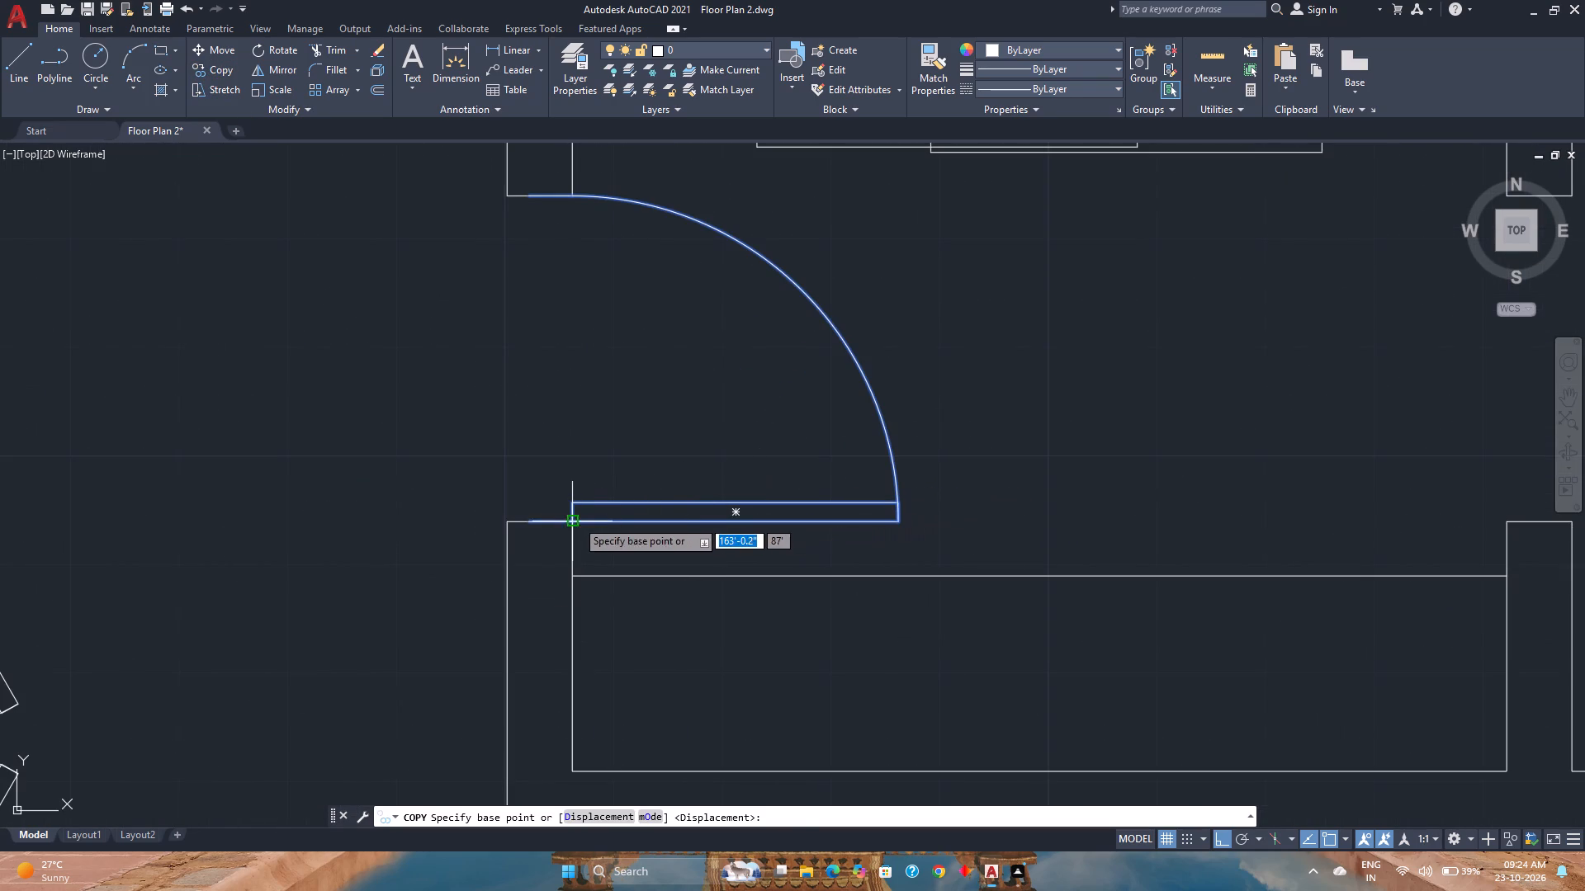
{"action": "left_click", "coordinate": [576, 520]}
{"action": "scroll", "coordinate": [576, 520], "scroll_direction": "down", "scroll_amount": 3}
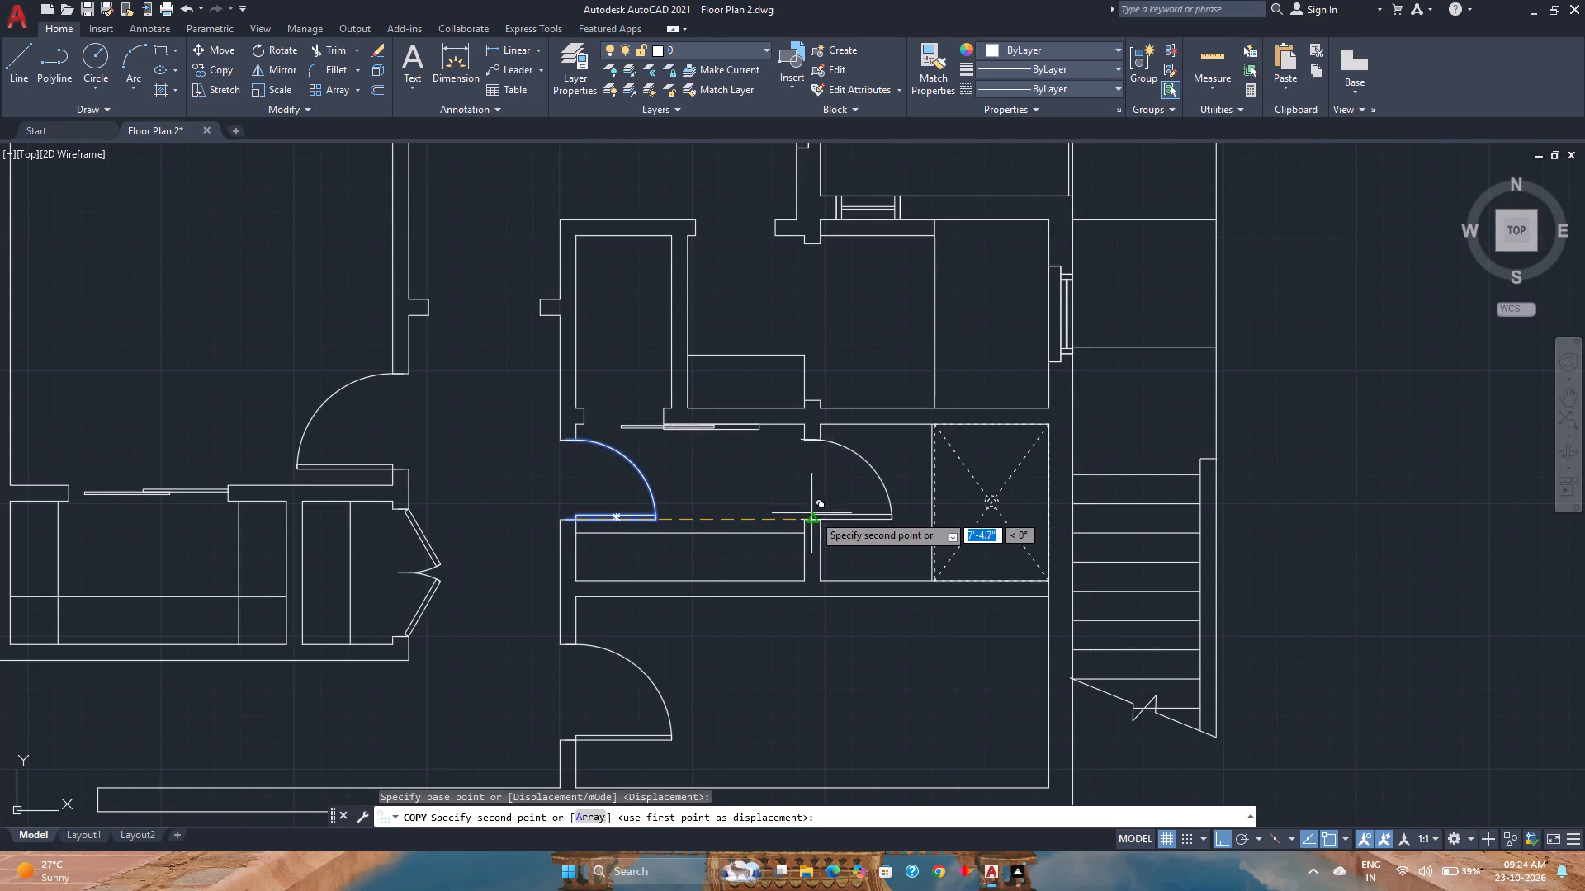
{"action": "scroll", "coordinate": [813, 514], "scroll_direction": "up", "scroll_amount": 4}
{"action": "left_click", "coordinate": [866, 563]}
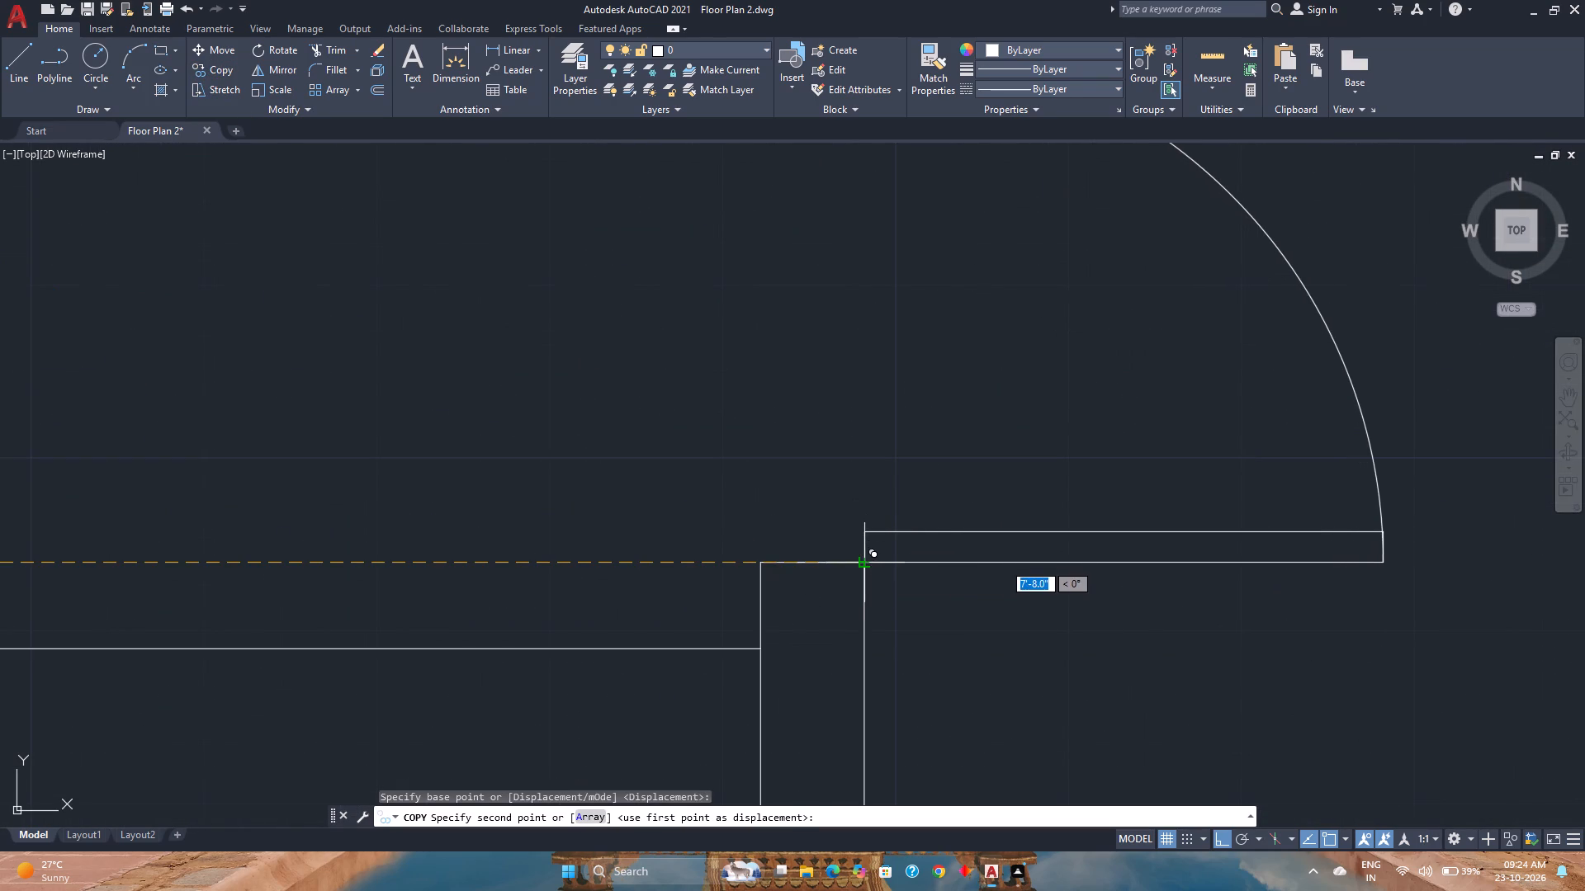
{"action": "key", "text": "Escape"}
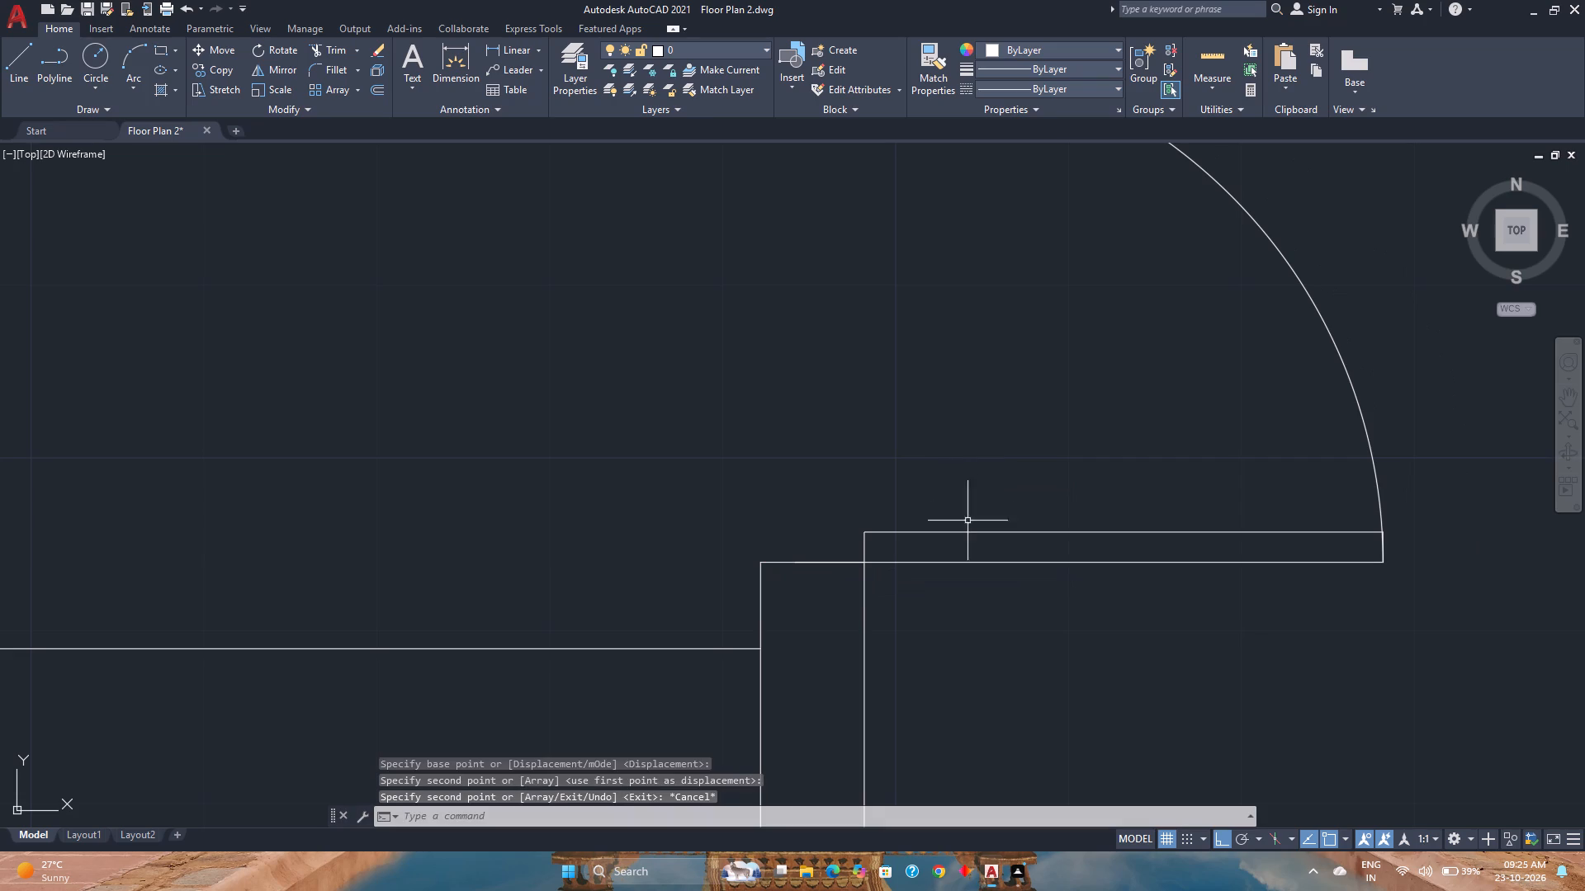
Flip the shower area's door so that it hinges on the opening's north jamb.
{"action": "left_click", "coordinate": [967, 532]}
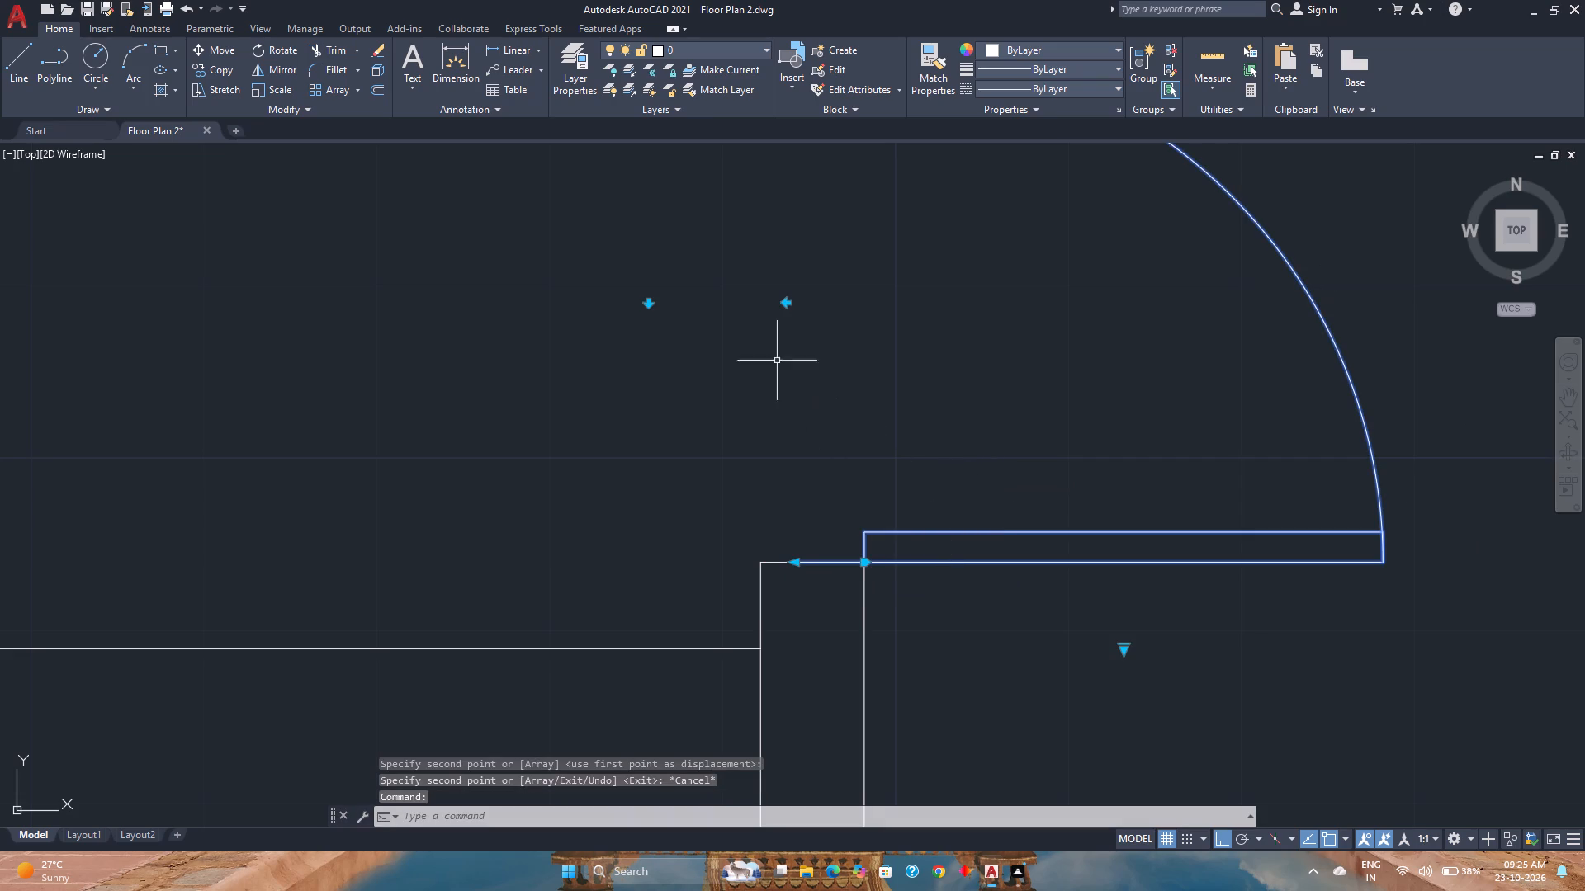
{"action": "scroll", "coordinate": [757, 310], "scroll_direction": "down", "scroll_amount": 2}
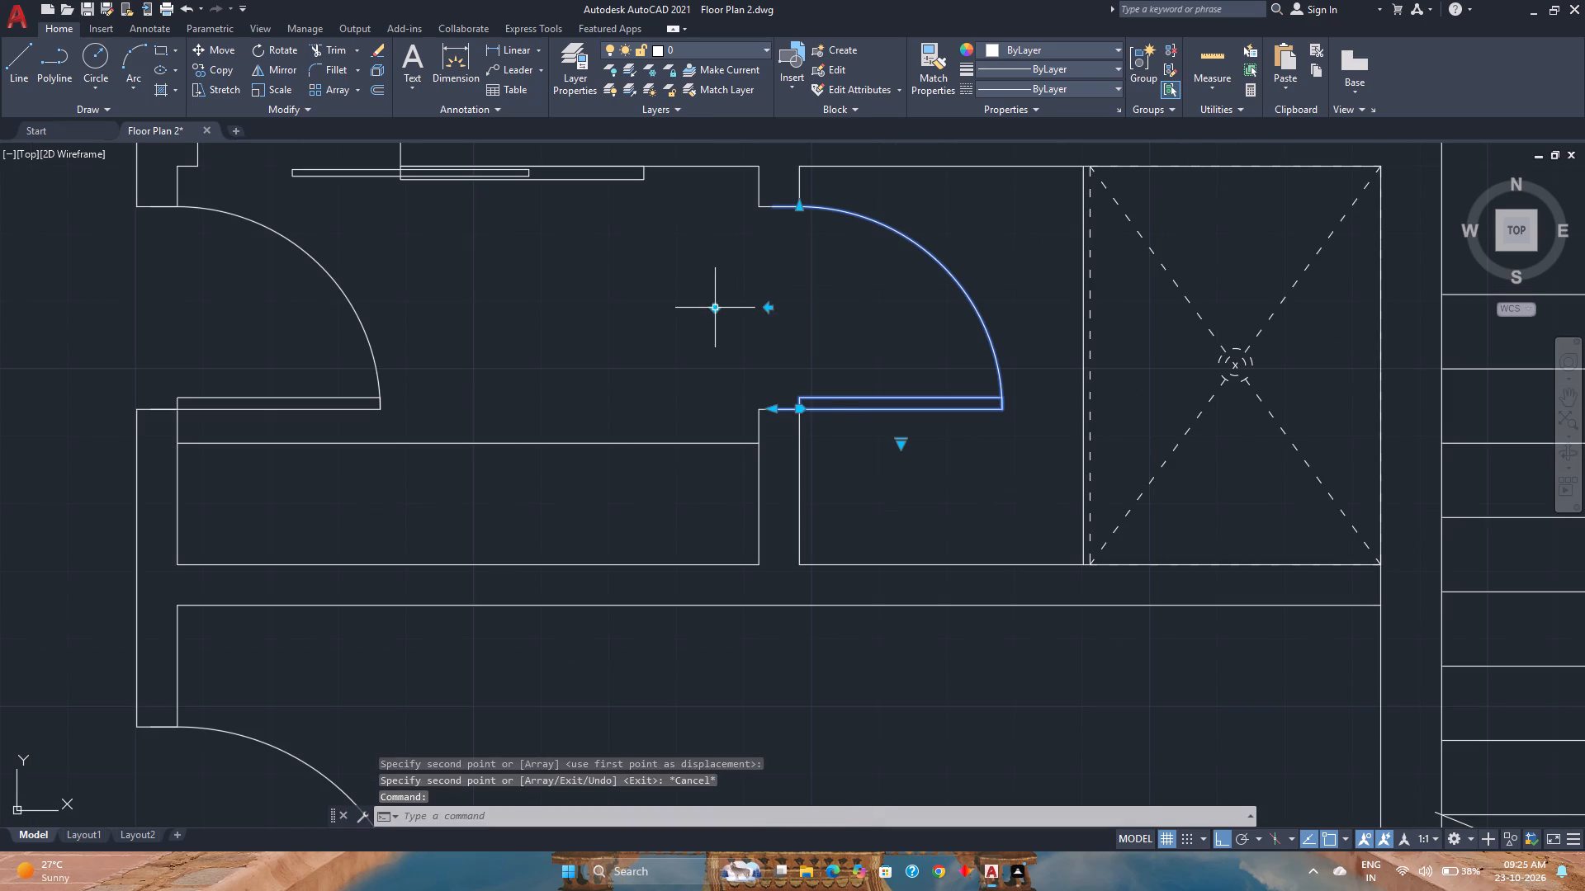
{"action": "left_click", "coordinate": [713, 311]}
{"action": "middle_click_drag", "start_coordinate": [705, 344], "coordinate": [809, 554]}
{"action": "scroll", "coordinate": [809, 554], "scroll_direction": "down", "scroll_amount": 2}
{"action": "key", "text": "Escape"}
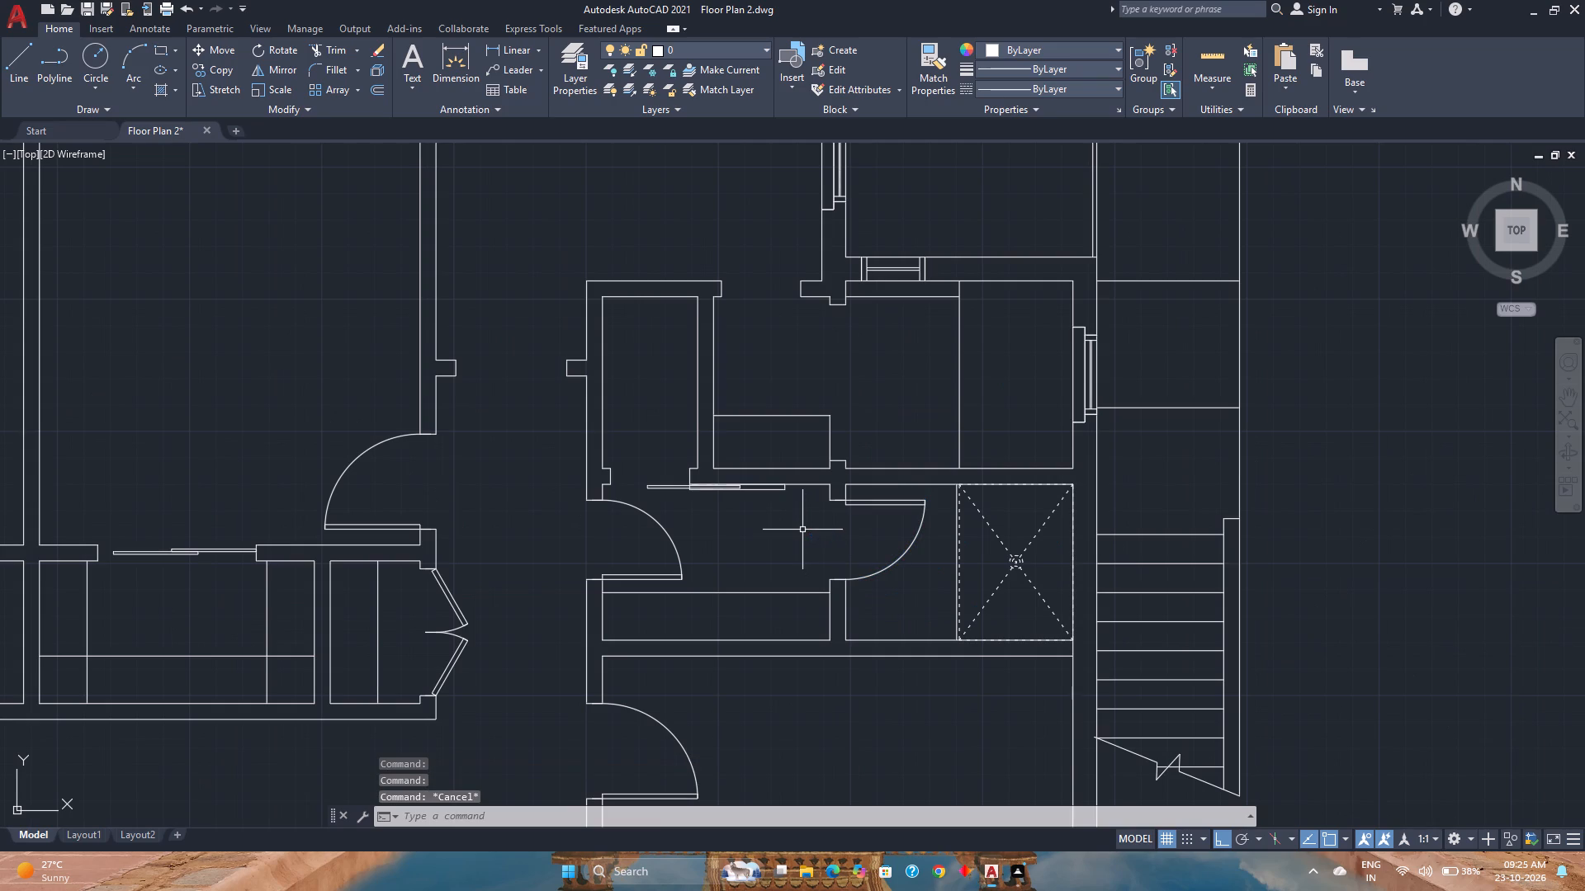
Copy the bedroom door west of the corridor from its hinge corner to the west jamb's north corner at the corridor's north opening.
{"action": "scroll", "coordinate": [709, 488], "scroll_direction": "down", "scroll_amount": 2}
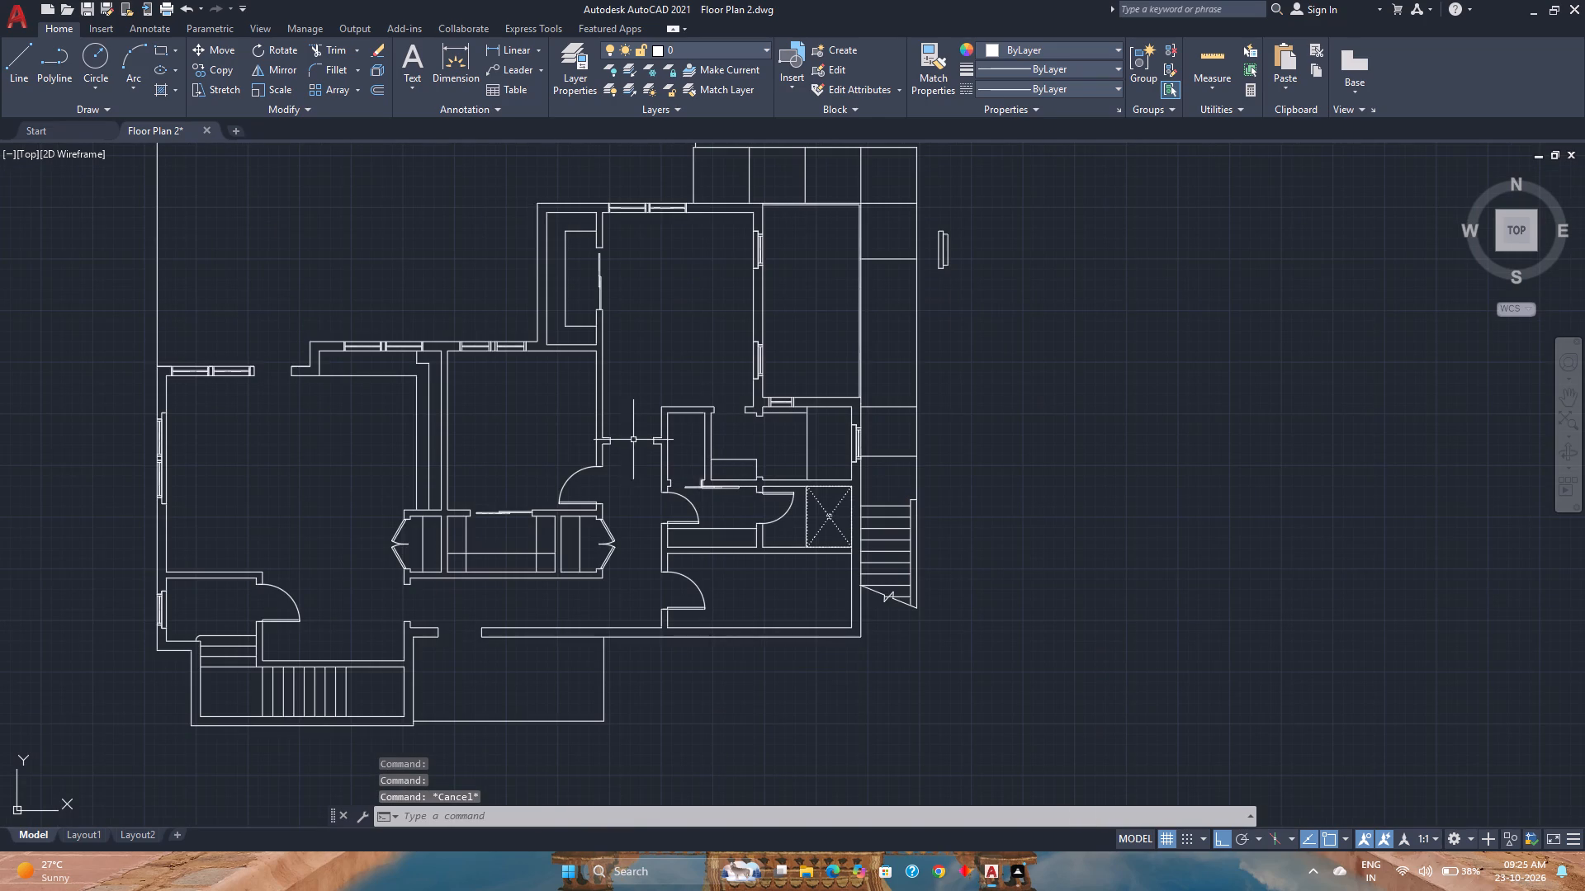
{"action": "left_click", "coordinate": [577, 472]}
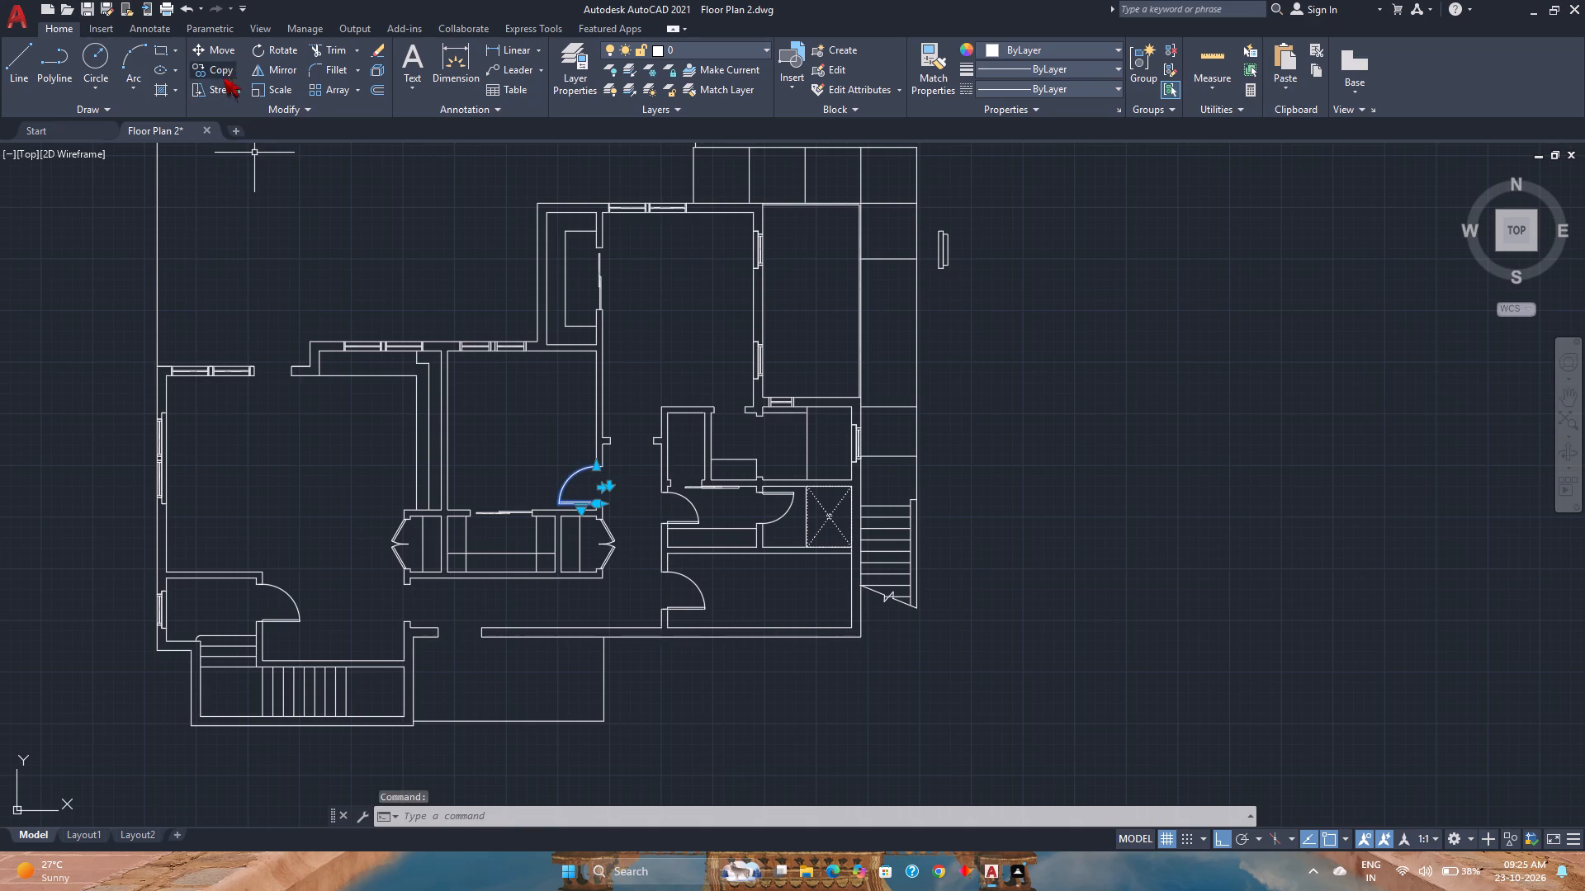
{"action": "left_click", "coordinate": [221, 65]}
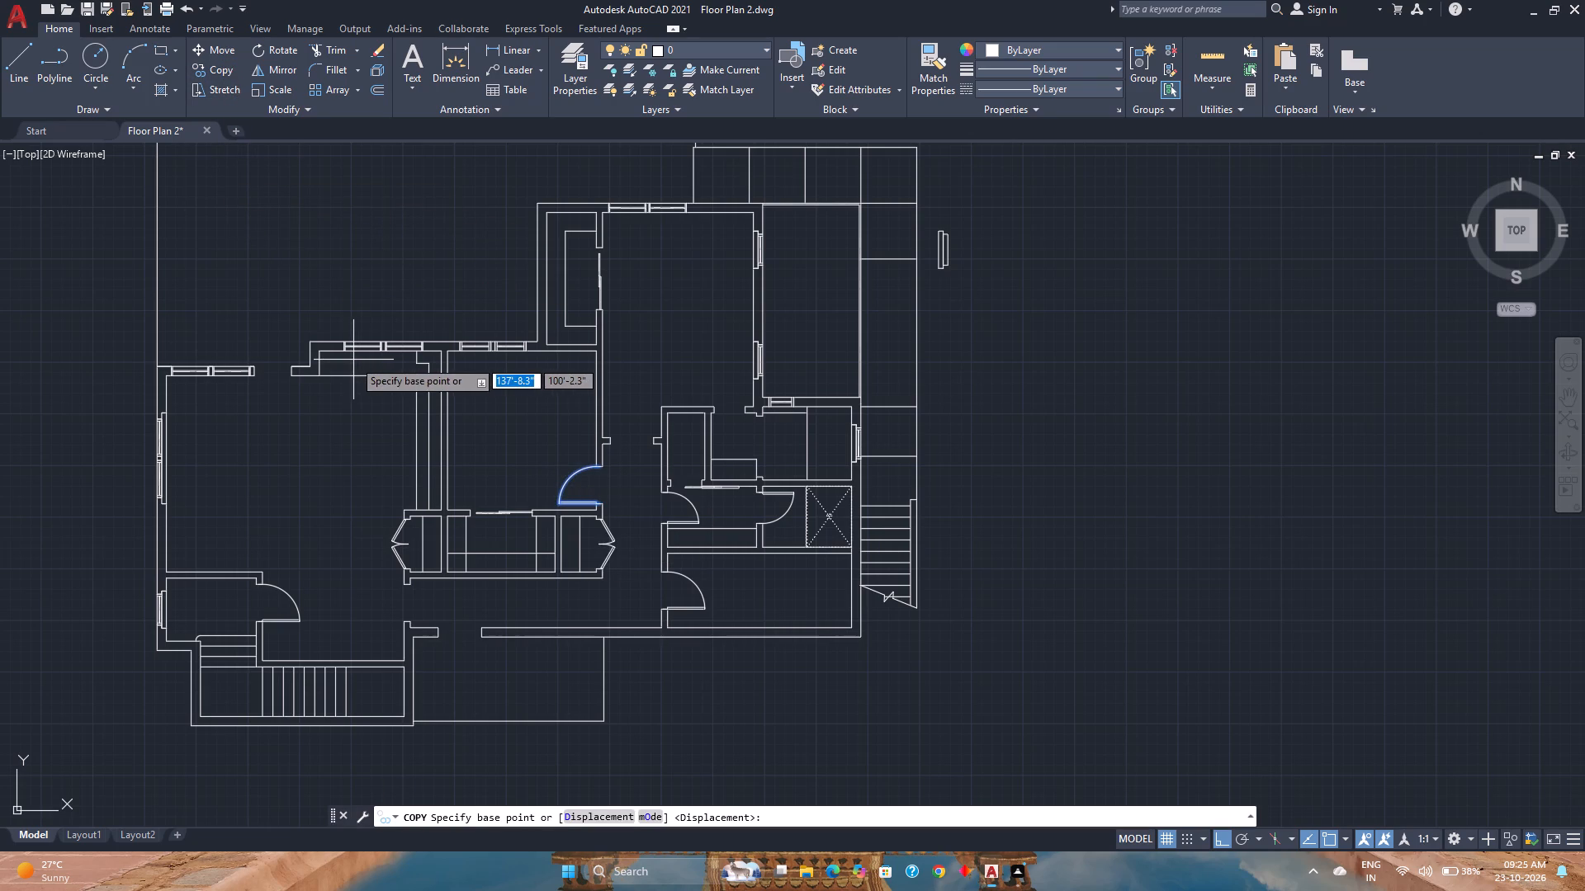
{"action": "scroll", "coordinate": [596, 506], "scroll_direction": "up", "scroll_amount": 3}
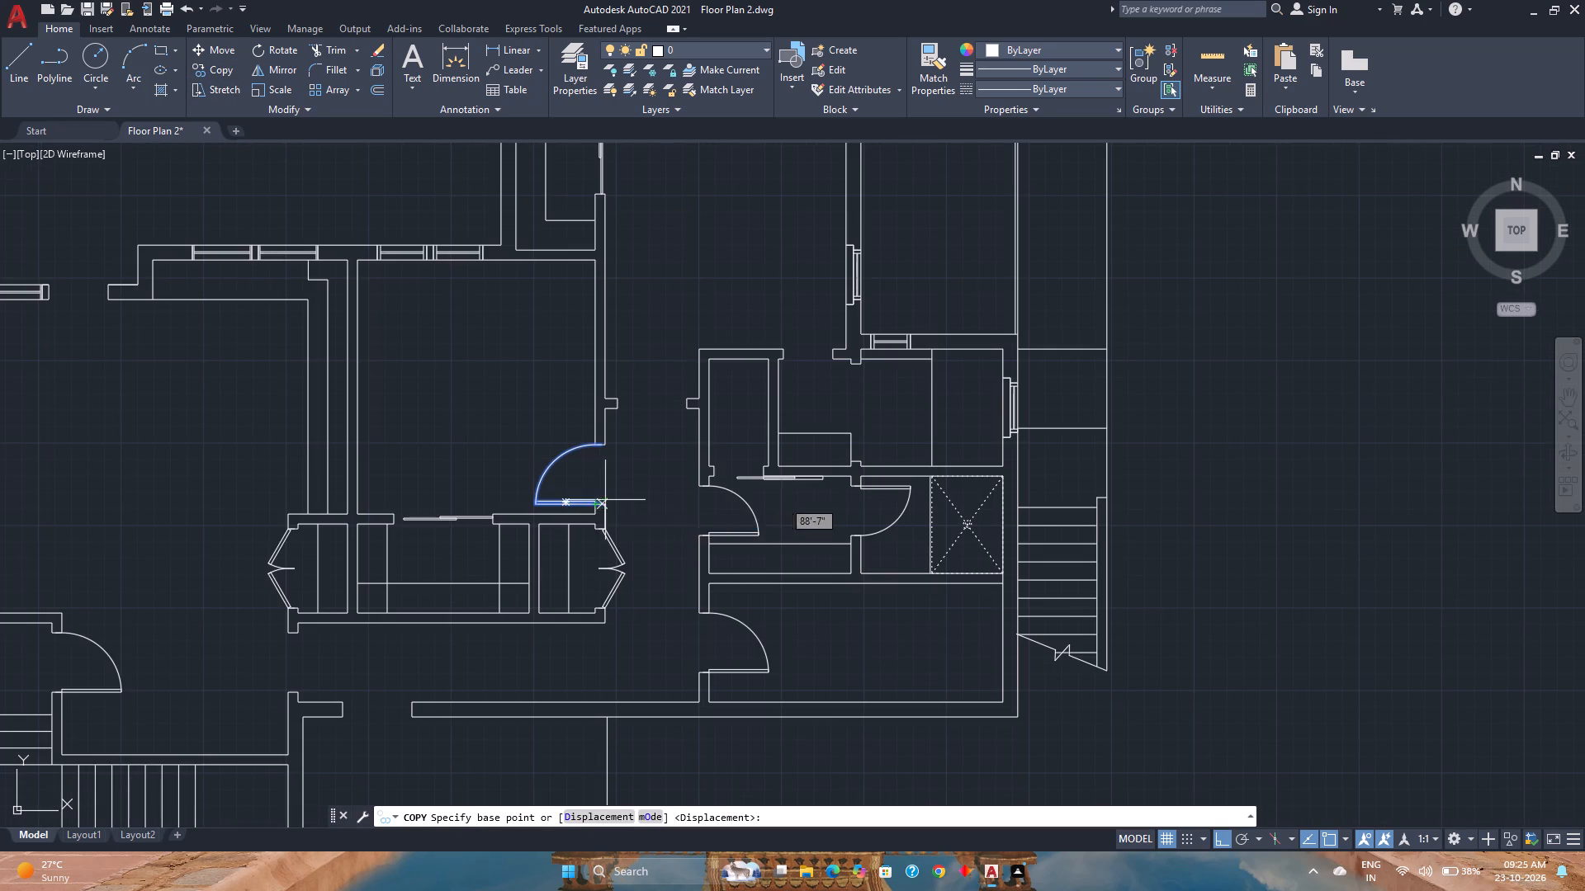
{"action": "scroll", "coordinate": [603, 503], "scroll_direction": "up", "scroll_amount": 5}
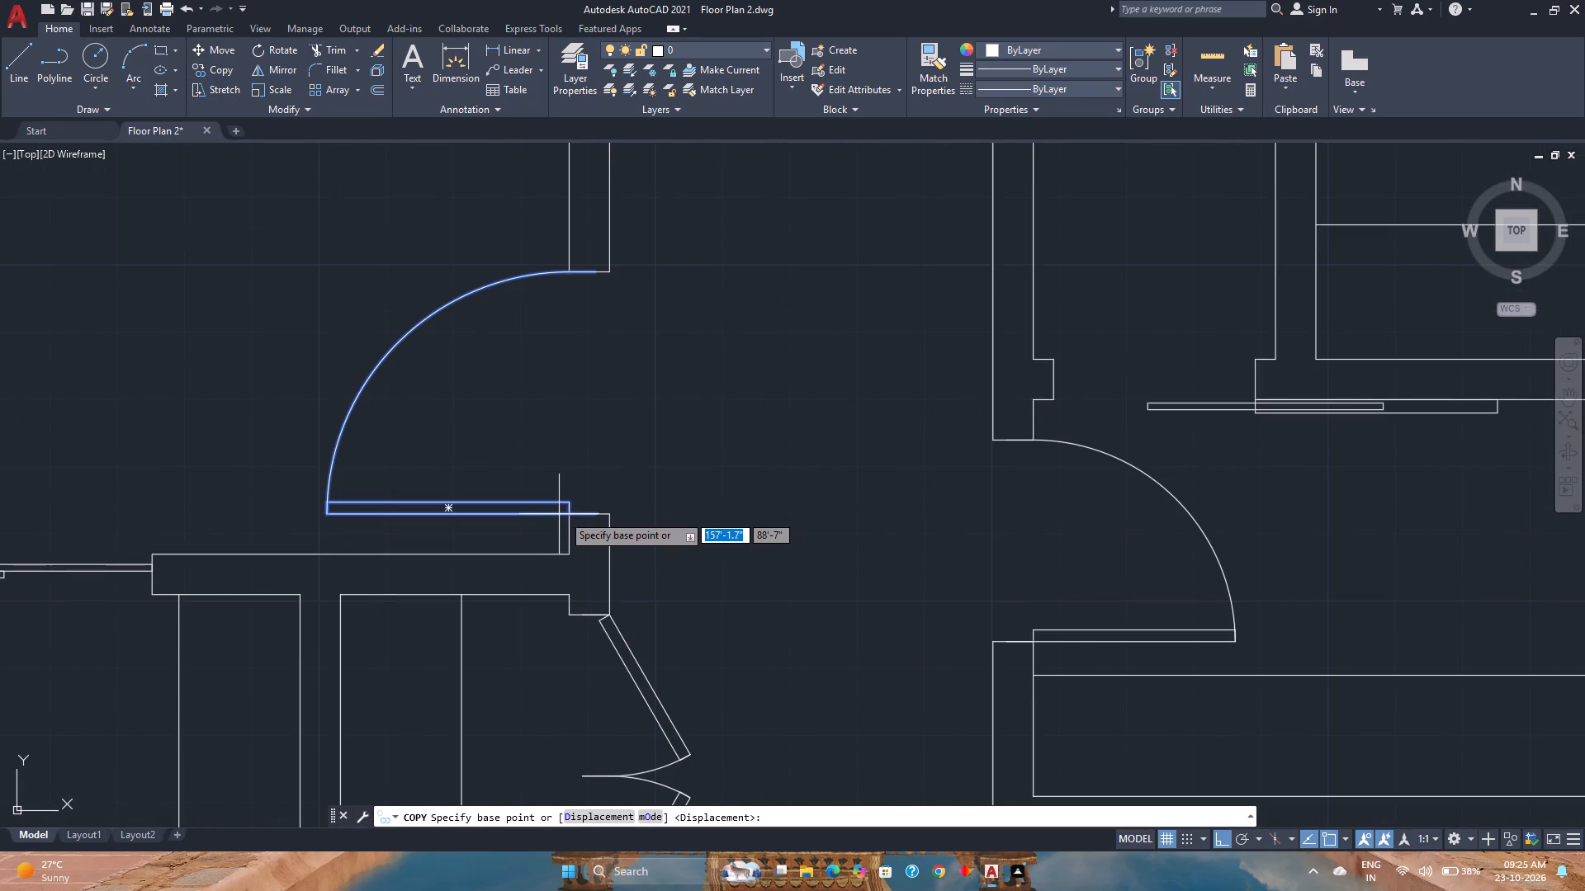
{"action": "left_click", "coordinate": [573, 515]}
{"action": "scroll", "coordinate": [626, 489], "scroll_direction": "down", "scroll_amount": 2}
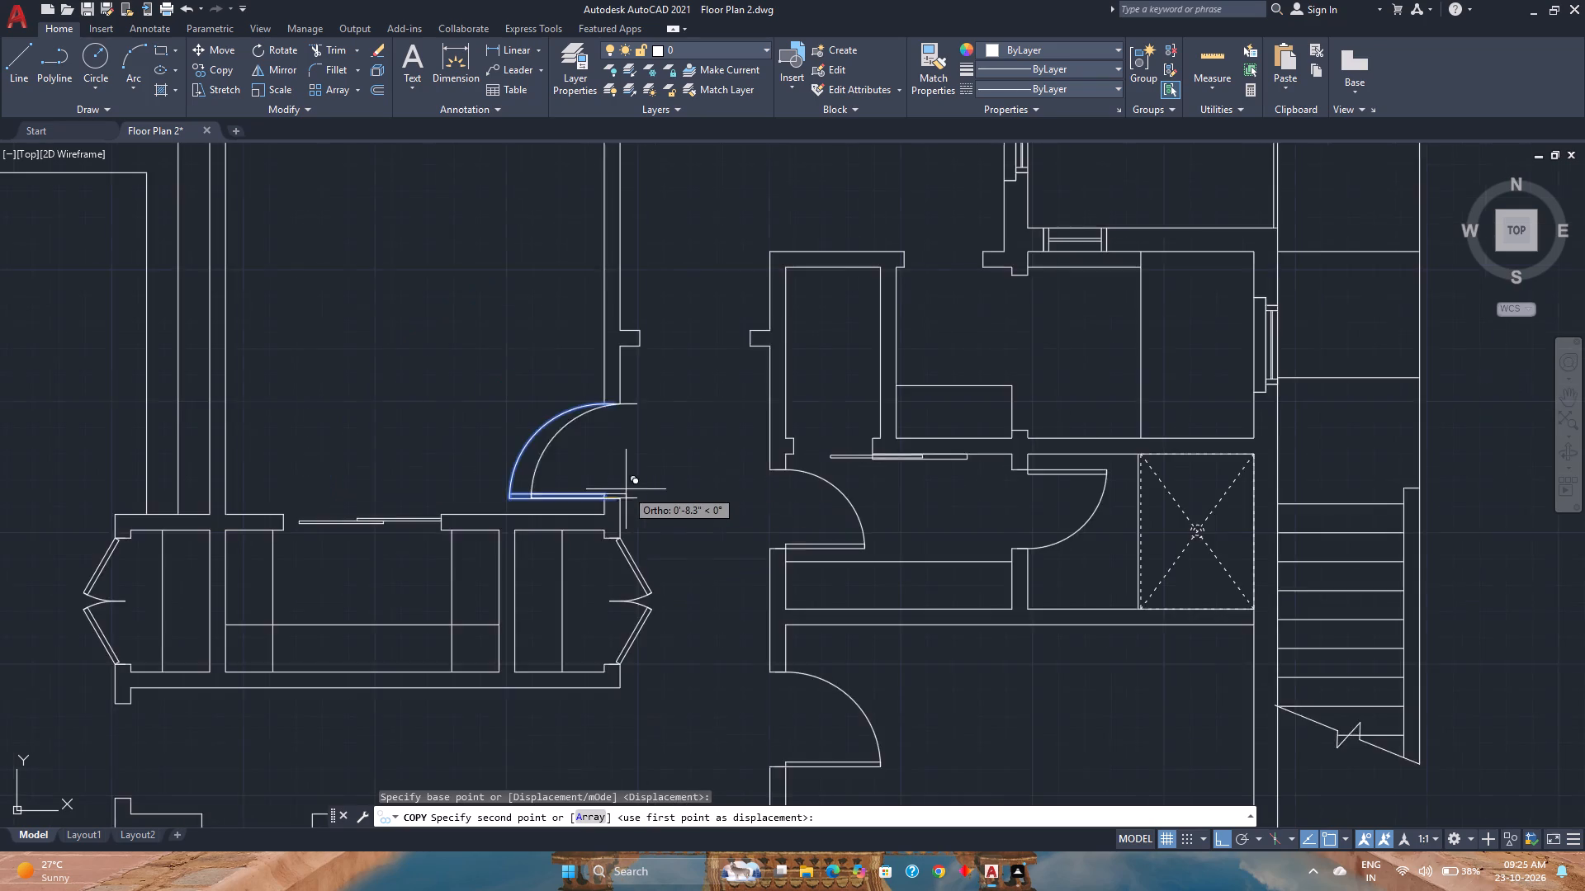
{"action": "middle_click_drag", "start_coordinate": [626, 489], "coordinate": [605, 568]}
{"action": "scroll", "coordinate": [617, 426], "scroll_direction": "up", "scroll_amount": 3}
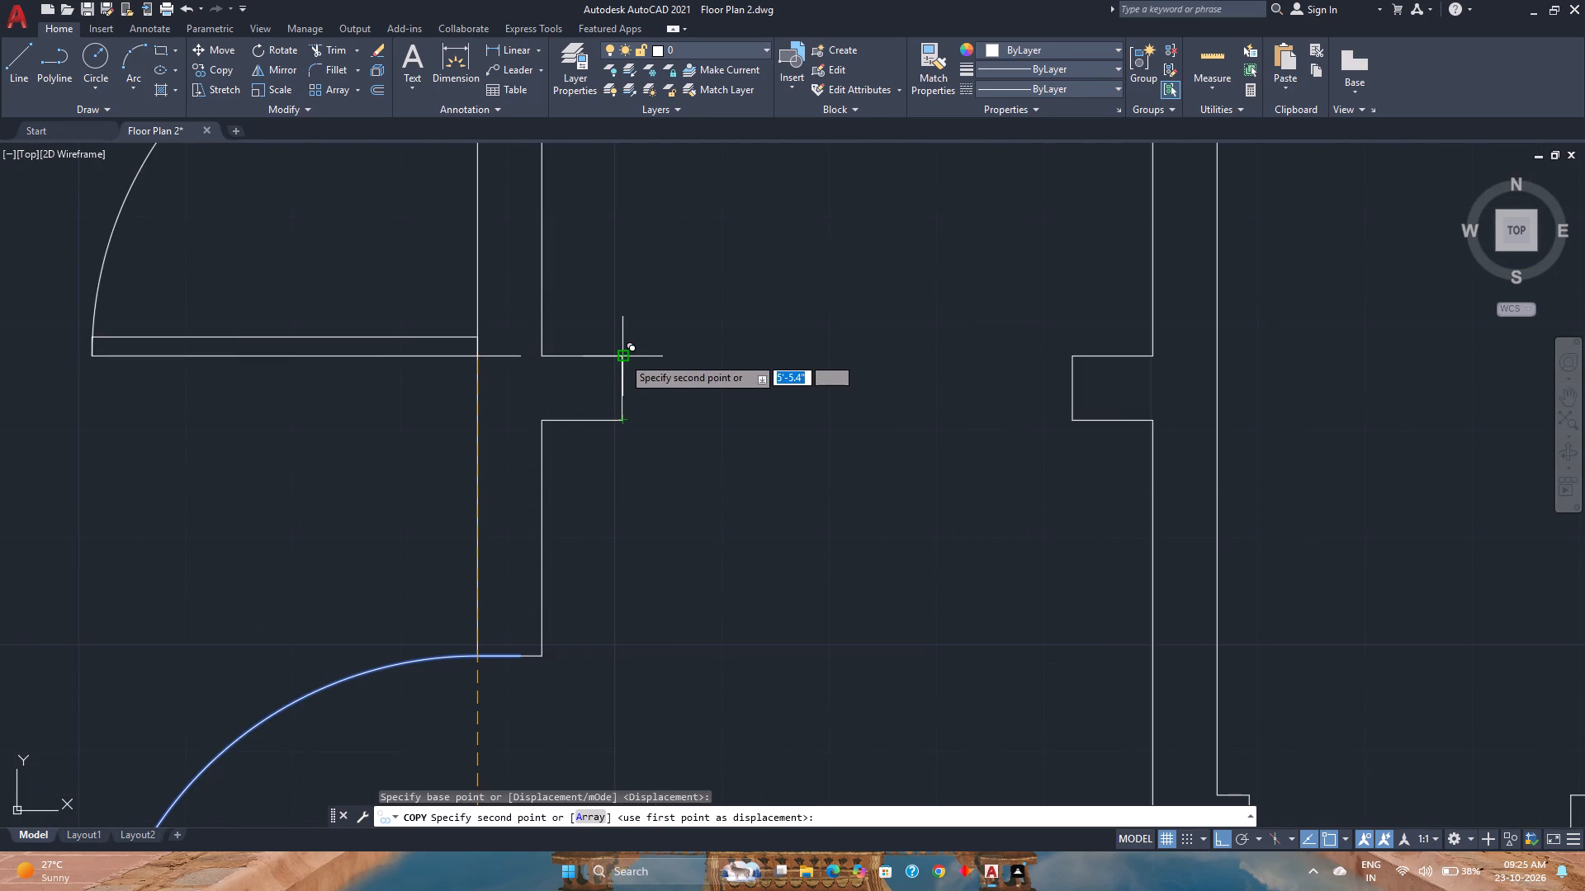
{"action": "left_click", "coordinate": [622, 356]}
{"action": "key", "text": "Escape"}
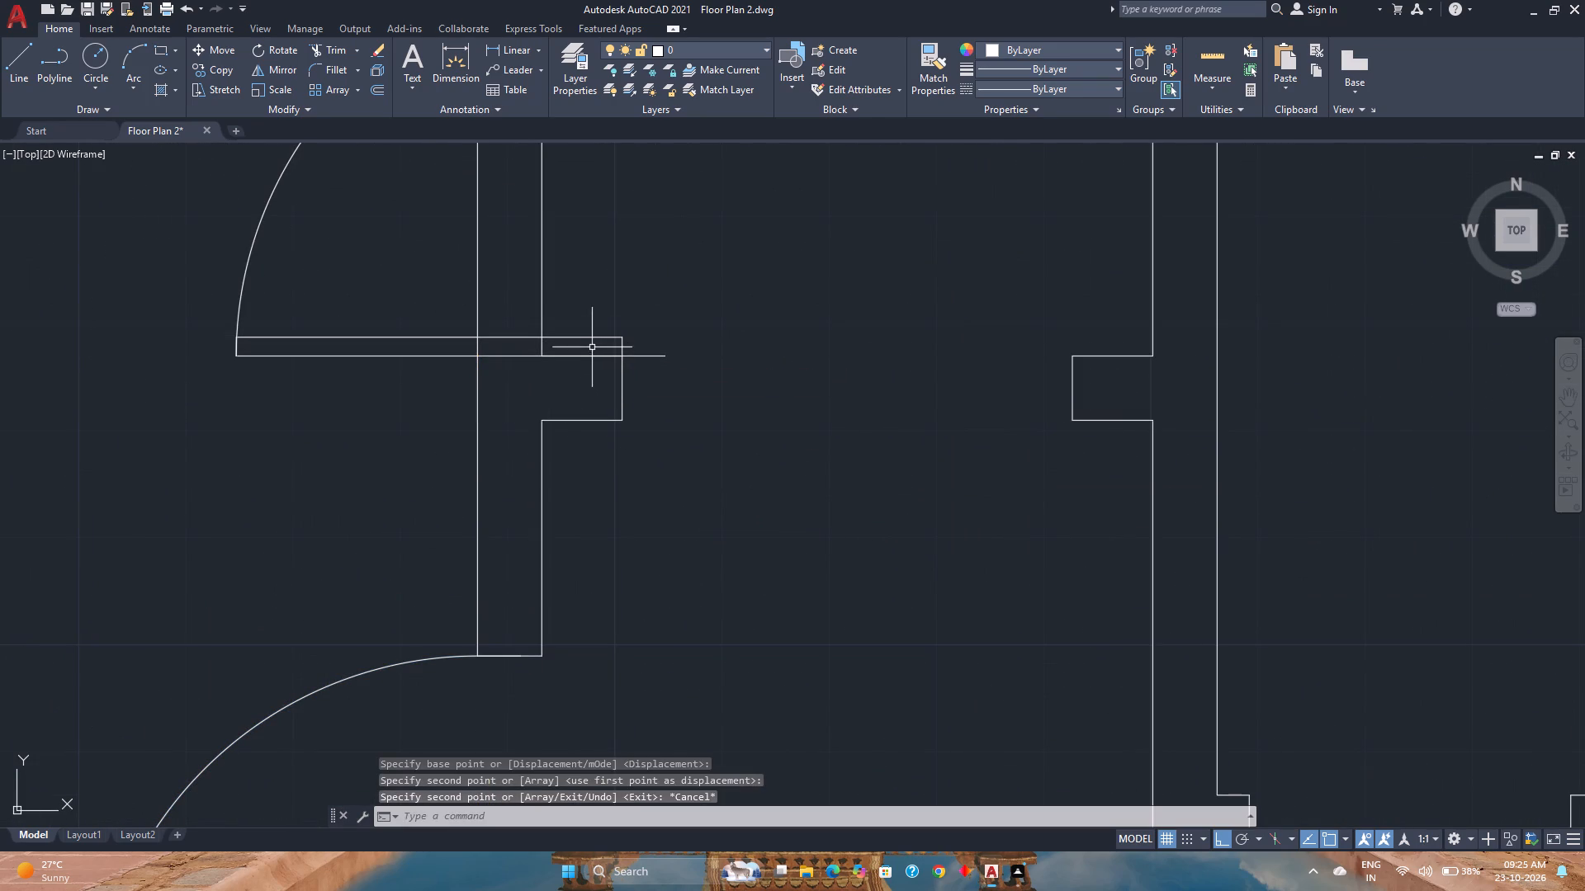
Rotate the copied door 270° about its hinge corner so its leaf points north and it swings across the corridor opening.
{"action": "left_click", "coordinate": [587, 335]}
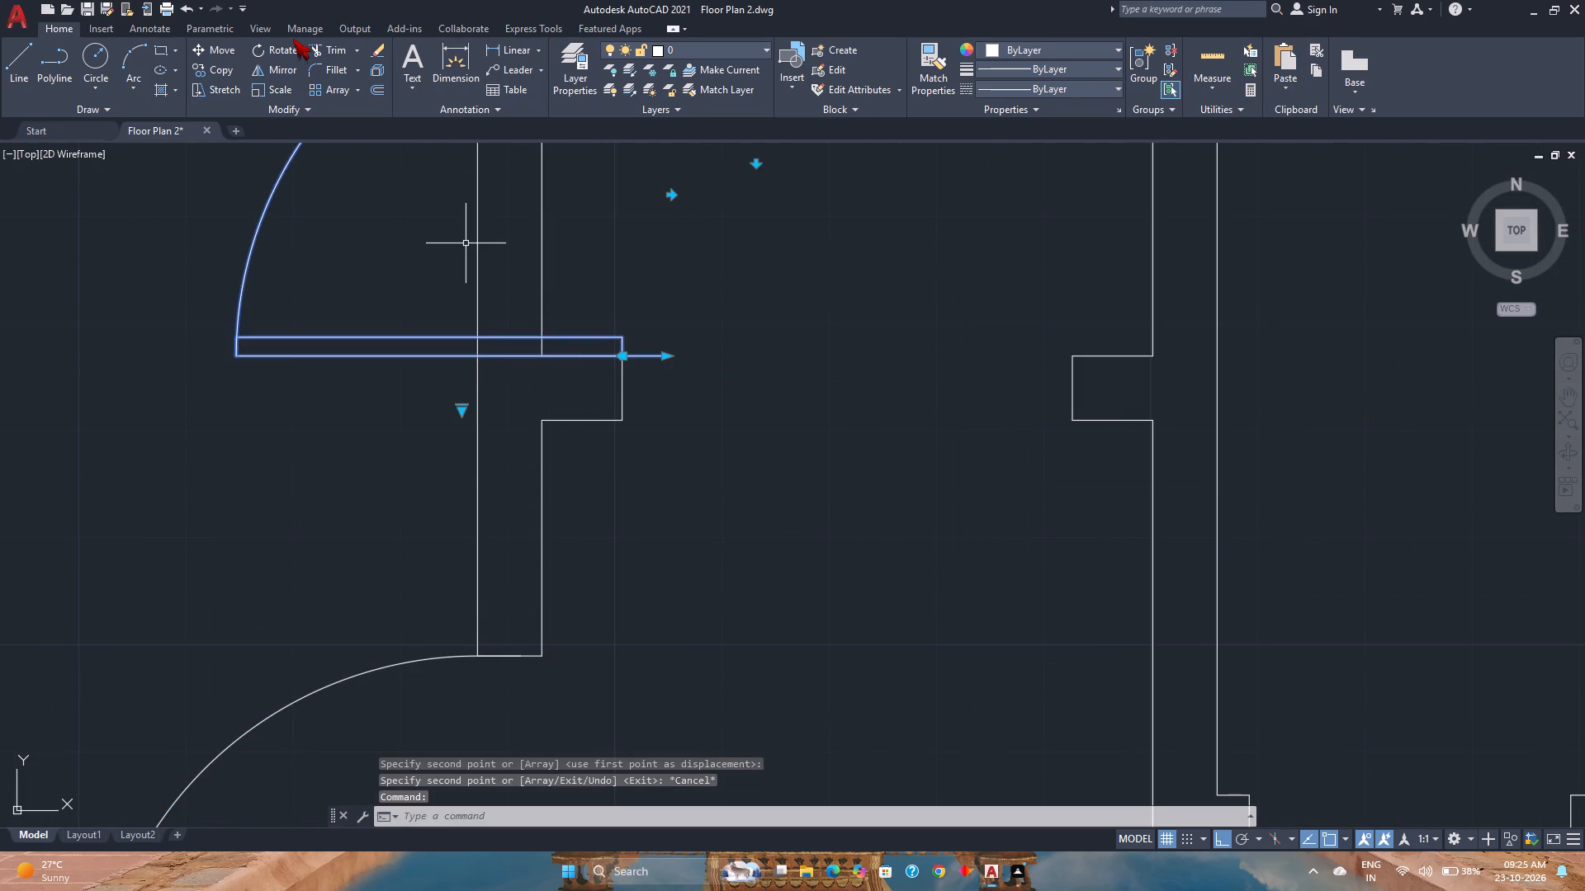
{"action": "left_click", "coordinate": [299, 51]}
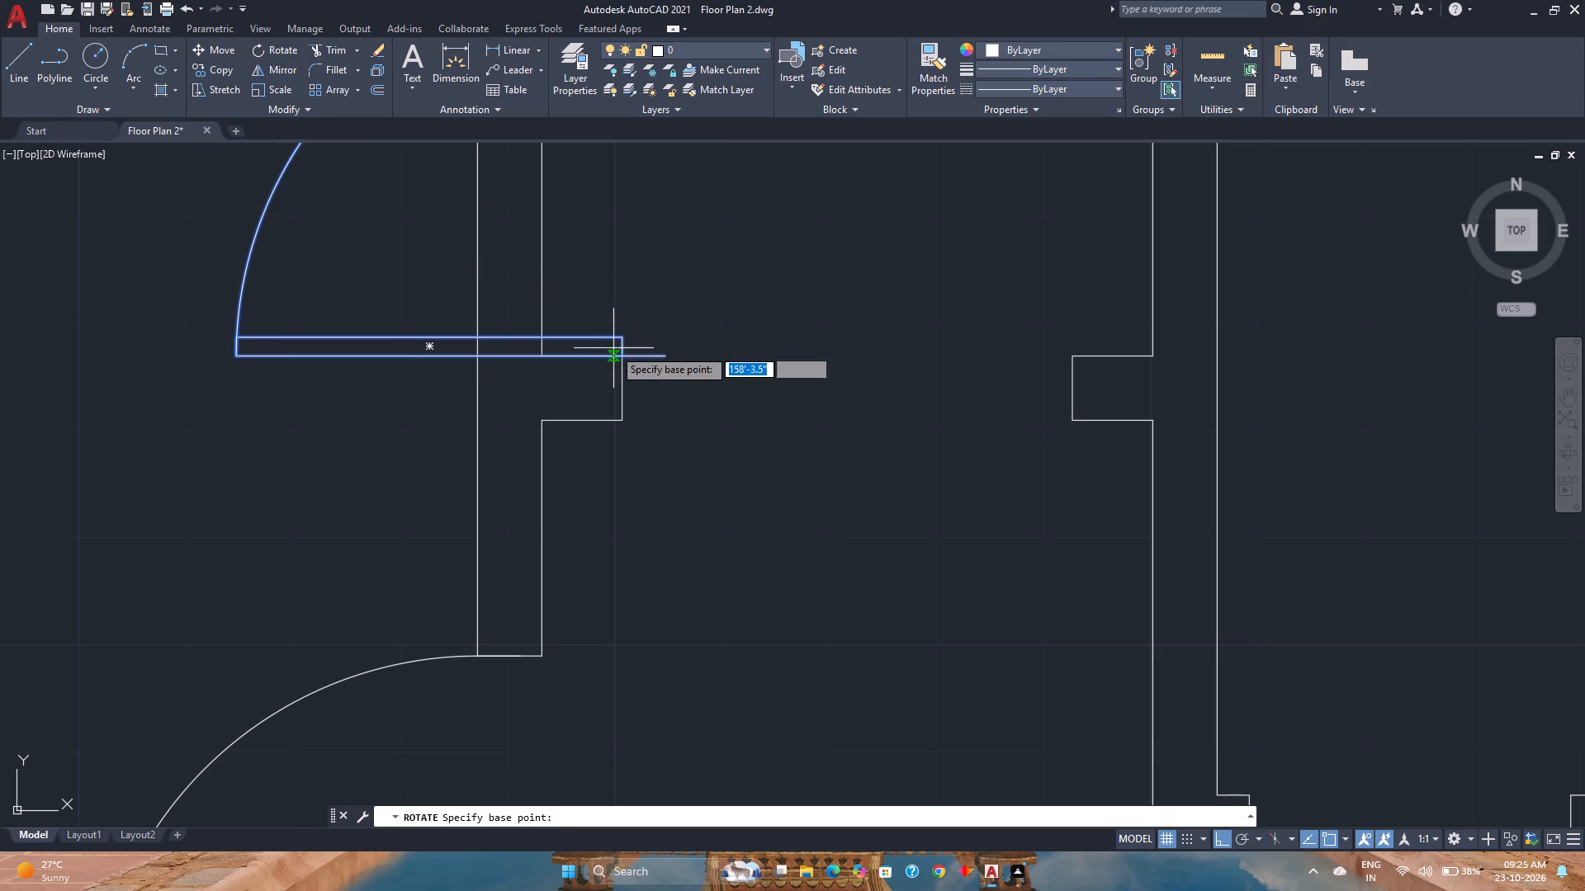
{"action": "left_click", "coordinate": [619, 357]}
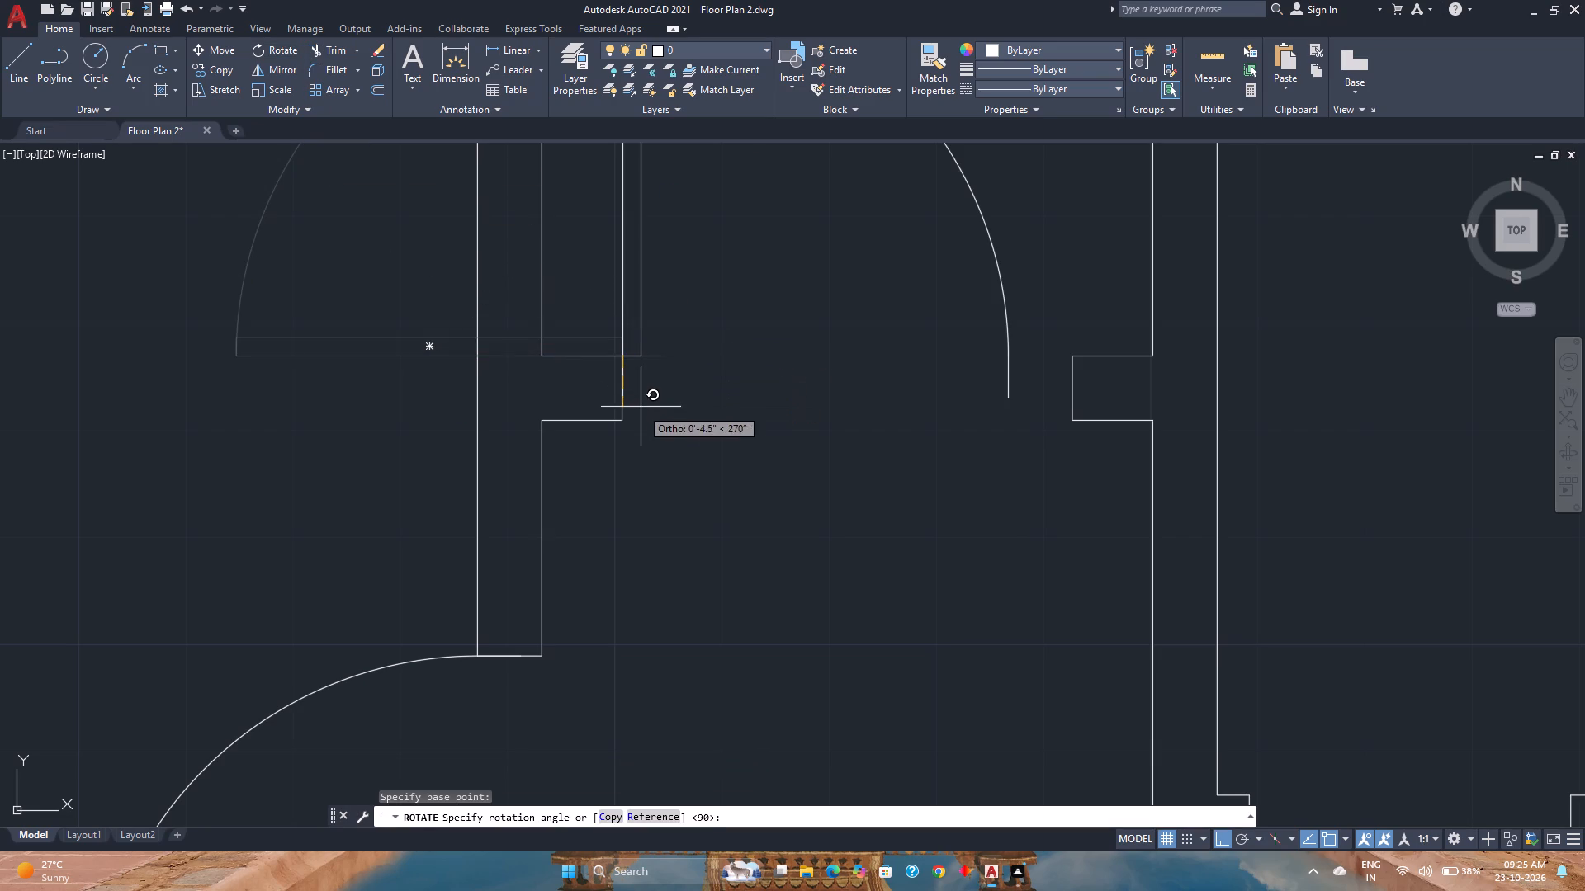
{"action": "left_click", "coordinate": [641, 420]}
Stretch the rotated door's width toward the opening's east jamb, to 3'-4".
{"action": "scroll", "coordinate": [731, 403], "scroll_direction": "down", "scroll_amount": 2}
{"action": "middle_click_drag", "start_coordinate": [731, 403], "coordinate": [632, 531]}
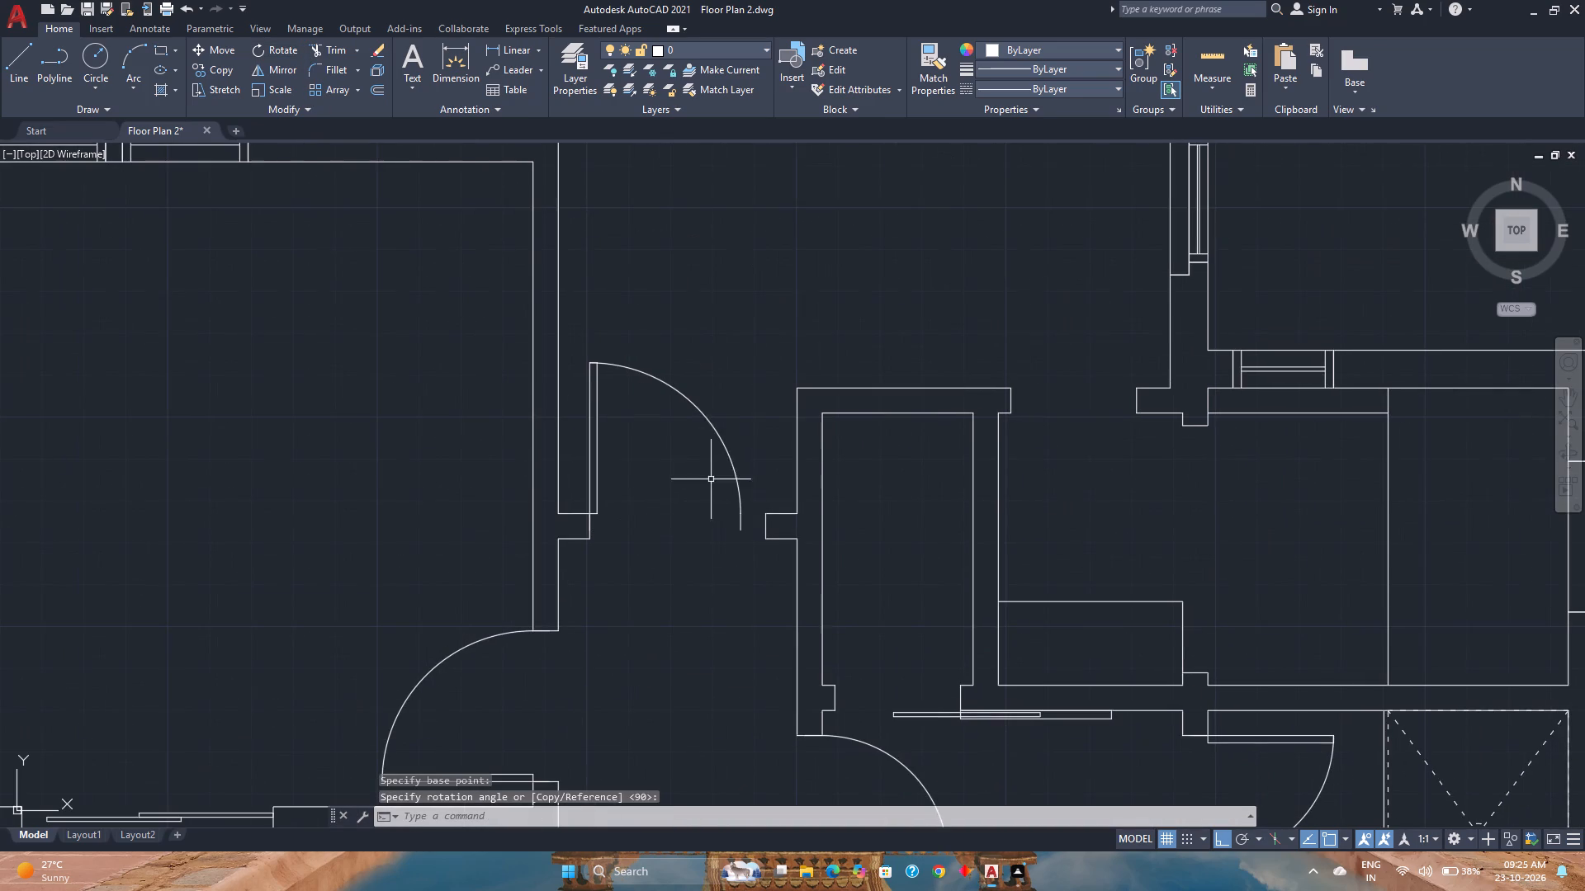
{"action": "left_click", "coordinate": [716, 433]}
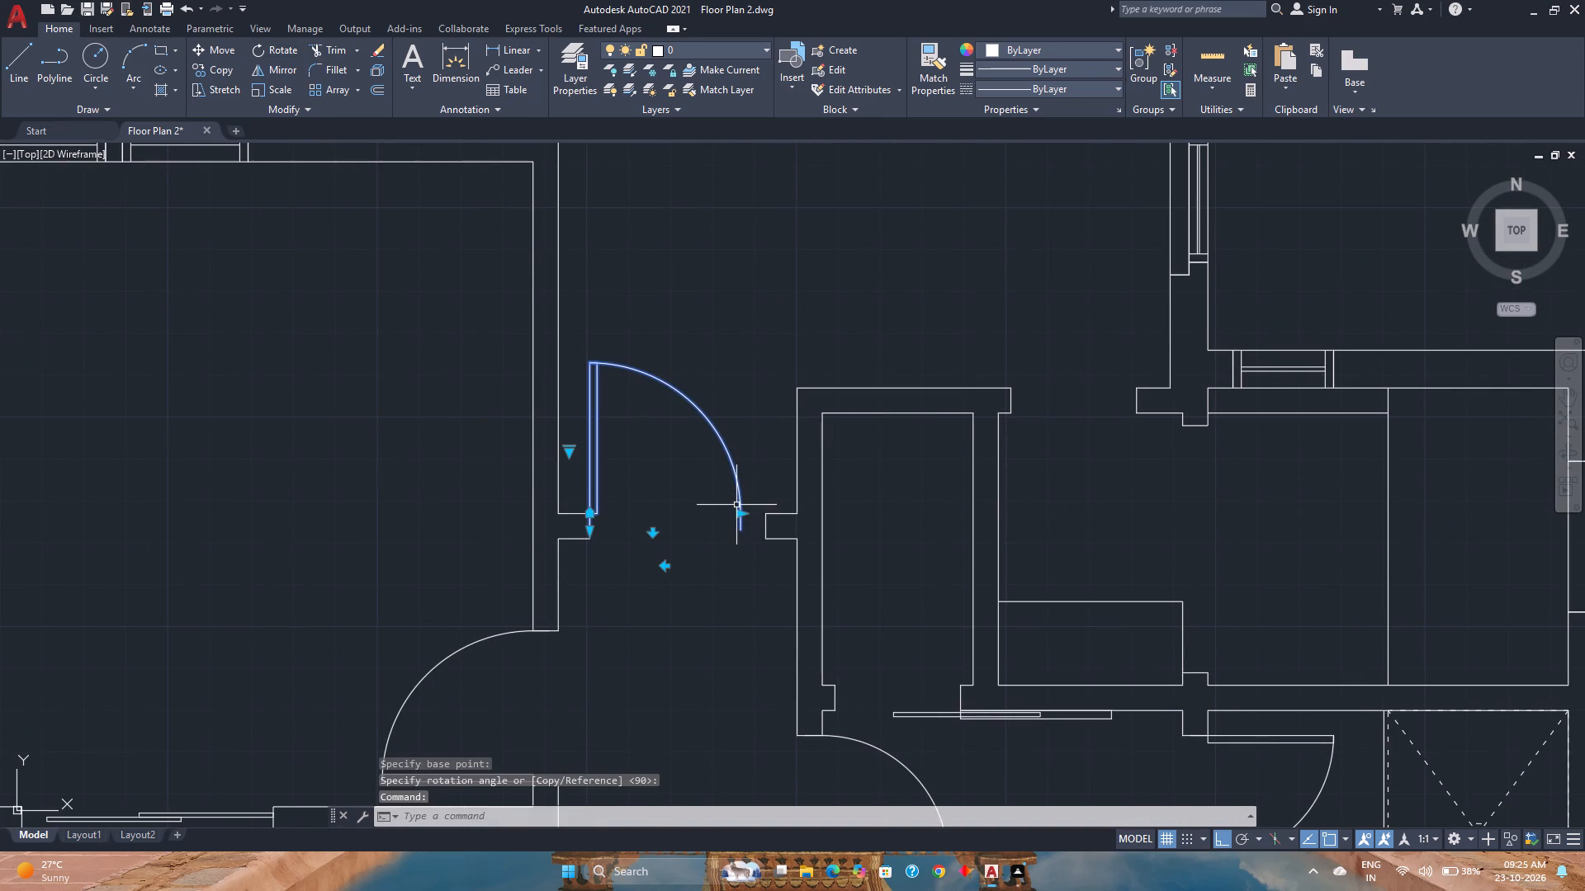
{"action": "left_click", "coordinate": [742, 512]}
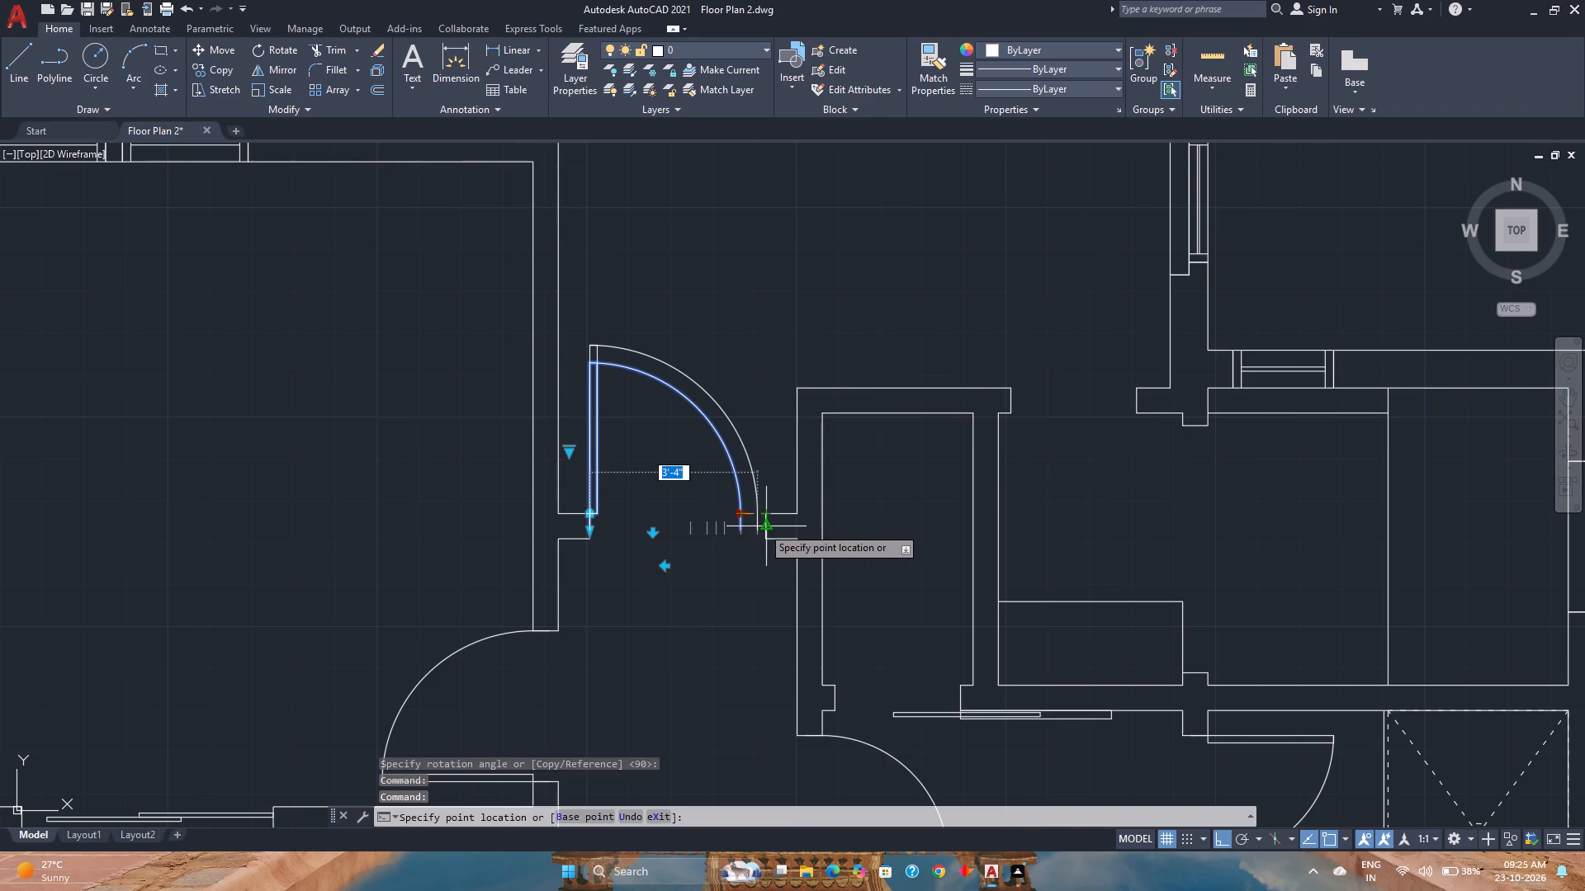
{"action": "left_click", "coordinate": [762, 526]}
{"action": "scroll", "coordinate": [759, 540], "scroll_direction": "up", "scroll_amount": 3}
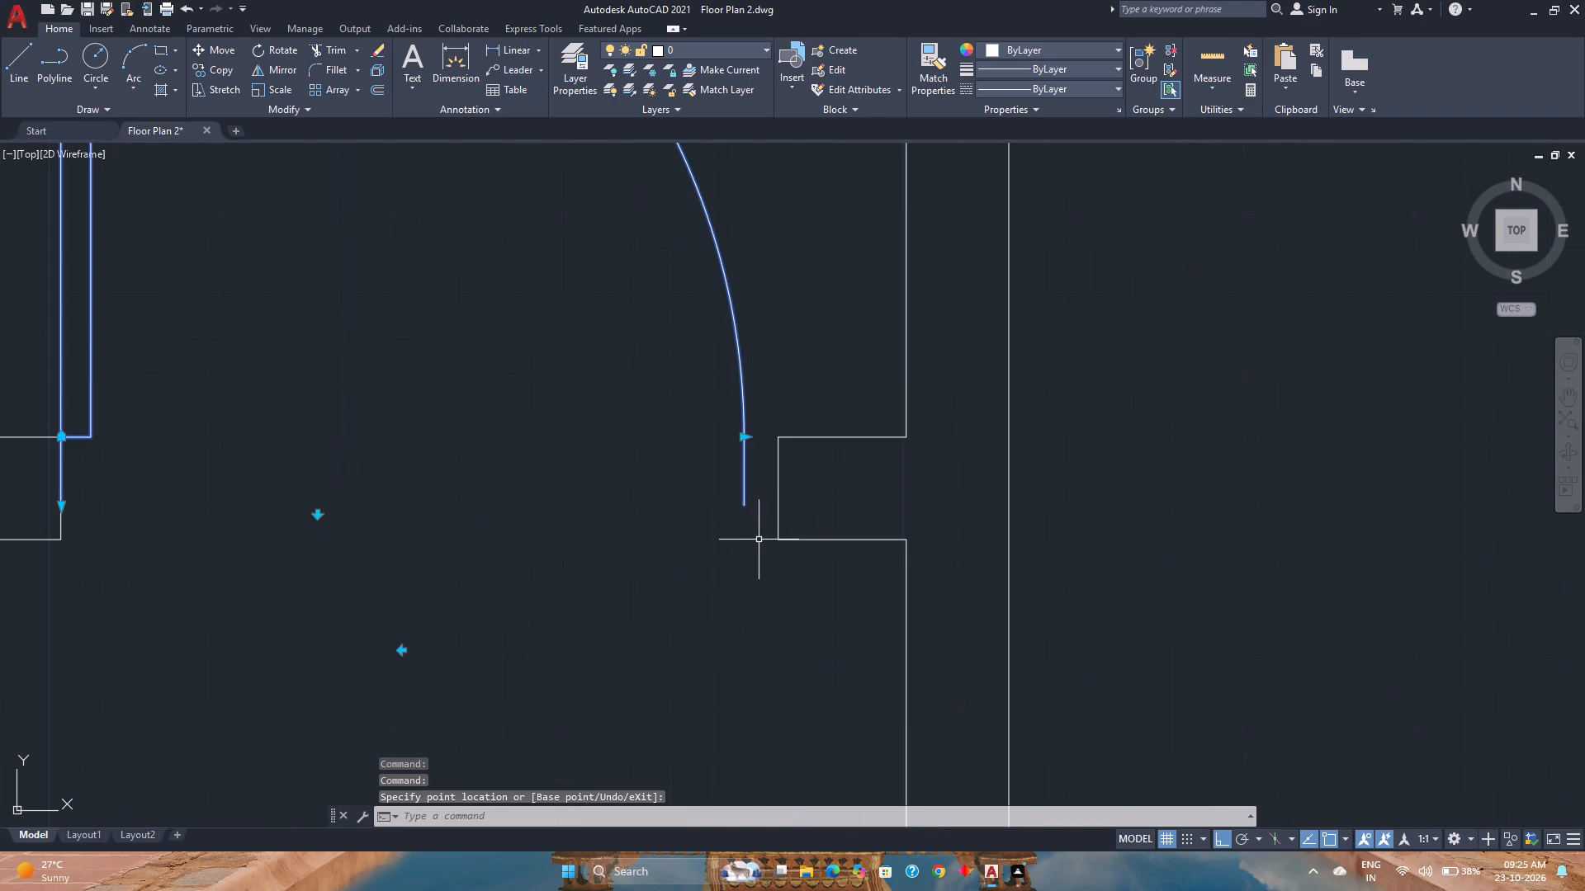
{"action": "middle_click_drag", "start_coordinate": [752, 535], "coordinate": [679, 584]}
{"action": "scroll", "coordinate": [683, 569], "scroll_direction": "down", "scroll_amount": 2}
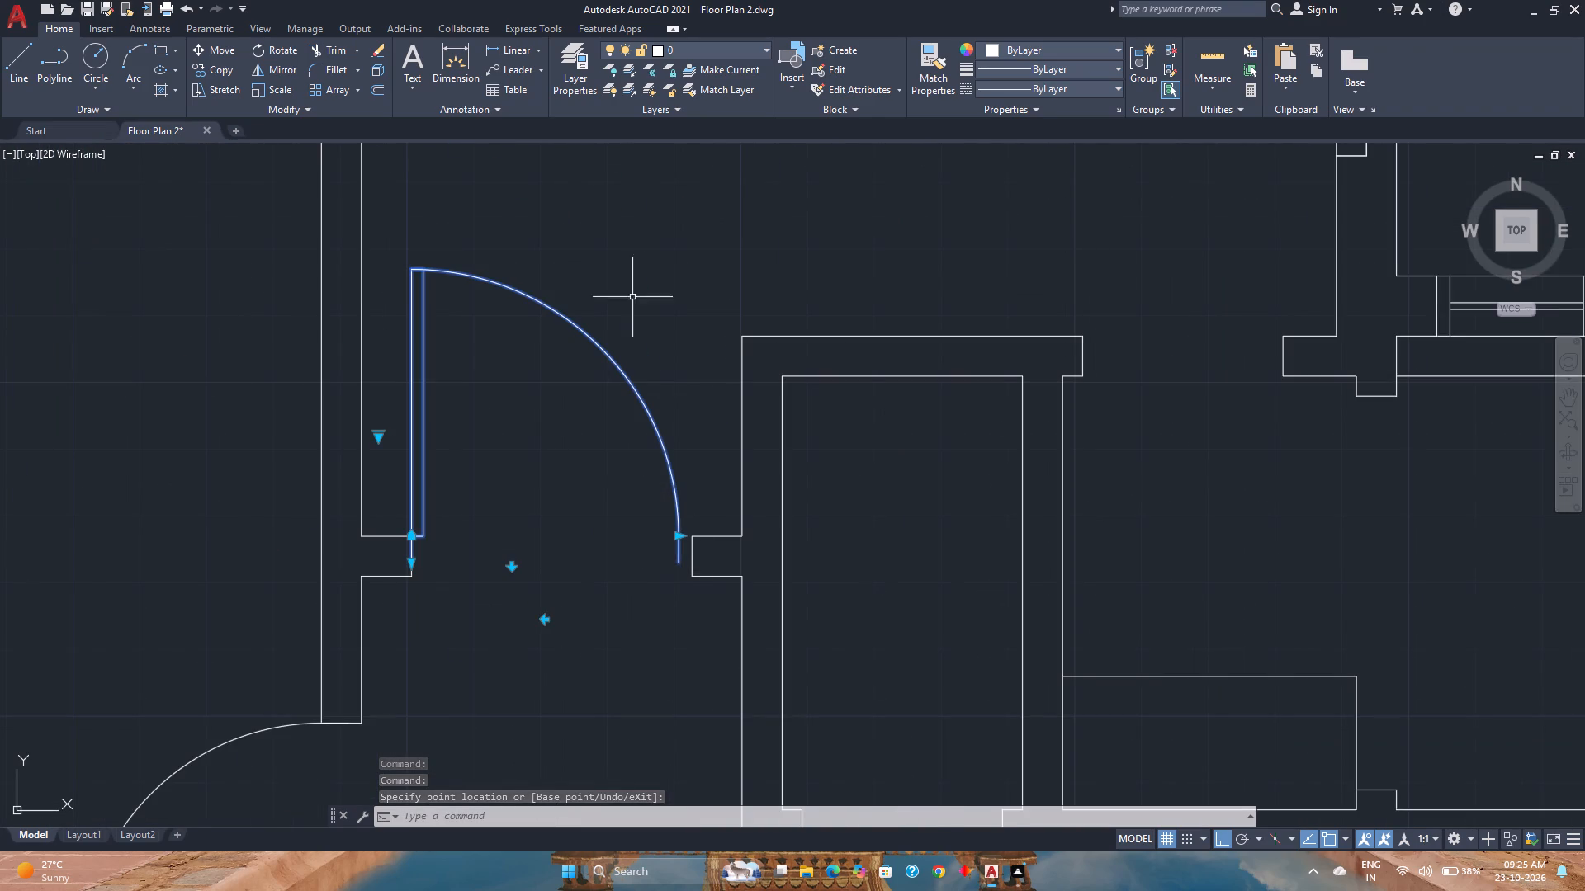
Scale the door by reference from its hinge corner, using its current width, so it reaches the east jamb's corner.
{"action": "left_click", "coordinate": [262, 81]}
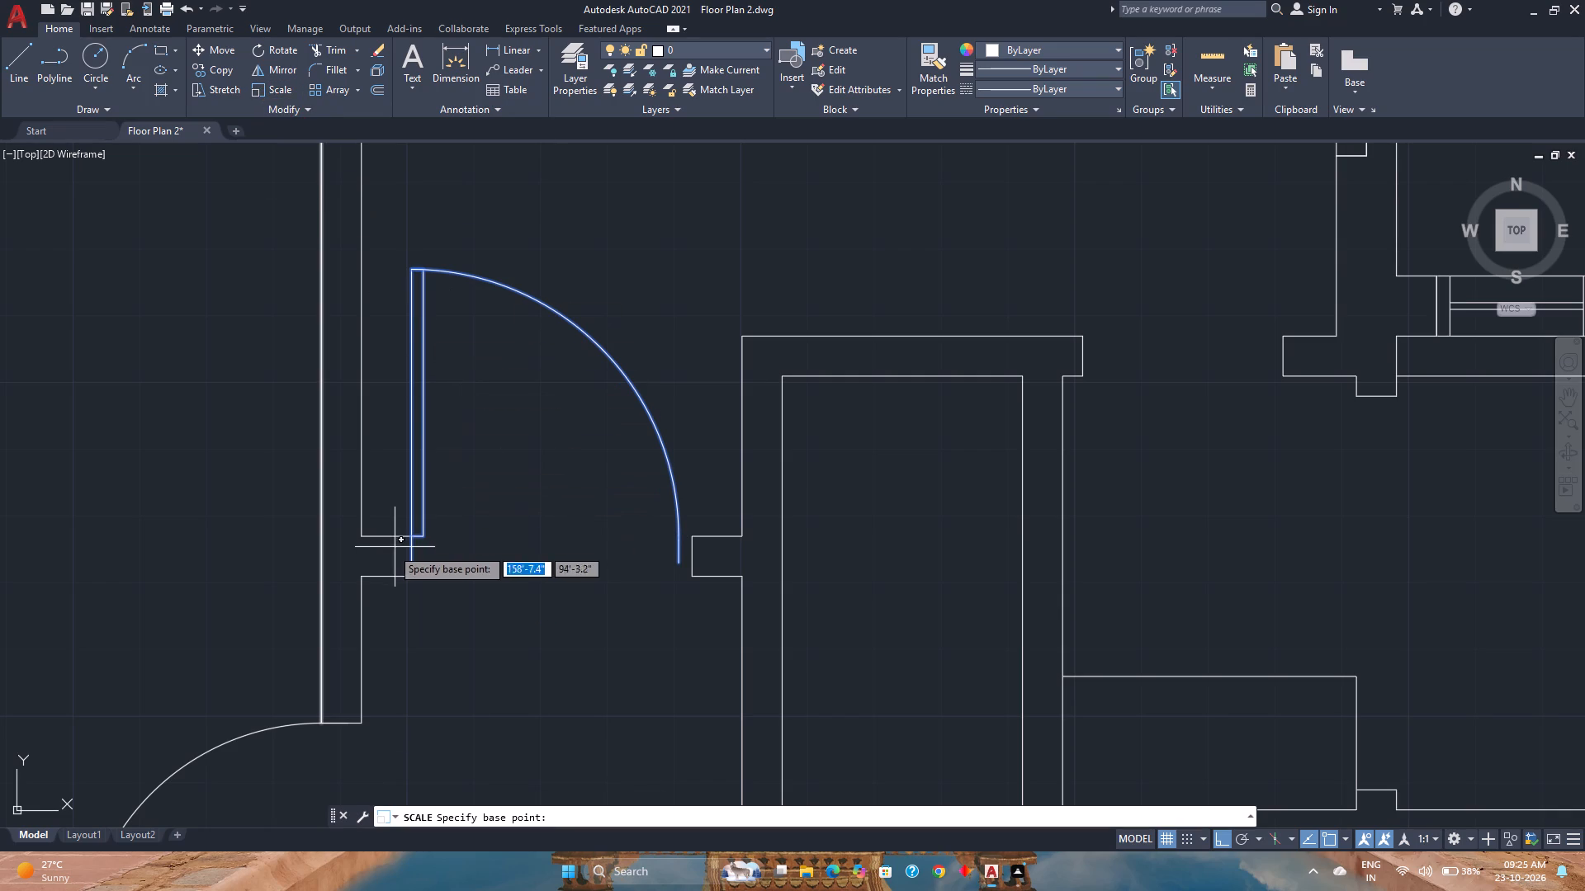
{"action": "scroll", "coordinate": [409, 544], "scroll_direction": "up", "scroll_amount": 3}
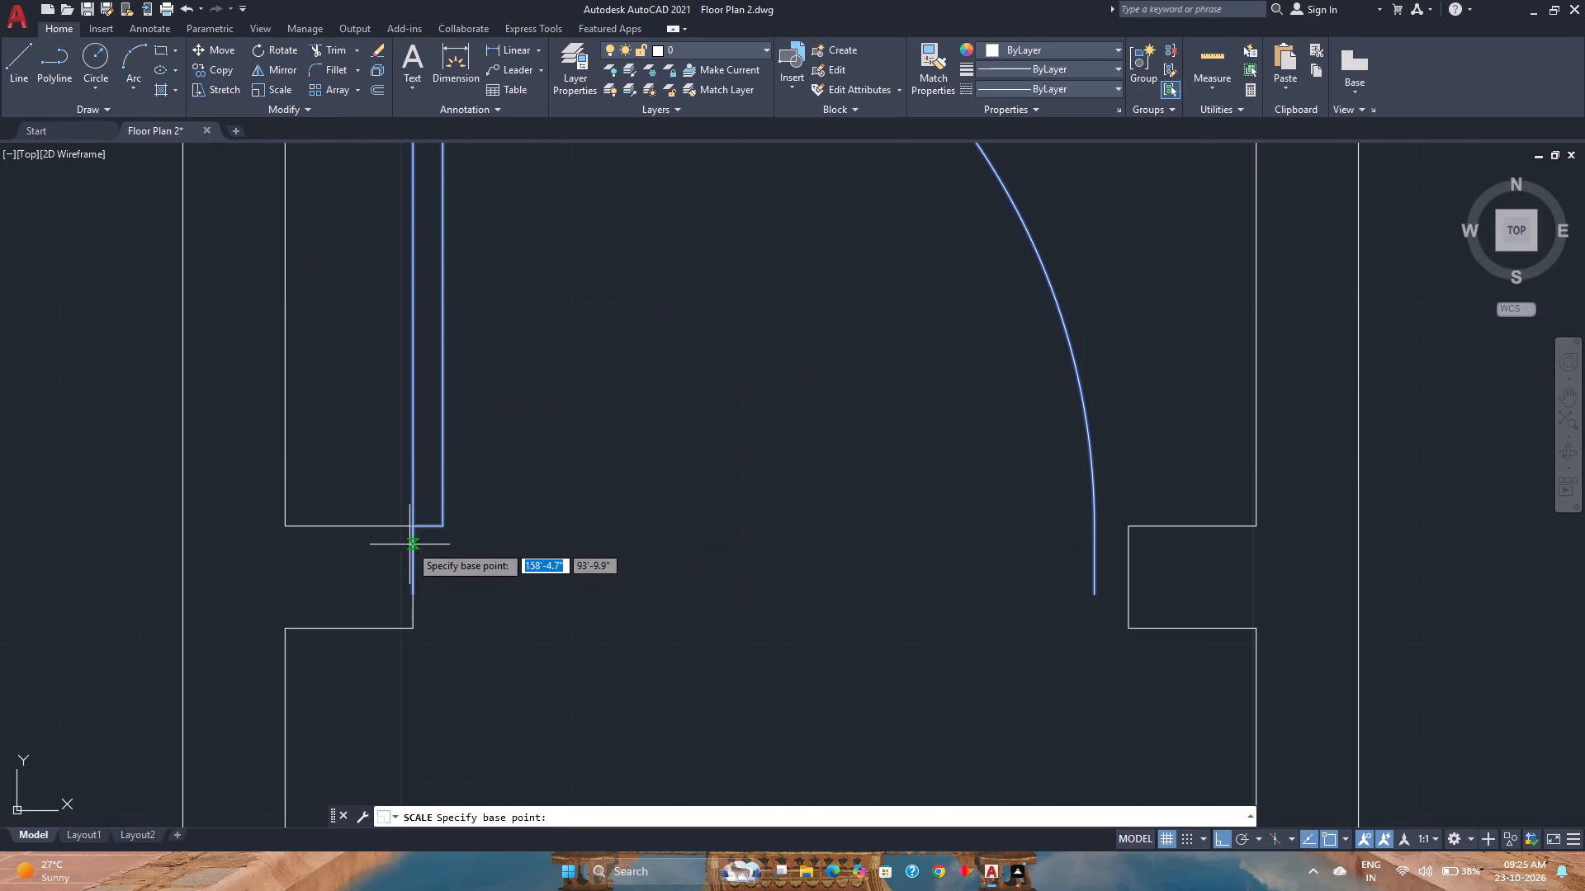
{"action": "left_click", "coordinate": [415, 528]}
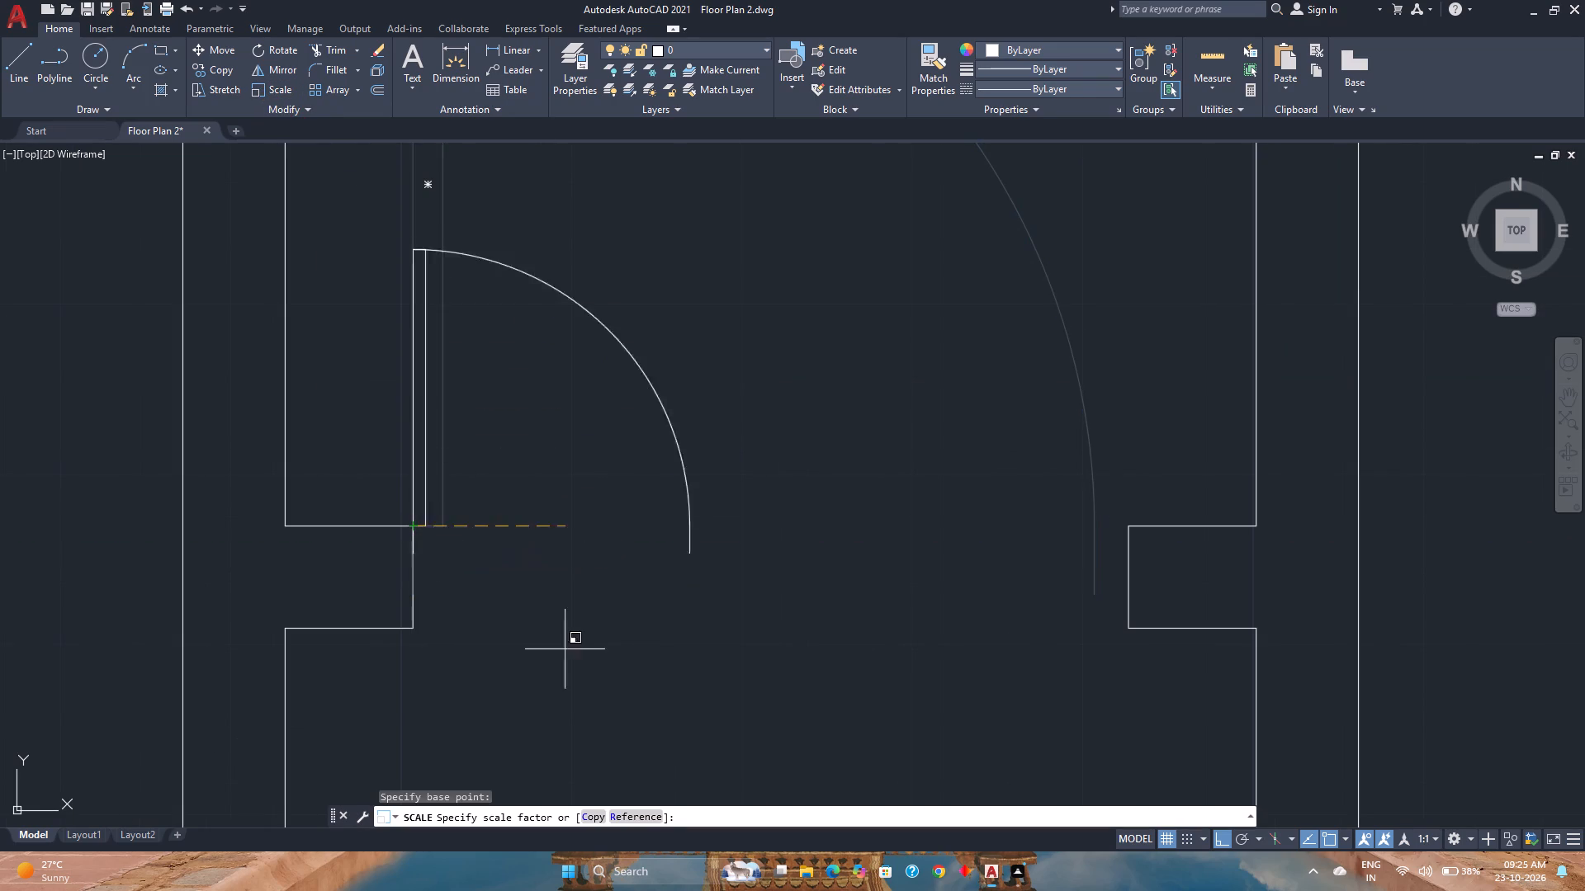
{"action": "left_click", "coordinate": [641, 818]}
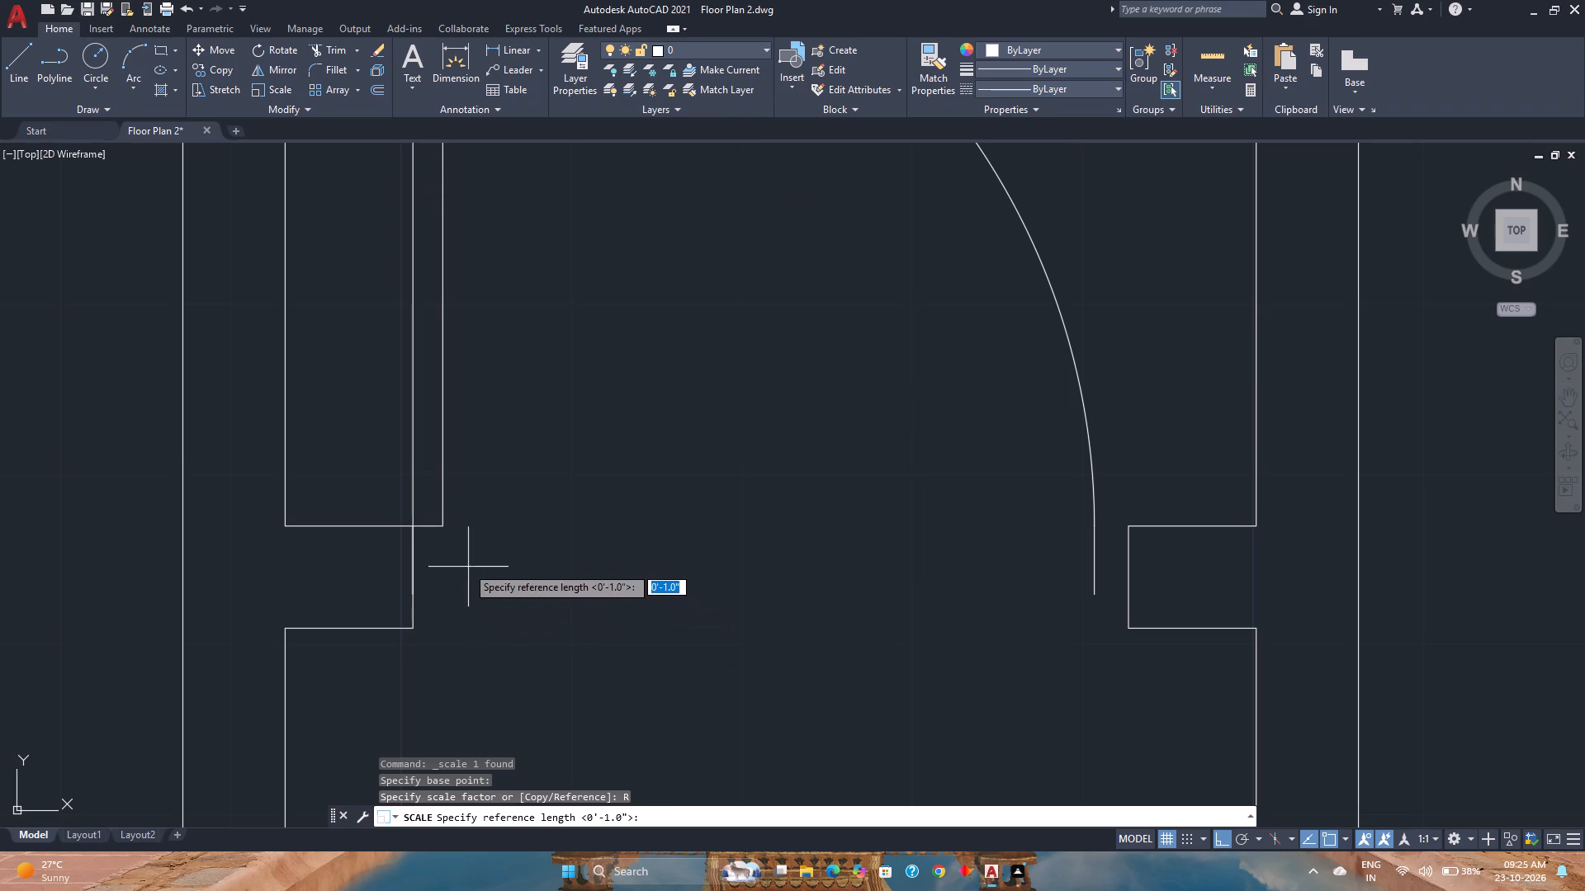
{"action": "left_click", "coordinate": [414, 525]}
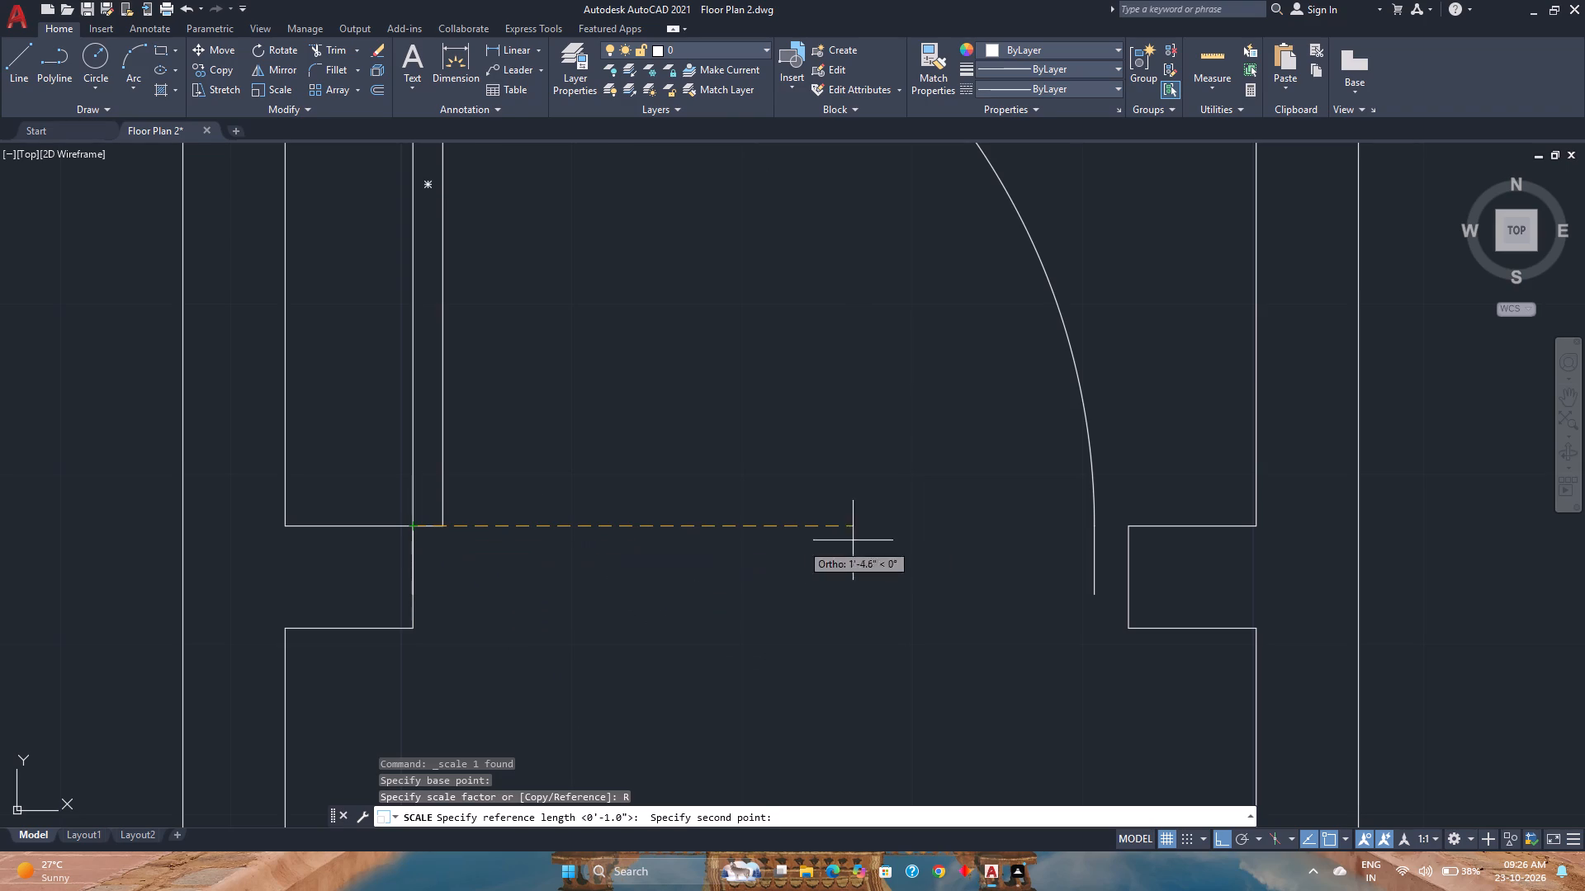
{"action": "left_click", "coordinate": [1096, 526]}
{"action": "left_click", "coordinate": [1128, 527]}
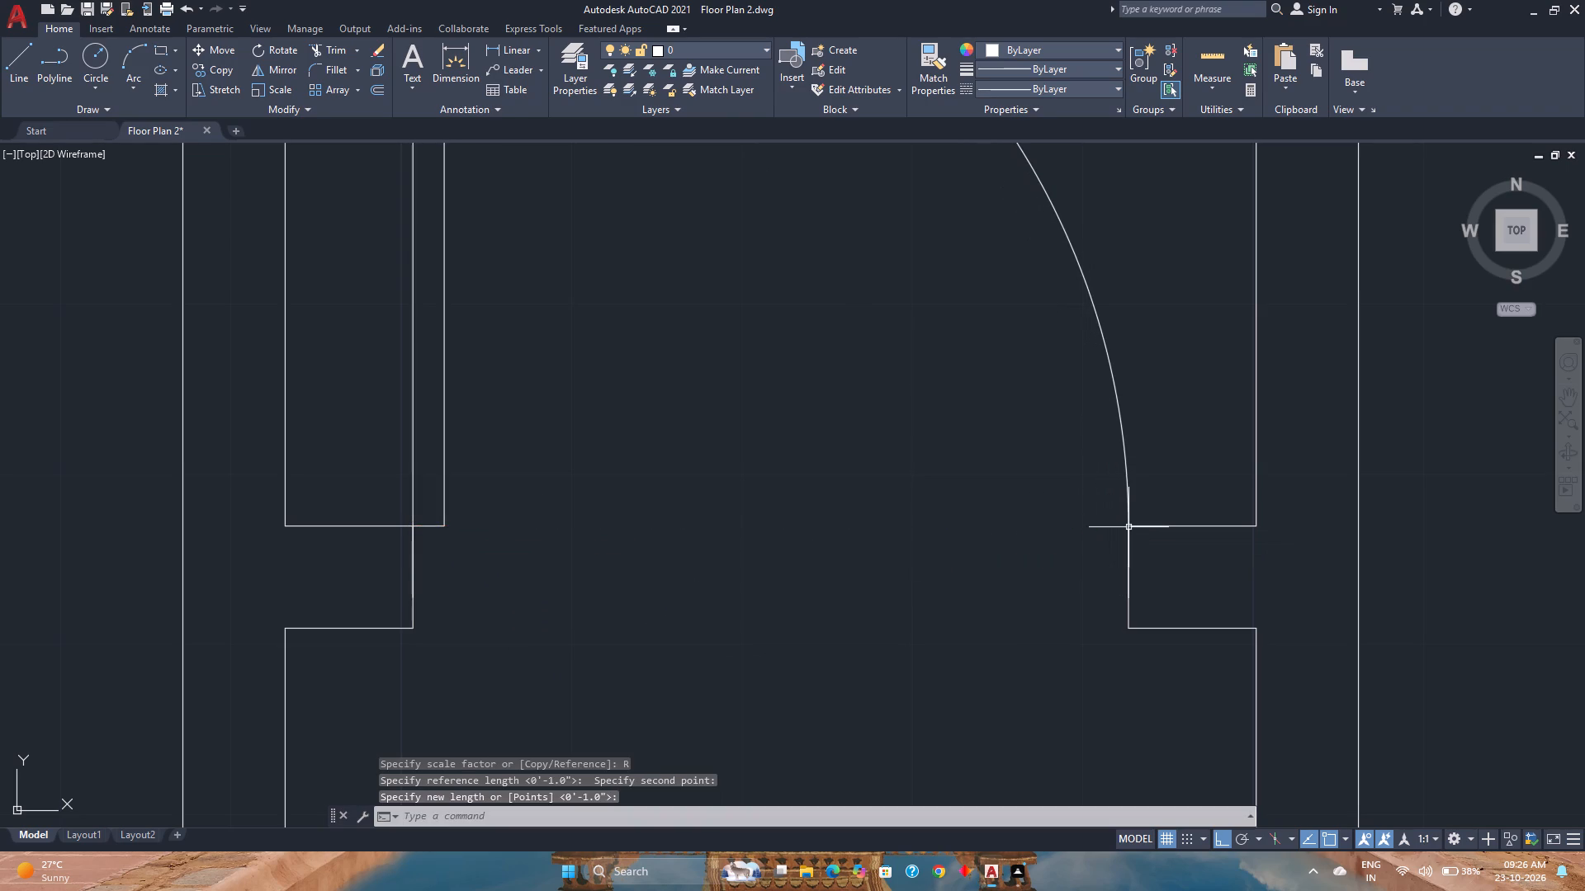
{"action": "key", "text": "Escape"}
Copy the door on the corridor's east side from its hinge corner to the east jamb's north corner of the opening northeast of it.
{"action": "scroll", "coordinate": [991, 558], "scroll_direction": "down", "scroll_amount": 5}
{"action": "middle_click_drag", "start_coordinate": [1001, 566], "coordinate": [765, 534]}
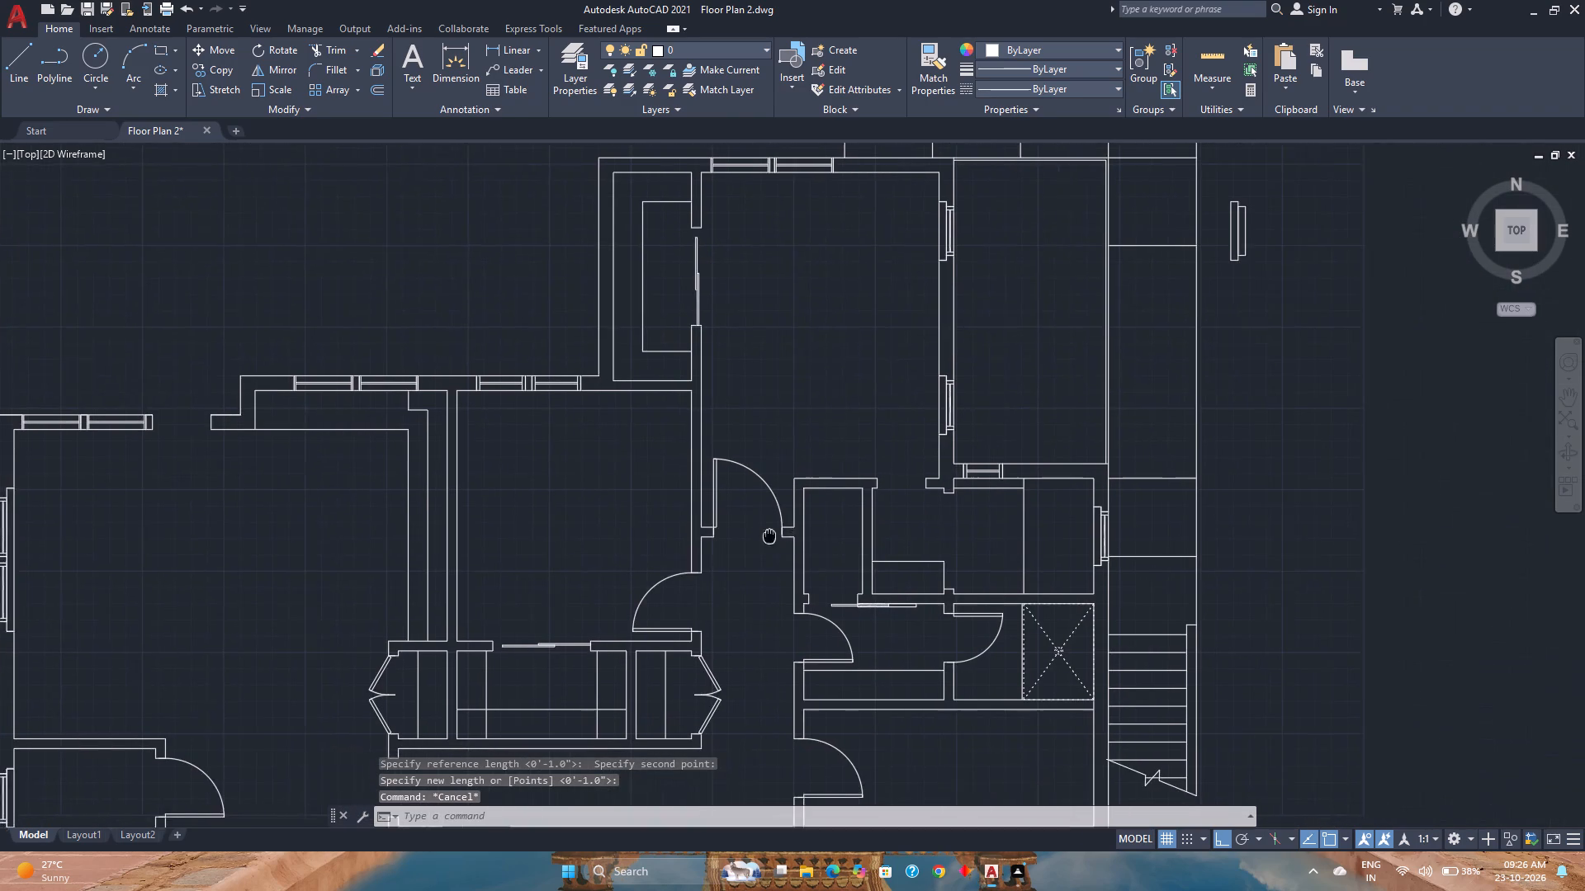
{"action": "middle_click_drag", "start_coordinate": [765, 534], "coordinate": [761, 533]}
{"action": "left_click", "coordinate": [830, 631]}
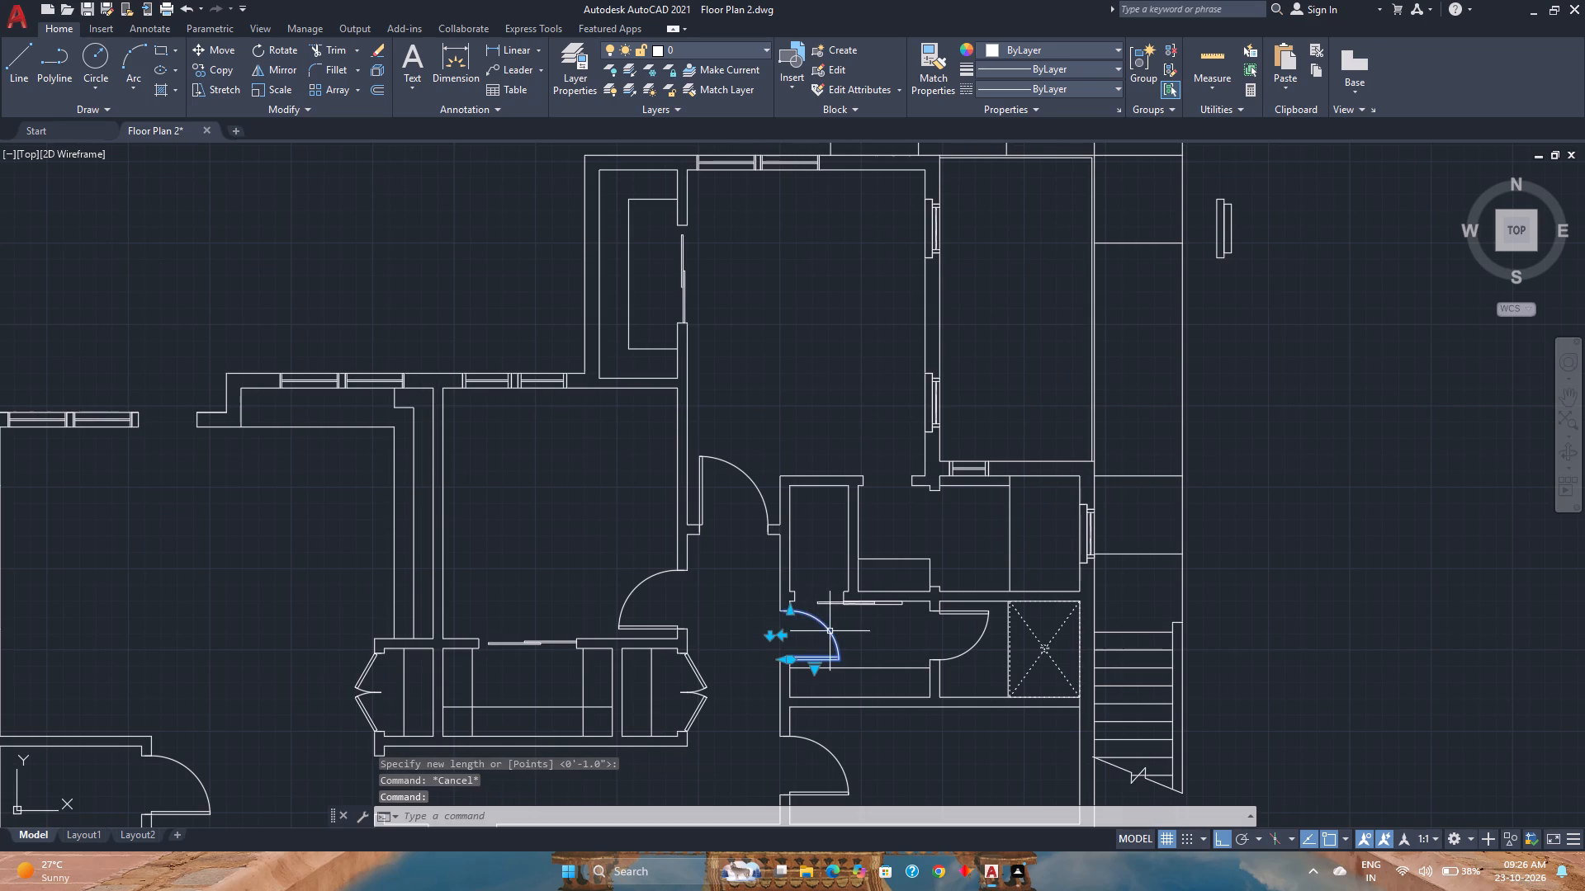
{"action": "left_click", "coordinate": [234, 64]}
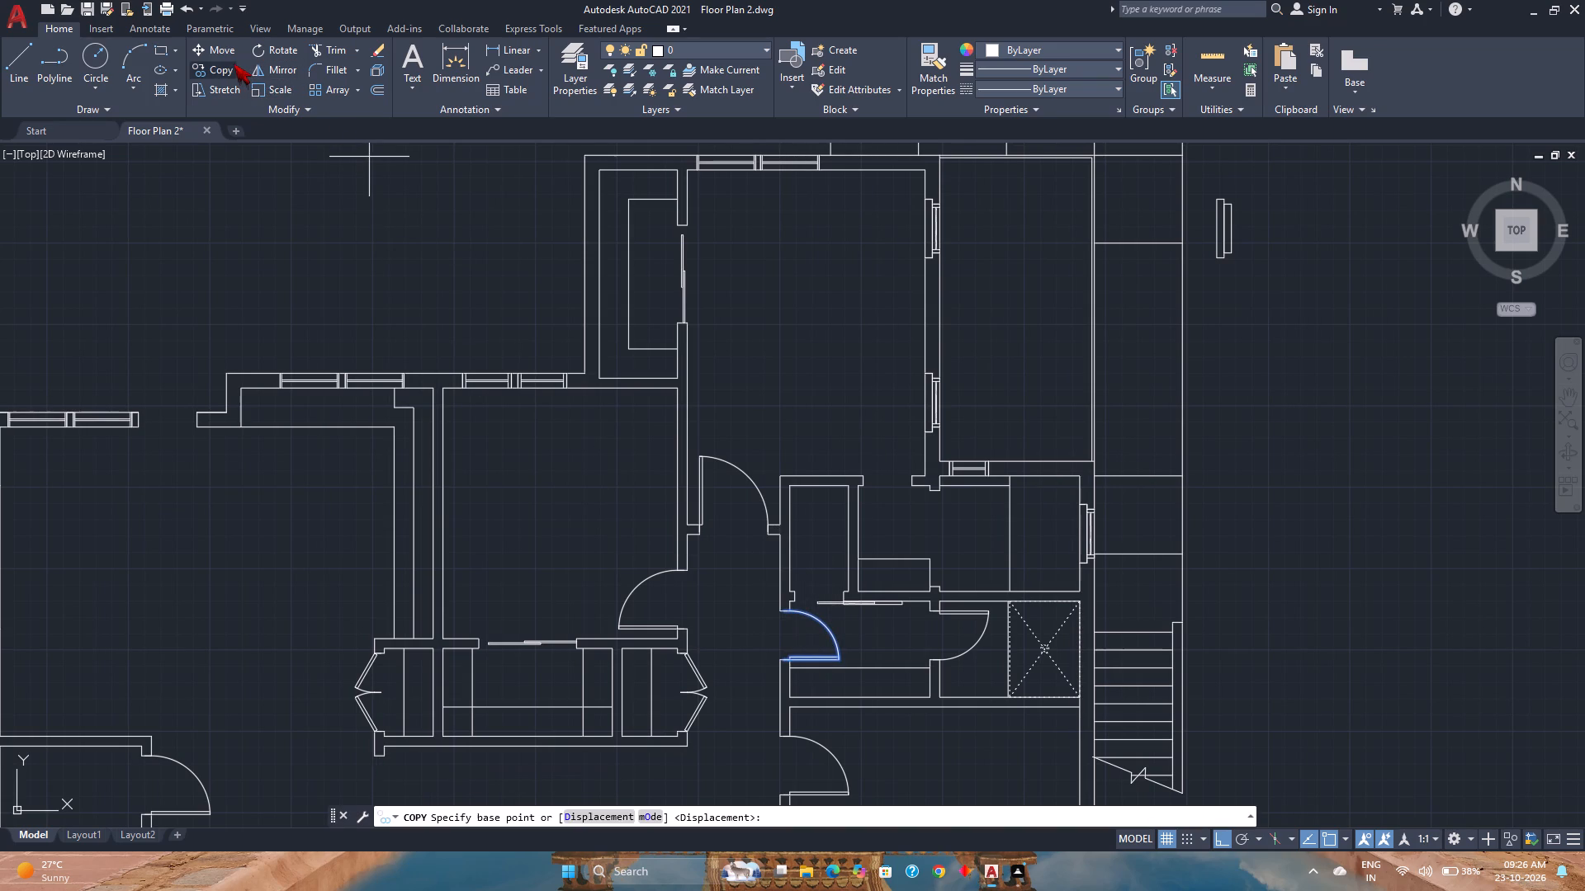
{"action": "scroll", "coordinate": [618, 584], "scroll_direction": "up", "scroll_amount": 2}
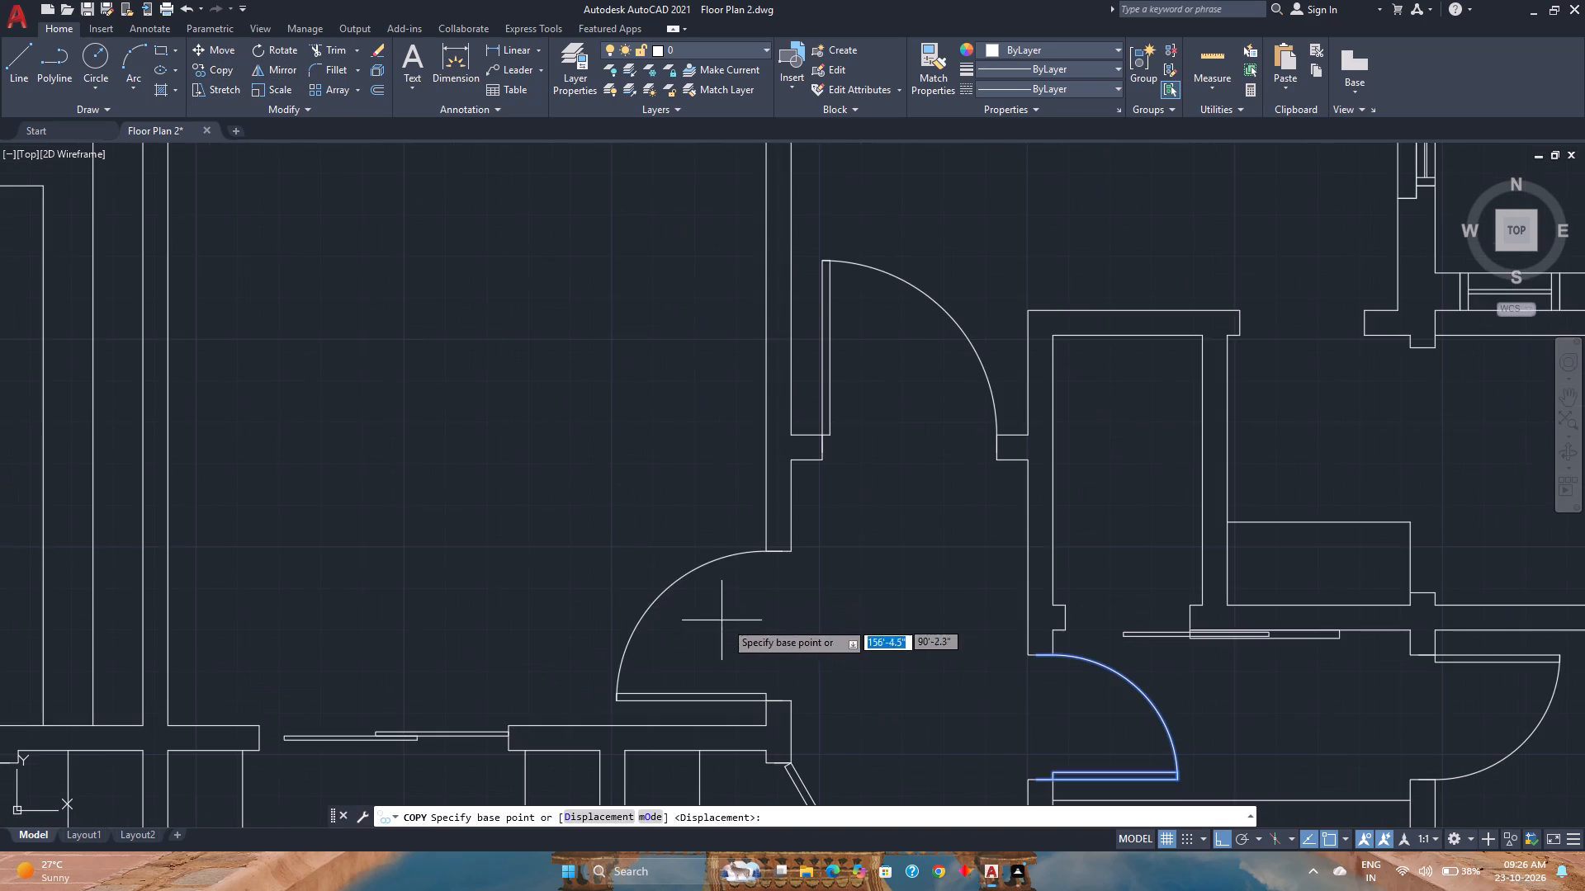
{"action": "middle_click_drag", "start_coordinate": [819, 639], "coordinate": [585, 552]}
{"action": "scroll", "coordinate": [844, 736], "scroll_direction": "up", "scroll_amount": 2}
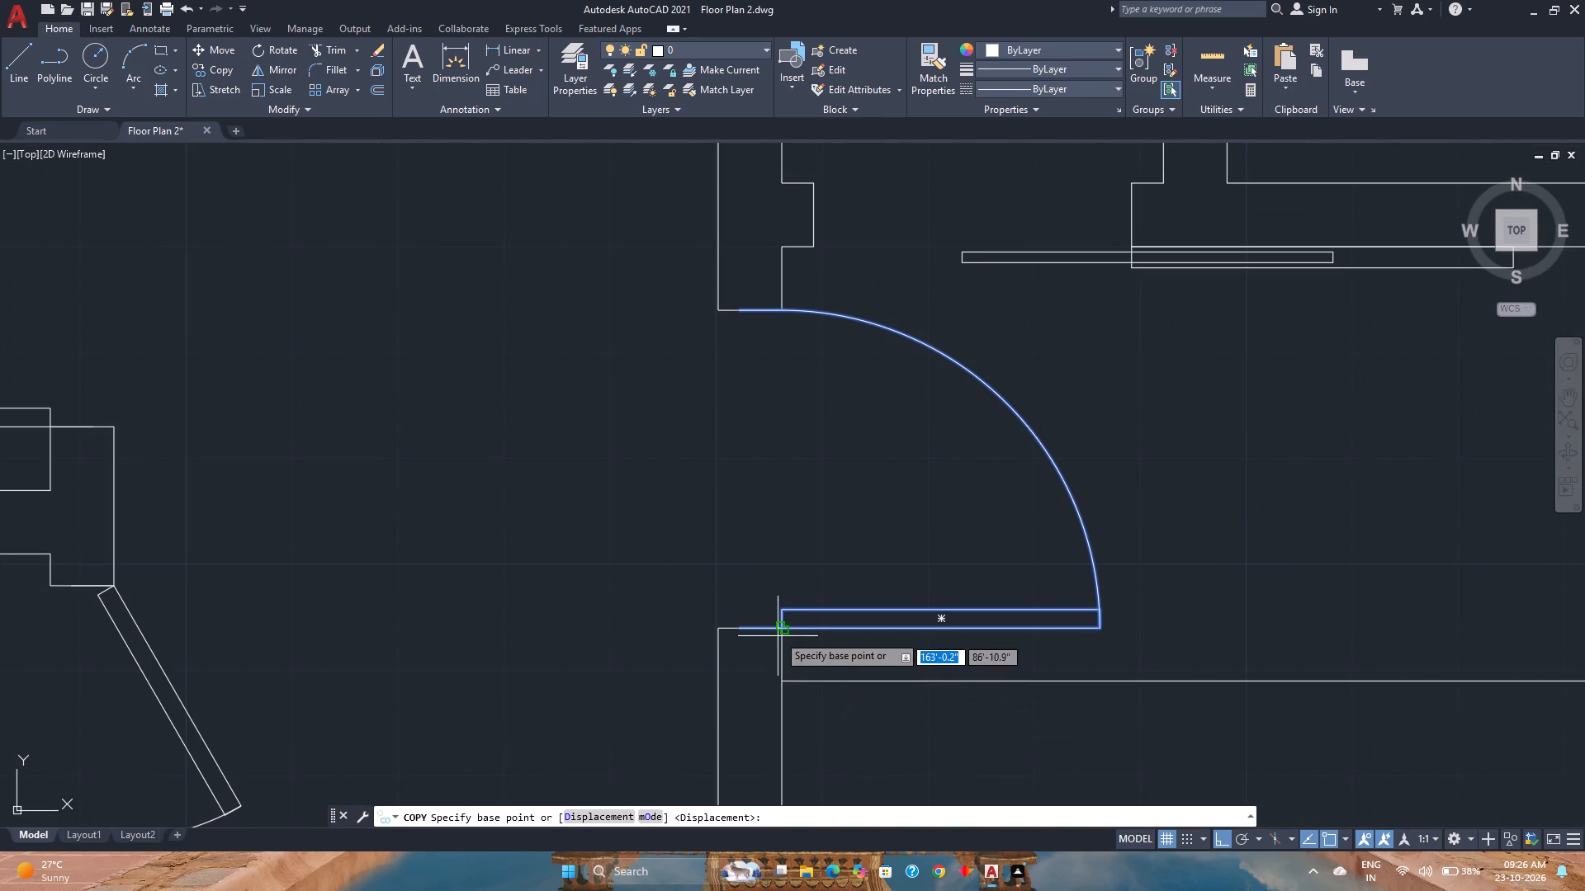
{"action": "left_click", "coordinate": [780, 632]}
{"action": "scroll", "coordinate": [780, 632], "scroll_direction": "down", "scroll_amount": 4}
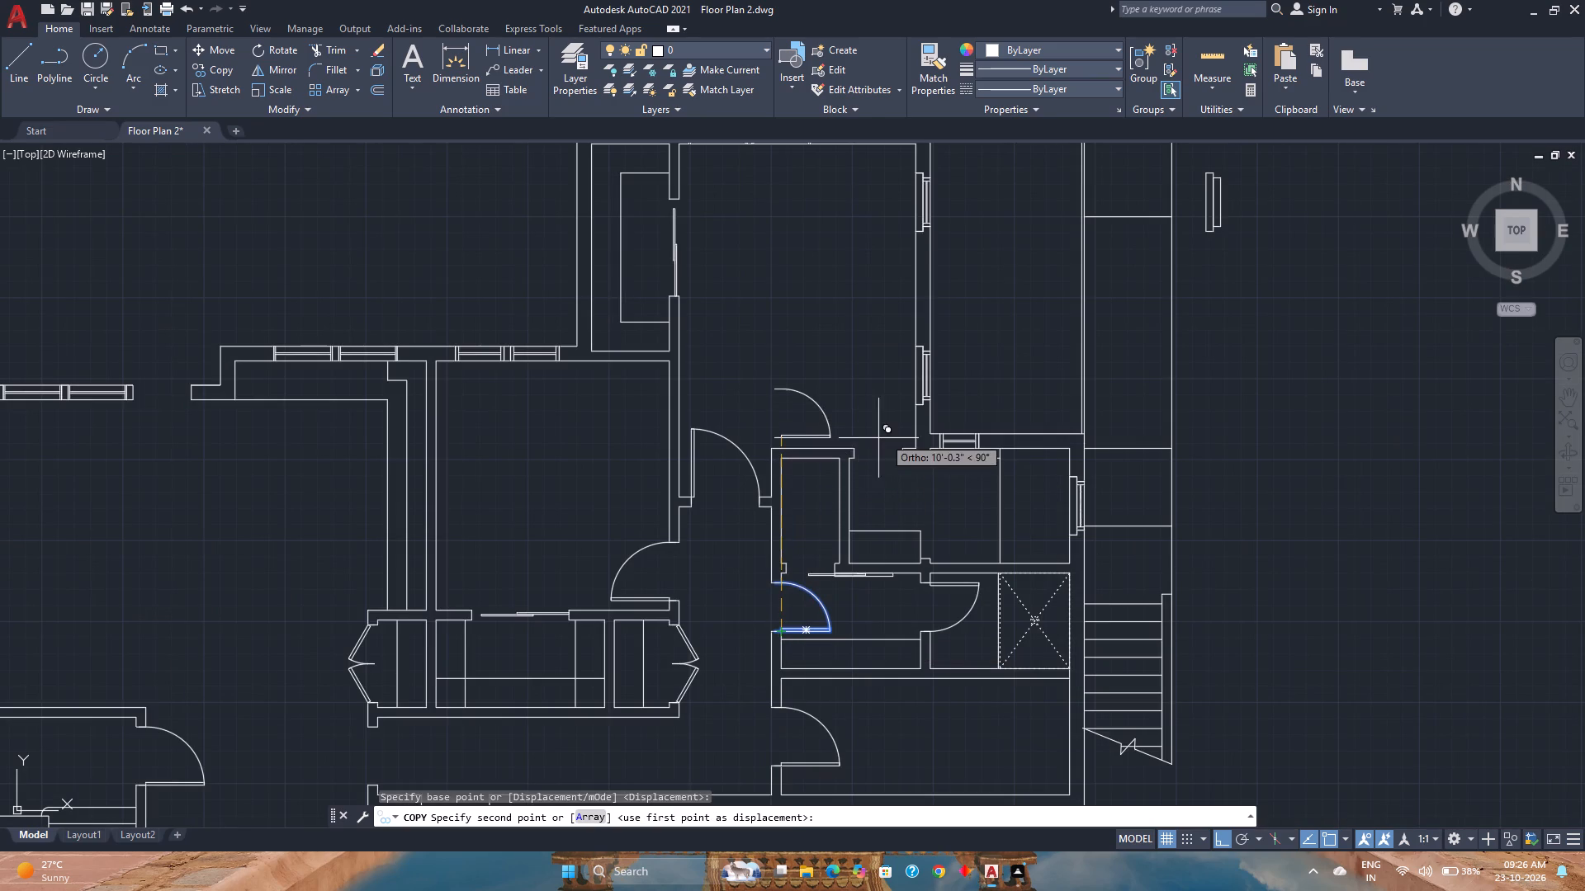
{"action": "scroll", "coordinate": [897, 444], "scroll_direction": "up", "scroll_amount": 3}
{"action": "left_click", "coordinate": [924, 463]}
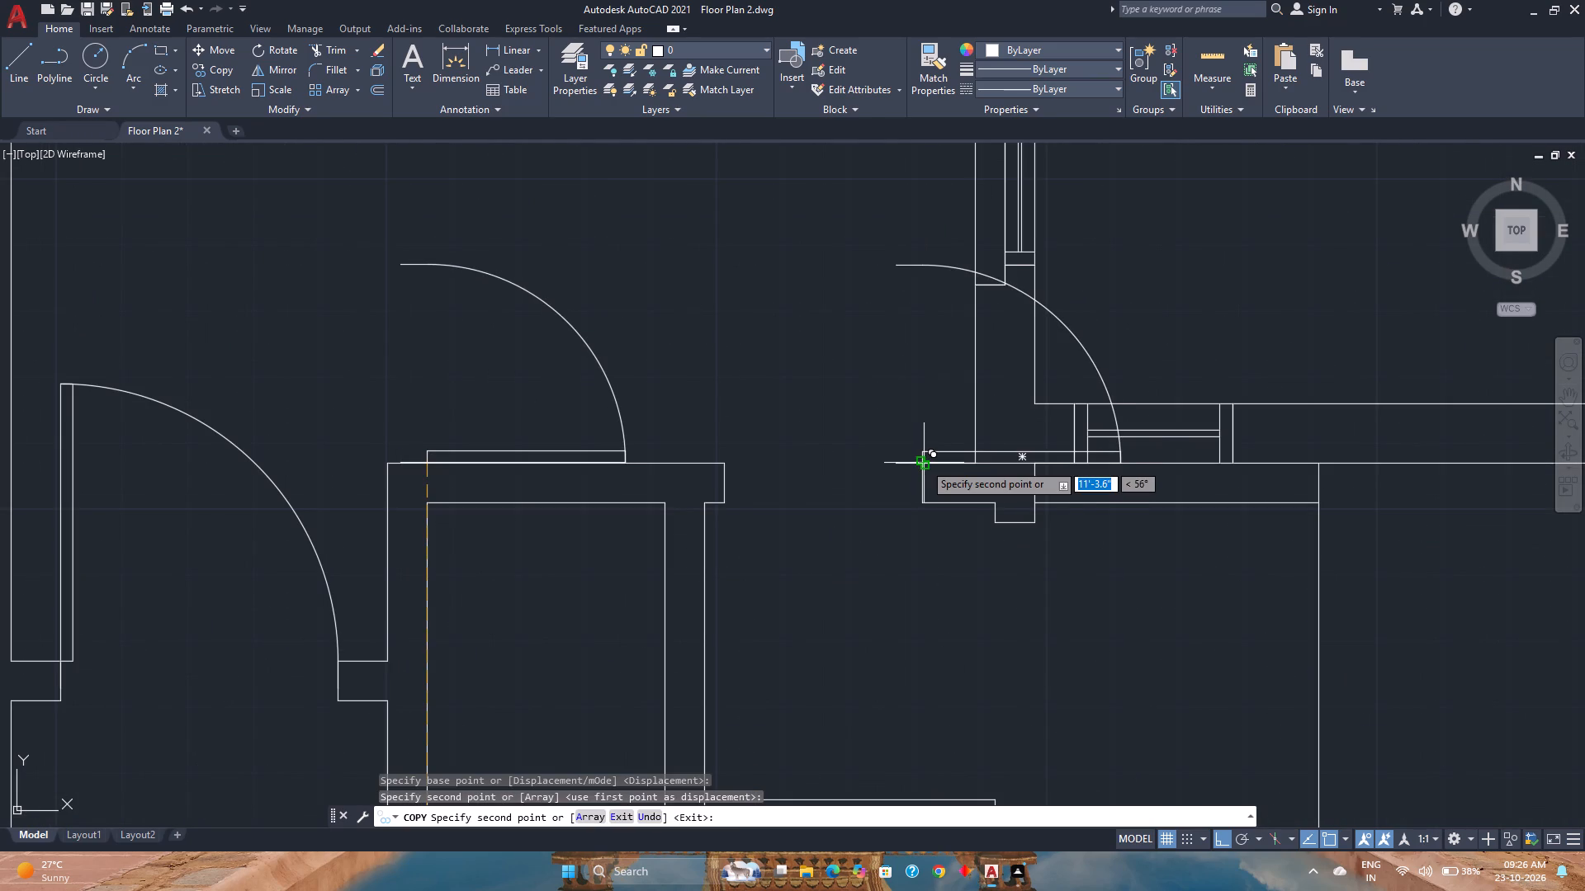
{"action": "key", "text": "Escape"}
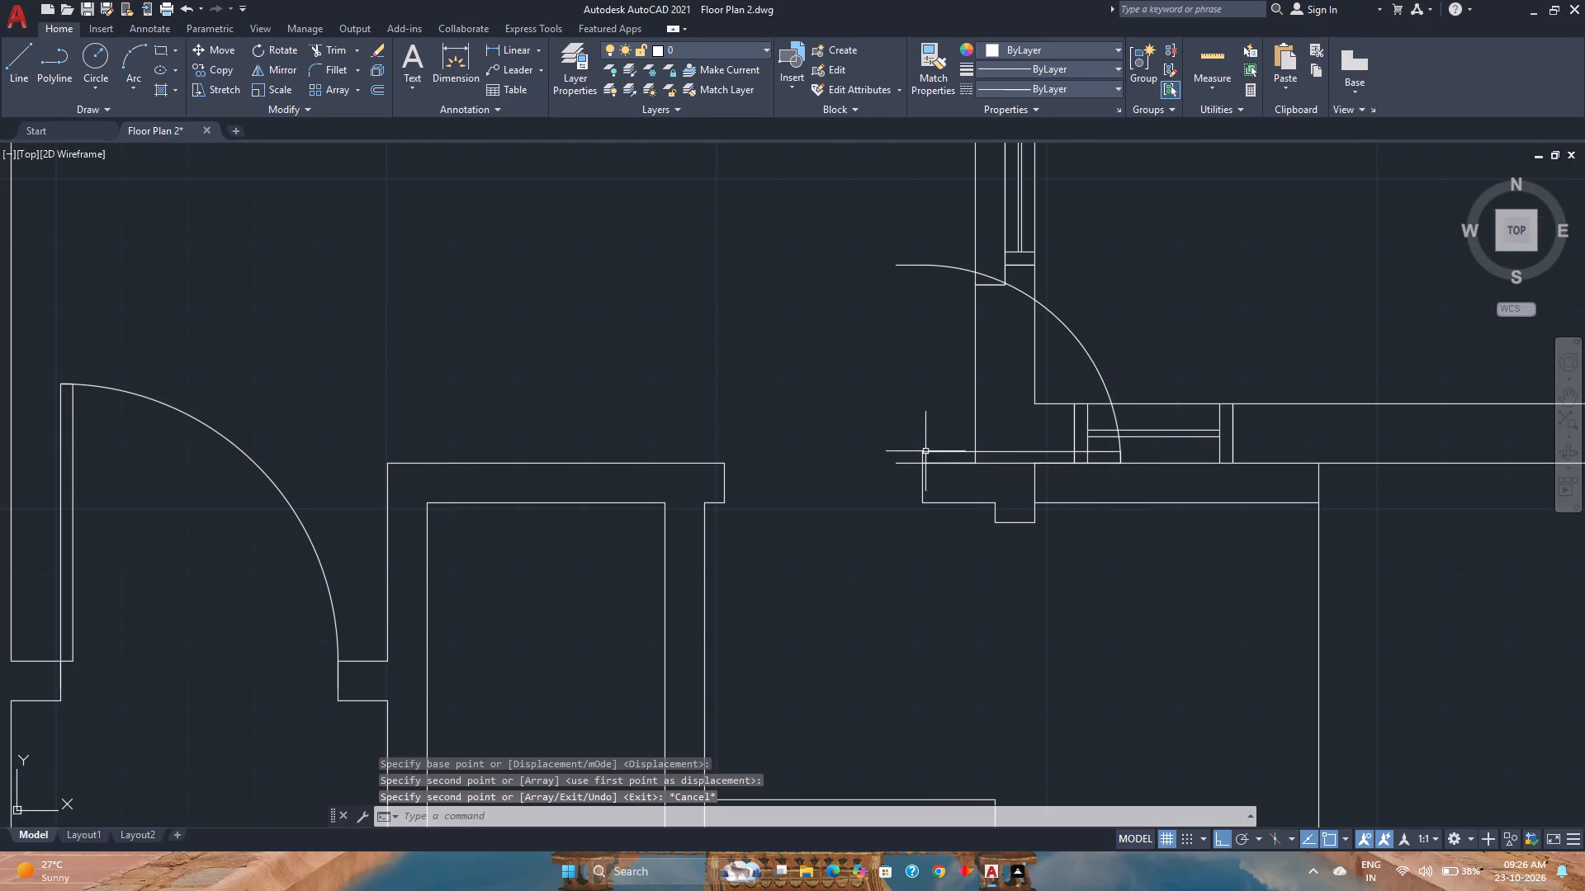
Rotate that copied door 270° about its hinge corner so that its leaf points south.
{"action": "left_click", "coordinate": [924, 450]}
{"action": "left_click", "coordinate": [282, 47]}
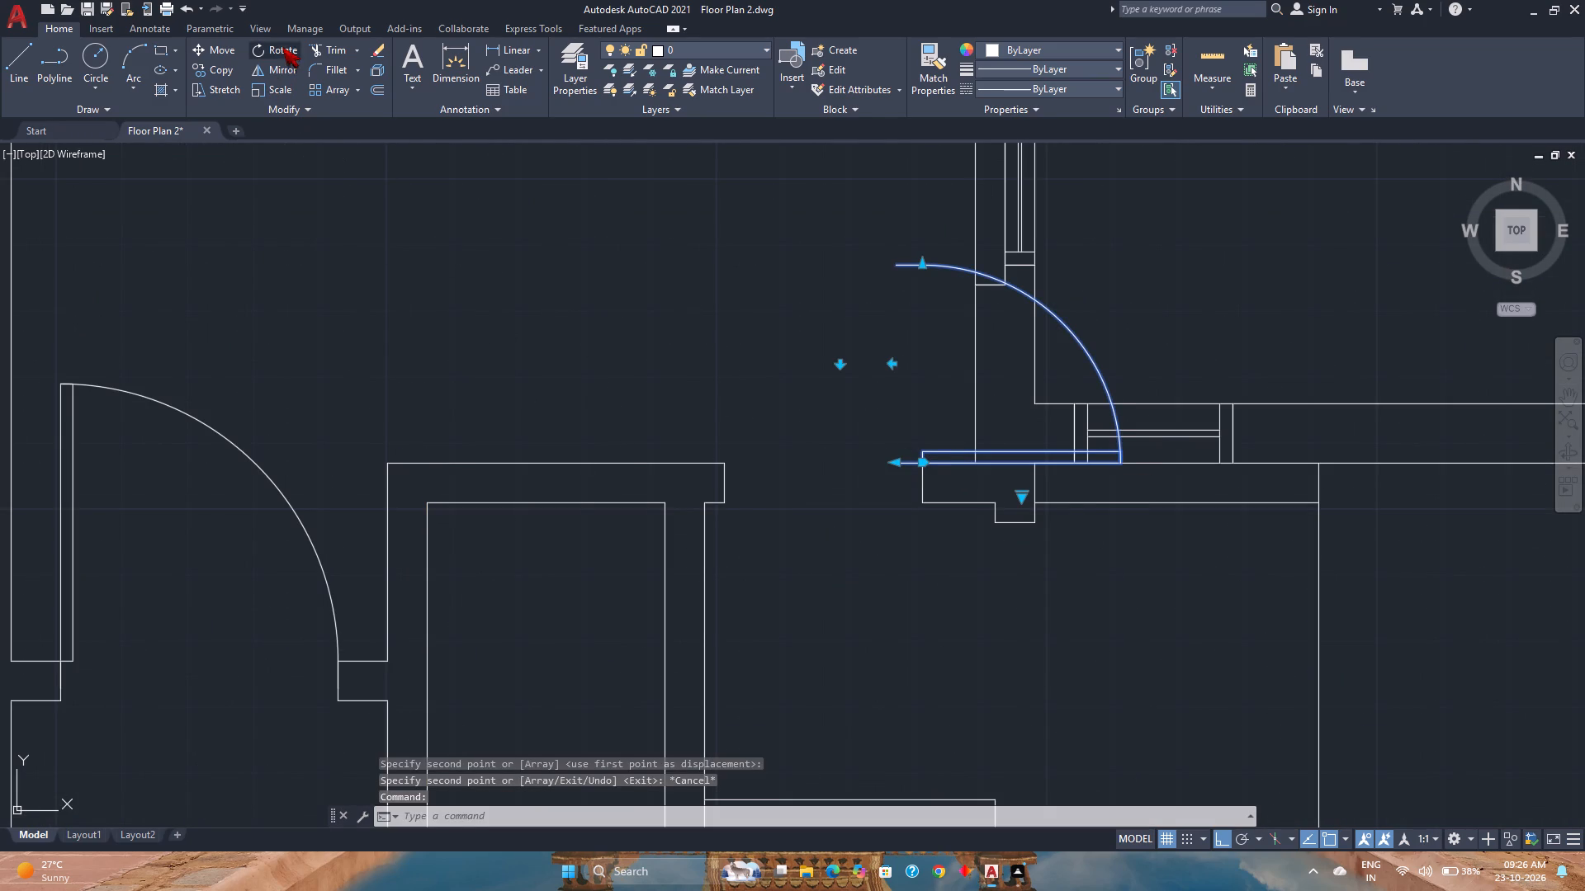
{"action": "scroll", "coordinate": [878, 465], "scroll_direction": "up", "scroll_amount": 3}
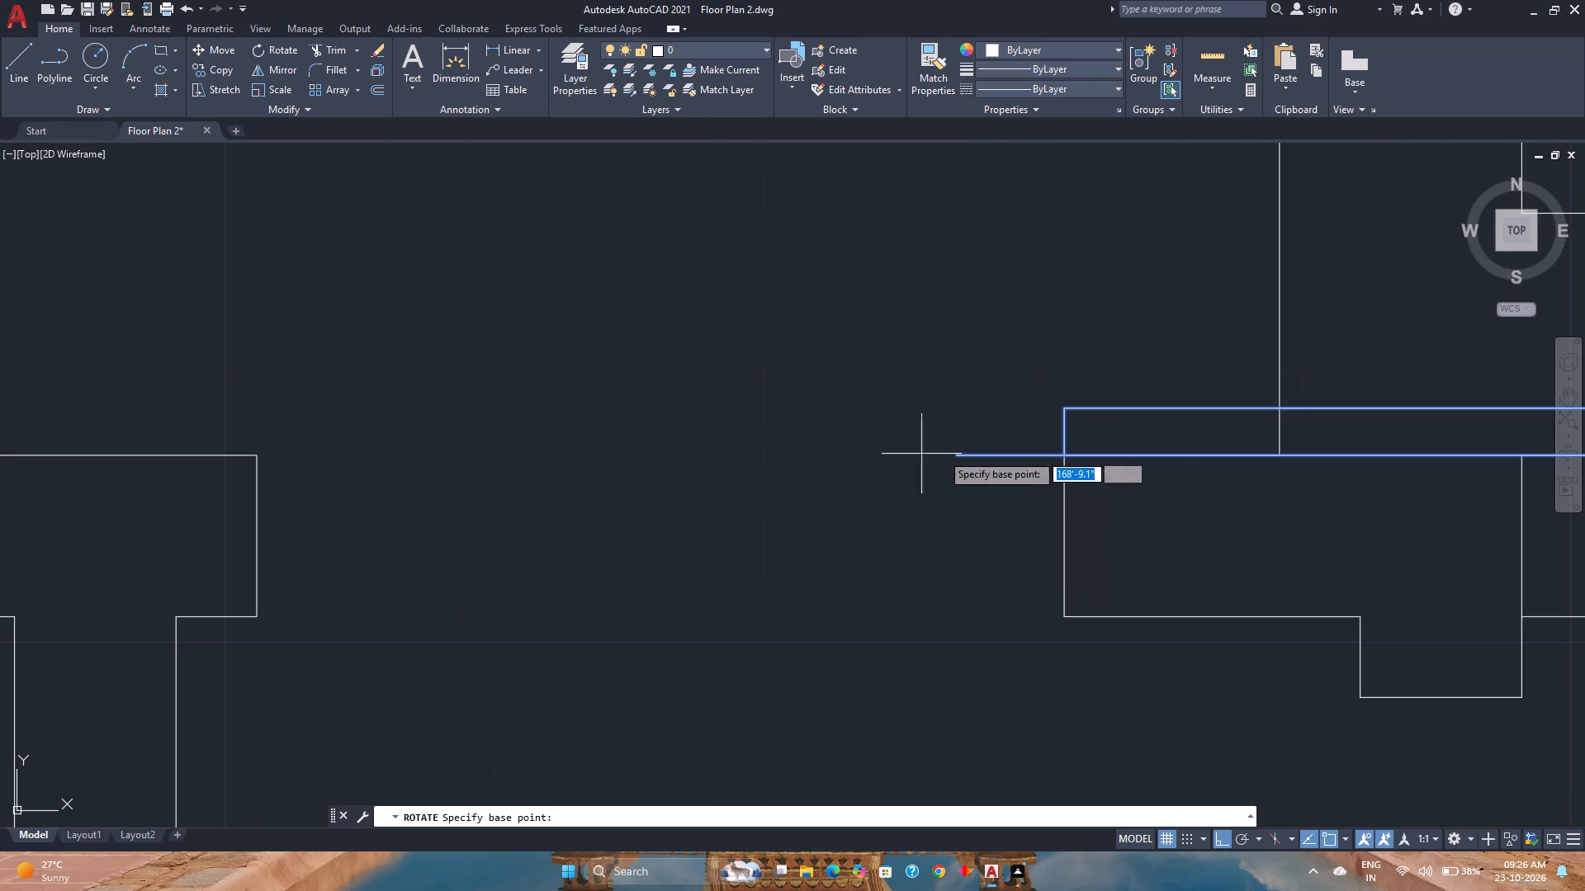
{"action": "left_click", "coordinate": [1071, 456]}
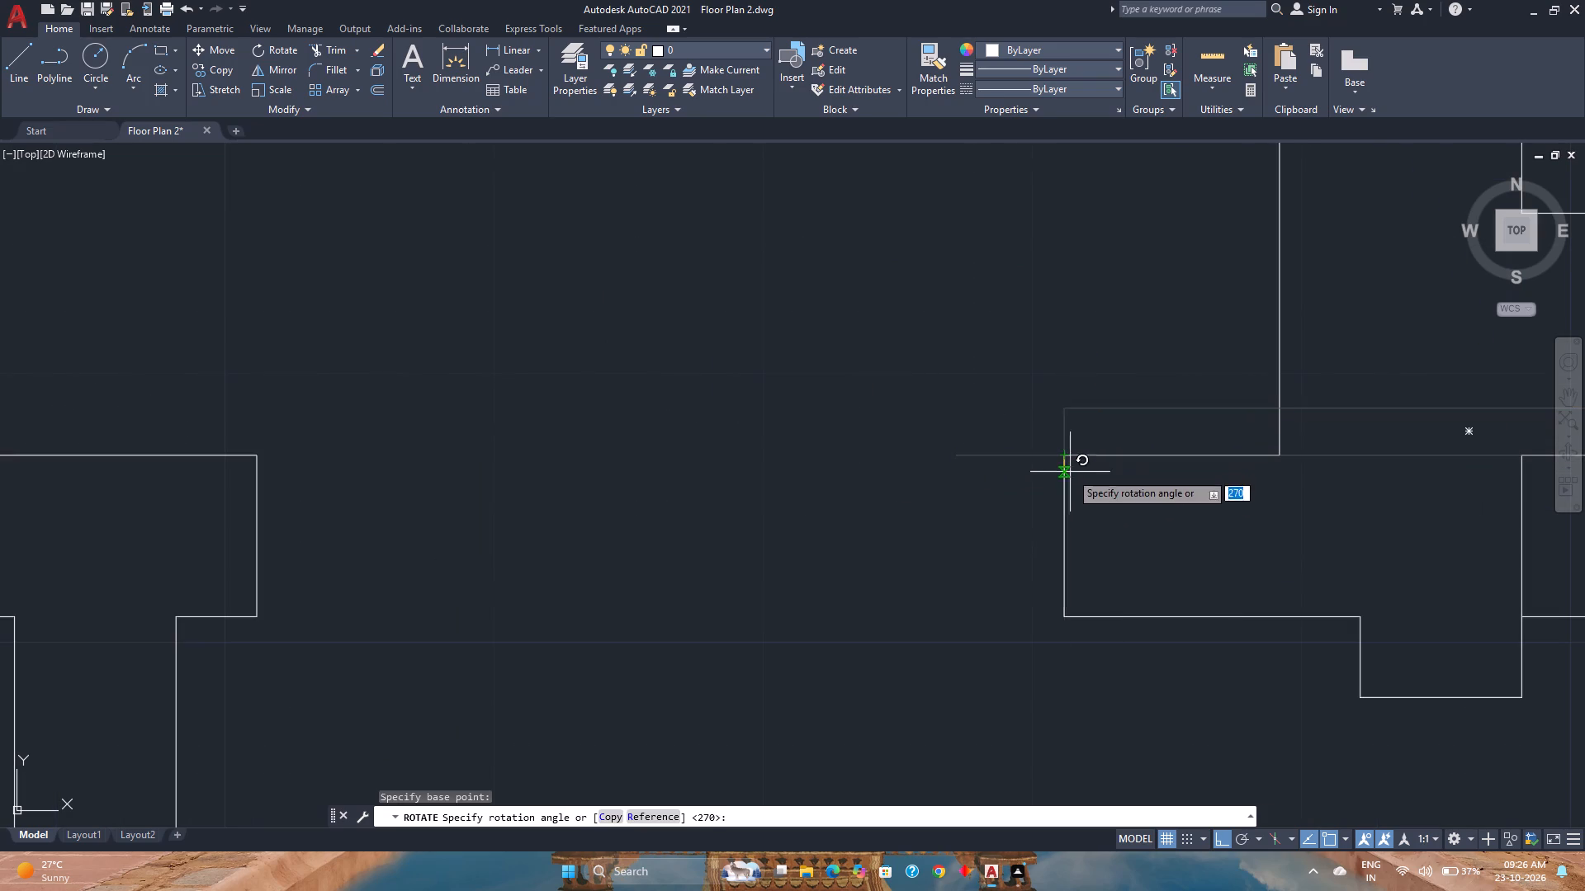
{"action": "scroll", "coordinate": [1079, 545], "scroll_direction": "down", "scroll_amount": 4}
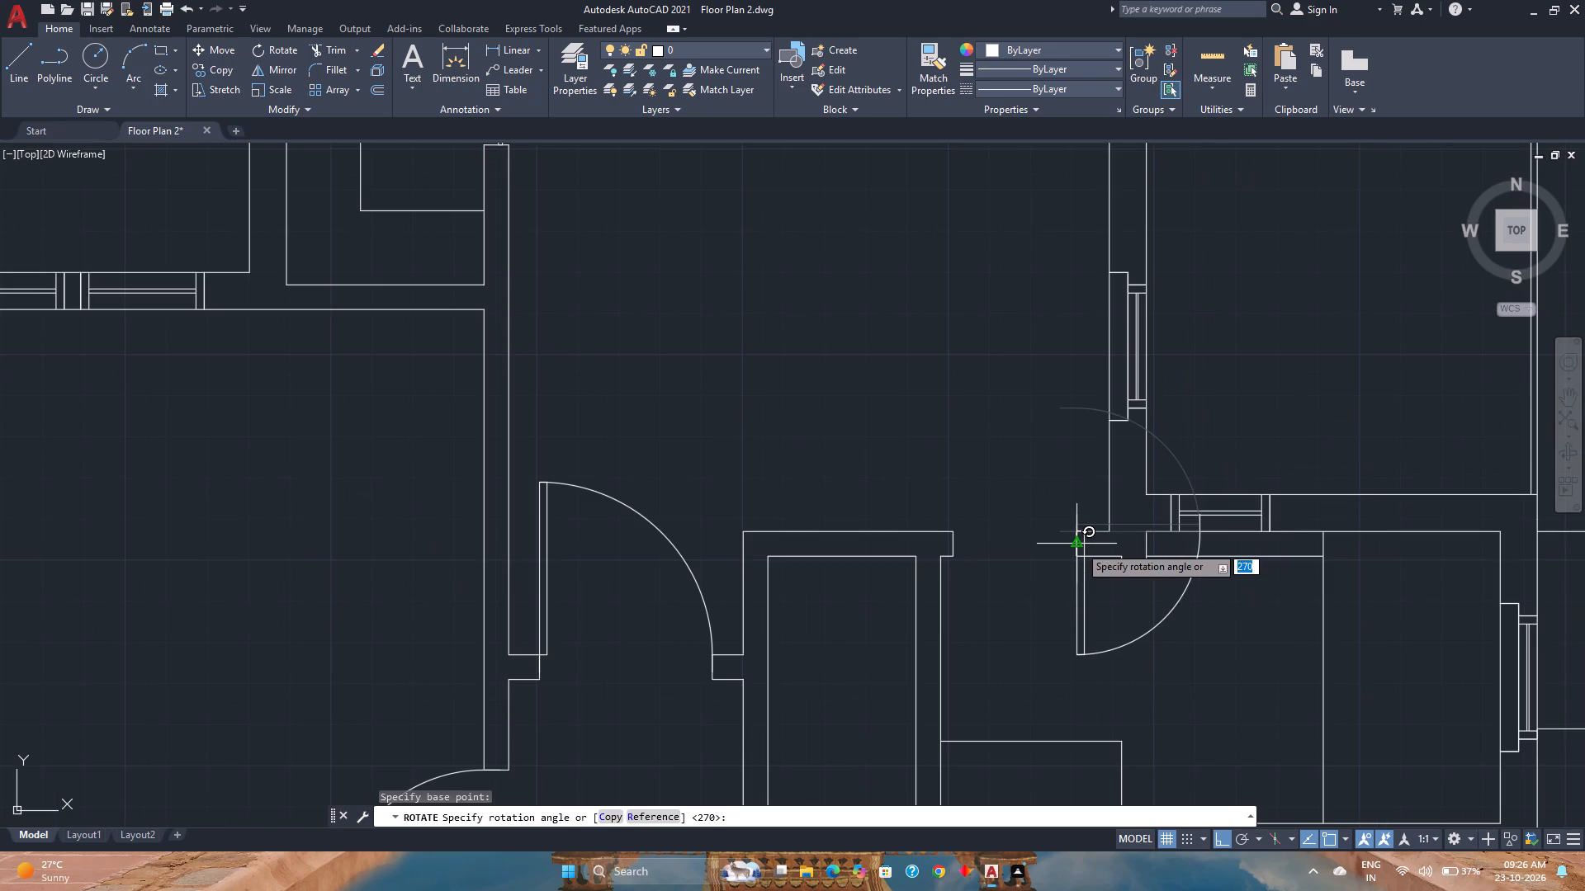
{"action": "left_click", "coordinate": [1079, 545]}
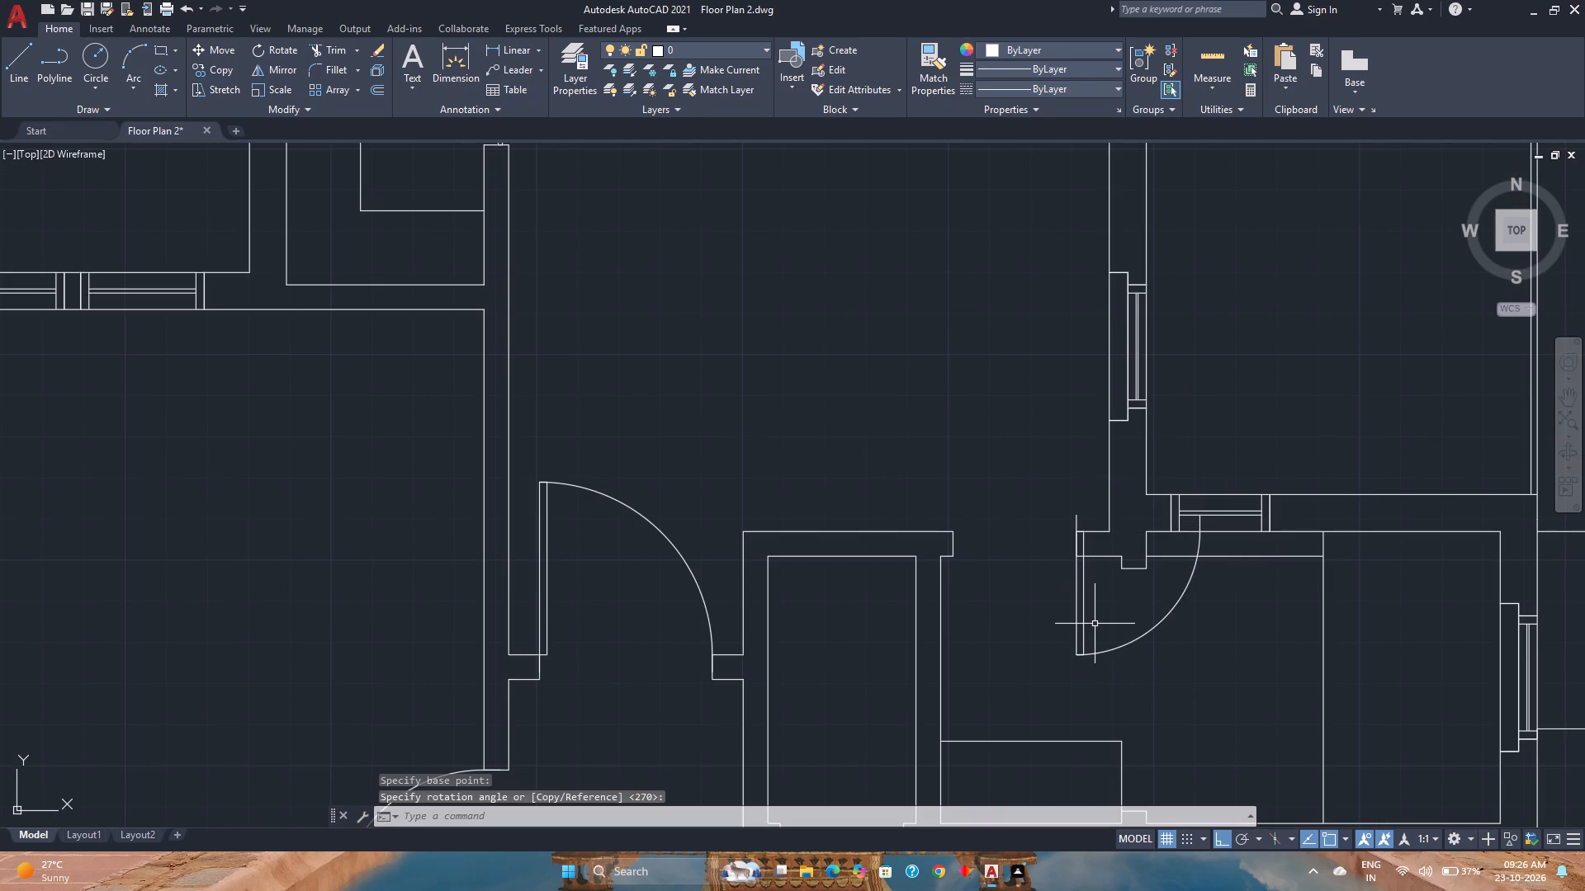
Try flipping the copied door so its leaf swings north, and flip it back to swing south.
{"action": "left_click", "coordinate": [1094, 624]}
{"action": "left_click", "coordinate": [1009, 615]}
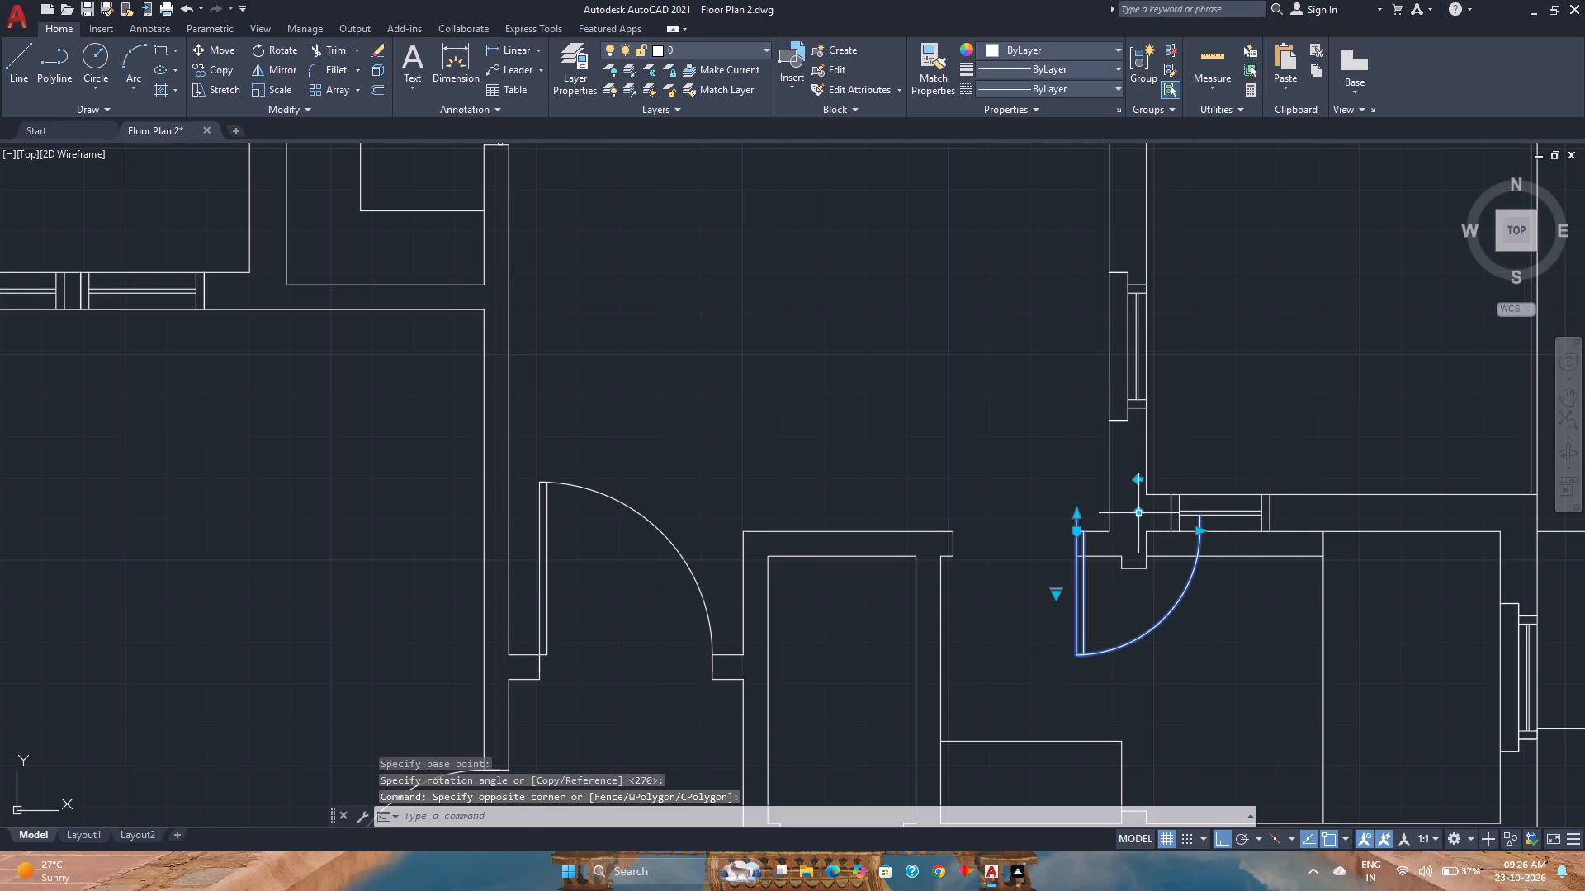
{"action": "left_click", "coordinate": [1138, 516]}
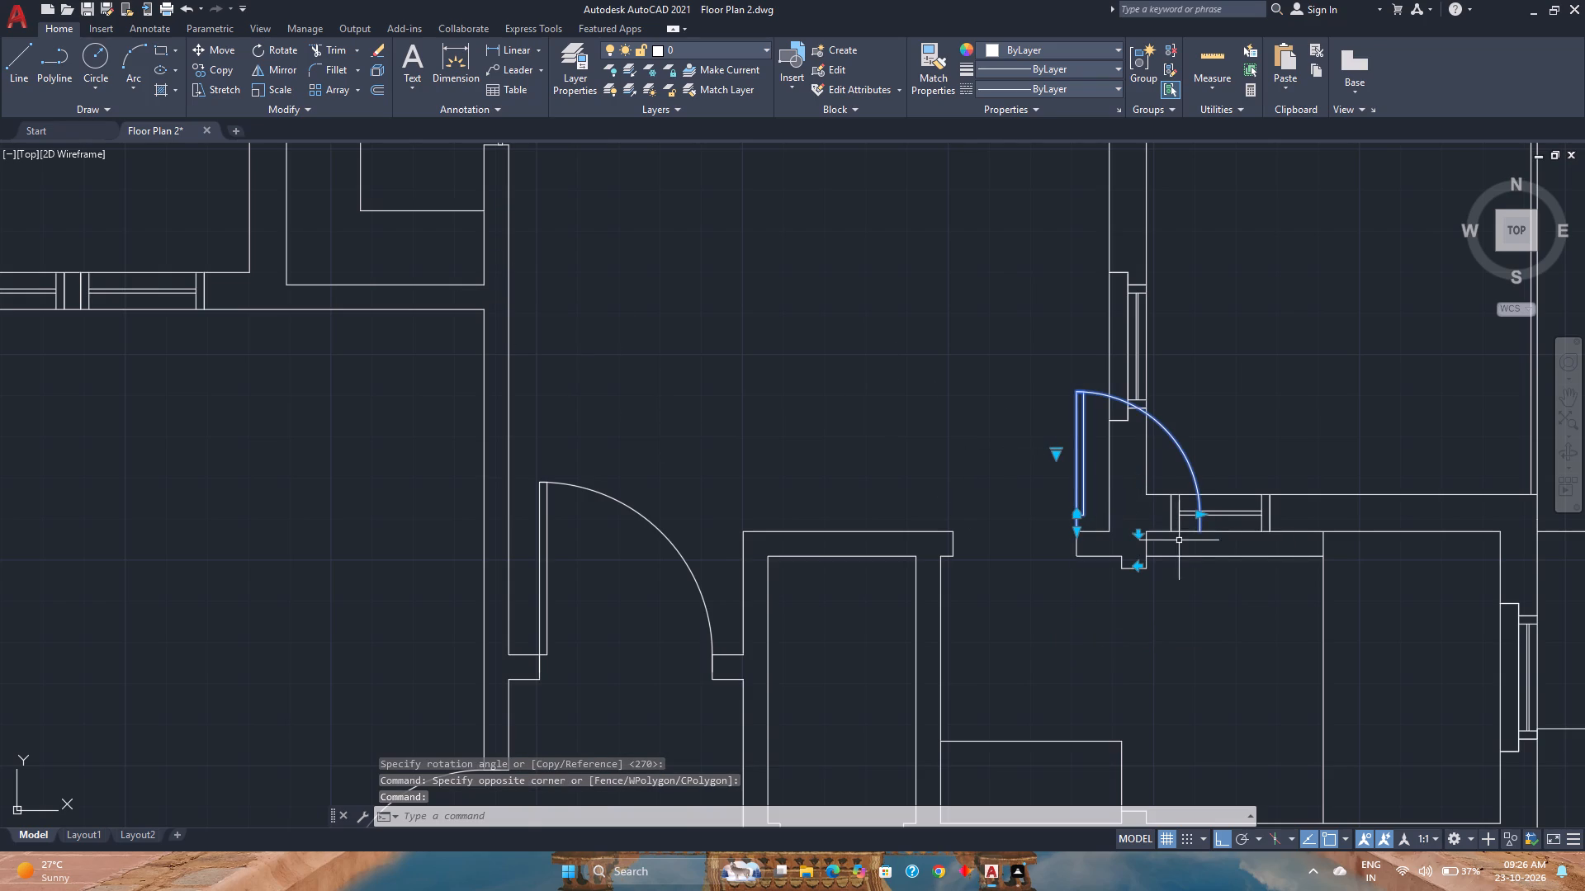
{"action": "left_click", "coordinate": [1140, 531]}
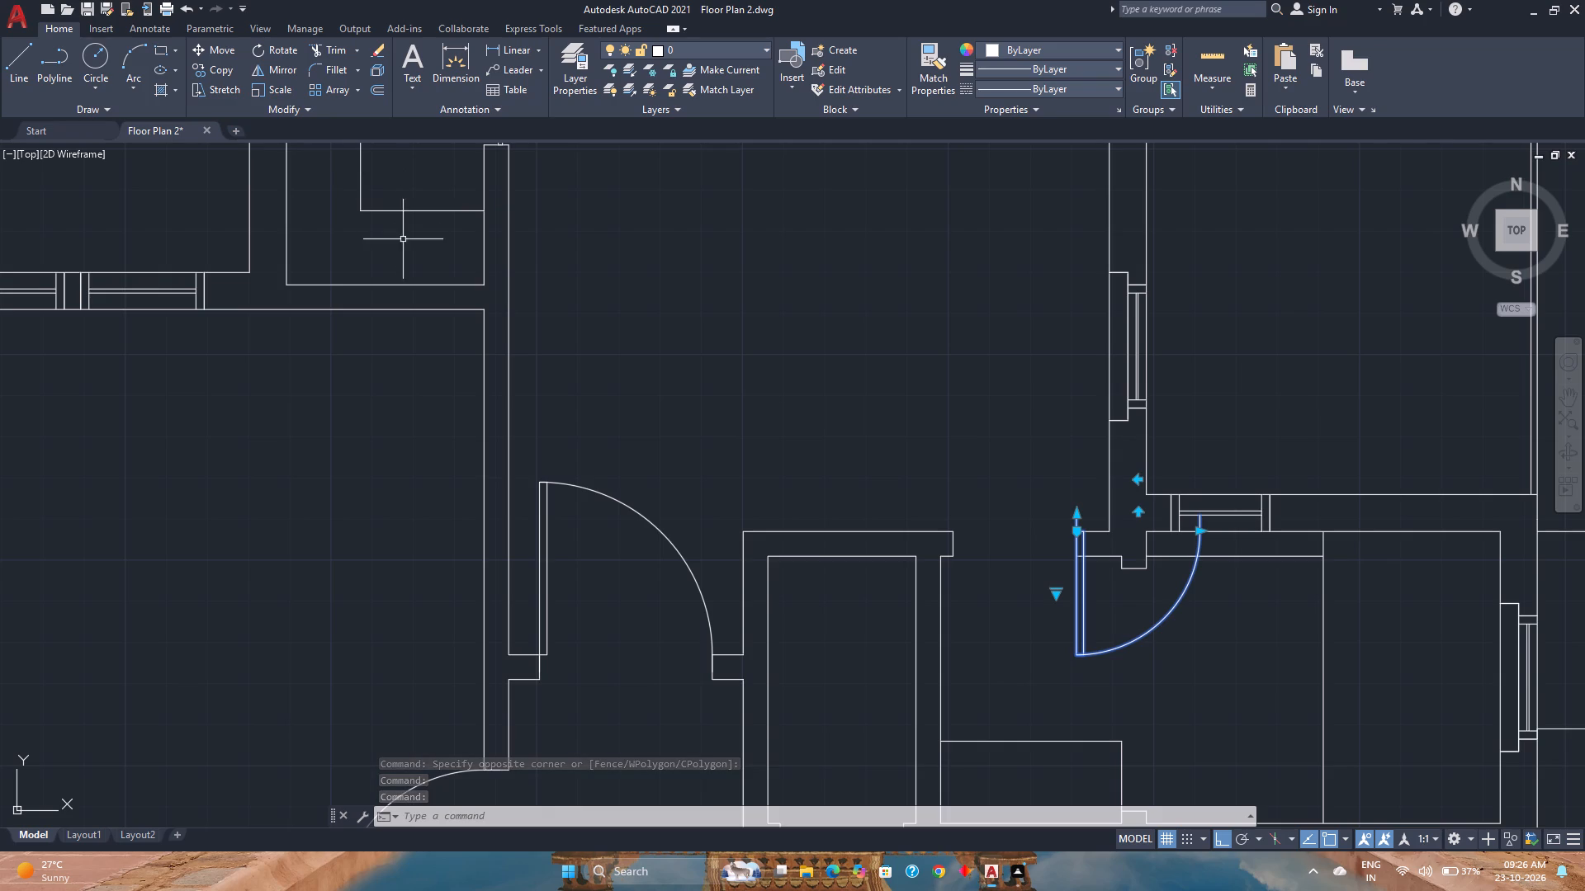
Move the door from its hinge corner to the opening's west jamb's south corner and flip it to hang on the east jamb.
{"action": "left_click", "coordinate": [202, 45]}
{"action": "scroll", "coordinate": [1058, 524], "scroll_direction": "up", "scroll_amount": 2}
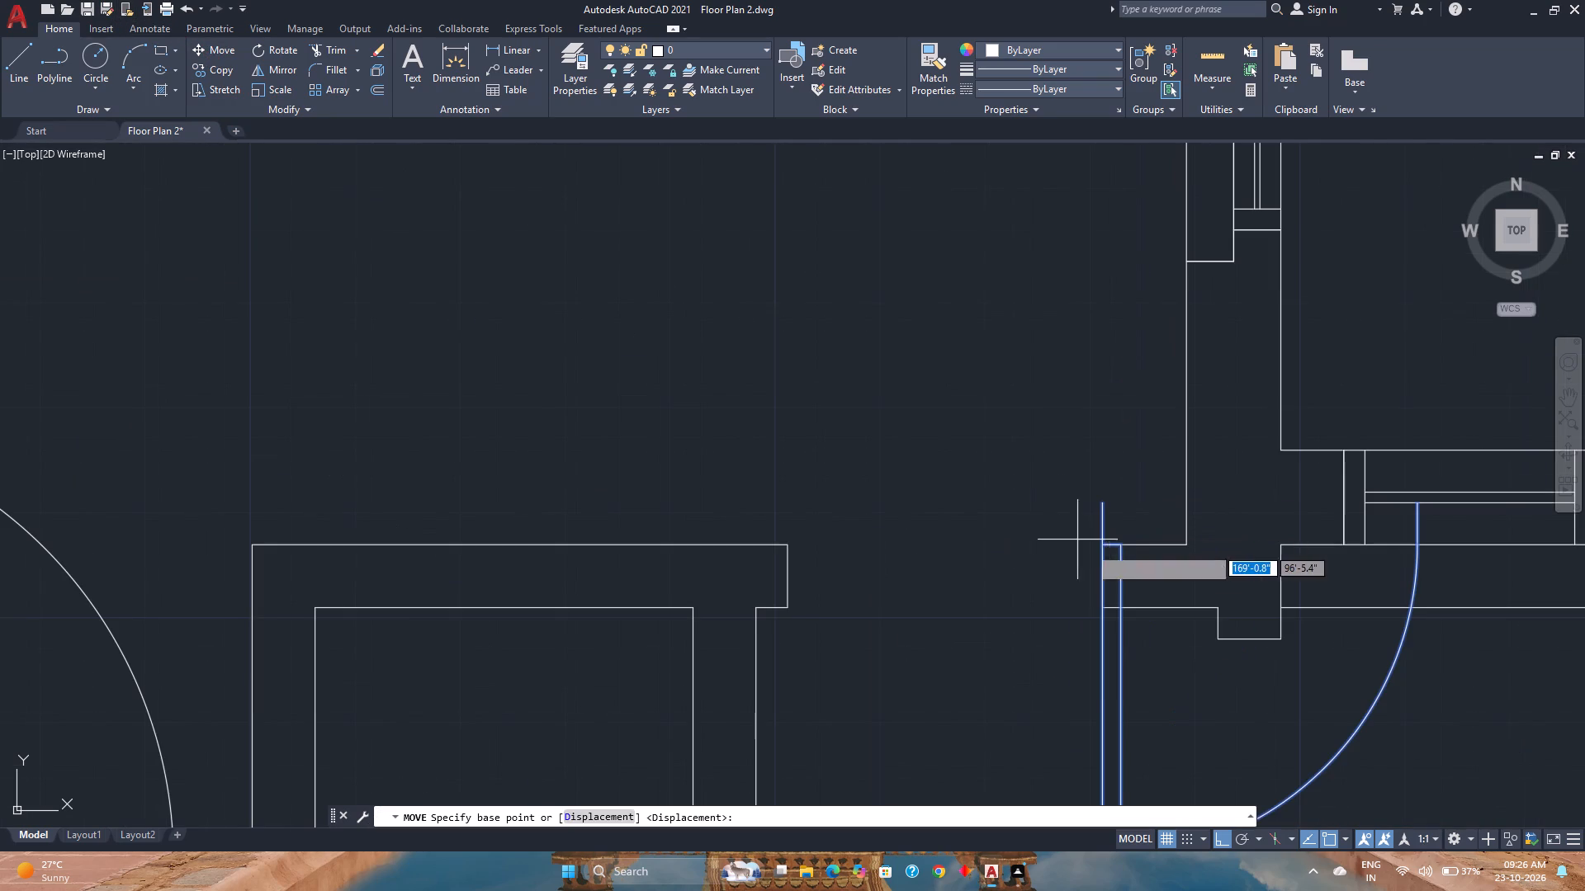
{"action": "left_click", "coordinate": [1104, 541]}
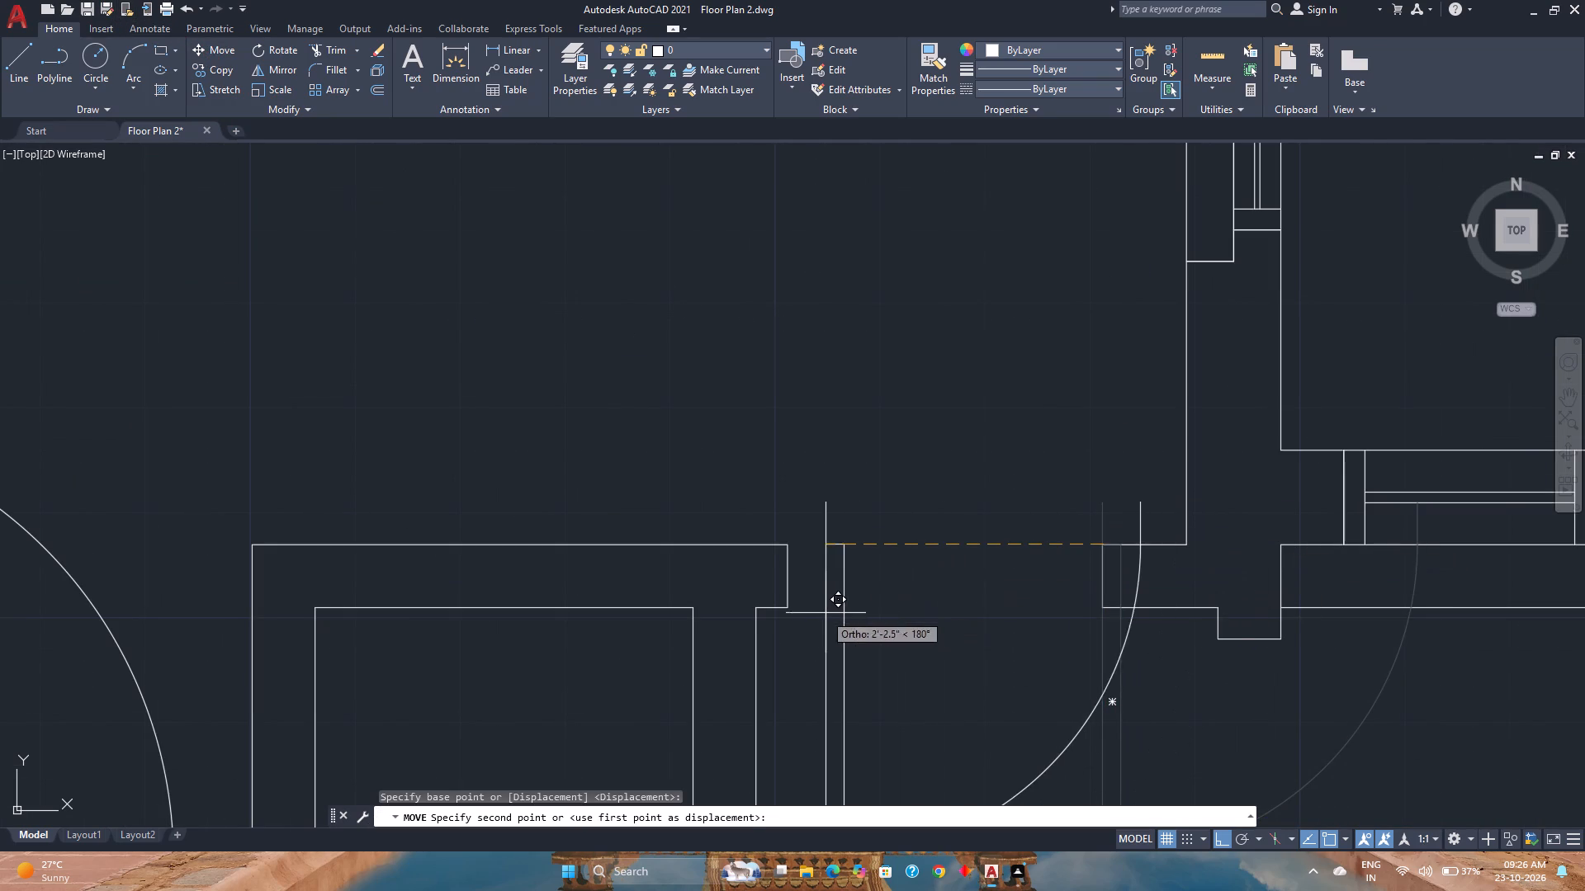
{"action": "left_click", "coordinate": [783, 610]}
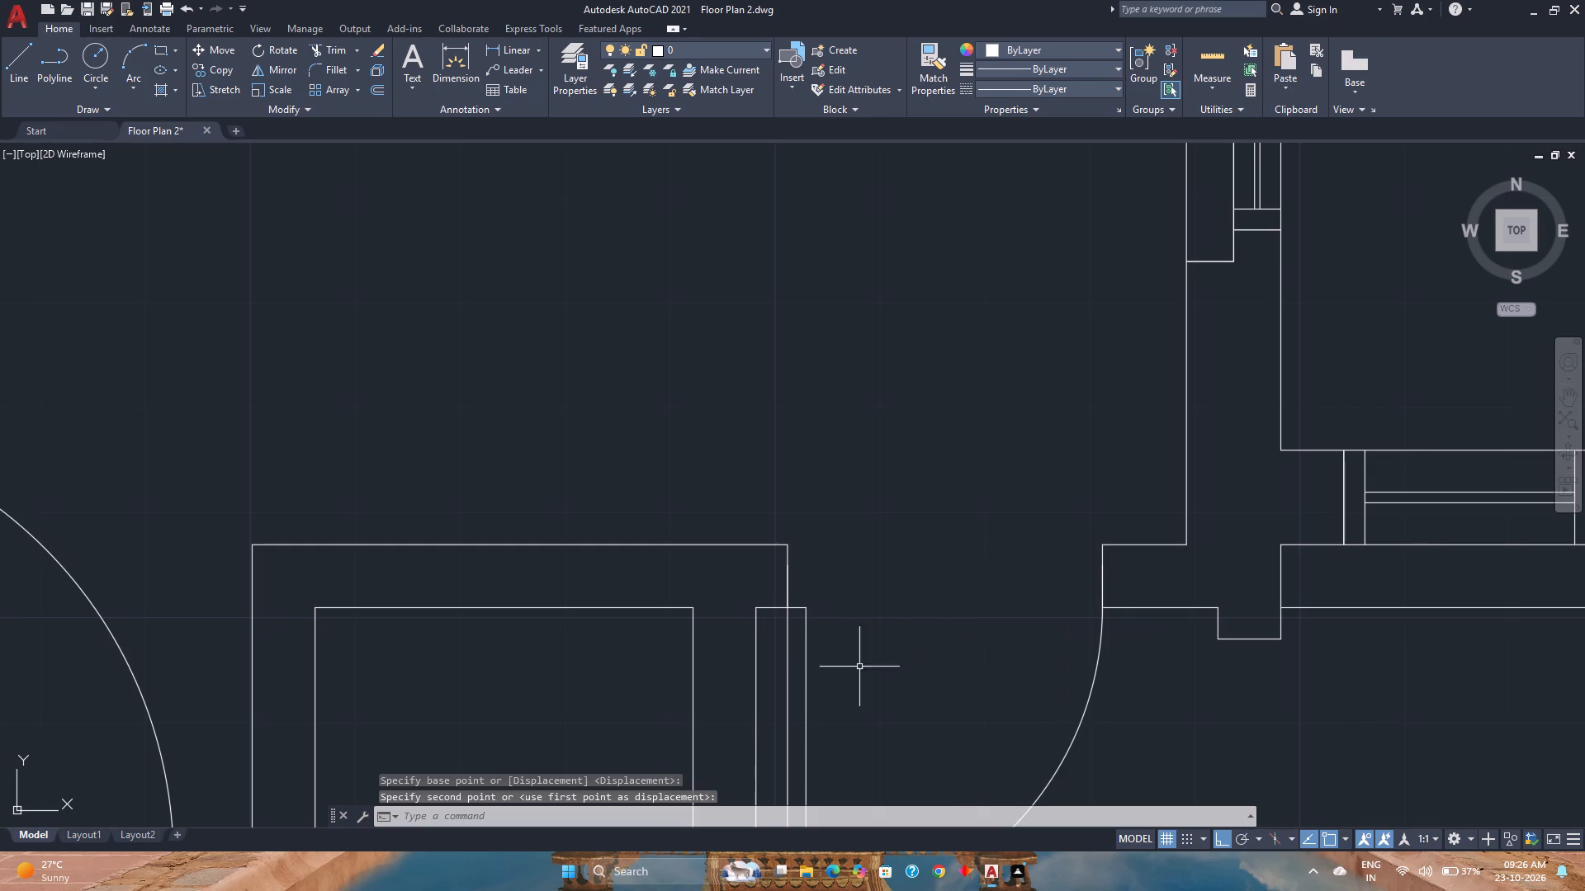
{"action": "left_click", "coordinate": [807, 676]}
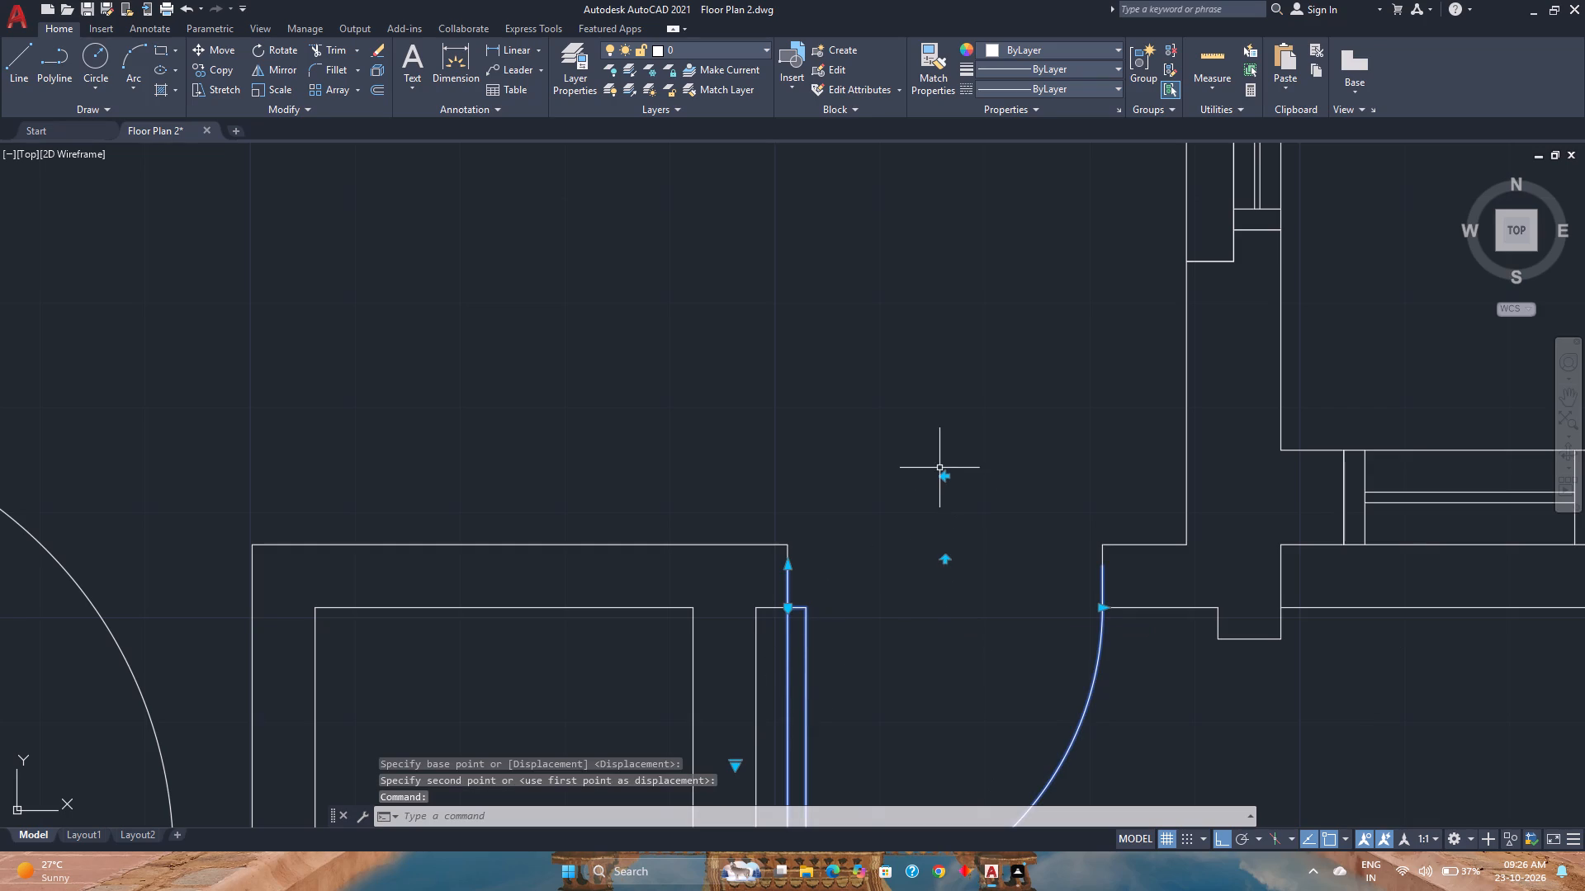
{"action": "left_click", "coordinate": [941, 474]}
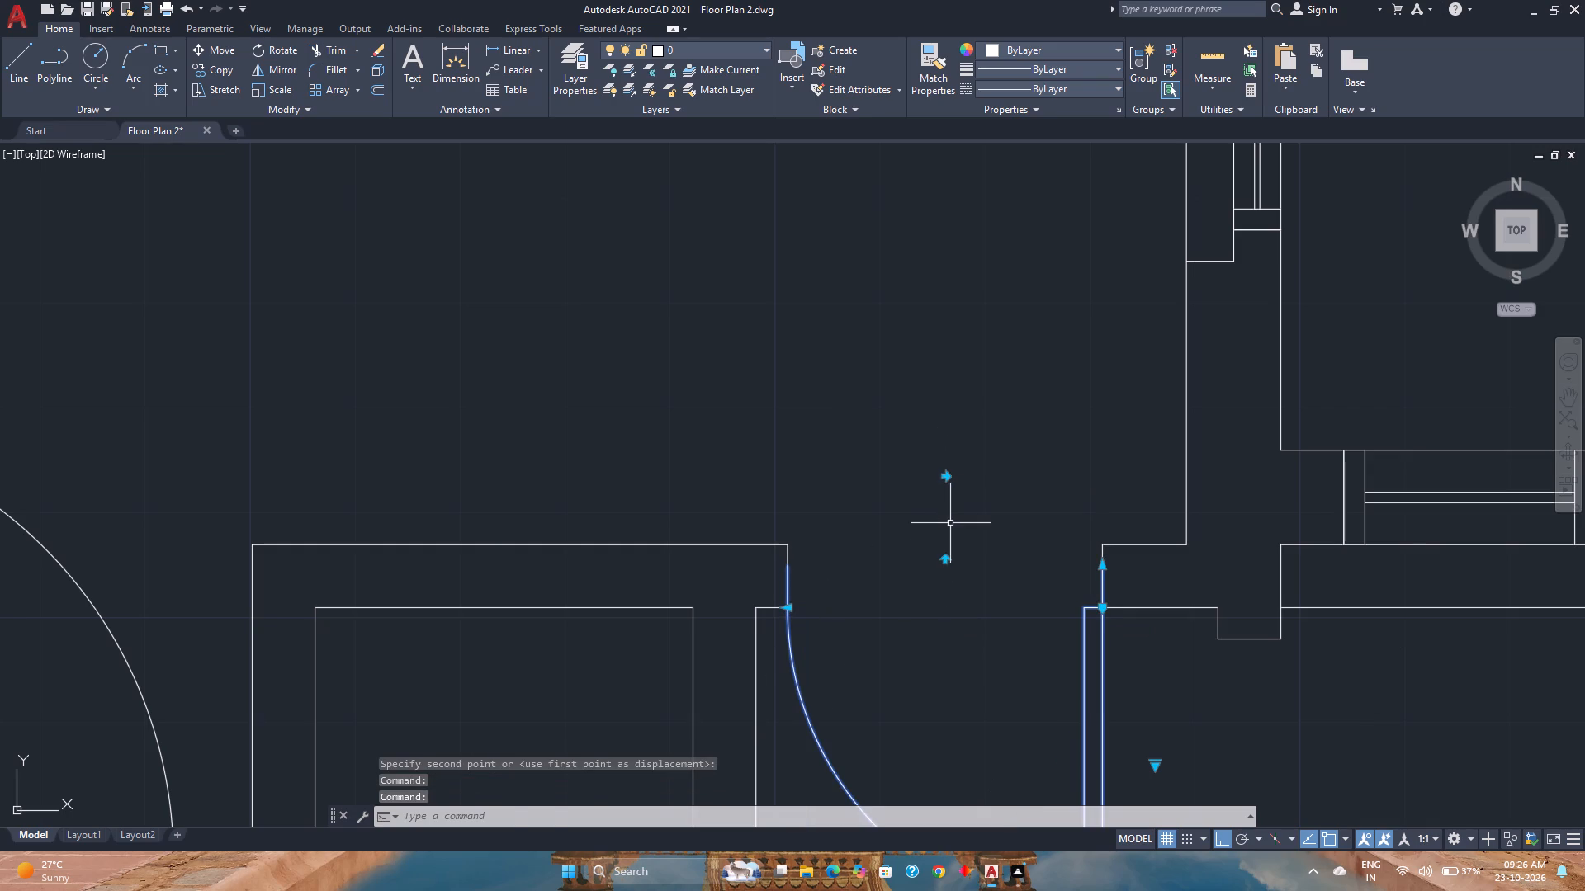
Measure the width of the empty opening in the large west room's north wall.
{"action": "scroll", "coordinate": [950, 523], "scroll_direction": "down", "scroll_amount": 3}
{"action": "middle_click_drag", "start_coordinate": [860, 629], "coordinate": [1053, 587]}
{"action": "scroll", "coordinate": [1045, 582], "scroll_direction": "down", "scroll_amount": 1}
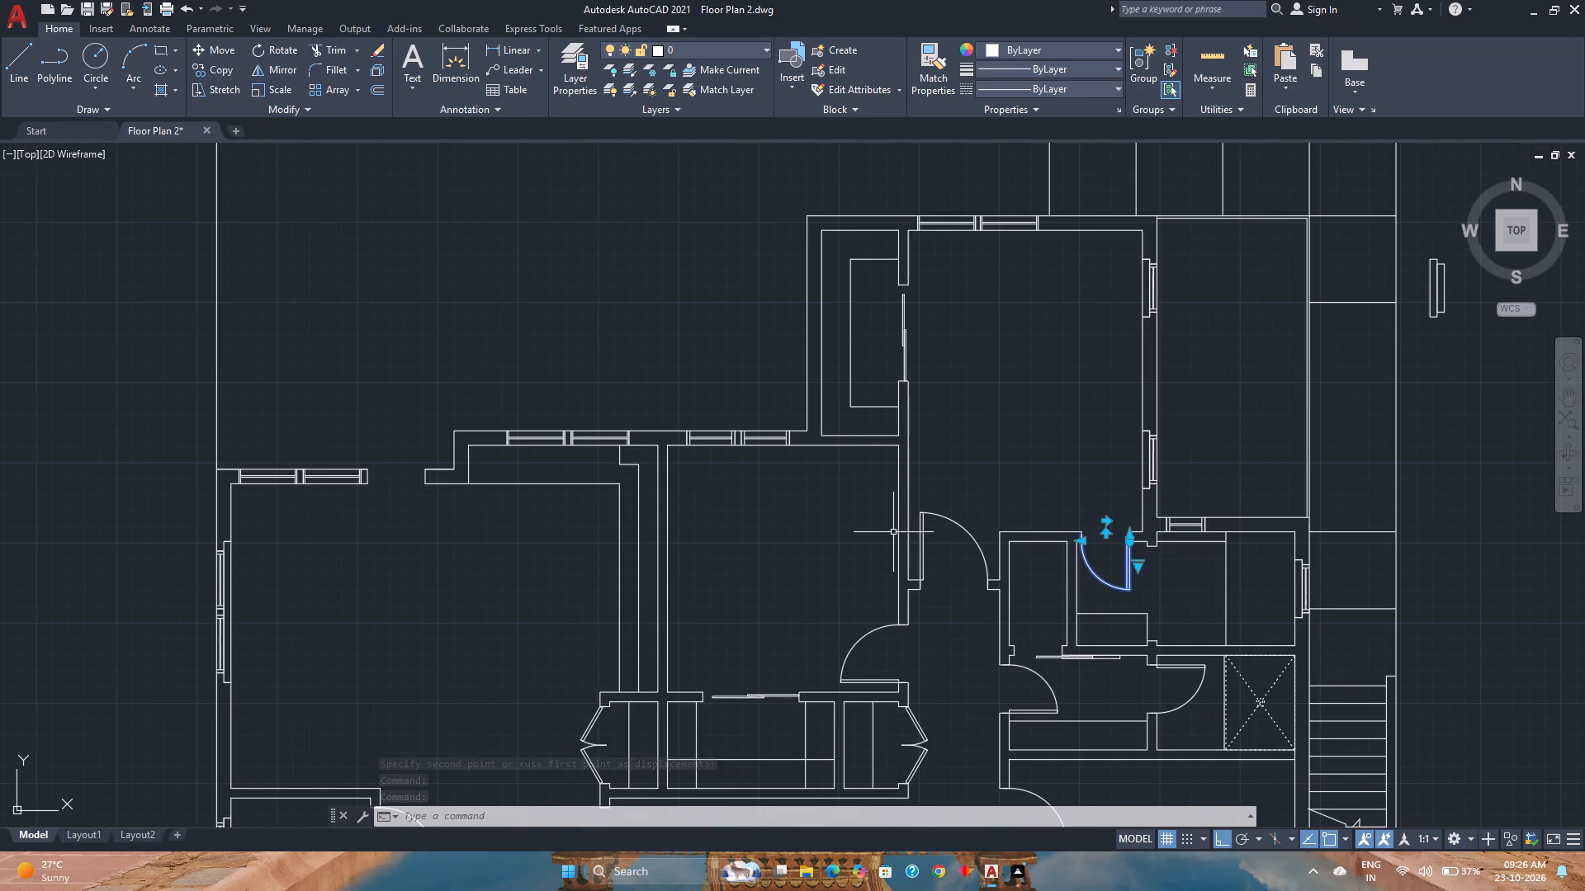
{"action": "left_click", "coordinate": [1204, 55]}
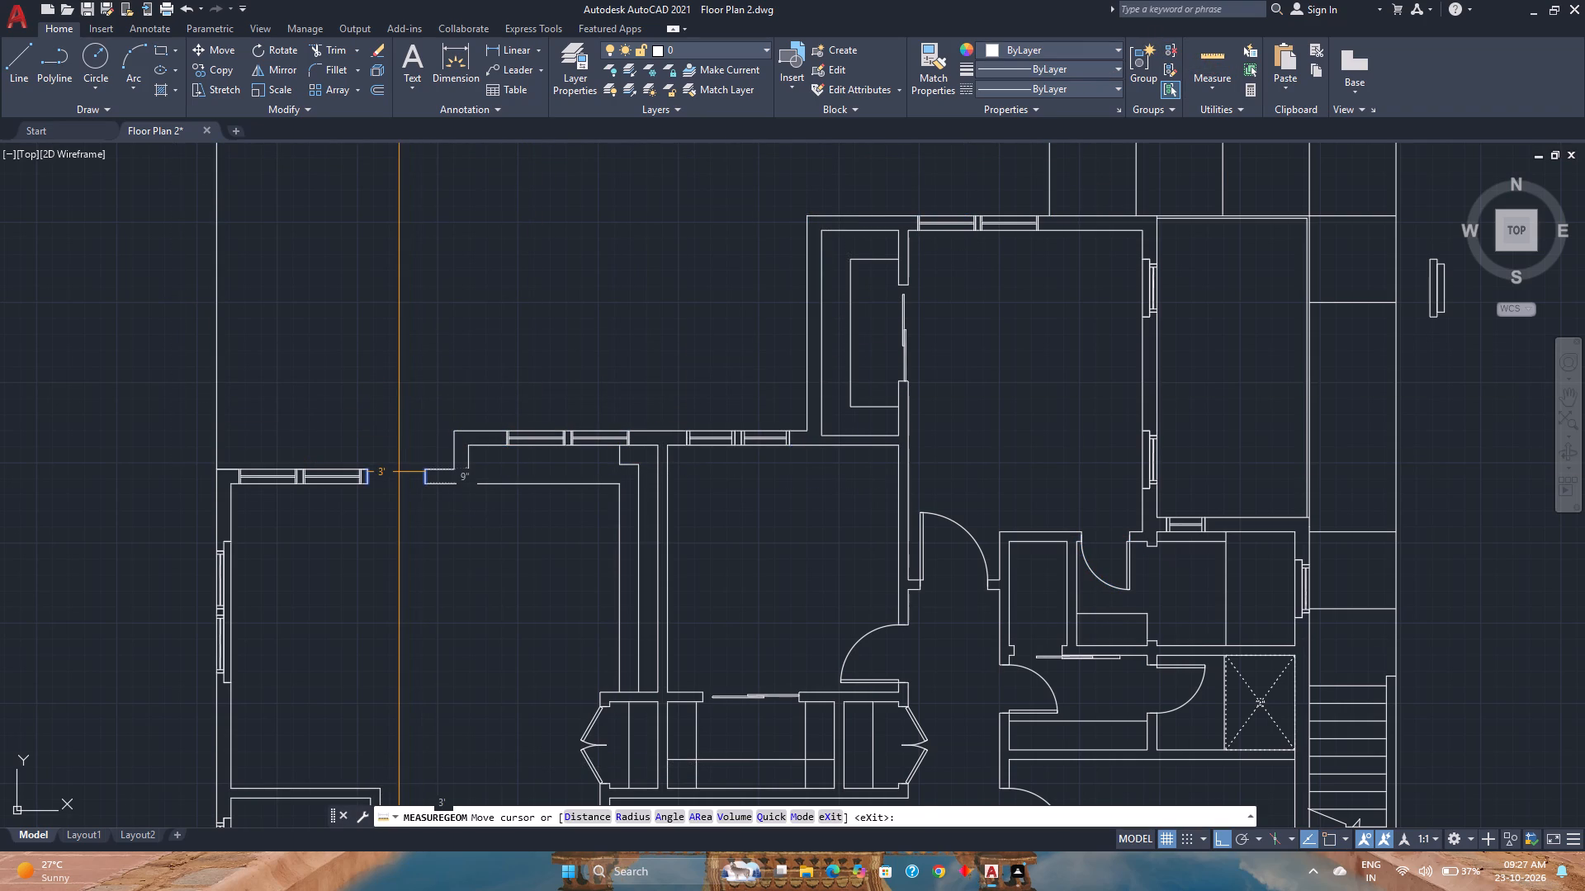
{"action": "key", "text": "Escape"}
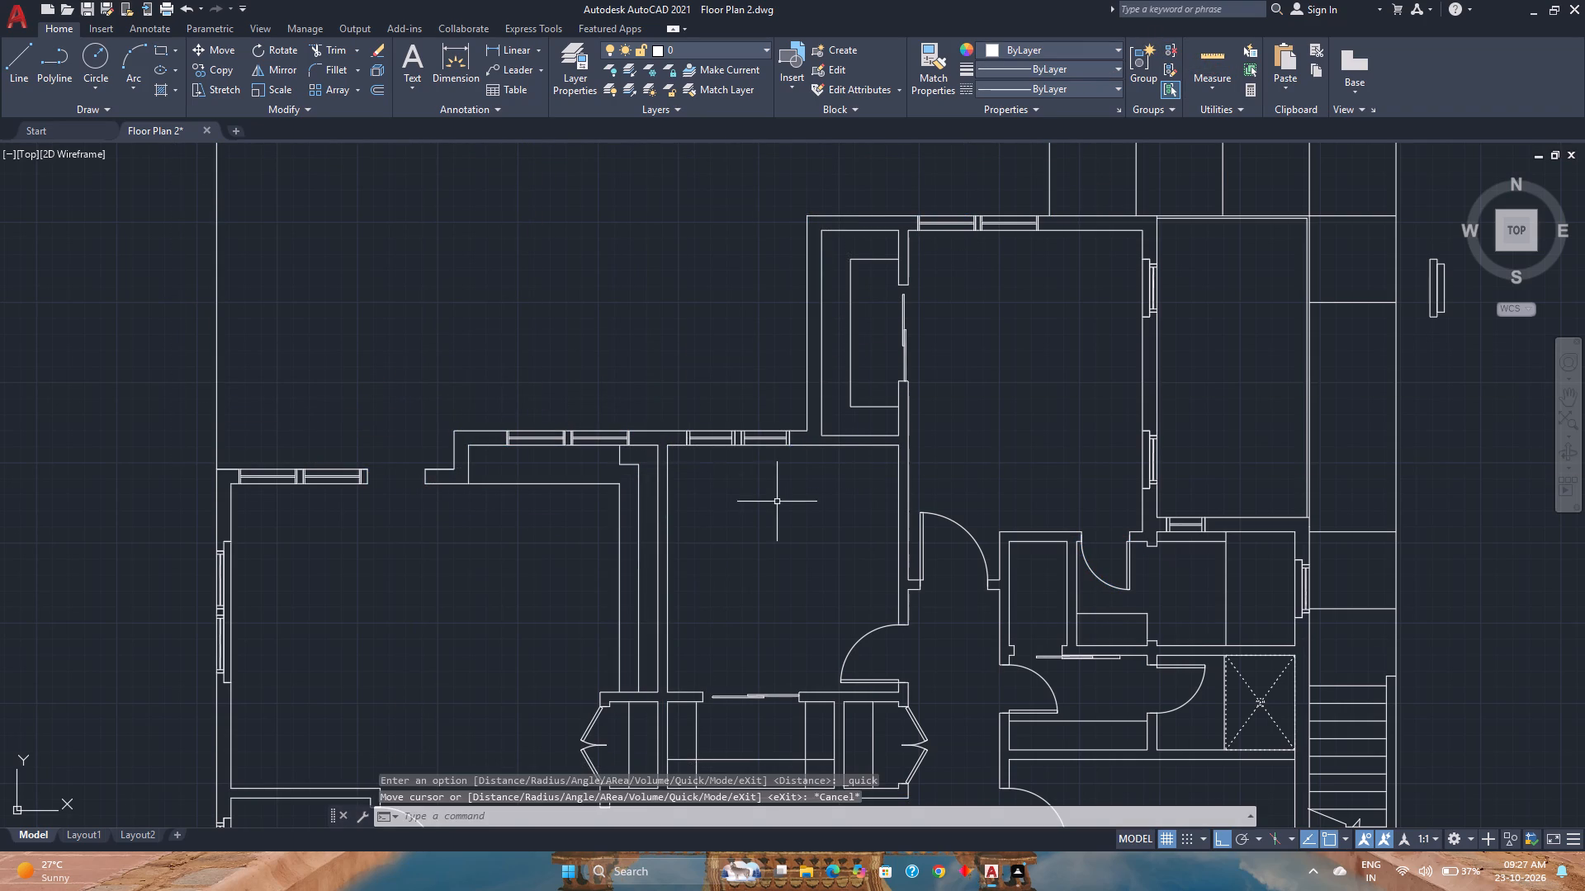
Copy the newly placed door from its hinge corner to the east jamb's south corner of the large west room's north opening.
{"action": "left_click", "coordinate": [1092, 567]}
{"action": "left_click", "coordinate": [228, 68]}
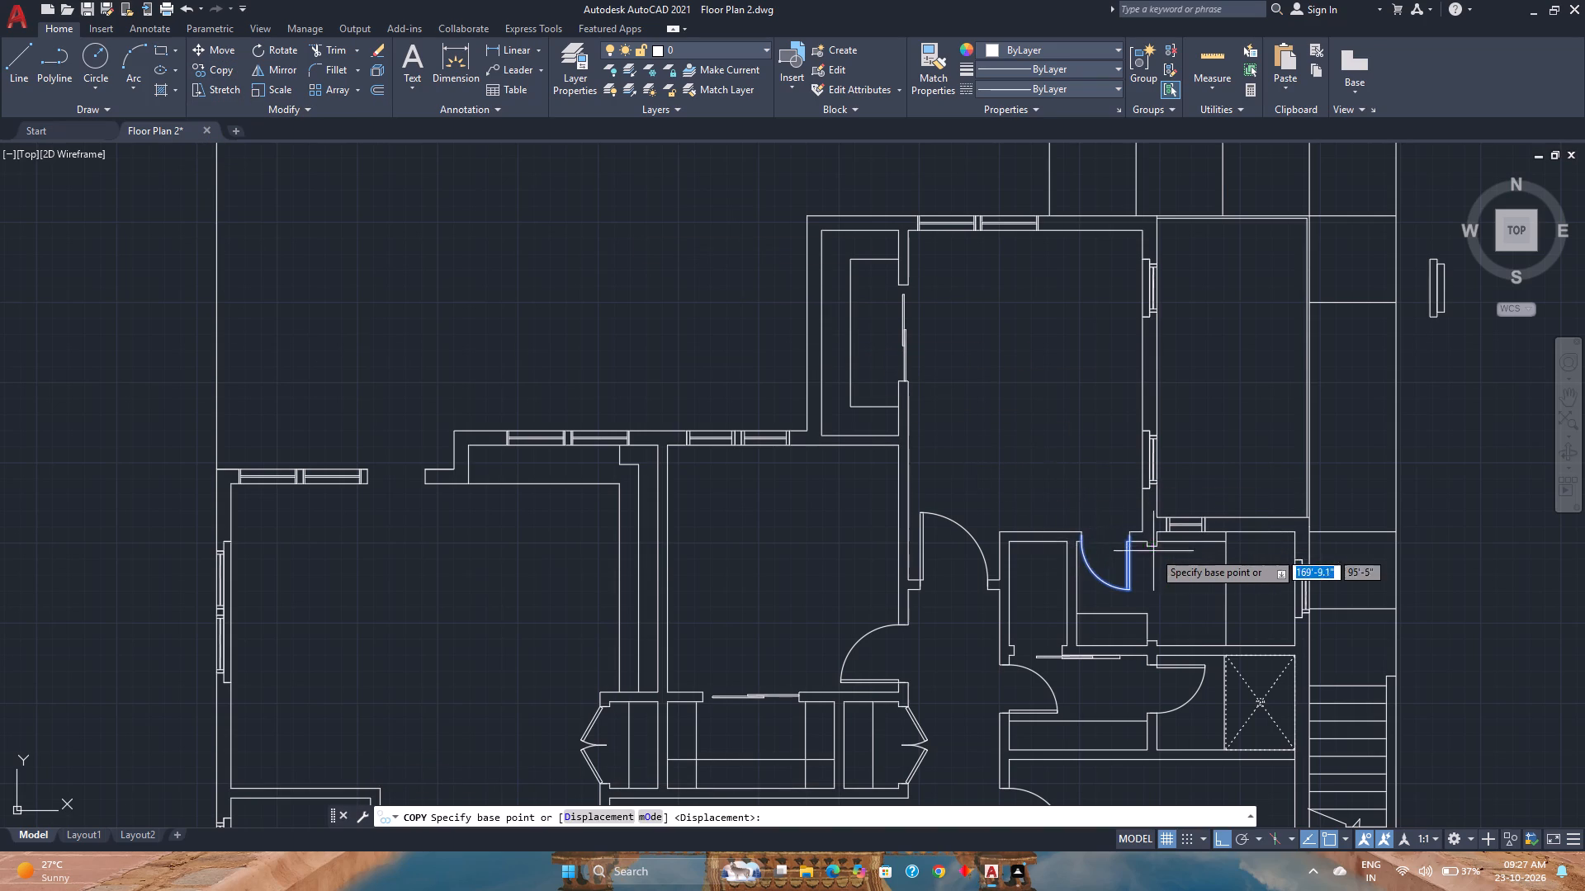
{"action": "scroll", "coordinate": [1154, 551], "scroll_direction": "up", "scroll_amount": 3}
{"action": "scroll", "coordinate": [1069, 524], "scroll_direction": "up", "scroll_amount": 3}
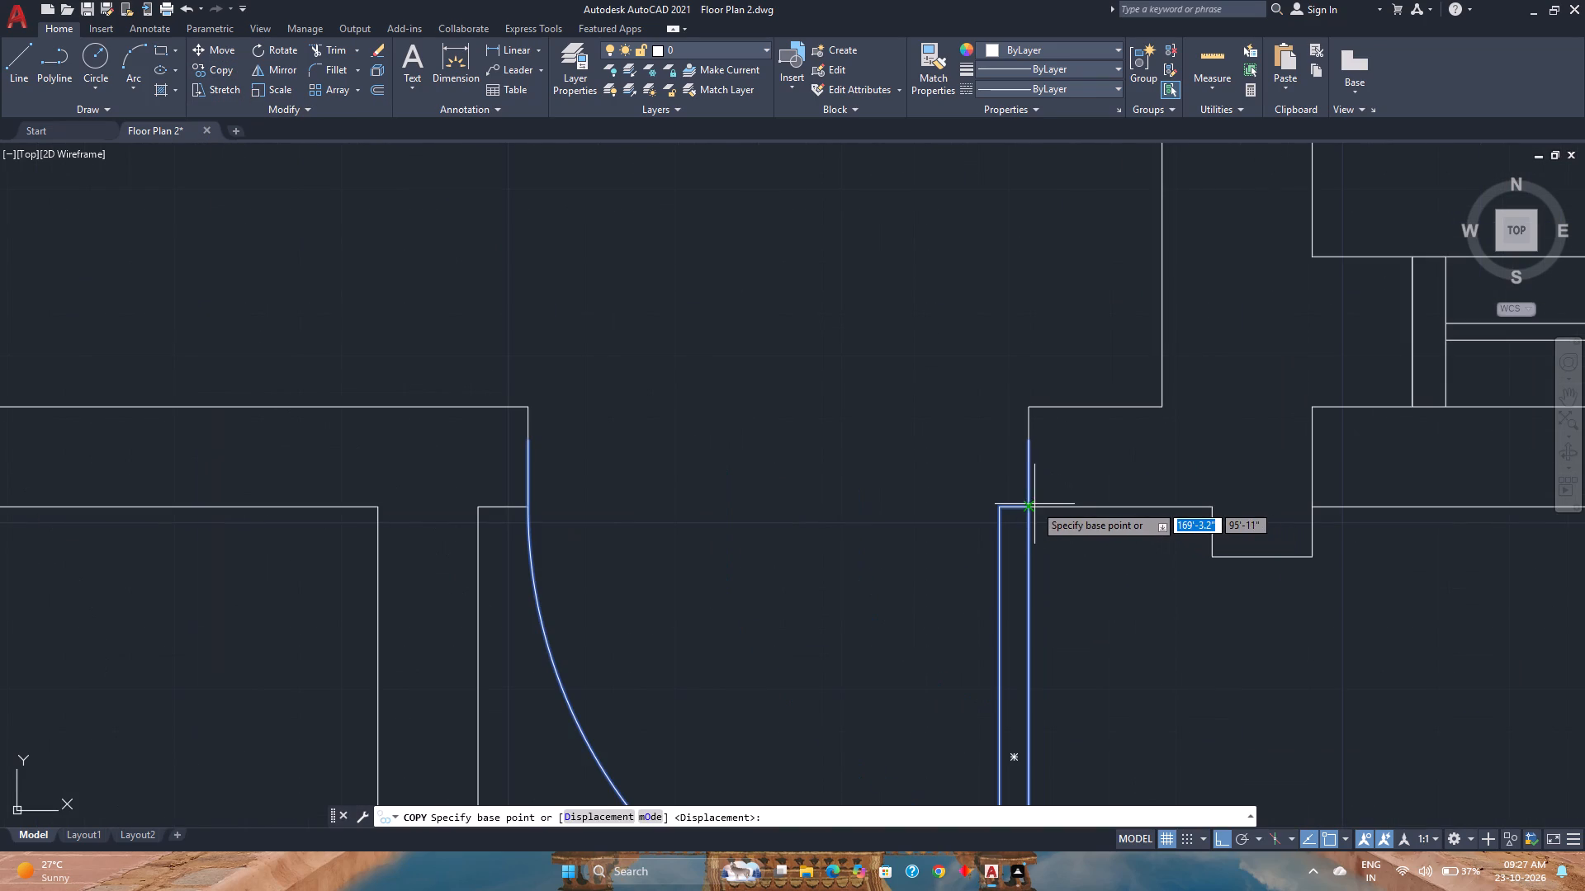
{"action": "left_click", "coordinate": [1029, 504]}
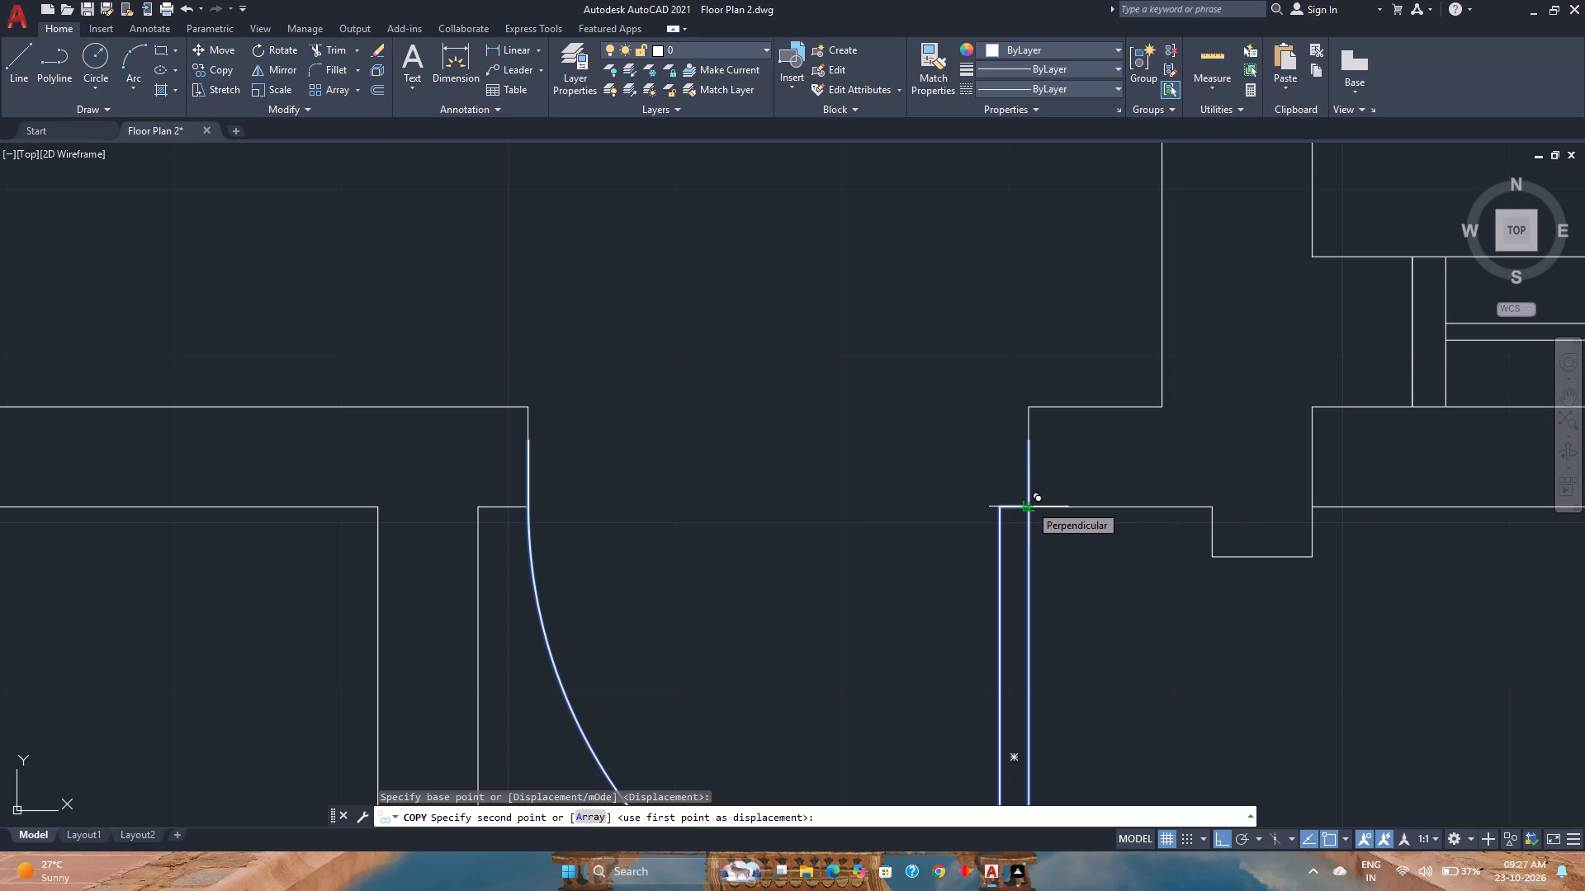
{"action": "middle_click_drag", "start_coordinate": [710, 480], "coordinate": [1166, 506]}
{"action": "middle_click", "coordinate": [1166, 506]}
{"action": "scroll", "coordinate": [1166, 507], "scroll_direction": "down", "scroll_amount": 3}
{"action": "scroll", "coordinate": [851, 487], "scroll_direction": "down", "scroll_amount": 4}
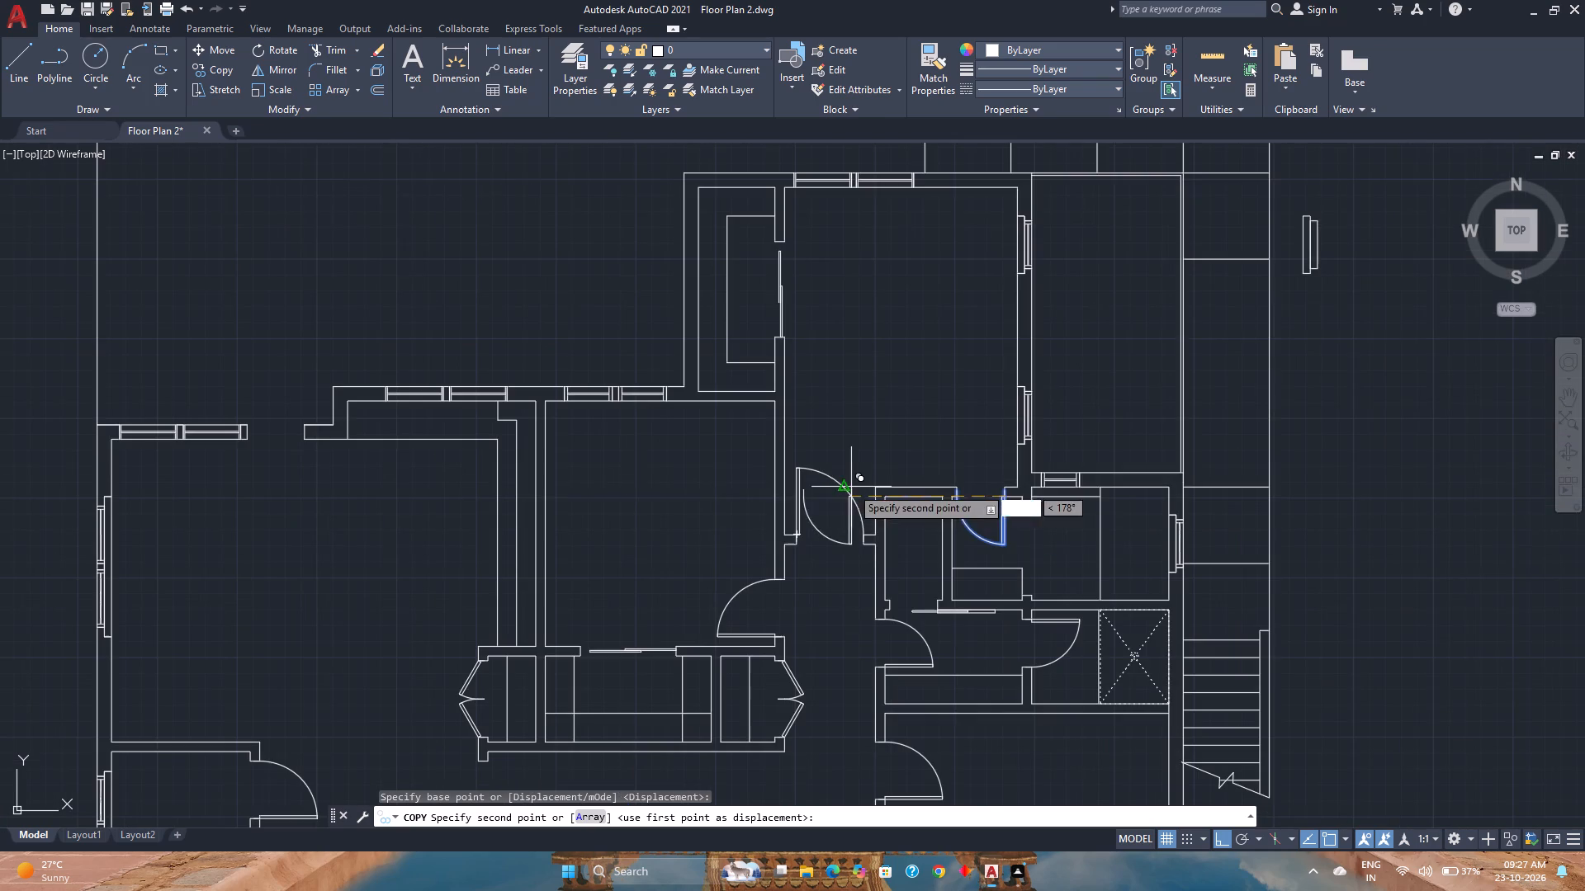
{"action": "scroll", "coordinate": [310, 435], "scroll_direction": "up", "scroll_amount": 3}
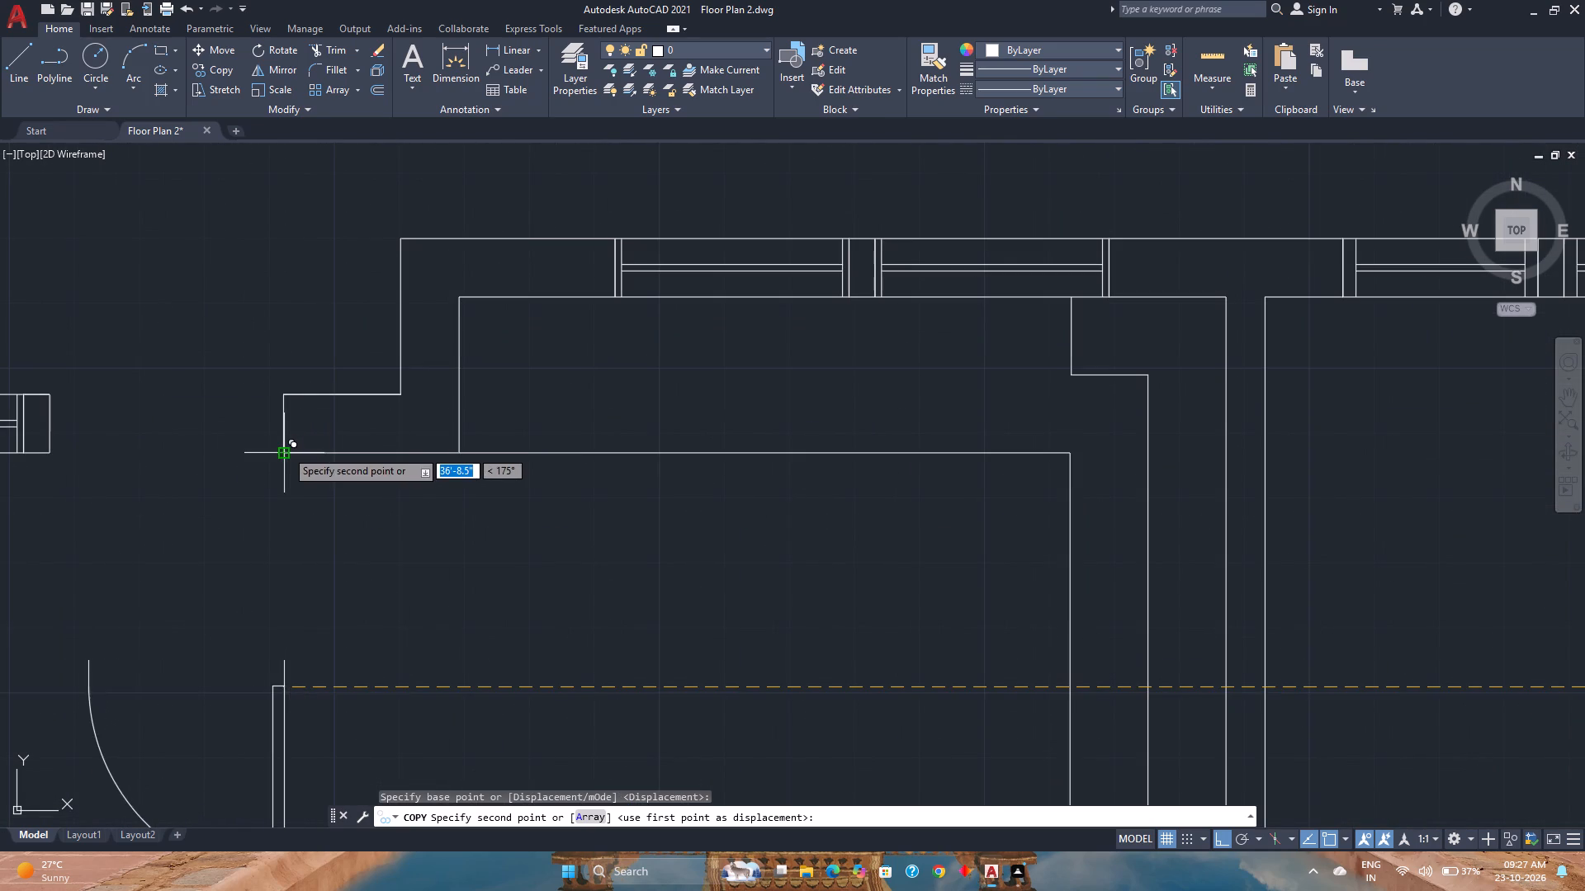
{"action": "left_click", "coordinate": [286, 450]}
{"action": "key", "text": "Escape"}
Stretch the copied door's width to the opening's west jamb, to 3'.
{"action": "left_click", "coordinate": [273, 472]}
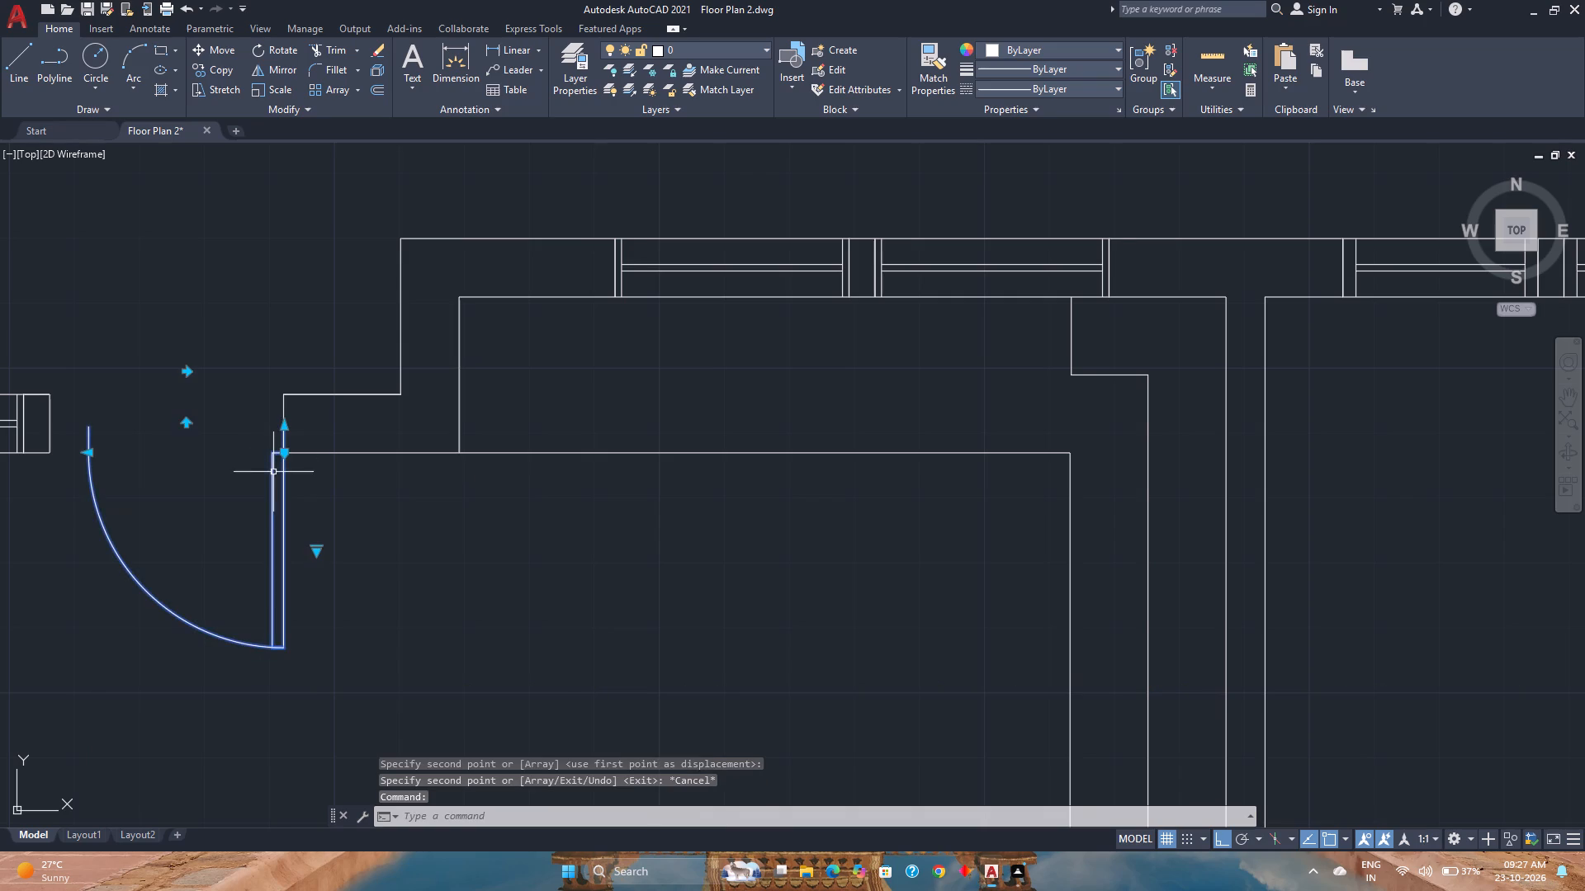
{"action": "middle_click_drag", "start_coordinate": [273, 472], "coordinate": [723, 493]}
{"action": "middle_click", "coordinate": [724, 493]}
{"action": "left_click", "coordinate": [542, 472]}
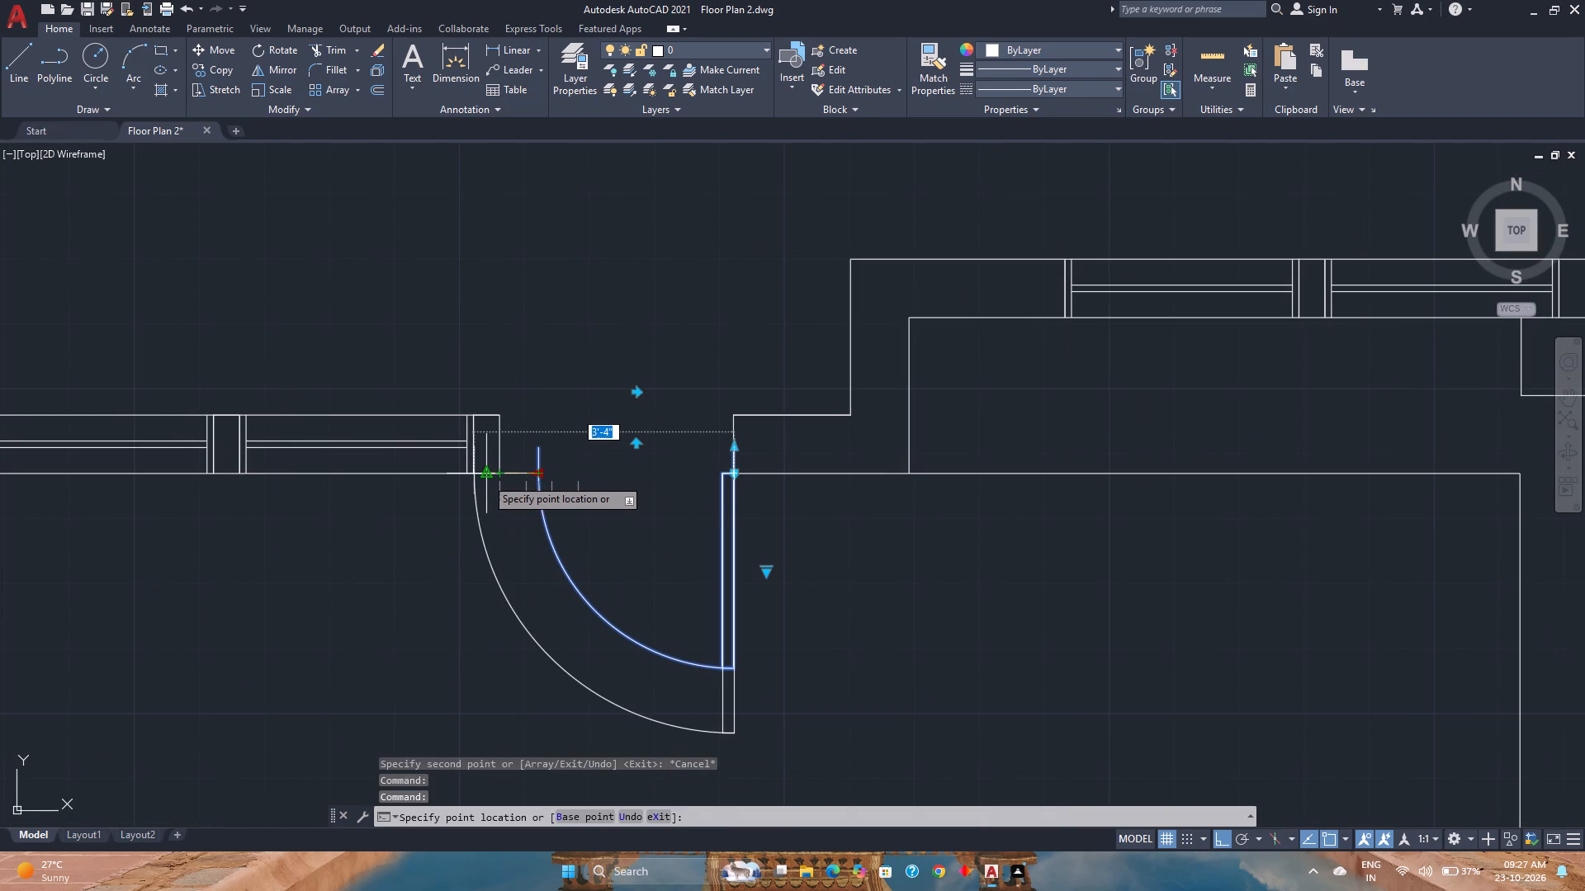
{"action": "left_click", "coordinate": [501, 475]}
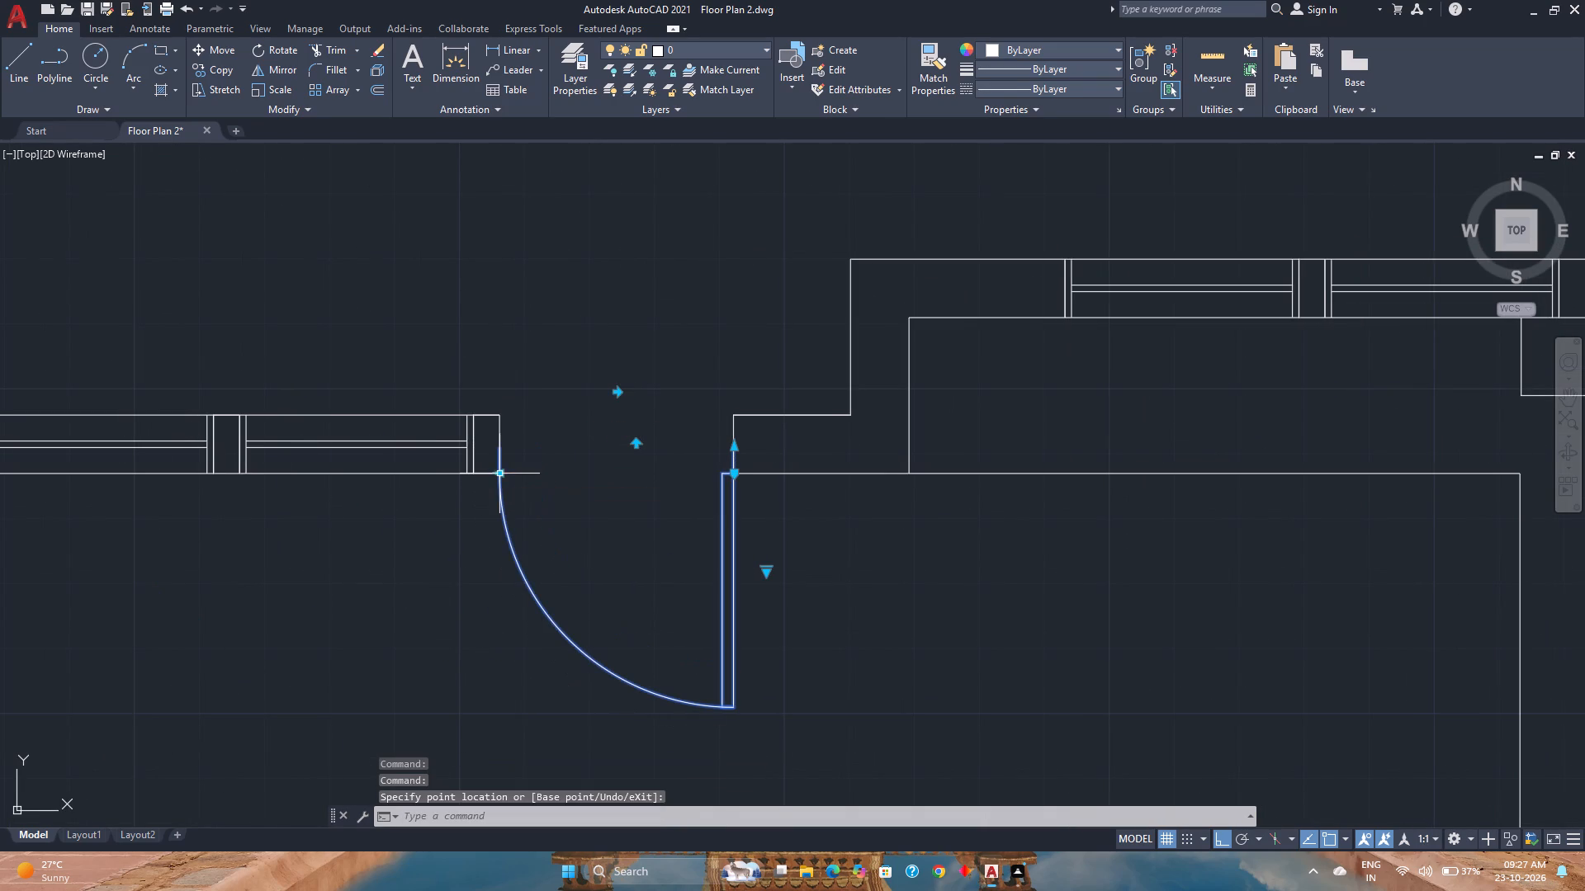
Flip the north opening's door so it hangs on the west jamb.
{"action": "left_click", "coordinate": [622, 394]}
{"action": "left_click", "coordinate": [622, 394]}
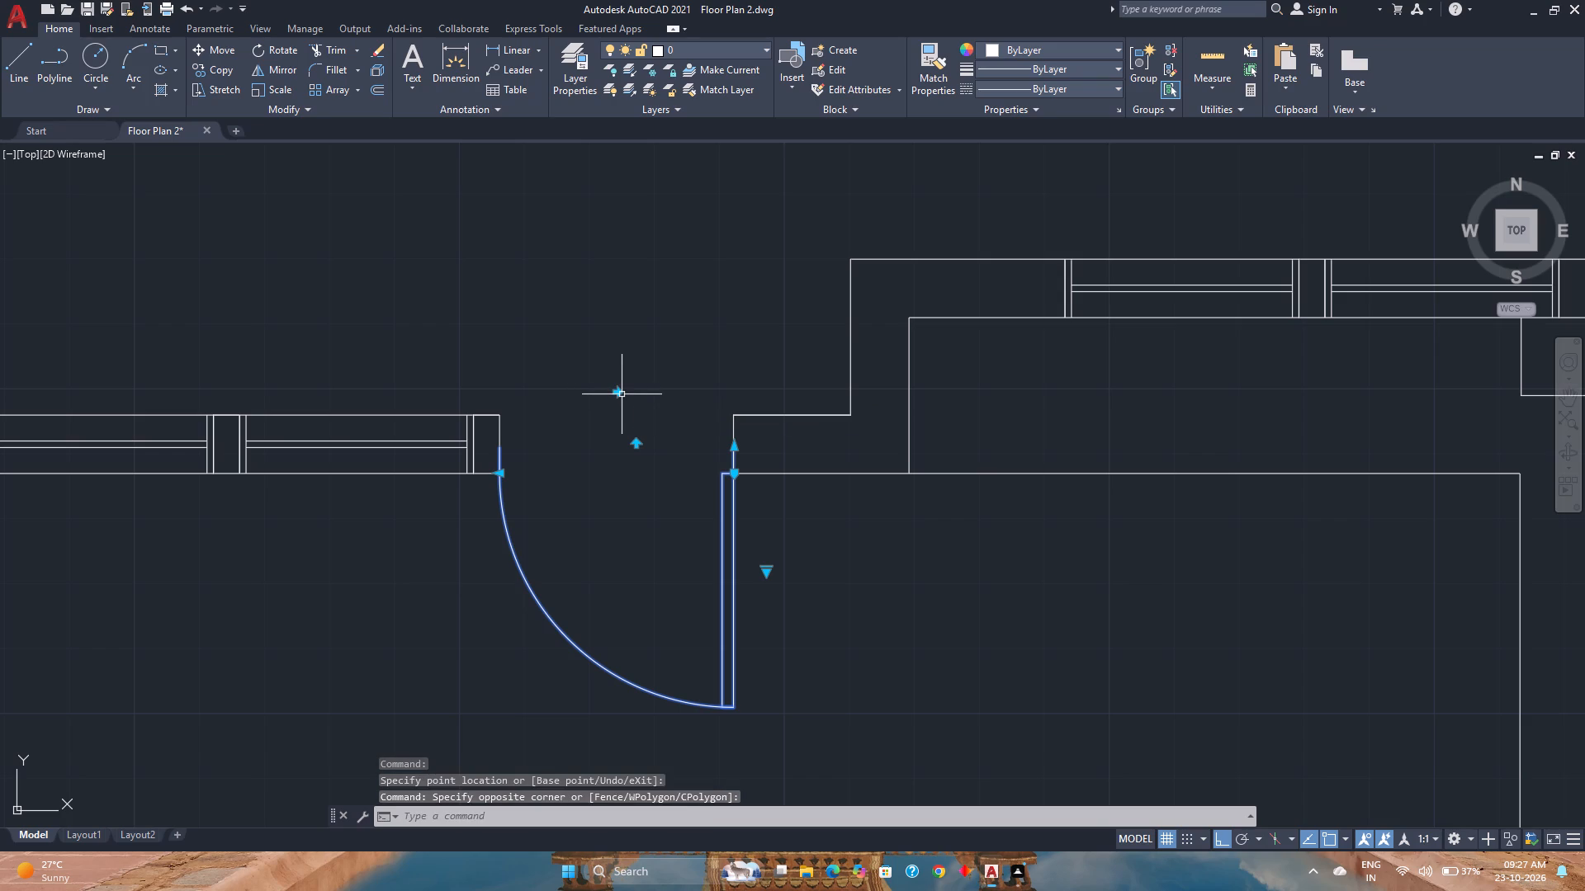
{"action": "left_click", "coordinate": [617, 394]}
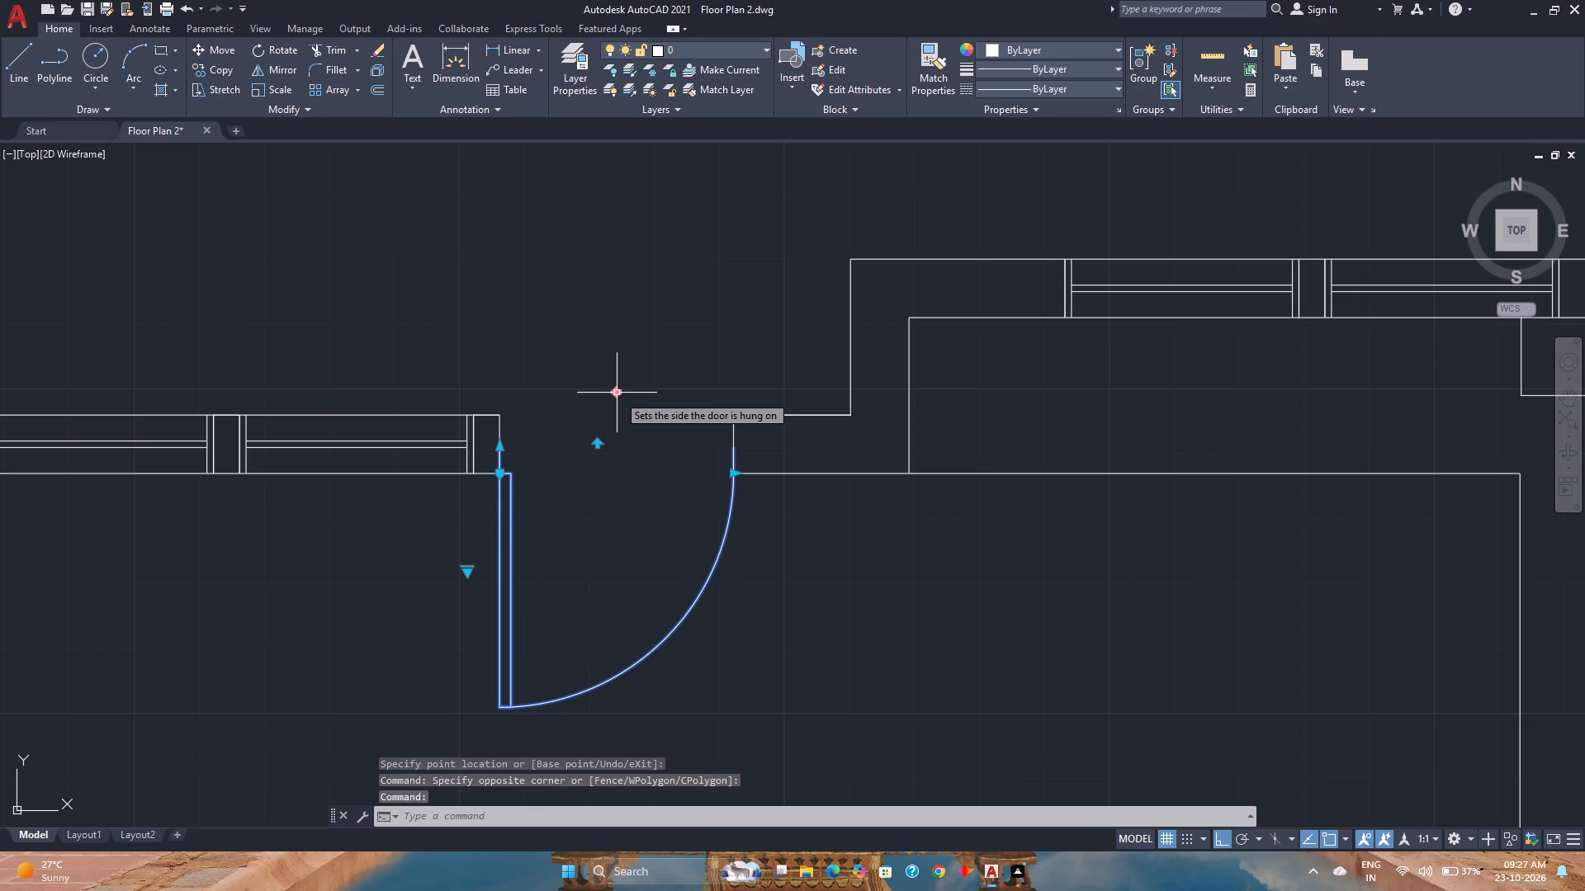
{"action": "key", "text": "Escape"}
Save the drawing.
{"action": "key", "text": "ctrl+s"}
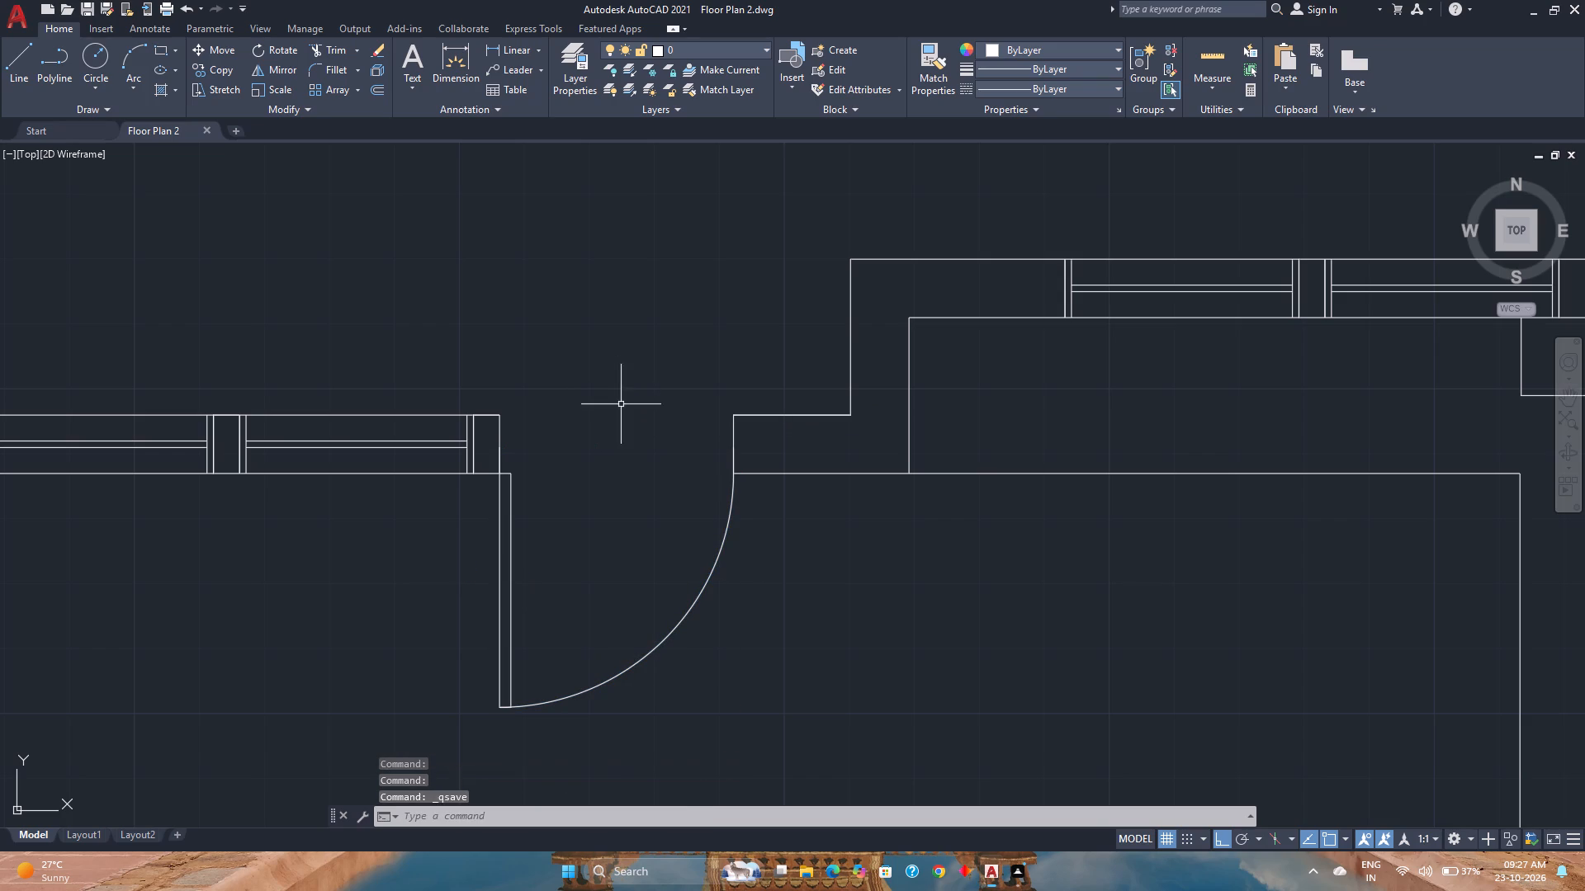
Examine both floor plans and check the second floor for openings that still lack doors.
{"action": "scroll", "coordinate": [621, 404], "scroll_direction": "down", "scroll_amount": 4}
{"action": "middle_click_drag", "start_coordinate": [769, 570], "coordinate": [703, 527]}
{"action": "middle_click", "coordinate": [703, 527]}
{"action": "middle_click", "coordinate": [703, 527]}
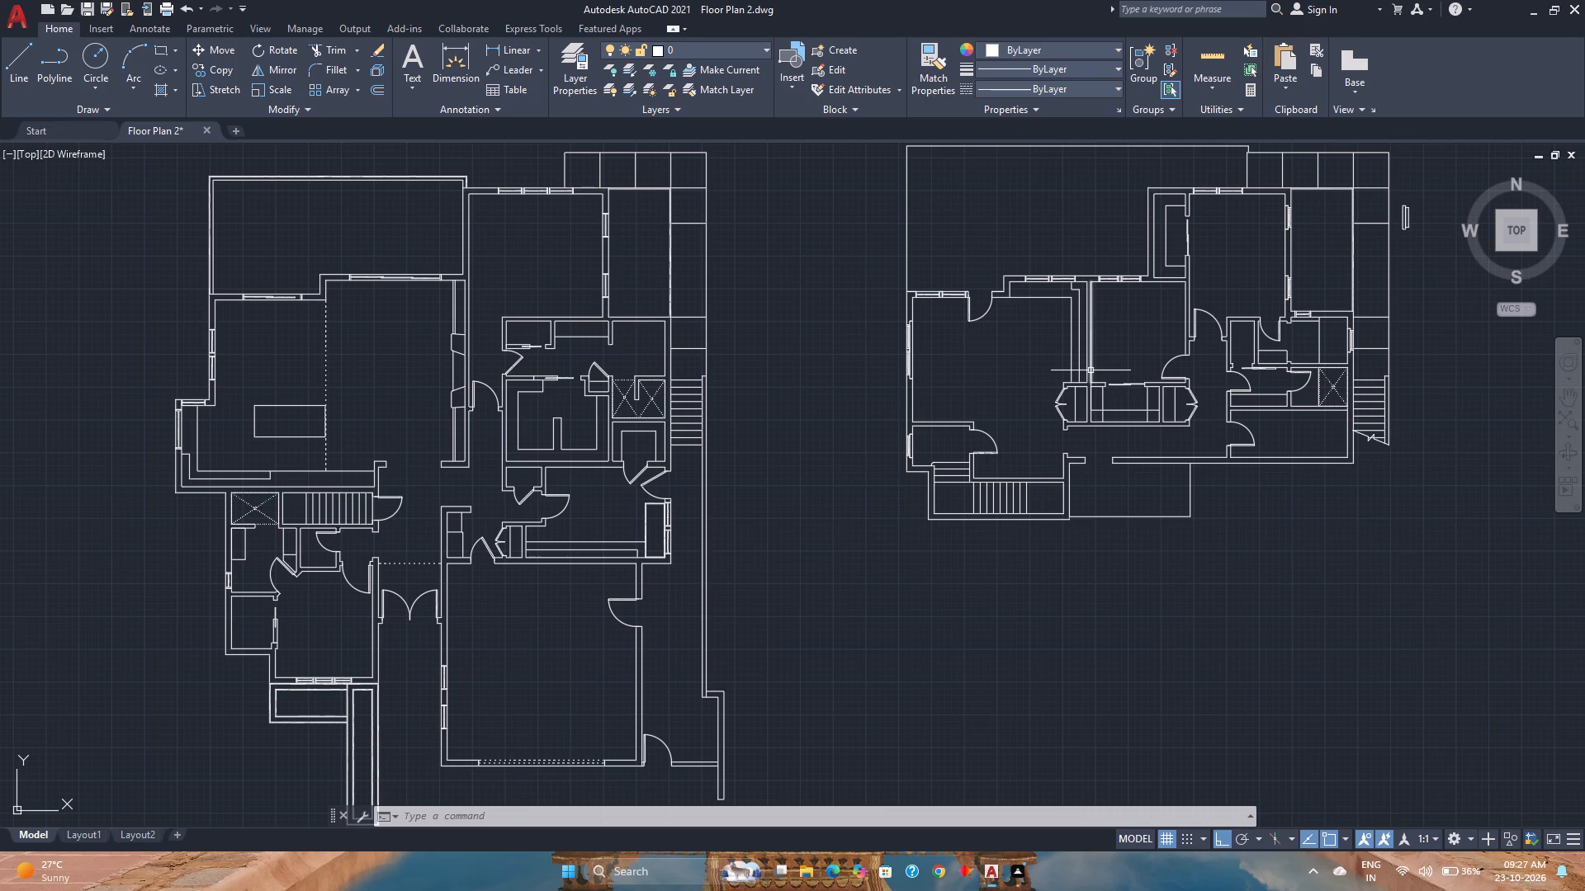
{"action": "scroll", "coordinate": [1086, 368], "scroll_direction": "up", "scroll_amount": 3}
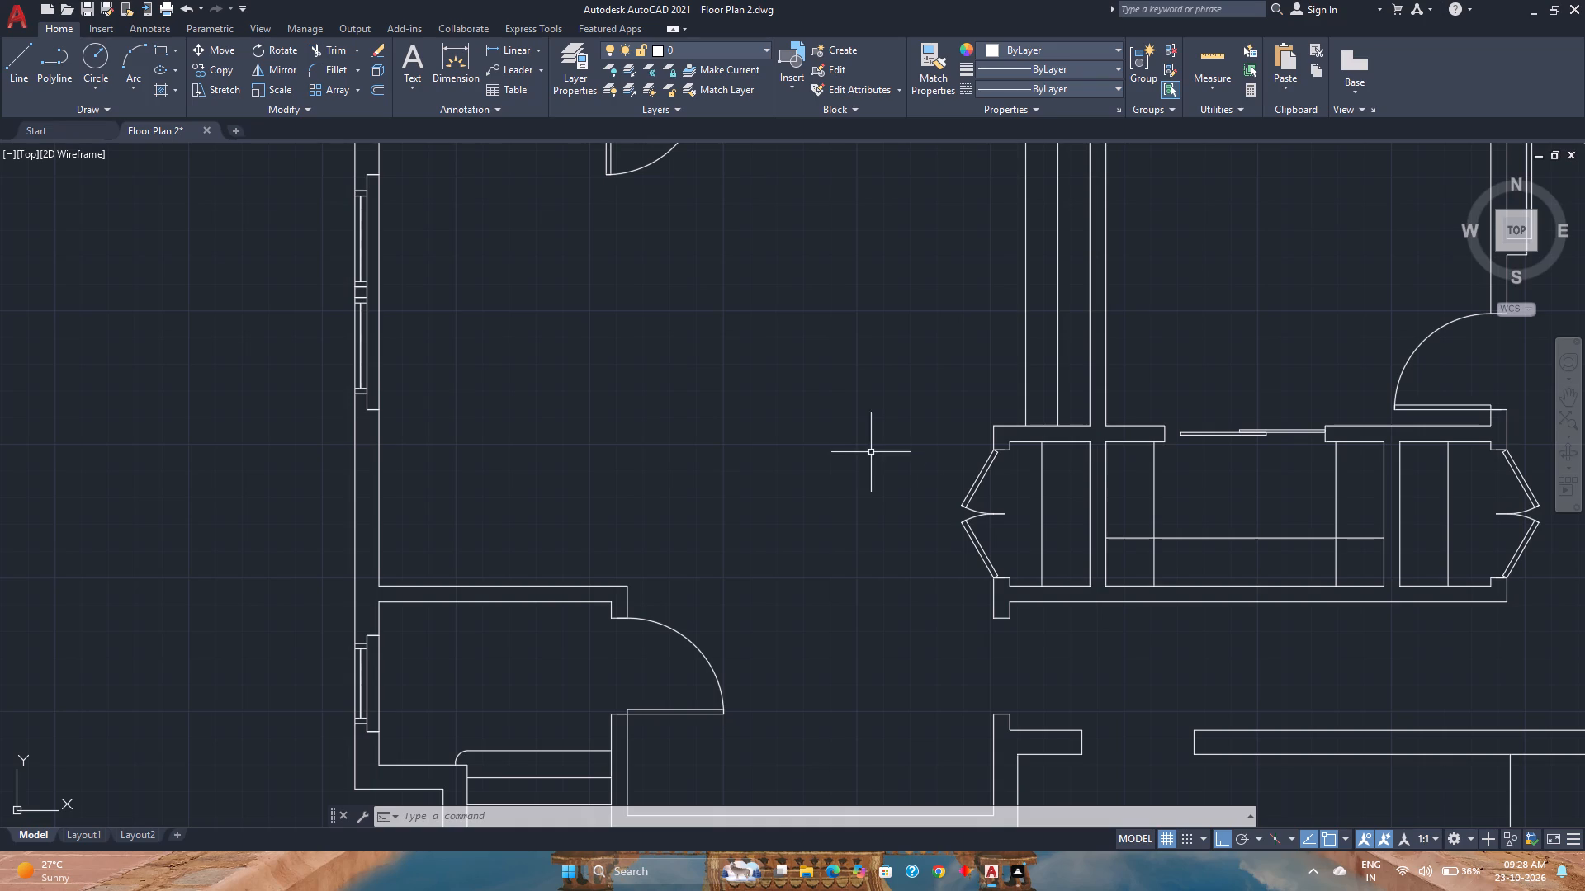
{"action": "scroll", "coordinate": [1077, 561], "scroll_direction": "down", "scroll_amount": 1}
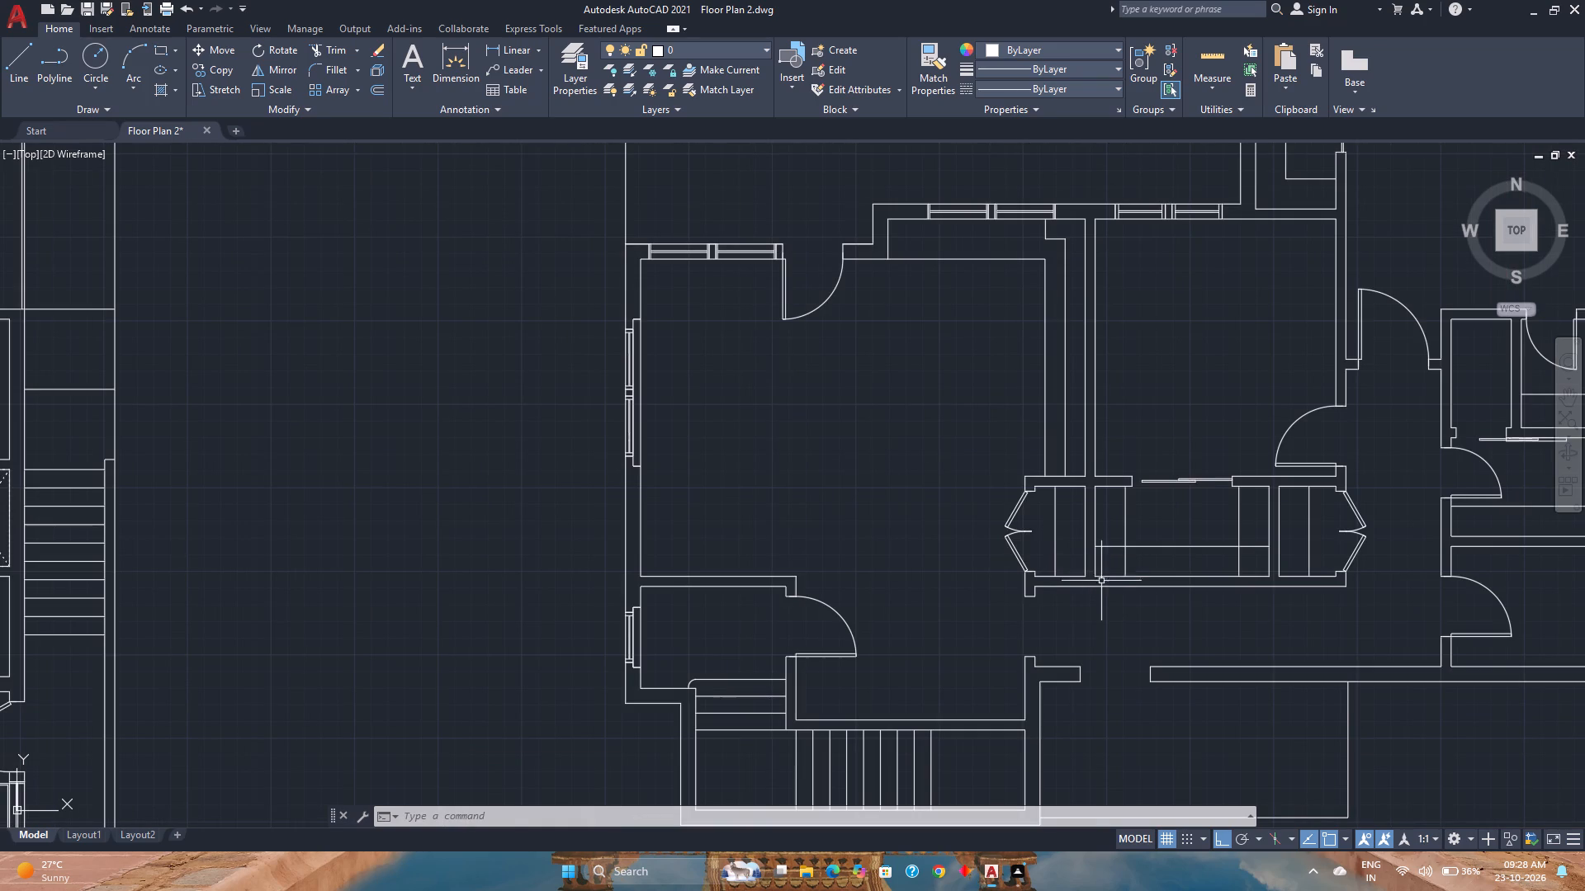
{"action": "middle_click_drag", "start_coordinate": [1121, 627], "coordinate": [1020, 582]}
{"action": "middle_click", "coordinate": [1020, 582]}
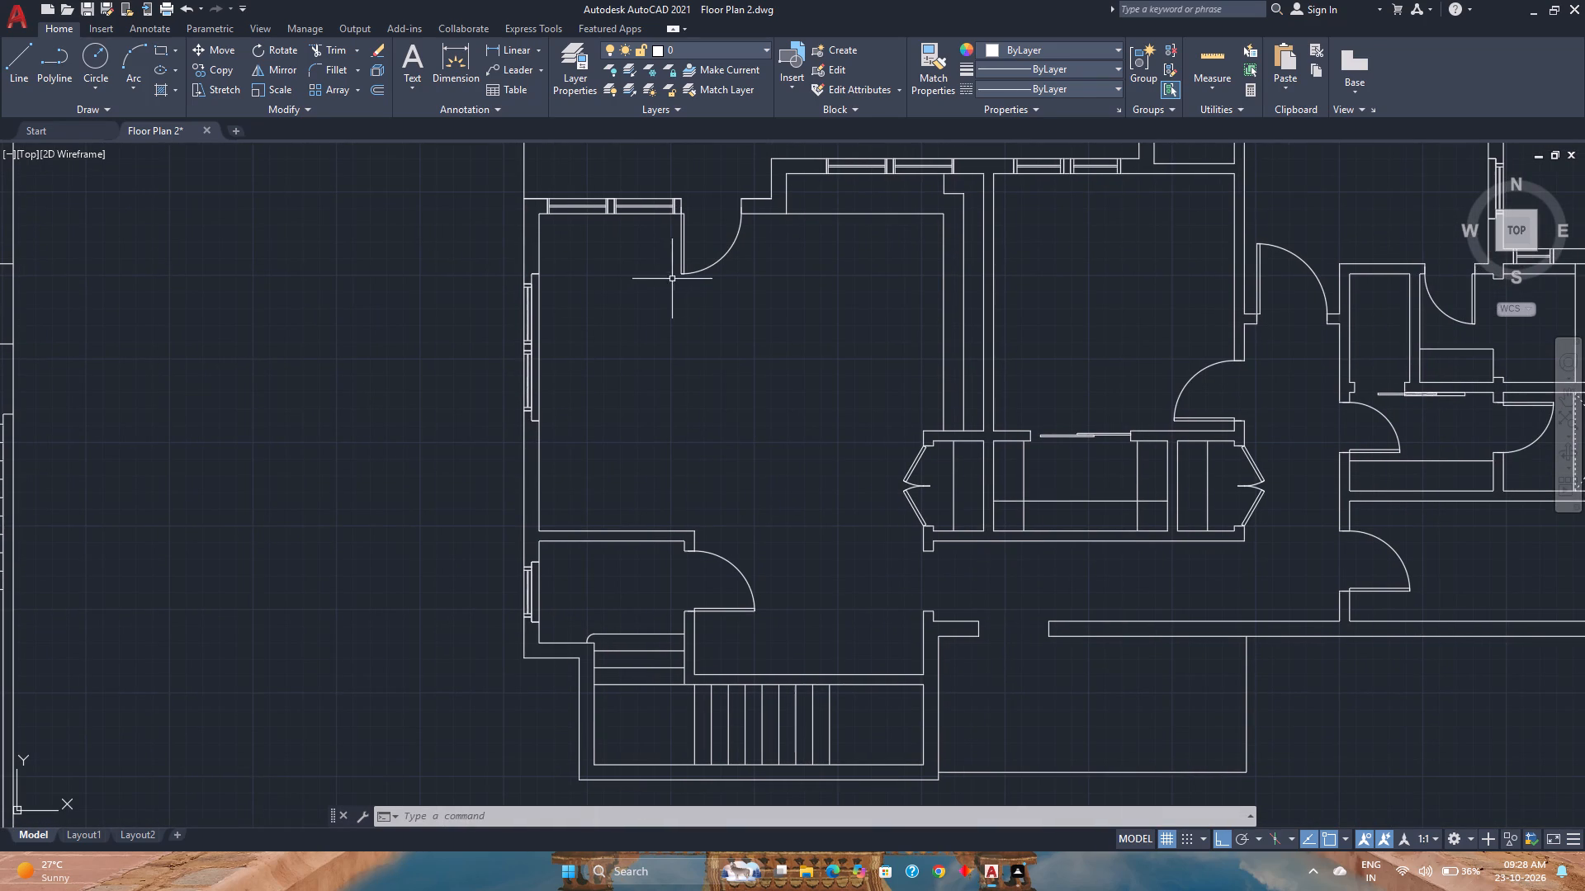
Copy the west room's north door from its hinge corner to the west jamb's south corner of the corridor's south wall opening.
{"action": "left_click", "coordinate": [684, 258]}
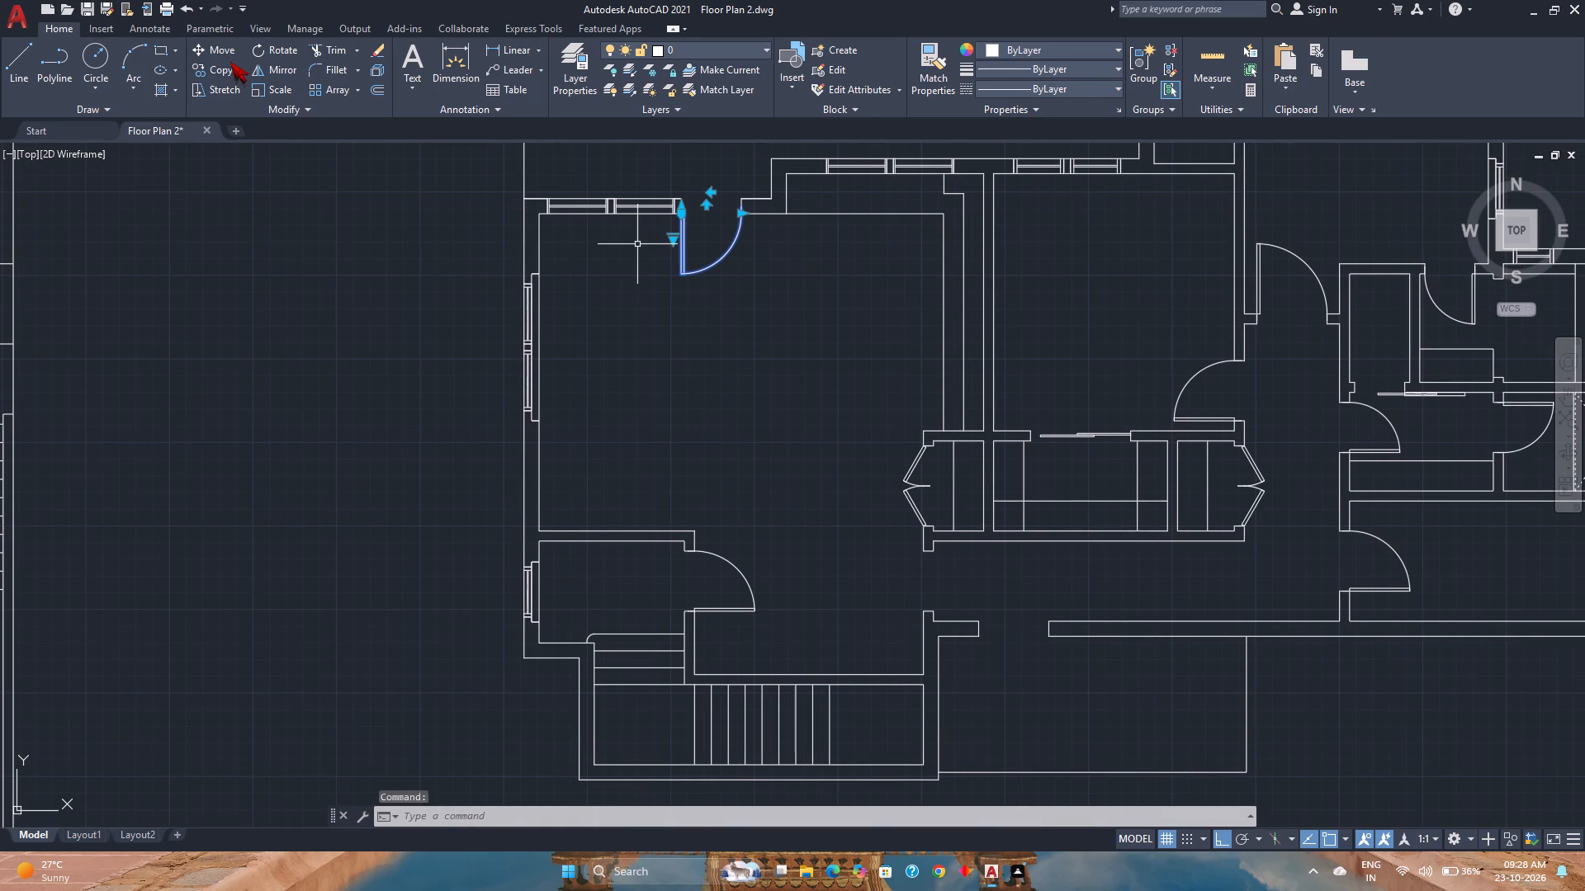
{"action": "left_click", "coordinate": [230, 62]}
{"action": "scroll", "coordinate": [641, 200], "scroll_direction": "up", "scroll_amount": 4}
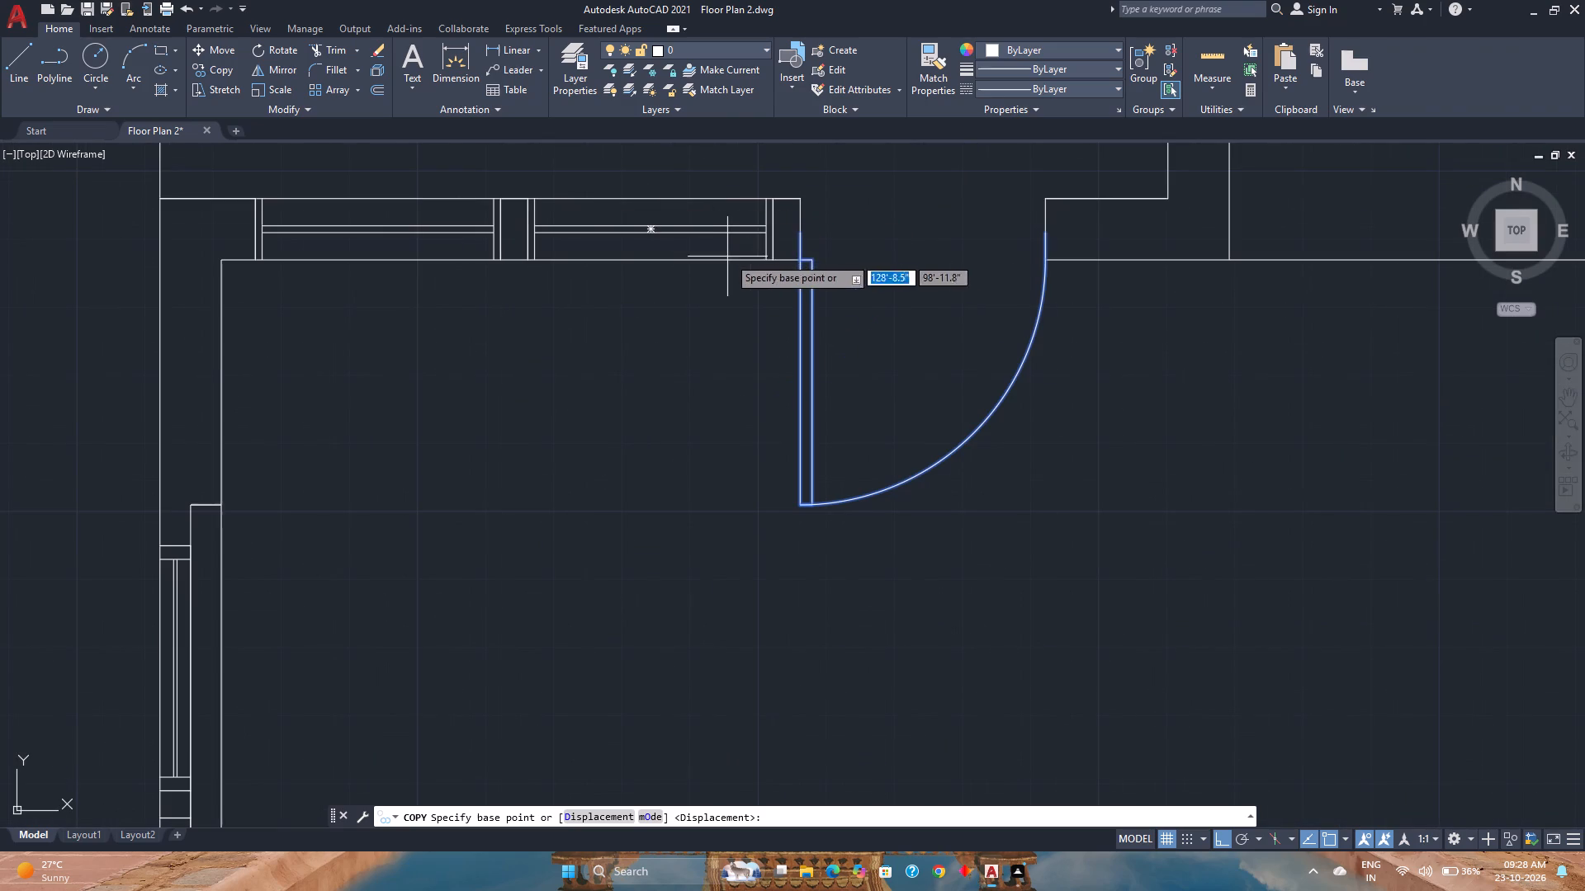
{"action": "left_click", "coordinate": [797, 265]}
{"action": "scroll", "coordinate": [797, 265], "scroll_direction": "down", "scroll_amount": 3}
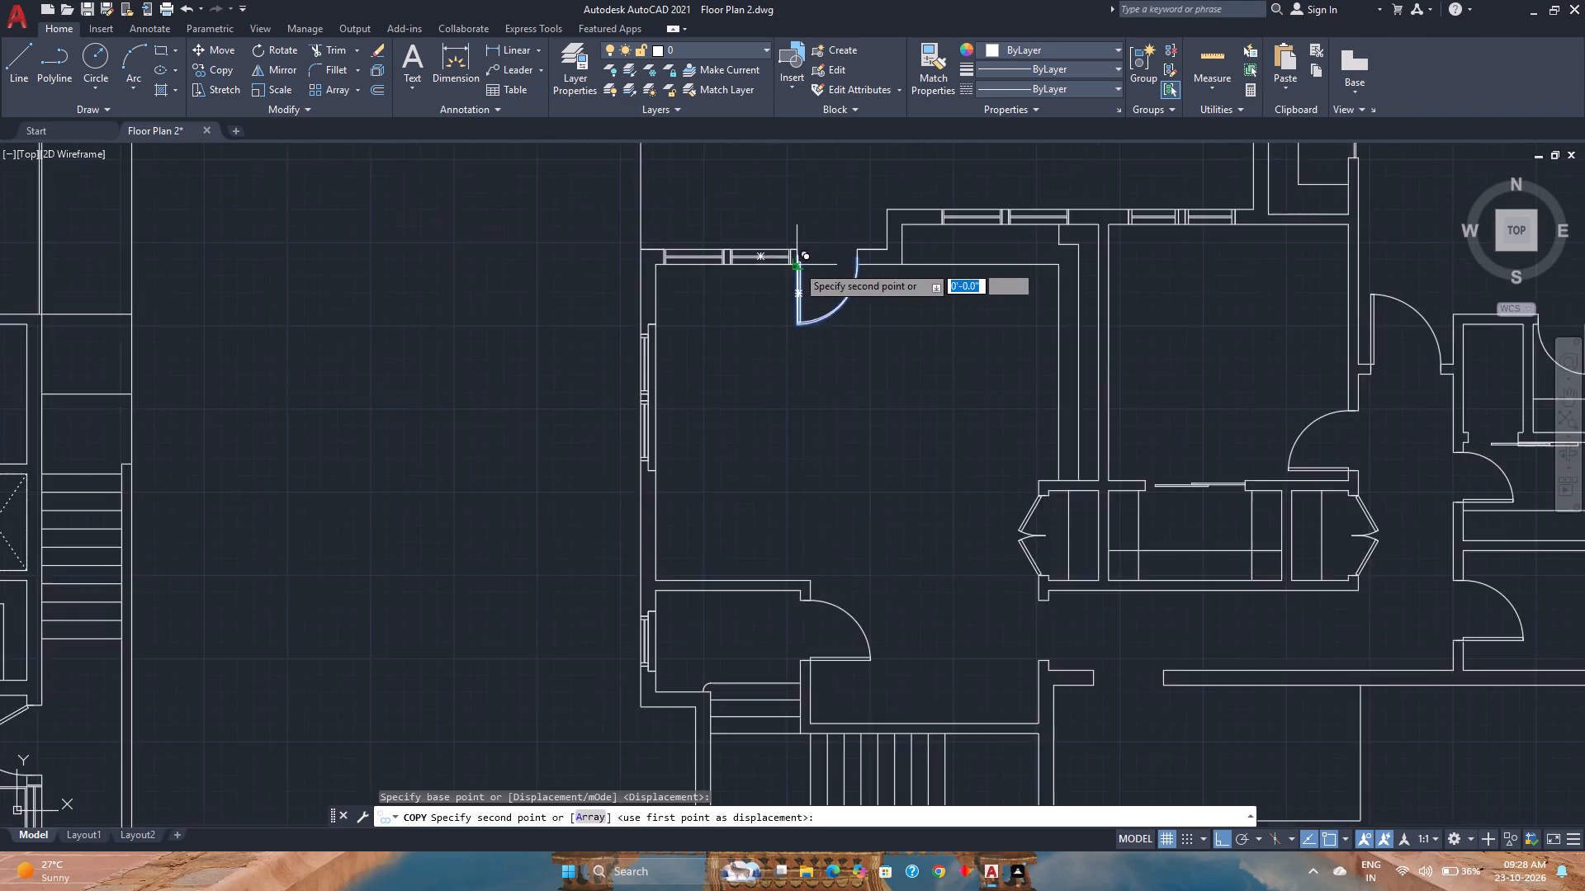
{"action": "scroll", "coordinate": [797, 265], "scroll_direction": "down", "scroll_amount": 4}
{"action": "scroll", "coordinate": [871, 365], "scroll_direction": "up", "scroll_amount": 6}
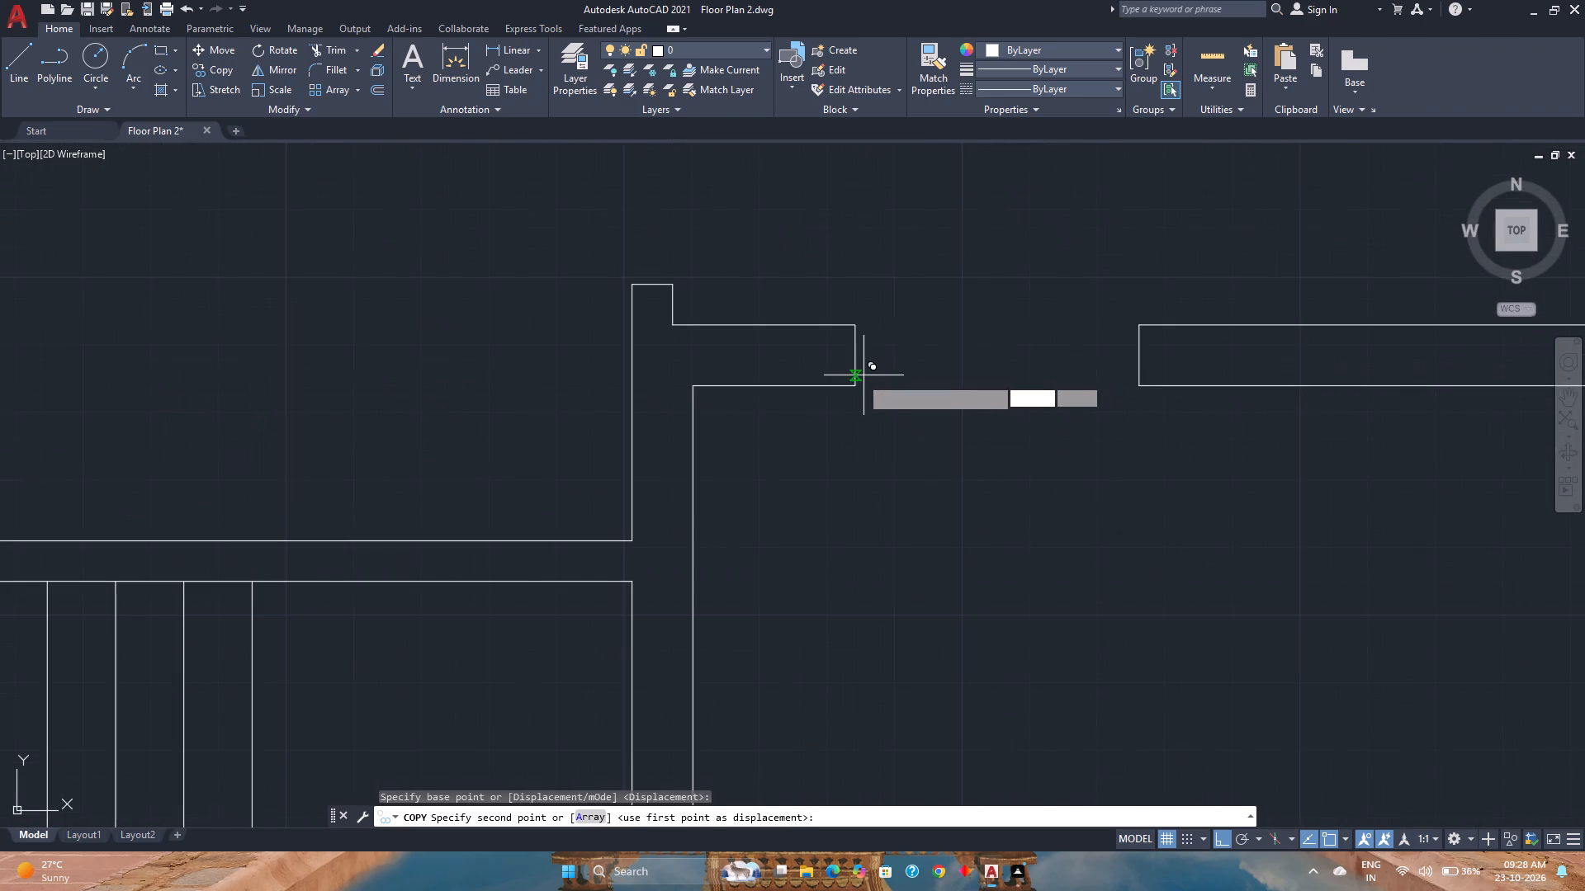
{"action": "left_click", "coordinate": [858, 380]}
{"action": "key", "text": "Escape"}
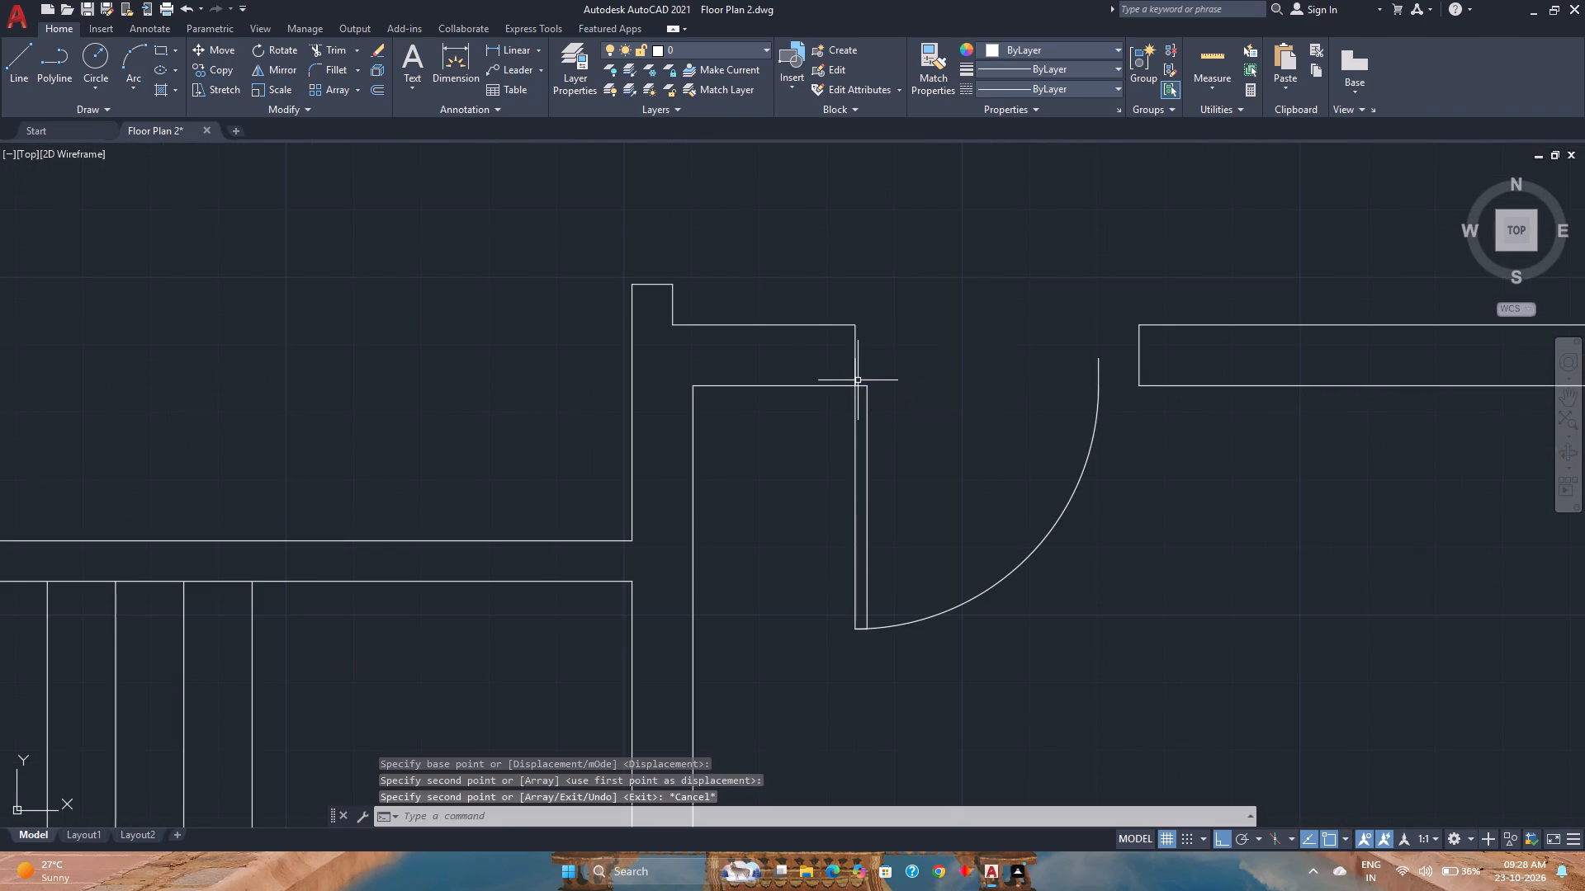
Measure the width of the opening in the corridor's south wall.
{"action": "scroll", "coordinate": [876, 411], "scroll_direction": "down", "scroll_amount": 2}
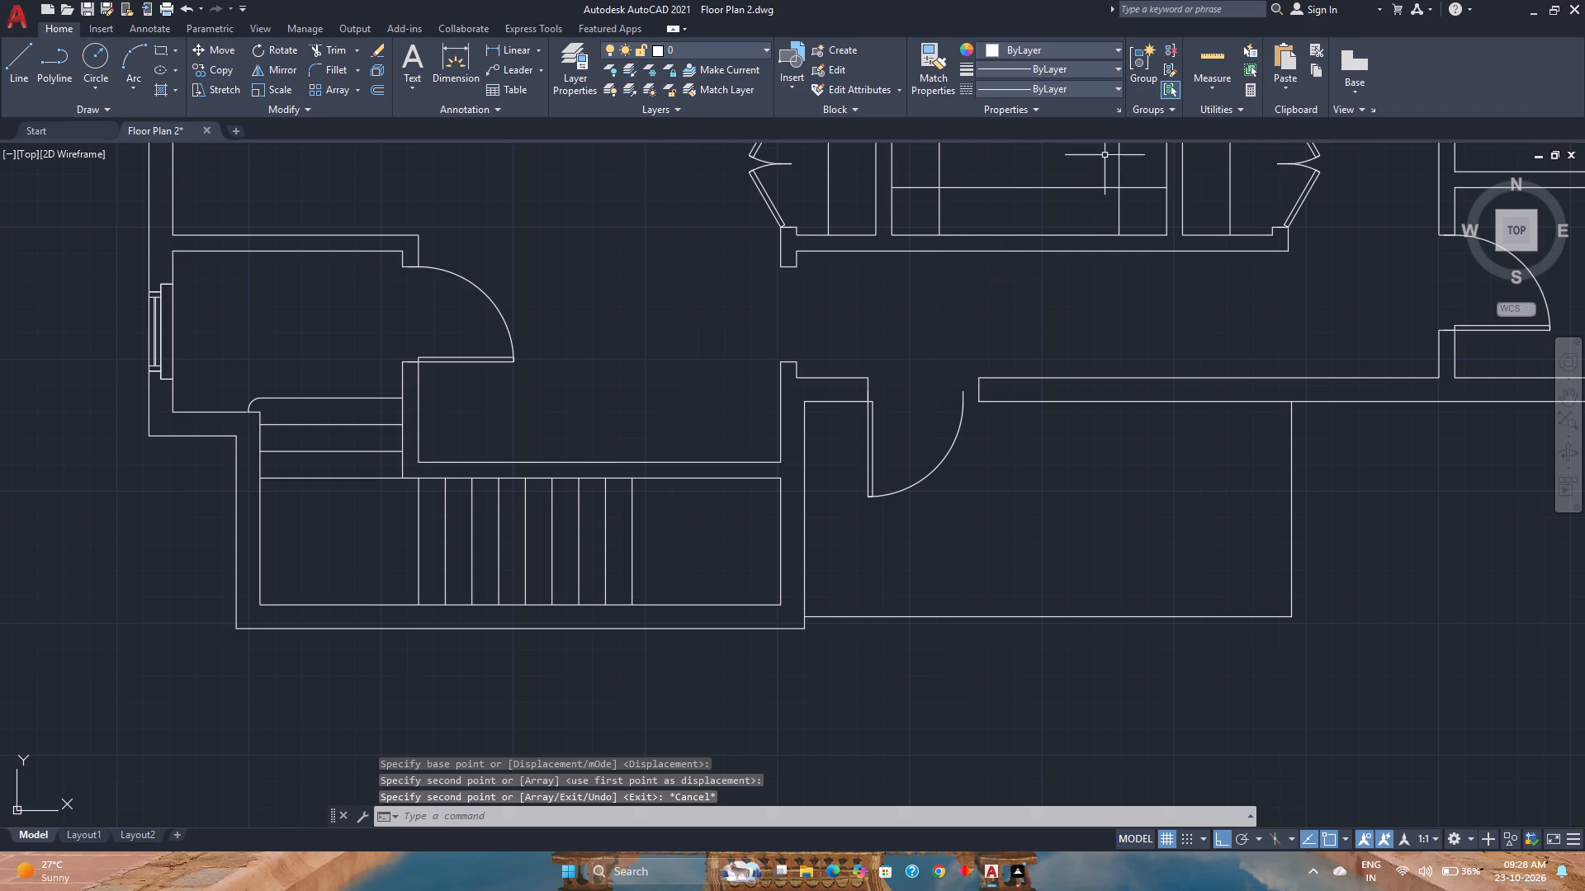
{"action": "left_click", "coordinate": [1223, 49]}
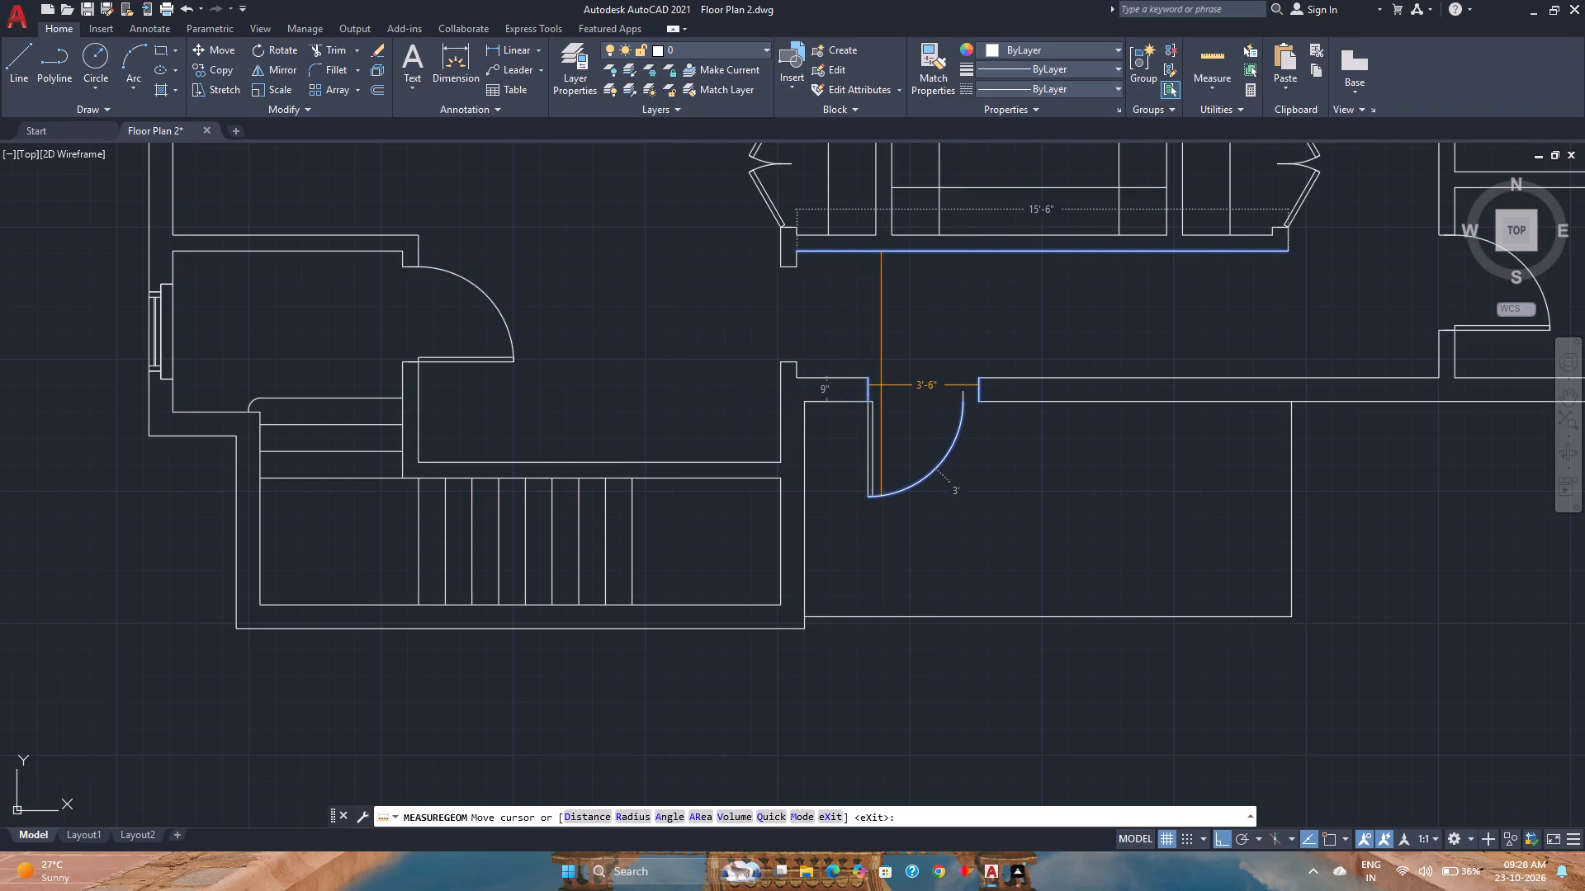
{"action": "key", "text": "Escape"}
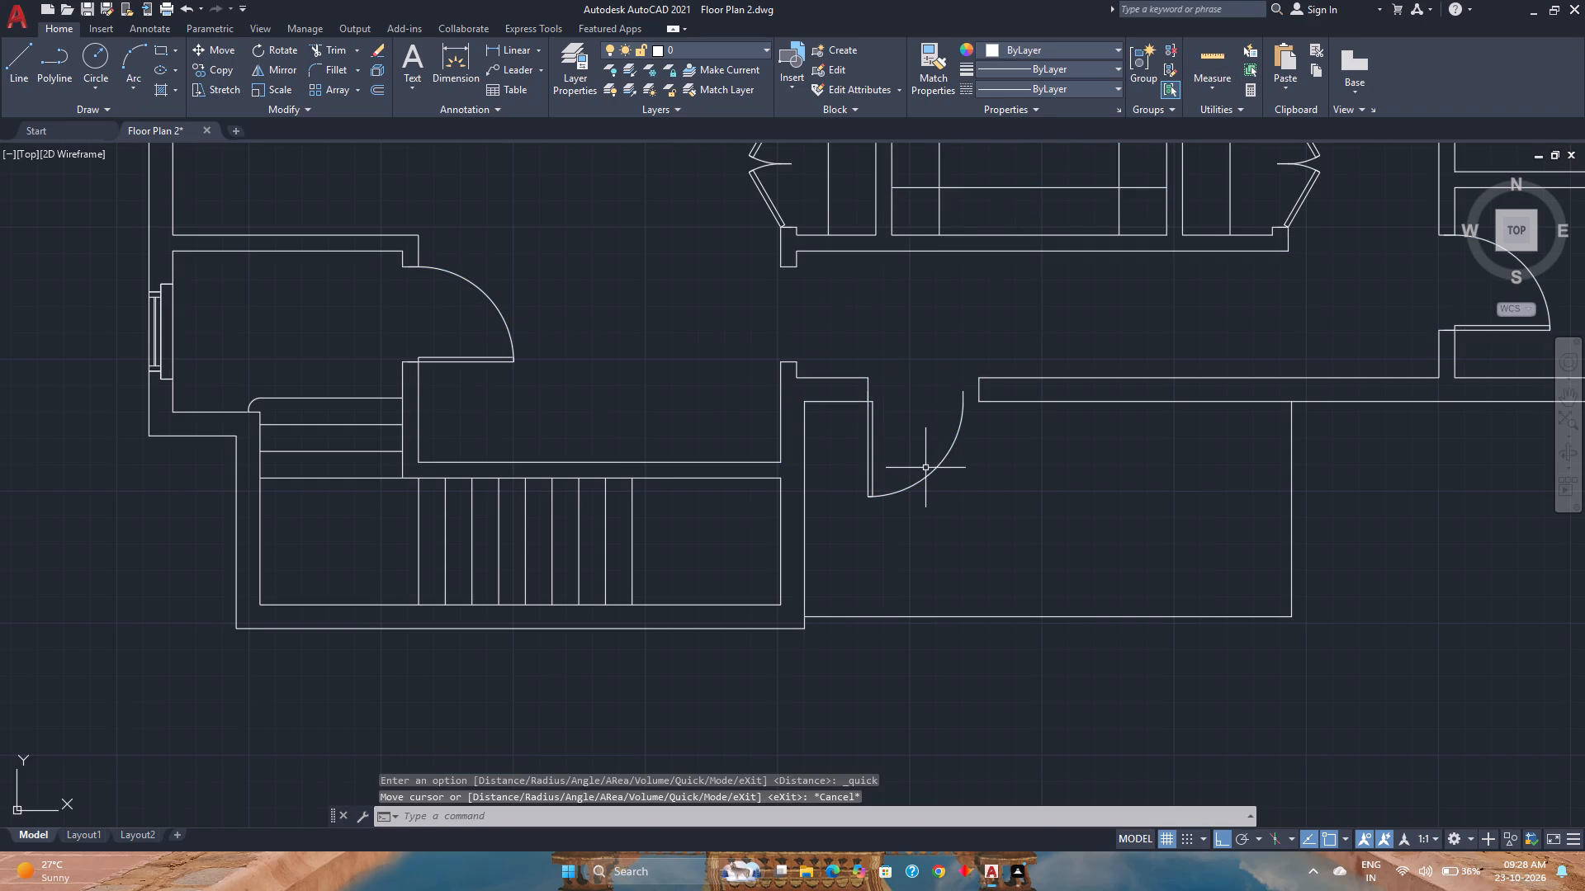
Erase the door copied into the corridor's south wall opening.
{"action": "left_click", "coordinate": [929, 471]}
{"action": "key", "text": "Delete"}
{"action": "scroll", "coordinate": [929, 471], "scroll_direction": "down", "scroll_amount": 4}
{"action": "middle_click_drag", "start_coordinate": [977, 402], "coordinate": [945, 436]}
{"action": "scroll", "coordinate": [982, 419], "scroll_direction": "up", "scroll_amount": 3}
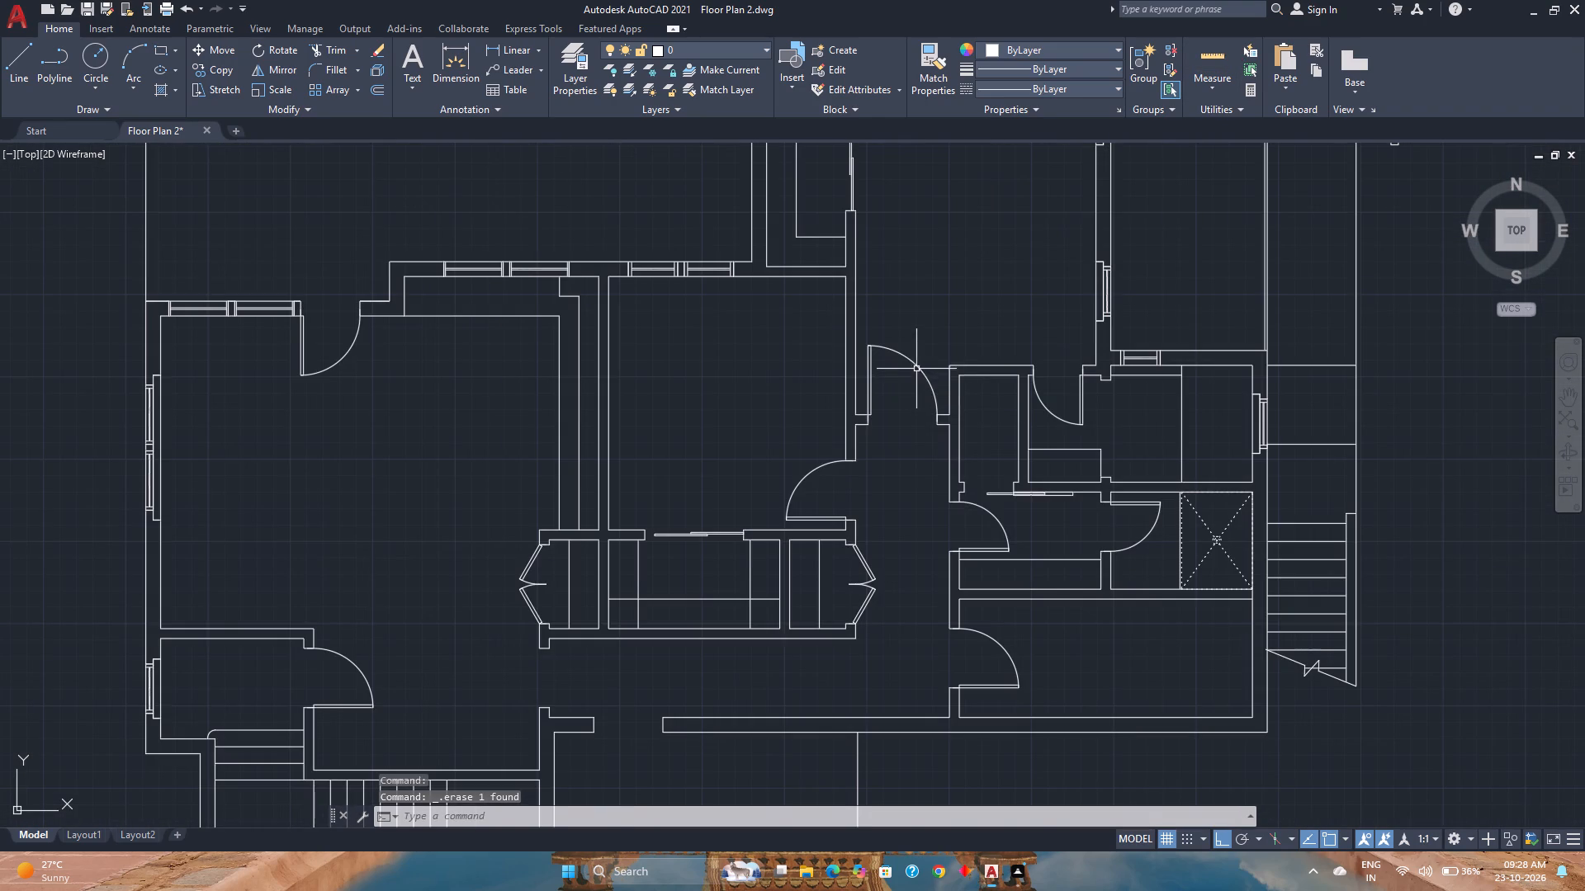
Copy the door at the corridor's north end from its hinge corner to the west jamb's north corner of the south wall opening.
{"action": "left_click", "coordinate": [916, 367]}
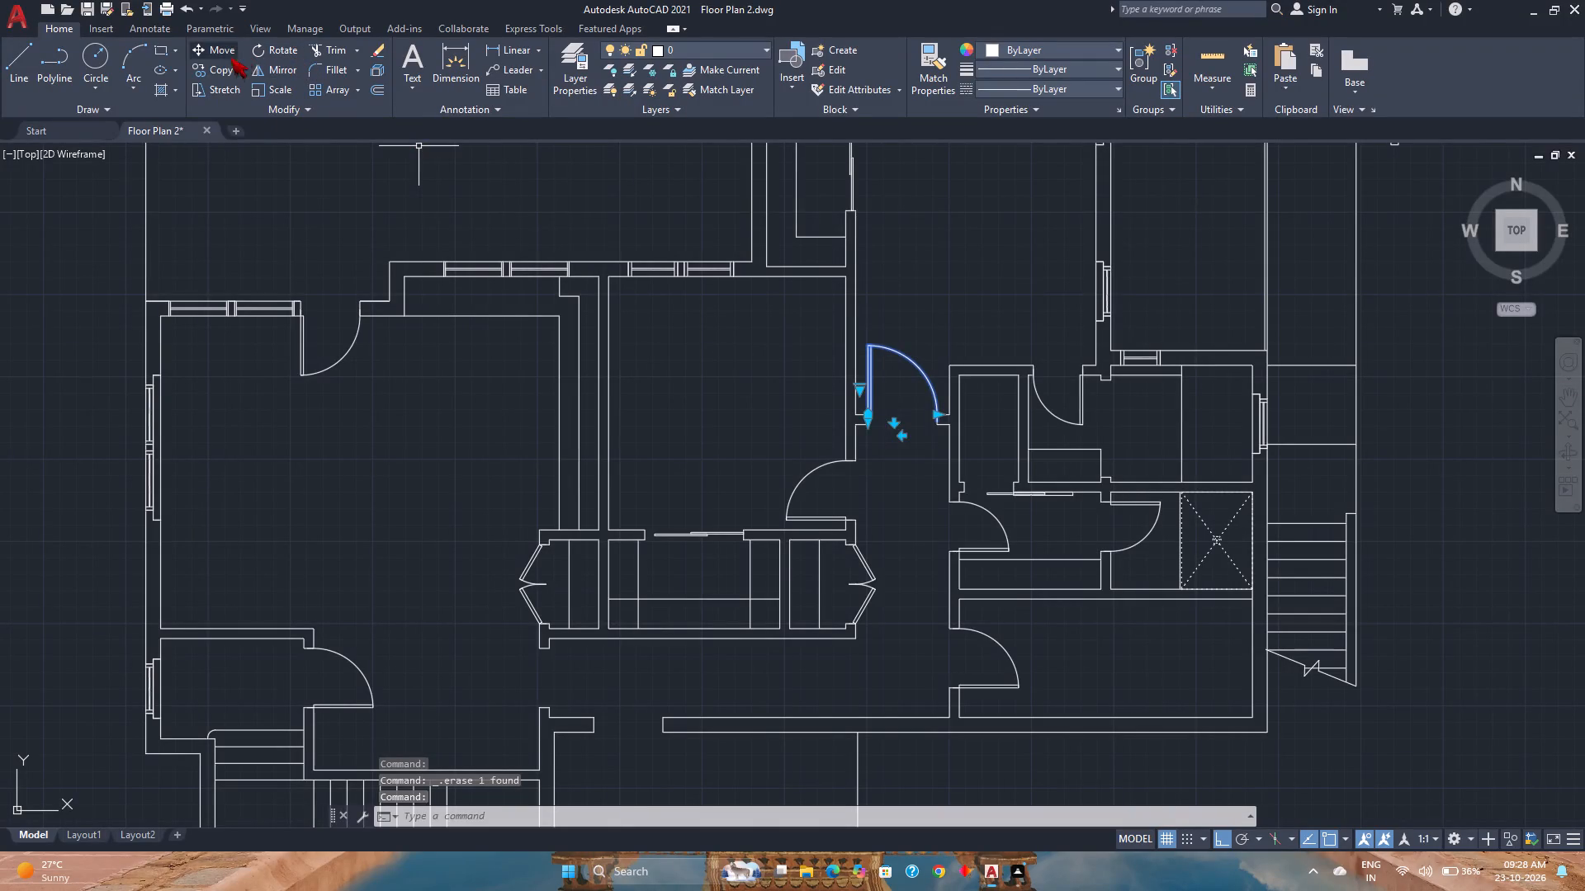
{"action": "left_click", "coordinate": [220, 73]}
{"action": "scroll", "coordinate": [878, 423], "scroll_direction": "up", "scroll_amount": 3}
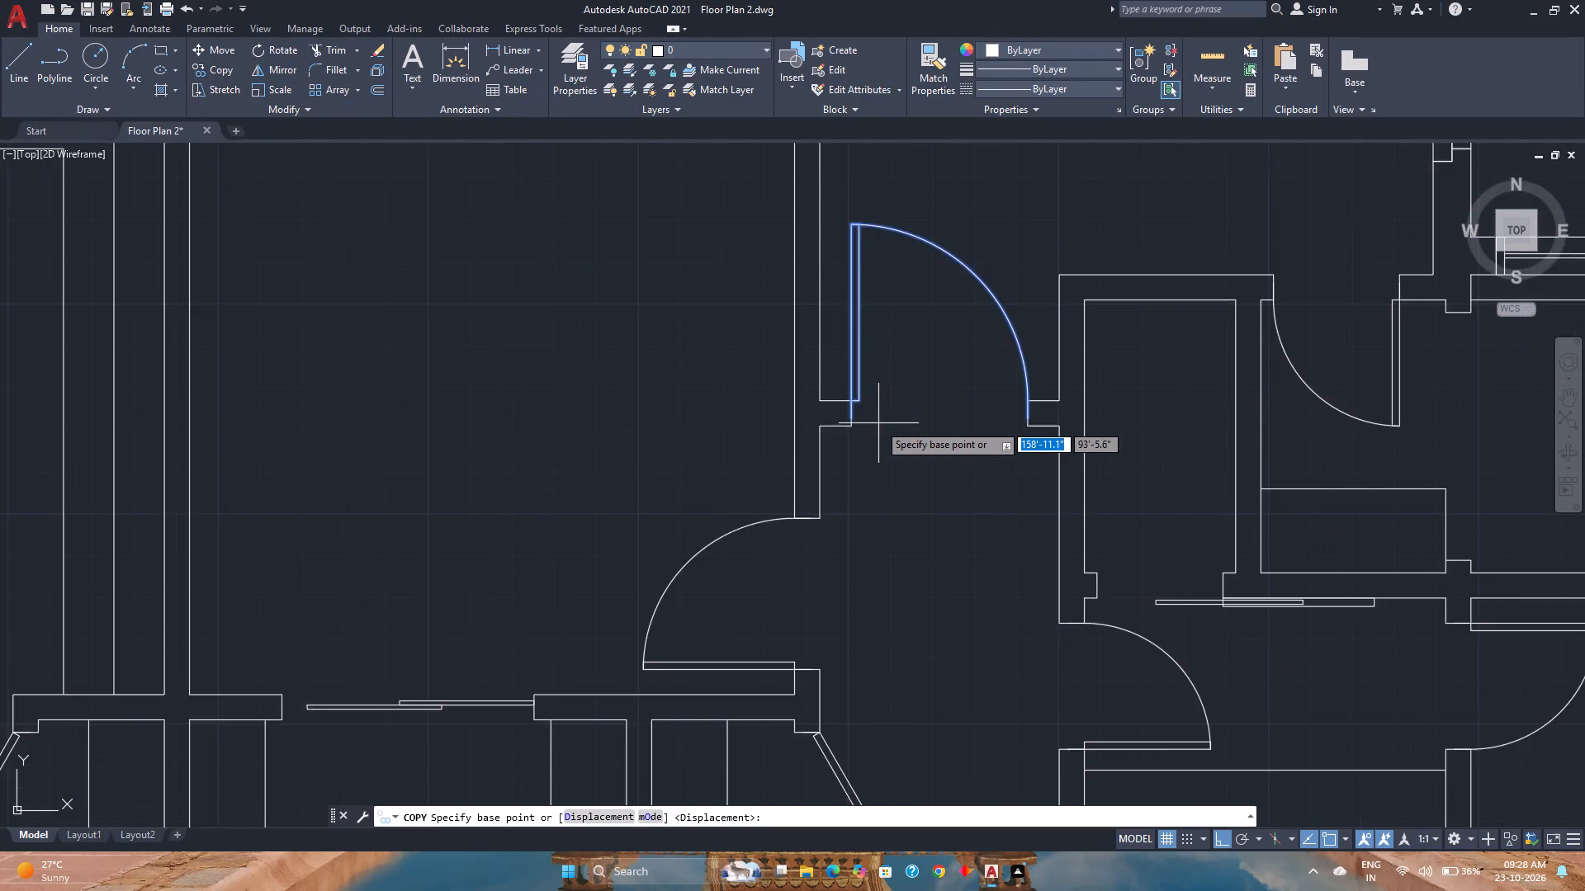
{"action": "scroll", "coordinate": [878, 423], "scroll_direction": "up", "scroll_amount": 3}
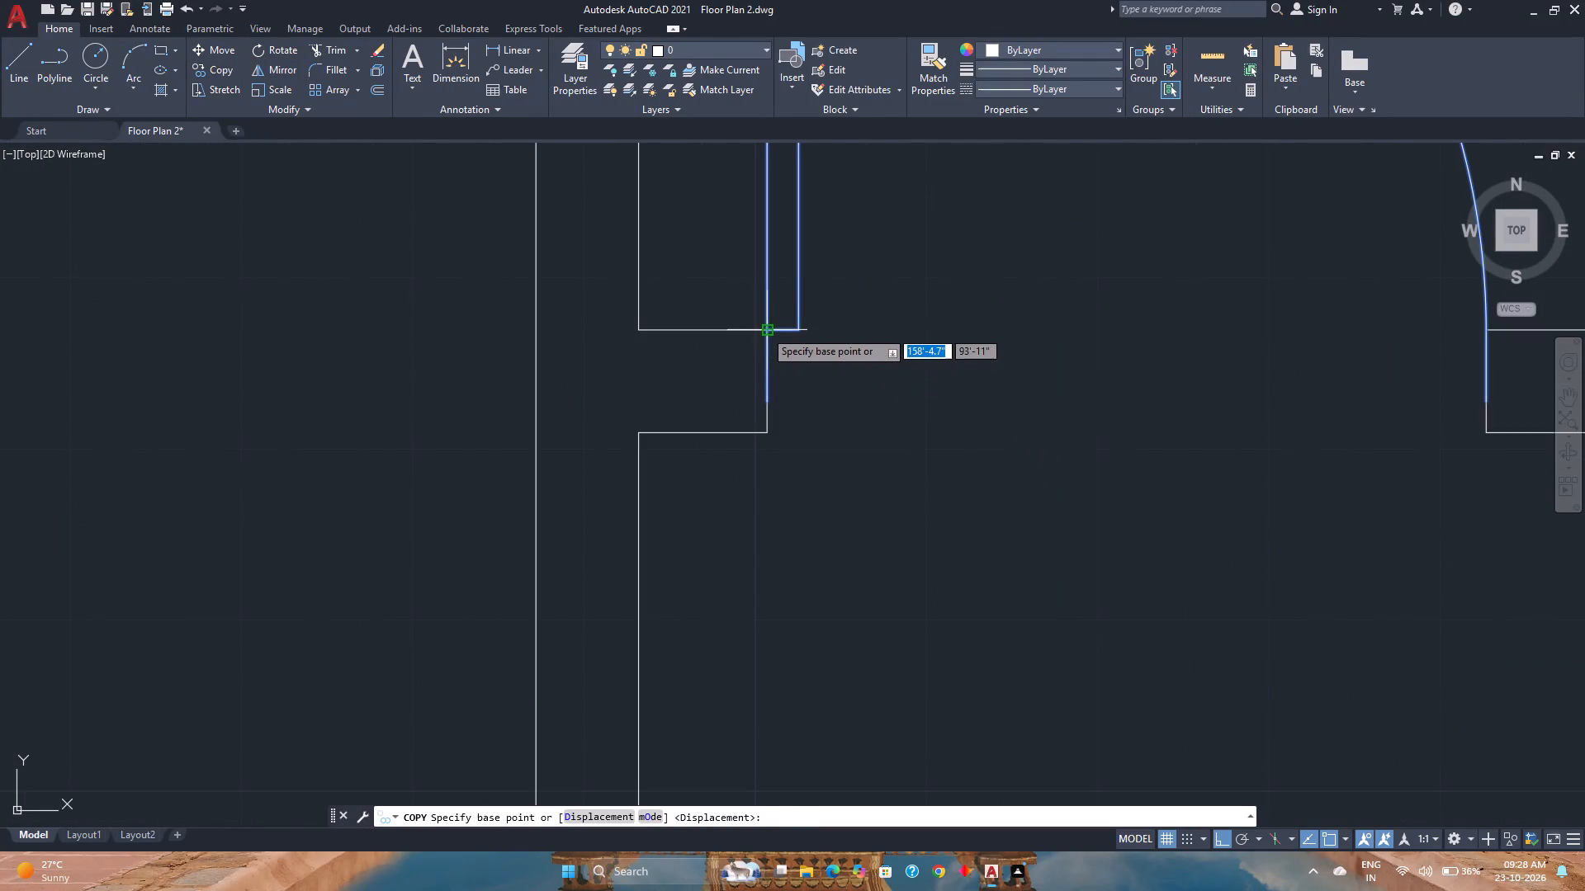
{"action": "left_click", "coordinate": [764, 330]}
{"action": "scroll", "coordinate": [764, 330], "scroll_direction": "down", "scroll_amount": 6}
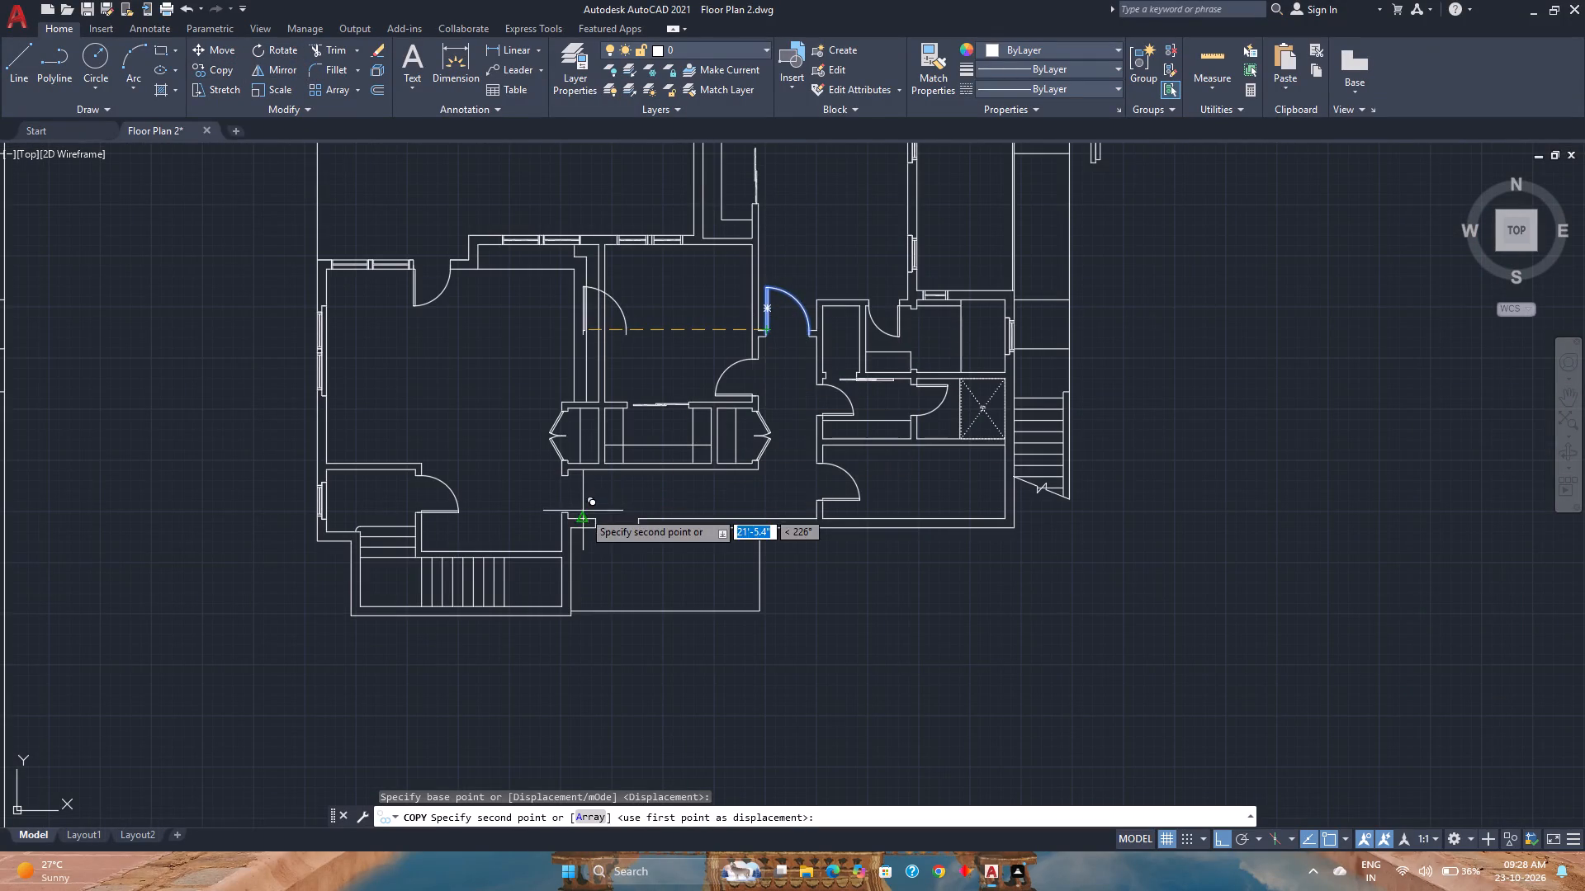
{"action": "scroll", "coordinate": [583, 511], "scroll_direction": "up", "scroll_amount": 3}
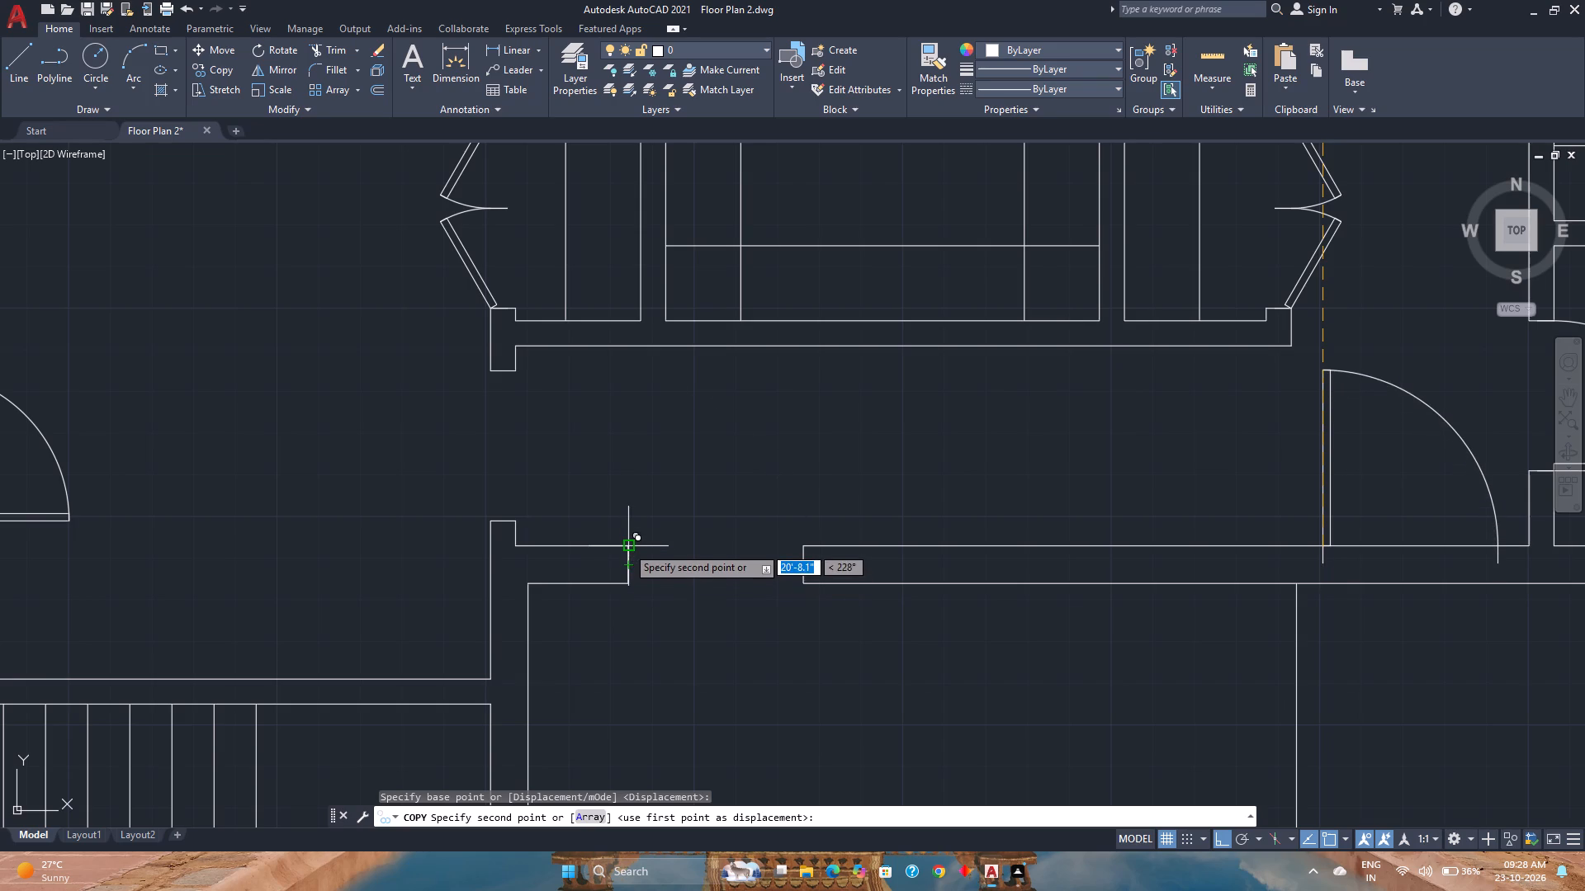
{"action": "left_click", "coordinate": [627, 546]}
{"action": "key", "text": "Escape"}
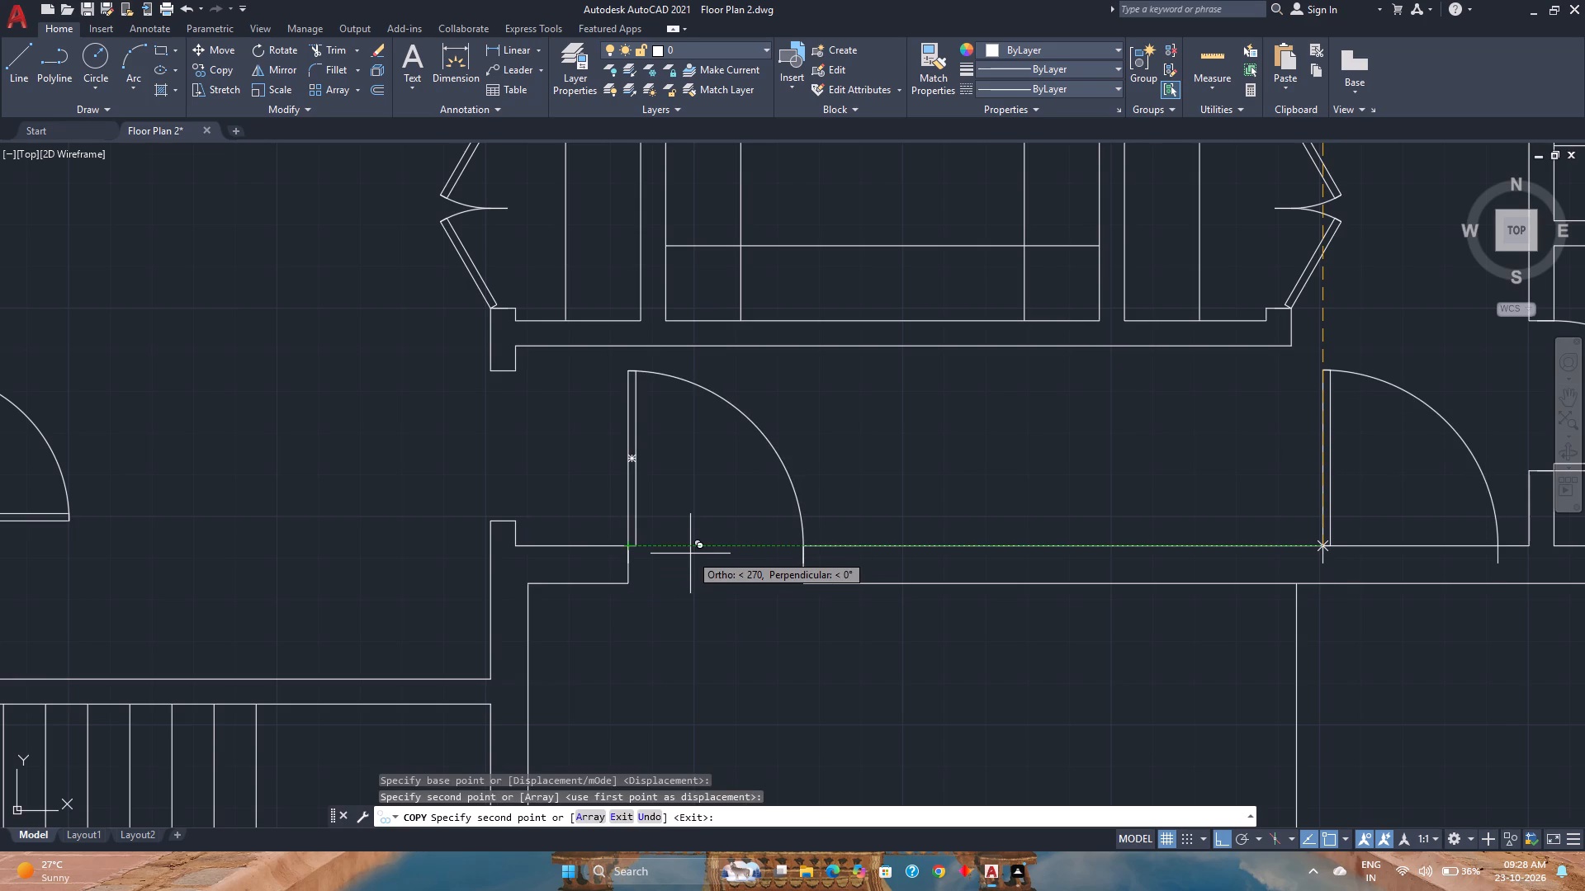
Flip the door copied into the corridor's south wall opening so it swings south.
{"action": "left_click", "coordinate": [692, 529]}
{"action": "left_click", "coordinate": [611, 468]}
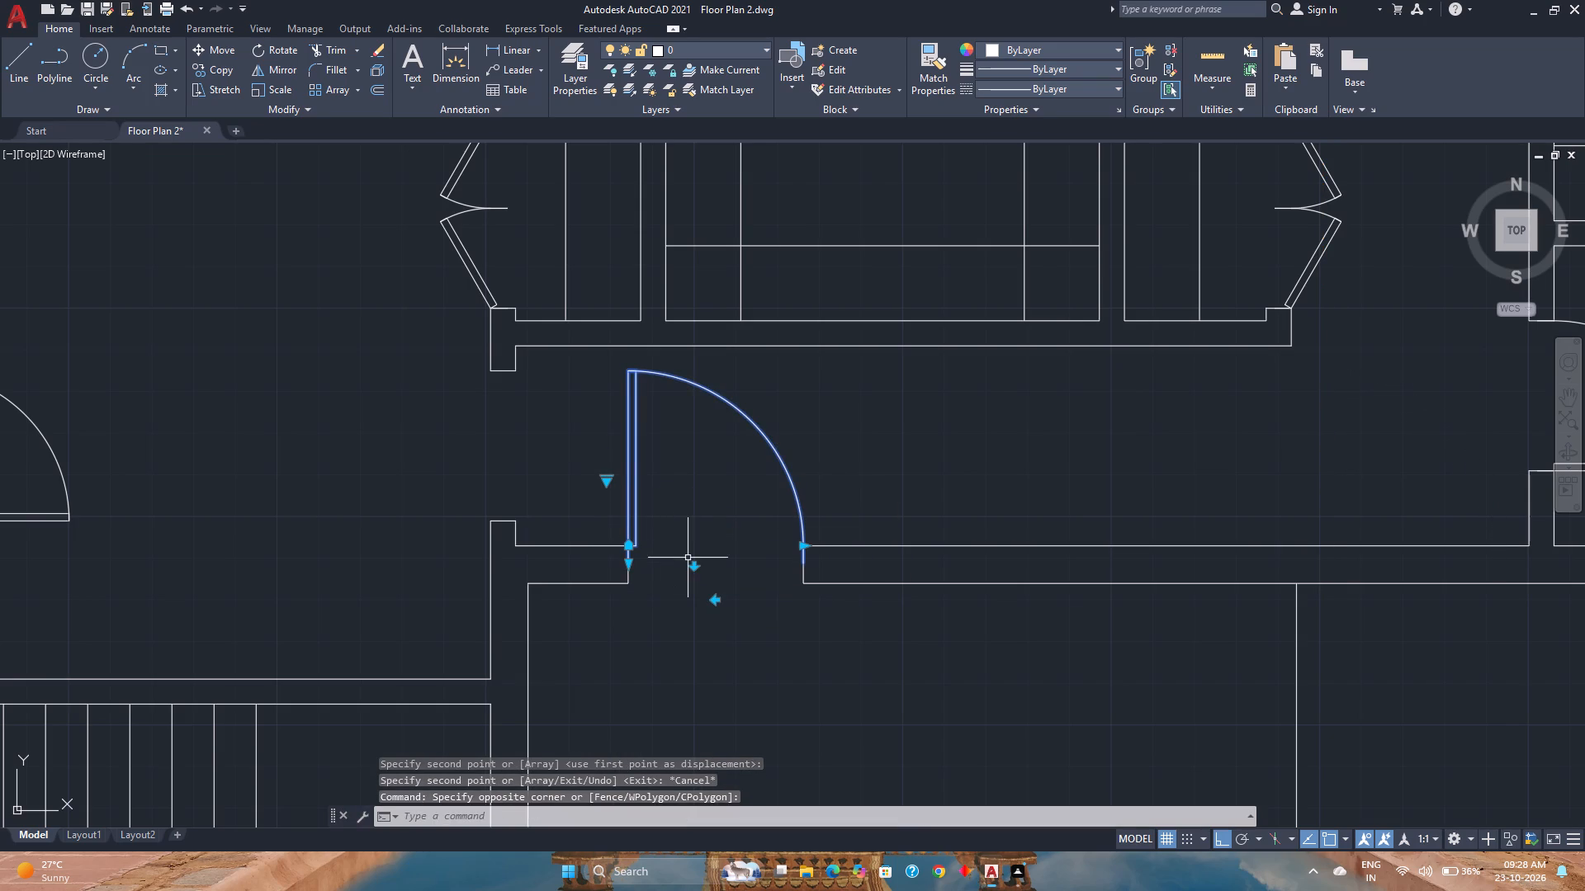
{"action": "left_click", "coordinate": [698, 563]}
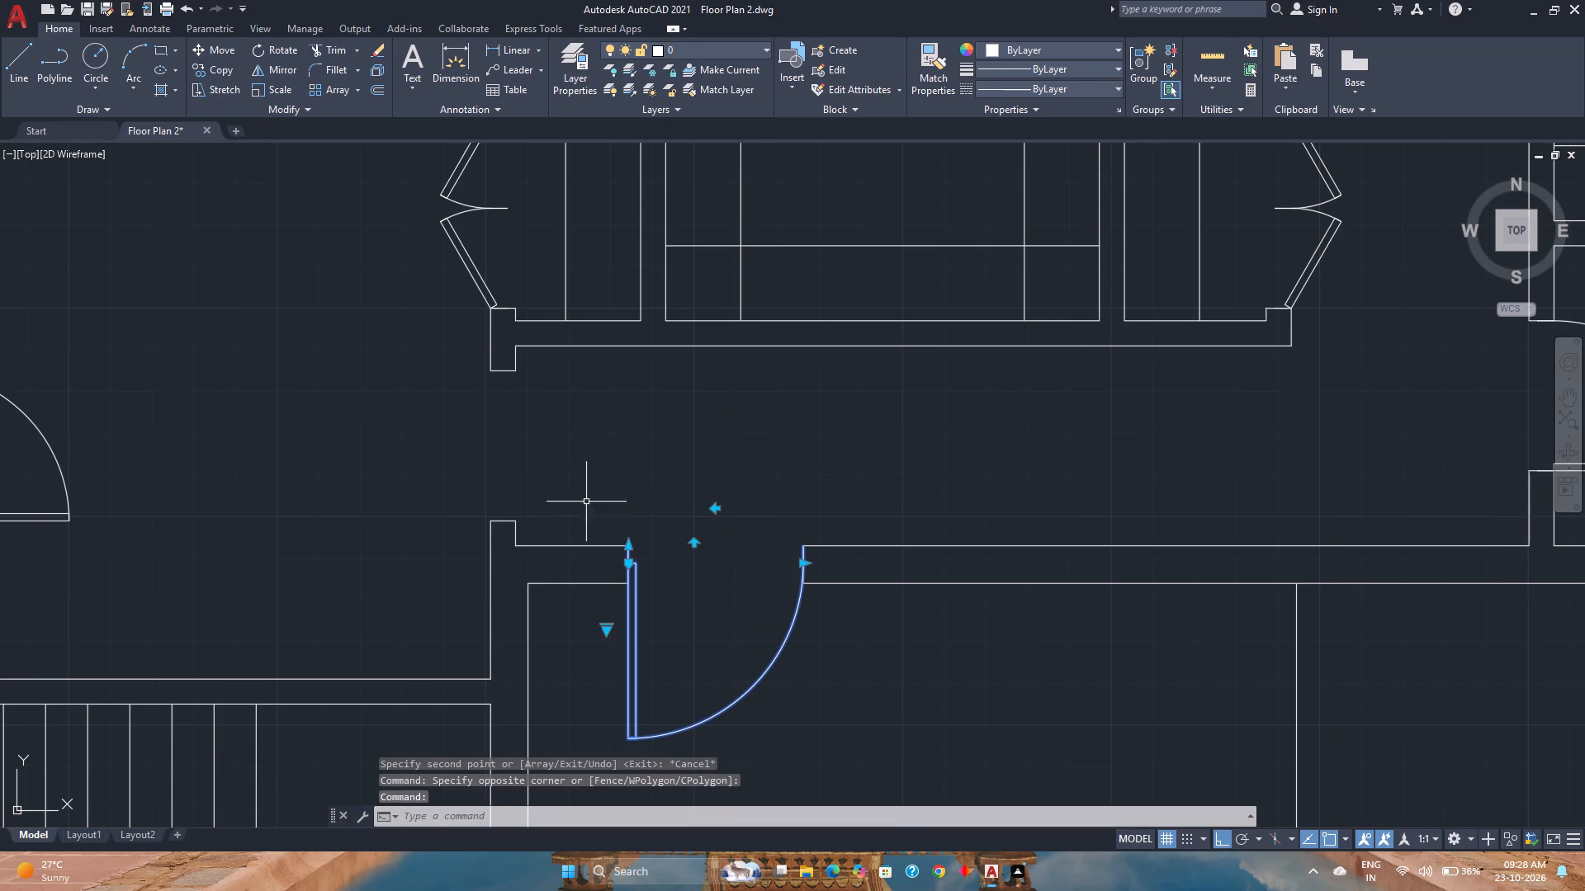
Copy the south-swinging door from its hinge corner to the west jamb's south corner and erase the original door.
{"action": "left_click", "coordinate": [225, 74]}
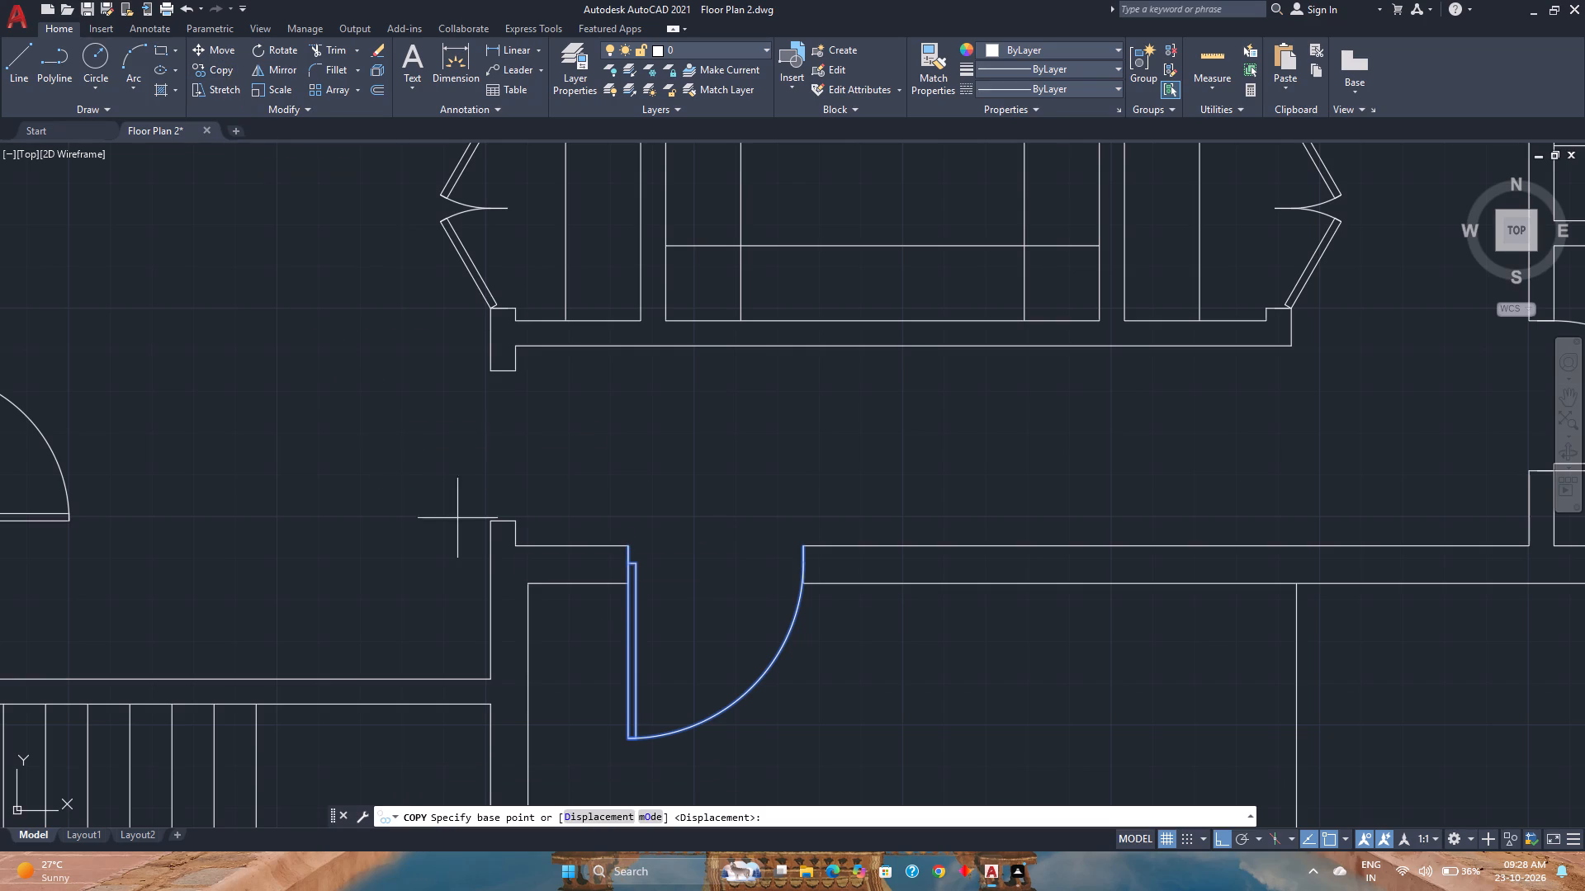
{"action": "scroll", "coordinate": [646, 601], "scroll_direction": "up", "scroll_amount": 3}
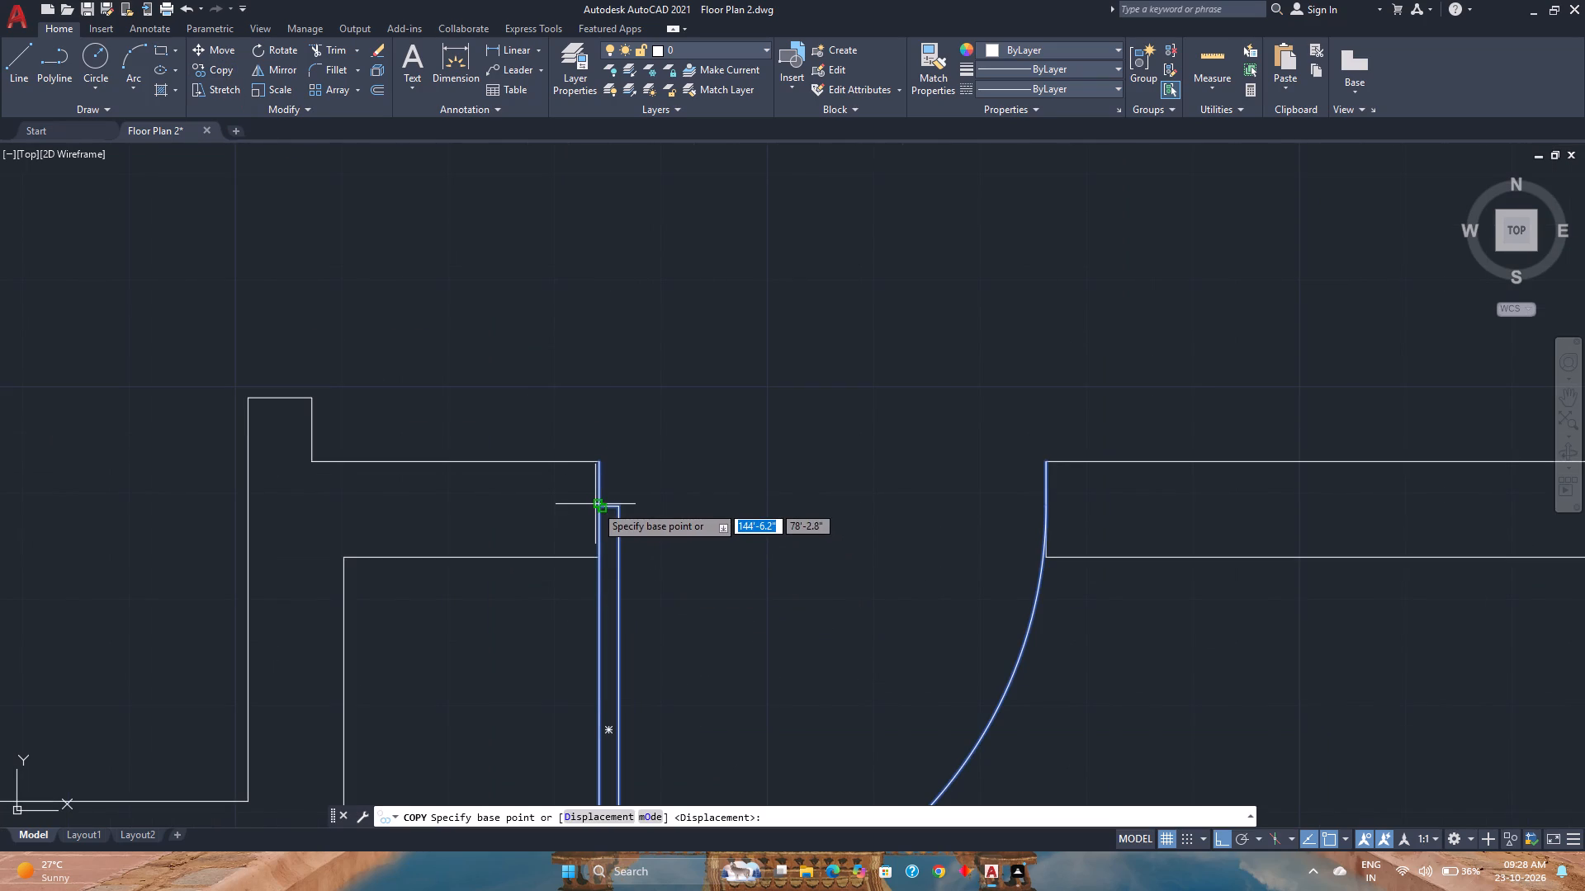
{"action": "left_click", "coordinate": [599, 508]}
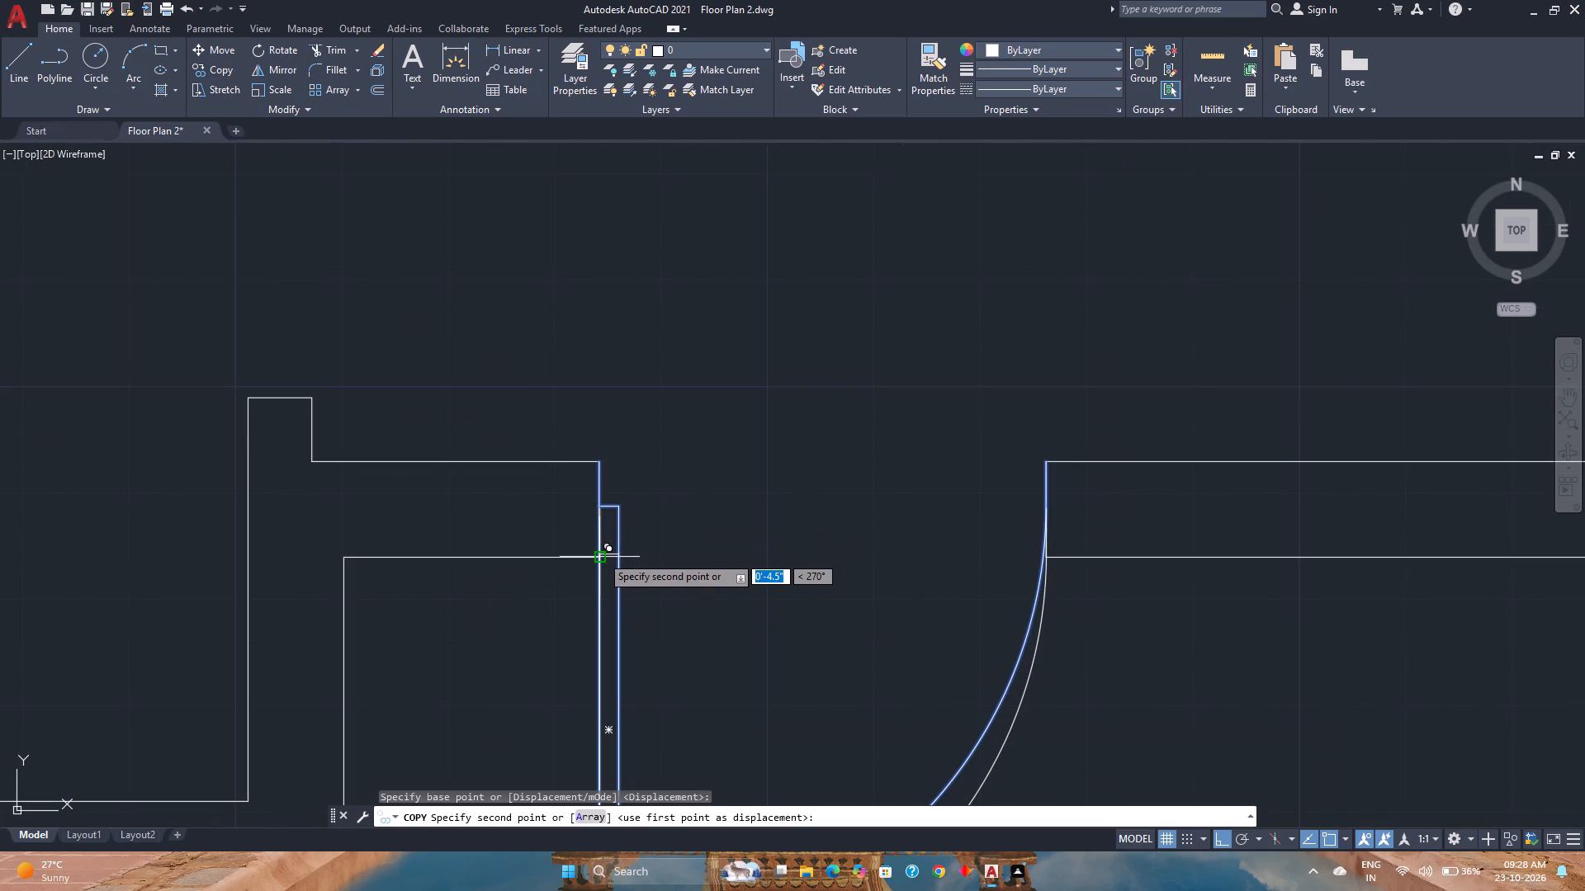
{"action": "left_click", "coordinate": [601, 555]}
{"action": "key", "text": "Escape"}
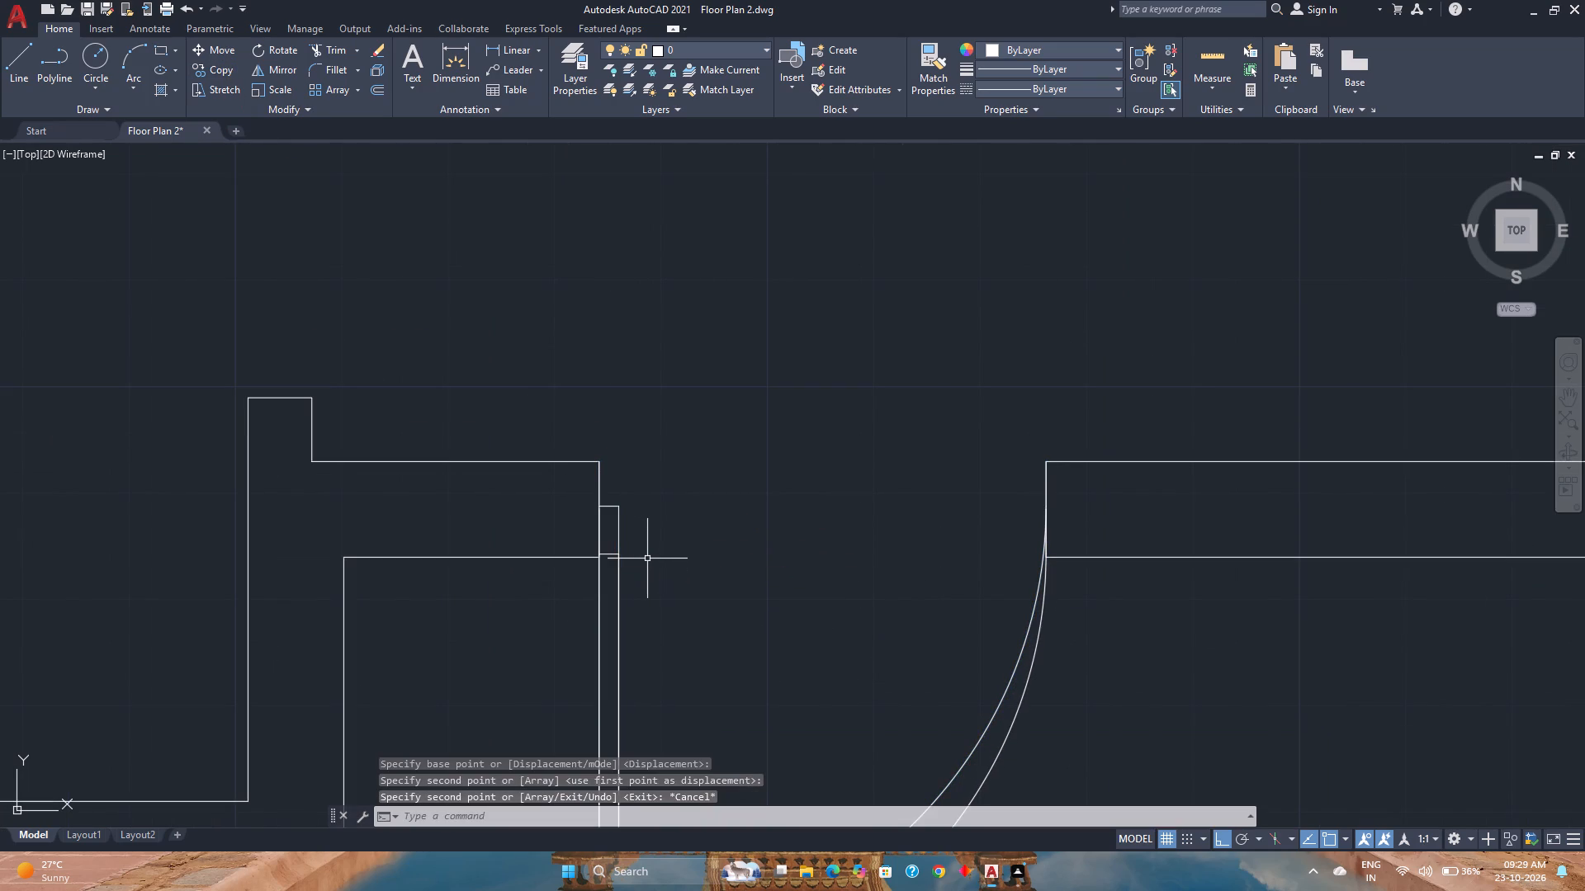
{"action": "left_click", "coordinate": [611, 507]}
{"action": "key", "text": "Delete"}
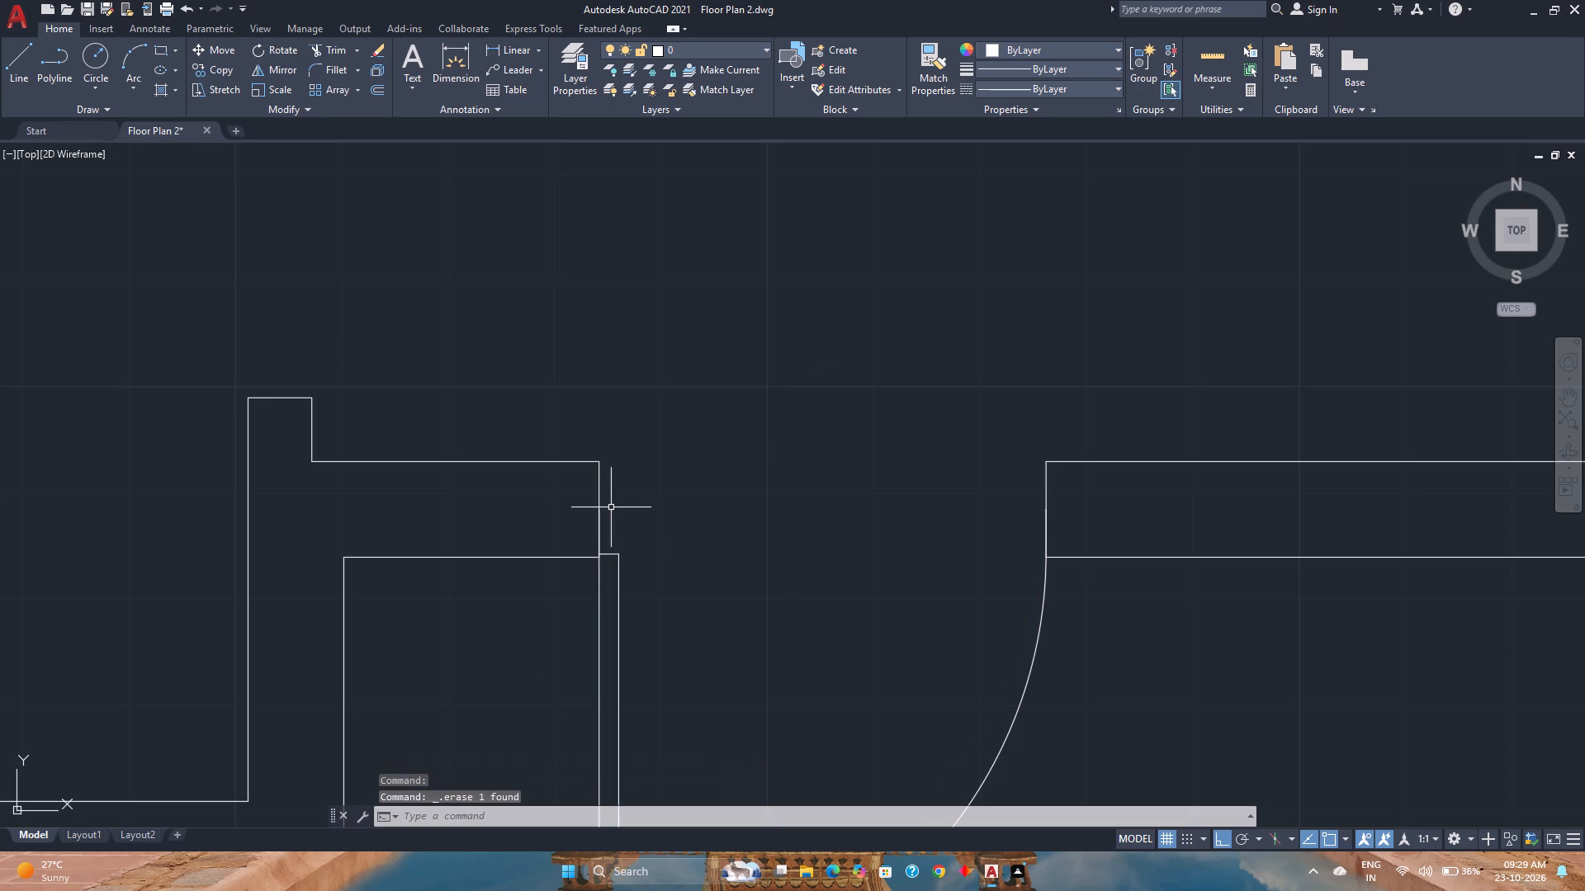
Move the remaining door so its hinge corner sits exactly on the west jamb's south corner.
{"action": "left_click", "coordinate": [639, 572]}
{"action": "left_click", "coordinate": [594, 574]}
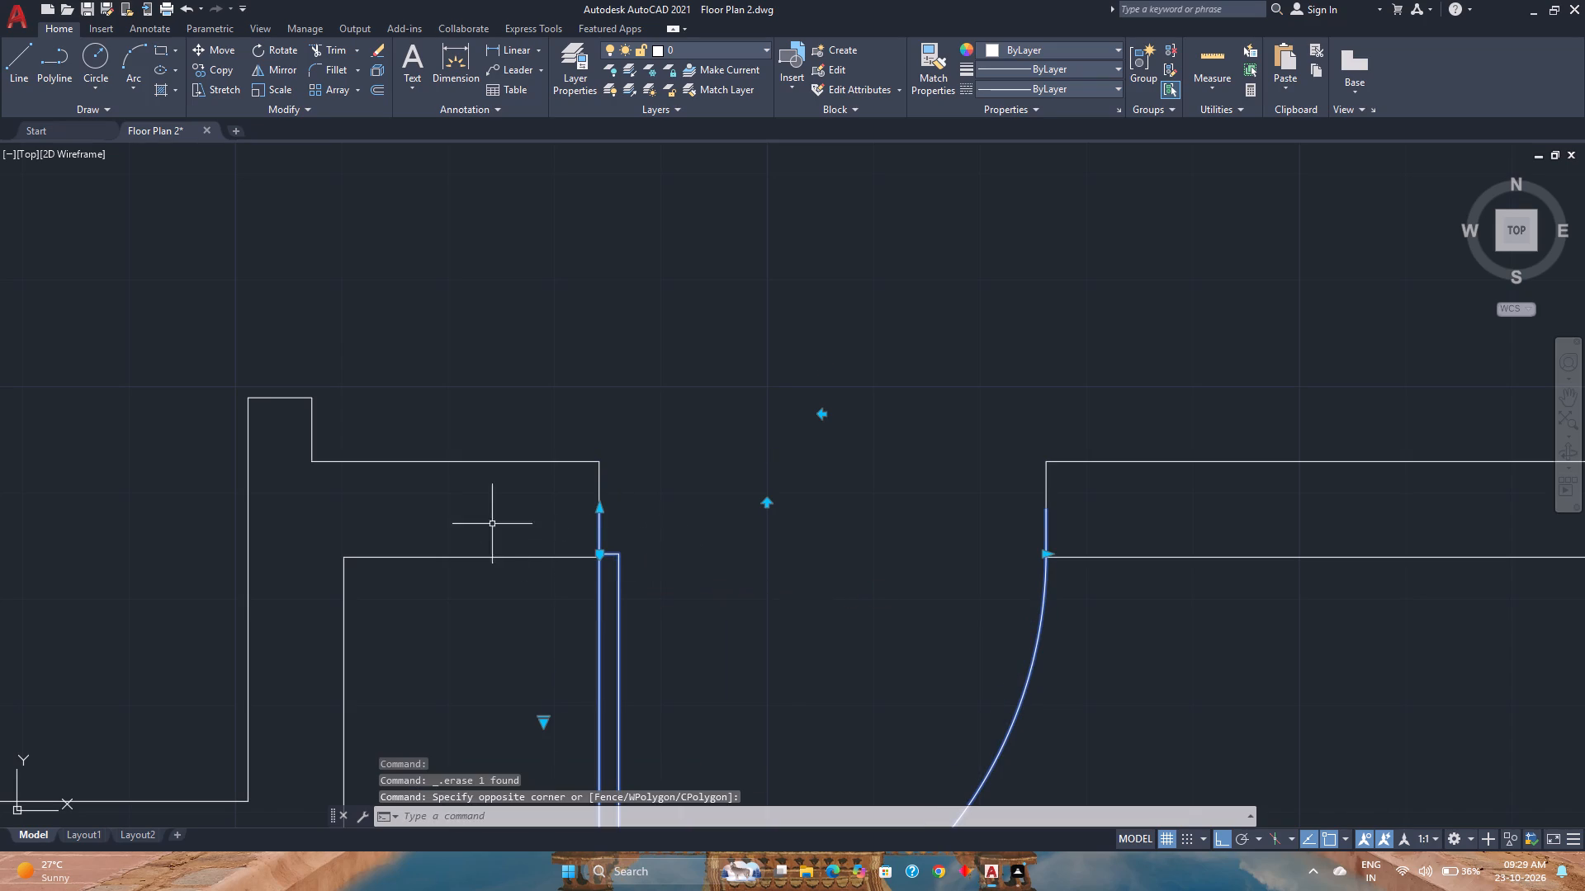
{"action": "left_click", "coordinate": [223, 49]}
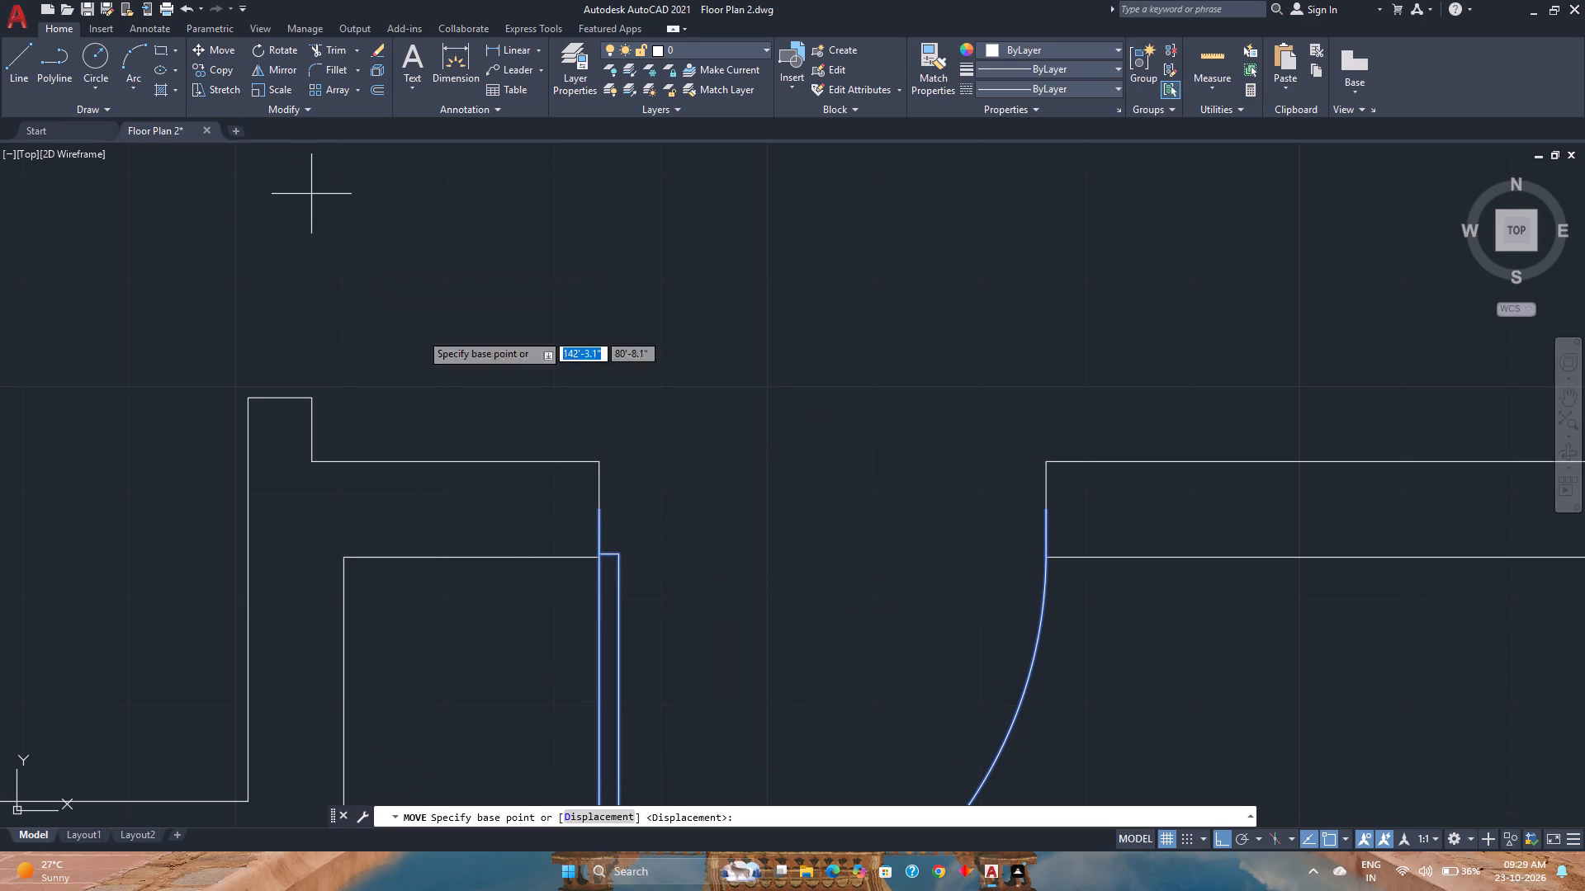
{"action": "scroll", "coordinate": [622, 566], "scroll_direction": "up", "scroll_amount": 4}
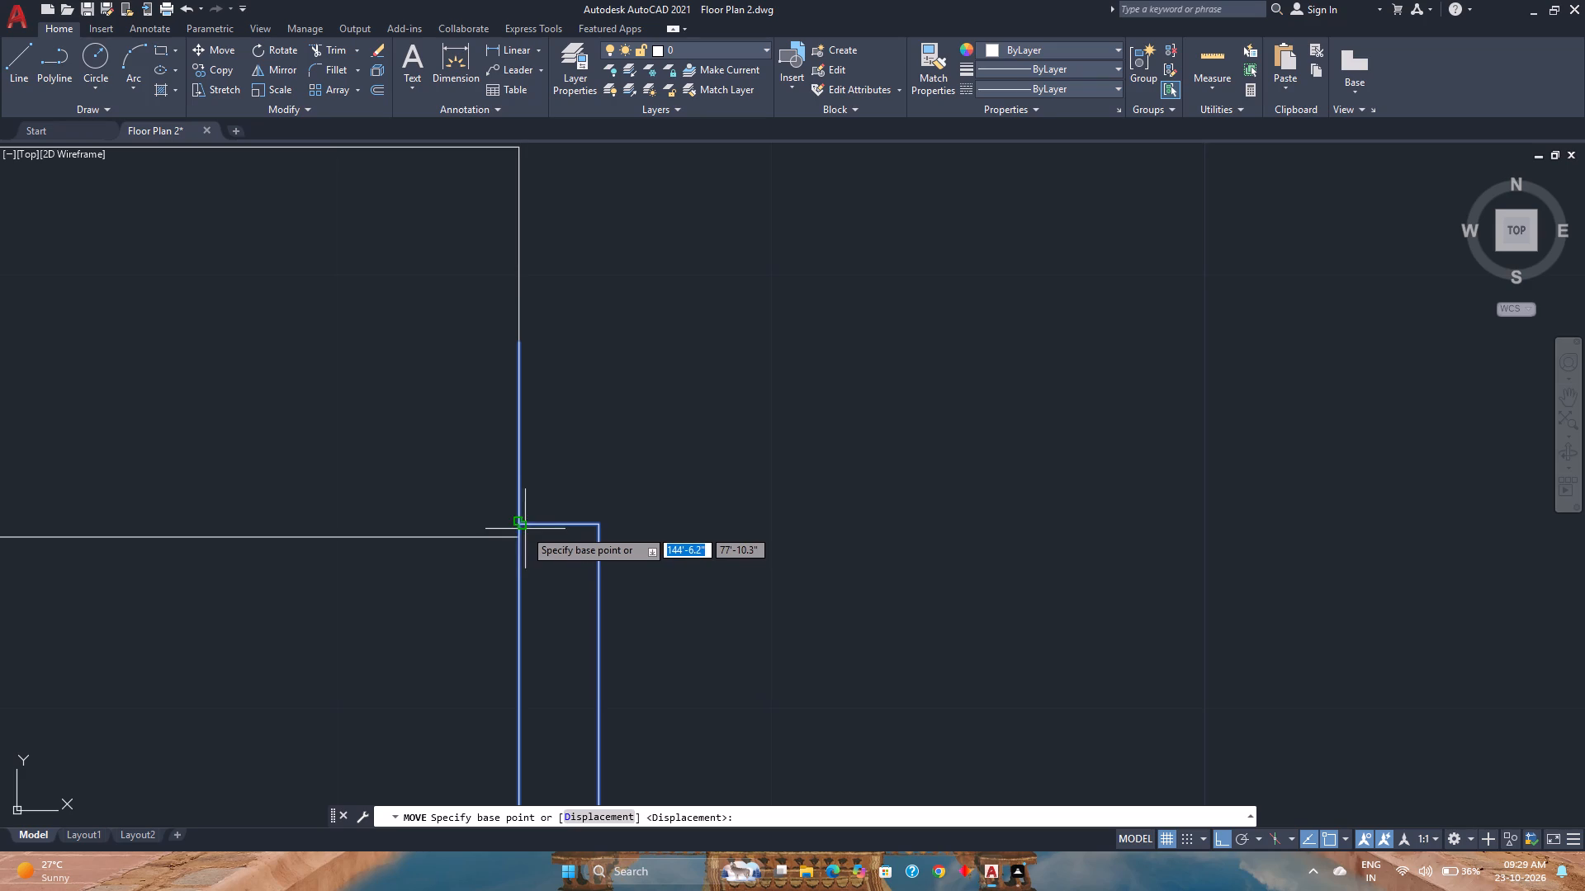
{"action": "left_click", "coordinate": [523, 527]}
{"action": "left_click", "coordinate": [517, 535]}
{"action": "scroll", "coordinate": [683, 526], "scroll_direction": "down", "scroll_amount": 3}
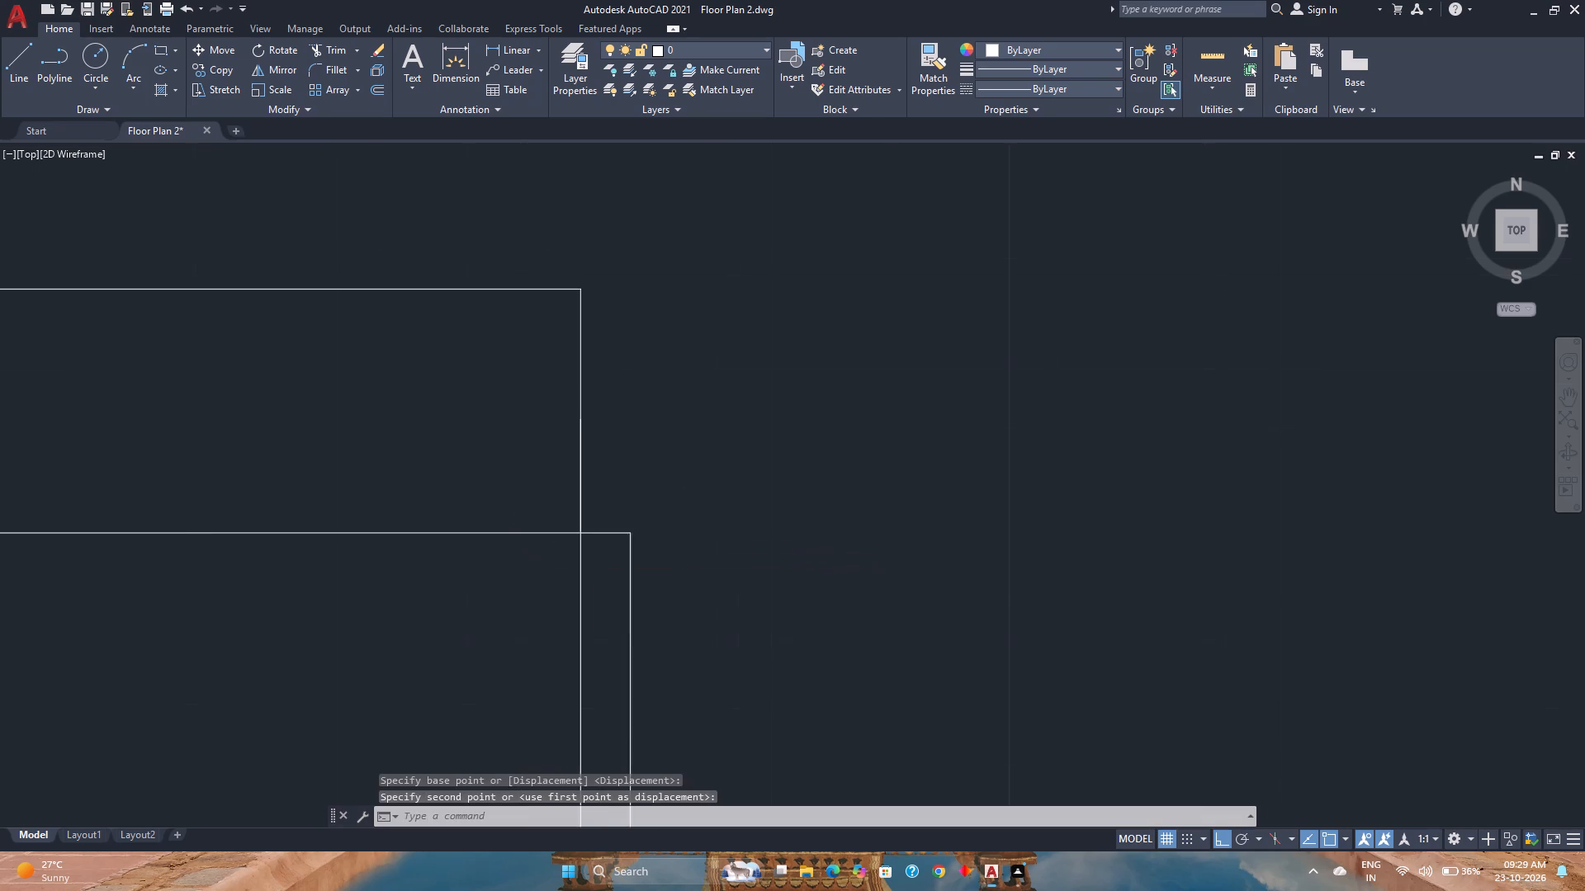
{"action": "scroll", "coordinate": [683, 526], "scroll_direction": "down", "scroll_amount": 5}
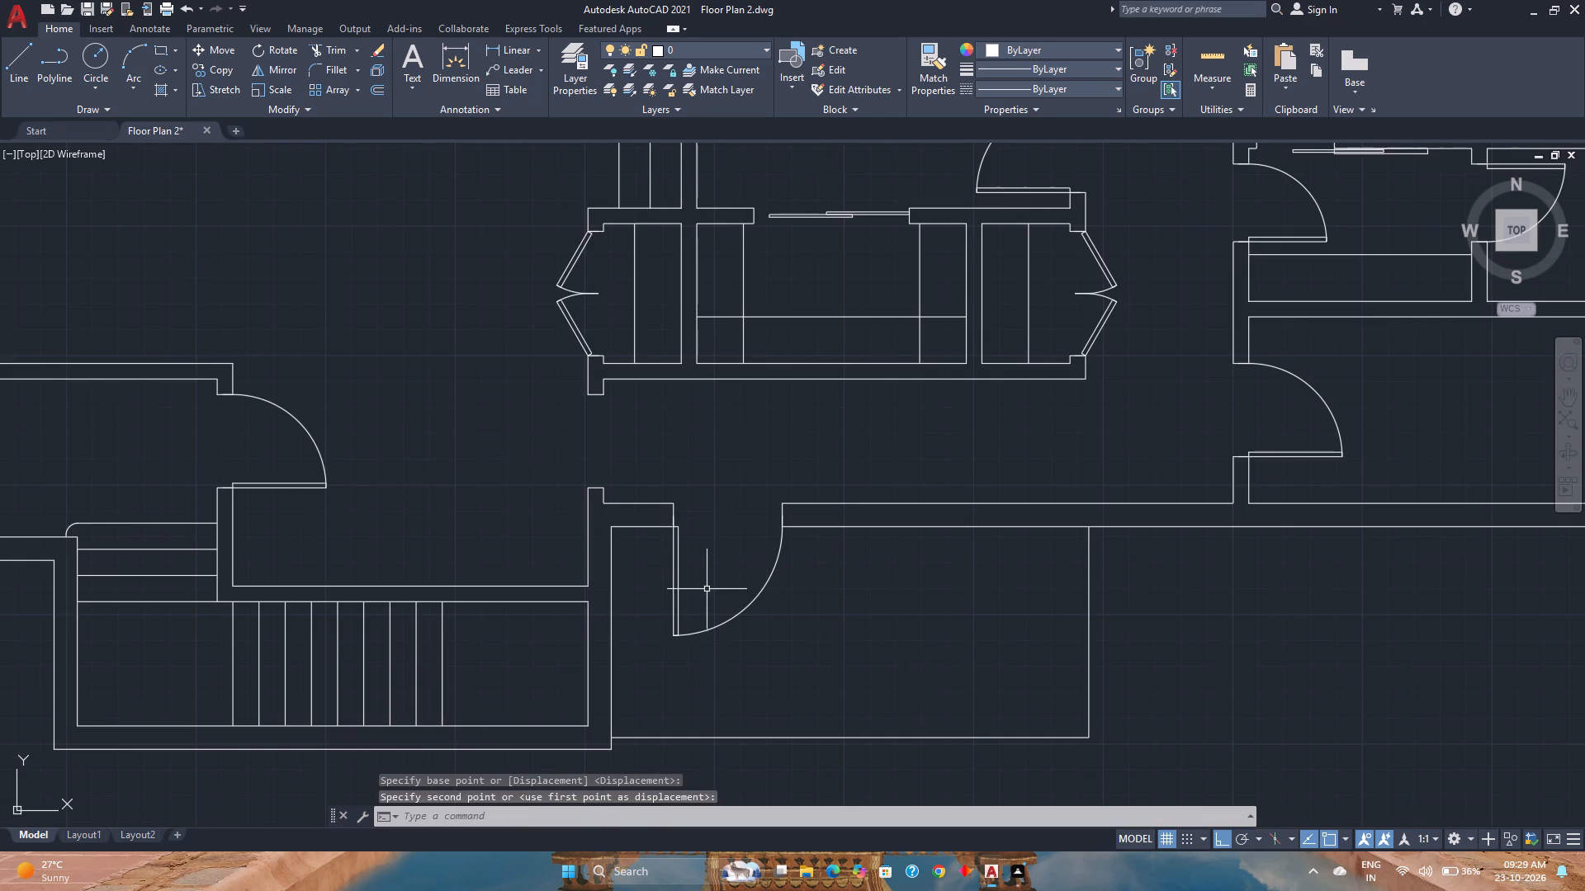
Flip the door in the corridor's south wall opening to swing north and hinge on the east jamb.
{"action": "left_click", "coordinate": [673, 559]}
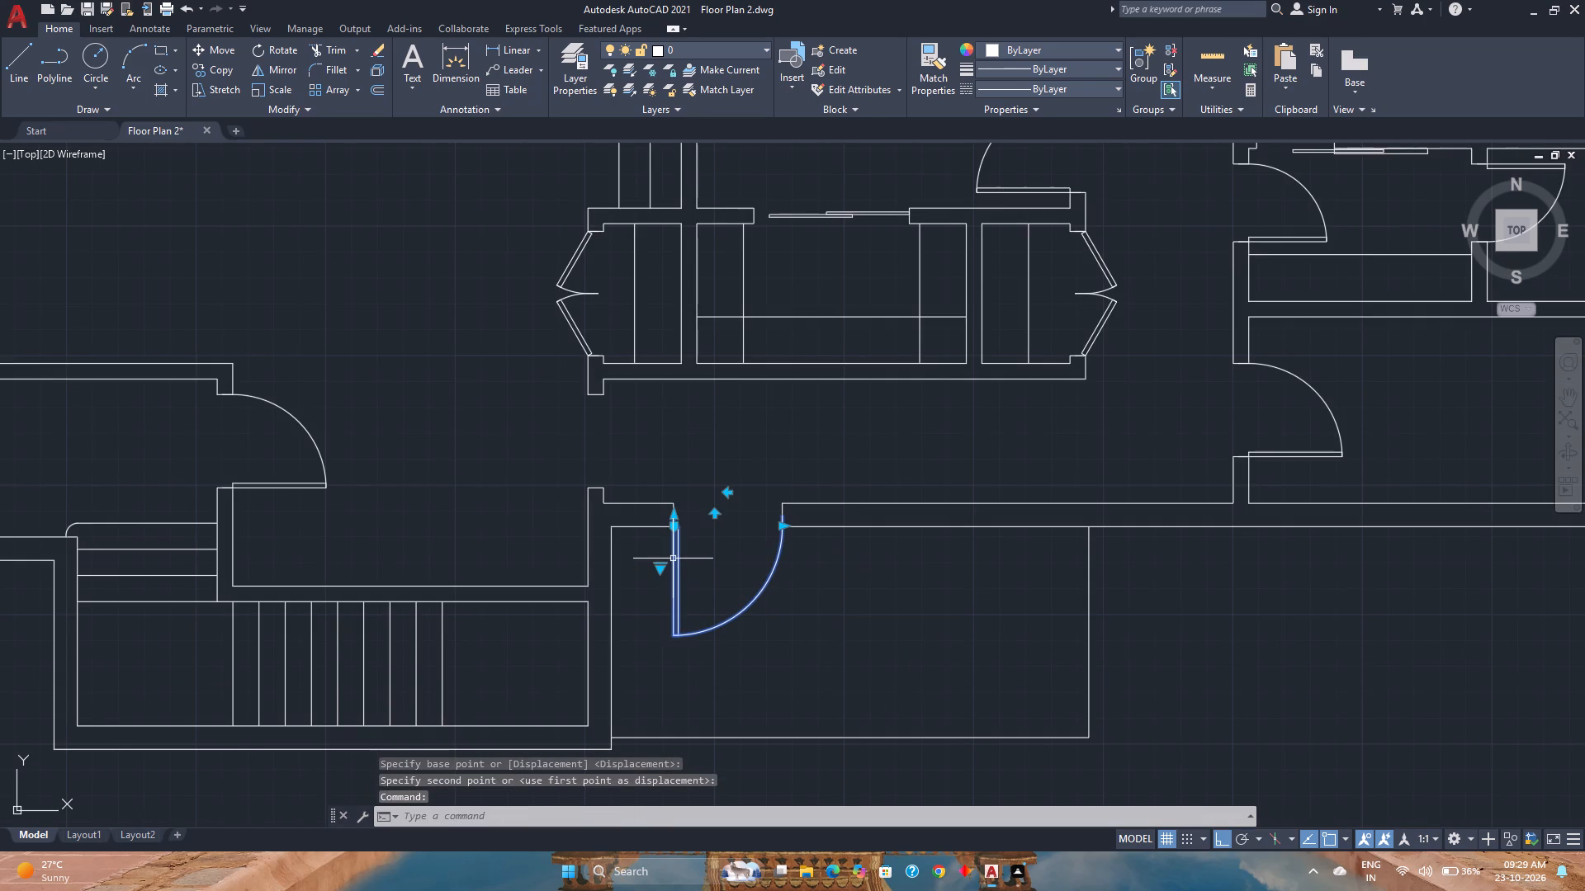
{"action": "left_click", "coordinate": [716, 511]}
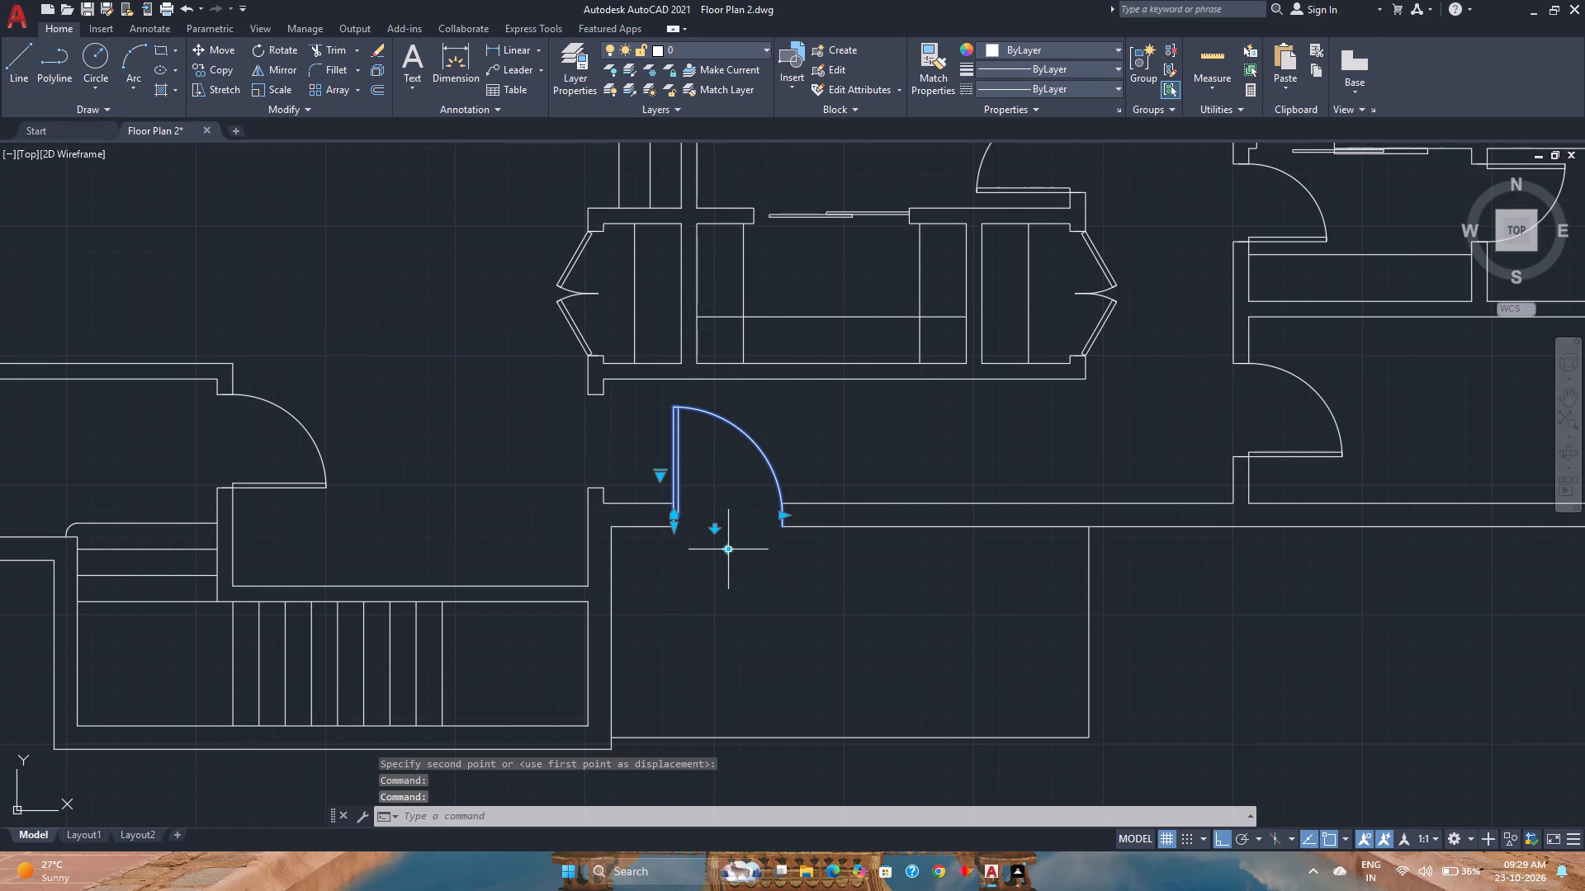
{"action": "left_click", "coordinate": [729, 548]}
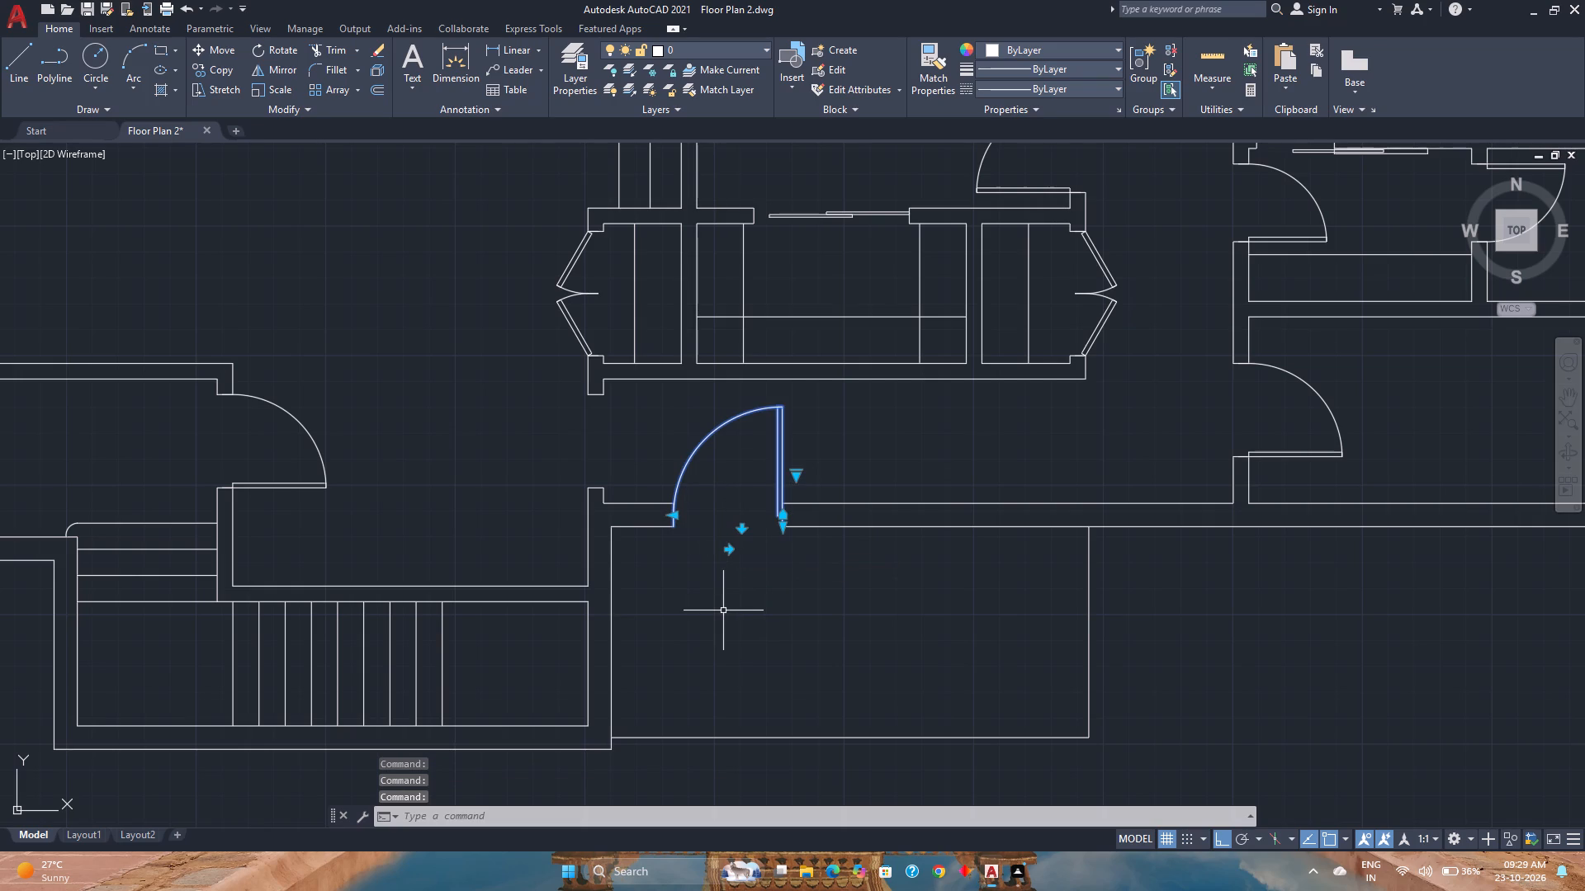
{"action": "key", "text": "Escape"}
Save the drawing.
{"action": "key", "text": "ctrl+s"}
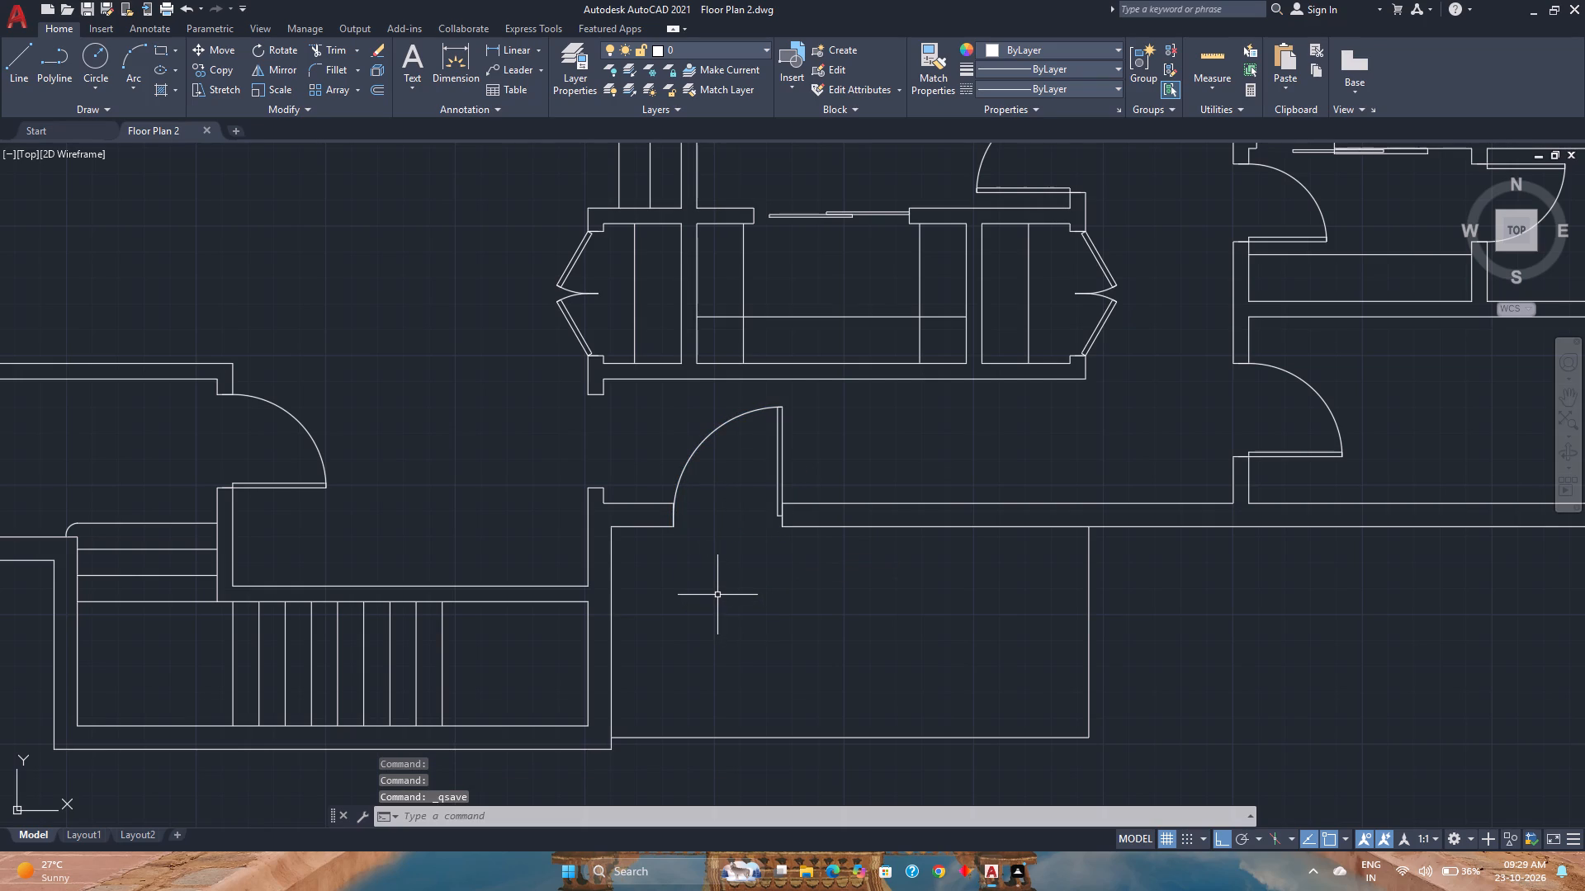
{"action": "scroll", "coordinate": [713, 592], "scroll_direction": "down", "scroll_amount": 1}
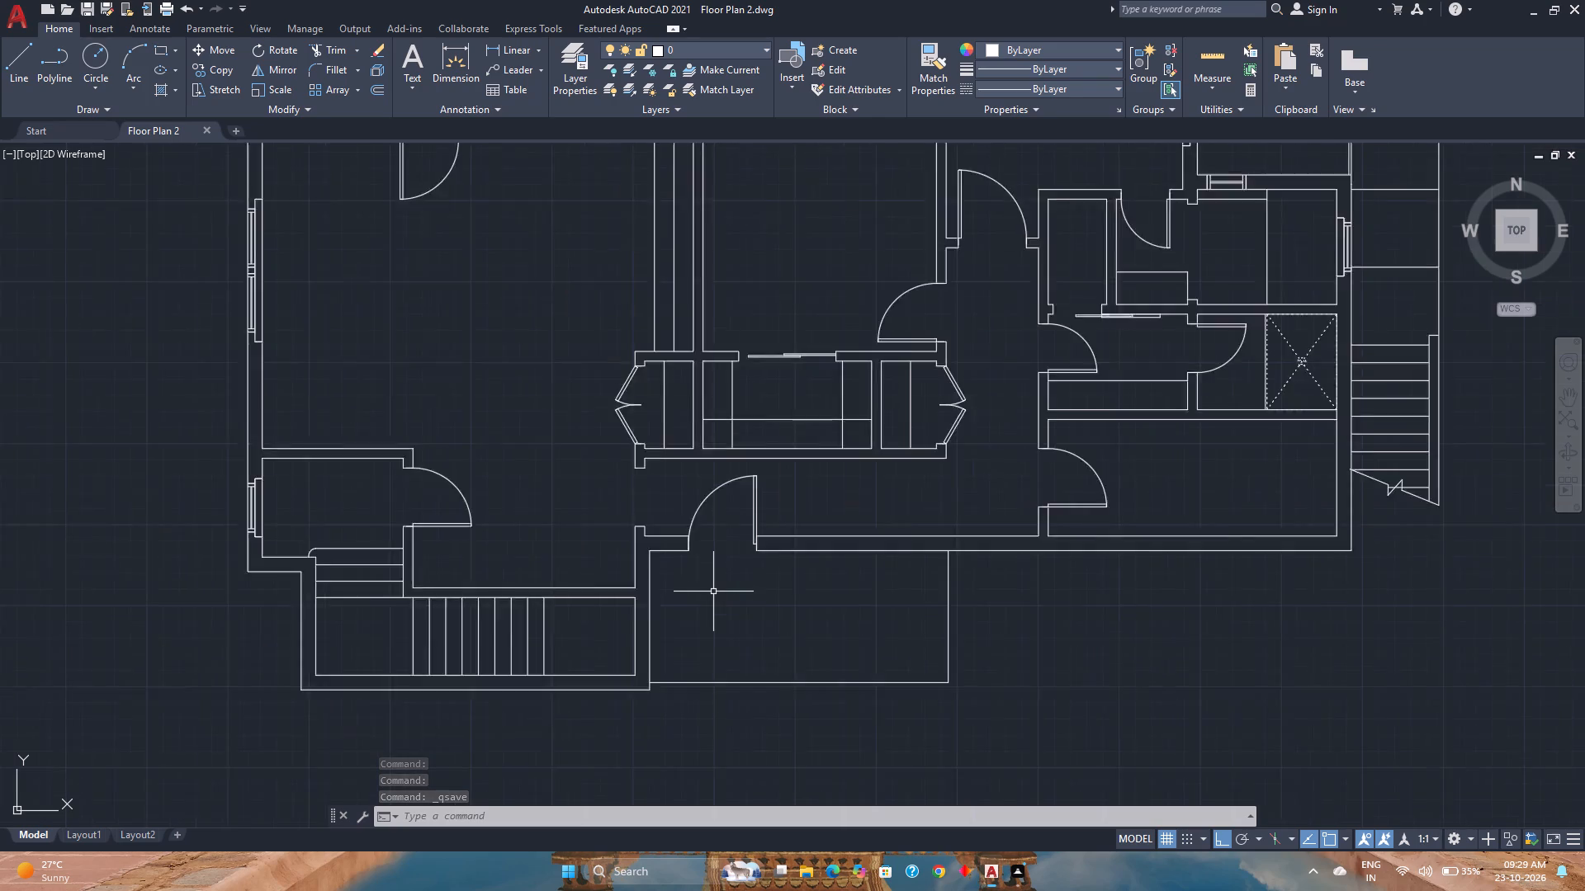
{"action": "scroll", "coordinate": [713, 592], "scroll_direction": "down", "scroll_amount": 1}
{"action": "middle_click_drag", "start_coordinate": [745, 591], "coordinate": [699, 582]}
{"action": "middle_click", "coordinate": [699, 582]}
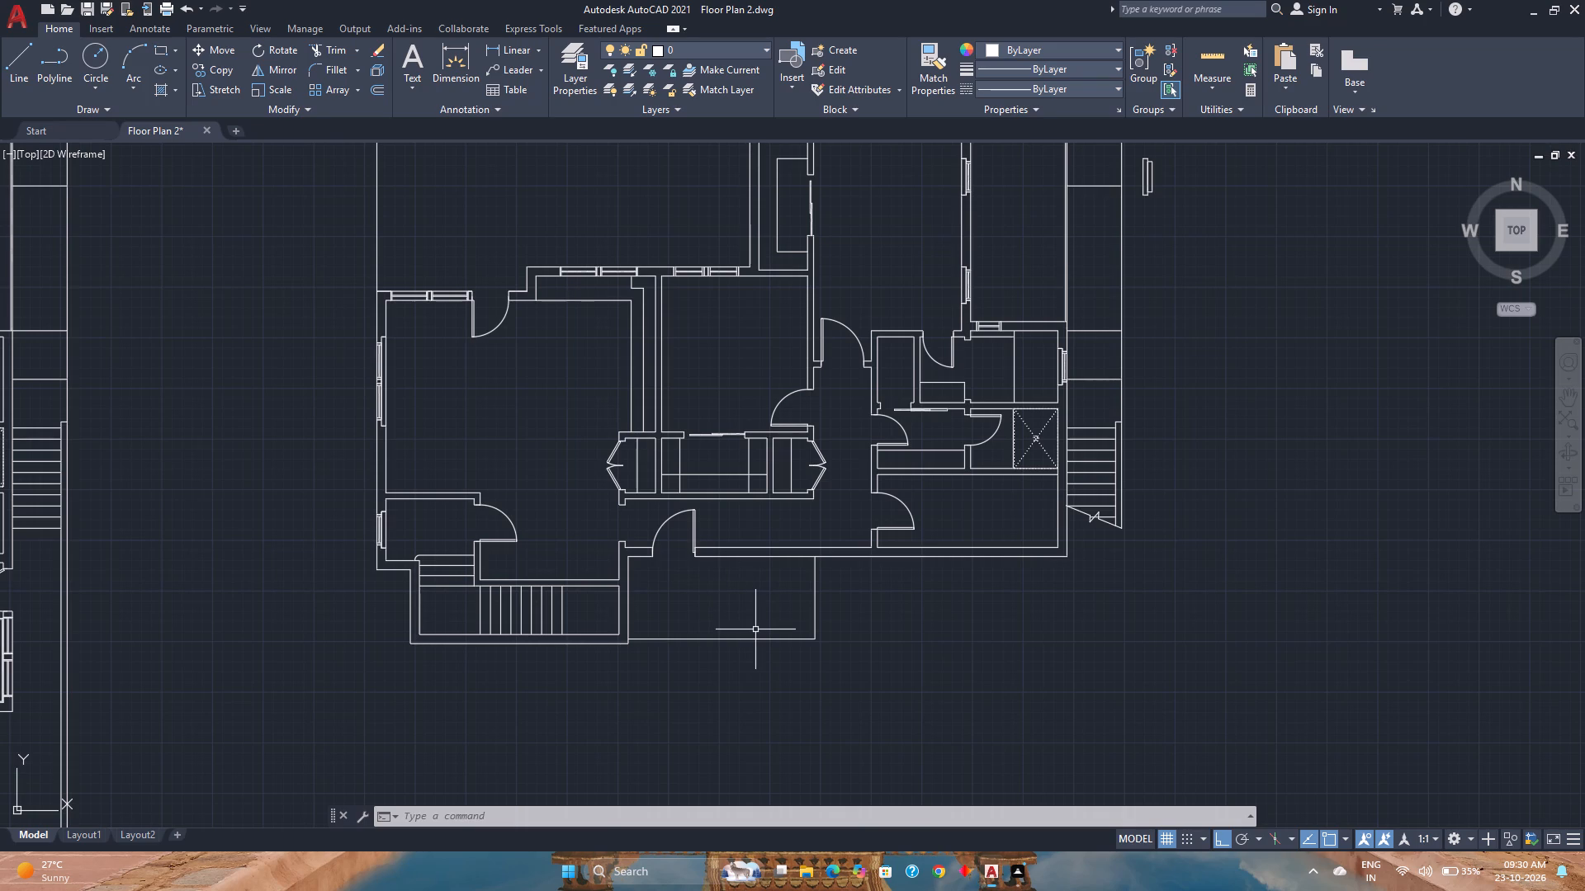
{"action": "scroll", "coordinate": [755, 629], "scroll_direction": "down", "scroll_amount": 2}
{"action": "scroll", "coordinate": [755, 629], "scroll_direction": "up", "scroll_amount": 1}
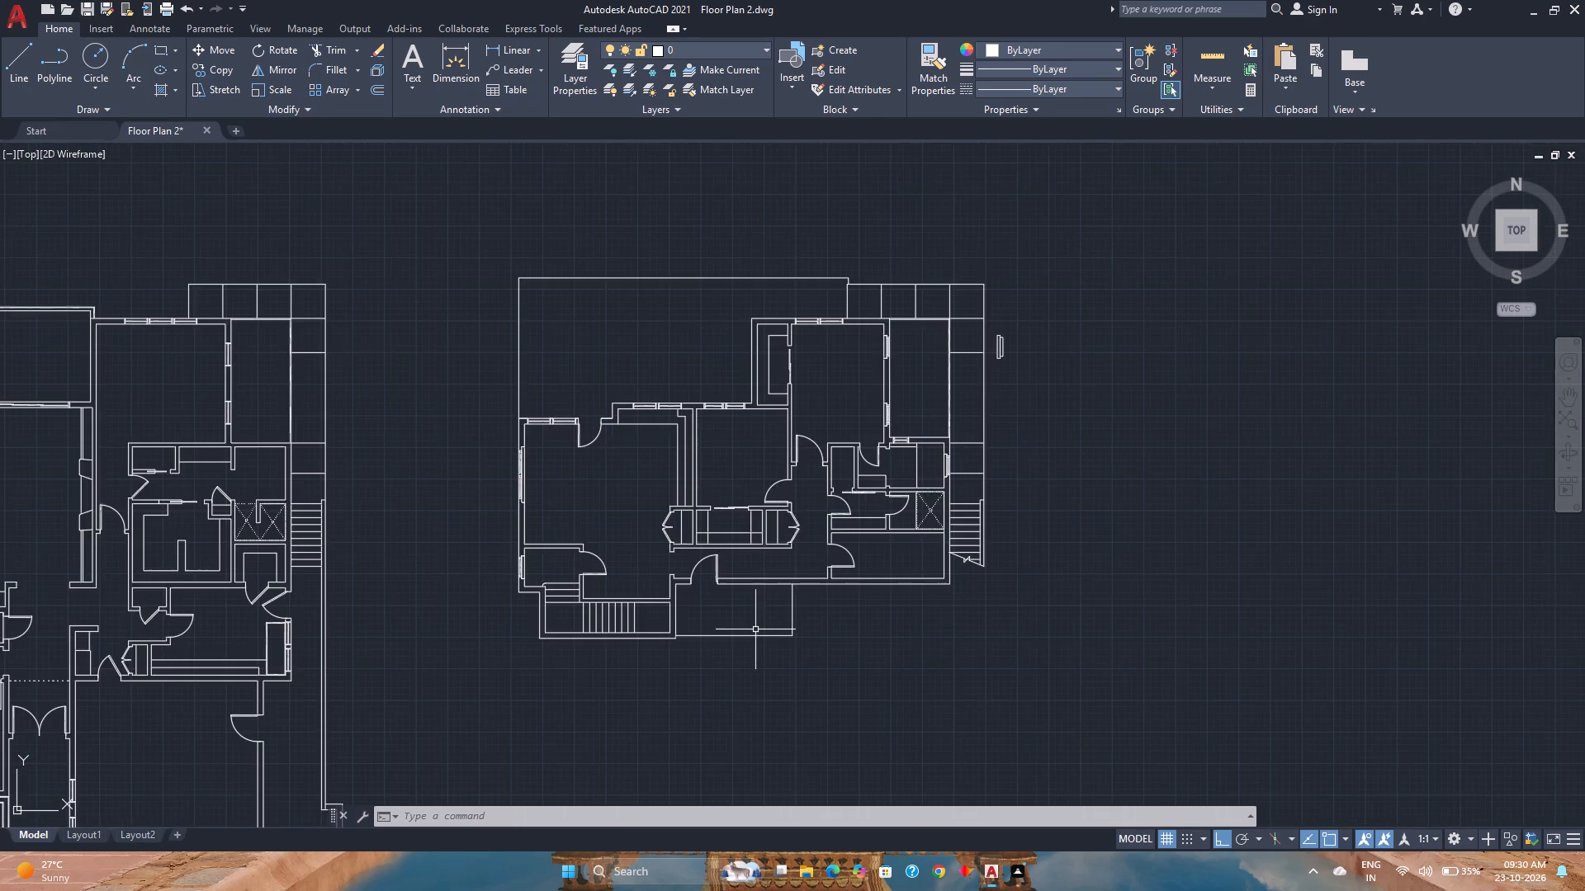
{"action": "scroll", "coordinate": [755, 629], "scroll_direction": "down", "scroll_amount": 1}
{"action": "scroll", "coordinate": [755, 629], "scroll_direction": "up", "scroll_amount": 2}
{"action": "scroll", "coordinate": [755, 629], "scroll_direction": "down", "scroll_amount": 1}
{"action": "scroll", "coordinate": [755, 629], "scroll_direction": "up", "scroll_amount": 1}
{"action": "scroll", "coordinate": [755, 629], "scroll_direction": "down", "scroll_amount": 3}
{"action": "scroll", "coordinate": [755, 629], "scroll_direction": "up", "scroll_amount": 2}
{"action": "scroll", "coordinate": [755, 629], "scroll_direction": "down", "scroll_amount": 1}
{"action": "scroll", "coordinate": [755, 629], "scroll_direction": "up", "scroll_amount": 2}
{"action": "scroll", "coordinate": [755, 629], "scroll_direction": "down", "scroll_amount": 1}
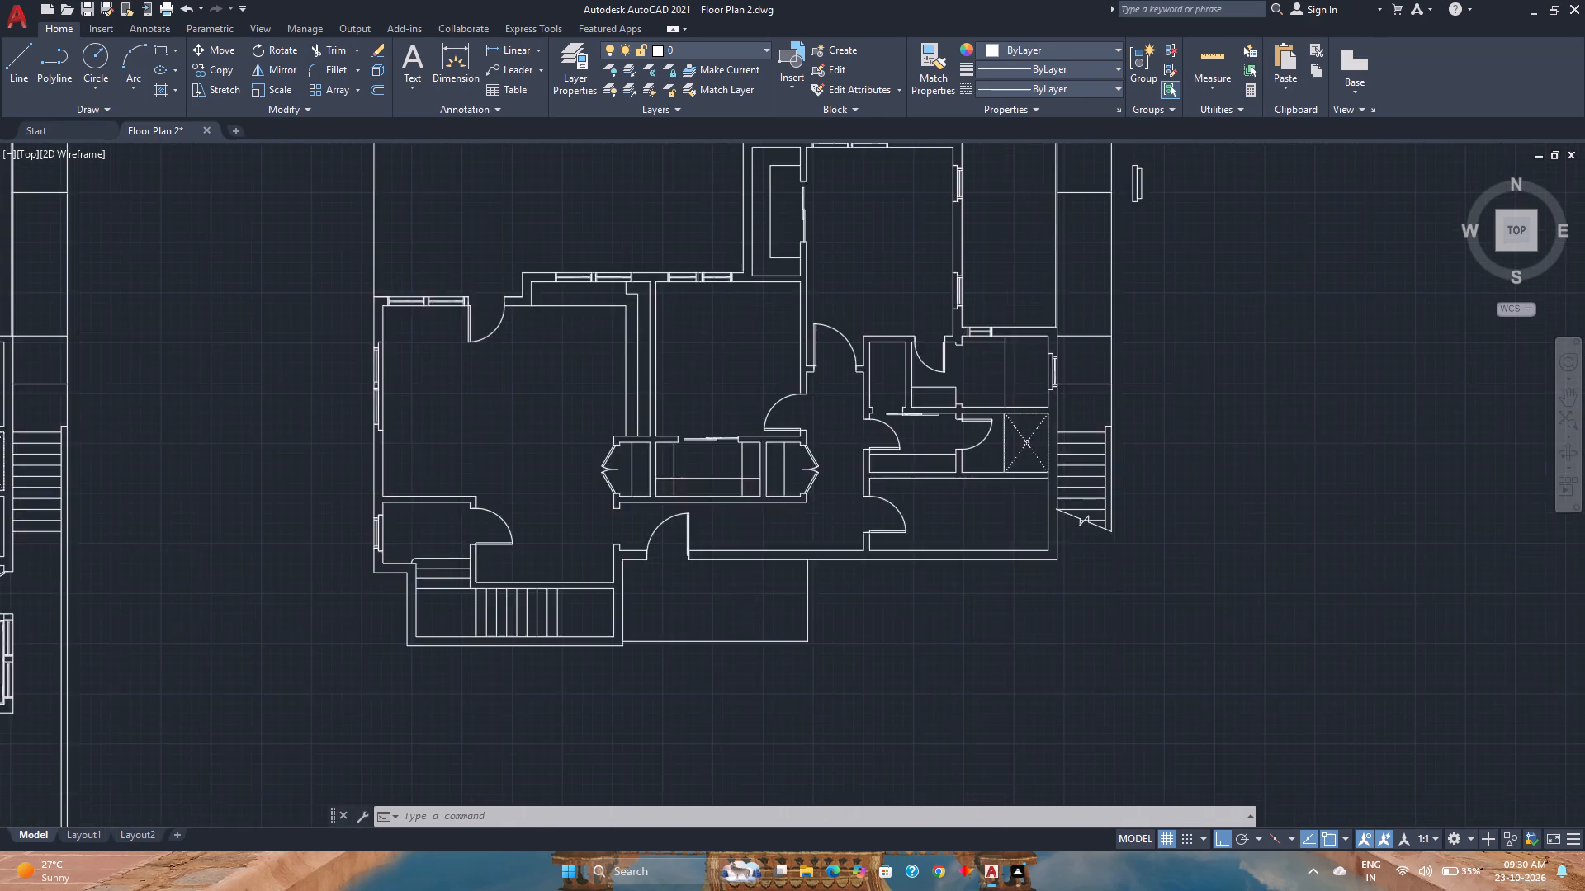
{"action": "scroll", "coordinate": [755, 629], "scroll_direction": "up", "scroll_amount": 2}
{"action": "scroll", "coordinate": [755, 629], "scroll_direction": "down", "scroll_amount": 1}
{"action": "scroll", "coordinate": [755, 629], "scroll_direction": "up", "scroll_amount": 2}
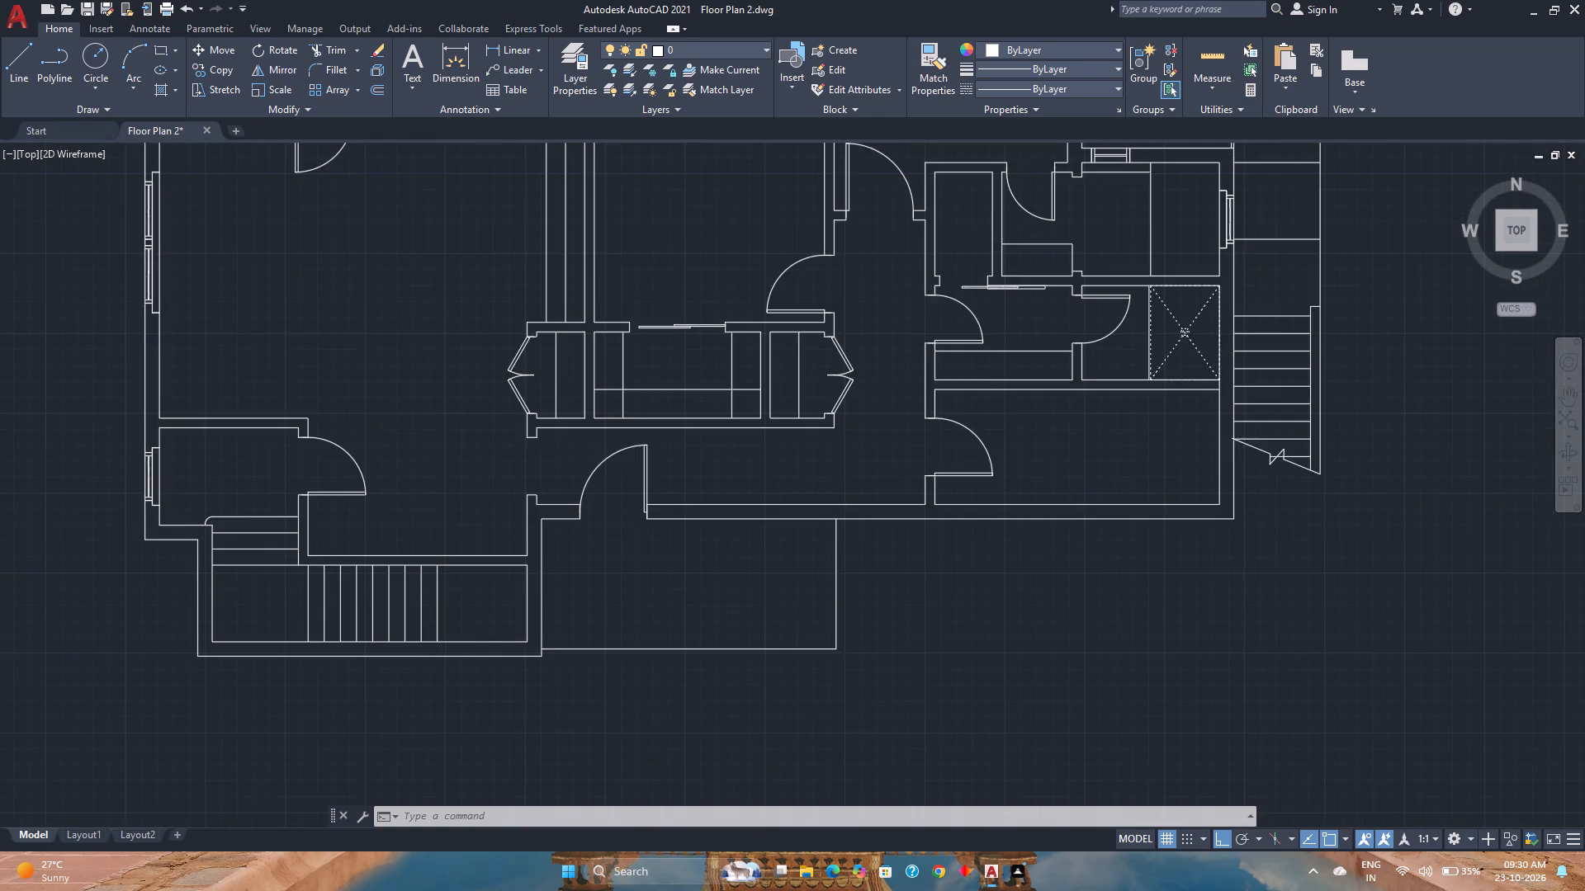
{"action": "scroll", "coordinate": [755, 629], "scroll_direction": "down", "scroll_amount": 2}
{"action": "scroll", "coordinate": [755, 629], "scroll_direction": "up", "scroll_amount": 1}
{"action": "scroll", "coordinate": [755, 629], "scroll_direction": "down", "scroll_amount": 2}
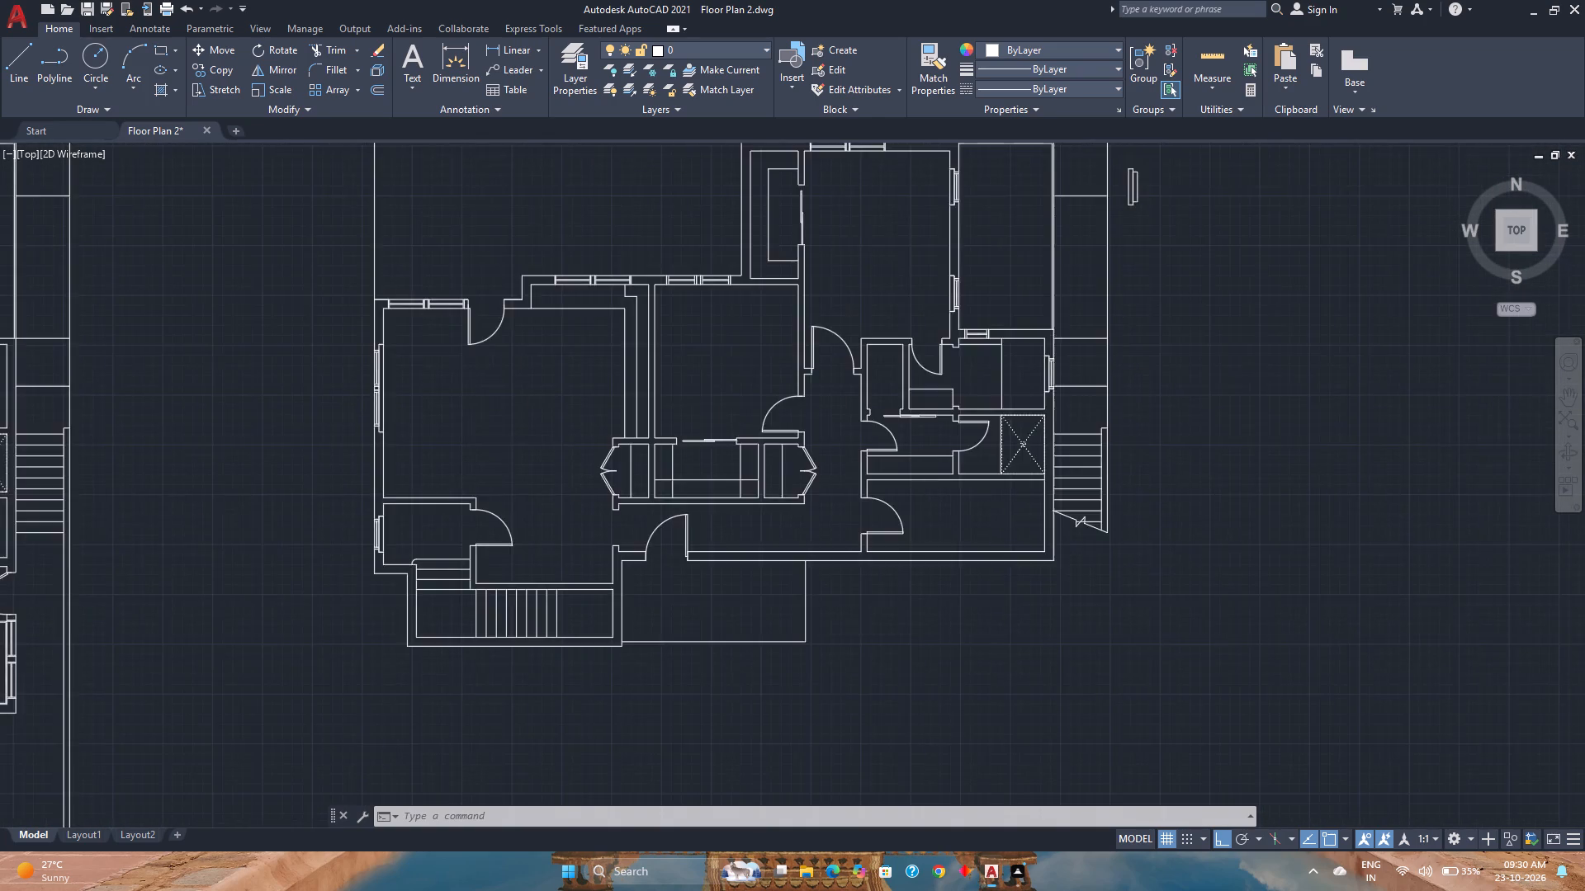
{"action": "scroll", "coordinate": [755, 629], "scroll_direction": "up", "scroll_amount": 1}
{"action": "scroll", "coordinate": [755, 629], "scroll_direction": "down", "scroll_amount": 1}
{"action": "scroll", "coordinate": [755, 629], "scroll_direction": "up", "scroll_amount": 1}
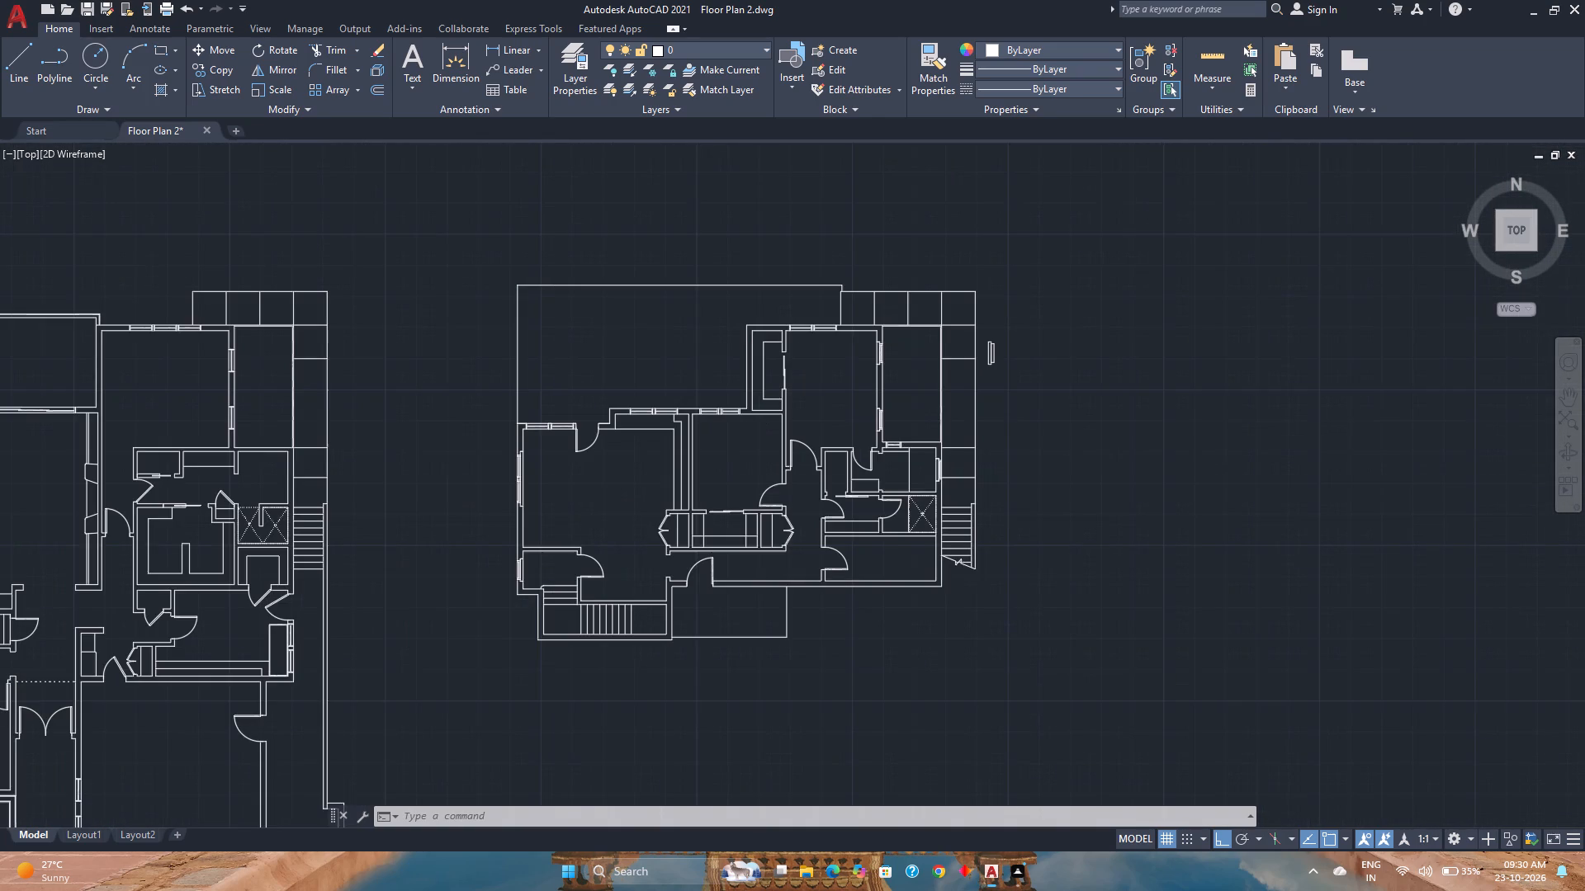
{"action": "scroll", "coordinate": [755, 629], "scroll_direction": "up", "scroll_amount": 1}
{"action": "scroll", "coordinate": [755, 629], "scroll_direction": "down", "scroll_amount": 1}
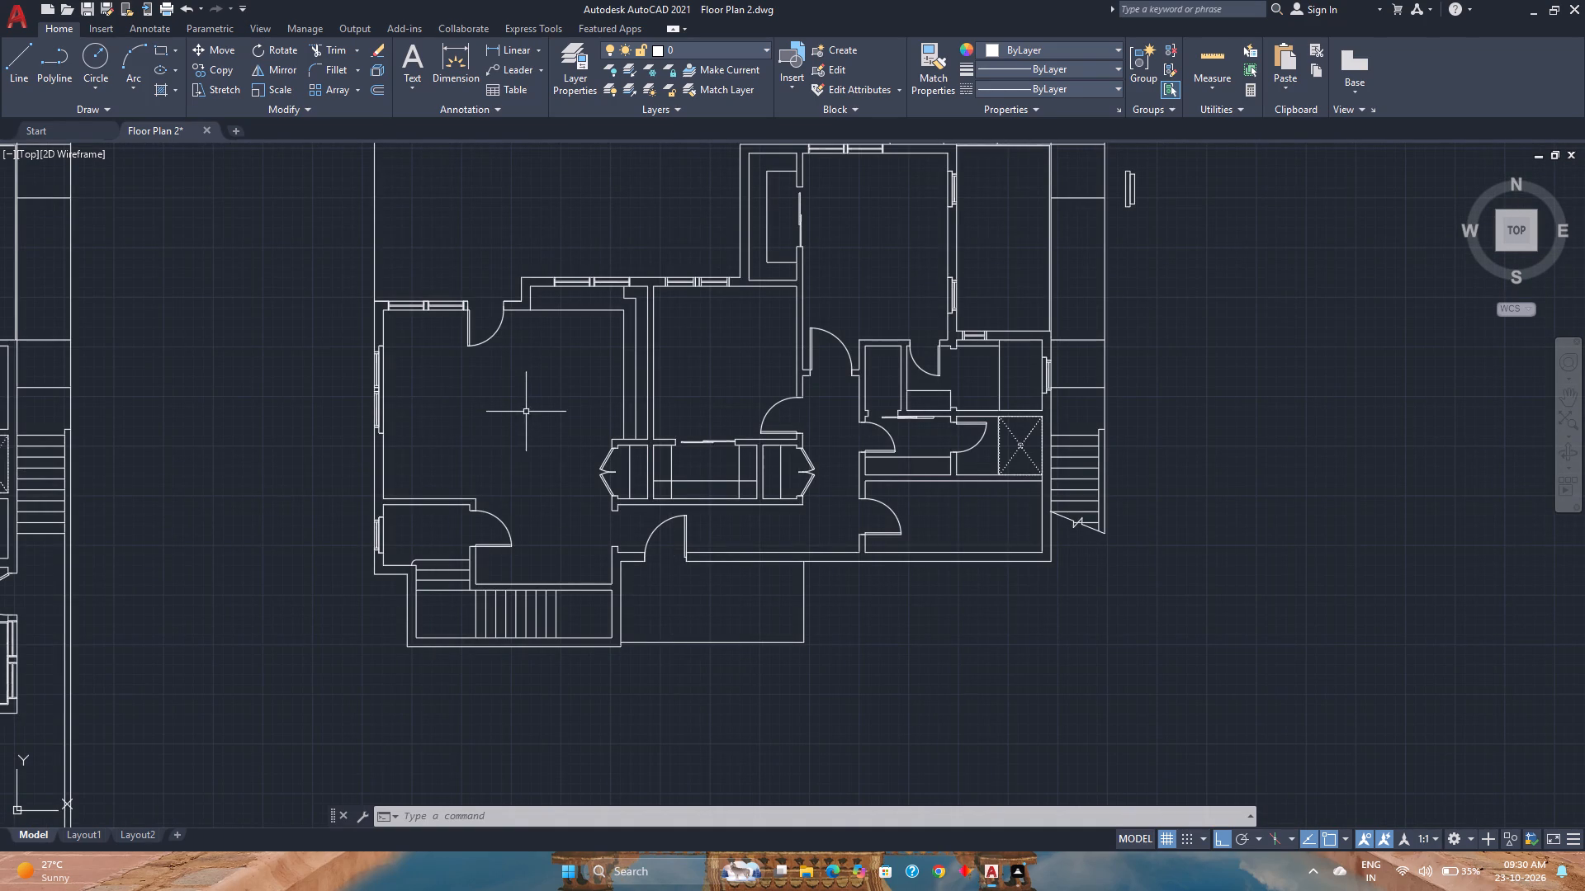
Draw a line 1'6" east from the midpoint of the northern strip's west edge, turning north to meet the wall's inner line.
{"action": "scroll", "coordinate": [550, 311], "scroll_direction": "up", "scroll_amount": 4}
{"action": "middle_click_drag", "start_coordinate": [550, 311], "coordinate": [656, 499]}
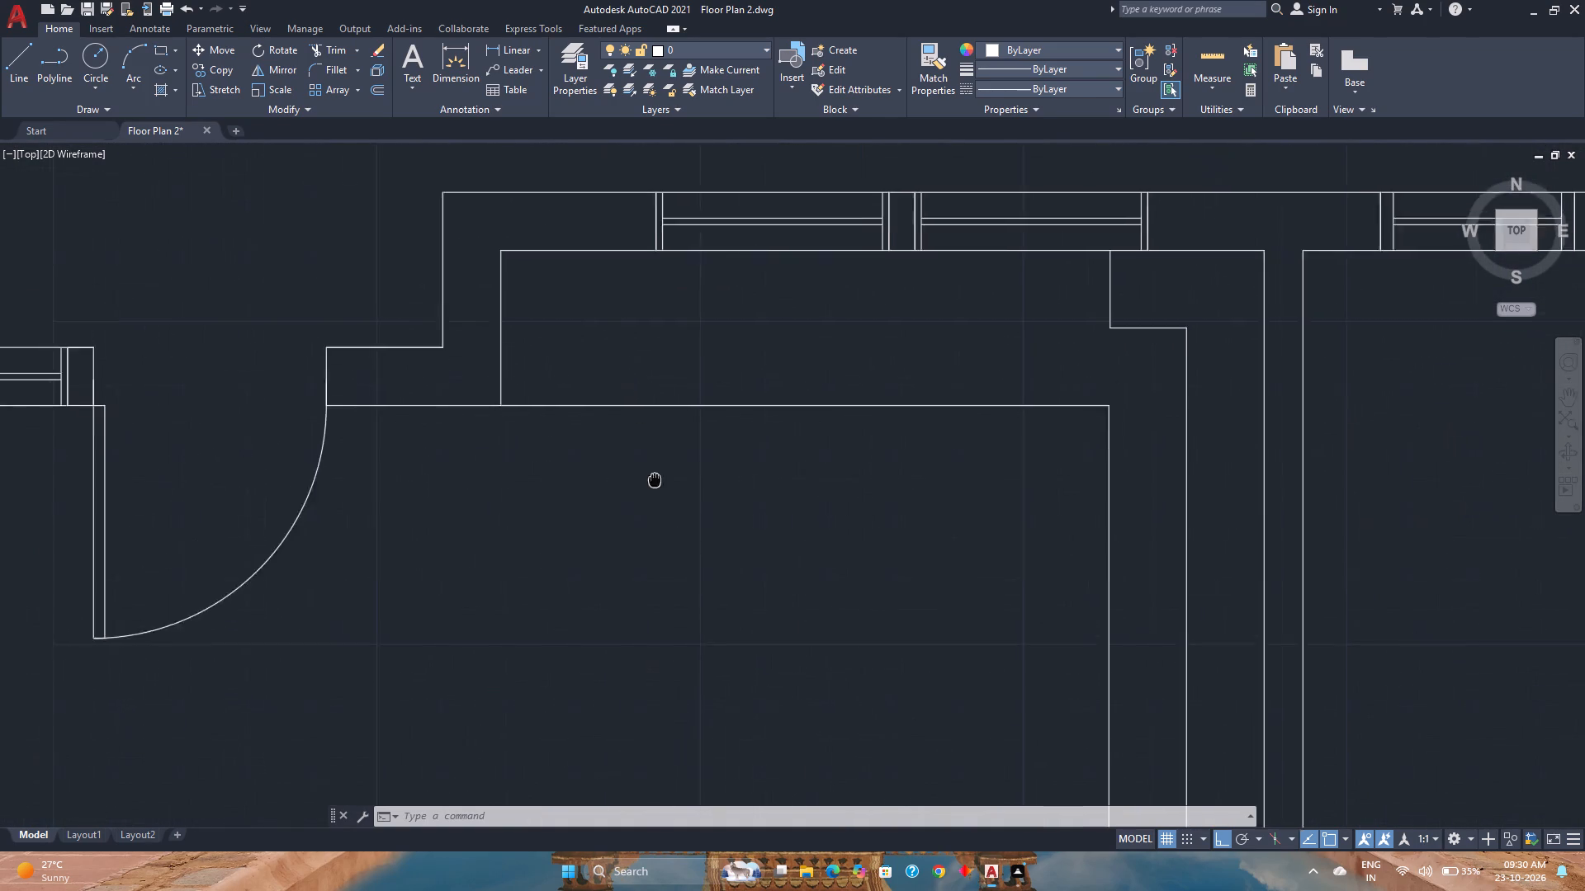
{"action": "middle_click_drag", "start_coordinate": [656, 499], "coordinate": [668, 600]}
{"action": "left_click", "coordinate": [13, 56]}
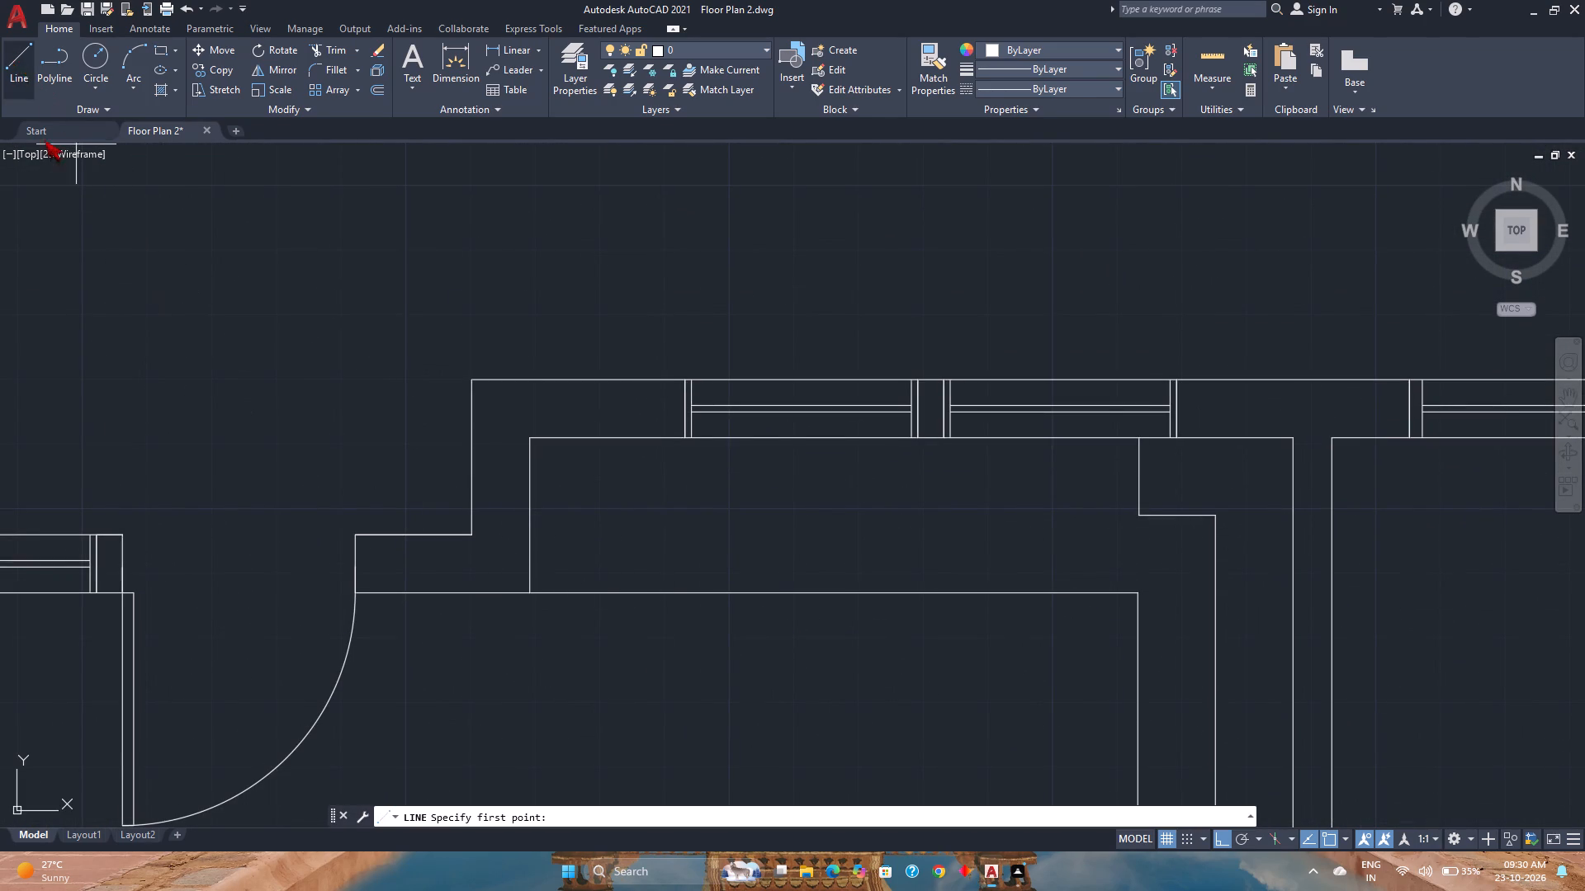
{"action": "left_click", "coordinate": [531, 514]}
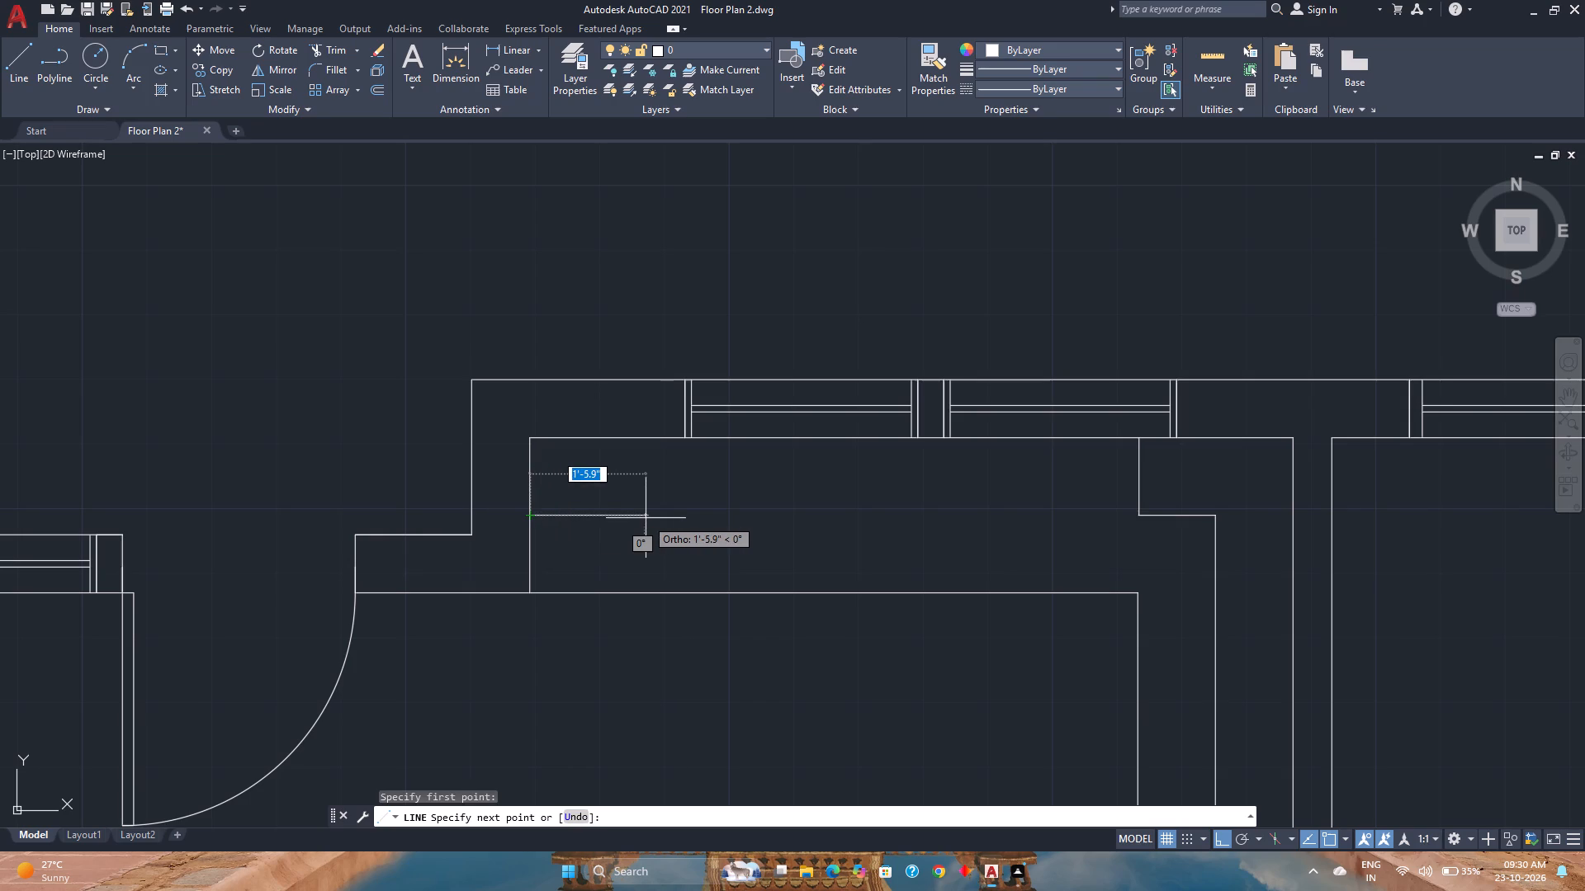
{"action": "type", "text": "1'6"}
{"action": "key", "text": "shift+quotedbl"}
{"action": "key", "text": "Return"}
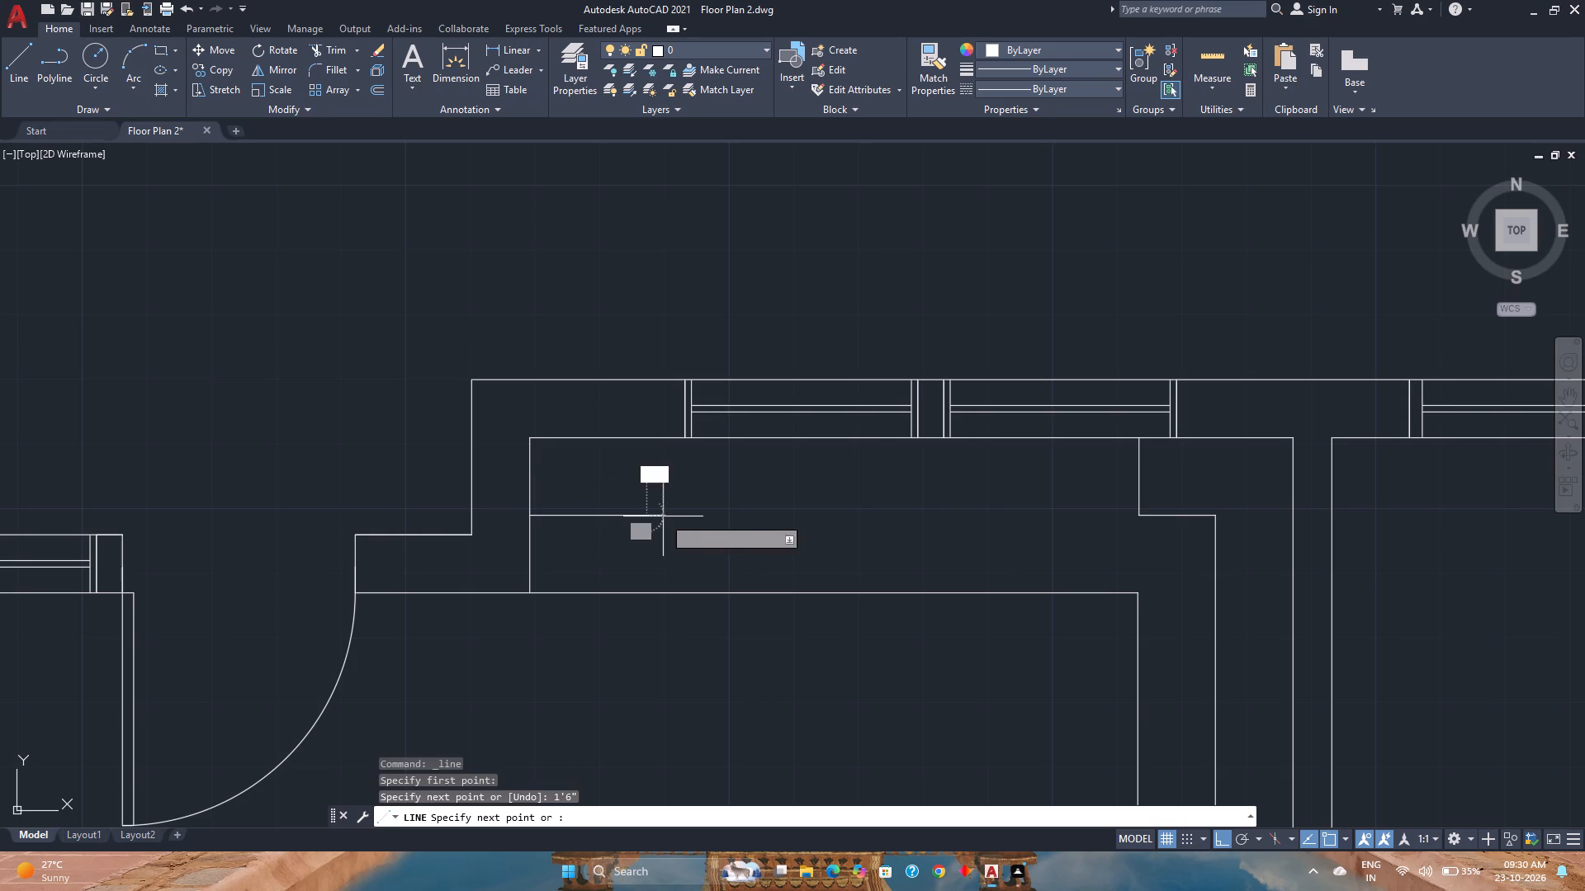
{"action": "left_click", "coordinate": [648, 441]}
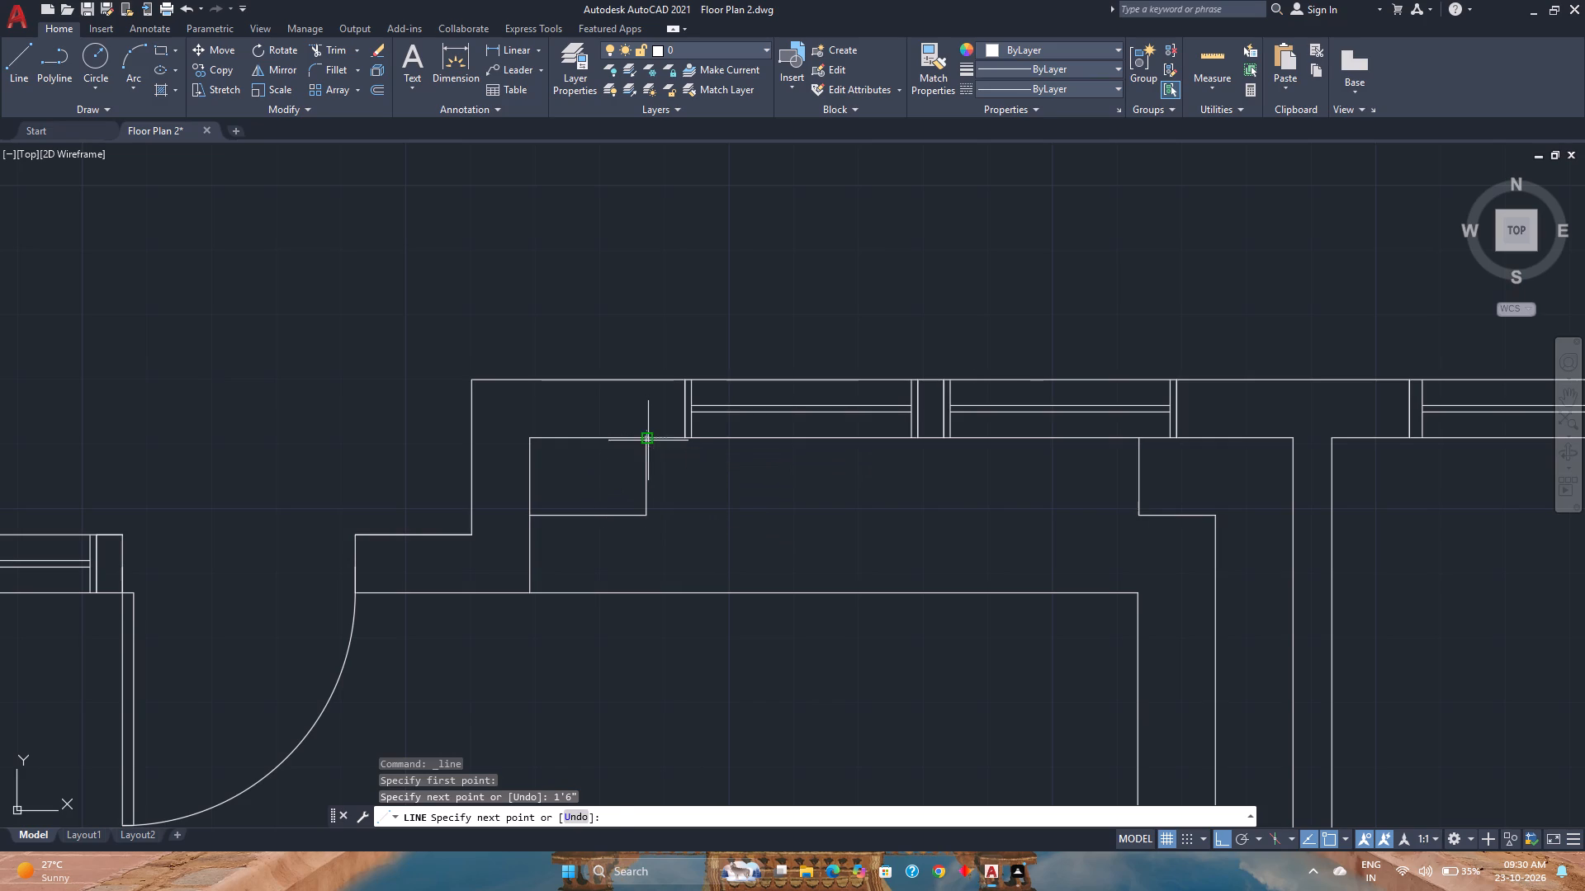
{"action": "key", "text": "Escape"}
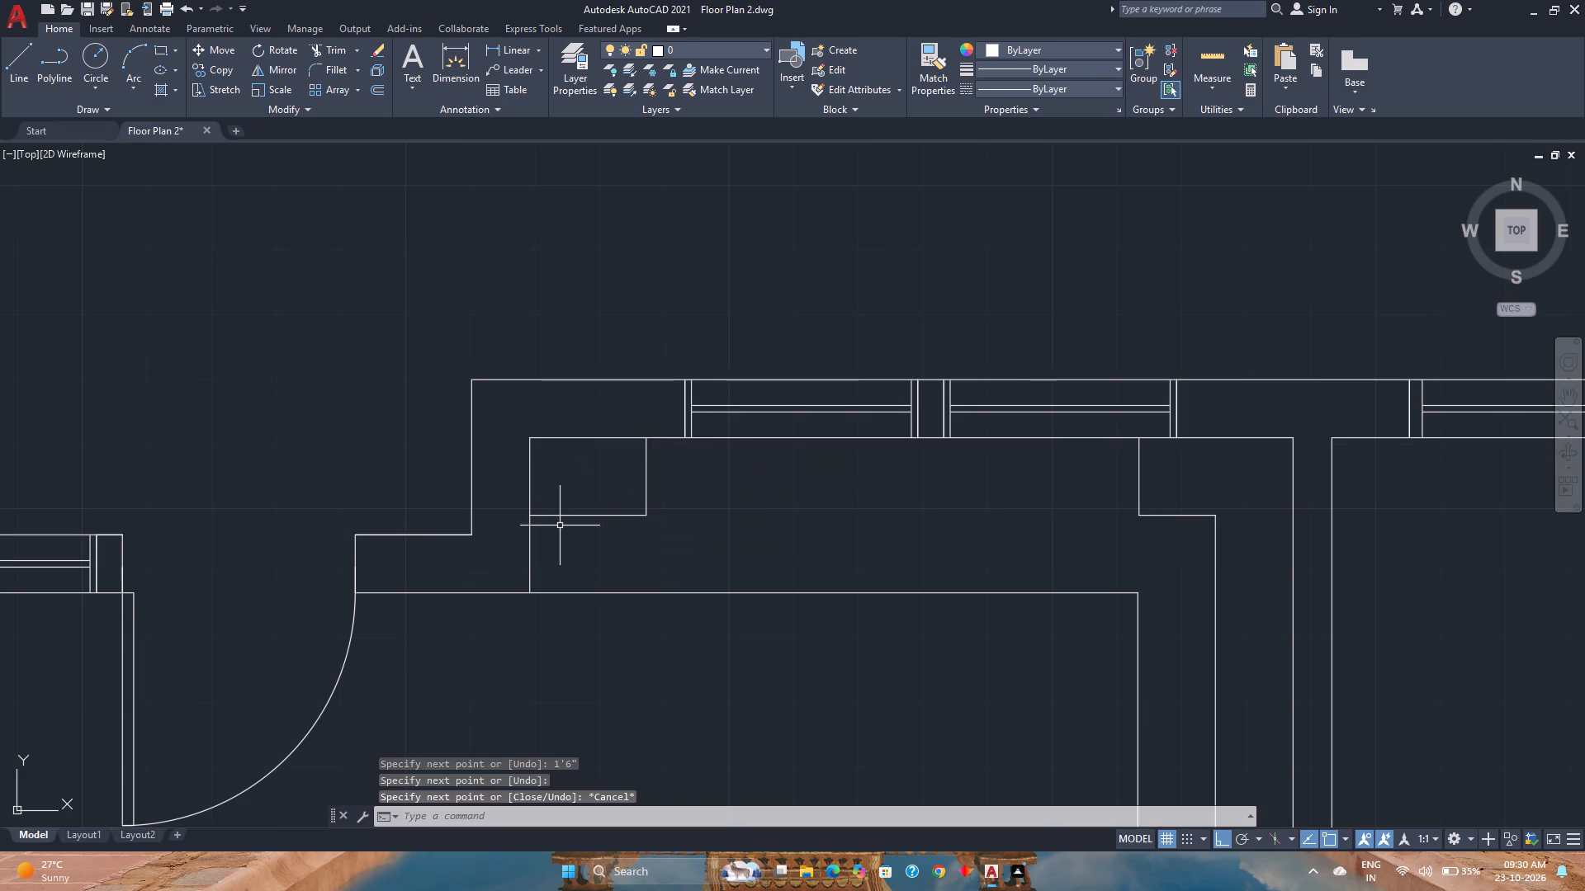
Save the drawing.
{"action": "key", "text": "ctrl+s"}
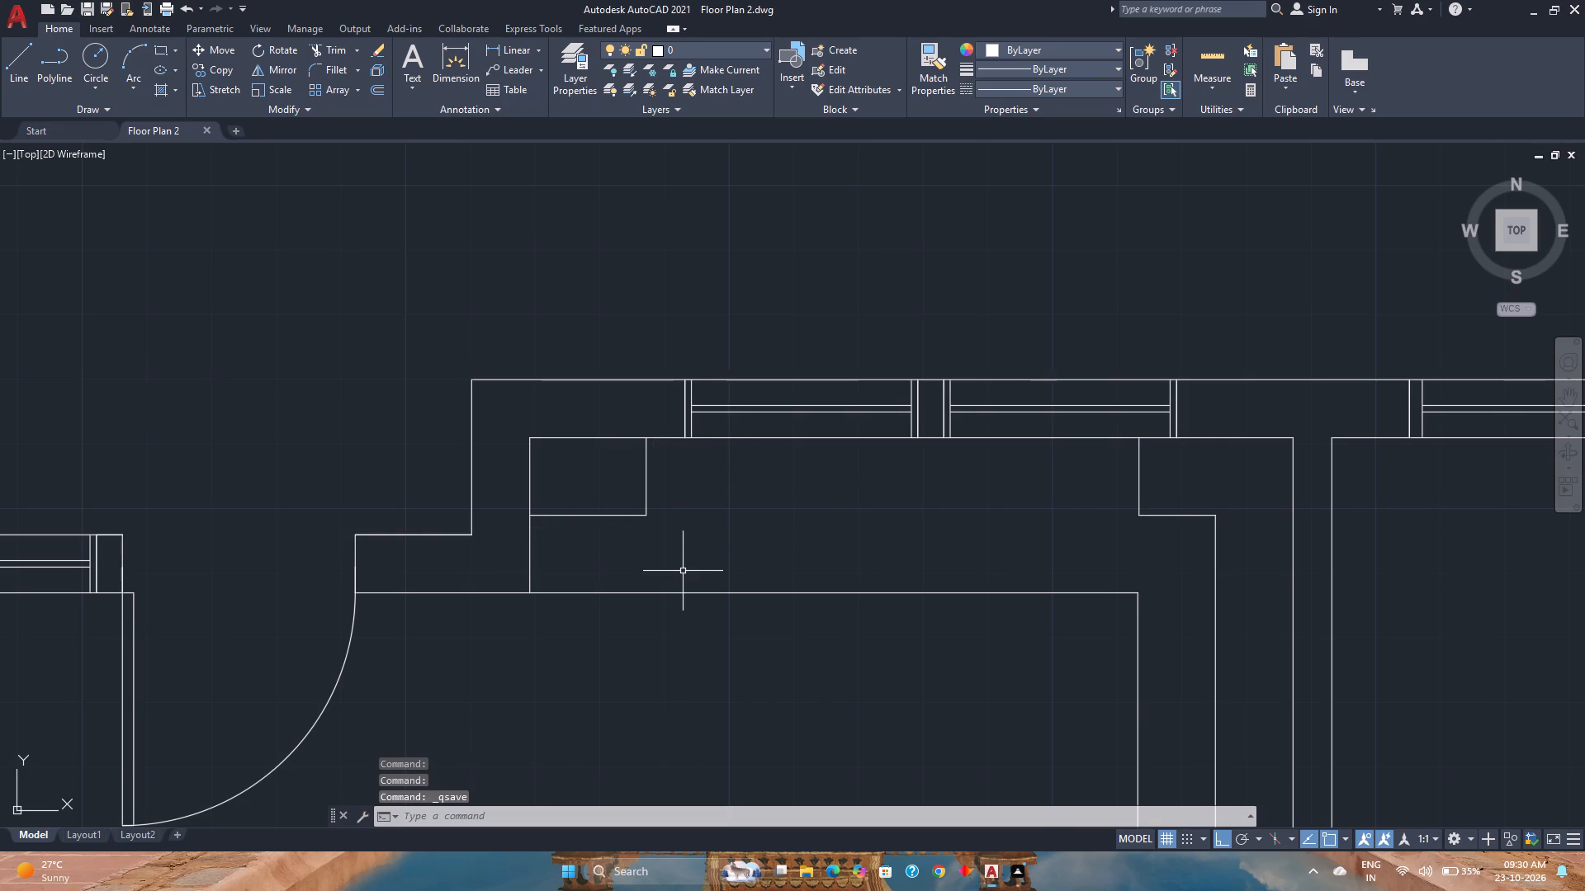
Review the second floor plan, especially the west room and its northern strip, alongside the first floor plan.
{"action": "scroll", "coordinate": [683, 571], "scroll_direction": "down", "scroll_amount": 3}
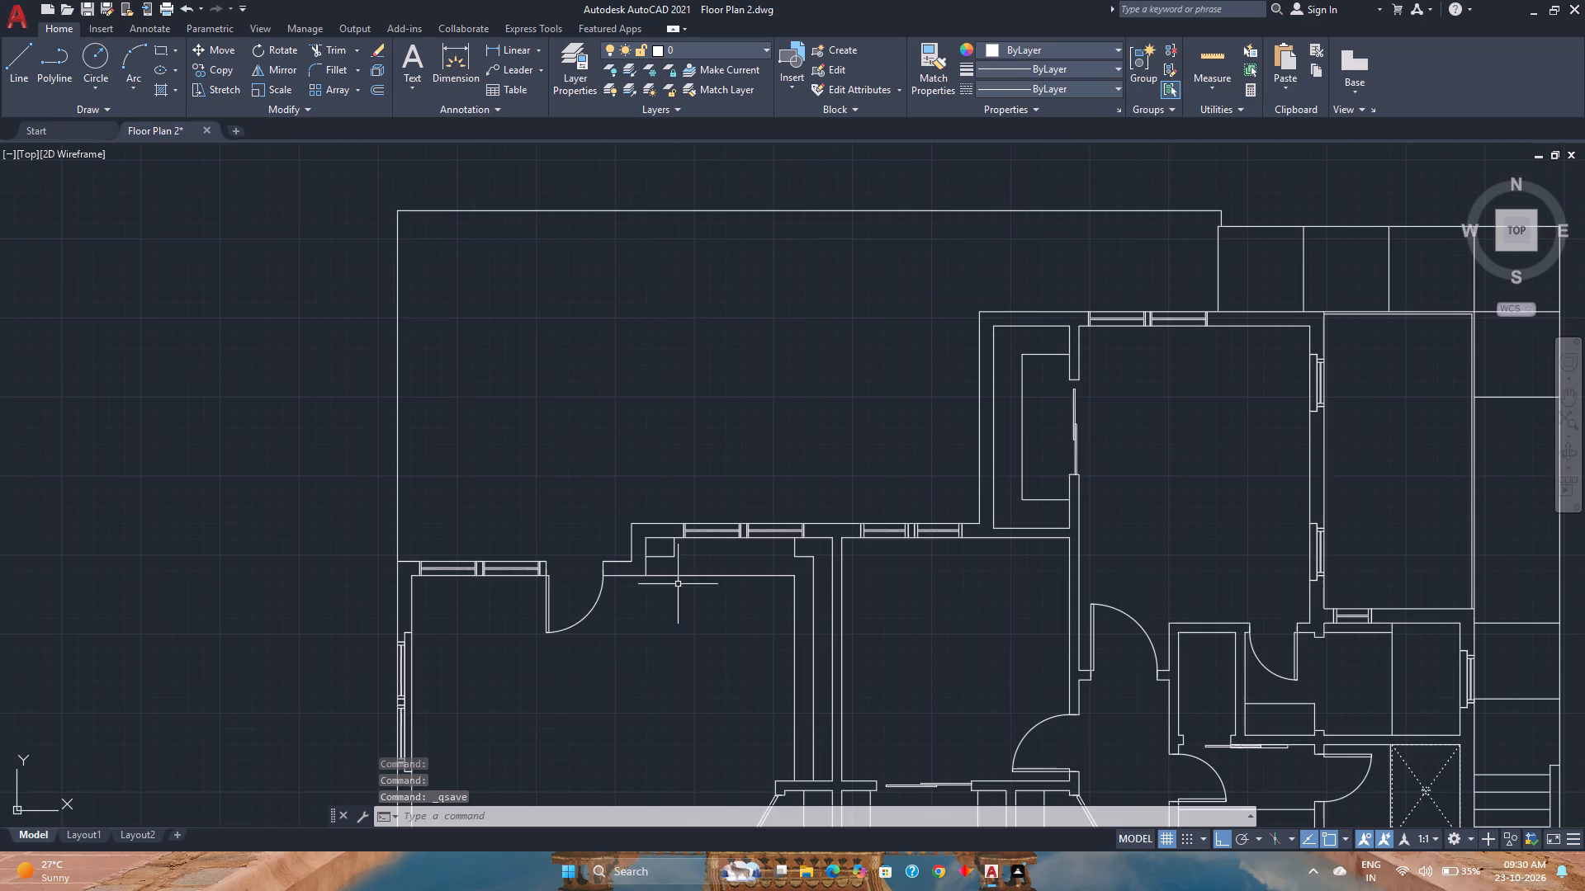
{"action": "scroll", "coordinate": [656, 643], "scroll_direction": "down", "scroll_amount": 2}
{"action": "middle_click_drag", "start_coordinate": [653, 673], "coordinate": [641, 617]}
{"action": "middle_click", "coordinate": [641, 617]}
{"action": "middle_click", "coordinate": [641, 617]}
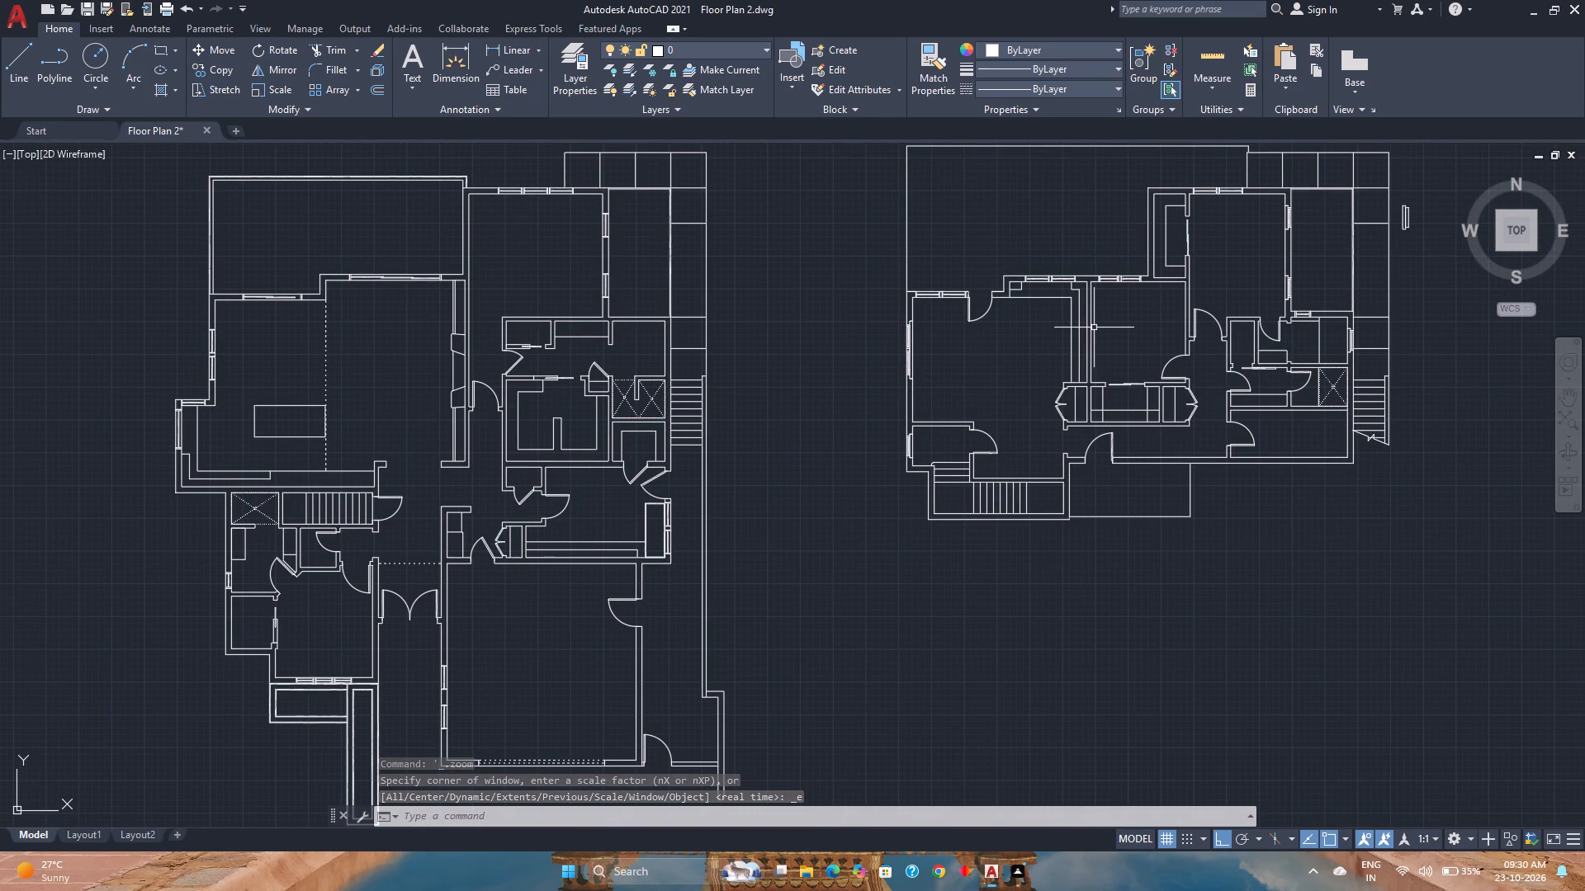
{"action": "scroll", "coordinate": [1039, 300], "scroll_direction": "up", "scroll_amount": 2}
{"action": "middle_click_drag", "start_coordinate": [1036, 347], "coordinate": [1051, 353]}
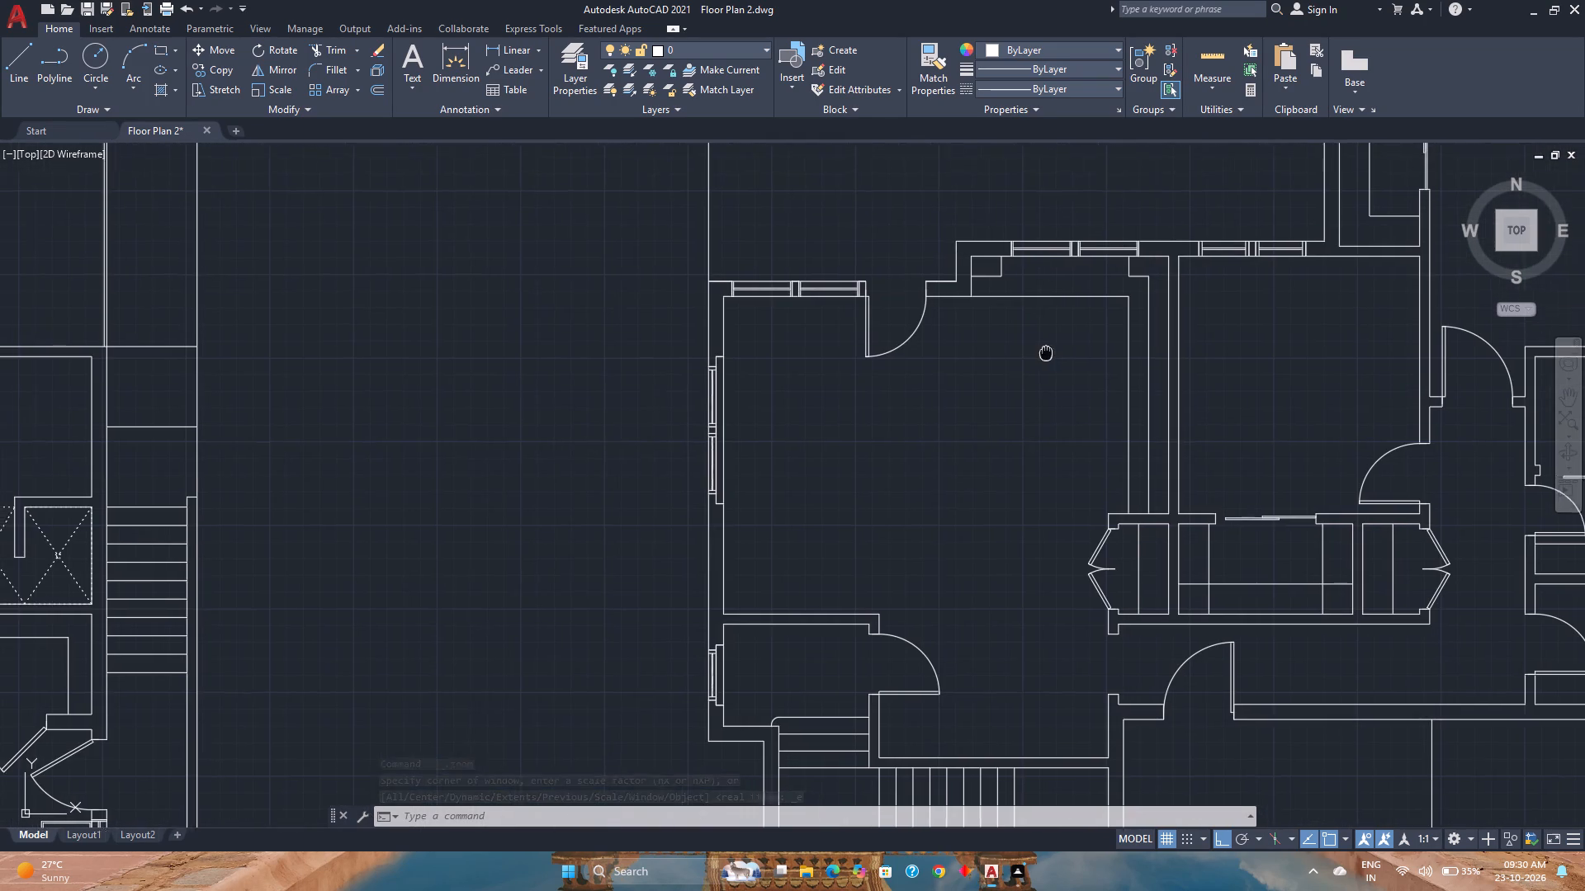
{"action": "middle_click_drag", "start_coordinate": [1051, 353], "coordinate": [897, 555]}
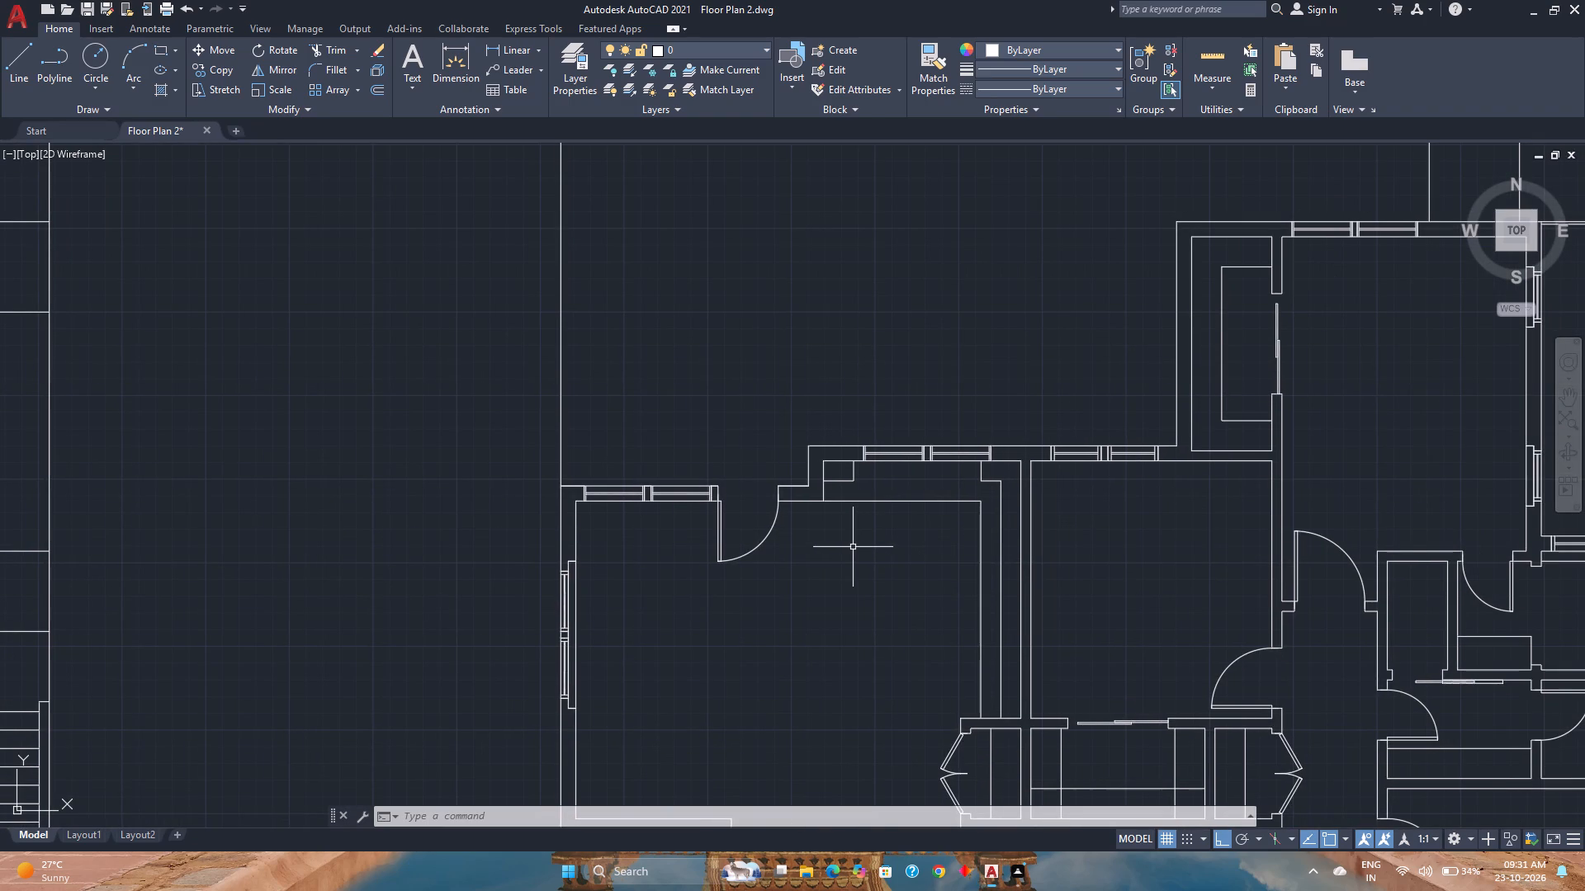
{"action": "scroll", "coordinate": [852, 547], "scroll_direction": "down", "scroll_amount": 2}
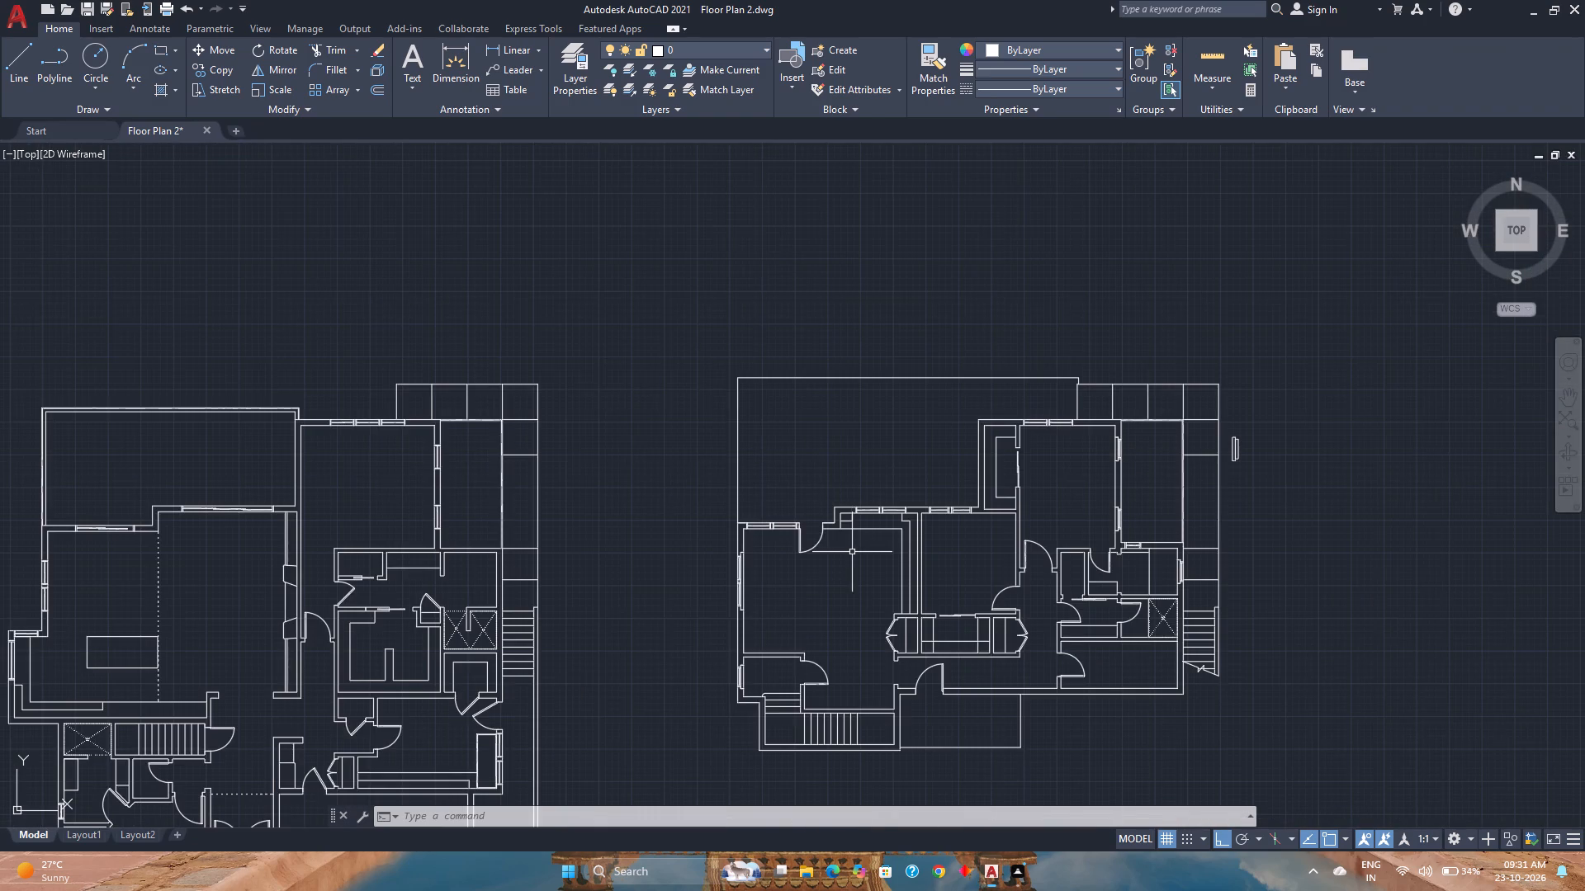
{"action": "middle_click_drag", "start_coordinate": [848, 552], "coordinate": [658, 489]}
{"action": "middle_click", "coordinate": [658, 488]}
{"action": "middle_click", "coordinate": [658, 488]}
{"action": "middle_click", "coordinate": [658, 488]}
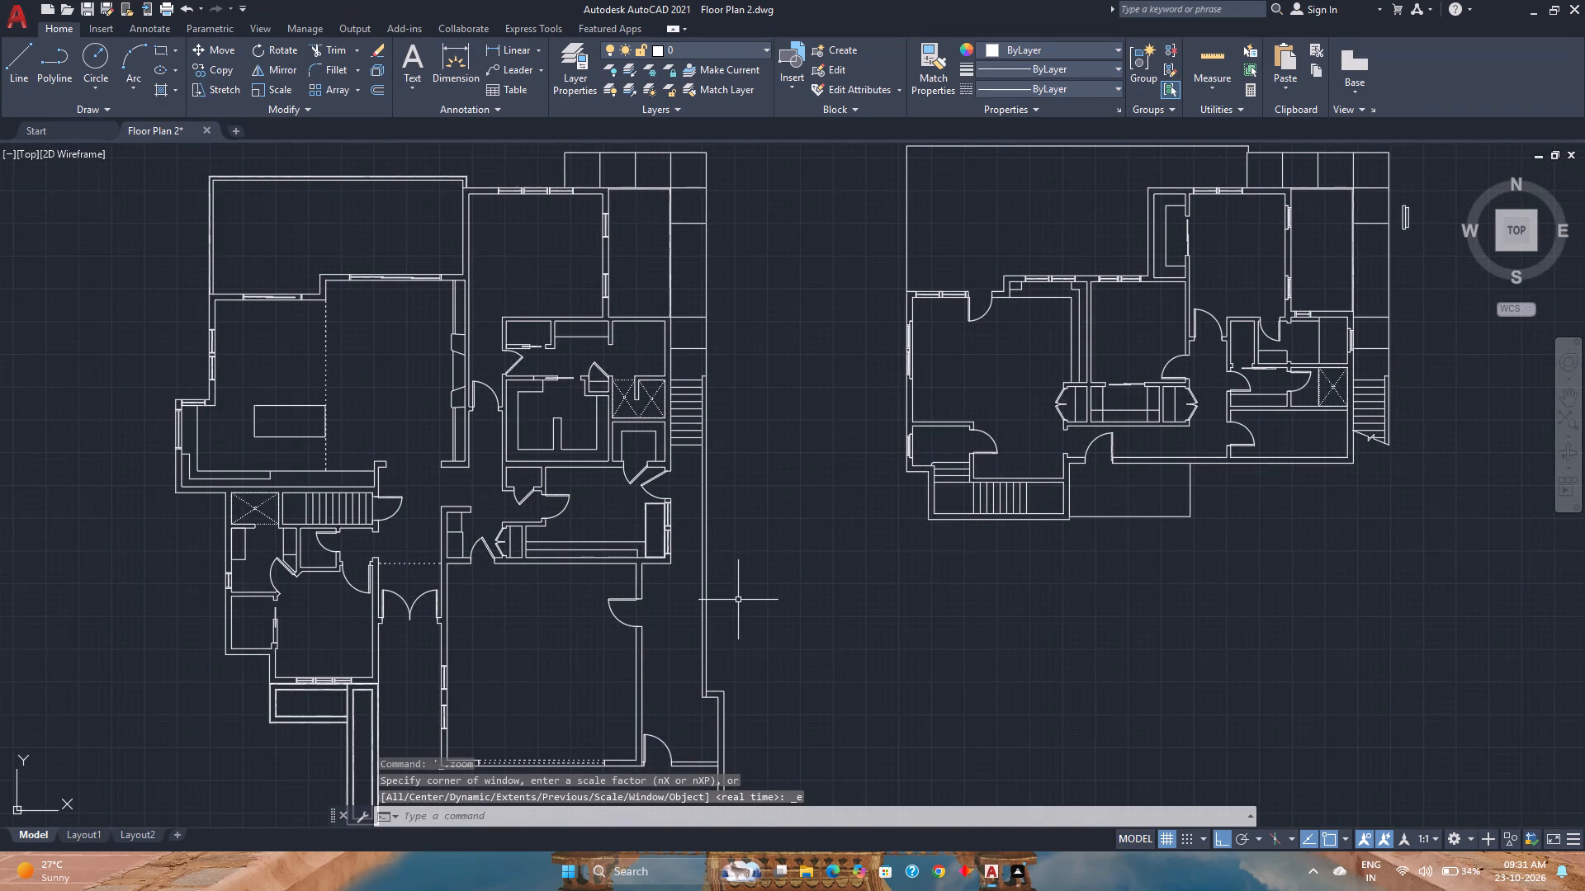
Save the drawing.
{"action": "key", "text": "ctrl+s"}
Draw a 2' by 1' rectangle in the empty space west of the second floor plan's stair area.
{"action": "scroll", "coordinate": [769, 606], "scroll_direction": "down", "scroll_amount": 1}
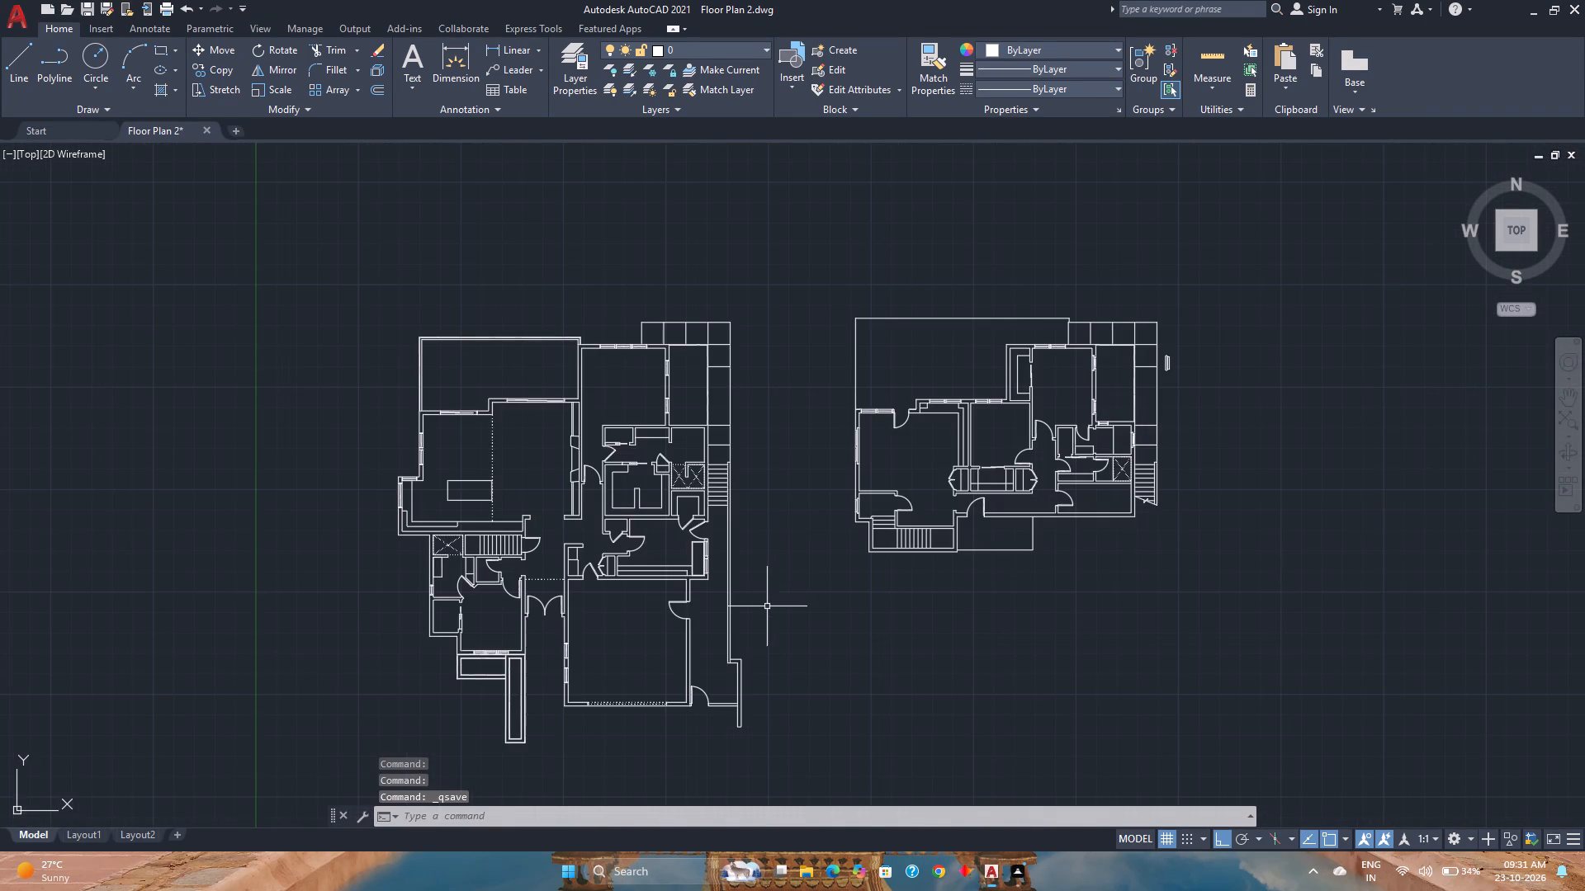
{"action": "scroll", "coordinate": [767, 606], "scroll_direction": "up", "scroll_amount": 1}
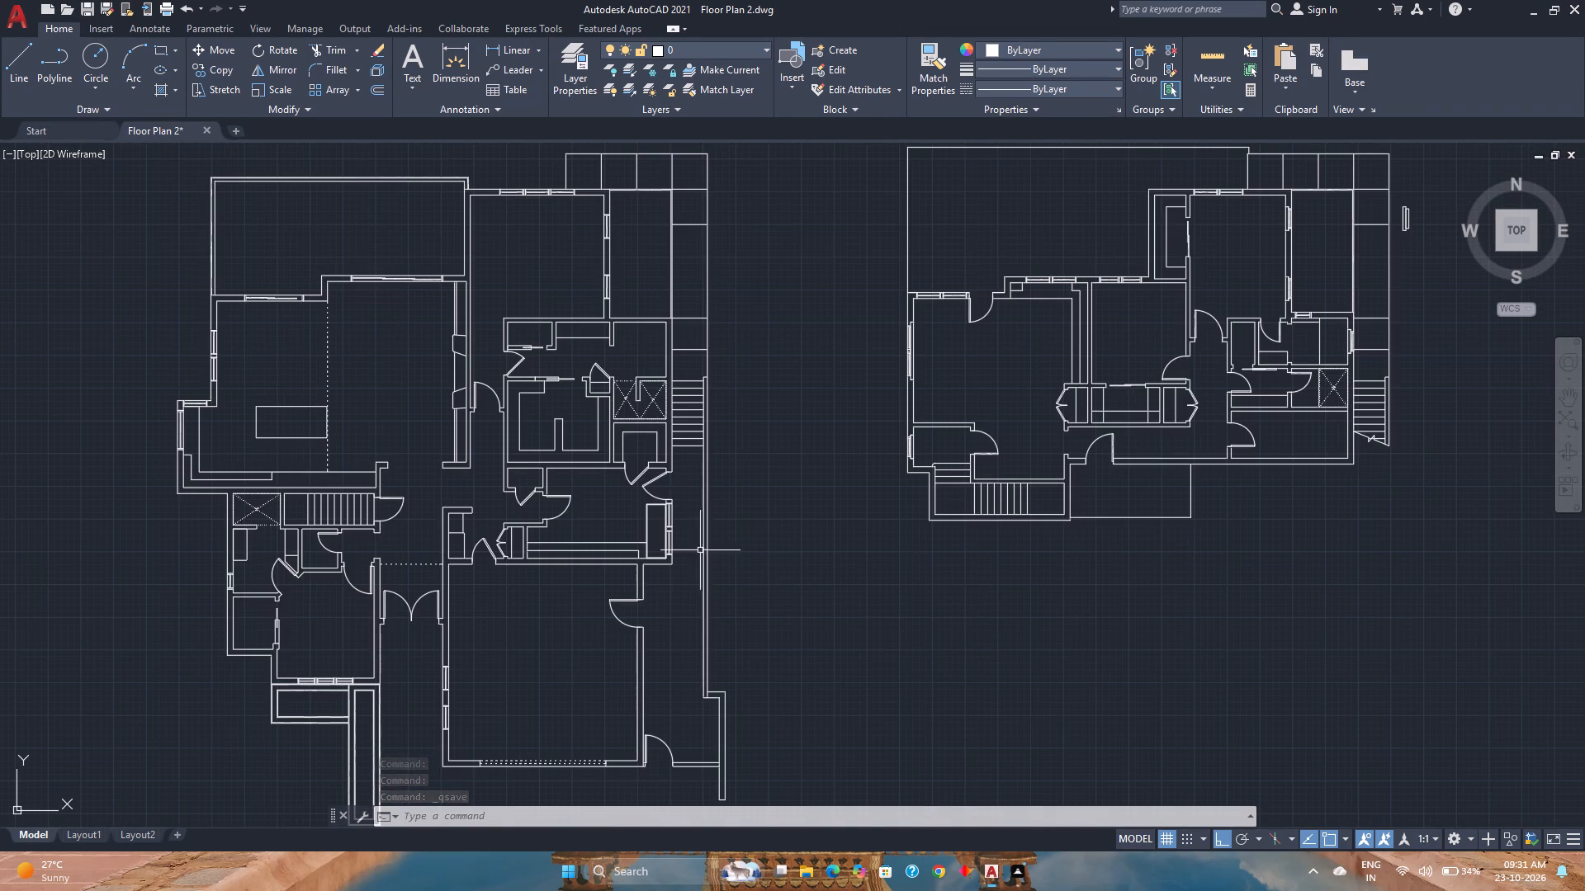
{"action": "scroll", "coordinate": [707, 514], "scroll_direction": "down", "scroll_amount": 2}
{"action": "scroll", "coordinate": [707, 514], "scroll_direction": "up", "scroll_amount": 2}
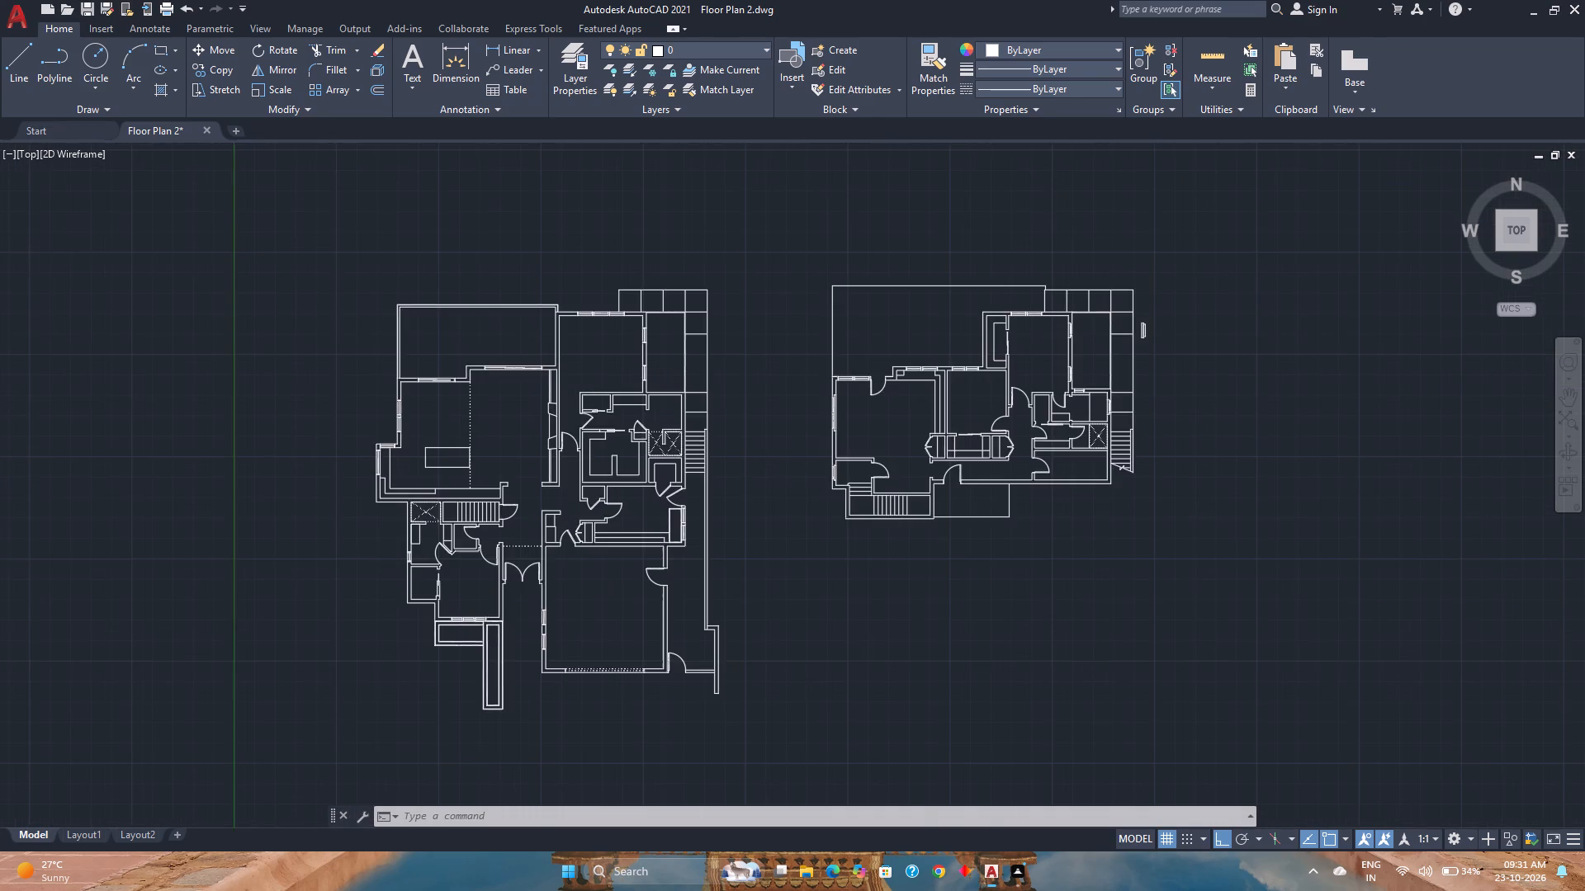
{"action": "middle_click_drag", "start_coordinate": [707, 514], "coordinate": [720, 572]}
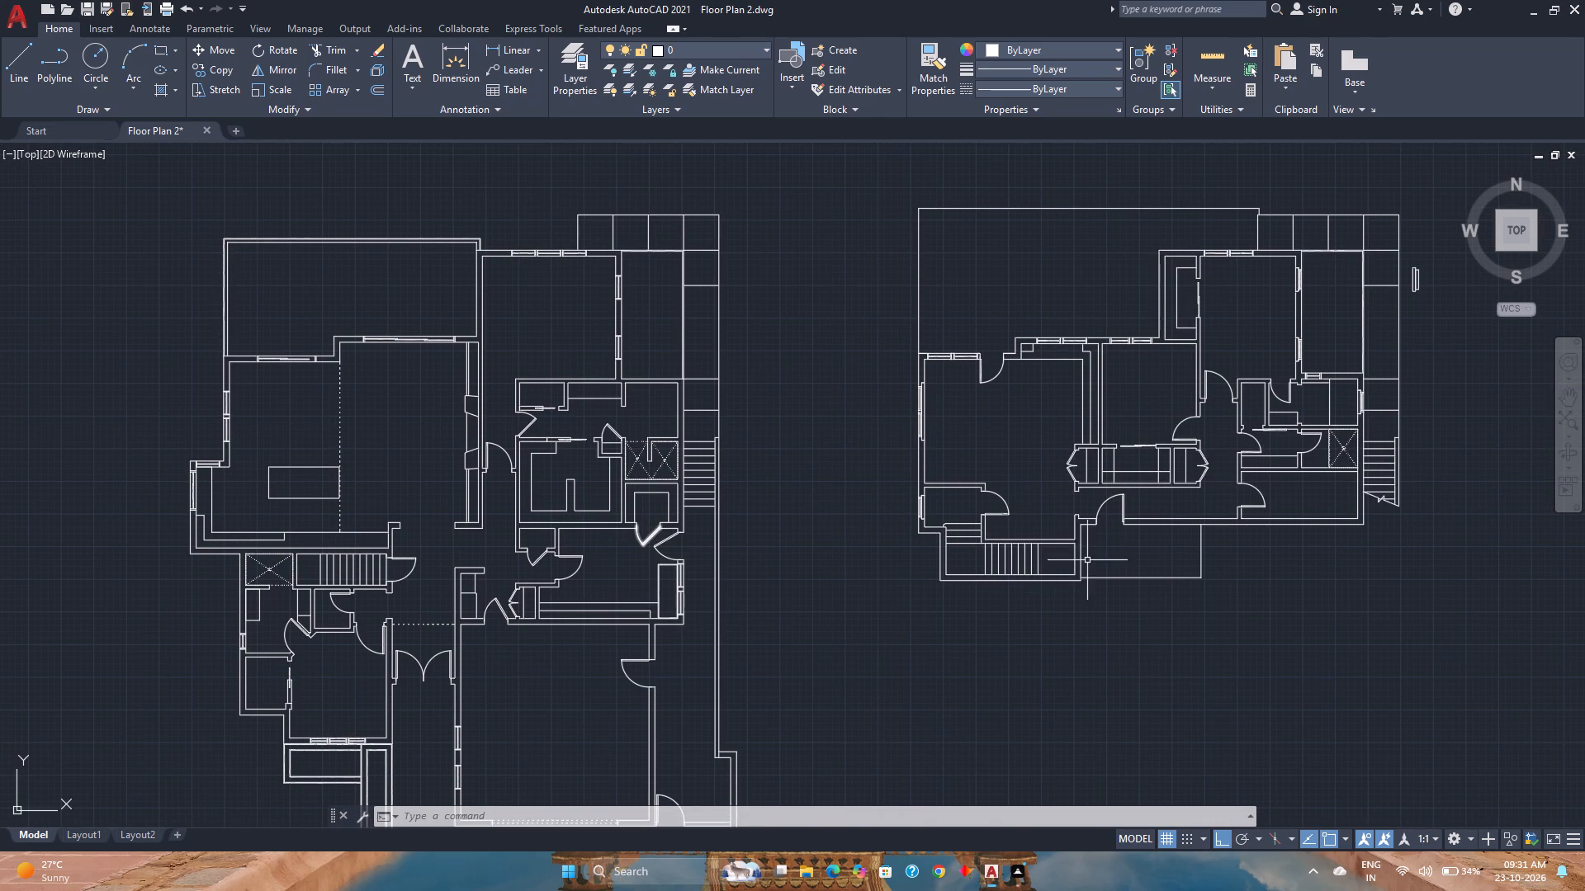
{"action": "scroll", "coordinate": [1095, 574], "scroll_direction": "up", "scroll_amount": 2}
{"action": "middle_click_drag", "start_coordinate": [1095, 574], "coordinate": [956, 608]}
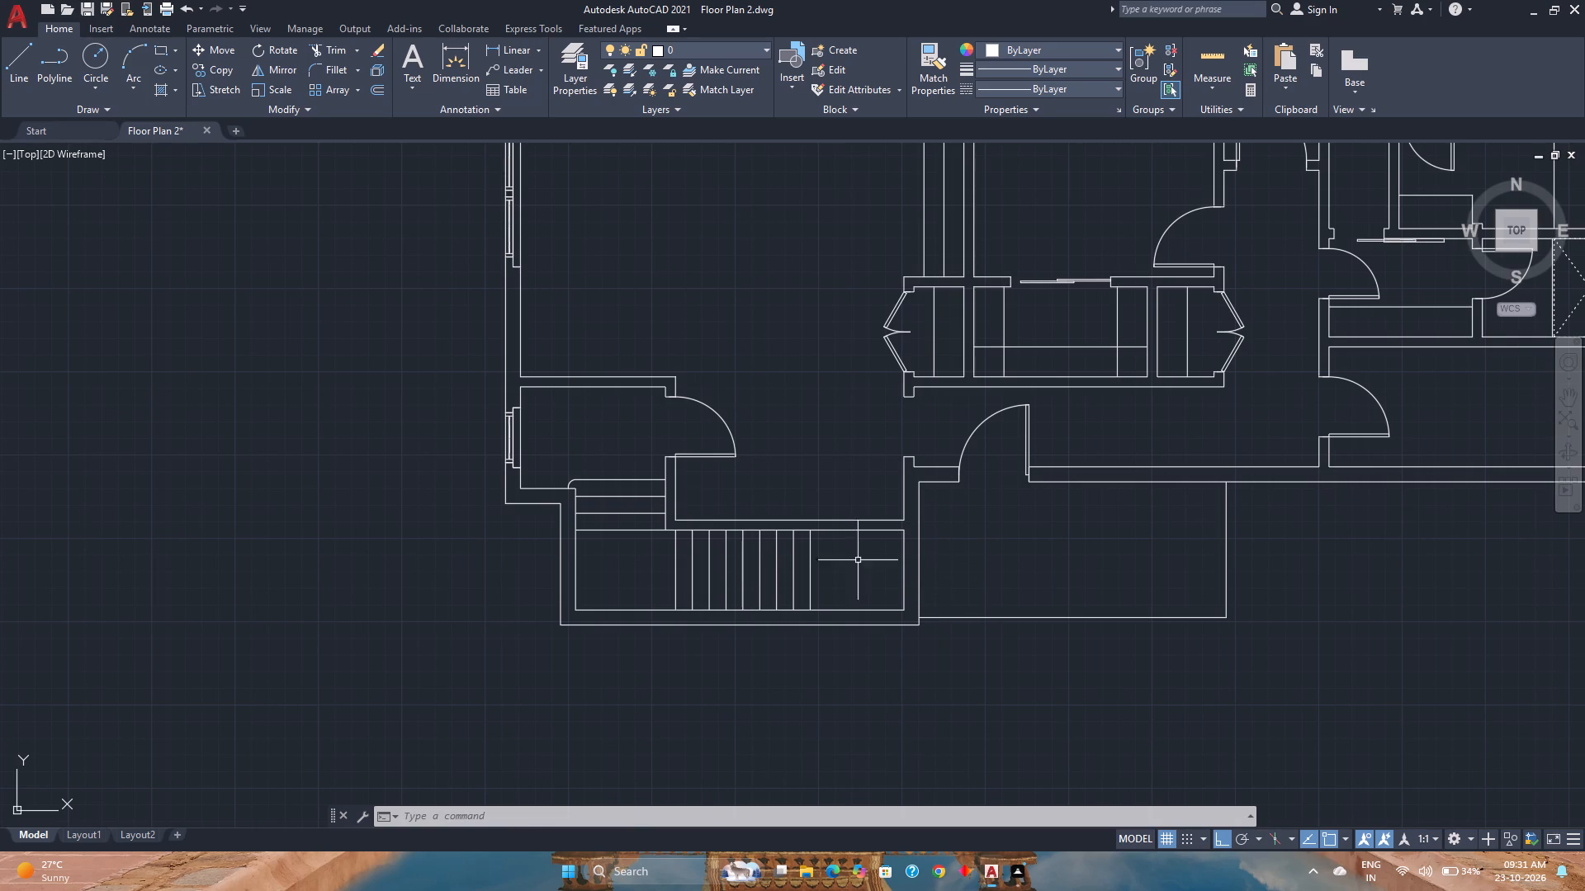
{"action": "left_click", "coordinate": [163, 45]}
{"action": "left_click", "coordinate": [344, 468]}
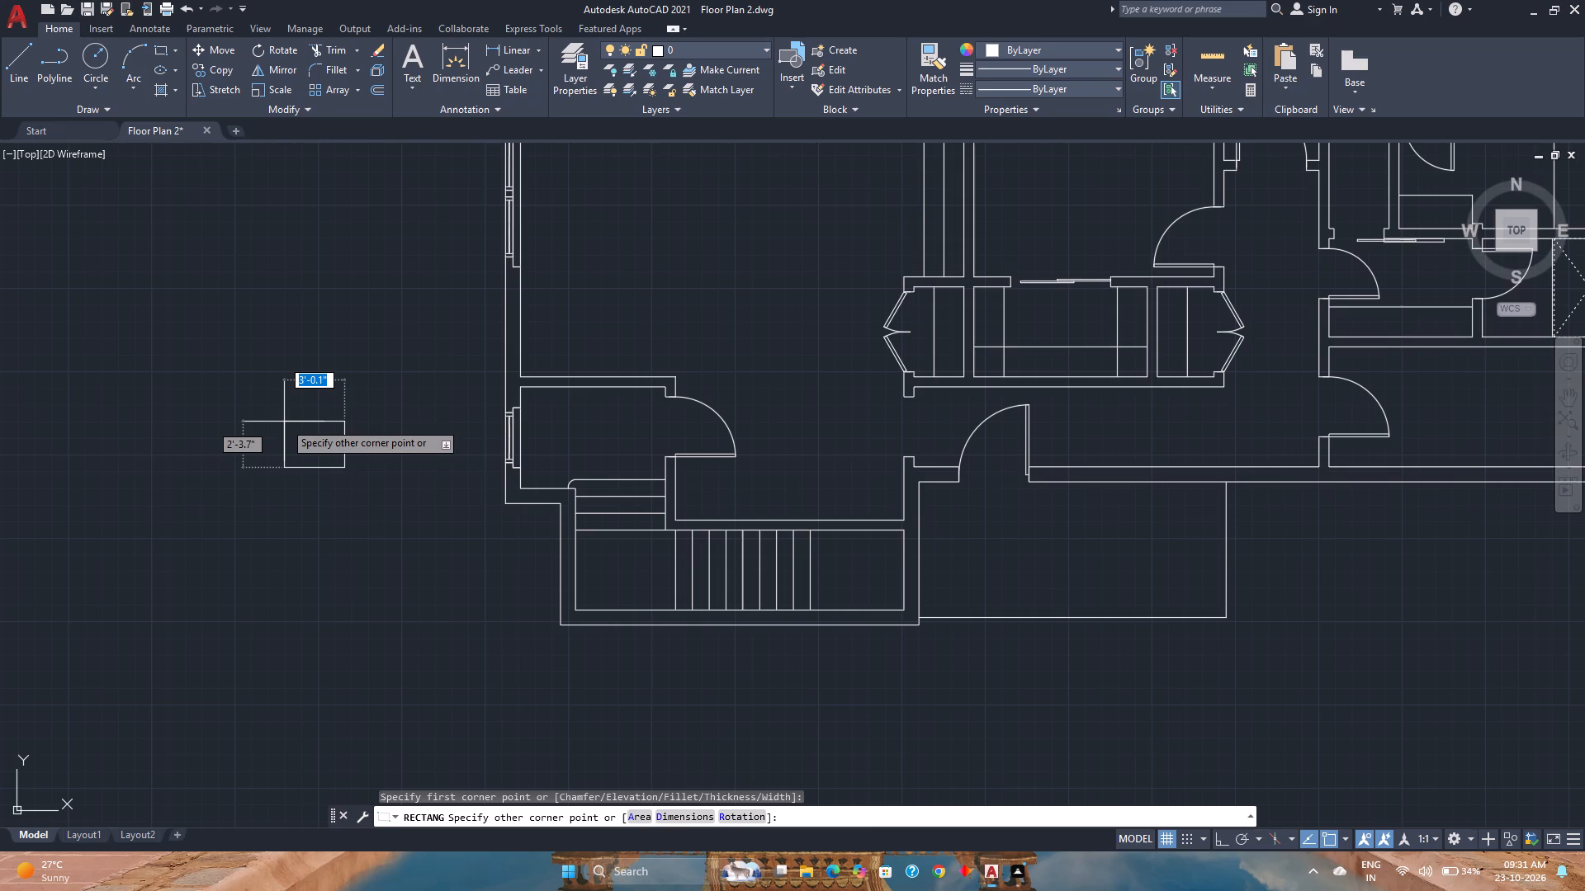
{"action": "type", "text": "2'"}
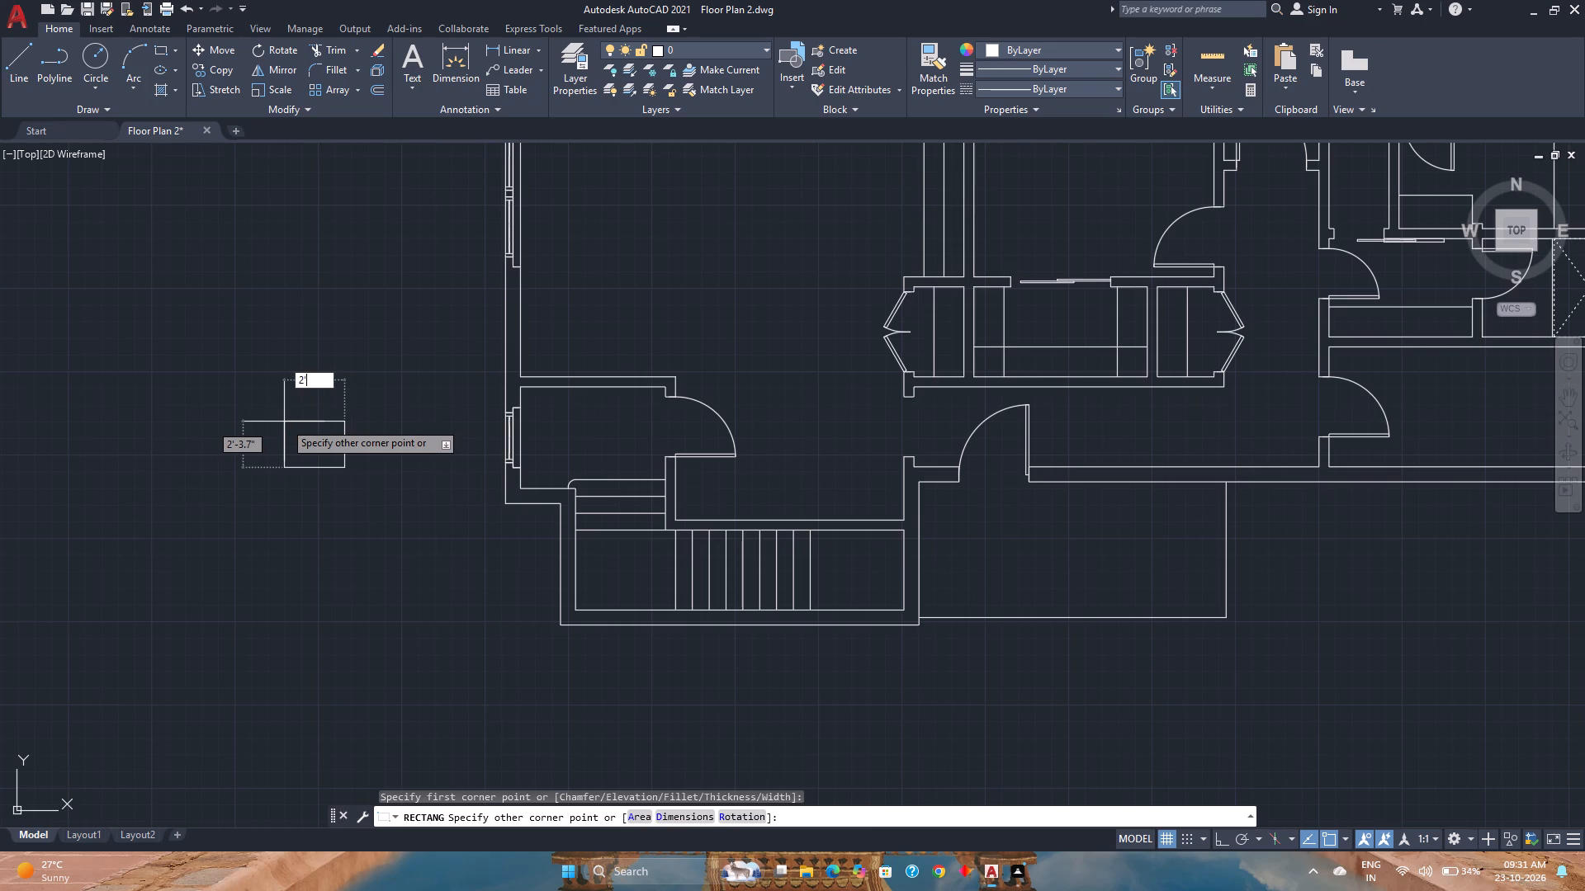
{"action": "key", "text": "comma"}
{"action": "type", "text": "1'"}
{"action": "key", "text": "Return"}
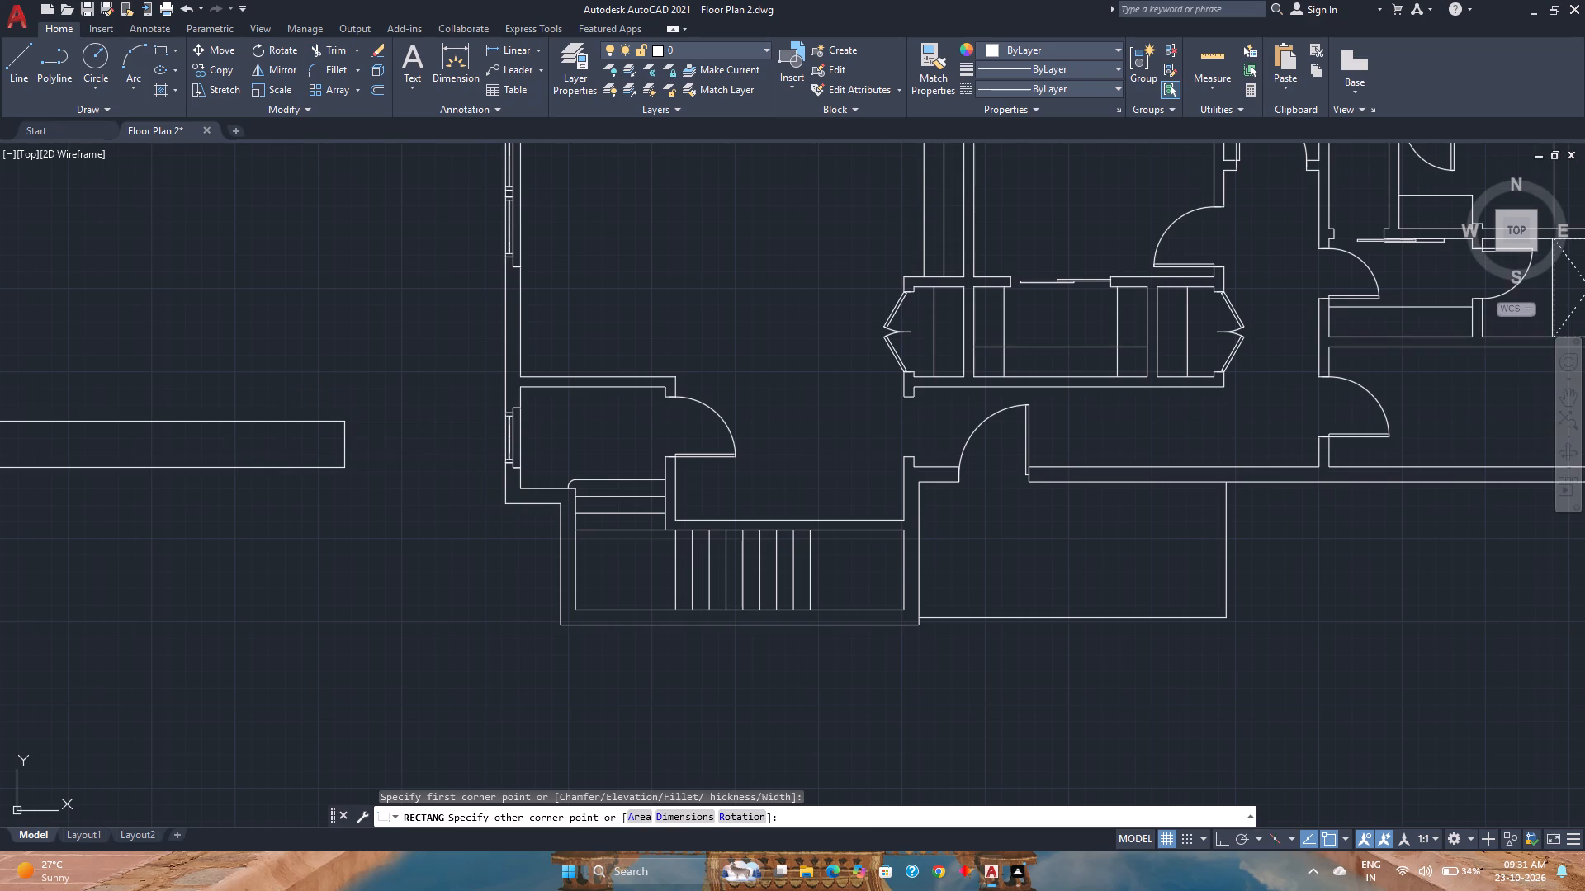
Stretch the rectangle's east edge 6" inward to the west.
{"action": "left_click", "coordinate": [365, 467]}
{"action": "scroll", "coordinate": [365, 467], "scroll_direction": "up", "scroll_amount": 6}
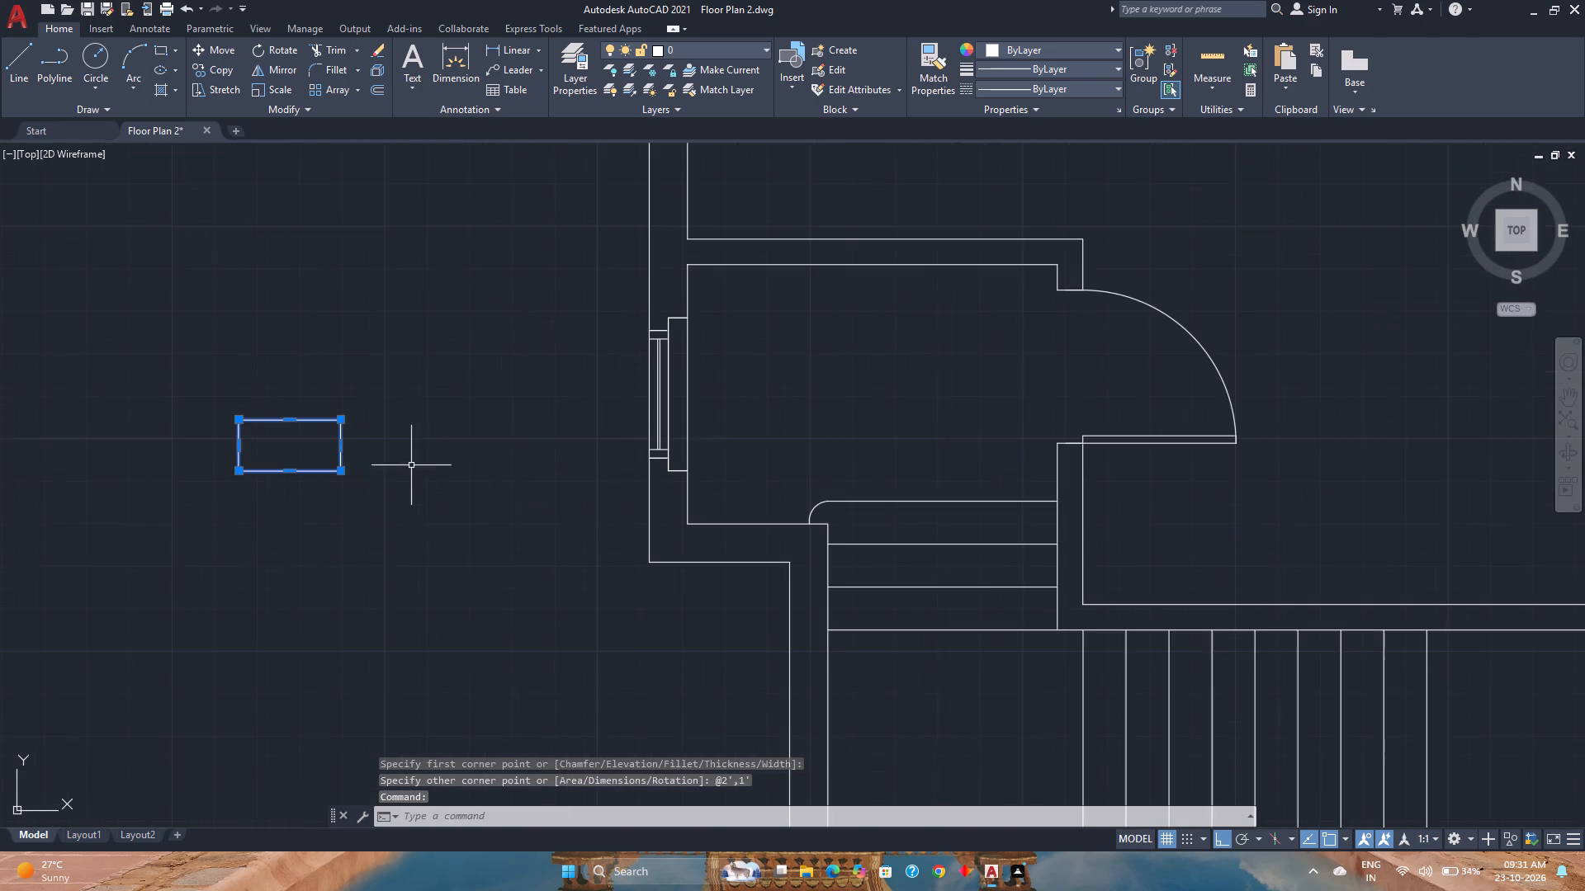
{"action": "scroll", "coordinate": [350, 442], "scroll_direction": "up", "scroll_amount": 2}
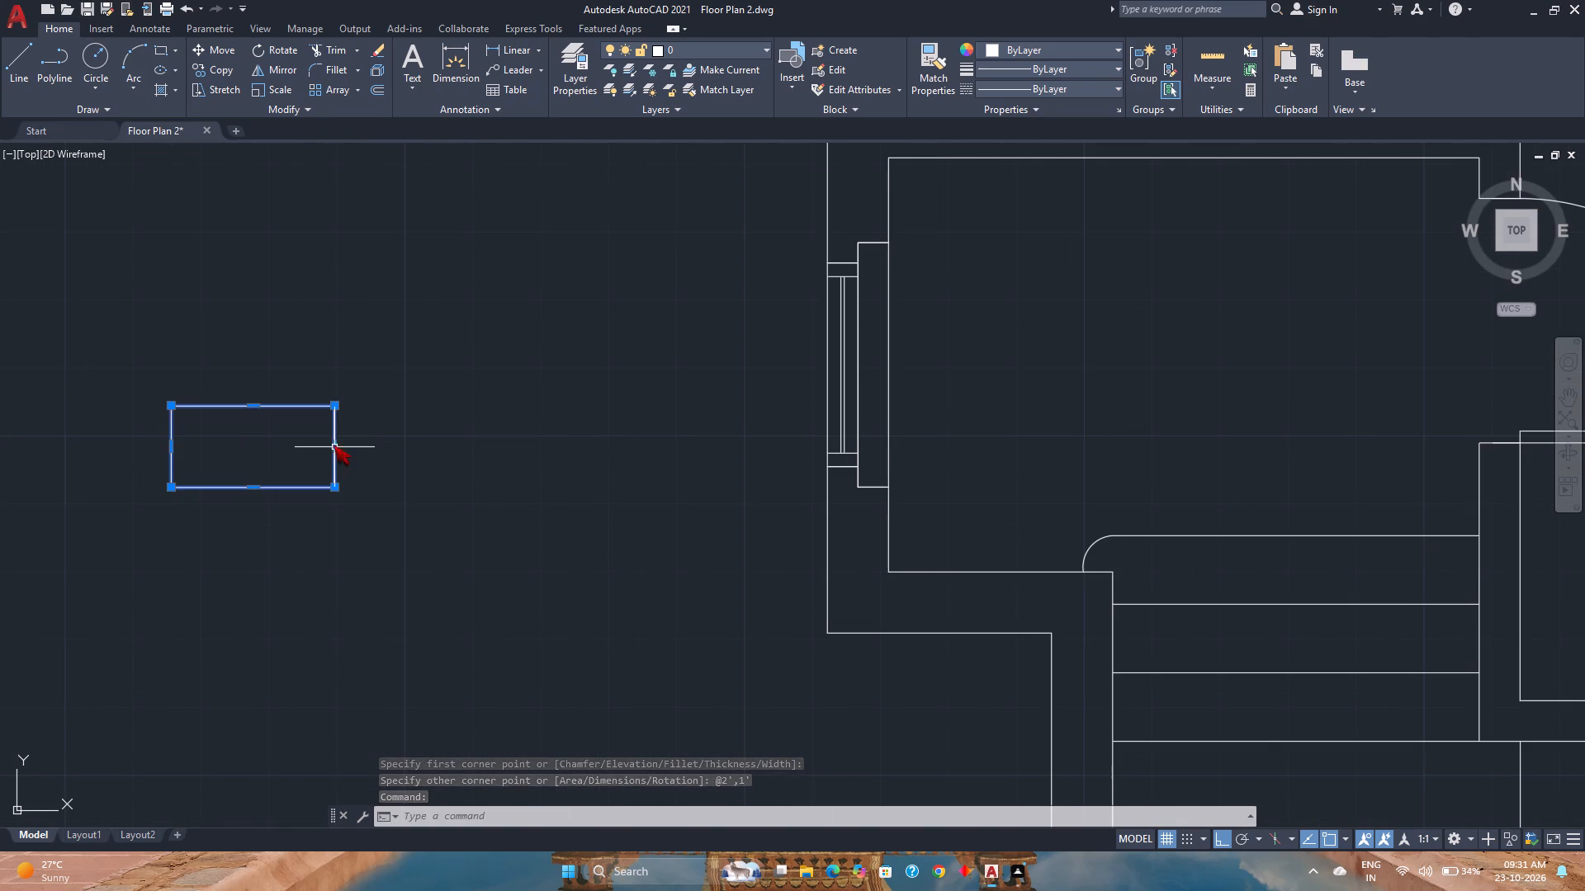
{"action": "left_click", "coordinate": [334, 445]}
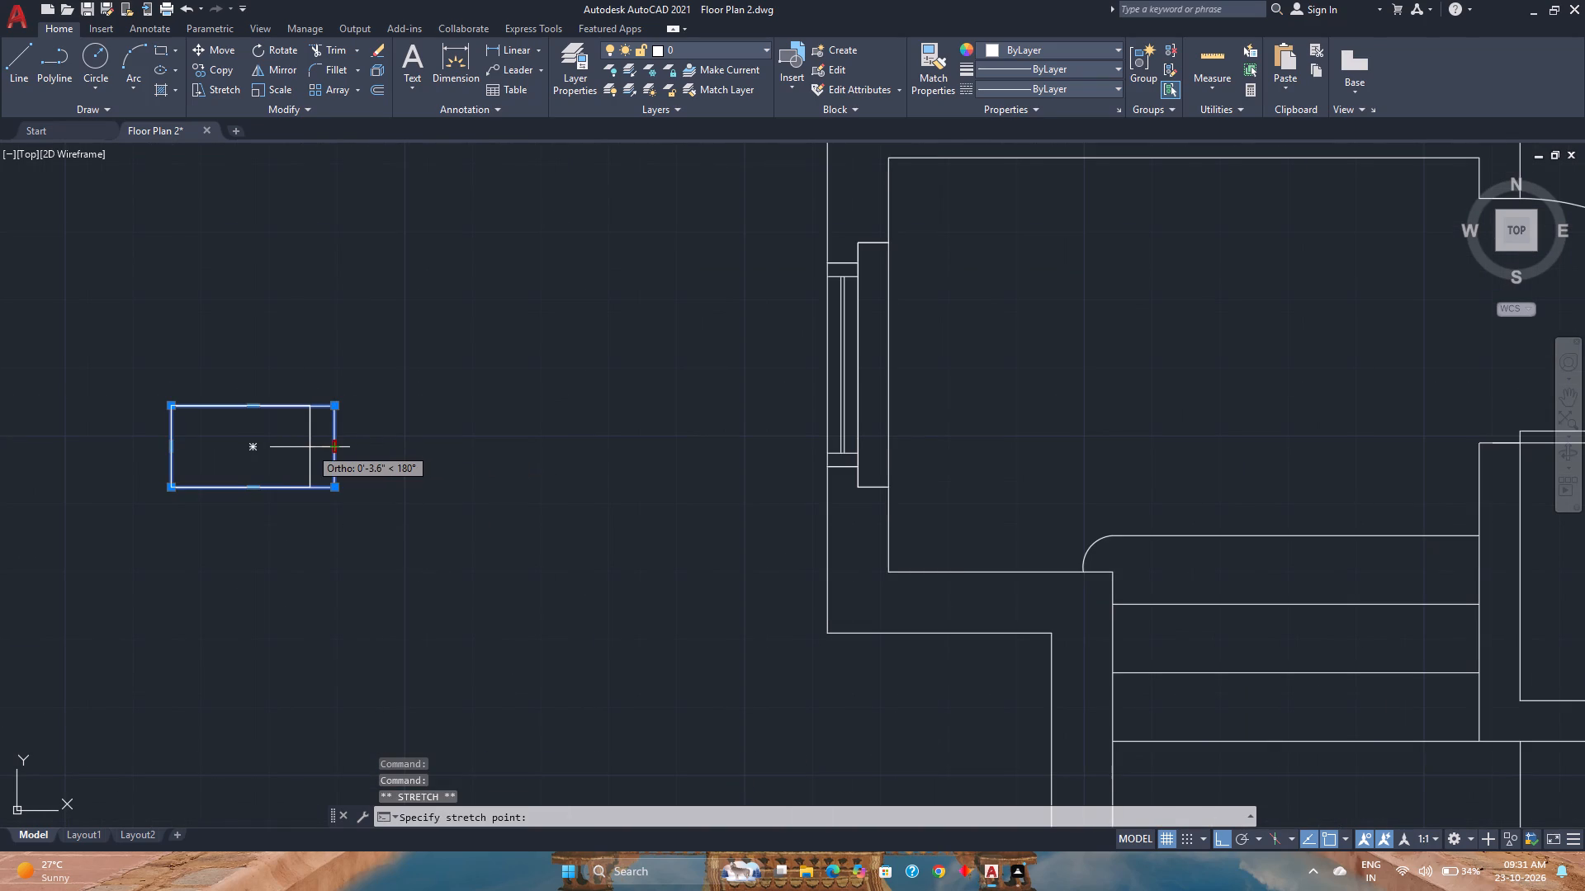
{"action": "key", "text": "6"}
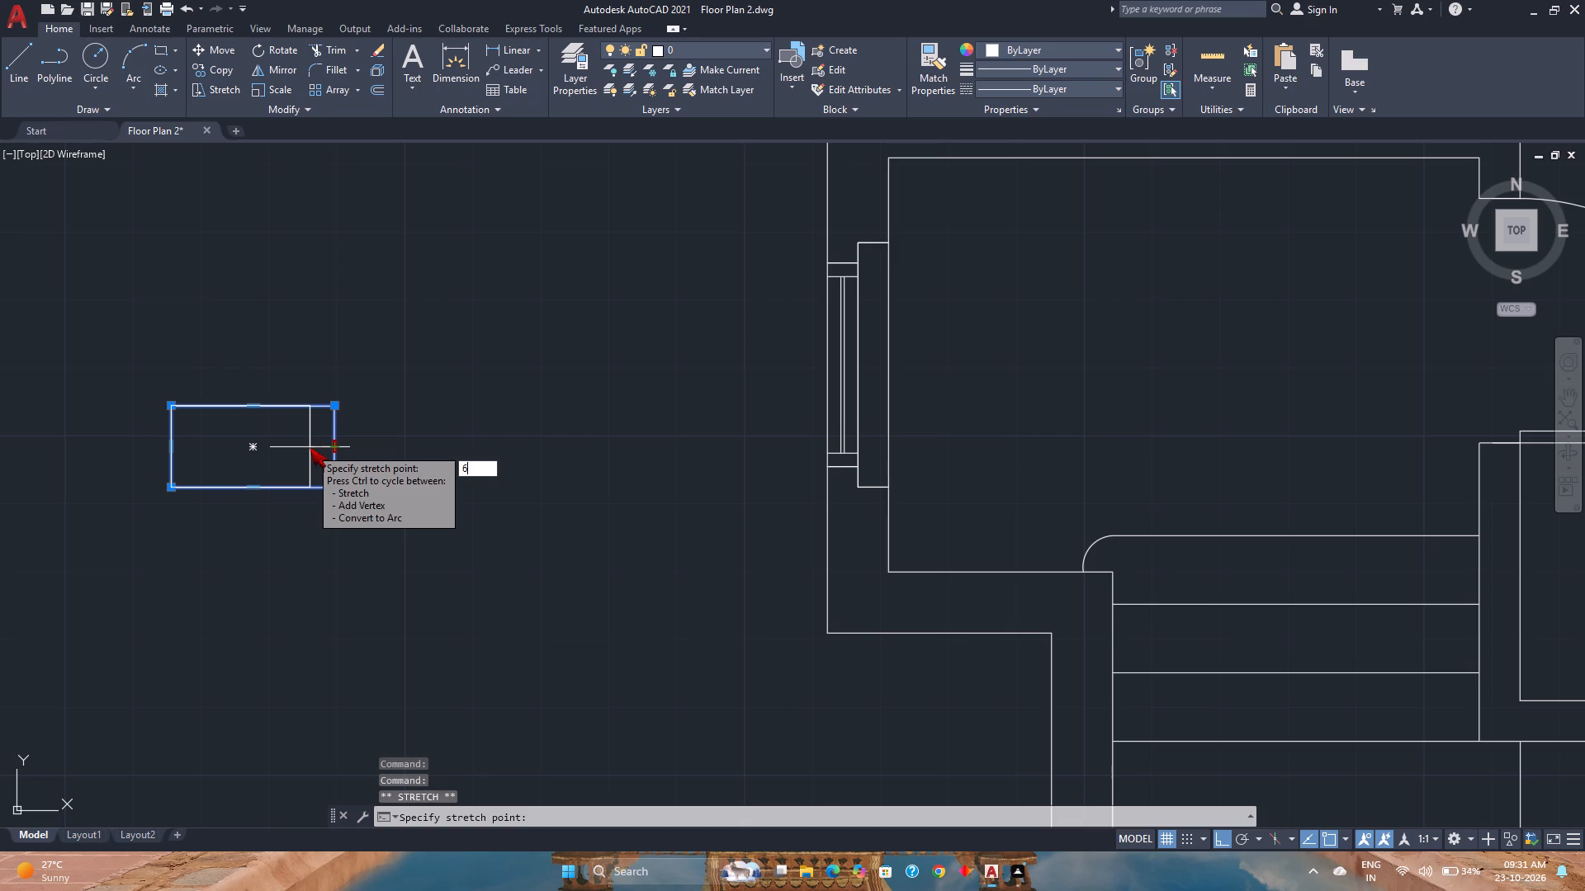
{"action": "key", "text": "Return"}
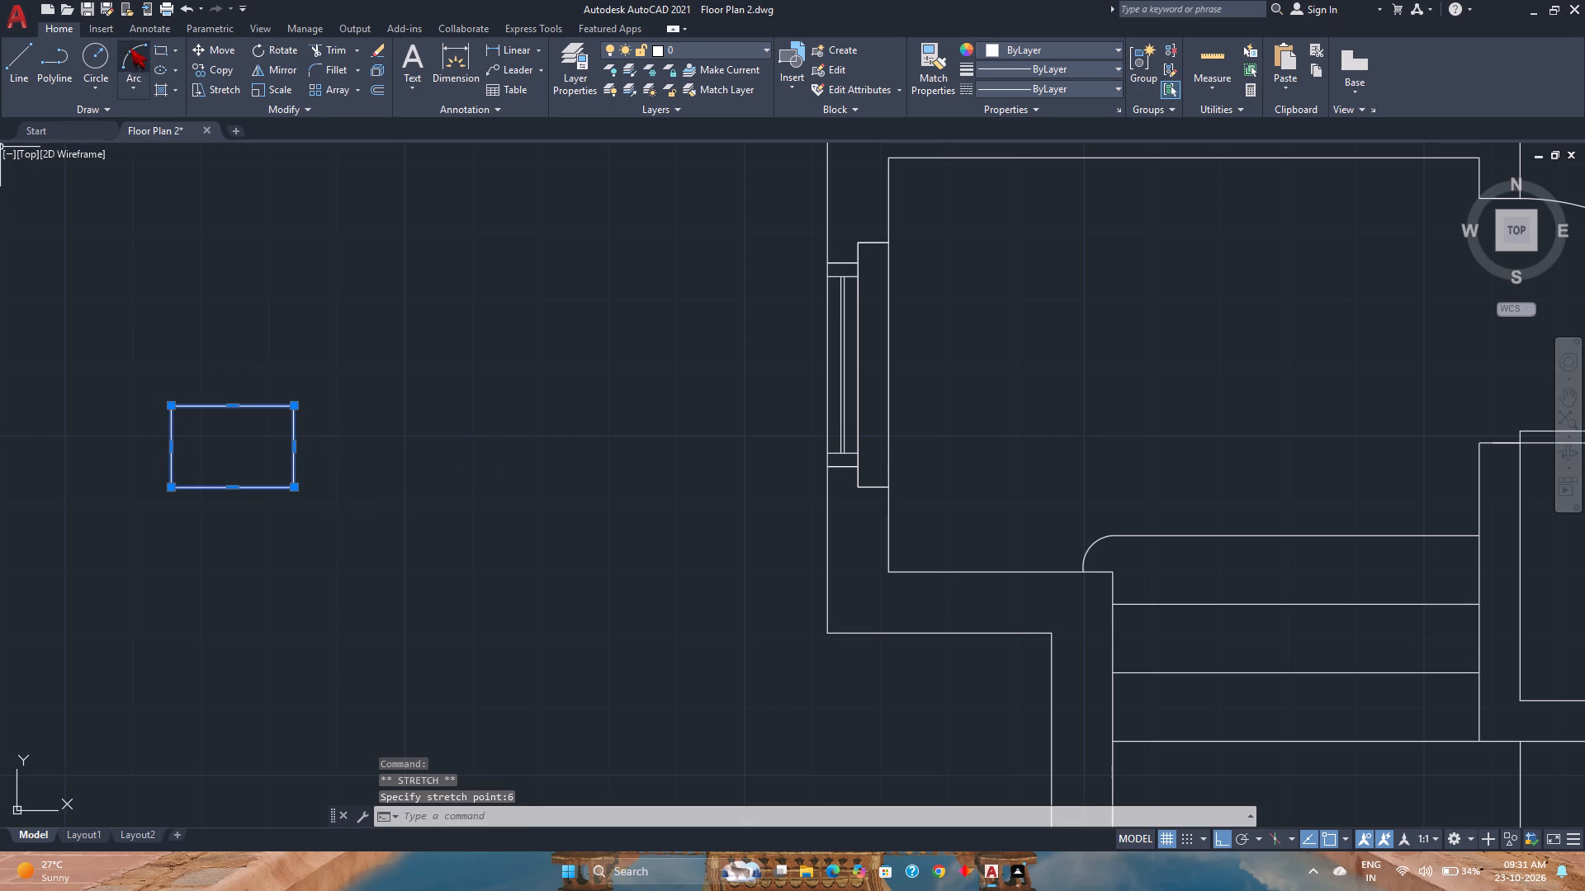
Move the rectangle by its northeast corner to where the porch's east edge meets the corridor's outer south wall line.
{"action": "left_click", "coordinate": [201, 52]}
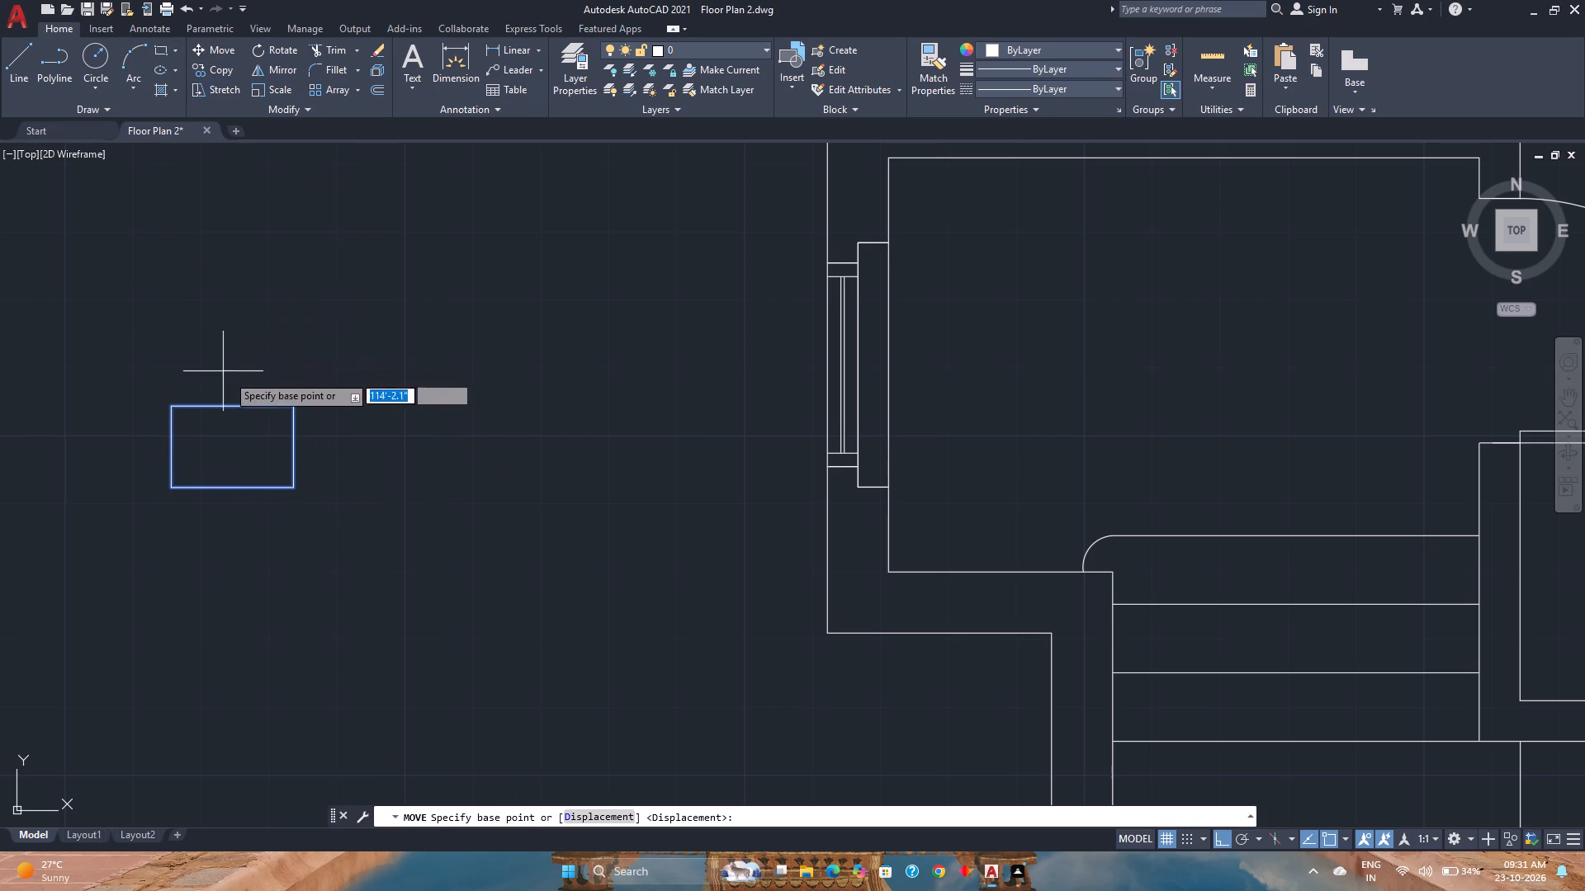
{"action": "left_click", "coordinate": [295, 408]}
{"action": "scroll", "coordinate": [295, 408], "scroll_direction": "down", "scroll_amount": 3}
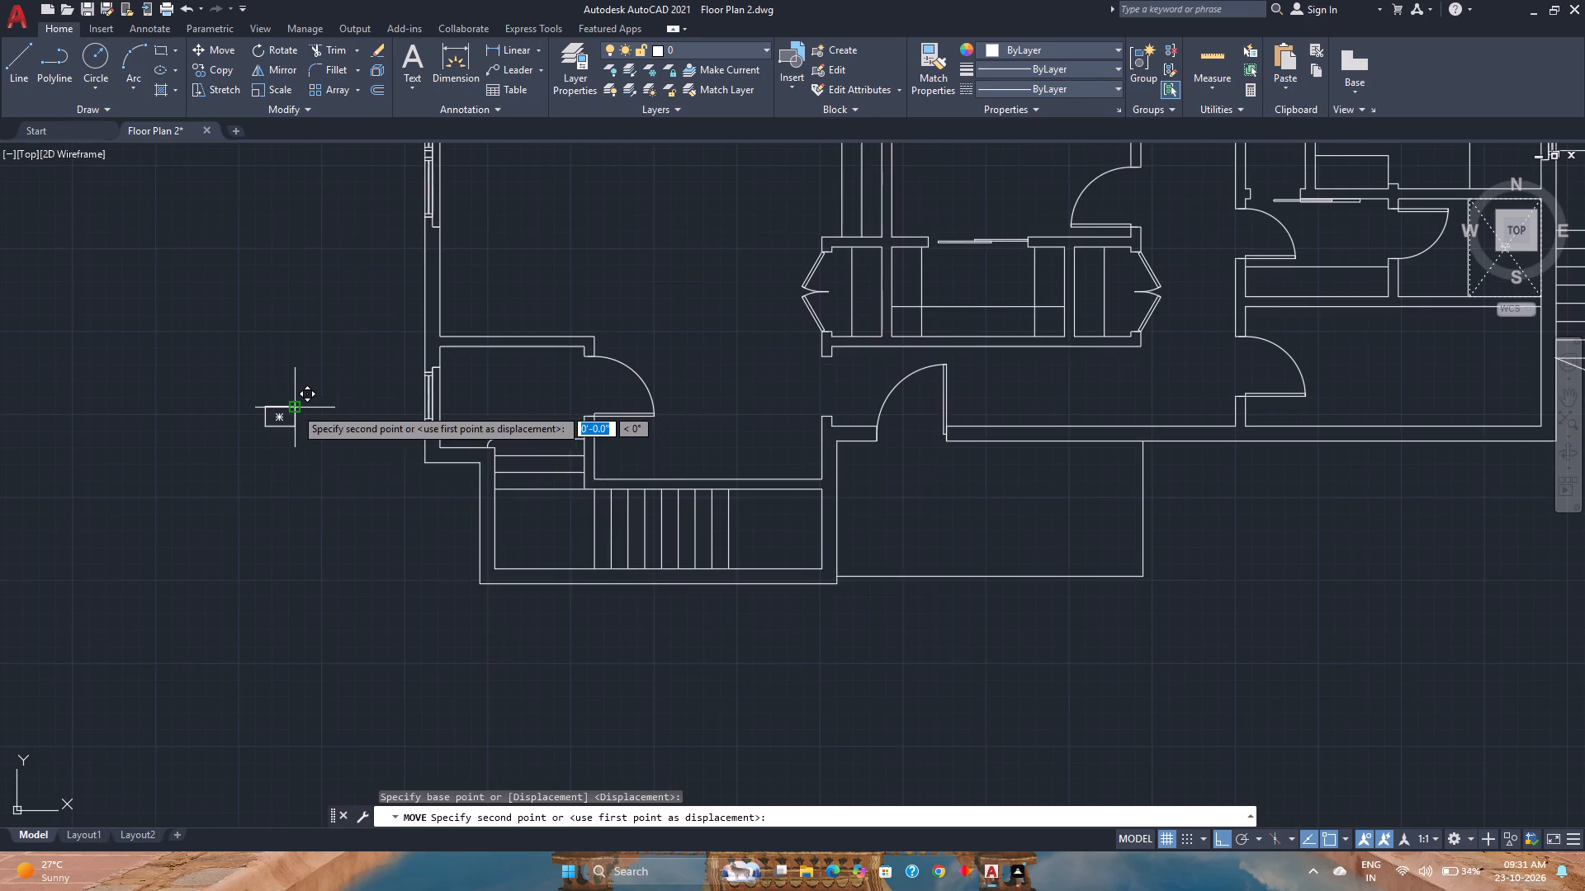
{"action": "left_click", "coordinate": [1140, 441]}
Move the rectangle 3" south along the porch's east edge.
{"action": "left_click", "coordinate": [1119, 460]}
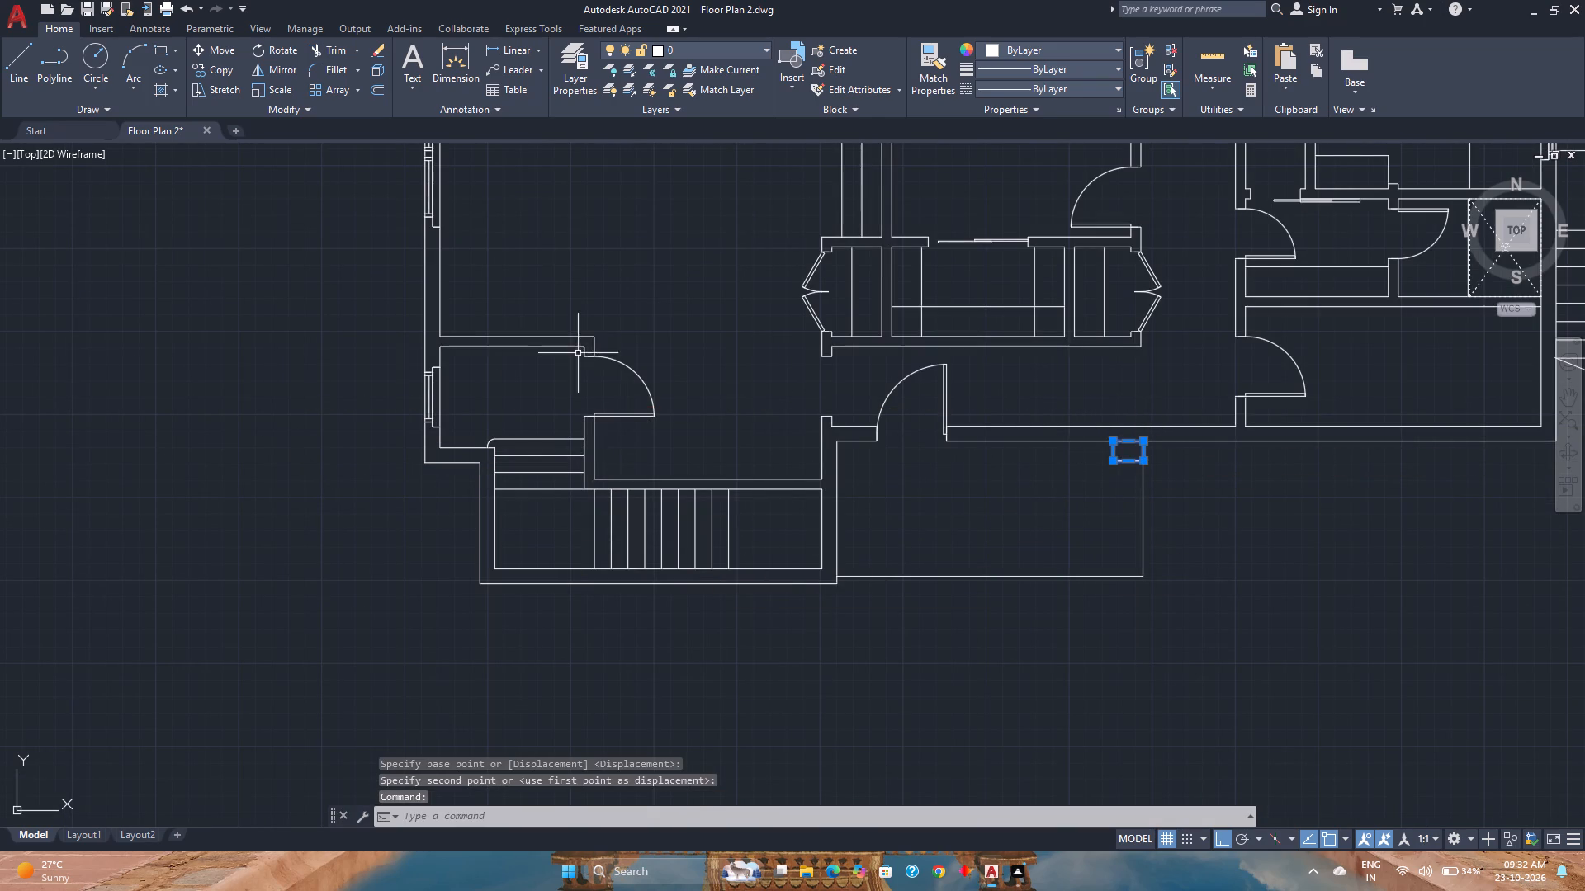
{"action": "left_click", "coordinate": [206, 49]}
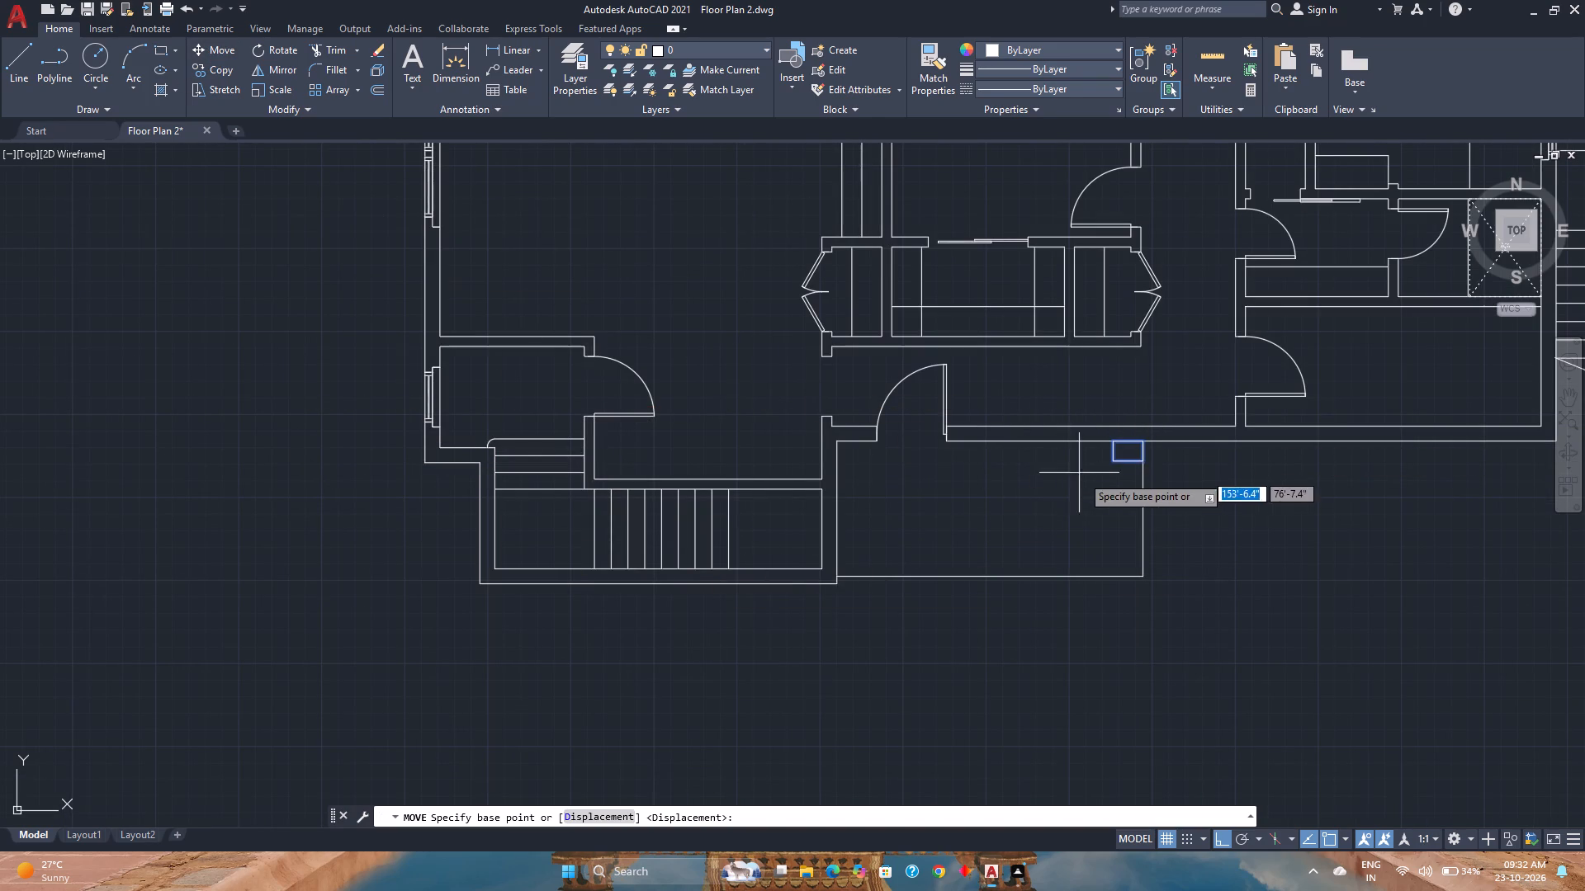
{"action": "scroll", "coordinate": [1157, 488], "scroll_direction": "up", "scroll_amount": 3}
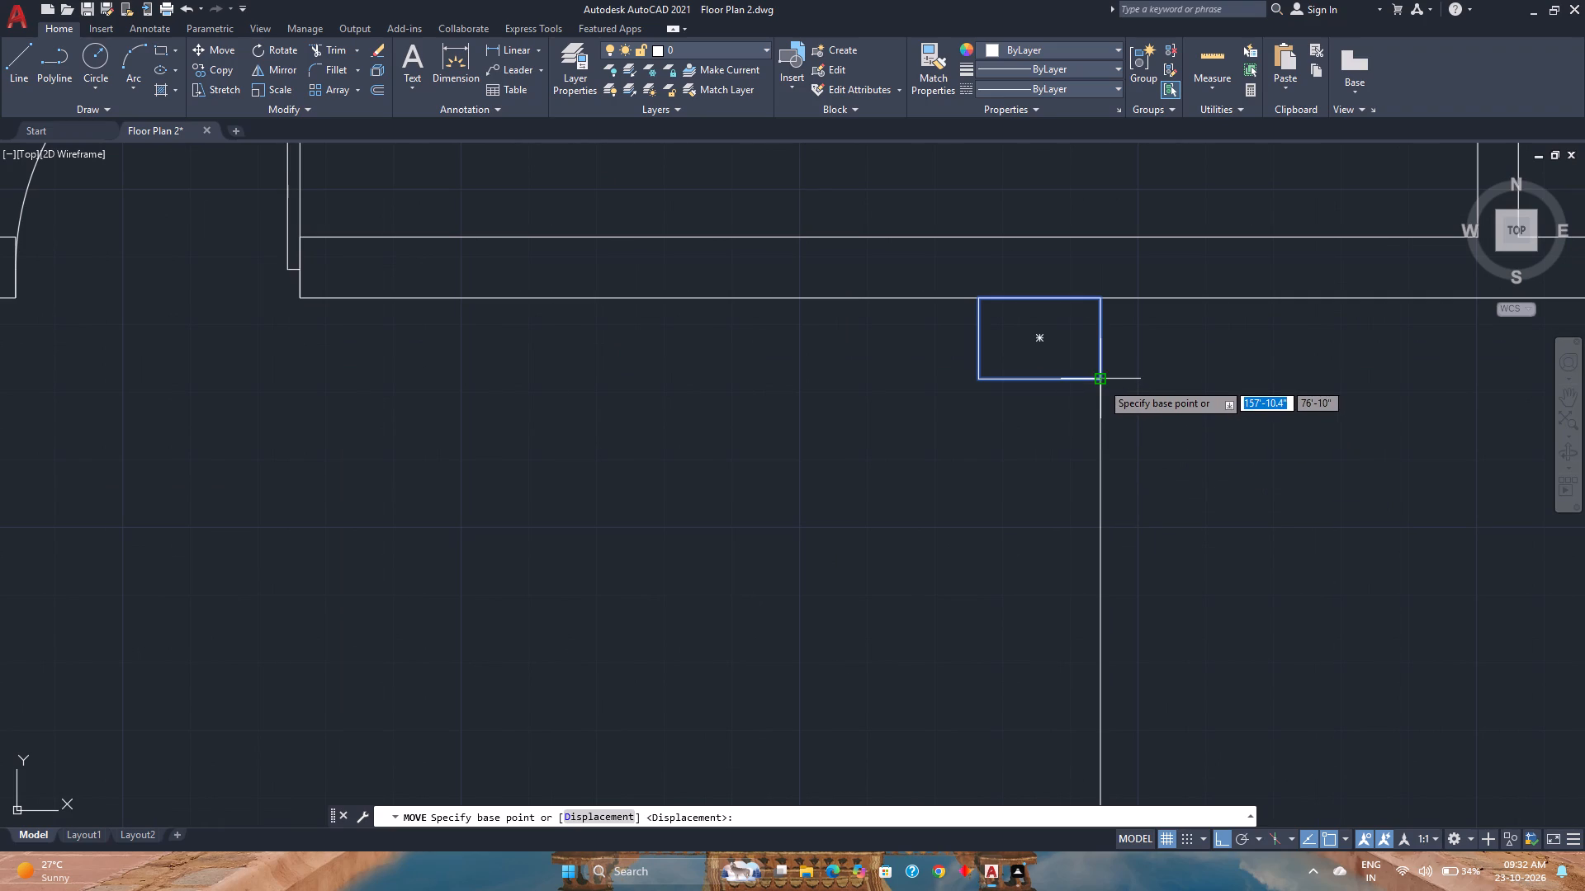
{"action": "left_click", "coordinate": [1101, 381]}
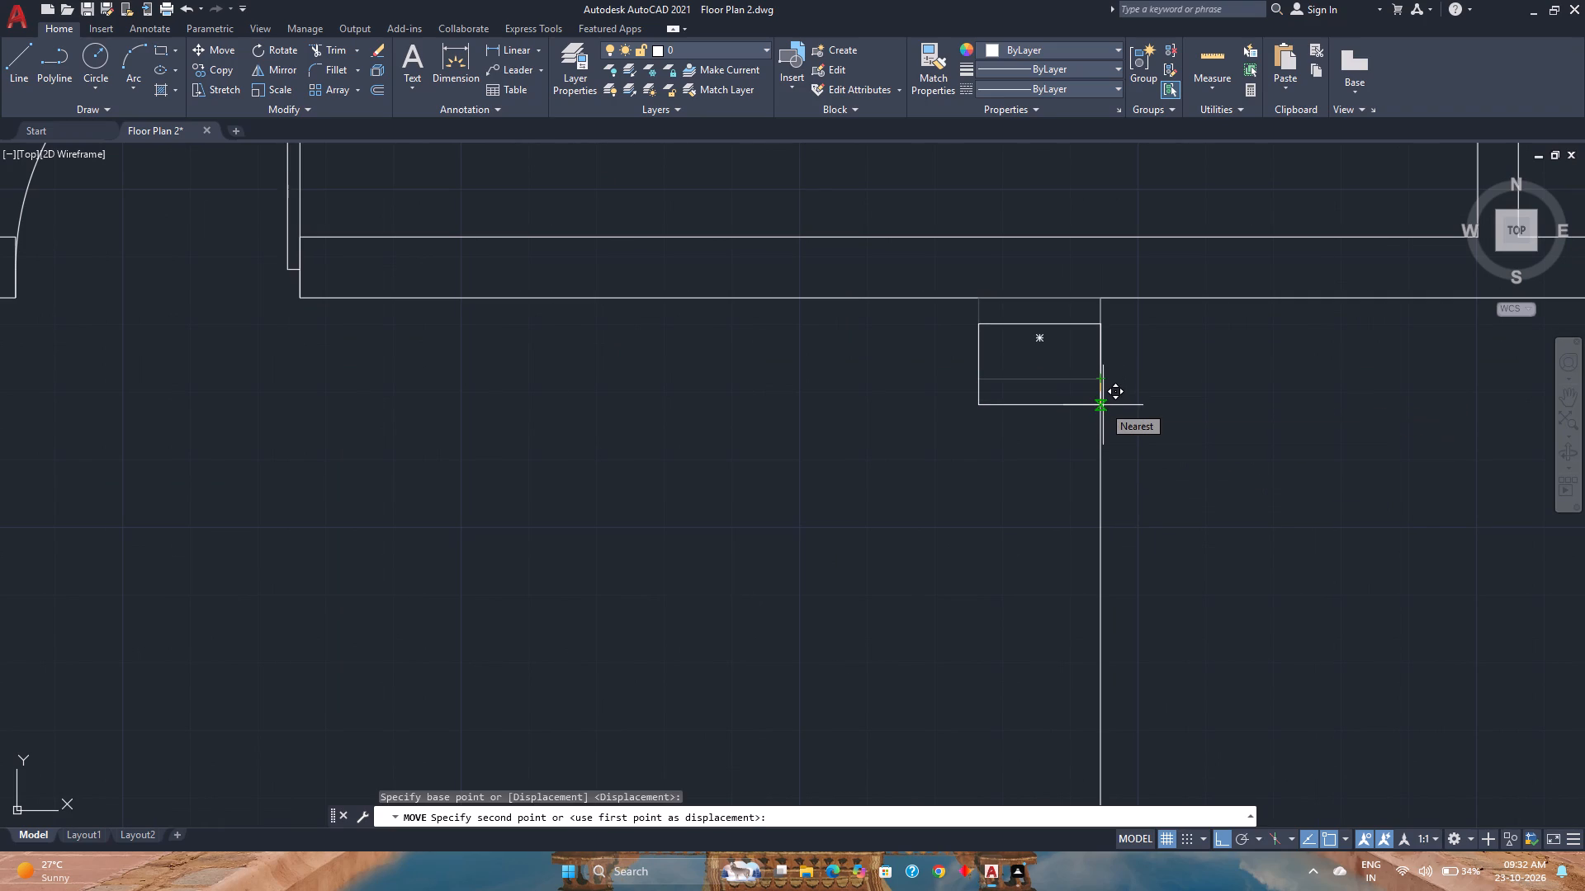
{"action": "key", "text": "3"}
{"action": "key", "text": "Return"}
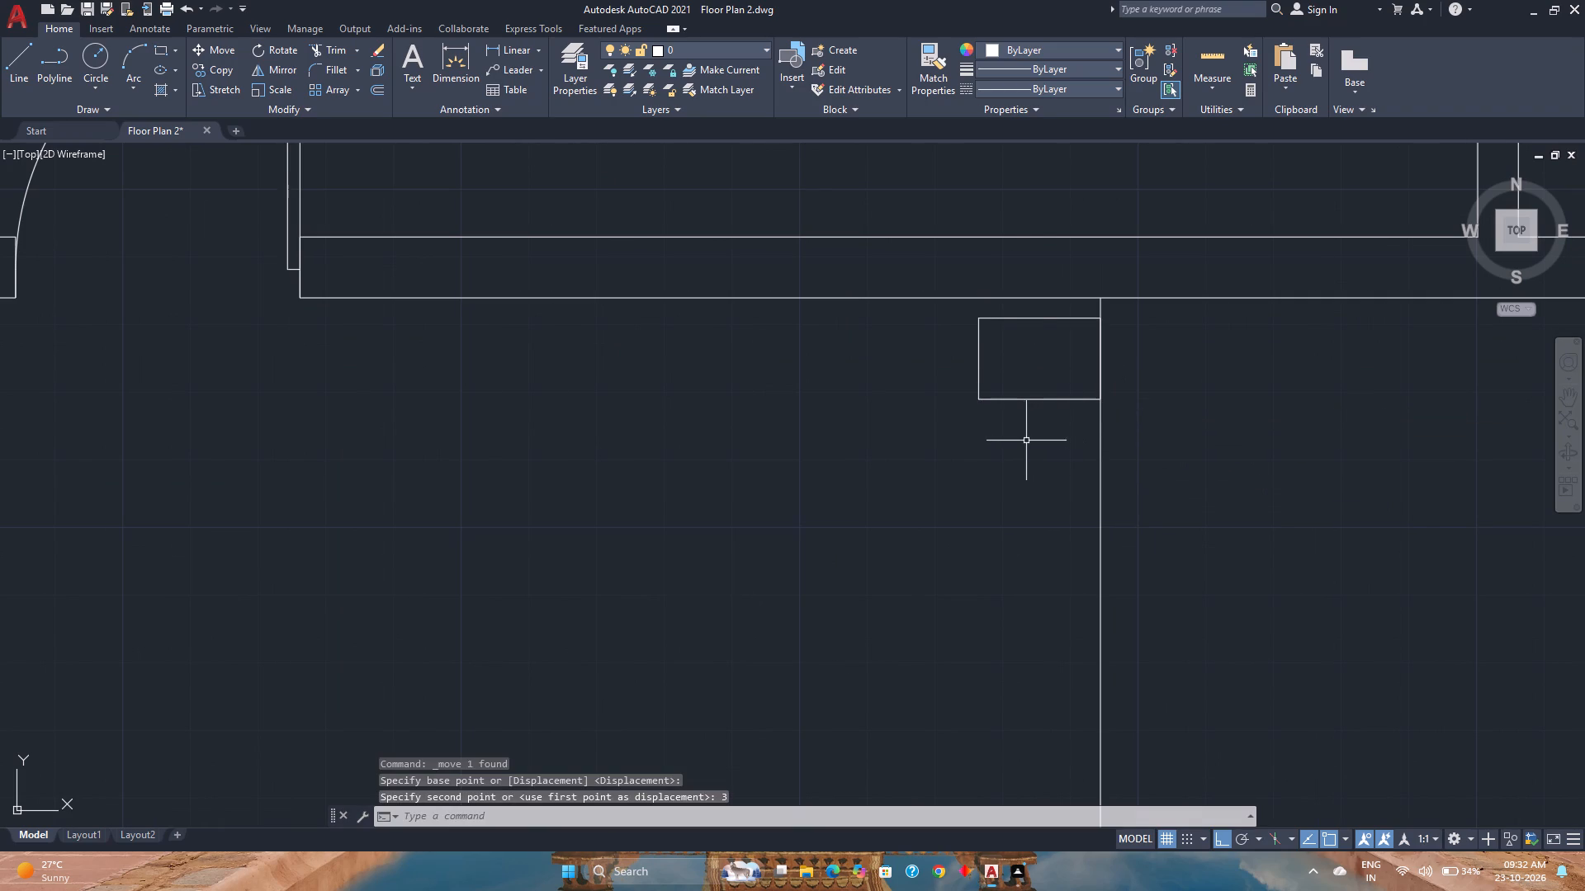
Move the small rectangle 3" west, away from the porch's east edge.
{"action": "left_click", "coordinate": [990, 398]}
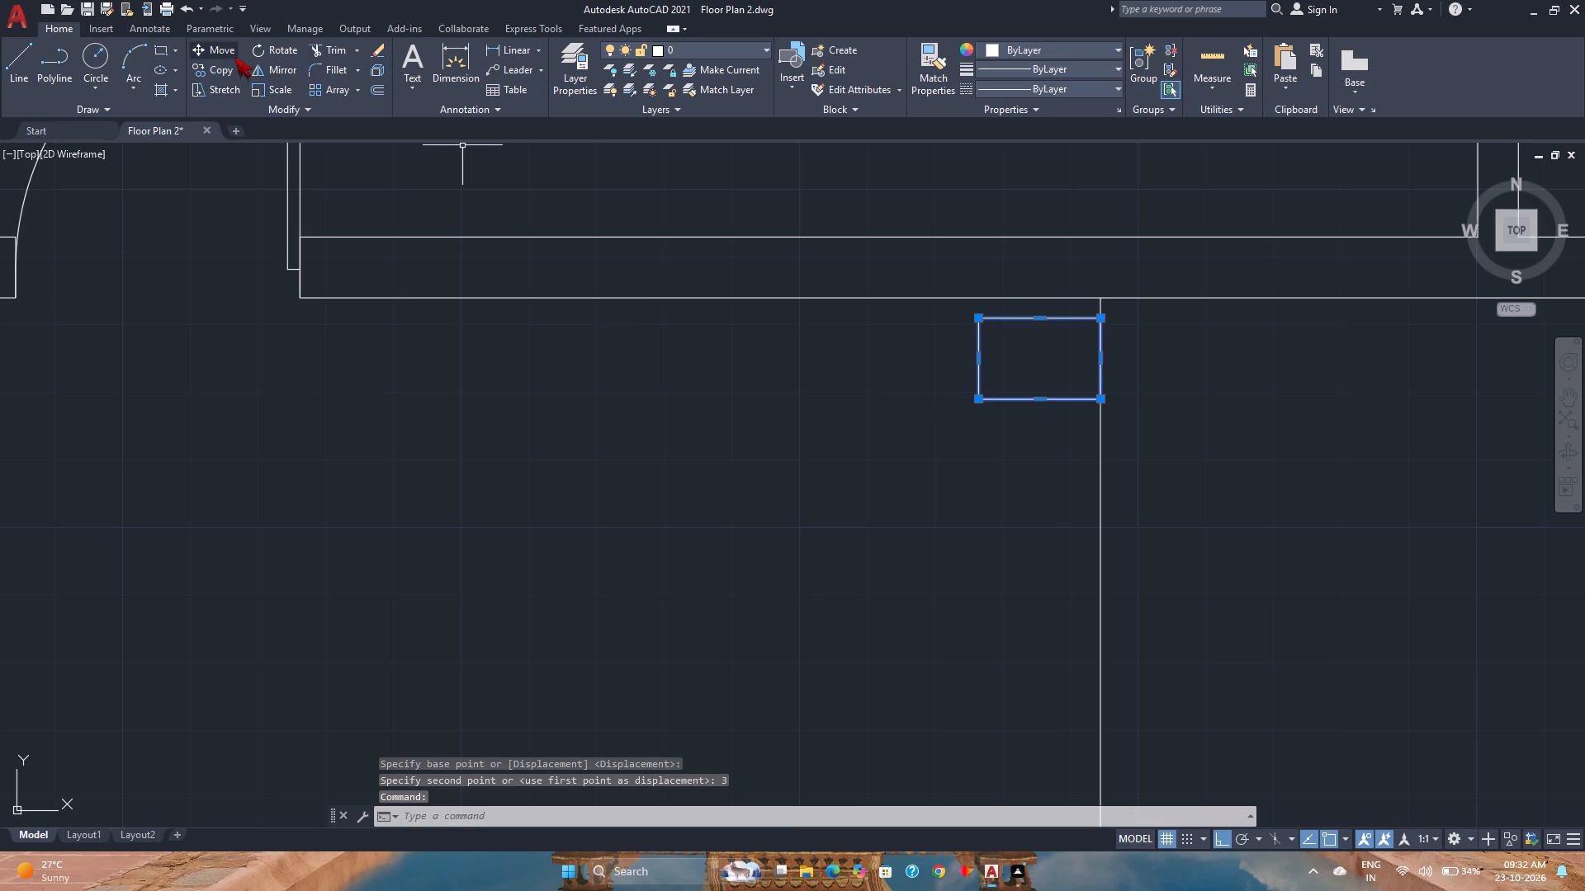
{"action": "left_click", "coordinate": [225, 50]}
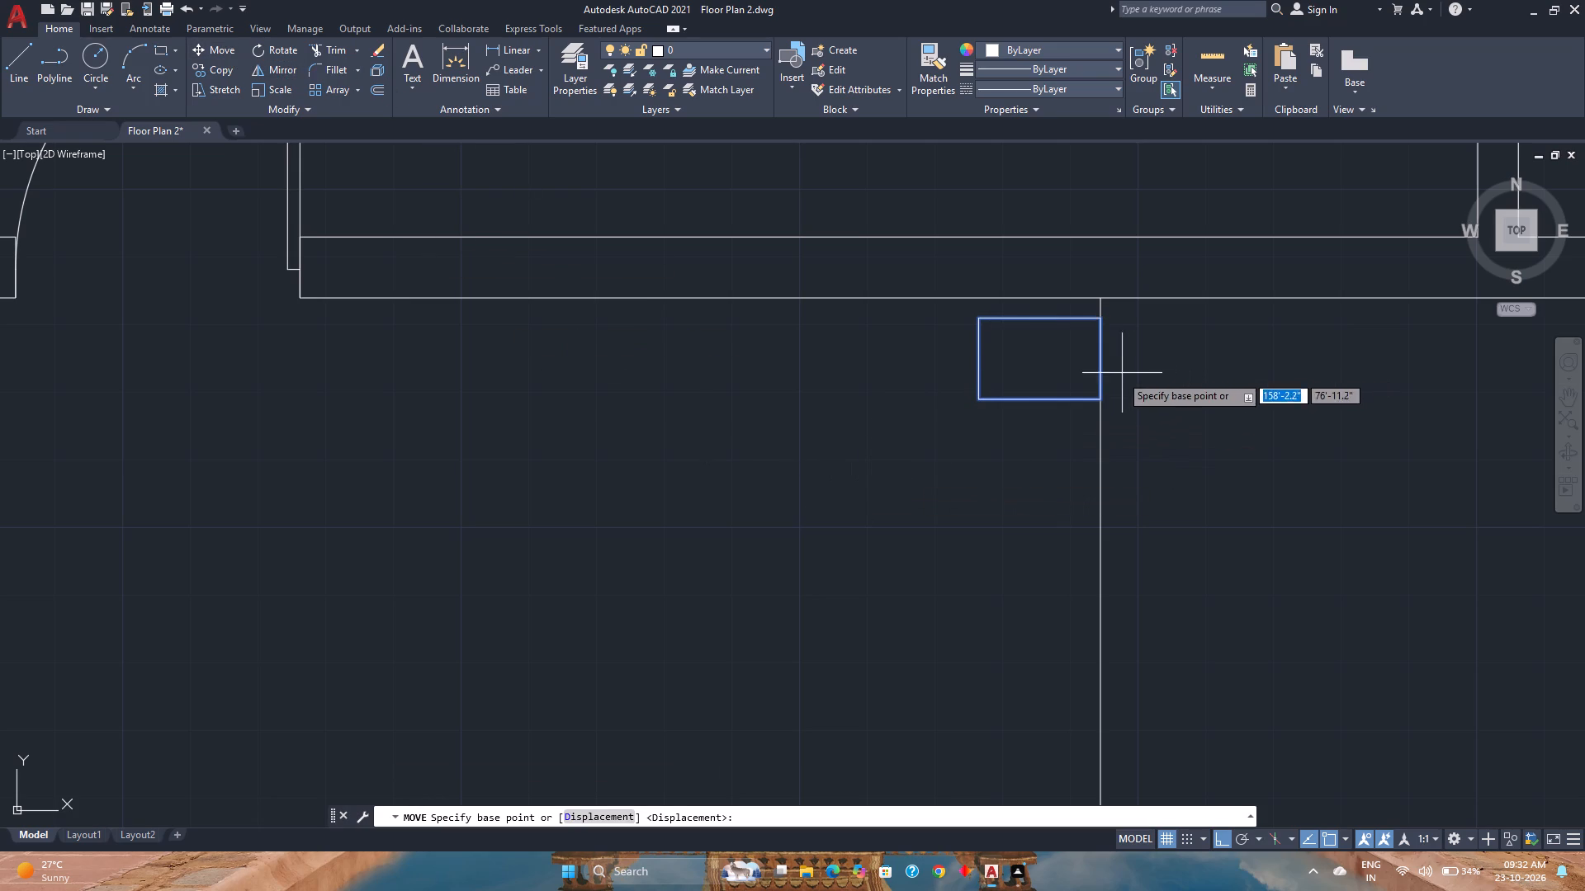
{"action": "scroll", "coordinate": [1107, 392], "scroll_direction": "up", "scroll_amount": 2}
{"action": "left_click", "coordinate": [1092, 410]}
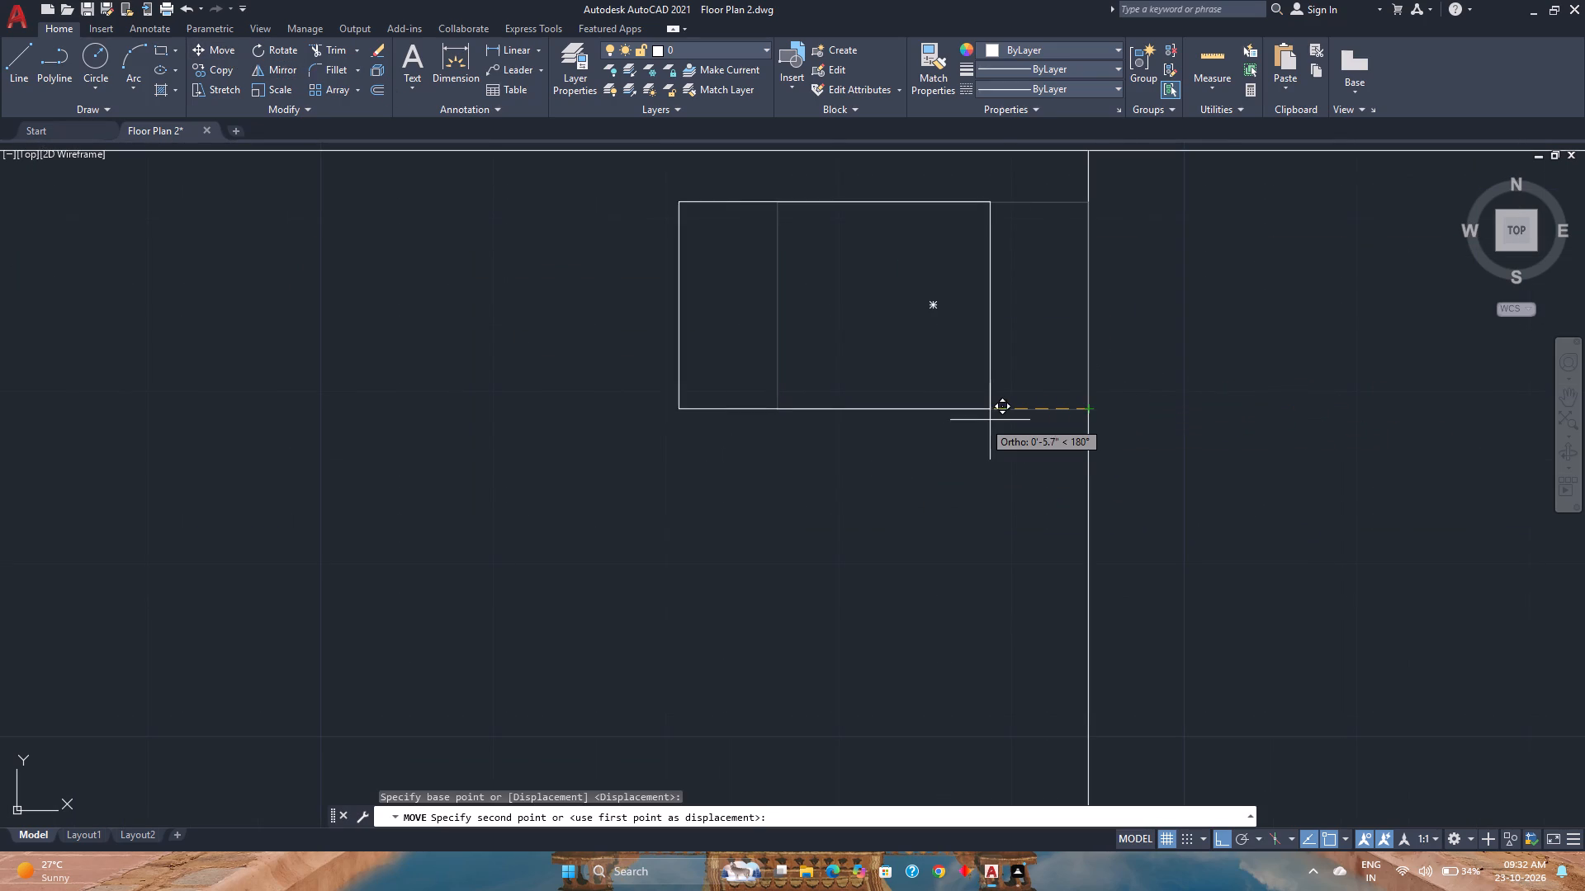
{"action": "key", "text": "3"}
{"action": "key", "text": "Return"}
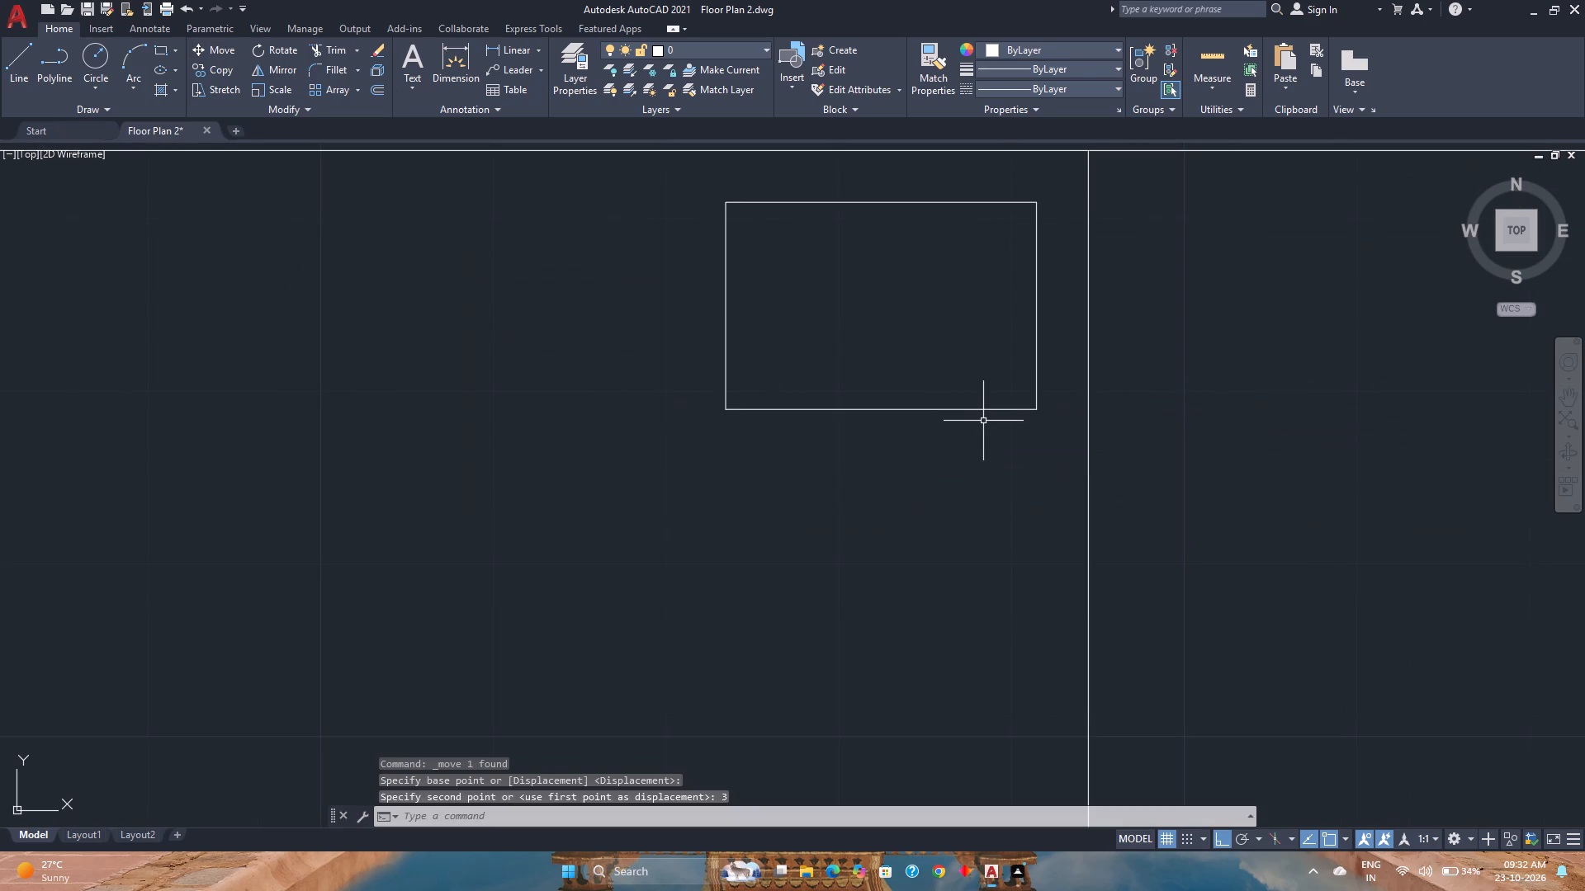
Draw a 6" radius circle centred in the rectangle, reaching the midpoint of its south edge.
{"action": "scroll", "coordinate": [983, 421], "scroll_direction": "down", "scroll_amount": 3}
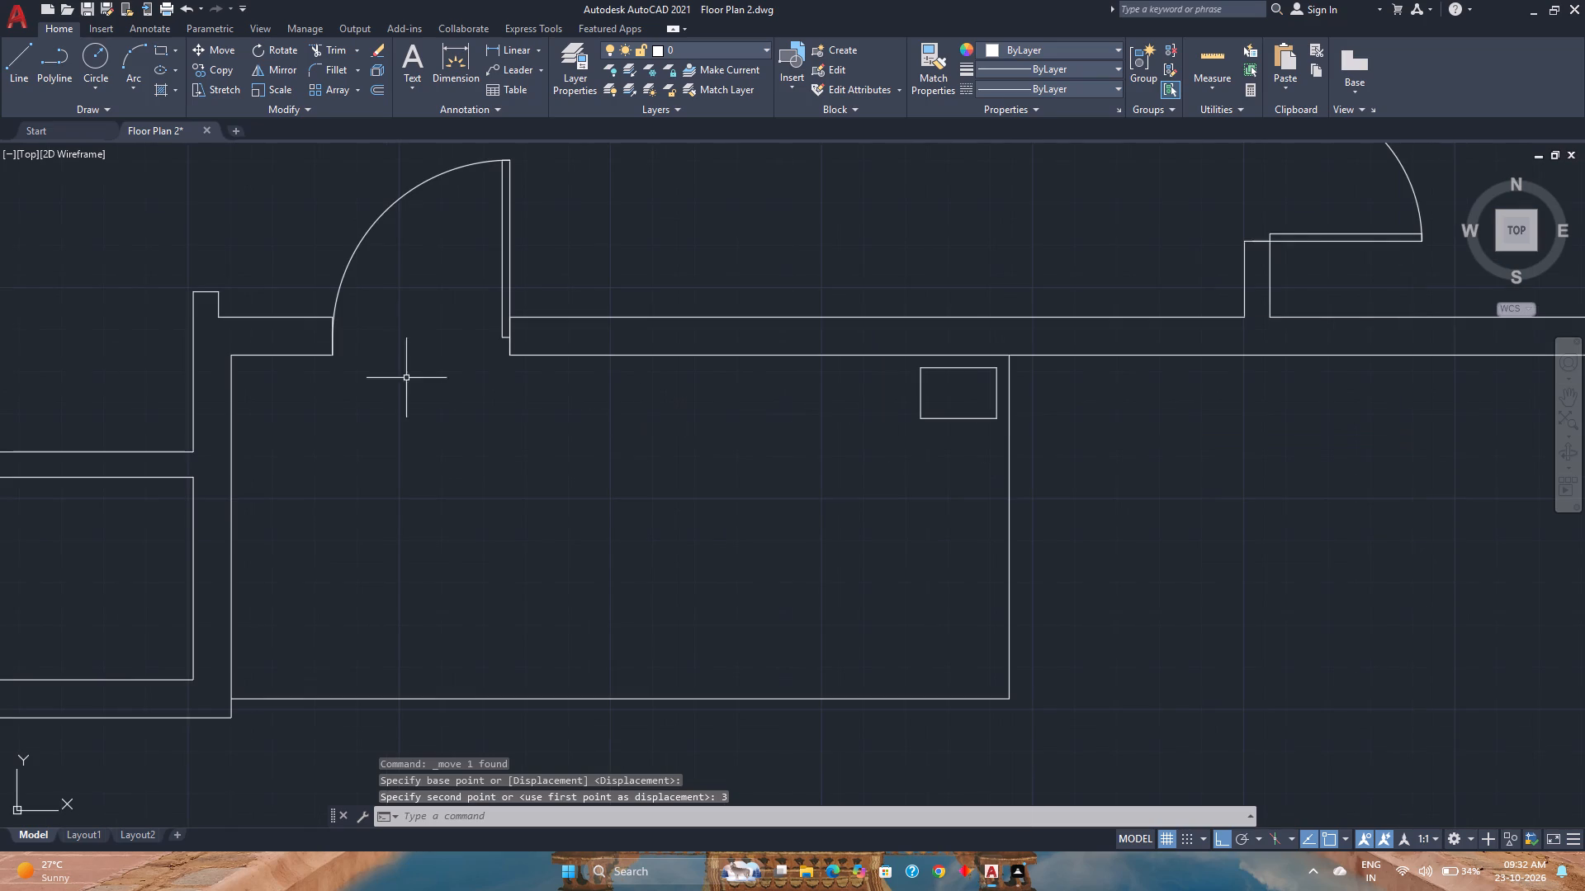
{"action": "left_click", "coordinate": [98, 47]}
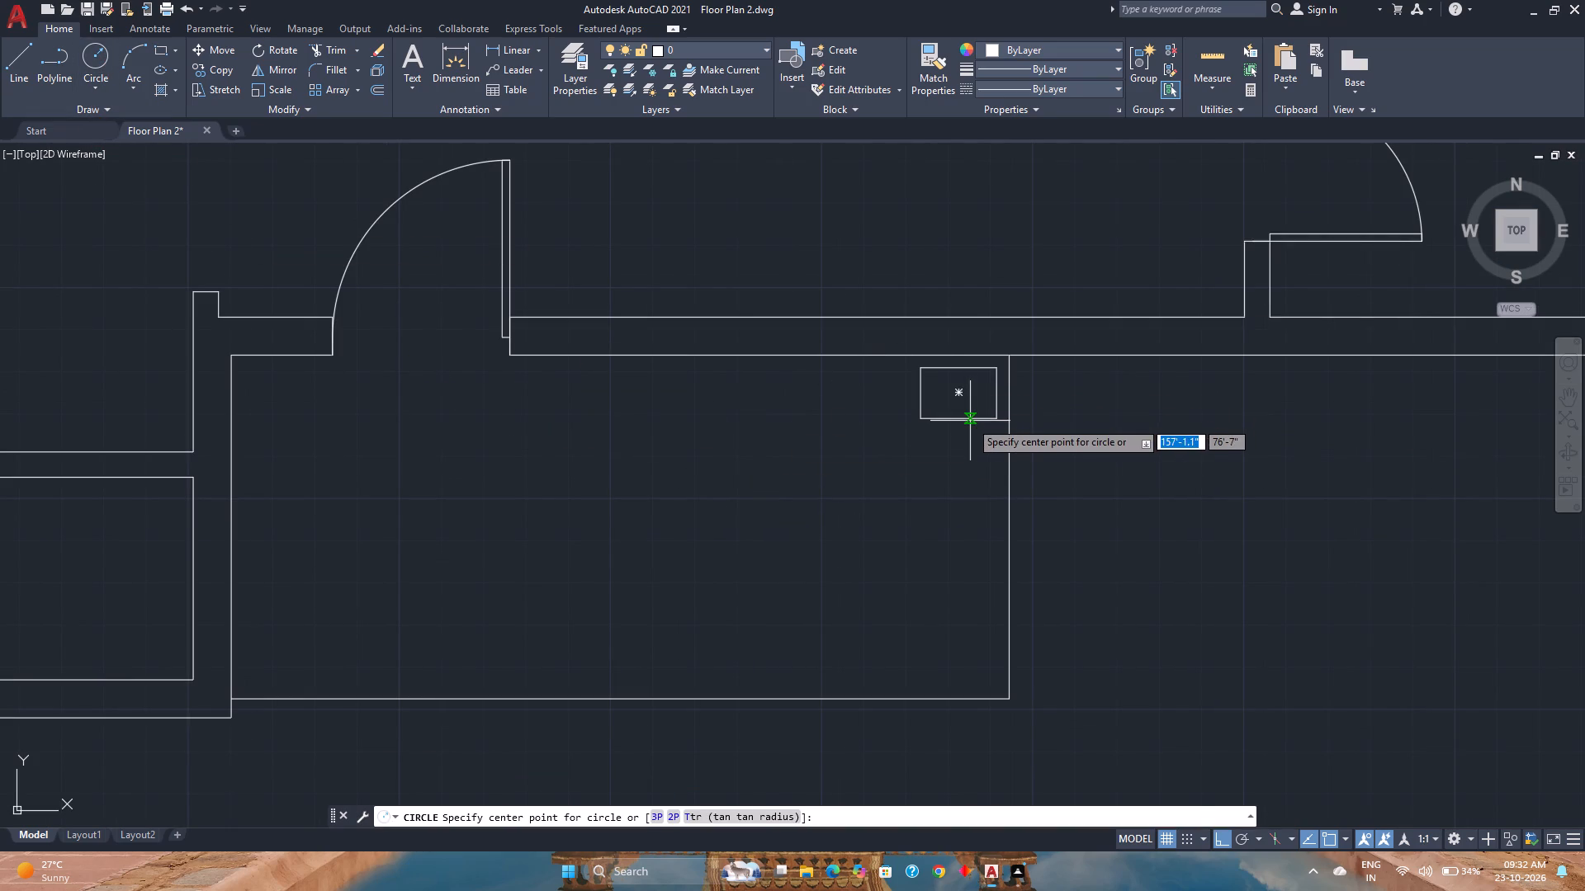
{"action": "left_click", "coordinate": [958, 395]}
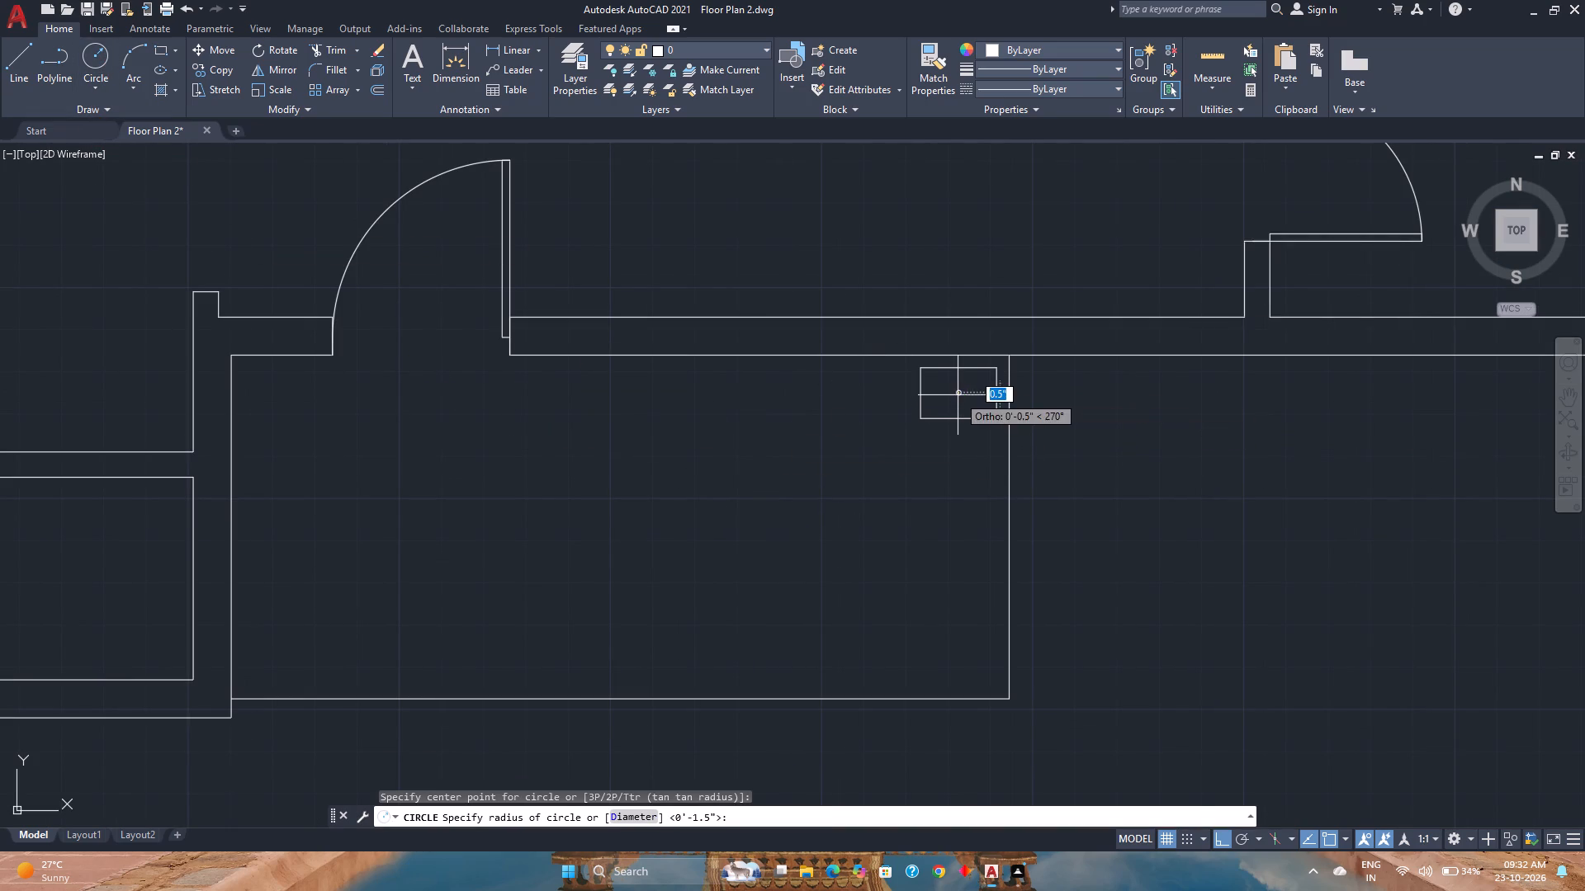
{"action": "scroll", "coordinate": [977, 417], "scroll_direction": "up", "scroll_amount": 3}
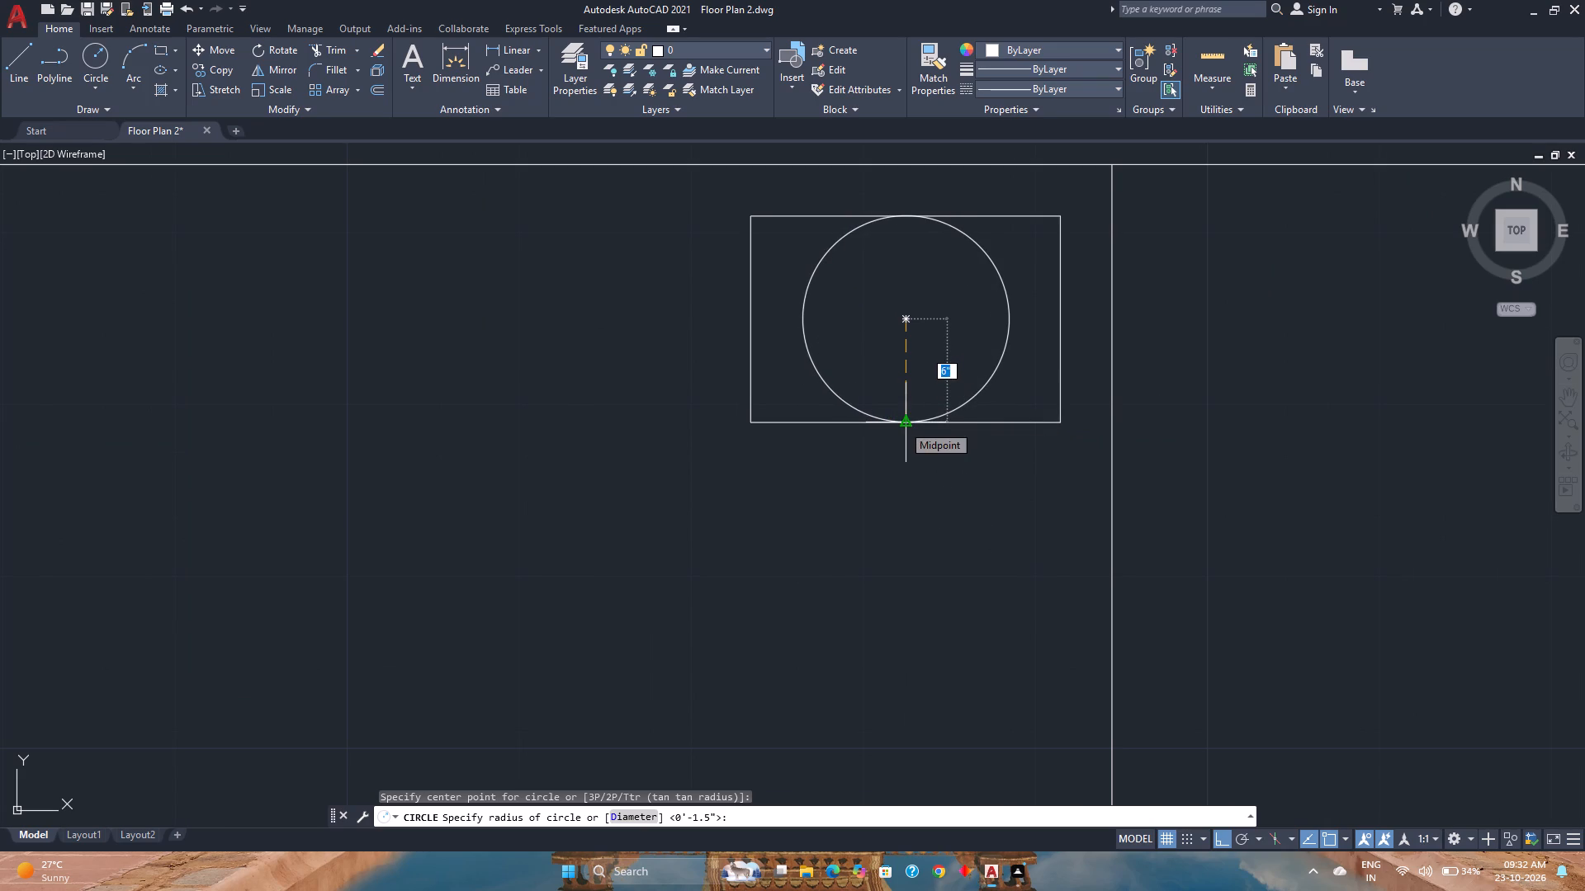
{"action": "left_click", "coordinate": [902, 424]}
Move the circle about 1'-7" straight west, out of the rectangle.
{"action": "left_click", "coordinate": [963, 408]}
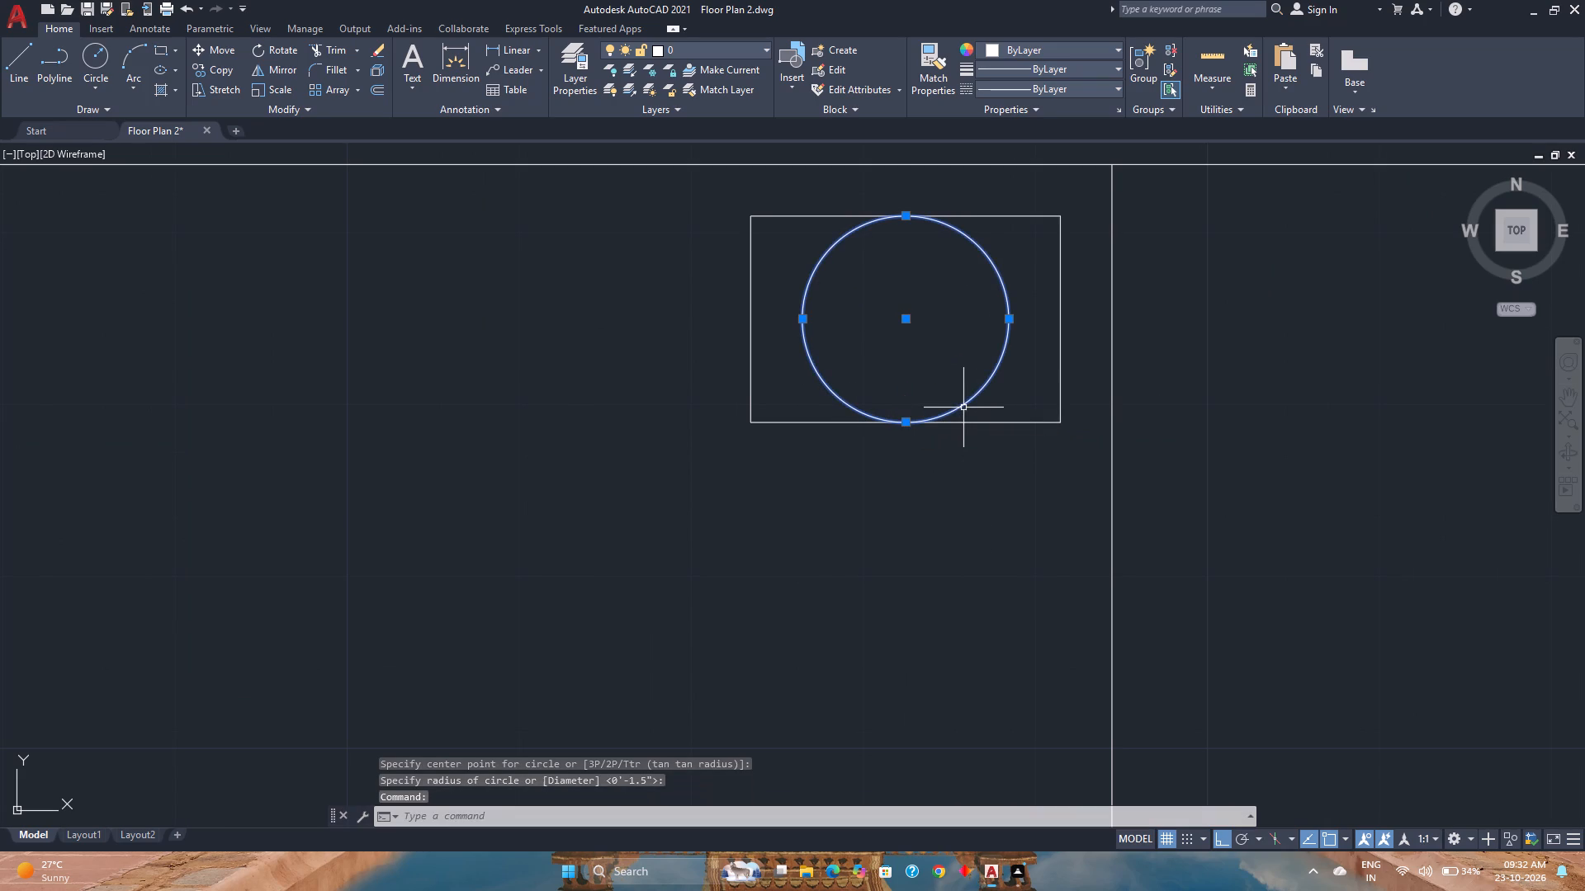
{"action": "left_click", "coordinate": [227, 59]}
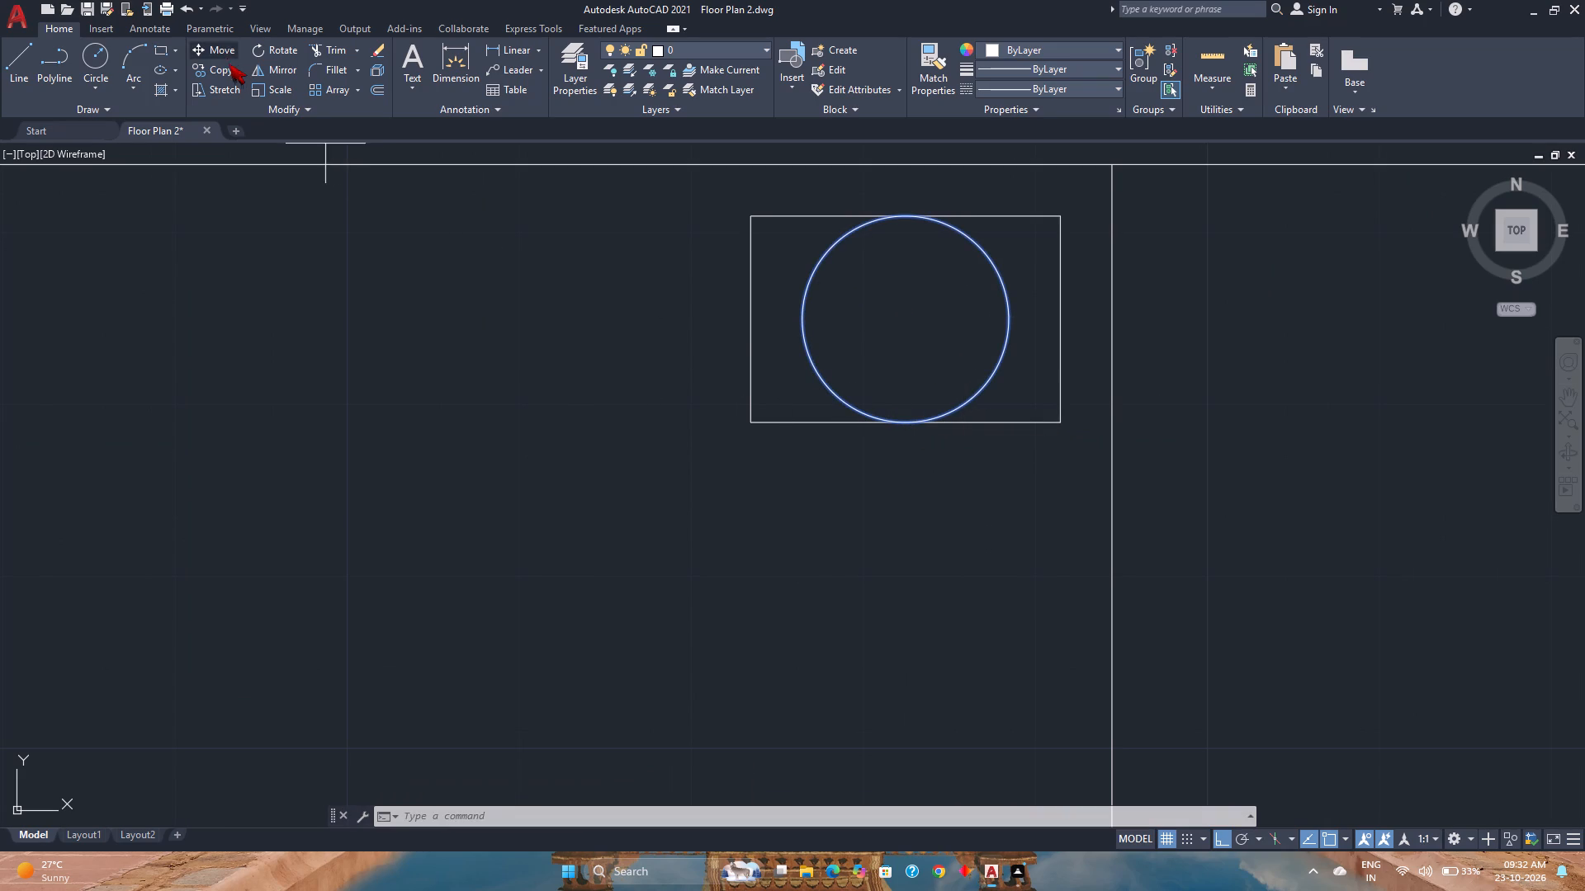
{"action": "left_click", "coordinate": [1009, 322]}
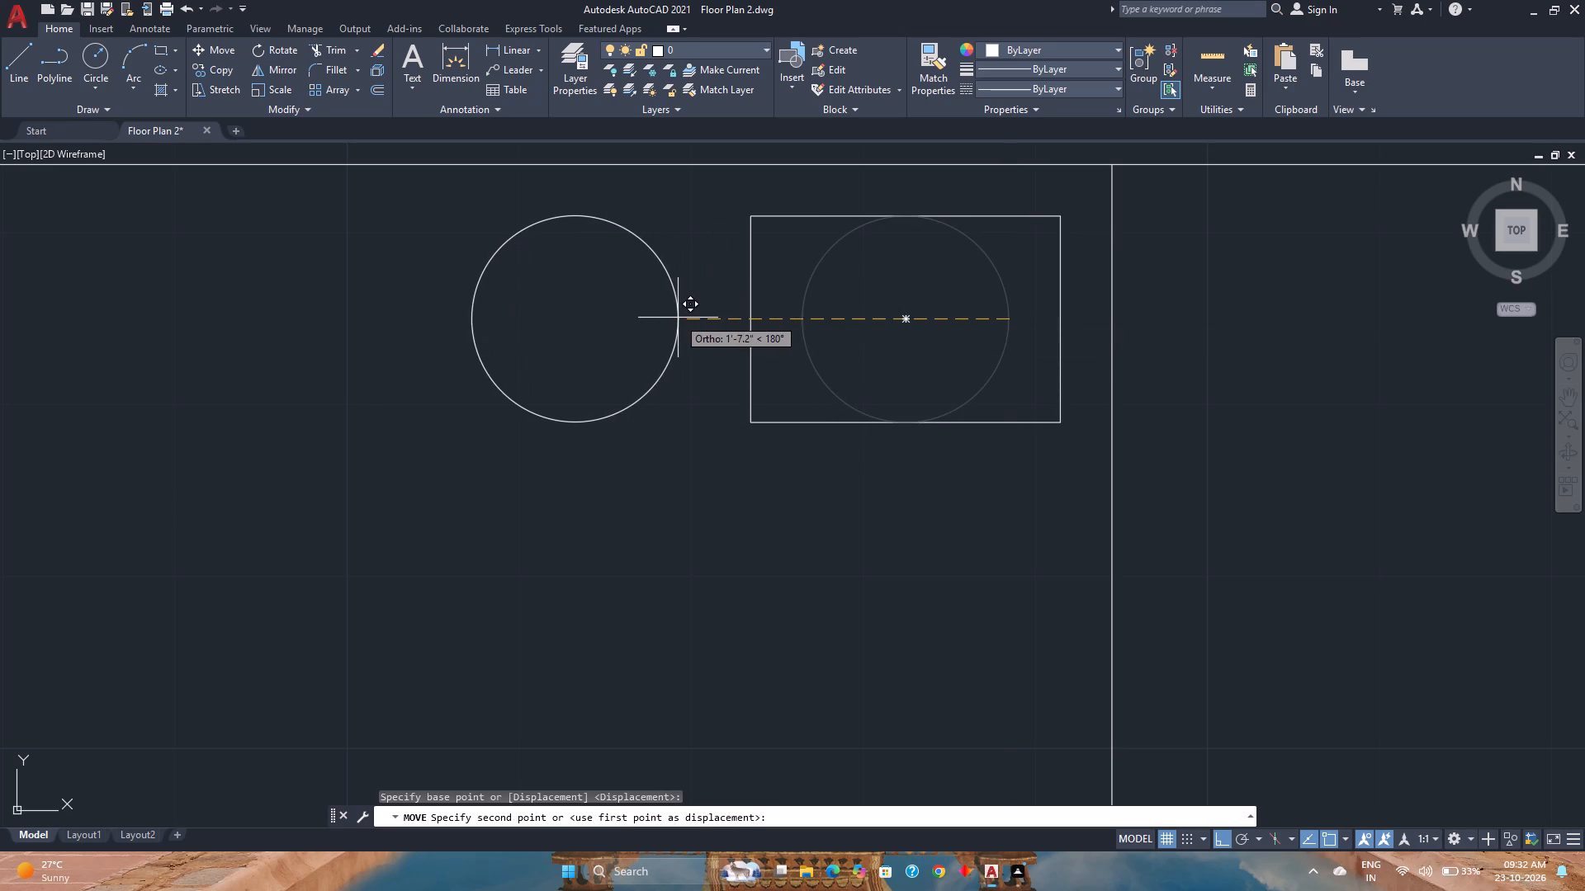
{"action": "scroll", "coordinate": [678, 318], "scroll_direction": "down", "scroll_amount": 1}
{"action": "left_click", "coordinate": [678, 318]}
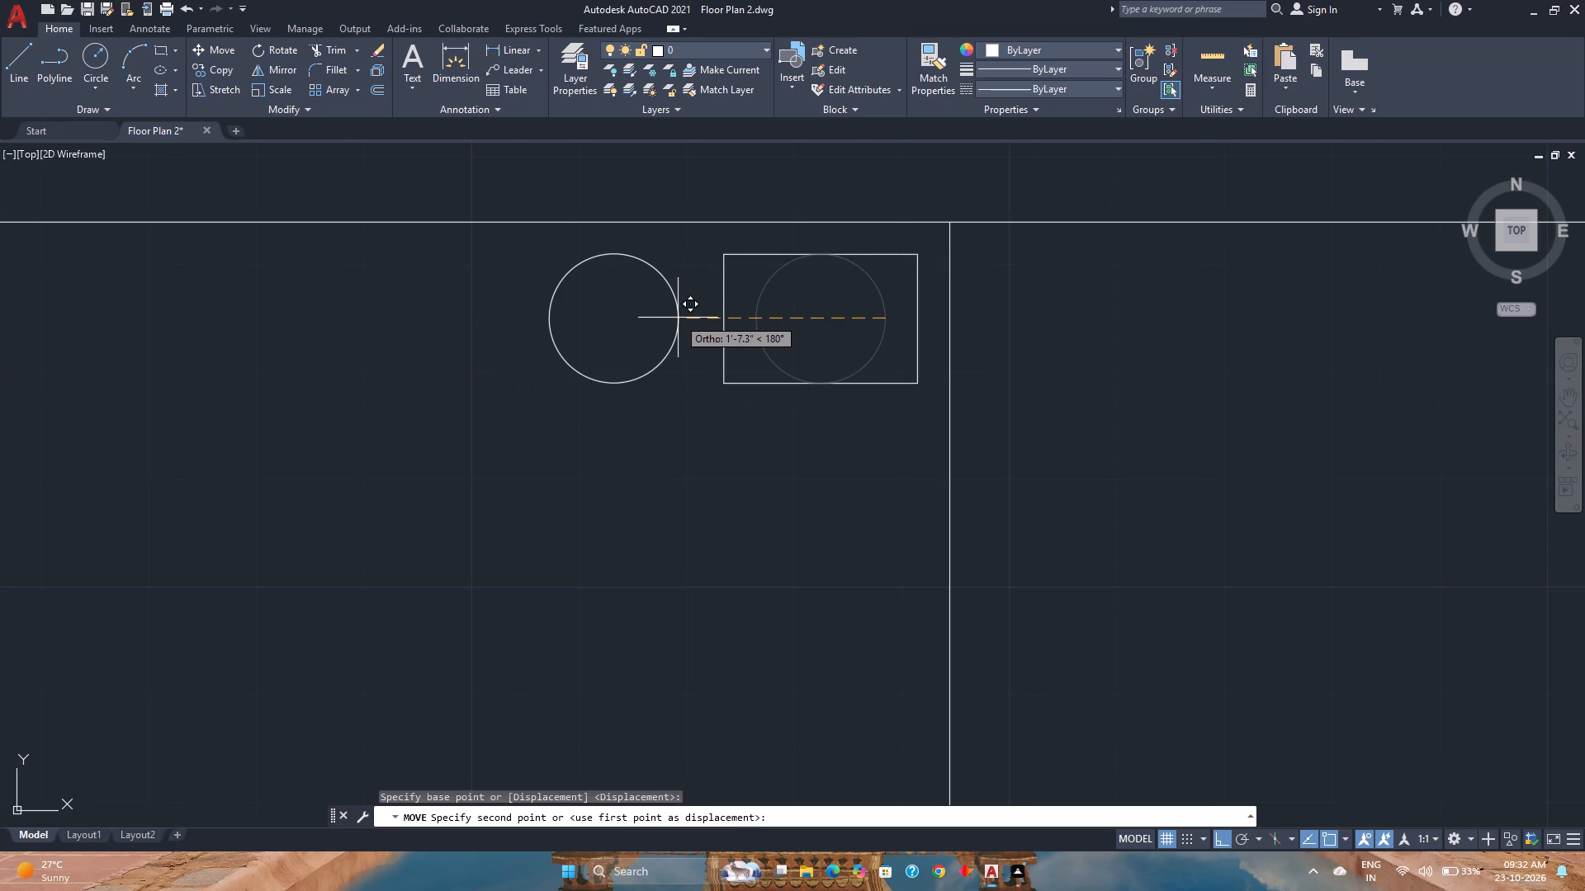
Copy the circle 1' west by its east quadrant onto its west quadrant, so the two circles touch.
{"action": "scroll", "coordinate": [570, 372], "scroll_direction": "down", "scroll_amount": 2}
{"action": "middle_click_drag", "start_coordinate": [571, 373], "coordinate": [663, 489]}
{"action": "middle_click", "coordinate": [663, 489]}
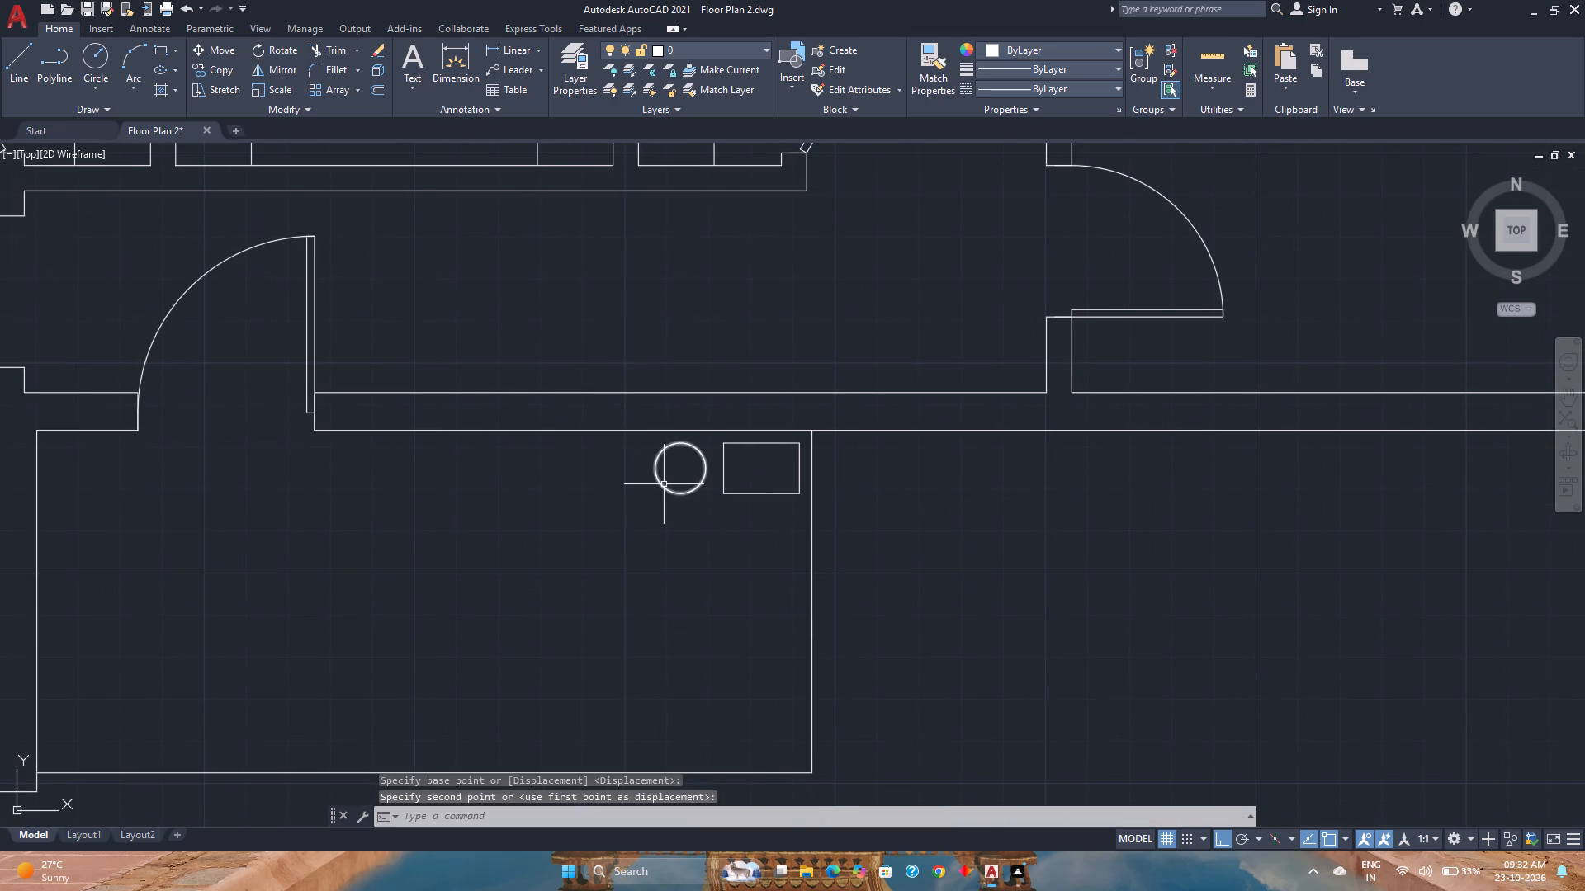
{"action": "left_click", "coordinate": [664, 484]}
{"action": "left_click", "coordinate": [204, 63]}
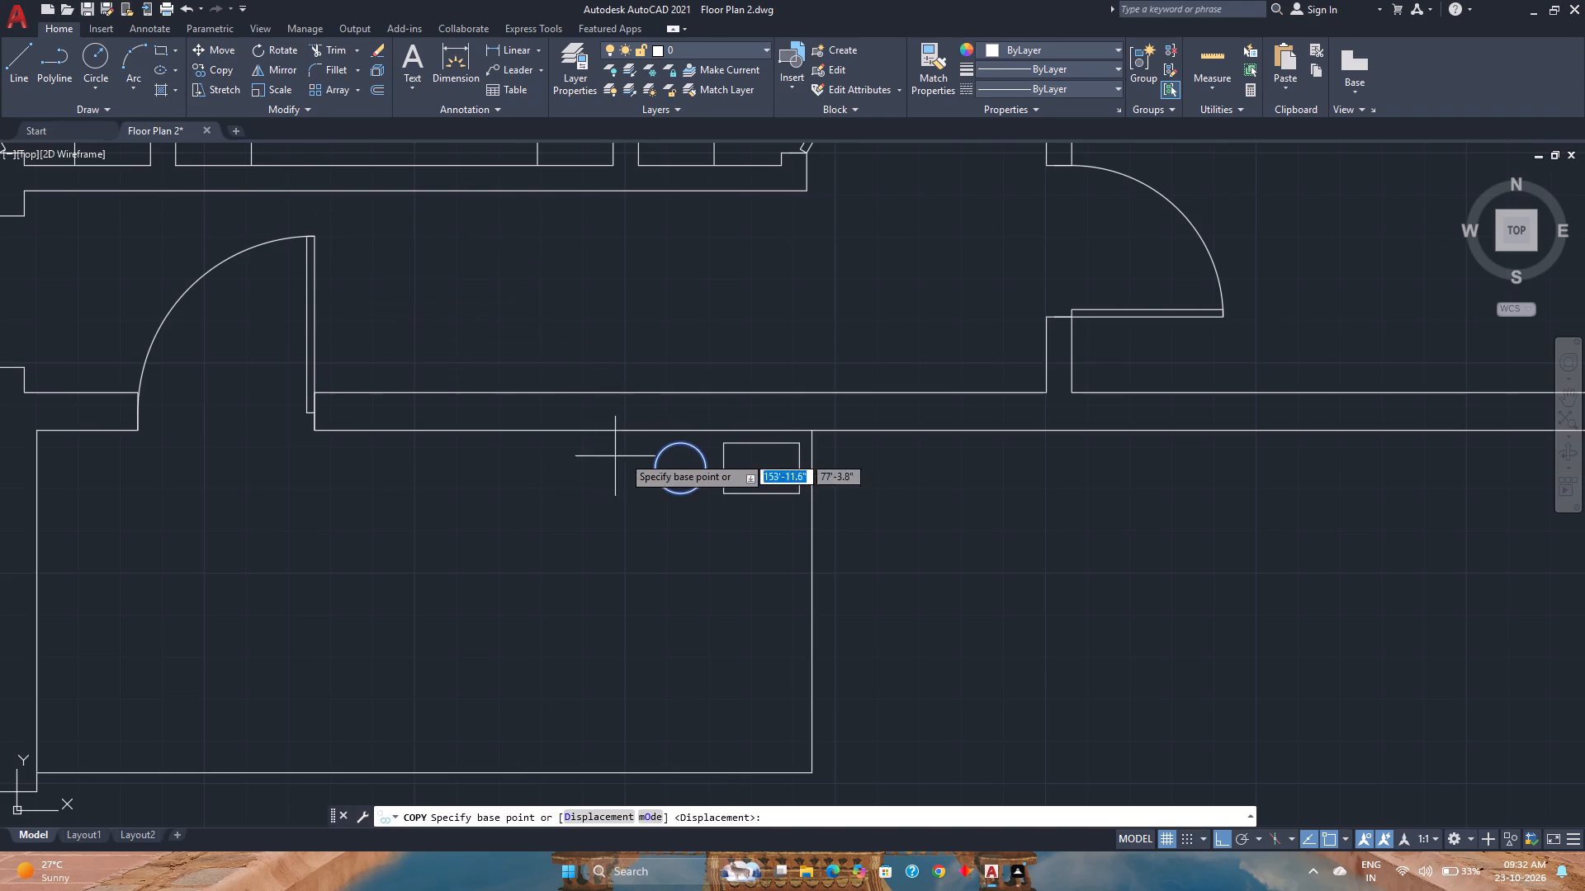
{"action": "left_click", "coordinate": [705, 467]}
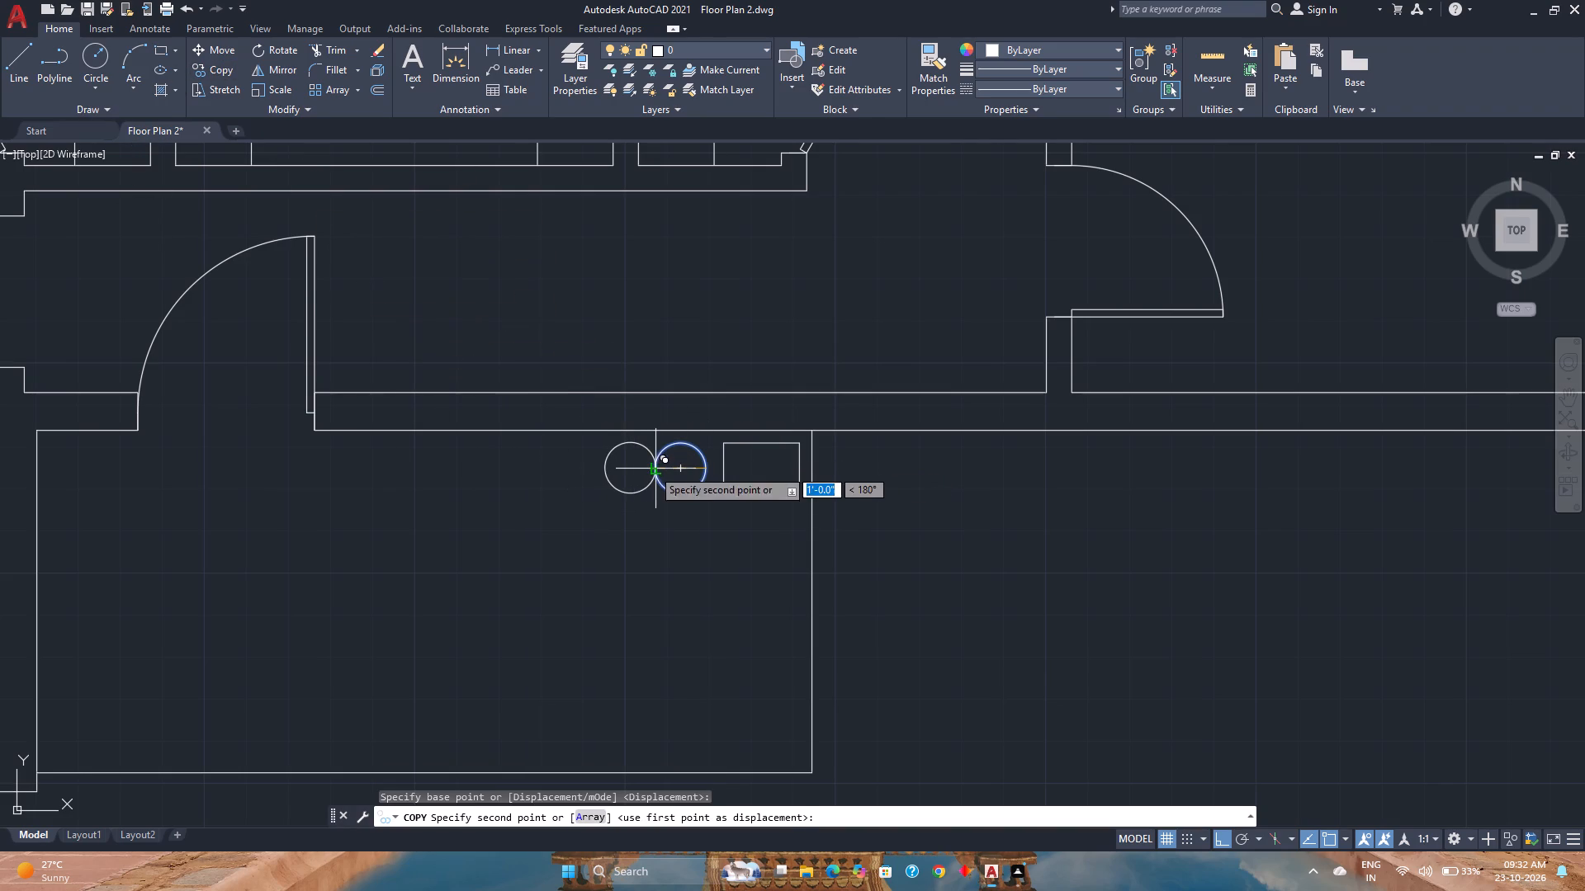
{"action": "left_click", "coordinate": [653, 469]}
{"action": "key", "text": "Escape"}
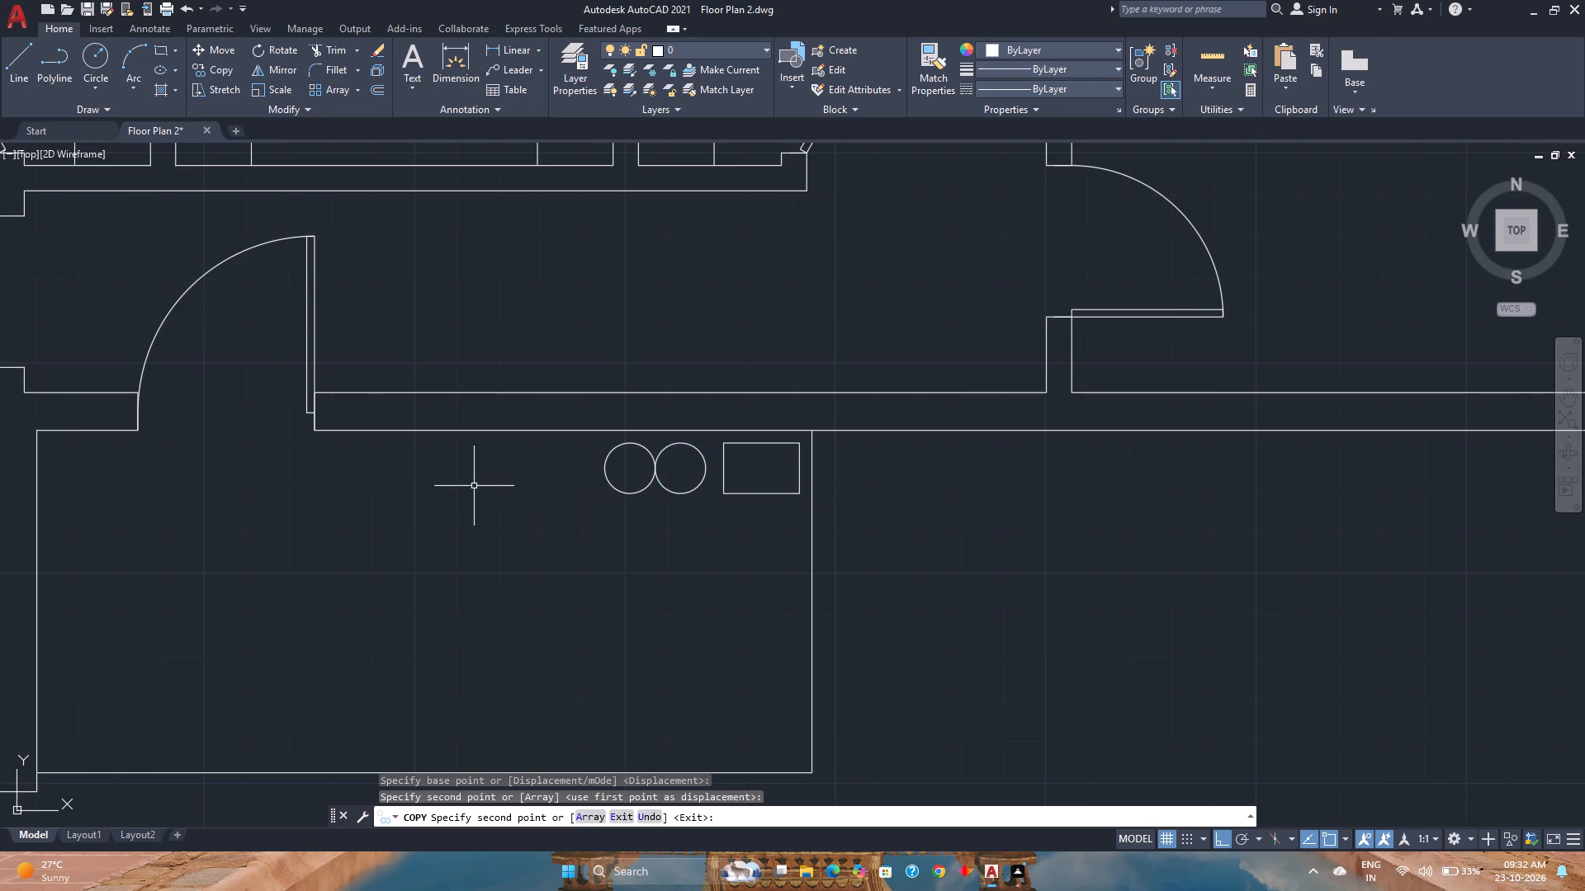
Save the drawing.
{"action": "key", "text": "ctrl+s"}
Examine the porch's circles and rectangle and the rest of the second floor plan for leftover or missing details.
{"action": "scroll", "coordinate": [617, 530], "scroll_direction": "down", "scroll_amount": 2}
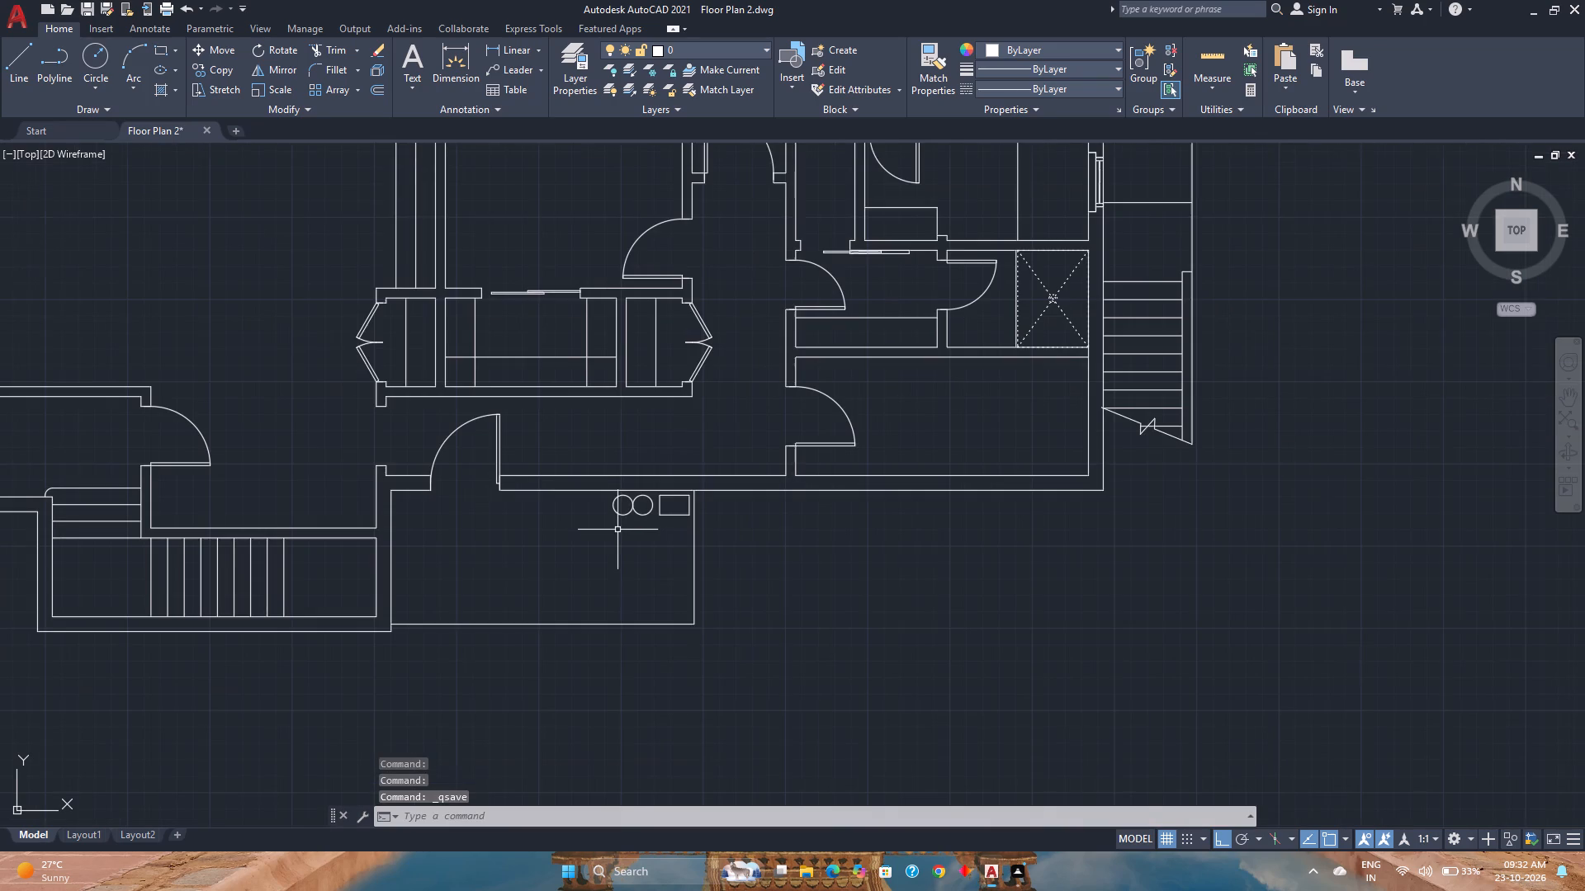
{"action": "middle_click_drag", "start_coordinate": [617, 529], "coordinate": [623, 516]}
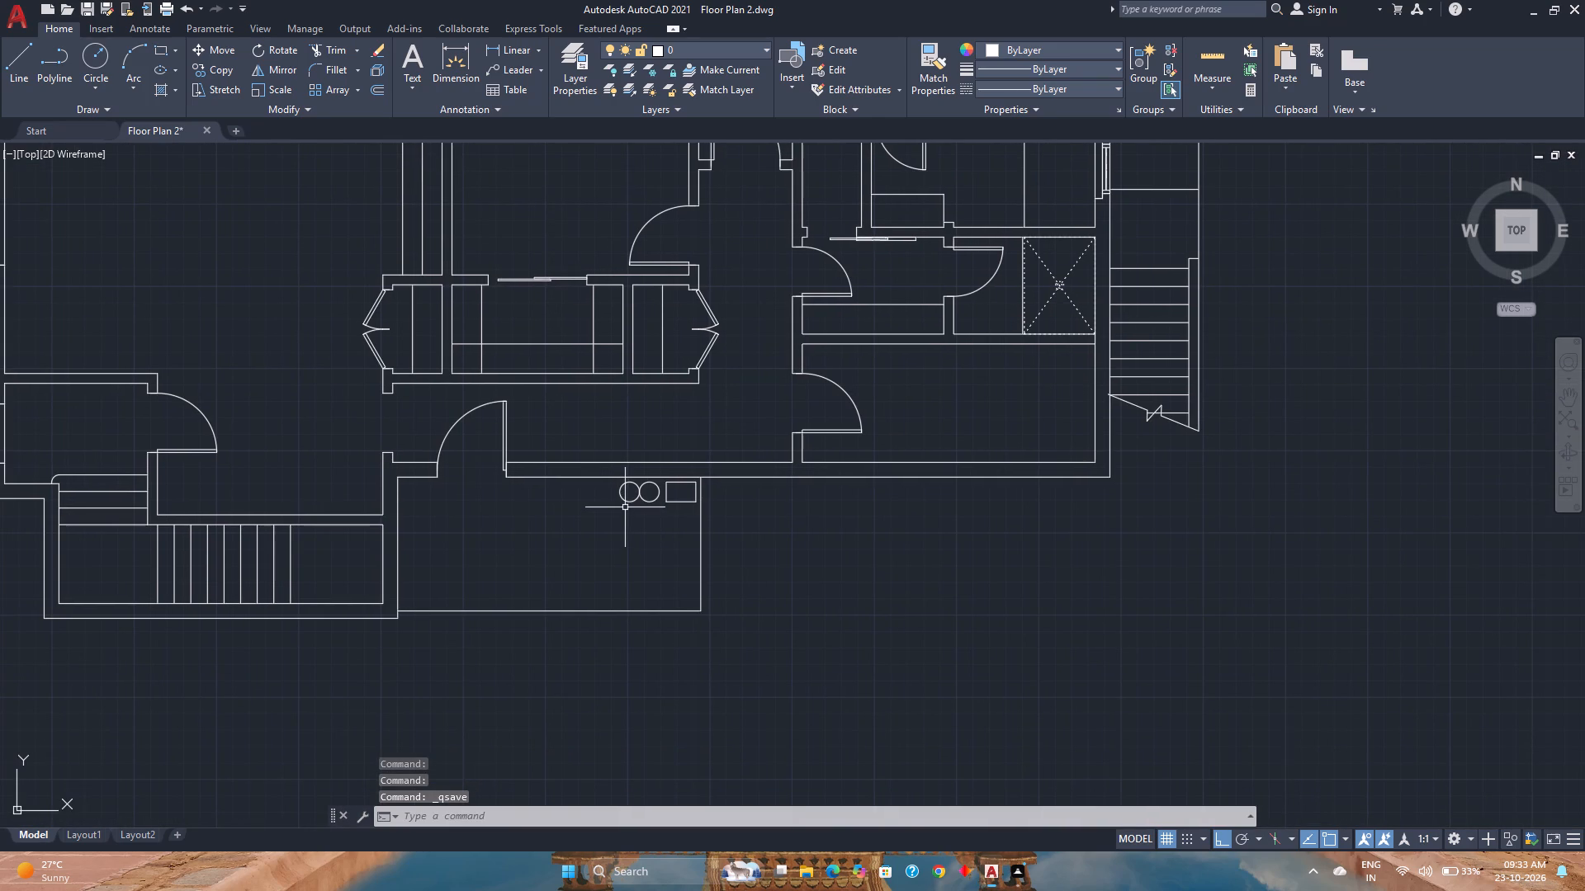
{"action": "scroll", "coordinate": [648, 497], "scroll_direction": "up", "scroll_amount": 4}
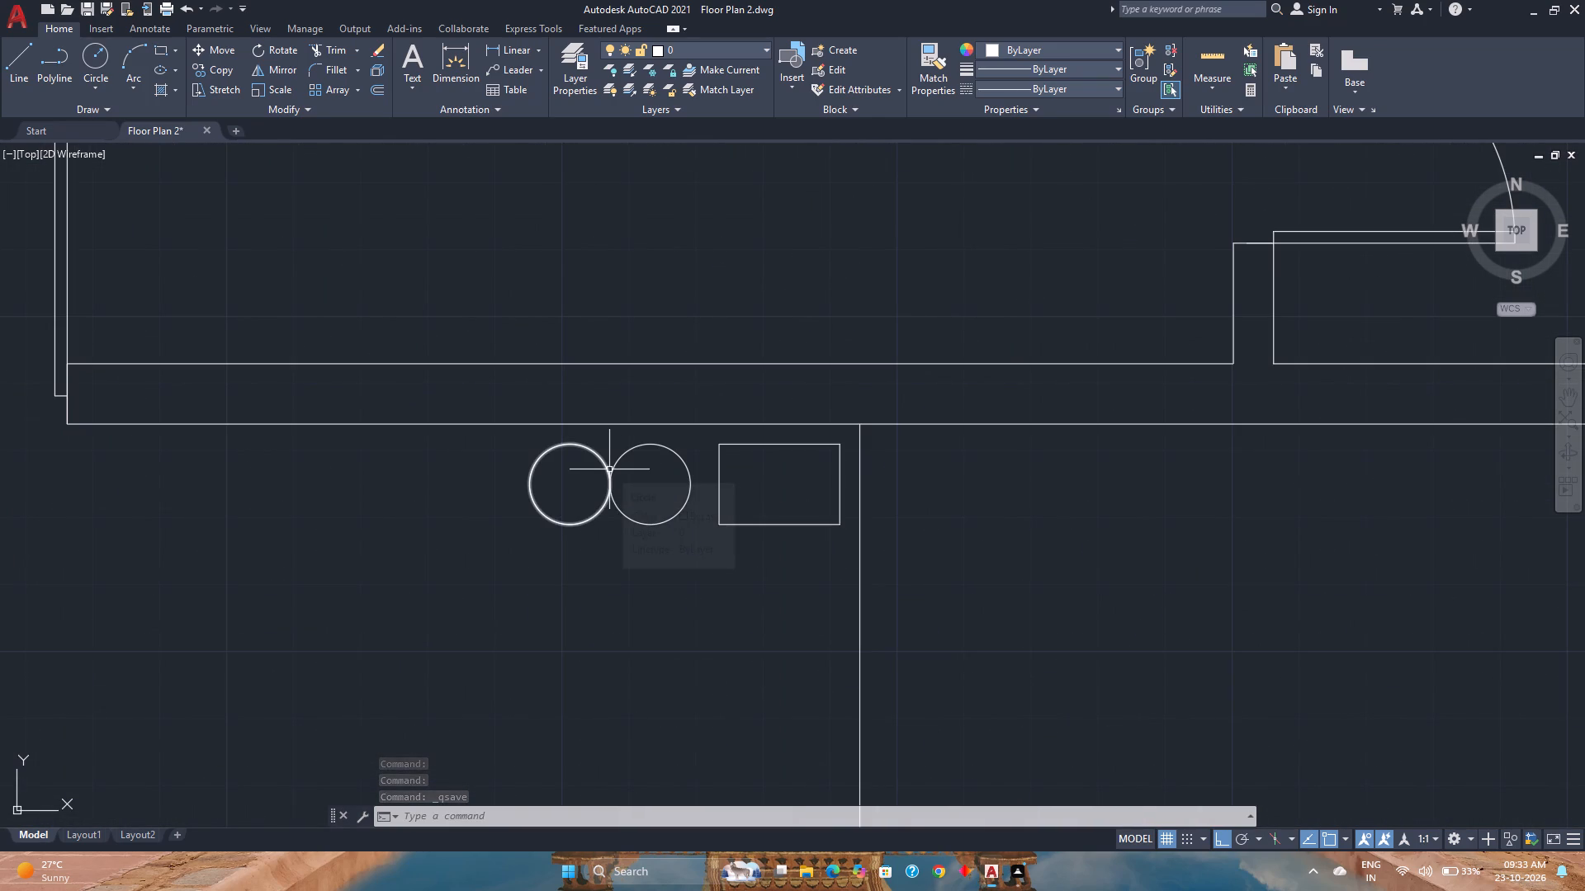
{"action": "scroll", "coordinate": [609, 469], "scroll_direction": "down", "scroll_amount": 3}
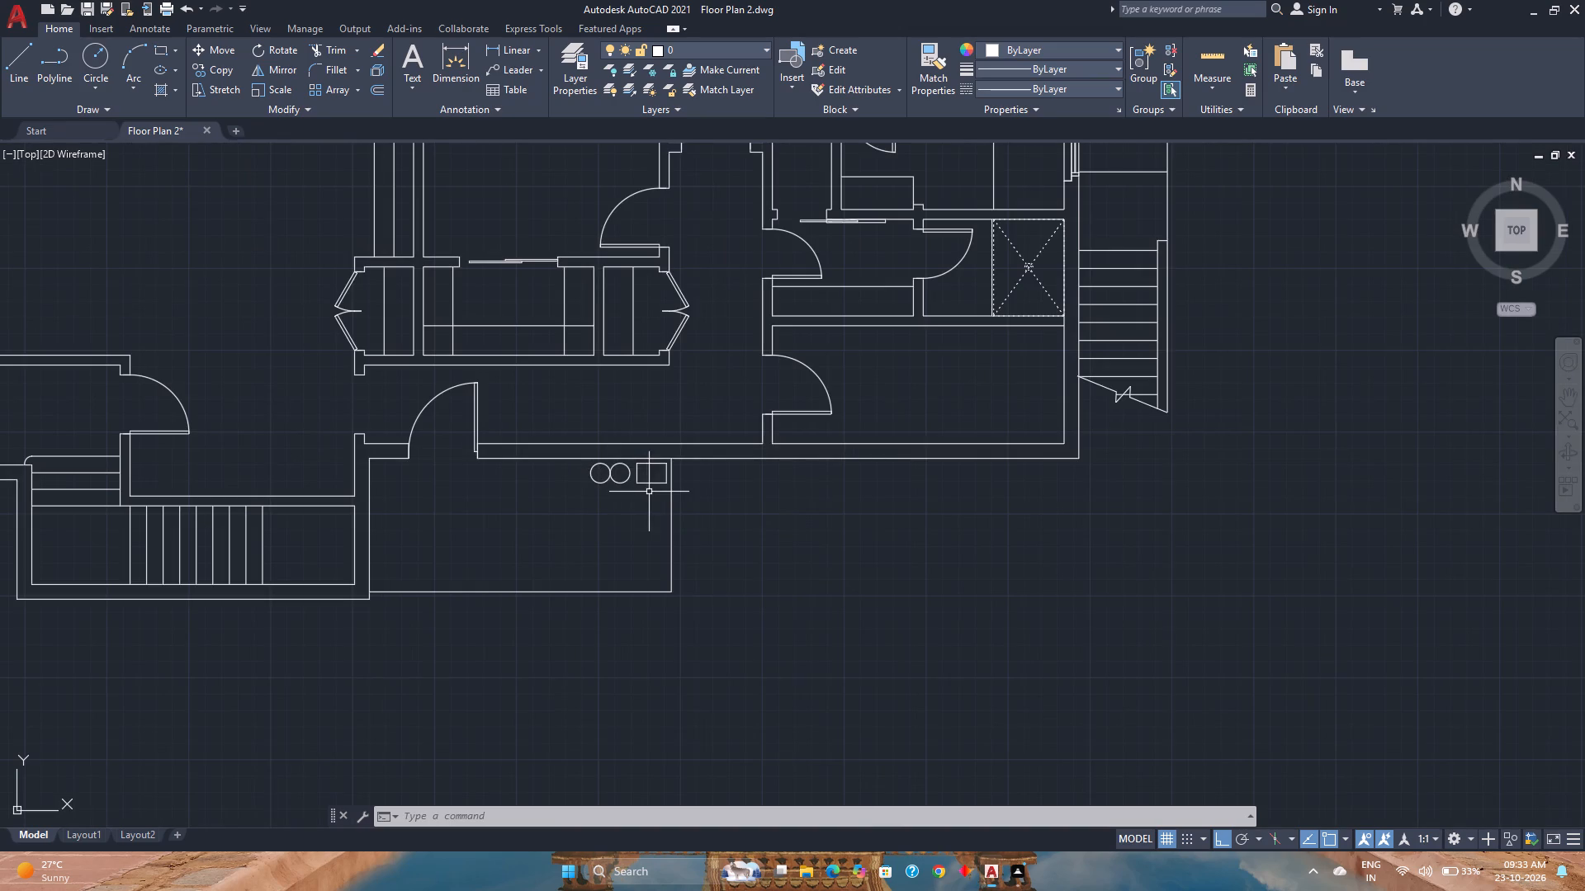
{"action": "middle_click_drag", "start_coordinate": [663, 494], "coordinate": [703, 580]}
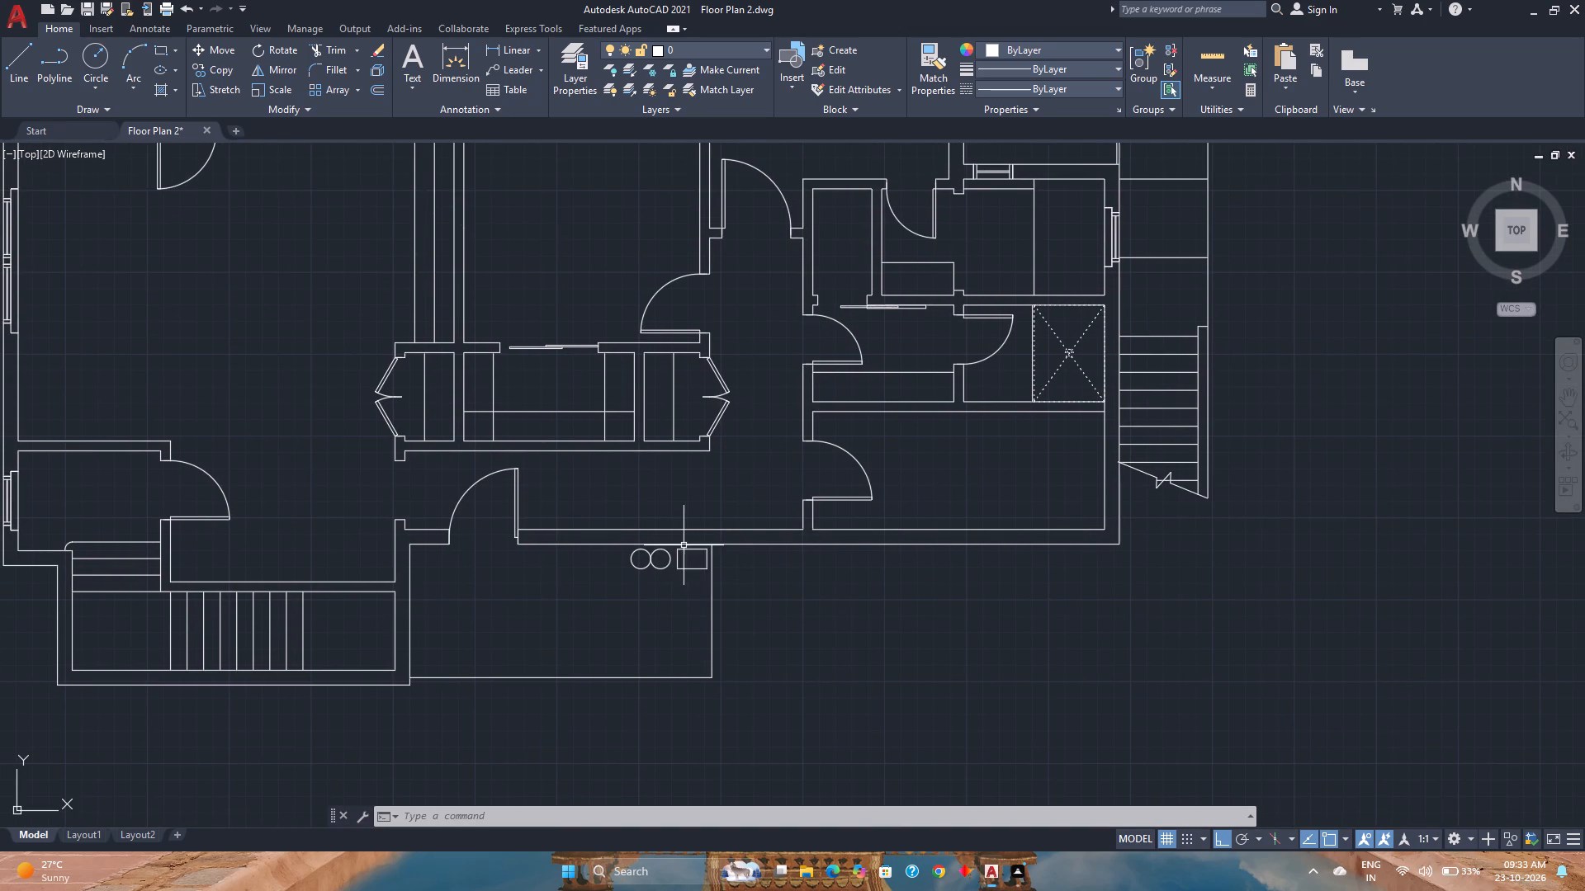
{"action": "scroll", "coordinate": [520, 551], "scroll_direction": "down", "scroll_amount": 1}
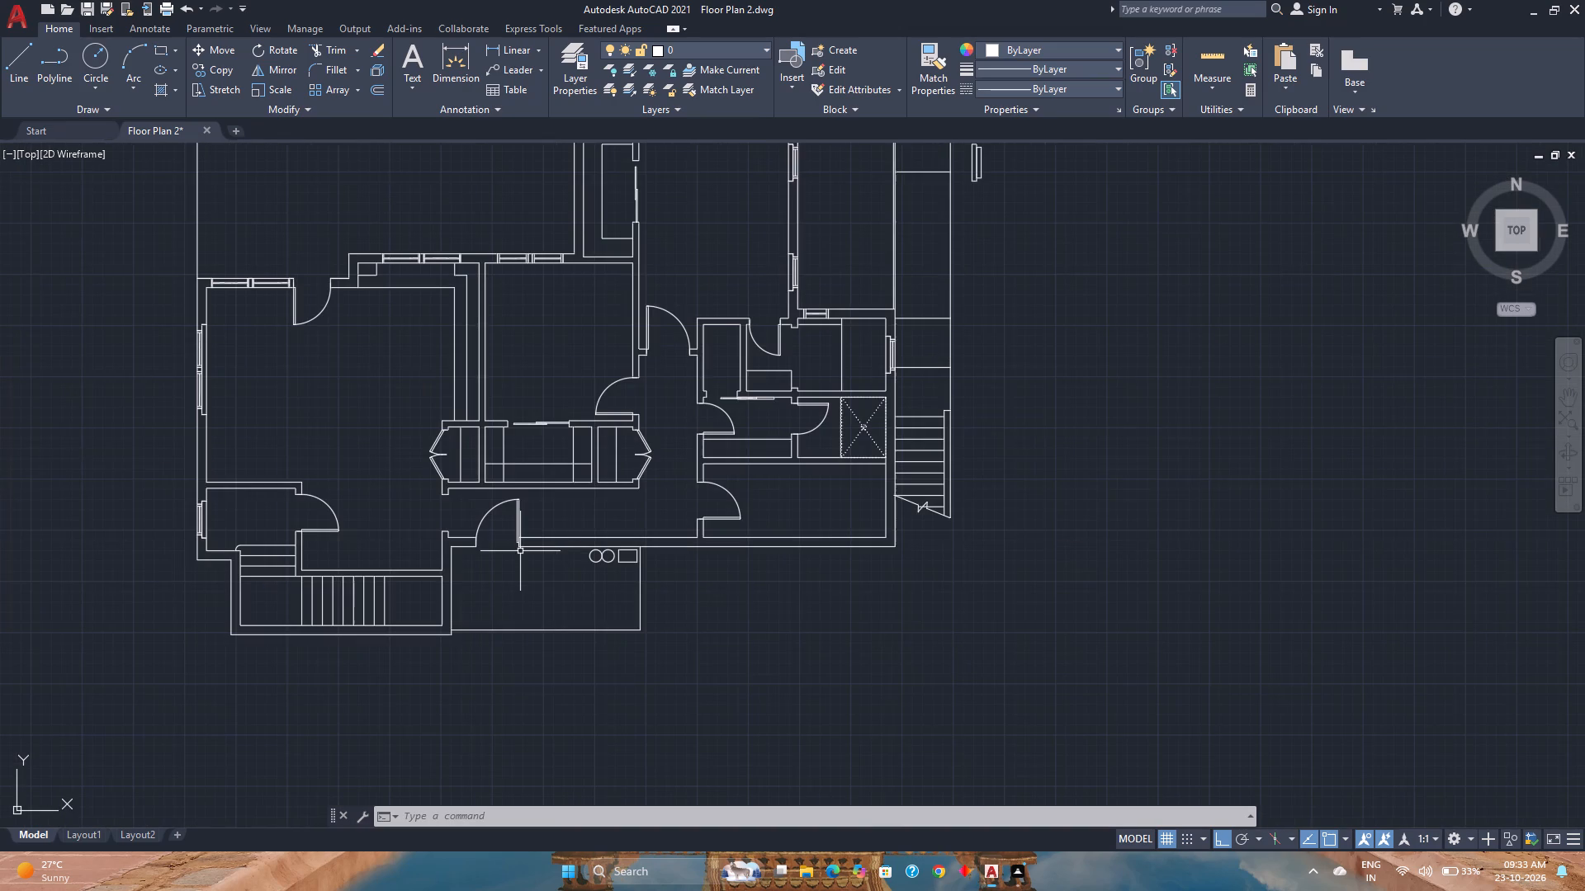
{"action": "scroll", "coordinate": [518, 499], "scroll_direction": "down", "scroll_amount": 1}
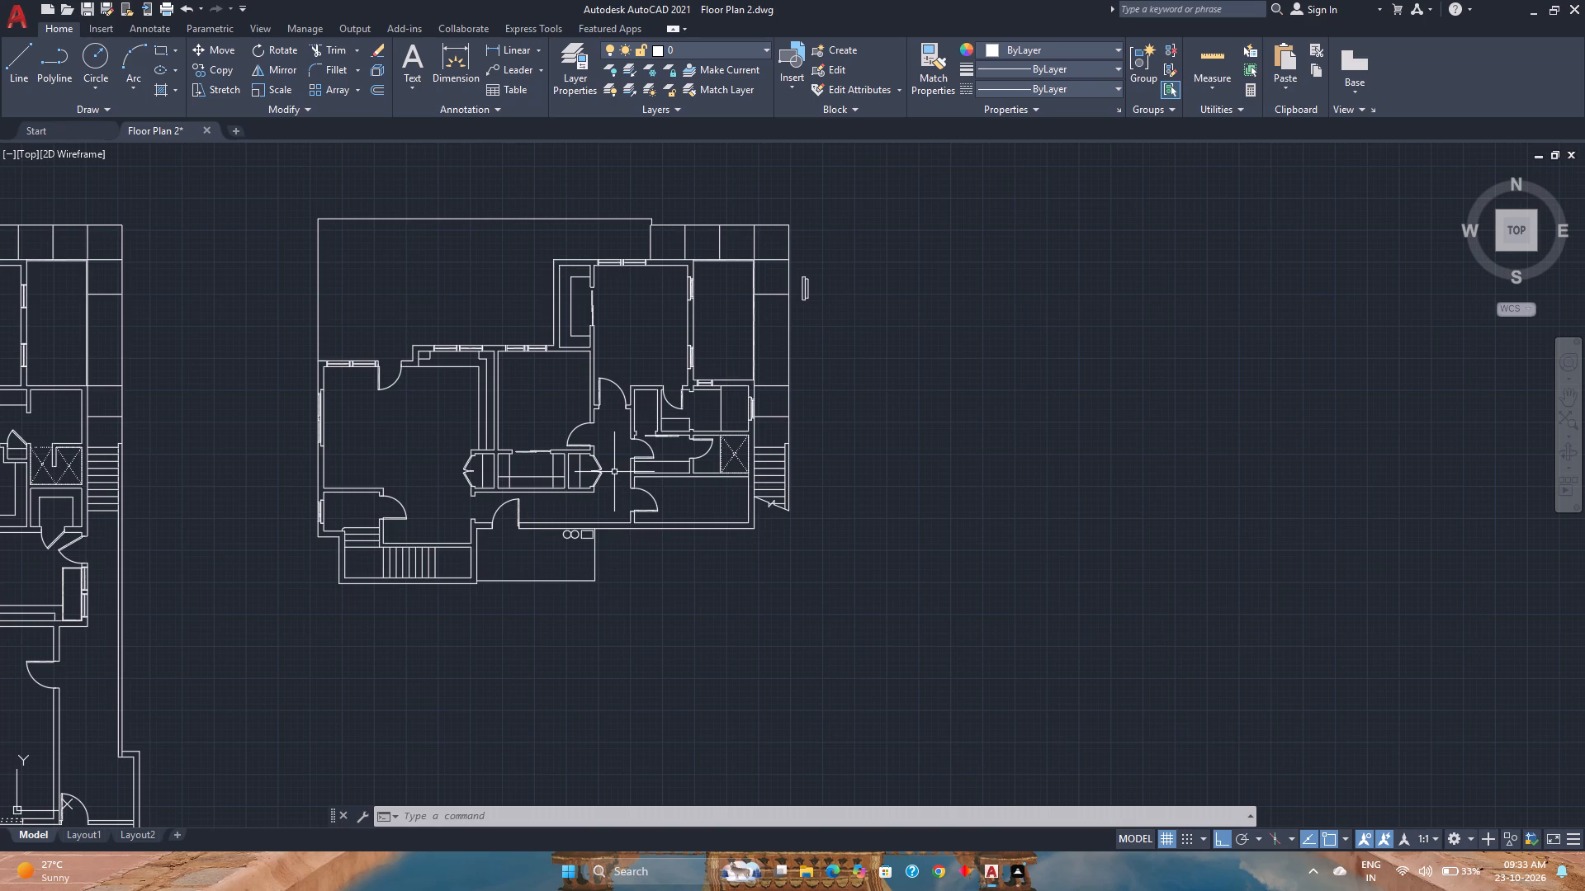
{"action": "scroll", "coordinate": [656, 473], "scroll_direction": "up", "scroll_amount": 2}
{"action": "middle_click_drag", "start_coordinate": [656, 473], "coordinate": [671, 525]}
{"action": "scroll", "coordinate": [671, 525], "scroll_direction": "down", "scroll_amount": 1}
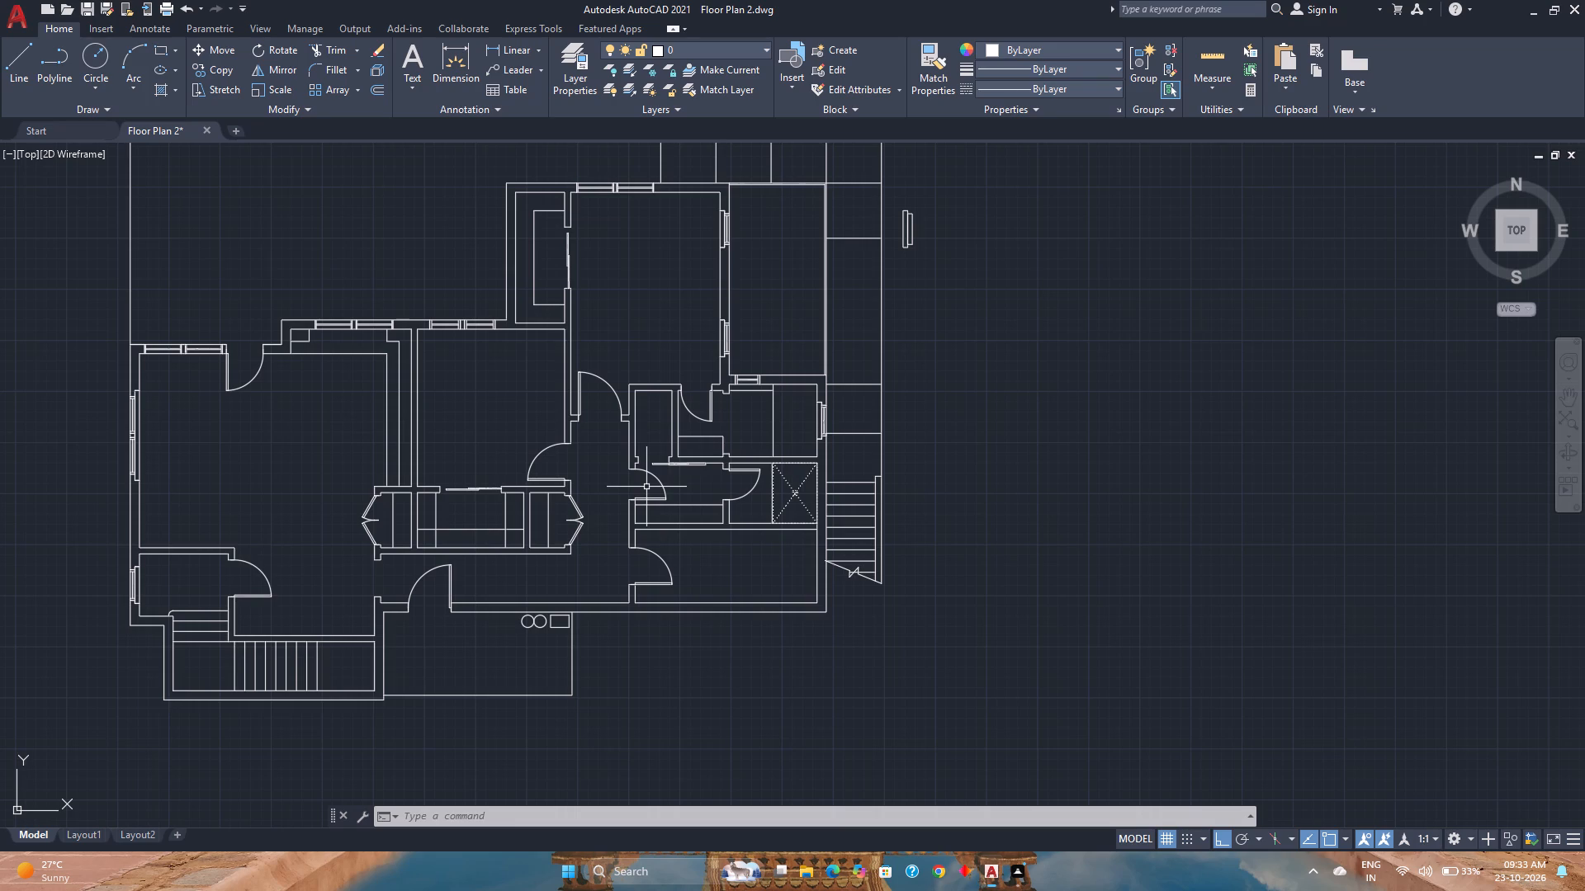
{"action": "scroll", "coordinate": [747, 395], "scroll_direction": "down", "scroll_amount": 2}
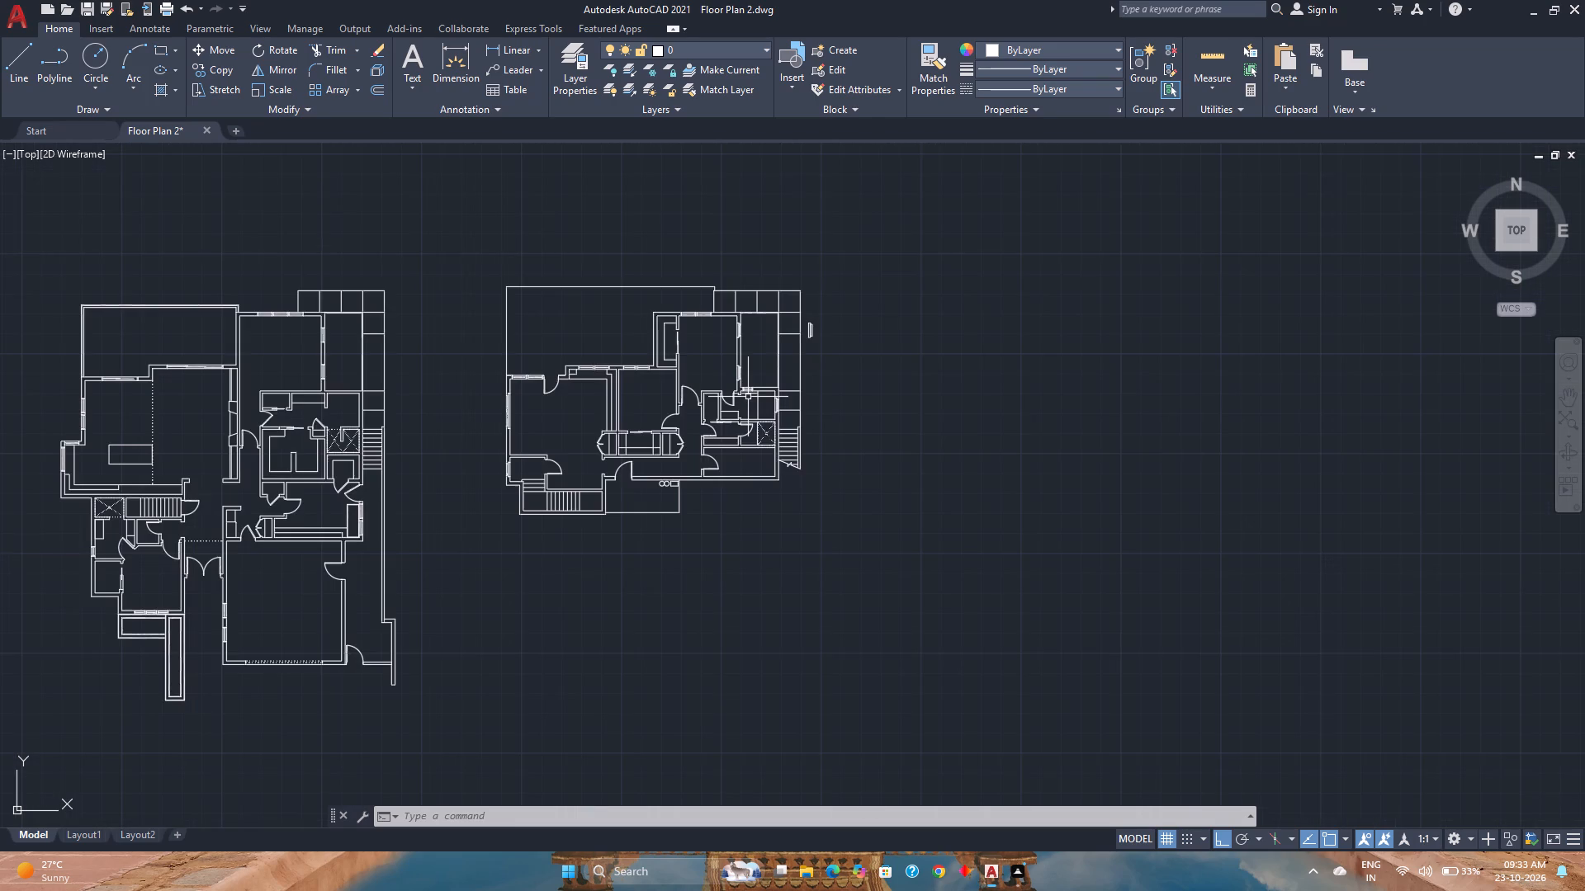
Erase the stray window pieces lying outside the second floor plan, east of the exterior walkway.
{"action": "scroll", "coordinate": [748, 397], "scroll_direction": "up", "scroll_amount": 2}
{"action": "middle_click_drag", "start_coordinate": [748, 397], "coordinate": [879, 517]}
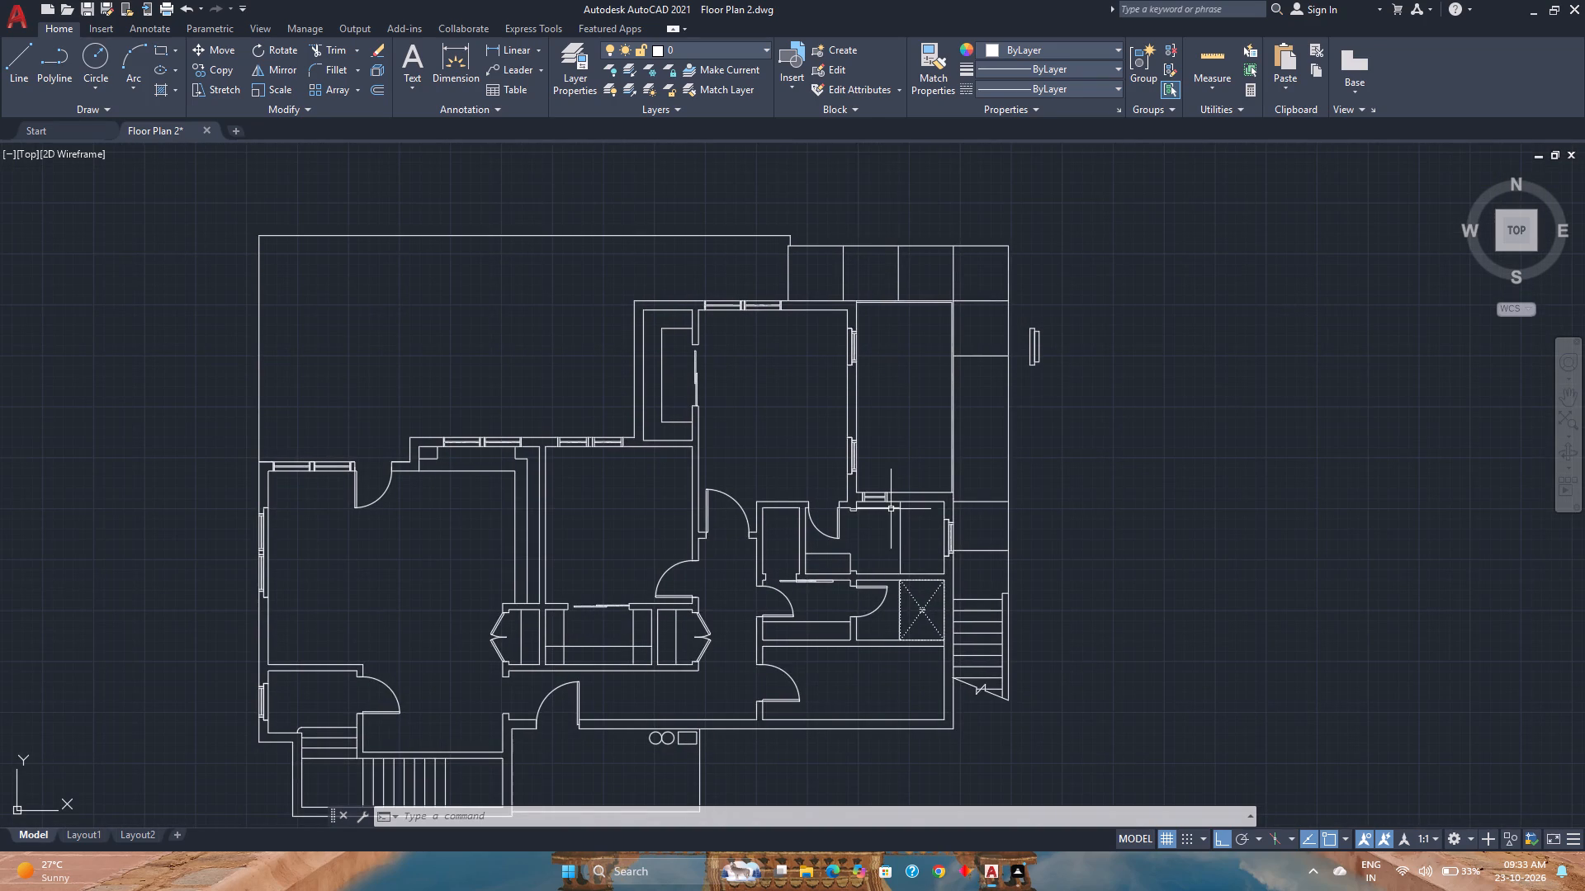
{"action": "left_click", "coordinate": [1084, 373]}
{"action": "left_click", "coordinate": [1025, 299]}
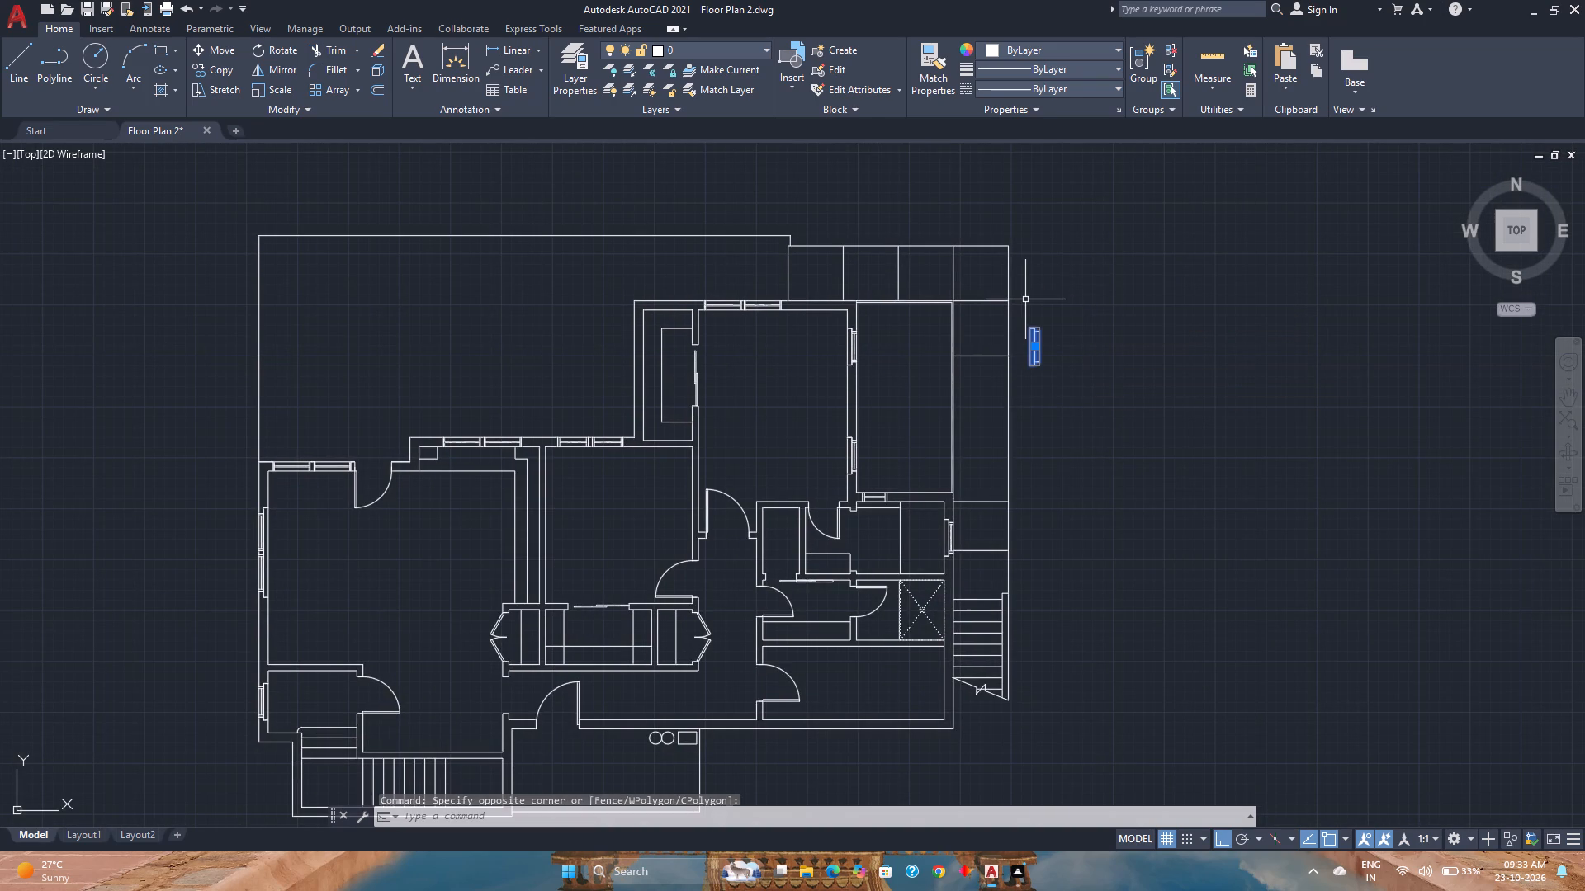
{"action": "key", "text": "Delete"}
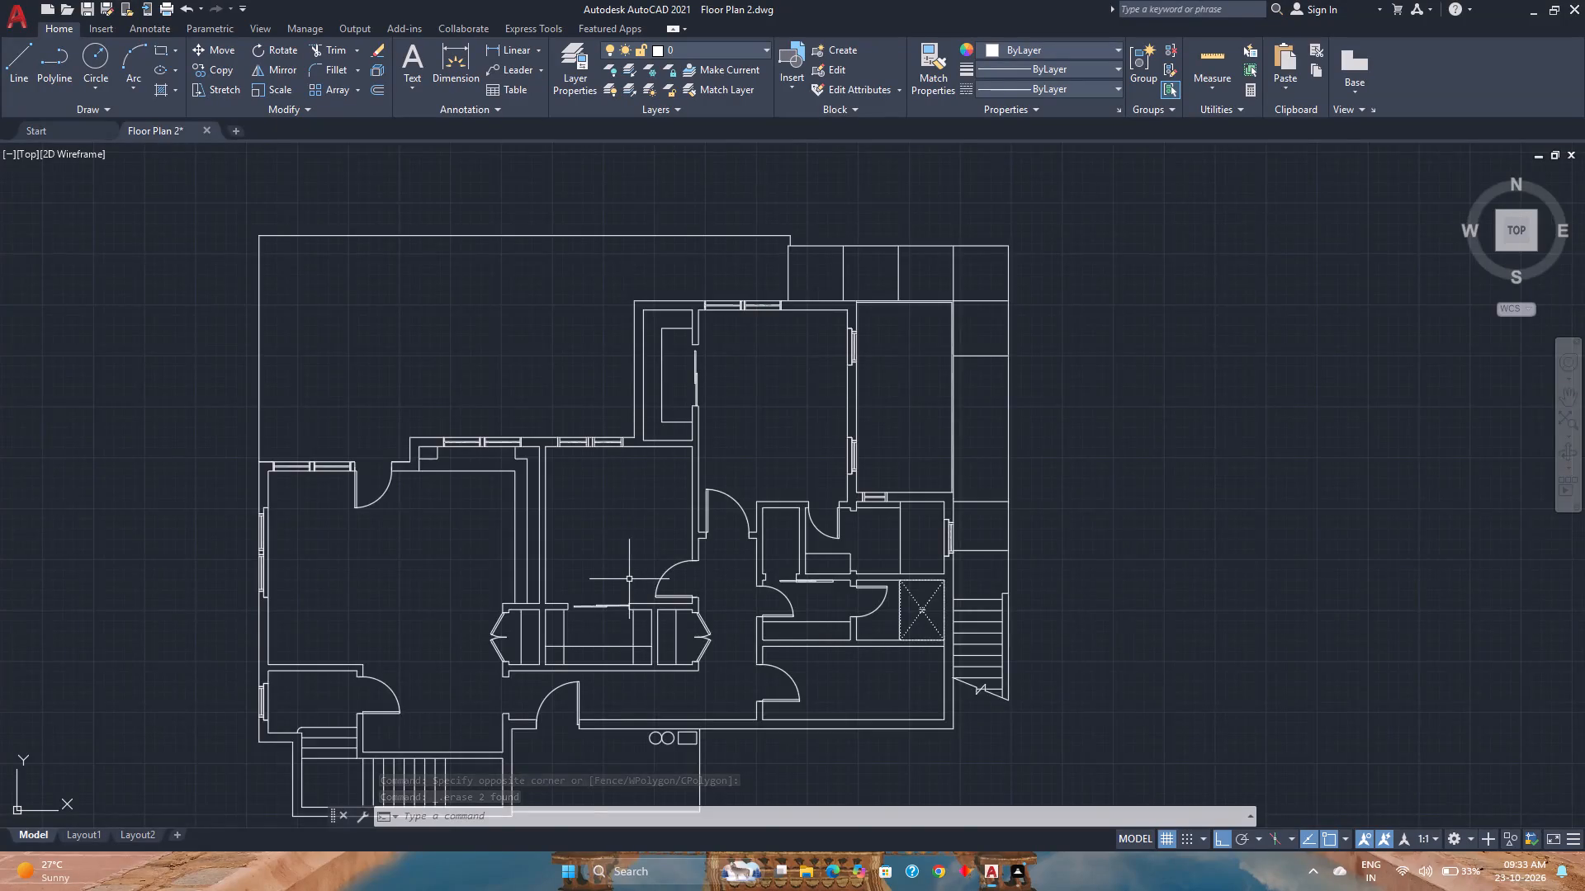
Examine both floor plans side by side, including the first floor's bathroom and closet area.
{"action": "scroll", "coordinate": [629, 579], "scroll_direction": "down", "scroll_amount": 1}
{"action": "middle_click_drag", "start_coordinate": [629, 579], "coordinate": [1211, 505]}
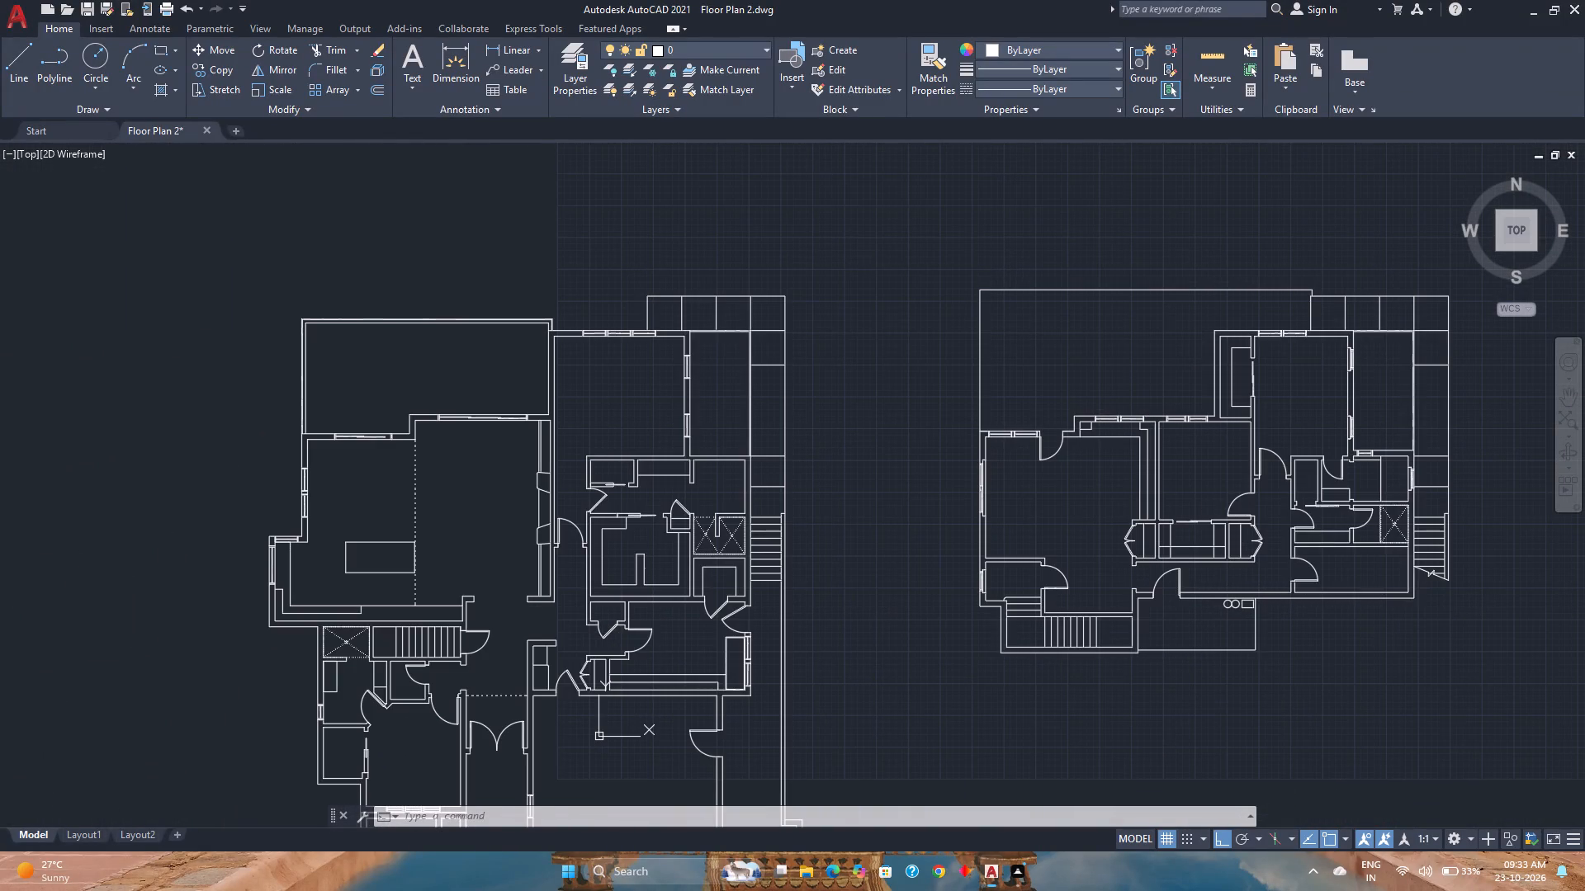
{"action": "scroll", "coordinate": [1211, 505], "scroll_direction": "down", "scroll_amount": 1}
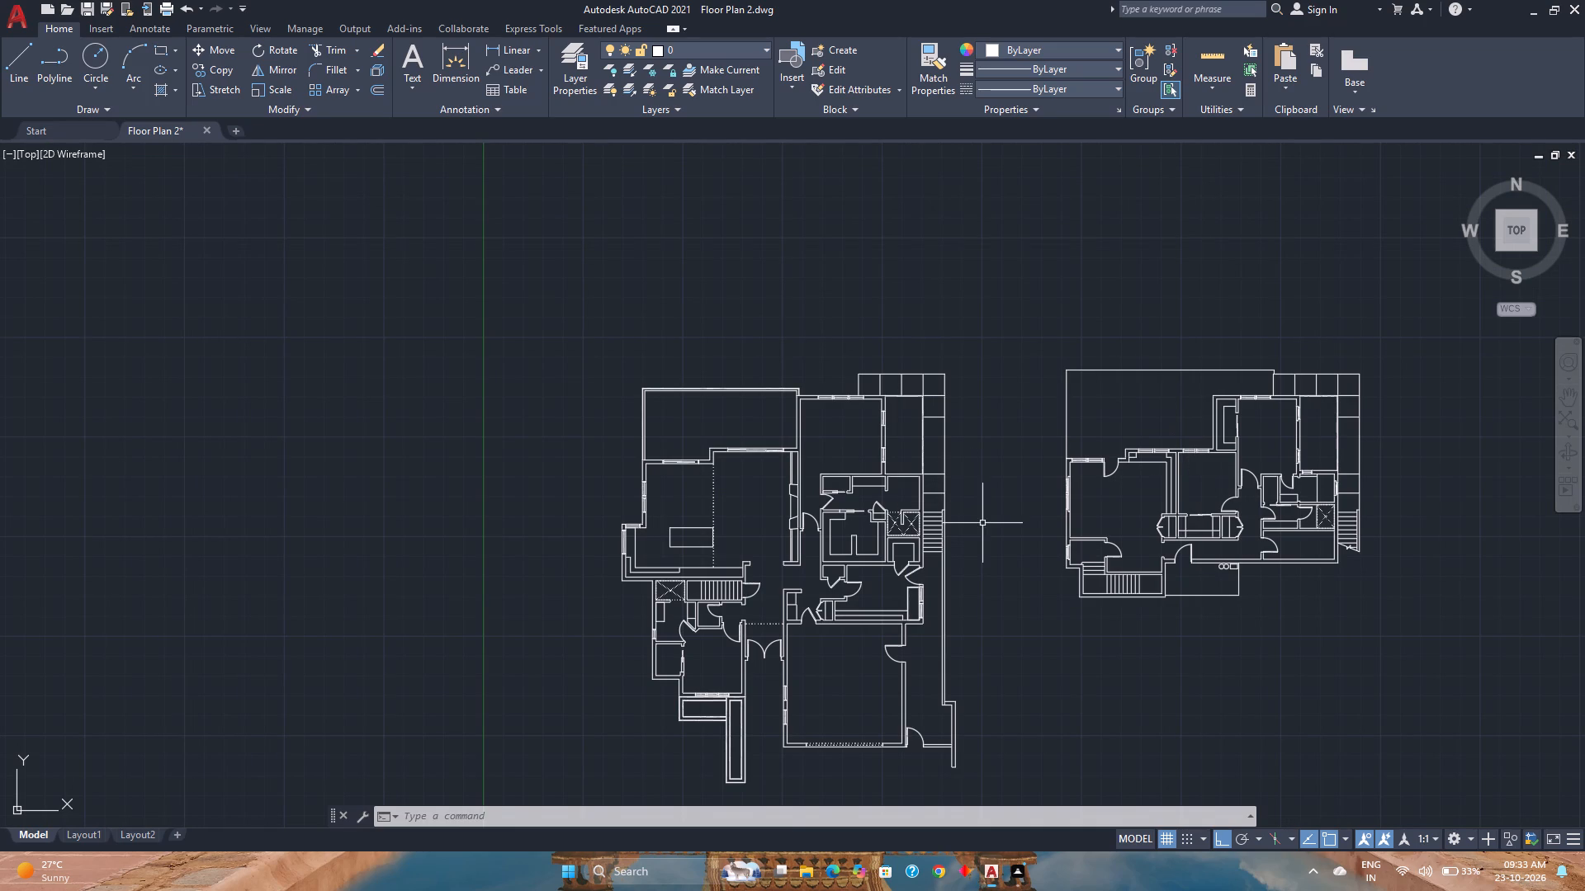
{"action": "scroll", "coordinate": [995, 520], "scroll_direction": "down", "scroll_amount": 1}
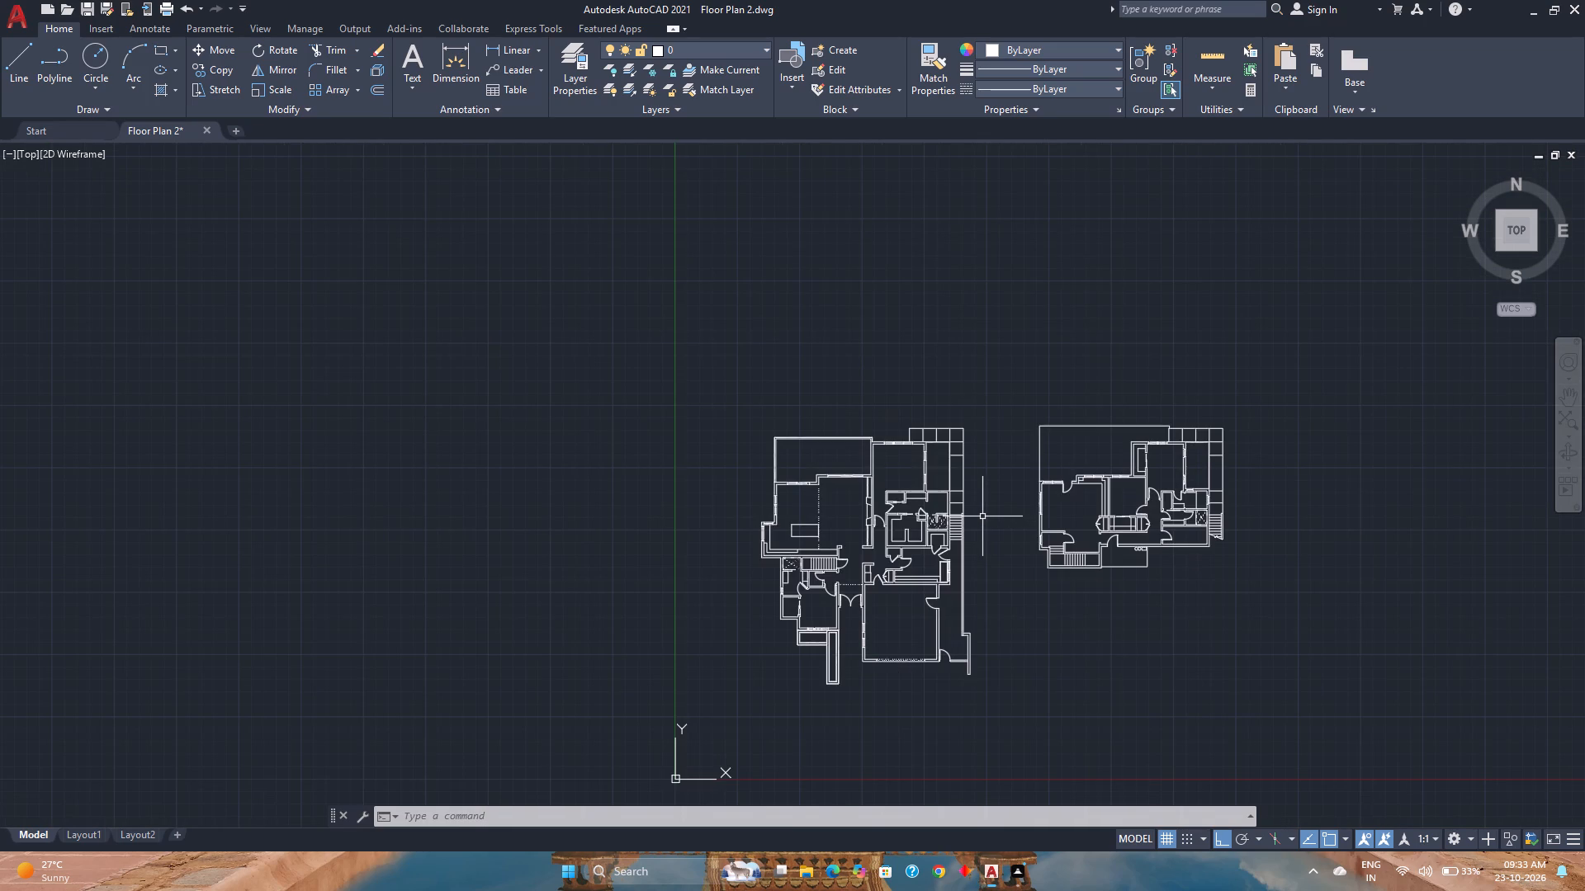
{"action": "scroll", "coordinate": [982, 516], "scroll_direction": "up", "scroll_amount": 2}
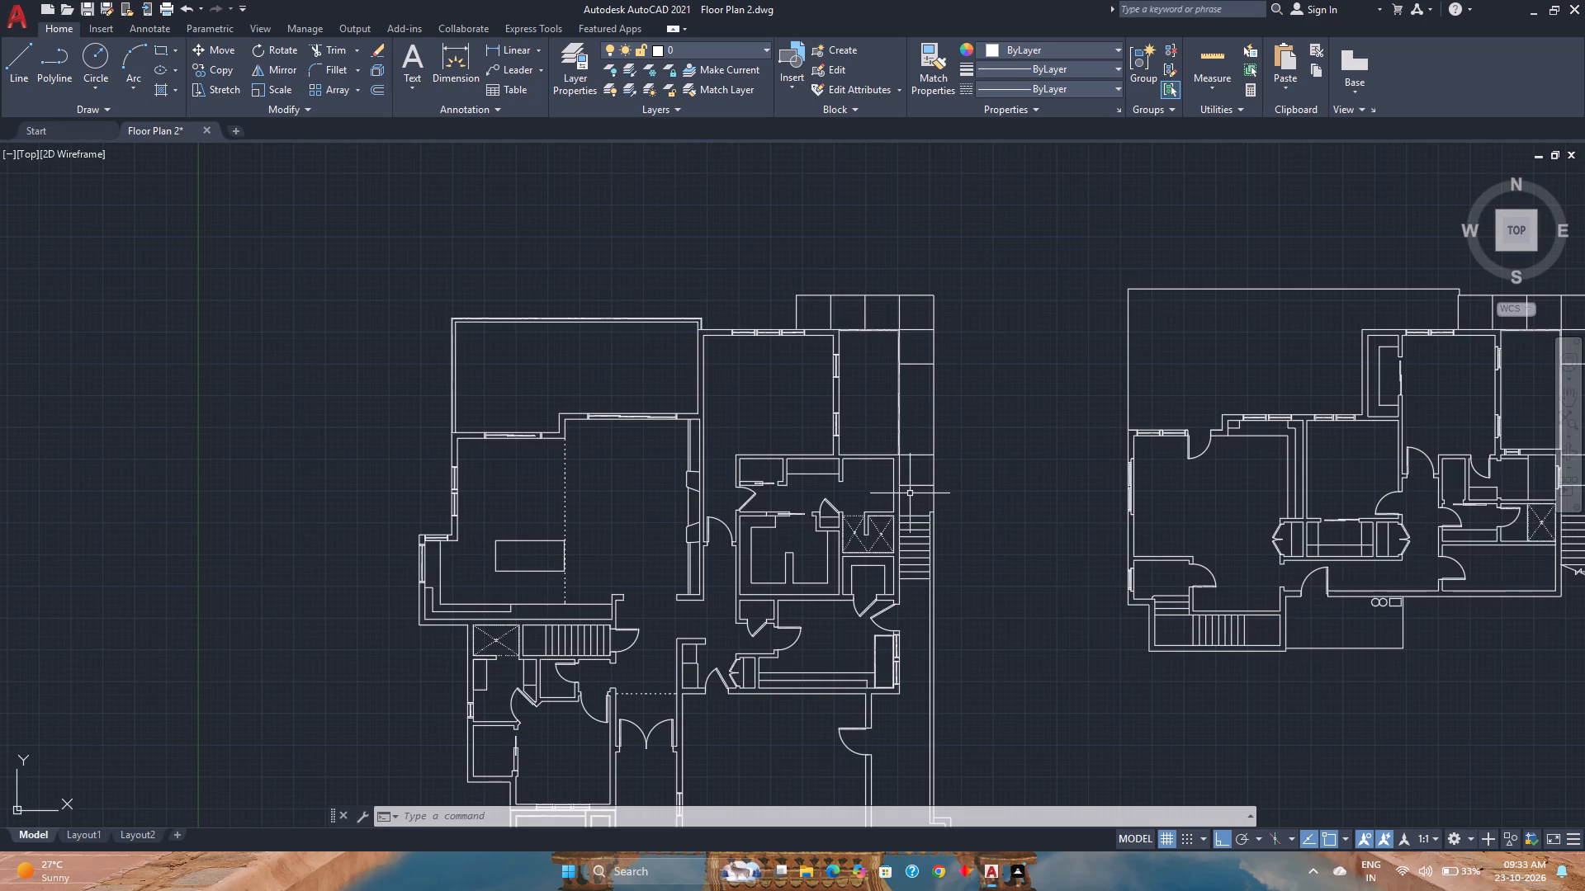
{"action": "scroll", "coordinate": [906, 493], "scroll_direction": "up", "scroll_amount": 3}
{"action": "scroll", "coordinate": [906, 493], "scroll_direction": "down", "scroll_amount": 2}
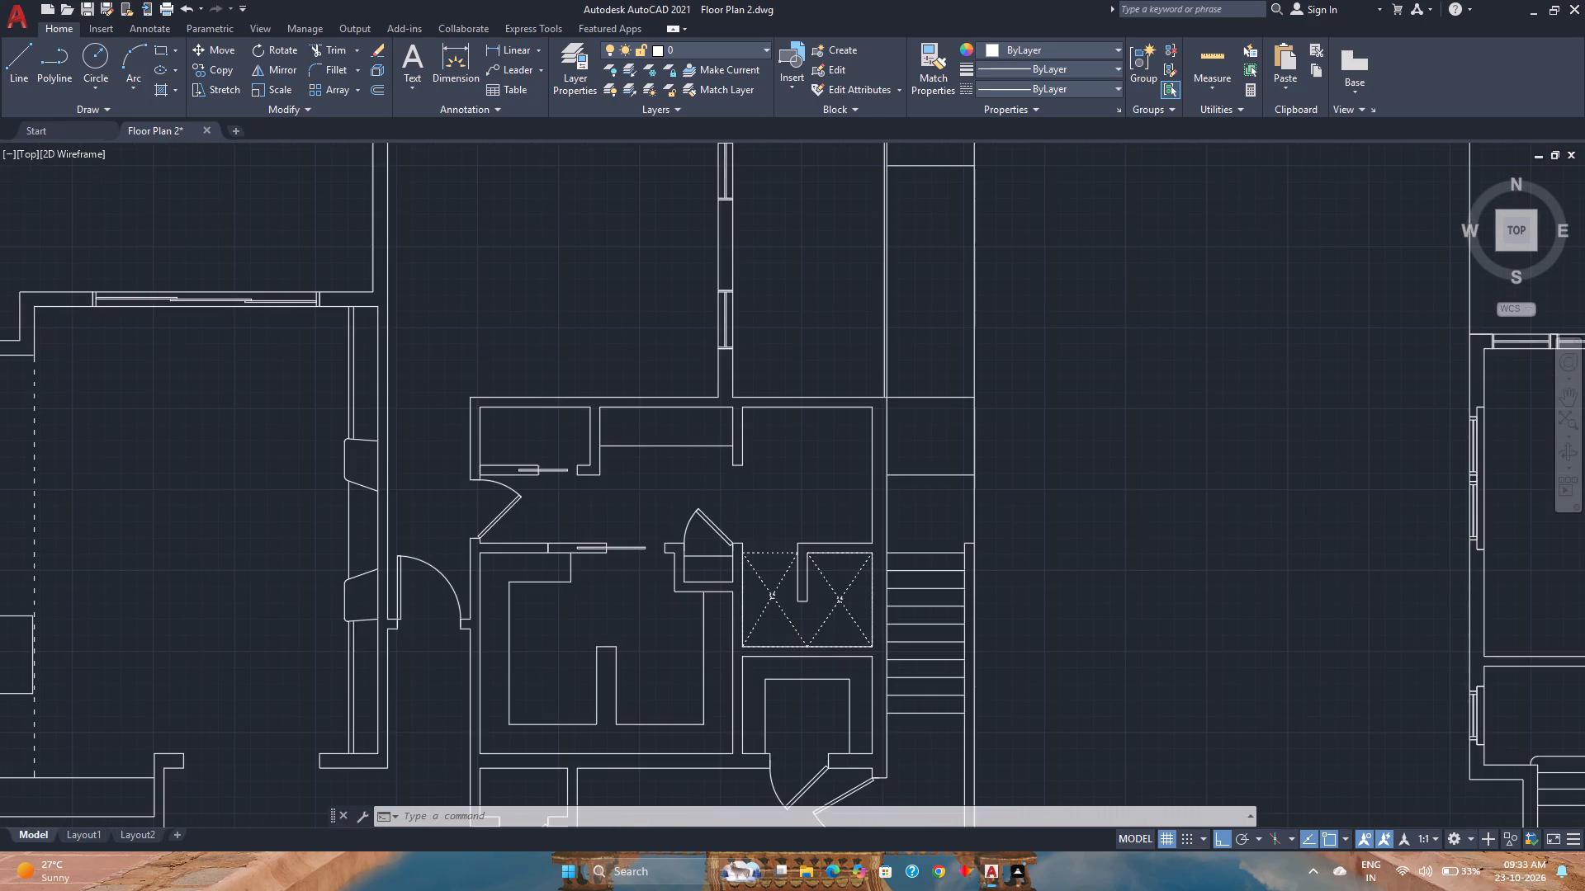
{"action": "scroll", "coordinate": [906, 493], "scroll_direction": "down", "scroll_amount": 1}
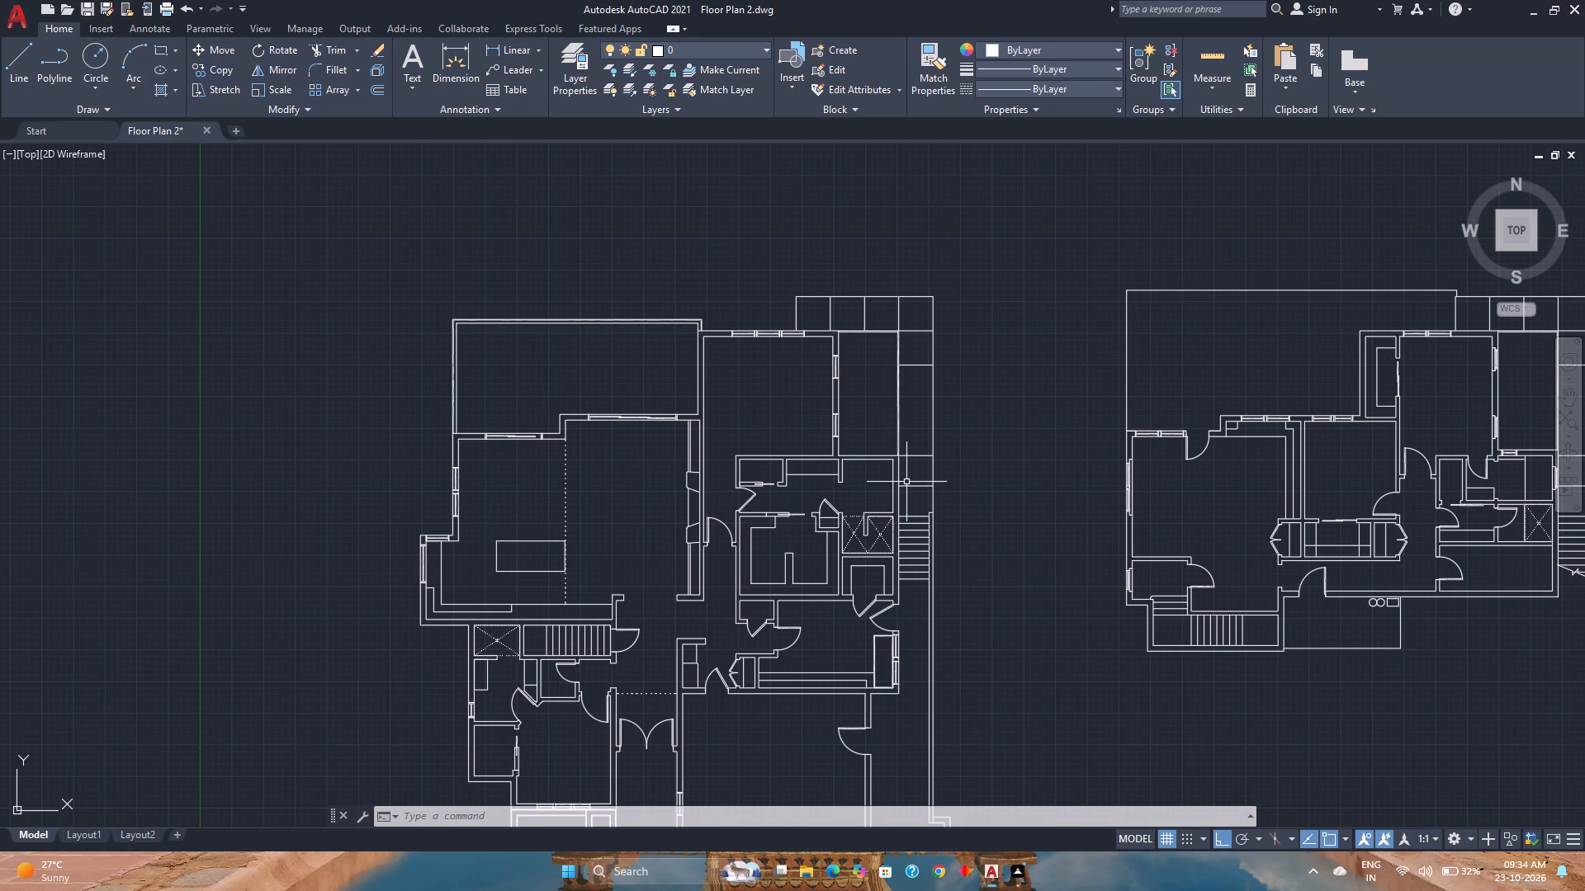
{"action": "scroll", "coordinate": [906, 482], "scroll_direction": "down", "scroll_amount": 2}
{"action": "scroll", "coordinate": [906, 482], "scroll_direction": "up", "scroll_amount": 2}
{"action": "scroll", "coordinate": [906, 482], "scroll_direction": "down", "scroll_amount": 3}
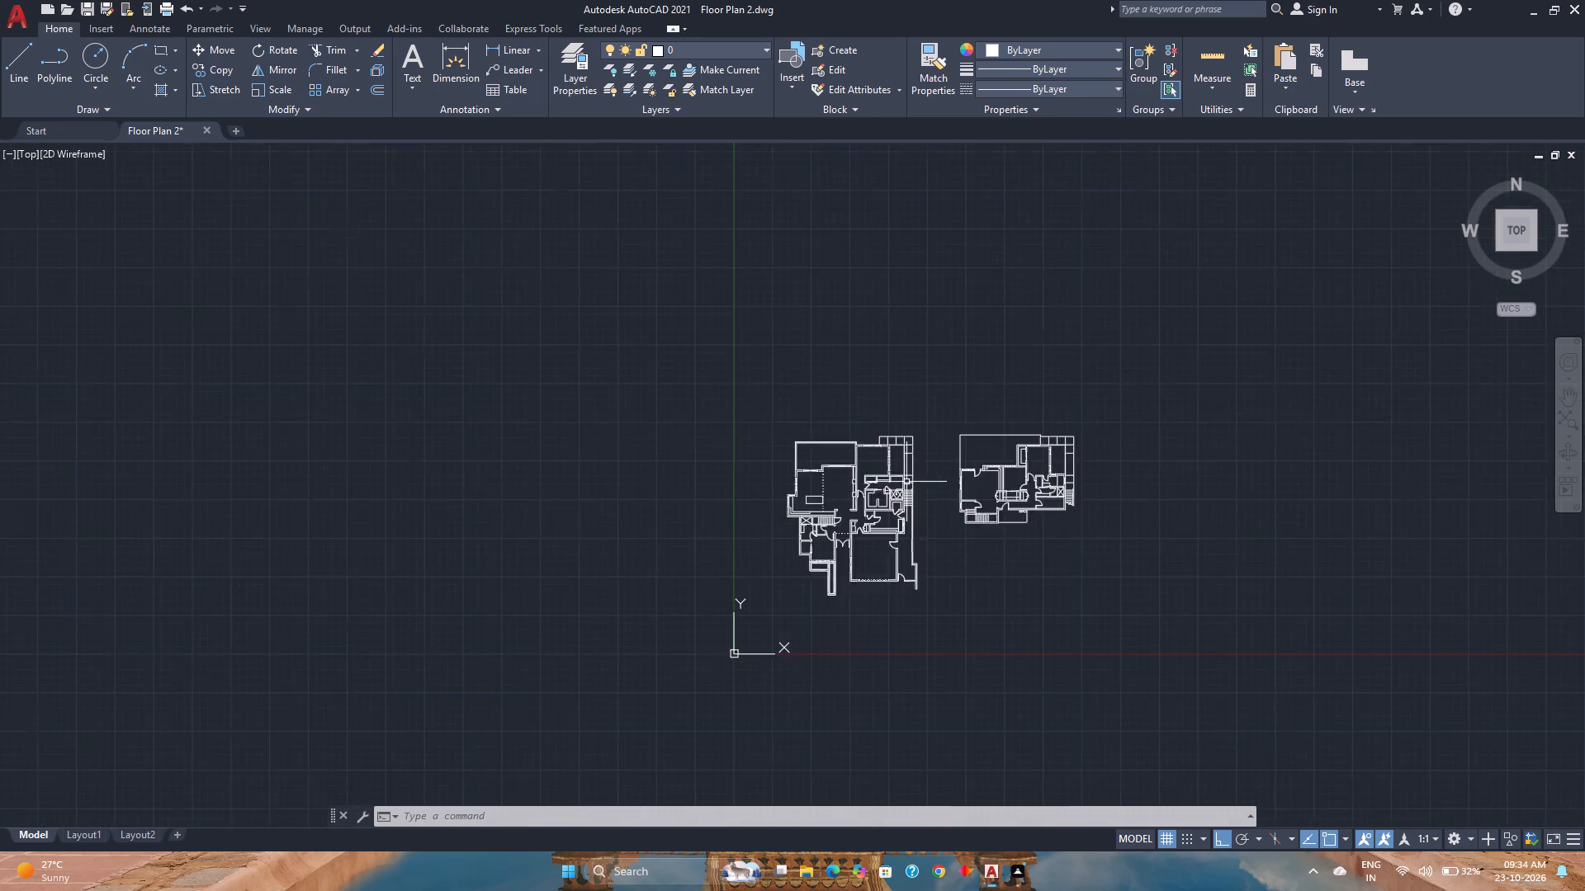
{"action": "scroll", "coordinate": [906, 482], "scroll_direction": "up", "scroll_amount": 3}
{"action": "middle_click_drag", "start_coordinate": [1040, 480], "coordinate": [900, 422]}
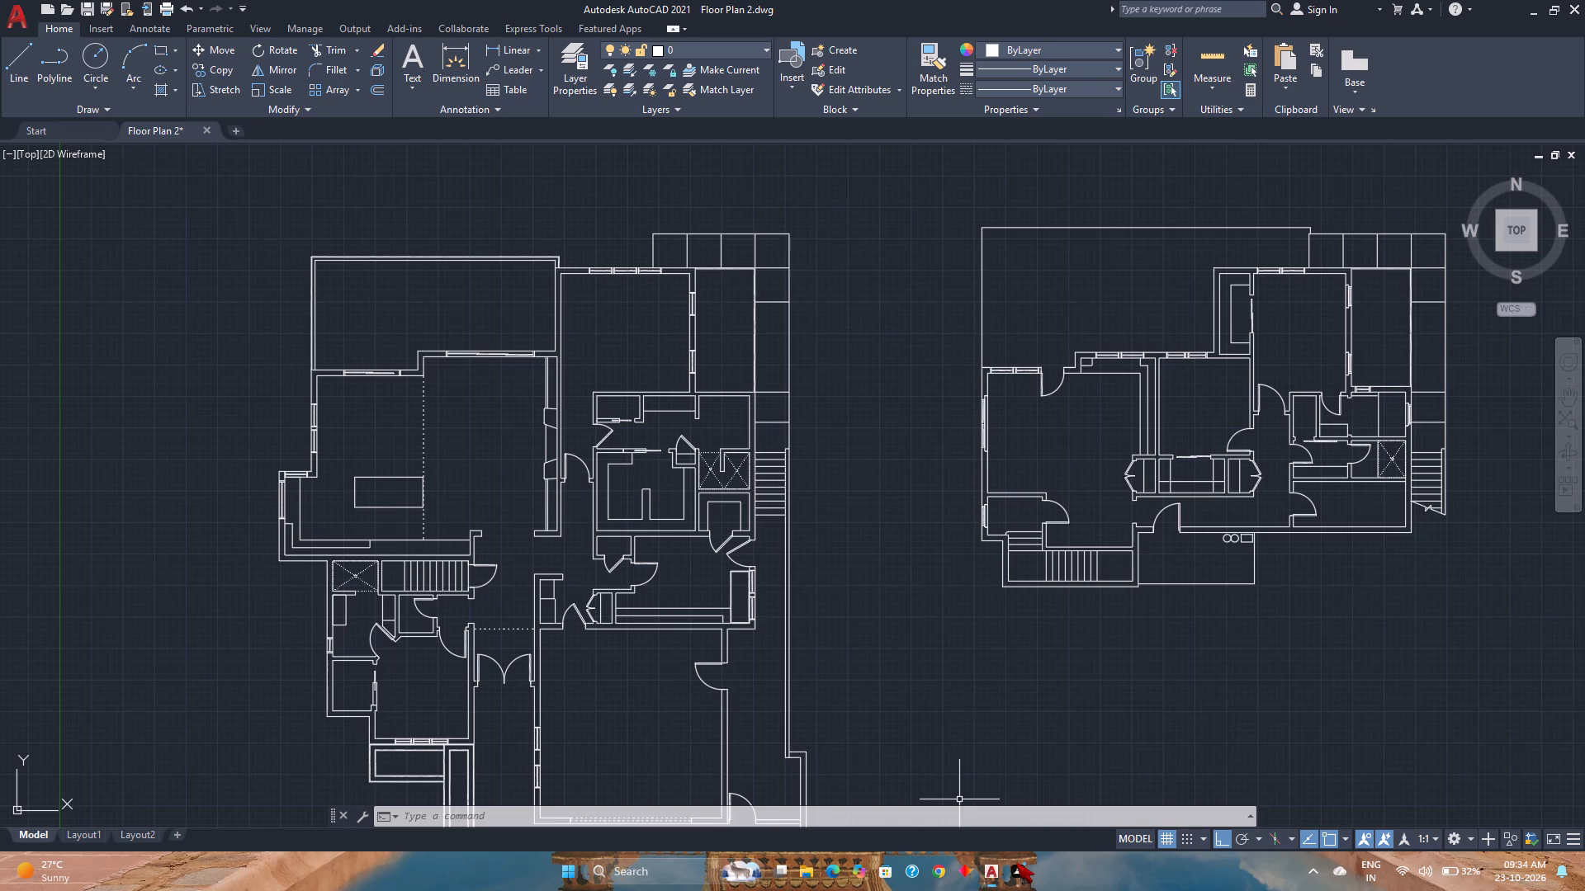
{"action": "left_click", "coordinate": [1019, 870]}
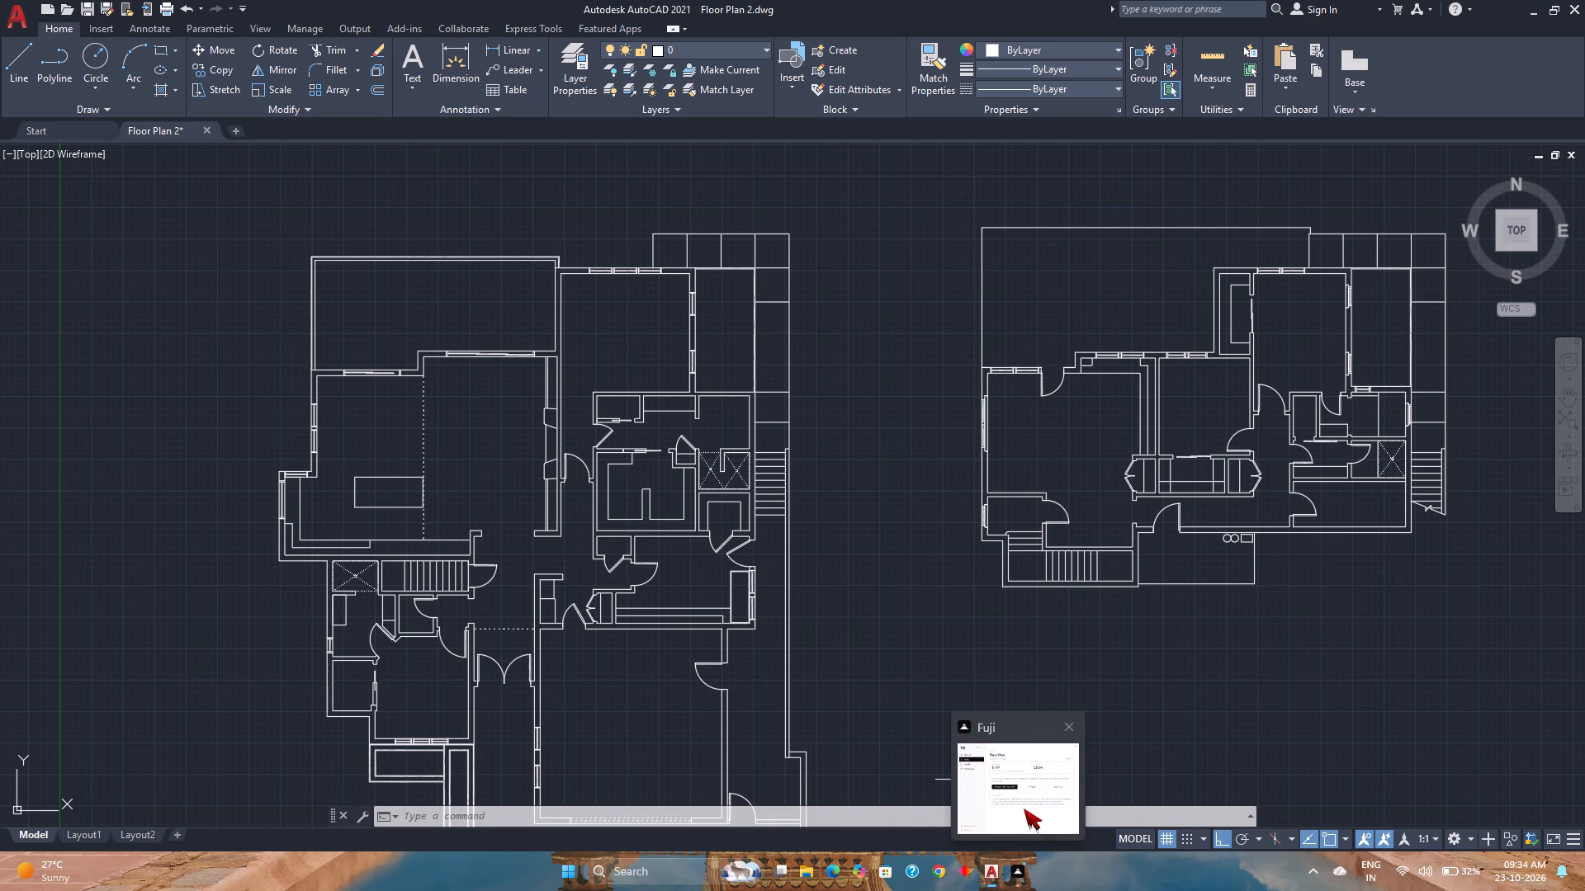
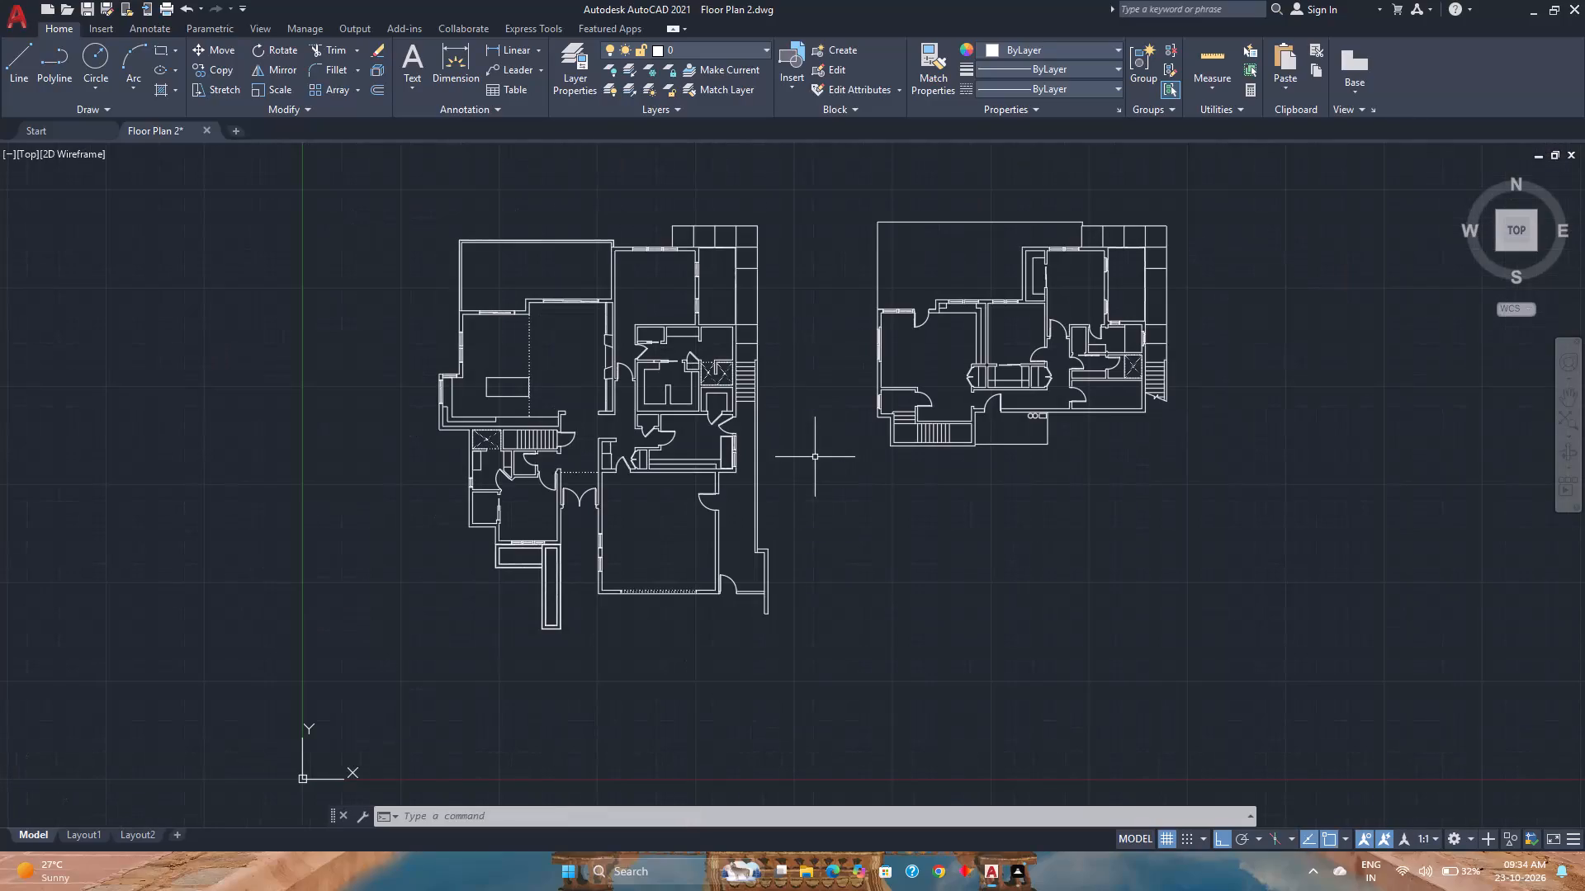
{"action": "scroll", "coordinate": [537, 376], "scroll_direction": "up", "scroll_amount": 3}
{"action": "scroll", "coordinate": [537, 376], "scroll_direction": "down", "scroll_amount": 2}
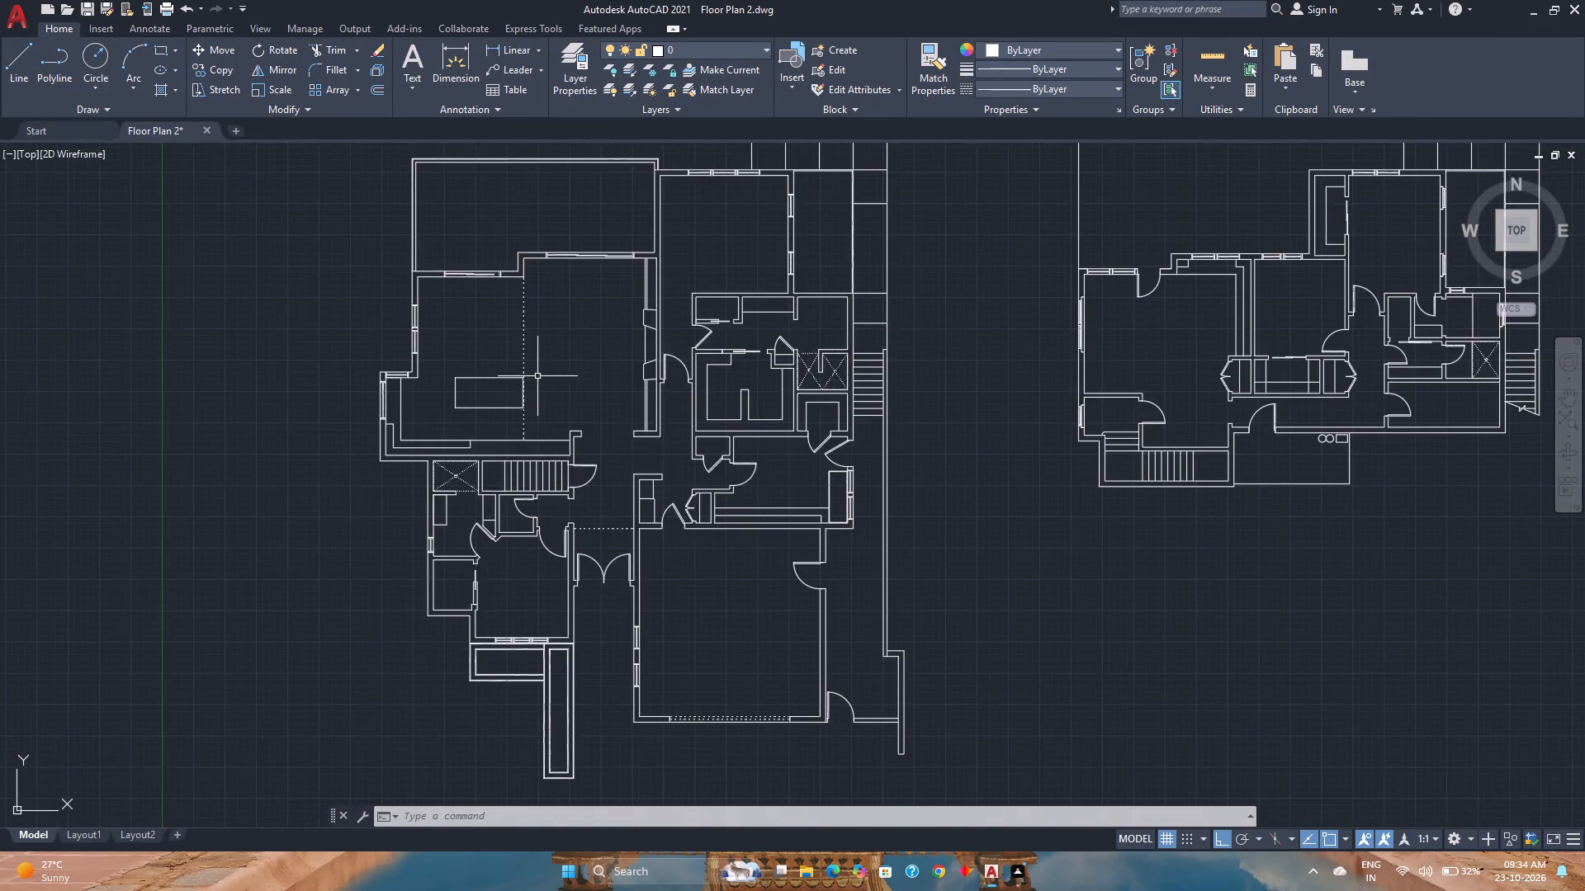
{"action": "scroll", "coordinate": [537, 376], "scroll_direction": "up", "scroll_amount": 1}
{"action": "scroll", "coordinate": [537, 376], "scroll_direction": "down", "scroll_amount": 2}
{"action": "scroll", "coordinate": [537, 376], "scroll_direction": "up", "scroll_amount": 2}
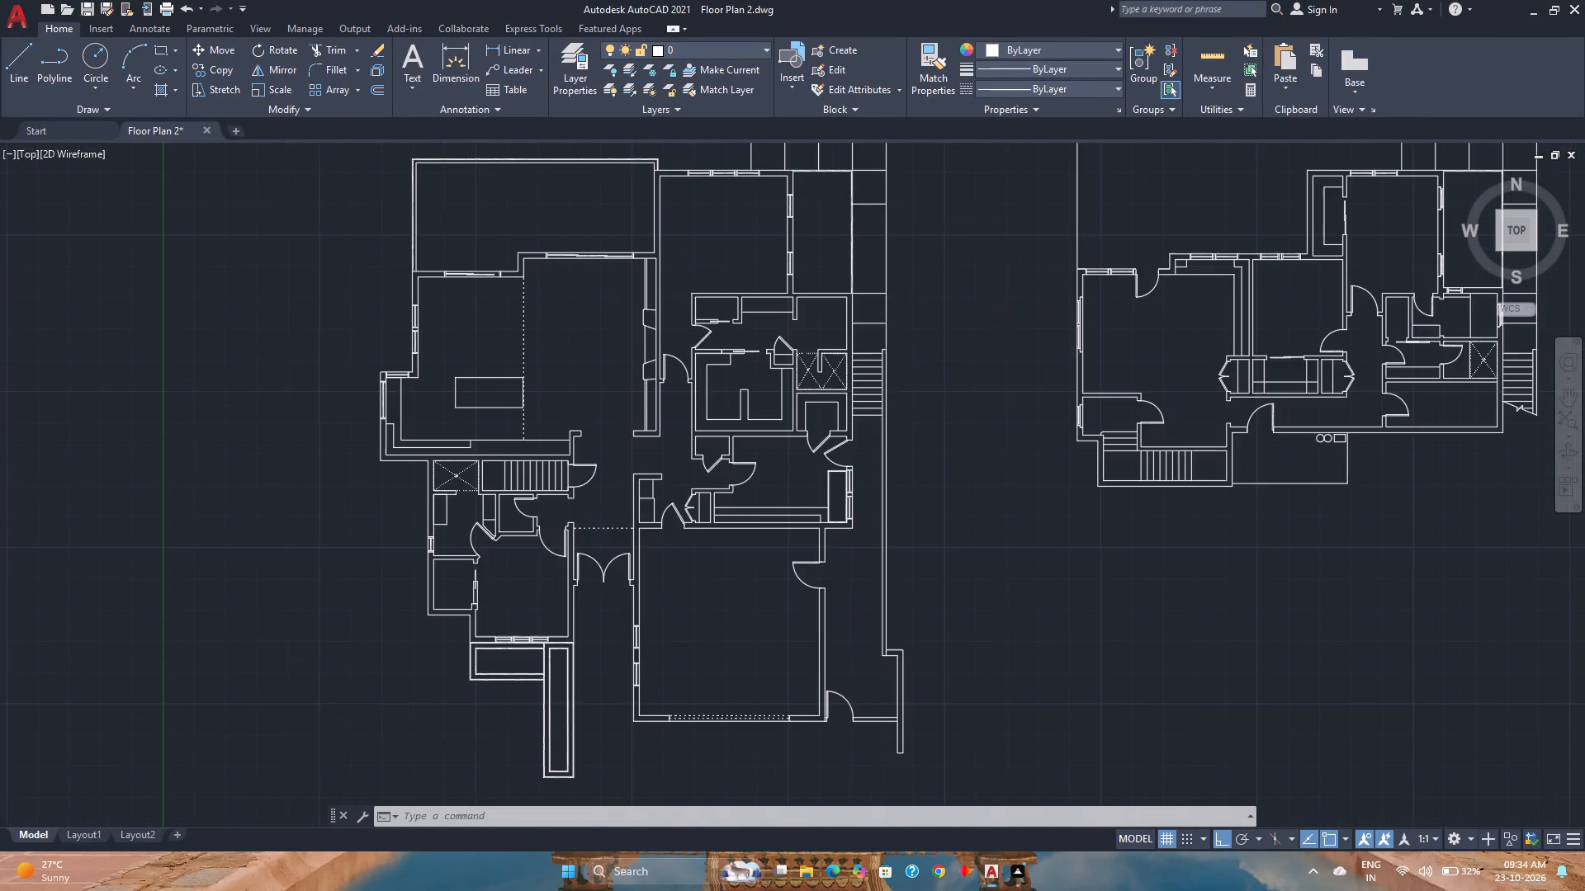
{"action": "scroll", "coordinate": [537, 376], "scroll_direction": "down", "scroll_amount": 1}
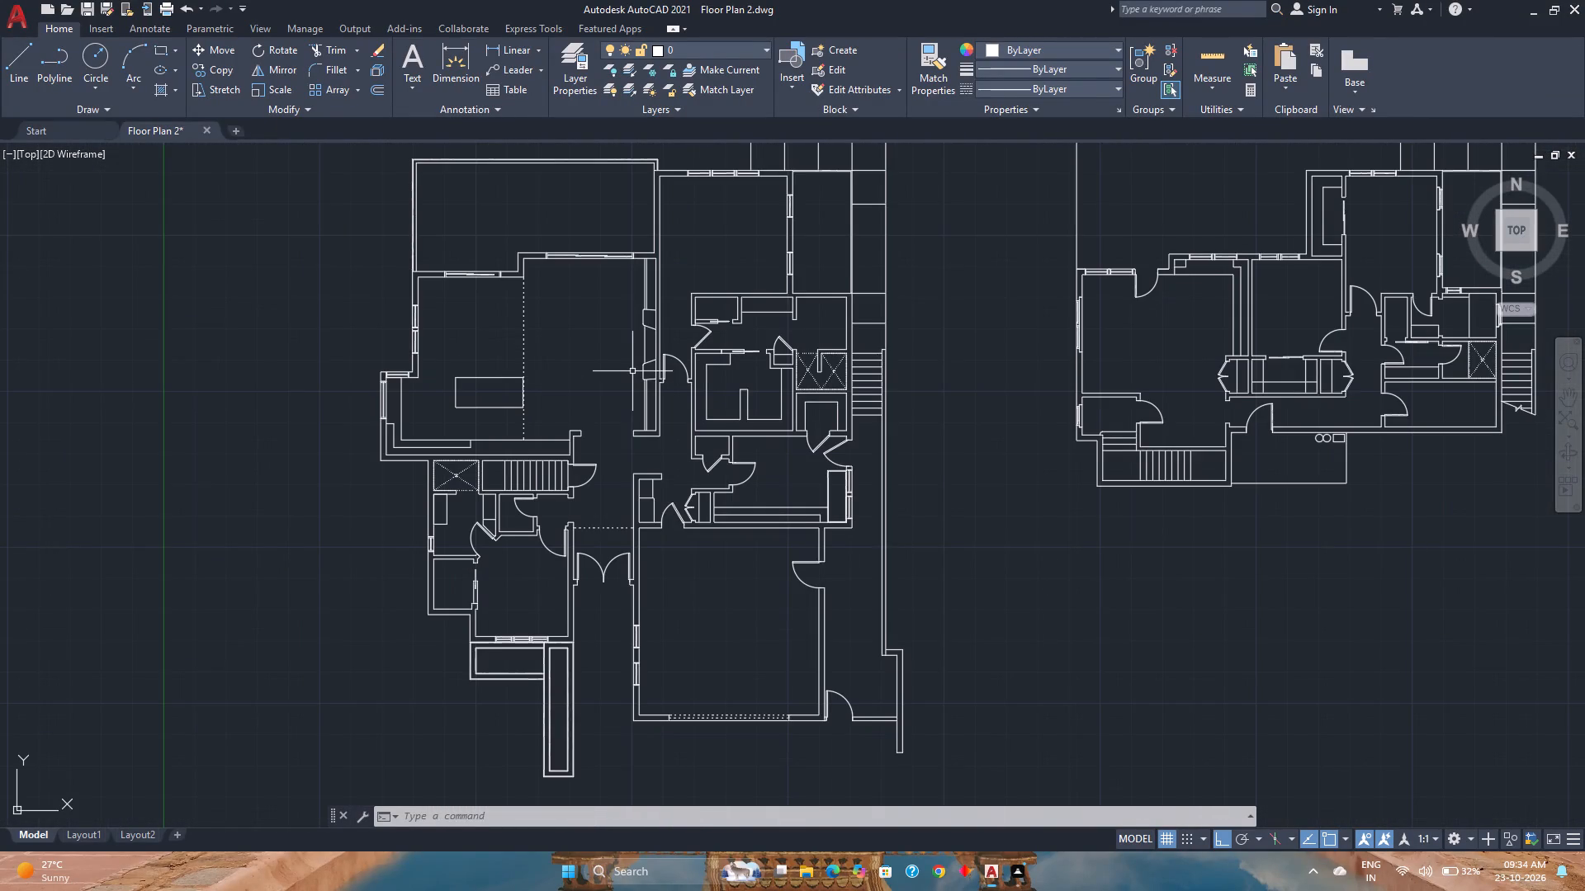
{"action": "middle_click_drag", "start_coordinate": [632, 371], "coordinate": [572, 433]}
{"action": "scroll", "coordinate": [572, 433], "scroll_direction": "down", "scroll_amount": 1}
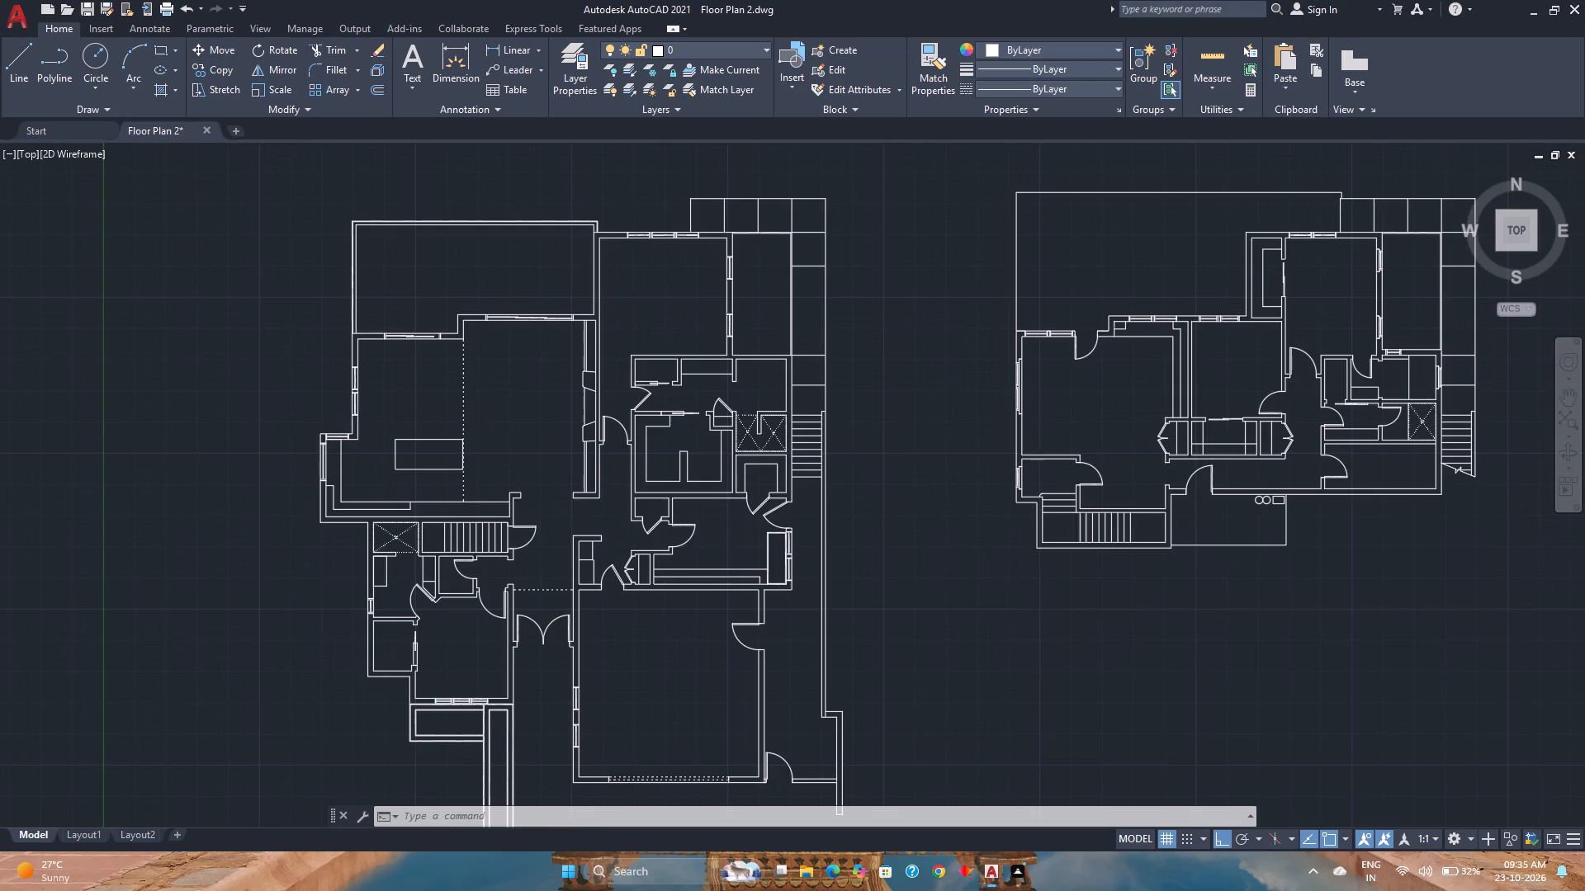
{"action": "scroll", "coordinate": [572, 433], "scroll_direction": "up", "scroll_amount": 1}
Review the drawing's existing layers in the layer properties, then close them.
{"action": "left_click", "coordinate": [579, 82]}
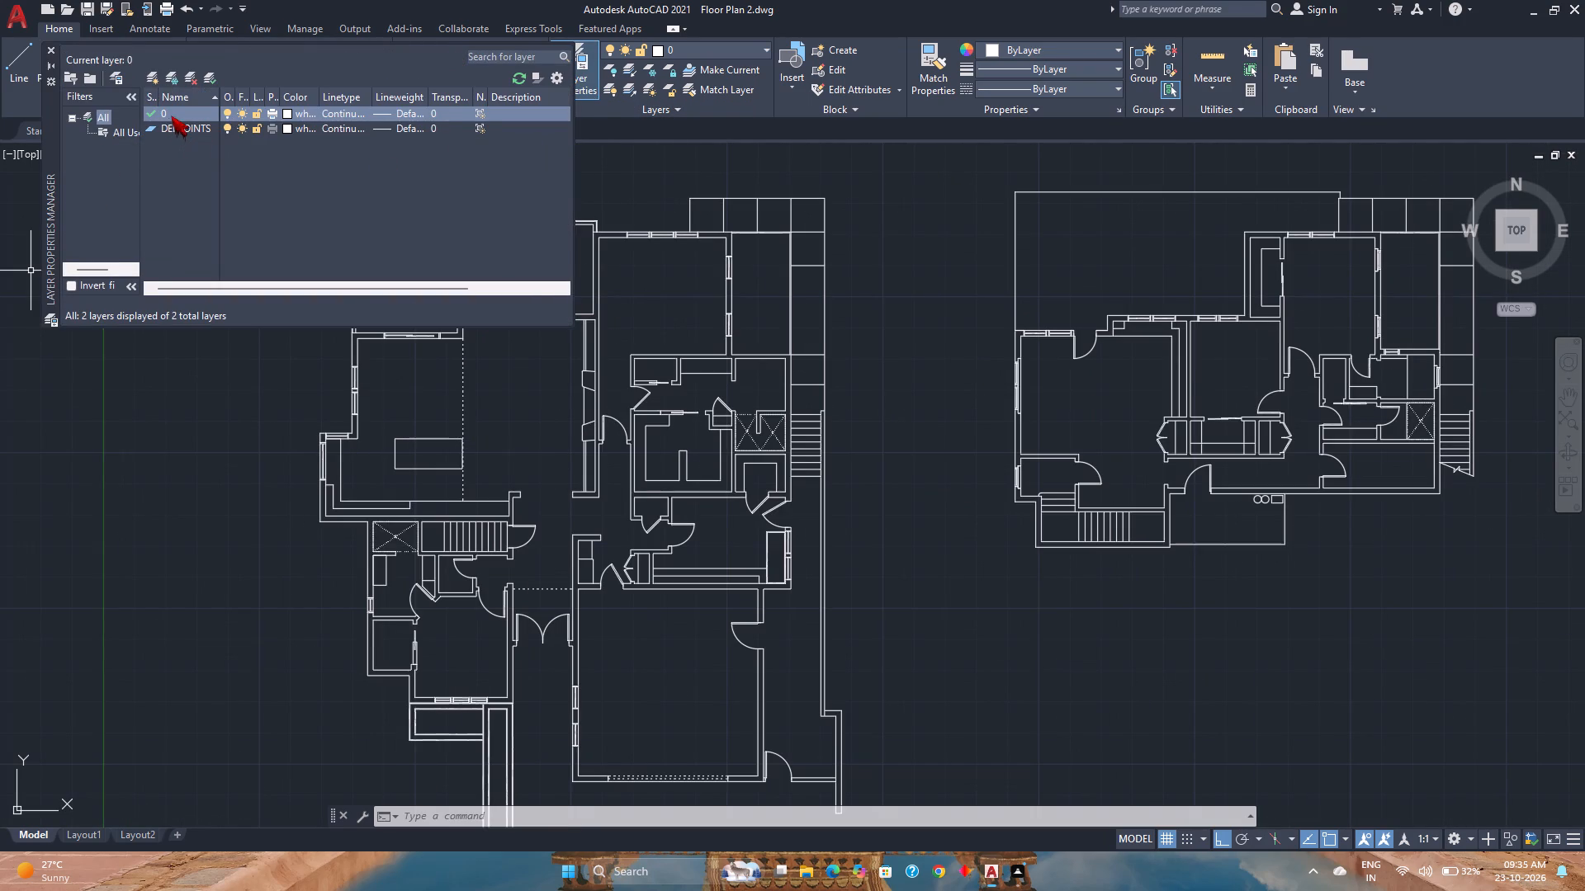
{"action": "left_click", "coordinate": [49, 46]}
{"action": "scroll", "coordinate": [768, 408], "scroll_direction": "down", "scroll_amount": 1}
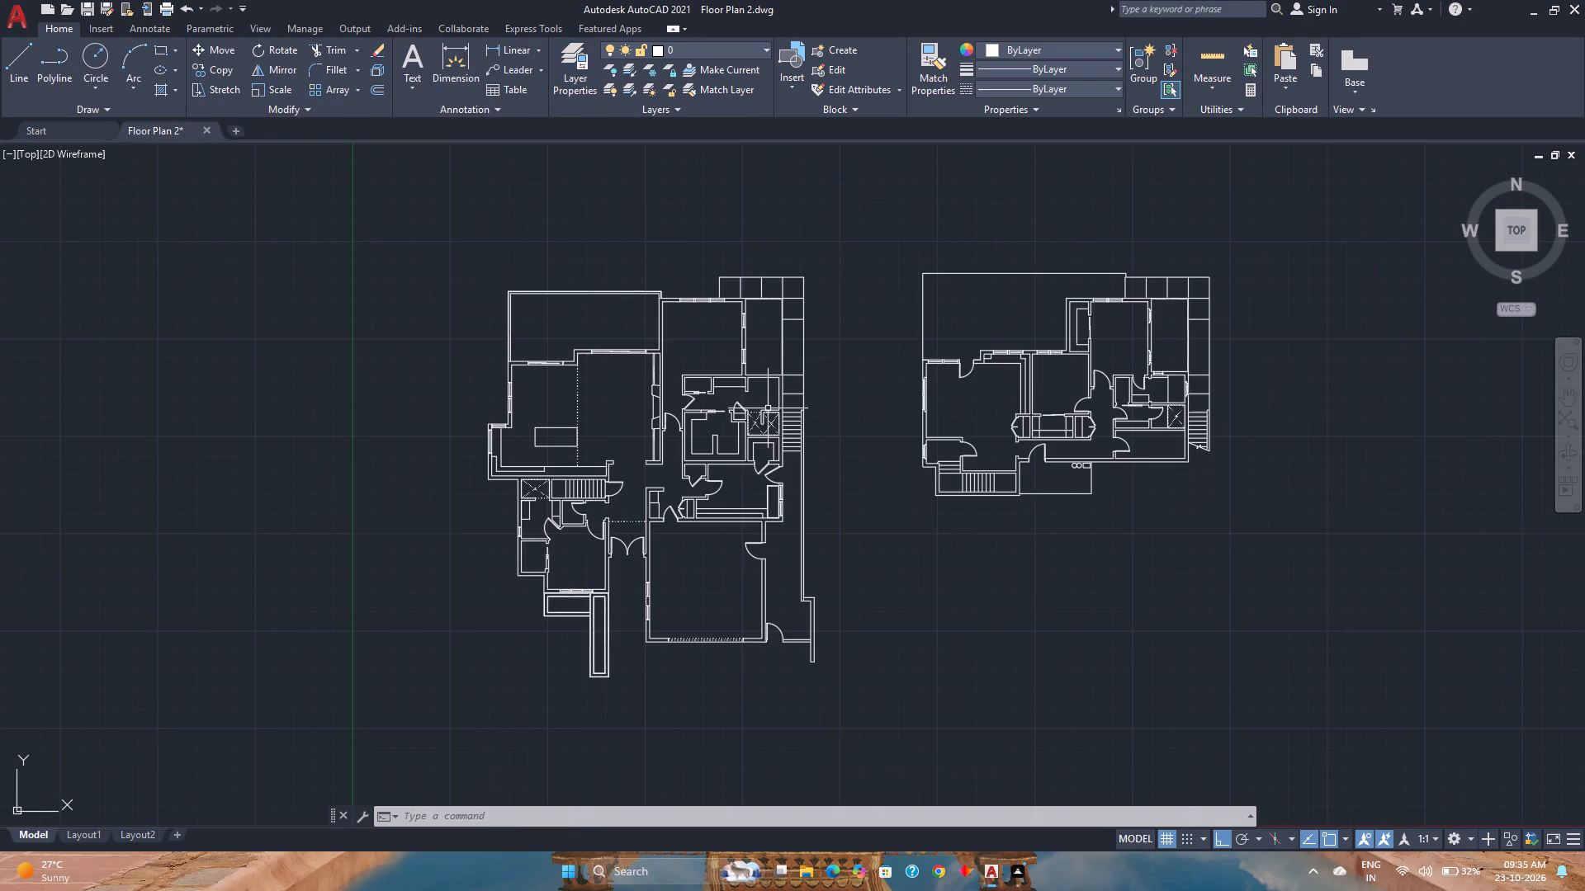
Turn the DEFPOINTS layer off and back on to check which objects in the plans use it.
{"action": "left_click", "coordinate": [732, 54]}
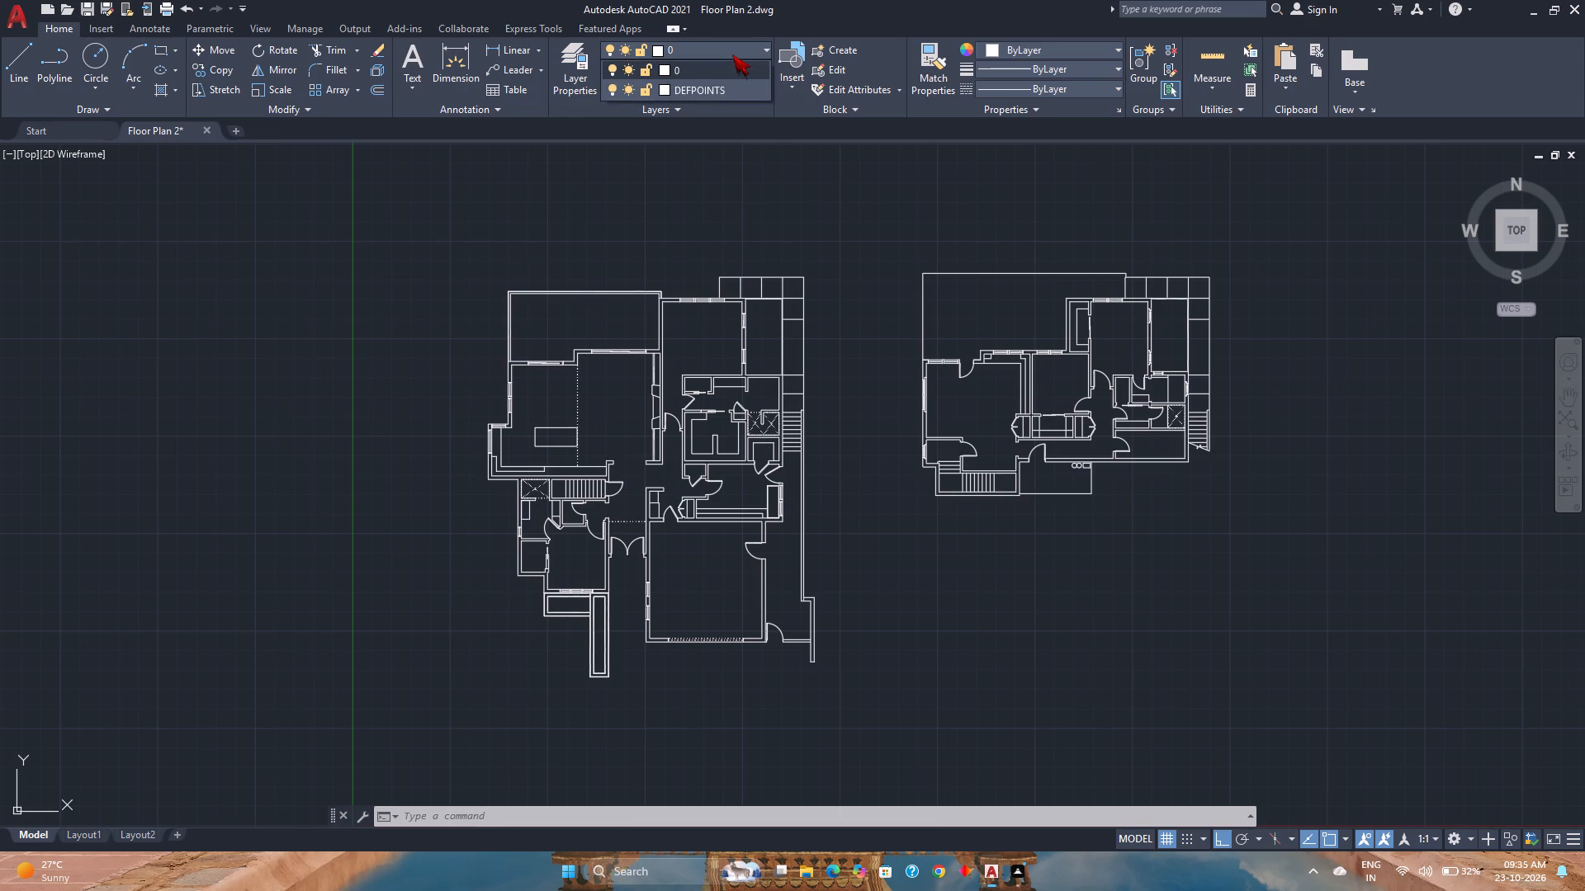
{"action": "left_click", "coordinate": [608, 86]}
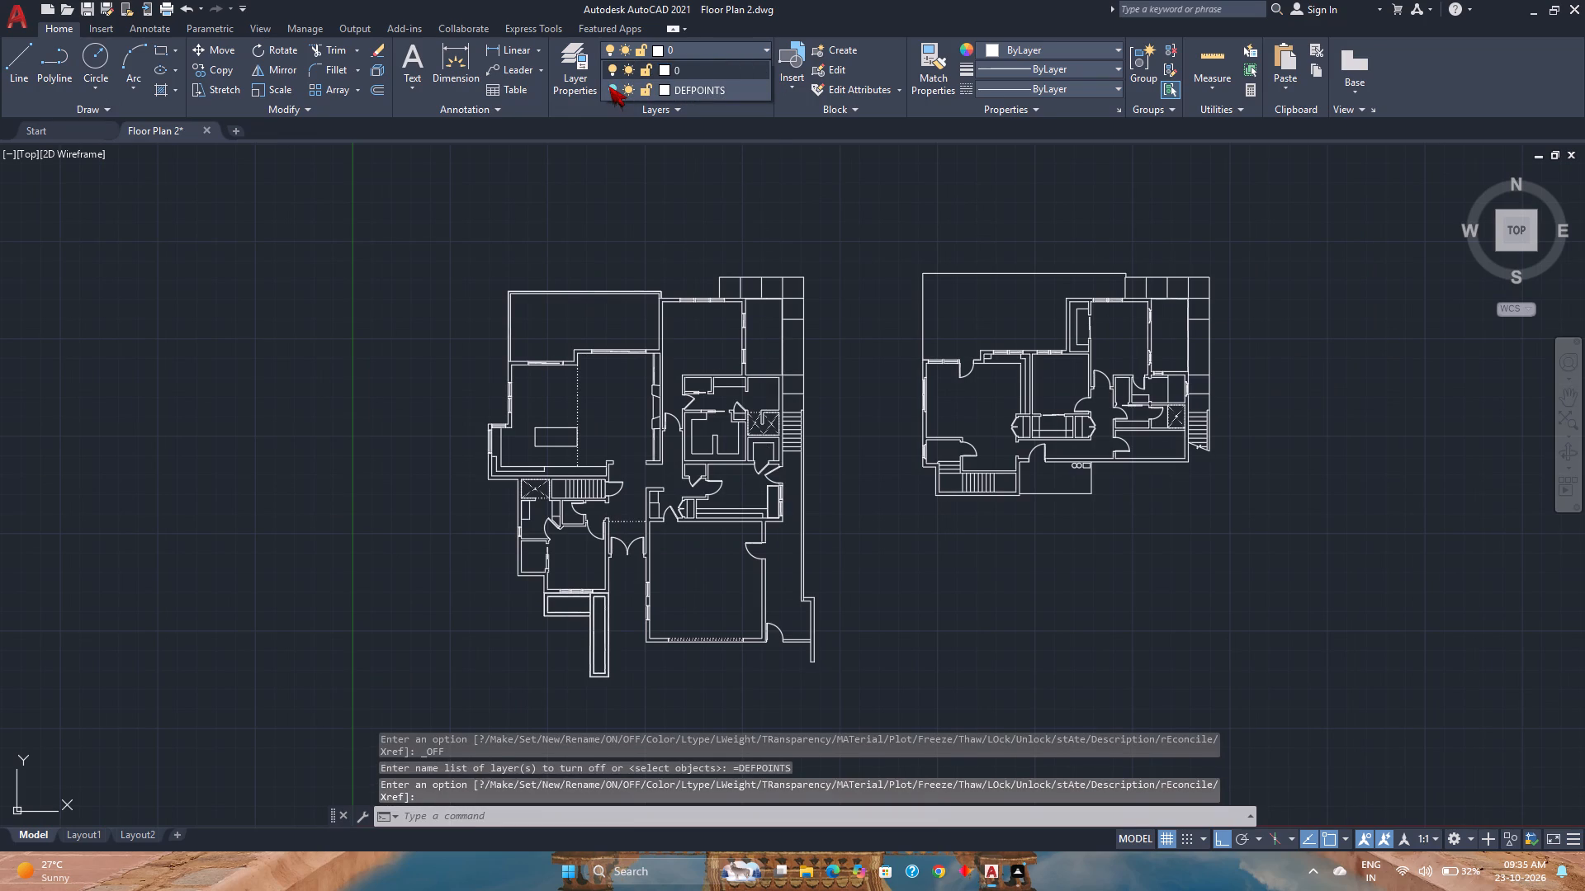
{"action": "left_click", "coordinate": [615, 87]}
Draw a freehand scratch group of connected lines in the empty area south of the second floor plan.
{"action": "middle_click_drag", "start_coordinate": [925, 495], "coordinate": [703, 466]}
{"action": "middle_click", "coordinate": [703, 466]}
{"action": "scroll", "coordinate": [703, 466], "scroll_direction": "down", "scroll_amount": 2}
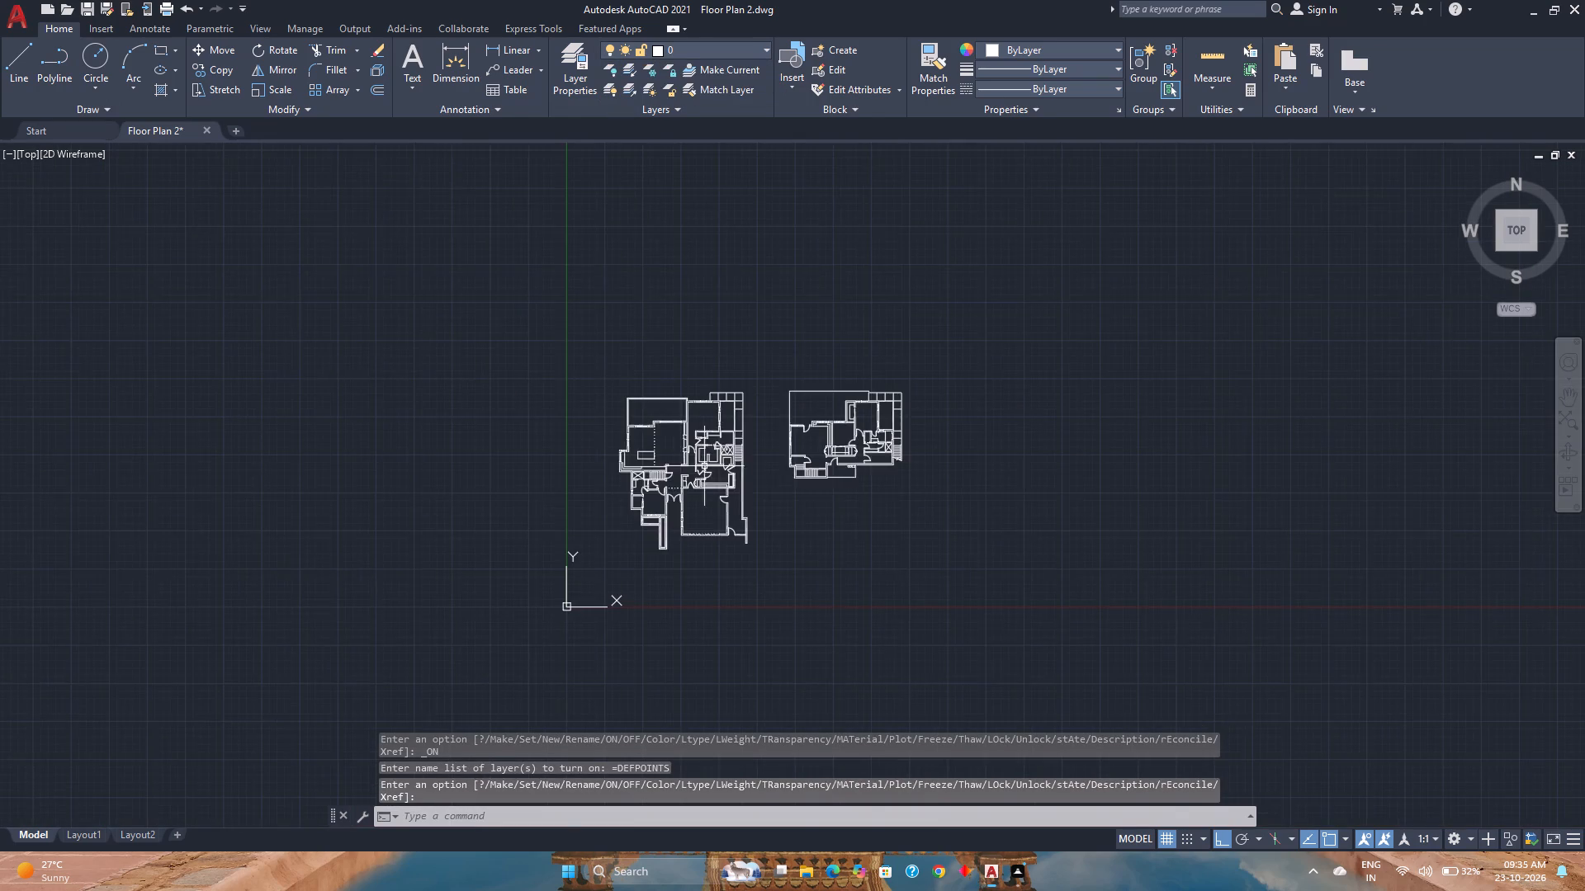
{"action": "scroll", "coordinate": [845, 499], "scroll_direction": "up", "scroll_amount": 3}
{"action": "middle_click_drag", "start_coordinate": [839, 494], "coordinate": [737, 534]}
{"action": "middle_click", "coordinate": [737, 534]}
{"action": "key", "text": "l"}
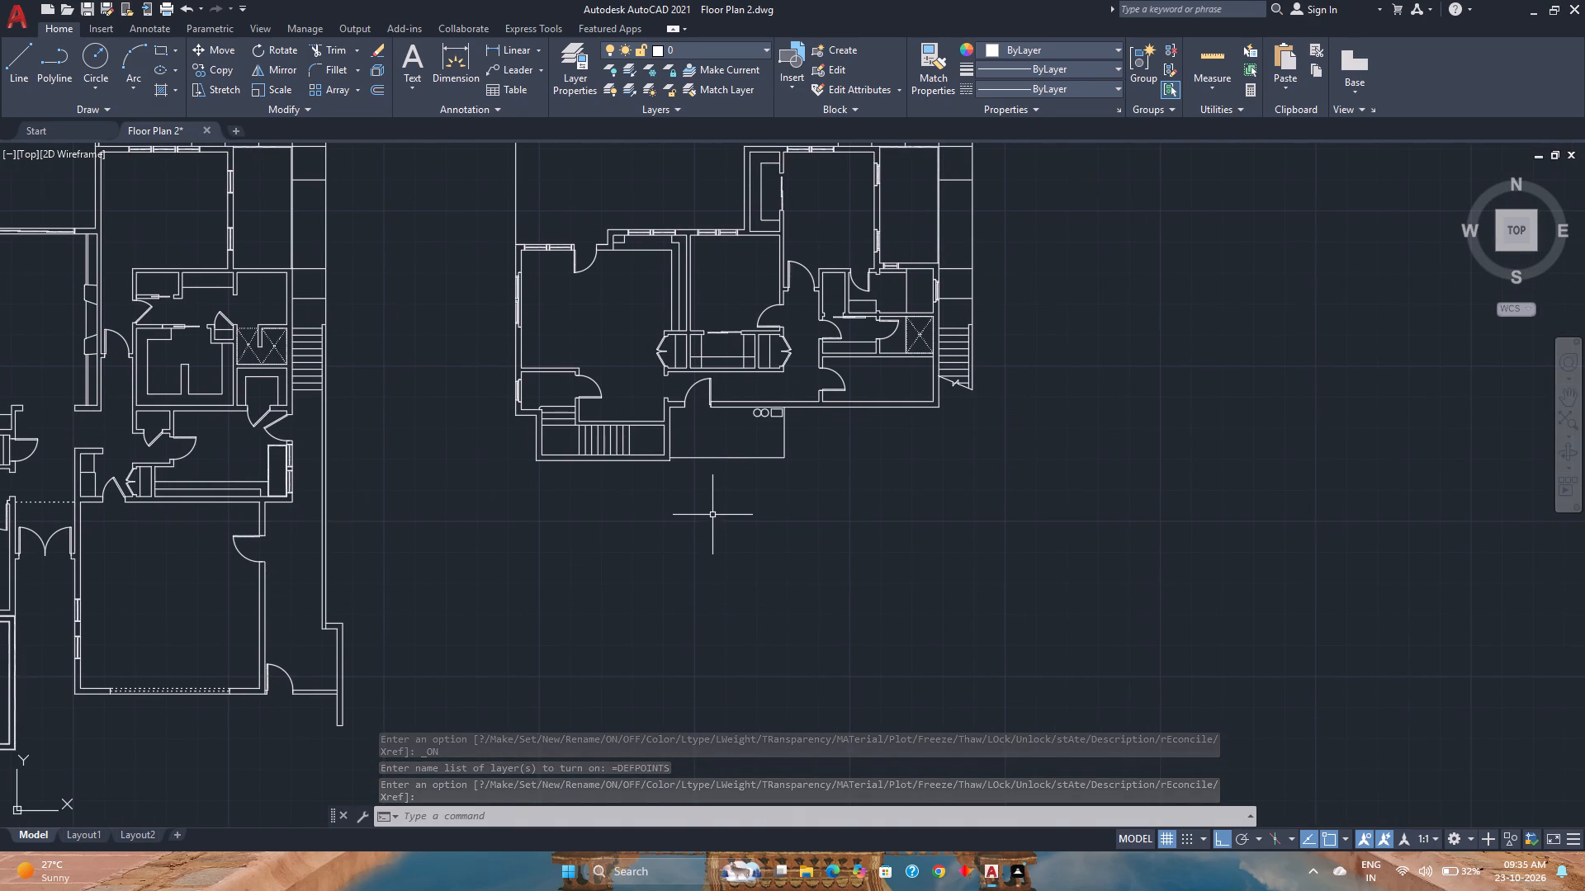
{"action": "key", "text": "Return"}
{"action": "left_click", "coordinate": [750, 598]}
{"action": "left_click", "coordinate": [786, 564]}
{"action": "left_click", "coordinate": [790, 590]}
{"action": "left_click", "coordinate": [599, 572]}
{"action": "left_click", "coordinate": [649, 544]}
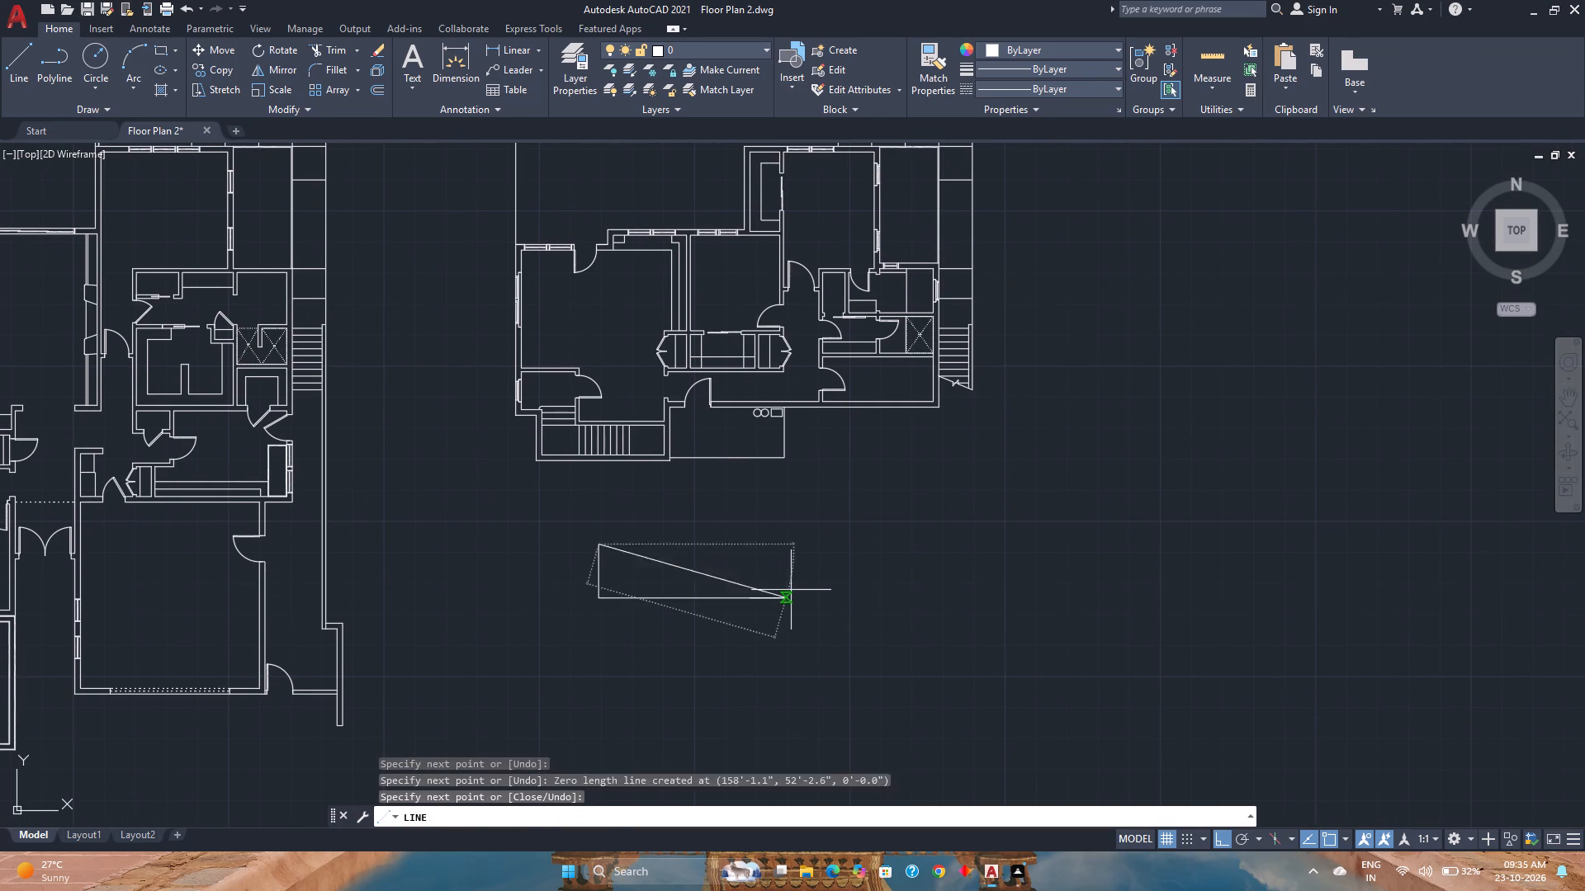
{"action": "left_click_drag", "start_coordinate": [661, 564], "coordinate": [674, 592]}
{"action": "left_click", "coordinate": [681, 619]}
{"action": "left_click", "coordinate": [705, 595]}
{"action": "left_click", "coordinate": [700, 577]}
{"action": "left_click", "coordinate": [691, 563]}
{"action": "left_click", "coordinate": [686, 554]}
{"action": "double_click", "coordinate": [694, 550]}
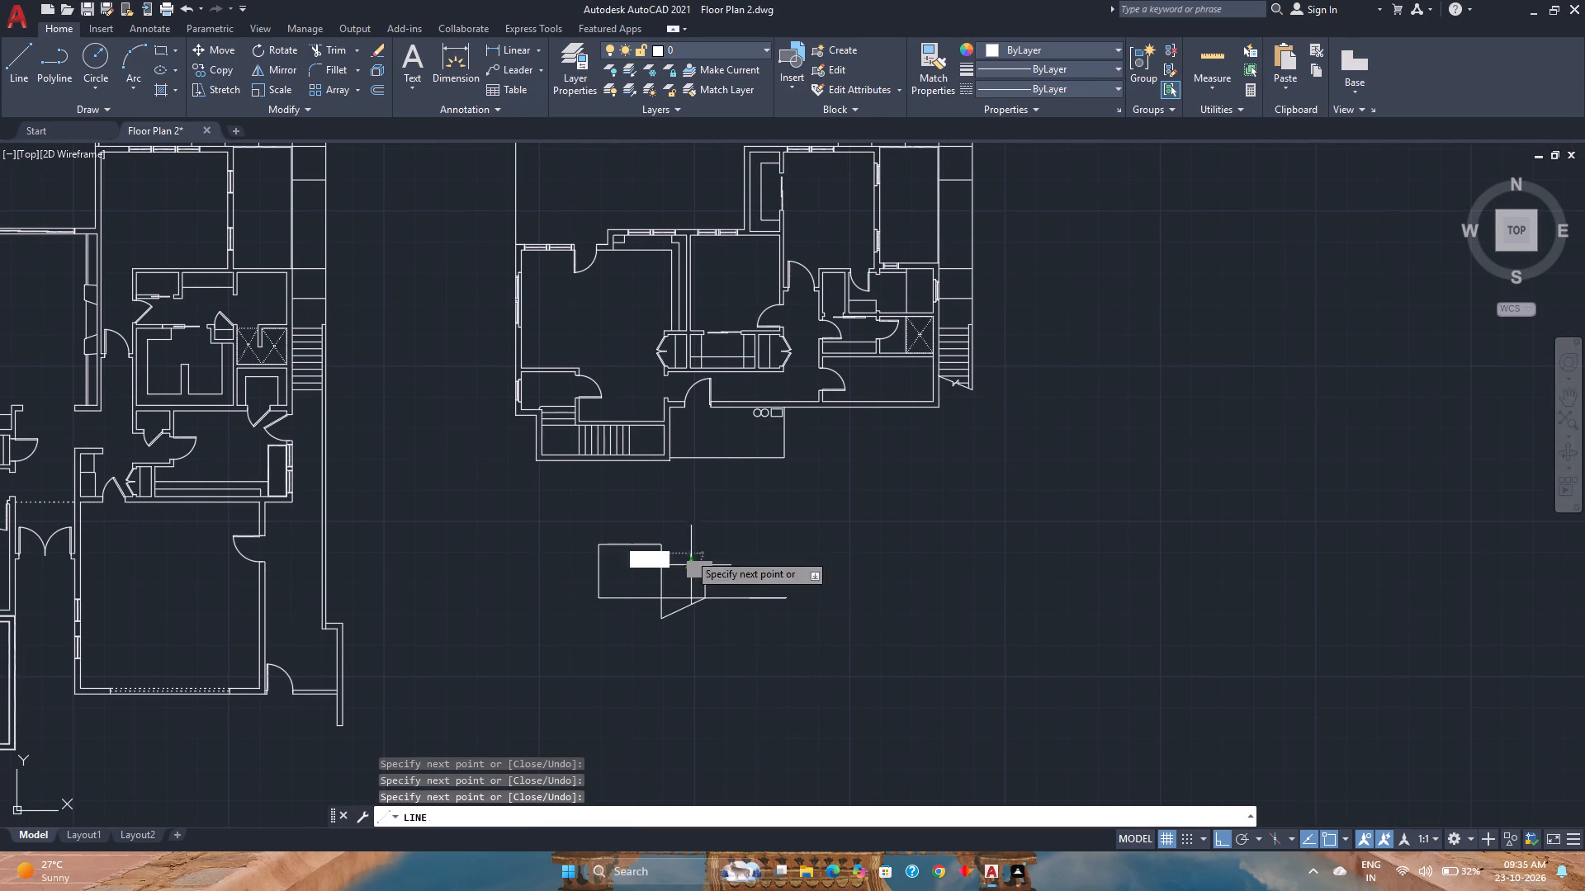
{"action": "left_click", "coordinate": [705, 549]}
{"action": "double_click", "coordinate": [725, 548]}
{"action": "left_click", "coordinate": [741, 559]}
{"action": "left_click_drag", "start_coordinate": [742, 568], "coordinate": [744, 583]}
{"action": "left_click", "coordinate": [745, 589]}
{"action": "left_click", "coordinate": [742, 596]}
{"action": "left_click_drag", "start_coordinate": [731, 599], "coordinate": [715, 602]}
{"action": "left_click", "coordinate": [703, 603]}
{"action": "left_click_drag", "start_coordinate": [672, 596], "coordinate": [665, 582]}
{"action": "double_click", "coordinate": [665, 580]}
{"action": "left_click", "coordinate": [669, 573]}
{"action": "double_click", "coordinate": [673, 568]}
{"action": "double_click", "coordinate": [679, 564]}
{"action": "triple_click", "coordinate": [685, 560]}
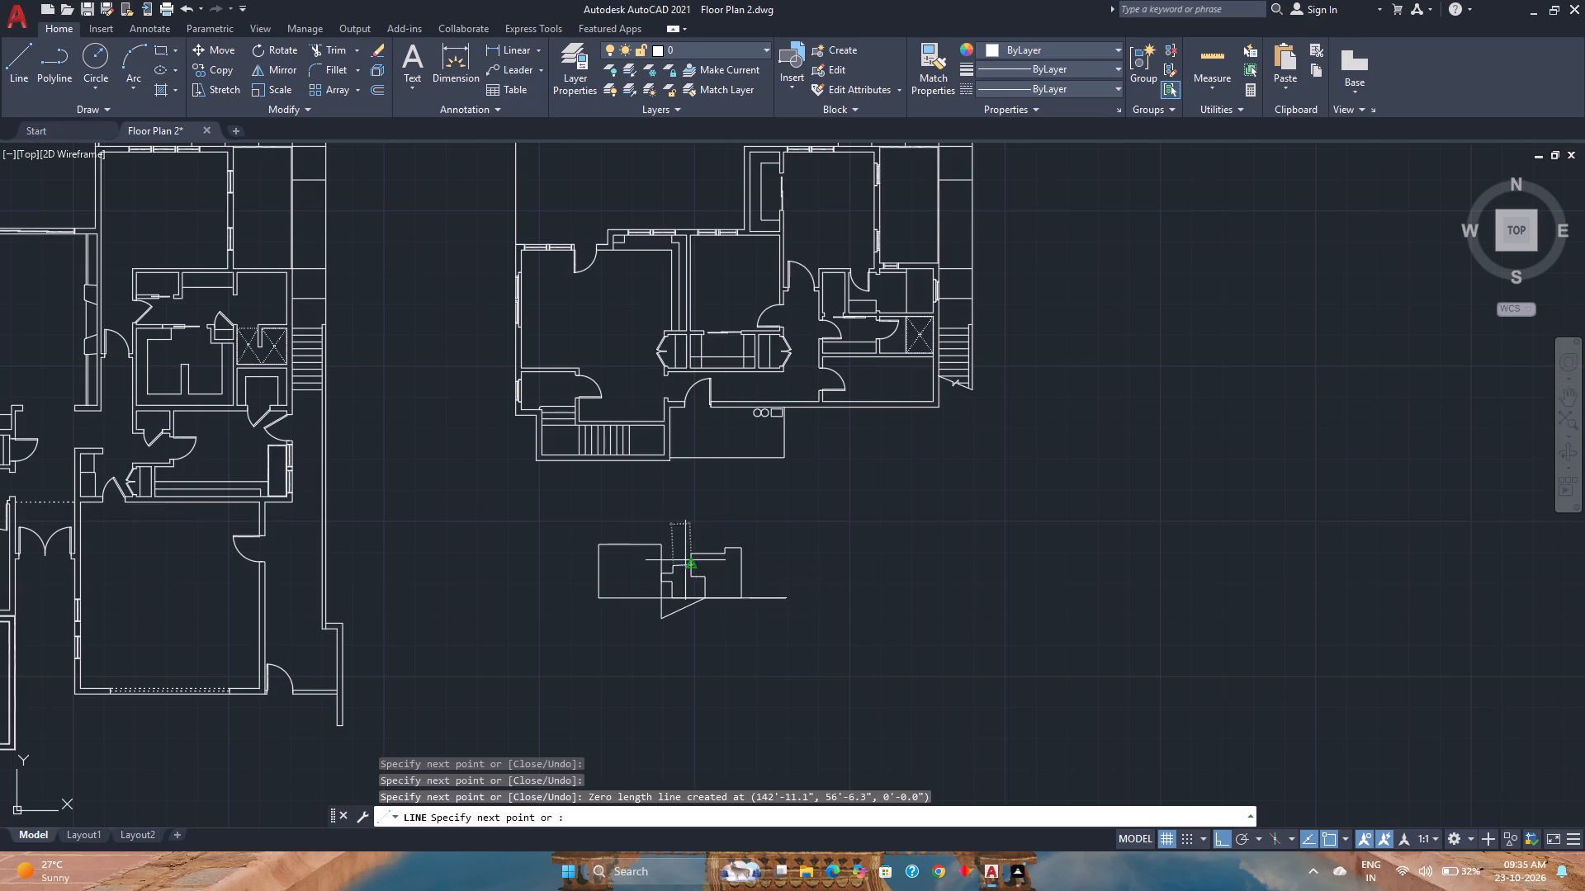
{"action": "double_click", "coordinate": [685, 546]}
{"action": "triple_click", "coordinate": [684, 539]}
{"action": "left_click", "coordinate": [691, 534]}
{"action": "left_click_drag", "start_coordinate": [691, 535], "coordinate": [689, 550]}
{"action": "left_click_drag", "start_coordinate": [688, 551], "coordinate": [687, 559]}
{"action": "left_click", "coordinate": [687, 559]}
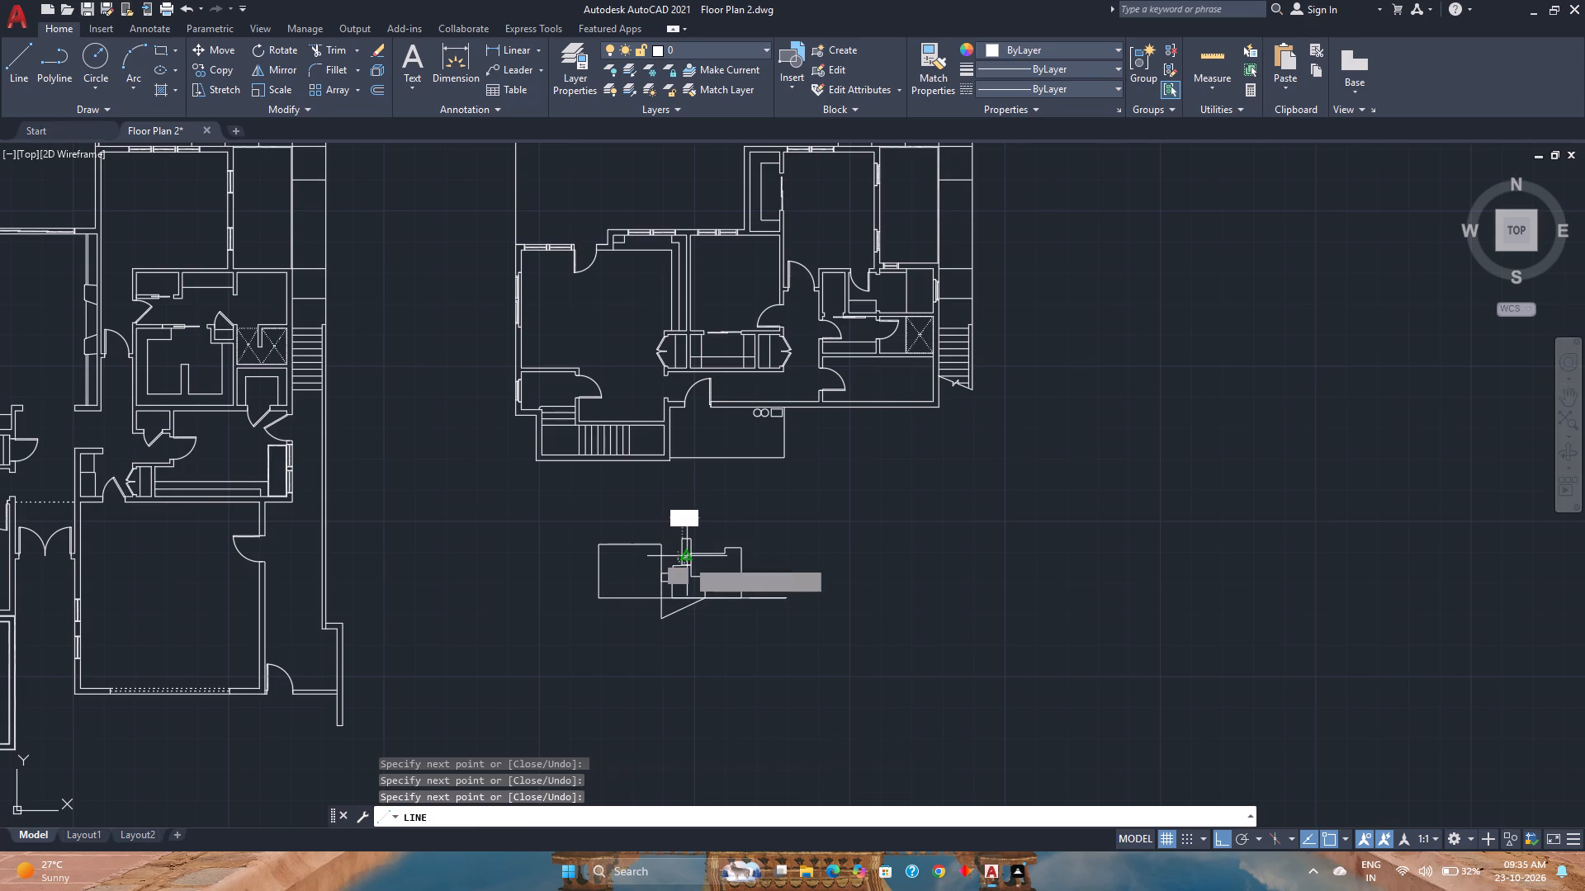
{"action": "key", "text": "Escape"}
Move all the scratch lines south of the second floor plan to the DEFPOINTS layer.
{"action": "left_click", "coordinate": [771, 617]}
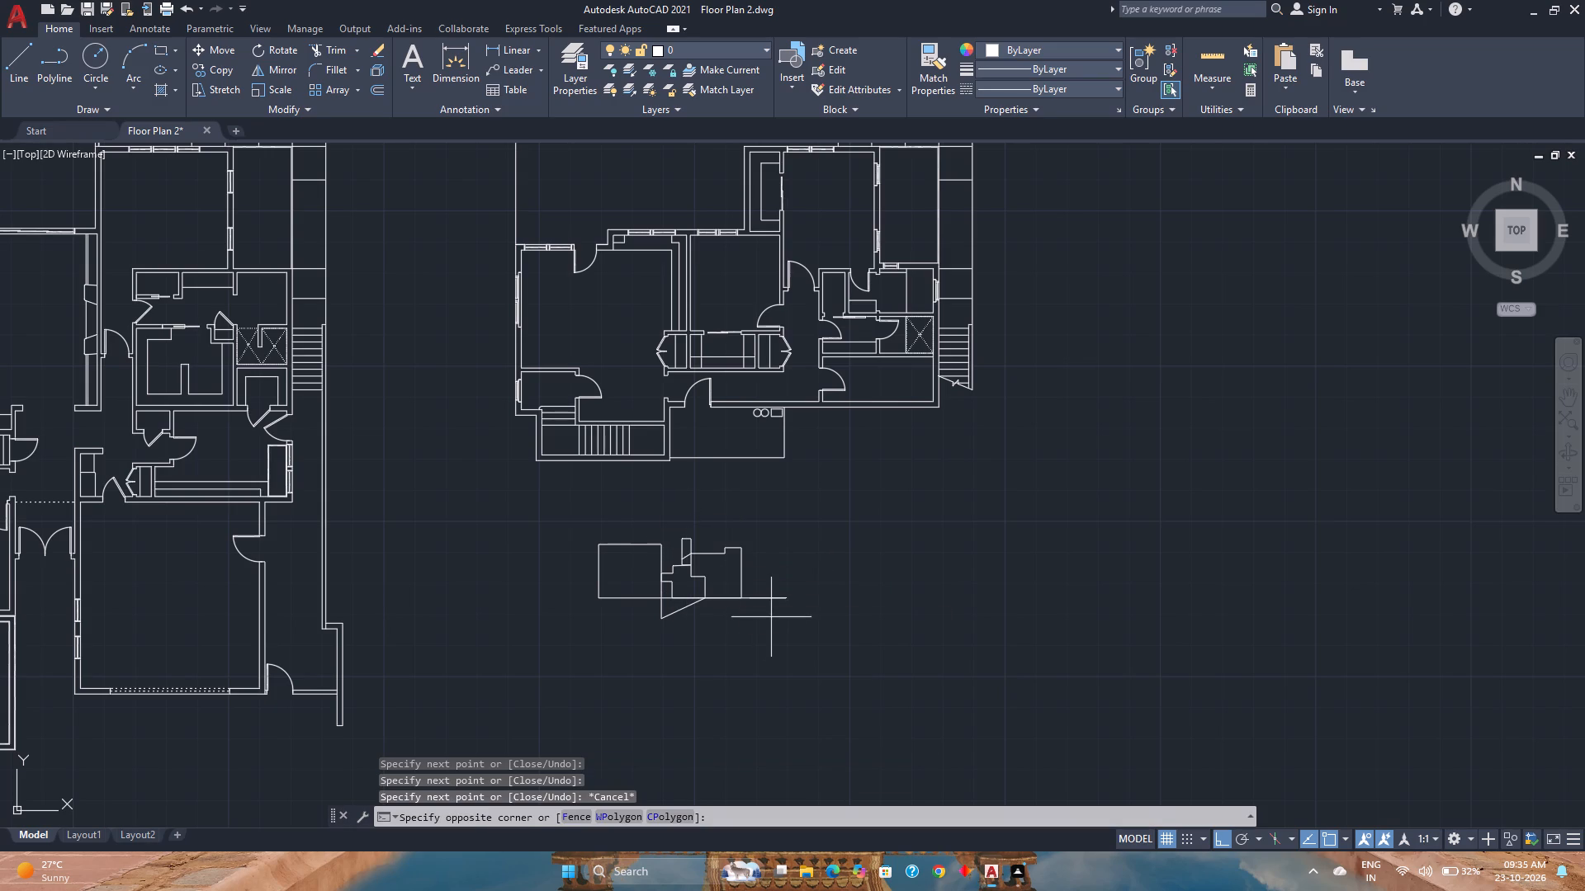
{"action": "left_click", "coordinate": [560, 526]}
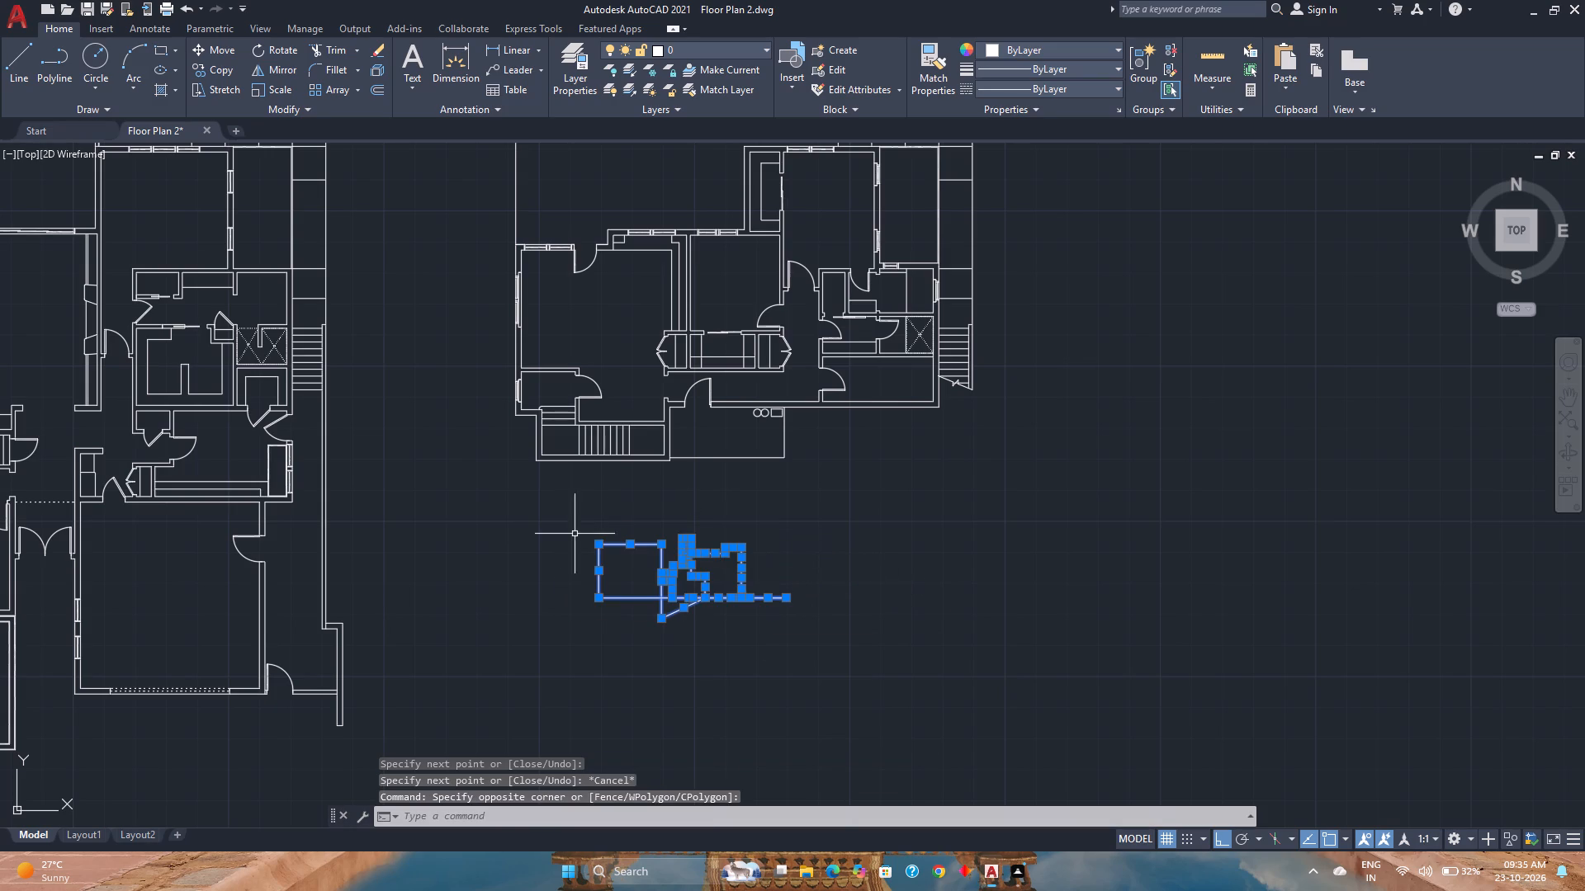
{"action": "left_click", "coordinate": [848, 638]}
{"action": "left_click", "coordinate": [562, 516]}
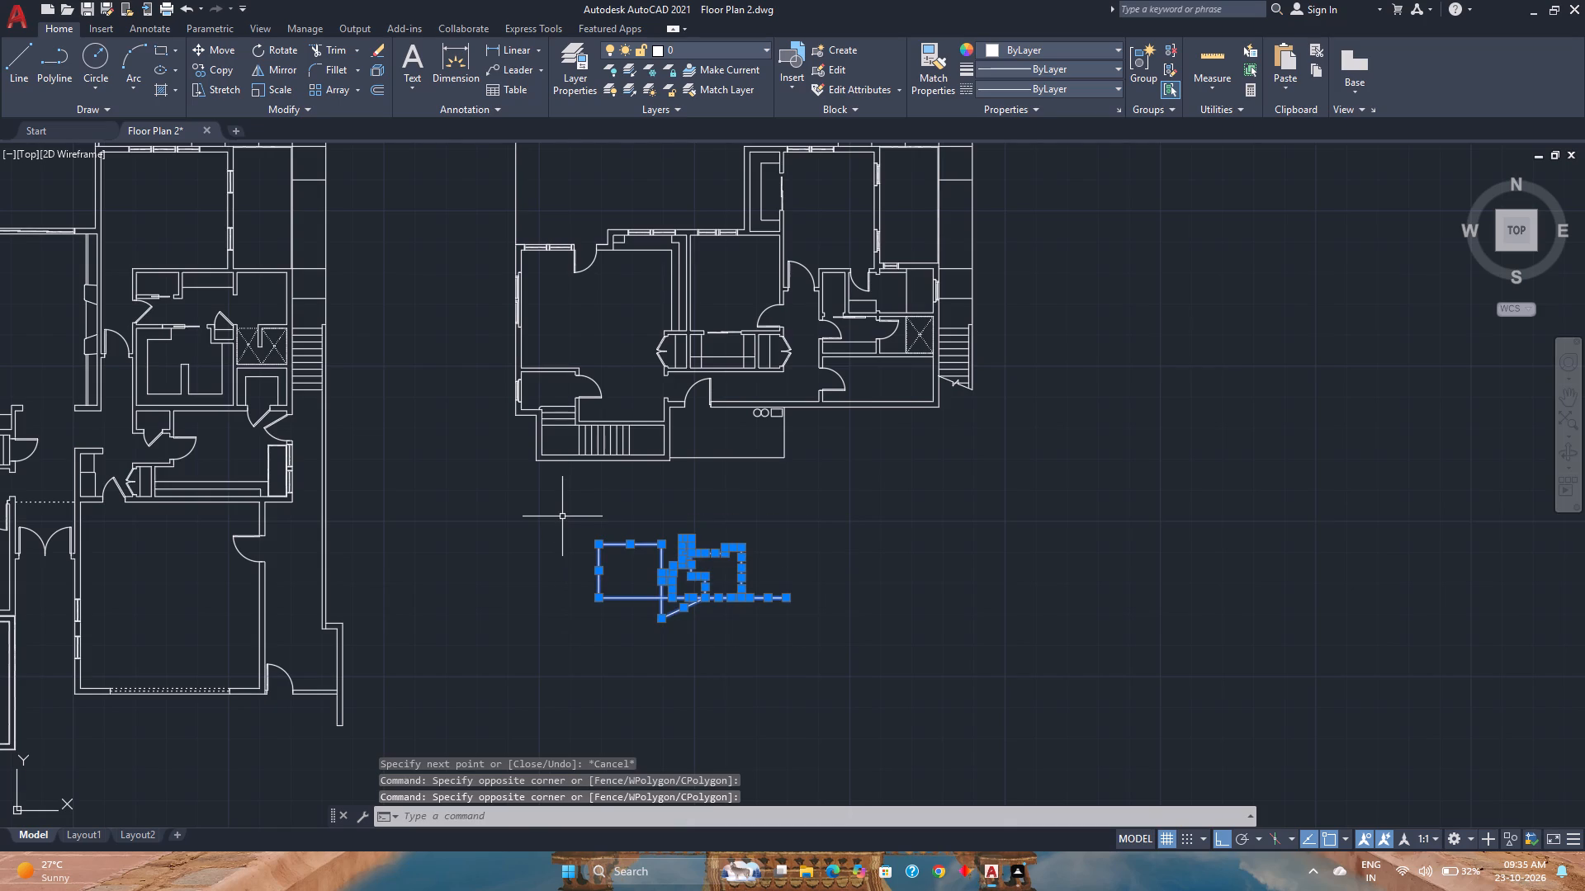
{"action": "left_click", "coordinate": [710, 54]}
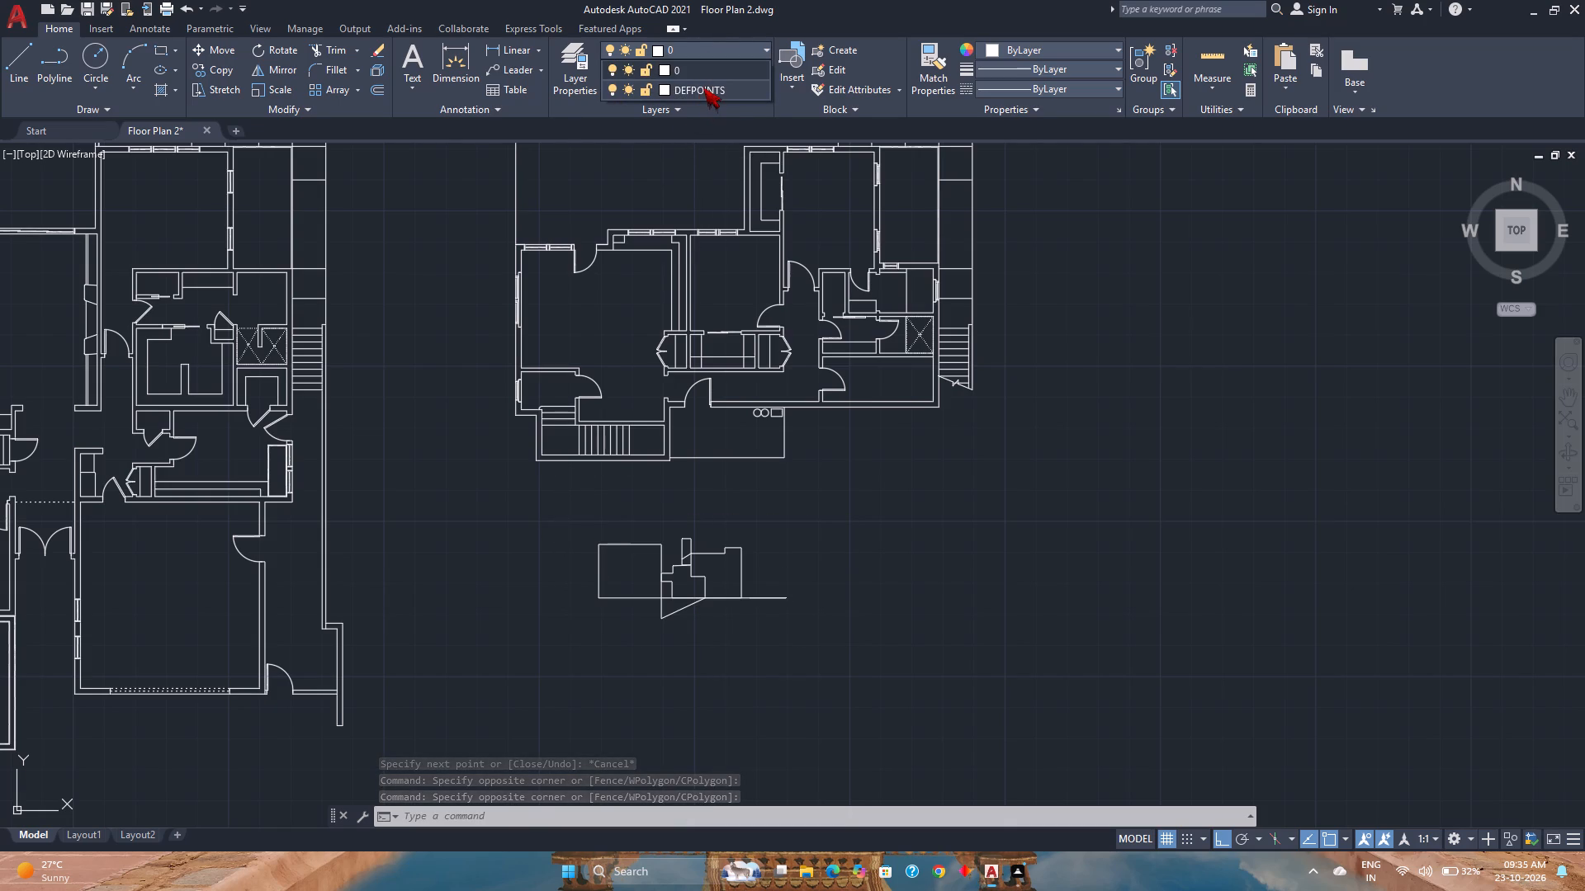
{"action": "left_click", "coordinate": [703, 87]}
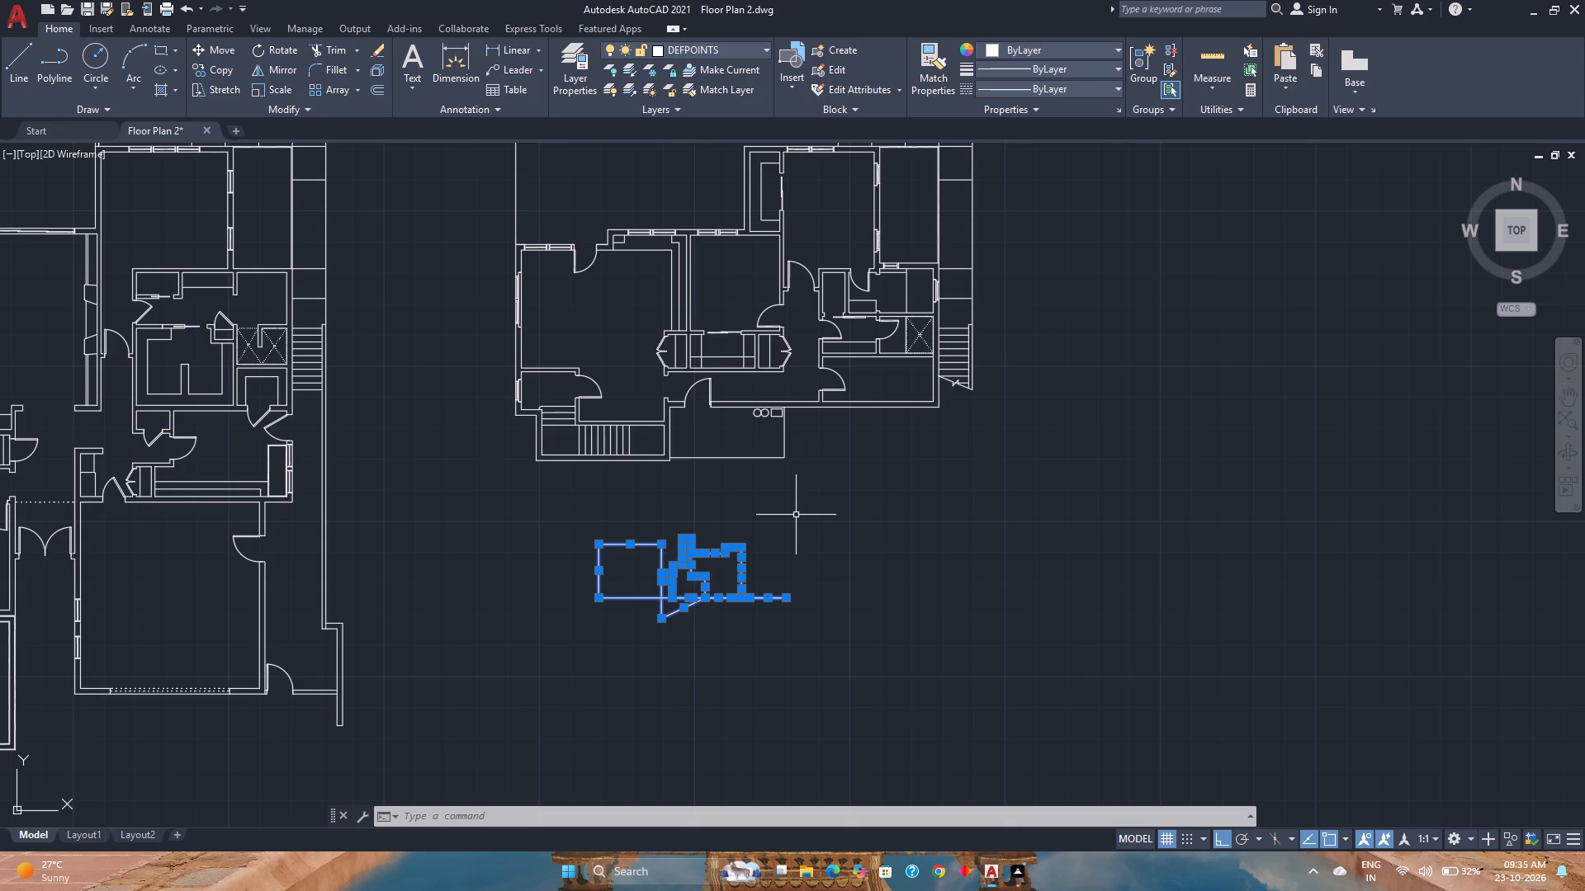
{"action": "key", "text": "Escape"}
Delete the DEFPOINTS layer and everything on it with LAYDEL, using one of the scratch lines to identify it.
{"action": "type", "text": "laydel"}
{"action": "key", "text": "Return"}
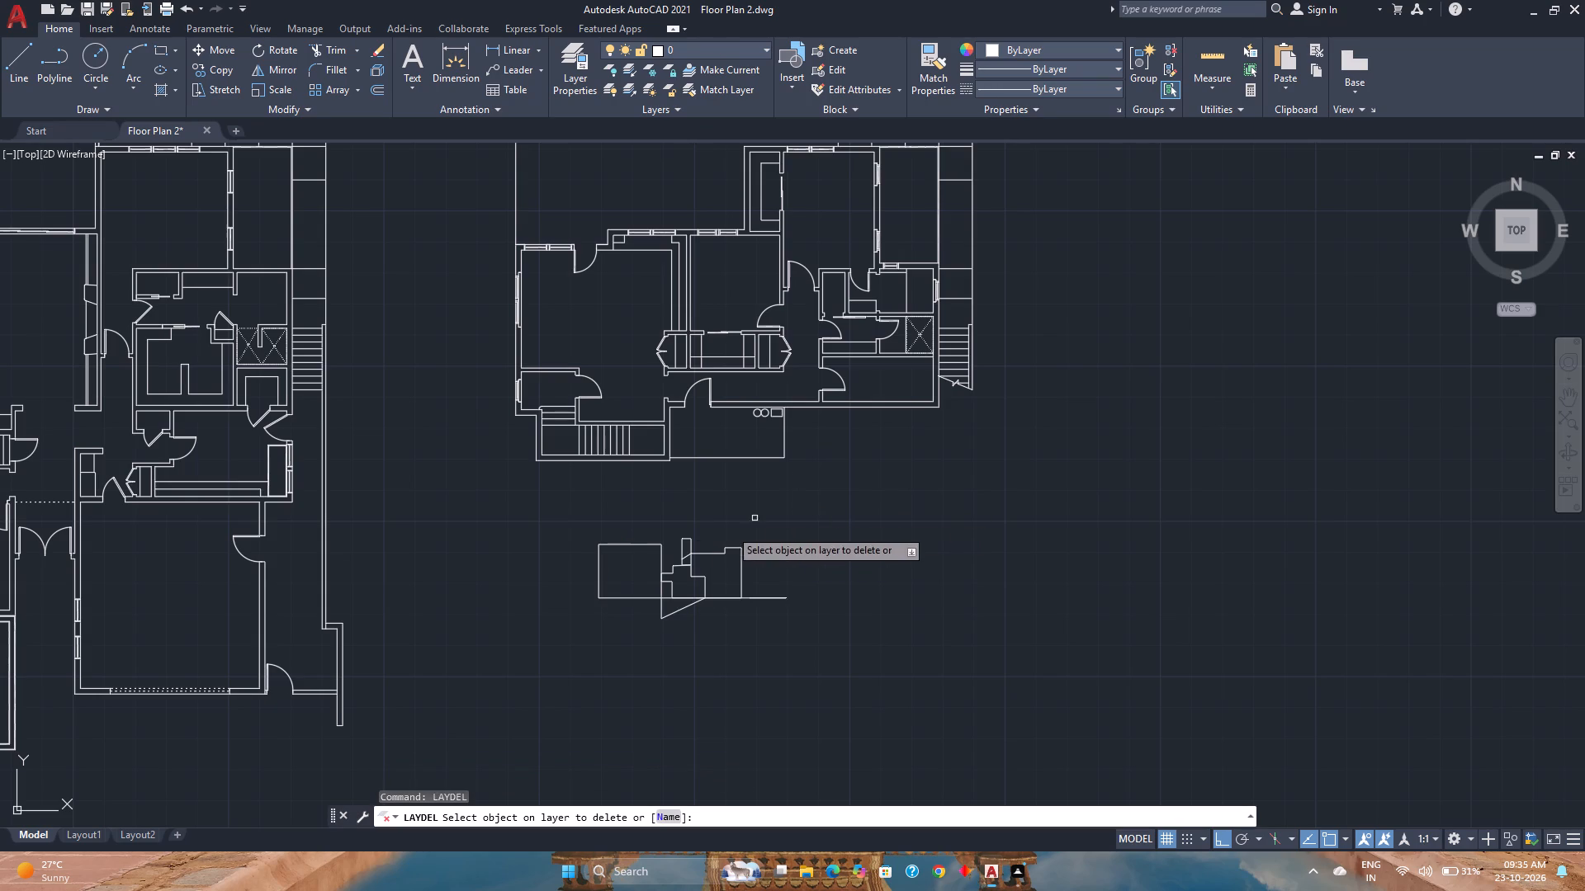
{"action": "left_click", "coordinate": [660, 566]}
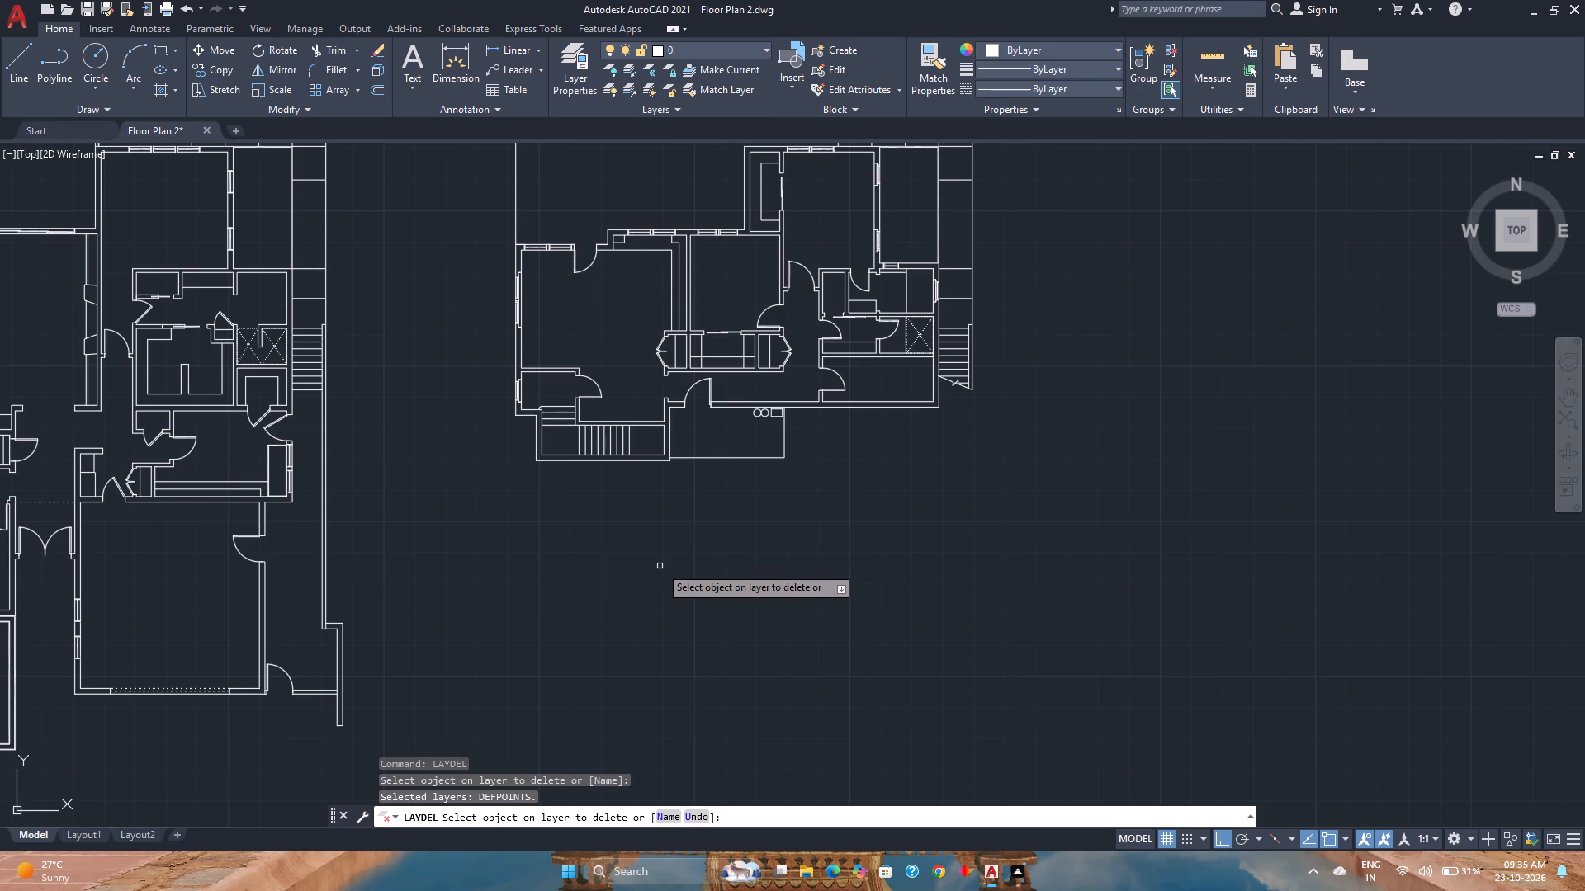
{"action": "key", "text": "space"}
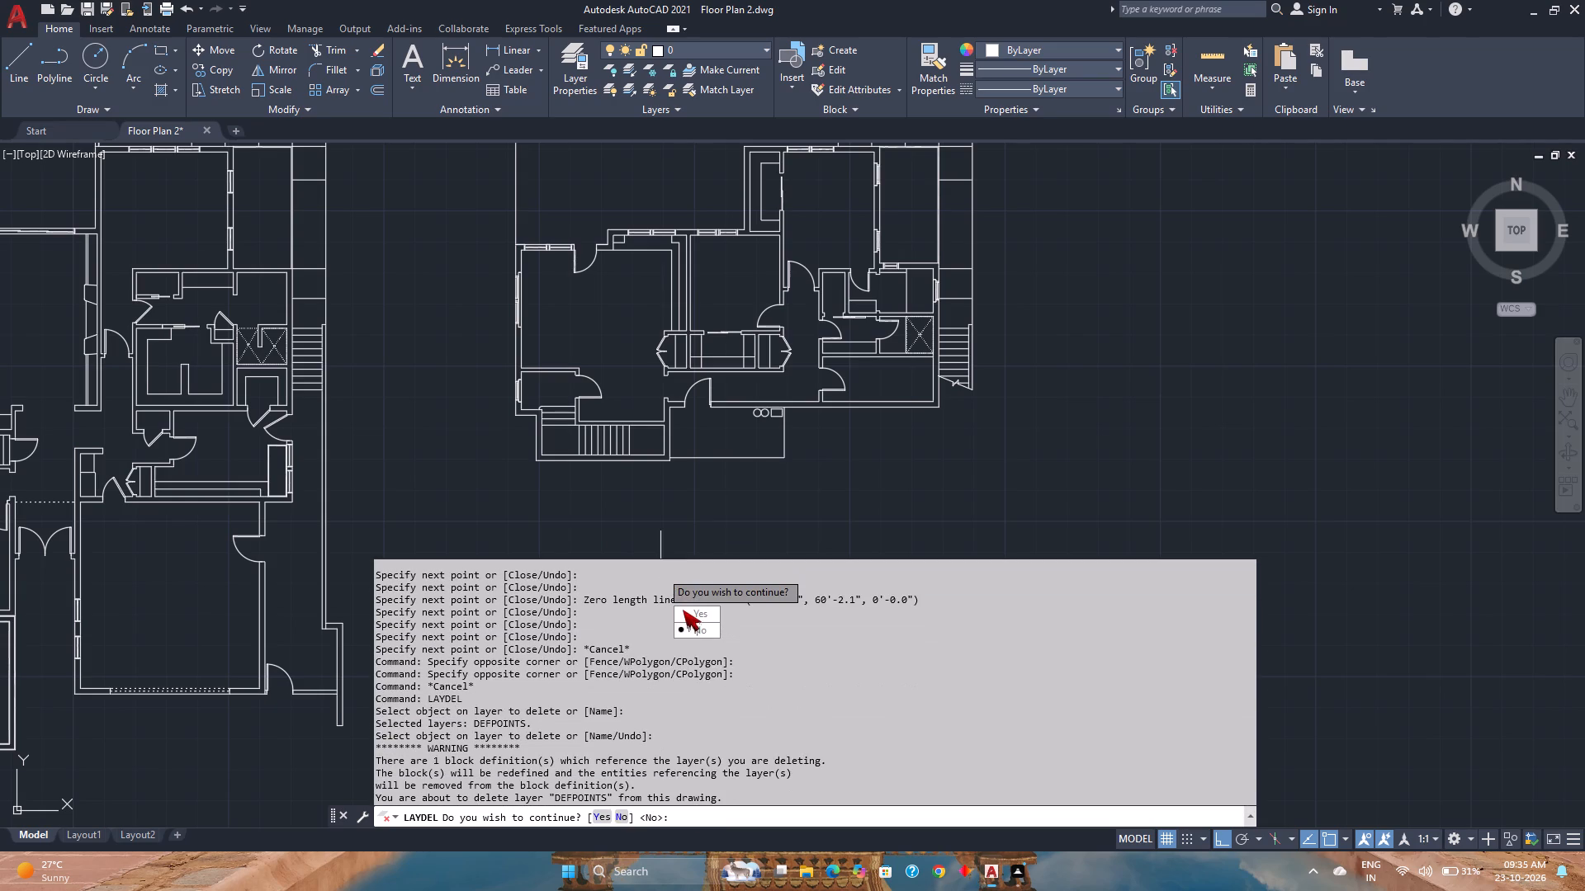
{"action": "left_click", "coordinate": [693, 612]}
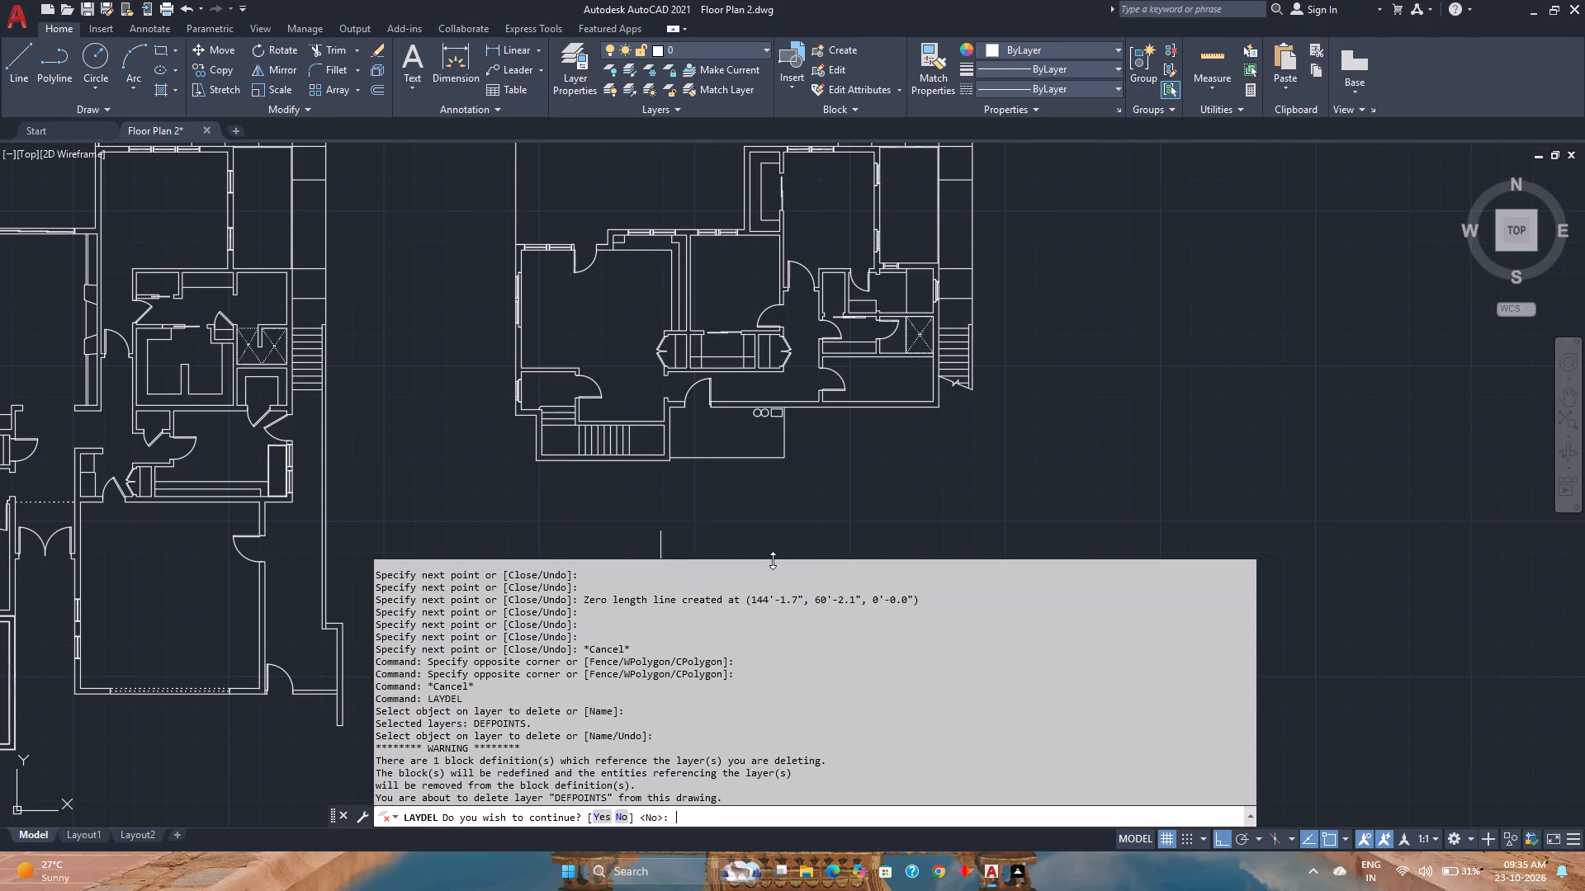
{"action": "left_click", "coordinate": [795, 549]}
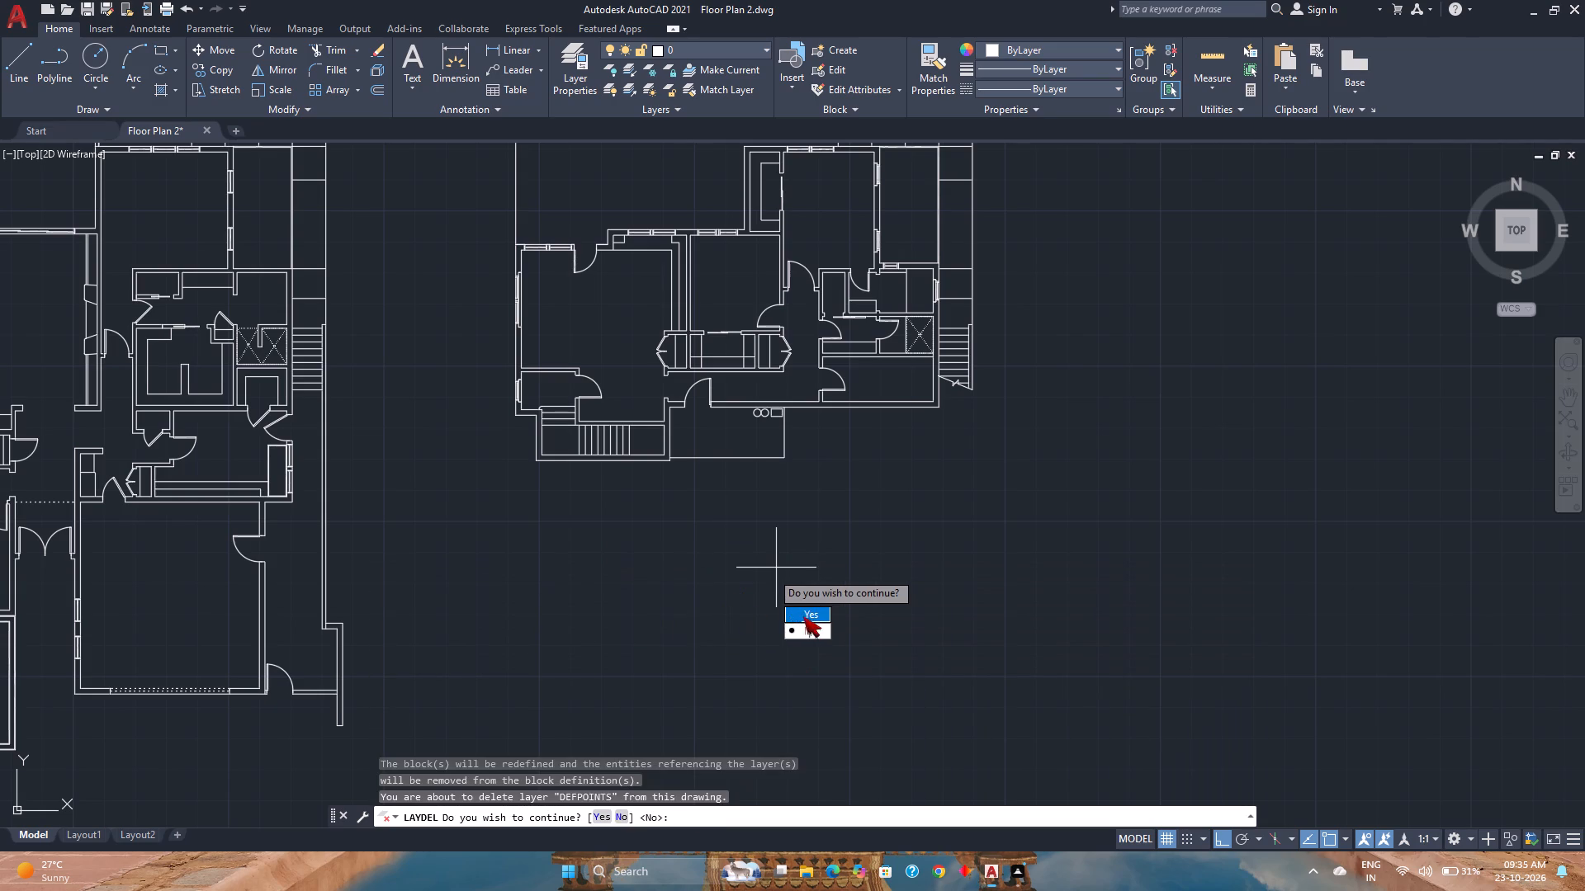
{"action": "left_click_drag", "start_coordinate": [805, 616], "coordinate": [795, 549]}
{"action": "key", "text": "Escape"}
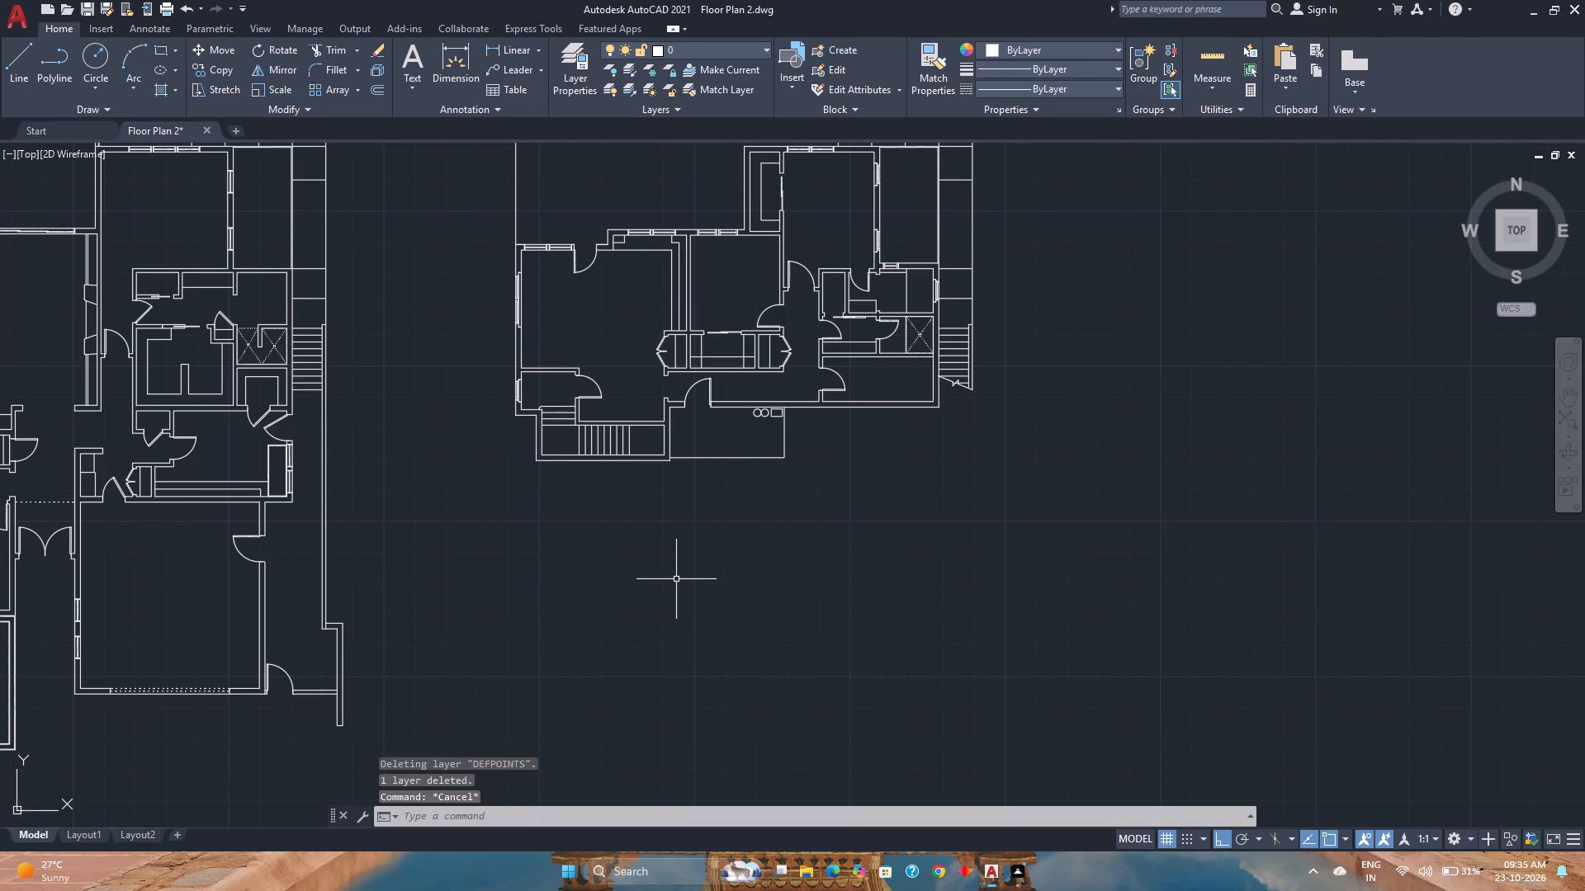
Save the drawing.
{"action": "scroll", "coordinate": [673, 585], "scroll_direction": "down", "scroll_amount": 2}
{"action": "middle_click_drag", "start_coordinate": [673, 585], "coordinate": [698, 596]}
{"action": "middle_click", "coordinate": [698, 596]}
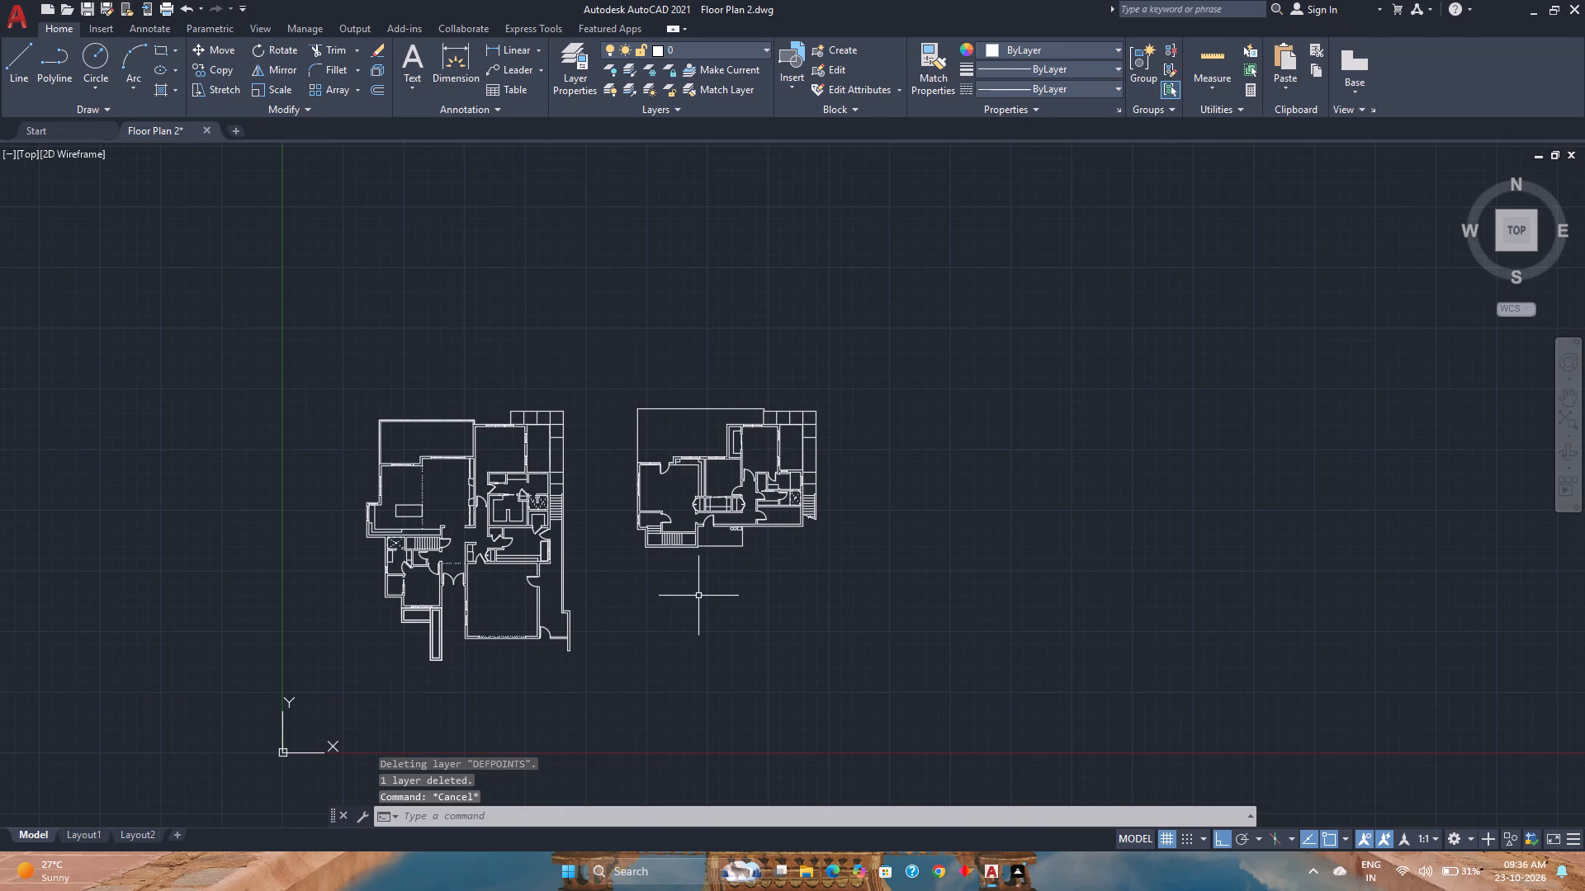
{"action": "key", "text": "ctrl+s"}
Create a new layer named Windows.
{"action": "scroll", "coordinate": [696, 595], "scroll_direction": "up", "scroll_amount": 1}
{"action": "middle_click_drag", "start_coordinate": [696, 595], "coordinate": [889, 601]}
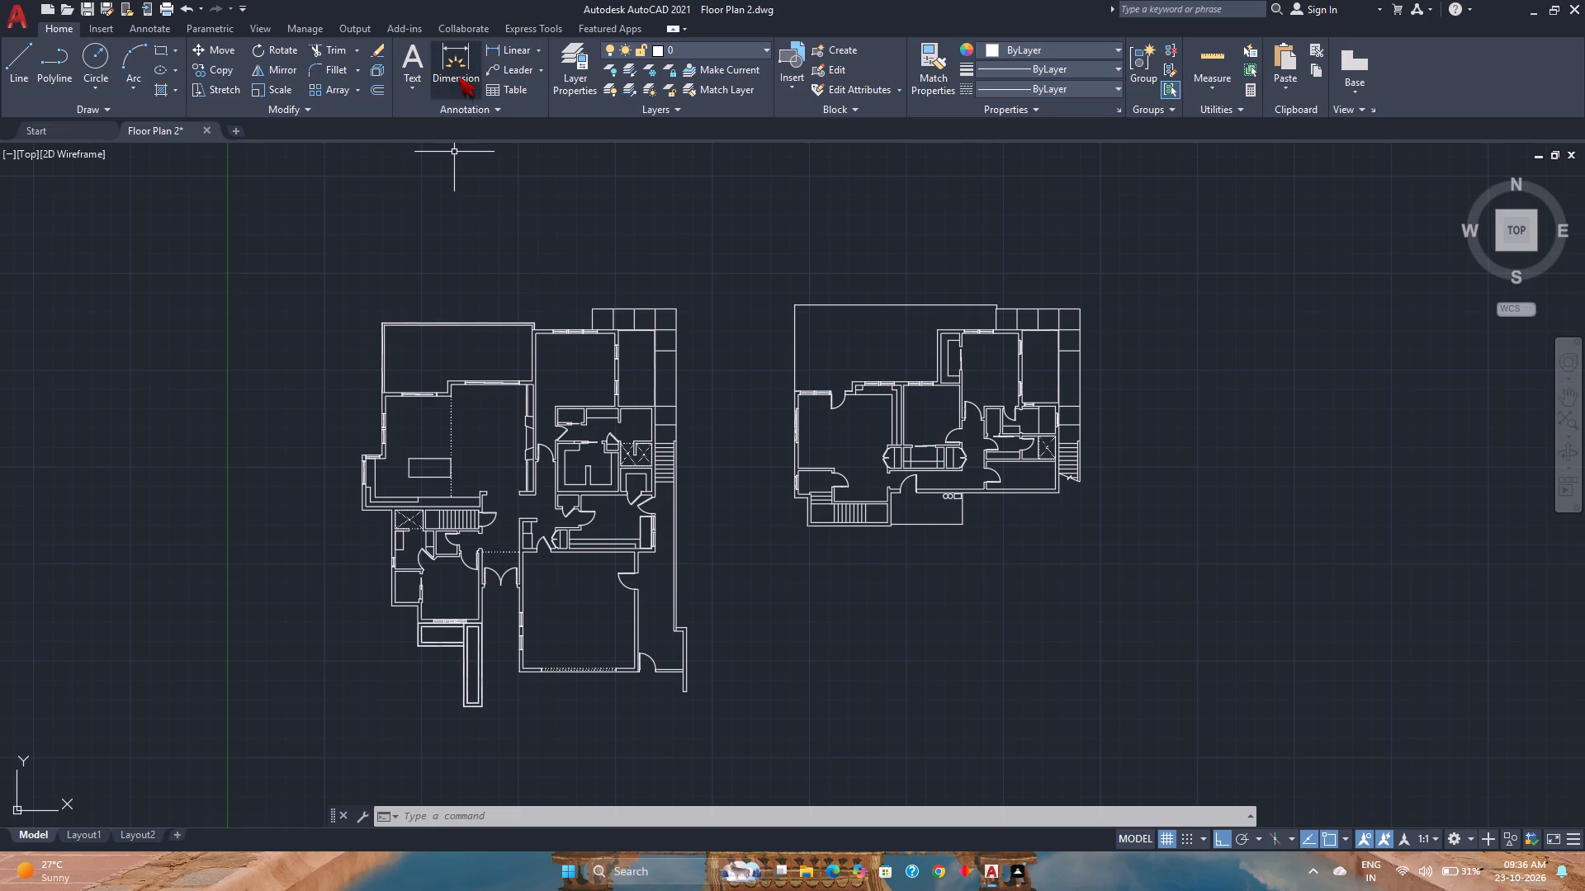
{"action": "left_click", "coordinate": [584, 49]}
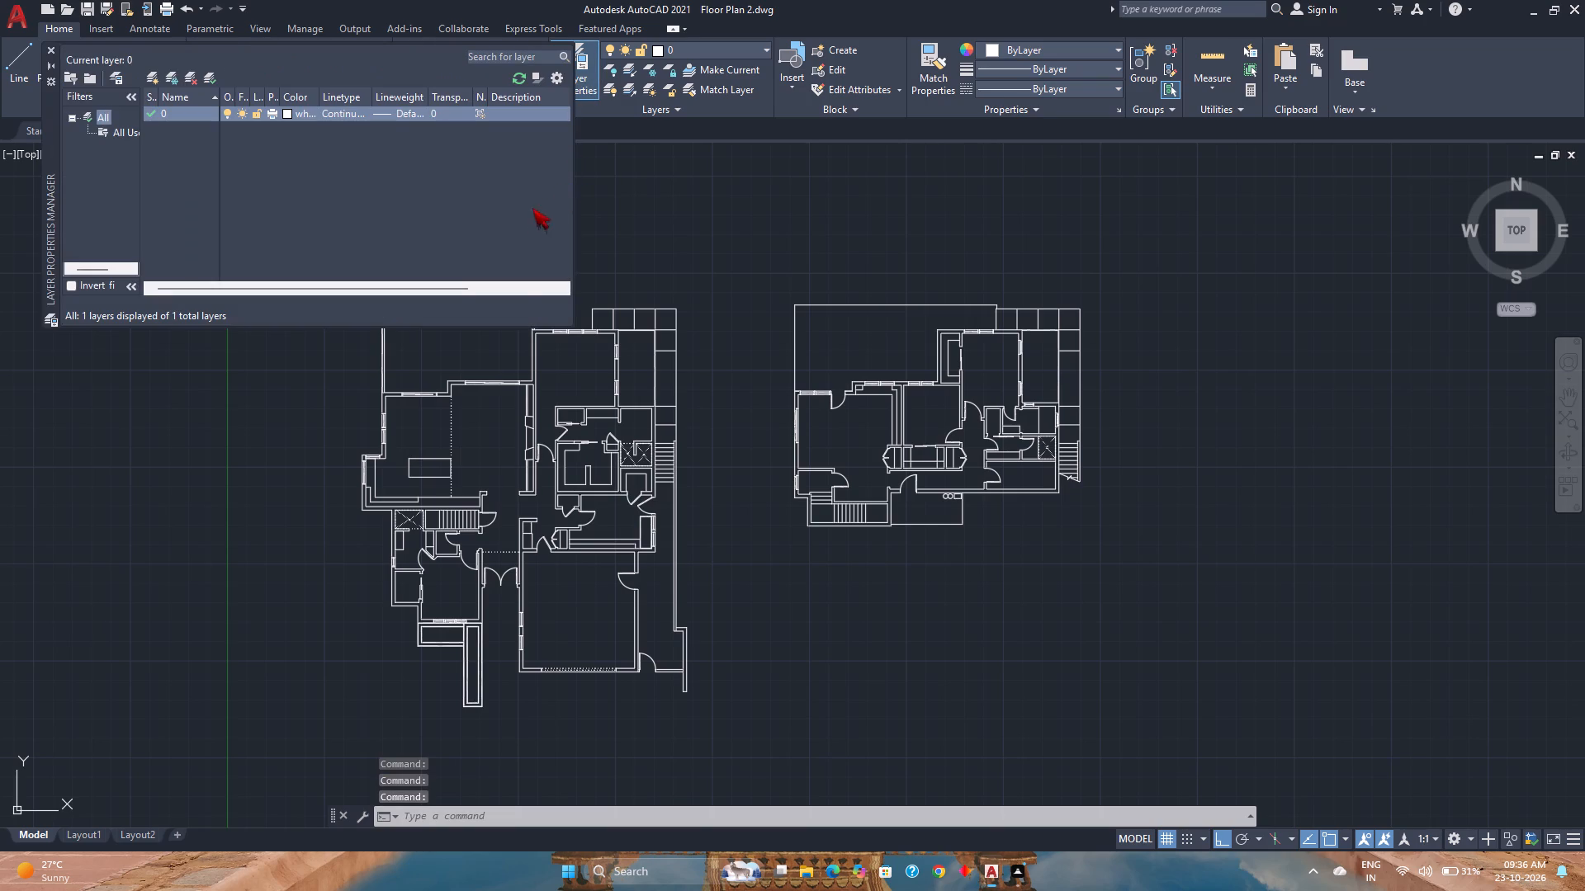
{"action": "left_click", "coordinate": [460, 259]}
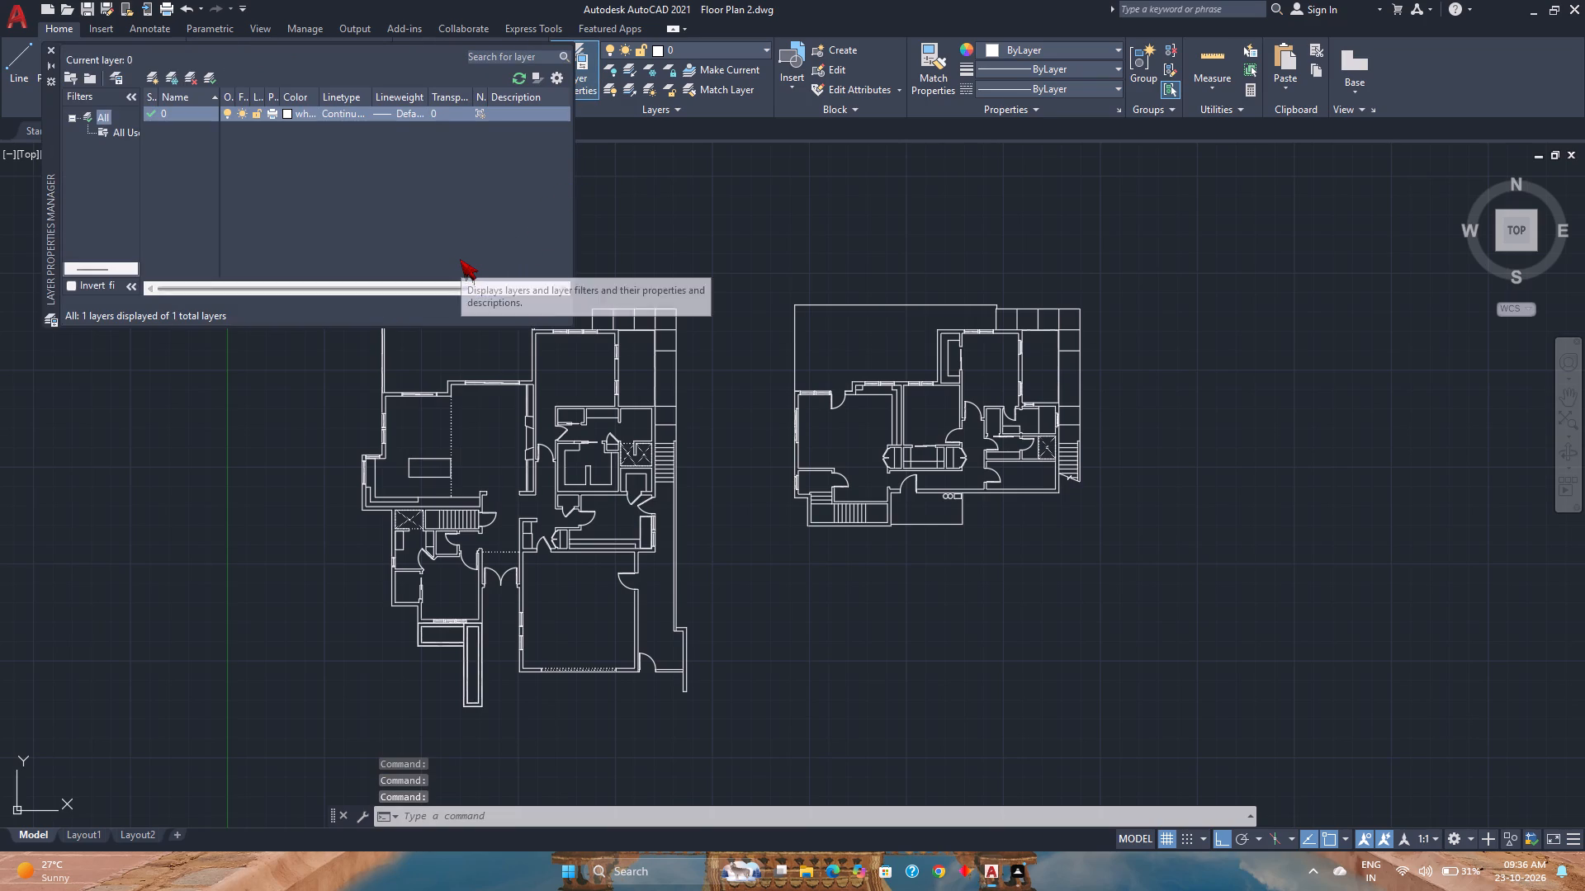
{"action": "key", "text": "alt+n"}
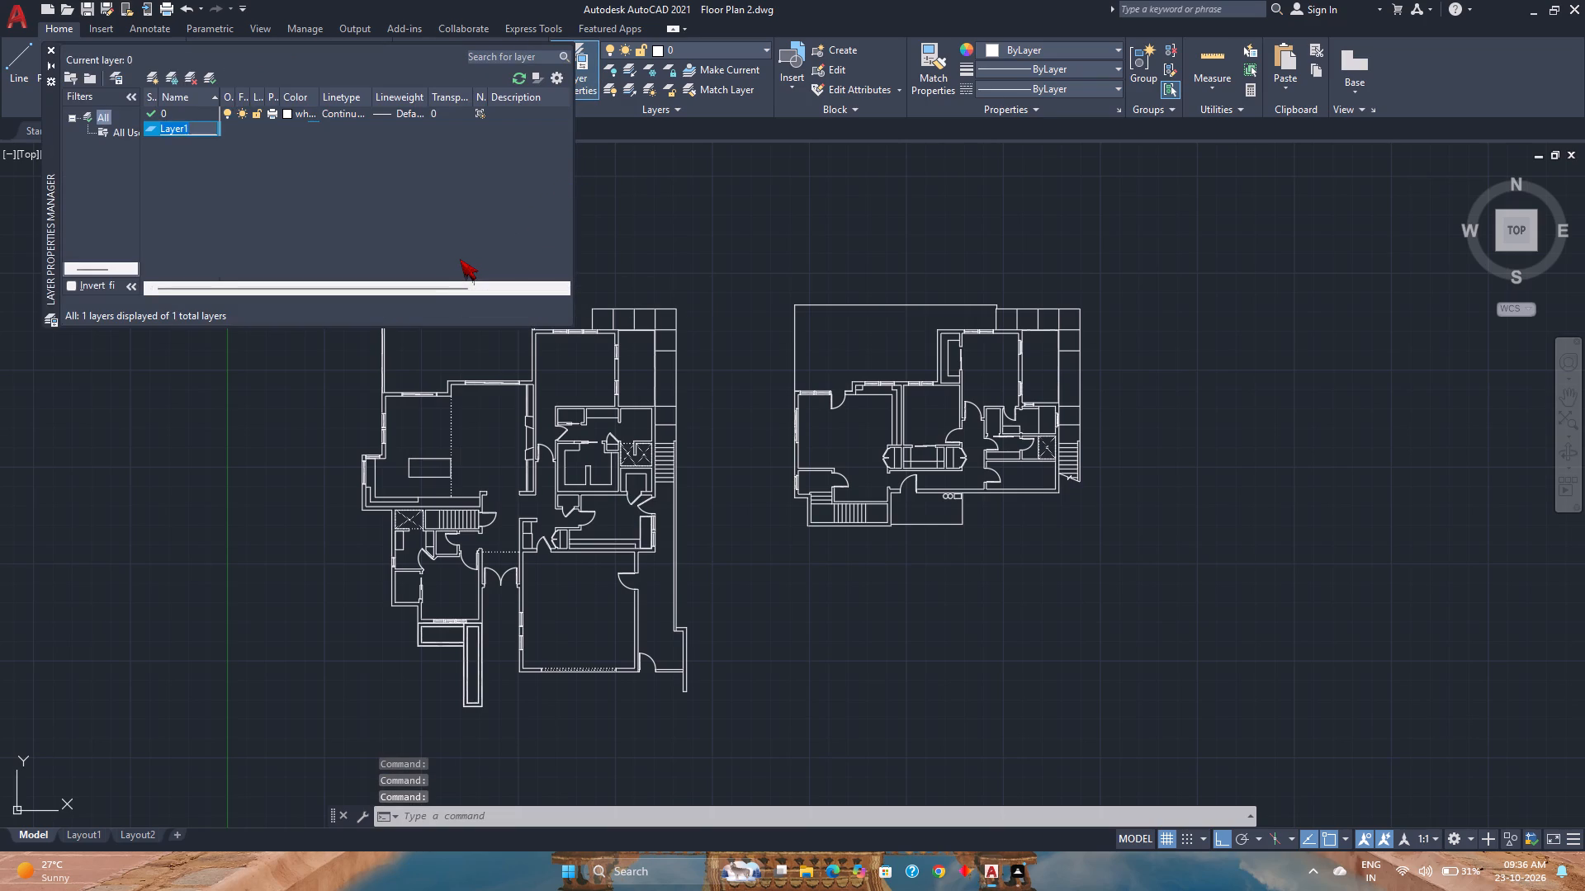
{"action": "type", "text": "Wn"}
{"action": "key", "text": "BackSpace"}
{"action": "type", "text": "inod"}
{"action": "key", "text": "BackSpace"}
{"action": "key", "text": "BackSpace"}
{"action": "type", "text": "dows"}
{"action": "key", "text": "Return"}
Create a new layer named Doors.
{"action": "key", "text": "alt+n"}
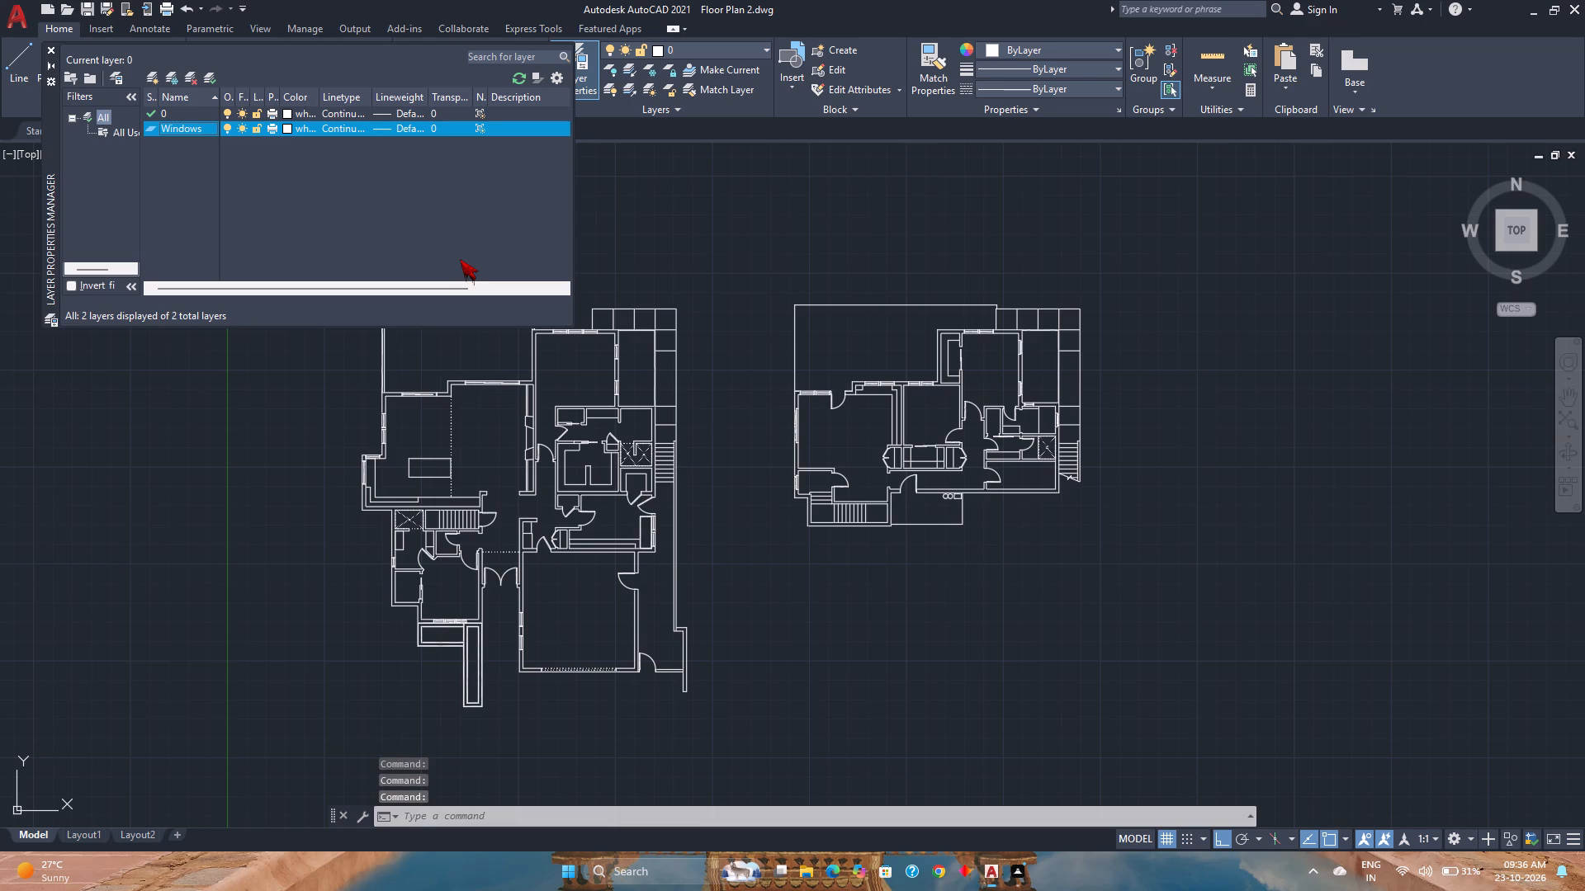
{"action": "type", "text": "Dor"}
{"action": "key", "text": "BackSpace"}
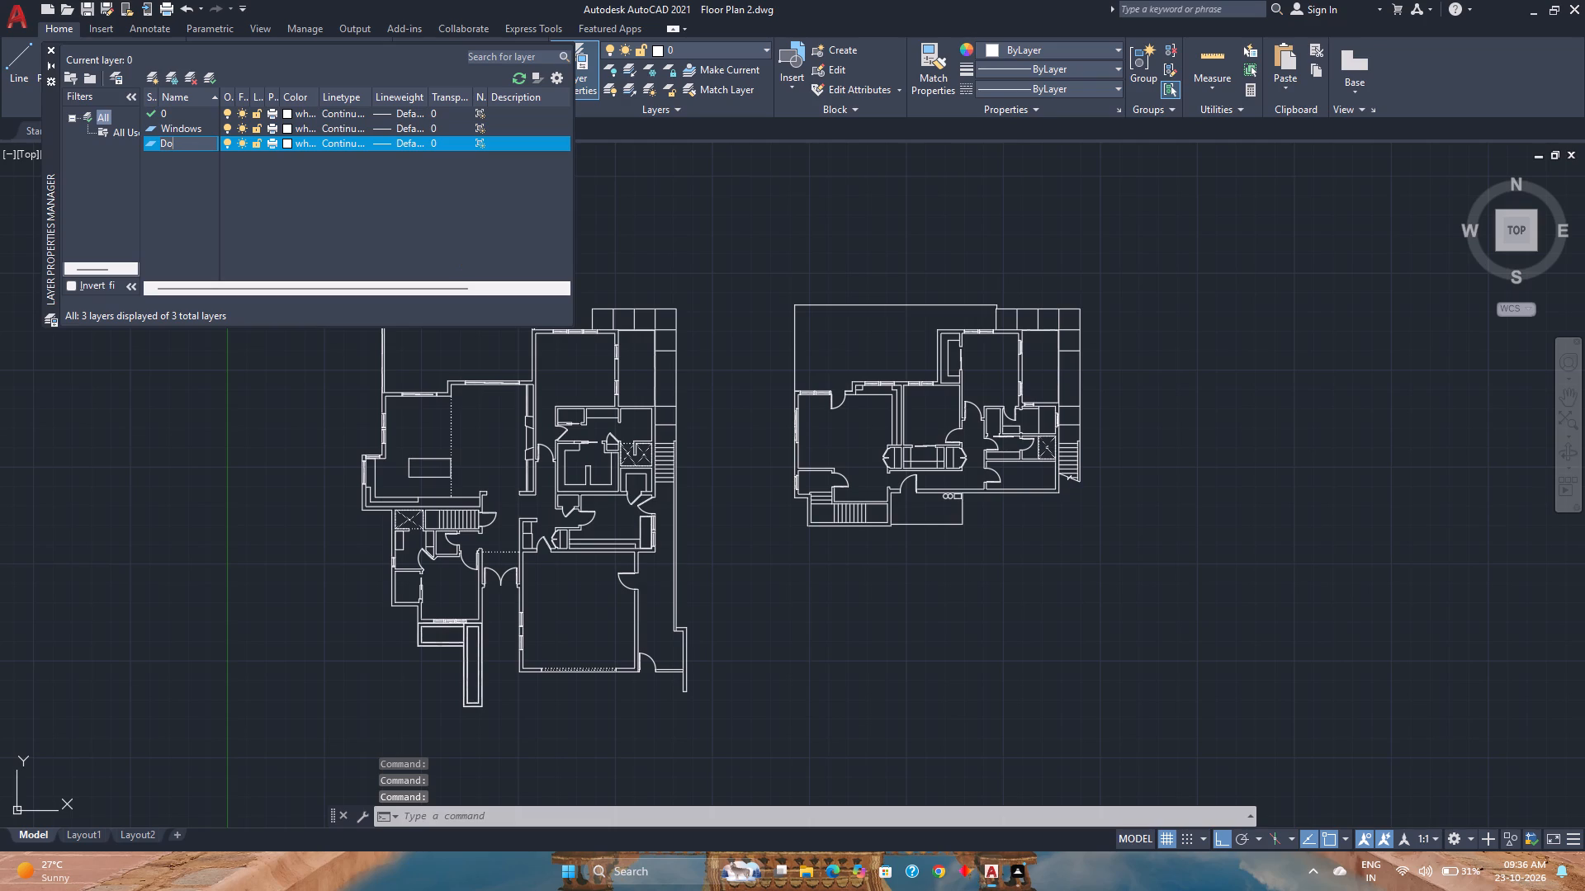
{"action": "type", "text": "ors"}
{"action": "key", "text": "Return"}
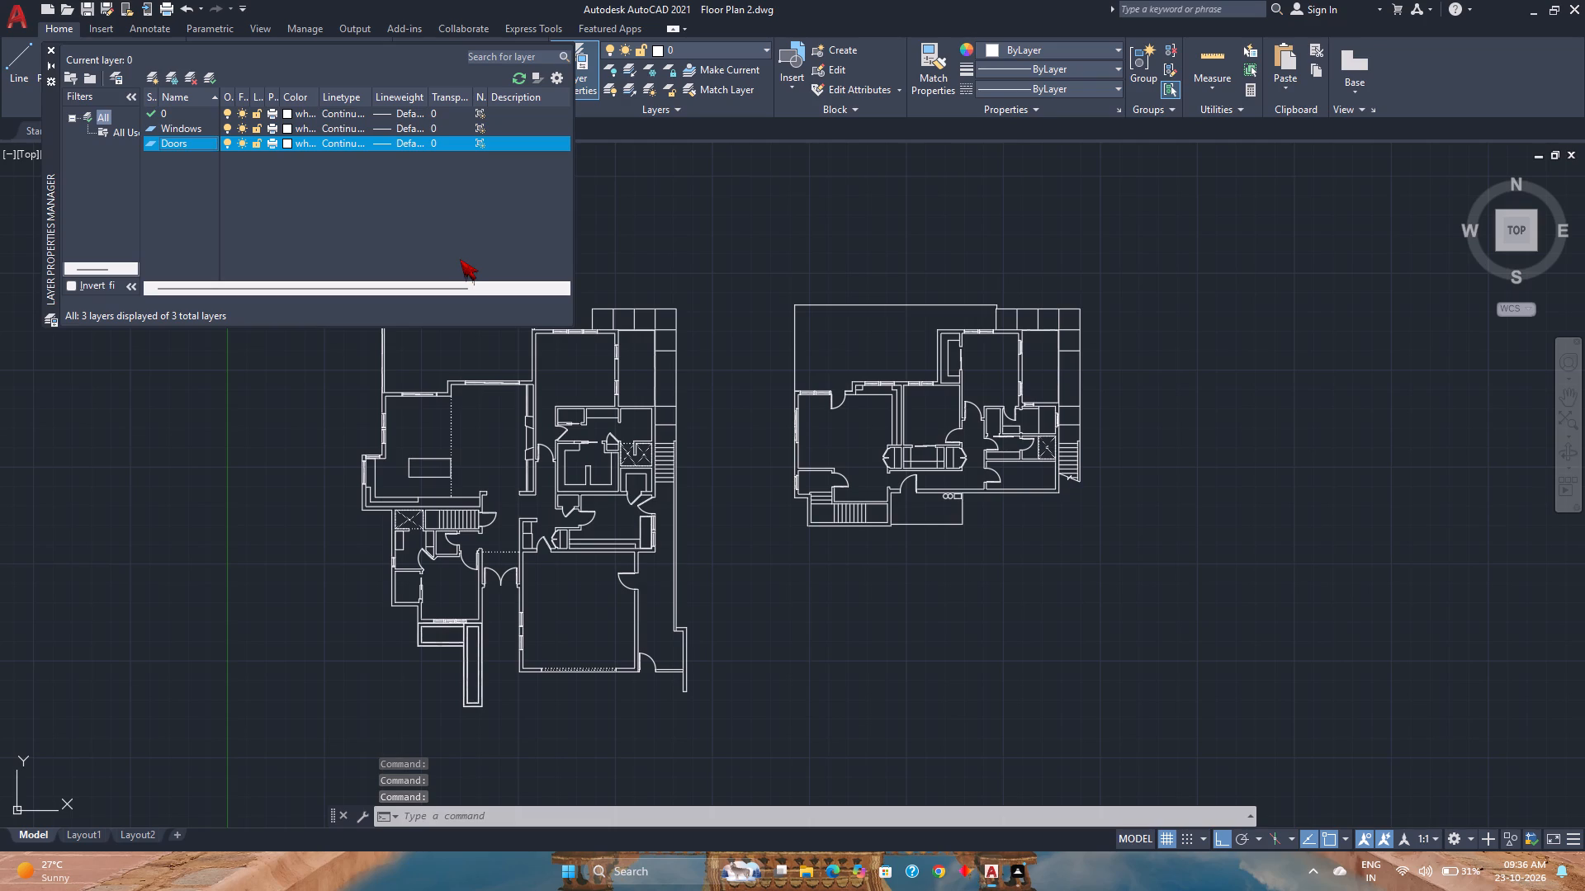
Create a new layer named Furniture.
{"action": "key", "text": "alt+n"}
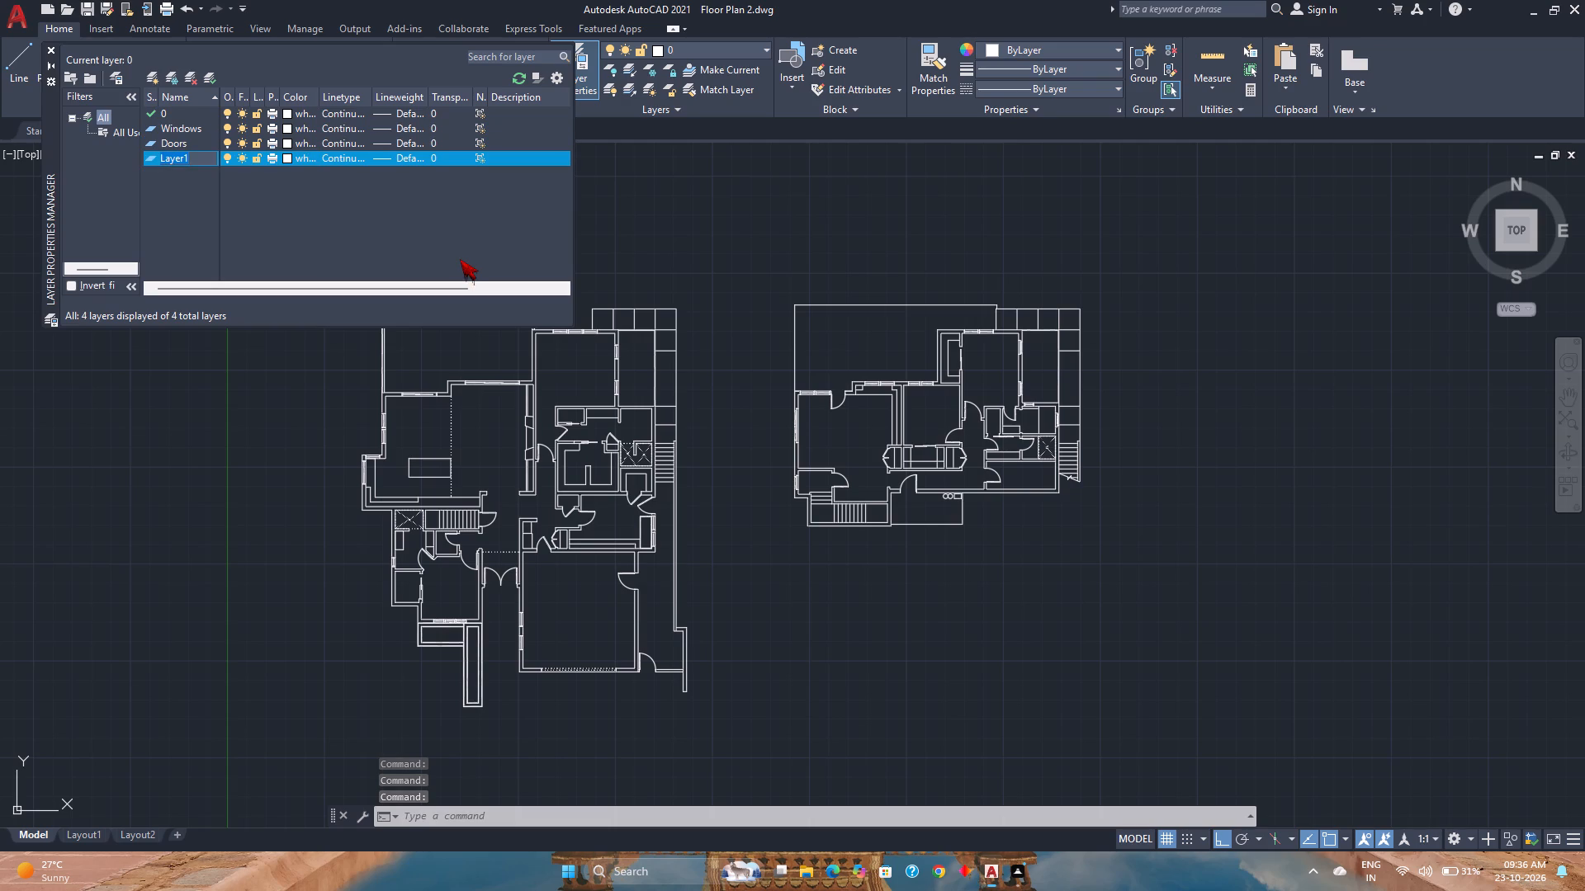
{"action": "type", "text": "Fut"}
{"action": "key", "text": "BackSpace"}
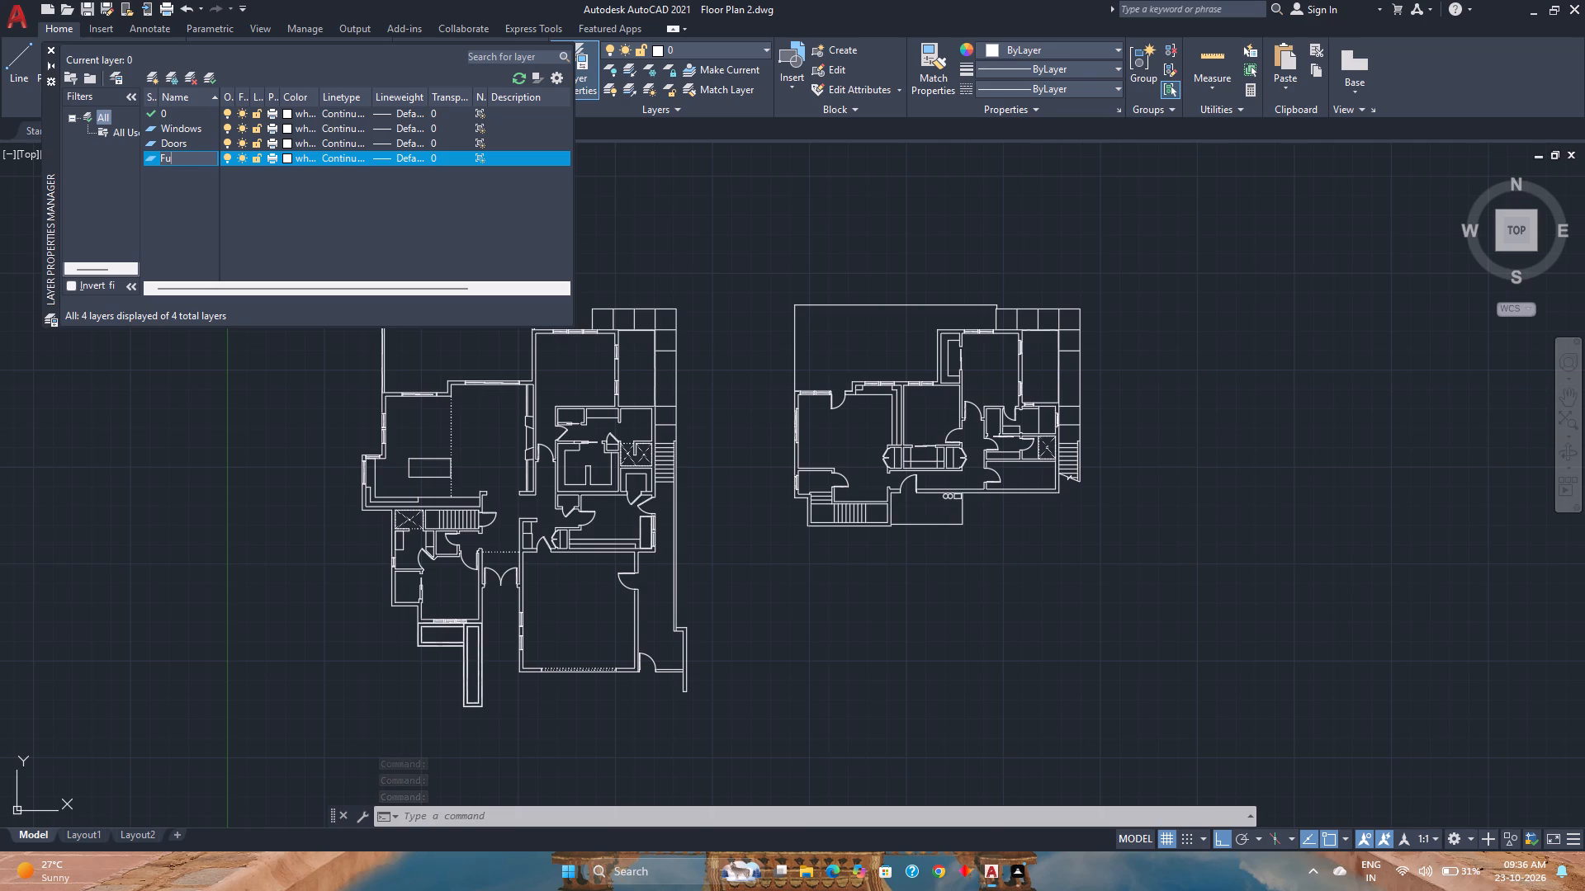
{"action": "type", "text": "rnitut"}
{"action": "key", "text": "BackSpace"}
{"action": "type", "text": "re"}
{"action": "key", "text": "Return"}
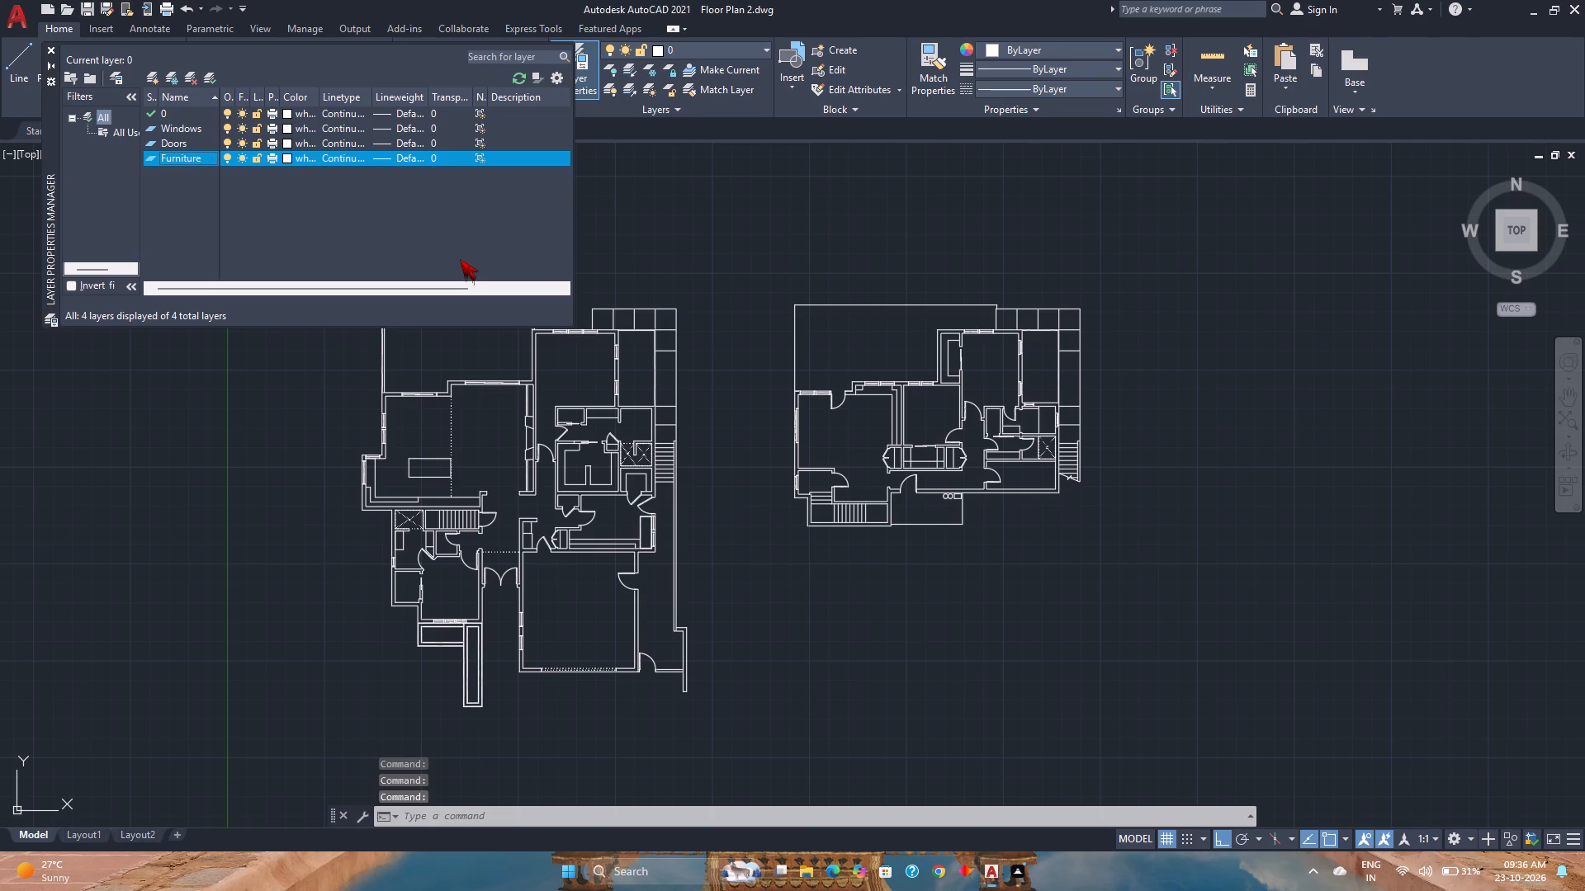
Create a new layer named Greenary.
{"action": "key", "text": "alt+n"}
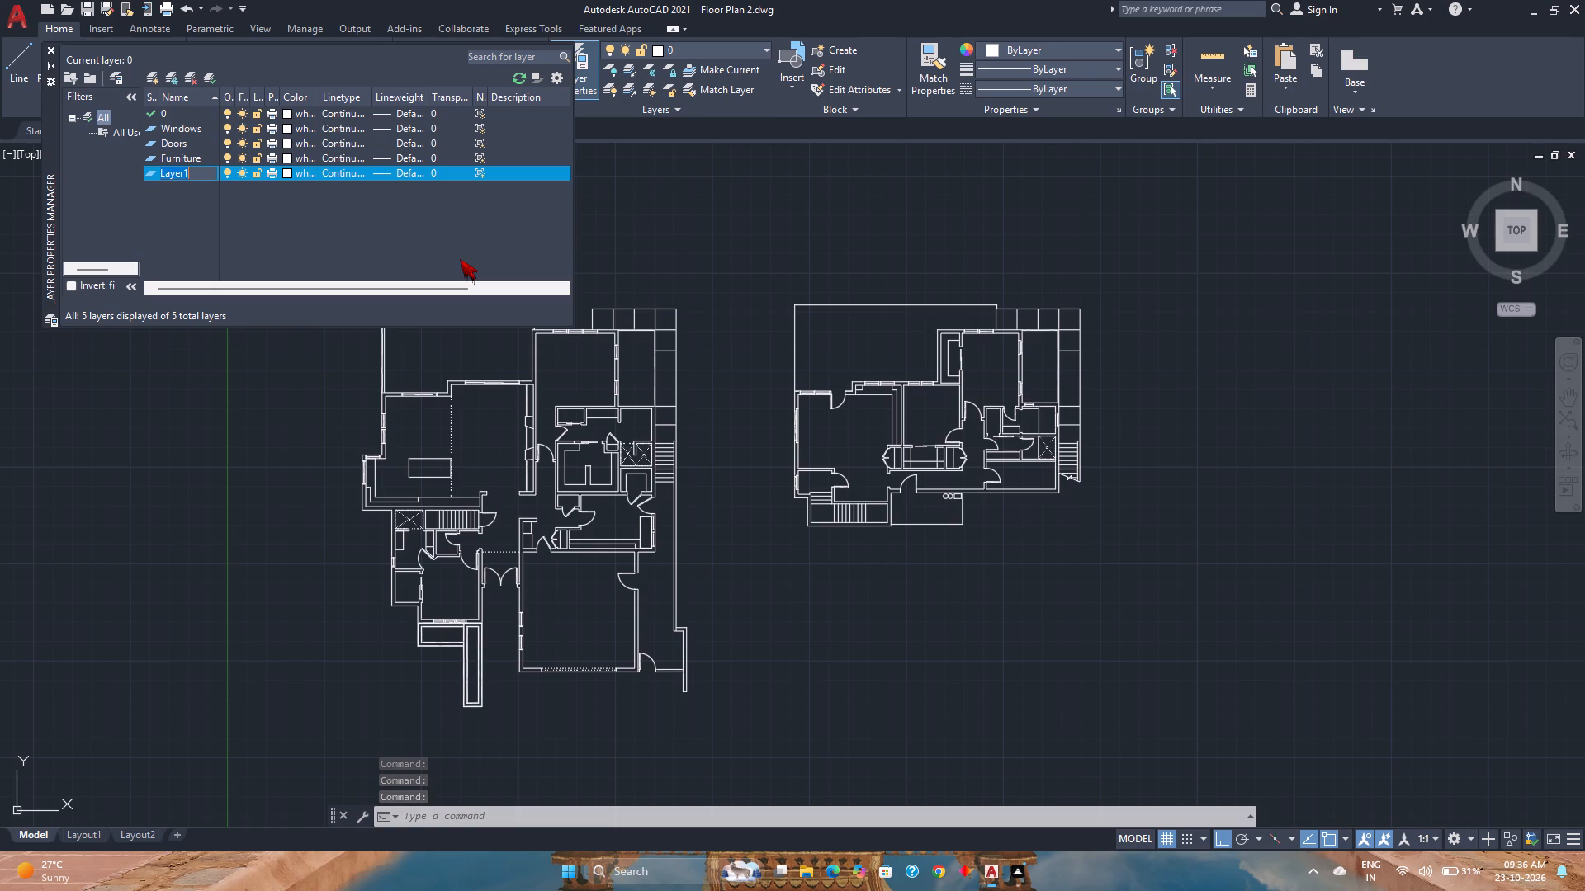
{"action": "key", "text": "shift+g"}
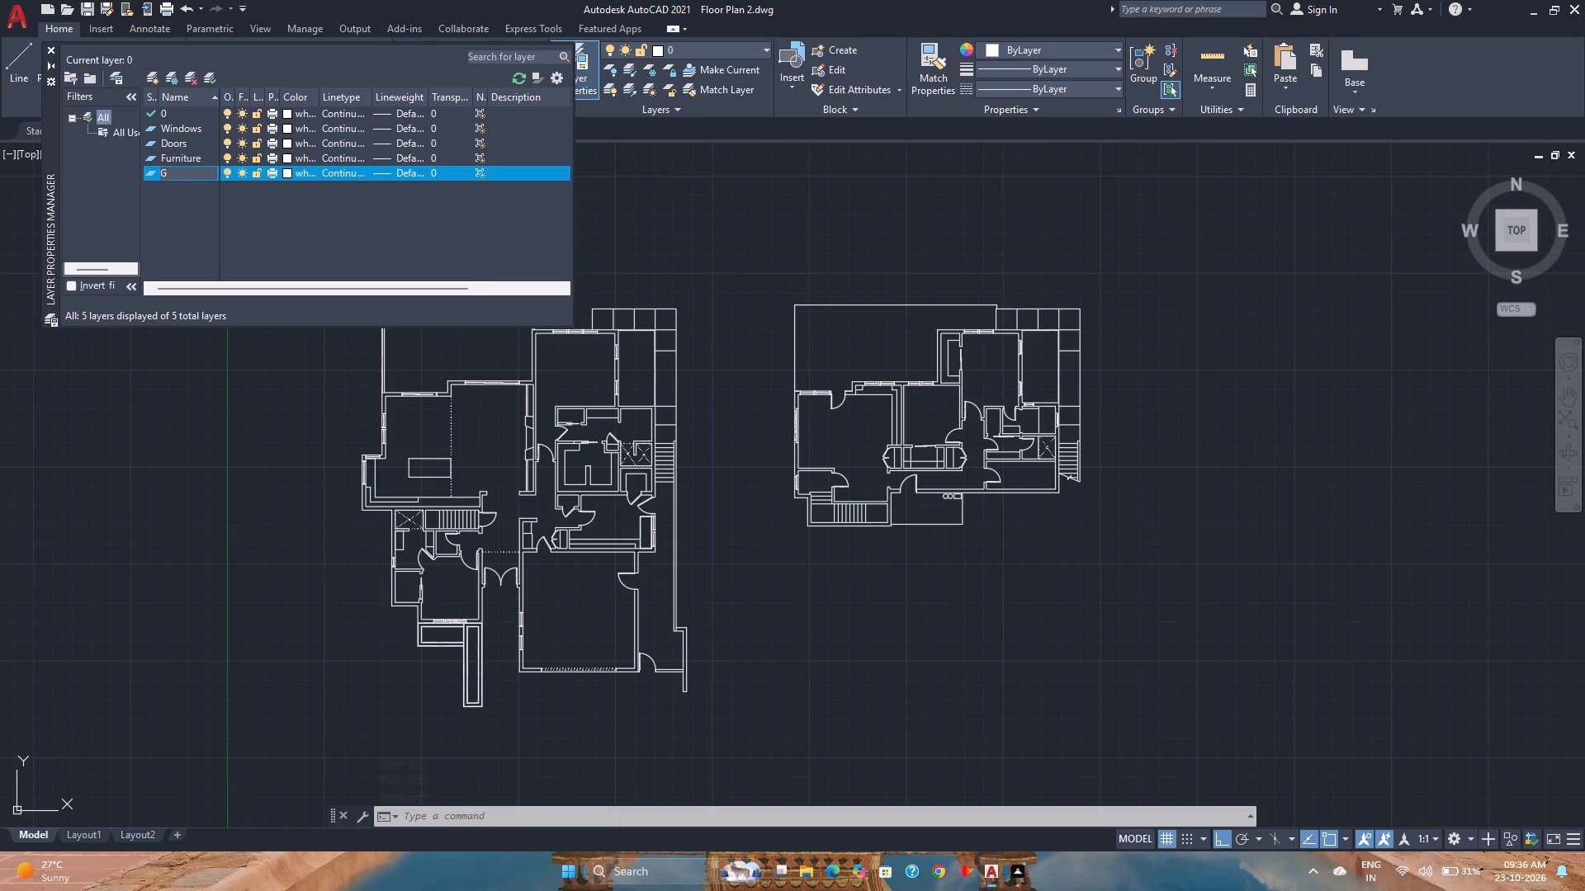
{"action": "type", "text": "reenary"}
{"action": "key", "text": "Return"}
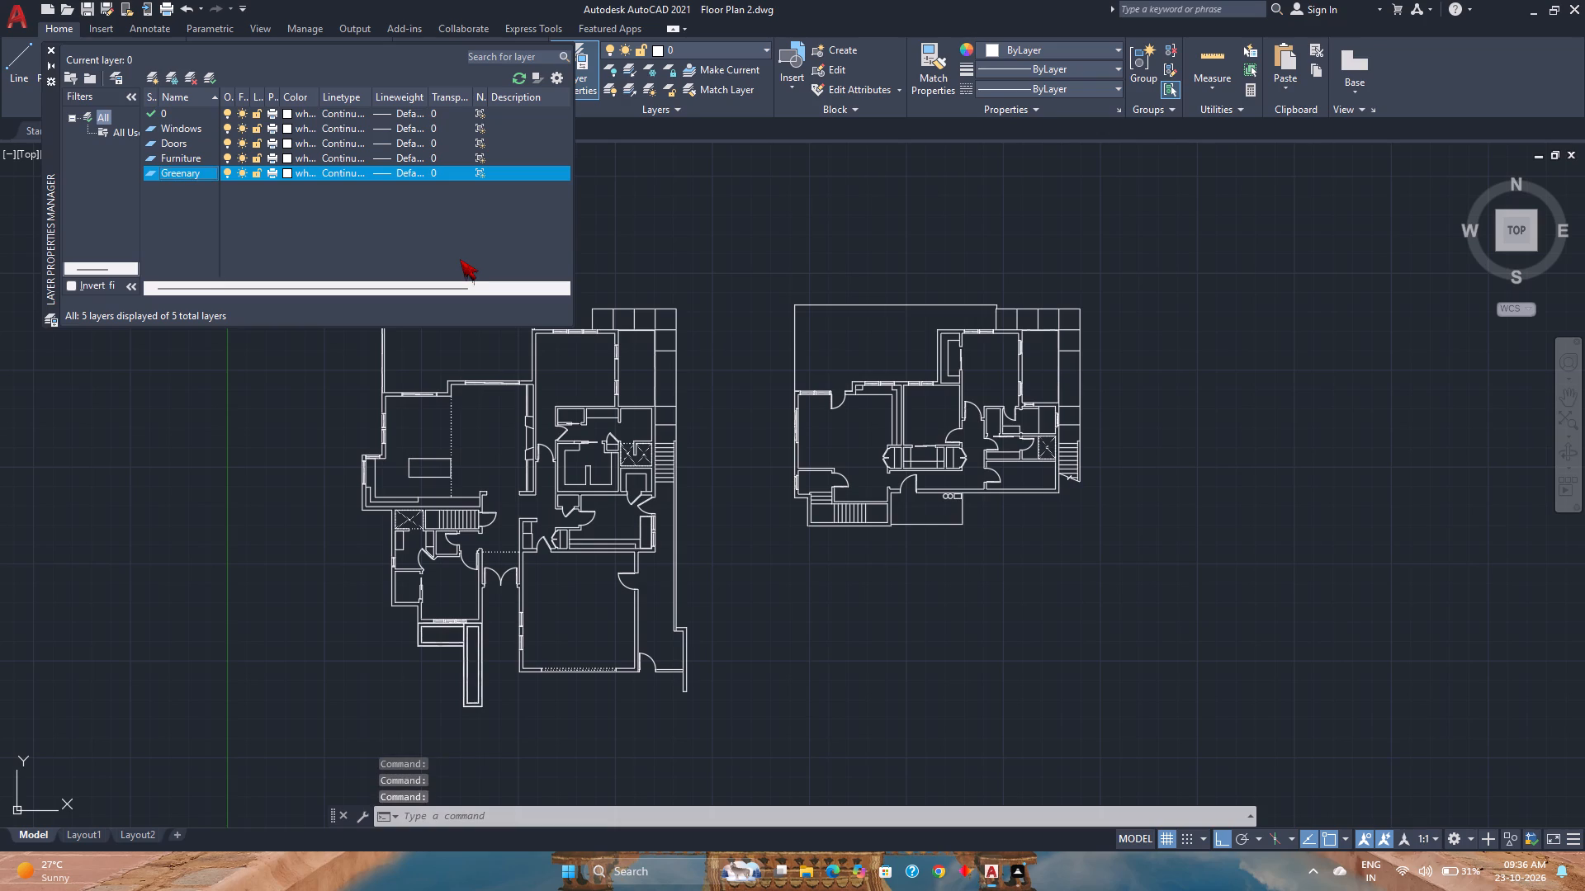
Create a new layer named Walls.
{"action": "key", "text": "alt+n"}
{"action": "key", "text": "shift+w"}
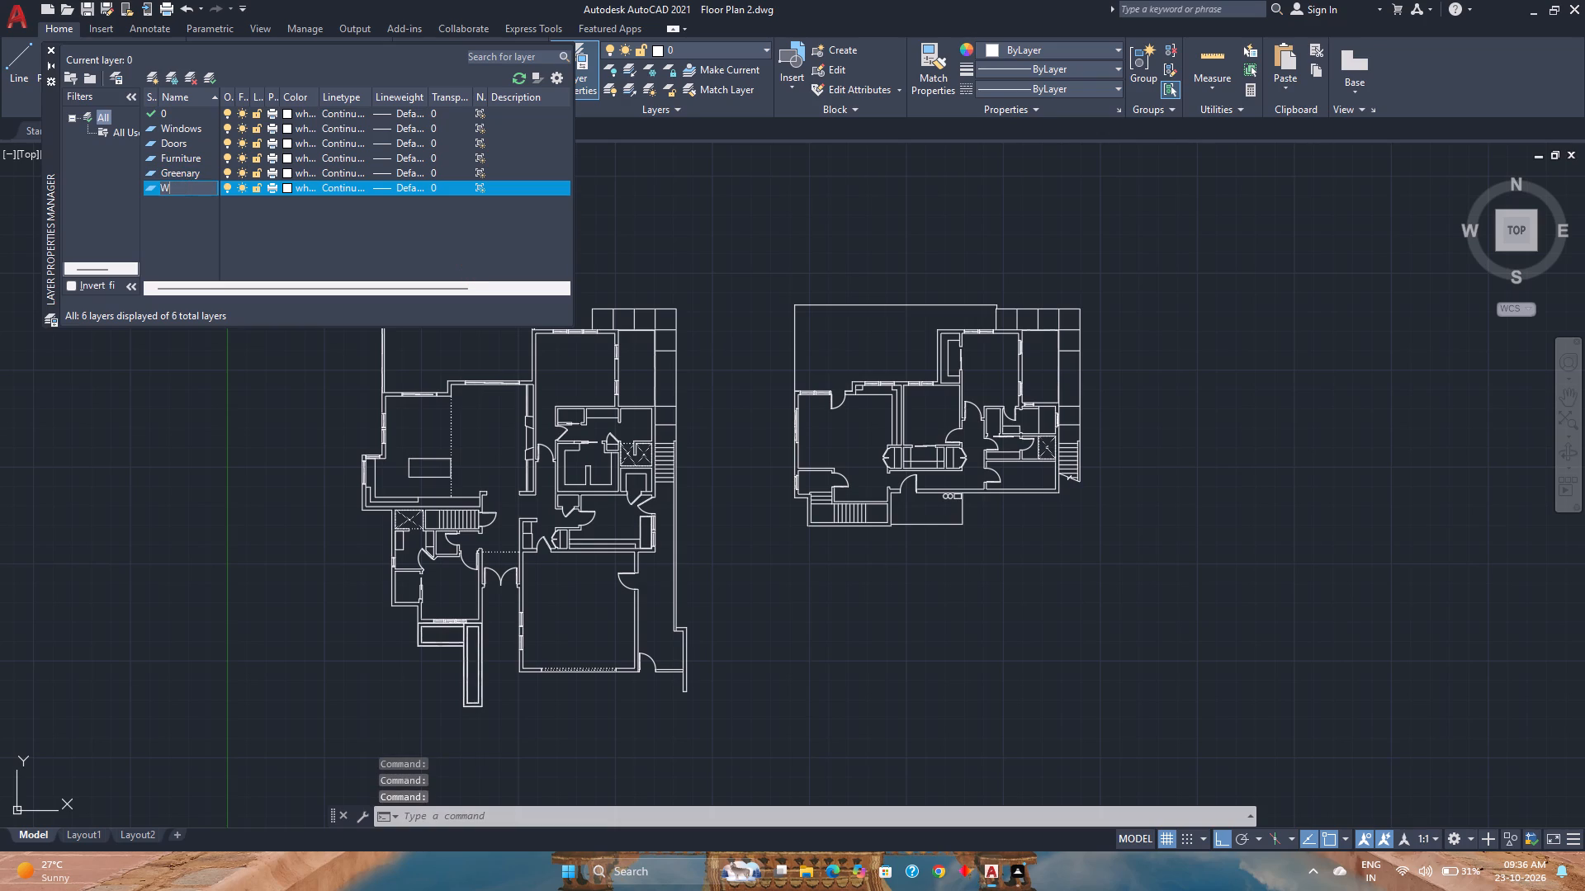
{"action": "type", "text": "alls"}
{"action": "key", "text": "Return"}
Create a new layer named Dimensions.
{"action": "key", "text": "alt+n"}
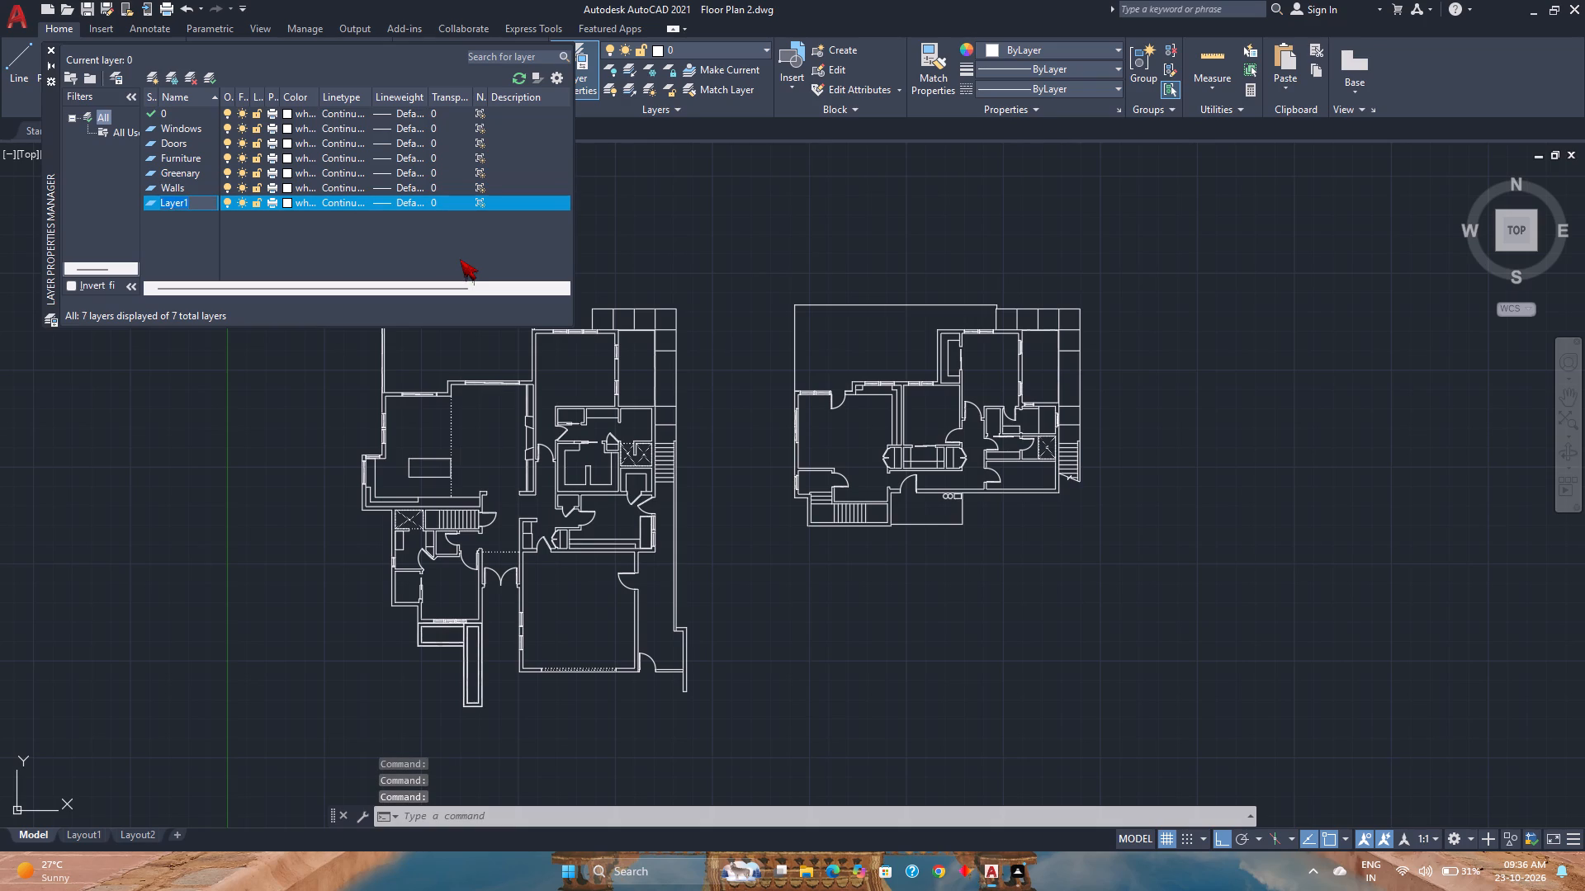
{"action": "type", "text": "Dimens"}
{"action": "type", "text": "ion"}
{"action": "key", "text": "s"}
{"action": "key", "text": "Return"}
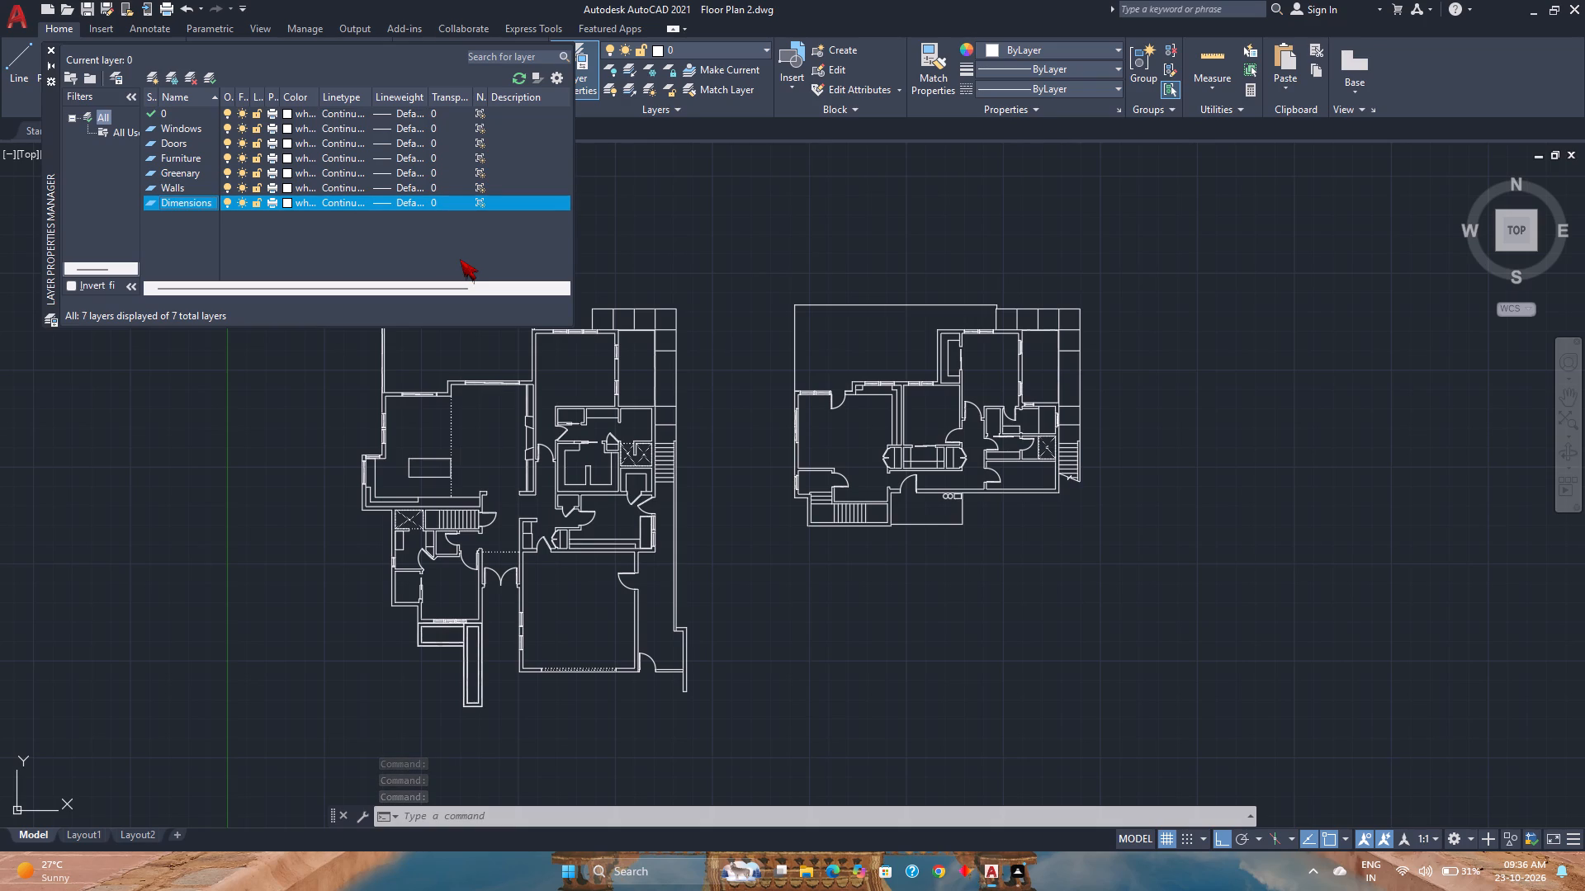
Create a new layer named Txt.
{"action": "key", "text": "alt+n"}
{"action": "type", "text": "Txt"}
{"action": "key", "text": "Return"}
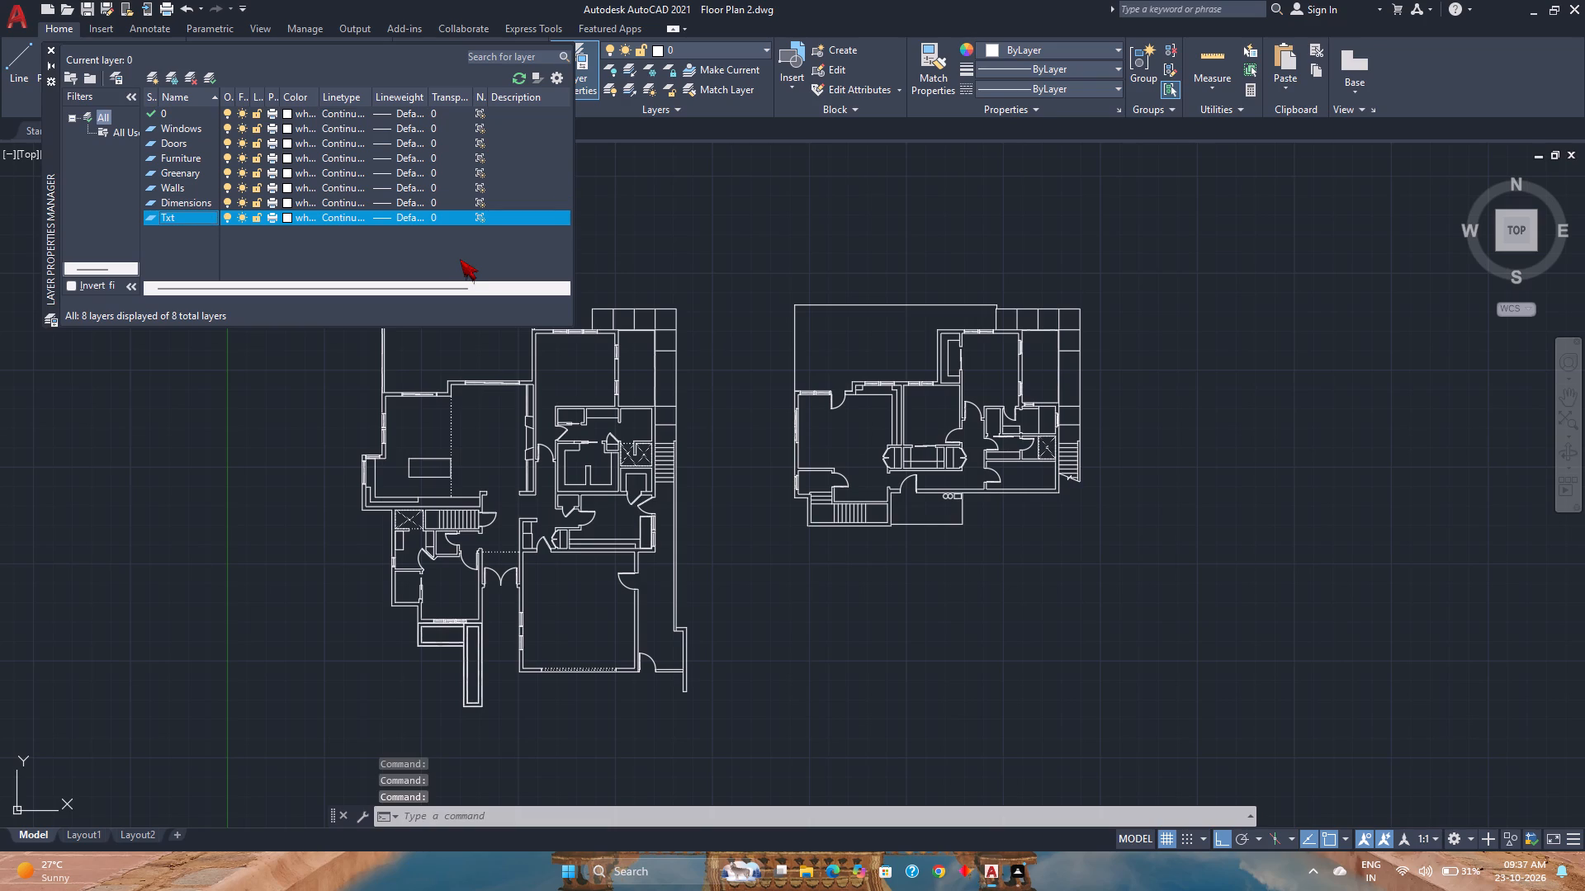
Create a new layer named Stairs.
{"action": "key", "text": "alt+n"}
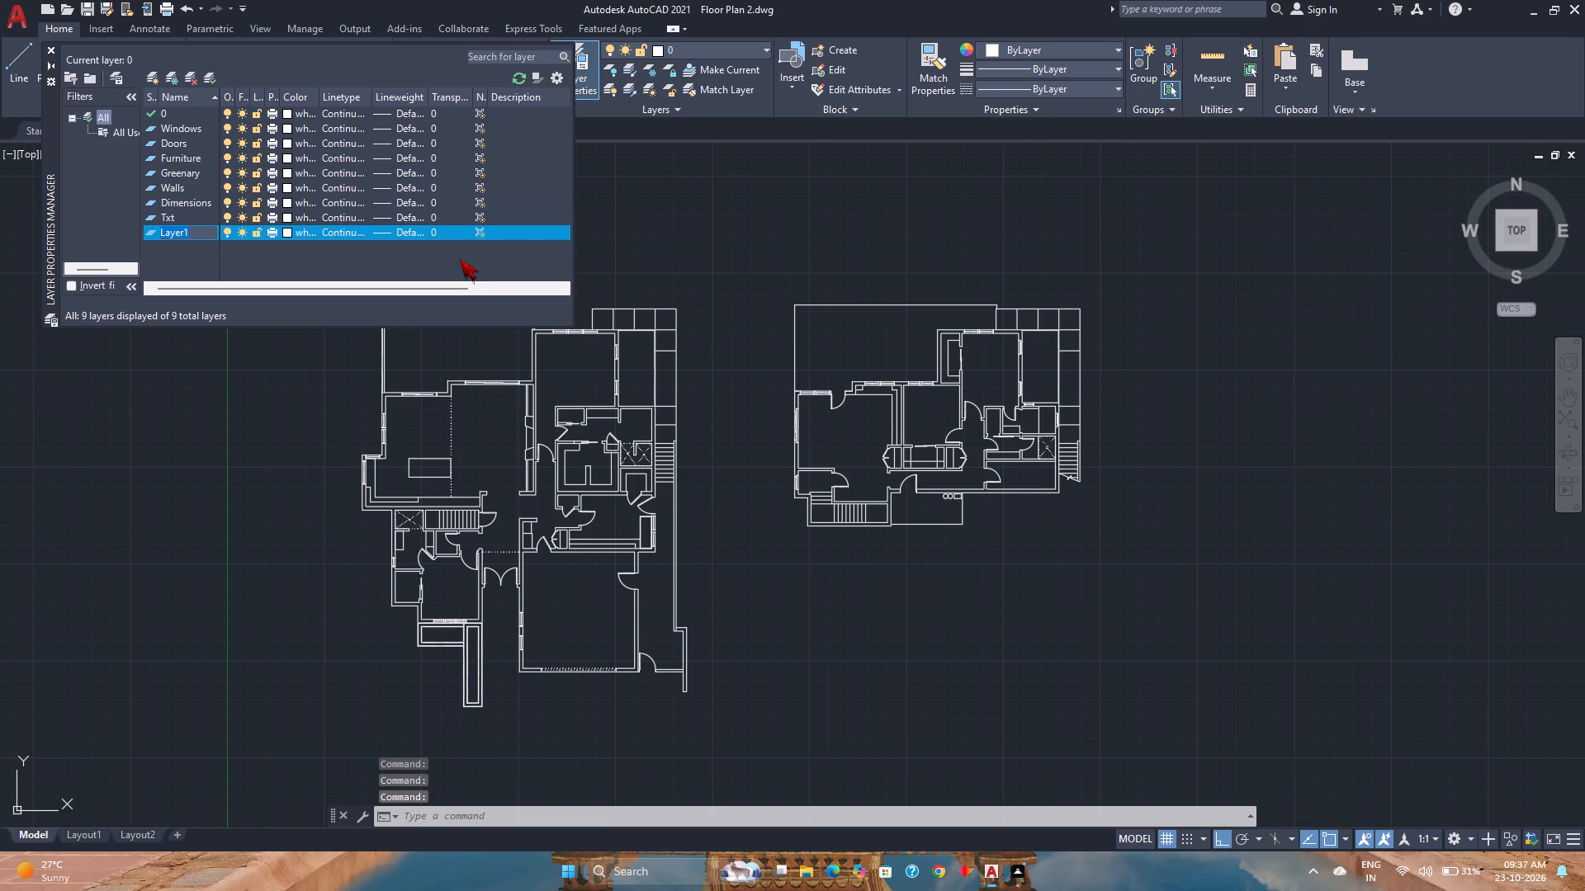
{"action": "type", "text": "Stai"}
{"action": "type", "text": "rs"}
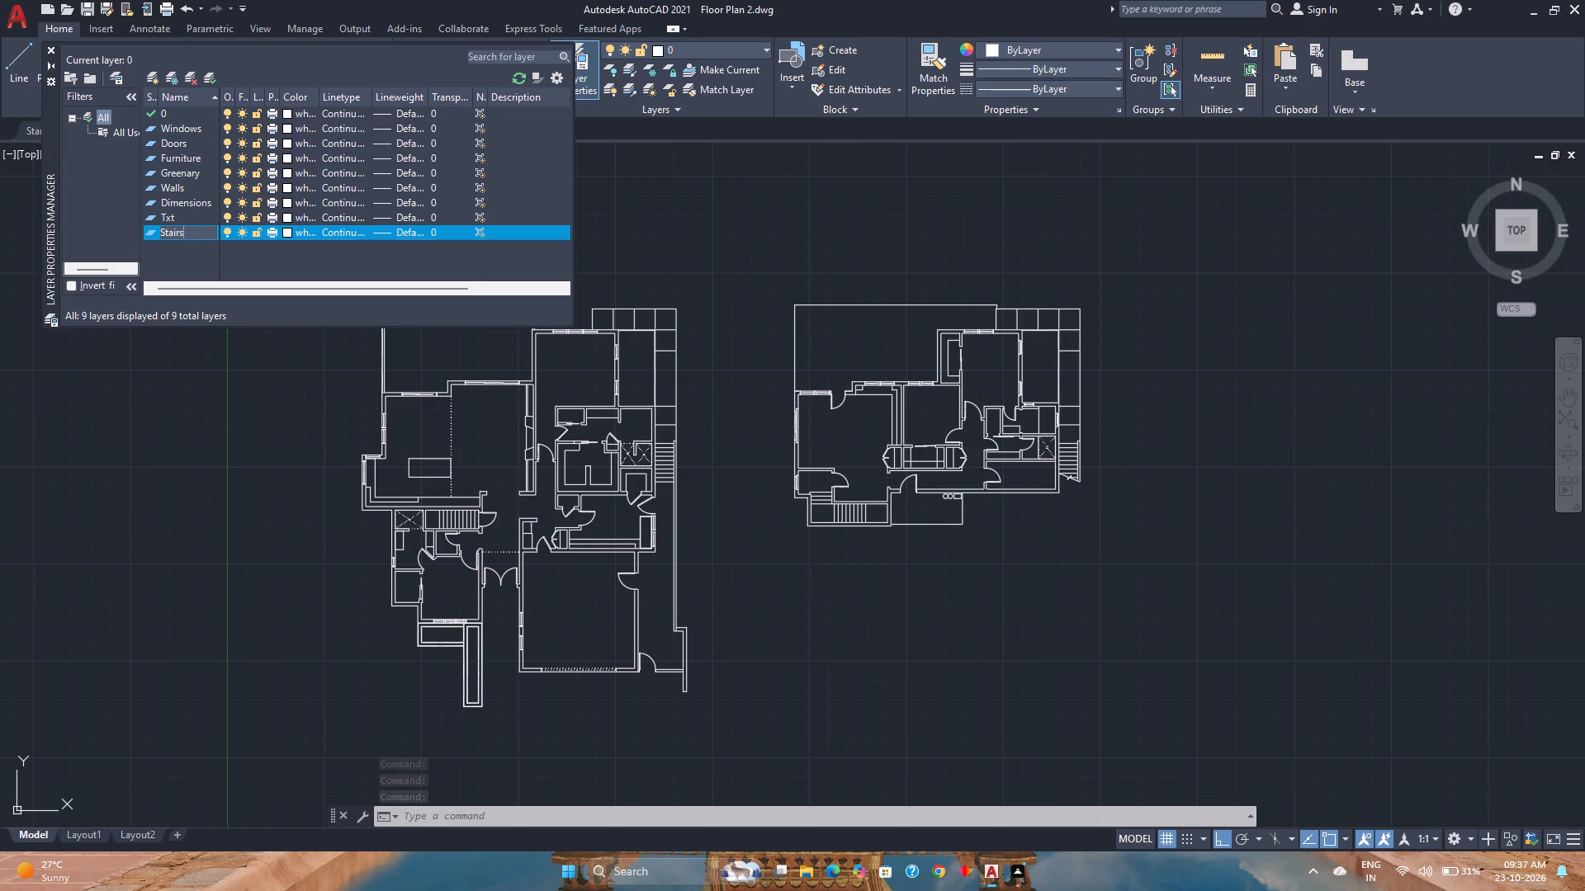
{"action": "key", "text": "Return"}
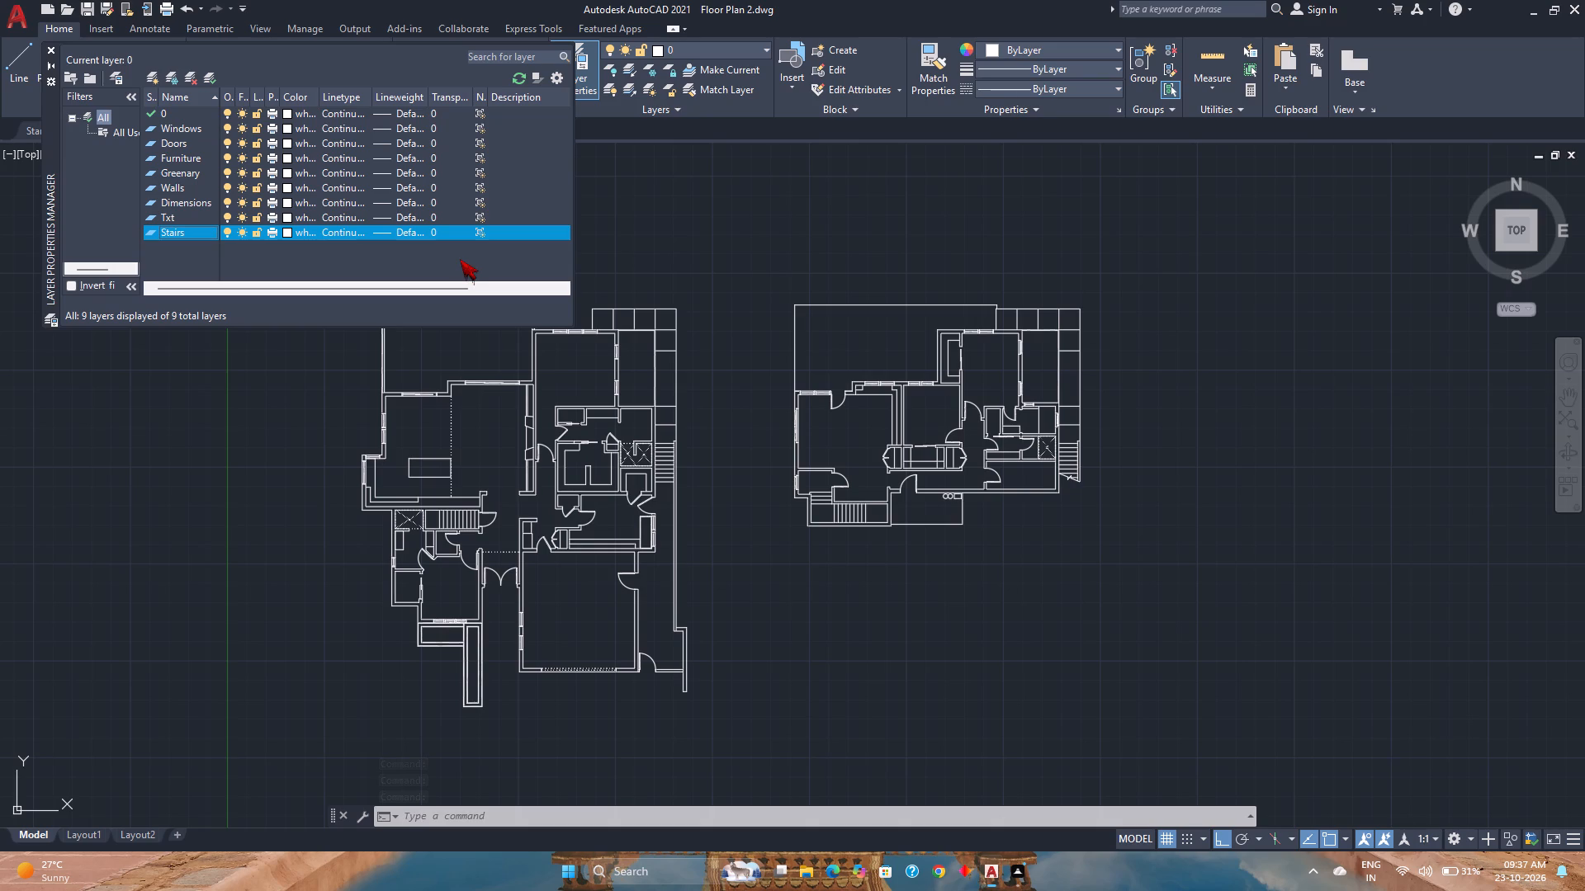
Create a new layer named Dotted Lines and close the layer manager.
{"action": "key", "text": "shift+n"}
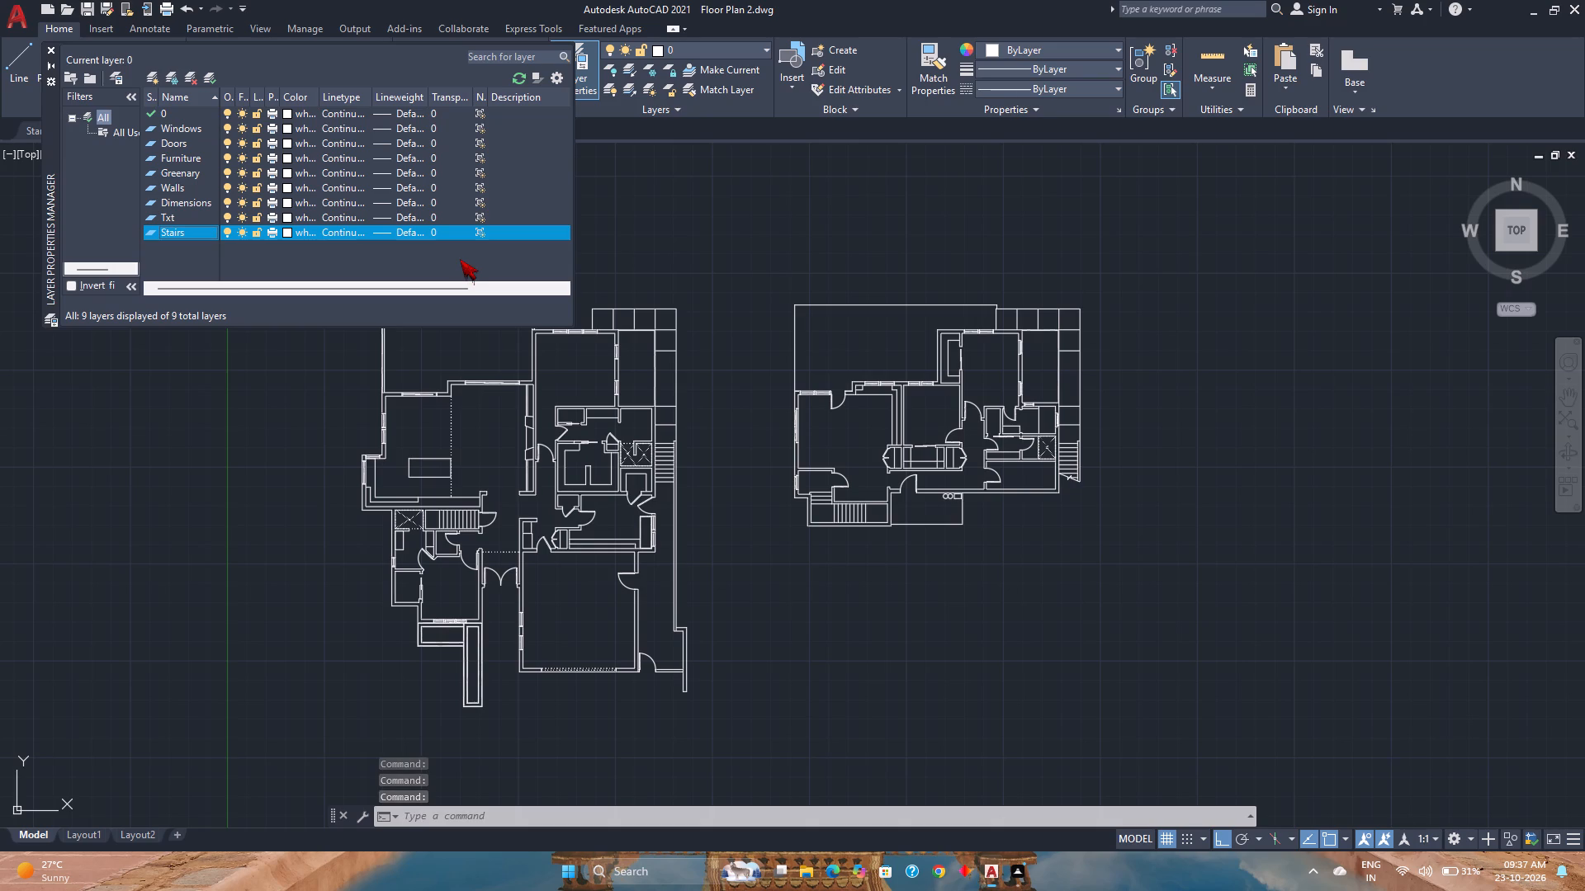
{"action": "key", "text": "alt+n"}
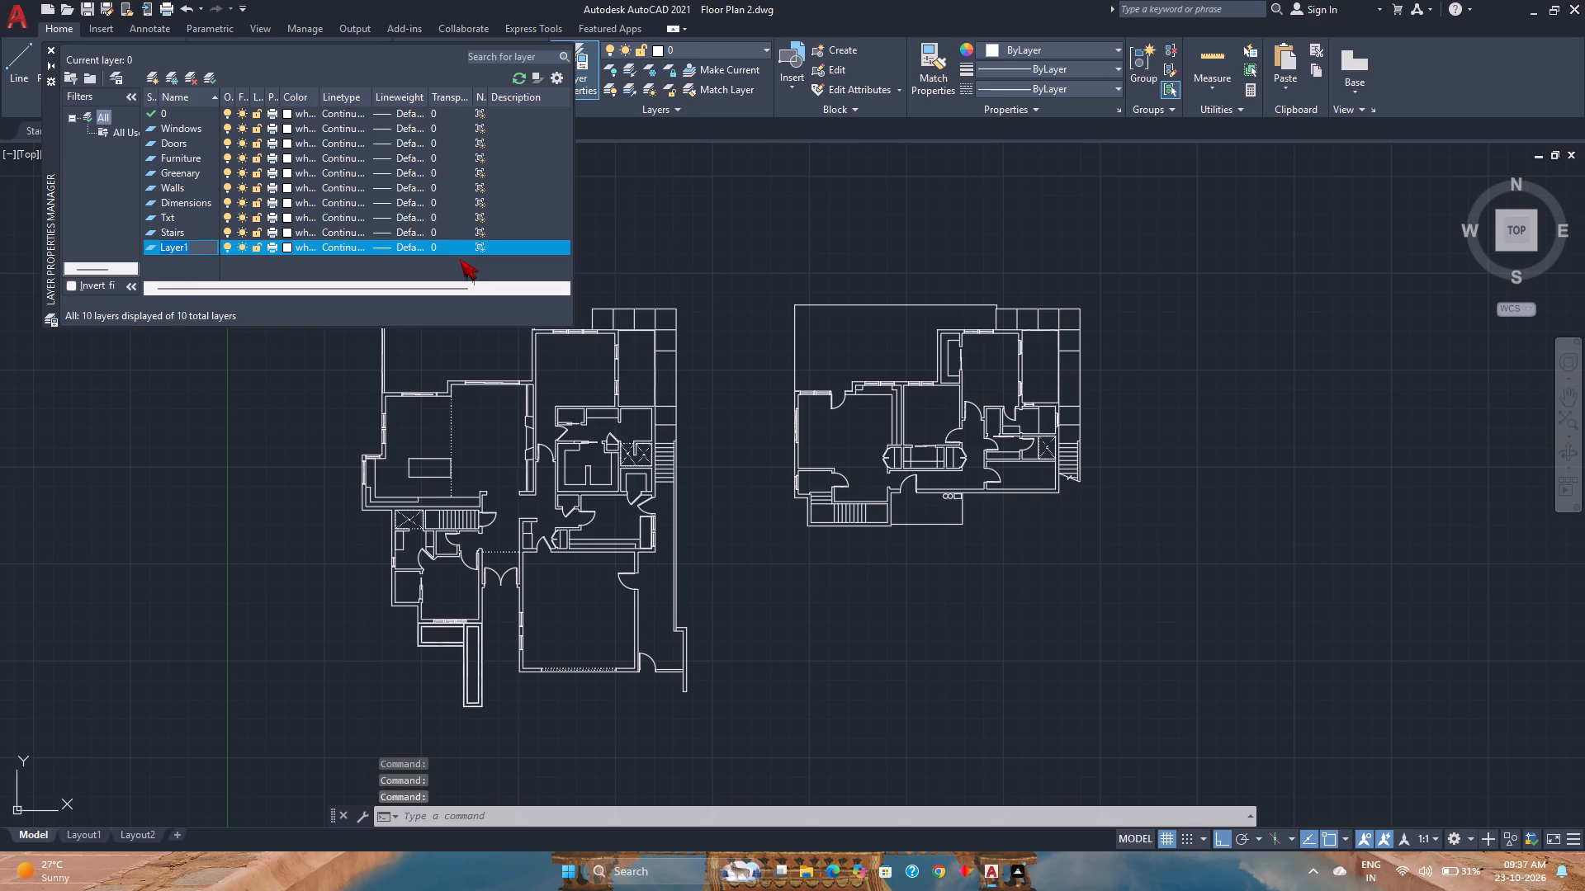
{"action": "type", "text": "Dotted Lines"}
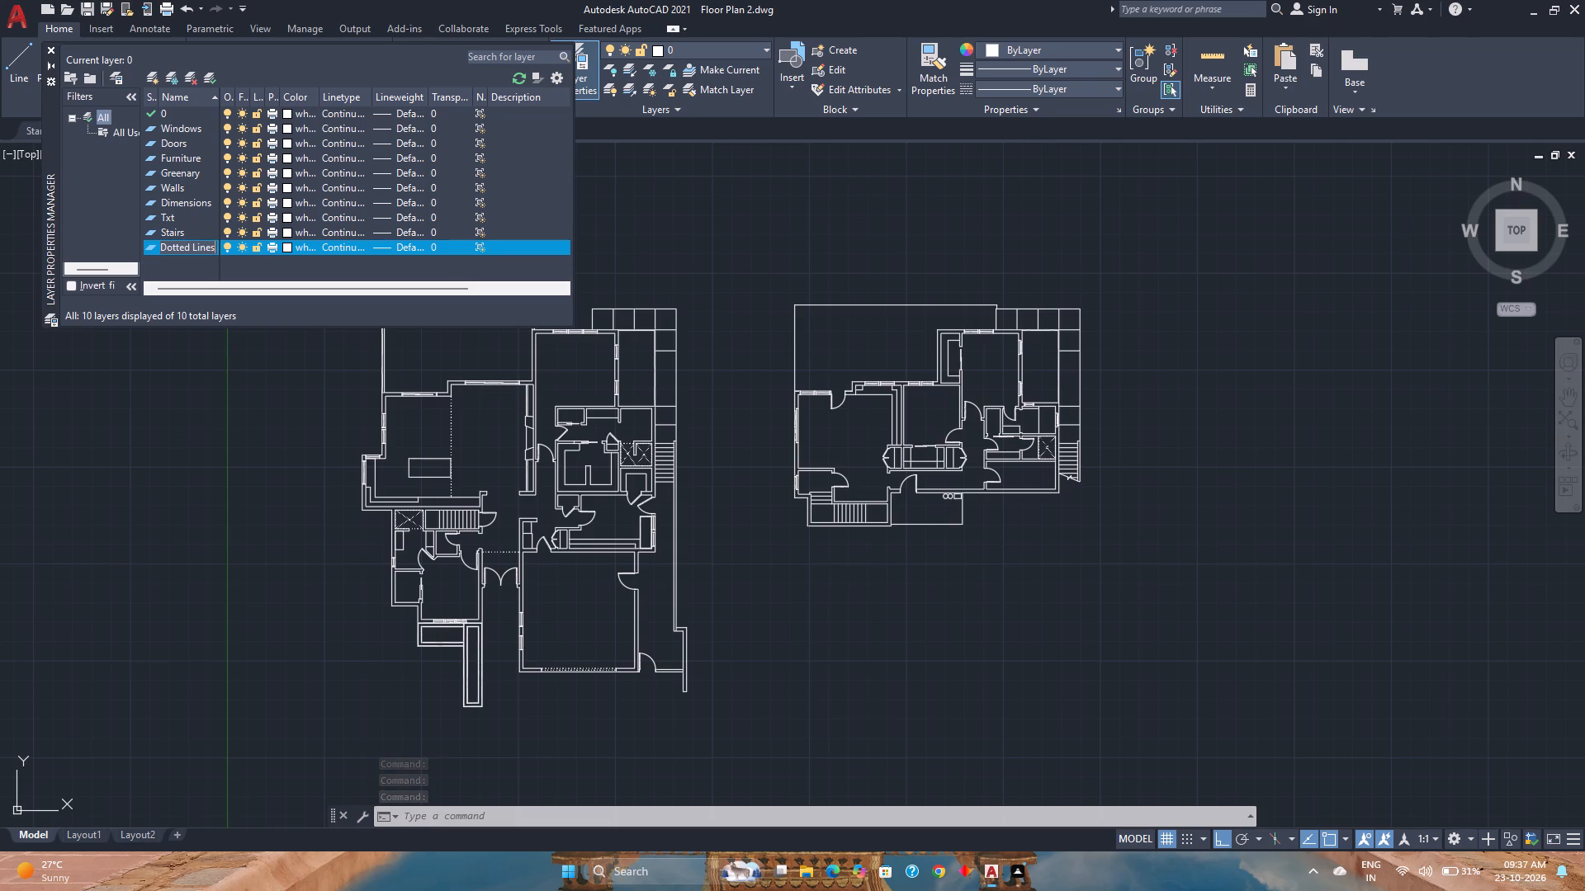
{"action": "key", "text": "Return"}
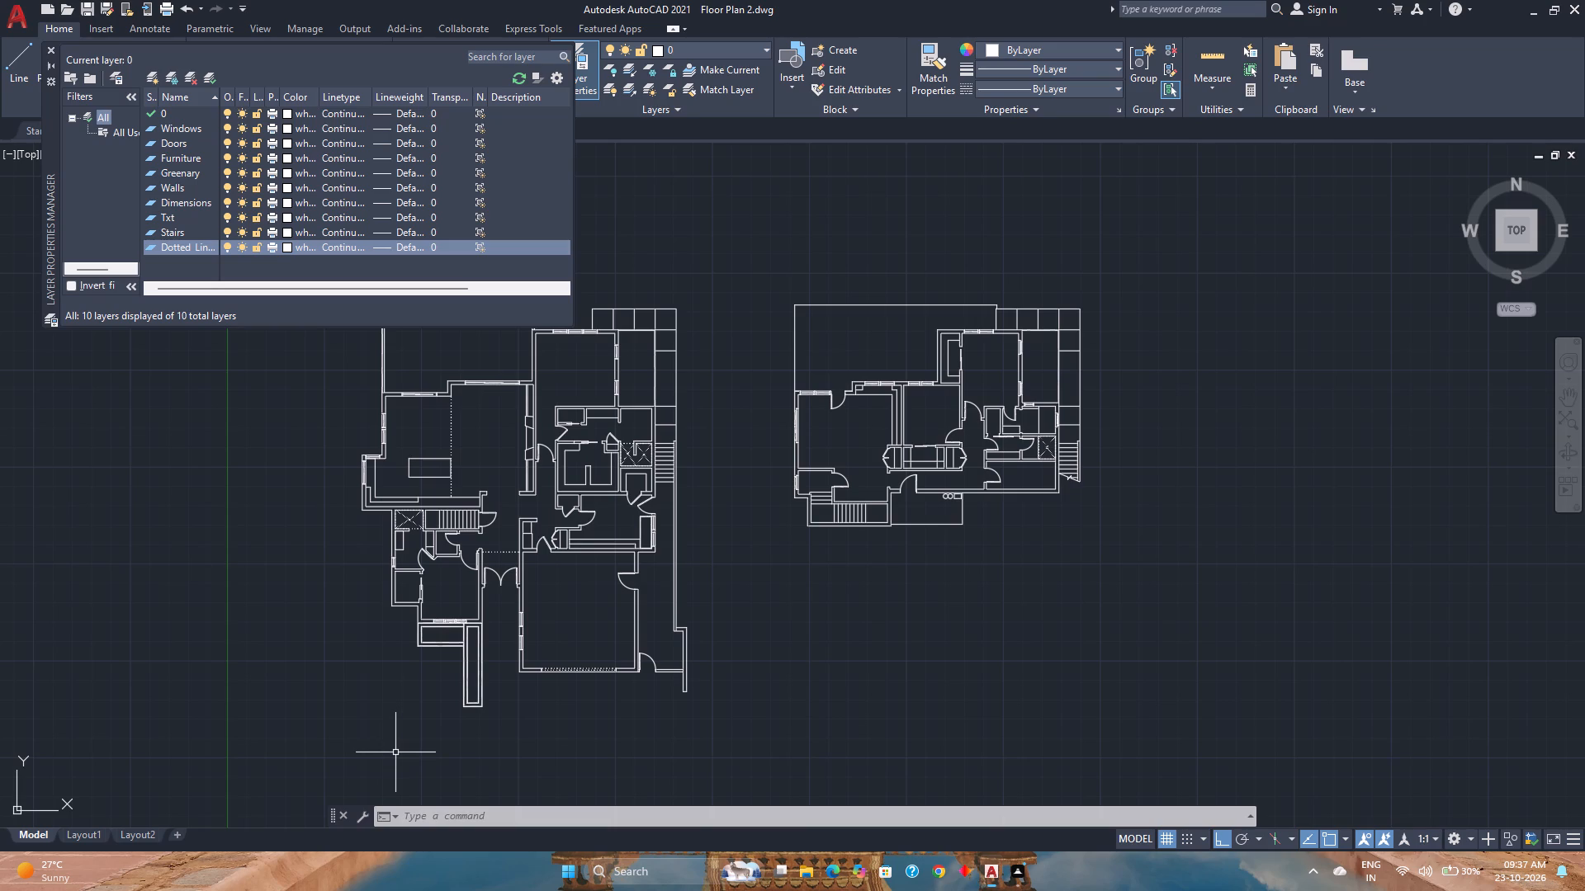
{"action": "left_click", "coordinate": [54, 49]}
Move the vertical outline on the west side of the smaller plan's open terrace 3 inches outward, away from the wall corner.
{"action": "scroll", "coordinate": [805, 377], "scroll_direction": "up", "scroll_amount": 1}
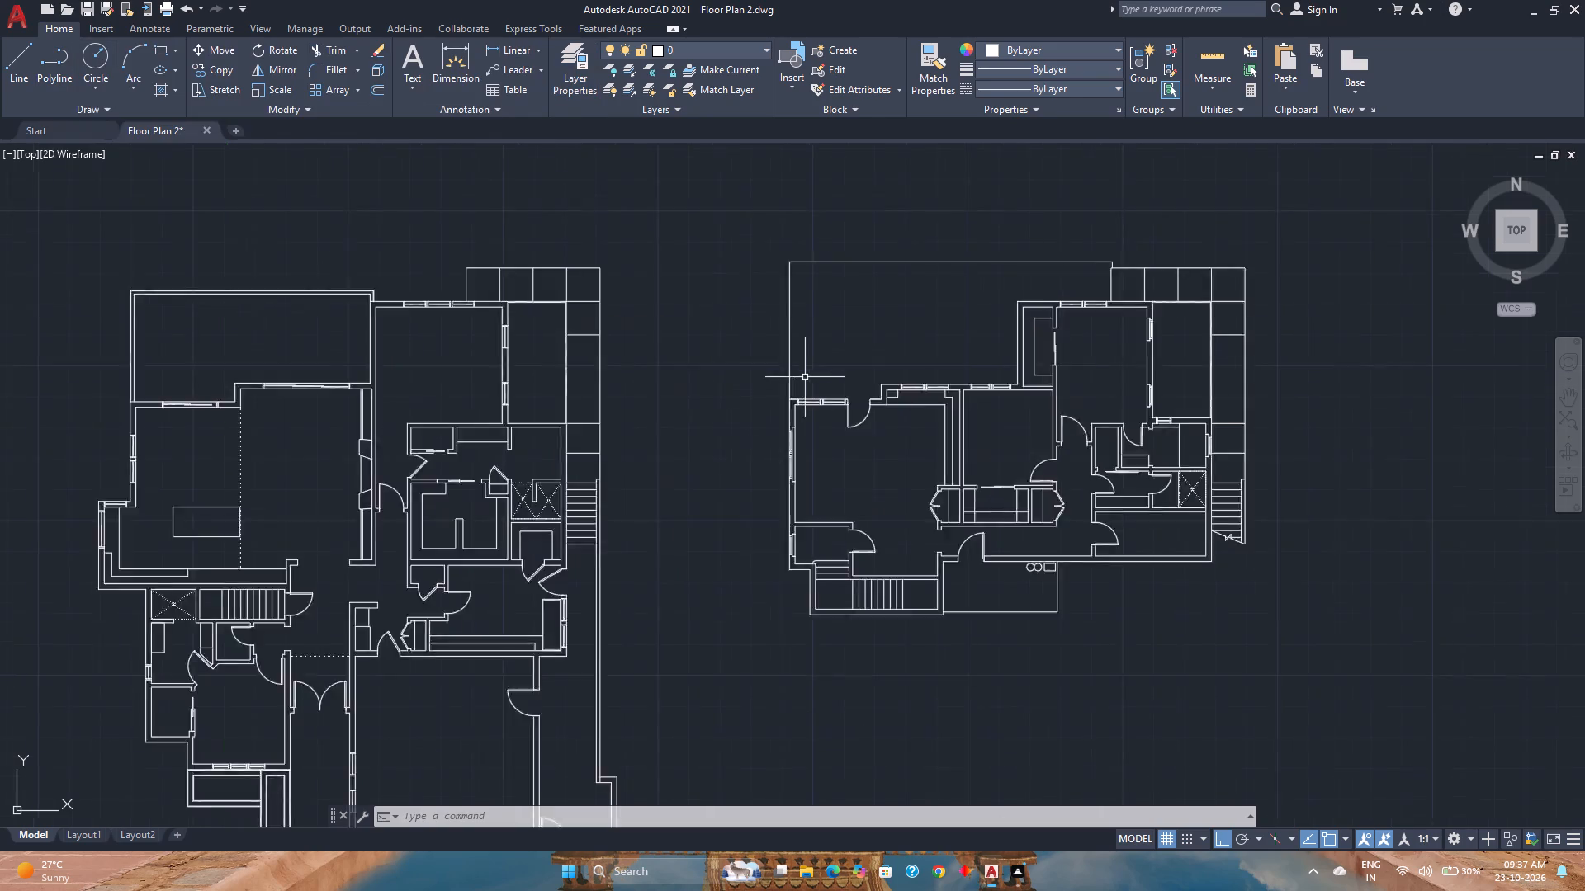
{"action": "scroll", "coordinate": [805, 377], "scroll_direction": "up", "scroll_amount": 2}
{"action": "left_click", "coordinate": [805, 377]}
{"action": "left_click", "coordinate": [749, 369]}
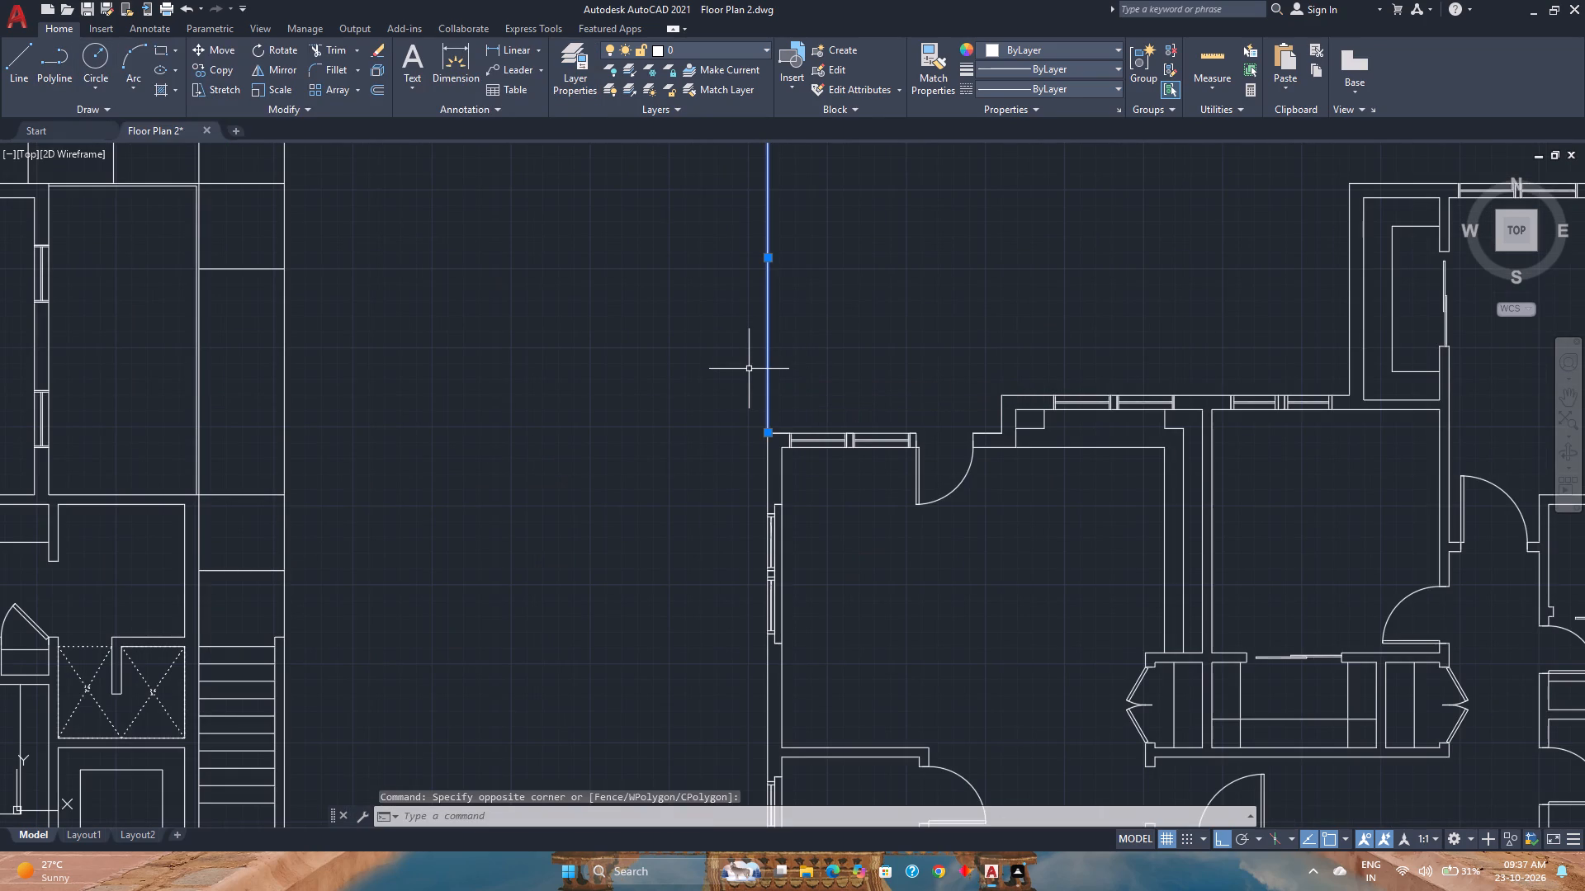
{"action": "left_click", "coordinate": [202, 49]}
{"action": "scroll", "coordinate": [741, 462], "scroll_direction": "up", "scroll_amount": 2}
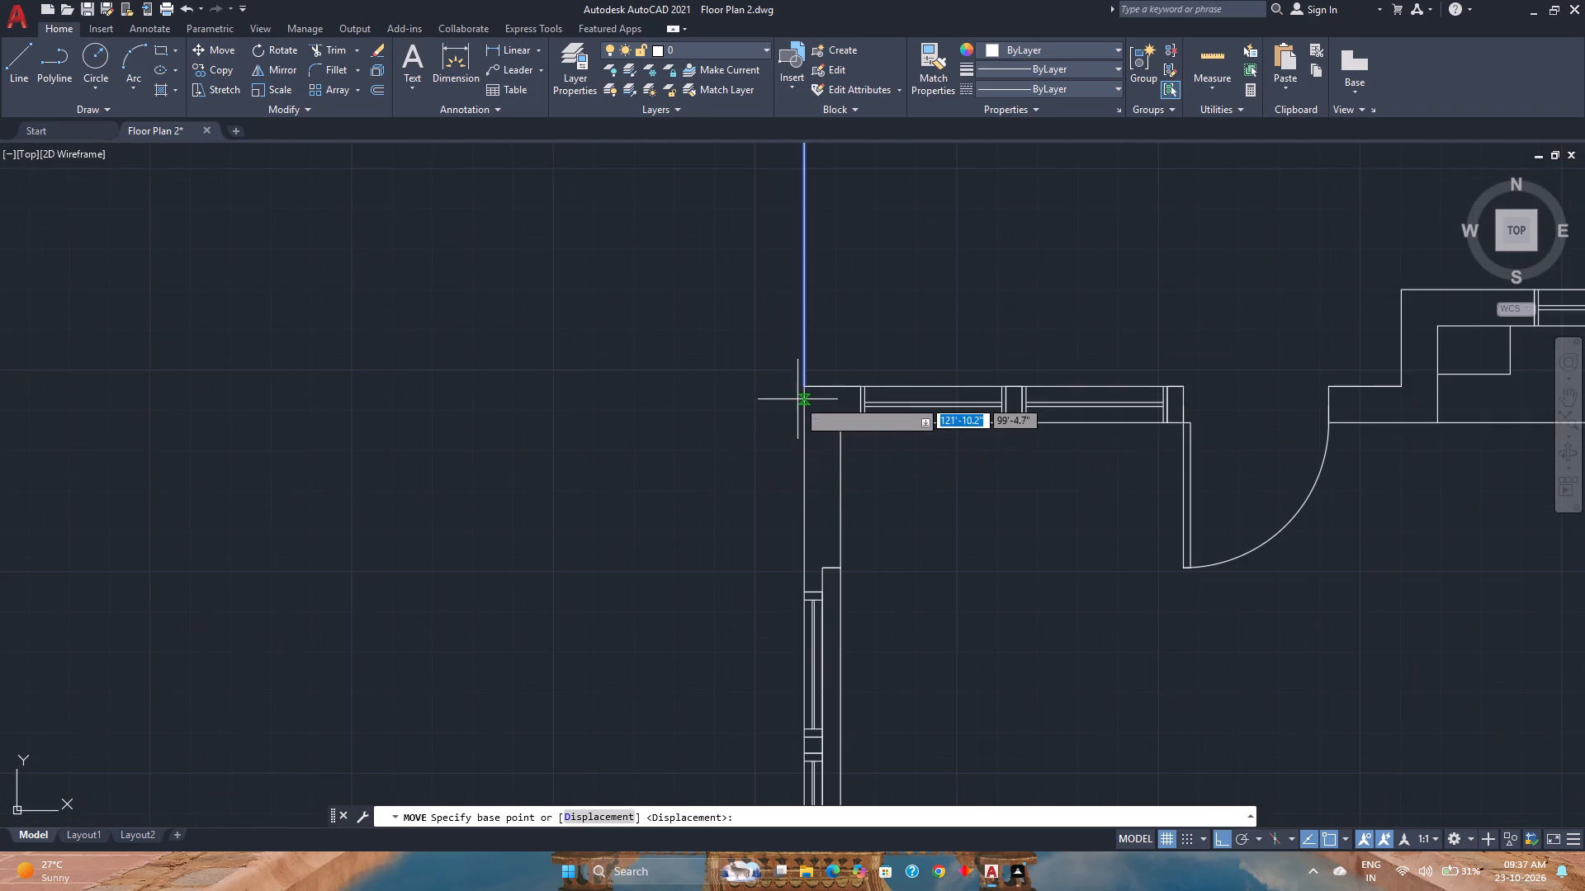
{"action": "scroll", "coordinate": [803, 392], "scroll_direction": "up", "scroll_amount": 2}
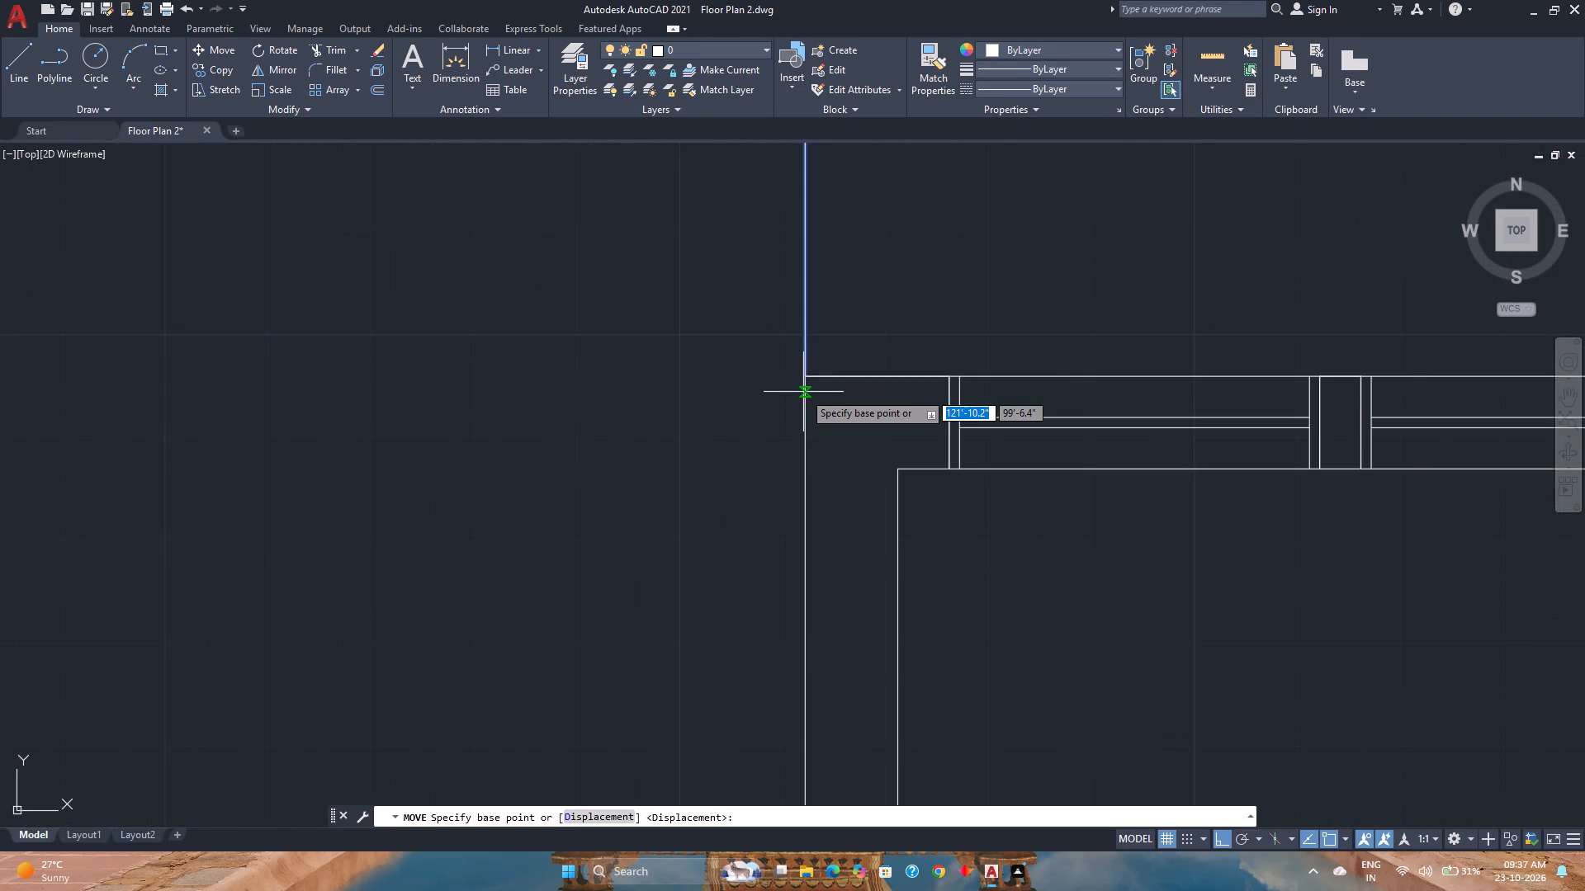
{"action": "scroll", "coordinate": [803, 392], "scroll_direction": "up", "scroll_amount": 1}
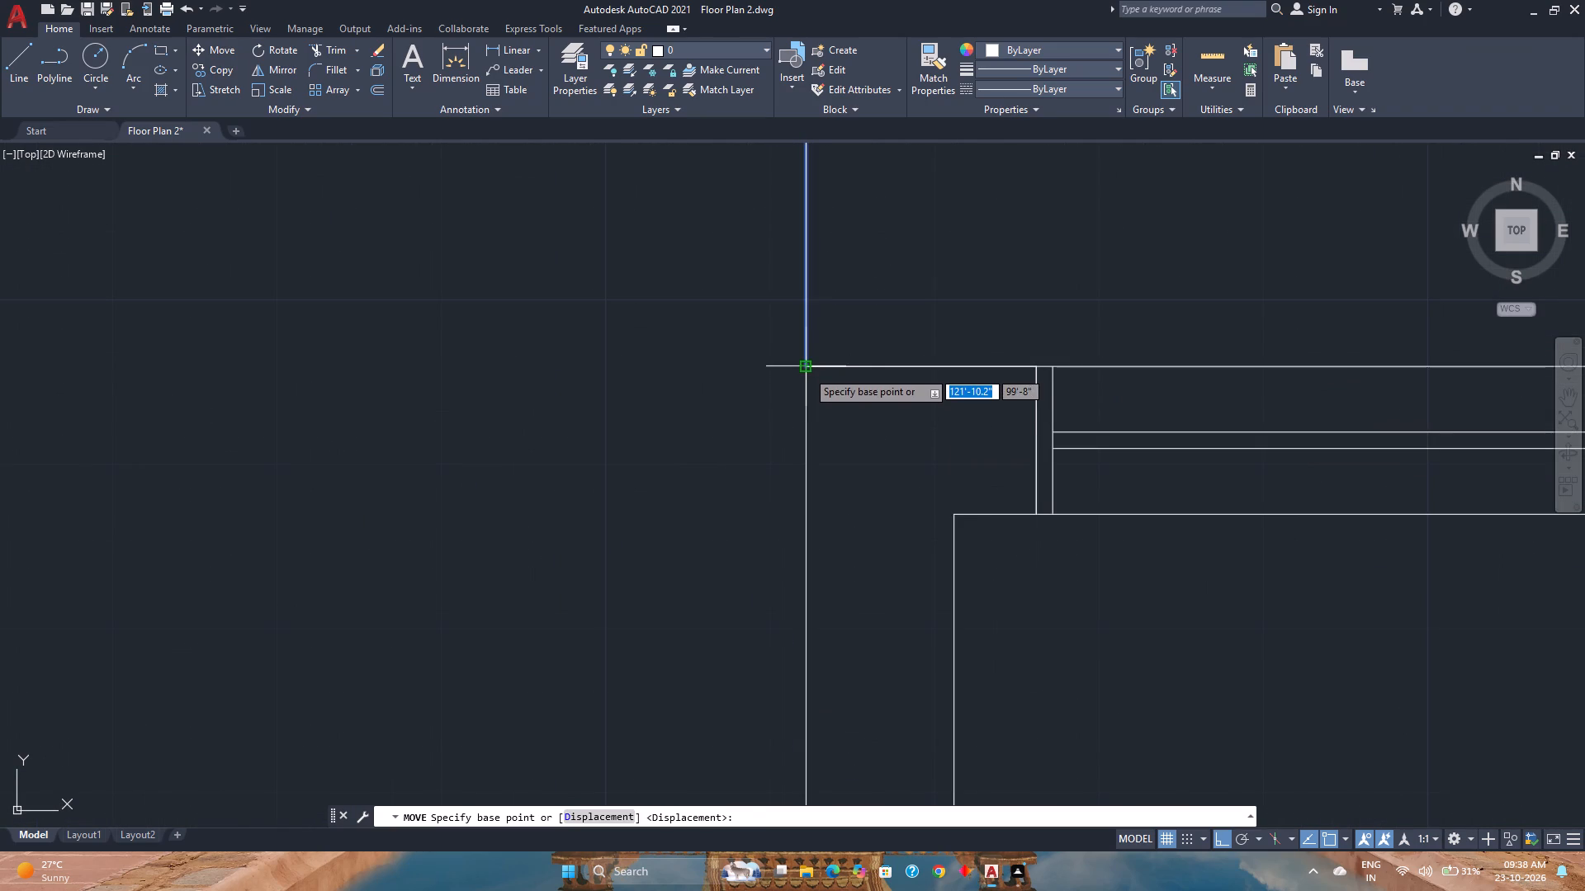
{"action": "left_click", "coordinate": [807, 370]}
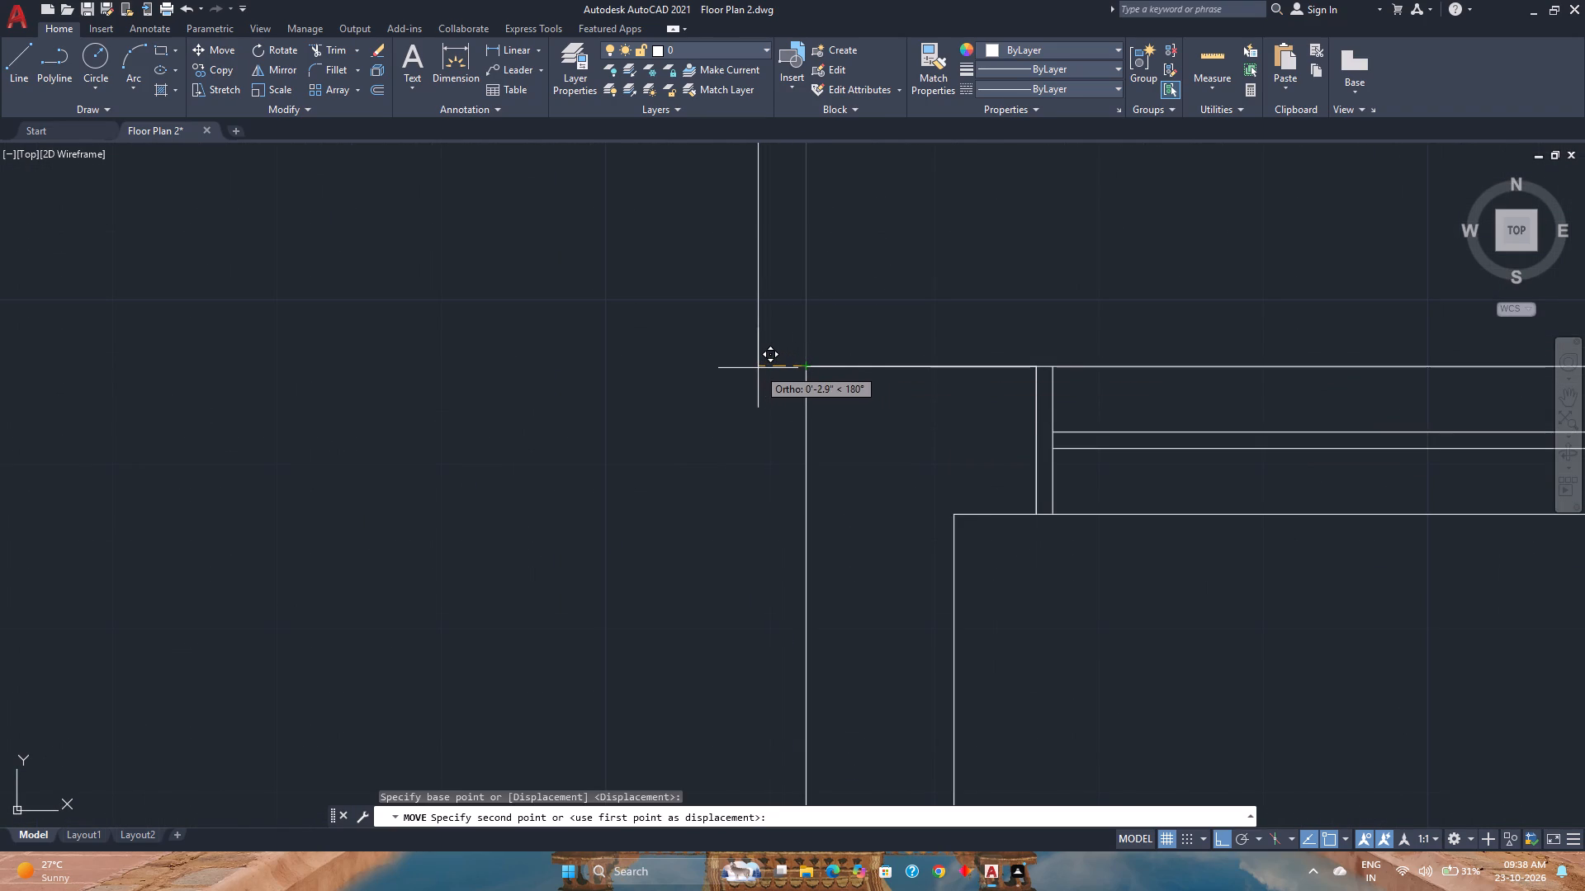
{"action": "key", "text": "3"}
{"action": "key", "text": "Return"}
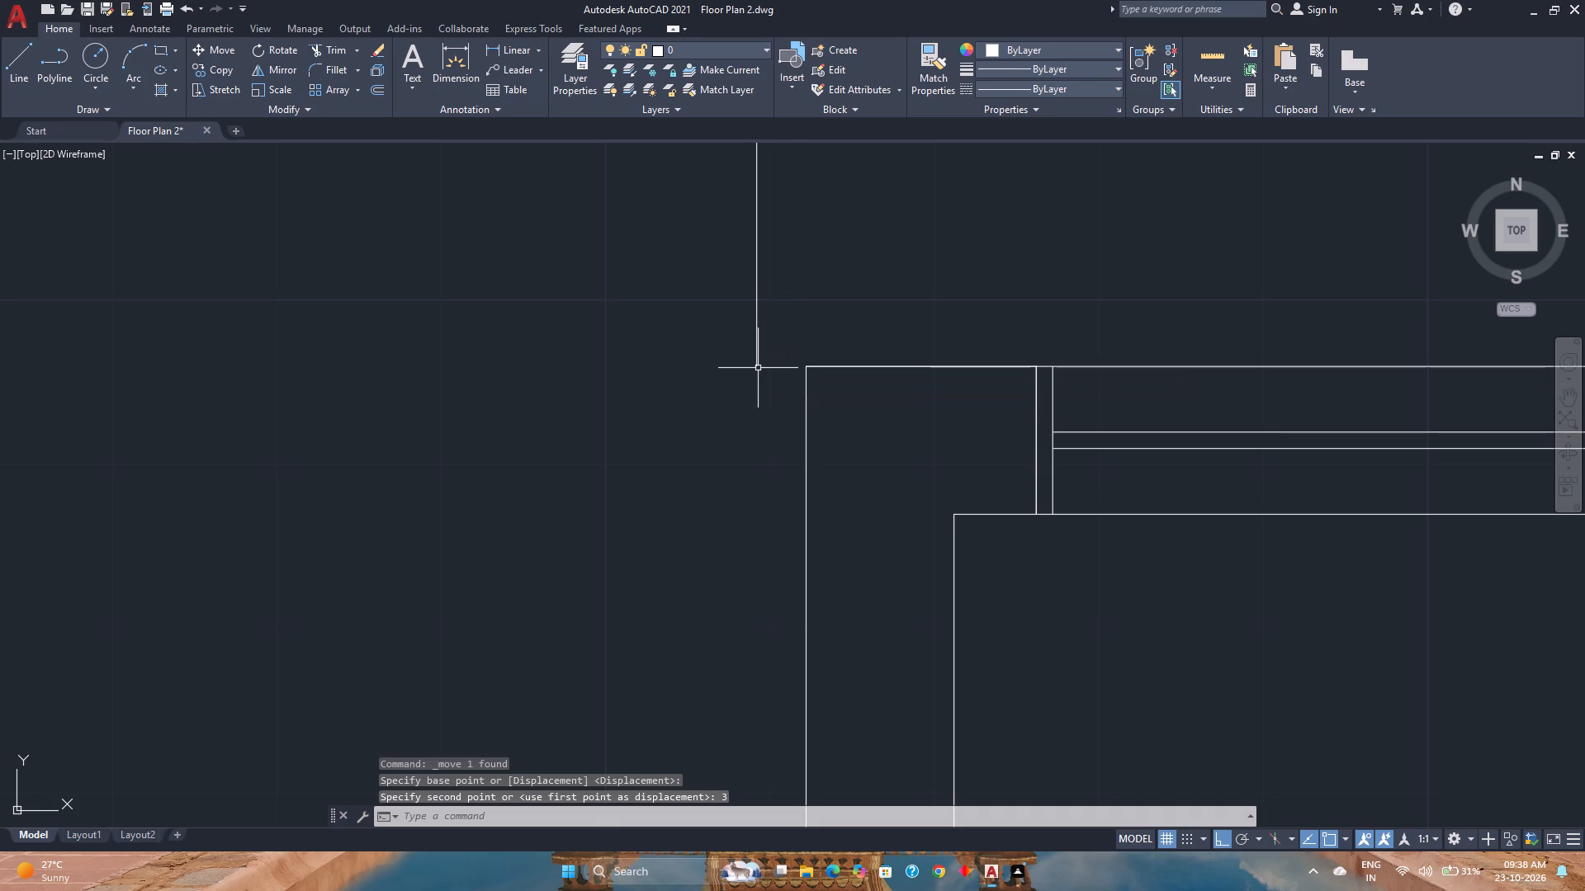
Stretch the lower end of the moved terrace outline 3 inches downward, past the wall corner.
{"action": "left_click", "coordinate": [755, 349]}
{"action": "left_click", "coordinate": [760, 365]}
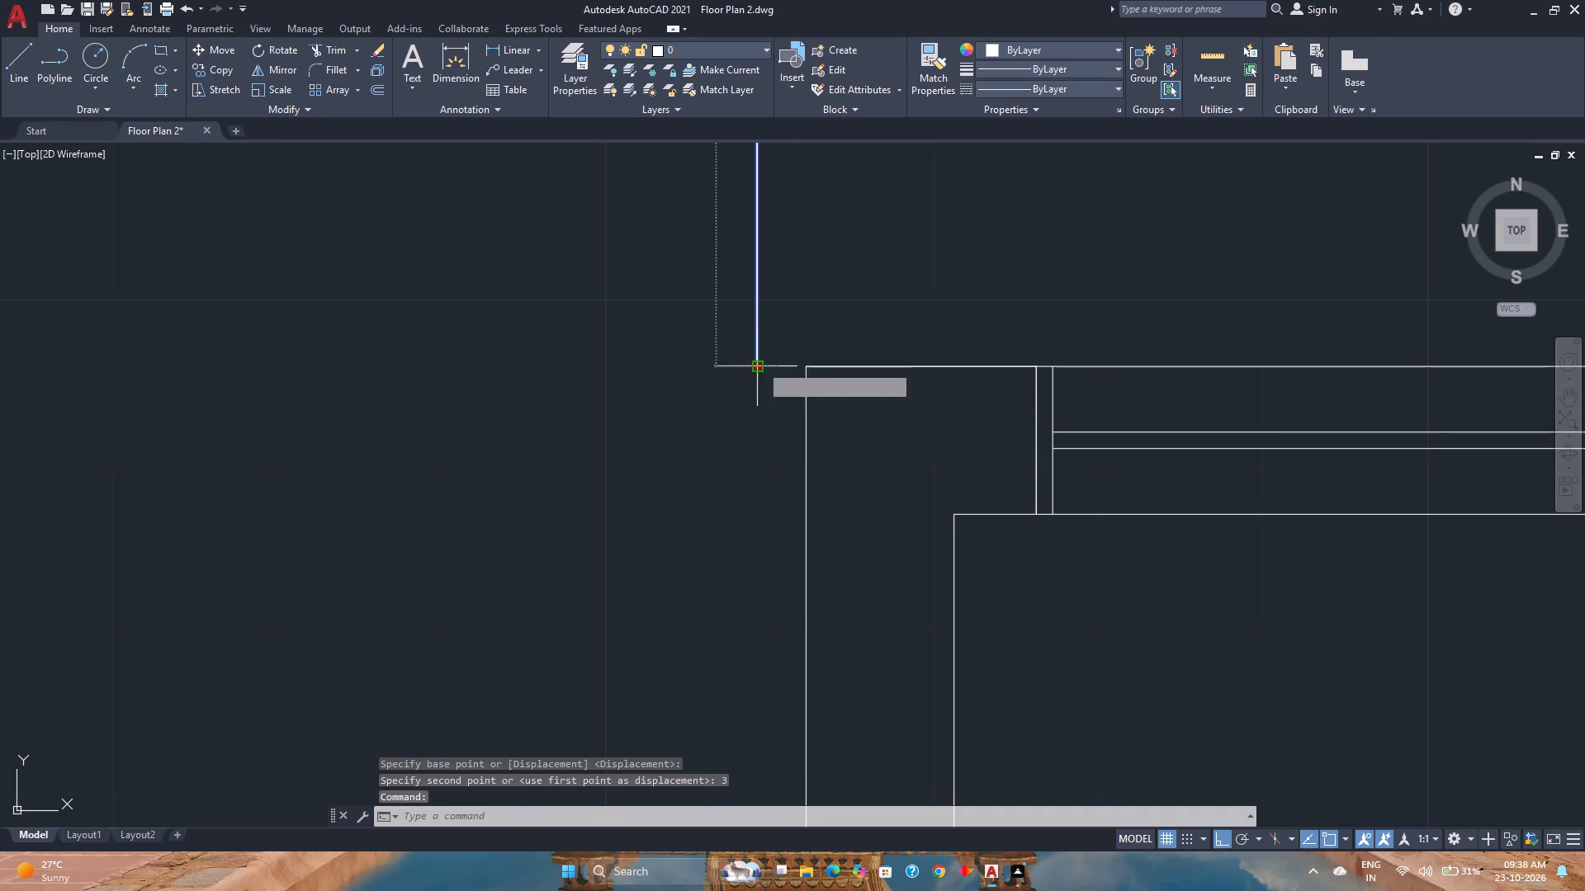
{"action": "key", "text": "3"}
{"action": "key", "text": "Return"}
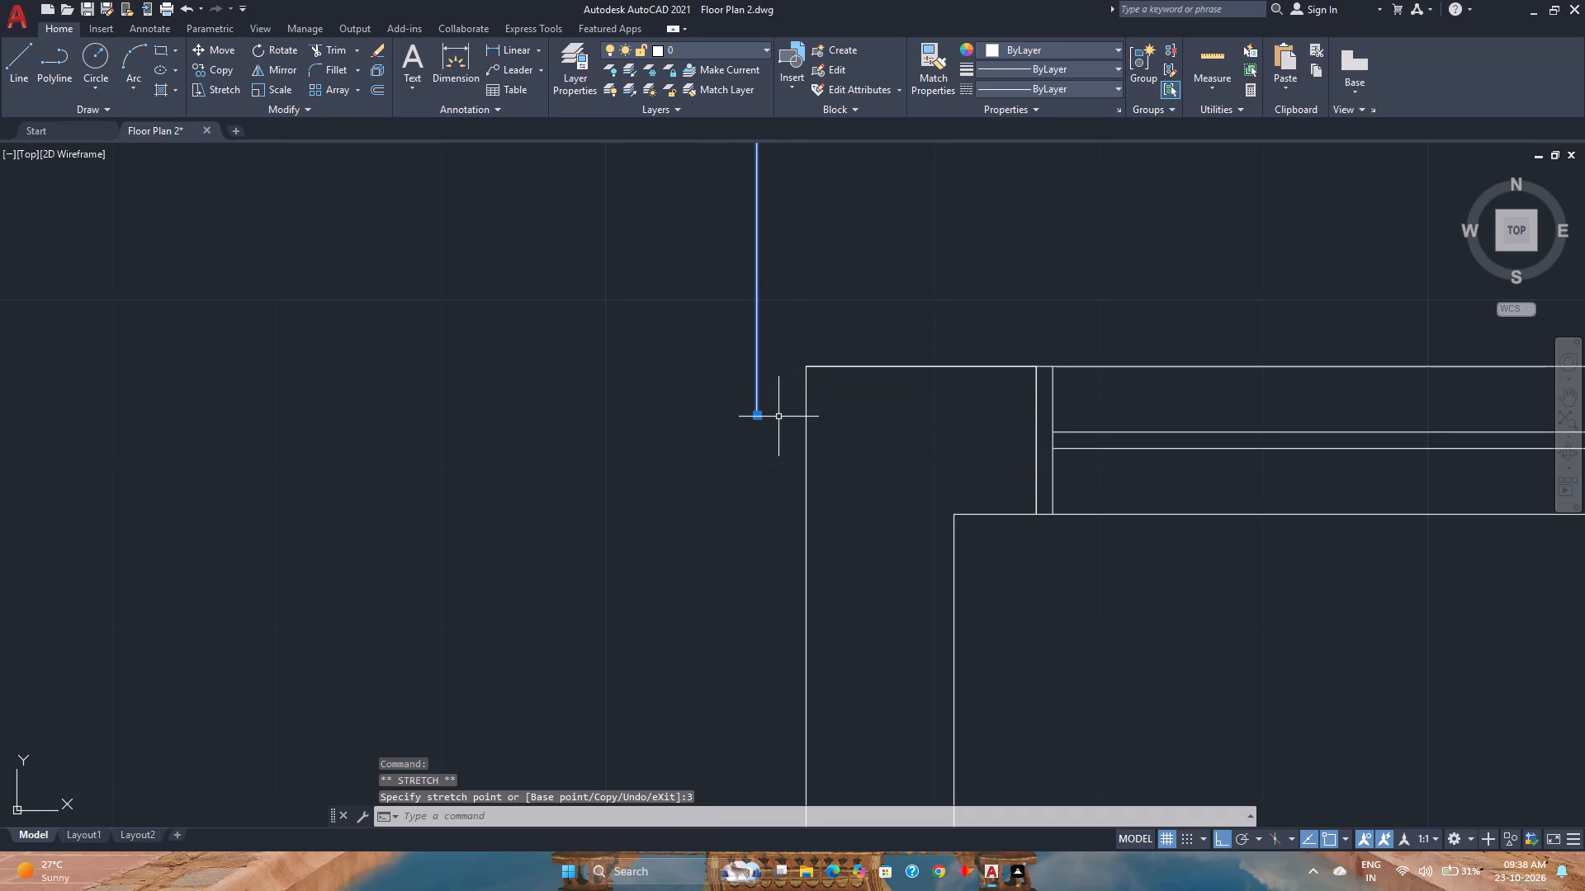
Draw a short horizontal line joining the lower end of the terrace outline to the adjacent outer wall.
{"action": "key", "text": "l"}
{"action": "key", "text": "Return"}
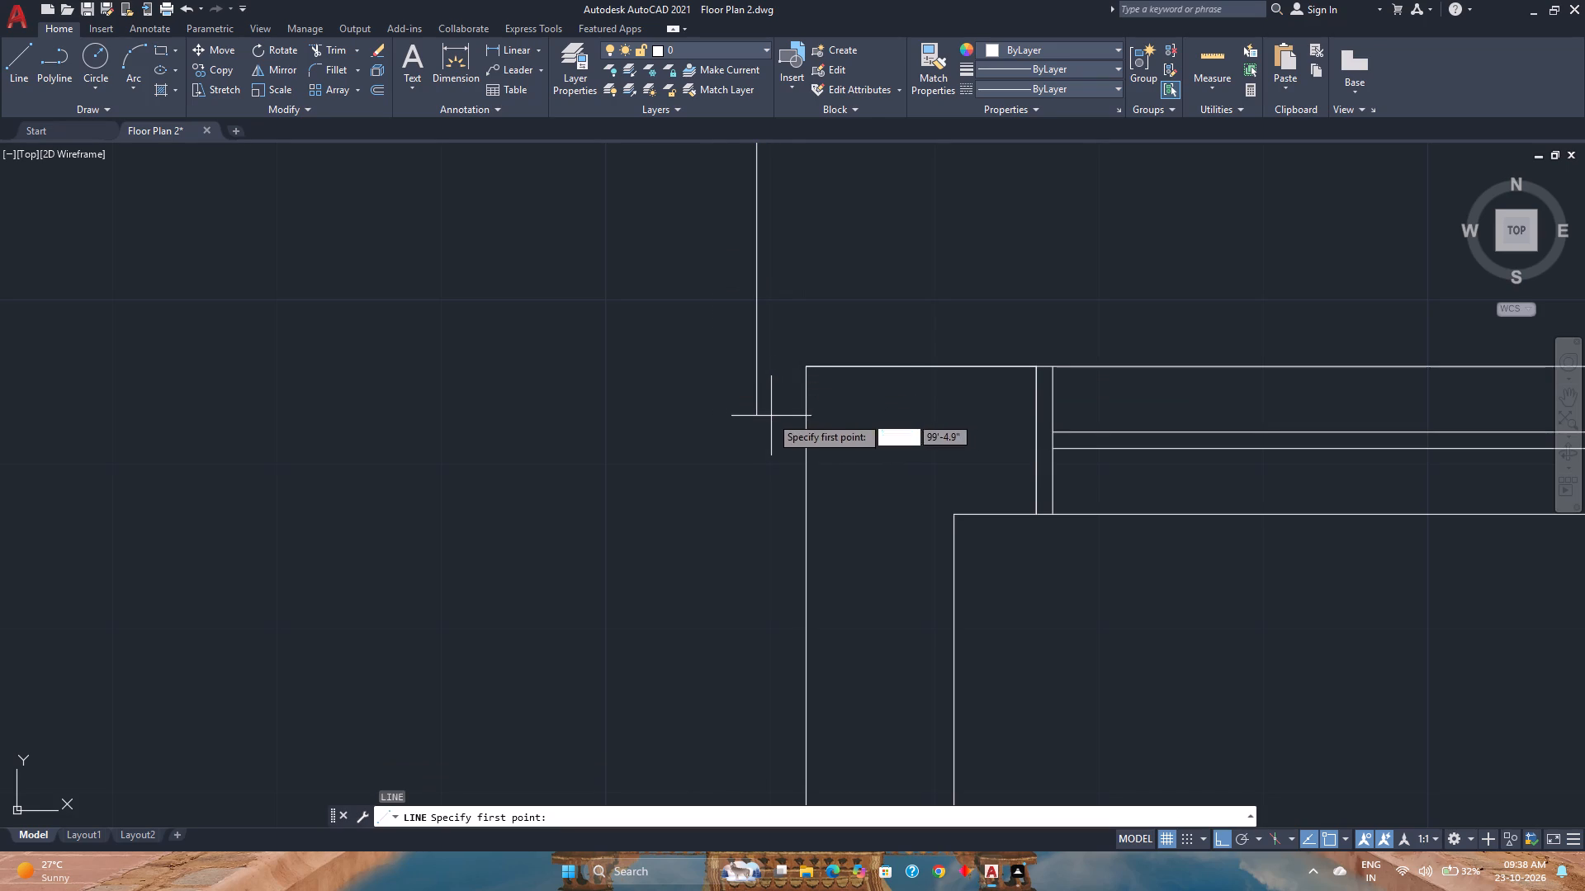
{"action": "left_click", "coordinate": [755, 417]}
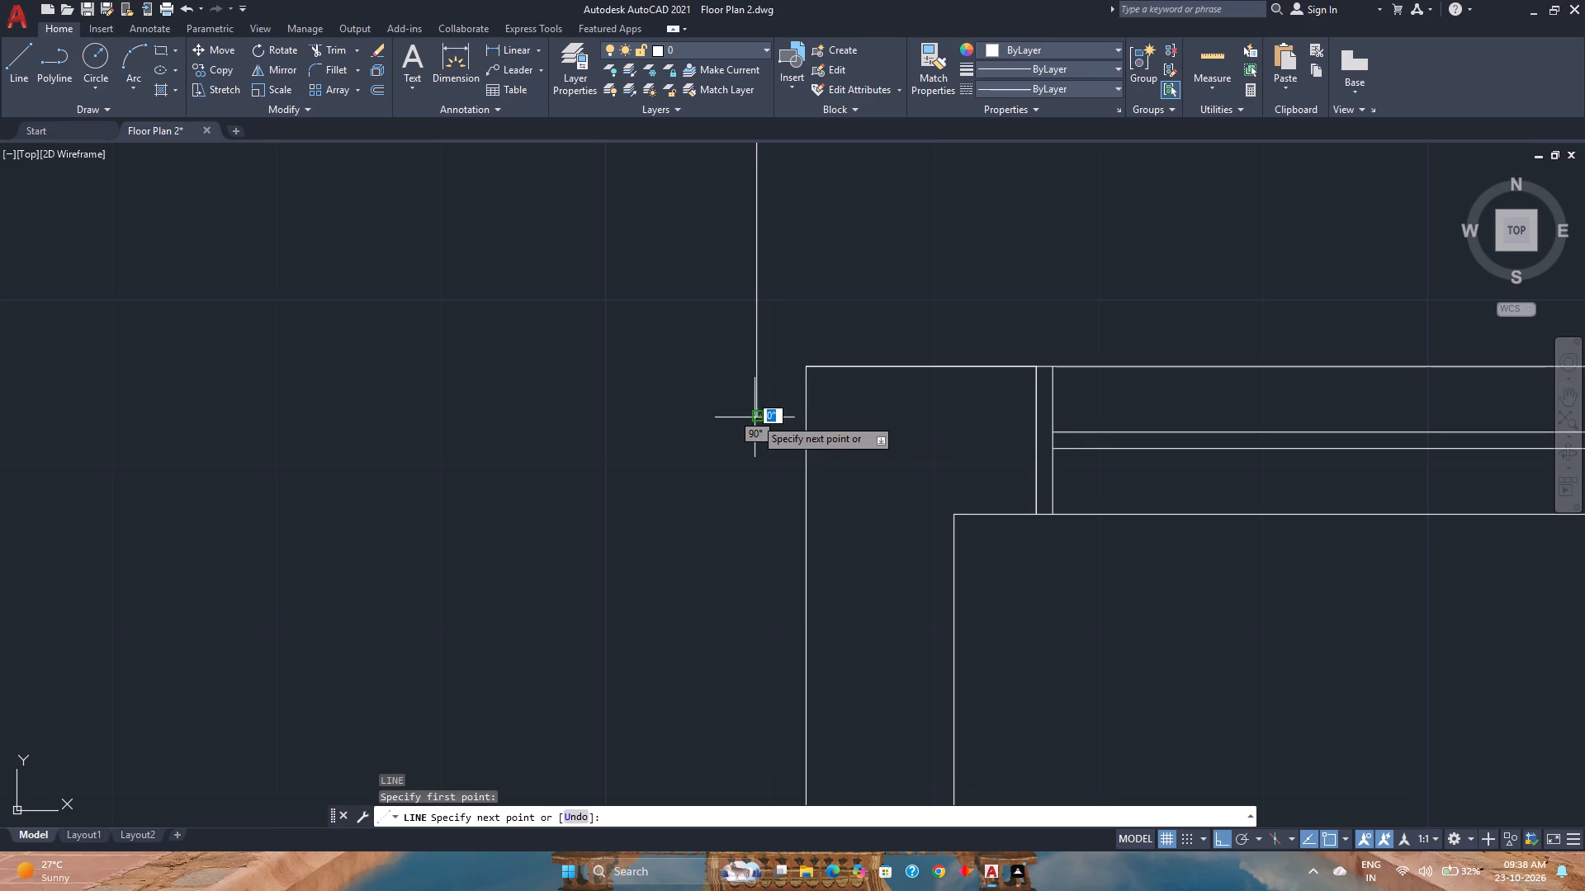
{"action": "left_click", "coordinate": [807, 415]}
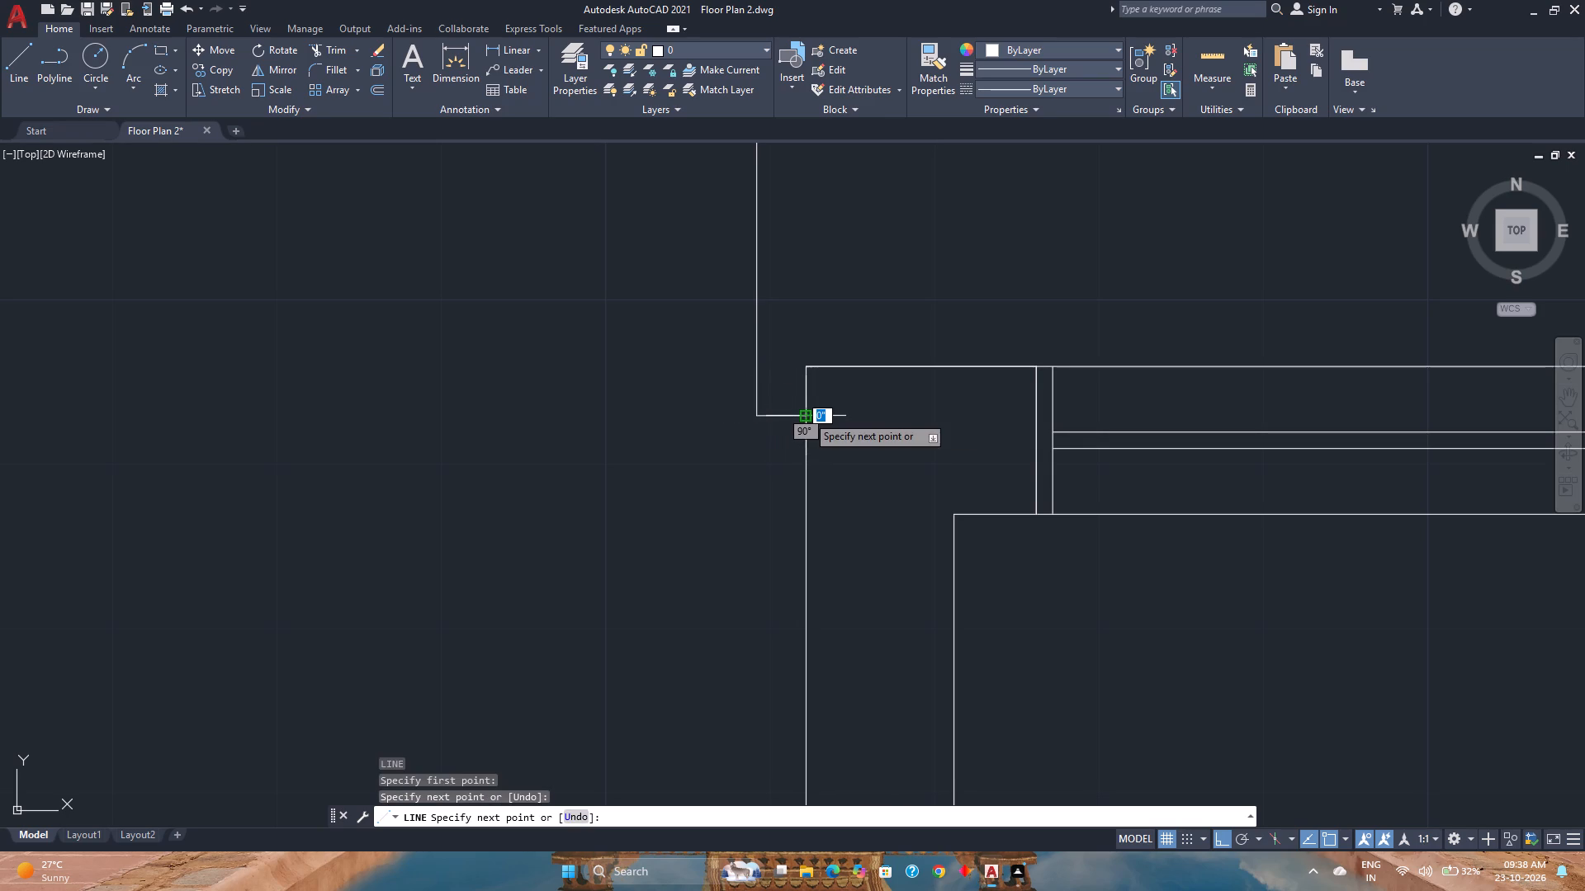
{"action": "key", "text": "Escape"}
Save the drawing.
{"action": "scroll", "coordinate": [807, 415], "scroll_direction": "down", "scroll_amount": 7}
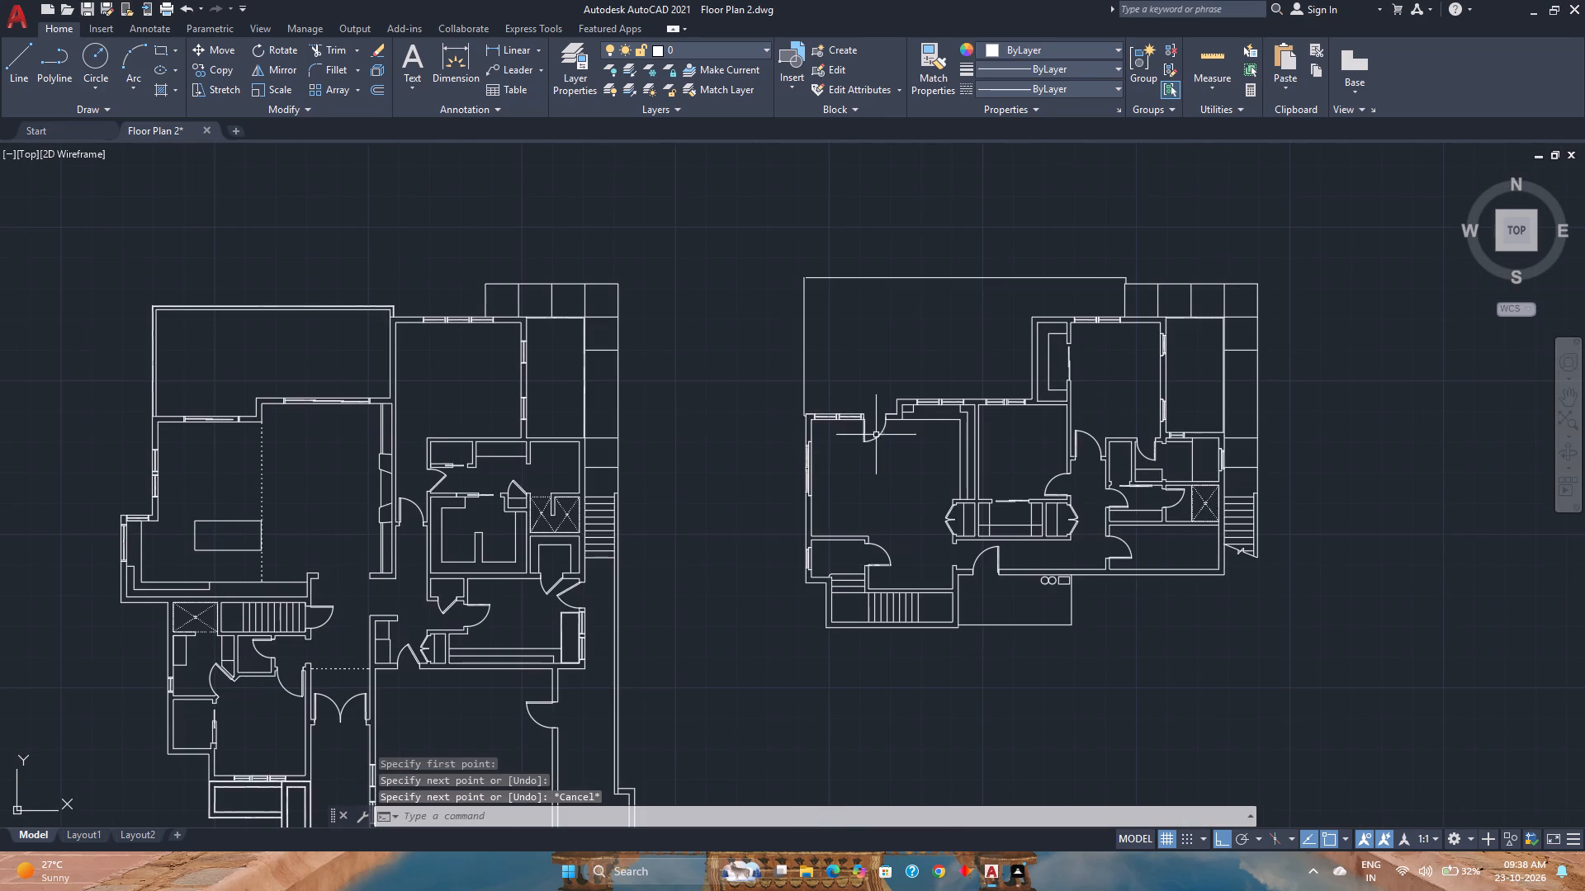
{"action": "middle_click_drag", "start_coordinate": [883, 469], "coordinate": [862, 483]}
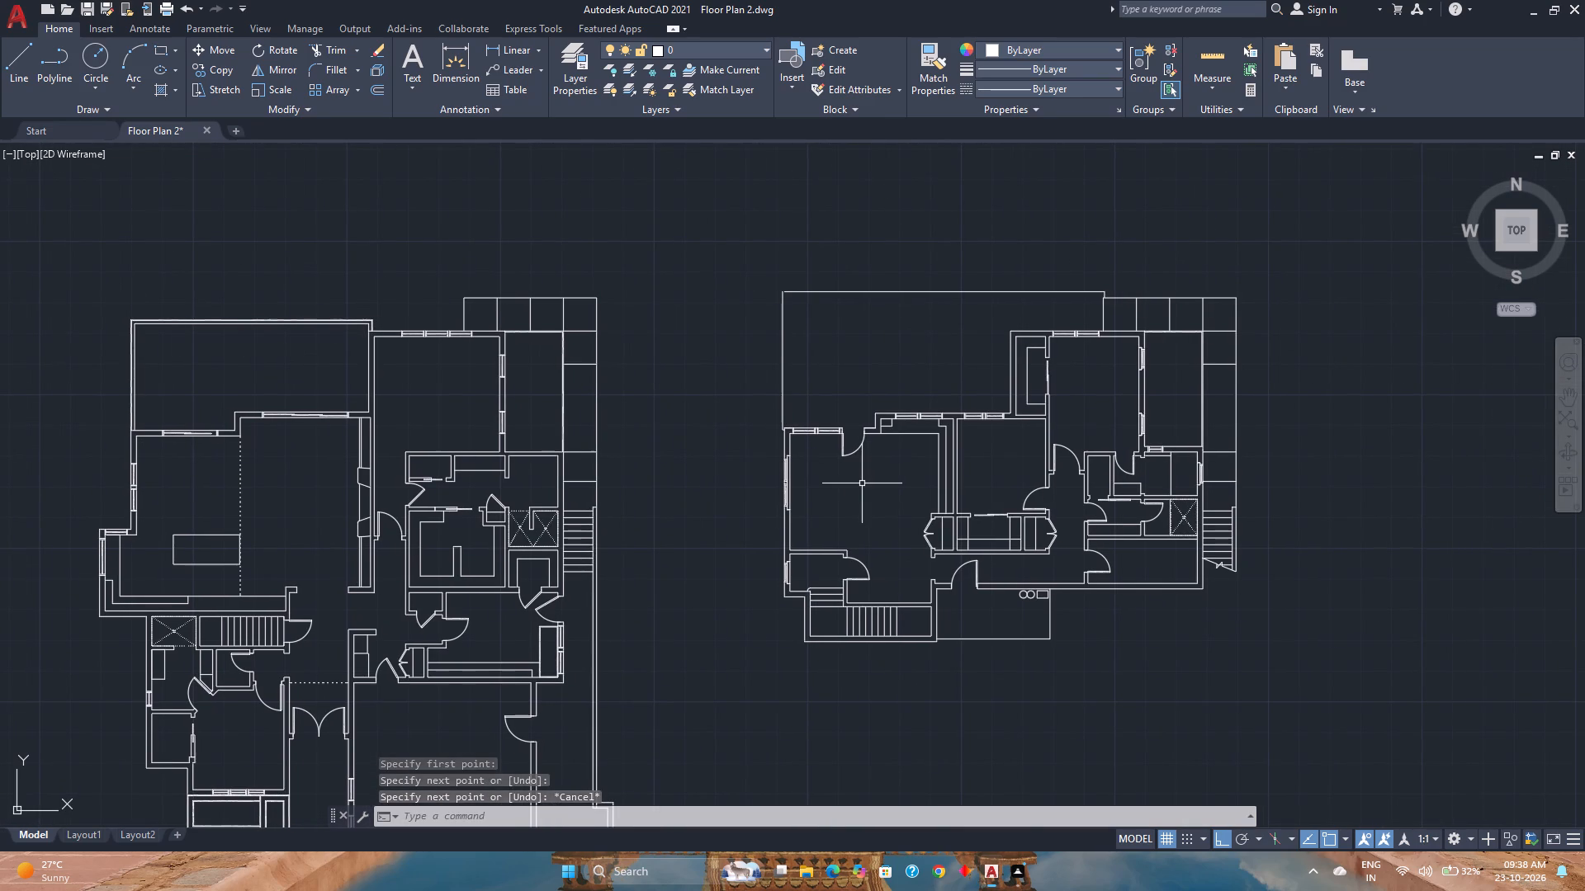
{"action": "key", "text": "ctrl+s"}
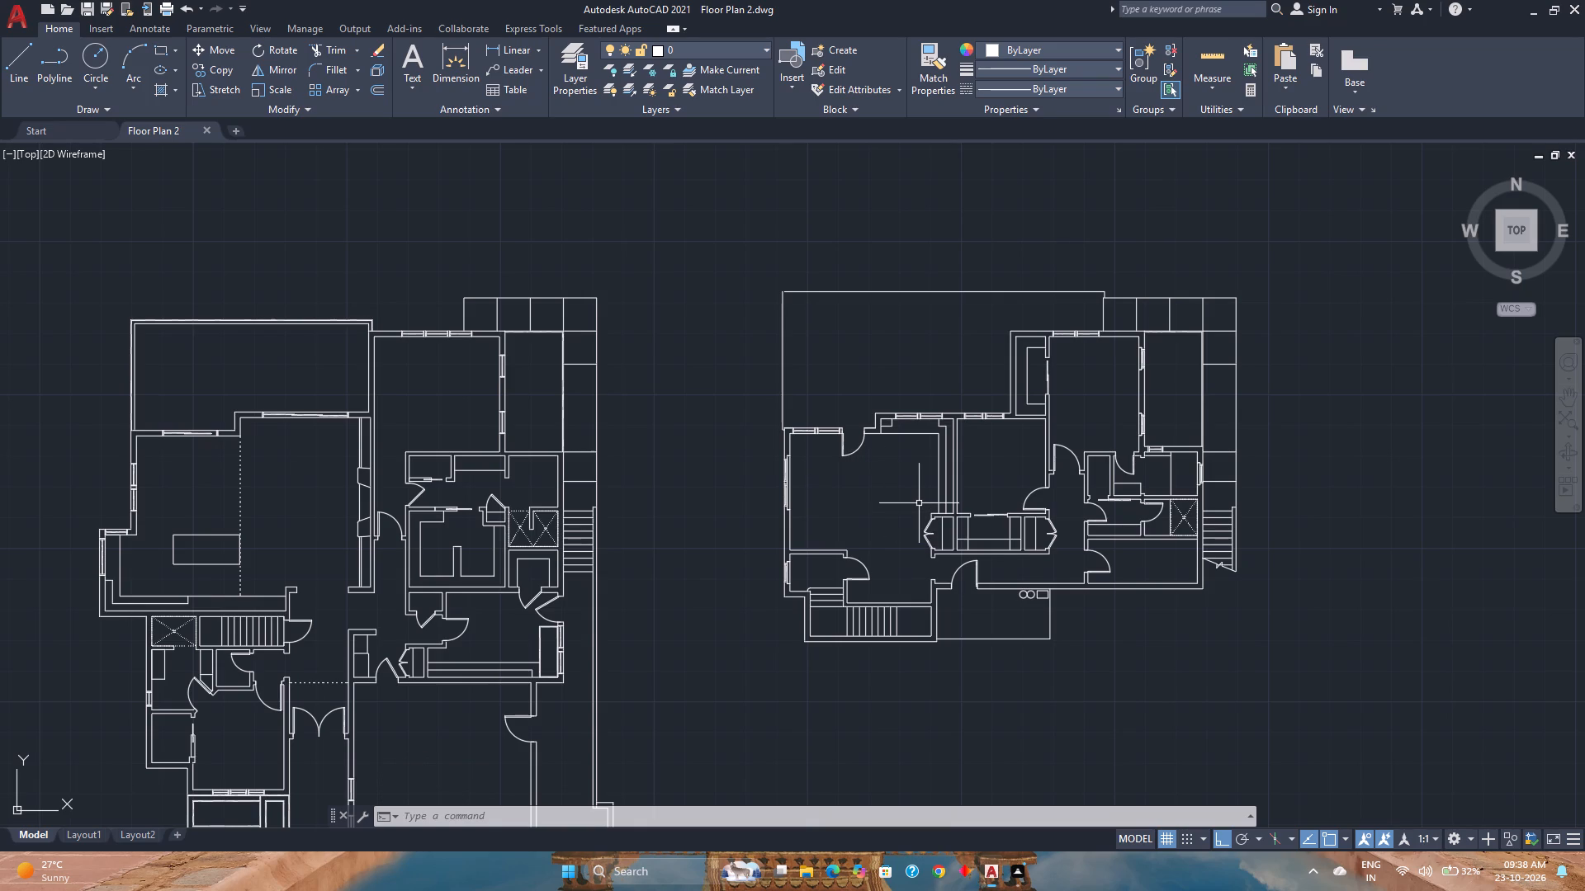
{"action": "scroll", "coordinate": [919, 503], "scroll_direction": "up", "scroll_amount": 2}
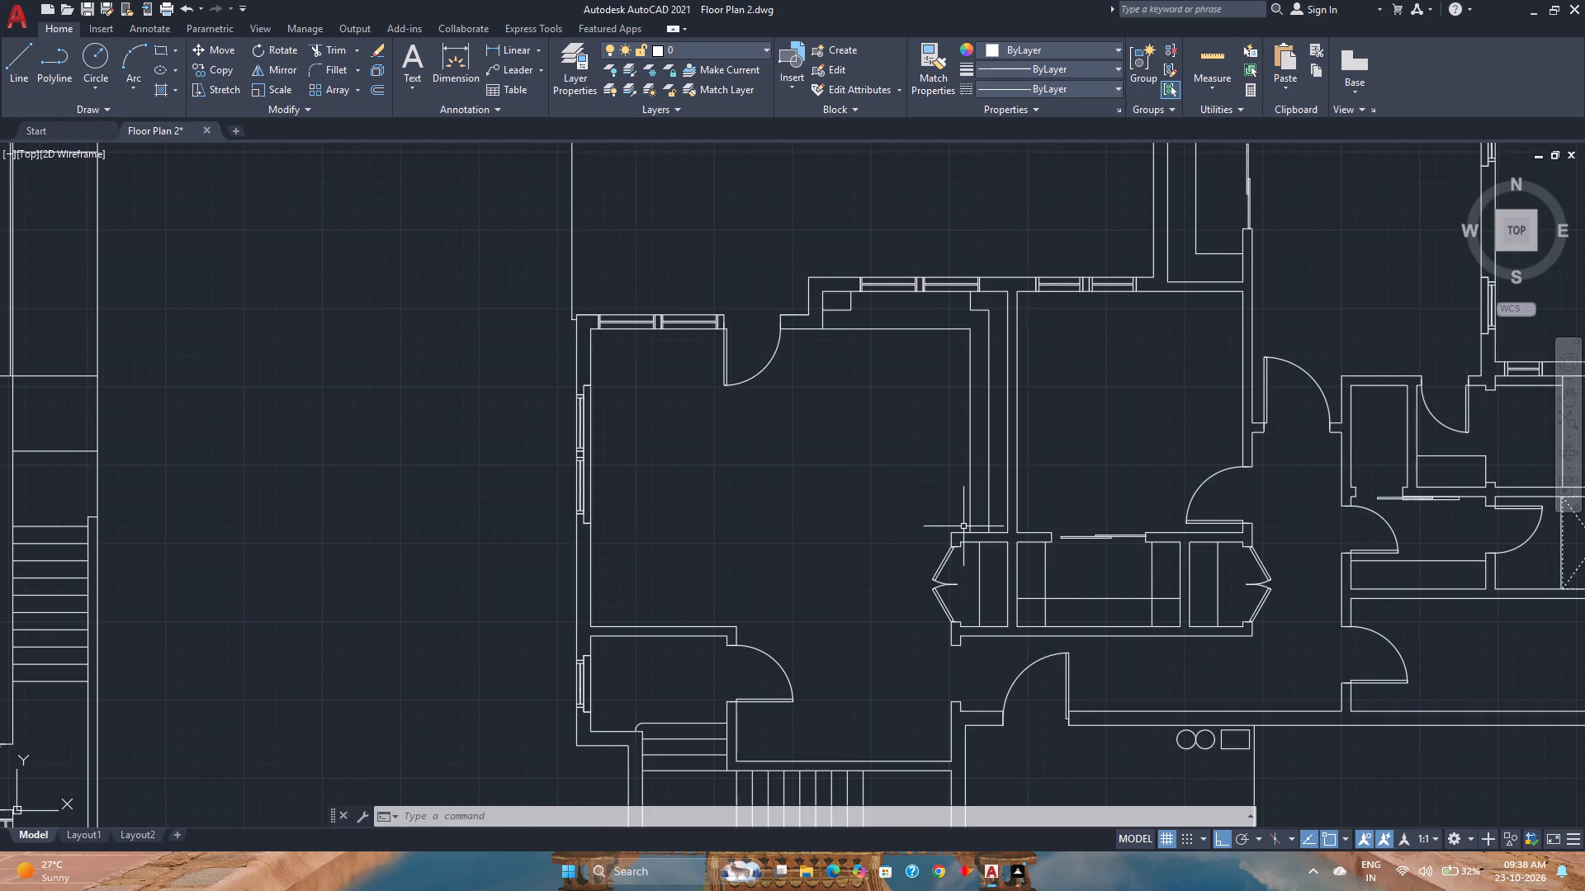
Save the drawing.
{"action": "scroll", "coordinate": [964, 526], "scroll_direction": "down", "scroll_amount": 1}
{"action": "middle_click_drag", "start_coordinate": [964, 526], "coordinate": [845, 538]}
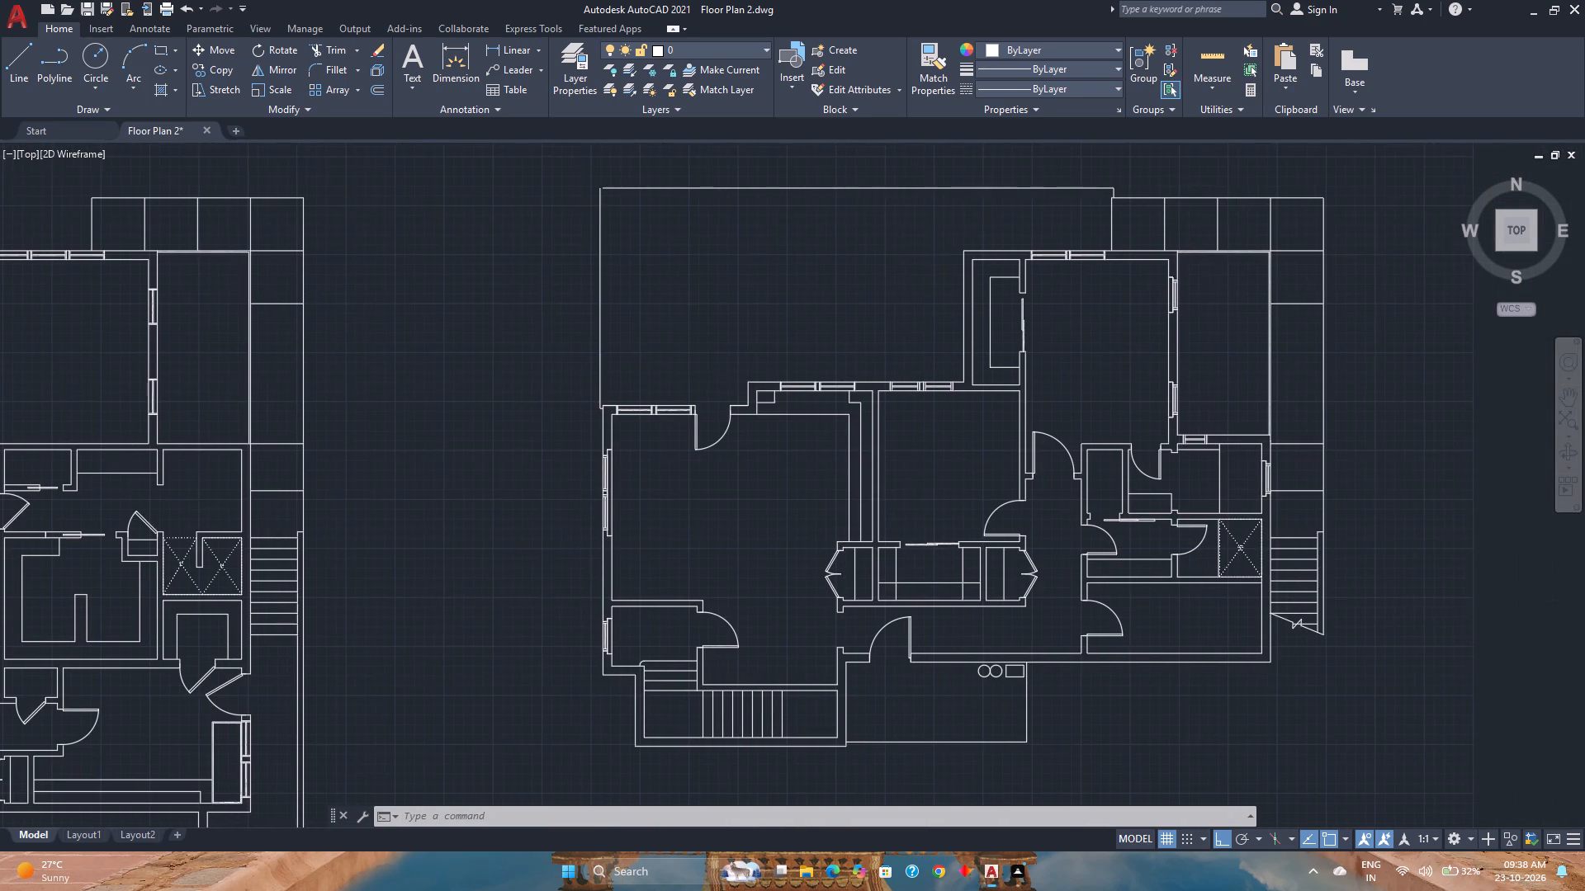
{"action": "scroll", "coordinate": [845, 538], "scroll_direction": "down", "scroll_amount": 1}
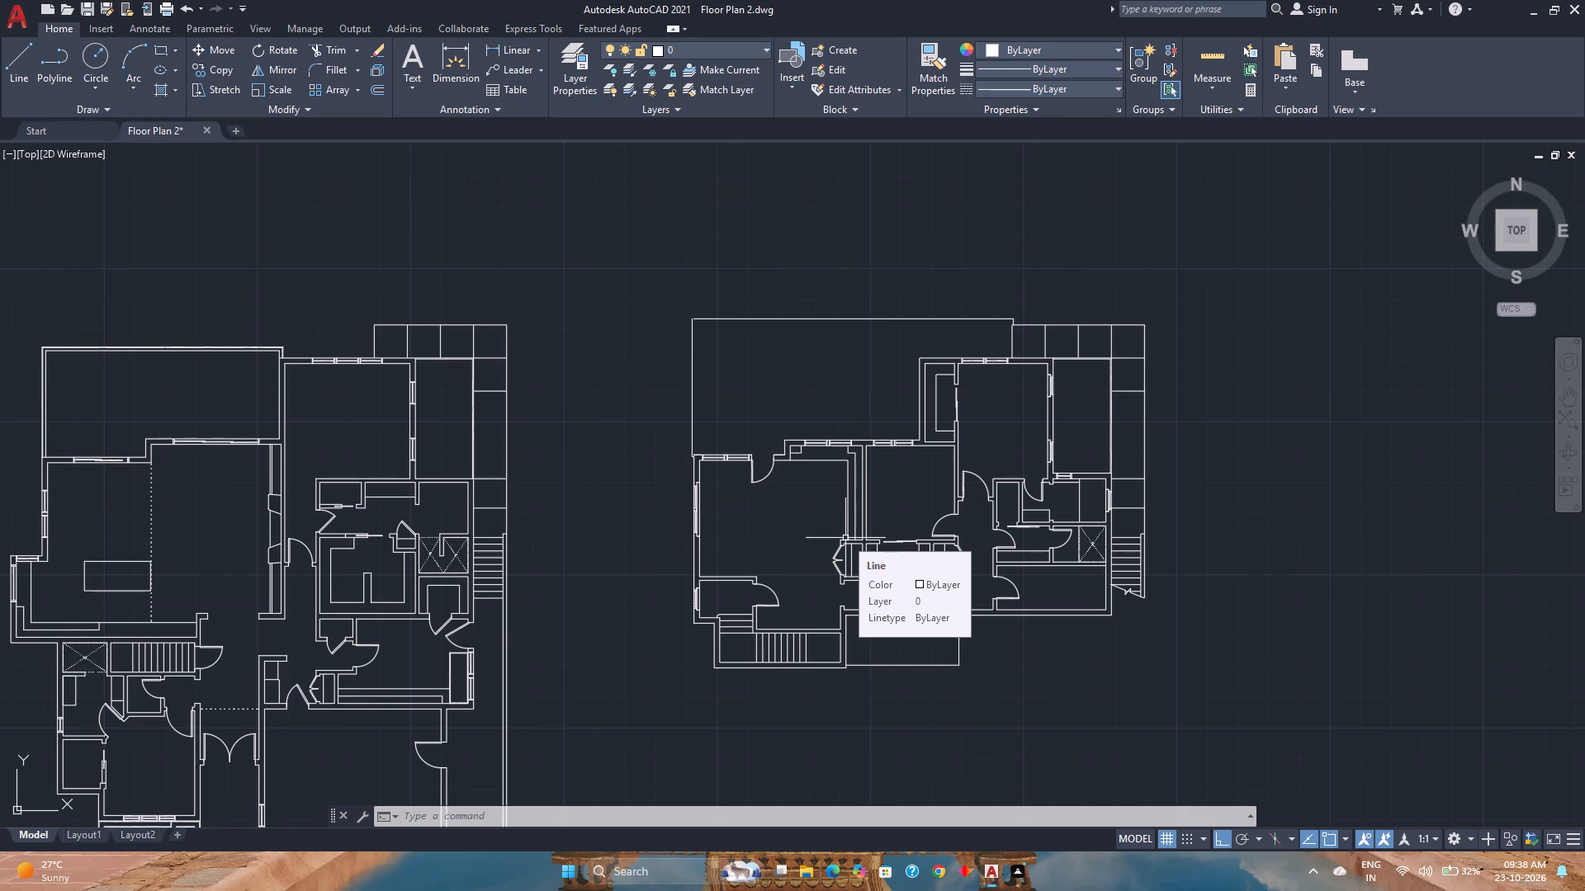
{"action": "scroll", "coordinate": [845, 538], "scroll_direction": "down", "scroll_amount": 1}
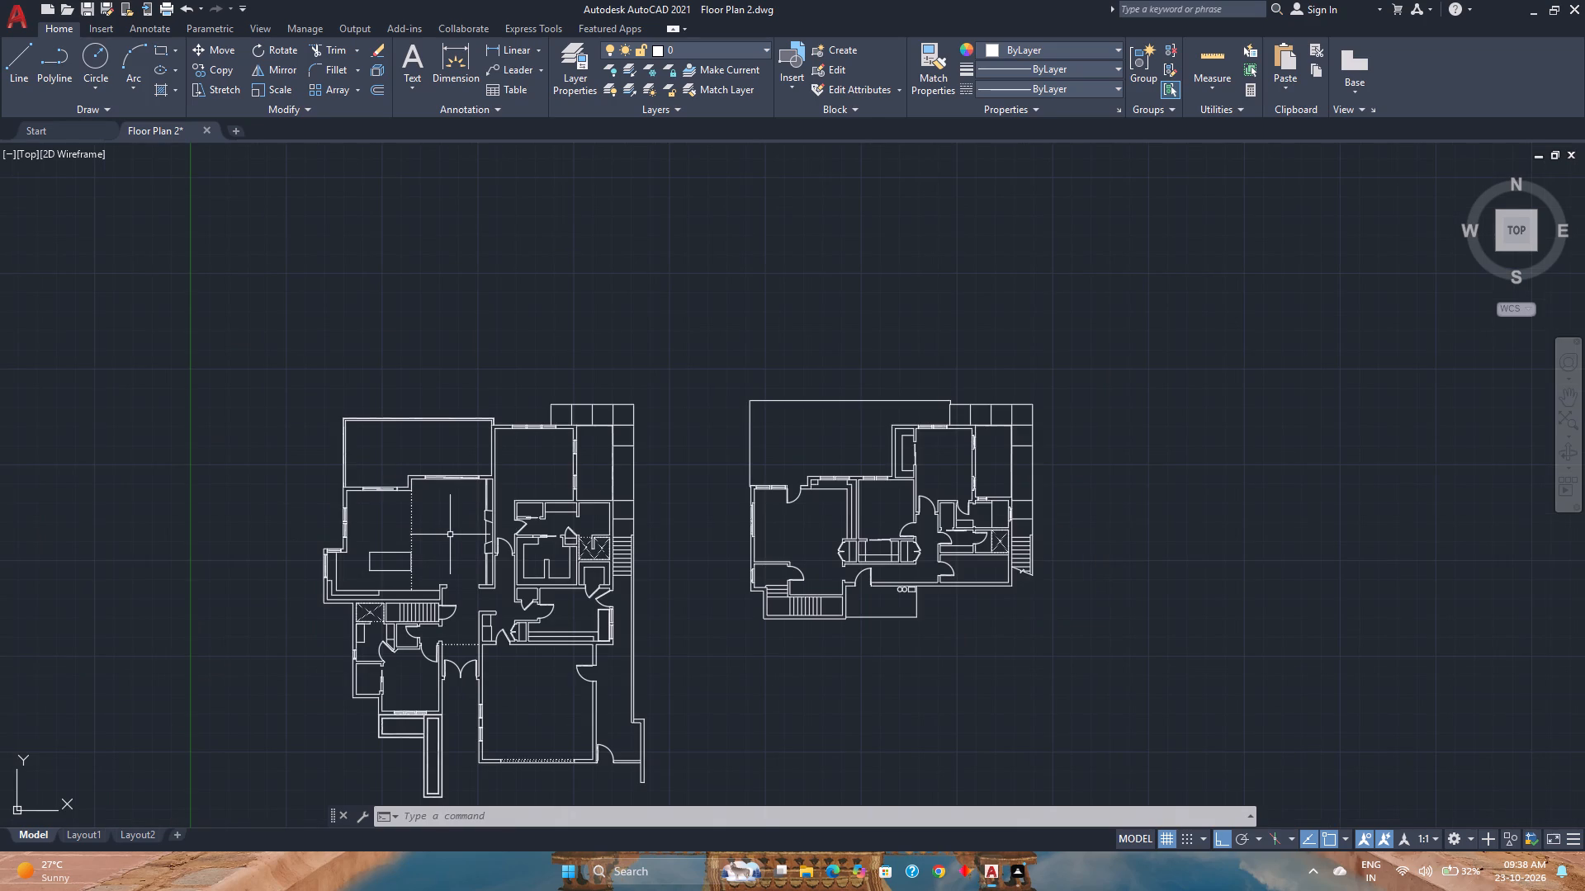
{"action": "key", "text": "ctrl+s"}
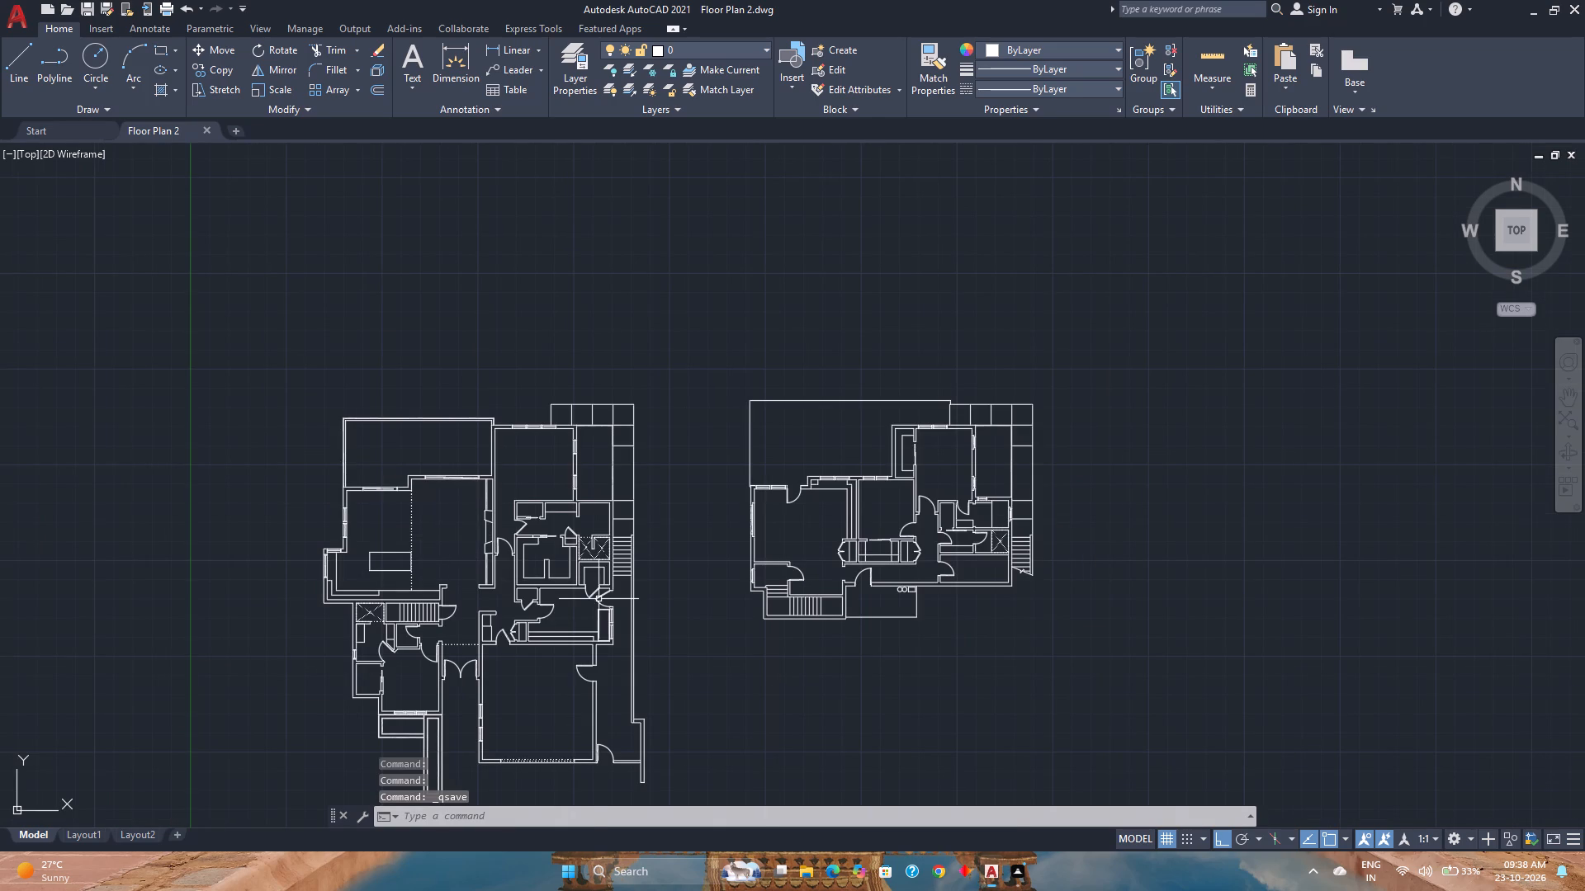
Look over the larger and smaller floor plans to check their rooms, walls and fittings.
{"action": "scroll", "coordinate": [599, 599], "scroll_direction": "up", "scroll_amount": 1}
{"action": "scroll", "coordinate": [489, 640], "scroll_direction": "up", "scroll_amount": 1}
{"action": "middle_click_drag", "start_coordinate": [488, 640], "coordinate": [529, 582]}
{"action": "middle_click", "coordinate": [529, 582]}
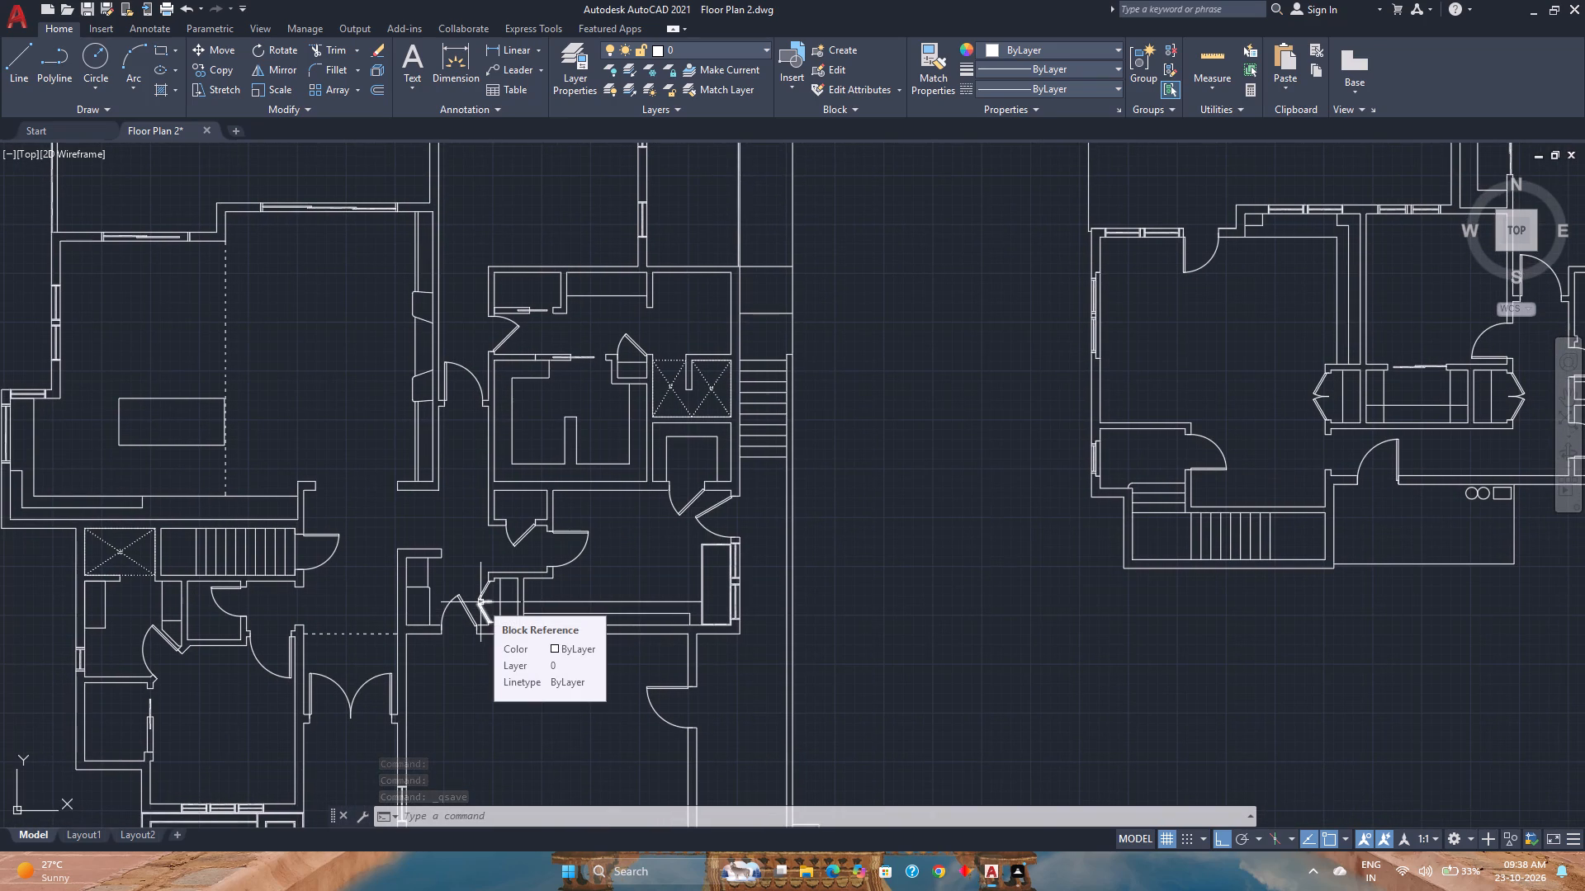
{"action": "middle_click_drag", "start_coordinate": [853, 572], "coordinate": [832, 586]}
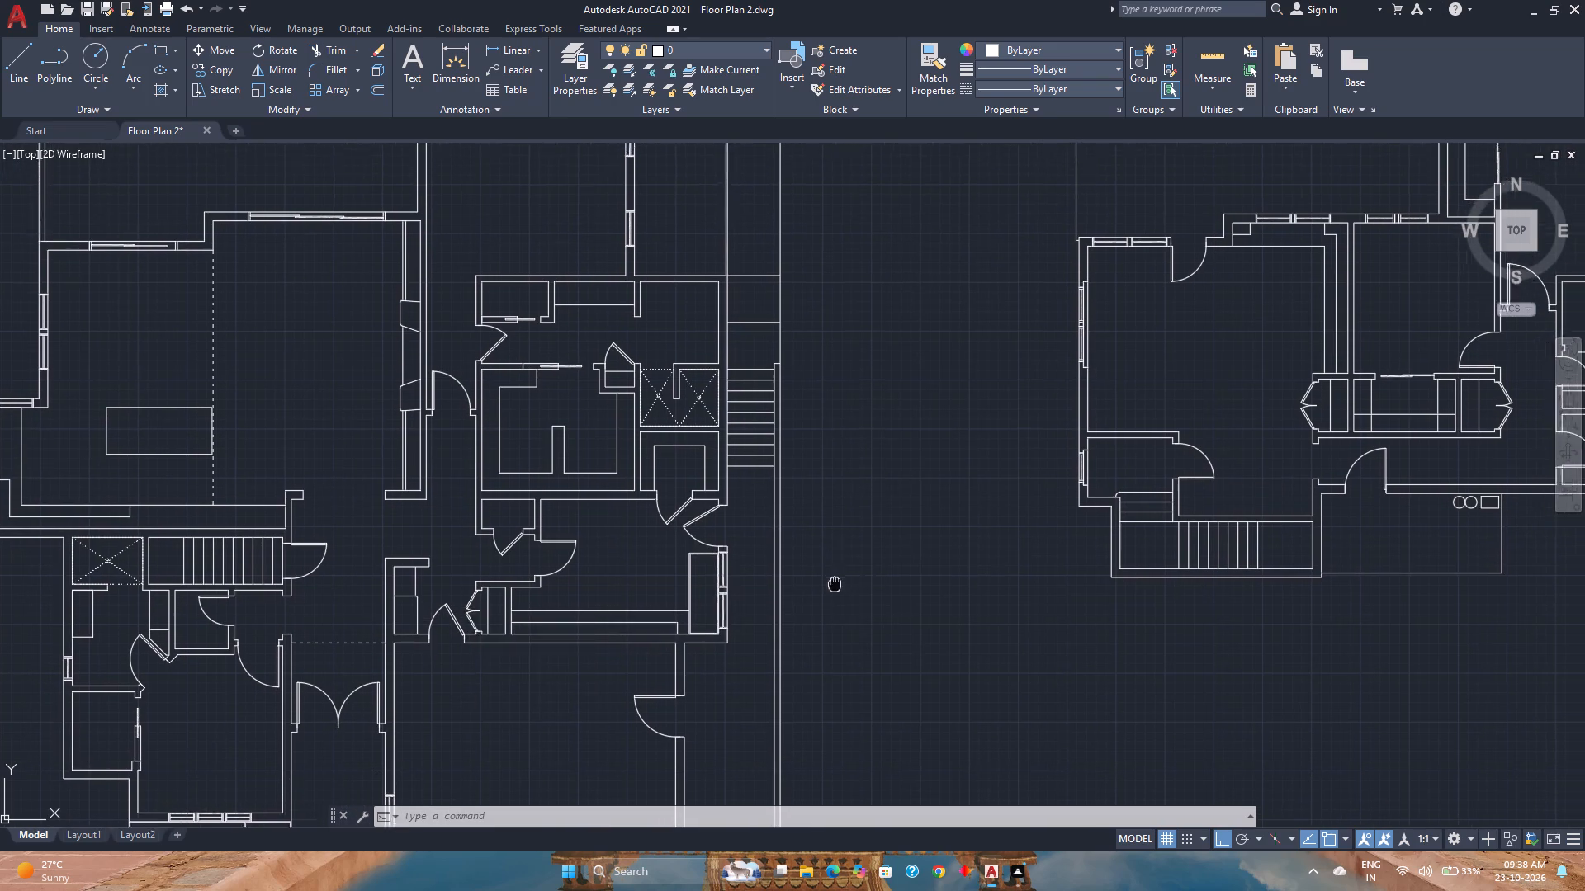
{"action": "middle_click_drag", "start_coordinate": [832, 586], "coordinate": [341, 596]}
{"action": "middle_click", "coordinate": [341, 596]}
{"action": "scroll", "coordinate": [892, 521], "scroll_direction": "down", "scroll_amount": 1}
{"action": "middle_click_drag", "start_coordinate": [892, 521], "coordinate": [857, 559]}
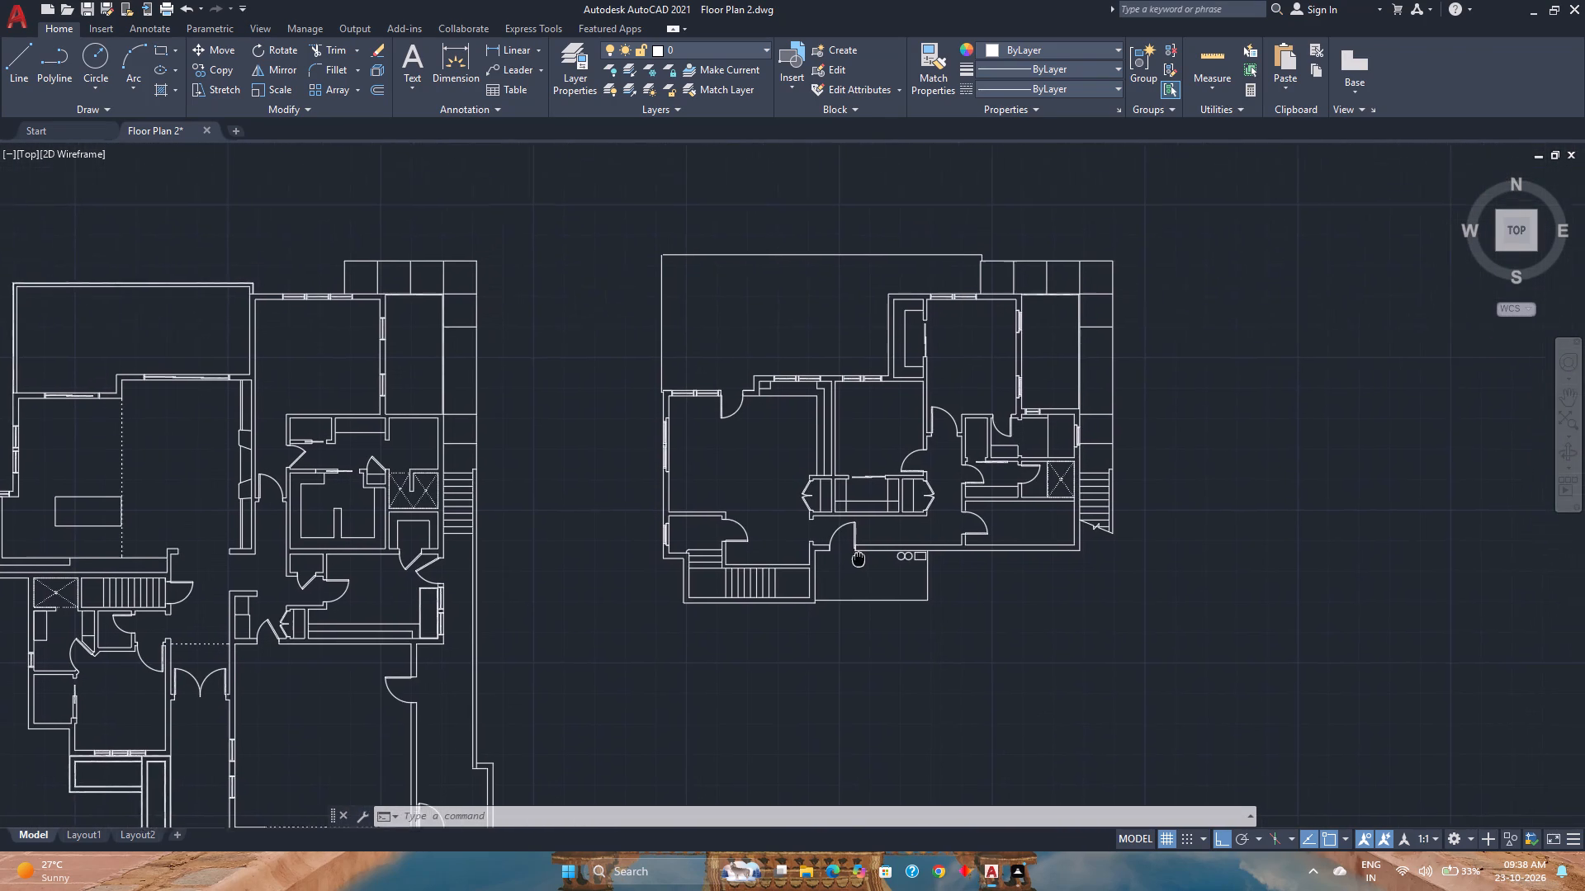
{"action": "middle_click_drag", "start_coordinate": [857, 559], "coordinate": [825, 586]}
{"action": "middle_click", "coordinate": [825, 586]}
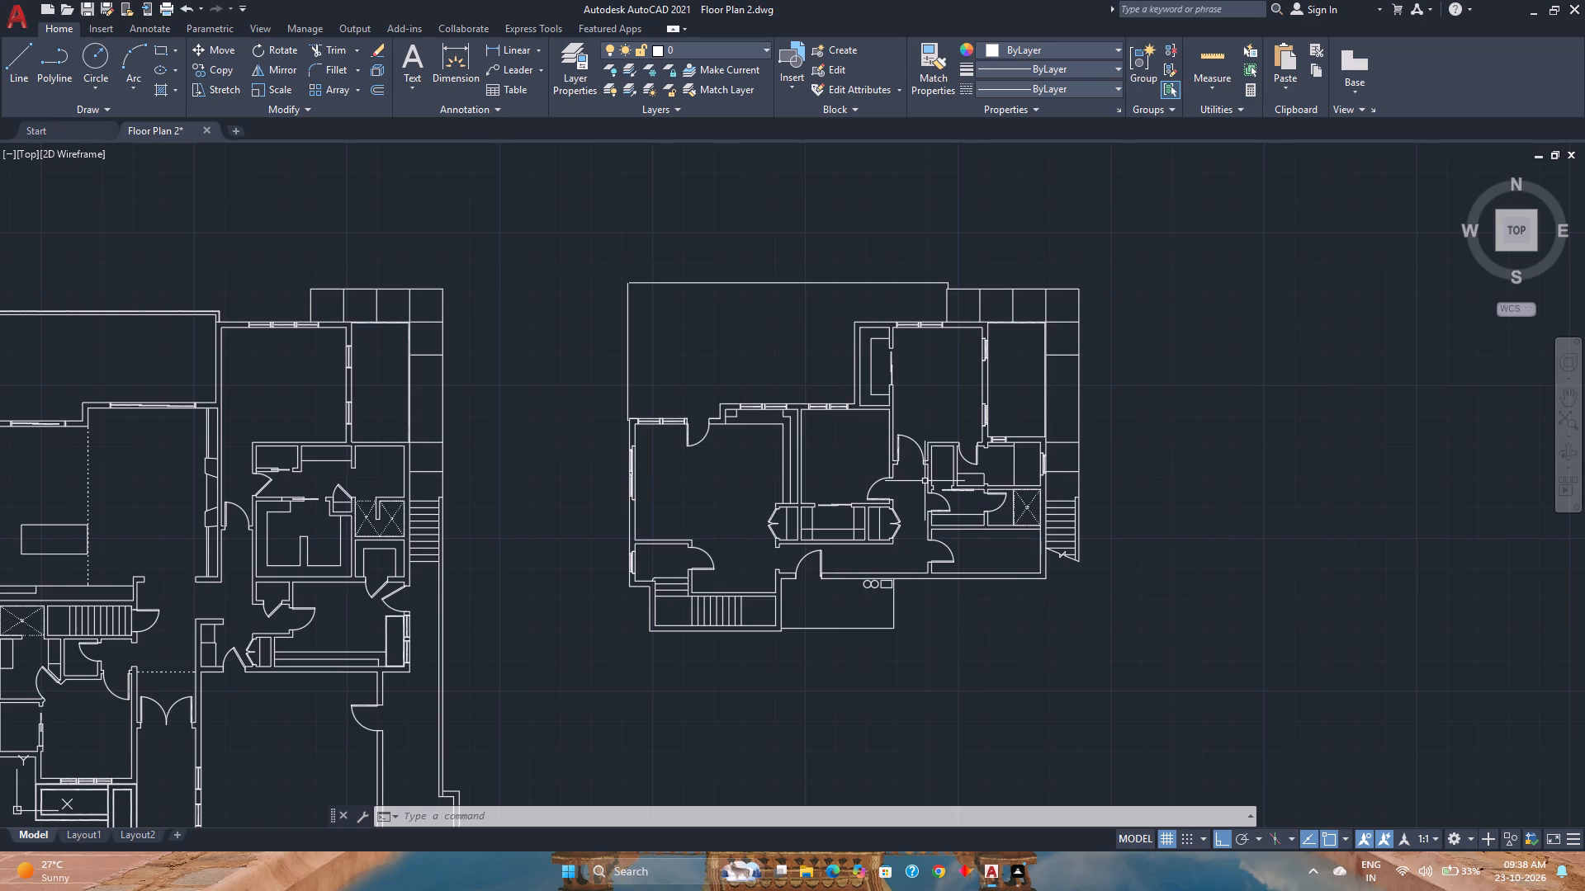
{"action": "scroll", "coordinate": [925, 466], "scroll_direction": "up", "scroll_amount": 2}
{"action": "scroll", "coordinate": [925, 466], "scroll_direction": "down", "scroll_amount": 2}
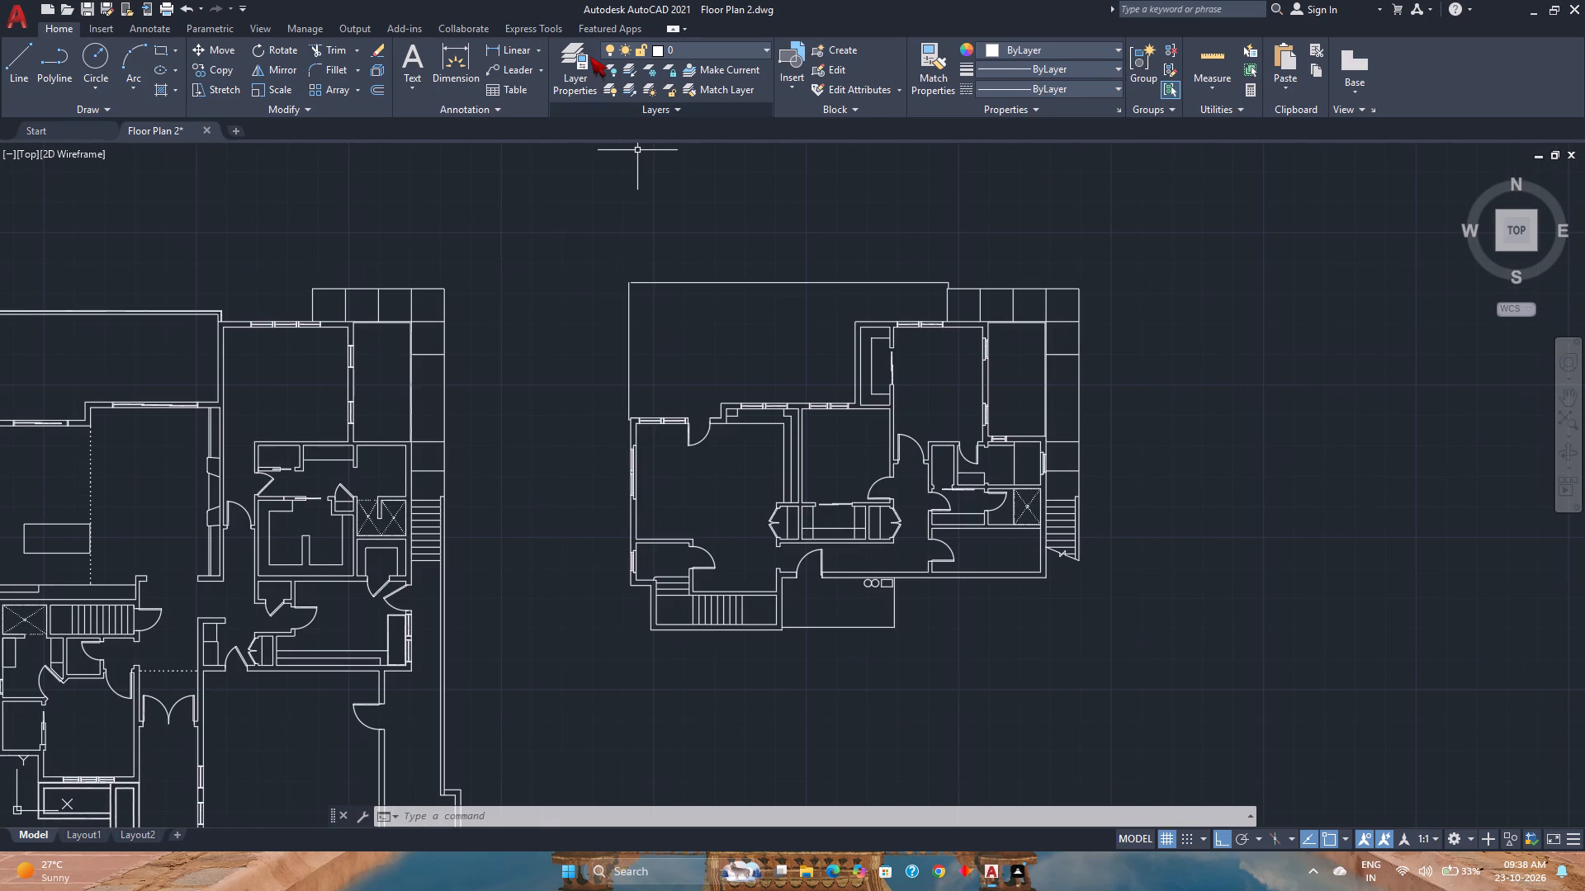
Create a new layer named Utilies.
{"action": "left_click", "coordinate": [589, 56]}
{"action": "left_click", "coordinate": [445, 276]}
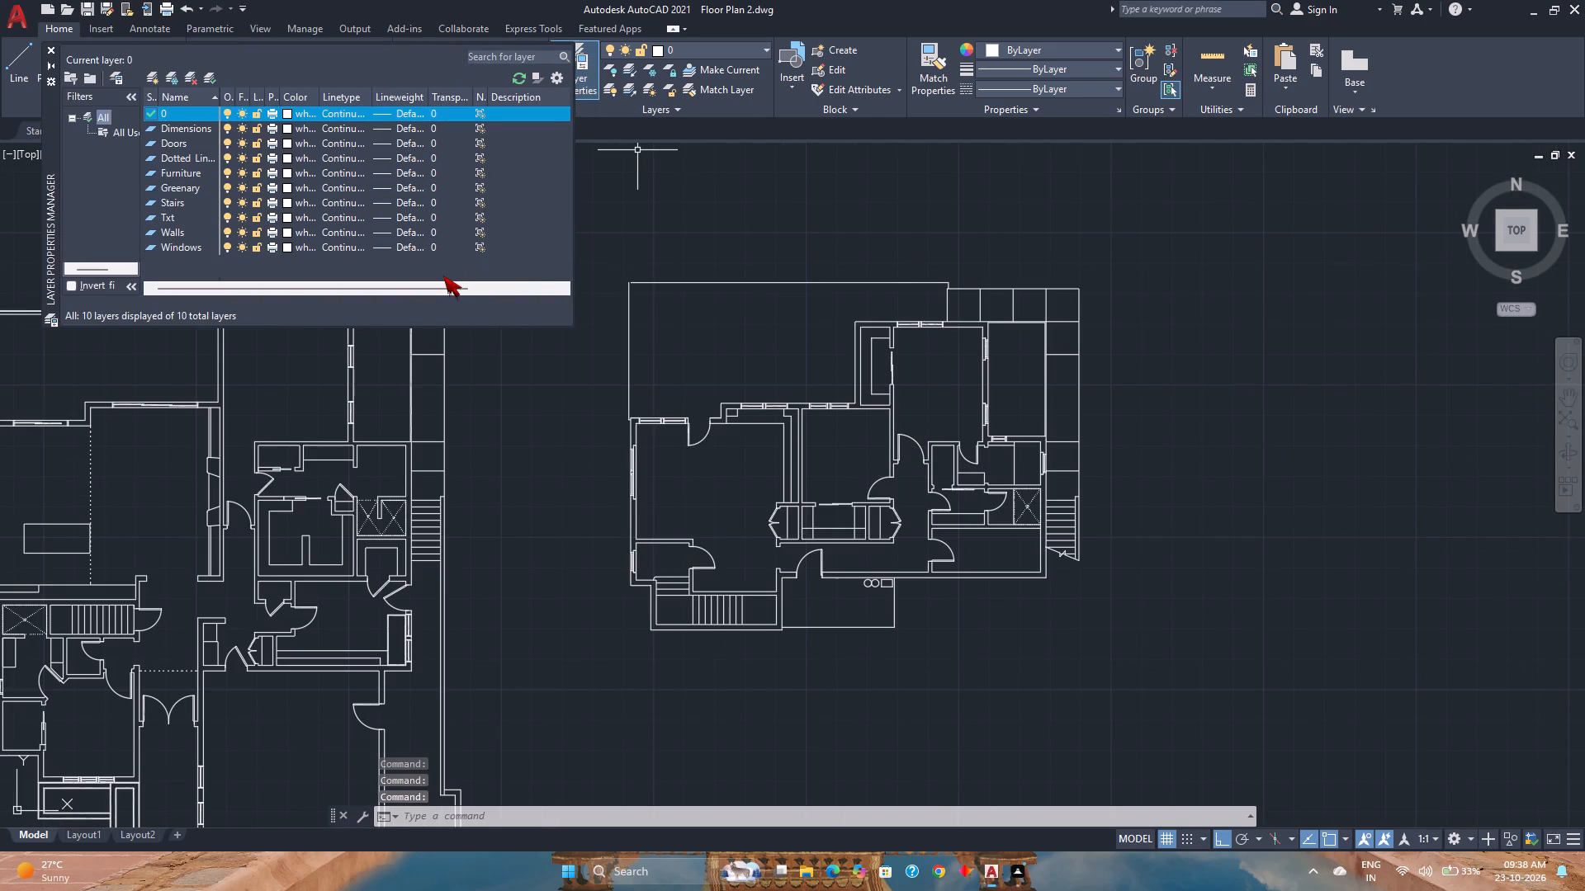
{"action": "key", "text": "alt+n"}
{"action": "type", "text": "Utili"}
{"action": "type", "text": "es4"}
{"action": "key", "text": "Return"}
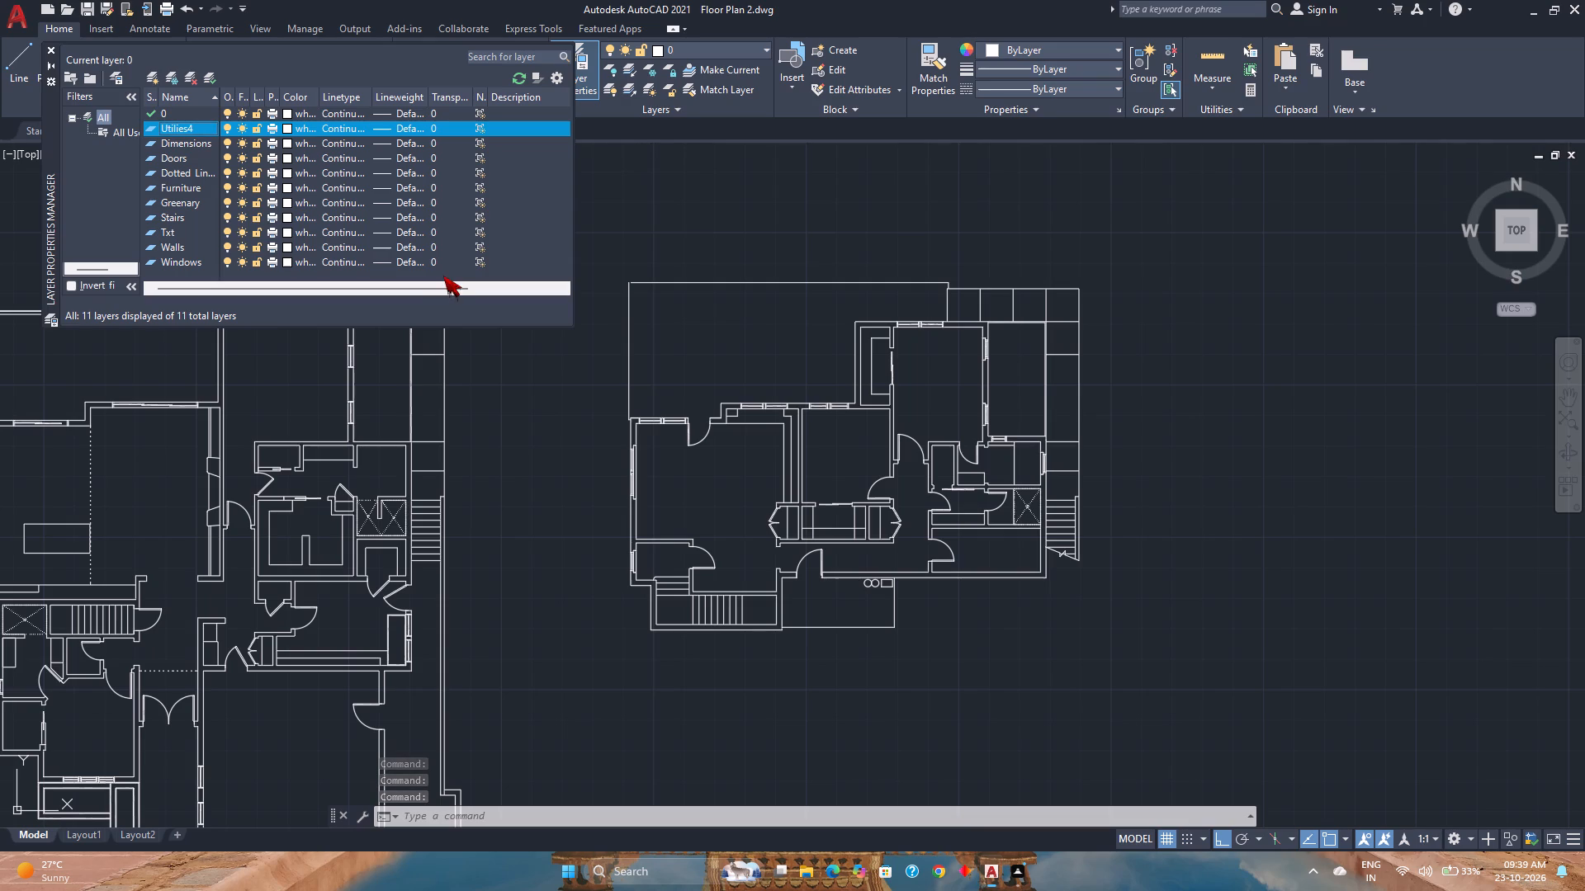
{"action": "key", "text": "F2"}
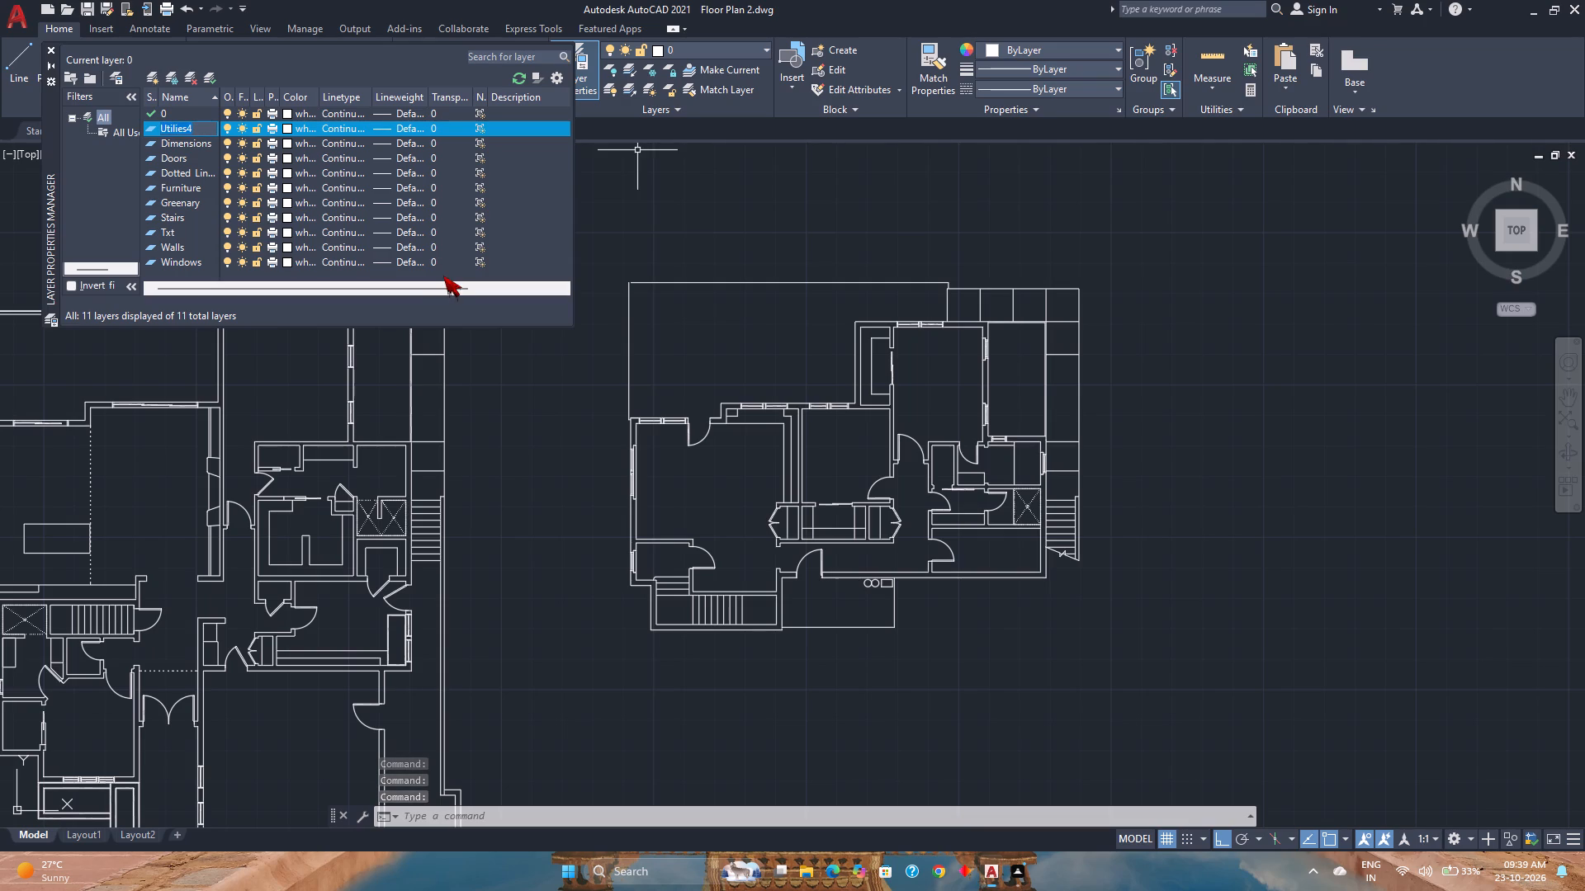
{"action": "key", "text": "Right"}
{"action": "key", "text": "BackSpace"}
{"action": "key", "text": "Return"}
Correct the new layer's name to Utilities and refresh the layer list.
{"action": "key", "text": "F2"}
{"action": "type", "text": "utiliti"}
{"action": "type", "text": "ea"}
{"action": "key", "text": "BackSpace"}
{"action": "key", "text": "s"}
{"action": "key", "text": "Return"}
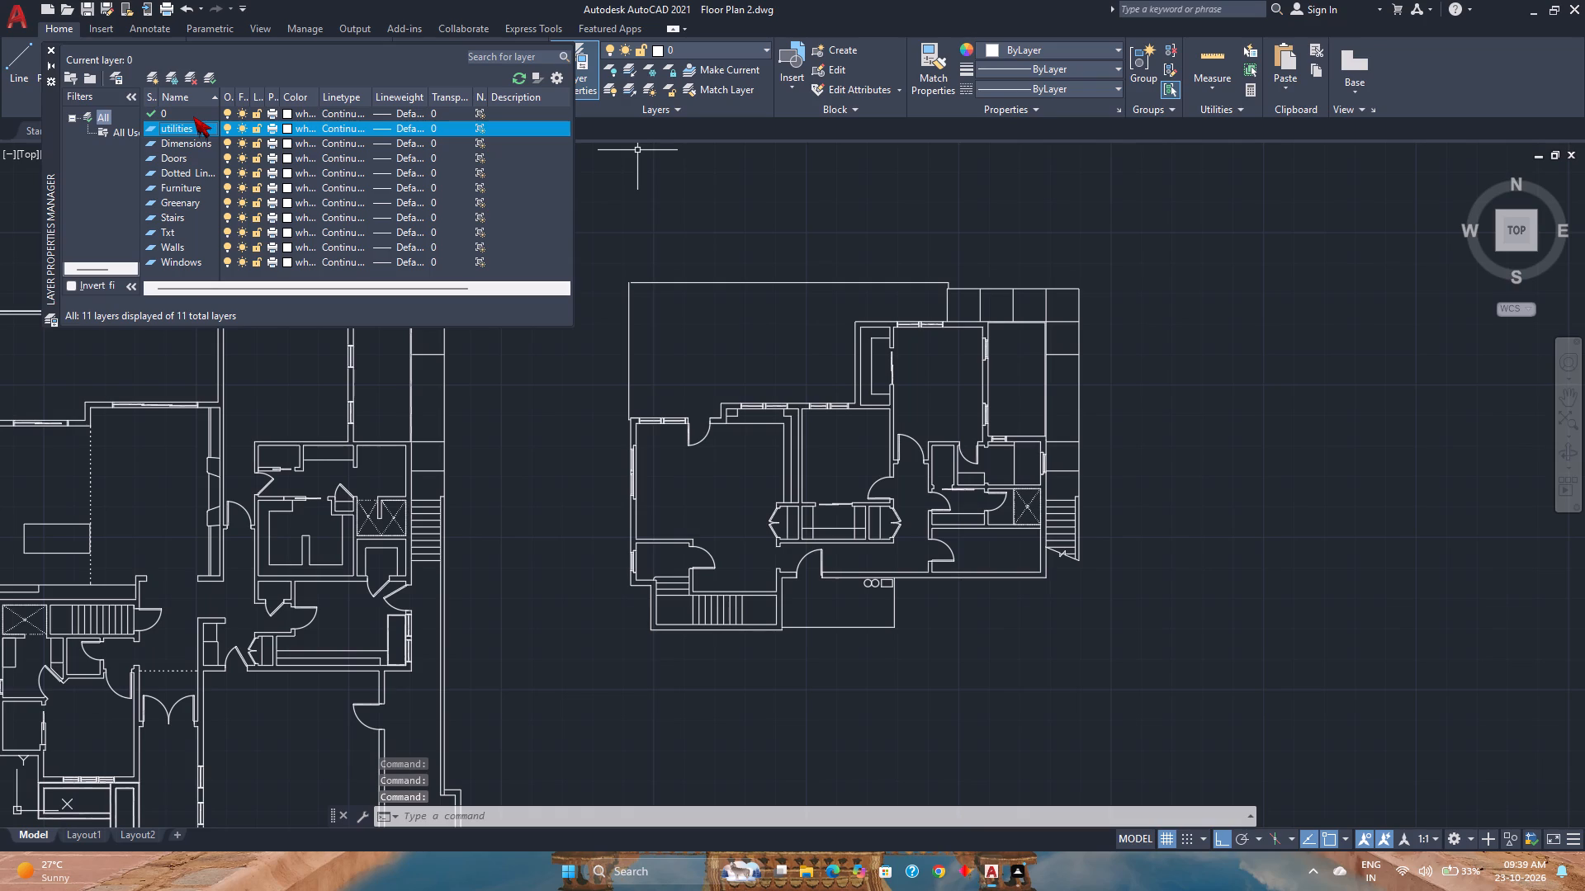
{"action": "key", "text": "F2"}
{"action": "key", "text": "Left"}
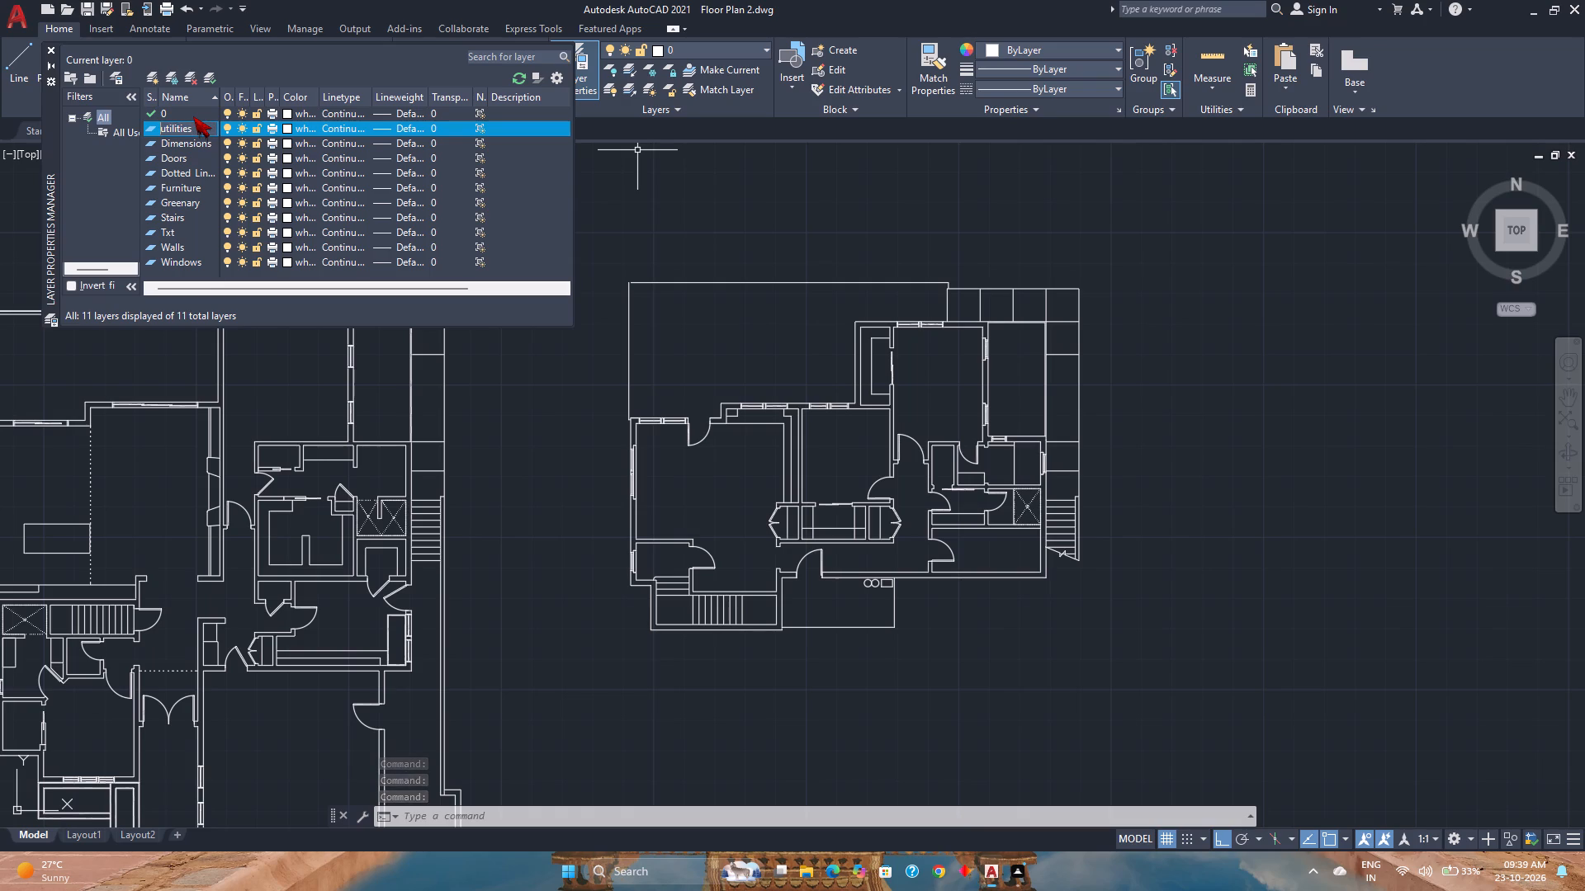
{"action": "key", "text": "Left"}
{"action": "key", "text": "Left"}
{"action": "key", "text": "Left"}
{"action": "key", "text": "Right"}
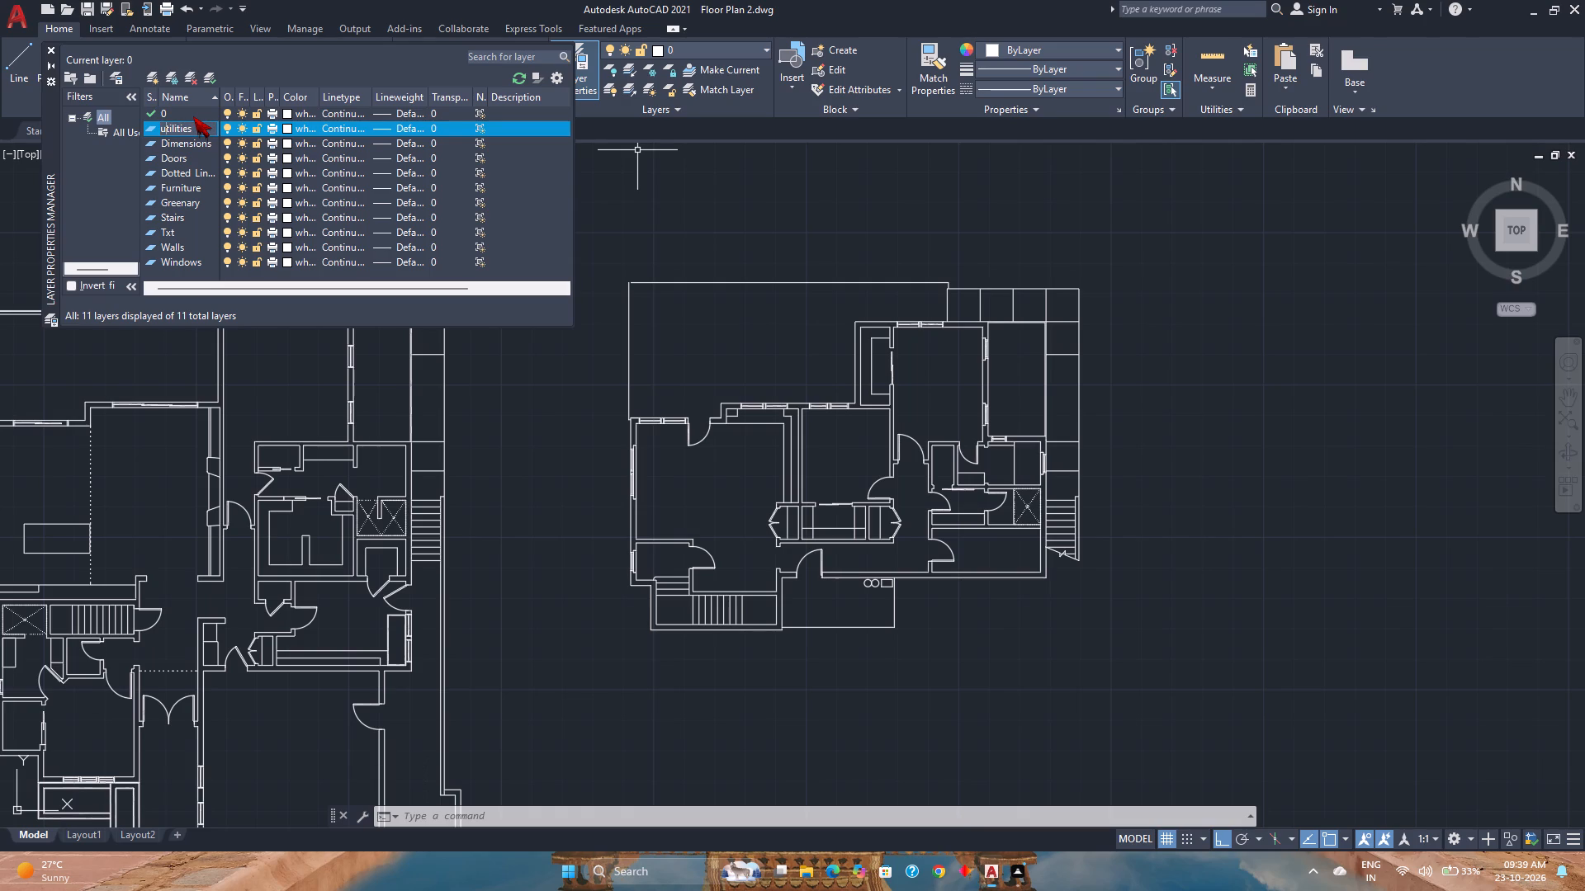
{"action": "key", "text": "BackSpace"}
{"action": "key", "text": "shift+u"}
{"action": "key", "text": "Return"}
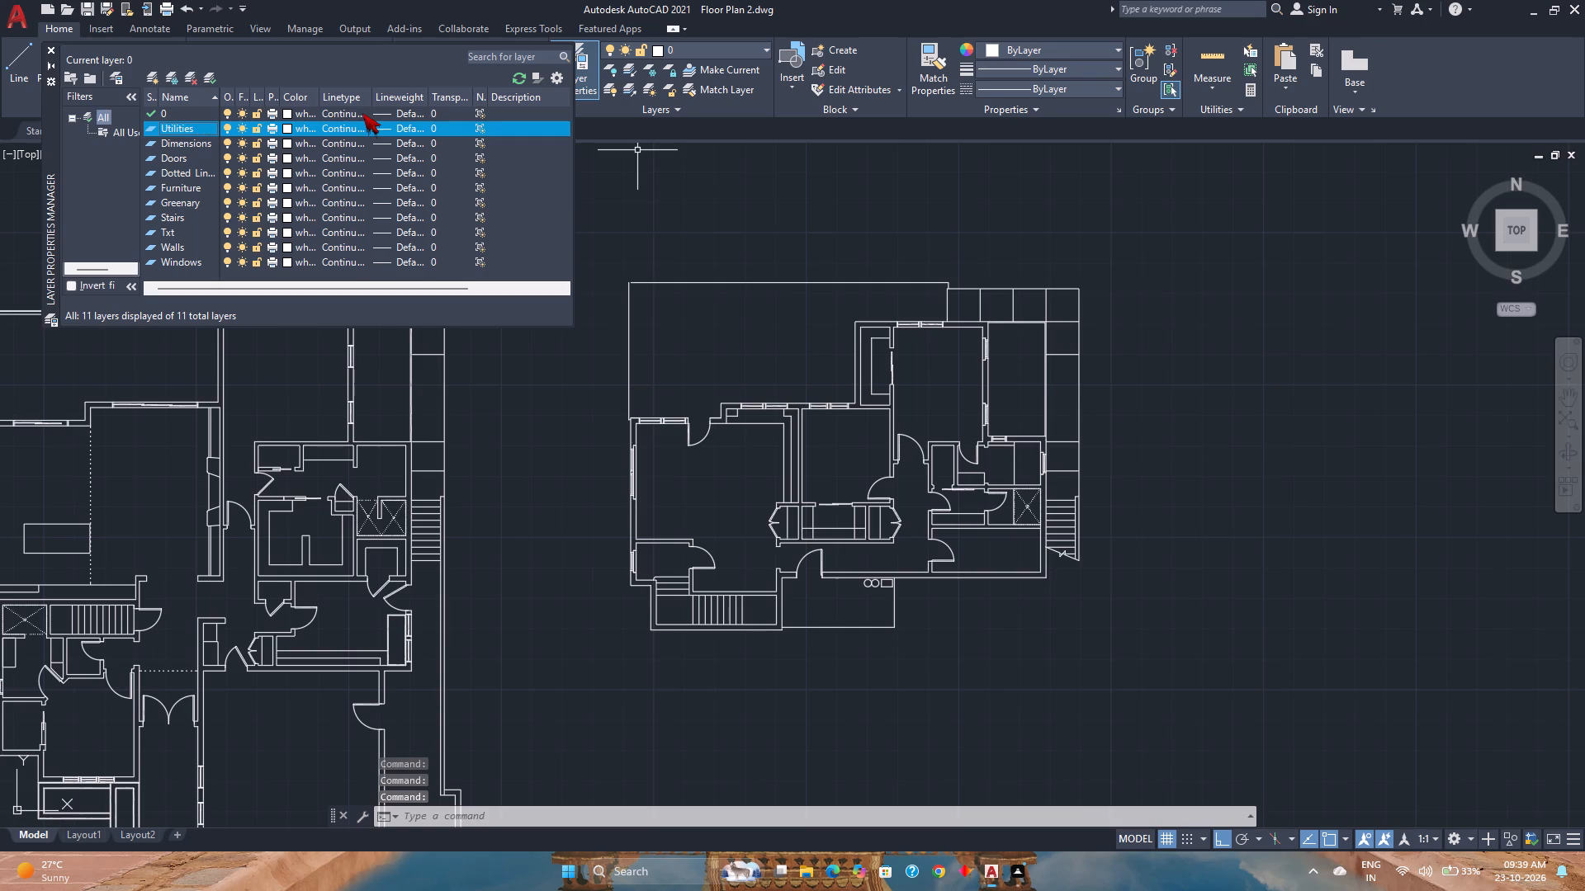
{"action": "left_click", "coordinate": [522, 84]}
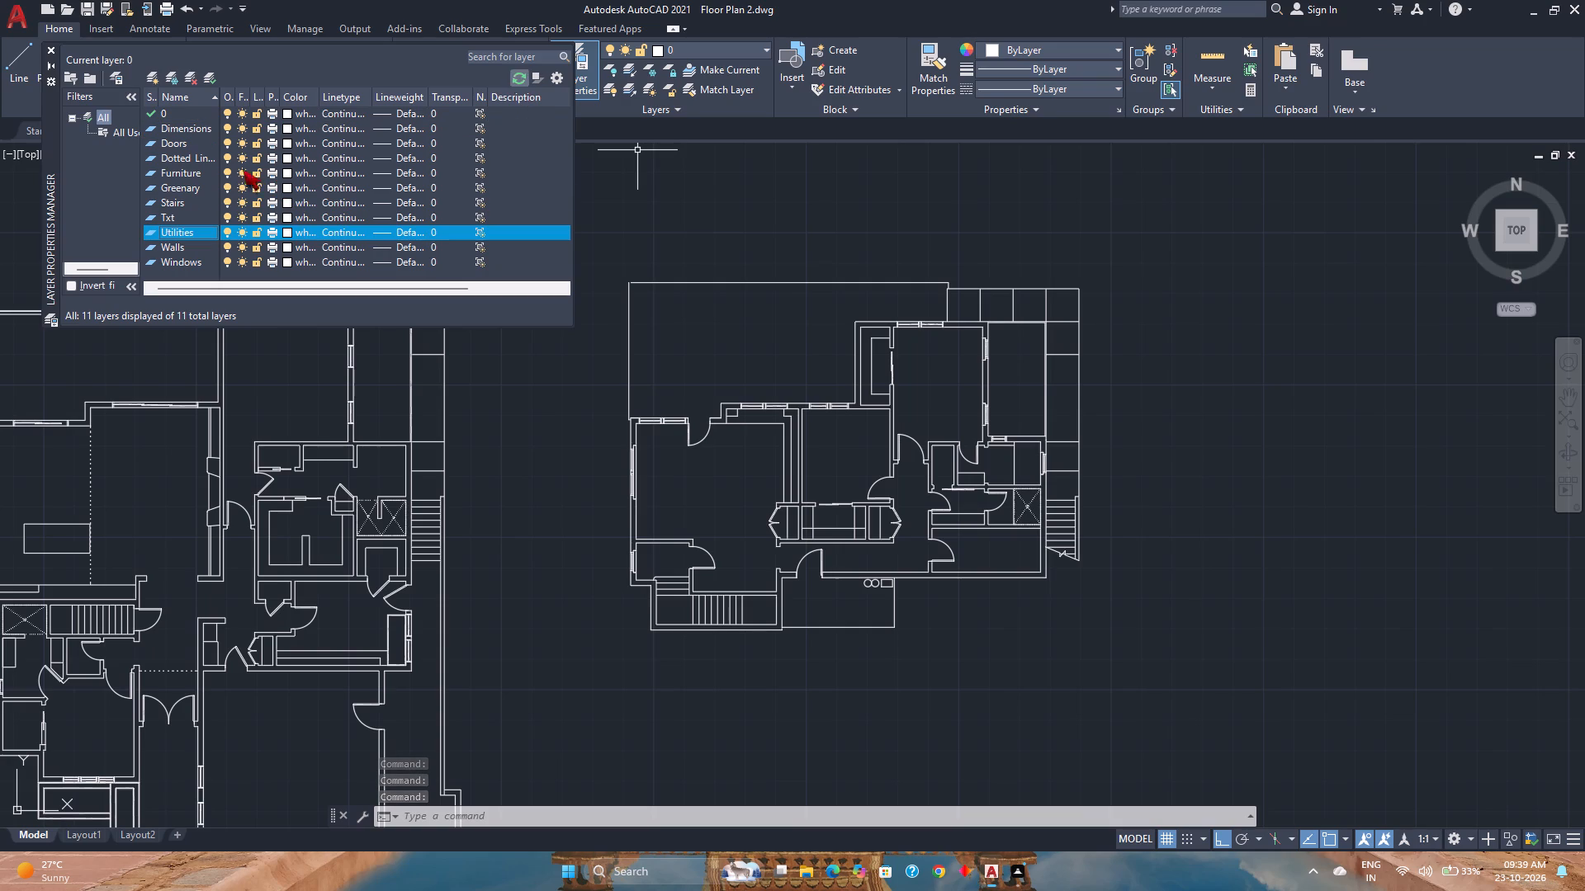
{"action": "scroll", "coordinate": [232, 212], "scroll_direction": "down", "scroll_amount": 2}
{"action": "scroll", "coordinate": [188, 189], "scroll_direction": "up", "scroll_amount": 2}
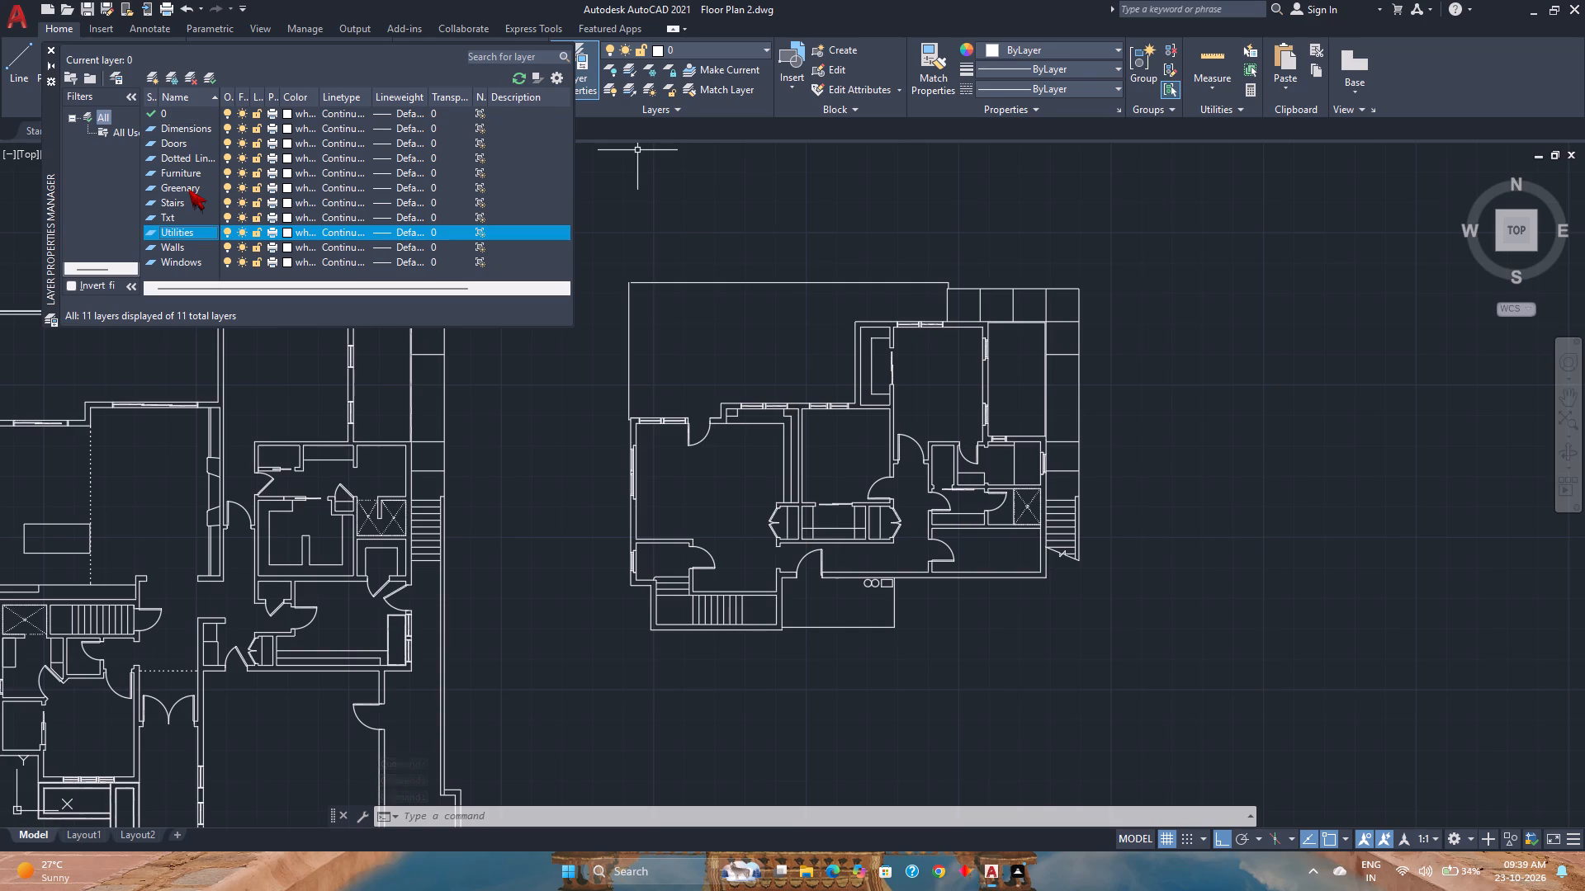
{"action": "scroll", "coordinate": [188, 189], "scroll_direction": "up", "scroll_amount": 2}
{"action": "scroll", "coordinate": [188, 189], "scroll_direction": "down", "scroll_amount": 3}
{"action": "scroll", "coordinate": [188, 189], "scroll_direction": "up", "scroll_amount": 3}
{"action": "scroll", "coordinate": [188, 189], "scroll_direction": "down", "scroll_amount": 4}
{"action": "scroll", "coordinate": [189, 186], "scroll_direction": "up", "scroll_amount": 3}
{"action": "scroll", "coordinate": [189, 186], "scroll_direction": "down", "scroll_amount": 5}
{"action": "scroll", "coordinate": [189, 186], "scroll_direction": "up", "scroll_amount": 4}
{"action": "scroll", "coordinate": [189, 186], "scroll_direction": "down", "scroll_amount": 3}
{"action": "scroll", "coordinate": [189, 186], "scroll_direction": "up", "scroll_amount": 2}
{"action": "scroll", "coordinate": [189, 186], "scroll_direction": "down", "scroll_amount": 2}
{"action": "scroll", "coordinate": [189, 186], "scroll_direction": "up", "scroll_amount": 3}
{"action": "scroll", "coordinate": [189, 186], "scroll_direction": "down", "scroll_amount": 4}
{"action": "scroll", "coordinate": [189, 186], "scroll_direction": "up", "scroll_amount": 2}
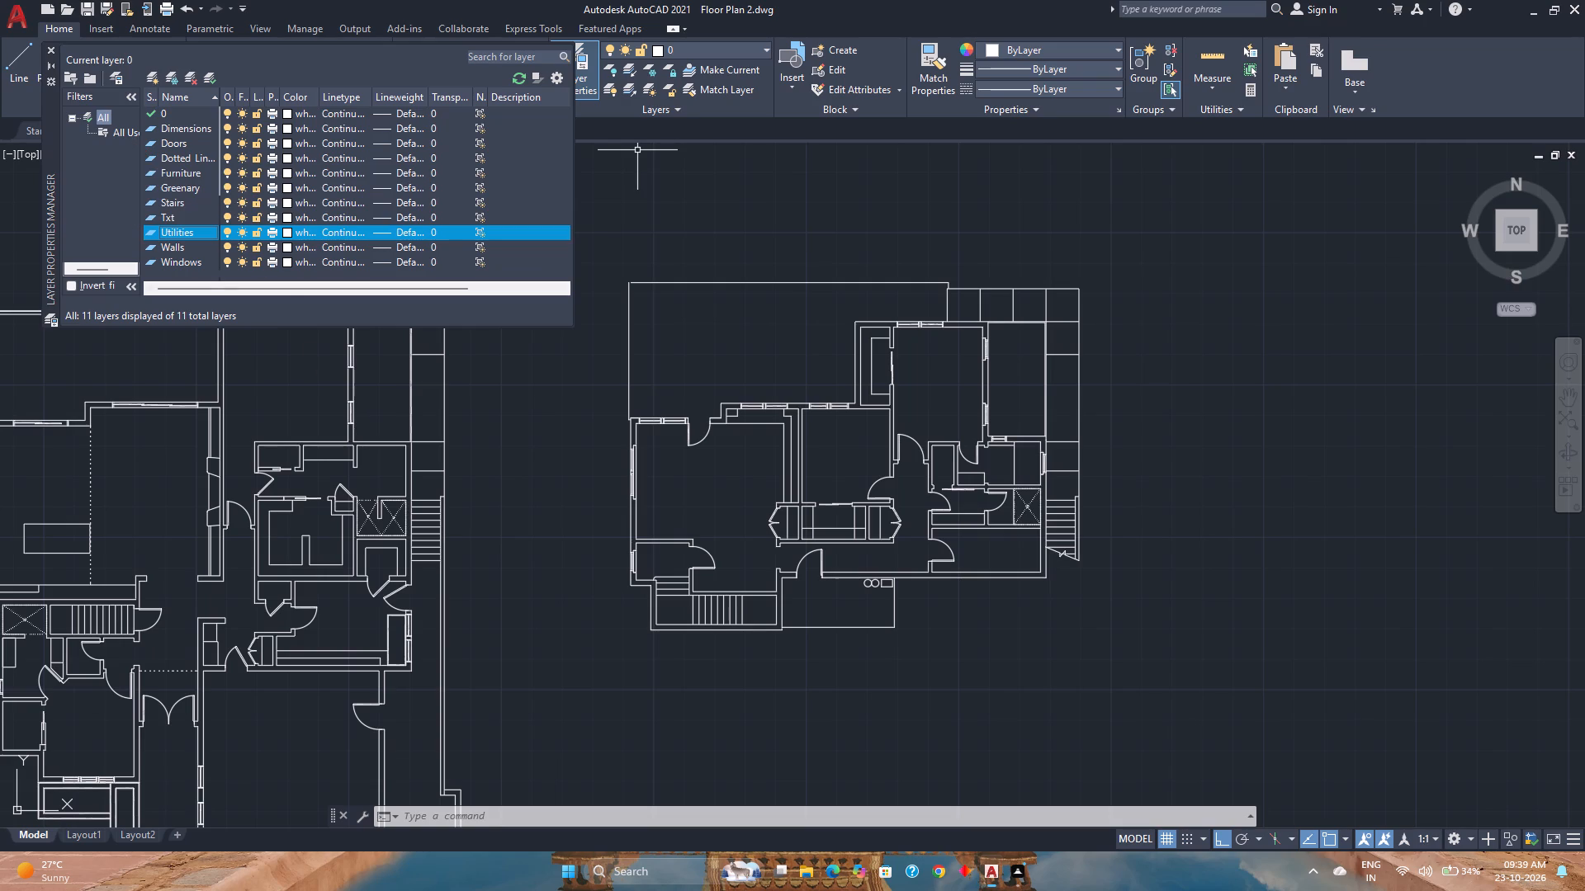
Close the layer properties manager.
{"action": "left_click", "coordinate": [54, 53]}
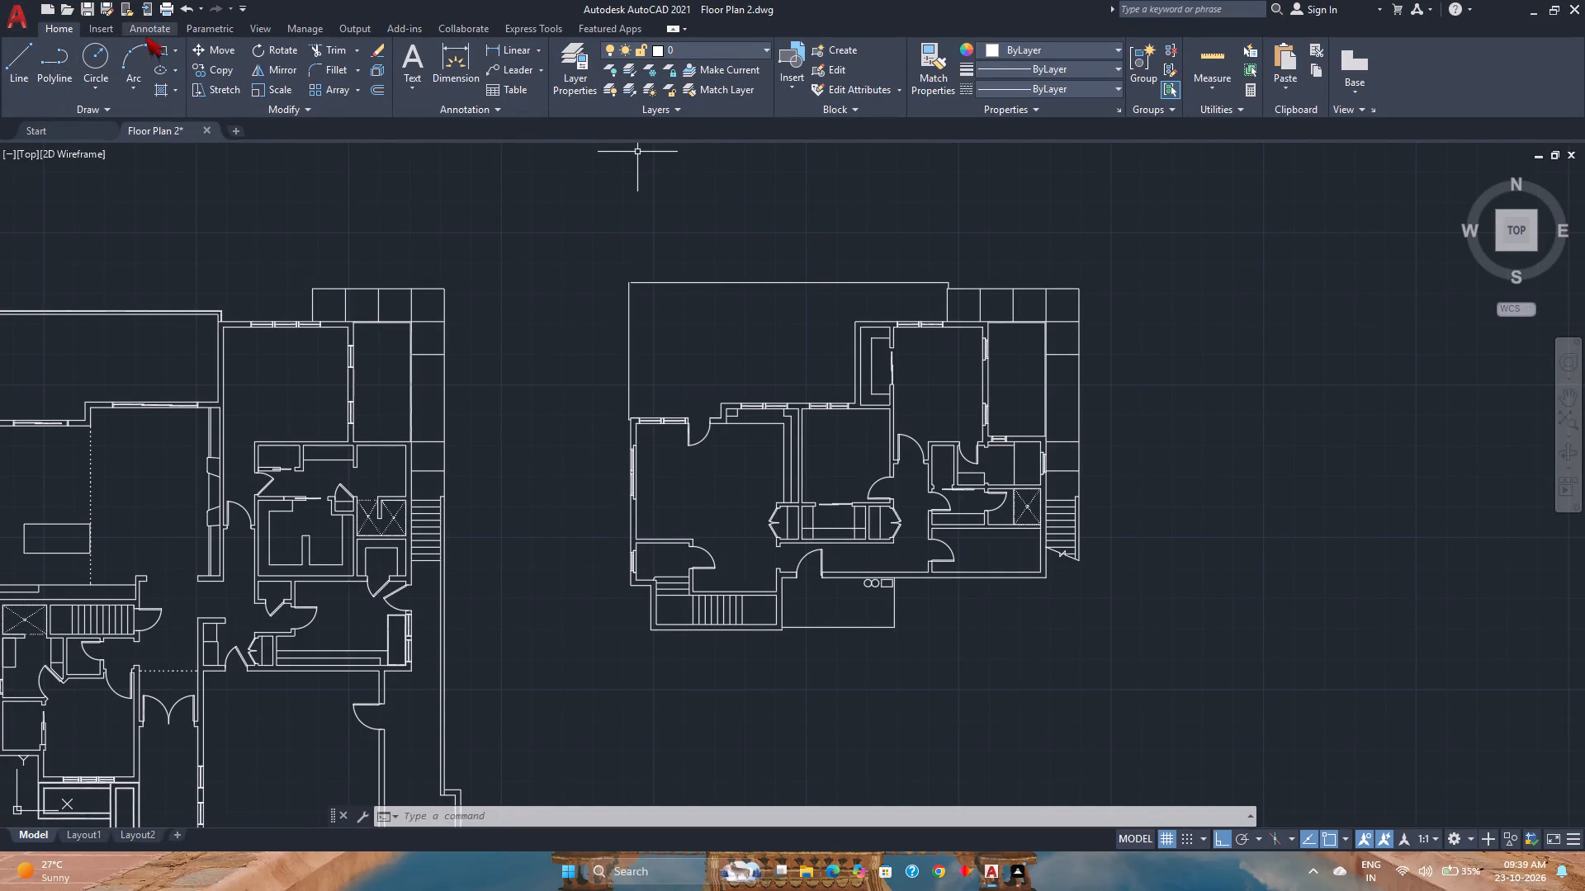
Draw a horizontal line across the smaller plan's terrace, from the closet's outer northwest wall corner to the west terrace outline.
{"action": "left_click", "coordinate": [15, 73]}
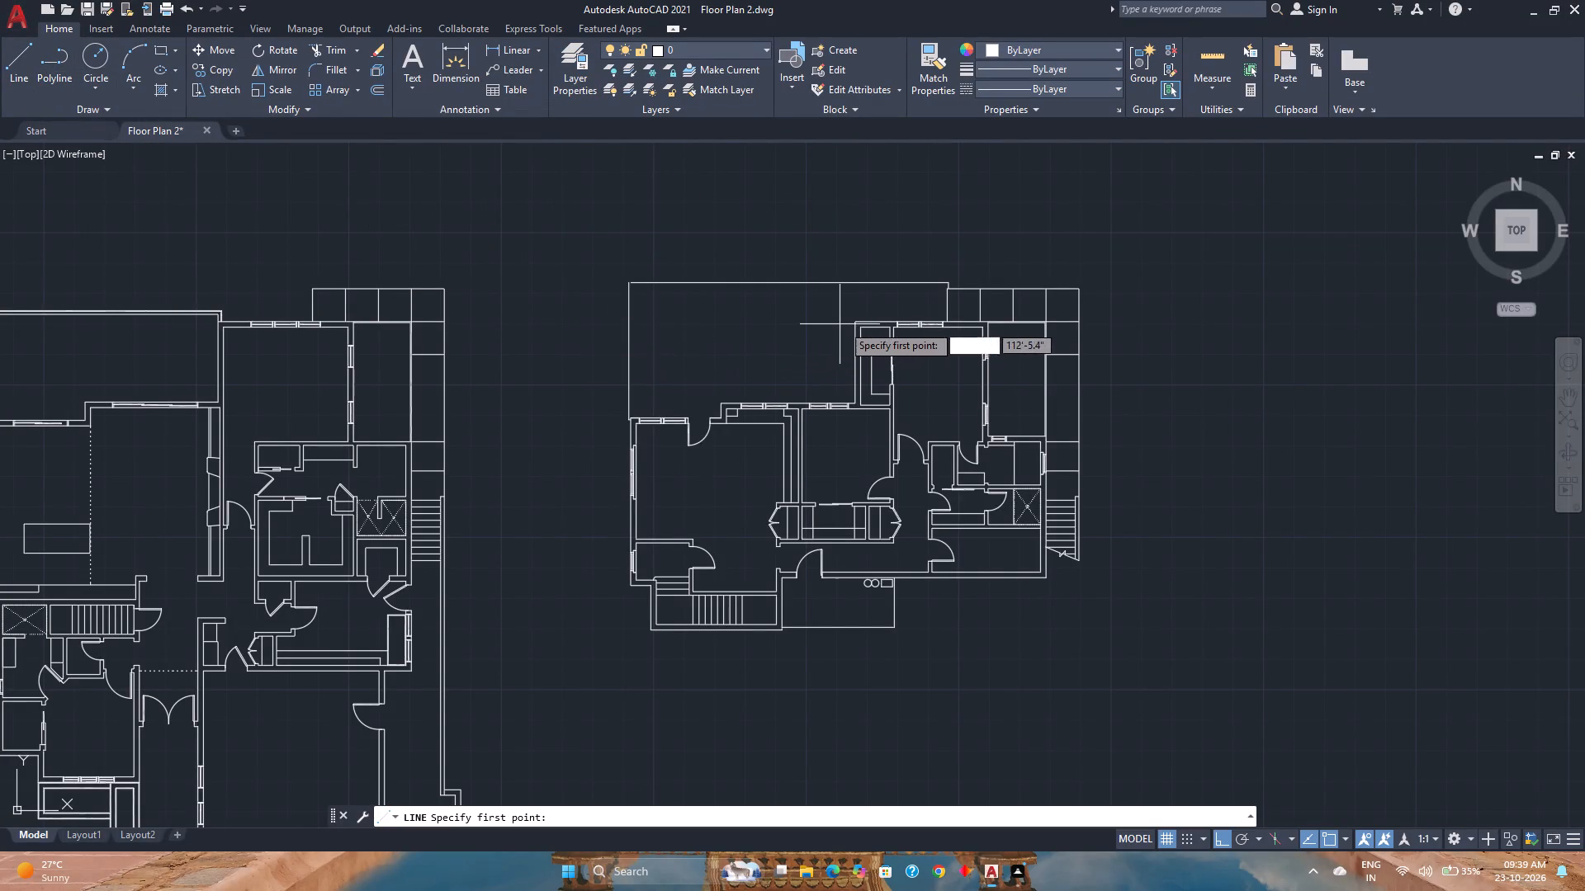
{"action": "scroll", "coordinate": [853, 324], "scroll_direction": "up", "scroll_amount": 3}
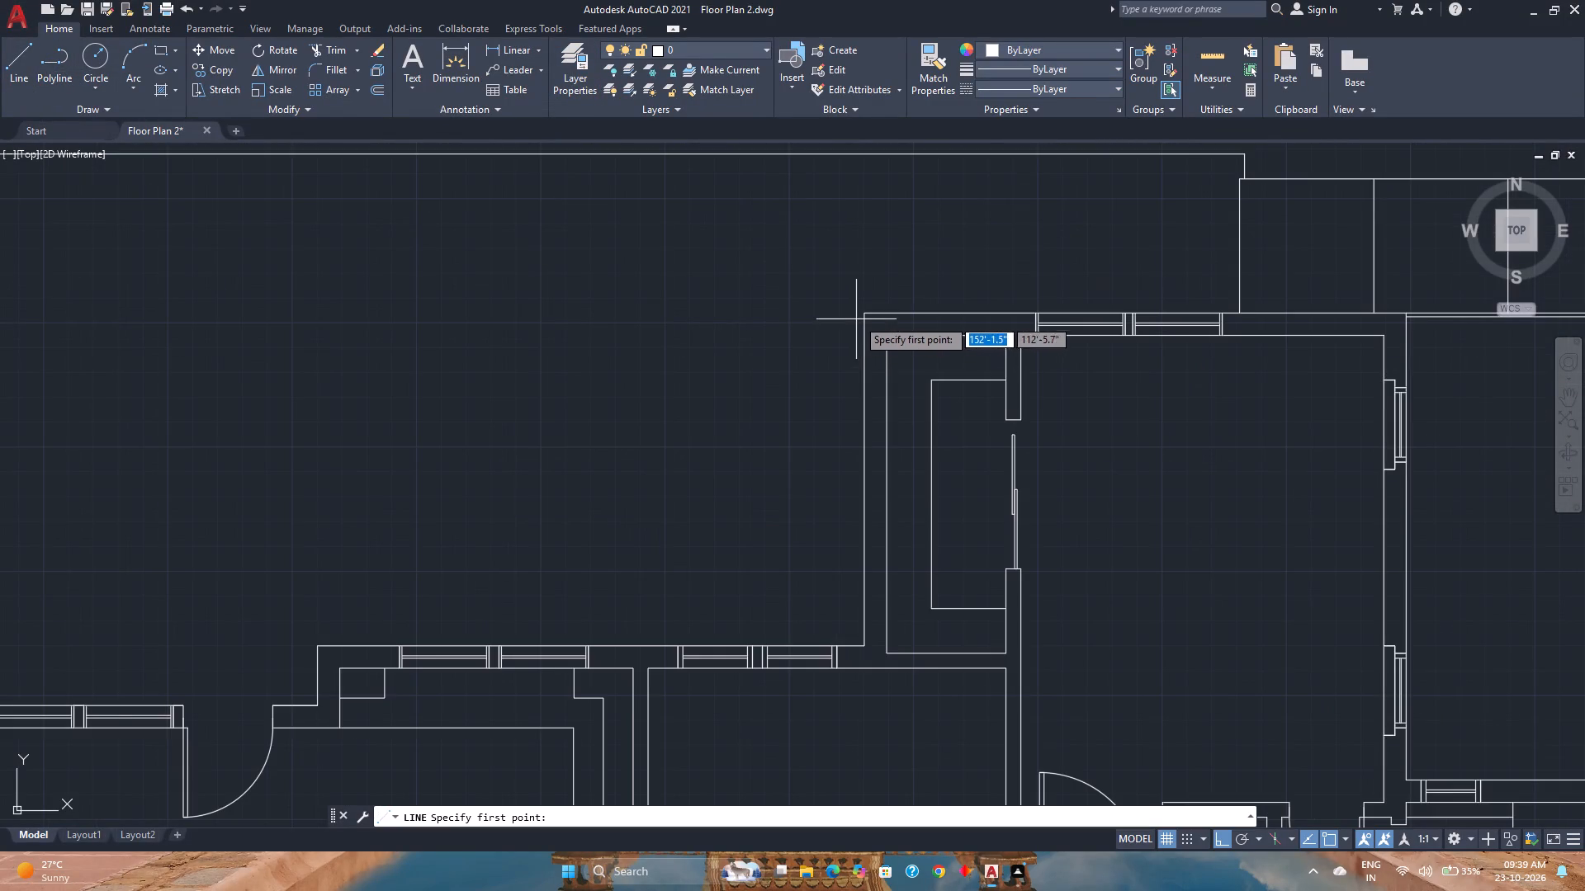
{"action": "left_click", "coordinate": [862, 313]}
{"action": "scroll", "coordinate": [441, 313], "scroll_direction": "down", "scroll_amount": 2}
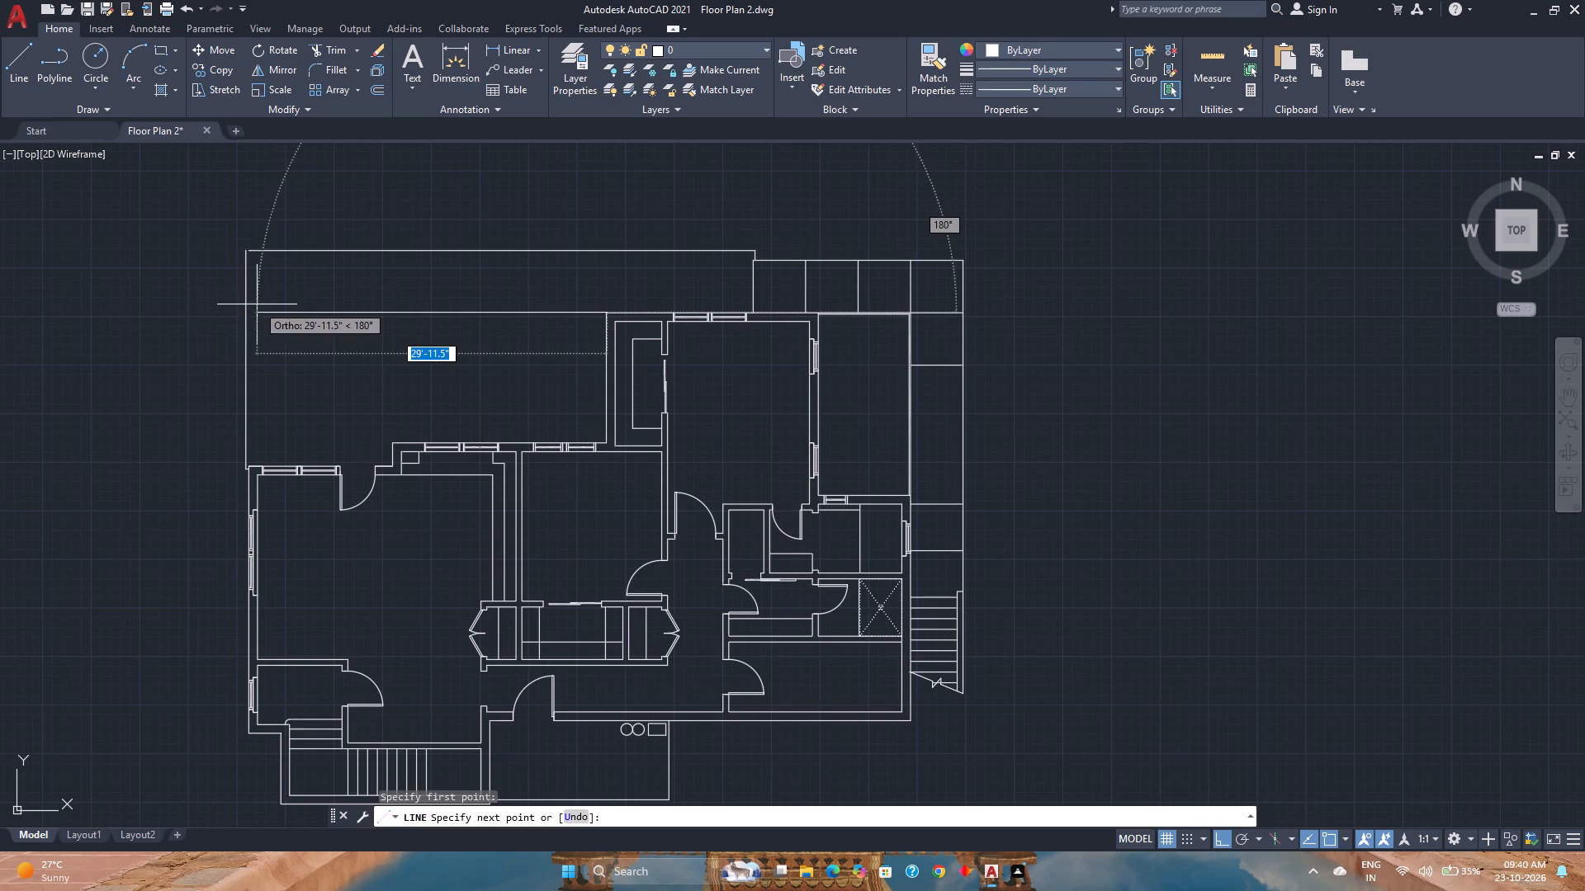
{"action": "left_click", "coordinate": [248, 312]}
{"action": "key", "text": "Escape"}
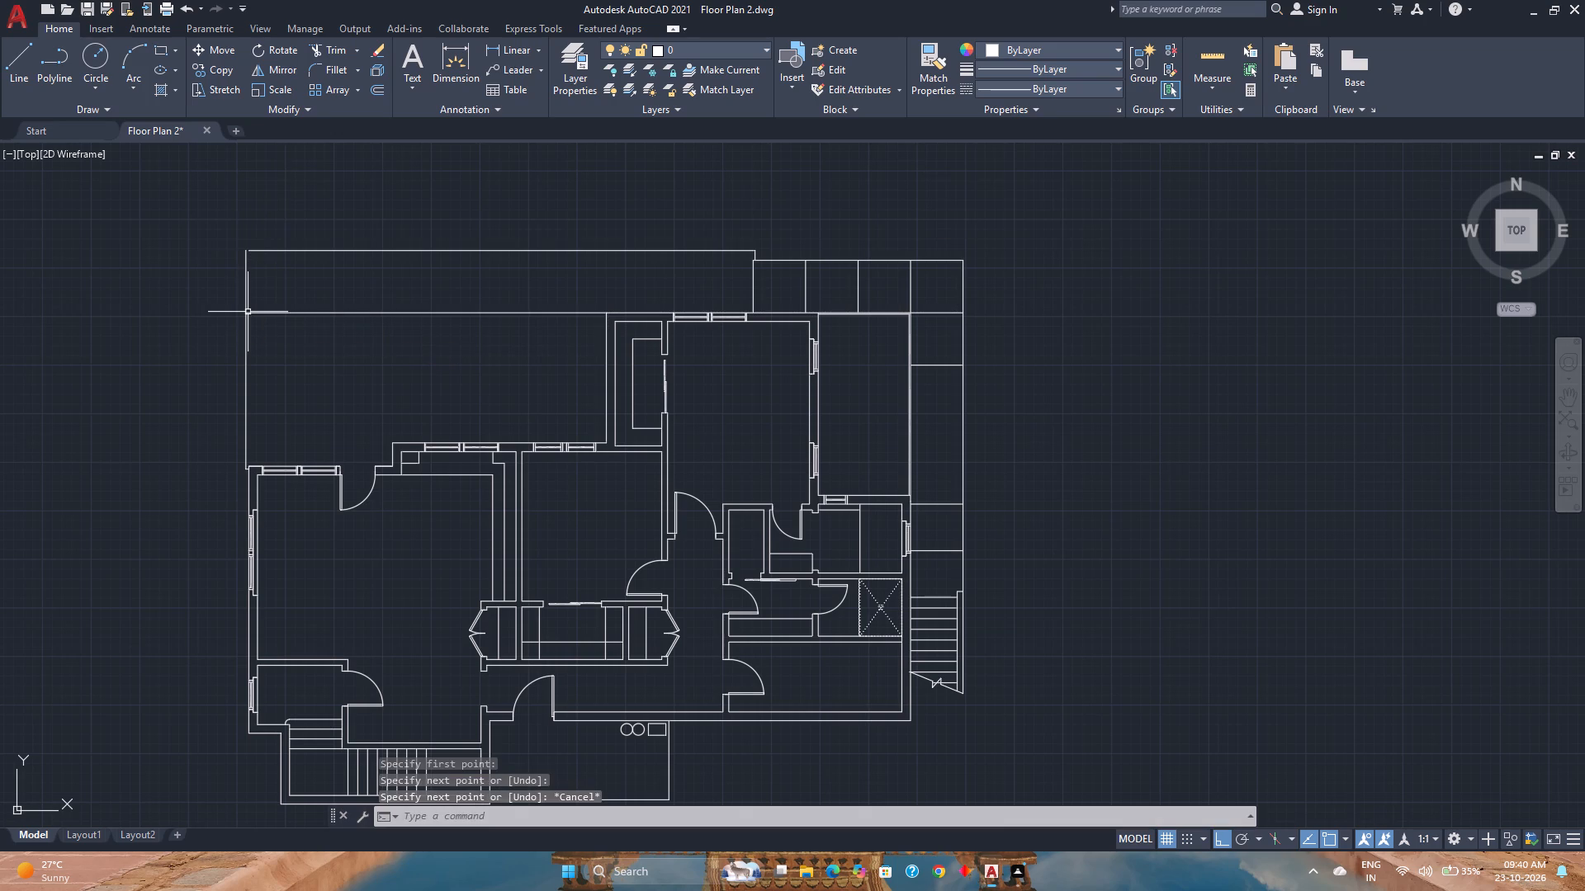
Draw a vertical line from the outer wall corner beside the terrace door up to the new horizontal terrace line.
{"action": "left_click", "coordinate": [15, 85]}
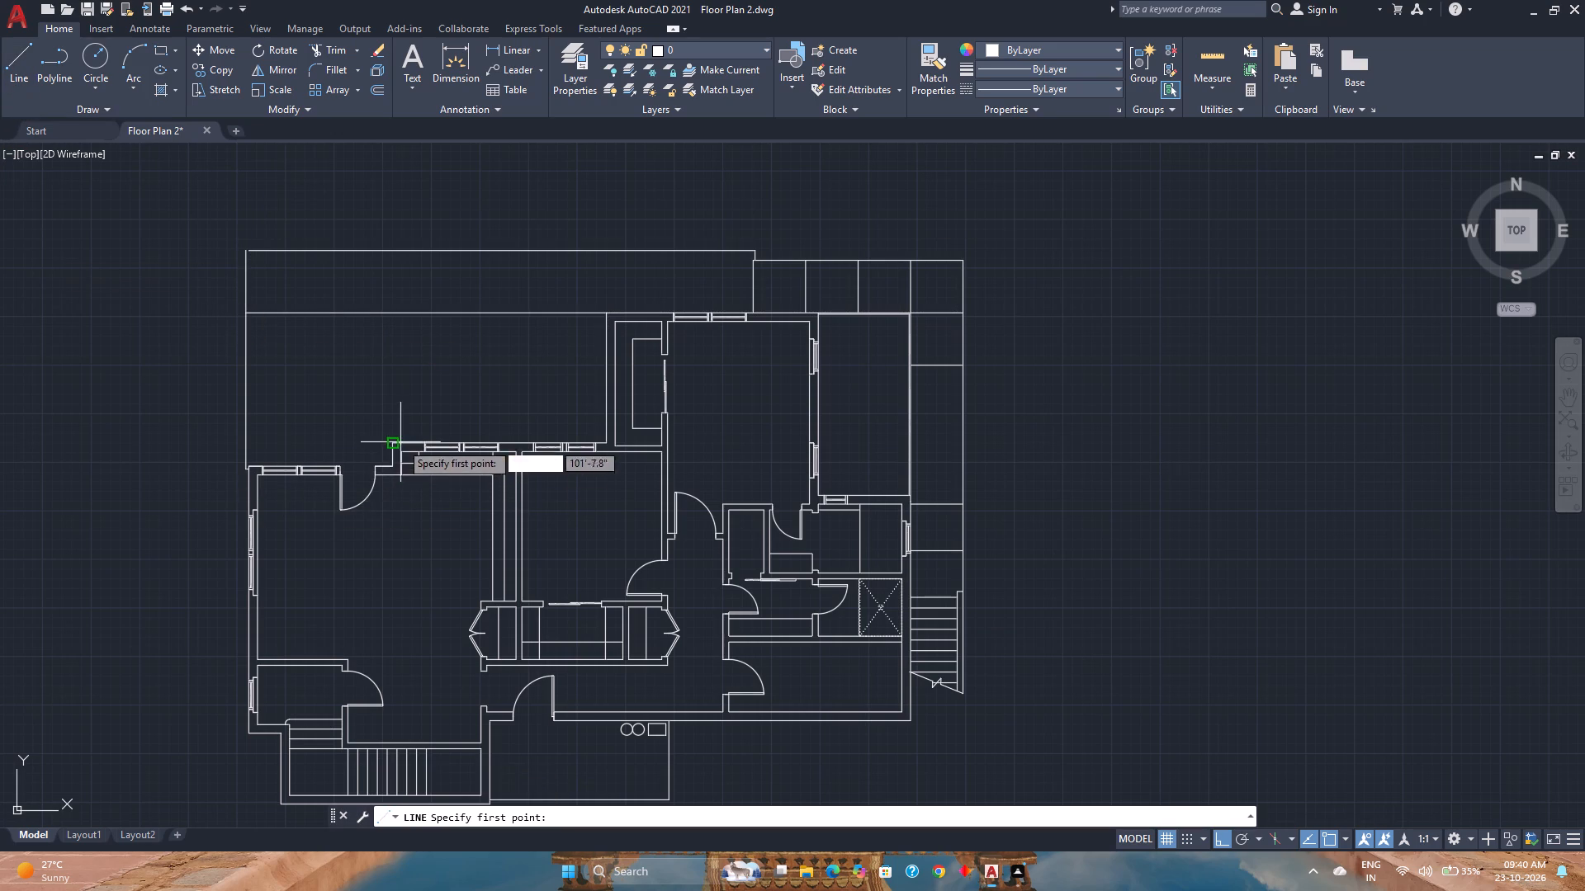
{"action": "scroll", "coordinate": [400, 442], "scroll_direction": "up", "scroll_amount": 2}
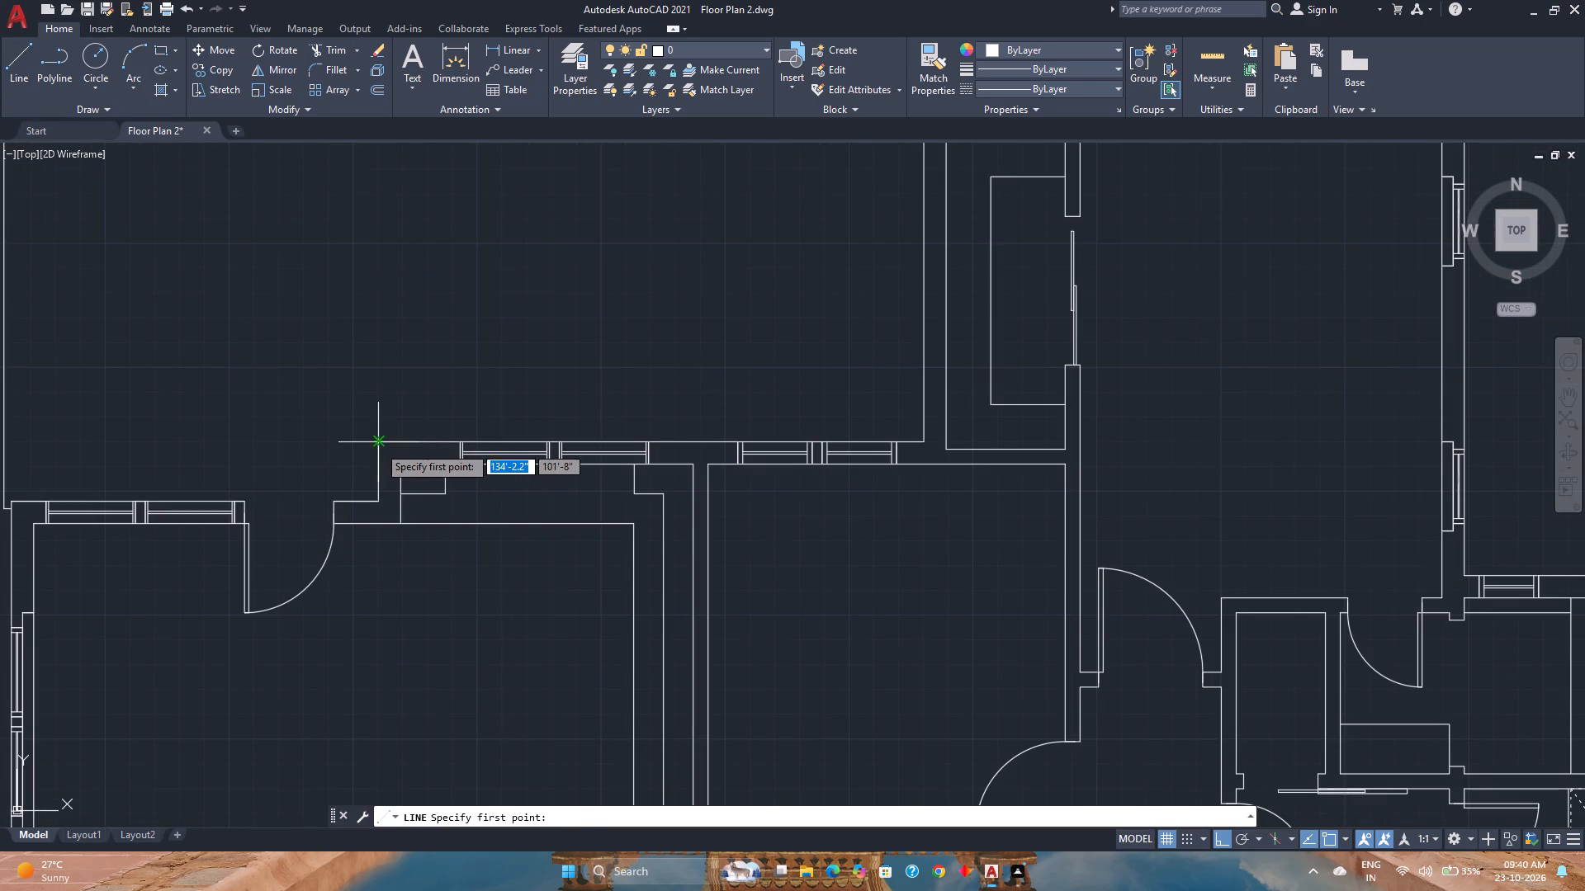
{"action": "left_click", "coordinate": [378, 445]}
{"action": "scroll", "coordinate": [383, 401], "scroll_direction": "down", "scroll_amount": 2}
{"action": "middle_click_drag", "start_coordinate": [383, 401], "coordinate": [442, 558]}
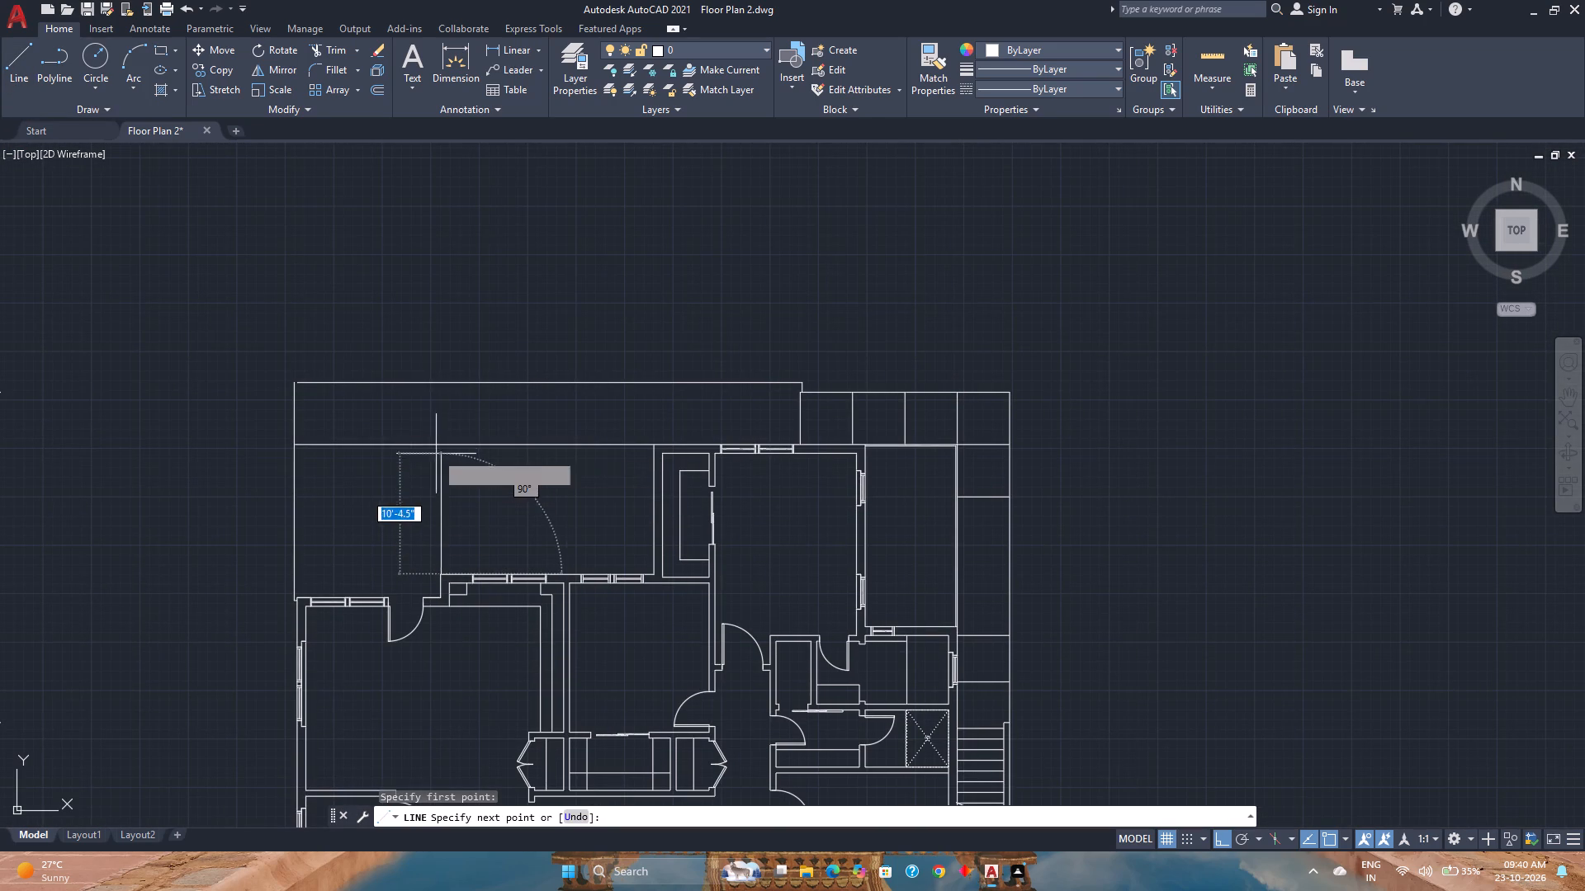
{"action": "left_click", "coordinate": [439, 444]}
{"action": "key", "text": "Escape"}
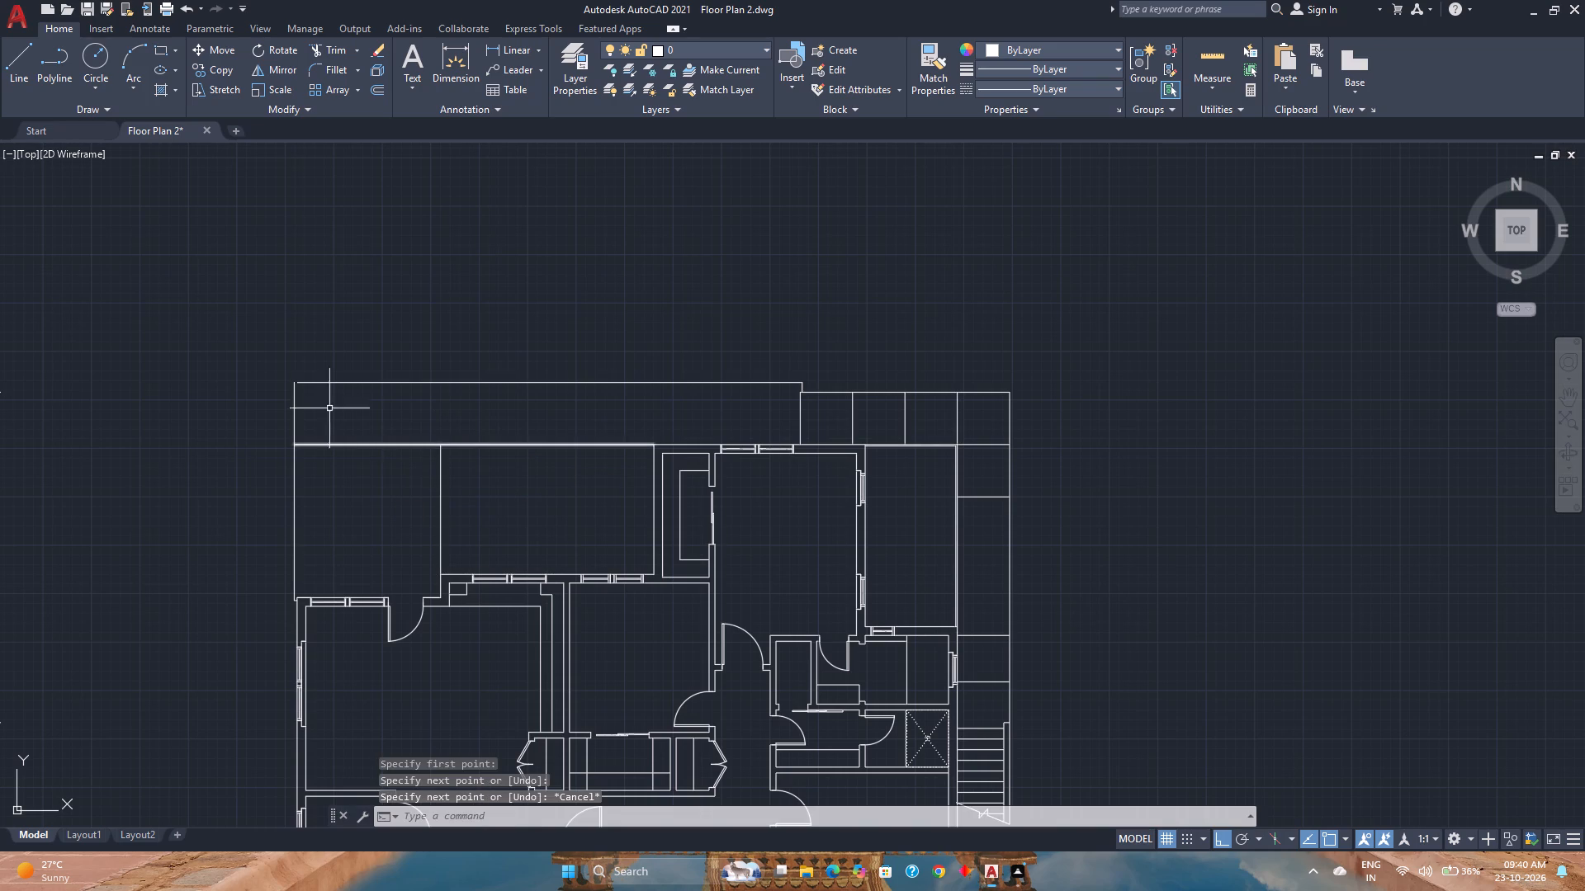
Fillet the terrace's west and north outlines into a clean corner where they meet at the northwest.
{"action": "left_click", "coordinate": [324, 63]}
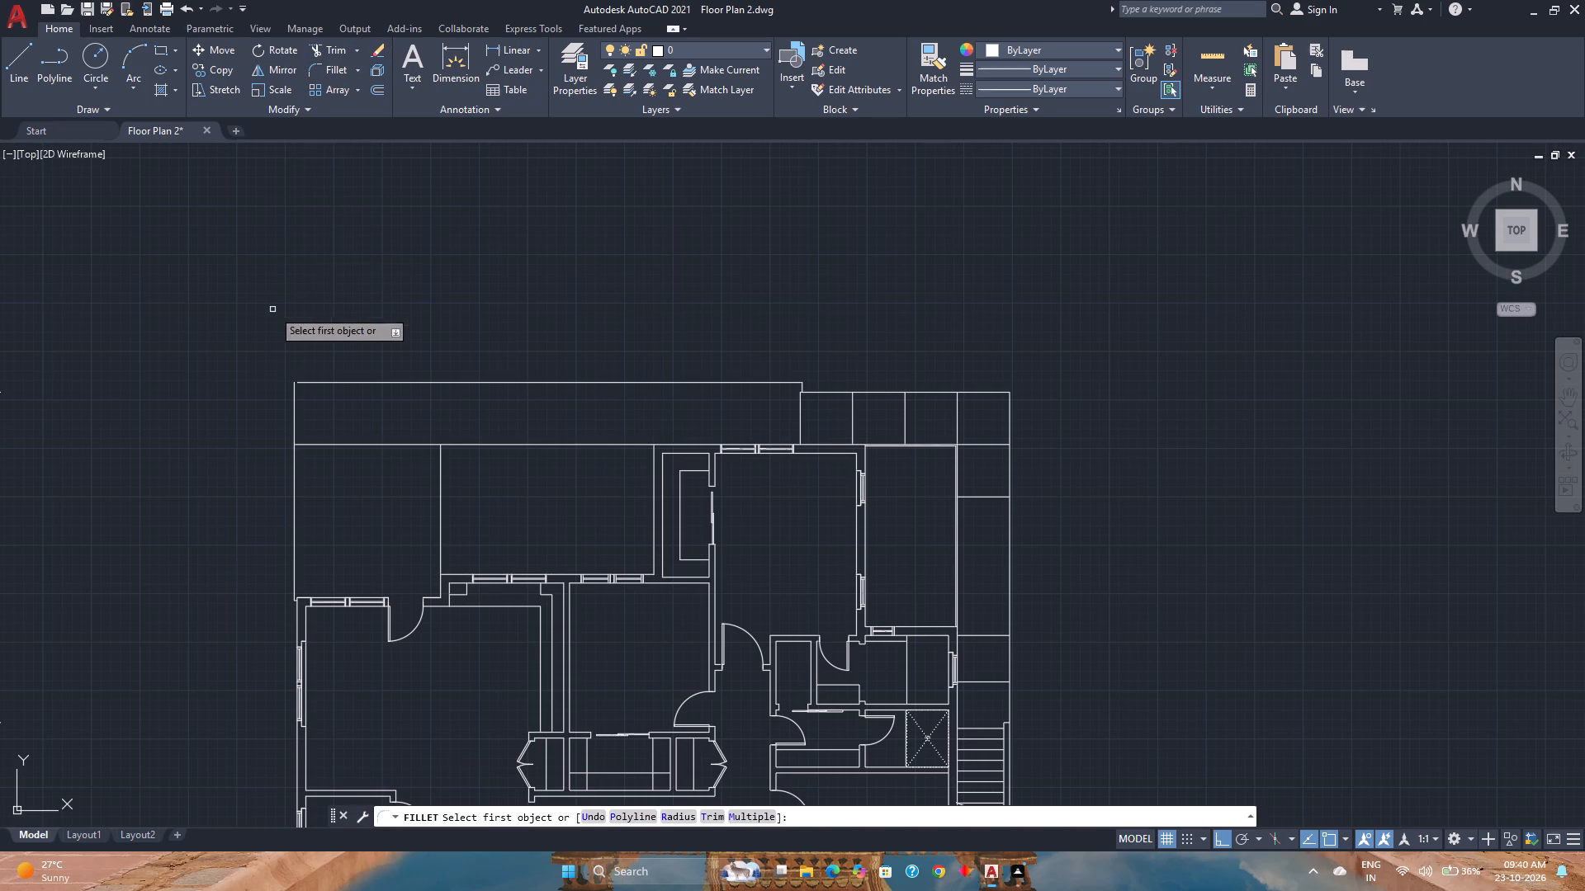
{"action": "left_click", "coordinate": [295, 402]}
{"action": "left_click", "coordinate": [307, 381]}
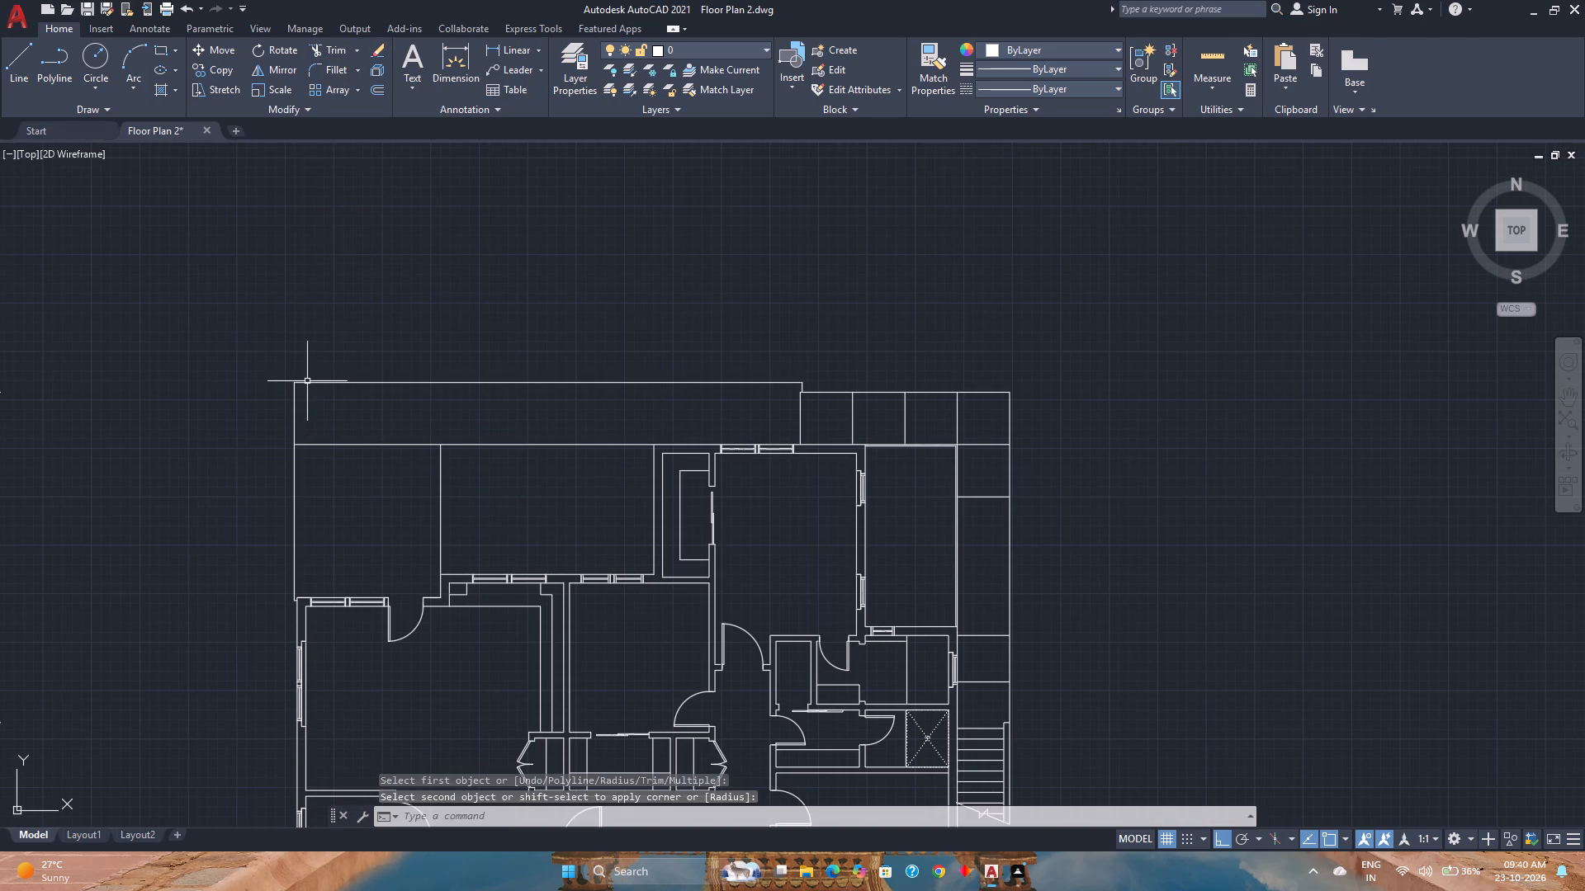
{"action": "key", "text": "Escape"}
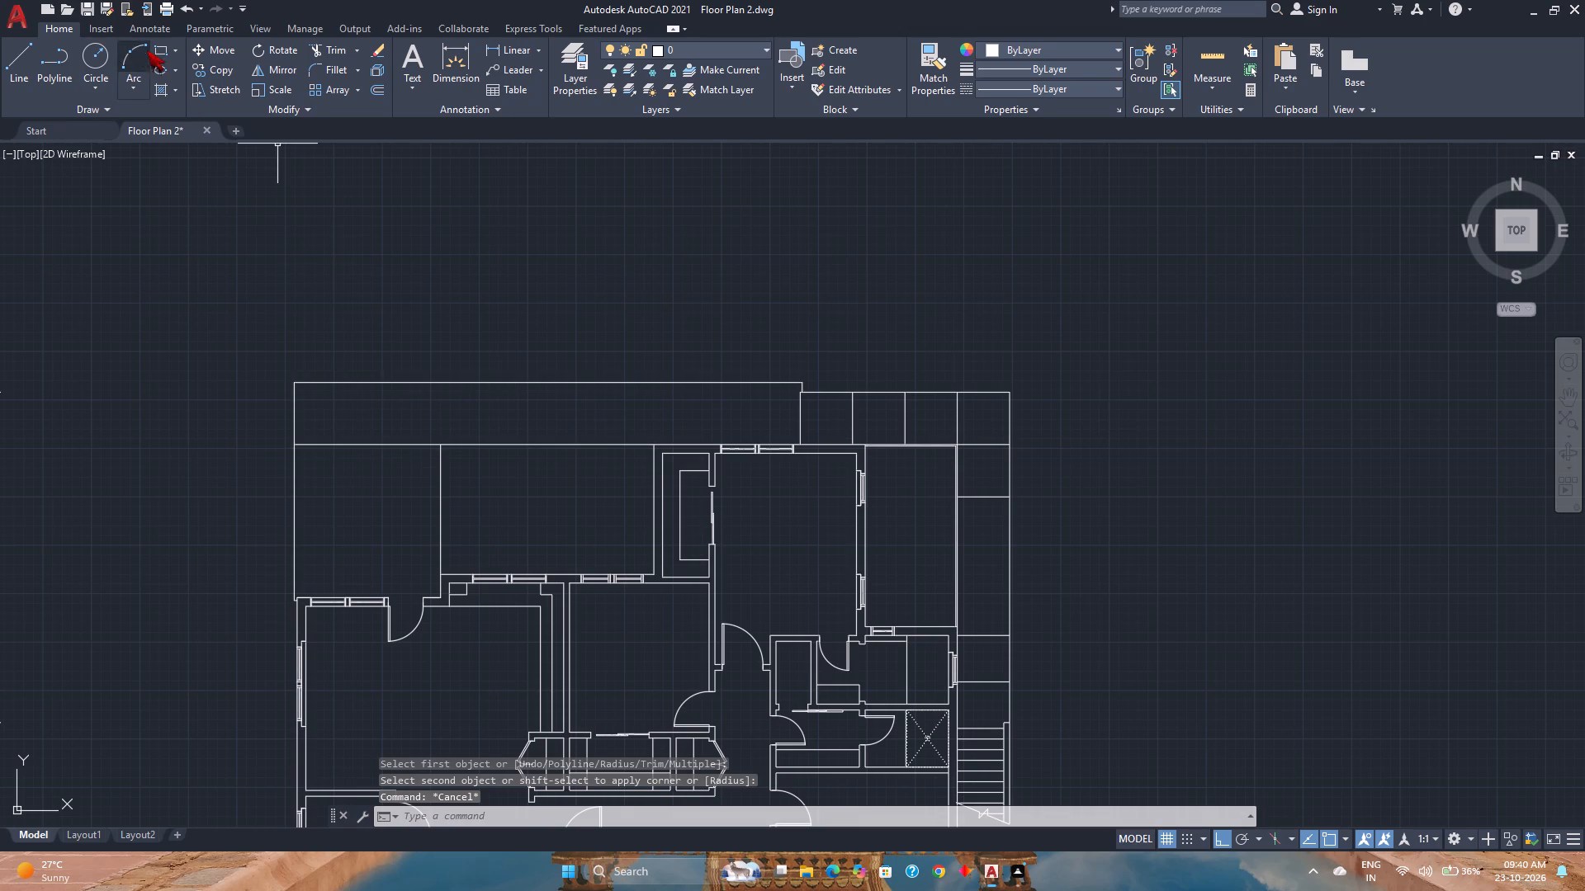
Draw a 9 by 9 inch square from the junction of the terrace's horizontal line and the vertical line from the door corner.
{"action": "left_click", "coordinate": [164, 54]}
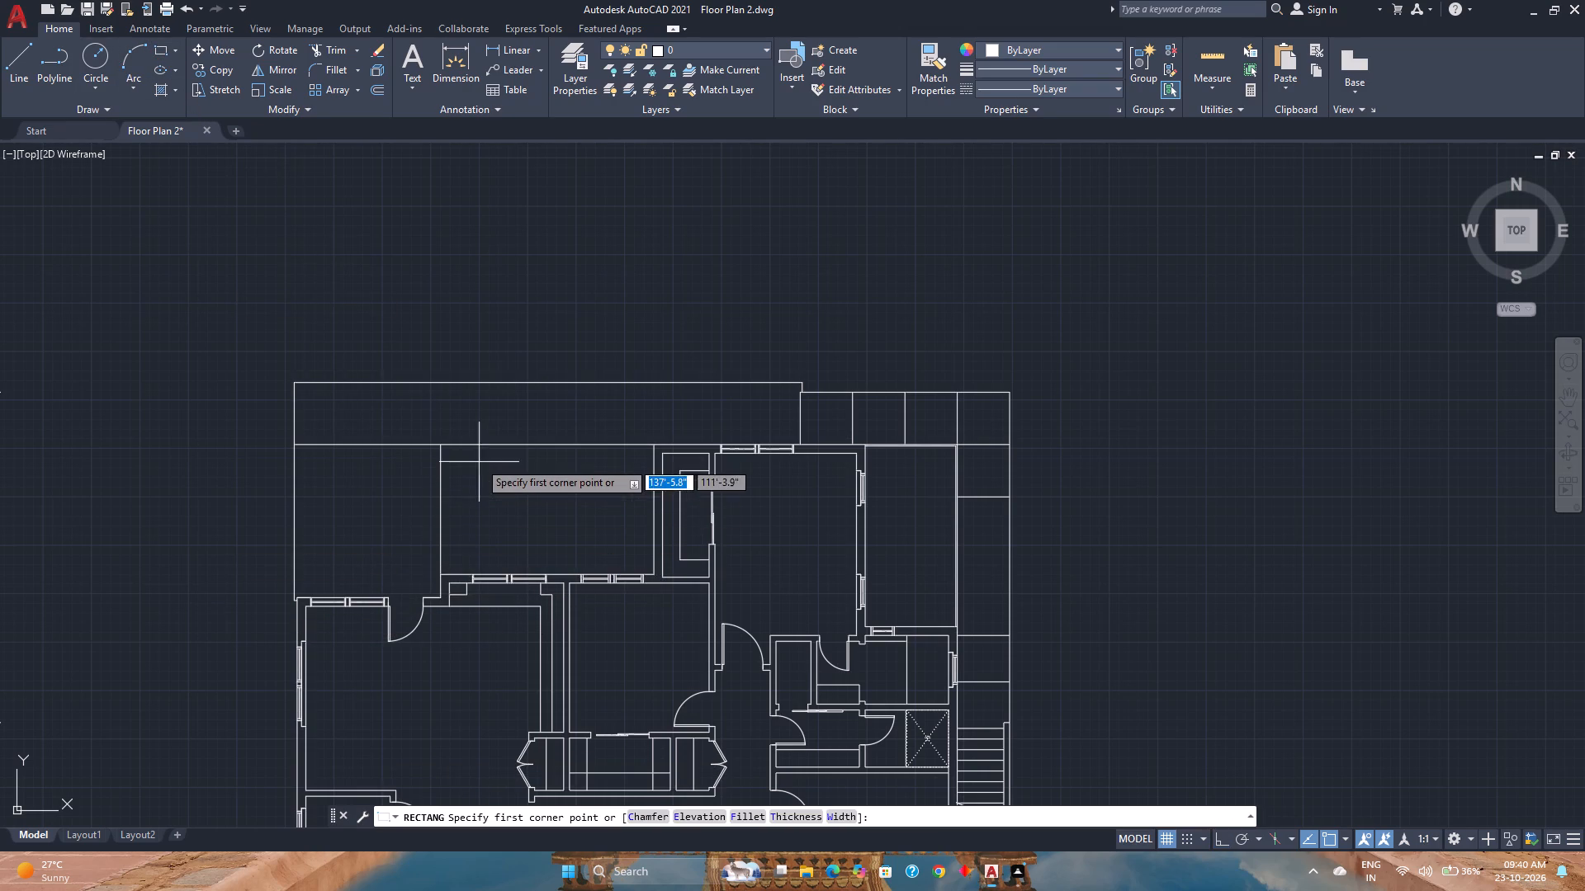
{"action": "scroll", "coordinate": [479, 460], "scroll_direction": "up", "scroll_amount": 3}
{"action": "left_click", "coordinate": [324, 397]}
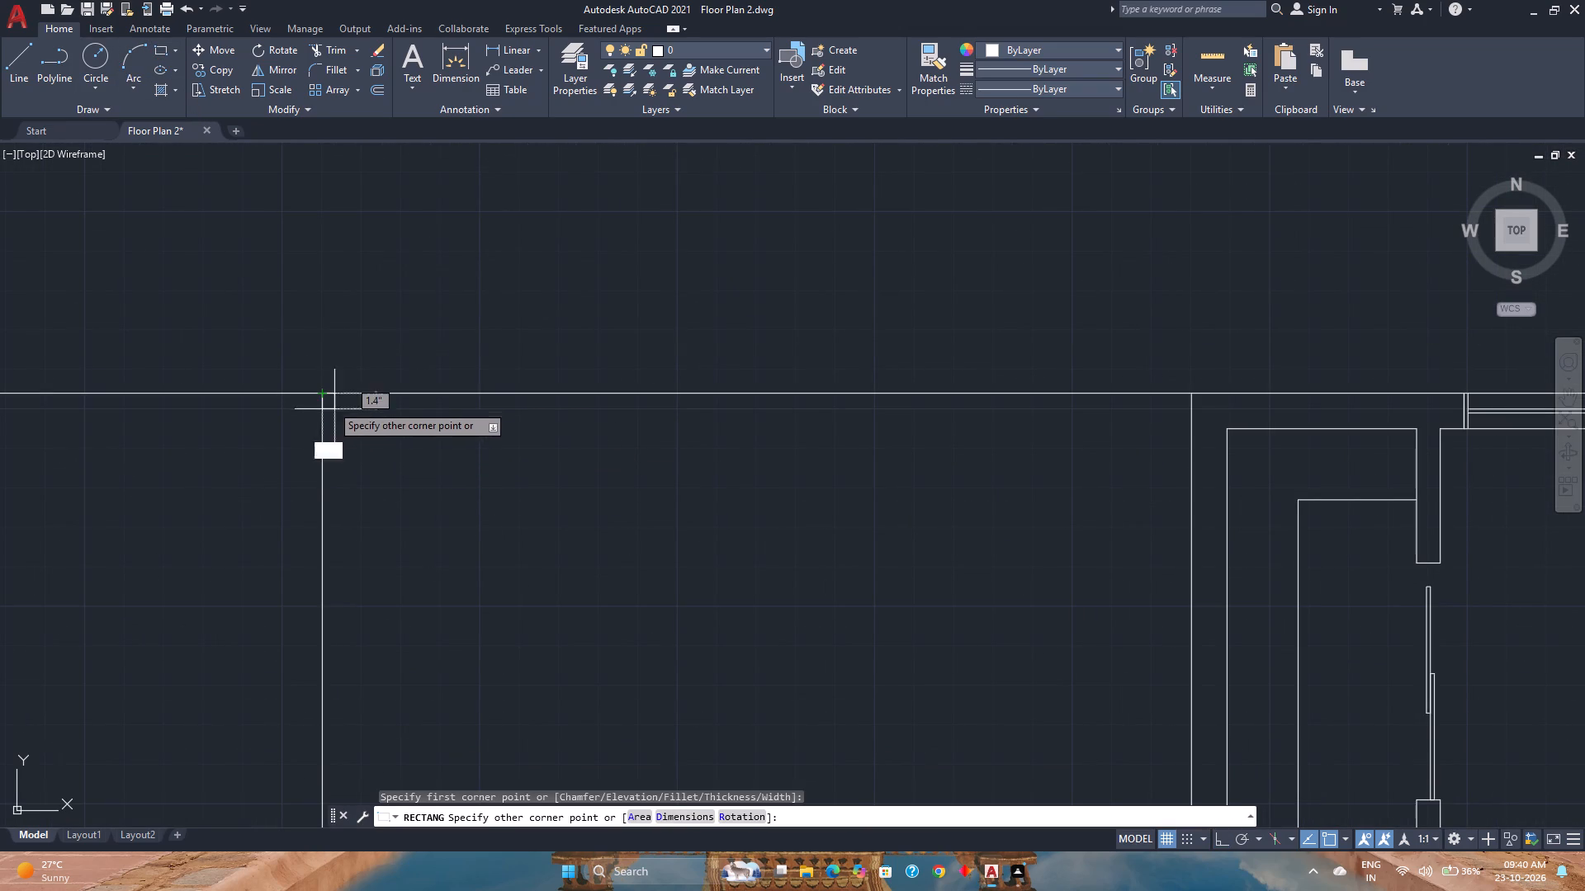
{"action": "type", "text": "9,9"}
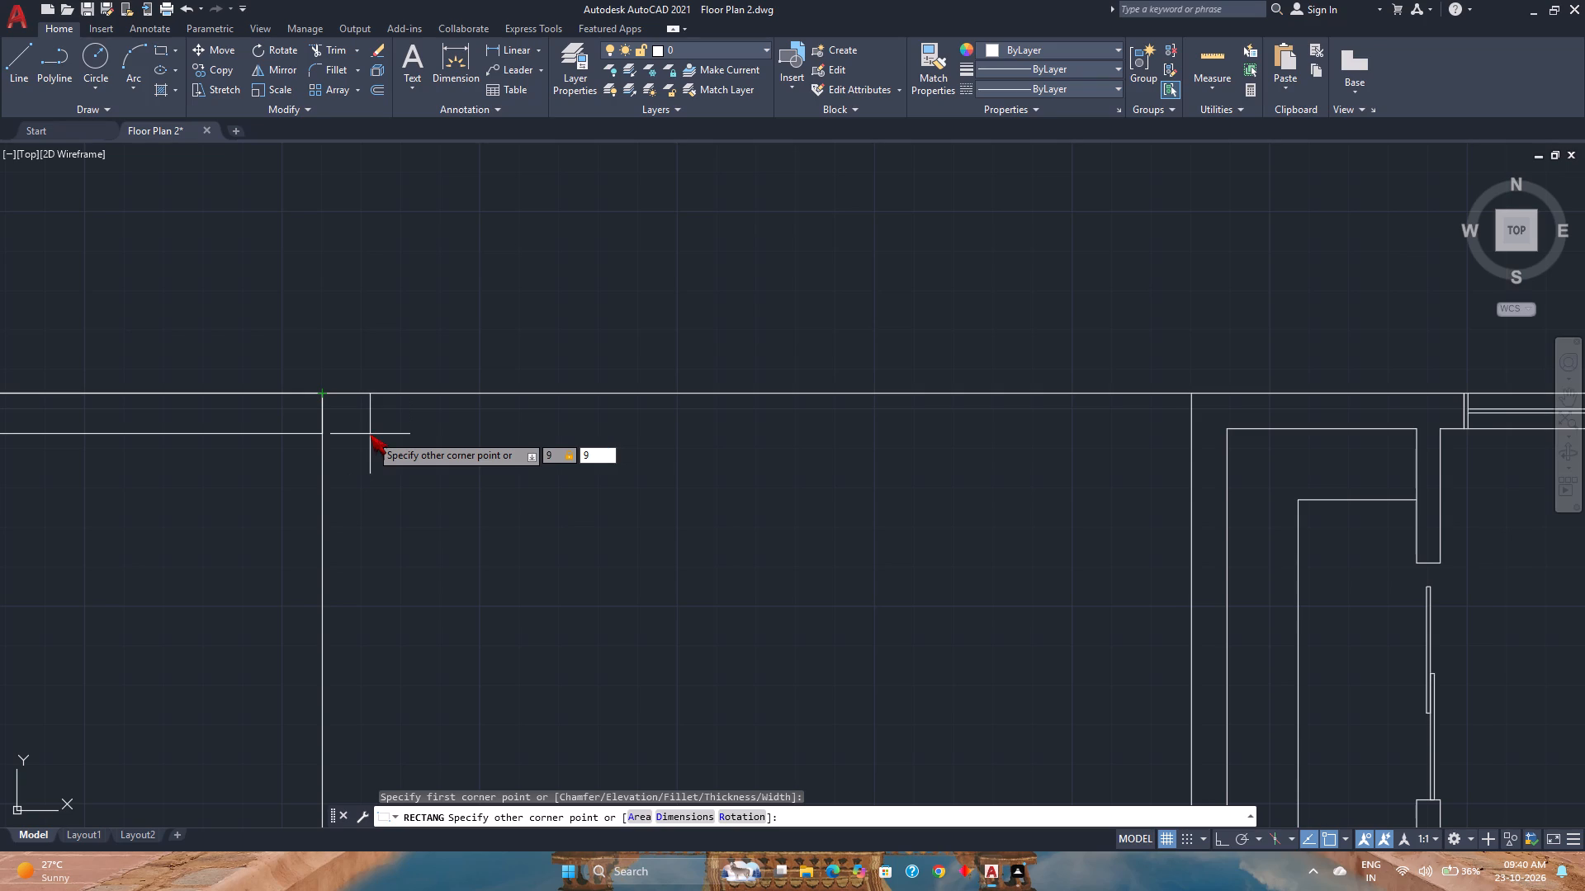
{"action": "key", "text": "Return"}
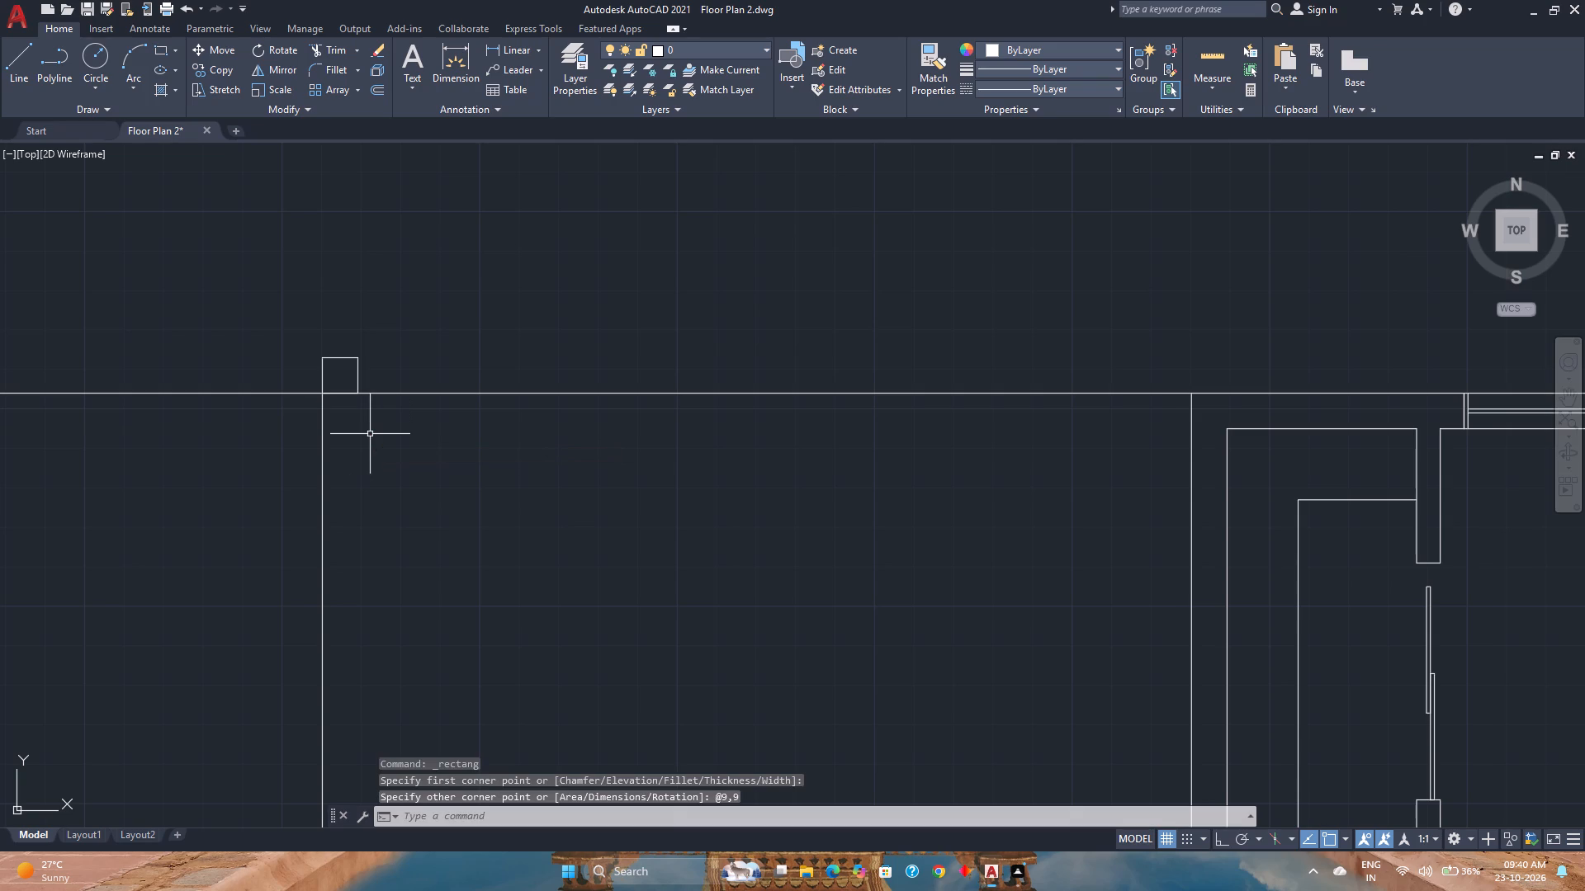
Move the square south so its northwest corner sits on the junction of the two terrace lines.
{"action": "left_click", "coordinate": [359, 364]}
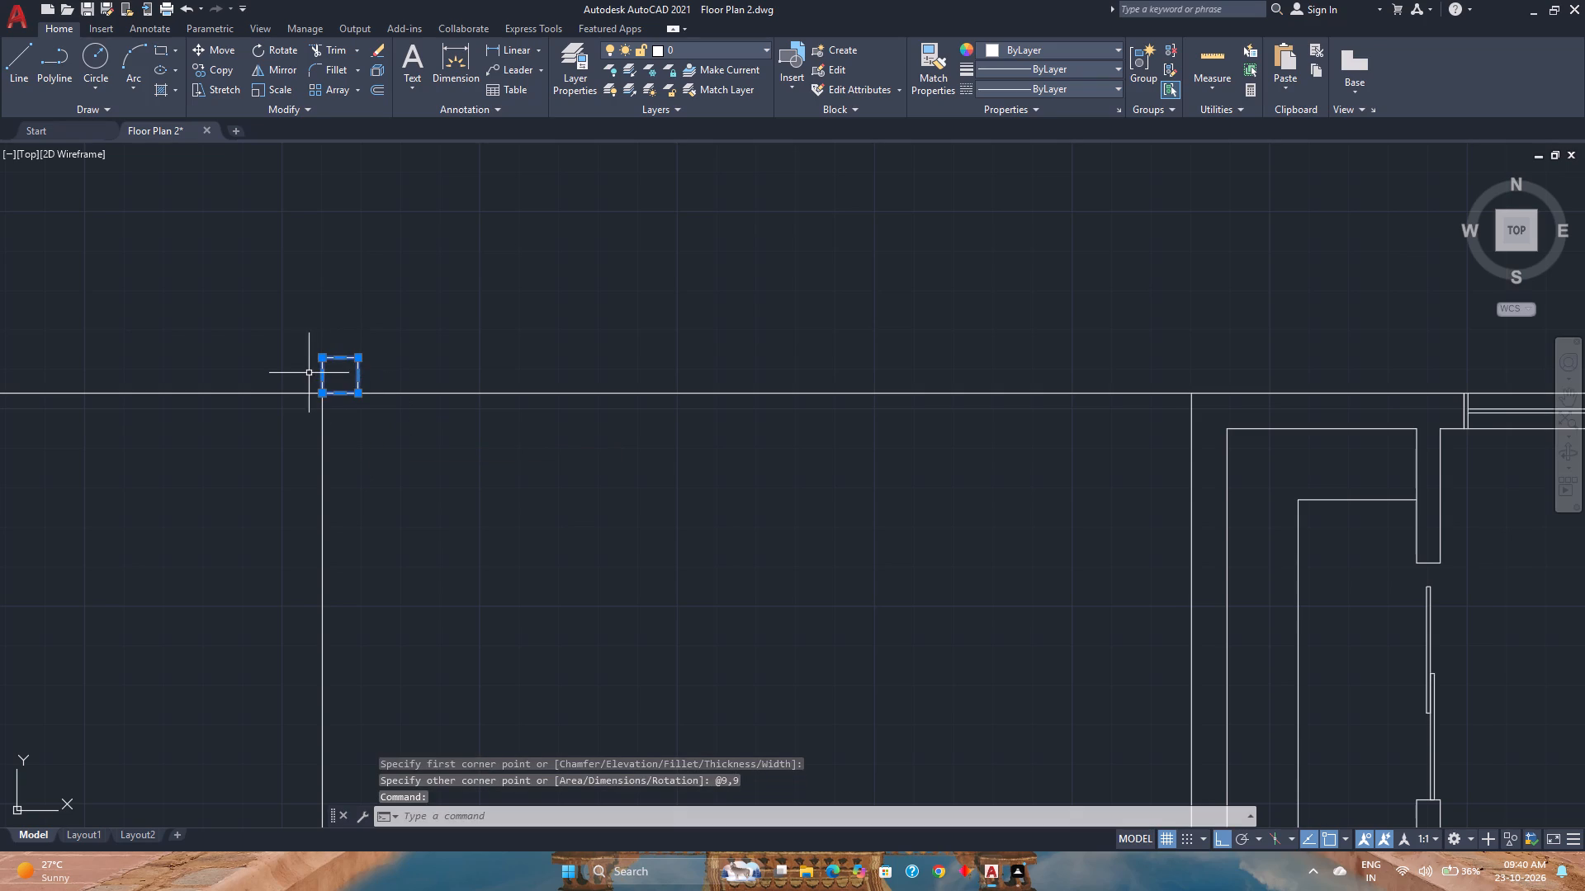
{"action": "left_click", "coordinate": [206, 45]}
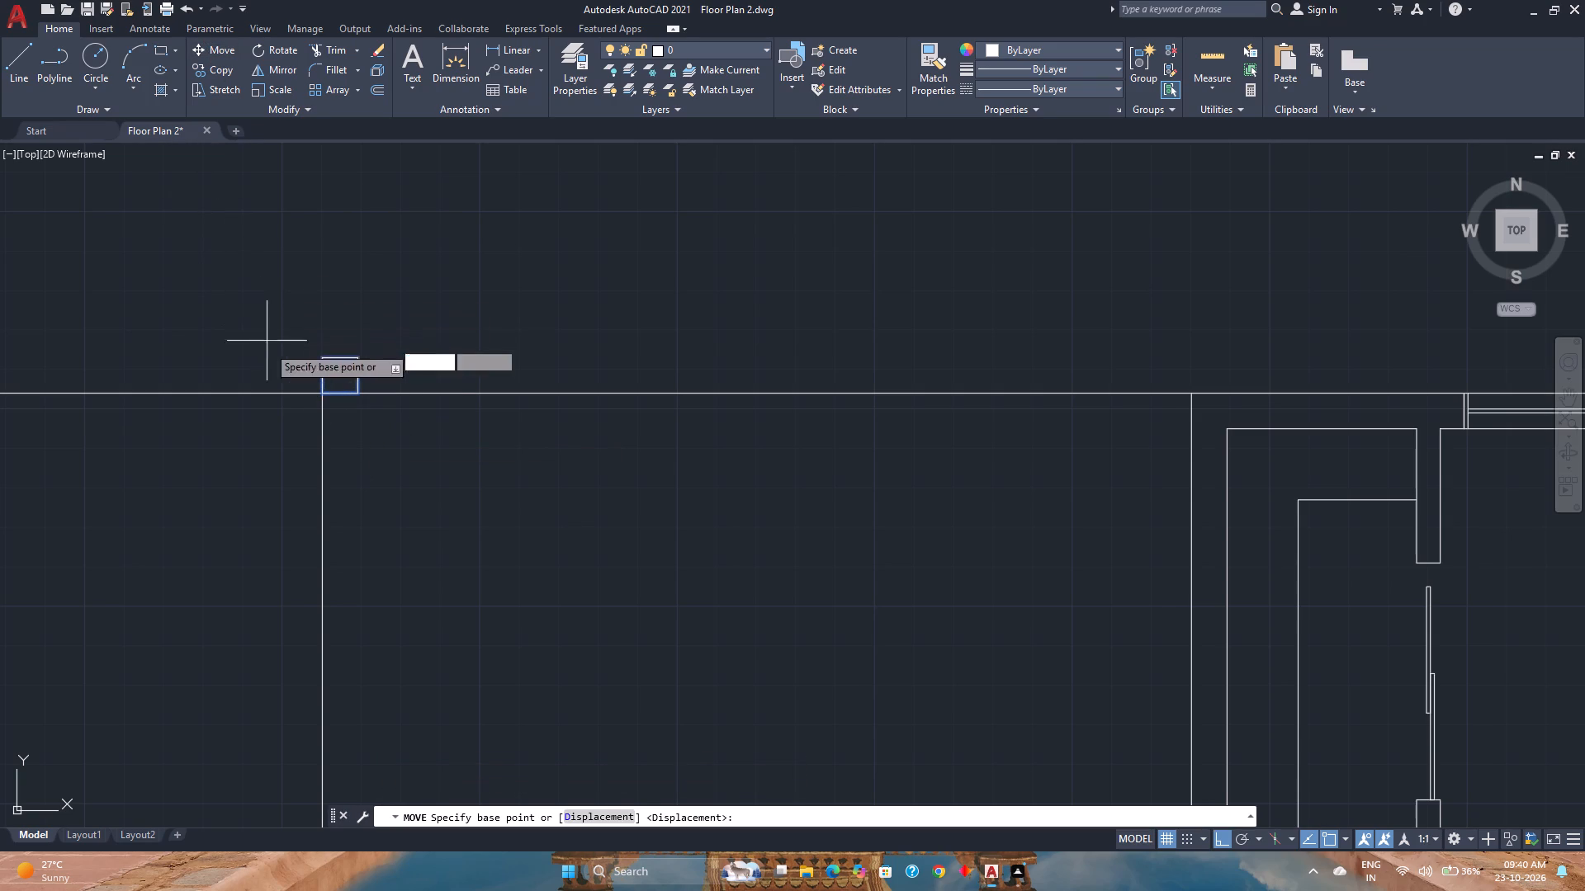
{"action": "left_click", "coordinate": [320, 361]}
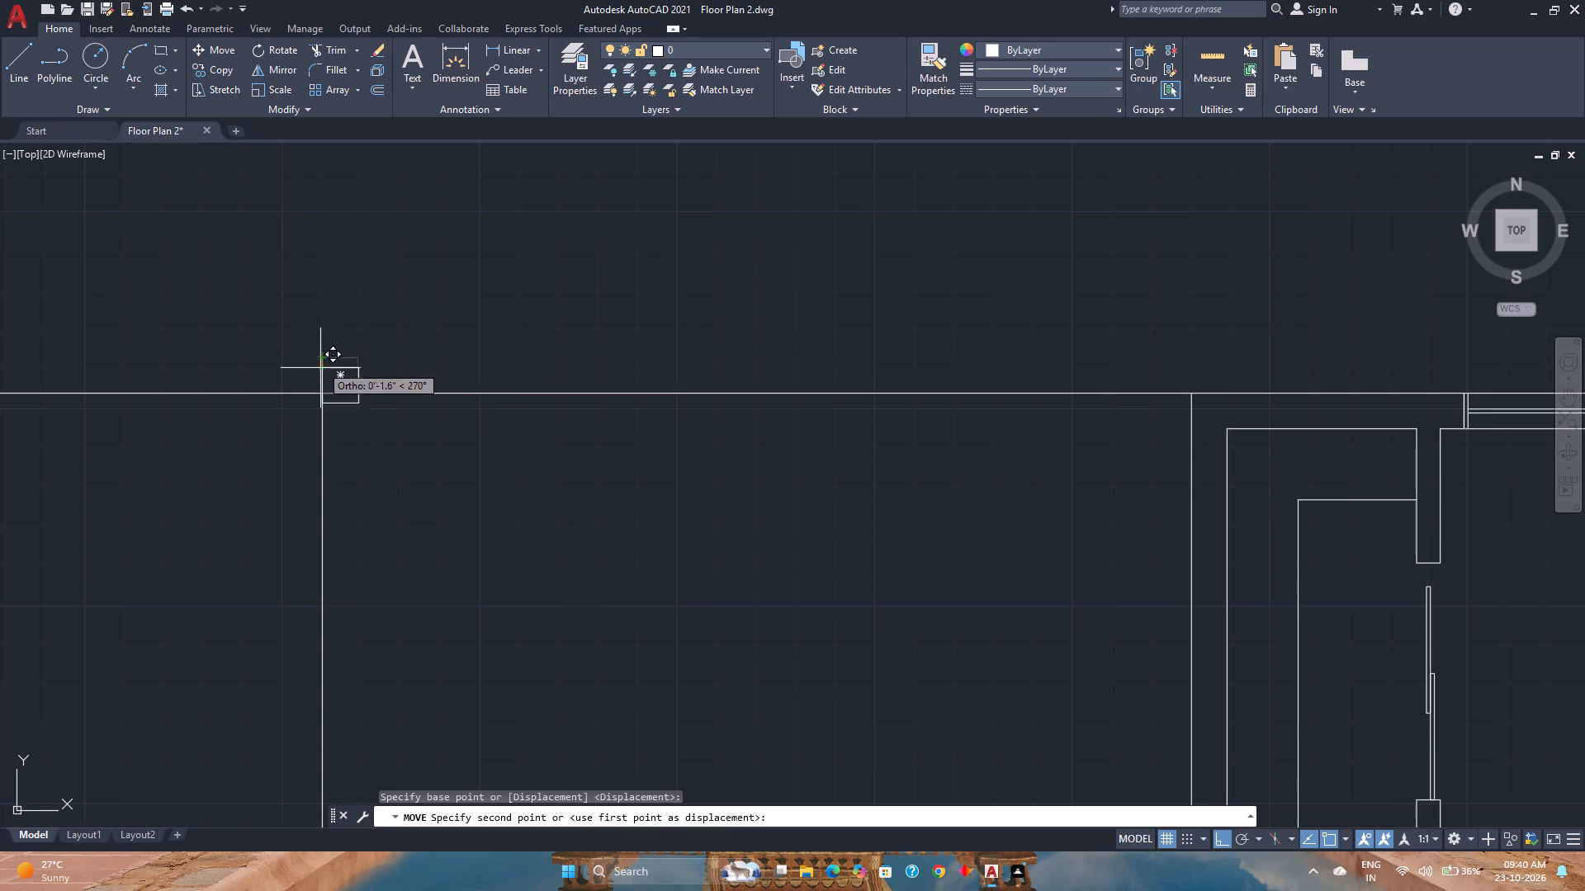
{"action": "left_click", "coordinate": [319, 391]}
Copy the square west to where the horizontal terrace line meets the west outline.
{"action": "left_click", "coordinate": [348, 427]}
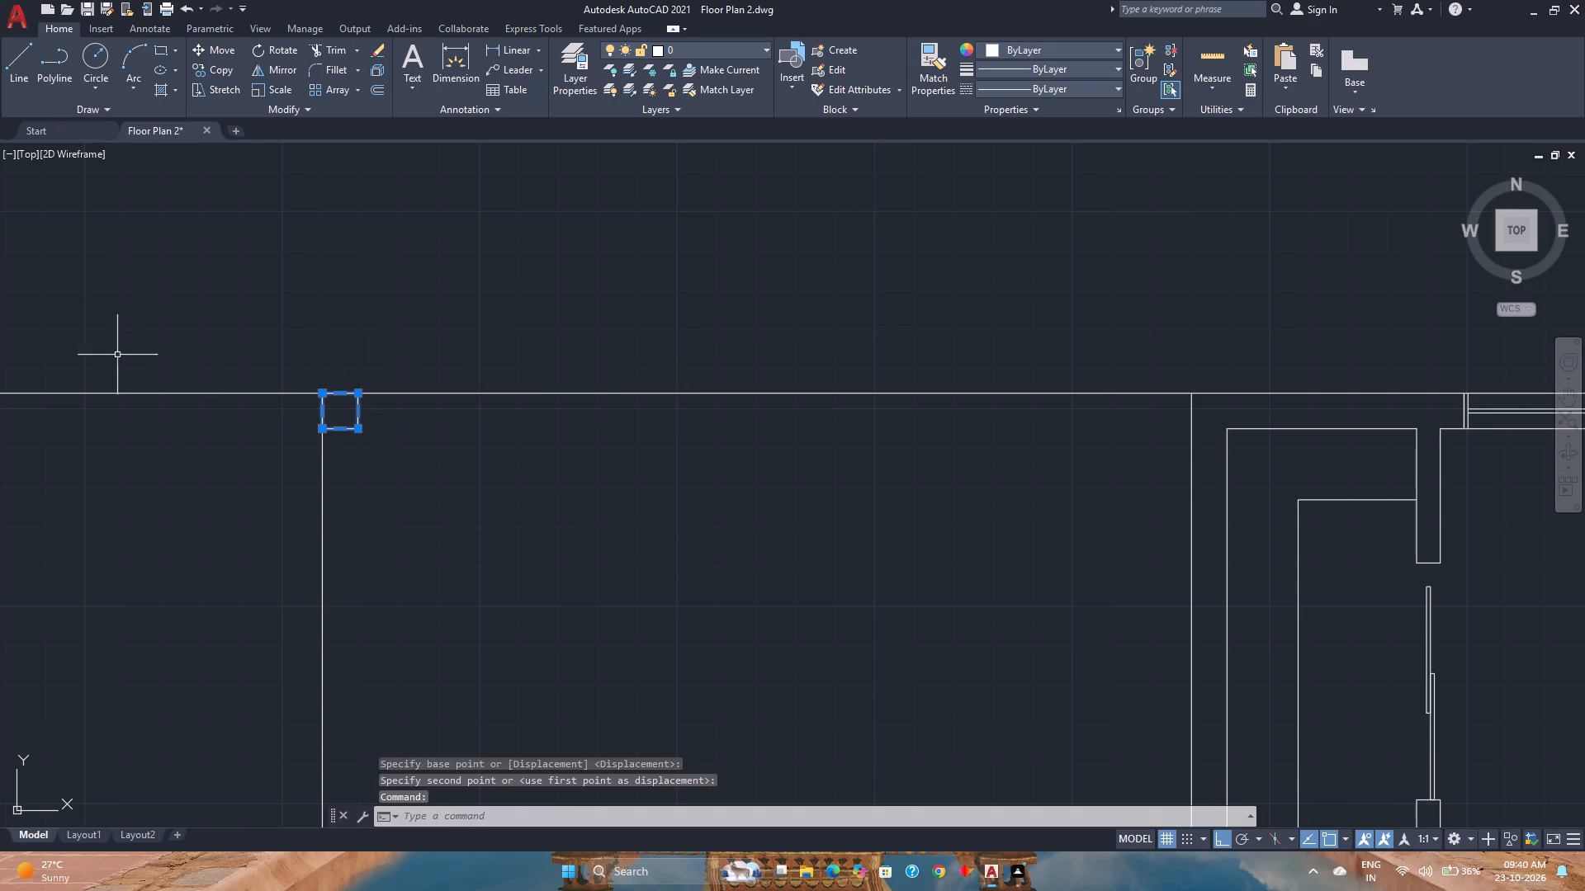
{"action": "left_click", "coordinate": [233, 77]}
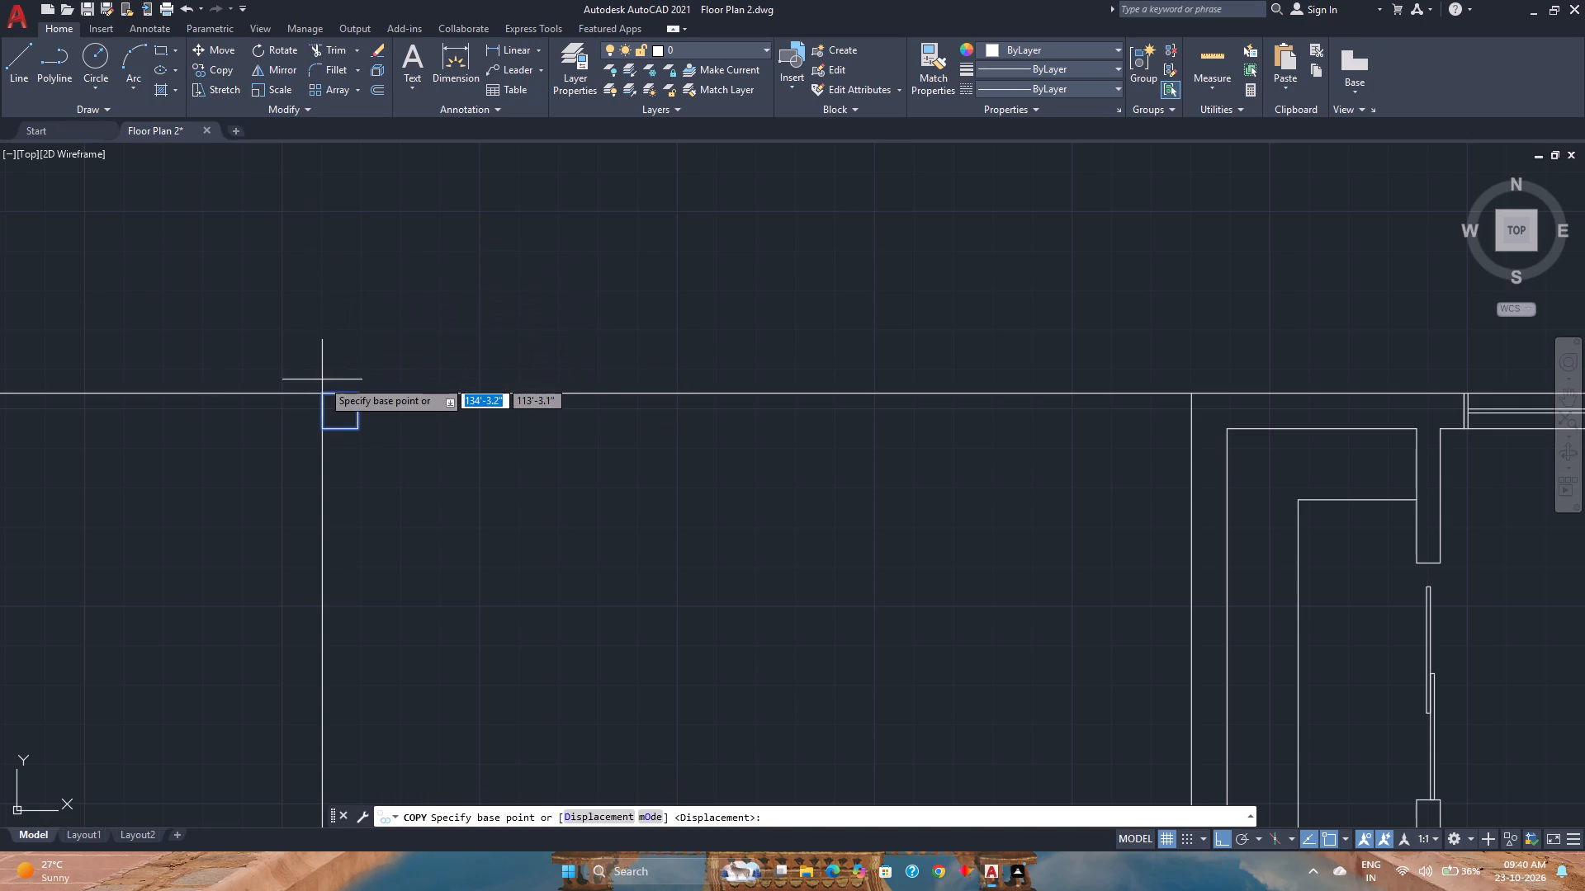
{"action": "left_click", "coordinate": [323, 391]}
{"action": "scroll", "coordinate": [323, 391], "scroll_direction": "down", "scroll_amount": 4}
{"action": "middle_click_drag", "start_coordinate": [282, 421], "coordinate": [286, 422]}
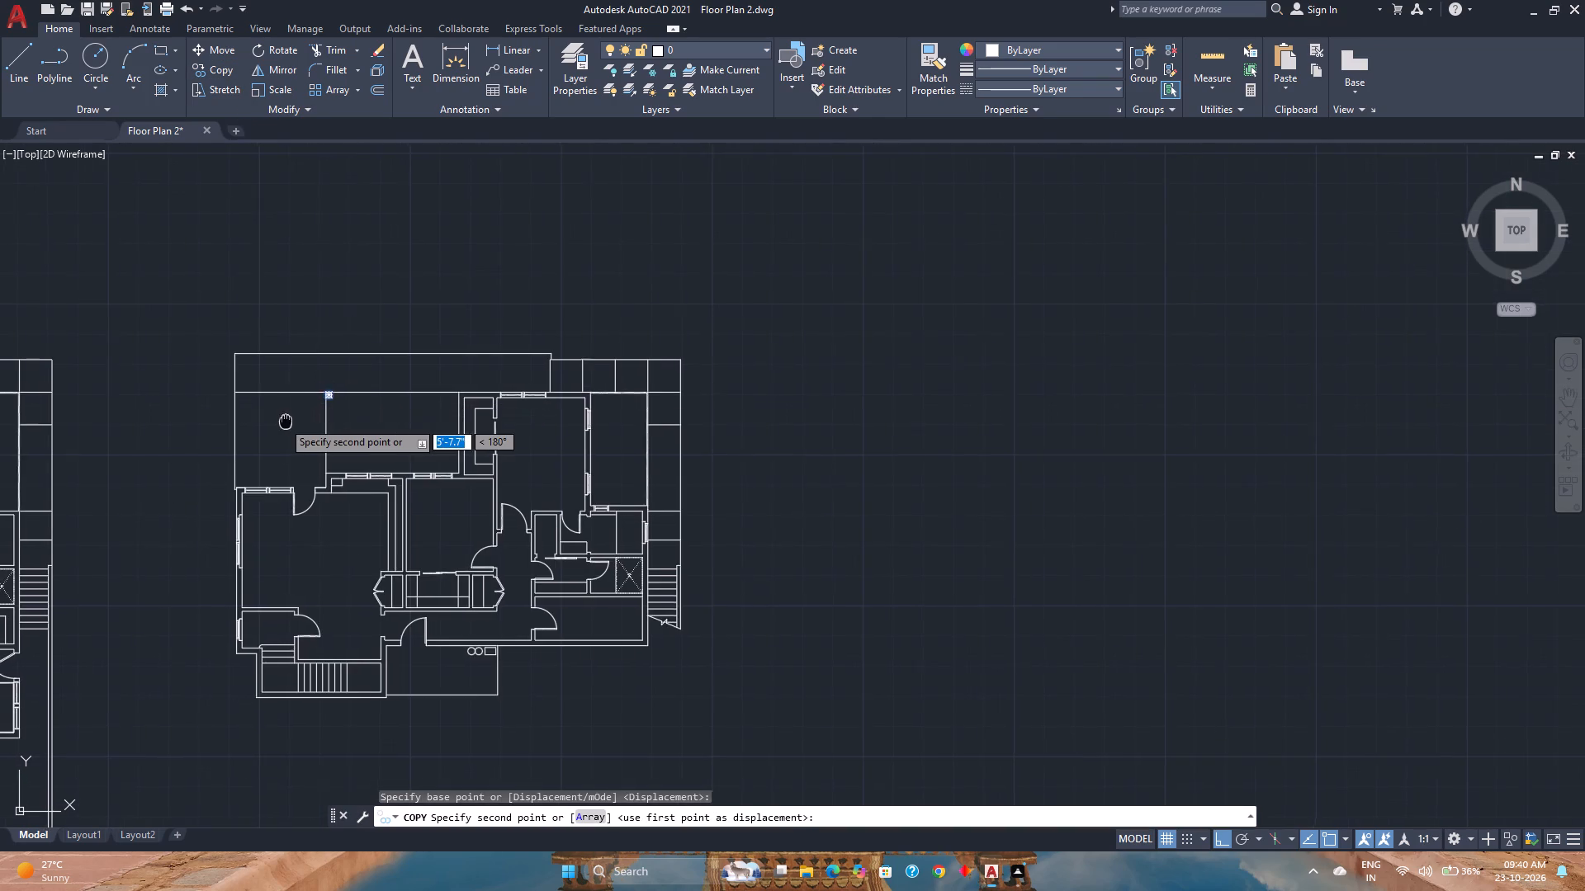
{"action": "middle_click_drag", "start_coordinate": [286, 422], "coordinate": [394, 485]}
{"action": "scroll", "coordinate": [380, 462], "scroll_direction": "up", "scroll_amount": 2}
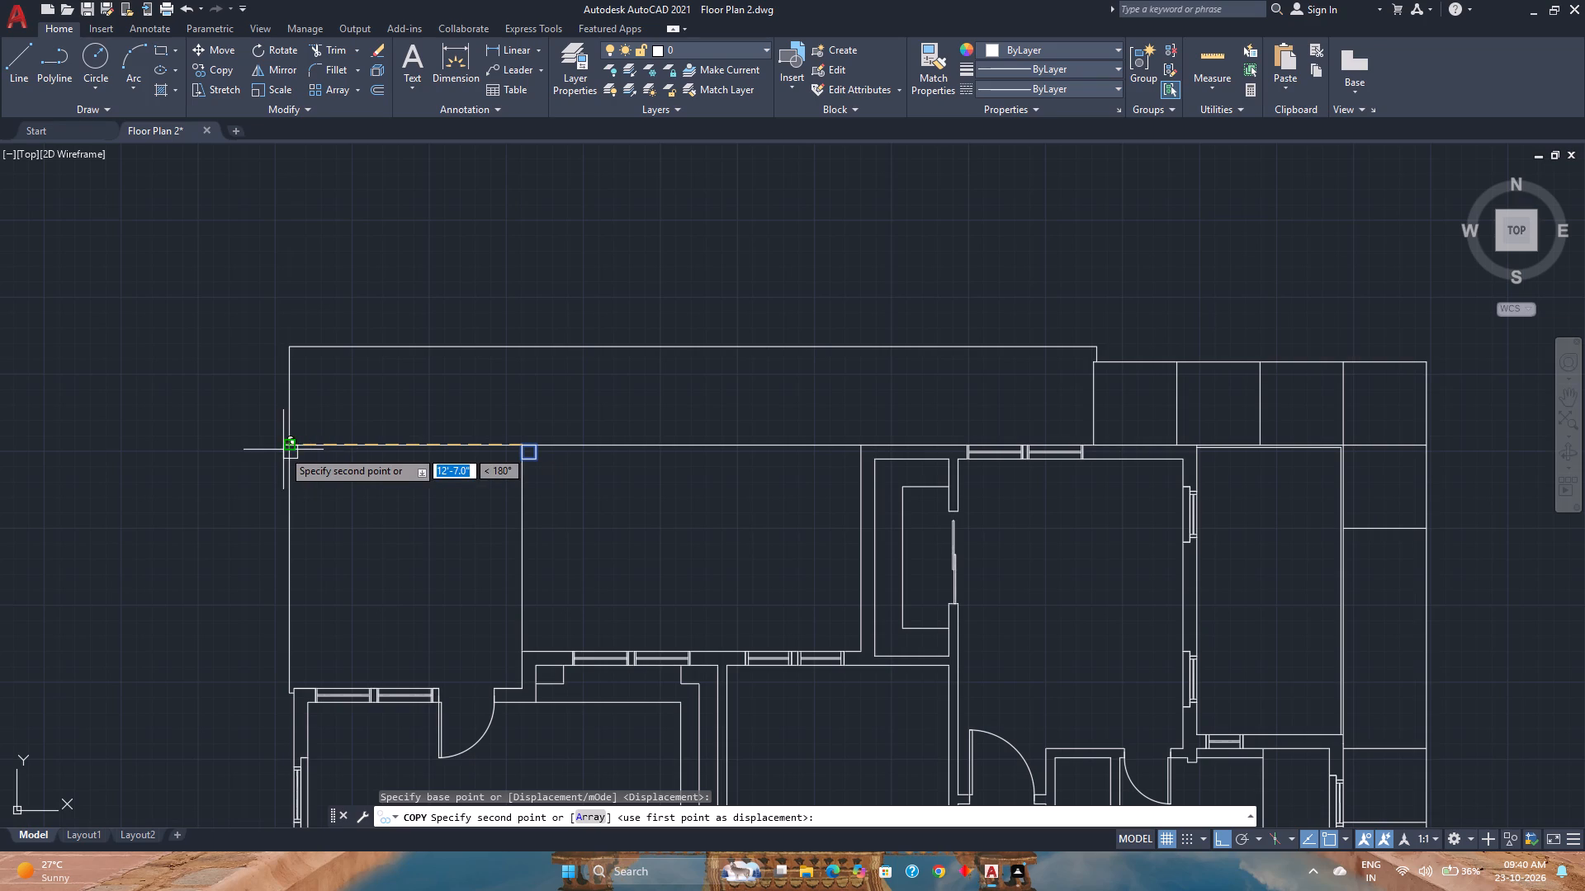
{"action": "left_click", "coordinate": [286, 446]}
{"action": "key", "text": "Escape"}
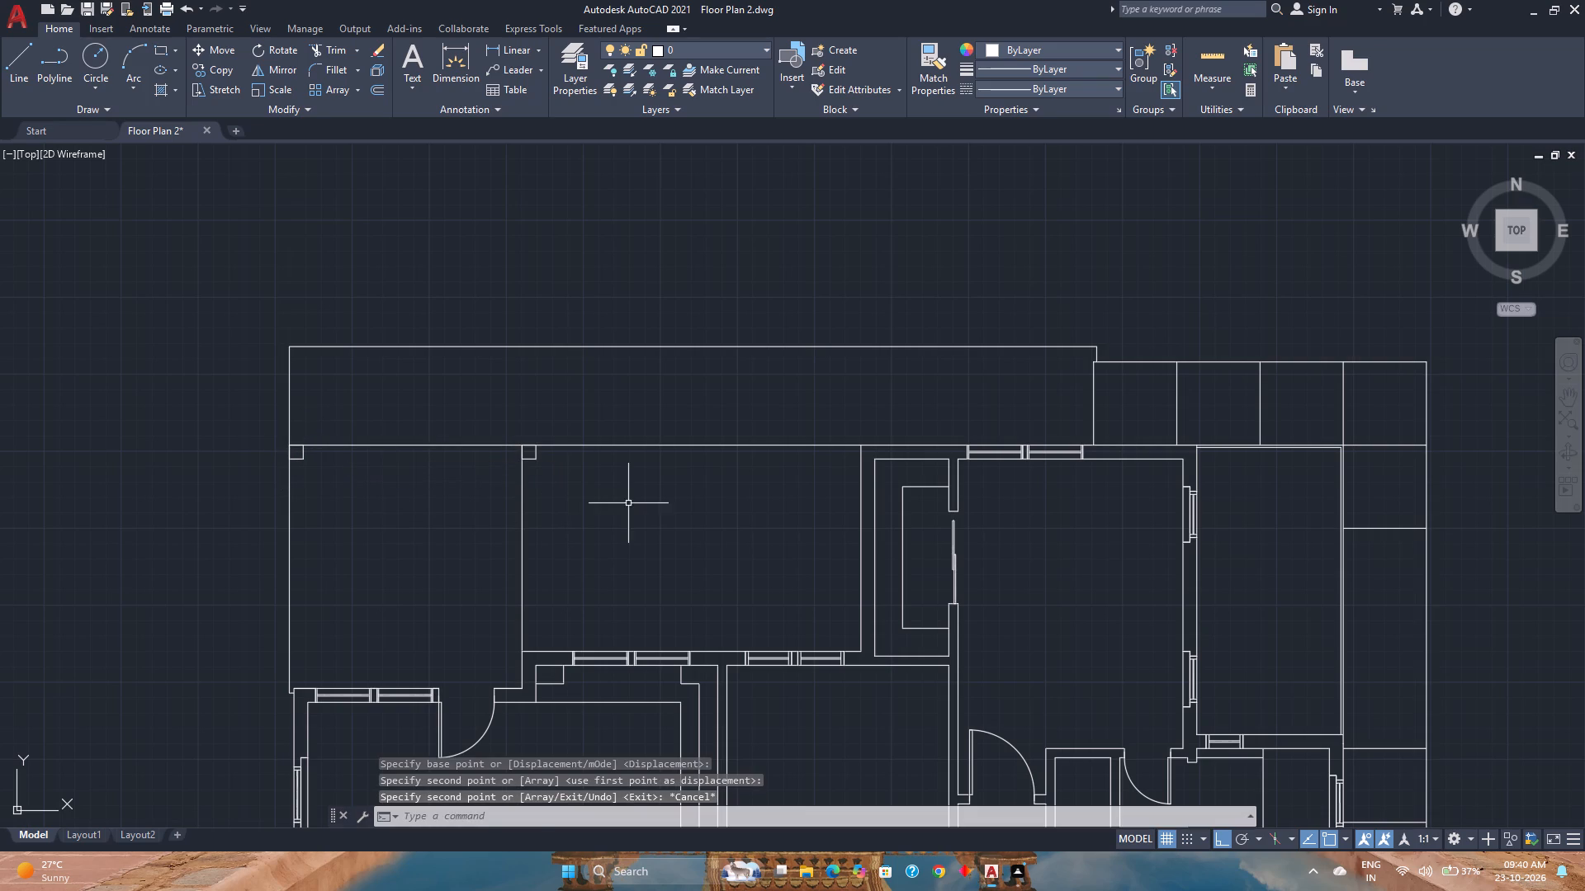
Delete the horizontal and vertical guide lines crossing the smaller plan's terrace.
{"action": "left_click", "coordinate": [639, 499]}
{"action": "left_click", "coordinate": [604, 419]}
{"action": "left_click", "coordinate": [580, 527]}
{"action": "left_click", "coordinate": [397, 534]}
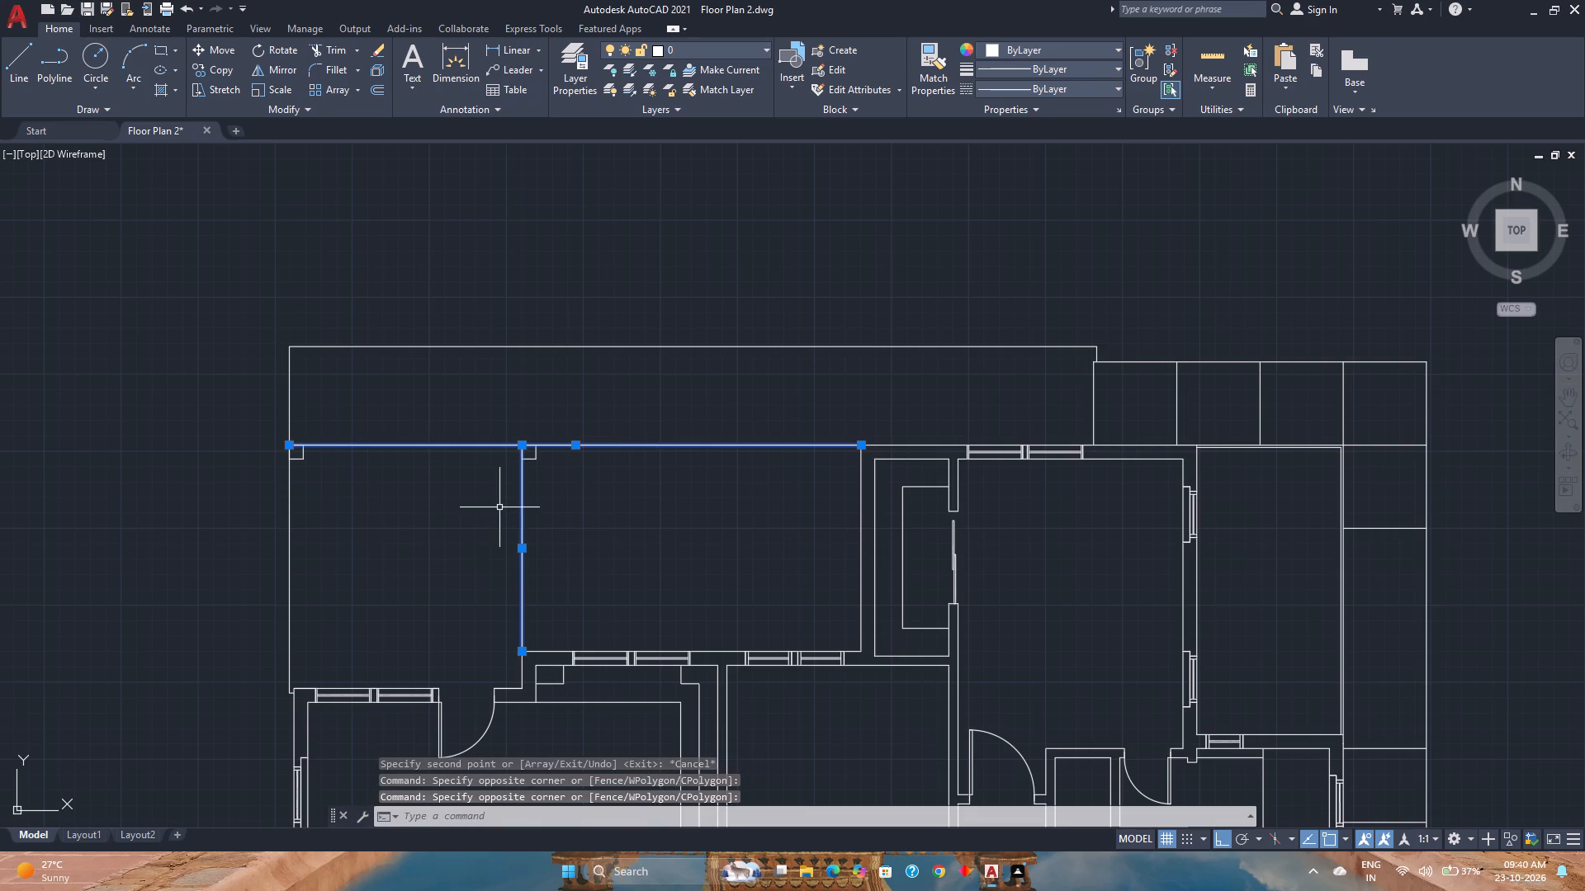
{"action": "key", "text": "Delete"}
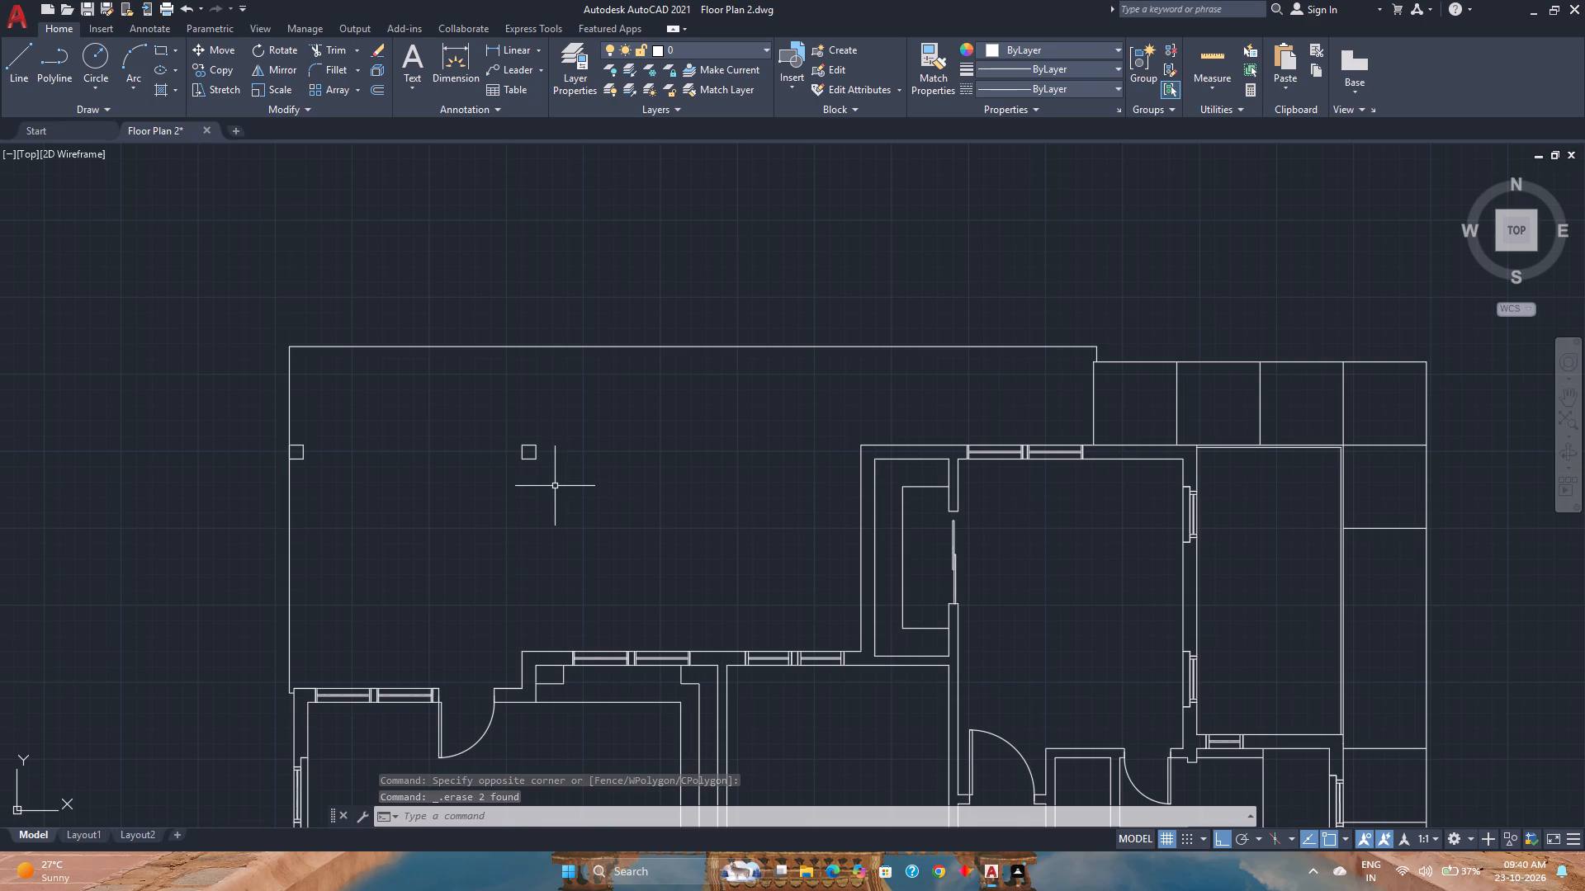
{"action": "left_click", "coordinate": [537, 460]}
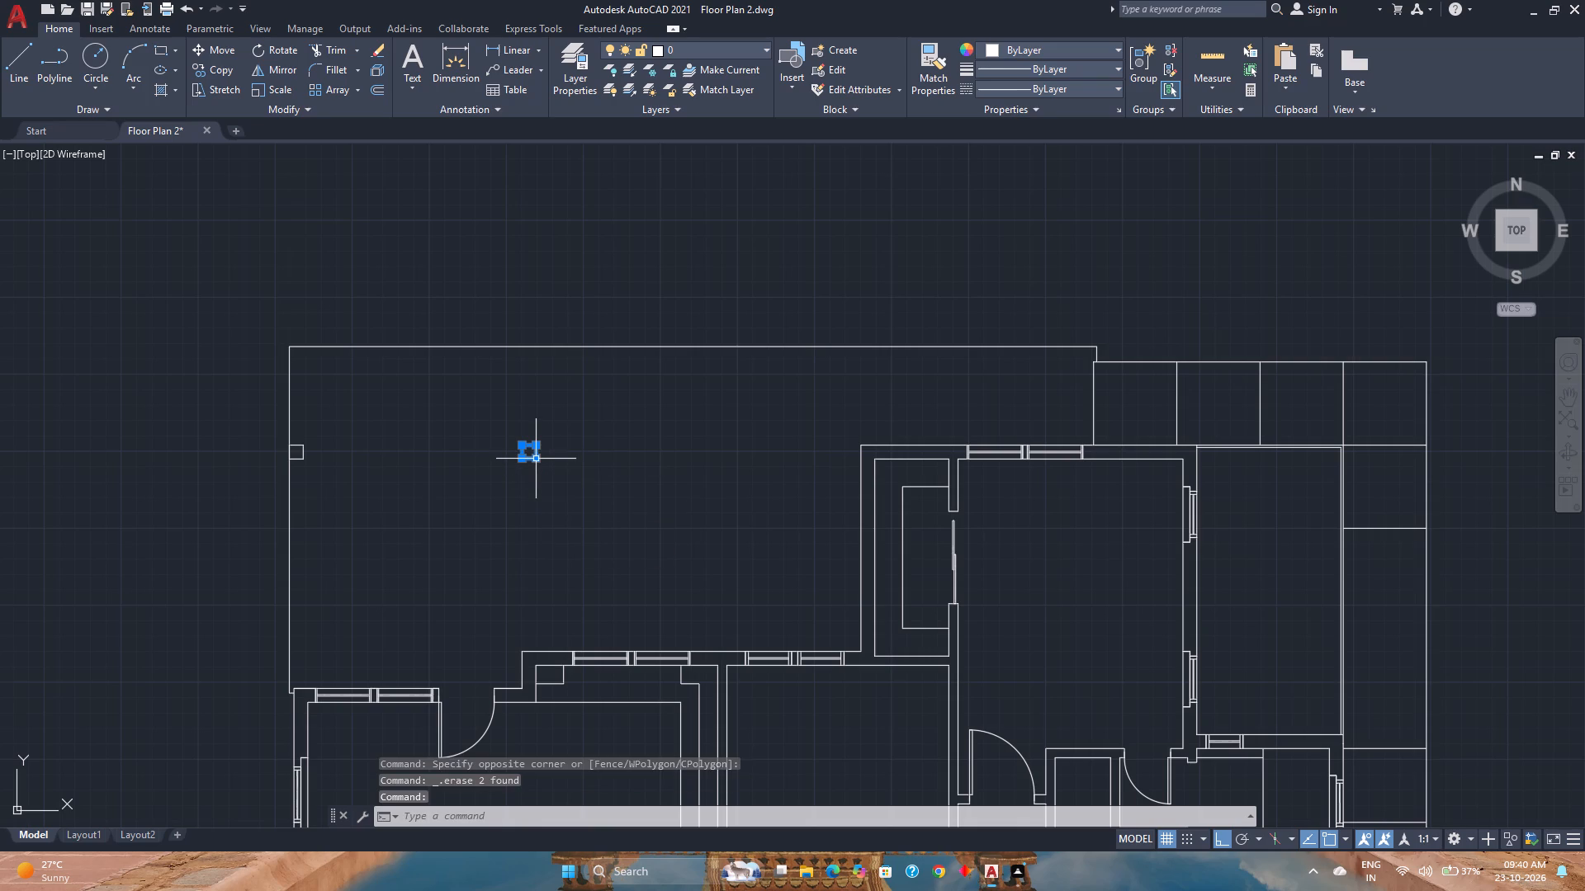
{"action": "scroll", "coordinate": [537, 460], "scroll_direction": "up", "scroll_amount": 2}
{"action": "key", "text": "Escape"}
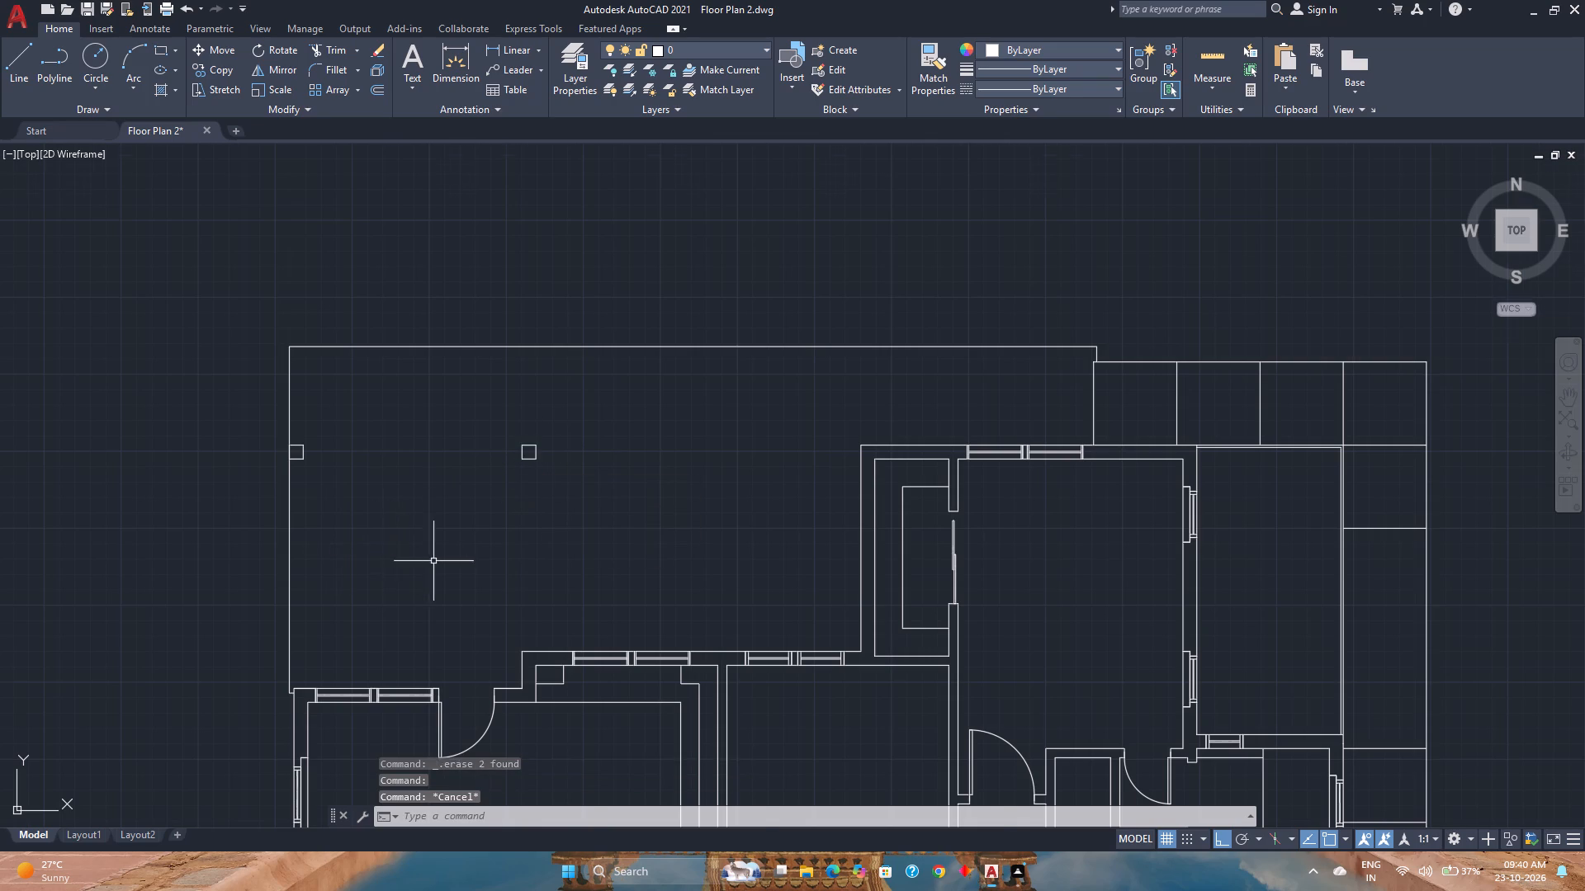
Stretch the freestanding square's south and east edges inward 3 inches each, making it 6 by 6 inches.
{"action": "scroll", "coordinate": [433, 561], "scroll_direction": "down", "scroll_amount": 1}
{"action": "middle_click", "coordinate": [538, 523]}
{"action": "middle_click", "coordinate": [539, 521]}
{"action": "scroll", "coordinate": [539, 521], "scroll_direction": "down", "scroll_amount": 1}
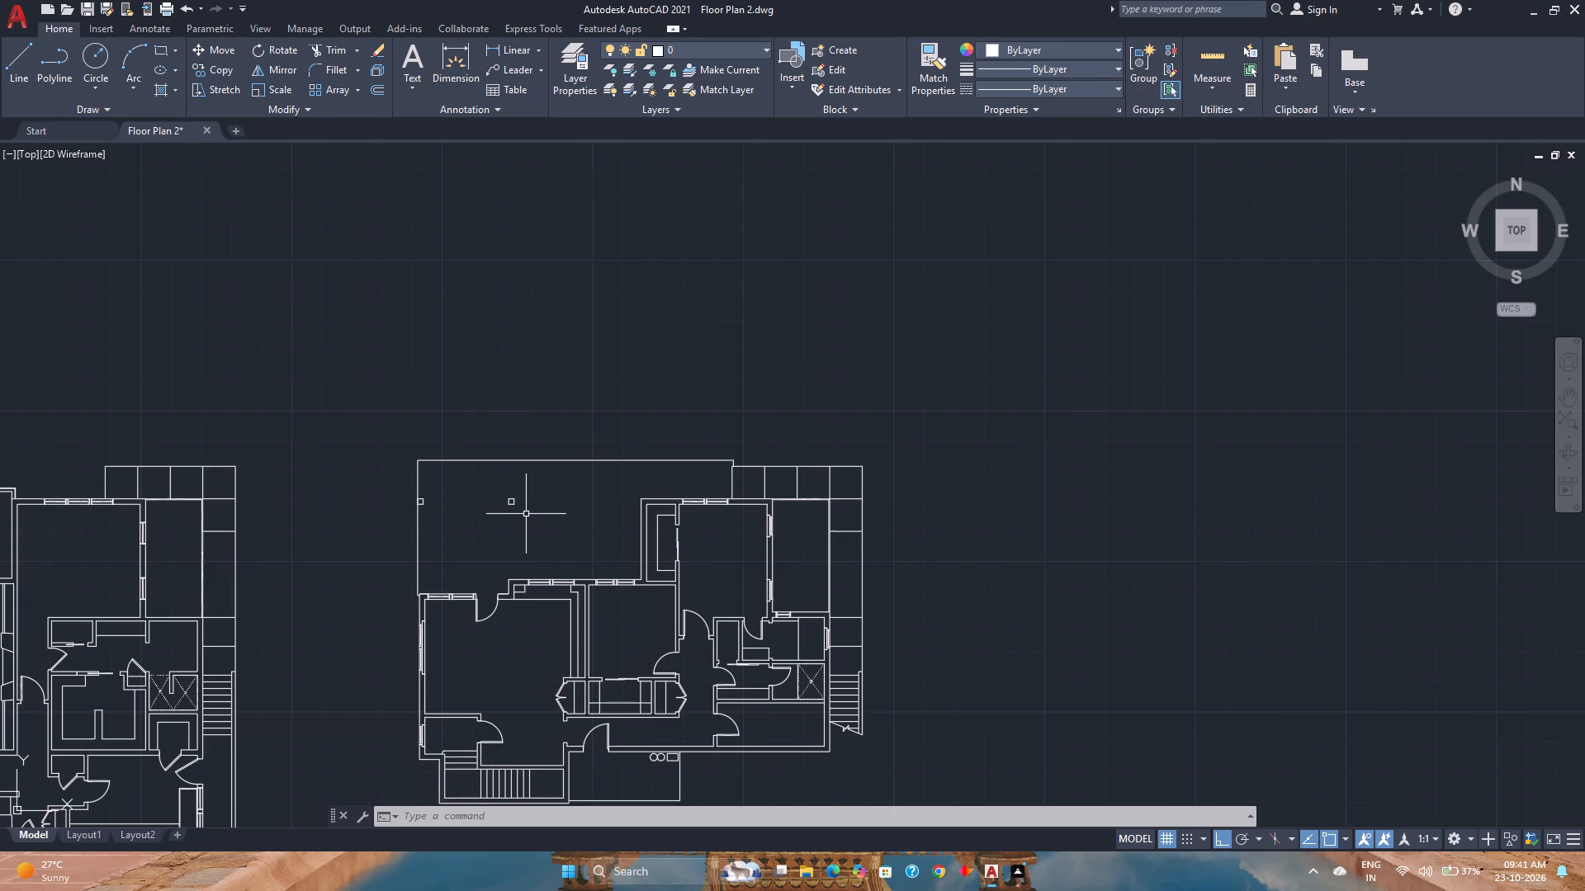
{"action": "scroll", "coordinate": [514, 506], "scroll_direction": "up", "scroll_amount": 8}
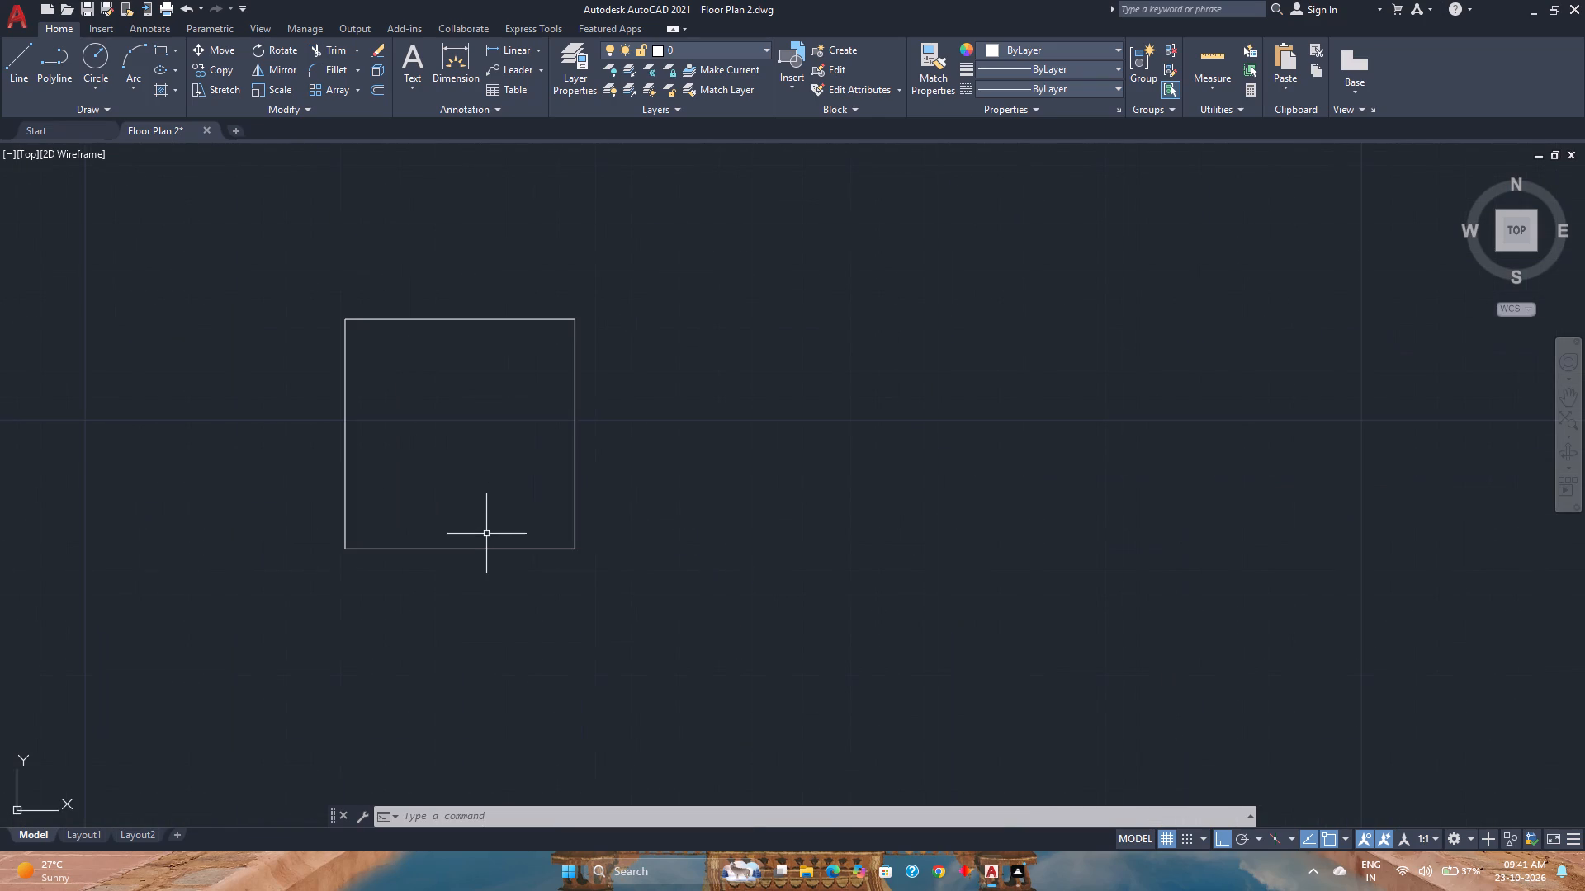
{"action": "left_click", "coordinate": [484, 549]}
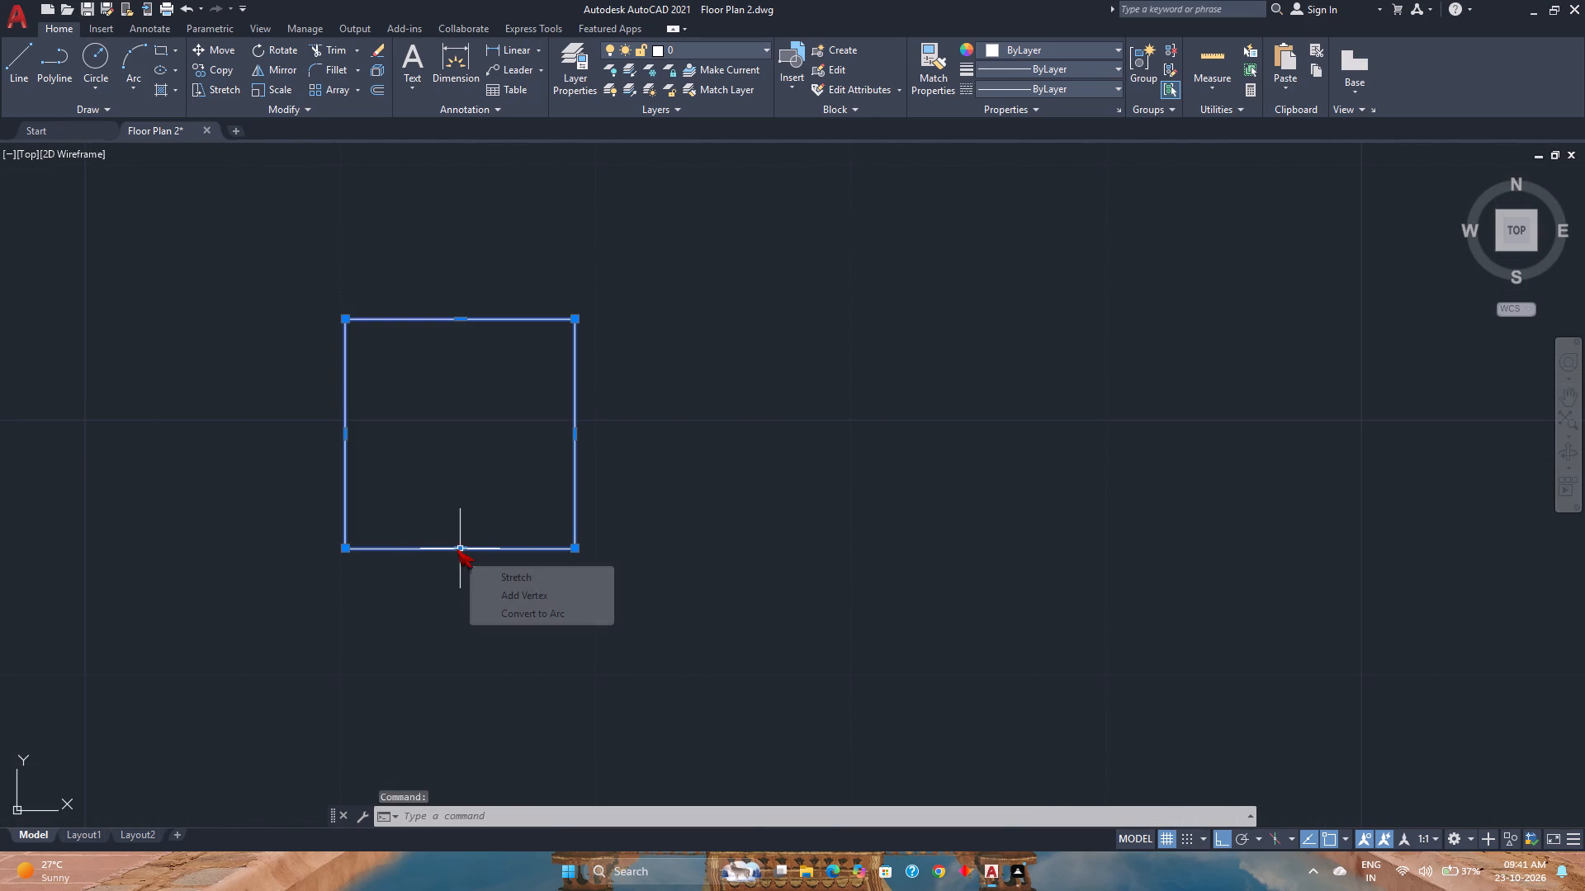
{"action": "left_click", "coordinate": [457, 549]}
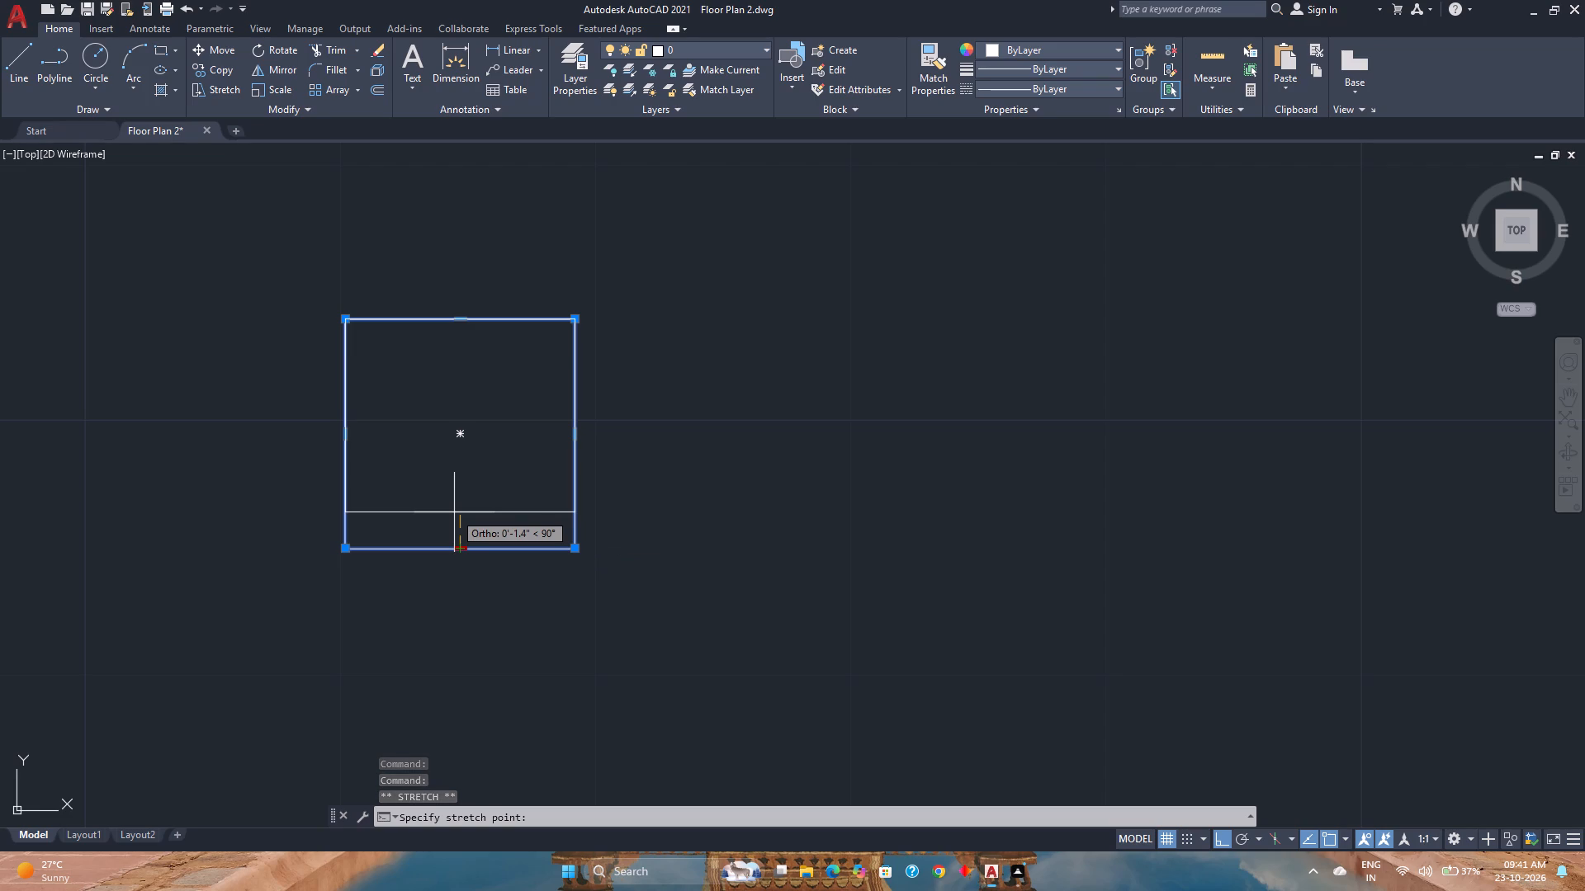
{"action": "key", "text": "3"}
{"action": "key", "text": "Return"}
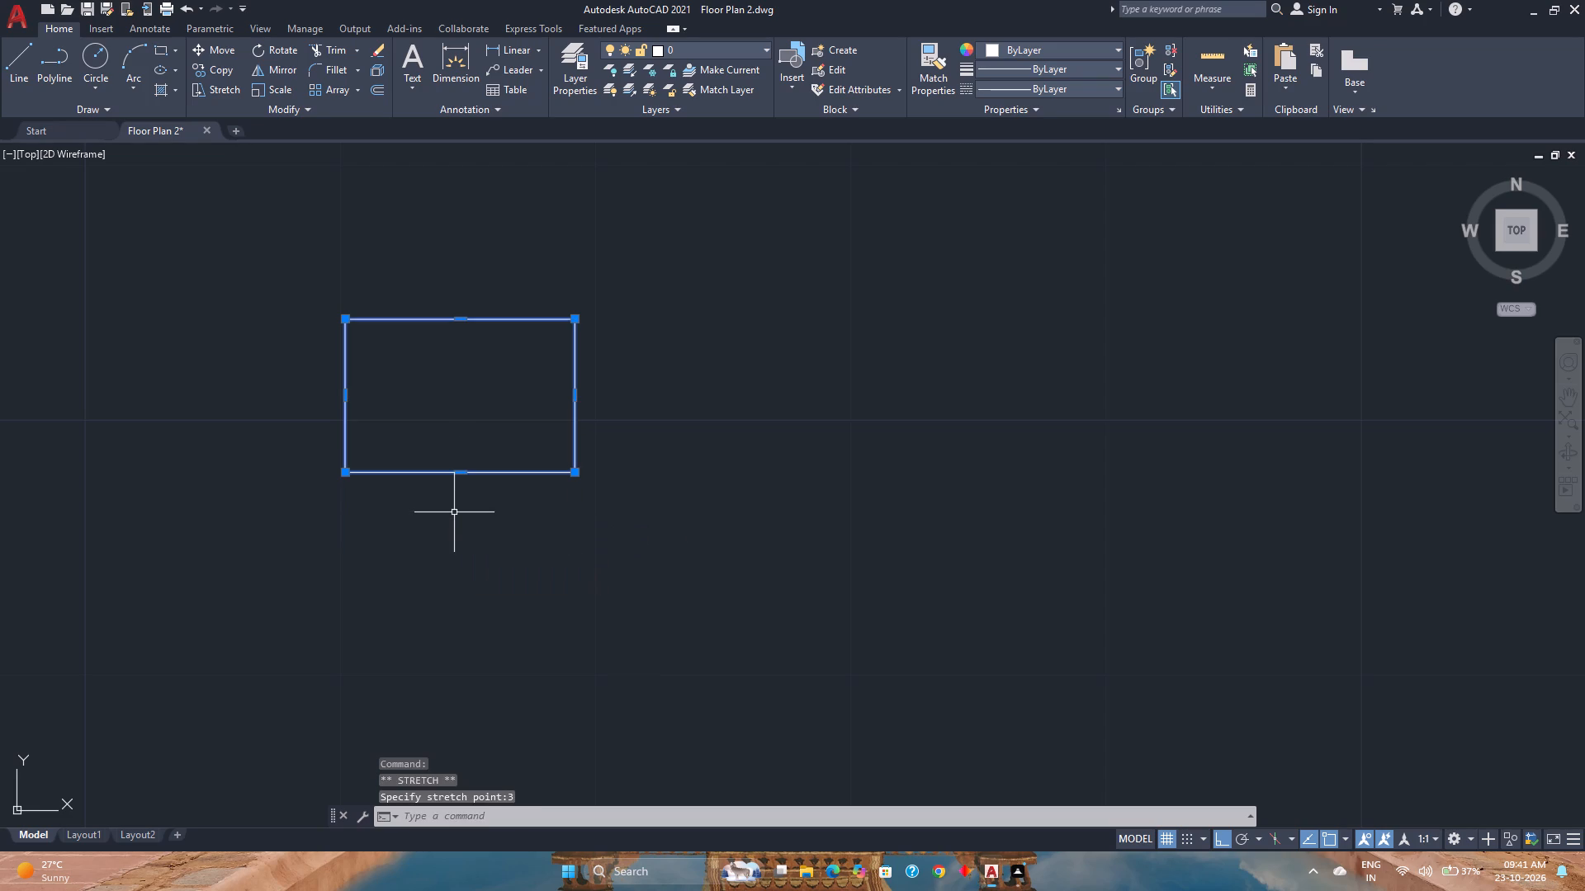
{"action": "left_click", "coordinate": [575, 397]}
{"action": "key", "text": "3"}
{"action": "key", "text": "Return"}
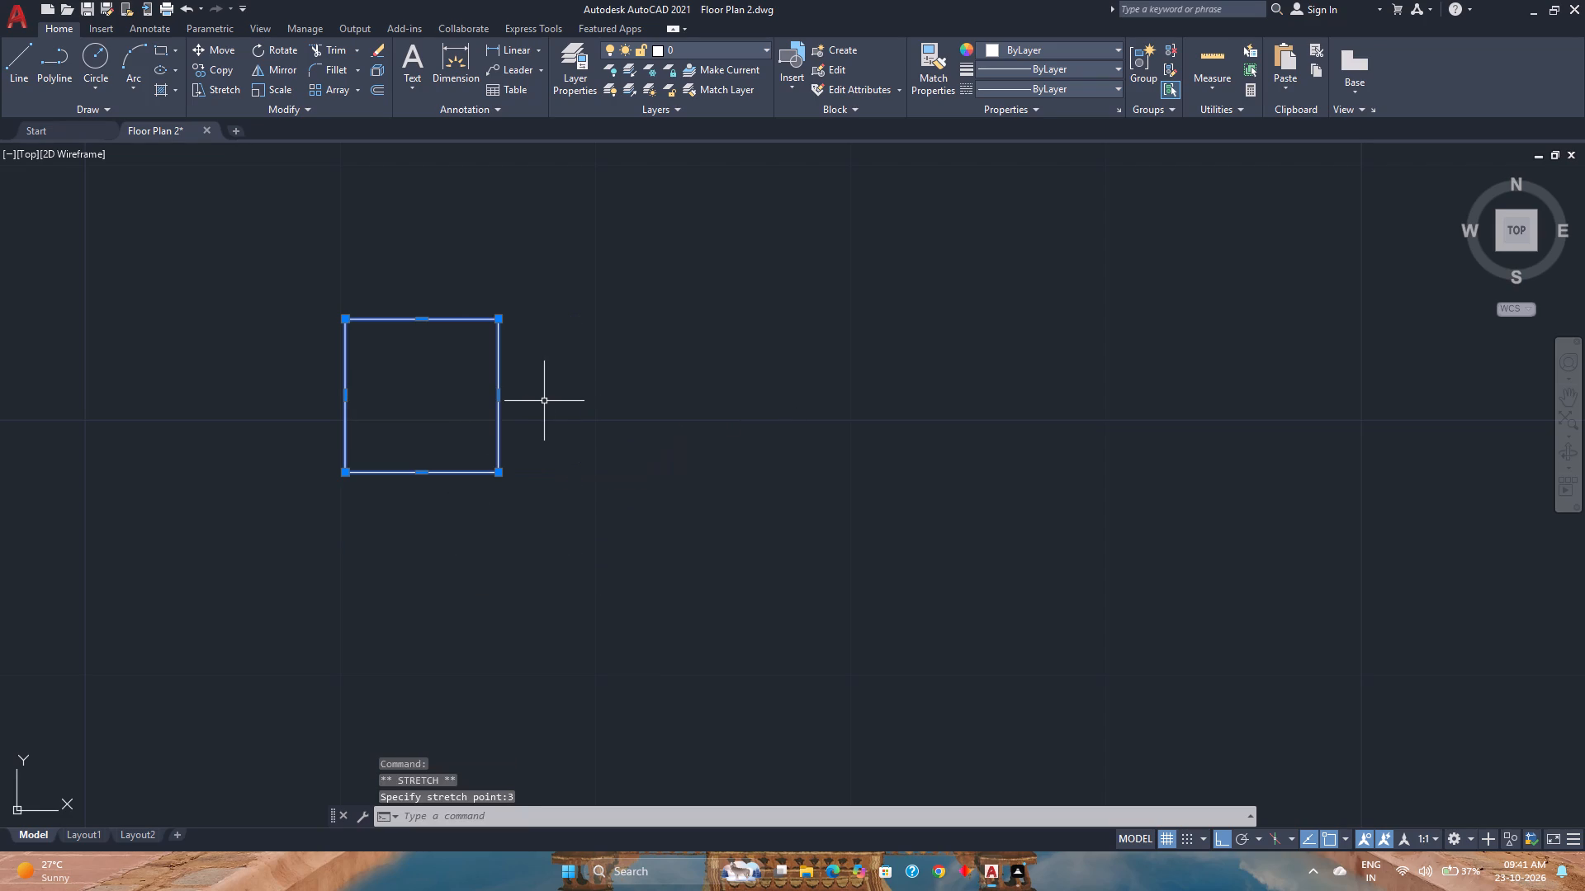
{"action": "scroll", "coordinate": [551, 406], "scroll_direction": "down", "scroll_amount": 7}
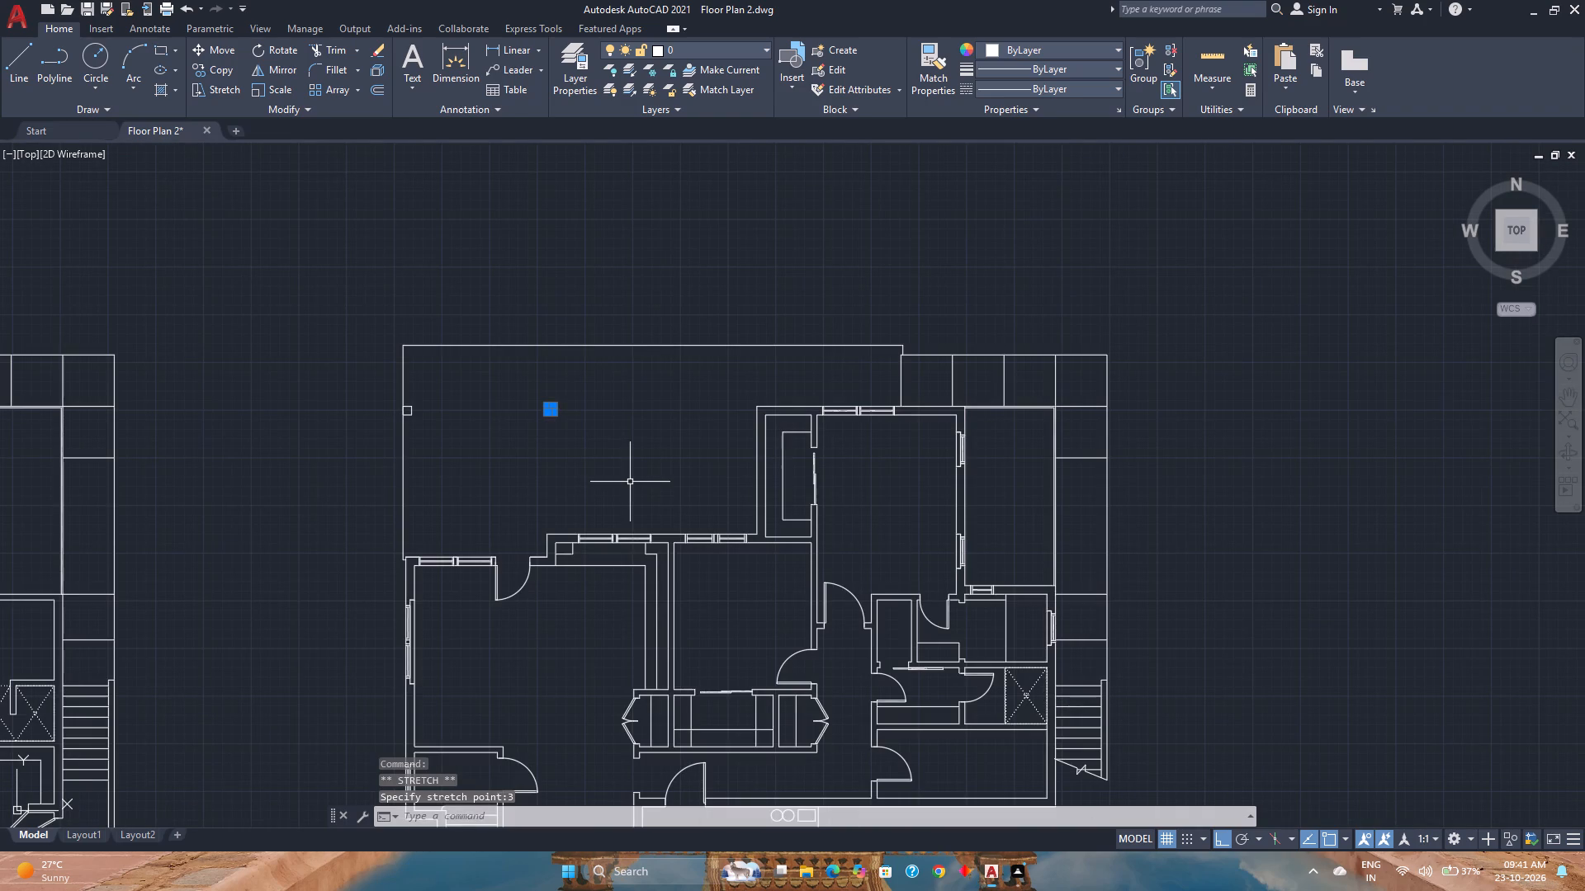
{"action": "key", "text": "Escape"}
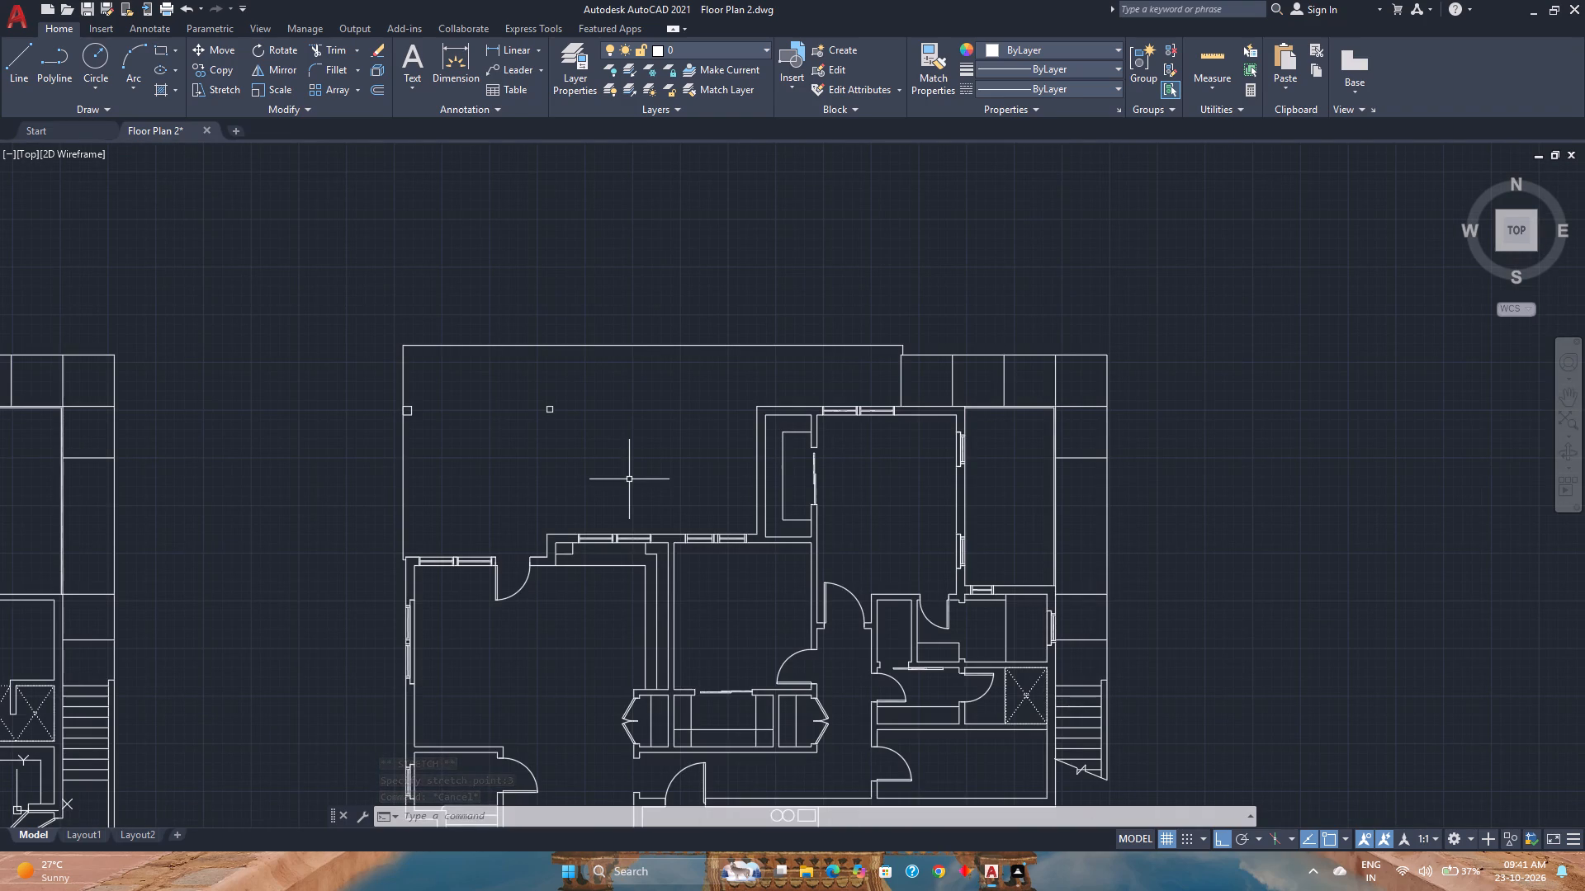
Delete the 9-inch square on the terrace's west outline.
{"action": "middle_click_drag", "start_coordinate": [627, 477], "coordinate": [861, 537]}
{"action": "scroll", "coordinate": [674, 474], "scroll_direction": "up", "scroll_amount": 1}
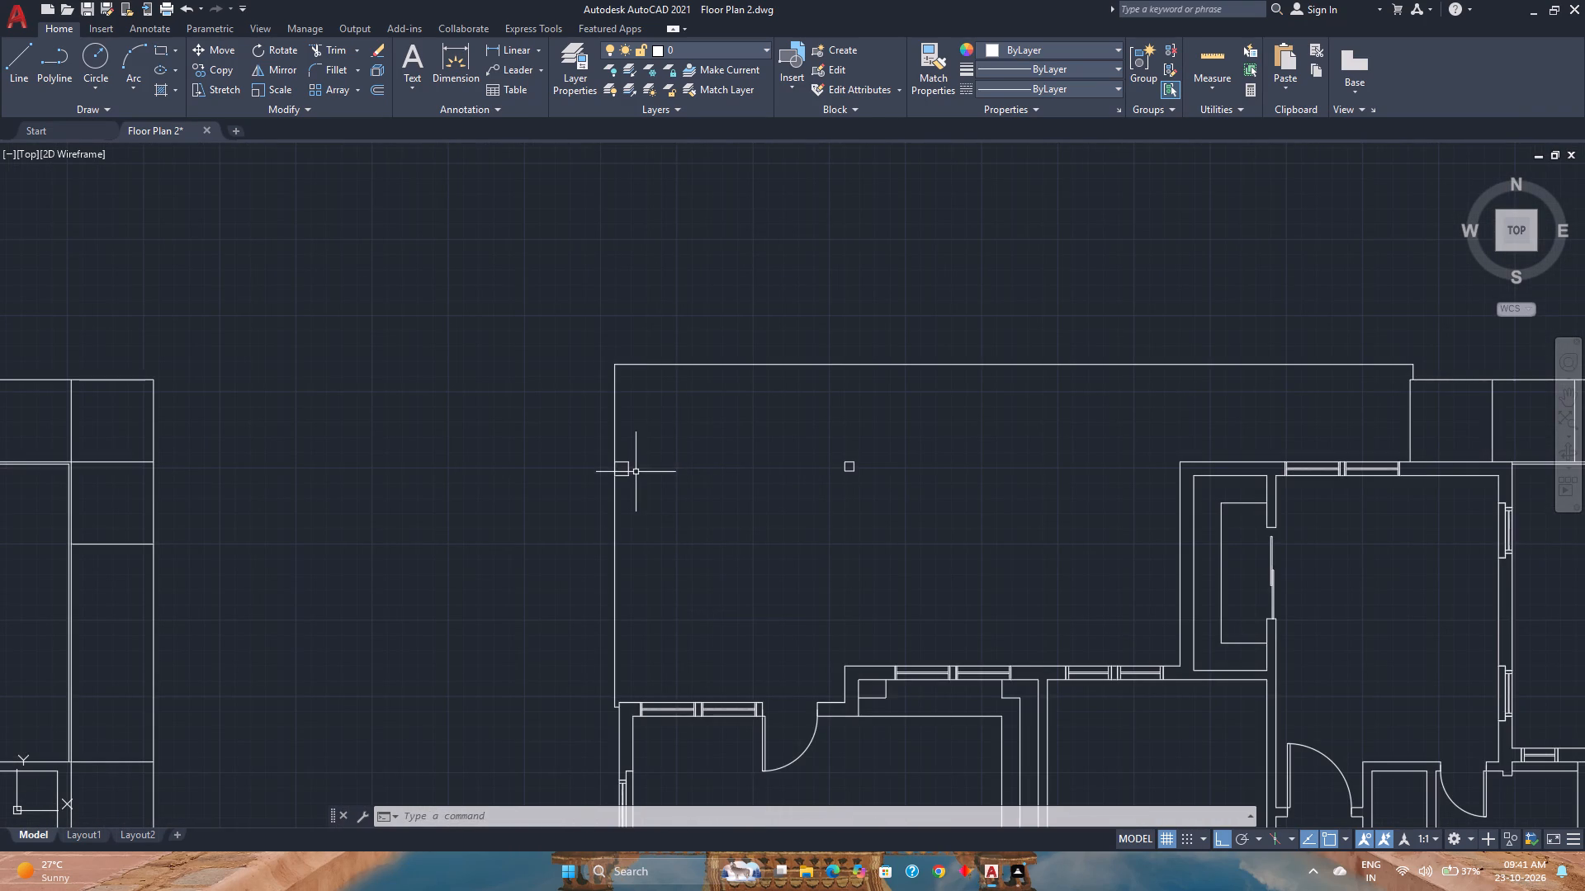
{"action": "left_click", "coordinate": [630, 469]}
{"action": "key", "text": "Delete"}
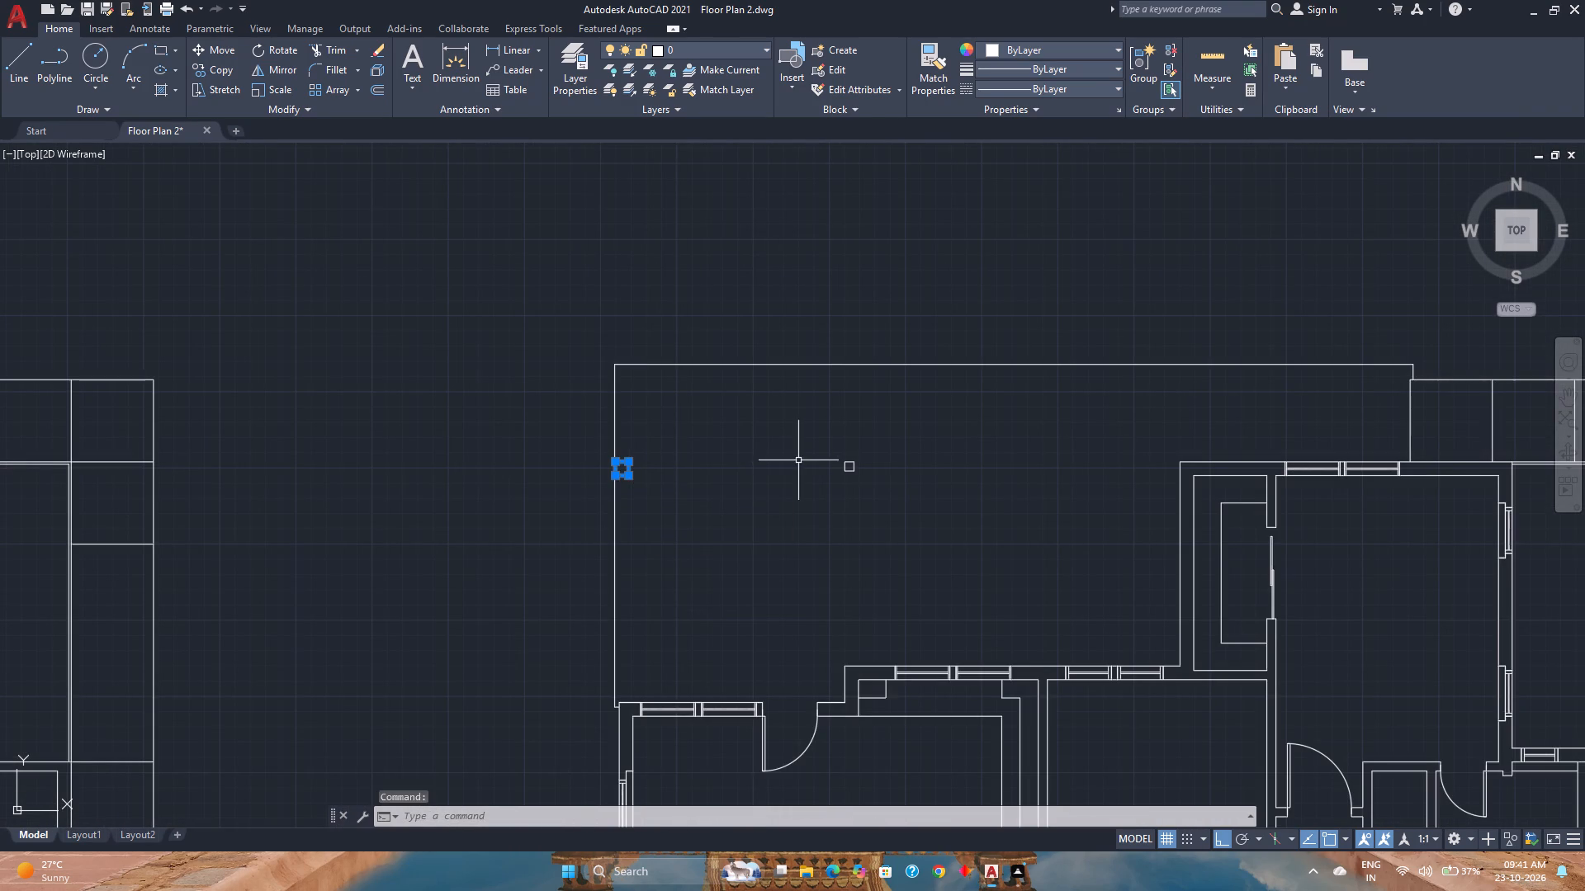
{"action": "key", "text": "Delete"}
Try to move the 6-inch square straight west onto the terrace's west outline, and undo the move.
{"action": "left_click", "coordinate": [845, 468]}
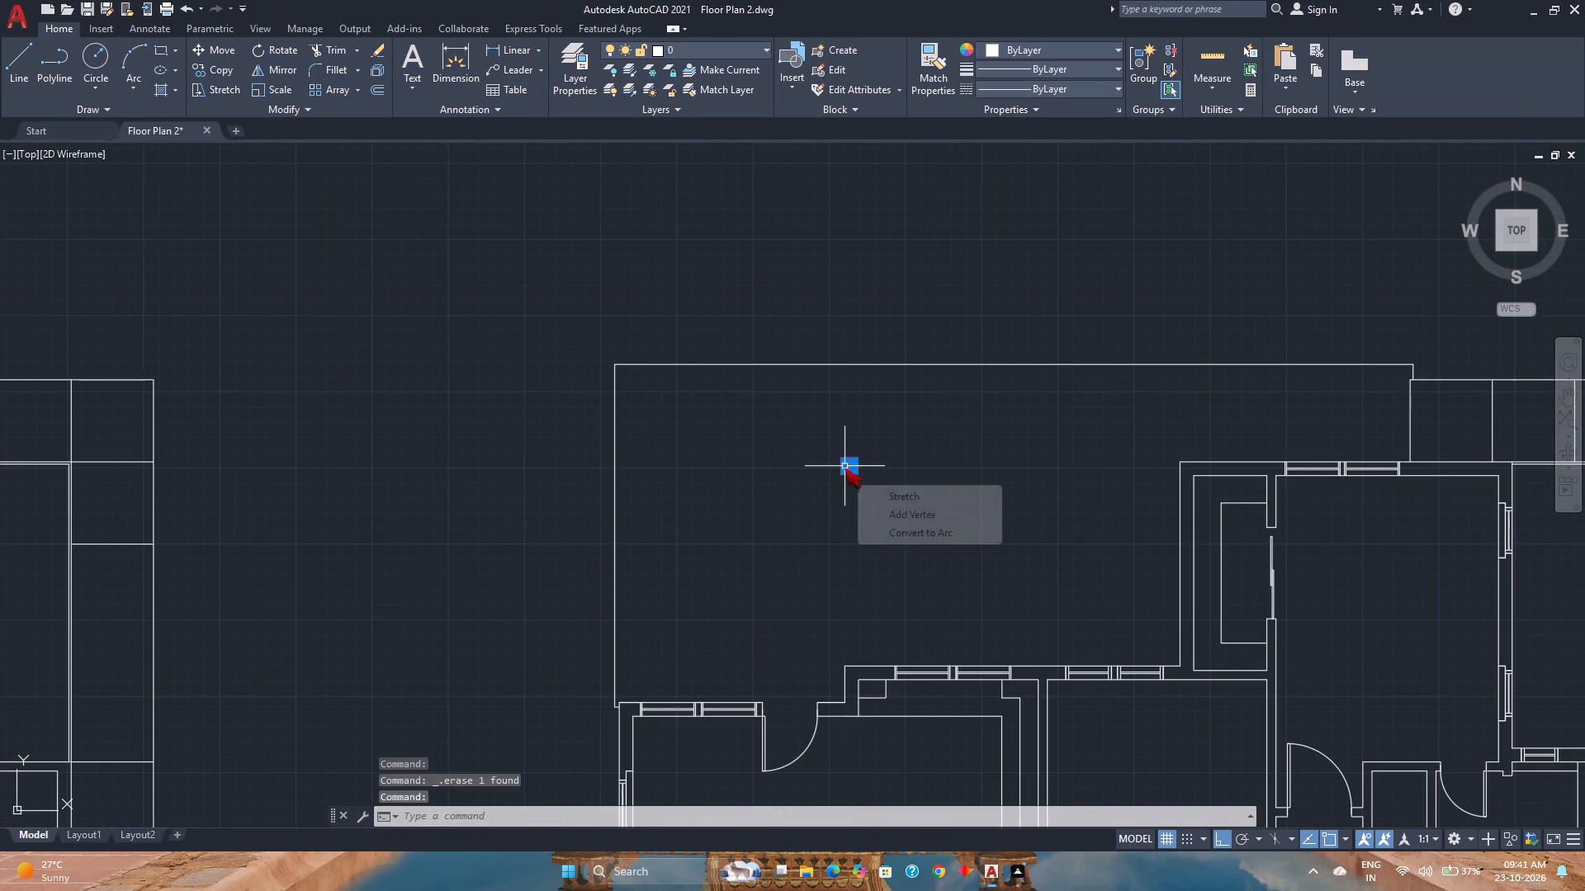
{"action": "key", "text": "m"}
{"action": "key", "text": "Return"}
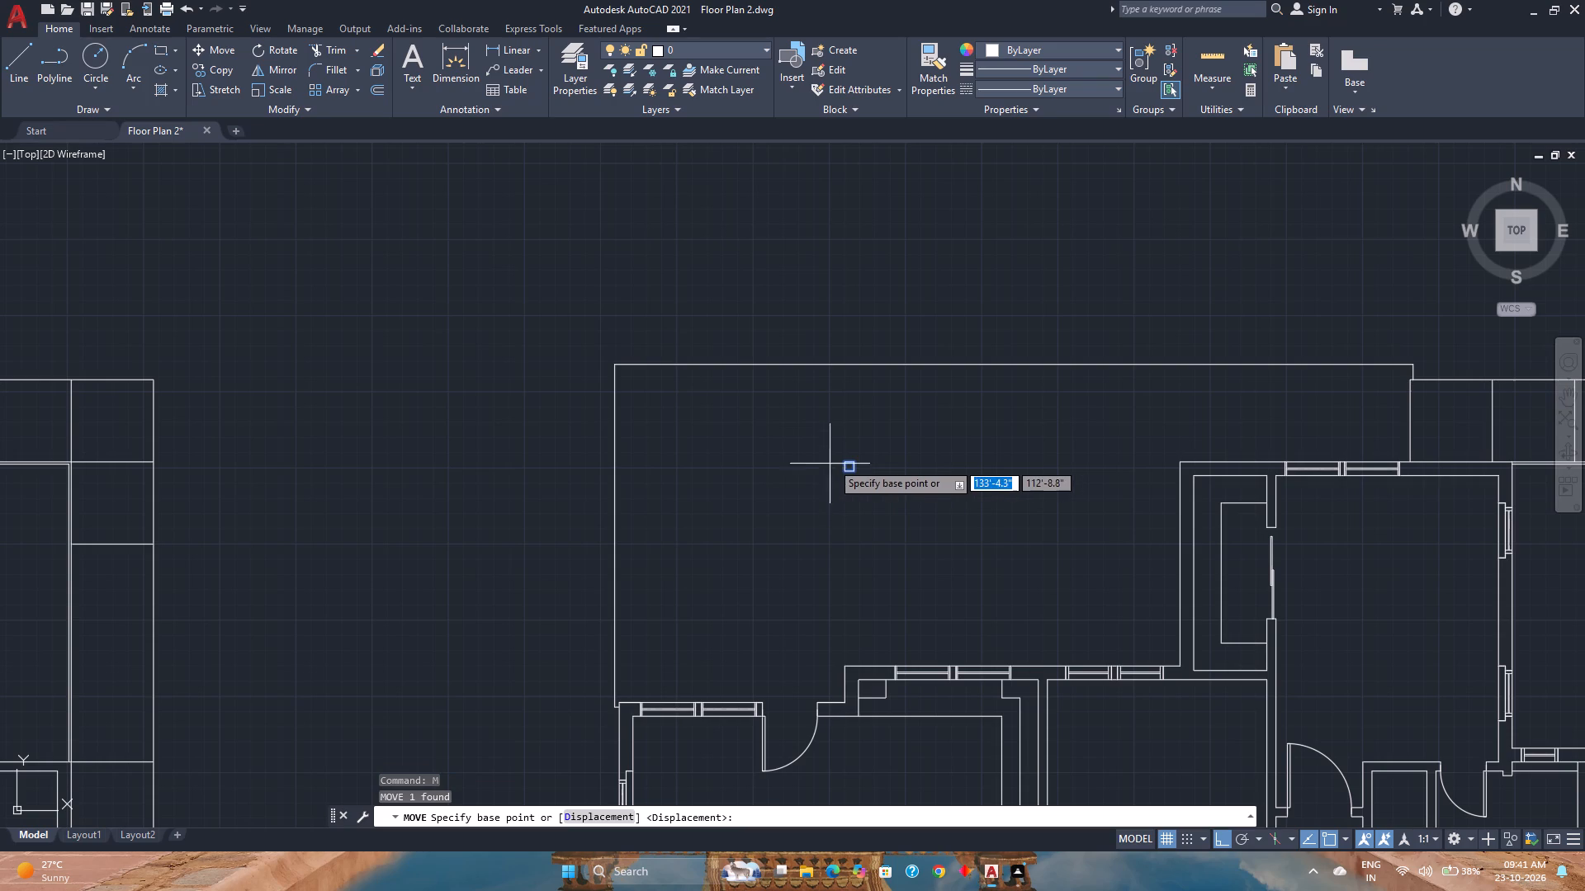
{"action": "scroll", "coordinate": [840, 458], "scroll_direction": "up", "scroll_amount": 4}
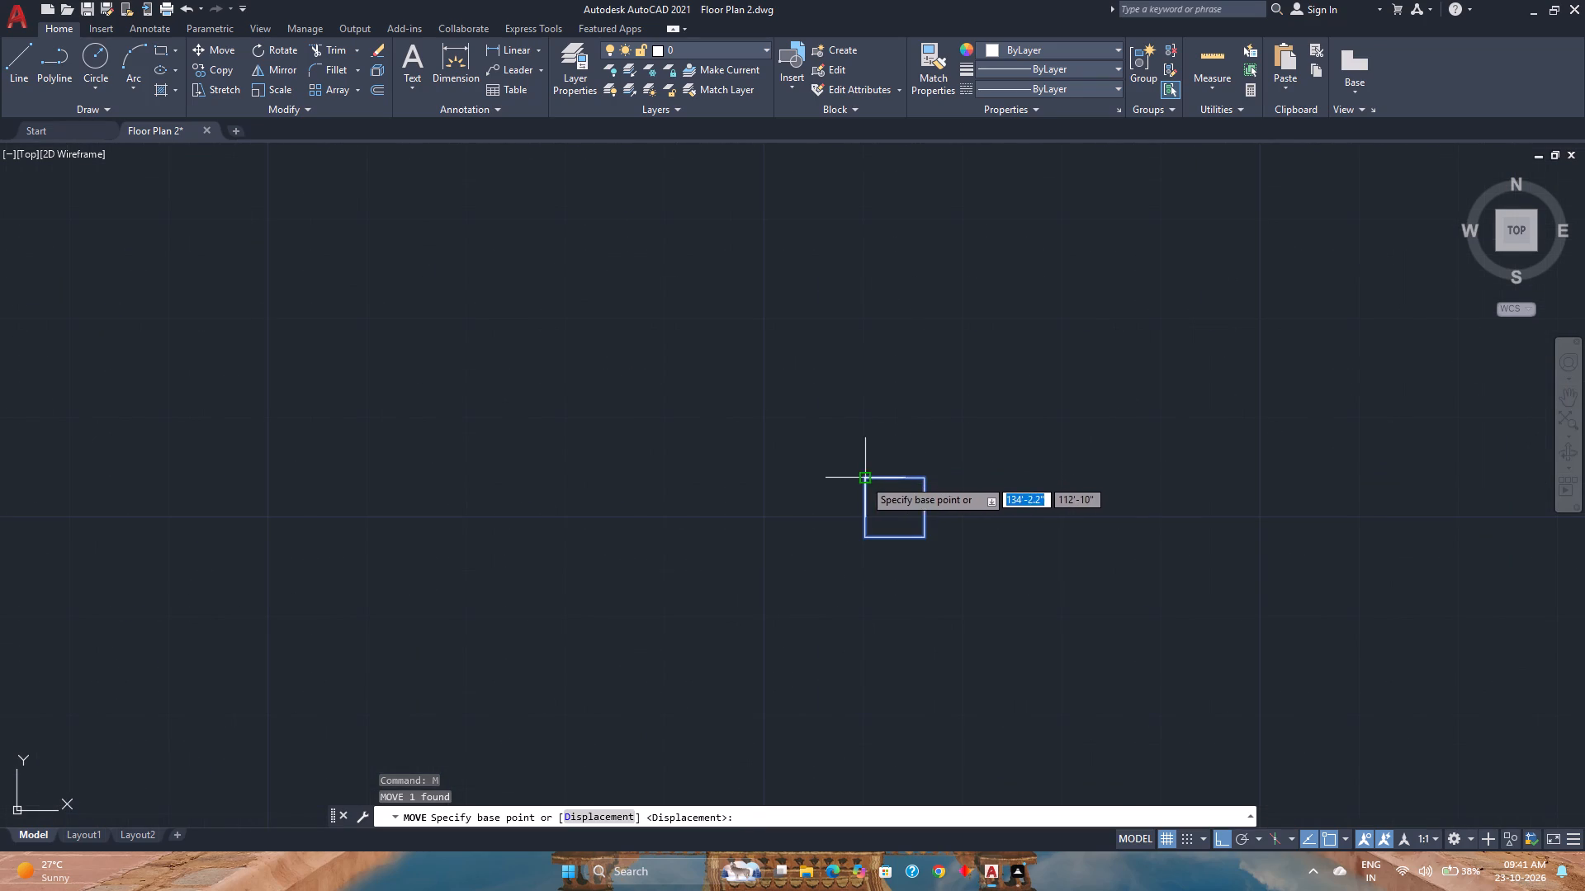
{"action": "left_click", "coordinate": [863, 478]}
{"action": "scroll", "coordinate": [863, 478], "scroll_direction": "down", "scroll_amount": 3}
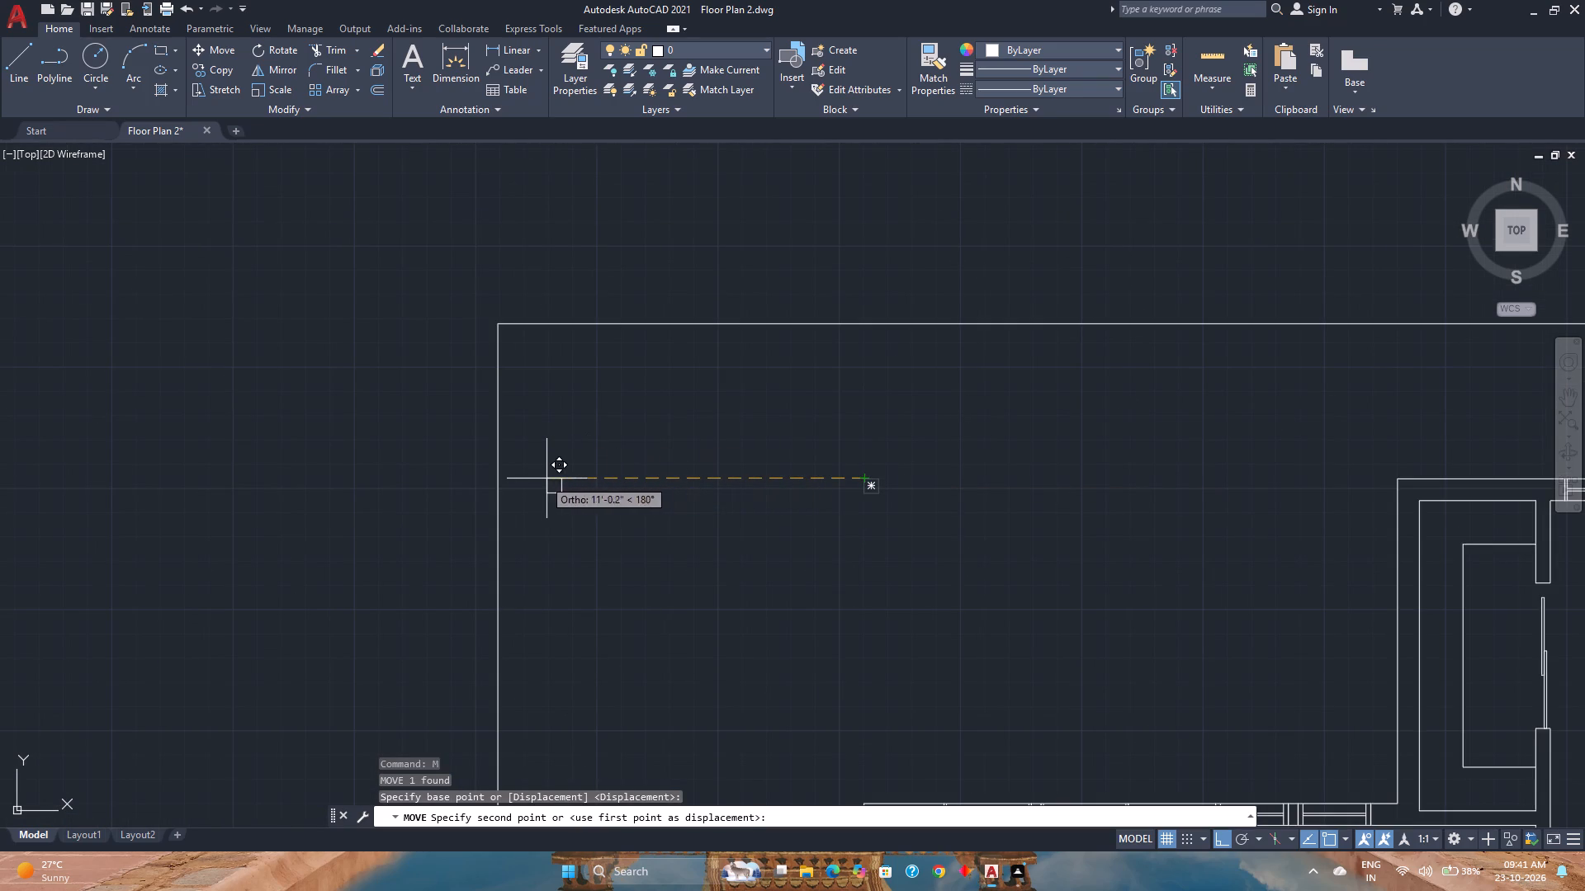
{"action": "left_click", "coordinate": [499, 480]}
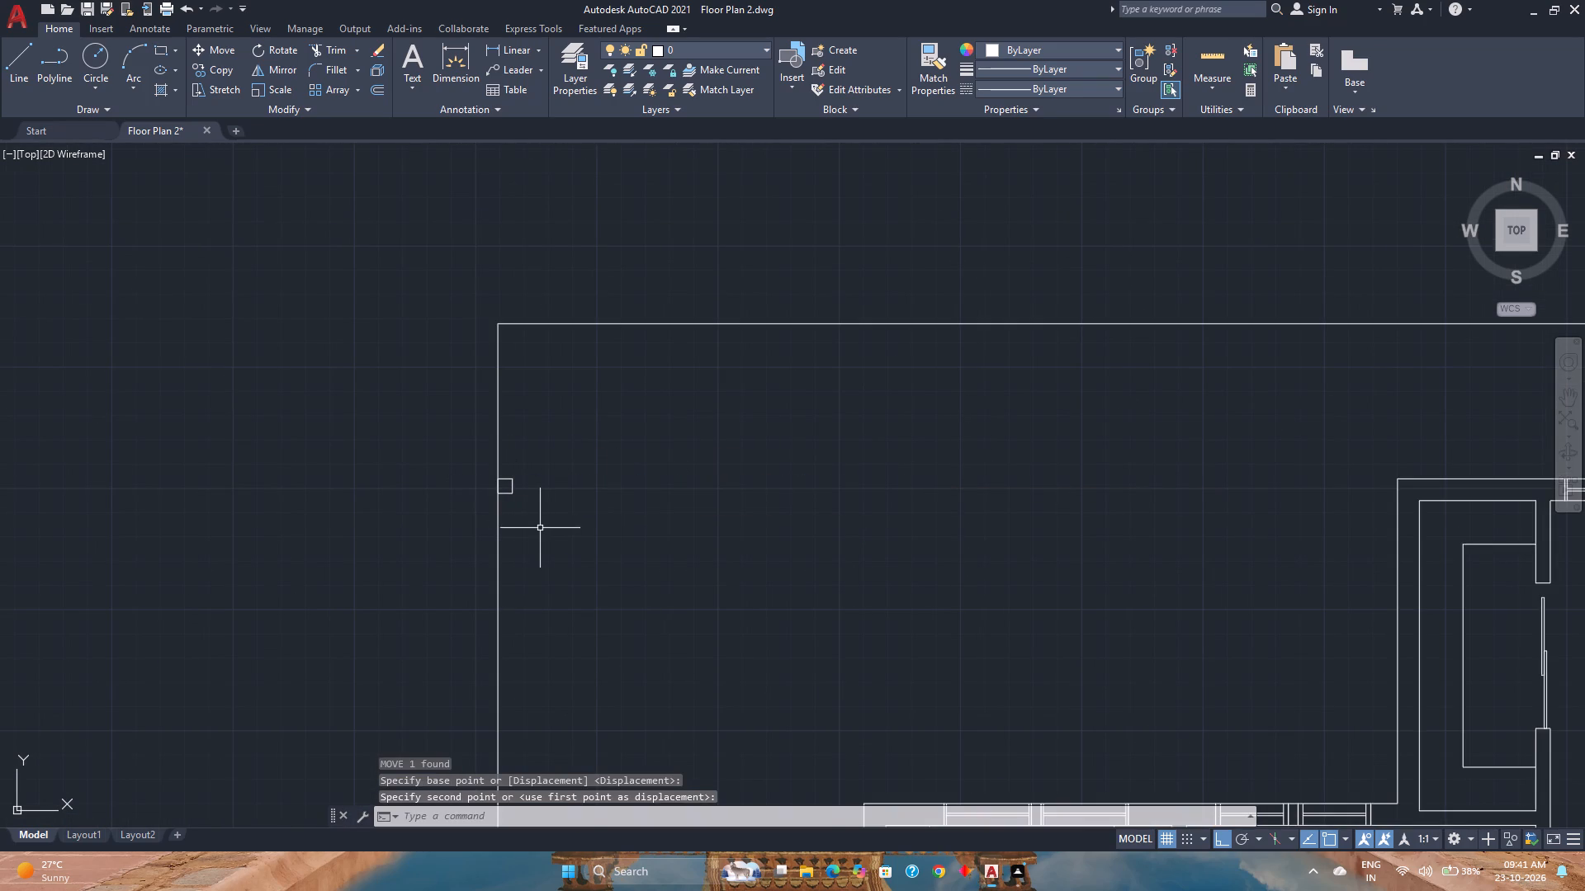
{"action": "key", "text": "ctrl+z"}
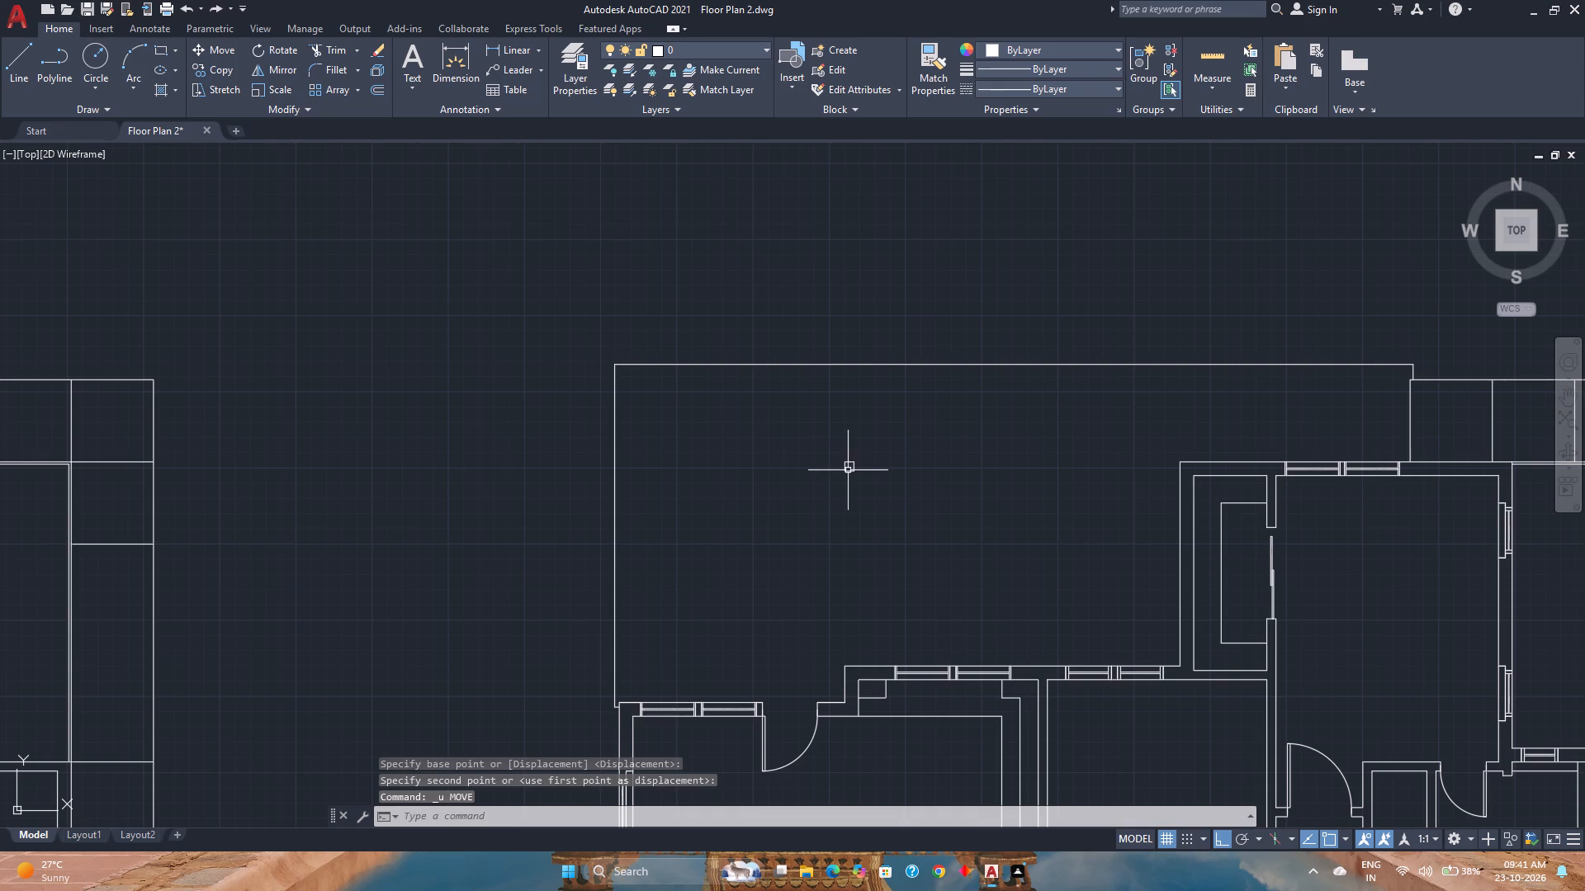
Copy the 6-inch square straight west so its corner sits on the smaller plan's west terrace outline.
{"action": "left_click", "coordinate": [848, 470]}
{"action": "left_click", "coordinate": [223, 66]}
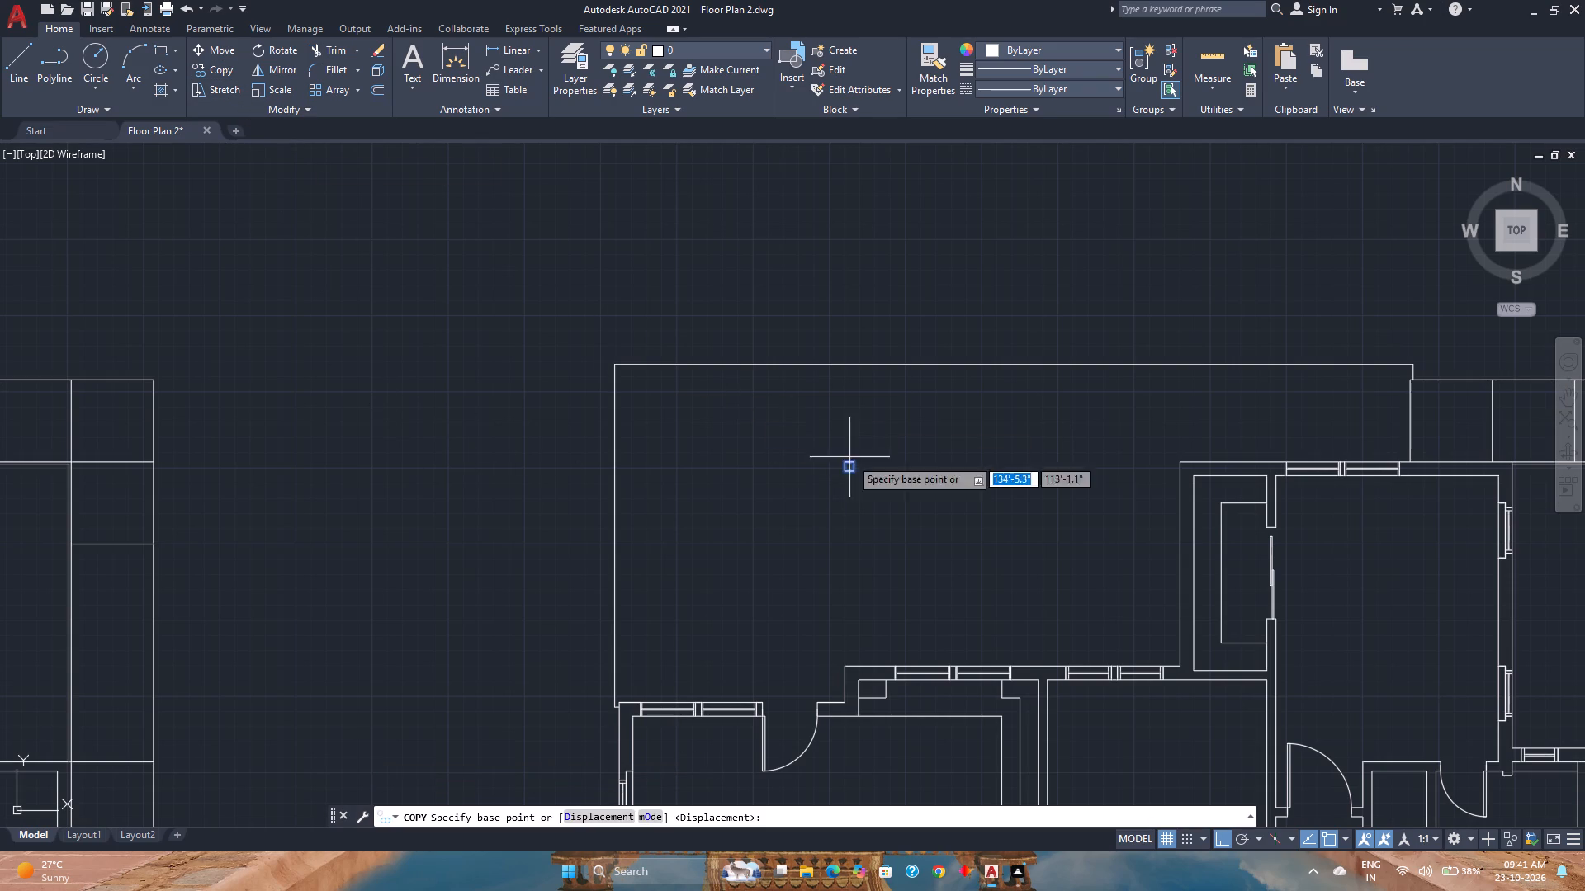
{"action": "scroll", "coordinate": [837, 472], "scroll_direction": "up", "scroll_amount": 3}
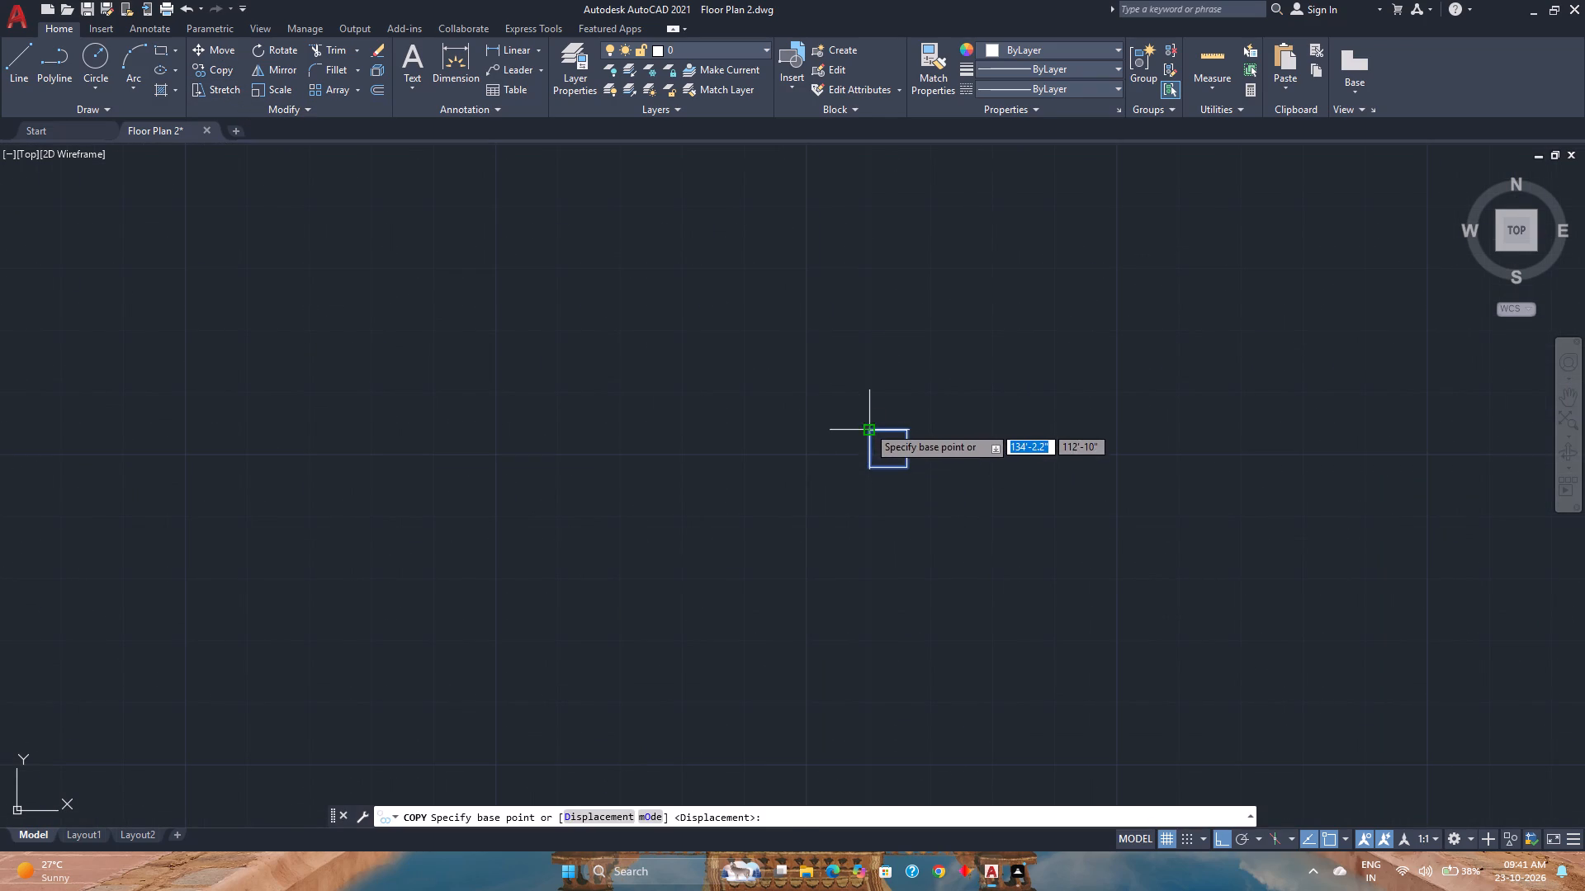
{"action": "left_click", "coordinate": [868, 426]}
{"action": "scroll", "coordinate": [863, 429], "scroll_direction": "down", "scroll_amount": 3}
{"action": "scroll", "coordinate": [646, 426], "scroll_direction": "up", "scroll_amount": 2}
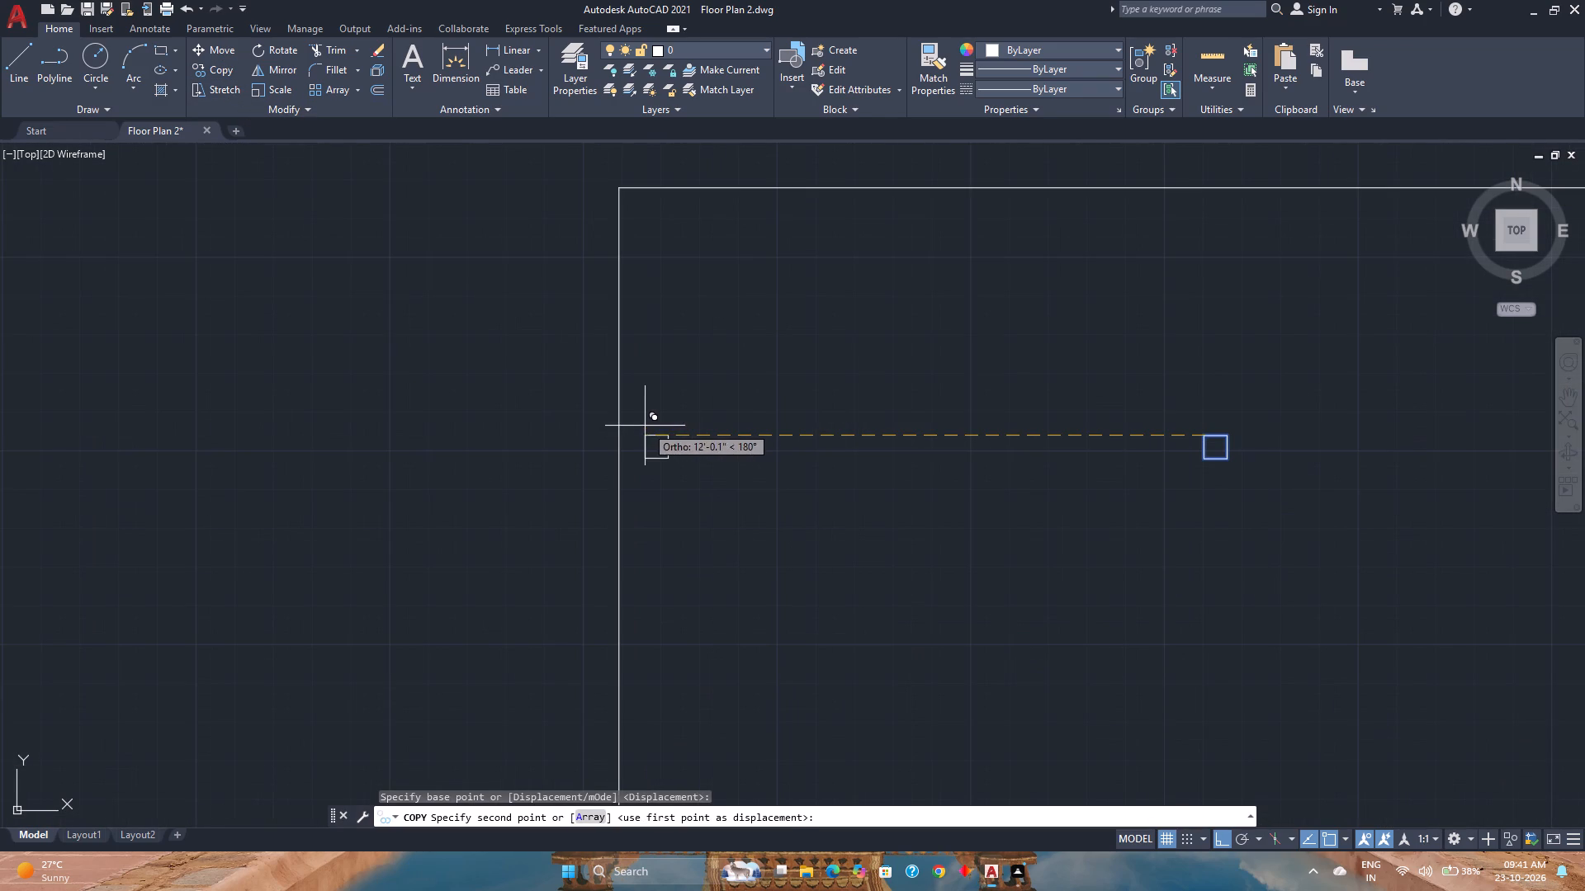
{"action": "left_click", "coordinate": [622, 435]}
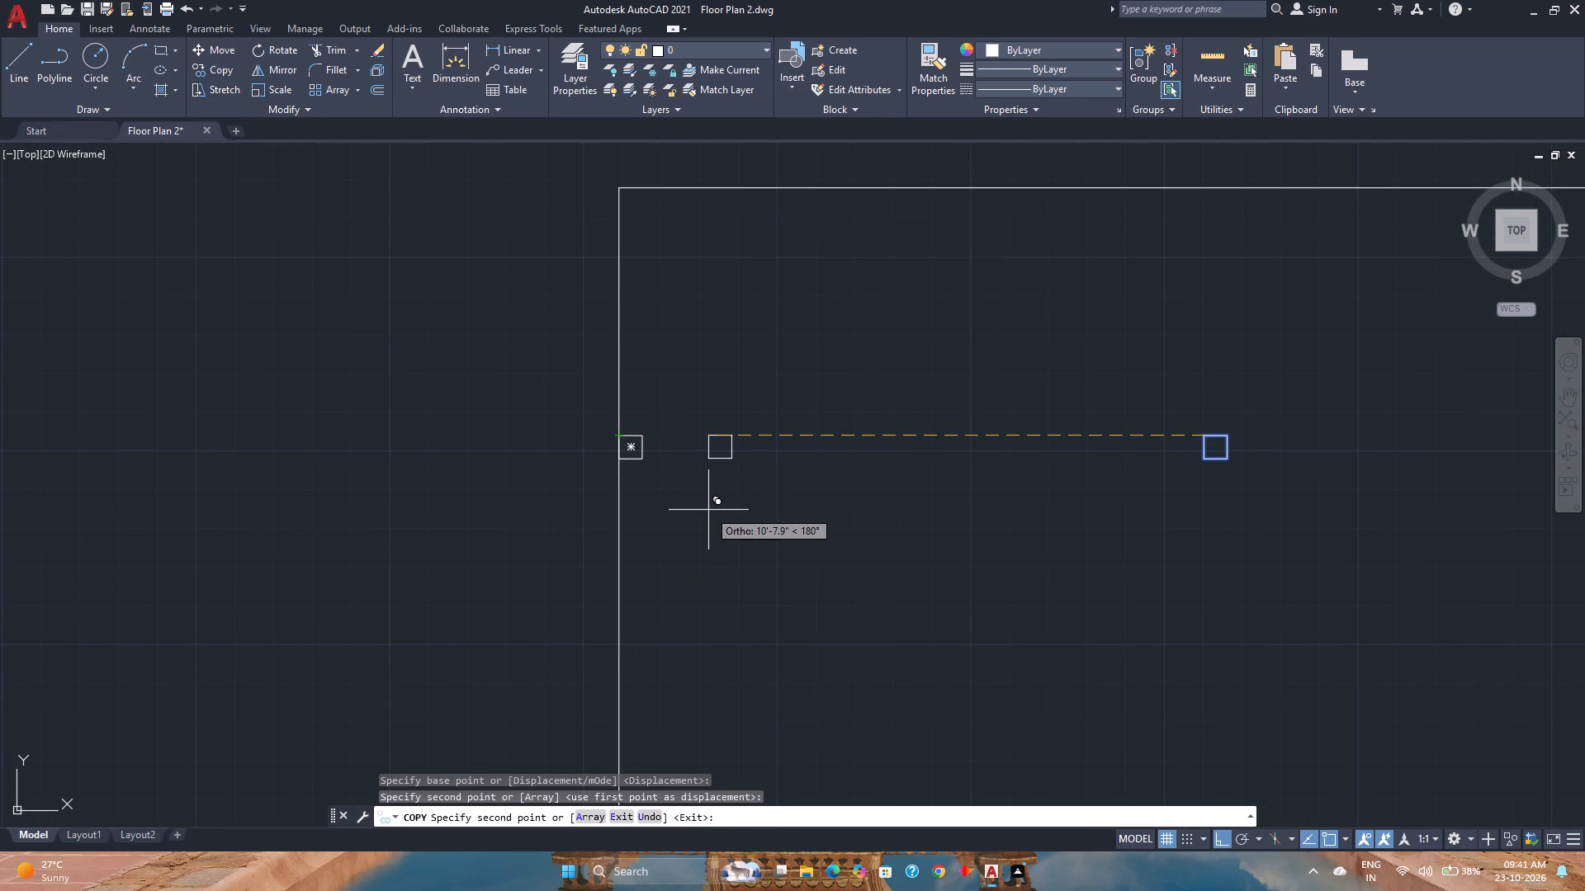
{"action": "key", "text": "Escape"}
Save the drawing with both floor plans in view.
{"action": "scroll", "coordinate": [715, 516], "scroll_direction": "down", "scroll_amount": 4}
{"action": "key", "text": "ctrl+s"}
{"action": "scroll", "coordinate": [715, 516], "scroll_direction": "down", "scroll_amount": 1}
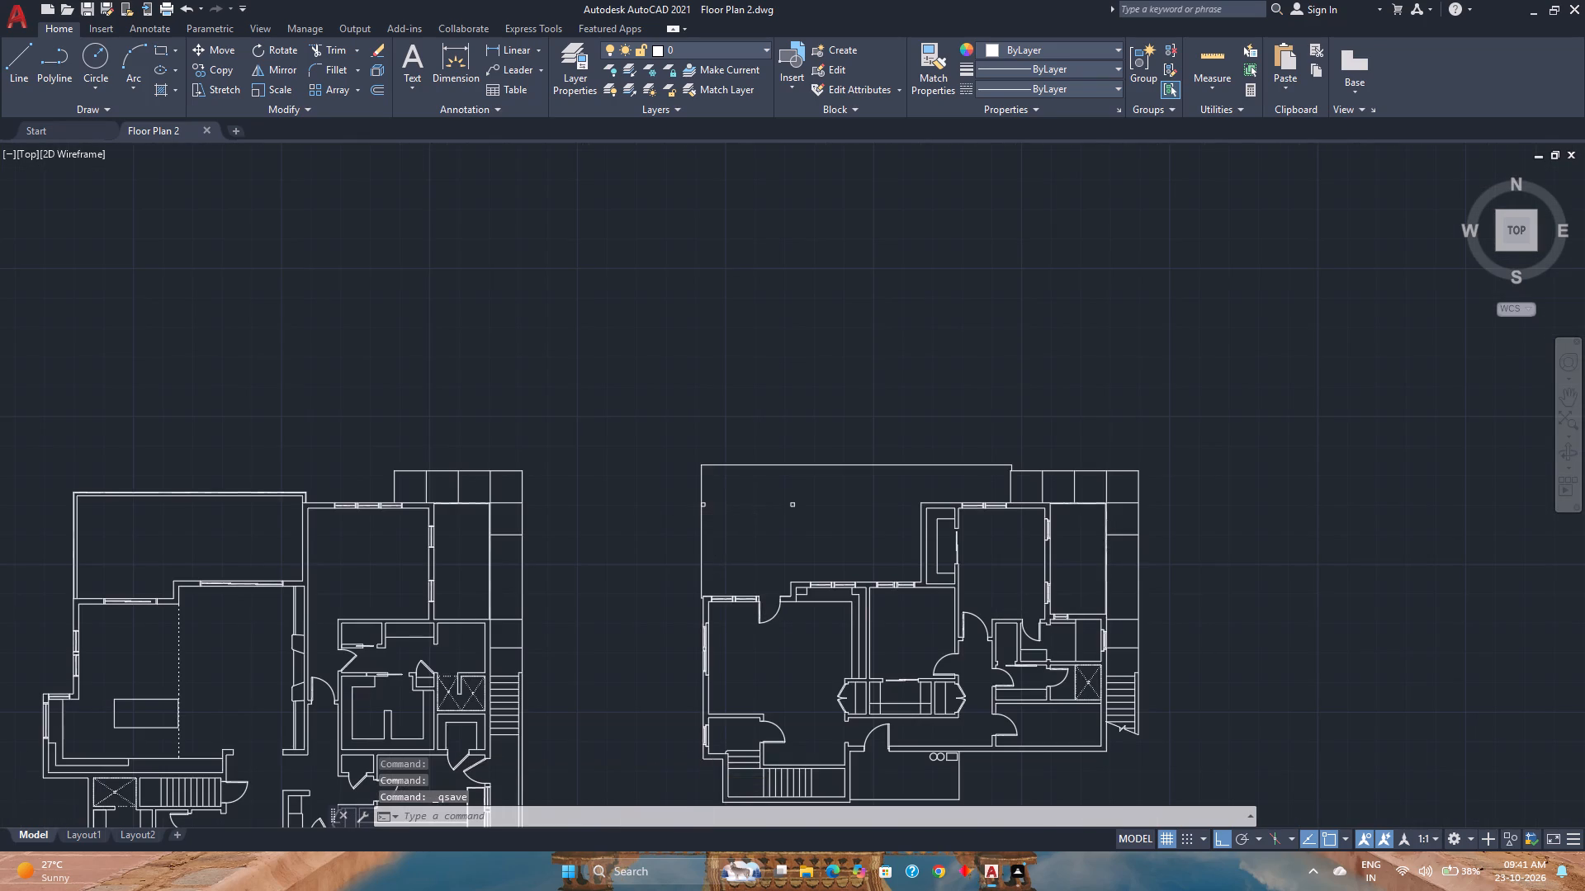
{"action": "scroll", "coordinate": [715, 516], "scroll_direction": "down", "scroll_amount": 1}
{"action": "scroll", "coordinate": [755, 586], "scroll_direction": "up", "scroll_amount": 2}
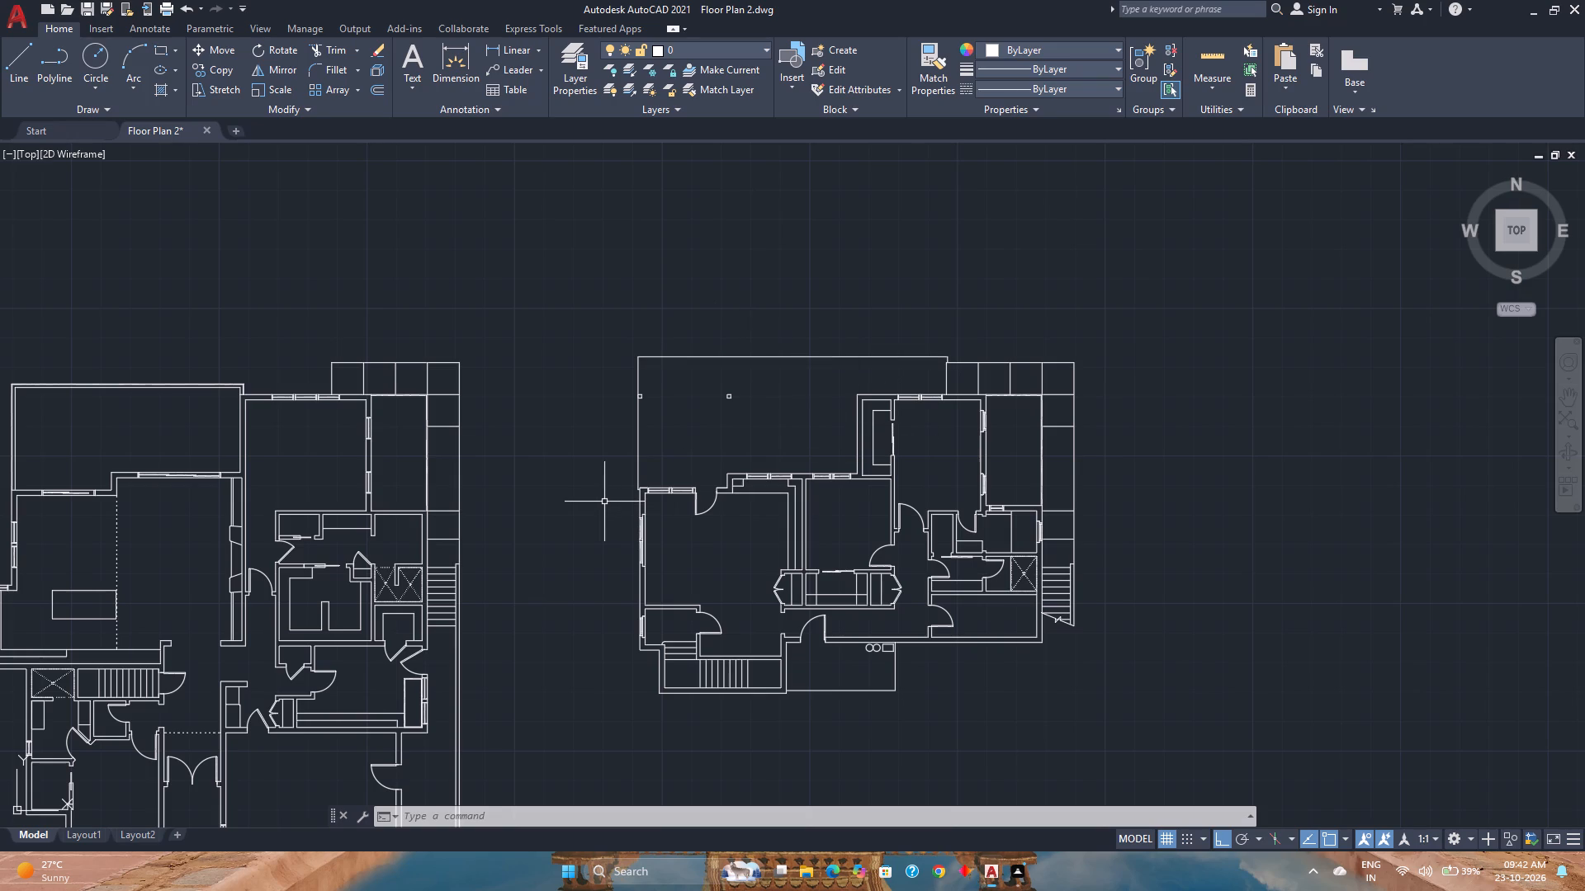
{"action": "scroll", "coordinate": [604, 502], "scroll_direction": "down", "scroll_amount": 1}
{"action": "middle_click", "coordinate": [609, 568]}
{"action": "middle_click_drag", "start_coordinate": [611, 568], "coordinate": [660, 514]}
{"action": "middle_click", "coordinate": [660, 514]}
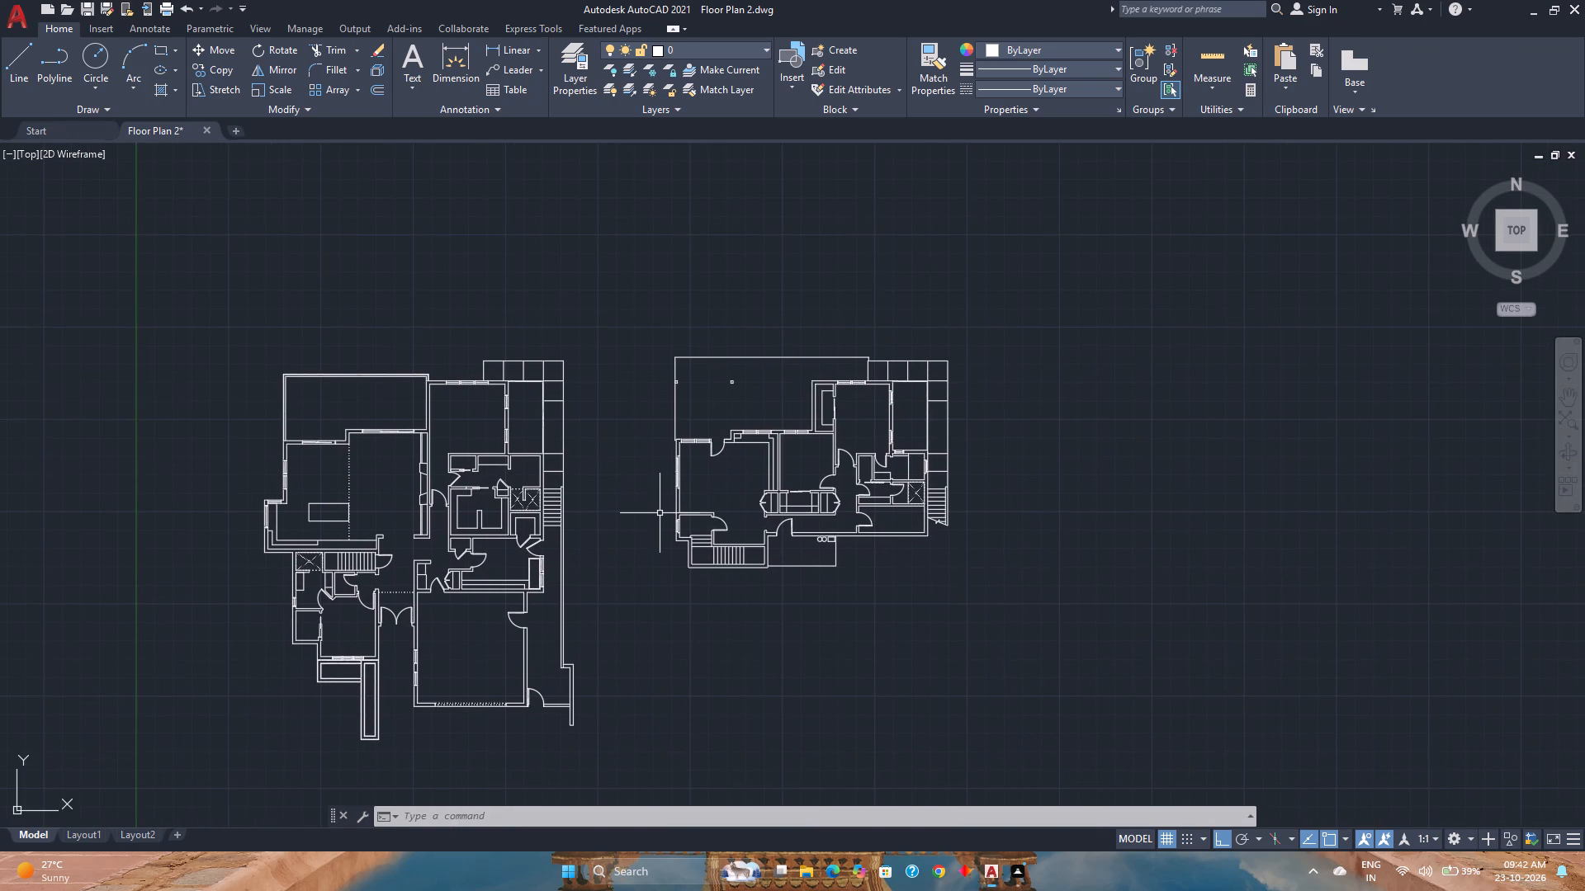
{"action": "key", "text": "ctrl+s"}
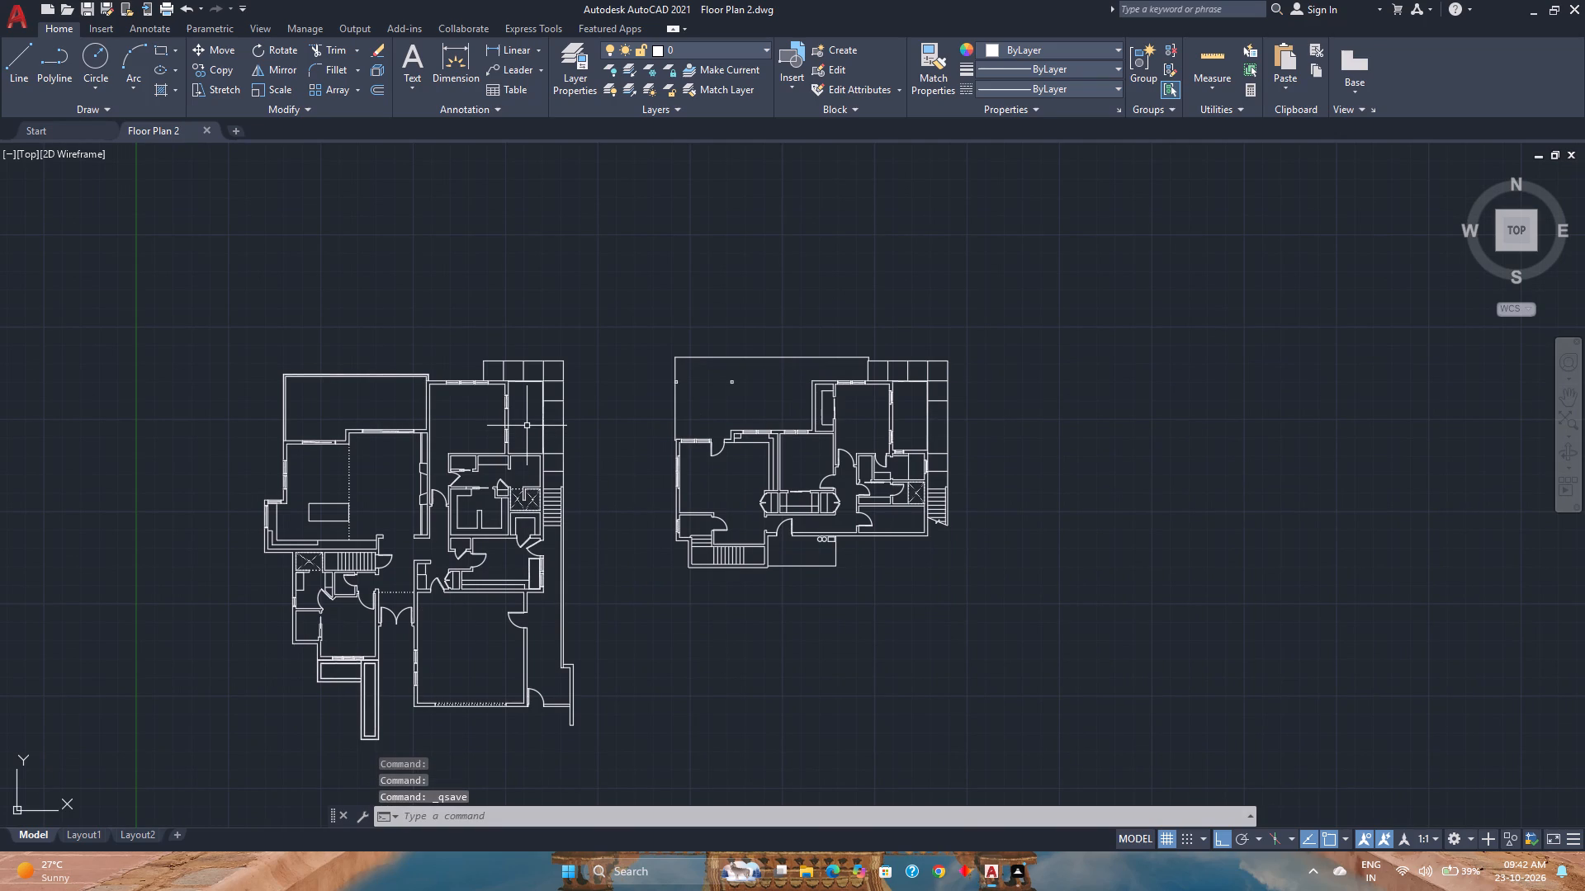
Measure the smaller plan's overall width along its north side with a temporary dimension, without placing it.
{"action": "scroll", "coordinate": [527, 426], "scroll_direction": "up", "scroll_amount": 1}
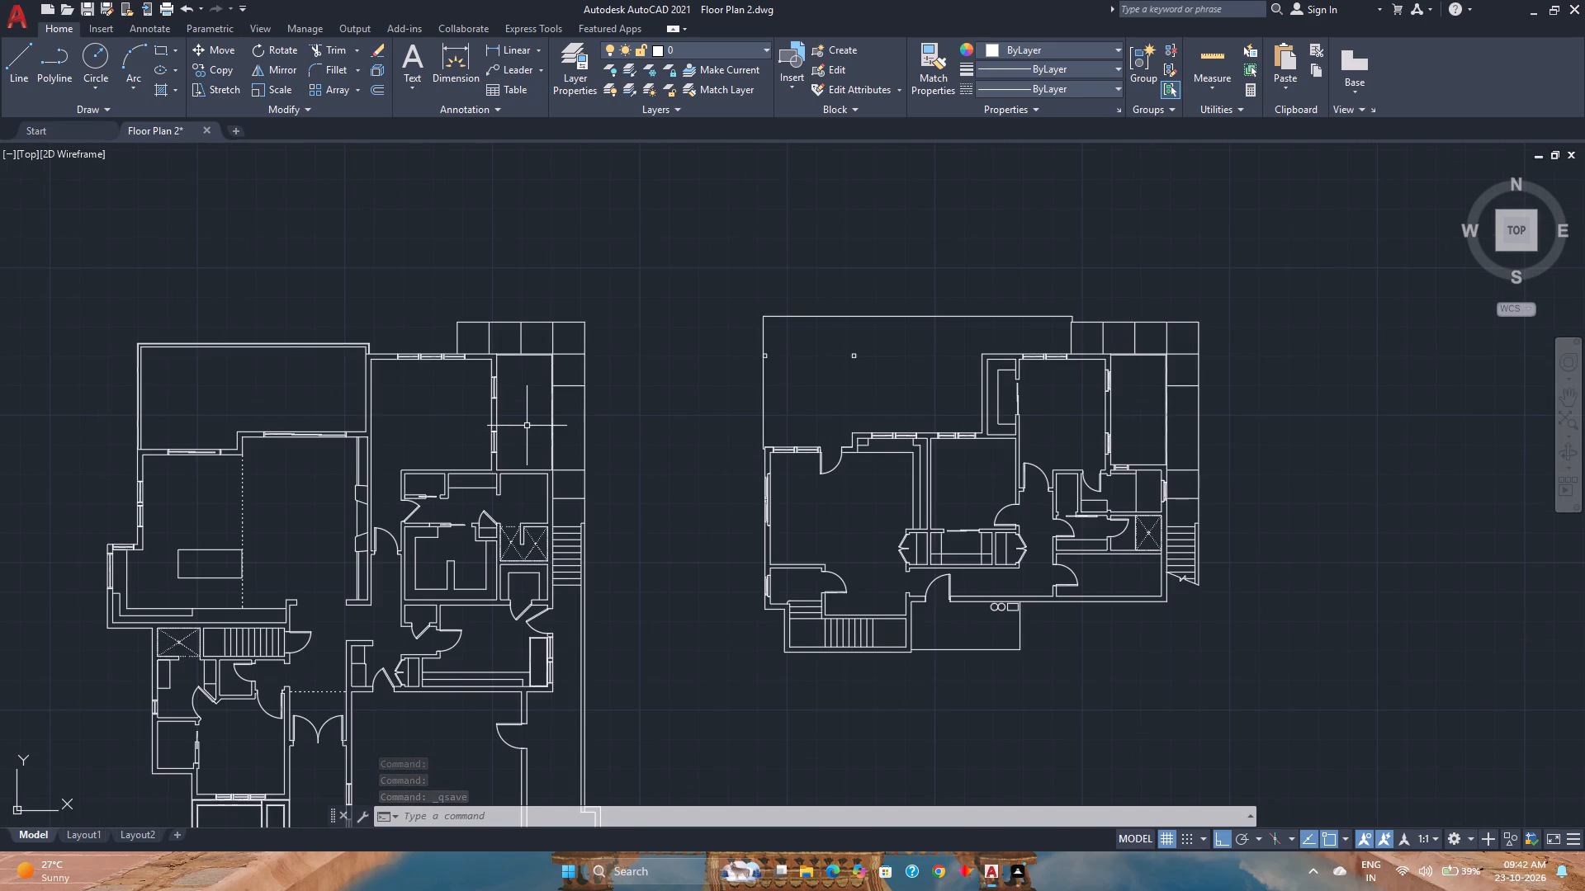
{"action": "scroll", "coordinate": [527, 426], "scroll_direction": "down", "scroll_amount": 1}
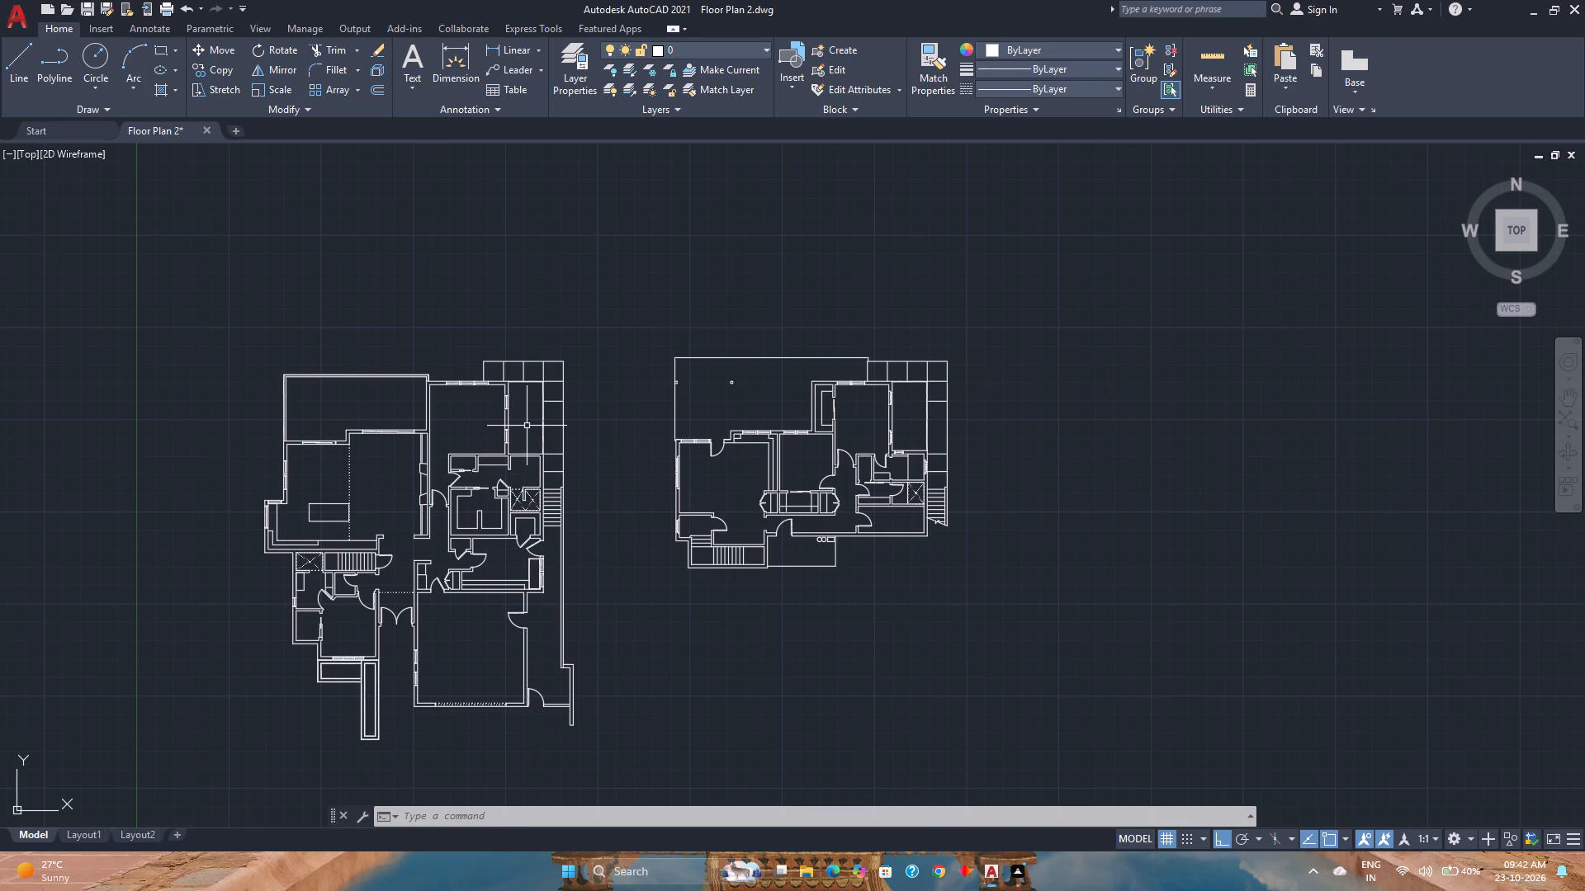
{"action": "left_click", "coordinate": [466, 53]}
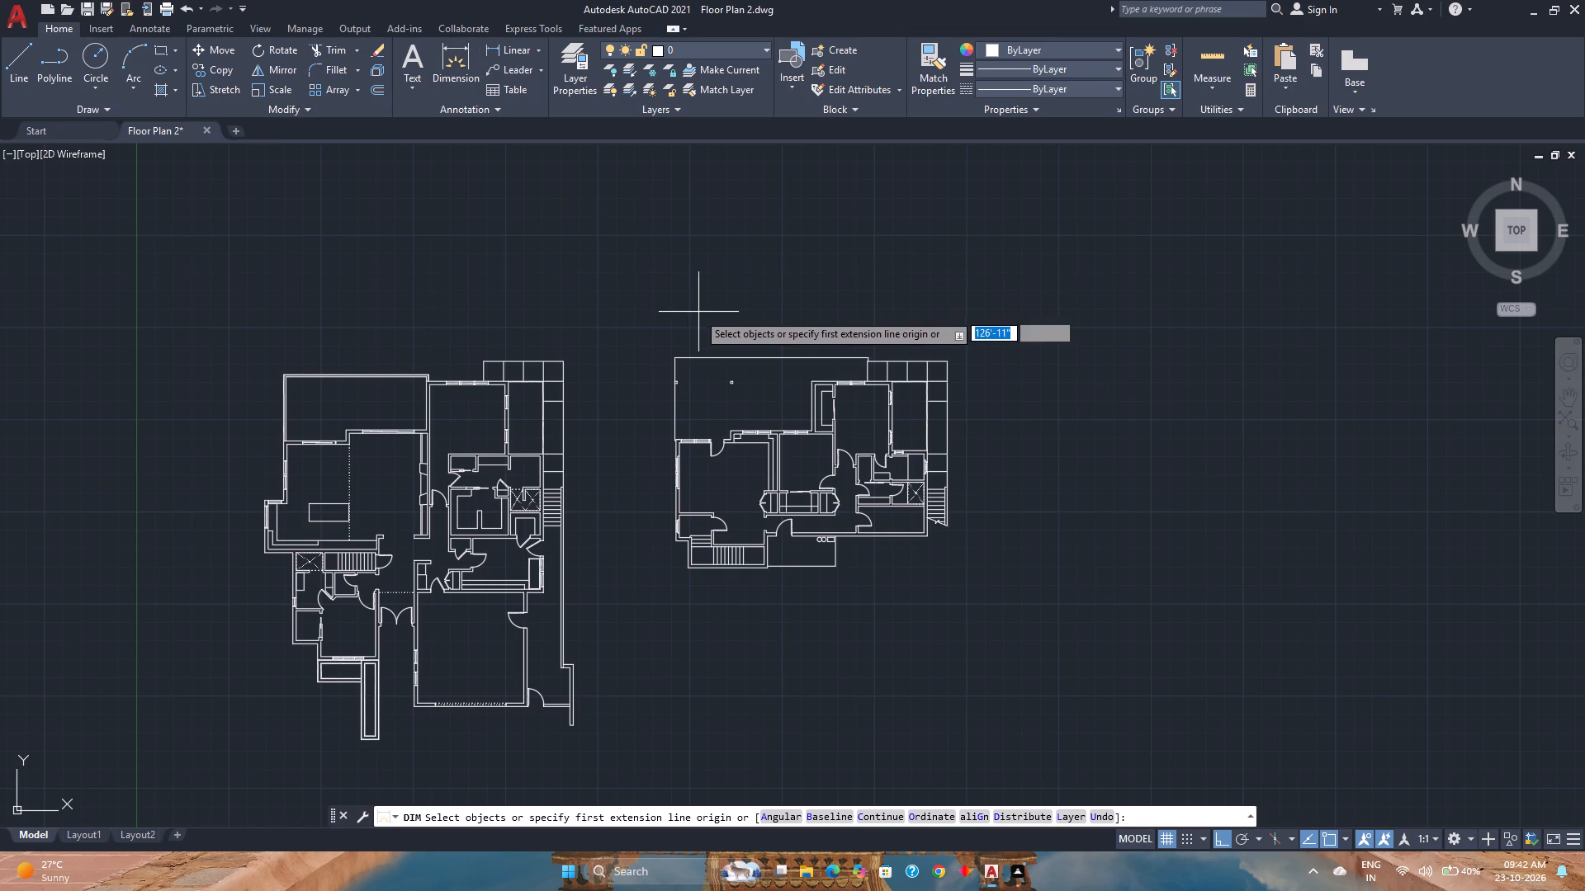
{"action": "left_click", "coordinate": [675, 356]}
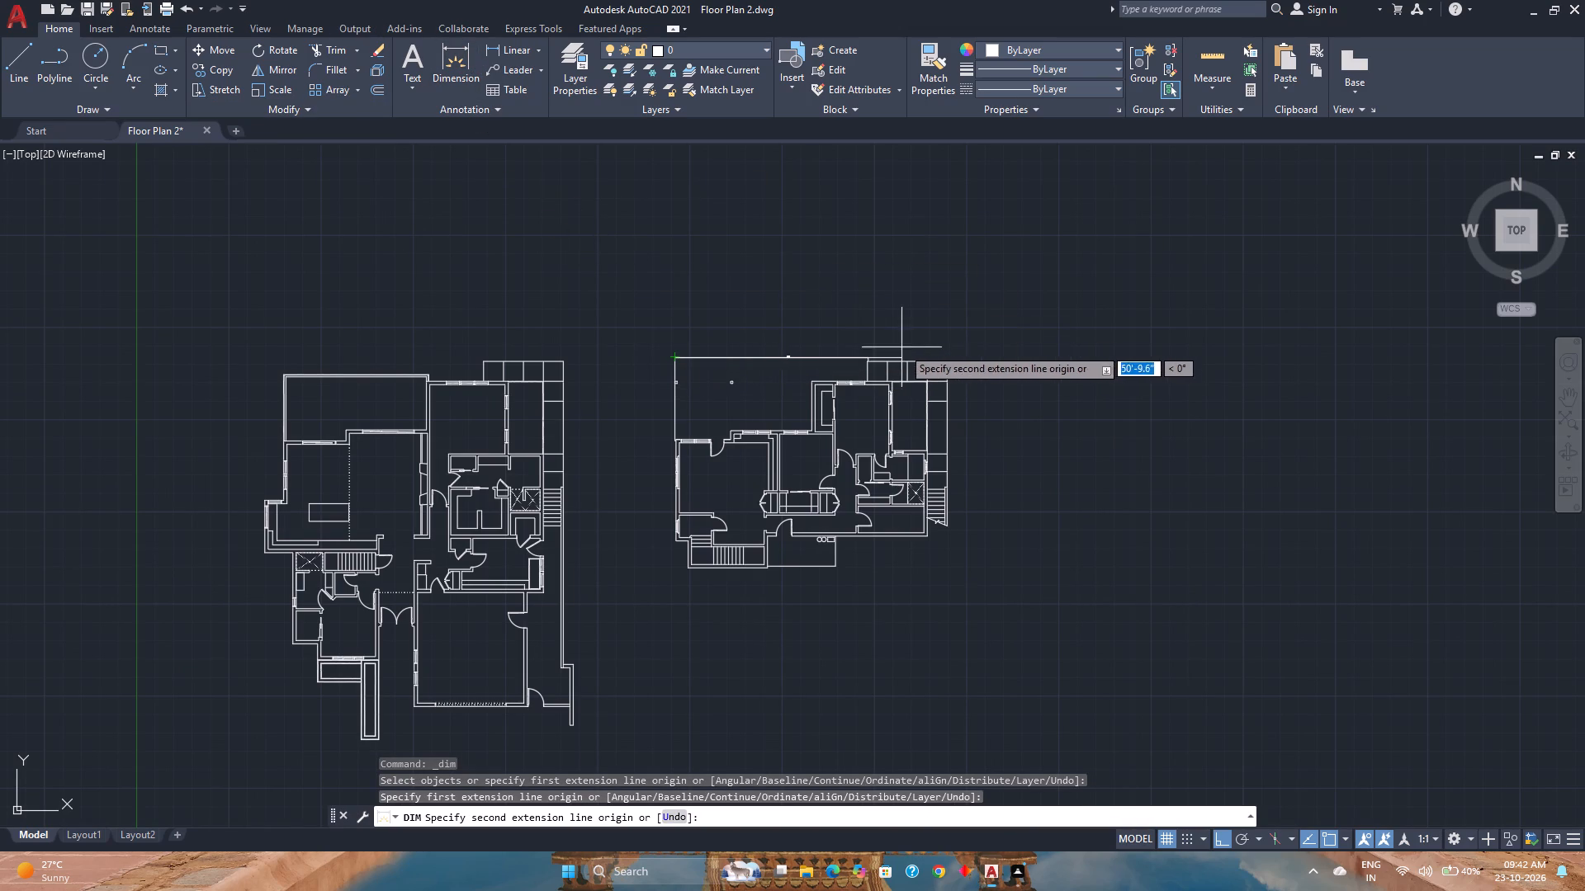
{"action": "left_click", "coordinate": [948, 360]}
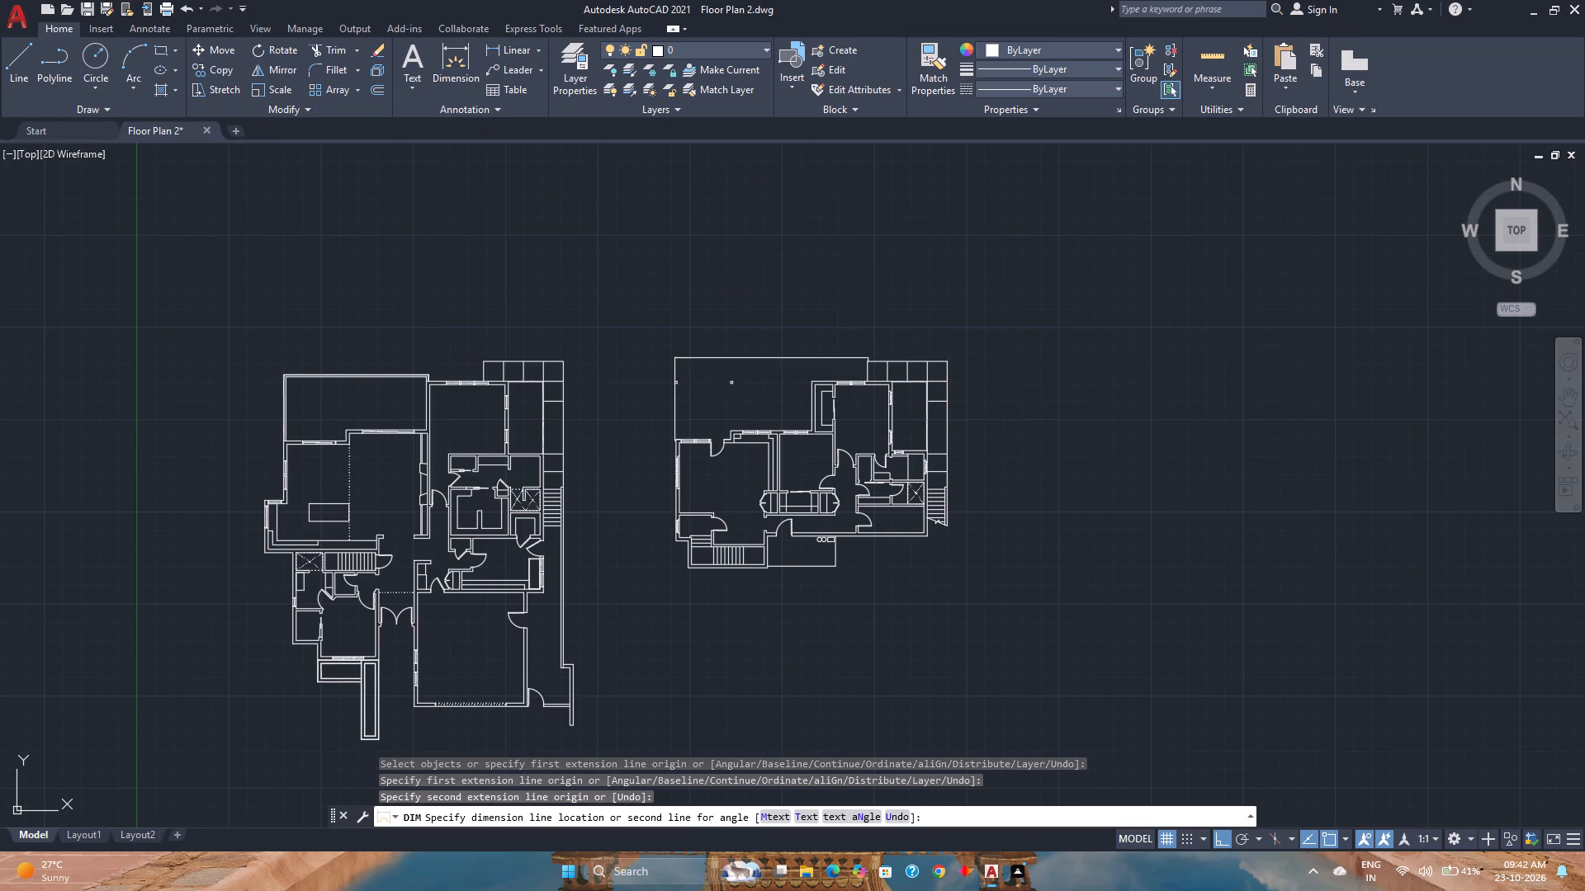
{"action": "scroll", "coordinate": [842, 343], "scroll_direction": "up", "scroll_amount": 2}
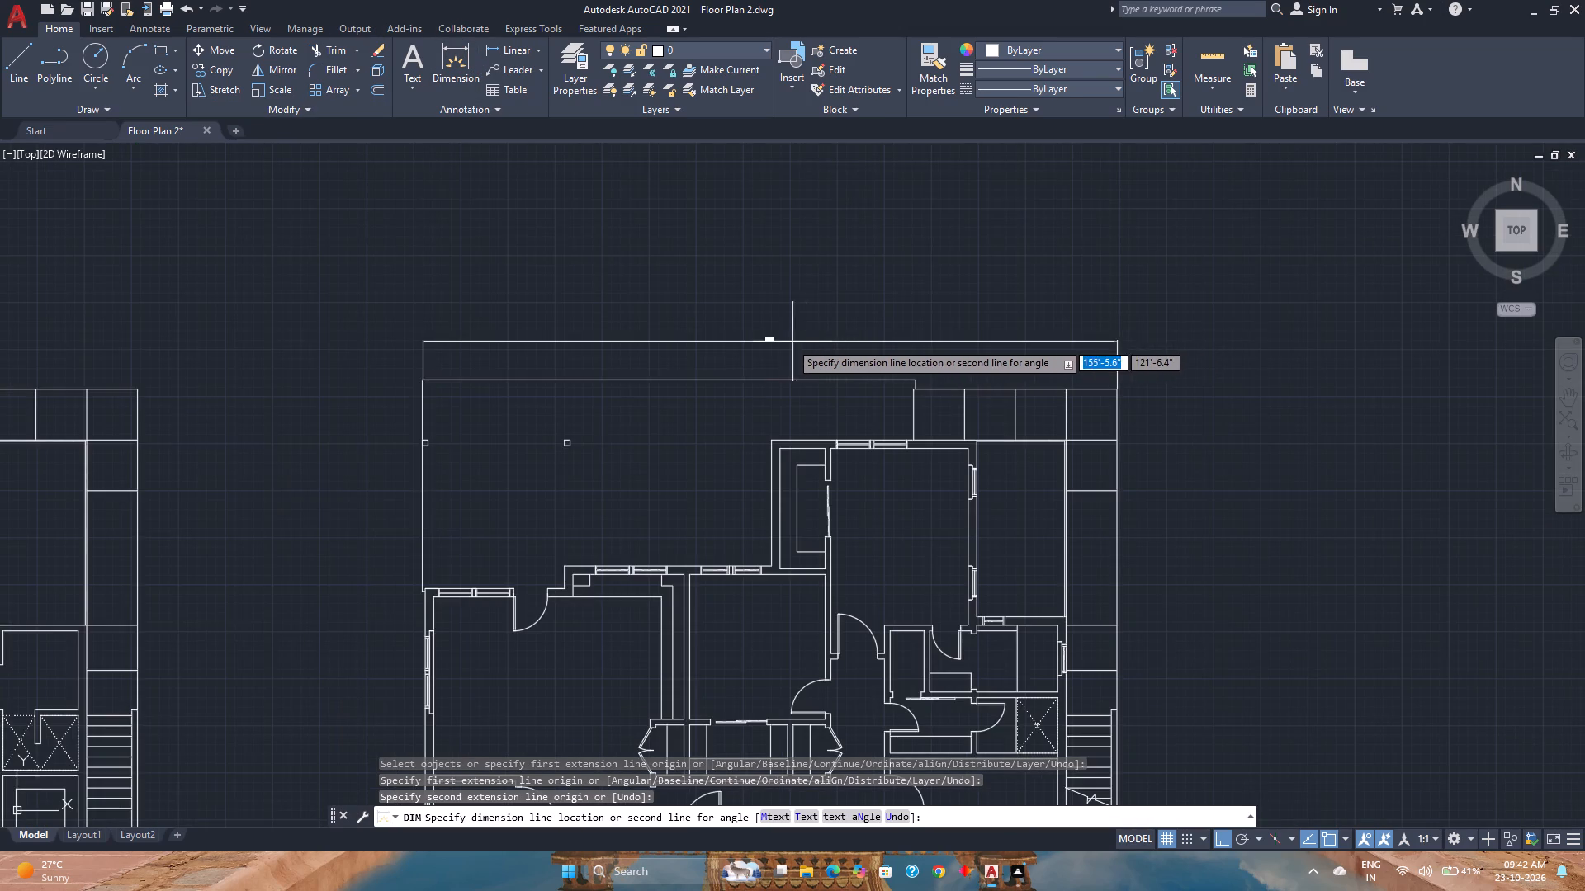
{"action": "scroll", "coordinate": [765, 342], "scroll_direction": "up", "scroll_amount": 5}
{"action": "scroll", "coordinate": [759, 332], "scroll_direction": "down", "scroll_amount": 5}
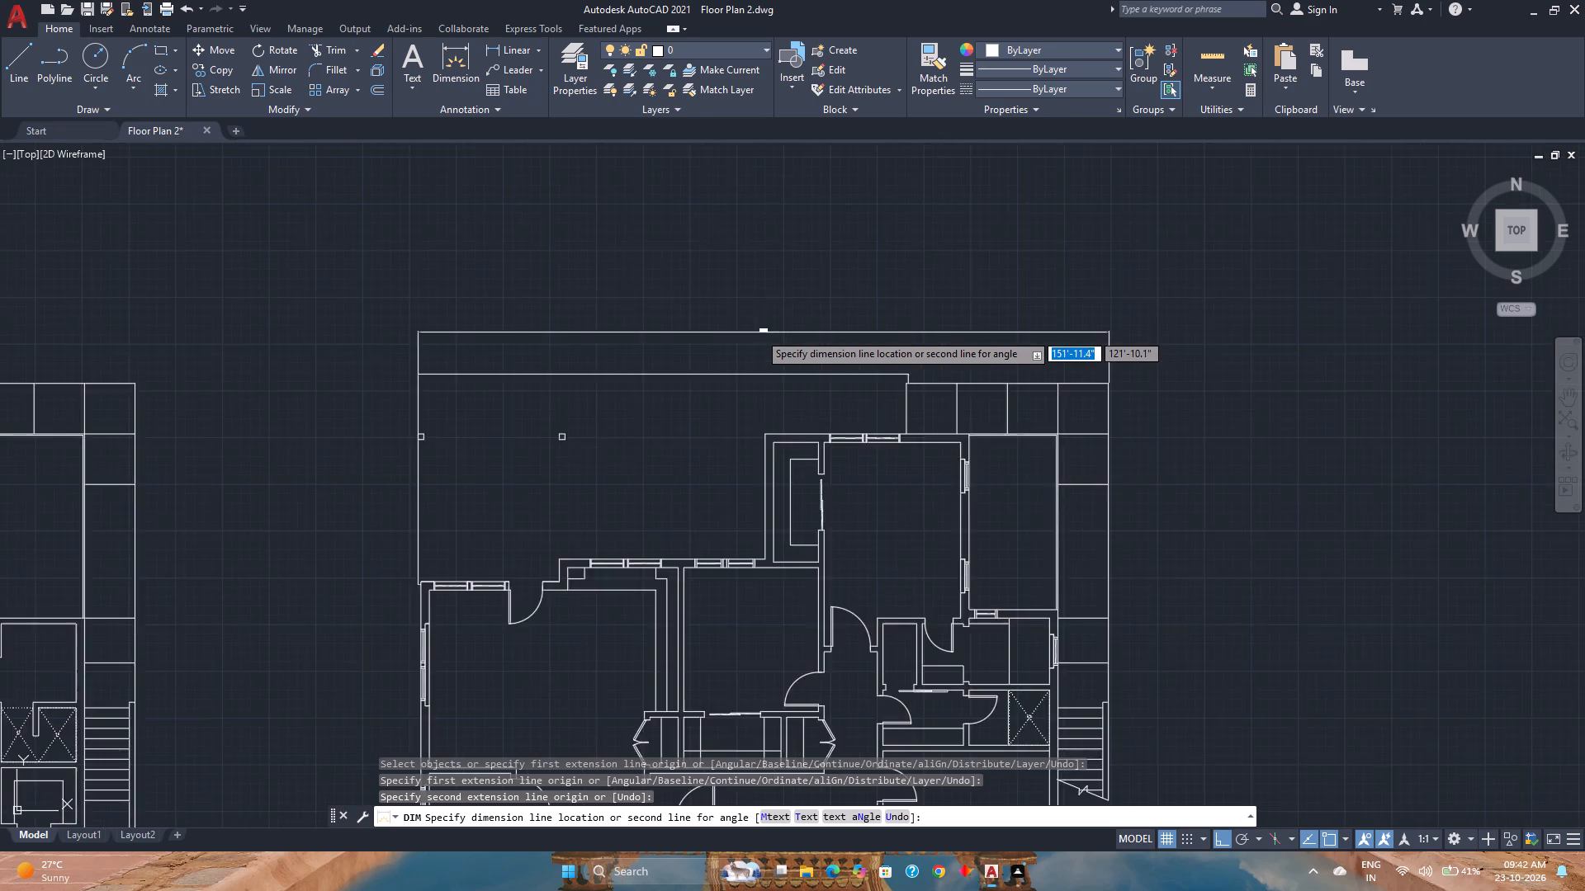
{"action": "scroll", "coordinate": [759, 332], "scroll_direction": "down", "scroll_amount": 1}
{"action": "key", "text": "Escape"}
Measure the larger plan's overall width along its north side with a temporary dimension, without placing it.
{"action": "middle_click_drag", "start_coordinate": [420, 352], "coordinate": [753, 426]}
{"action": "middle_click", "coordinate": [753, 426]}
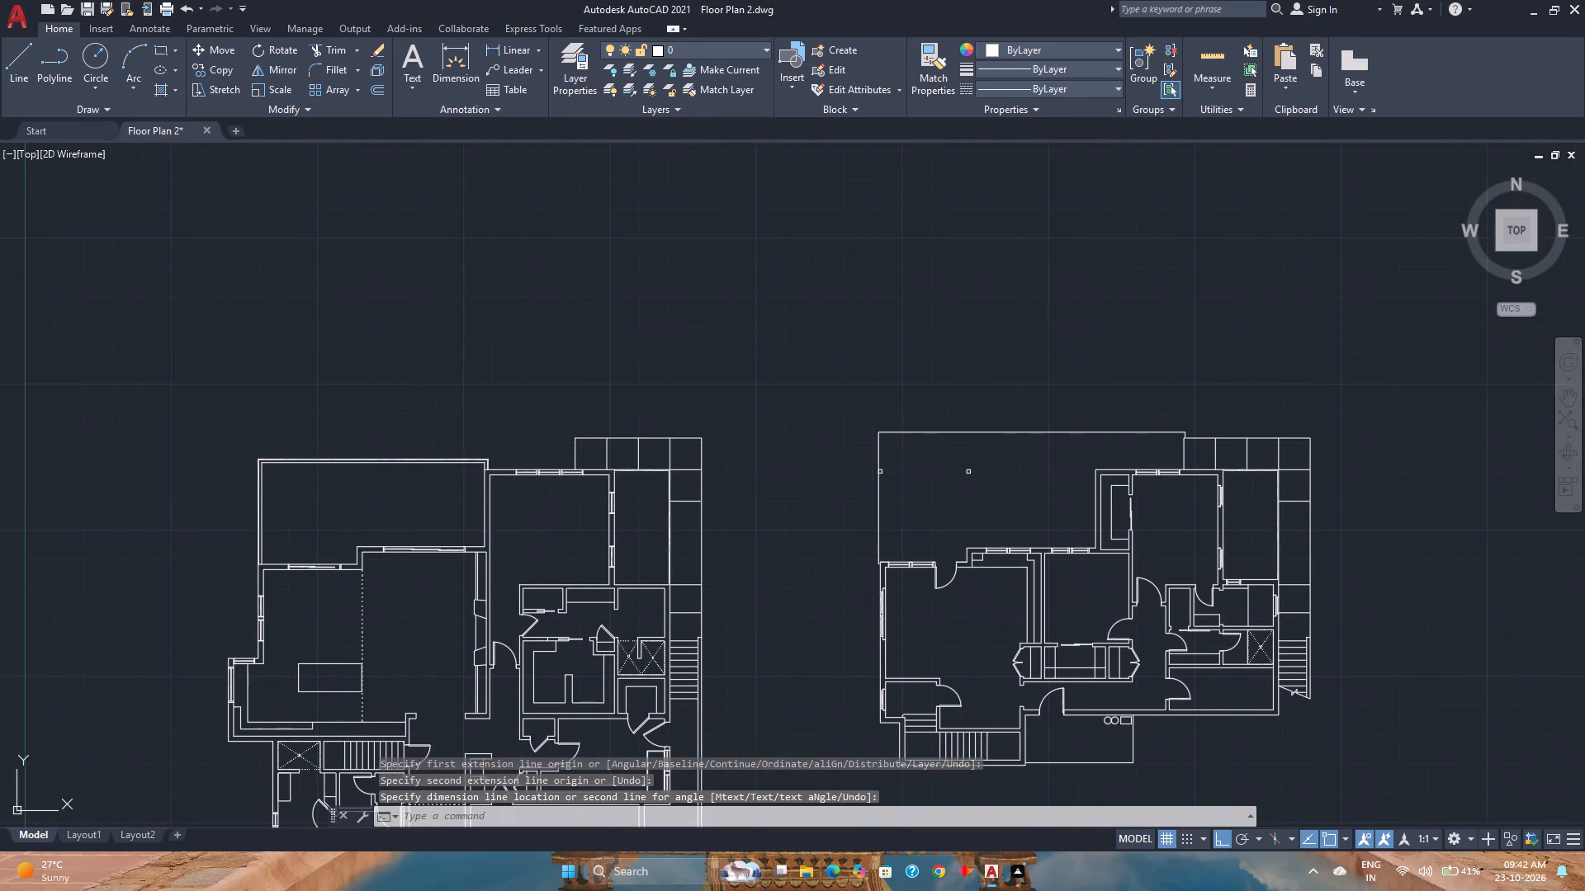
{"action": "left_click", "coordinate": [433, 41]}
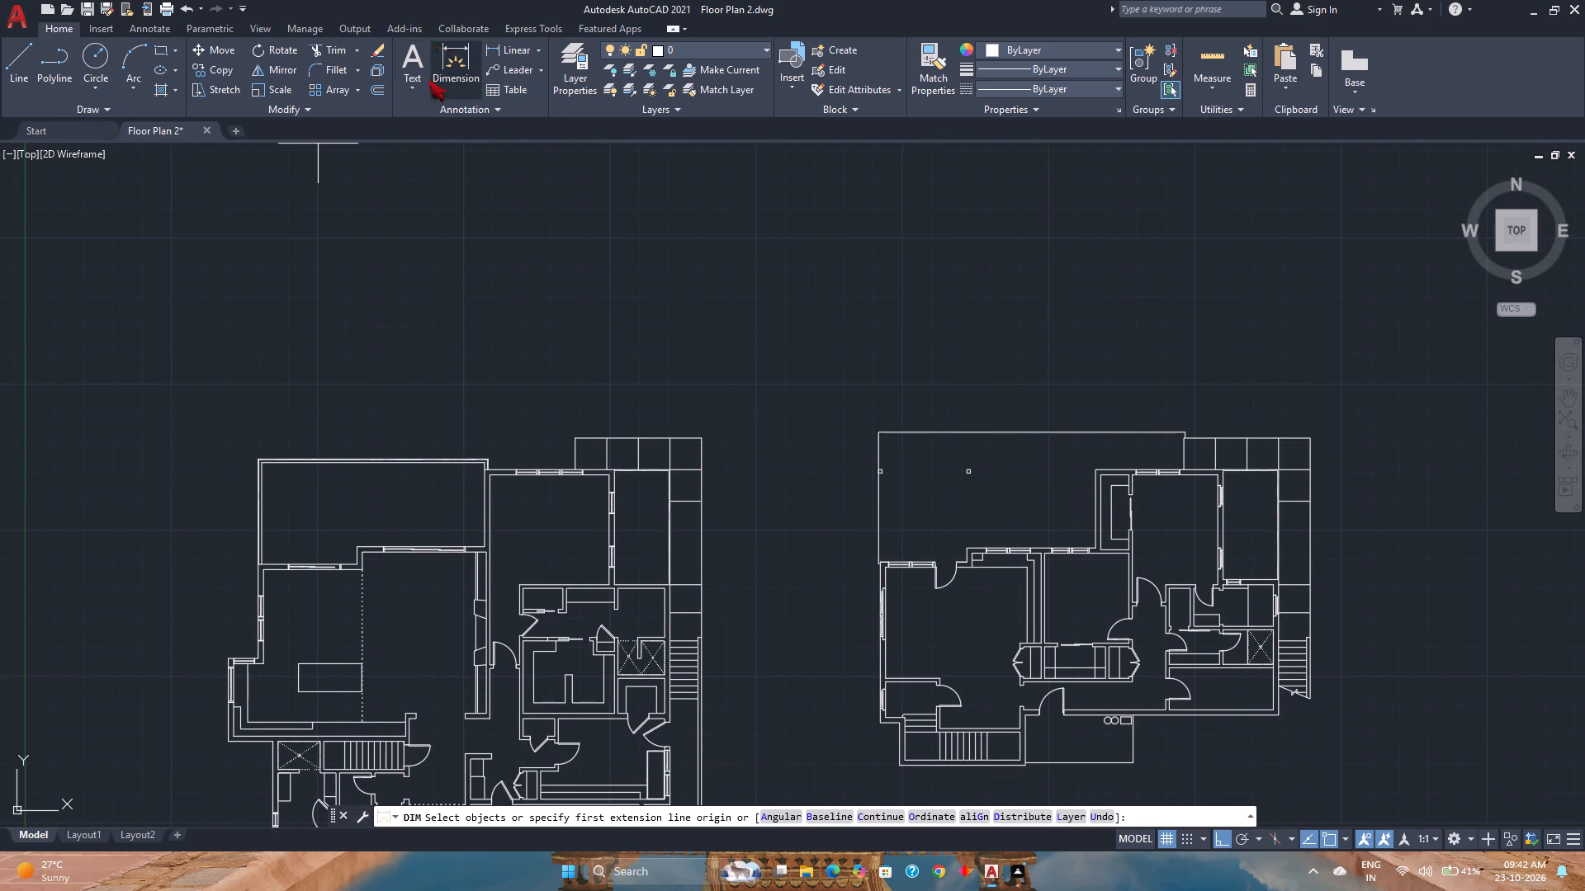
{"action": "scroll", "coordinate": [244, 436], "scroll_direction": "down", "scroll_amount": 1}
{"action": "scroll", "coordinate": [244, 436], "scroll_direction": "up", "scroll_amount": 4}
{"action": "scroll", "coordinate": [304, 520], "scroll_direction": "up", "scroll_amount": 3}
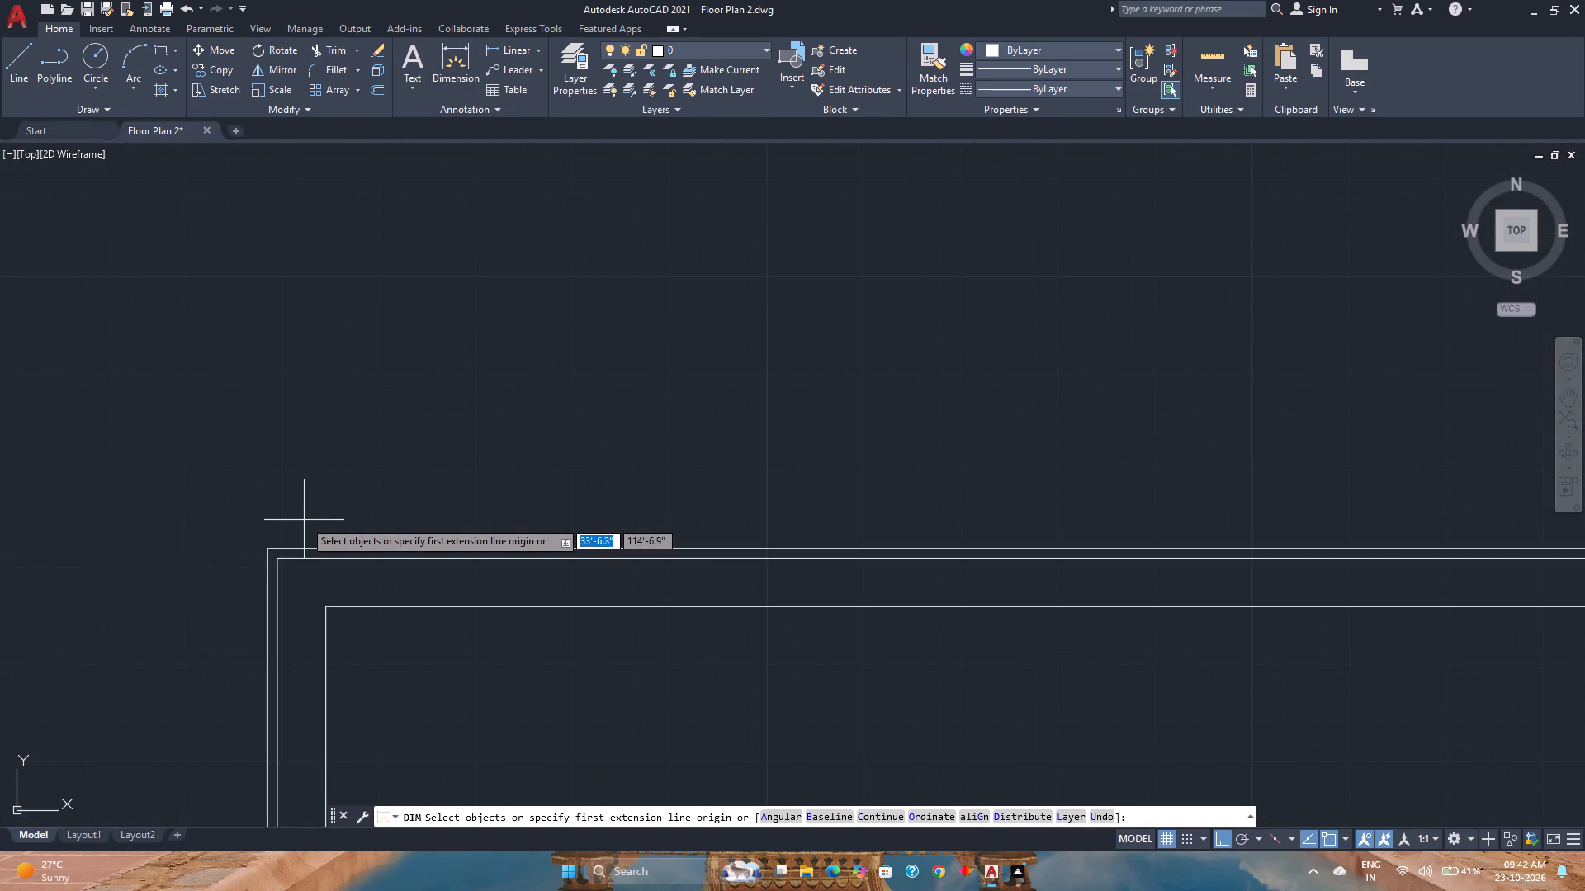
{"action": "scroll", "coordinate": [316, 558], "scroll_direction": "down", "scroll_amount": 2}
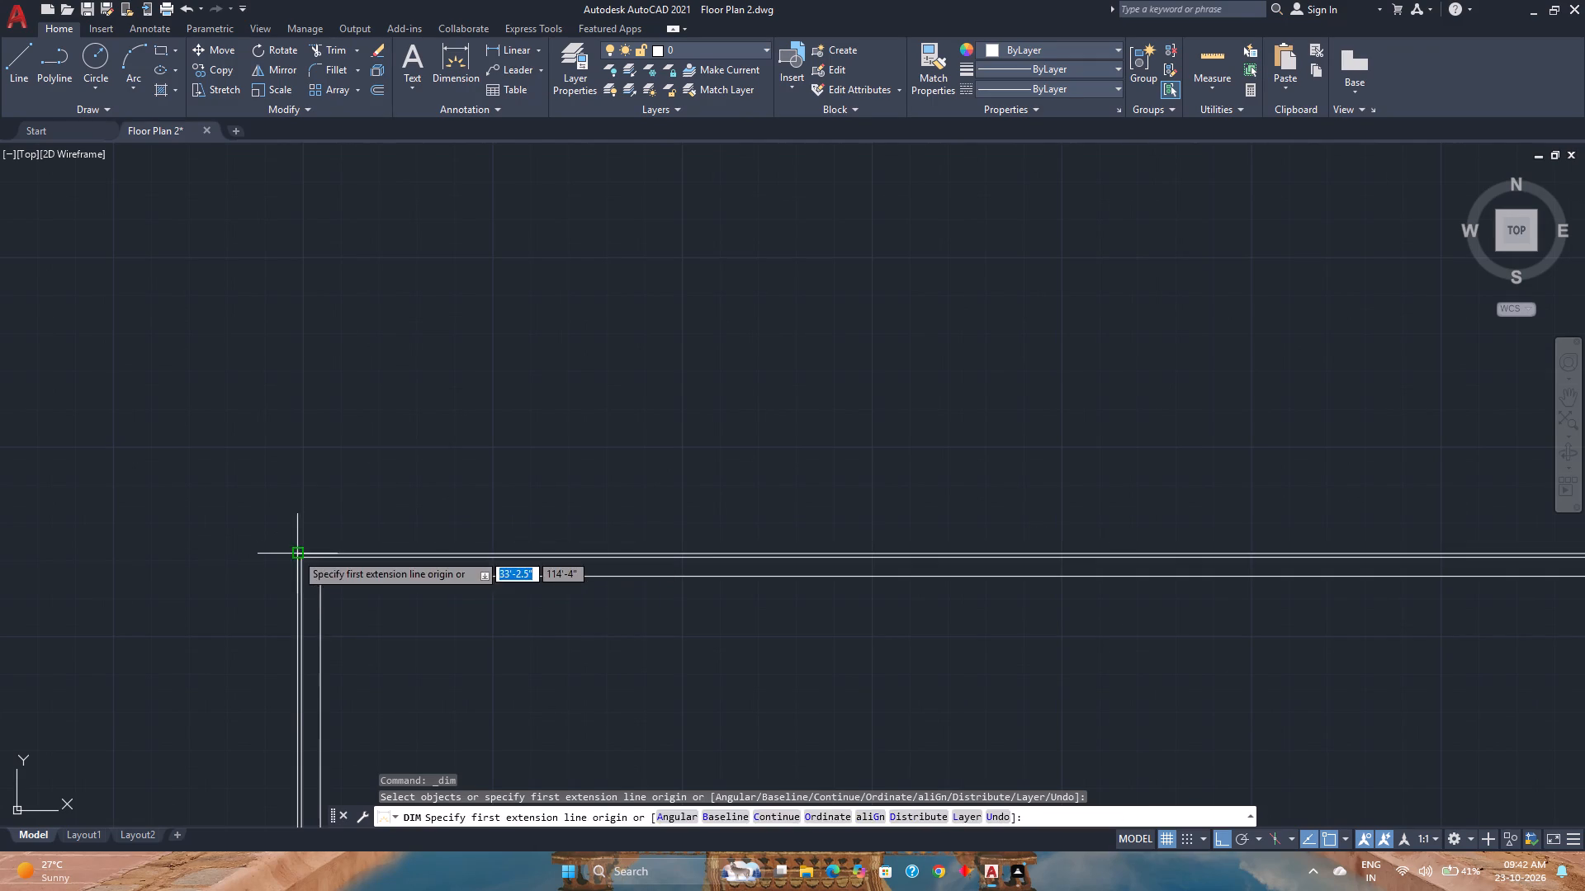
{"action": "scroll", "coordinate": [296, 552], "scroll_direction": "up", "scroll_amount": 5}
{"action": "left_click", "coordinate": [305, 564]}
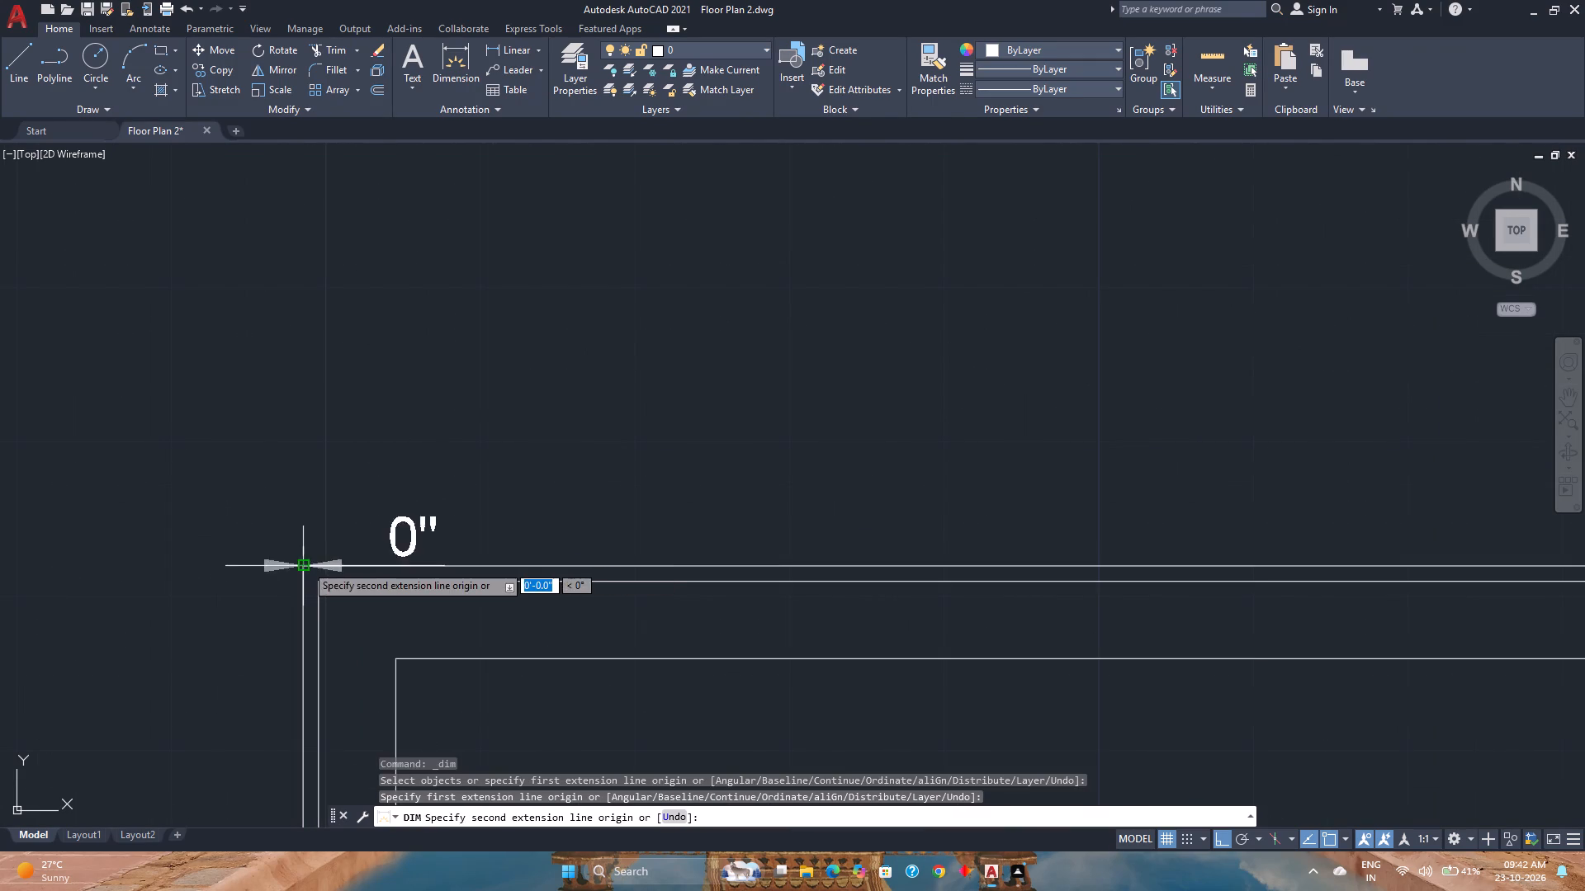
{"action": "scroll", "coordinate": [305, 564], "scroll_direction": "down", "scroll_amount": 7}
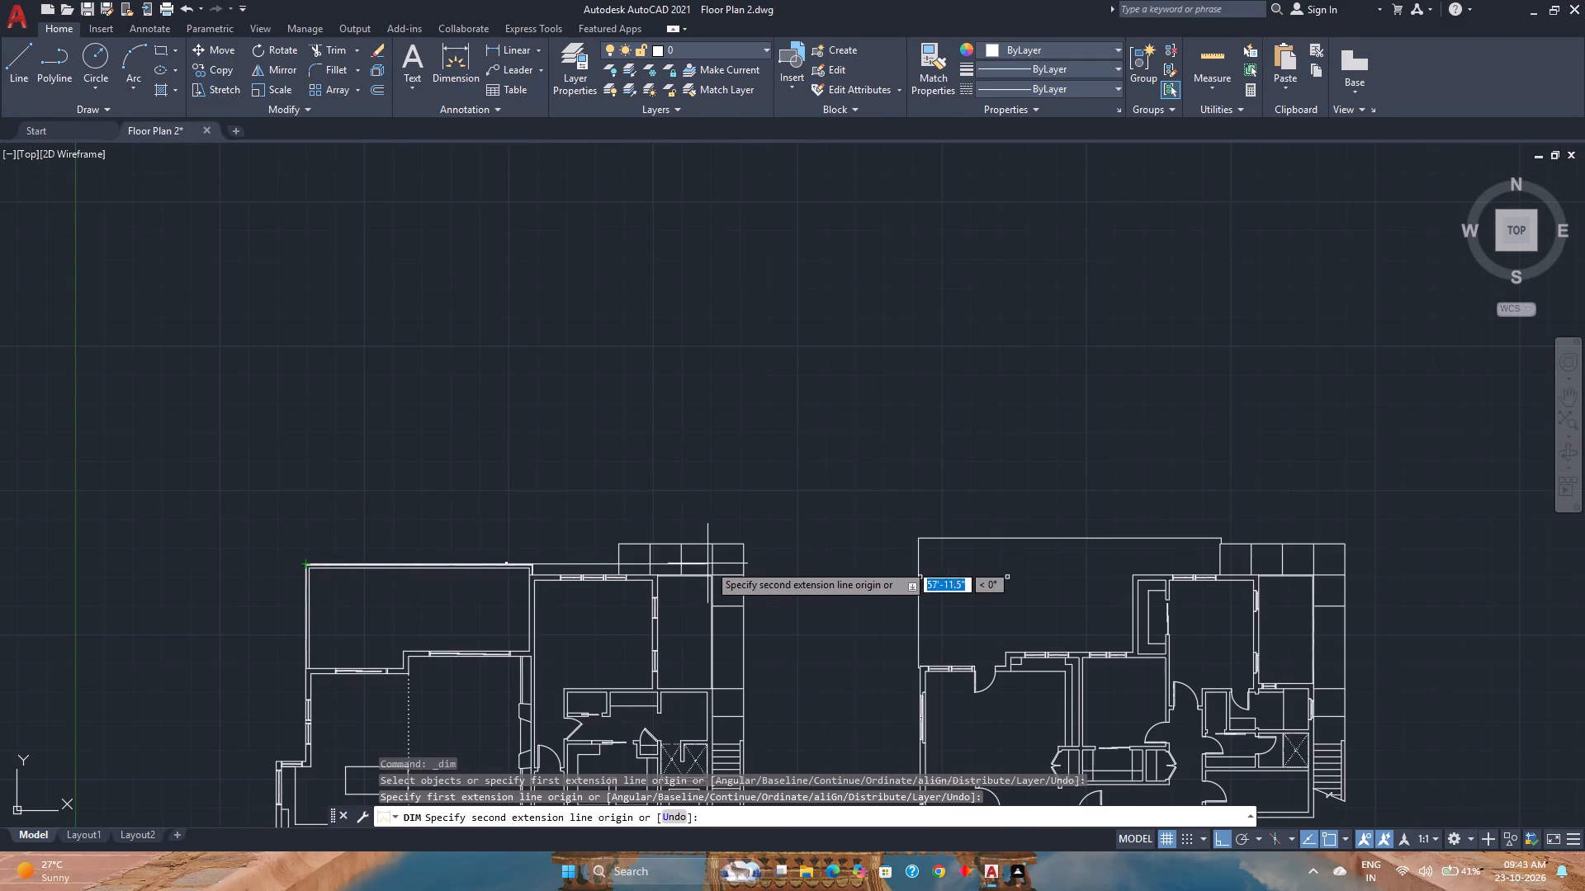
{"action": "left_click", "coordinate": [743, 566]}
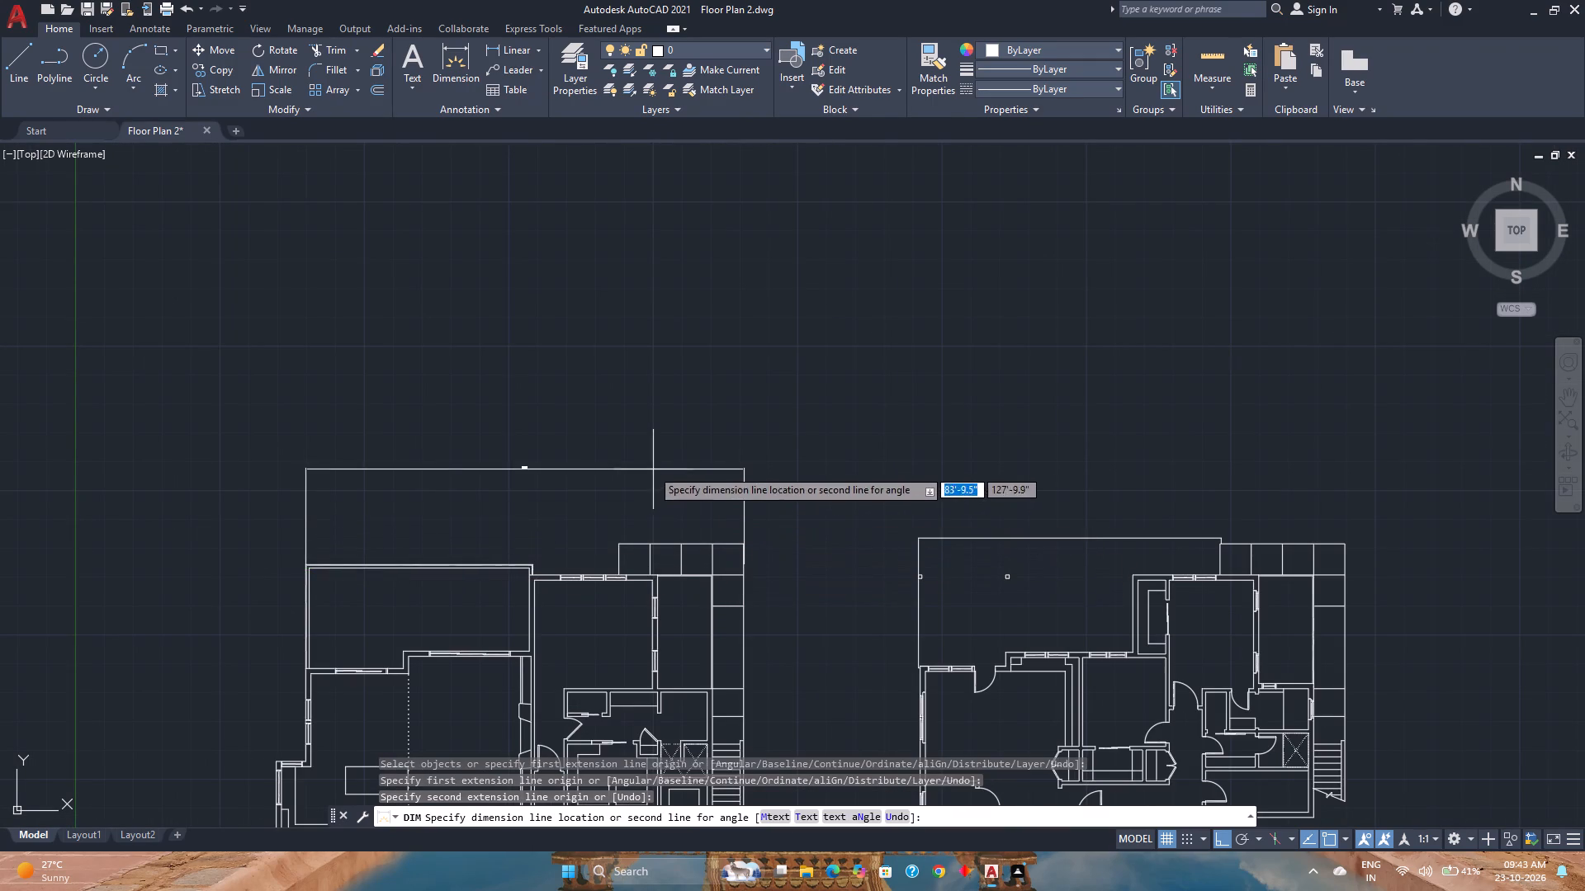
{"action": "scroll", "coordinate": [522, 455], "scroll_direction": "up", "scroll_amount": 6}
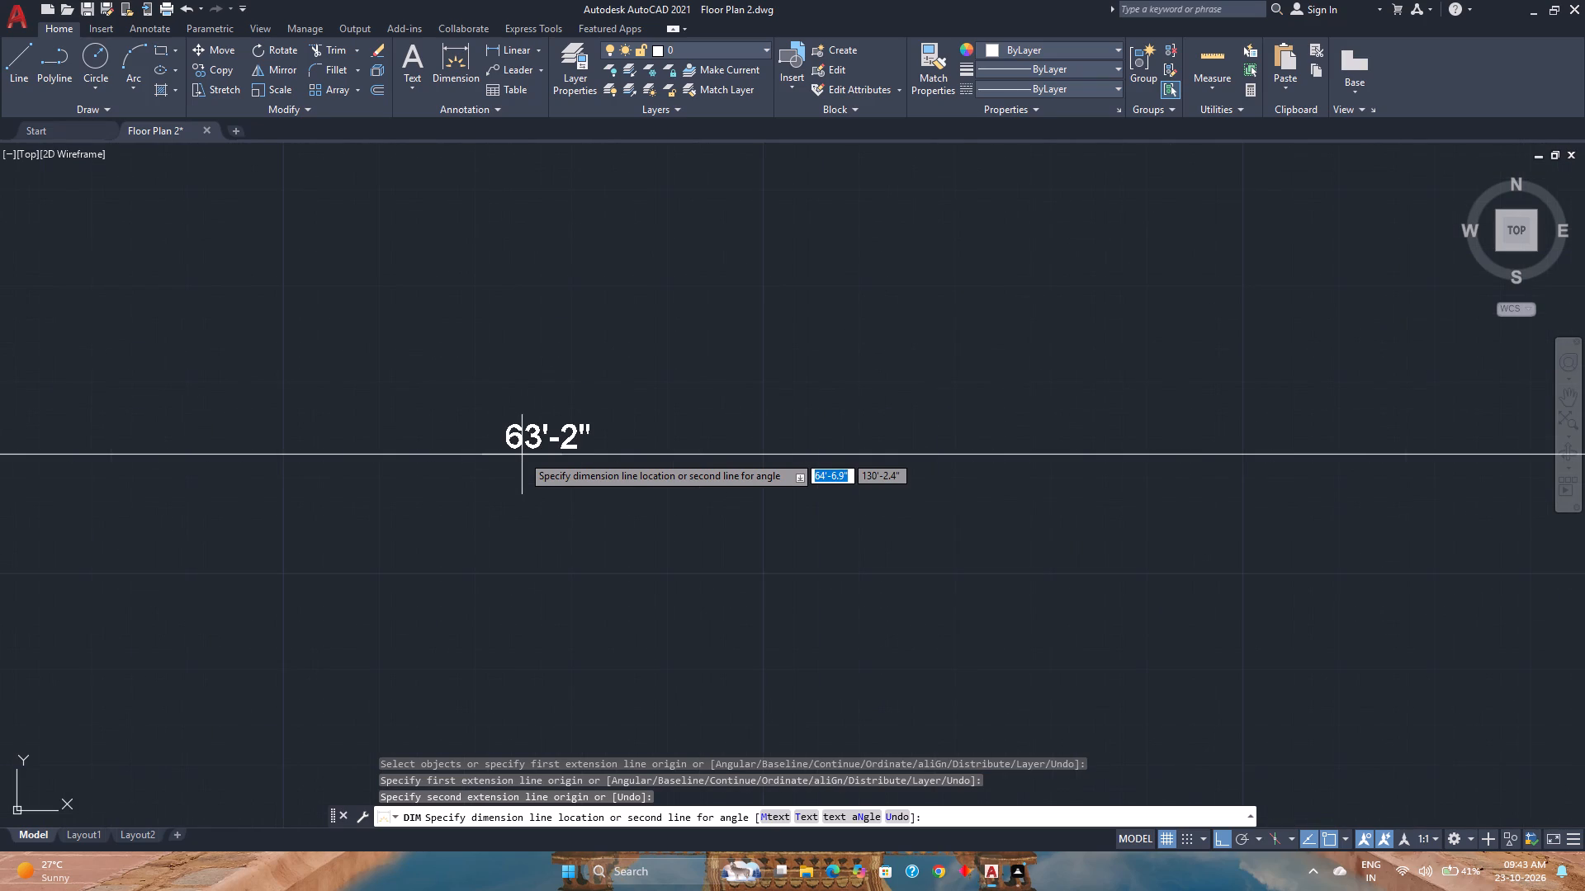
{"action": "key", "text": "Escape"}
{"action": "scroll", "coordinate": [522, 455], "scroll_direction": "down", "scroll_amount": 9}
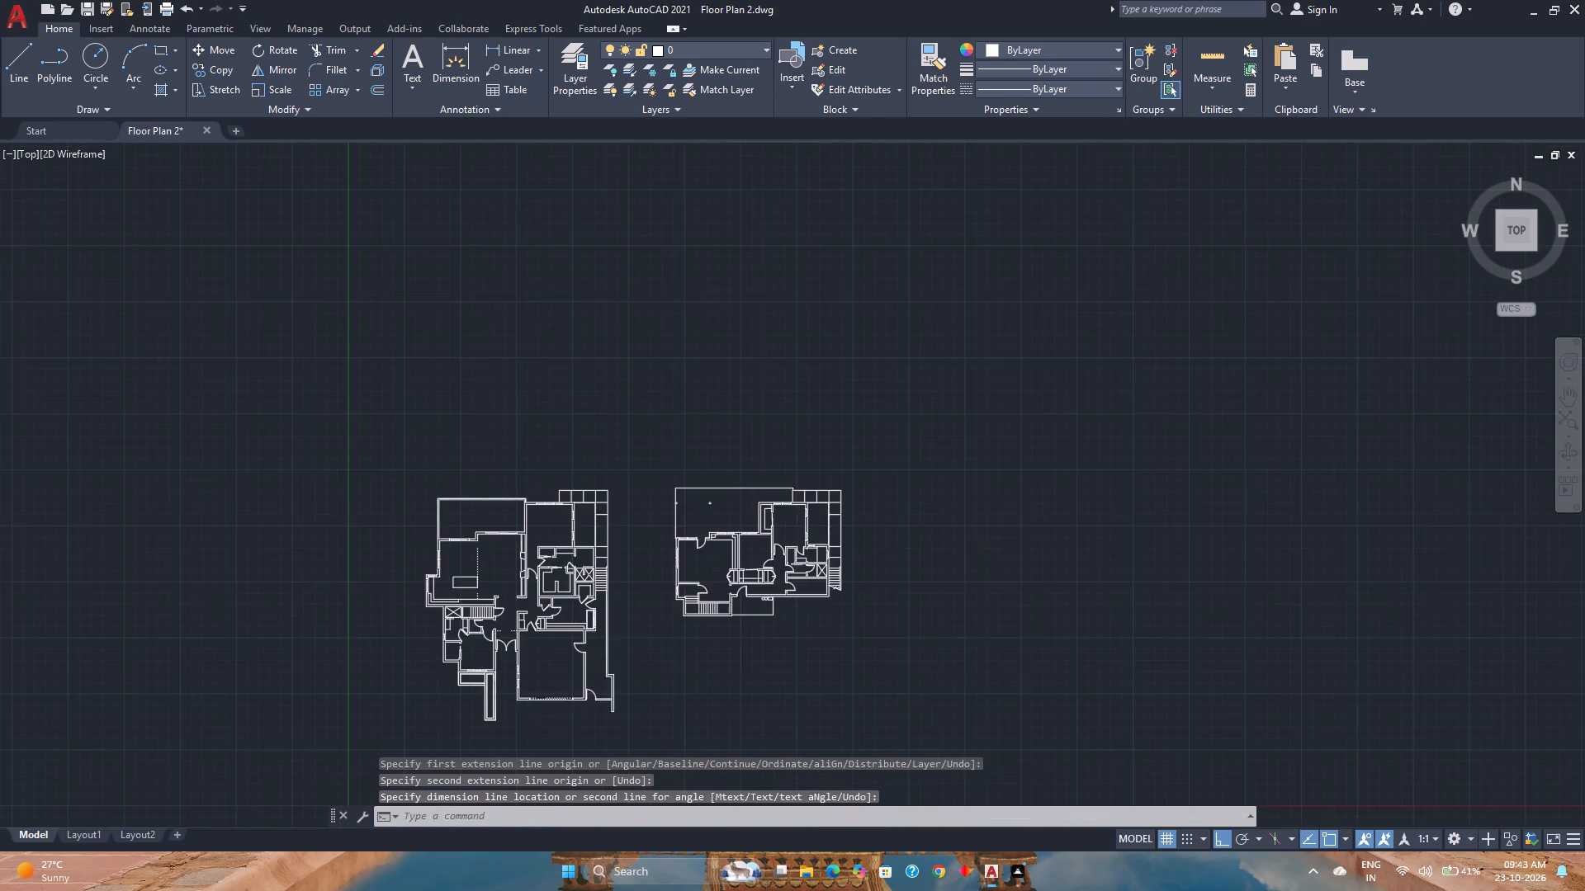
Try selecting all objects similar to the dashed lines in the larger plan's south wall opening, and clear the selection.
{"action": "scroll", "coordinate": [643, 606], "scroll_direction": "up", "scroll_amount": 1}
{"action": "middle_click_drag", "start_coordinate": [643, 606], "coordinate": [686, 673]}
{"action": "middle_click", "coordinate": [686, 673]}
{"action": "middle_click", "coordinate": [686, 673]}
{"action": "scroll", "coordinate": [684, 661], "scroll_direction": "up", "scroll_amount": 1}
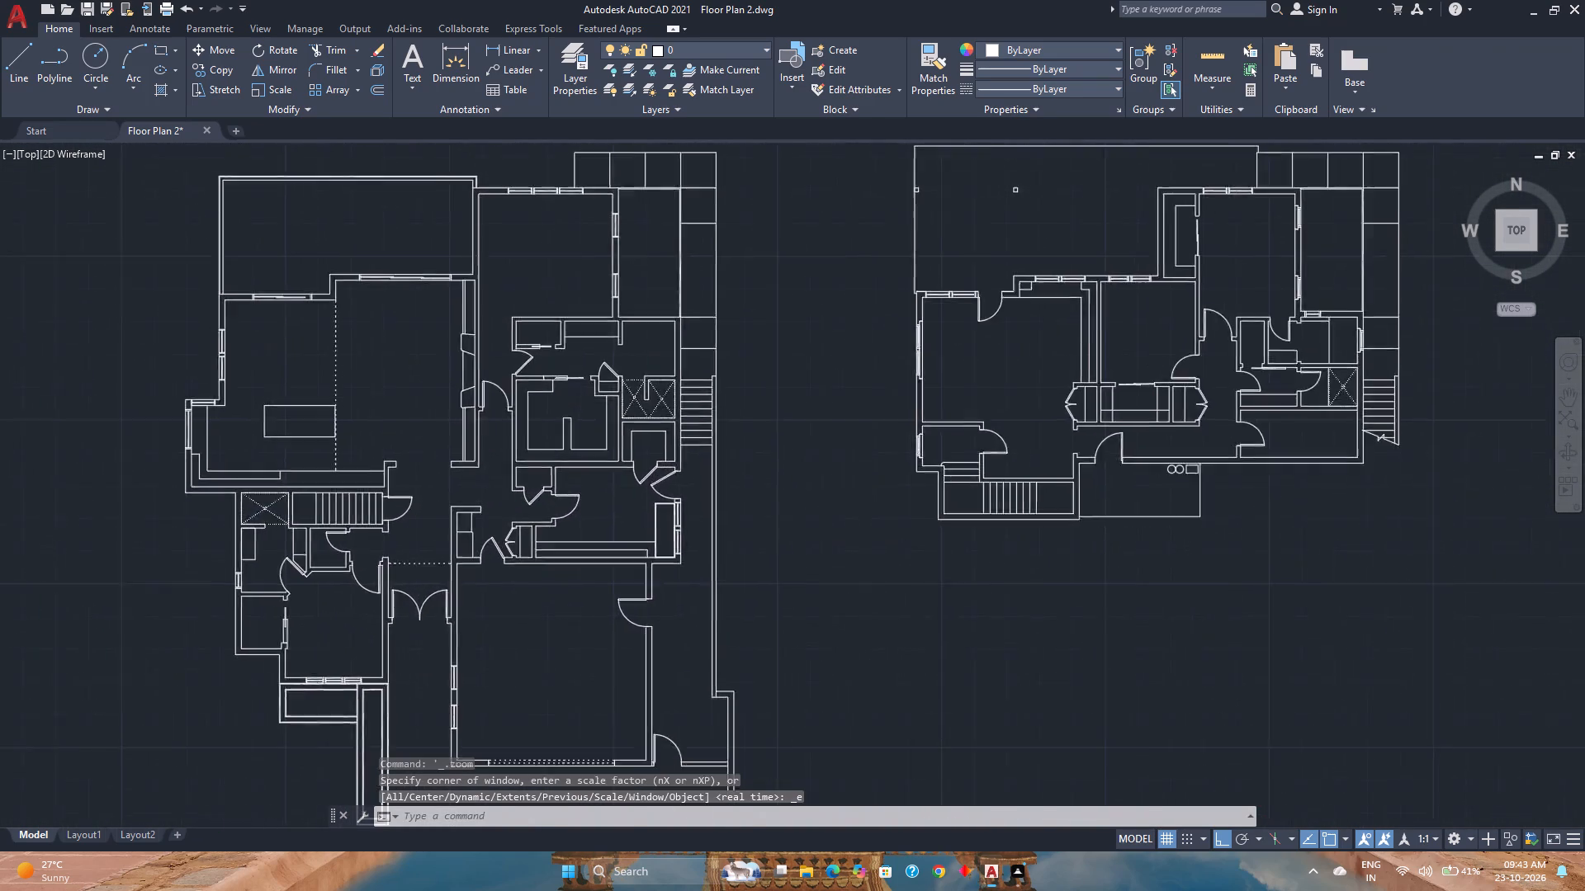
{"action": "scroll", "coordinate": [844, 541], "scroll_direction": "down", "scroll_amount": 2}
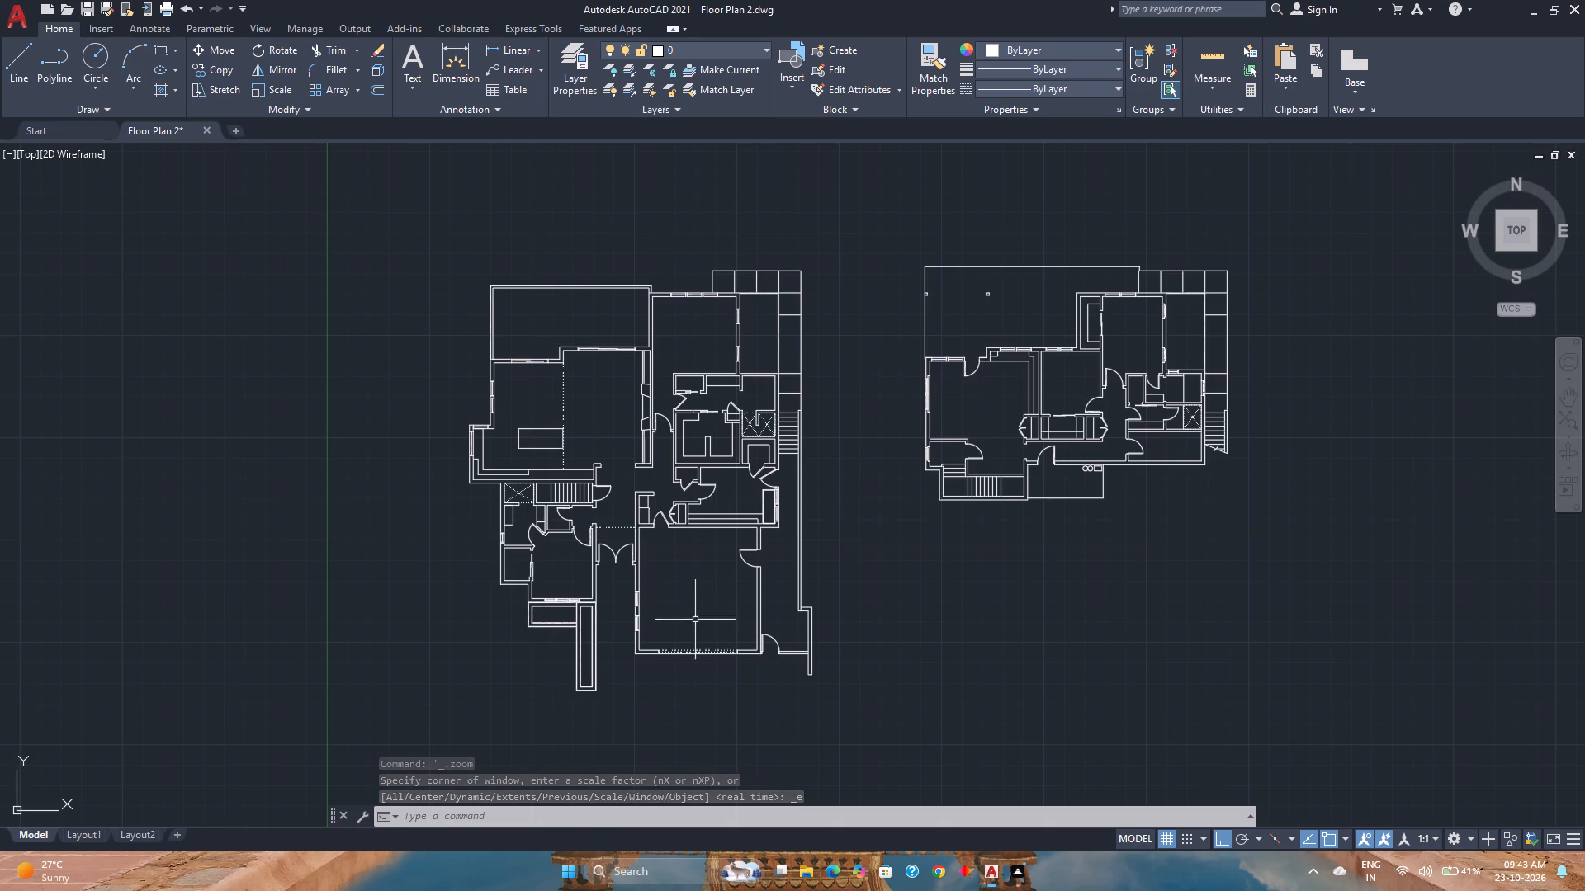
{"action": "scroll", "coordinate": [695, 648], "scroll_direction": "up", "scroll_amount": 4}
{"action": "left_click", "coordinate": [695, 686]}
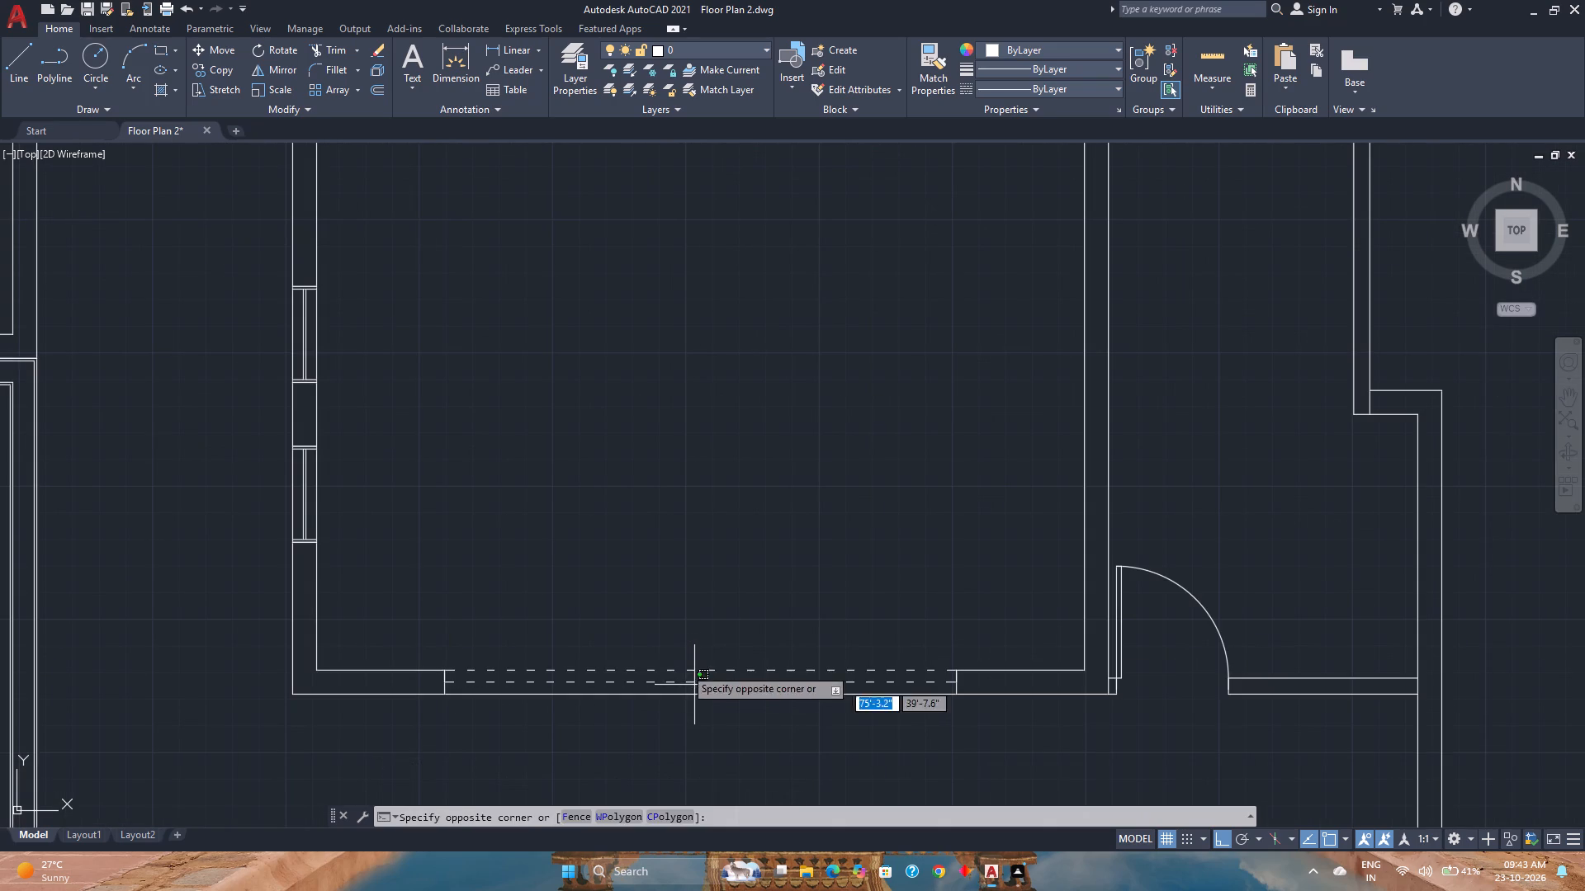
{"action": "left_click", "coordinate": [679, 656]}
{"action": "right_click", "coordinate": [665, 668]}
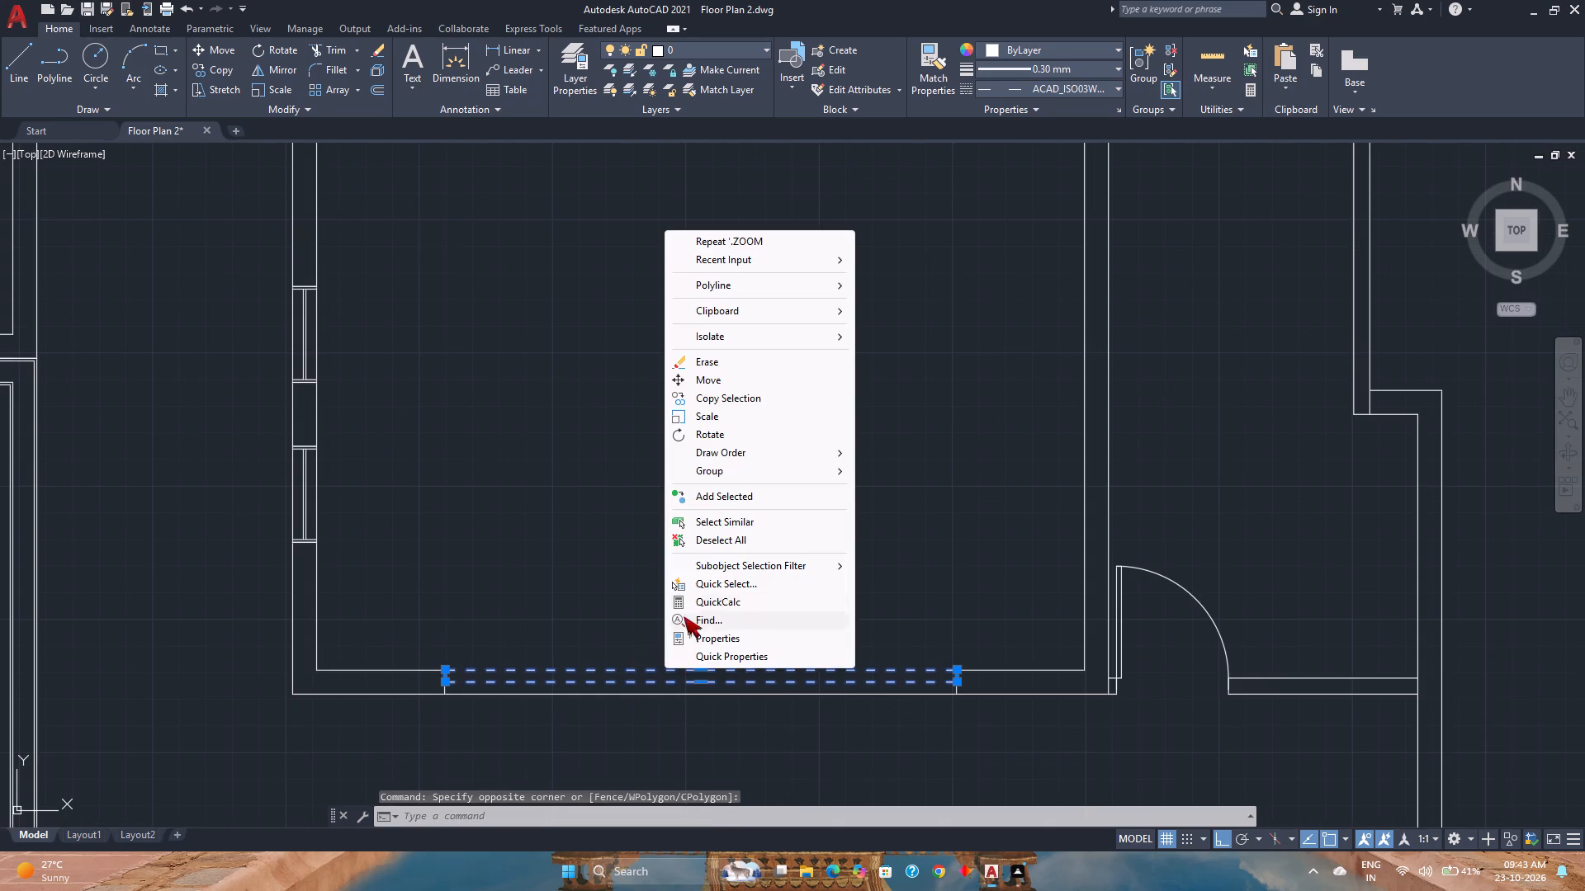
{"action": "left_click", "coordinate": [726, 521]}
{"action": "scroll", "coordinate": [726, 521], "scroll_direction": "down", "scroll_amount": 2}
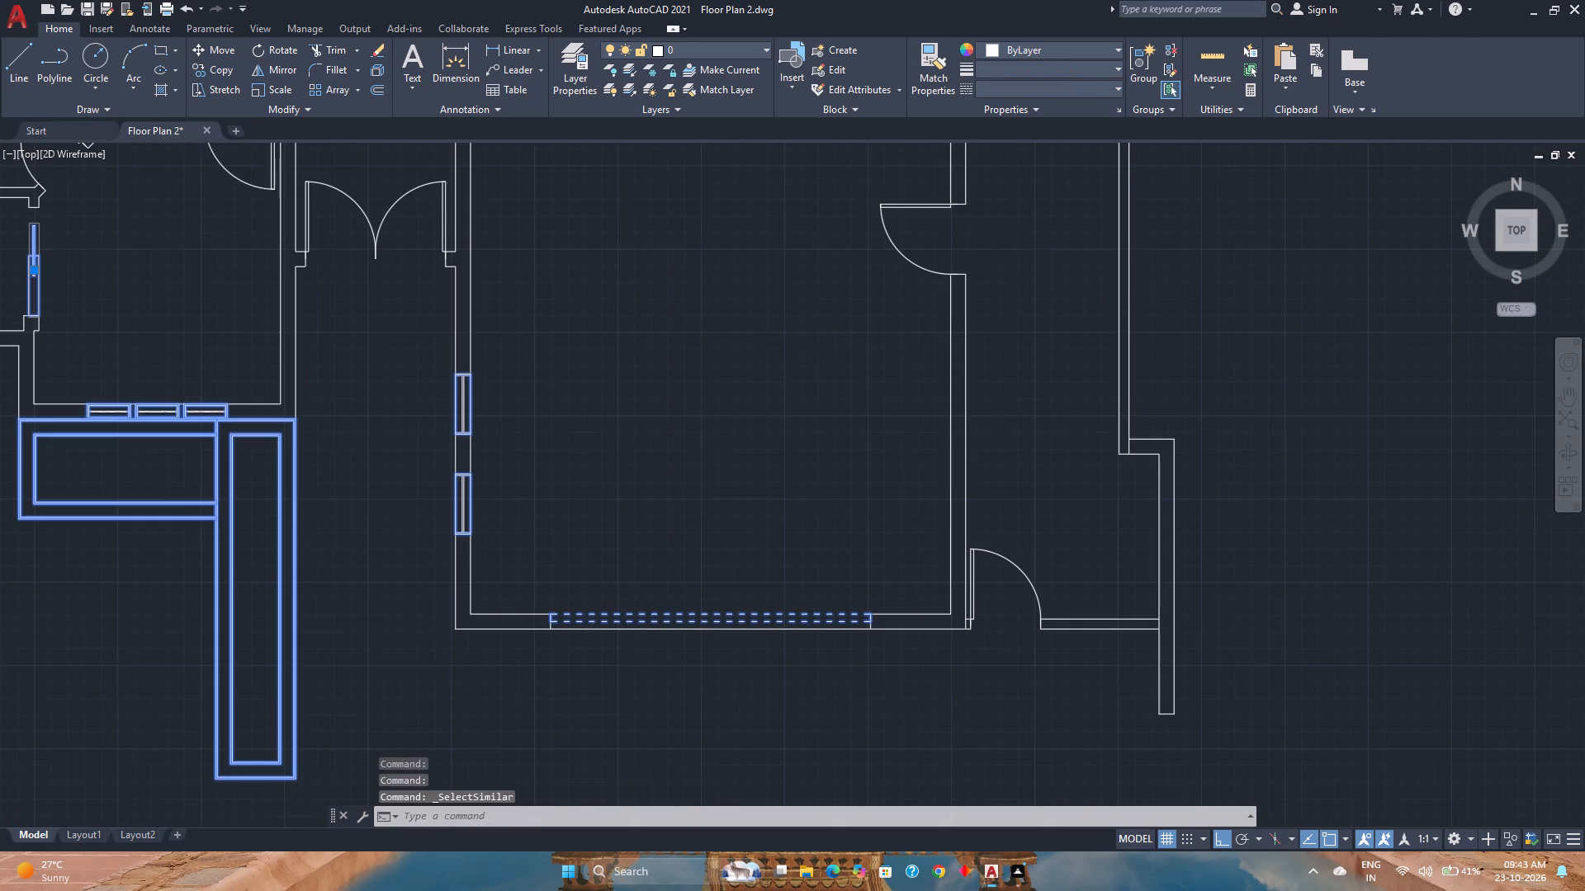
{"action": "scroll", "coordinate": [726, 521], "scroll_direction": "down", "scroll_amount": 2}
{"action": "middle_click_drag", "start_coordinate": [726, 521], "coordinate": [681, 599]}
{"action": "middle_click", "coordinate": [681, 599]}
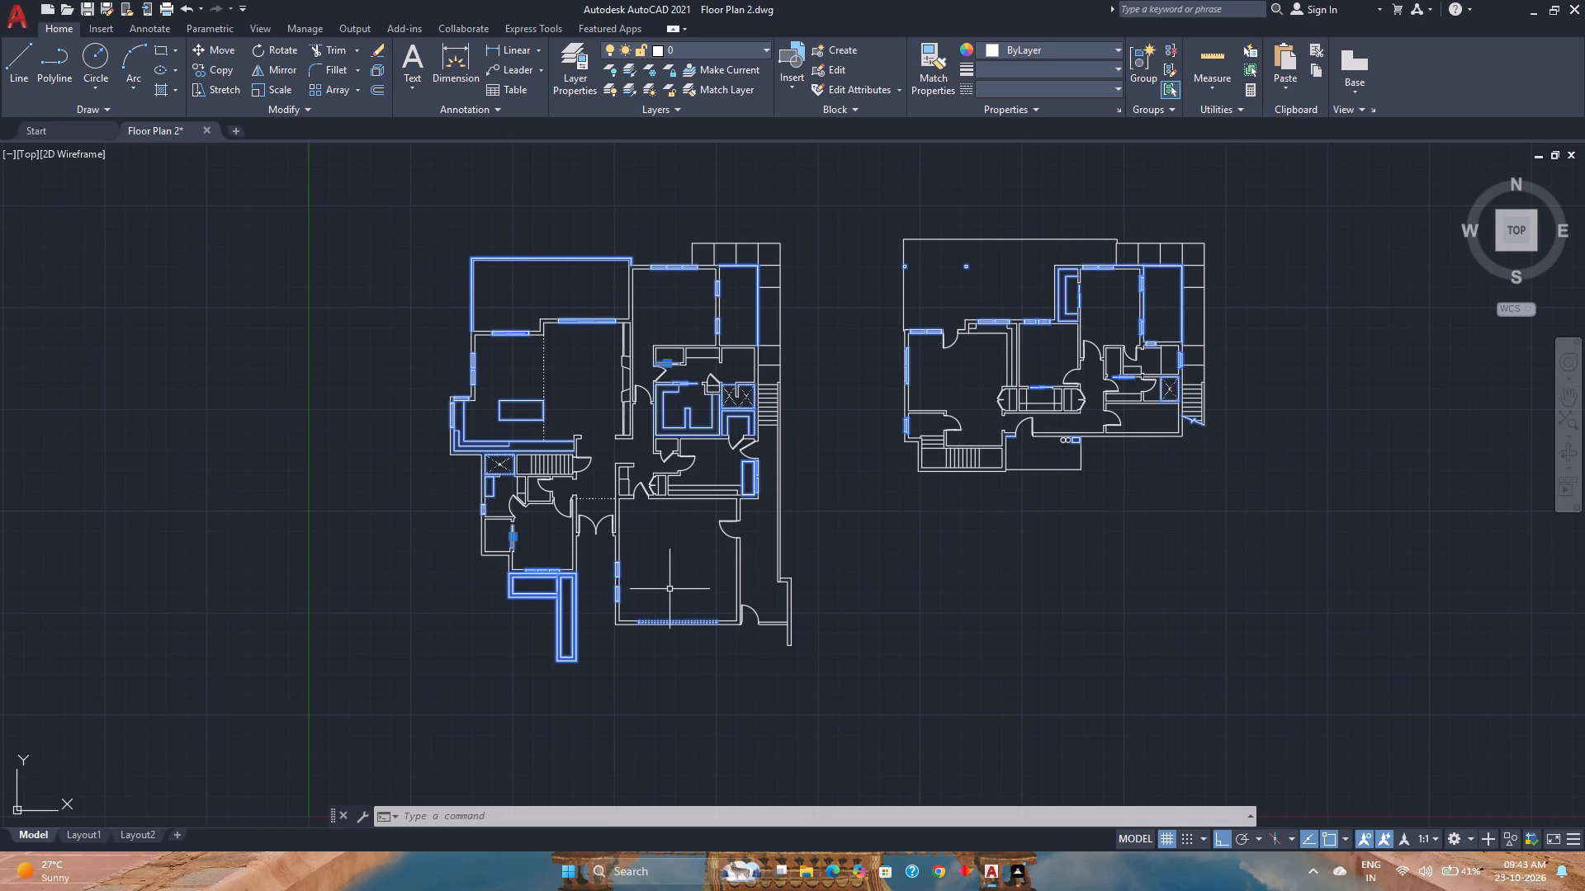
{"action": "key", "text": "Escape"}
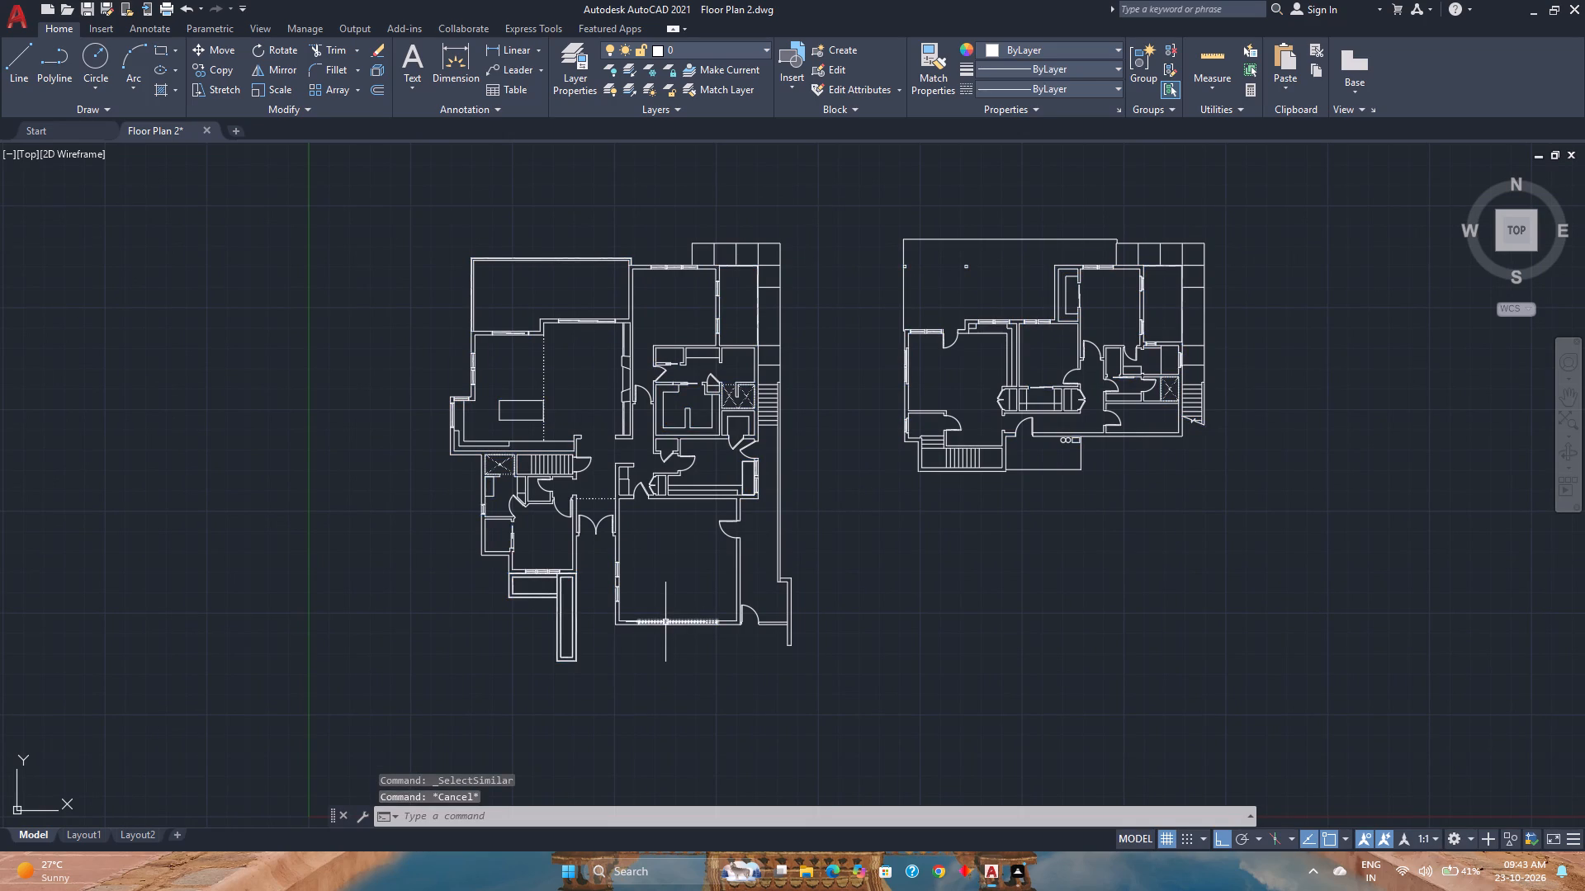
Assign the larger plan's dashed opening and divider lines, its stair-side crossed box, and the smaller plan's crossed box to the Dotted Lines layer.
{"action": "left_click", "coordinate": [665, 622]}
{"action": "scroll", "coordinate": [665, 622], "scroll_direction": "up", "scroll_amount": 4}
{"action": "scroll", "coordinate": [660, 631], "scroll_direction": "down", "scroll_amount": 4}
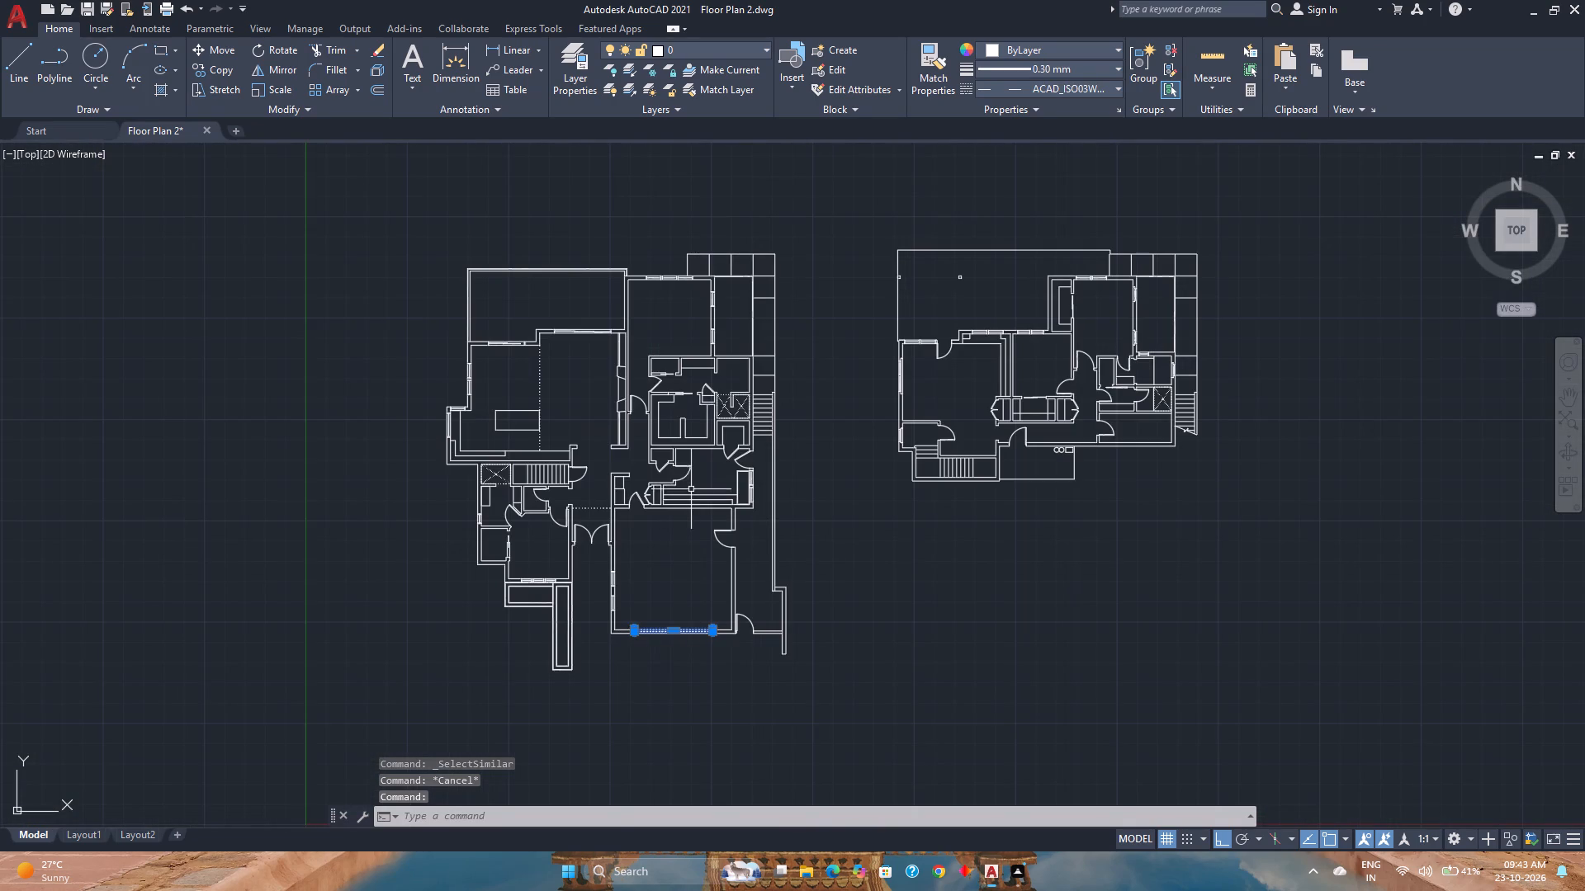
{"action": "left_click", "coordinate": [588, 506]}
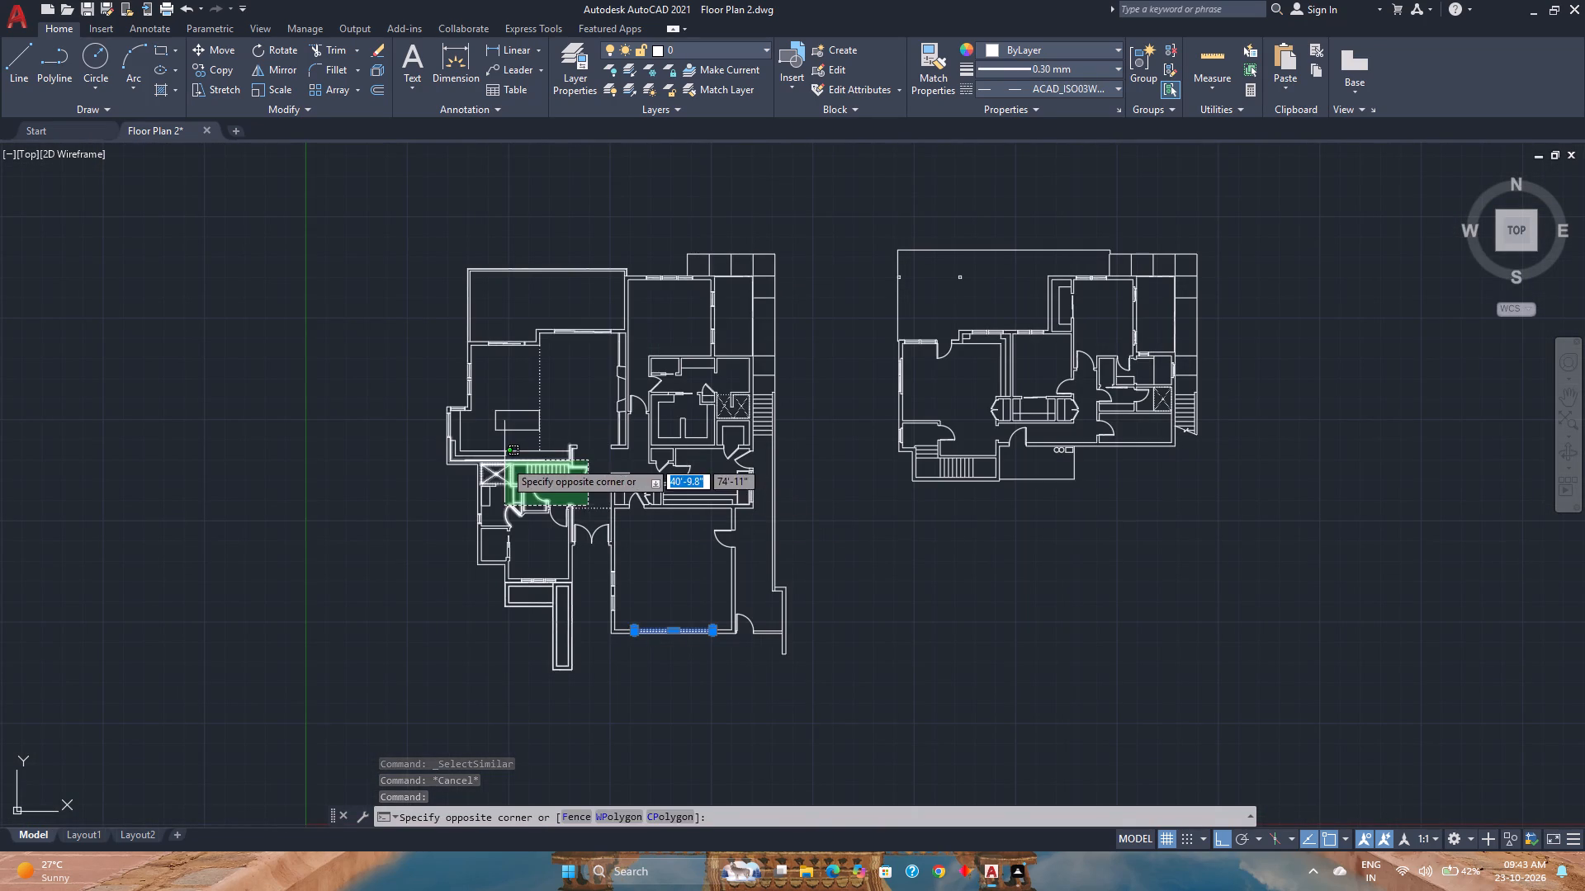
{"action": "left_click", "coordinate": [591, 512]}
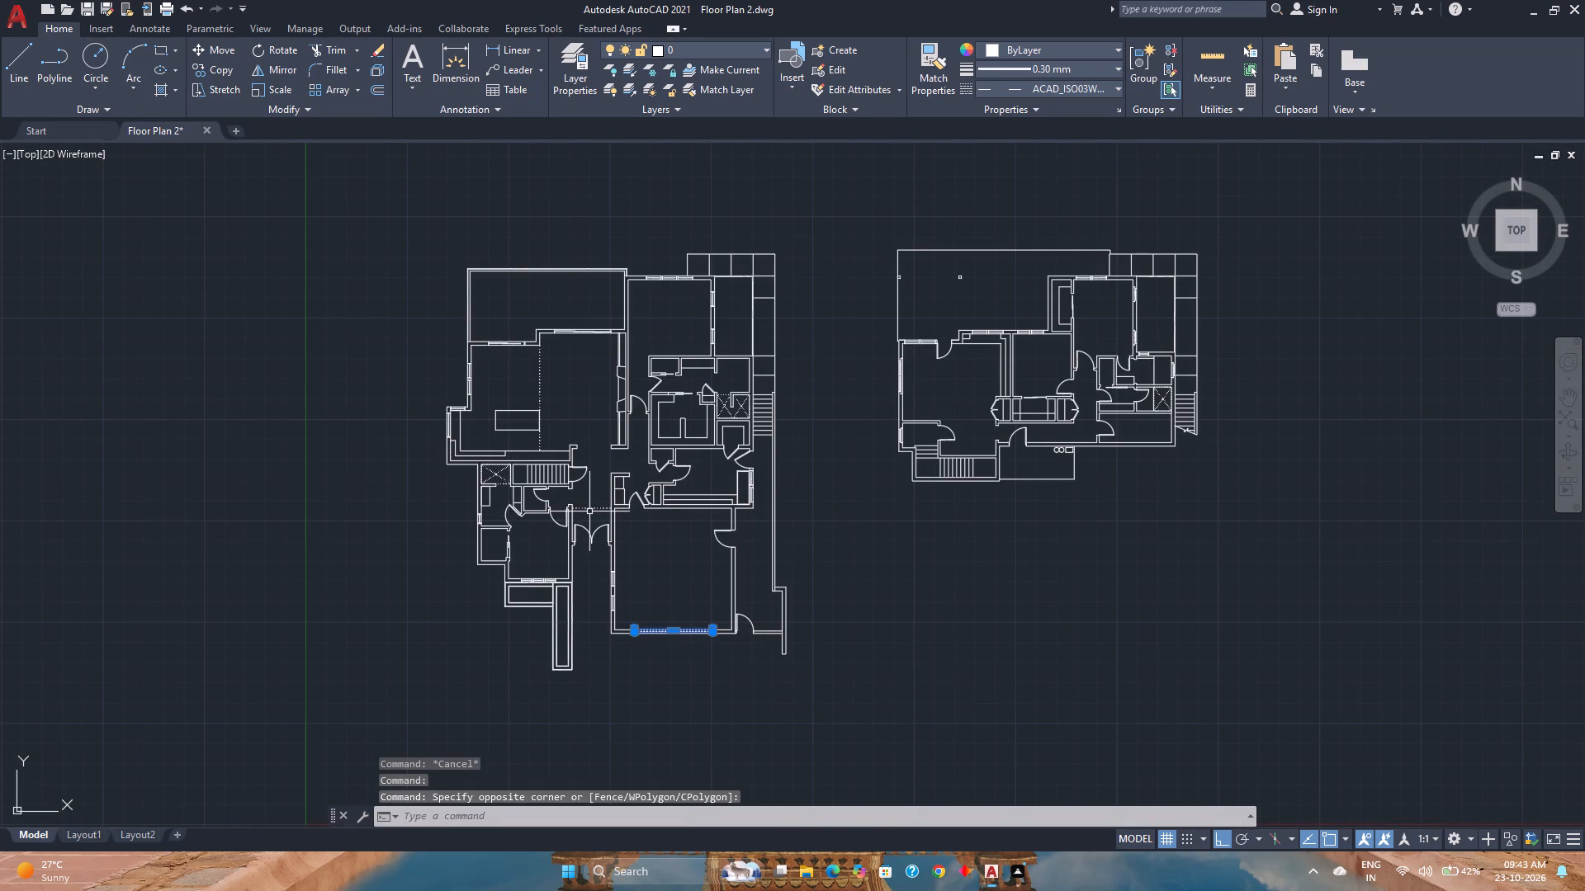
{"action": "left_click", "coordinate": [589, 507]}
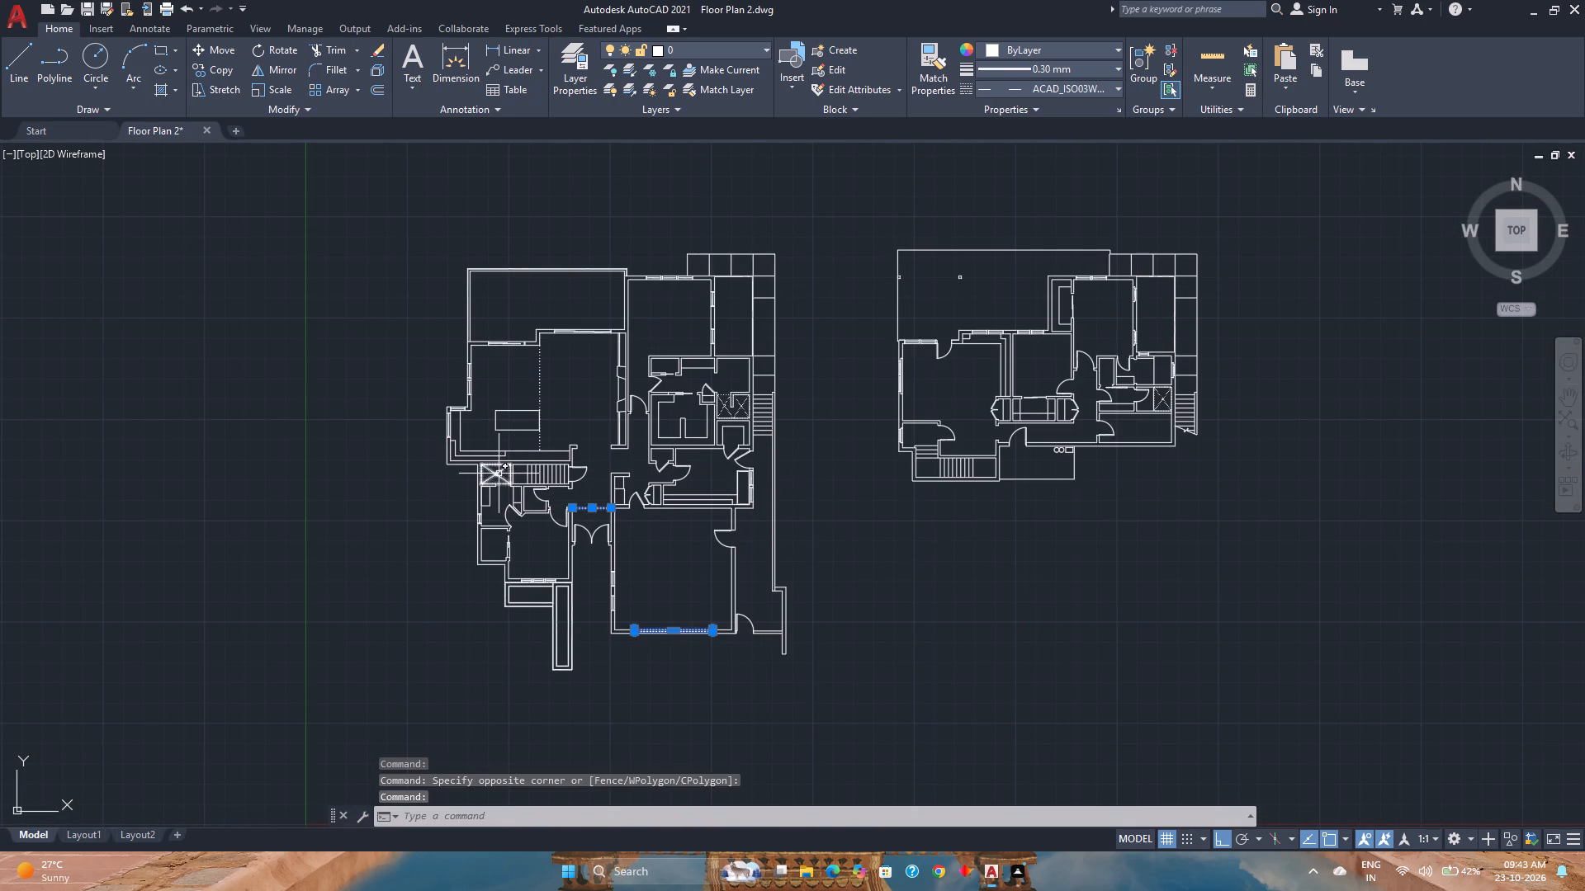
{"action": "left_click", "coordinate": [499, 474]}
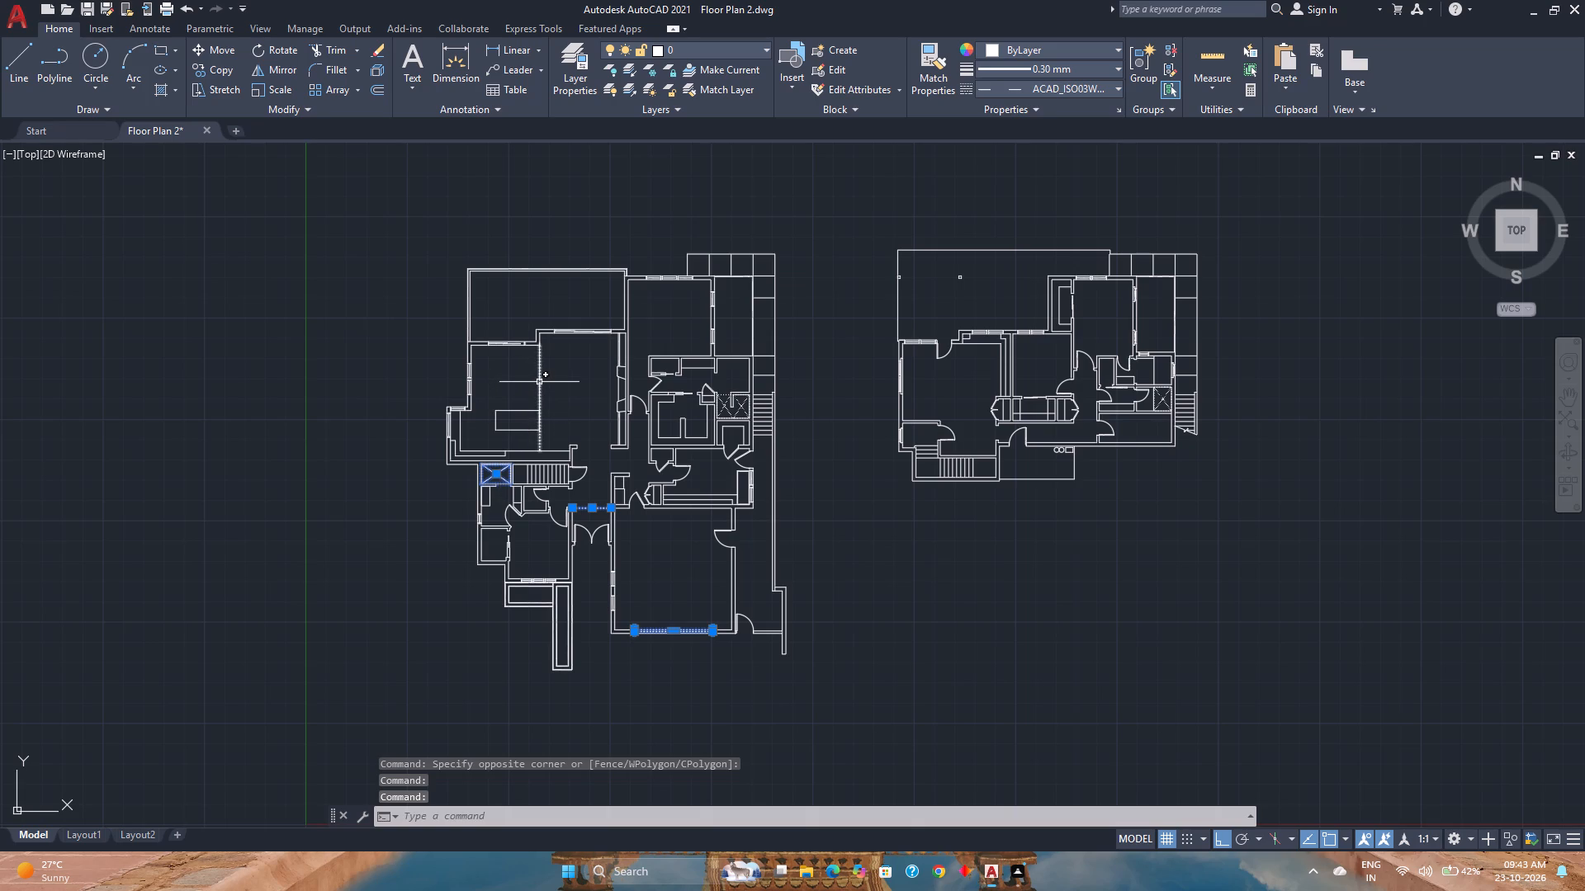
{"action": "left_click", "coordinate": [539, 382]}
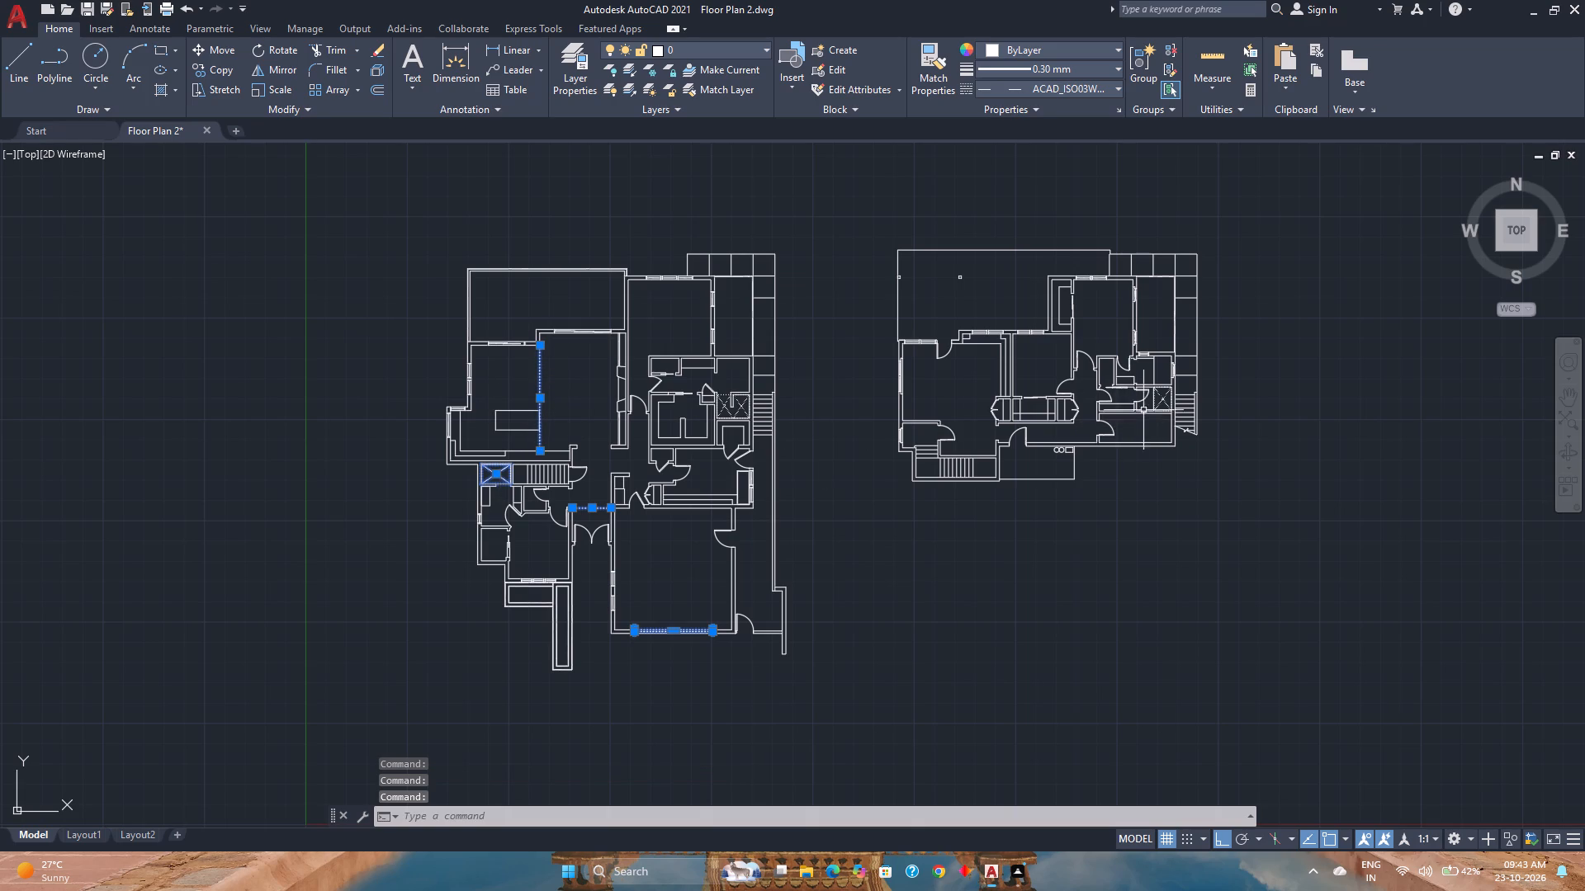
{"action": "scroll", "coordinate": [1159, 395], "scroll_direction": "up", "scroll_amount": 3}
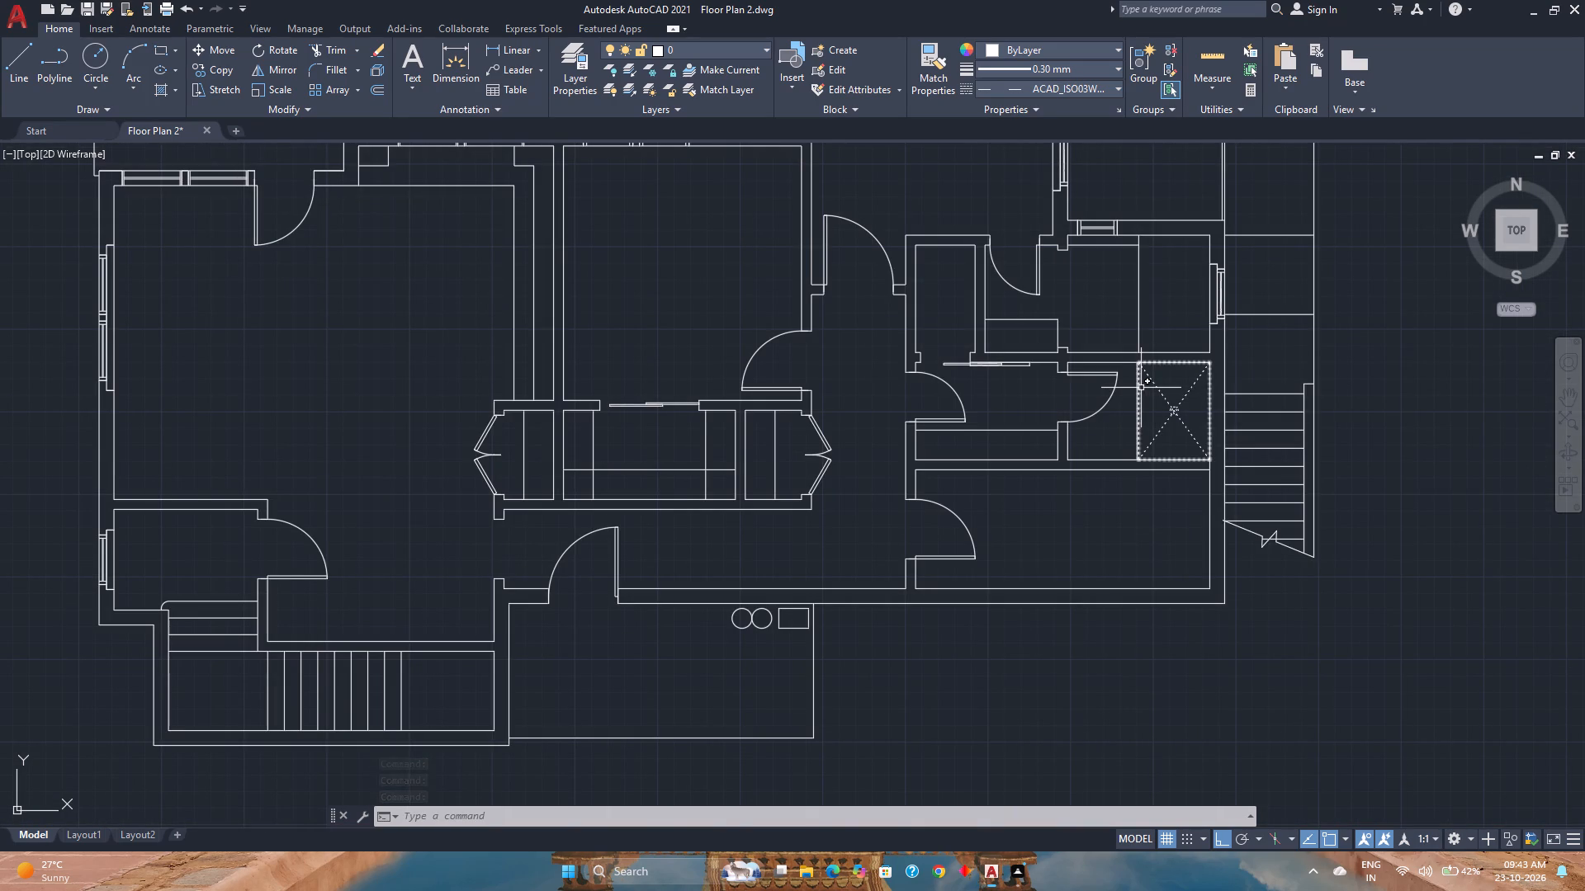
{"action": "left_click", "coordinate": [1141, 388]}
{"action": "left_click", "coordinate": [1193, 445]}
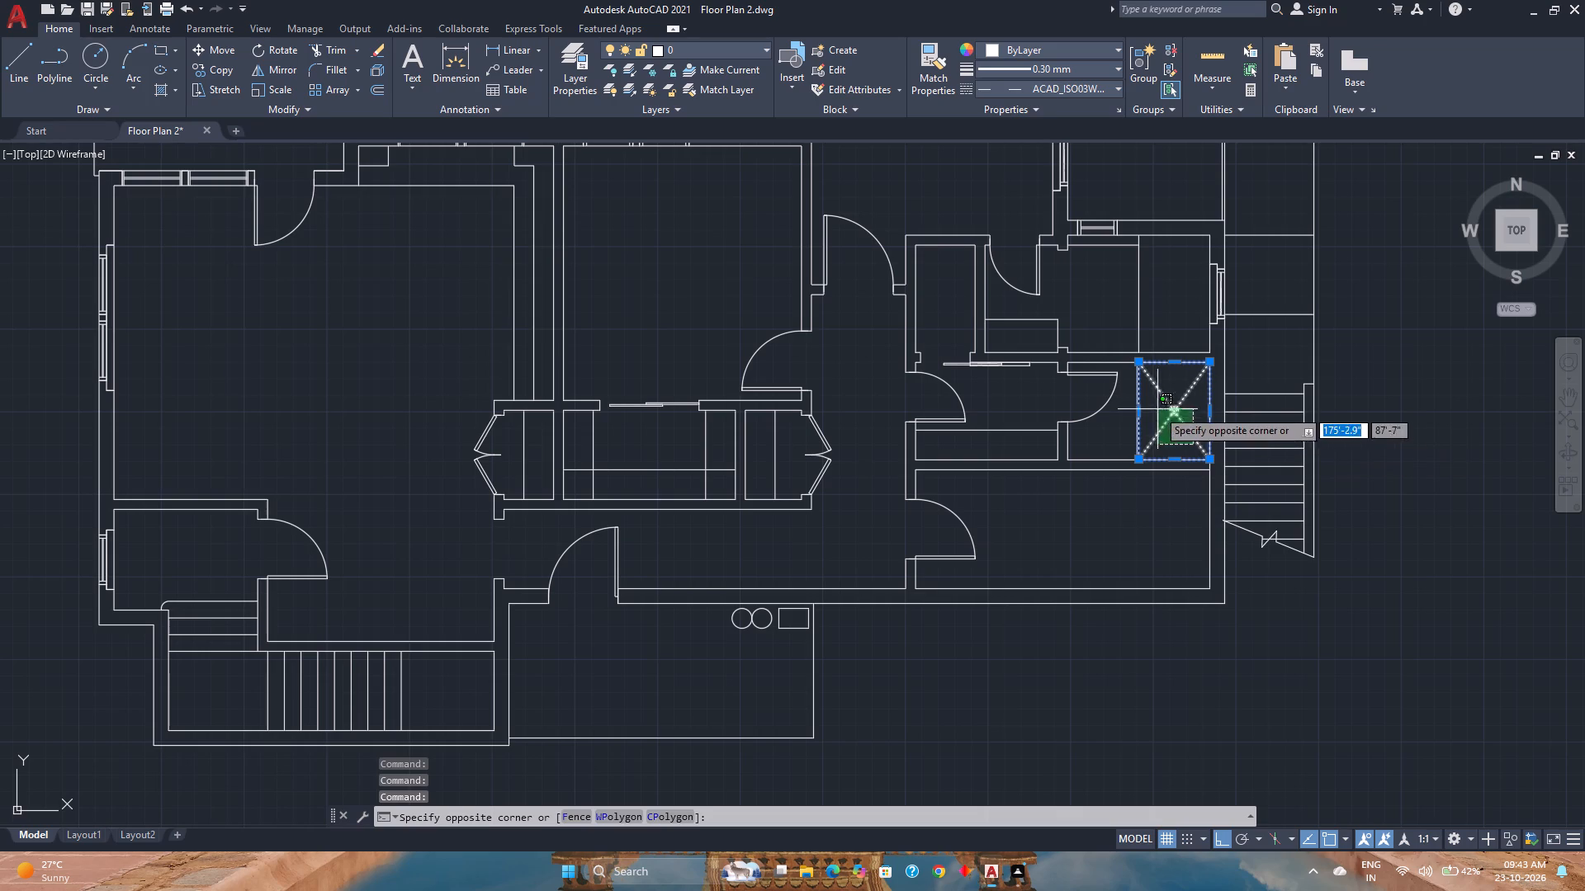
{"action": "left_click", "coordinate": [1149, 398]}
{"action": "scroll", "coordinate": [1149, 398], "scroll_direction": "down", "scroll_amount": 3}
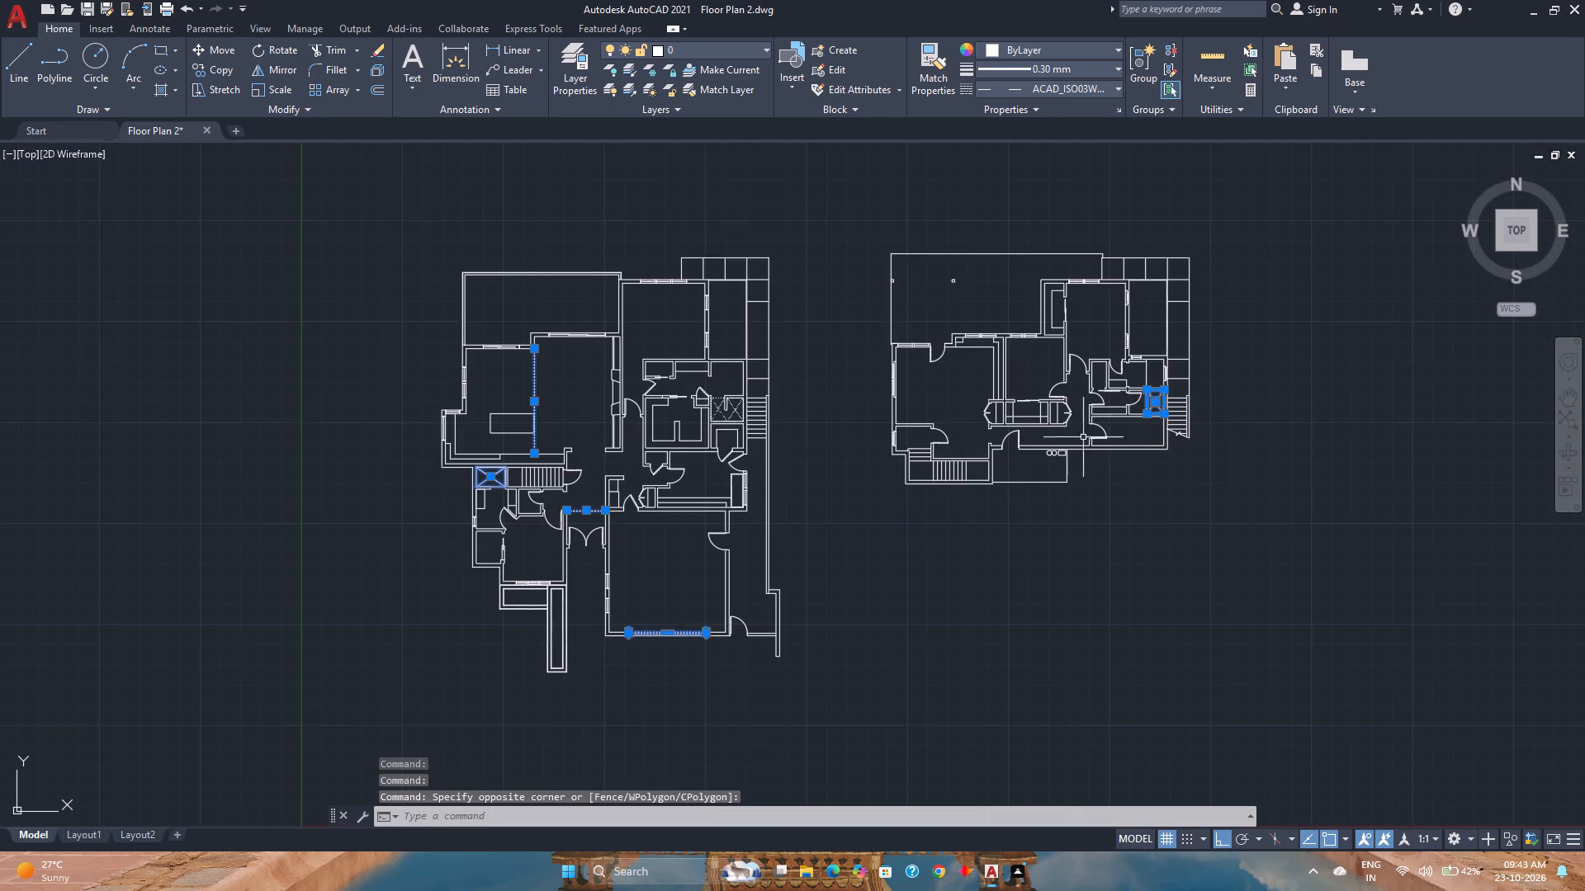
{"action": "left_click", "coordinate": [714, 49]}
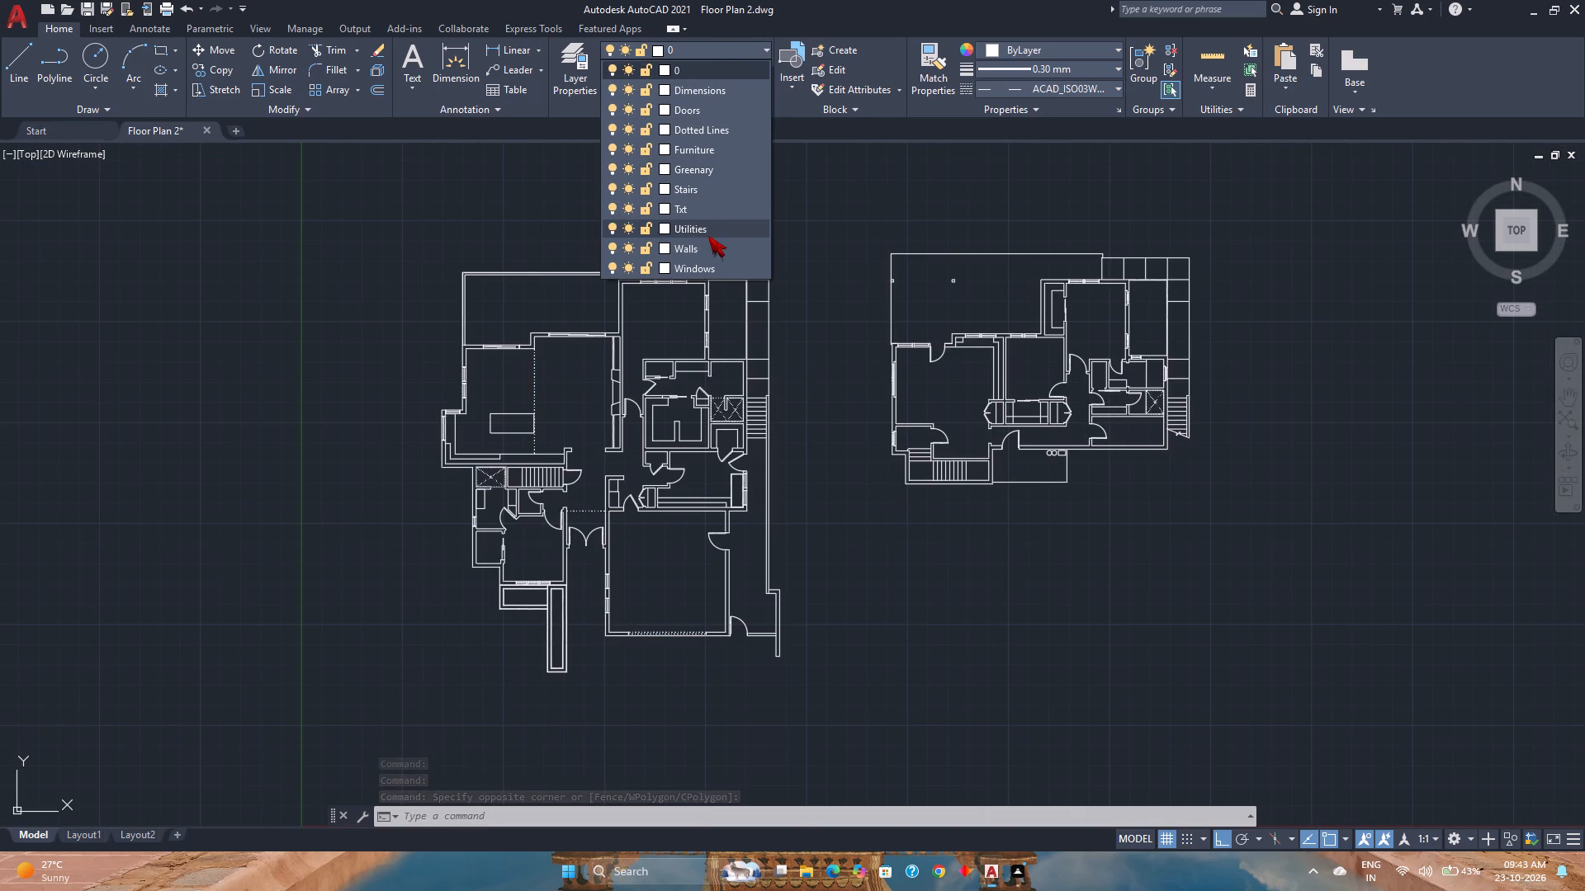
{"action": "left_click", "coordinate": [707, 134]}
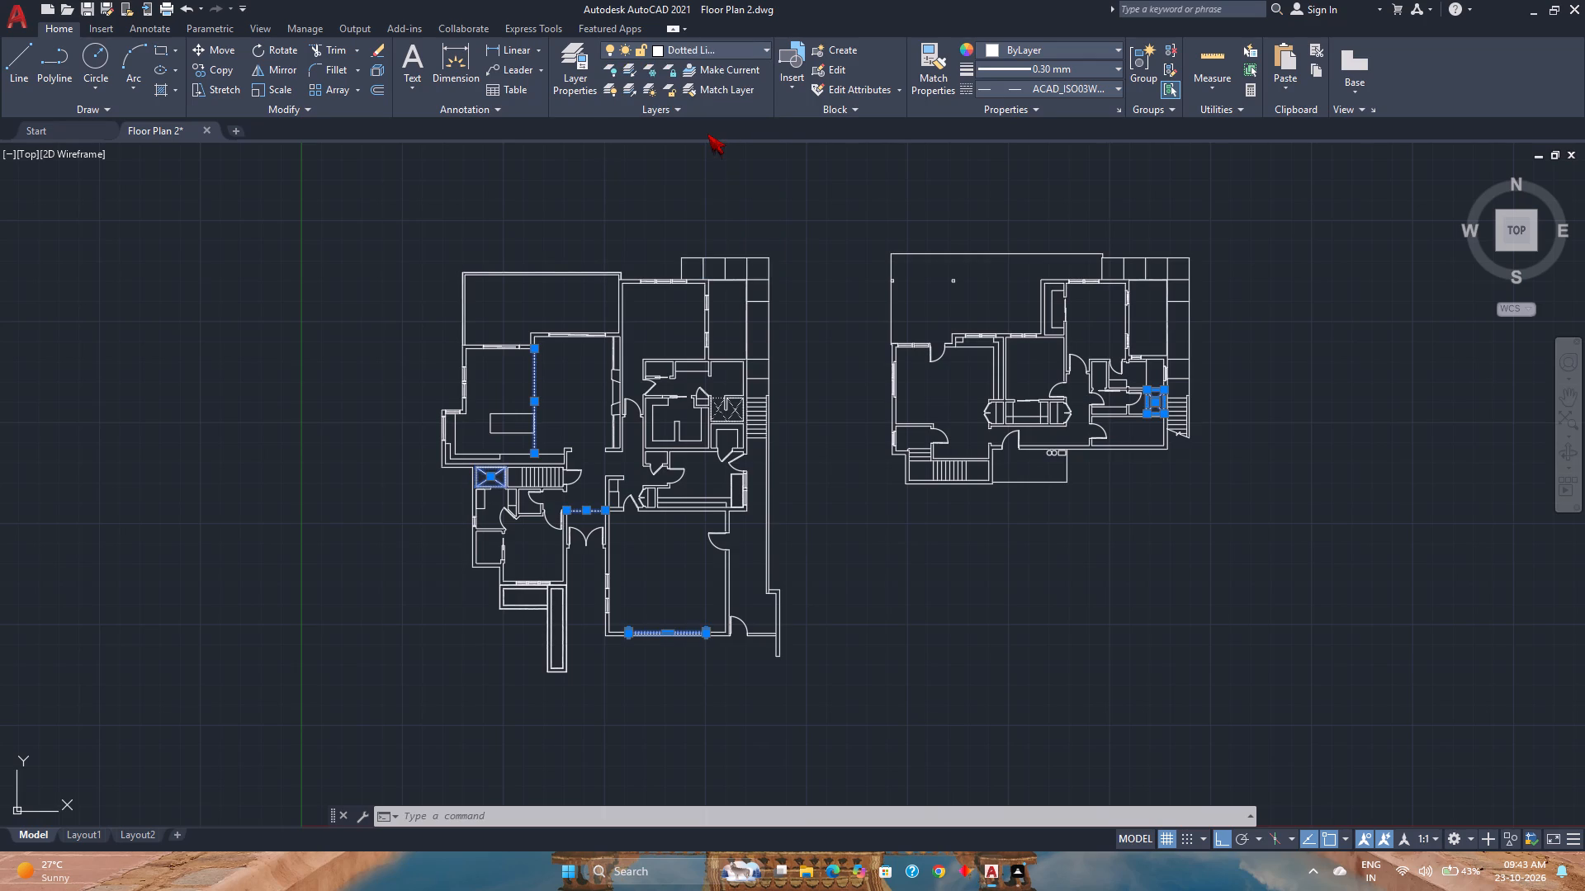
{"action": "key", "text": "Escape"}
{"action": "key", "text": "Escape"}
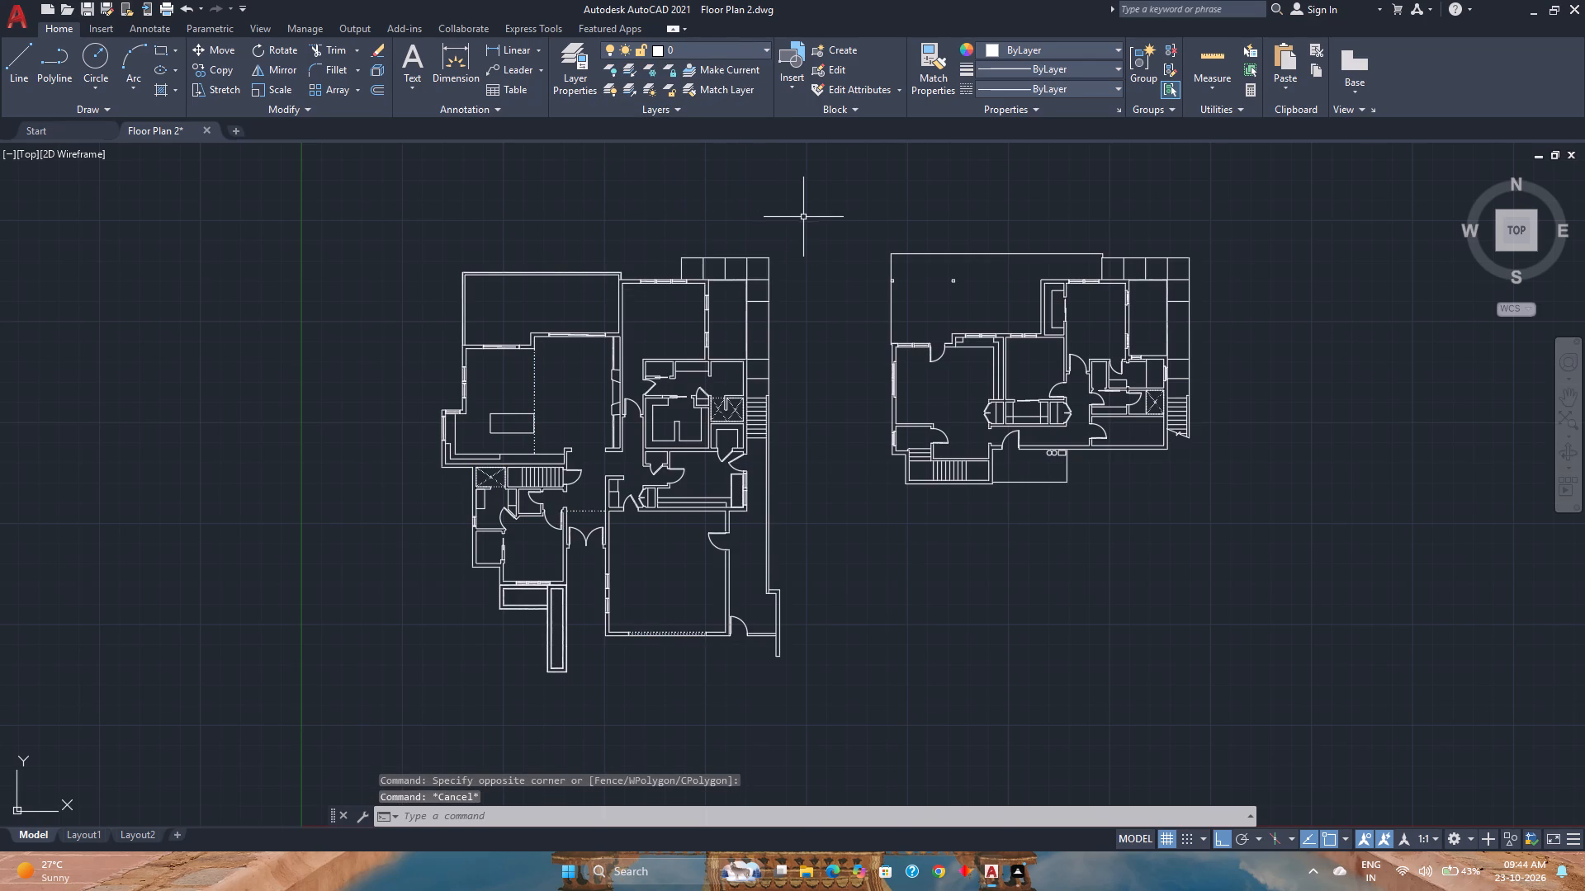
Select all door blocks similar to the smaller plan's southwest door and assign them to the Doors layer.
{"action": "scroll", "coordinate": [892, 384], "scroll_direction": "up", "scroll_amount": 3}
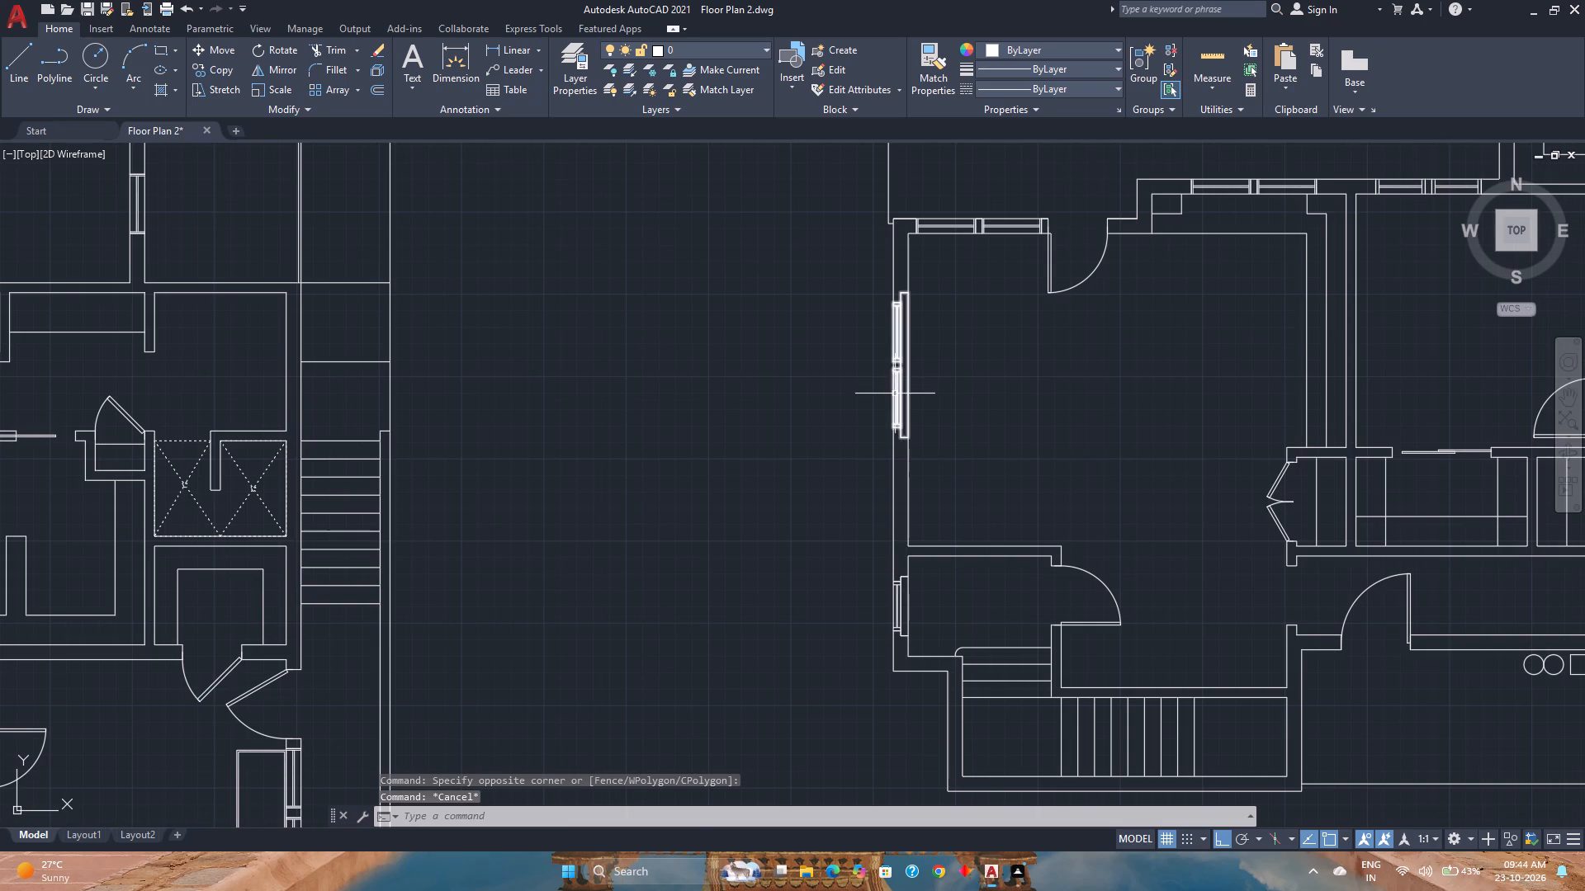
{"action": "scroll", "coordinate": [973, 563], "scroll_direction": "down", "scroll_amount": 2}
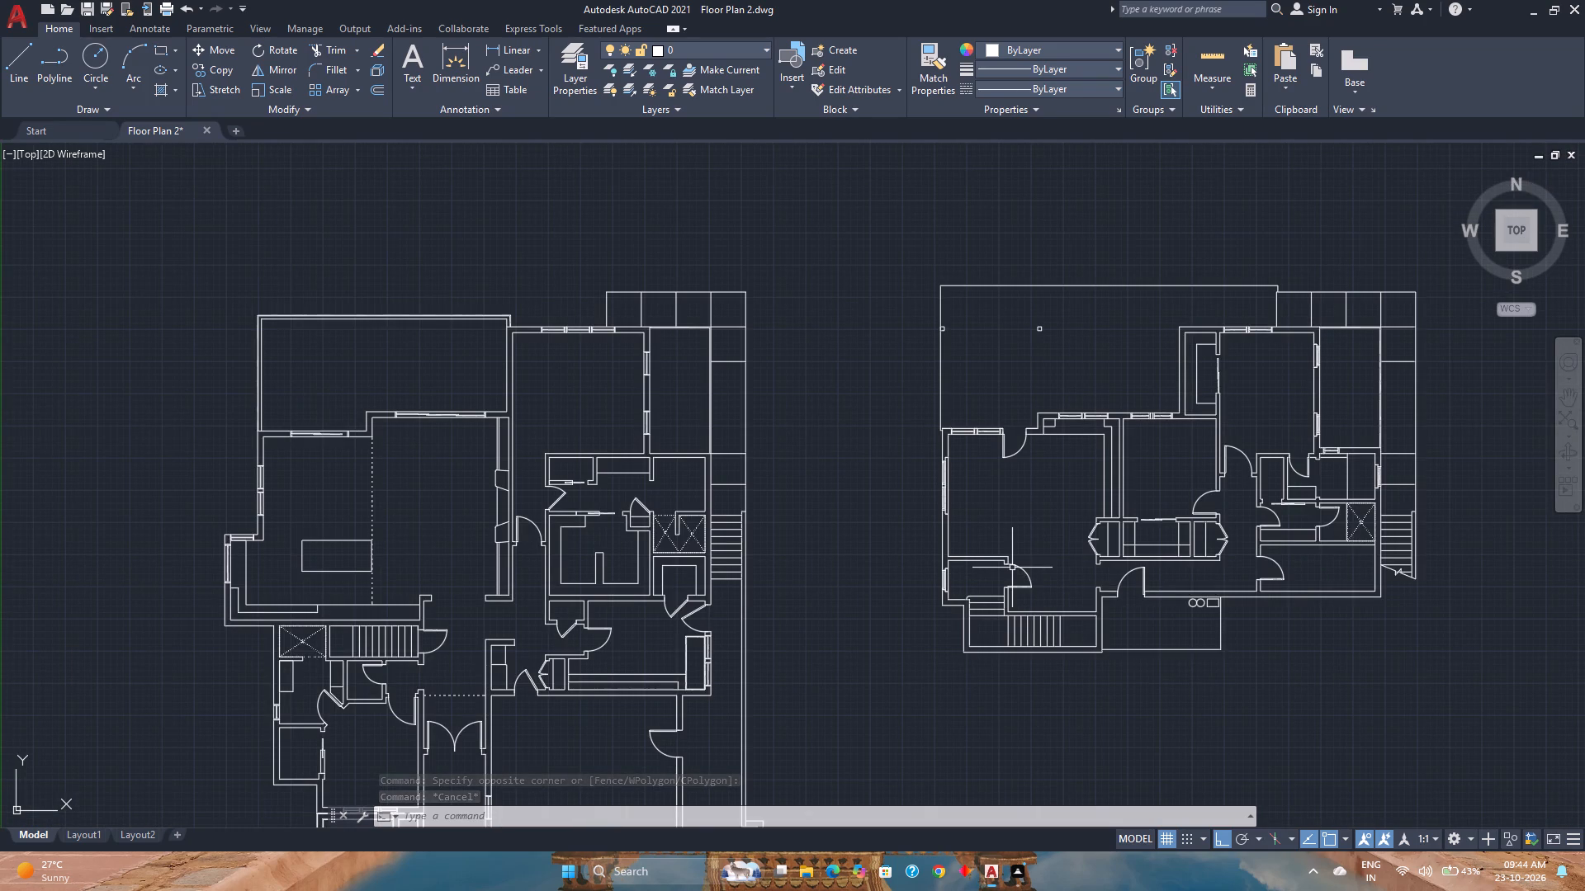
{"action": "left_click", "coordinate": [1015, 567]}
{"action": "right_click", "coordinate": [1015, 567]}
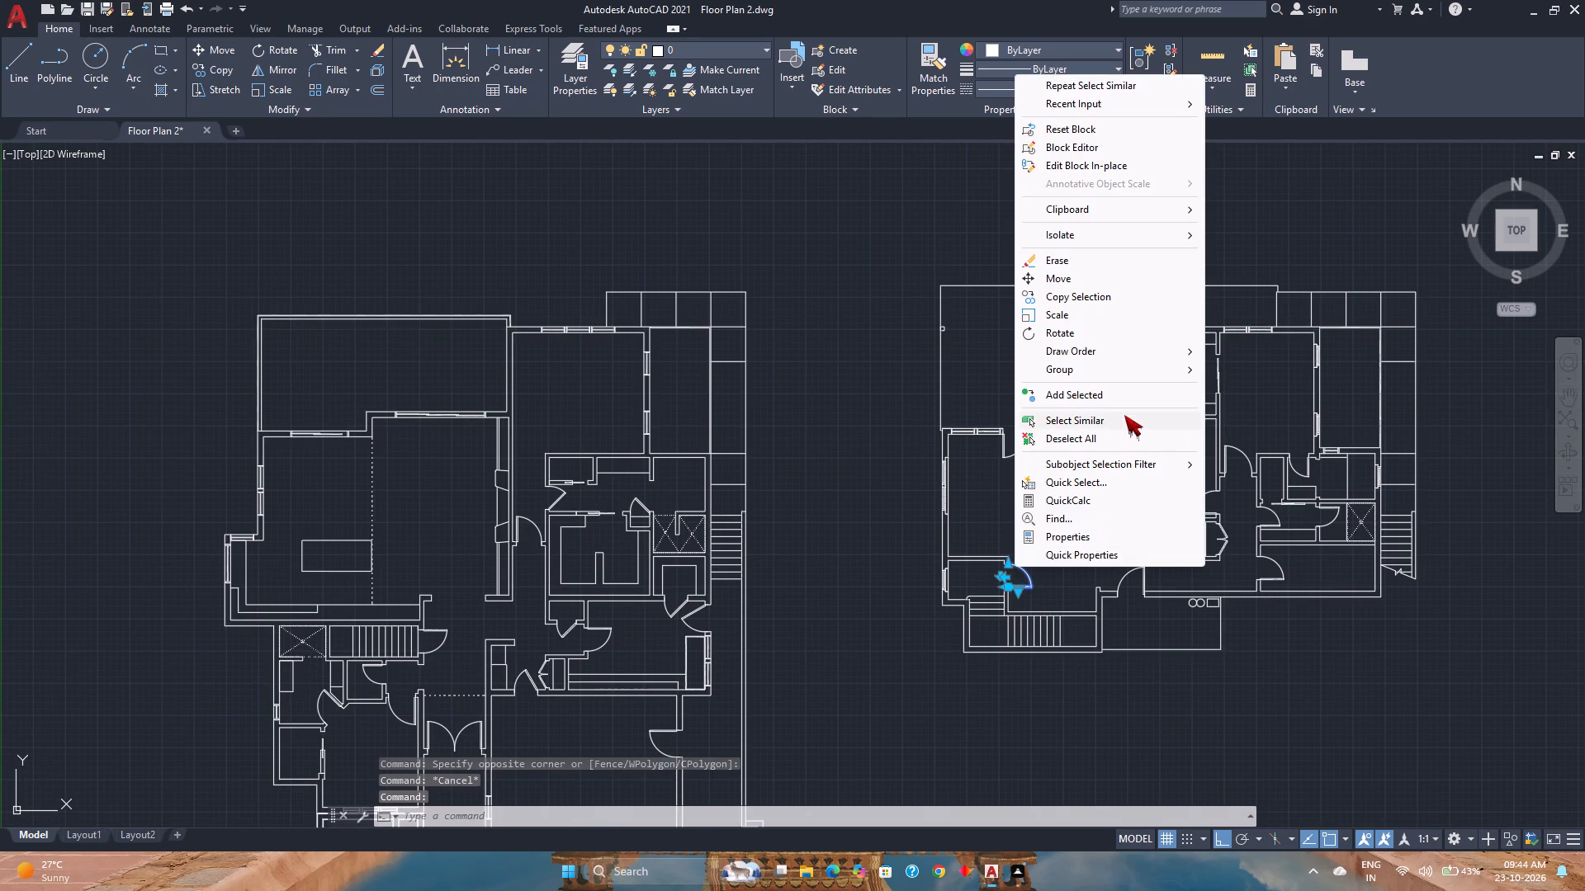
{"action": "left_click", "coordinate": [1114, 421]}
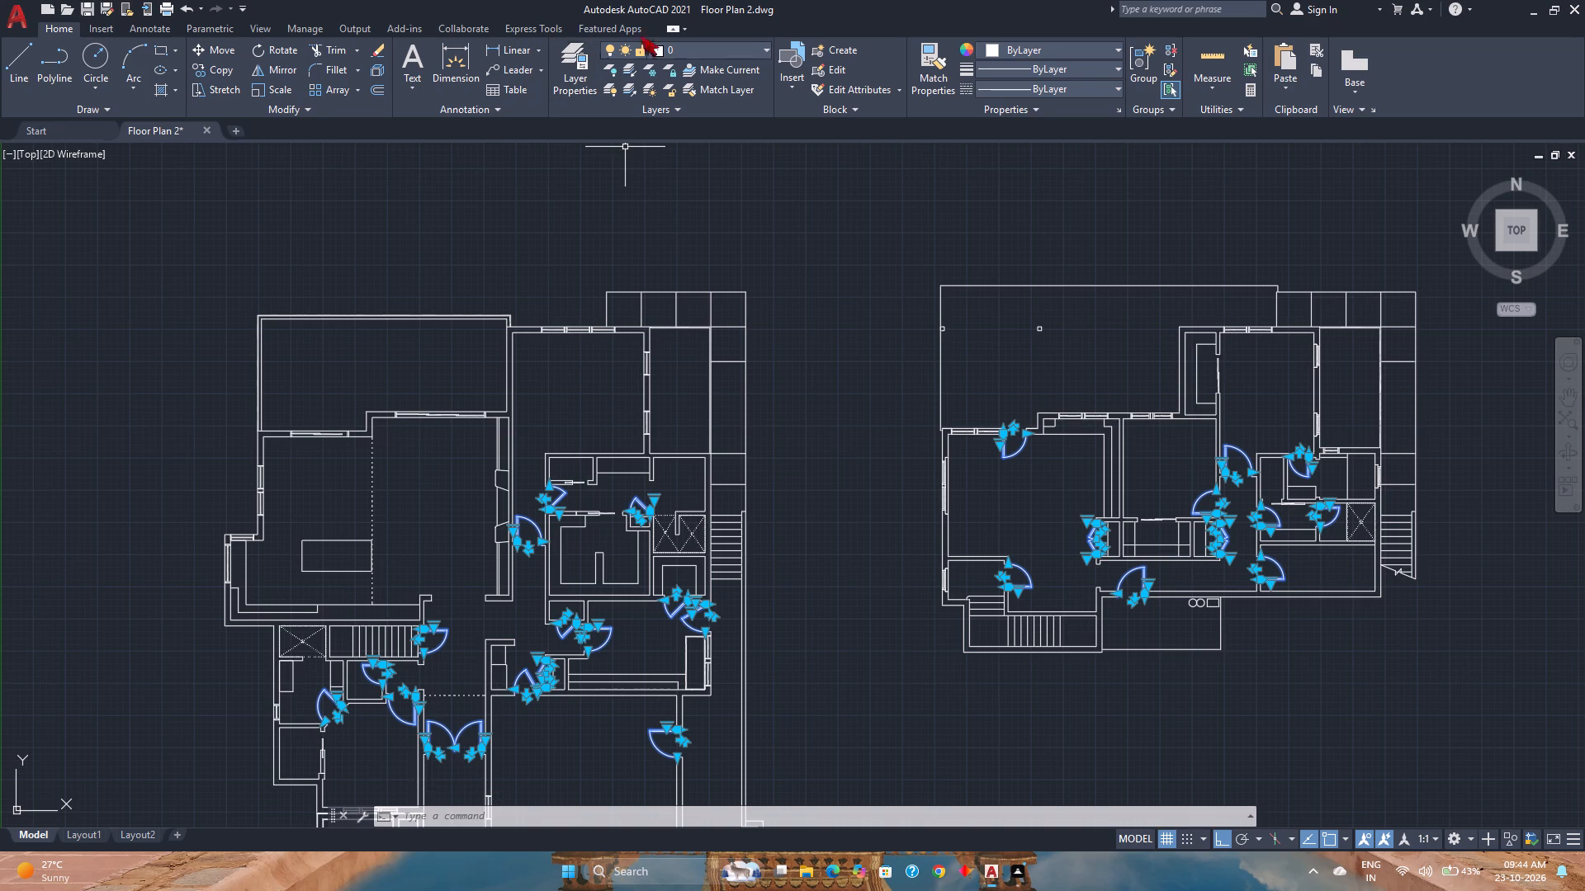
{"action": "left_click", "coordinate": [696, 49]}
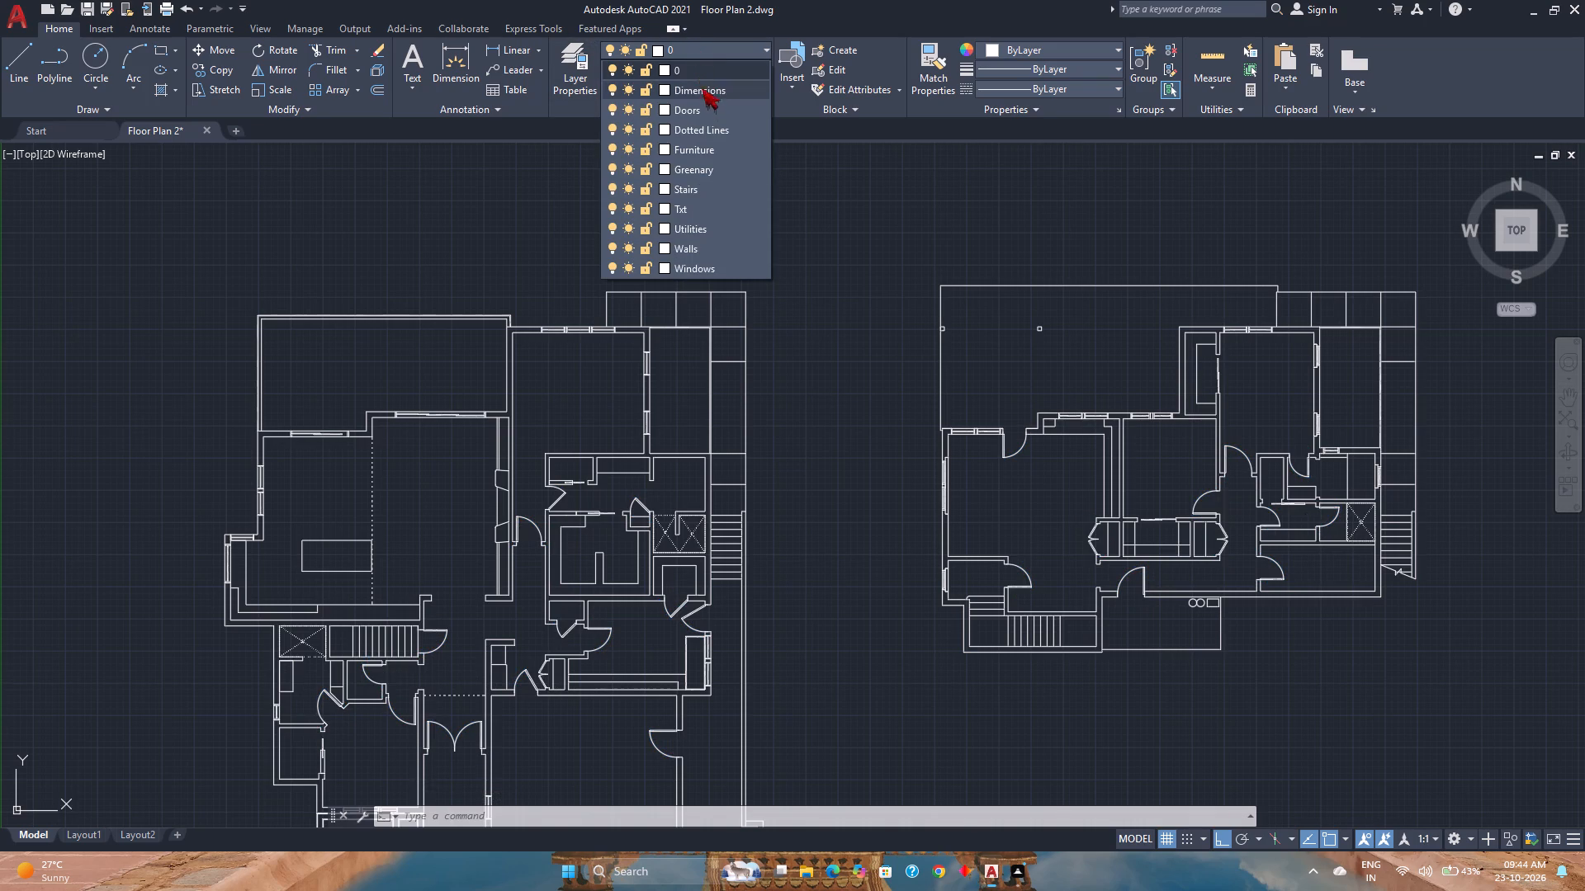
{"action": "left_click", "coordinate": [707, 109]}
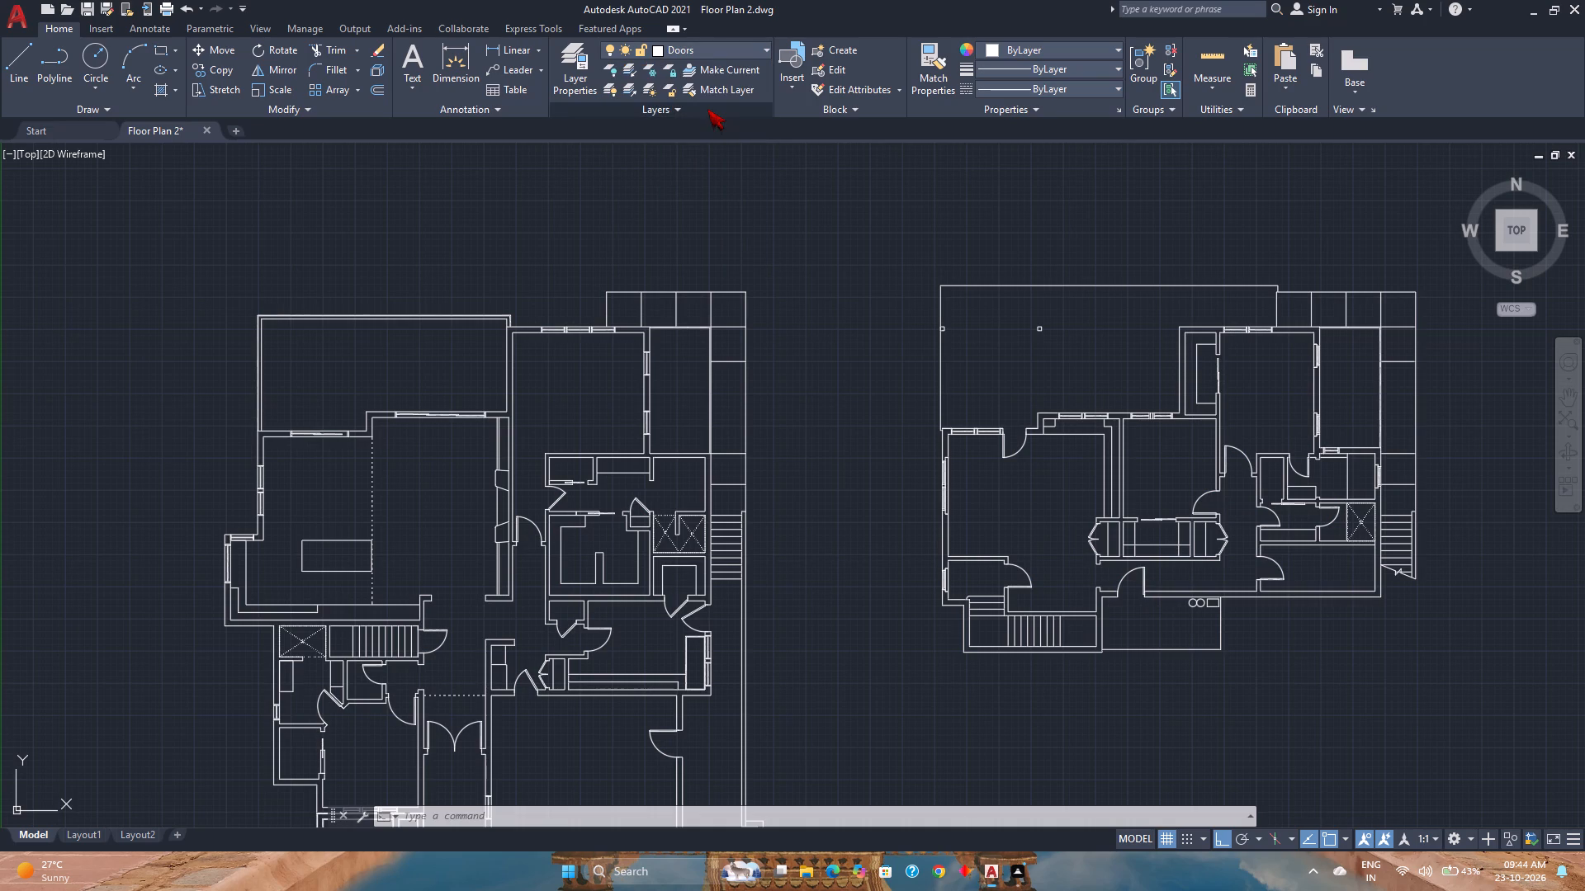
{"action": "key", "text": "Escape"}
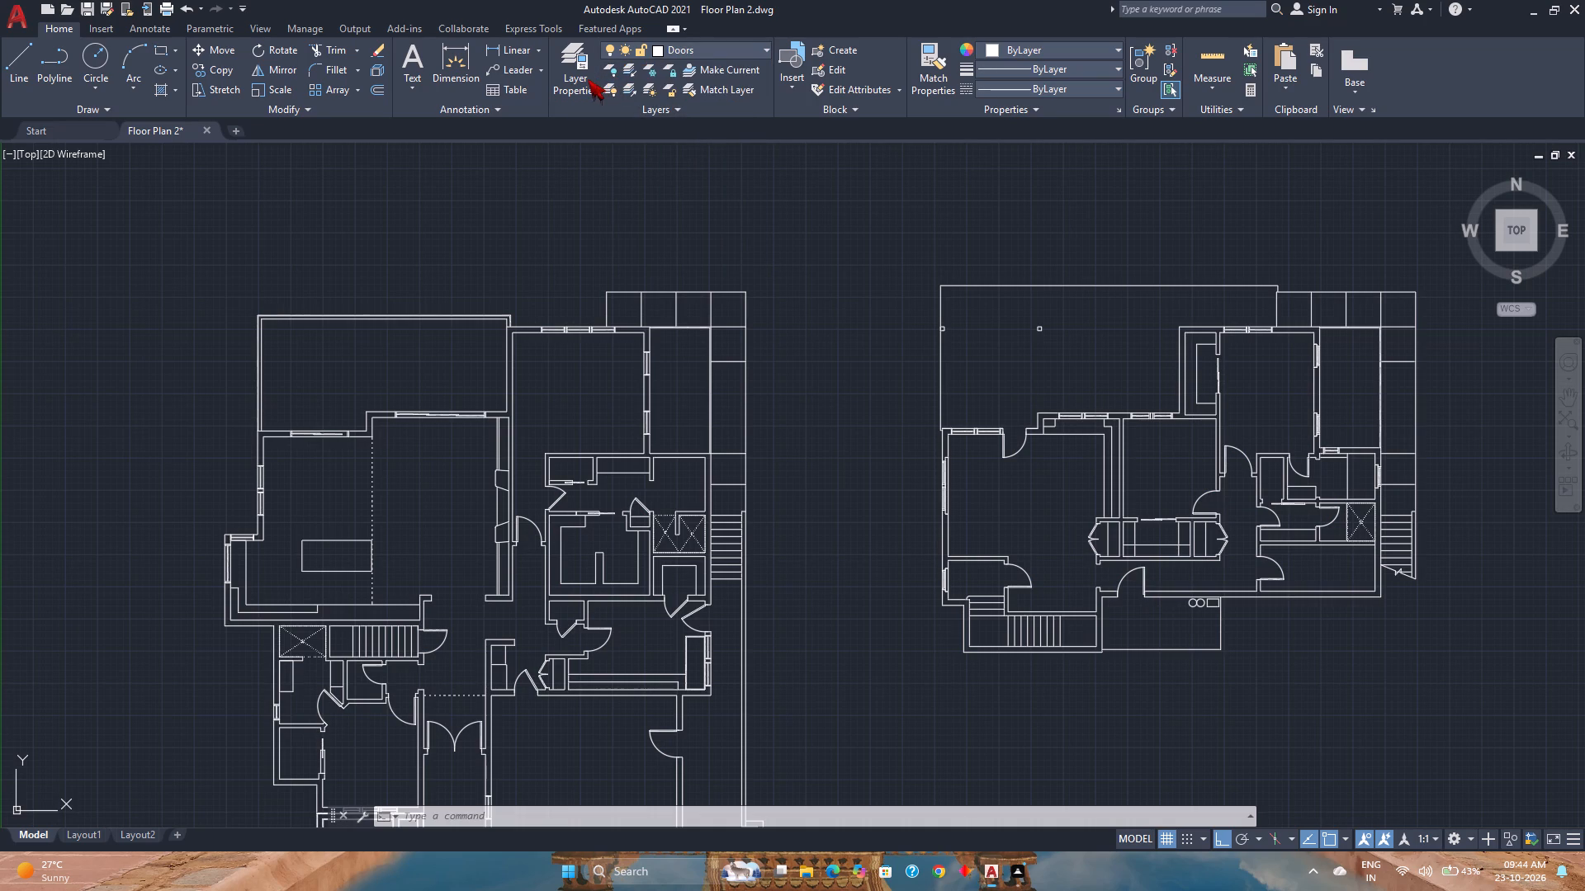
Check the Doors layer's entry in the drawing's layer properties.
{"action": "left_click", "coordinate": [588, 79]}
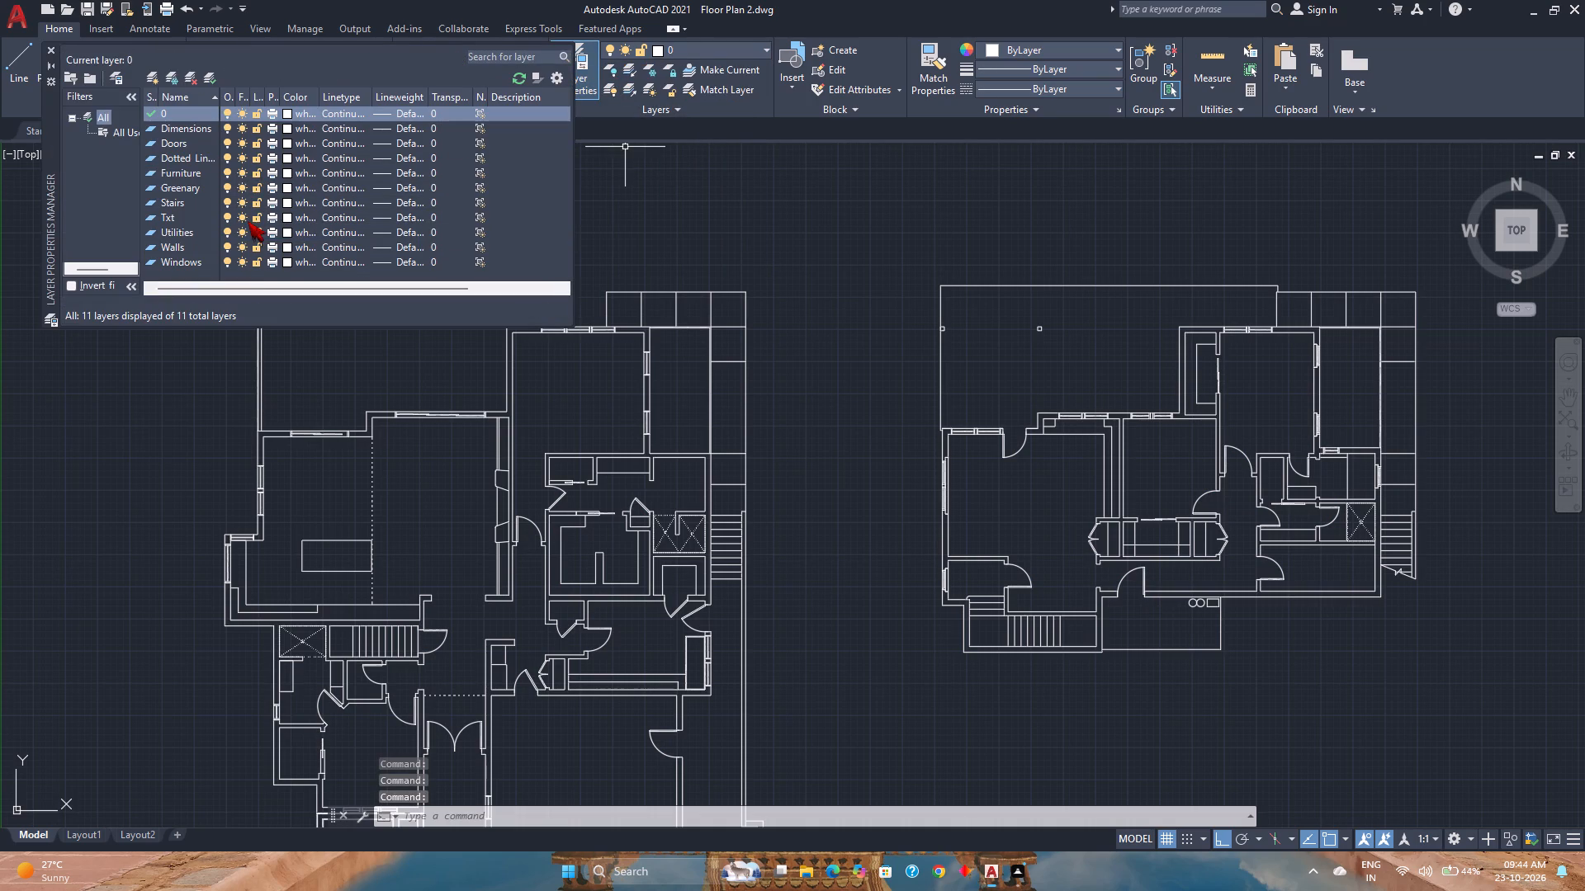
{"action": "left_click", "coordinate": [204, 144]}
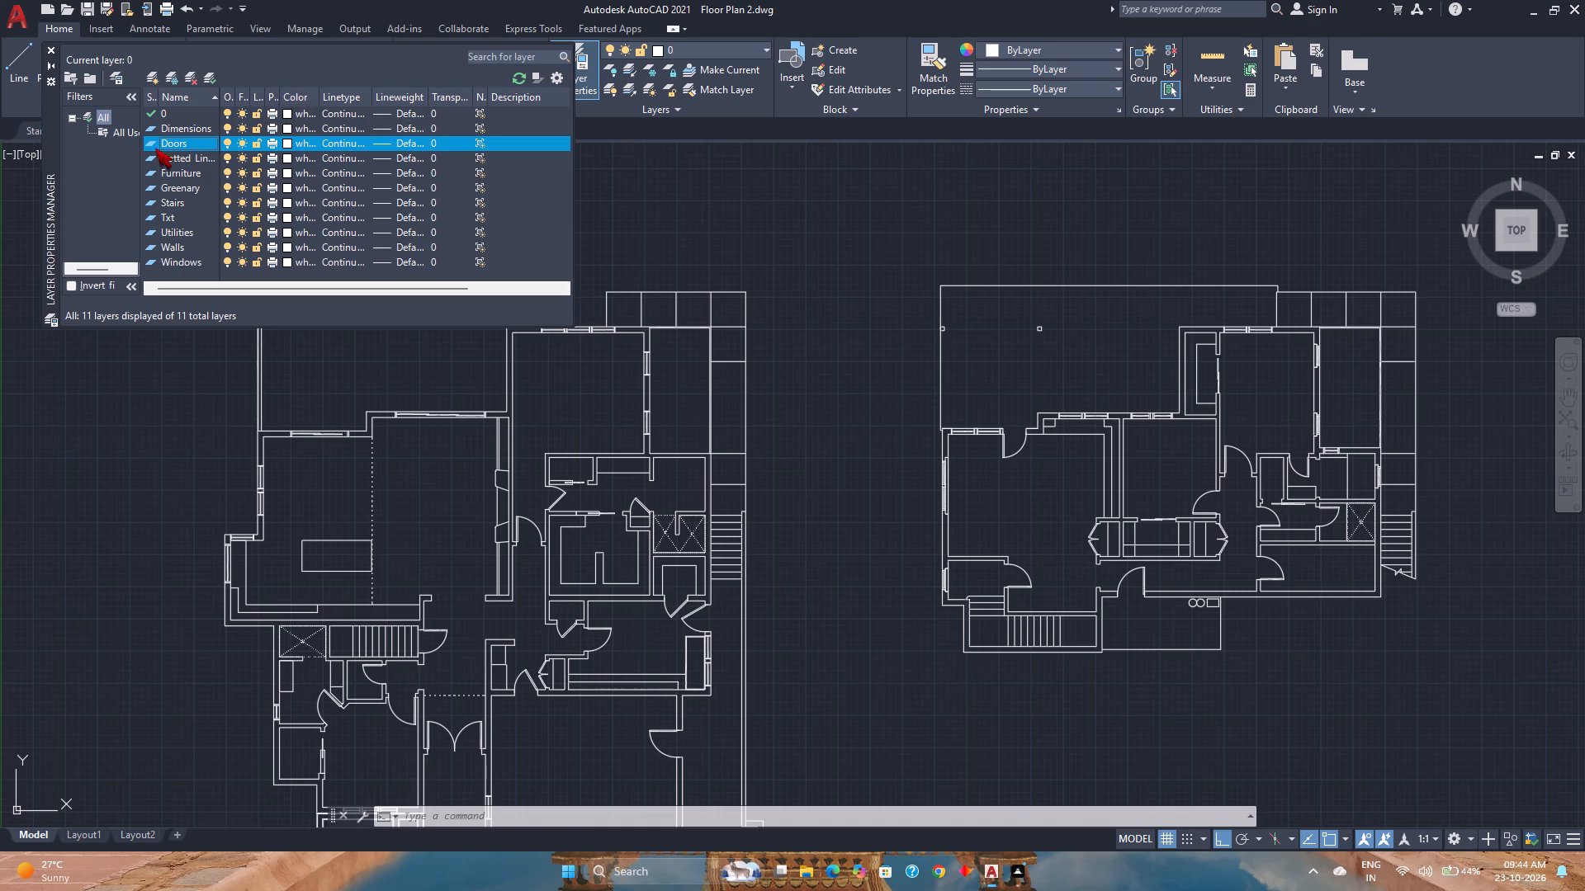
{"action": "left_click", "coordinate": [52, 49]}
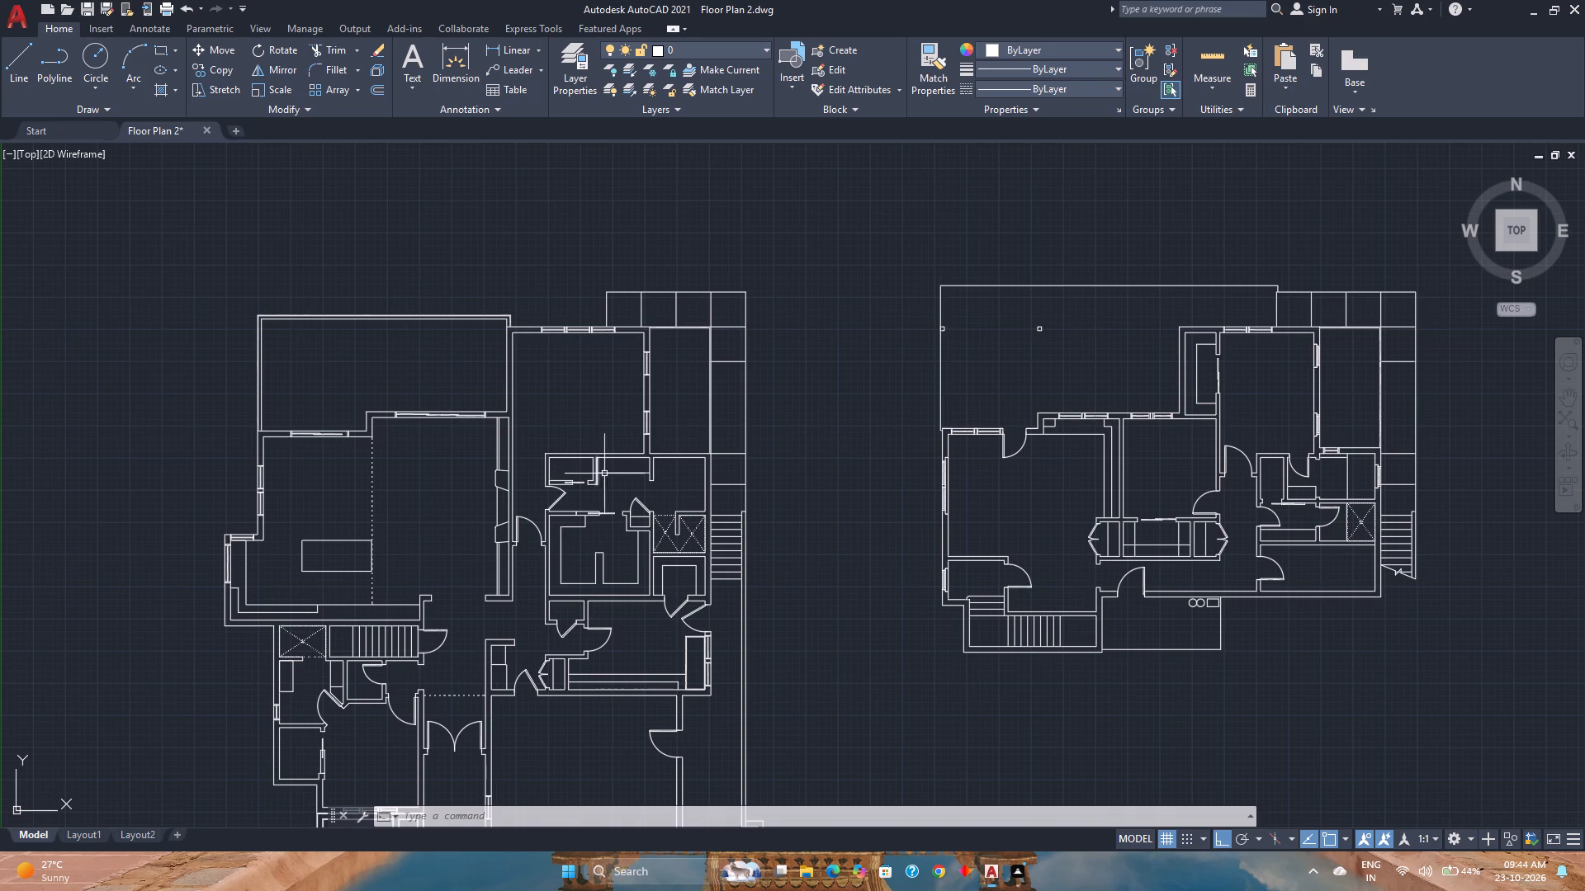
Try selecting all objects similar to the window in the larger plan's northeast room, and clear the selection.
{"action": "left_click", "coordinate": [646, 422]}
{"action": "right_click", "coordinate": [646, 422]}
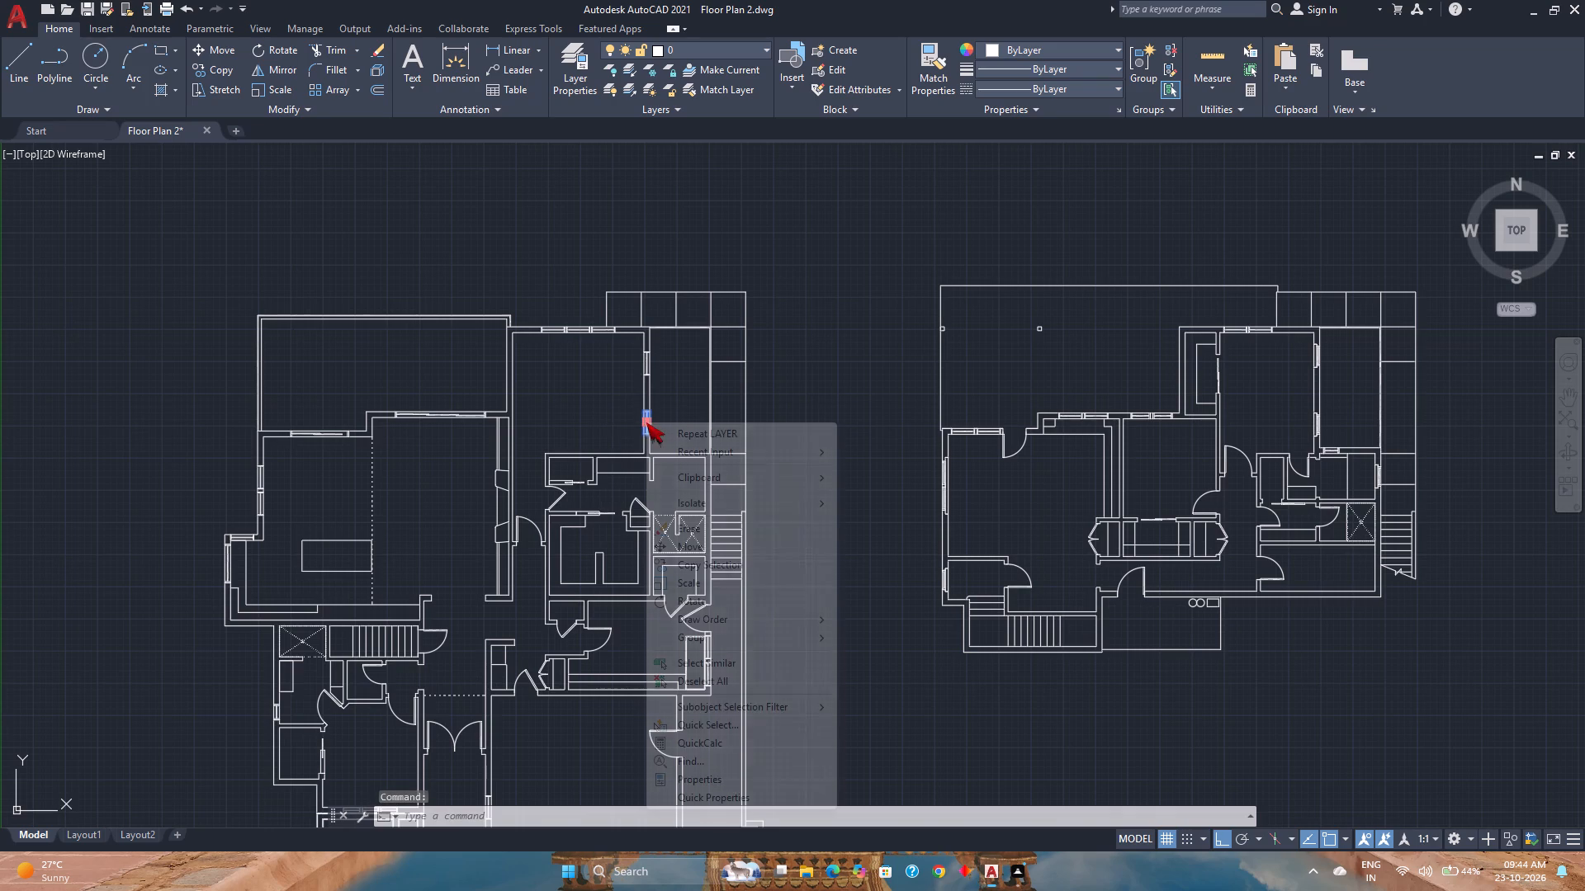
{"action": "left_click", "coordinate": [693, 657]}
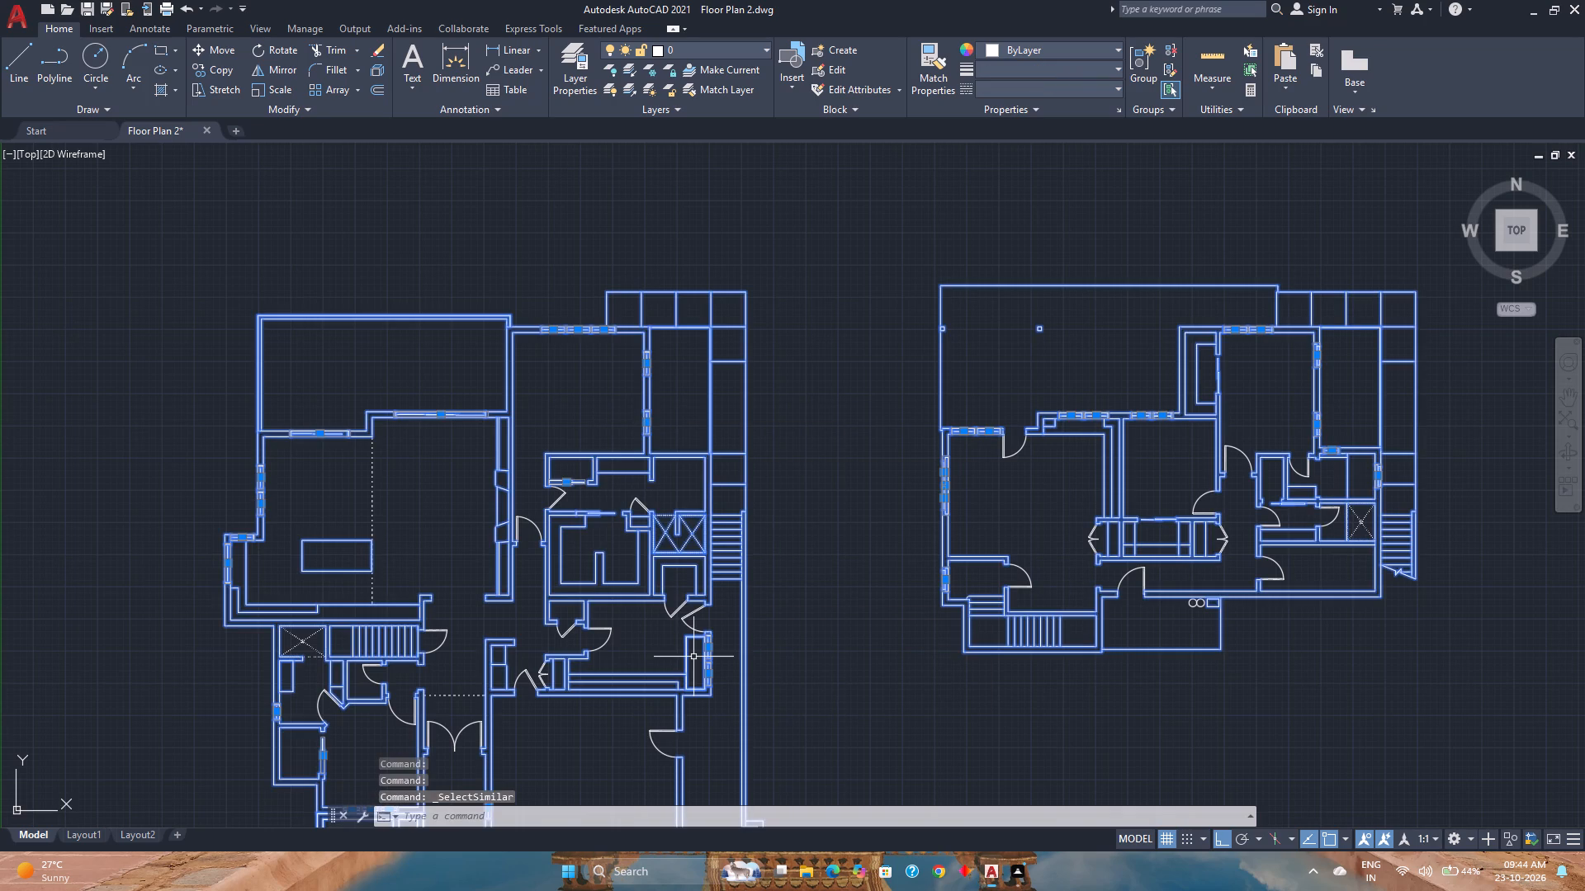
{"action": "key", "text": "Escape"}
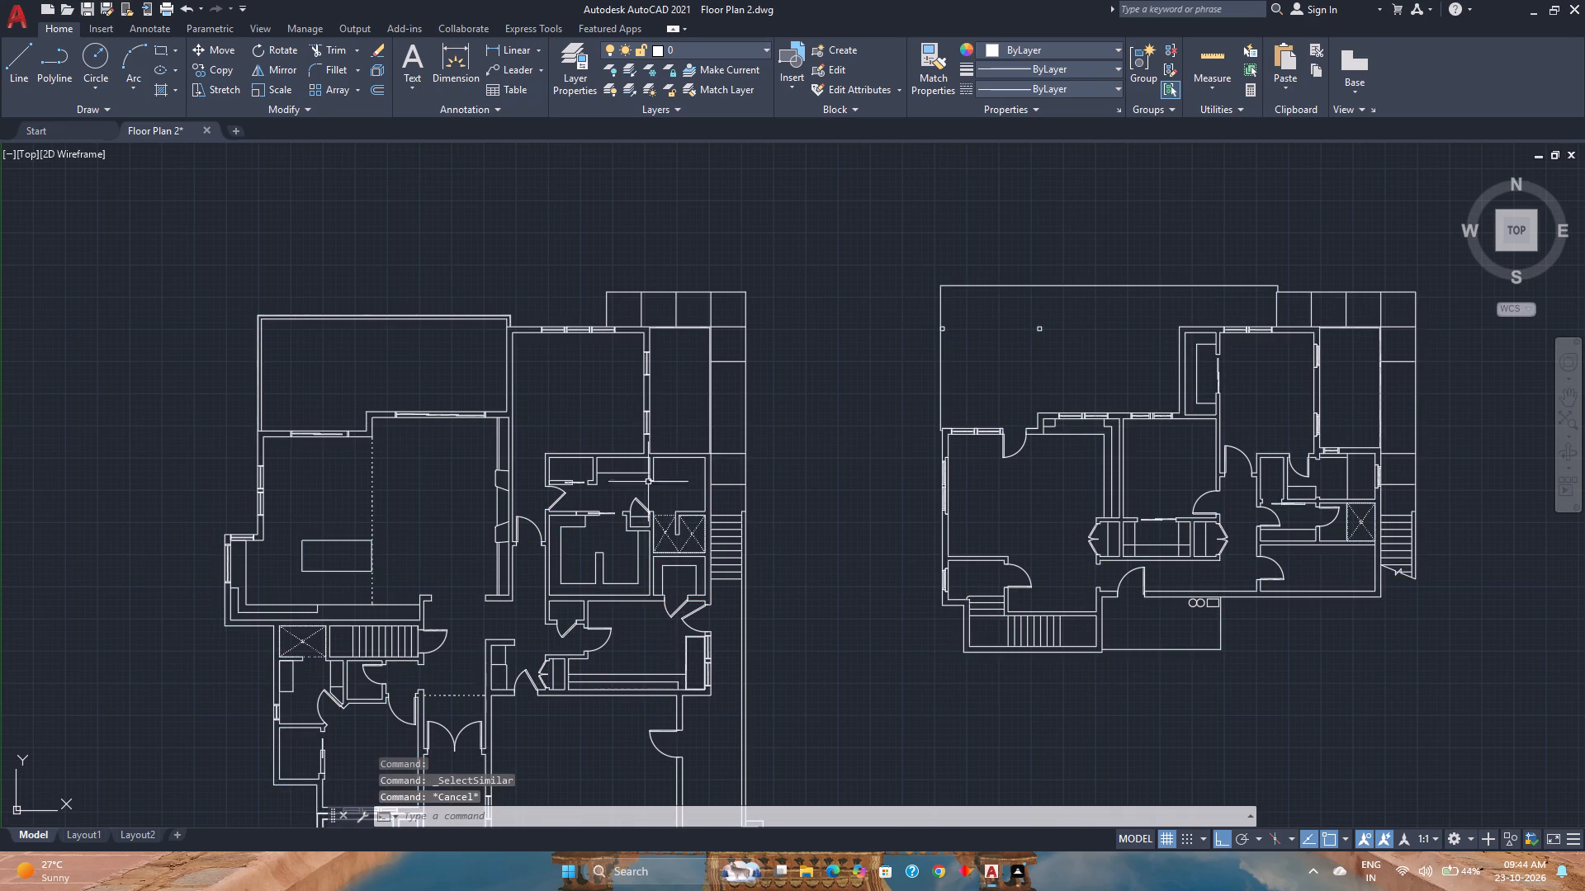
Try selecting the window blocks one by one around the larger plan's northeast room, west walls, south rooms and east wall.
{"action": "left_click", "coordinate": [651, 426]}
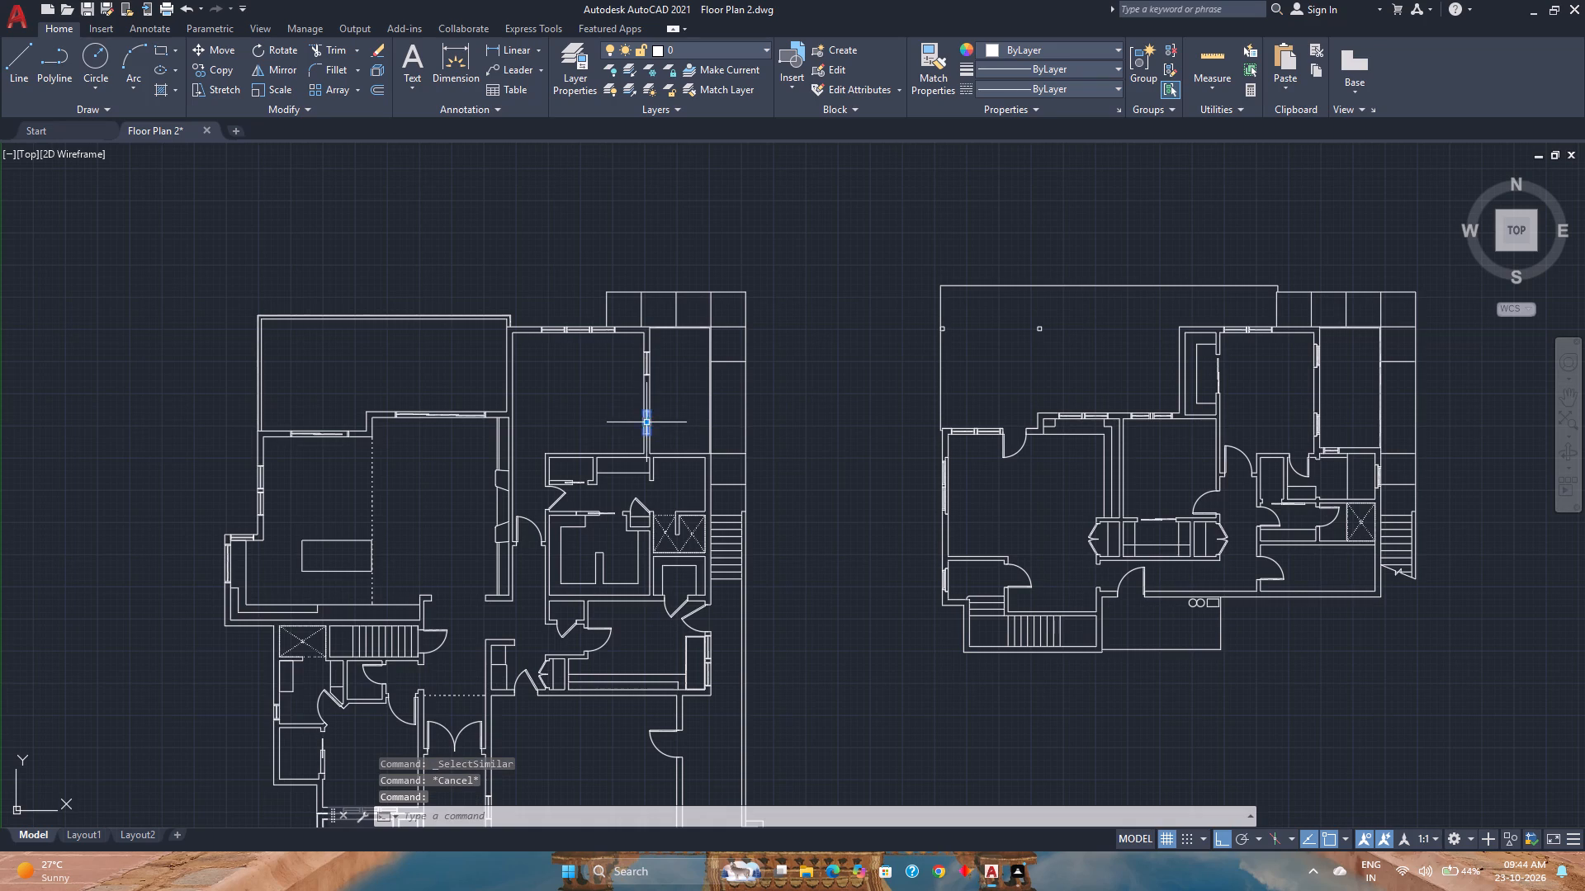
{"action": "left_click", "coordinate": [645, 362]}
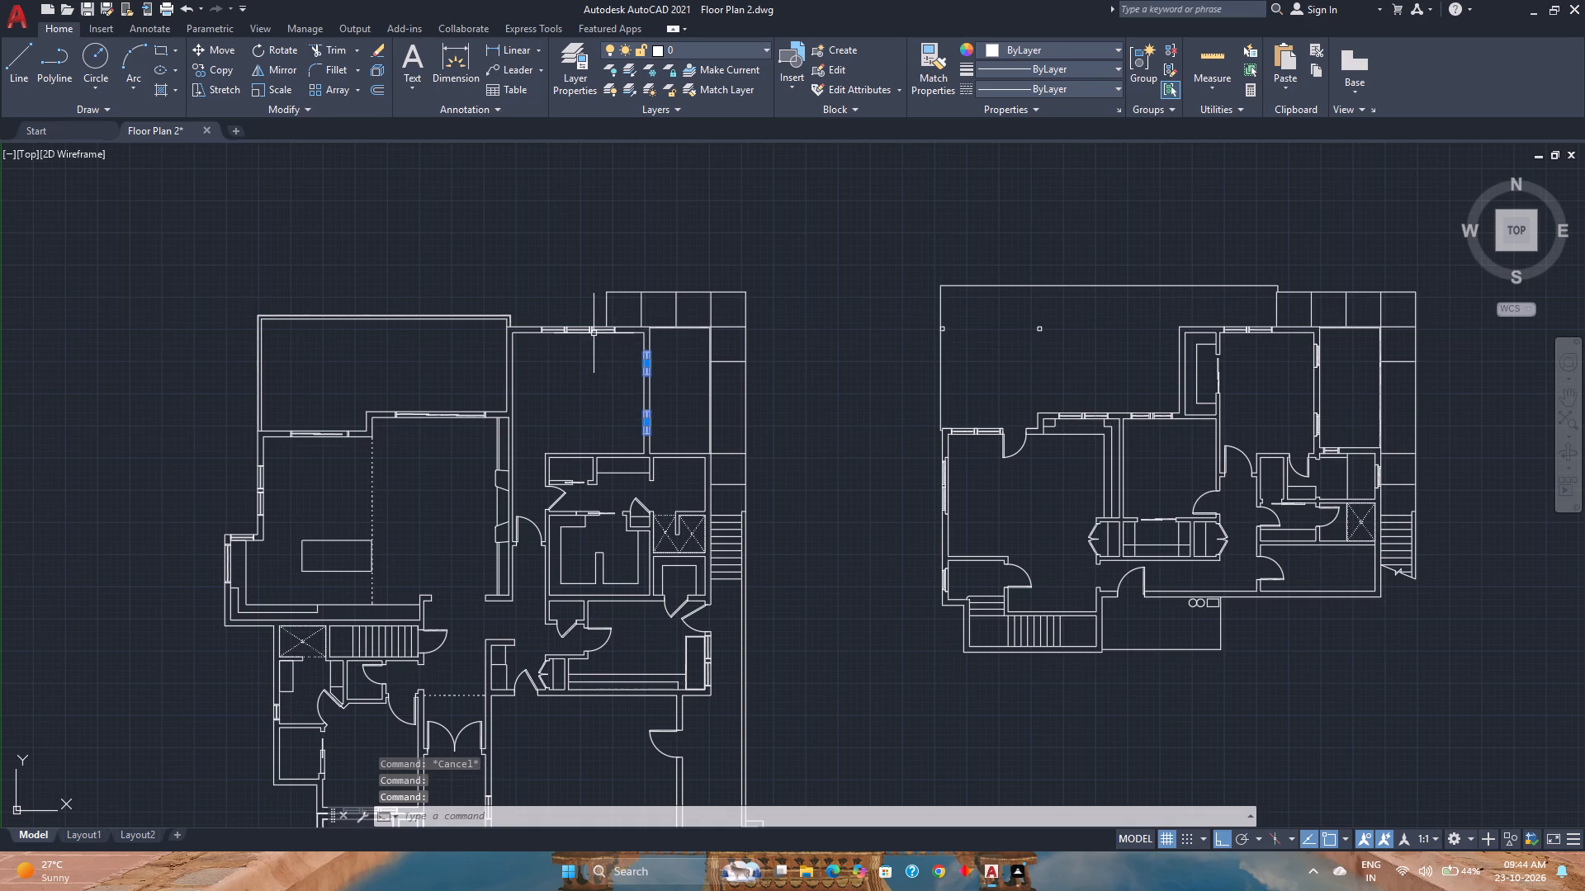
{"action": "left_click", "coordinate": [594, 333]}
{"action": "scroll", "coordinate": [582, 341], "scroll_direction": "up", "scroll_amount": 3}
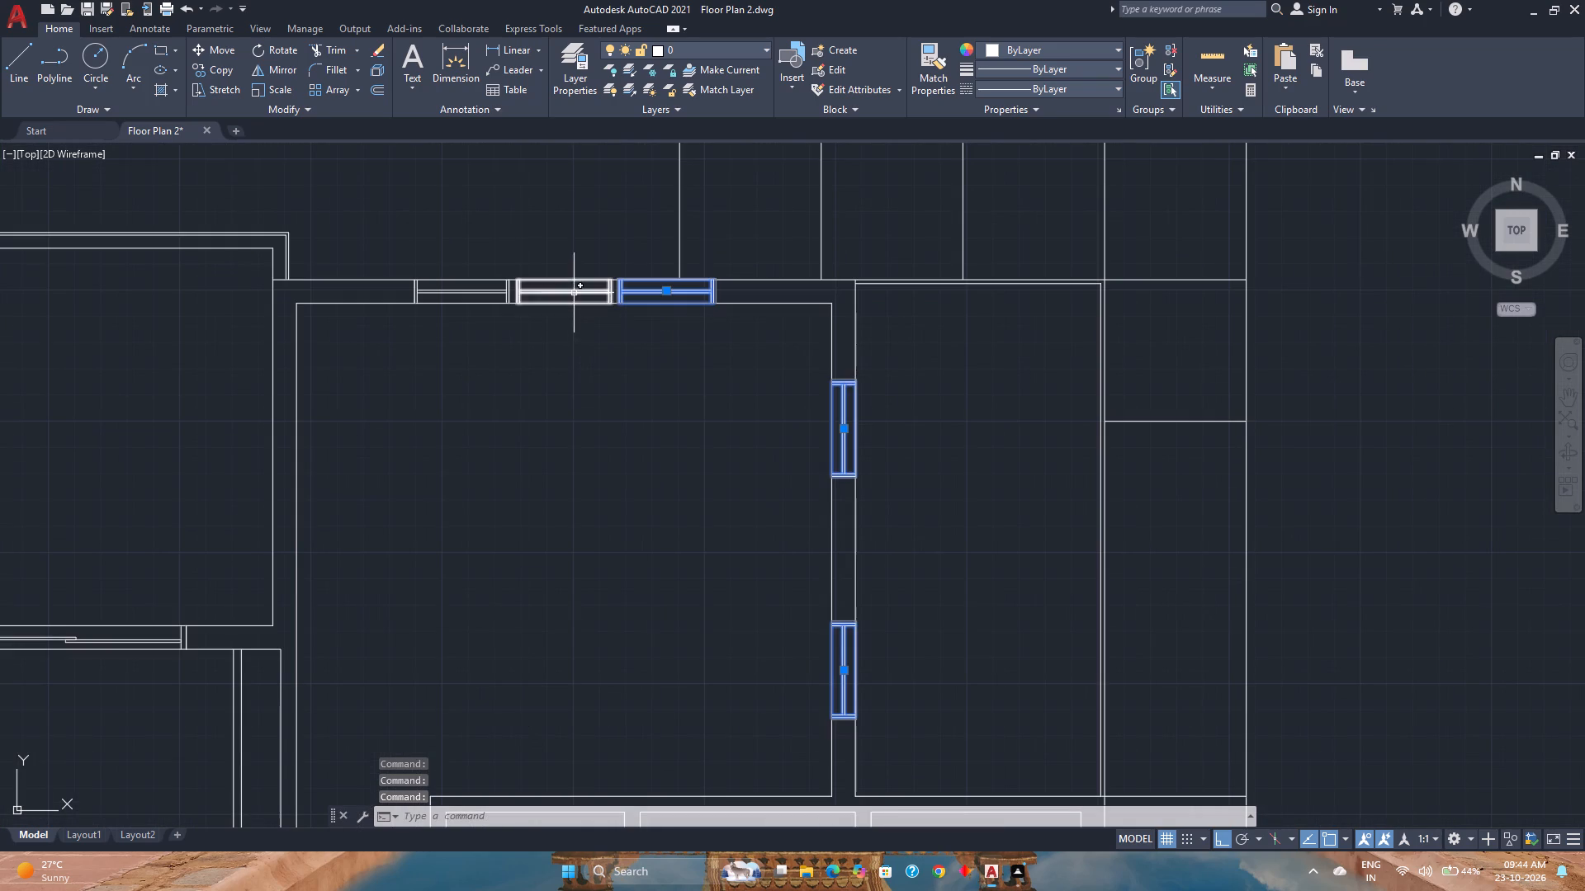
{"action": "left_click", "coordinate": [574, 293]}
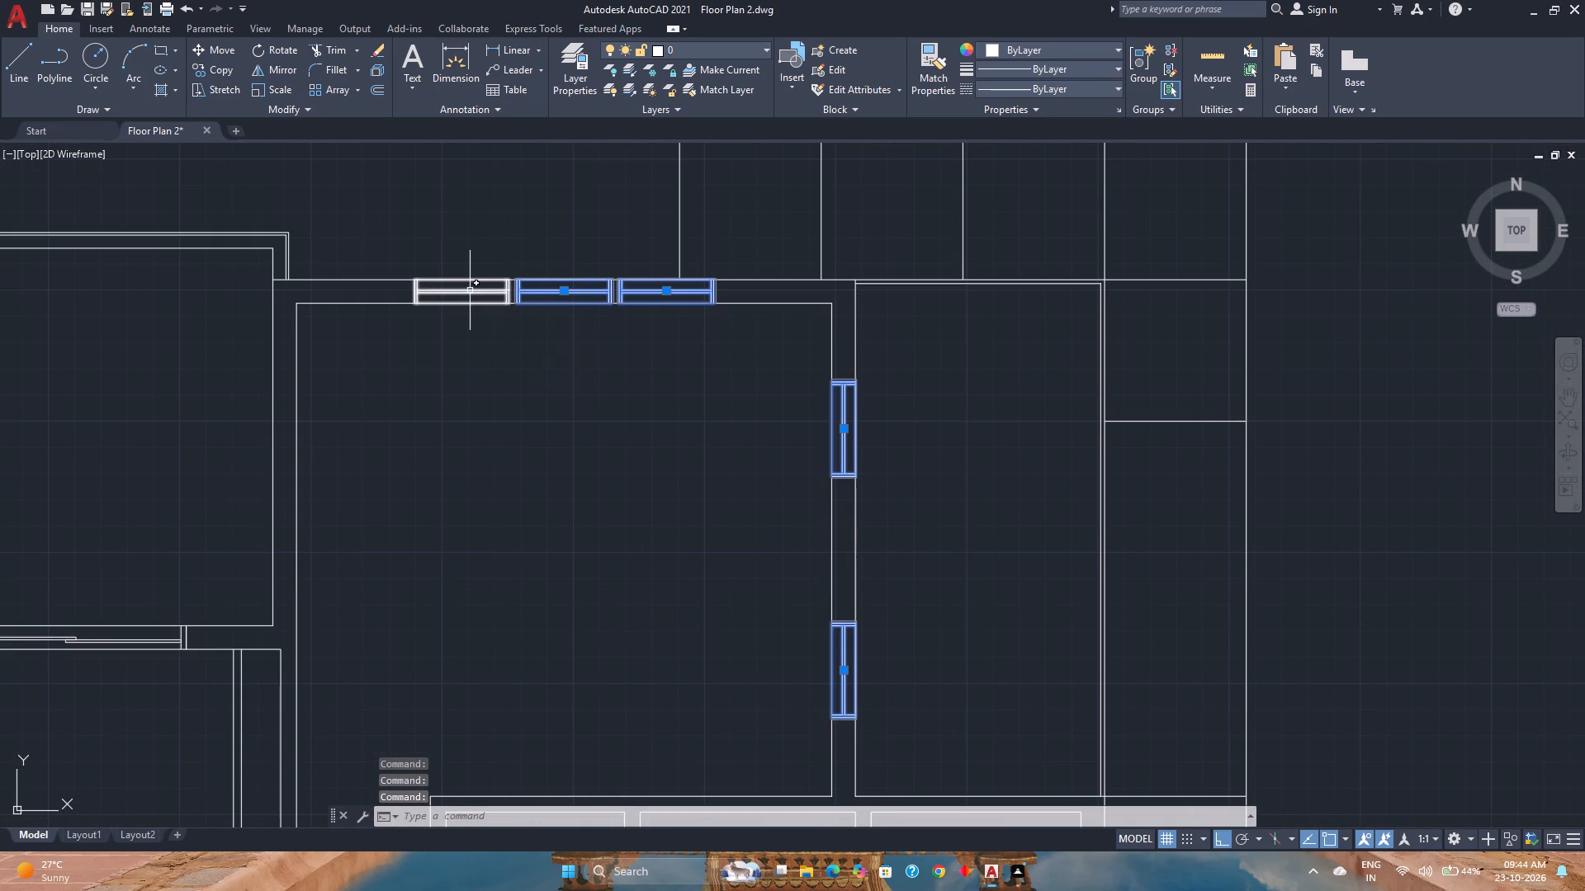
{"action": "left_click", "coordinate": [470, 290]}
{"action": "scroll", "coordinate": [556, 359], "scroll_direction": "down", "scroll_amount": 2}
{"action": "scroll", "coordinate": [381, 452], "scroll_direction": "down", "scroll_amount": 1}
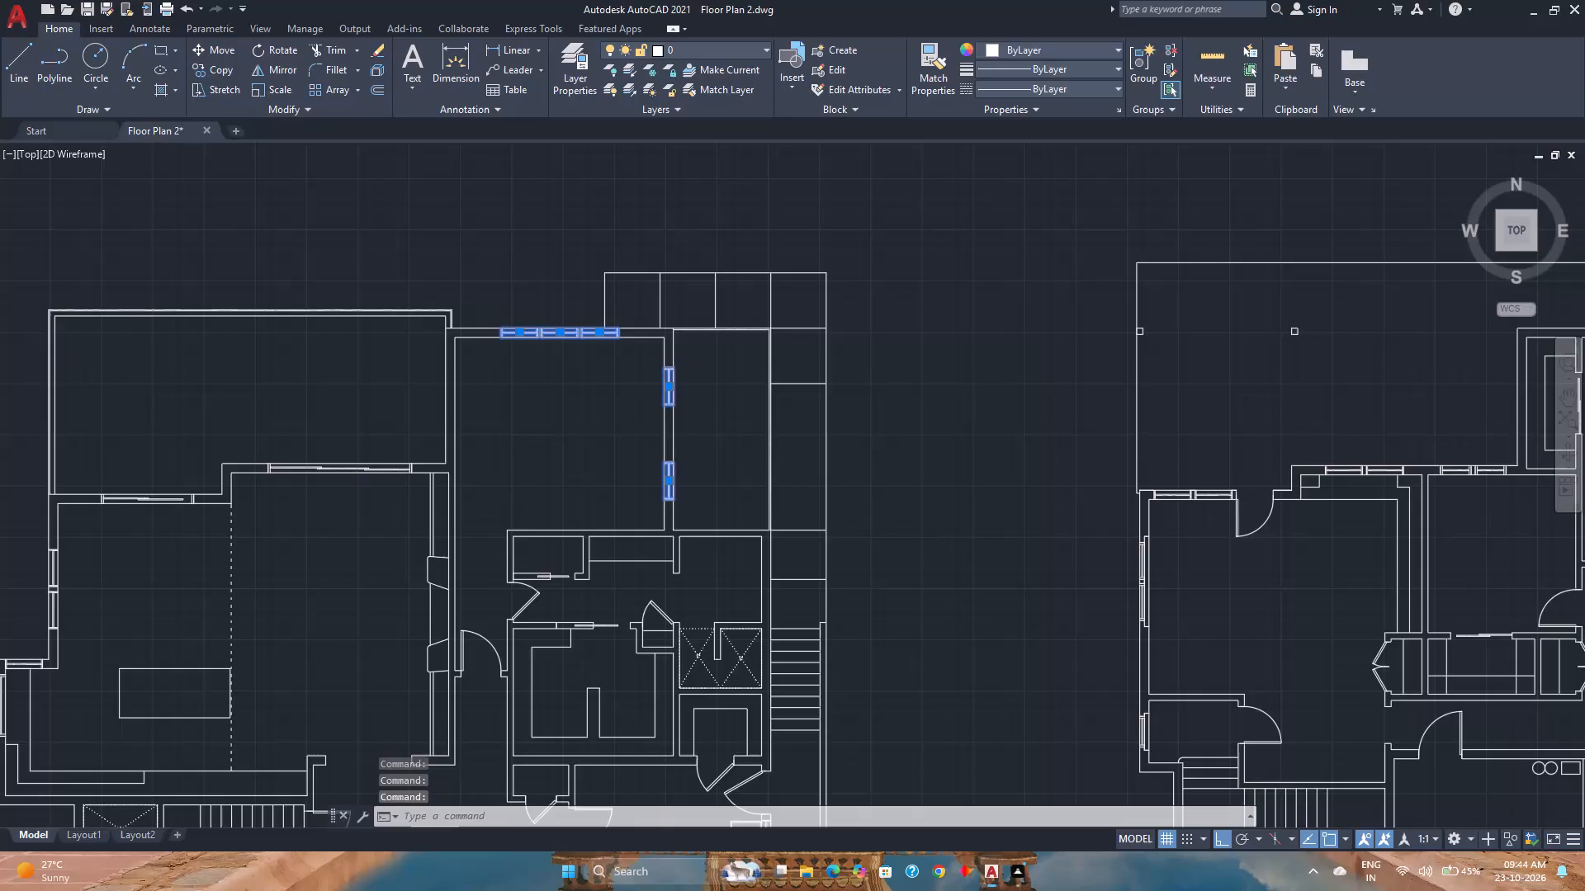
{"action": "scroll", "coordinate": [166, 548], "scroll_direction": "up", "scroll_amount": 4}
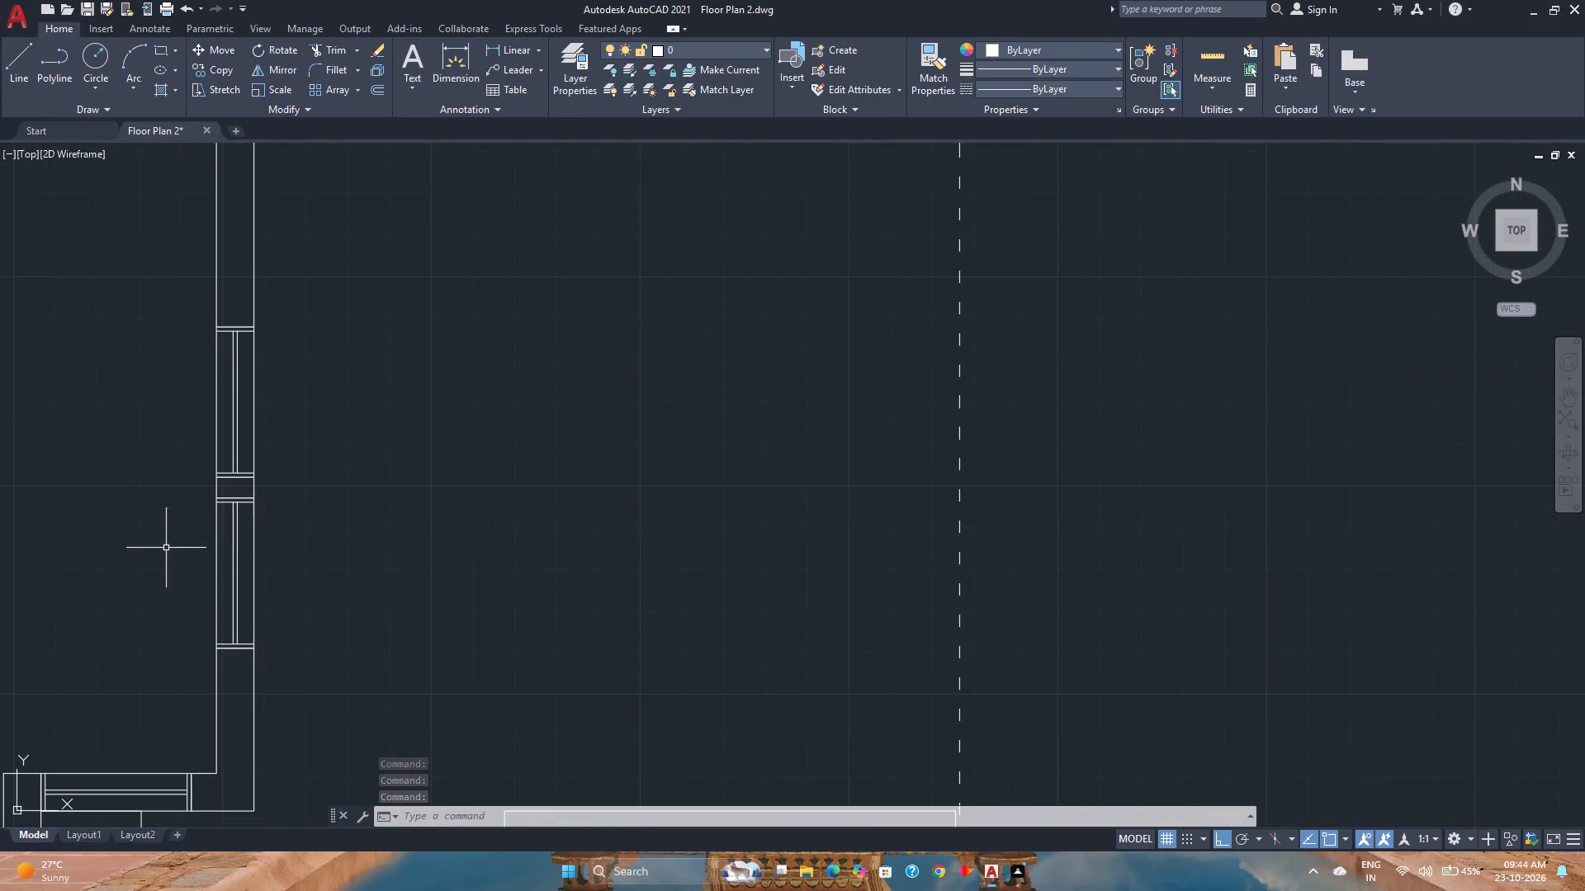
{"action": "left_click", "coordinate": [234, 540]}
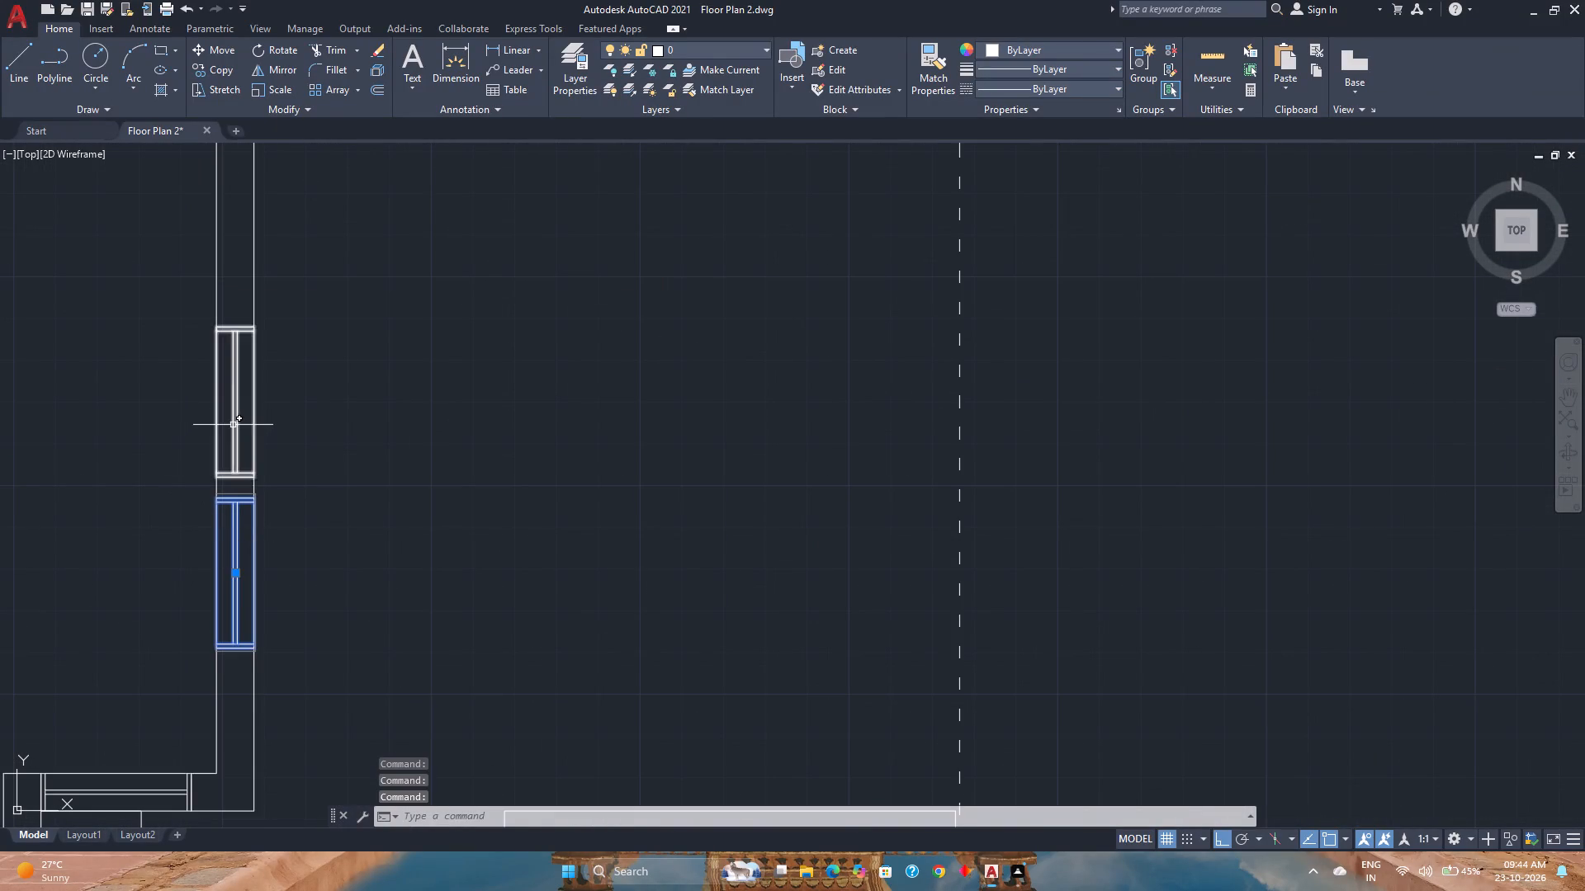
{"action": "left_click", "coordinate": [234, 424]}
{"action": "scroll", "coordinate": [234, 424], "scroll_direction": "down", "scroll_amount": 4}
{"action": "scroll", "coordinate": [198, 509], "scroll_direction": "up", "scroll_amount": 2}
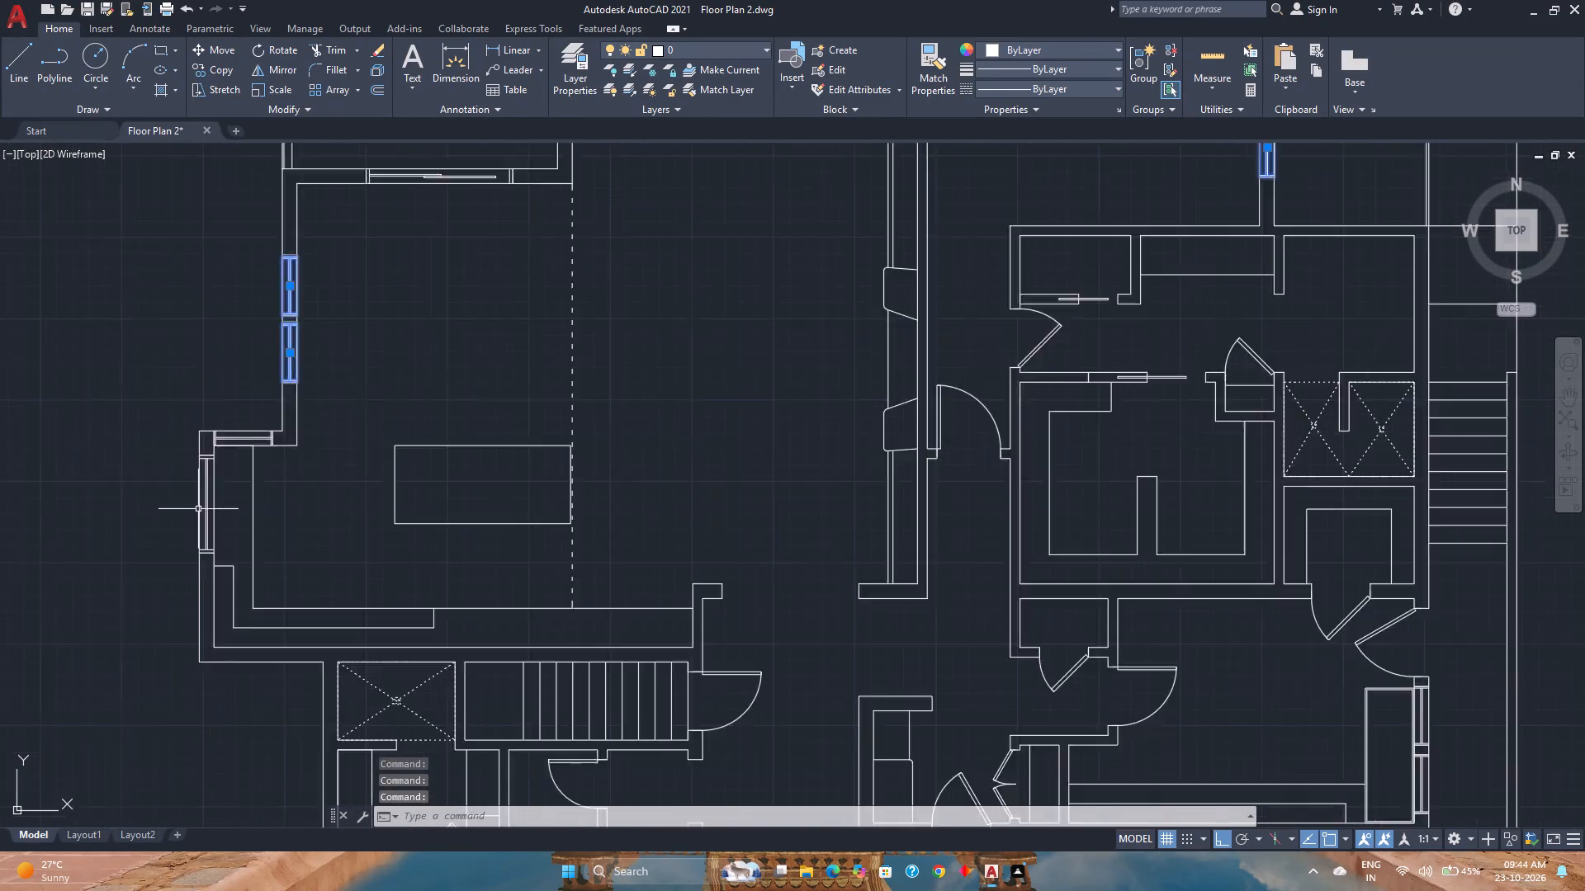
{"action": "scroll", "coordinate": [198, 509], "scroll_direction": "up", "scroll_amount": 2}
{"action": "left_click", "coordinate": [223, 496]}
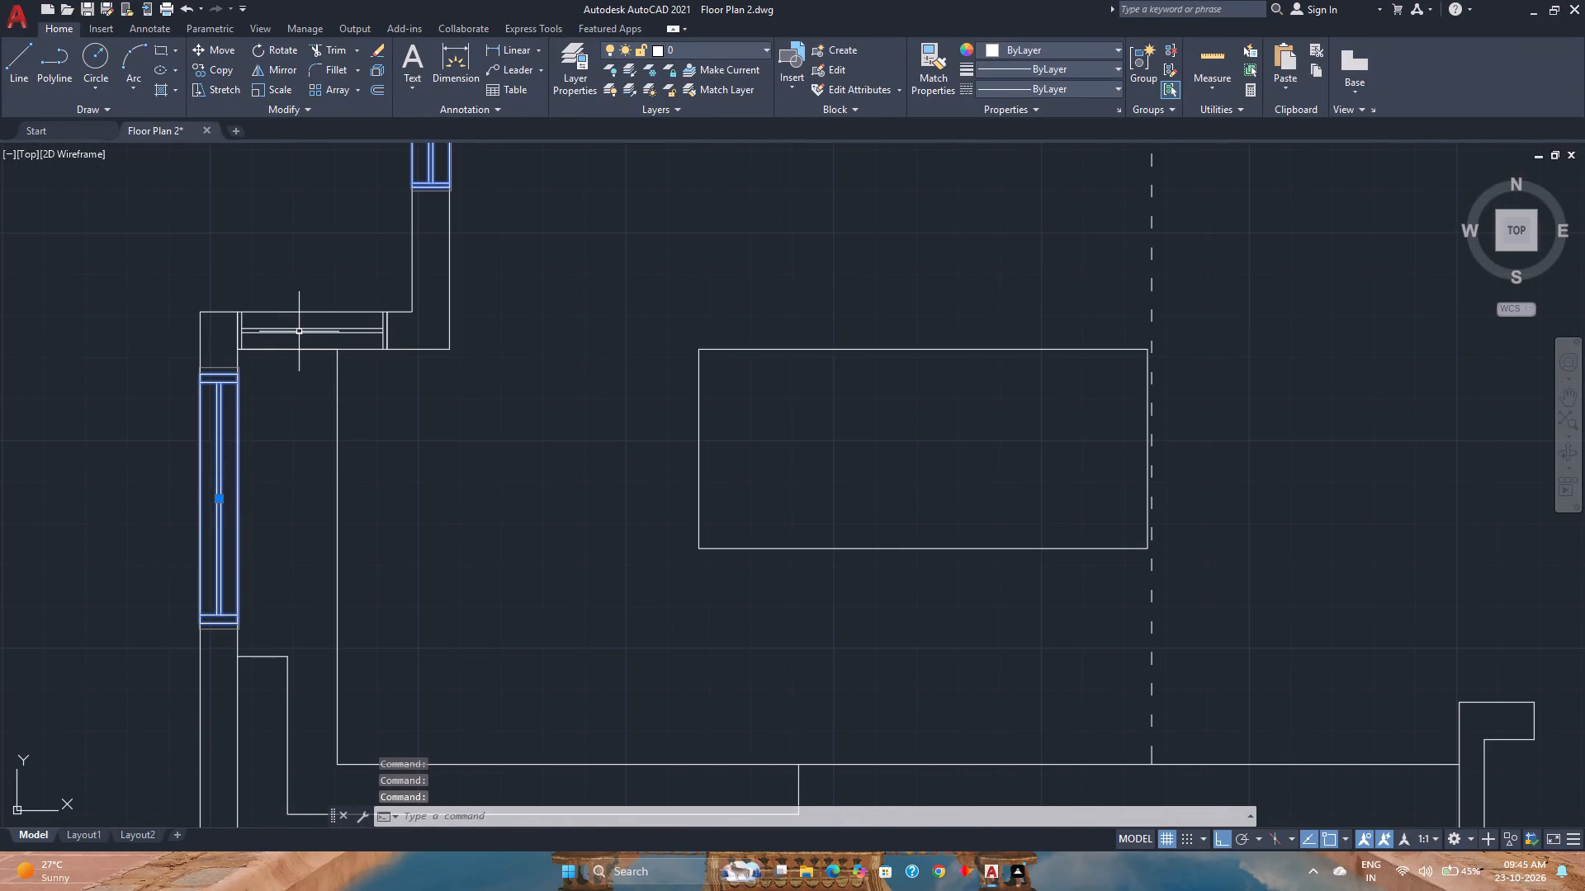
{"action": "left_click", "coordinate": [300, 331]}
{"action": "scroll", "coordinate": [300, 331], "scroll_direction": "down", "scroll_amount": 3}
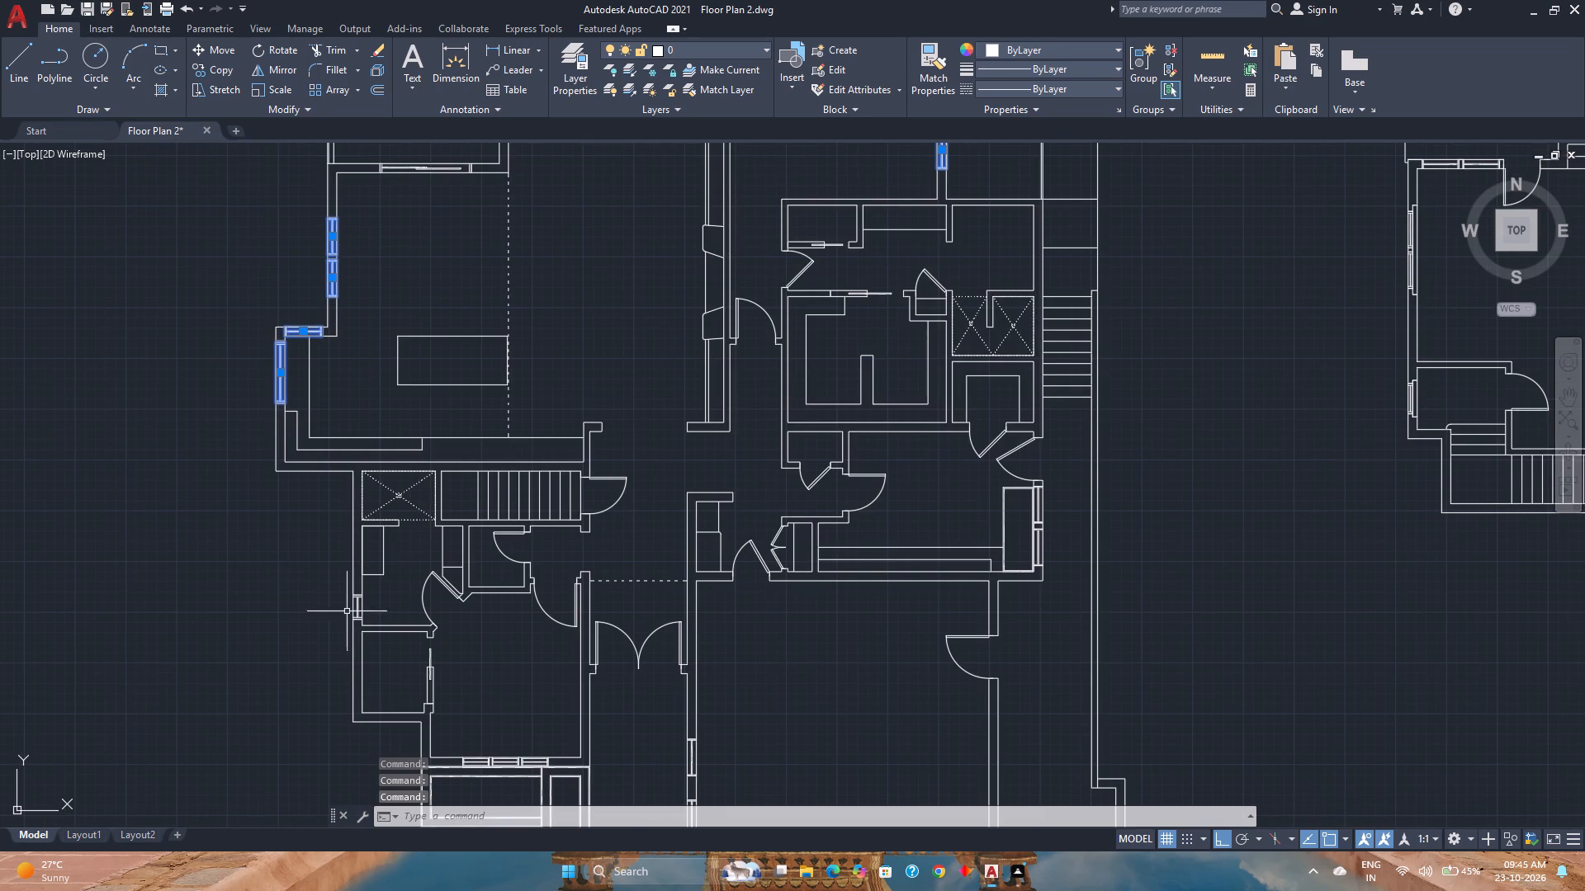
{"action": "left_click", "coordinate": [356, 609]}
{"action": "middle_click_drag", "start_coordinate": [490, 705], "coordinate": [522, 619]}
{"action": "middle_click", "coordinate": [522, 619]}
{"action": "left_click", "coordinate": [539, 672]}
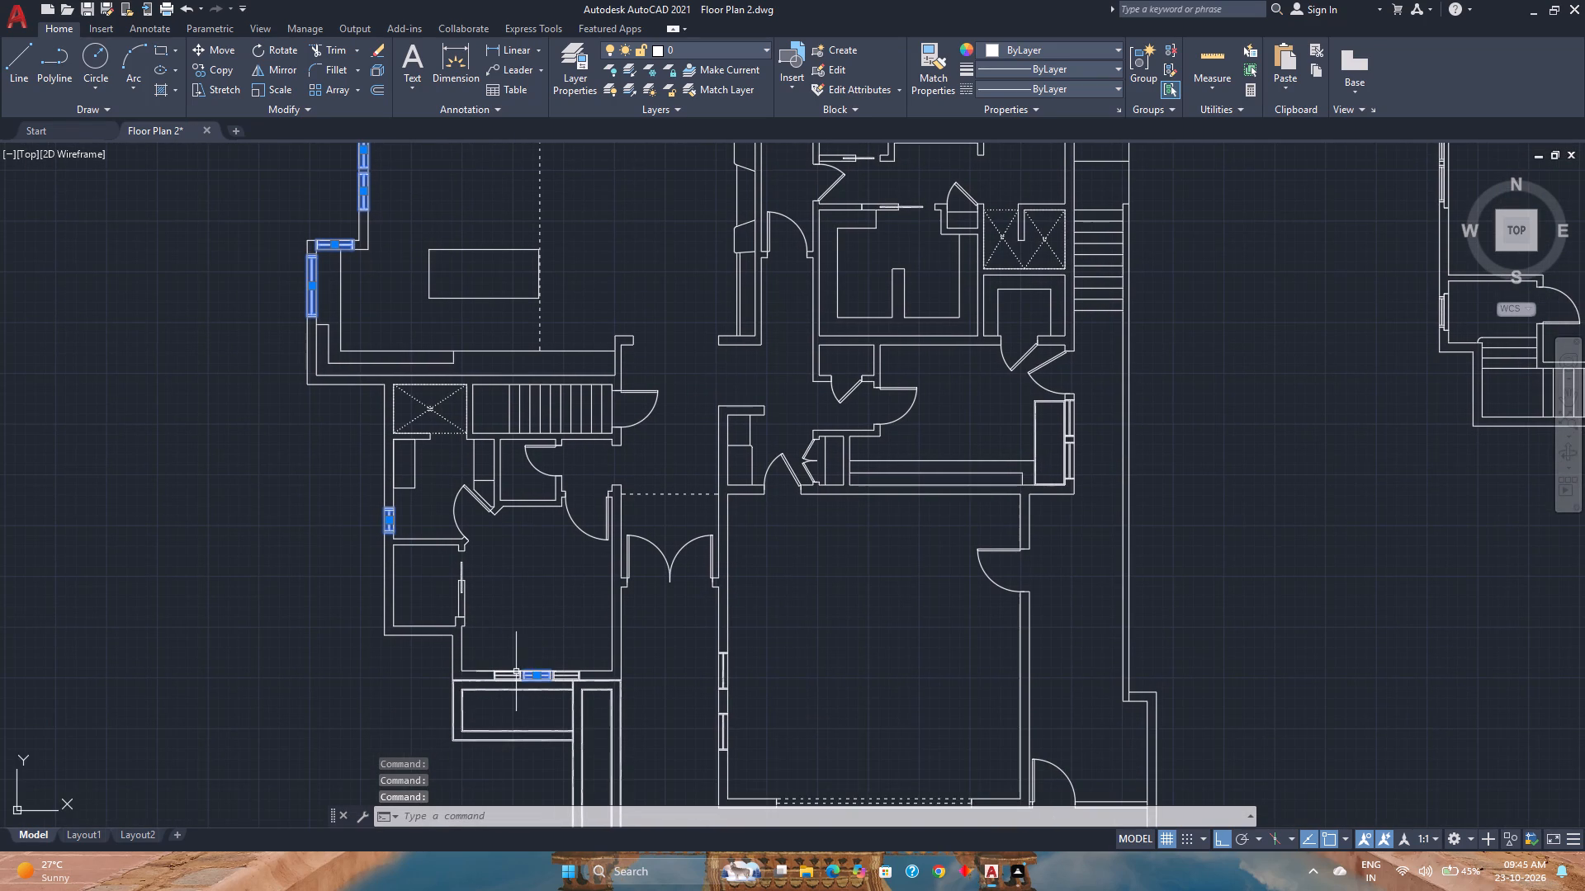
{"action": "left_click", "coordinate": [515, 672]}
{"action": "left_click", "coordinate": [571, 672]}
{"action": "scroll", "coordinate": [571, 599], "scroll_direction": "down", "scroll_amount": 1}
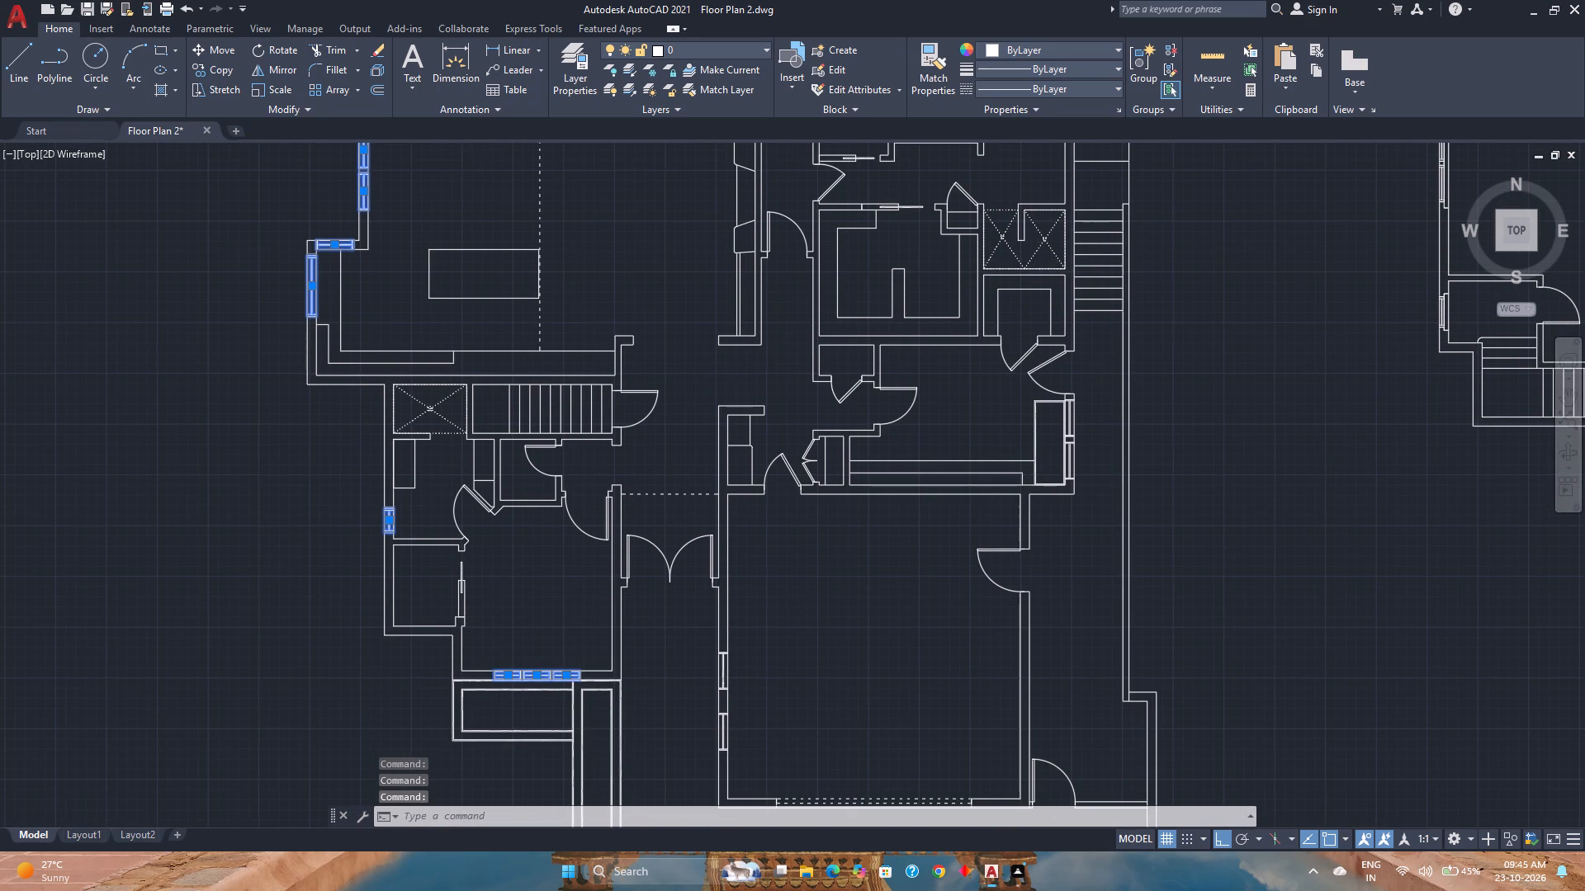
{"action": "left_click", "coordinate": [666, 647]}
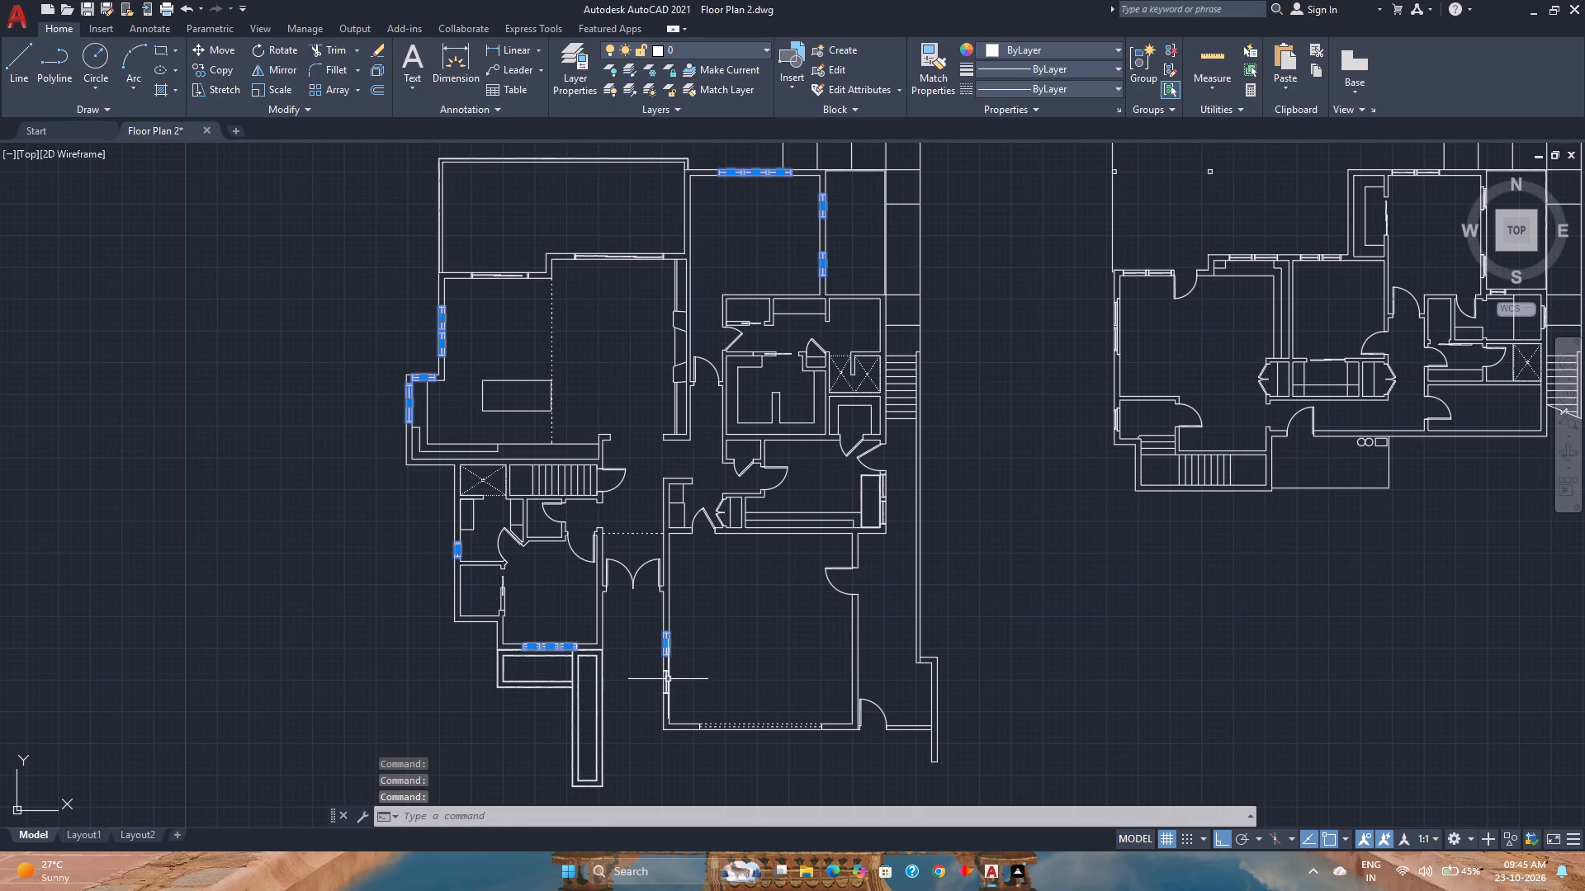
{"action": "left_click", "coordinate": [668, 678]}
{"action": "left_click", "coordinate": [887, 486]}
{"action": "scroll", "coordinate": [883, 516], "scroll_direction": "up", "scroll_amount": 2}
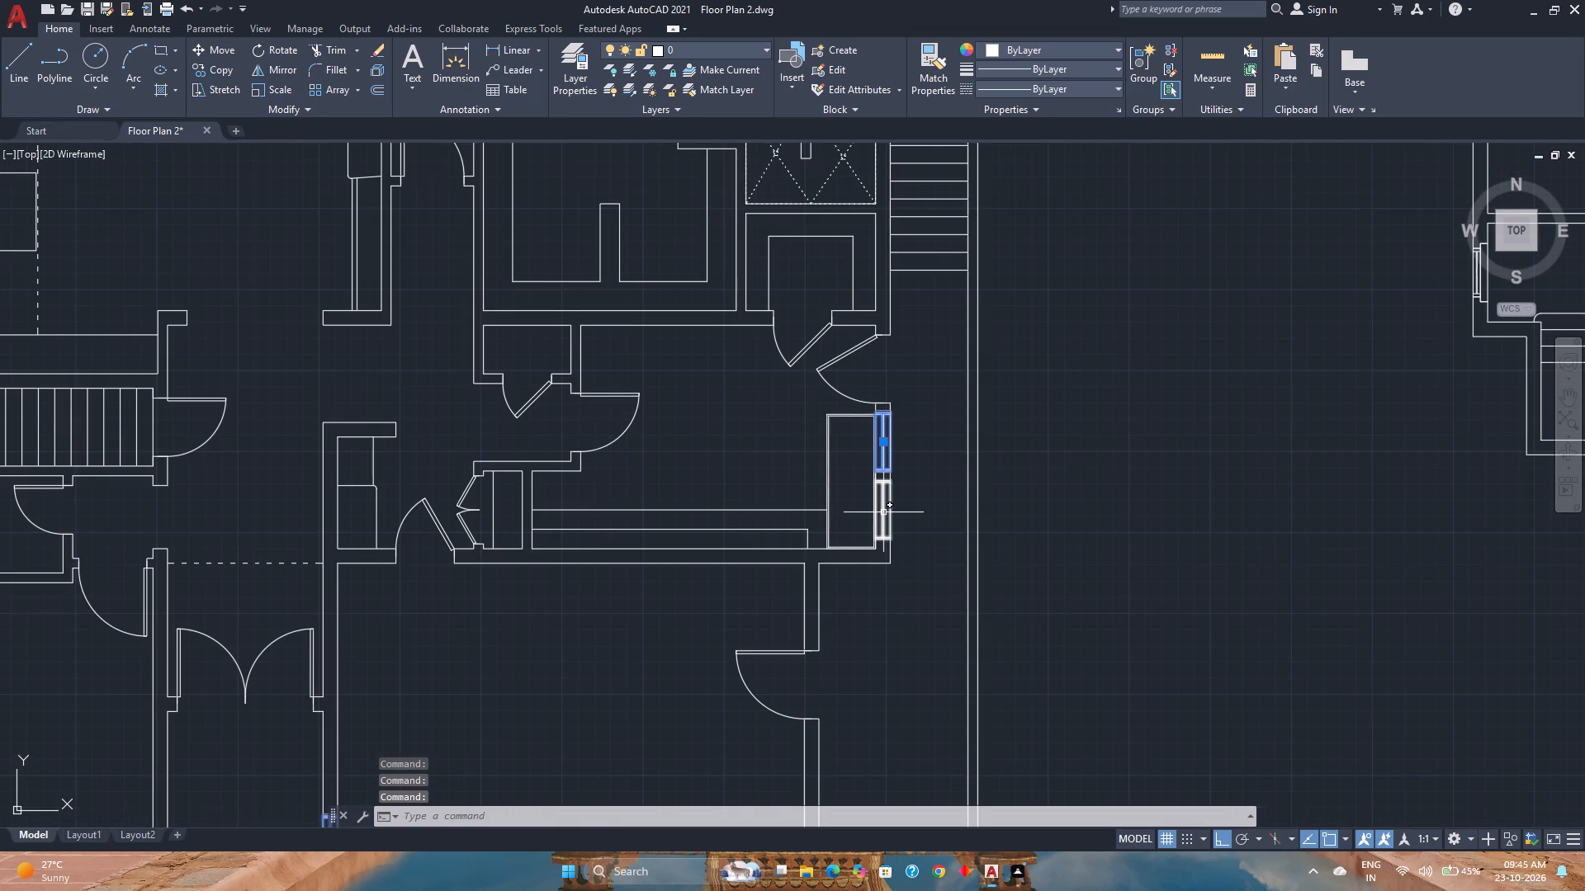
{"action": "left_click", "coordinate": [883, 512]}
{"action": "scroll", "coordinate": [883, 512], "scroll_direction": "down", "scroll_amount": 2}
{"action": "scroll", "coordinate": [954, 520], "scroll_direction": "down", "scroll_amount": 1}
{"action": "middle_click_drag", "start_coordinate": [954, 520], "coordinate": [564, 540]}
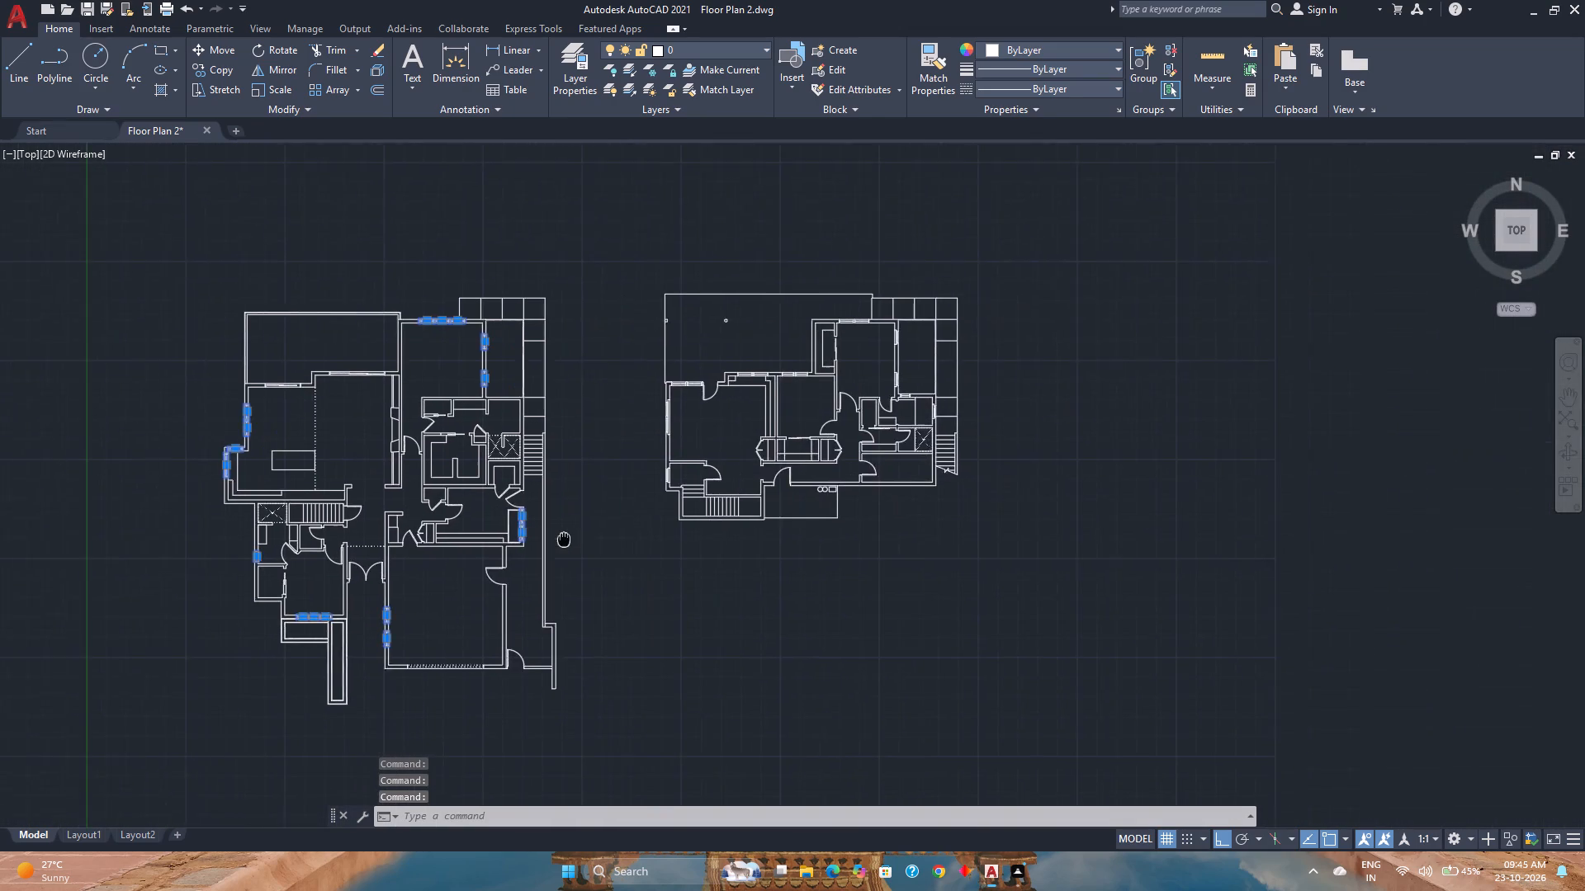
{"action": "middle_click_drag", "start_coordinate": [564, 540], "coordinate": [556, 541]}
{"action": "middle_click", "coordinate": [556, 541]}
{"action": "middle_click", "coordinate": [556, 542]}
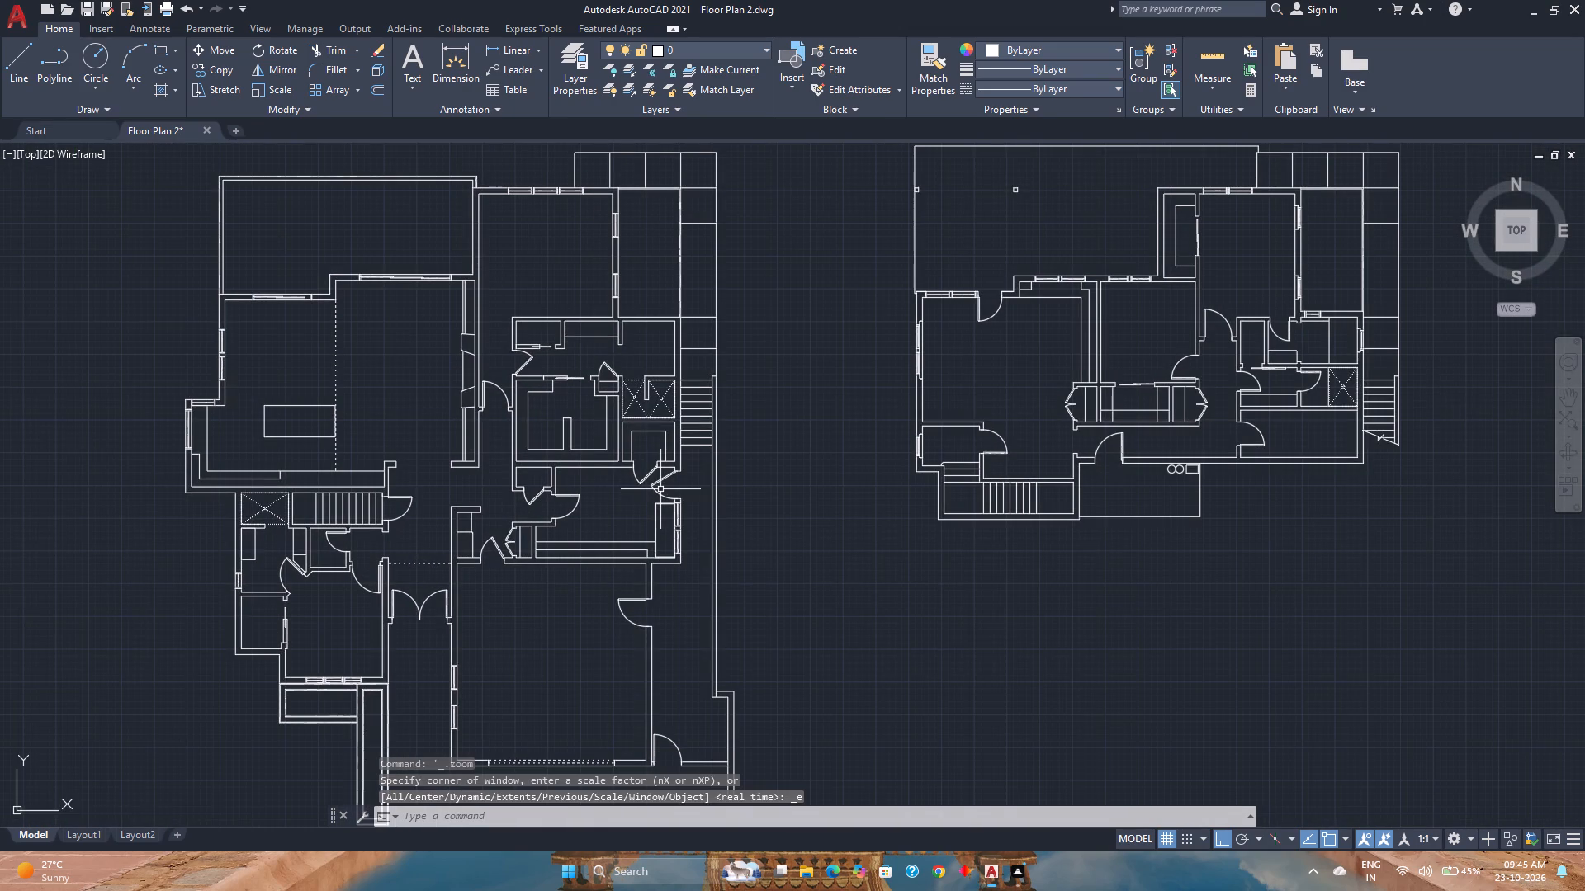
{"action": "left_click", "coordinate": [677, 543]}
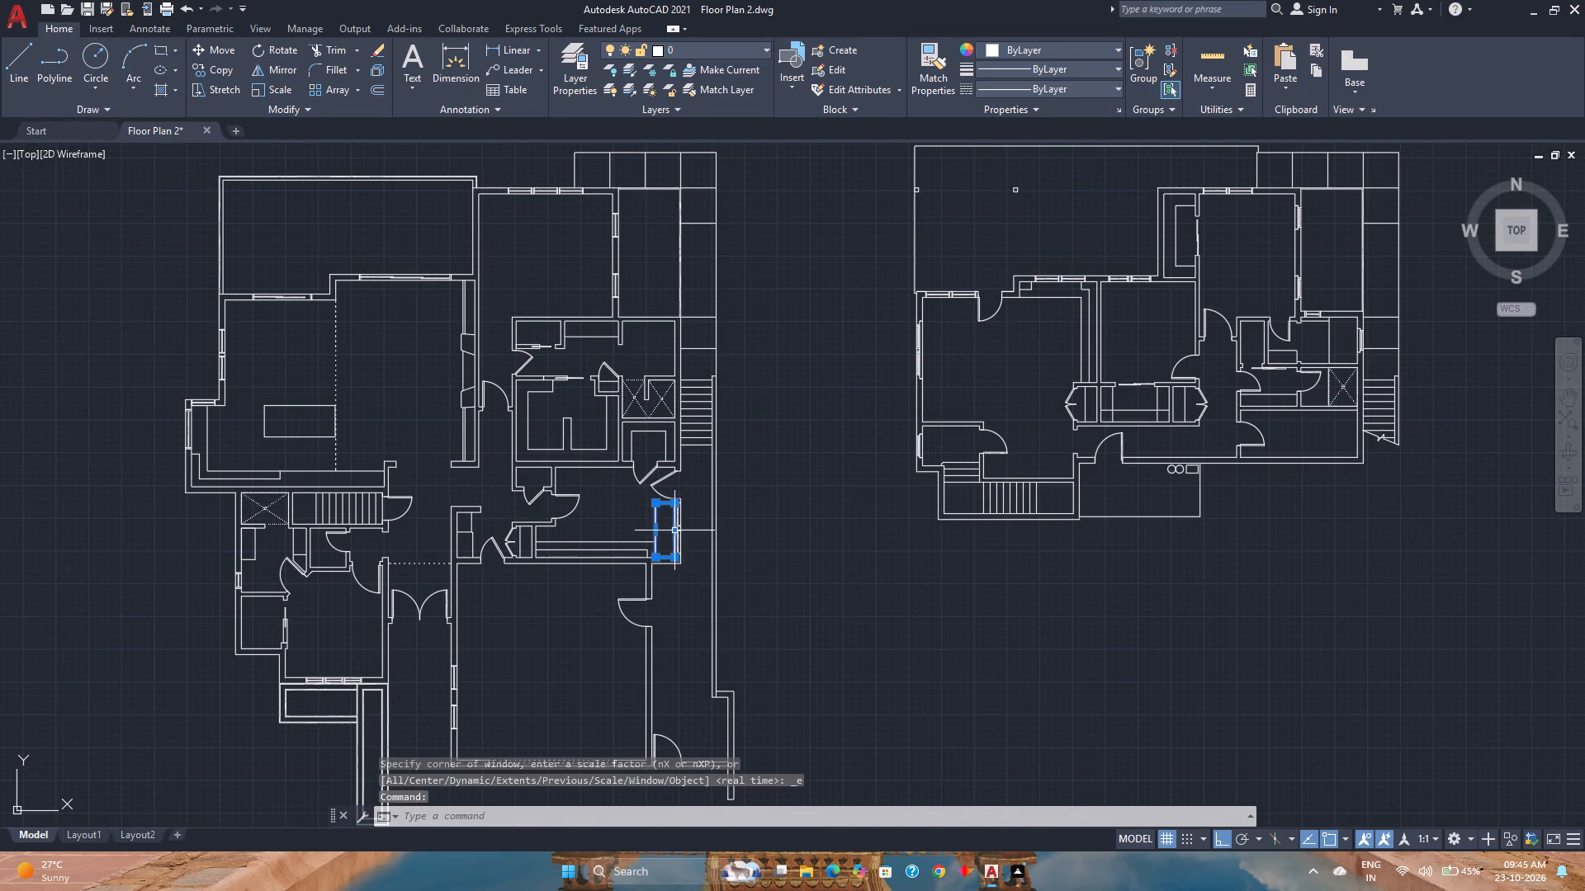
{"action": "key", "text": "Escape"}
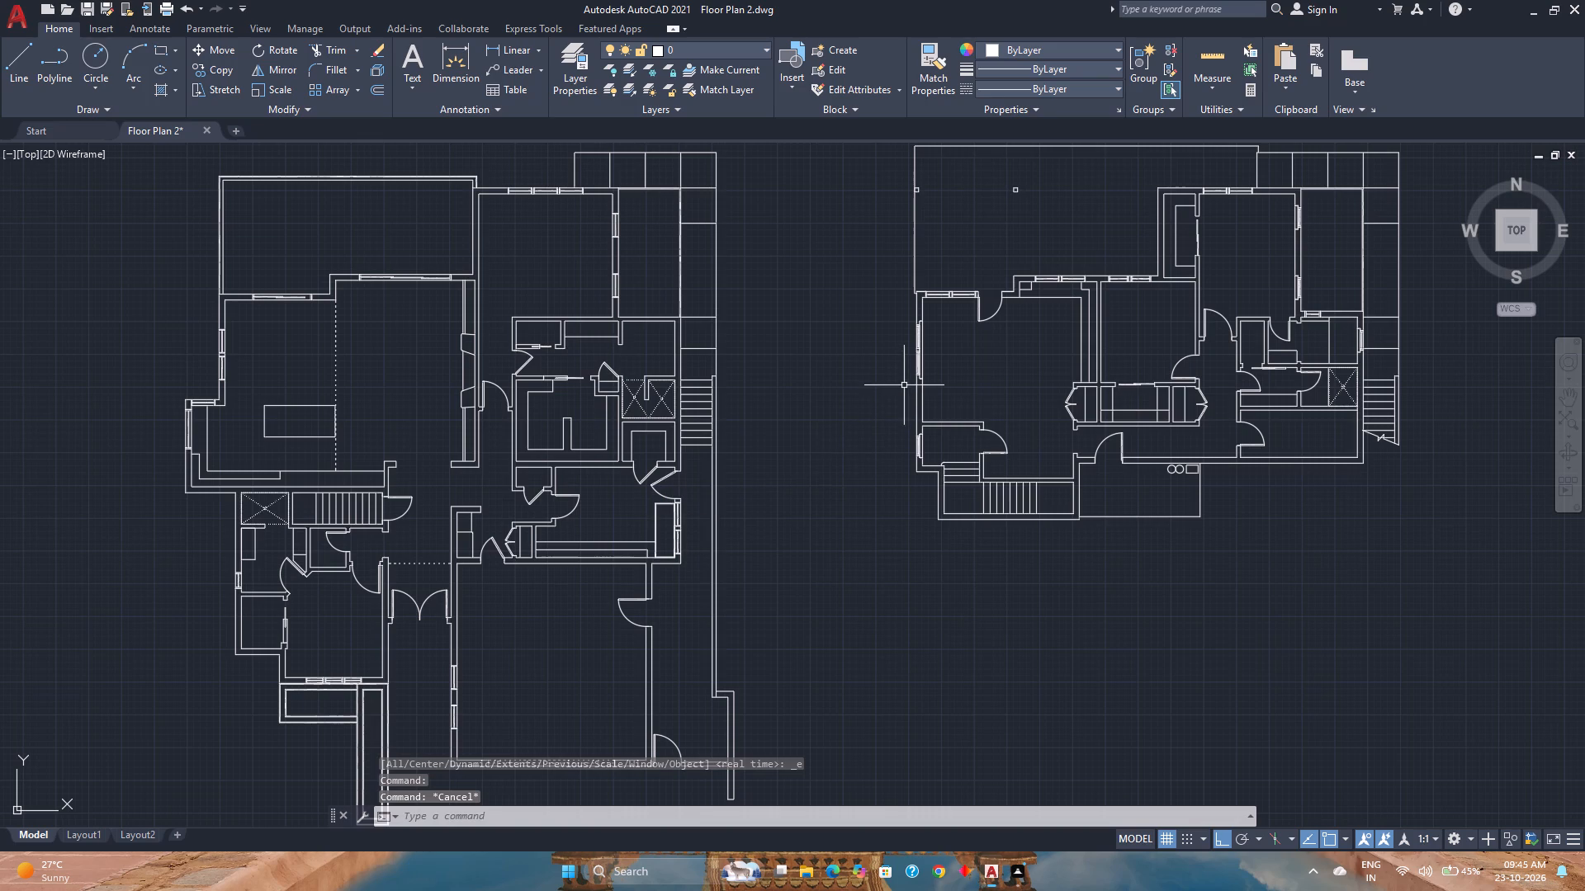
Assign the smaller plan's window blocks on its west, north and east sides to the Windows layer.
{"action": "left_click", "coordinate": [916, 358]}
{"action": "scroll", "coordinate": [914, 376], "scroll_direction": "up", "scroll_amount": 3}
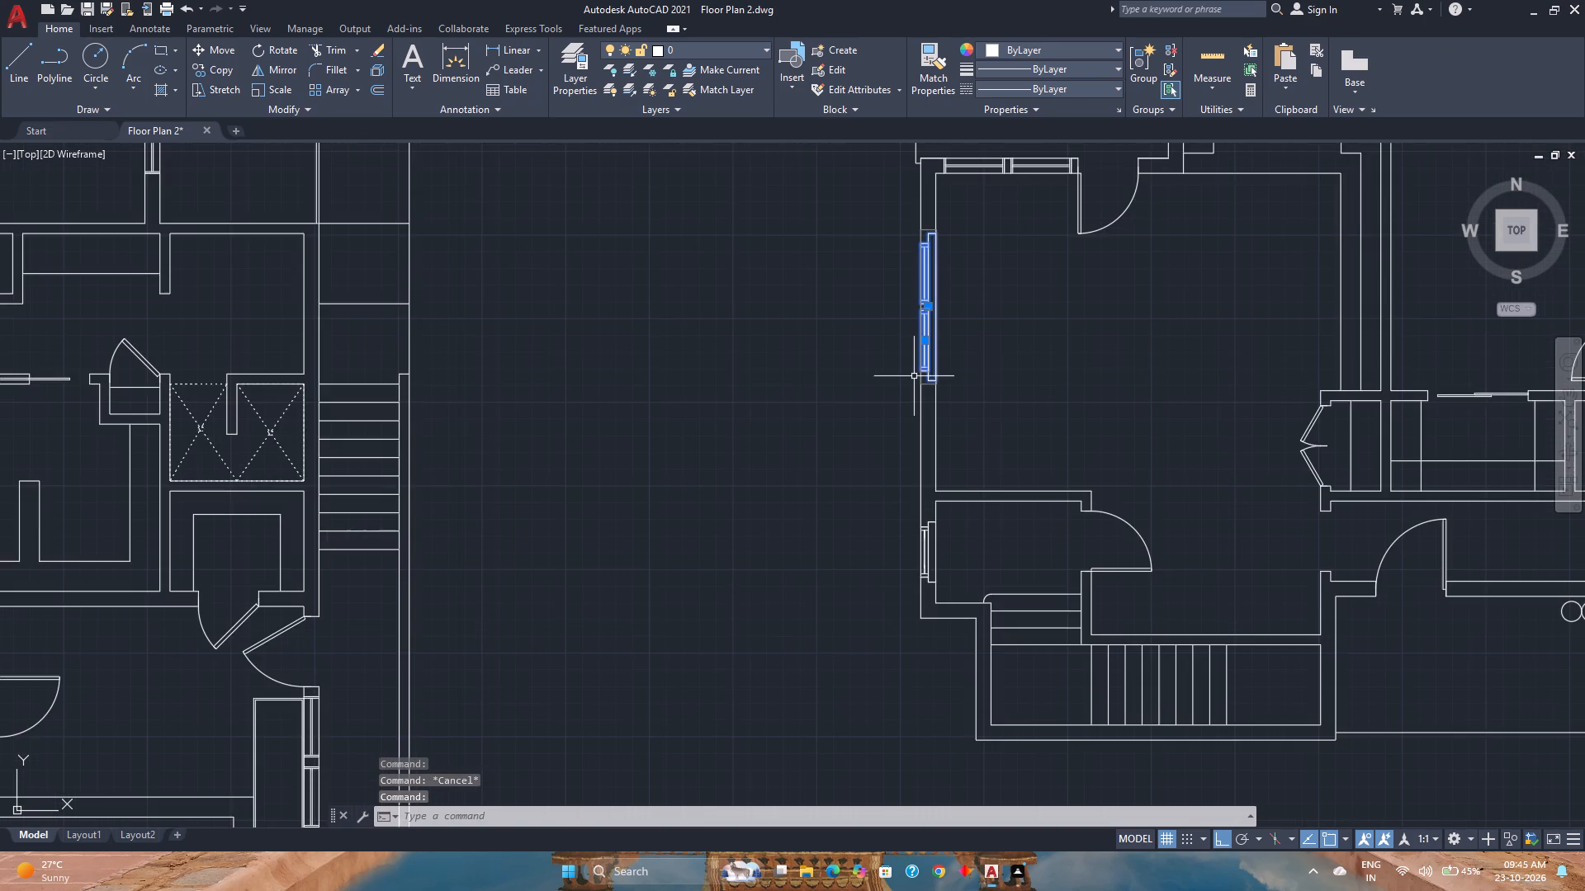
{"action": "scroll", "coordinate": [910, 397], "scroll_direction": "up", "scroll_amount": 2}
{"action": "middle_click_drag", "start_coordinate": [910, 397], "coordinate": [760, 748]}
{"action": "middle_click", "coordinate": [760, 748]}
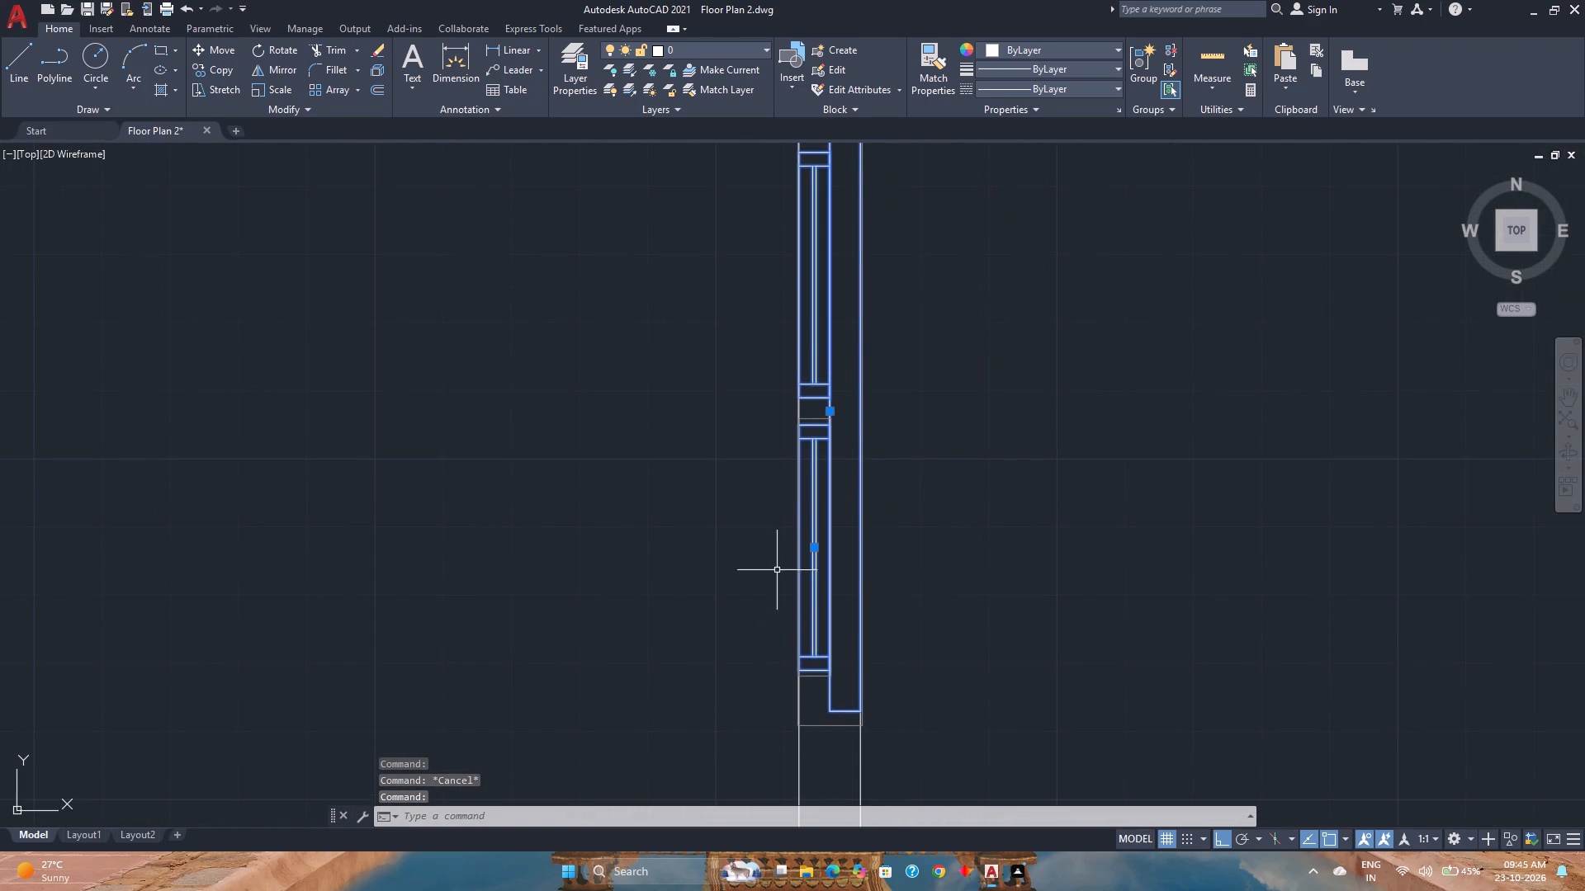
{"action": "scroll", "coordinate": [780, 551], "scroll_direction": "down", "scroll_amount": 4}
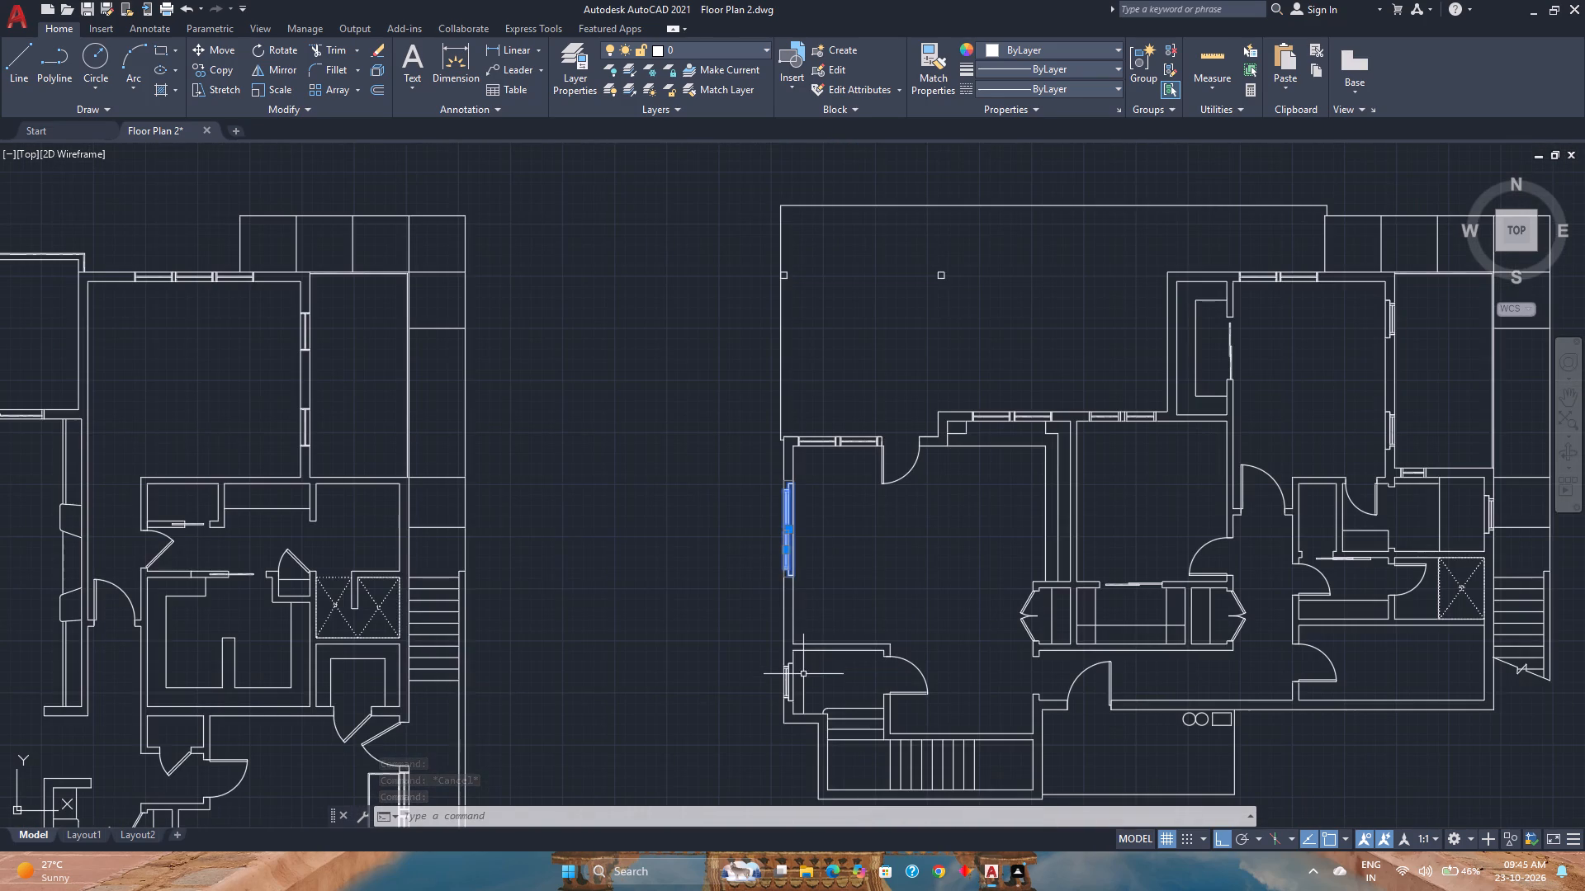
{"action": "left_click", "coordinate": [788, 687]}
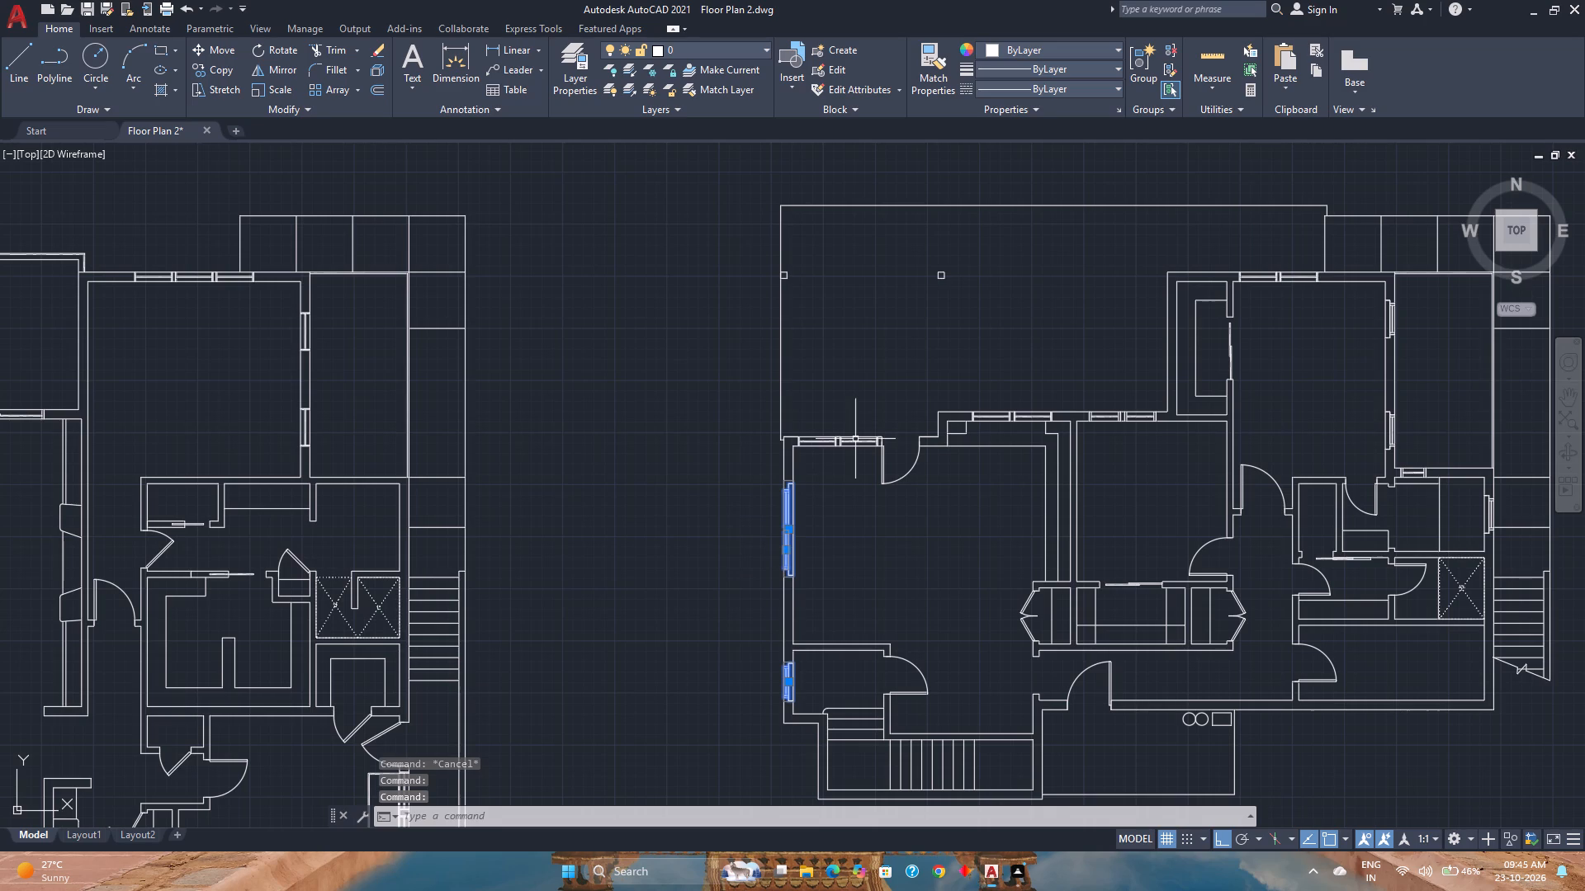
{"action": "left_click", "coordinate": [855, 440]}
{"action": "left_click", "coordinate": [818, 441]}
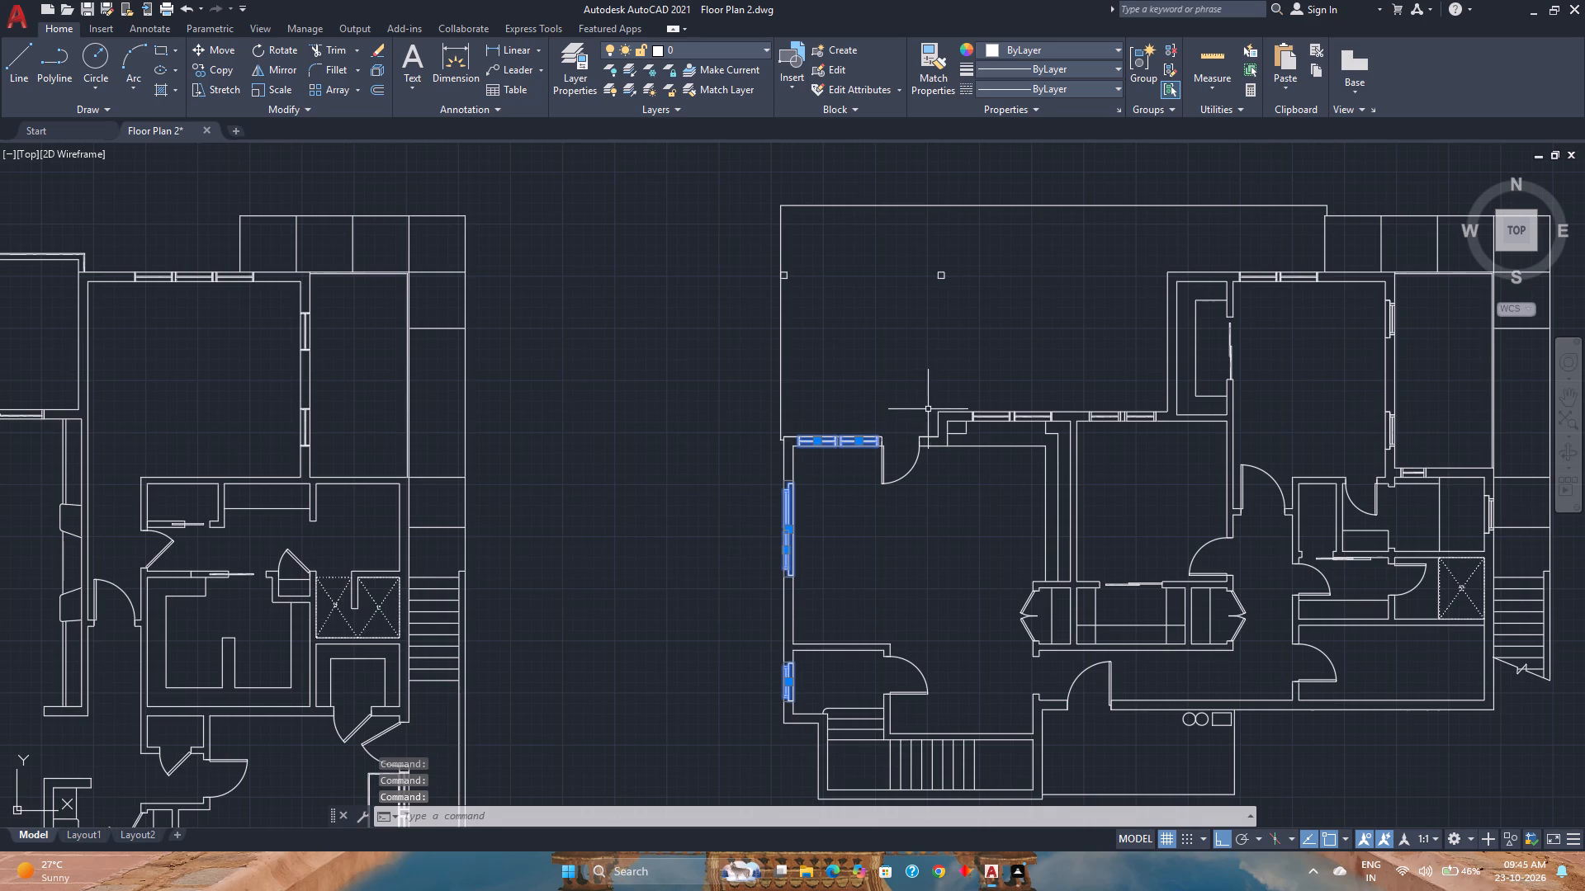
{"action": "left_click", "coordinate": [989, 414]}
{"action": "left_click", "coordinate": [1034, 419]}
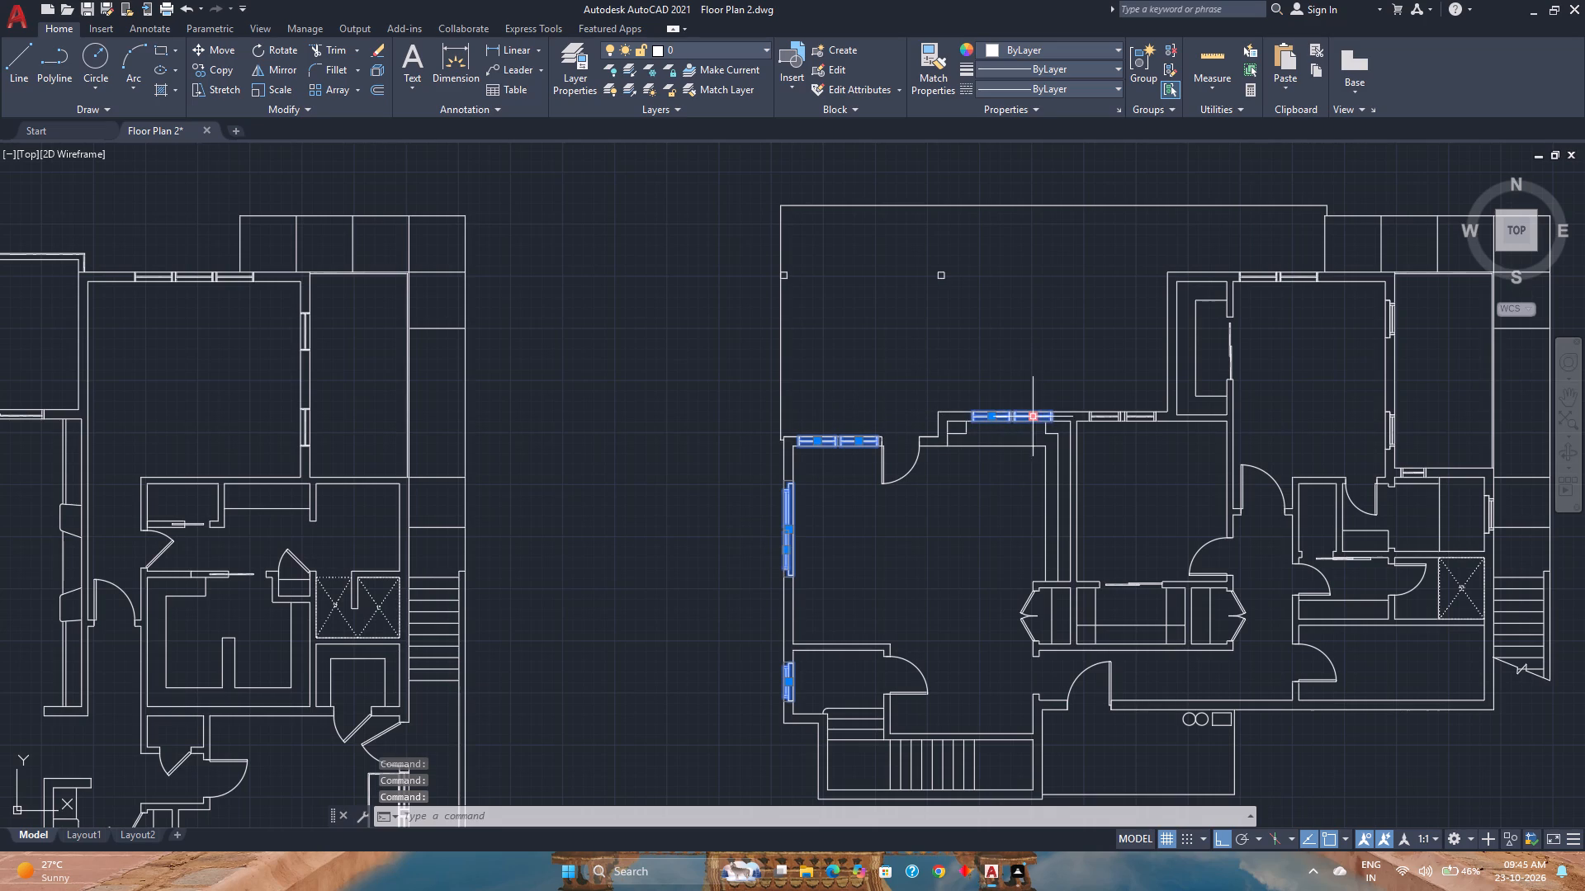
{"action": "left_click", "coordinate": [1105, 418]}
{"action": "left_click", "coordinate": [1134, 416]}
{"action": "left_click", "coordinate": [1261, 275]}
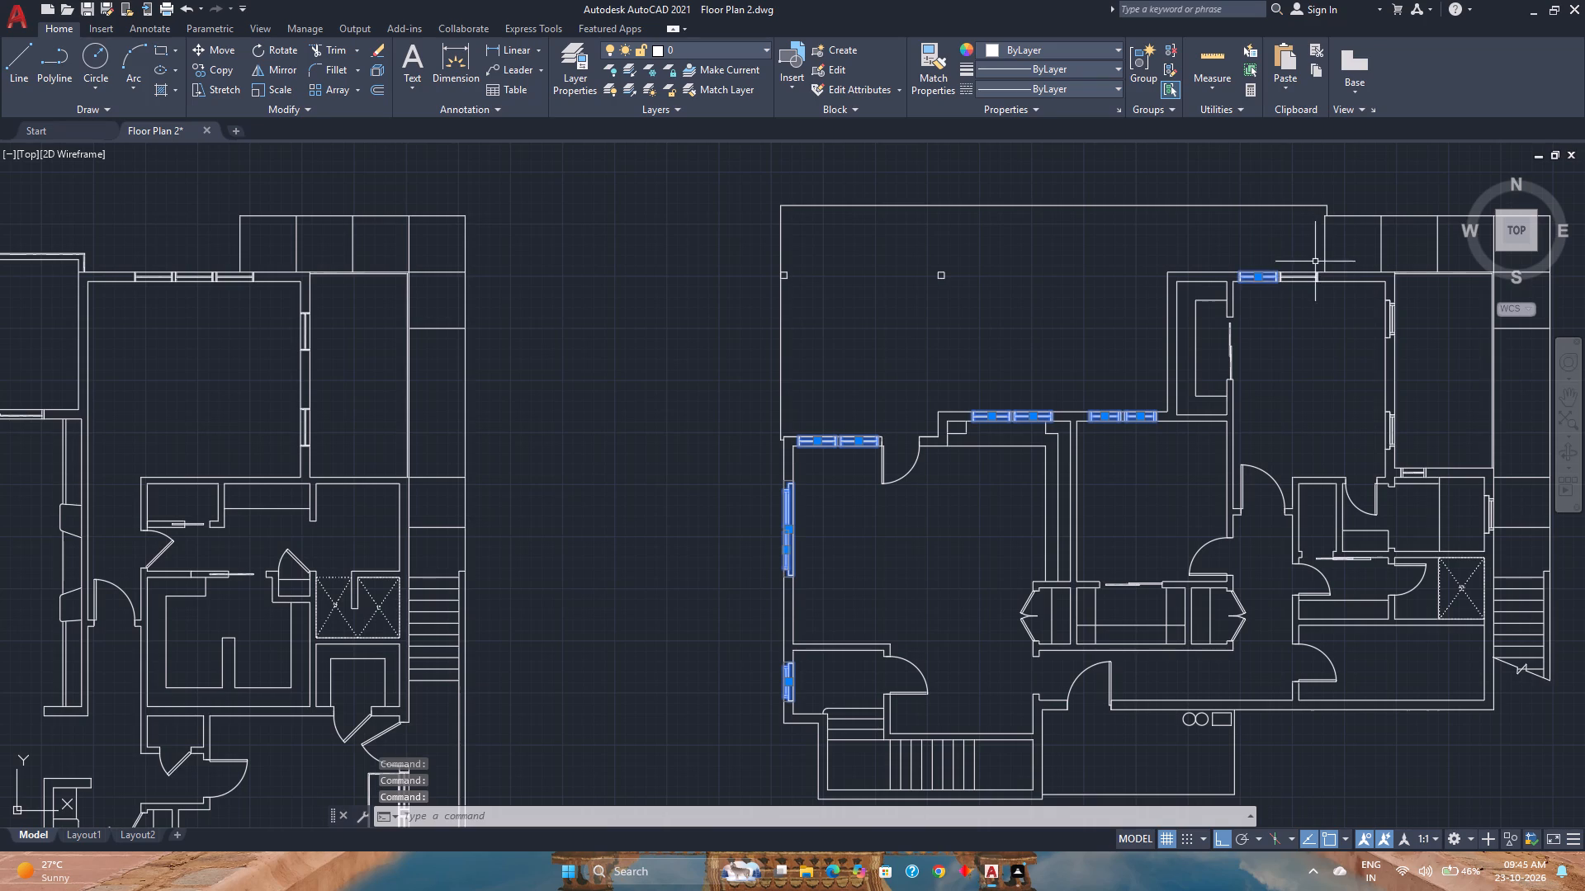
{"action": "left_click", "coordinate": [1308, 273]}
{"action": "scroll", "coordinate": [845, 515], "scroll_direction": "down", "scroll_amount": 1}
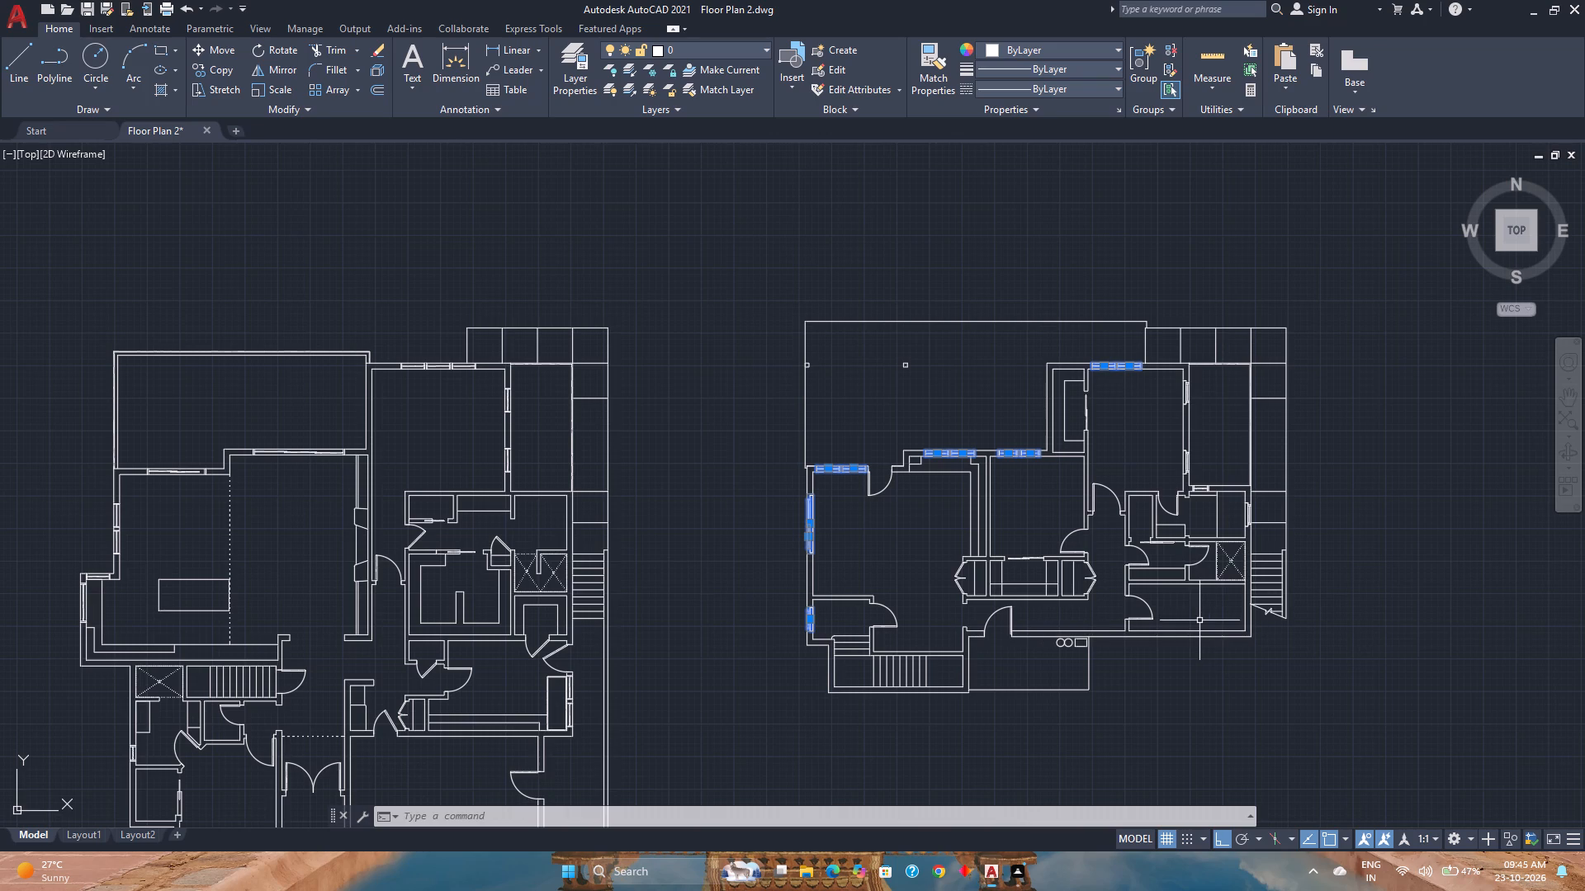
{"action": "left_click", "coordinate": [1200, 490]}
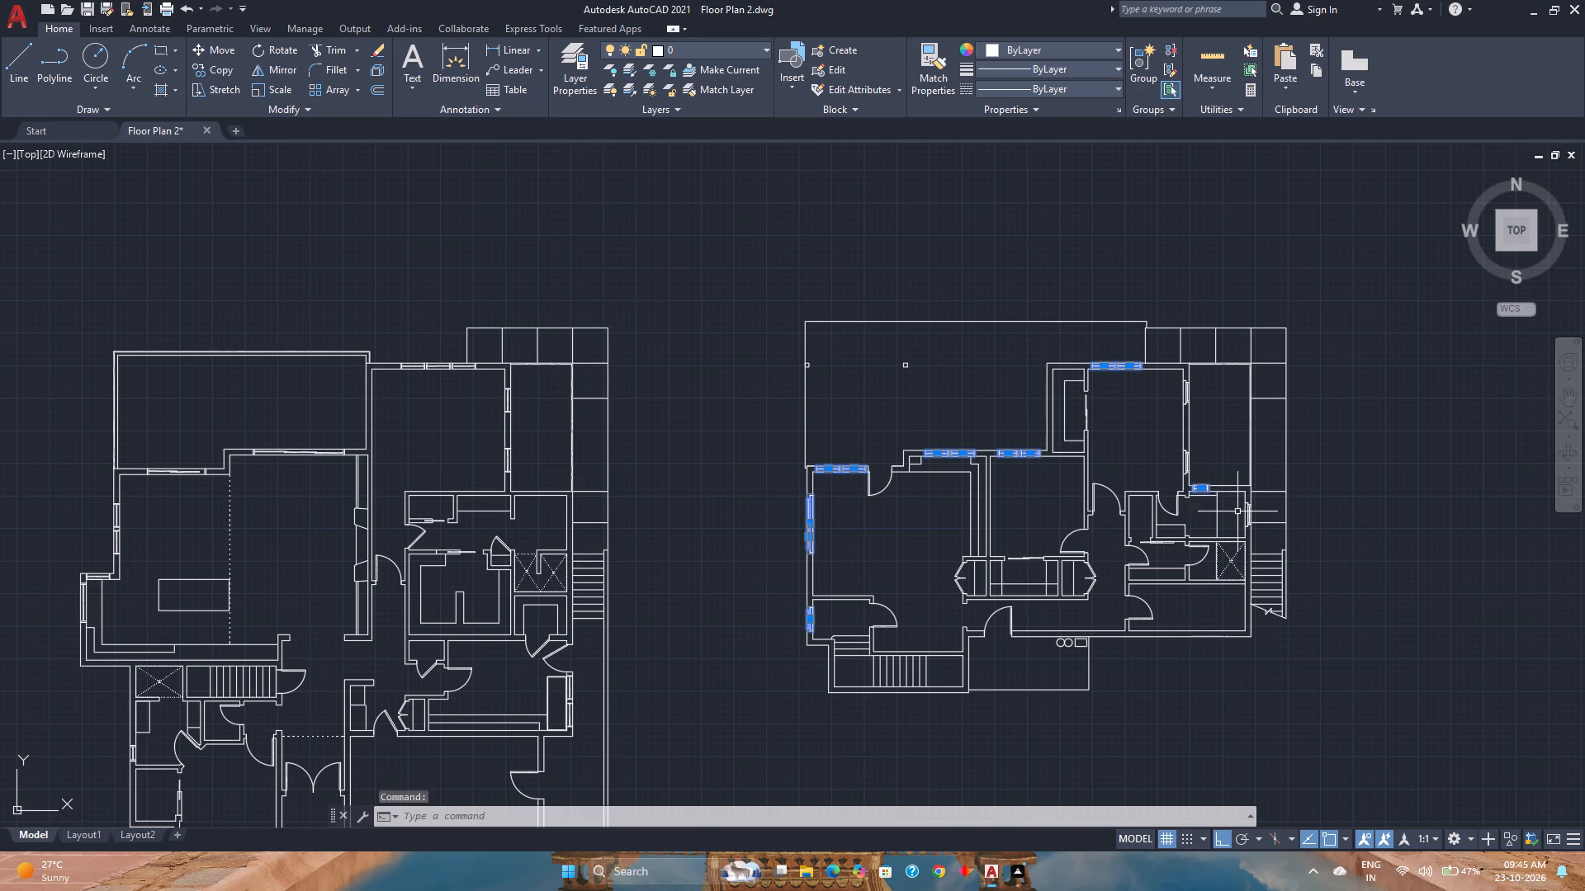
{"action": "left_click", "coordinate": [1249, 512]}
{"action": "left_click", "coordinate": [1188, 467]}
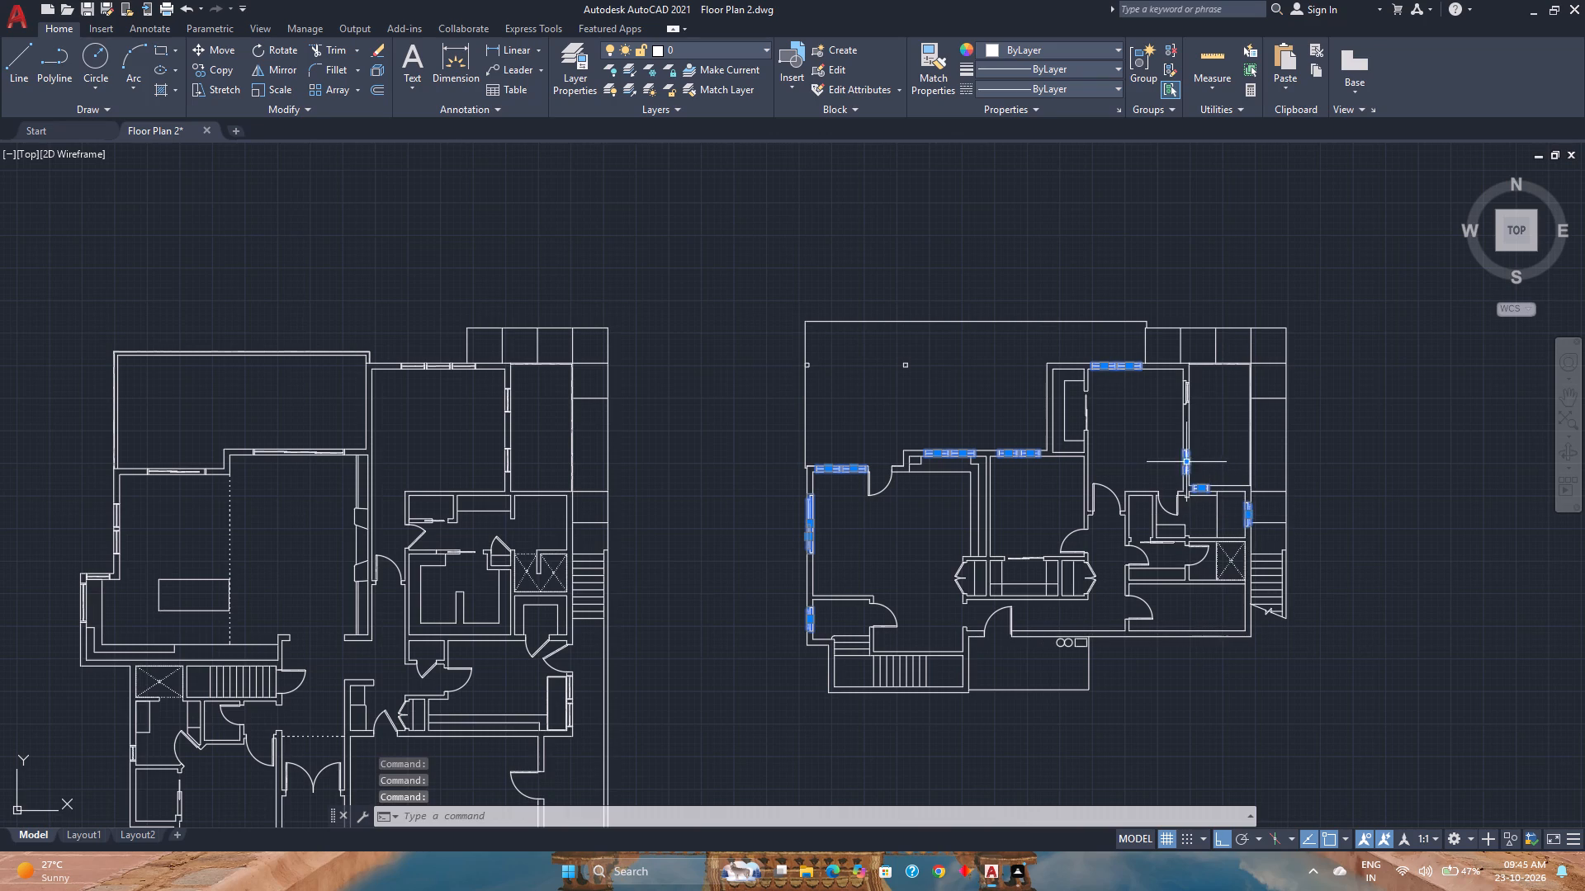
{"action": "left_click", "coordinate": [1184, 398]}
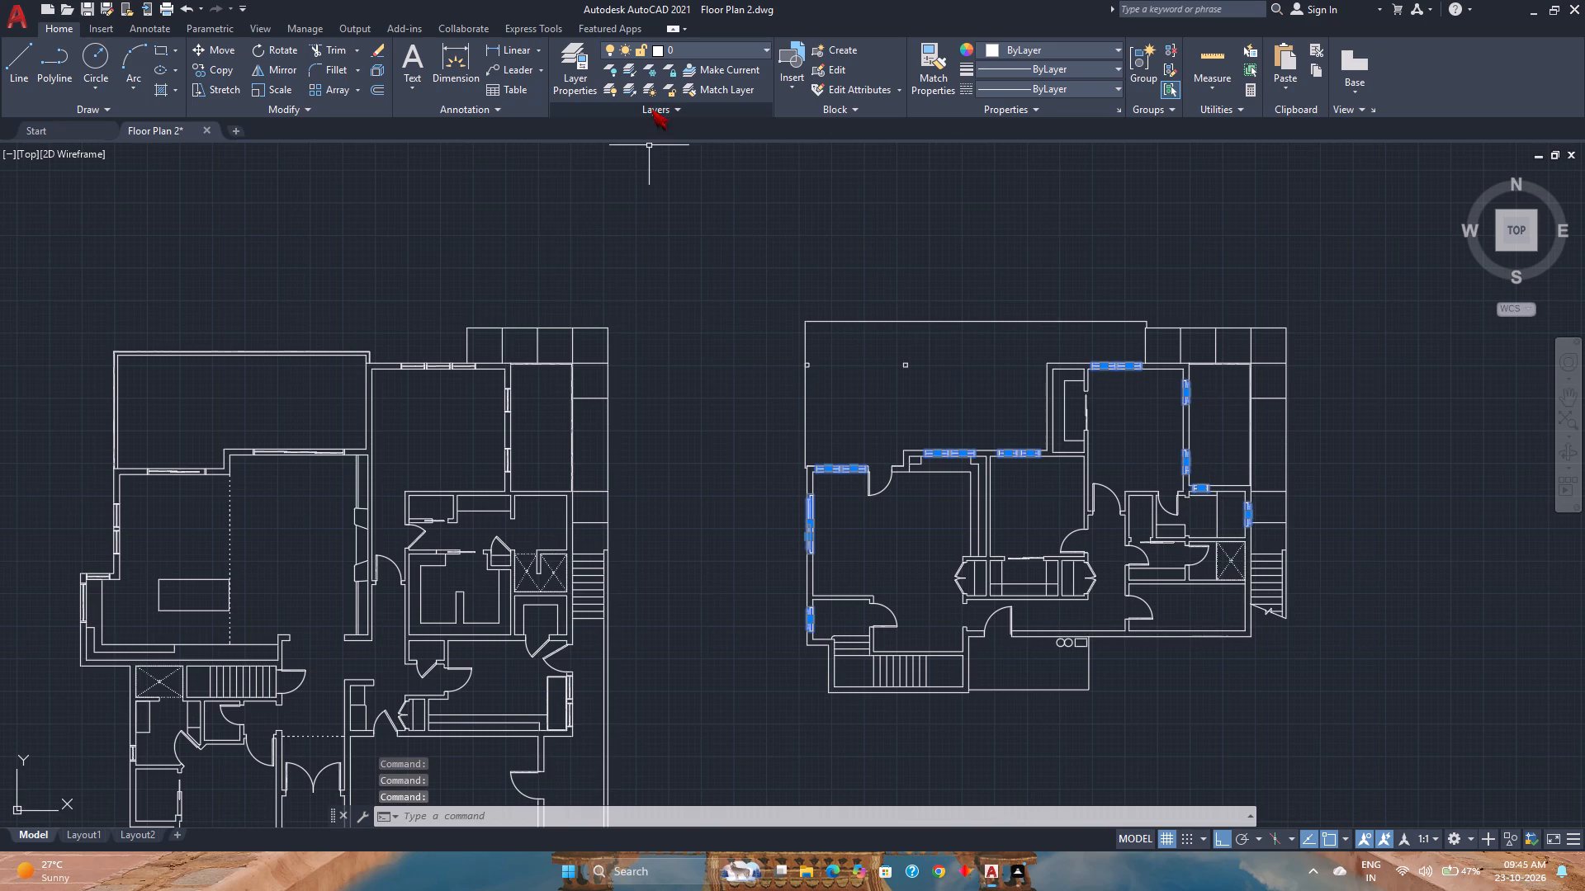
{"action": "left_click", "coordinate": [691, 53]}
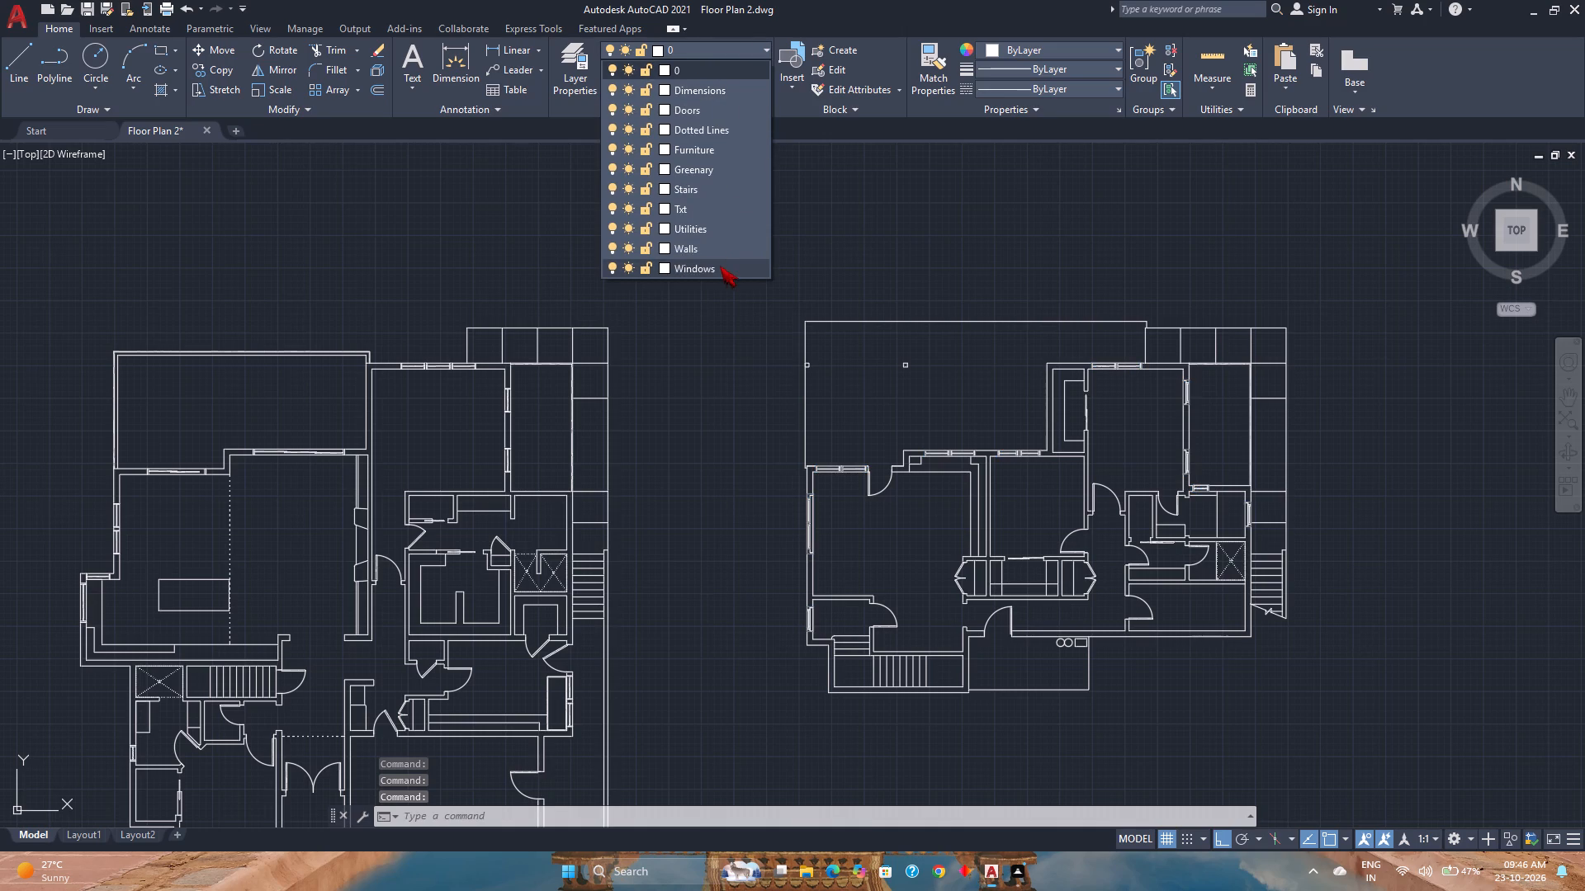
{"action": "left_click", "coordinate": [721, 268]}
{"action": "middle_click_drag", "start_coordinate": [715, 604], "coordinate": [799, 542]}
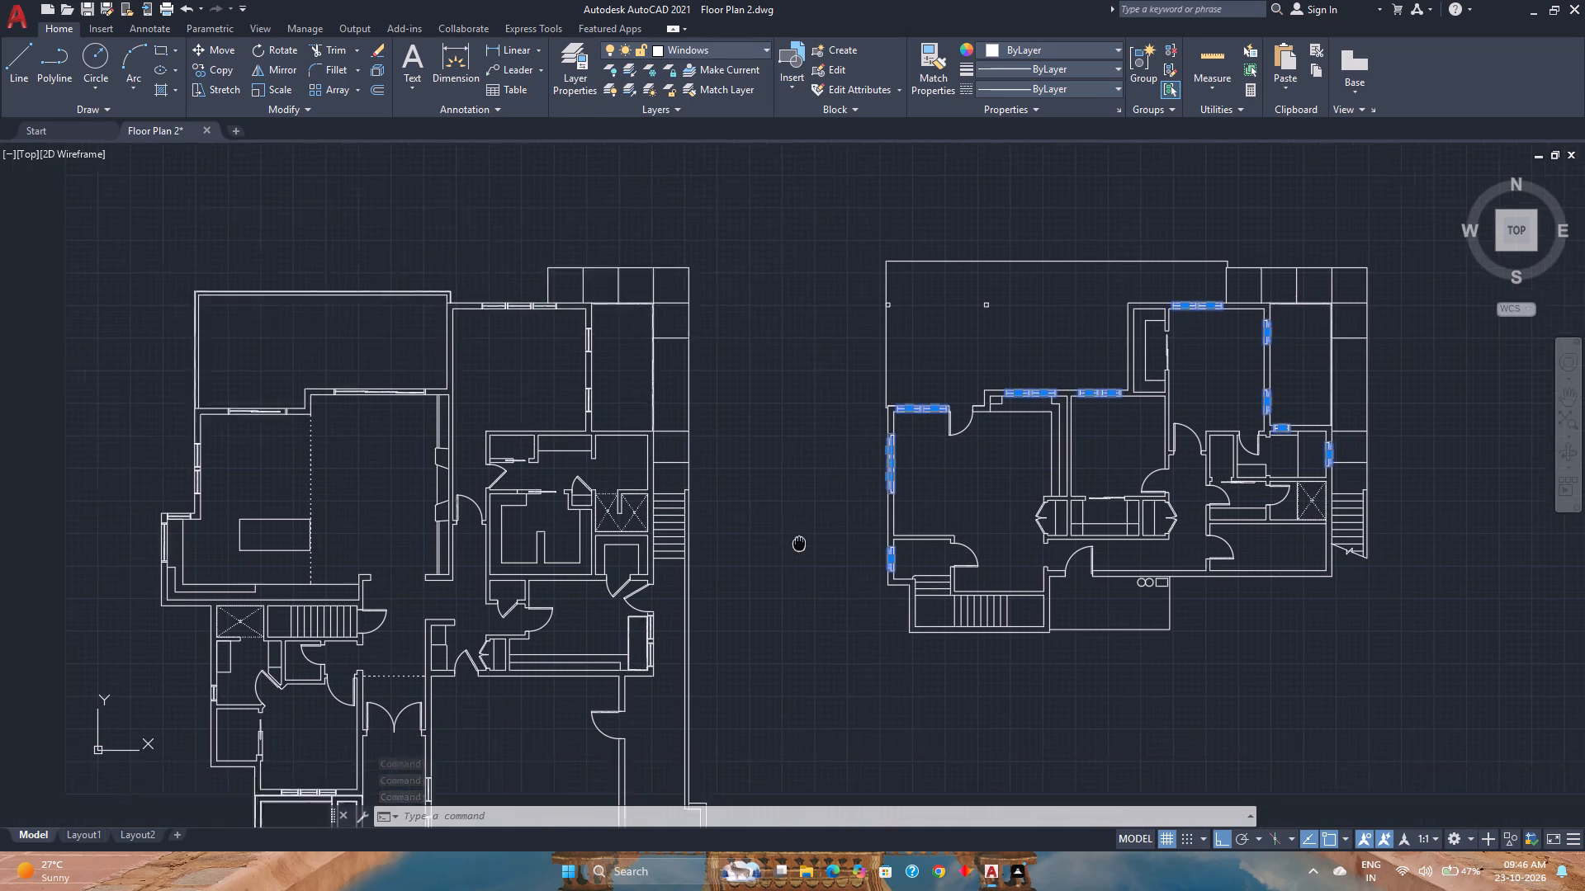
Assign the larger plan's window blocks on its west, north, east and south-side walls to the Windows layer.
{"action": "middle_click_drag", "start_coordinate": [799, 542], "coordinate": [982, 484]}
{"action": "middle_click", "coordinate": [982, 484]}
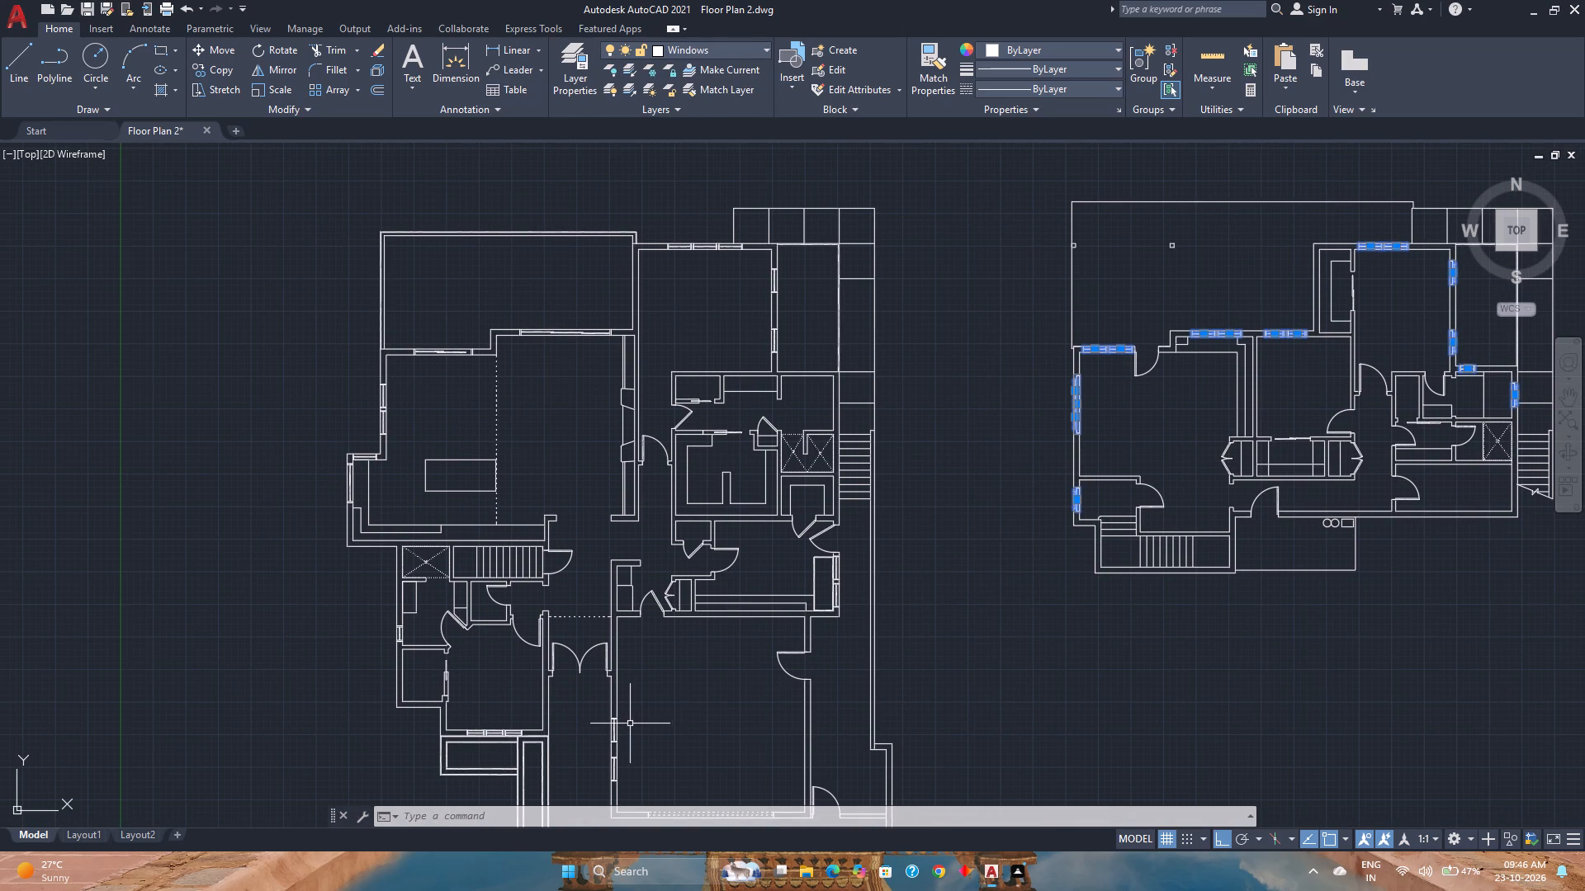
{"action": "key", "text": "Escape"}
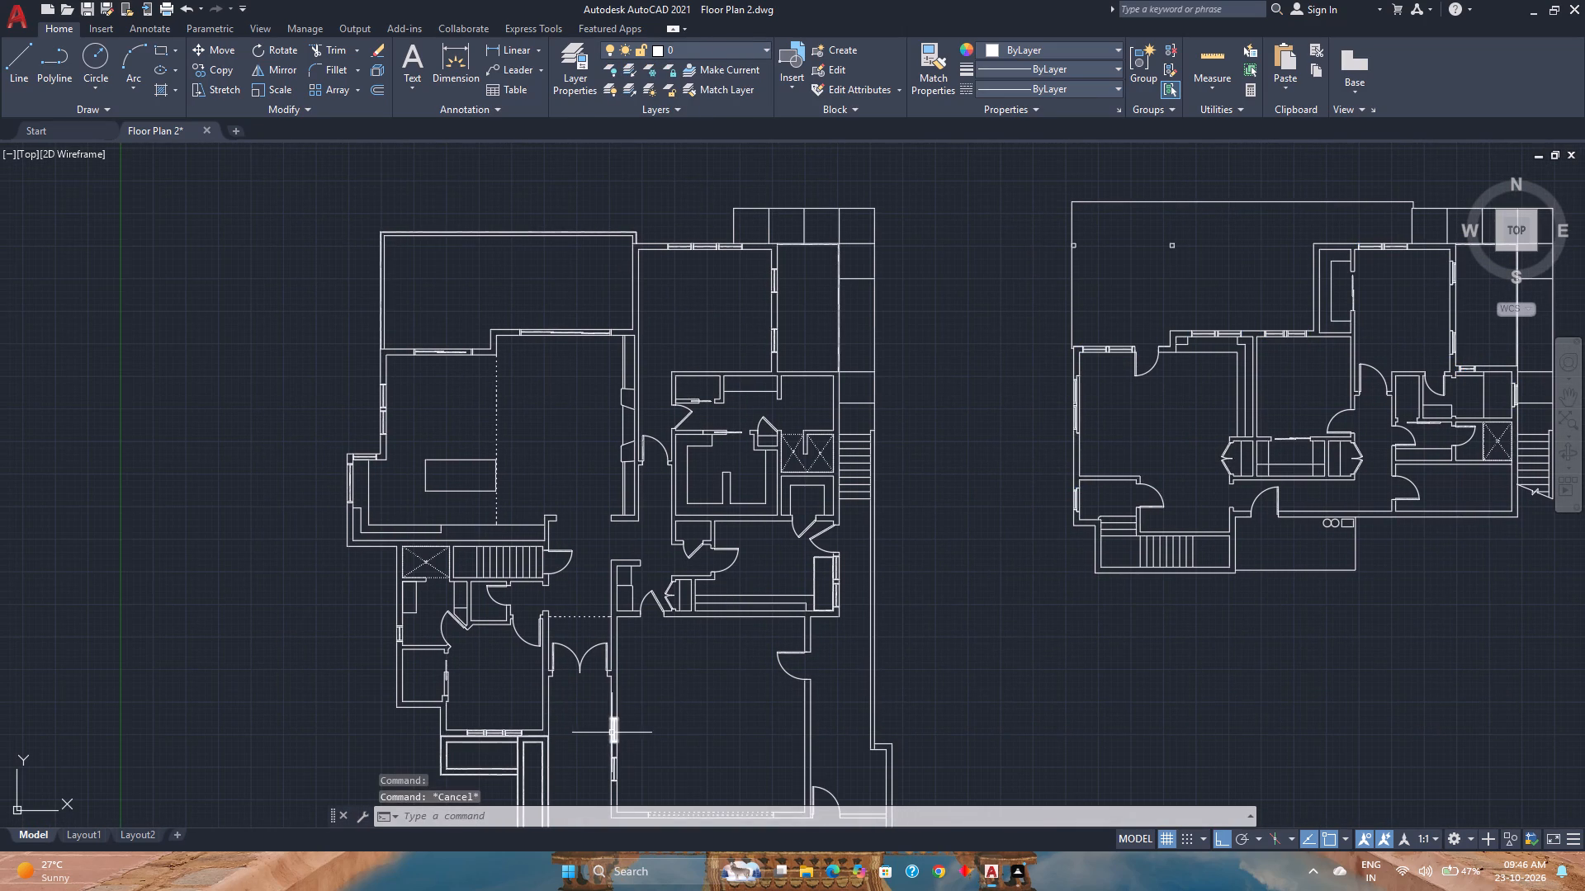
{"action": "left_click", "coordinate": [611, 733]}
{"action": "left_click", "coordinate": [611, 762]}
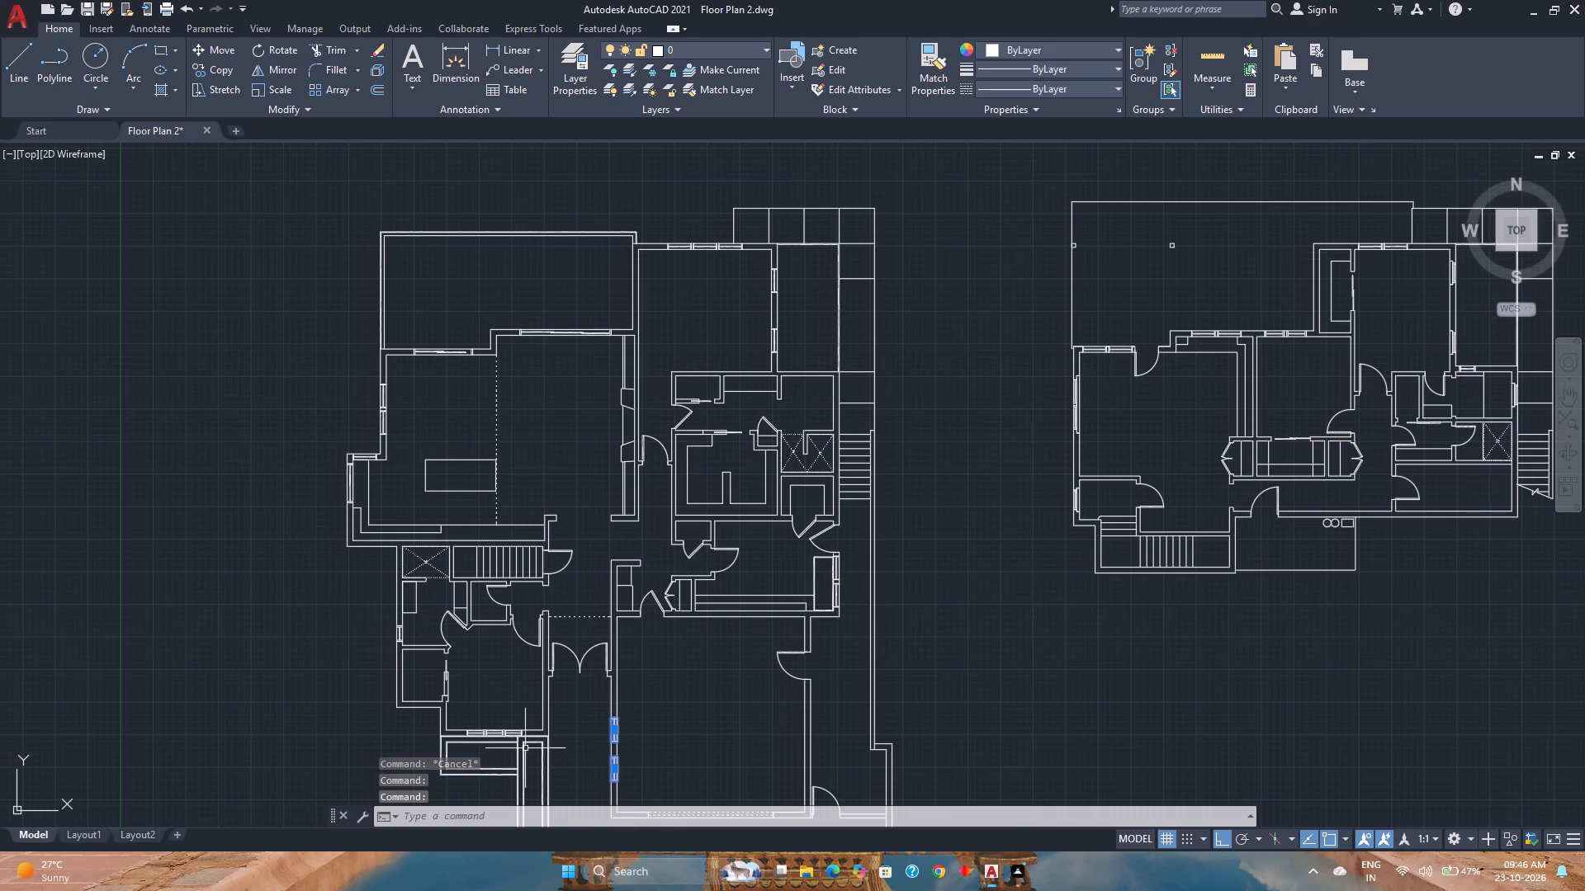
{"action": "left_click", "coordinate": [513, 733]}
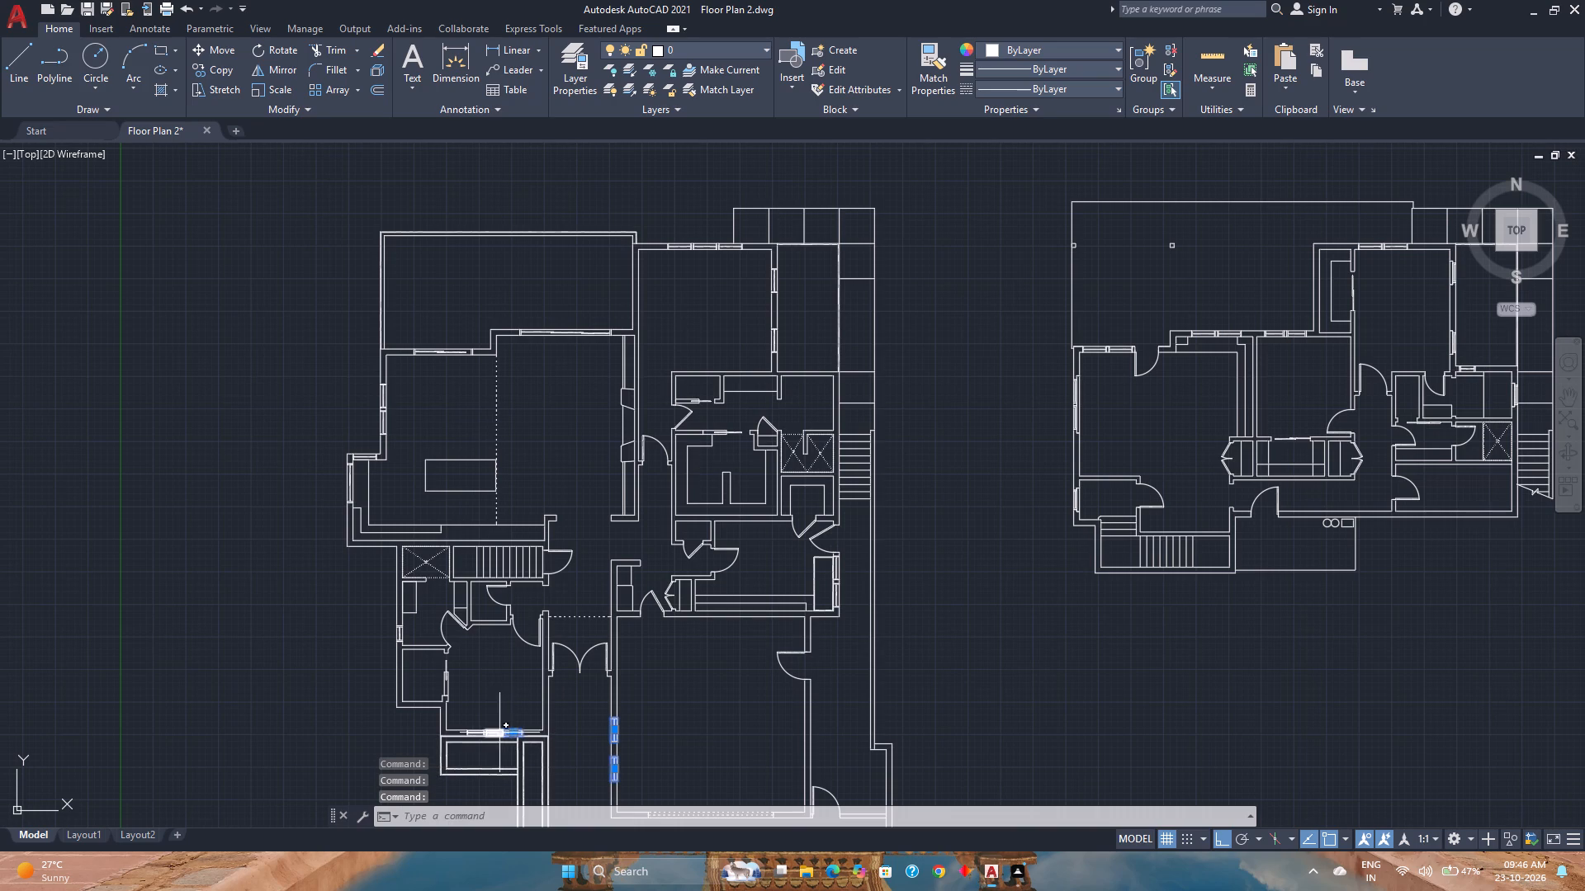
{"action": "left_click", "coordinate": [499, 733]}
{"action": "left_click", "coordinate": [475, 733]}
{"action": "left_click", "coordinate": [404, 631]}
{"action": "left_click", "coordinate": [347, 492]}
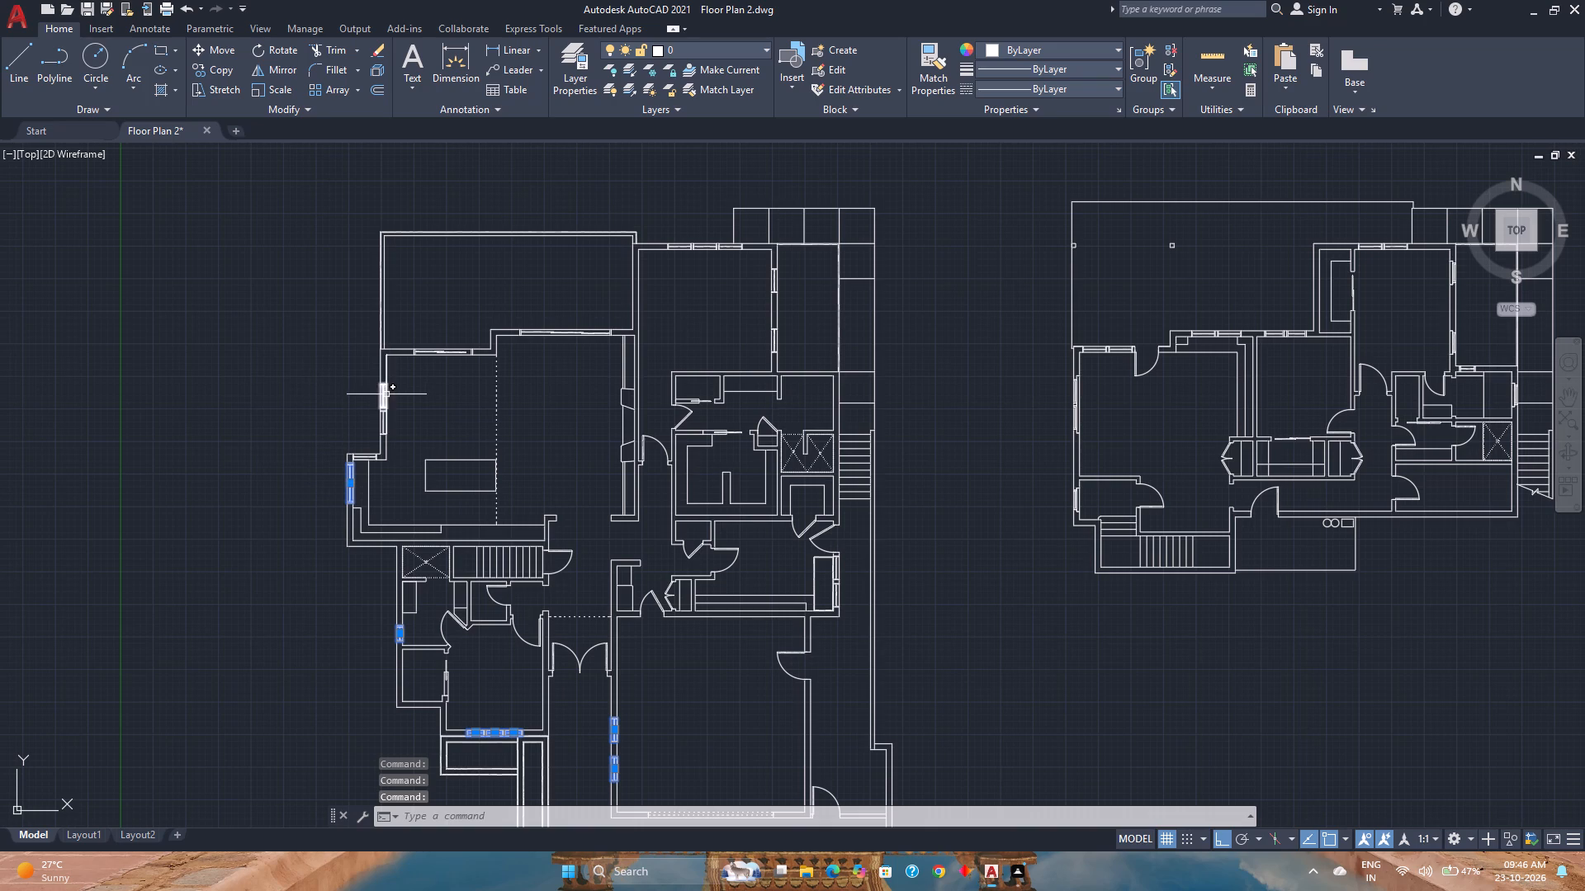
{"action": "left_click", "coordinate": [386, 394]}
{"action": "left_click", "coordinate": [384, 419]}
{"action": "left_click", "coordinate": [679, 245]}
{"action": "left_click", "coordinate": [705, 244]}
{"action": "left_click", "coordinate": [729, 244]}
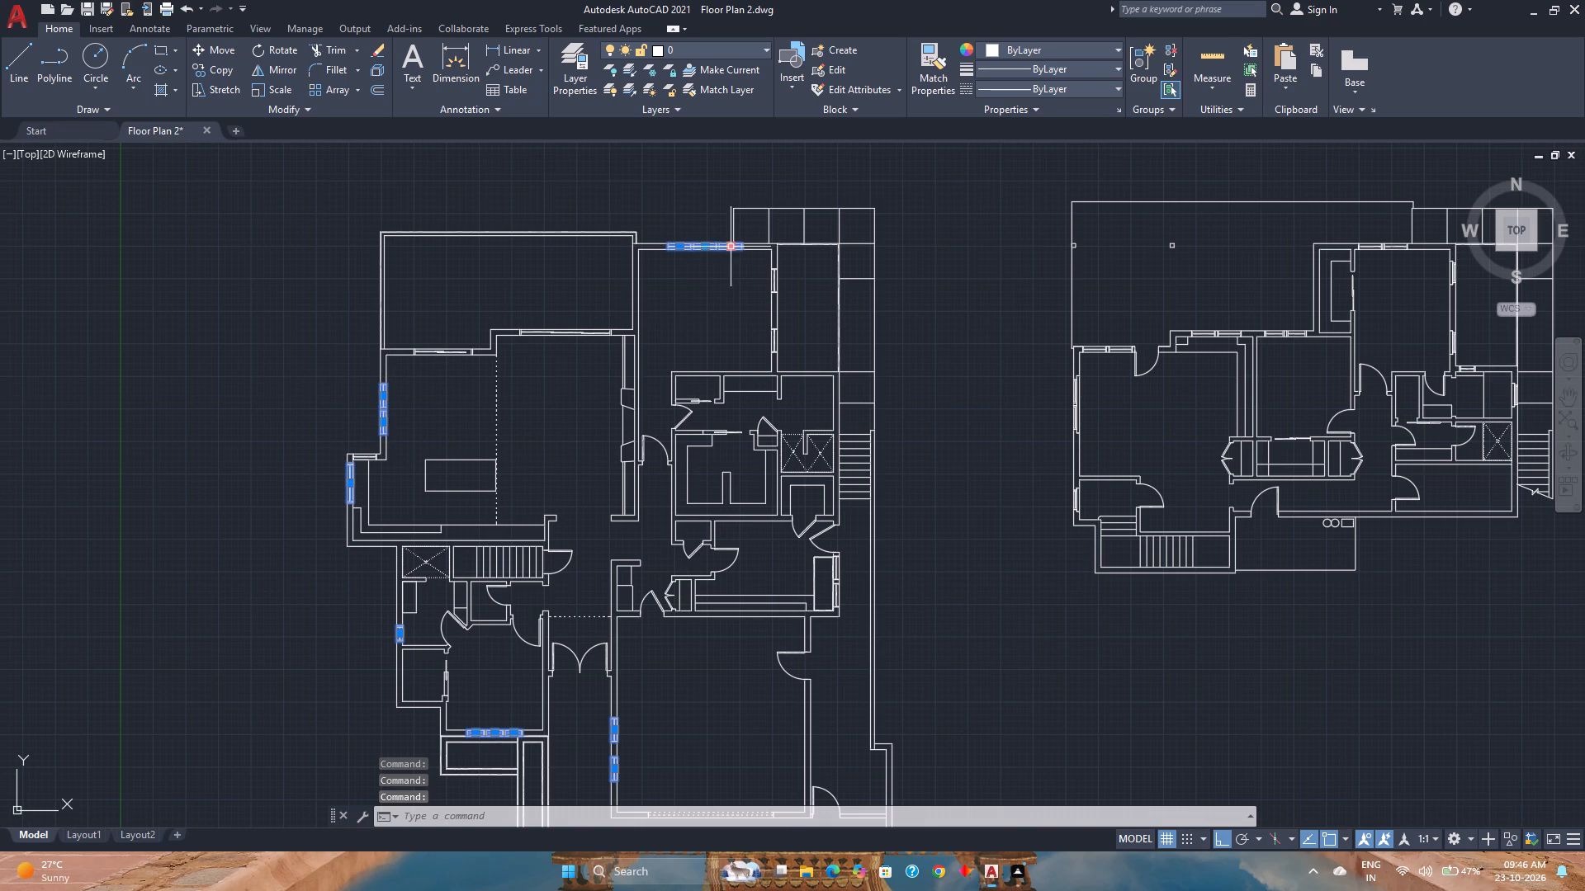
{"action": "left_click", "coordinate": [776, 286]}
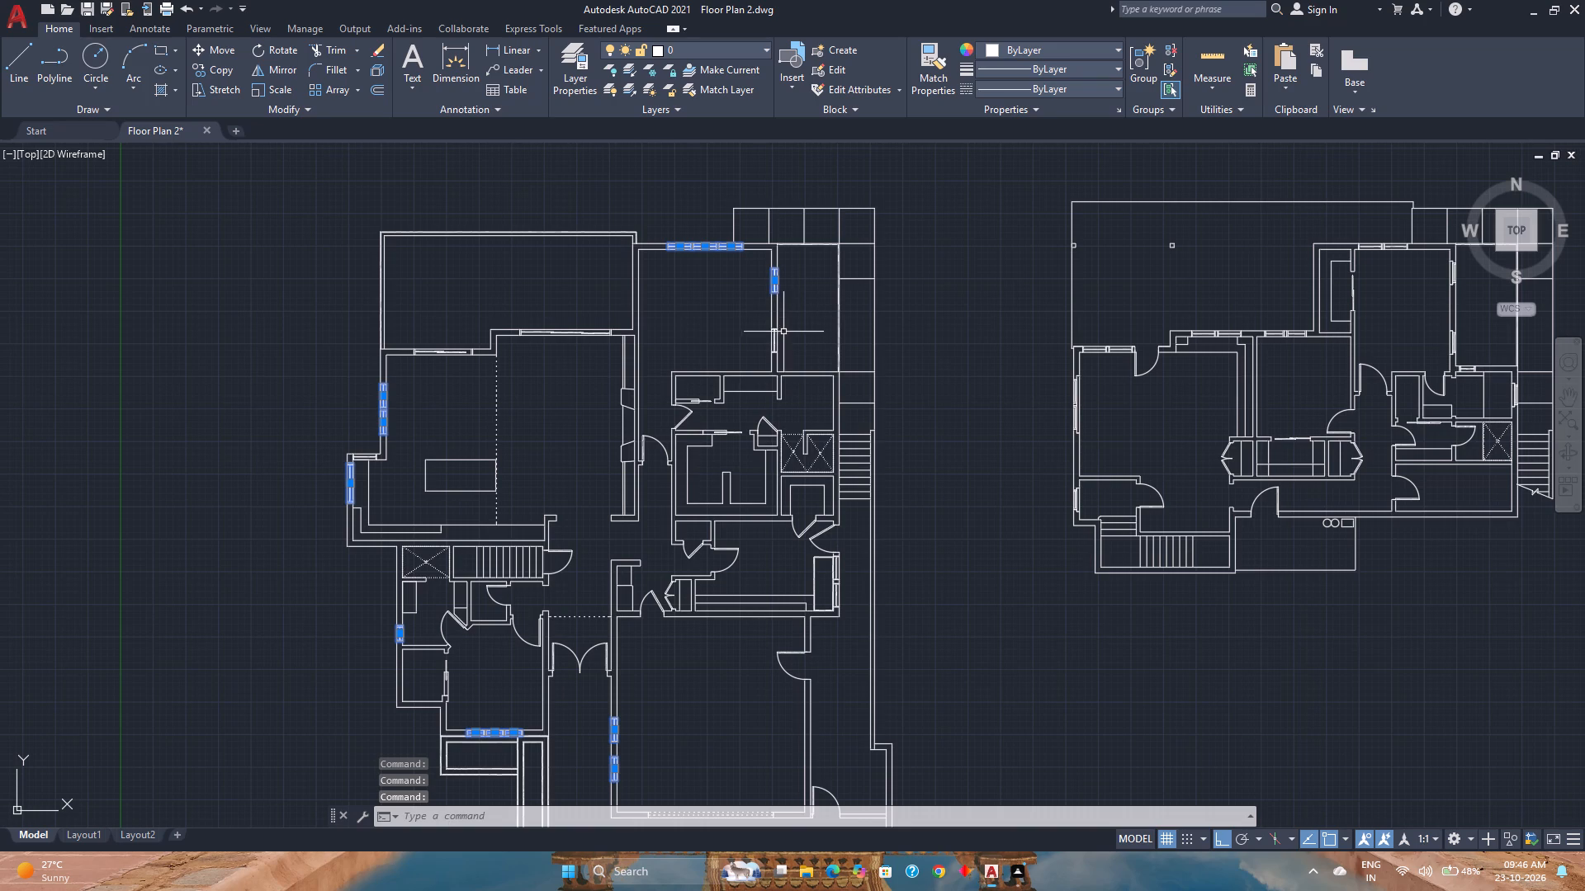
{"action": "left_click", "coordinate": [774, 341]}
{"action": "left_click", "coordinate": [836, 569]}
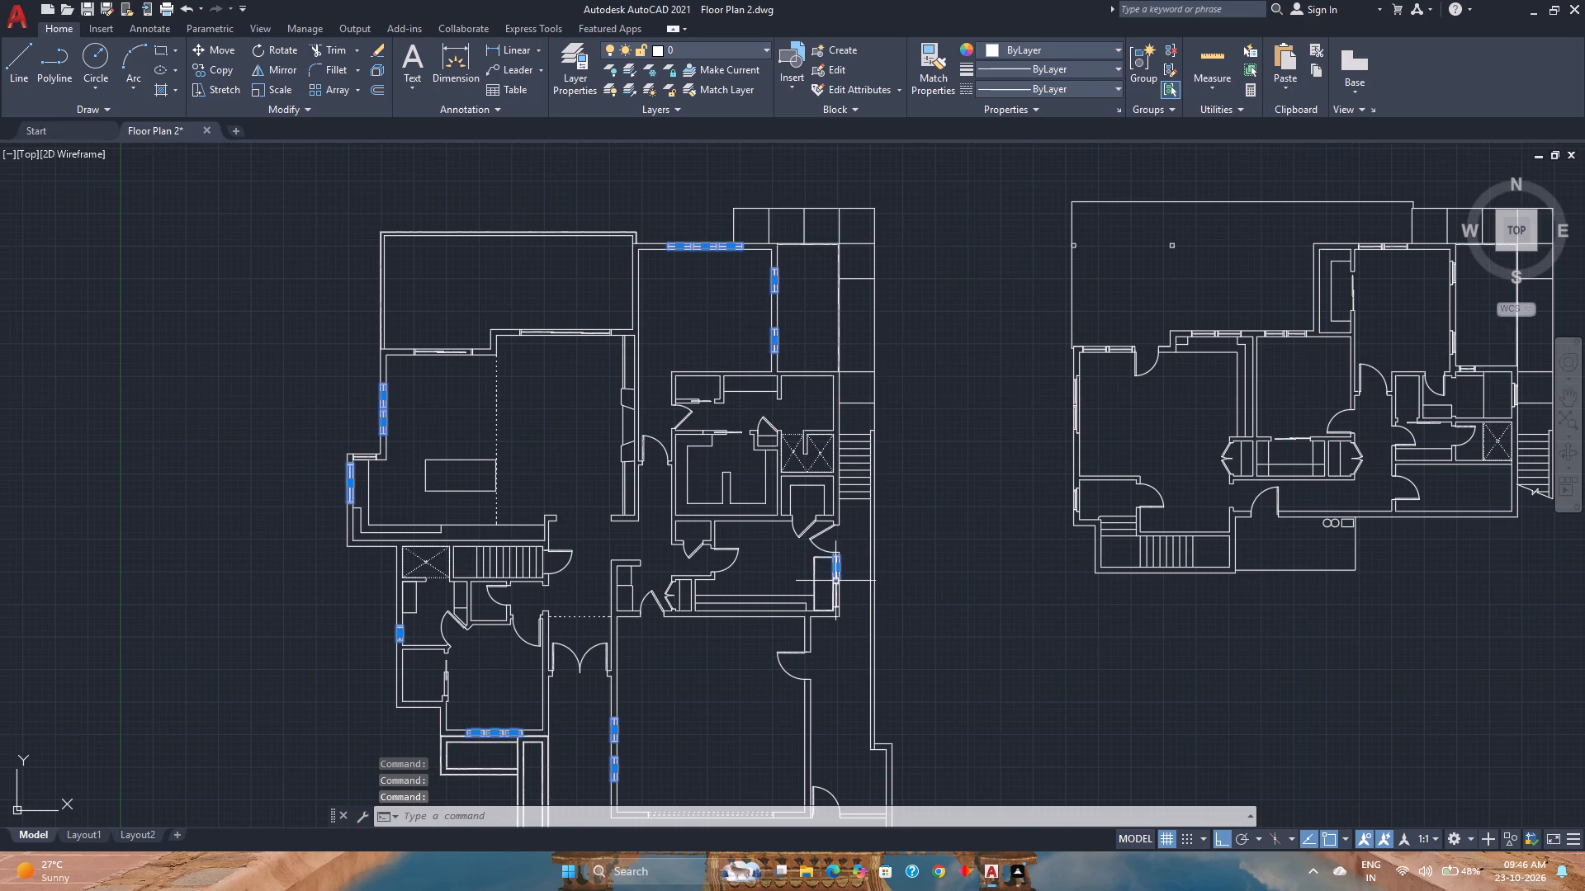
{"action": "left_click", "coordinate": [837, 593]}
{"action": "middle_click_drag", "start_coordinate": [694, 691], "coordinate": [632, 556]}
{"action": "middle_click", "coordinate": [632, 556]}
{"action": "scroll", "coordinate": [632, 556], "scroll_direction": "down", "scroll_amount": 1}
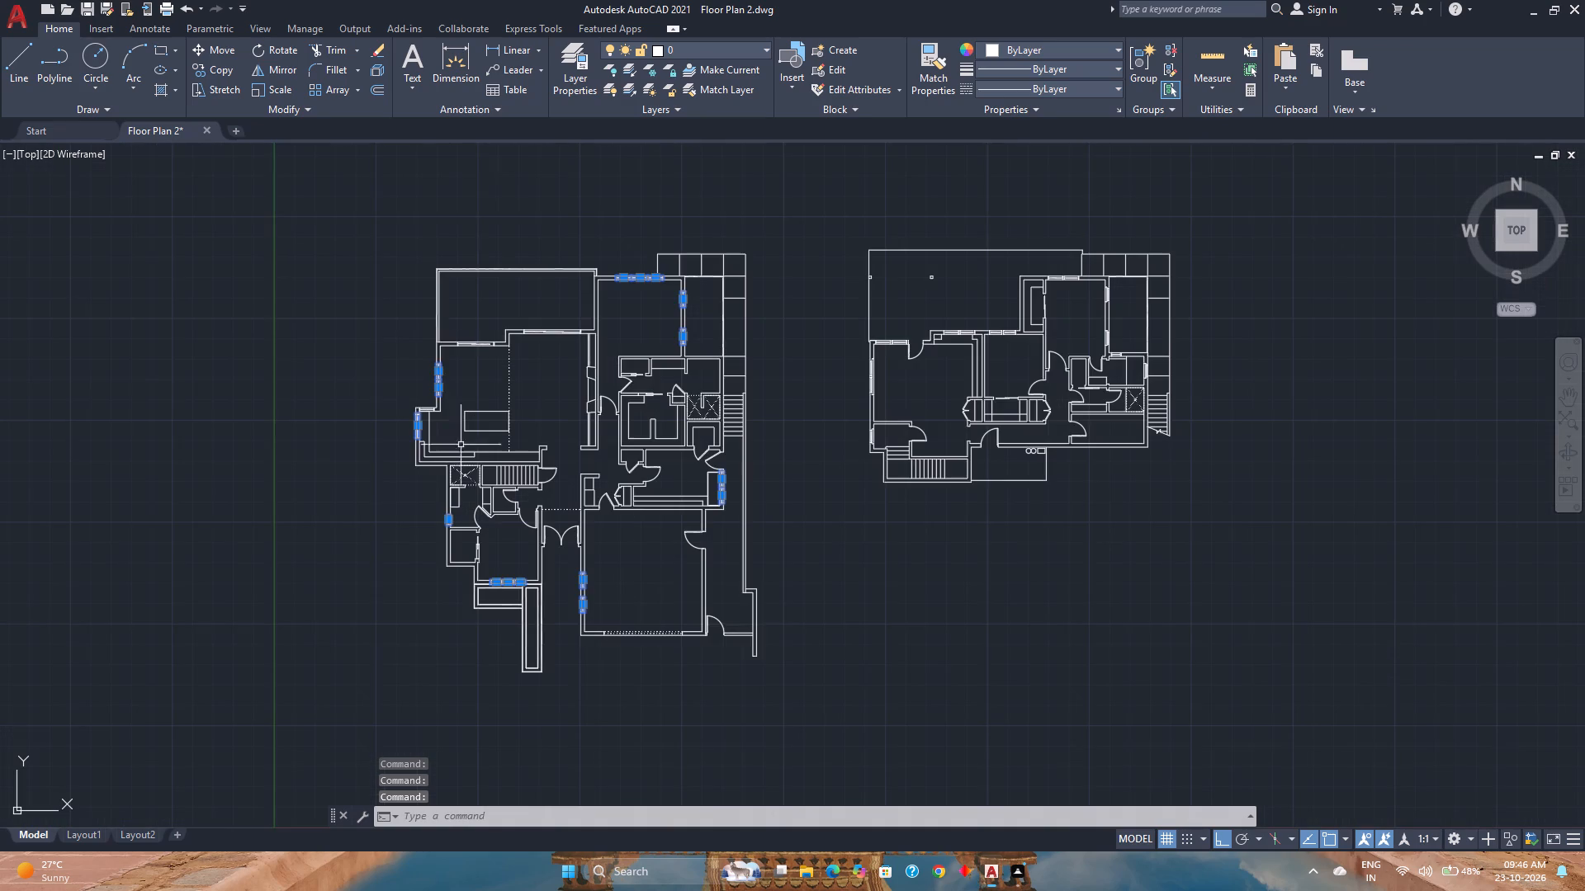
{"action": "left_click", "coordinate": [703, 48]}
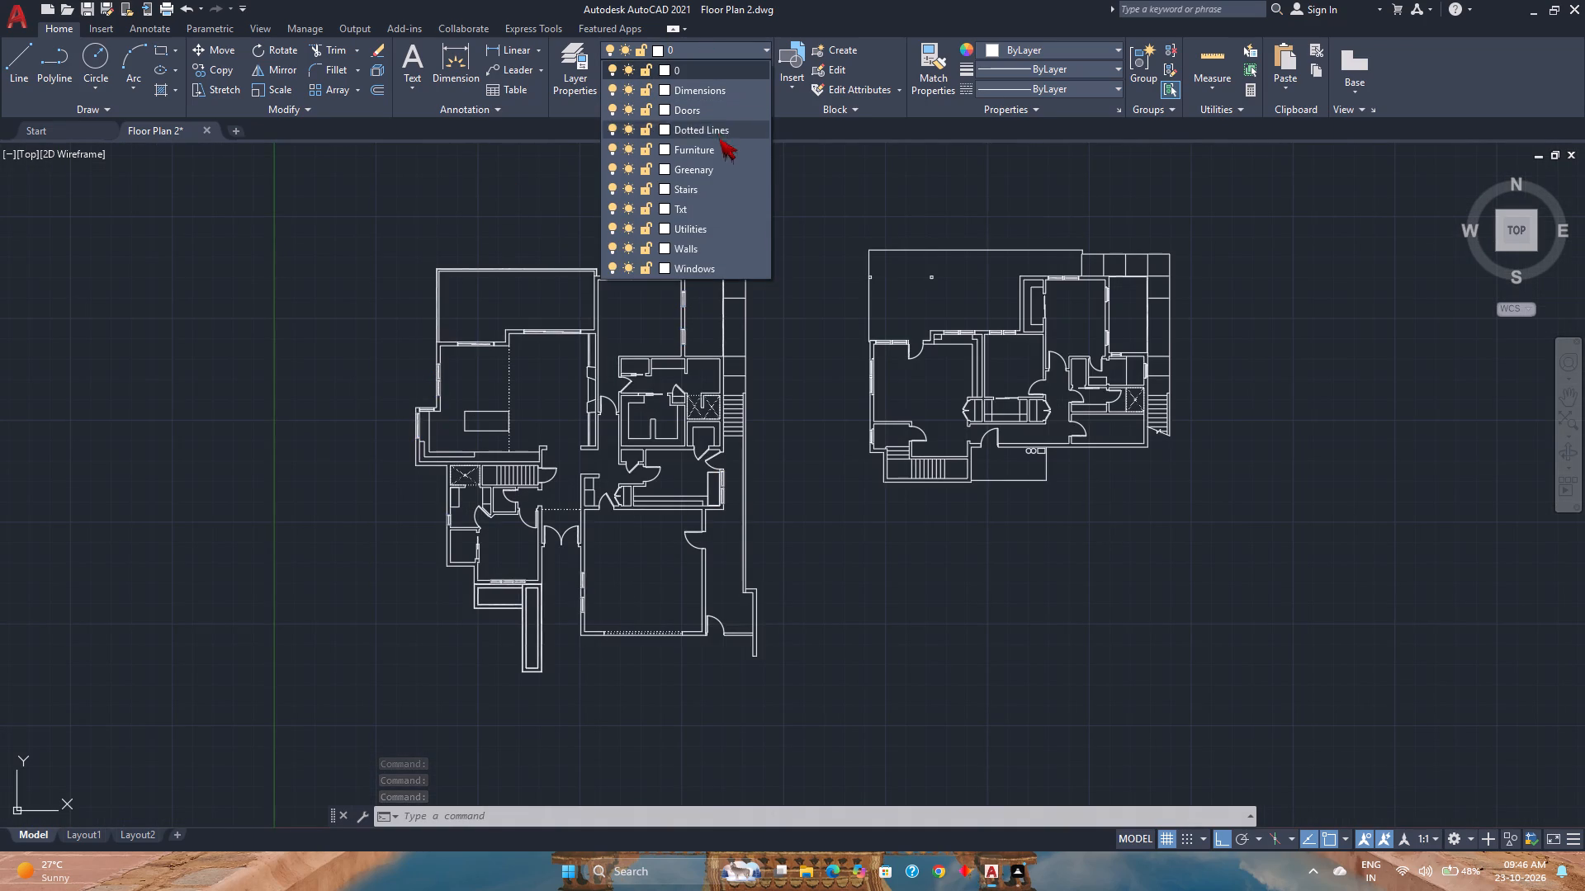
{"action": "left_click", "coordinate": [722, 264]}
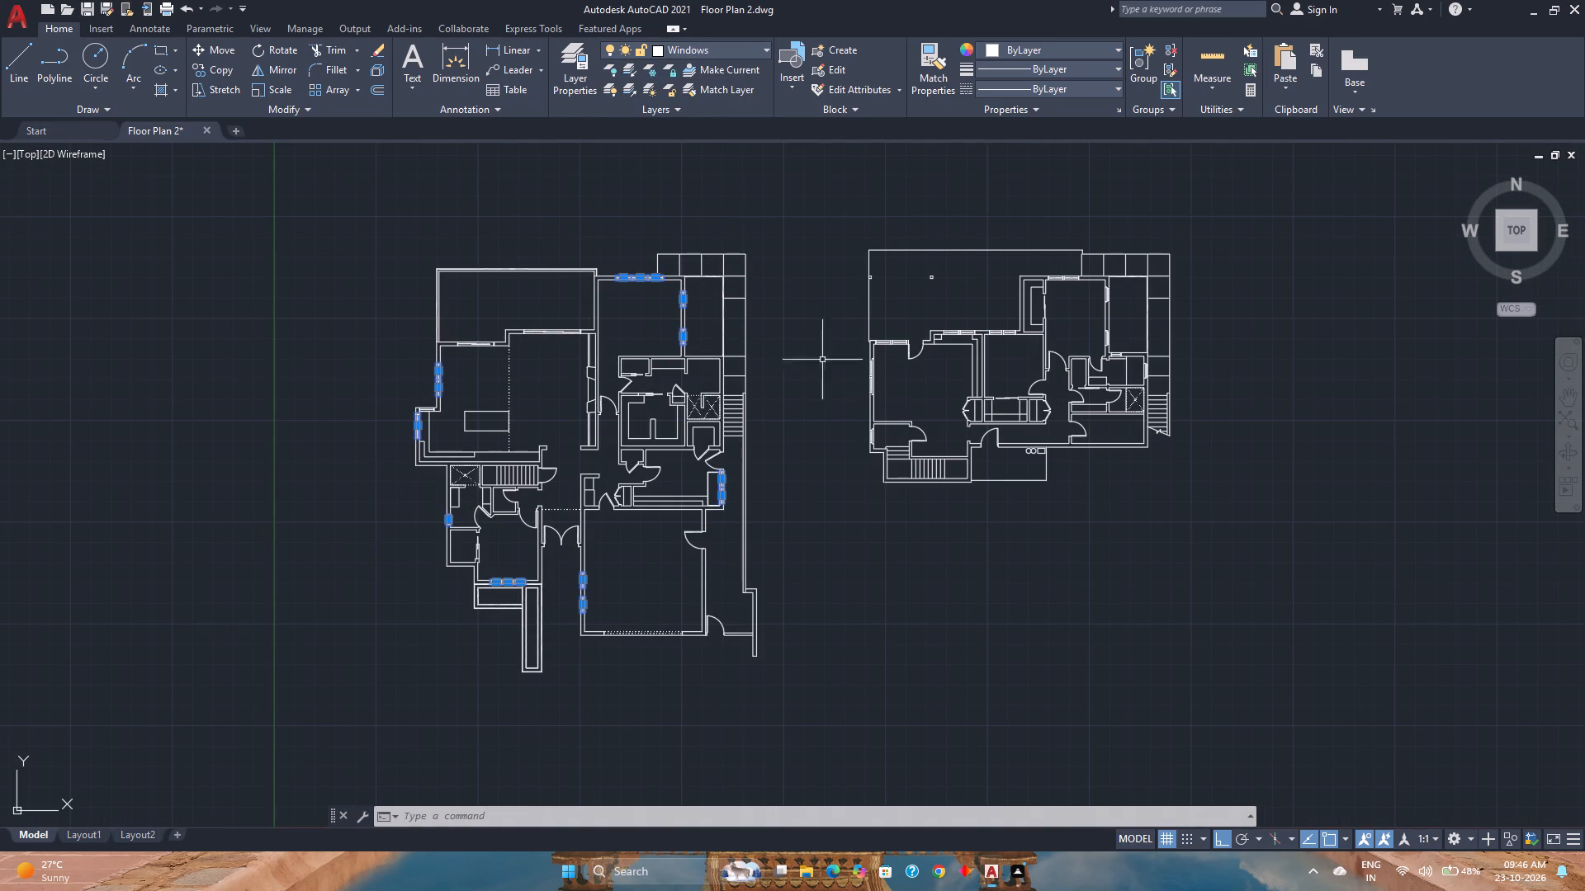
{"action": "key", "text": "Escape"}
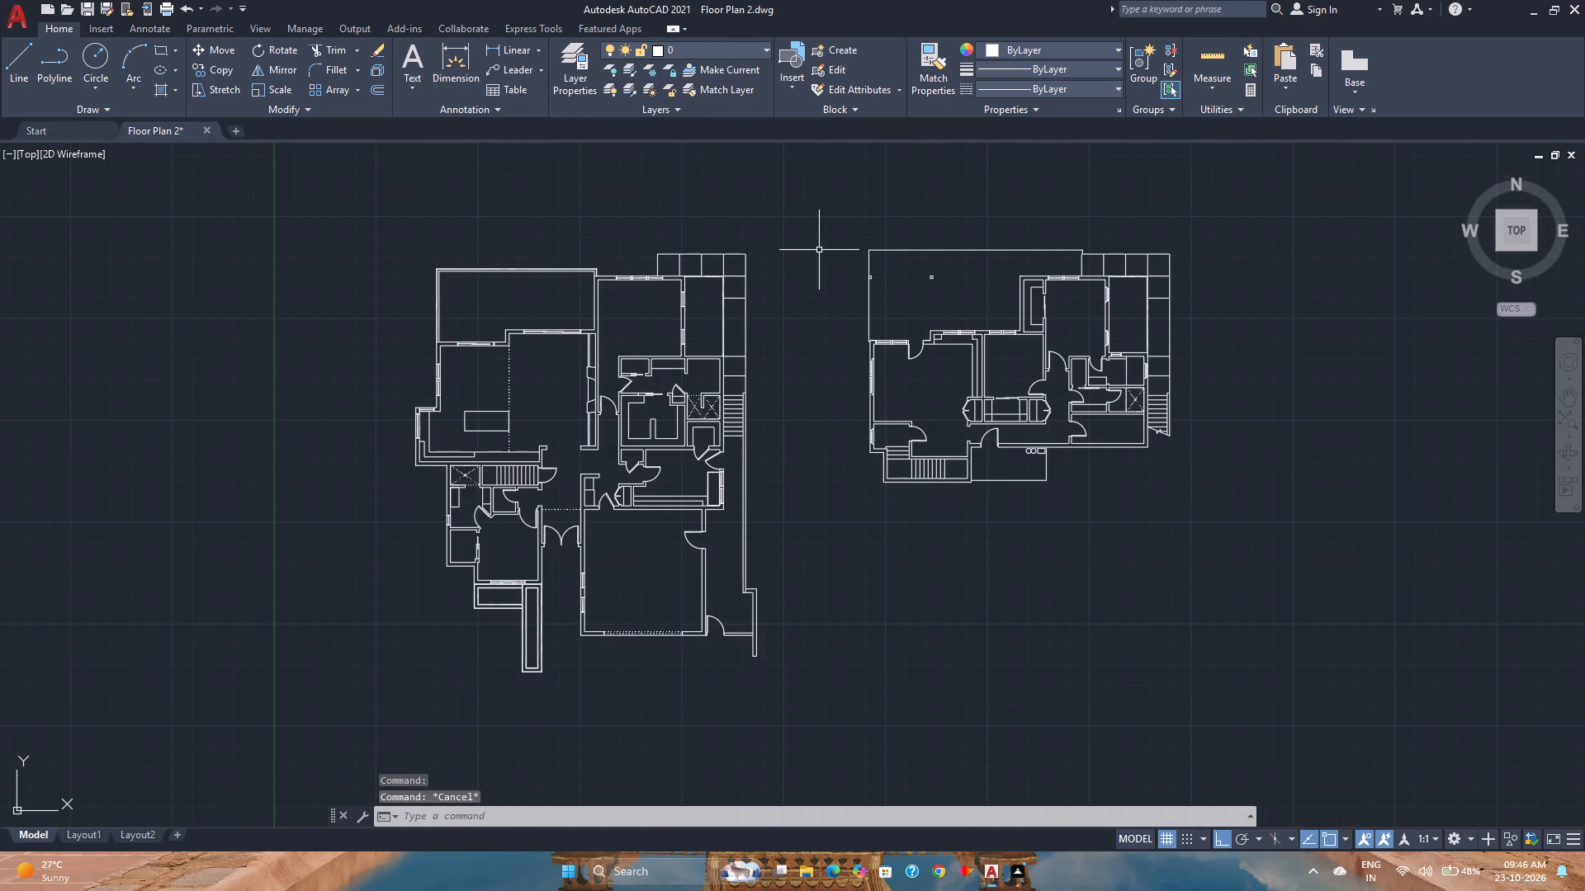
Toggle the Windows layer off and on repeatedly to check which window blocks in both plans belong to it.
{"action": "left_click", "coordinate": [729, 47]}
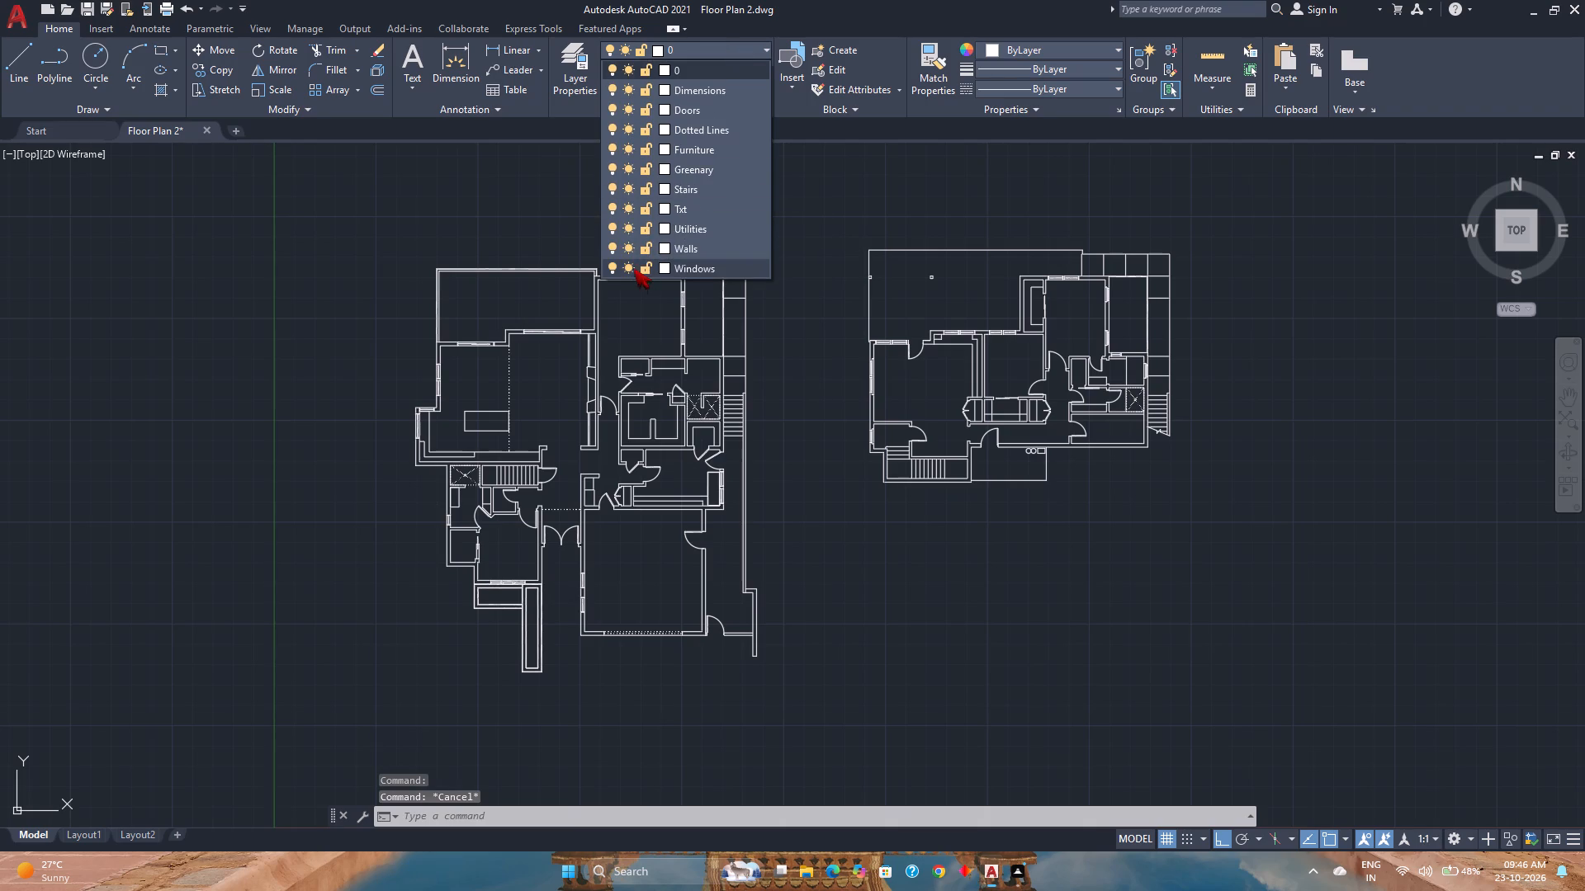
{"action": "left_click", "coordinate": [615, 267]}
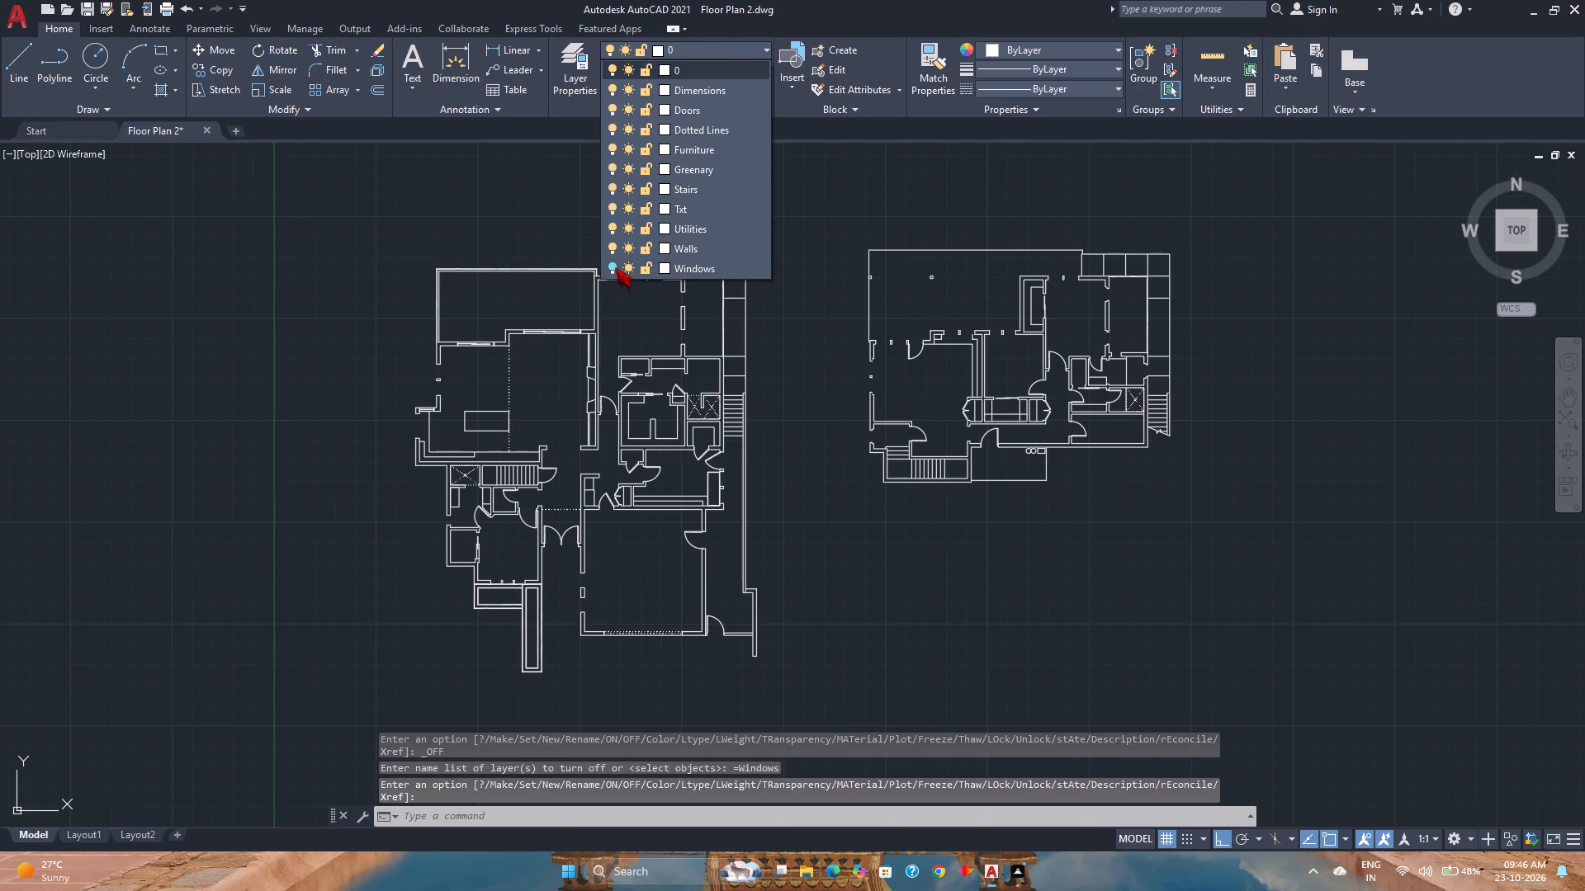
{"action": "left_click", "coordinate": [615, 267]}
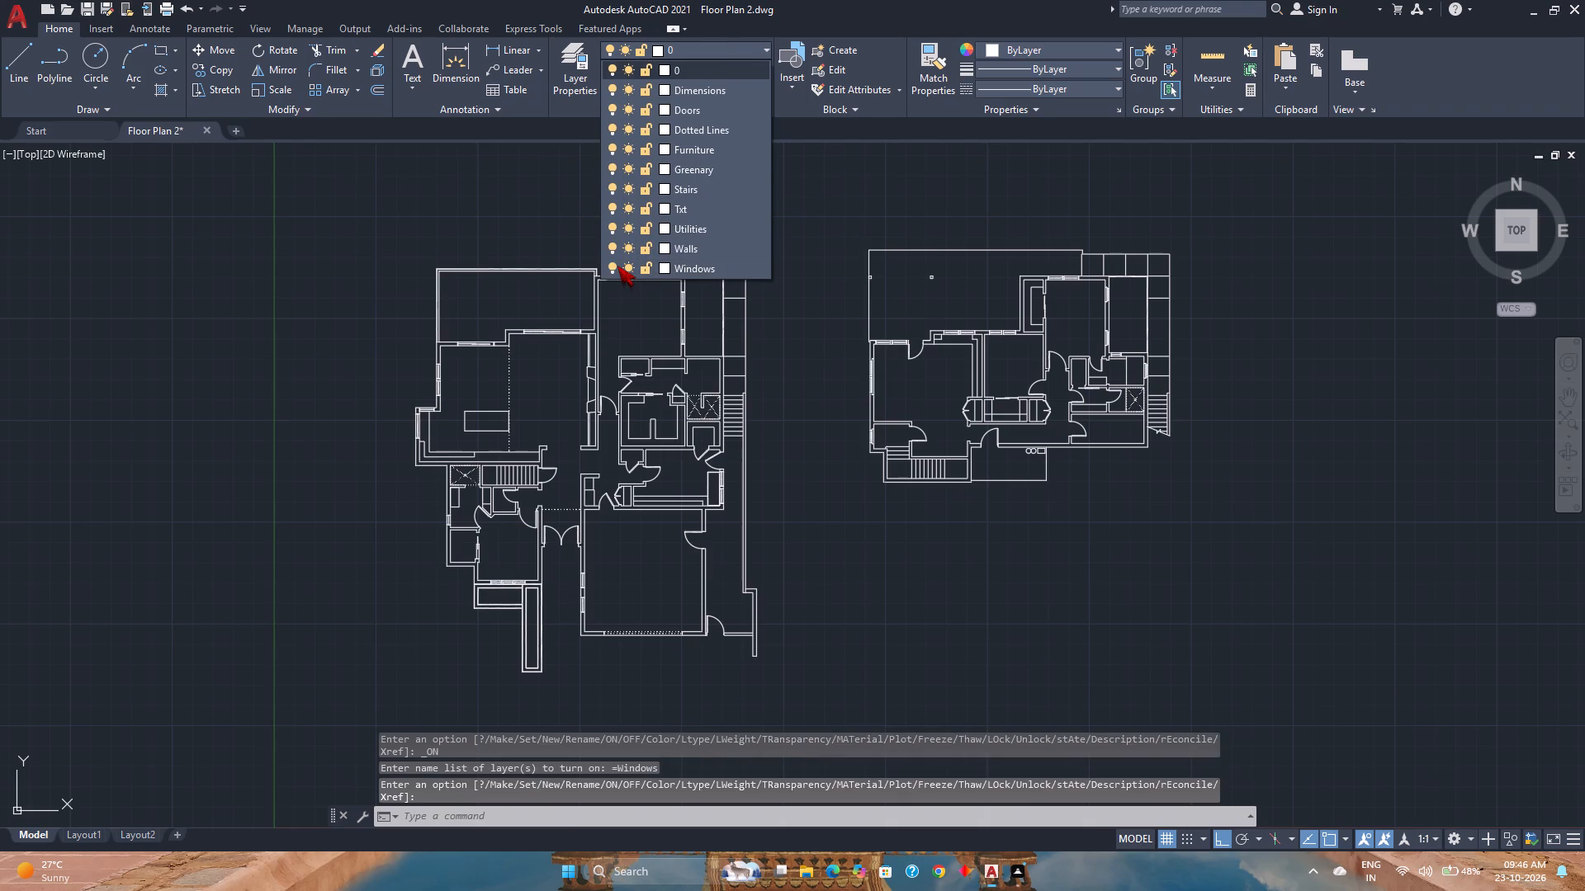
{"action": "left_click", "coordinate": [613, 265]}
{"action": "left_click", "coordinate": [613, 265]}
{"action": "left_click", "coordinate": [613, 265]}
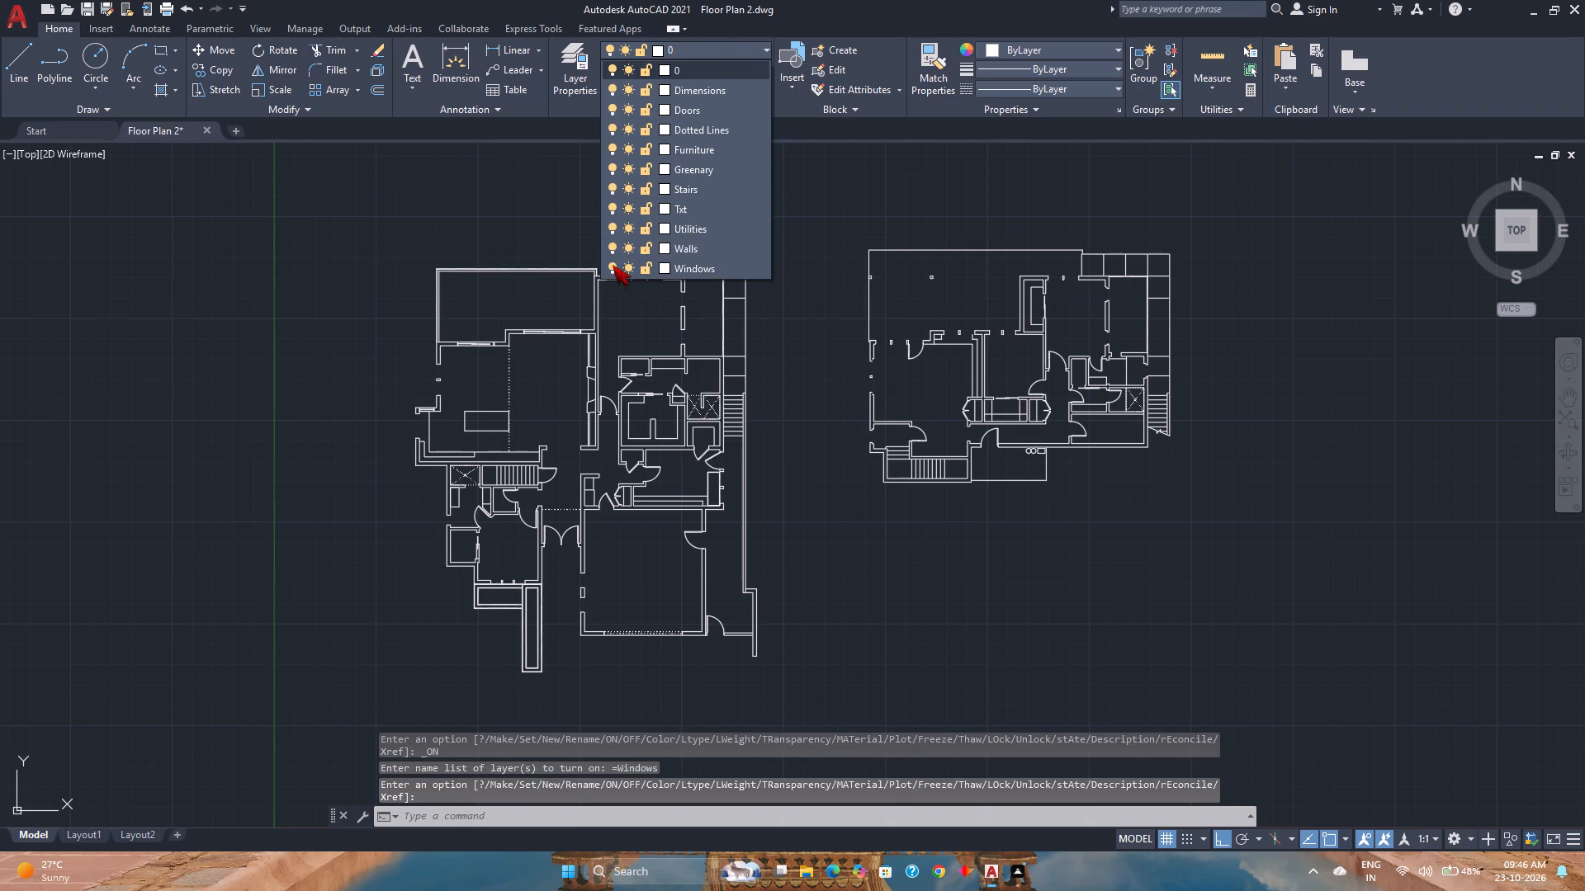
{"action": "left_click", "coordinate": [613, 265]}
{"action": "left_click", "coordinate": [613, 265]}
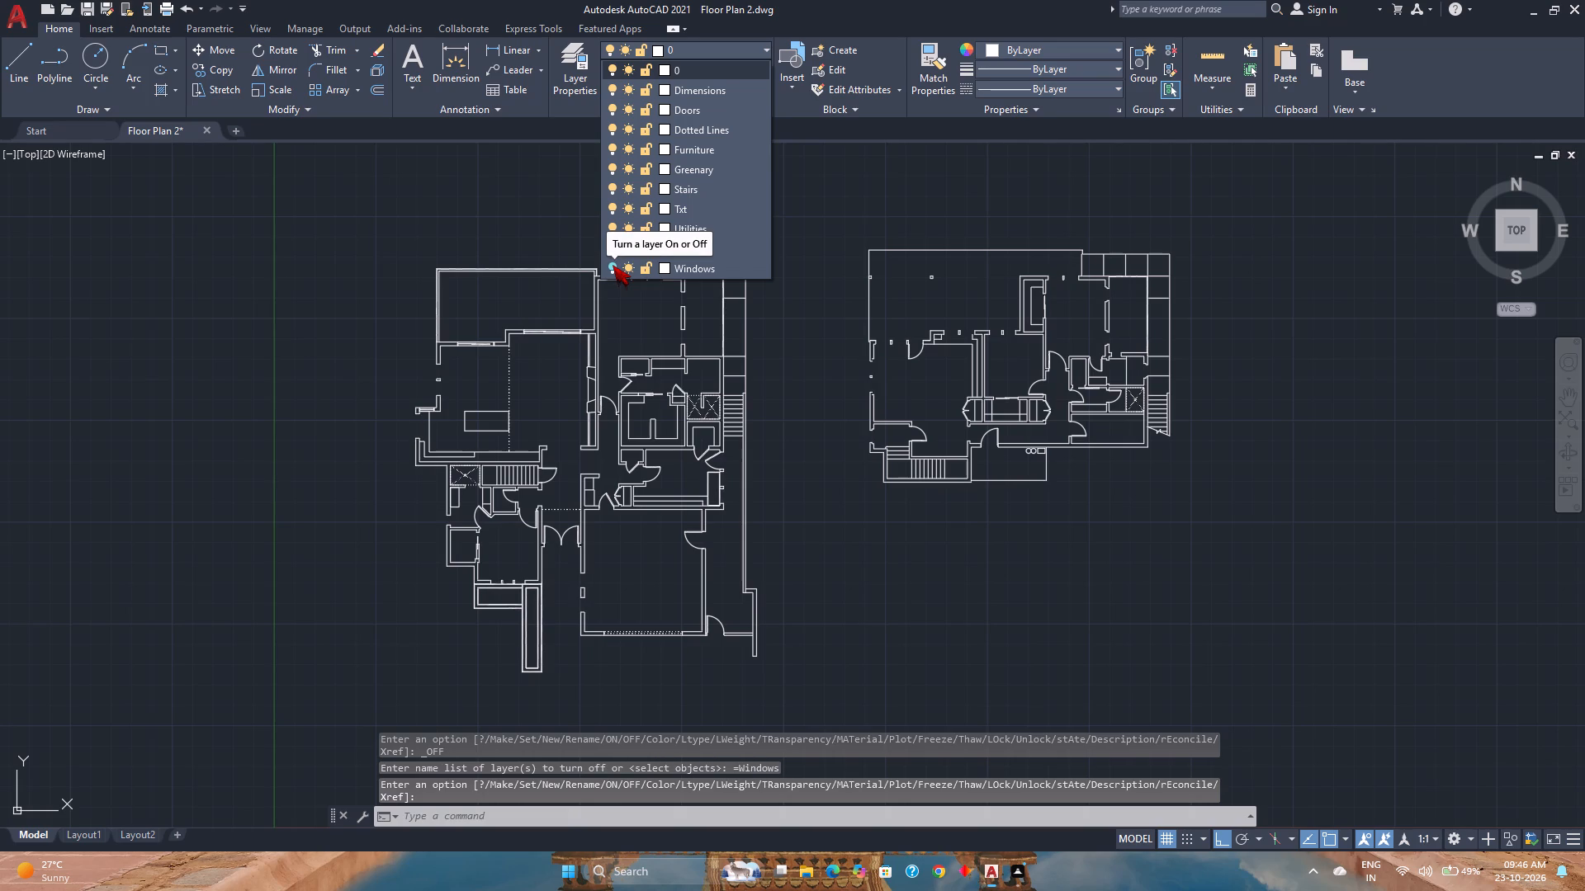
{"action": "left_click", "coordinate": [613, 265]}
{"action": "left_click", "coordinate": [613, 265]}
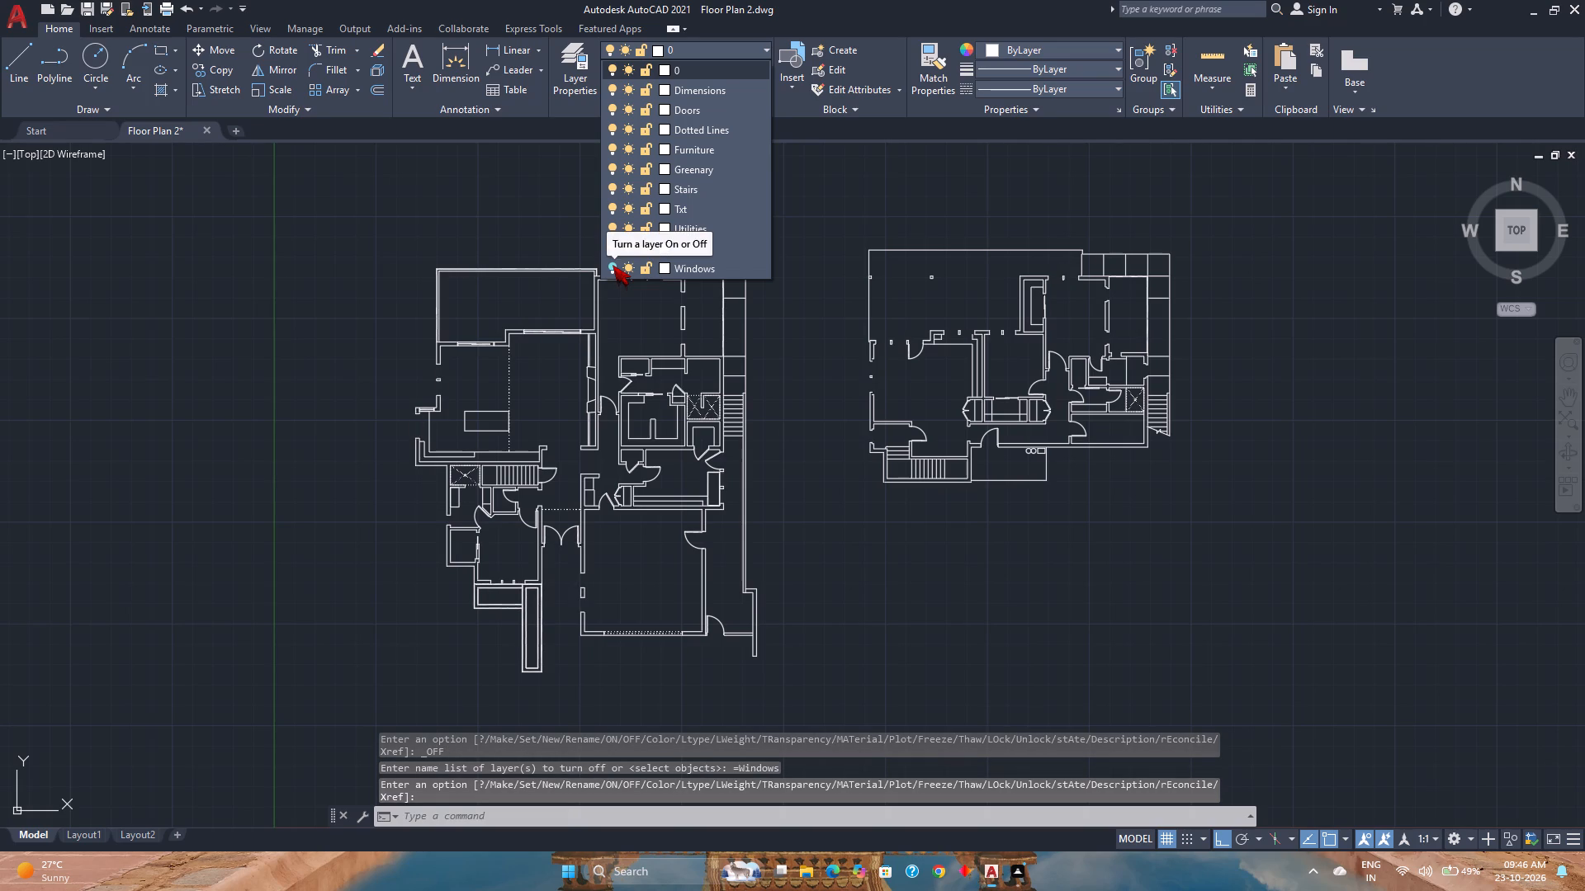
{"action": "left_click", "coordinate": [613, 265]}
{"action": "left_click", "coordinate": [613, 265]}
{"action": "left_click", "coordinate": [613, 265]}
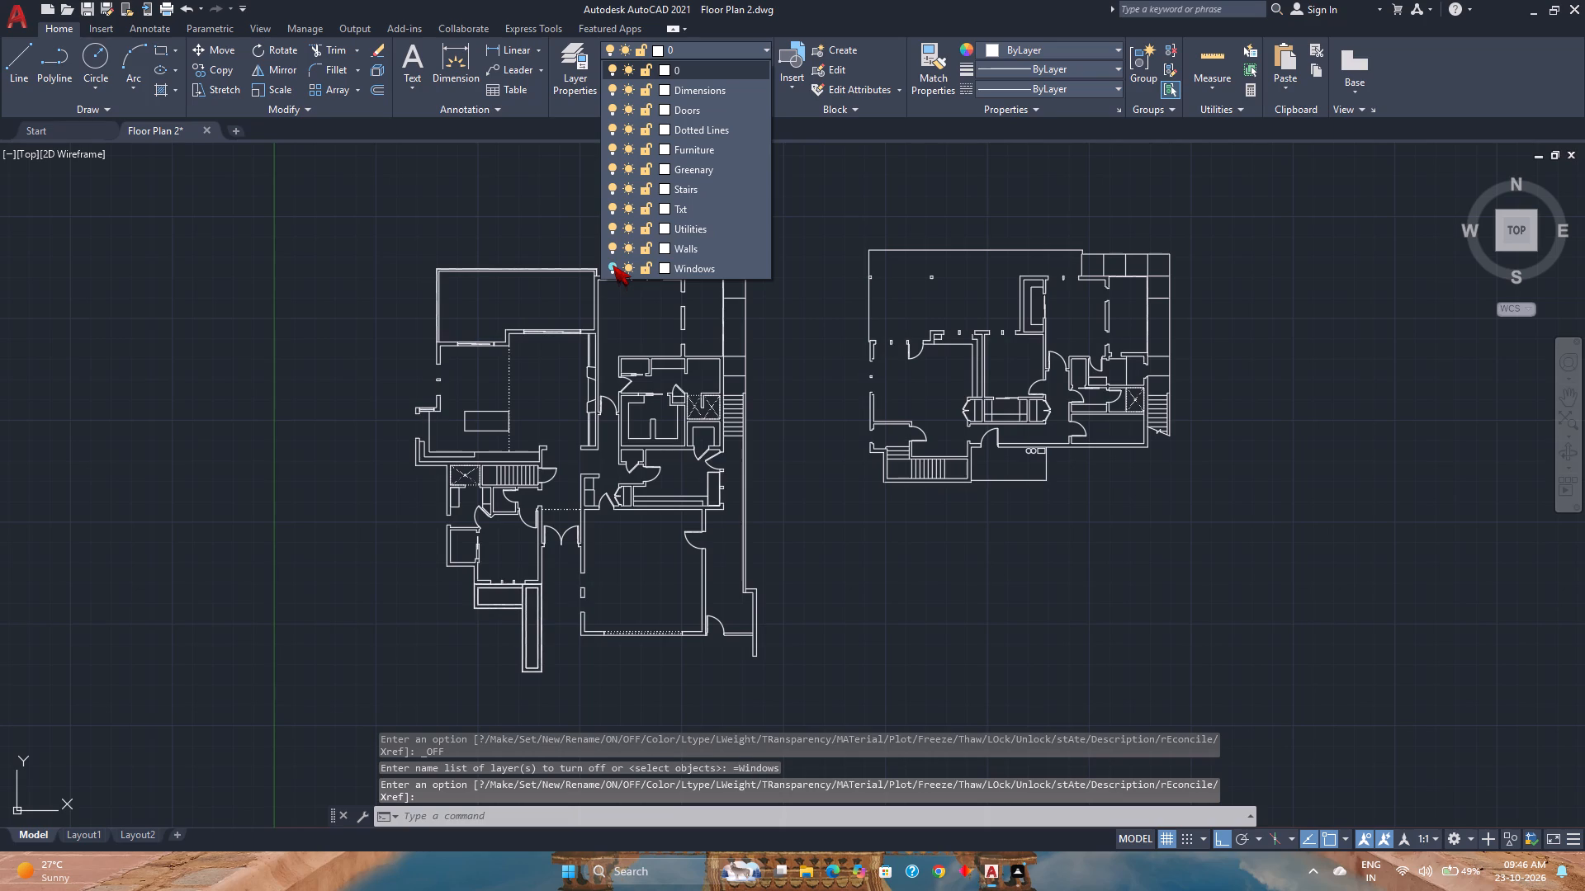
{"action": "left_click", "coordinate": [613, 265]}
{"action": "left_click", "coordinate": [613, 265]}
{"action": "left_click", "coordinate": [613, 265]}
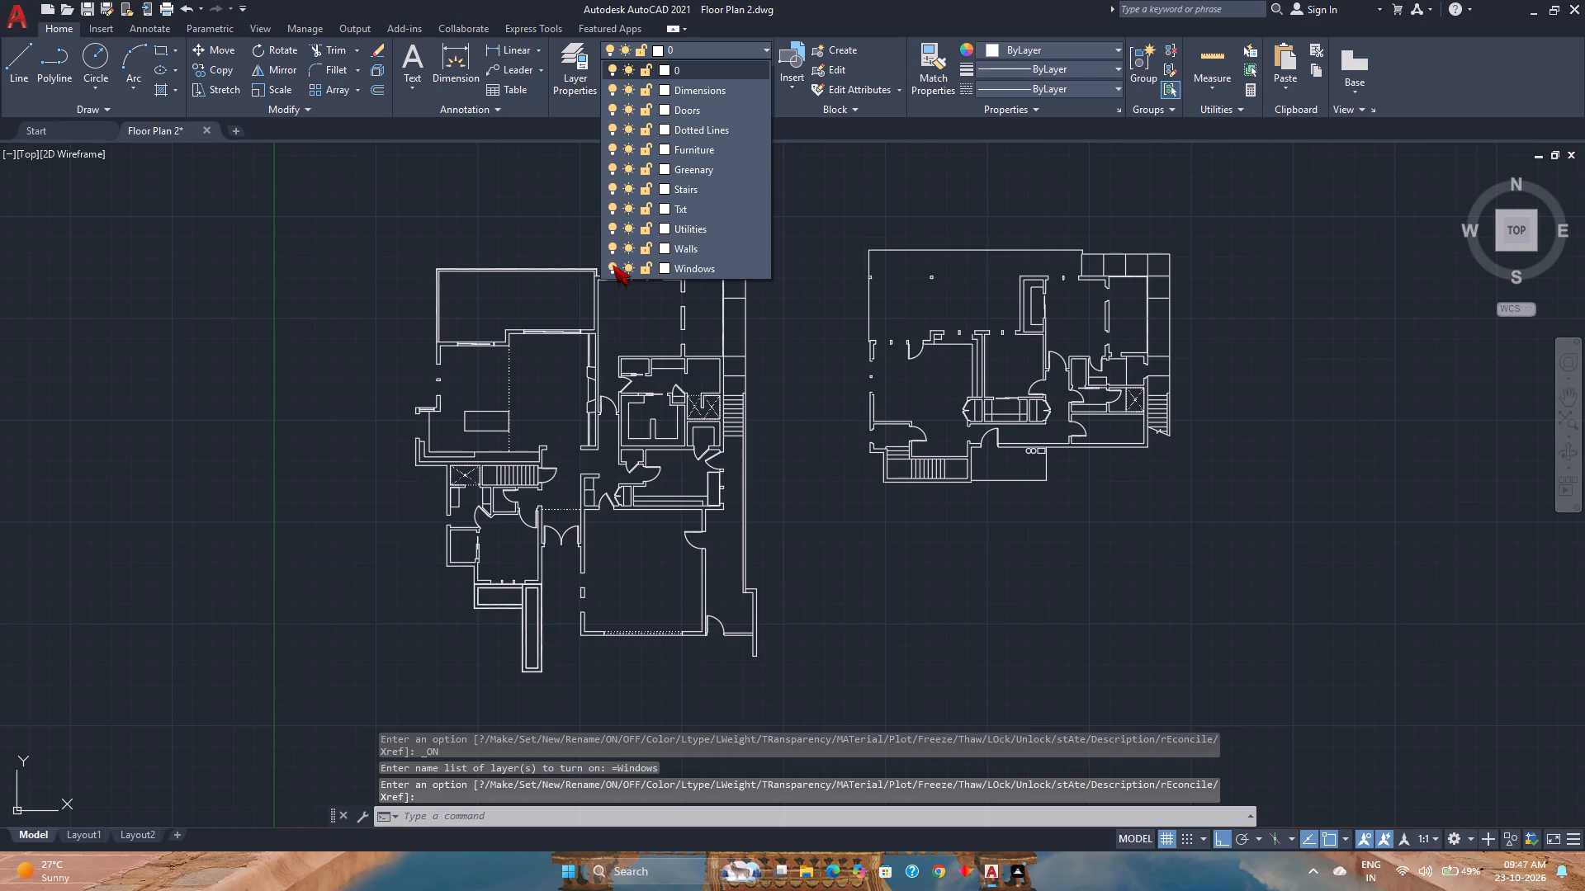
{"action": "left_click", "coordinate": [613, 265]}
{"action": "left_click", "coordinate": [613, 265]}
{"action": "left_click", "coordinate": [613, 265]}
{"action": "left_click", "coordinate": [613, 265]}
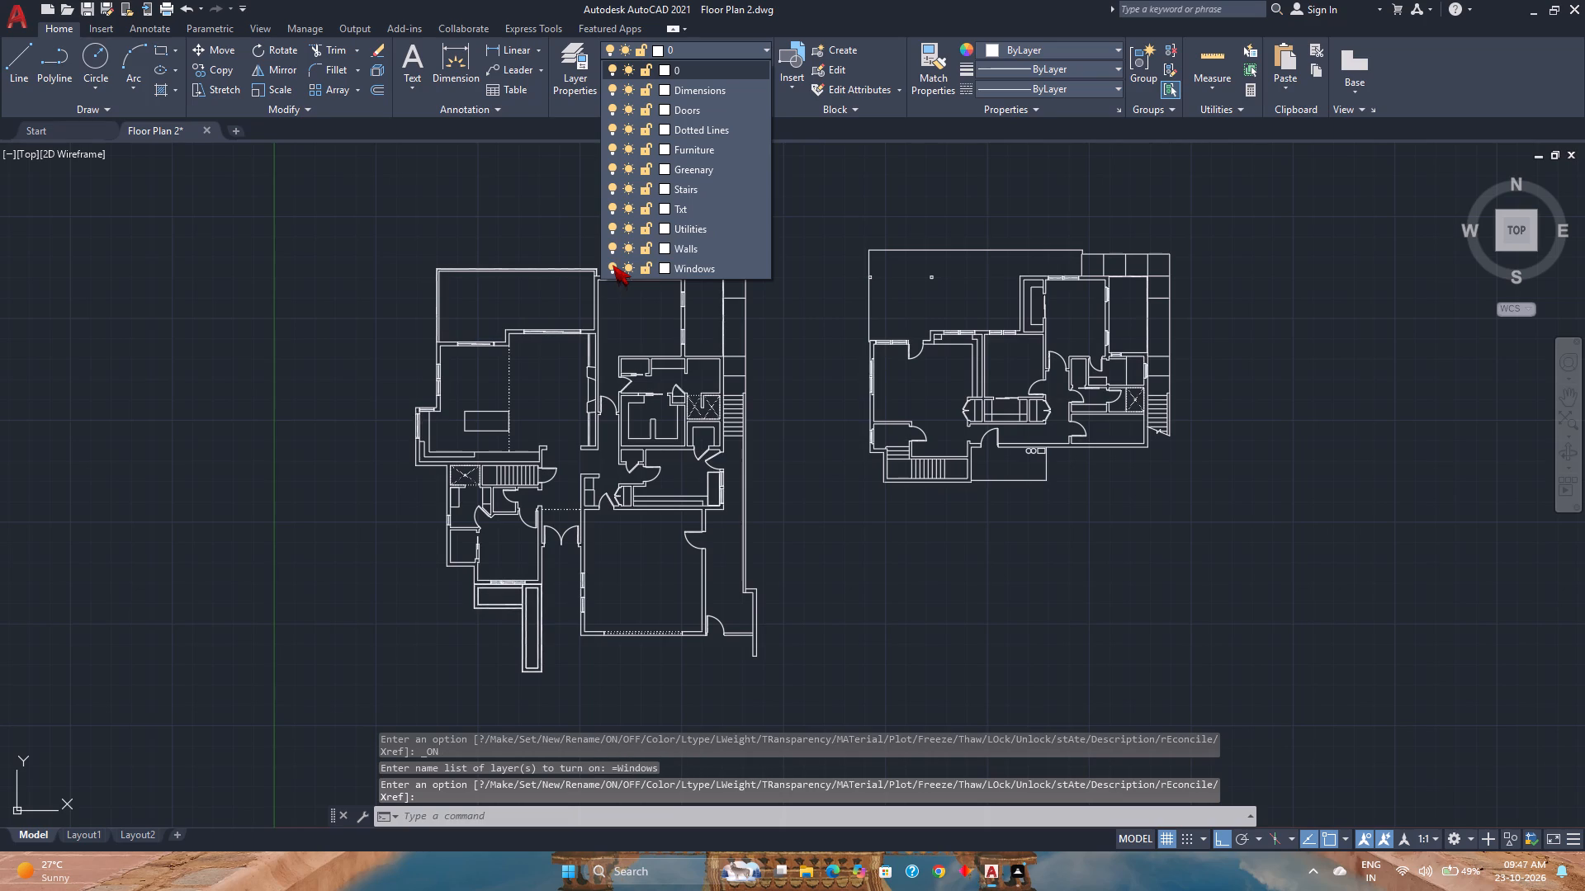
{"action": "left_click", "coordinate": [613, 265]}
{"action": "left_click", "coordinate": [613, 265]}
{"action": "left_click", "coordinate": [613, 265]}
{"action": "key", "text": "Escape"}
Assign the larger plan's five sliding doors and the smaller plan's three sliding doors to the Doors layer.
{"action": "scroll", "coordinate": [494, 557], "scroll_direction": "up", "scroll_amount": 1}
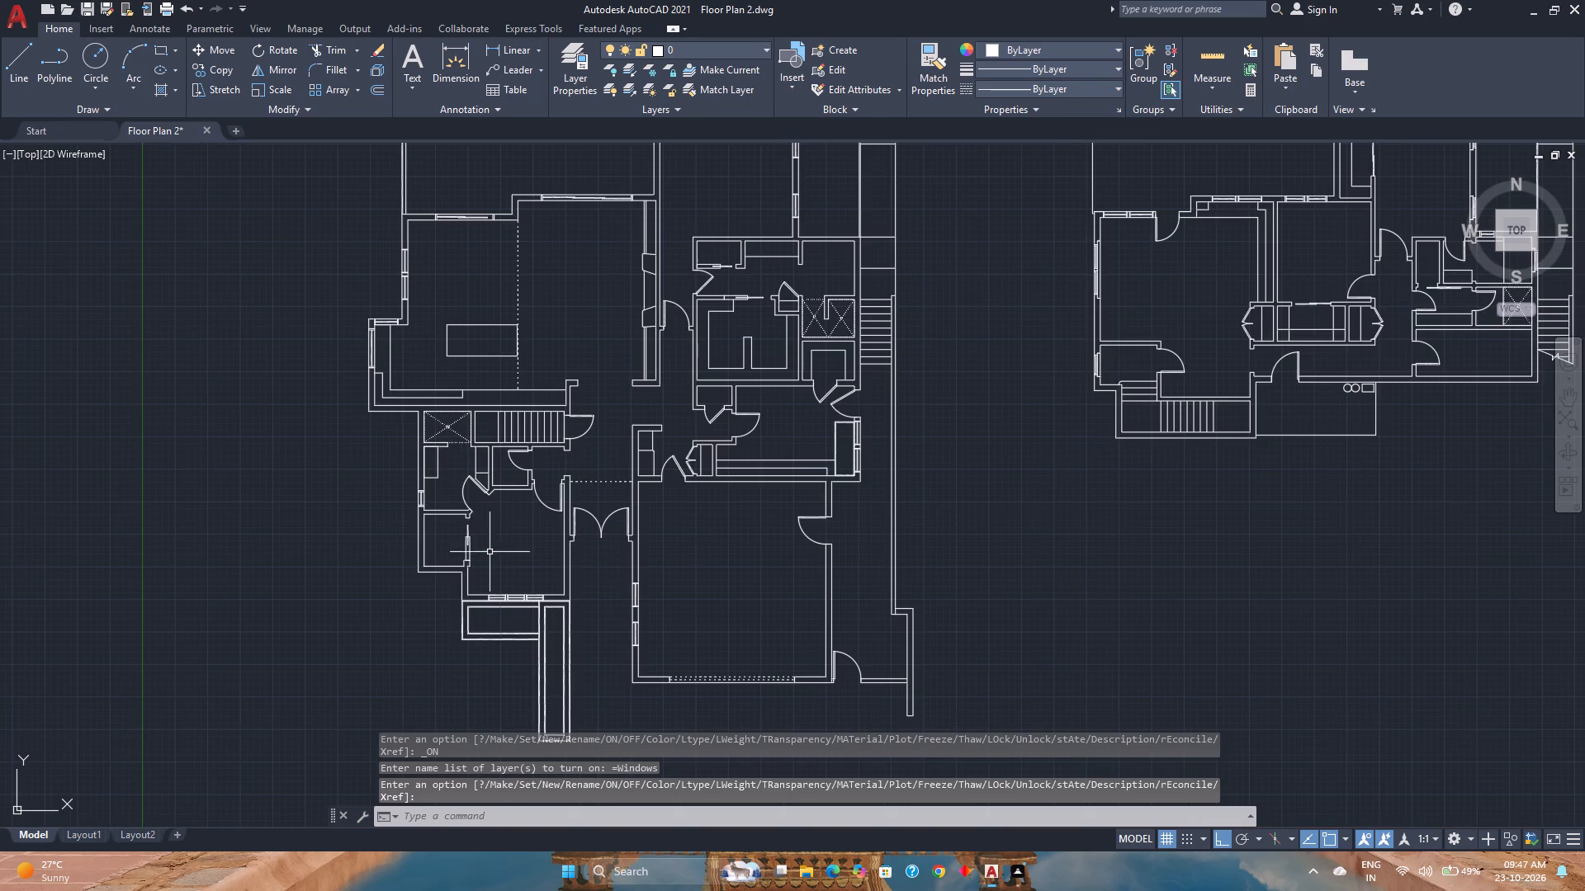
{"action": "left_click", "coordinate": [470, 543]}
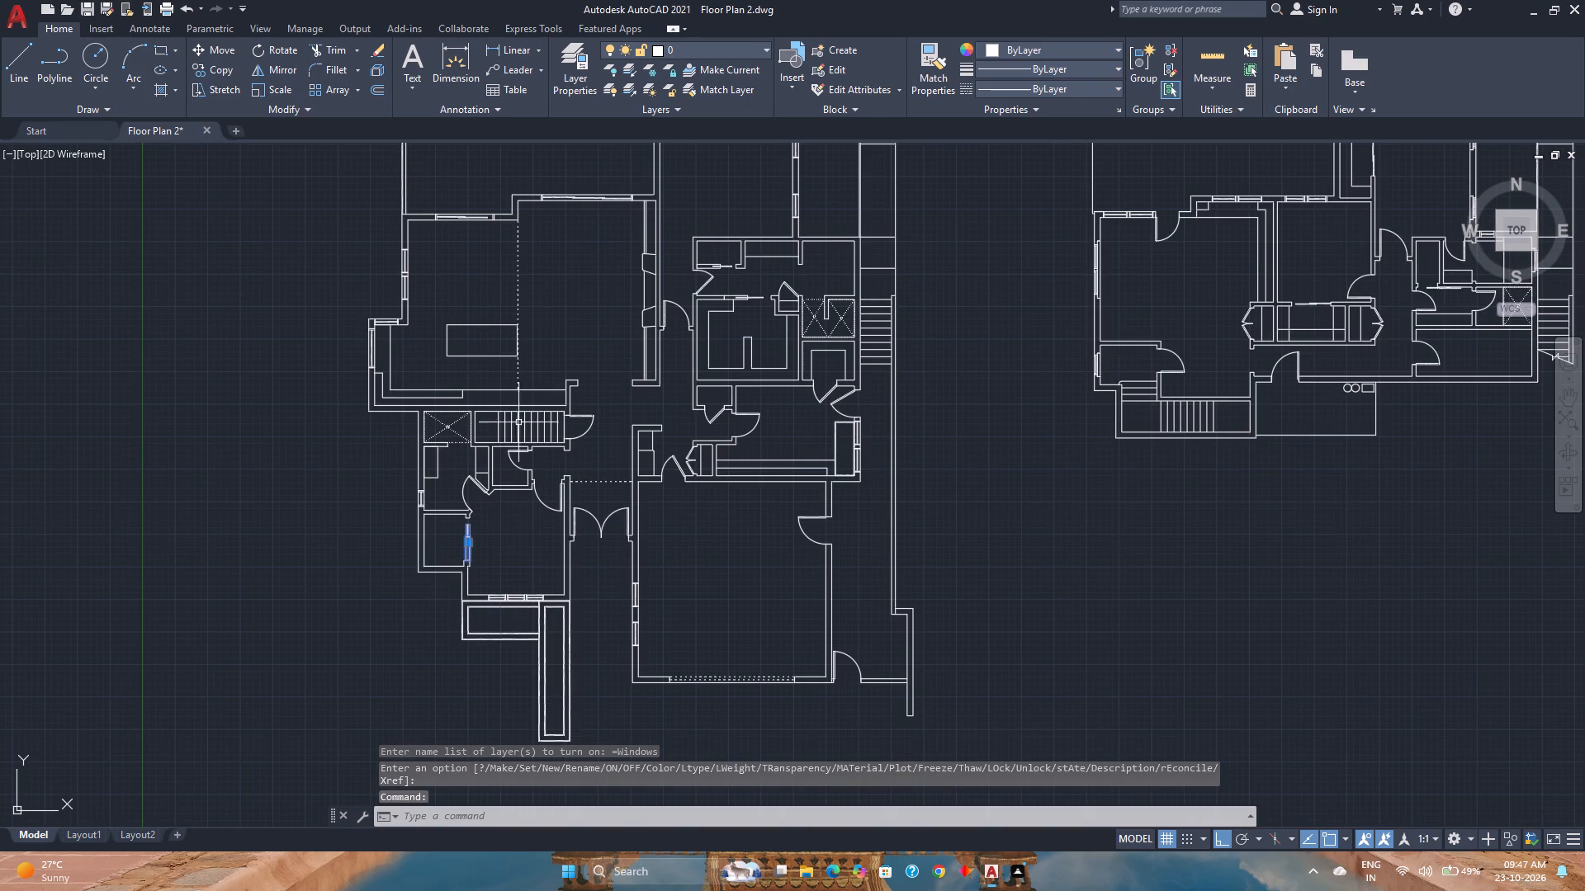
{"action": "middle_click_drag", "start_coordinate": [486, 356], "coordinate": [513, 459]}
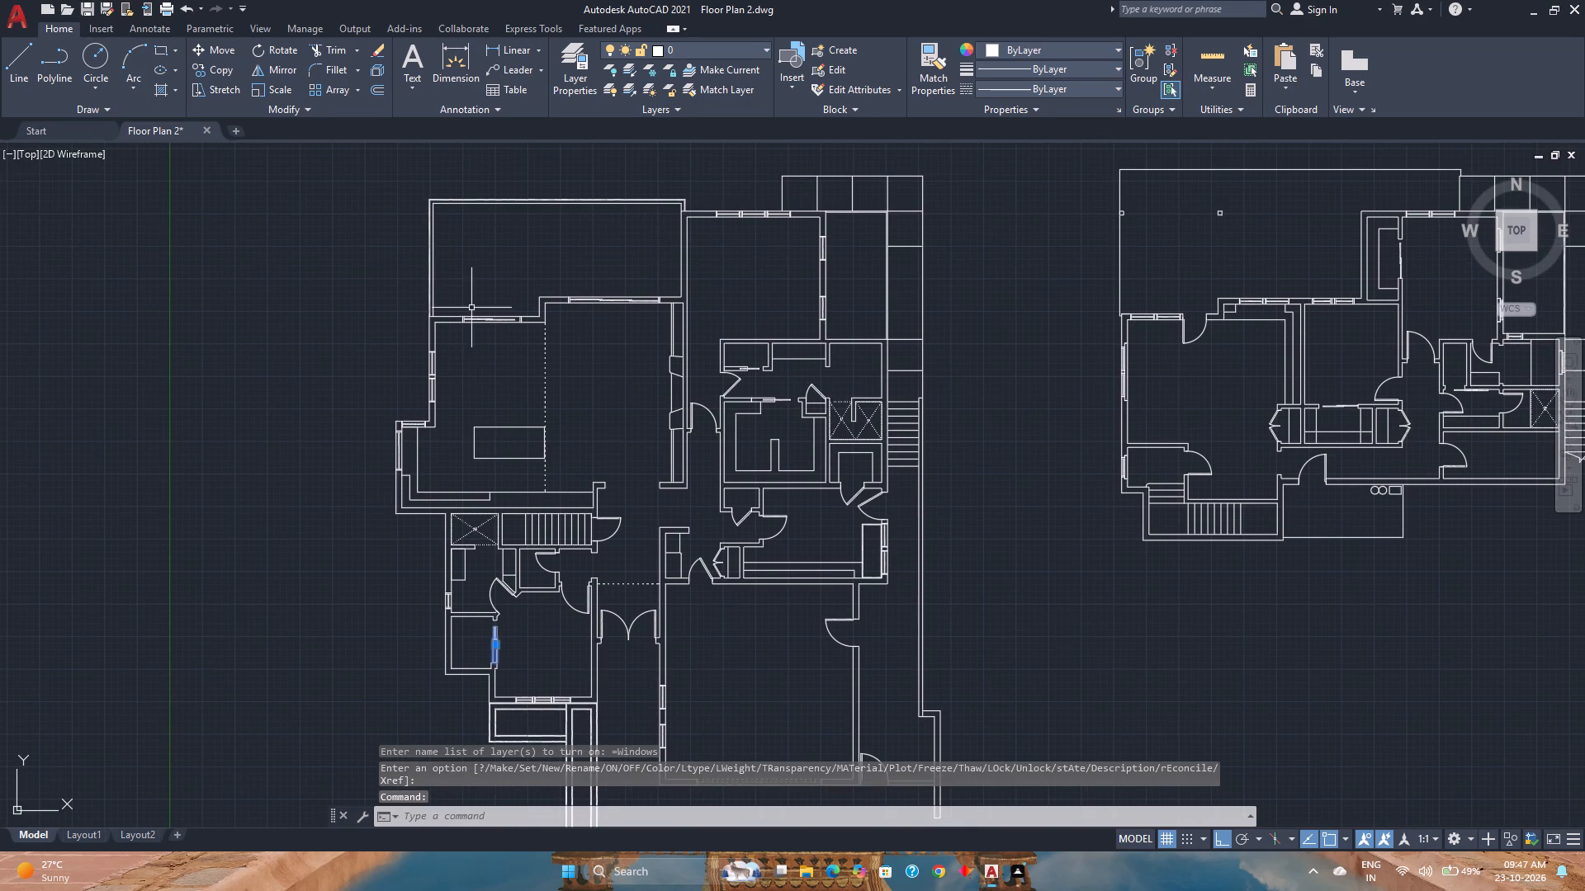
{"action": "left_click", "coordinate": [481, 320]}
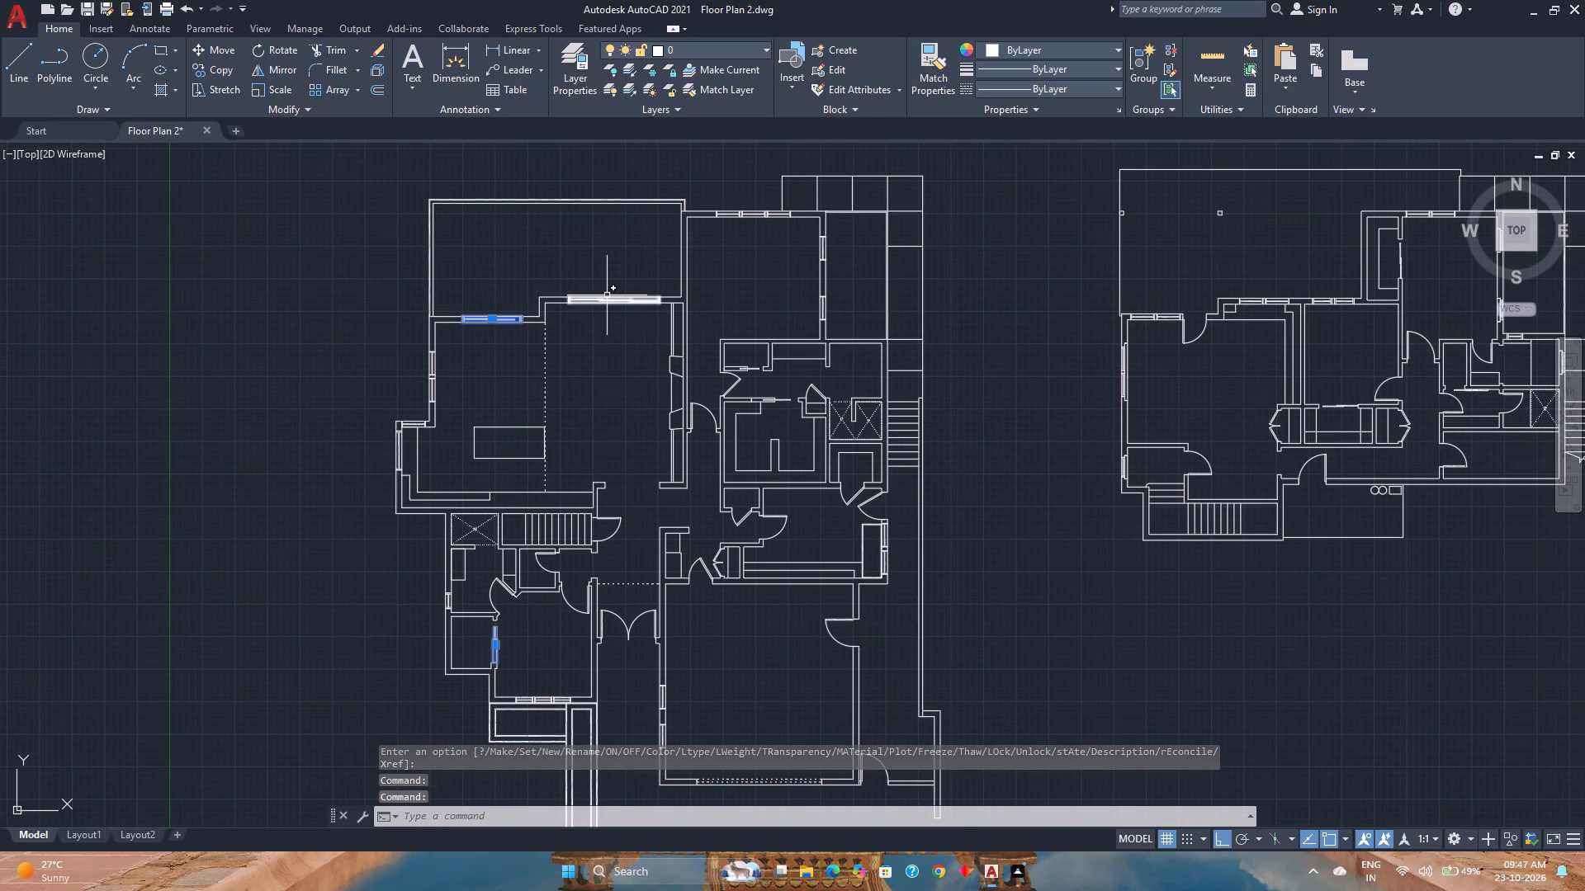
{"action": "left_click", "coordinate": [607, 297]}
{"action": "left_click", "coordinate": [755, 369]}
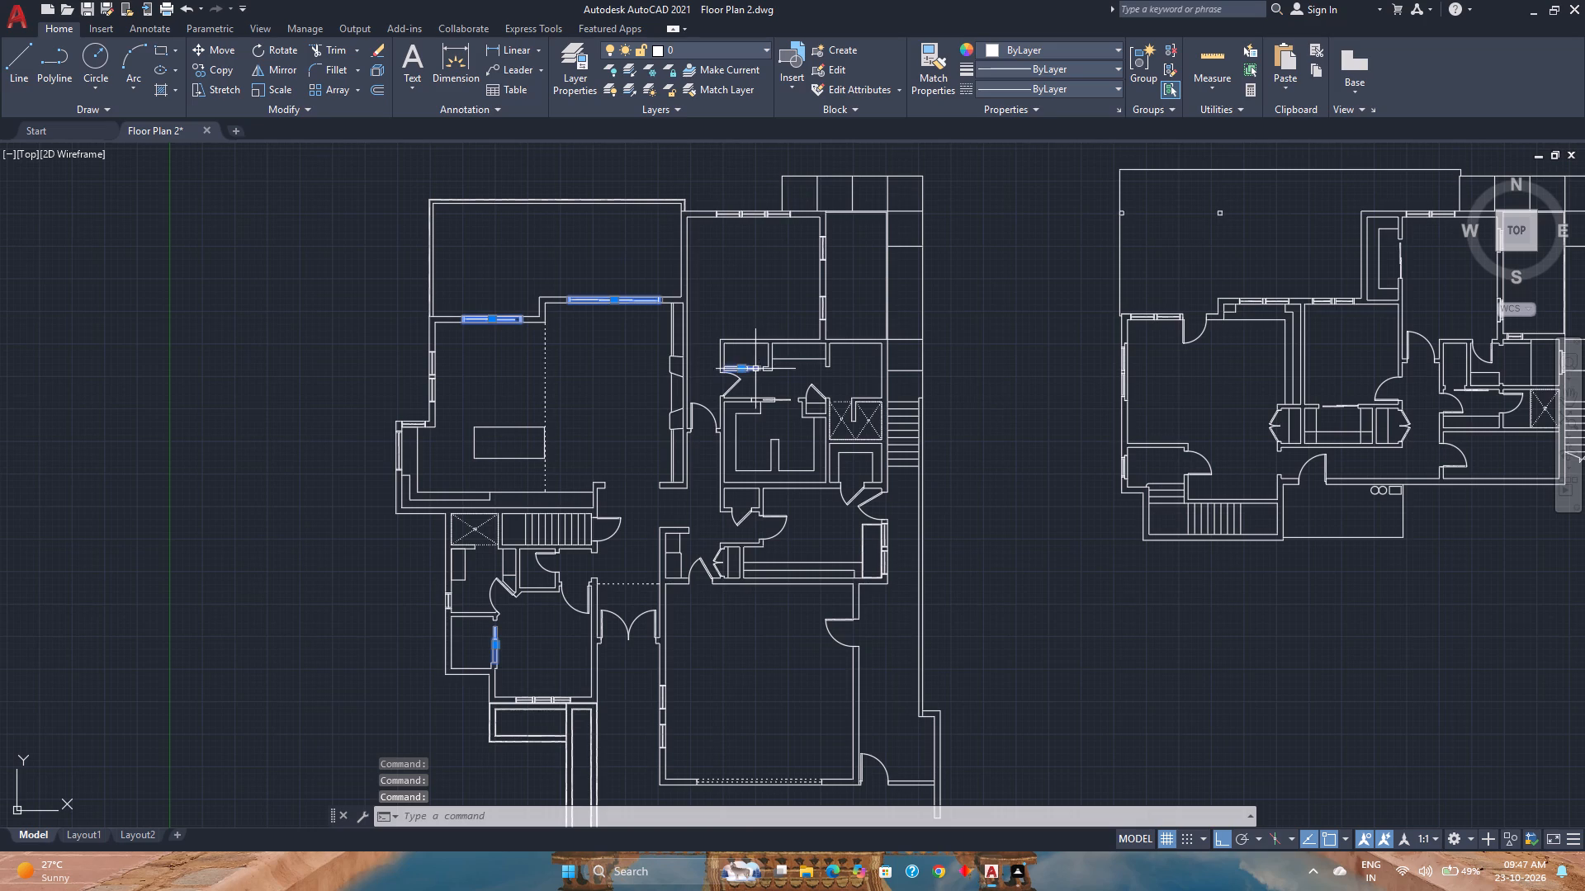
{"action": "left_click", "coordinate": [770, 395]}
{"action": "left_click", "coordinate": [770, 407]}
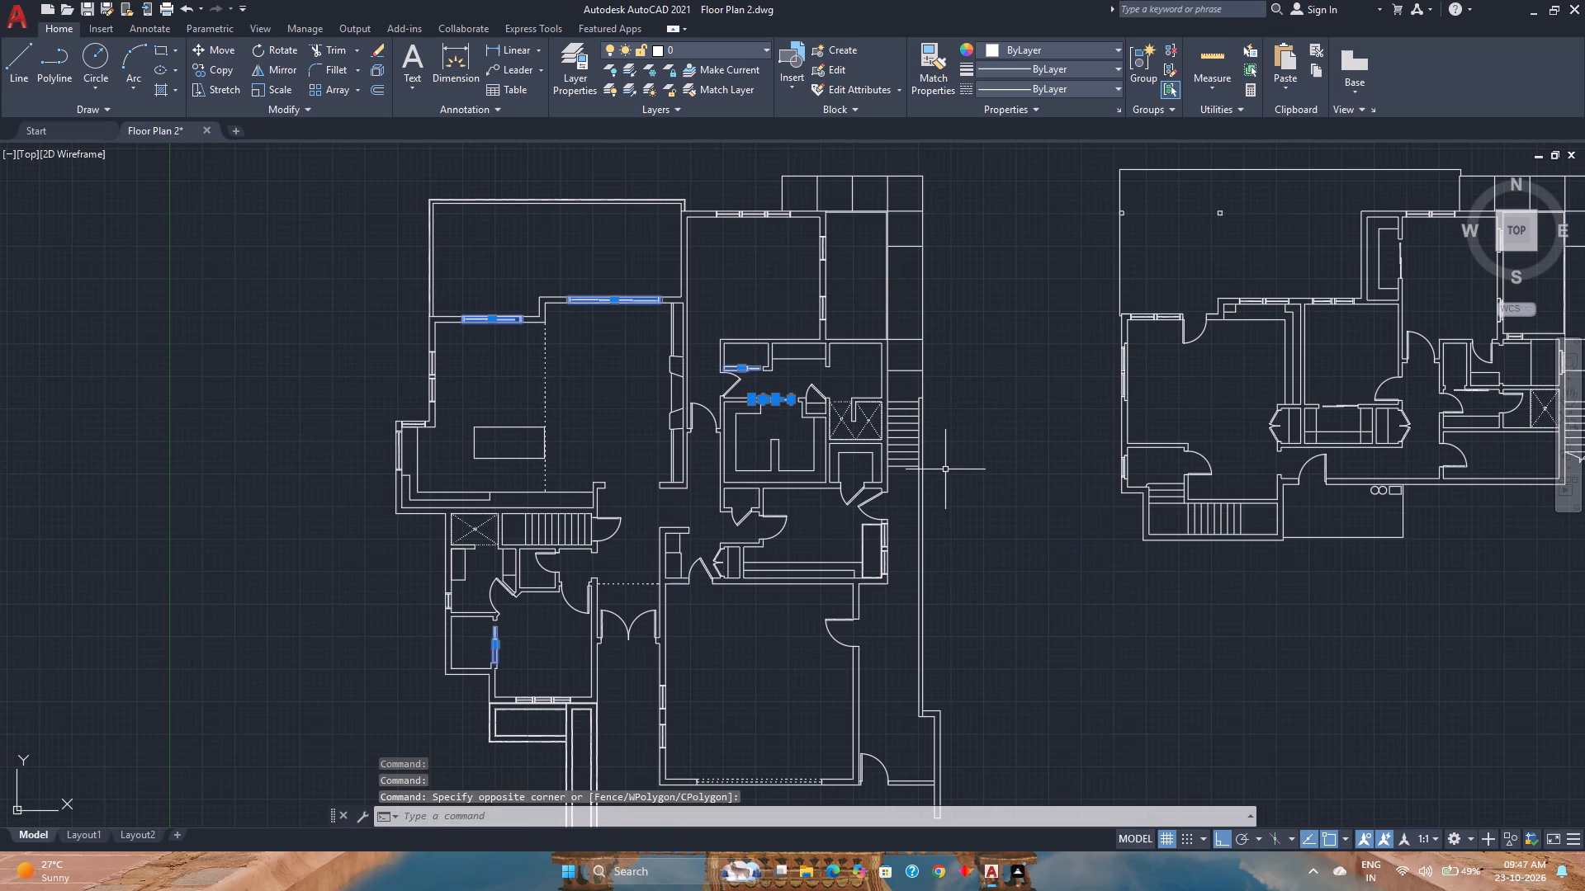
{"action": "middle_click_drag", "start_coordinate": [1013, 478], "coordinate": [772, 455]}
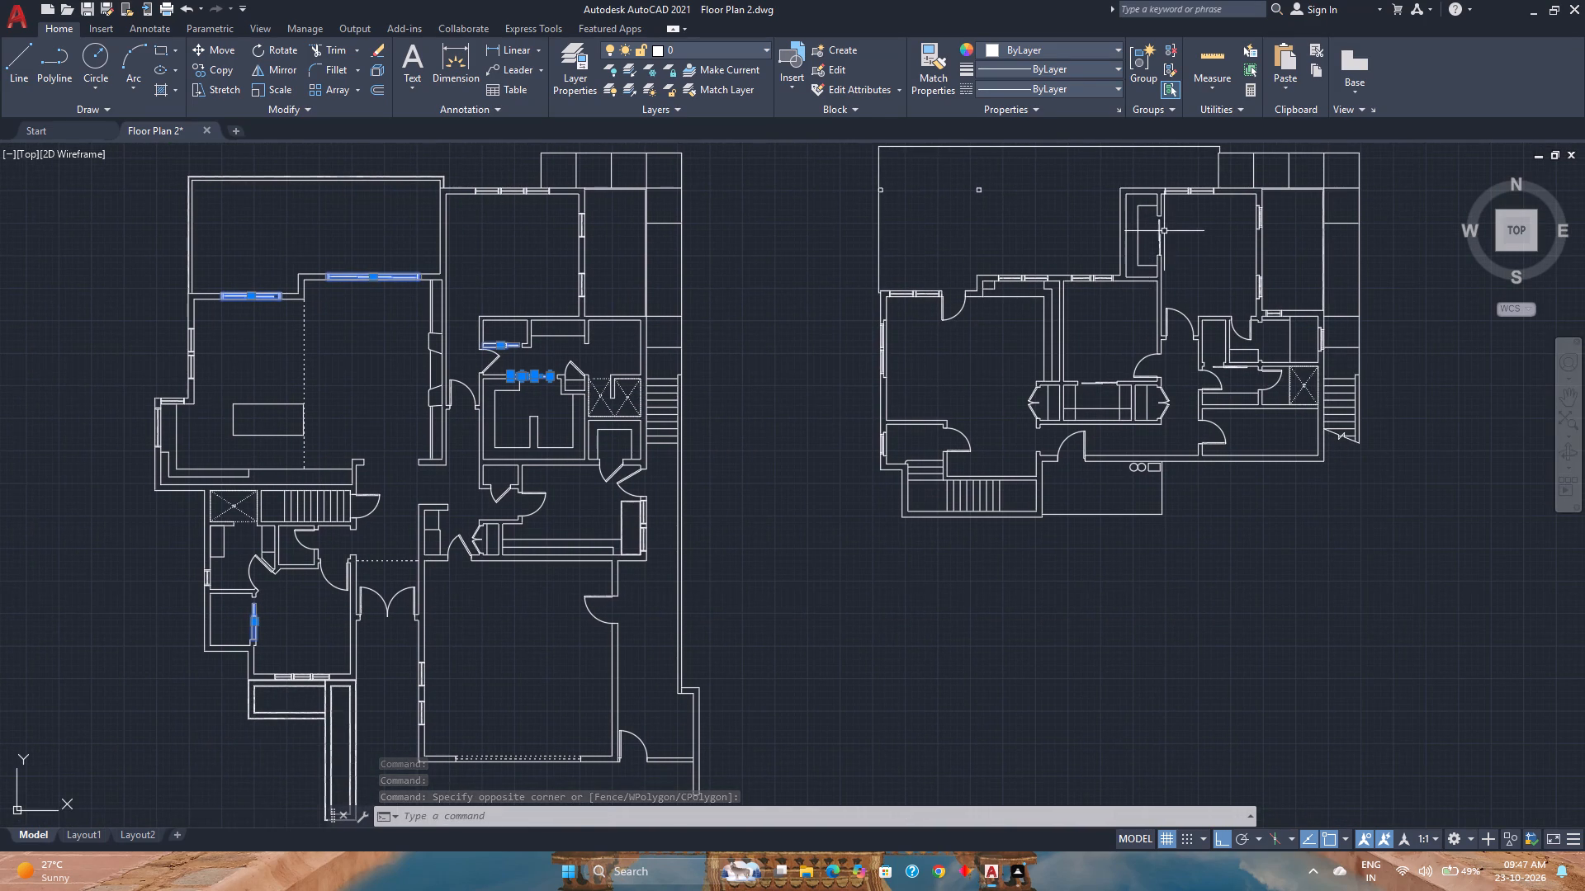
{"action": "scroll", "coordinate": [1166, 252], "scroll_direction": "up", "scroll_amount": 3}
{"action": "left_click", "coordinate": [1166, 252]}
{"action": "left_click", "coordinate": [1119, 194]}
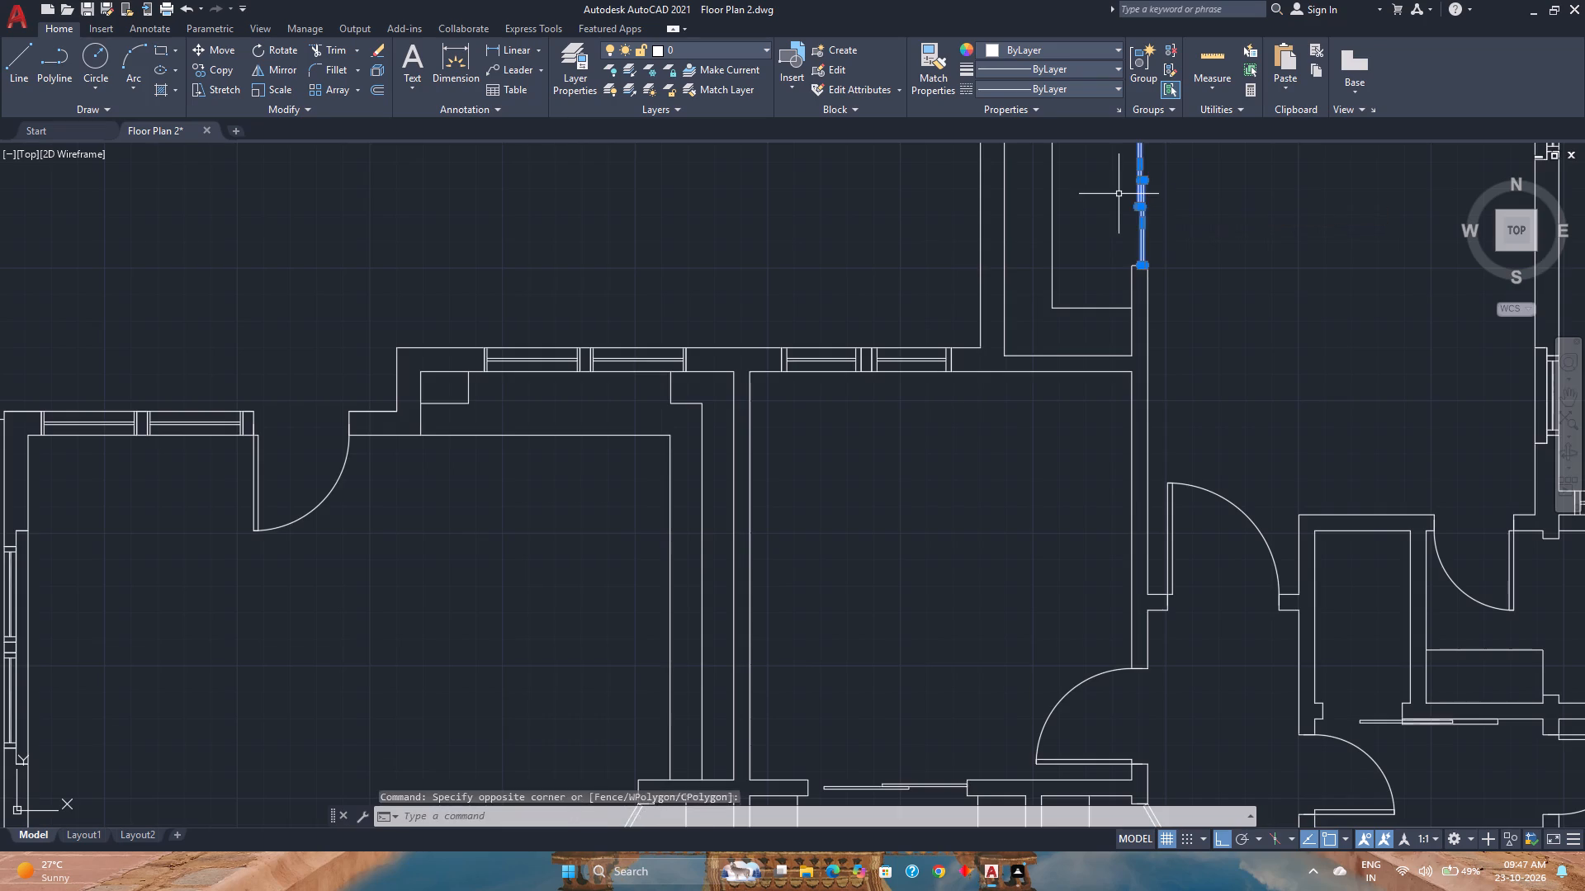
{"action": "scroll", "coordinate": [1119, 194], "scroll_direction": "down", "scroll_amount": 3}
{"action": "left_click", "coordinate": [1075, 346]}
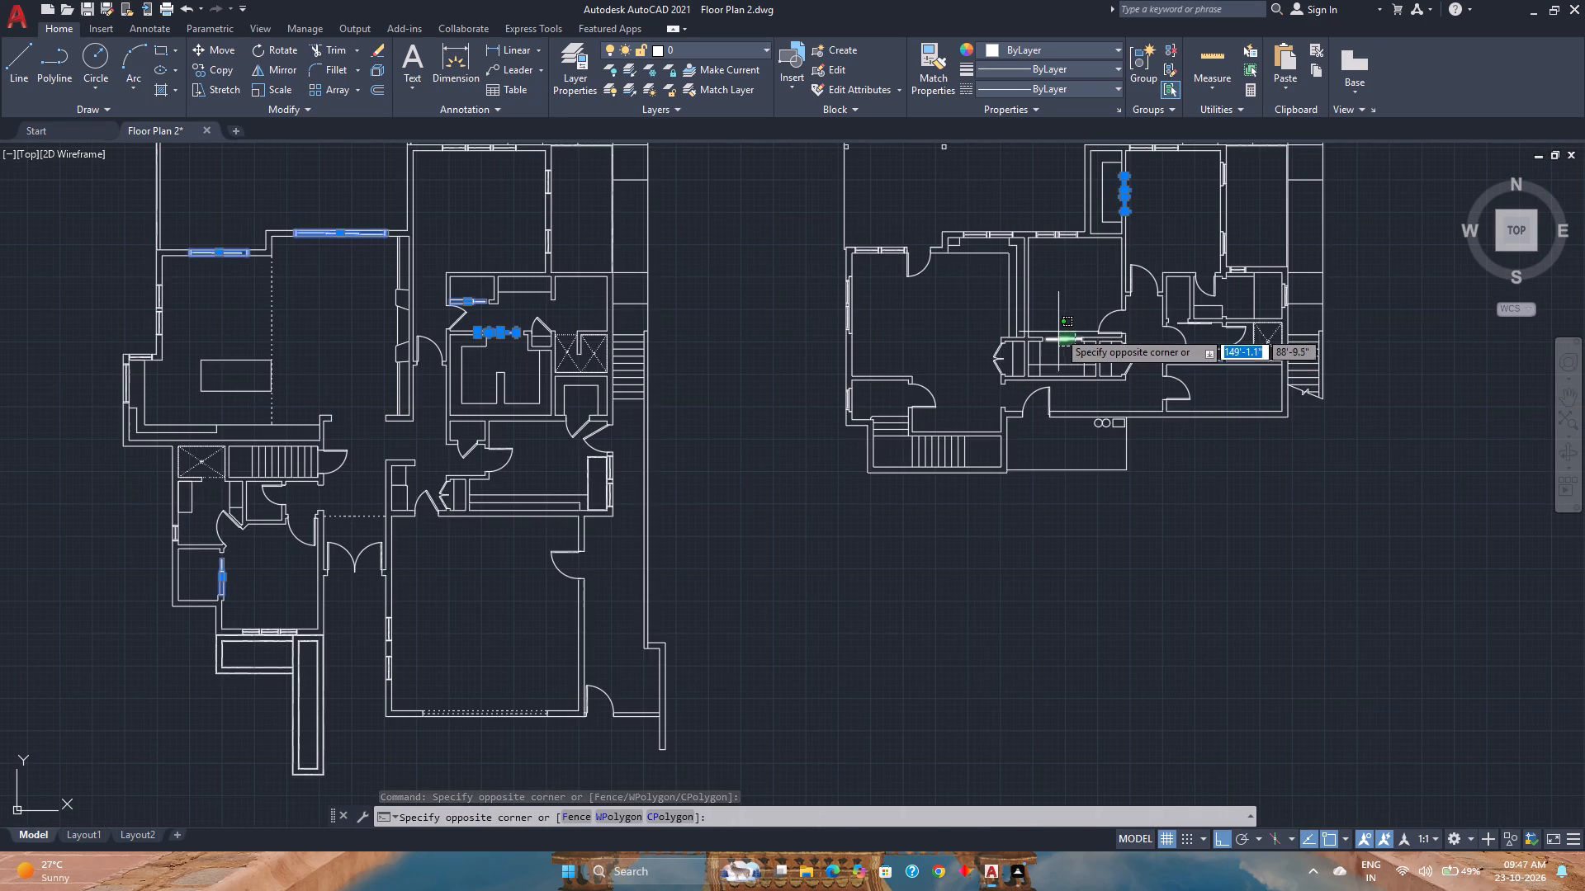
{"action": "left_click", "coordinate": [1053, 321]}
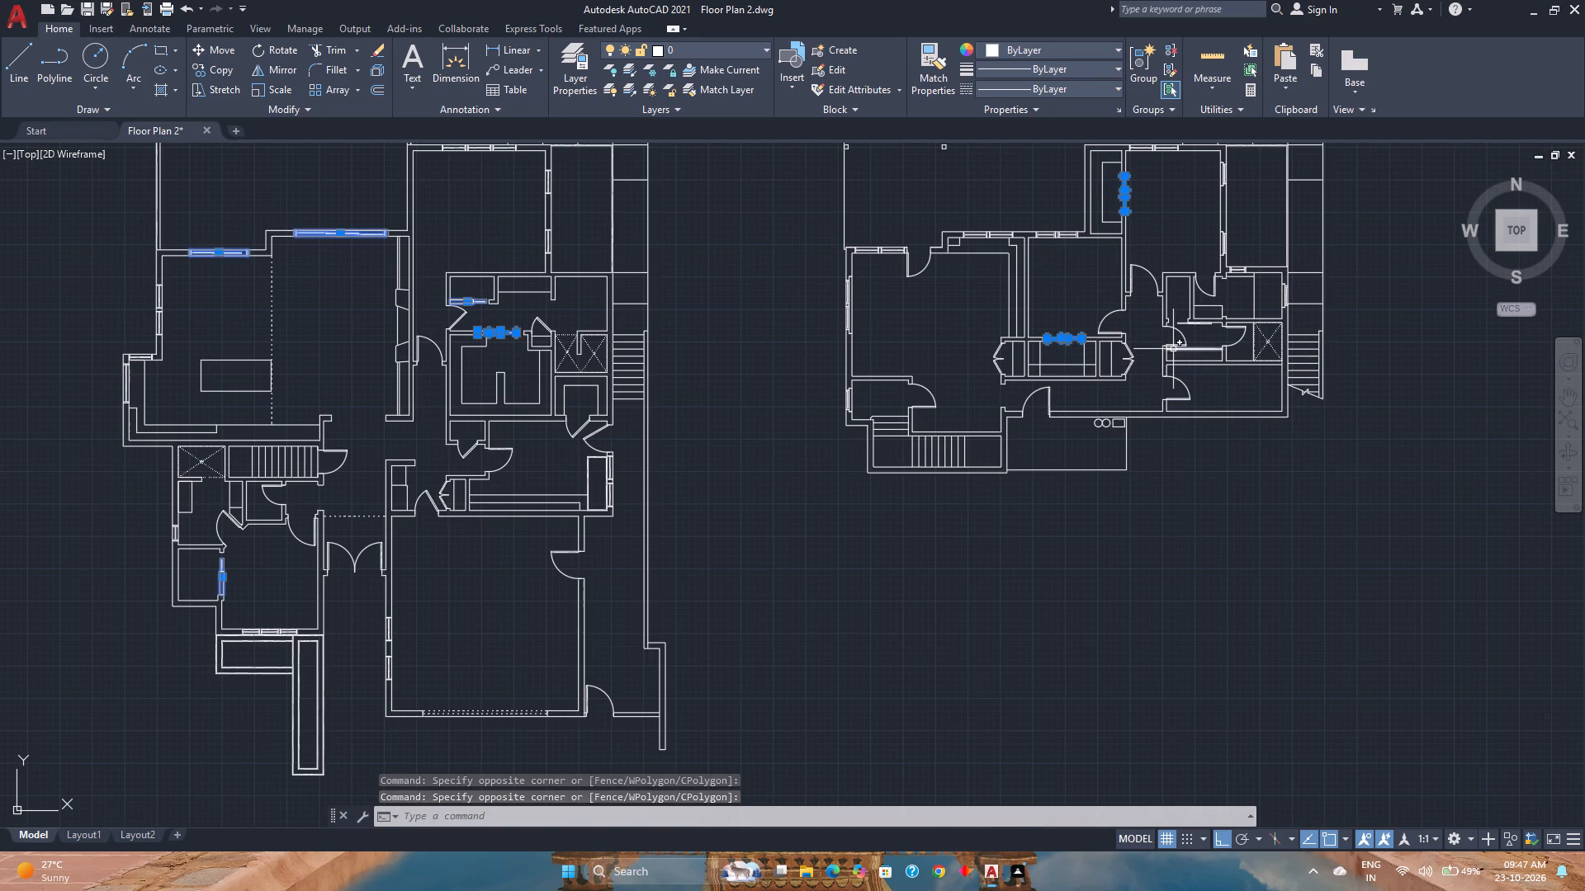
{"action": "scroll", "coordinate": [1209, 326], "scroll_direction": "up", "scroll_amount": 3}
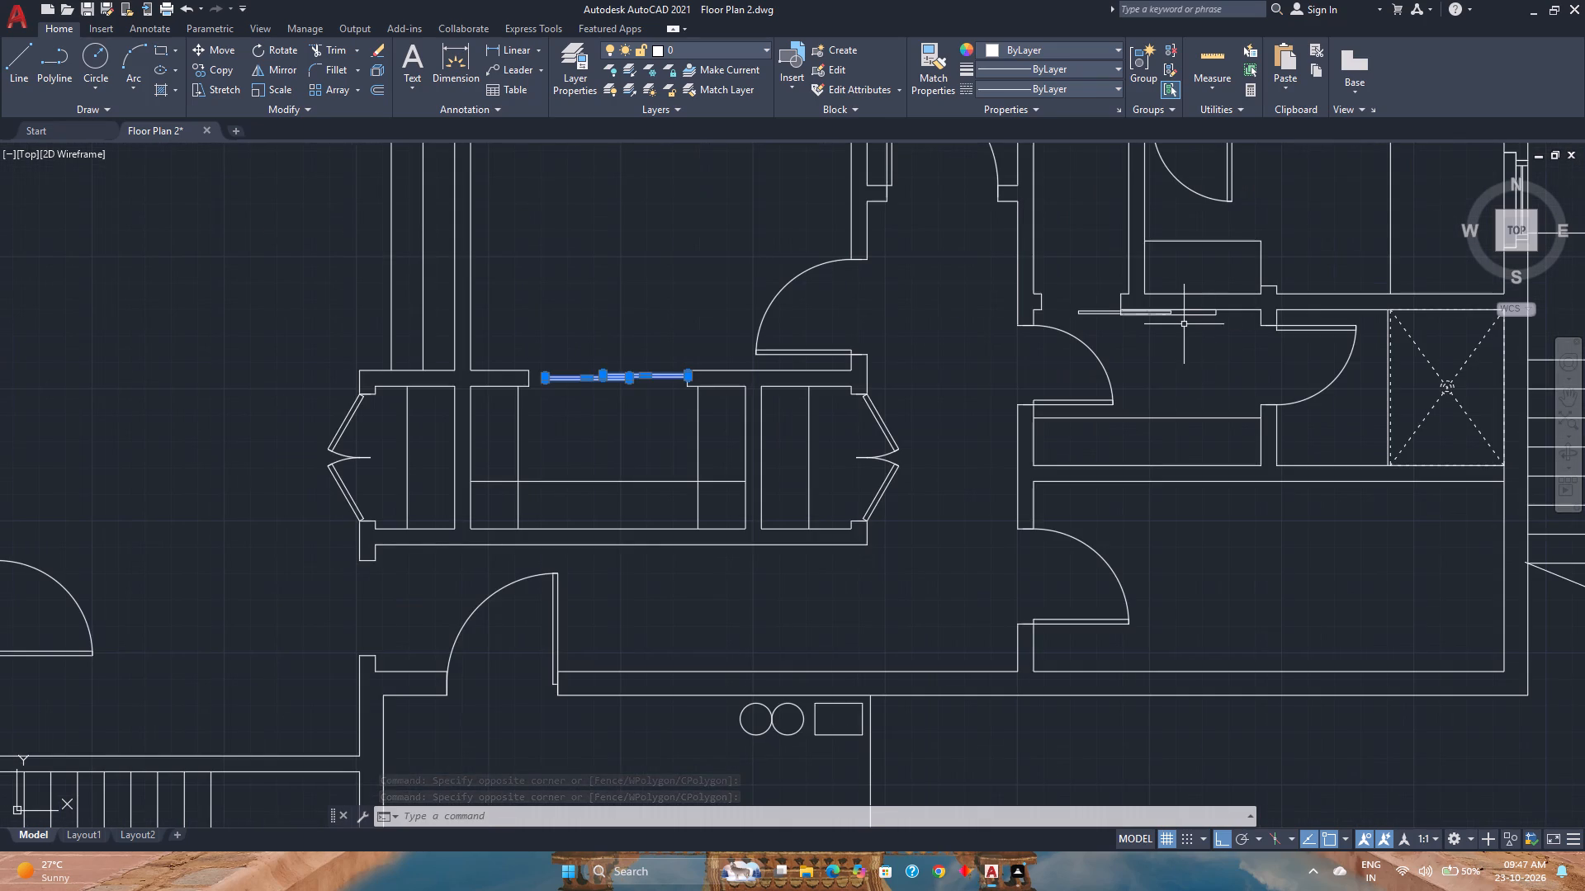
{"action": "left_click", "coordinate": [1180, 322]}
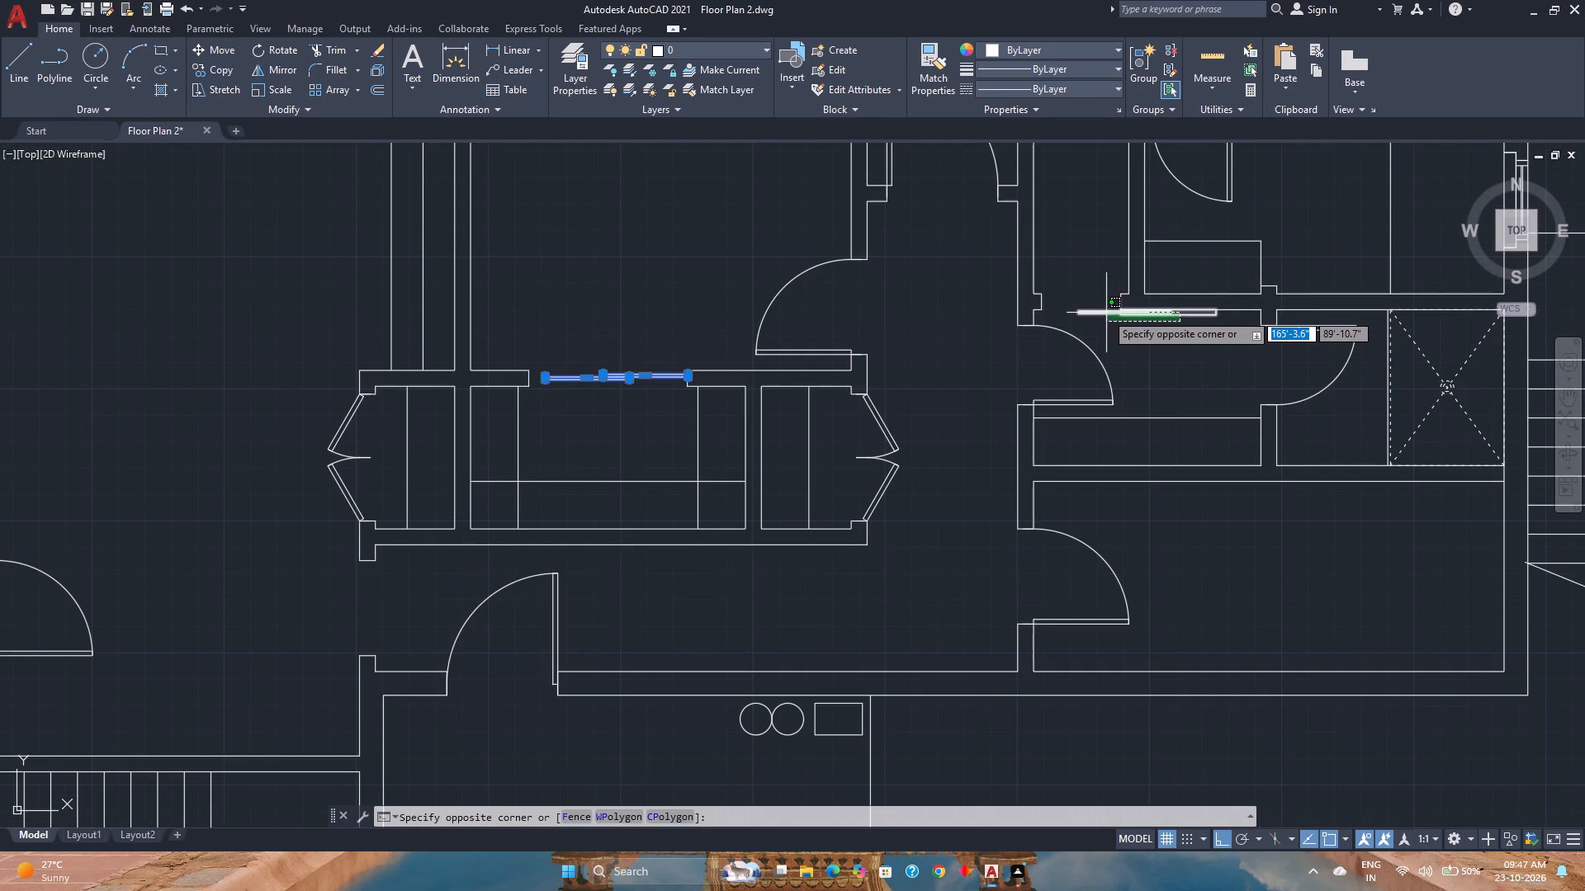
{"action": "left_click", "coordinate": [1105, 312]}
{"action": "scroll", "coordinate": [1109, 328], "scroll_direction": "down", "scroll_amount": 2}
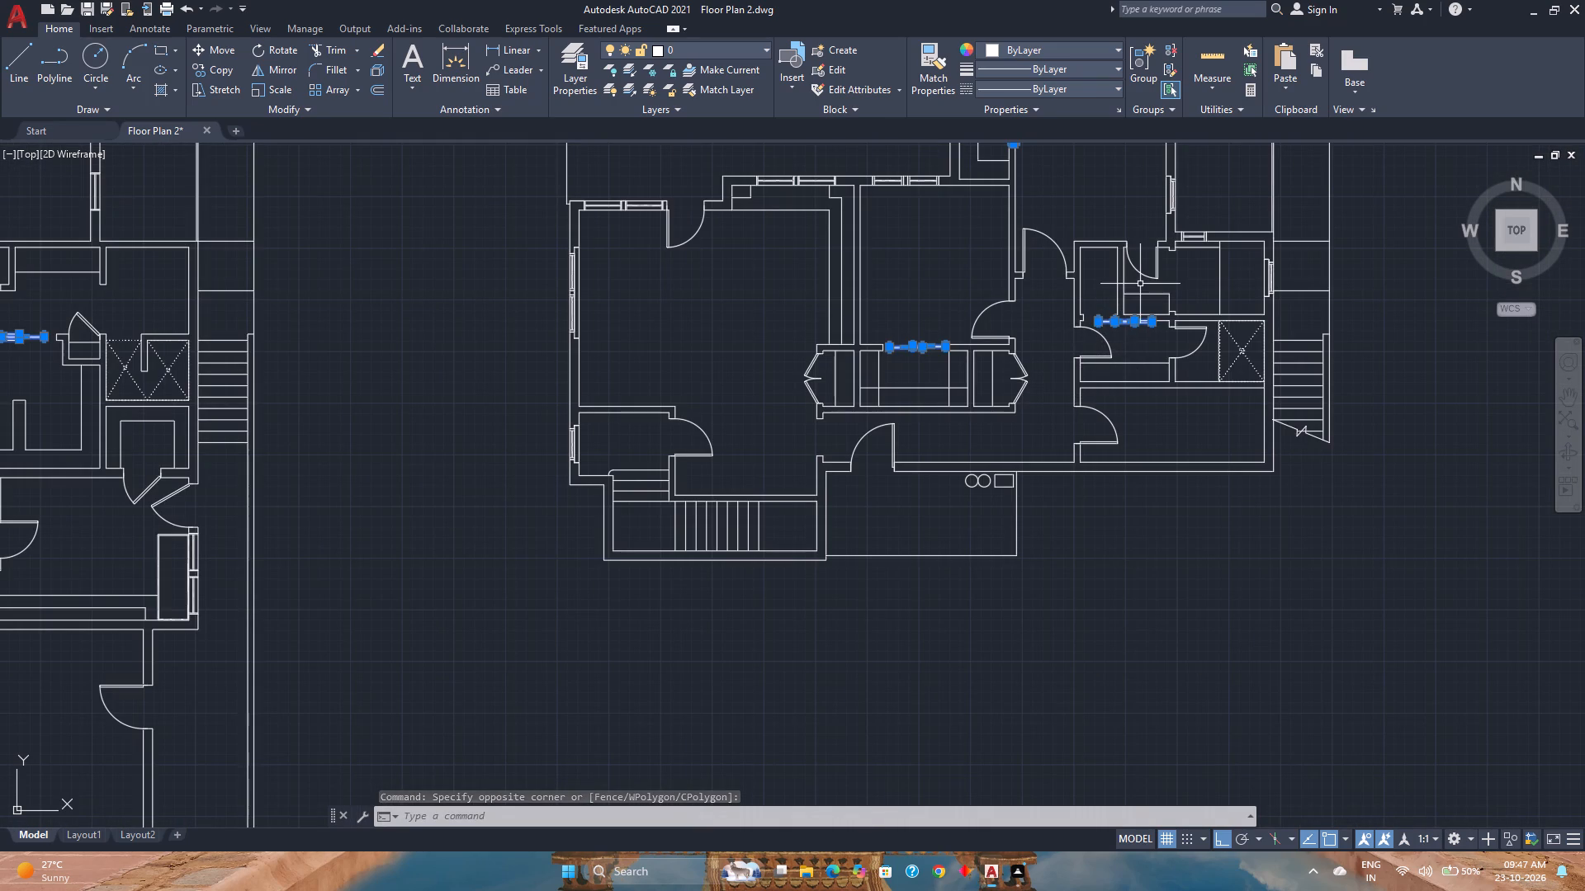
{"action": "scroll", "coordinate": [968, 394], "scroll_direction": "down", "scroll_amount": 2}
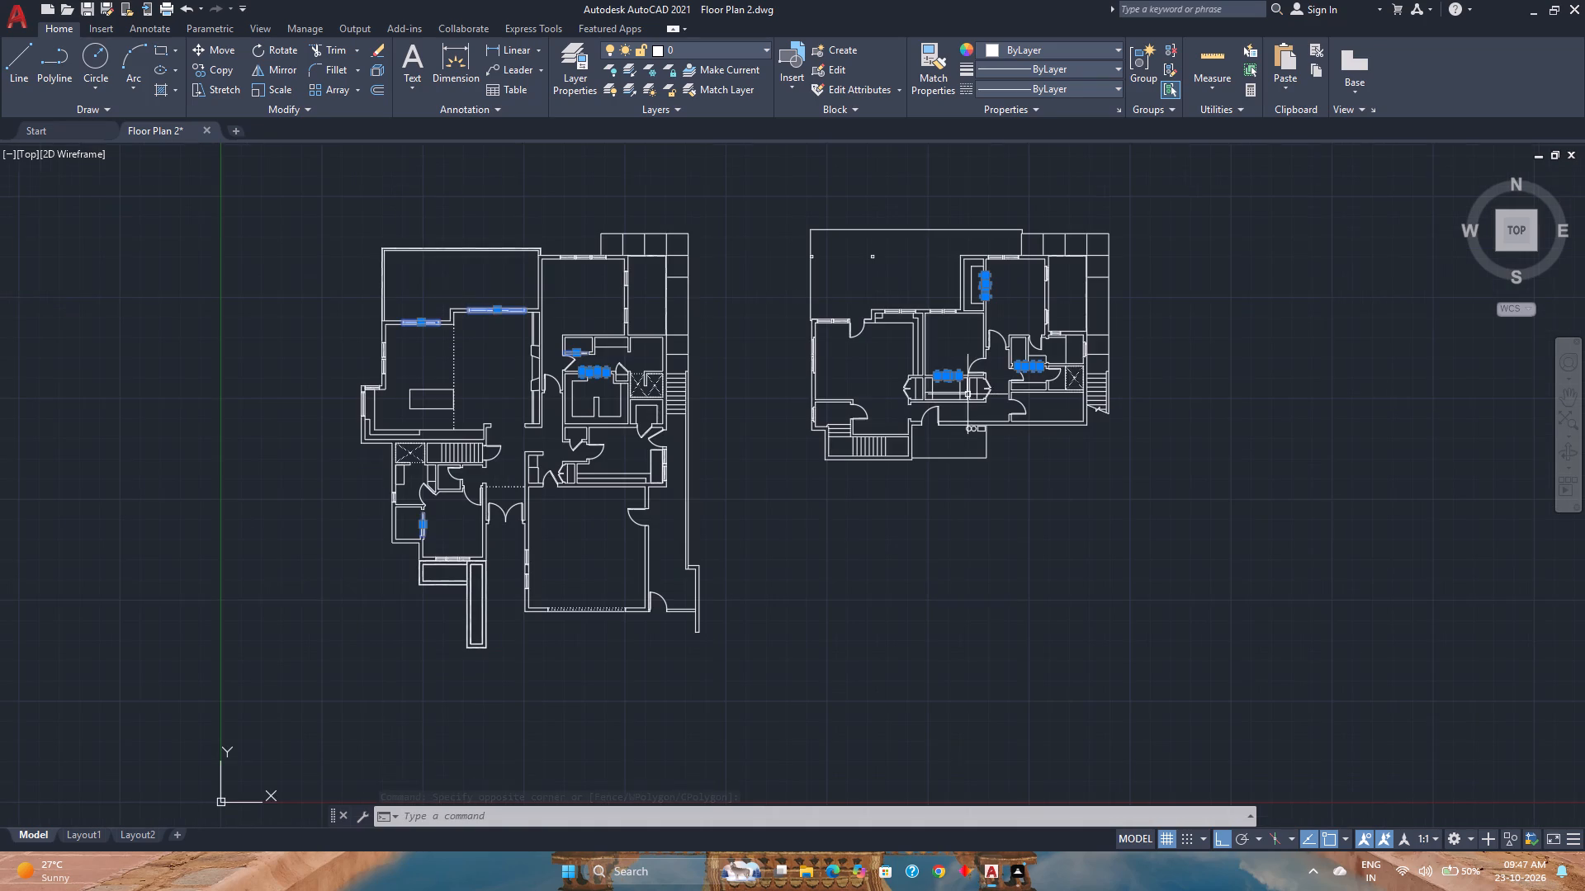
{"action": "left_click", "coordinate": [699, 51]}
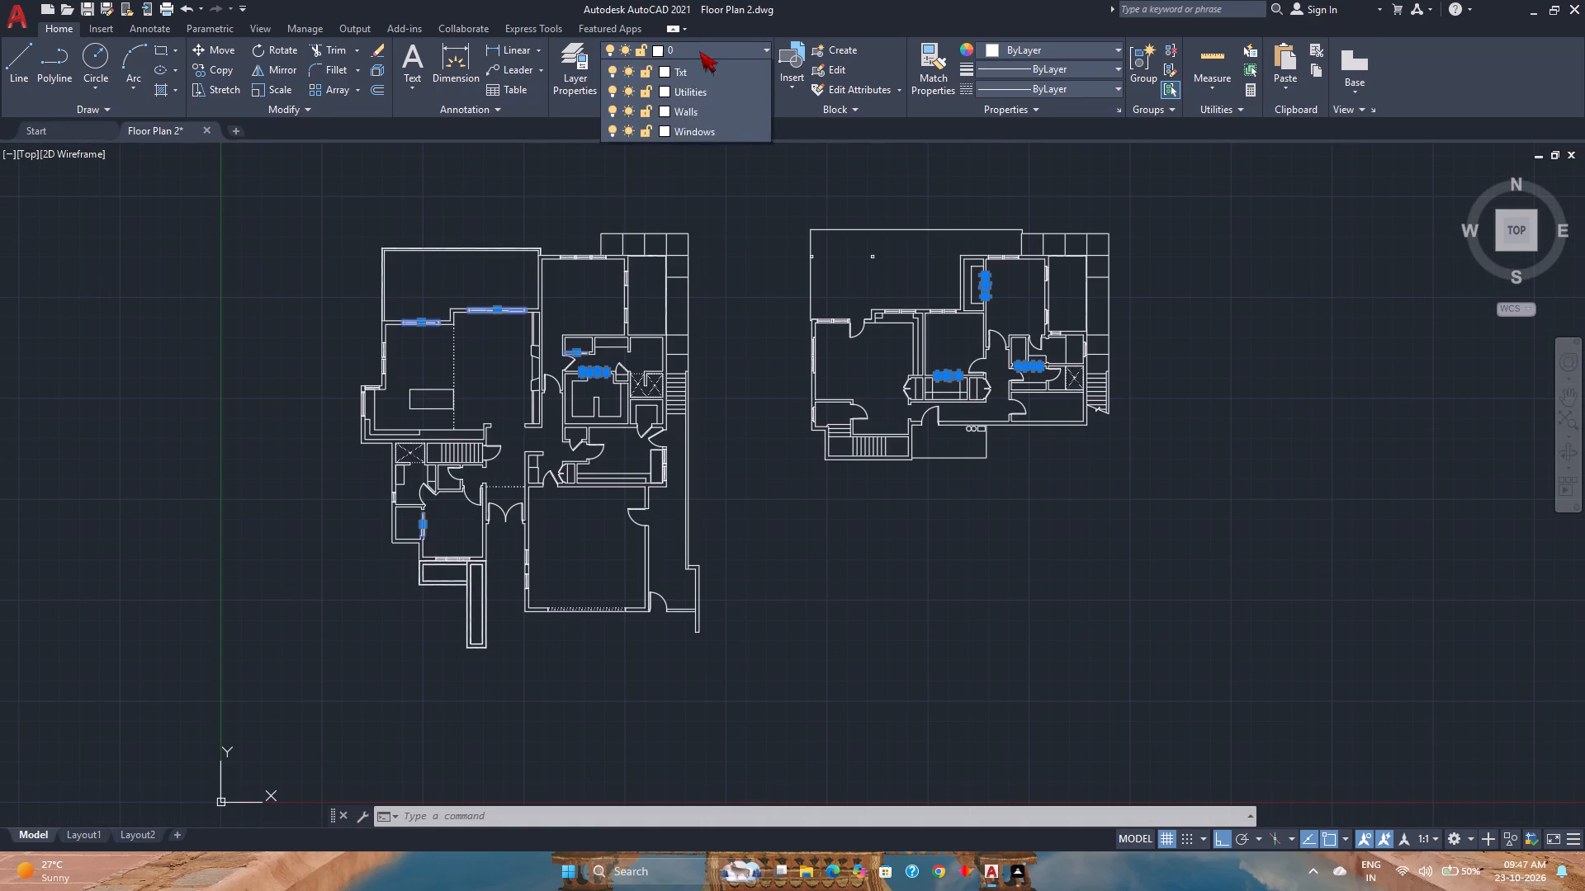
{"action": "left_click", "coordinate": [707, 113]}
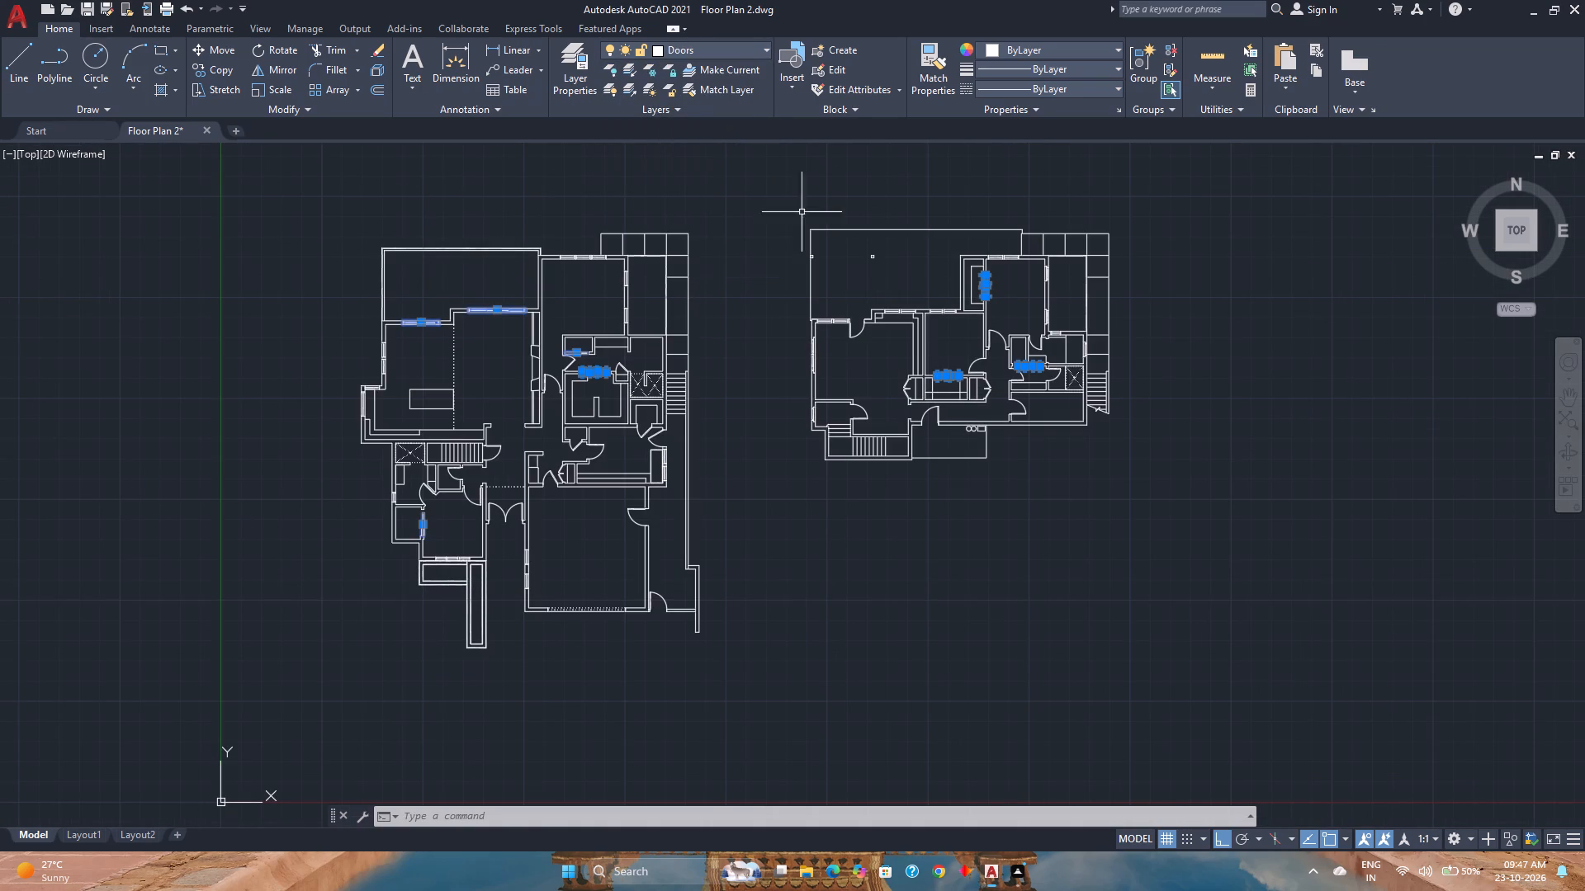
Check the layer of the smaller plan's window block below the northeast room and of its central sliding door.
{"action": "scroll", "coordinate": [1081, 332], "scroll_direction": "up", "scroll_amount": 3}
{"action": "left_click", "coordinate": [984, 332]}
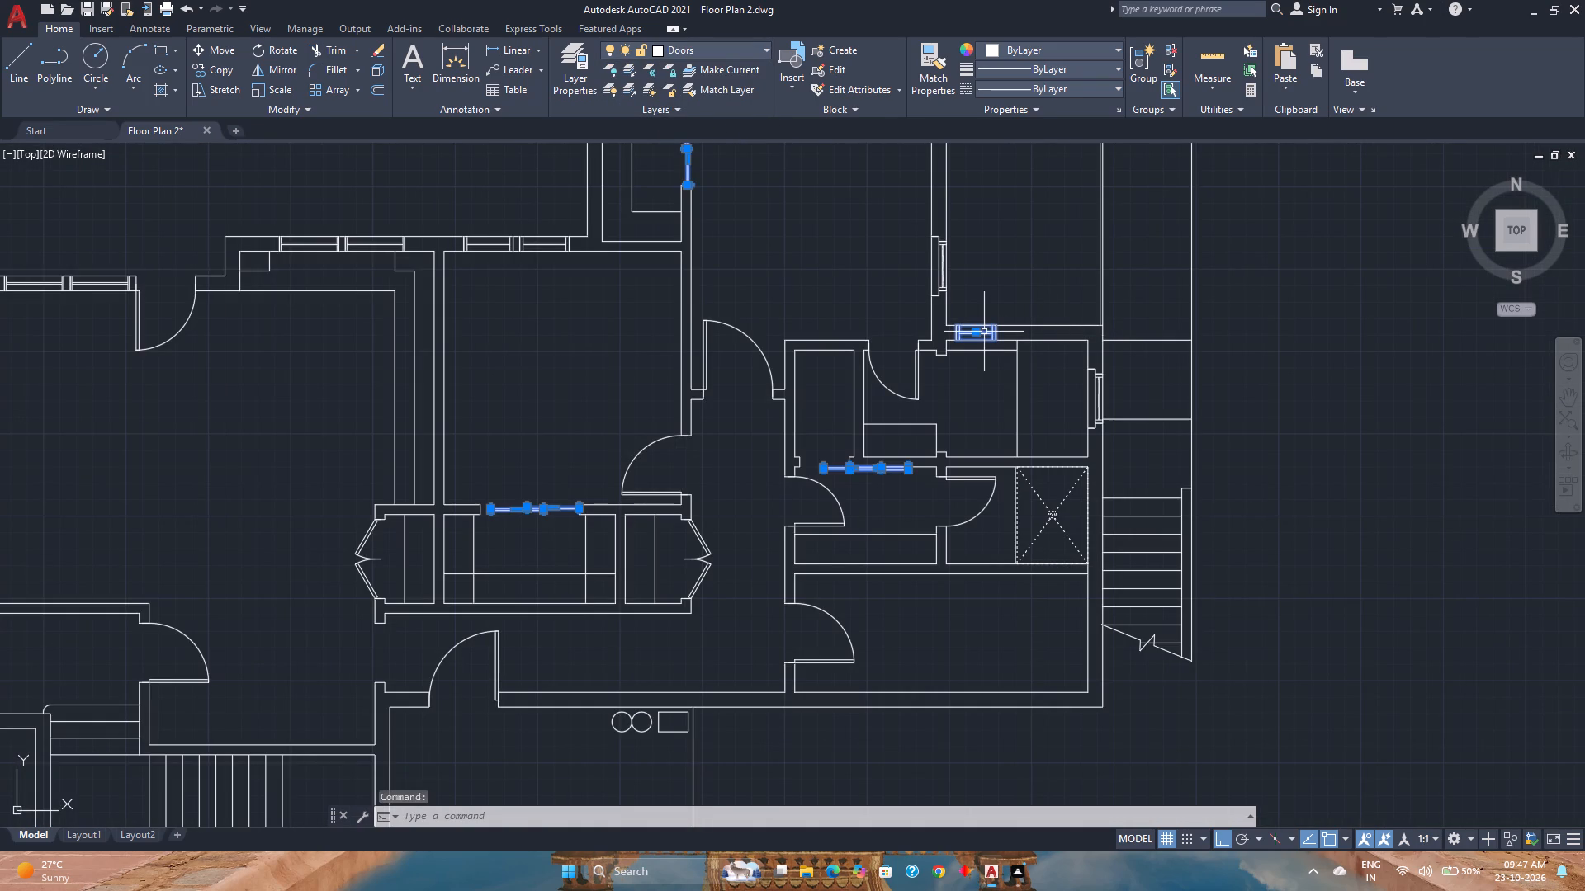
{"action": "key", "text": "Escape"}
{"action": "left_click", "coordinate": [977, 332]}
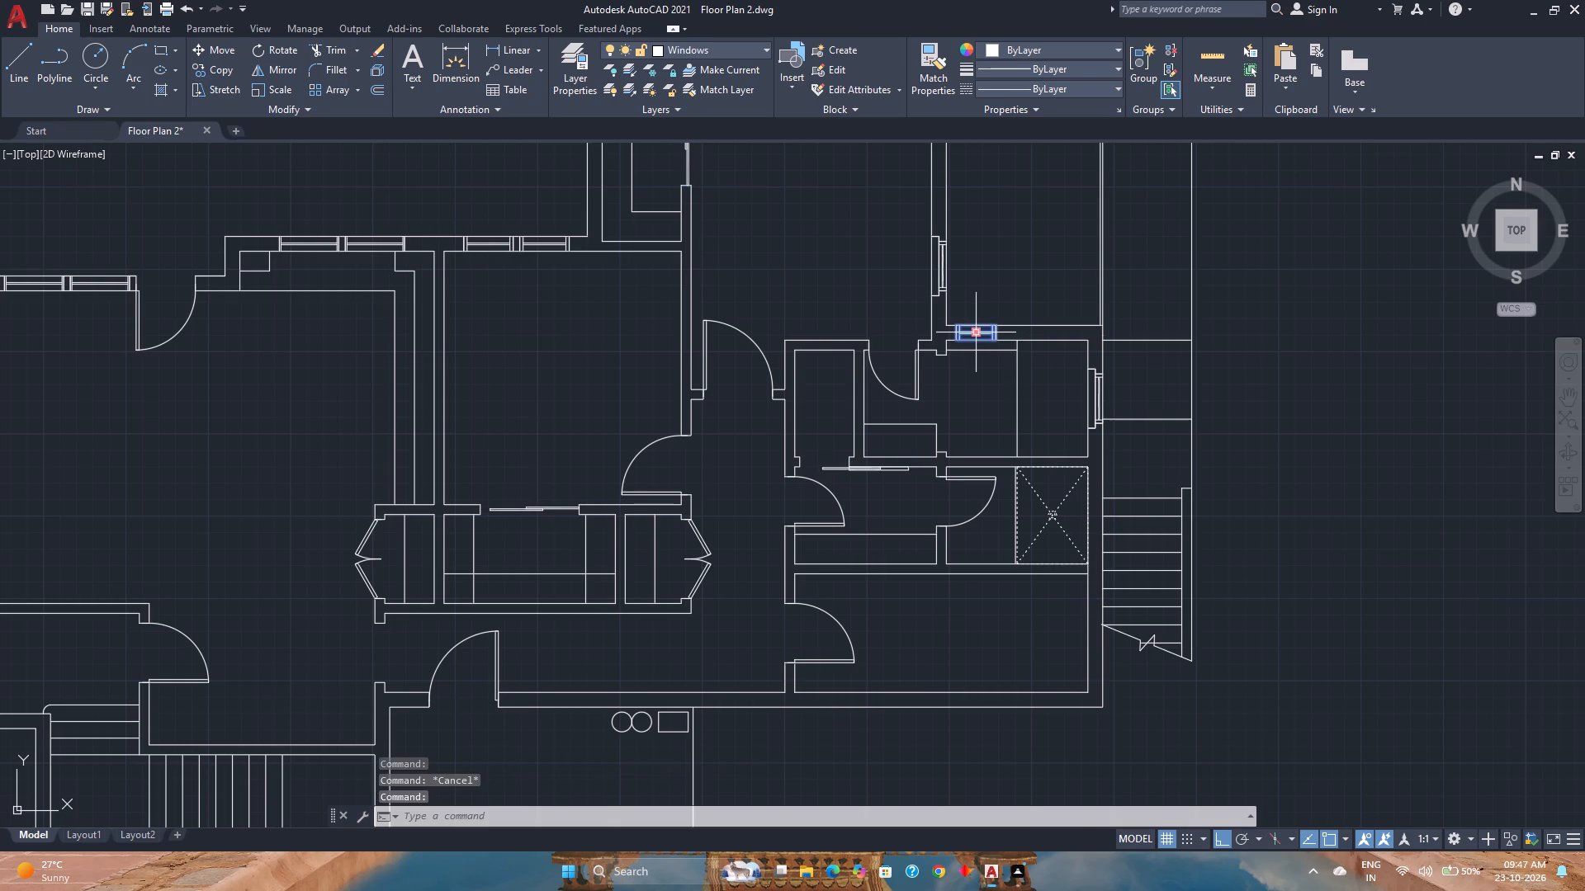
{"action": "key", "text": "Escape"}
{"action": "scroll", "coordinate": [977, 332], "scroll_direction": "down", "scroll_amount": 2}
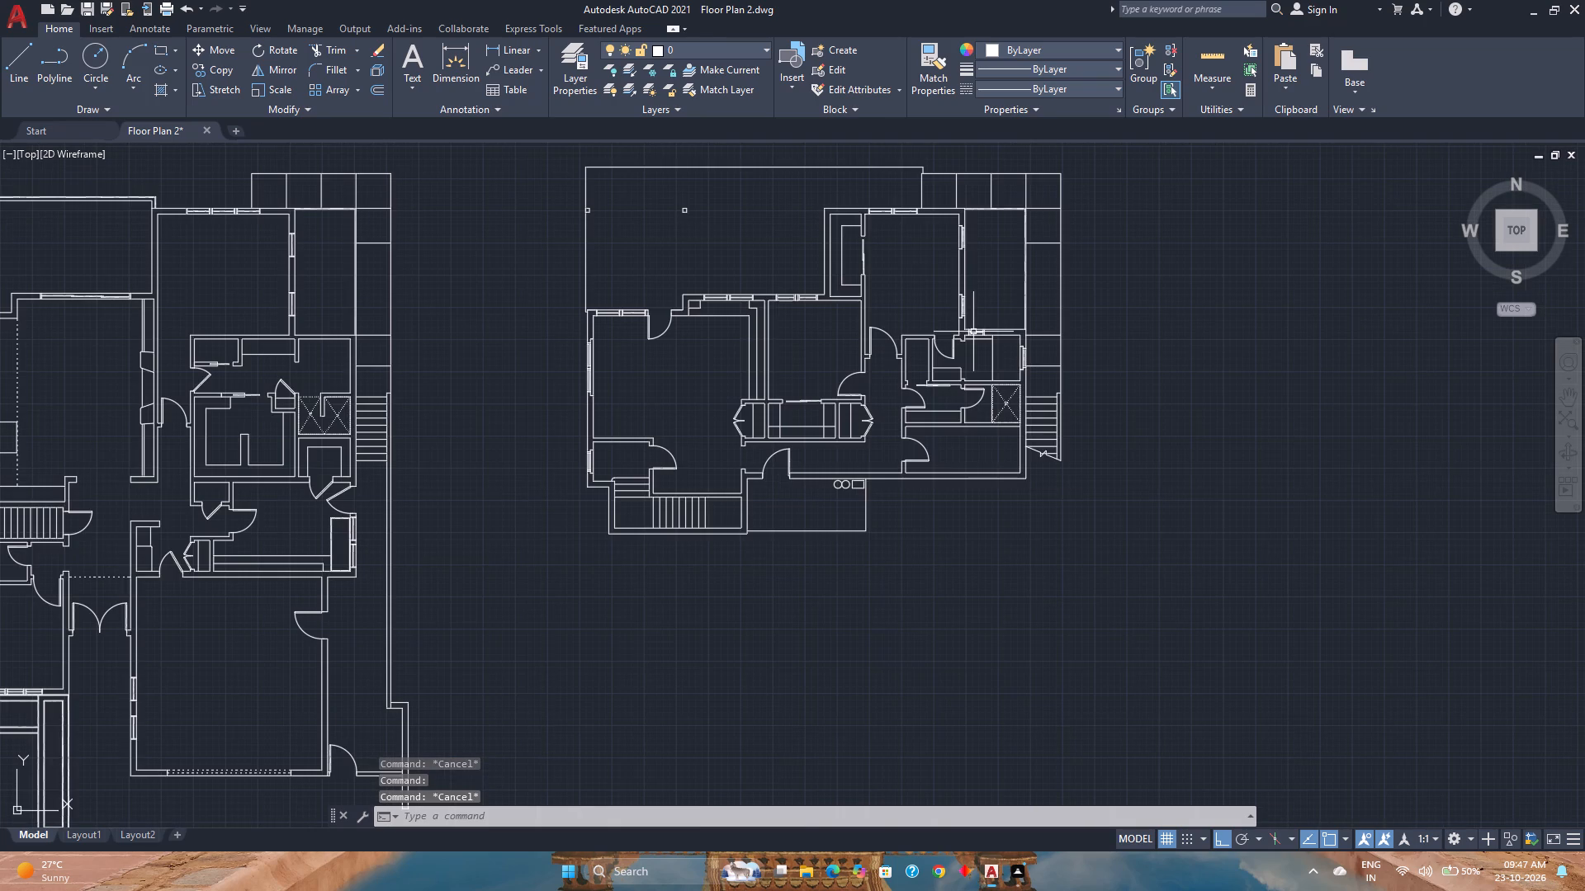
{"action": "left_click", "coordinate": [810, 412]}
{"action": "left_click", "coordinate": [800, 398]}
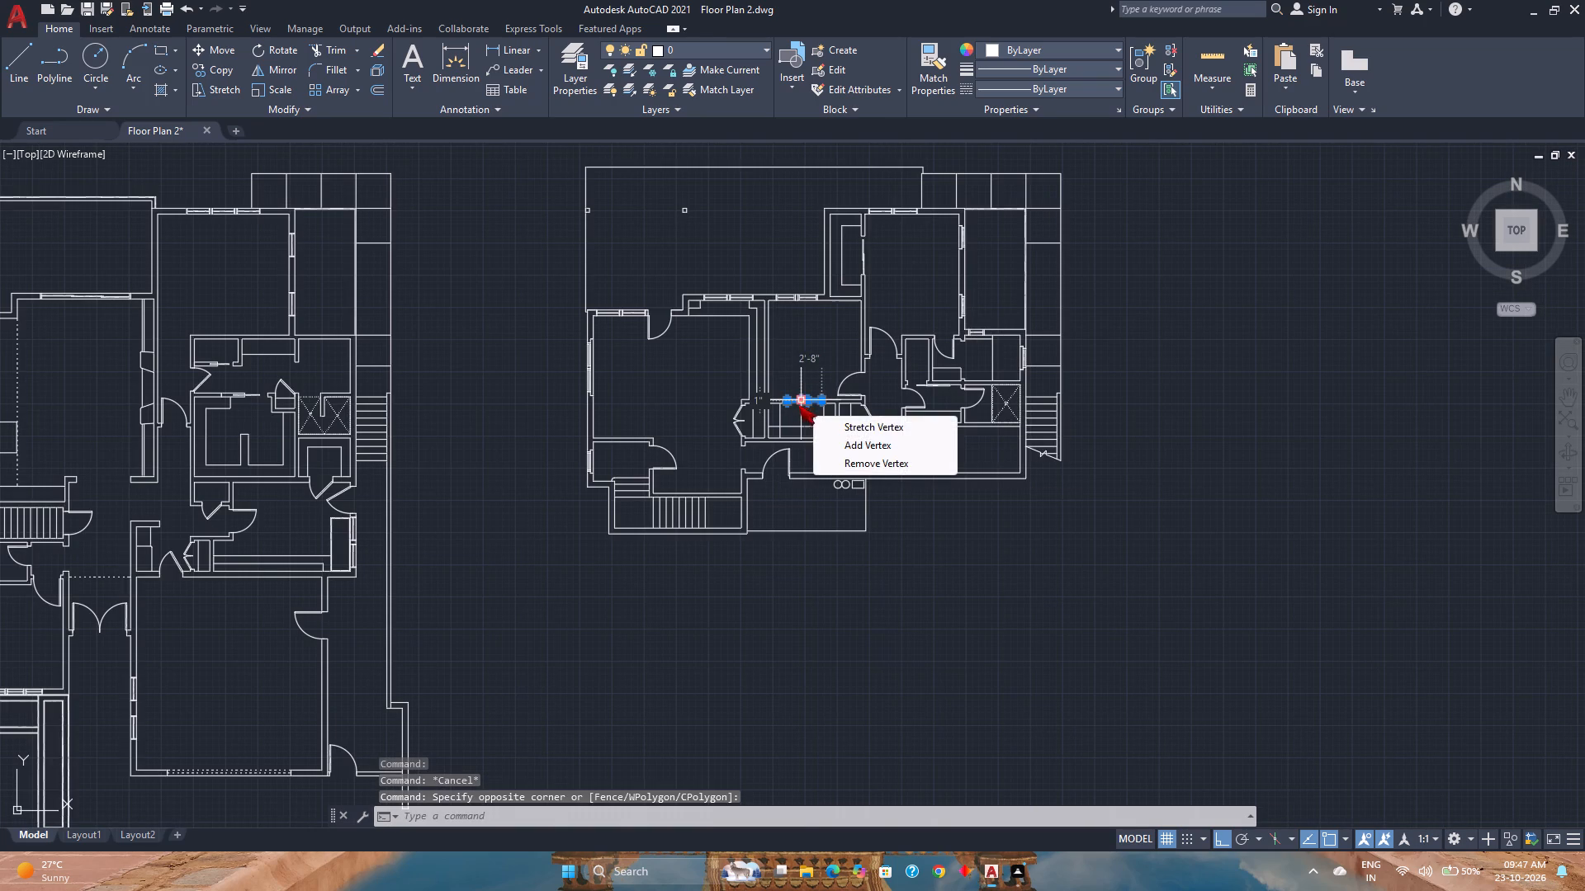
{"action": "key", "text": "Escape"}
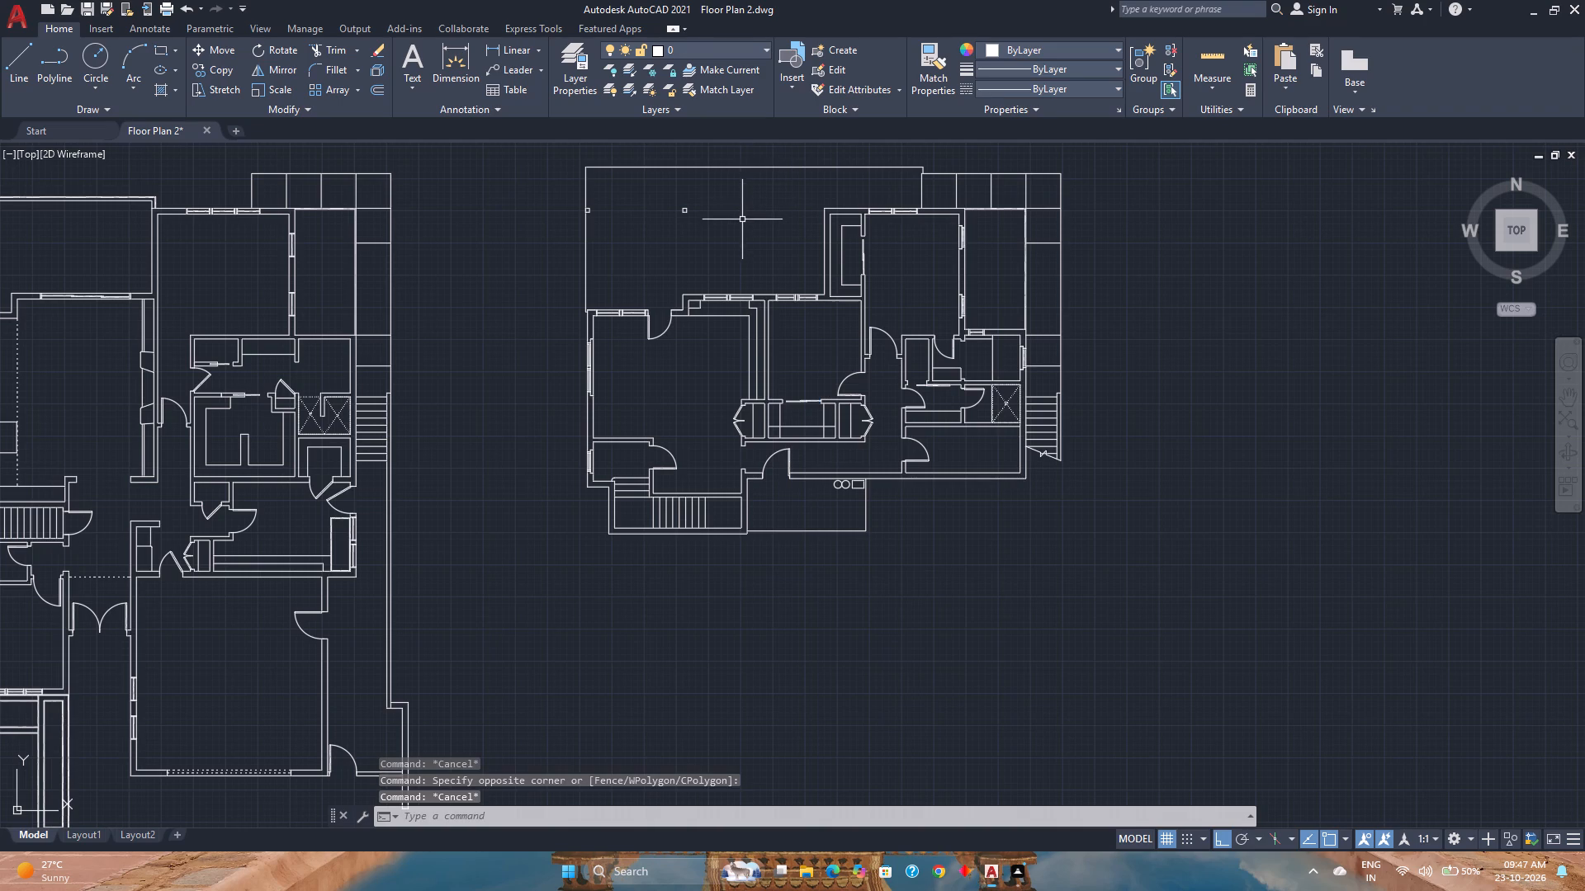
Turn off the Doors layer and bring both floor plans into view.
{"action": "left_click", "coordinate": [722, 54]}
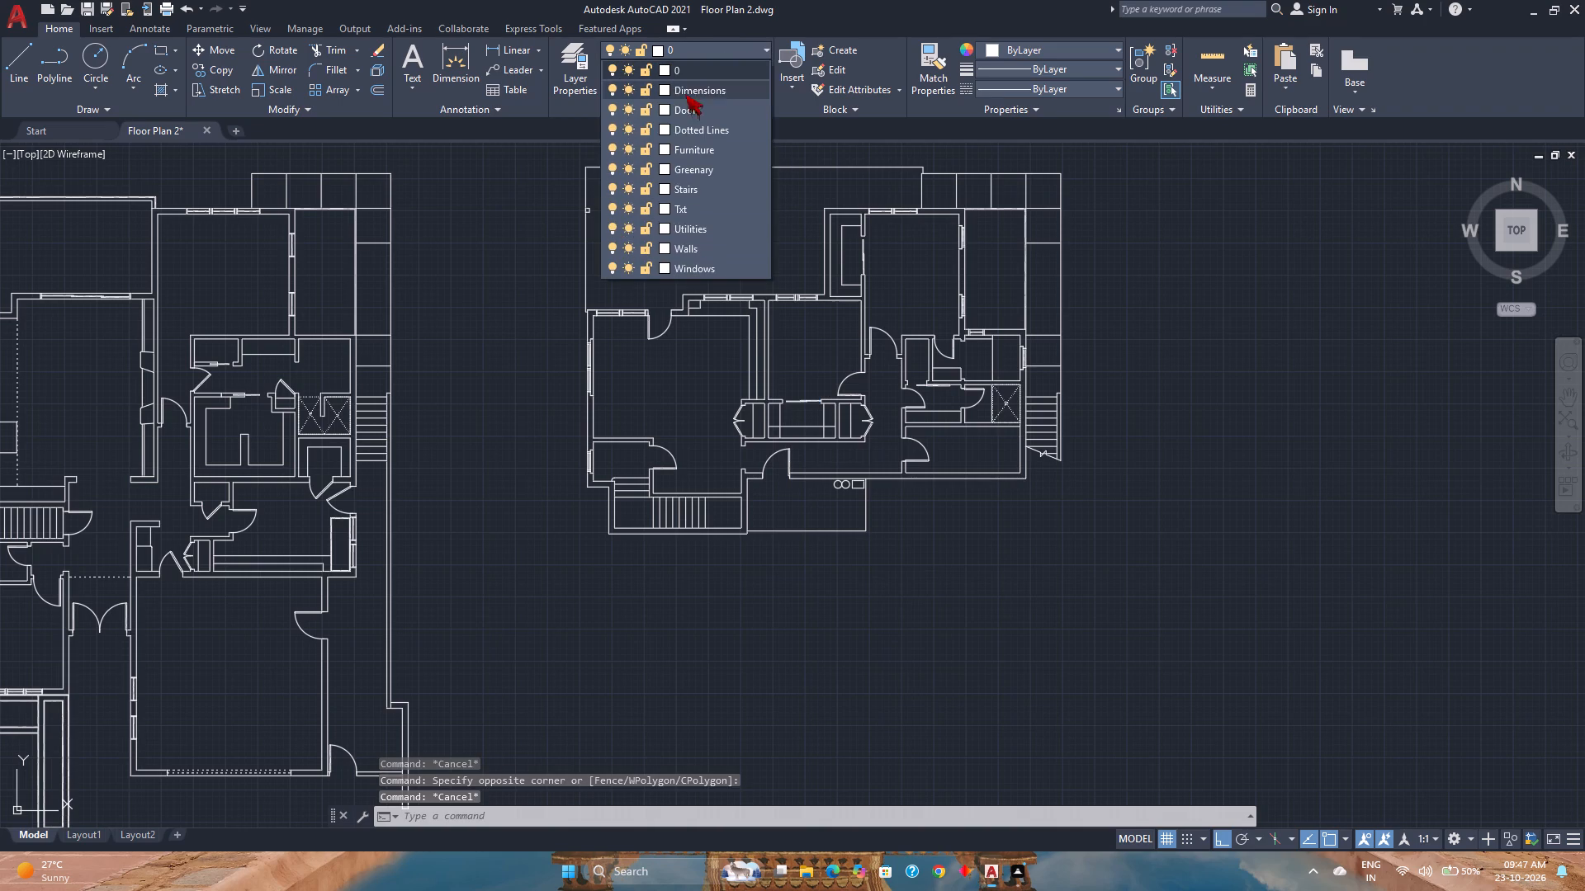
{"action": "left_click", "coordinate": [611, 106]}
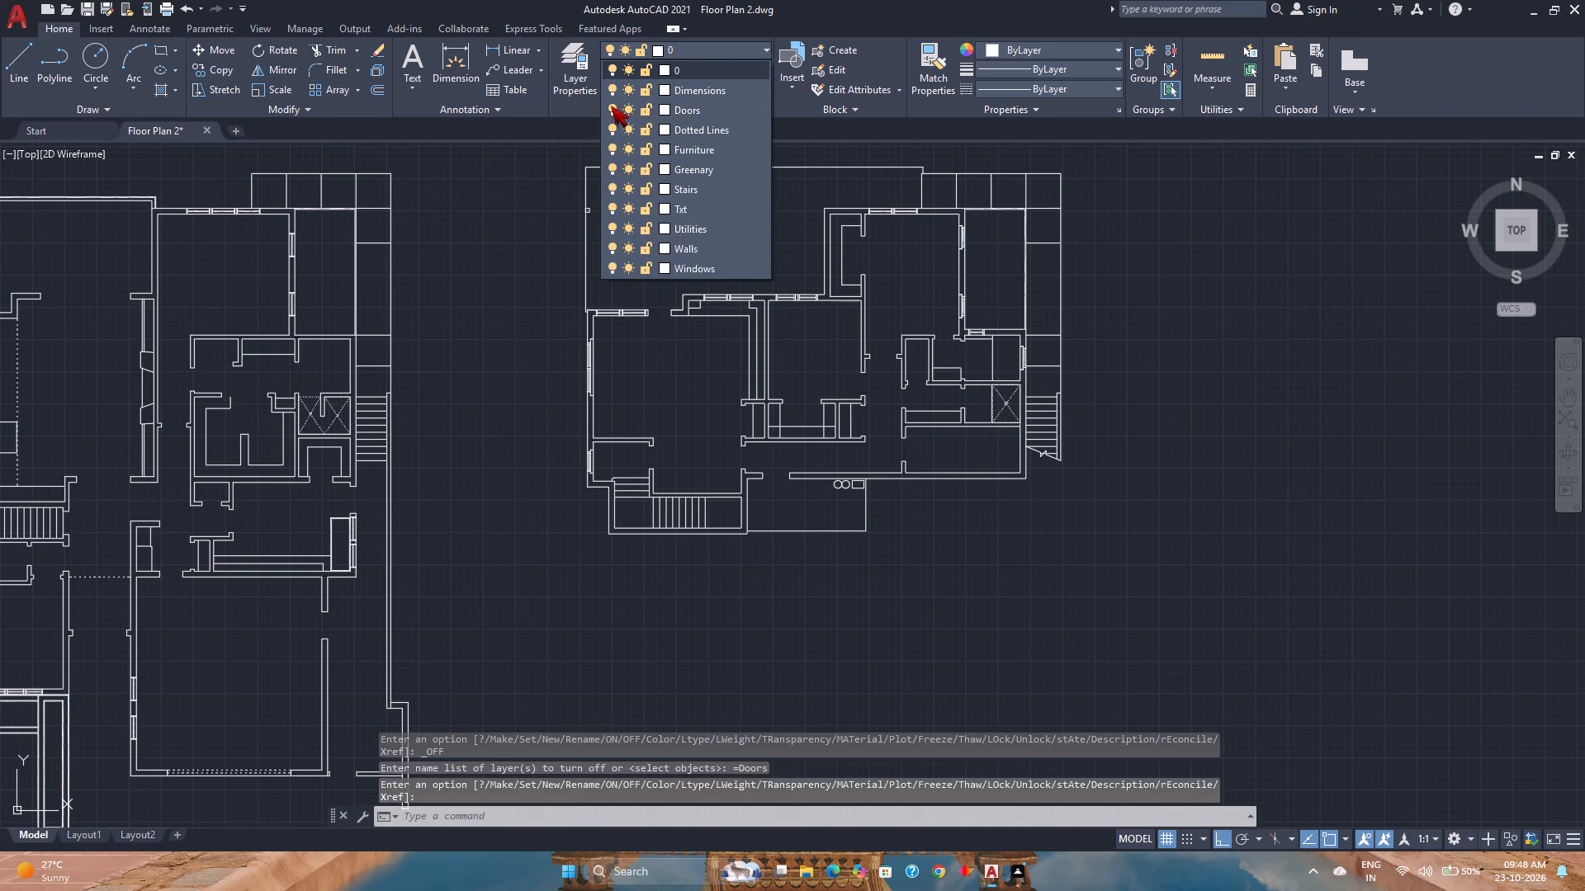
{"action": "left_click", "coordinate": [535, 434]}
{"action": "scroll", "coordinate": [534, 429], "scroll_direction": "down", "scroll_amount": 1}
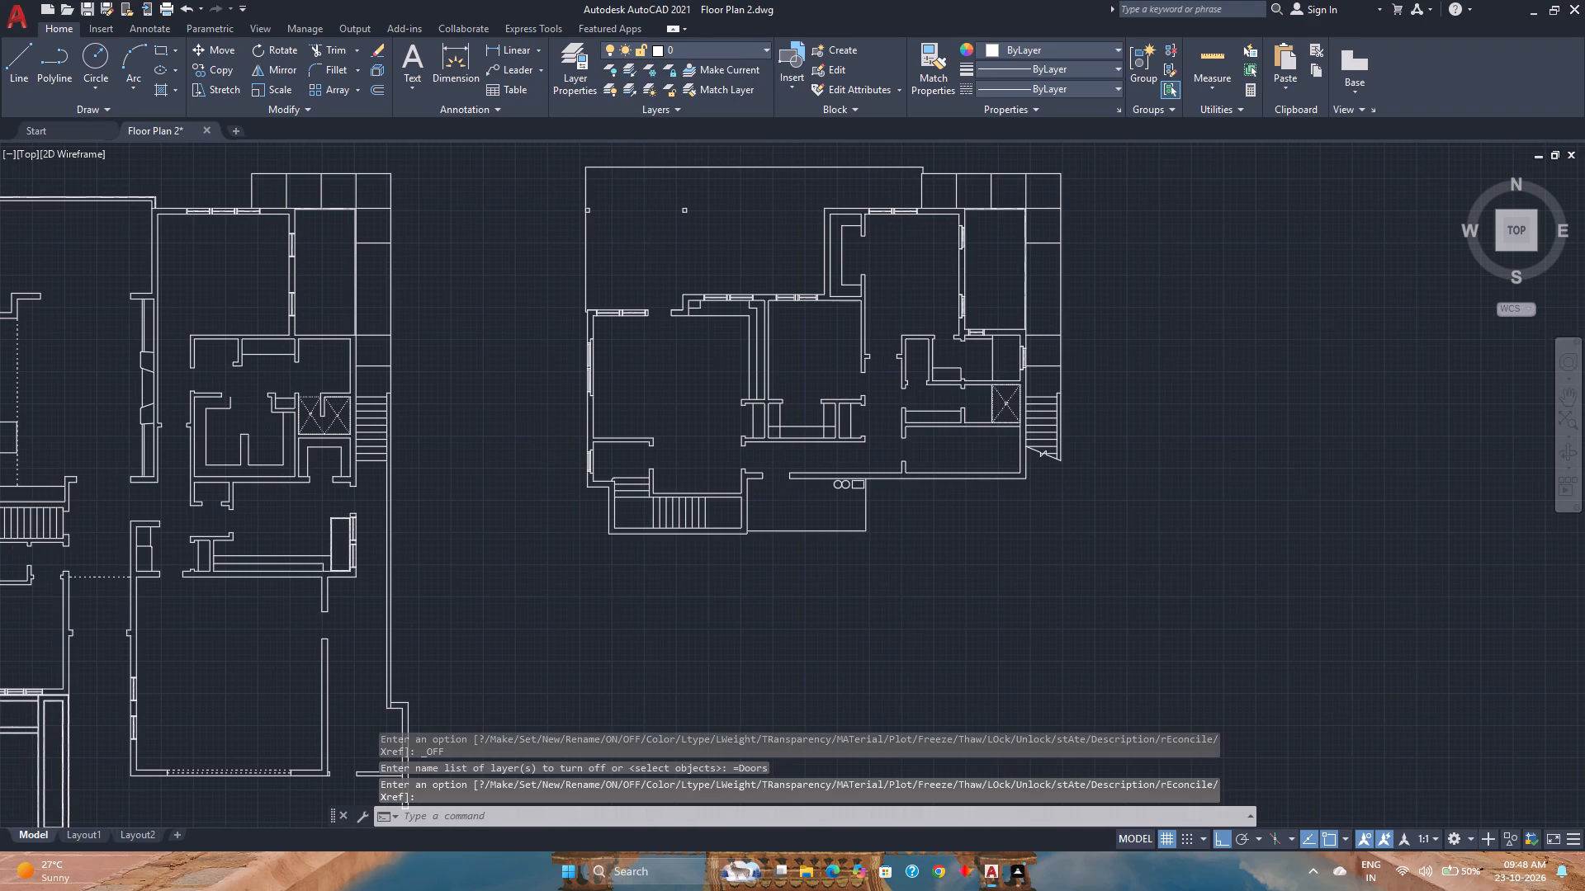
{"action": "middle_click_drag", "start_coordinate": [534, 429], "coordinate": [570, 454]}
{"action": "middle_click", "coordinate": [570, 454]}
{"action": "middle_click", "coordinate": [570, 454]}
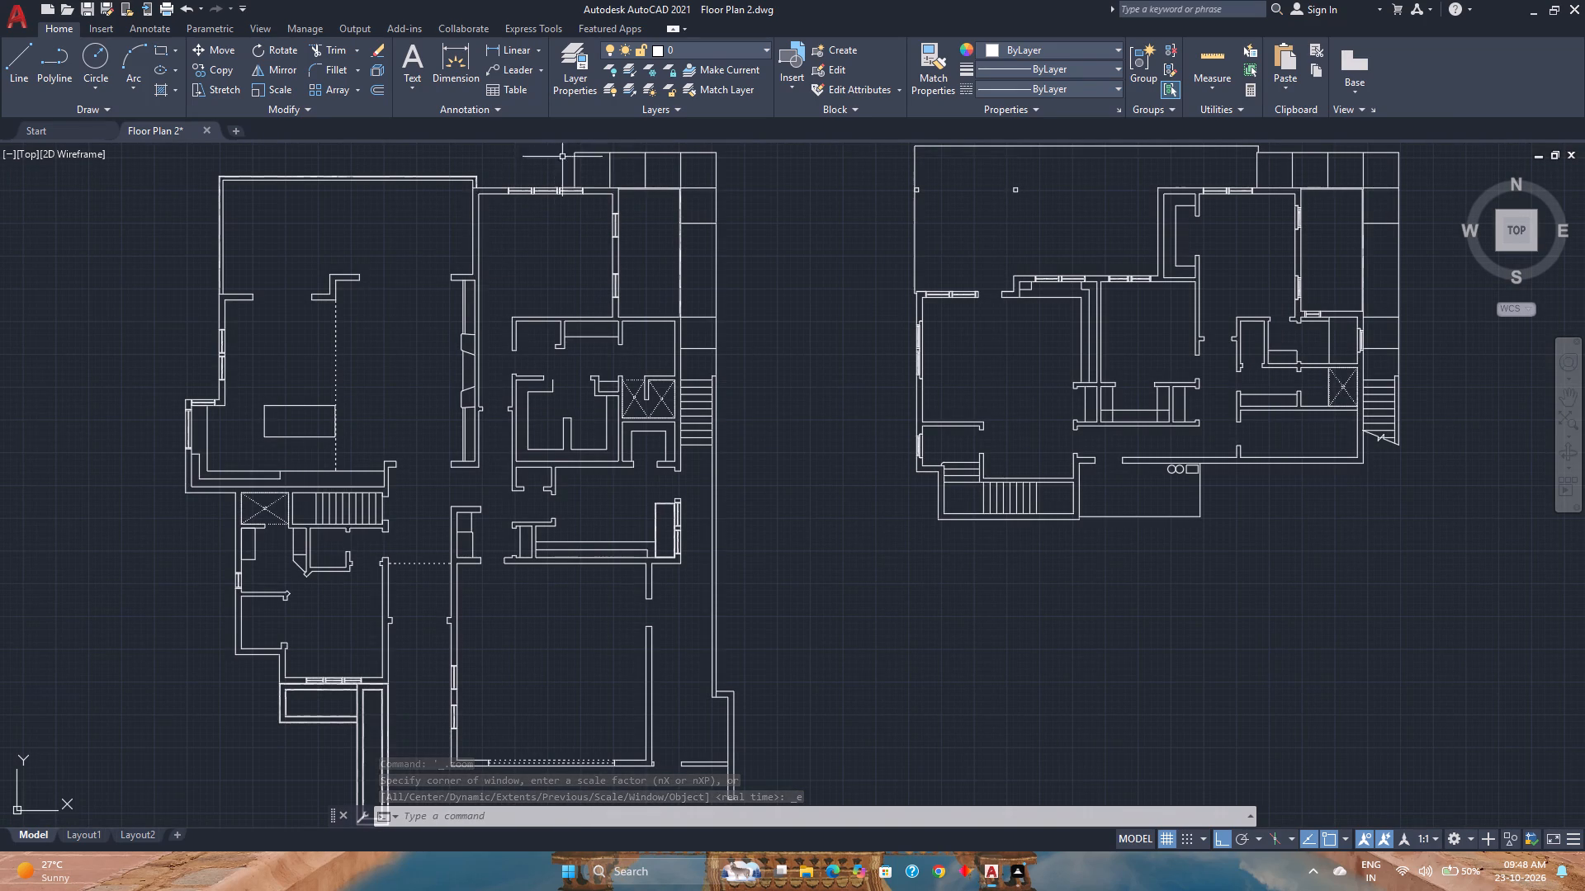
Turn off the Windows layer, leaving the remaining elements of both plans displayed.
{"action": "left_click", "coordinate": [710, 54]}
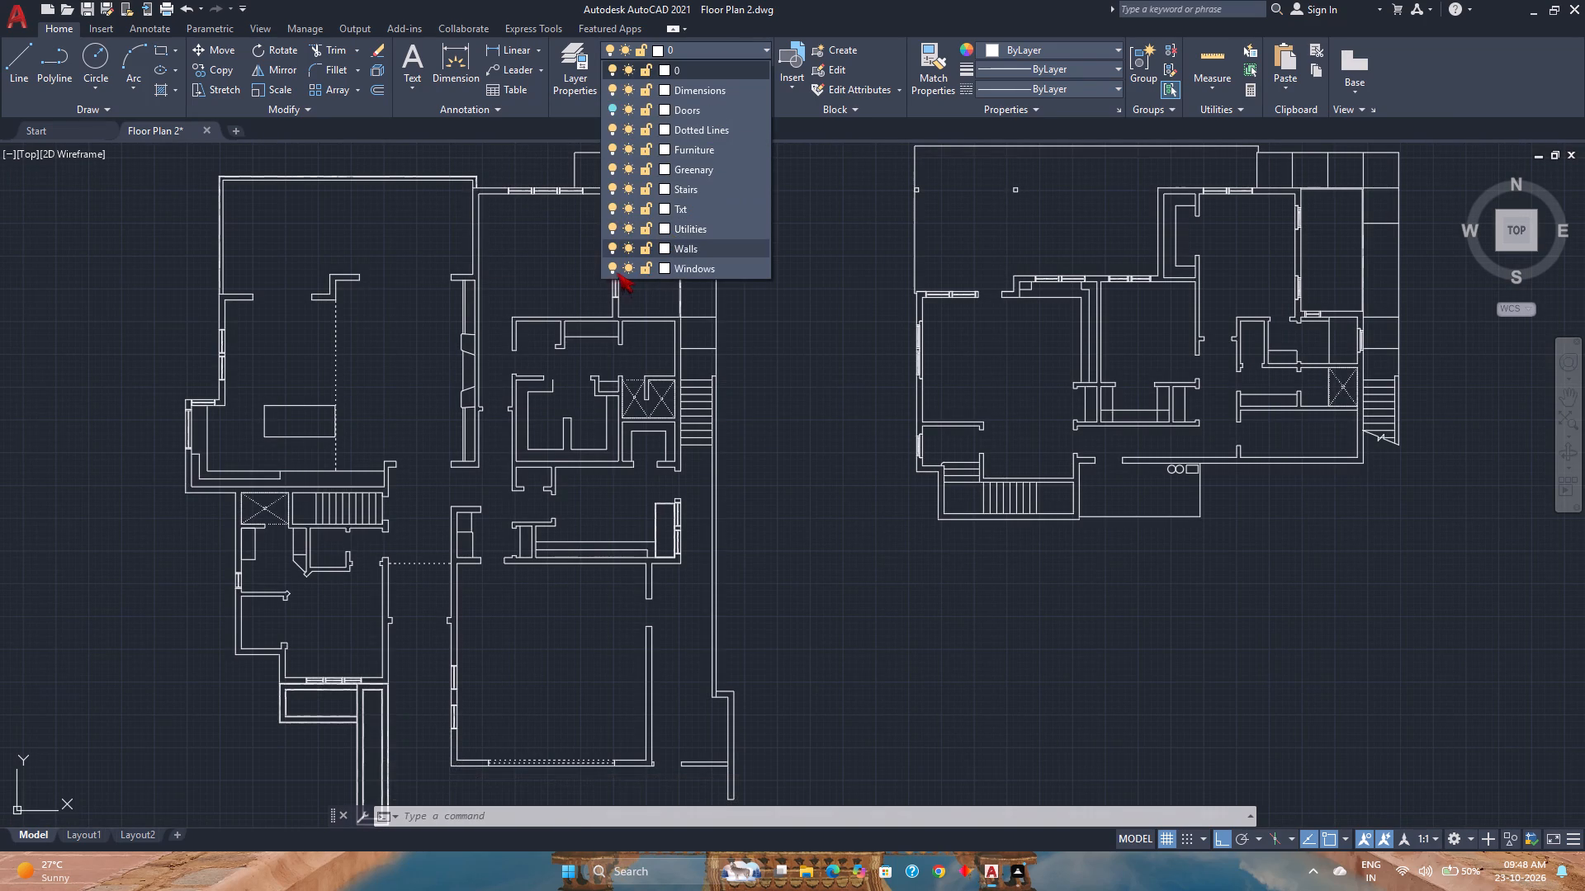
{"action": "left_click", "coordinate": [607, 268]}
{"action": "left_click", "coordinate": [815, 485]}
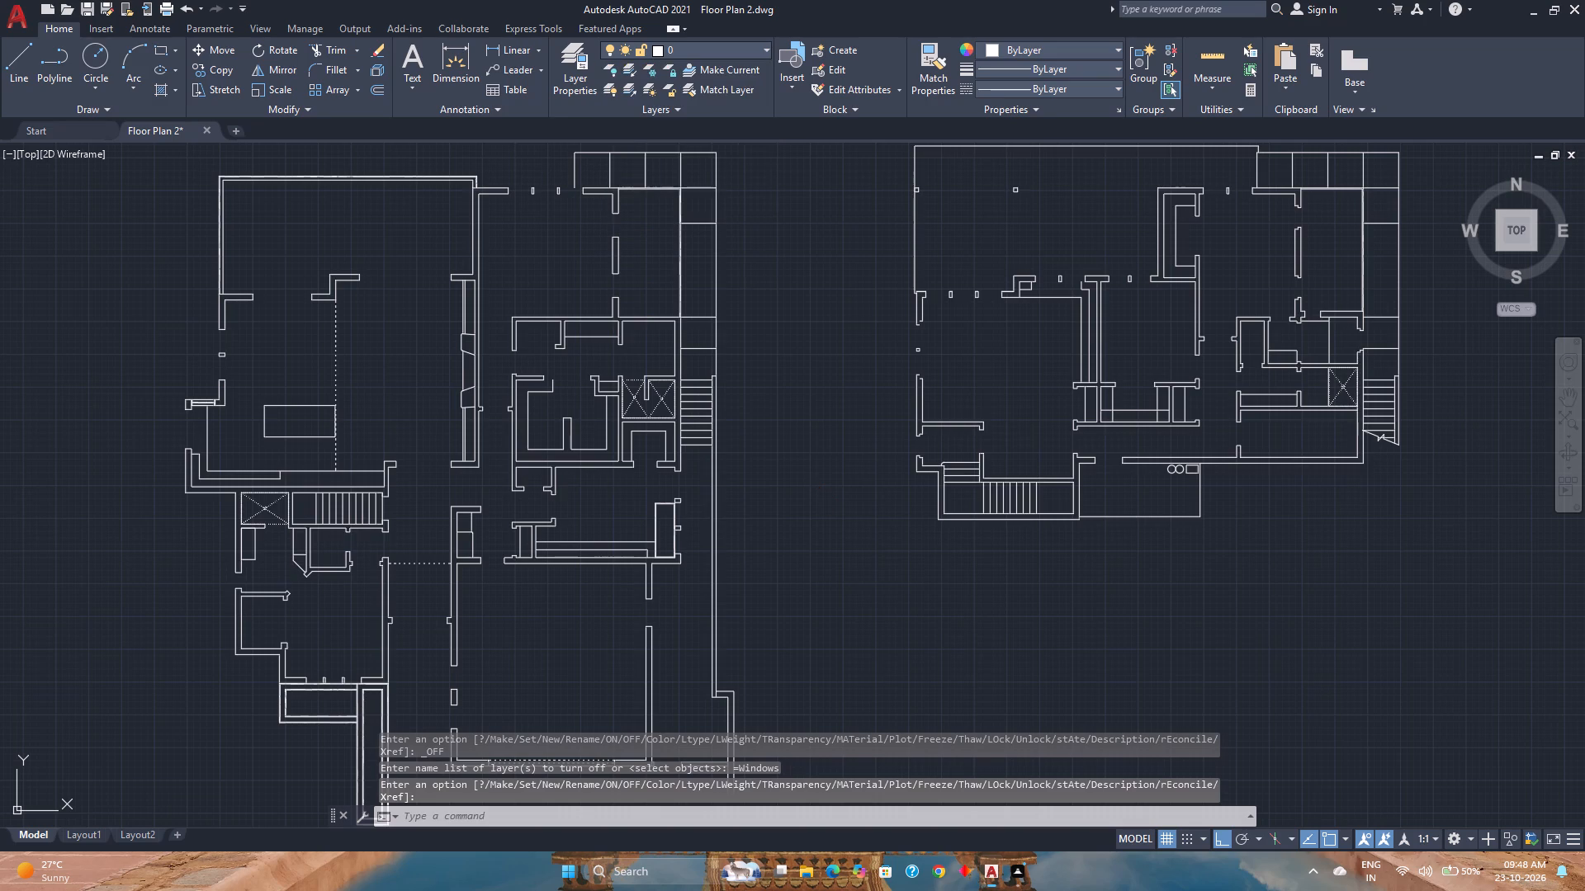
{"action": "scroll", "coordinate": [815, 485], "scroll_direction": "down", "scroll_amount": 1}
{"action": "middle_click_drag", "start_coordinate": [815, 485], "coordinate": [761, 394]}
{"action": "middle_click", "coordinate": [761, 394]}
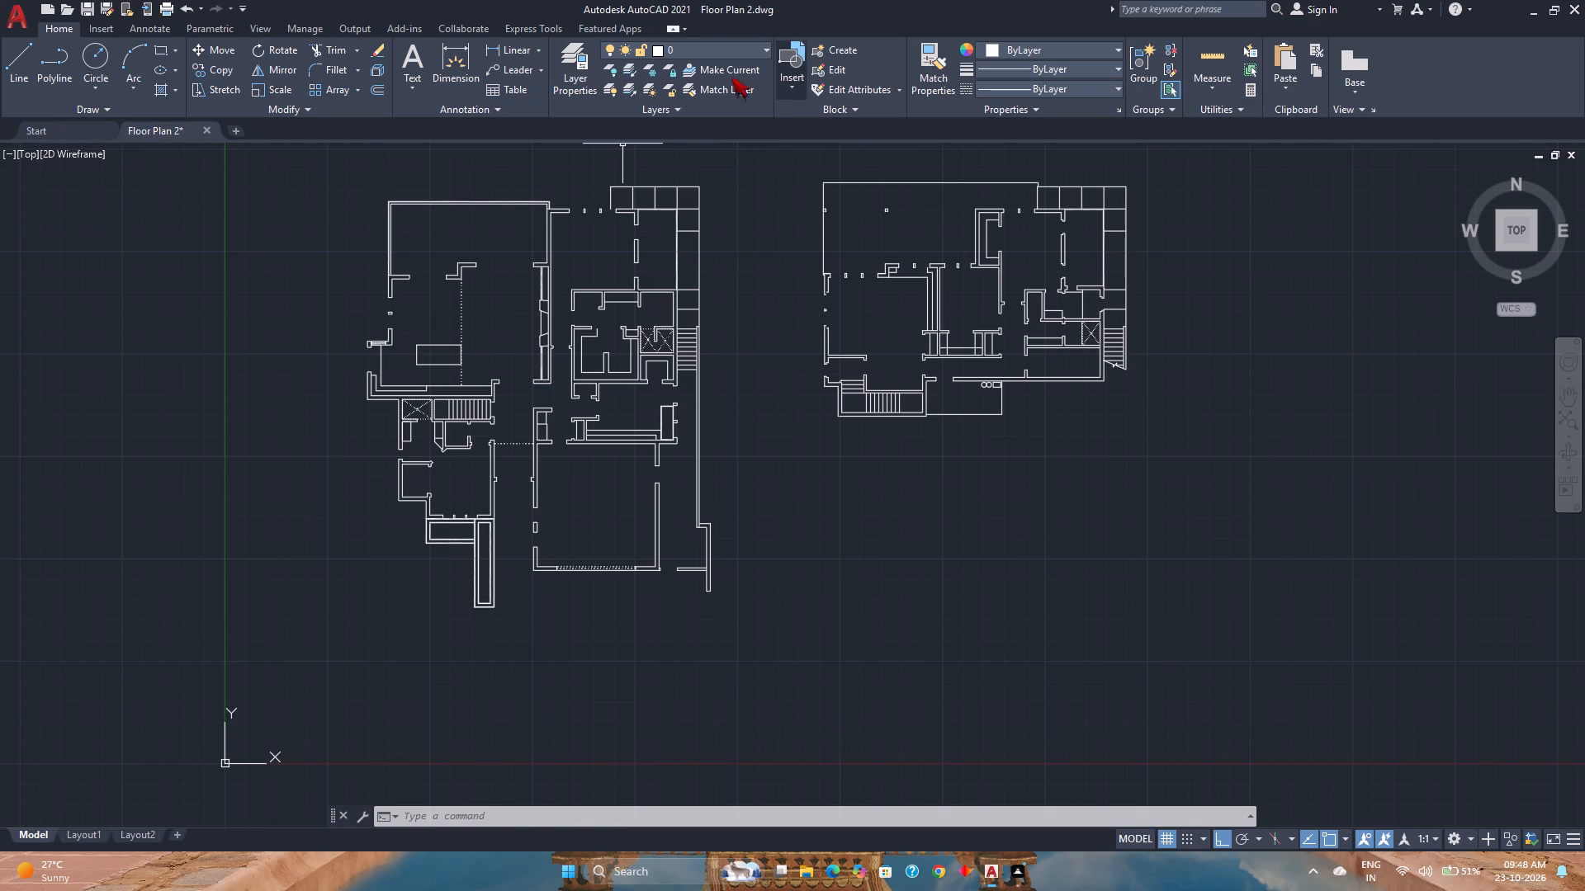
Turn off the Dotted Lines layer.
{"action": "left_click", "coordinate": [696, 43]}
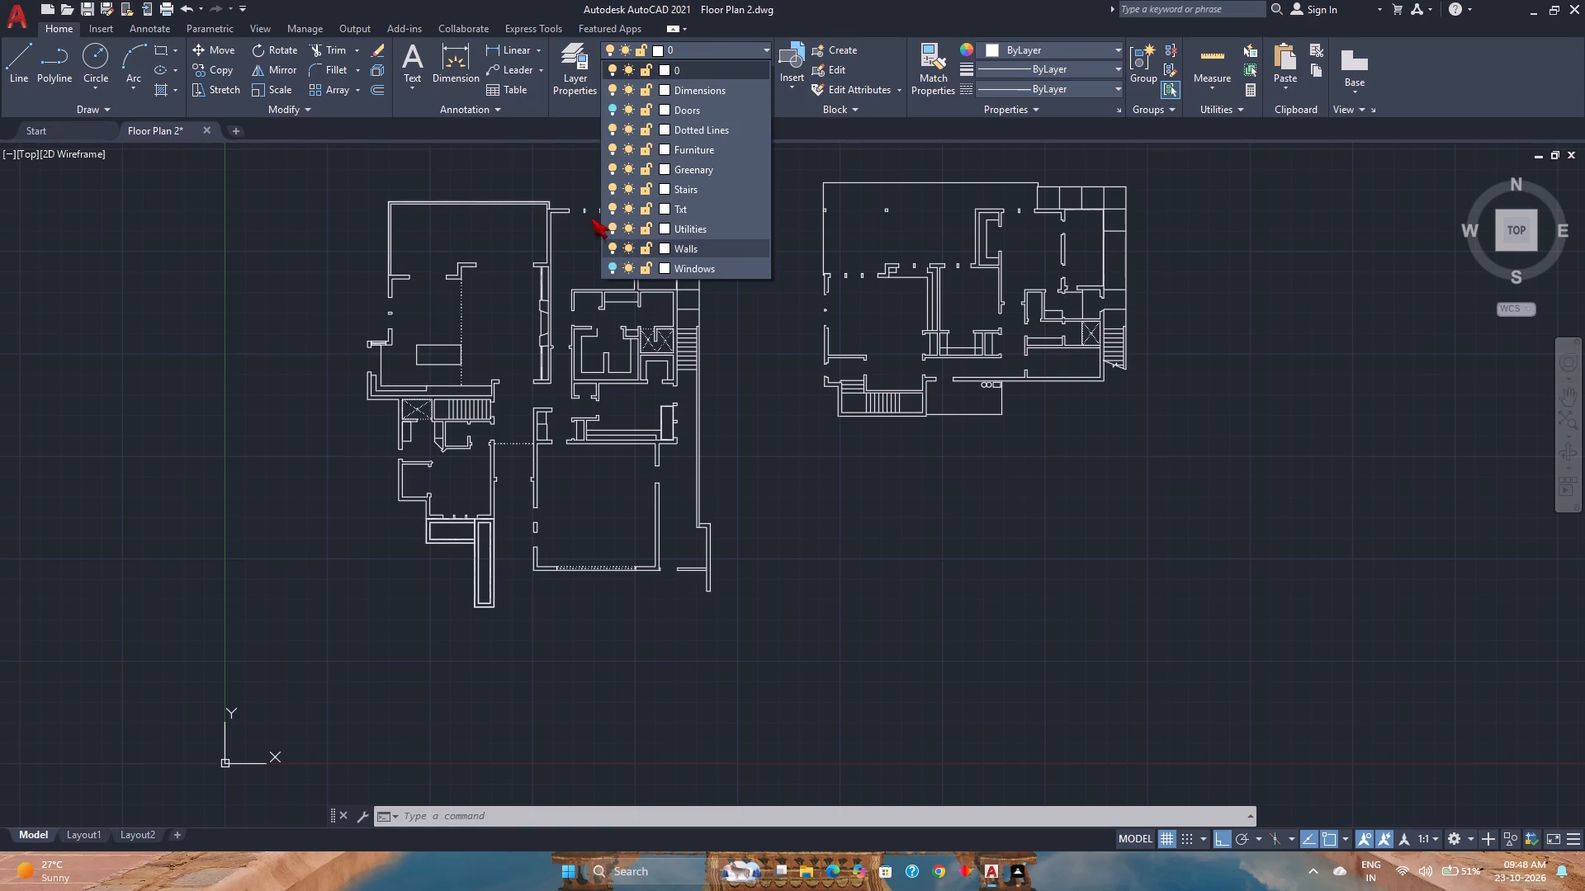
{"action": "left_click", "coordinate": [608, 127]}
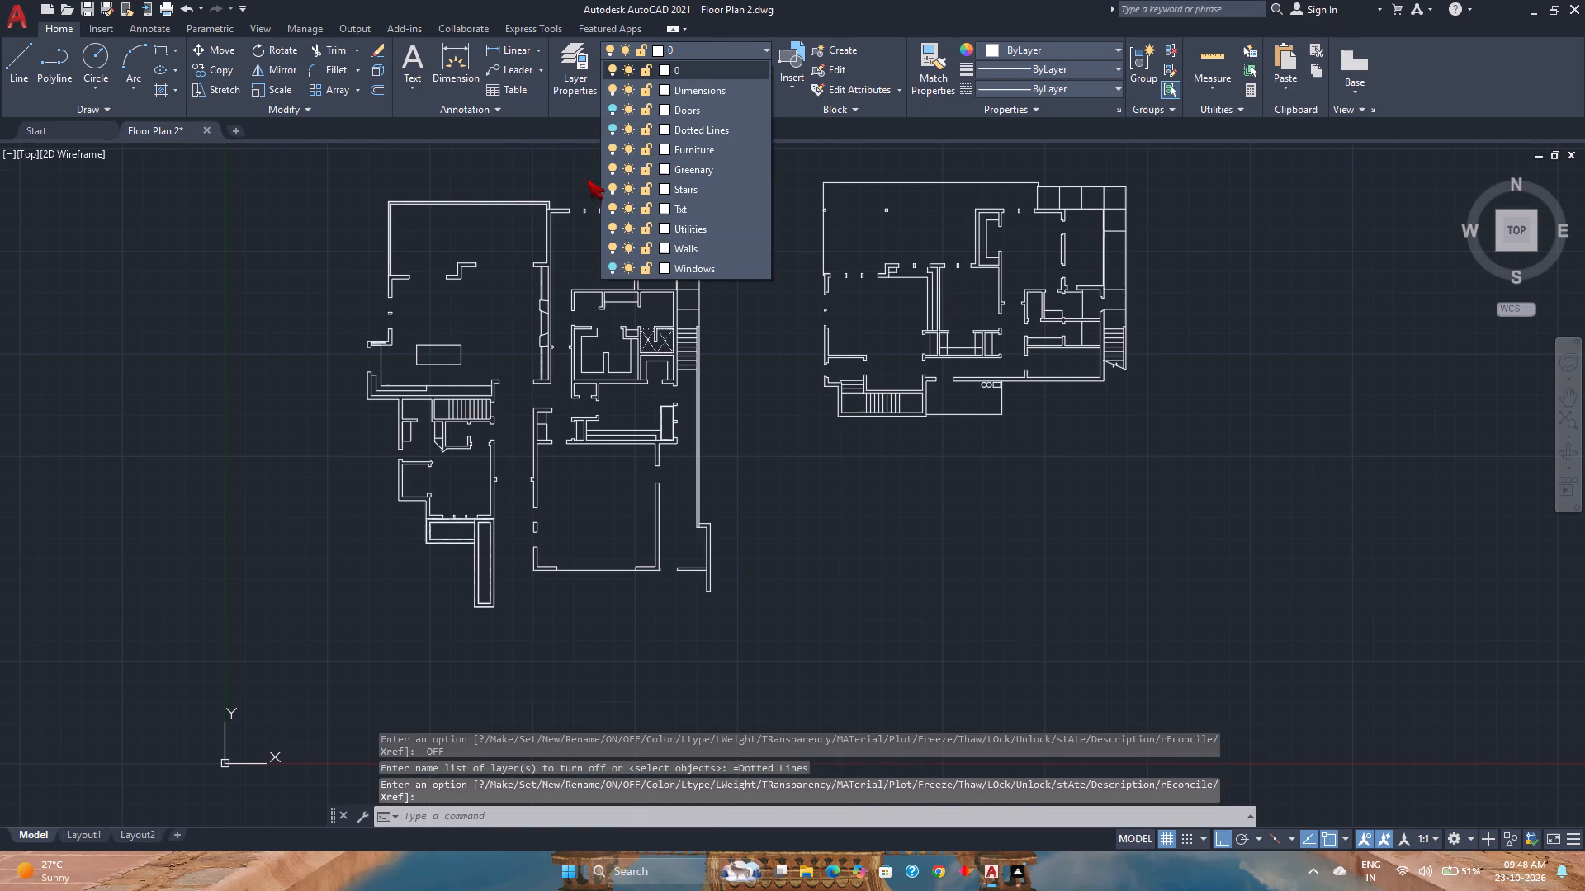
{"action": "left_click", "coordinate": [509, 177]}
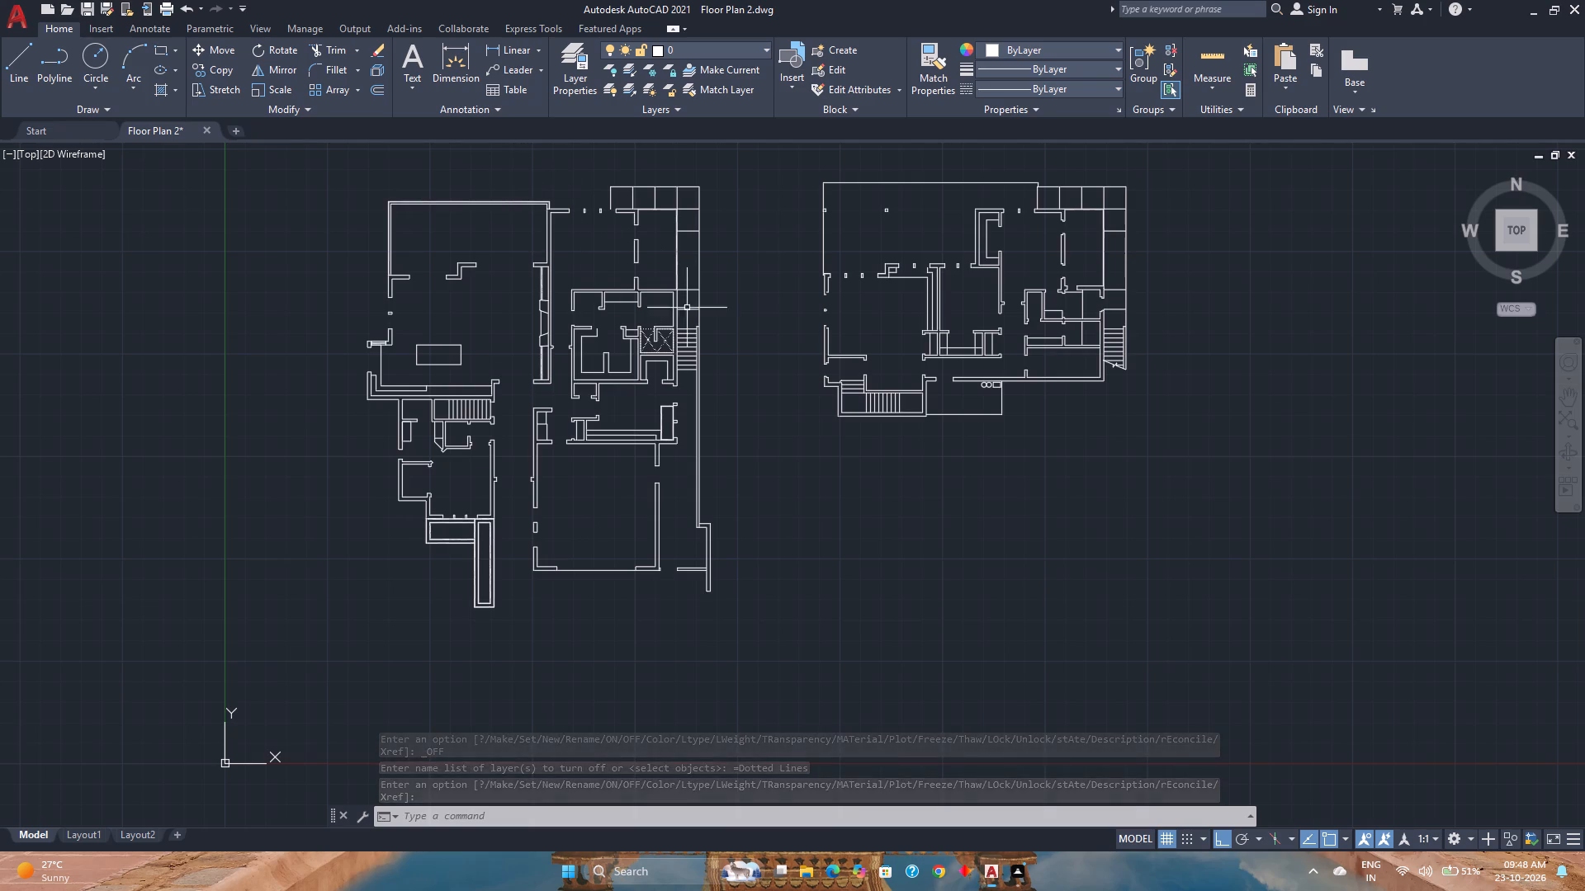
Assign the crossed dashed lines beside the larger plan's east-side stairs to the Dotted Lines layer.
{"action": "left_click", "coordinate": [667, 338]}
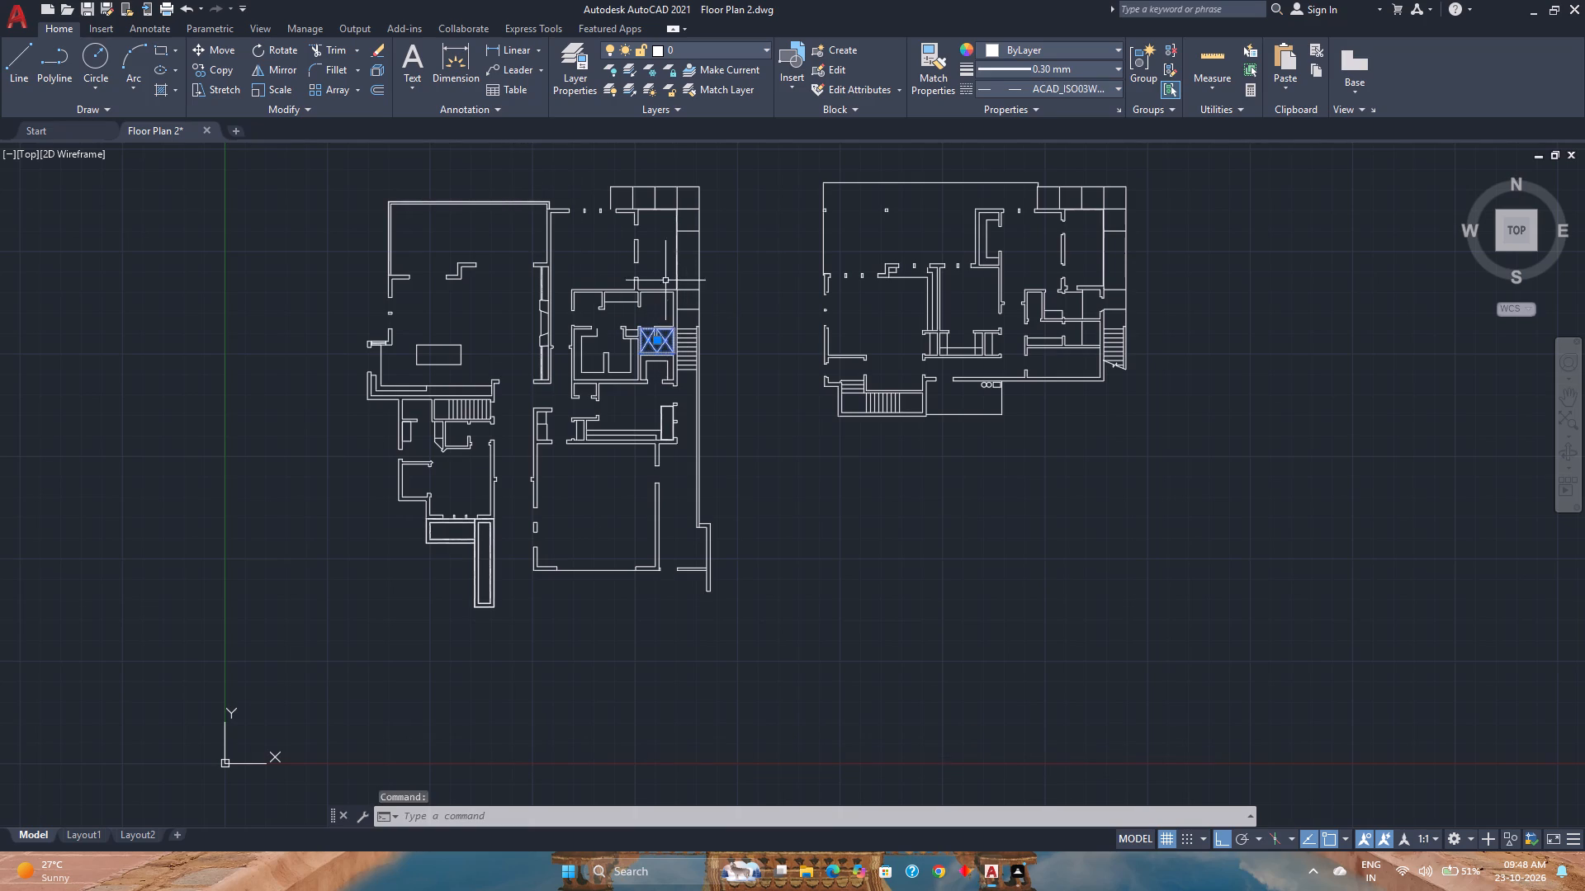
{"action": "left_click", "coordinate": [725, 45]}
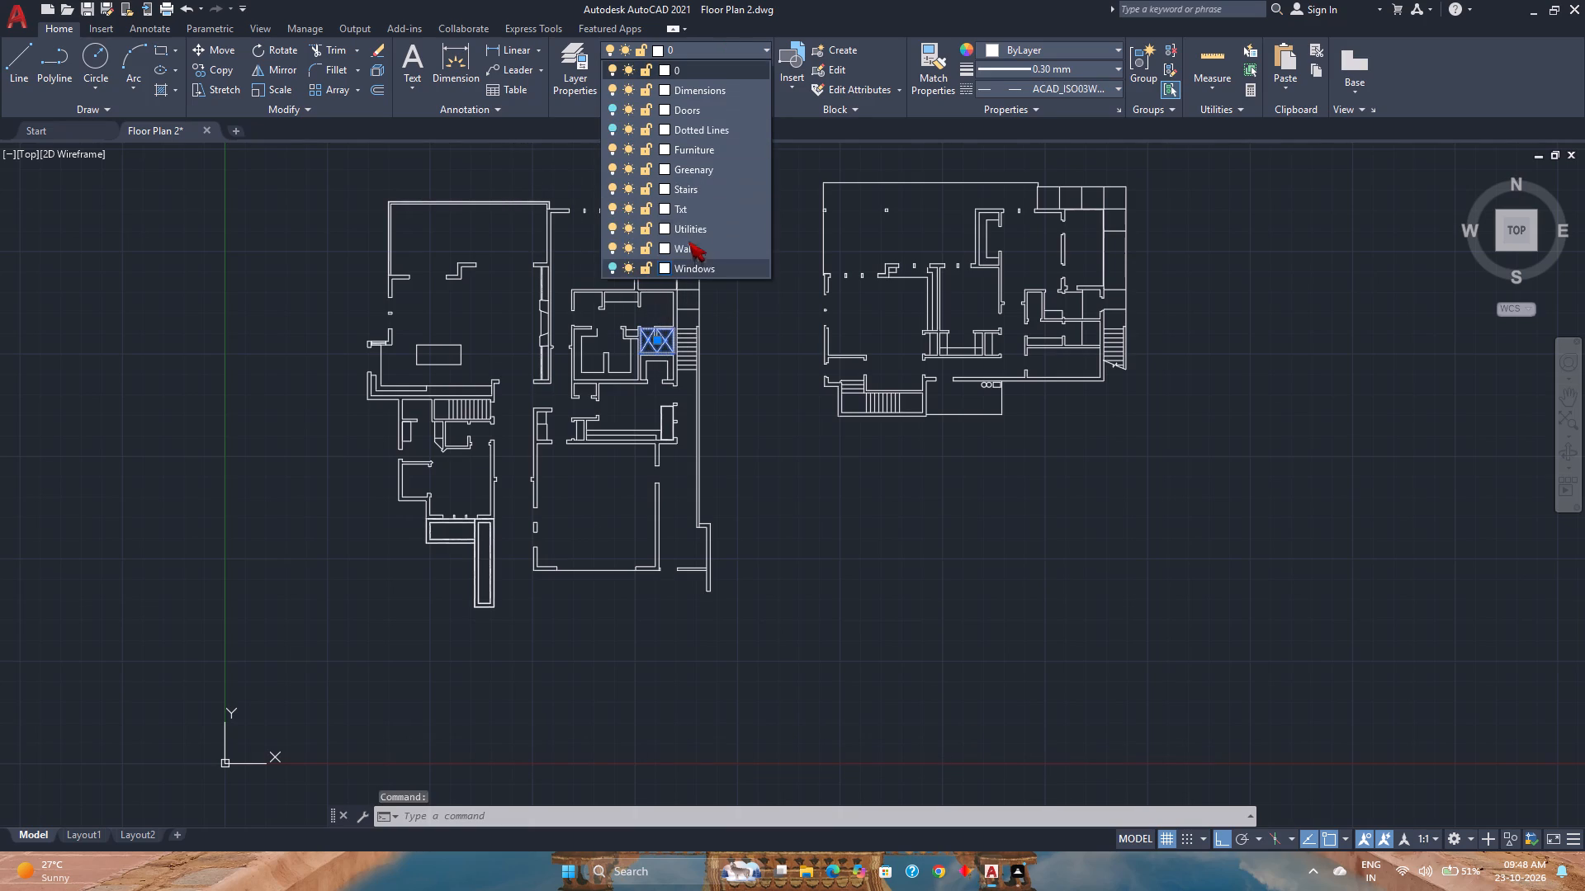
{"action": "left_click", "coordinate": [705, 133]}
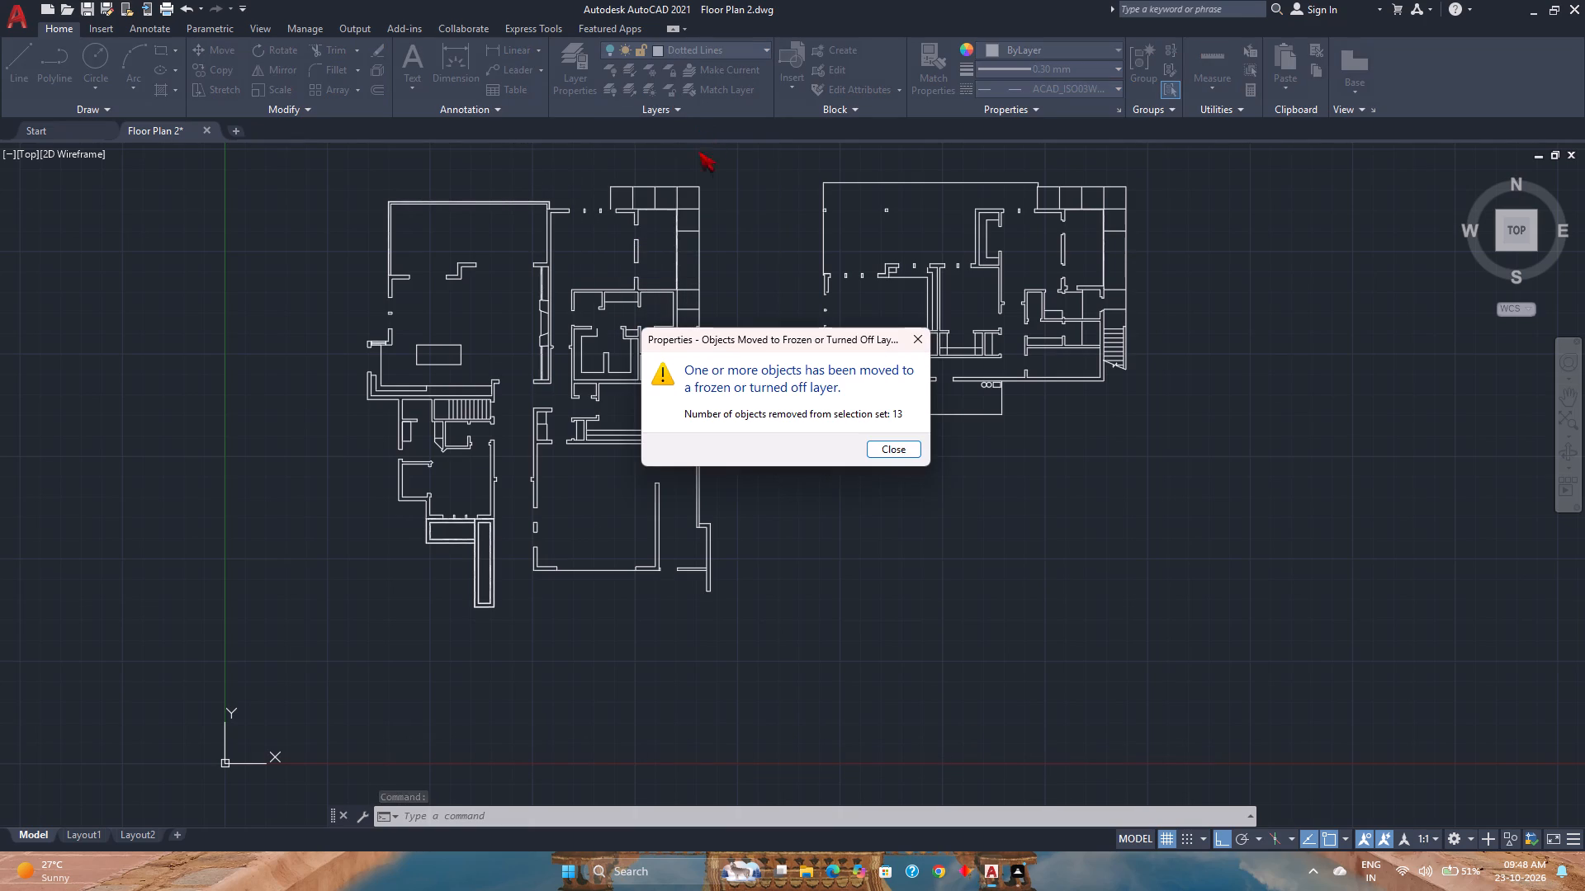
{"action": "left_click", "coordinate": [902, 447]}
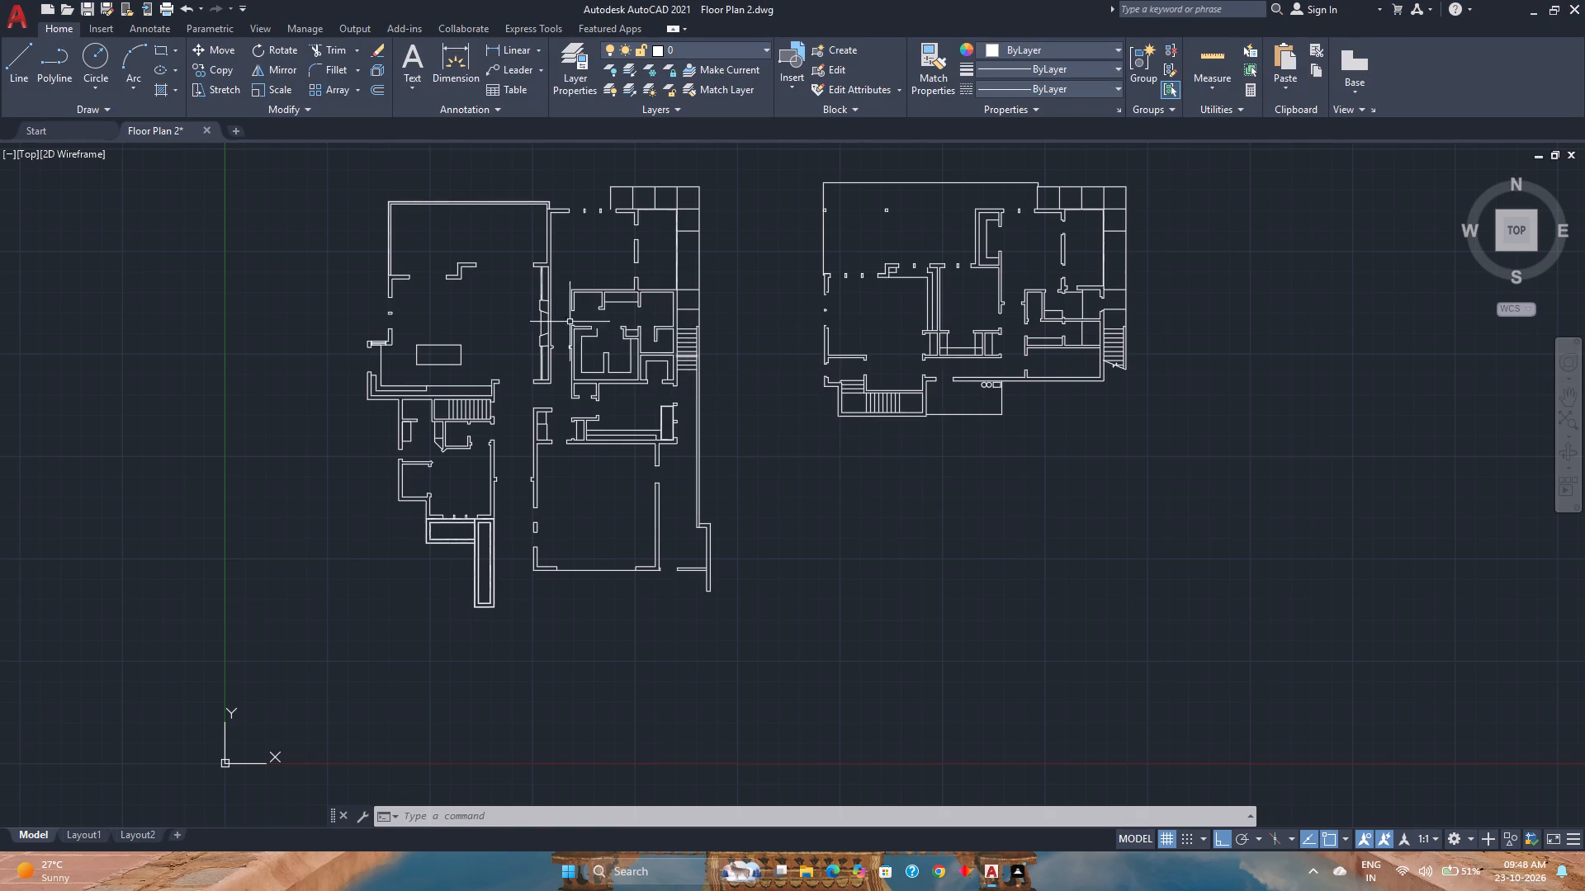
Fillet the inner north wall line with the short open end of the shelving outline in the larger plan's closet, and save the drawing.
{"action": "scroll", "coordinate": [614, 327], "scroll_direction": "up", "scroll_amount": 3}
{"action": "scroll", "coordinate": [616, 327], "scroll_direction": "down", "scroll_amount": 1}
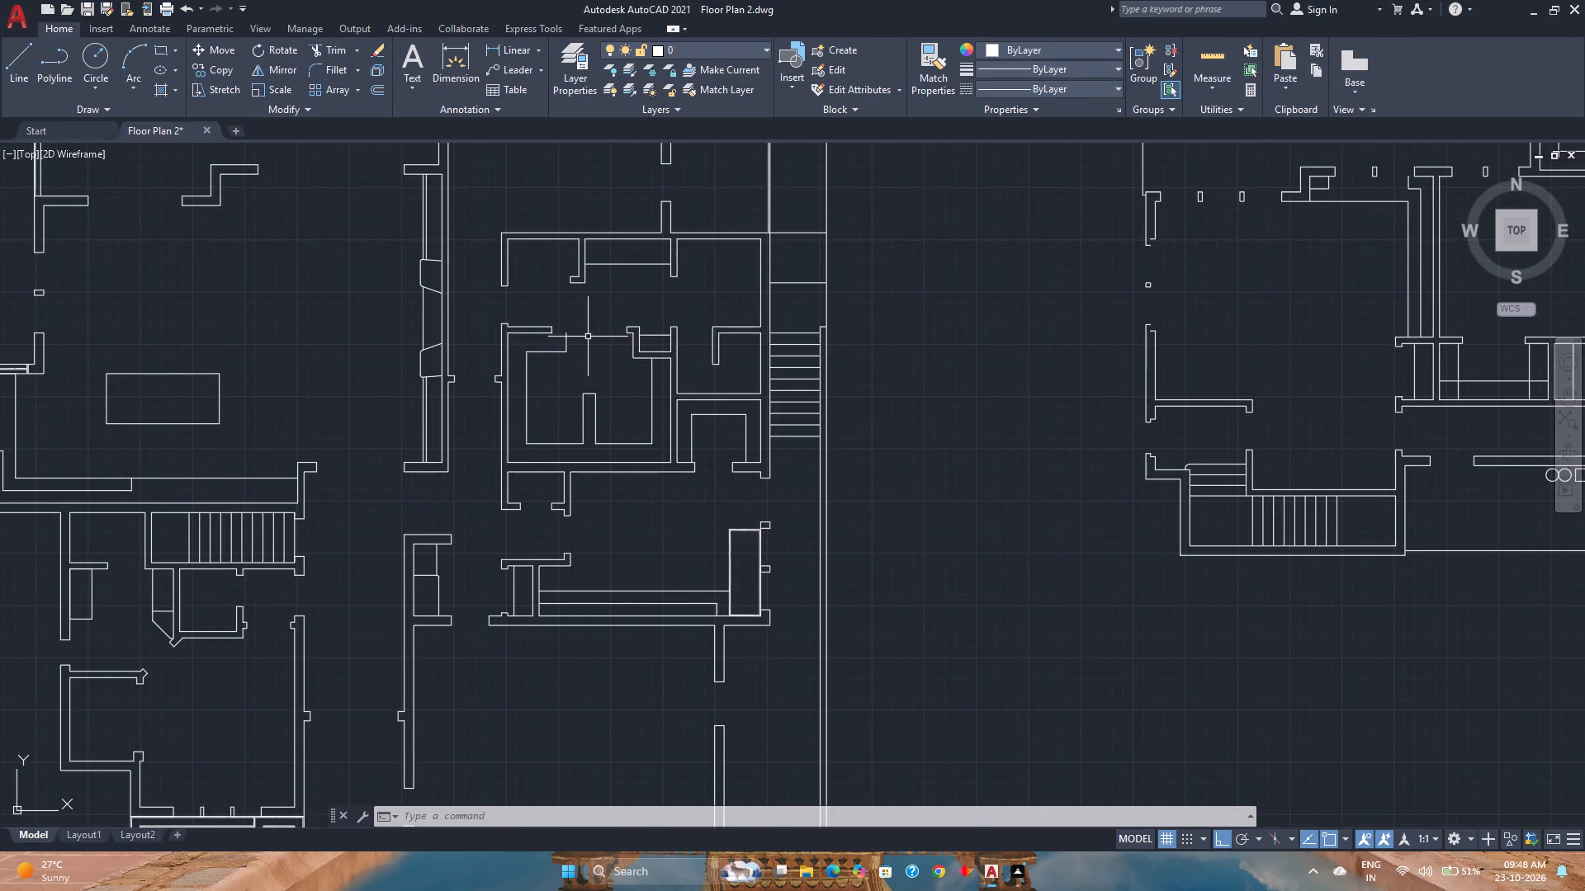
{"action": "scroll", "coordinate": [580, 335], "scroll_direction": "up", "scroll_amount": 2}
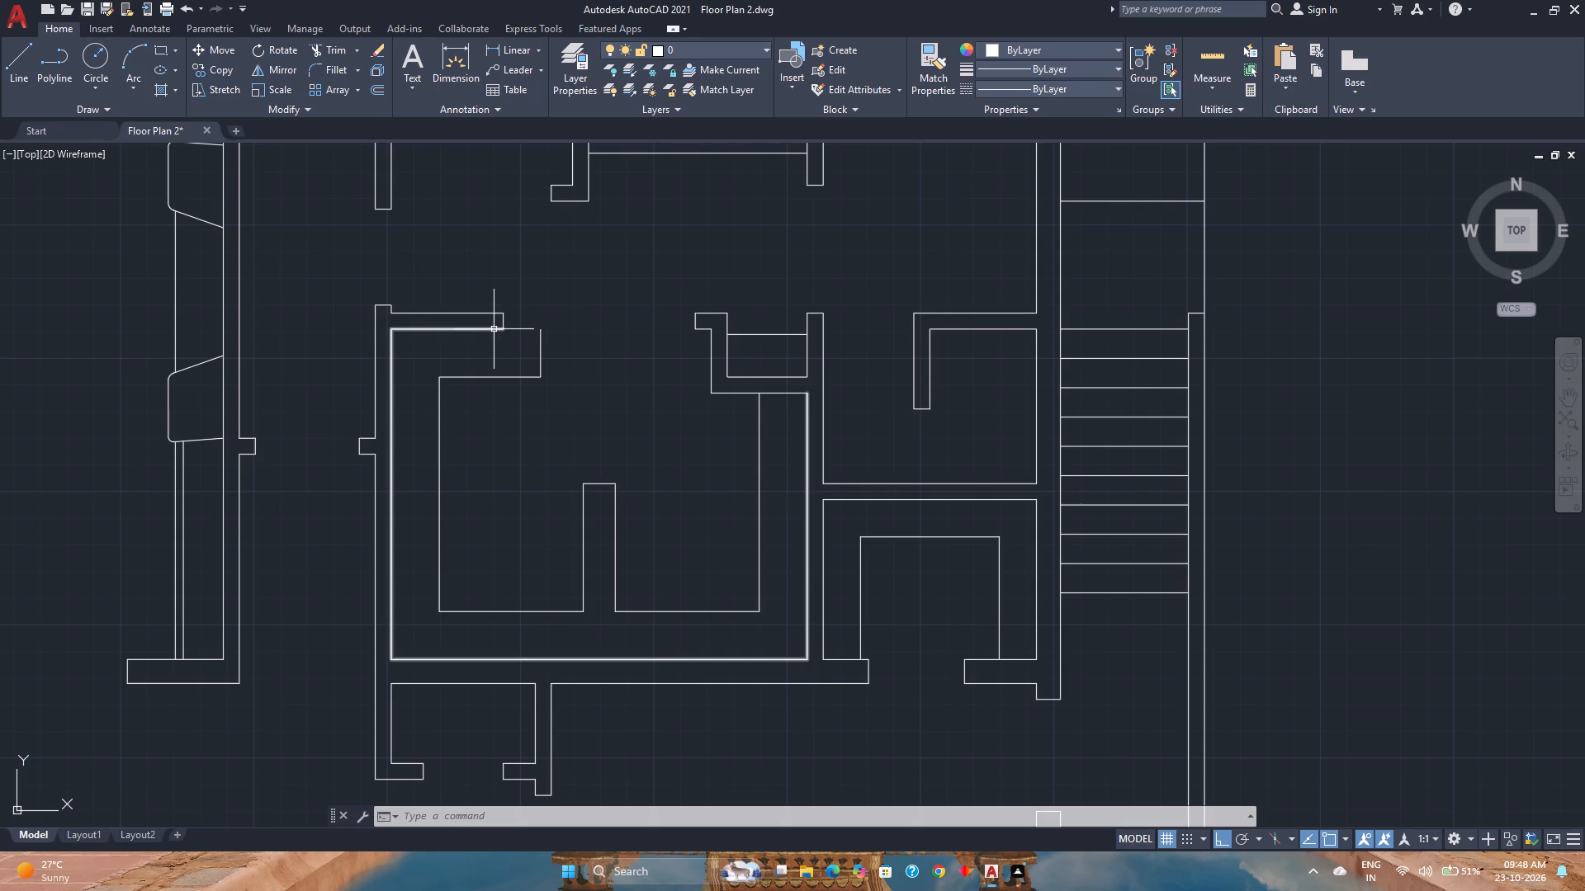
{"action": "left_click", "coordinate": [494, 329]}
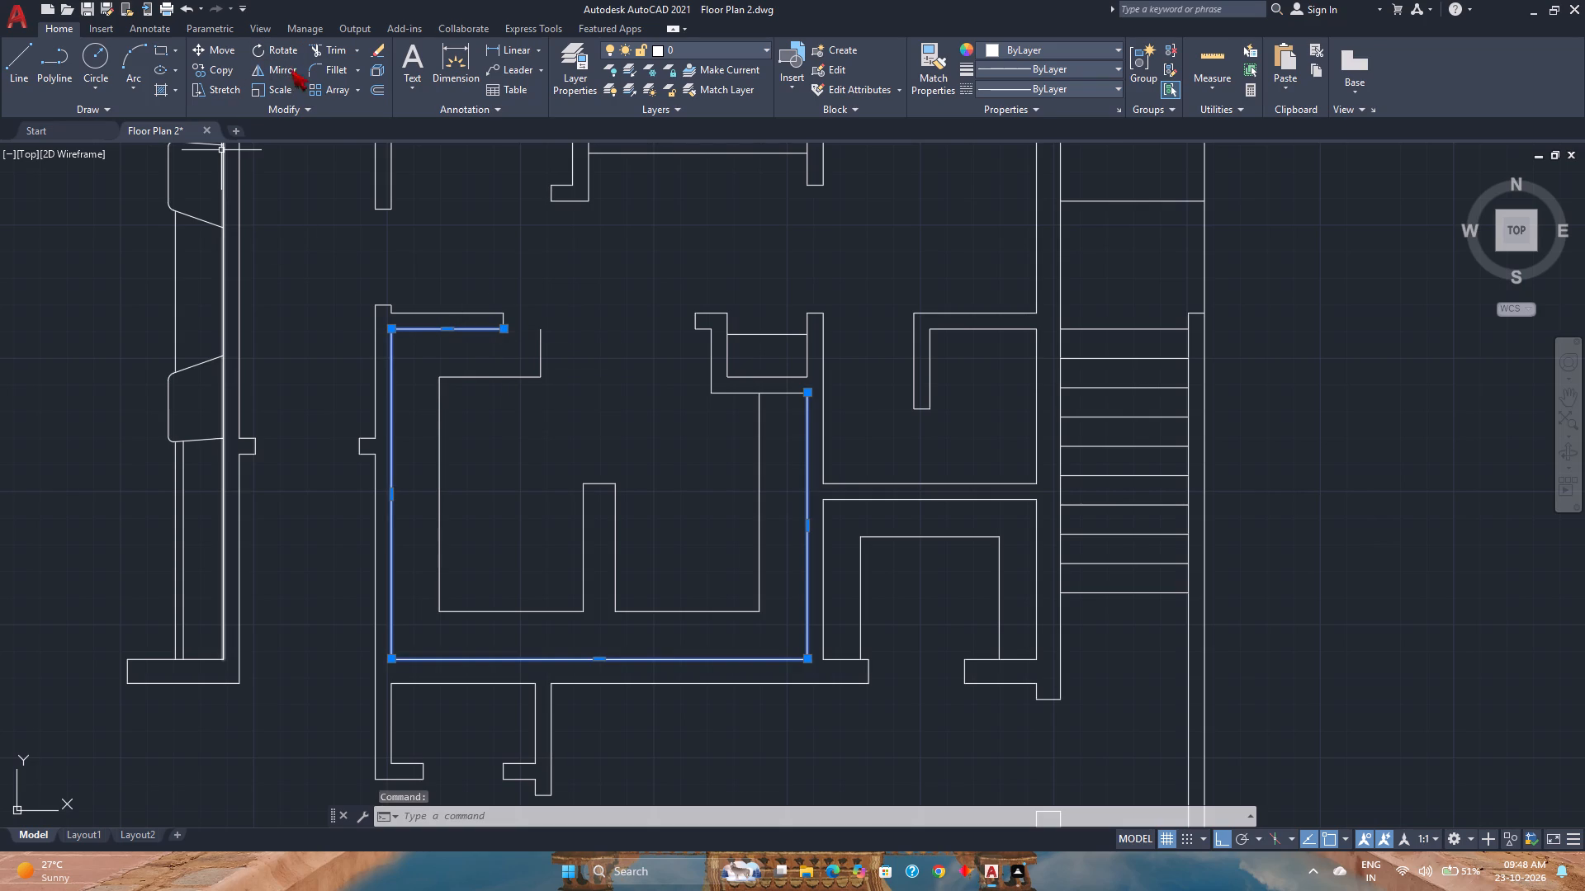
{"action": "left_click", "coordinate": [319, 70]}
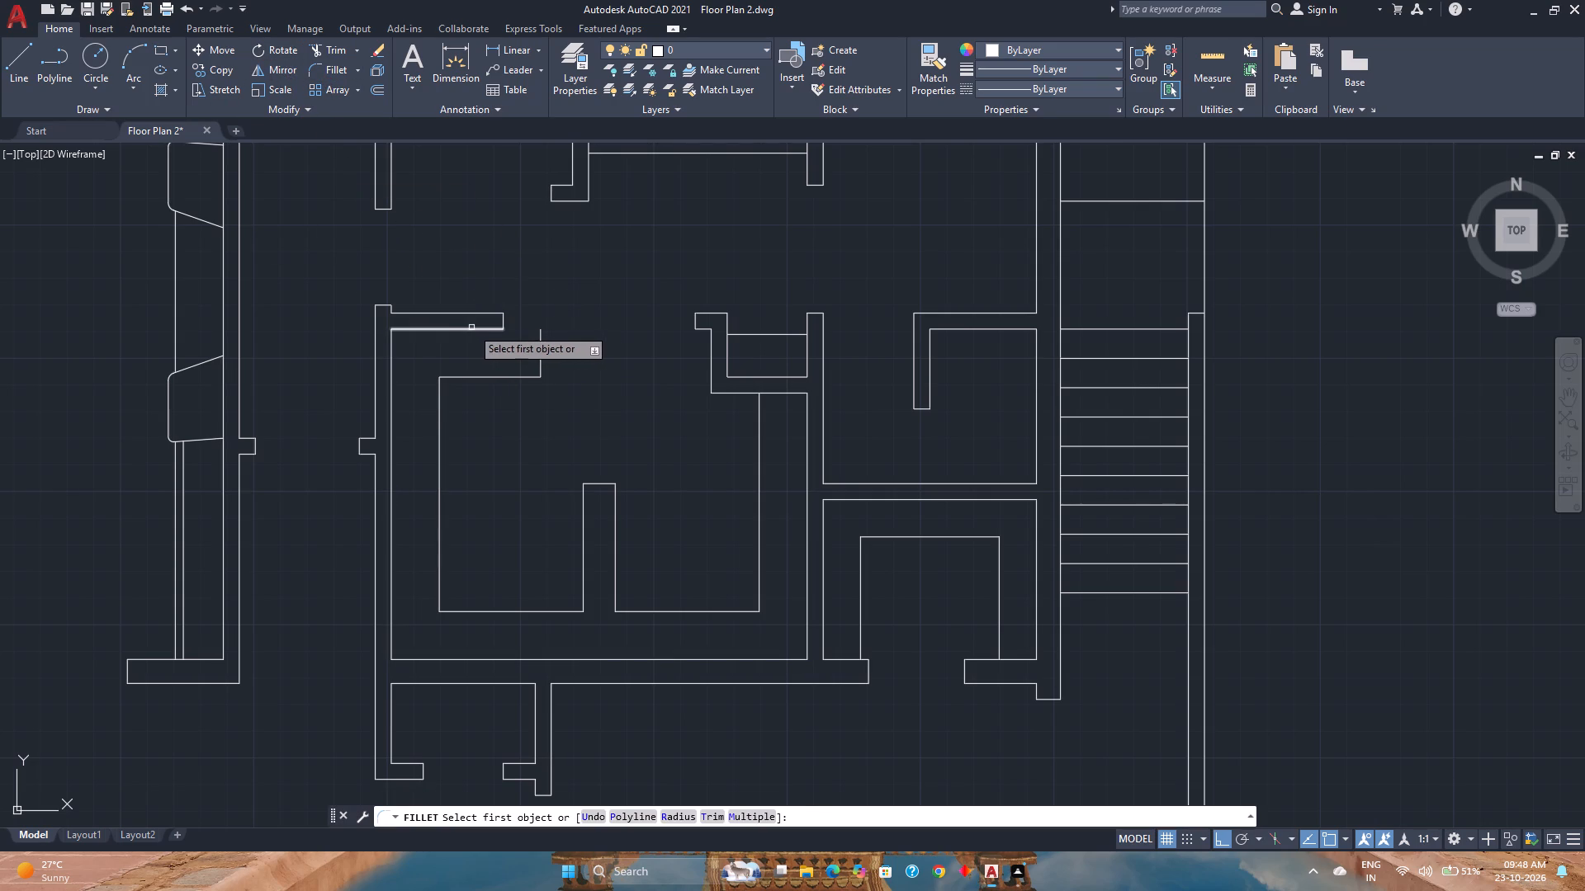
{"action": "left_click", "coordinate": [474, 330]}
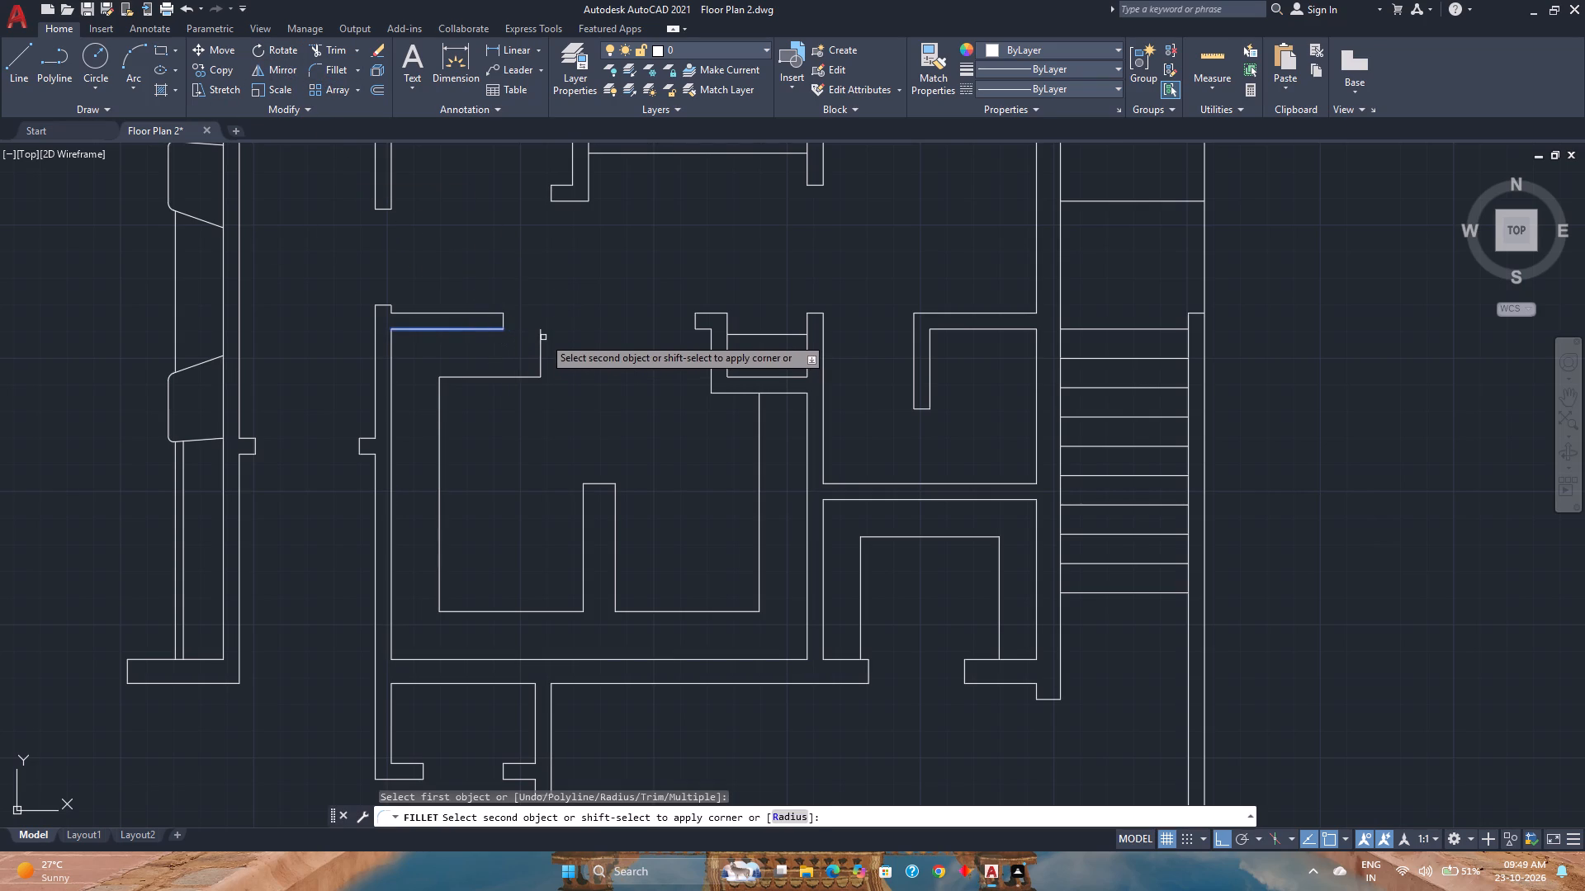
{"action": "left_click", "coordinate": [540, 332]}
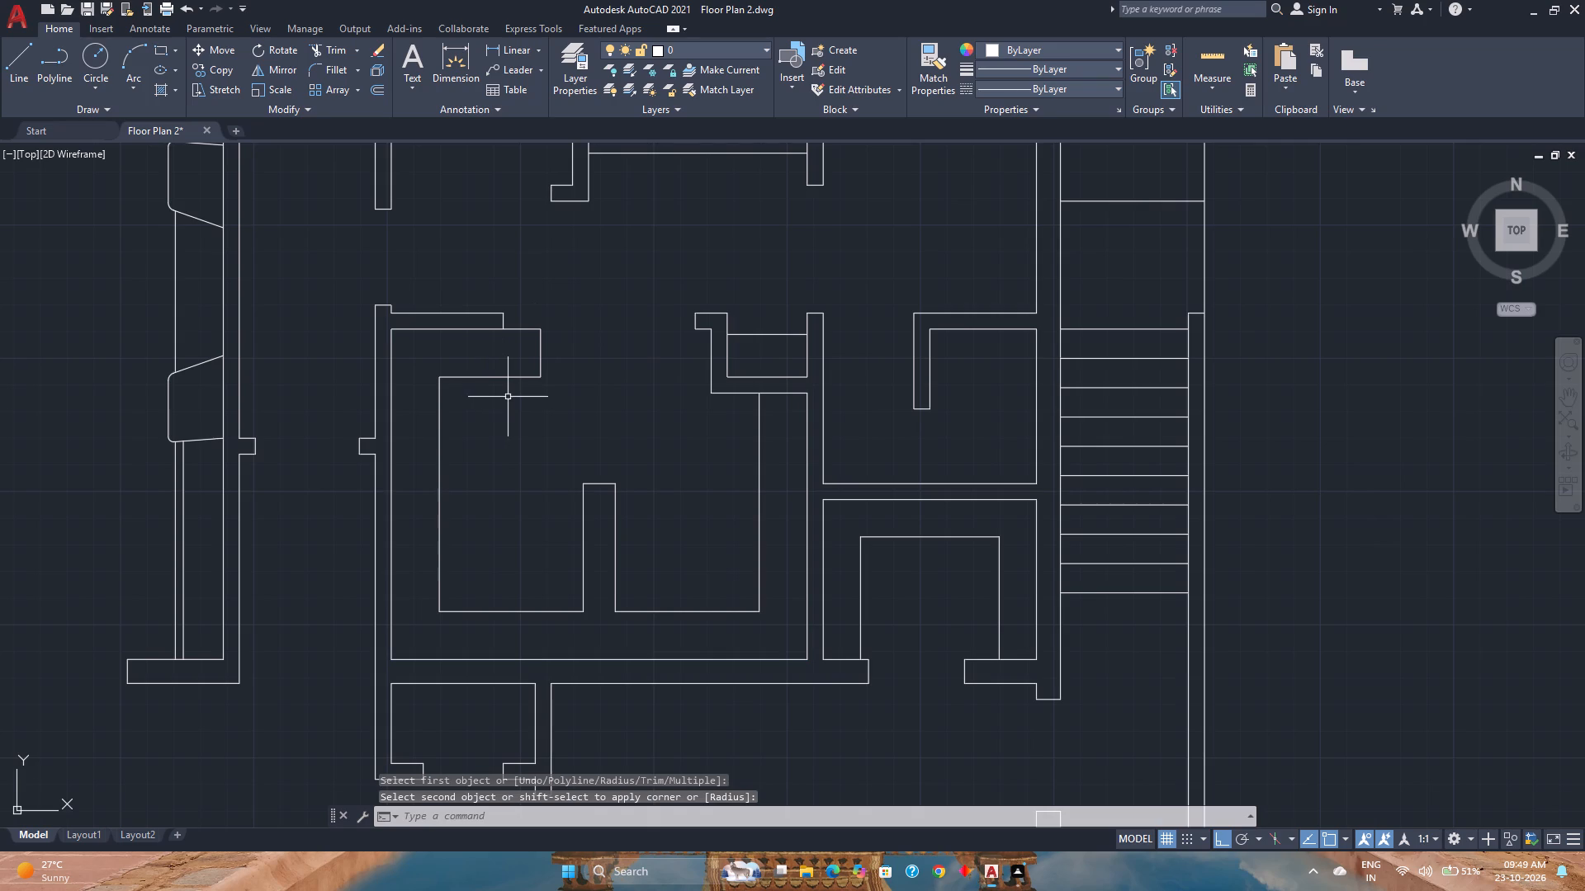
{"action": "scroll", "coordinate": [510, 397], "scroll_direction": "down", "scroll_amount": 1}
{"action": "key", "text": "ctrl+s"}
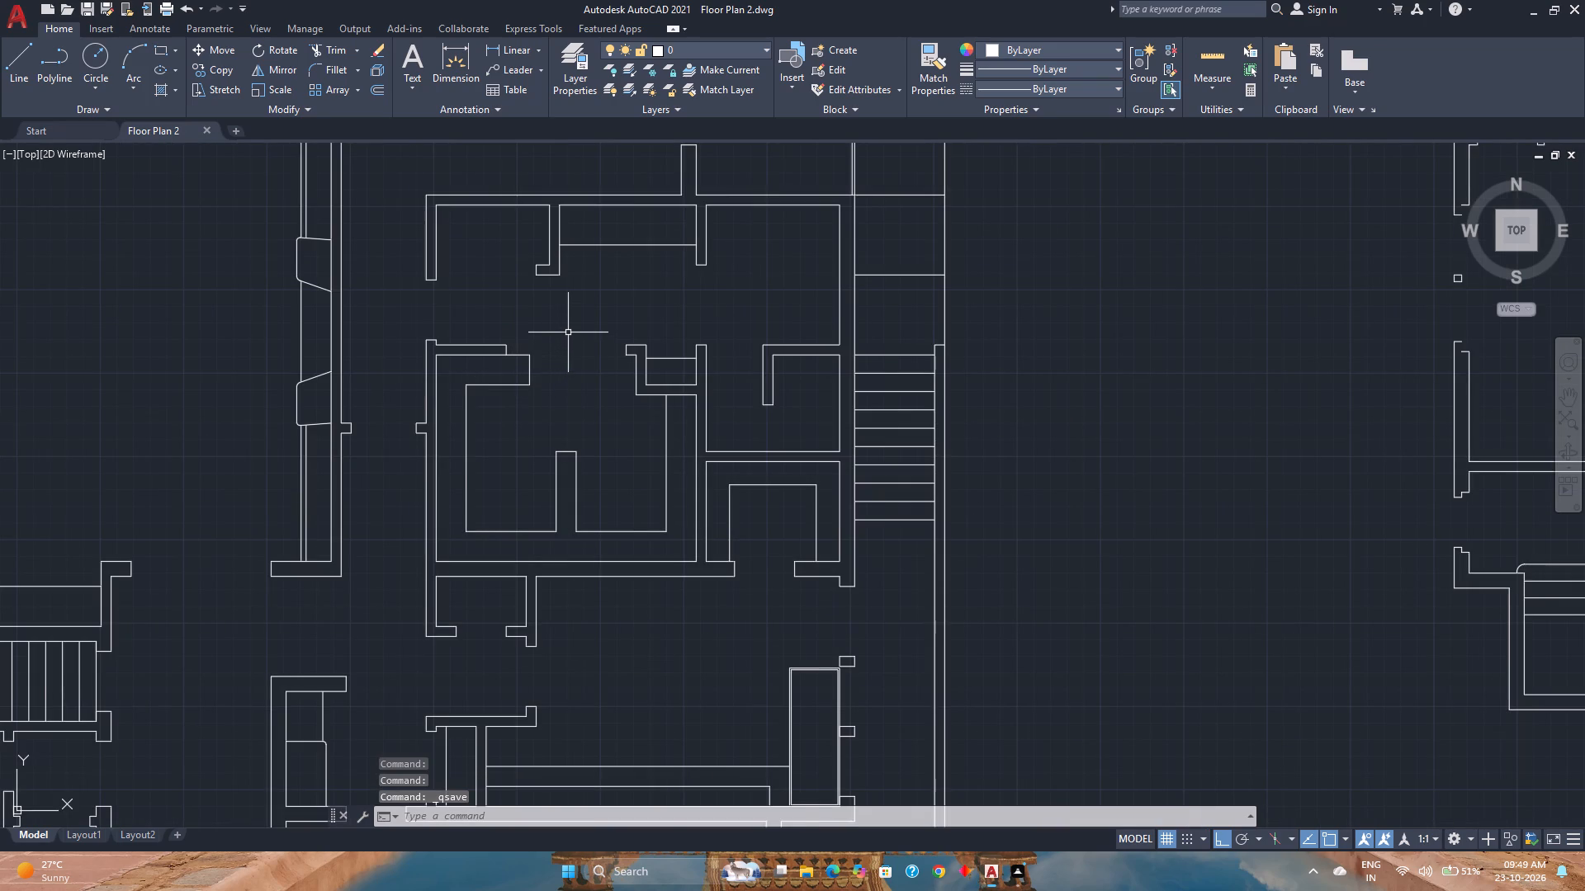
Draw a short vertical line closing the stepped wall end north of the small square column on the smaller plan's west wall.
{"action": "scroll", "coordinate": [570, 330], "scroll_direction": "down", "scroll_amount": 1}
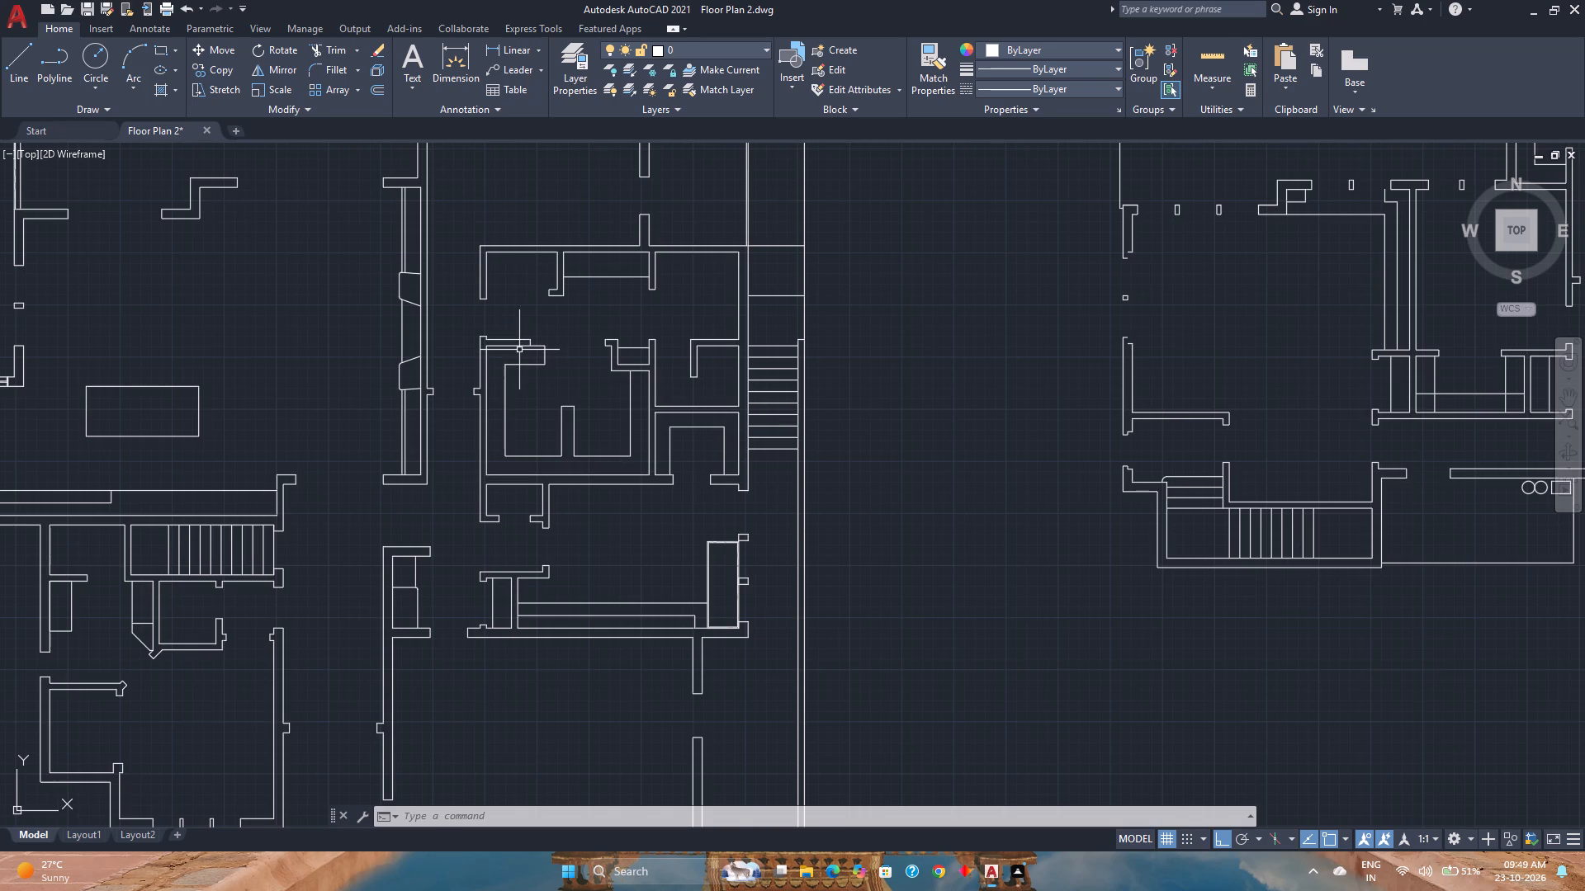
{"action": "scroll", "coordinate": [518, 350], "scroll_direction": "down", "scroll_amount": 3}
{"action": "scroll", "coordinate": [518, 350], "scroll_direction": "up", "scroll_amount": 3}
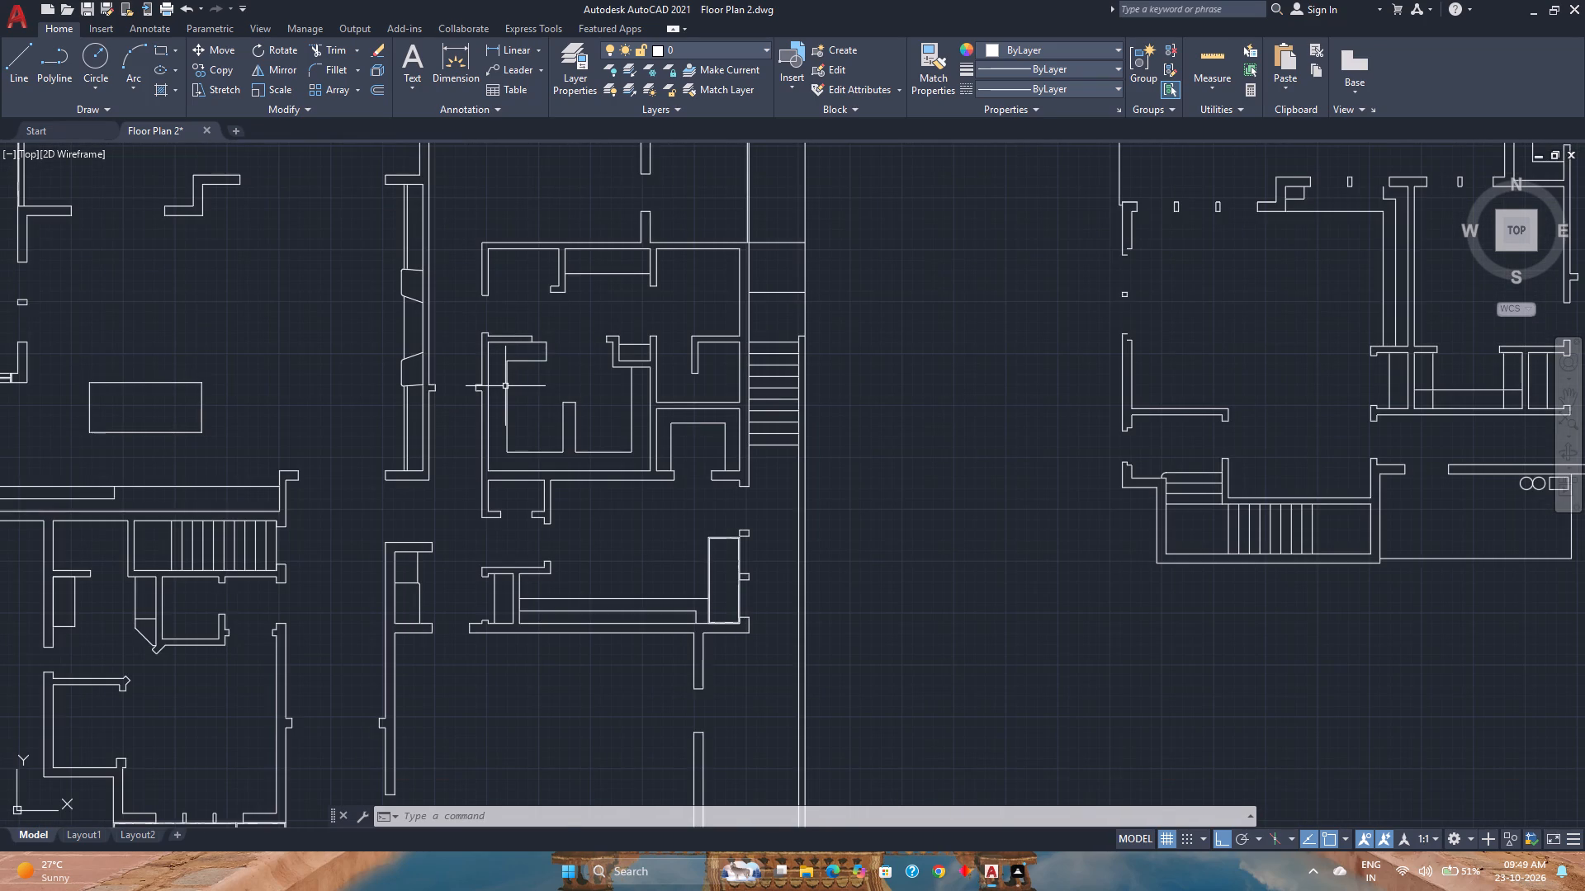
{"action": "scroll", "coordinate": [503, 389], "scroll_direction": "down", "scroll_amount": 1}
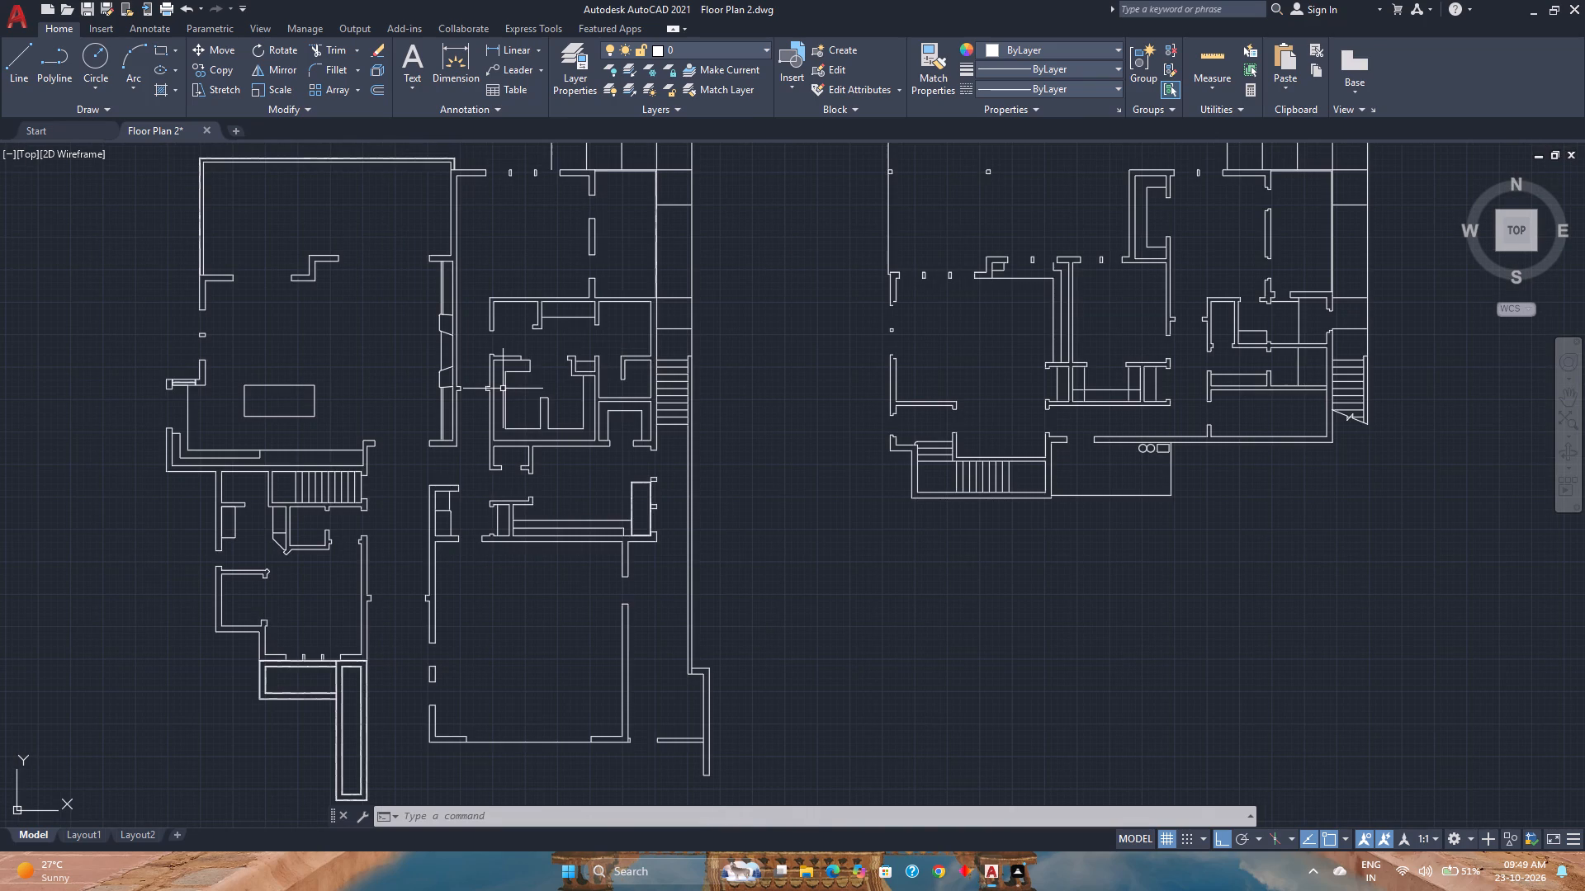
{"action": "scroll", "coordinate": [503, 389], "scroll_direction": "down", "scroll_amount": 1}
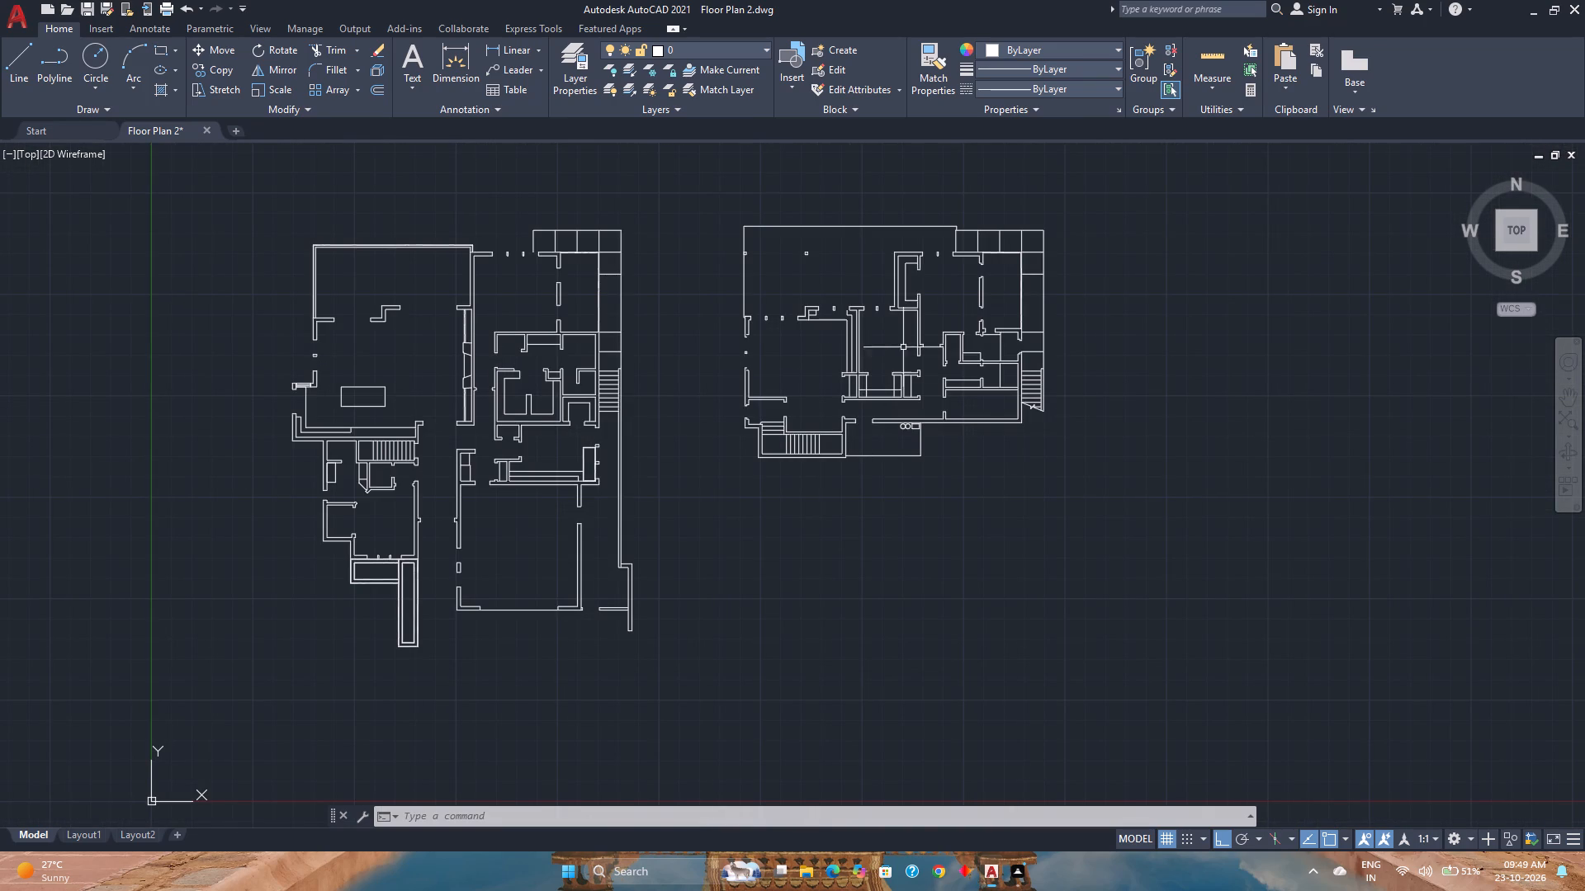
{"action": "scroll", "coordinate": [951, 377], "scroll_direction": "up", "scroll_amount": 1}
{"action": "middle_click_drag", "start_coordinate": [951, 377], "coordinate": [1023, 464]}
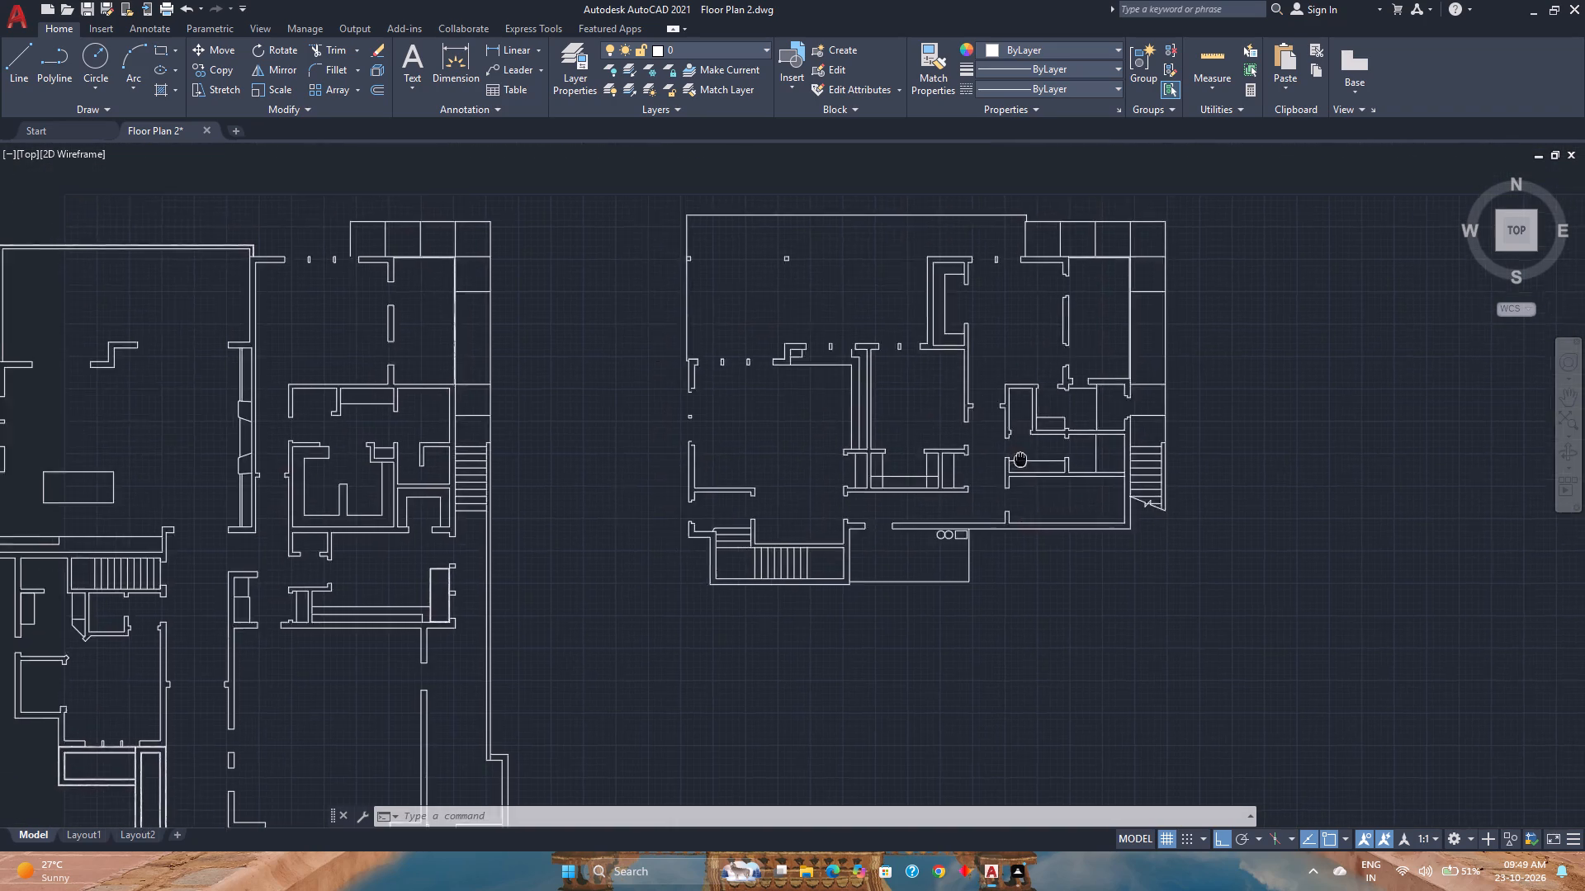
{"action": "middle_click_drag", "start_coordinate": [1023, 464], "coordinate": [1221, 557]}
{"action": "middle_click", "coordinate": [1221, 557]}
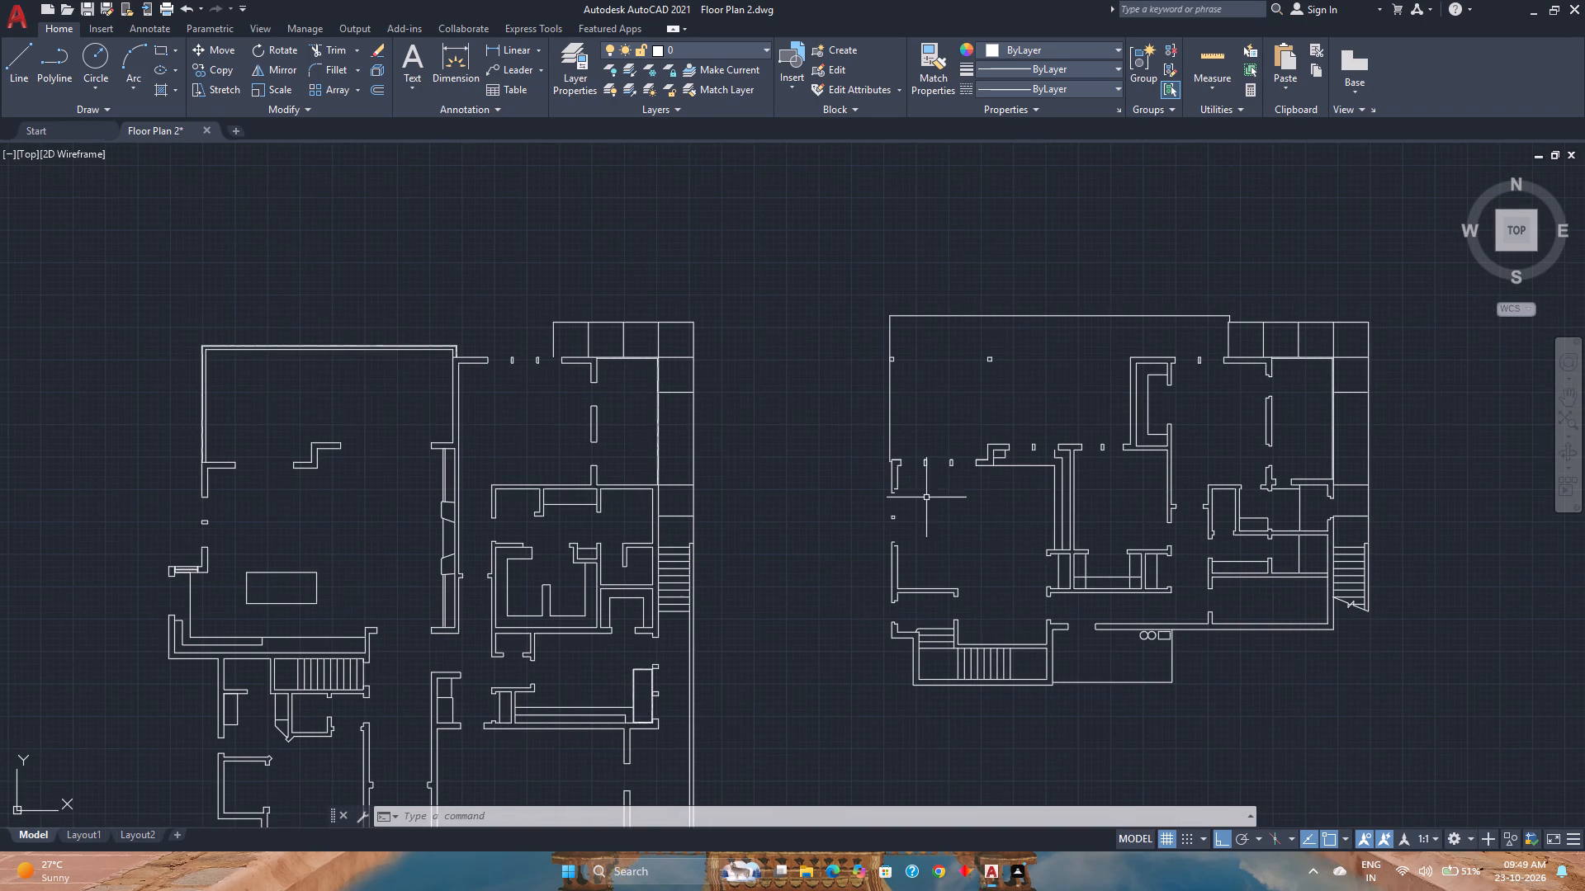
{"action": "scroll", "coordinate": [920, 491], "scroll_direction": "up", "scroll_amount": 3}
{"action": "left_click", "coordinate": [29, 64]}
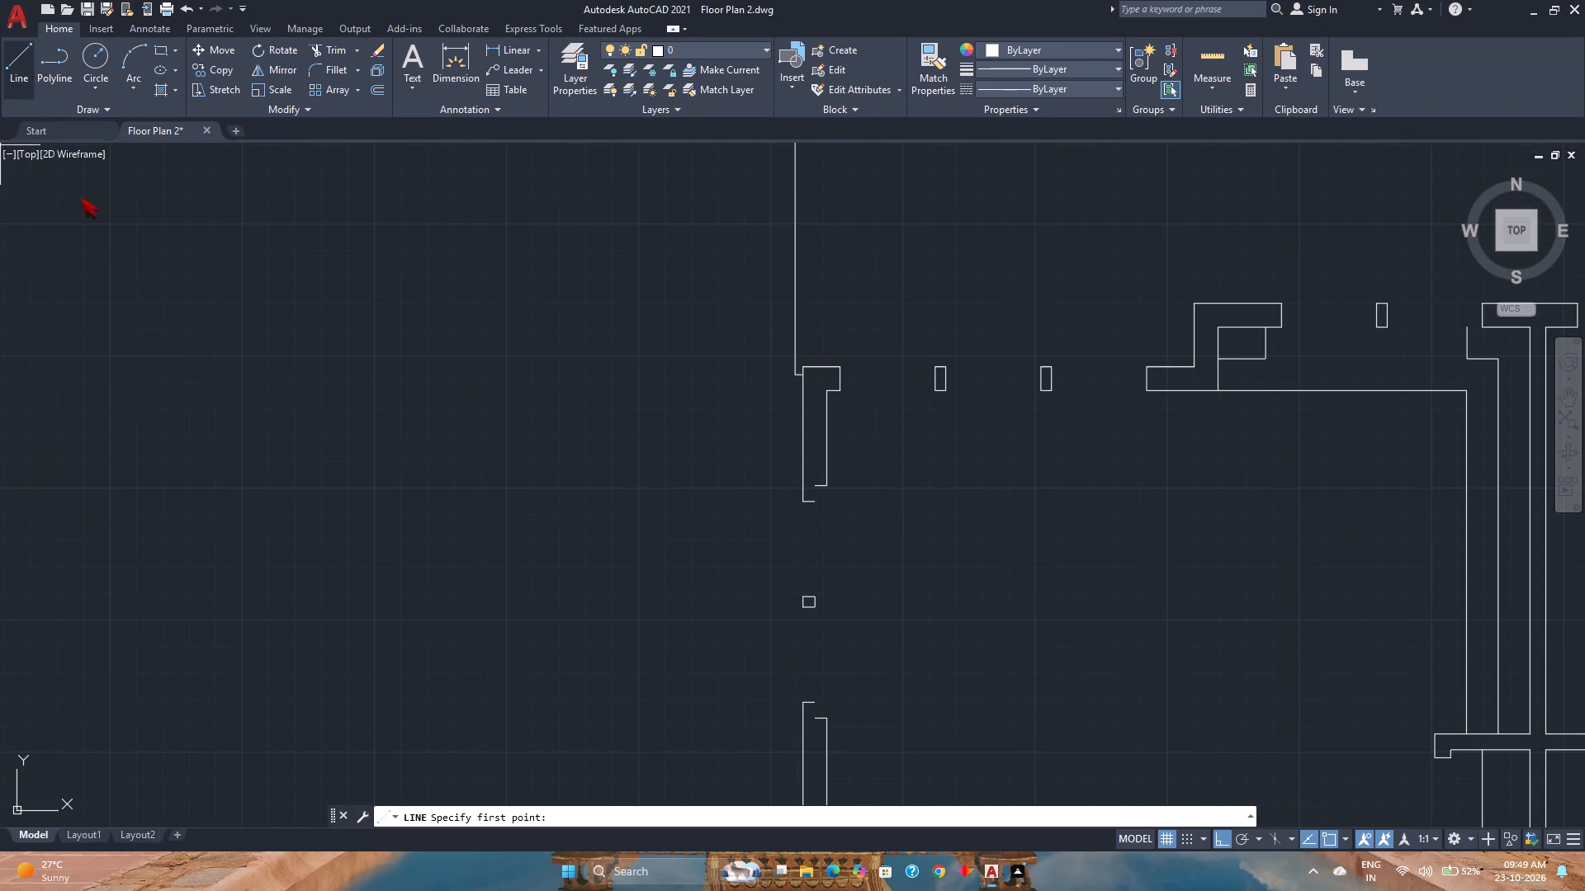
{"action": "scroll", "coordinate": [838, 480], "scroll_direction": "up", "scroll_amount": 3}
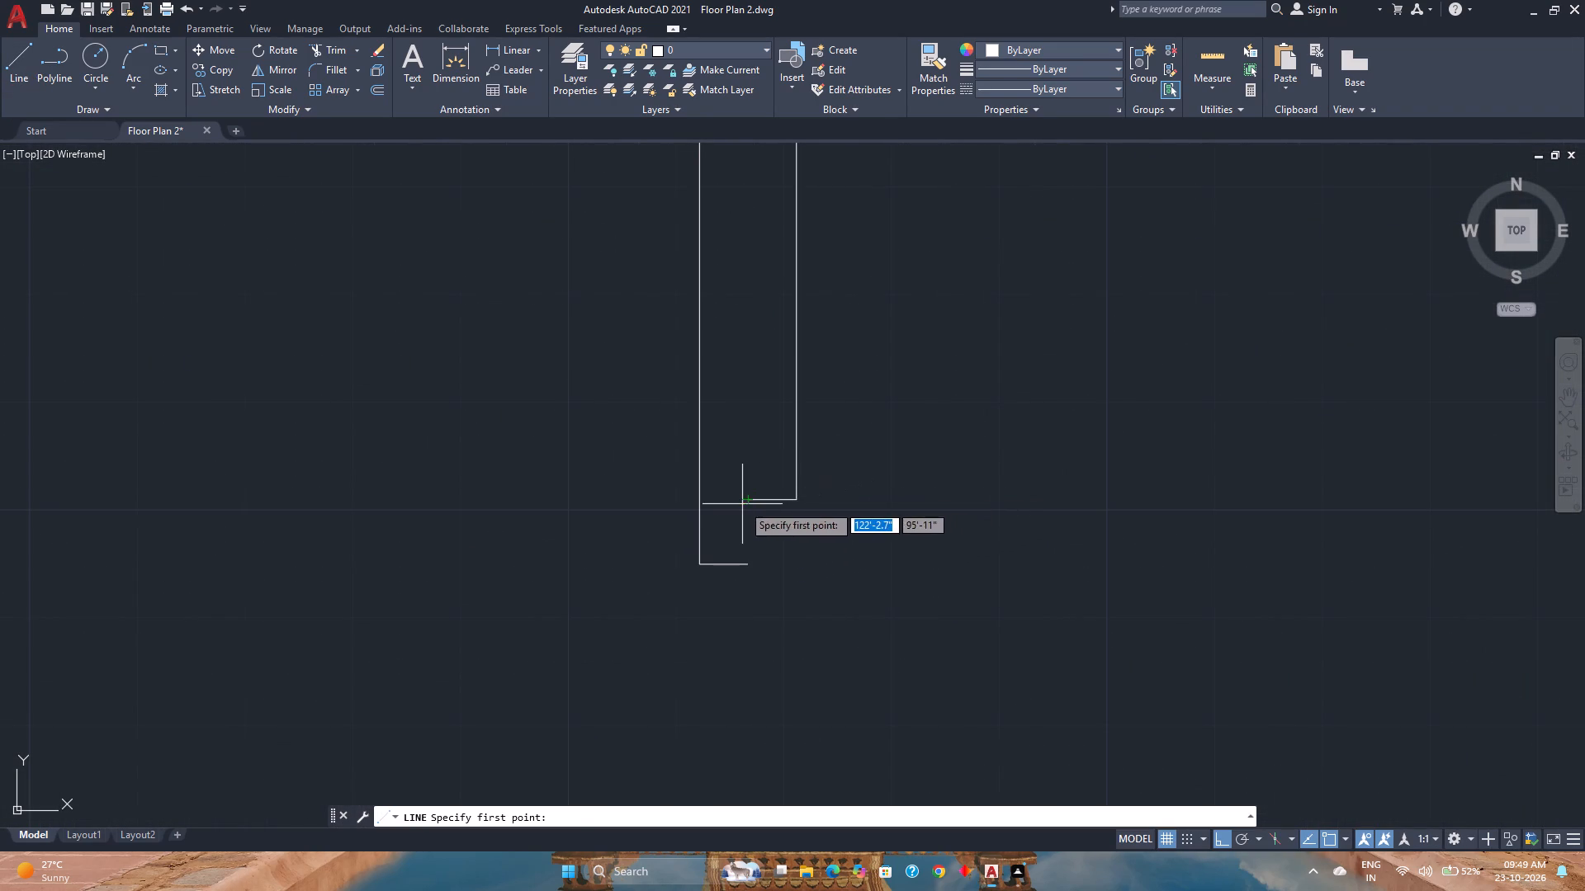
{"action": "left_click", "coordinate": [749, 503]}
{"action": "left_click", "coordinate": [744, 562]}
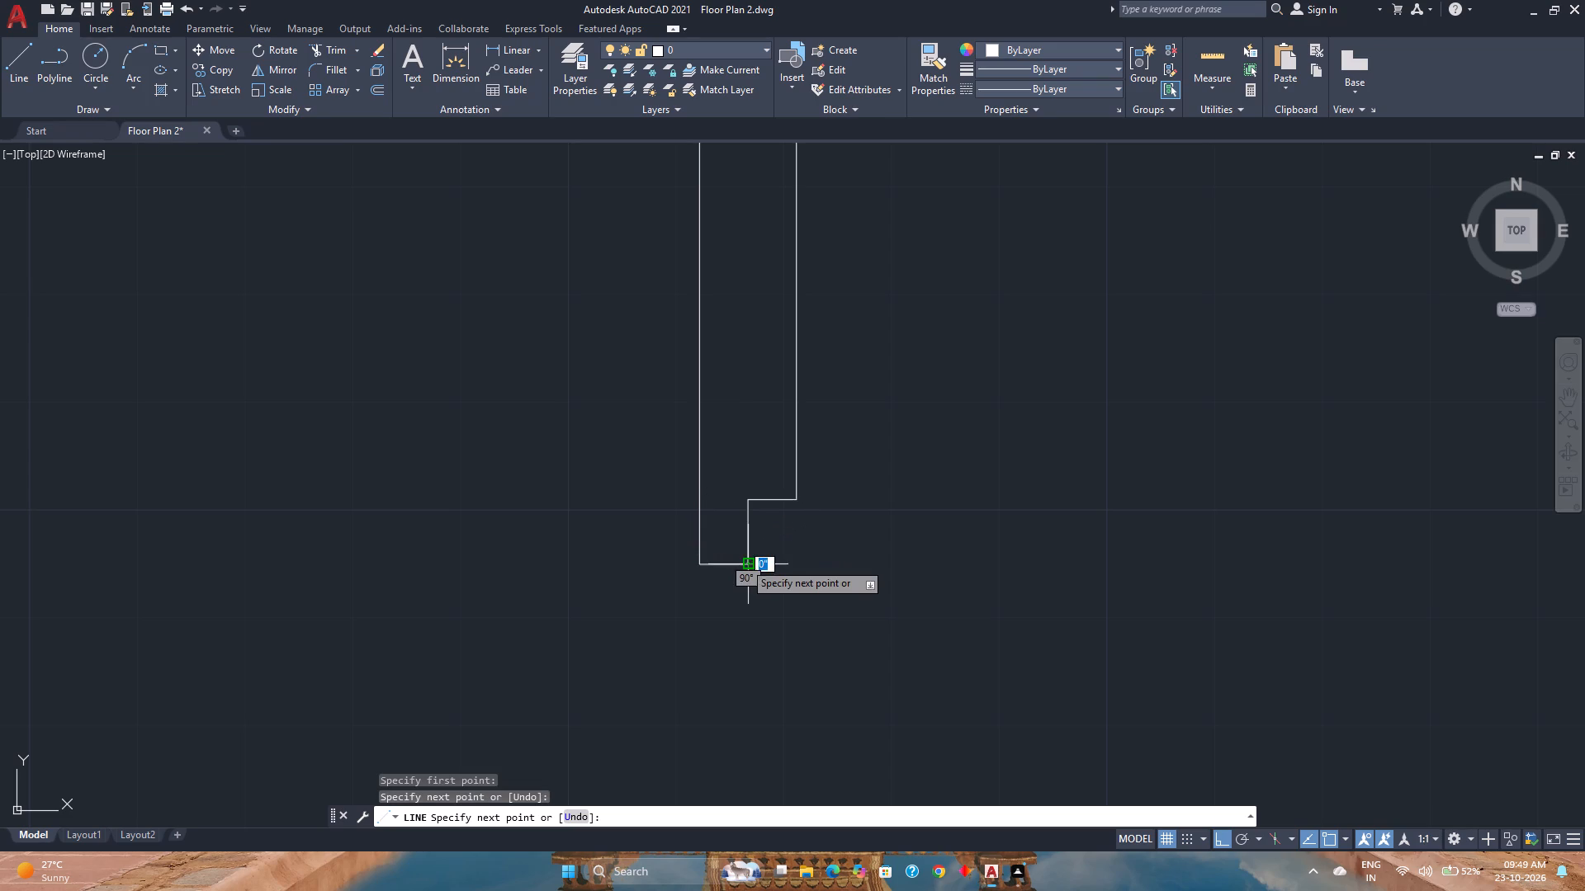
{"action": "scroll", "coordinate": [744, 562], "scroll_direction": "down", "scroll_amount": 3}
{"action": "key", "text": "Escape"}
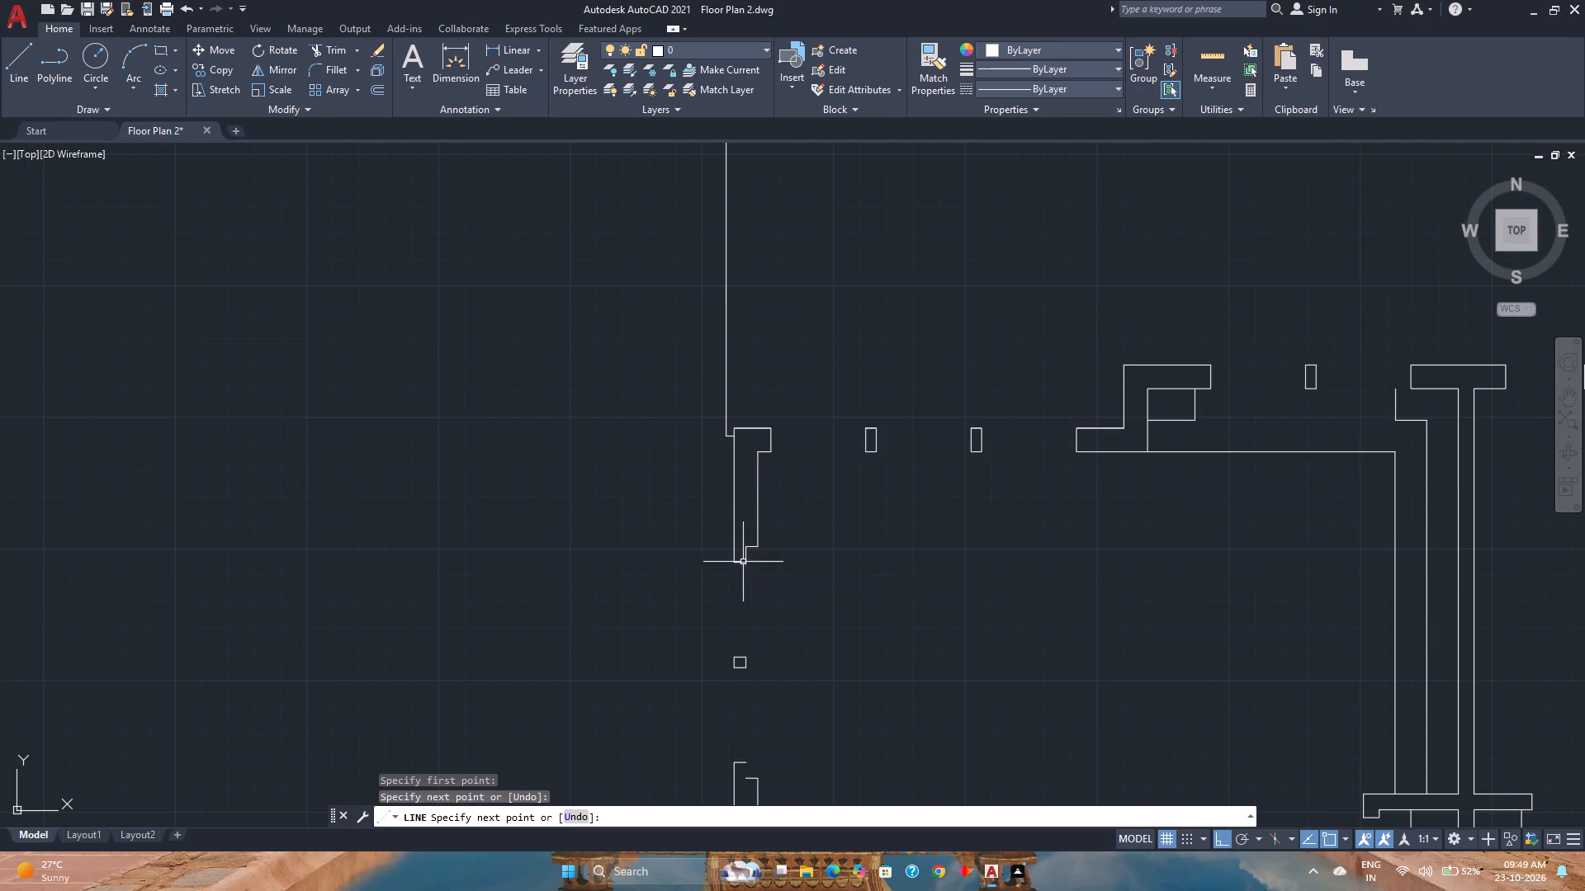
Close the stepped wall end south of that small square column with a short vertical line, and save the drawing.
{"action": "key", "text": "space"}
{"action": "middle_click_drag", "start_coordinate": [778, 727], "coordinate": [753, 618]}
{"action": "middle_click", "coordinate": [753, 618]}
{"action": "scroll", "coordinate": [714, 639], "scroll_direction": "up", "scroll_amount": 2}
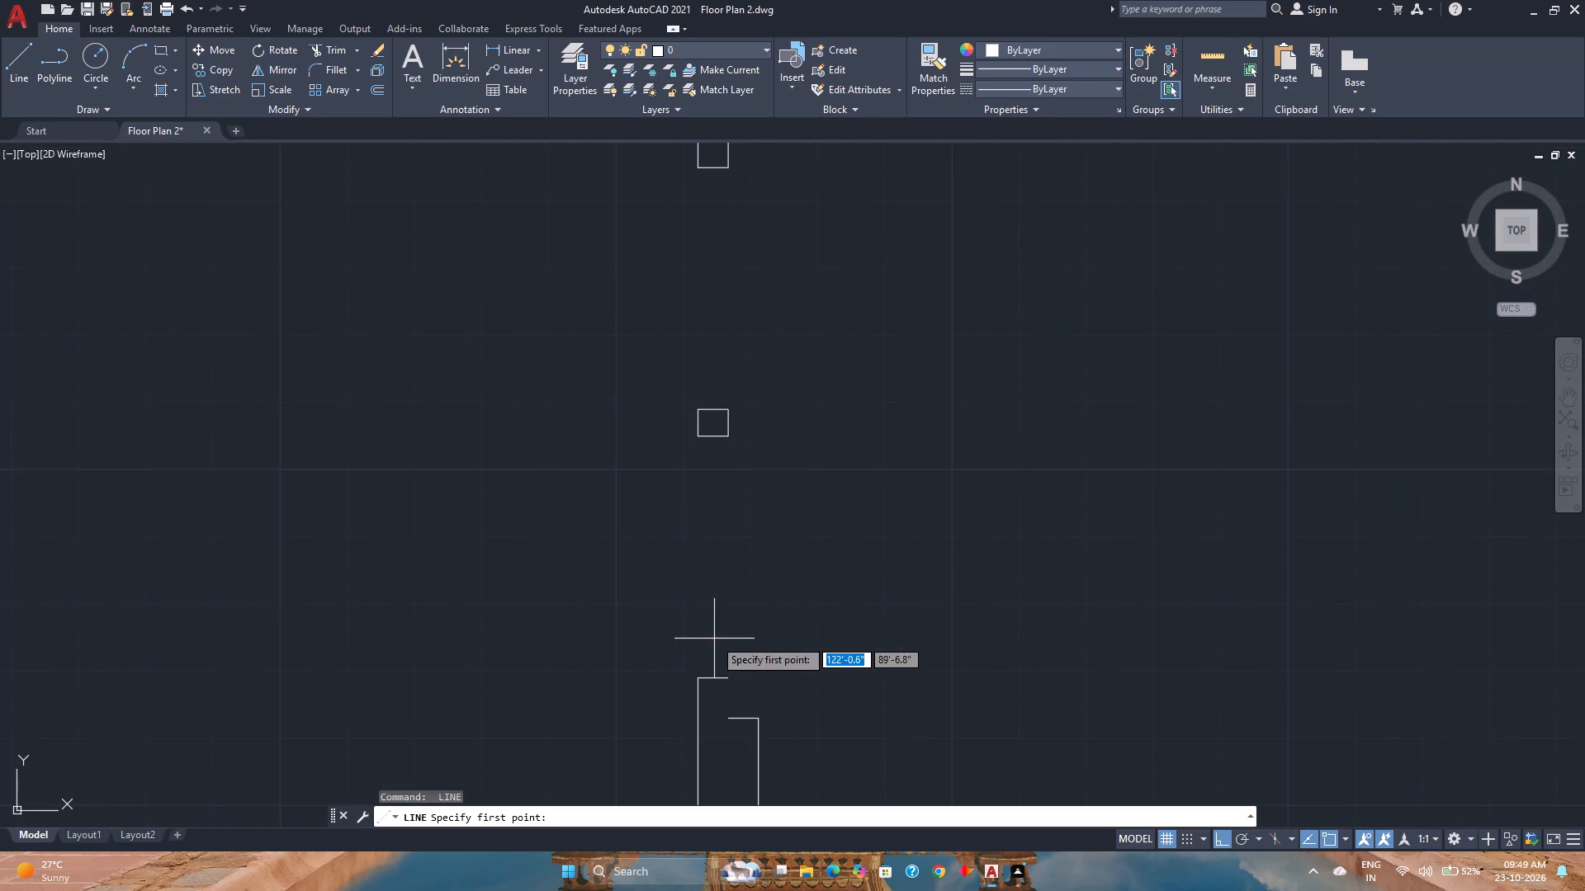
{"action": "left_click", "coordinate": [729, 683]}
{"action": "left_click", "coordinate": [731, 716]}
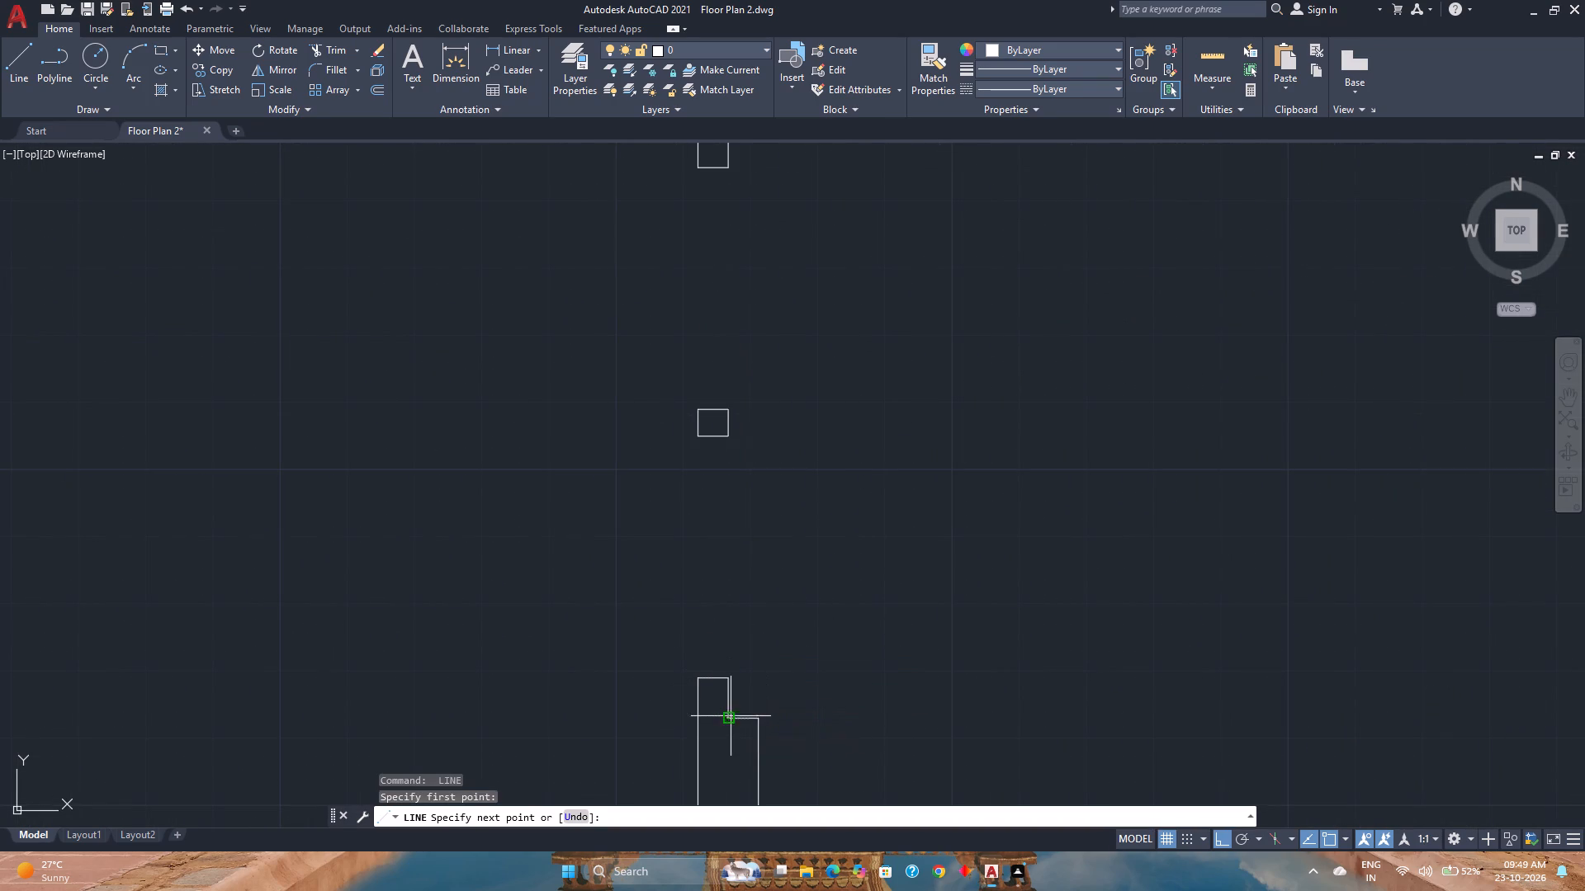
{"action": "key", "text": "Escape"}
{"action": "scroll", "coordinate": [732, 712], "scroll_direction": "down", "scroll_amount": 5}
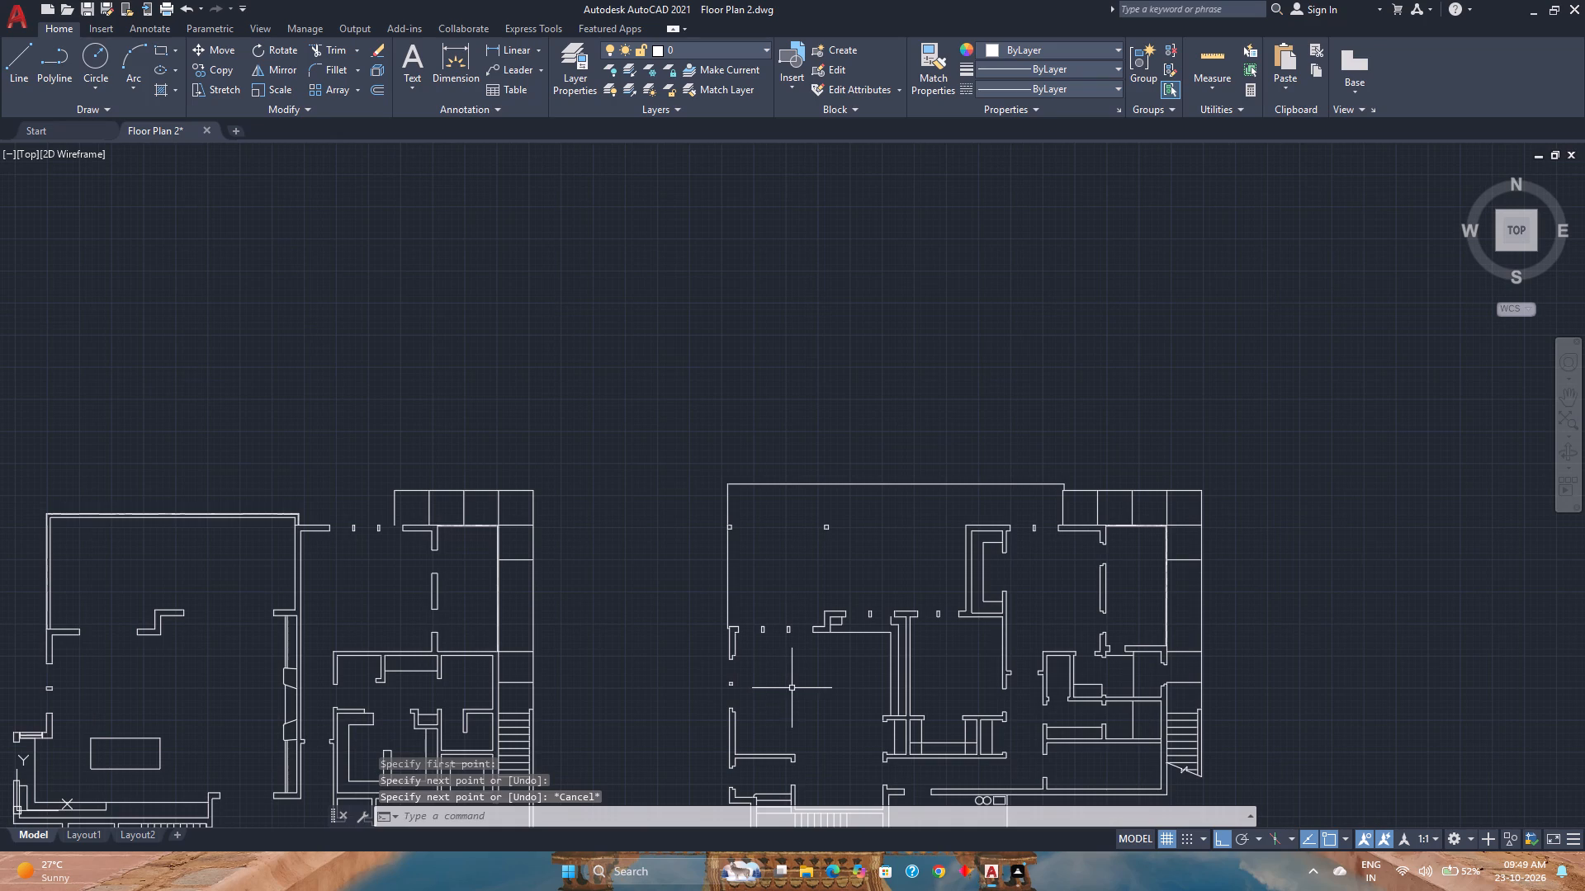
{"action": "key", "text": "ctrl+s"}
Fillet the west edge of the square-panel strip north of the larger plan with the adjacent wall's top line, and save the drawing.
{"action": "middle_click_drag", "start_coordinate": [792, 688], "coordinate": [802, 570]}
{"action": "middle_click", "coordinate": [802, 570]}
{"action": "middle_click", "coordinate": [802, 570]}
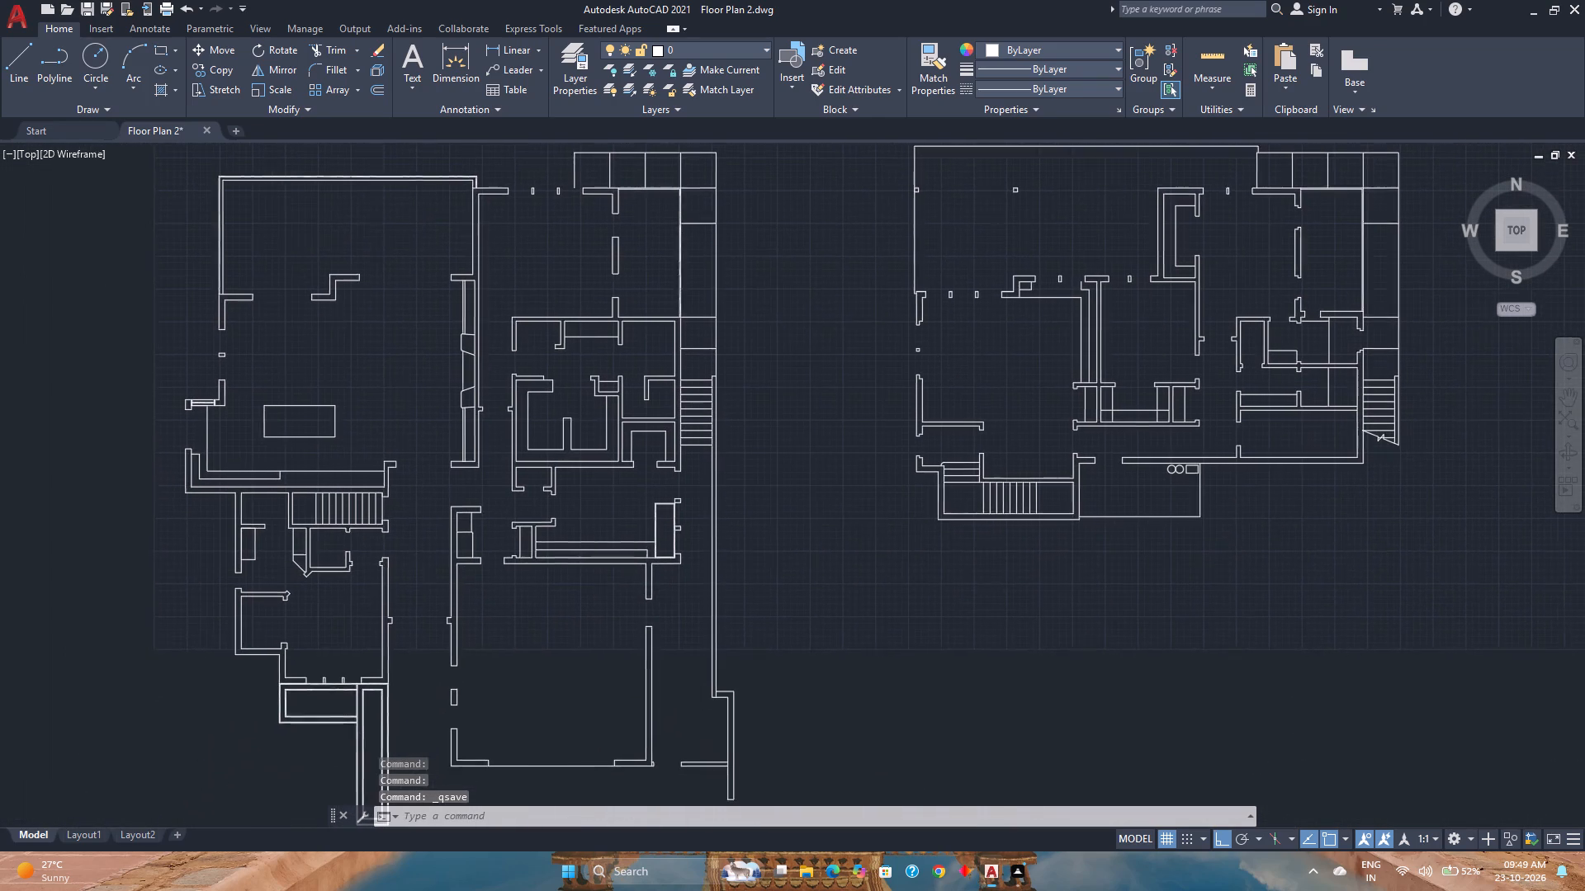
{"action": "scroll", "coordinate": [564, 214], "scroll_direction": "up", "scroll_amount": 3}
{"action": "middle_click_drag", "start_coordinate": [564, 214], "coordinate": [568, 492]}
{"action": "middle_click", "coordinate": [568, 492]}
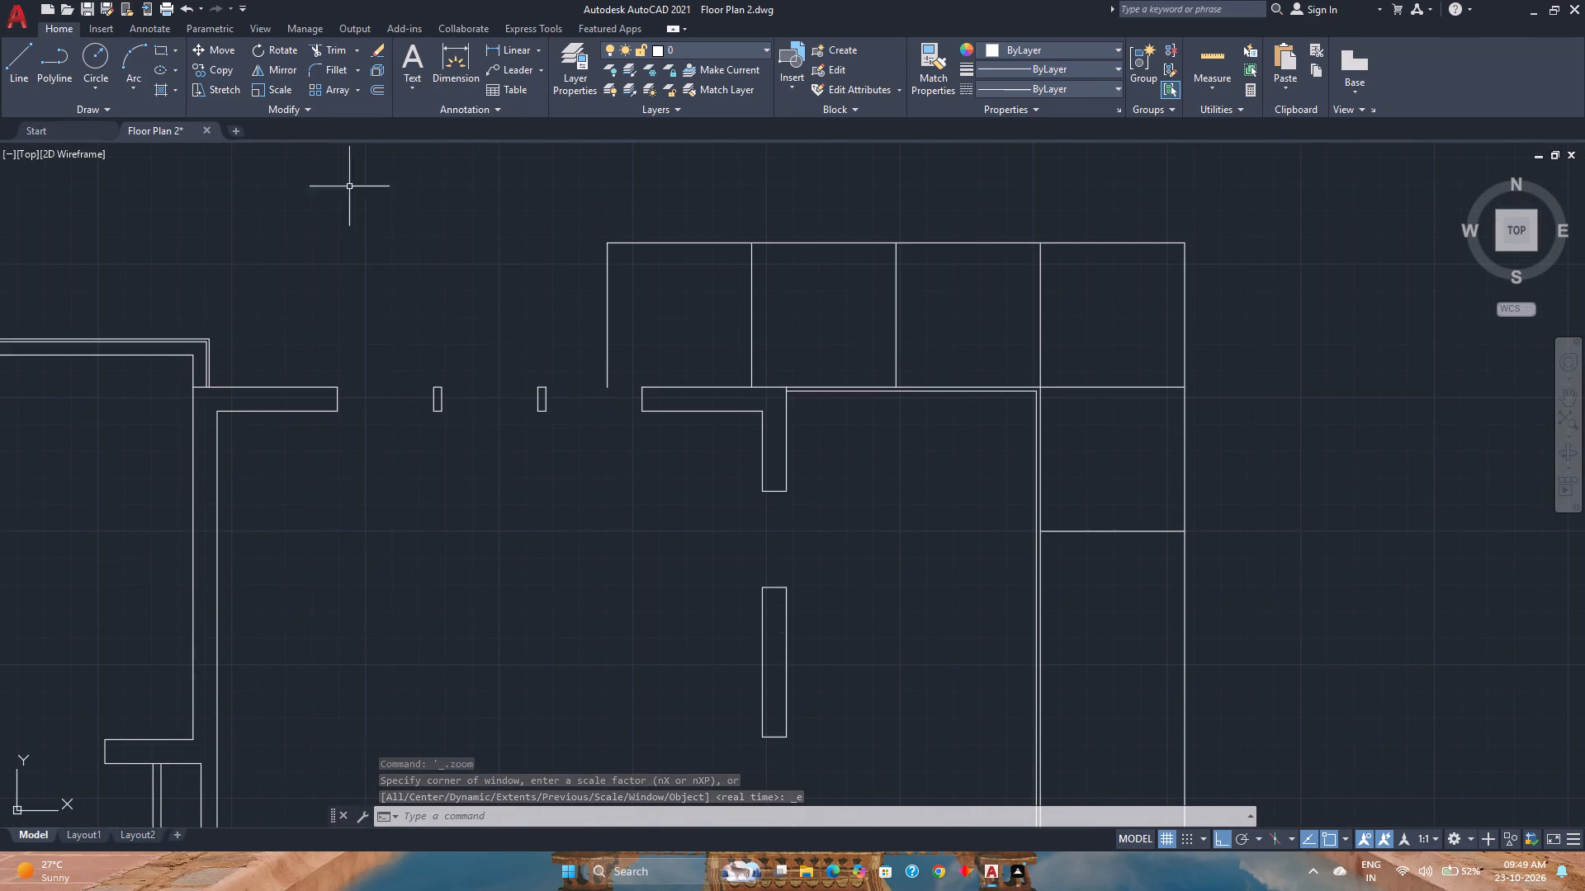
{"action": "left_click", "coordinate": [320, 72]}
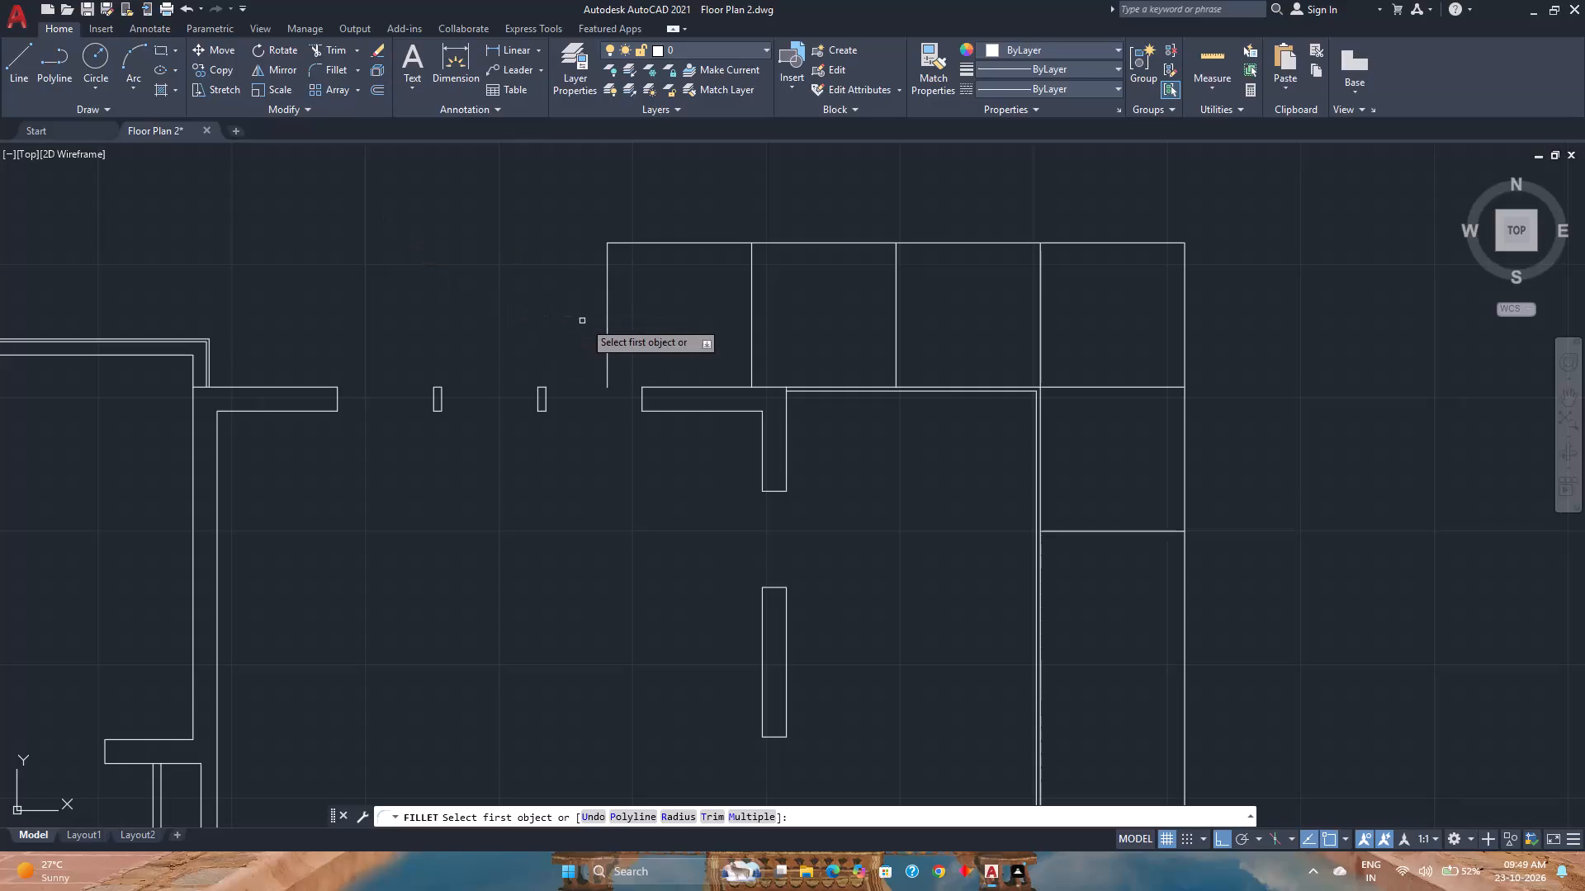
{"action": "left_click", "coordinate": [608, 313]}
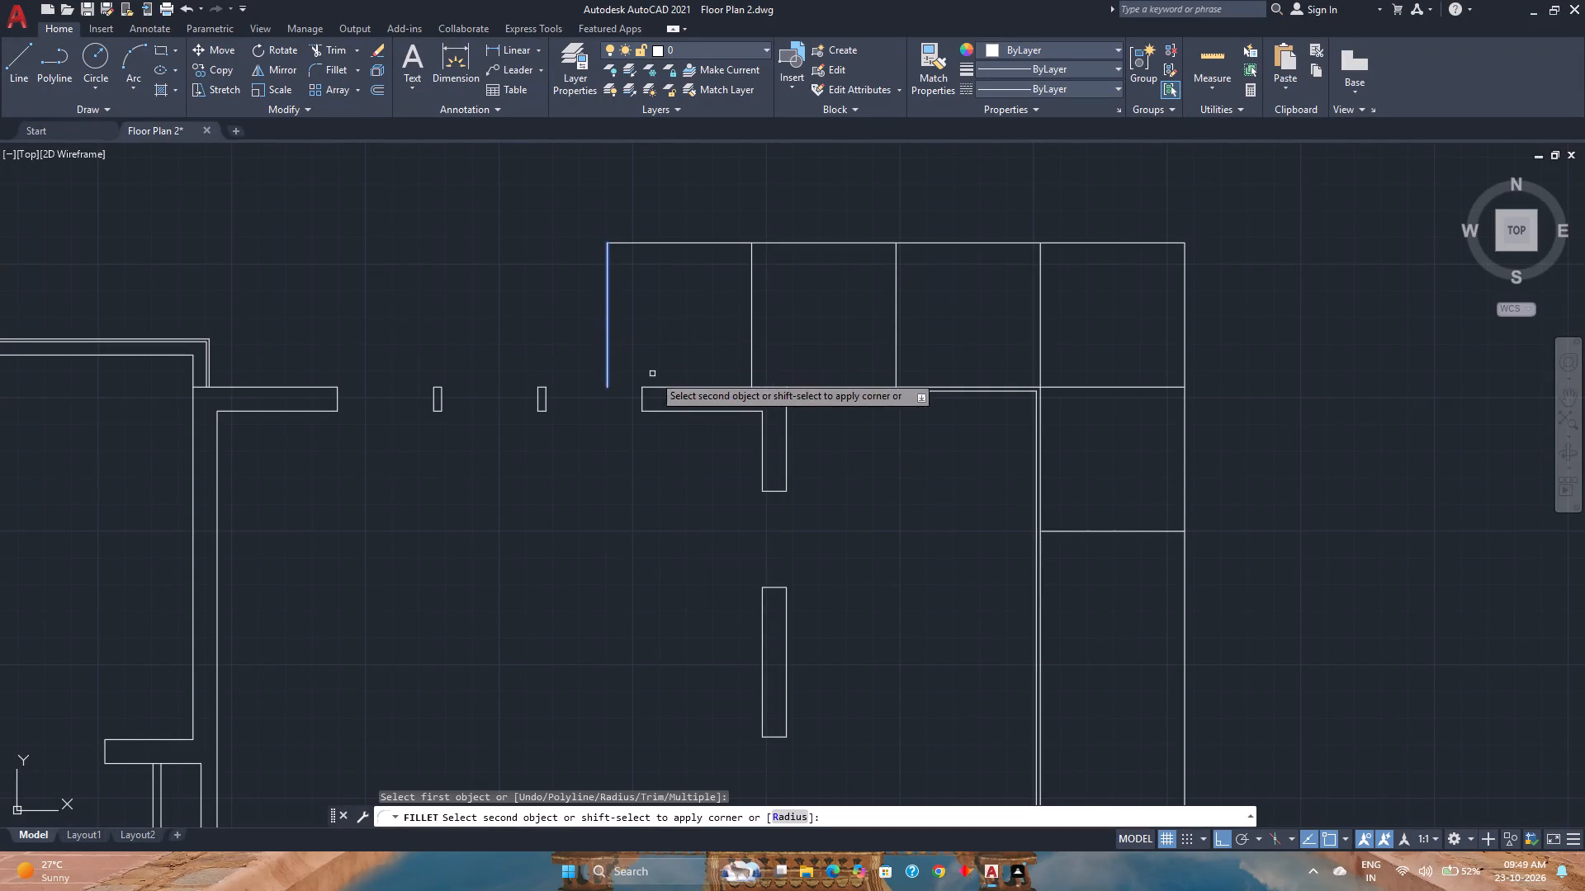
{"action": "left_click", "coordinate": [664, 385]}
{"action": "scroll", "coordinate": [588, 448], "scroll_direction": "down", "scroll_amount": 2}
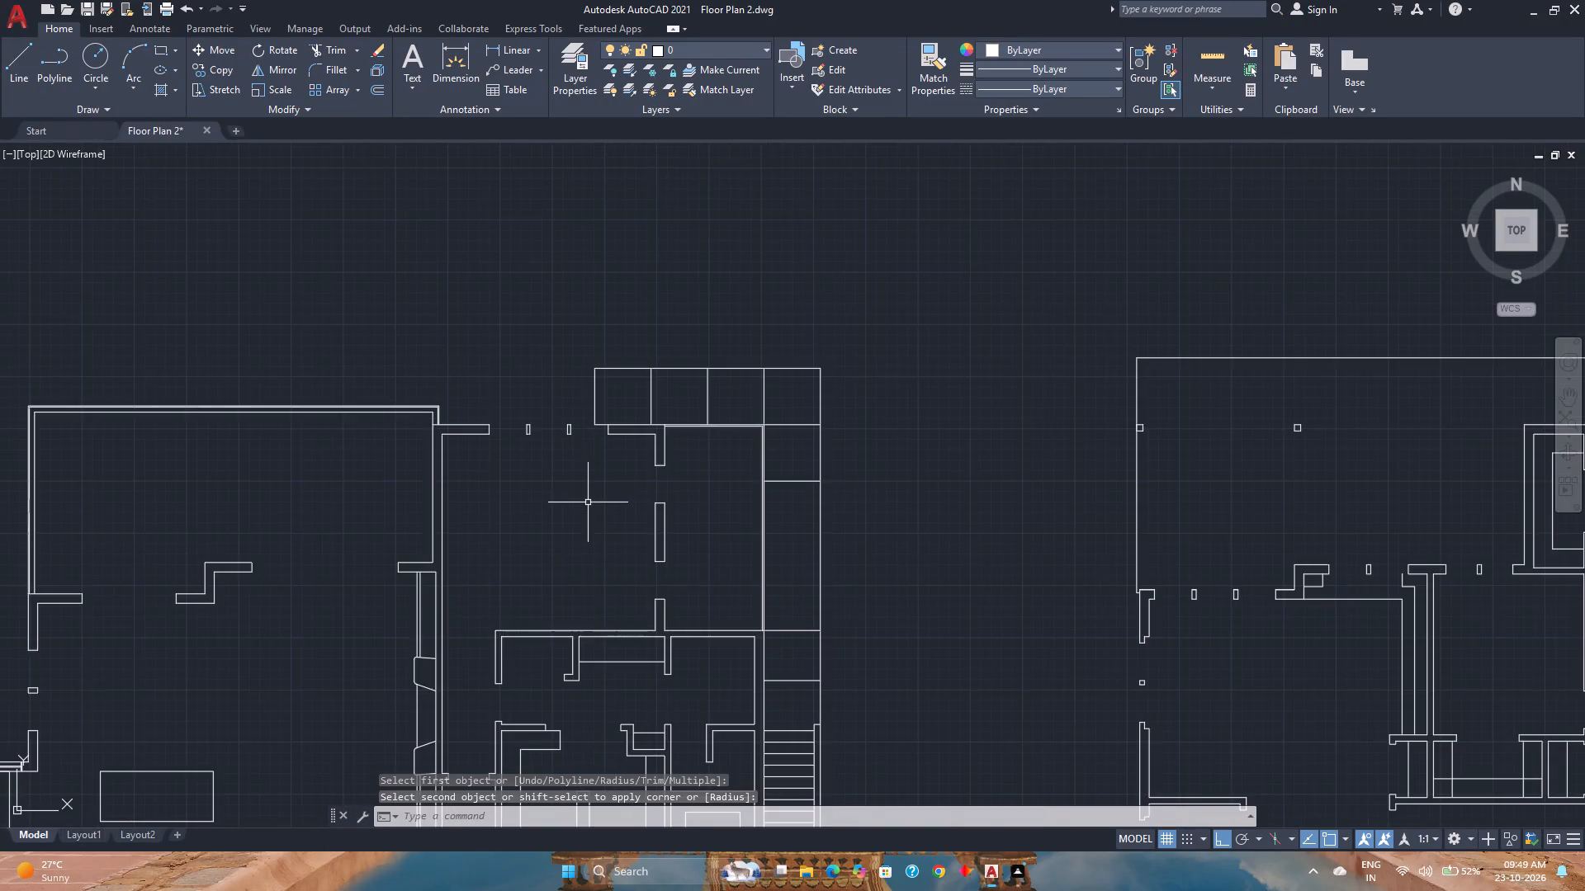
{"action": "scroll", "coordinate": [588, 503], "scroll_direction": "down", "scroll_amount": 2}
{"action": "middle_click_drag", "start_coordinate": [588, 503], "coordinate": [645, 430]}
{"action": "middle_click", "coordinate": [645, 430]}
{"action": "key", "text": "ctrl+s"}
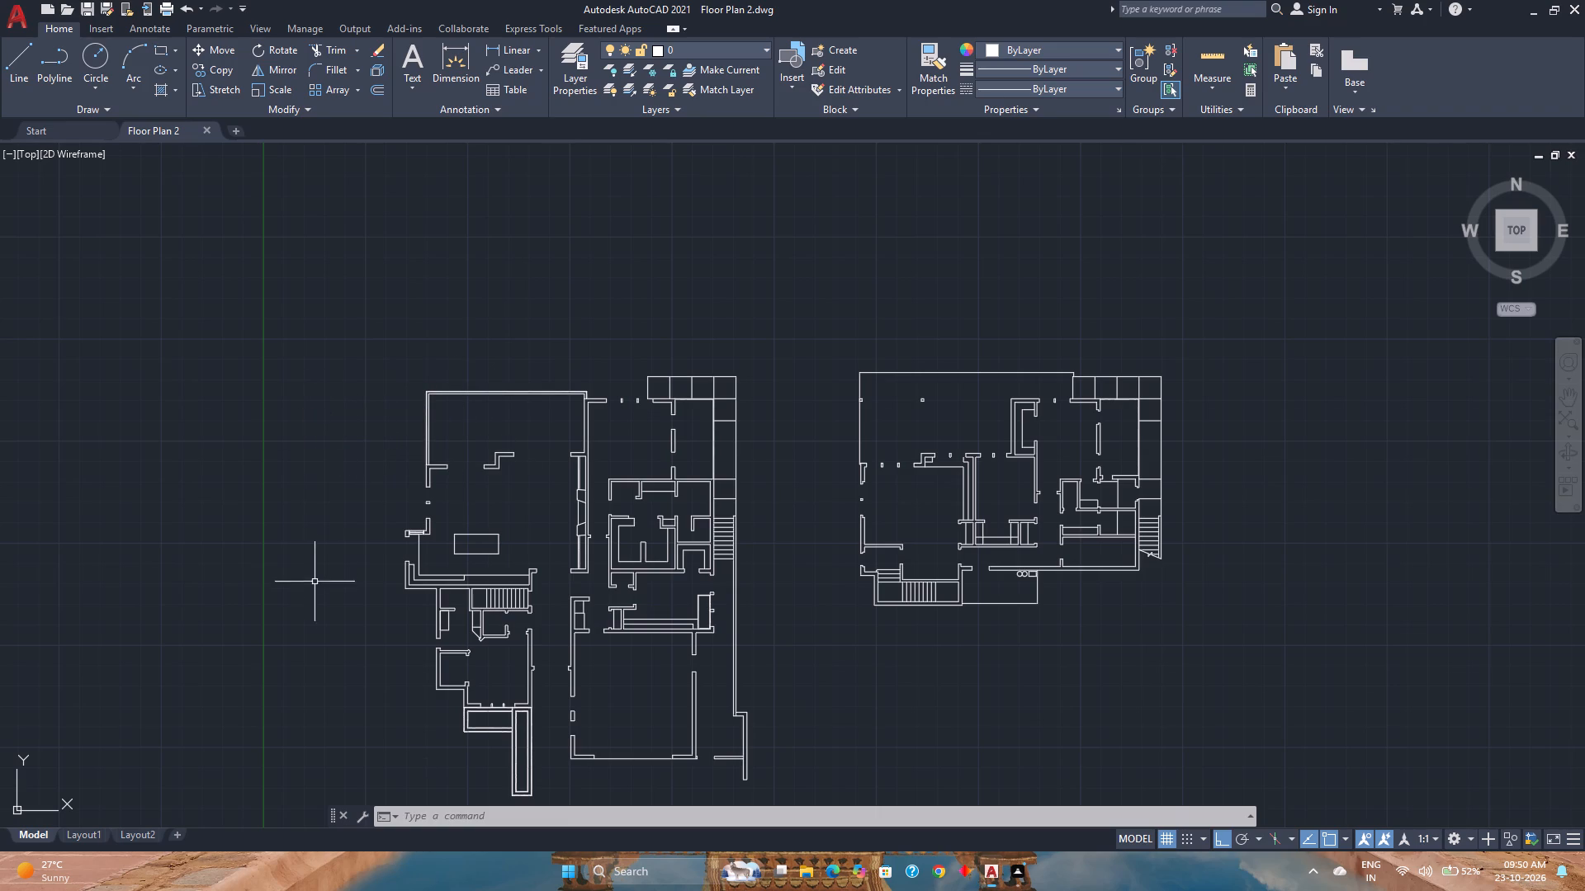
Examine the walls, stairs and counters of both floor plans for remaining gaps and unassigned elements.
{"action": "scroll", "coordinate": [570, 719], "scroll_direction": "up", "scroll_amount": 4}
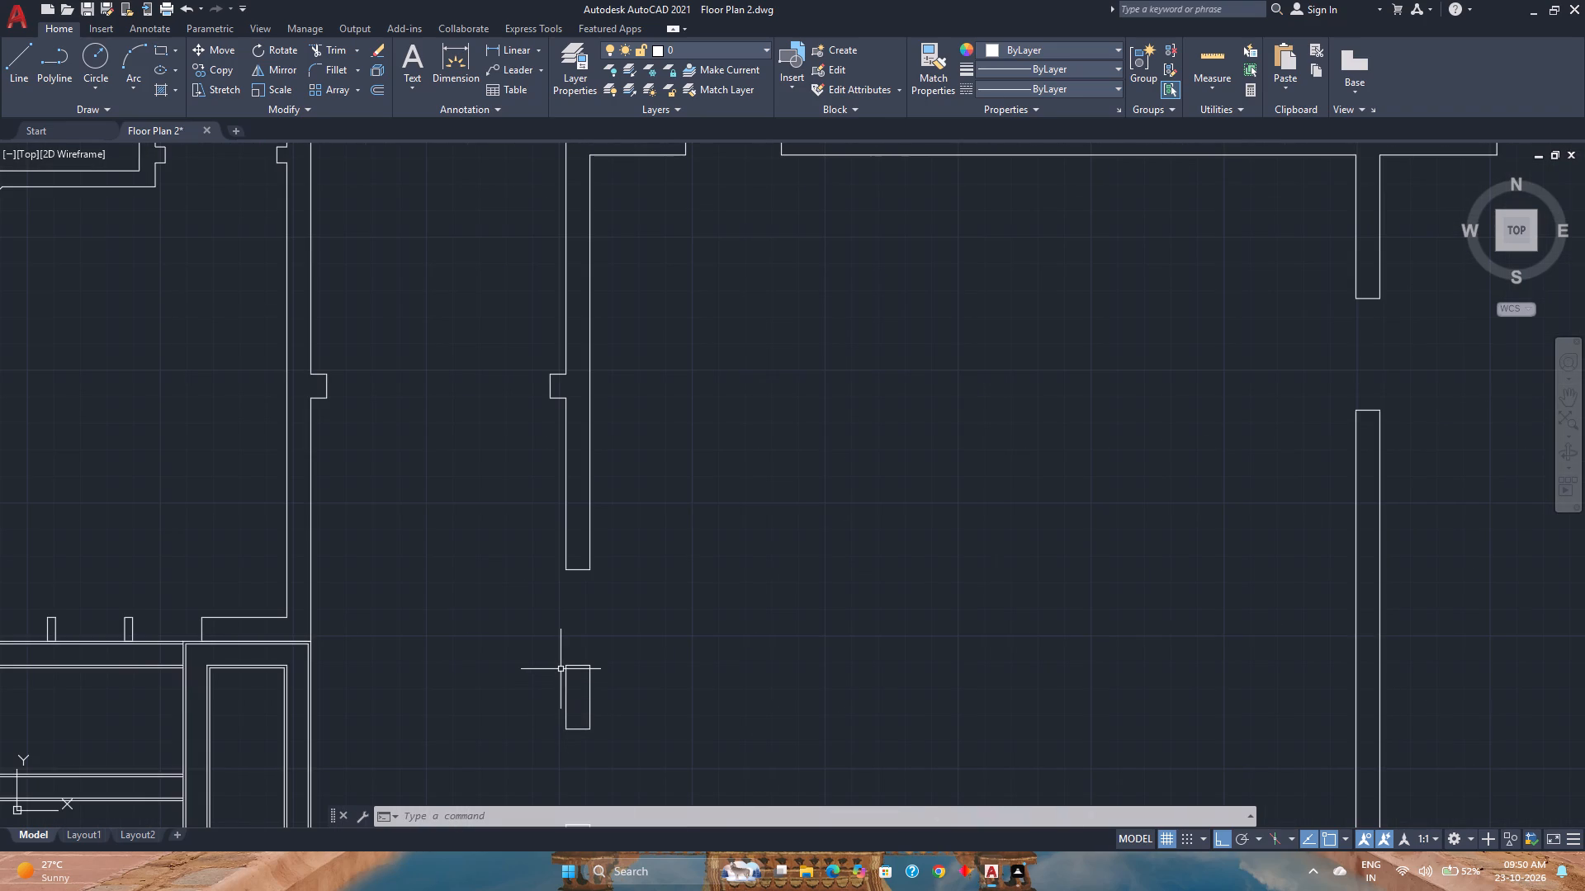
{"action": "scroll", "coordinate": [561, 669], "scroll_direction": "down", "scroll_amount": 2}
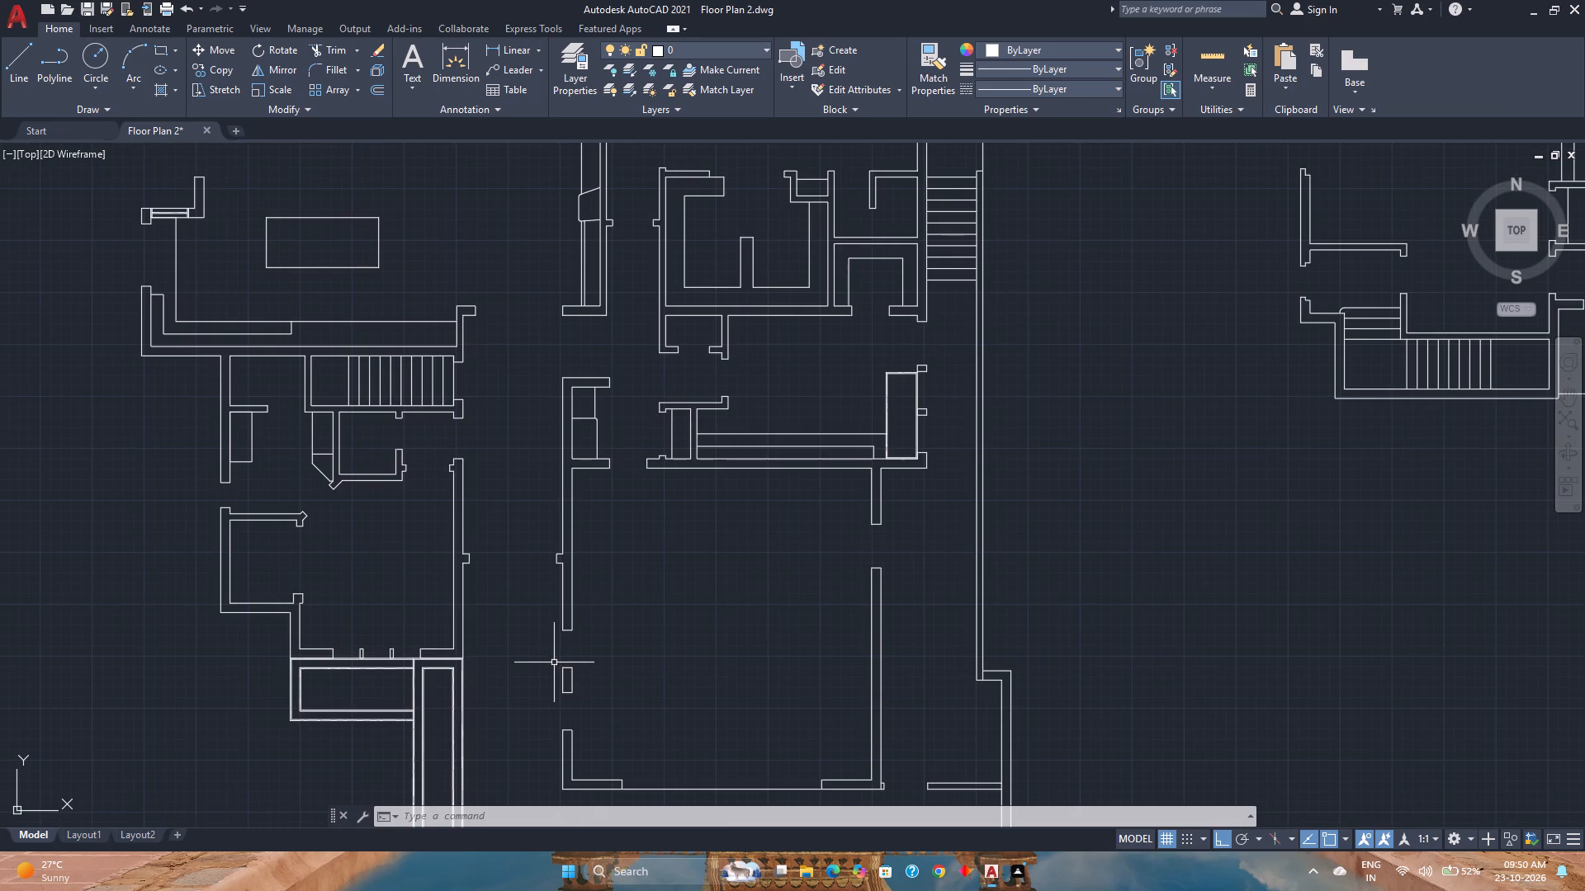
{"action": "scroll", "coordinate": [554, 662], "scroll_direction": "down", "scroll_amount": 1}
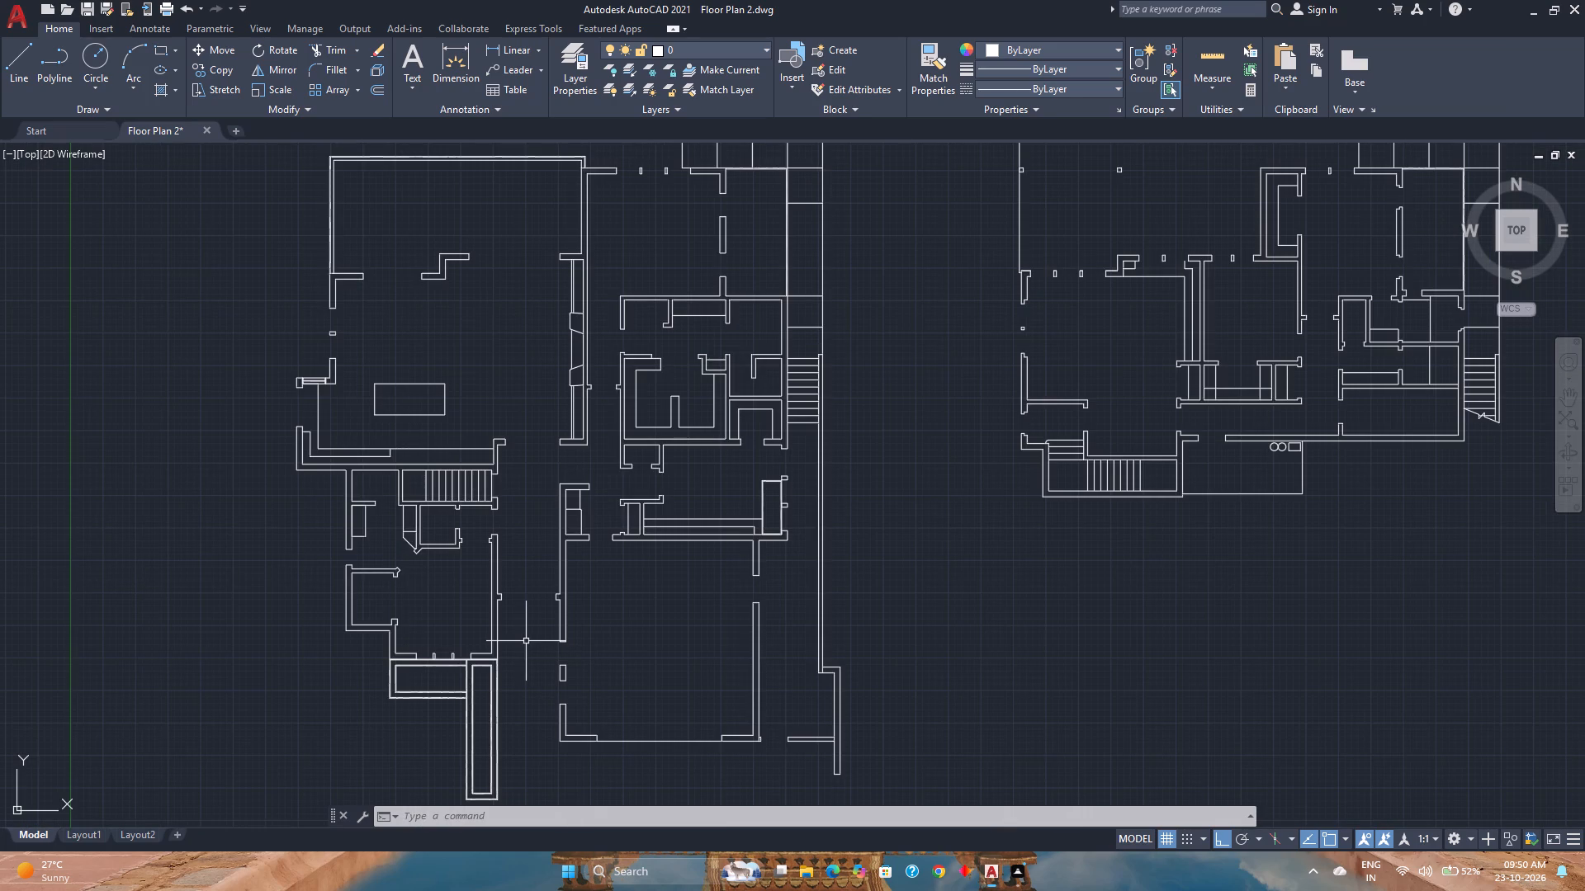
{"action": "scroll", "coordinate": [477, 394], "scroll_direction": "down", "scroll_amount": 2}
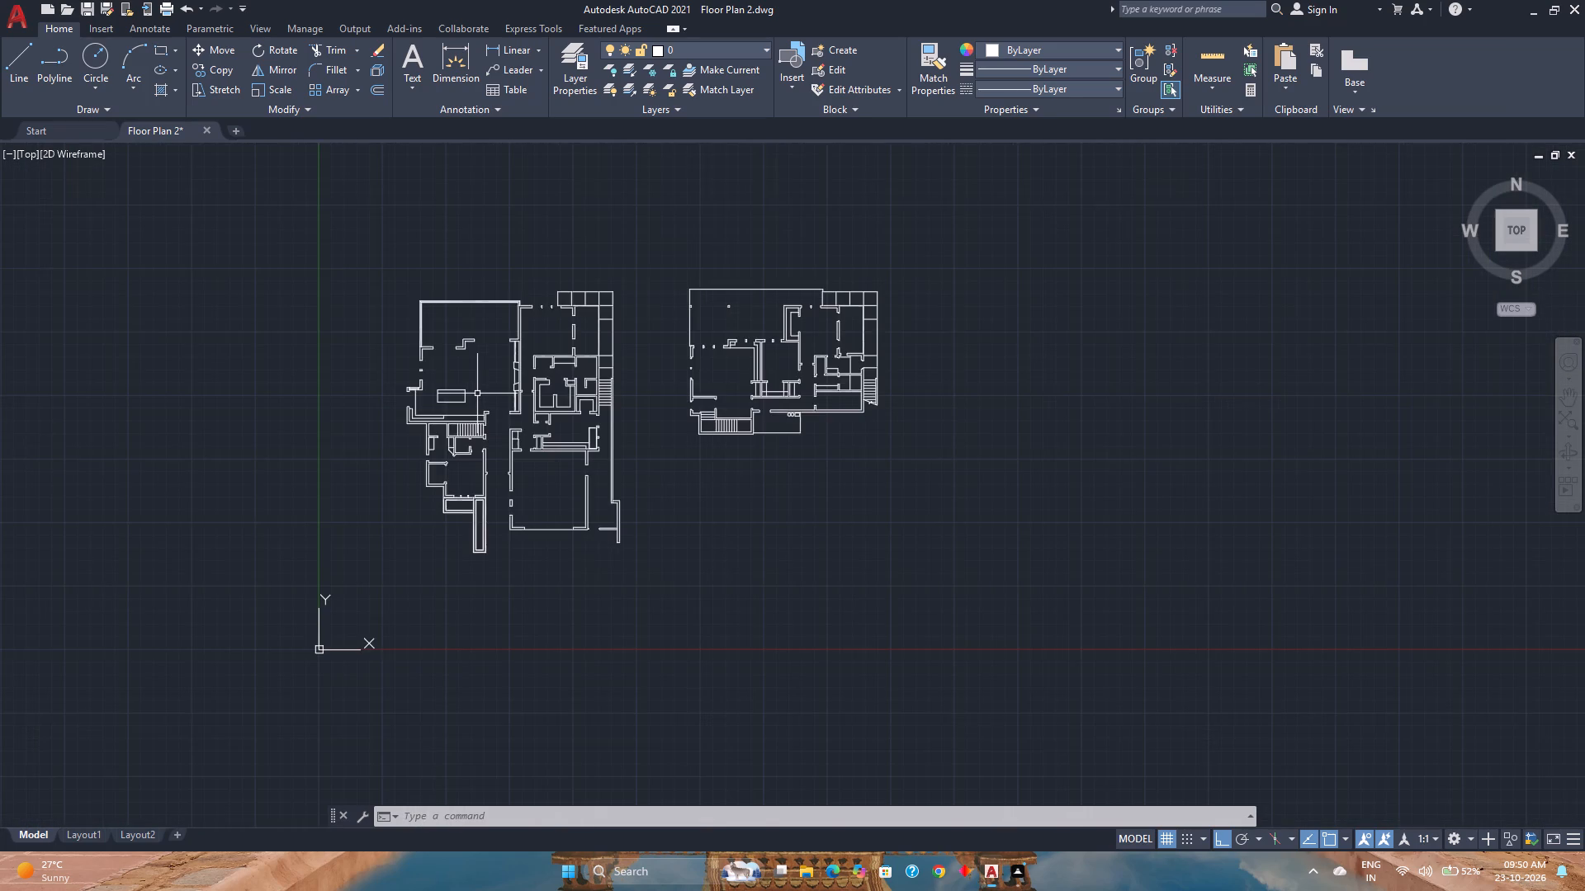
{"action": "scroll", "coordinate": [477, 394], "scroll_direction": "up", "scroll_amount": 3}
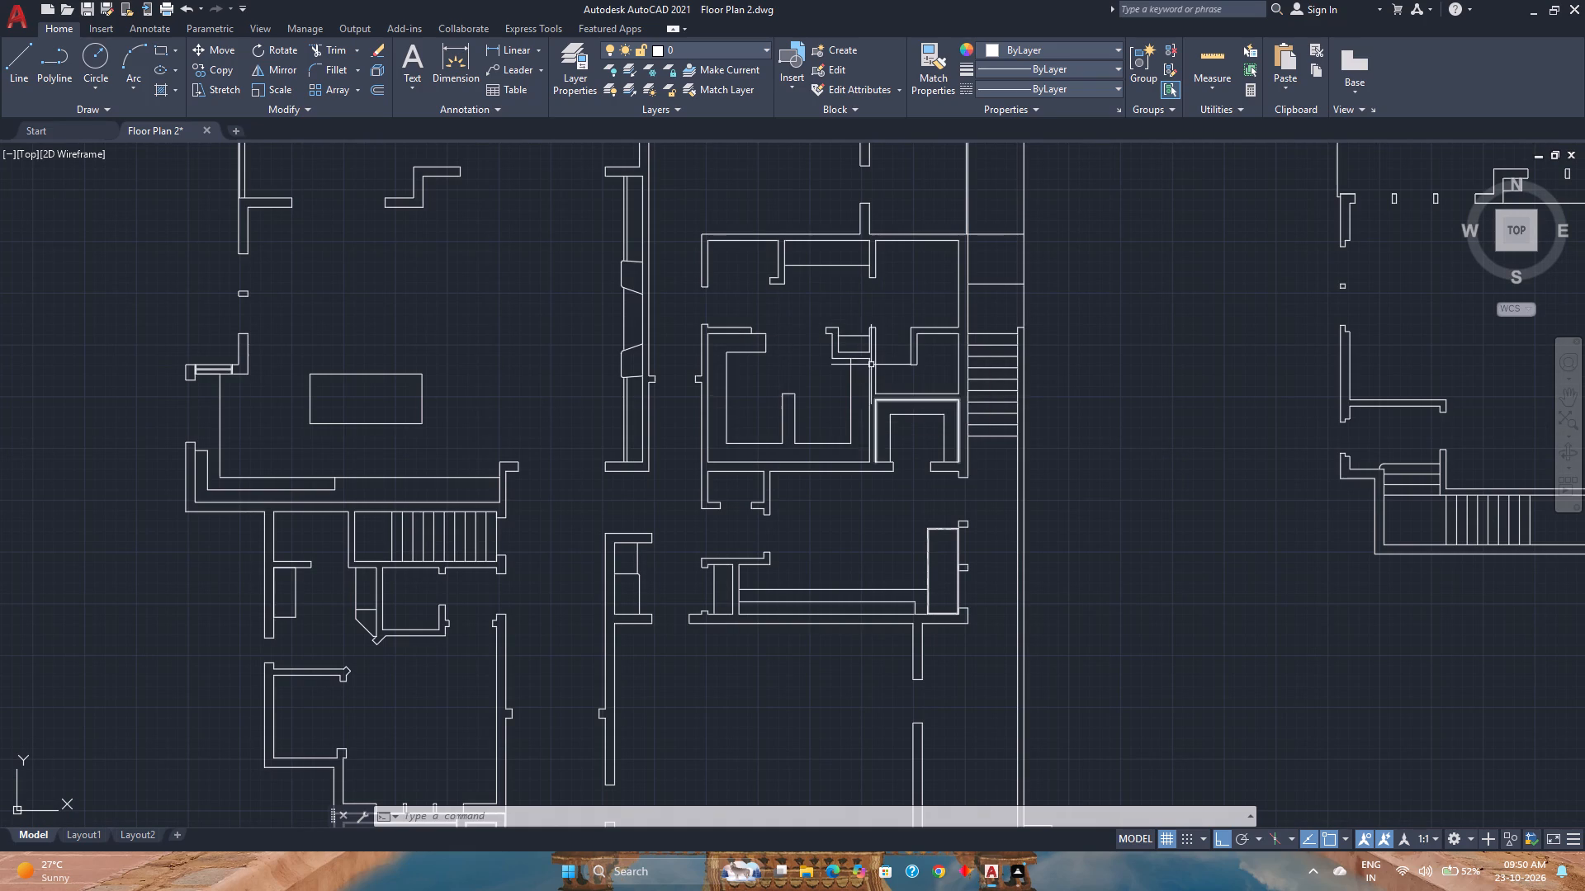
{"action": "scroll", "coordinate": [871, 359], "scroll_direction": "down", "scroll_amount": 2}
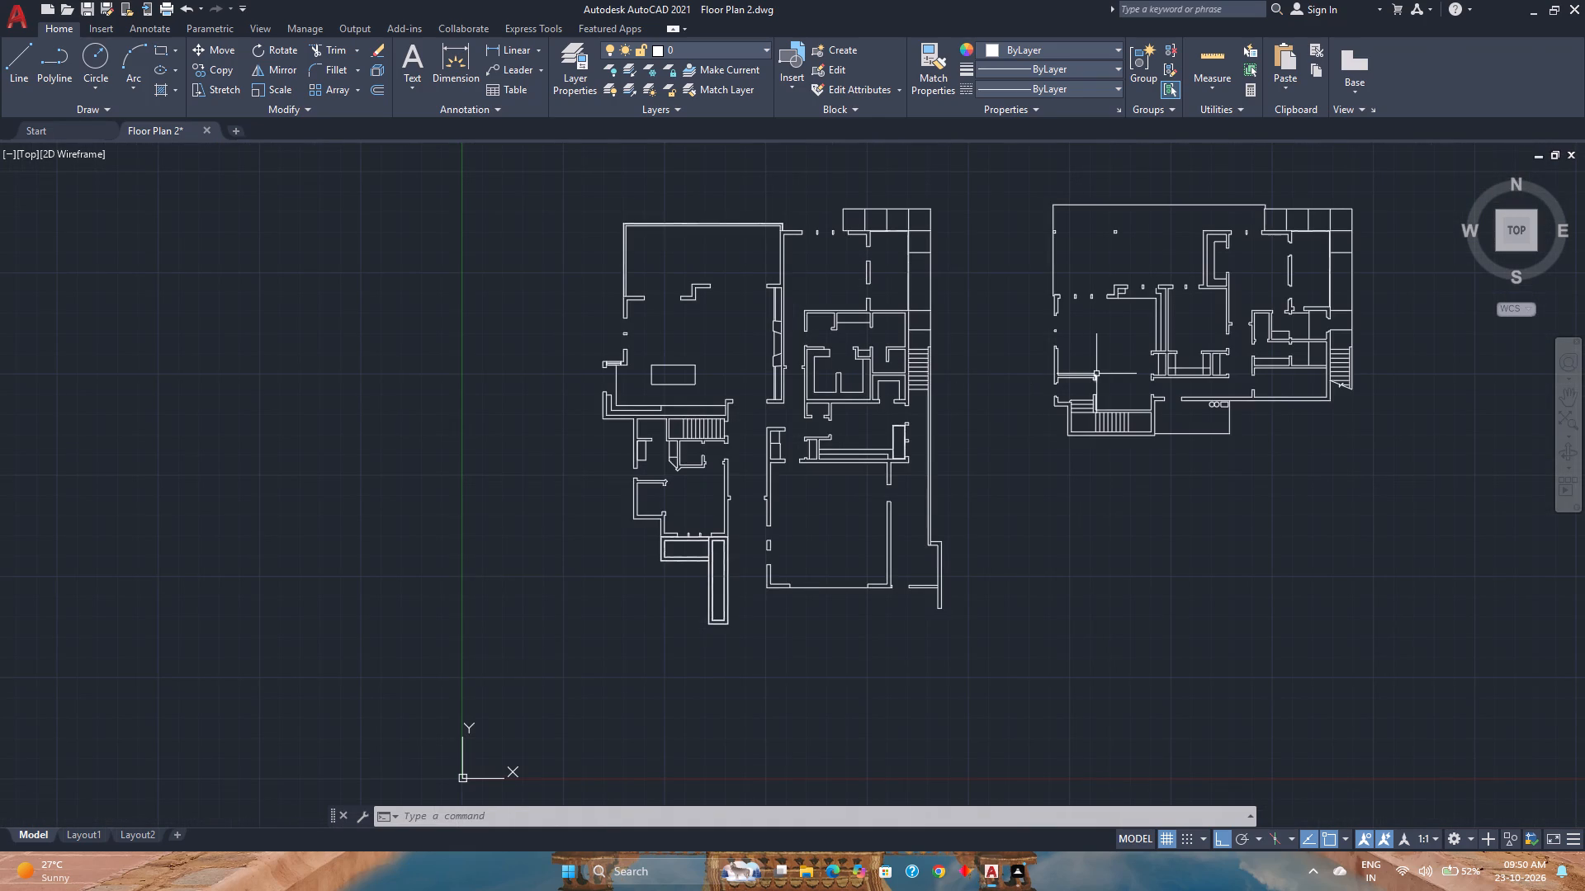
{"action": "scroll", "coordinate": [1096, 374], "scroll_direction": "down", "scroll_amount": 1}
{"action": "scroll", "coordinate": [1241, 336], "scroll_direction": "up", "scroll_amount": 2}
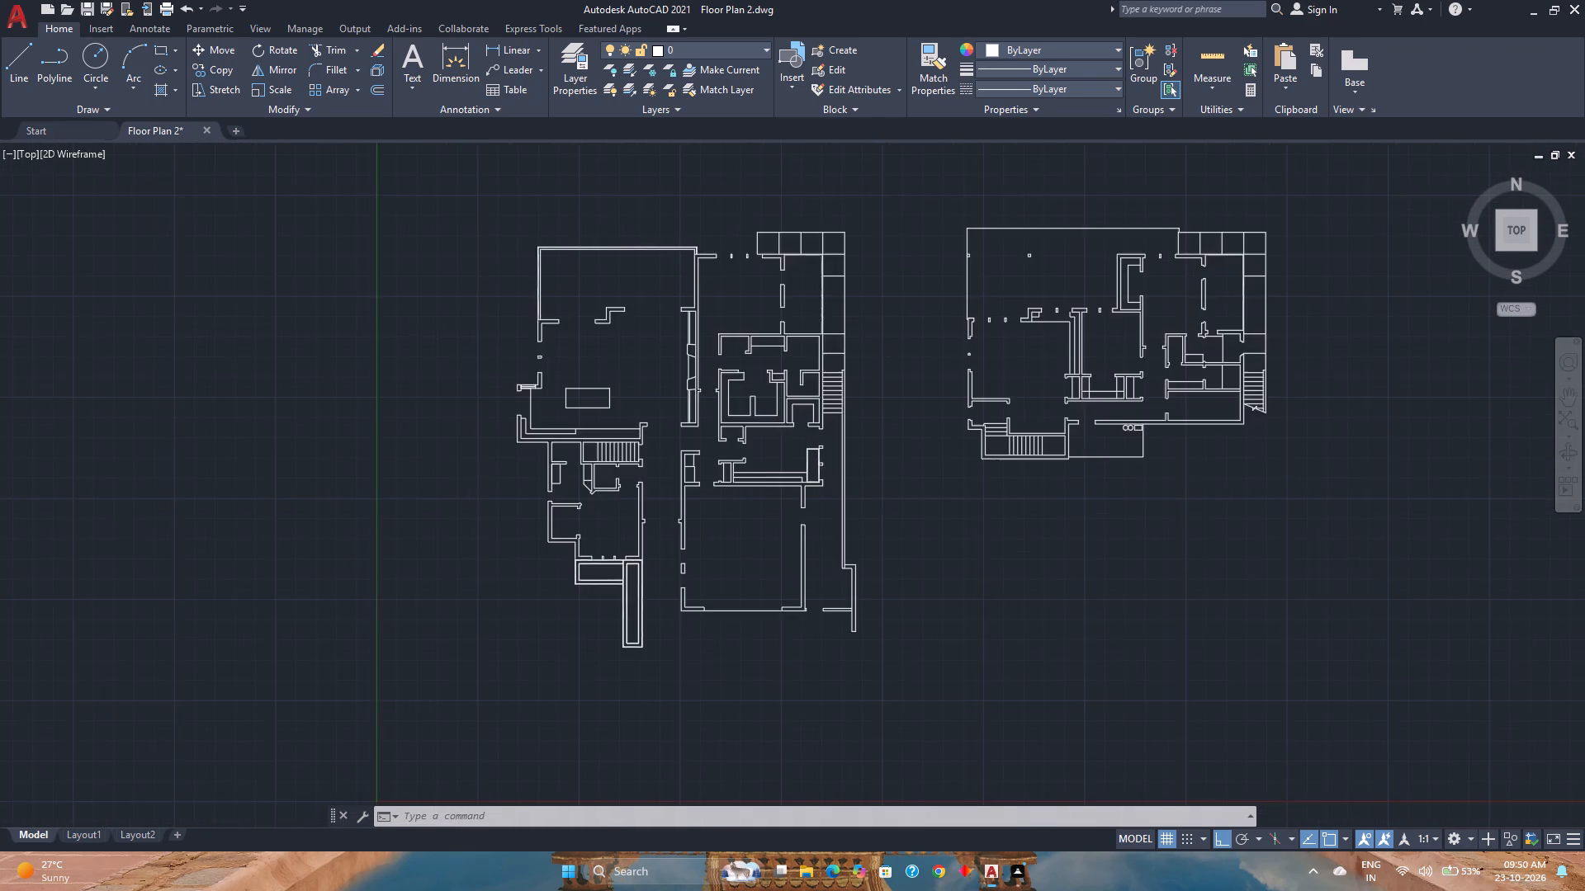
{"action": "scroll", "coordinate": [763, 332], "scroll_direction": "up", "scroll_amount": 1}
{"action": "middle_click_drag", "start_coordinate": [763, 332], "coordinate": [782, 355]}
{"action": "middle_click", "coordinate": [782, 355]}
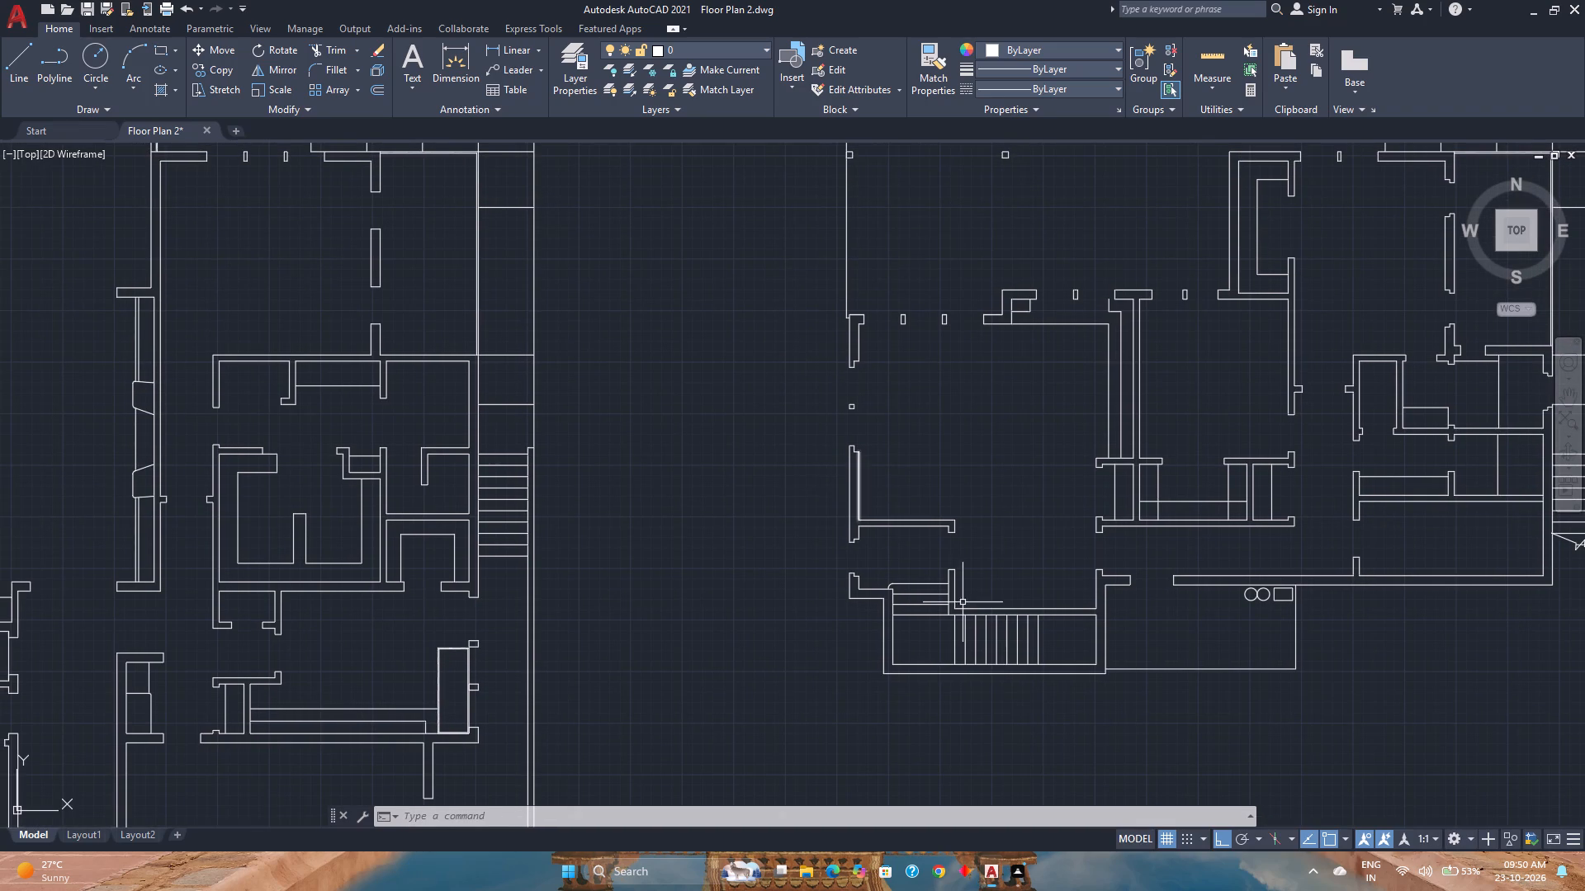
Assign the stair treads of both floor plans and the dividing lines of their north and east panel strips to the Stairs layer.
{"action": "scroll", "coordinate": [1058, 648], "scroll_direction": "up", "scroll_amount": 2}
{"action": "left_click", "coordinate": [1058, 648]}
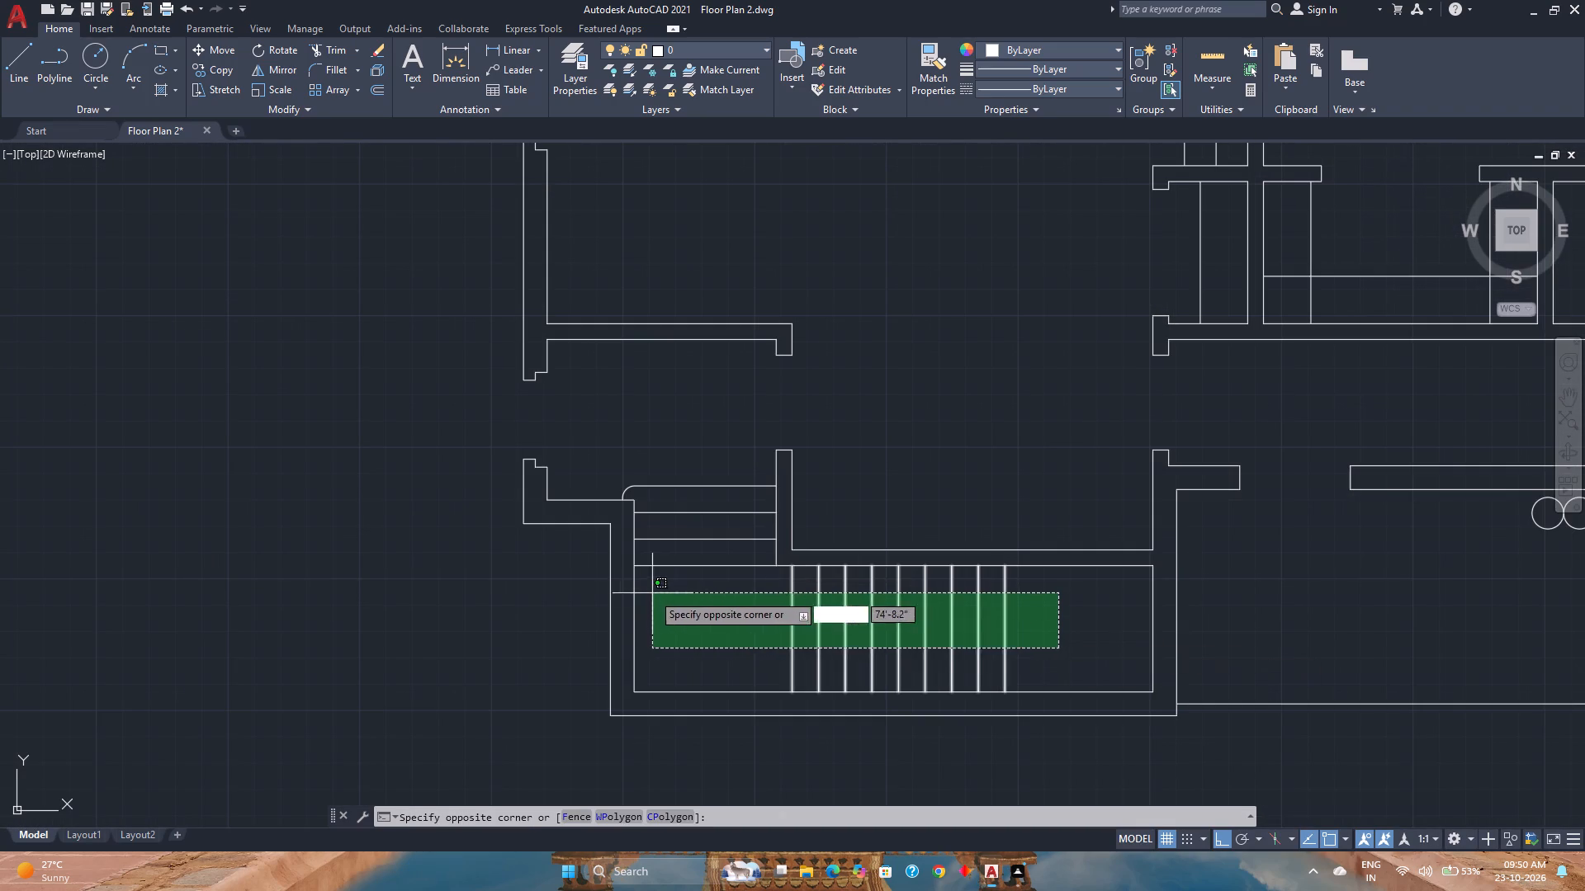
{"action": "left_click", "coordinate": [657, 595]}
{"action": "left_click", "coordinate": [726, 612]}
{"action": "left_click", "coordinate": [669, 434]}
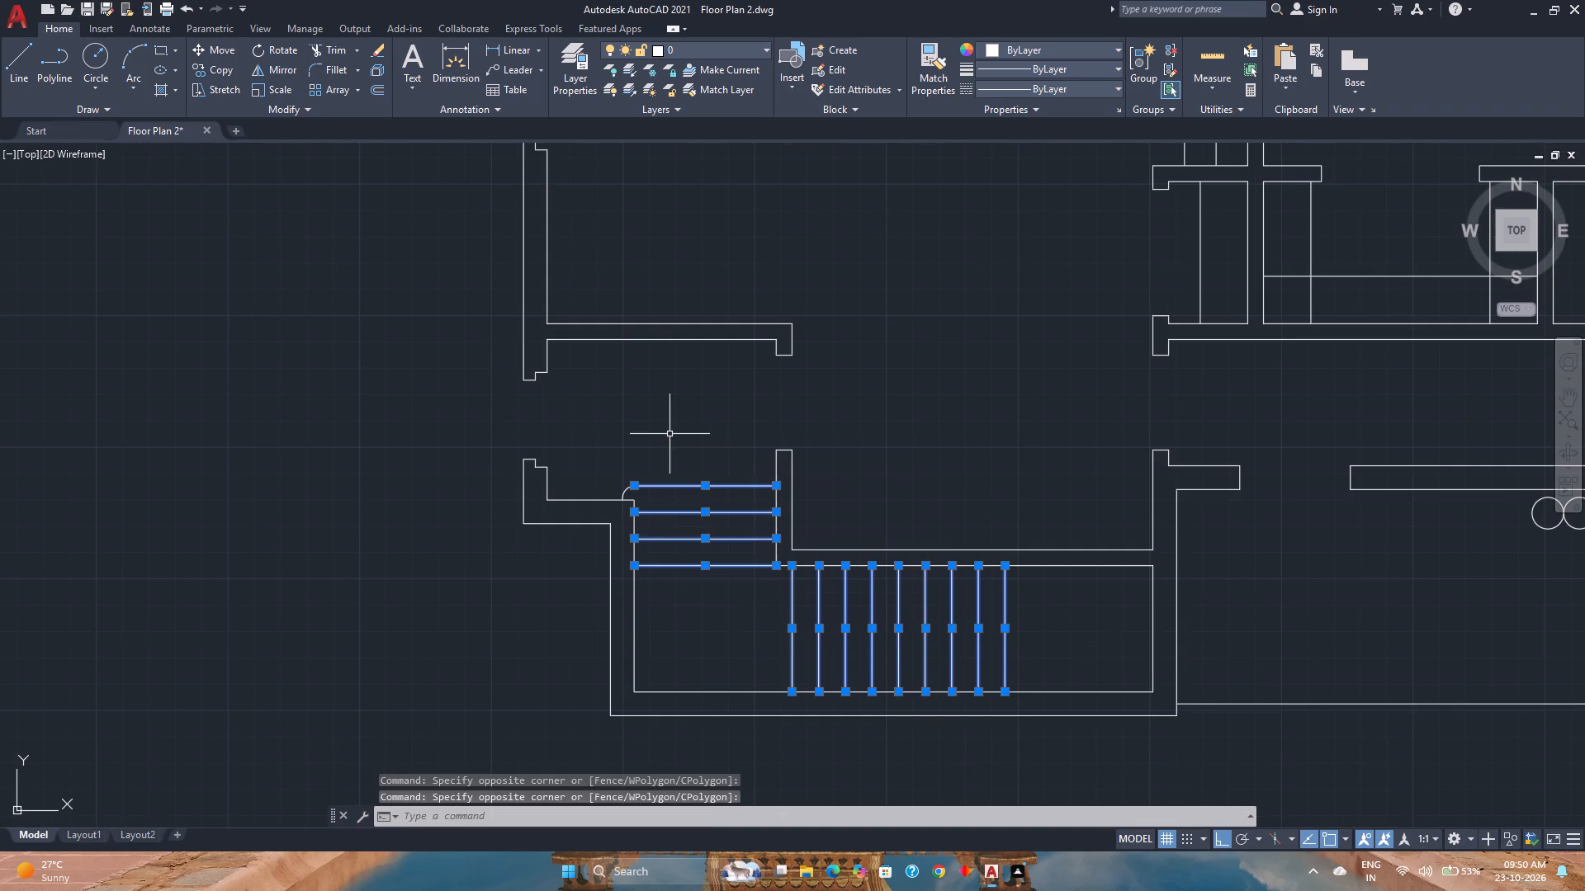
{"action": "scroll", "coordinate": [669, 434], "scroll_direction": "down", "scroll_amount": 3}
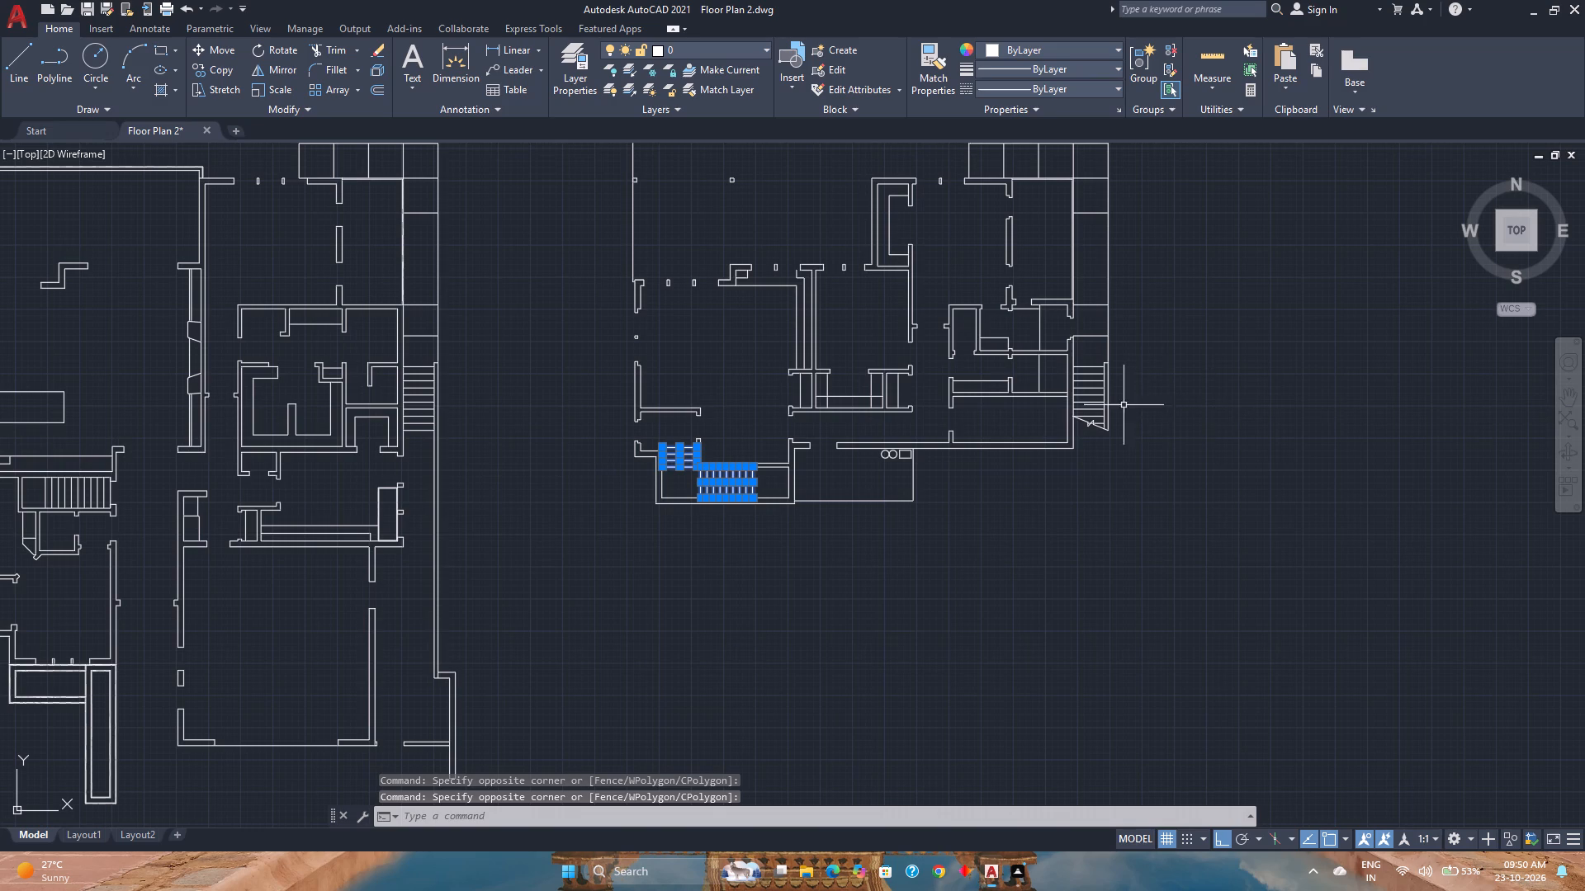
{"action": "scroll", "coordinate": [1102, 412], "scroll_direction": "up", "scroll_amount": 3}
{"action": "left_click", "coordinate": [1099, 459]}
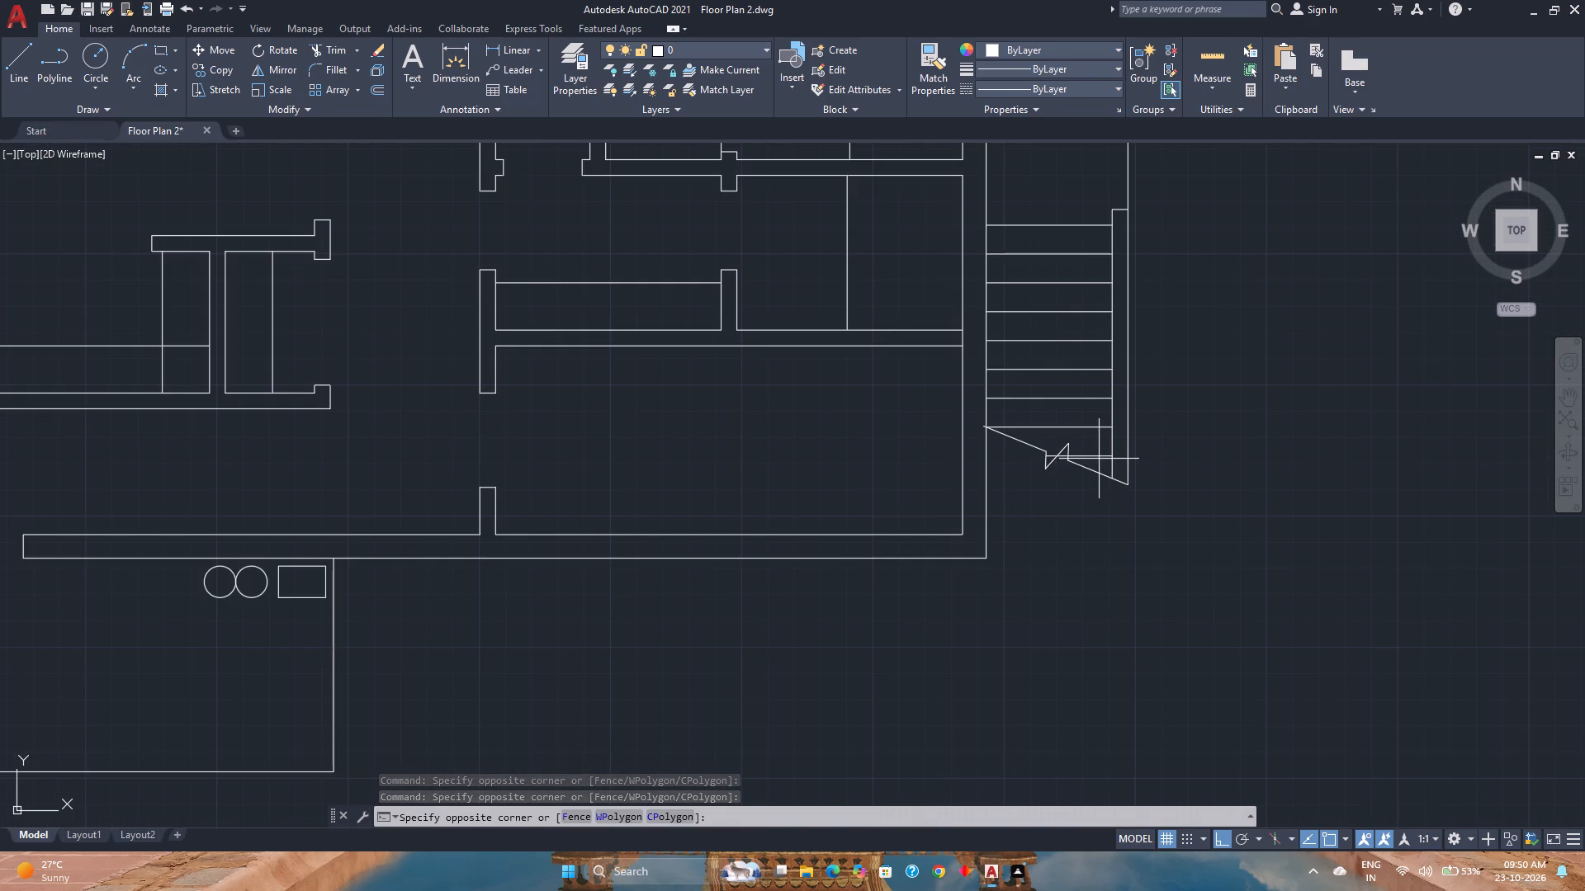
{"action": "left_click", "coordinate": [1080, 217]}
{"action": "scroll", "coordinate": [802, 424], "scroll_direction": "down", "scroll_amount": 3}
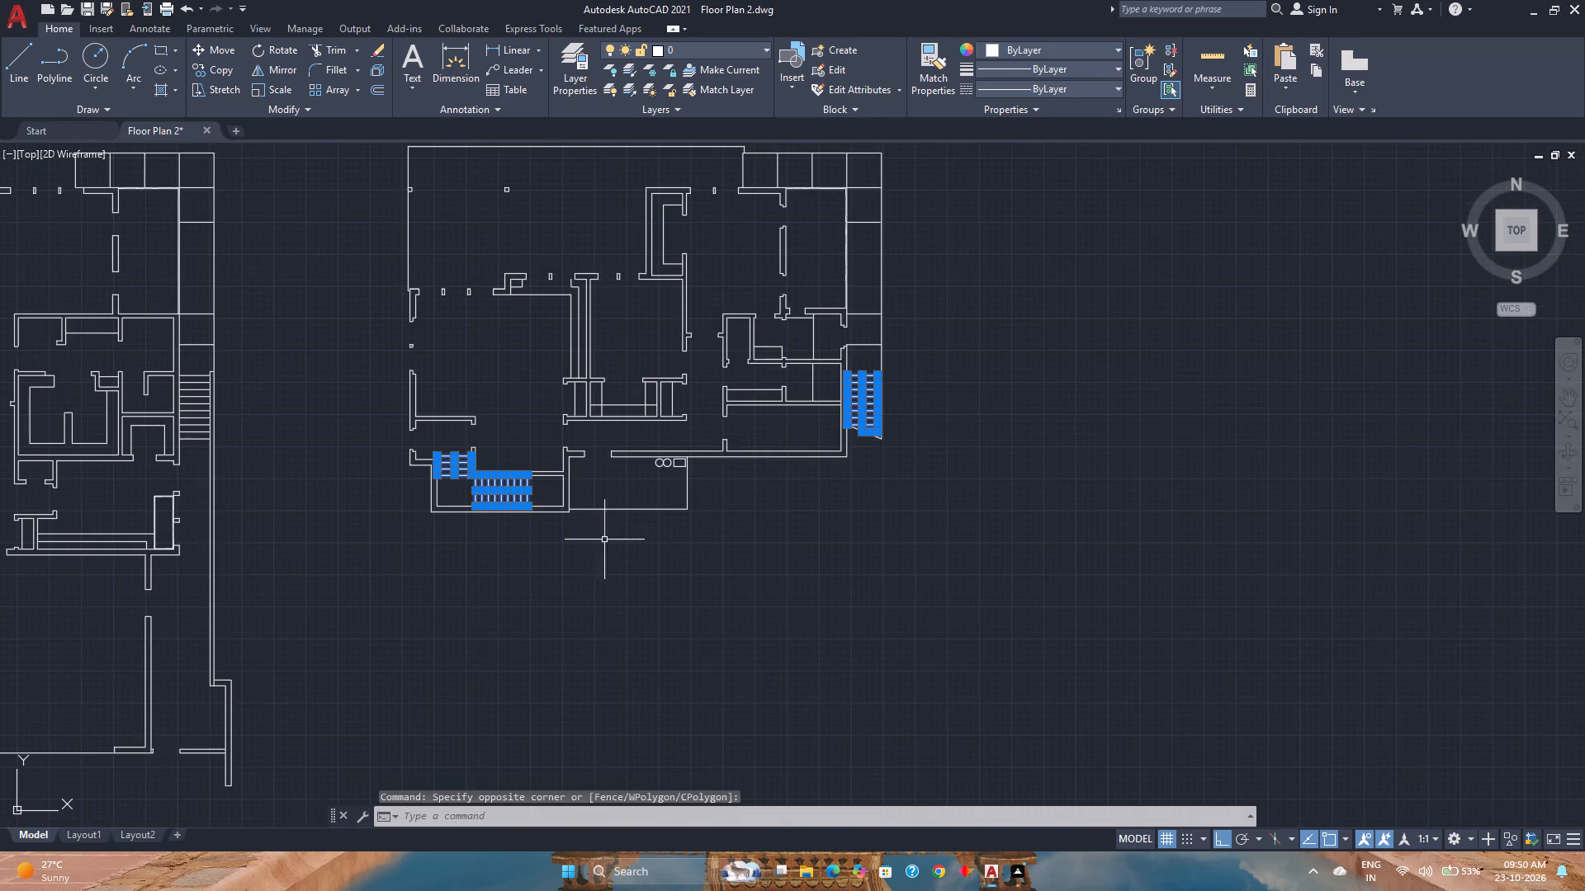
{"action": "middle_click_drag", "start_coordinate": [597, 541], "coordinate": [1201, 619]}
{"action": "middle_click", "coordinate": [1201, 619]}
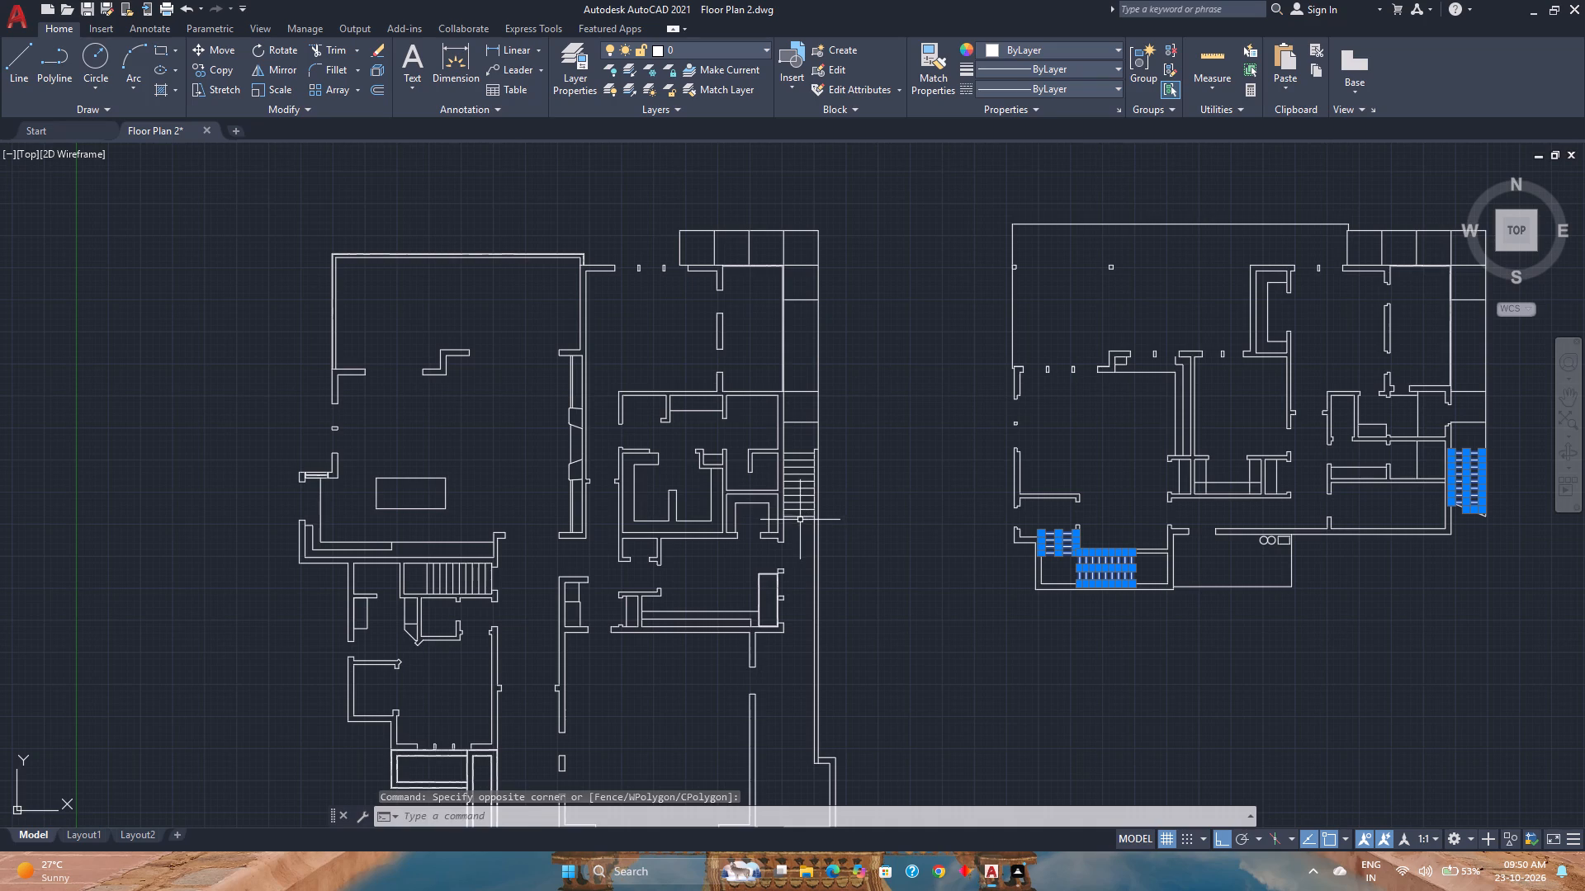
{"action": "left_click", "coordinate": [802, 521]}
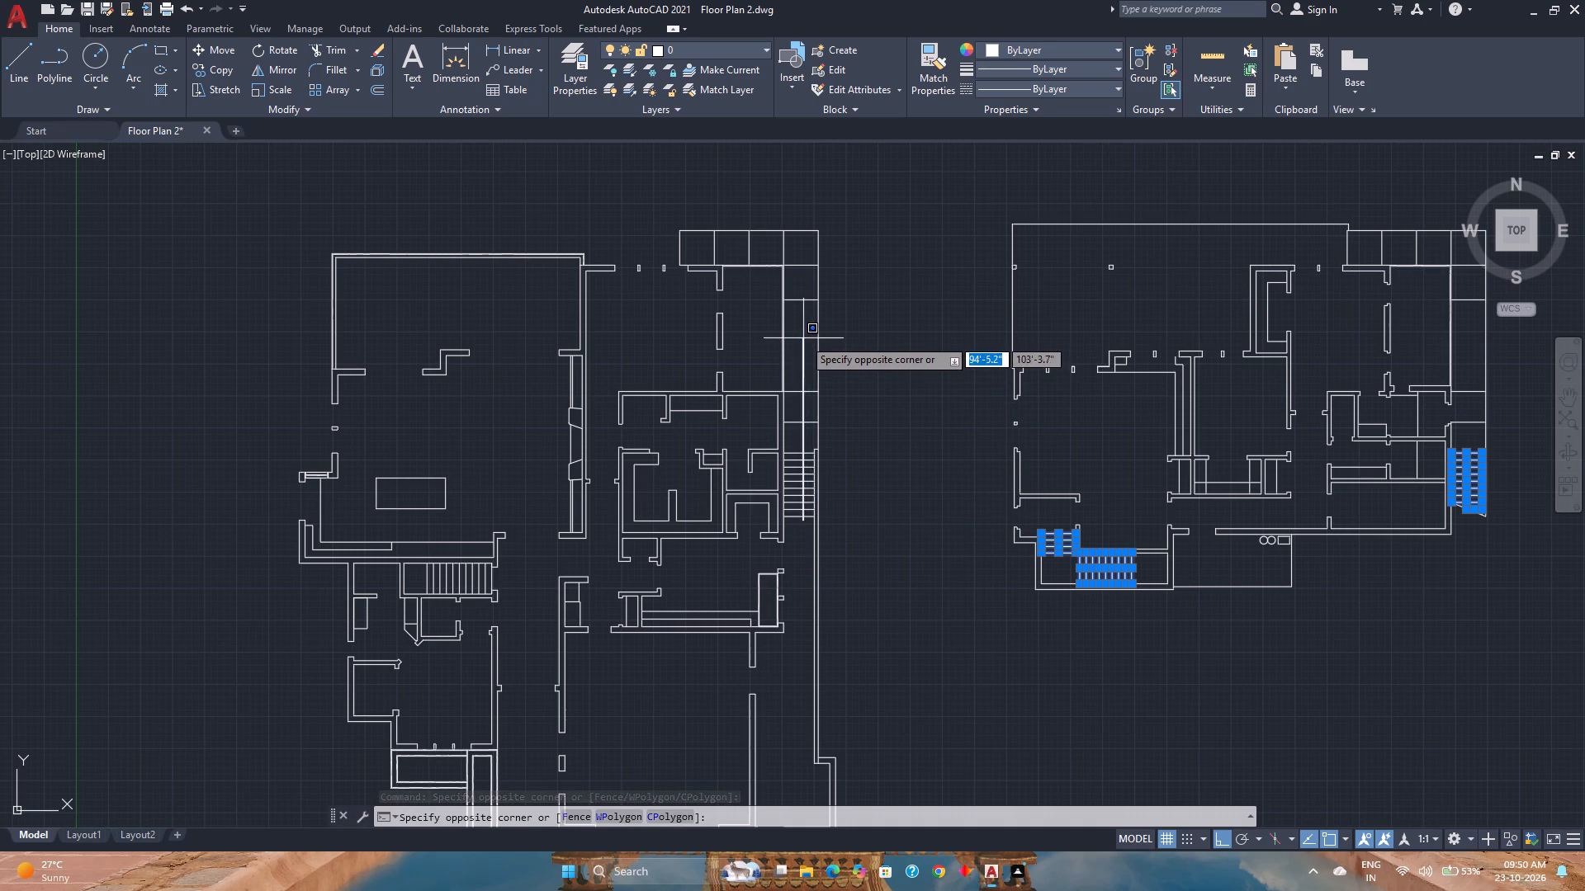
{"action": "left_click", "coordinate": [792, 258]}
{"action": "left_click", "coordinate": [797, 251]}
{"action": "left_click", "coordinate": [703, 251]}
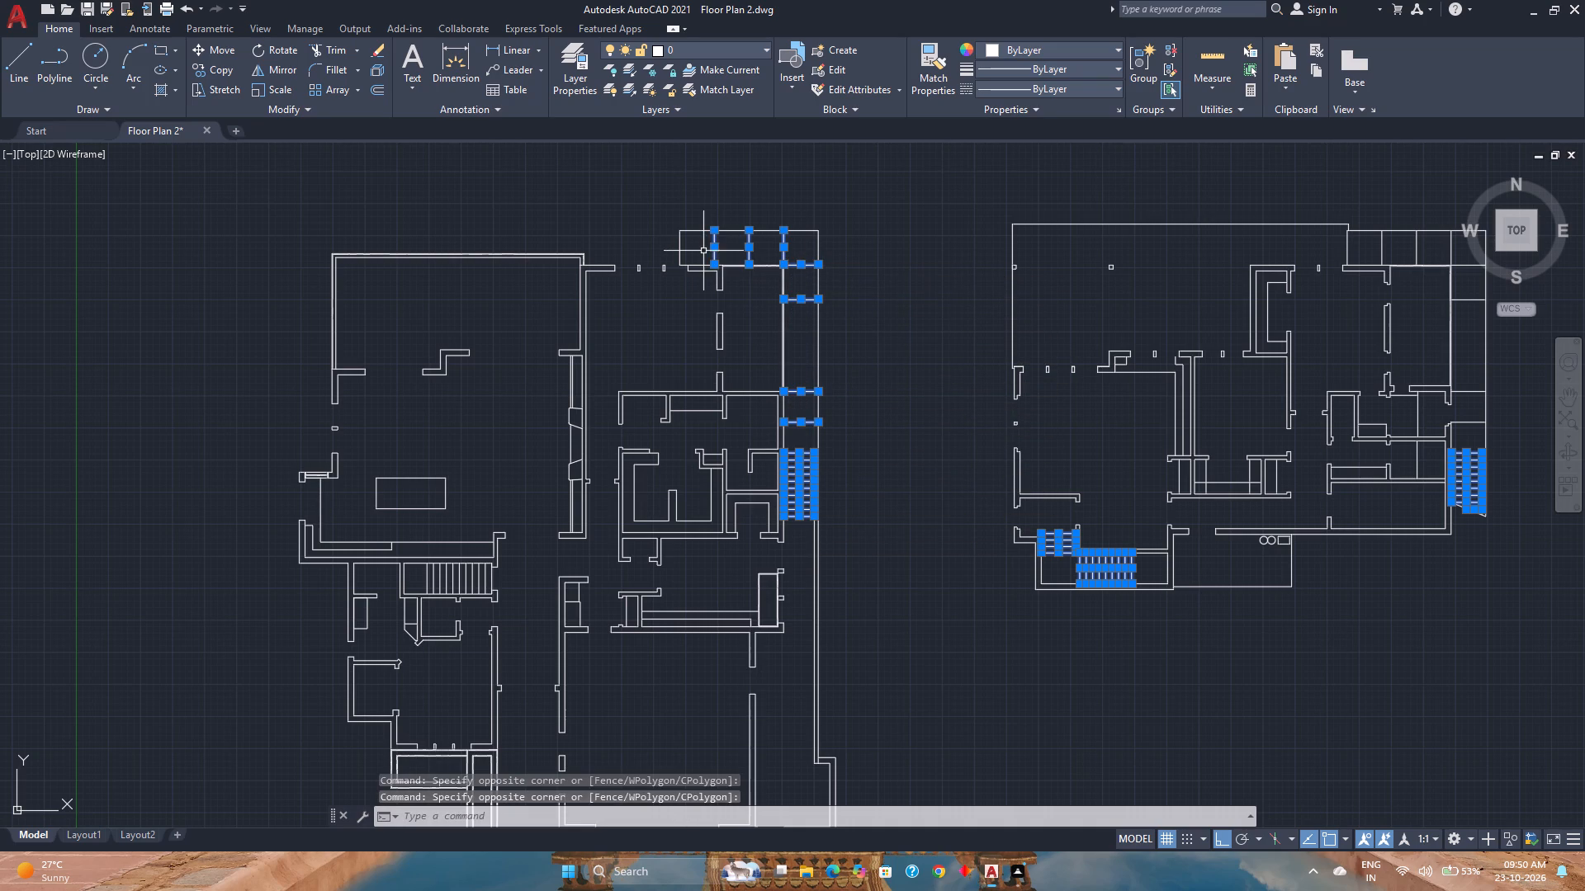
{"action": "left_click", "coordinate": [496, 578]}
{"action": "left_click", "coordinate": [418, 580]}
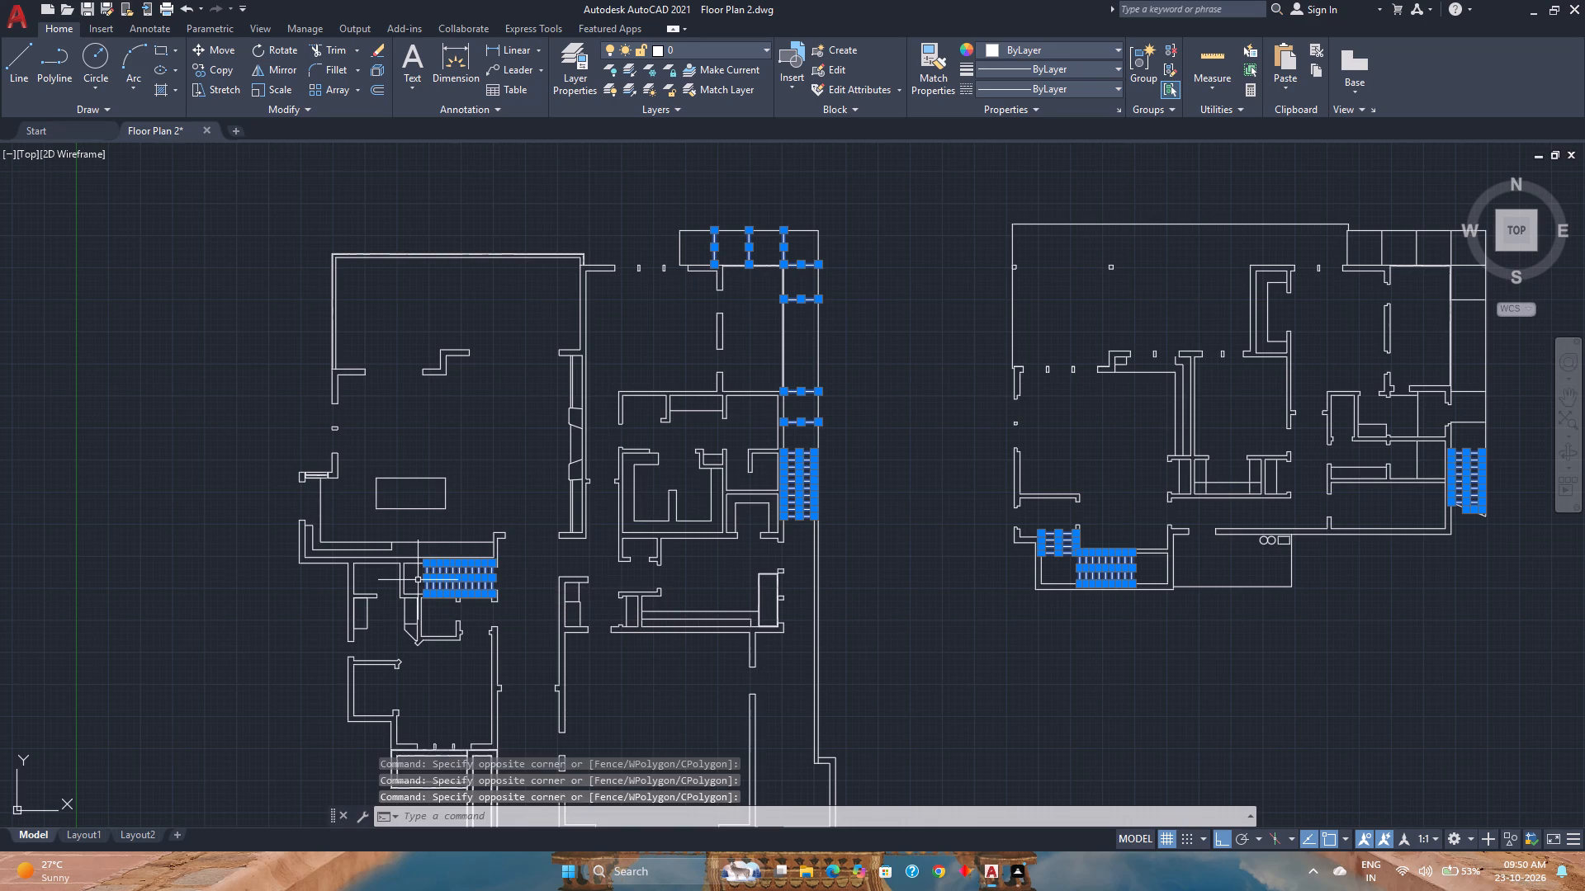
{"action": "left_click", "coordinate": [1479, 427]}
{"action": "middle_click_drag", "start_coordinate": [1460, 362], "coordinate": [1372, 411]}
{"action": "middle_click", "coordinate": [1372, 411]}
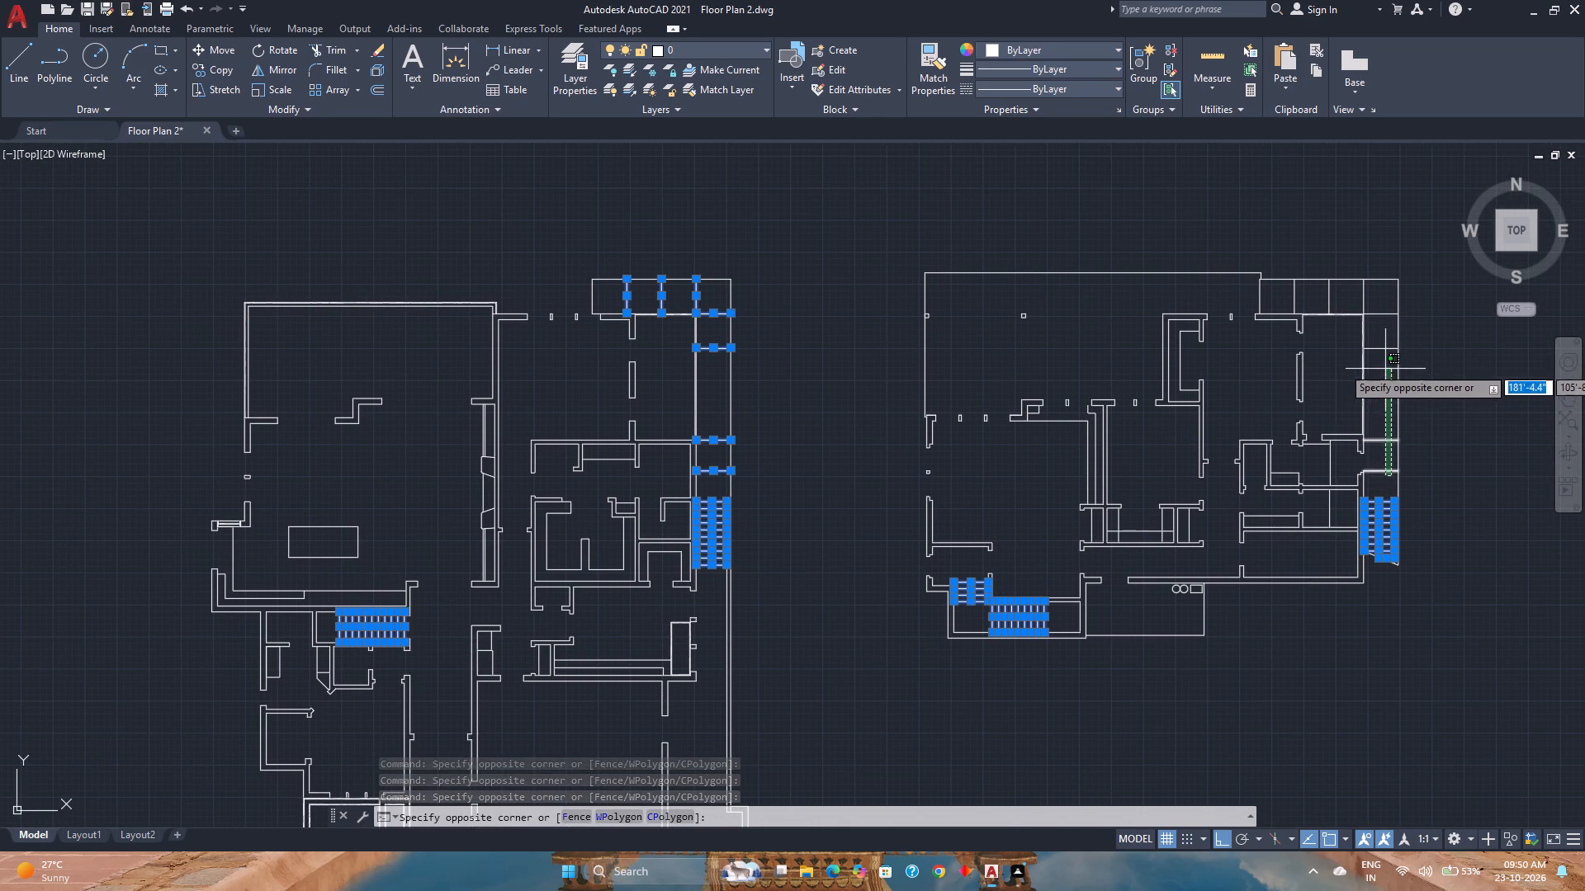
{"action": "left_click", "coordinate": [1370, 307]}
{"action": "left_click", "coordinate": [1378, 296]}
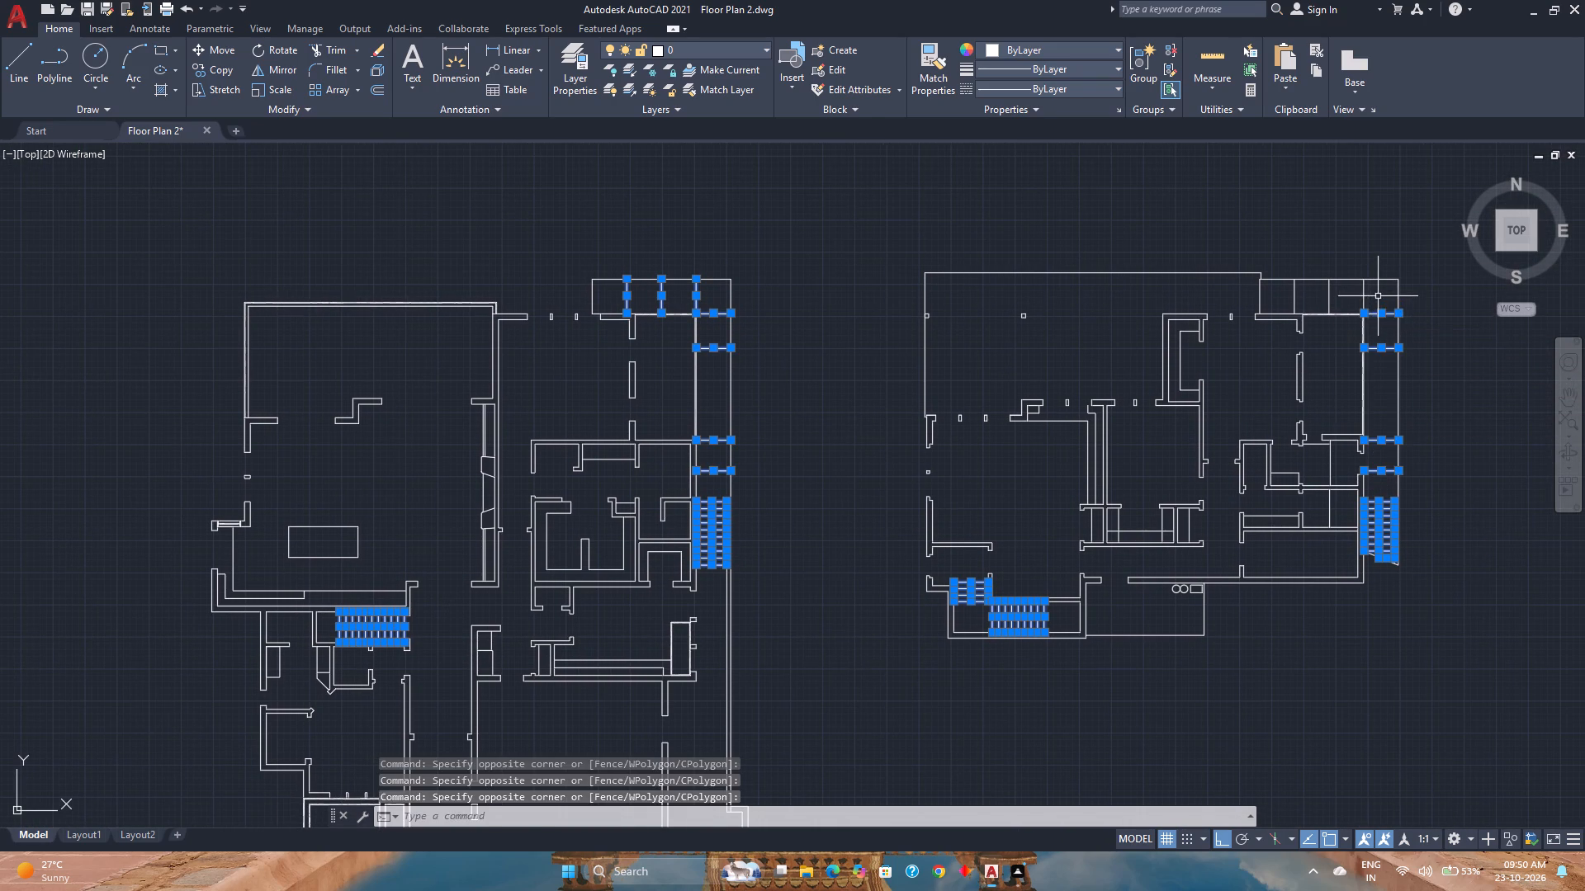
{"action": "left_click", "coordinate": [1277, 299]}
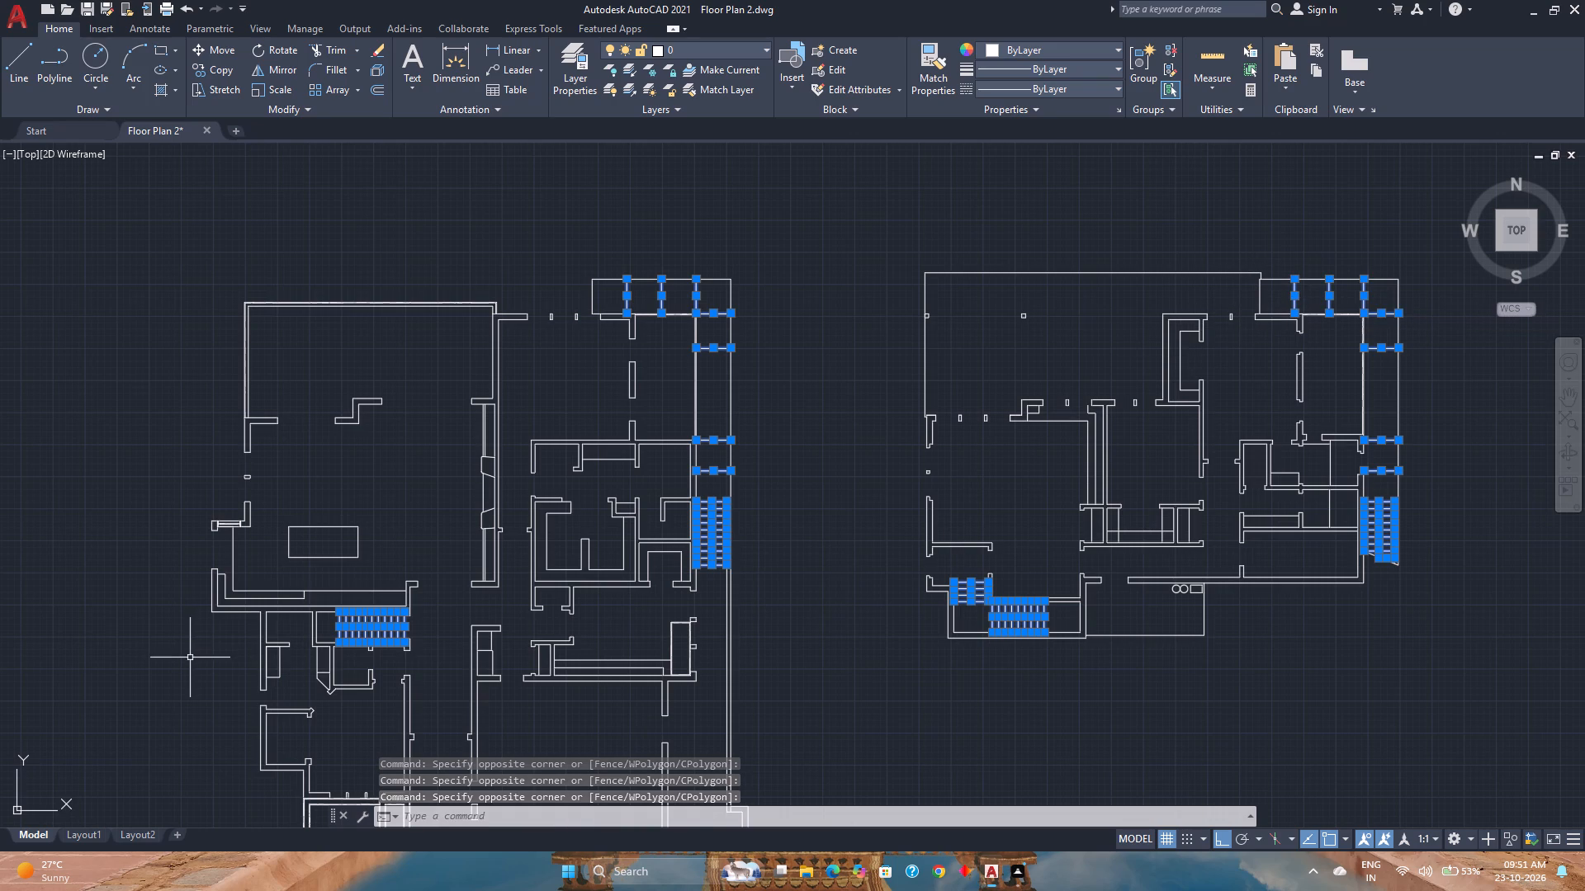
{"action": "left_click", "coordinate": [1261, 297]}
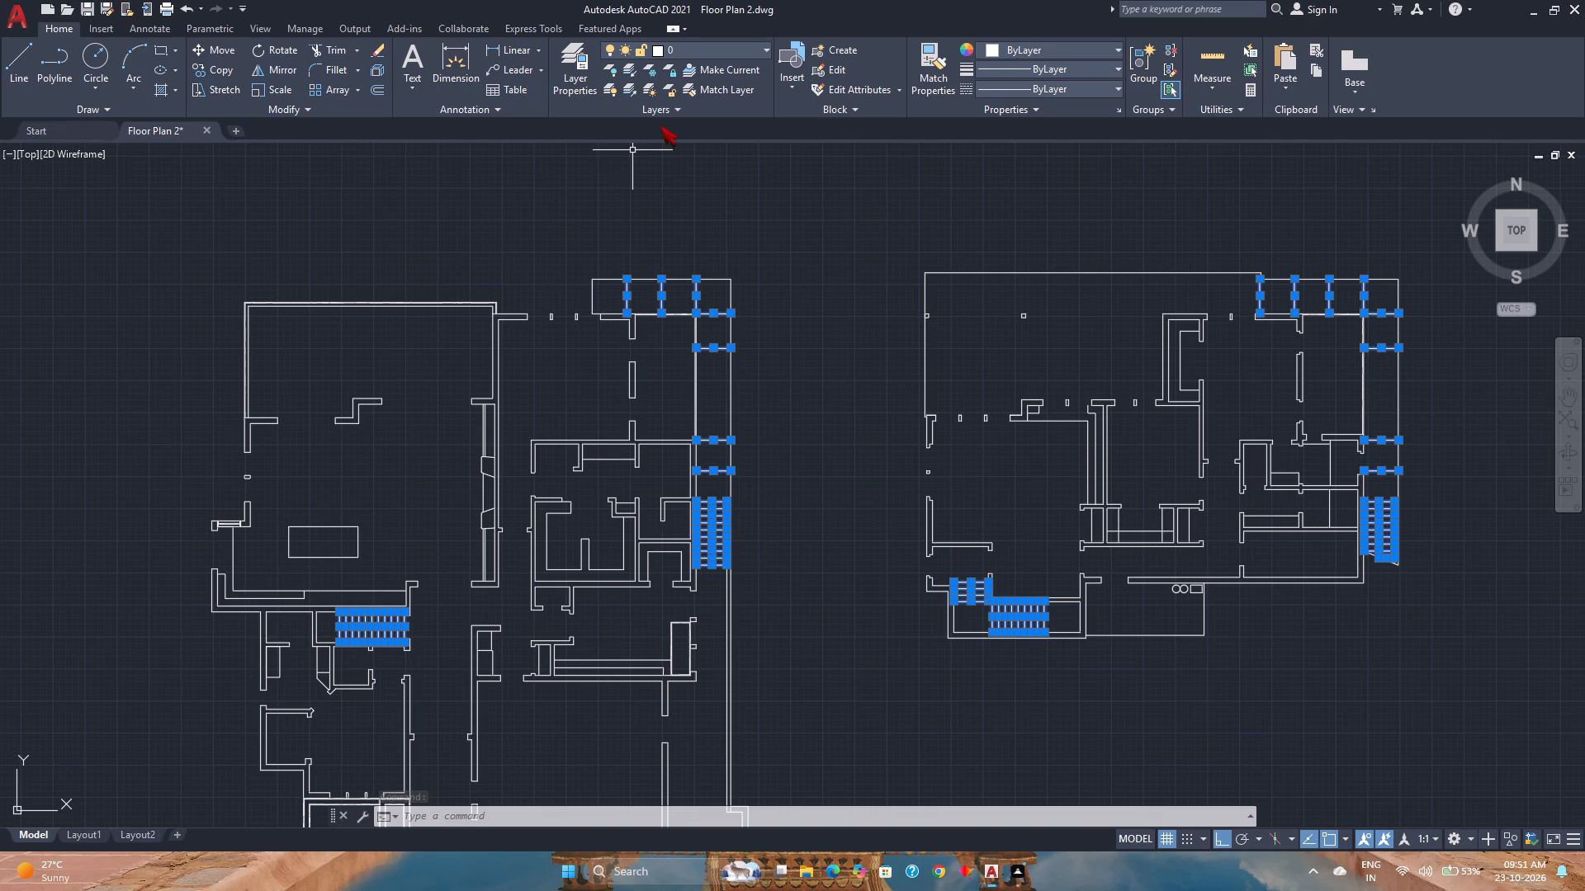
{"action": "left_click", "coordinate": [740, 51]}
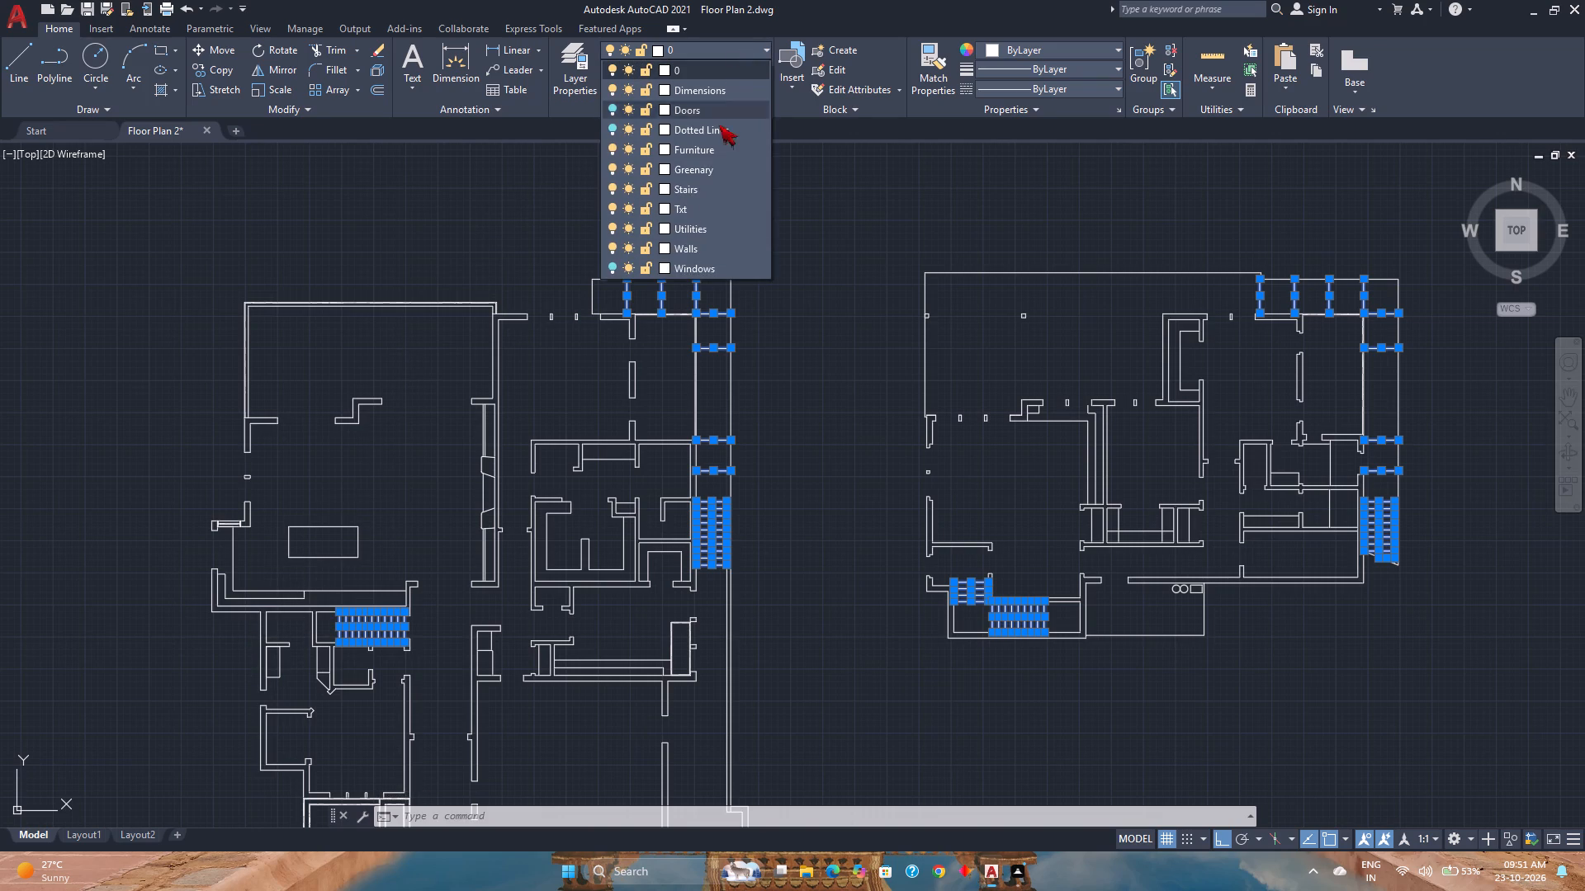
{"action": "left_click", "coordinate": [706, 186]}
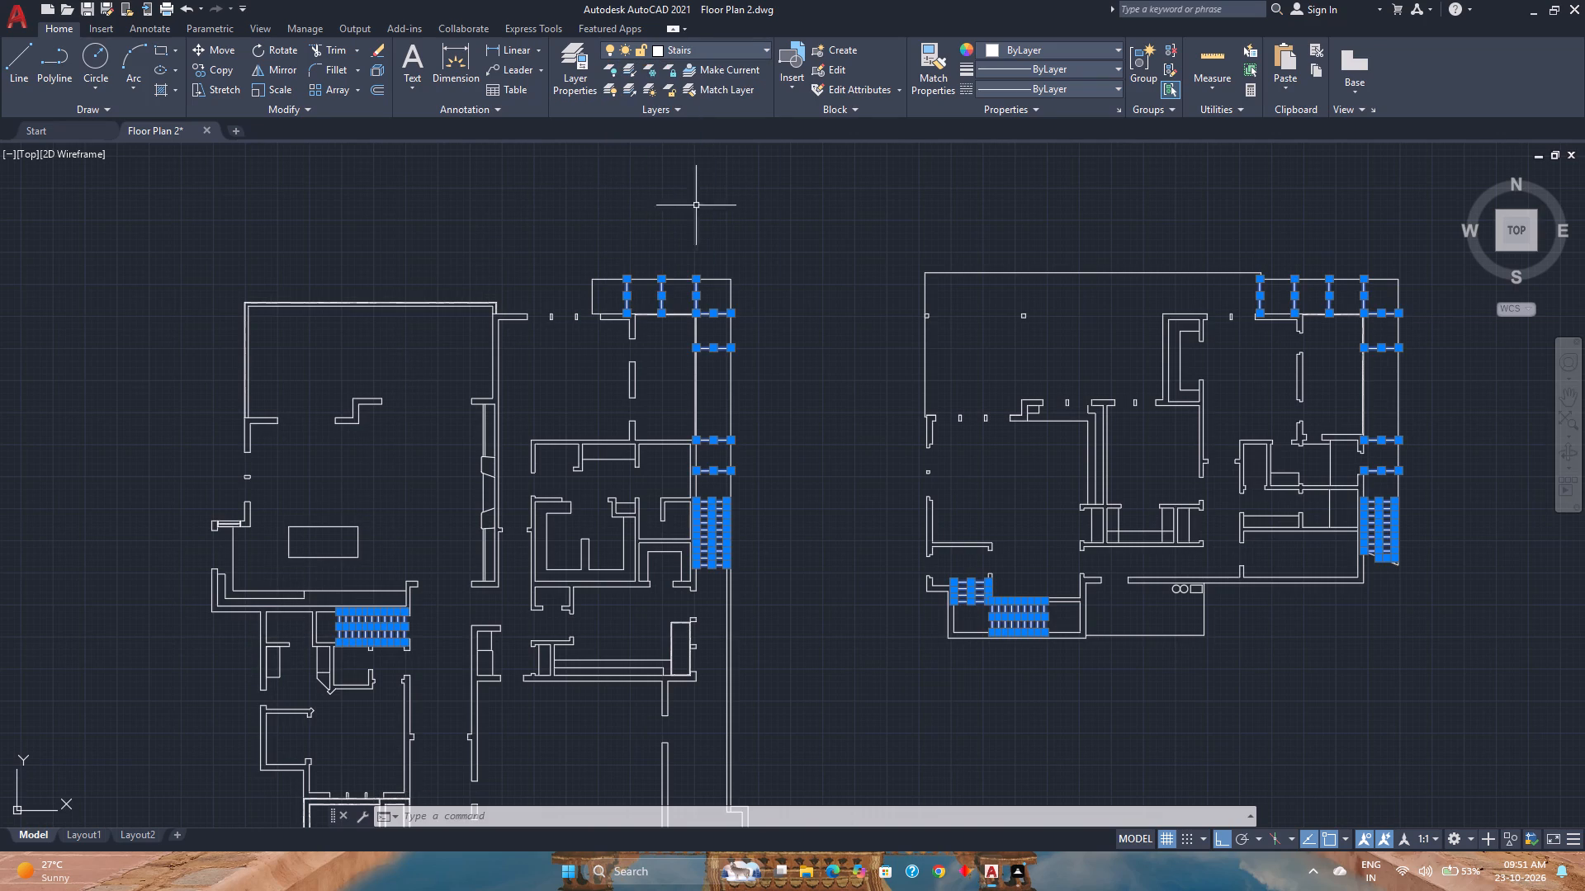
{"action": "key", "text": "Escape"}
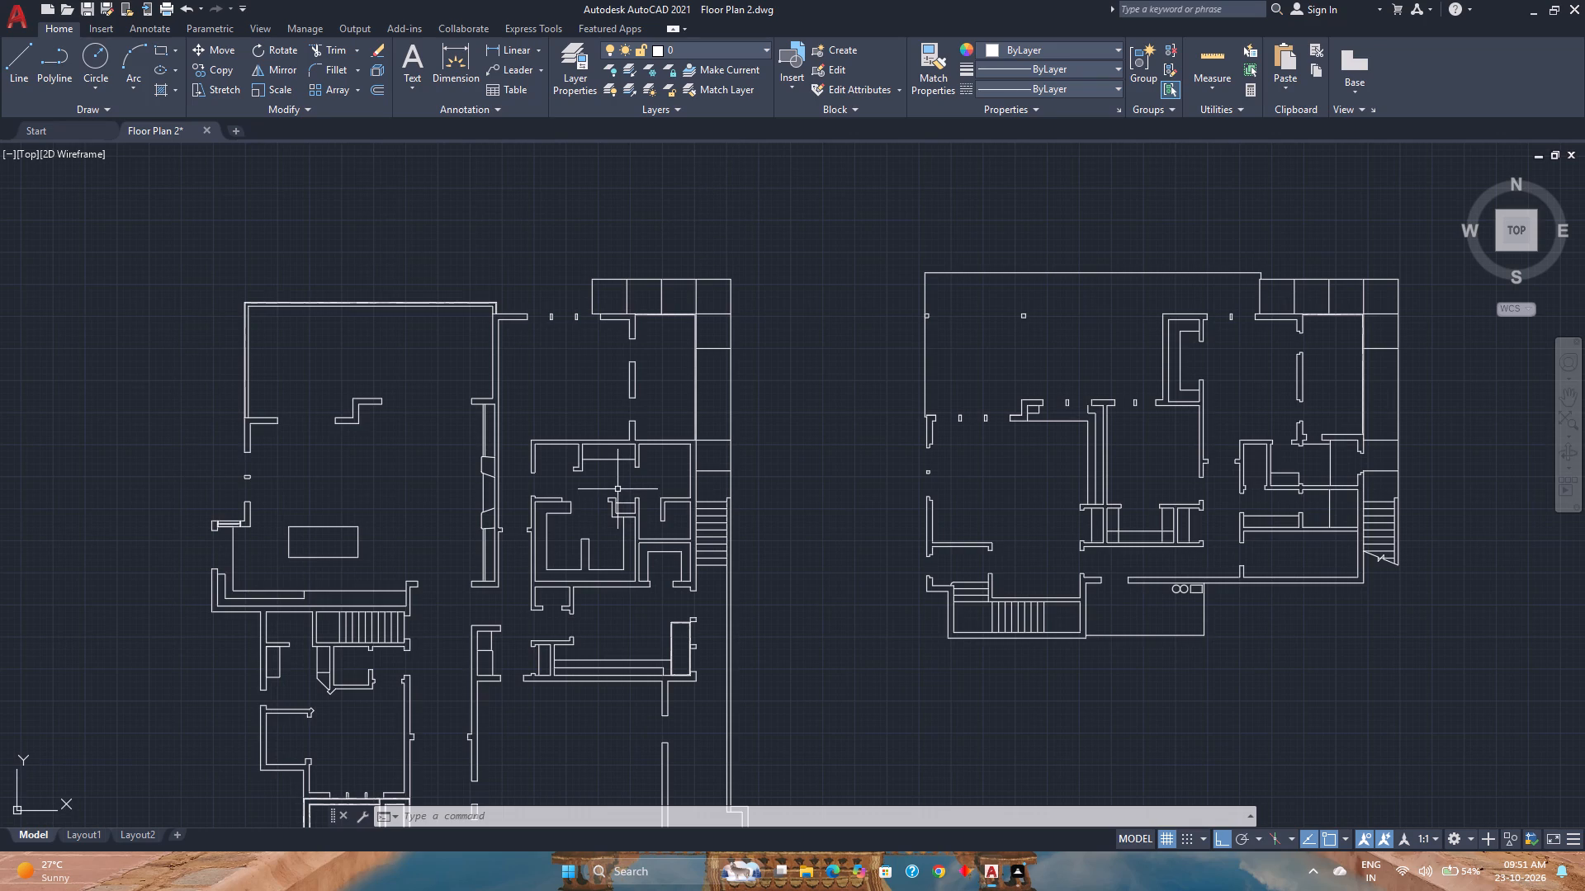
Select the larger plan's built-in closet and counter outlines, rectangular island and east-wall unit of the main room, plus the smaller plan's central counter lines.
{"action": "left_click", "coordinate": [651, 559]}
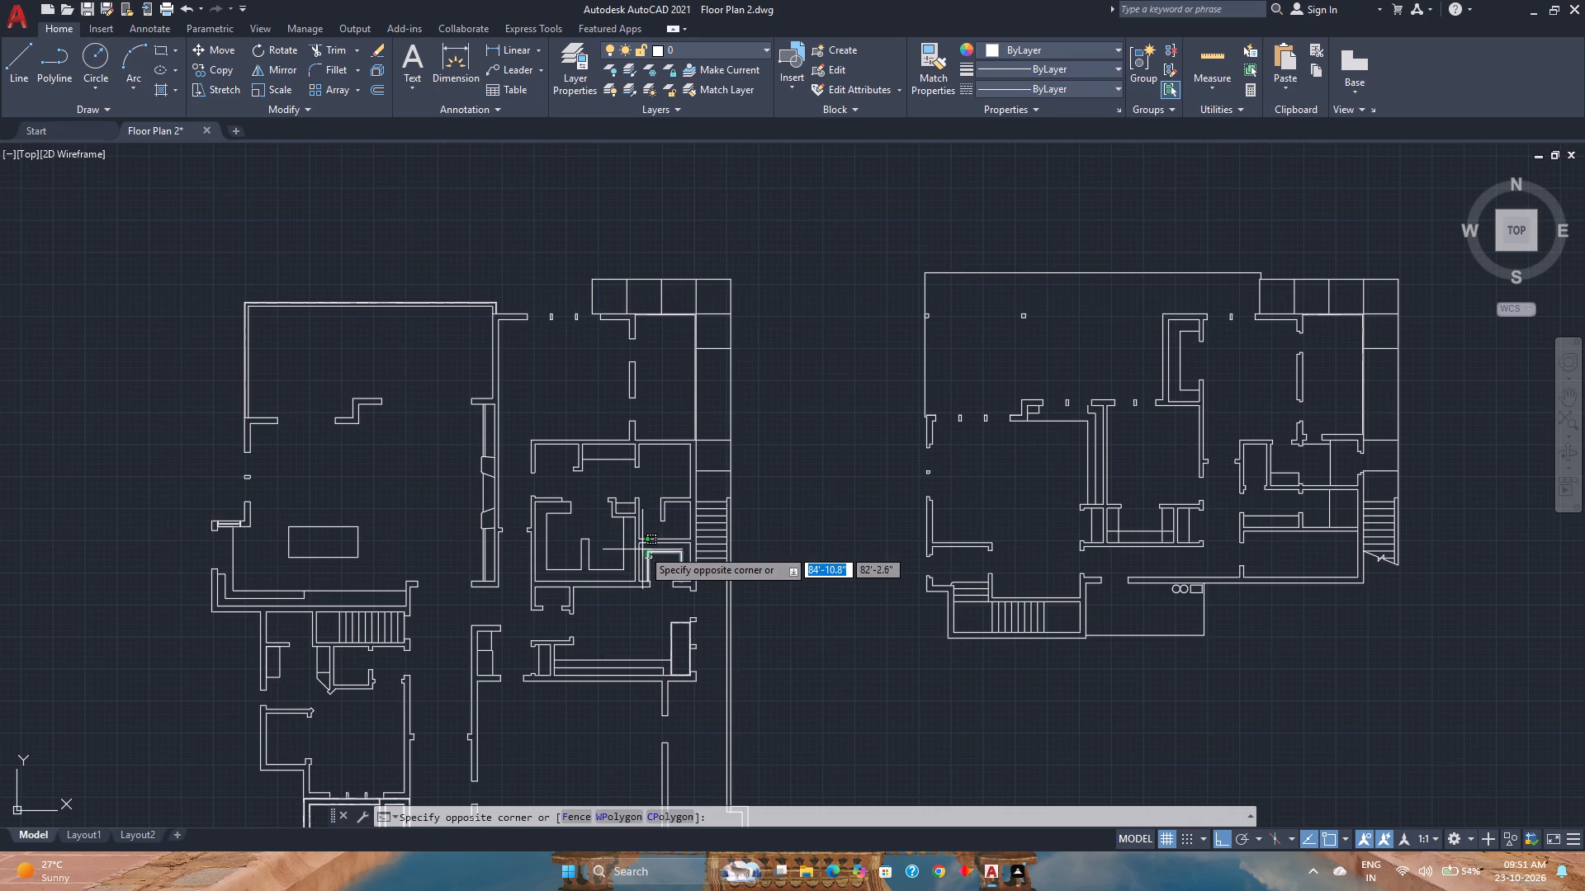
{"action": "left_click", "coordinate": [642, 549]}
{"action": "left_click", "coordinate": [627, 573]}
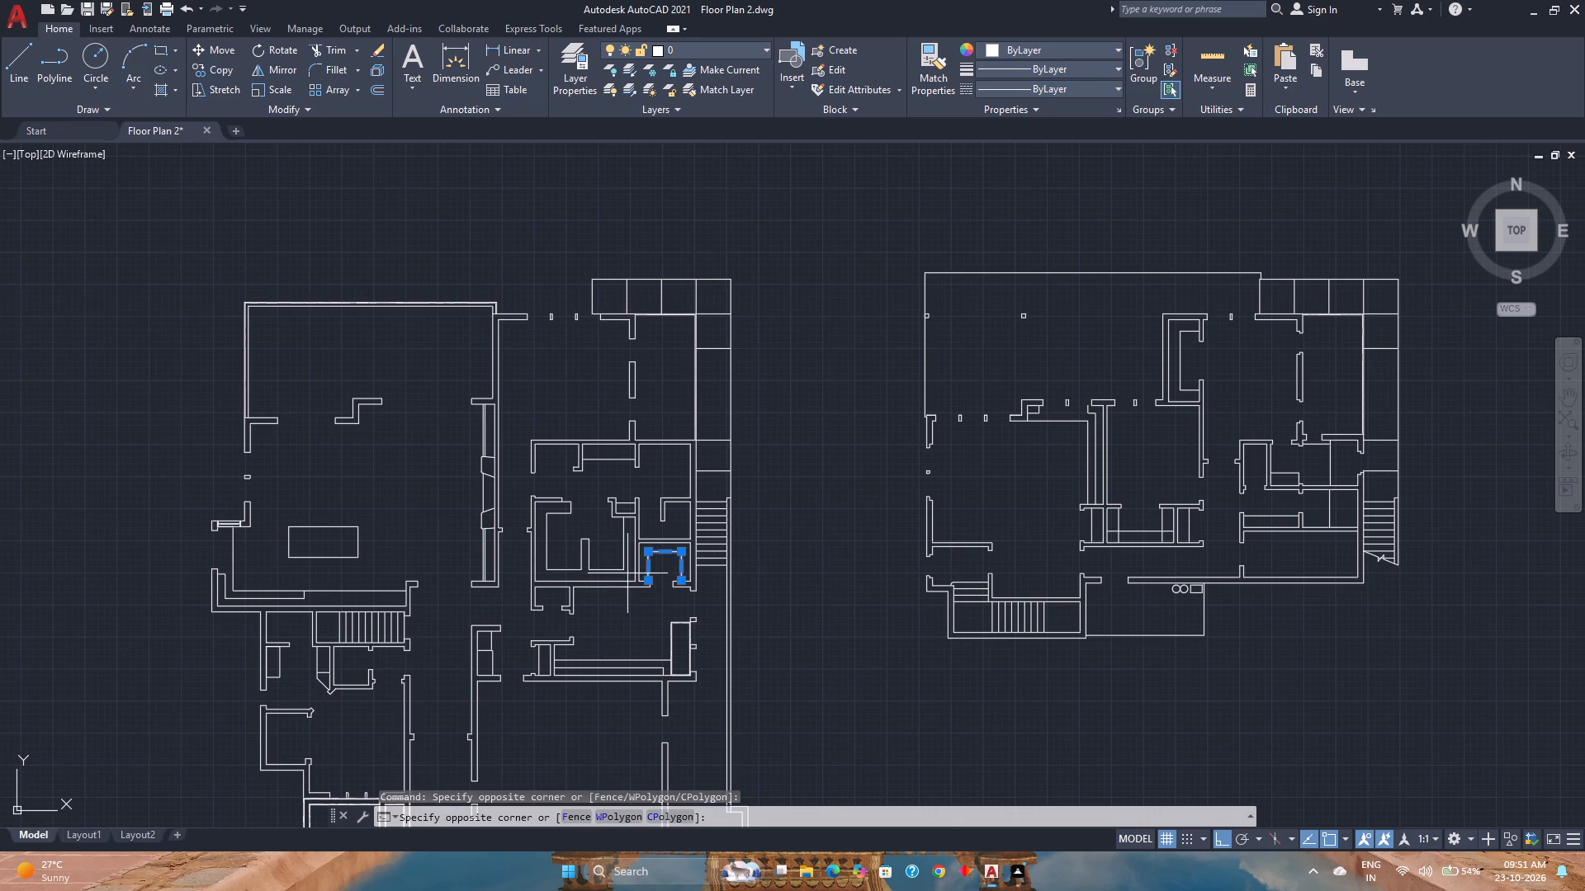
{"action": "left_click", "coordinate": [539, 541]}
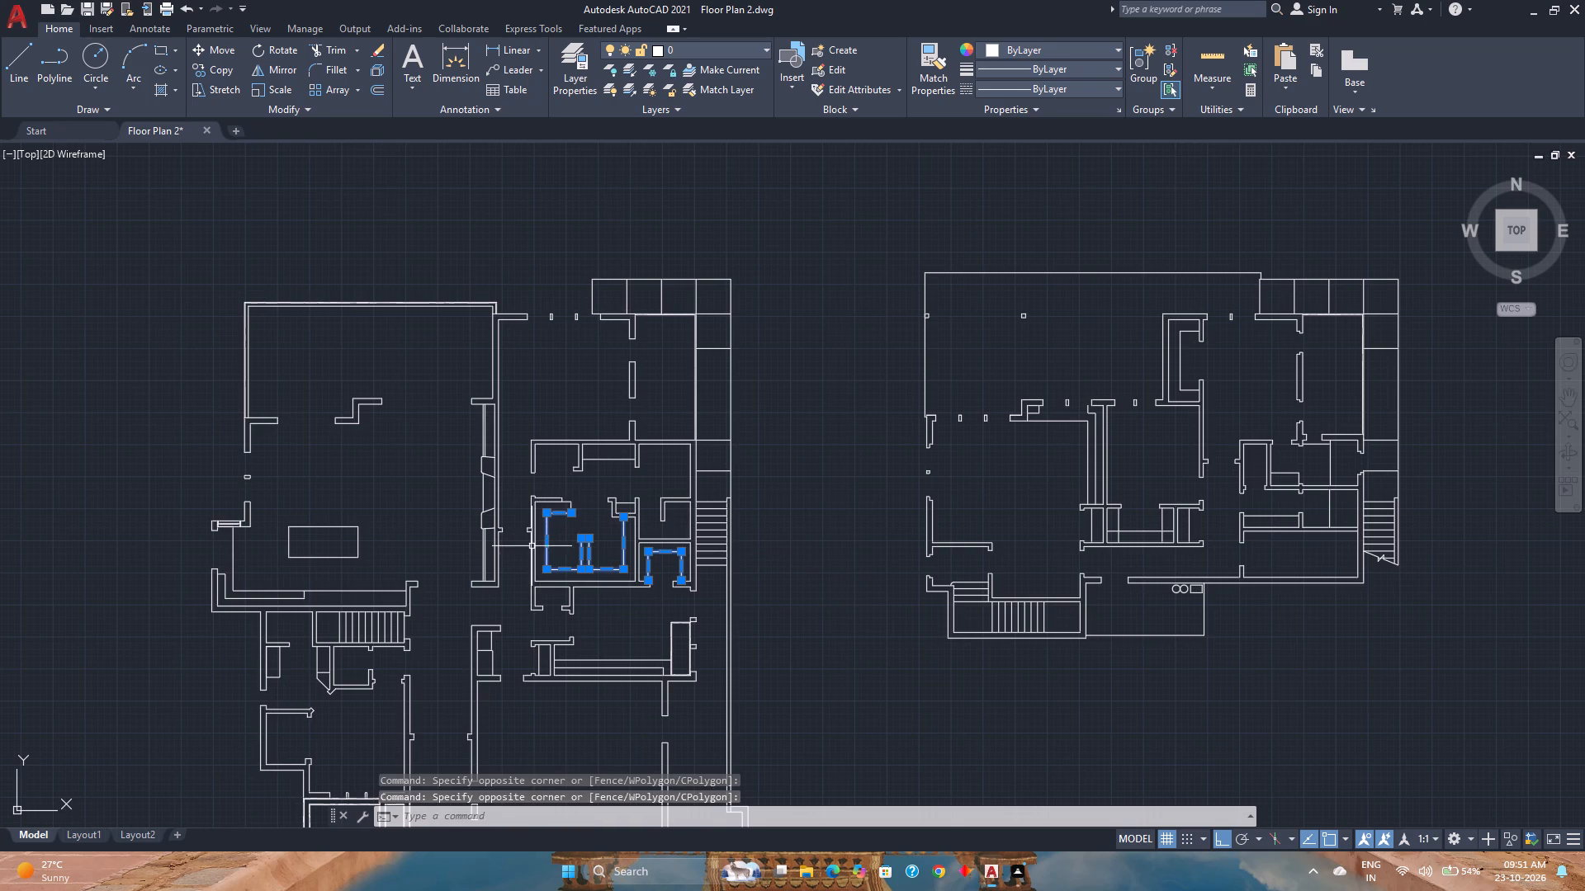
{"action": "left_click", "coordinate": [281, 676]}
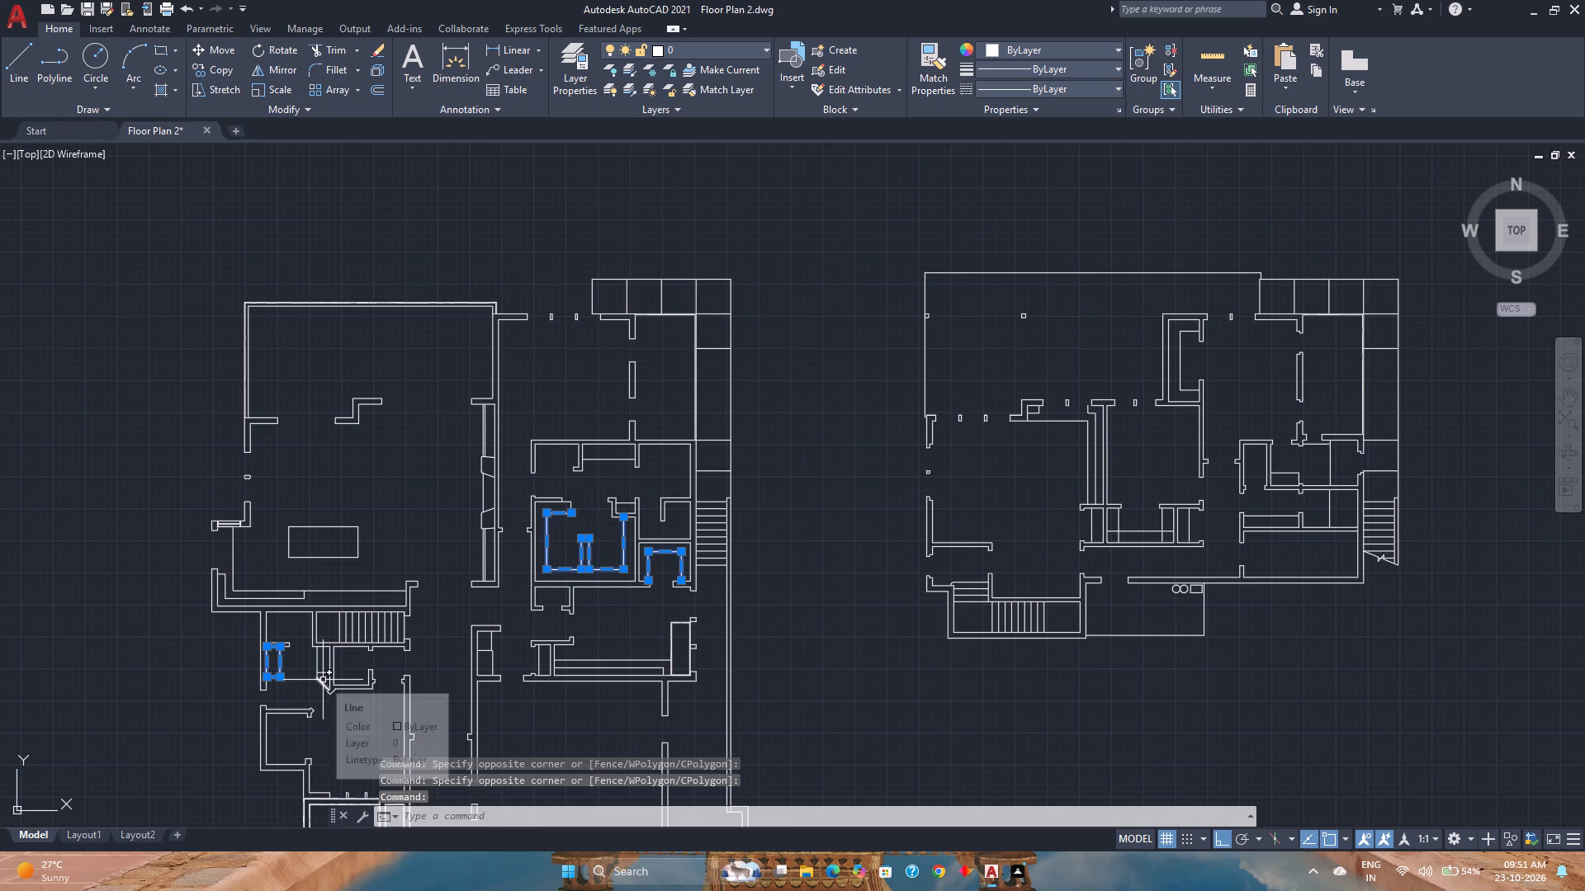
{"action": "left_click", "coordinate": [323, 676]}
{"action": "left_click", "coordinate": [312, 658]}
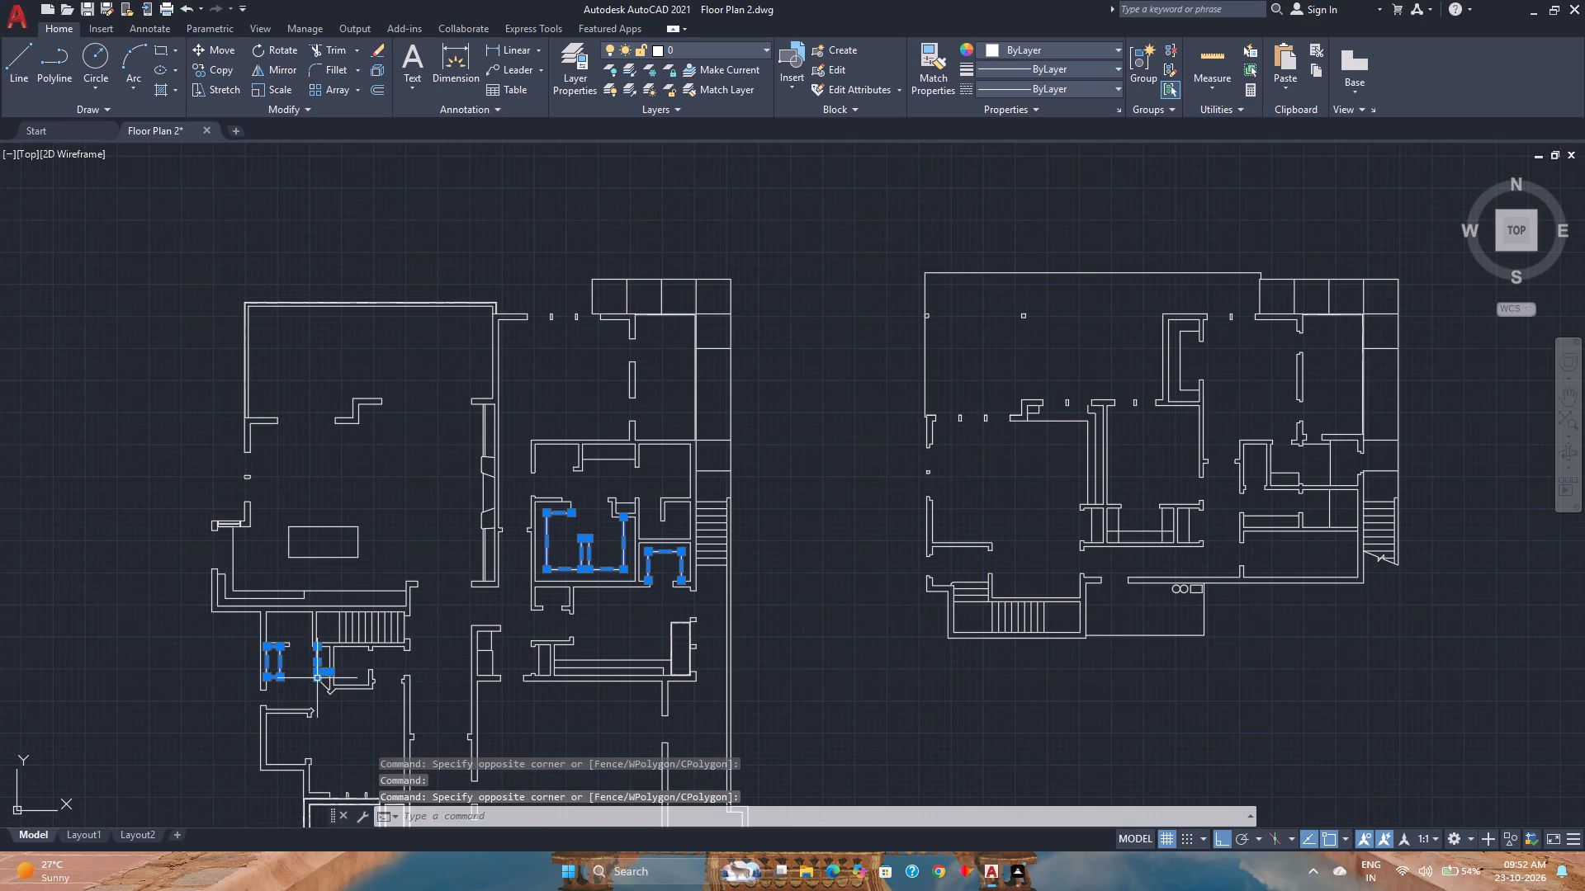
{"action": "scroll", "coordinate": [322, 688], "scroll_direction": "up", "scroll_amount": 4}
{"action": "left_click", "coordinate": [324, 669]}
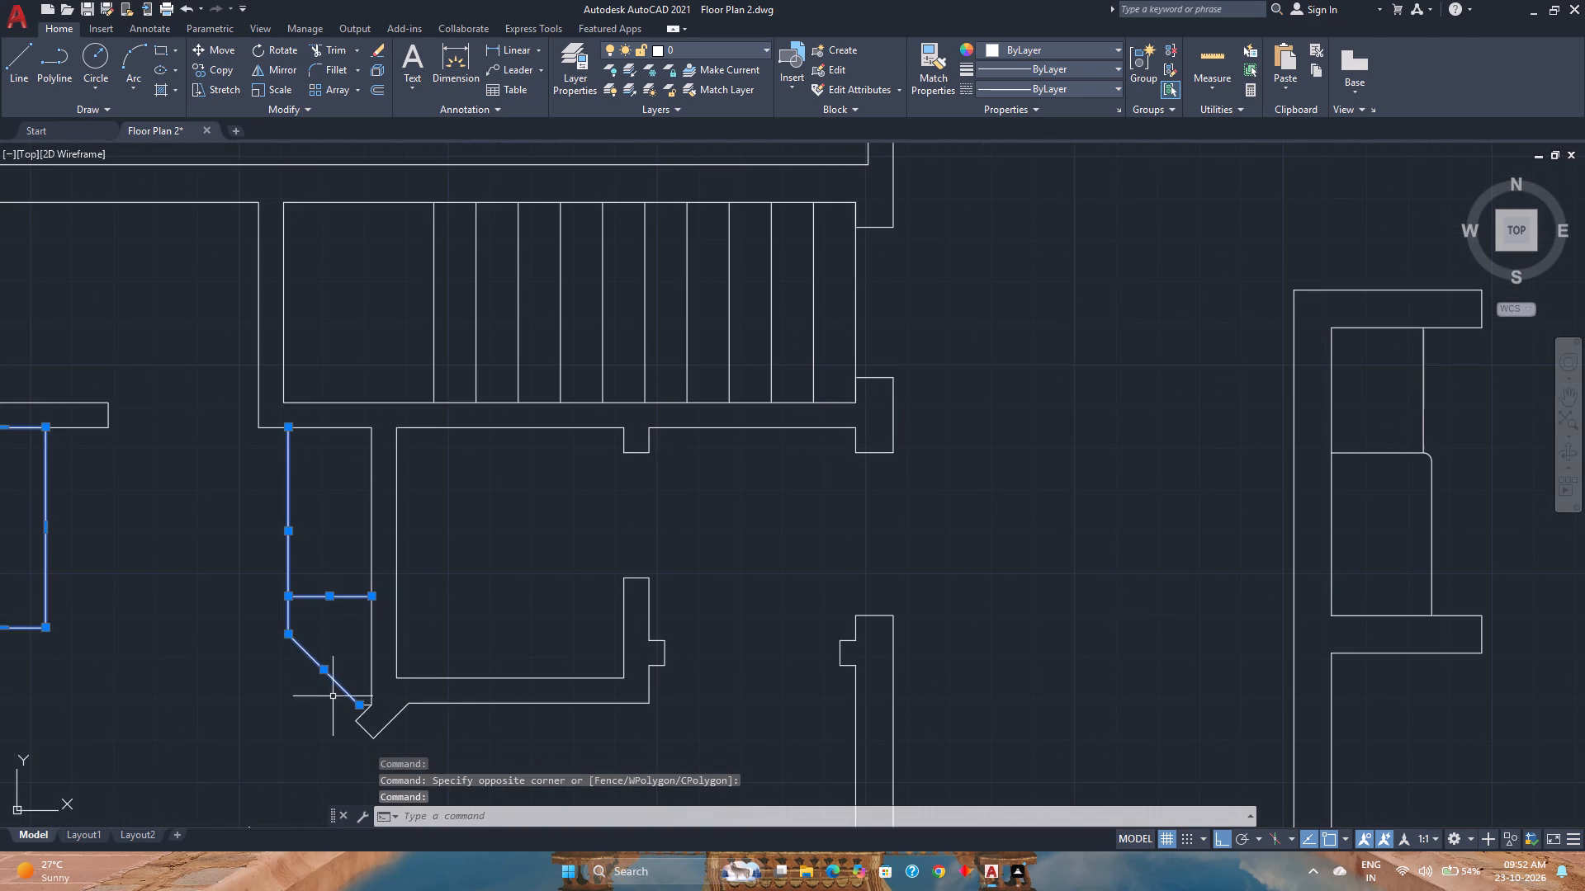
{"action": "scroll", "coordinate": [335, 699], "scroll_direction": "up", "scroll_amount": 4}
{"action": "left_click", "coordinate": [504, 752]}
{"action": "left_click", "coordinate": [490, 724]}
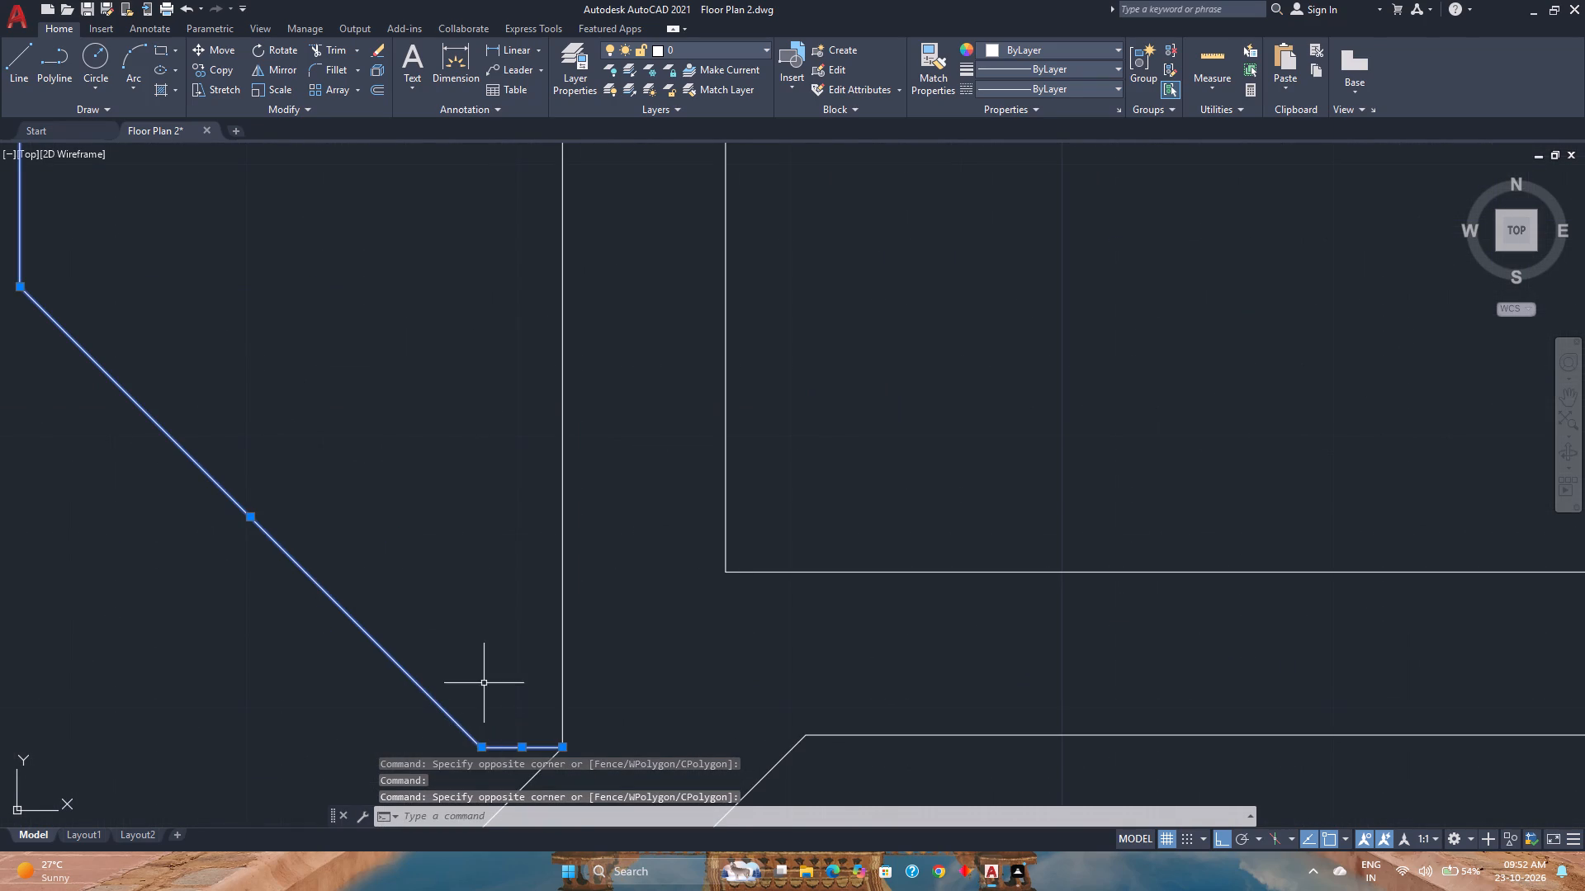
{"action": "scroll", "coordinate": [484, 680], "scroll_direction": "down", "scroll_amount": 3}
{"action": "scroll", "coordinate": [494, 592], "scroll_direction": "down", "scroll_amount": 5}
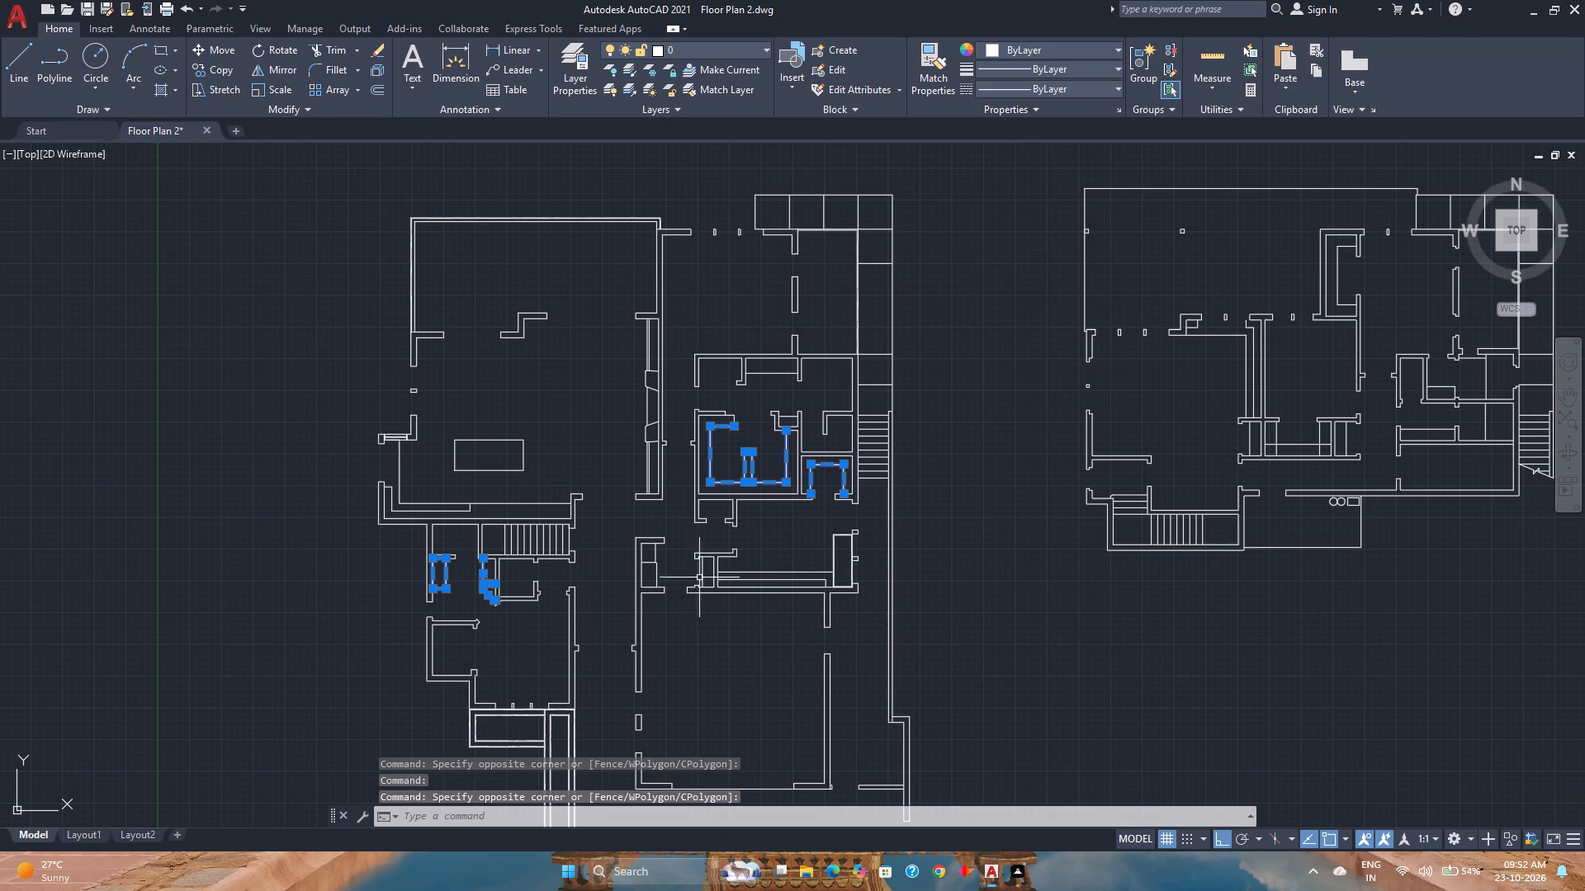
{"action": "left_click", "coordinate": [778, 582]}
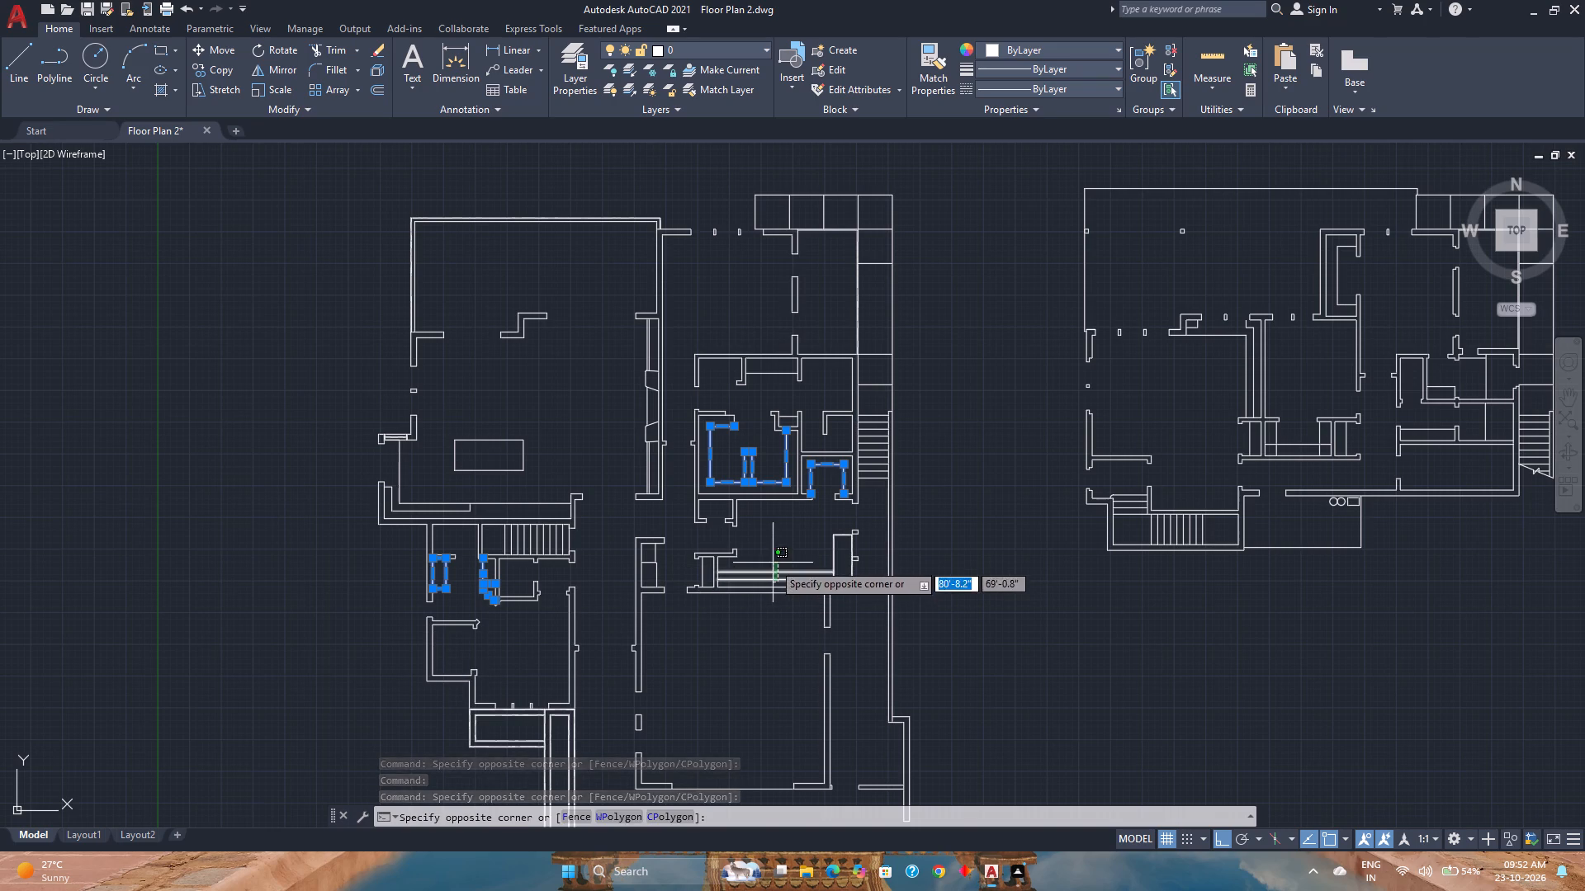
{"action": "left_click", "coordinate": [773, 563]}
{"action": "left_click", "coordinate": [838, 546]}
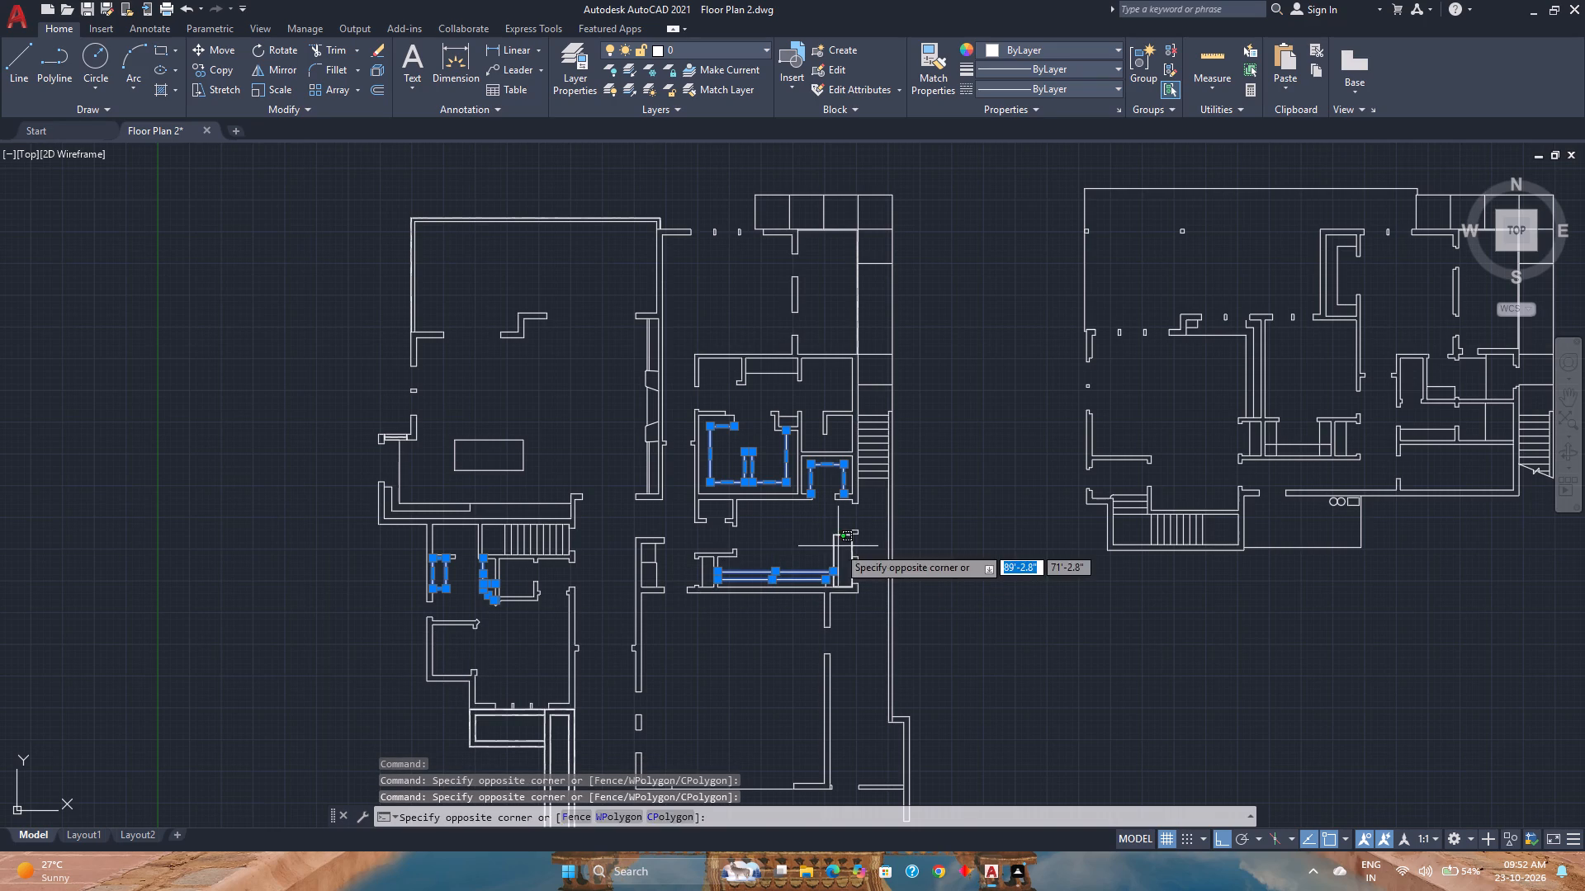
{"action": "left_click", "coordinate": [824, 546]}
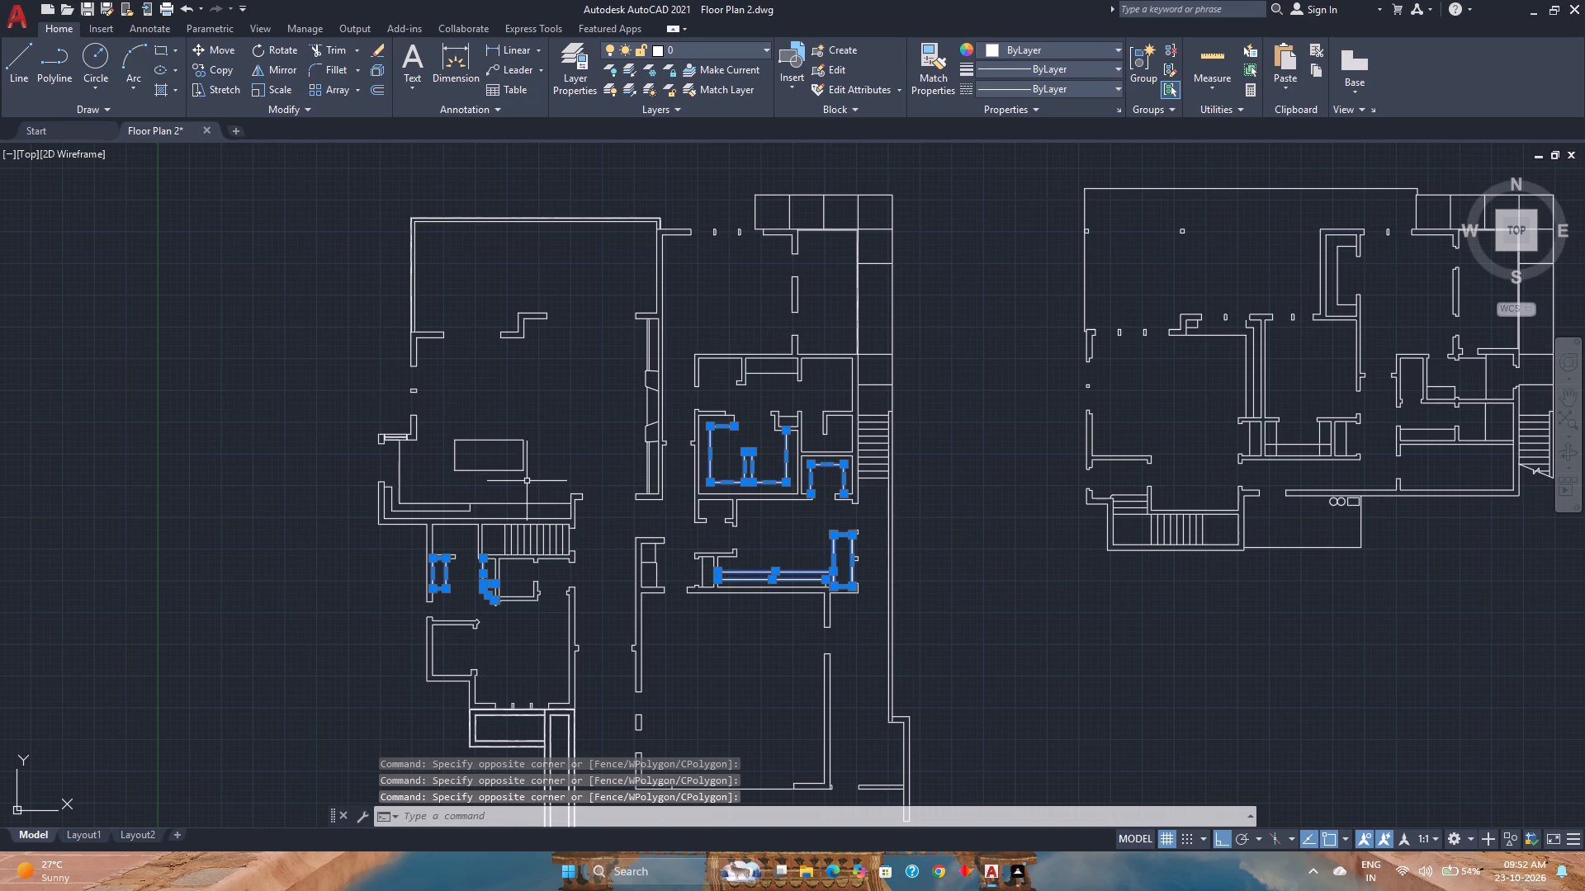
{"action": "left_click", "coordinate": [526, 477]}
{"action": "left_click", "coordinate": [448, 425]}
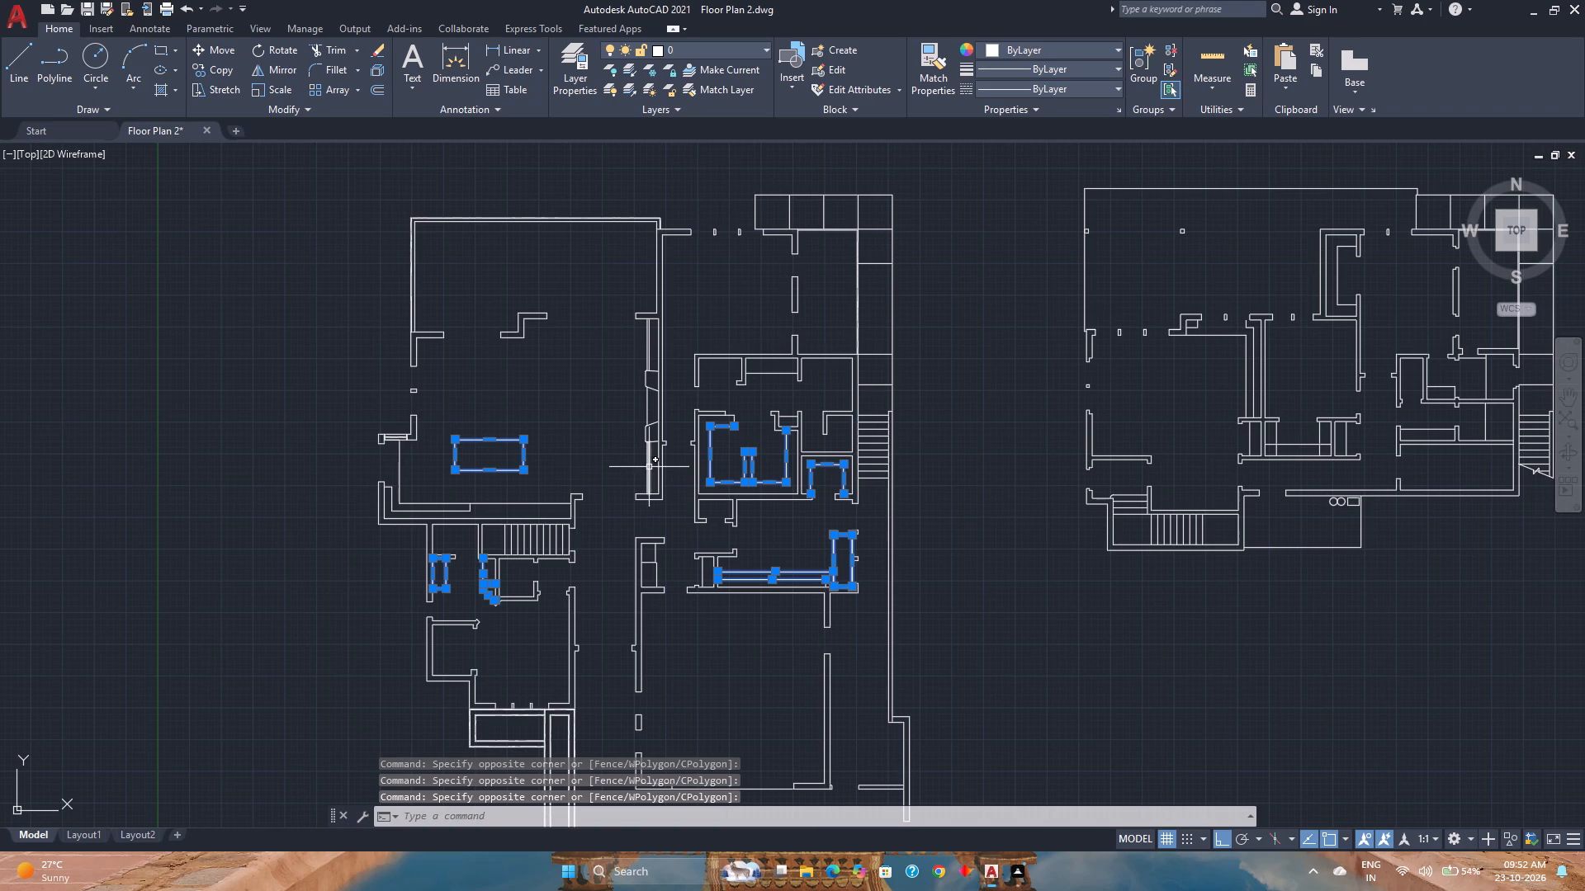
{"action": "left_click", "coordinate": [654, 467]}
{"action": "left_click", "coordinate": [595, 464]}
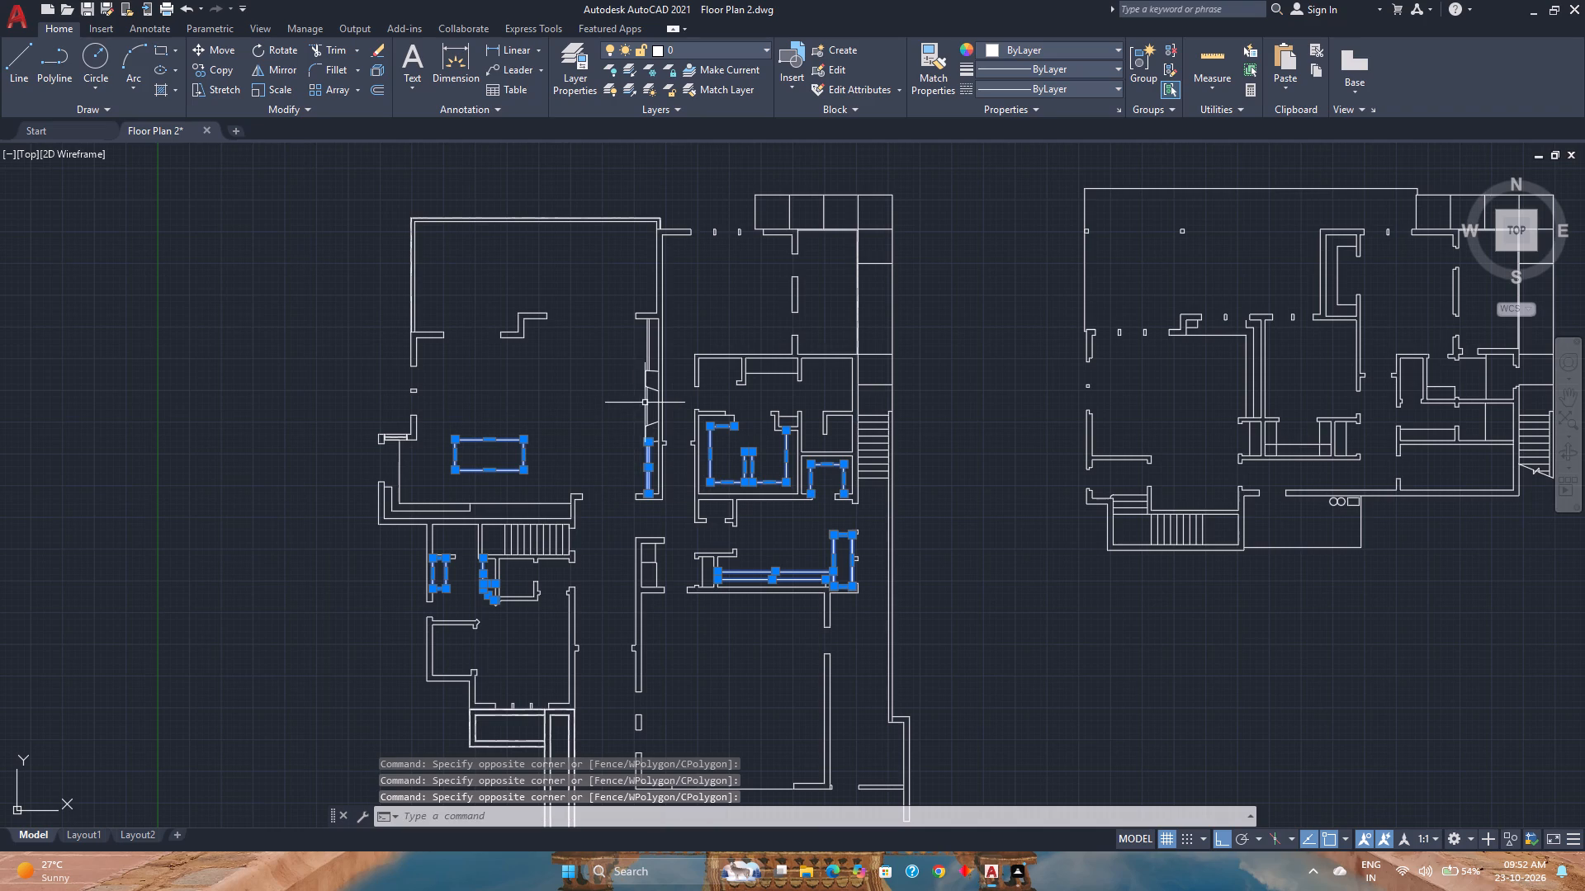
{"action": "left_click", "coordinate": [649, 403]}
{"action": "left_click", "coordinate": [656, 340]}
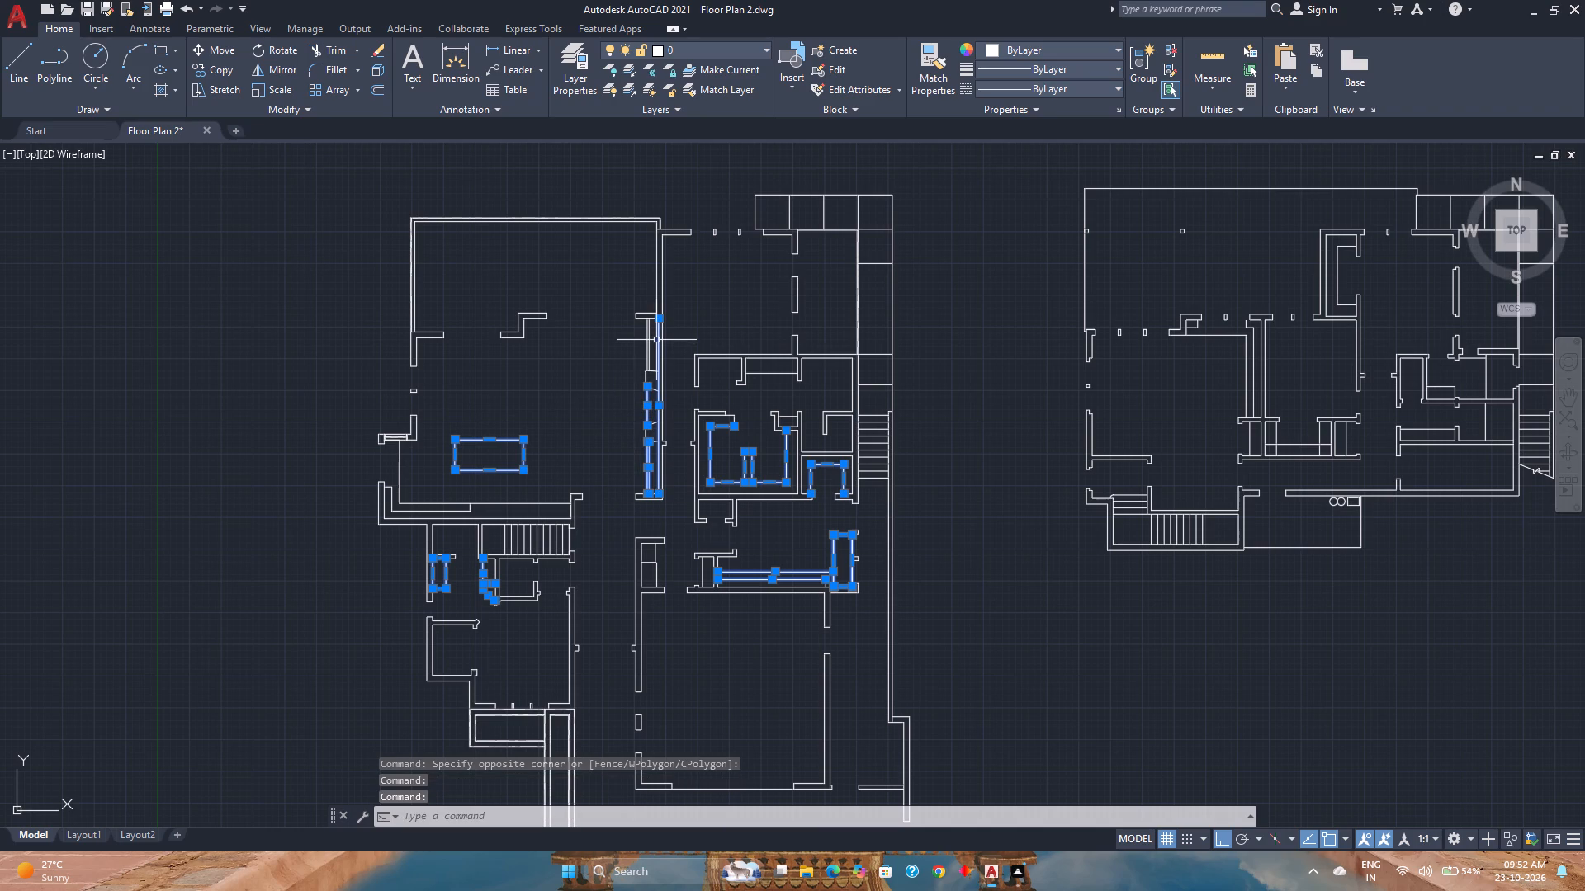
{"action": "left_click", "coordinate": [652, 342]}
{"action": "left_click", "coordinate": [635, 350]}
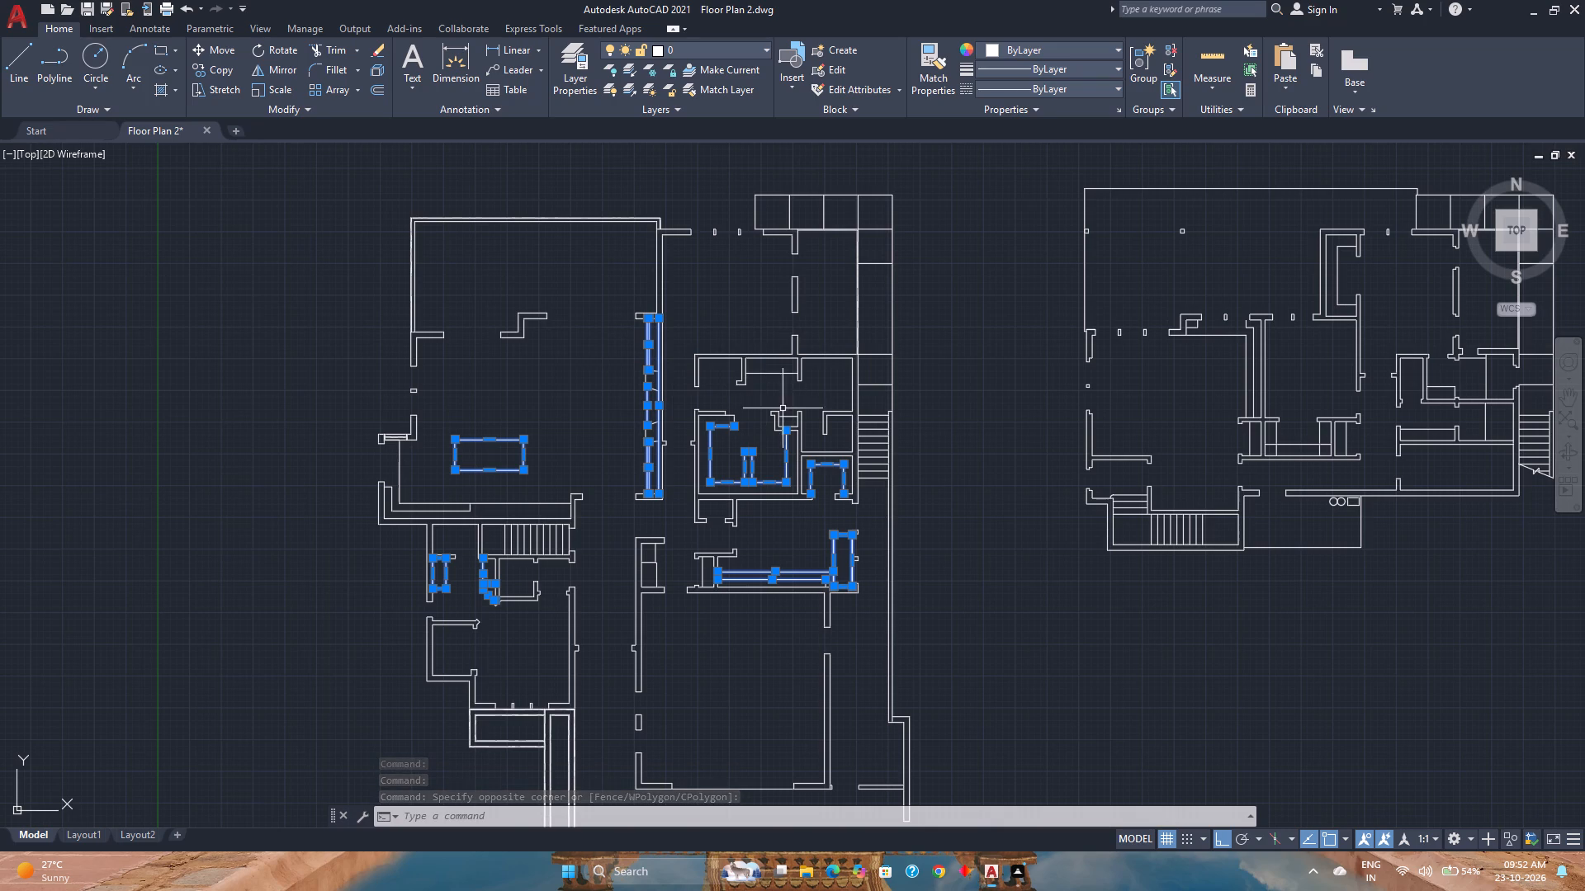
{"action": "left_click", "coordinate": [775, 385]}
{"action": "left_click", "coordinate": [766, 368]}
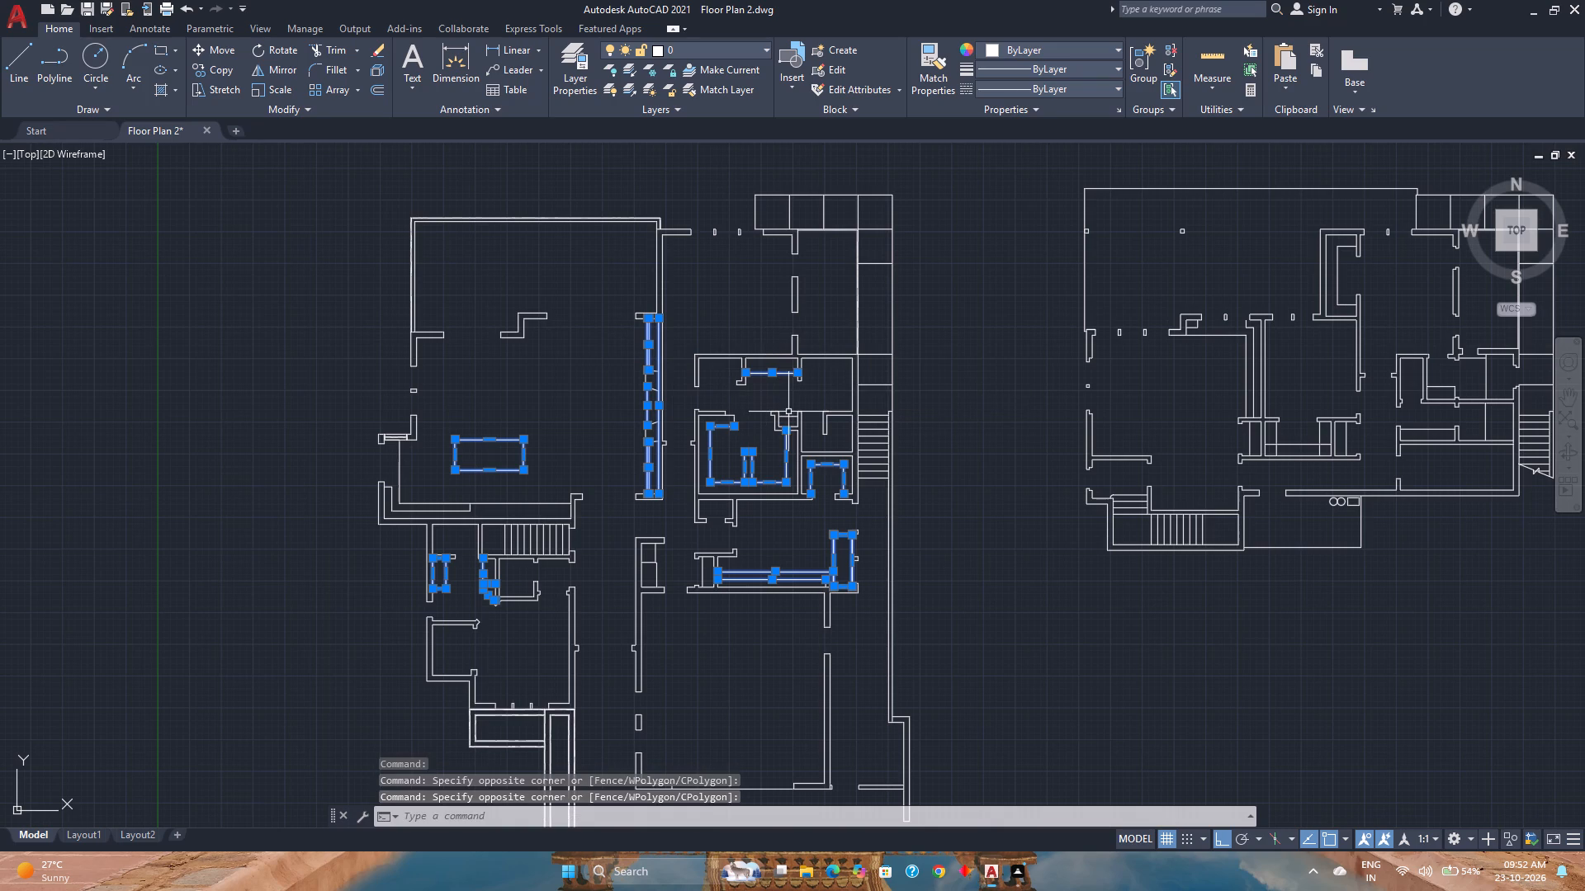
{"action": "left_click", "coordinate": [789, 414]}
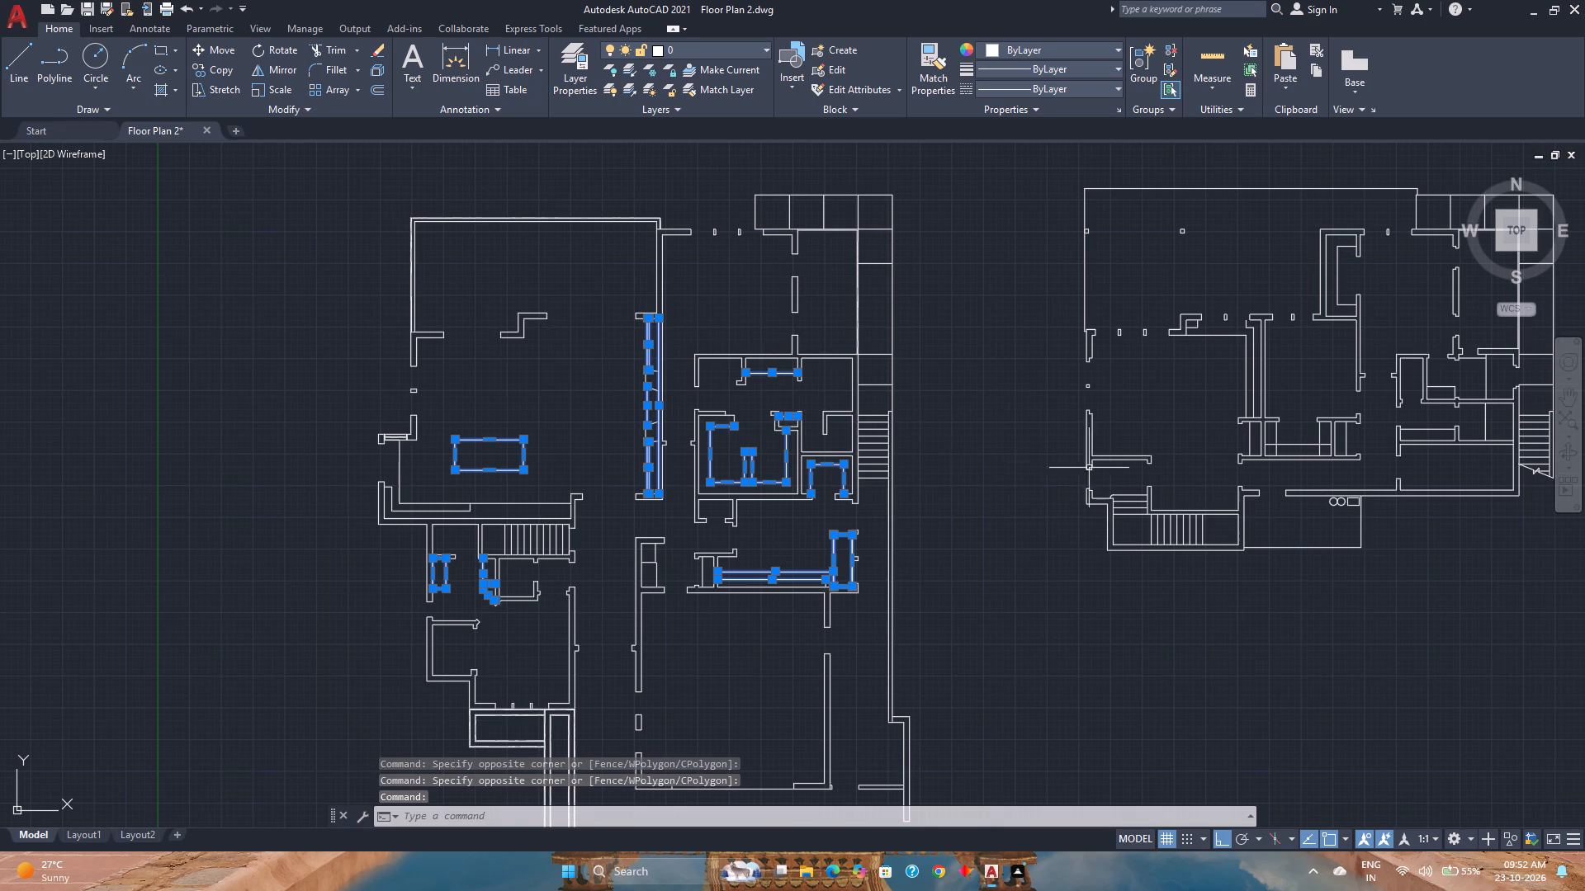
{"action": "left_click", "coordinate": [1327, 450]}
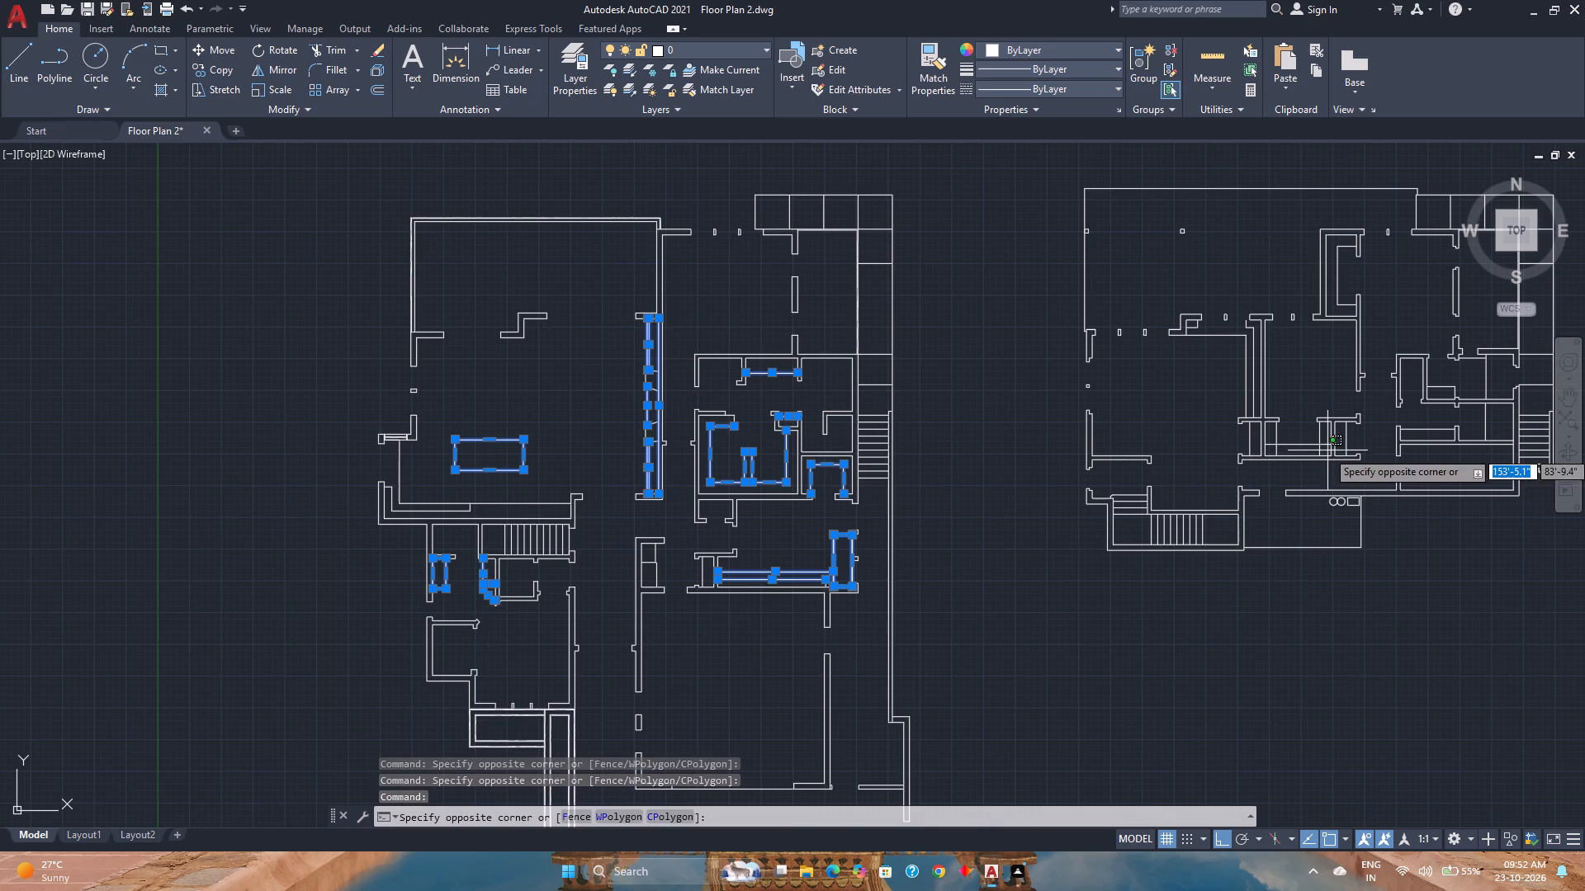
{"action": "left_click", "coordinate": [1272, 436]}
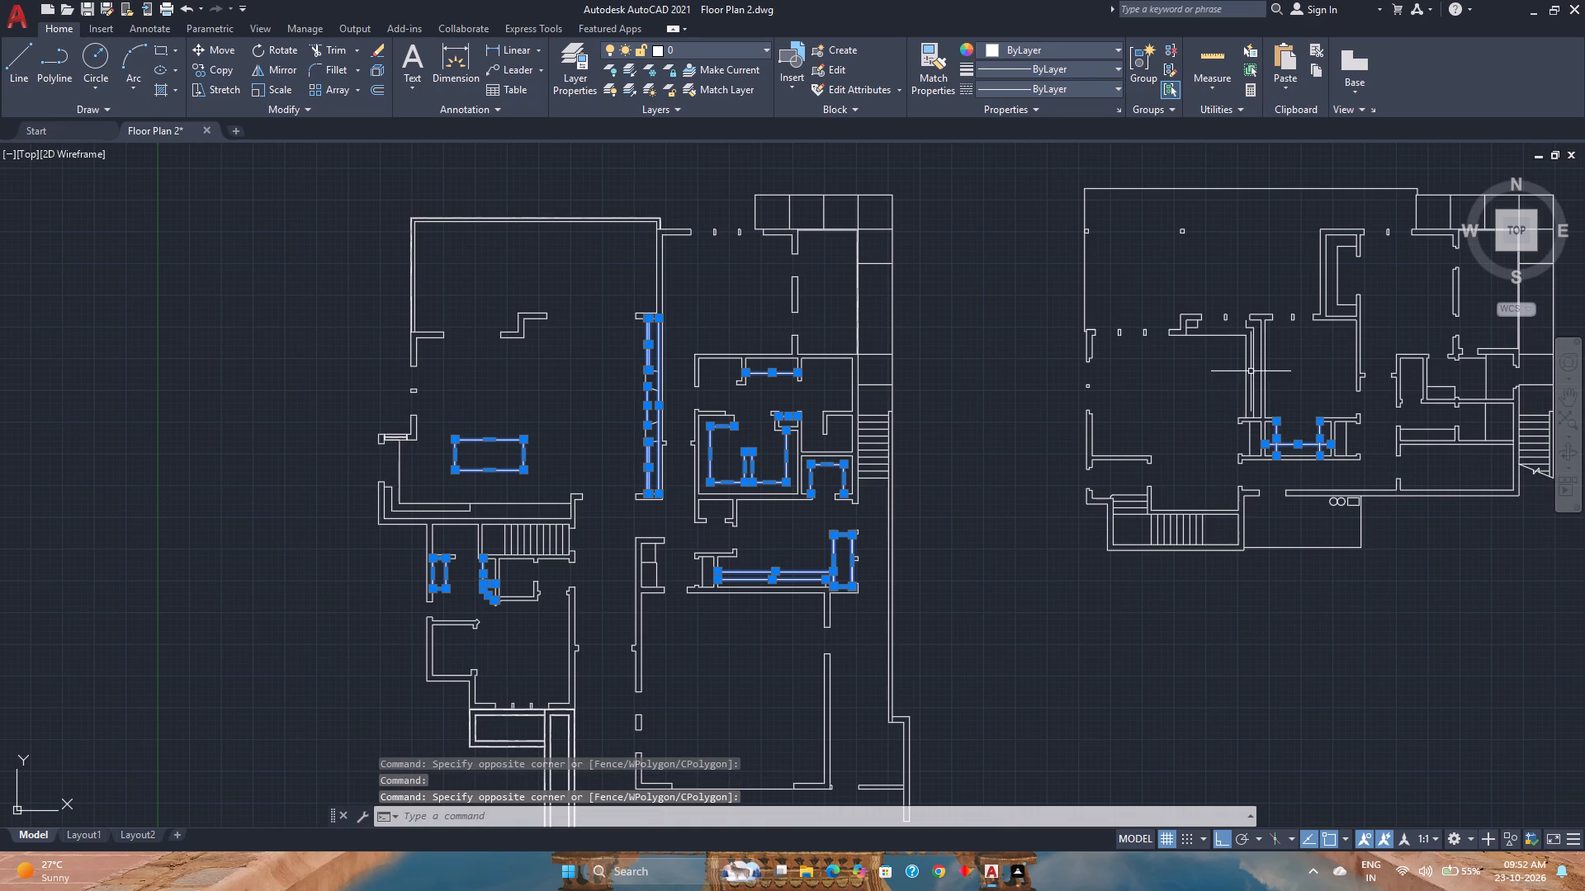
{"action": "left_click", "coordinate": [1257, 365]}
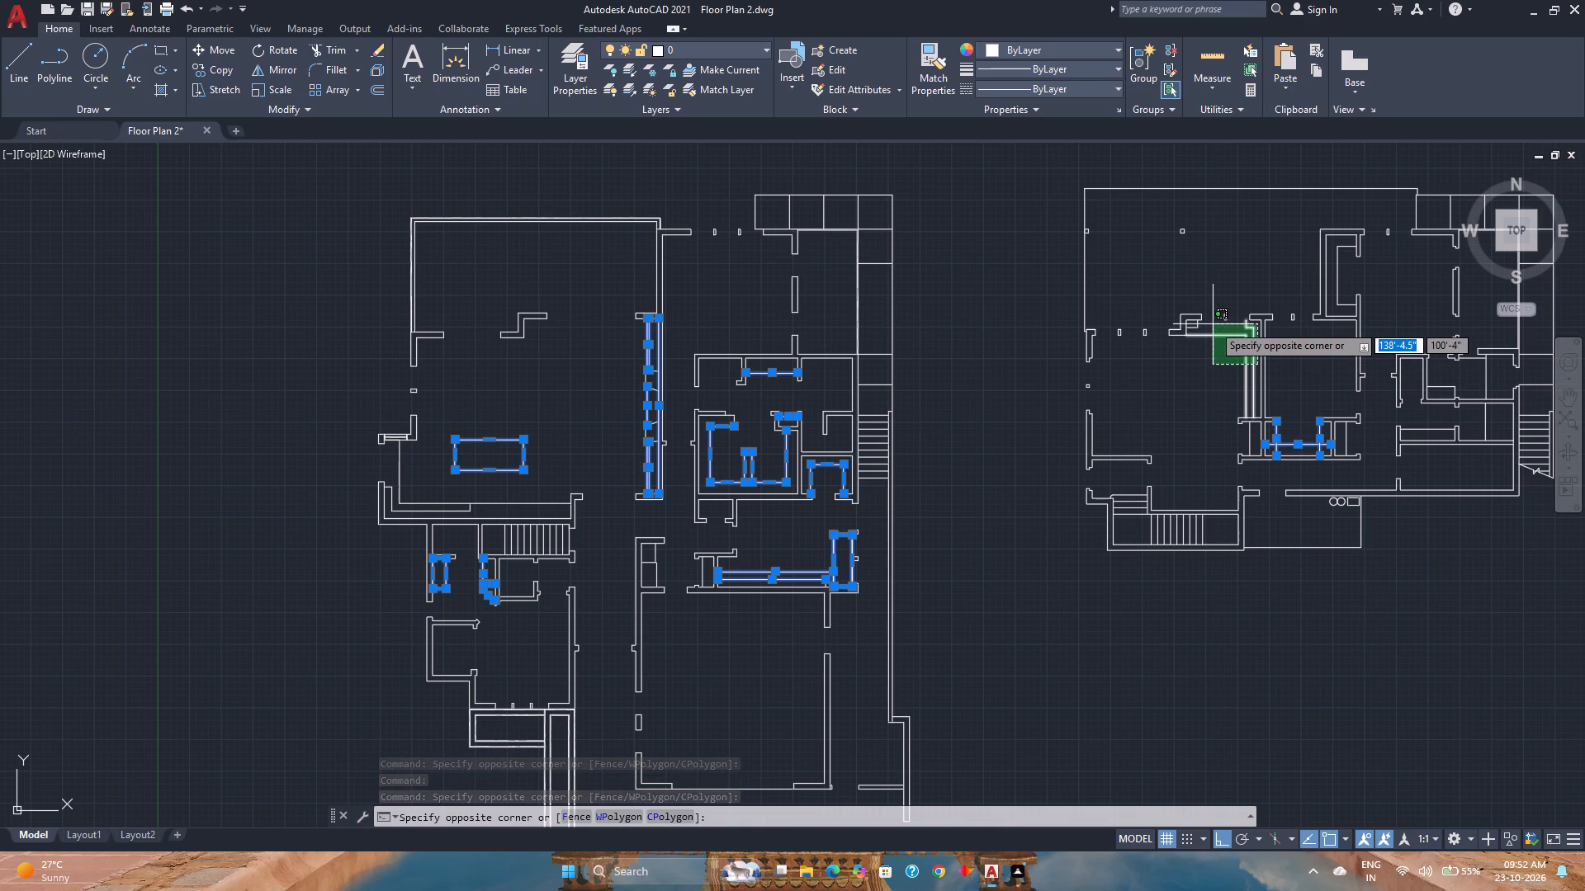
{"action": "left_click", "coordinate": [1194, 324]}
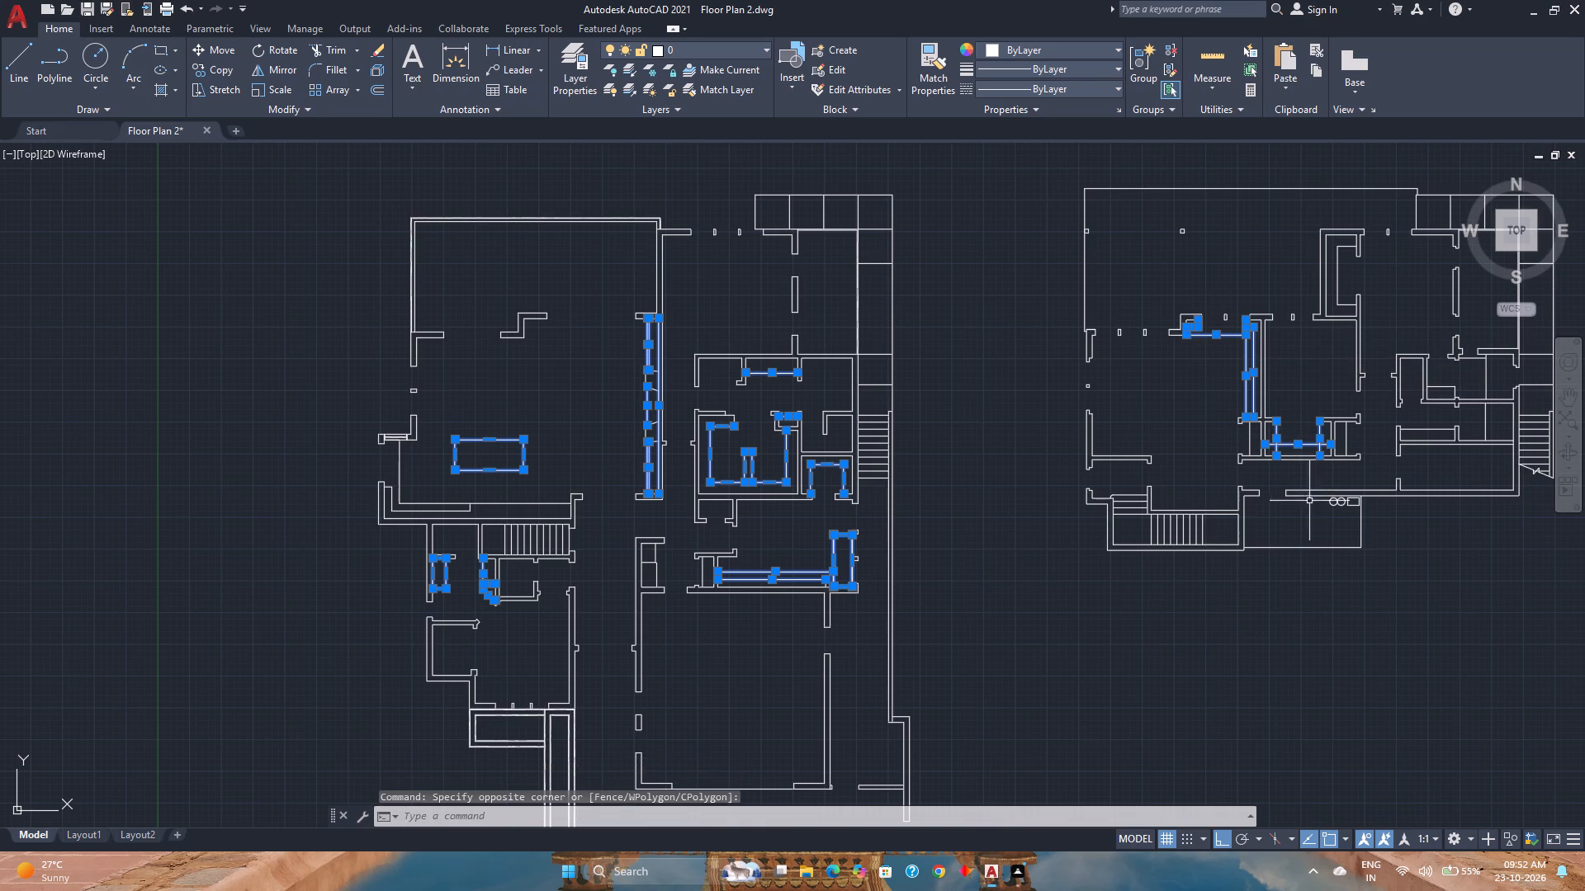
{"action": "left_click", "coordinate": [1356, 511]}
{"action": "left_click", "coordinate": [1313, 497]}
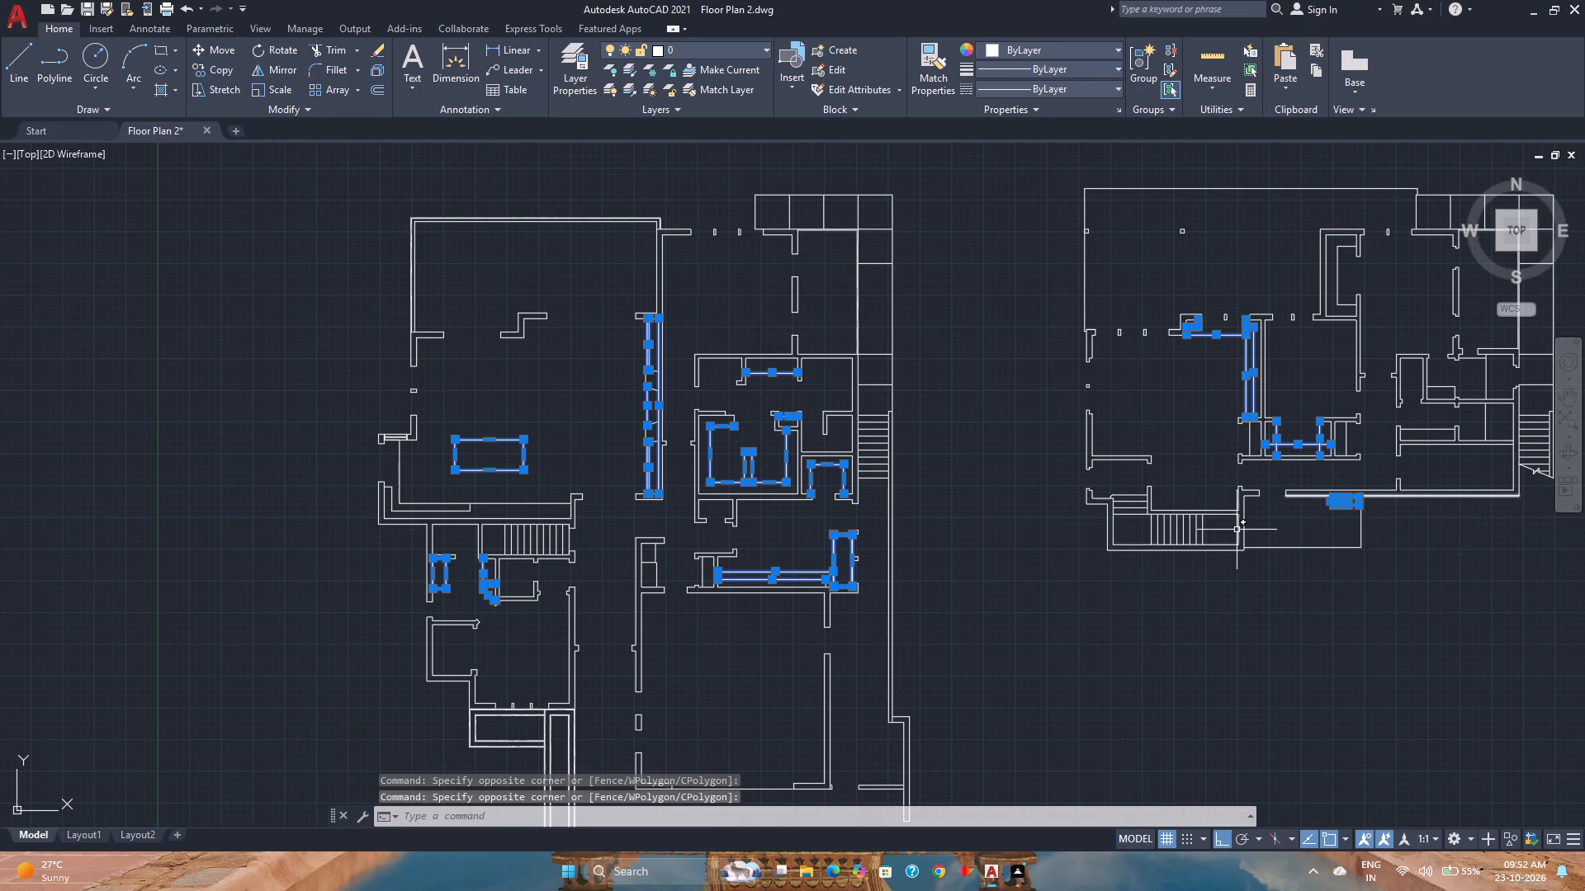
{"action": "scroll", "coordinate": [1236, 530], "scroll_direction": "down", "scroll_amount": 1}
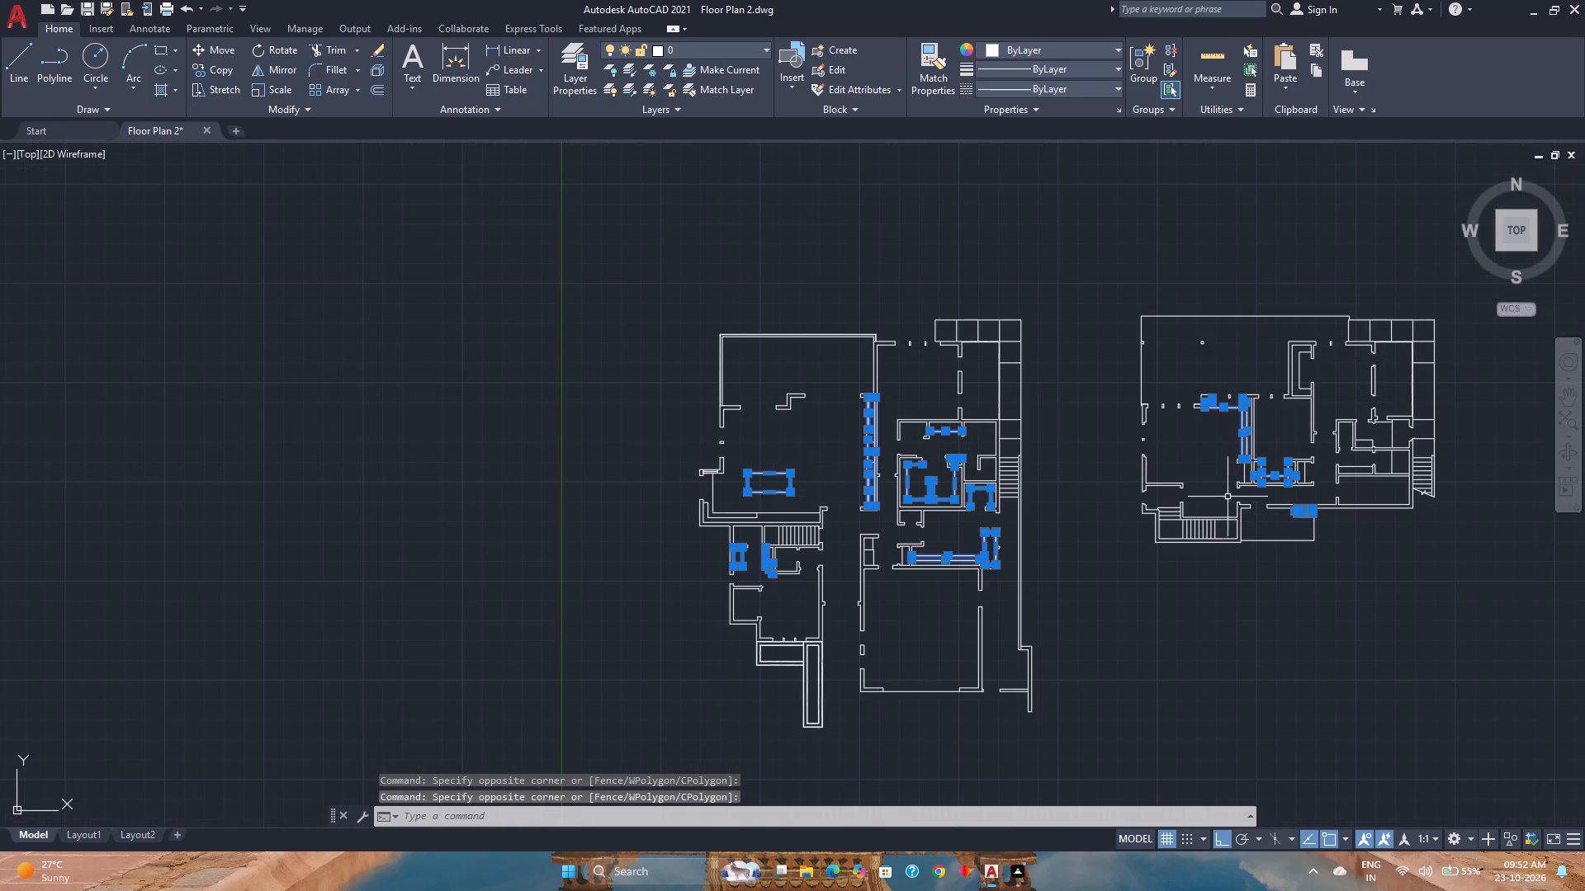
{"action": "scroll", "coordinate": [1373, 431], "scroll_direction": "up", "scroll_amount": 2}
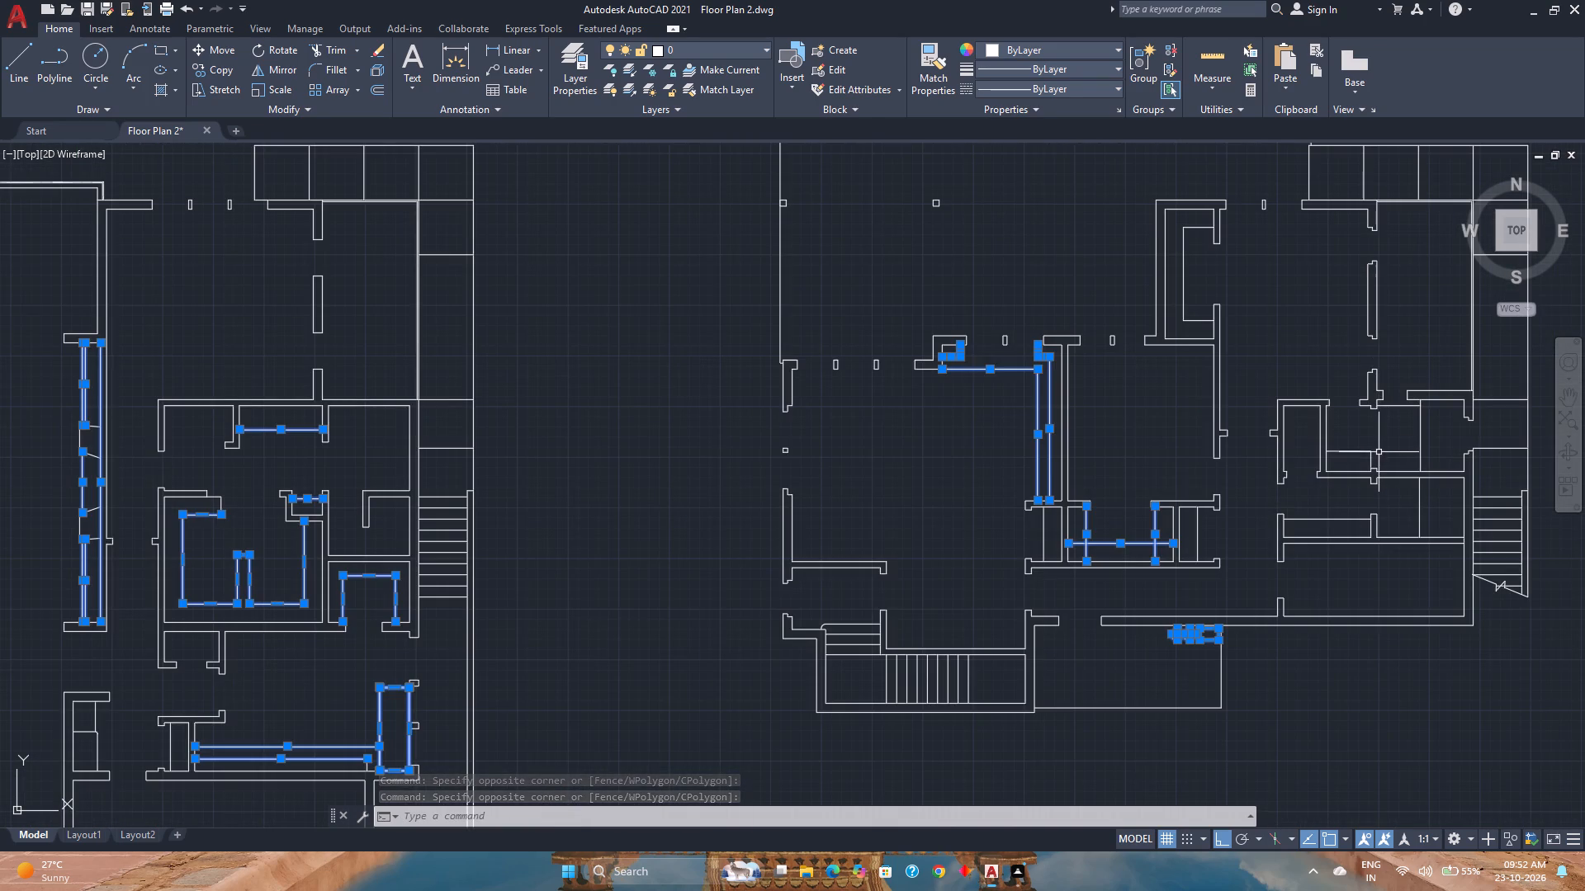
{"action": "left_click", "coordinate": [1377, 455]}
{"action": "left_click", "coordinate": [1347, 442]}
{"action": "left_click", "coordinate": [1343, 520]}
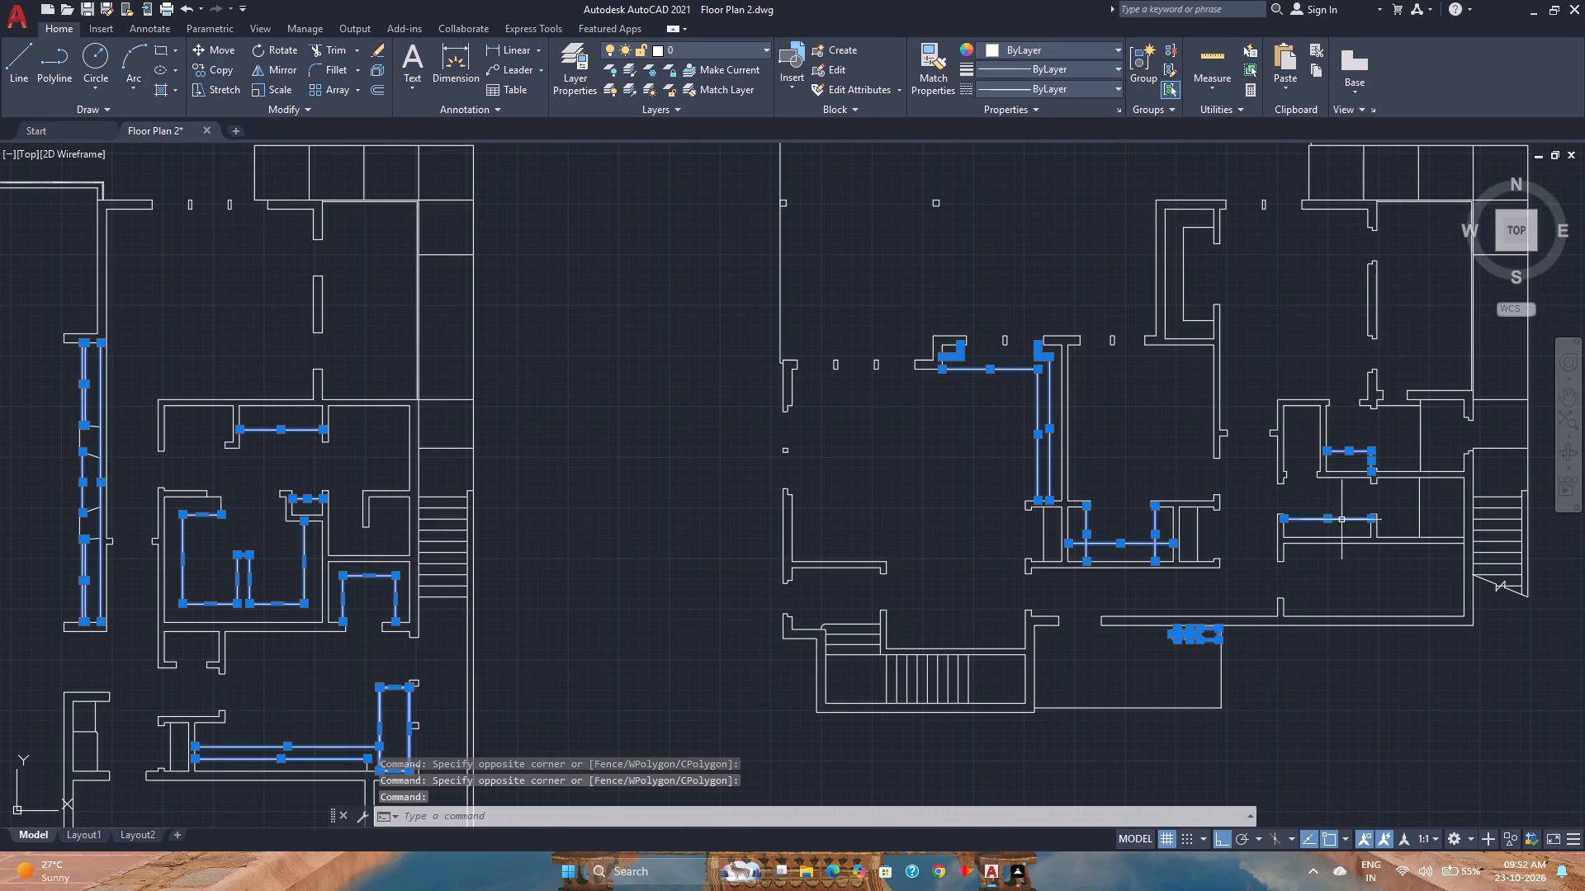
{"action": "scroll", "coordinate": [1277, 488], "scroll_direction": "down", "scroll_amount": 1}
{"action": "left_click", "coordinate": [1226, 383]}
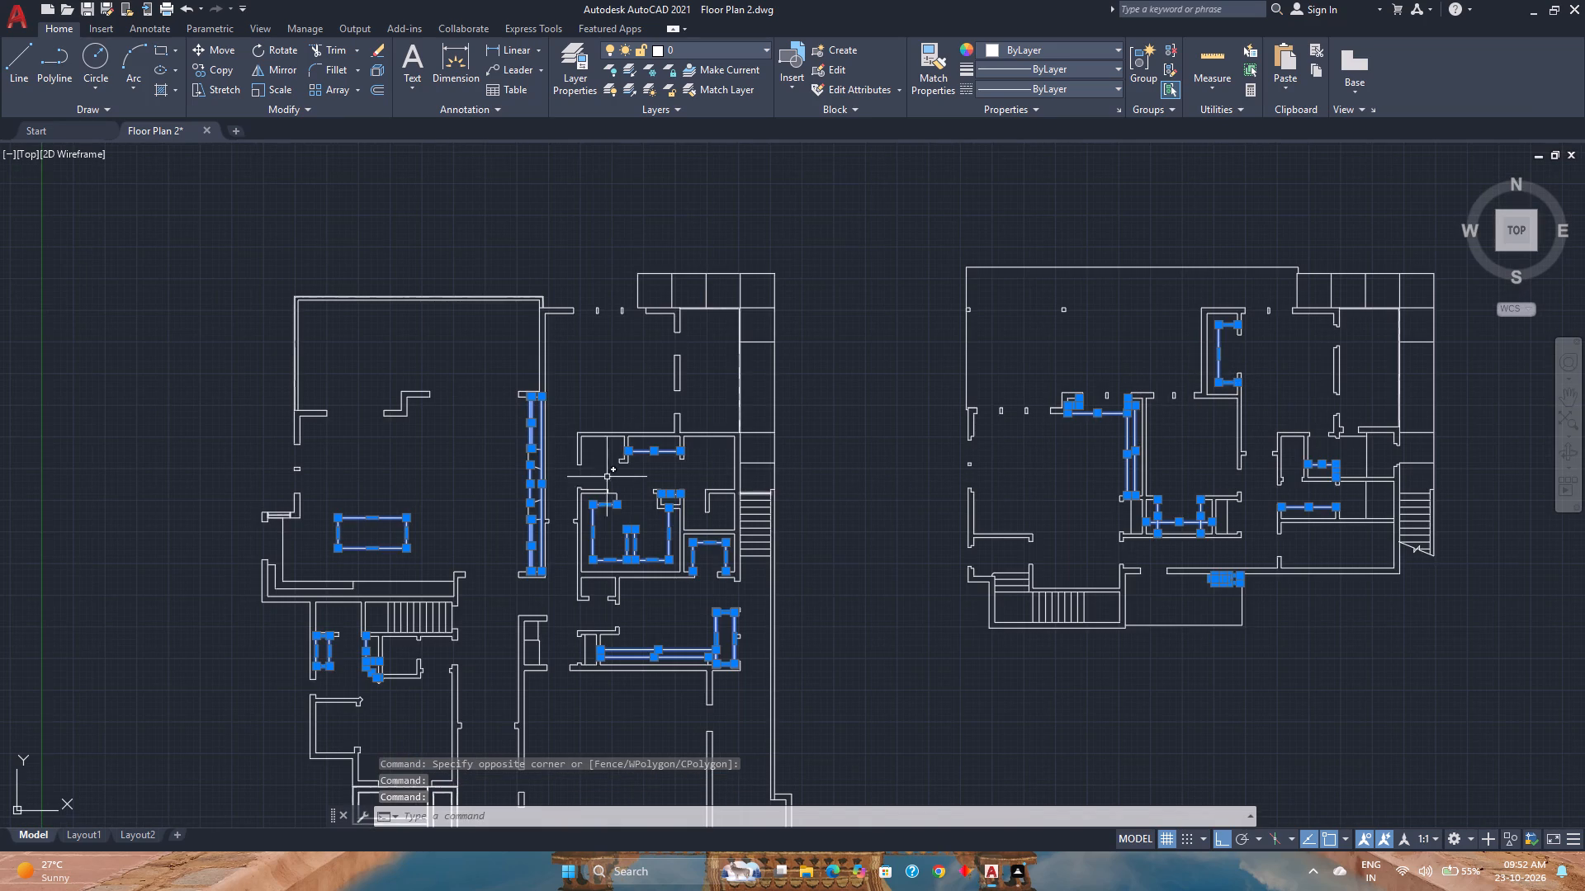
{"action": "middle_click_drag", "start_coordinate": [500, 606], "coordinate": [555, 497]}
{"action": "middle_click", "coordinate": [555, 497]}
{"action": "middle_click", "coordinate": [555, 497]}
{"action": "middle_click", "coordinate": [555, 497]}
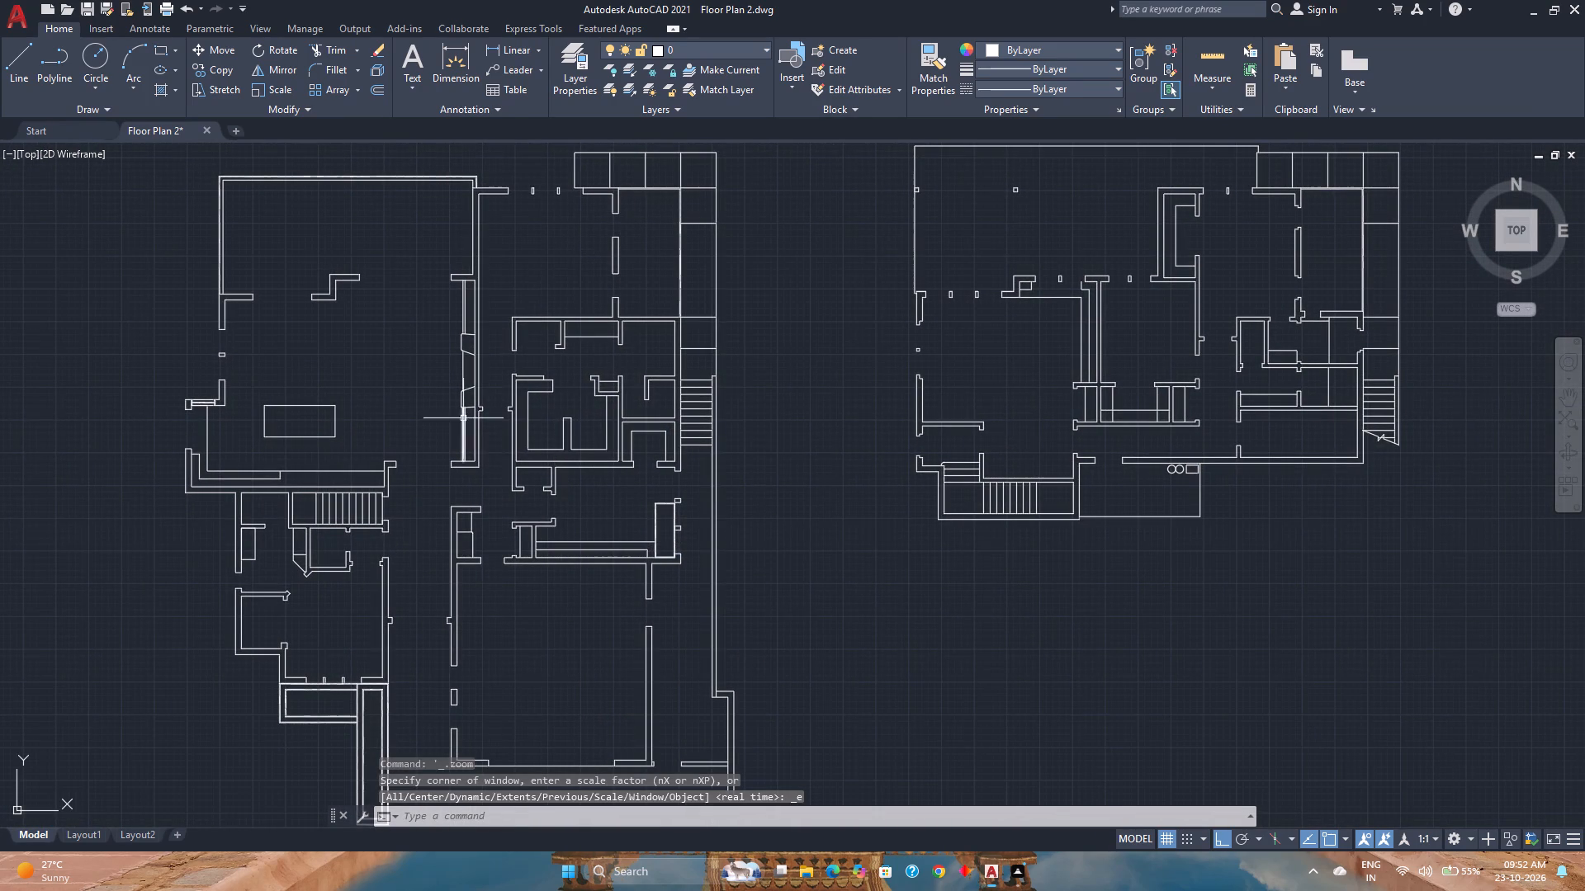
Assign the larger plan's east-wall unit, closet and counter outlines, rectangular island, L-shaped southwest counter and small southwest-room fixtures to the Utilities layer.
{"action": "left_click", "coordinate": [466, 425]}
{"action": "scroll", "coordinate": [442, 429], "scroll_direction": "up", "scroll_amount": 2}
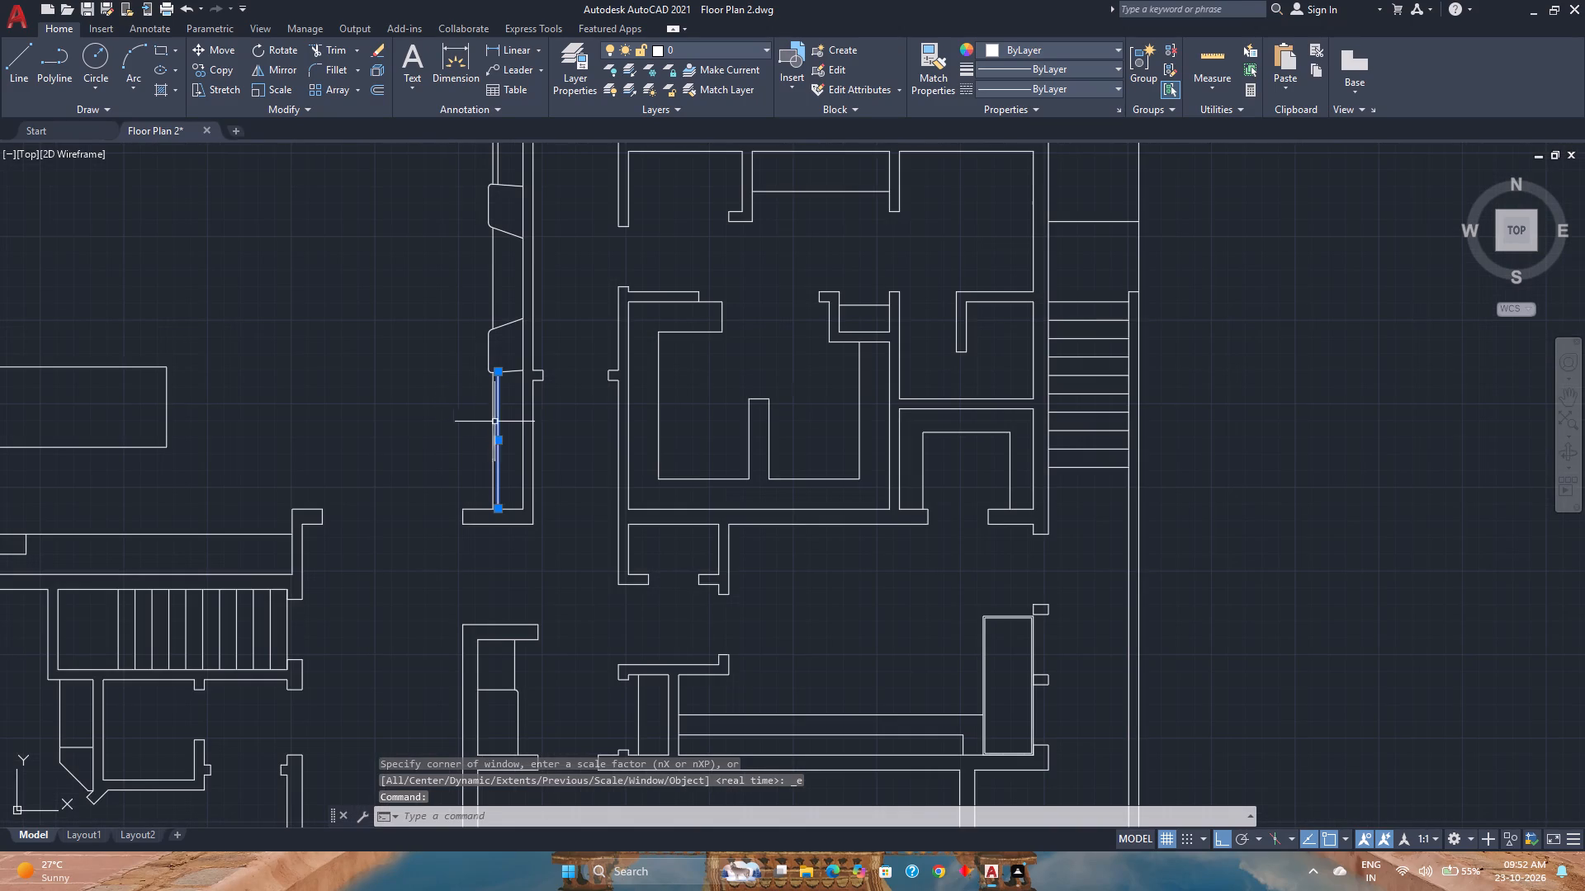
{"action": "left_click", "coordinate": [501, 420]}
{"action": "left_click", "coordinate": [473, 420]}
{"action": "scroll", "coordinate": [473, 420], "scroll_direction": "down", "scroll_amount": 1}
{"action": "middle_click_drag", "start_coordinate": [473, 420], "coordinate": [594, 549]}
{"action": "middle_click", "coordinate": [594, 550]}
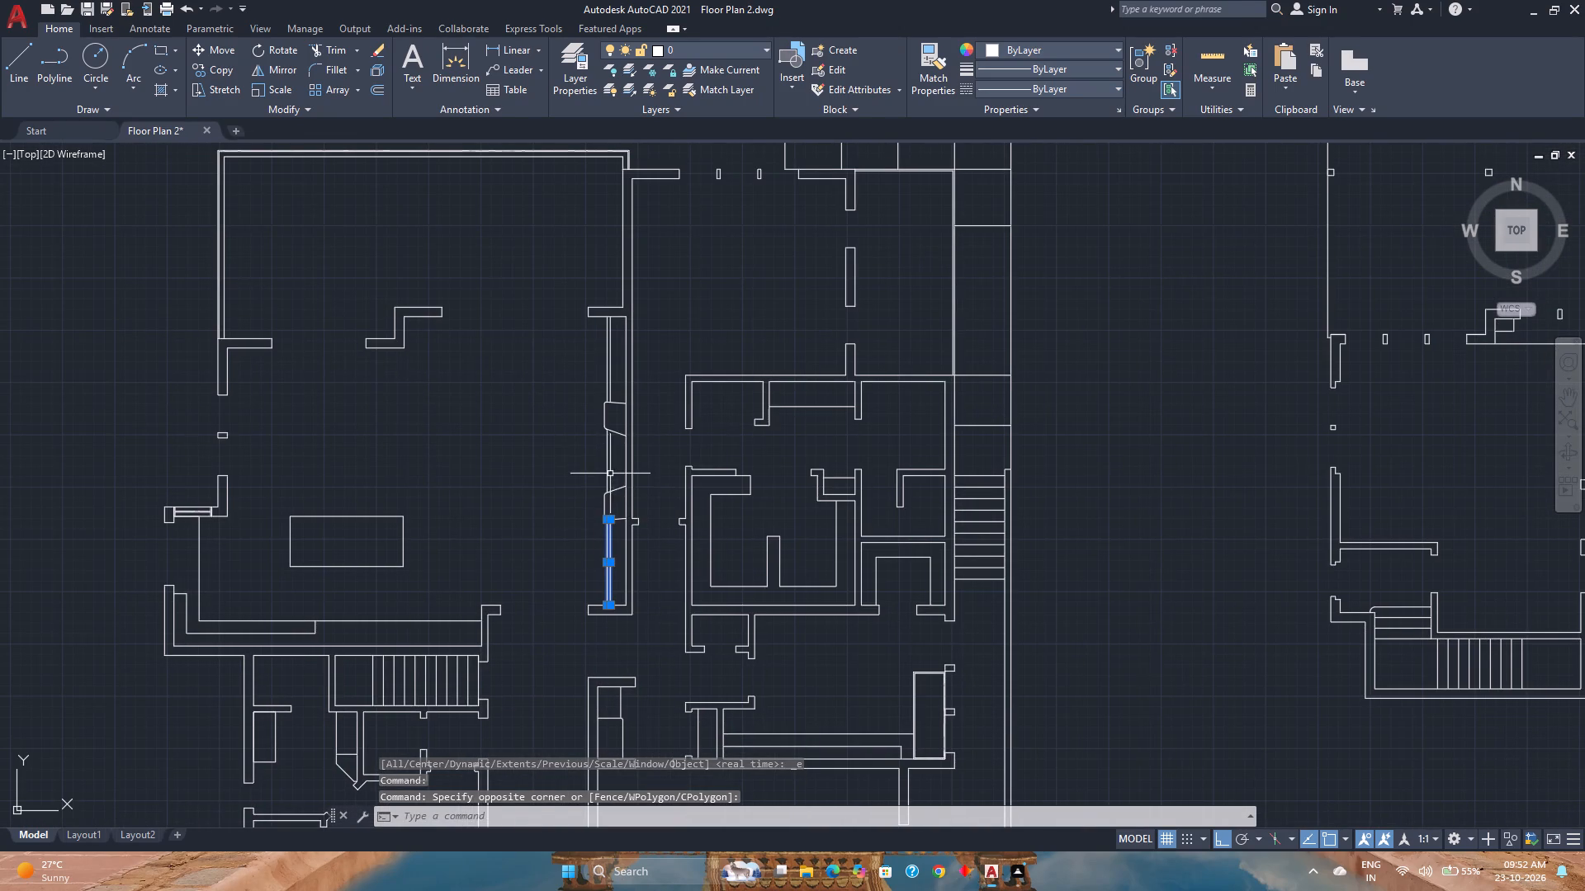
{"action": "left_click", "coordinate": [611, 474]}
{"action": "left_click", "coordinate": [565, 463]}
{"action": "left_click", "coordinate": [614, 353]}
{"action": "left_click", "coordinate": [603, 353]}
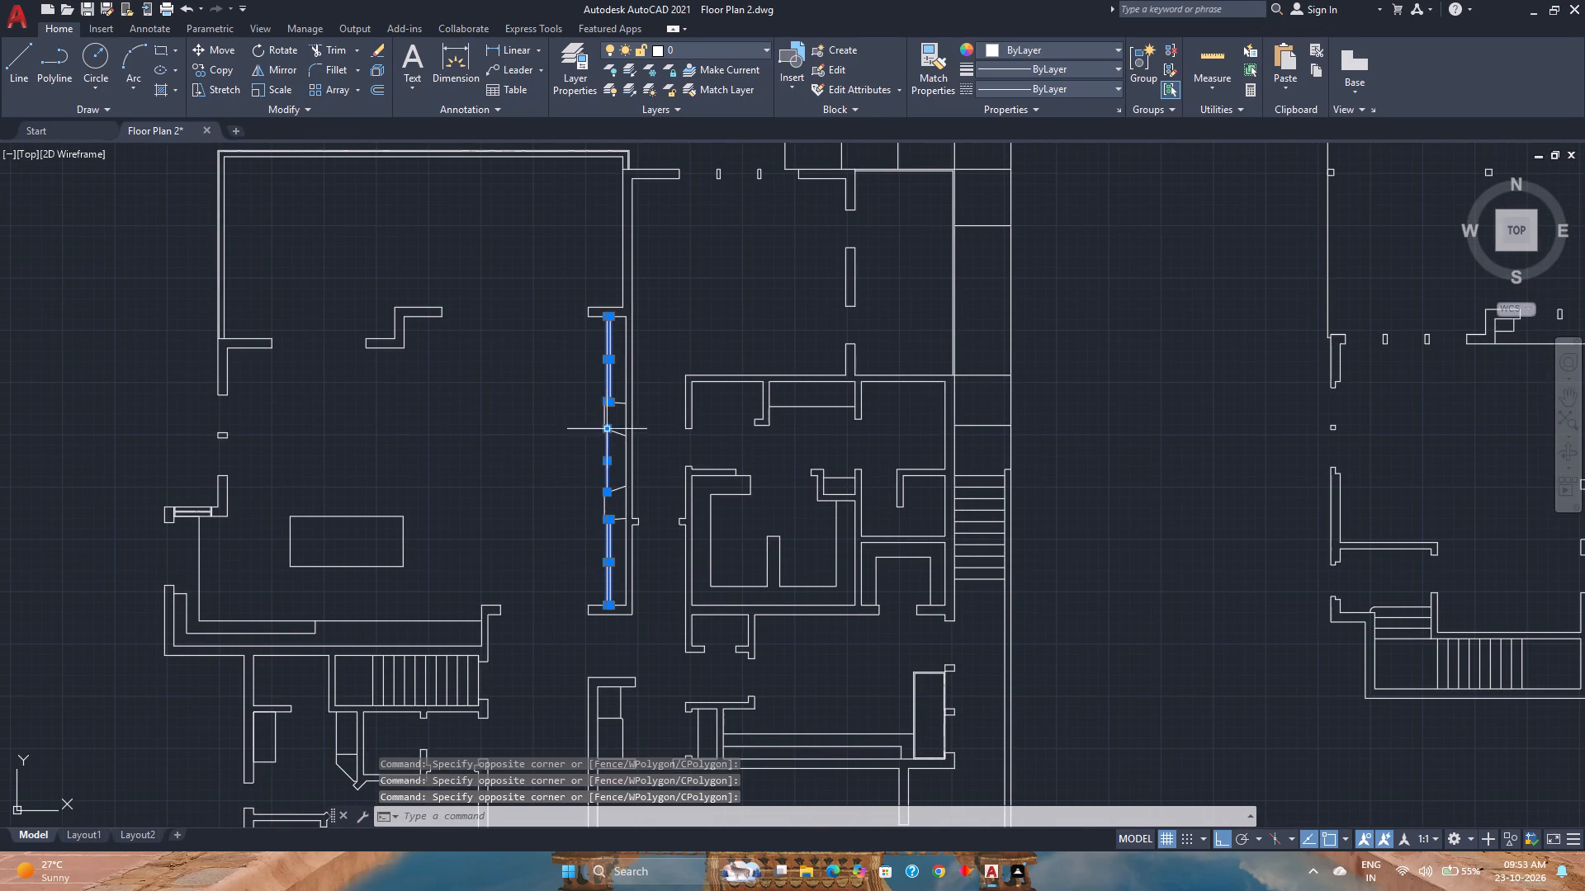
{"action": "left_click", "coordinate": [820, 594]}
{"action": "left_click", "coordinate": [719, 556]}
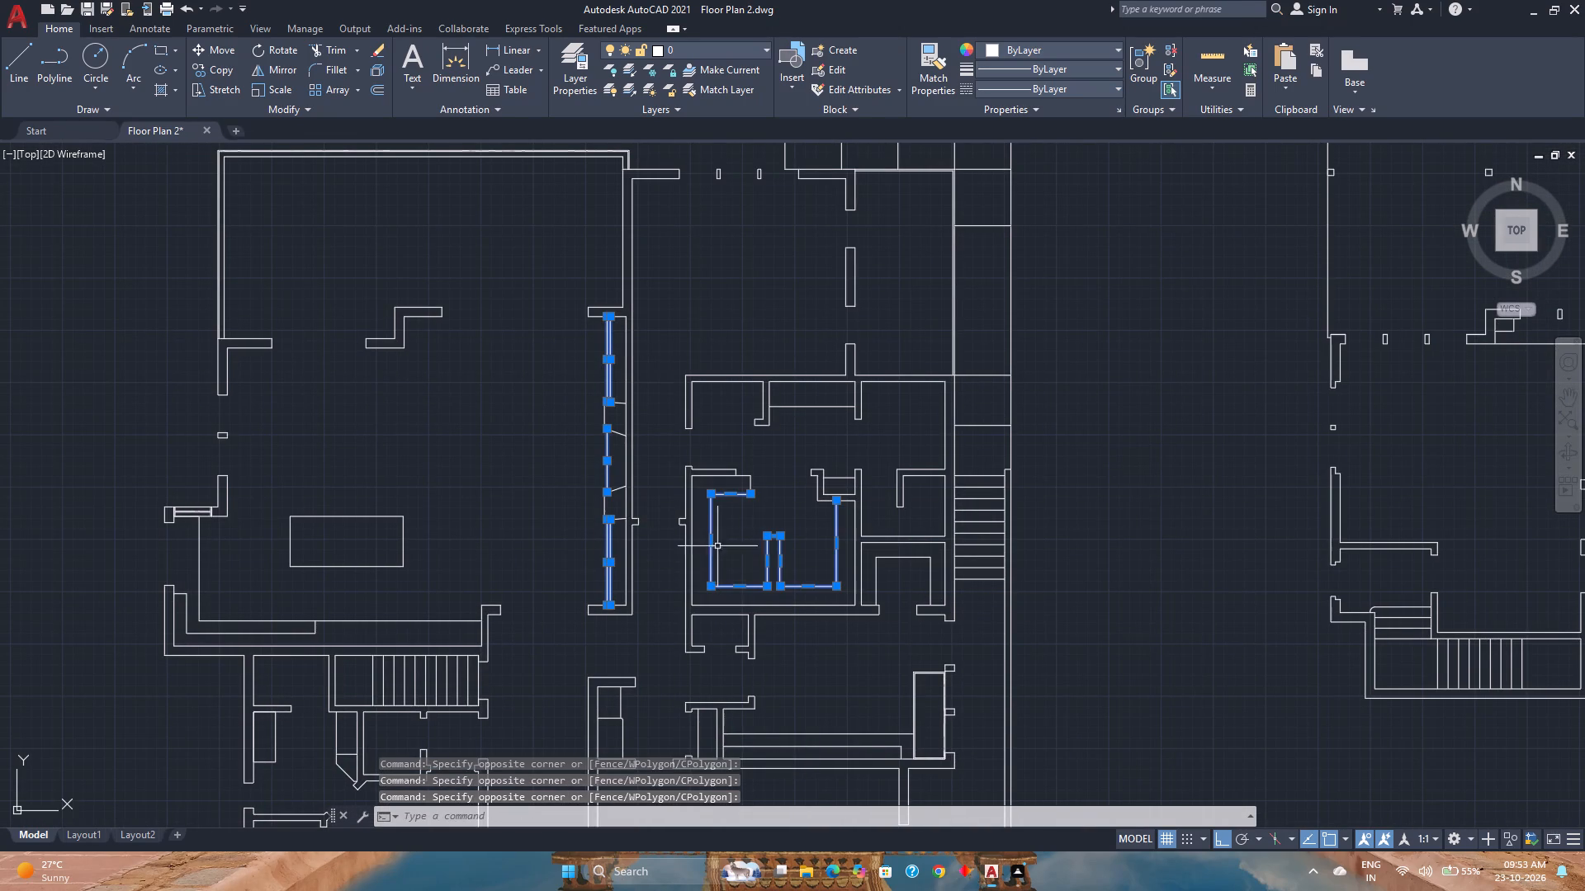
{"action": "left_click", "coordinate": [826, 406]}
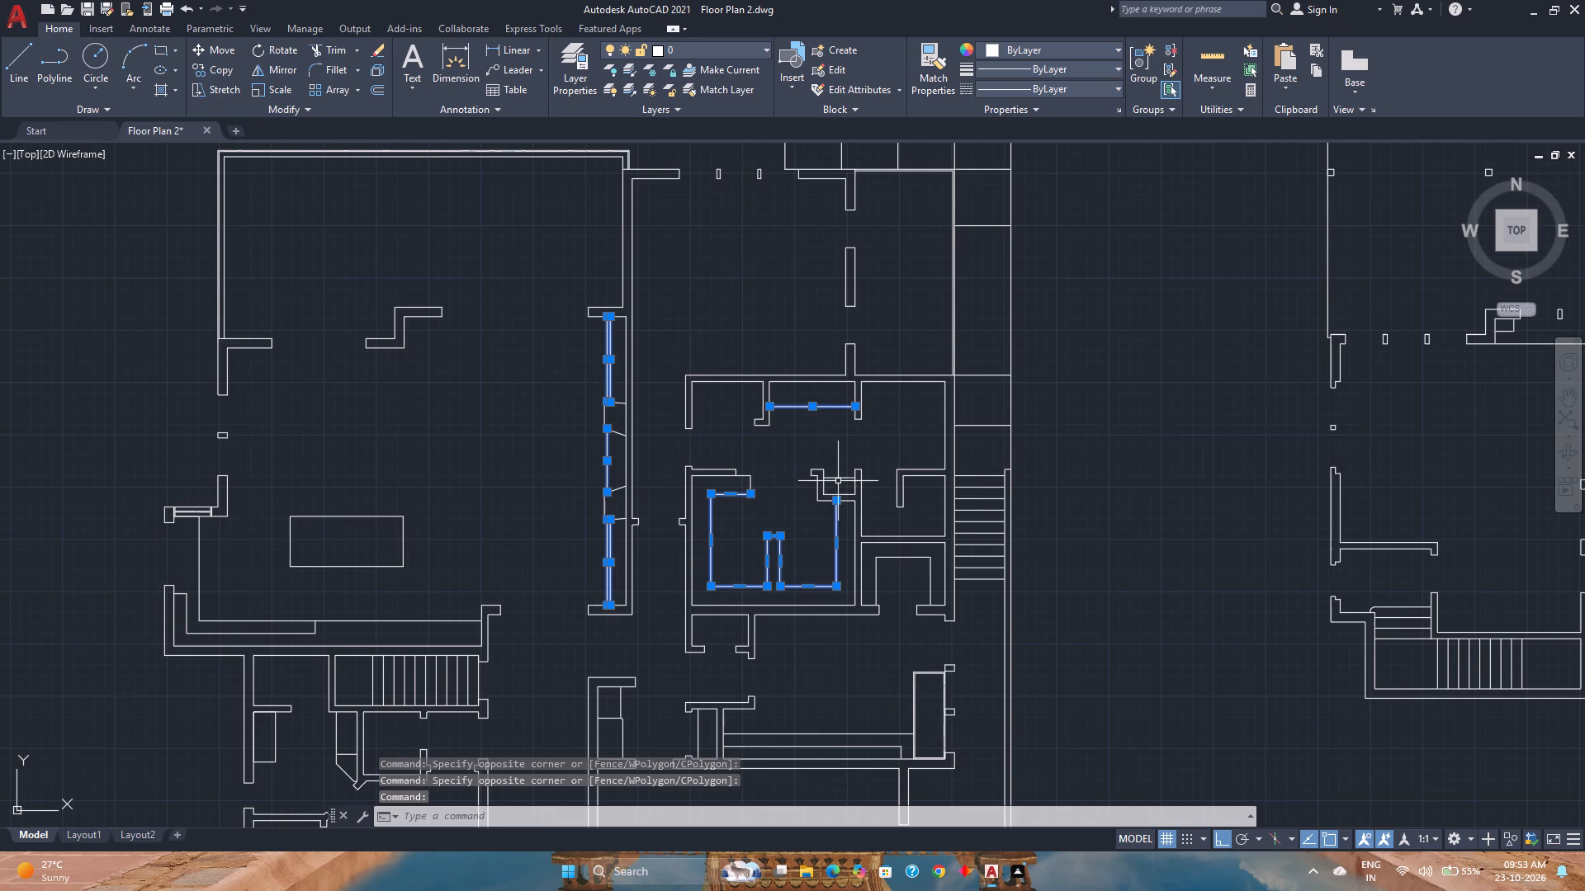
{"action": "double_click", "coordinate": [838, 481]}
{"action": "left_click", "coordinate": [883, 573]}
{"action": "left_click", "coordinate": [869, 563]}
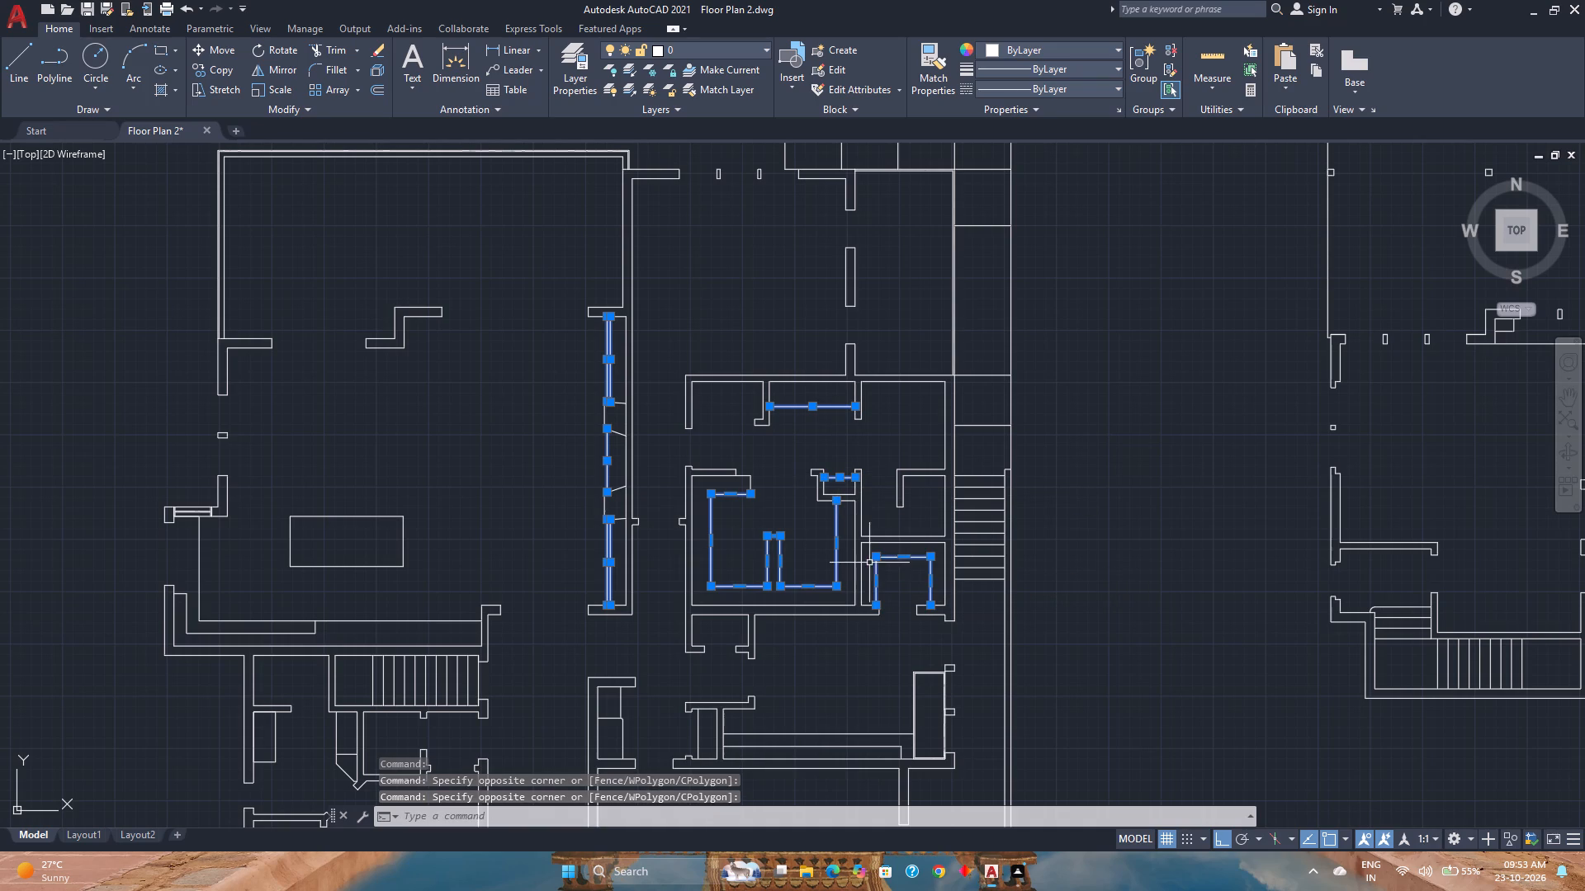
{"action": "left_click", "coordinate": [859, 753]}
{"action": "left_click", "coordinate": [838, 700]}
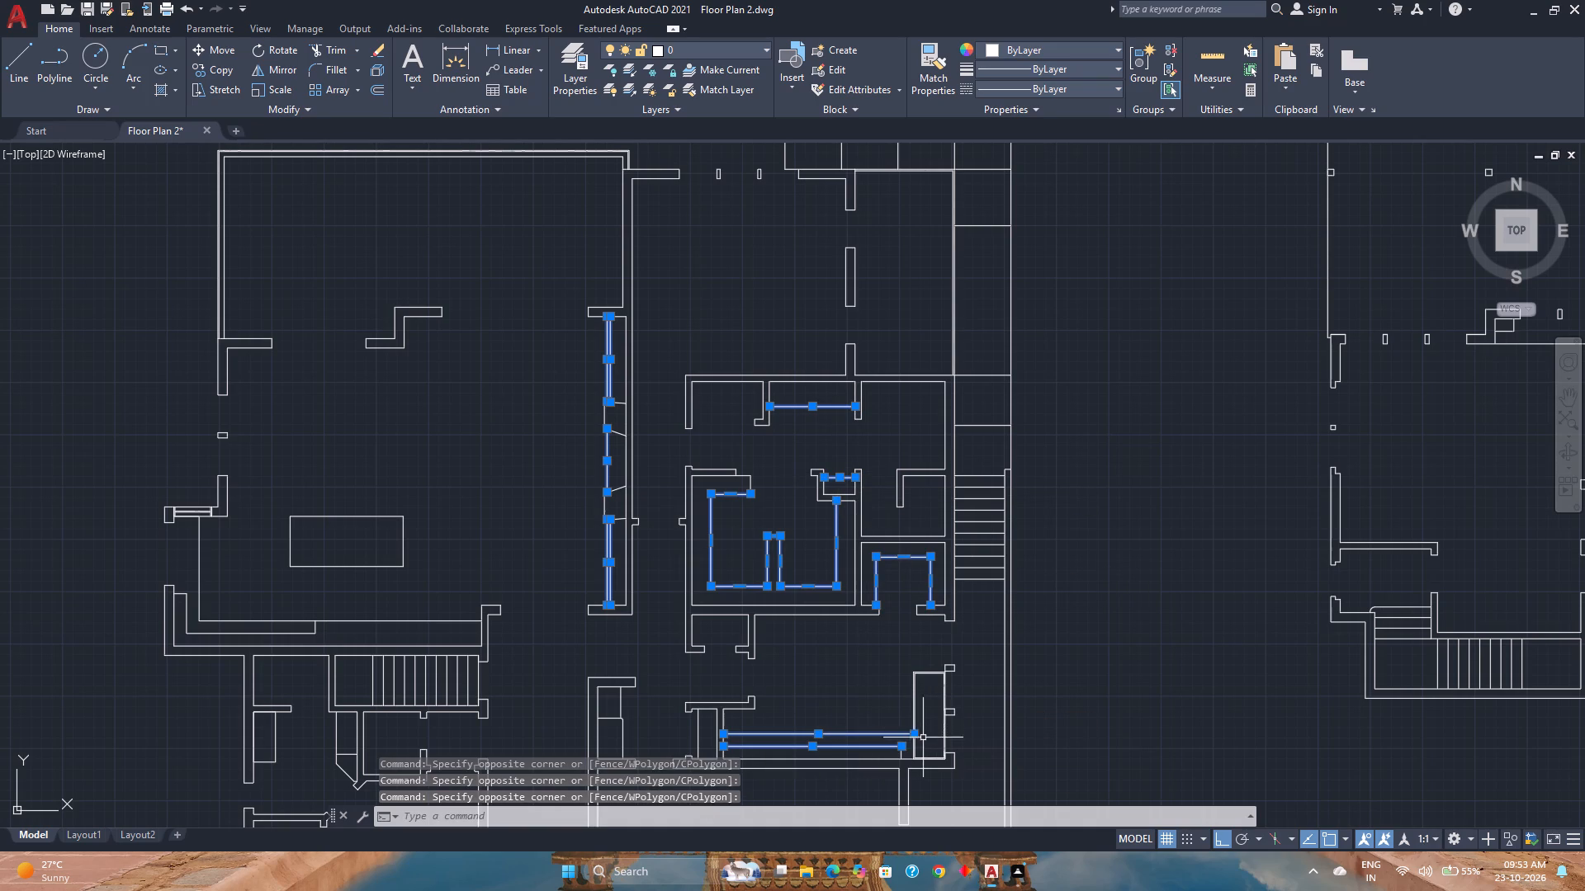
{"action": "left_click", "coordinate": [925, 748]}
{"action": "left_click", "coordinate": [870, 724]}
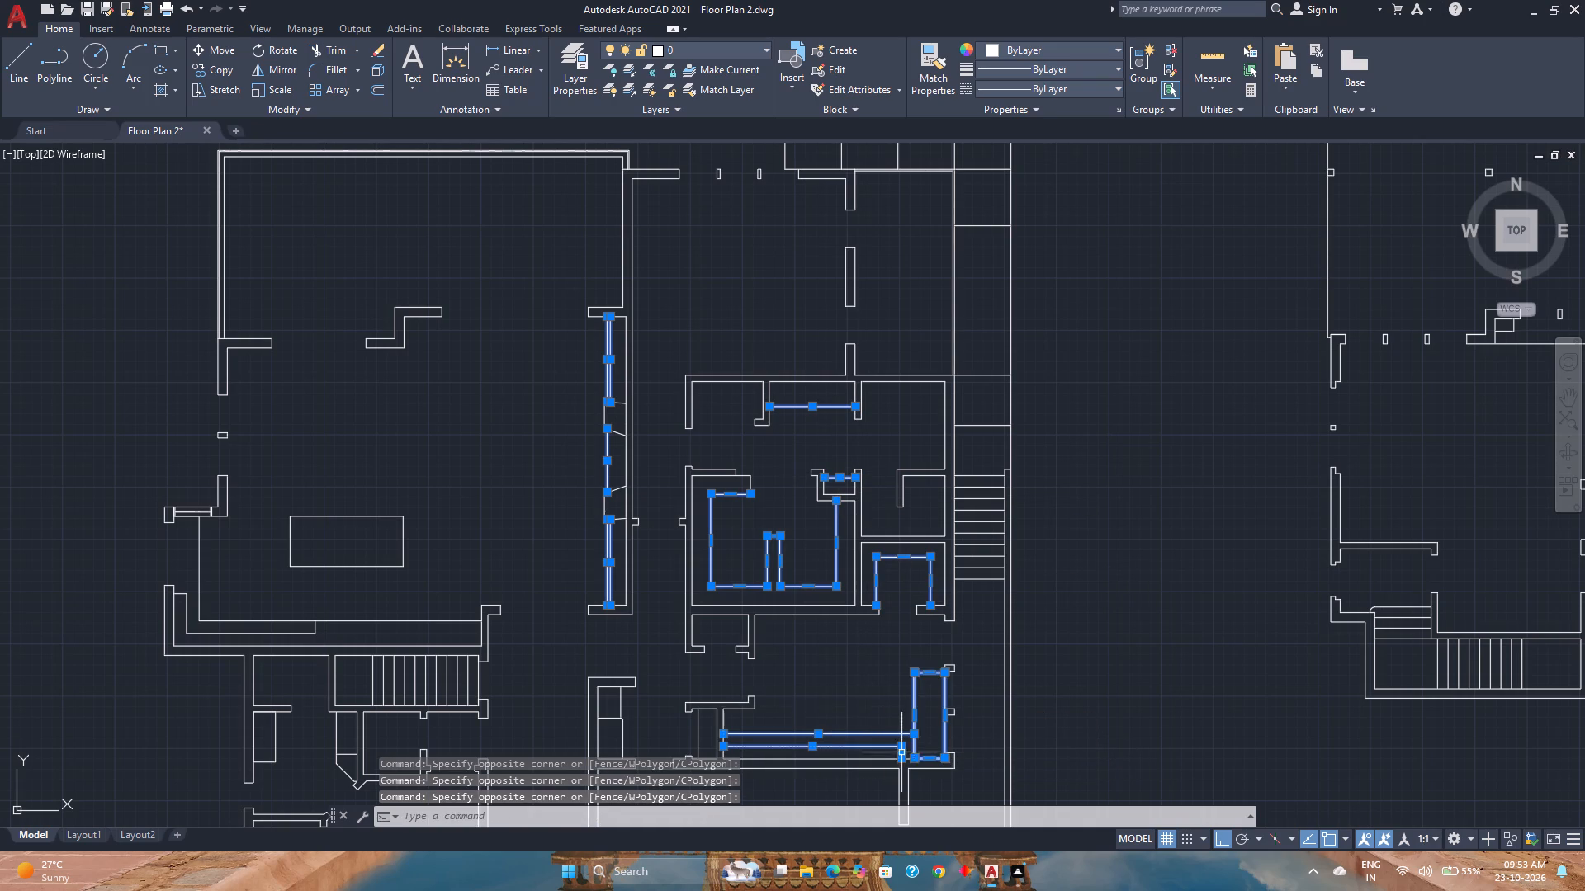
{"action": "scroll", "coordinate": [906, 754], "scroll_direction": "up", "scroll_amount": 3}
{"action": "scroll", "coordinate": [906, 753], "scroll_direction": "down", "scroll_amount": 3}
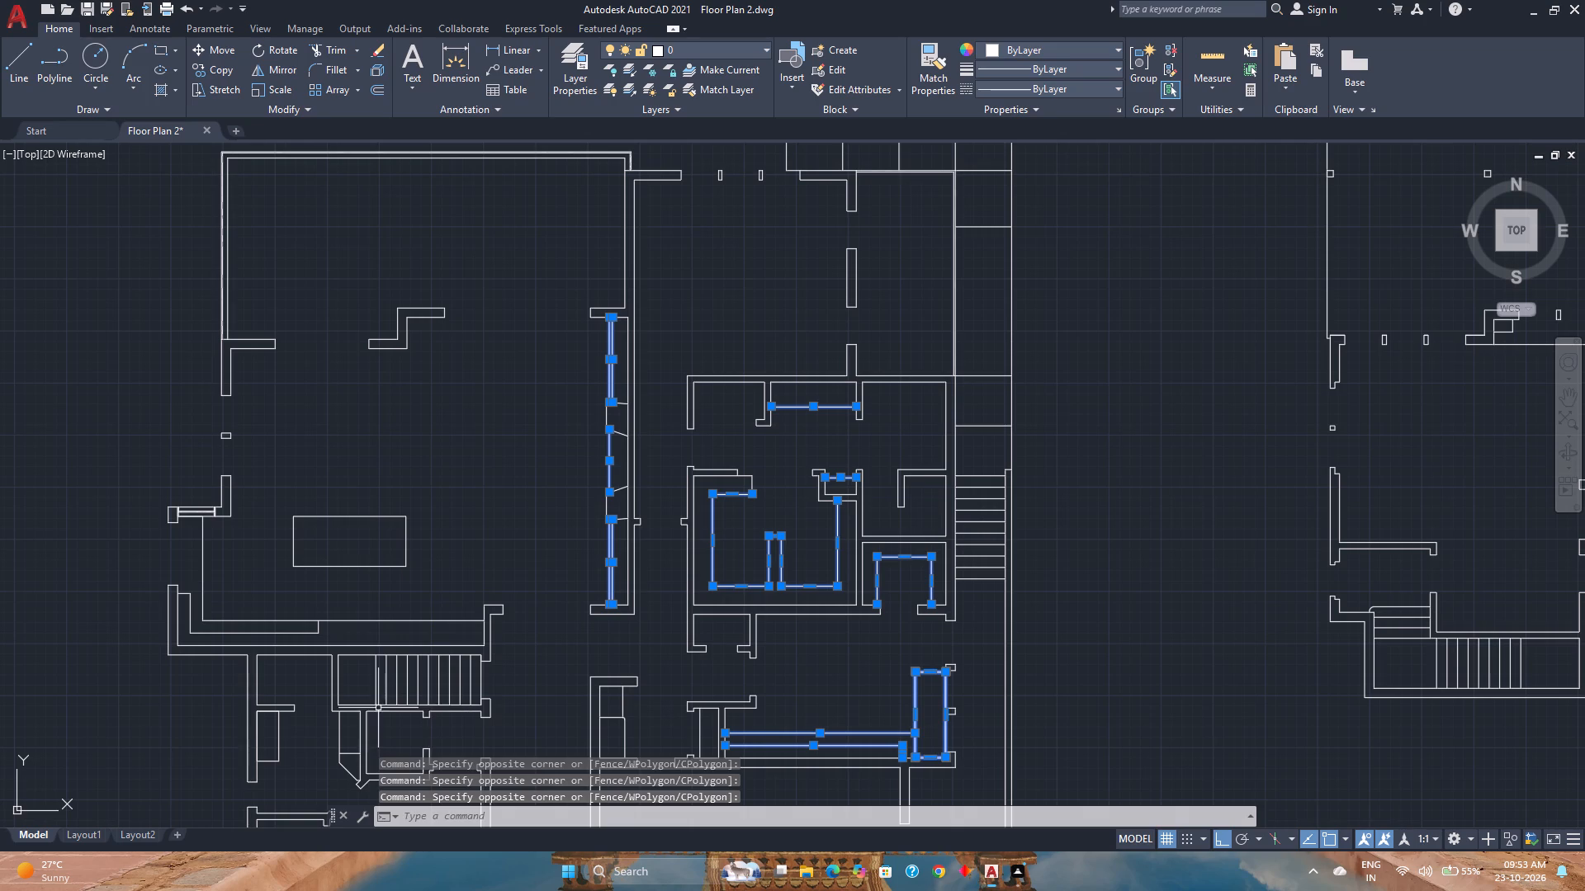
{"action": "left_click", "coordinate": [285, 733]}
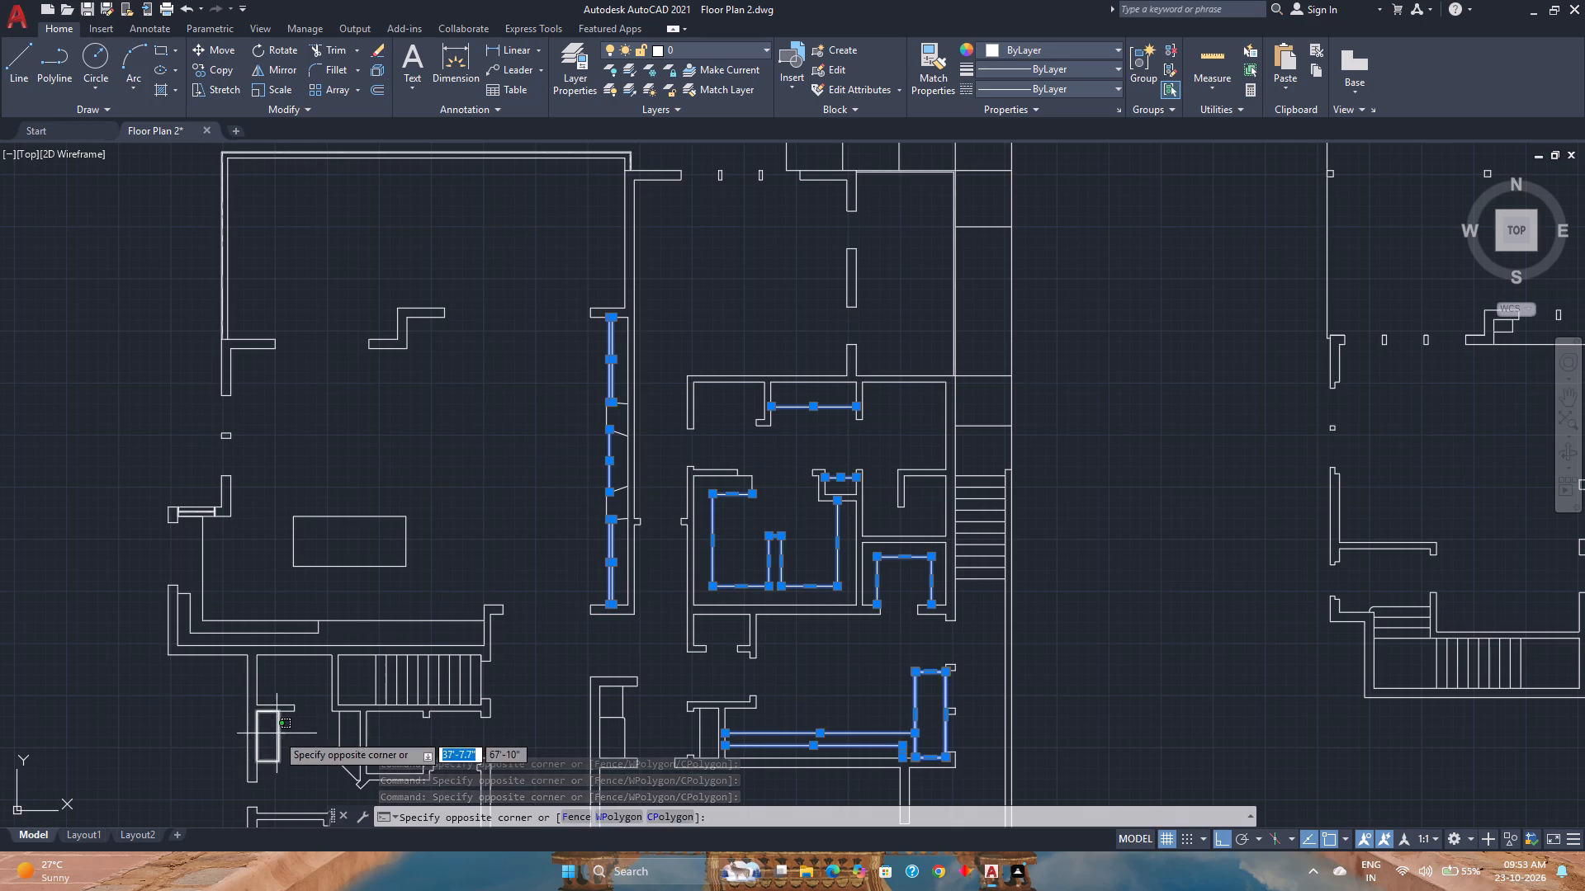
{"action": "left_click", "coordinate": [276, 733]}
{"action": "left_click", "coordinate": [326, 637]}
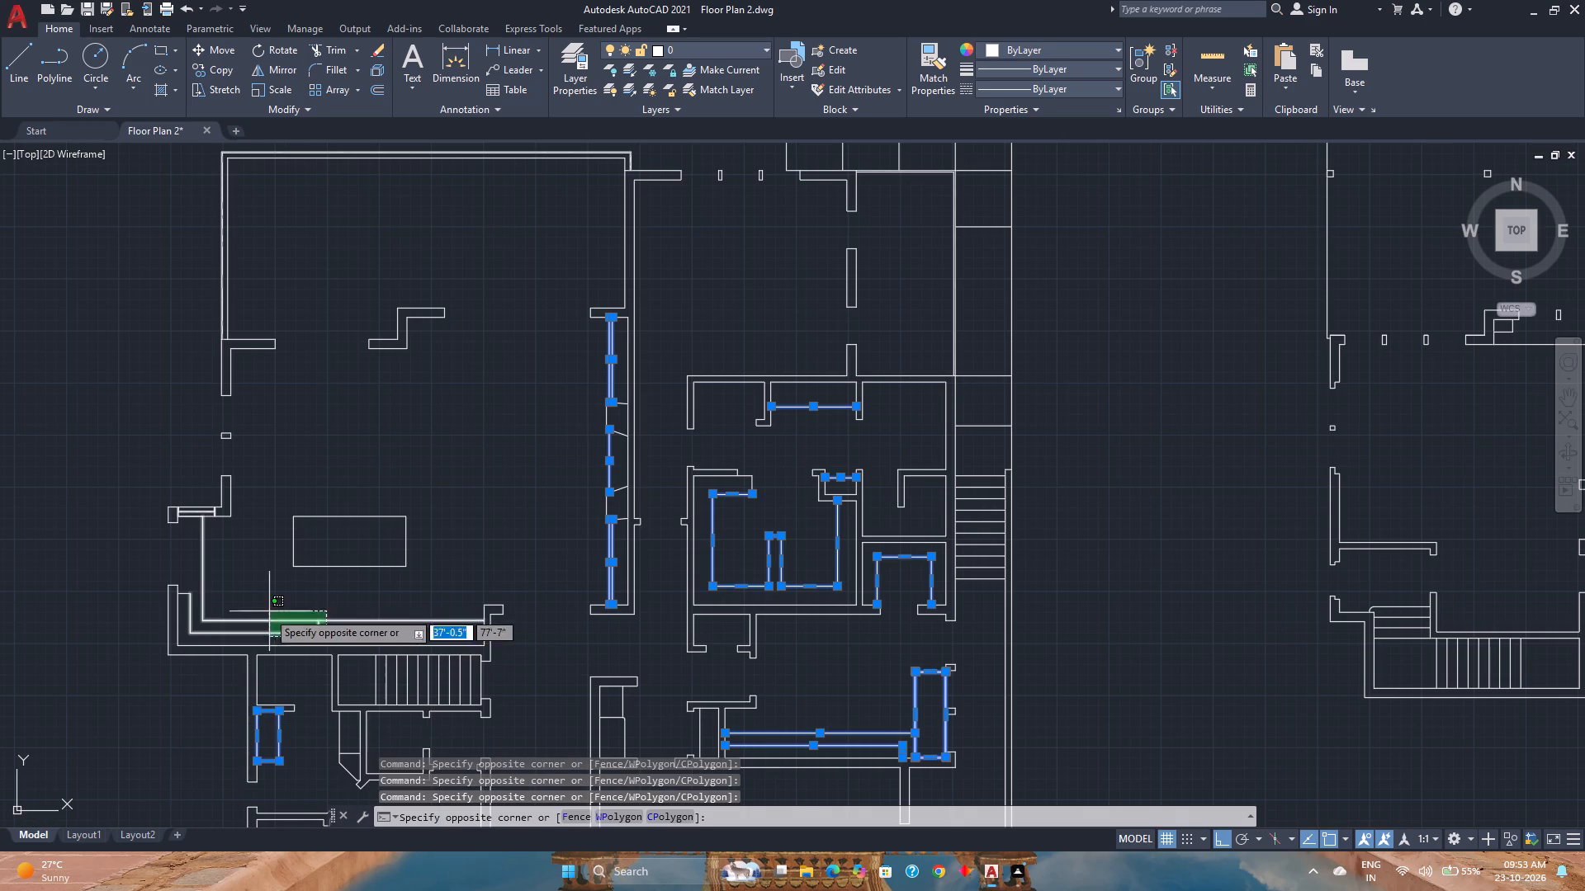
{"action": "left_click", "coordinate": [187, 582]}
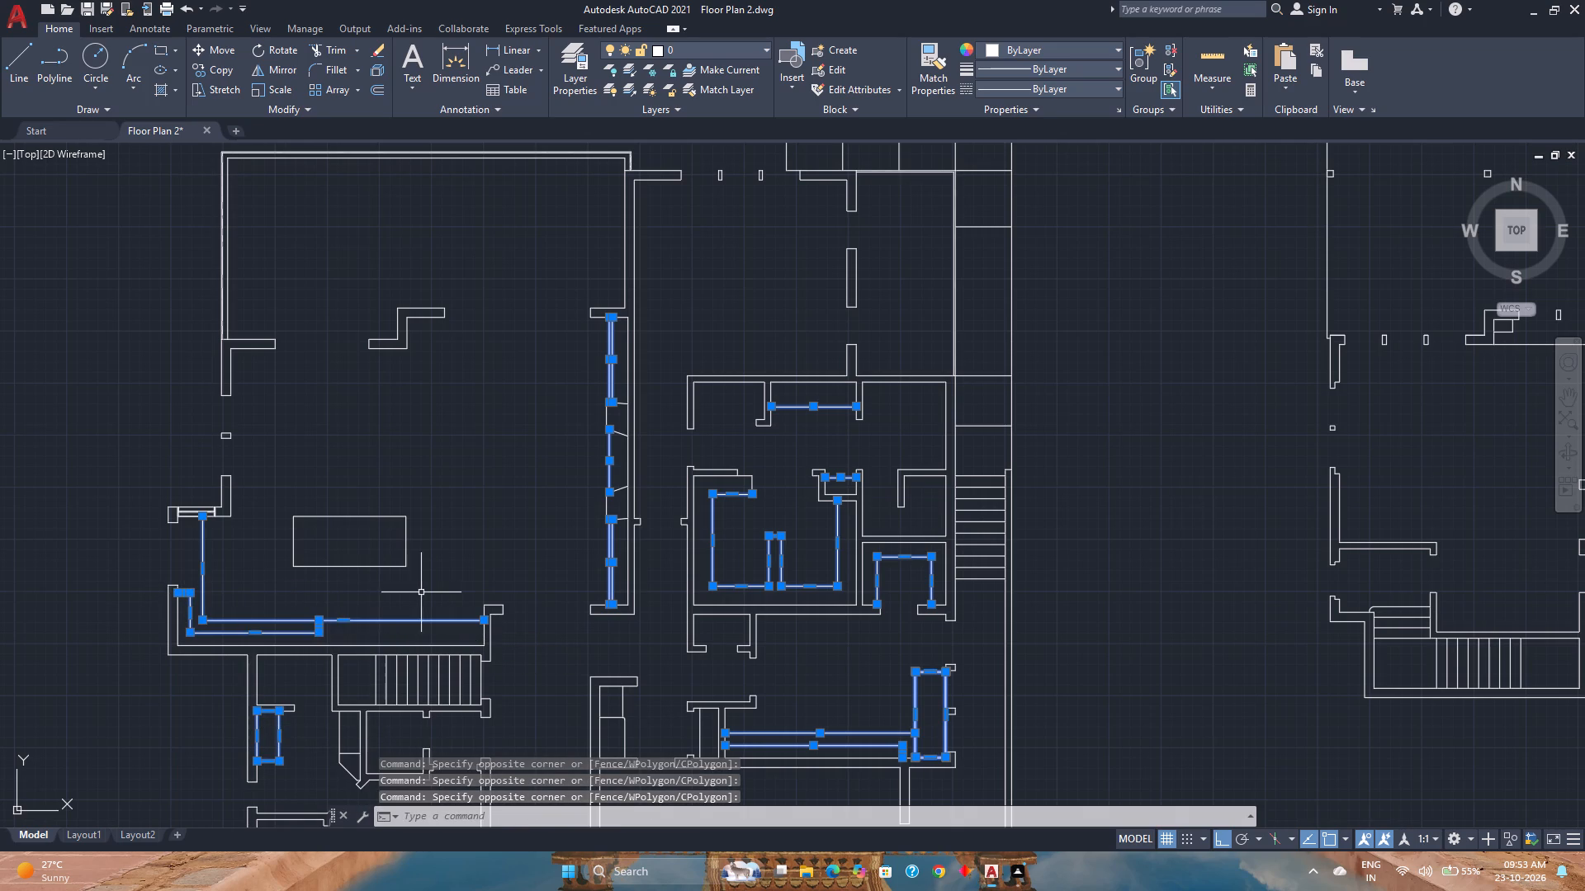
{"action": "left_click", "coordinate": [422, 592]}
{"action": "left_click", "coordinate": [359, 516]}
{"action": "scroll", "coordinate": [376, 519], "scroll_direction": "down", "scroll_amount": 1}
{"action": "scroll", "coordinate": [367, 666], "scroll_direction": "up", "scroll_amount": 3}
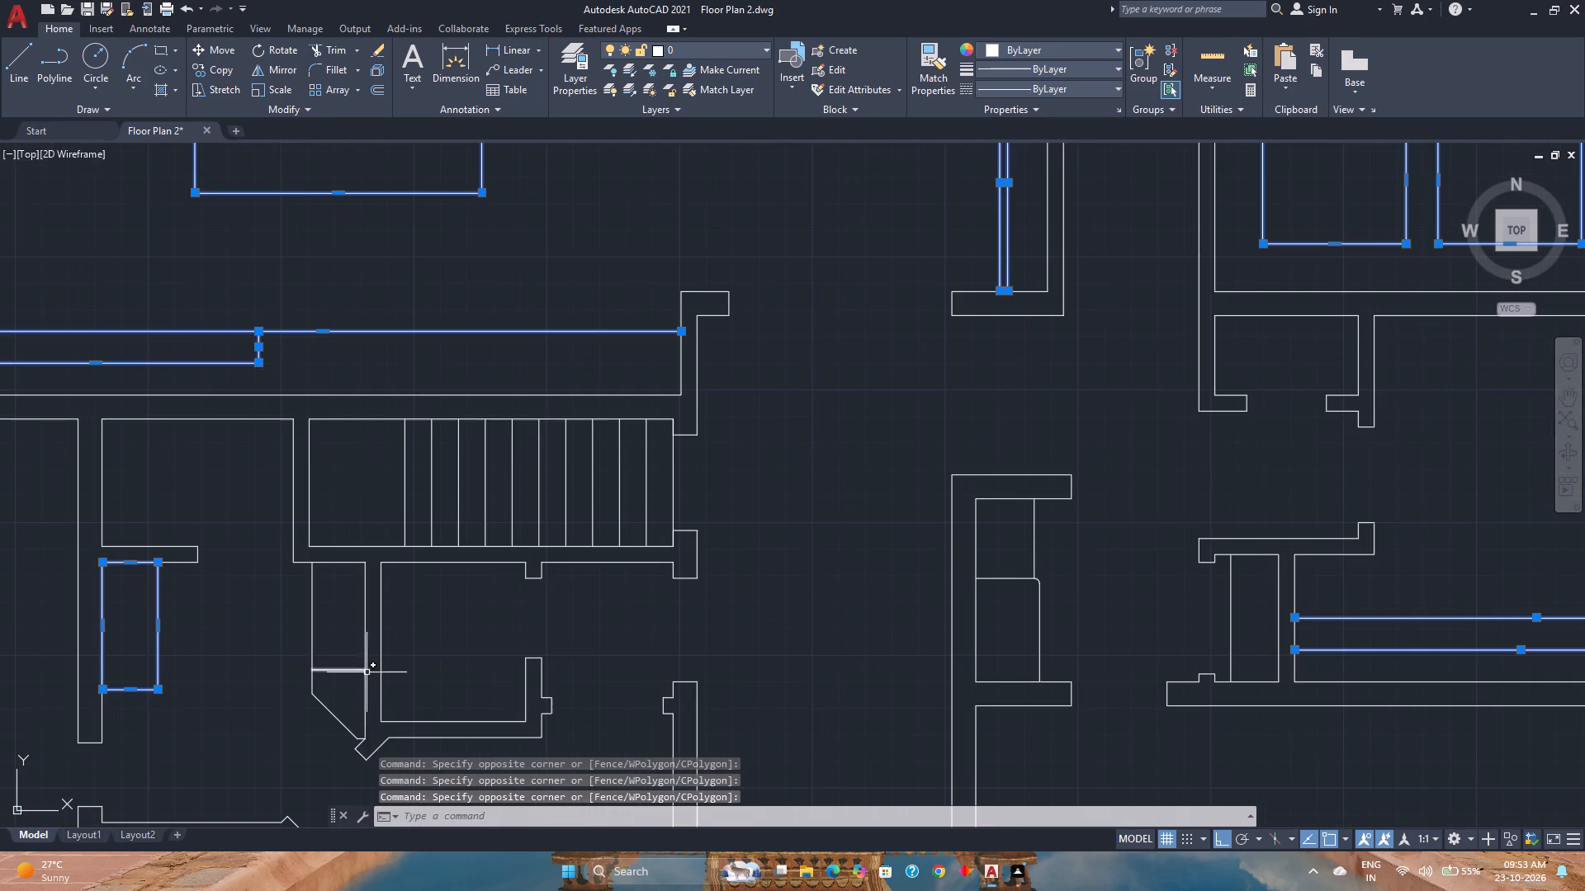
{"action": "scroll", "coordinate": [360, 740], "scroll_direction": "up", "scroll_amount": 4}
{"action": "left_click", "coordinate": [359, 745]}
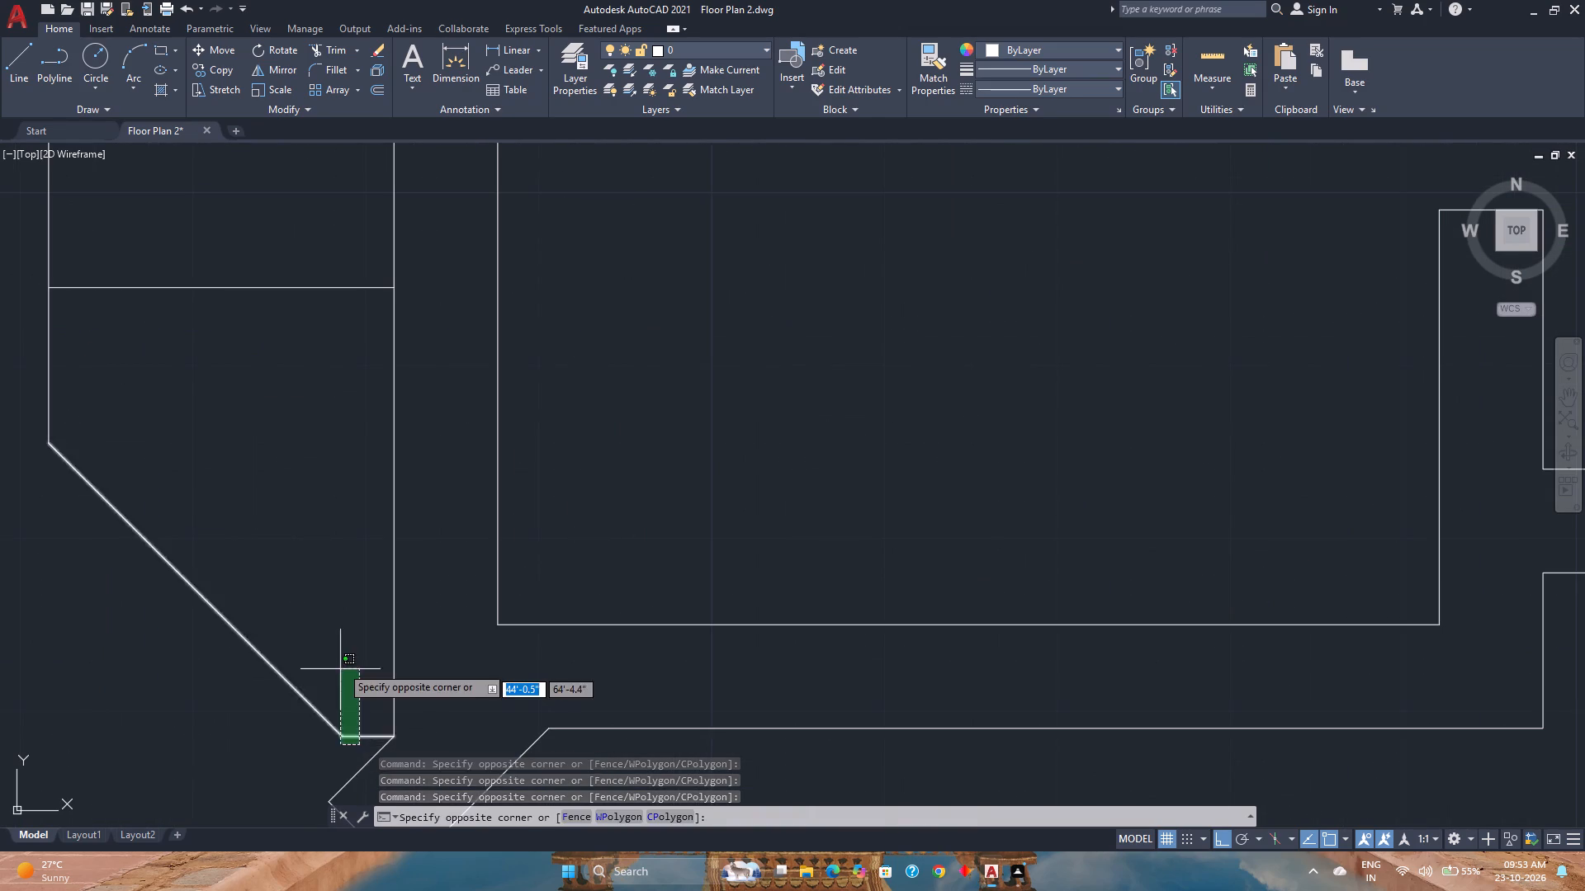
{"action": "scroll", "coordinate": [344, 658], "scroll_direction": "down", "scroll_amount": 4}
{"action": "left_click", "coordinate": [297, 583]}
{"action": "scroll", "coordinate": [297, 583], "scroll_direction": "down", "scroll_amount": 3}
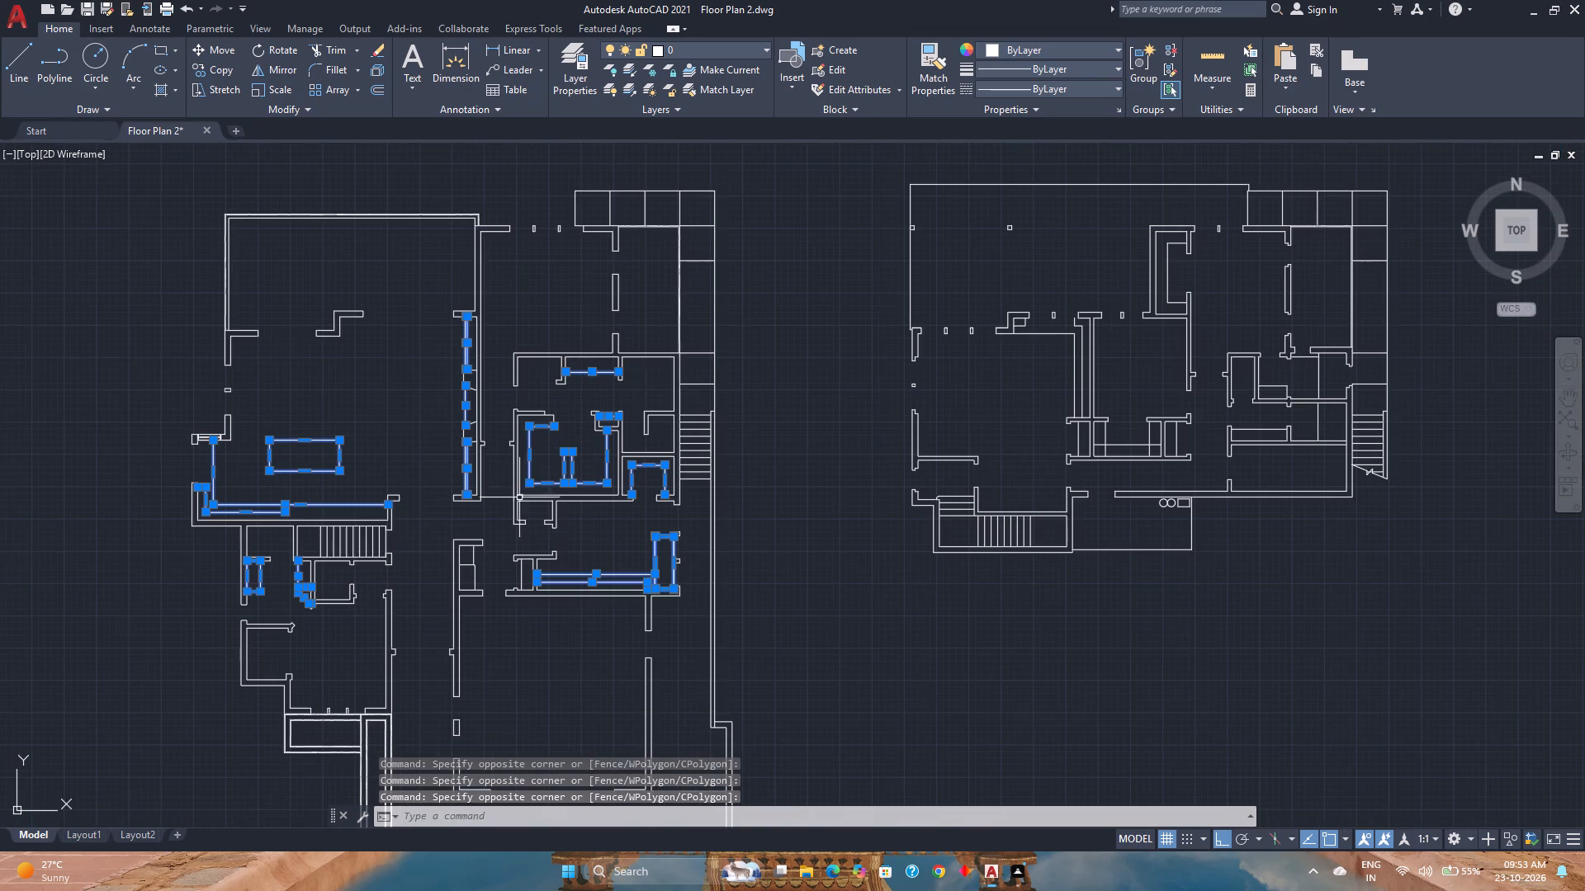
{"action": "left_click", "coordinate": [755, 47]}
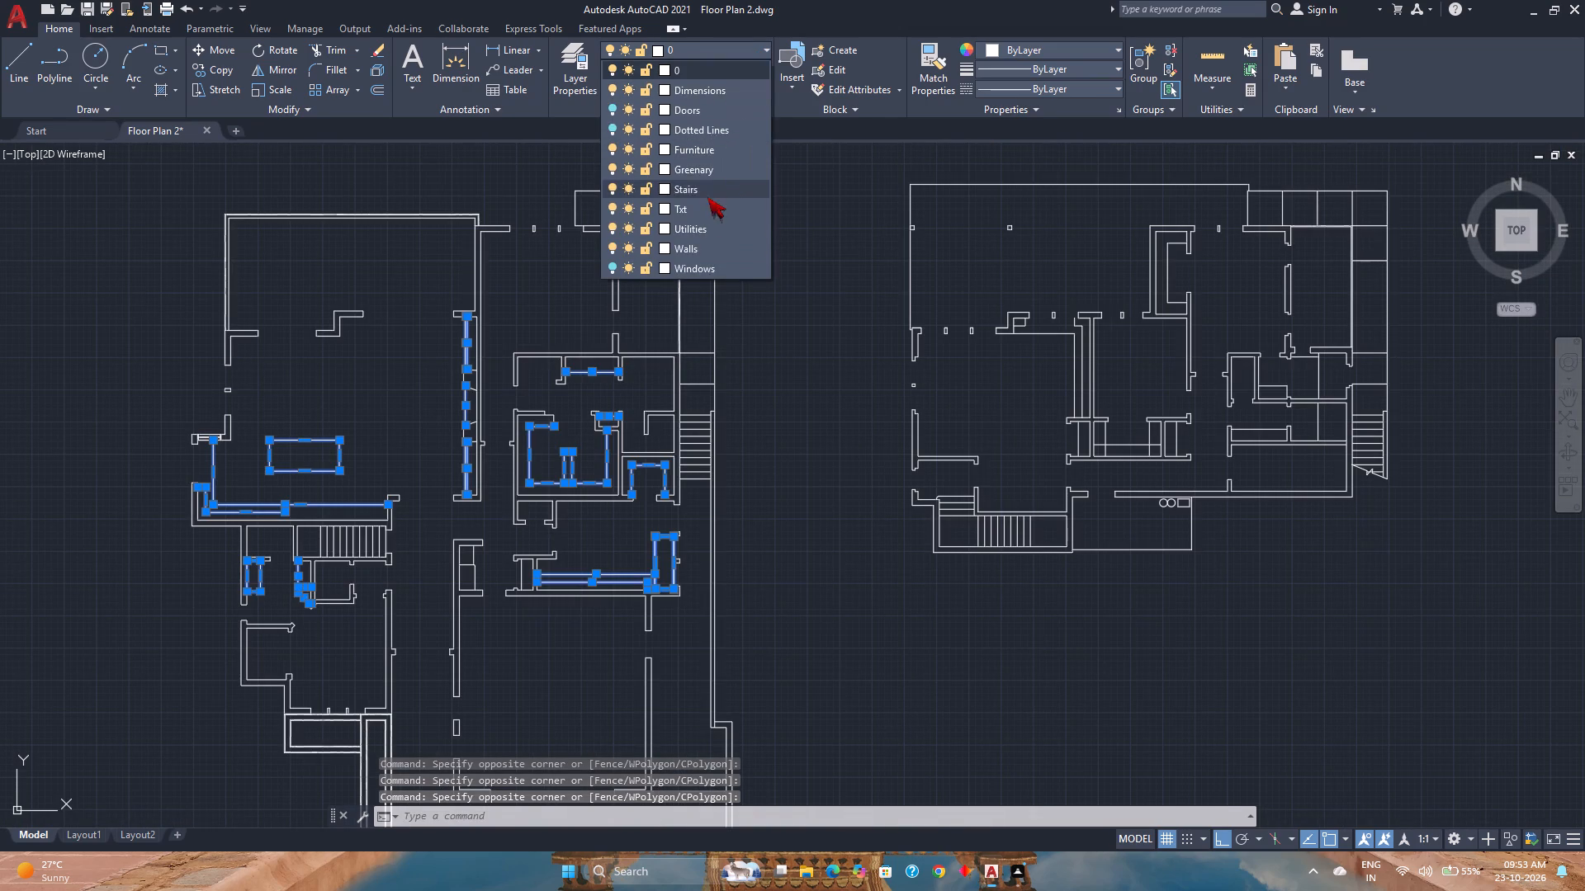
{"action": "left_click", "coordinate": [708, 229]}
Assign the inner lines of the two small closets just north of the larger plan's big south room to the Utilities layer.
{"action": "middle_click_drag", "start_coordinate": [444, 639], "coordinate": [466, 609]}
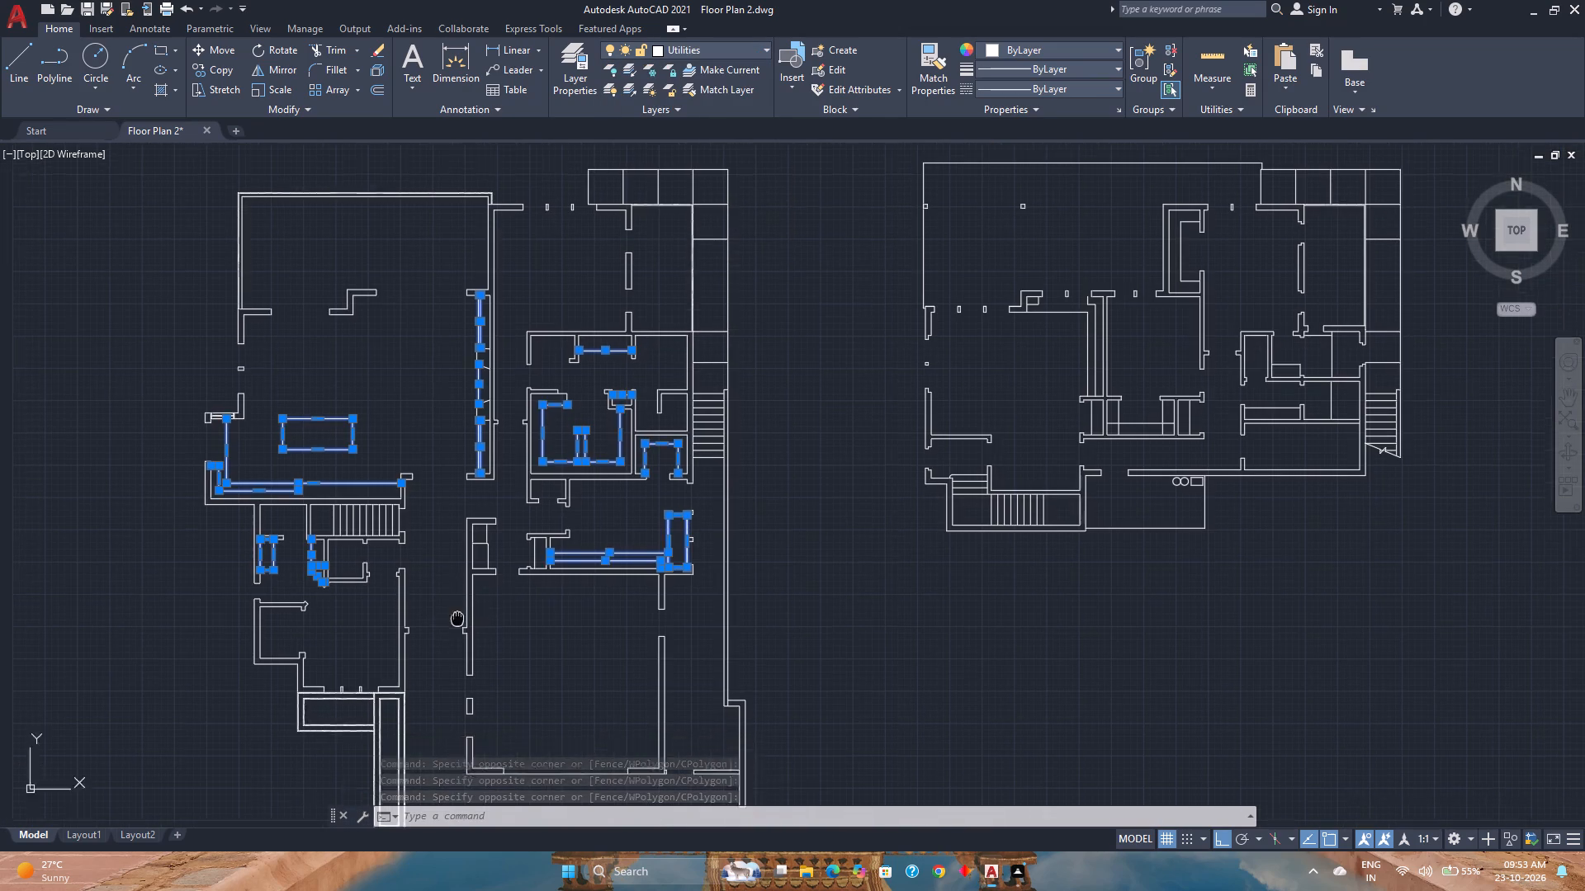
{"action": "middle_click_drag", "start_coordinate": [466, 609], "coordinate": [559, 501]}
{"action": "middle_click", "coordinate": [559, 501]}
{"action": "middle_click", "coordinate": [559, 501]}
{"action": "middle_click", "coordinate": [559, 501]}
{"action": "middle_click", "coordinate": [559, 501]}
{"action": "left_click", "coordinate": [485, 546]}
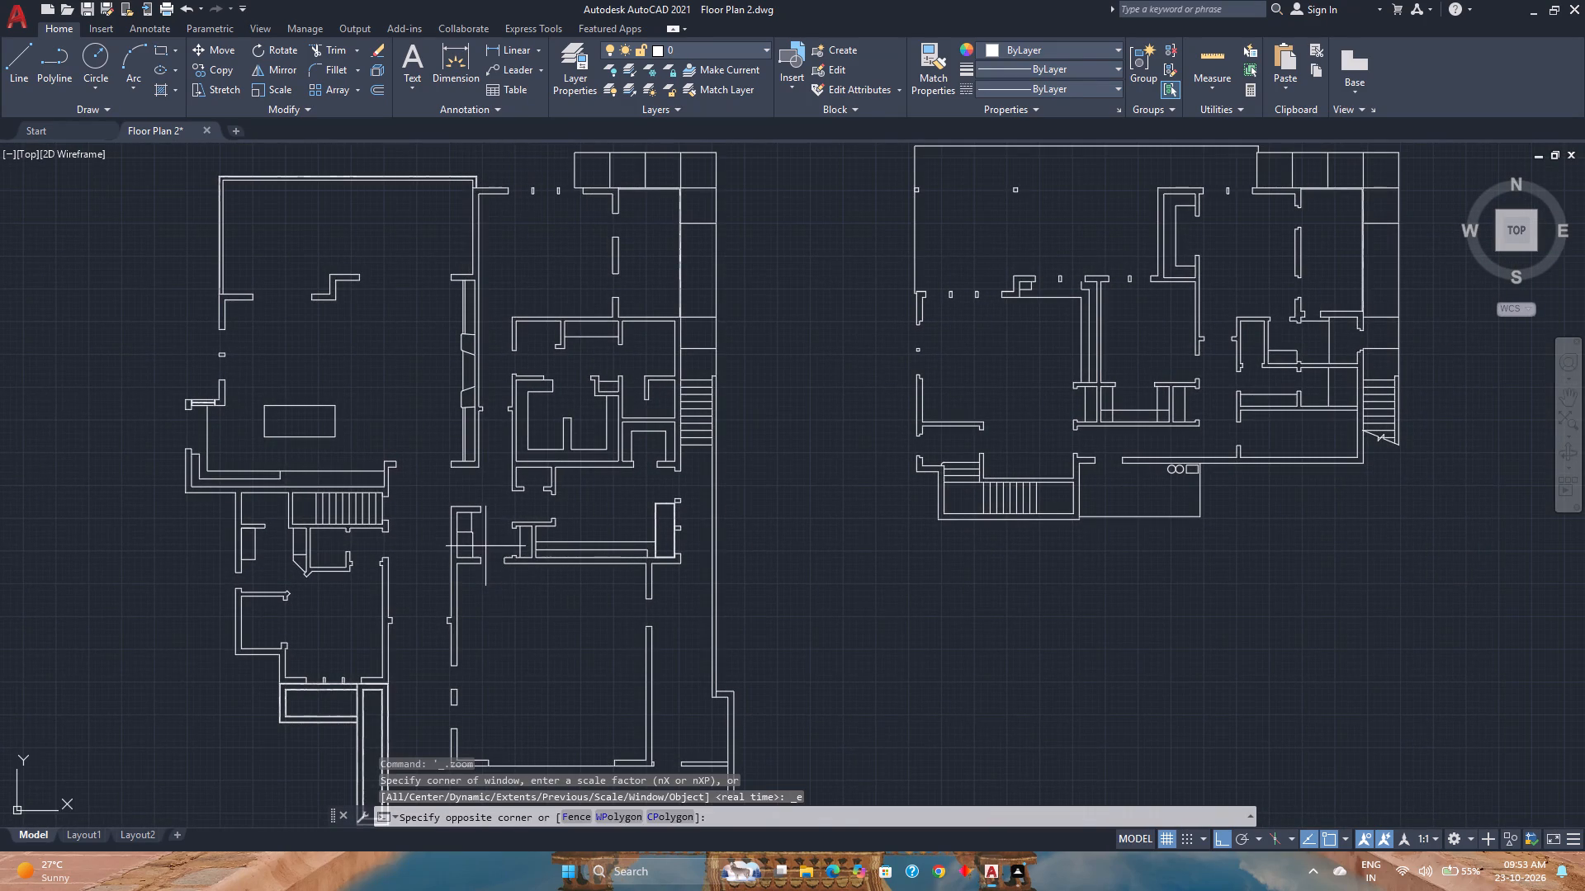
{"action": "left_click", "coordinate": [466, 526]}
{"action": "left_click", "coordinate": [523, 547]}
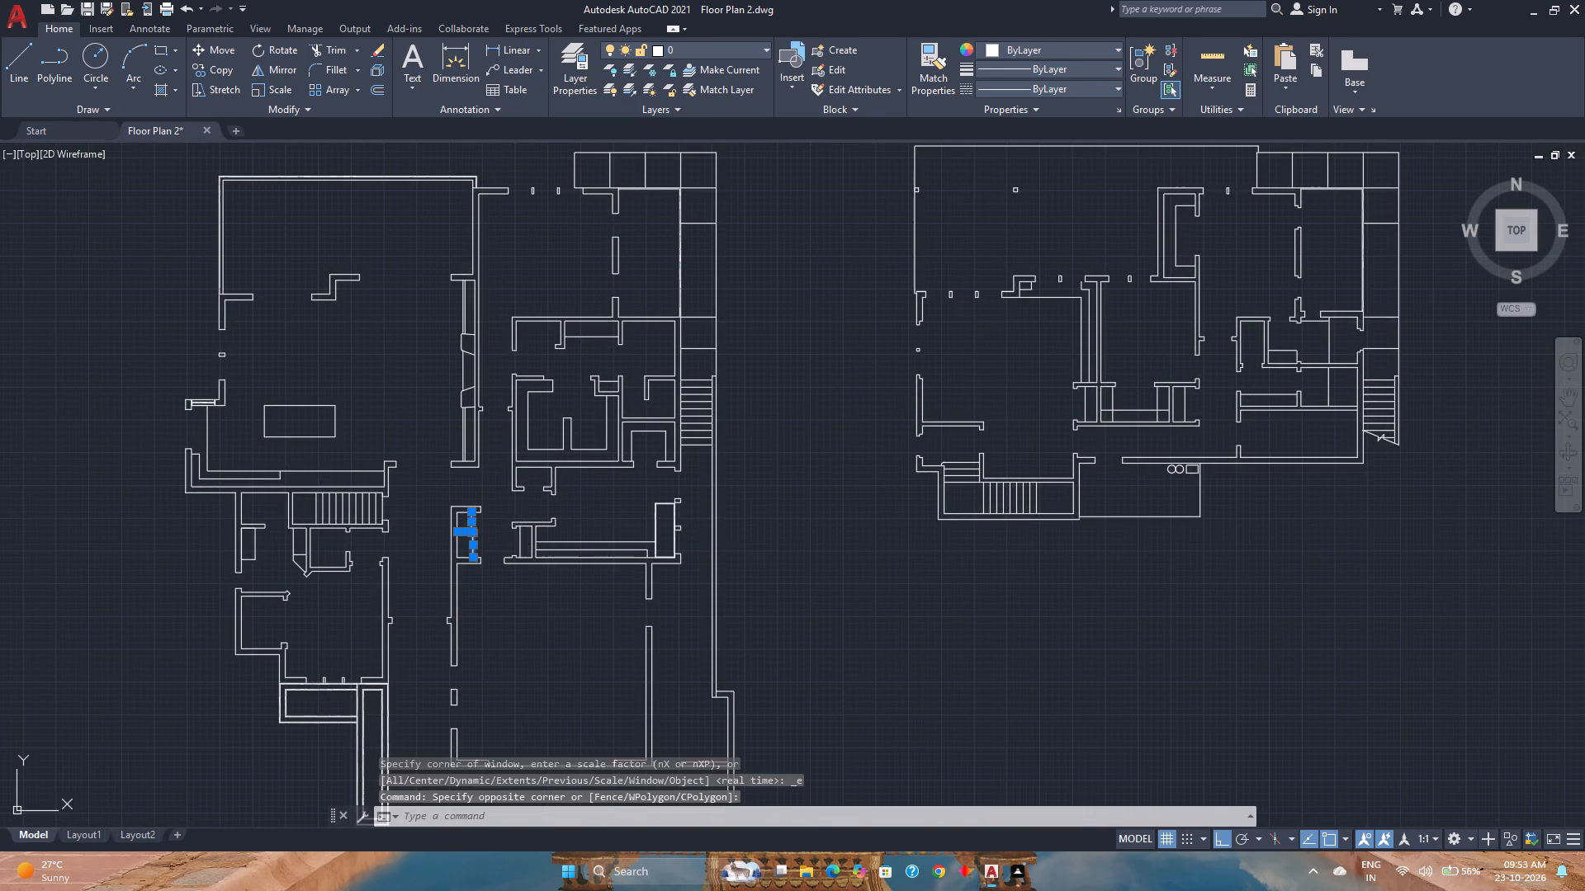
{"action": "left_click", "coordinate": [507, 546]}
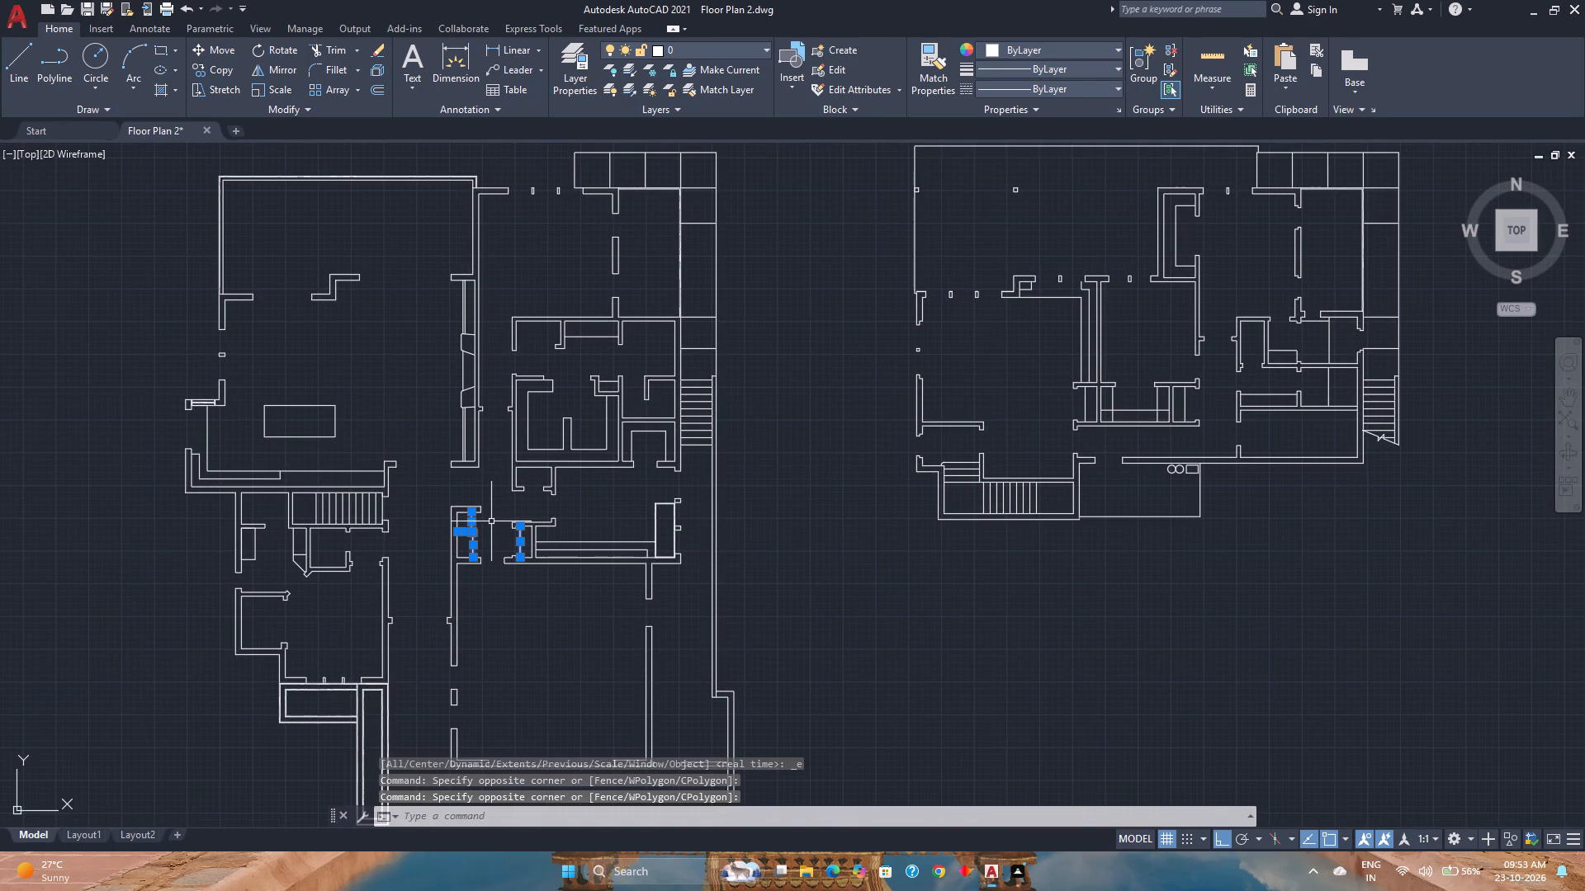
{"action": "scroll", "coordinate": [546, 646], "scroll_direction": "down", "scroll_amount": 2}
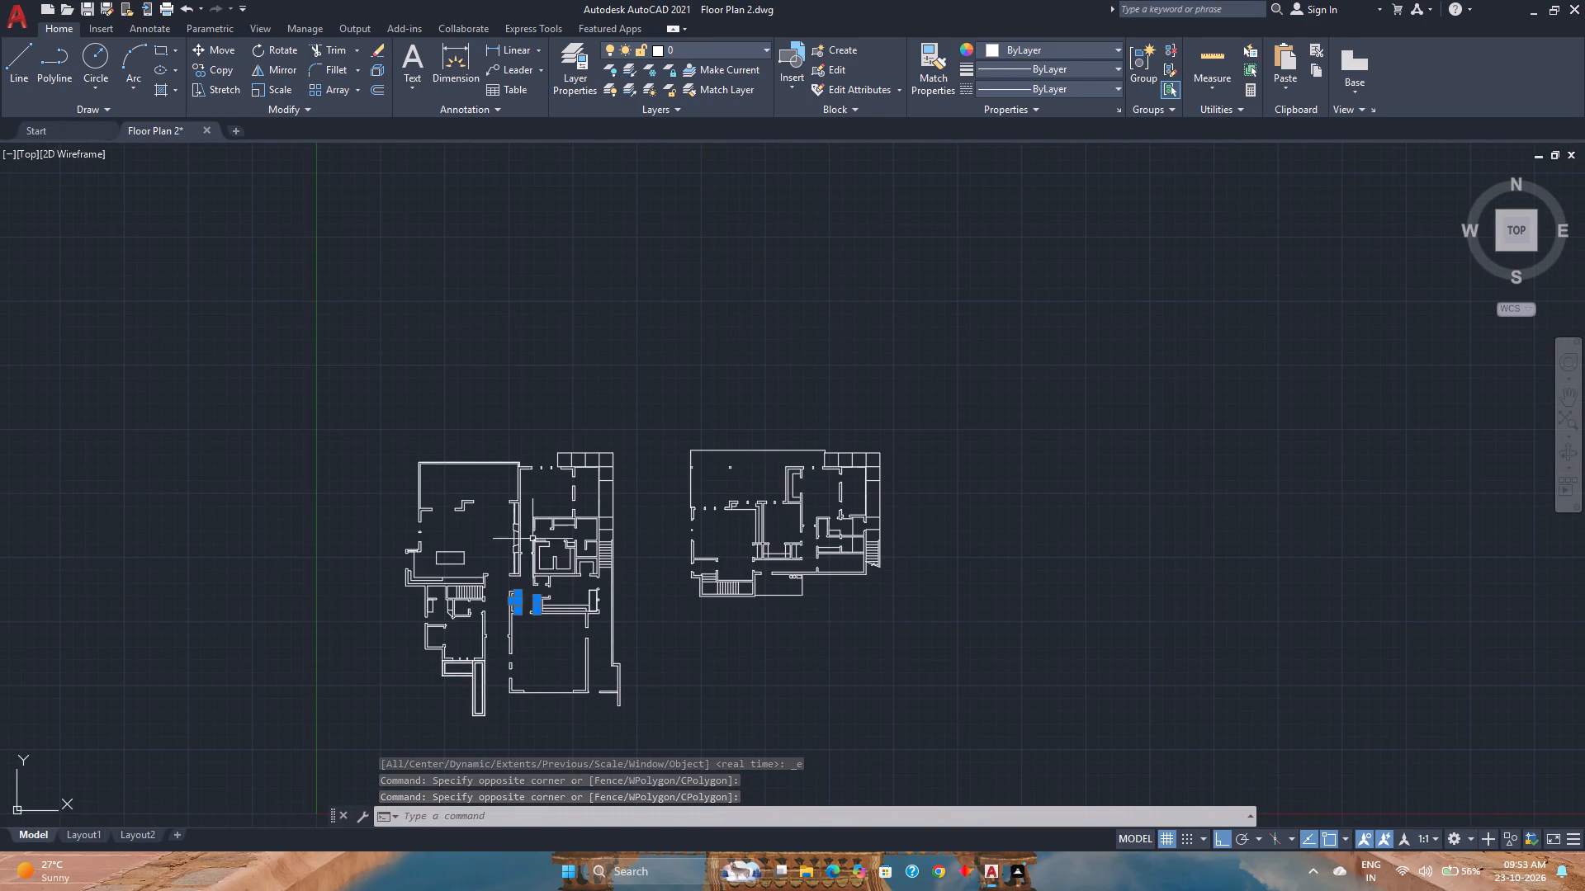
{"action": "left_click", "coordinate": [716, 42]}
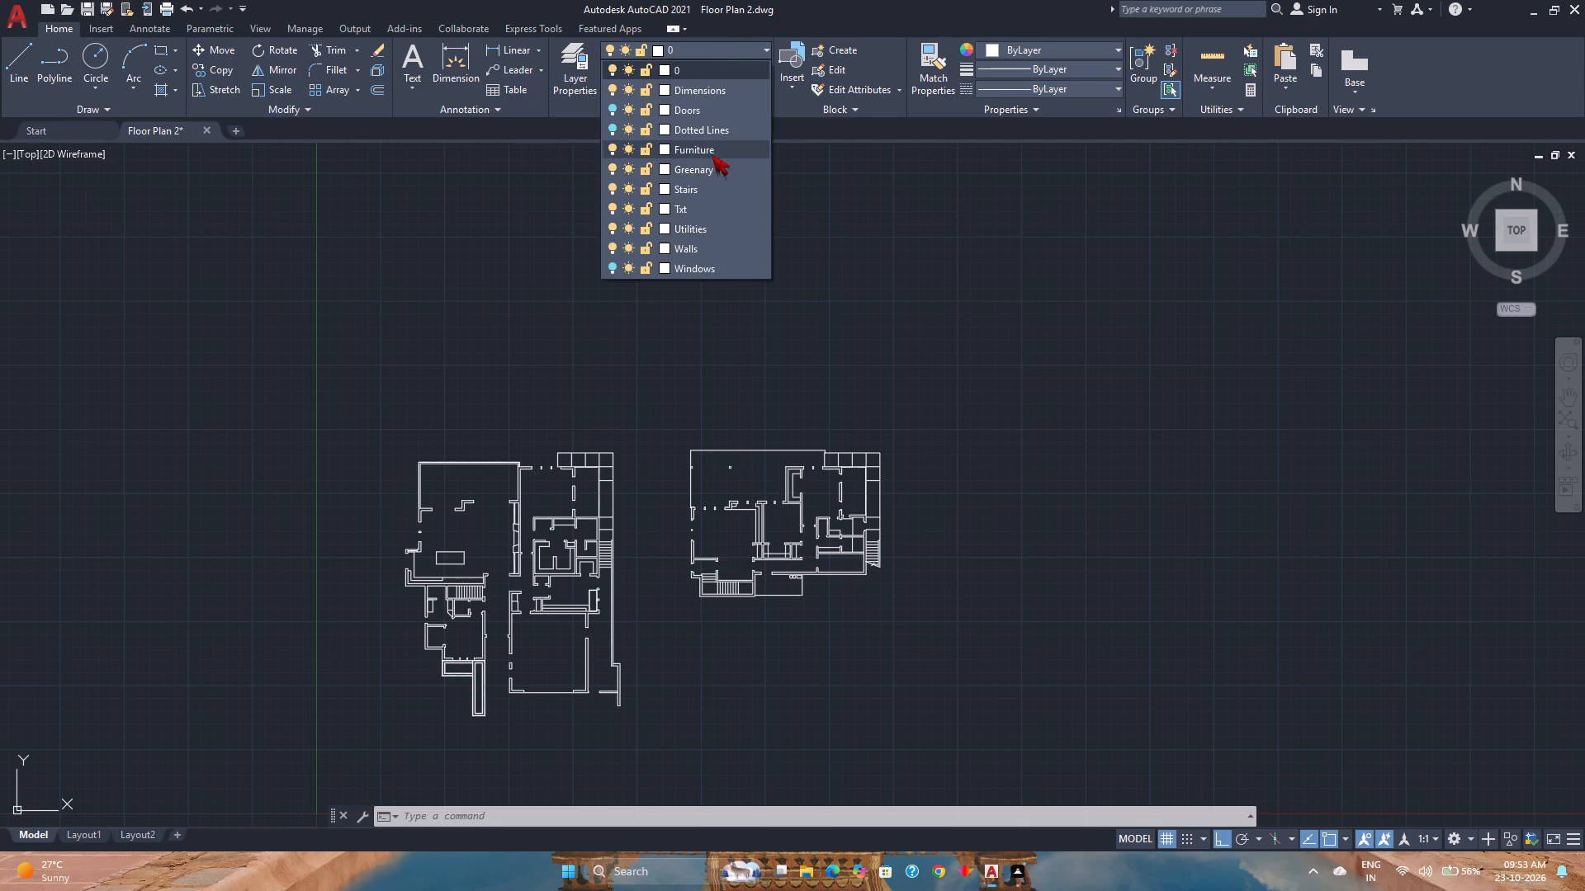
{"action": "left_click", "coordinate": [704, 231]}
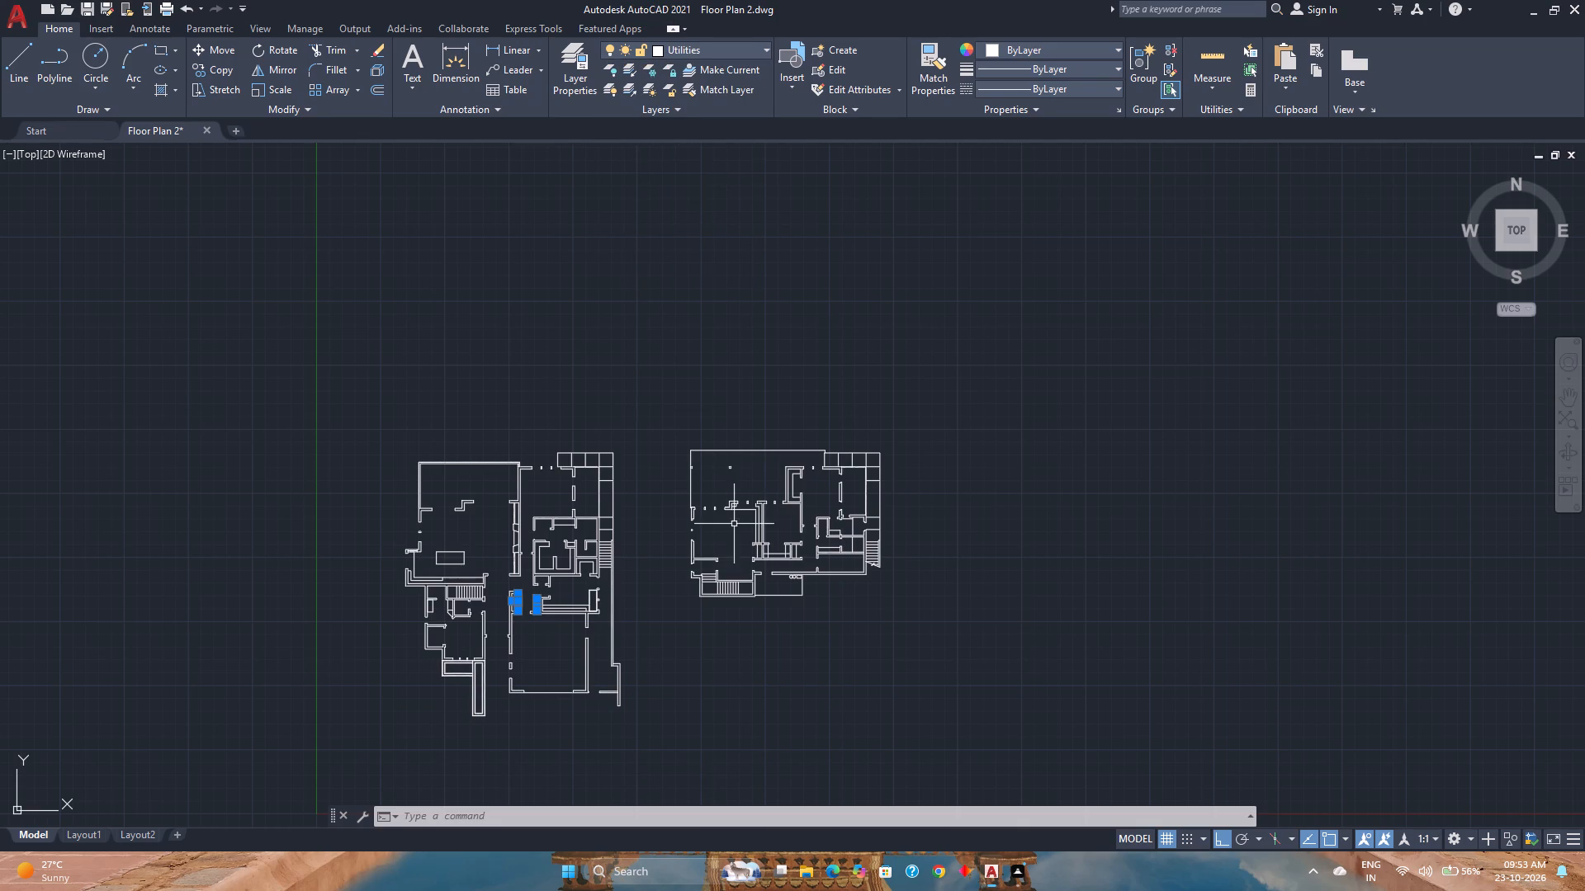
Assign the smaller plan's central counter lines, southern closet lines, U-shaped north closet lining, east-side counter edges and circle-and-rectangle fixtures to the Utilities layer.
{"action": "scroll", "coordinate": [736, 525], "scroll_direction": "up", "scroll_amount": 5}
{"action": "left_click", "coordinate": [805, 490]}
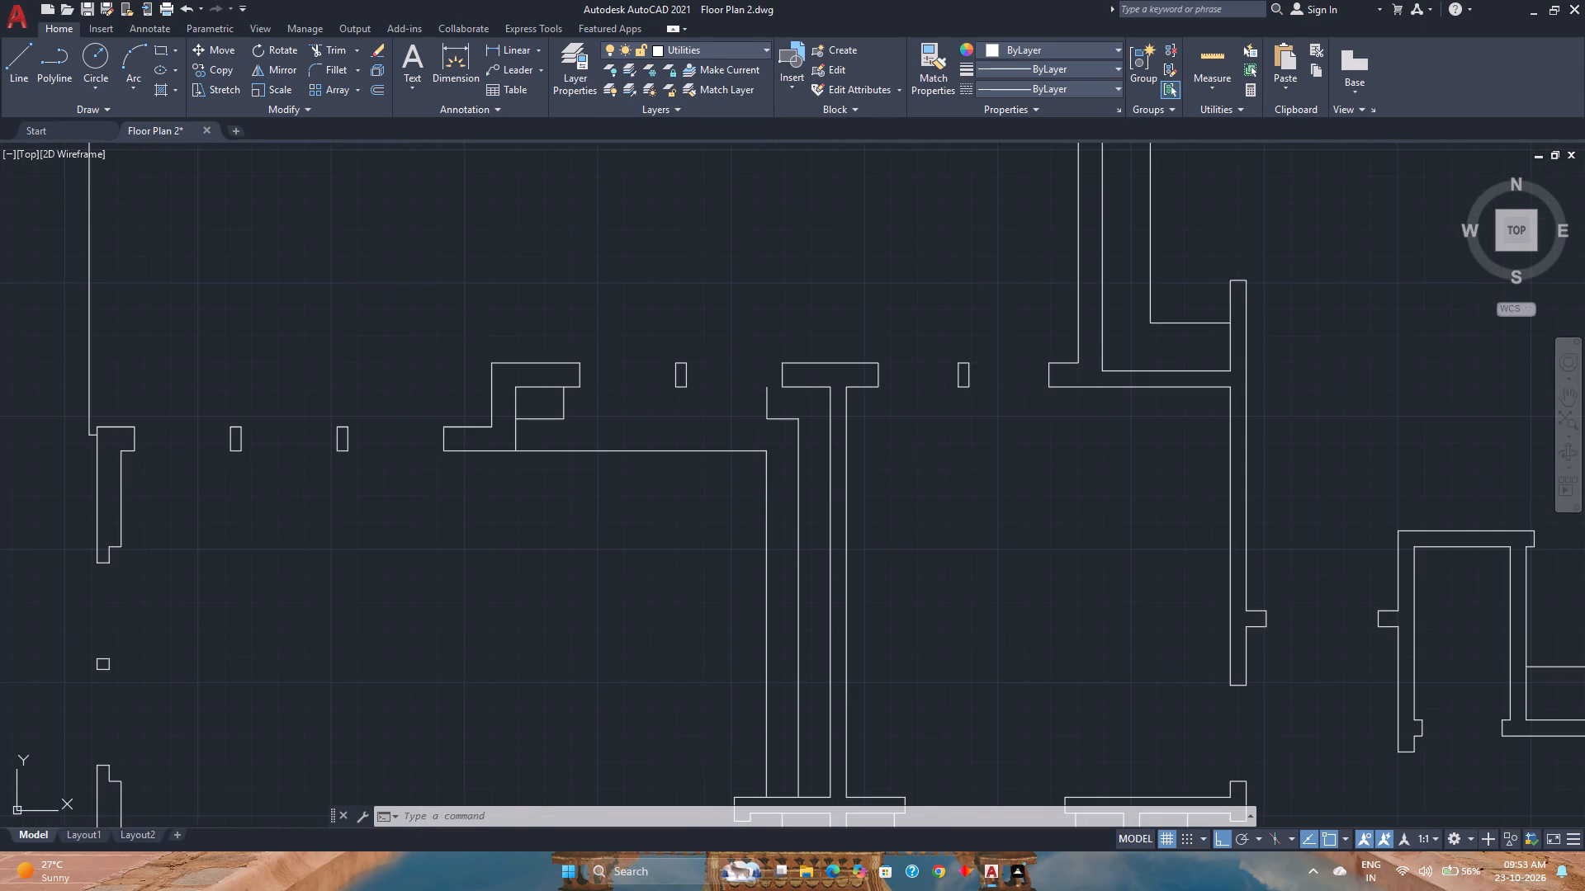
{"action": "left_click", "coordinate": [664, 403]}
{"action": "left_click", "coordinate": [590, 431]}
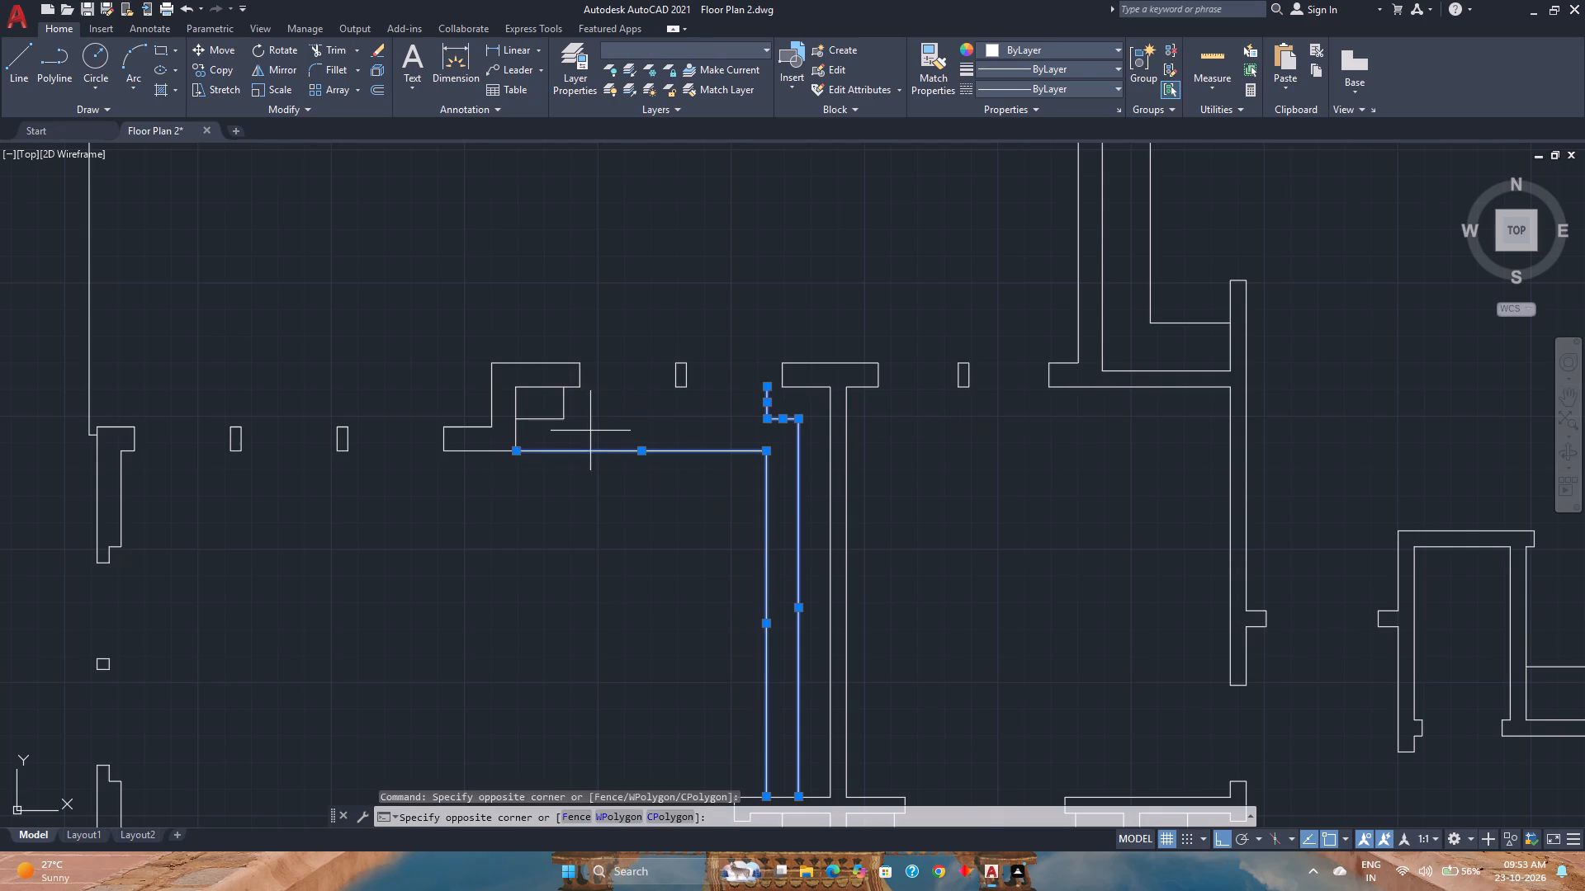
{"action": "left_click", "coordinate": [554, 401]}
{"action": "scroll", "coordinate": [554, 401], "scroll_direction": "down", "scroll_amount": 2}
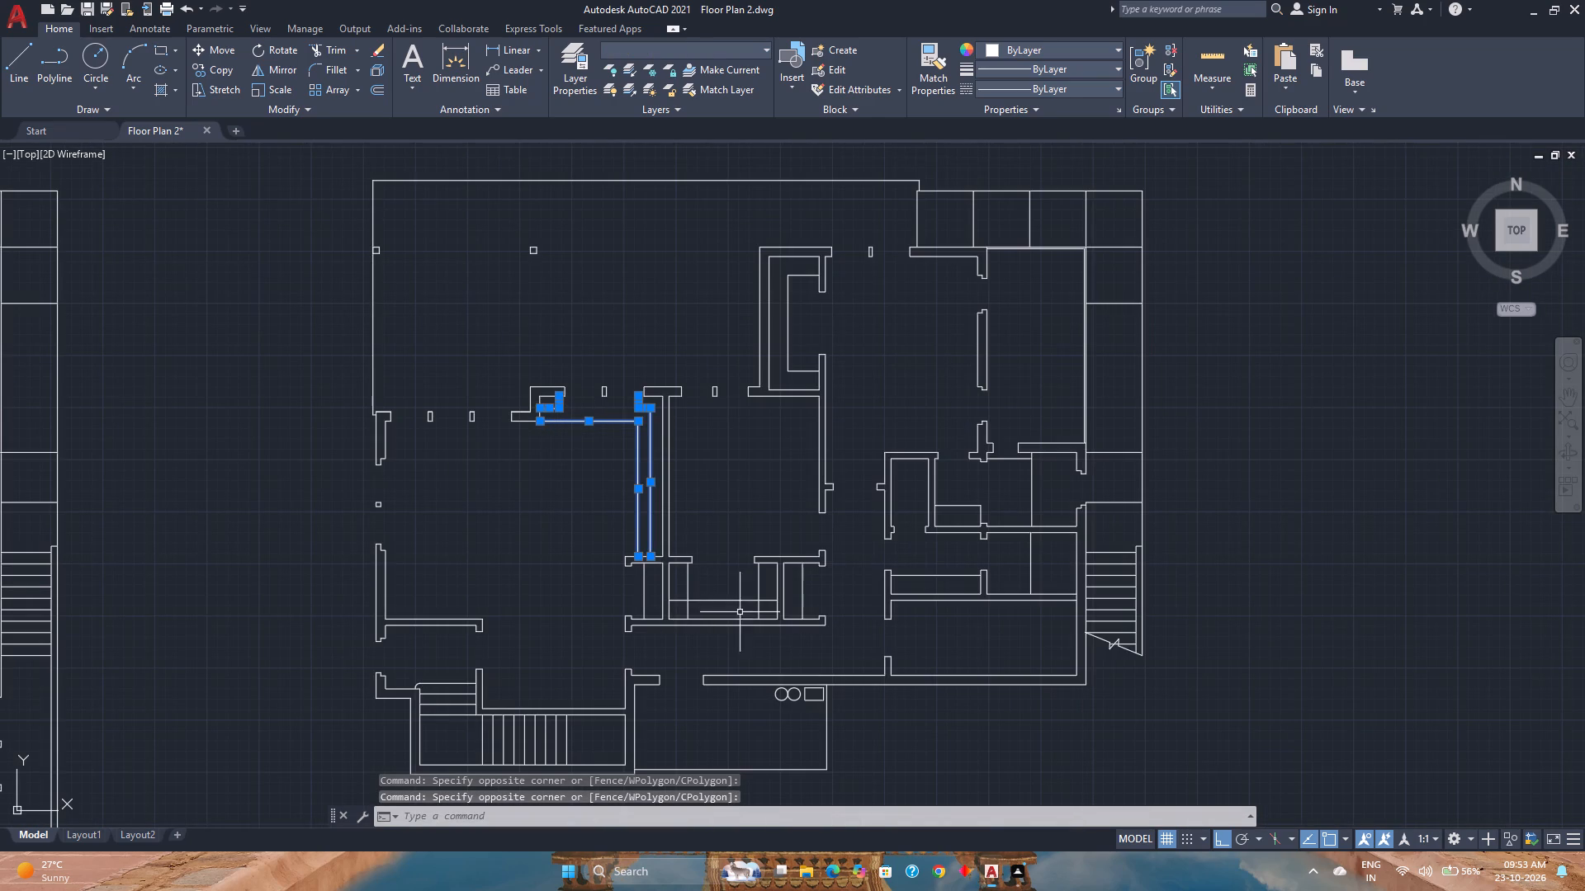
{"action": "left_click", "coordinate": [768, 608]}
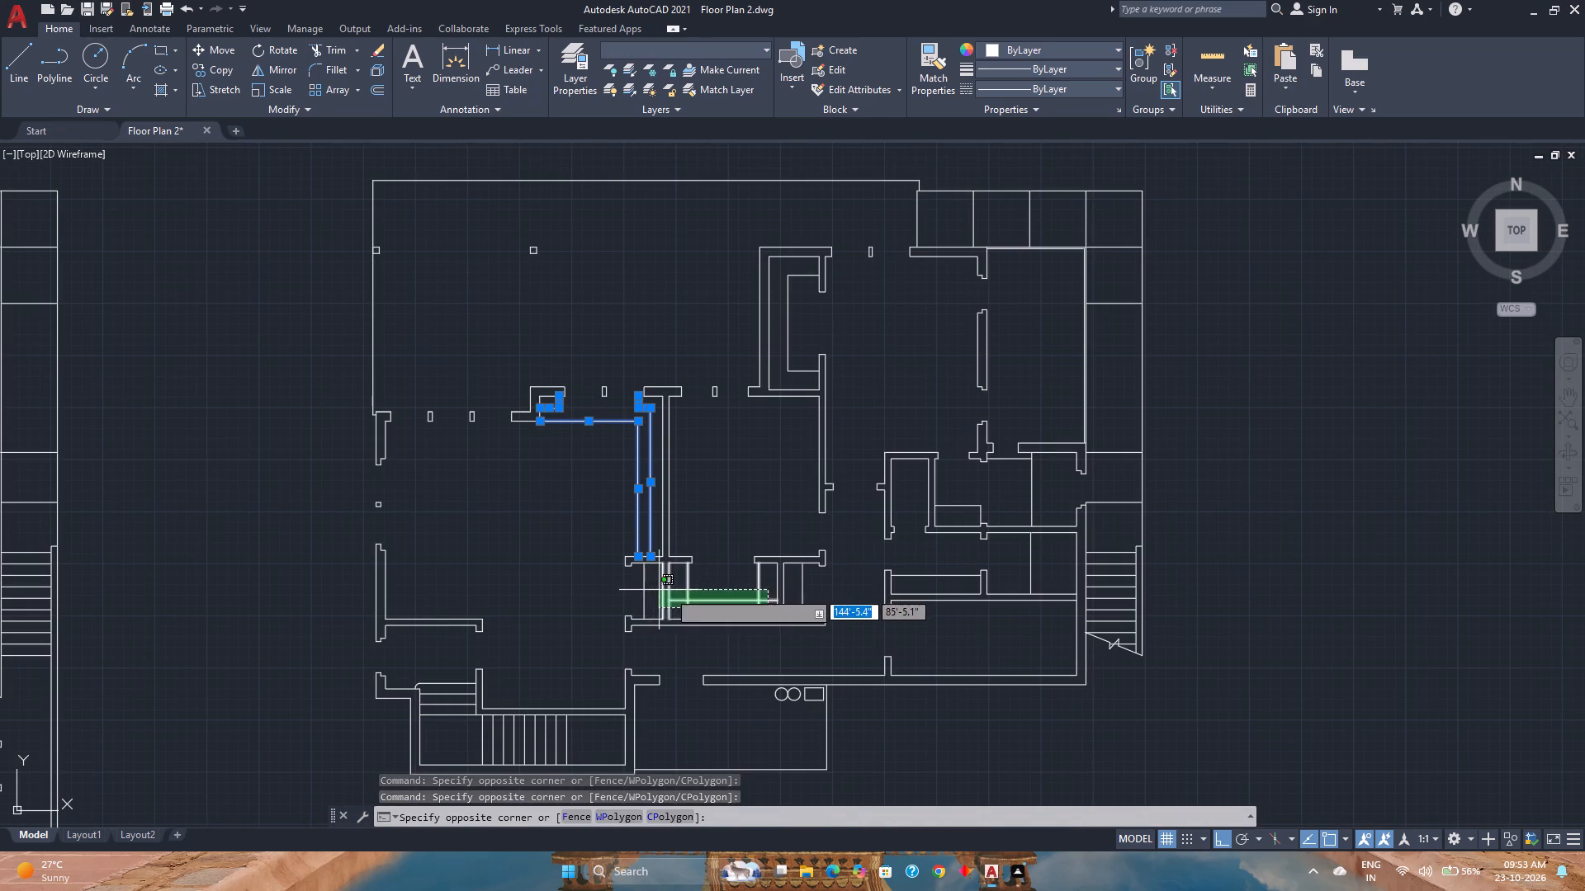
{"action": "left_click", "coordinate": [684, 591]}
{"action": "left_click", "coordinate": [653, 590]}
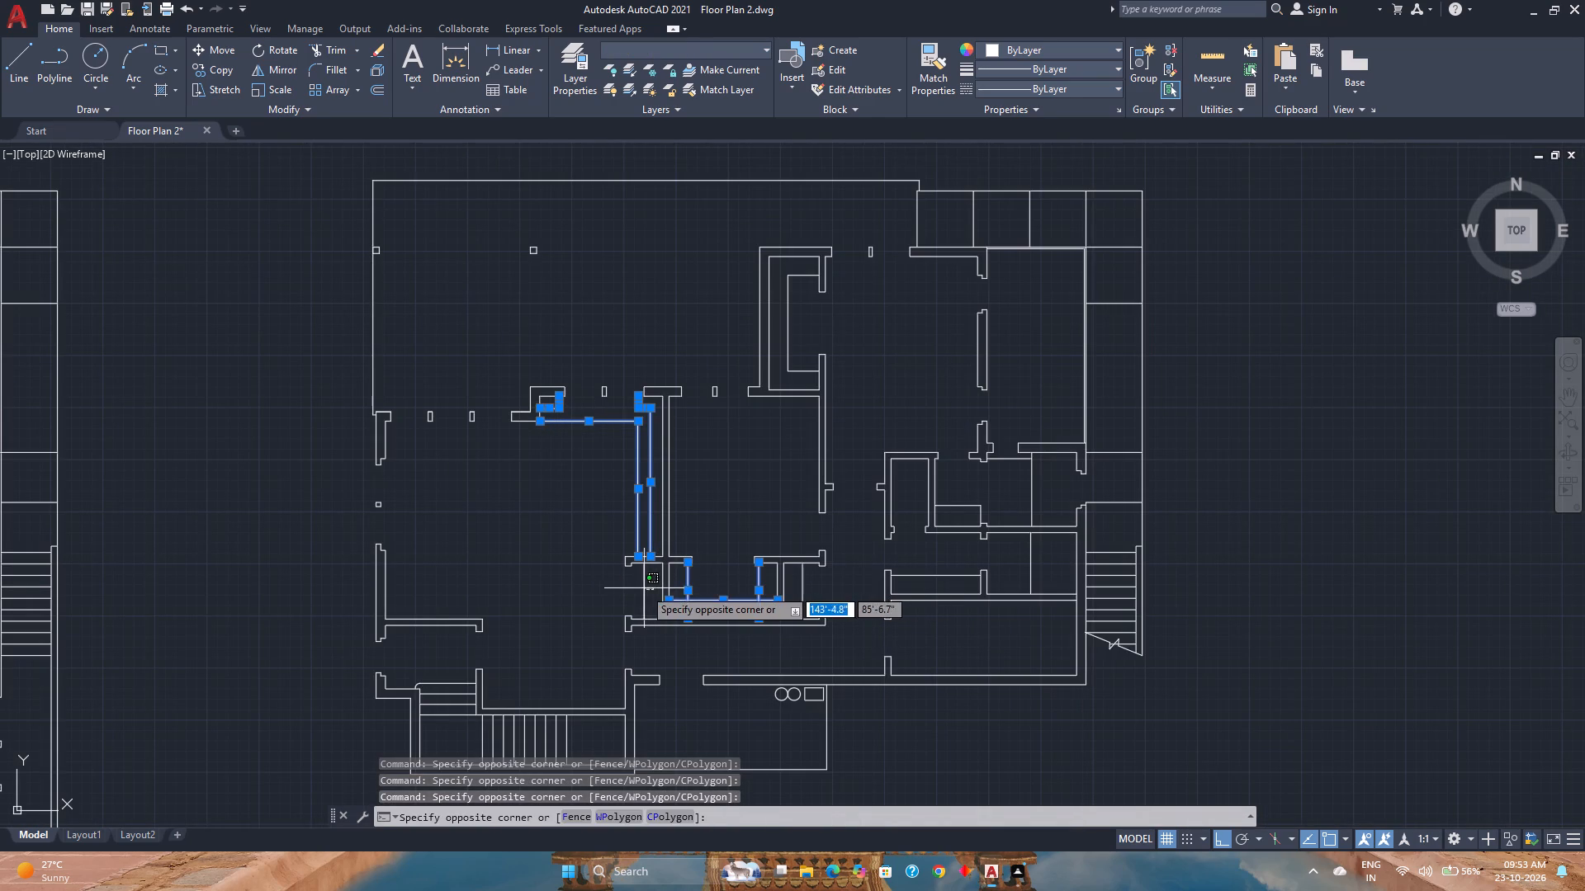
{"action": "left_click", "coordinate": [644, 588]}
{"action": "left_click", "coordinate": [811, 715]}
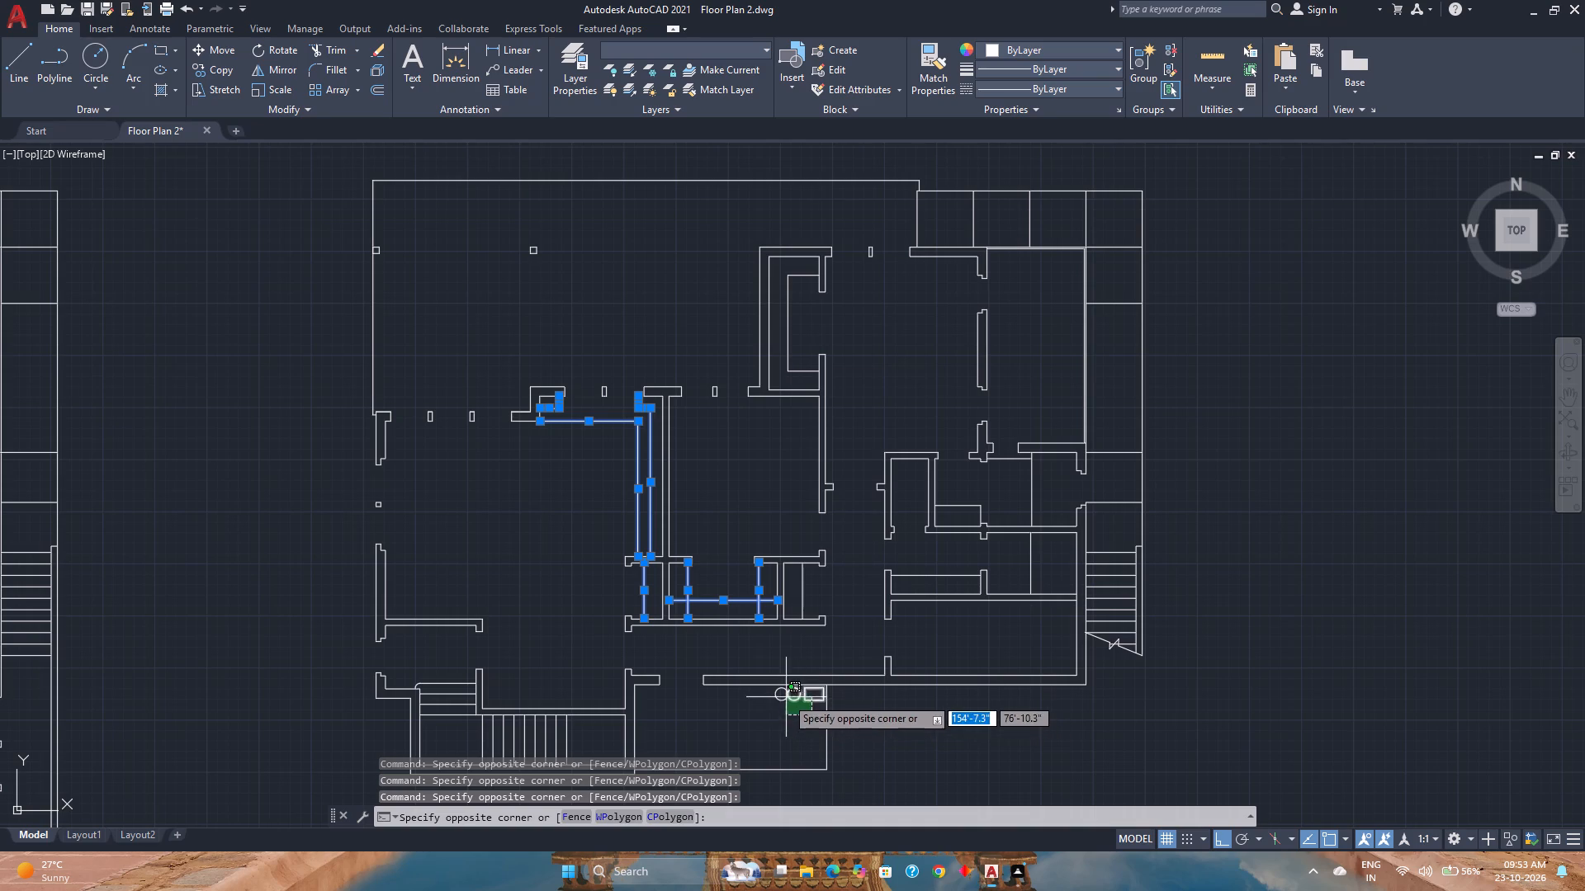
{"action": "left_click", "coordinate": [785, 697]}
{"action": "left_click", "coordinate": [906, 576]}
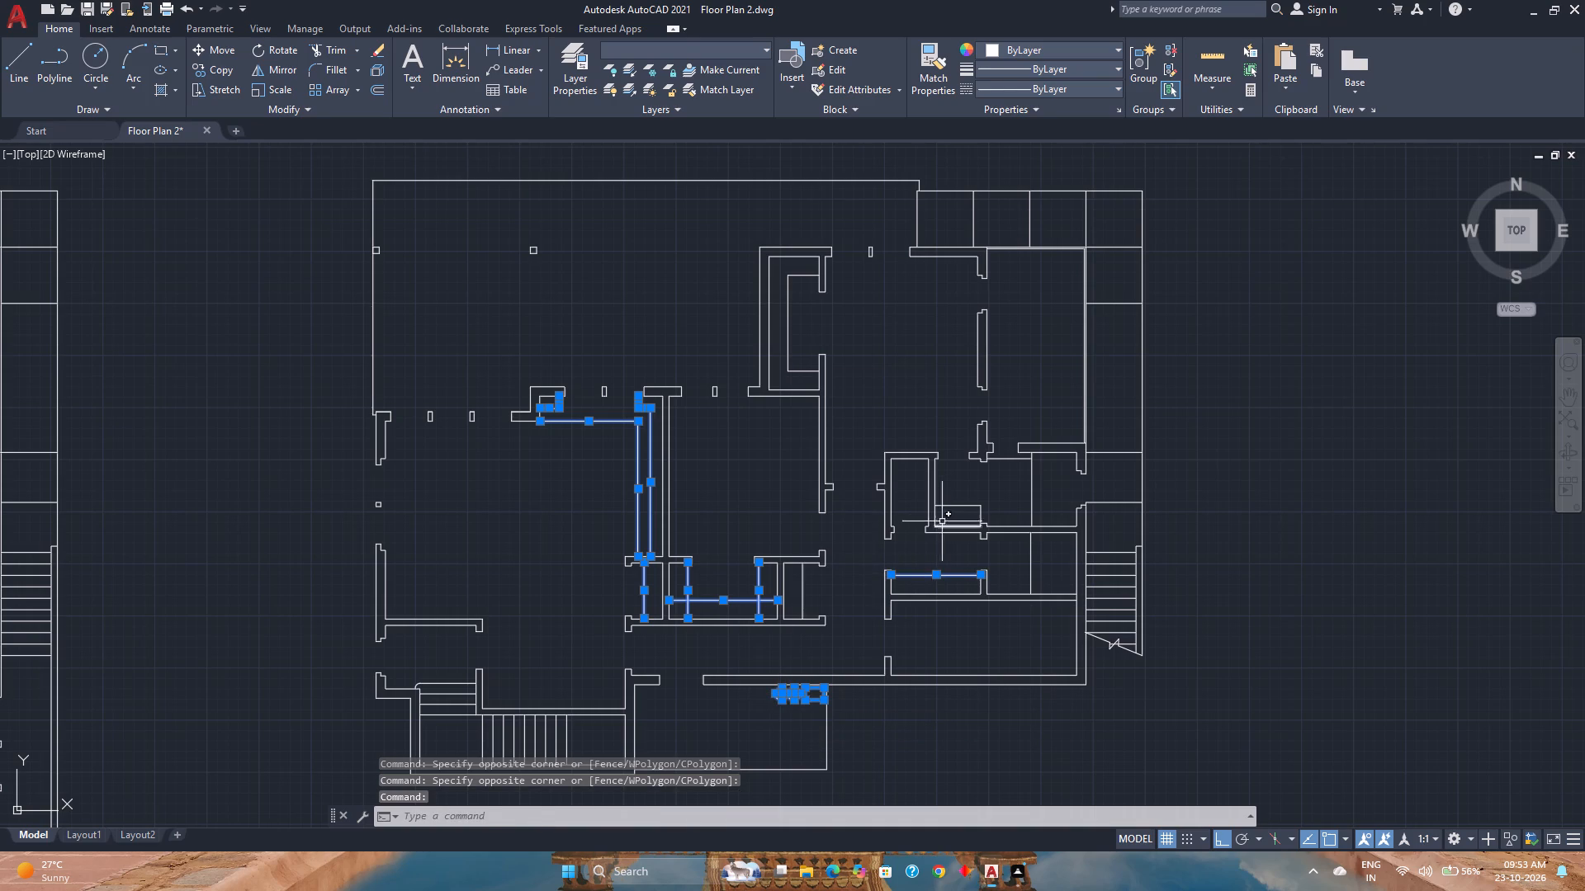
{"action": "left_click", "coordinate": [954, 509]}
{"action": "left_click", "coordinate": [954, 503]}
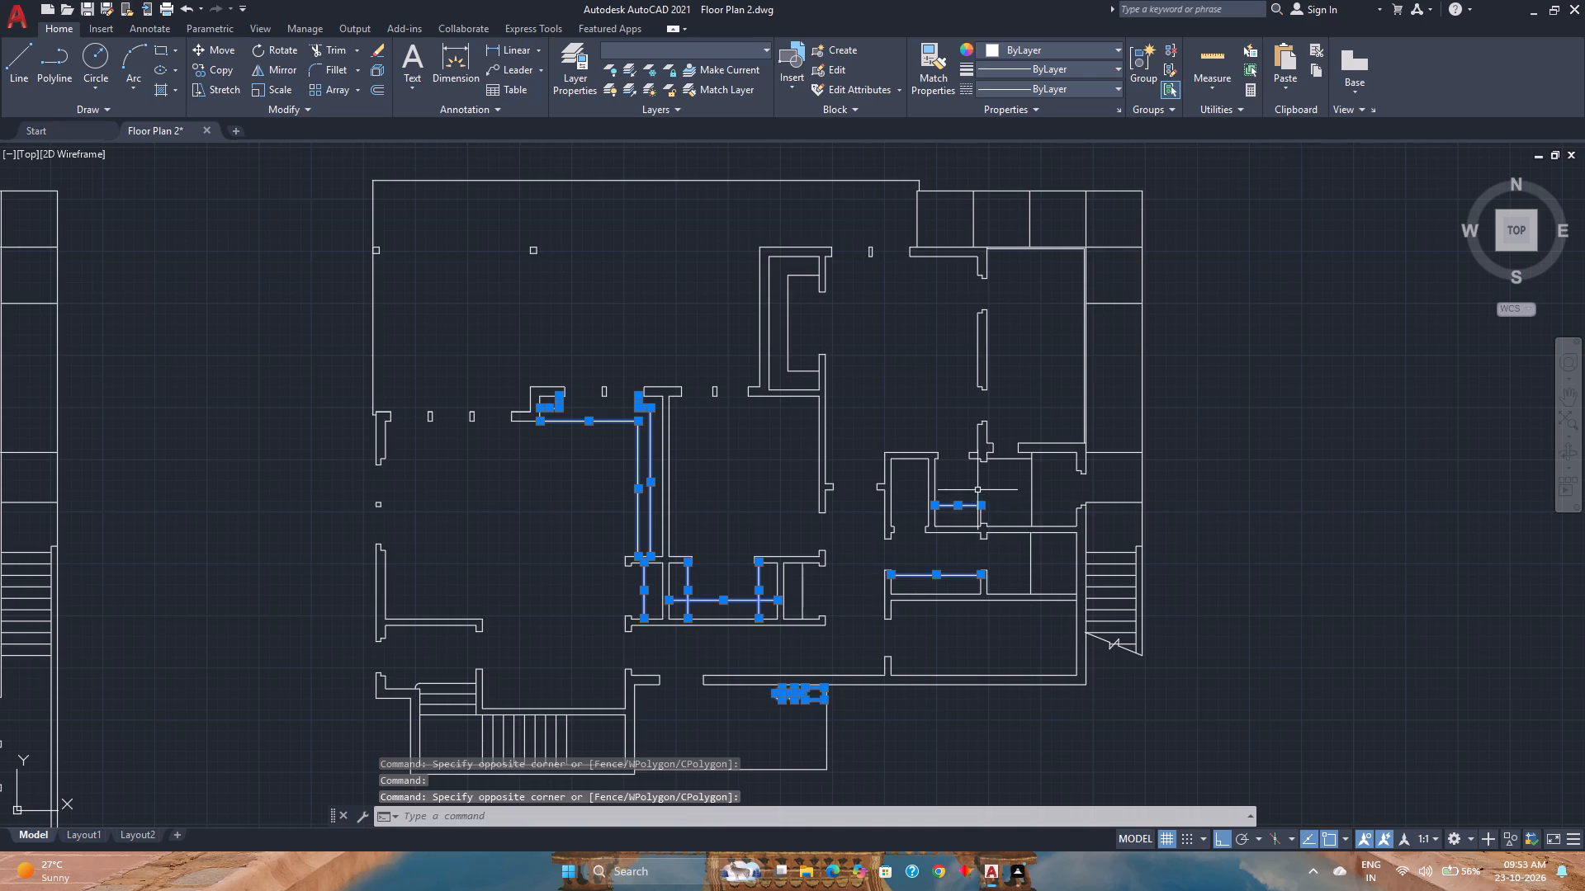
{"action": "scroll", "coordinate": [982, 513], "scroll_direction": "up", "scroll_amount": 2}
{"action": "left_click", "coordinate": [983, 513]}
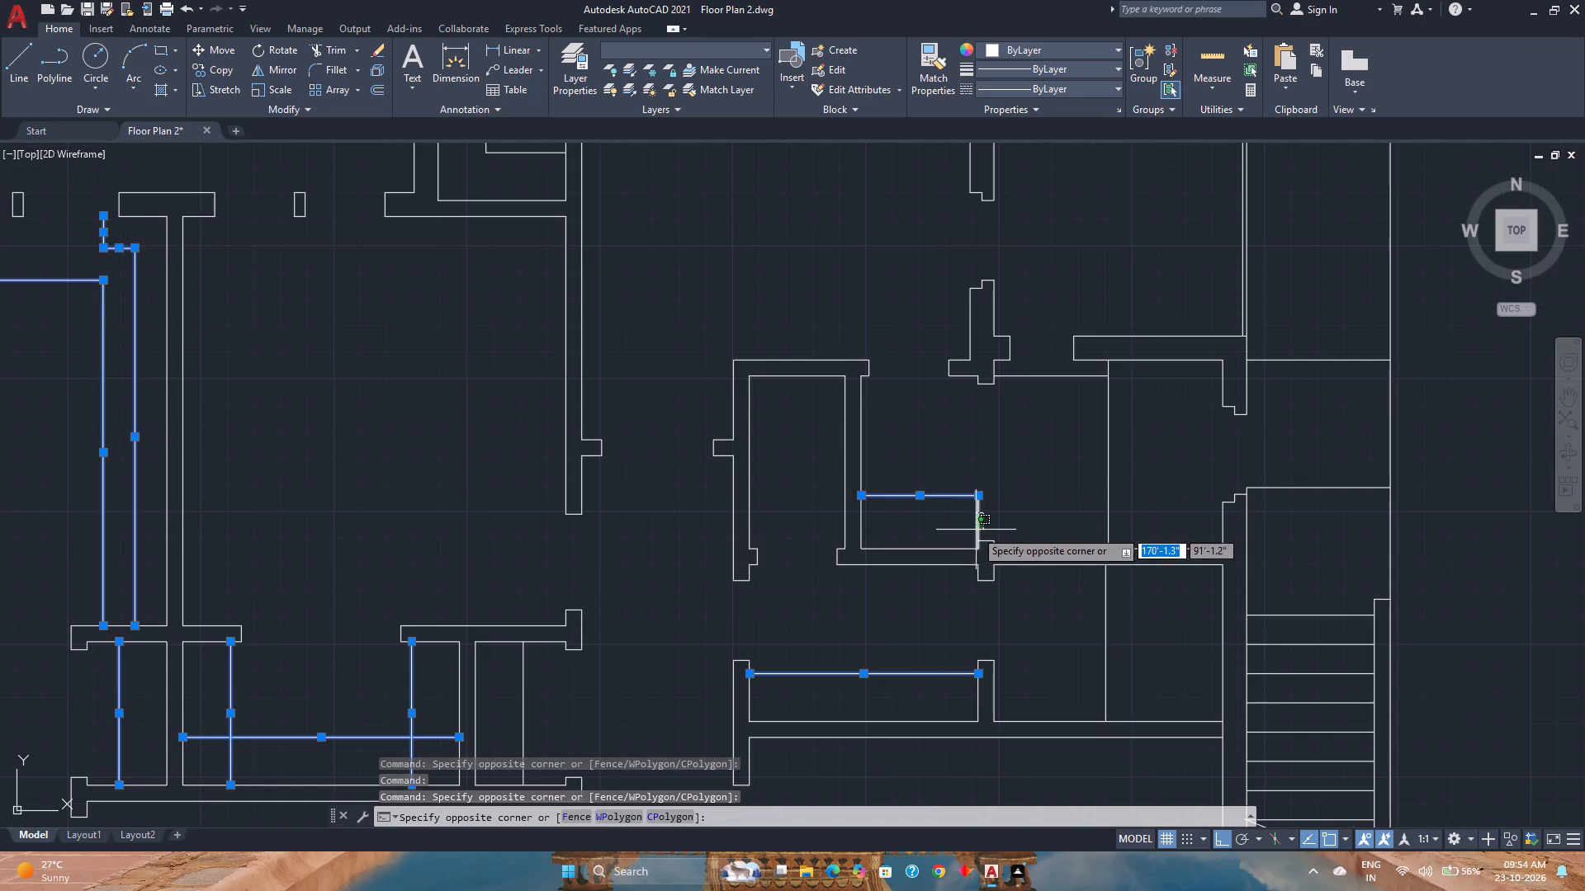
{"action": "left_click", "coordinate": [933, 478]}
{"action": "scroll", "coordinate": [1066, 407], "scroll_direction": "down", "scroll_amount": 1}
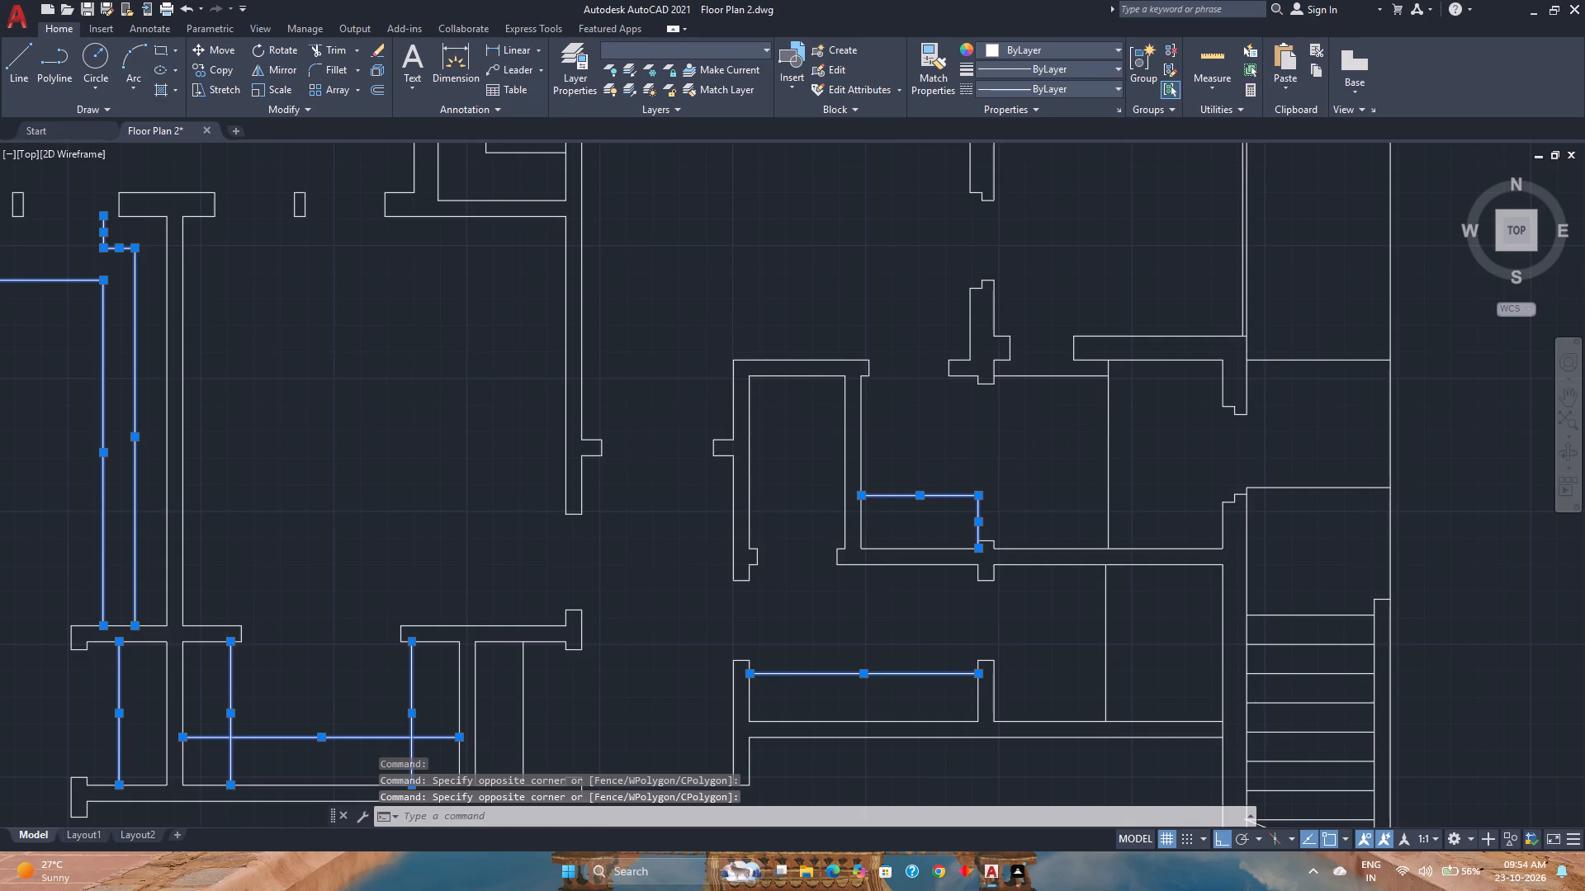
{"action": "left_click", "coordinate": [1062, 387]}
{"action": "scroll", "coordinate": [949, 441], "scroll_direction": "down", "scroll_amount": 1}
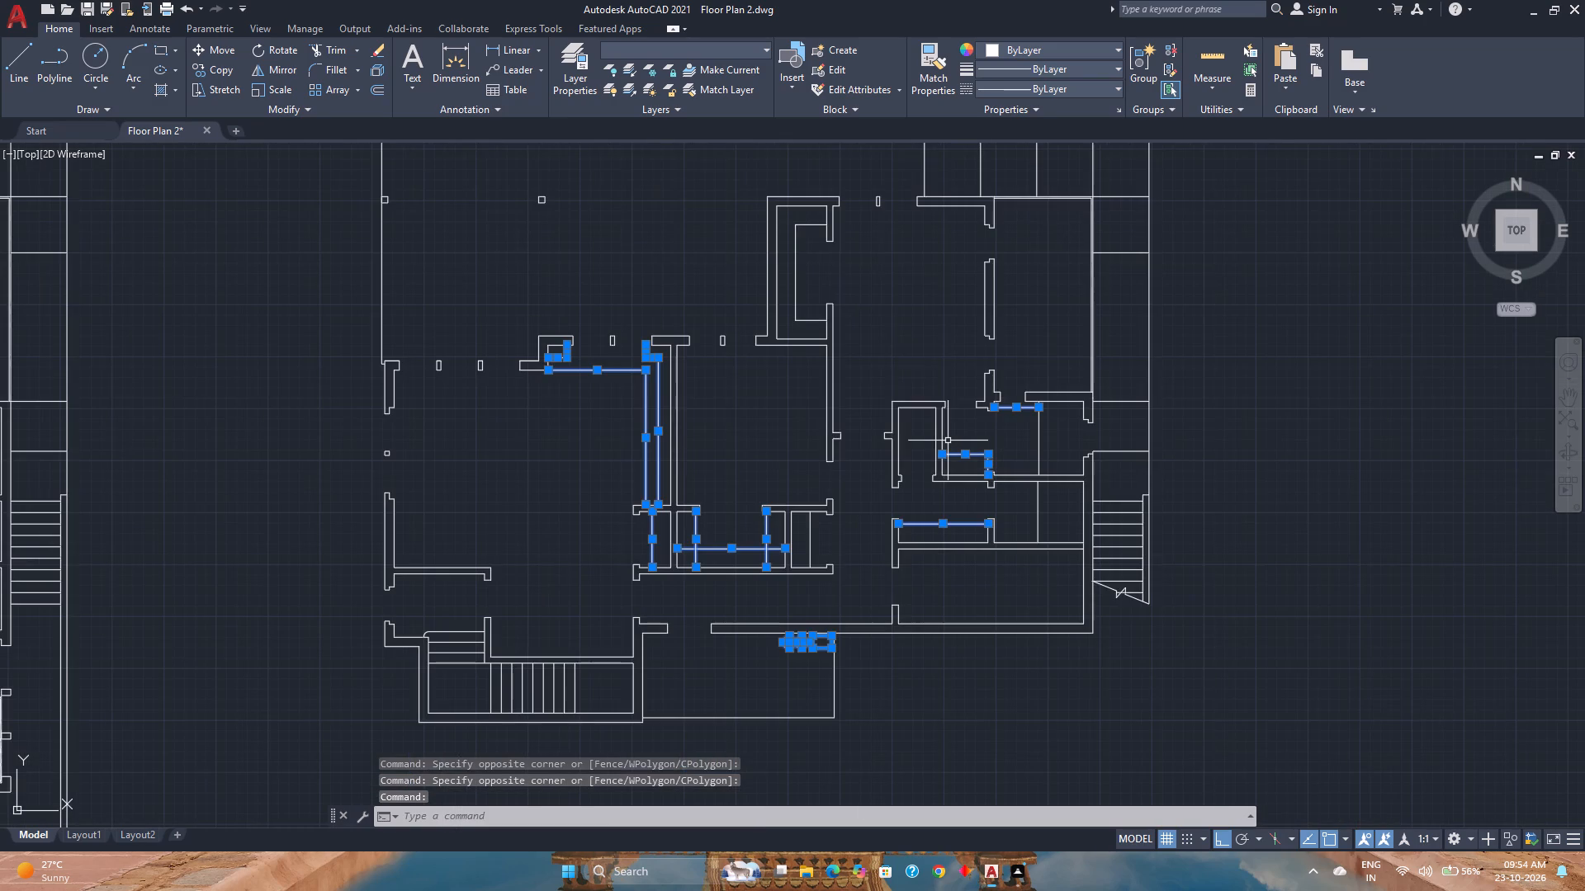
{"action": "left_click", "coordinate": [813, 285]}
{"action": "left_click", "coordinate": [791, 276]}
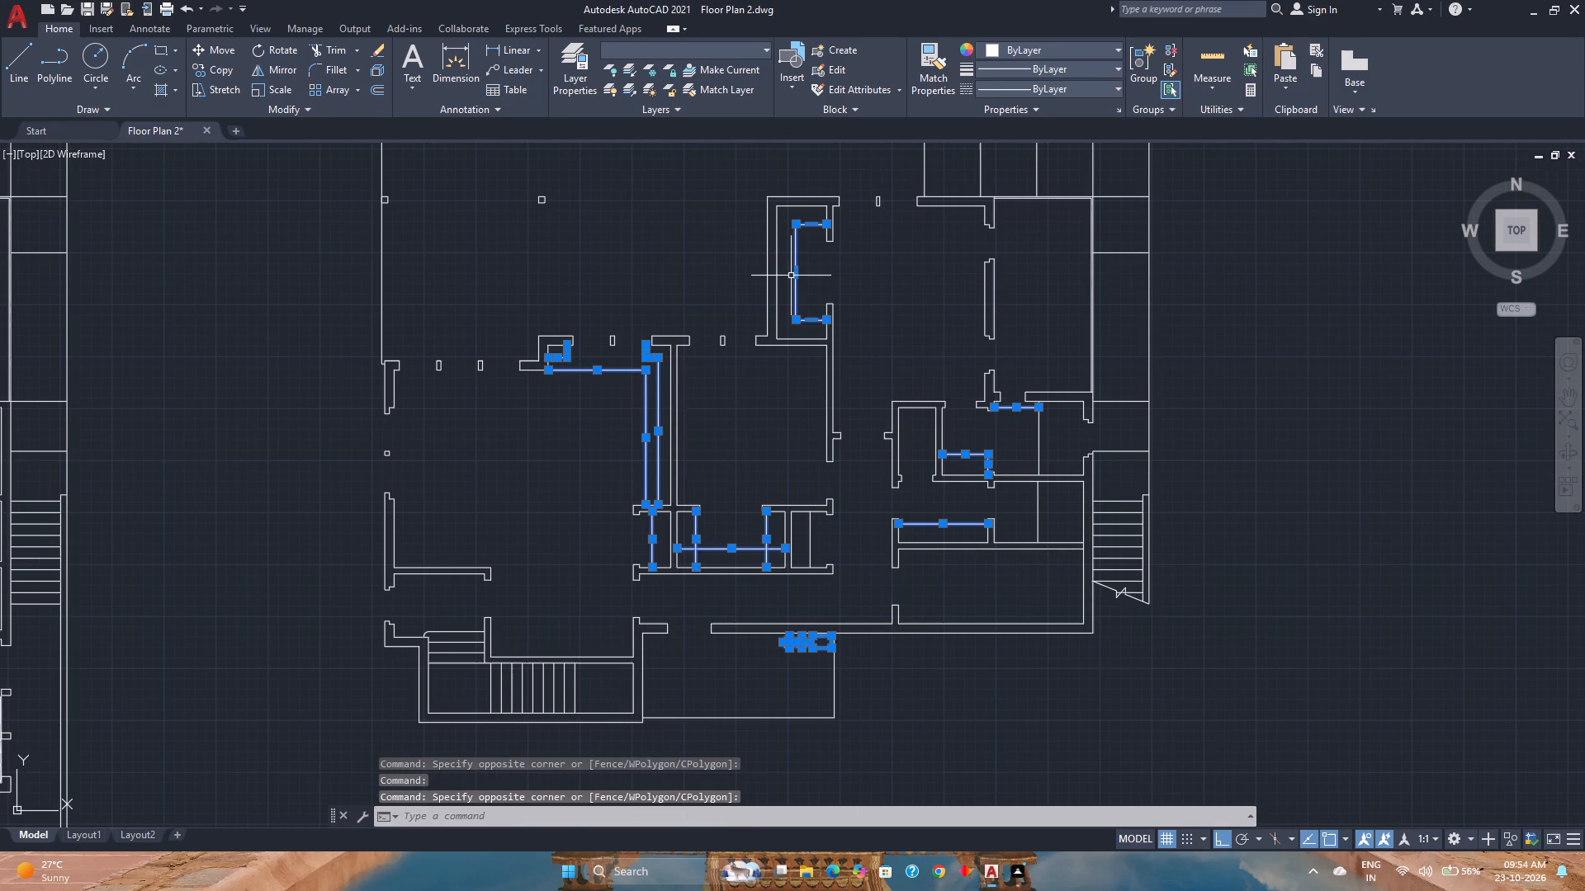
{"action": "left_click", "coordinate": [710, 53]}
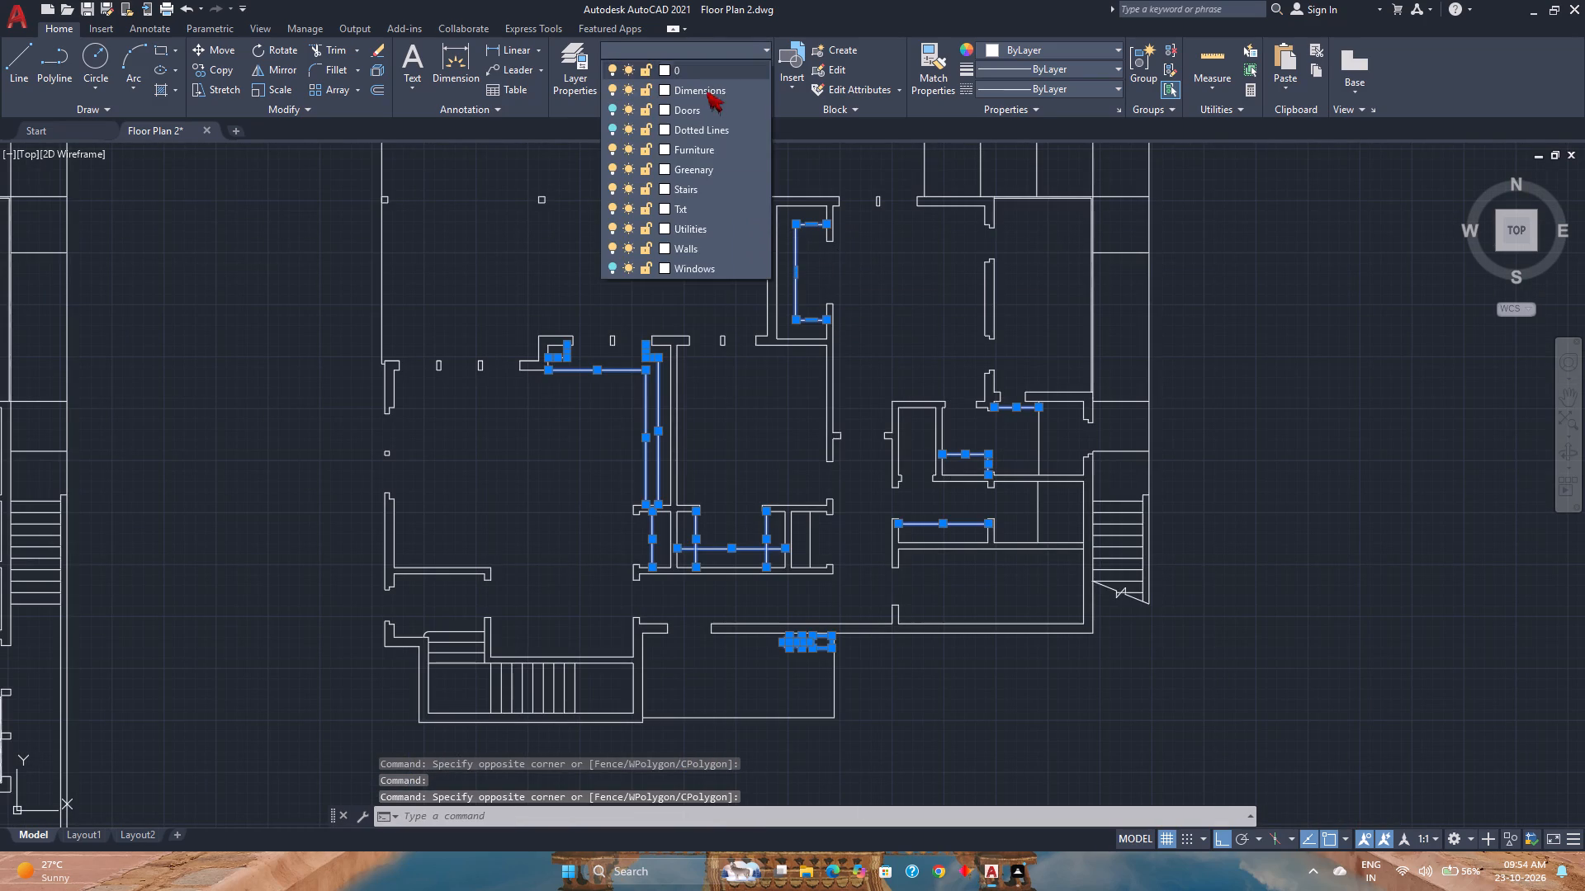
{"action": "left_click", "coordinate": [698, 224]}
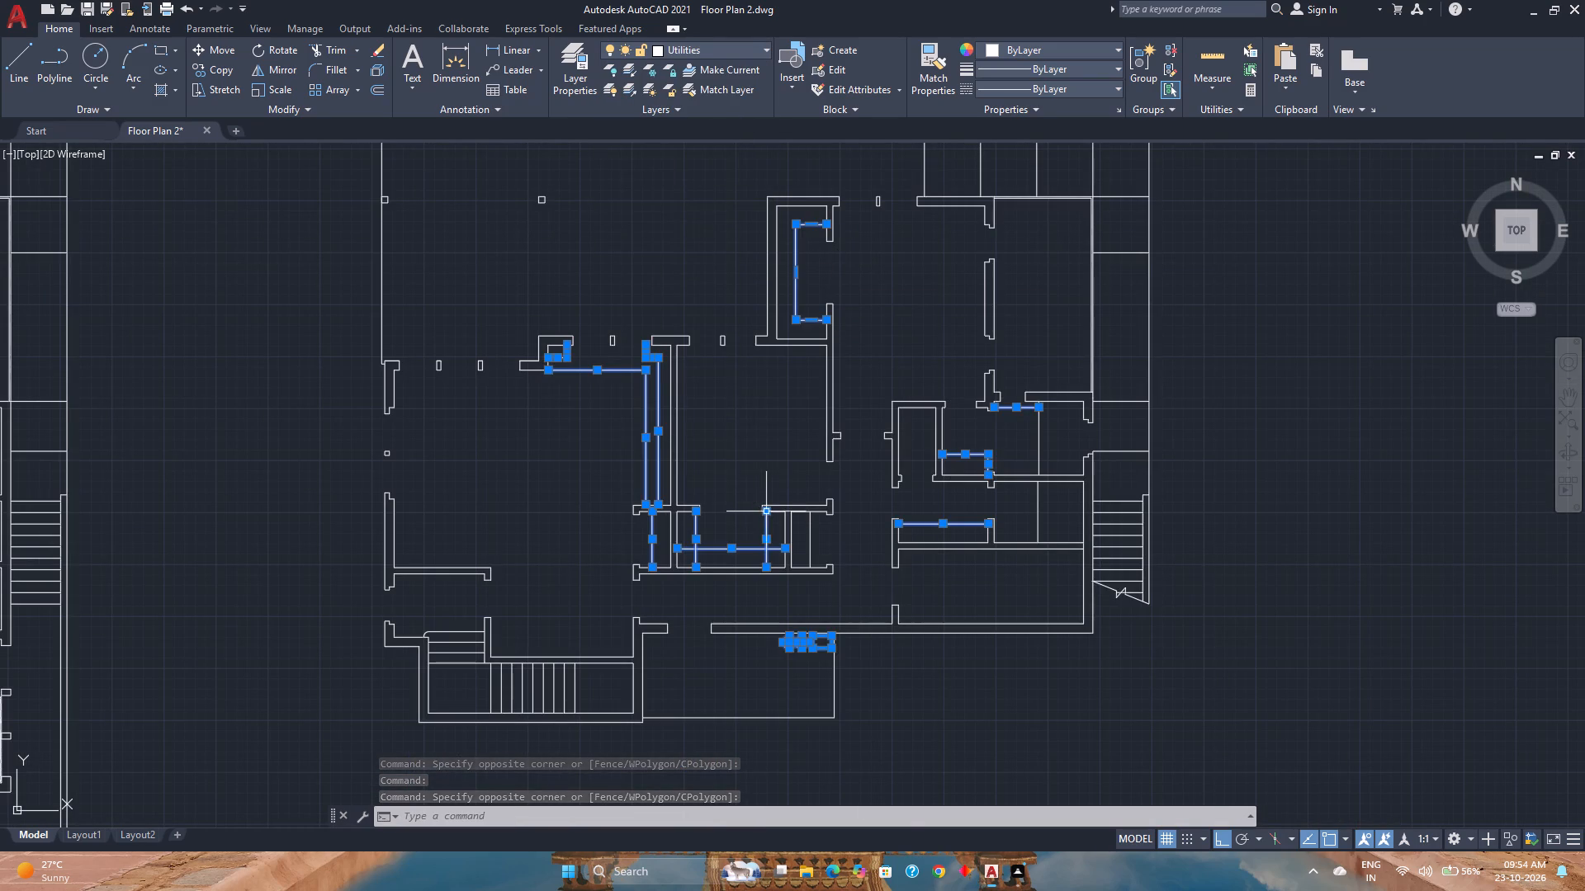
{"action": "scroll", "coordinate": [767, 514], "scroll_direction": "down", "scroll_amount": 2}
{"action": "scroll", "coordinate": [835, 649], "scroll_direction": "up", "scroll_amount": 1}
{"action": "middle_click_drag", "start_coordinate": [836, 649], "coordinate": [1056, 649]}
{"action": "middle_click", "coordinate": [1056, 649]}
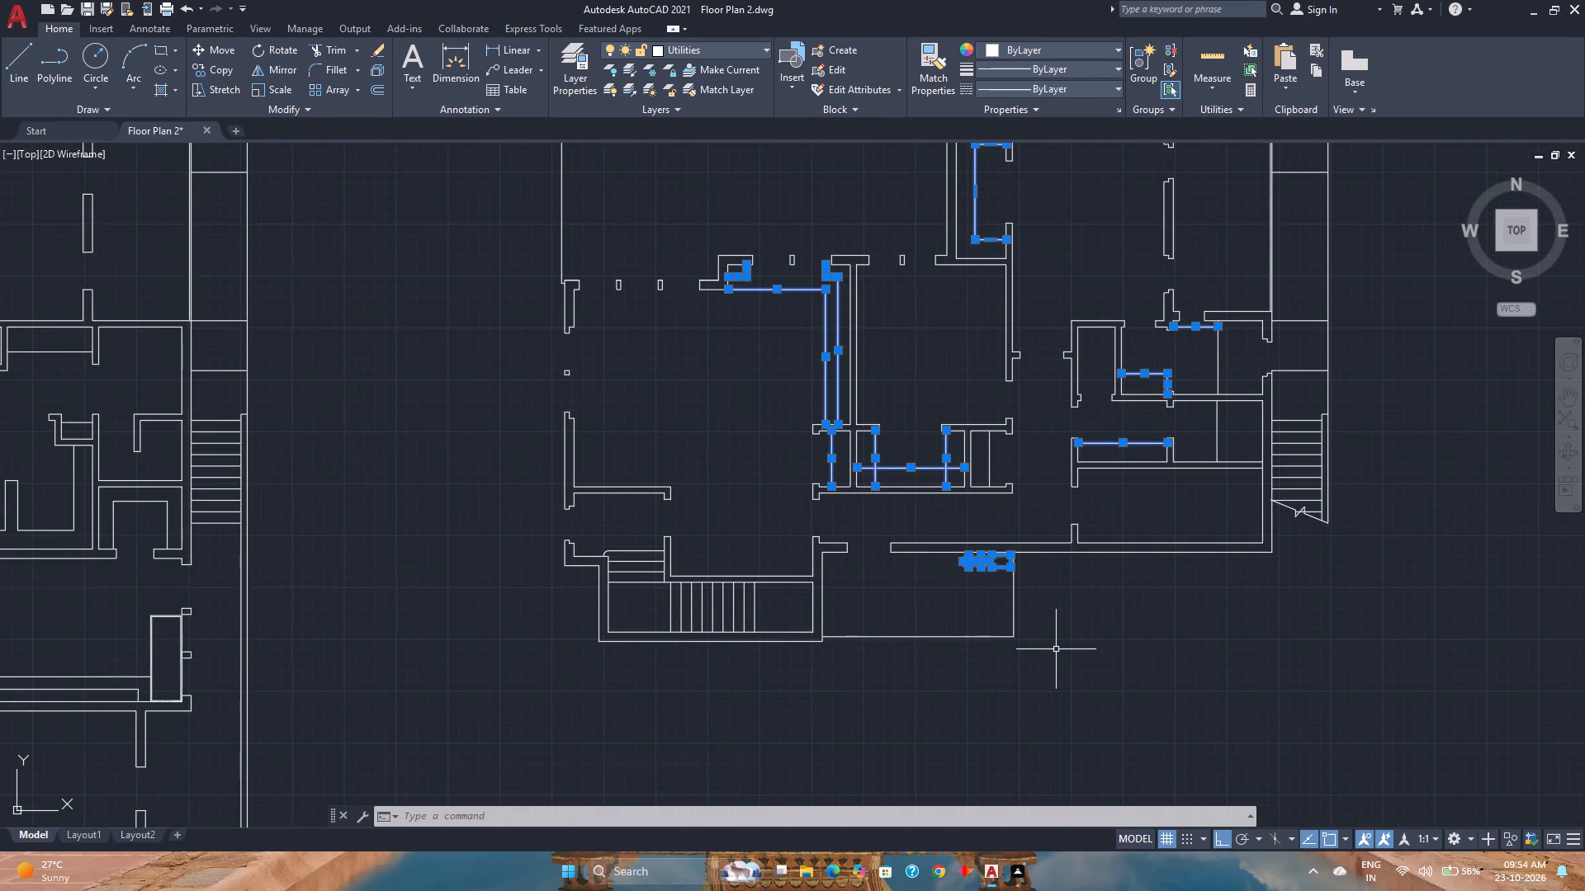
{"action": "scroll", "coordinate": [1056, 649], "scroll_direction": "down", "scroll_amount": 1}
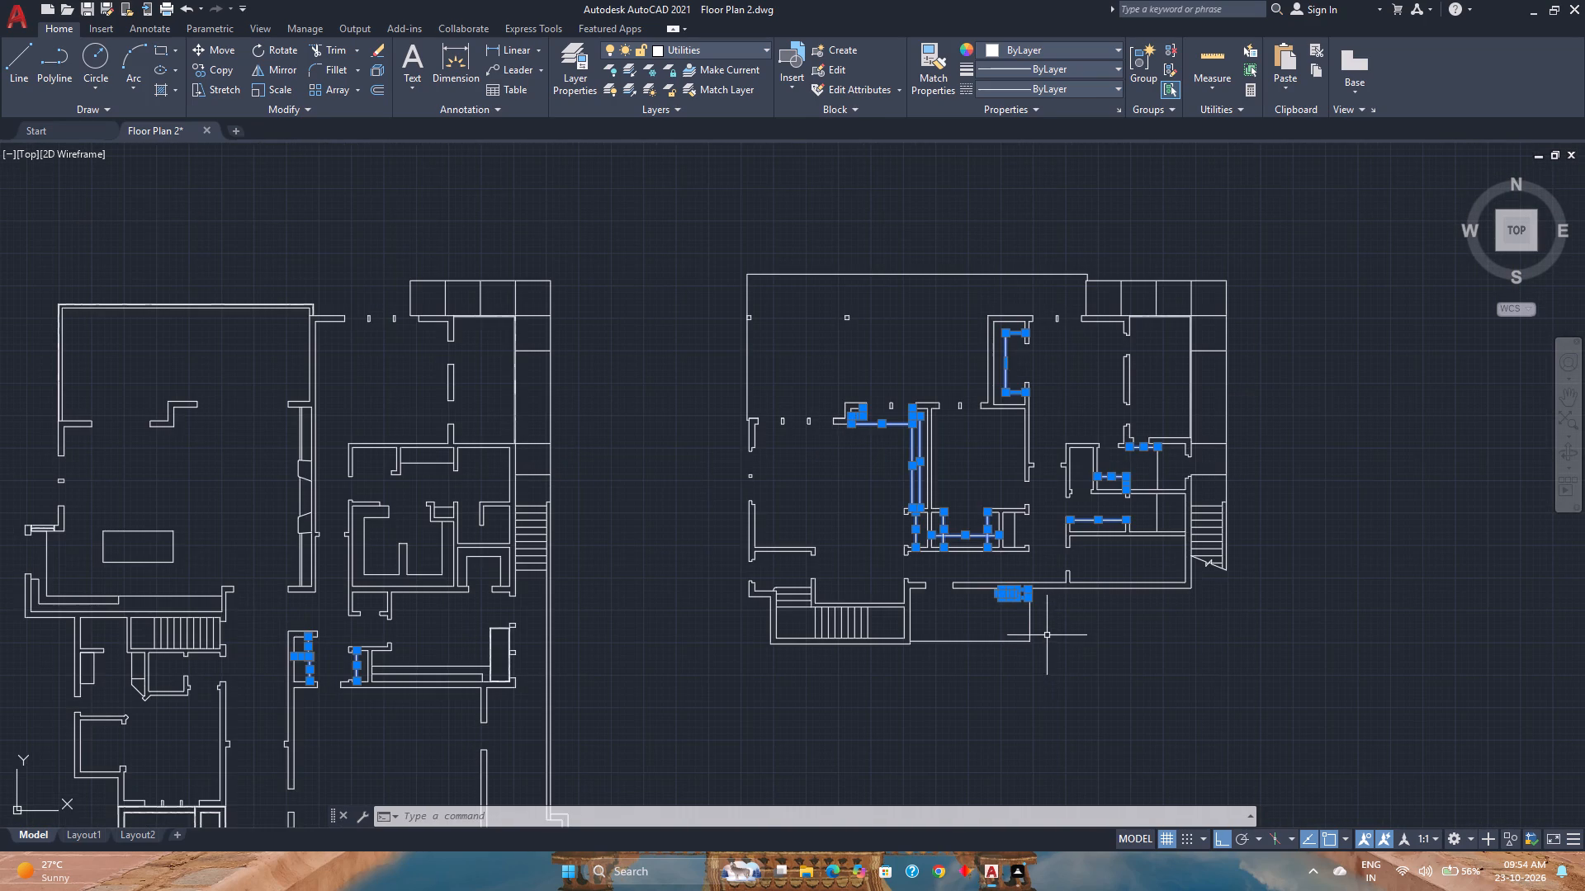
{"action": "key", "text": "Escape"}
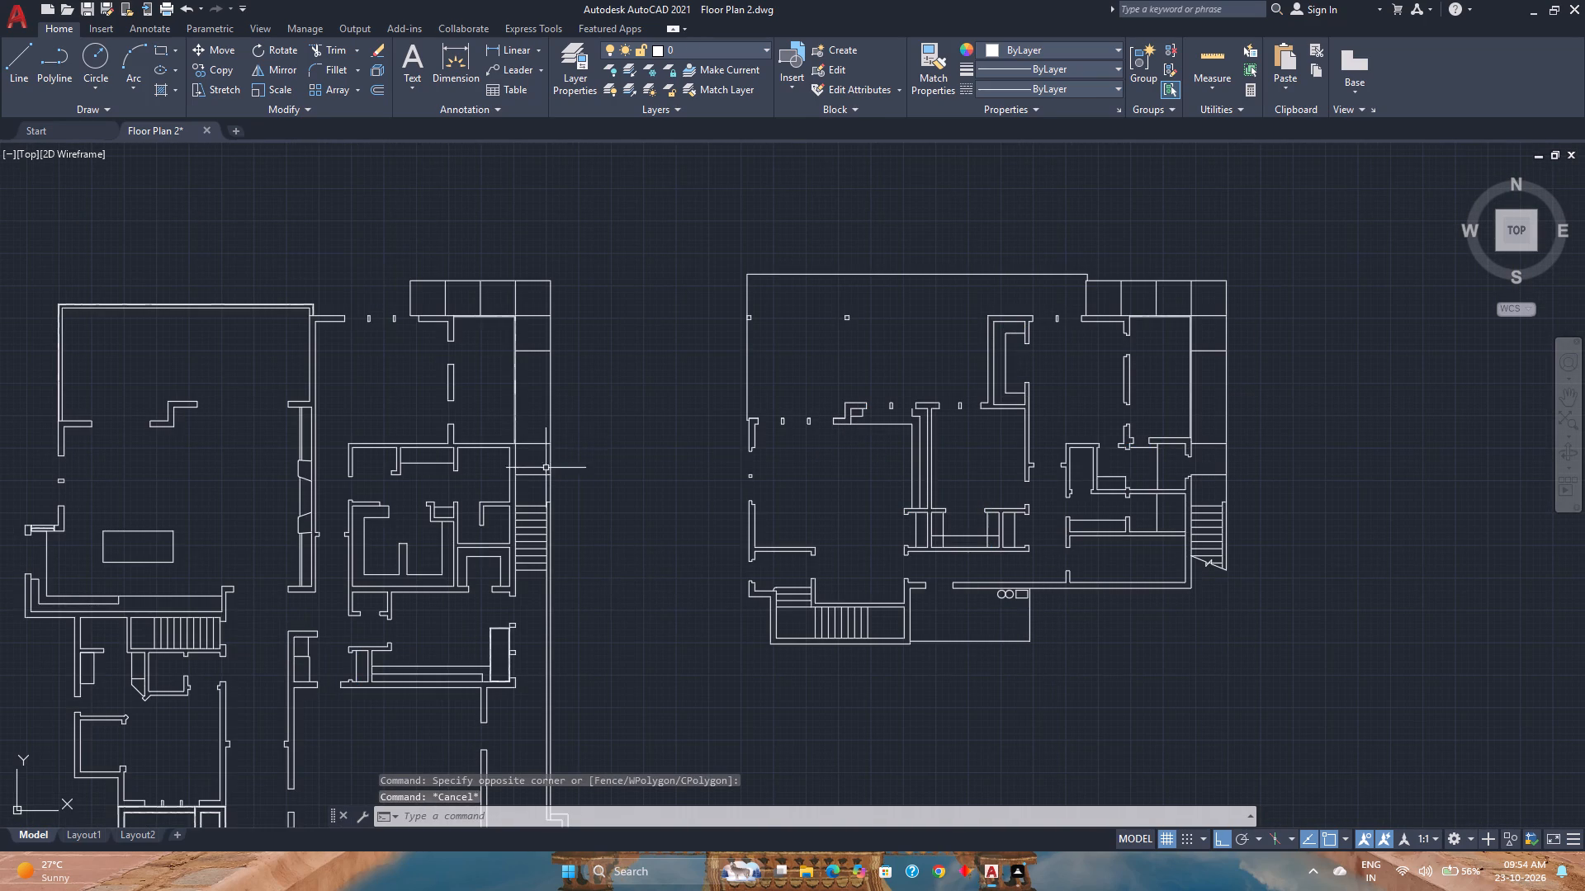
Turn off the Utilities and Stairs layers.
{"action": "left_click", "coordinate": [712, 52]}
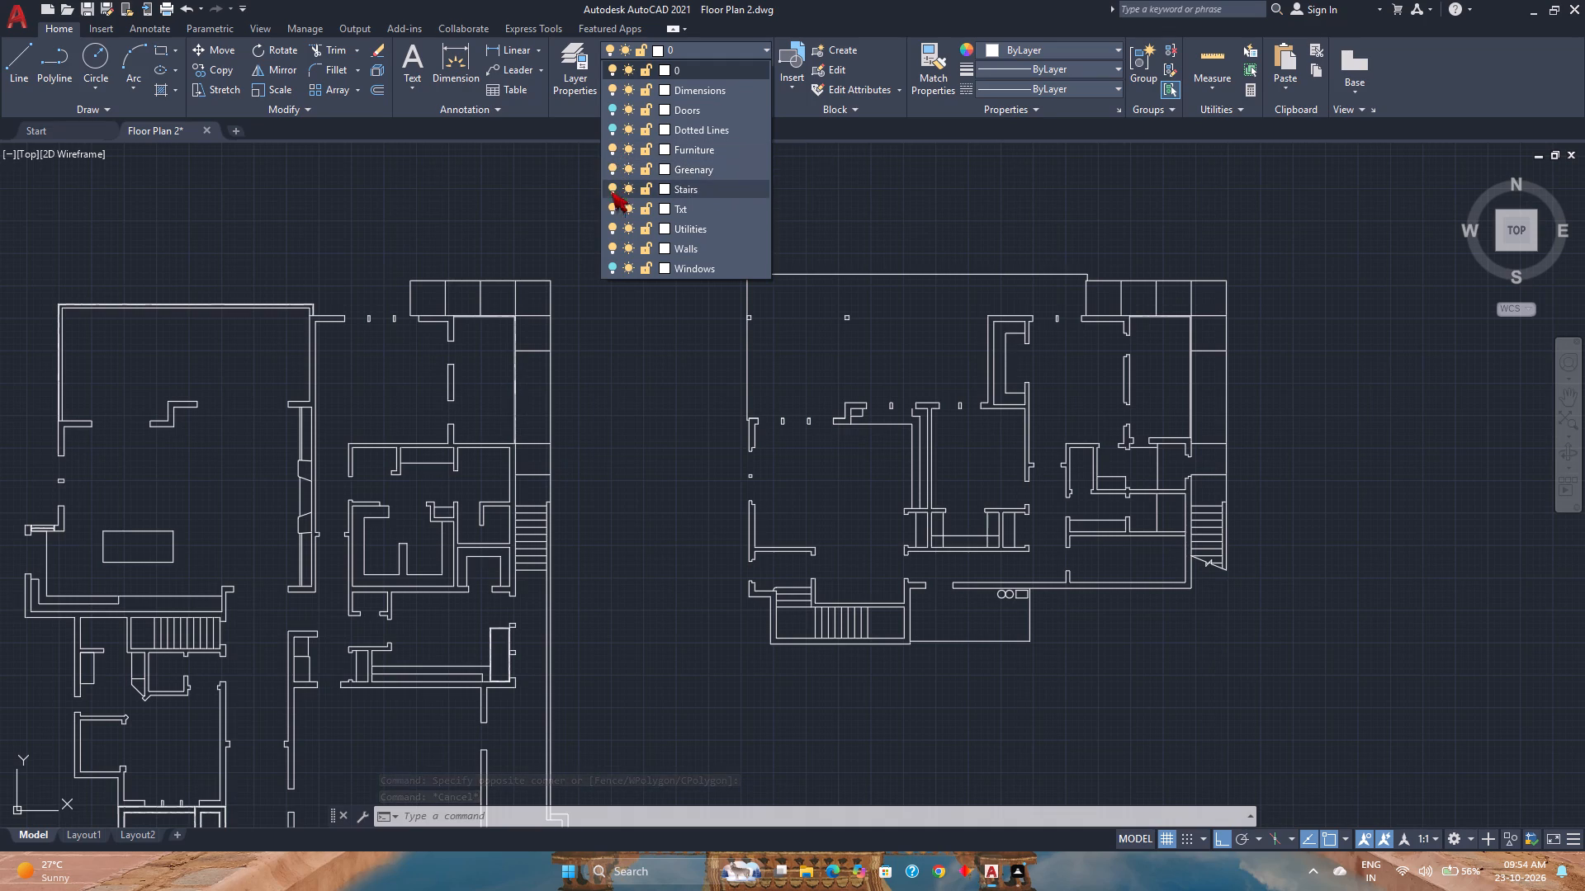
{"action": "left_click", "coordinate": [613, 228]}
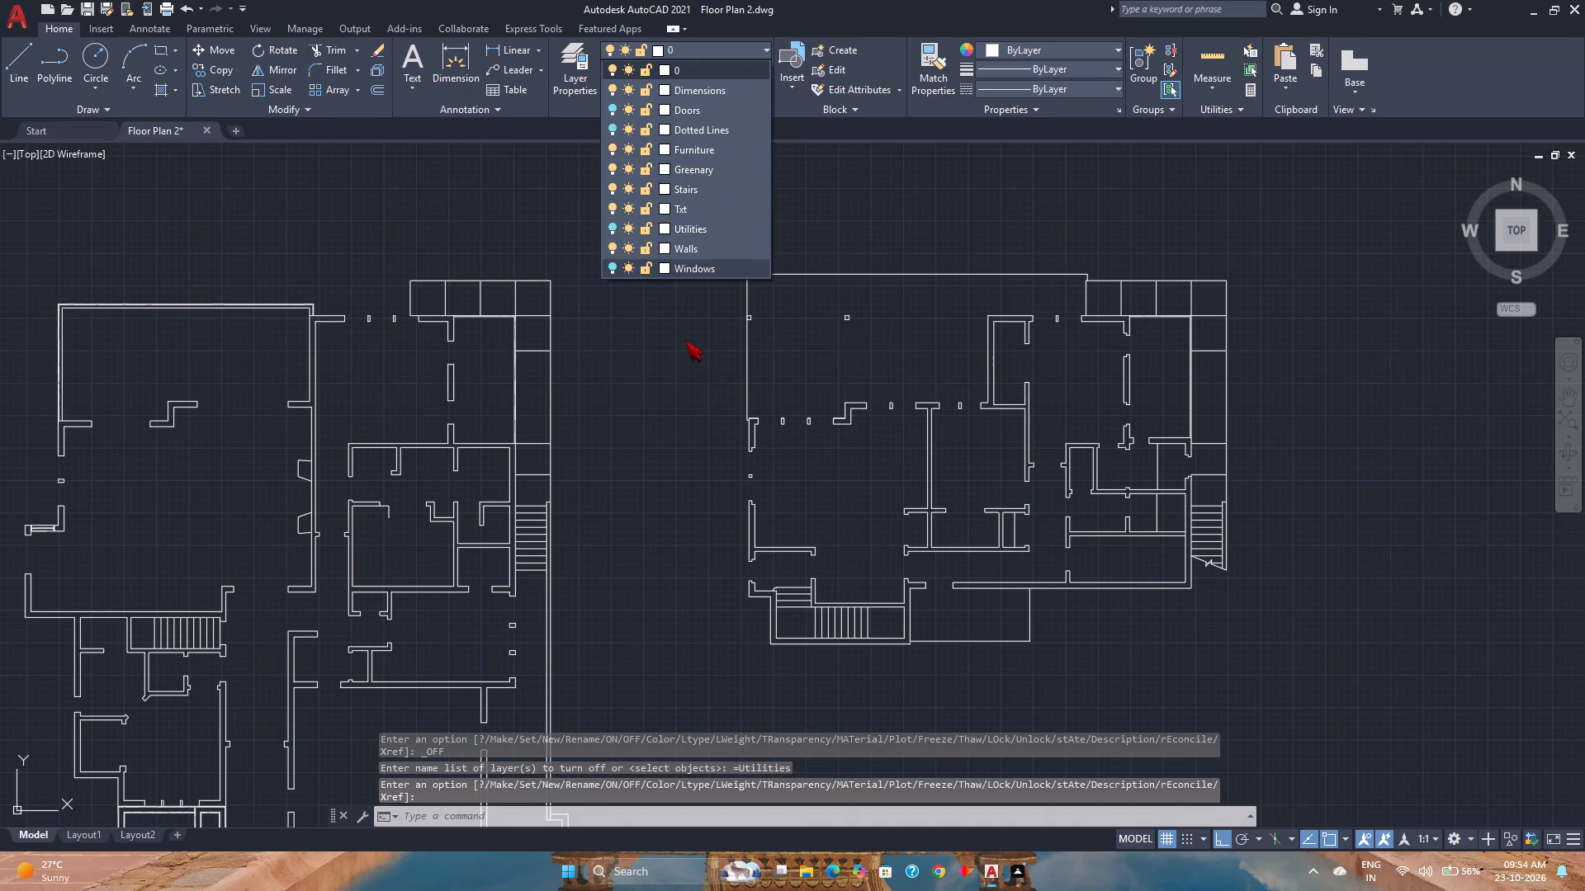
{"action": "left_click", "coordinate": [637, 323]}
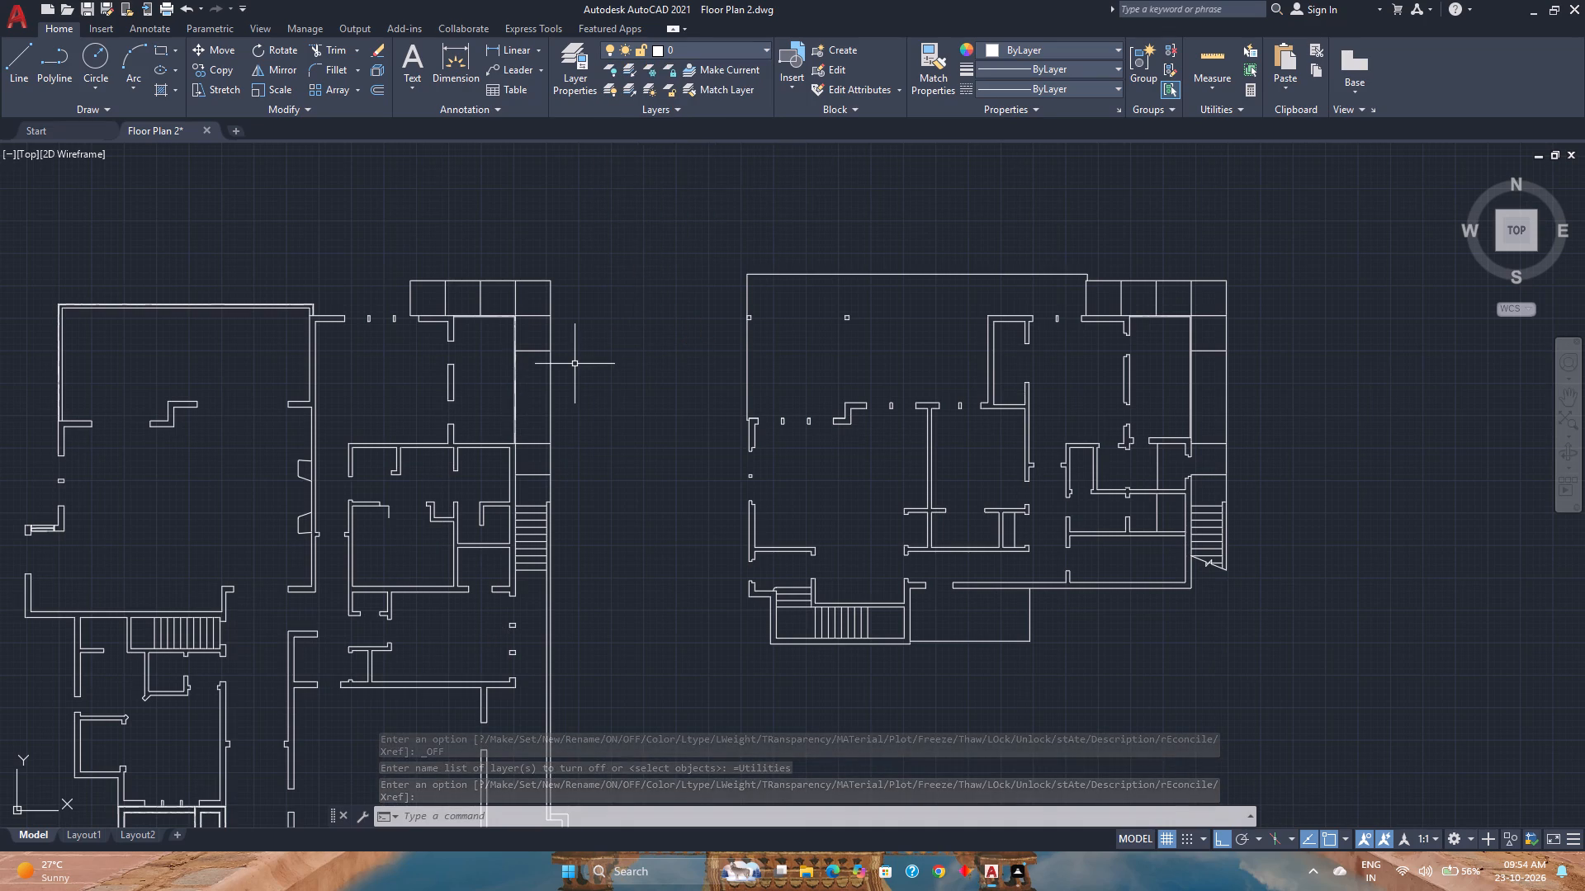
{"action": "scroll", "coordinate": [575, 364], "scroll_direction": "down", "scroll_amount": 1}
{"action": "middle_click_drag", "start_coordinate": [608, 422], "coordinate": [623, 342]}
{"action": "middle_click", "coordinate": [623, 342]}
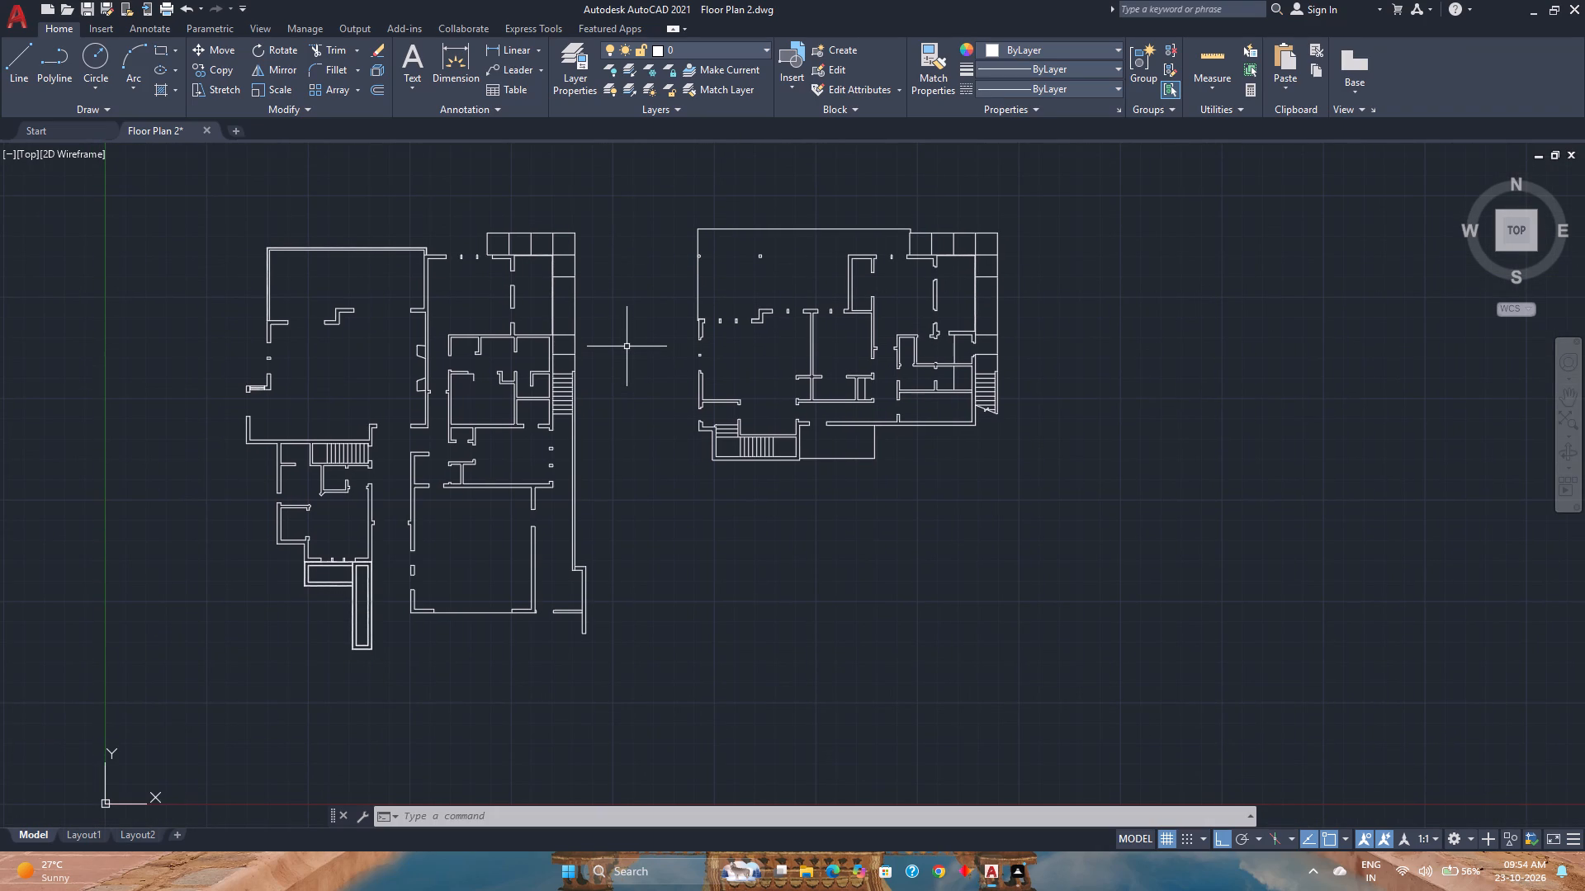
{"action": "left_click", "coordinate": [743, 48]}
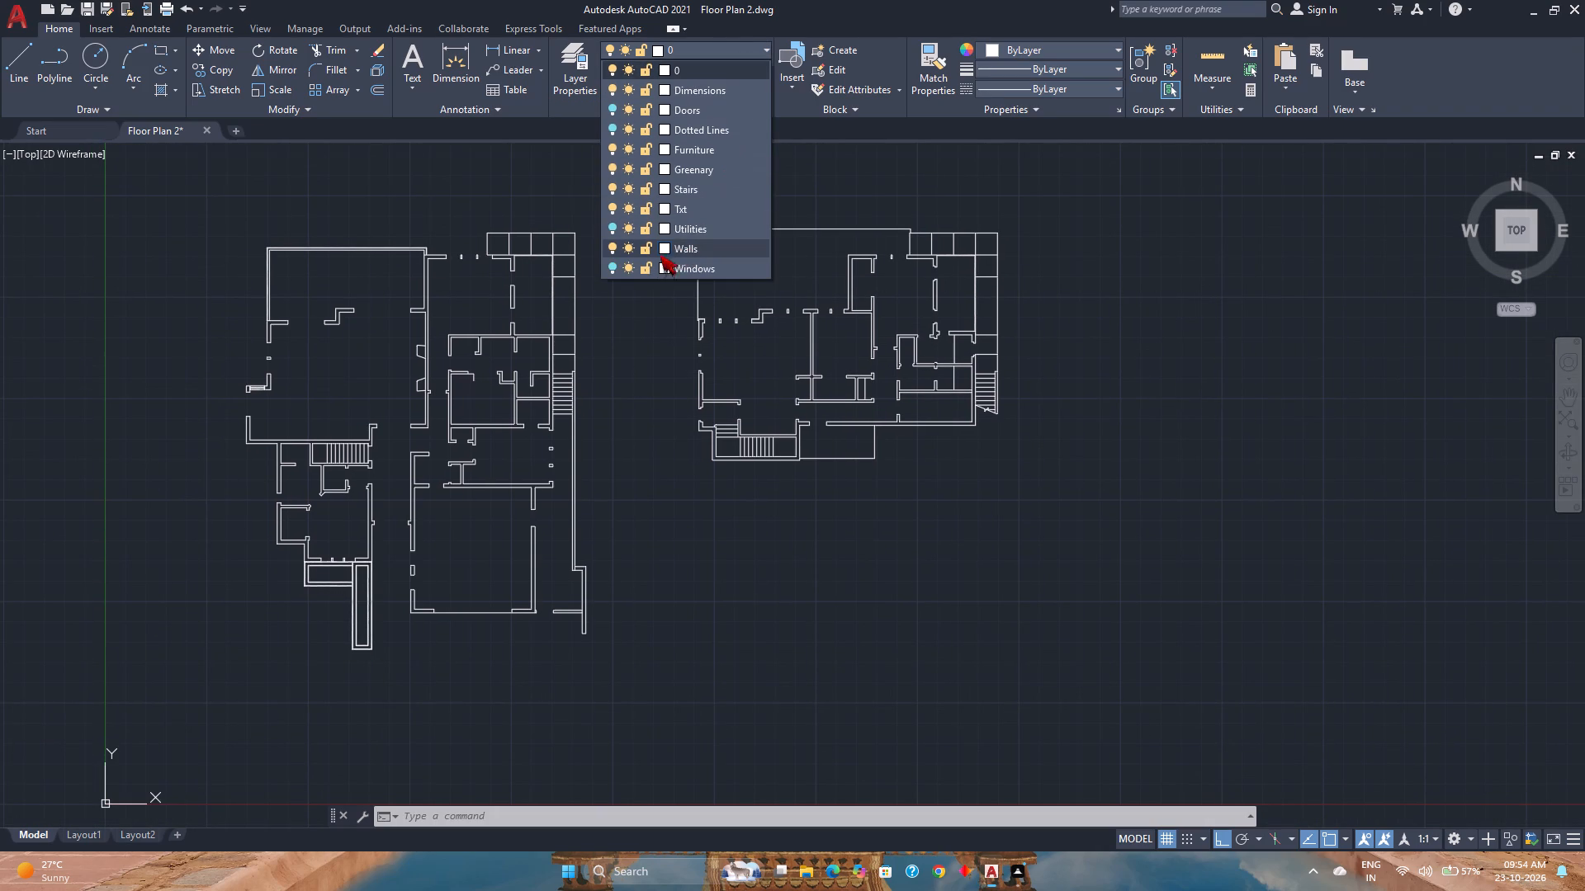
{"action": "left_click", "coordinate": [610, 184]}
{"action": "left_click", "coordinate": [617, 336]}
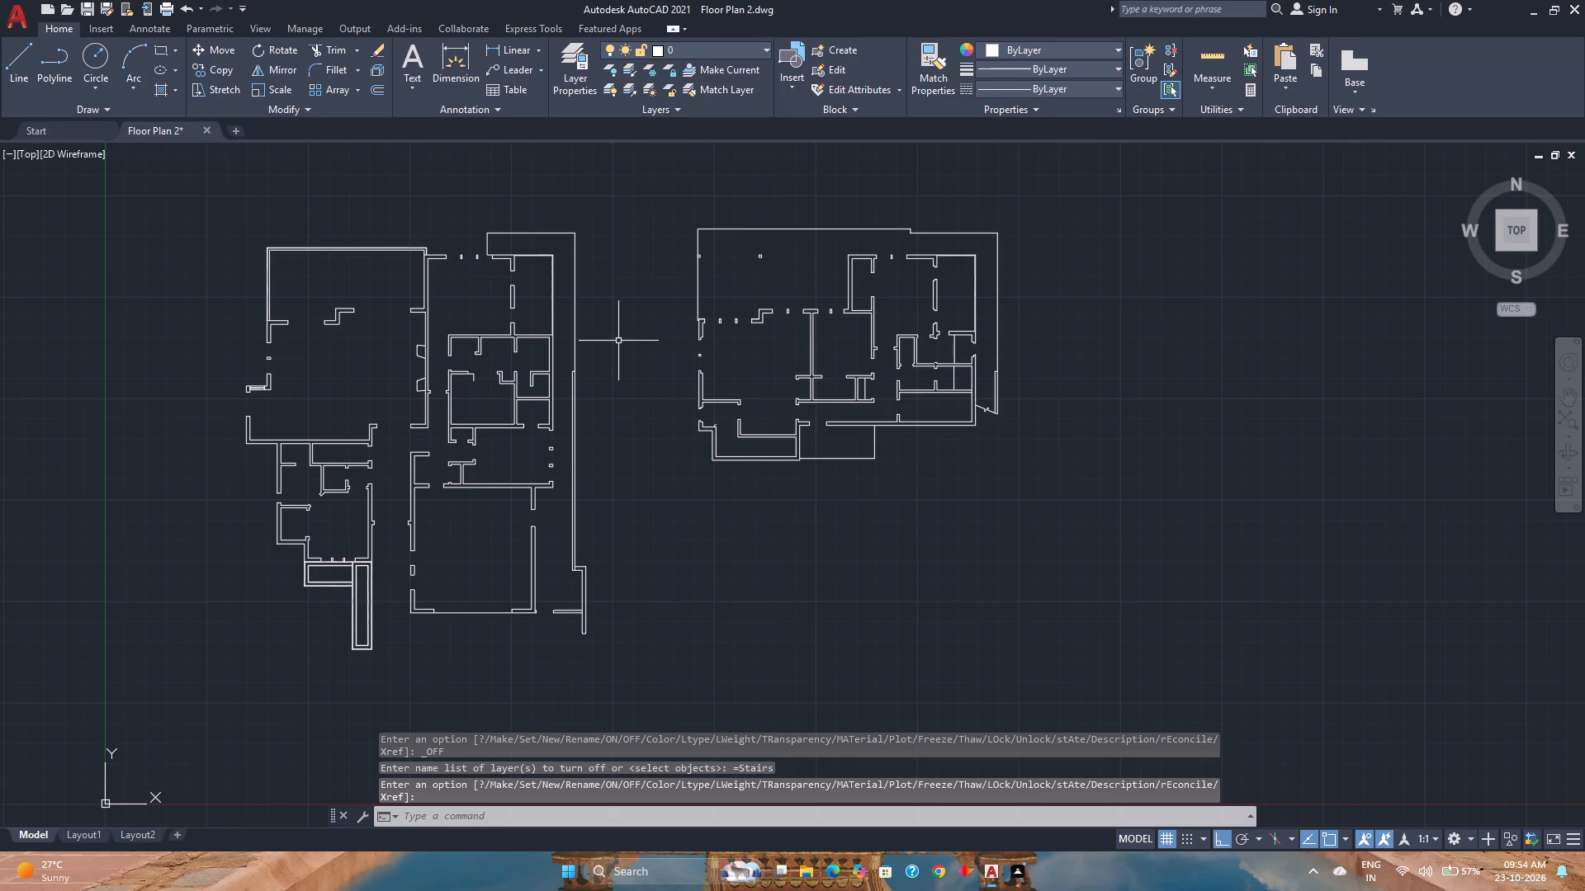
Assign the inner edge line and short end line beside the smaller plan's east staircase to the Stairs layer.
{"action": "scroll", "coordinate": [971, 363], "scroll_direction": "up", "scroll_amount": 3}
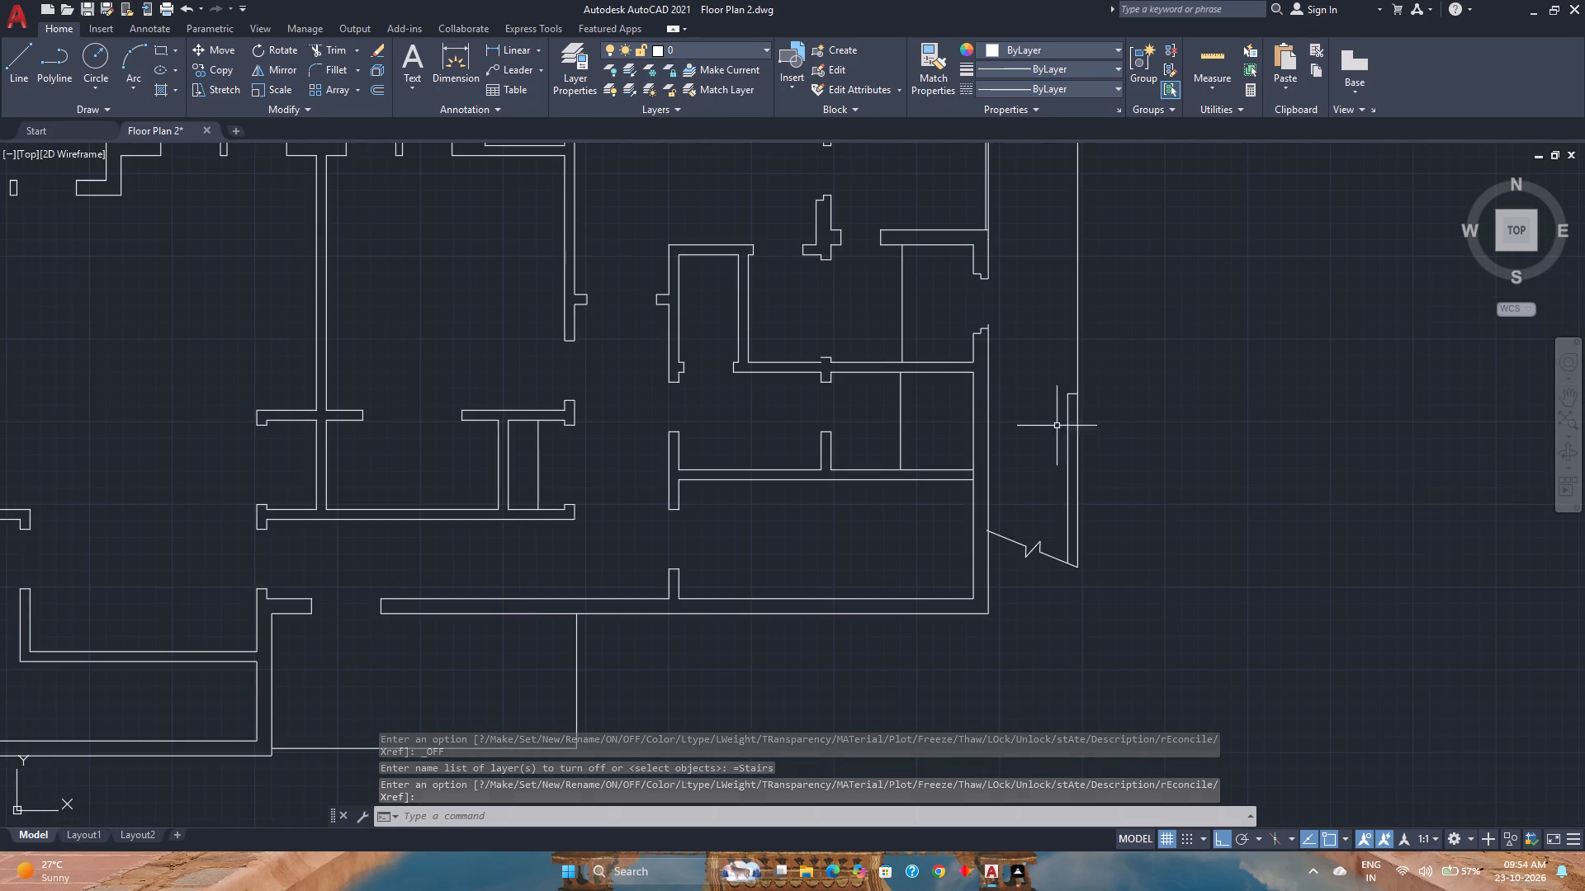
{"action": "left_click", "coordinate": [1075, 417]}
{"action": "left_click", "coordinate": [1052, 384]}
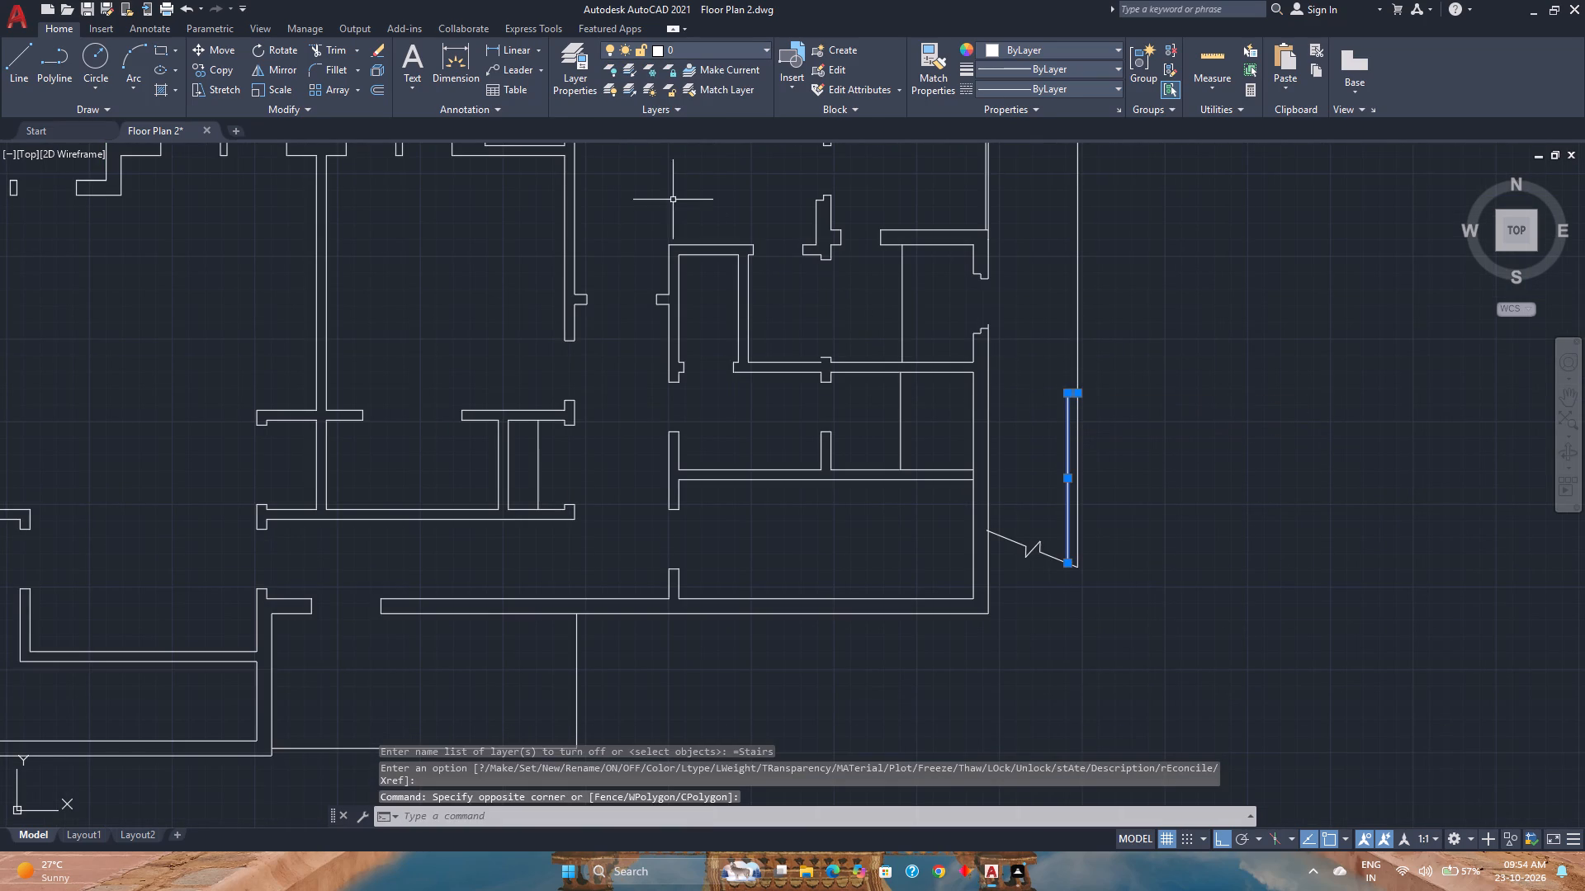
{"action": "left_click", "coordinate": [748, 45]}
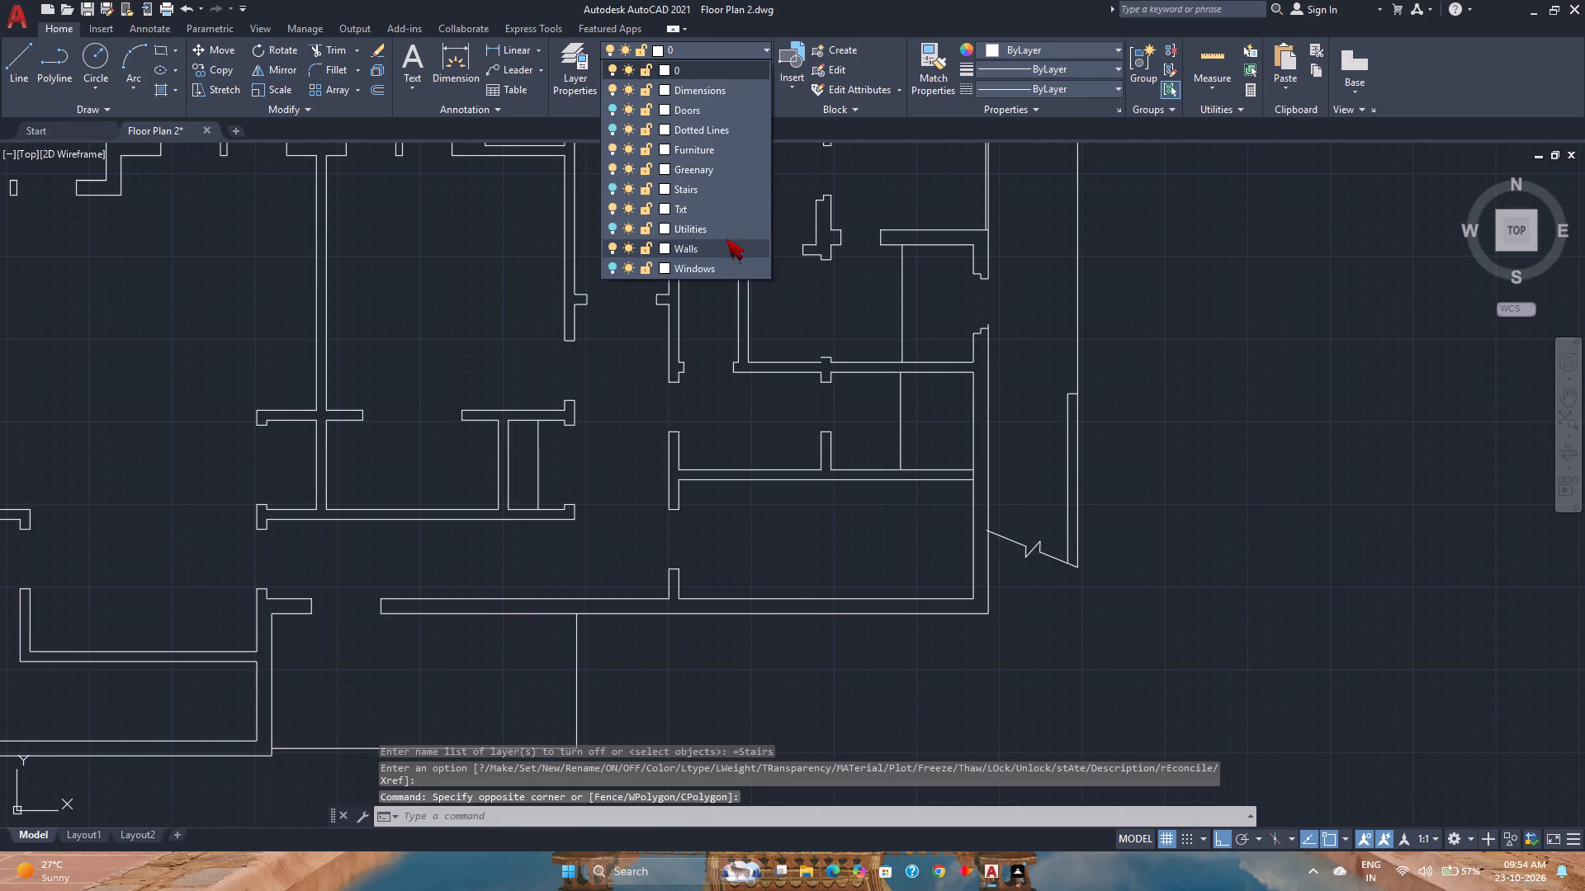
{"action": "left_click", "coordinate": [702, 184]}
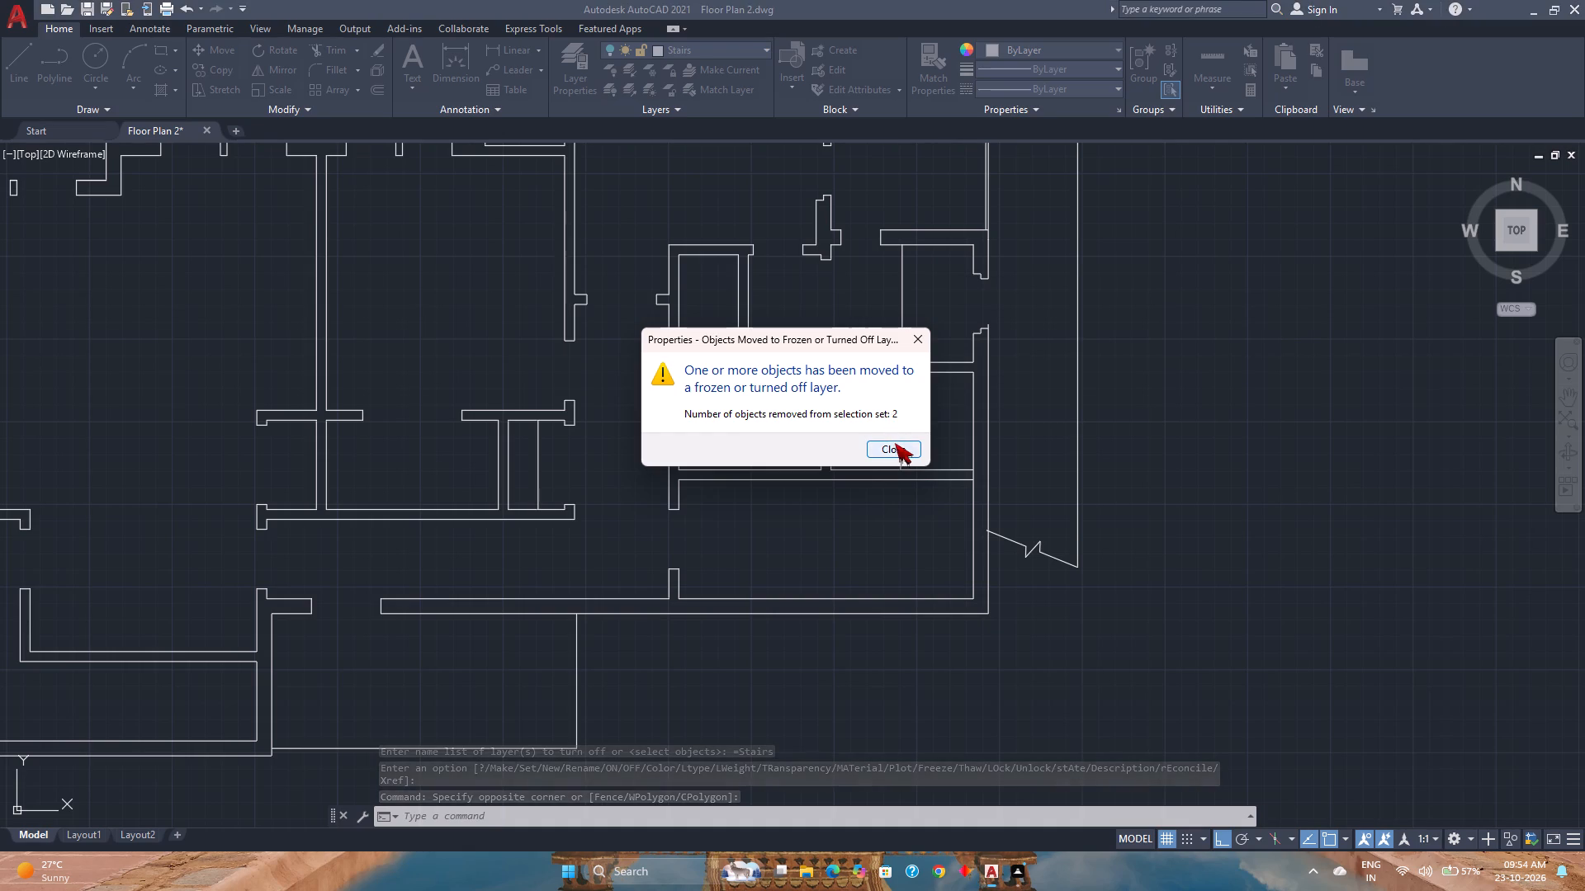
{"action": "left_click", "coordinate": [897, 443]}
{"action": "scroll", "coordinate": [861, 398], "scroll_direction": "down", "scroll_amount": 1}
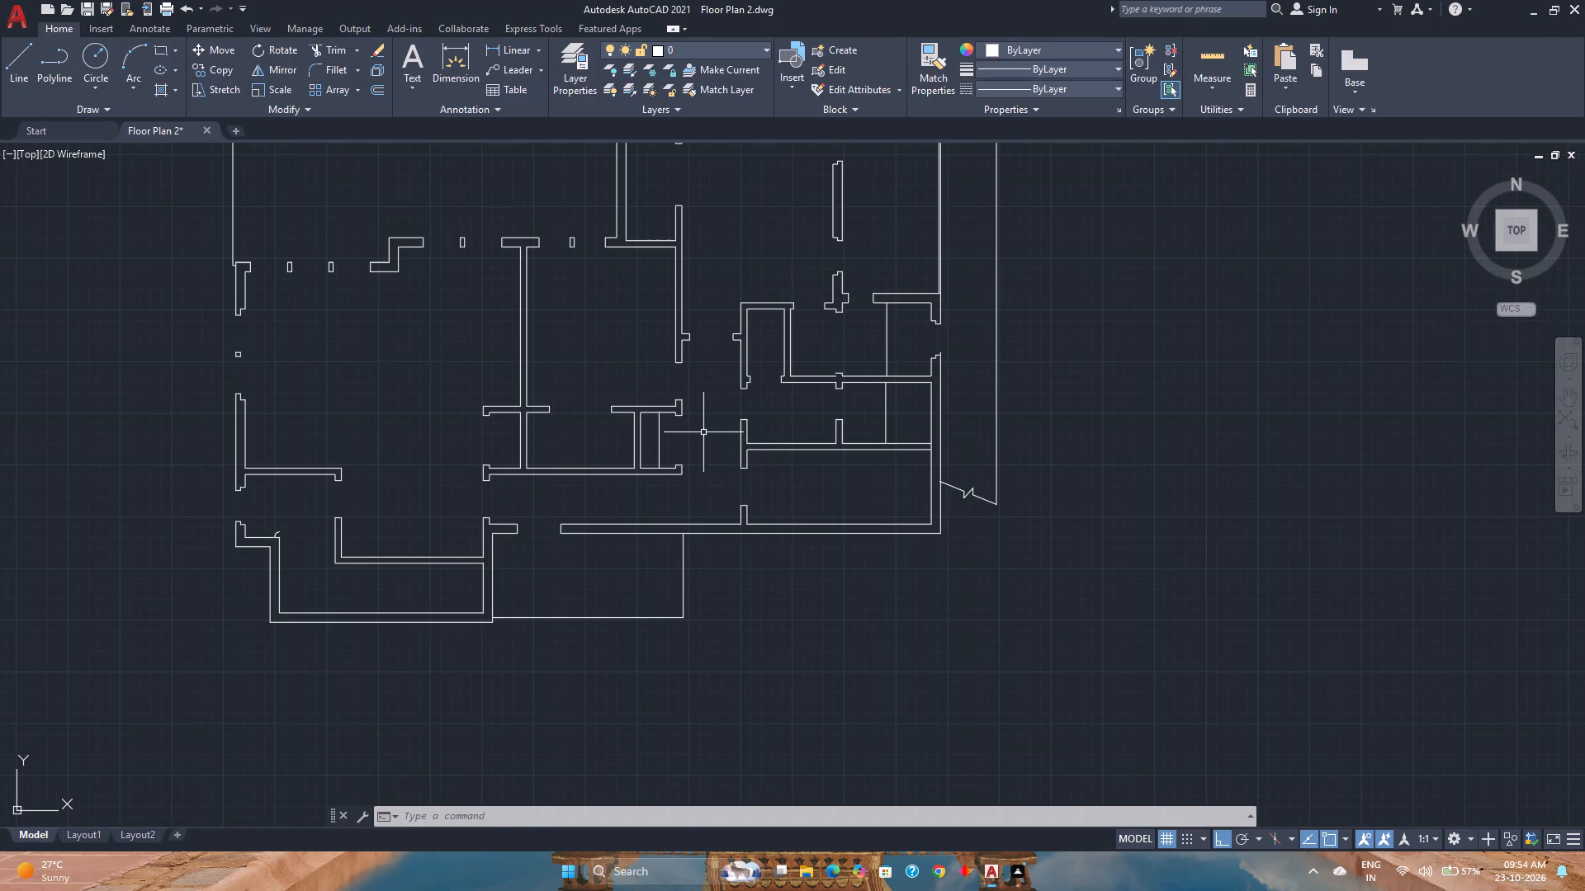
Assign the inner line of the small closet at the east end of the smaller plan's central closet row to the Utilities layer.
{"action": "left_click", "coordinate": [692, 432]}
{"action": "left_click", "coordinate": [642, 432]}
{"action": "left_click", "coordinate": [698, 42]}
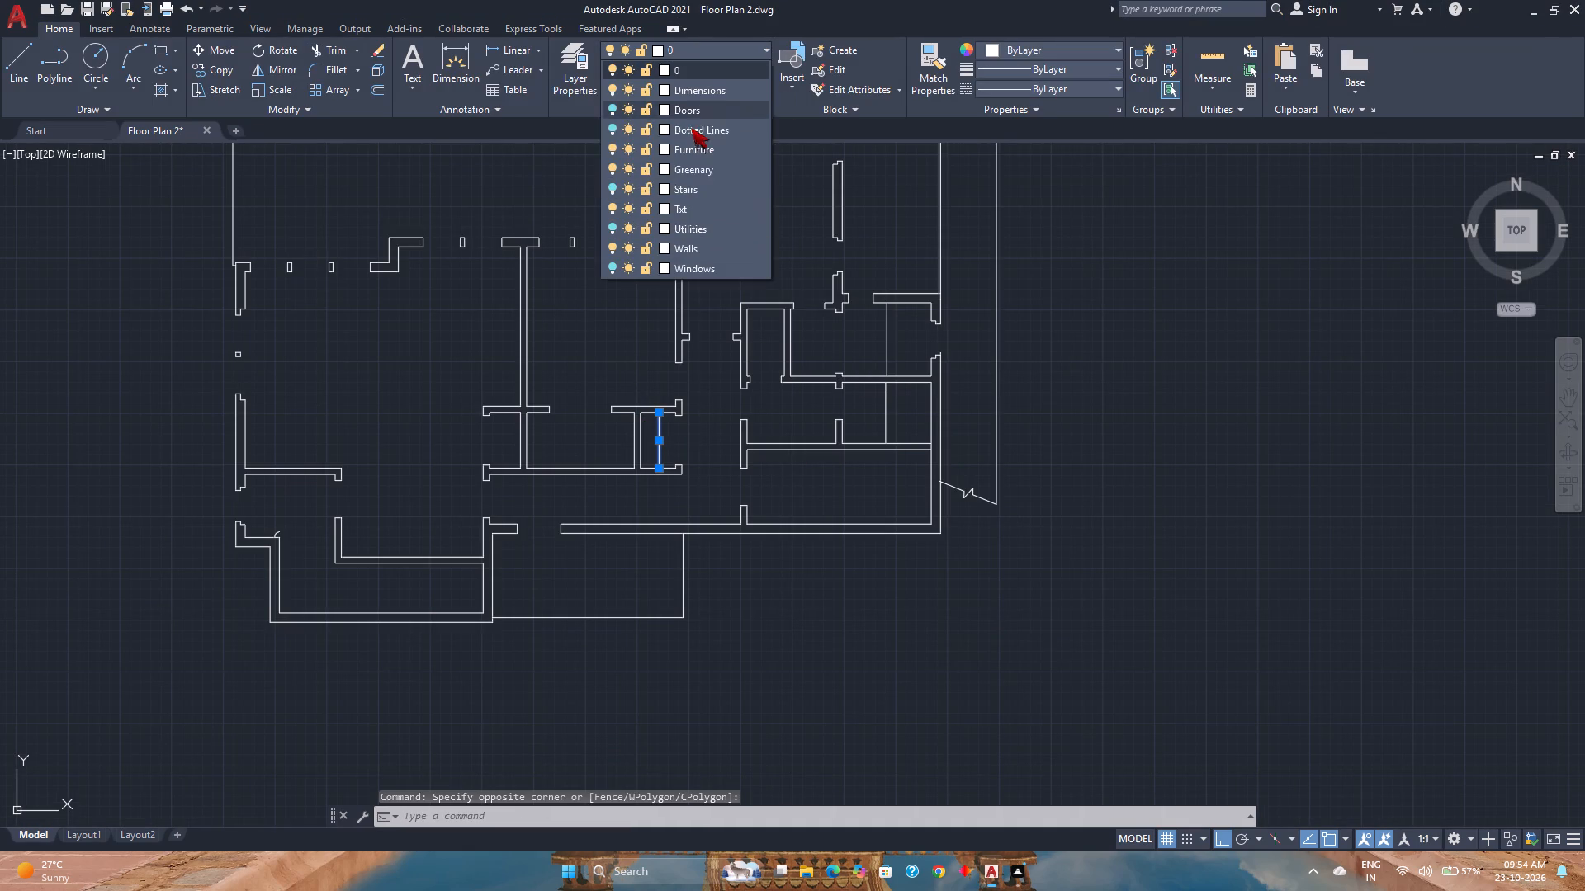
{"action": "left_click", "coordinate": [708, 226]}
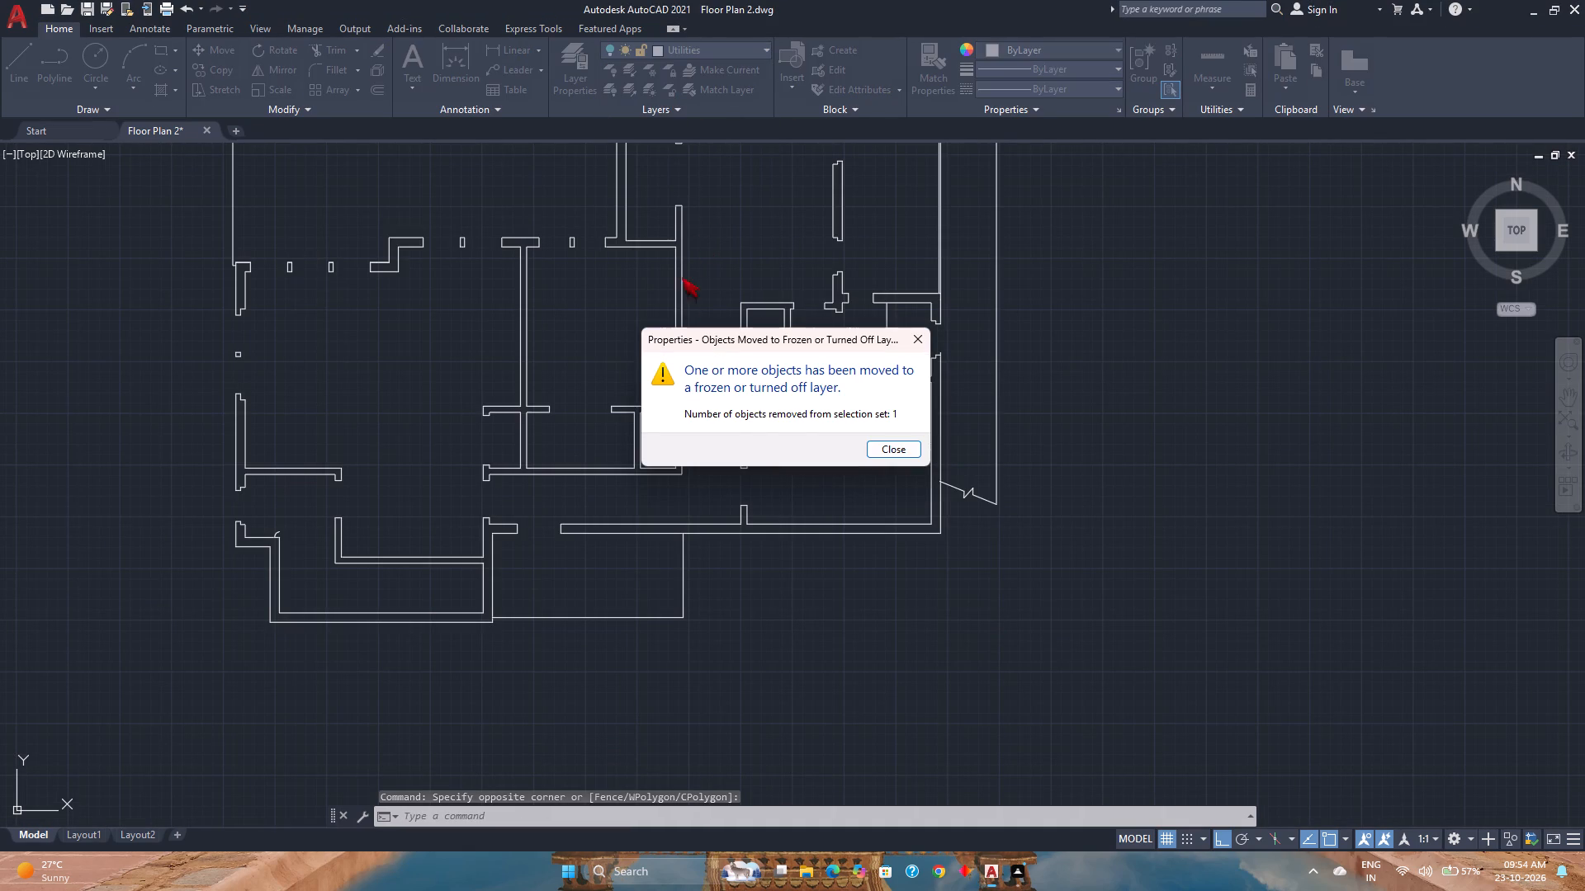
{"action": "left_click", "coordinate": [887, 451]}
{"action": "scroll", "coordinate": [830, 375], "scroll_direction": "down", "scroll_amount": 2}
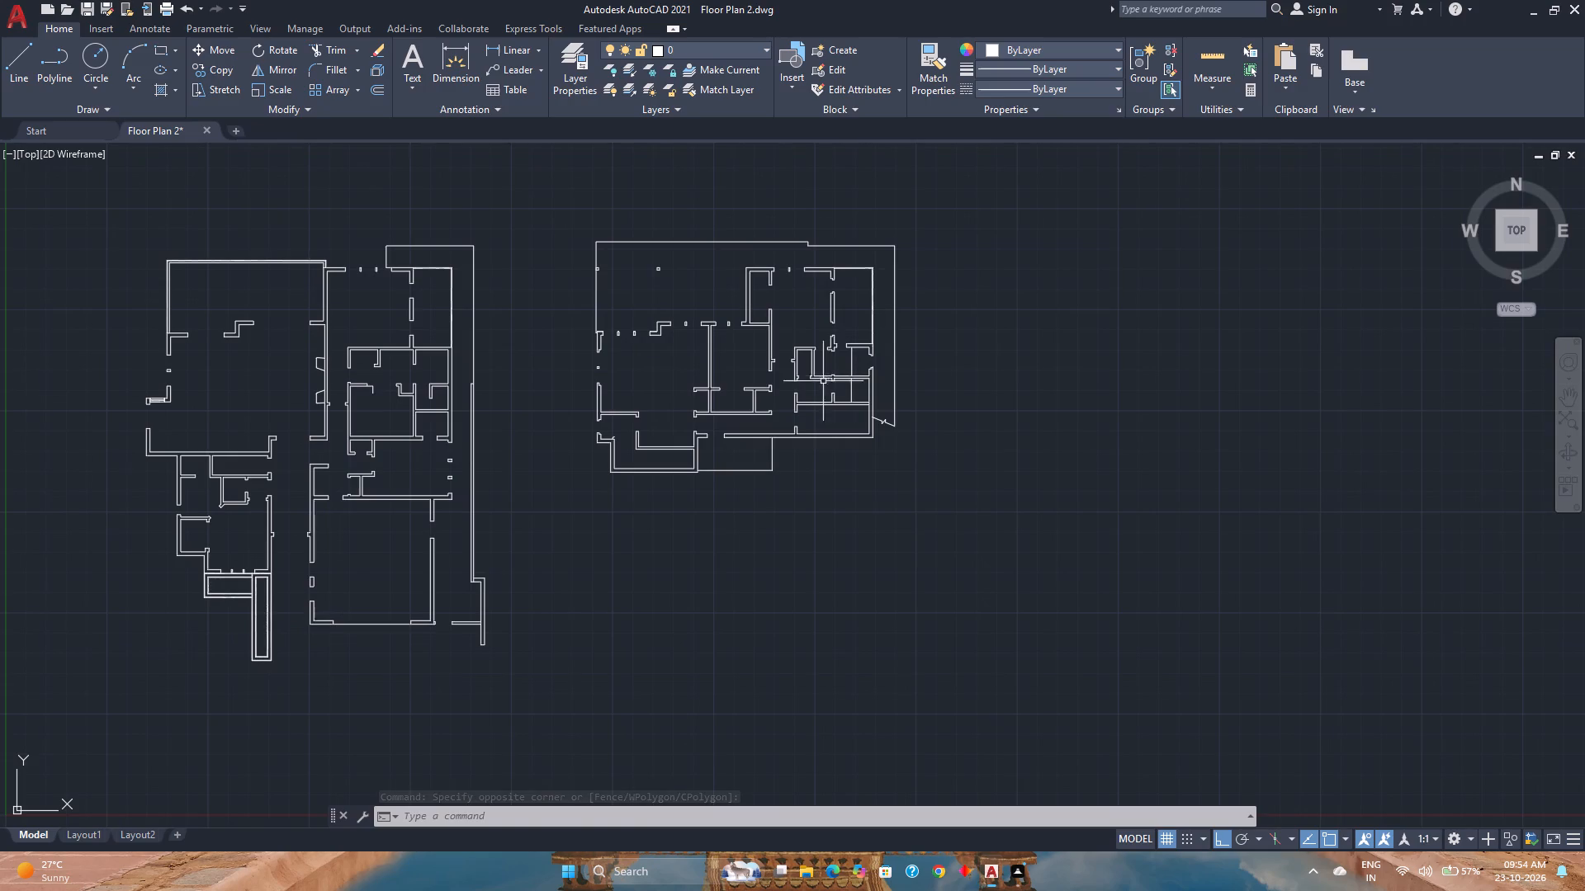
Examine the lines still shown in both floor plans for elements that belong on the Stairs or Utilities layers.
{"action": "middle_click_drag", "start_coordinate": [534, 400], "coordinate": [552, 390]}
{"action": "middle_click", "coordinate": [552, 390]}
{"action": "middle_click_drag", "start_coordinate": [556, 394], "coordinate": [562, 400]}
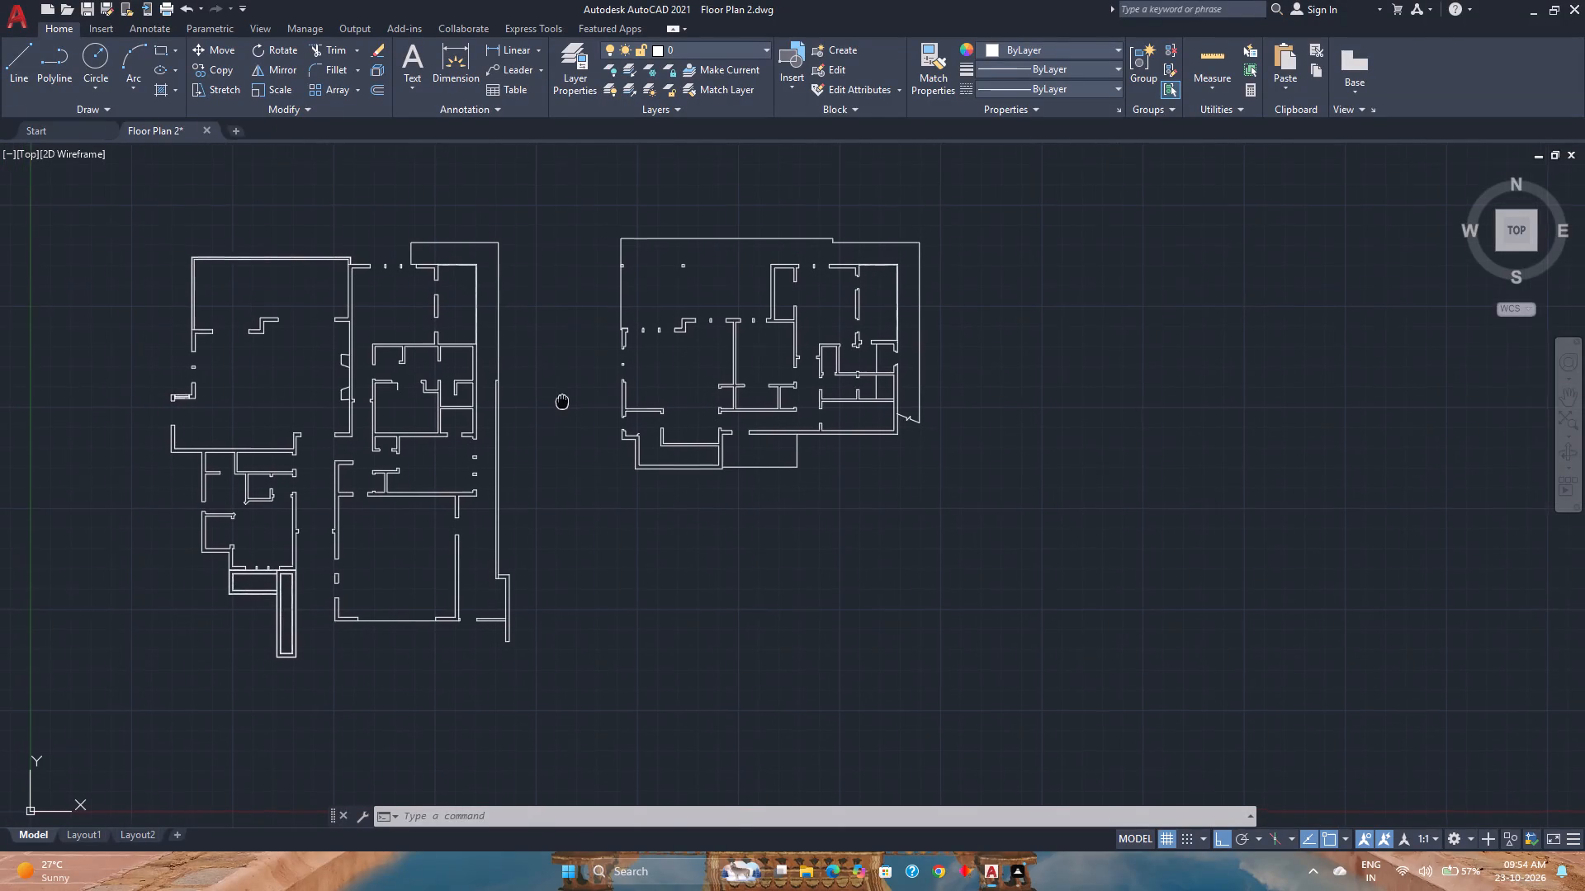
{"action": "middle_click_drag", "start_coordinate": [562, 400], "coordinate": [563, 400]}
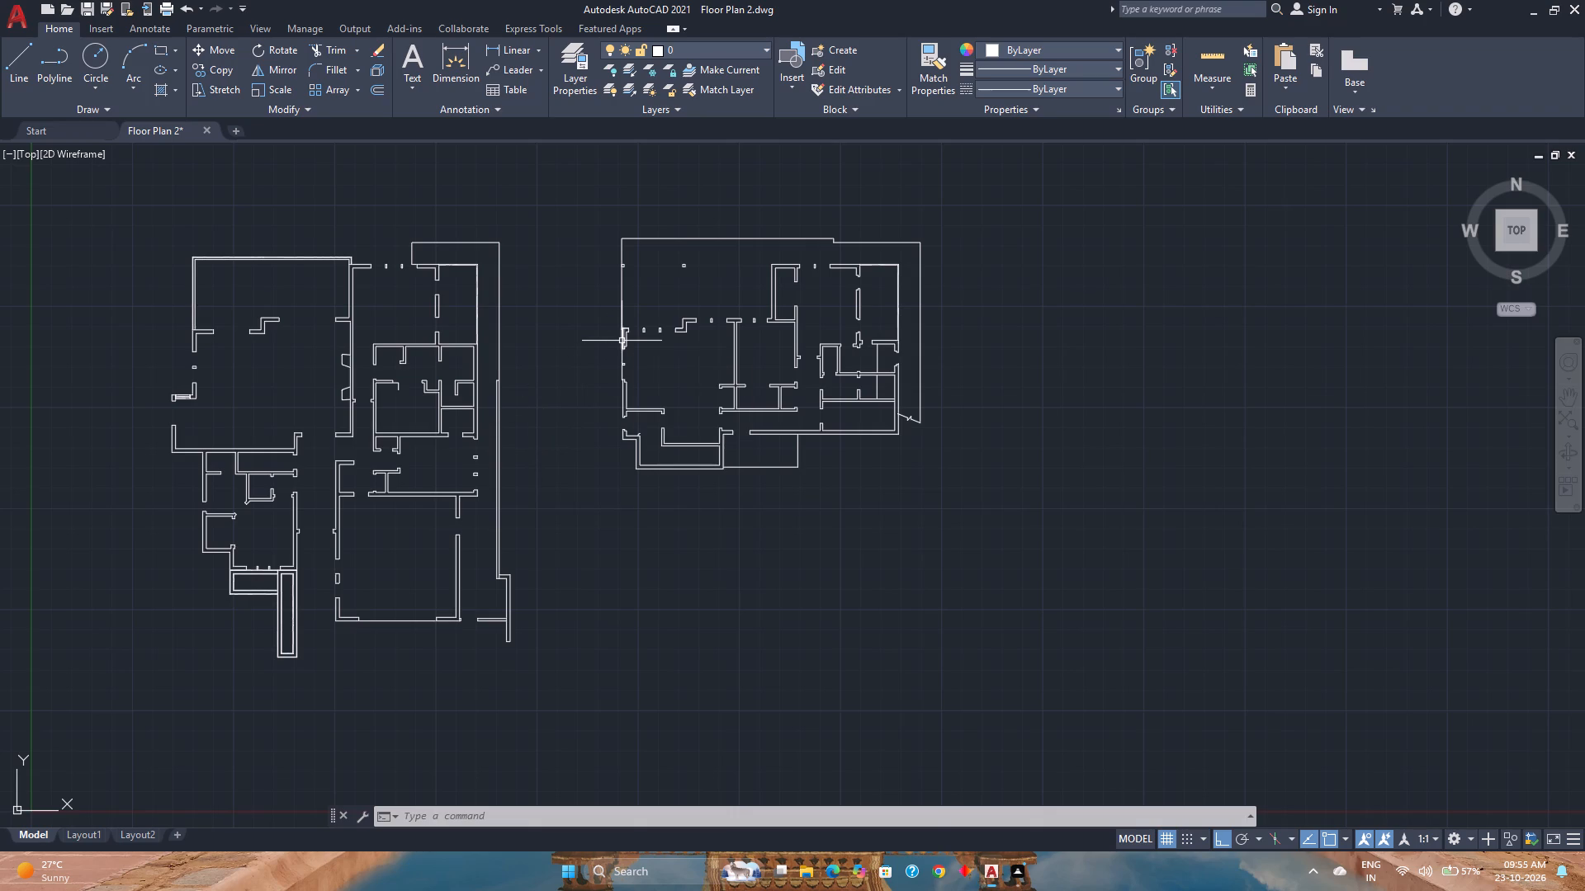
{"action": "scroll", "coordinate": [868, 357], "scroll_direction": "up", "scroll_amount": 2}
{"action": "scroll", "coordinate": [868, 357], "scroll_direction": "down", "scroll_amount": 1}
{"action": "scroll", "coordinate": [868, 357], "scroll_direction": "up", "scroll_amount": 1}
{"action": "scroll", "coordinate": [868, 357], "scroll_direction": "down", "scroll_amount": 1}
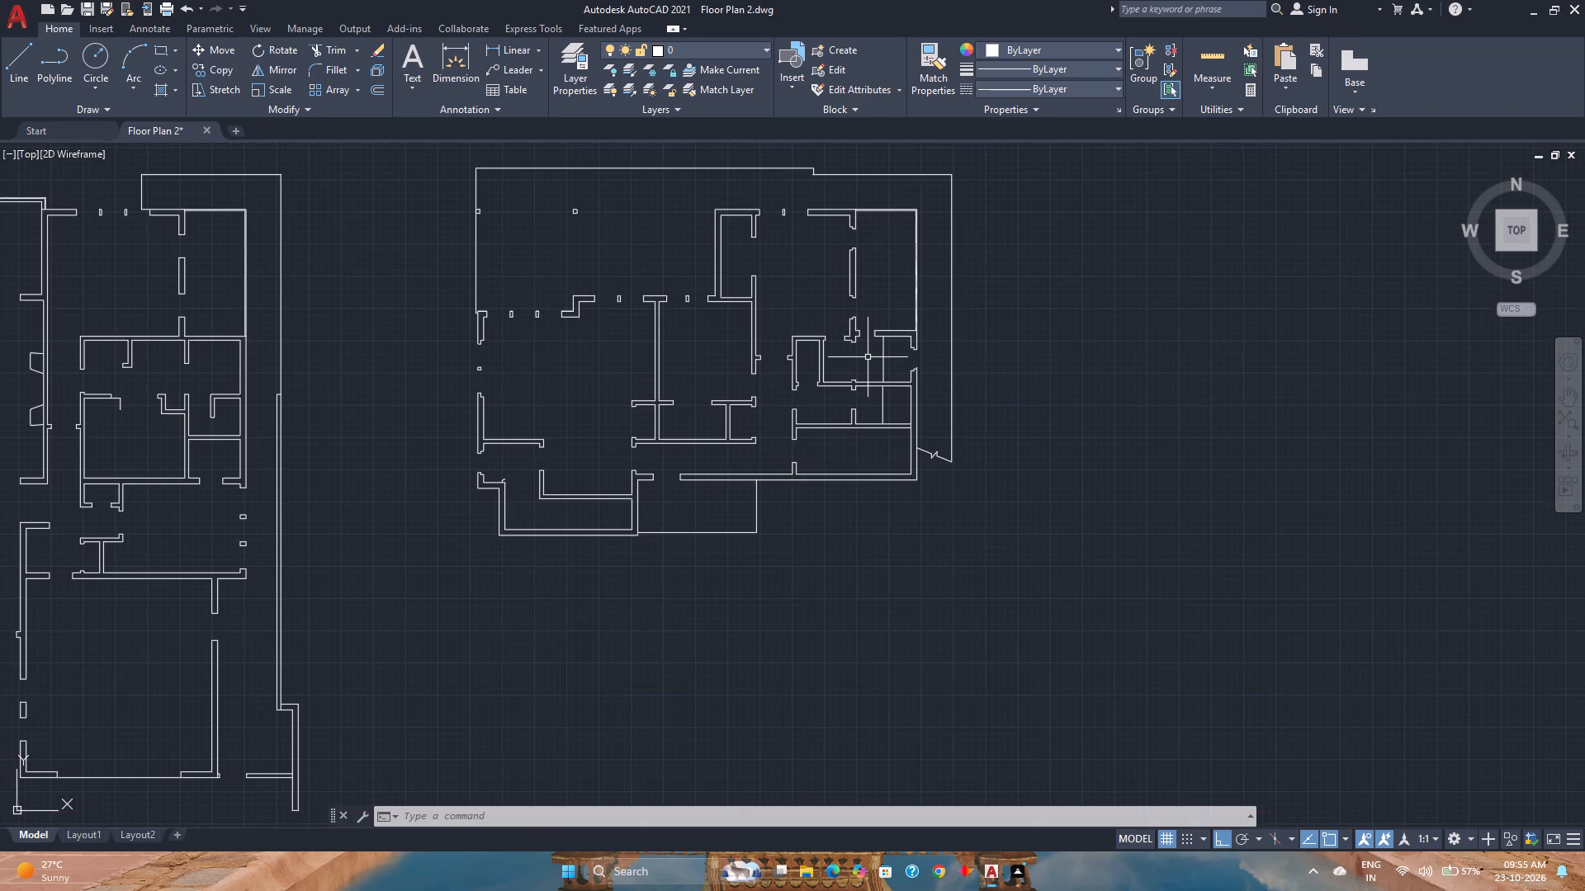
{"action": "scroll", "coordinate": [868, 357], "scroll_direction": "down", "scroll_amount": 1}
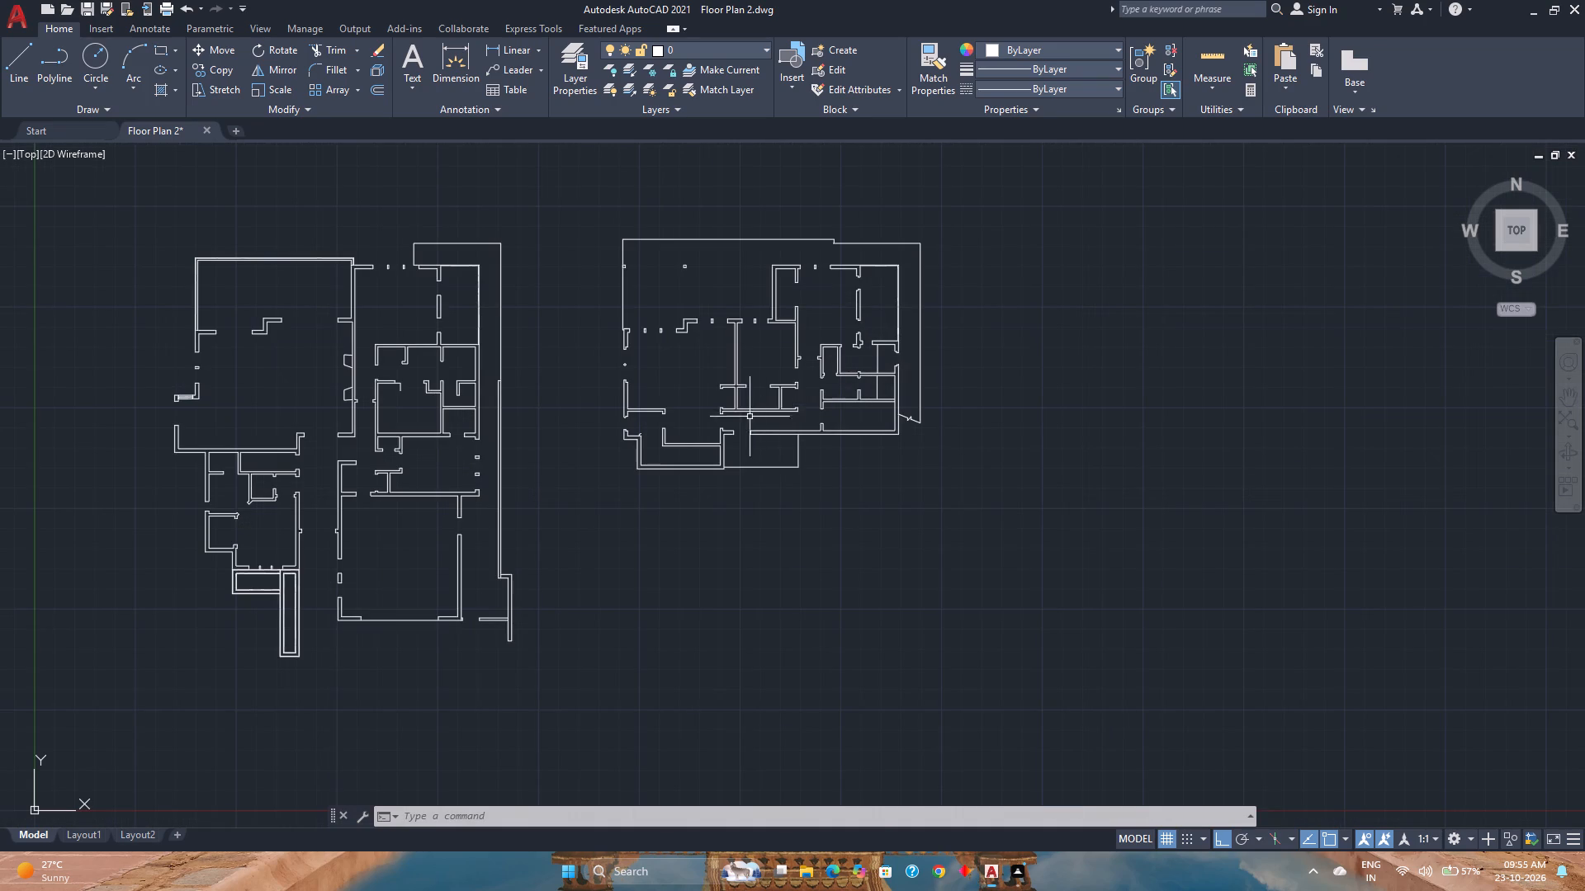
Assign all the lines still shown in both floor plans to the Walls layer.
{"action": "left_click", "coordinate": [1029, 722]}
{"action": "left_click", "coordinate": [129, 213]}
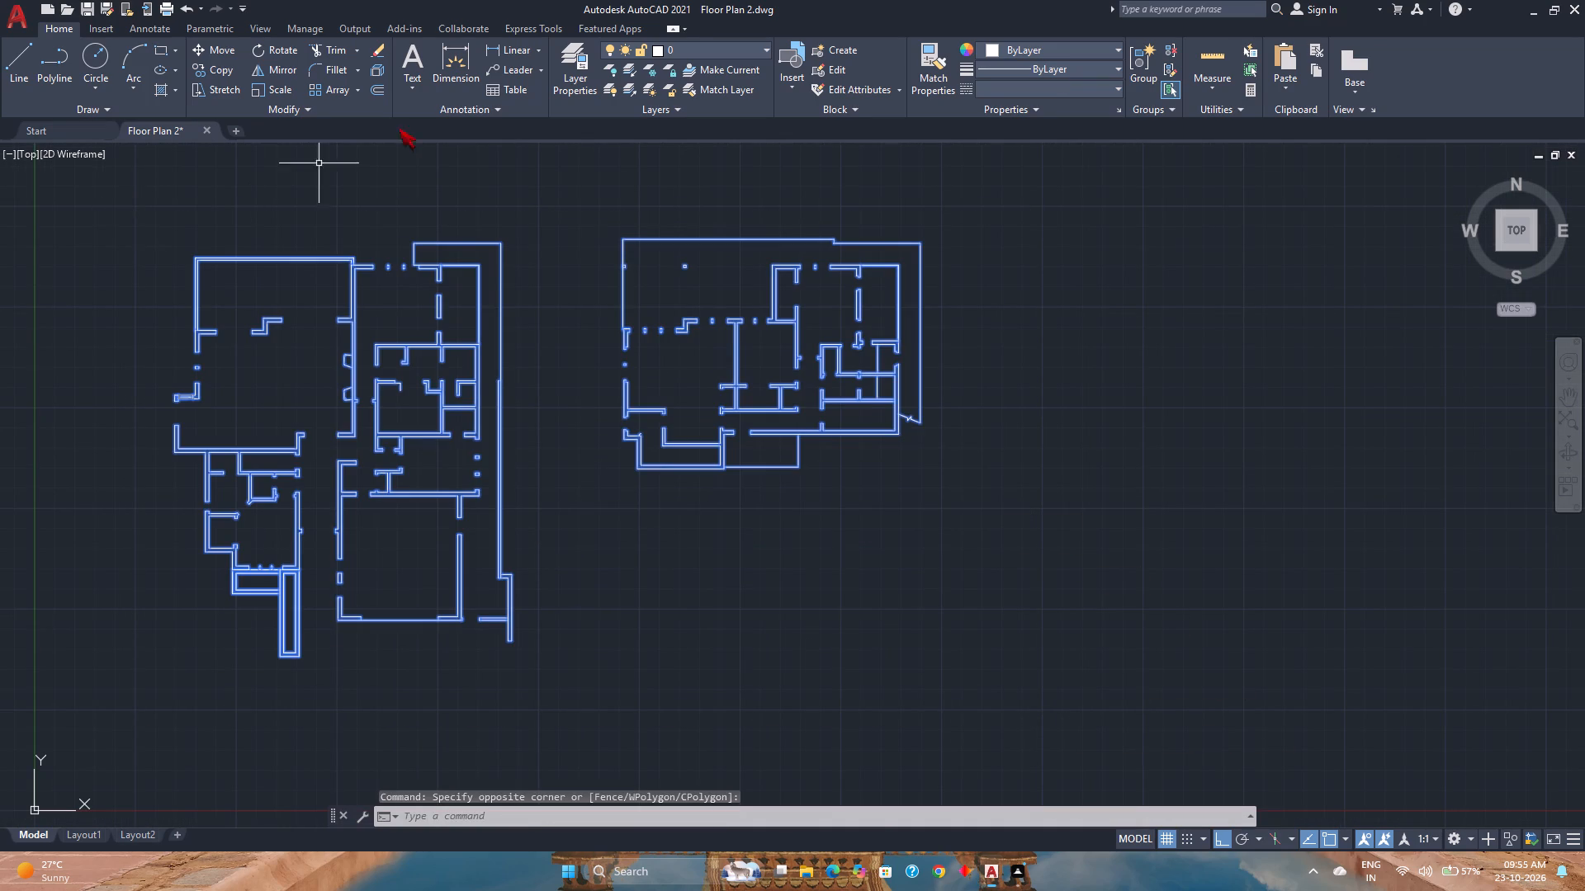
{"action": "left_click", "coordinate": [702, 51]}
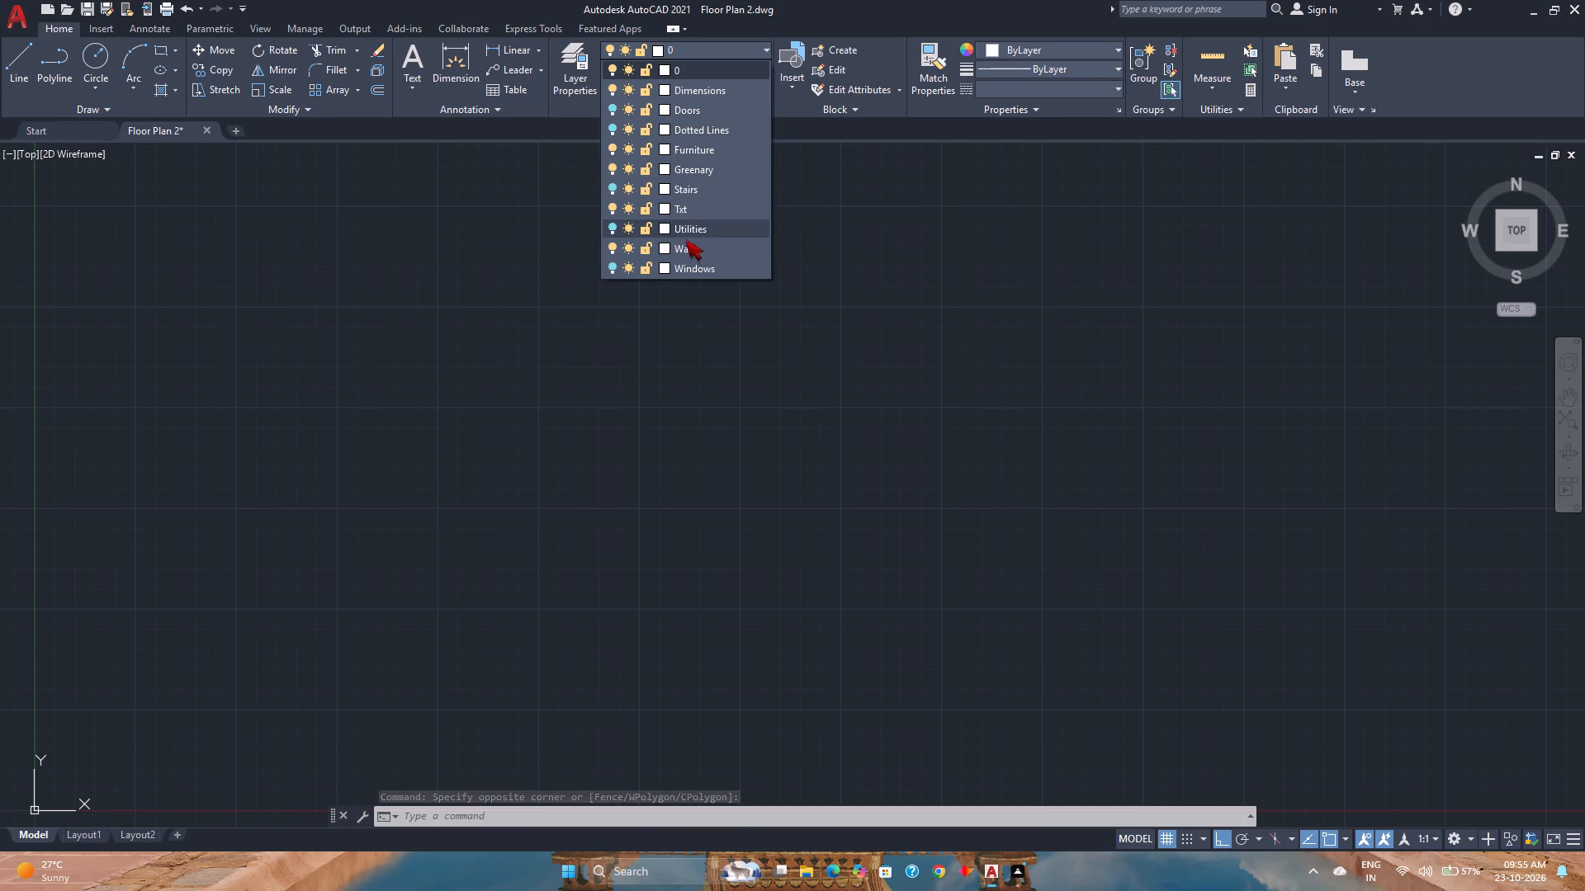
{"action": "left_click", "coordinate": [685, 247]}
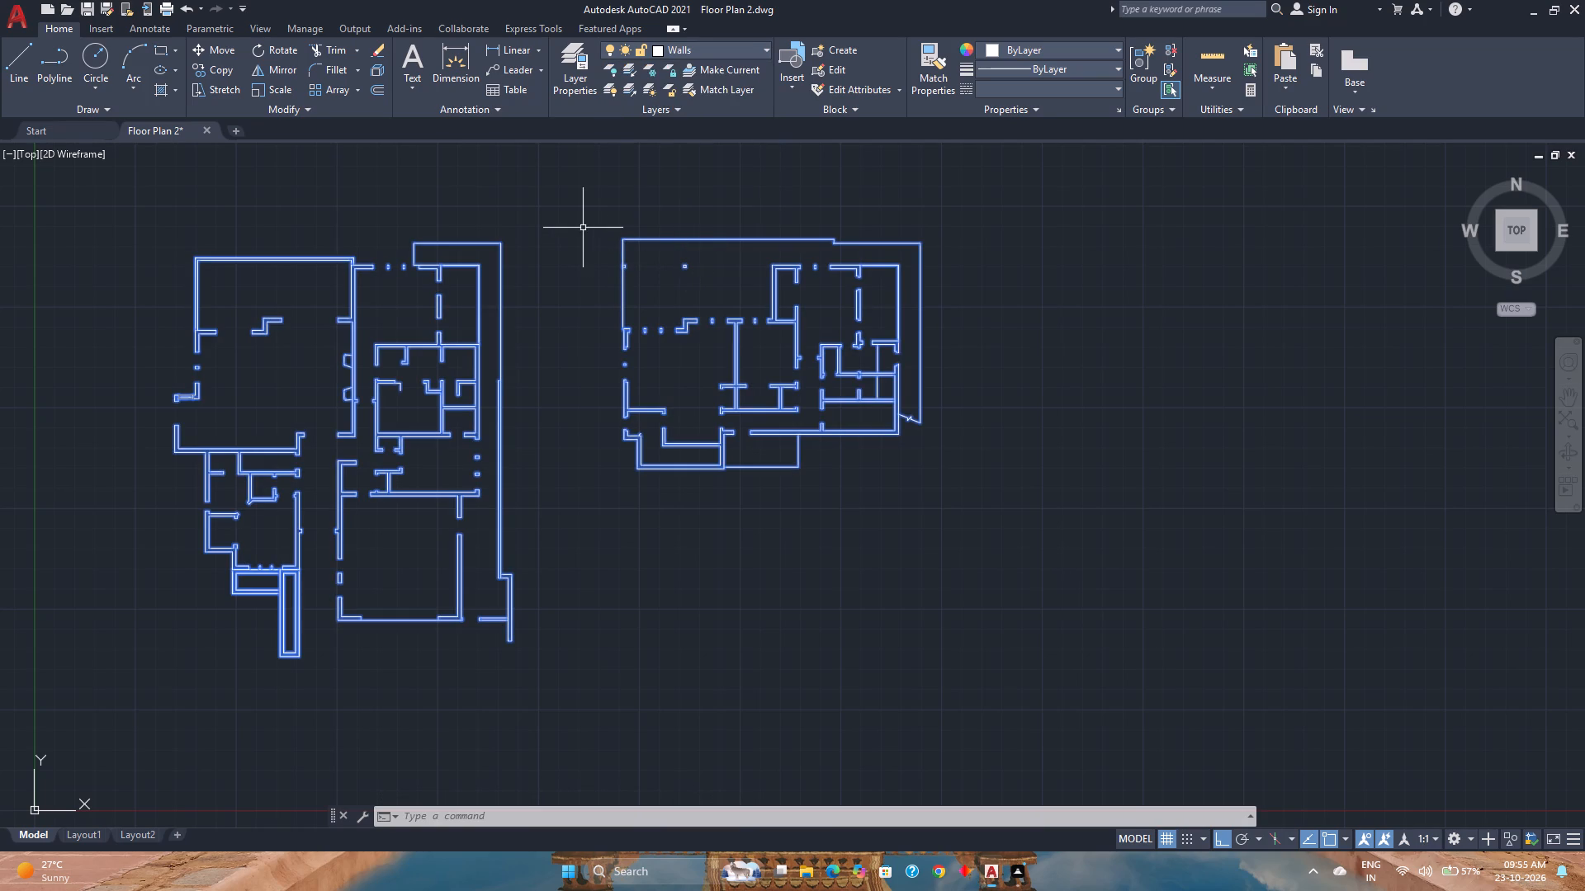
{"action": "key", "text": "Escape"}
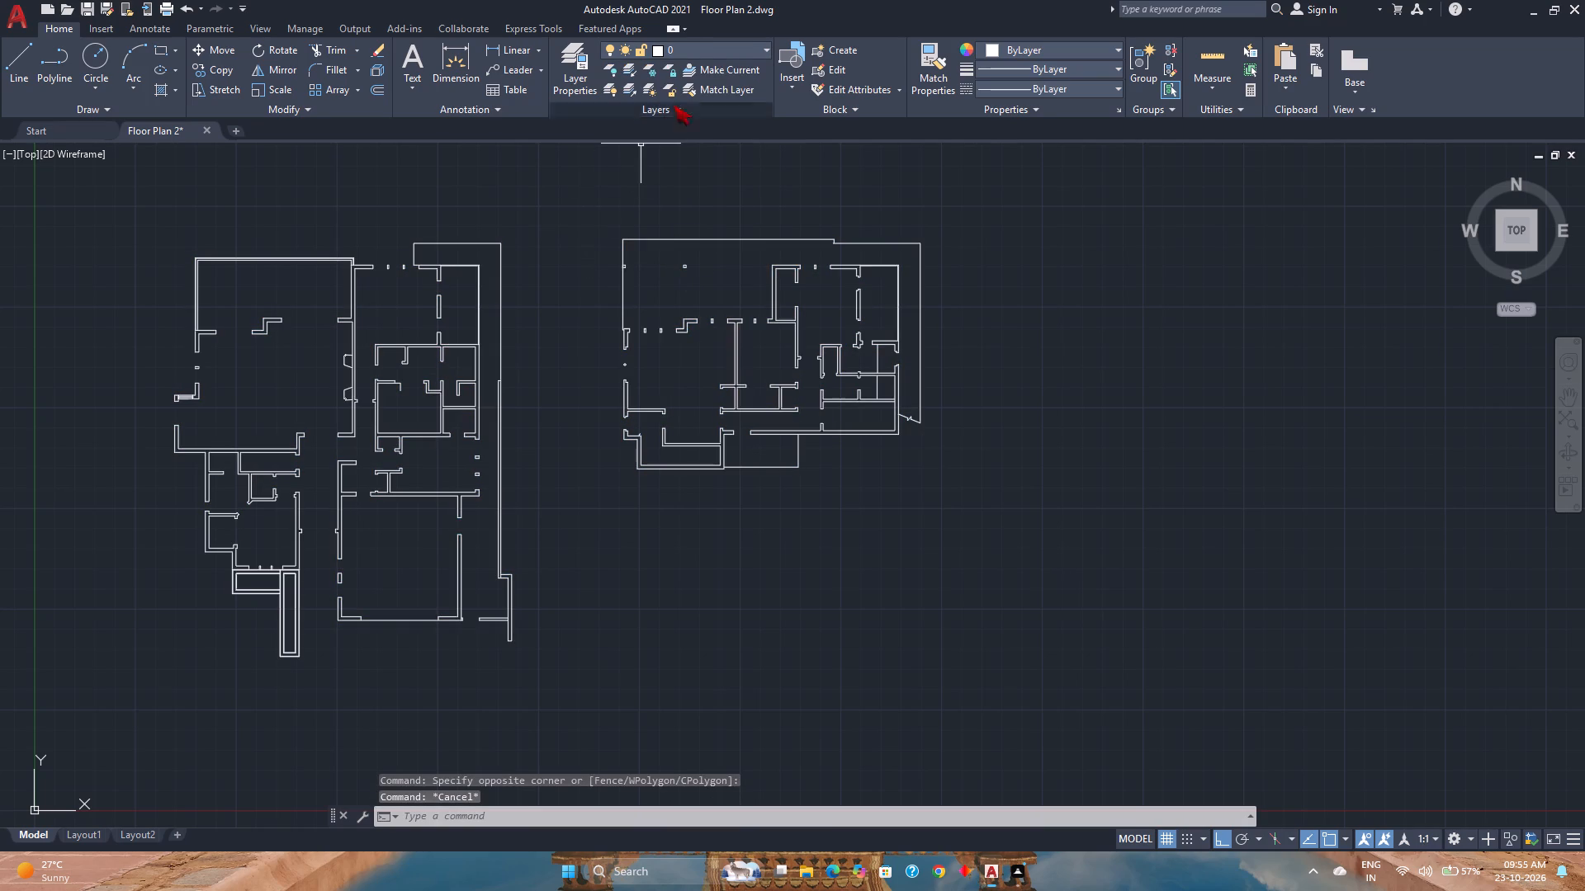
Turn the Doors, Dotted Lines, Stairs, Utilities and Windows layers back on.
{"action": "left_click", "coordinate": [724, 48]}
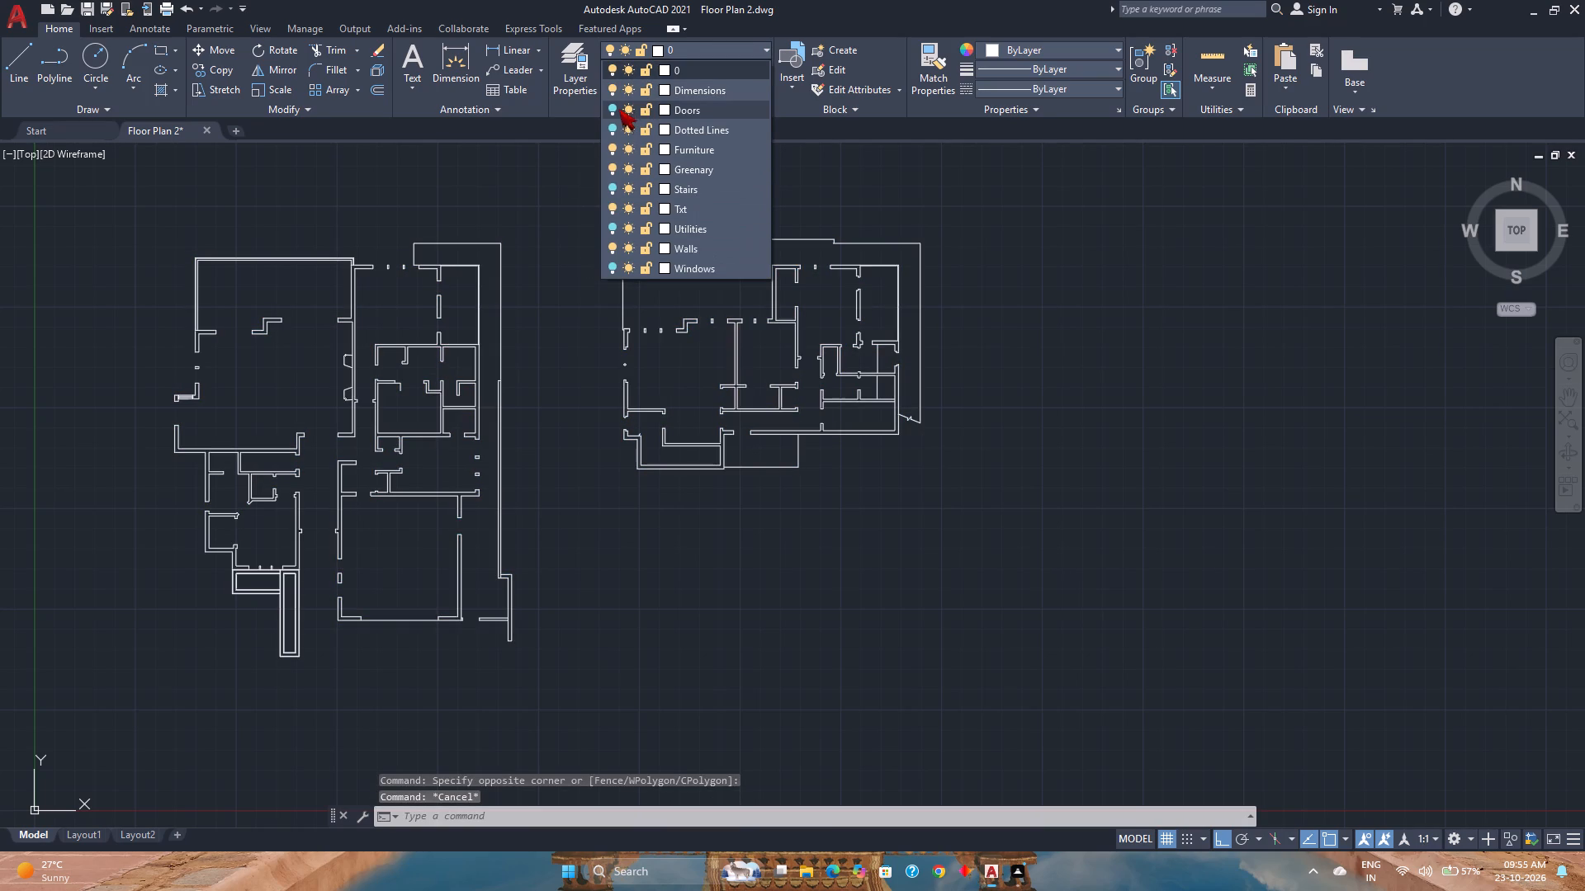
{"action": "left_click", "coordinate": [613, 110]}
{"action": "left_click", "coordinate": [613, 129]}
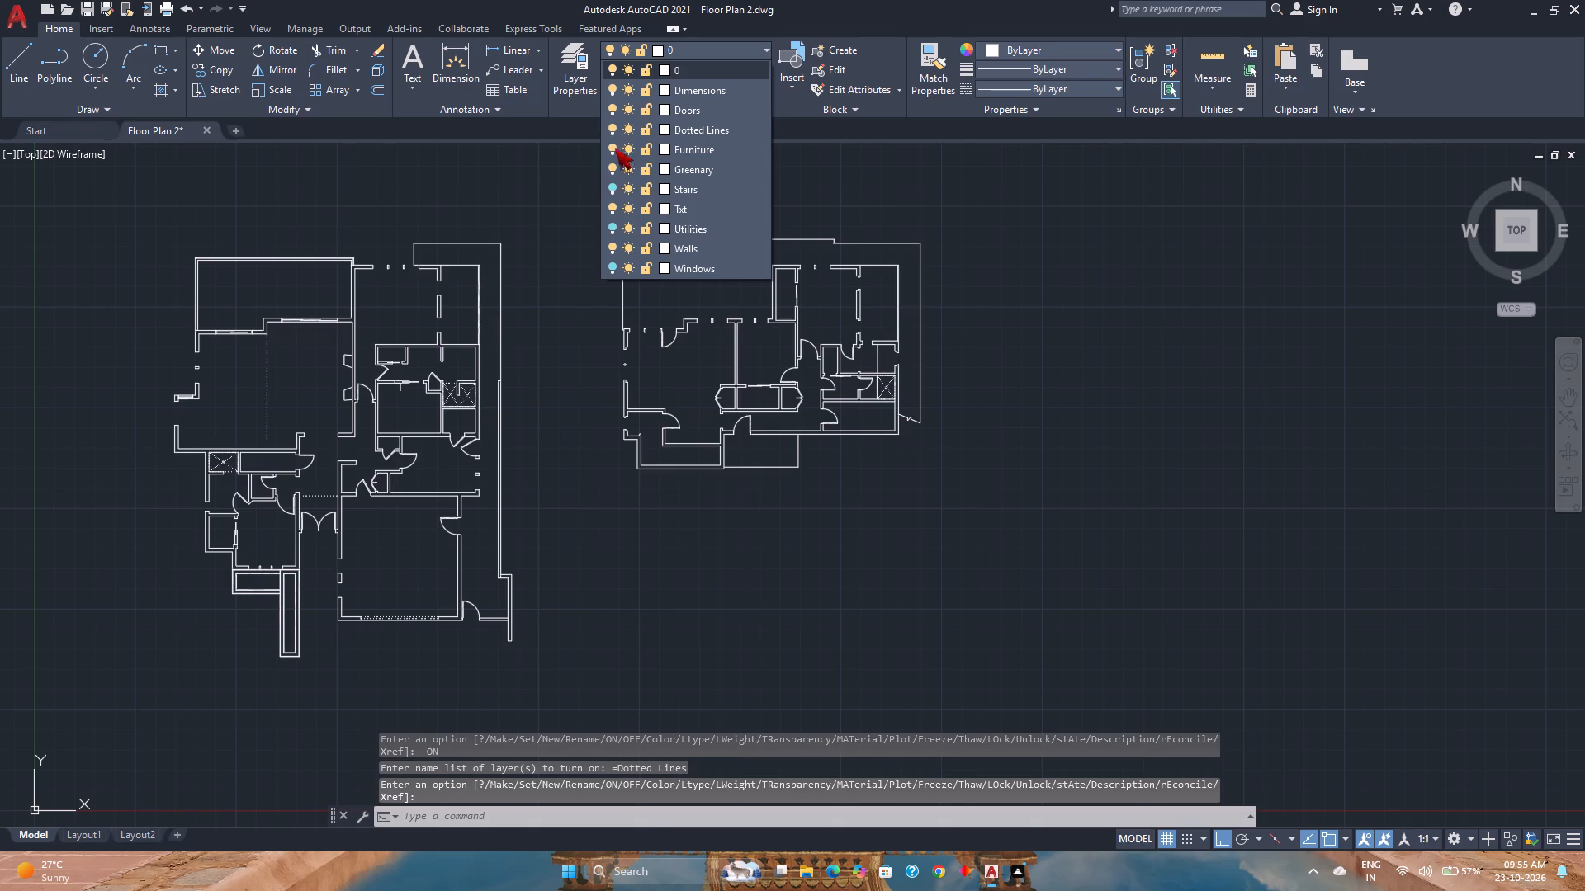
{"action": "left_click", "coordinate": [613, 189]}
{"action": "left_click", "coordinate": [610, 229]}
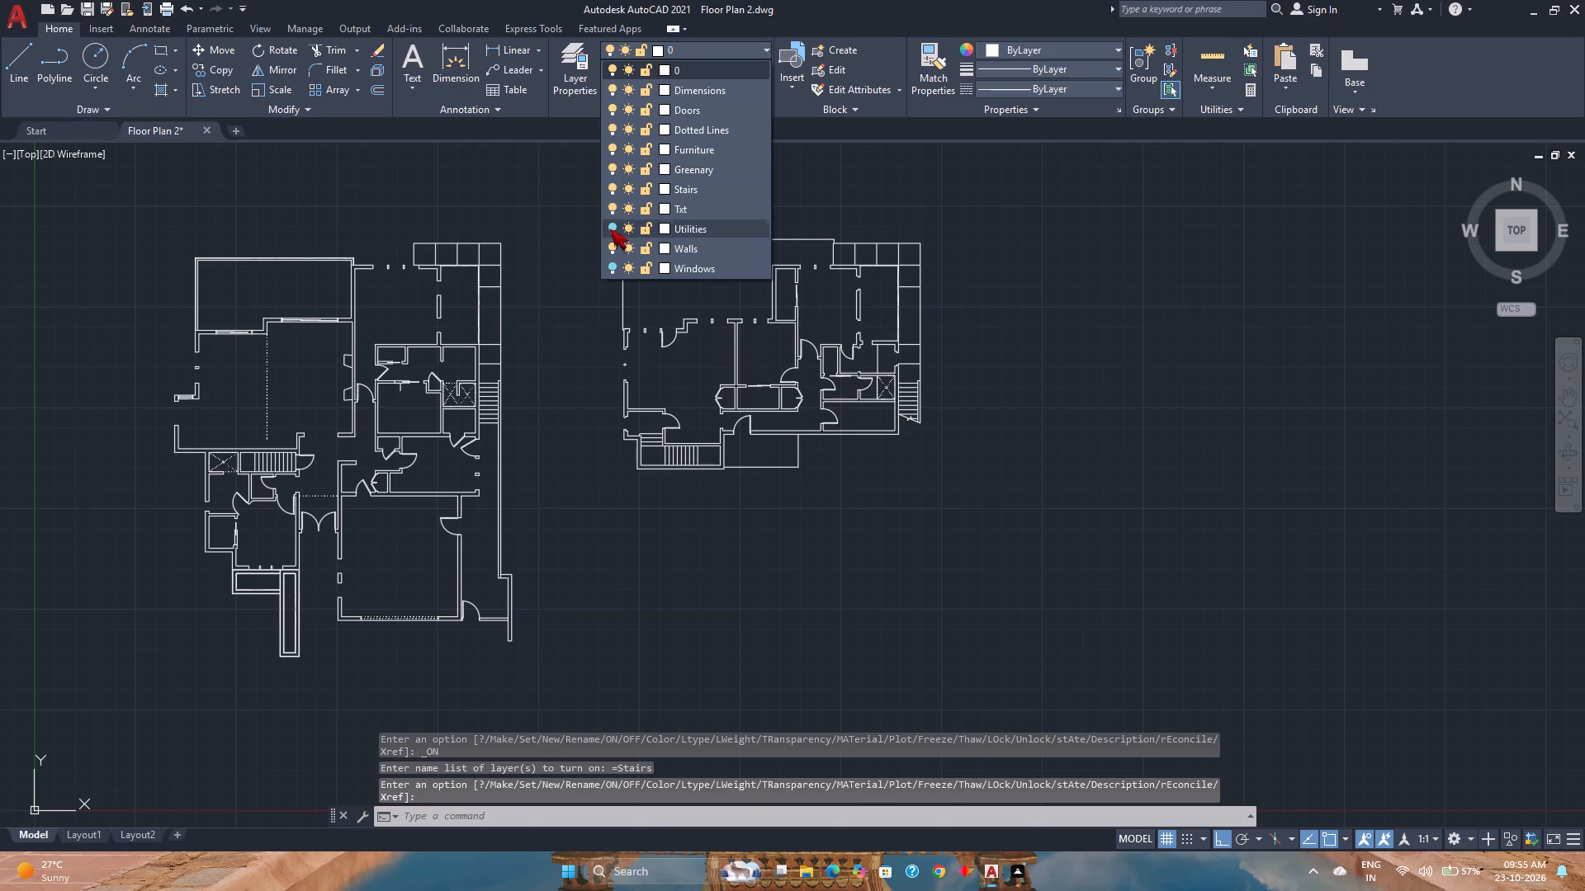
{"action": "left_click", "coordinate": [610, 269]}
{"action": "left_click", "coordinate": [590, 314]}
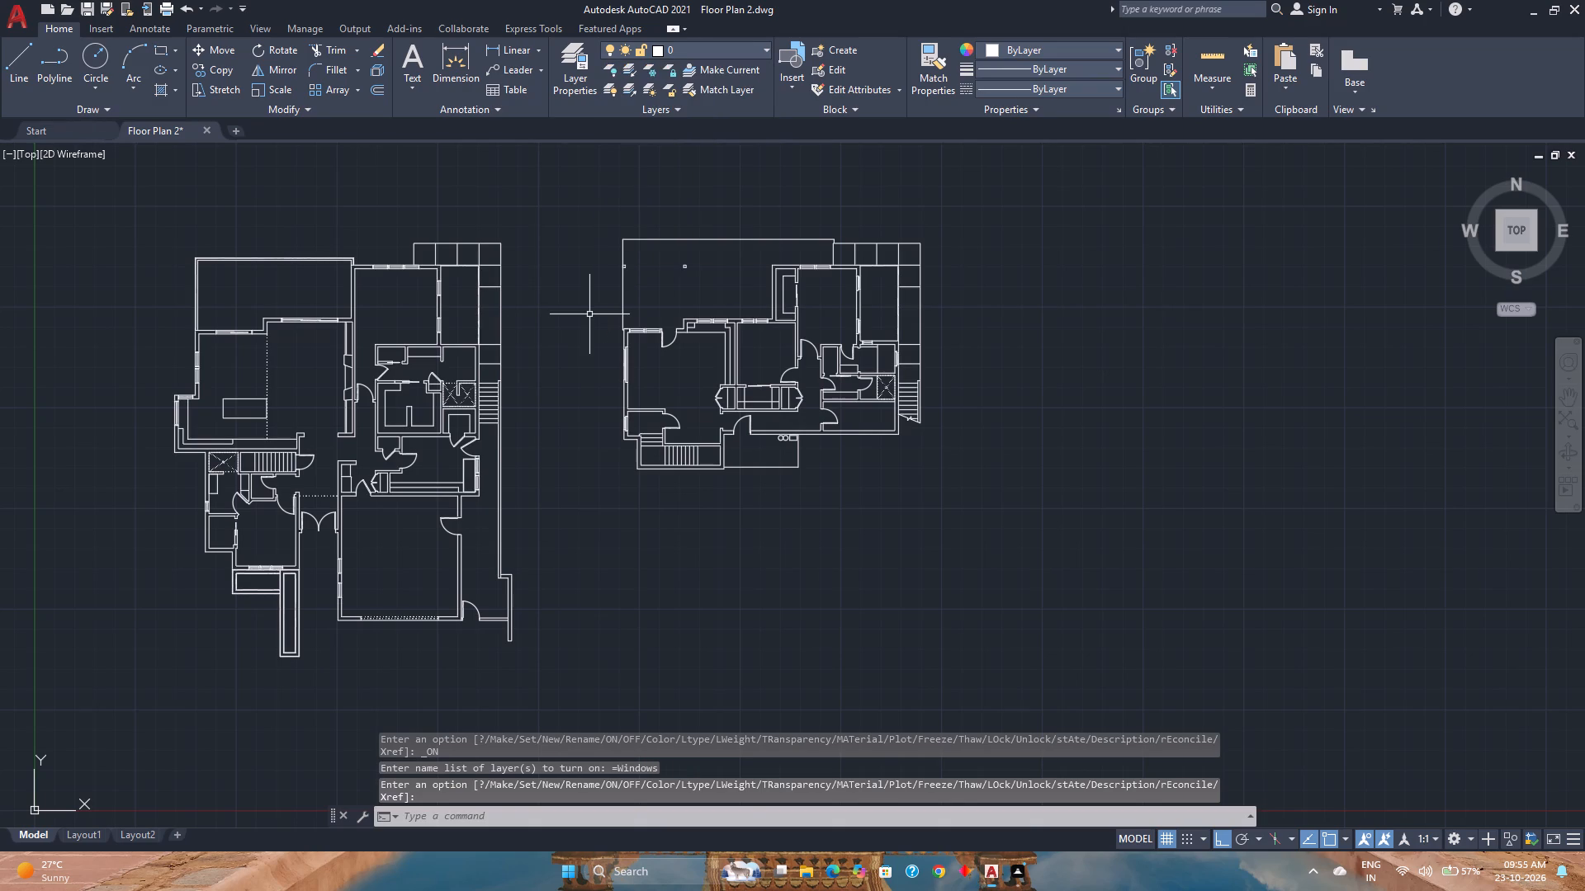
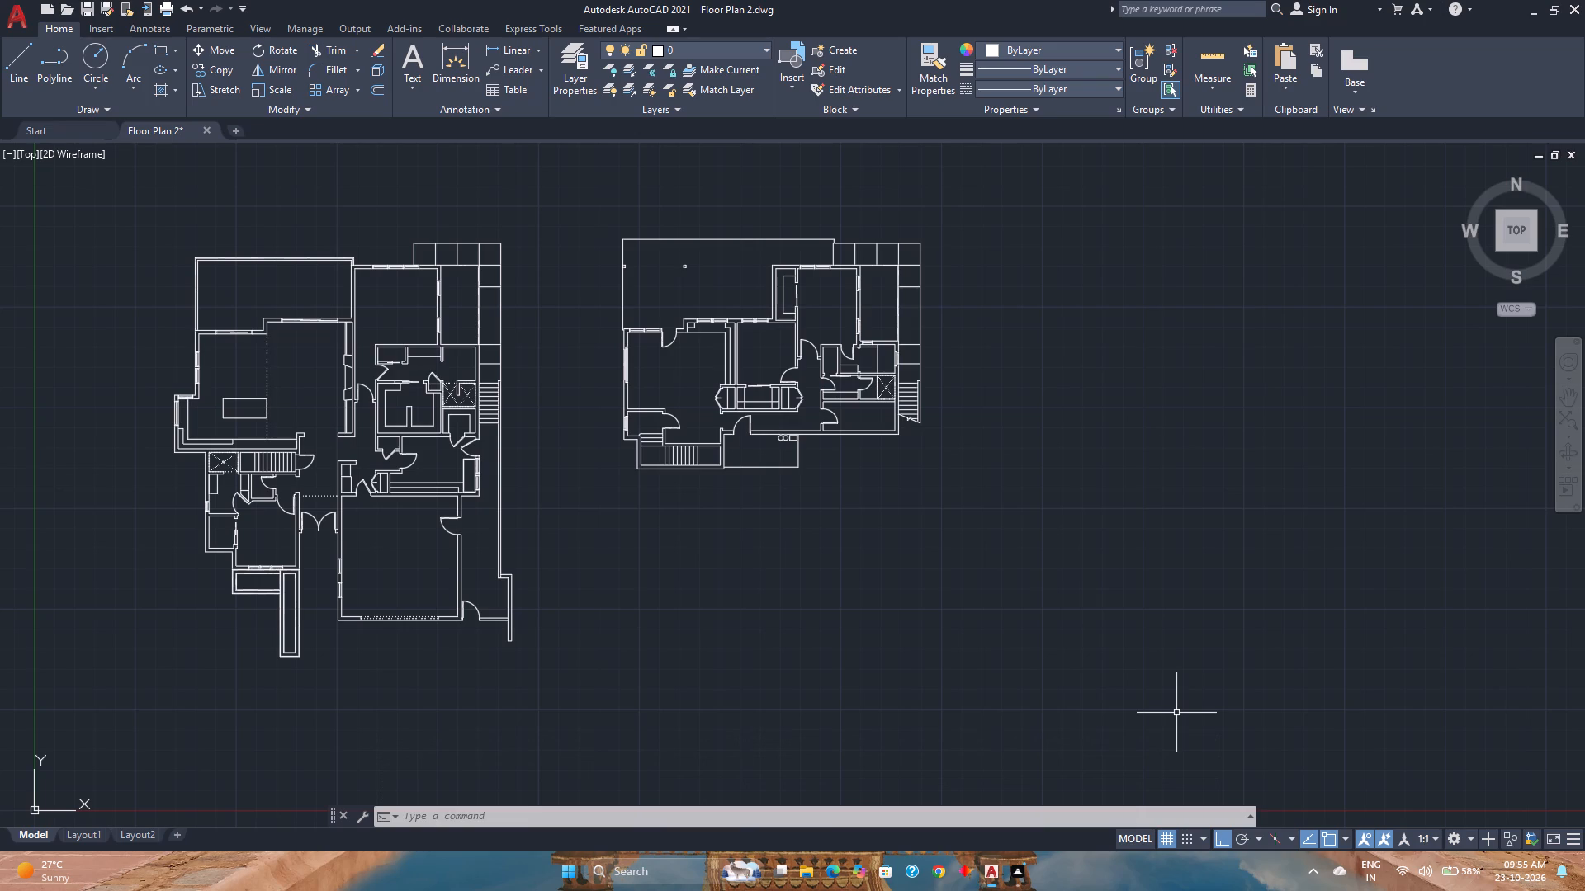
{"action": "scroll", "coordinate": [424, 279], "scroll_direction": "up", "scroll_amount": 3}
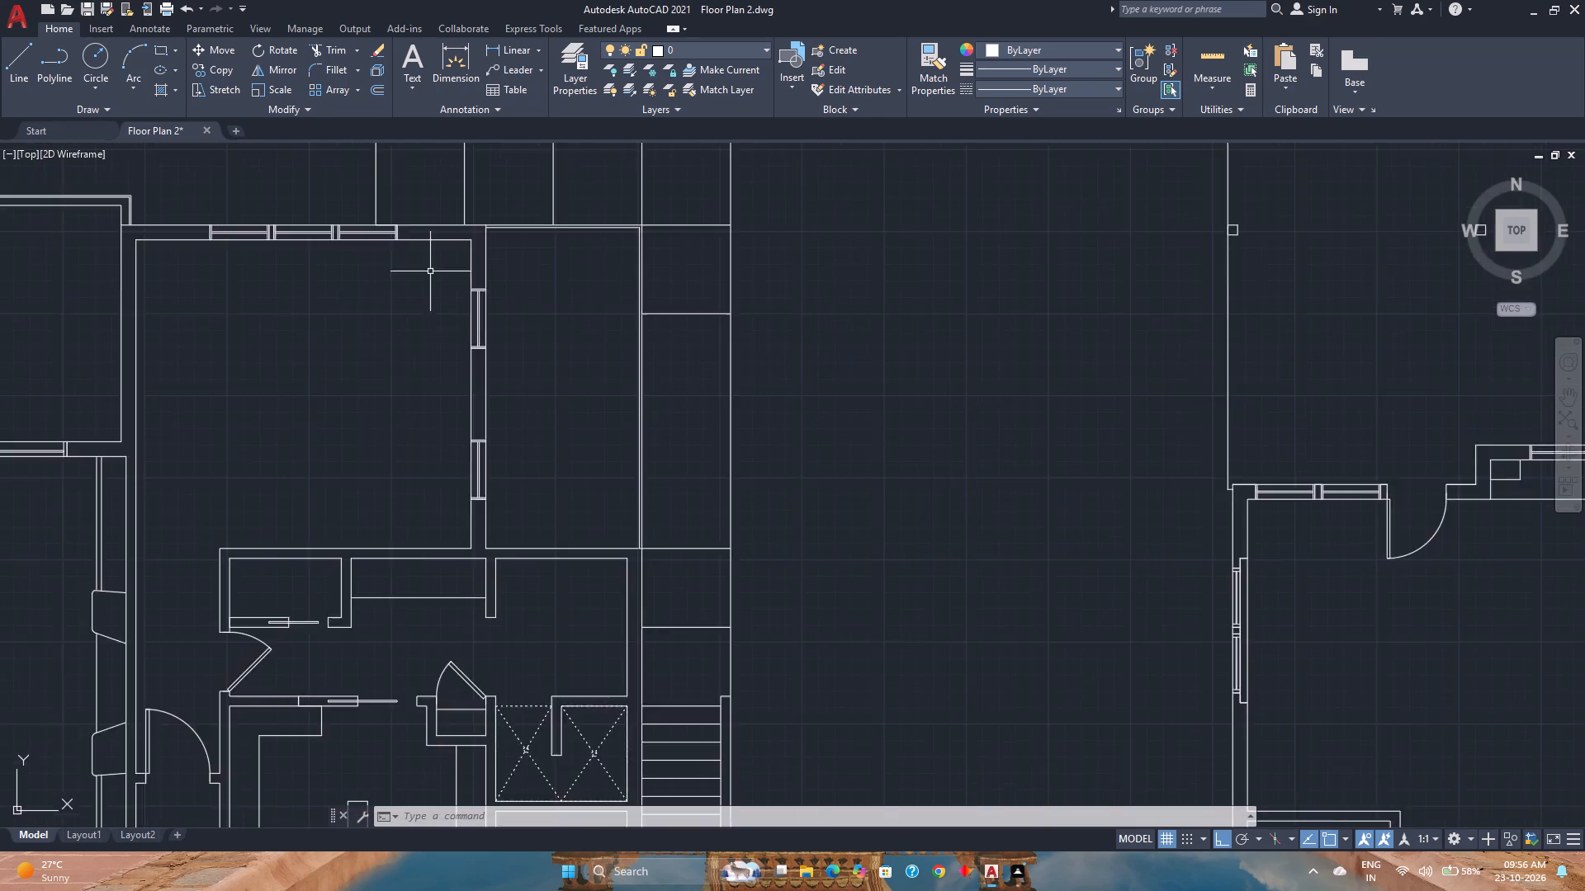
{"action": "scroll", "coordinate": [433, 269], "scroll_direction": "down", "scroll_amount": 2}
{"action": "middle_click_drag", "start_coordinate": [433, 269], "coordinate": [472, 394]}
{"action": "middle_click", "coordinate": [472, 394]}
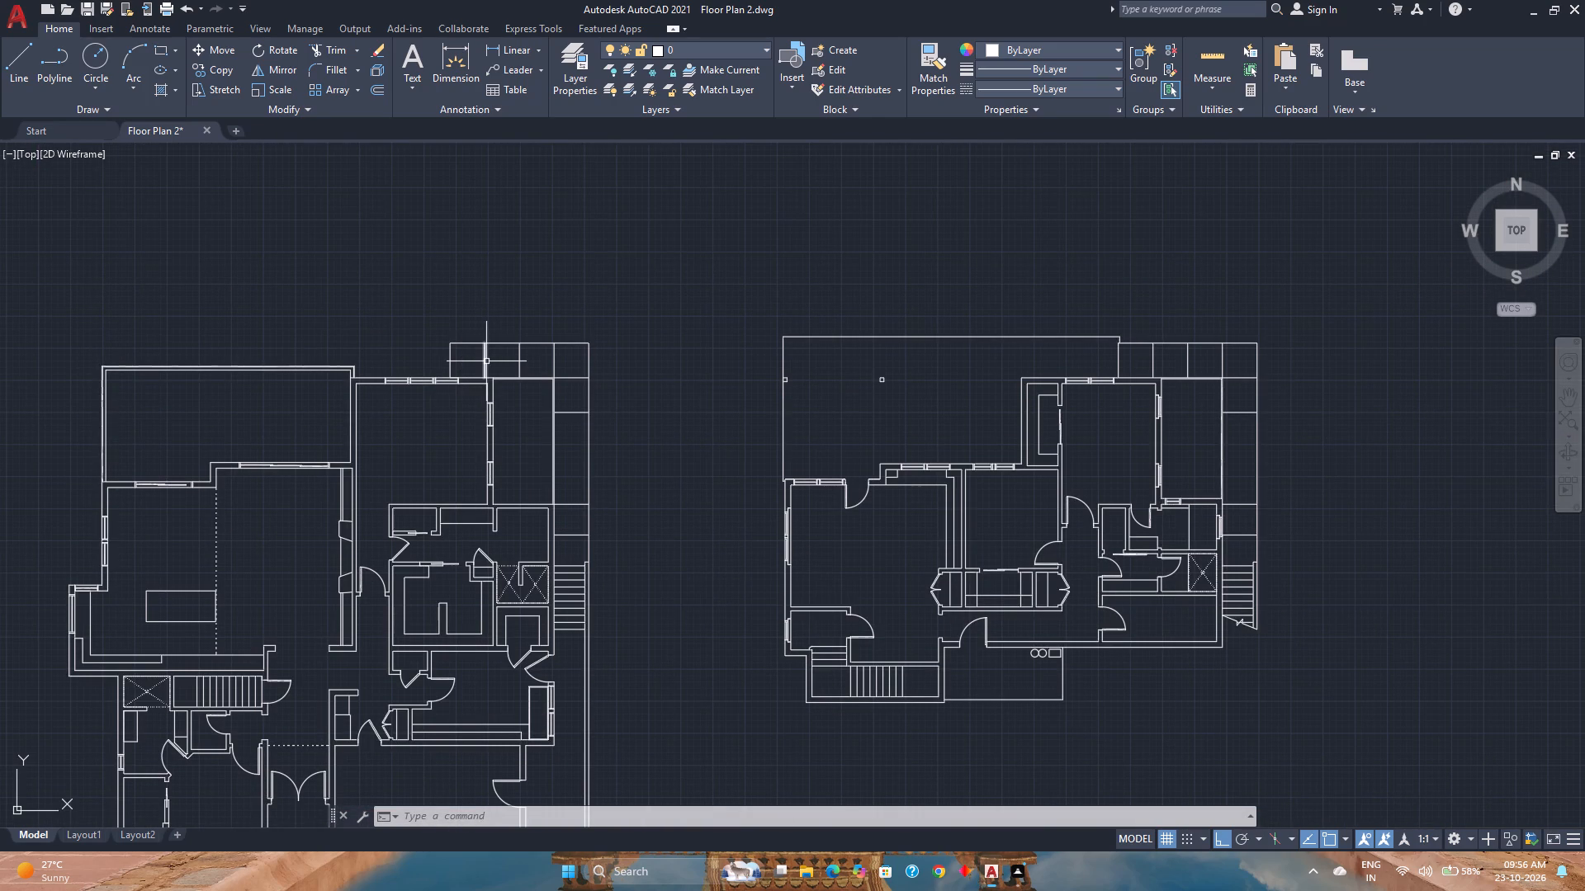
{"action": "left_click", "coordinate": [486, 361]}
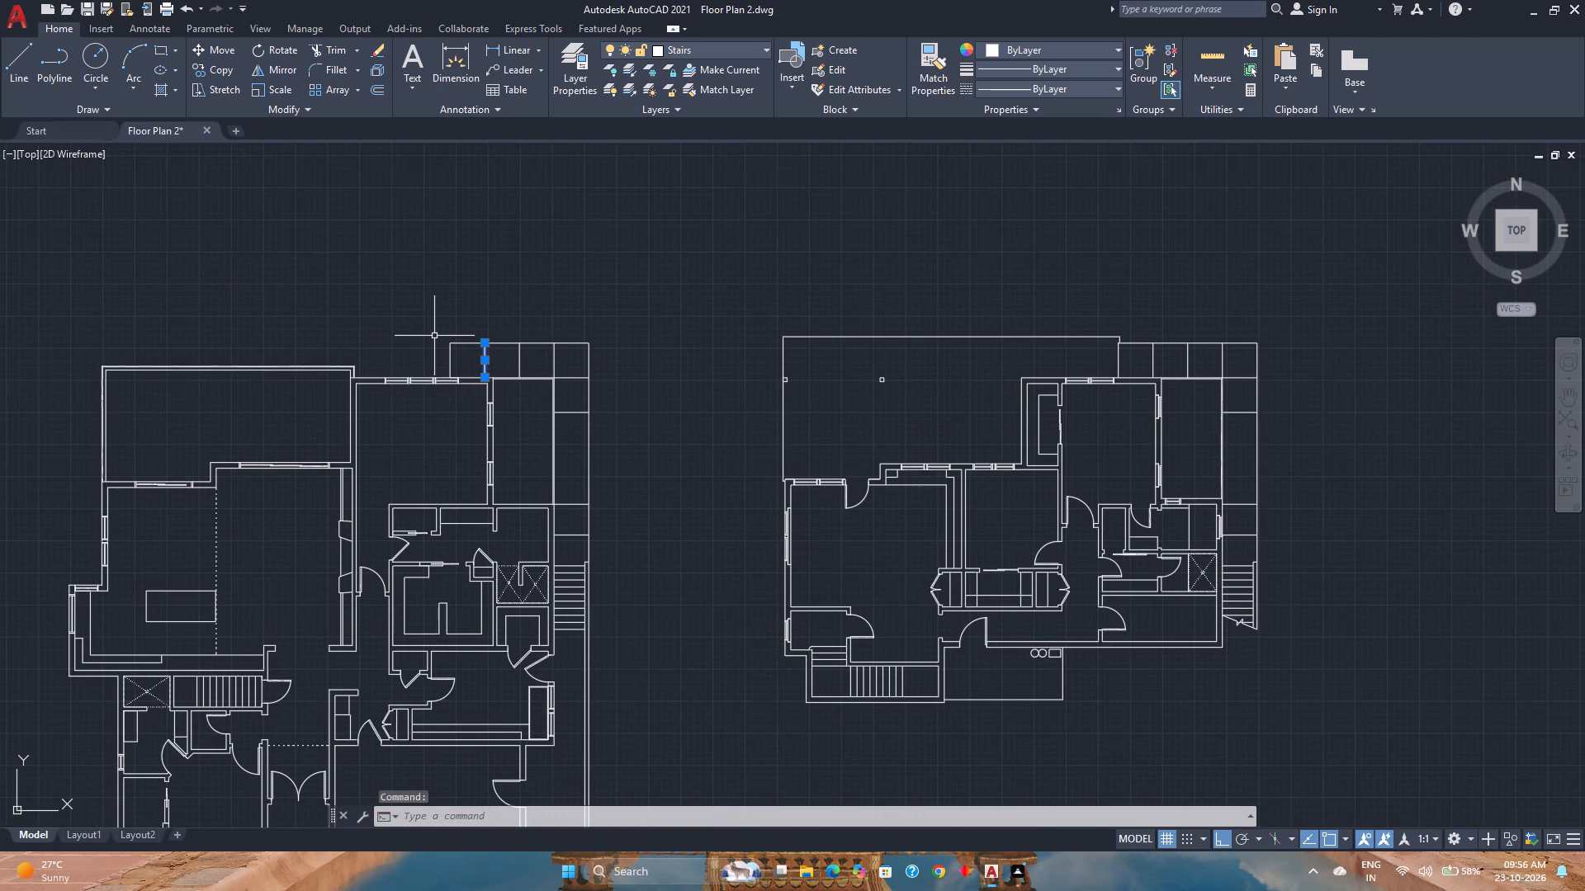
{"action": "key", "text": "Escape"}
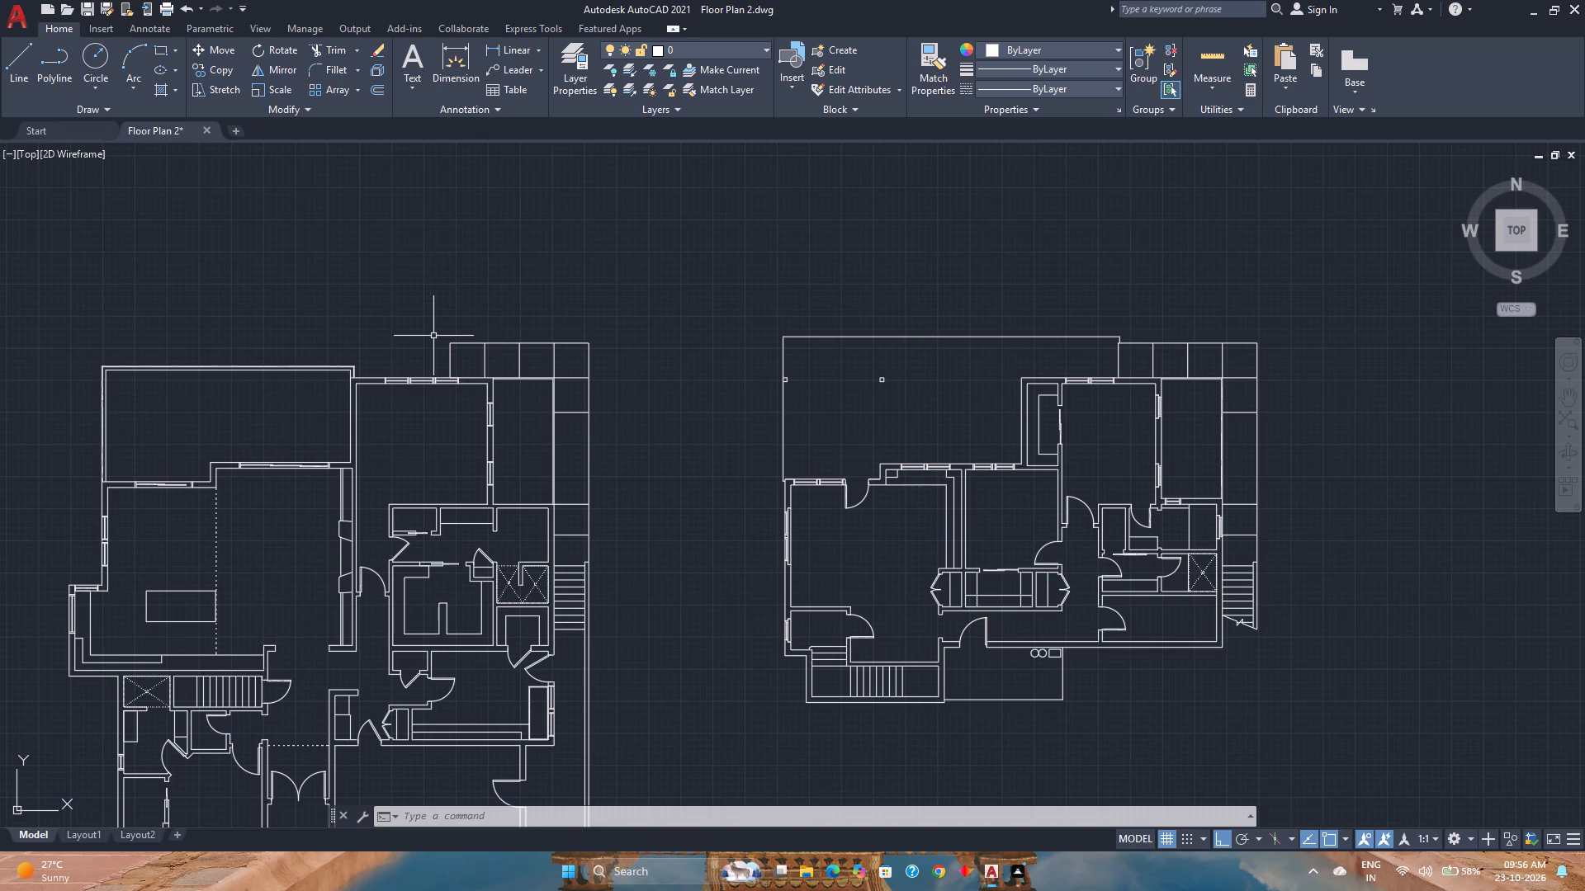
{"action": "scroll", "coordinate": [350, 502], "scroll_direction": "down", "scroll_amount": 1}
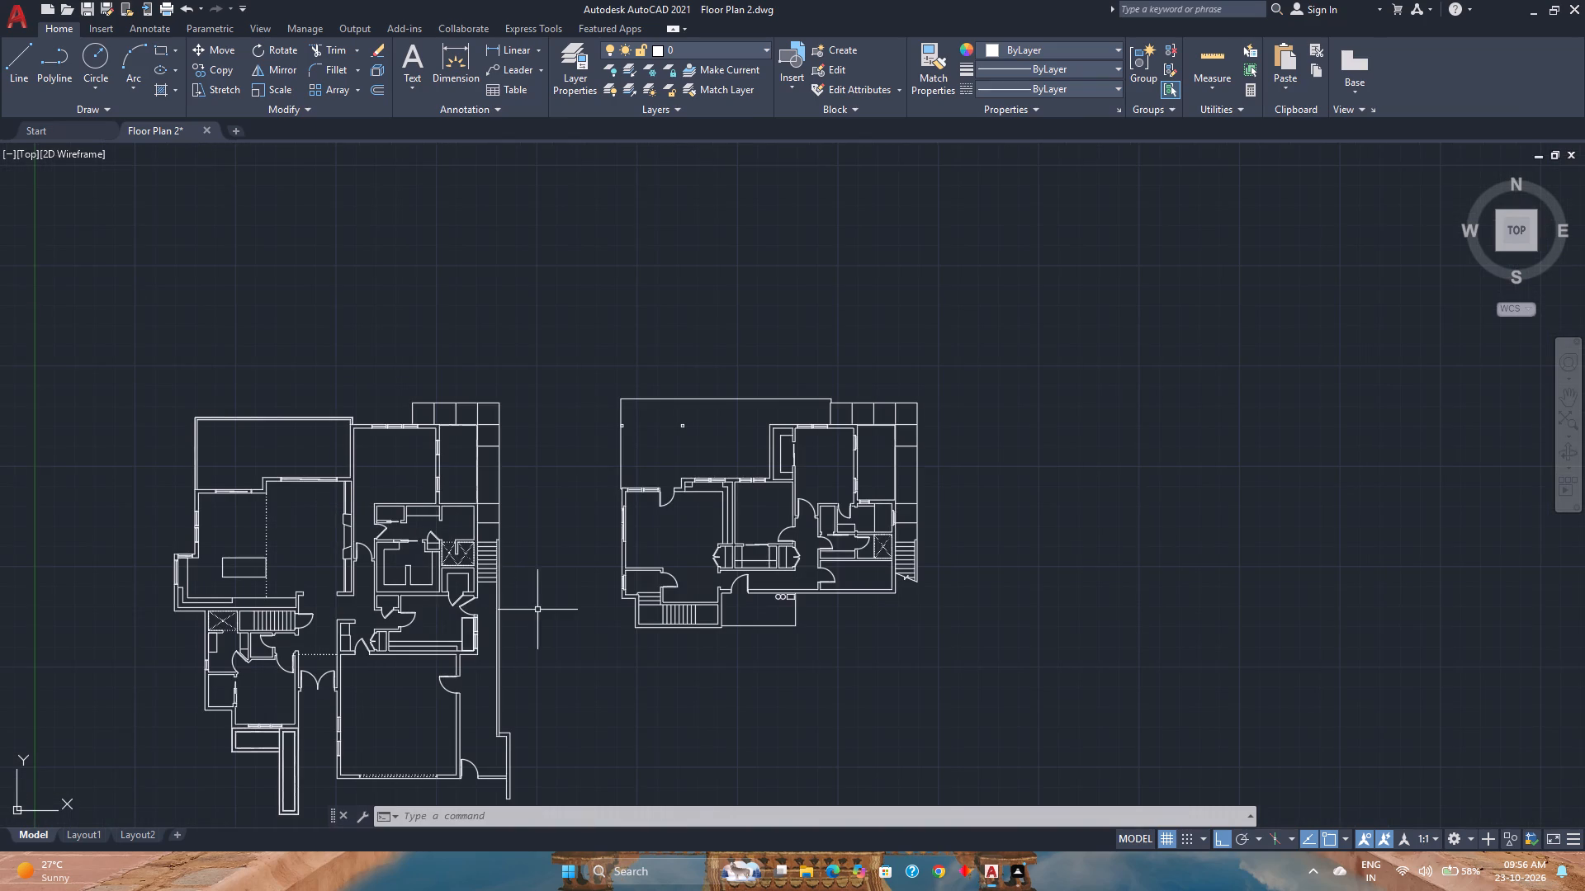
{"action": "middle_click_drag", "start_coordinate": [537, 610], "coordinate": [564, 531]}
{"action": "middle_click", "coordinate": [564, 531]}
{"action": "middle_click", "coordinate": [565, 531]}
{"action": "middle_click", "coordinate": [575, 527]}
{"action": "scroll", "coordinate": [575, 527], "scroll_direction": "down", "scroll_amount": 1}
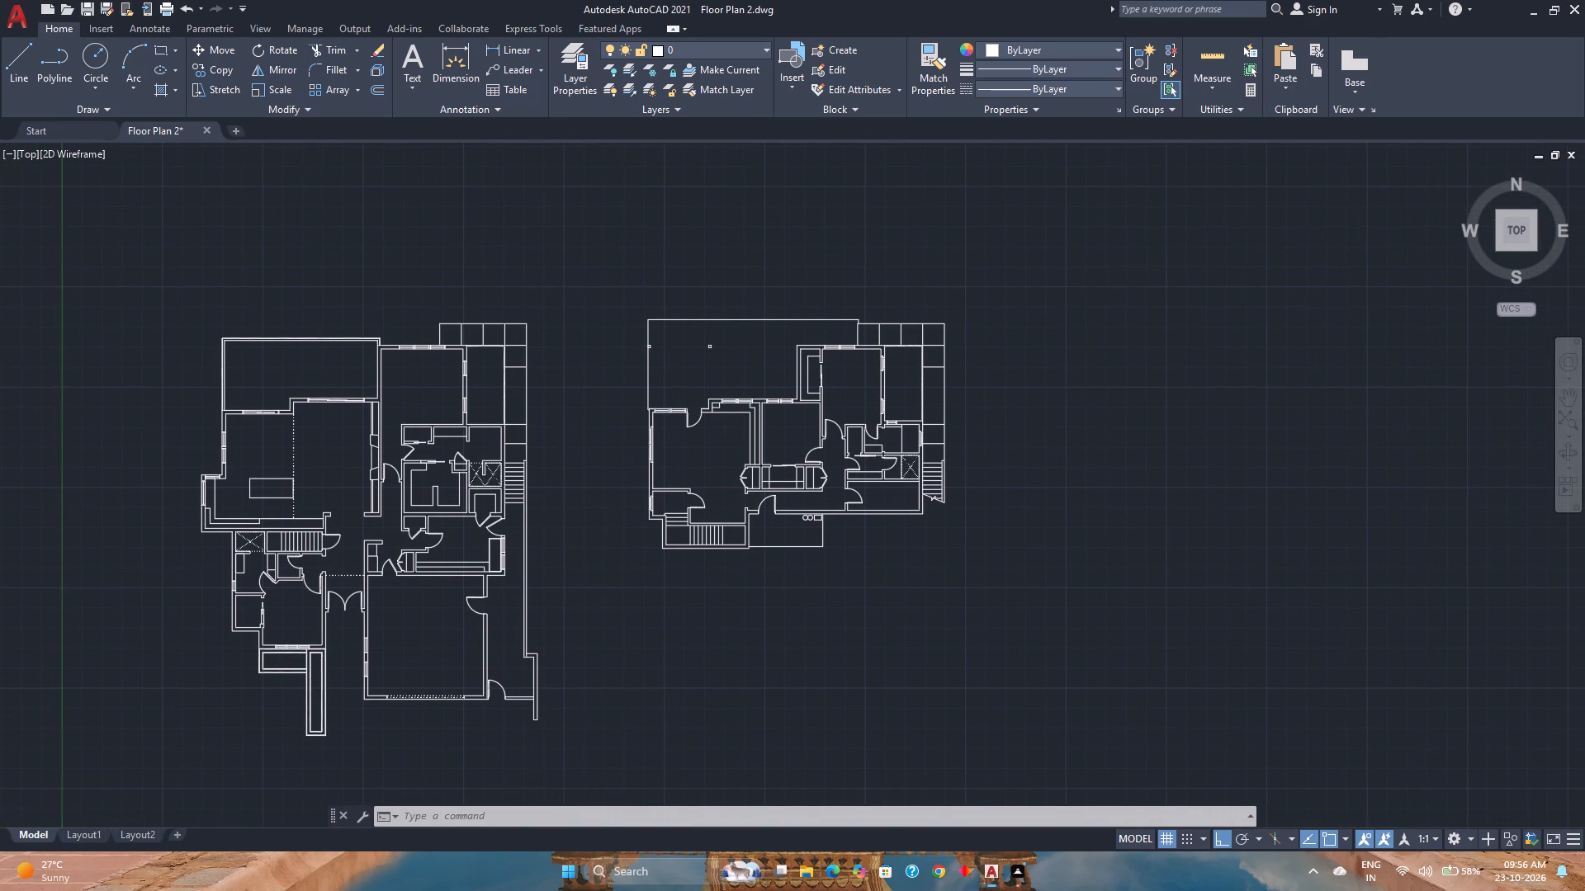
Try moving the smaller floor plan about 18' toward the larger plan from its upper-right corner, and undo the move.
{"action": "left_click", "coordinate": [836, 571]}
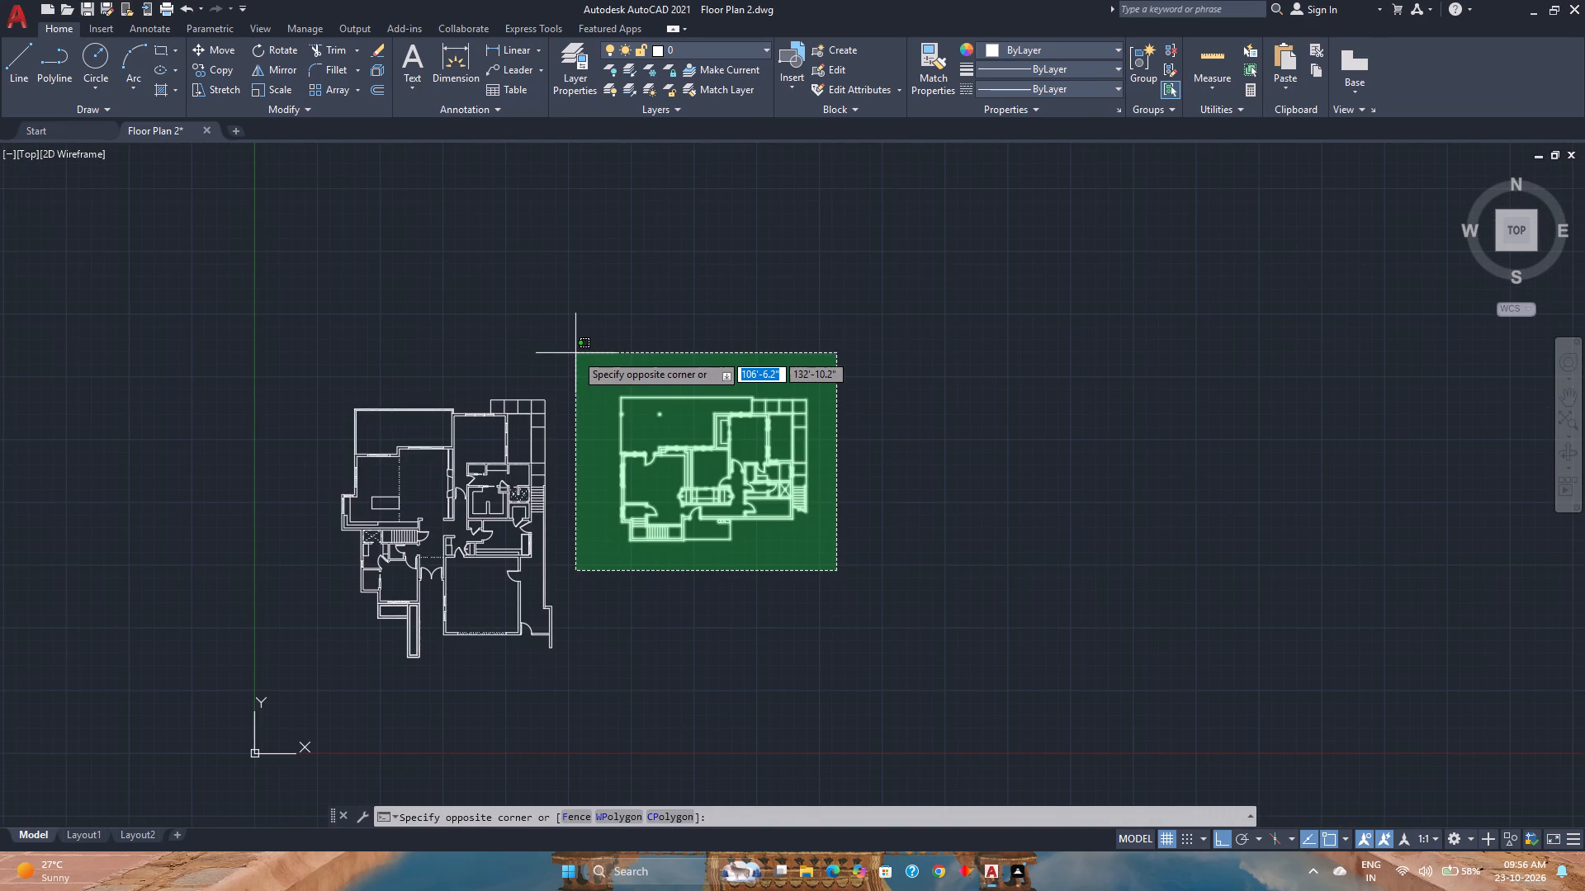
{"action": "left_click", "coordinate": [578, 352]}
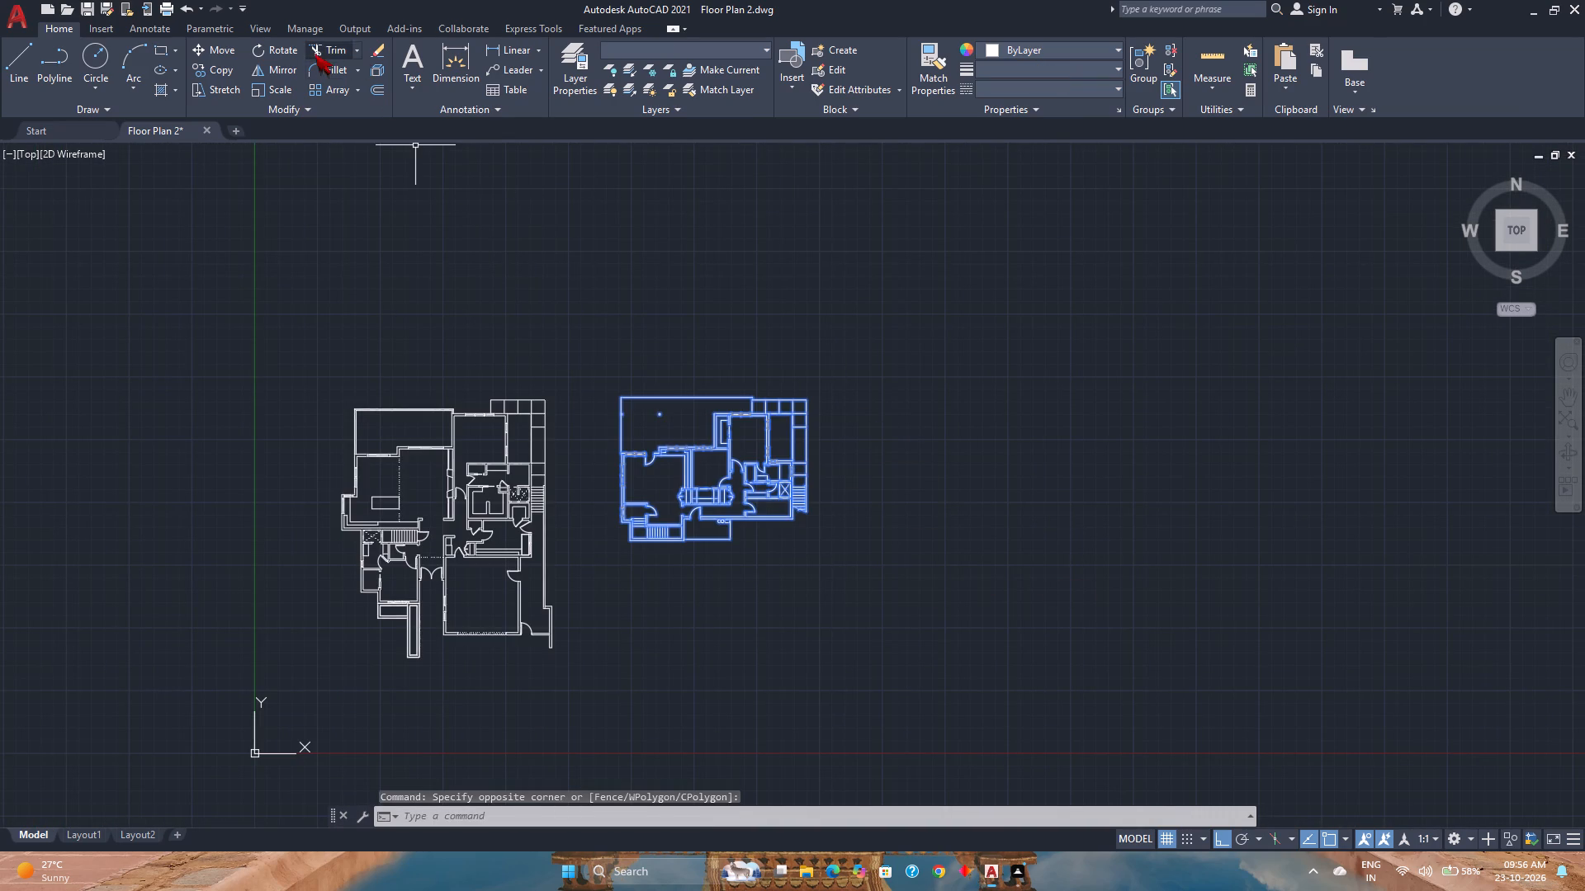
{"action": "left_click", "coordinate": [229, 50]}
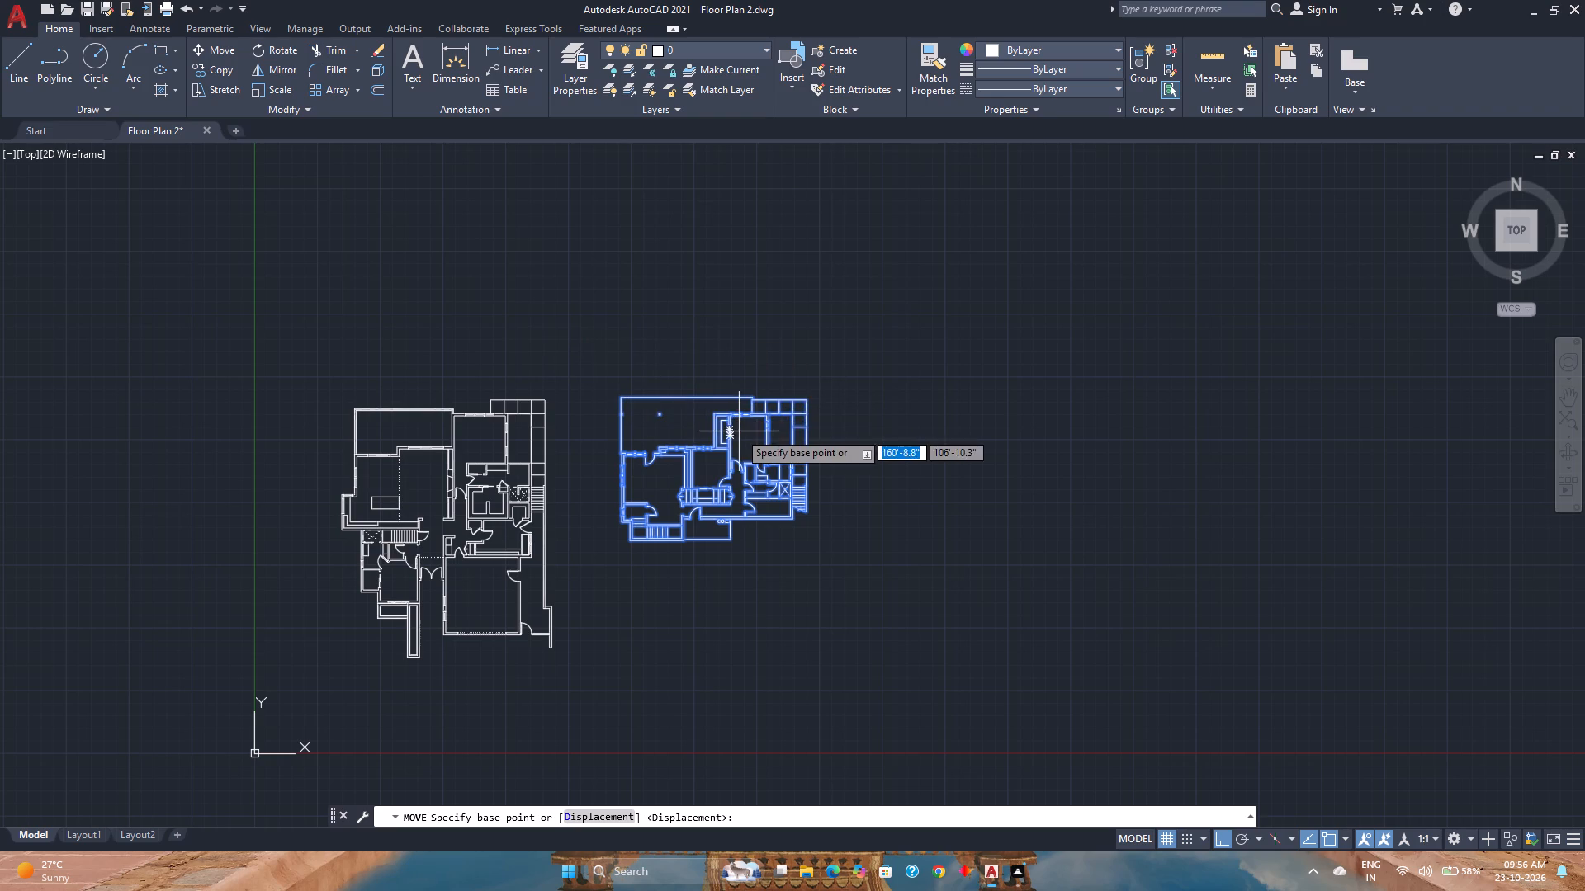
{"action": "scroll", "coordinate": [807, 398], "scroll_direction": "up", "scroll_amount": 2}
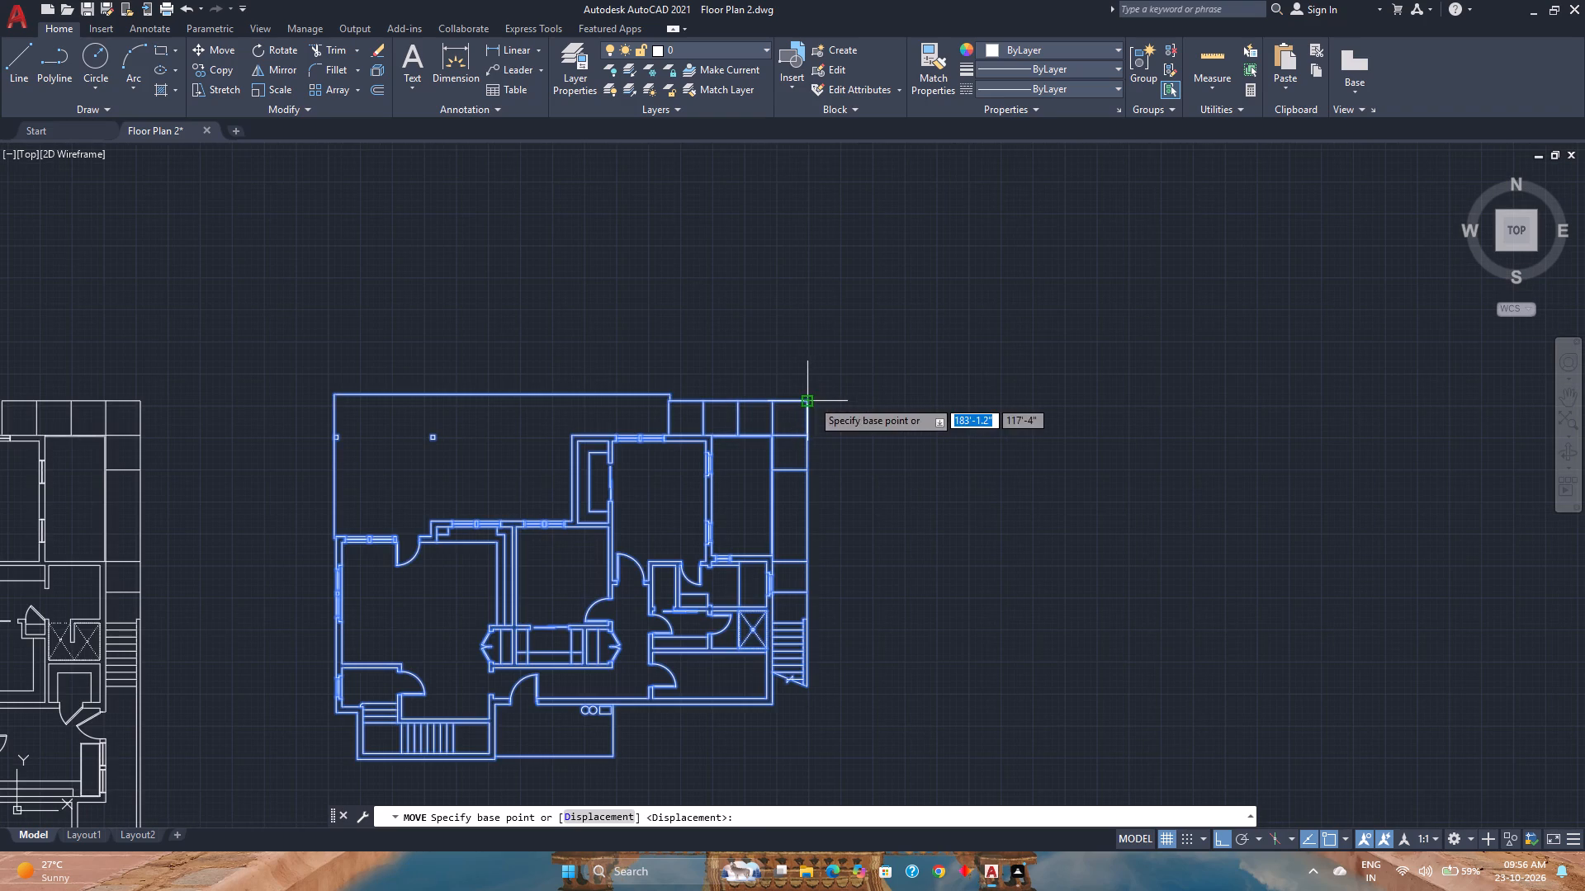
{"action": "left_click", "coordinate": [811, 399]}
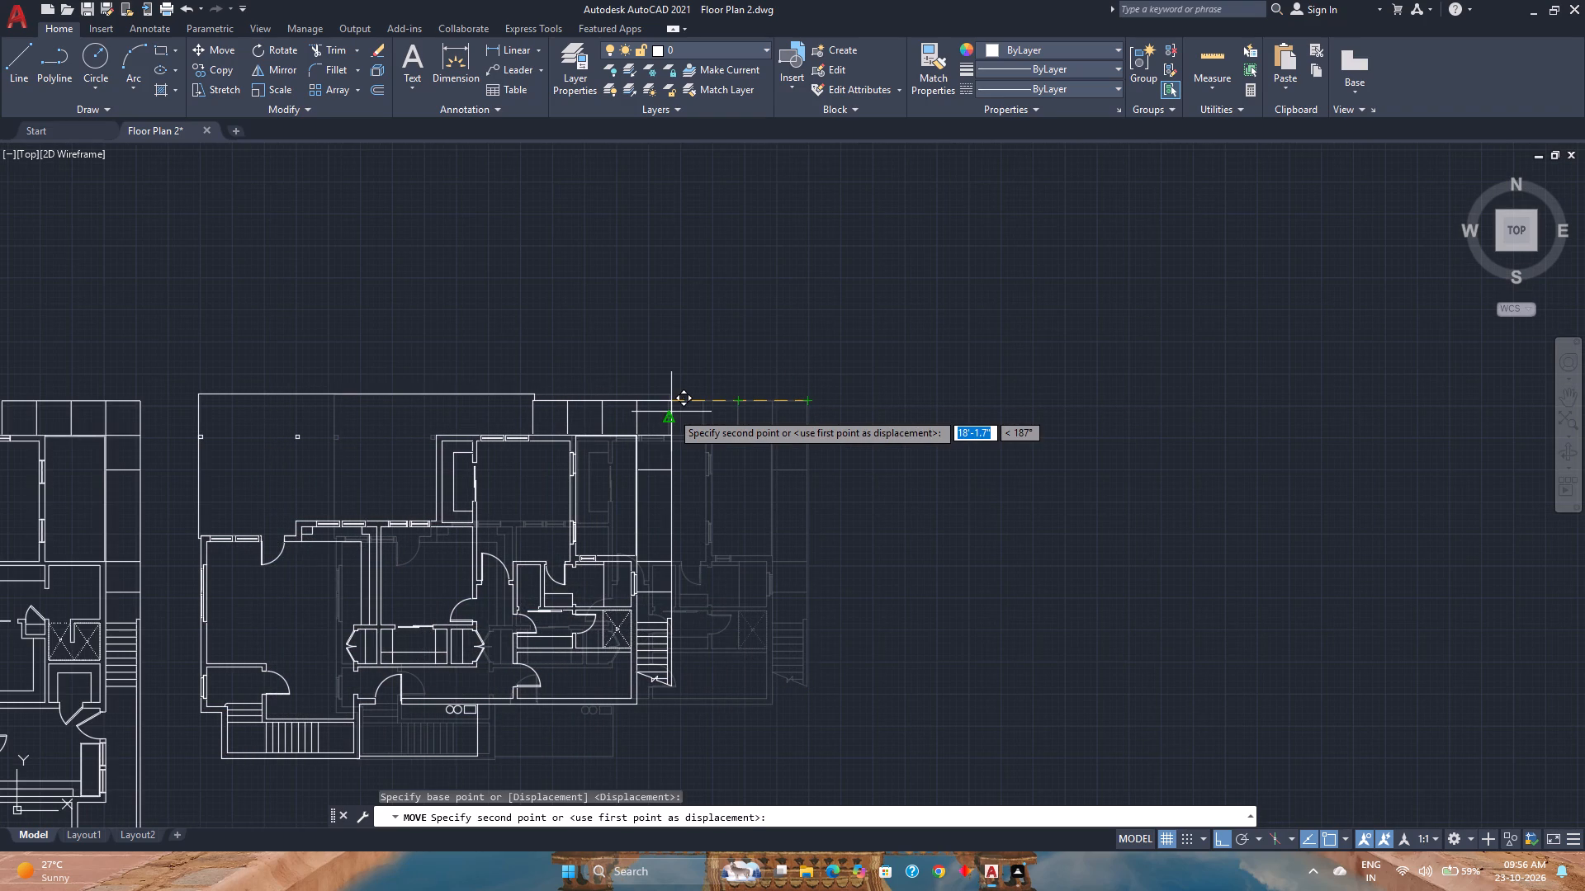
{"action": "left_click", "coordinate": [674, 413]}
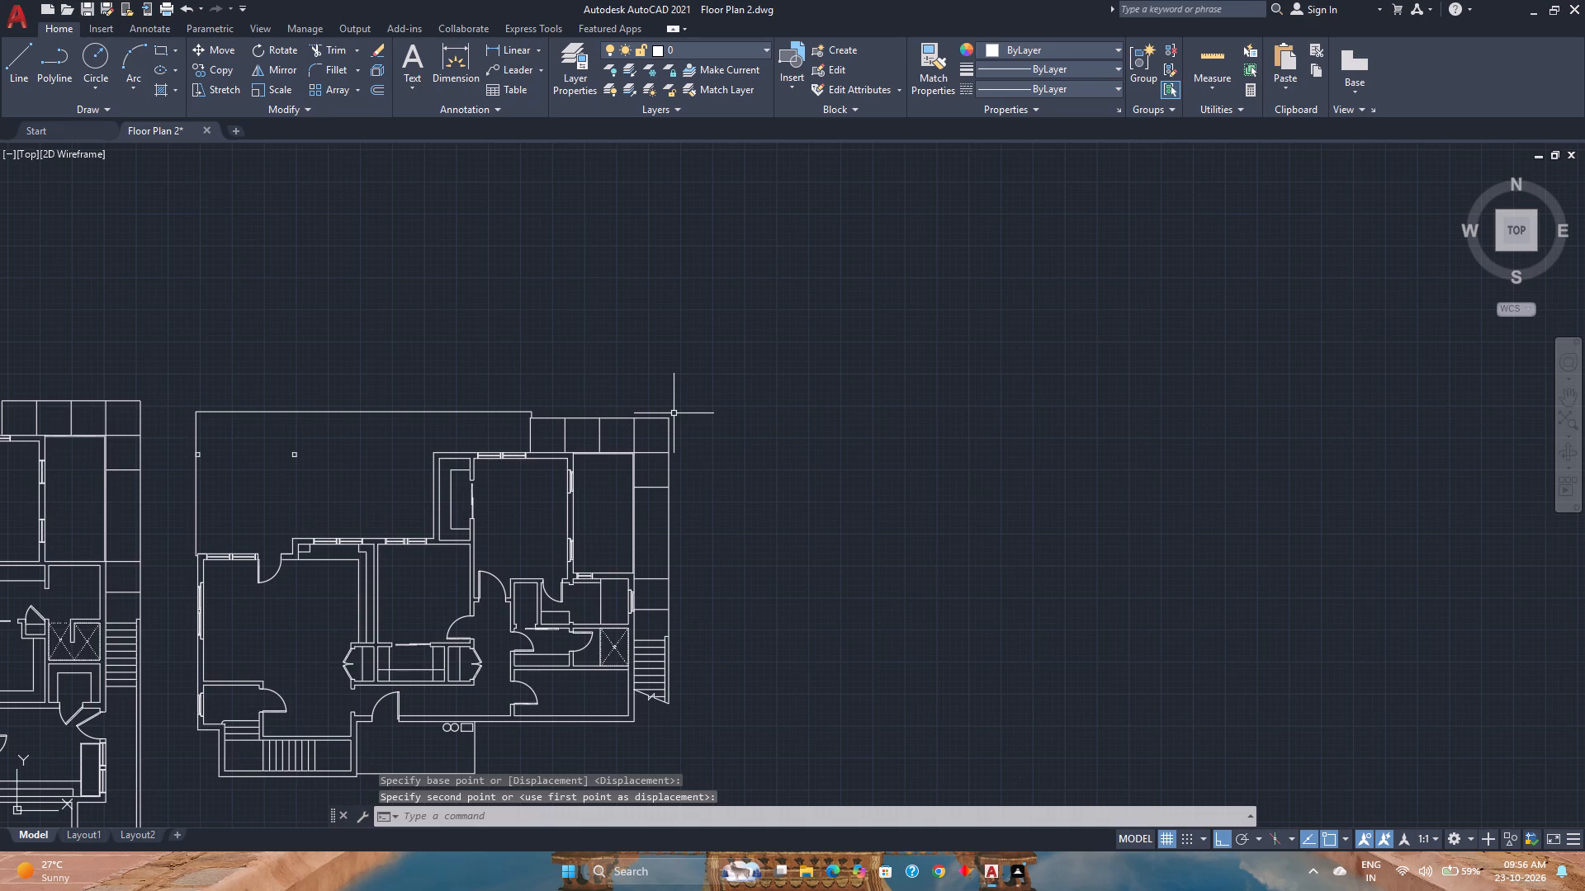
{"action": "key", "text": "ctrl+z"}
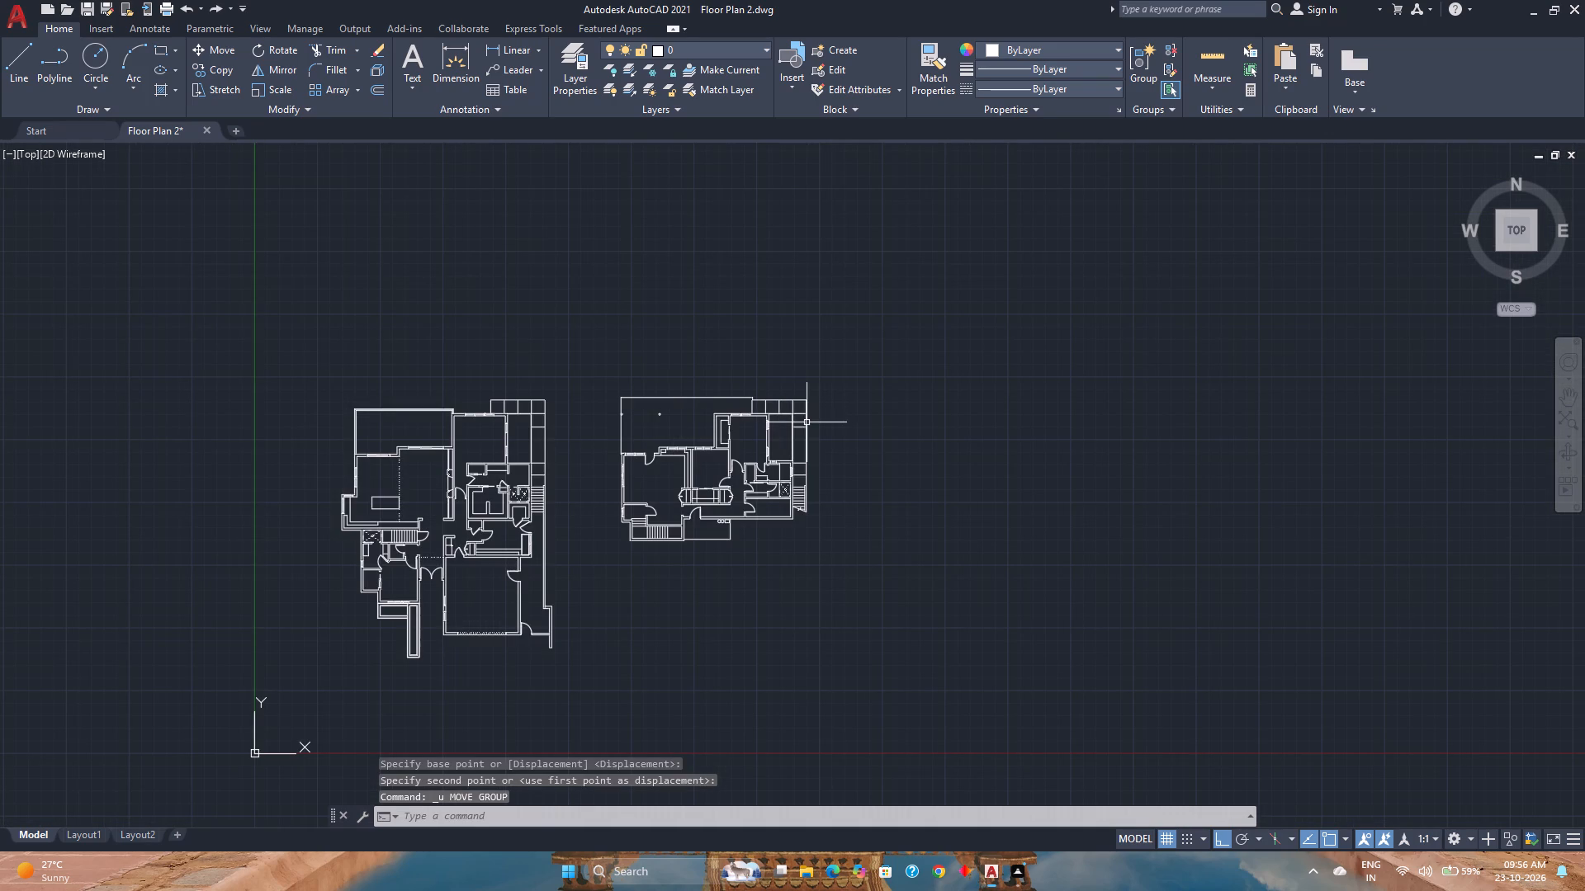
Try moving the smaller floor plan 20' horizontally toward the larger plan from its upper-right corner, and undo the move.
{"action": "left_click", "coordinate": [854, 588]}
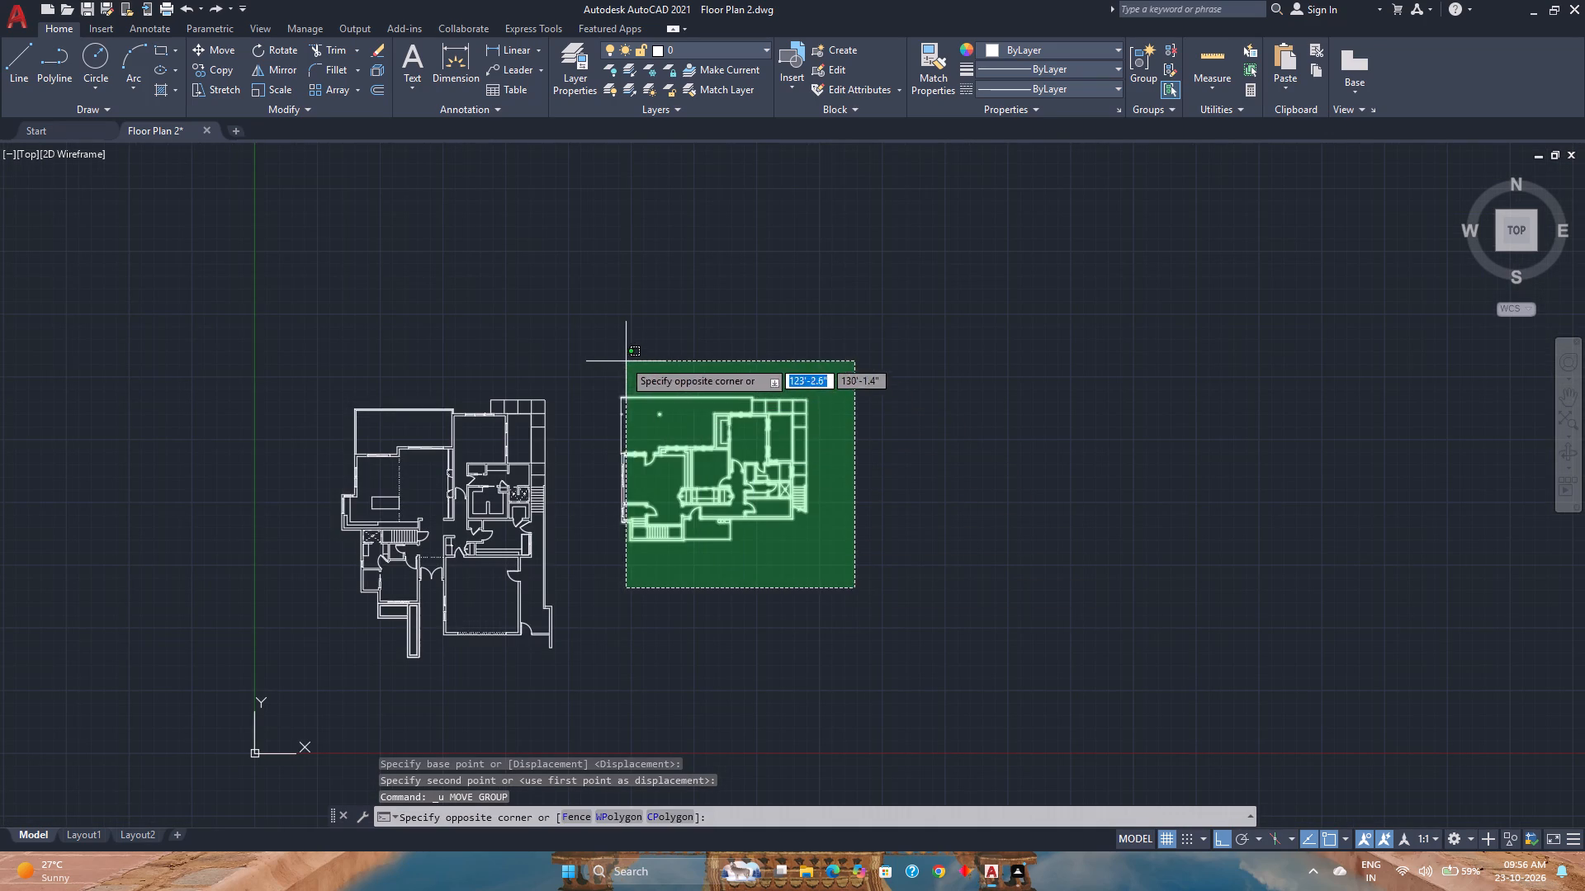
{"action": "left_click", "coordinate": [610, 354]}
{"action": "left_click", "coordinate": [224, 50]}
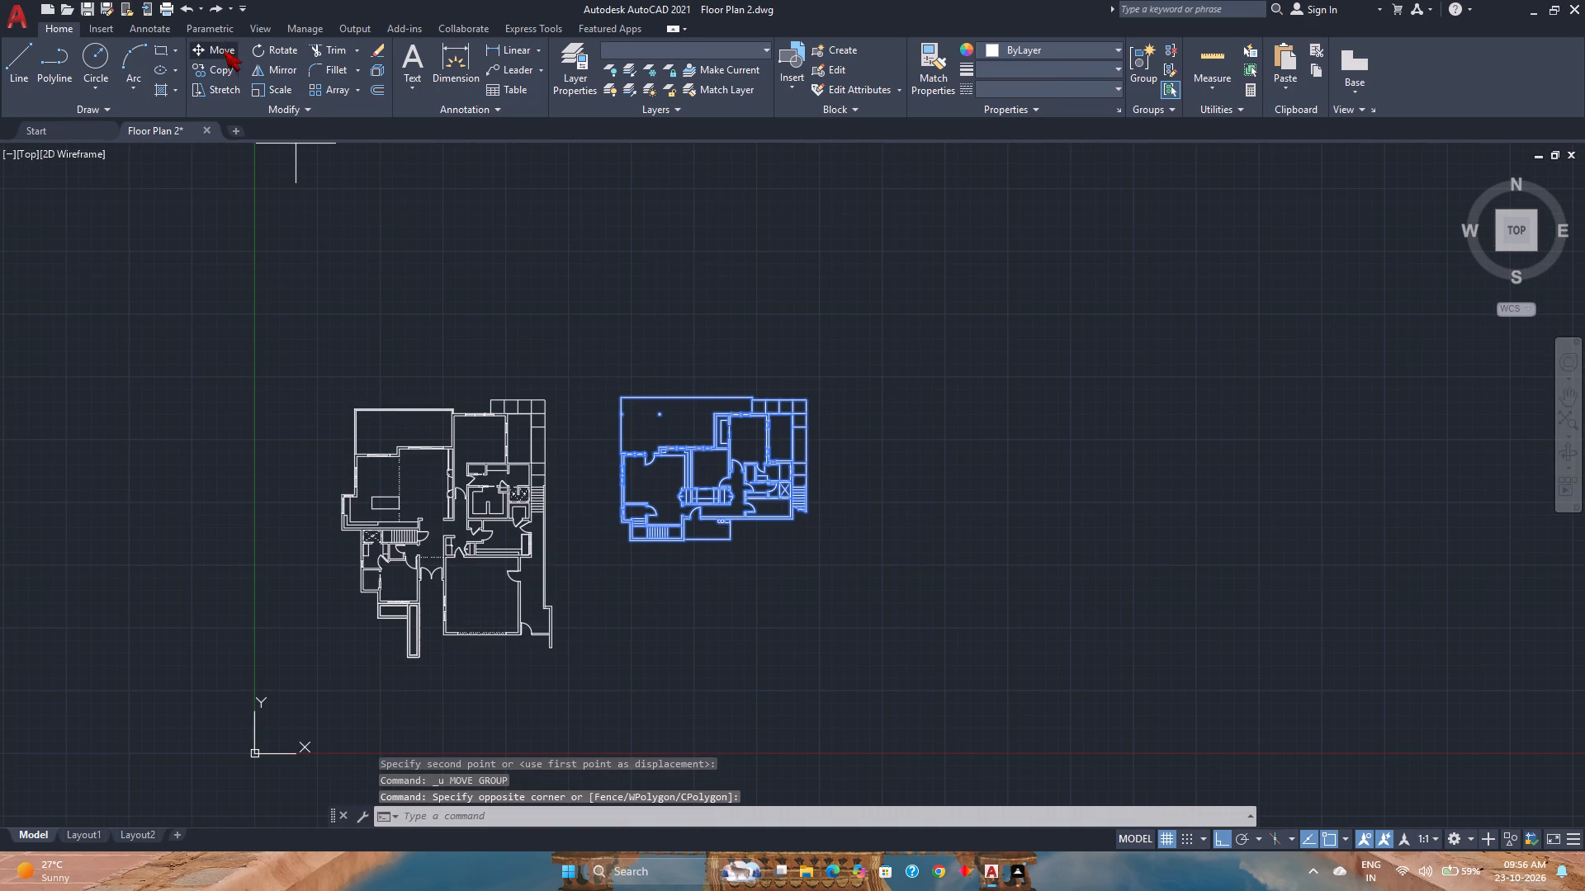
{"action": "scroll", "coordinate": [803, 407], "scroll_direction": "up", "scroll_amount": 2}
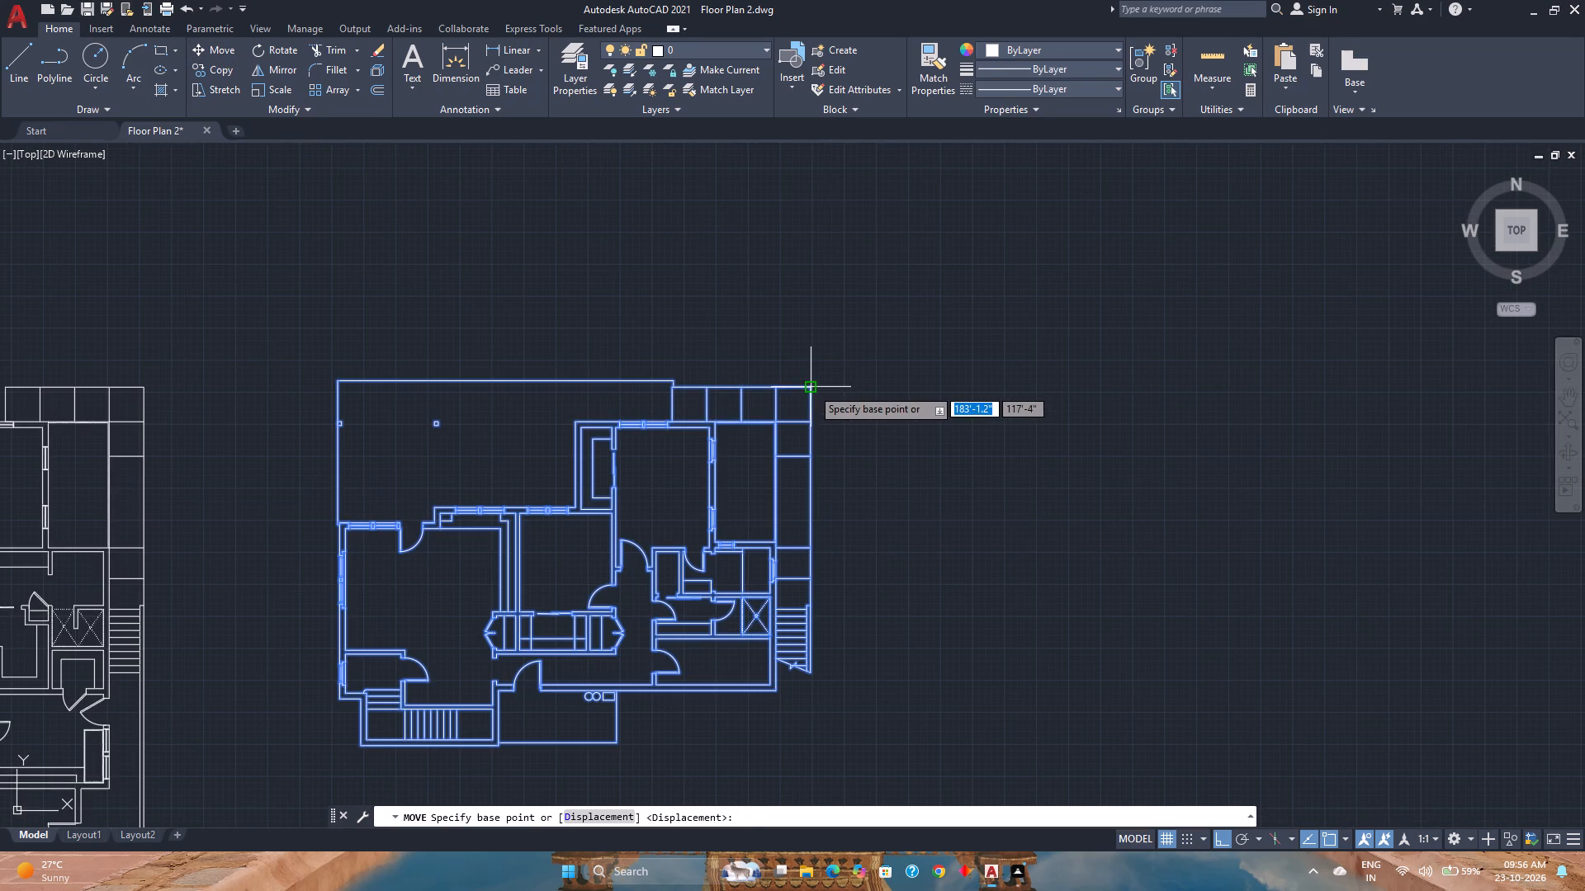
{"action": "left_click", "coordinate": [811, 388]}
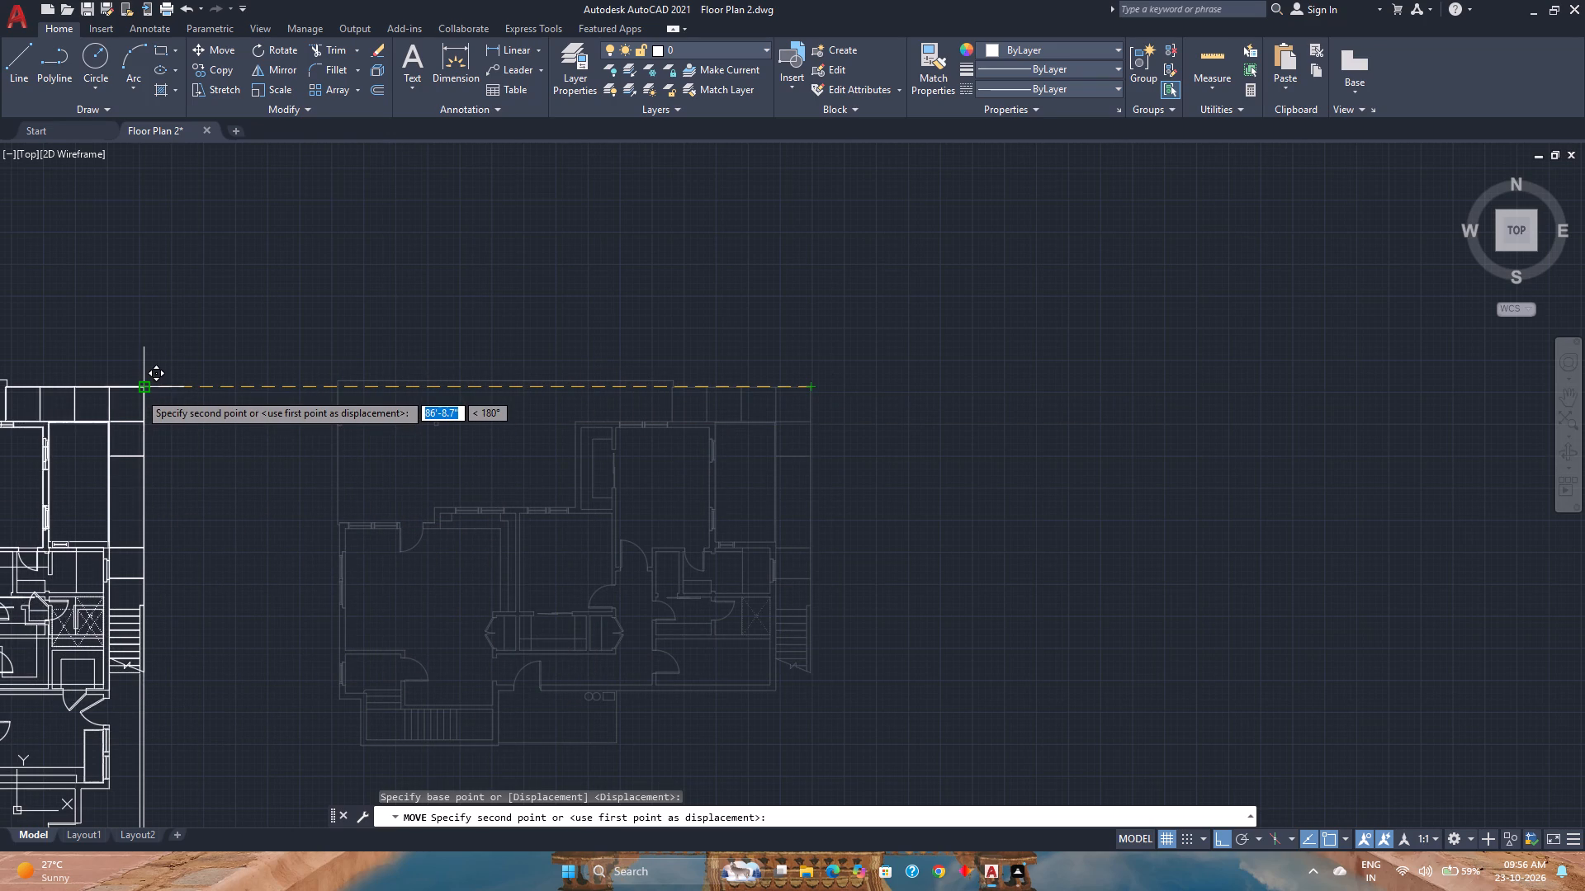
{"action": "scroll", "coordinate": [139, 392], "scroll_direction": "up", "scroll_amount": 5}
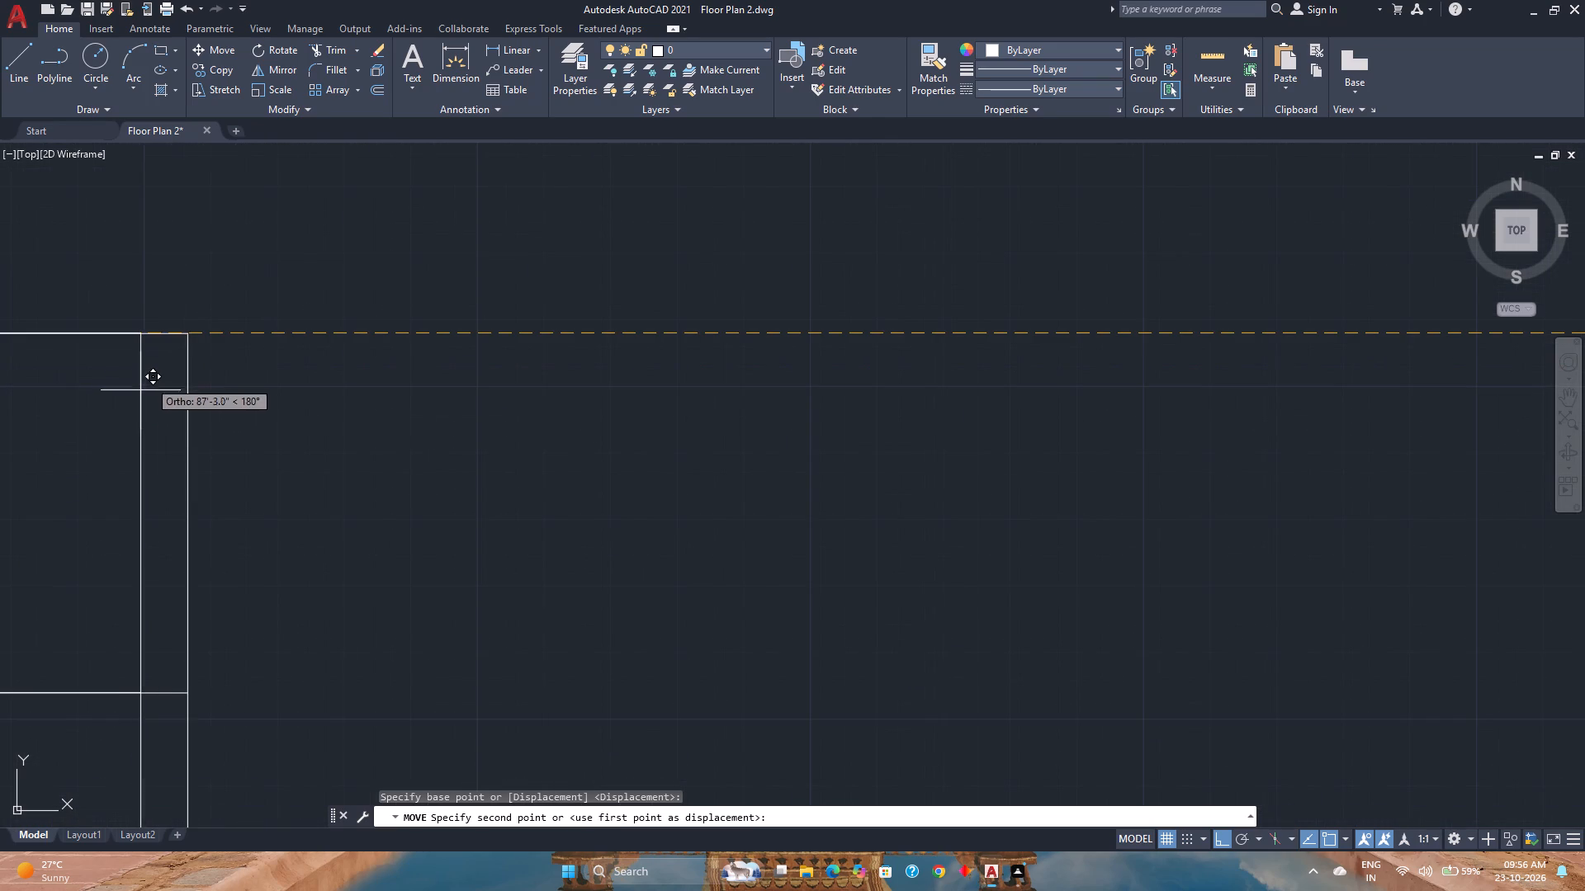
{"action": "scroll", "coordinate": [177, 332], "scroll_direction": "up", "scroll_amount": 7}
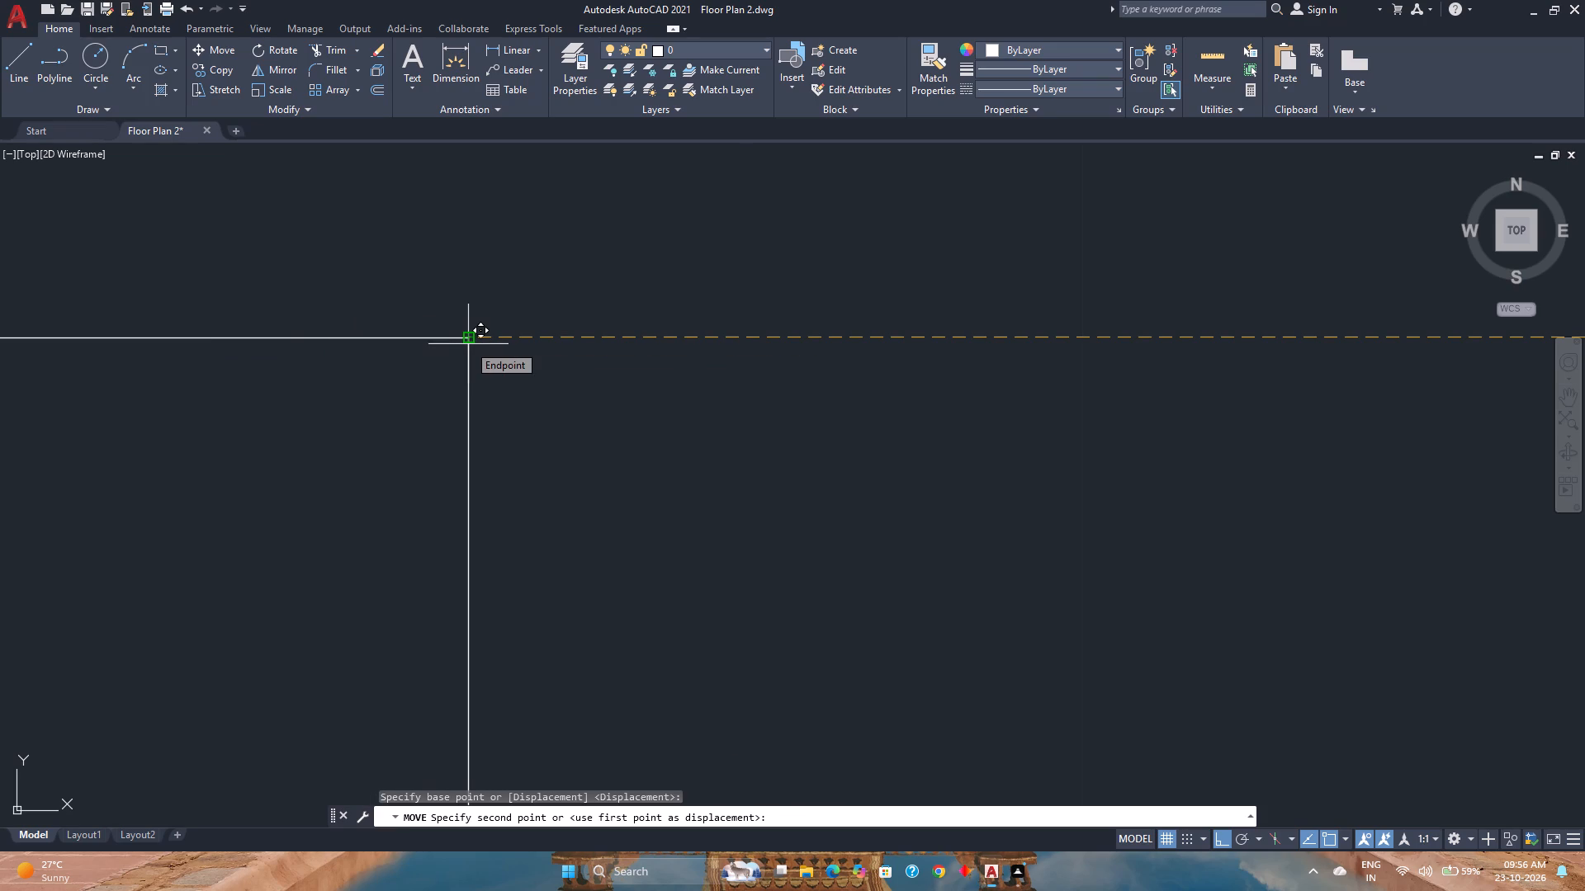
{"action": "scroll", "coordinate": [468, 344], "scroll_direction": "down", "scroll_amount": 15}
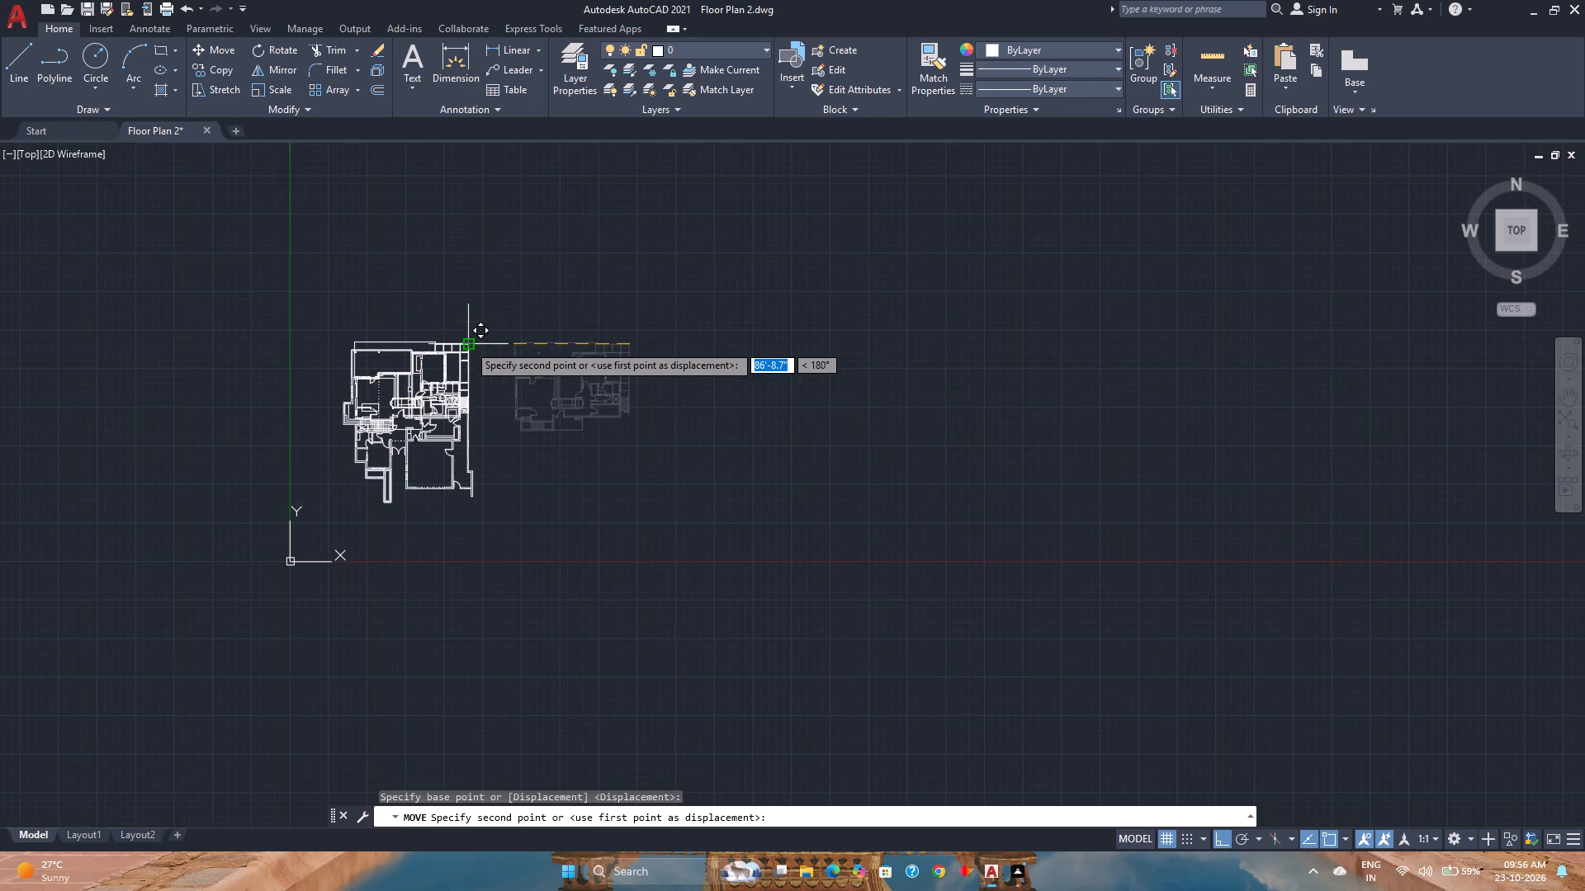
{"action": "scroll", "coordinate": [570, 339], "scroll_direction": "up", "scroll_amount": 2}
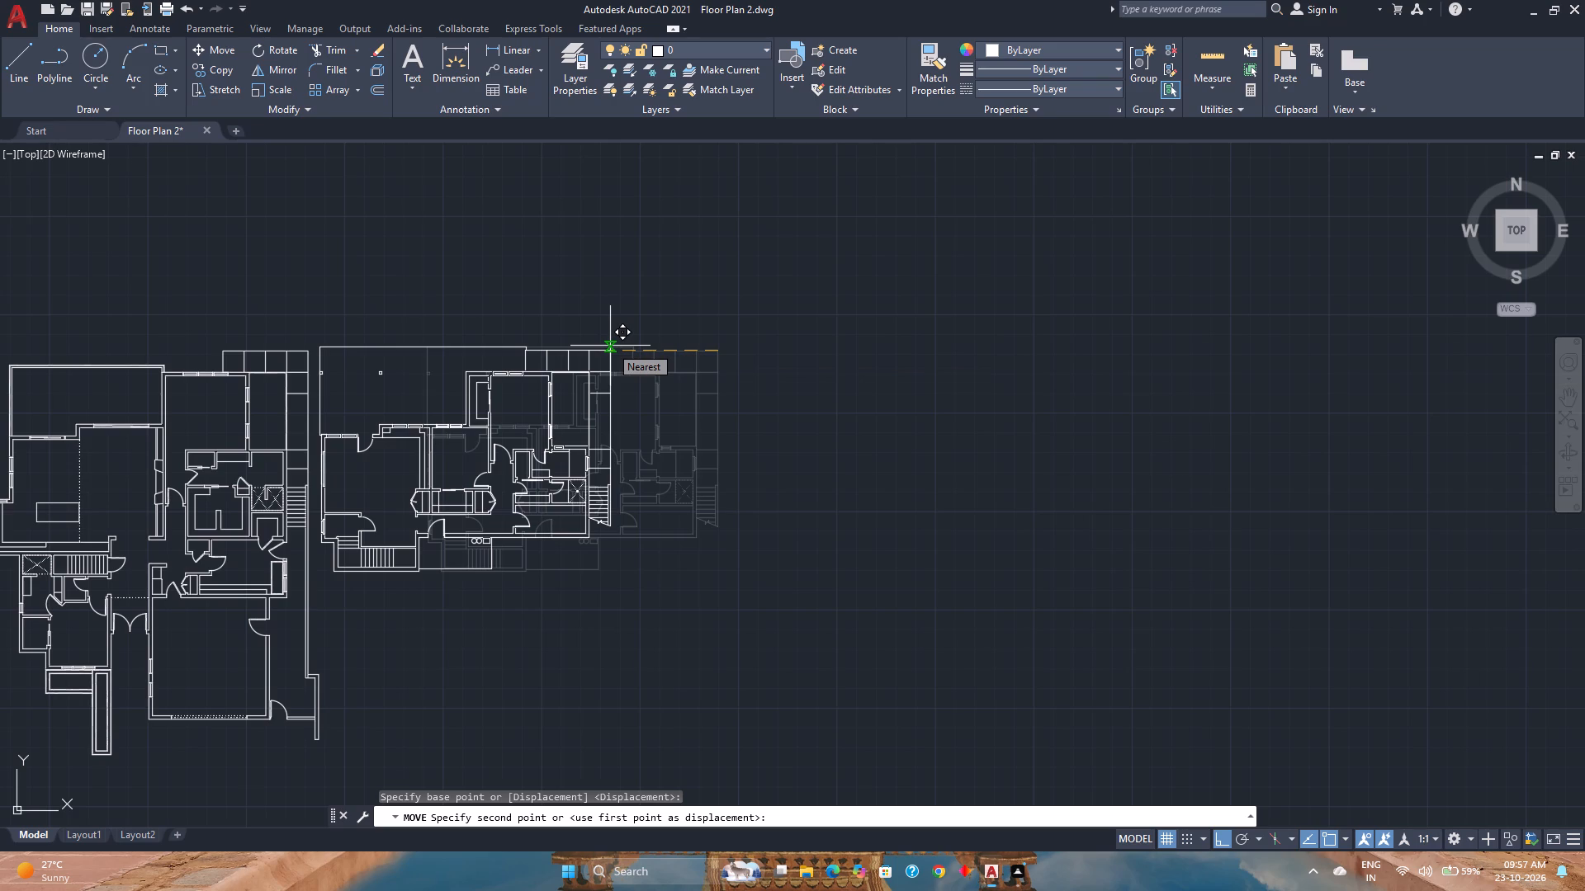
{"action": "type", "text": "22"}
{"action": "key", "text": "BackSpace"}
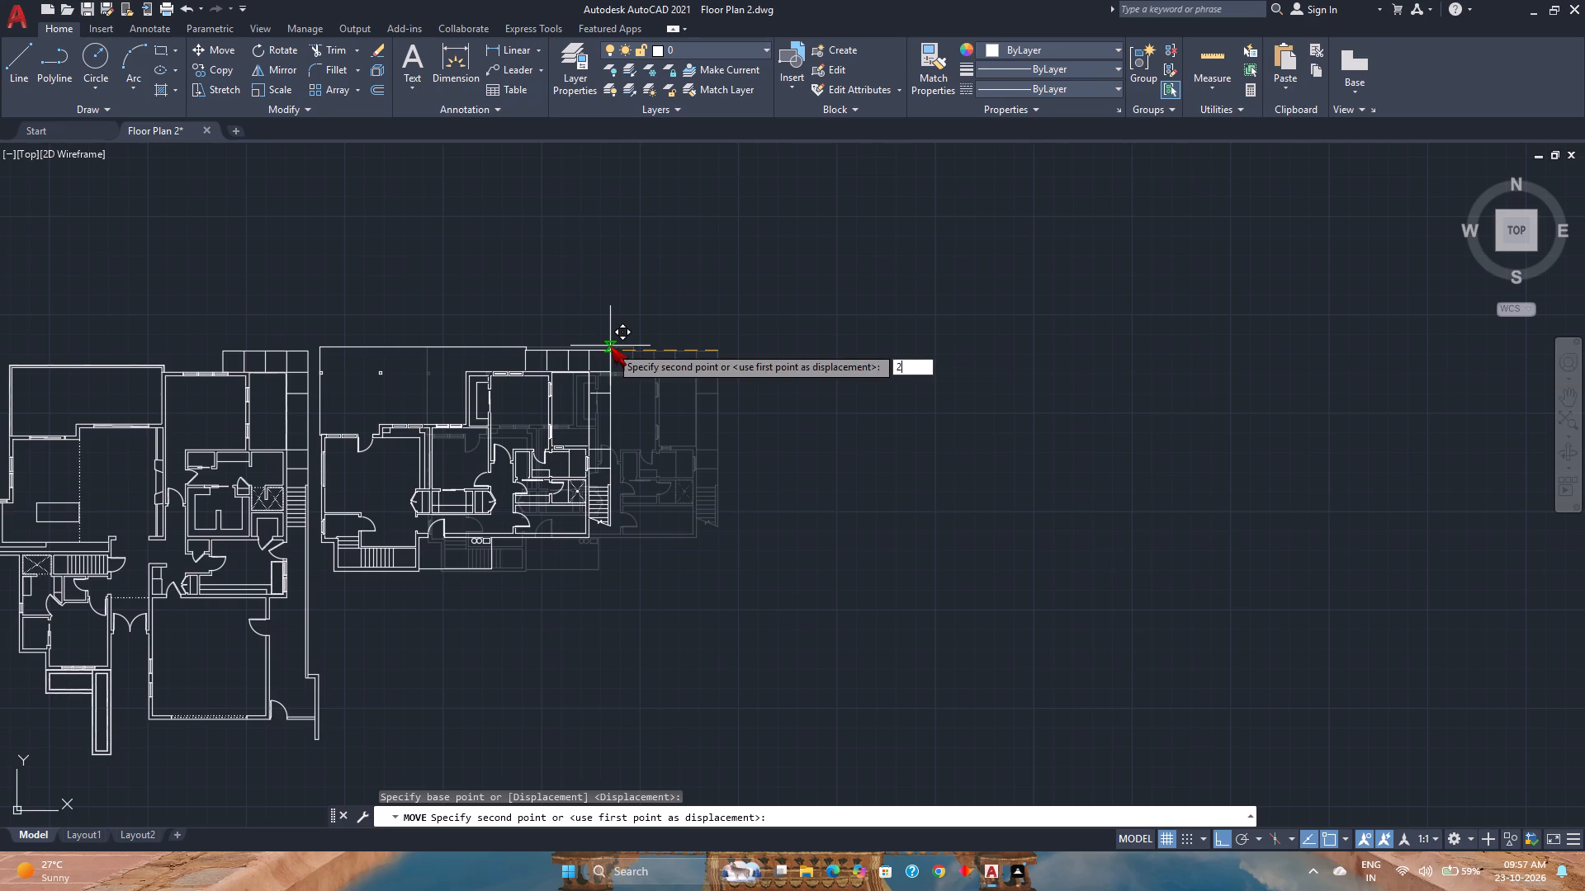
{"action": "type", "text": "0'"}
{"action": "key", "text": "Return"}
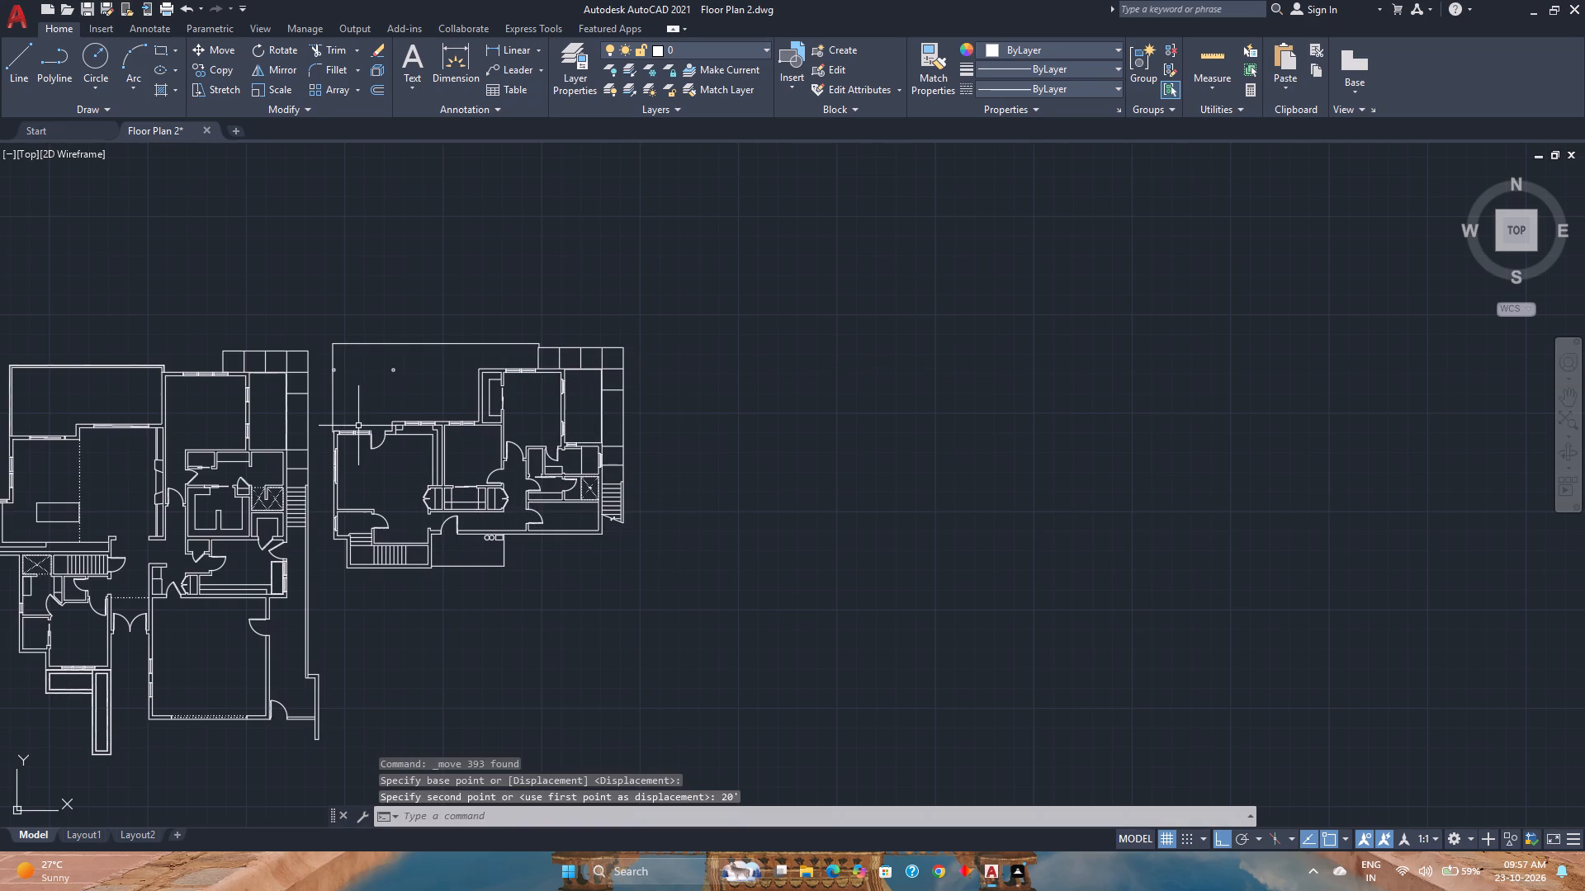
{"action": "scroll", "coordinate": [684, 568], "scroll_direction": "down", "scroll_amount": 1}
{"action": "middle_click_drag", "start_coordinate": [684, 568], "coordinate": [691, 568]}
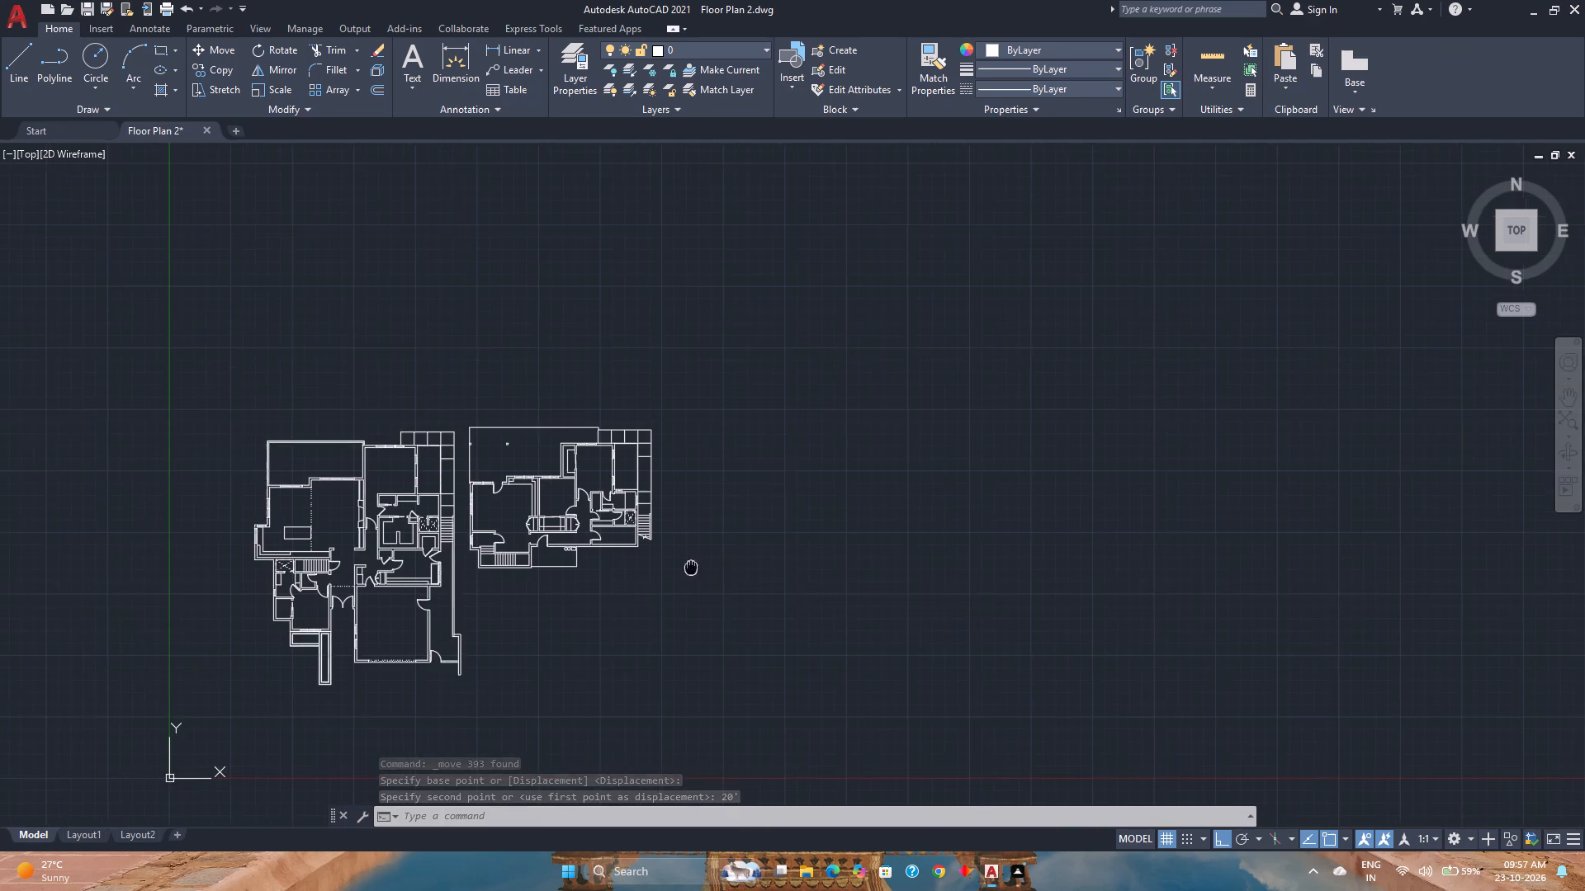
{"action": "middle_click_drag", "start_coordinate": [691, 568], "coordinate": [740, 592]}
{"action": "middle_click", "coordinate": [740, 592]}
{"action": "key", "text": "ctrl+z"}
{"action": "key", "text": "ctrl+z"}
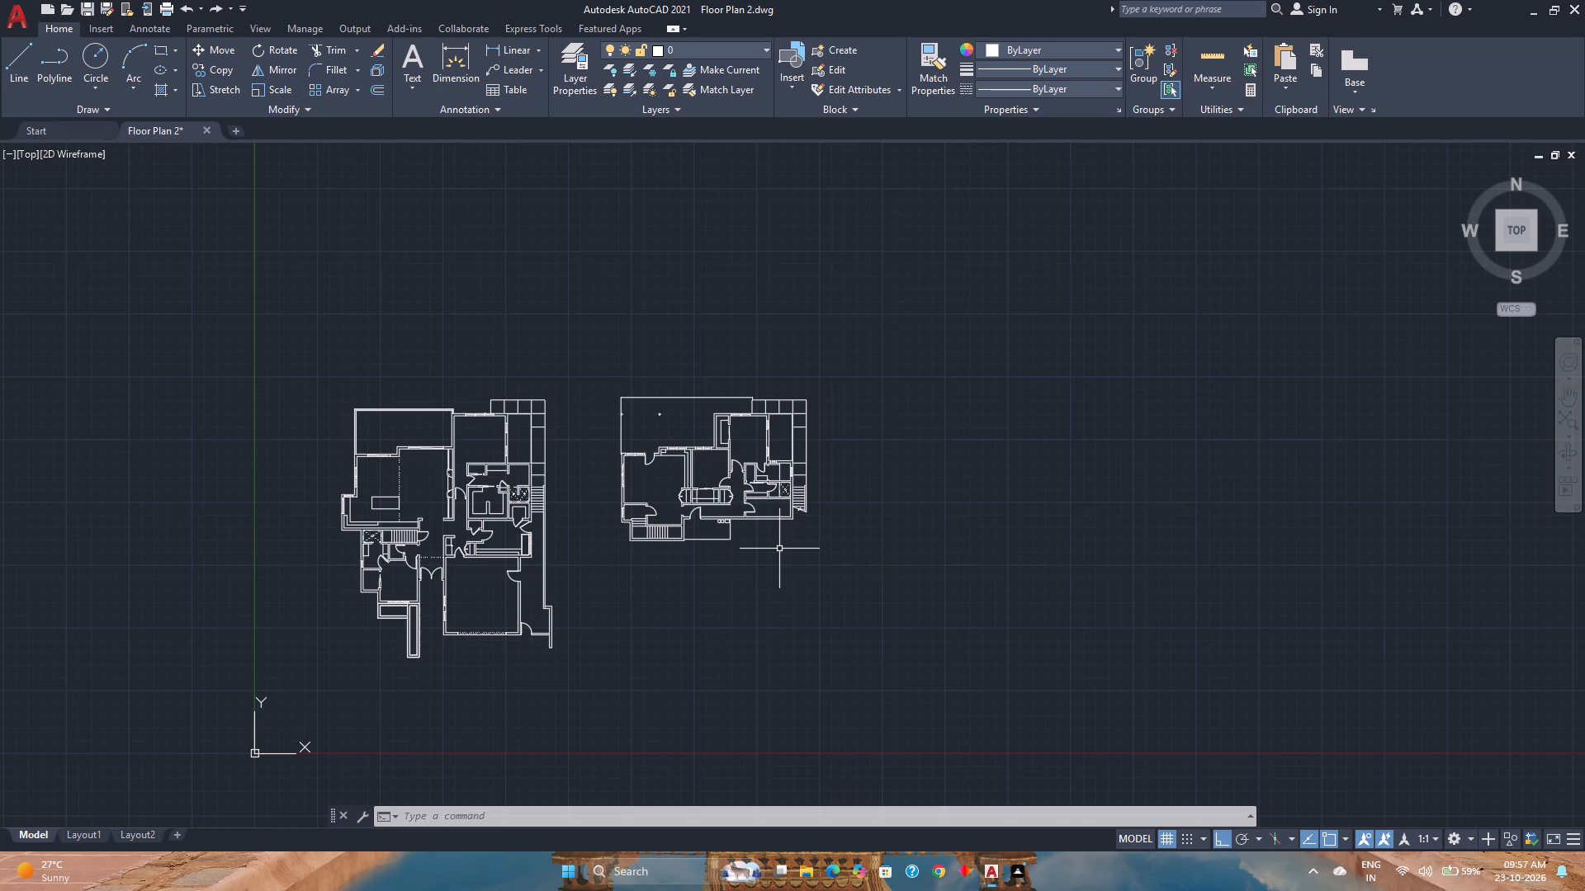
Move the whole smaller floor plan 10' horizontally toward the larger plan, using its terrace outline's upper-left corner as base point.
{"action": "left_click", "coordinate": [851, 584]}
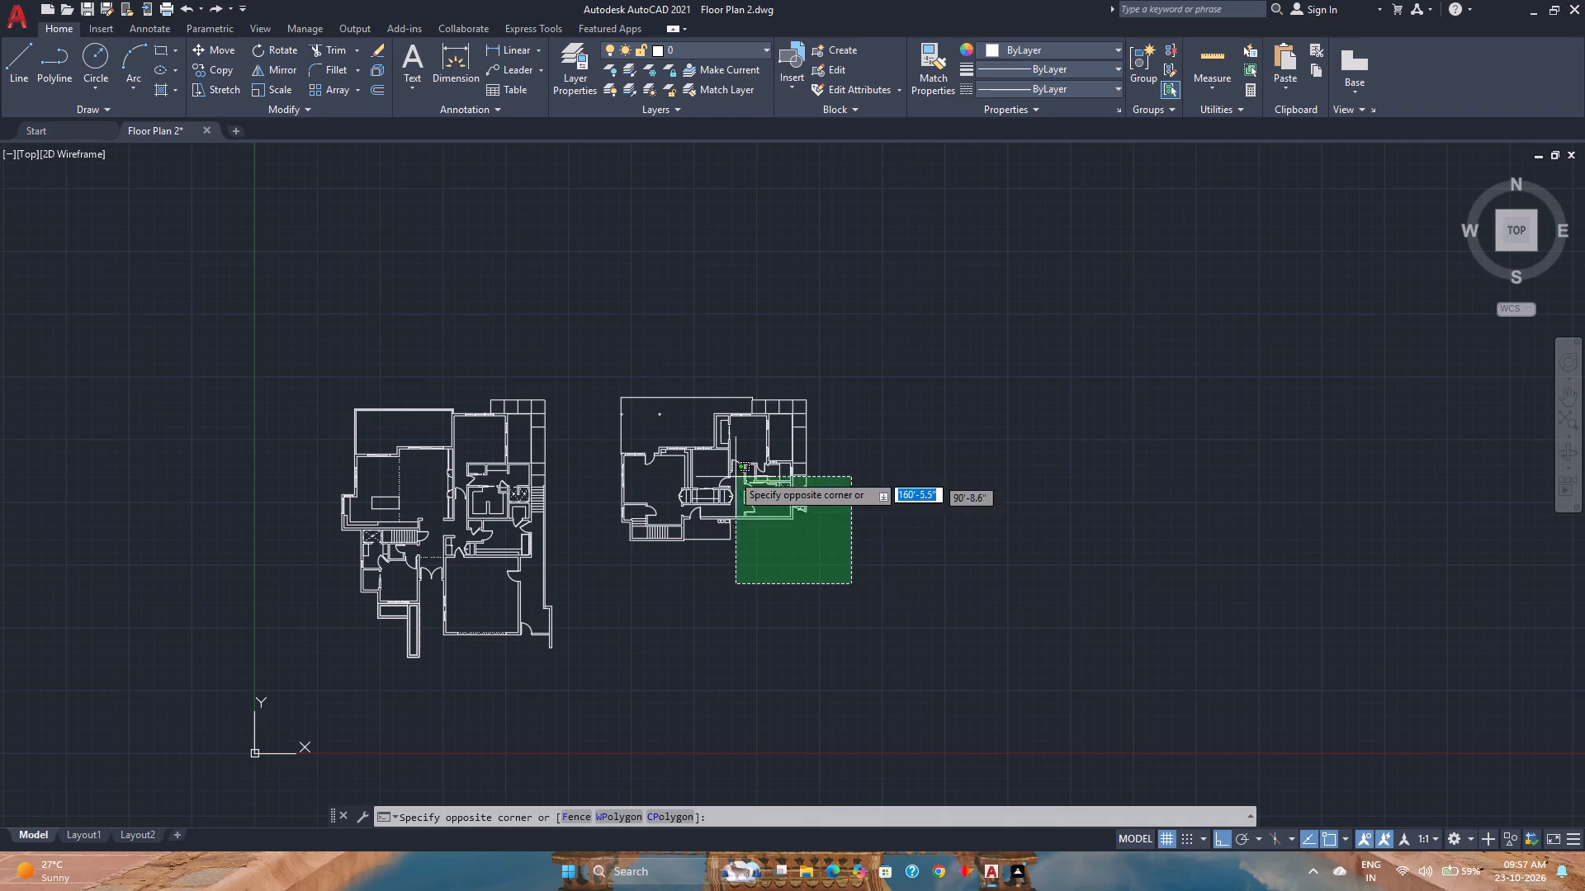
{"action": "left_click", "coordinate": [599, 370]}
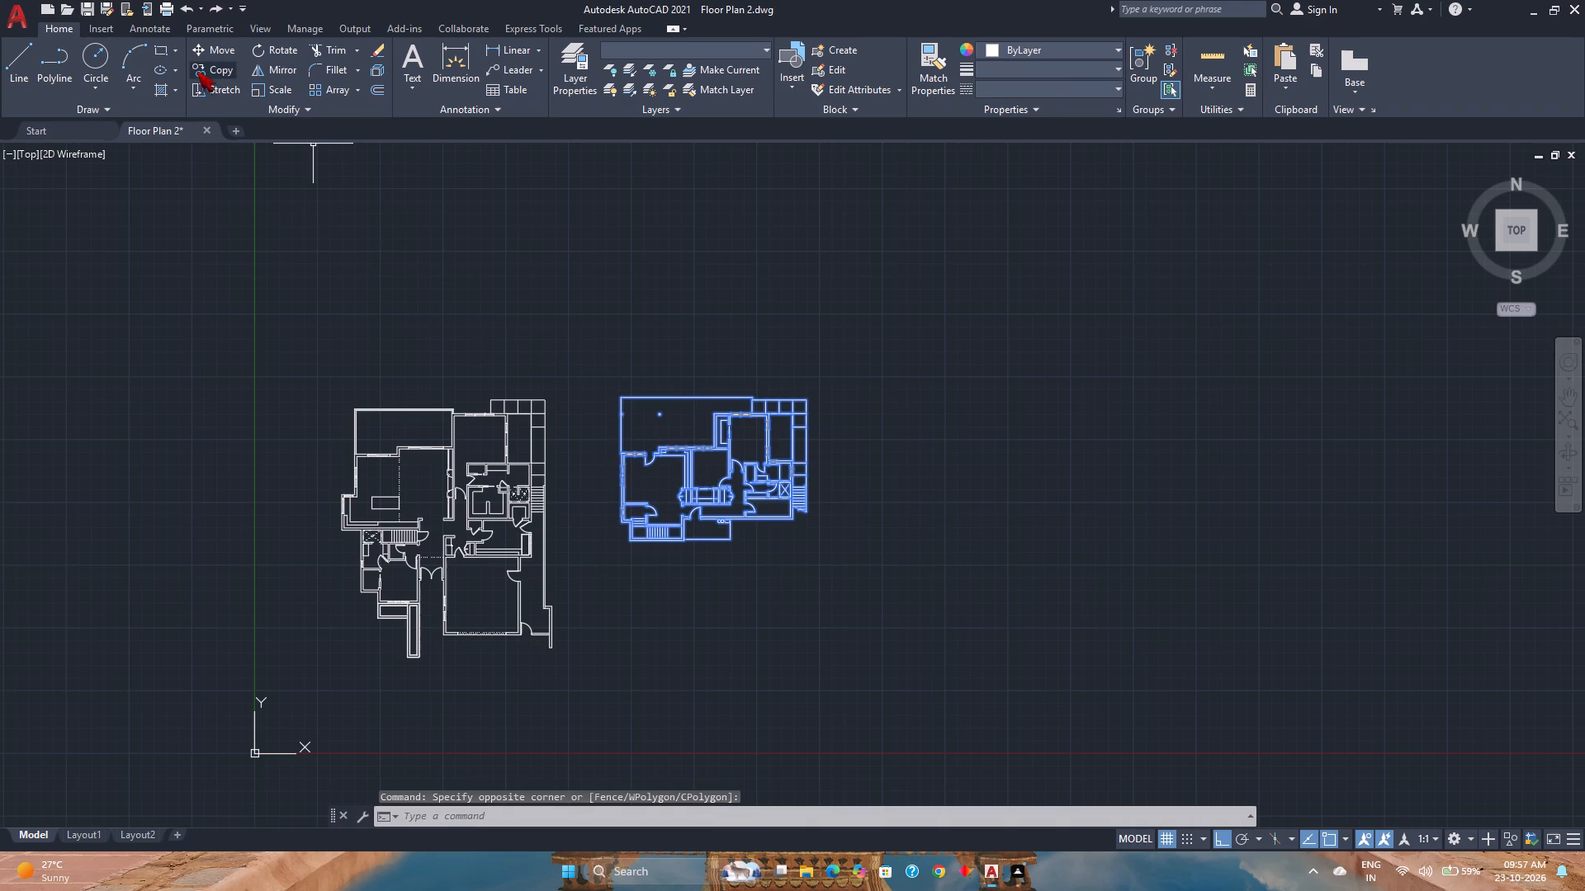
{"action": "left_click", "coordinate": [203, 50]}
{"action": "scroll", "coordinate": [620, 384], "scroll_direction": "up", "scroll_amount": 3}
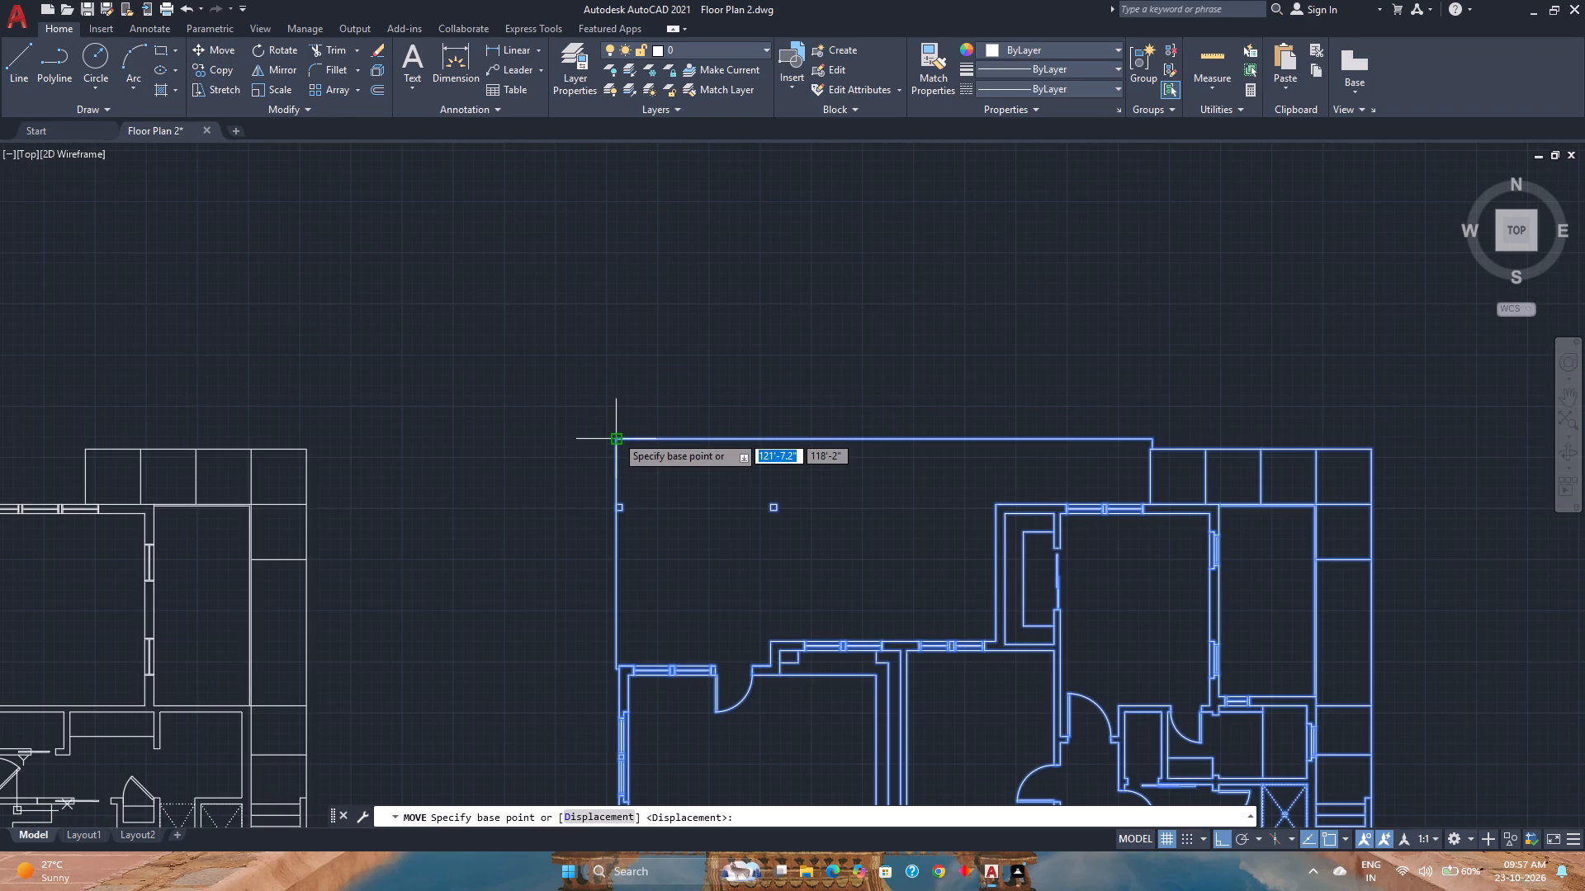
{"action": "left_click", "coordinate": [616, 436]}
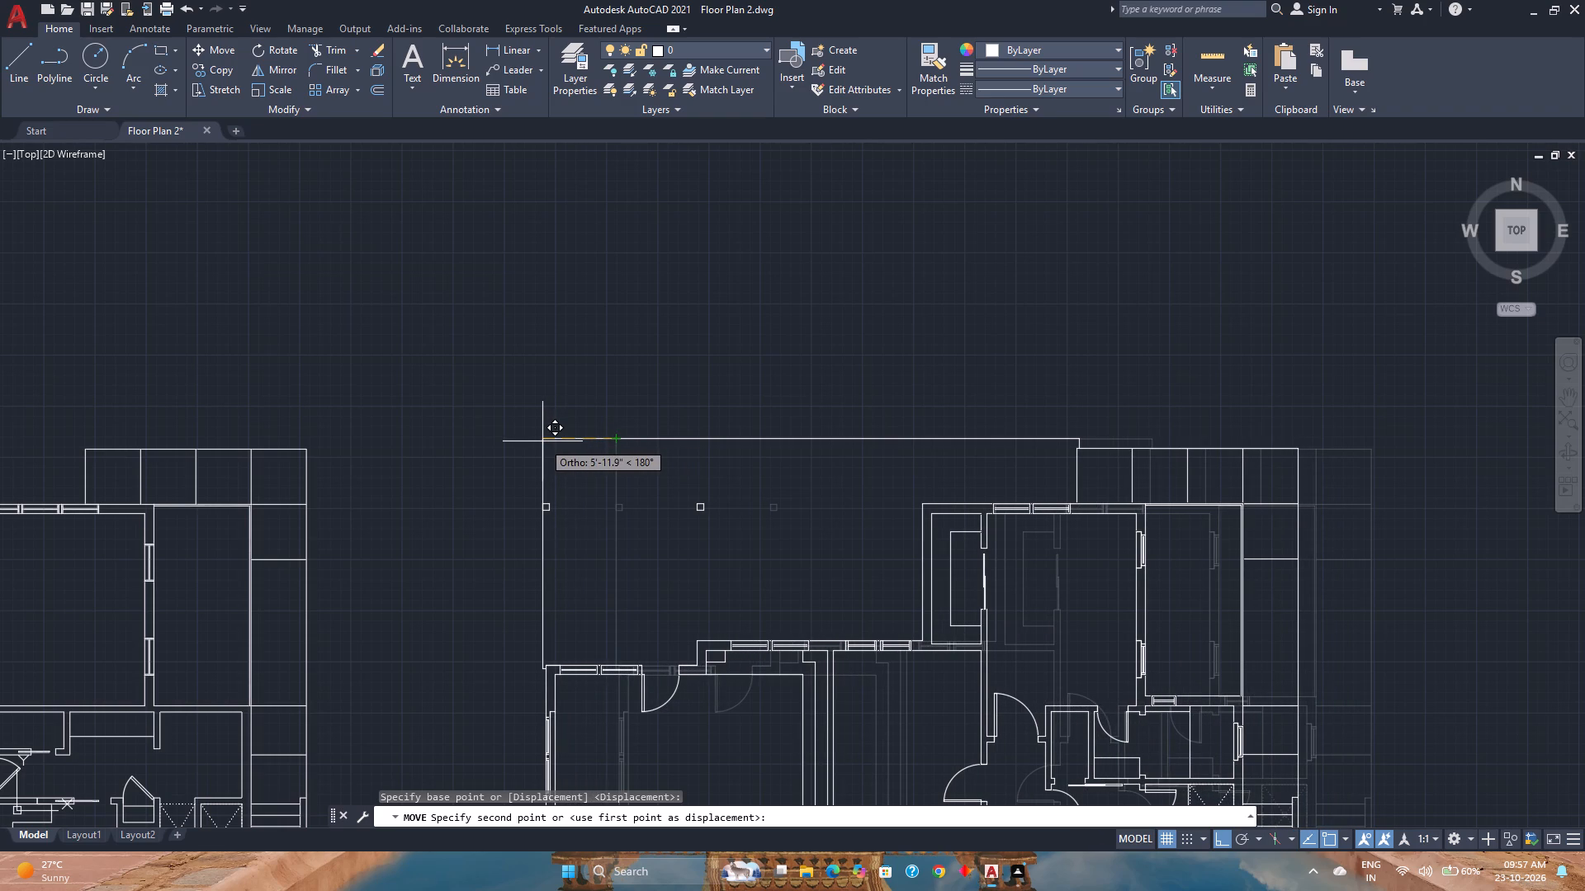
{"action": "type", "text": "10'"}
{"action": "key", "text": "Return"}
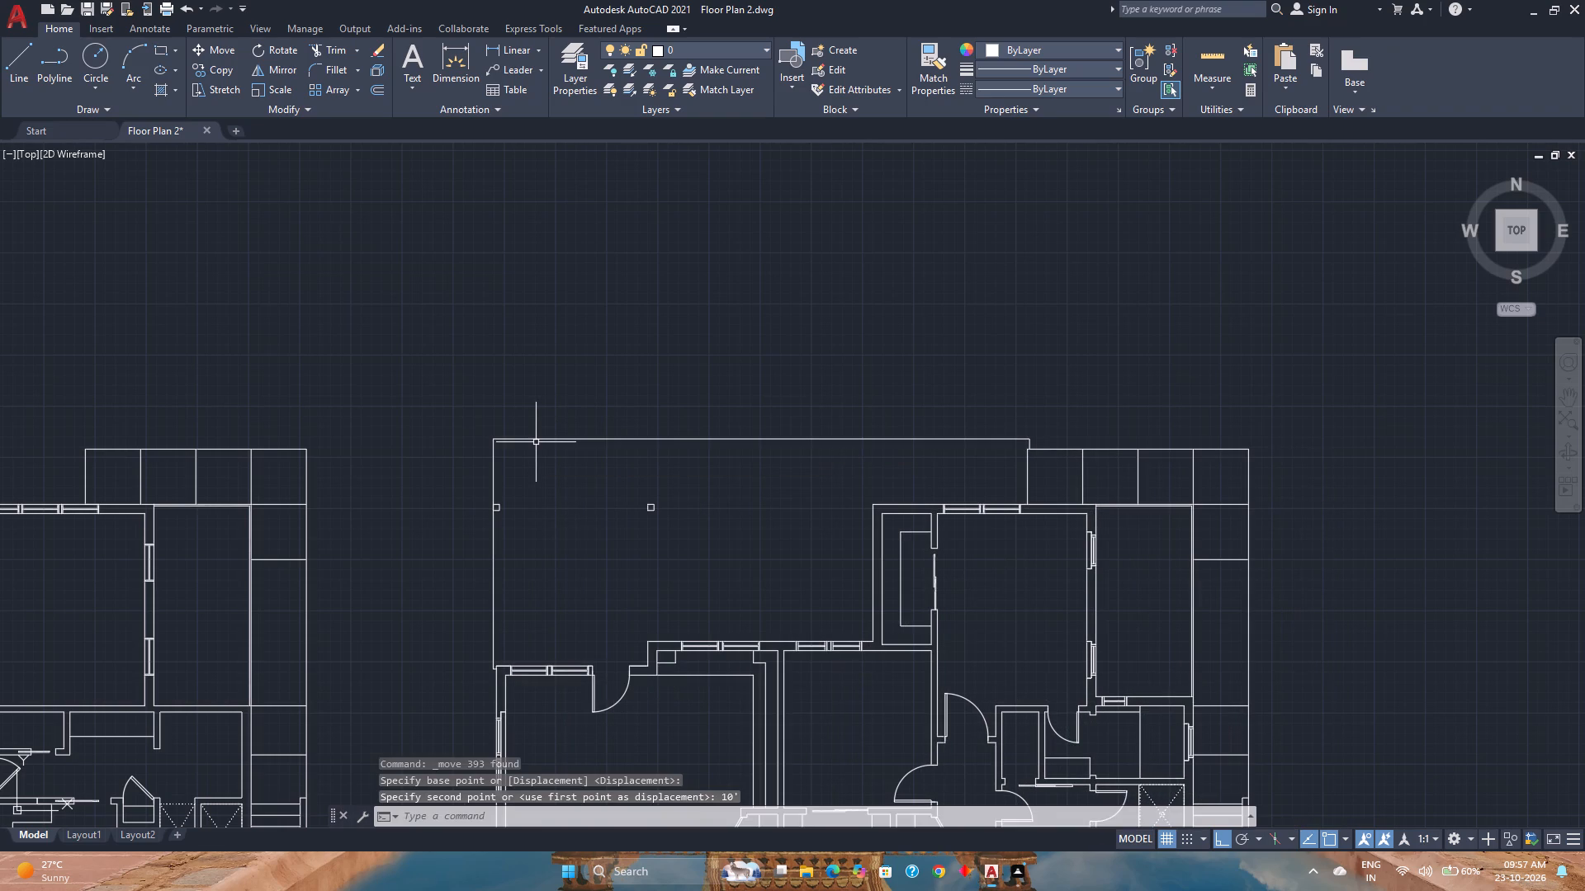
Save the floor plan drawing.
{"action": "scroll", "coordinate": [536, 442], "scroll_direction": "down", "scroll_amount": 3}
{"action": "key", "text": "ctrl+s"}
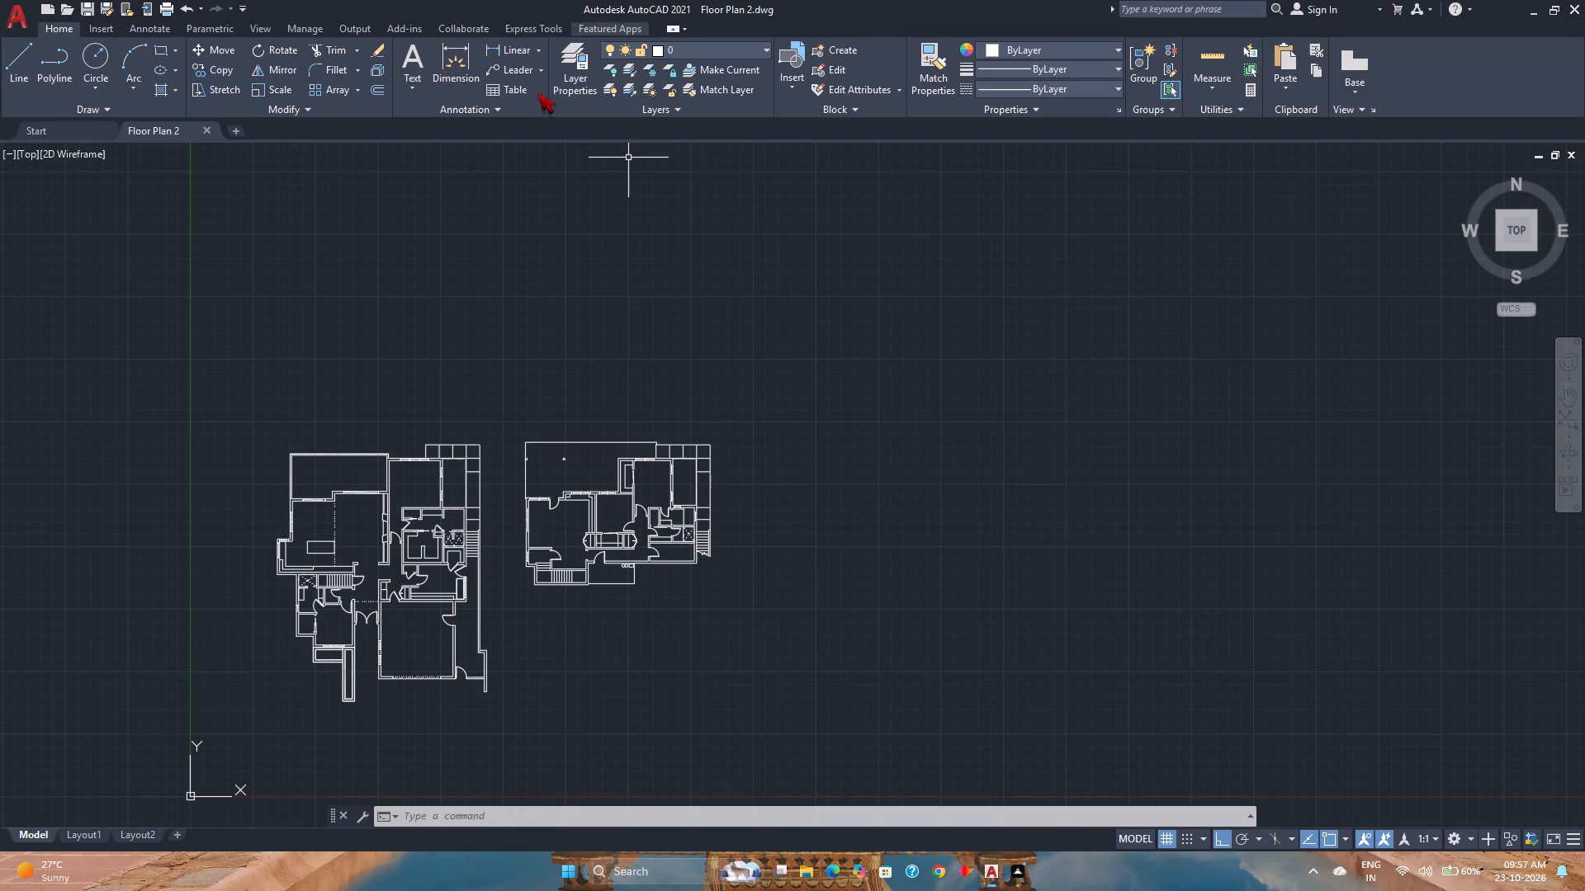
Set the Doors layer's colour to blue, index colour 170, in the layer properties.
{"action": "left_click", "coordinate": [564, 87]}
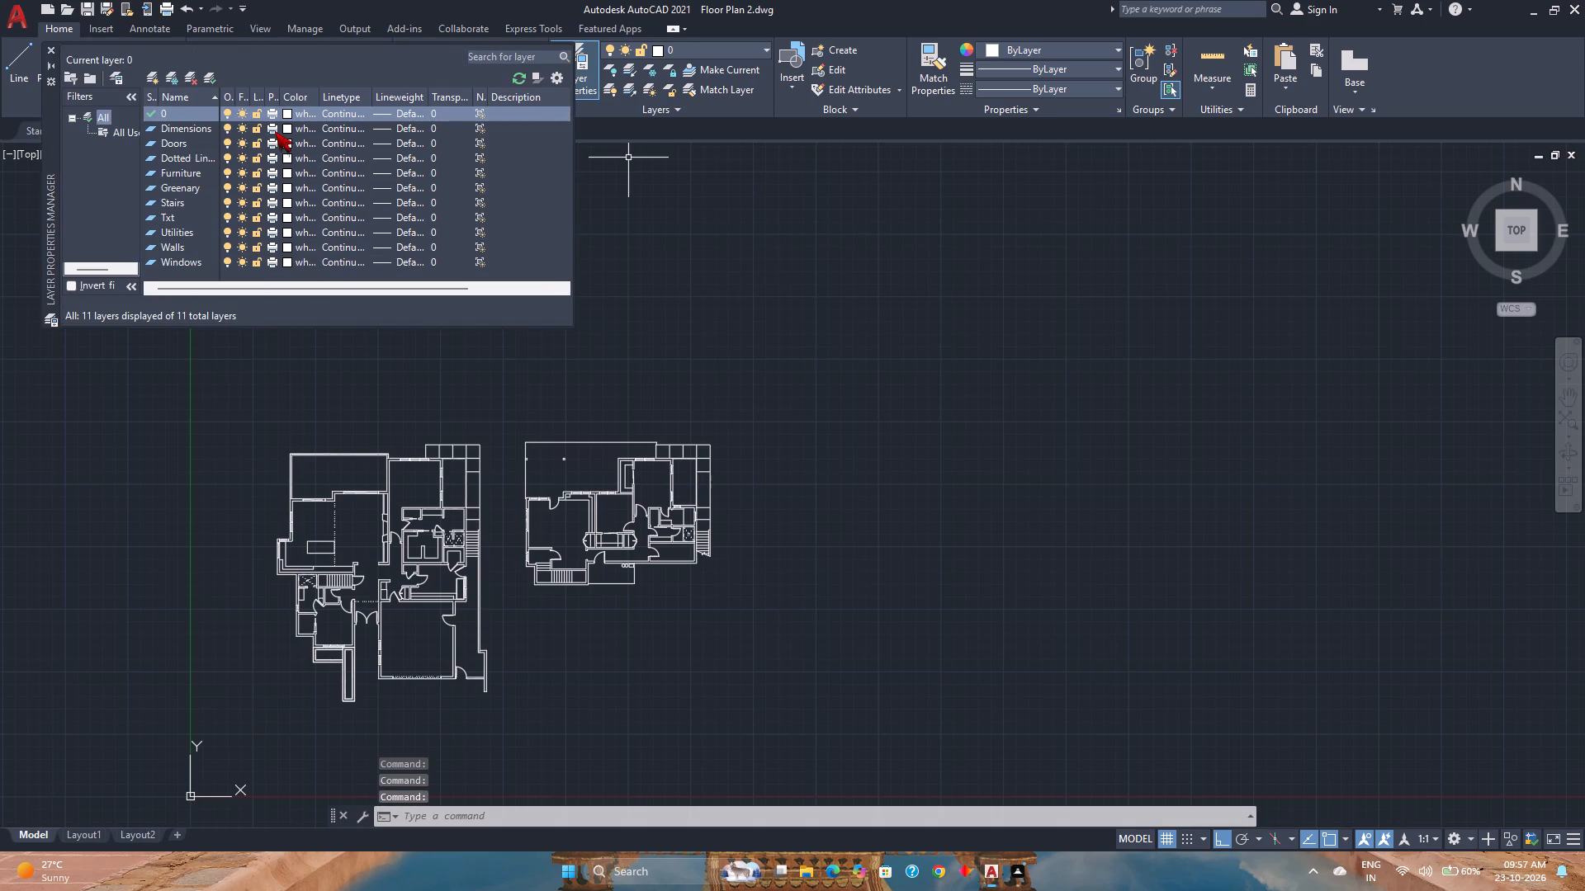
{"action": "left_click", "coordinate": [285, 140]}
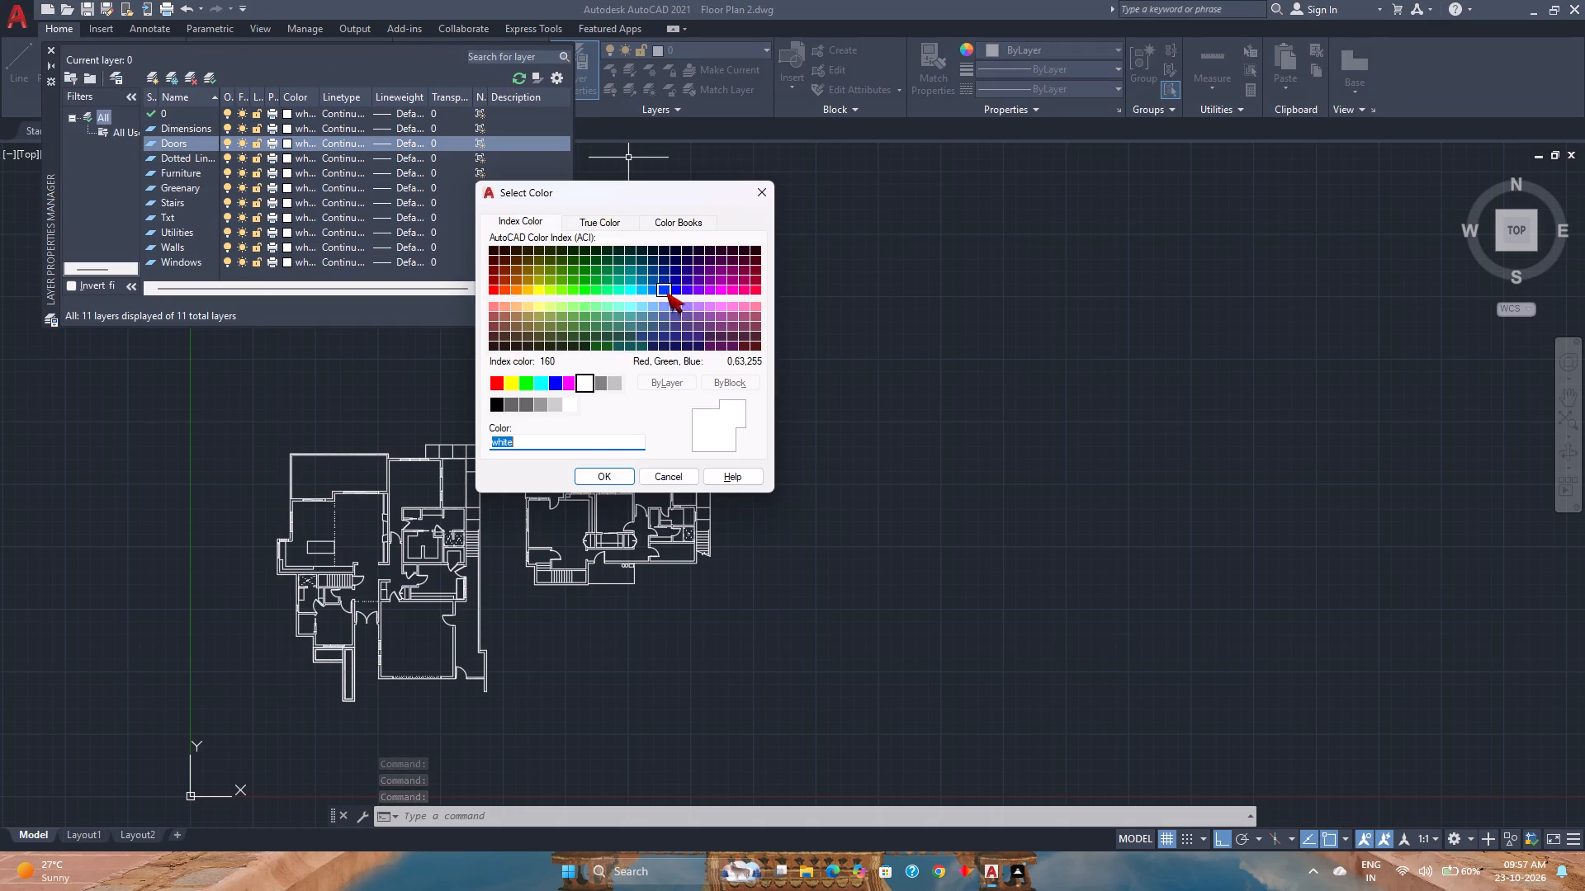
{"action": "left_click", "coordinate": [674, 292]}
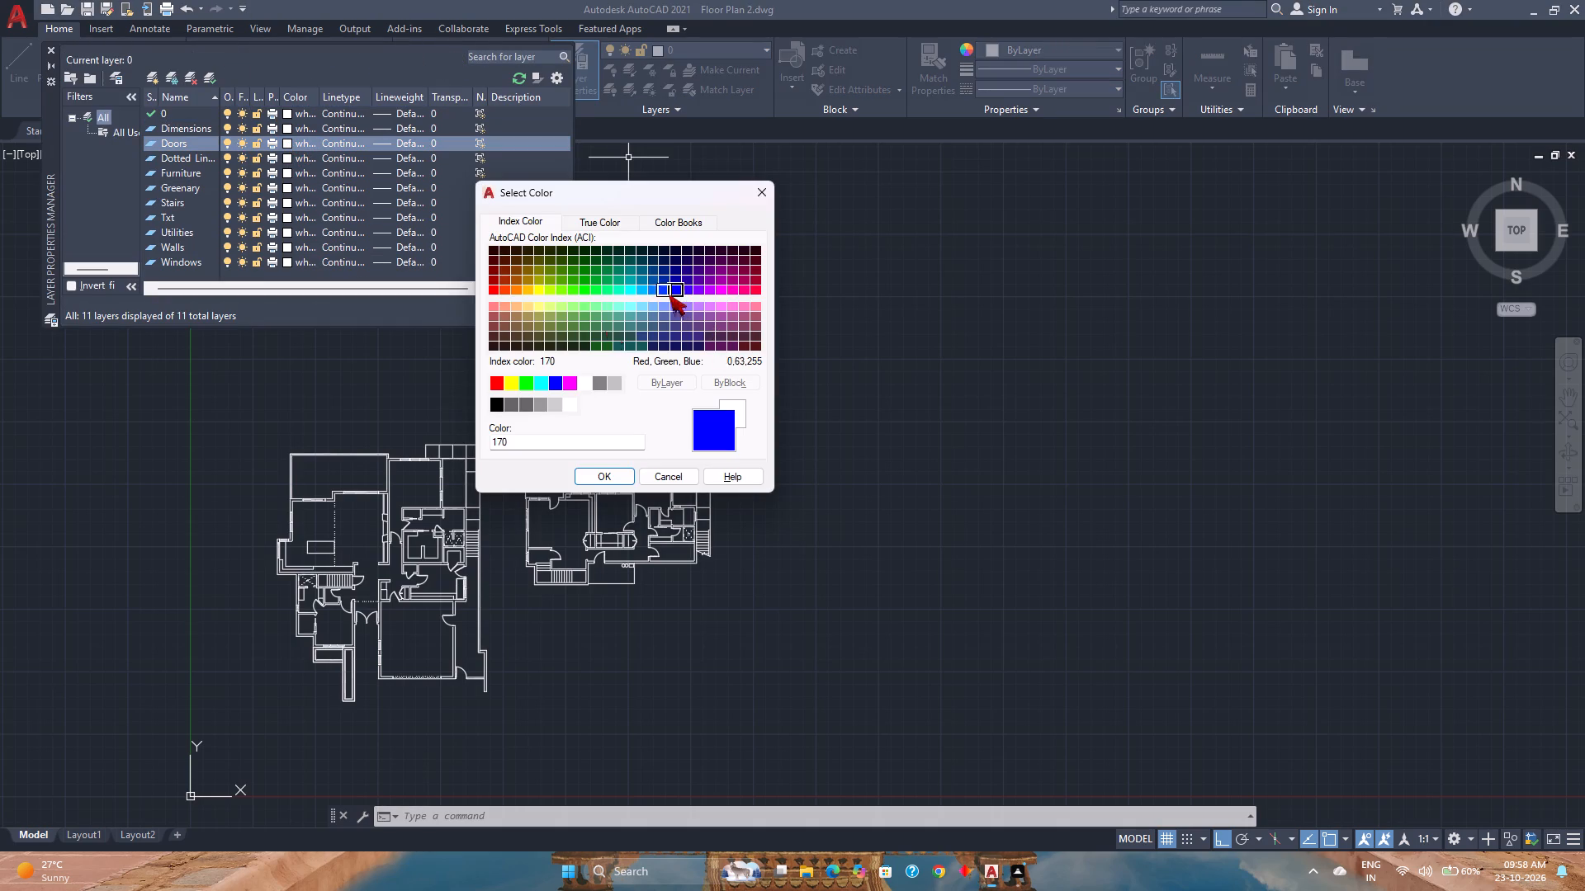
{"action": "left_click", "coordinate": [556, 386]}
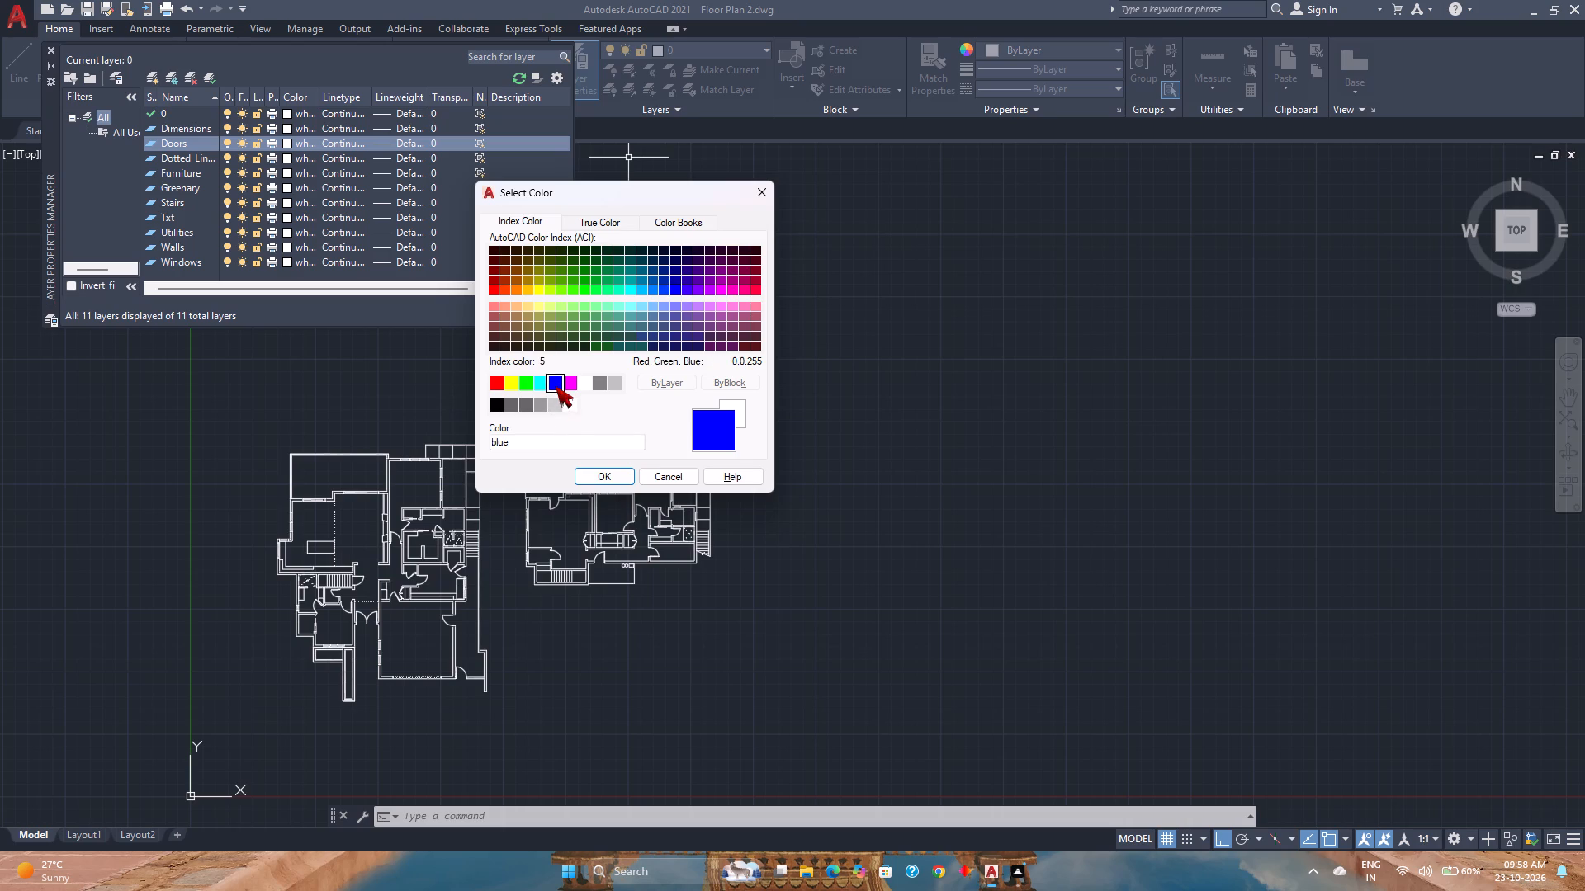
{"action": "left_click", "coordinate": [674, 296]}
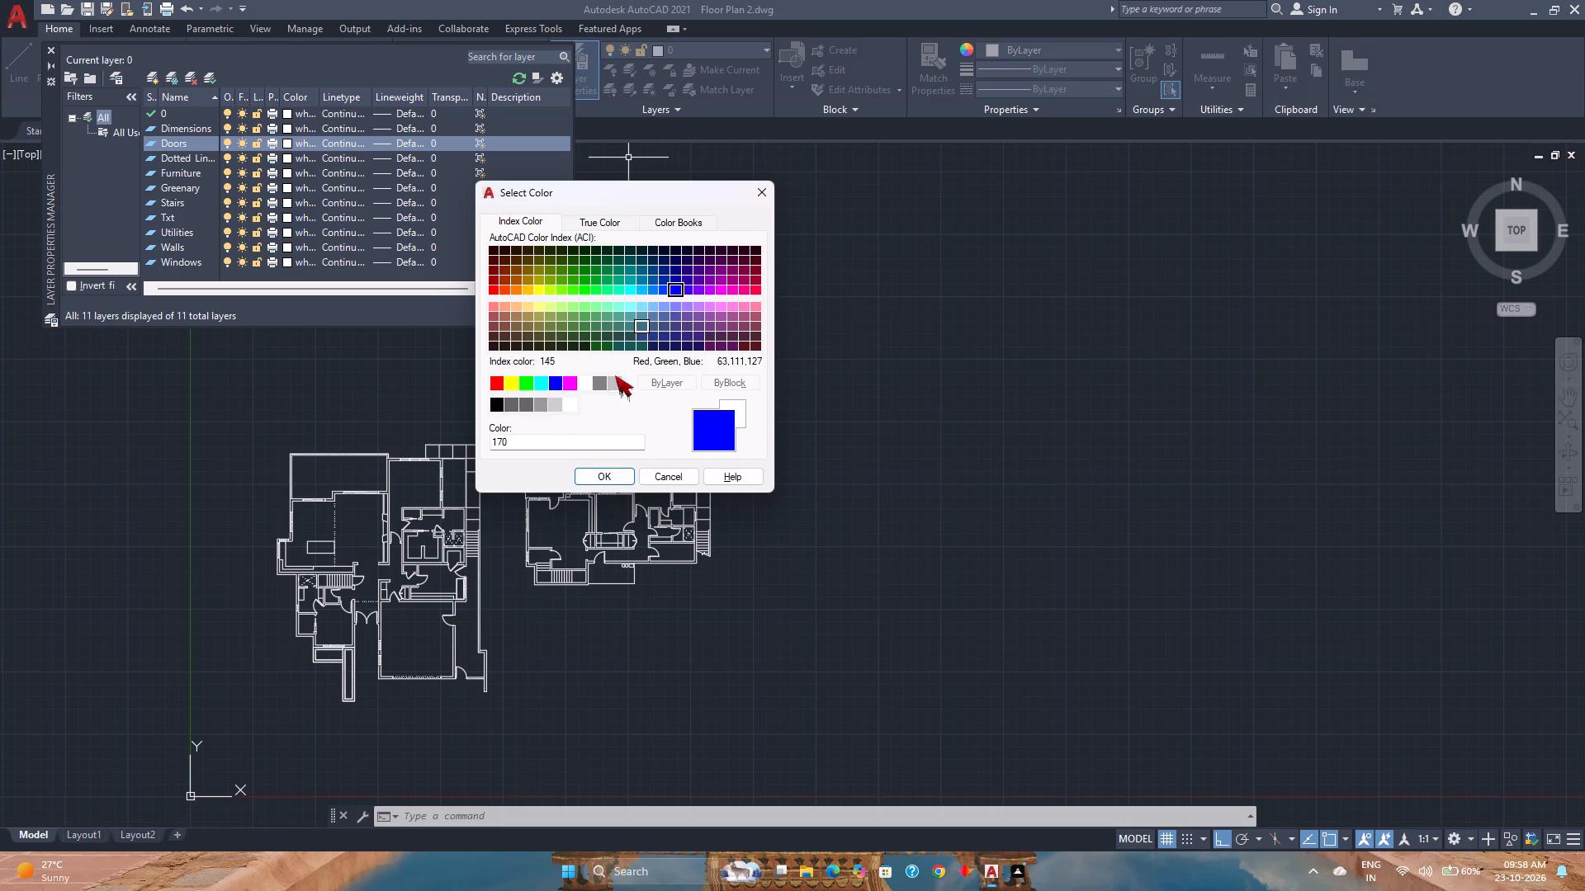
{"action": "left_click", "coordinate": [599, 474]}
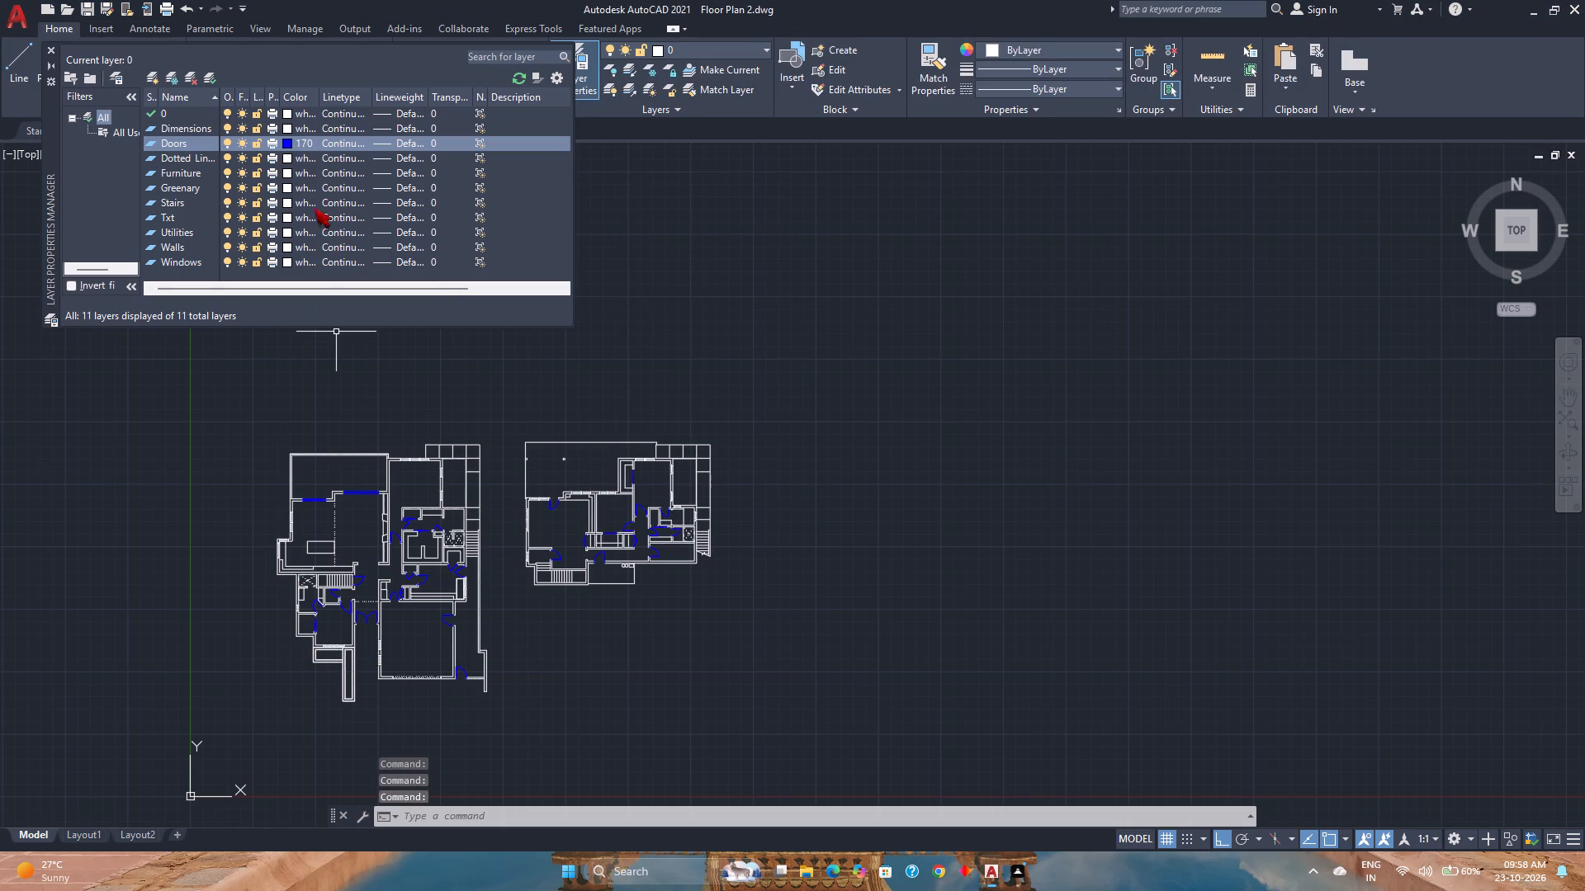
Set the dotted-line layer's colour to cyan, index colour 130.
{"action": "left_click", "coordinate": [286, 161]}
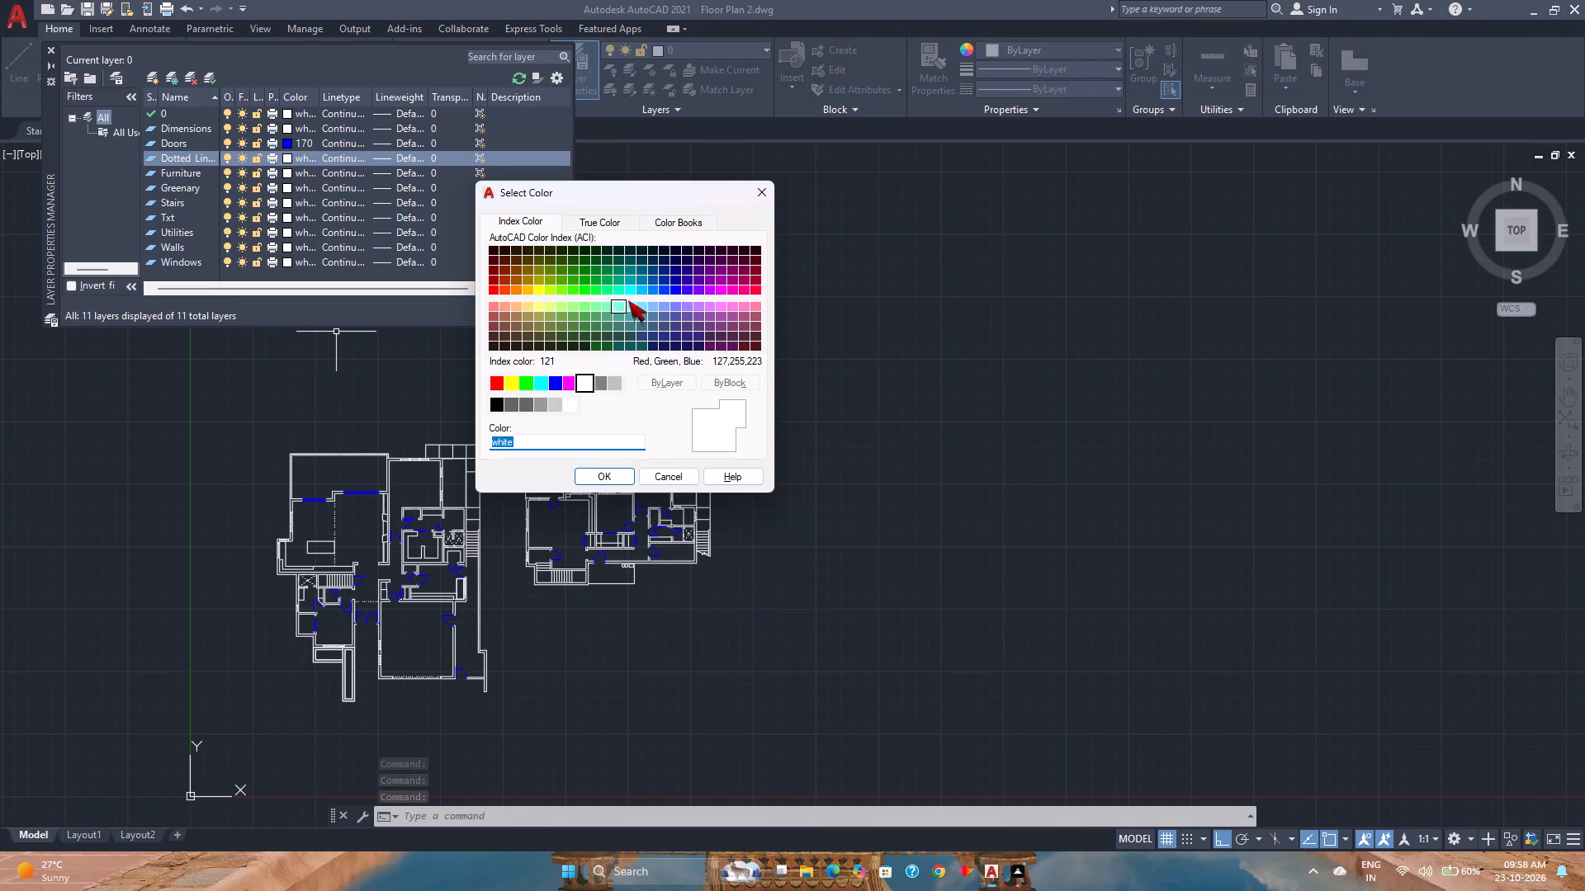
{"action": "left_click", "coordinate": [632, 294]}
{"action": "left_click", "coordinate": [612, 476]}
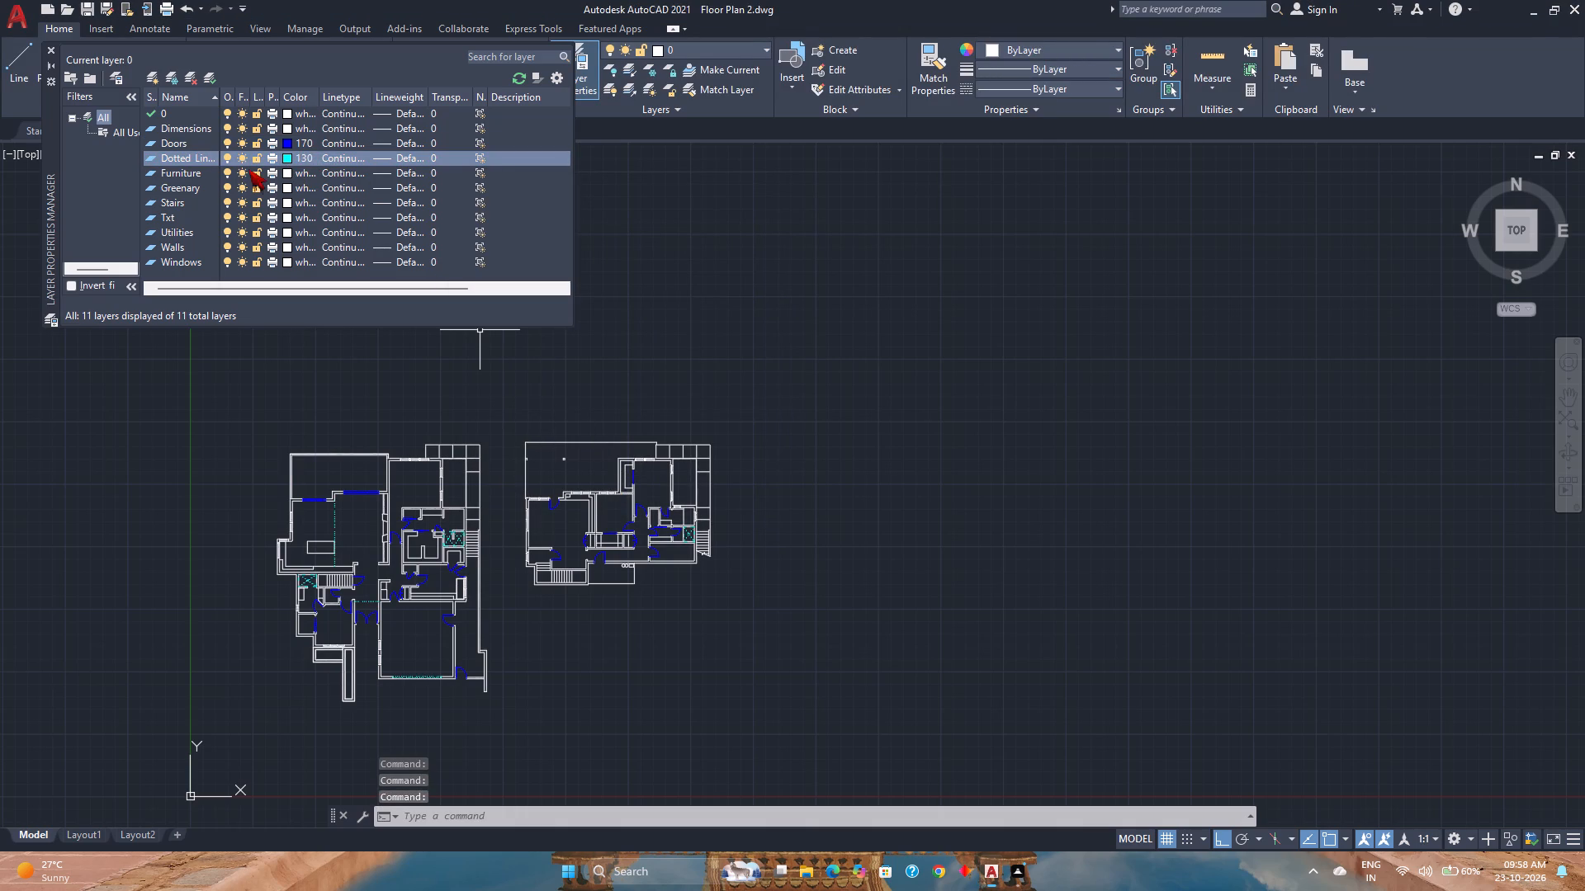
Set the Stairs layer's colour to orange-yellow, index colour 40.
{"action": "left_click", "coordinate": [289, 204]}
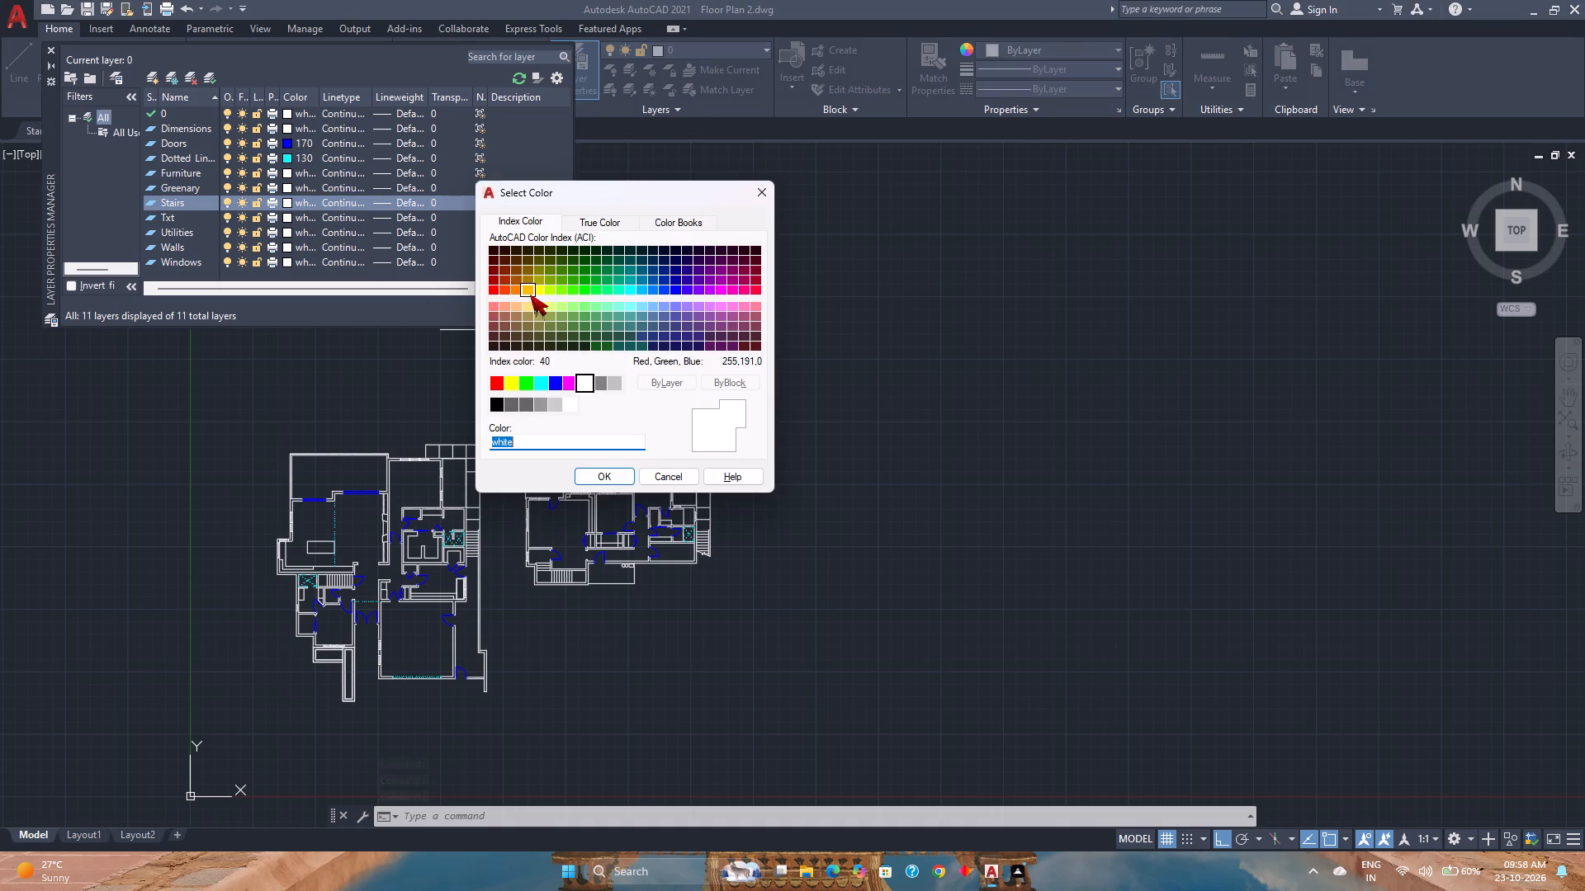
{"action": "left_click", "coordinate": [530, 295]}
{"action": "left_click", "coordinate": [600, 474]}
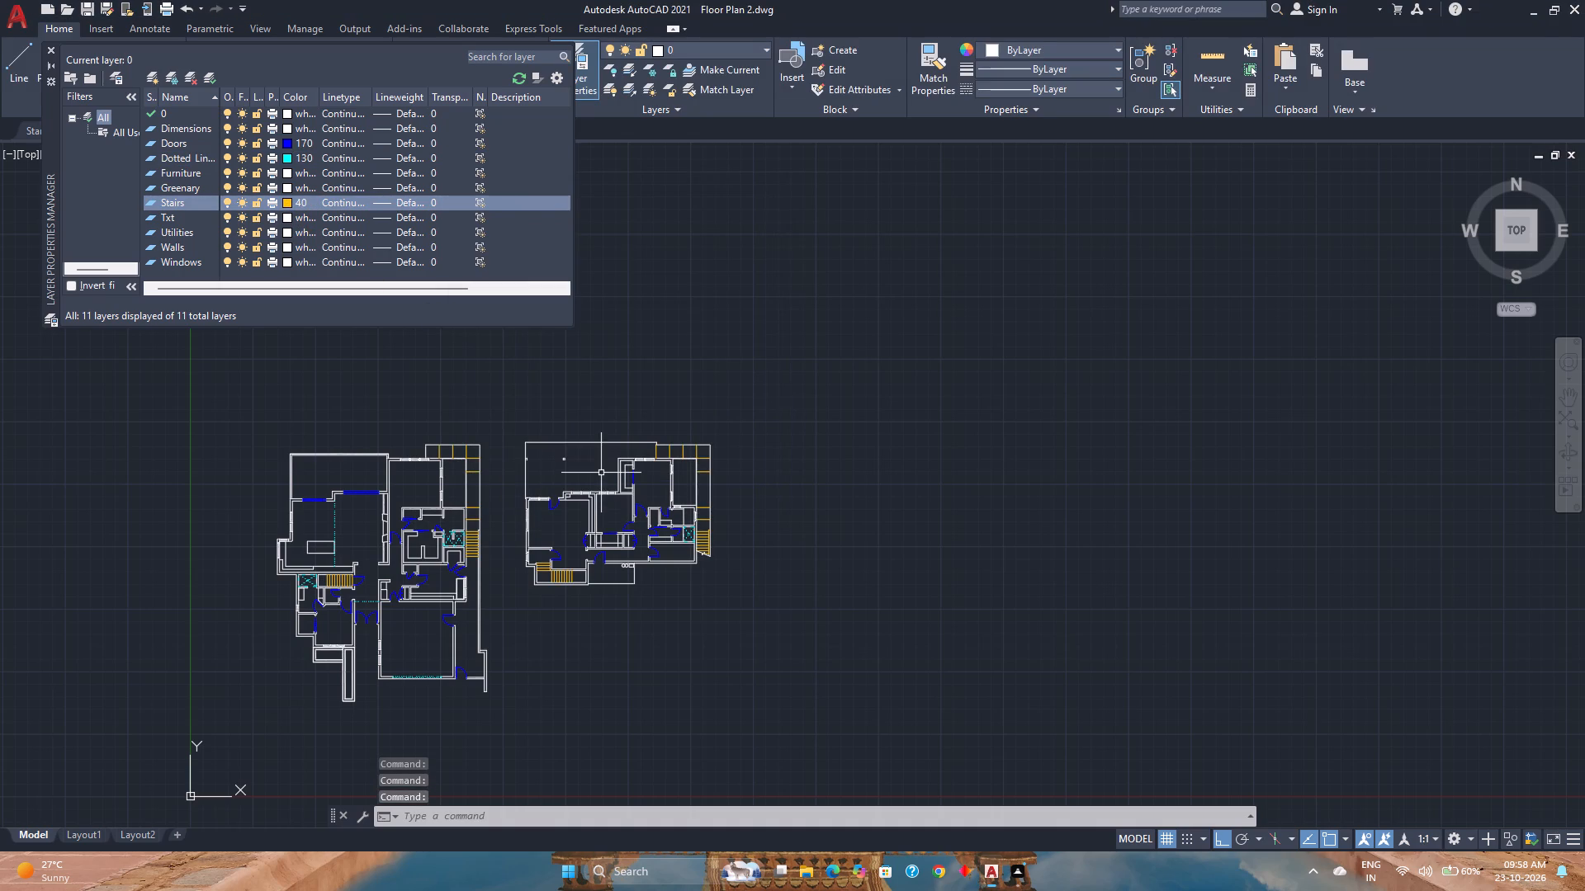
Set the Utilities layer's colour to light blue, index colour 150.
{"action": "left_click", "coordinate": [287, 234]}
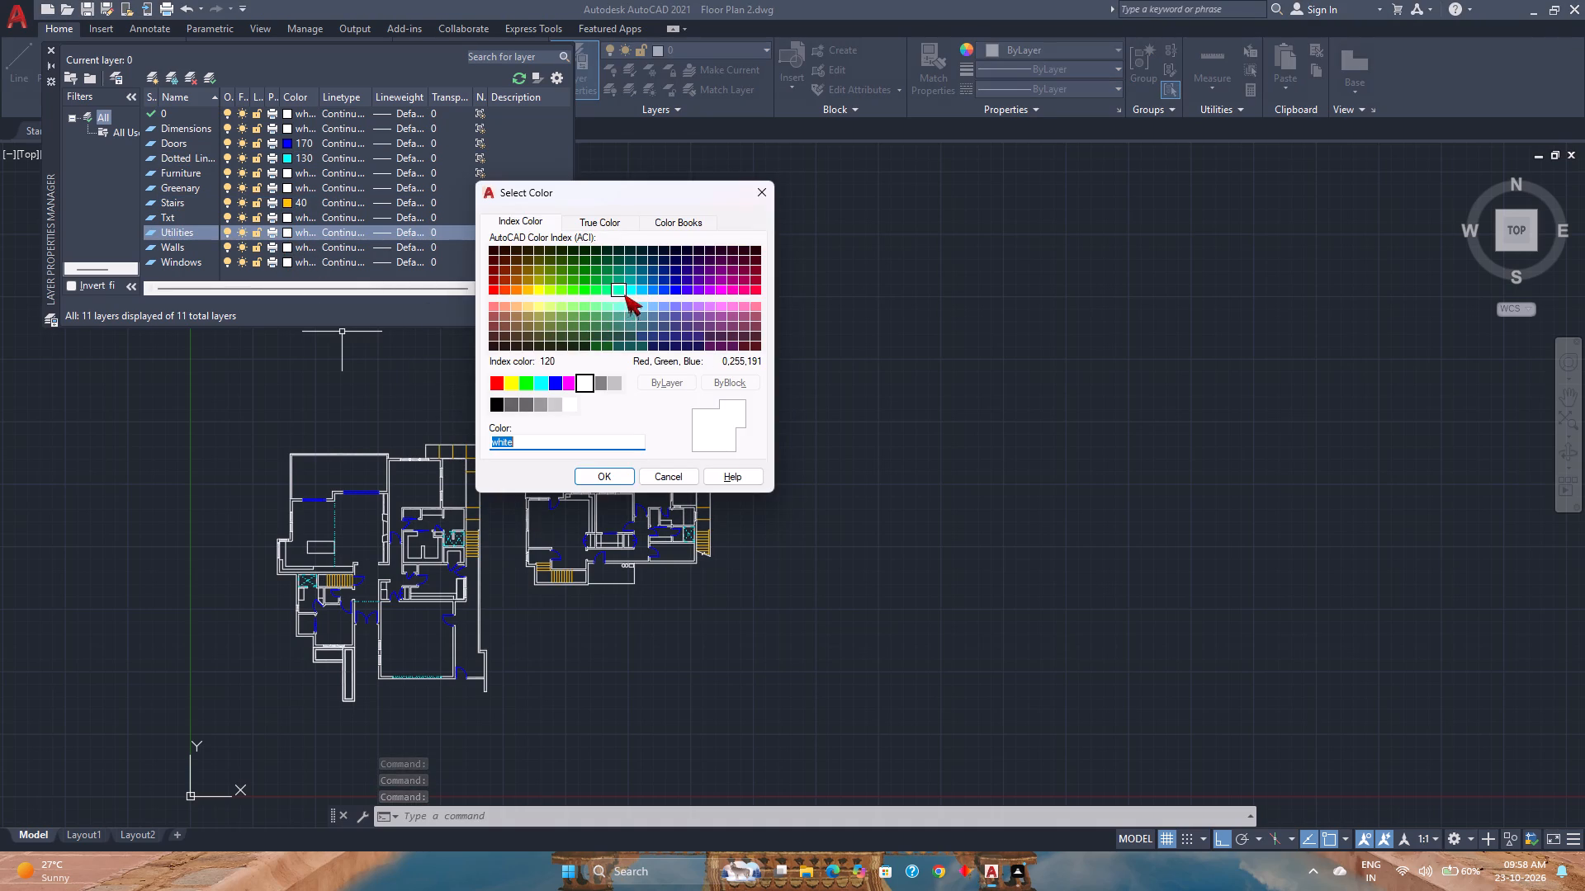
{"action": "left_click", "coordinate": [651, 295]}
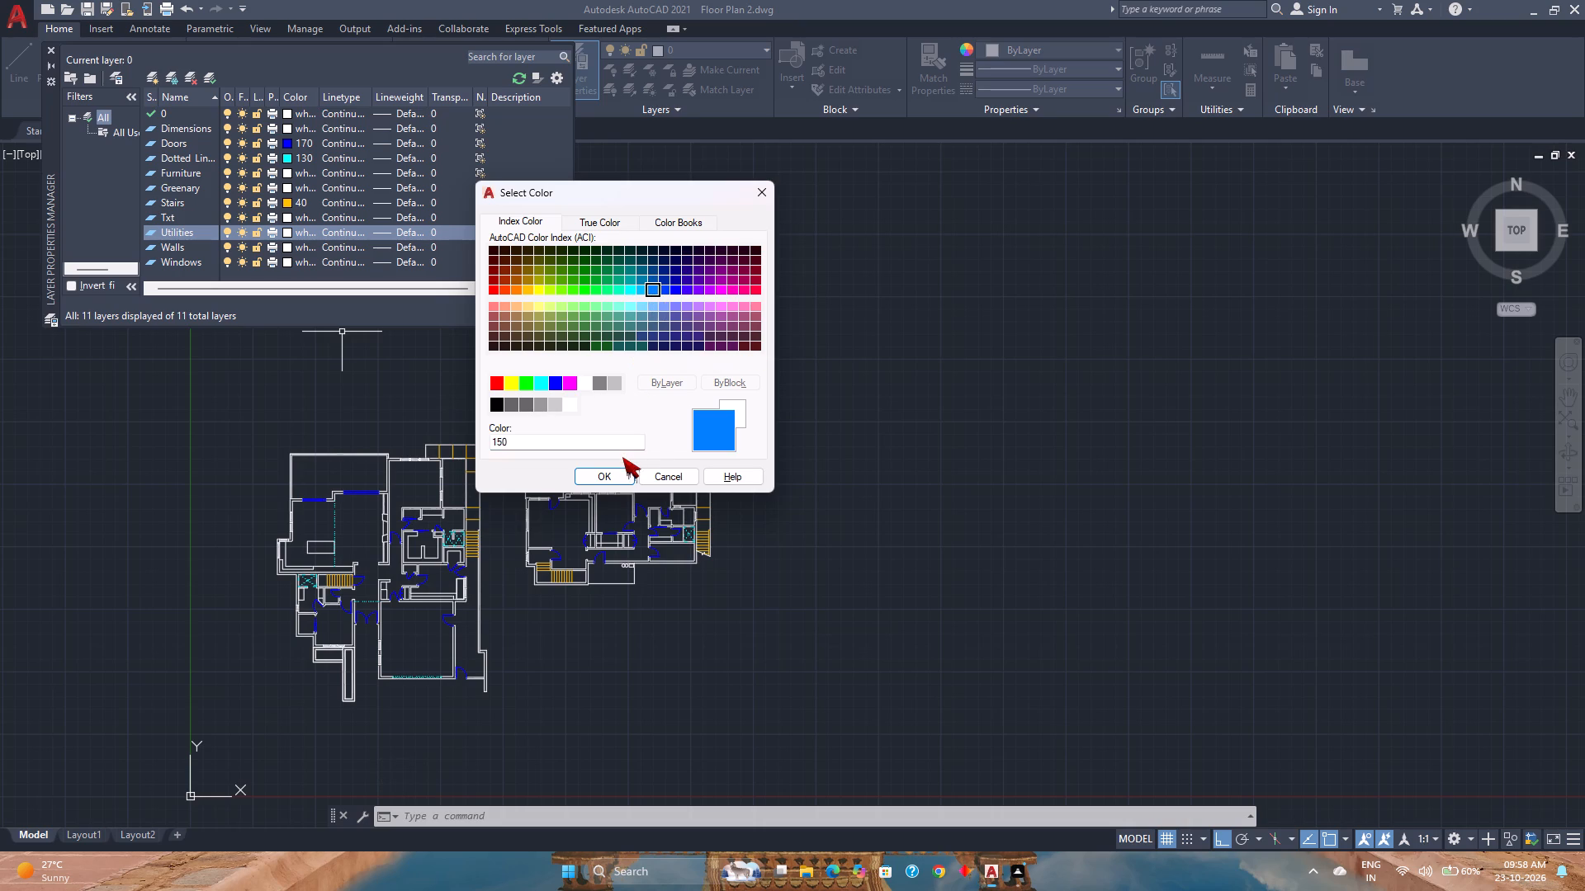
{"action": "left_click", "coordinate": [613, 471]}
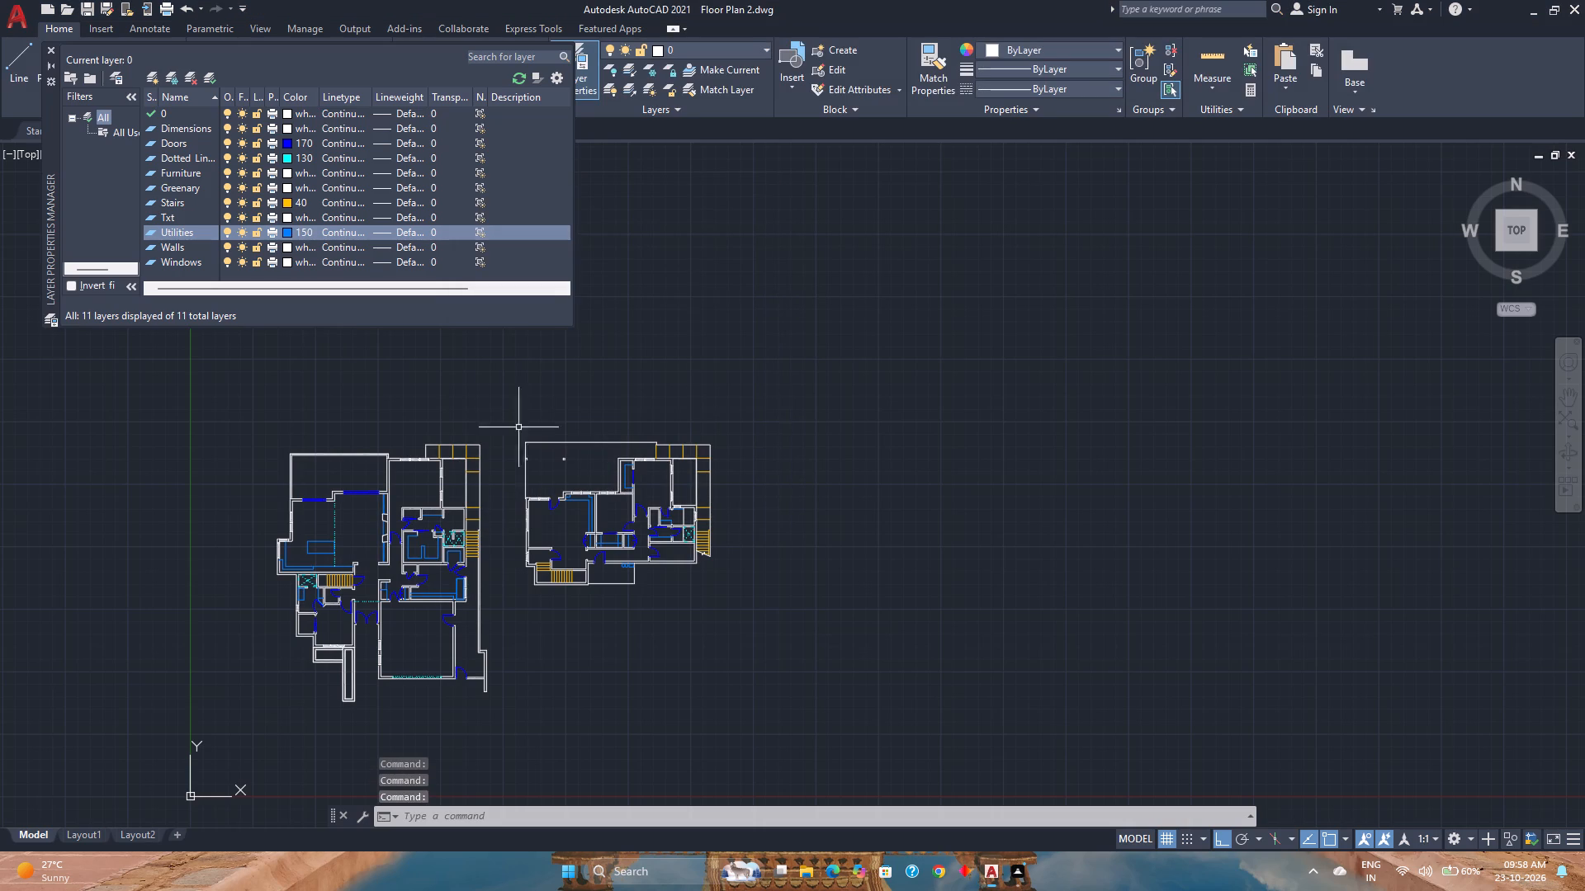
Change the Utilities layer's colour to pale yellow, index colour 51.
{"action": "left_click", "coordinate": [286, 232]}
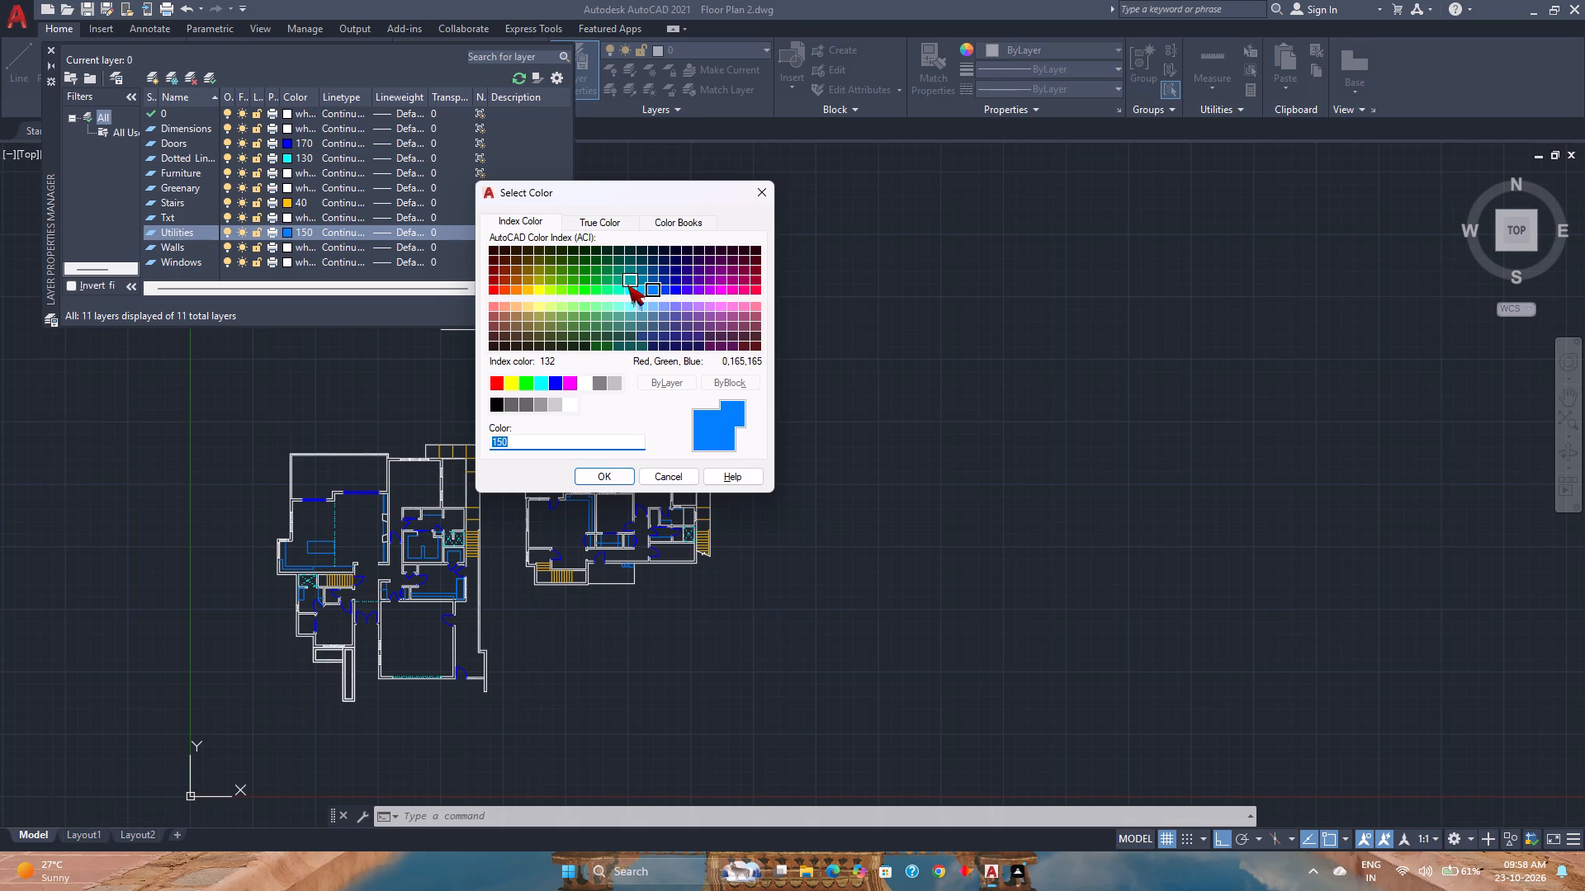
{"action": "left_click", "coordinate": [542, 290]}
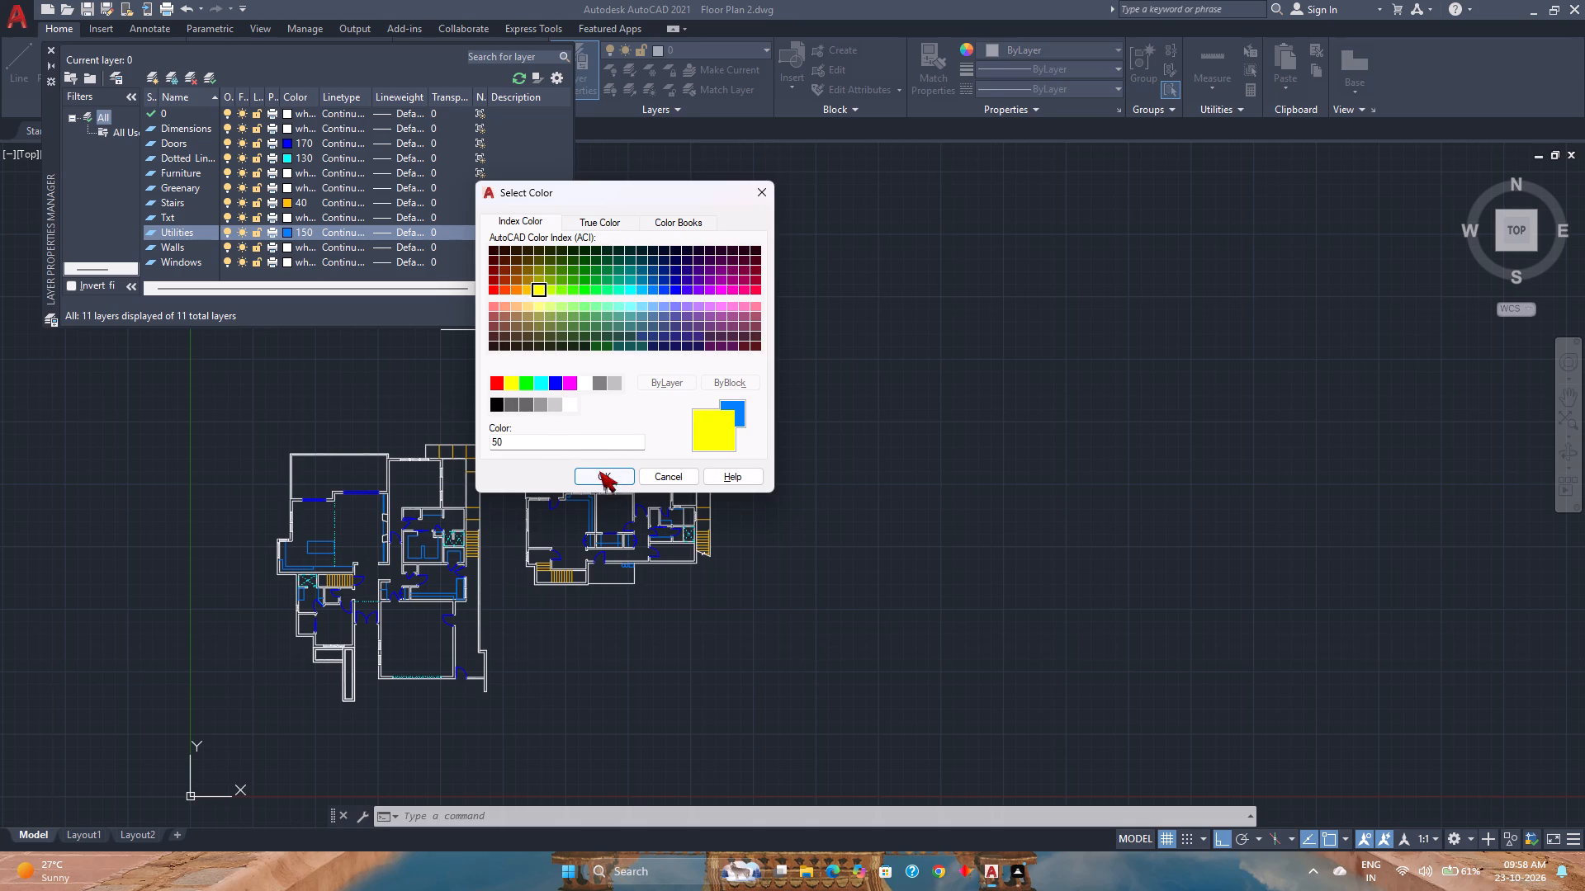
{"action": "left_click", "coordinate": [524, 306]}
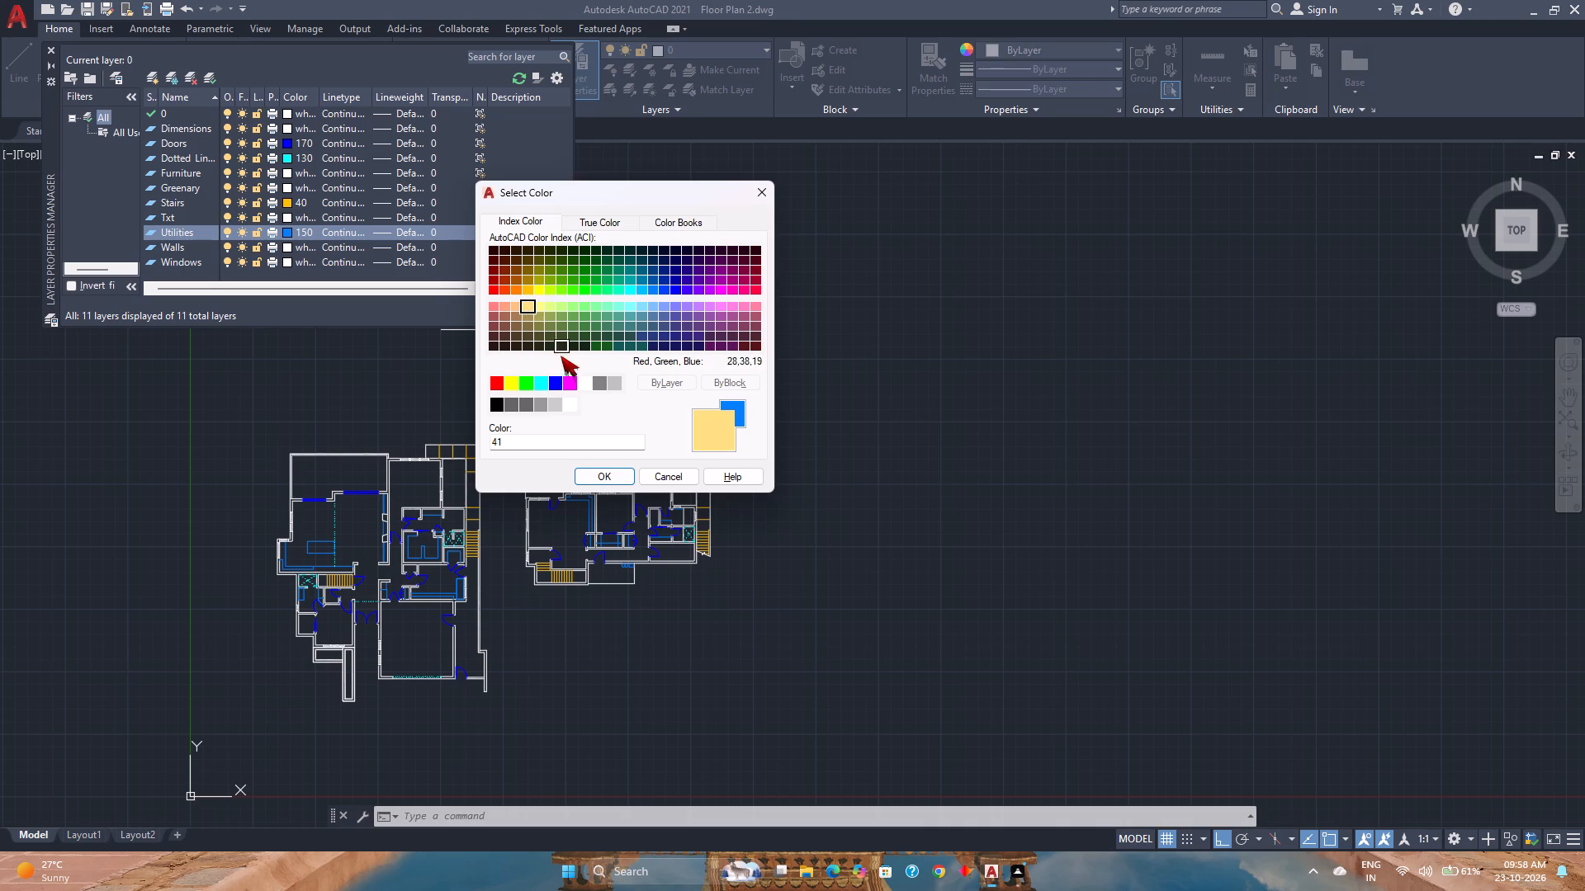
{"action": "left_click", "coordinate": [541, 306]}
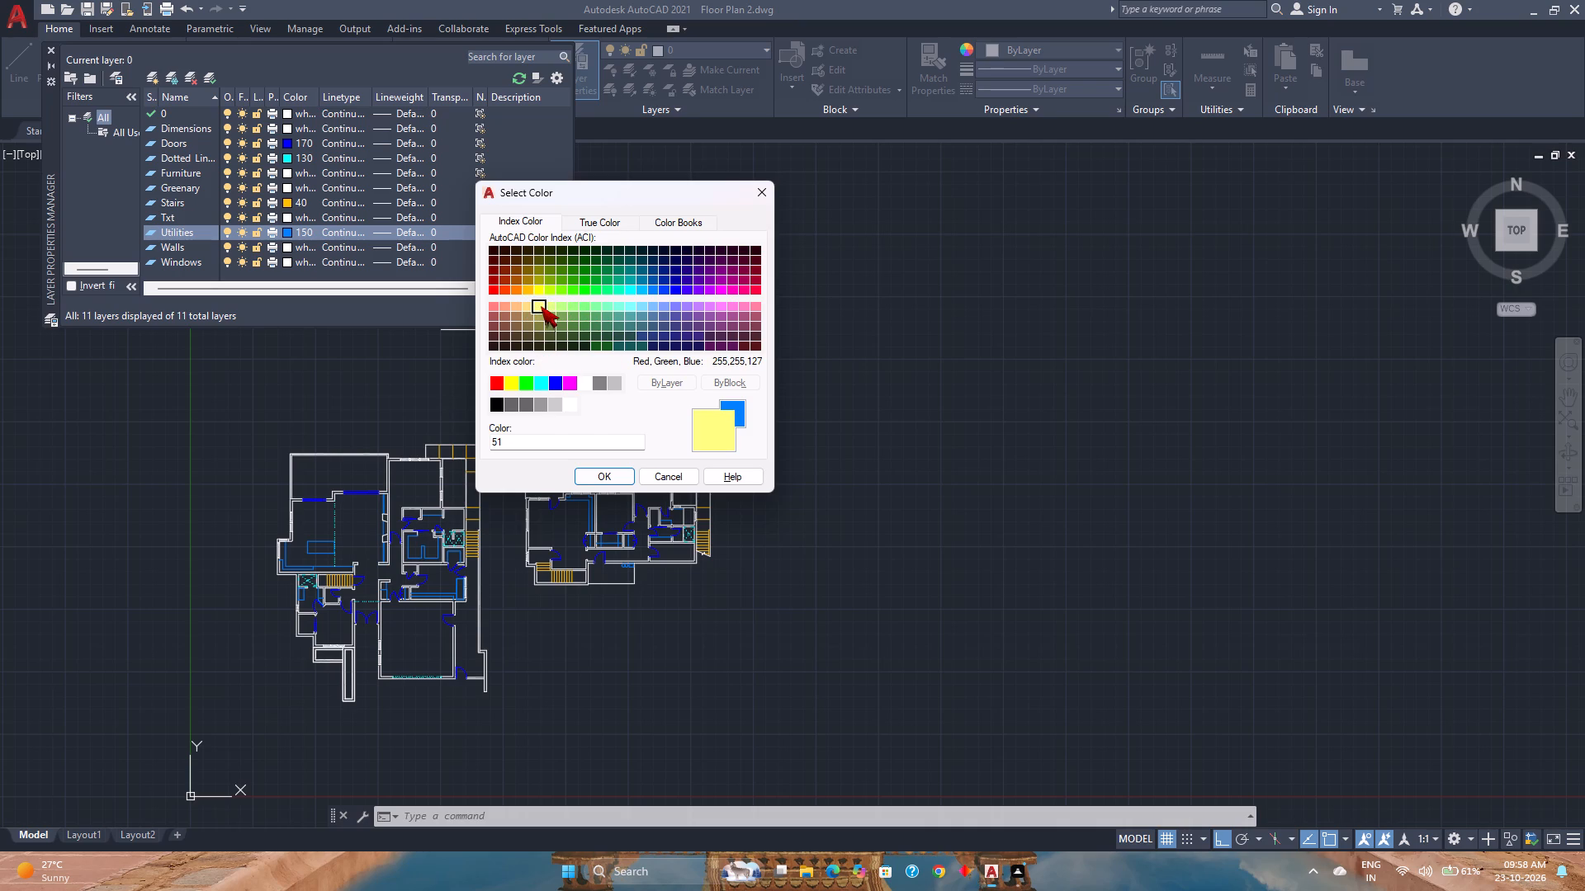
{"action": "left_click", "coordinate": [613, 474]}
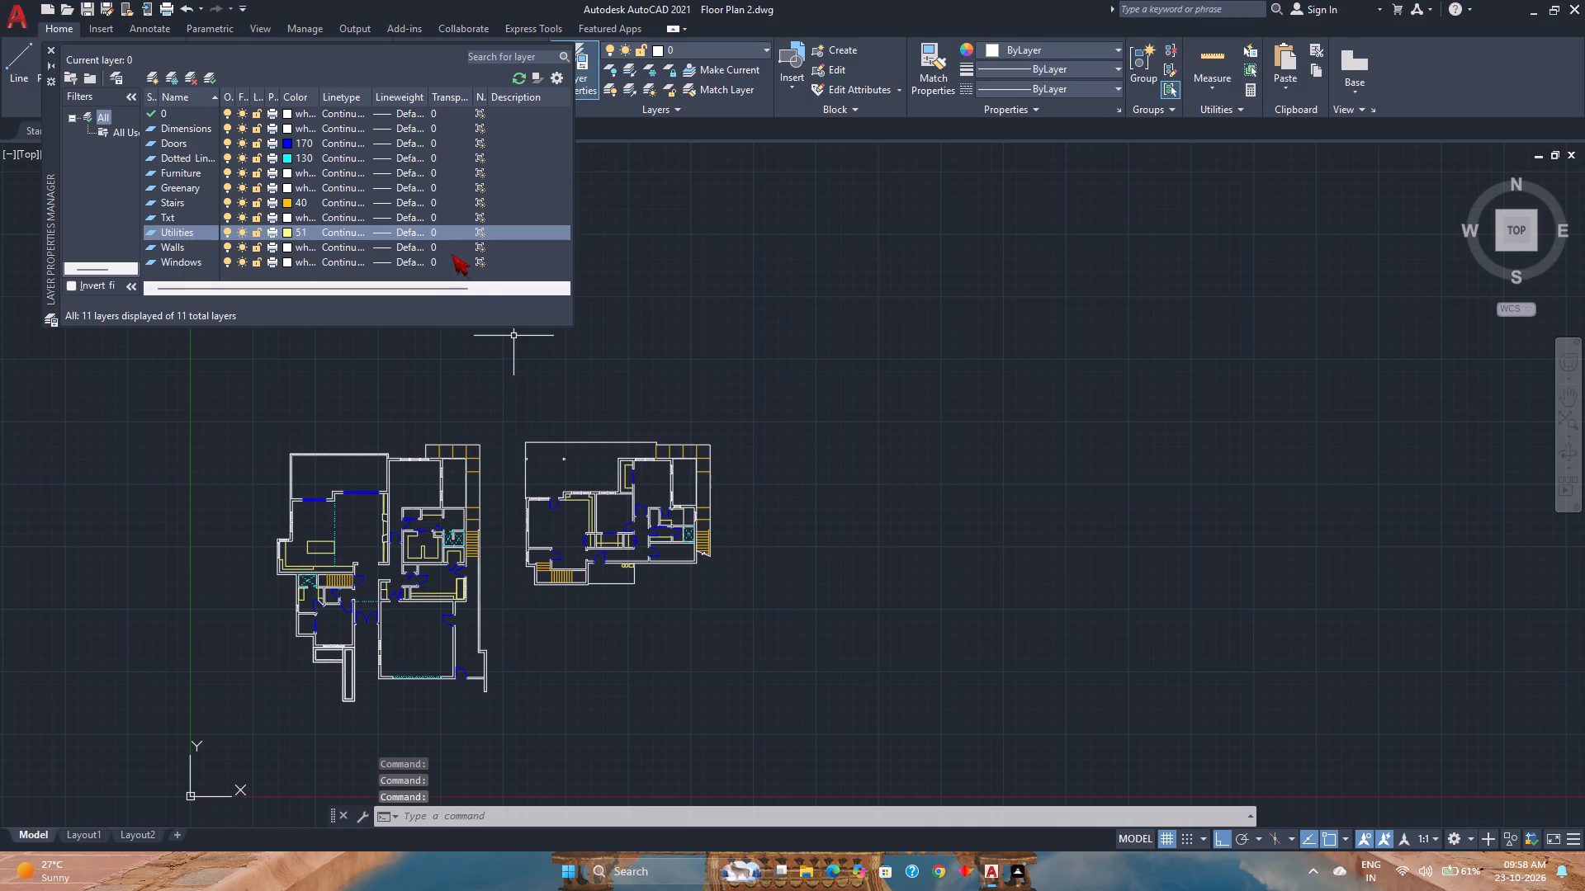
Change the Utilities layer's colour to pale yellow-green, index colour 61, and check it on the floor plans.
{"action": "left_click", "coordinate": [288, 232]}
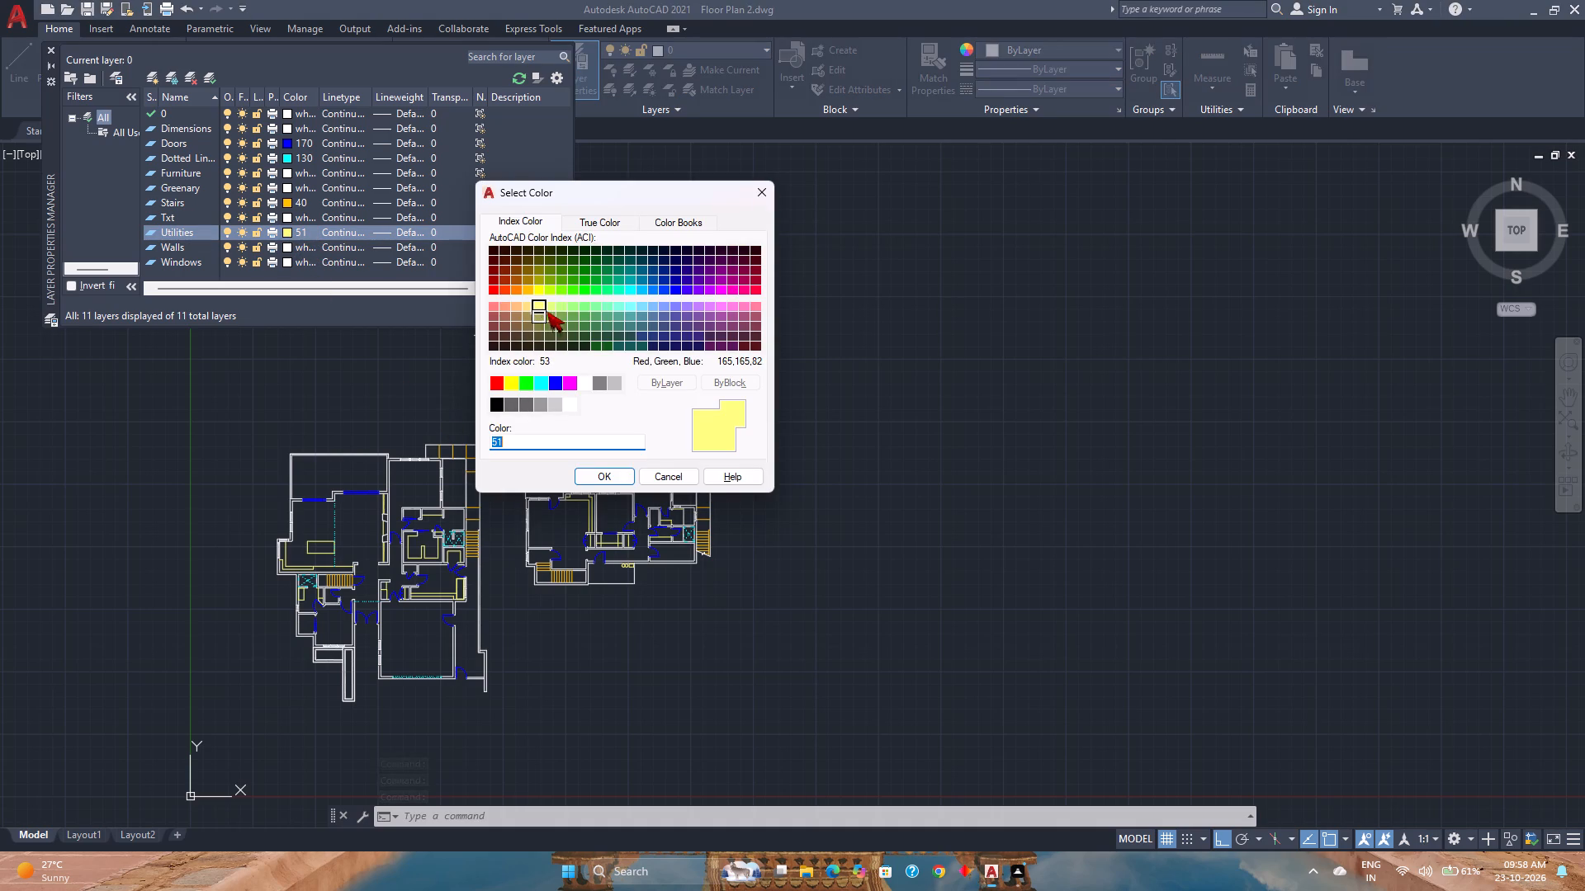
{"action": "left_click", "coordinate": [551, 304]}
{"action": "left_click", "coordinate": [618, 480]}
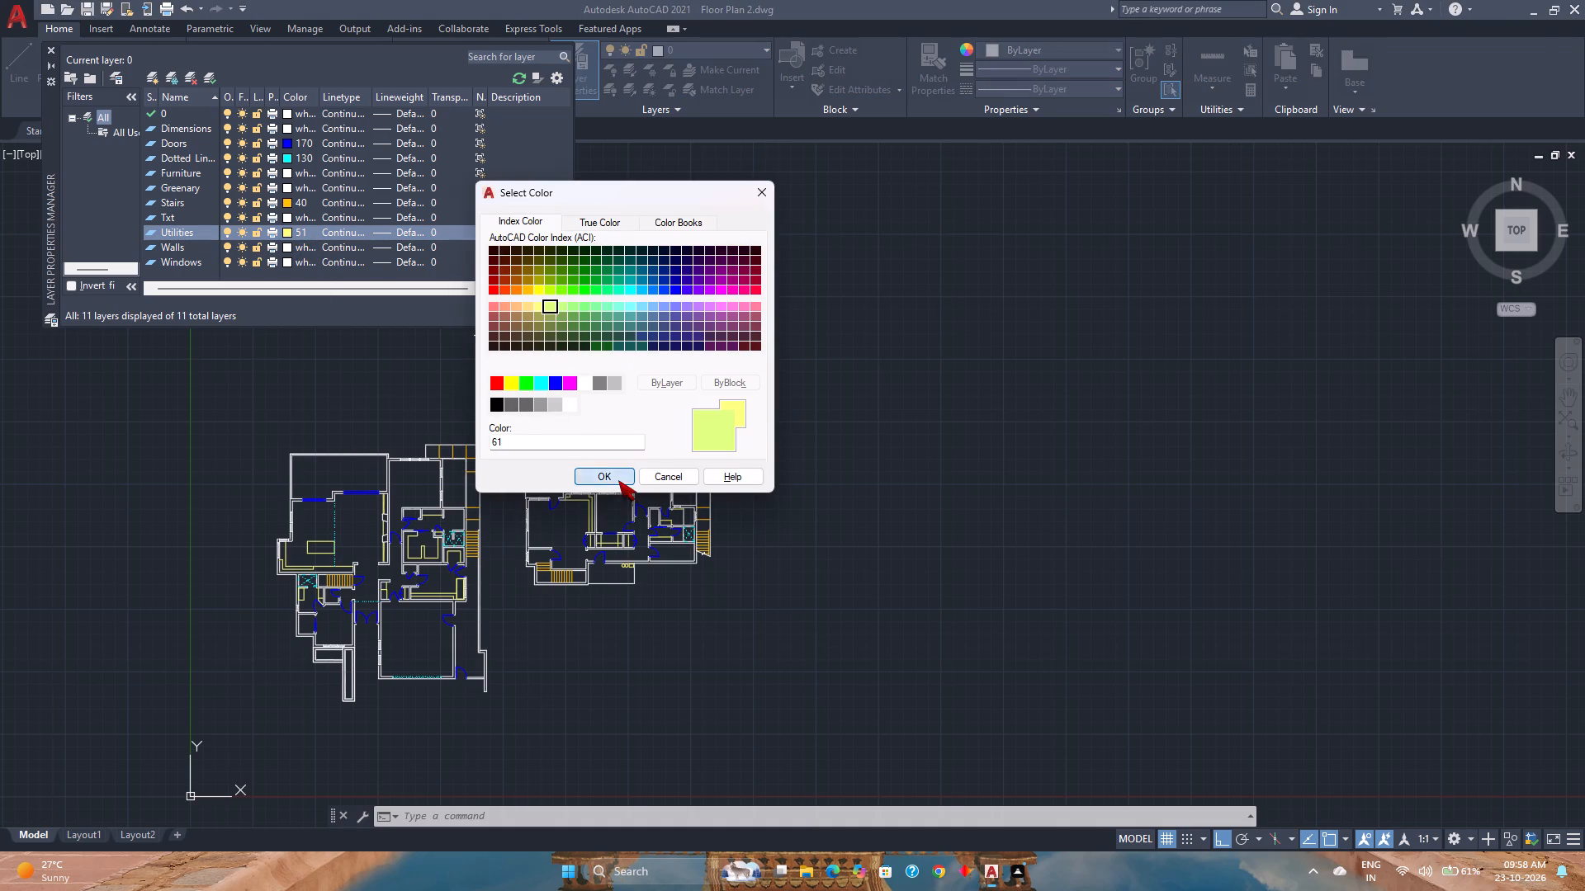
{"action": "scroll", "coordinate": [471, 582], "scroll_direction": "up", "scroll_amount": 2}
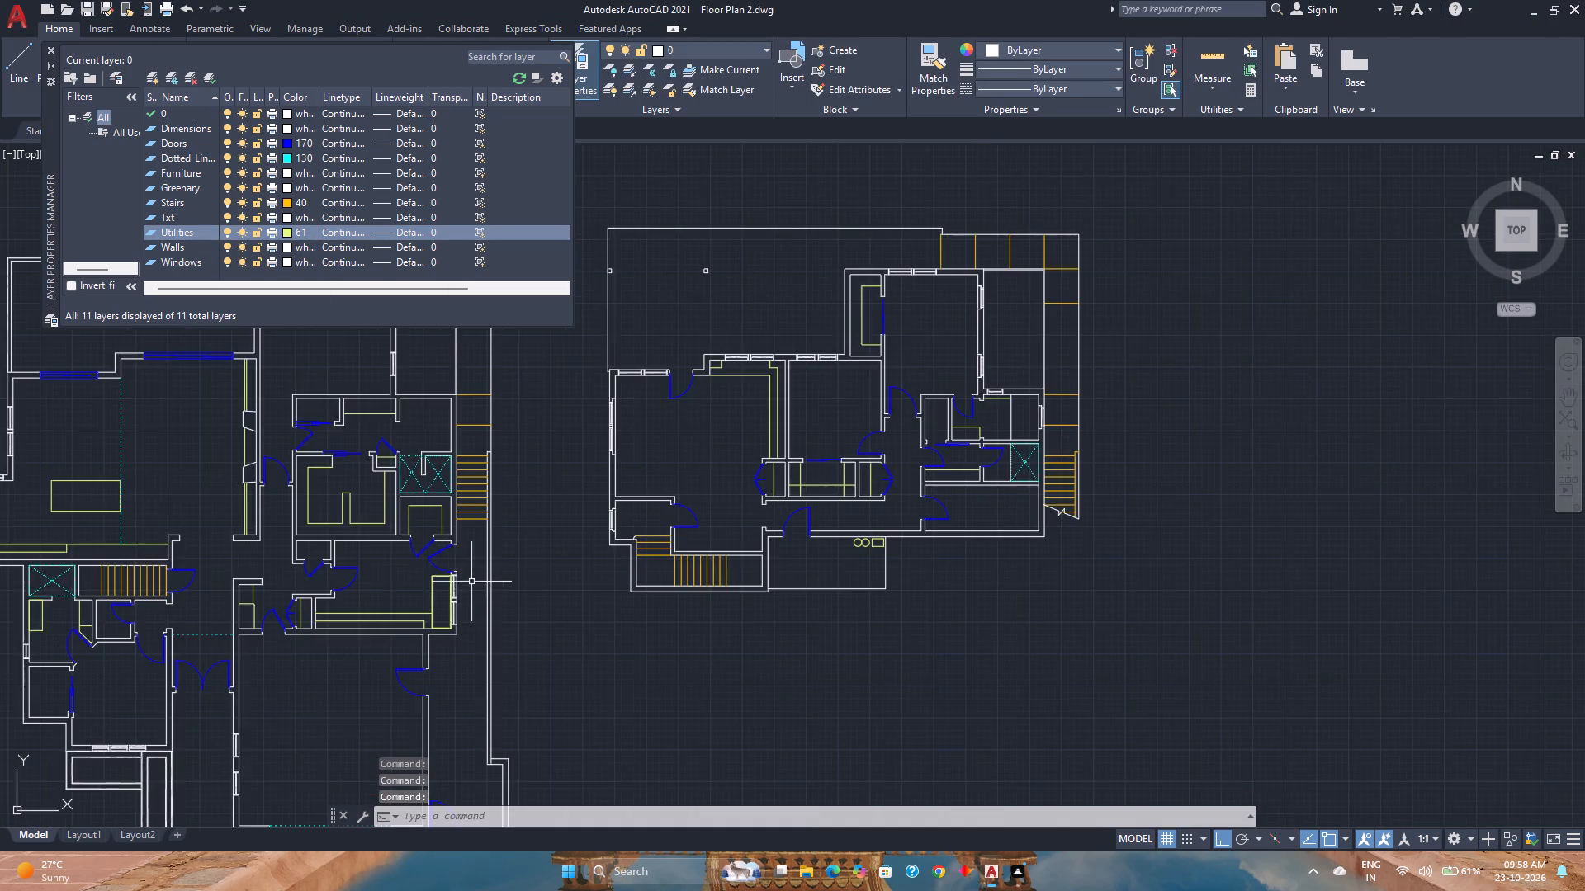
{"action": "scroll", "coordinate": [471, 581], "scroll_direction": "up", "scroll_amount": 1}
{"action": "scroll", "coordinate": [480, 539], "scroll_direction": "down", "scroll_amount": 2}
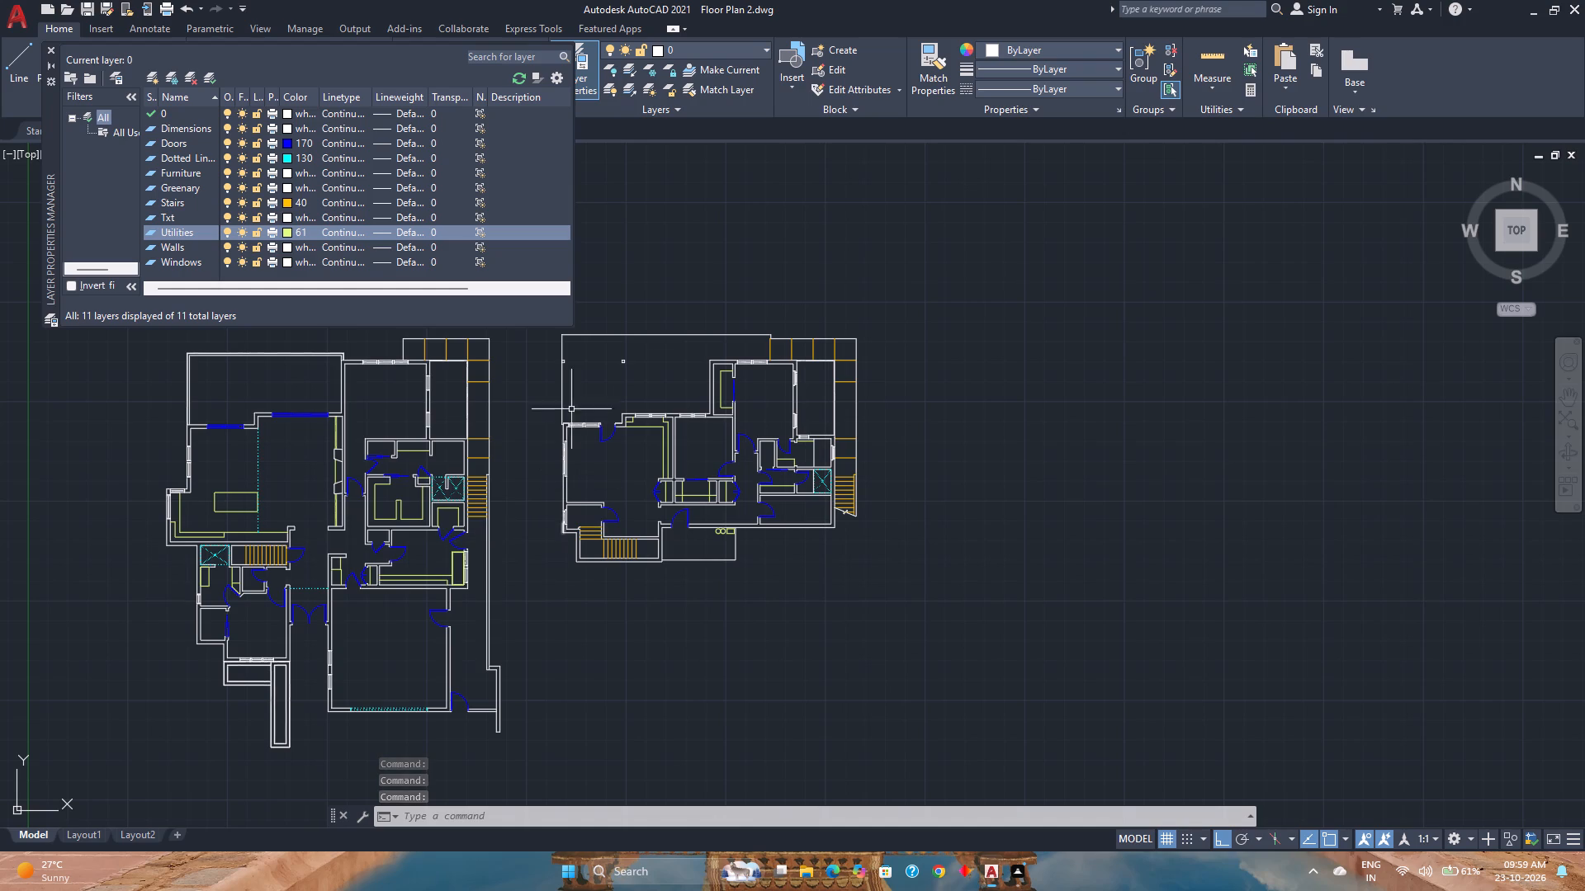
Set the Walls layer's colour to dark magenta, index colour 212.
{"action": "left_click", "coordinate": [286, 251]}
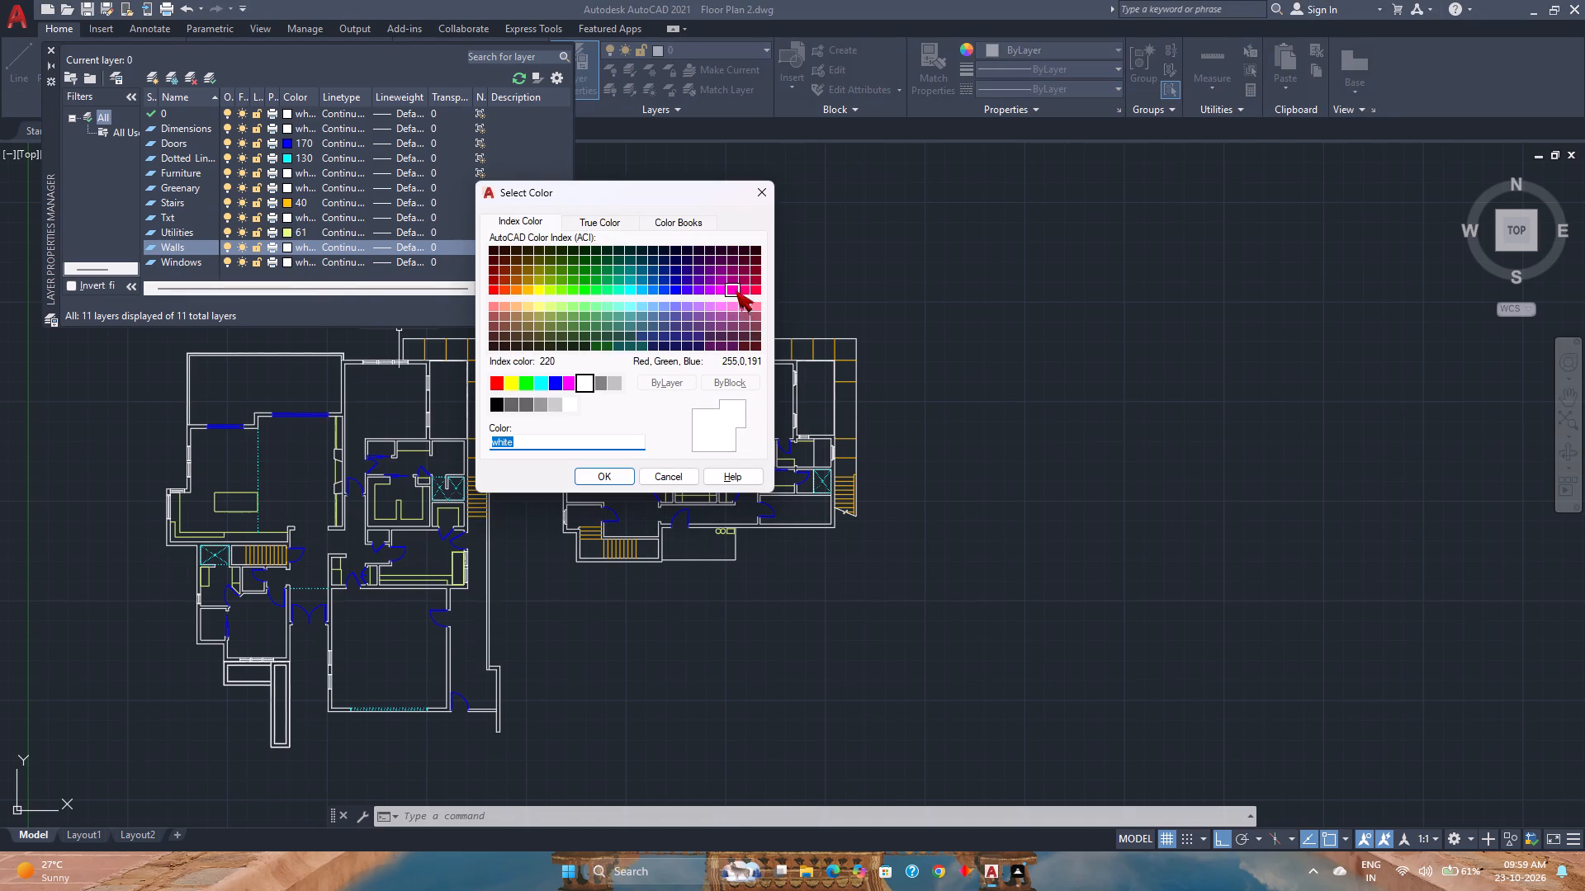
{"action": "left_click", "coordinate": [744, 288]}
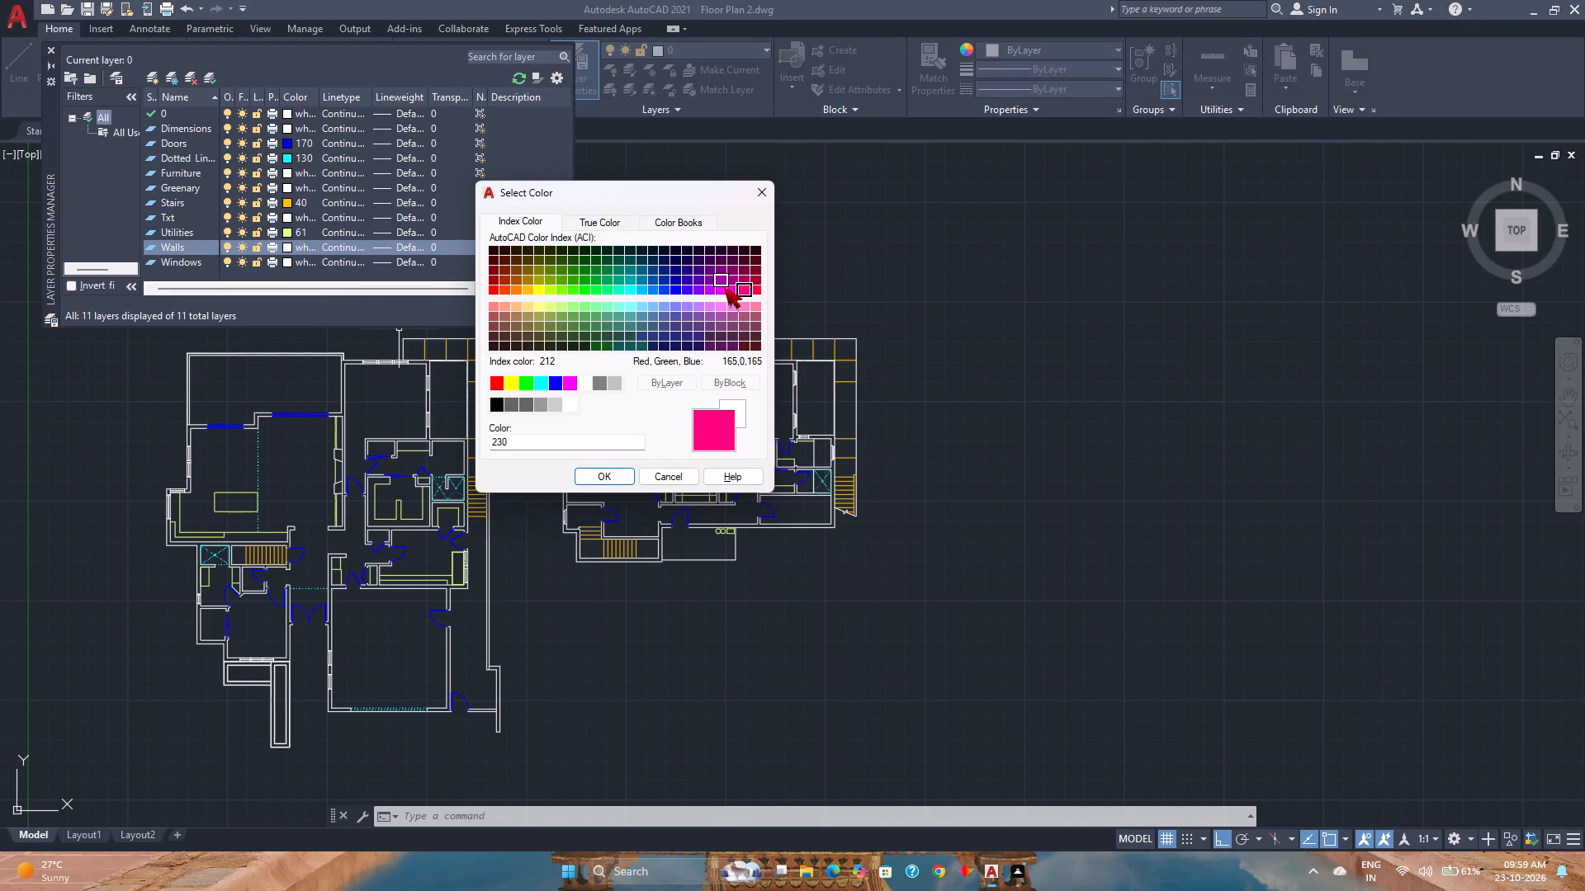
{"action": "left_click", "coordinate": [722, 292]}
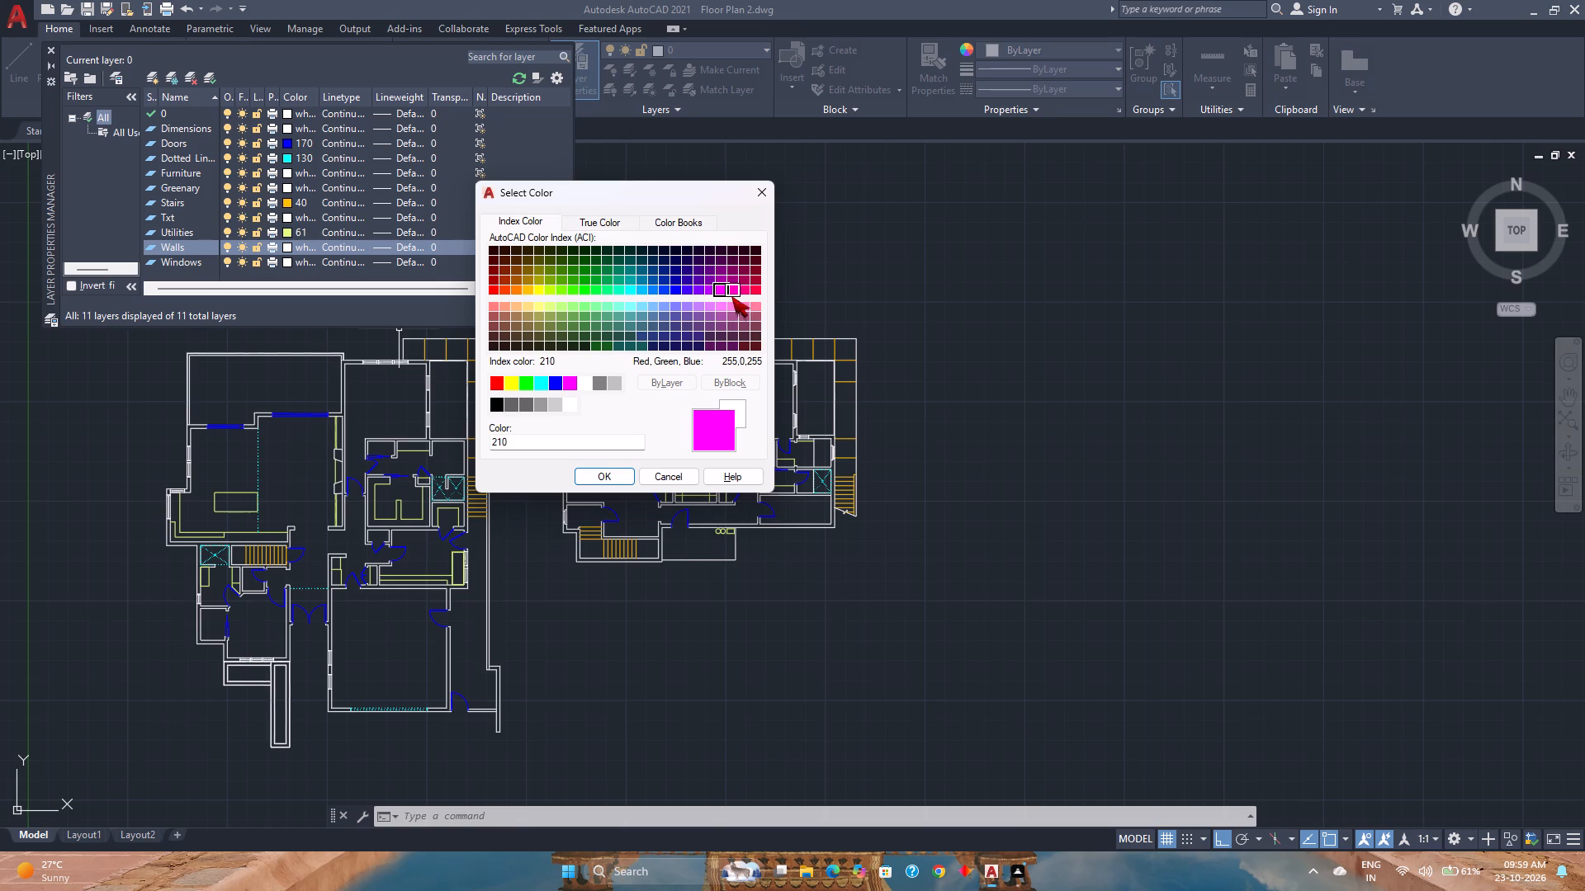
{"action": "left_click", "coordinate": [732, 296]}
{"action": "scroll", "coordinate": [725, 288], "scroll_direction": "up", "scroll_amount": 3}
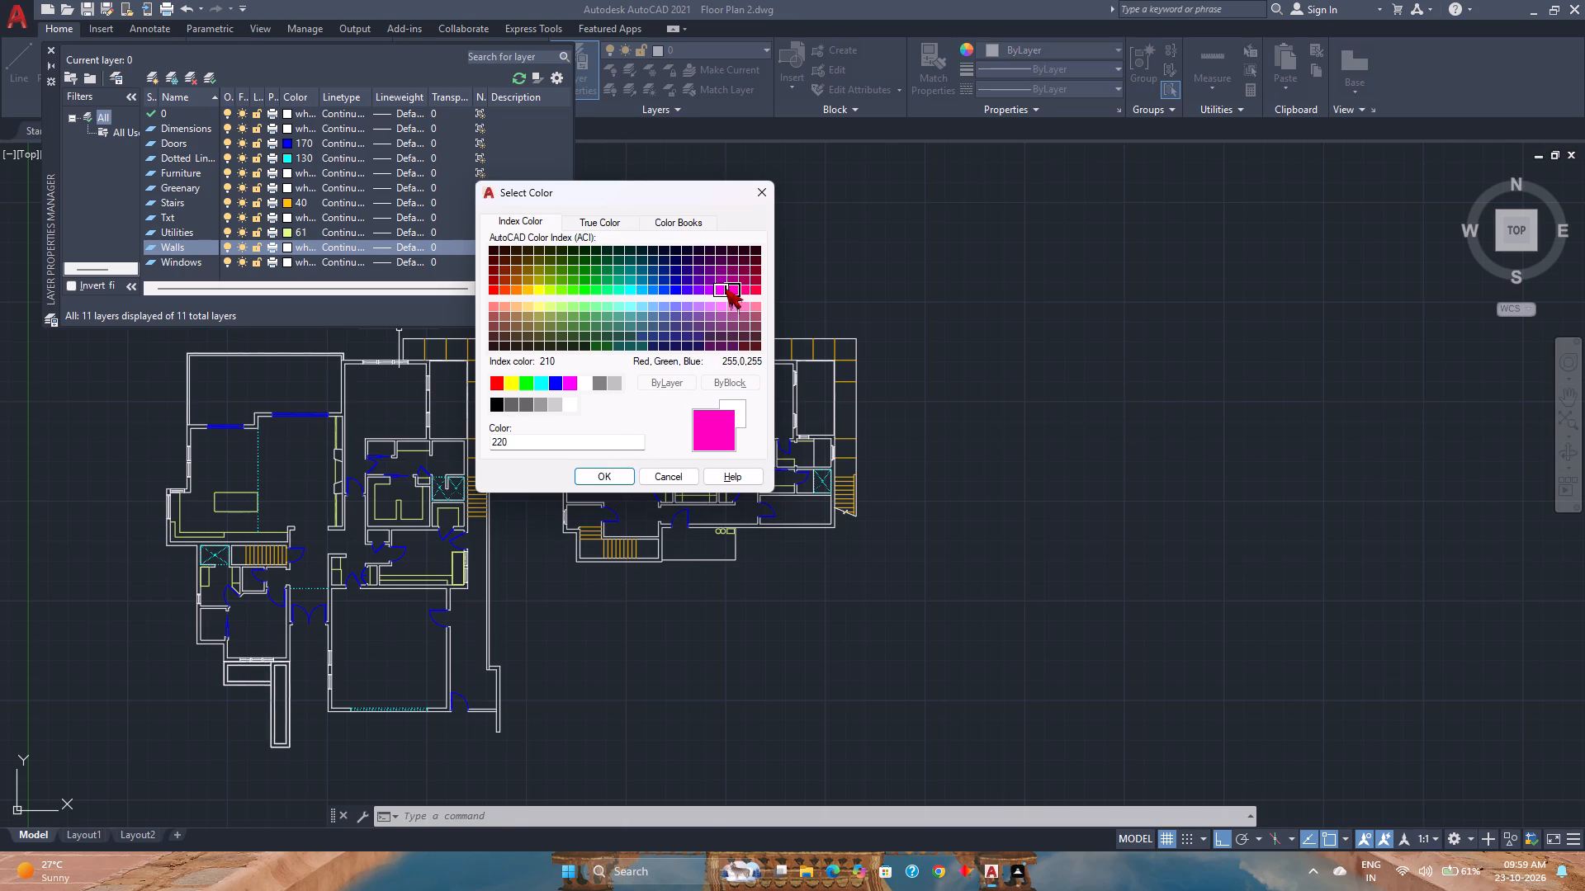
{"action": "left_click", "coordinate": [722, 287]}
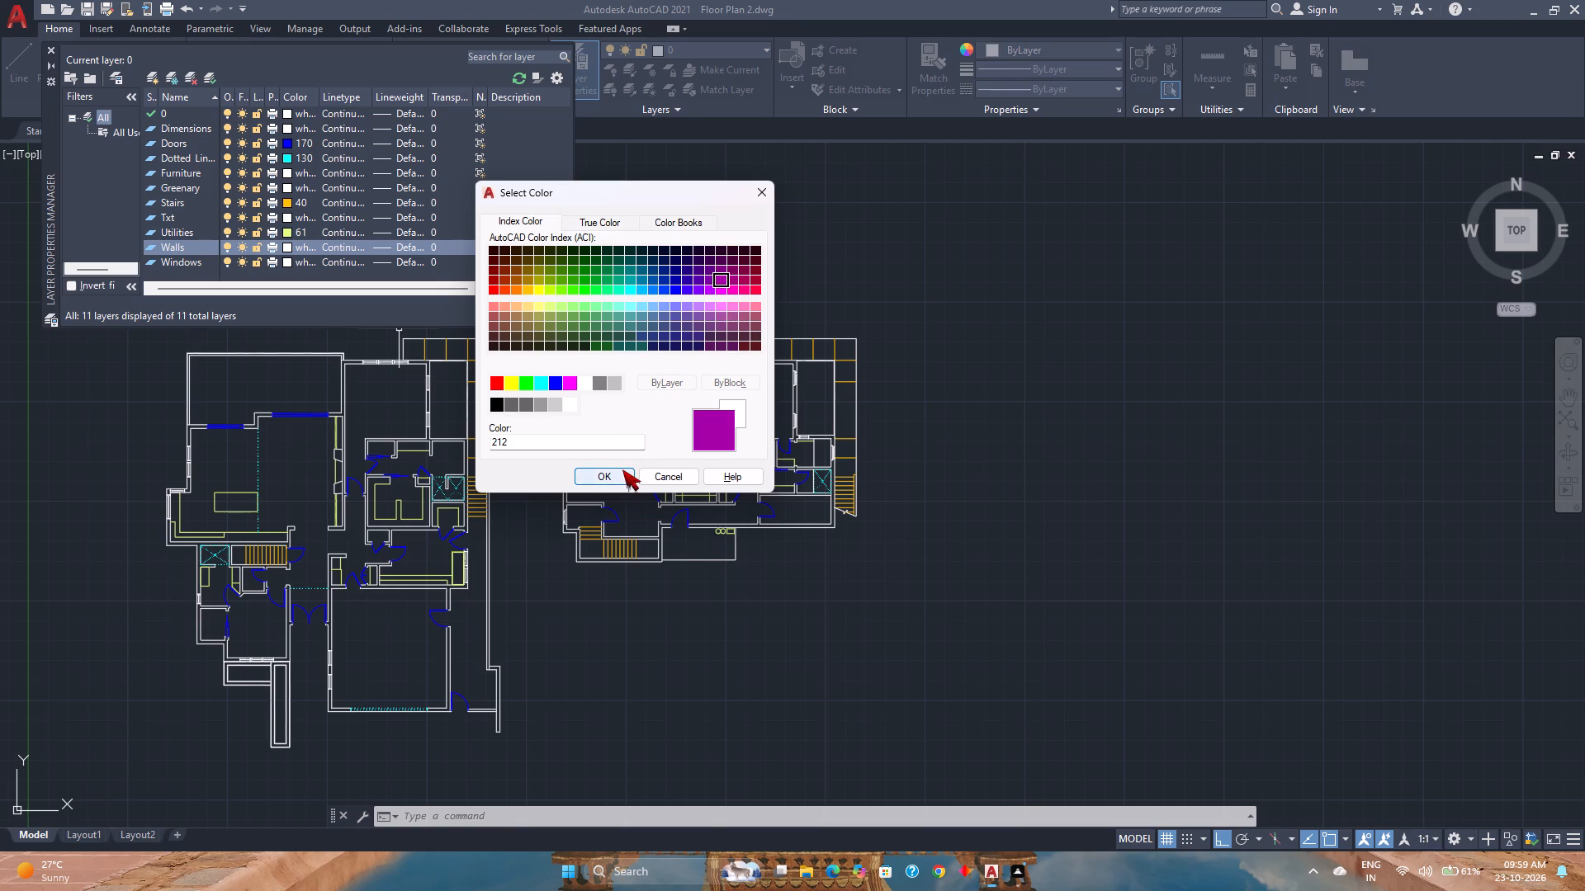
{"action": "left_click", "coordinate": [622, 469]}
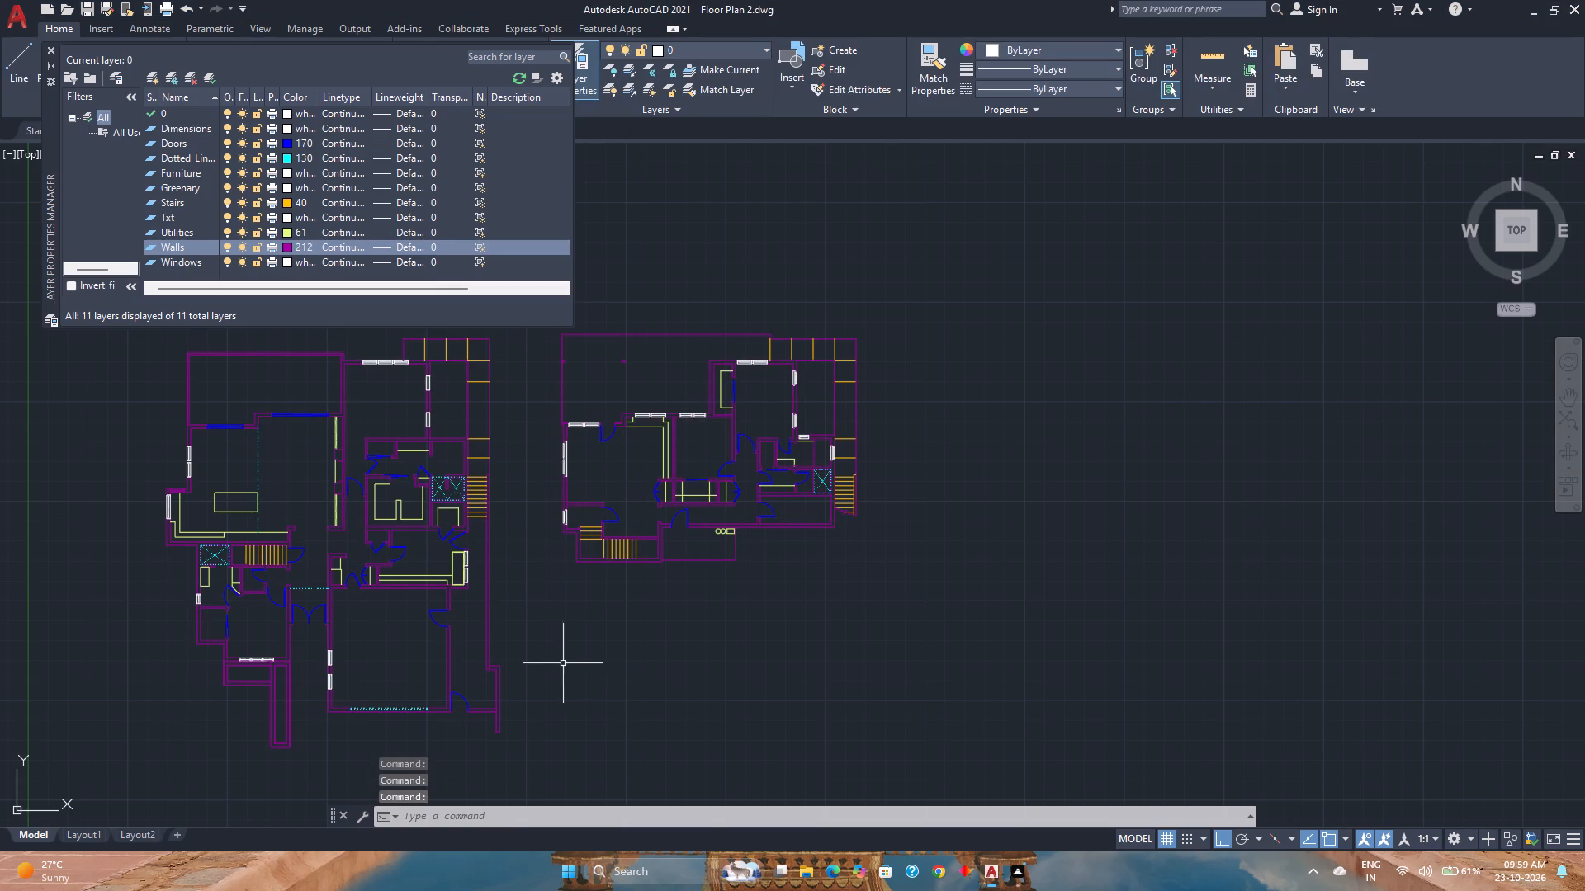
{"action": "key", "text": "Escape"}
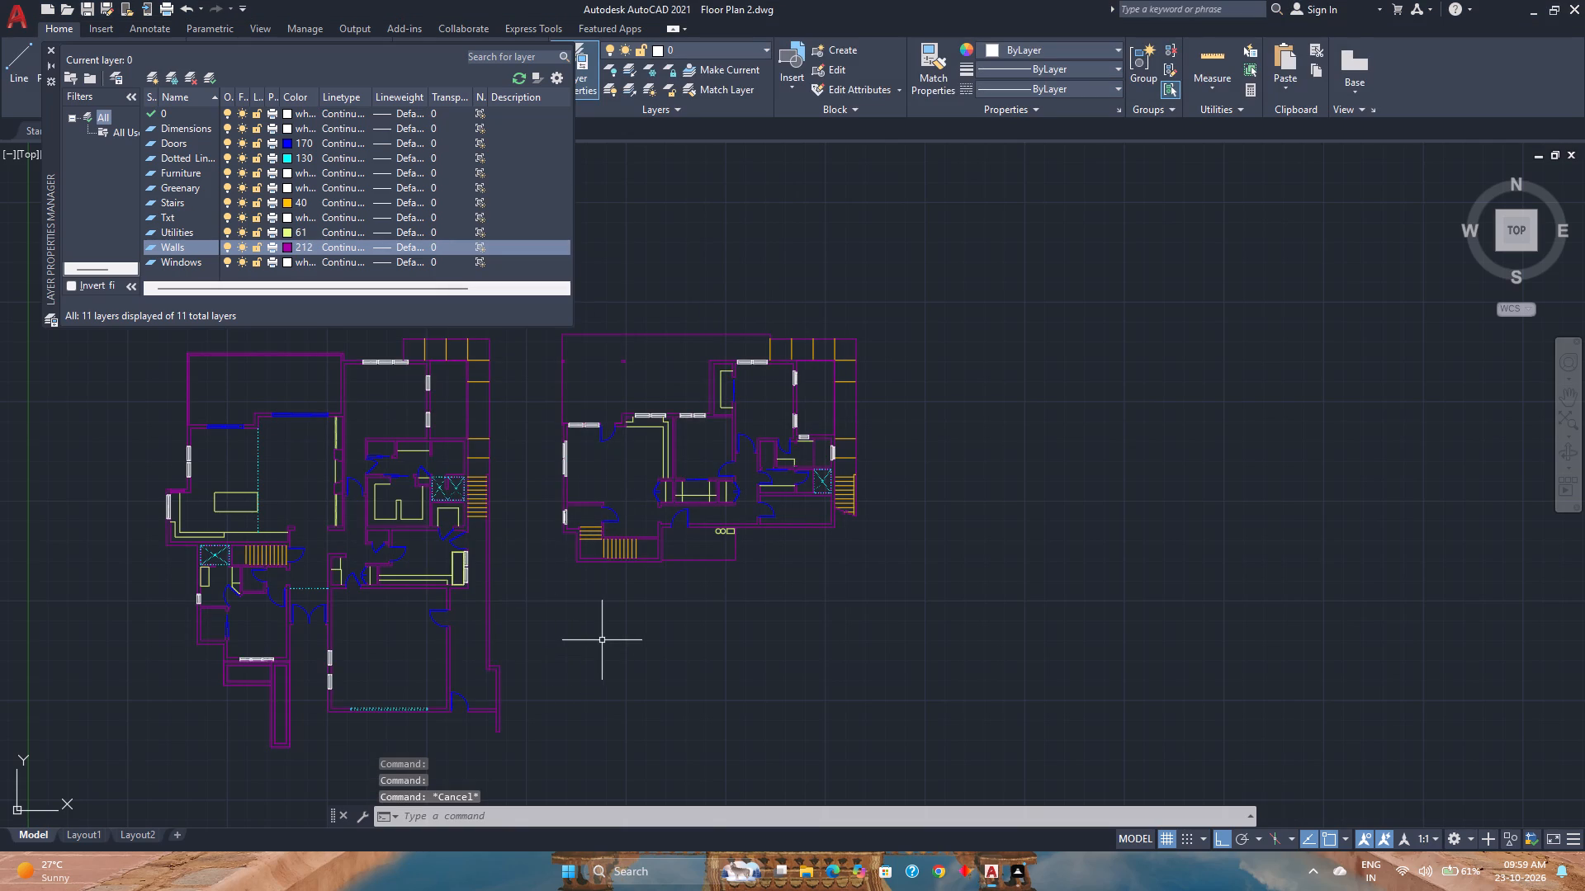
Set the Windows layer's colour to orange-red, index colour 20.
{"action": "left_click", "coordinate": [287, 262]}
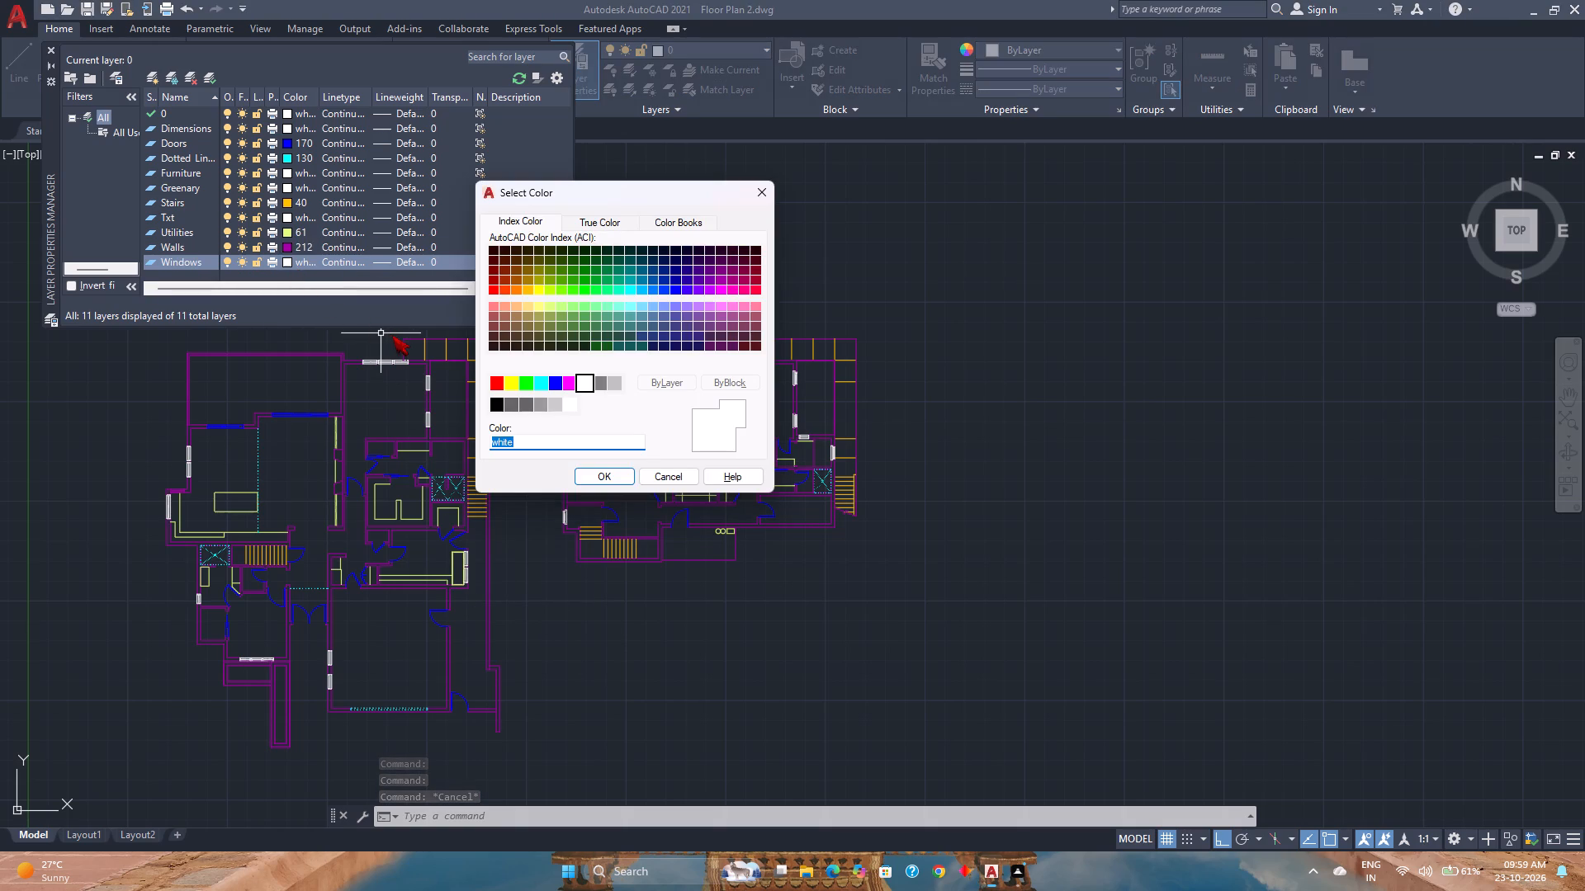
{"action": "left_click", "coordinate": [646, 291]}
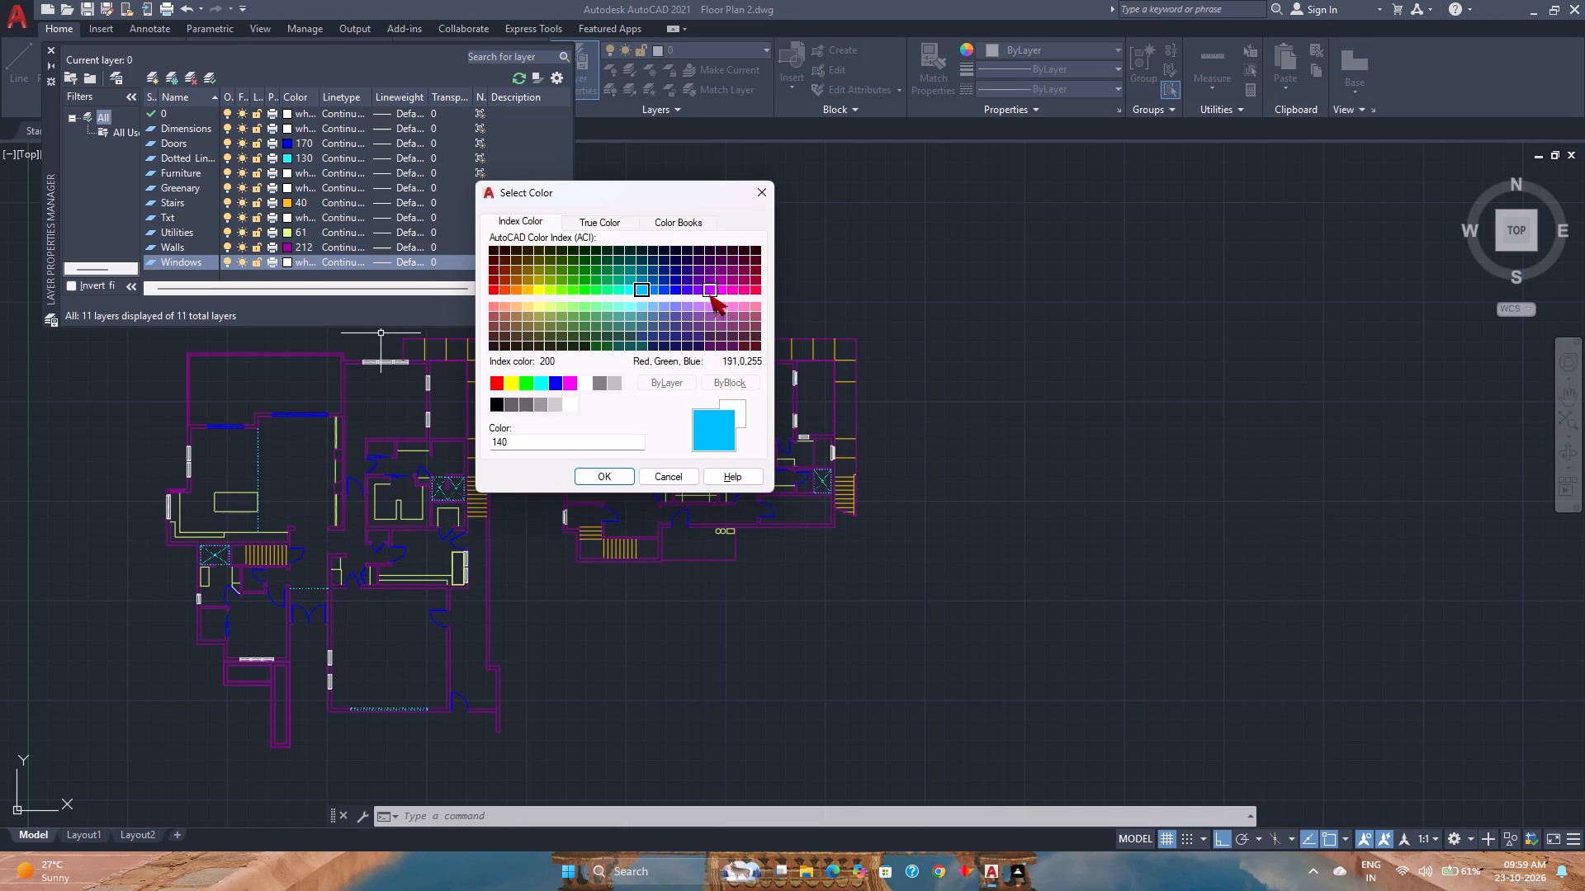
{"action": "left_click", "coordinate": [505, 309]}
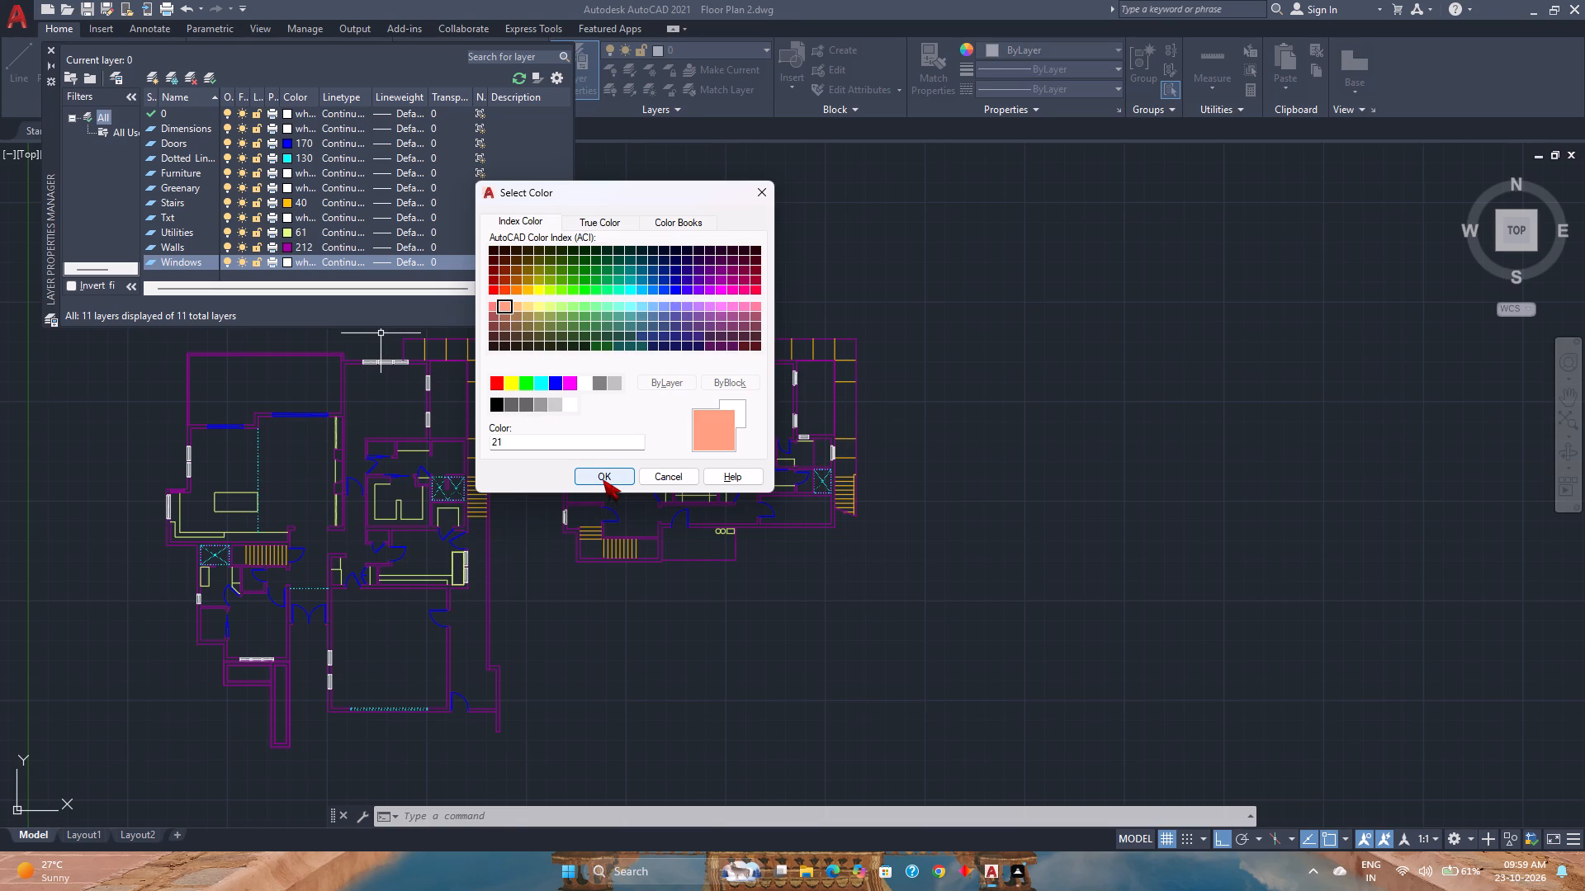
{"action": "left_click", "coordinate": [507, 295]}
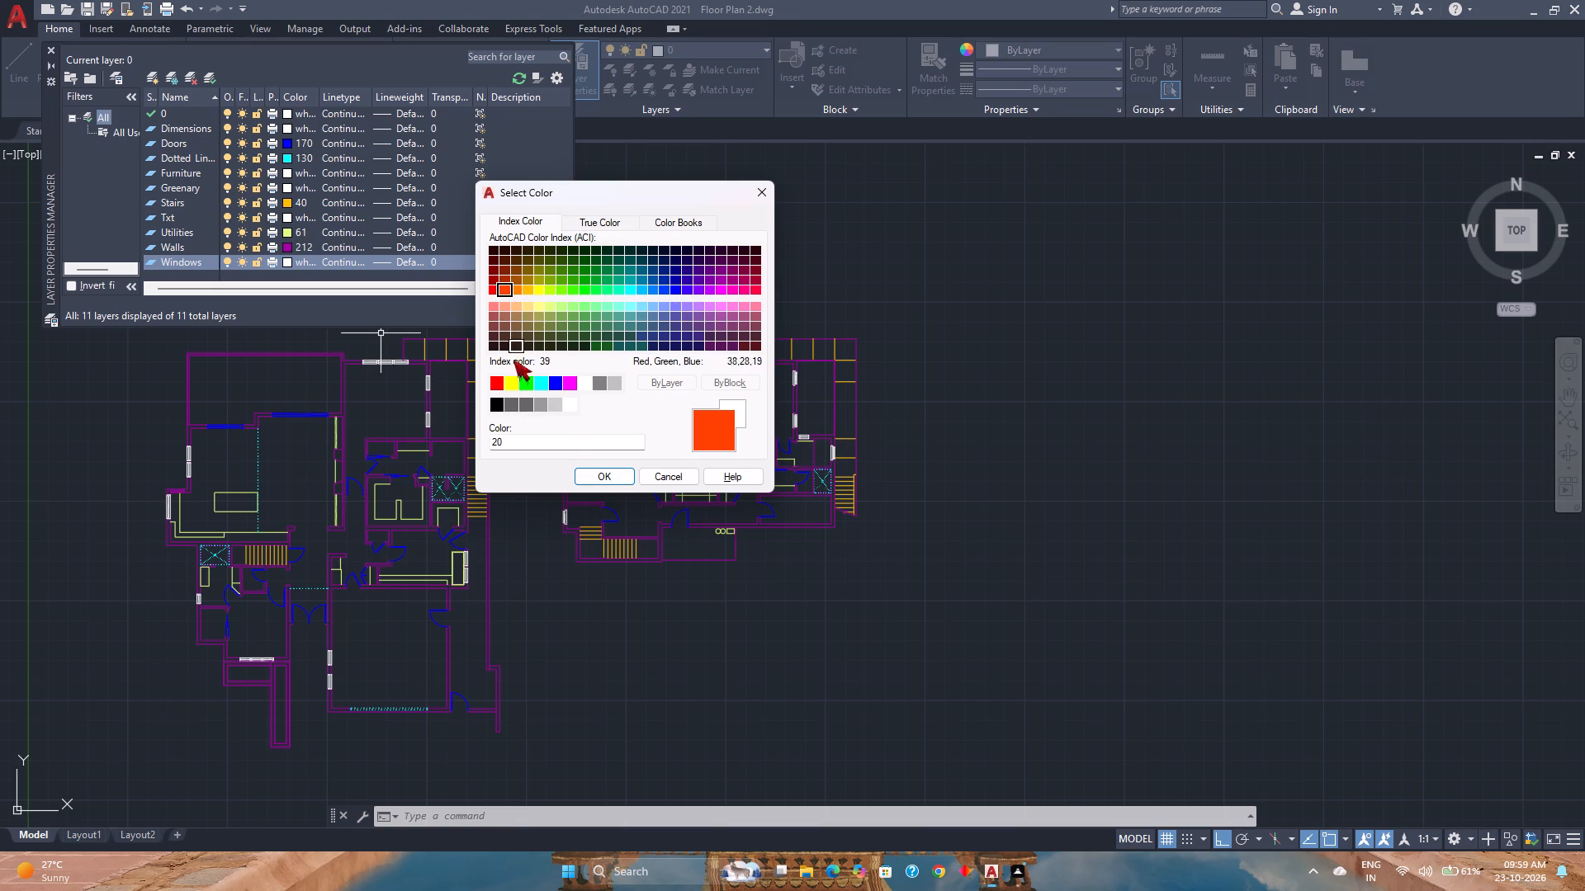
{"action": "left_click", "coordinate": [603, 474]}
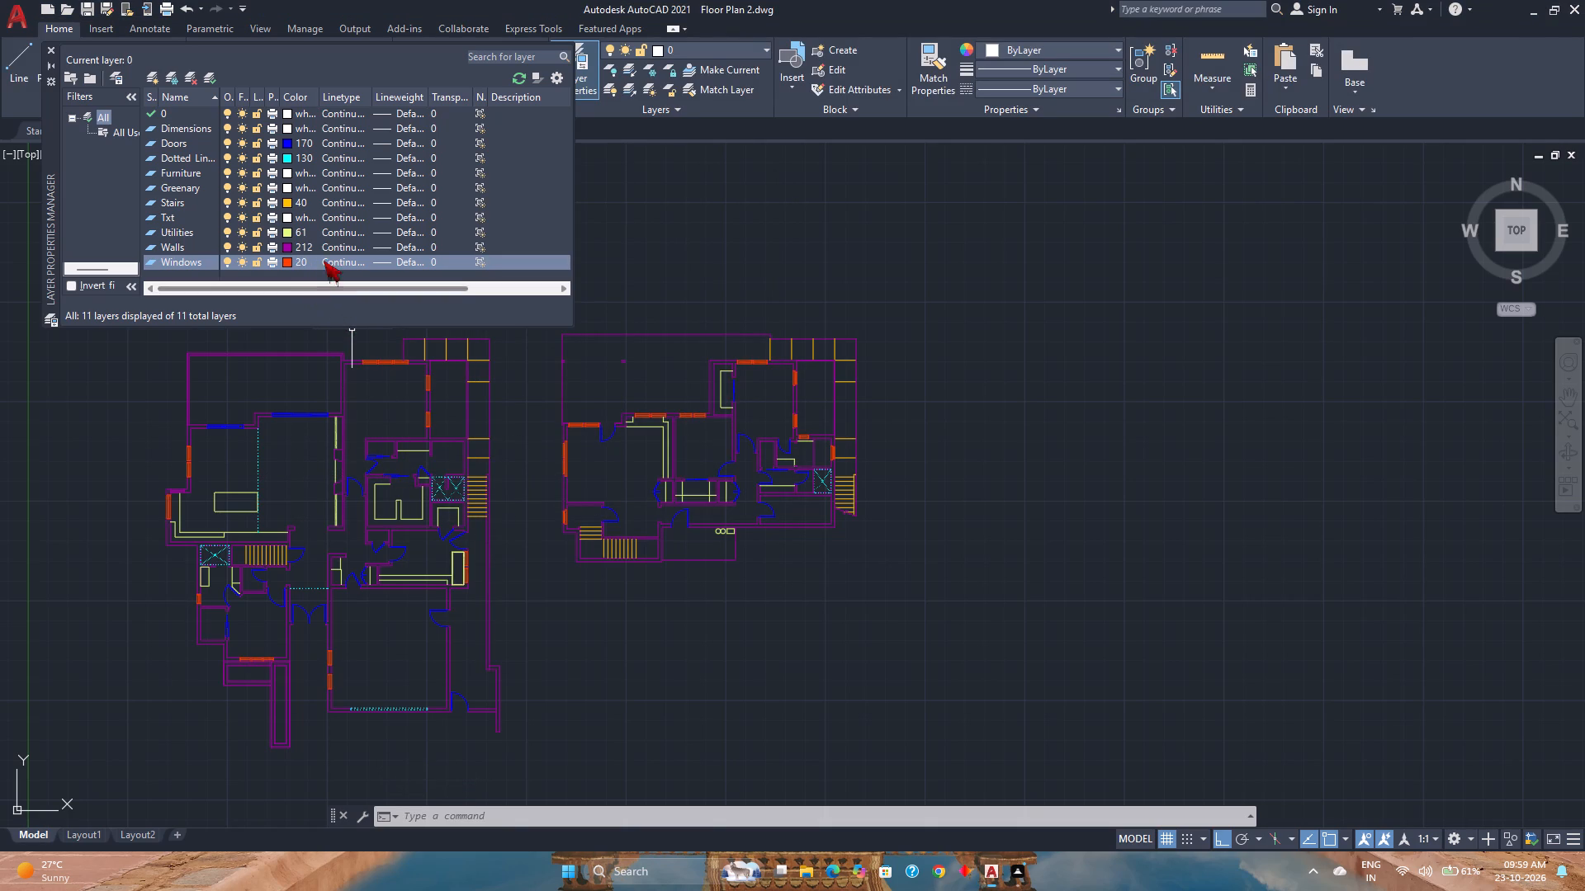
Change the Doors layer's colour to orange-red, index colour 20.
{"action": "left_click", "coordinate": [288, 145]}
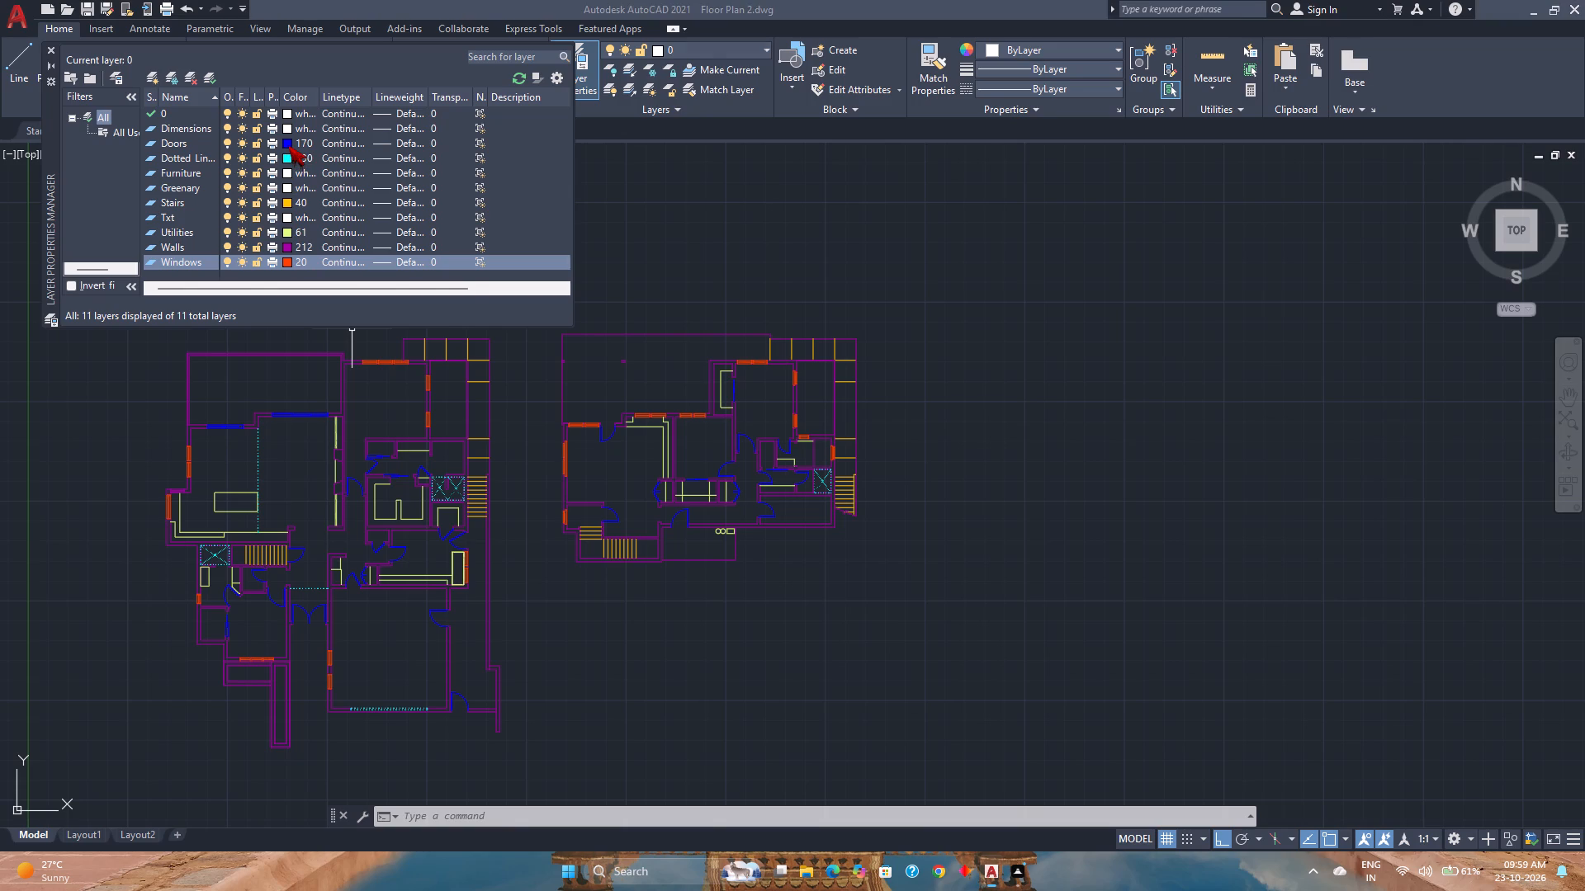
{"action": "left_click", "coordinate": [507, 290]}
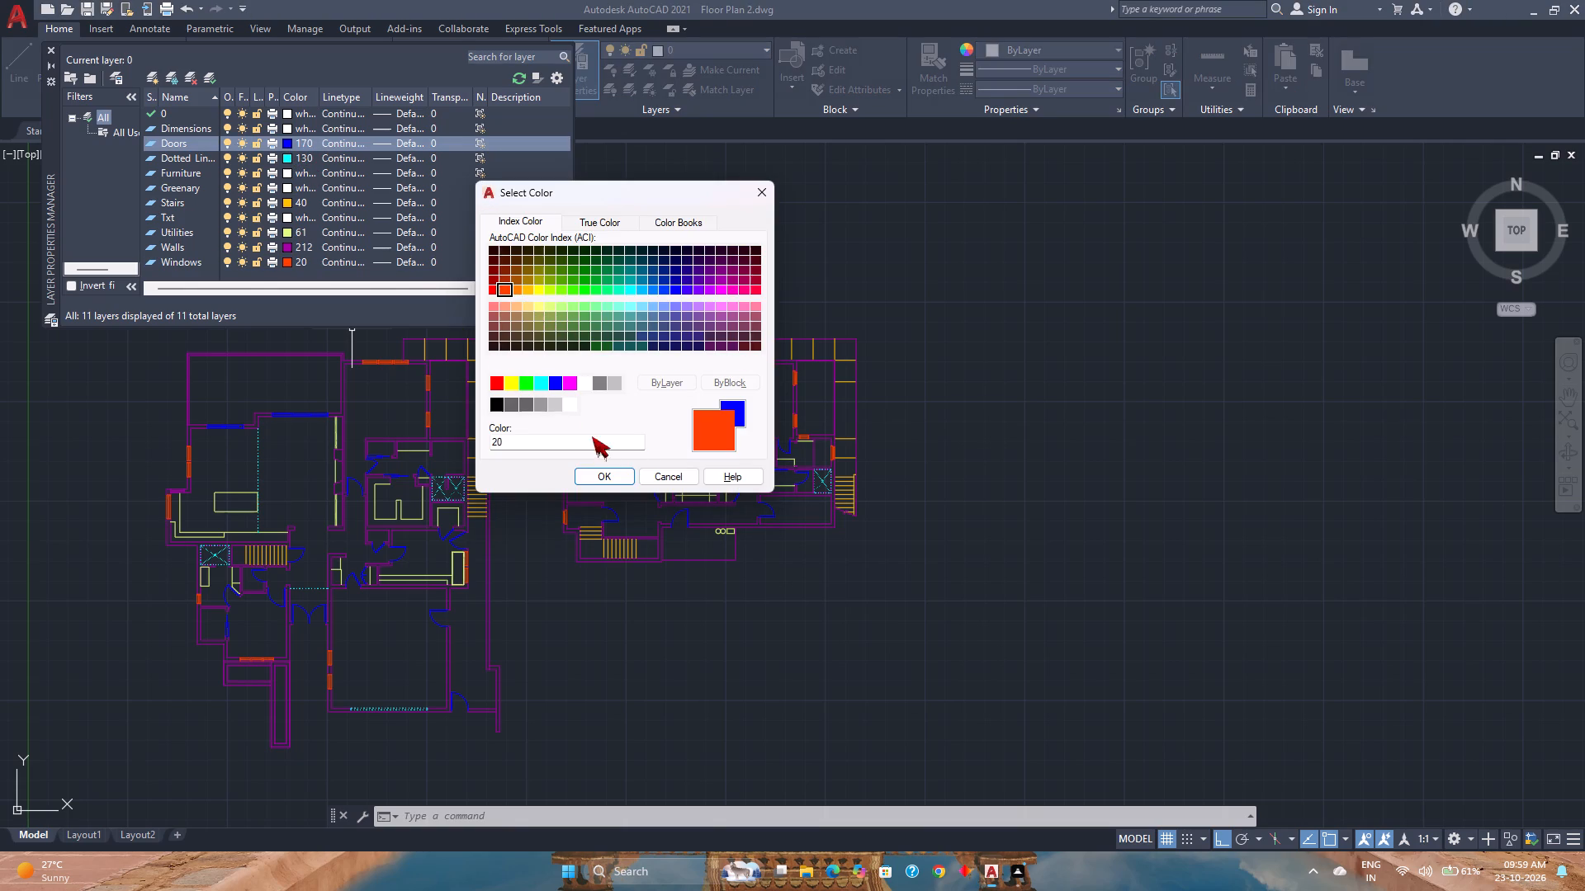
{"action": "left_click", "coordinate": [594, 469]}
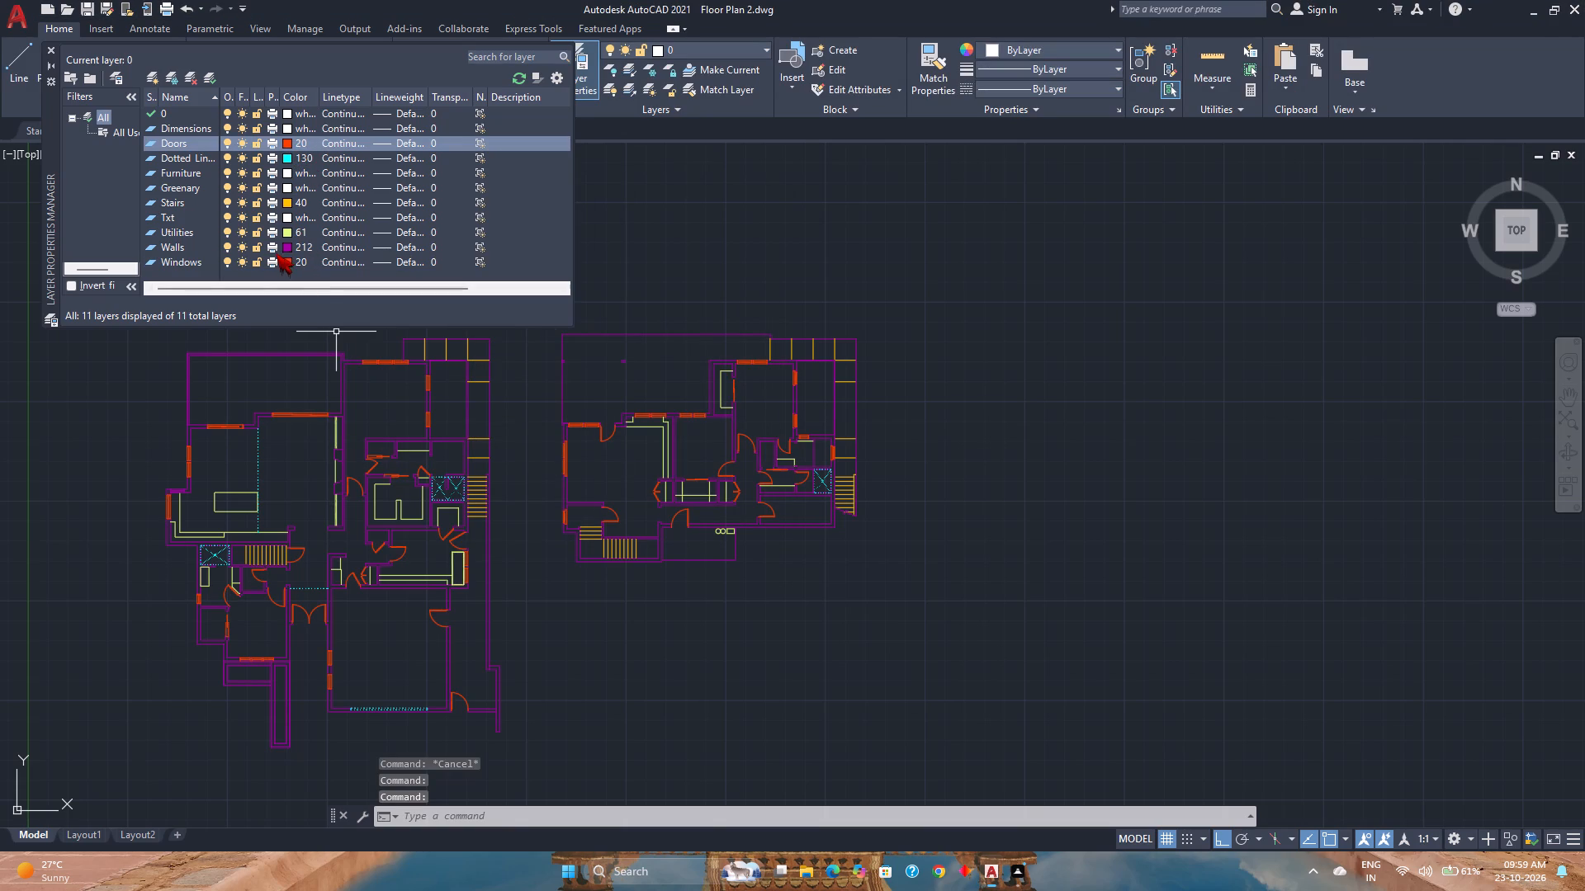
Change the Windows layer's colour to blue, index colour 150.
{"action": "left_click", "coordinate": [289, 262]}
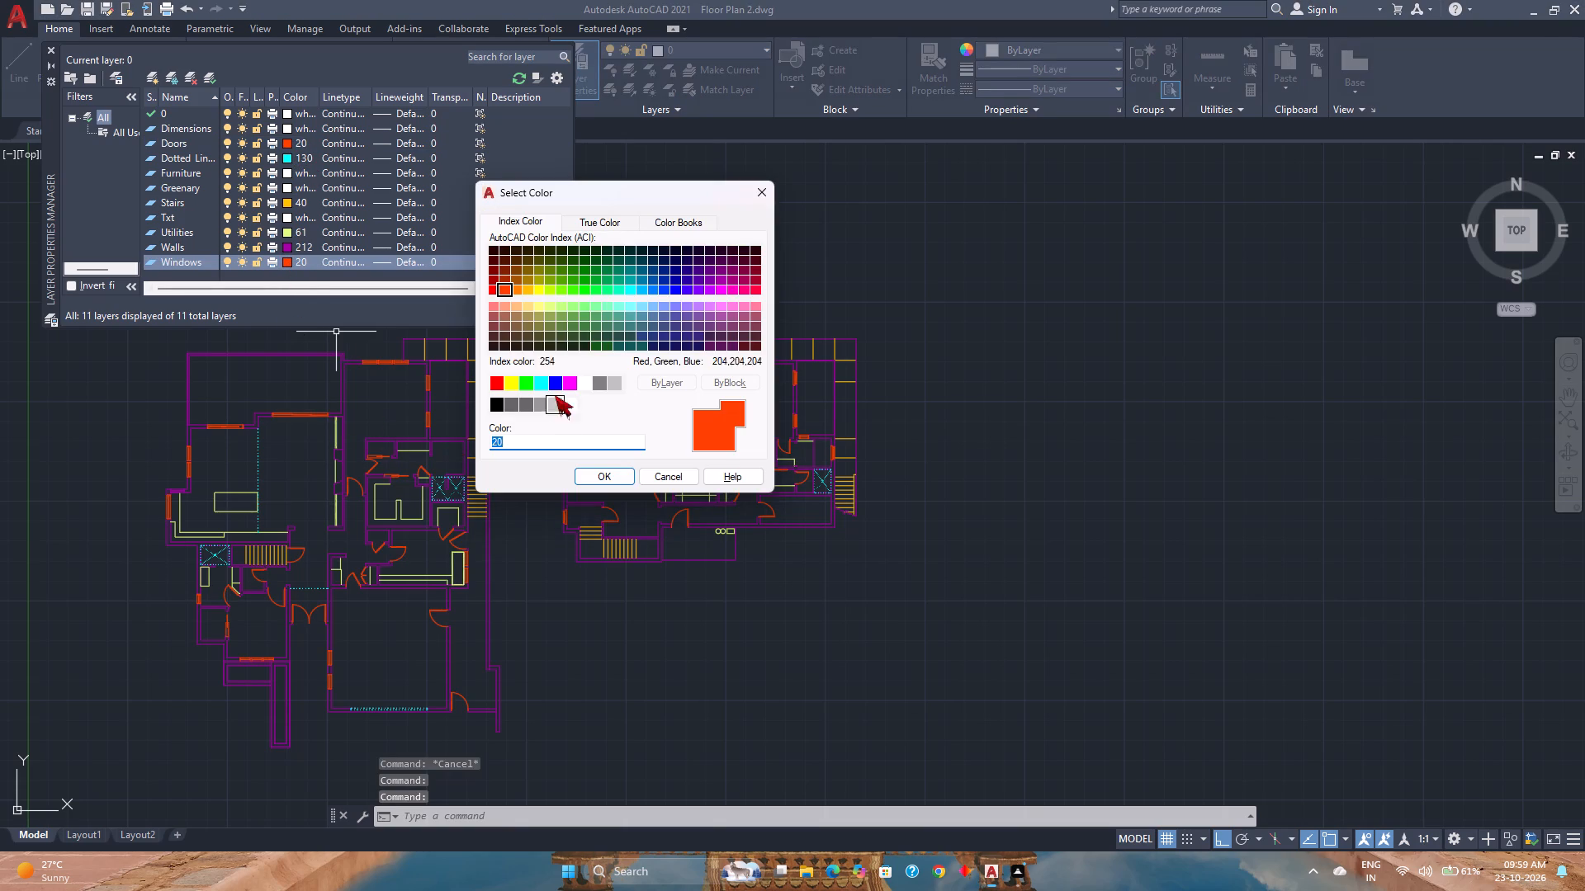
{"action": "left_click", "coordinate": [657, 291]}
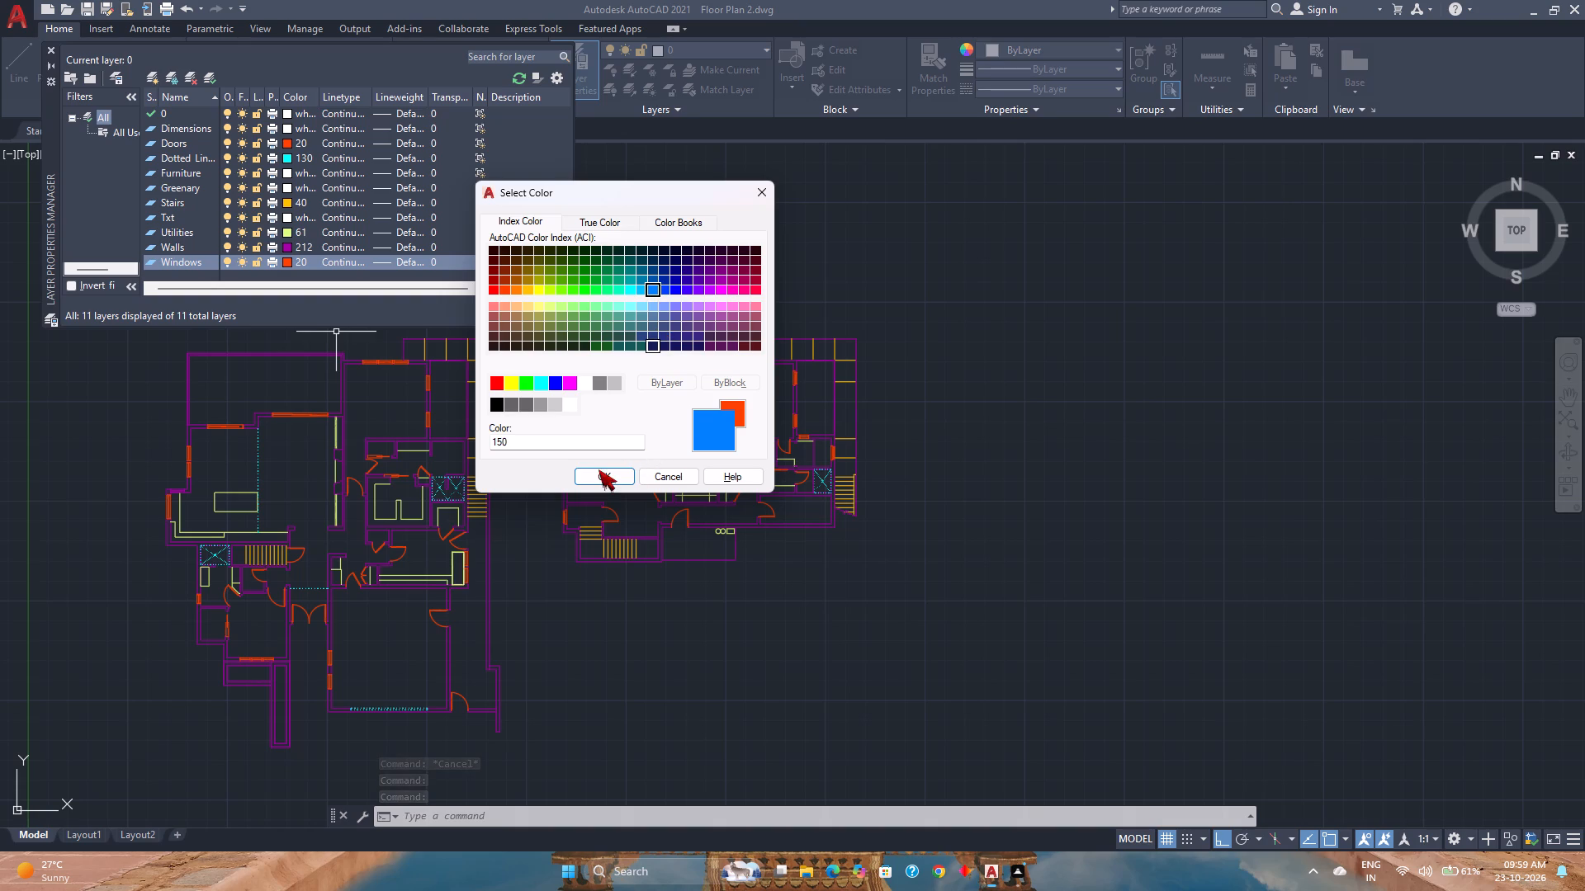
{"action": "left_click", "coordinate": [596, 472]}
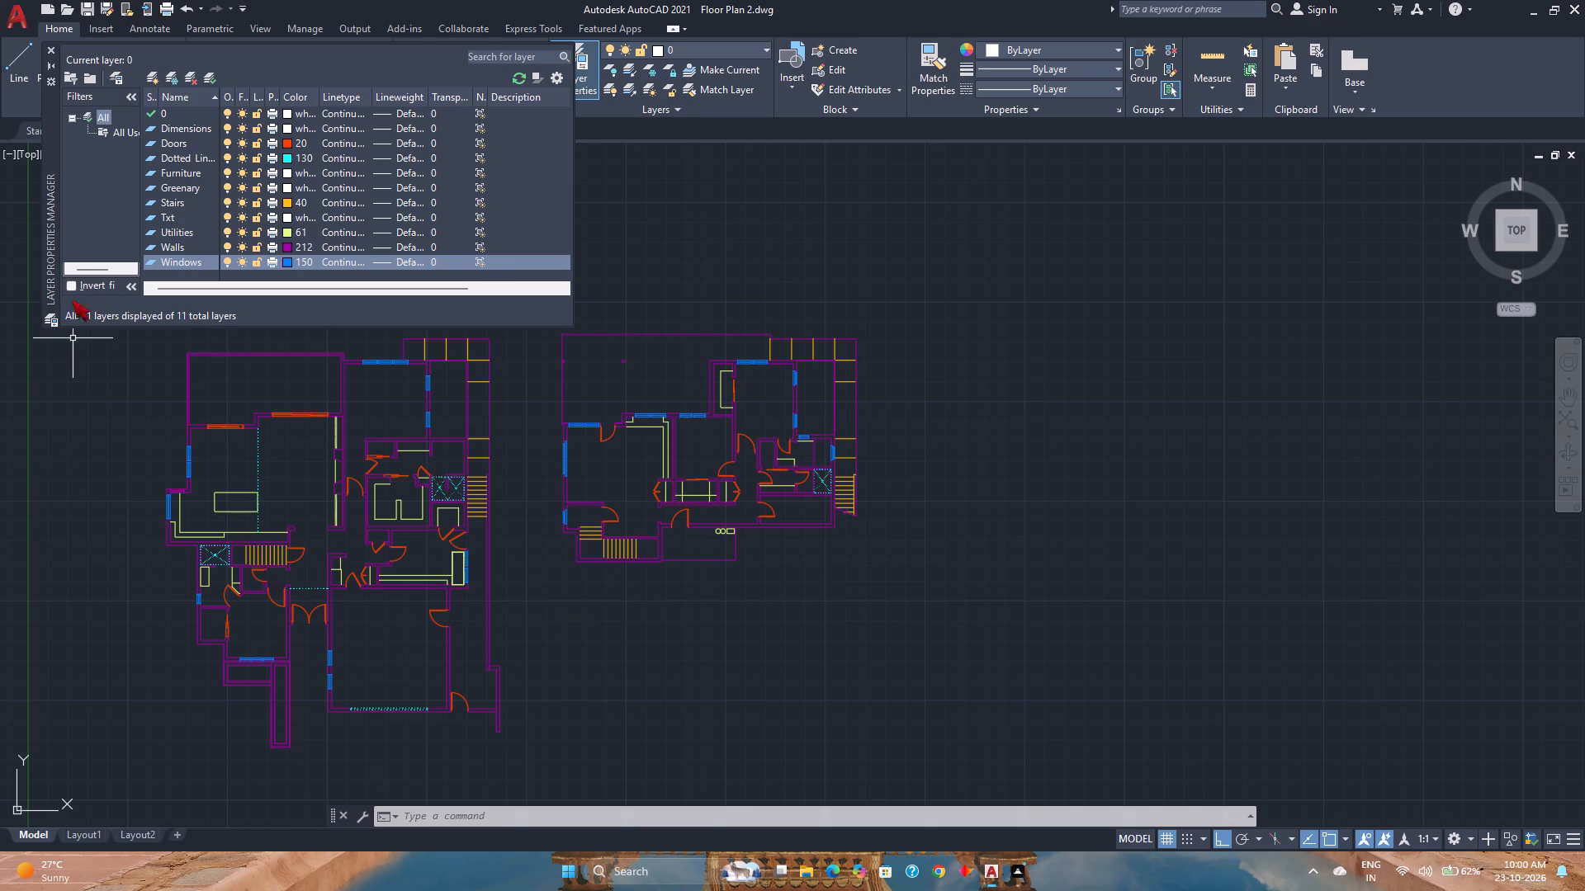
Set the Greenary layer's colour to green, index colour 90, and close the layer manager.
{"action": "left_click", "coordinate": [286, 189]}
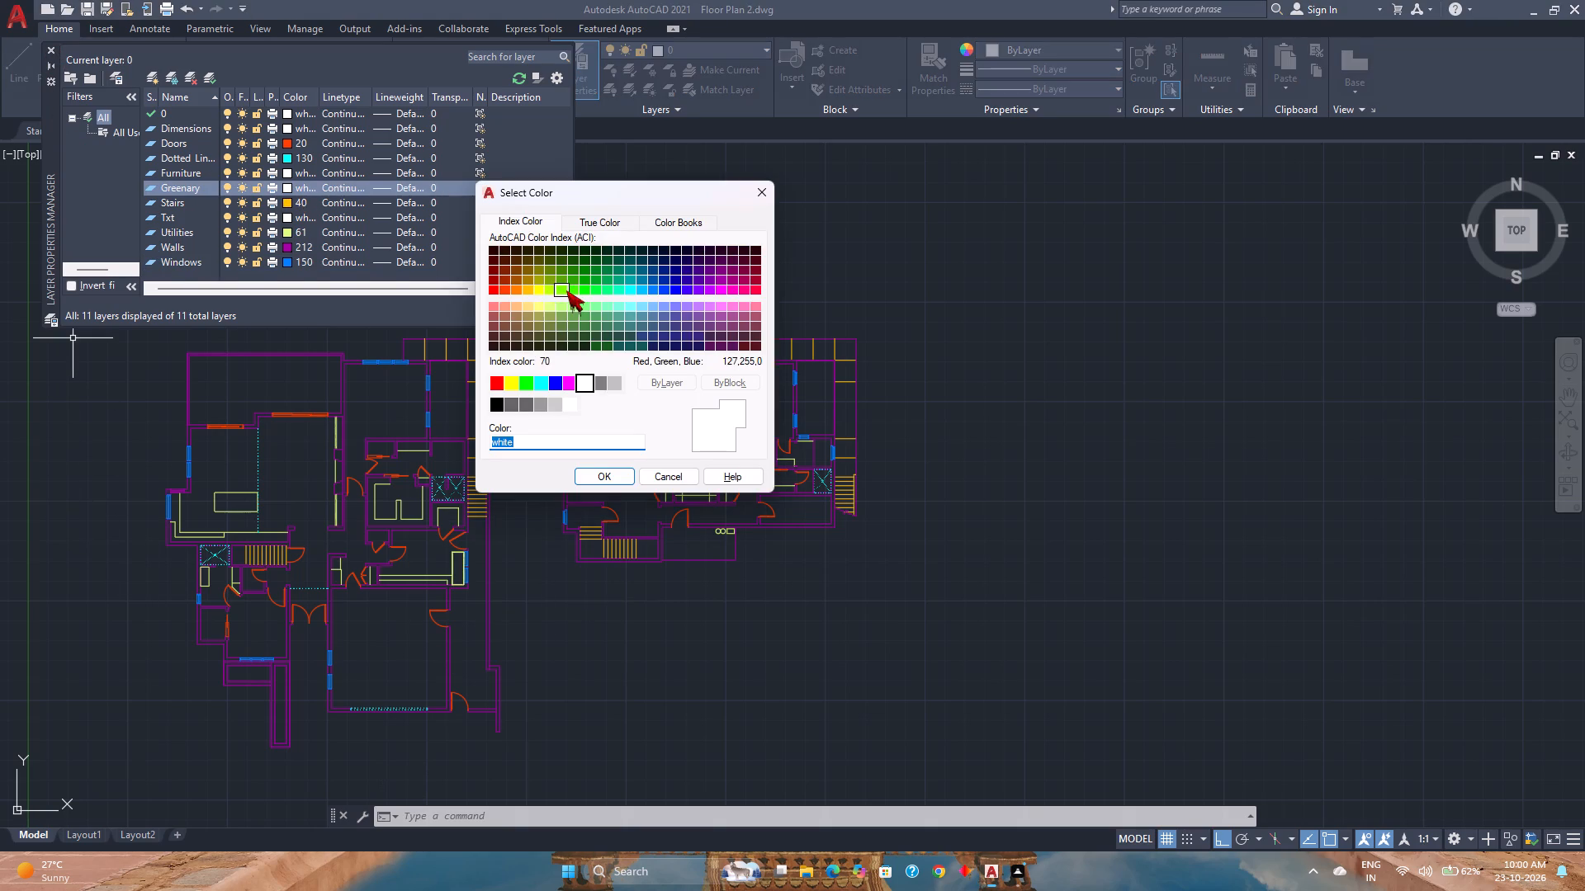
{"action": "left_click", "coordinate": [580, 290]}
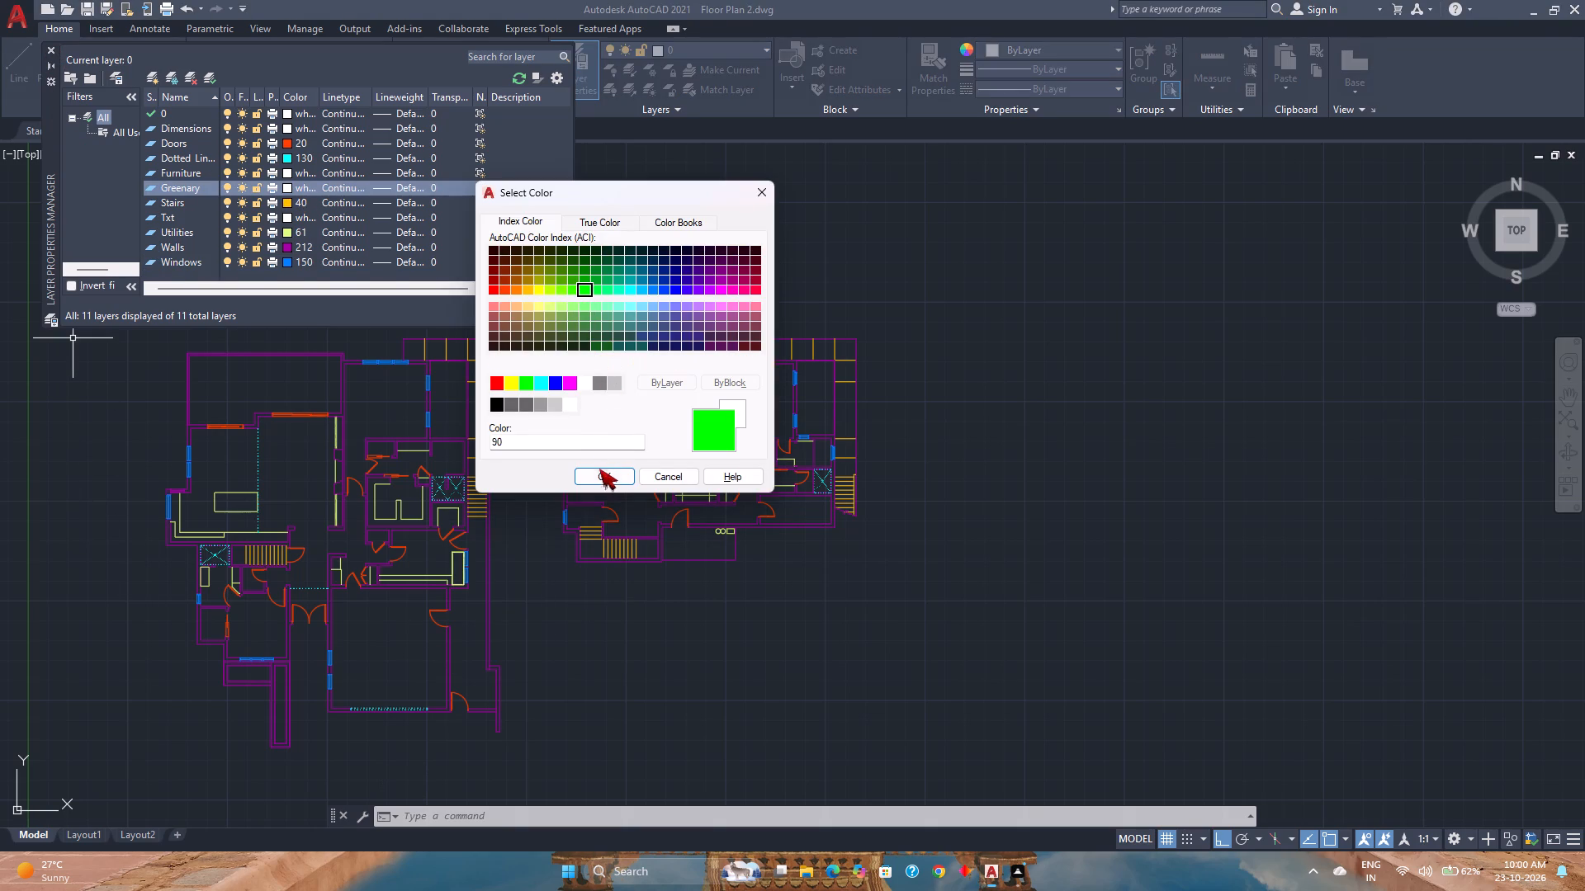
{"action": "left_click", "coordinate": [604, 470]}
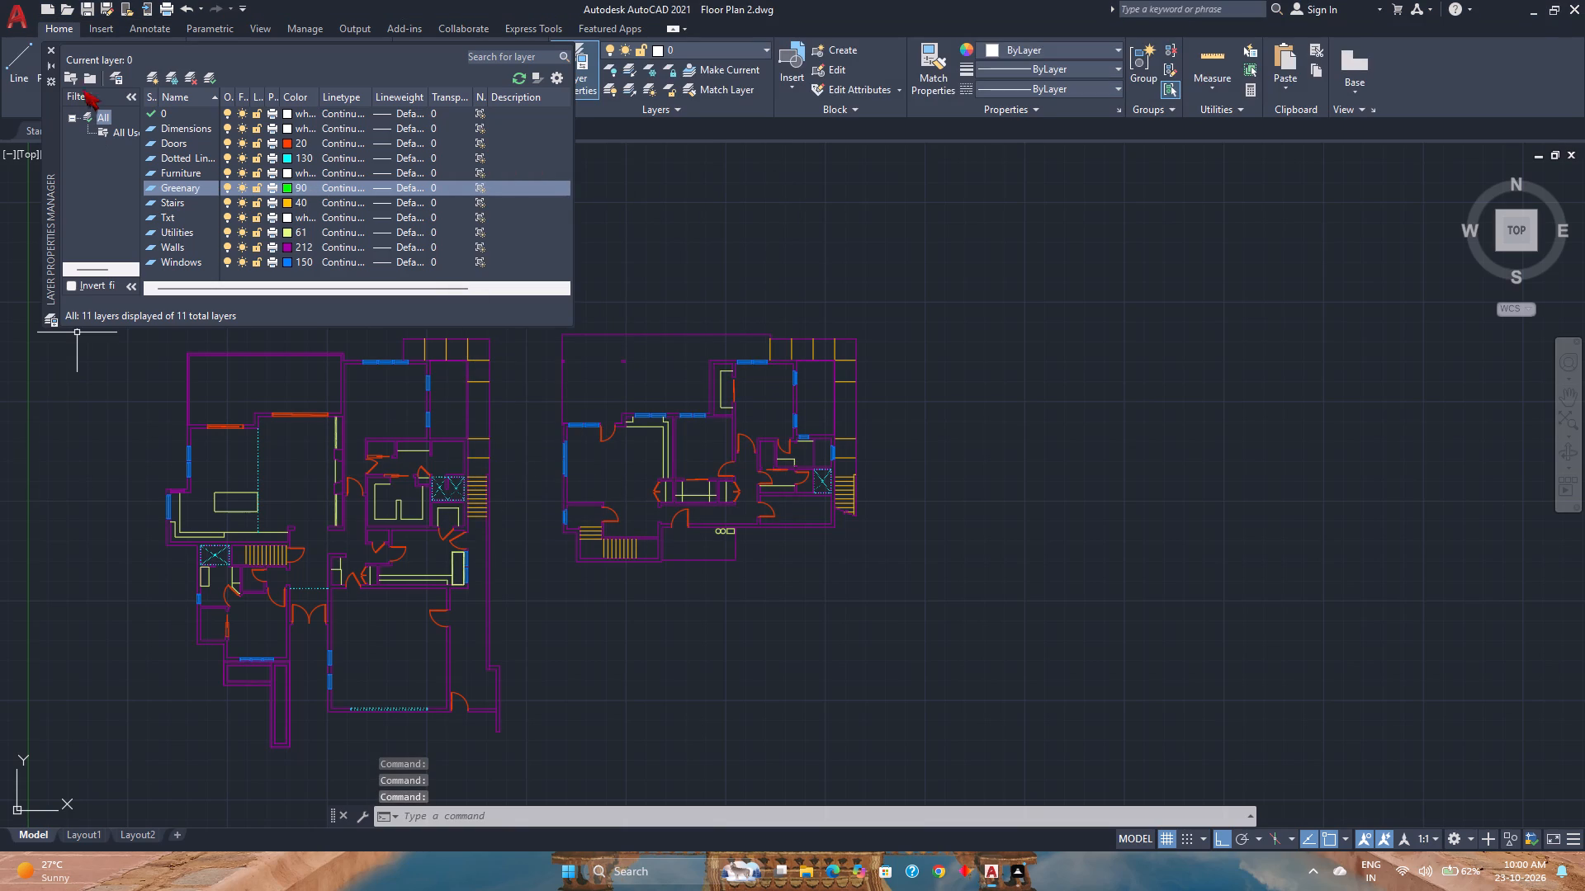
{"action": "left_click", "coordinate": [46, 49]}
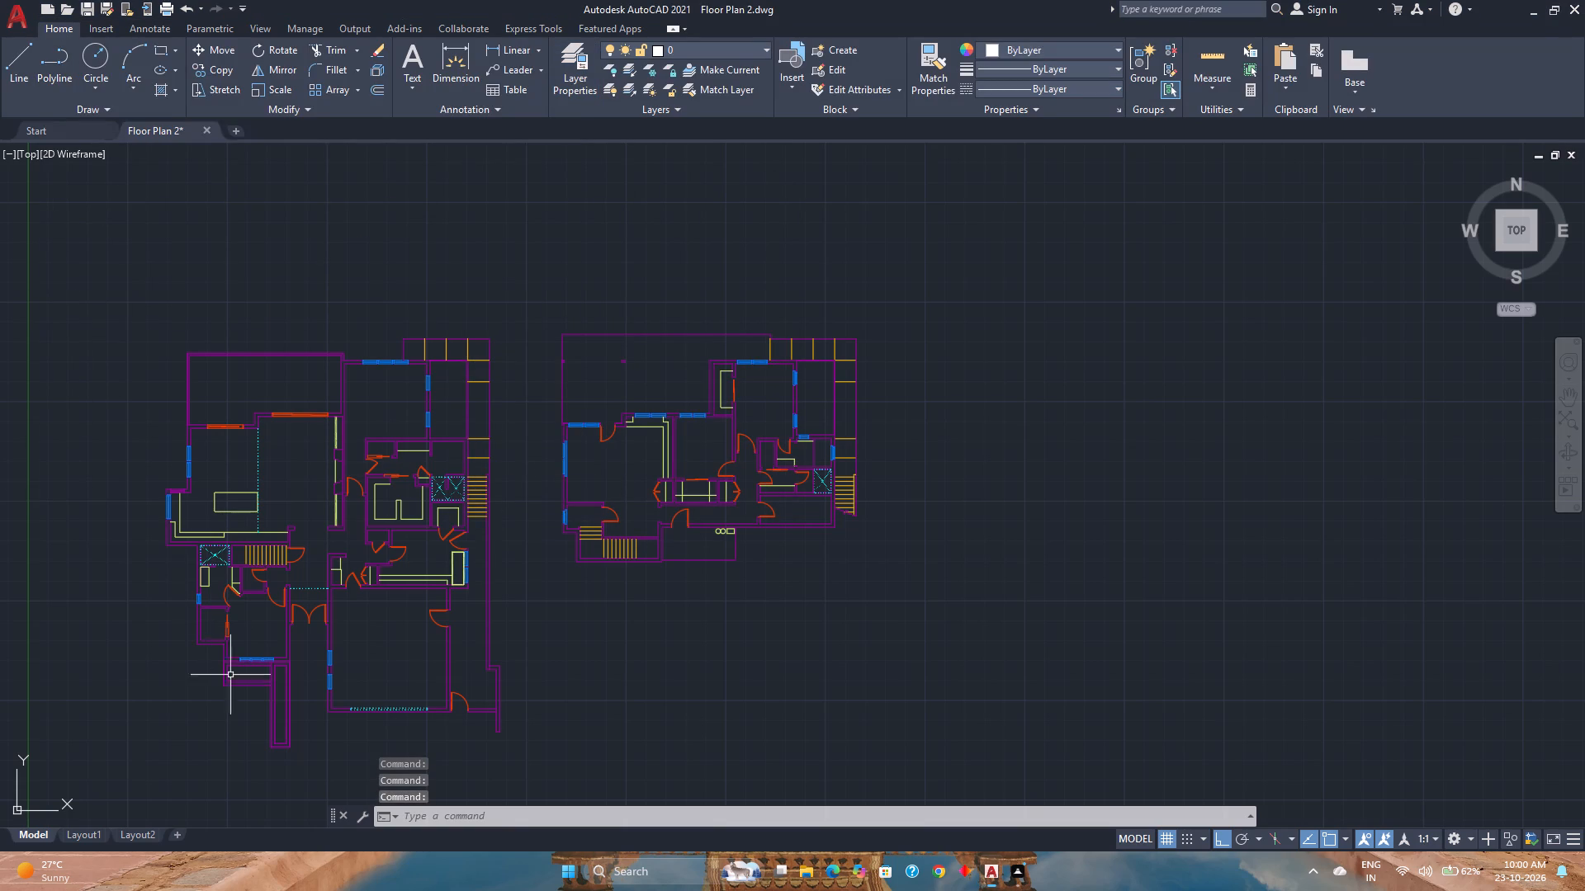
Move the inner outlines of the L-shaped planter at the larger plan's lower-left corner to the Greenary layer.
{"action": "scroll", "coordinate": [307, 679], "scroll_direction": "up", "scroll_amount": 4}
{"action": "scroll", "coordinate": [192, 636], "scroll_direction": "up", "scroll_amount": 2}
{"action": "middle_click_drag", "start_coordinate": [189, 634], "coordinate": [529, 666]}
{"action": "middle_click", "coordinate": [529, 666]}
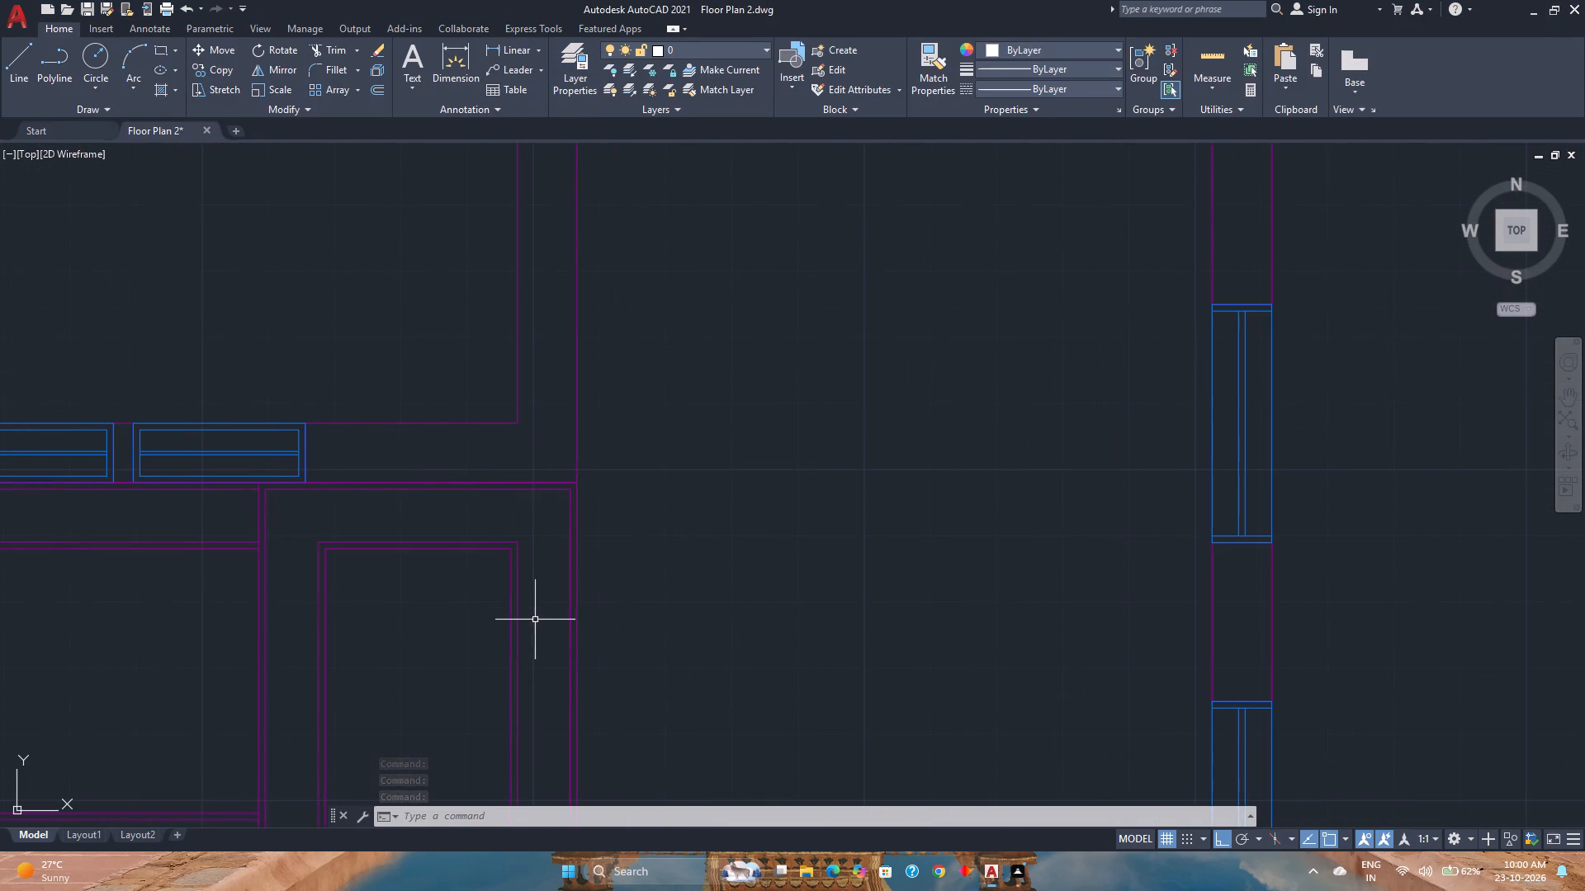
{"action": "left_click", "coordinate": [534, 606]}
{"action": "left_click", "coordinate": [280, 521]}
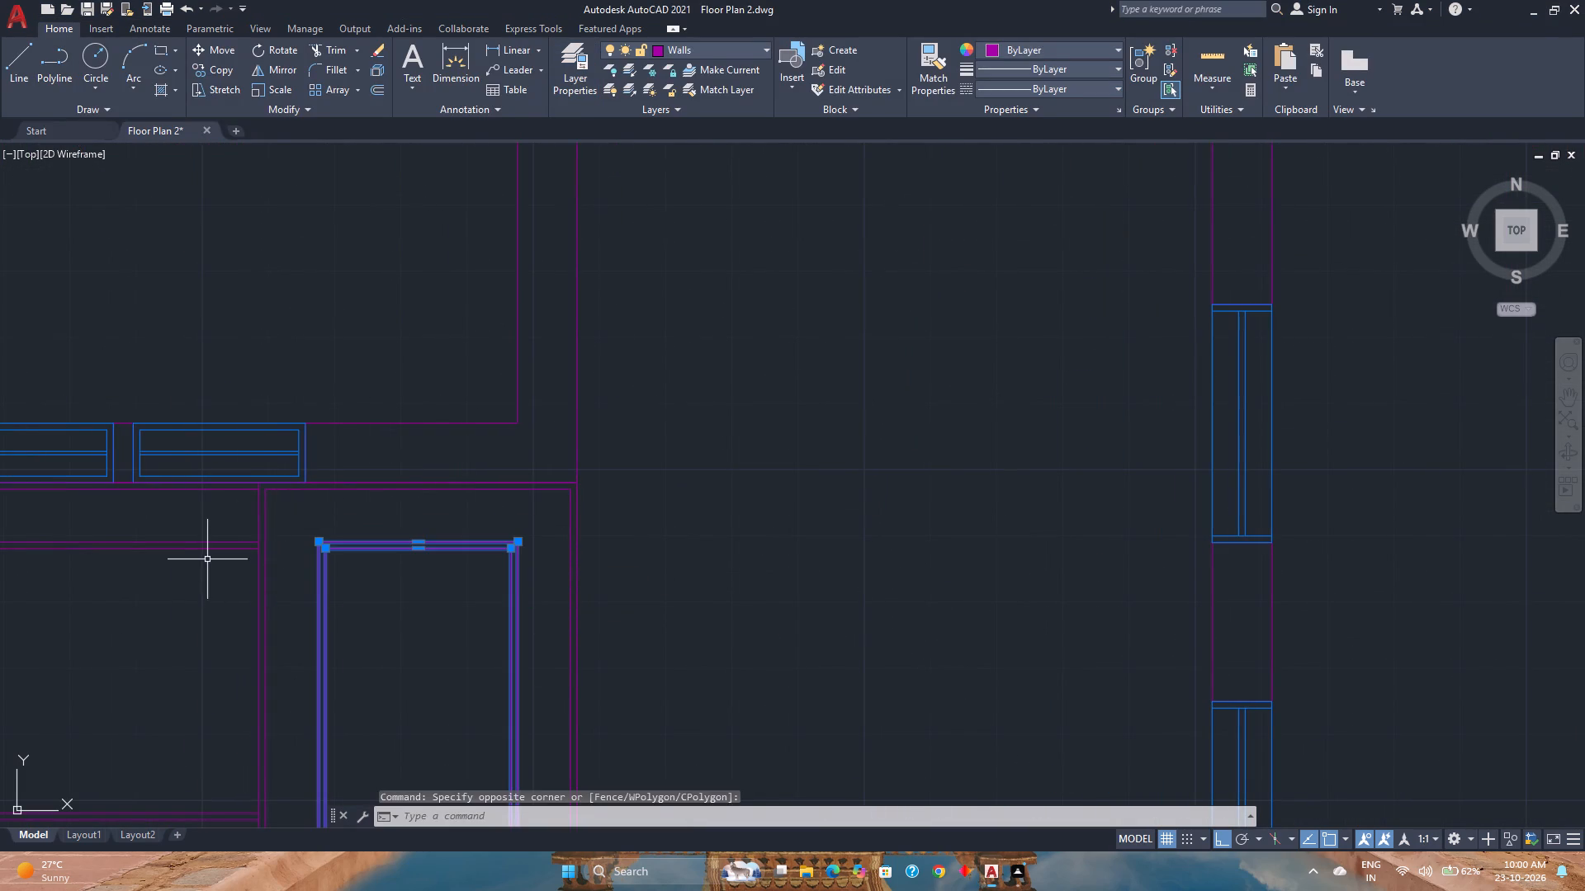
{"action": "scroll", "coordinate": [207, 559], "scroll_direction": "down", "scroll_amount": 4}
{"action": "scroll", "coordinate": [167, 606], "scroll_direction": "up", "scroll_amount": 4}
{"action": "left_click", "coordinate": [170, 602]}
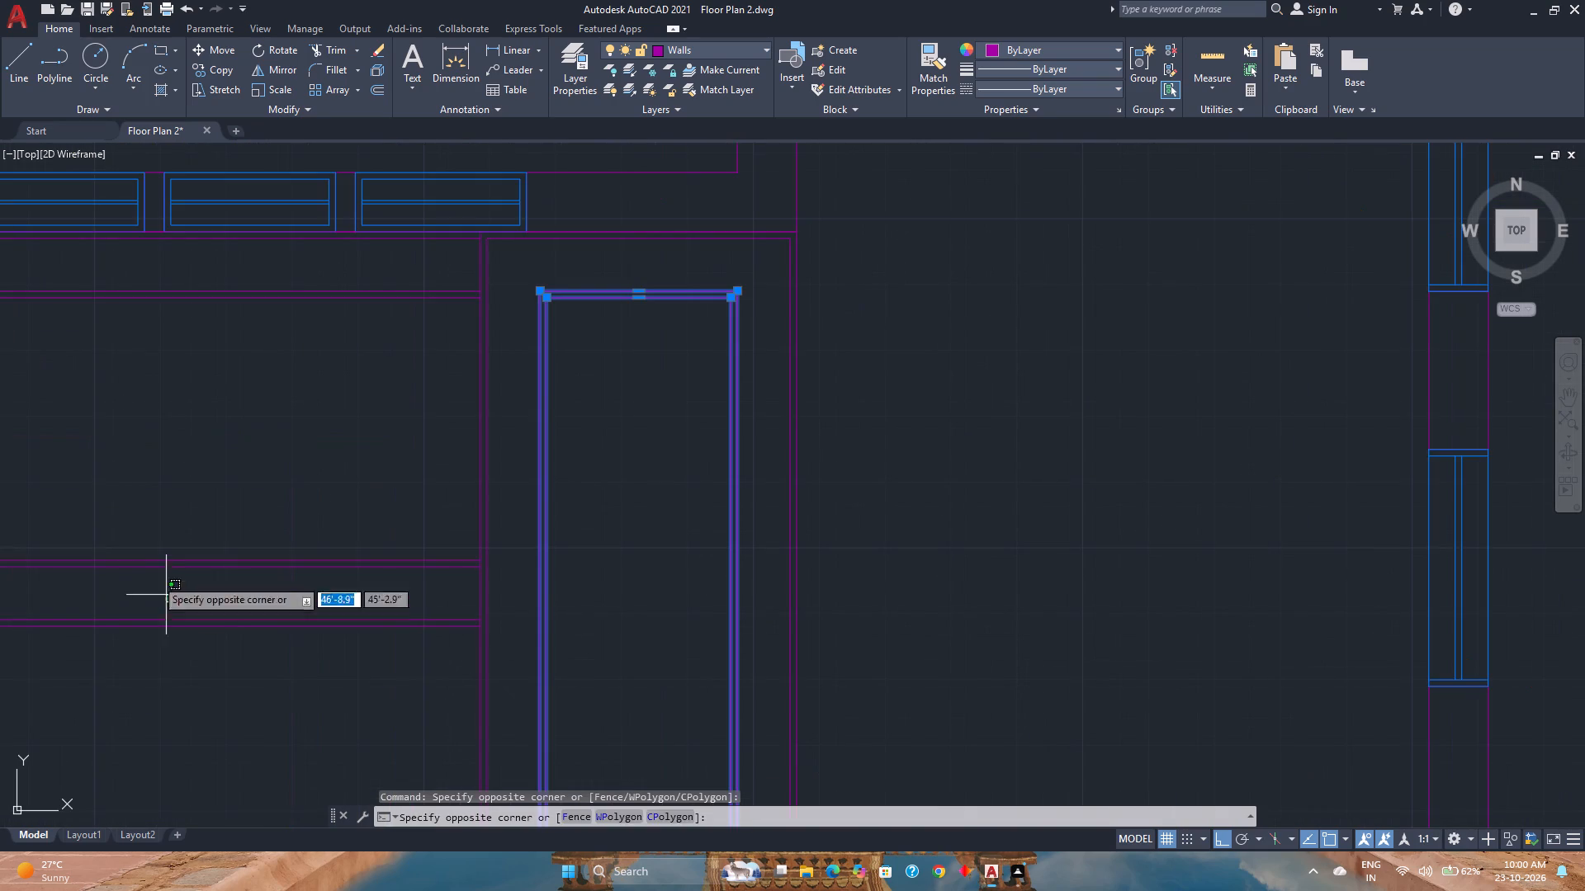
{"action": "left_click", "coordinate": [98, 521]}
{"action": "scroll", "coordinate": [177, 495], "scroll_direction": "down", "scroll_amount": 3}
{"action": "middle_click_drag", "start_coordinate": [178, 495], "coordinate": [340, 492]}
{"action": "middle_click", "coordinate": [340, 492]}
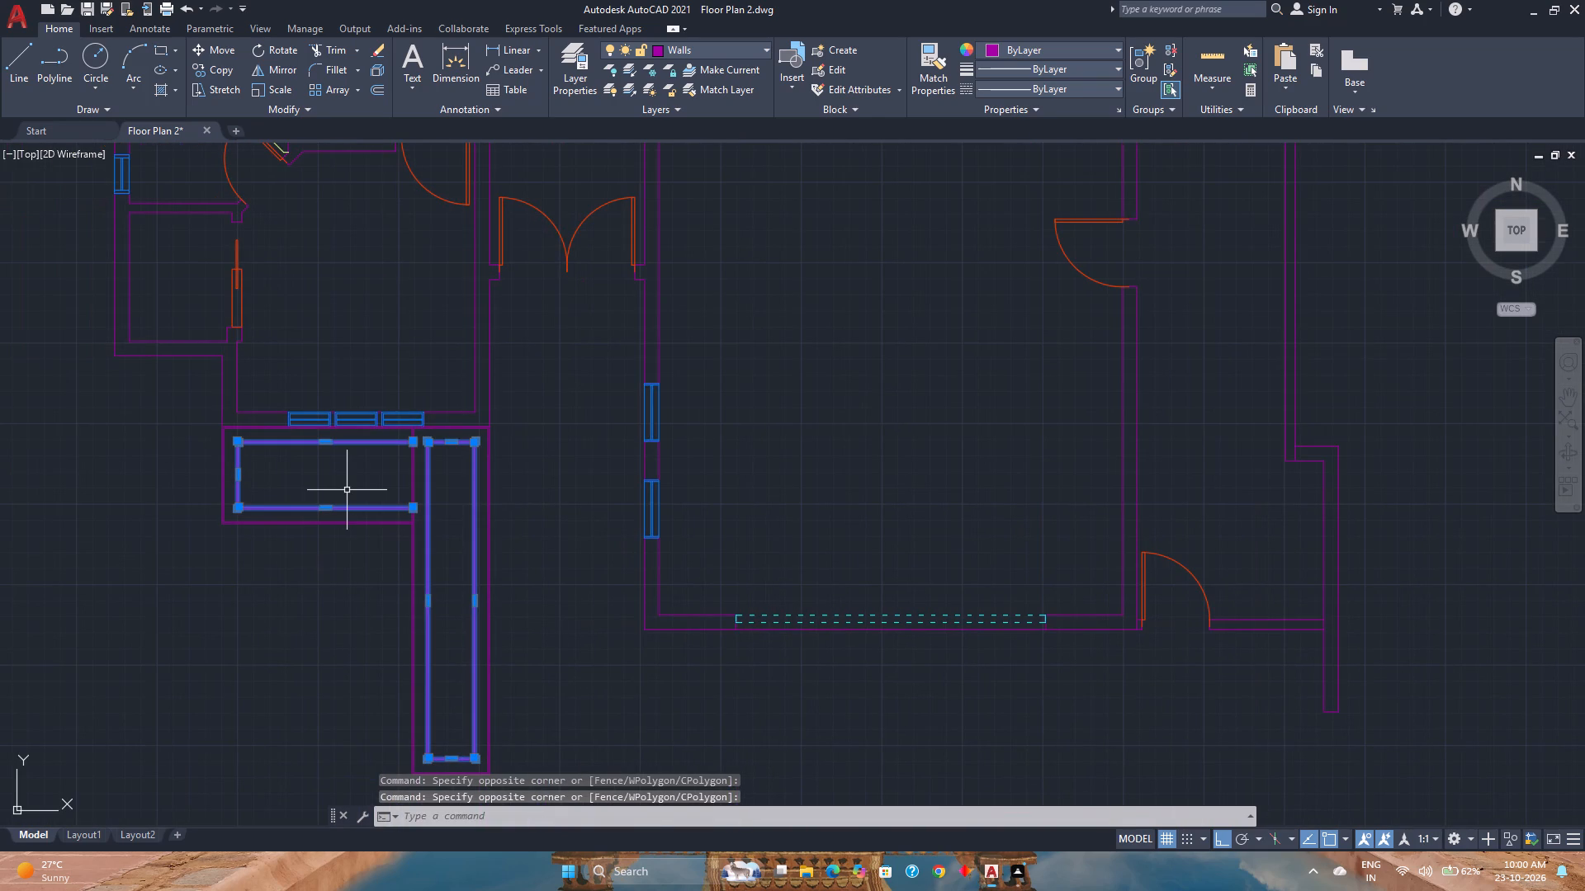
{"action": "left_click", "coordinate": [756, 54]}
{"action": "left_click", "coordinate": [688, 174]}
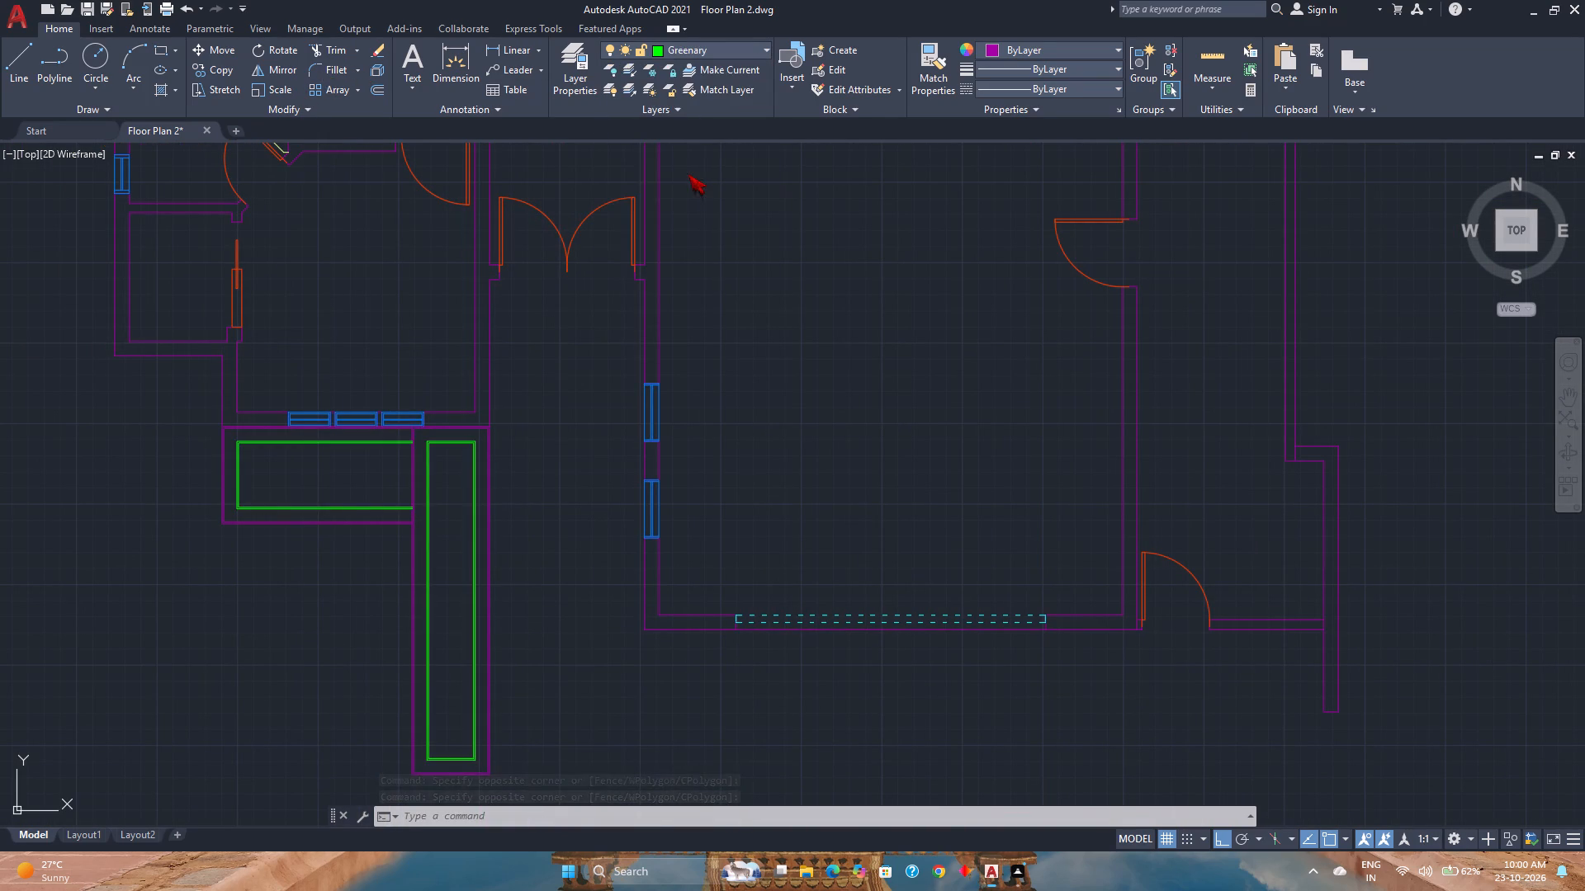
{"action": "scroll", "coordinate": [514, 389], "scroll_direction": "down", "scroll_amount": 1}
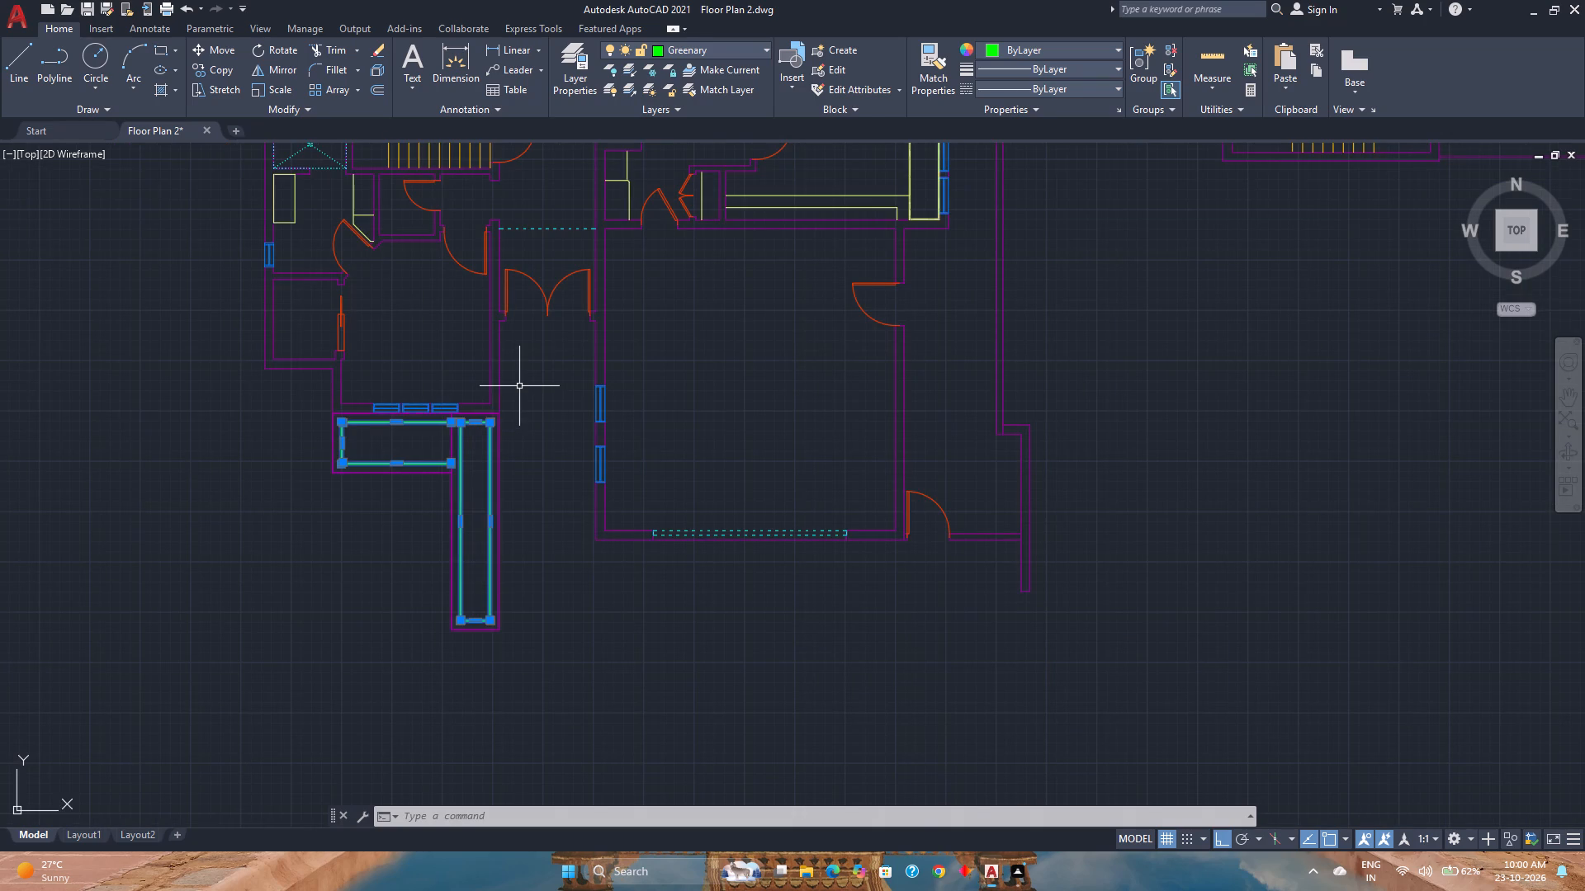
{"action": "key", "text": "Escape"}
Look over both floor plans to check the layer colours across walls, doors, windows, stairs and planter outlines.
{"action": "scroll", "coordinate": [525, 385], "scroll_direction": "down", "scroll_amount": 1}
{"action": "scroll", "coordinate": [665, 382], "scroll_direction": "down", "scroll_amount": 1}
{"action": "middle_click_drag", "start_coordinate": [665, 382], "coordinate": [663, 384]}
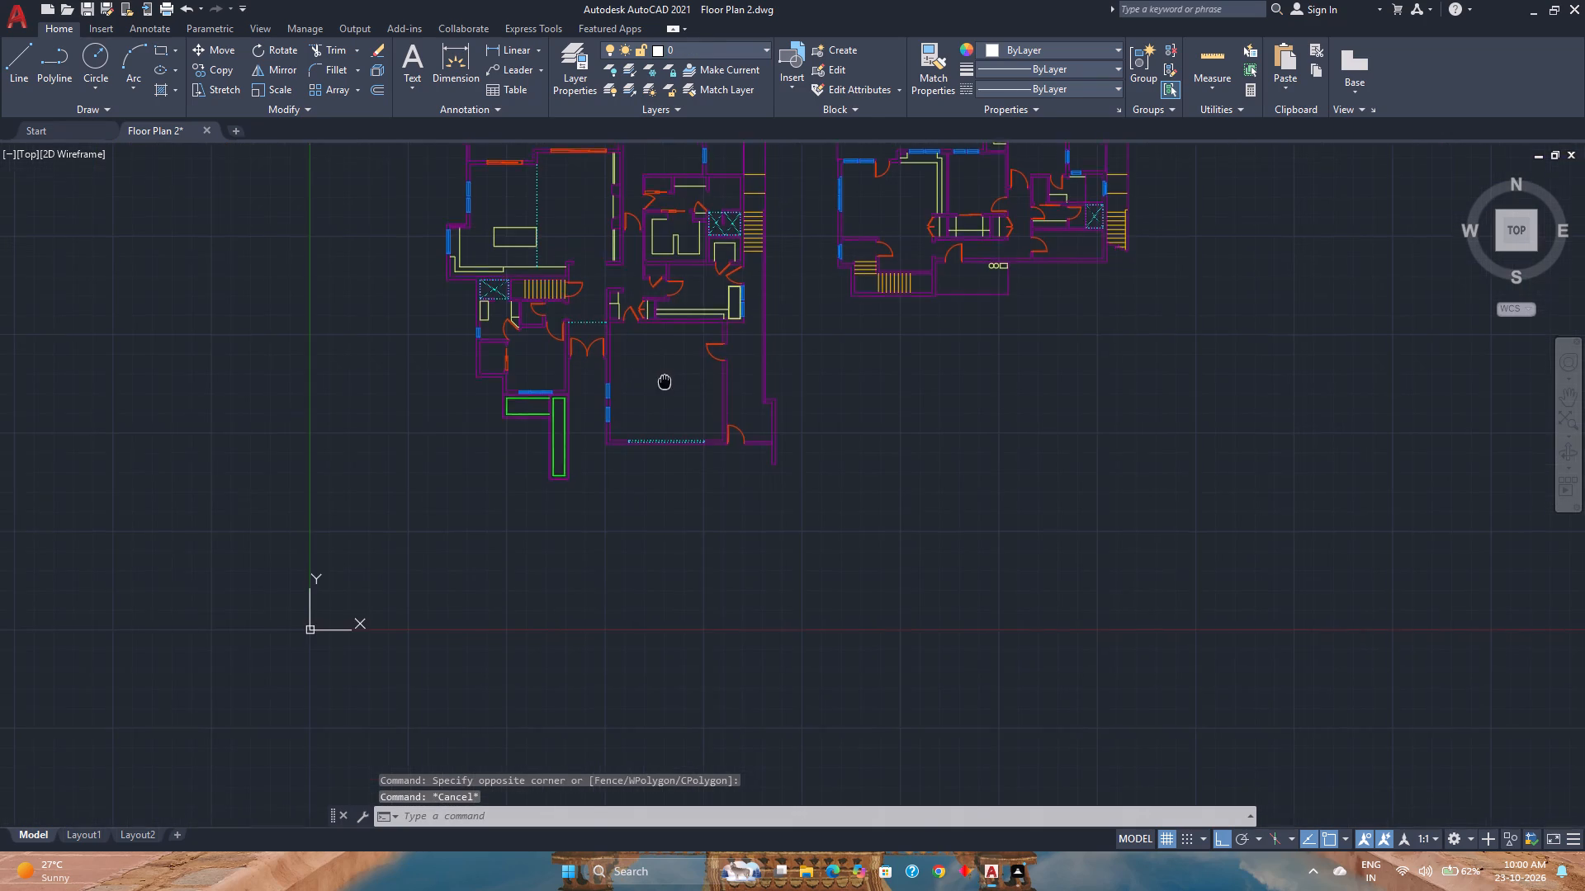
{"action": "middle_click_drag", "start_coordinate": [663, 384], "coordinate": [462, 491]}
{"action": "middle_click", "coordinate": [462, 491]}
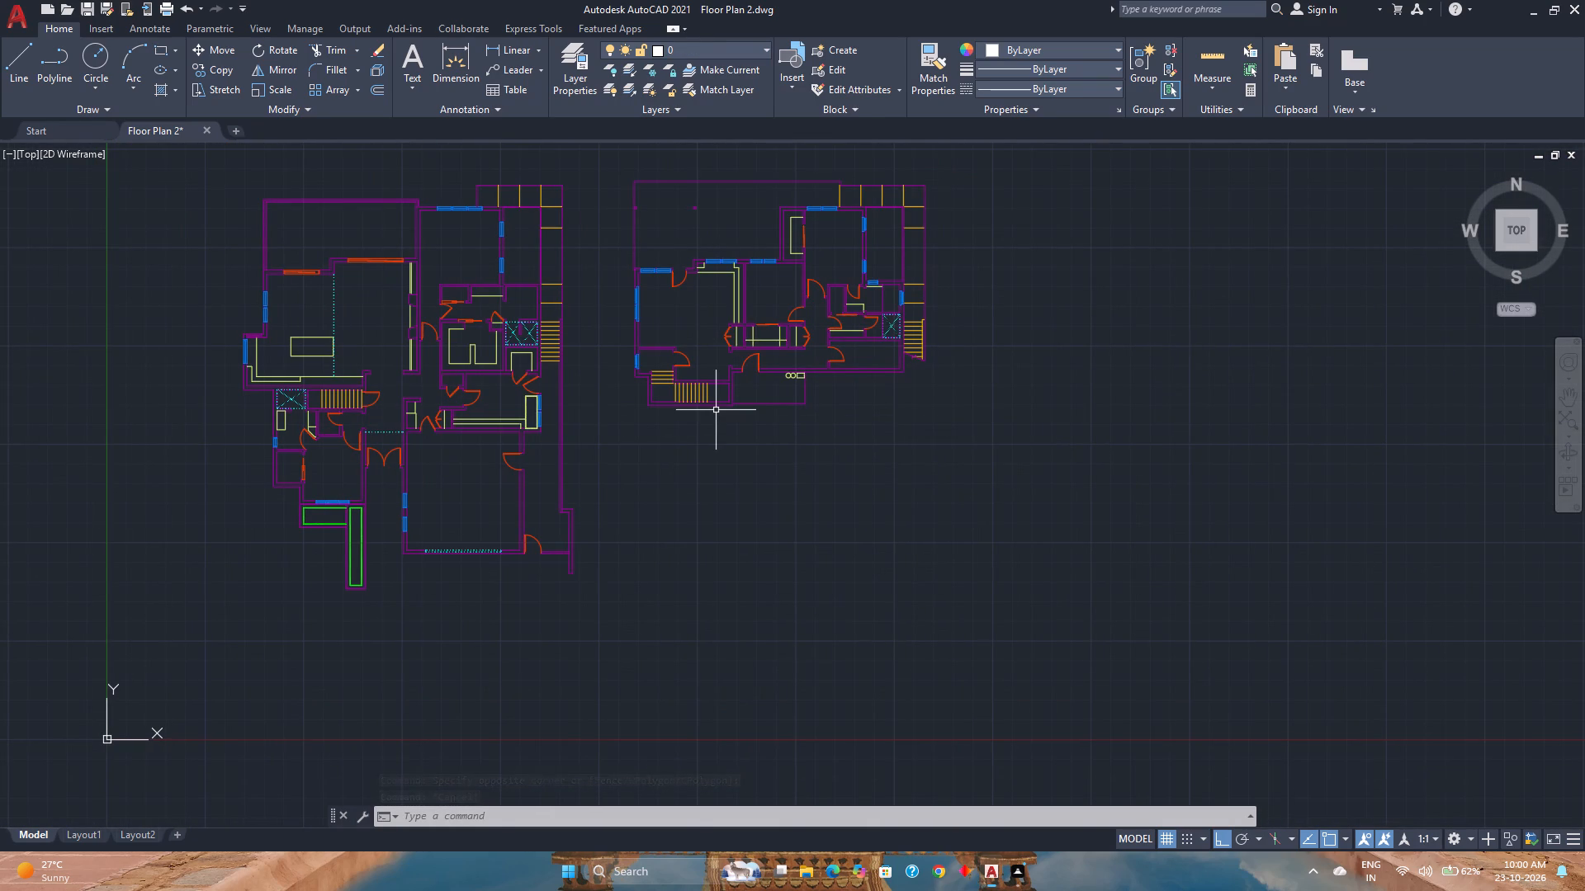
{"action": "scroll", "coordinate": [712, 488], "scroll_direction": "up", "scroll_amount": 1}
{"action": "middle_click_drag", "start_coordinate": [712, 488], "coordinate": [719, 493]}
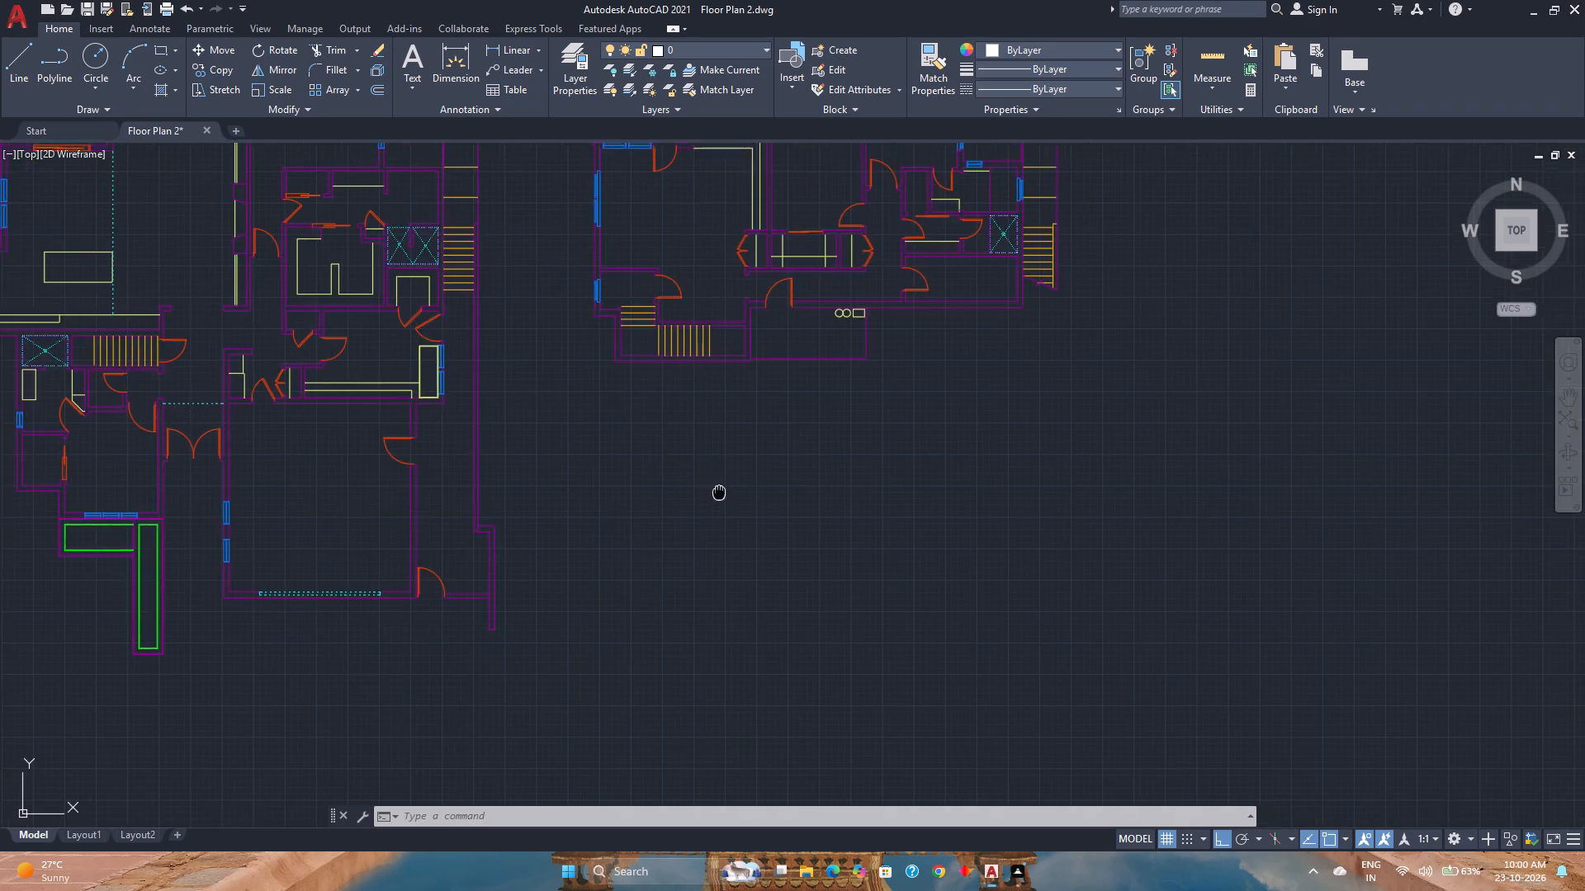
{"action": "middle_click_drag", "start_coordinate": [719, 493], "coordinate": [840, 649]}
{"action": "middle_click", "coordinate": [840, 649]}
{"action": "middle_click", "coordinate": [848, 649]}
{"action": "scroll", "coordinate": [877, 633], "scroll_direction": "down", "scroll_amount": 1}
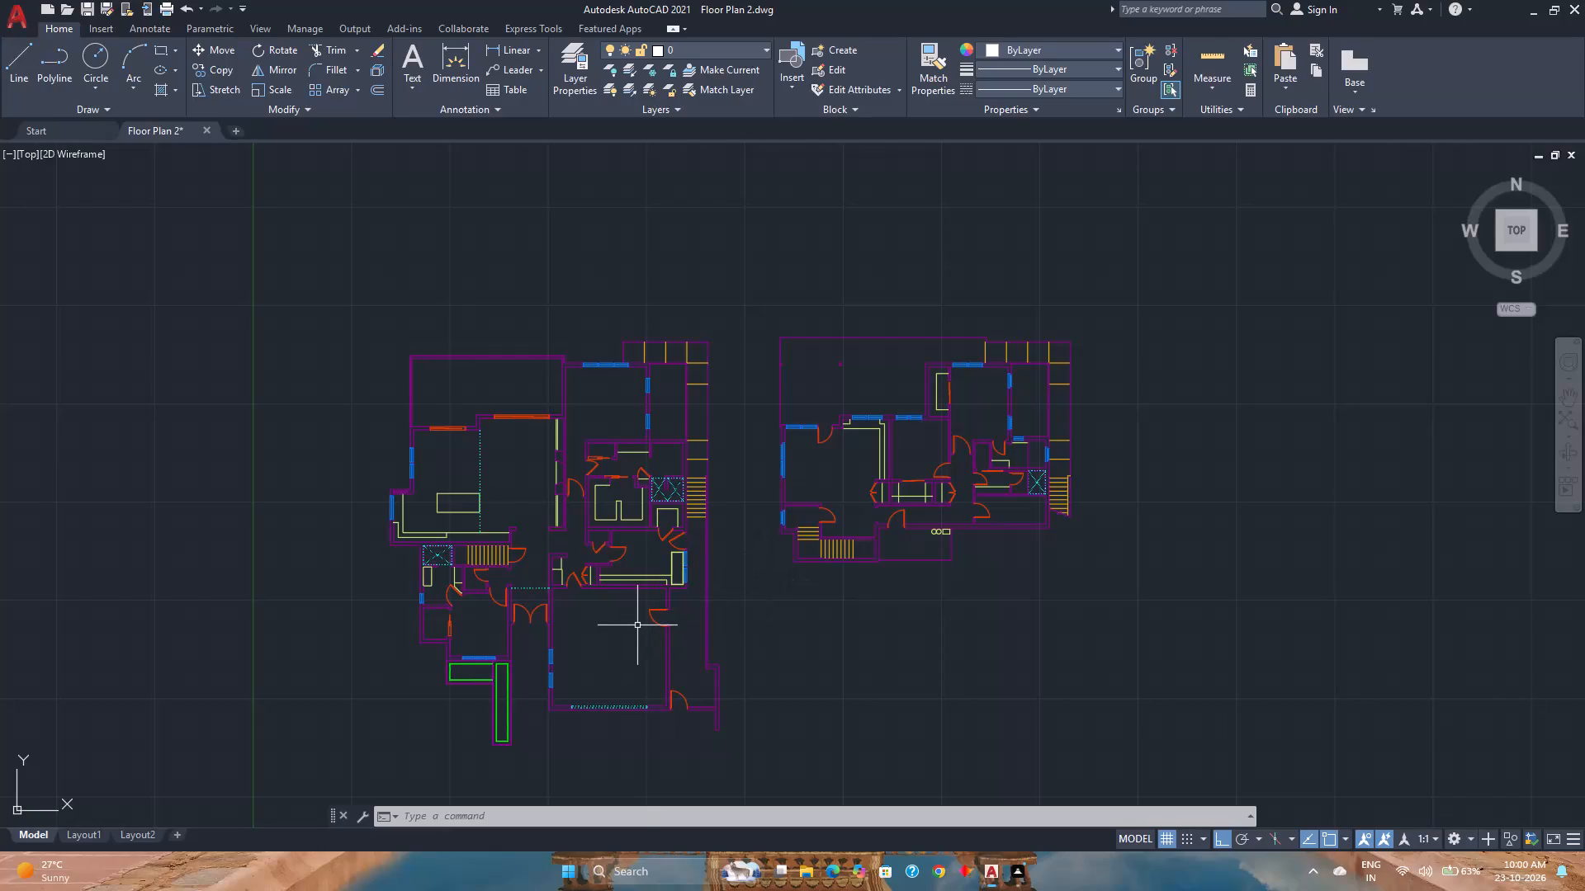
{"action": "scroll", "coordinate": [639, 623], "scroll_direction": "down", "scroll_amount": 1}
{"action": "scroll", "coordinate": [639, 620], "scroll_direction": "up", "scroll_amount": 2}
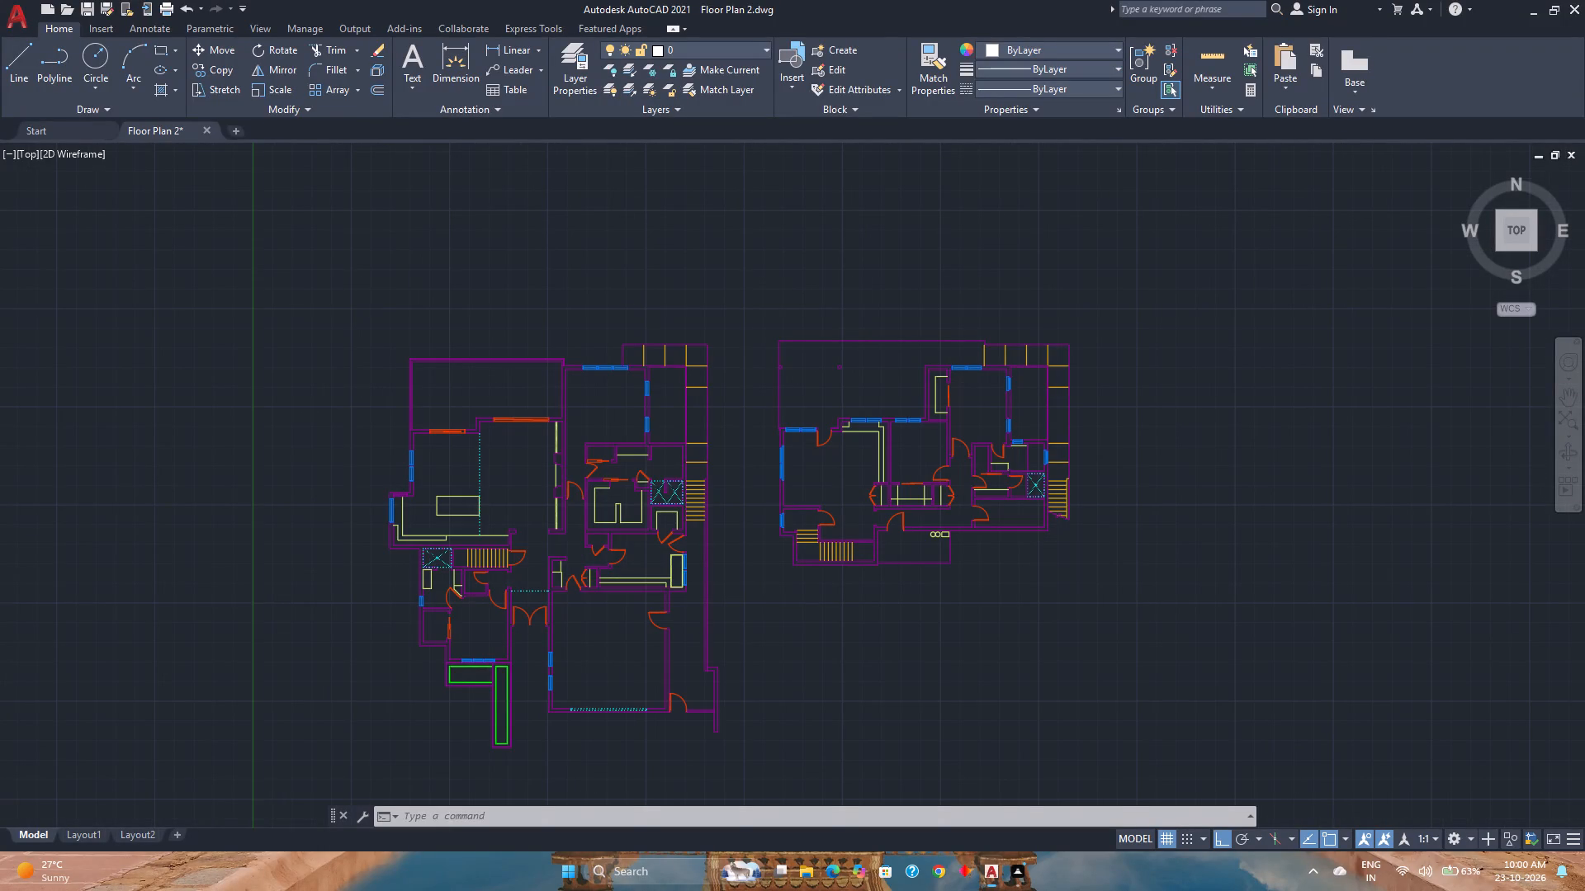
{"action": "scroll", "coordinate": [639, 620], "scroll_direction": "down", "scroll_amount": 1}
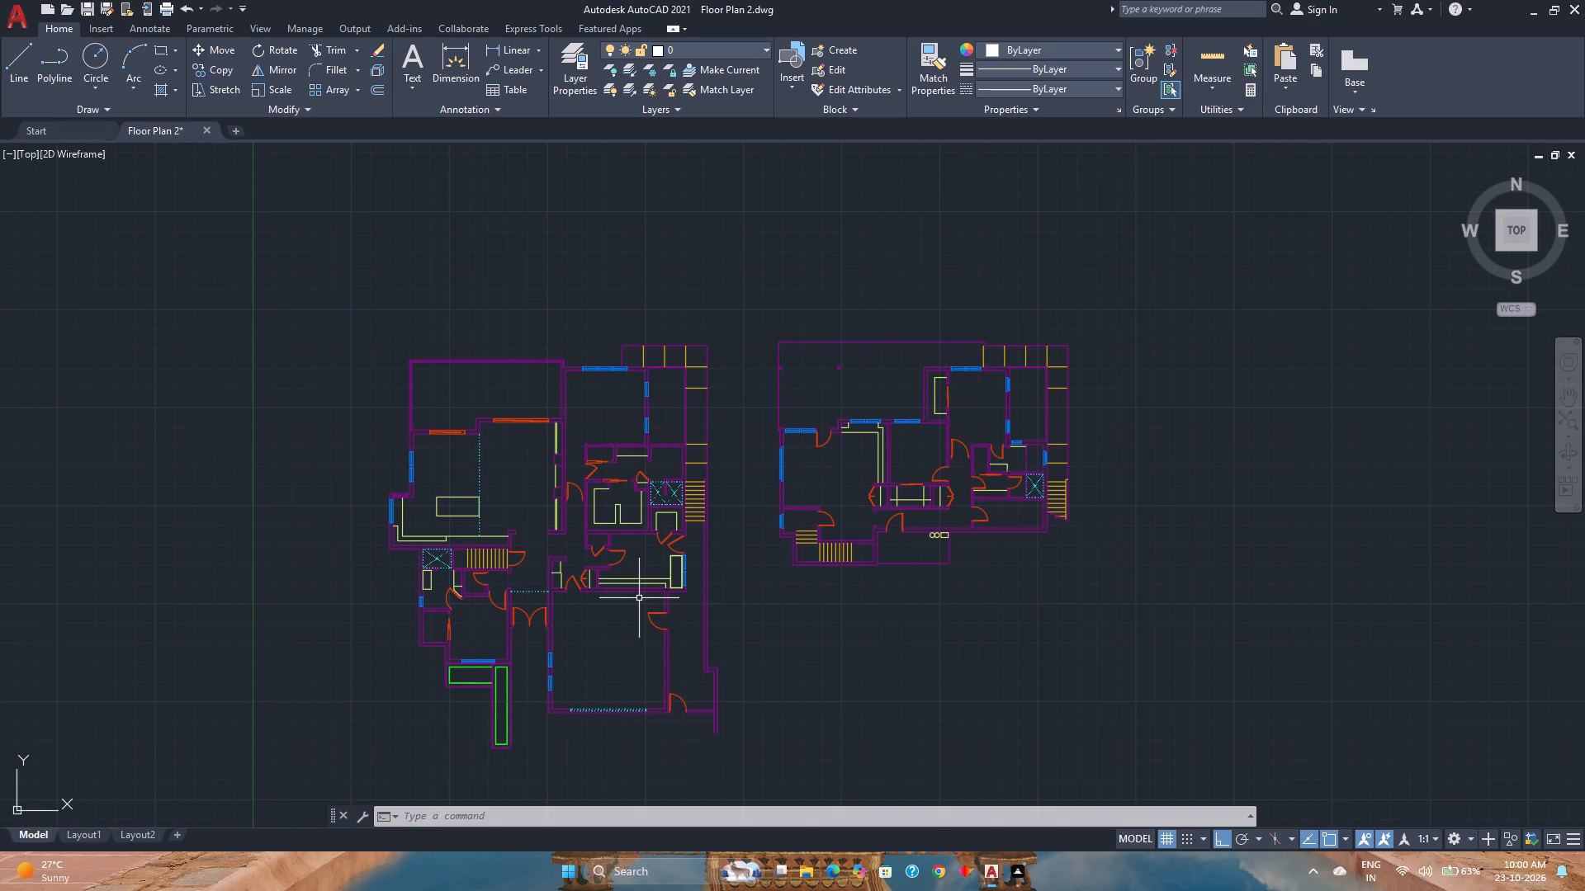
{"action": "scroll", "coordinate": [627, 615], "scroll_direction": "up", "scroll_amount": 1}
{"action": "scroll", "coordinate": [627, 615], "scroll_direction": "down", "scroll_amount": 1}
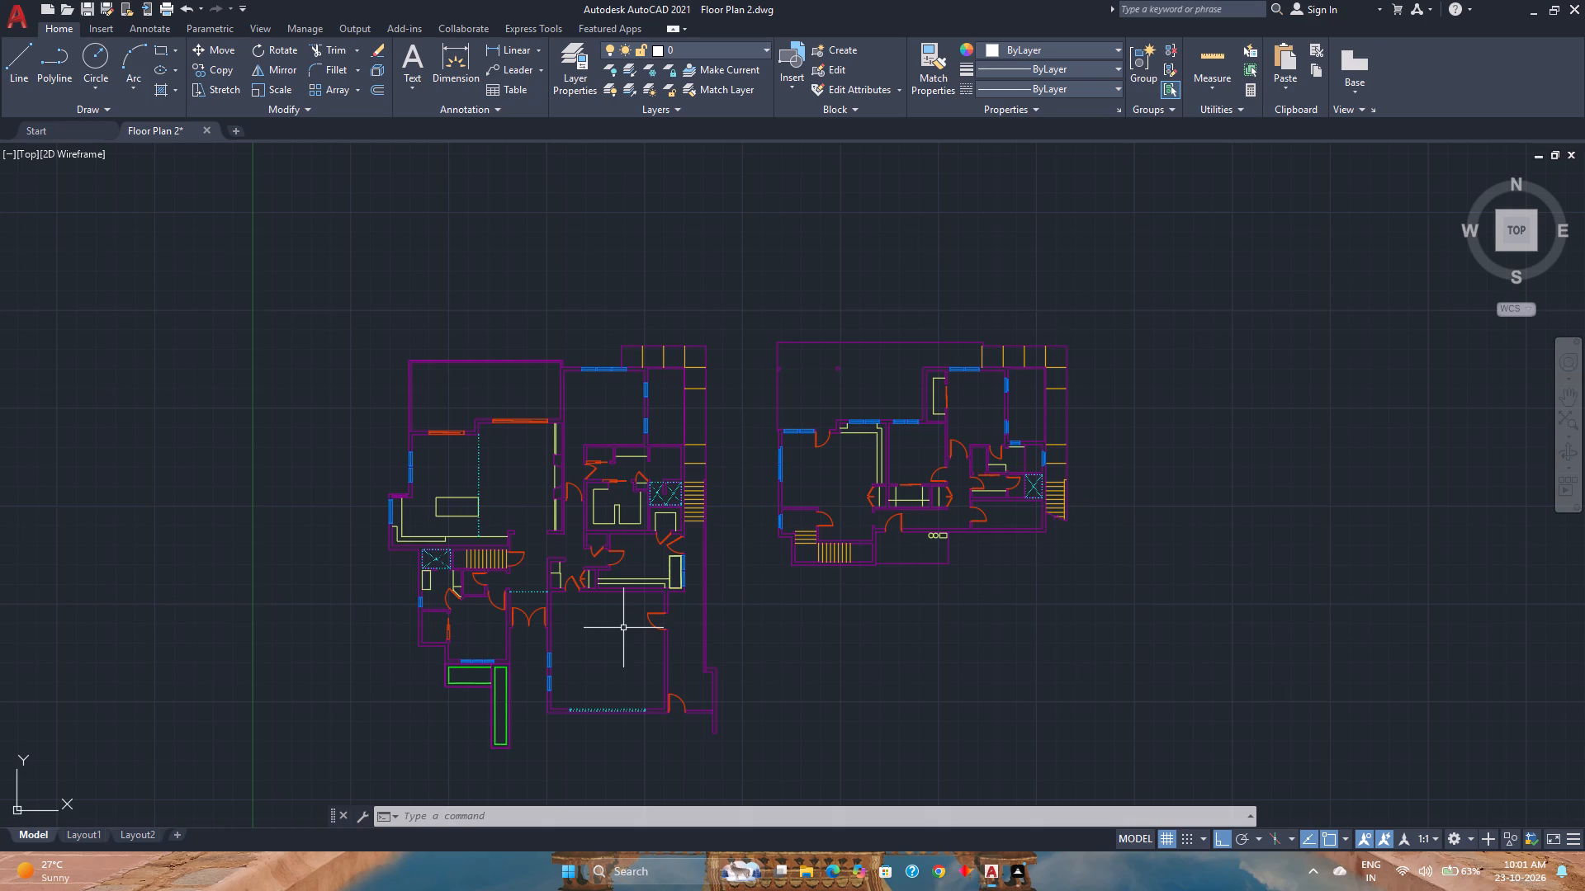
{"action": "scroll", "coordinate": [764, 607], "scroll_direction": "down", "scroll_amount": 1}
{"action": "scroll", "coordinate": [654, 604], "scroll_direction": "up", "scroll_amount": 2}
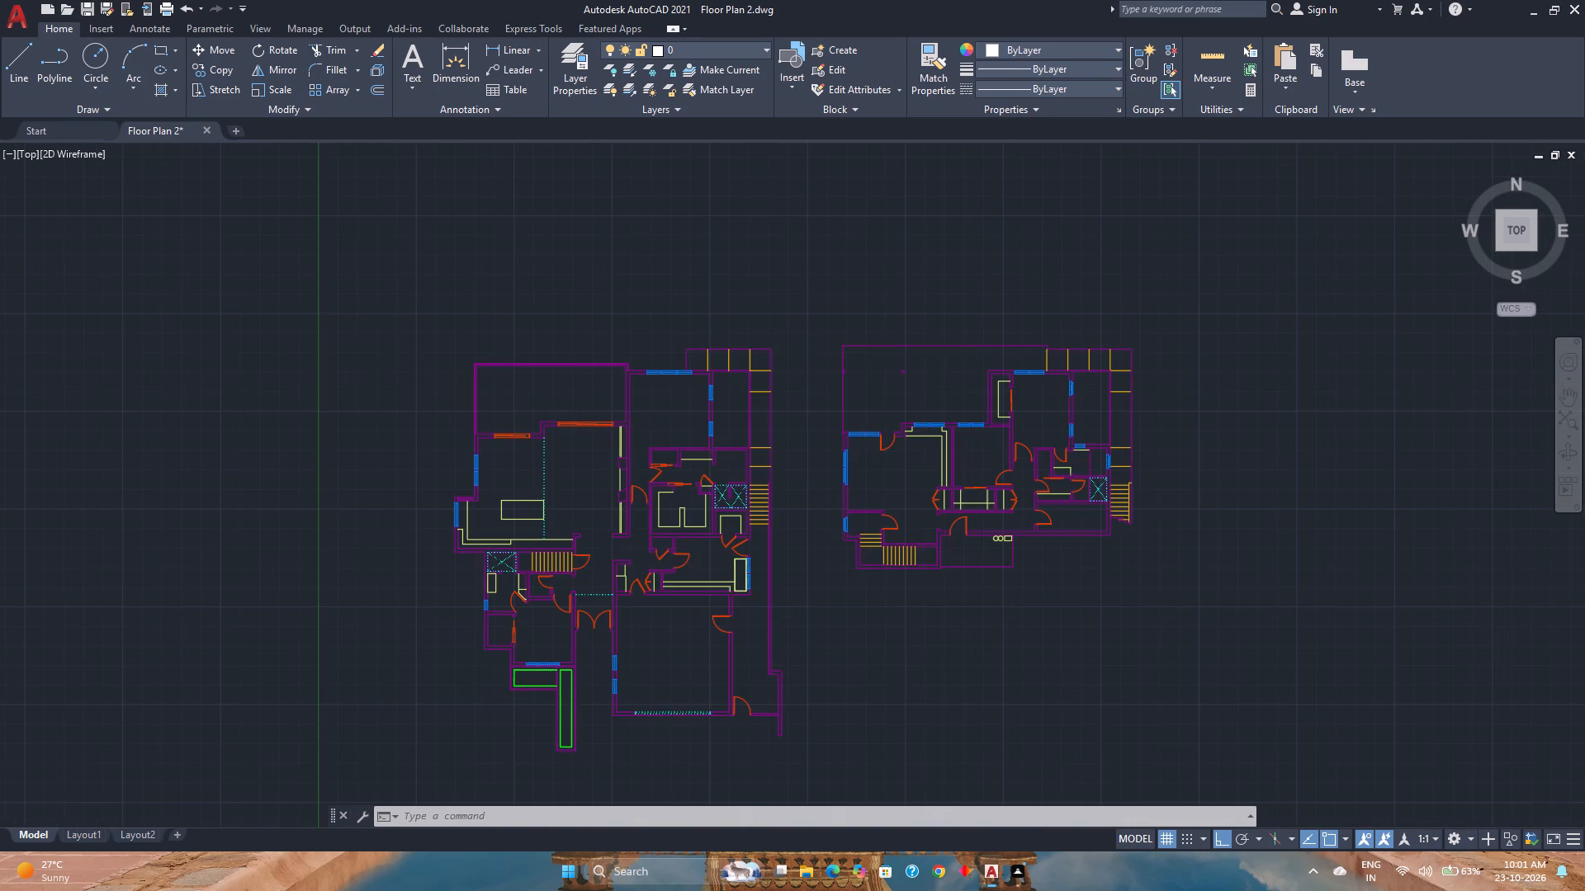
{"action": "middle_click_drag", "start_coordinate": [655, 604], "coordinate": [706, 654]}
{"action": "middle_click", "coordinate": [706, 654]}
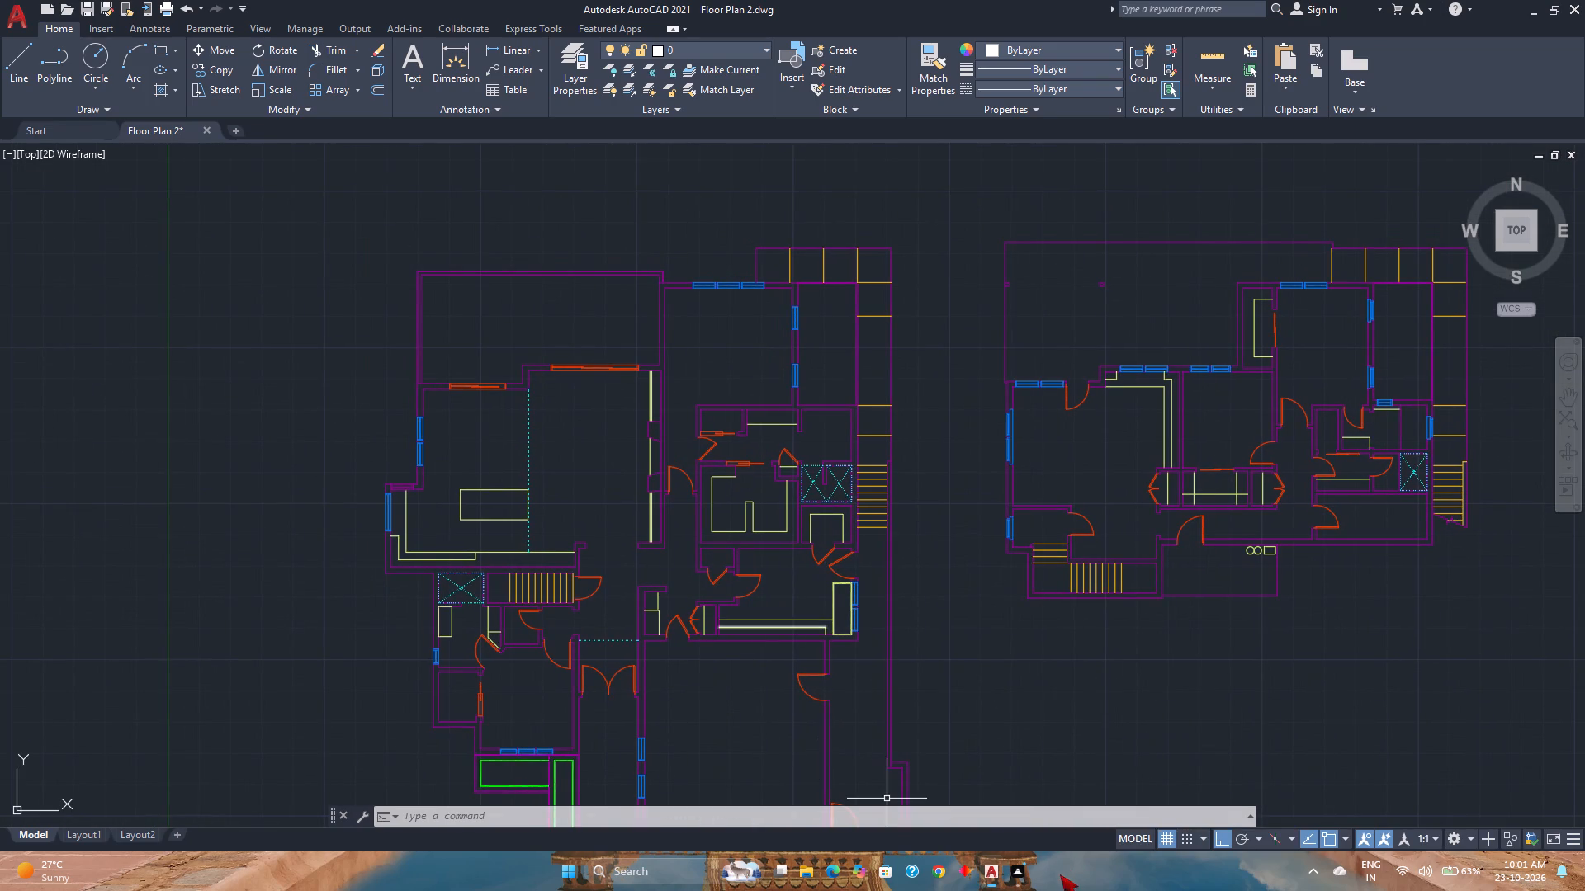
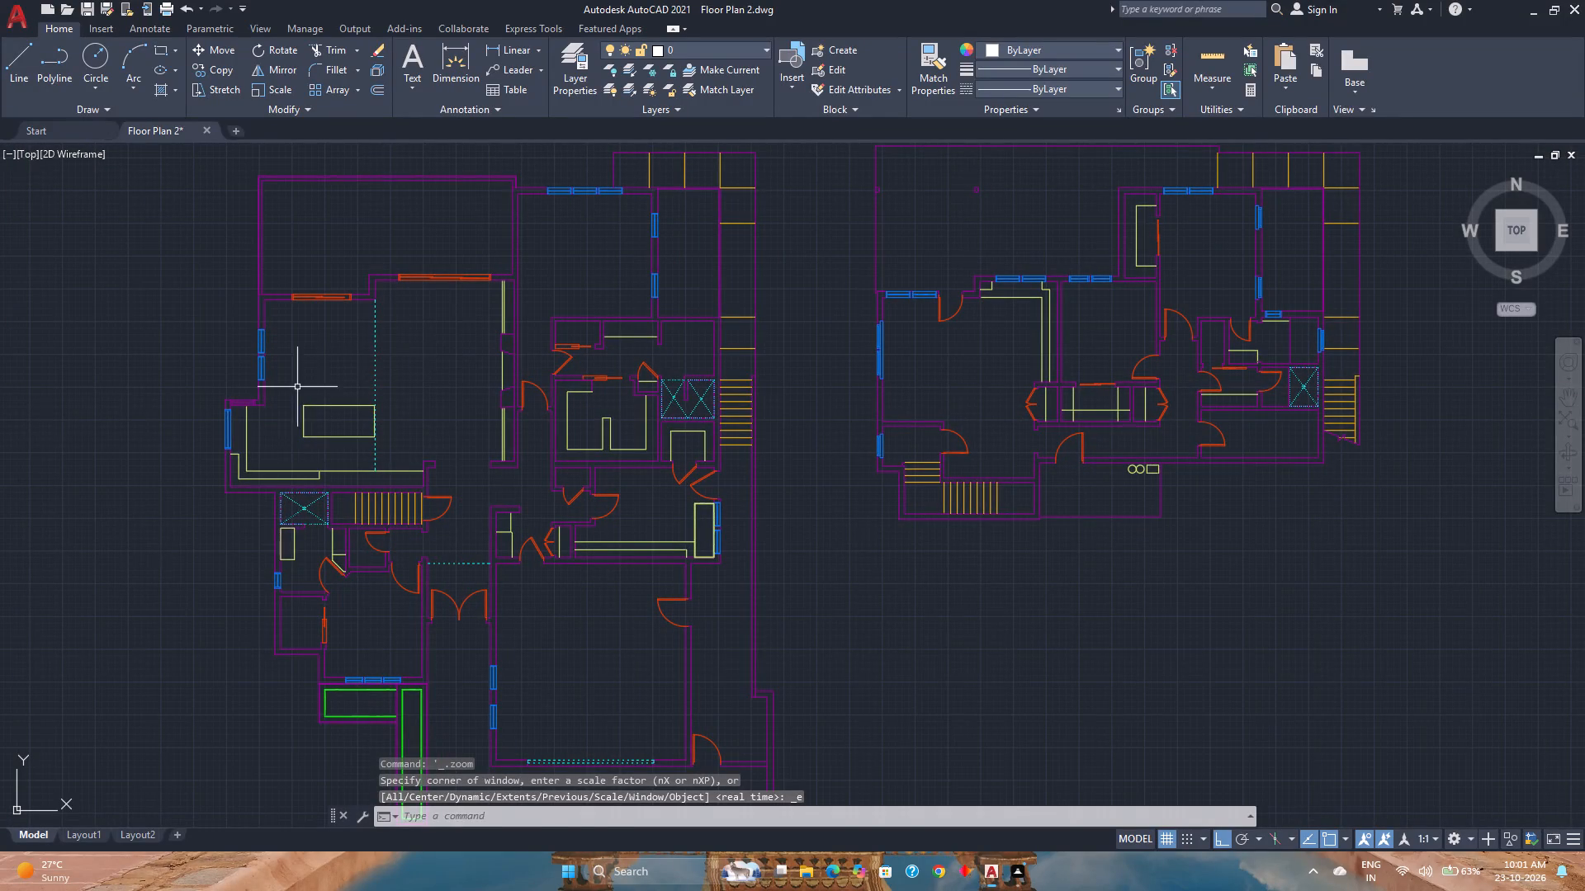
Look over both floor plans, examining the larger plan's rooms, closets, doors and fixtures up close.
{"action": "middle_click_drag", "start_coordinate": [470, 334], "coordinate": [570, 412]}
{"action": "middle_click", "coordinate": [570, 412]}
{"action": "scroll", "coordinate": [570, 412], "scroll_direction": "down", "scroll_amount": 1}
{"action": "scroll", "coordinate": [570, 412], "scroll_direction": "up", "scroll_amount": 1}
{"action": "scroll", "coordinate": [570, 412], "scroll_direction": "down", "scroll_amount": 1}
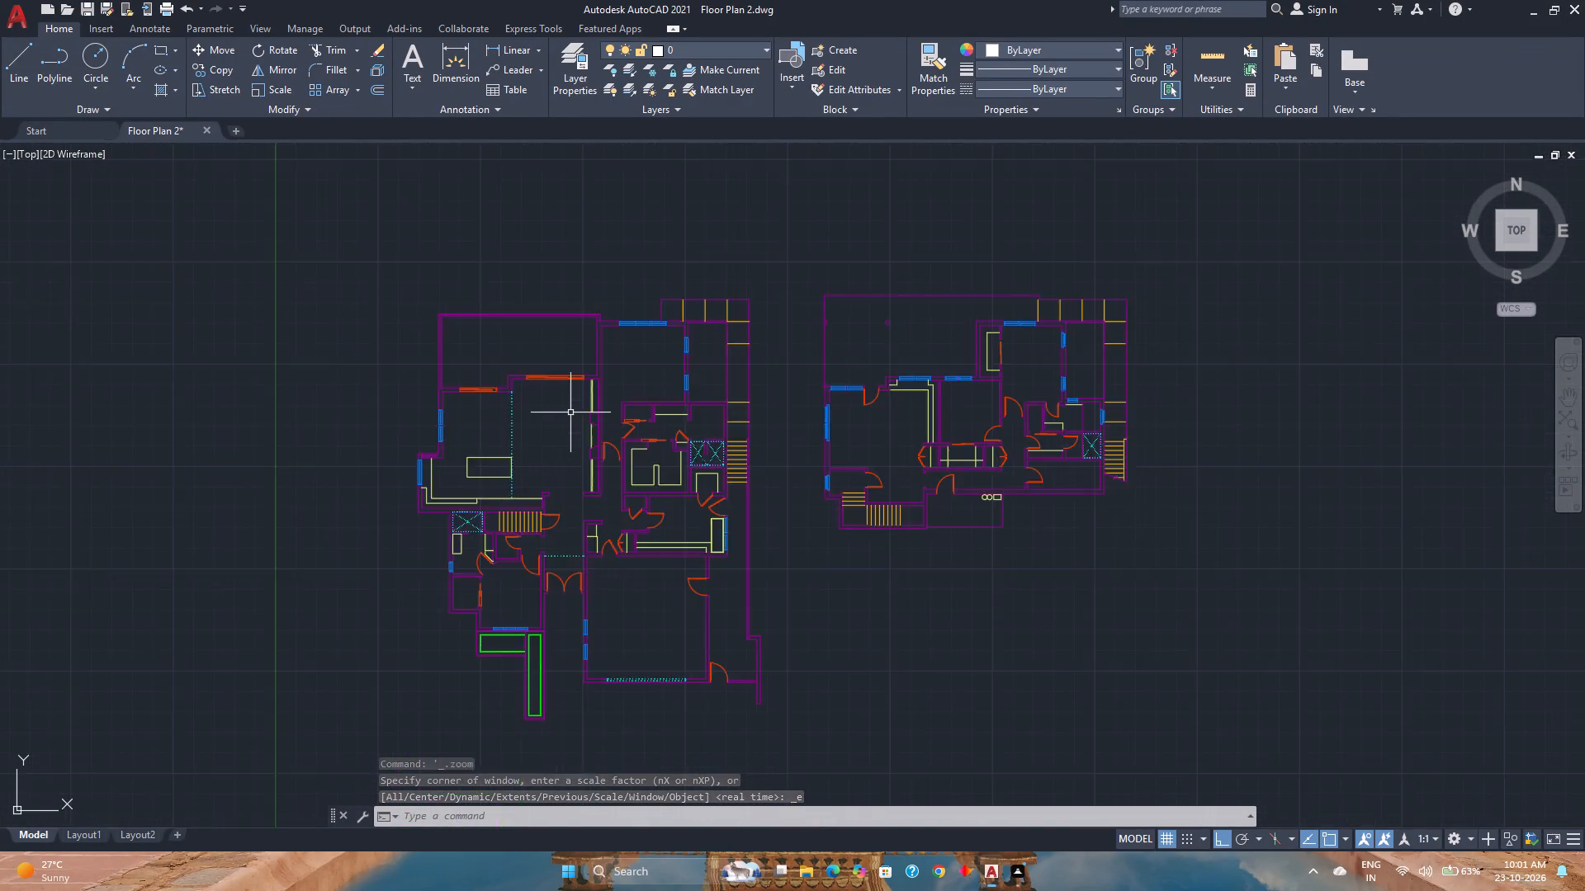
{"action": "scroll", "coordinate": [570, 412], "scroll_direction": "up", "scroll_amount": 1}
{"action": "scroll", "coordinate": [570, 412], "scroll_direction": "down", "scroll_amount": 1}
{"action": "scroll", "coordinate": [570, 412], "scroll_direction": "up", "scroll_amount": 1}
{"action": "scroll", "coordinate": [570, 412], "scroll_direction": "down", "scroll_amount": 2}
{"action": "scroll", "coordinate": [570, 412], "scroll_direction": "up", "scroll_amount": 1}
{"action": "scroll", "coordinate": [570, 412], "scroll_direction": "down", "scroll_amount": 1}
{"action": "scroll", "coordinate": [570, 412], "scroll_direction": "up", "scroll_amount": 4}
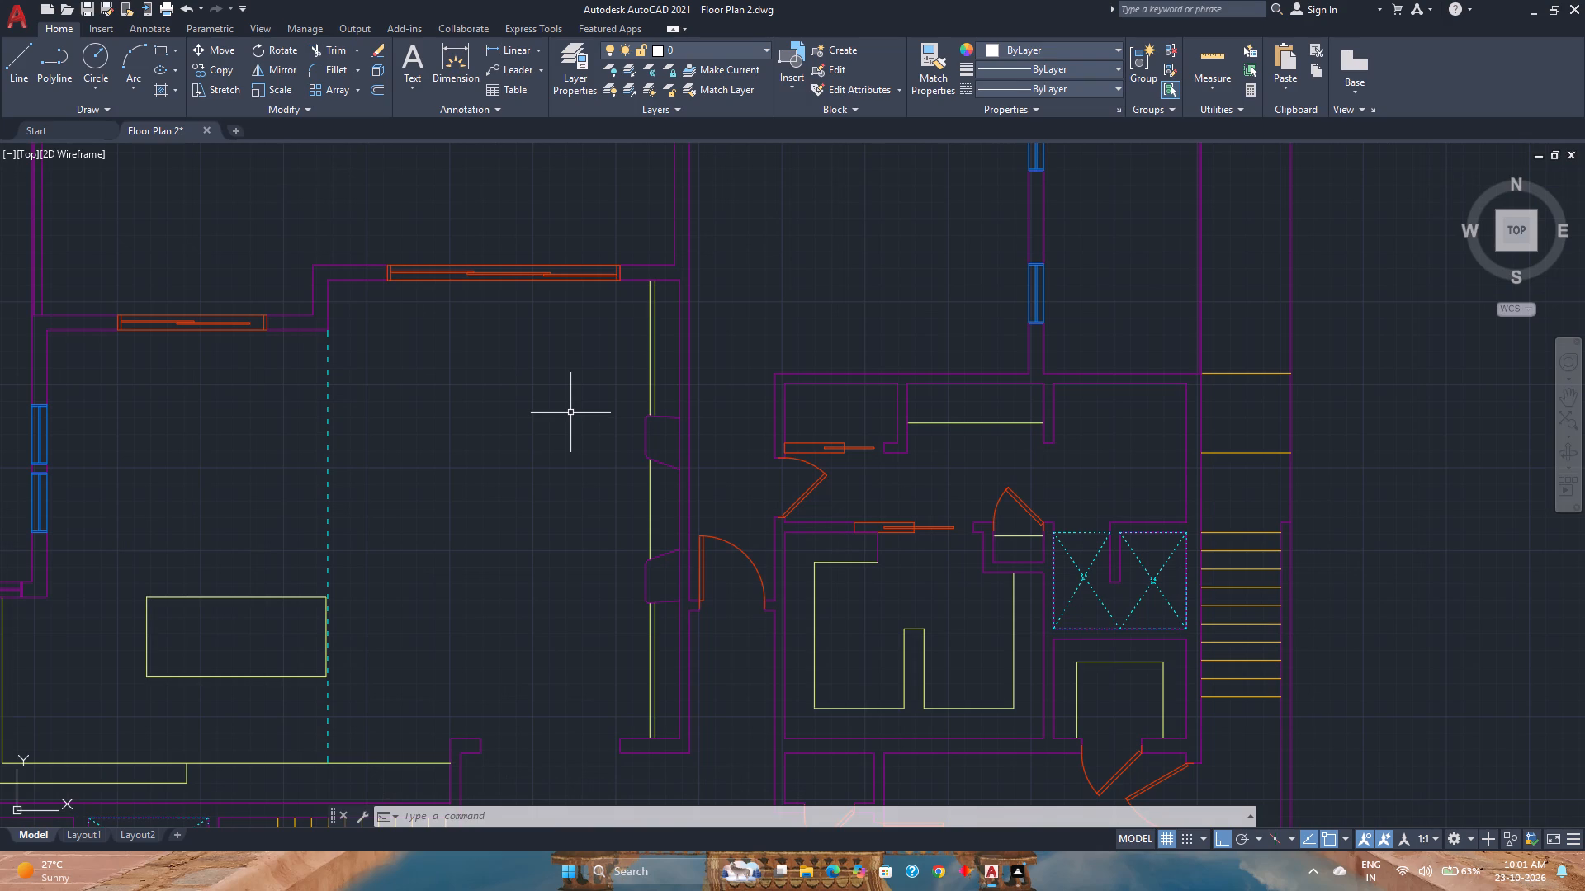
{"action": "scroll", "coordinate": [570, 412], "scroll_direction": "down", "scroll_amount": 1}
{"action": "scroll", "coordinate": [570, 412], "scroll_direction": "up", "scroll_amount": 1}
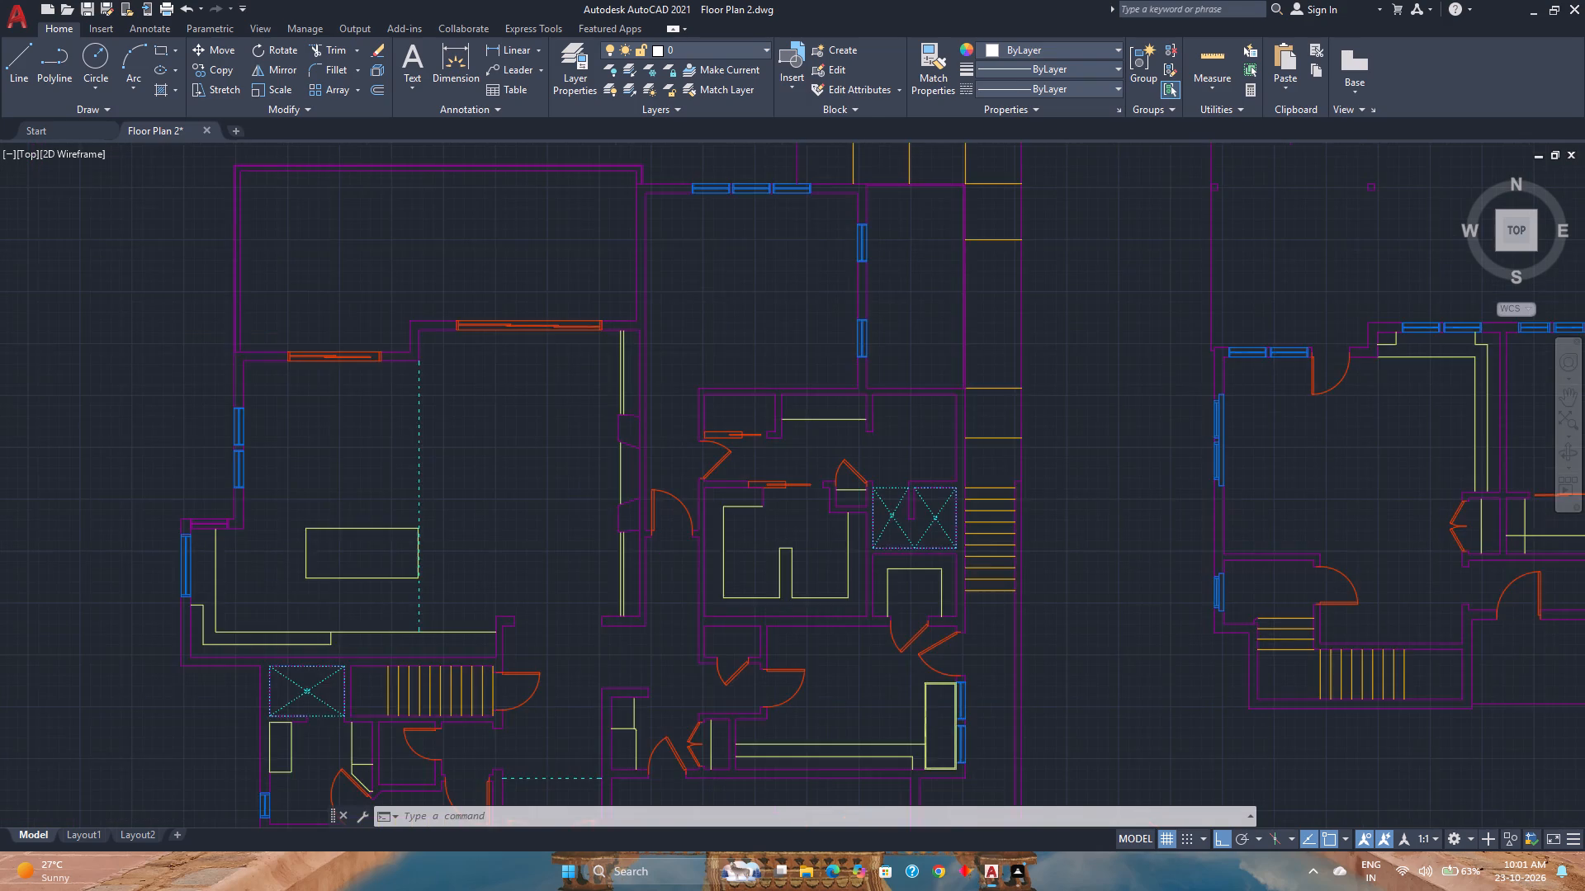
{"action": "scroll", "coordinate": [570, 412], "scroll_direction": "down", "scroll_amount": 4}
{"action": "scroll", "coordinate": [570, 412], "scroll_direction": "up", "scroll_amount": 1}
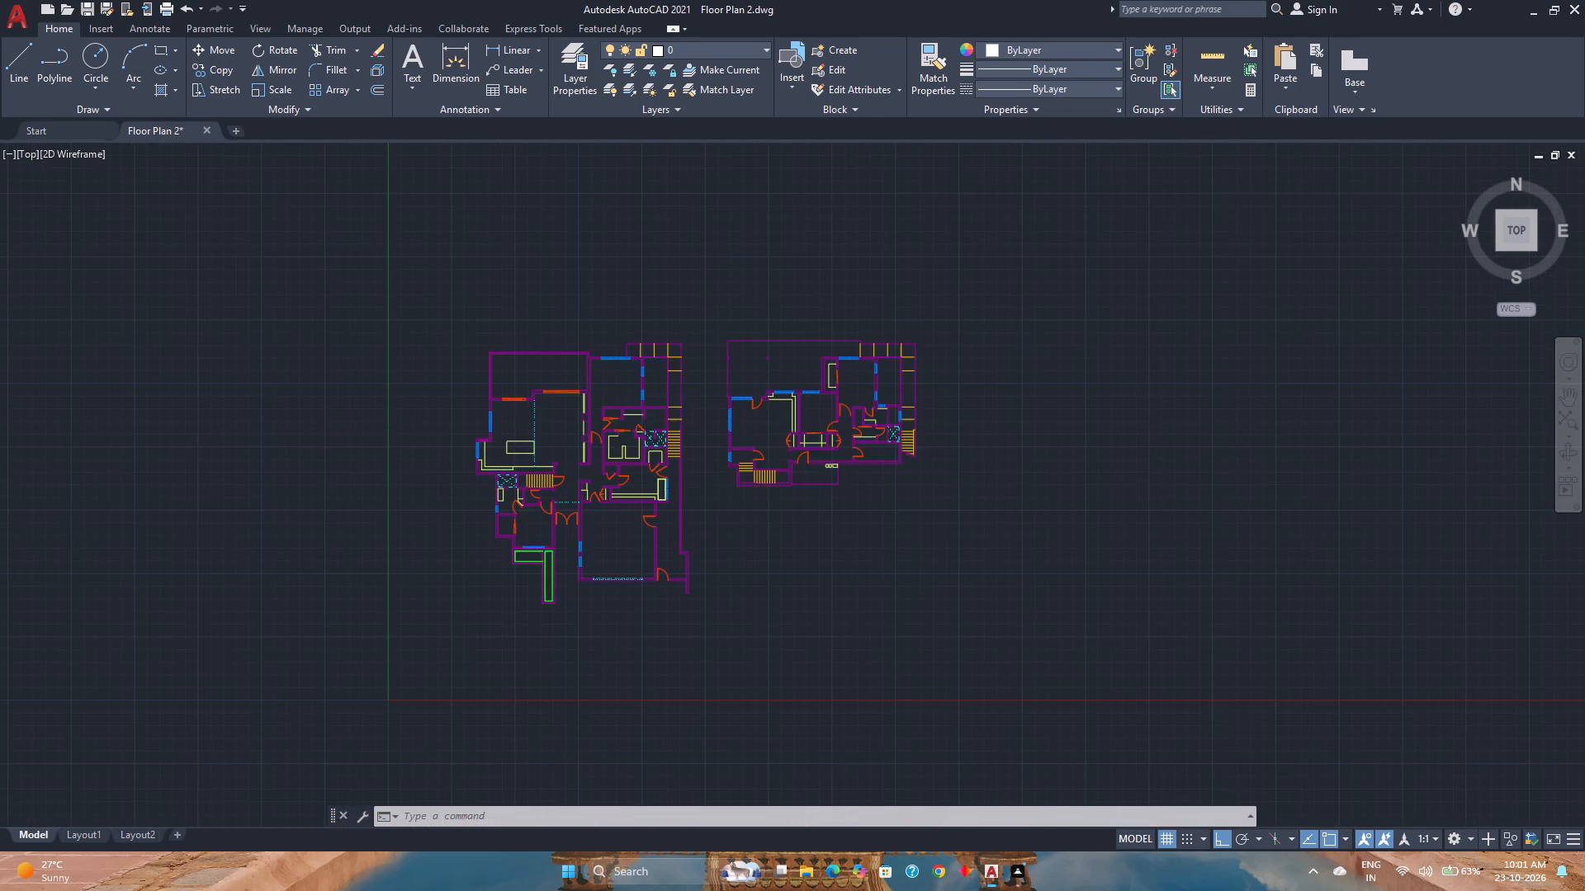
{"action": "scroll", "coordinate": [586, 391], "scroll_direction": "up", "scroll_amount": 2}
{"action": "middle_click_drag", "start_coordinate": [595, 394], "coordinate": [685, 474]}
{"action": "middle_click", "coordinate": [685, 474]}
{"action": "scroll", "coordinate": [668, 437], "scroll_direction": "down", "scroll_amount": 1}
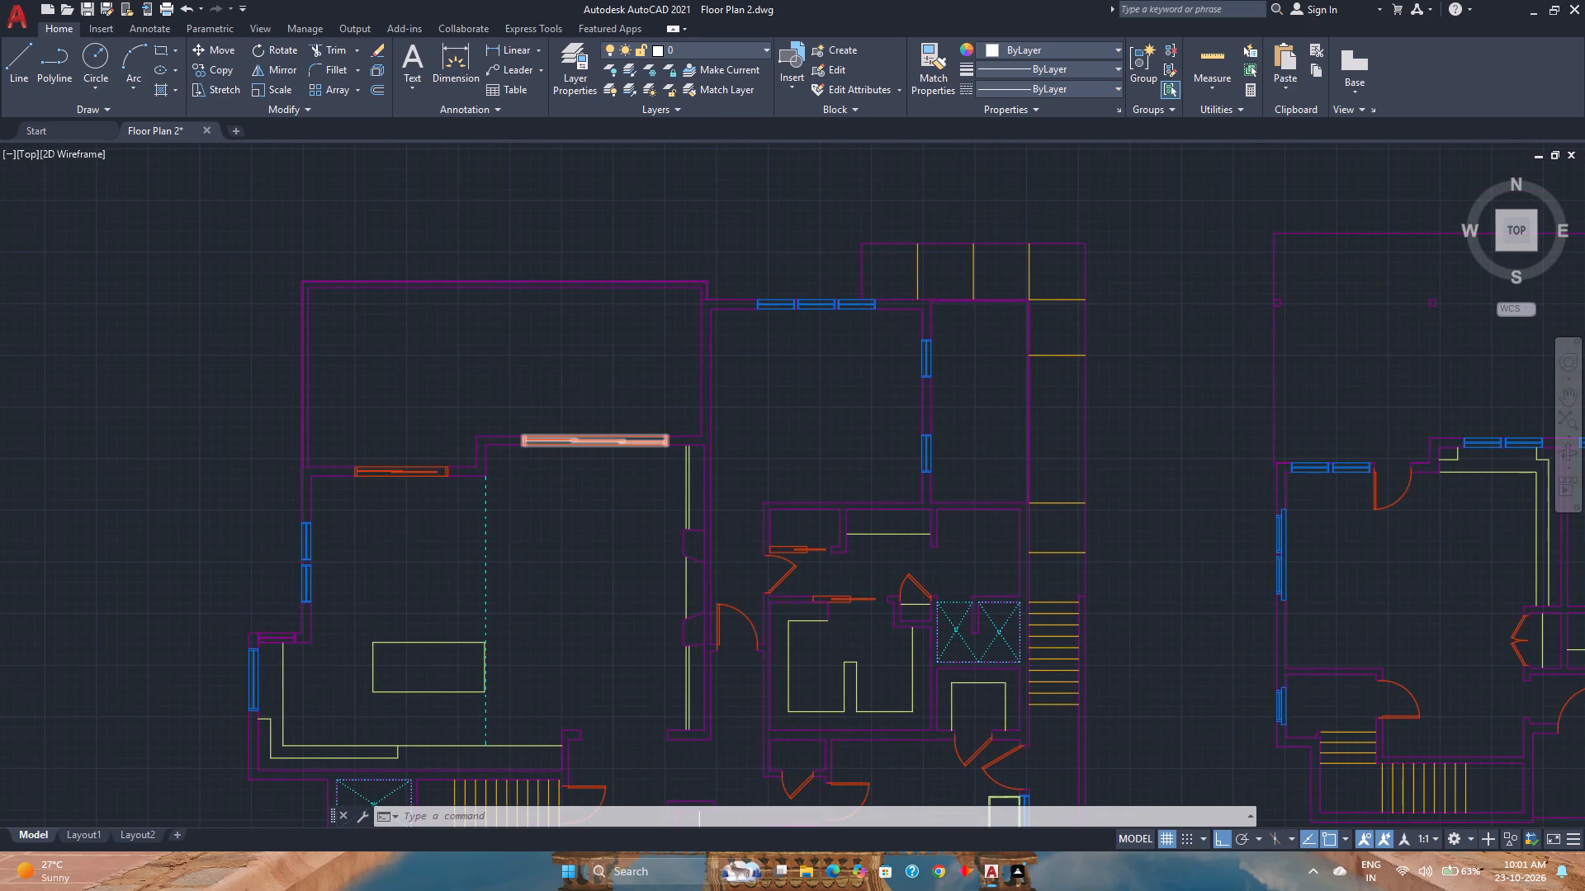
{"action": "scroll", "coordinate": [627, 423], "scroll_direction": "down", "scroll_amount": 1}
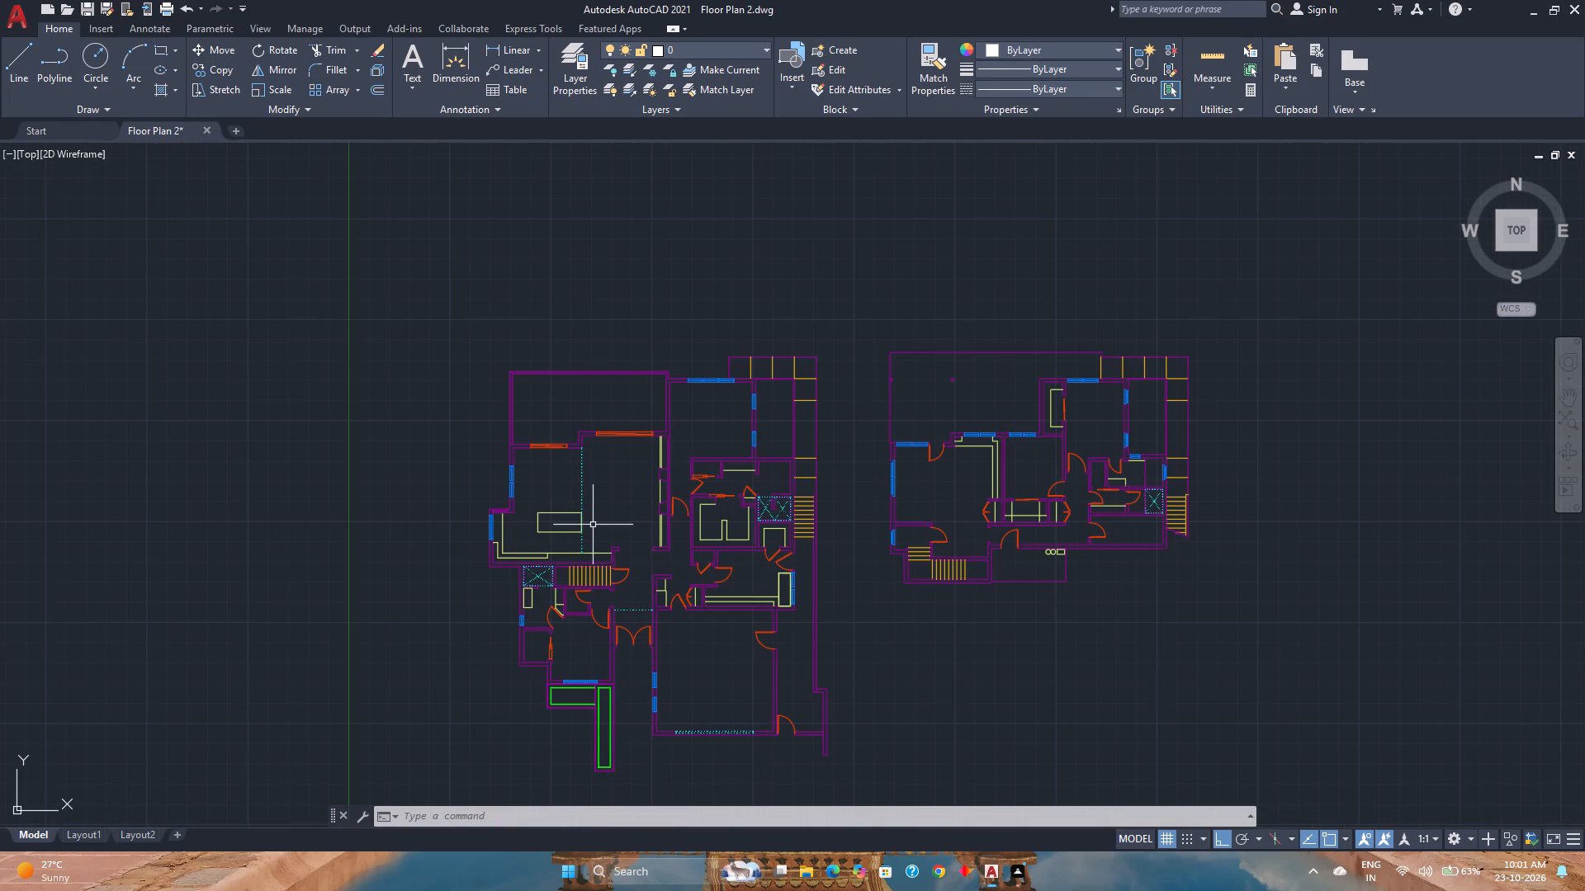
{"action": "scroll", "coordinate": [580, 514], "scroll_direction": "up", "scroll_amount": 2}
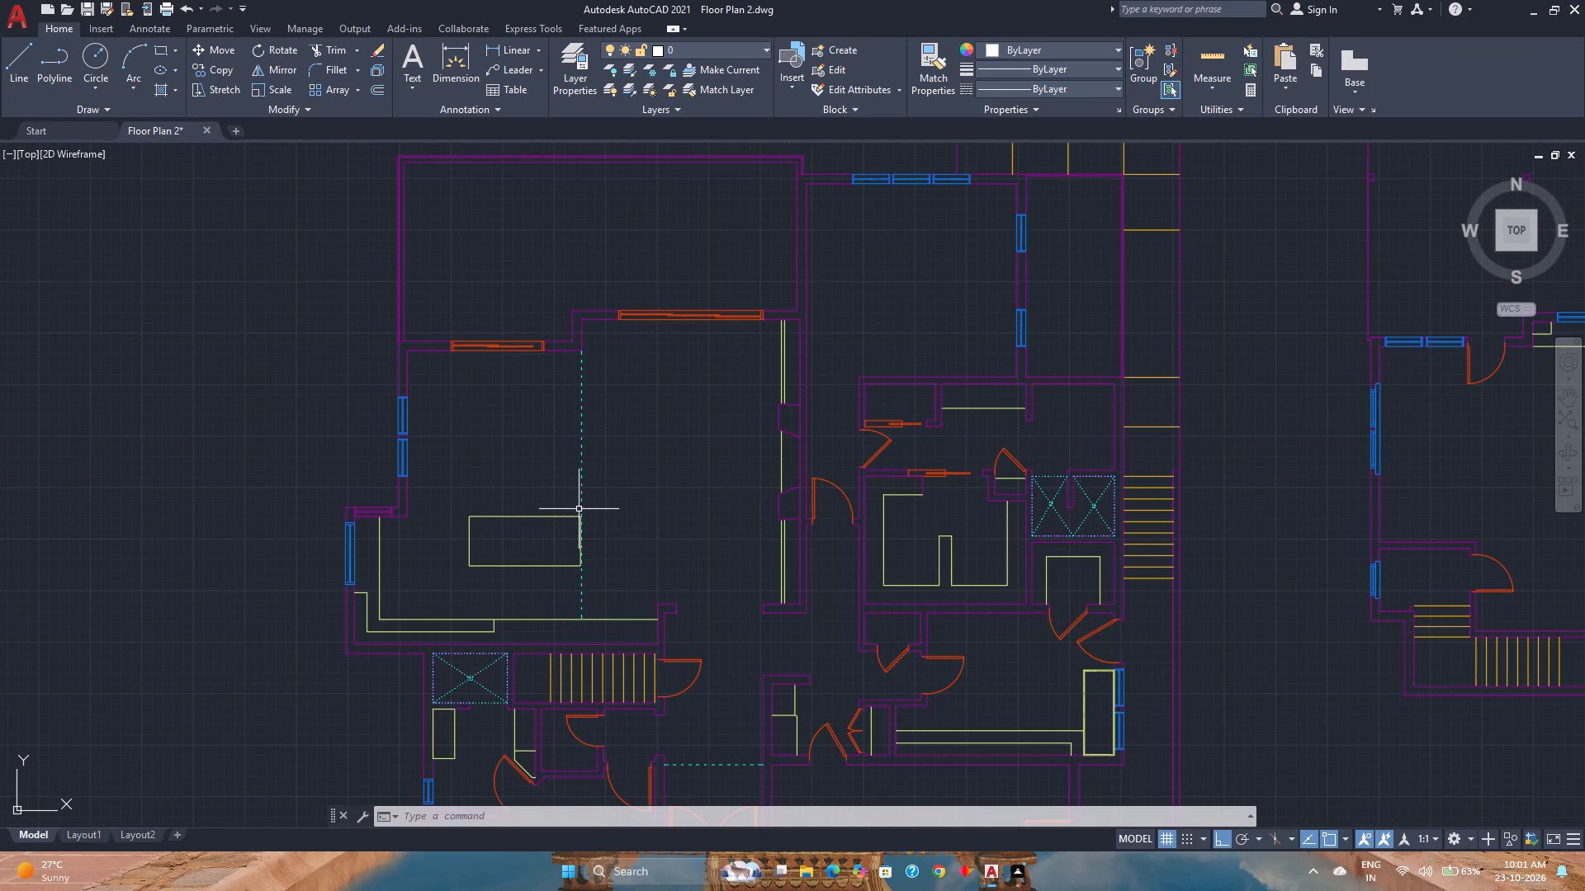
{"action": "scroll", "coordinate": [579, 509], "scroll_direction": "down", "scroll_amount": 2}
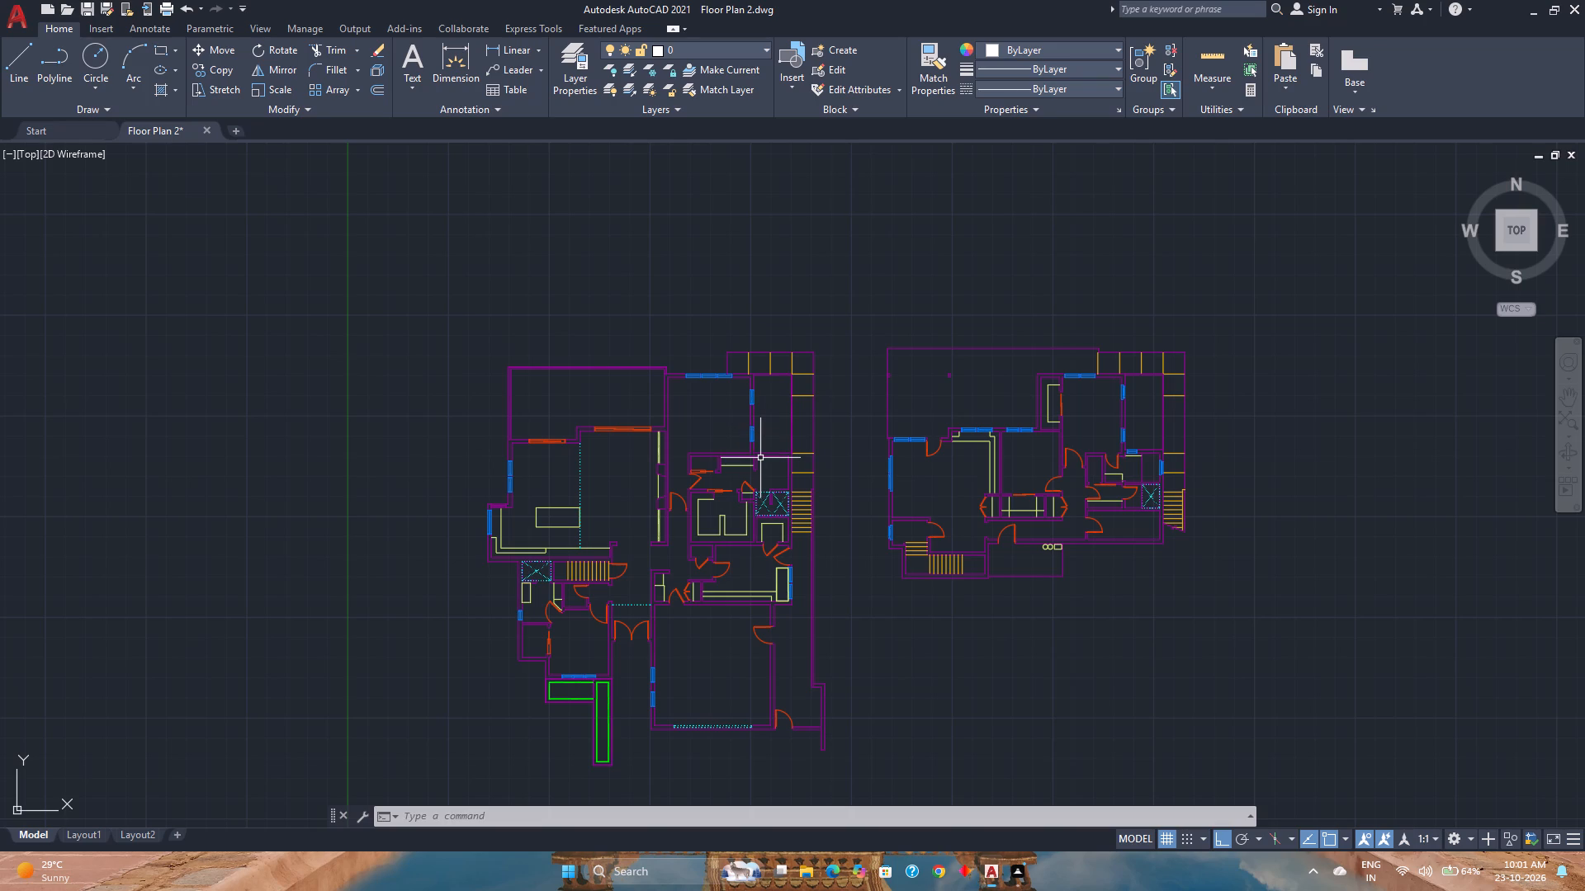
Measure the small closet with the U-shaped shelf and its door opening in the larger plan, using Quick measure.
{"action": "scroll", "coordinate": [772, 551], "scroll_direction": "up", "scroll_amount": 2}
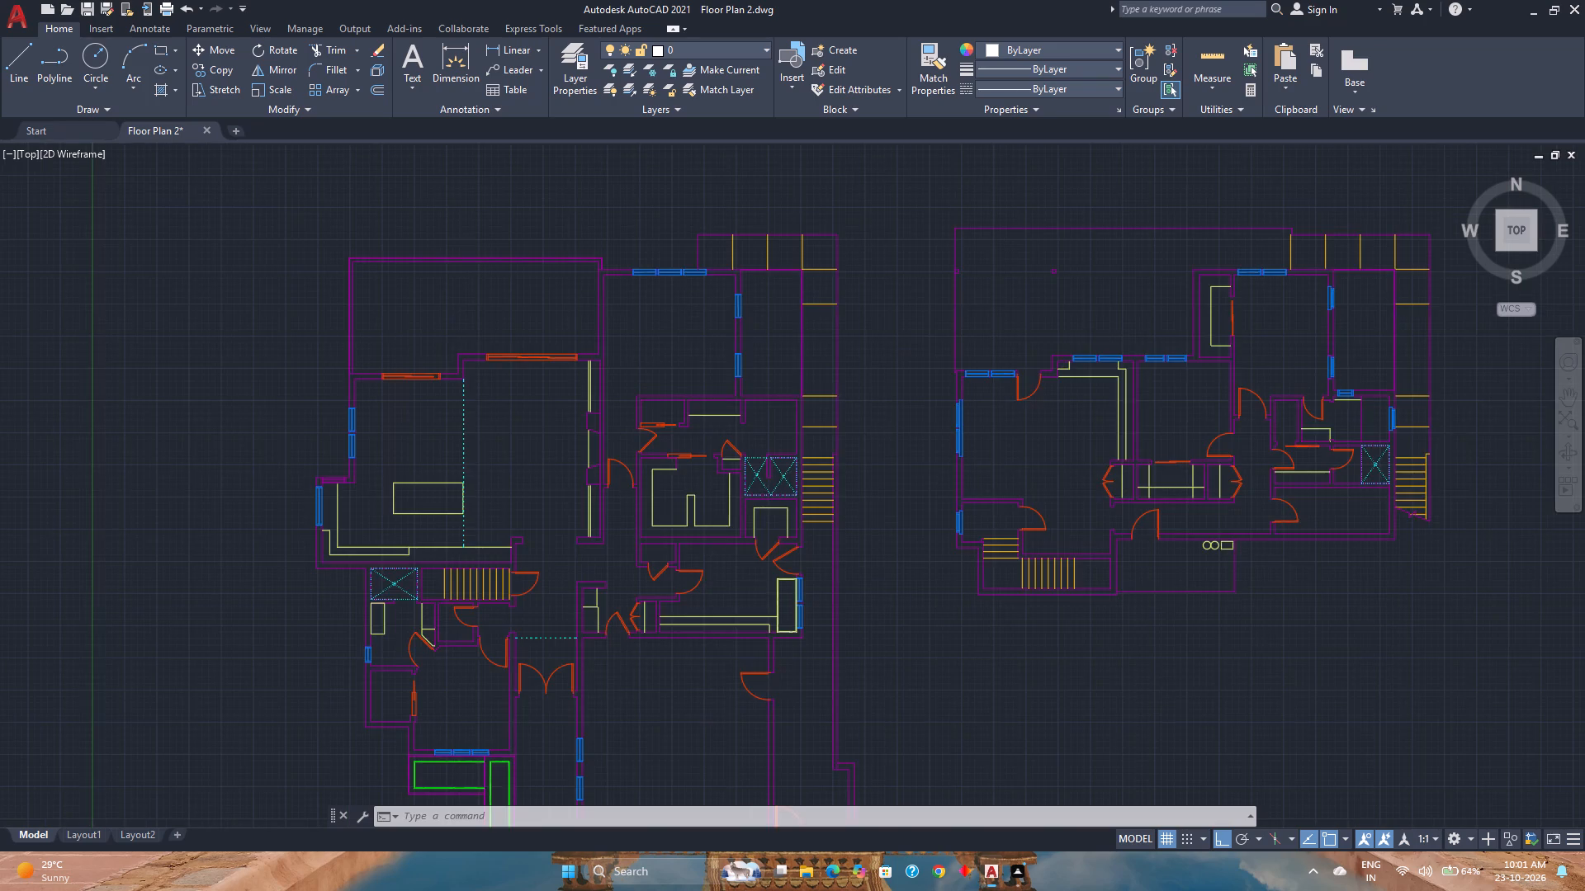
{"action": "scroll", "coordinate": [772, 551], "scroll_direction": "up", "scroll_amount": 2}
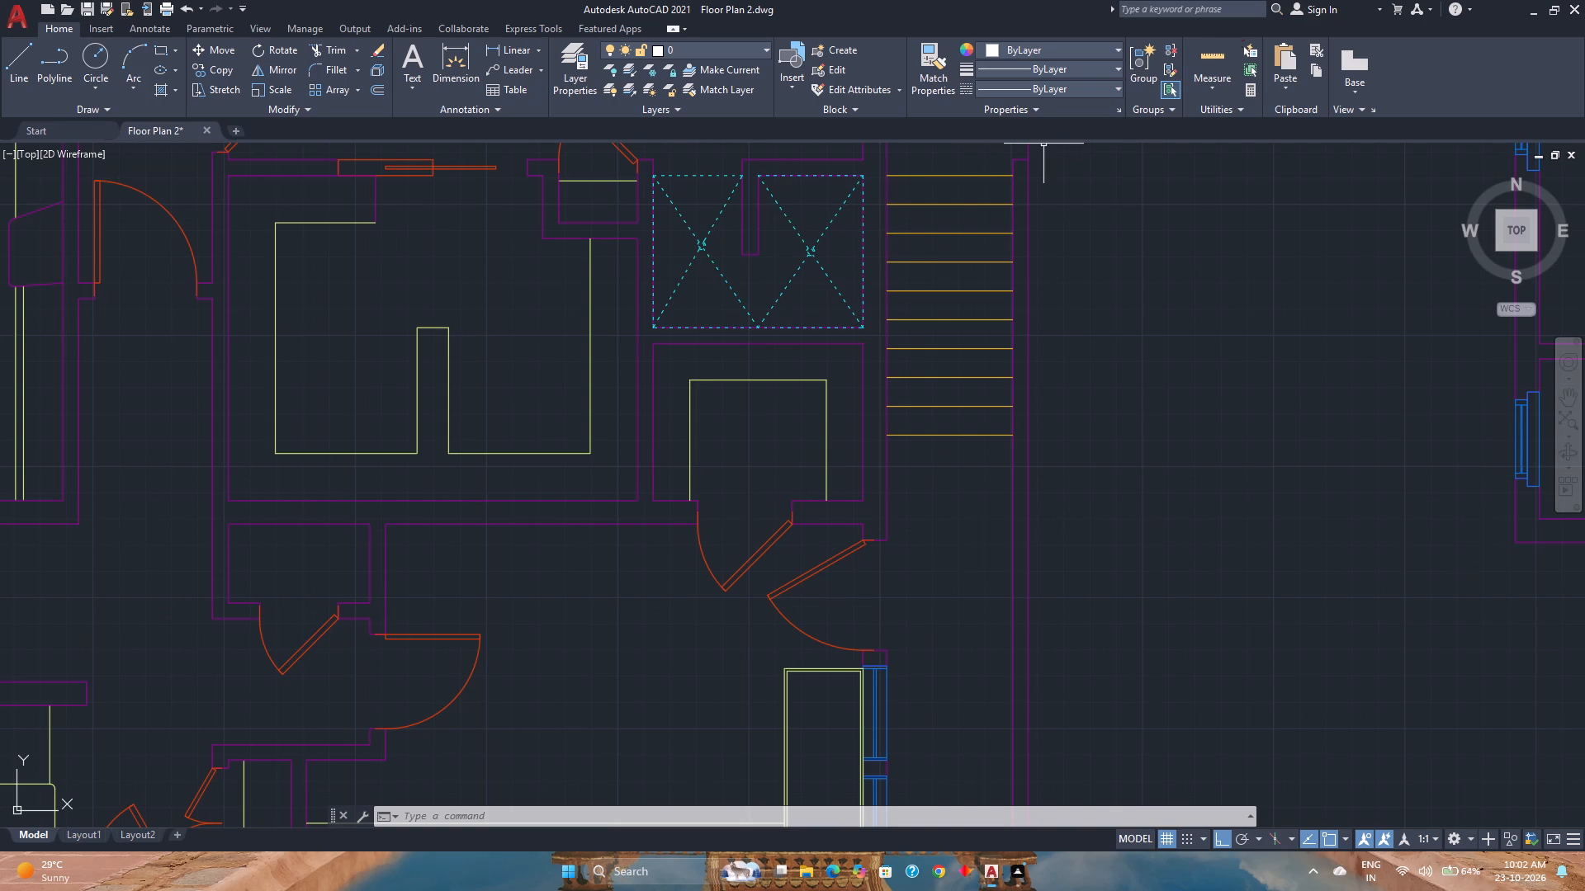
{"action": "left_click", "coordinate": [1217, 49]}
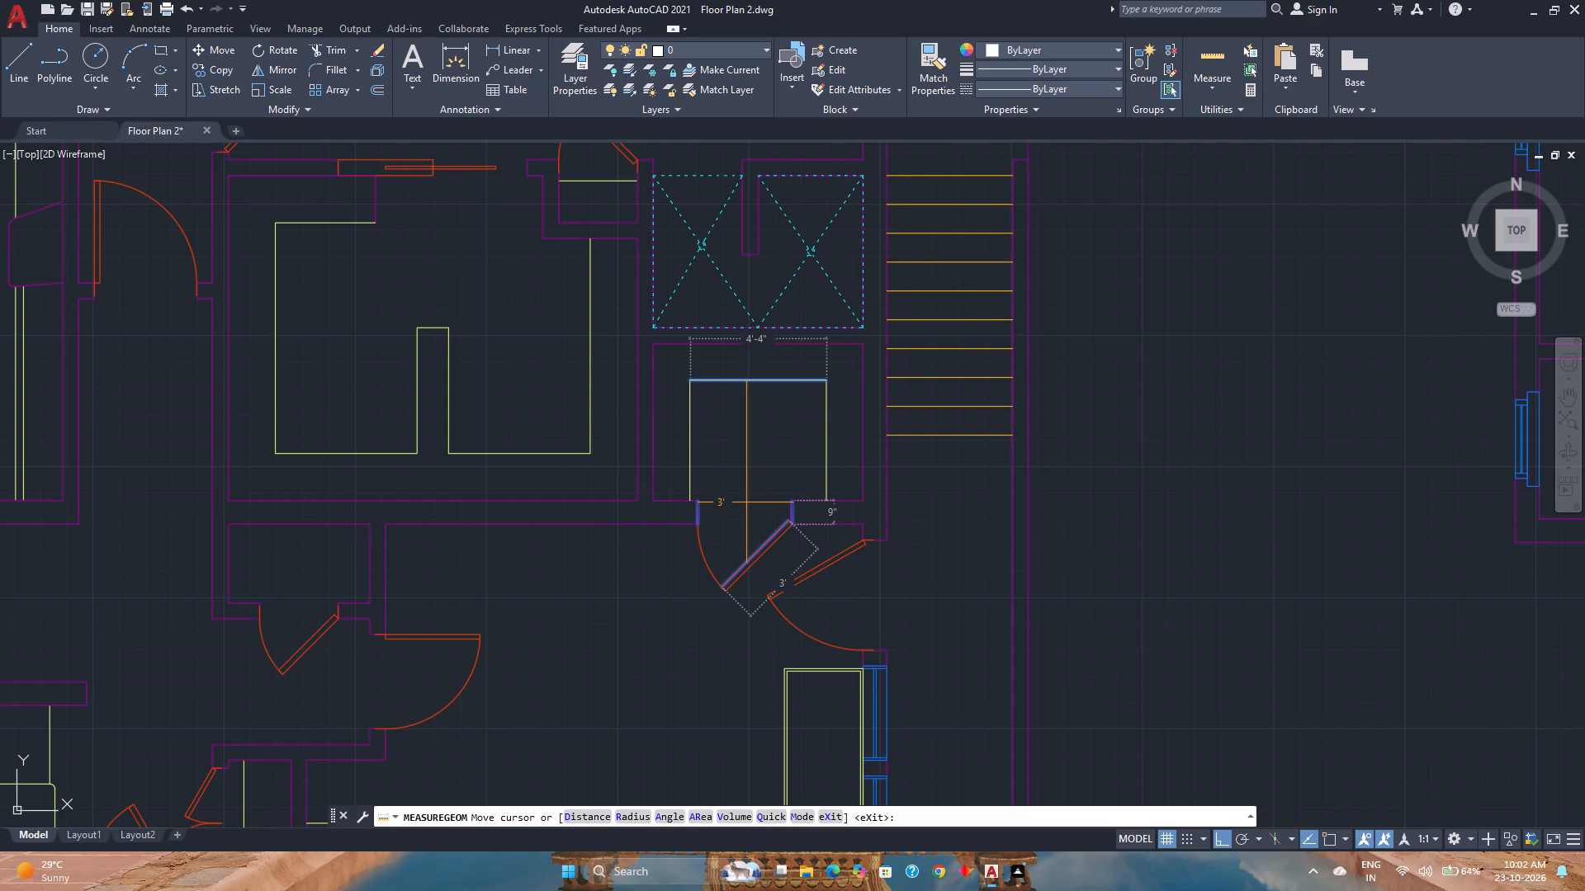
{"action": "key", "text": "Escape"}
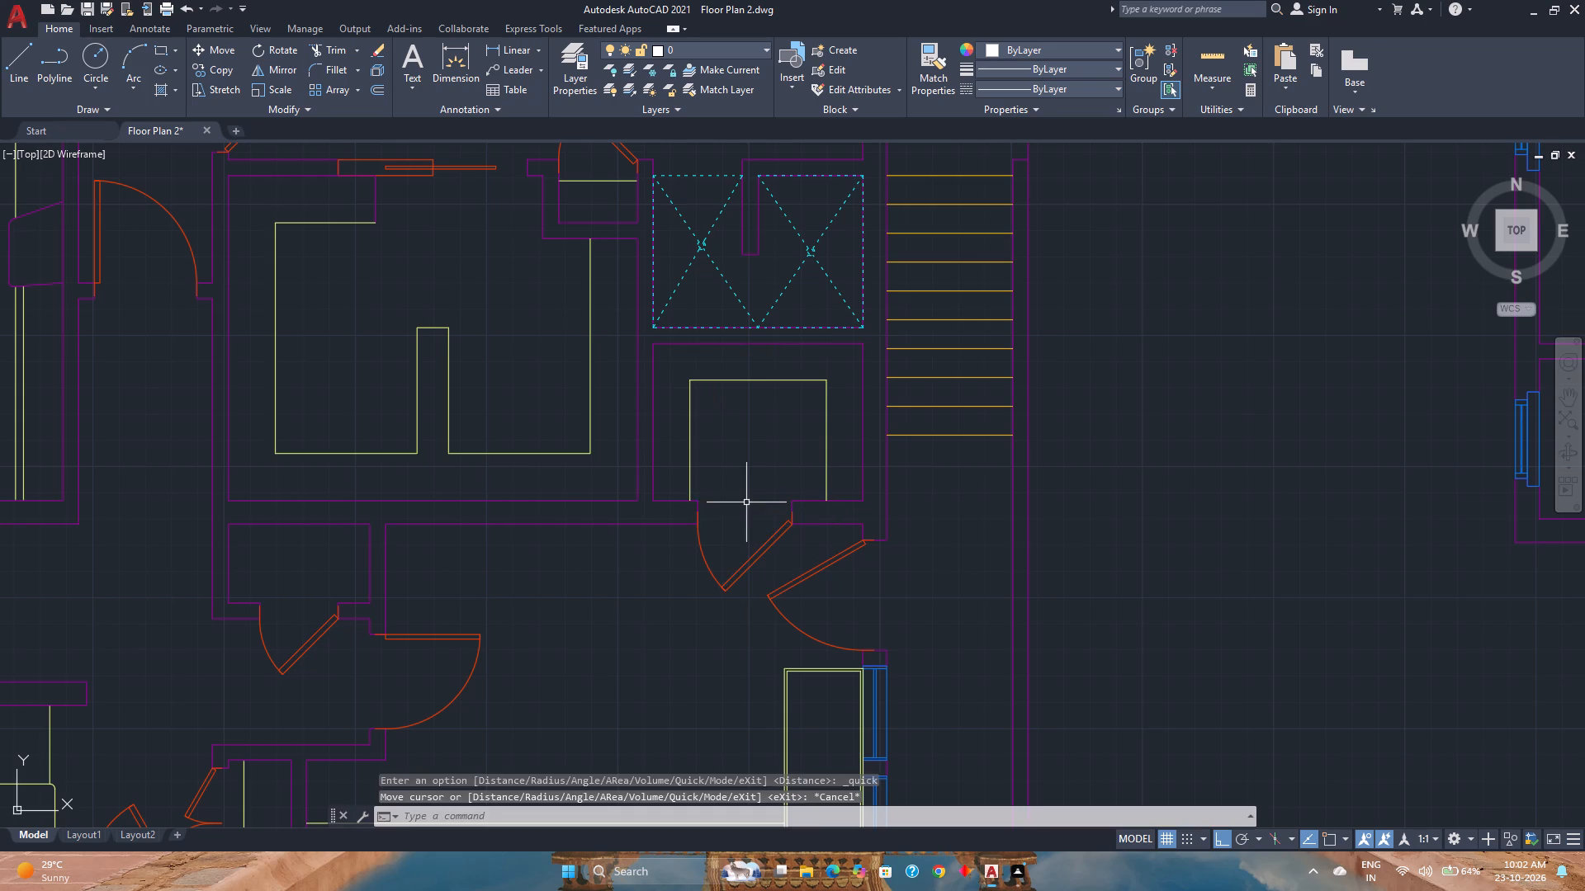
Offset the upper inner wall line of the small closet below the larger plan's walk-in closet 1'8" into the closet.
{"action": "scroll", "coordinate": [746, 502], "scroll_direction": "down", "scroll_amount": 2}
{"action": "scroll", "coordinate": [689, 579], "scroll_direction": "down", "scroll_amount": 1}
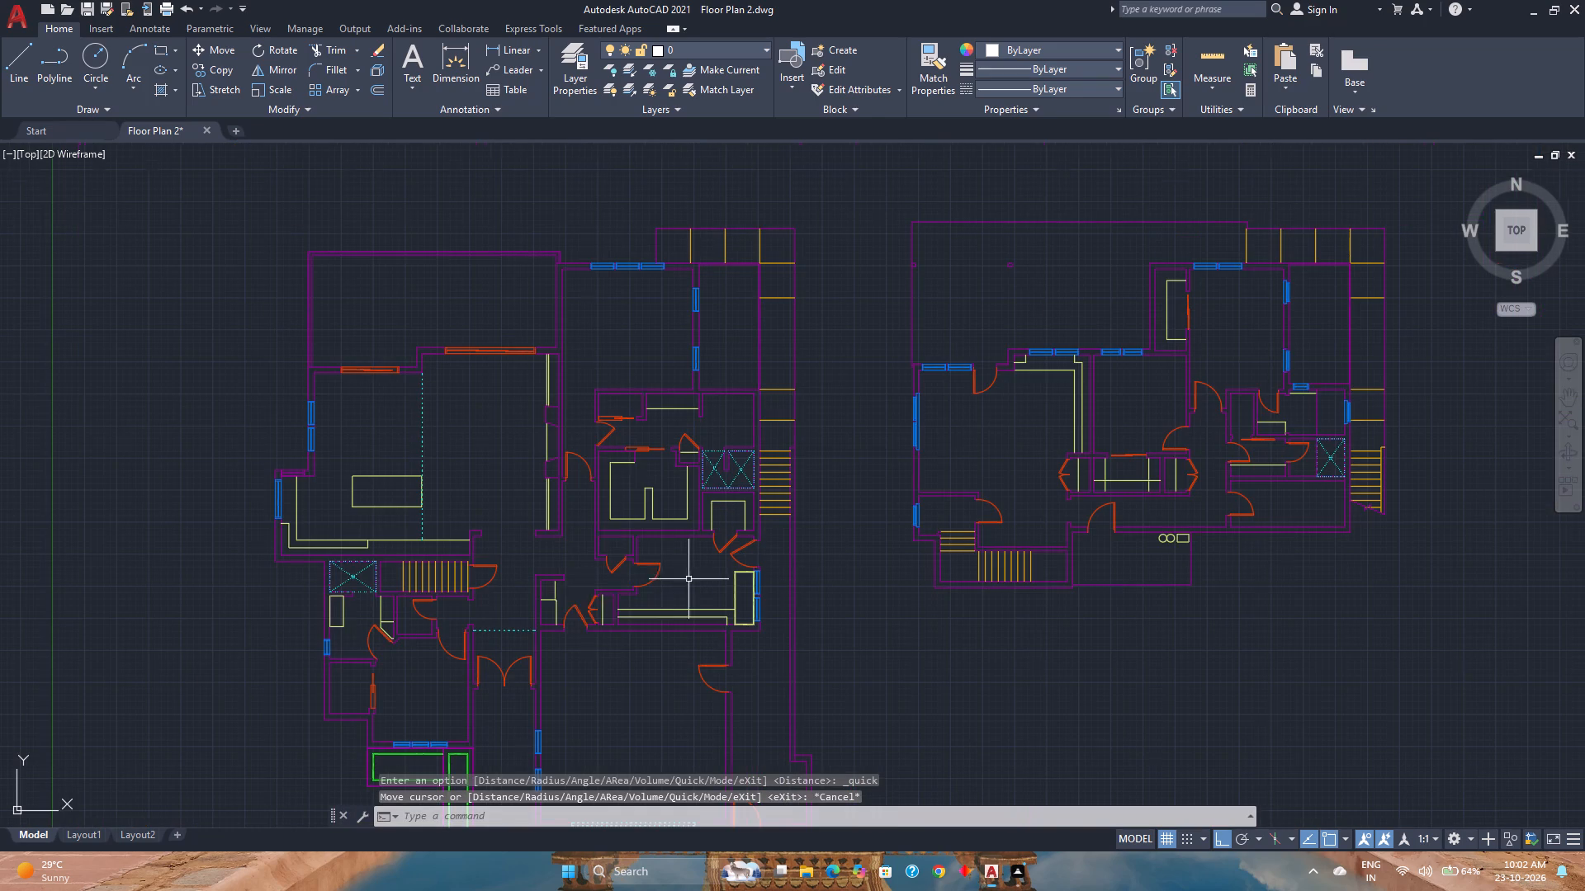
{"action": "middle_click_drag", "start_coordinate": [589, 629], "coordinate": [654, 564]}
{"action": "middle_click", "coordinate": [654, 564]}
{"action": "middle_click", "coordinate": [654, 564]}
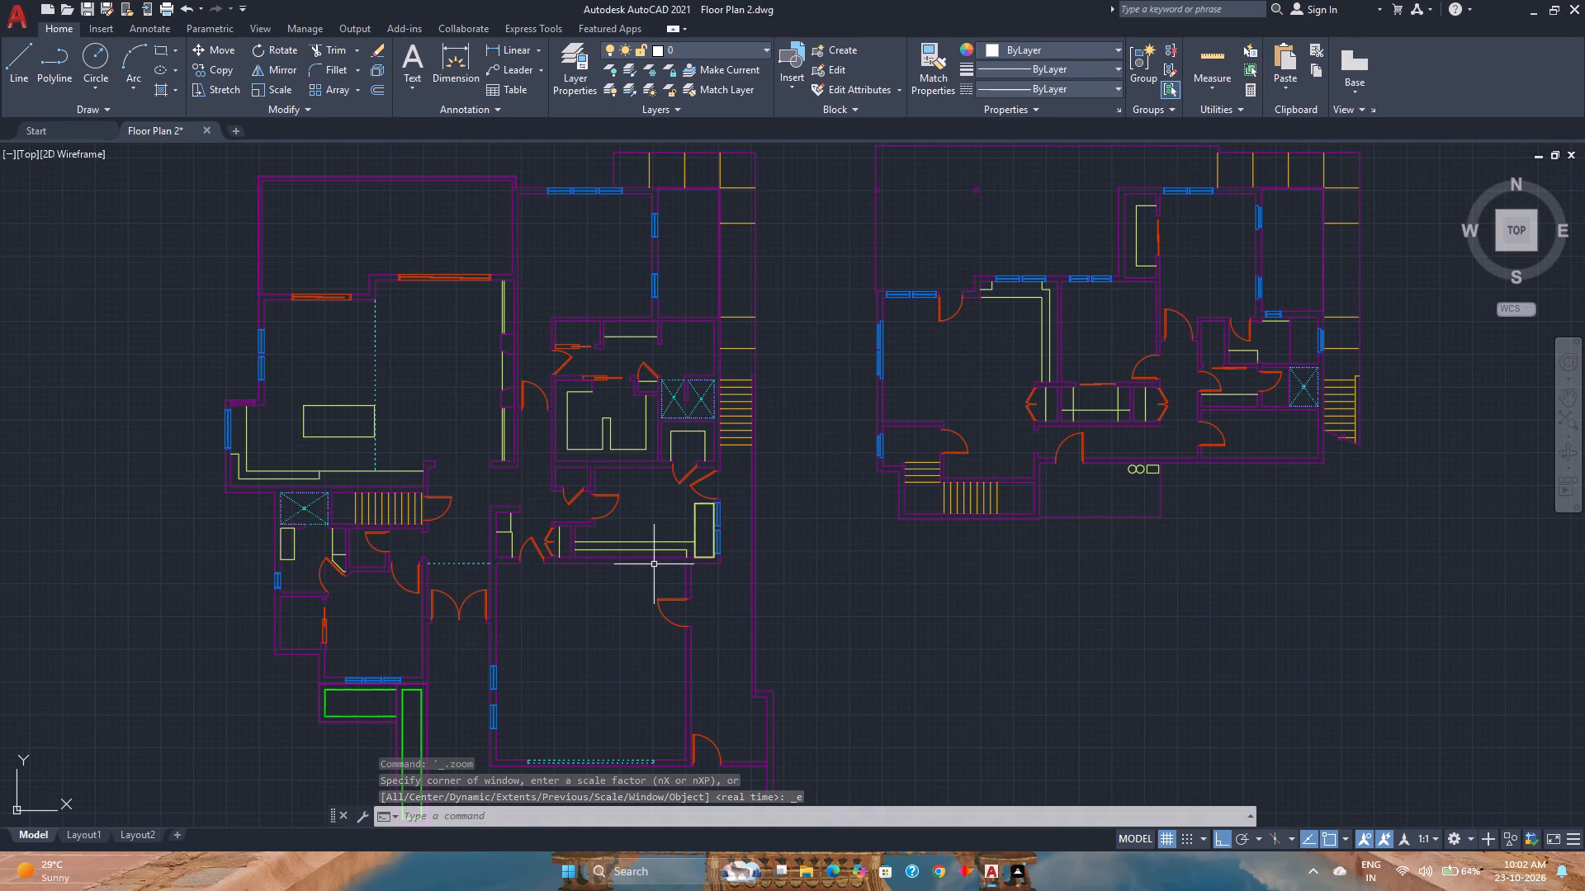
{"action": "scroll", "coordinate": [556, 441], "scroll_direction": "up", "scroll_amount": 3}
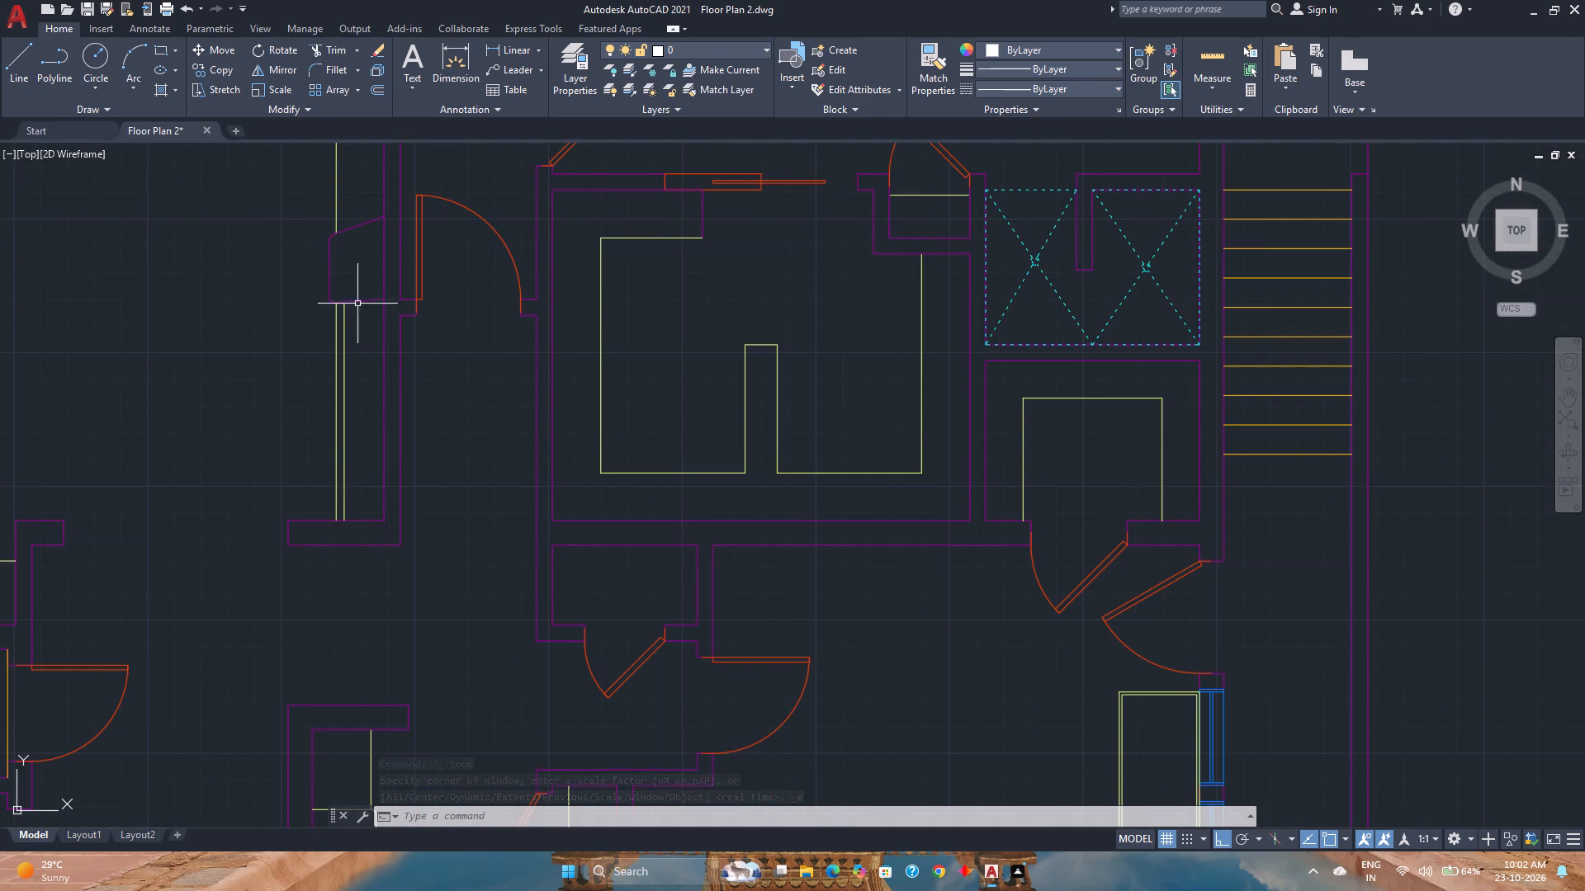
{"action": "left_click", "coordinate": [375, 93]}
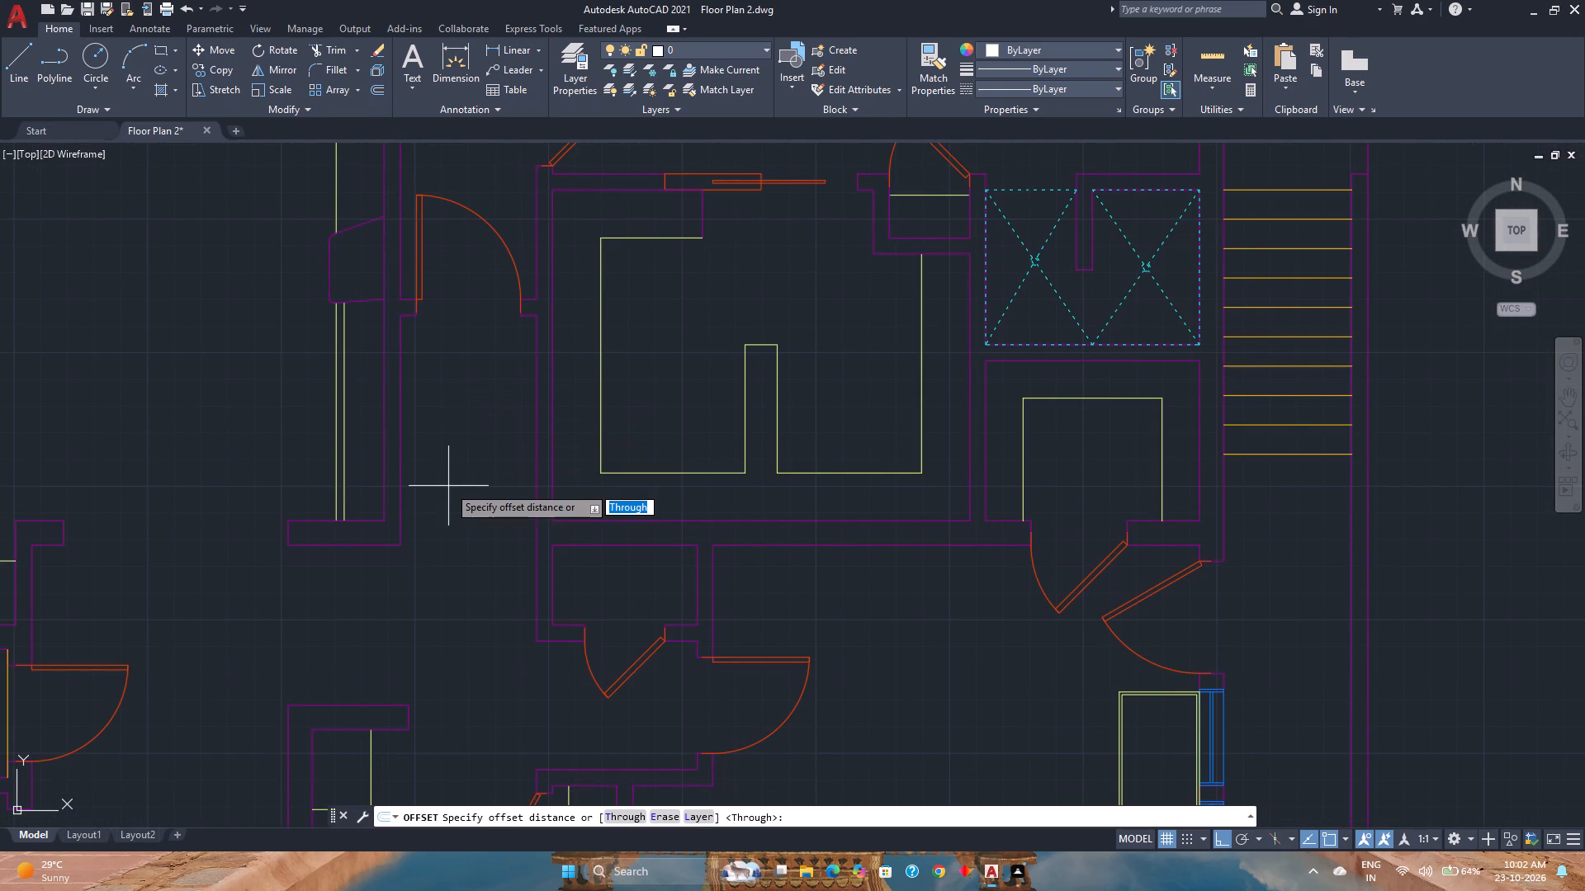
{"action": "key", "text": "1"}
{"action": "type", "text": "'8"}
{"action": "key", "text": "shift+quotedbl"}
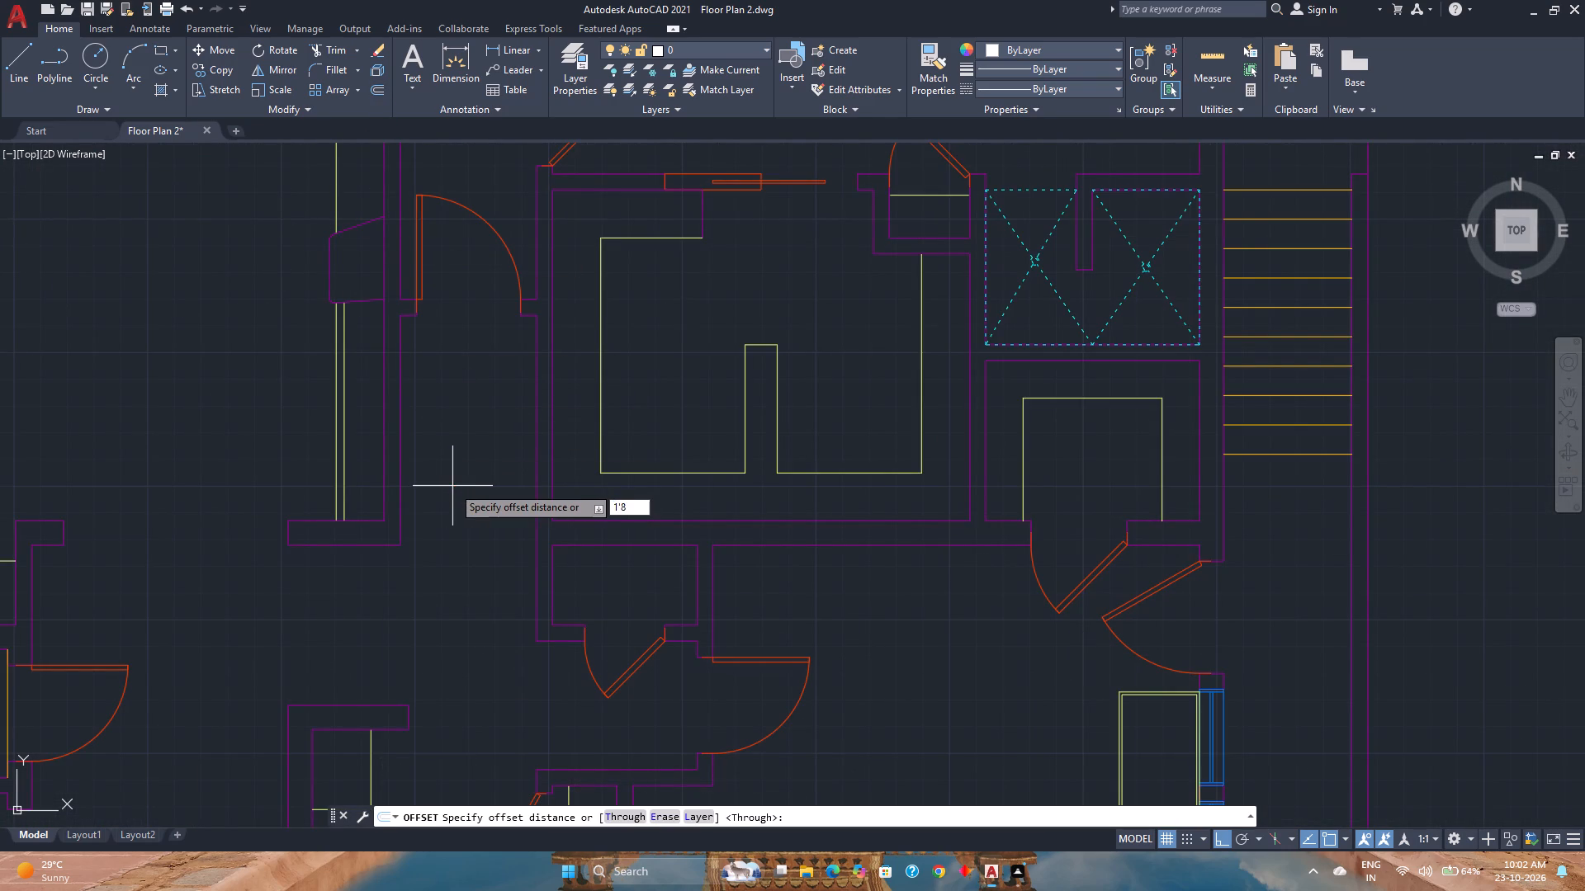
{"action": "key", "text": "Return"}
{"action": "left_click", "coordinate": [585, 545]}
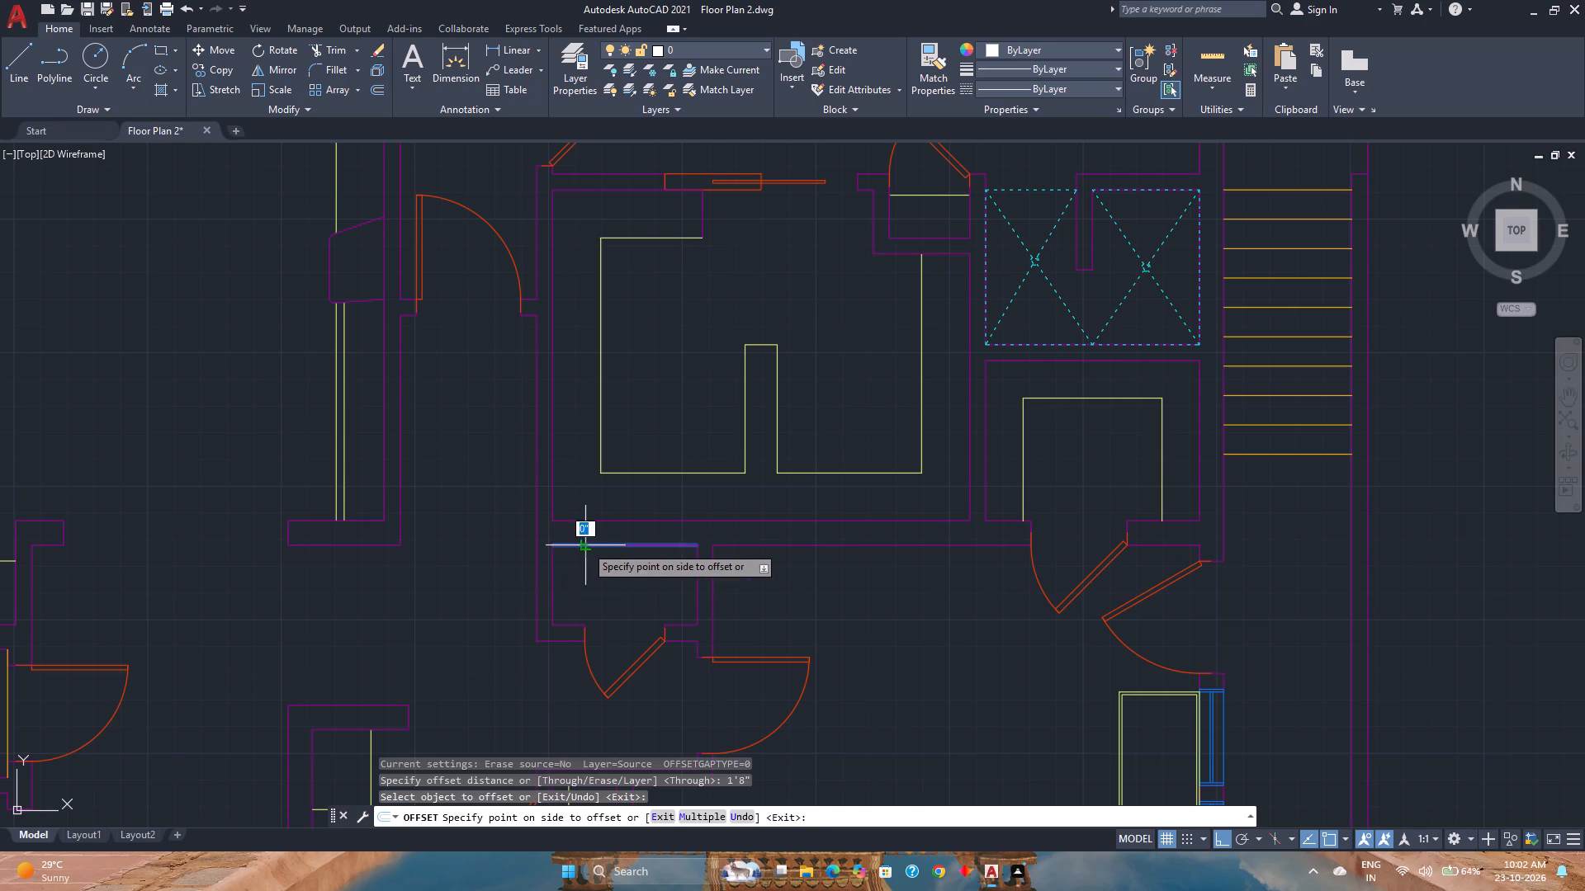
{"action": "left_click", "coordinate": [591, 591]}
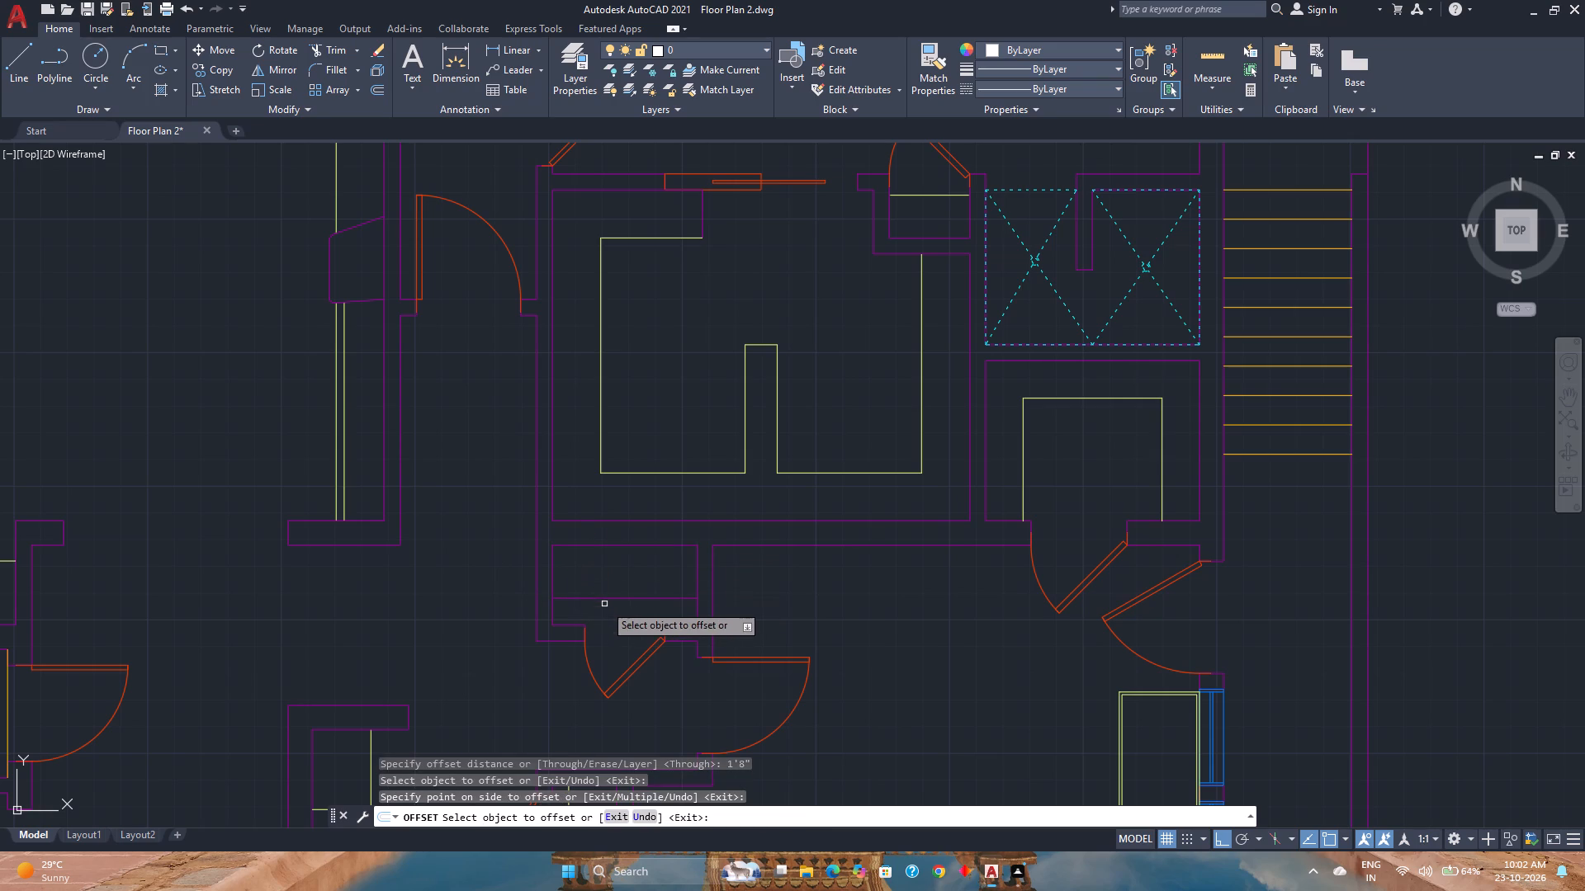
{"action": "key", "text": "Escape"}
Move the offset line in that small closet to the Utilities layer.
{"action": "left_click", "coordinate": [604, 604]}
{"action": "left_click", "coordinate": [595, 587]}
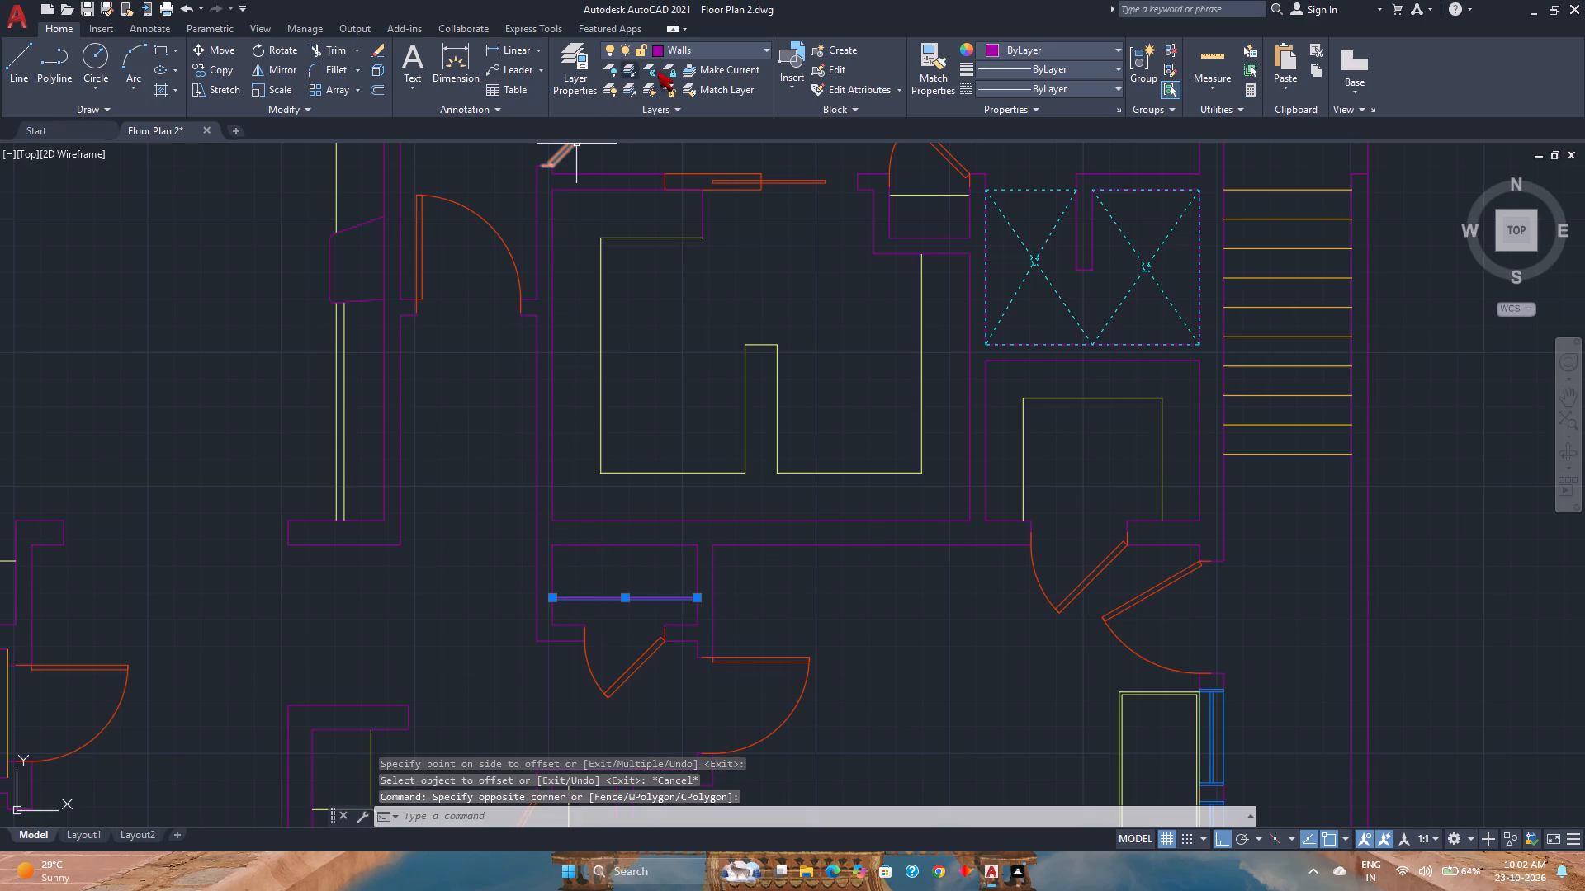
{"action": "left_click", "coordinate": [702, 52]}
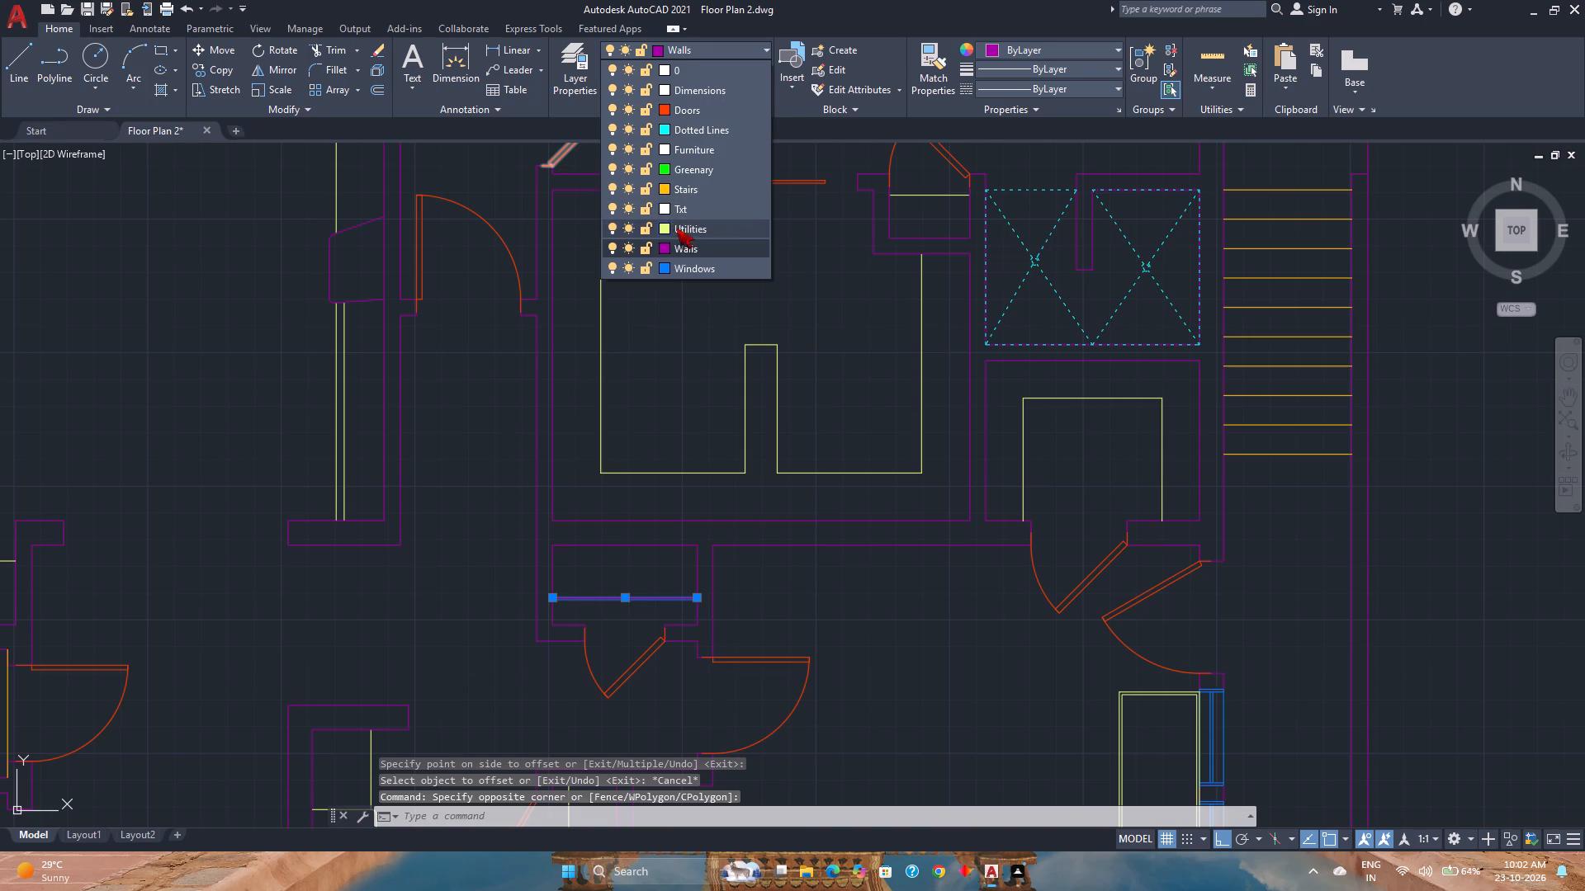
{"action": "left_click", "coordinate": [678, 228]}
{"action": "key", "text": "Escape"}
Look over both complete floor plans, comparing their overall layout and layer colours.
{"action": "scroll", "coordinate": [612, 408], "scroll_direction": "down", "scroll_amount": 1}
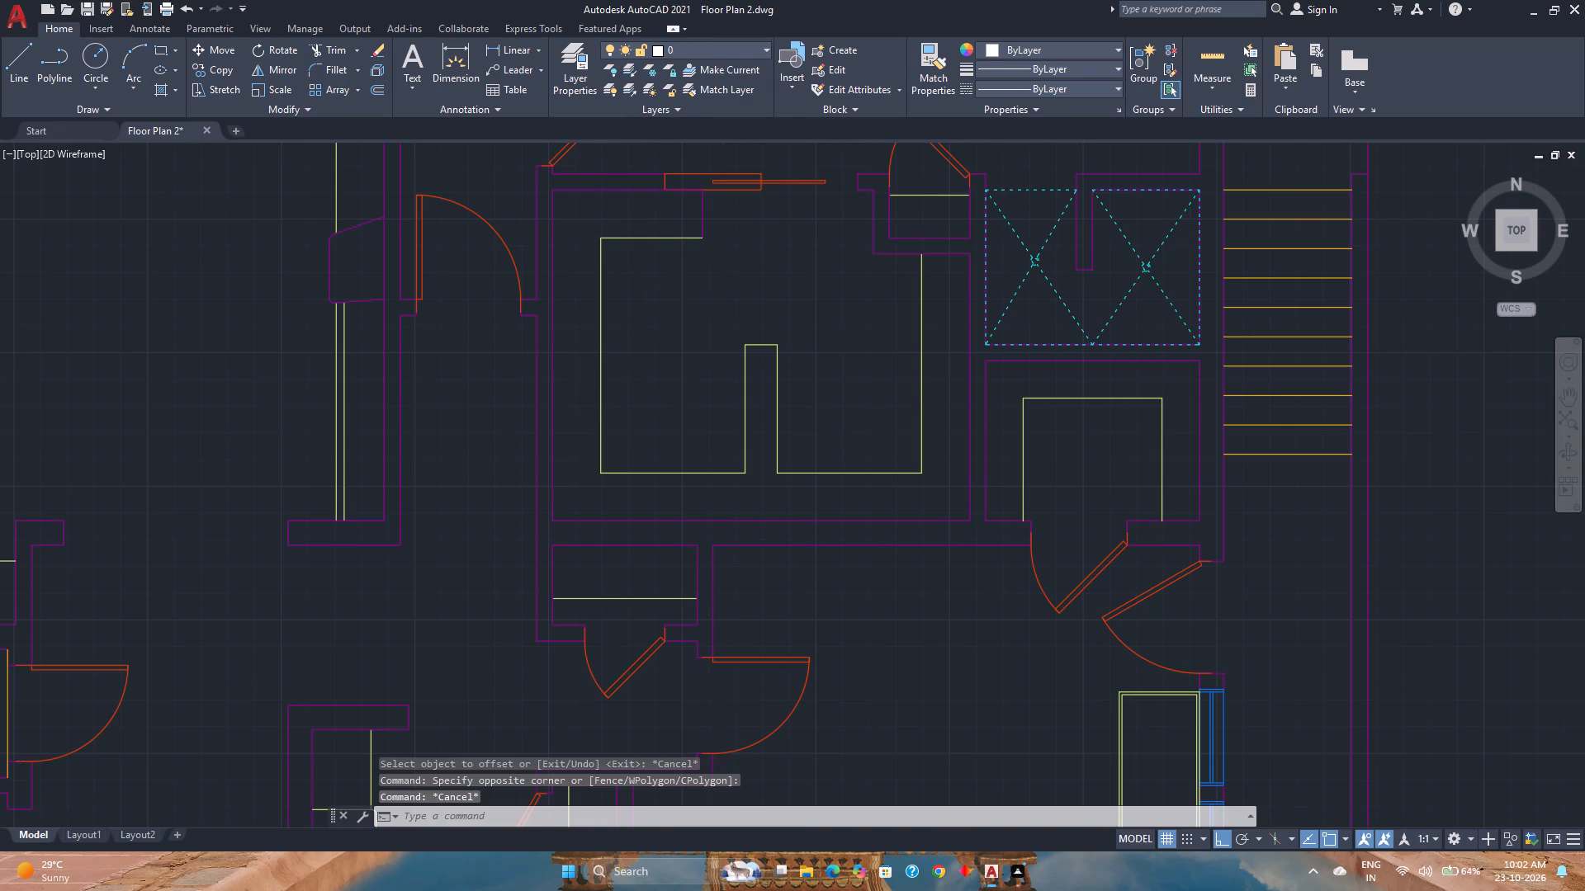
{"action": "scroll", "coordinate": [608, 440], "scroll_direction": "down", "scroll_amount": 2}
{"action": "middle_click_drag", "start_coordinate": [580, 658], "coordinate": [574, 595]}
{"action": "middle_click", "coordinate": [574, 595]}
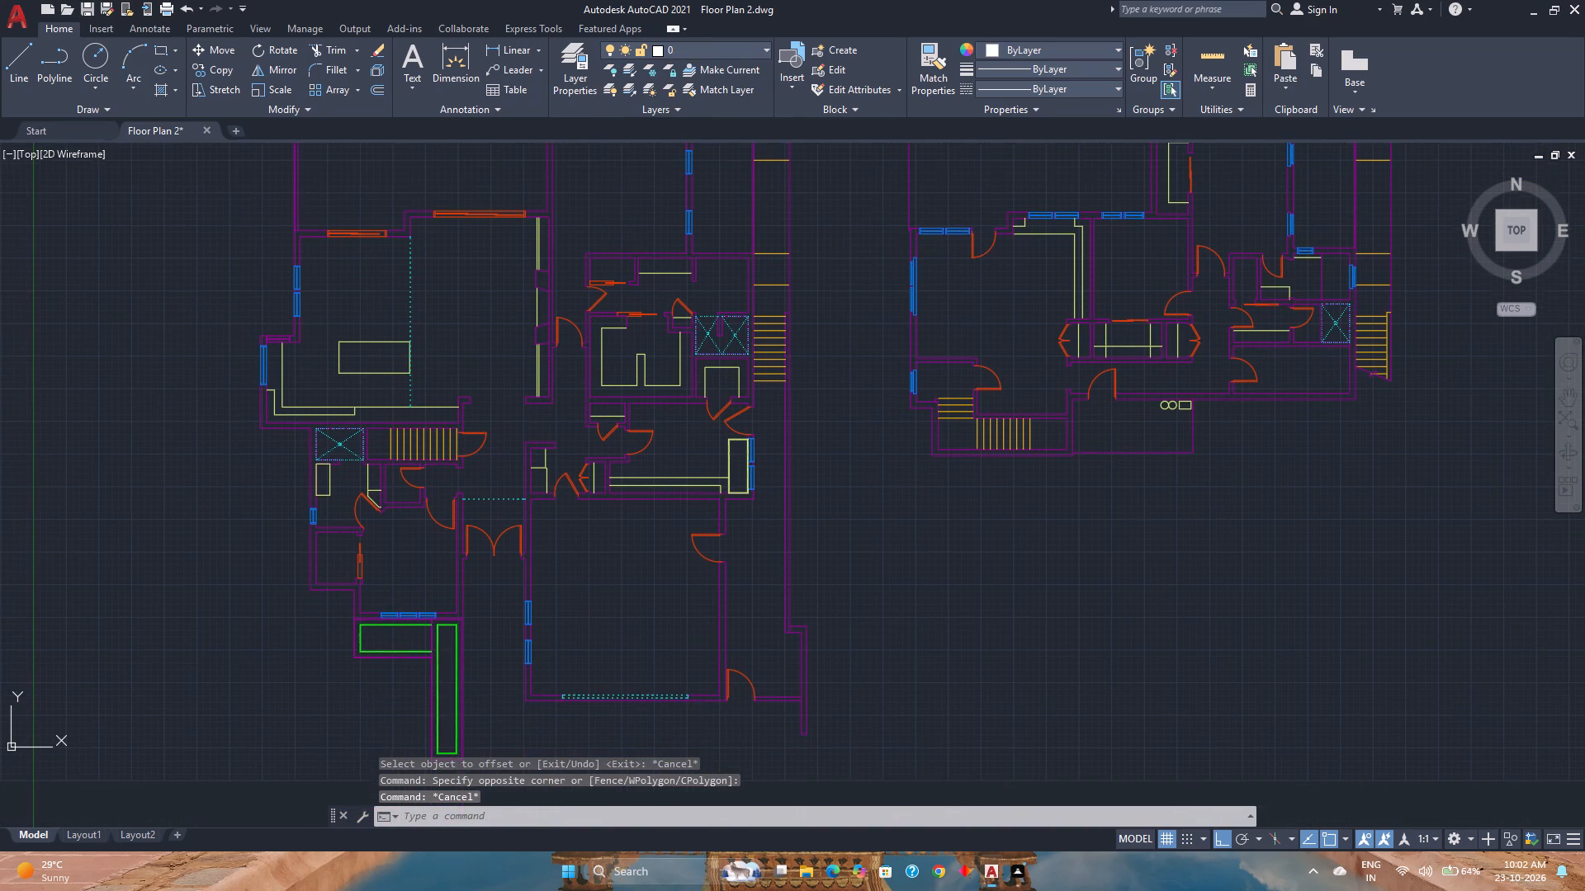
{"action": "scroll", "coordinate": [574, 595], "scroll_direction": "down", "scroll_amount": 1}
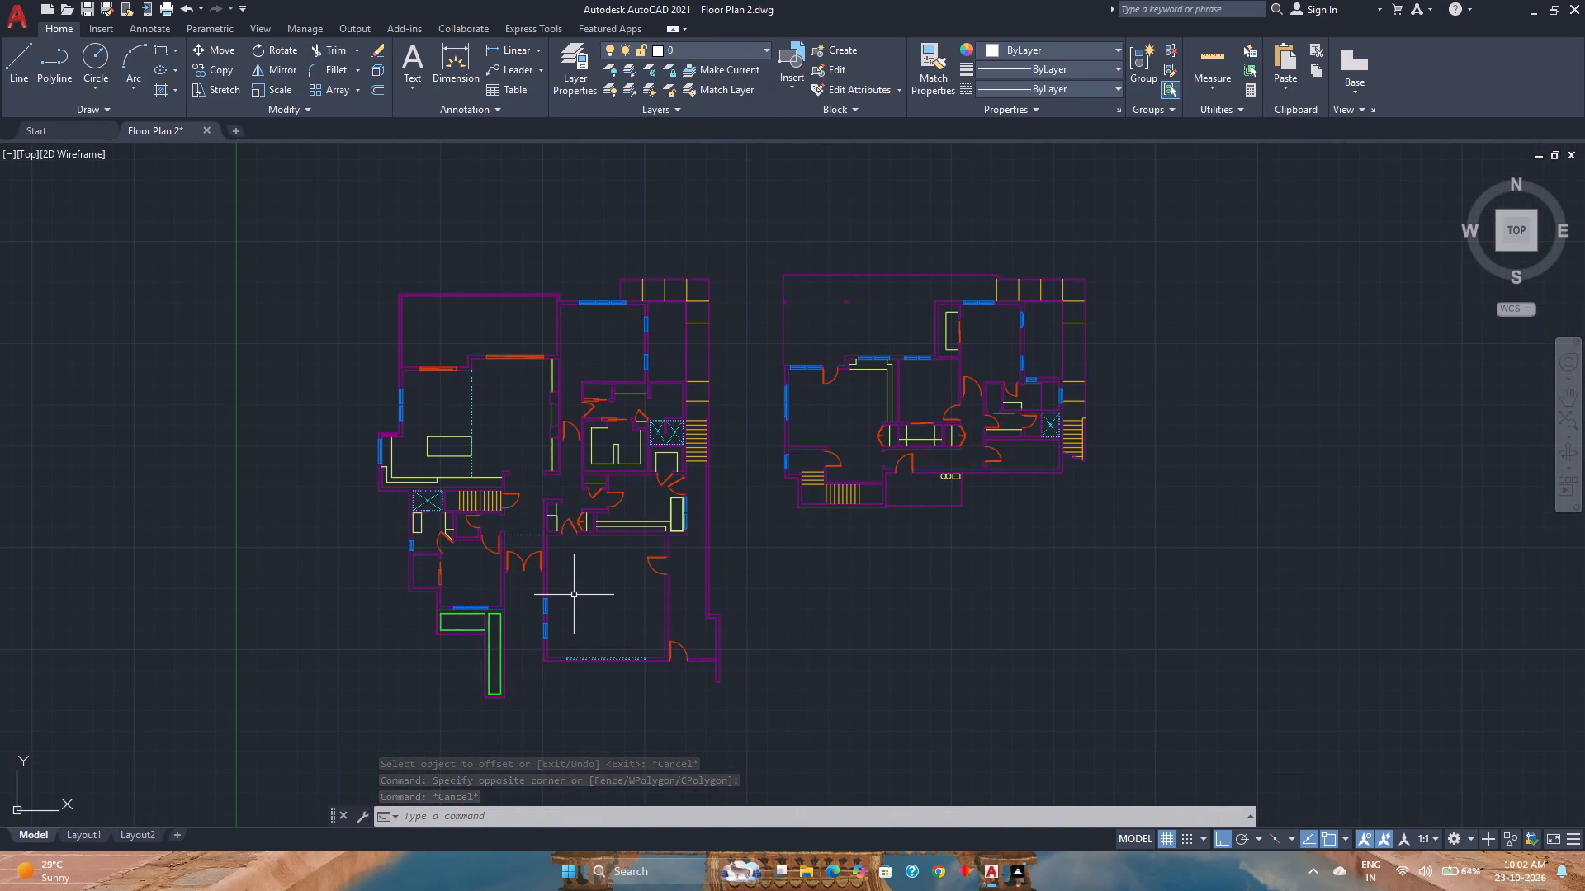
{"action": "scroll", "coordinate": [583, 559], "scroll_direction": "up", "scroll_amount": 1}
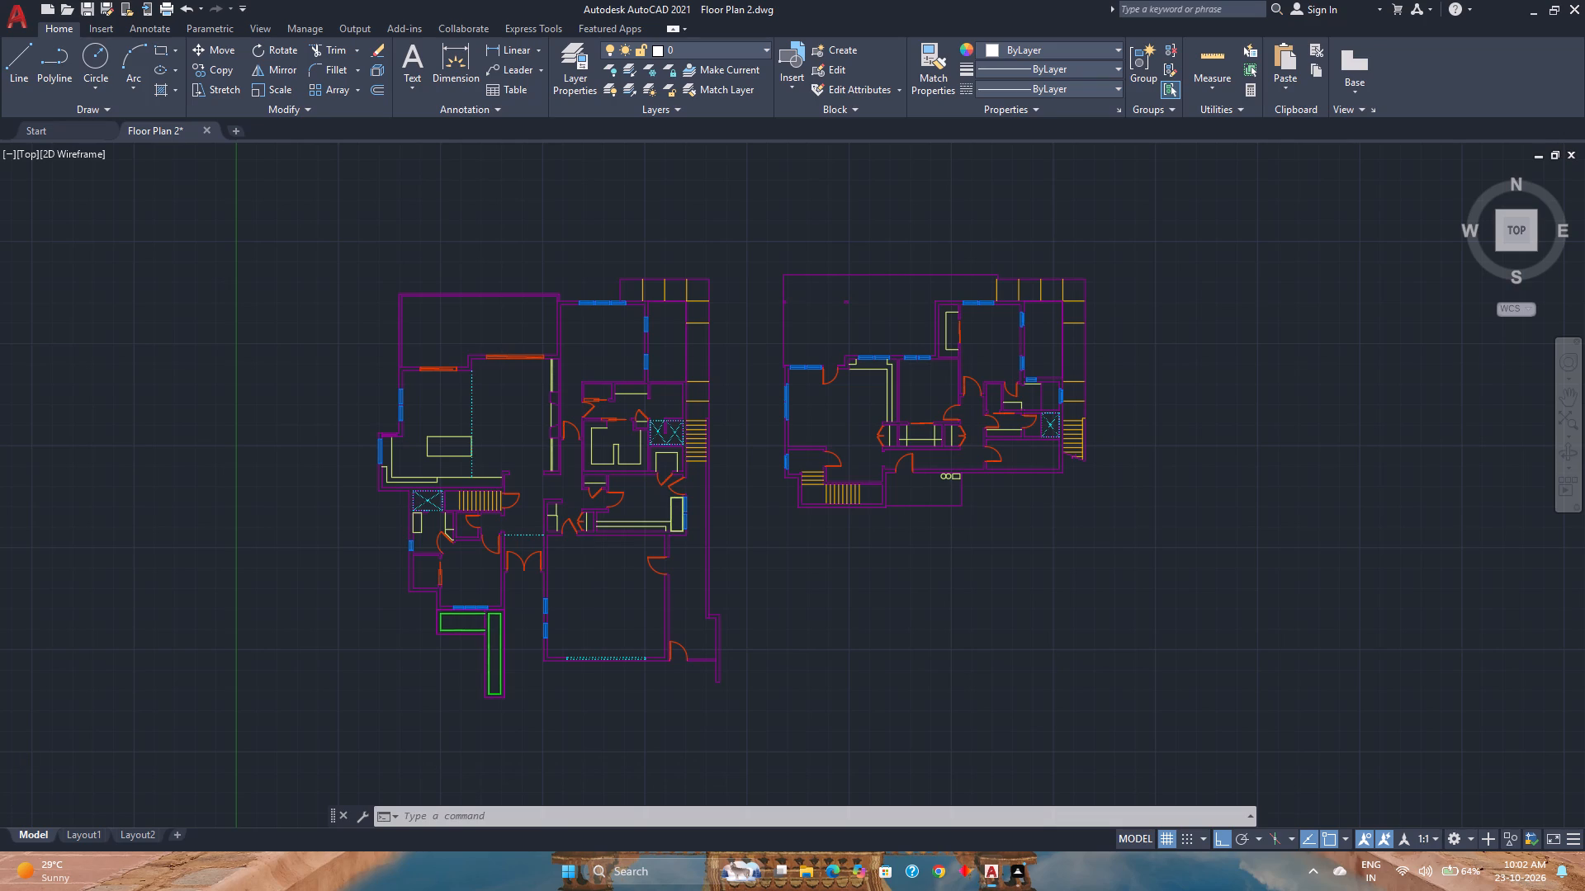
{"action": "scroll", "coordinate": [583, 559], "scroll_direction": "down", "scroll_amount": 1}
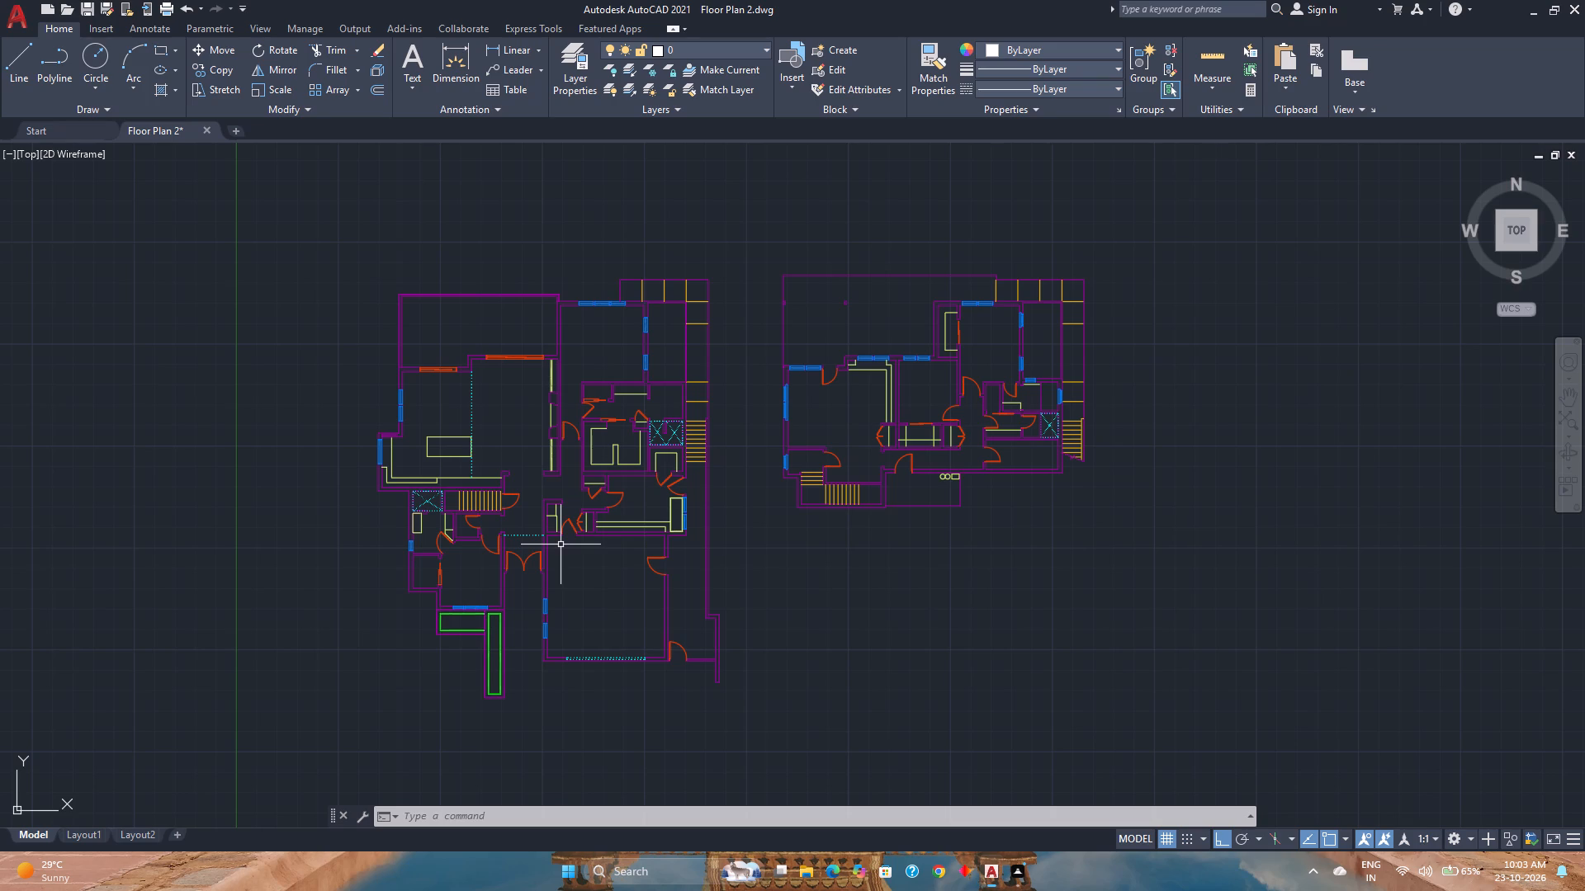
{"action": "scroll", "coordinate": [811, 406], "scroll_direction": "up", "scroll_amount": 1}
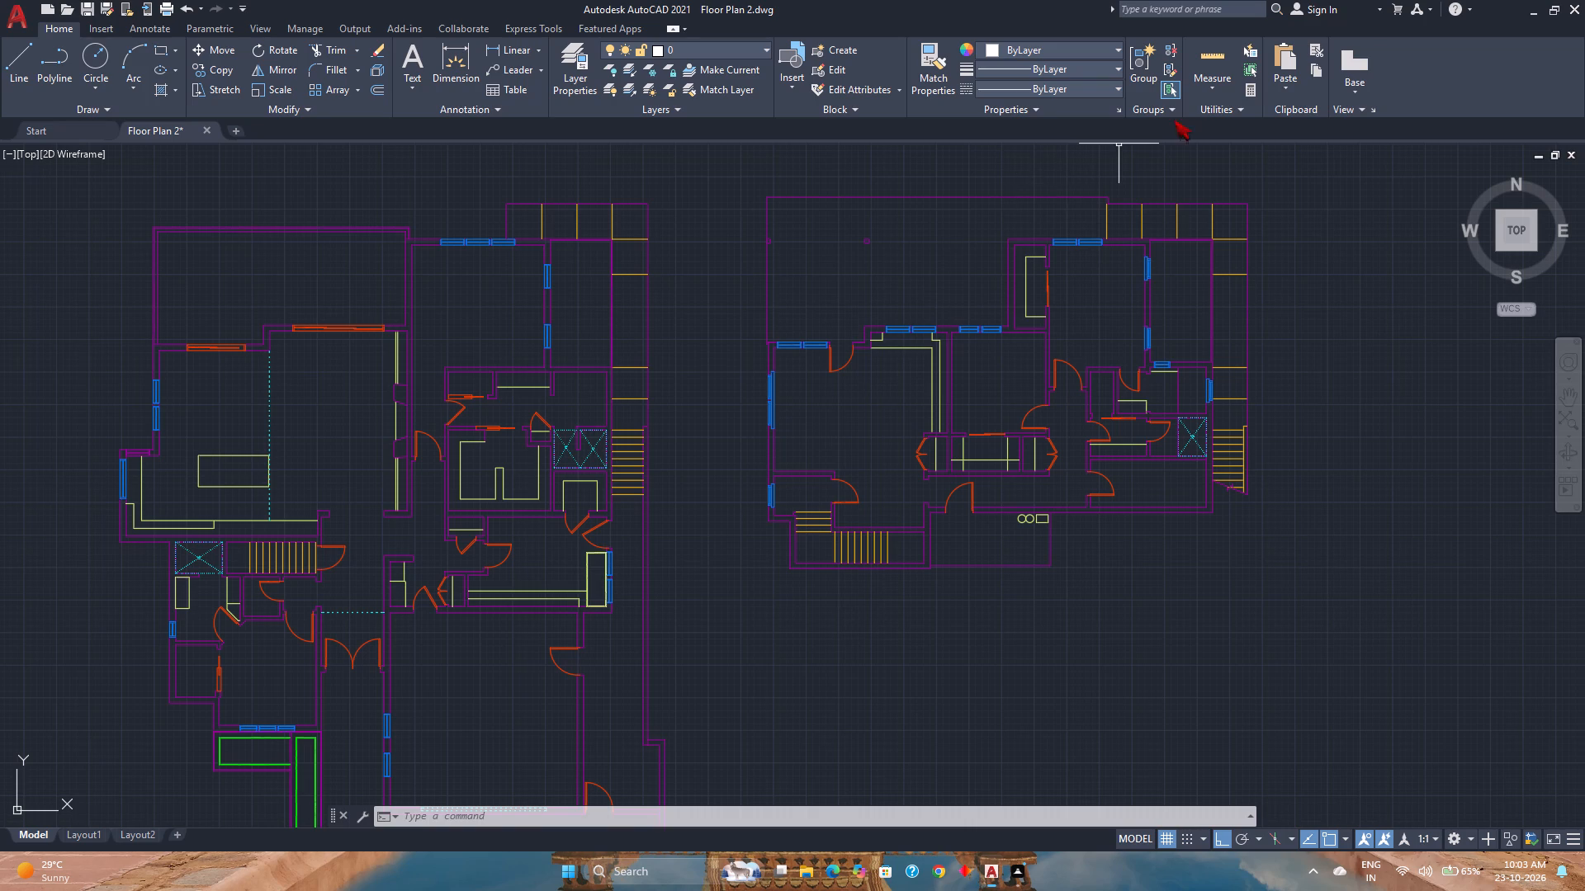
Check the dimensions of the large upper spaces and nearby wall openings in both floor plans using Quick measure.
{"action": "left_click", "coordinate": [1223, 59]}
{"action": "scroll", "coordinate": [834, 347], "scroll_direction": "up", "scroll_amount": 2}
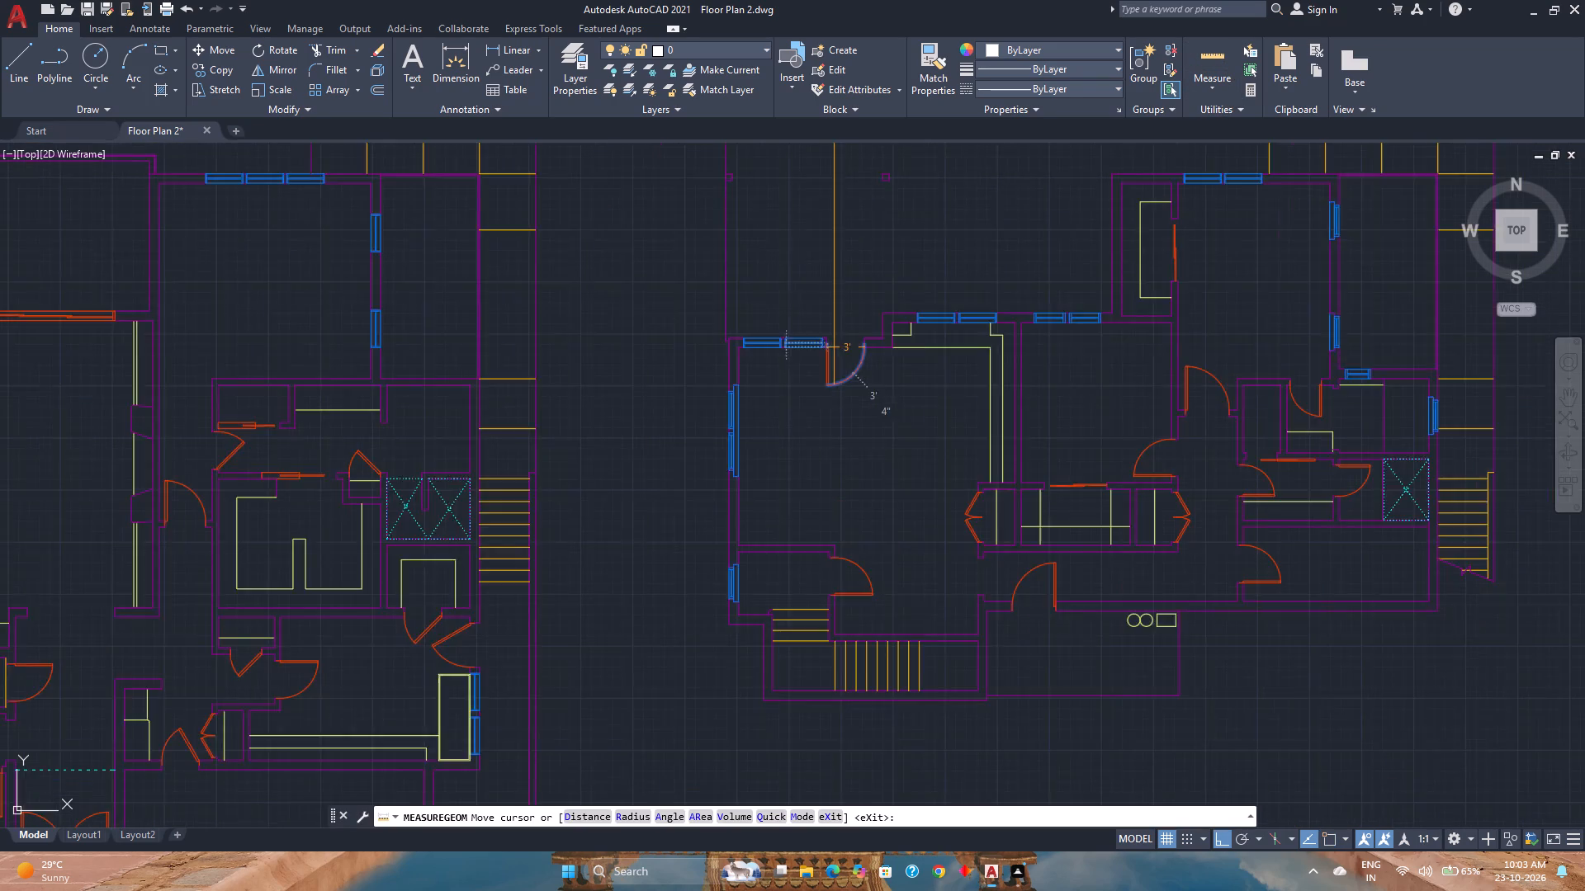
{"action": "scroll", "coordinate": [873, 311], "scroll_direction": "down", "scroll_amount": 2}
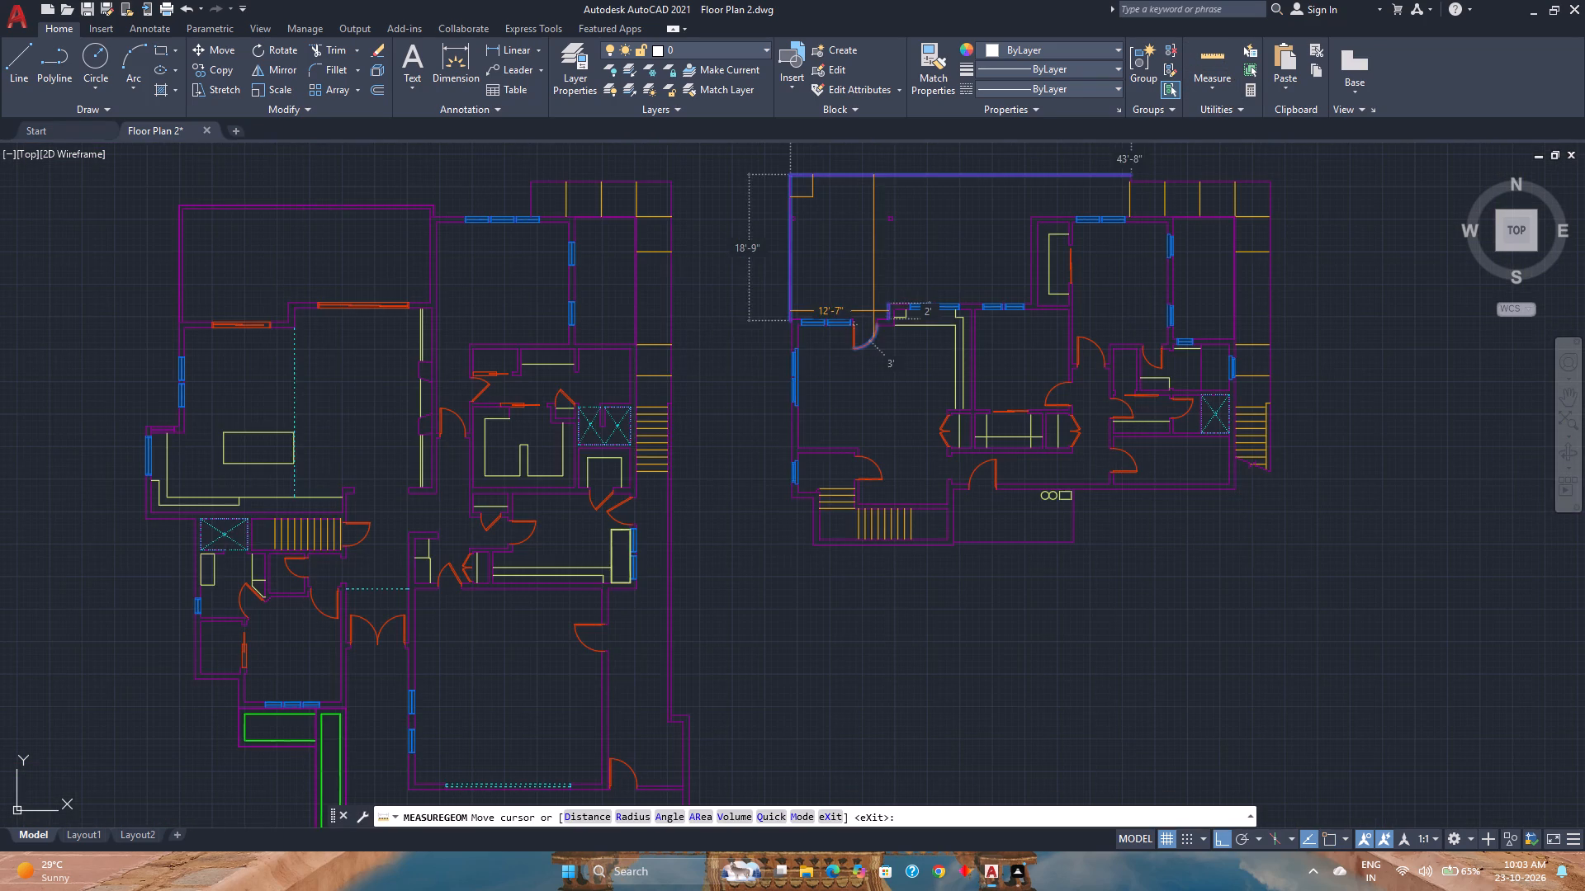
{"action": "middle_click_drag", "start_coordinate": [337, 384], "coordinate": [488, 482]}
{"action": "middle_click", "coordinate": [488, 482]}
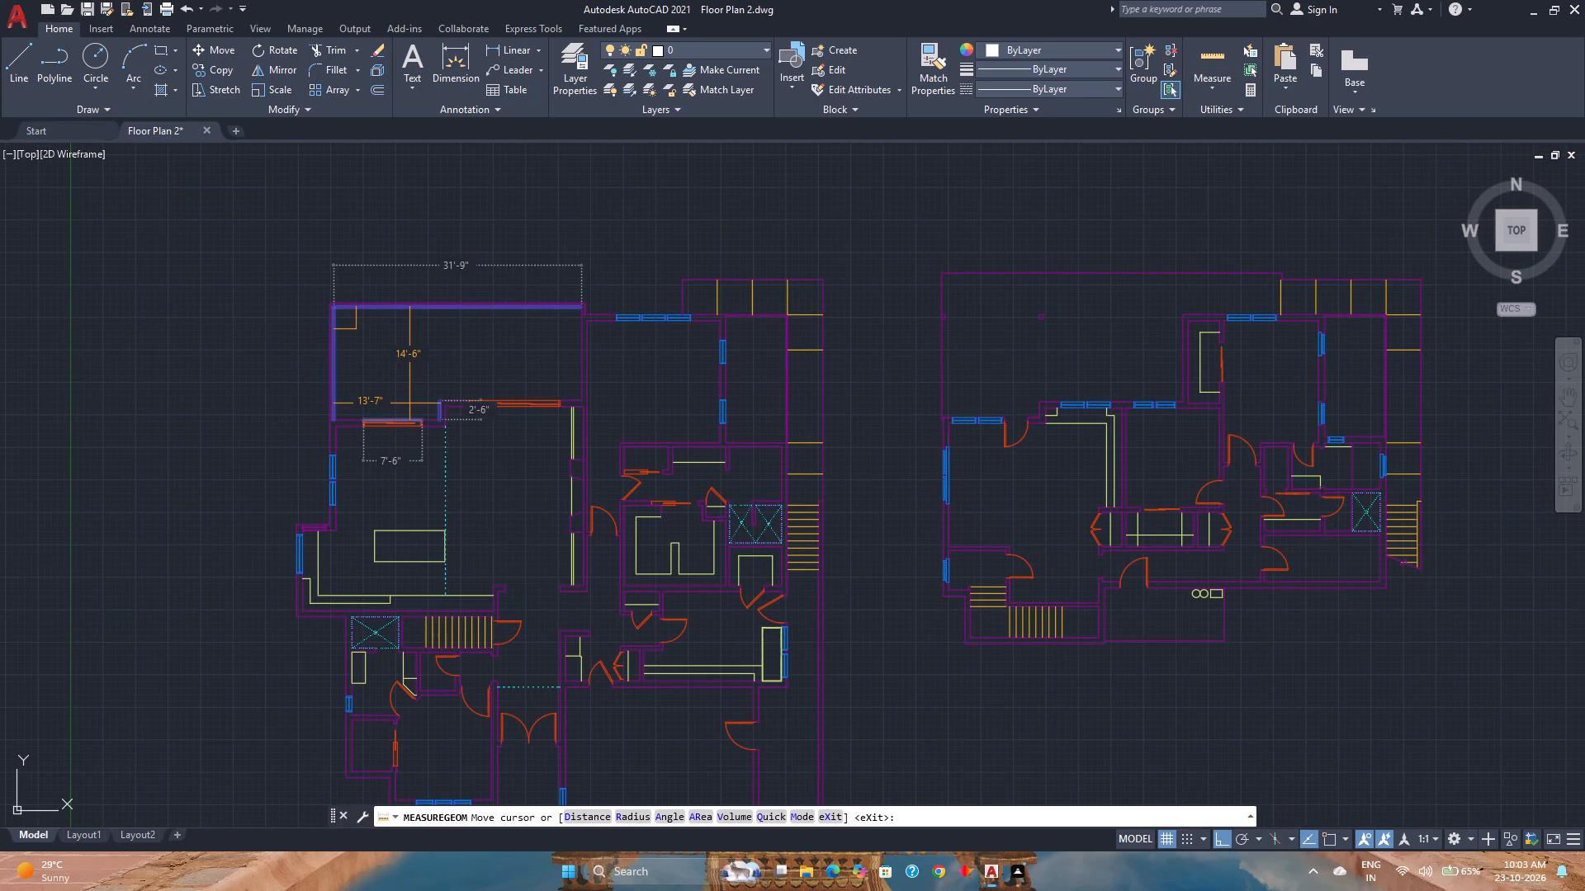
{"action": "scroll", "coordinate": [412, 409], "scroll_direction": "up", "scroll_amount": 2}
{"action": "scroll", "coordinate": [412, 409], "scroll_direction": "down", "scroll_amount": 1}
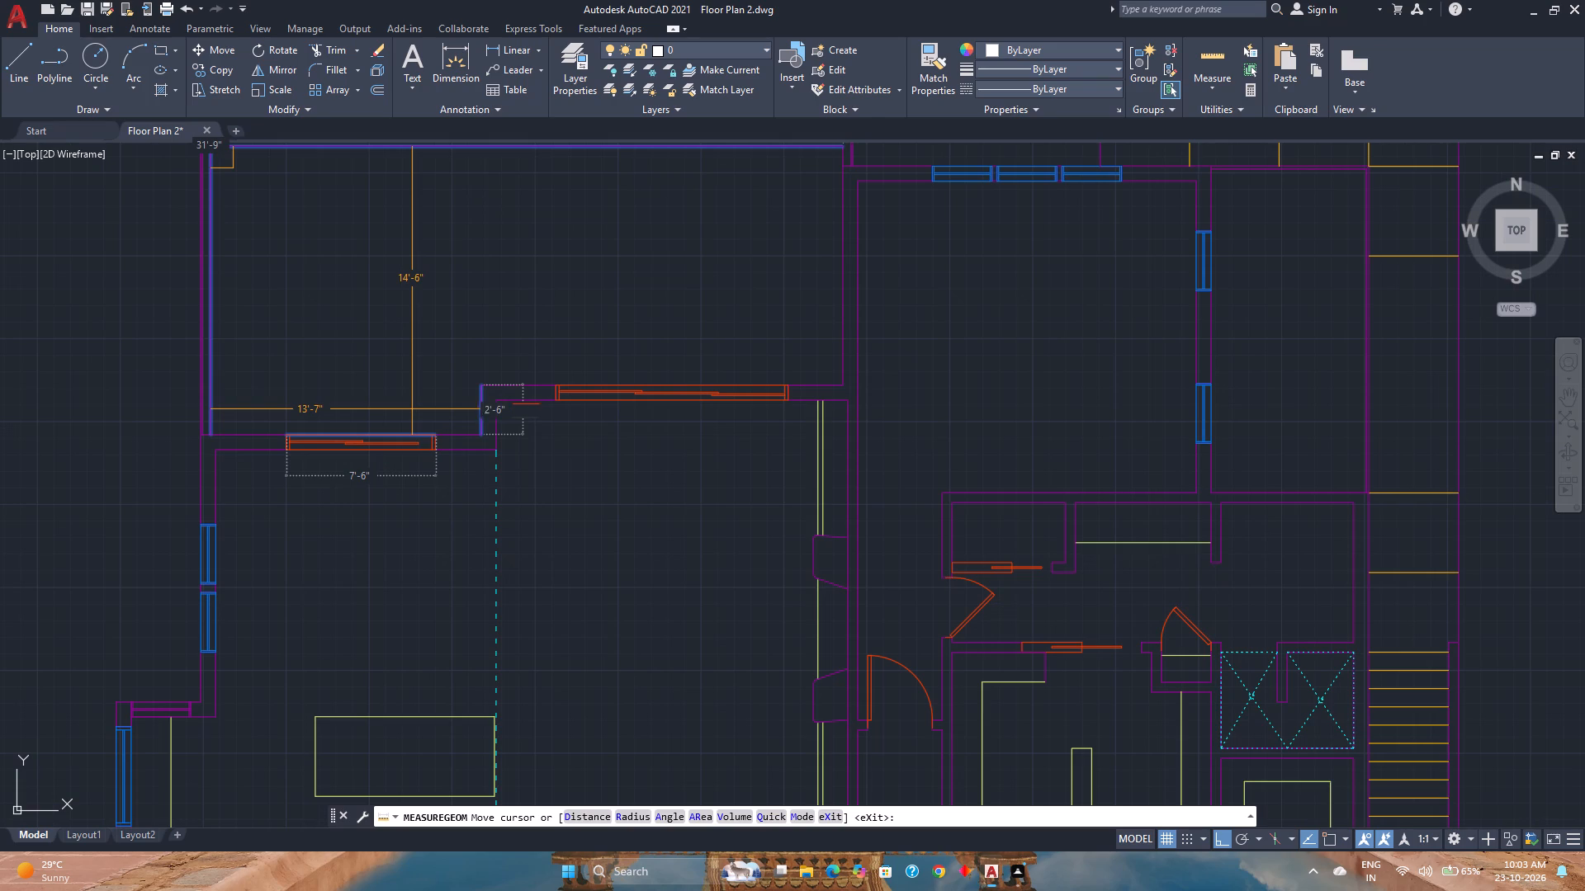
{"action": "scroll", "coordinate": [412, 409], "scroll_direction": "down", "scroll_amount": 1}
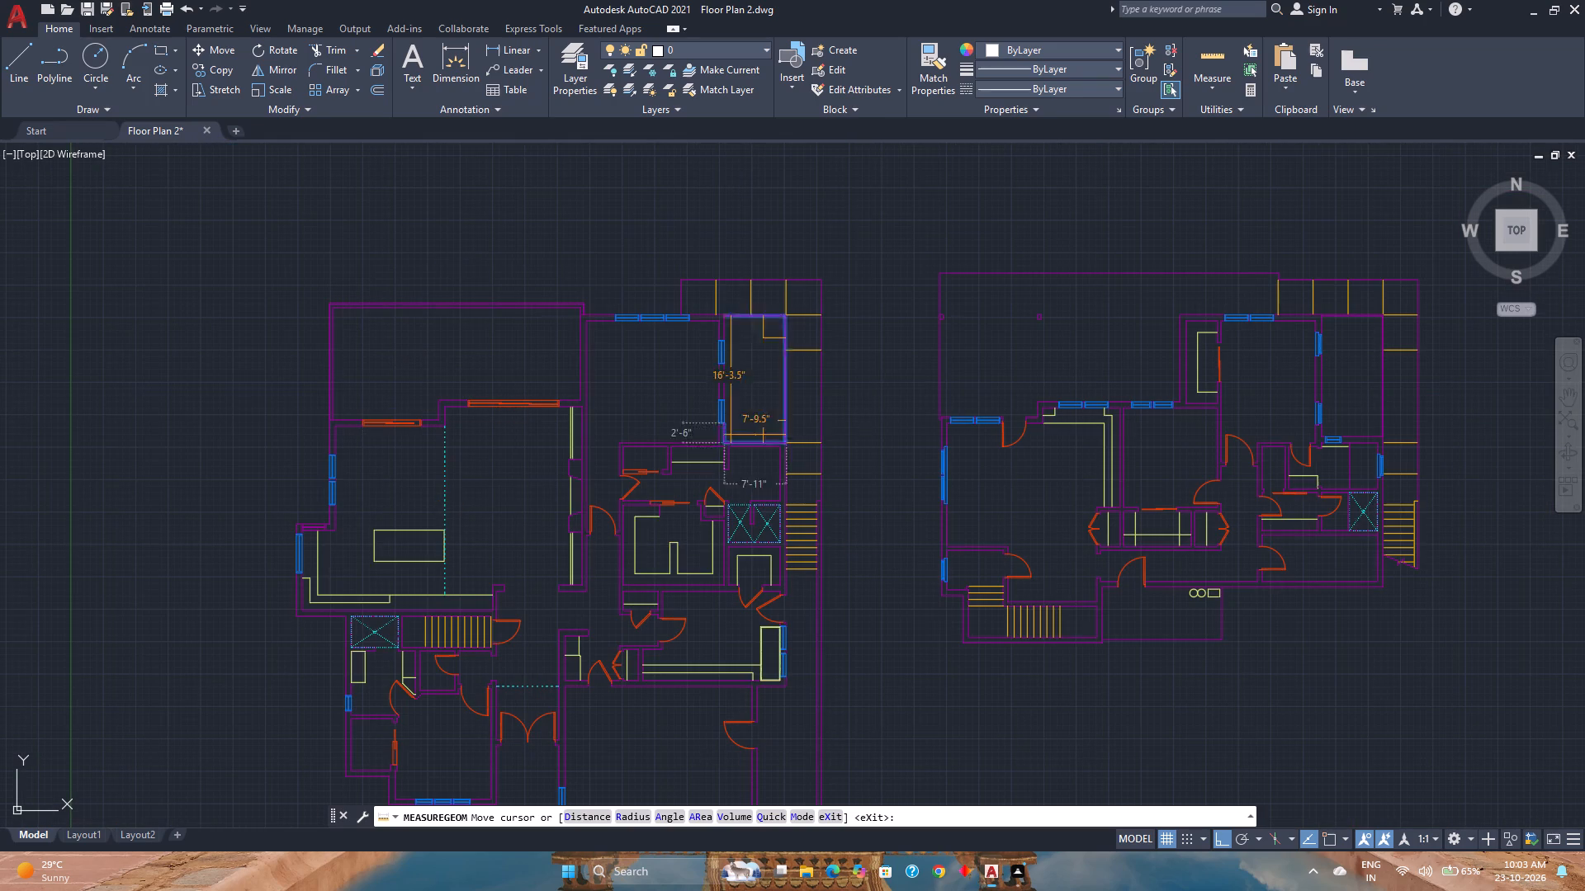
{"action": "scroll", "coordinate": [977, 405], "scroll_direction": "up", "scroll_amount": 3}
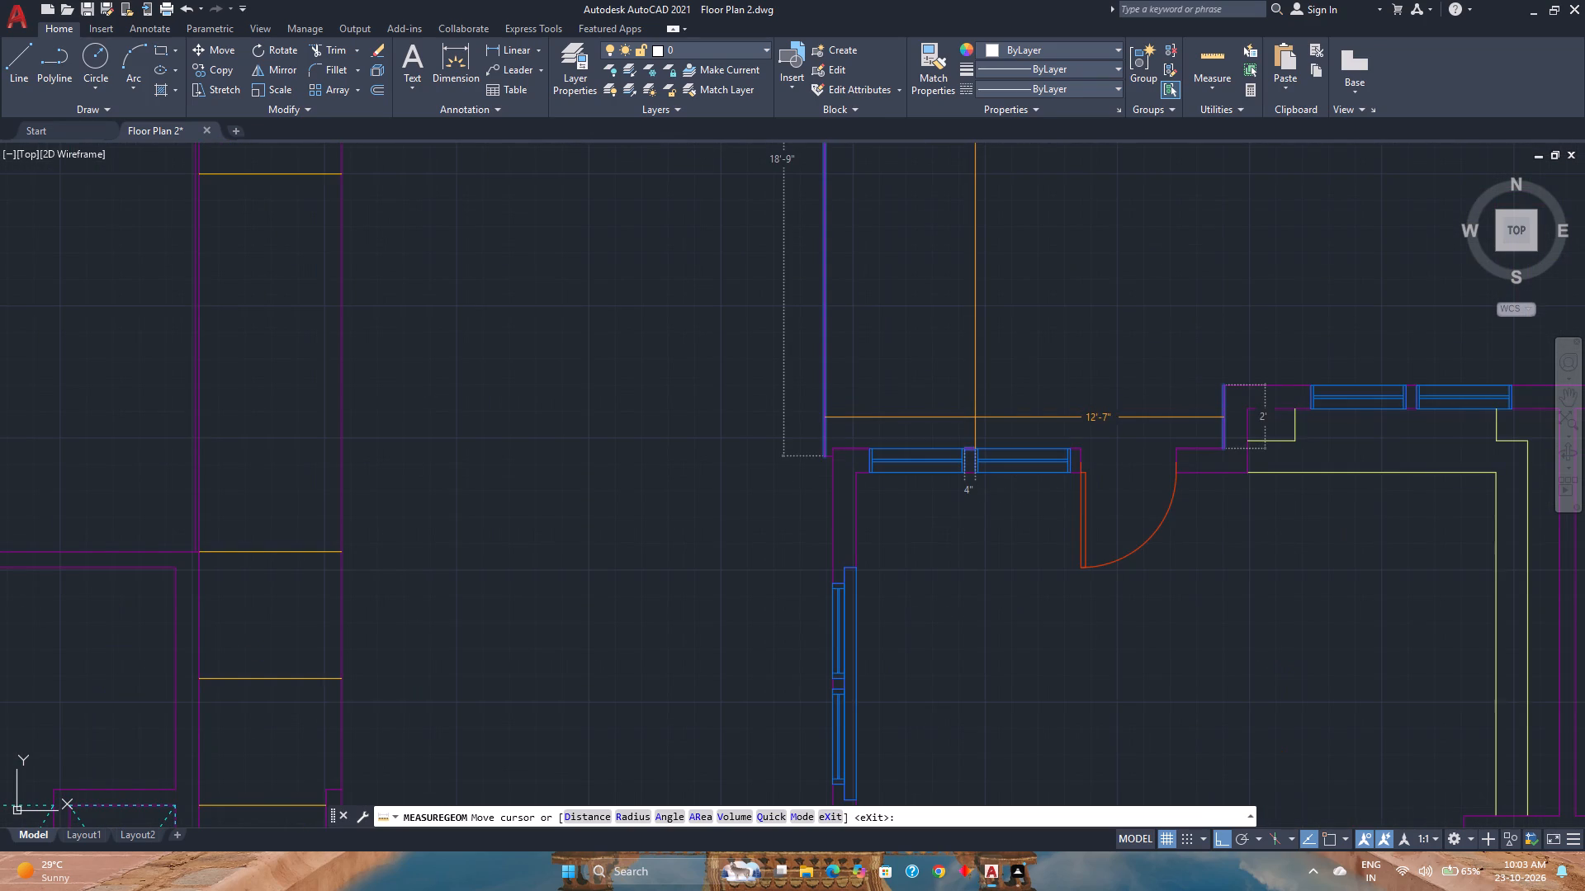
{"action": "scroll", "coordinate": [975, 417], "scroll_direction": "down", "scroll_amount": 1}
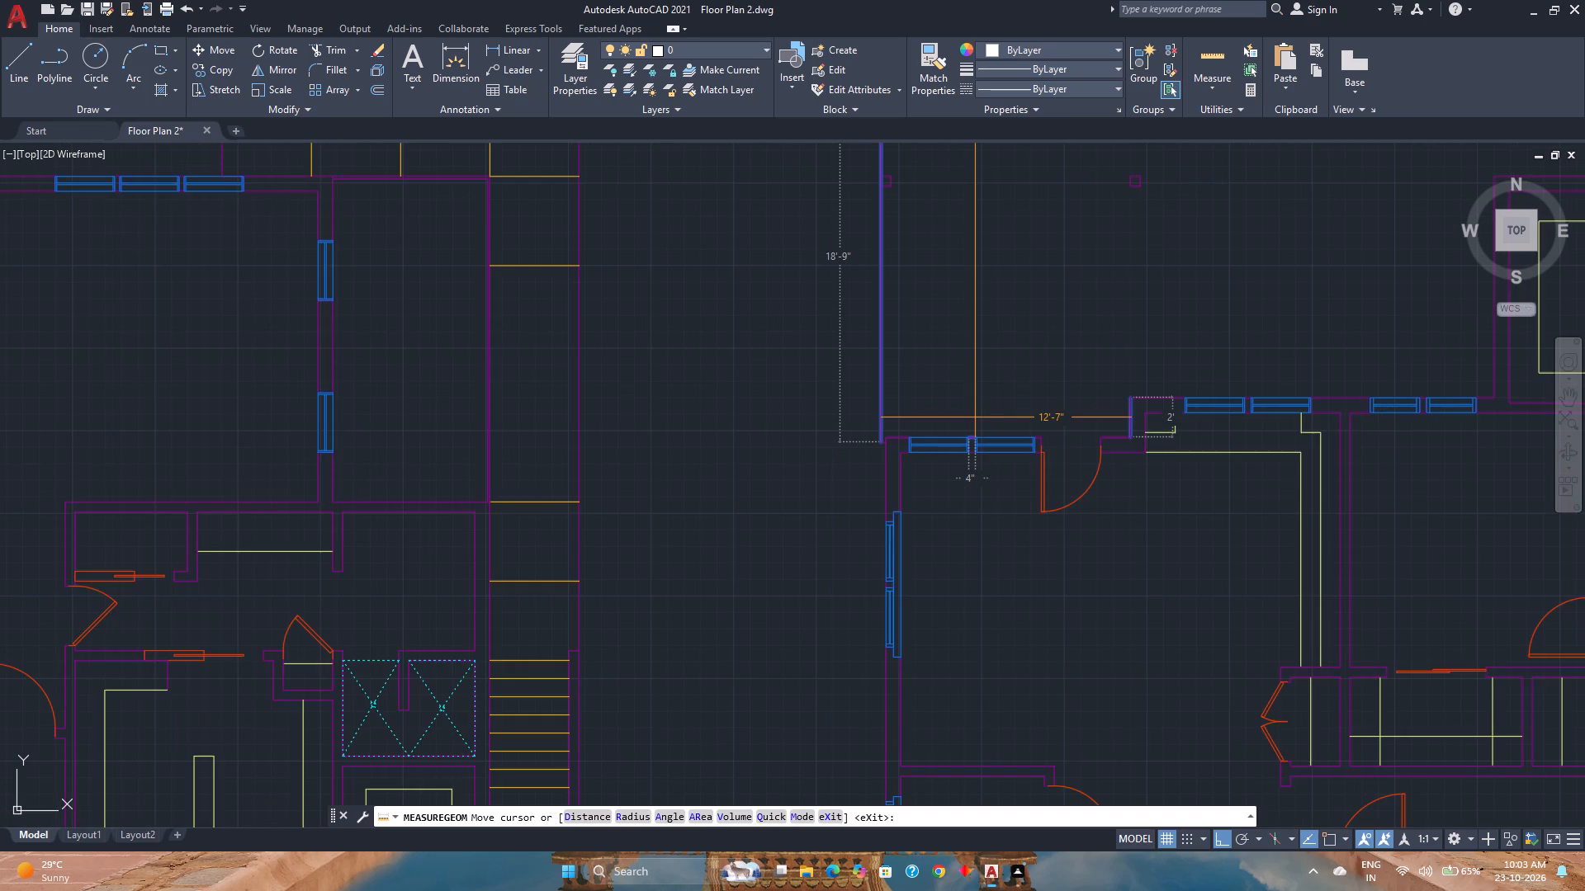
{"action": "scroll", "coordinate": [975, 417], "scroll_direction": "down", "scroll_amount": 1}
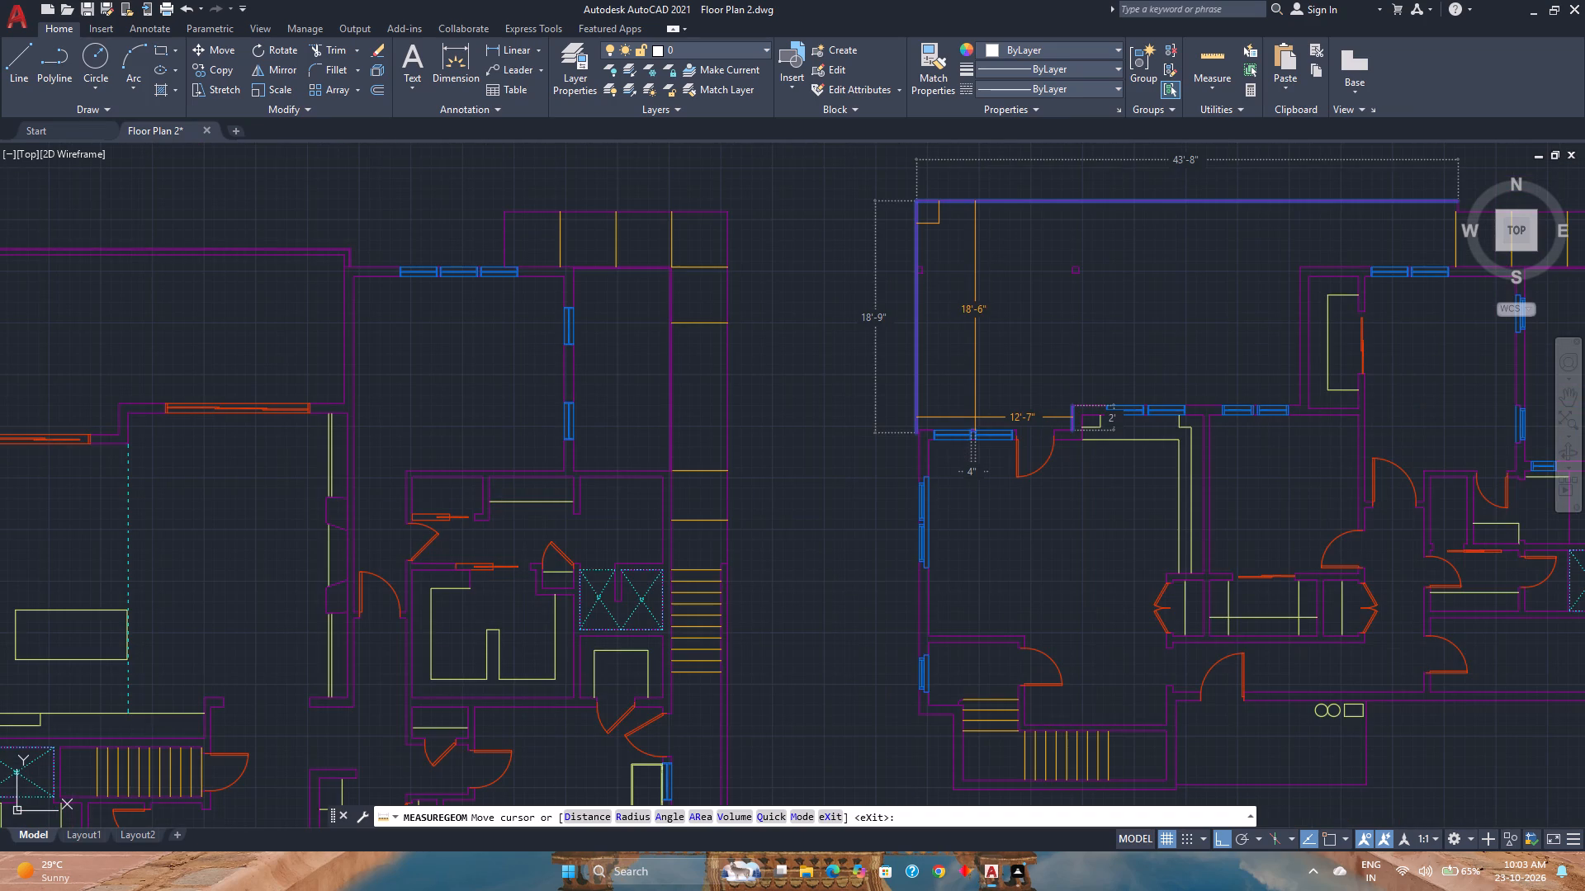
{"action": "right_click", "coordinate": [975, 417]}
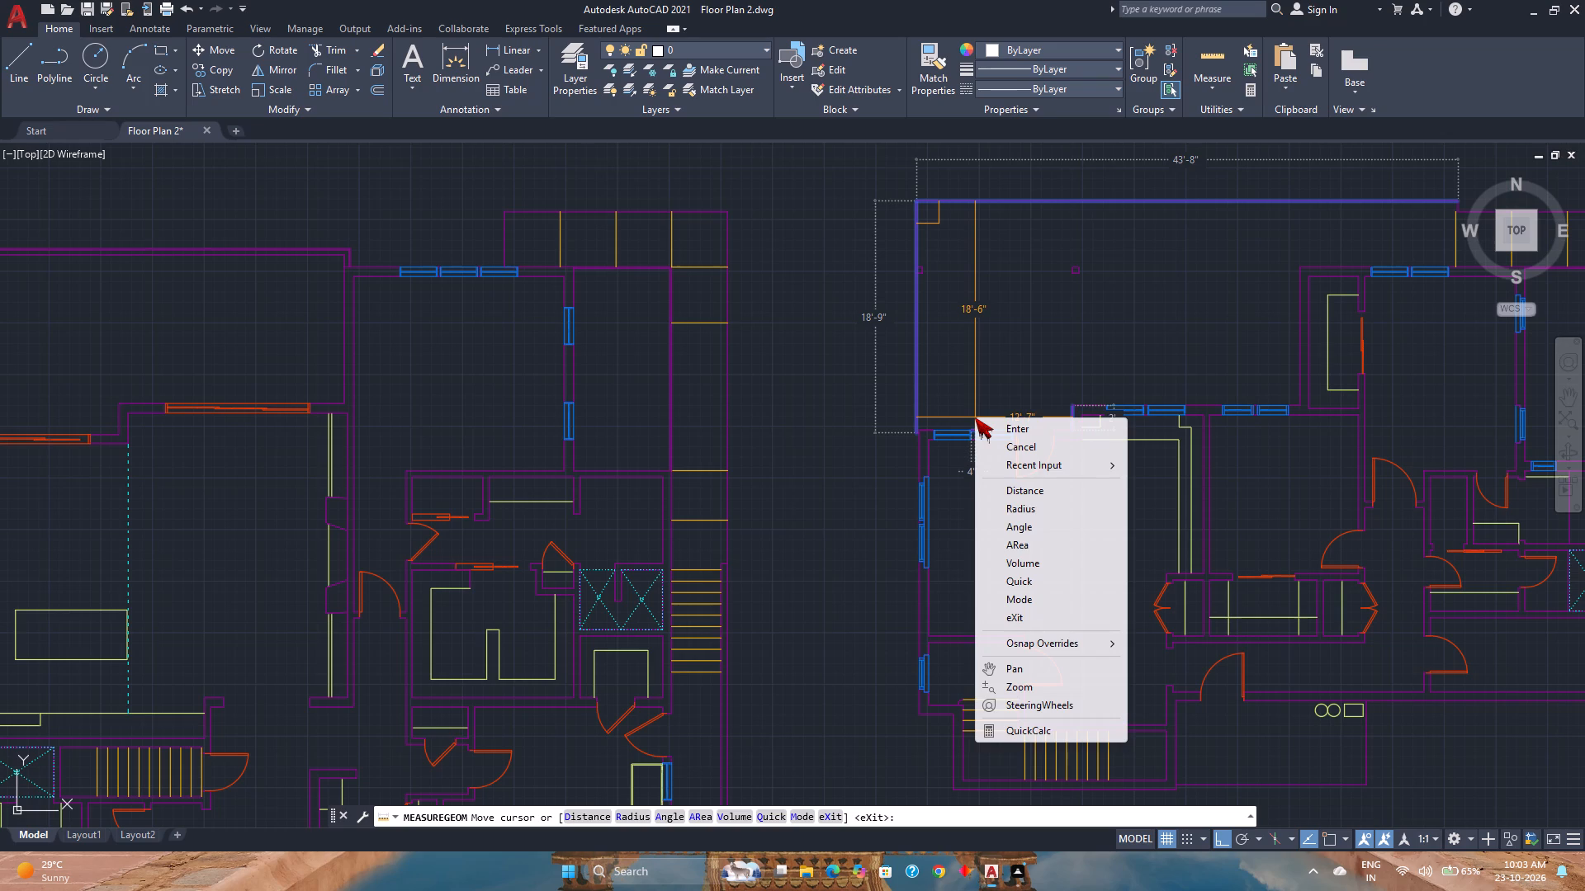
{"action": "key", "text": "Escape"}
{"action": "key", "text": "Escape"}
{"action": "key", "text": "Escape"}
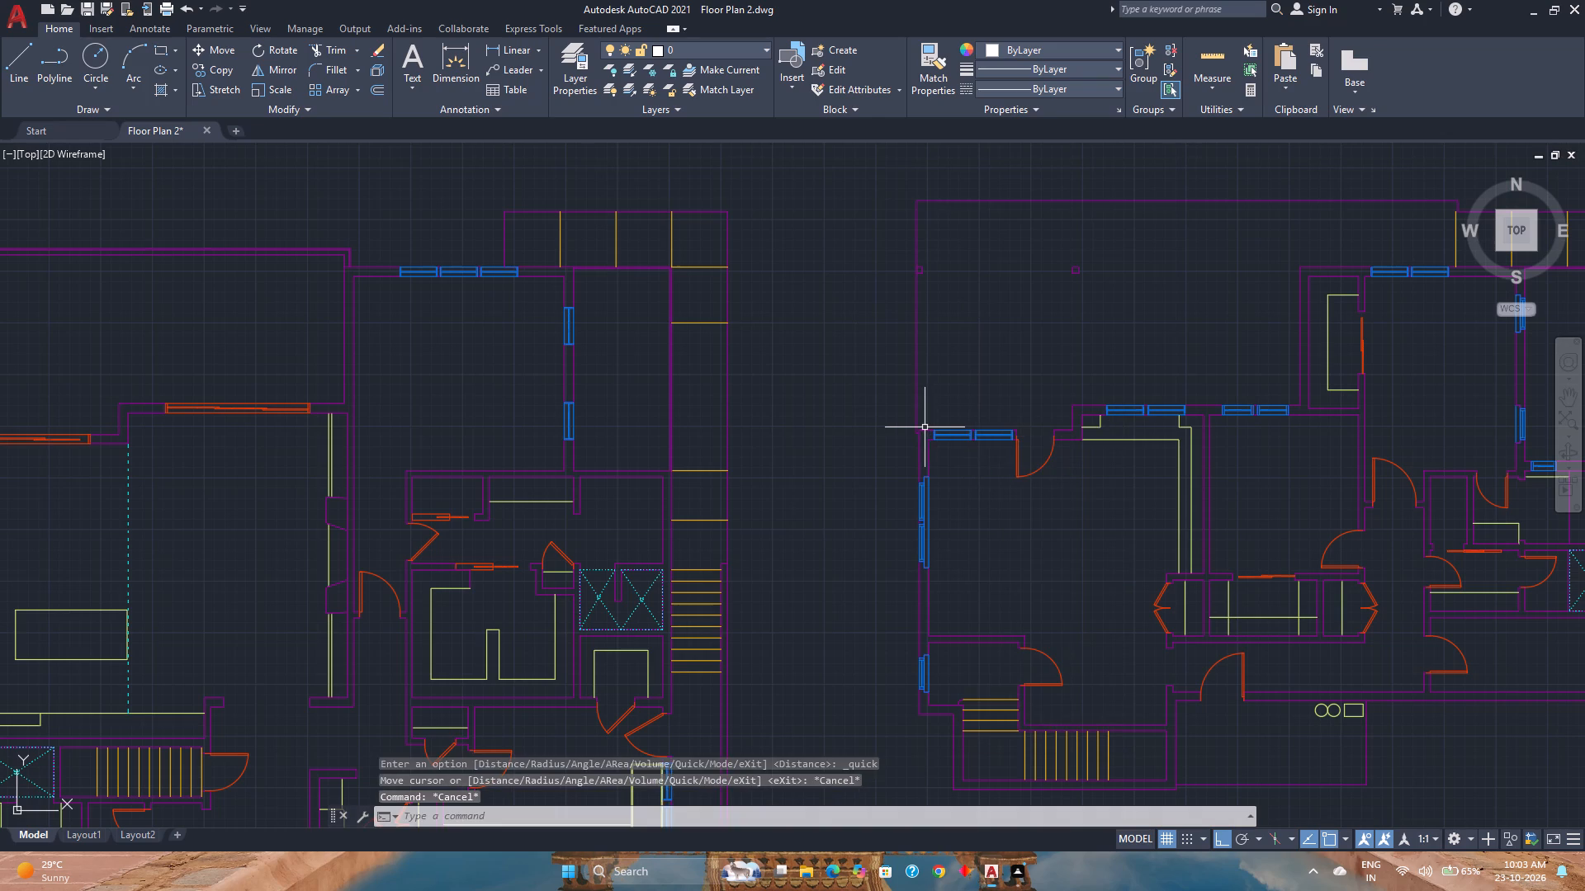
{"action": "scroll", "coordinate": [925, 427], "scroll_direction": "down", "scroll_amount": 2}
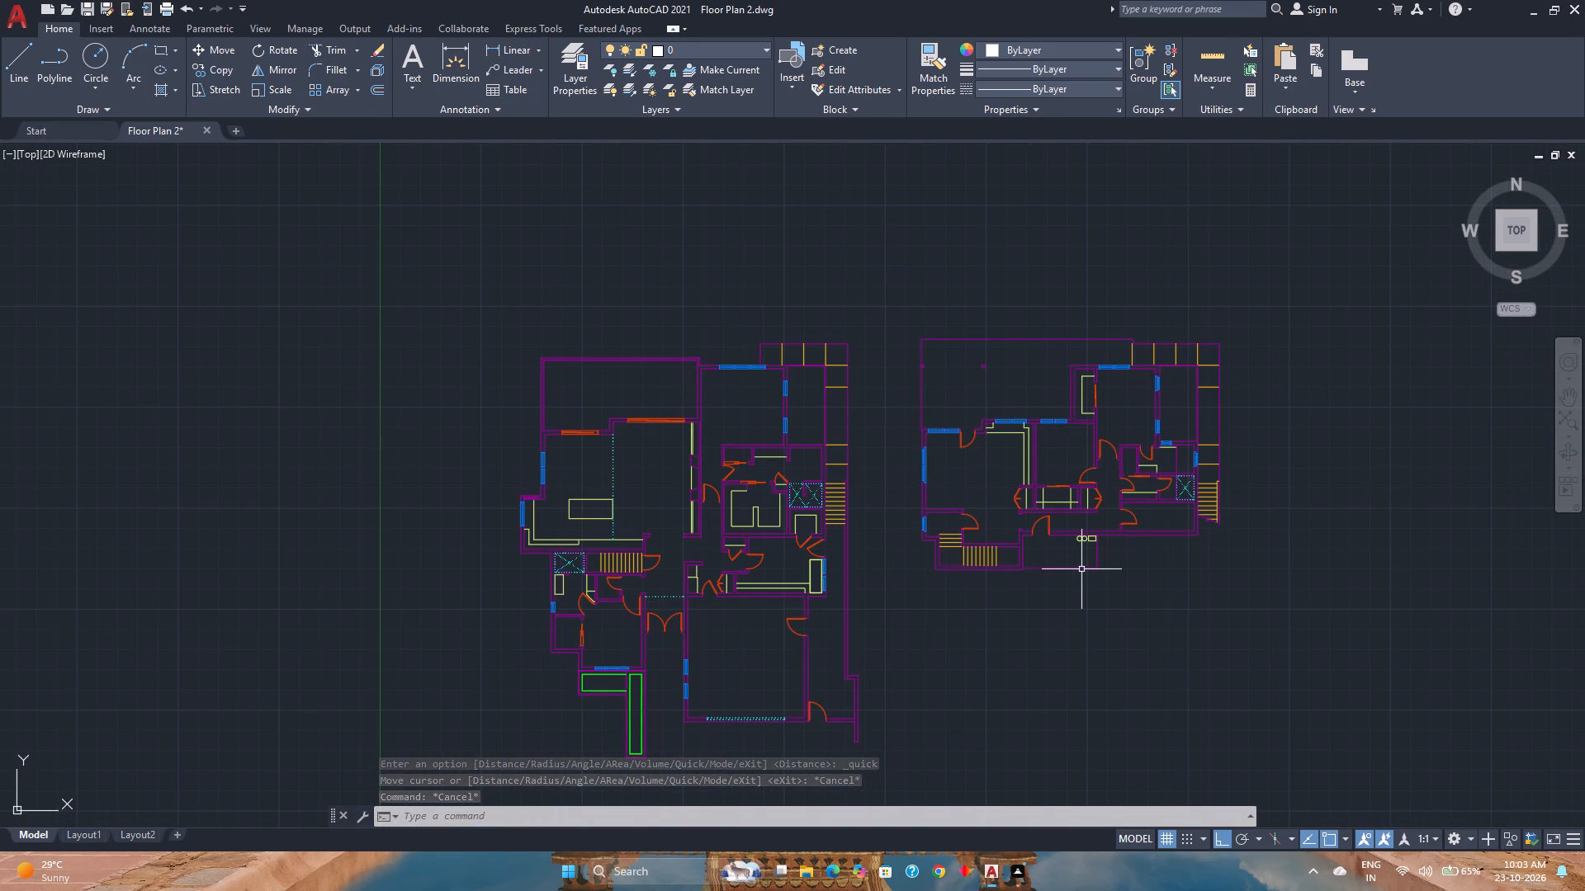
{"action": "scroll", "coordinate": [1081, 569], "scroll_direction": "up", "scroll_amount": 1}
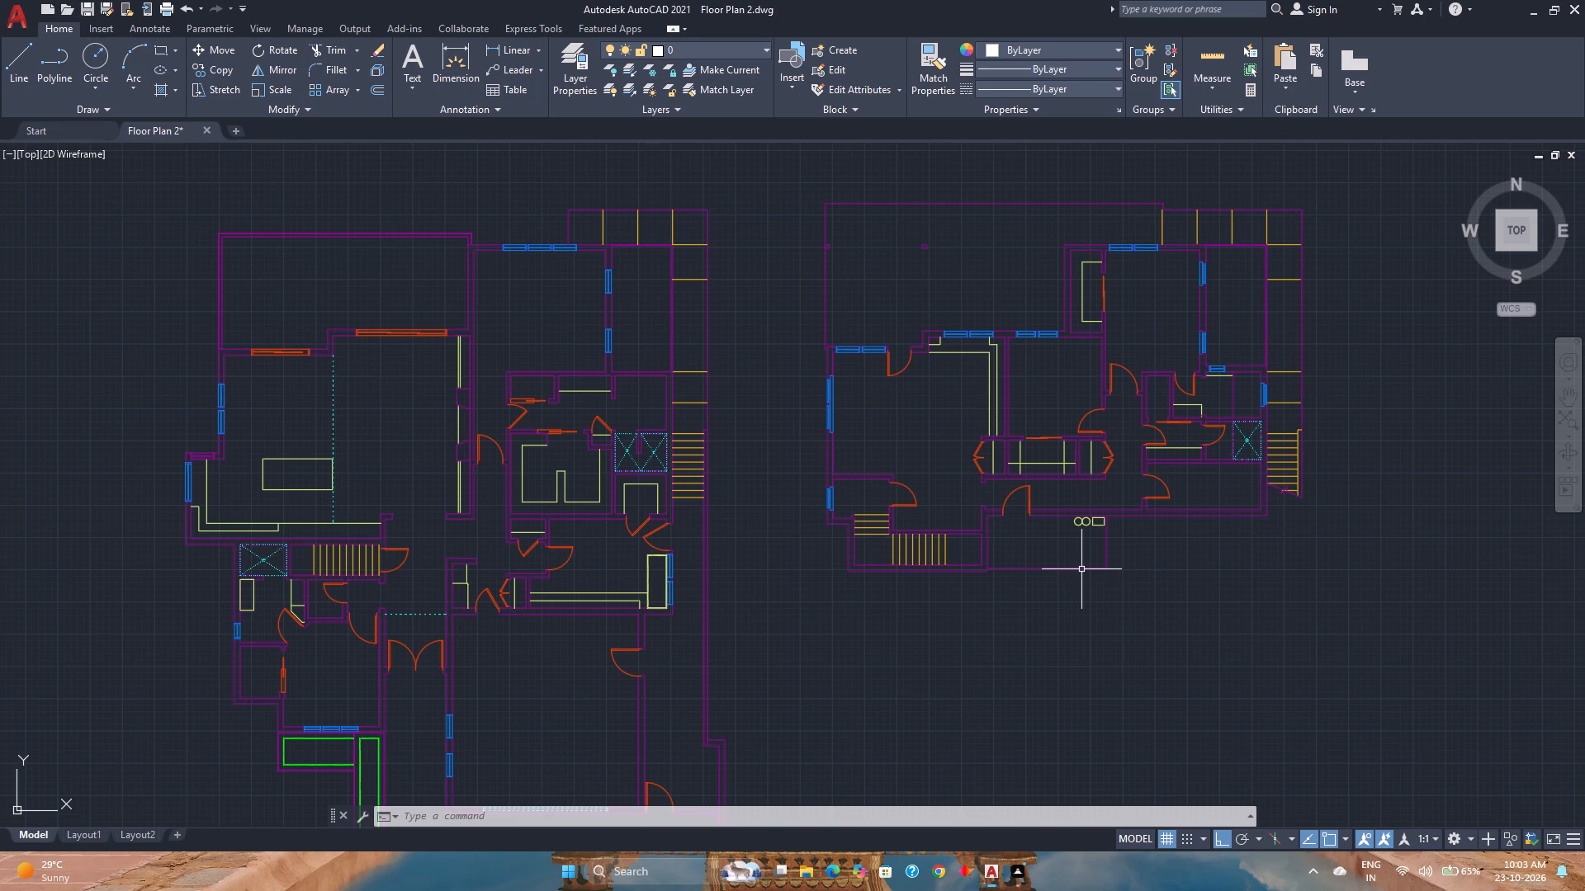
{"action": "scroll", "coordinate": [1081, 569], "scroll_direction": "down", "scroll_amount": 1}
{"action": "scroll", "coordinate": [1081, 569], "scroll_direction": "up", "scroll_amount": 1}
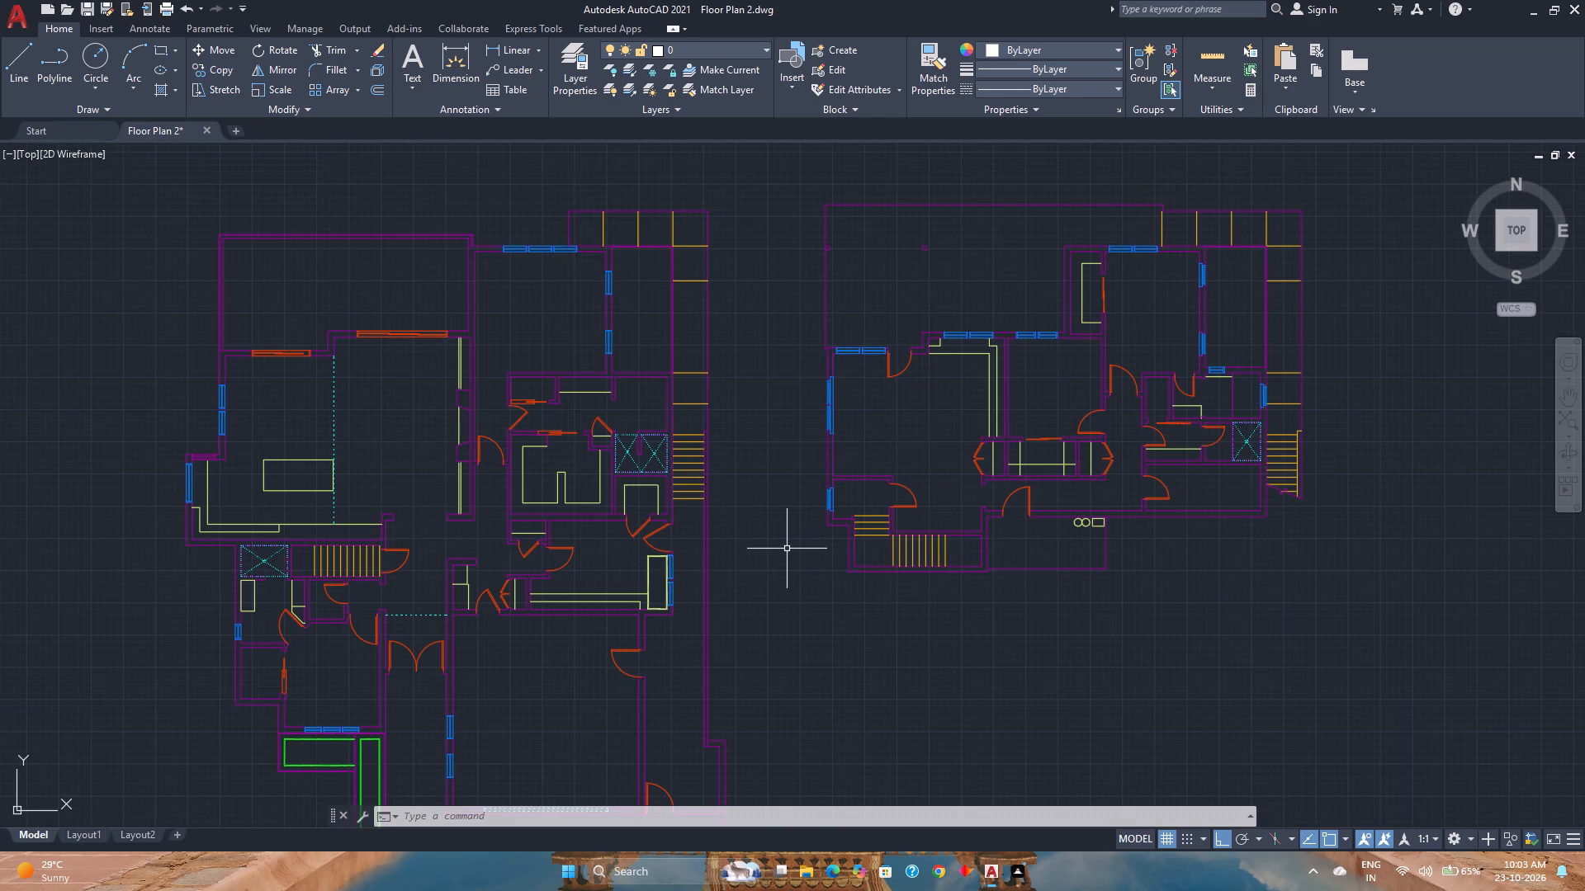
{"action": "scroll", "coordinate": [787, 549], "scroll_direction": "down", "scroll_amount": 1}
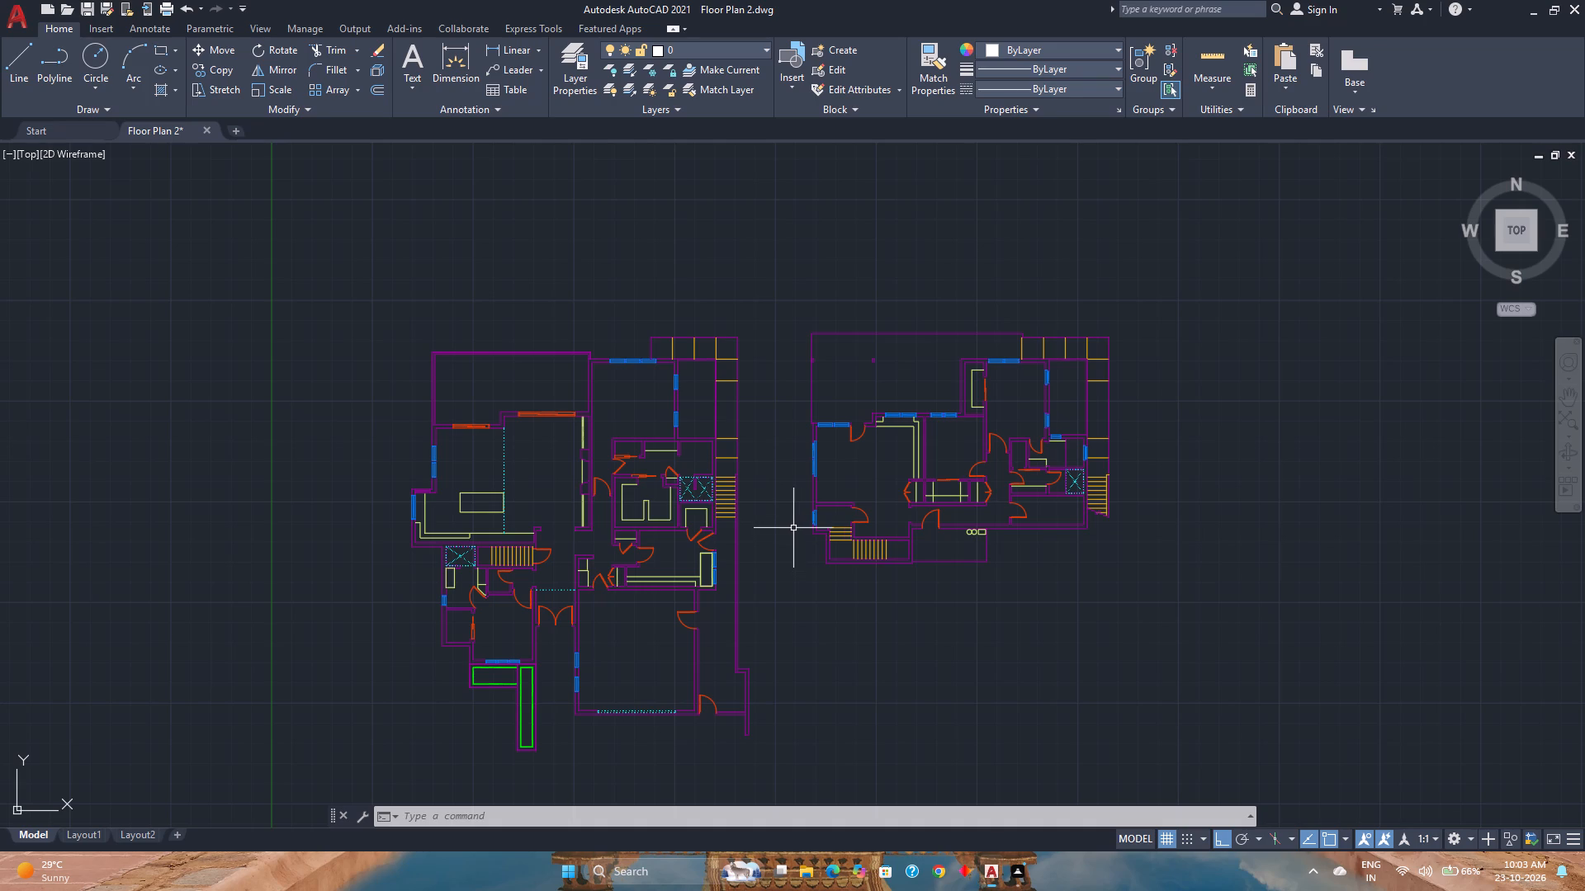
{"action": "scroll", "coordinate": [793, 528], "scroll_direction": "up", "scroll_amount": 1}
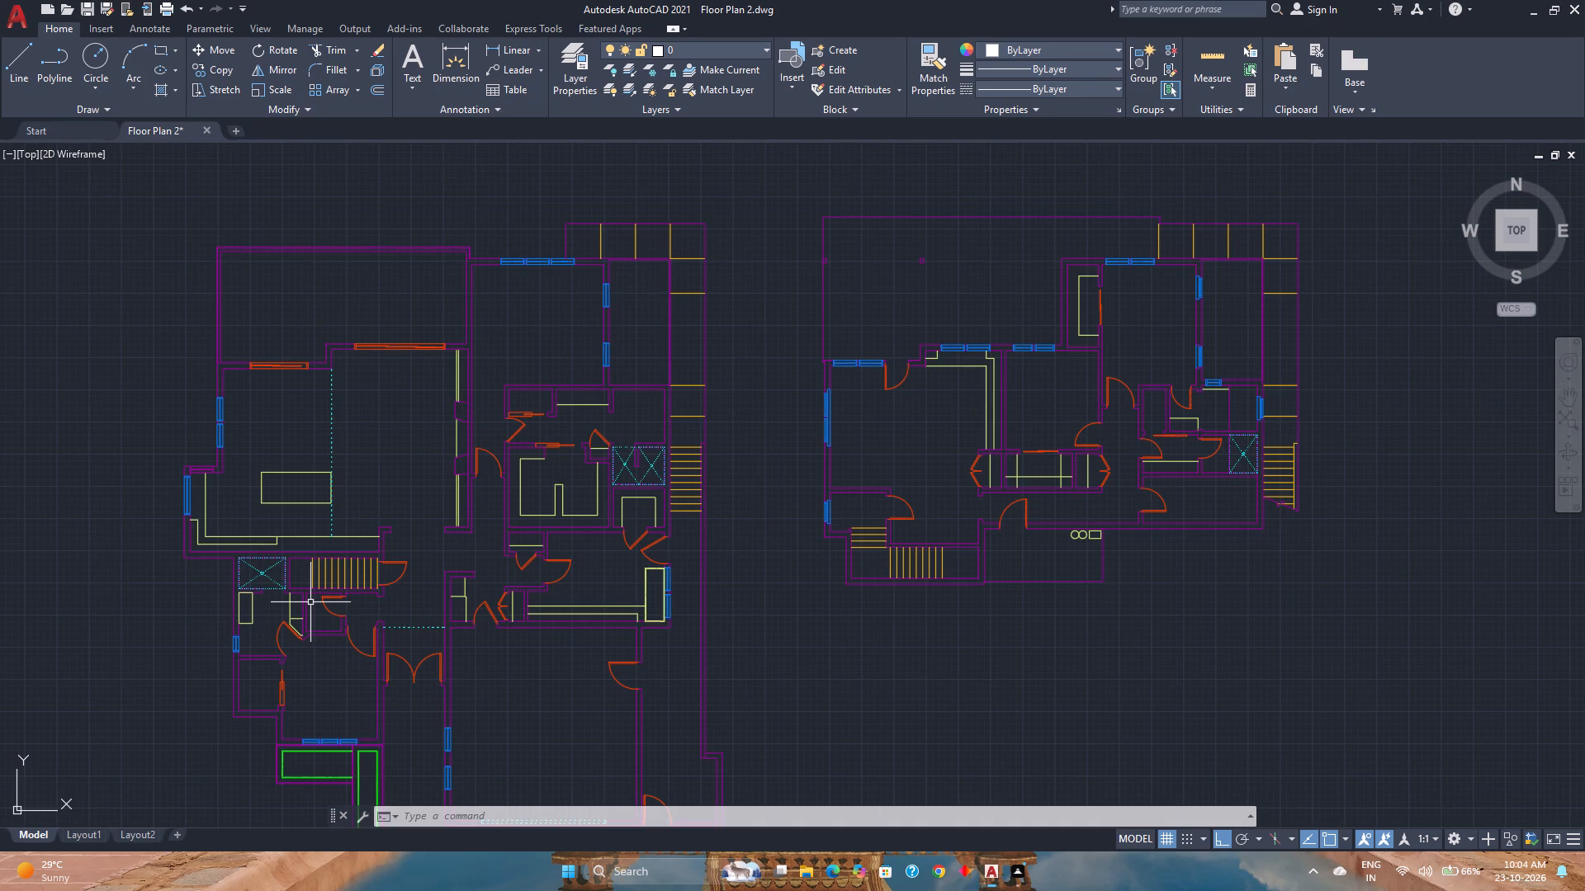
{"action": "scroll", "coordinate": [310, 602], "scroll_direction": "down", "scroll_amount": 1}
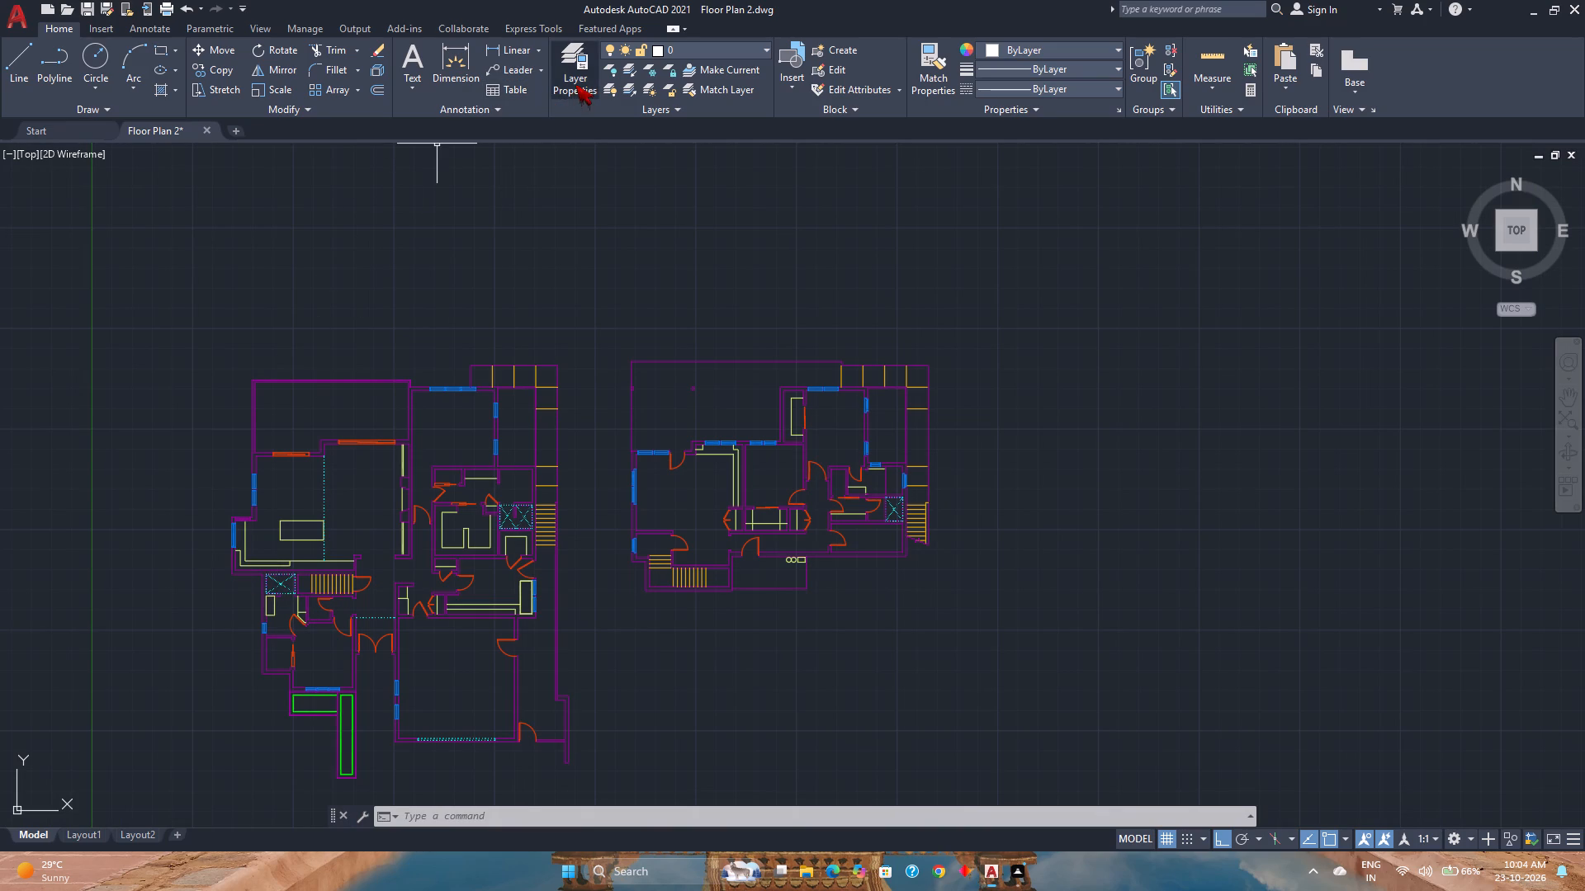
Create a new layer named Hatch.
{"action": "left_click", "coordinate": [575, 84]}
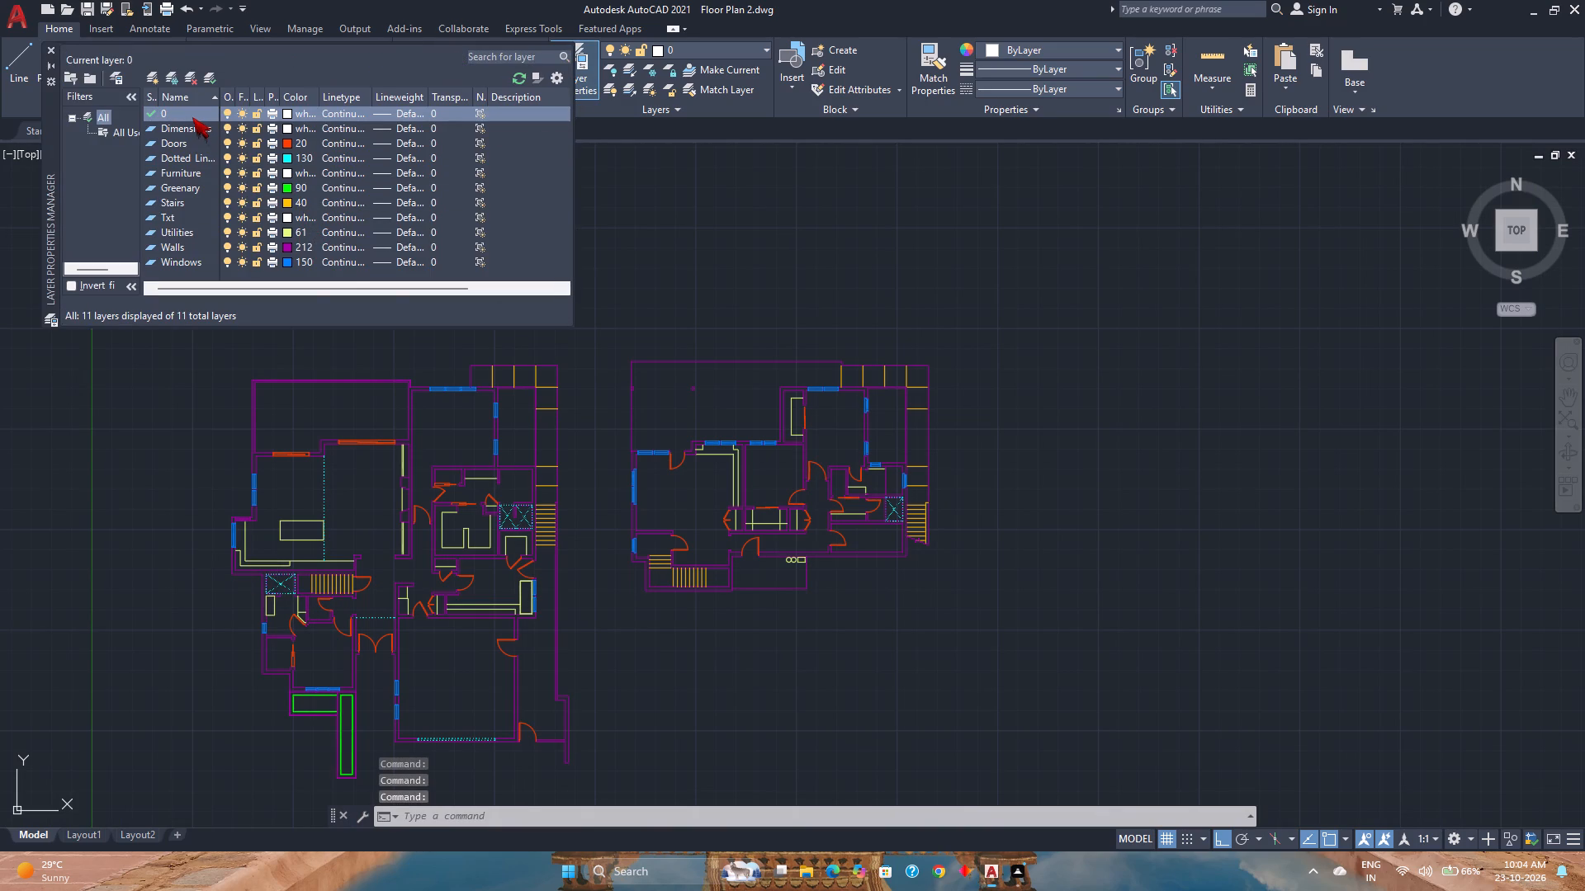
{"action": "left_click", "coordinate": [192, 116]}
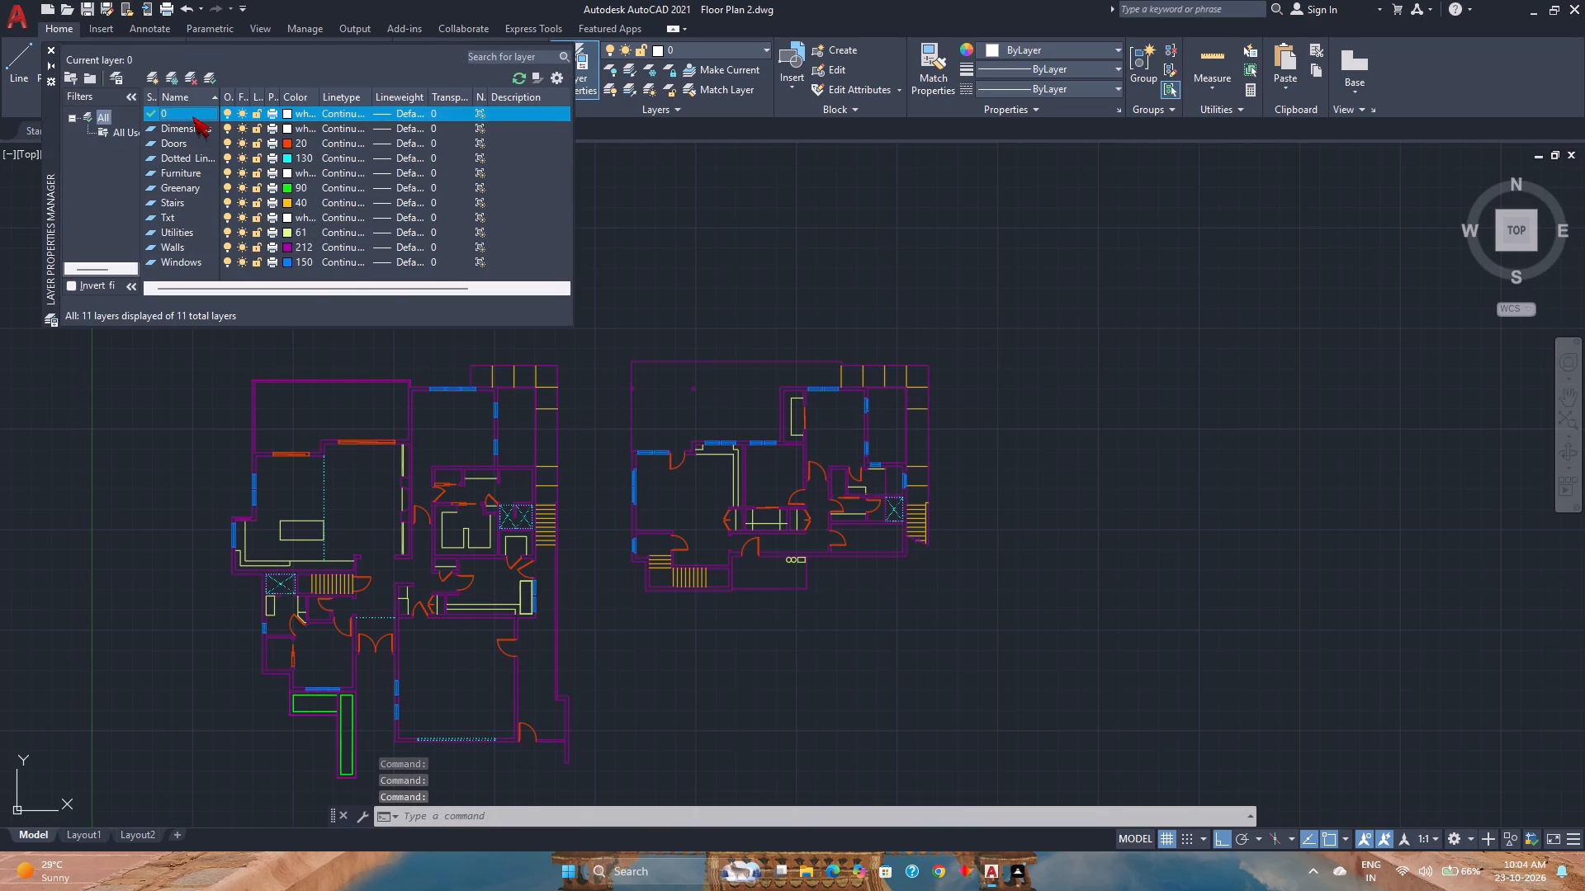
{"action": "key", "text": "alt+n"}
{"action": "type", "text": "Hatch"}
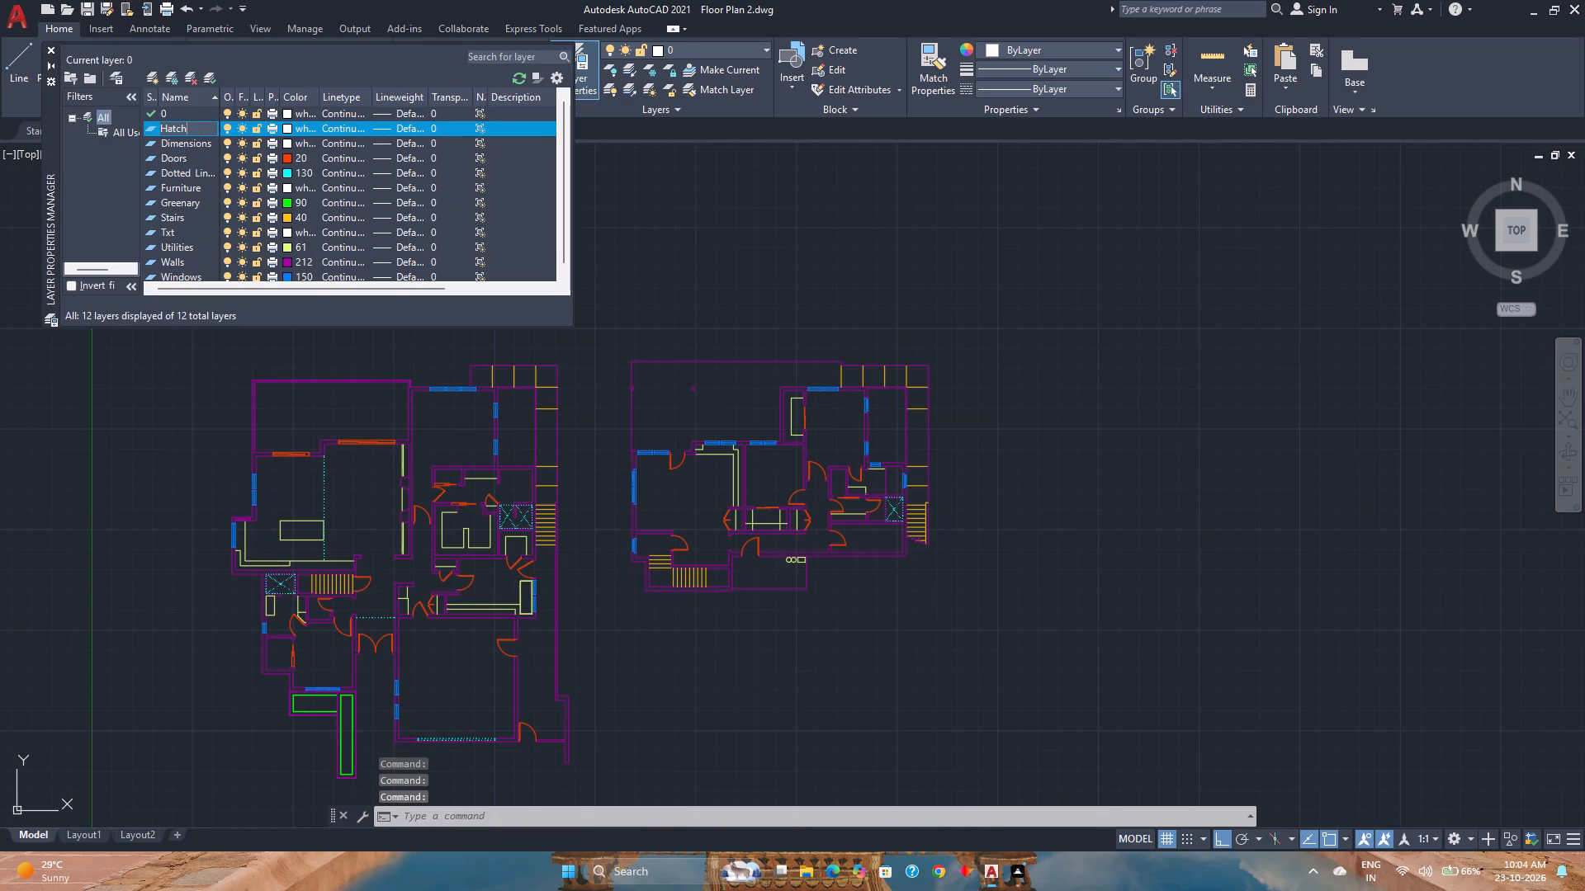
{"action": "key", "text": "Return"}
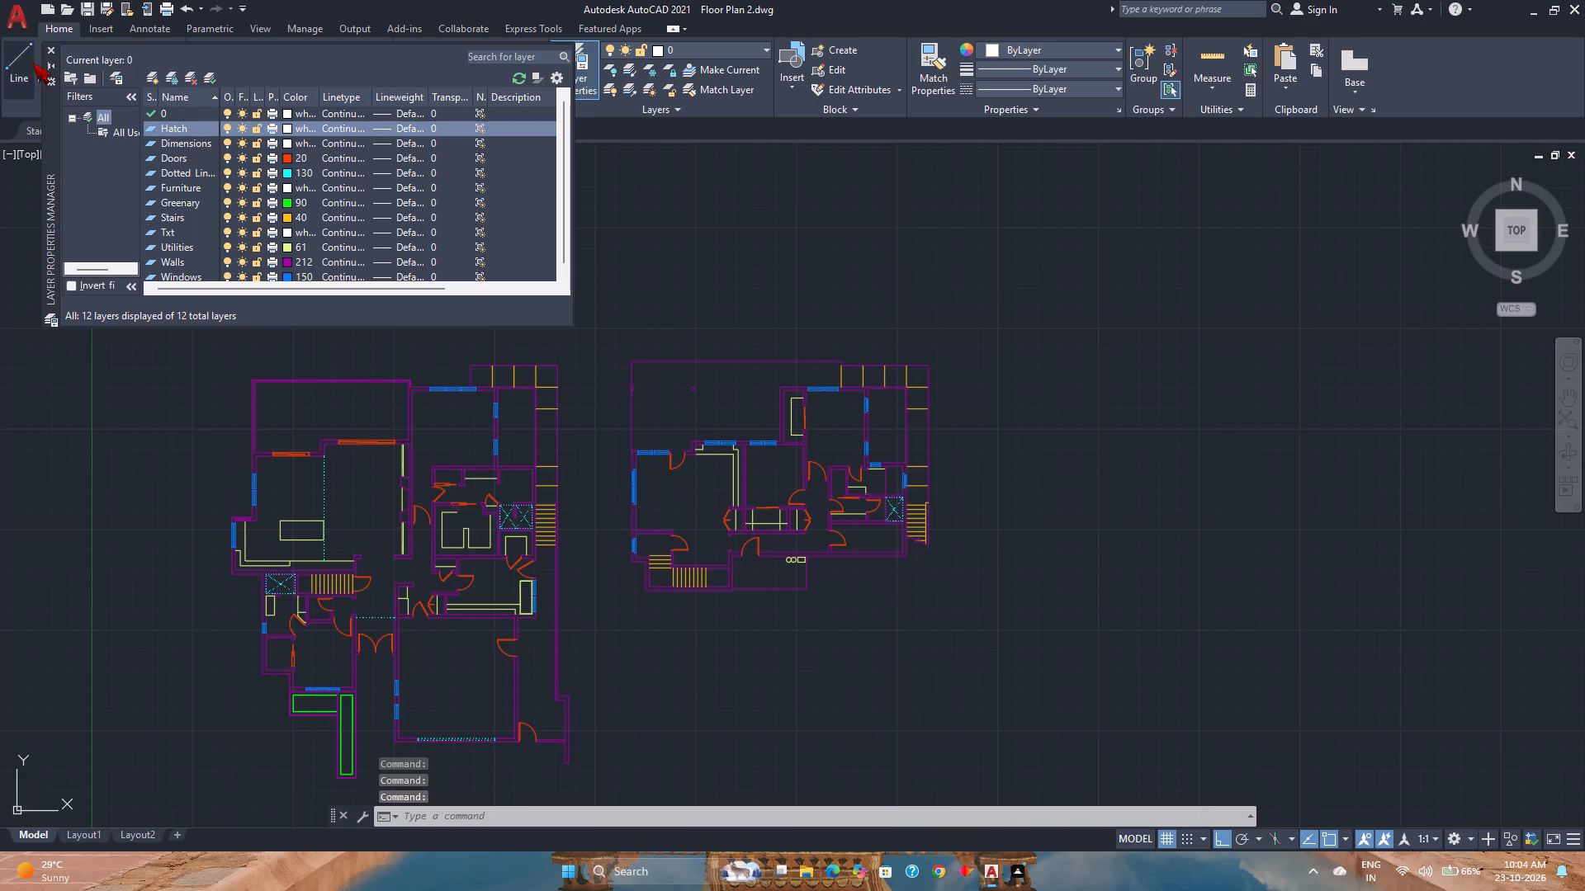
{"action": "left_click", "coordinate": [50, 51]}
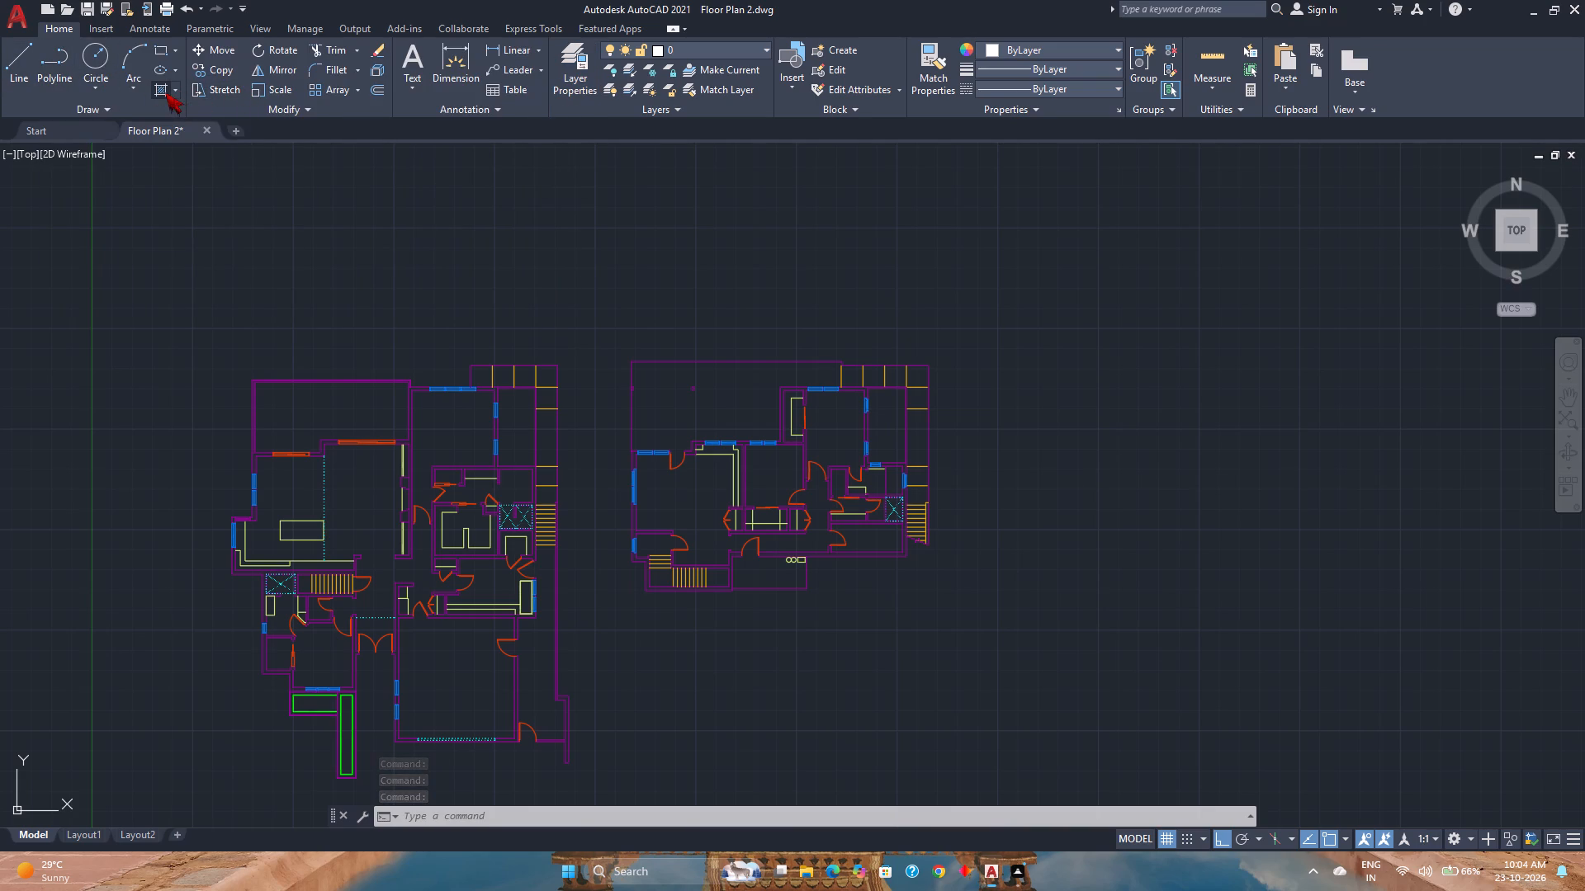
Start a Solid hatch and fill the upper and window-side walls of the larger plan's big island room, including the pier between its side windows.
{"action": "left_click", "coordinate": [163, 92]}
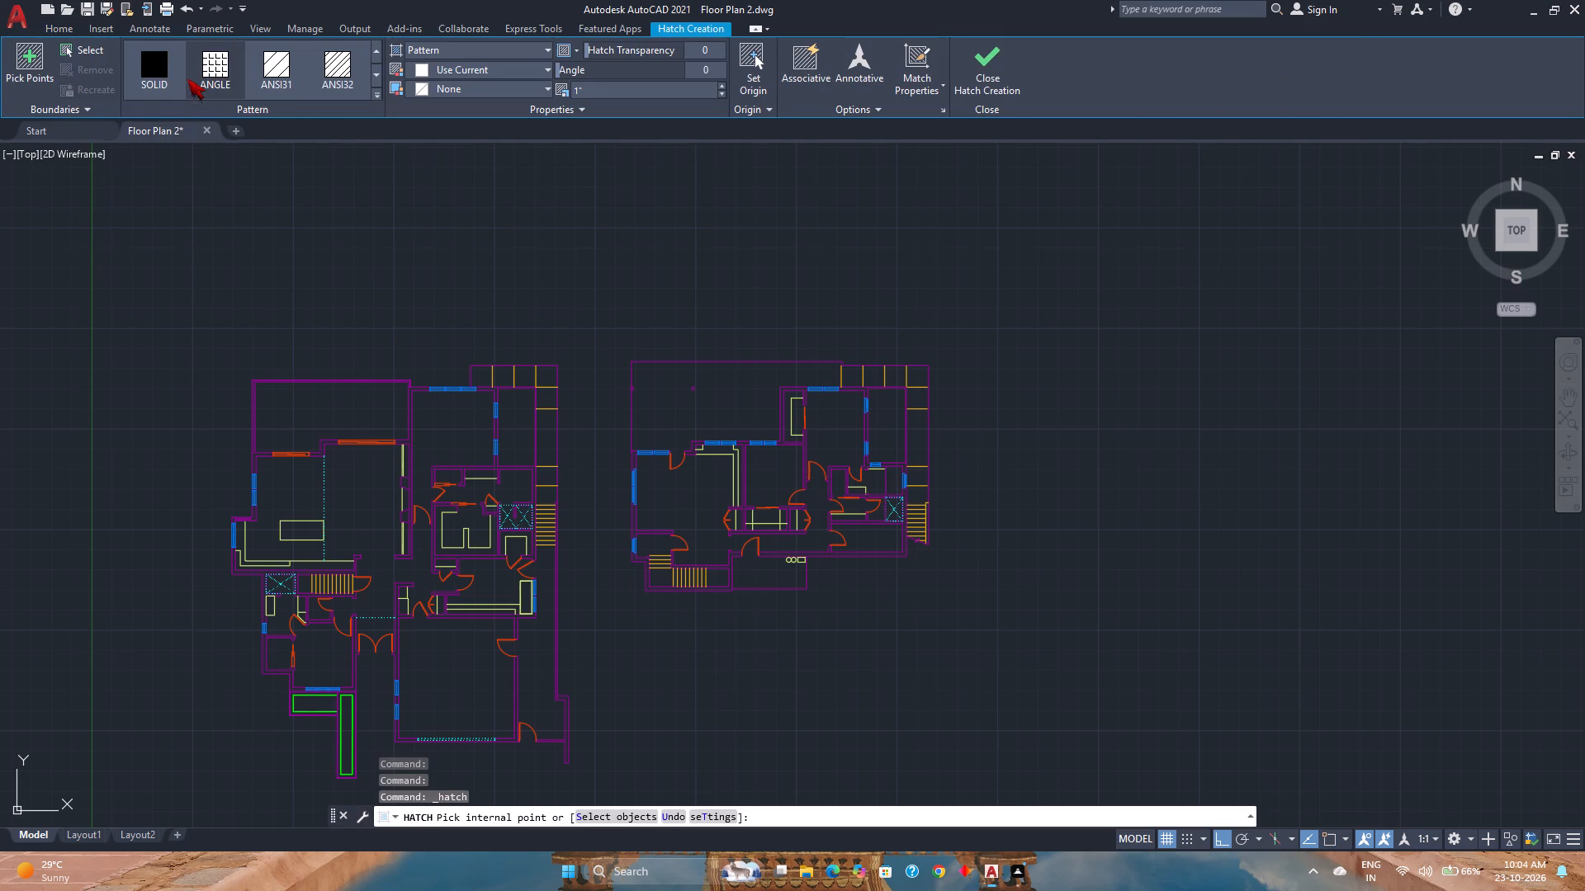
{"action": "left_click", "coordinate": [172, 72]}
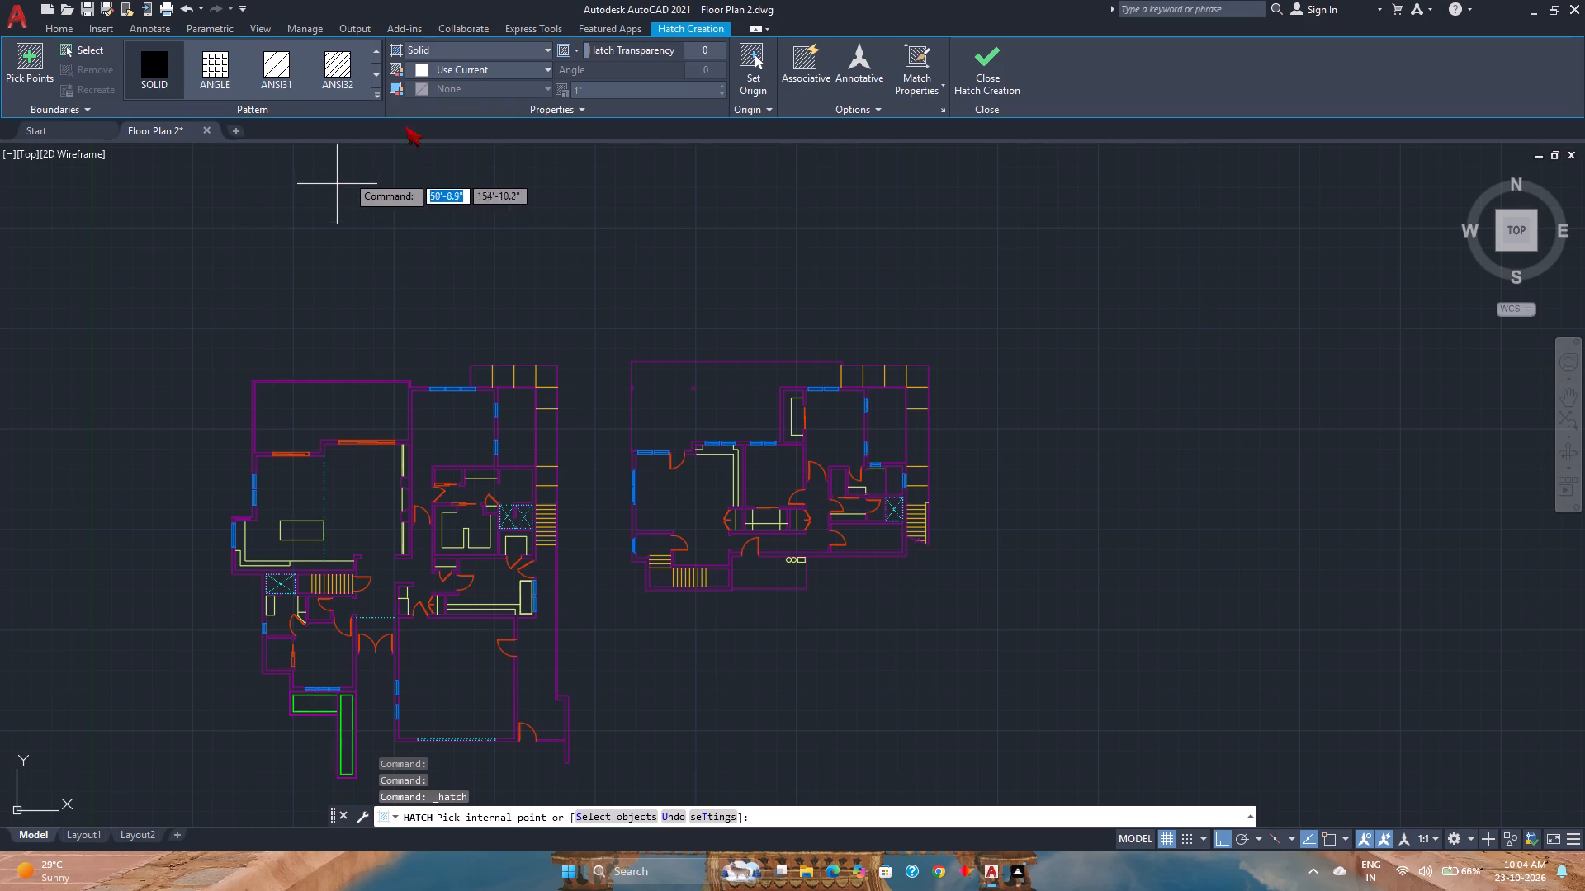
{"action": "scroll", "coordinate": [260, 383], "scroll_direction": "up", "scroll_amount": 4}
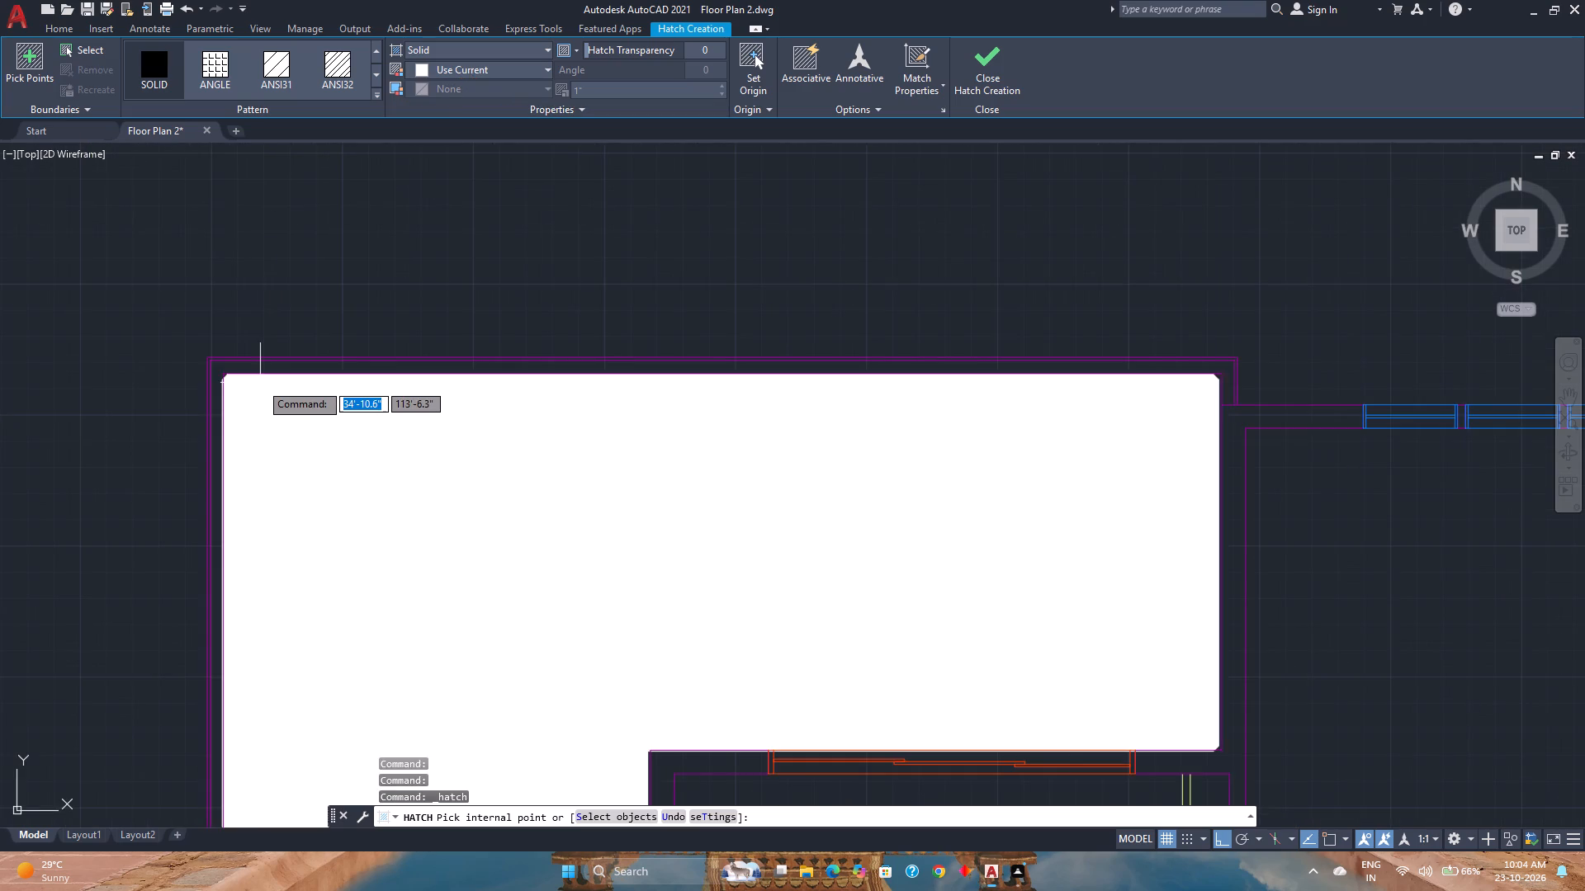
{"action": "scroll", "coordinate": [260, 383], "scroll_direction": "down", "scroll_amount": 4}
{"action": "scroll", "coordinate": [245, 513], "scroll_direction": "up", "scroll_amount": 4}
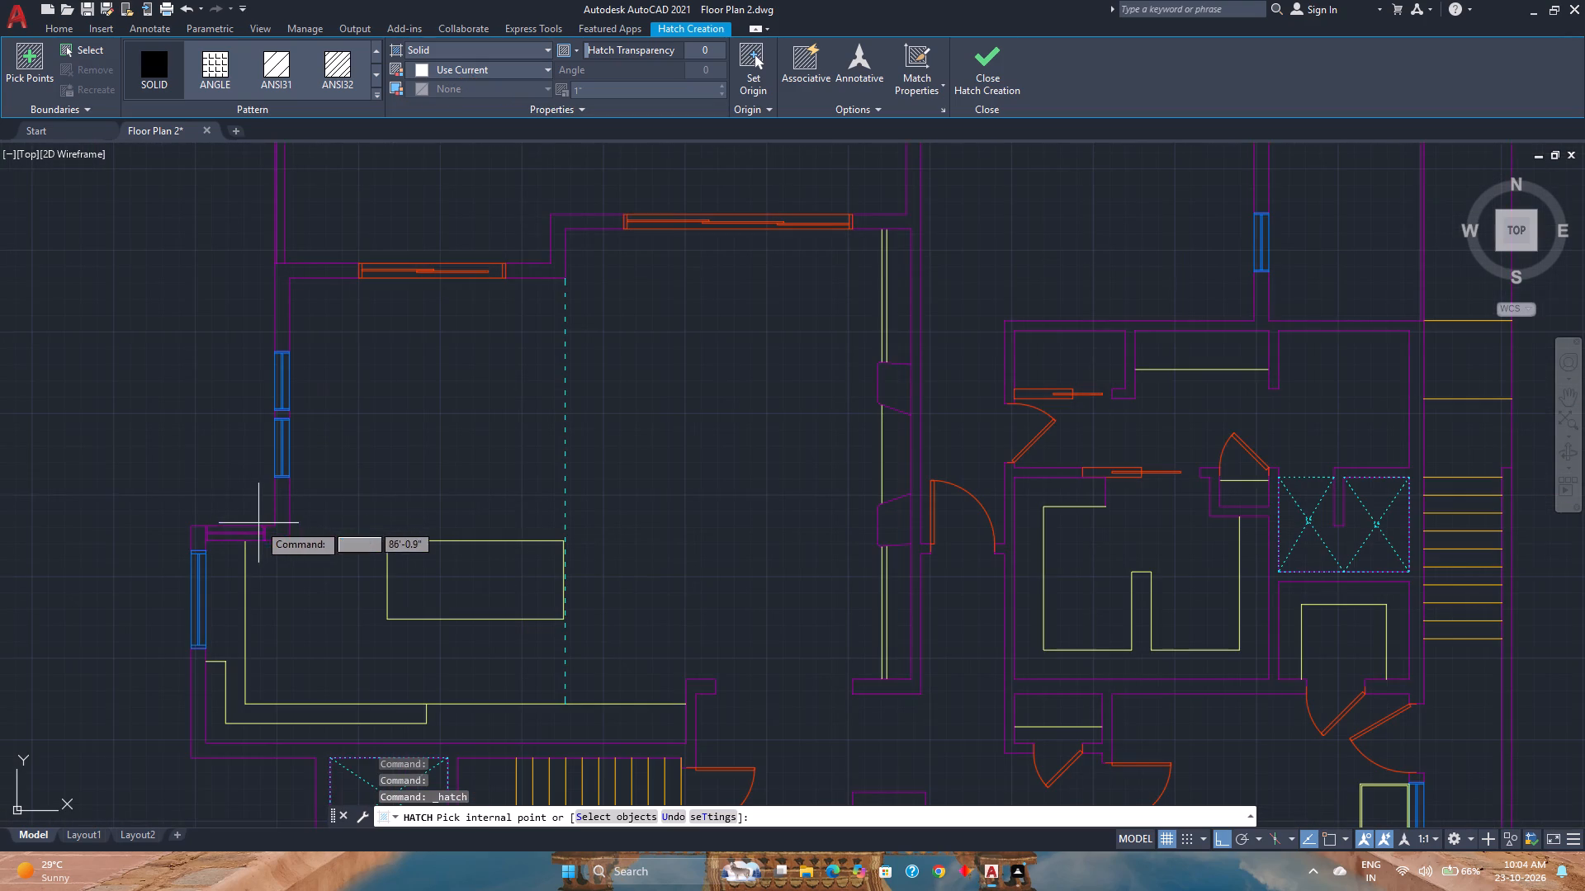
{"action": "left_click", "coordinate": [282, 521]}
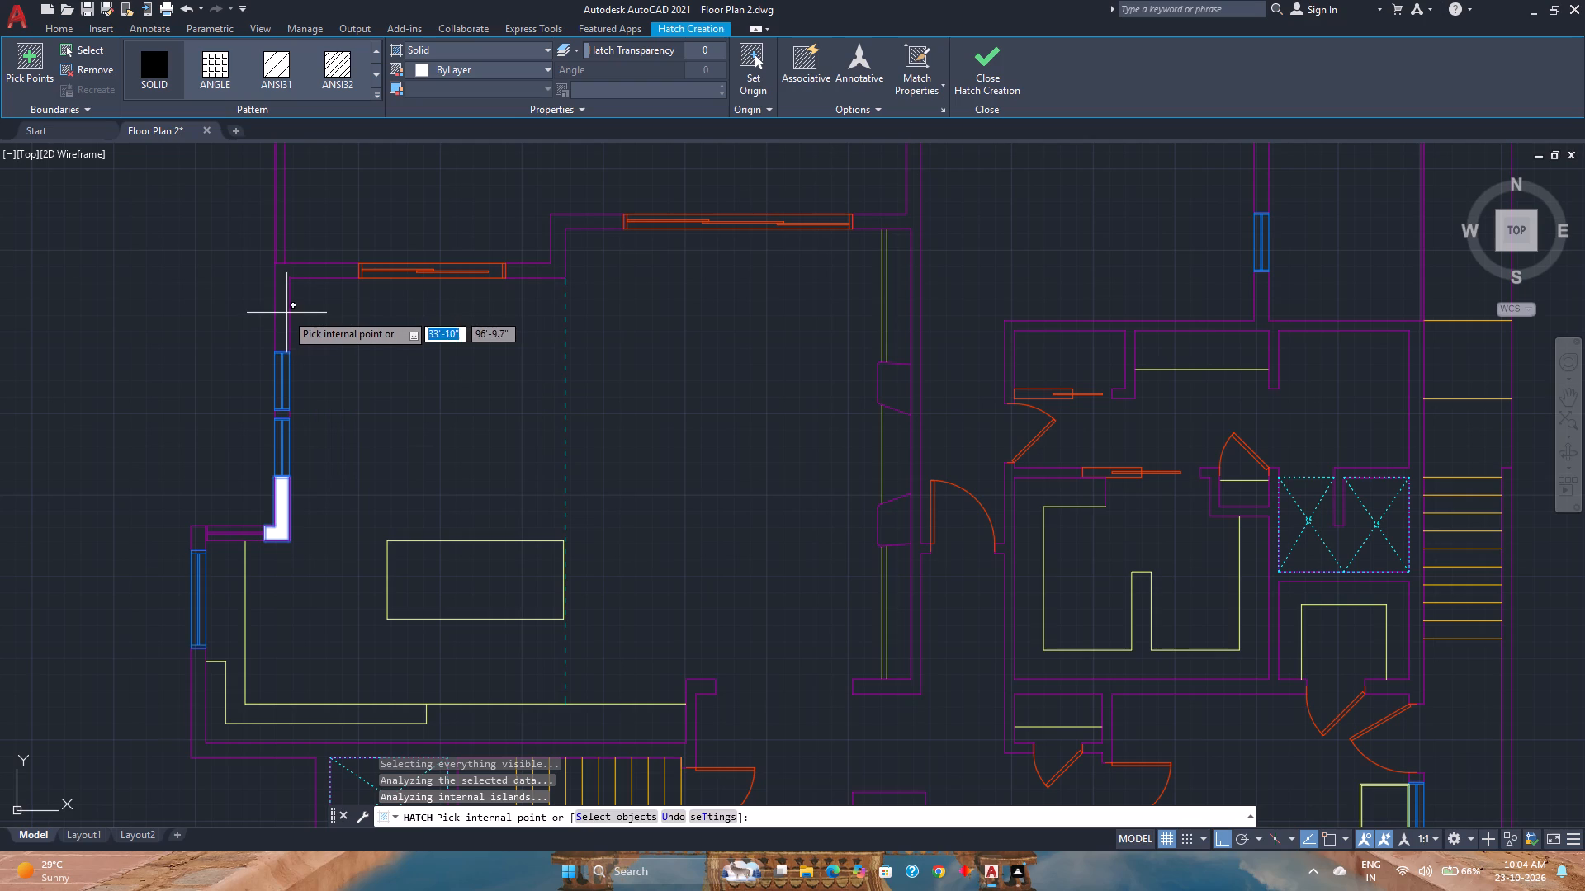
{"action": "left_click", "coordinate": [282, 307]}
{"action": "scroll", "coordinate": [289, 407], "scroll_direction": "up", "scroll_amount": 3}
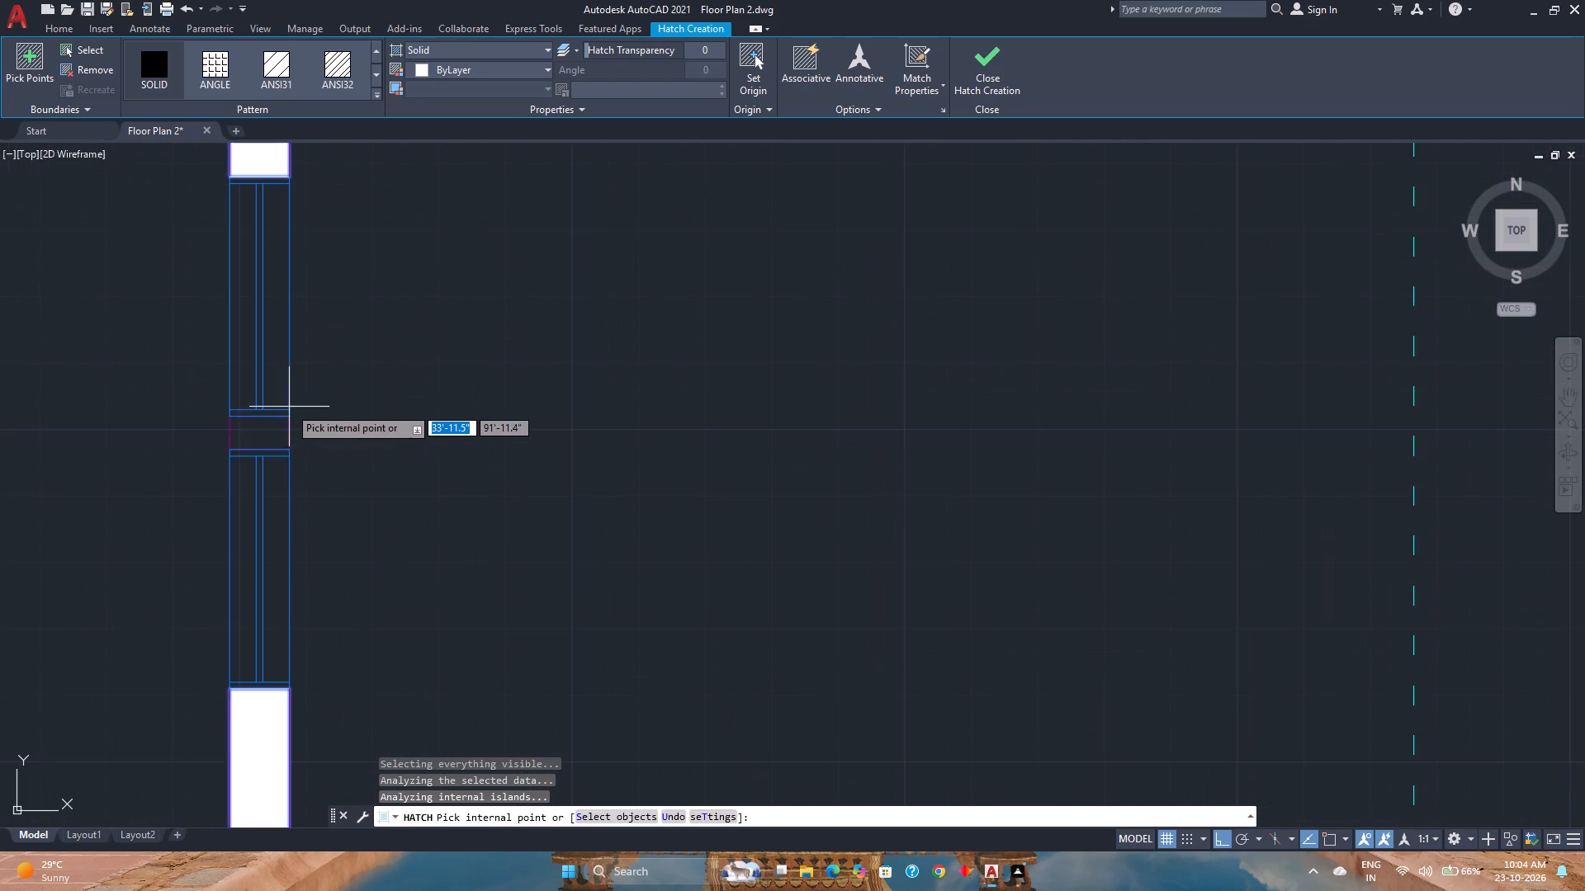
{"action": "left_click", "coordinate": [263, 428]}
{"action": "scroll", "coordinate": [263, 428], "scroll_direction": "down", "scroll_amount": 3}
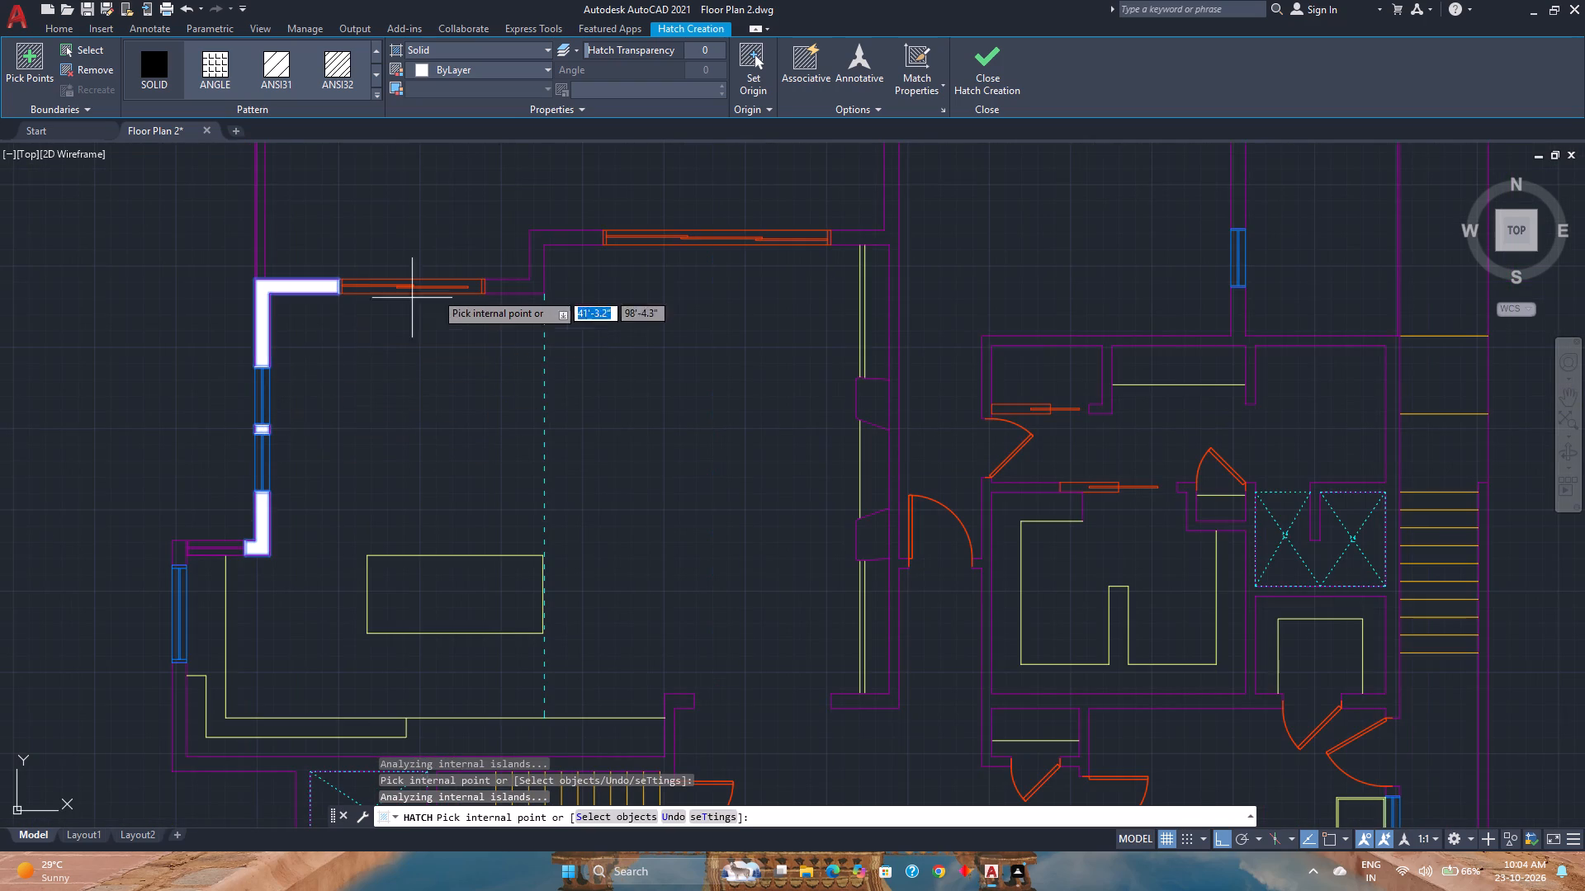
{"action": "left_click", "coordinate": [508, 284]}
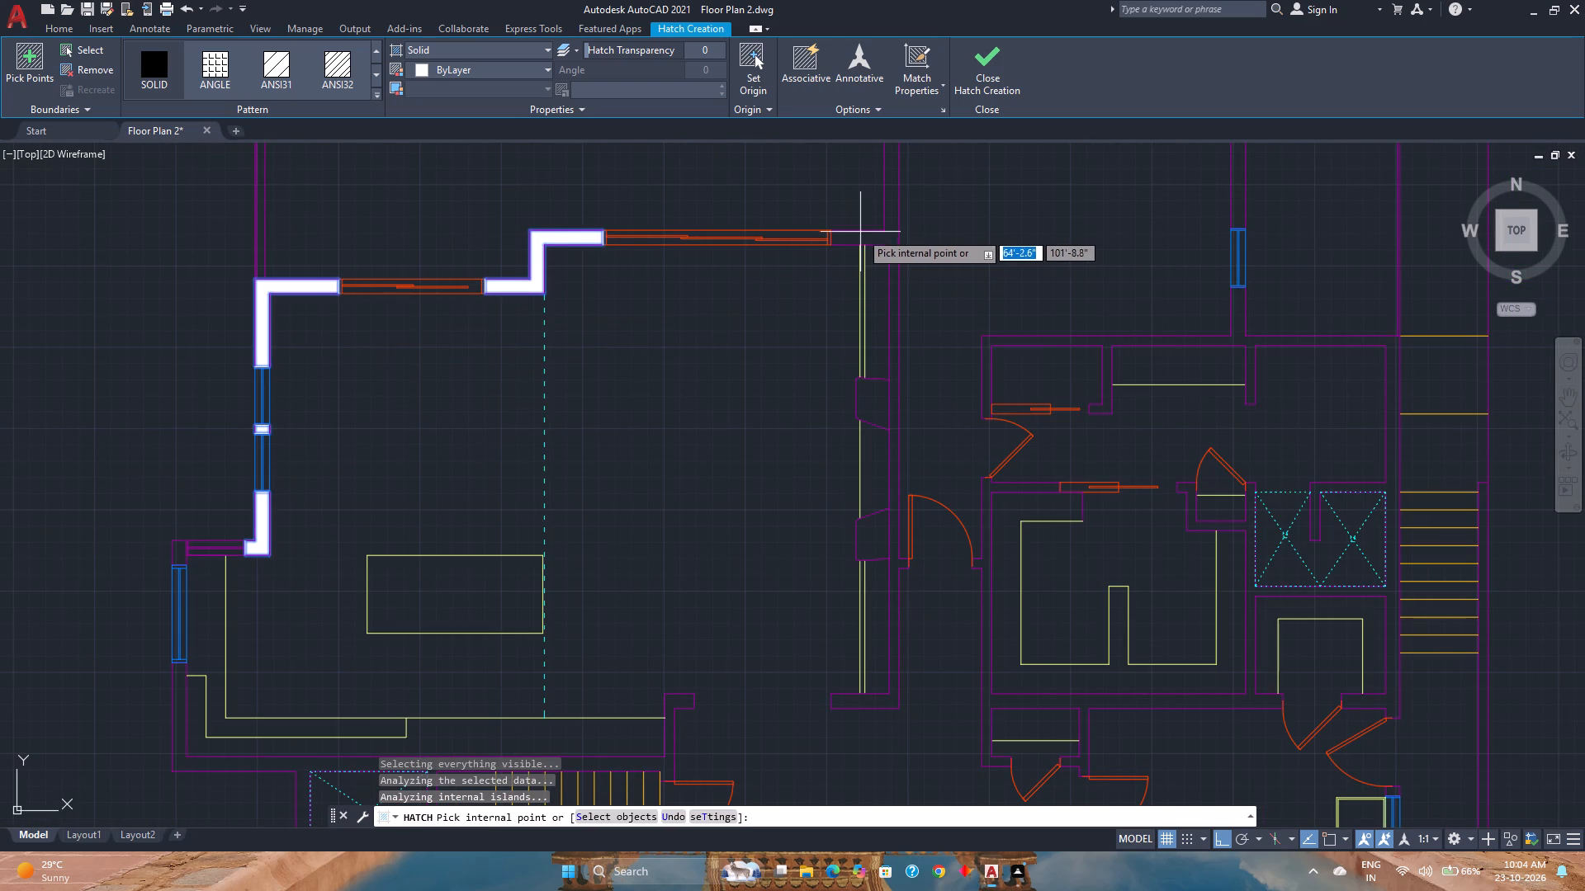
{"action": "left_click", "coordinate": [870, 233]}
Fill the island room's lower corner walls and the small rooms below it with solid hatch, including the piers between the three bottom windows.
{"action": "scroll", "coordinate": [870, 238], "scroll_direction": "down", "scroll_amount": 1}
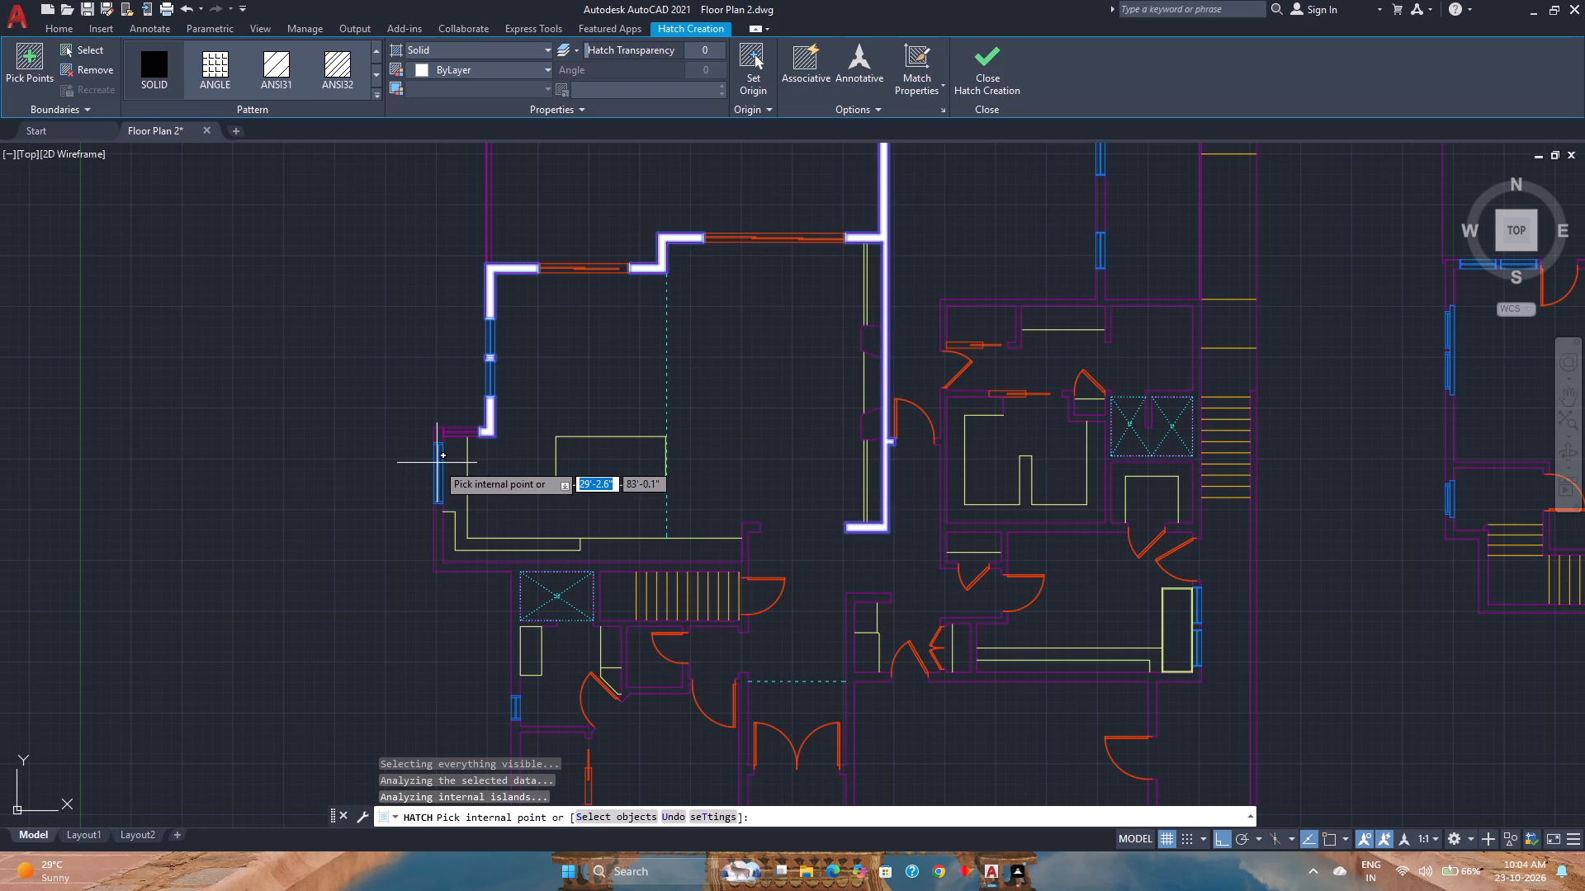
{"action": "left_click", "coordinate": [437, 440]}
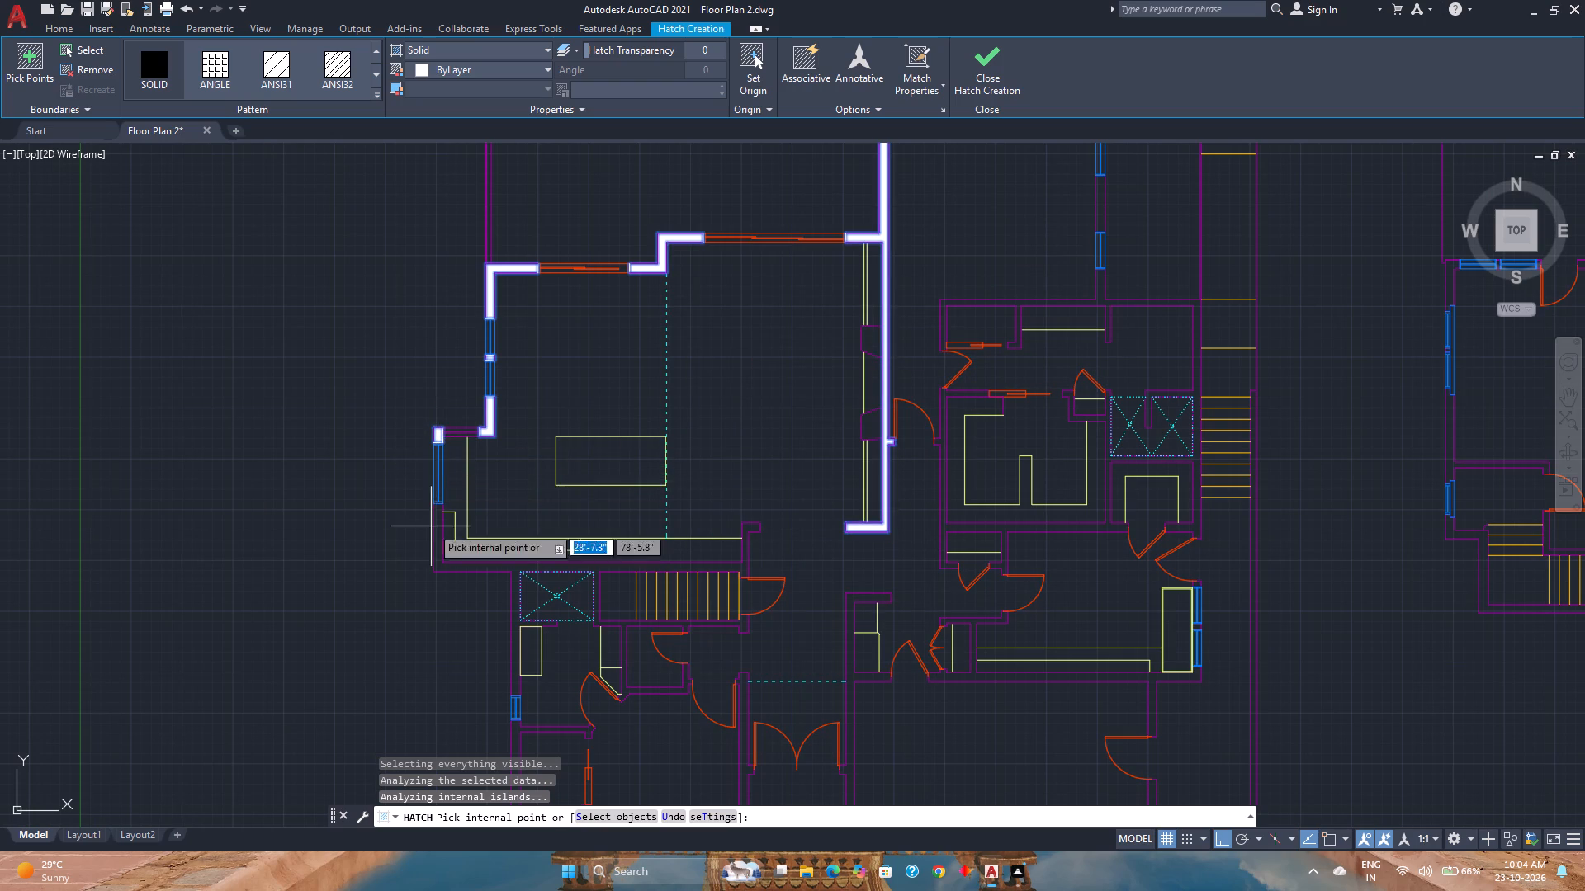
{"action": "left_click", "coordinate": [447, 568]}
{"action": "scroll", "coordinate": [447, 568], "scroll_direction": "down", "scroll_amount": 2}
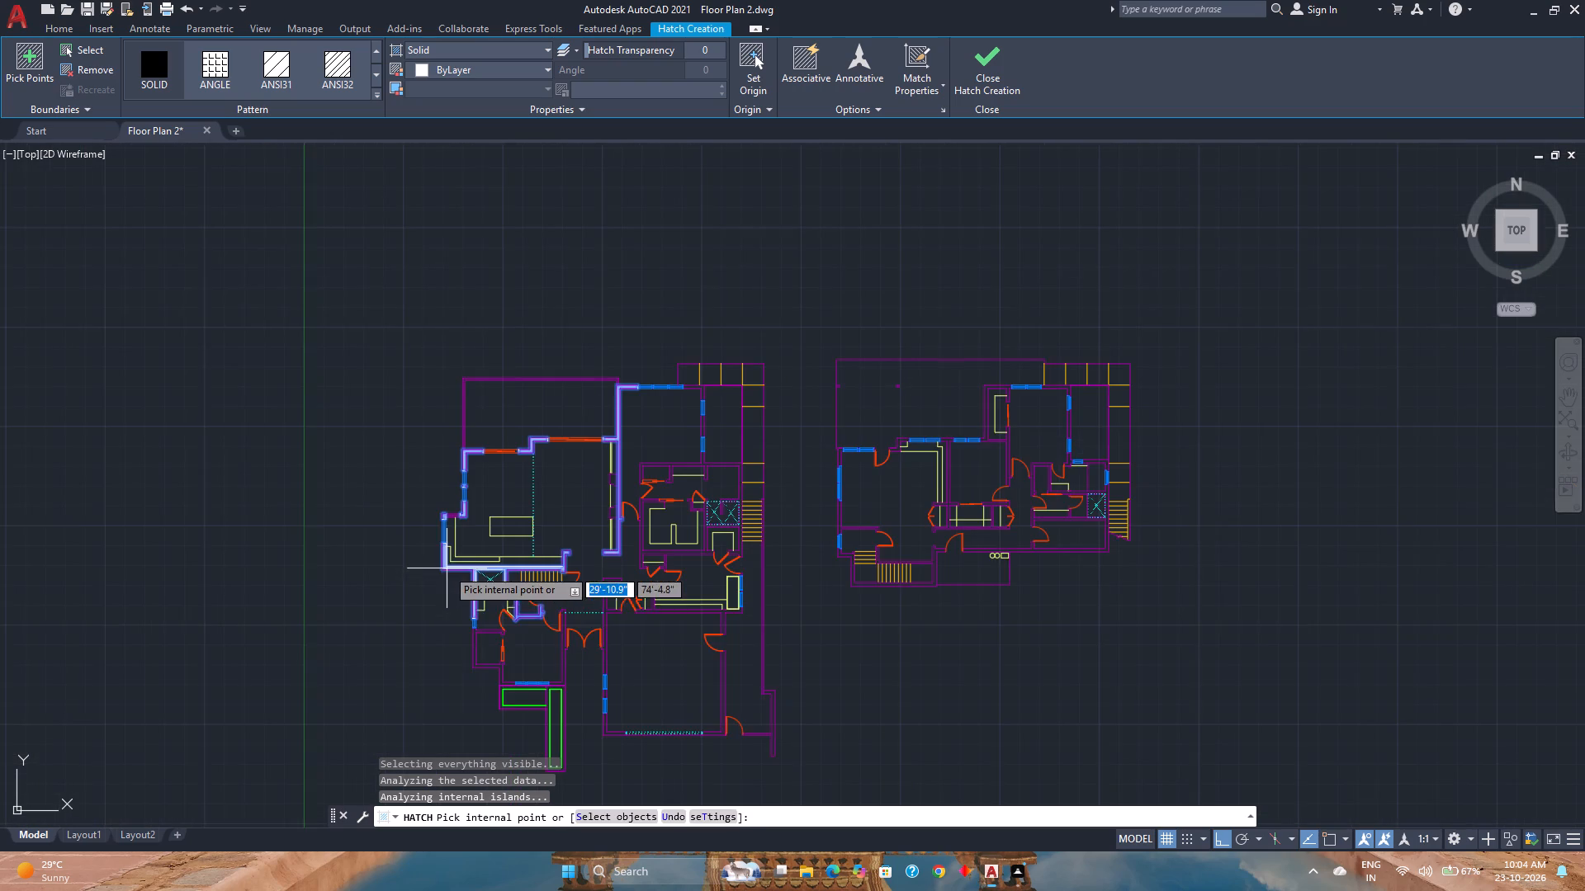
{"action": "middle_click_drag", "start_coordinate": [480, 618], "coordinate": [482, 504]}
{"action": "scroll", "coordinate": [484, 568], "scroll_direction": "up", "scroll_amount": 2}
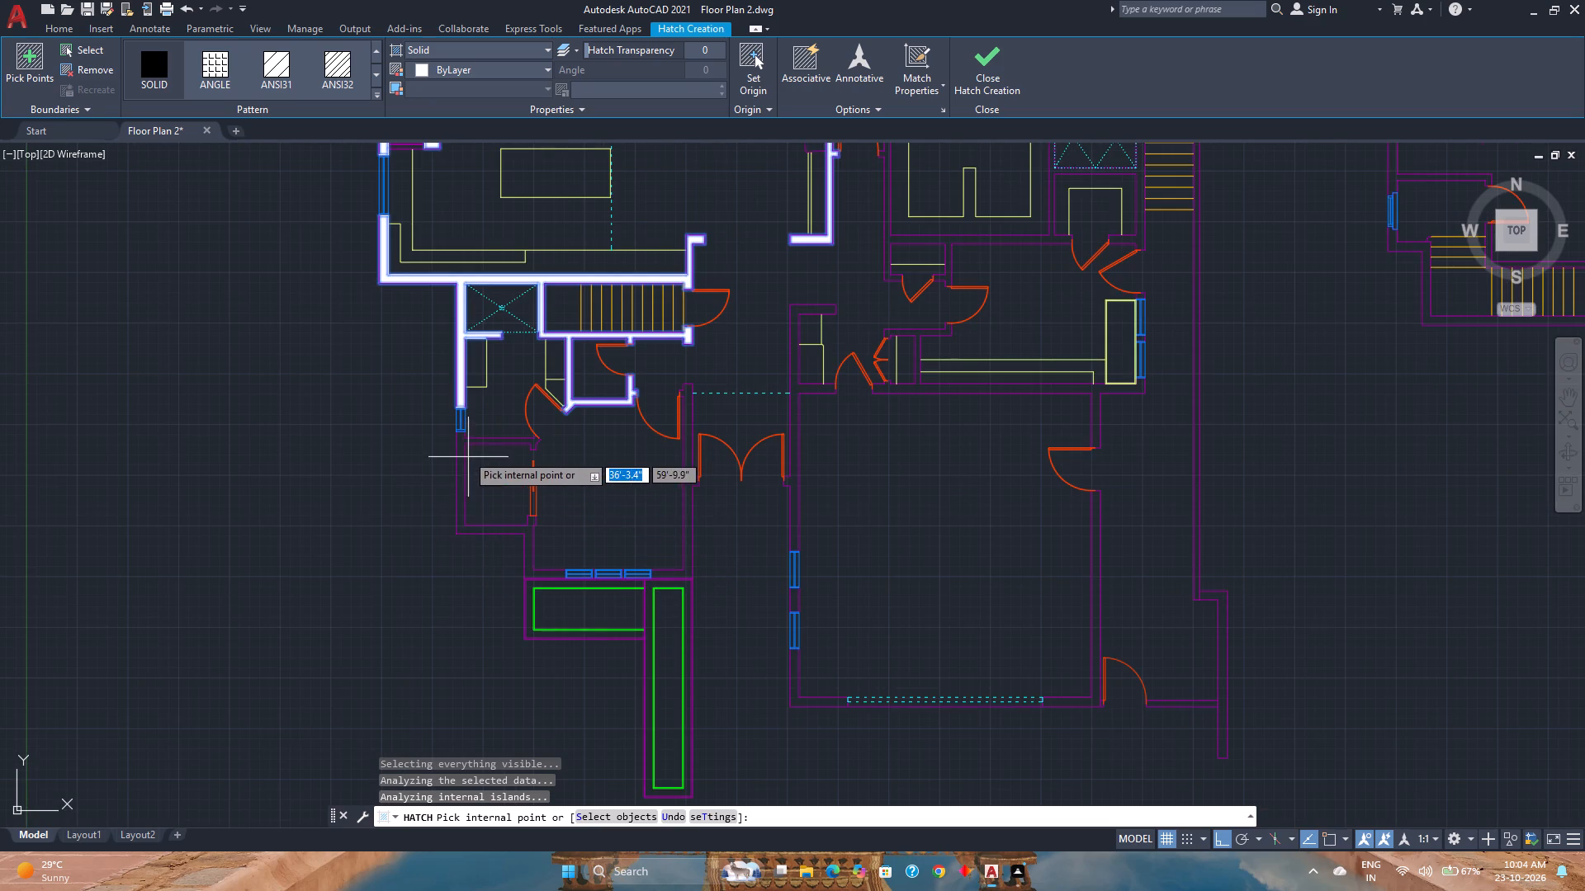
{"action": "left_click", "coordinate": [461, 438]}
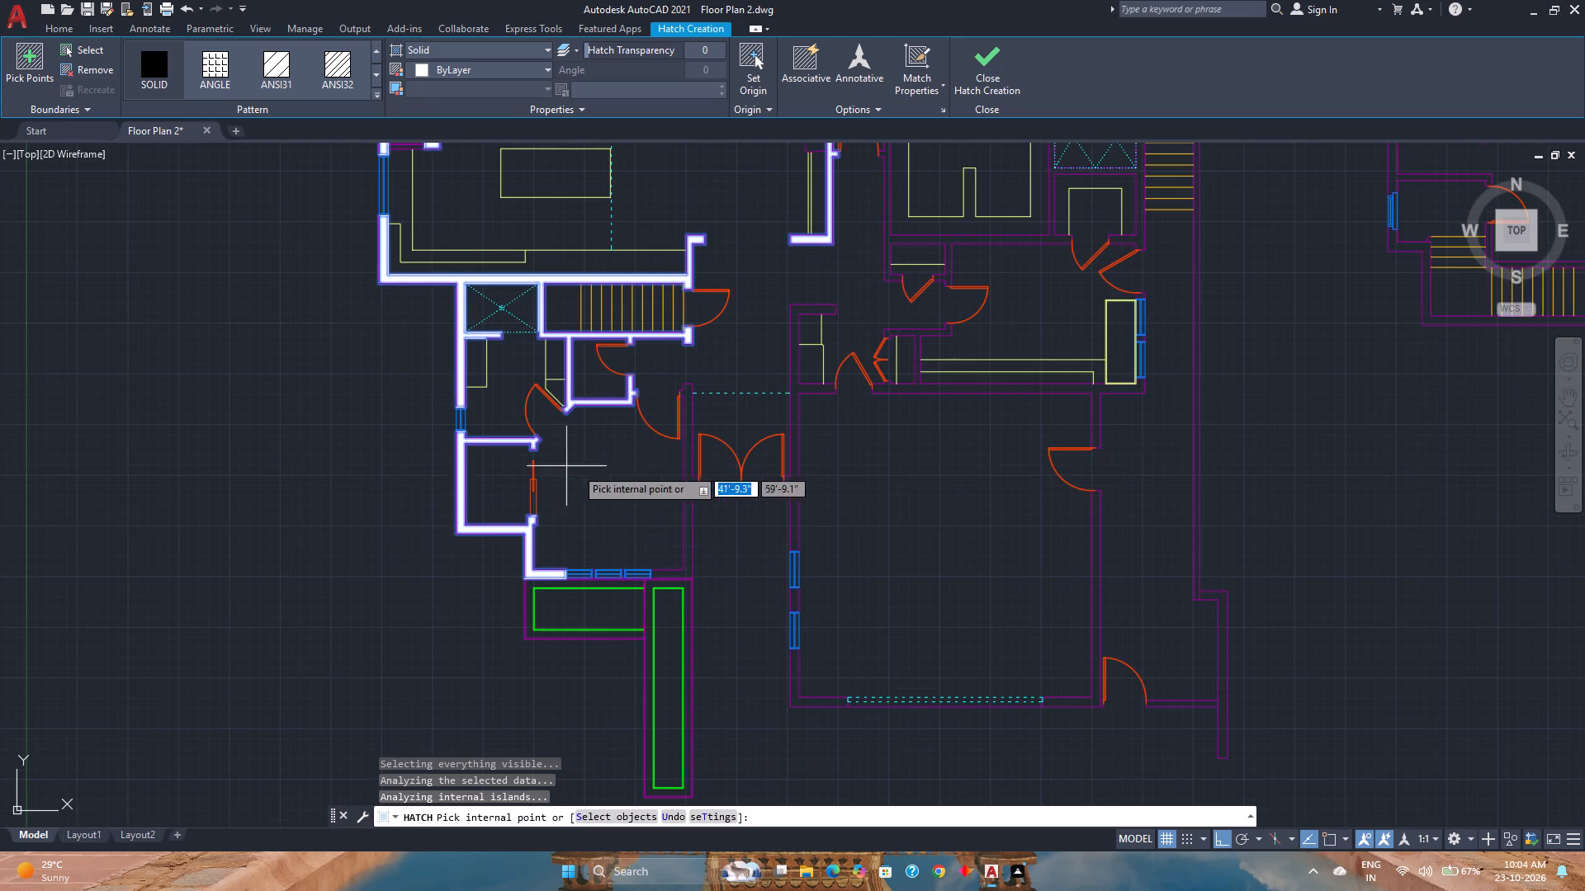
{"action": "left_click", "coordinate": [665, 575]}
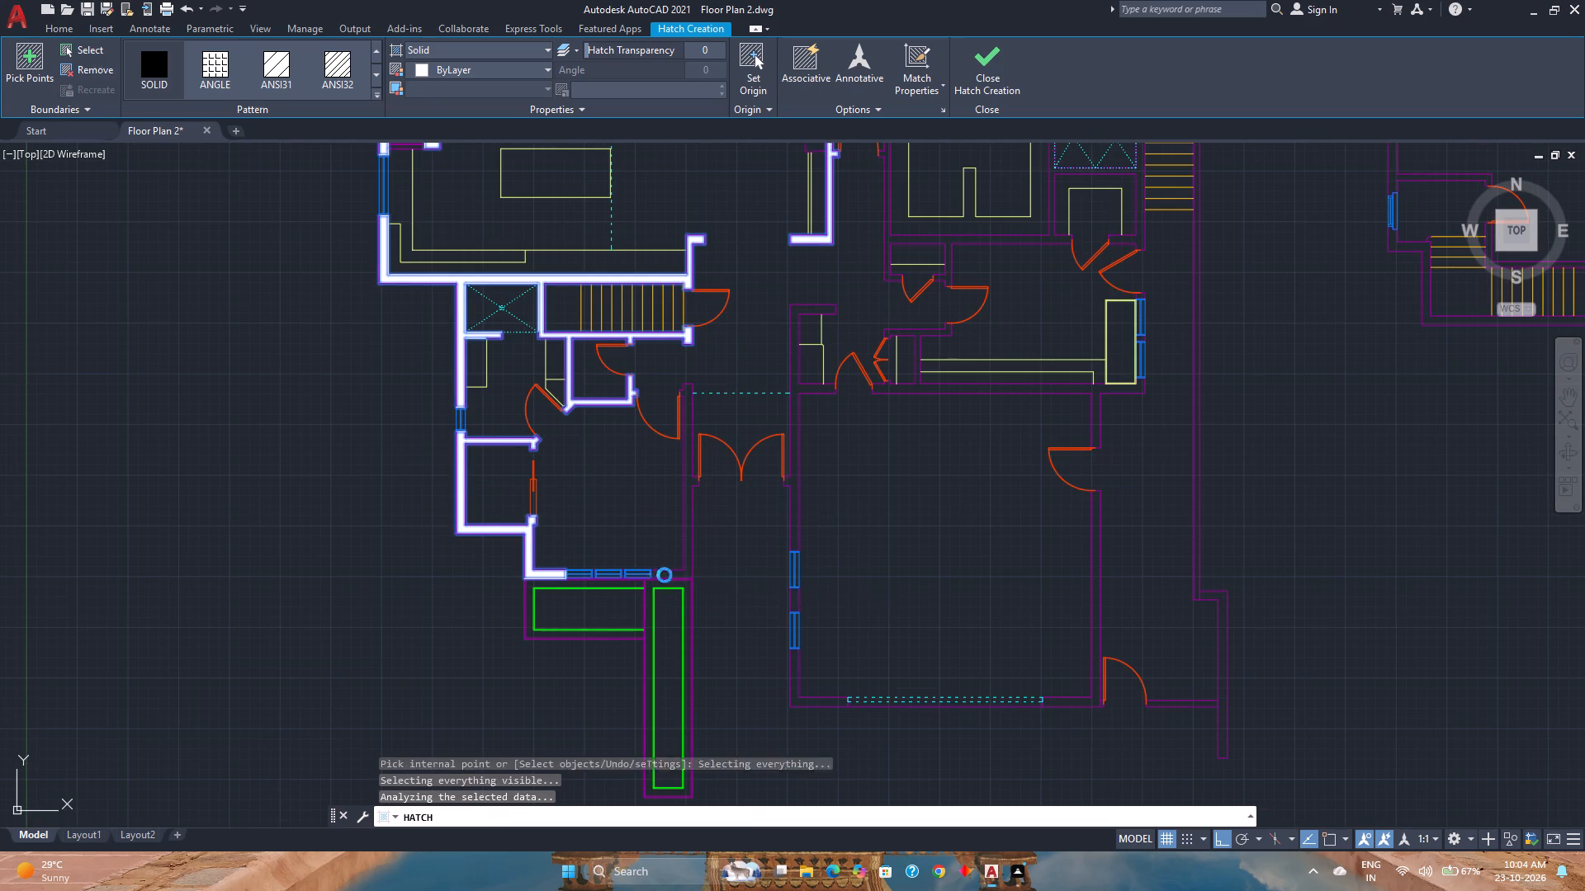
{"action": "scroll", "coordinate": [621, 577], "scroll_direction": "up", "scroll_amount": 6}
{"action": "left_click", "coordinate": [626, 570]}
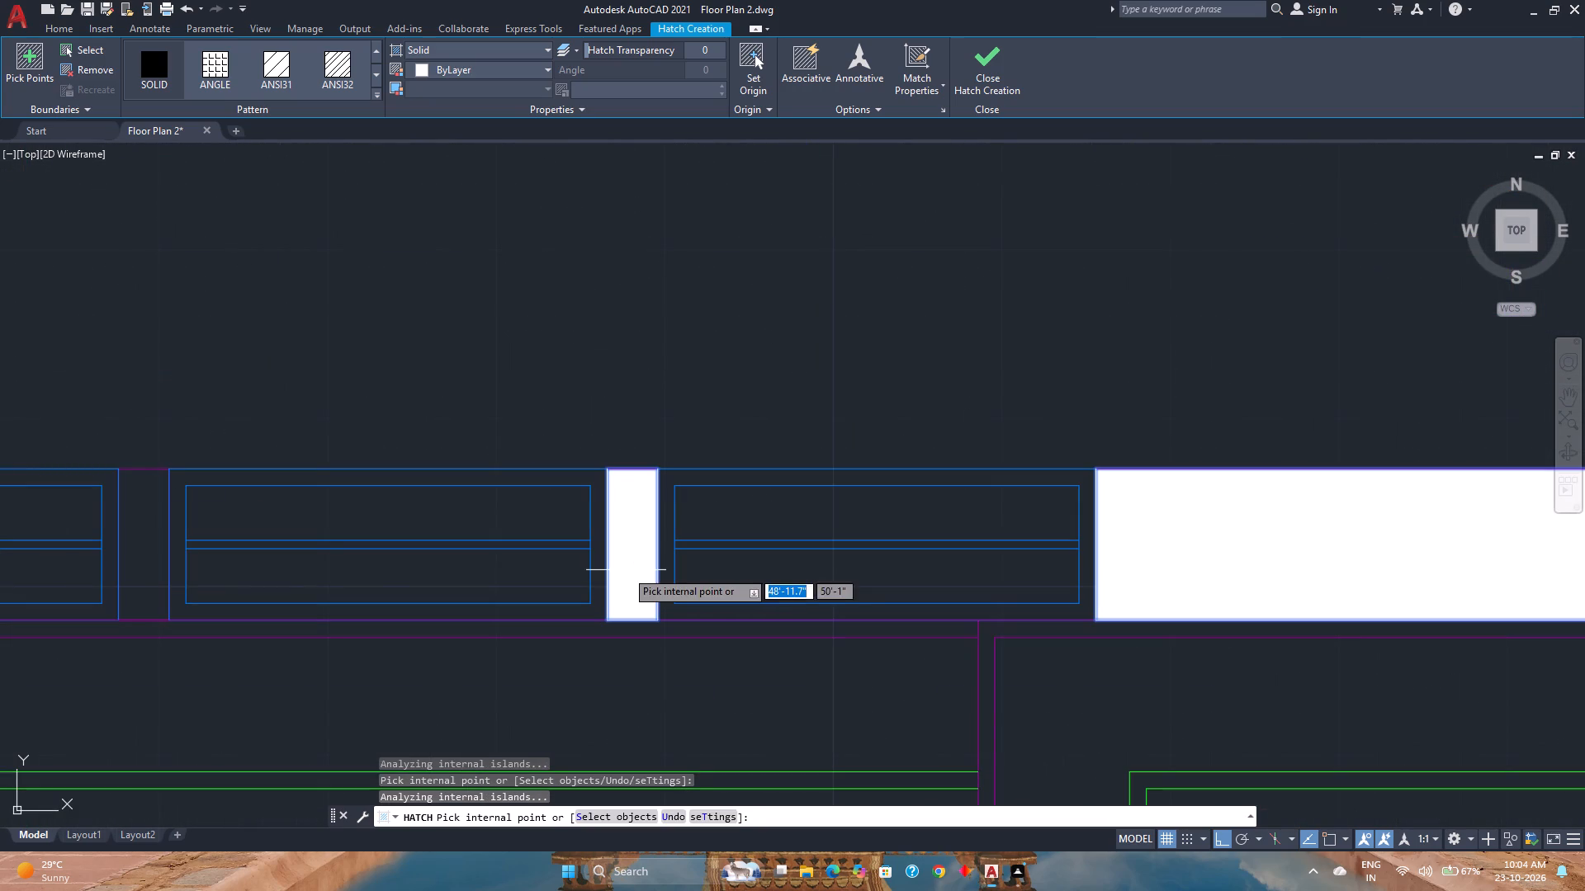
{"action": "left_click", "coordinate": [155, 561]}
{"action": "scroll", "coordinate": [155, 561], "scroll_direction": "down", "scroll_amount": 5}
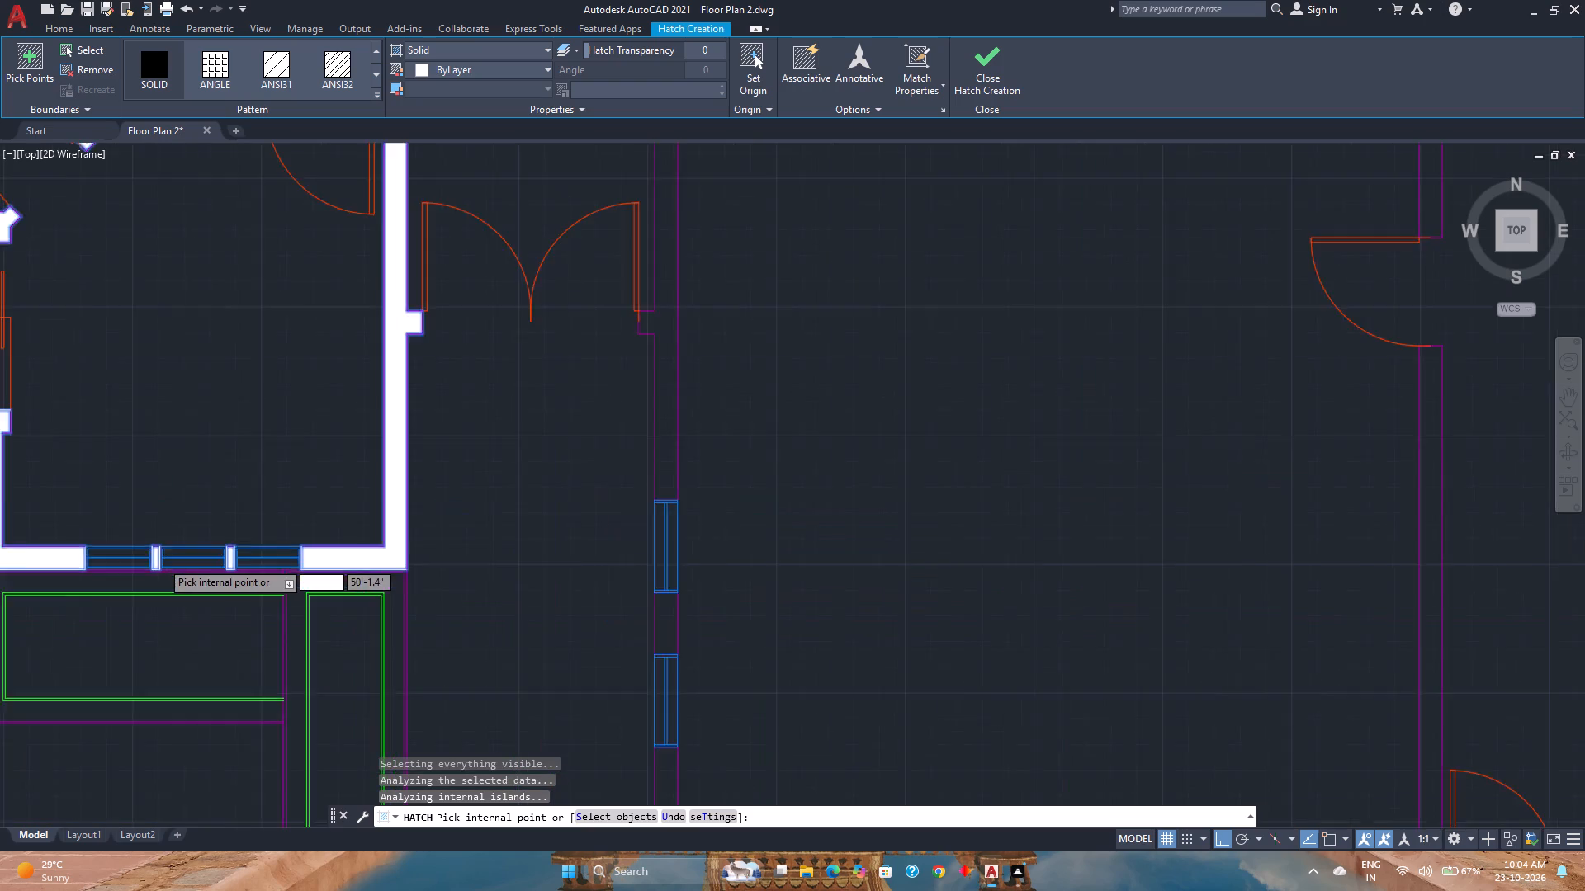
Fill the walls beside the double-door entry, the long counter room and the central closet and shower rooms with solid hatch.
{"action": "middle_click_drag", "start_coordinate": [162, 561], "coordinate": [386, 527]}
{"action": "middle_click", "coordinate": [386, 527]}
{"action": "middle_click", "coordinate": [386, 527]}
{"action": "middle_click", "coordinate": [386, 527]}
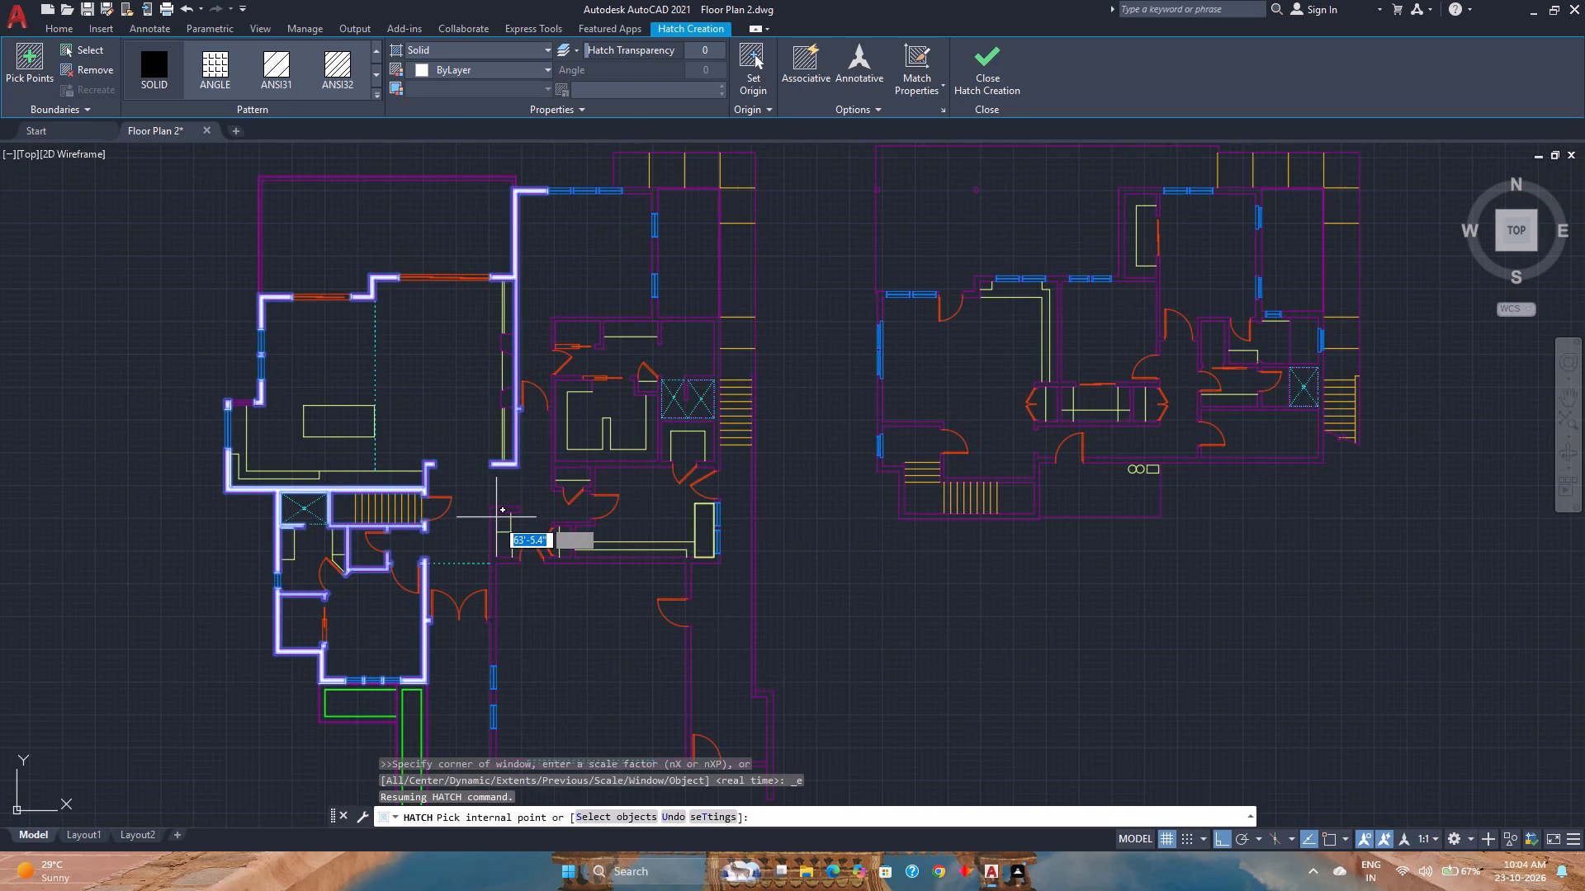
{"action": "scroll", "coordinate": [497, 525], "scroll_direction": "up", "scroll_amount": 1}
{"action": "left_click", "coordinate": [490, 521]}
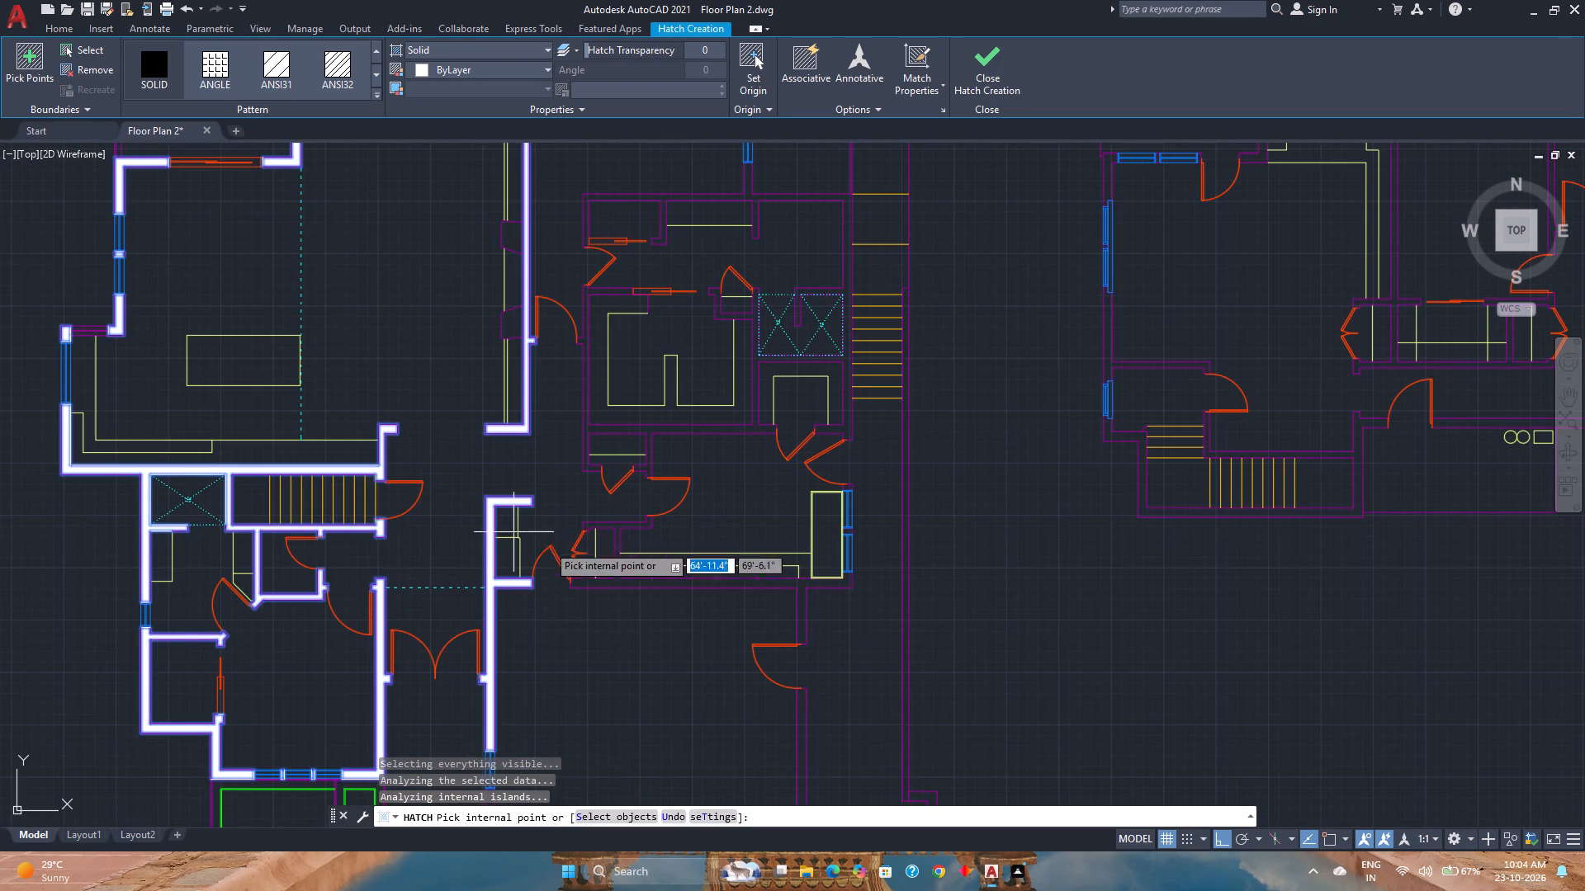
{"action": "left_click", "coordinate": [613, 582]}
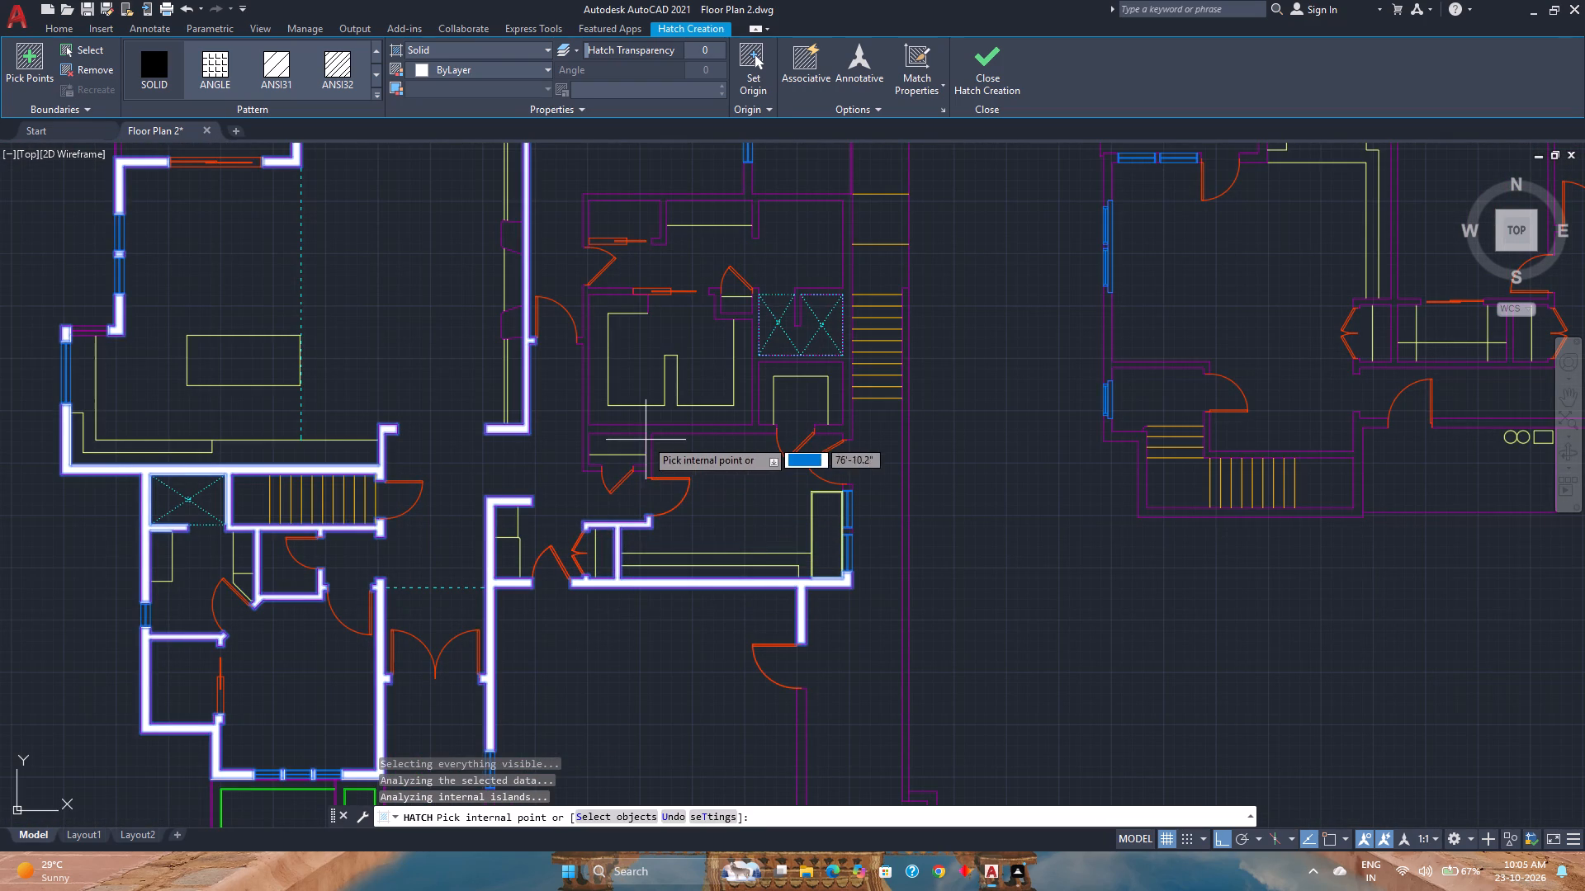
{"action": "left_click", "coordinate": [649, 427]}
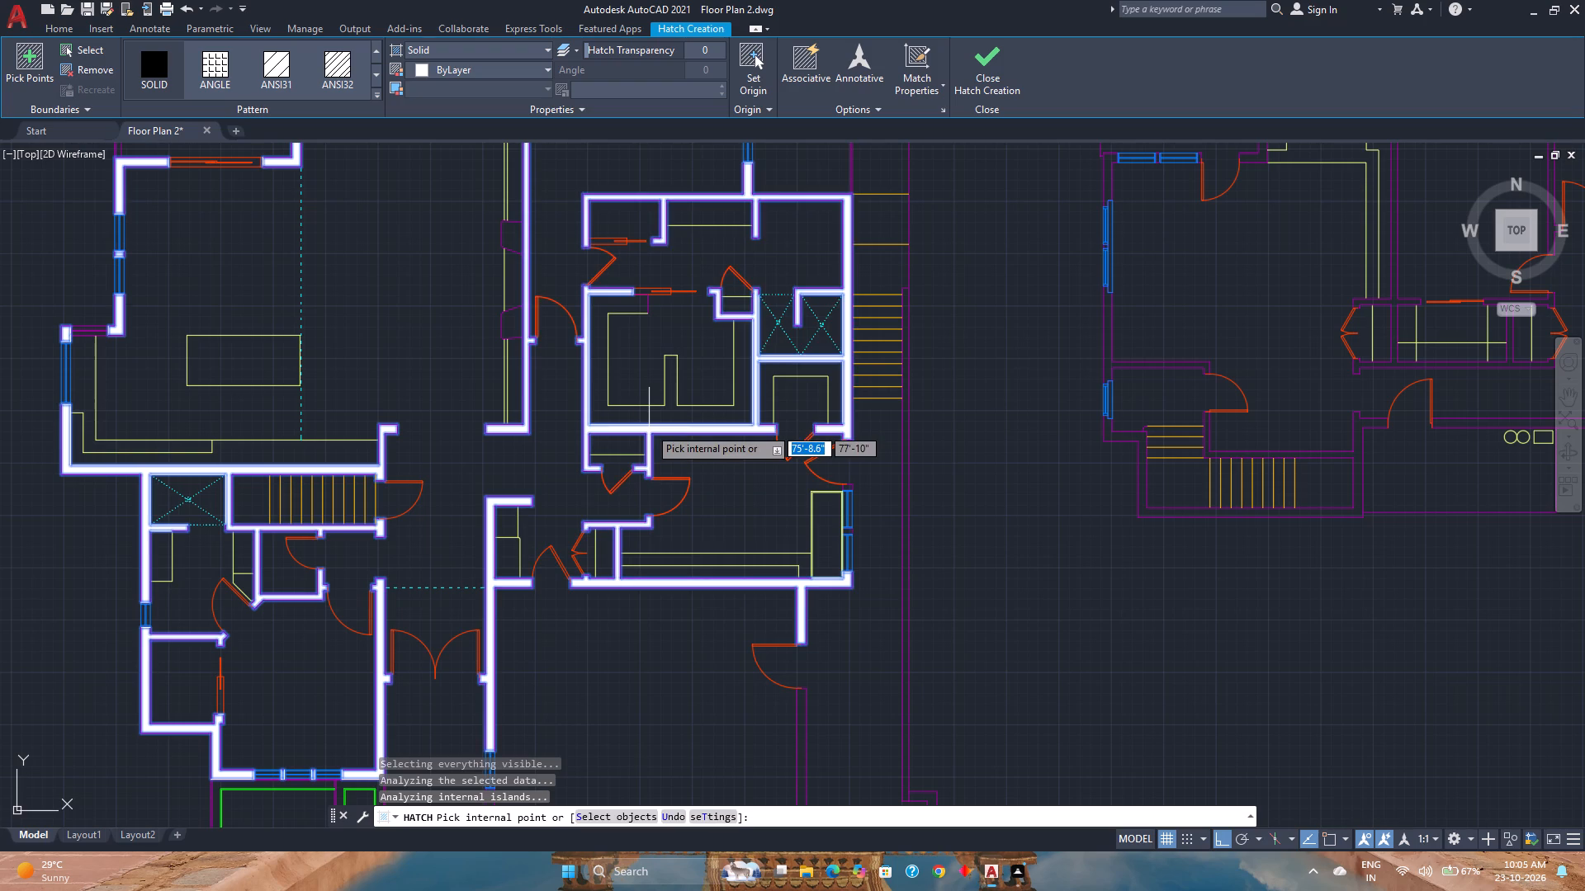
Fill the remaining walls of the larger plan's big lower room with solid hatch, including the pier between its two side windows.
{"action": "scroll", "coordinate": [649, 427], "scroll_direction": "down", "scroll_amount": 1}
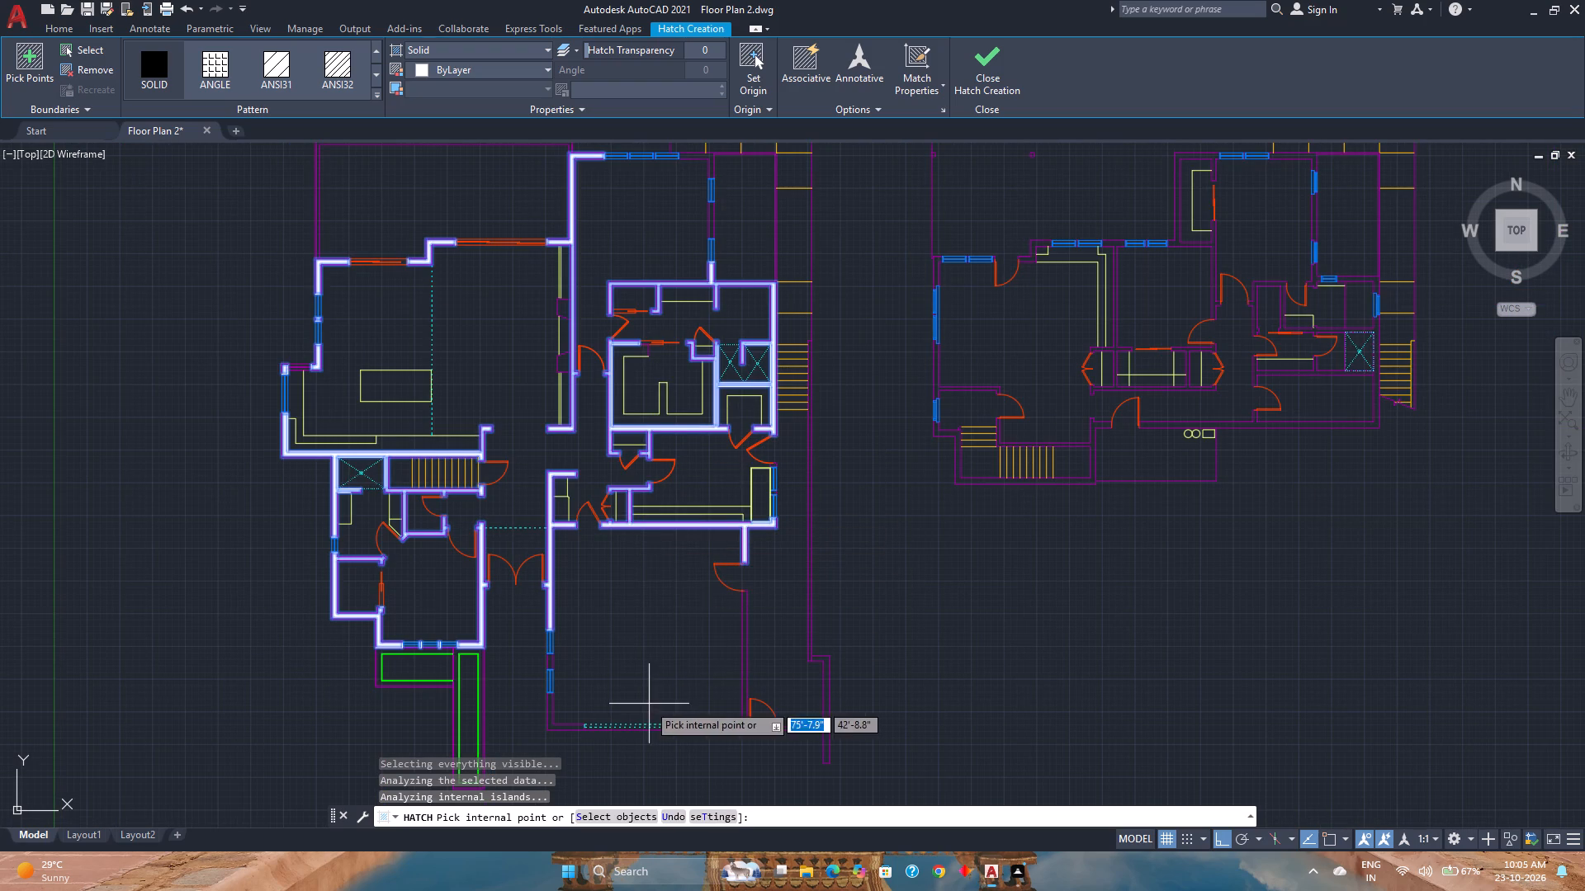
{"action": "scroll", "coordinate": [555, 714], "scroll_direction": "up", "scroll_amount": 3}
{"action": "left_click", "coordinate": [536, 688]}
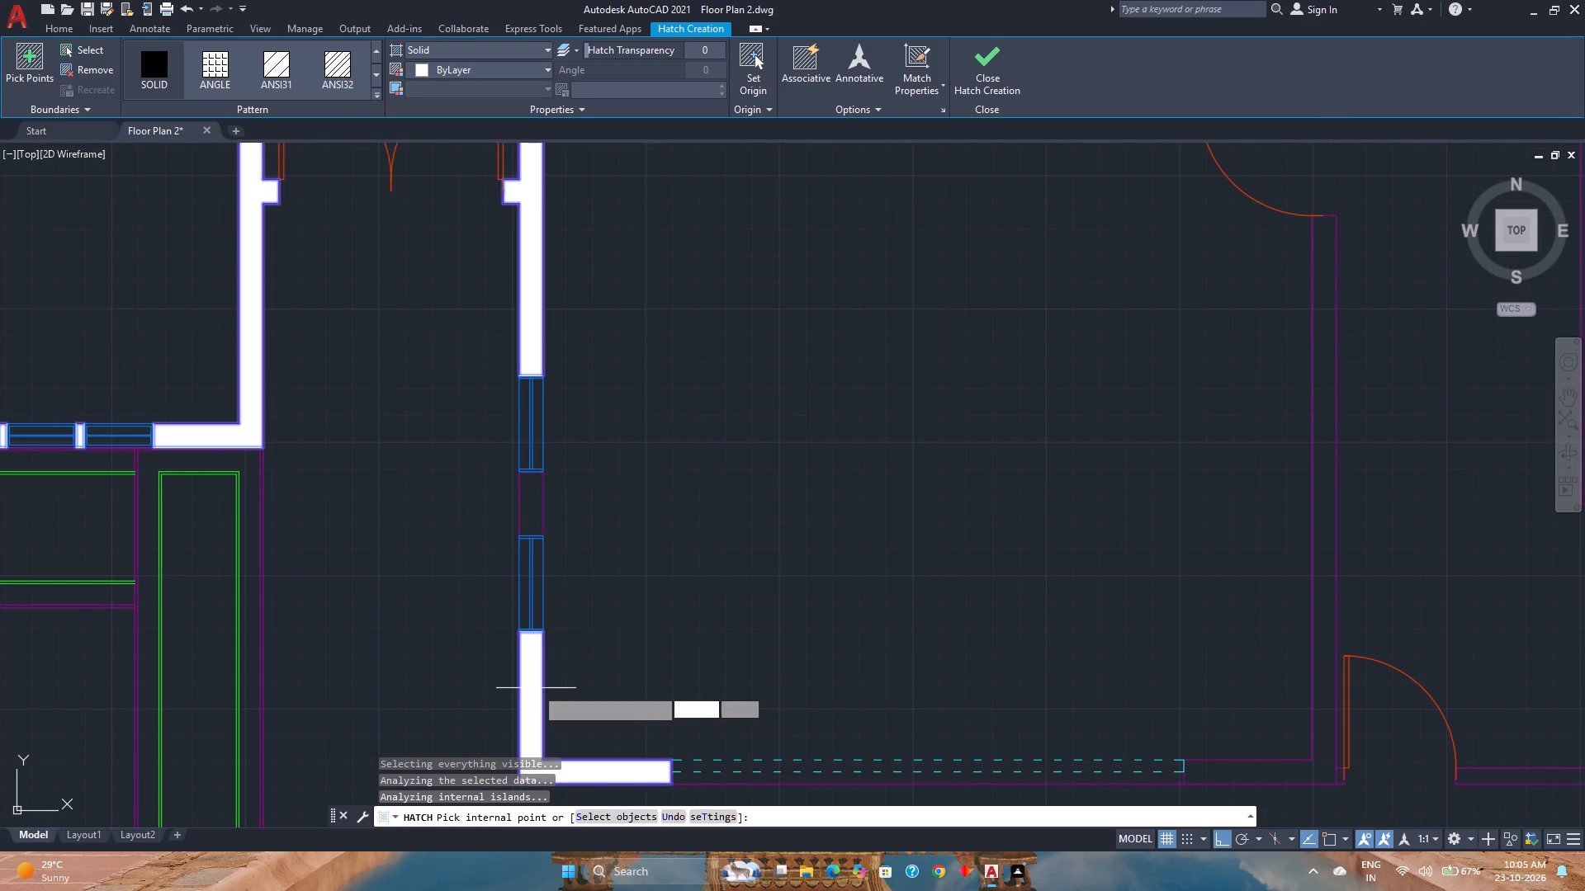
{"action": "left_click", "coordinate": [528, 505]}
{"action": "scroll", "coordinate": [528, 503], "scroll_direction": "down", "scroll_amount": 3}
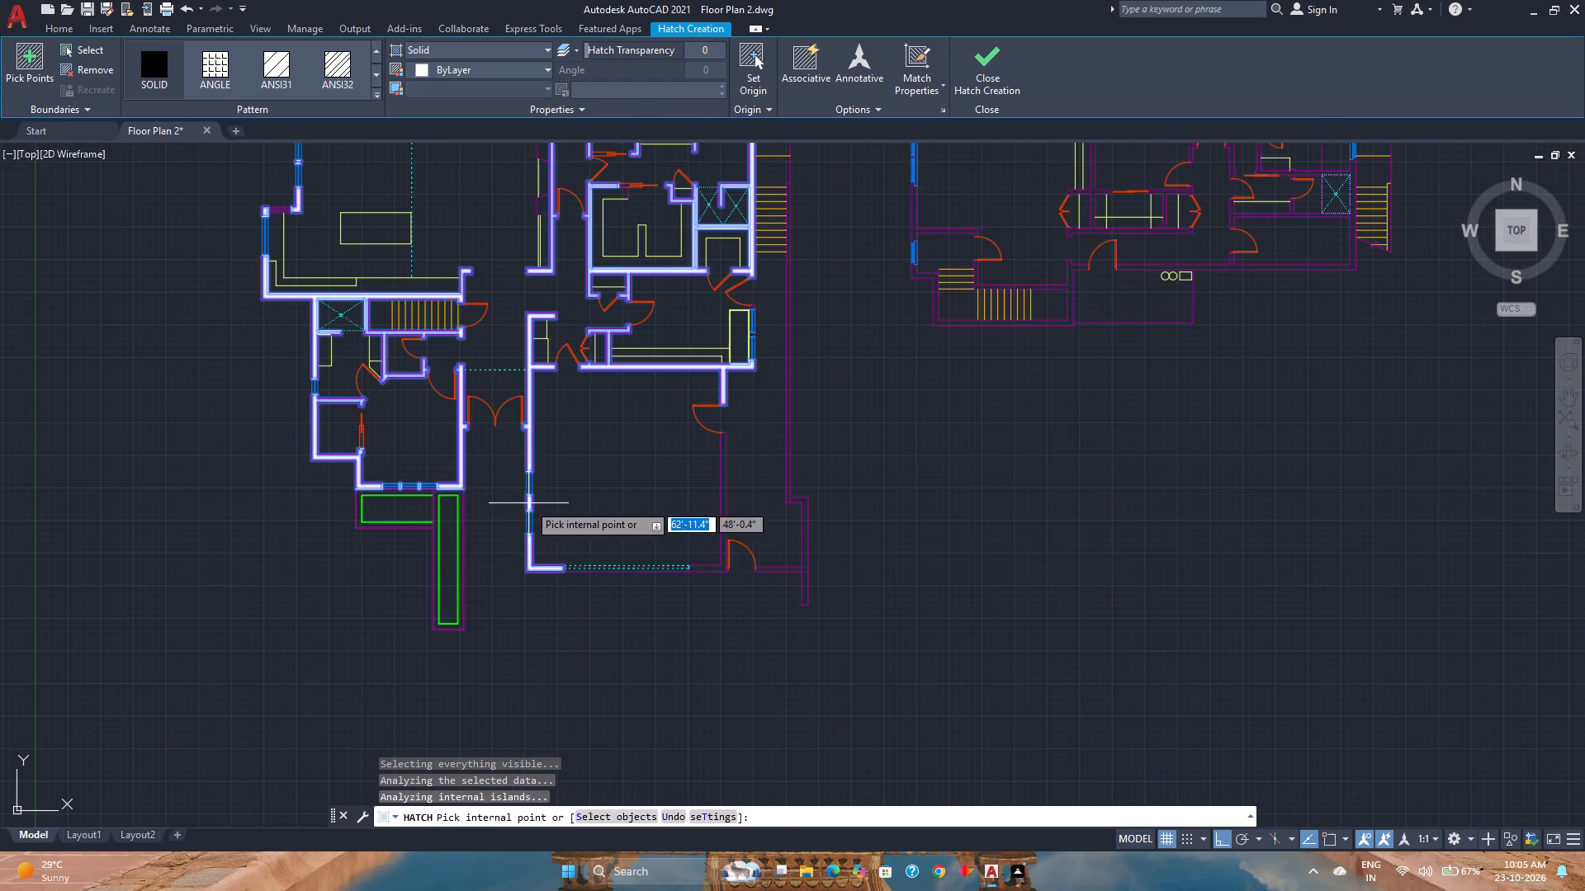
{"action": "scroll", "coordinate": [713, 568], "scroll_direction": "up", "scroll_amount": 3}
{"action": "left_click", "coordinate": [713, 568]}
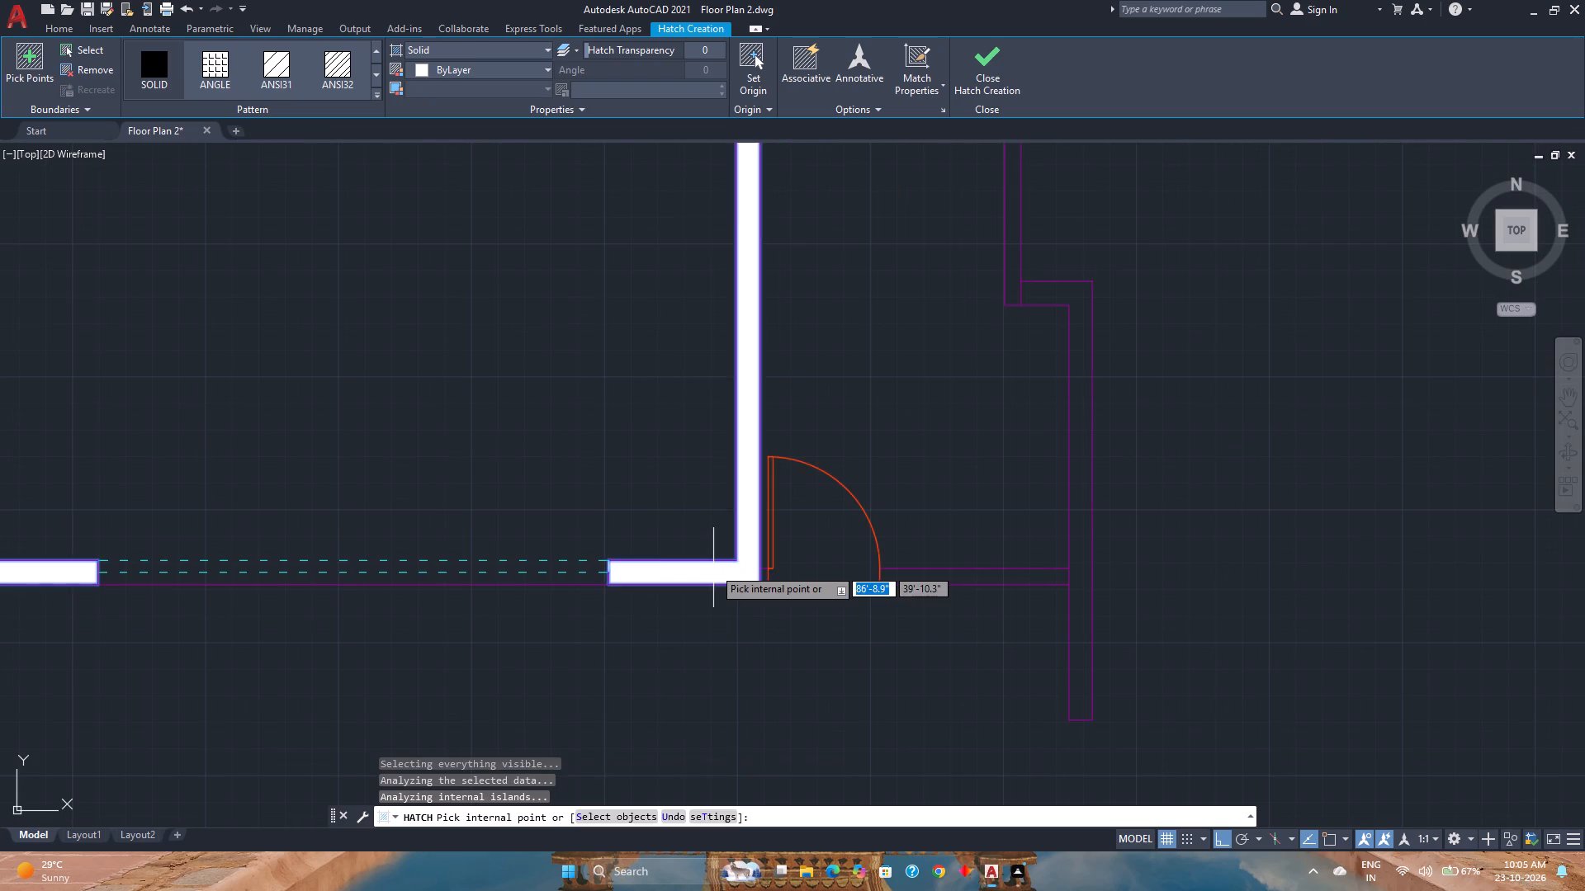
Fill the upper room's outer corner wall and the pier between its two side windows with solid hatch.
{"action": "scroll", "coordinate": [713, 568], "scroll_direction": "down", "scroll_amount": 3}
{"action": "middle_click_drag", "start_coordinate": [720, 436], "coordinate": [705, 624]}
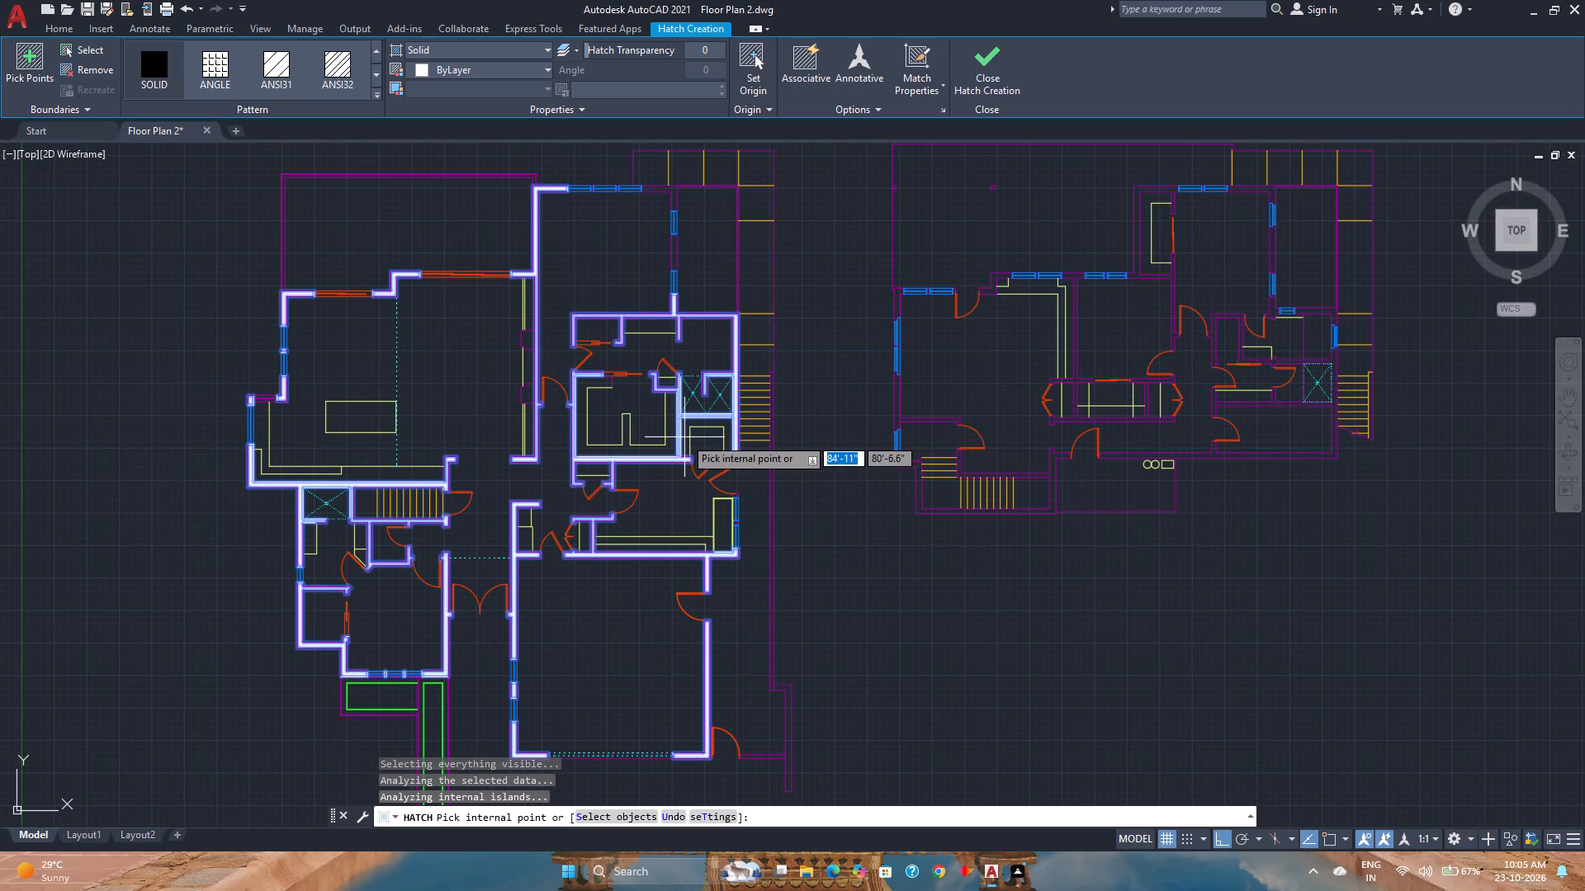
{"action": "scroll", "coordinate": [694, 236], "scroll_direction": "up", "scroll_amount": 1}
{"action": "middle_click_drag", "start_coordinate": [694, 236], "coordinate": [722, 410]}
{"action": "middle_click", "coordinate": [722, 410]}
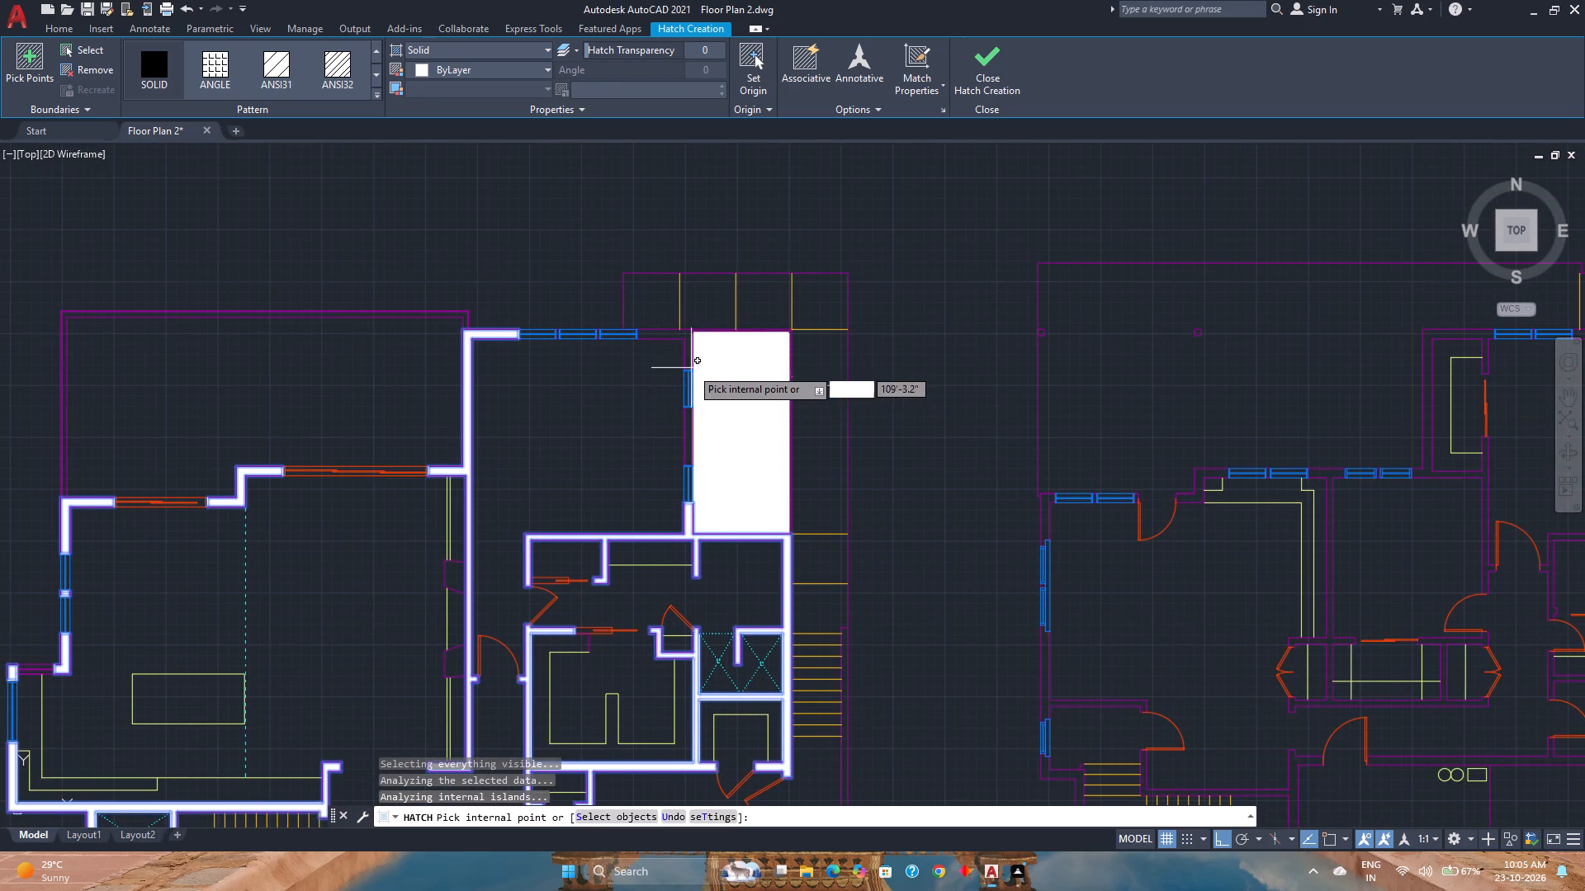
{"action": "left_click", "coordinate": [688, 335]}
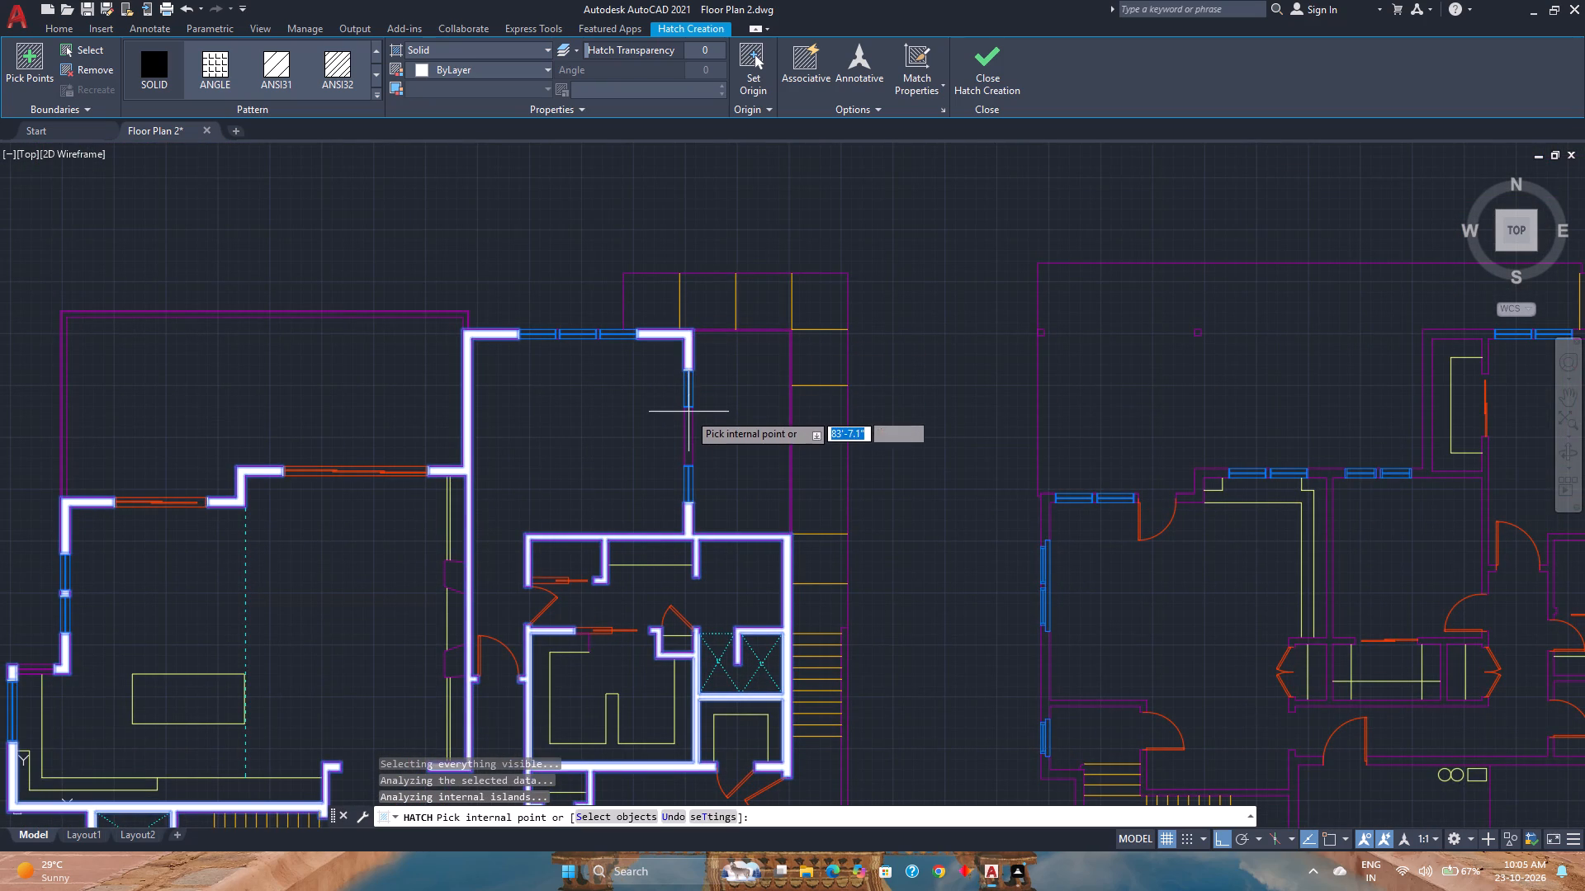
{"action": "left_click", "coordinate": [690, 422]}
Fill the two small tapered wall projections on the inner side wall of the large island room with solid hatch.
{"action": "scroll", "coordinate": [690, 422], "scroll_direction": "down", "scroll_amount": 3}
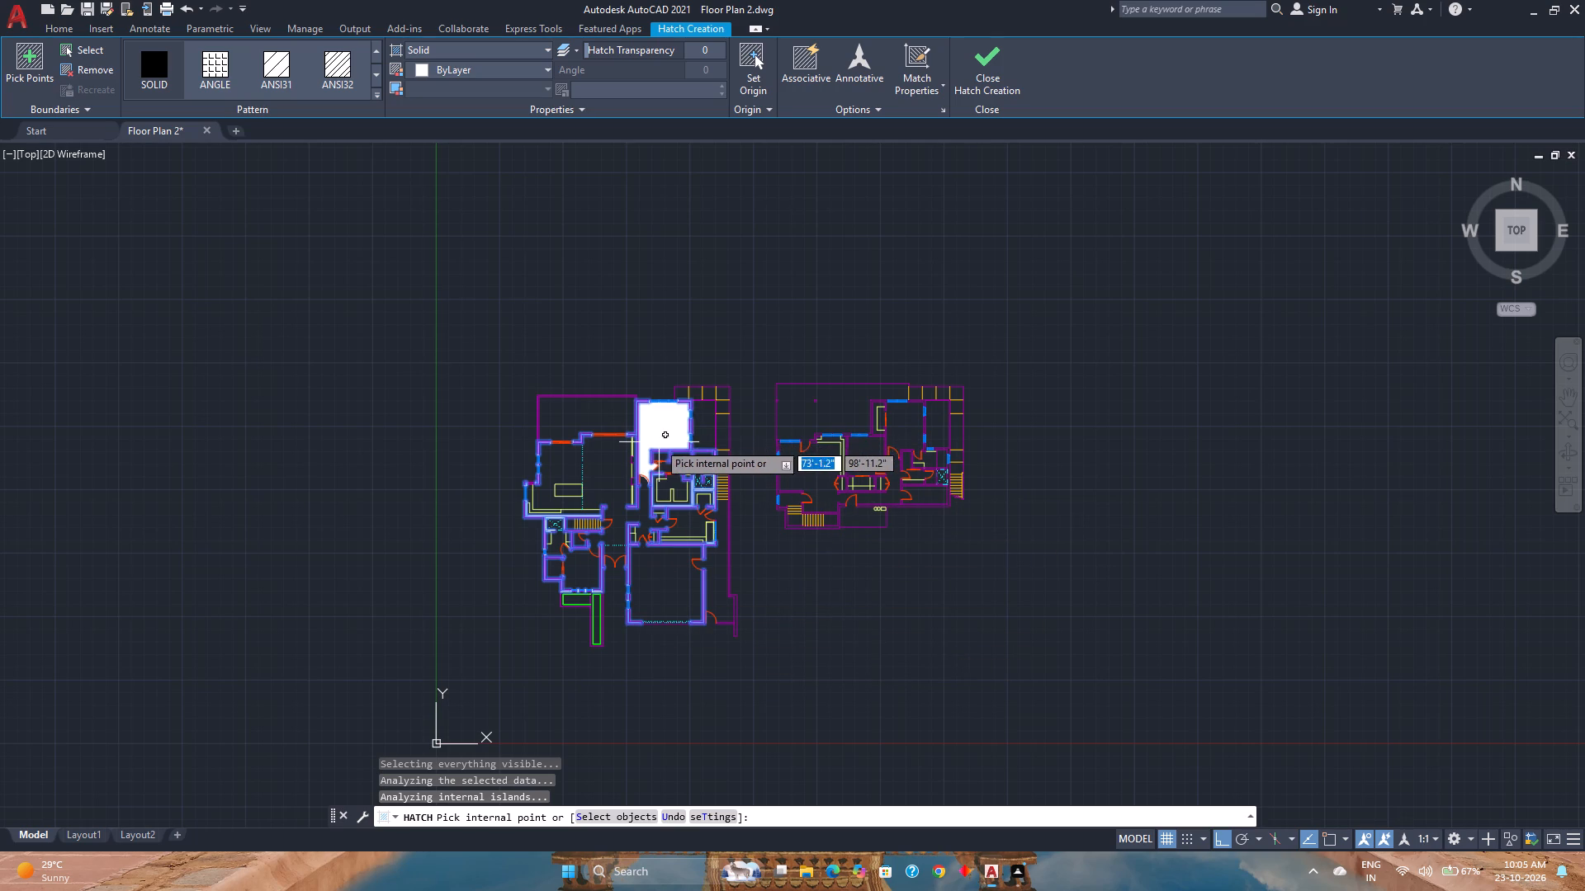
{"action": "scroll", "coordinate": [653, 442], "scroll_direction": "up", "scroll_amount": 3}
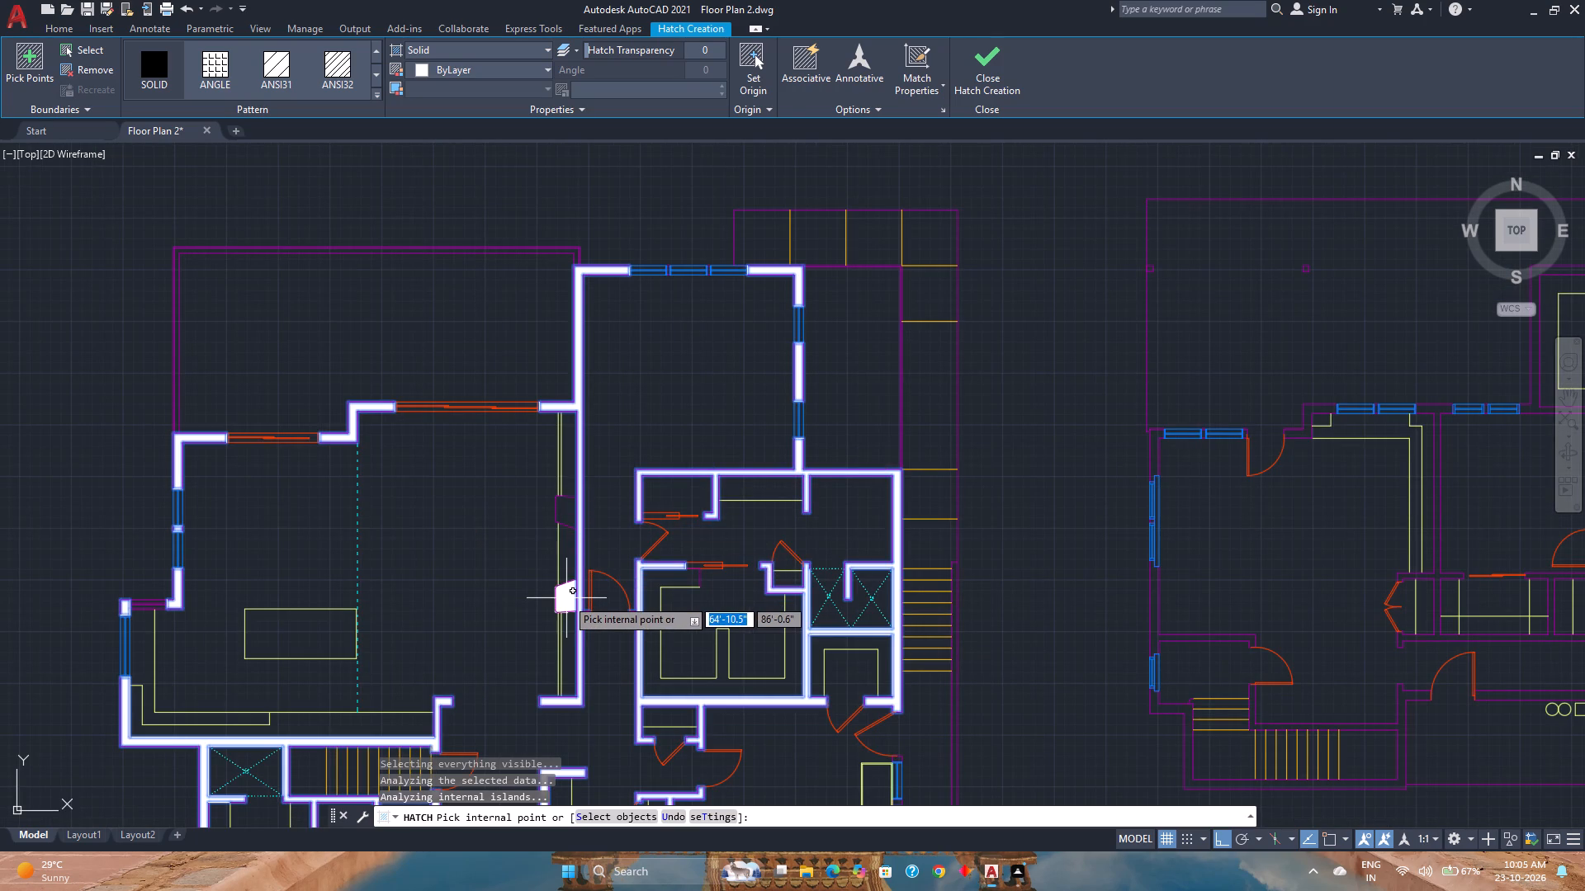
{"action": "left_click", "coordinate": [568, 502]}
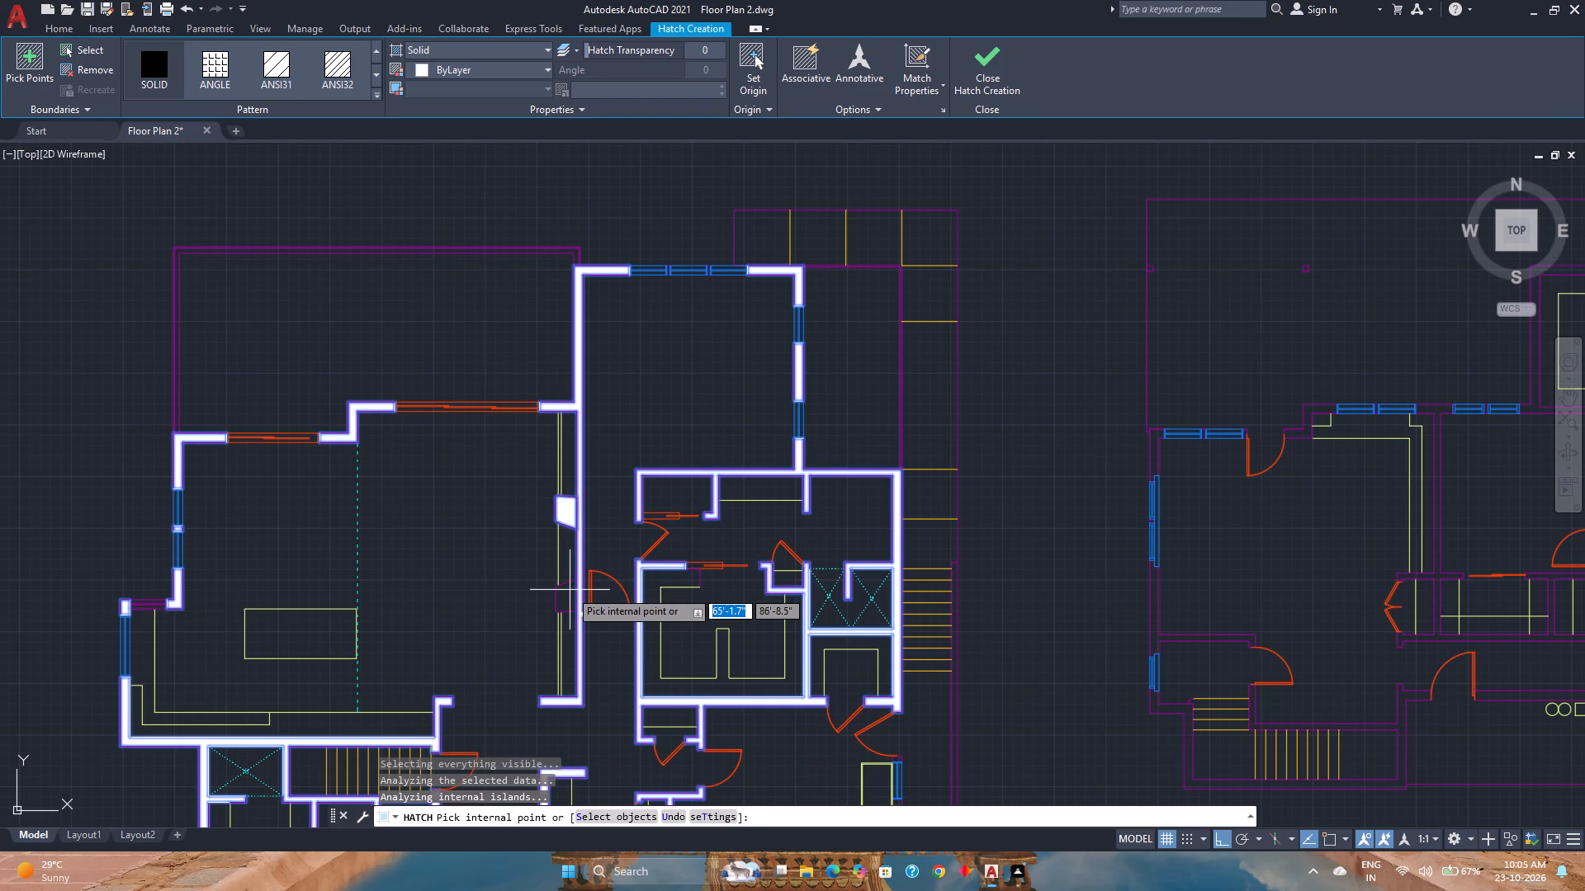
{"action": "left_click", "coordinate": [570, 590]}
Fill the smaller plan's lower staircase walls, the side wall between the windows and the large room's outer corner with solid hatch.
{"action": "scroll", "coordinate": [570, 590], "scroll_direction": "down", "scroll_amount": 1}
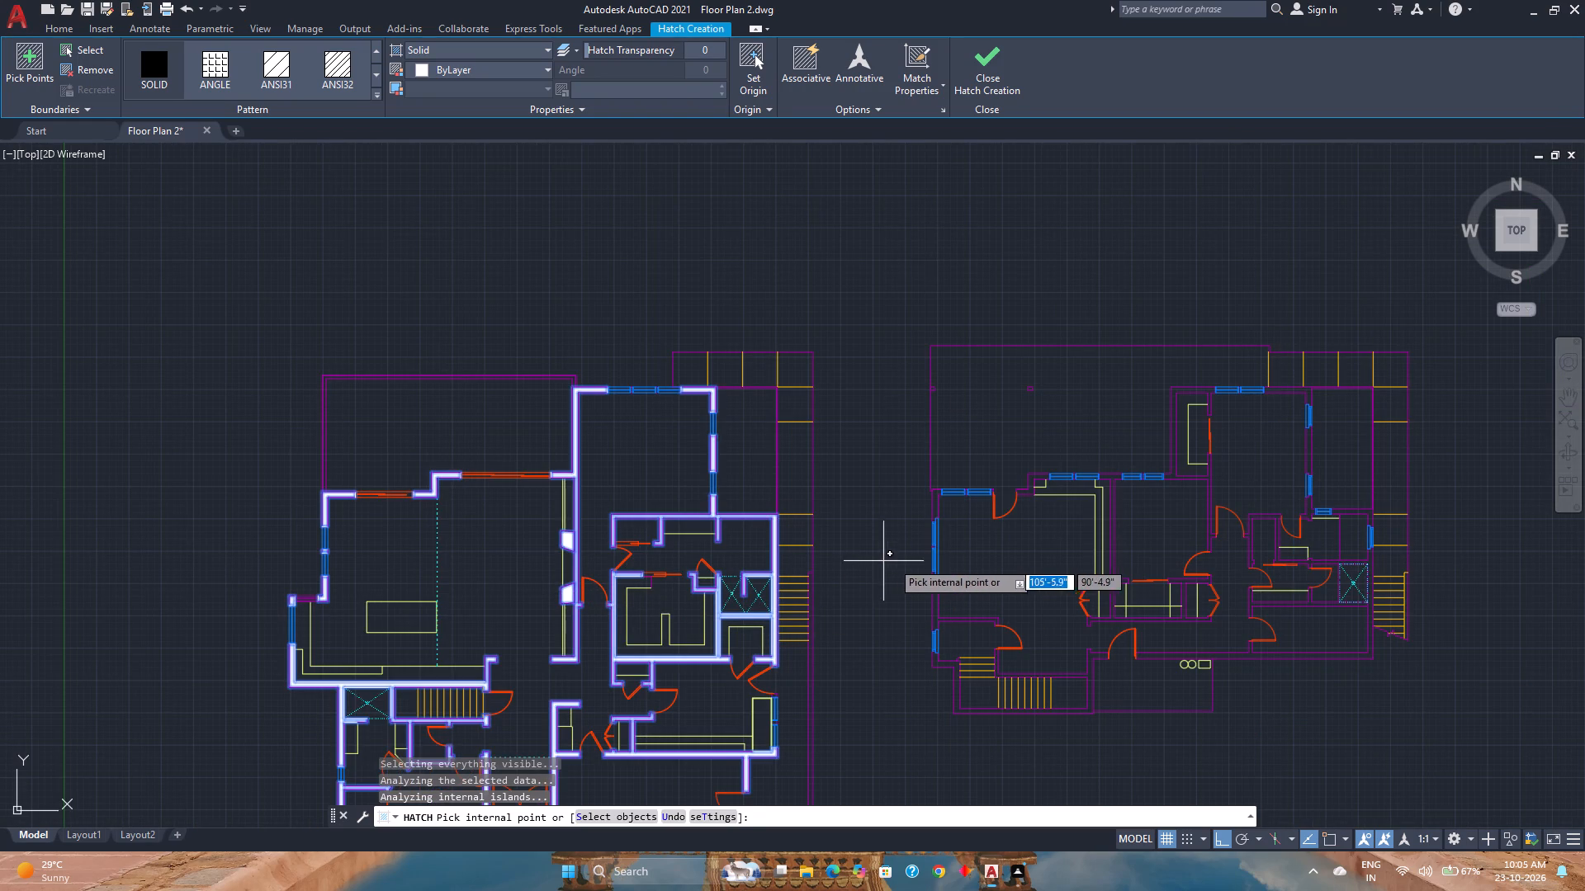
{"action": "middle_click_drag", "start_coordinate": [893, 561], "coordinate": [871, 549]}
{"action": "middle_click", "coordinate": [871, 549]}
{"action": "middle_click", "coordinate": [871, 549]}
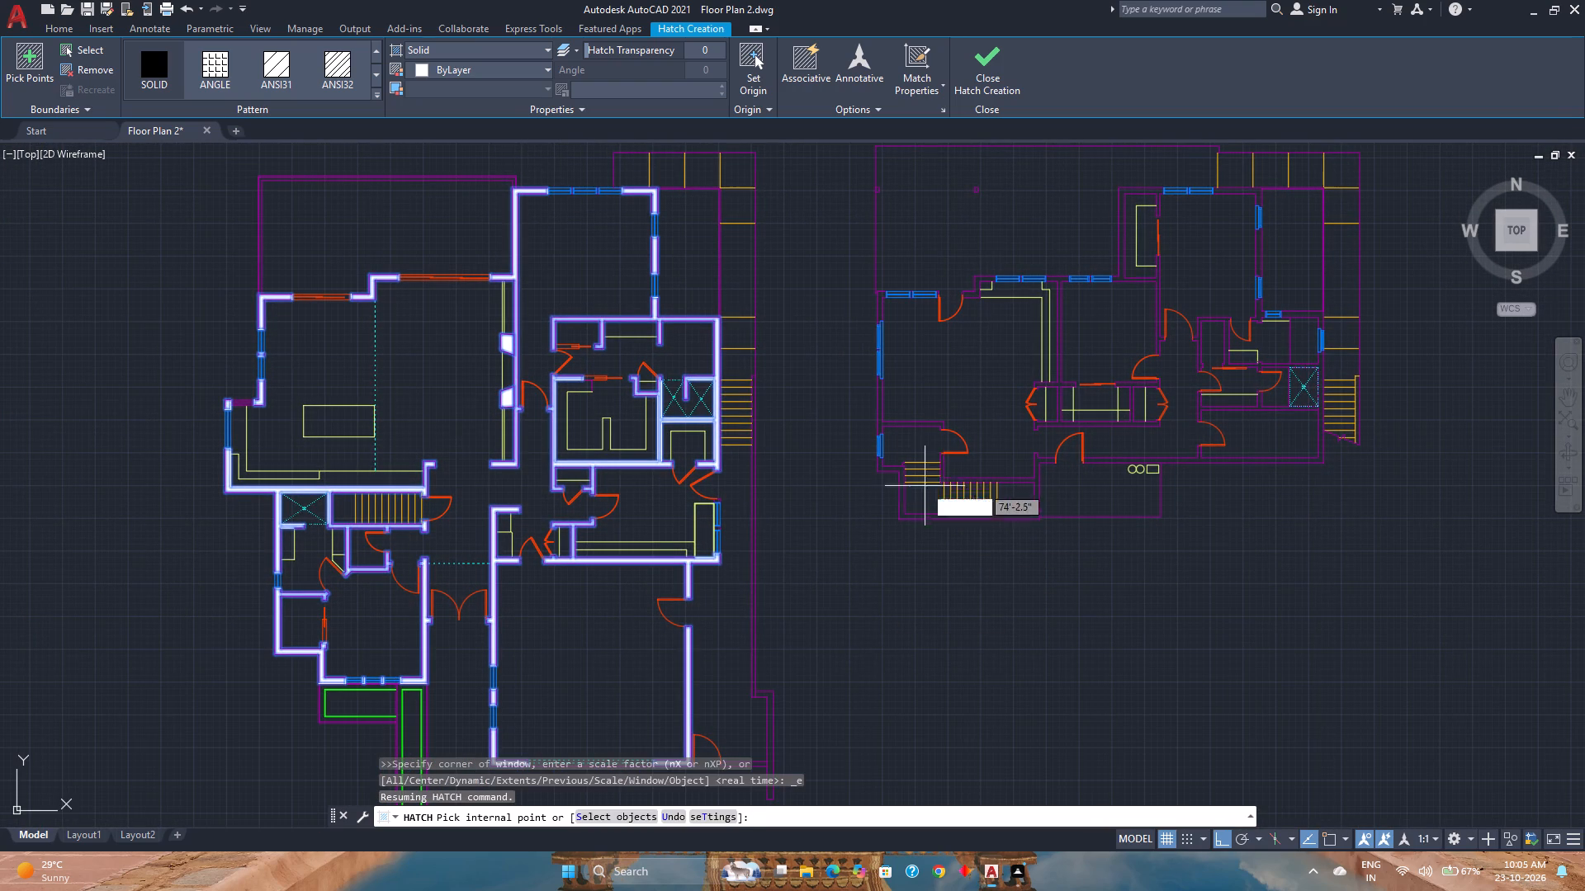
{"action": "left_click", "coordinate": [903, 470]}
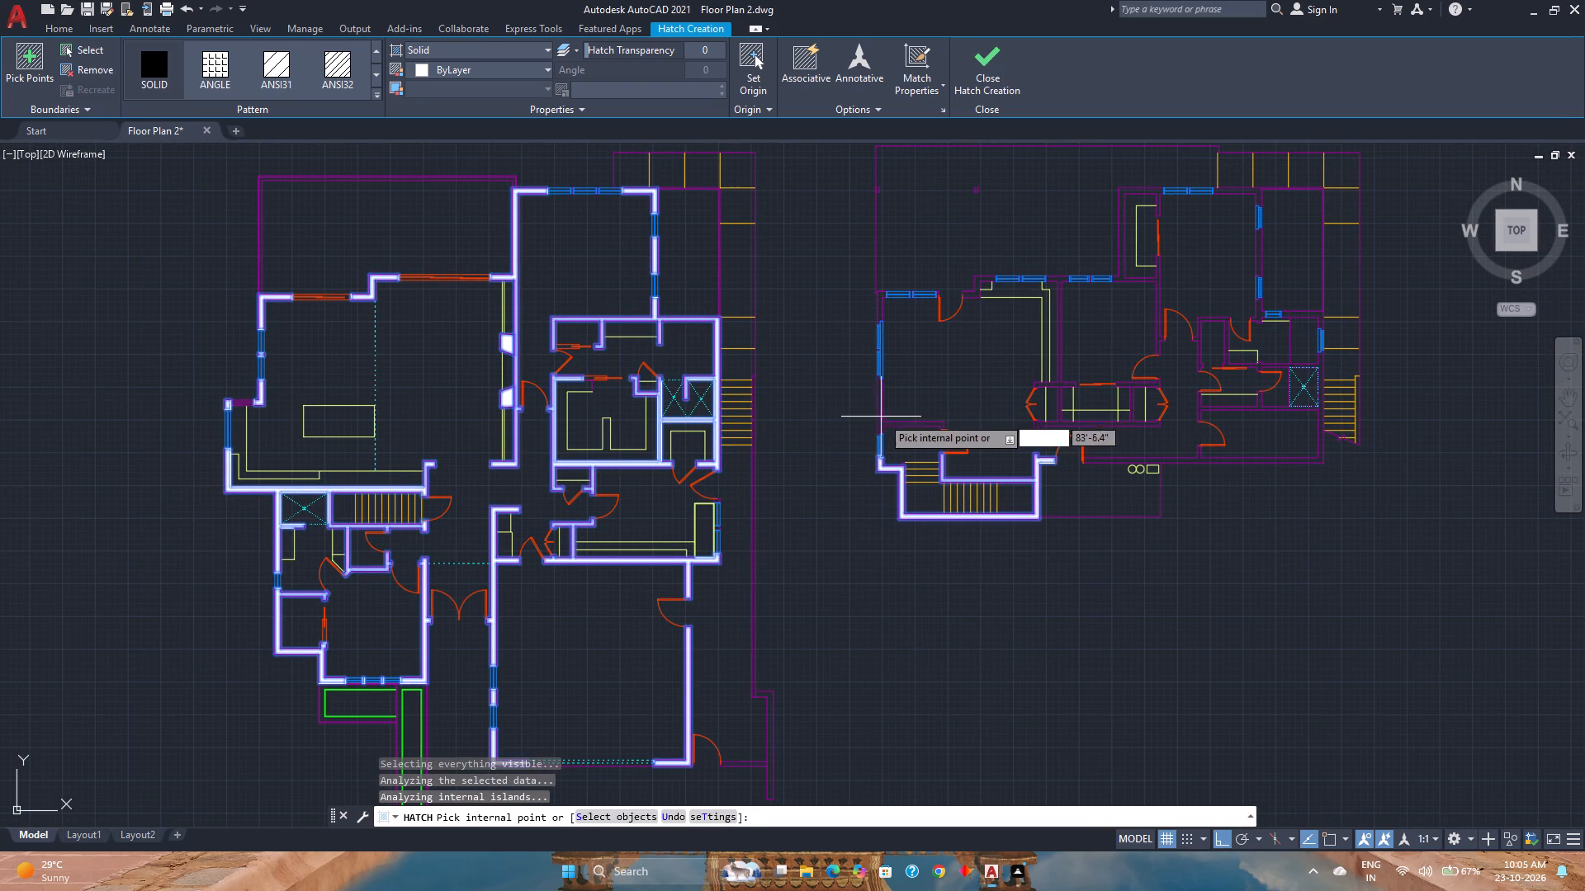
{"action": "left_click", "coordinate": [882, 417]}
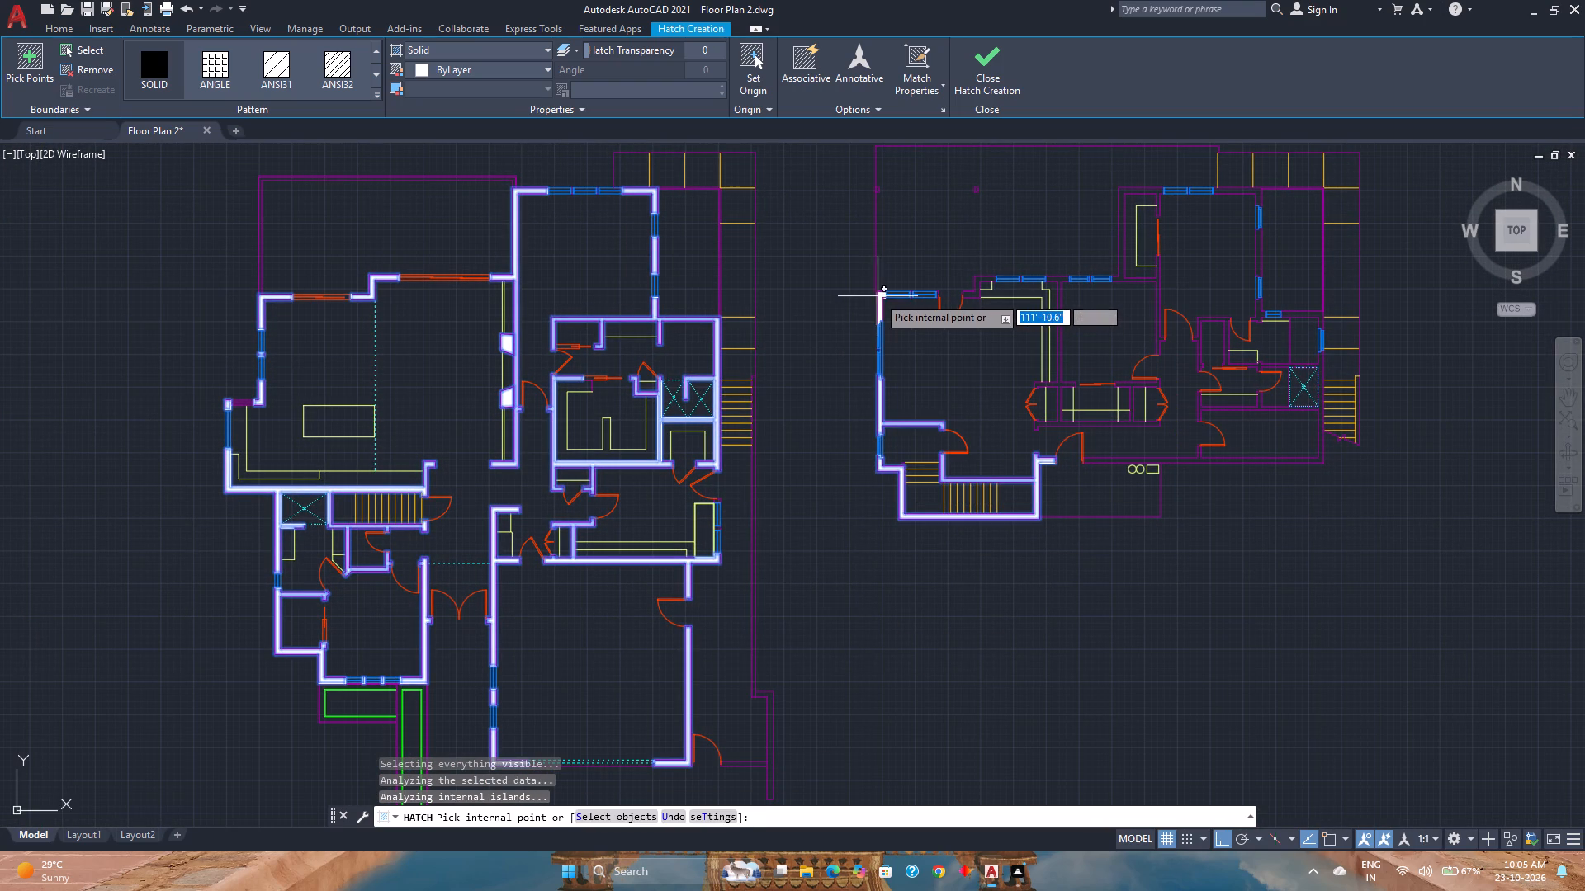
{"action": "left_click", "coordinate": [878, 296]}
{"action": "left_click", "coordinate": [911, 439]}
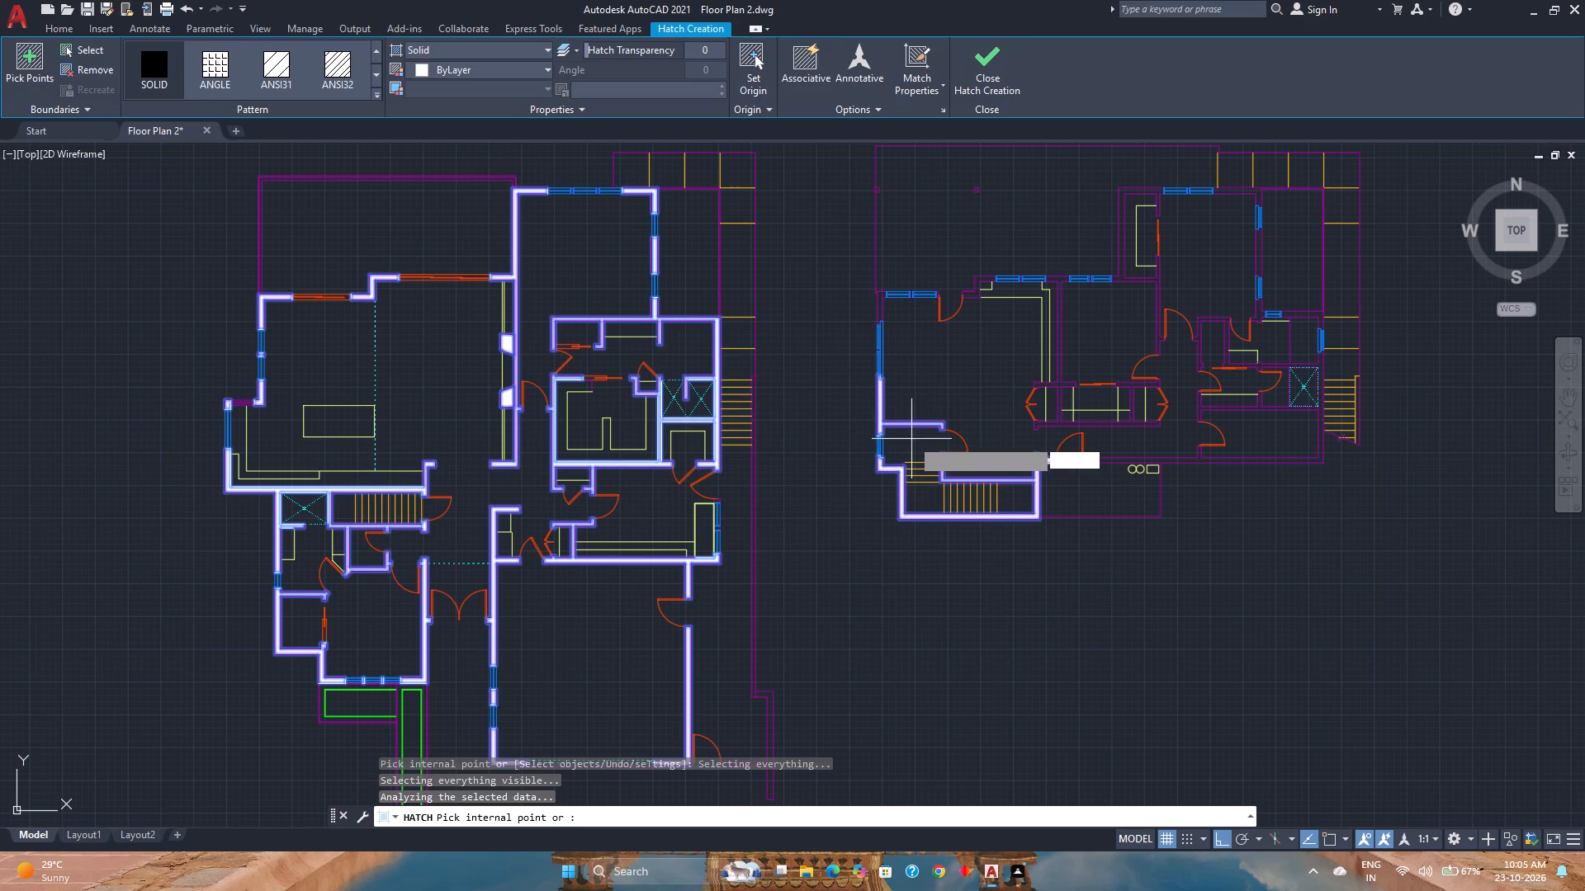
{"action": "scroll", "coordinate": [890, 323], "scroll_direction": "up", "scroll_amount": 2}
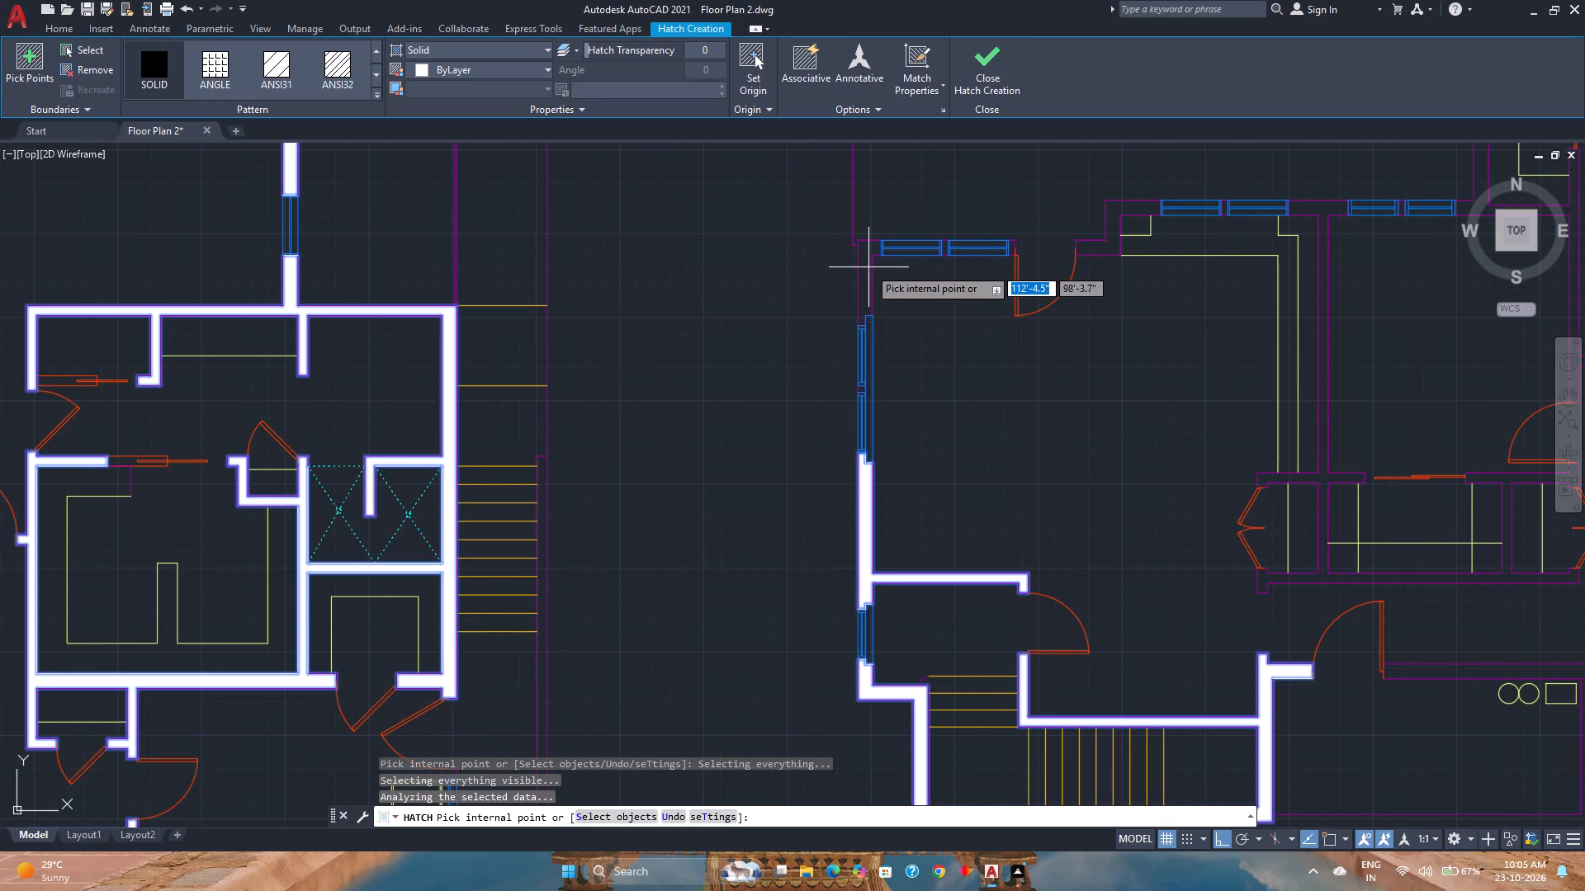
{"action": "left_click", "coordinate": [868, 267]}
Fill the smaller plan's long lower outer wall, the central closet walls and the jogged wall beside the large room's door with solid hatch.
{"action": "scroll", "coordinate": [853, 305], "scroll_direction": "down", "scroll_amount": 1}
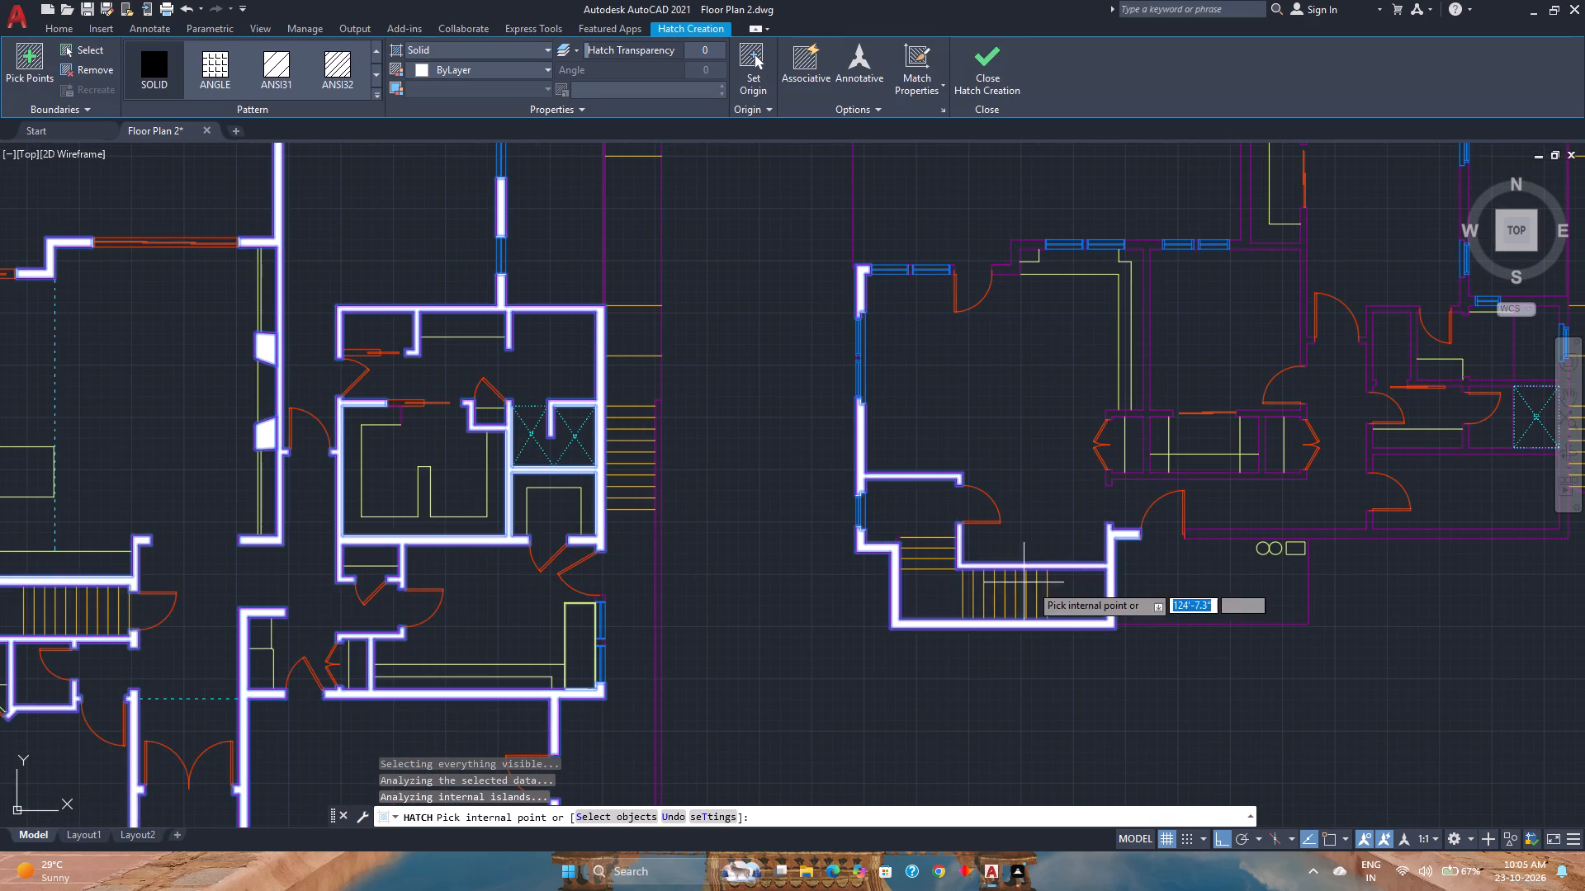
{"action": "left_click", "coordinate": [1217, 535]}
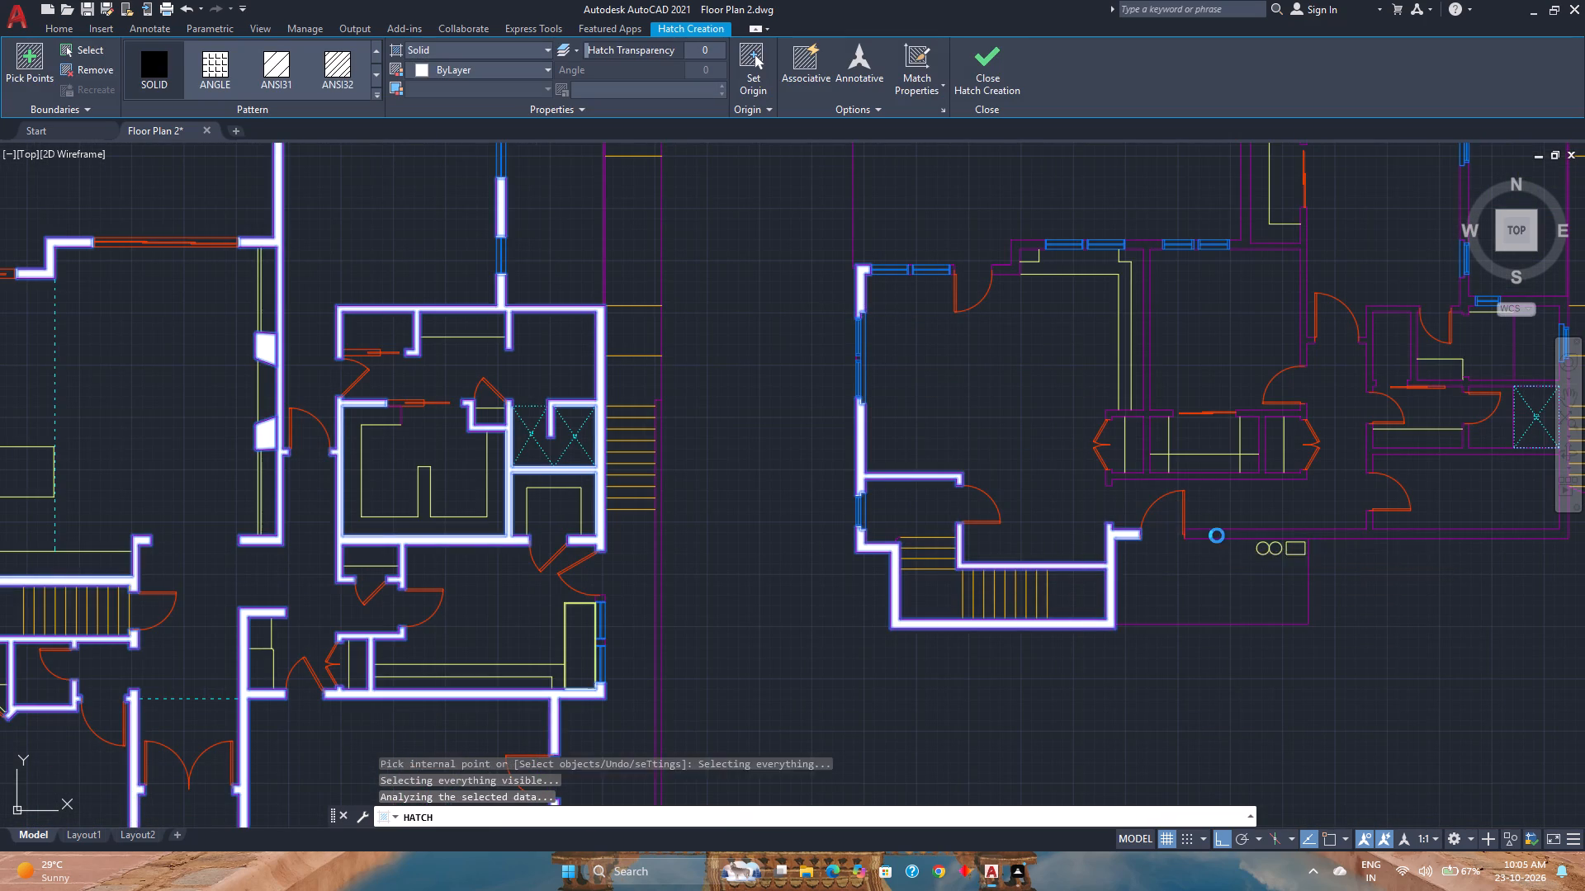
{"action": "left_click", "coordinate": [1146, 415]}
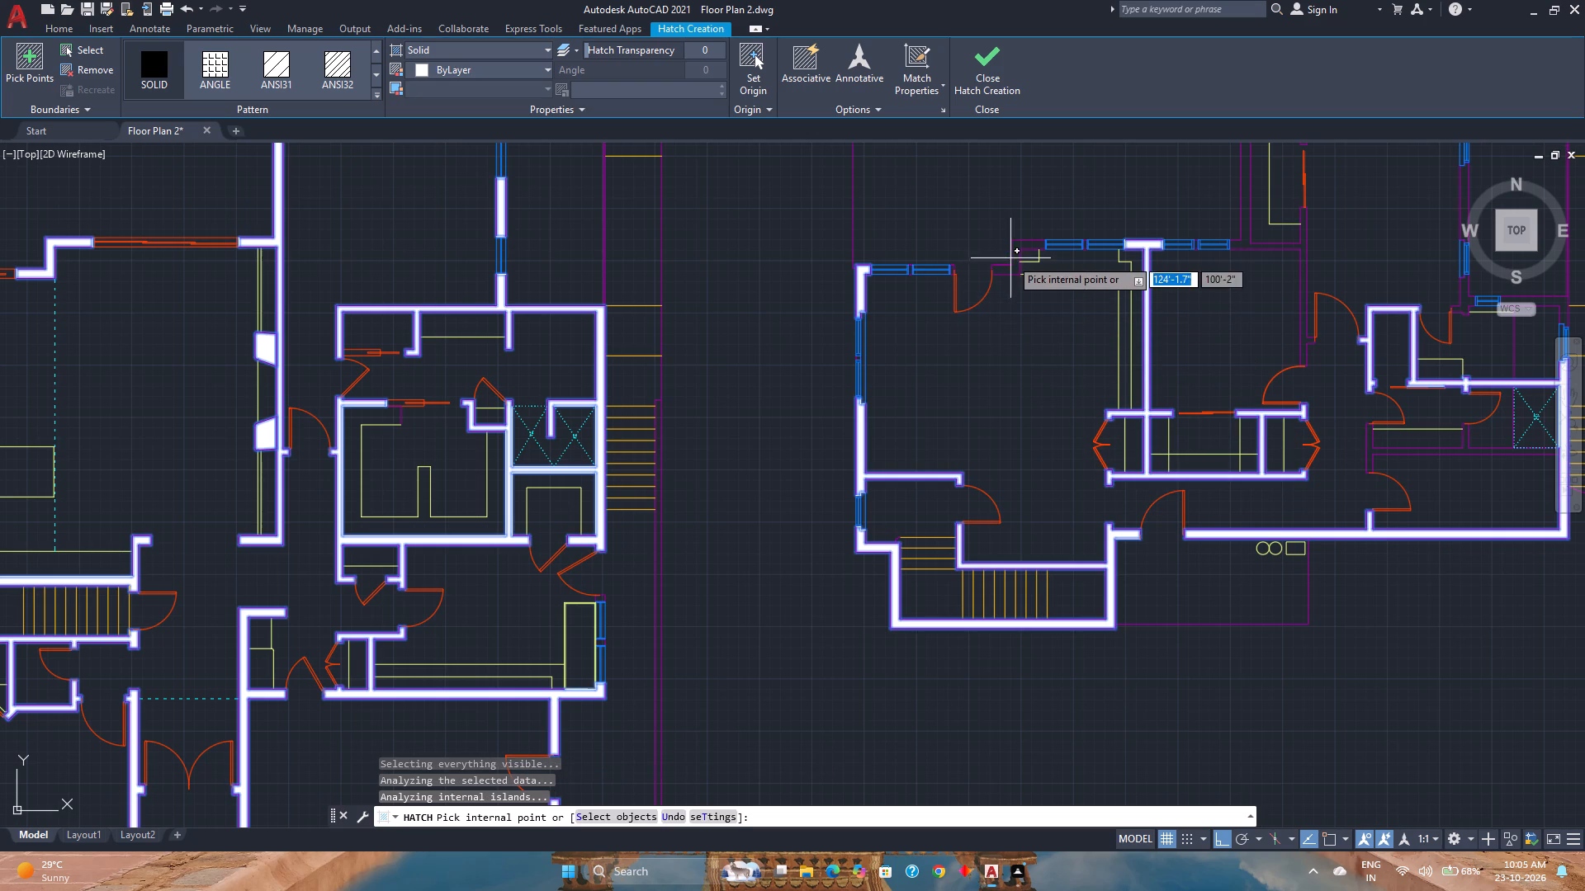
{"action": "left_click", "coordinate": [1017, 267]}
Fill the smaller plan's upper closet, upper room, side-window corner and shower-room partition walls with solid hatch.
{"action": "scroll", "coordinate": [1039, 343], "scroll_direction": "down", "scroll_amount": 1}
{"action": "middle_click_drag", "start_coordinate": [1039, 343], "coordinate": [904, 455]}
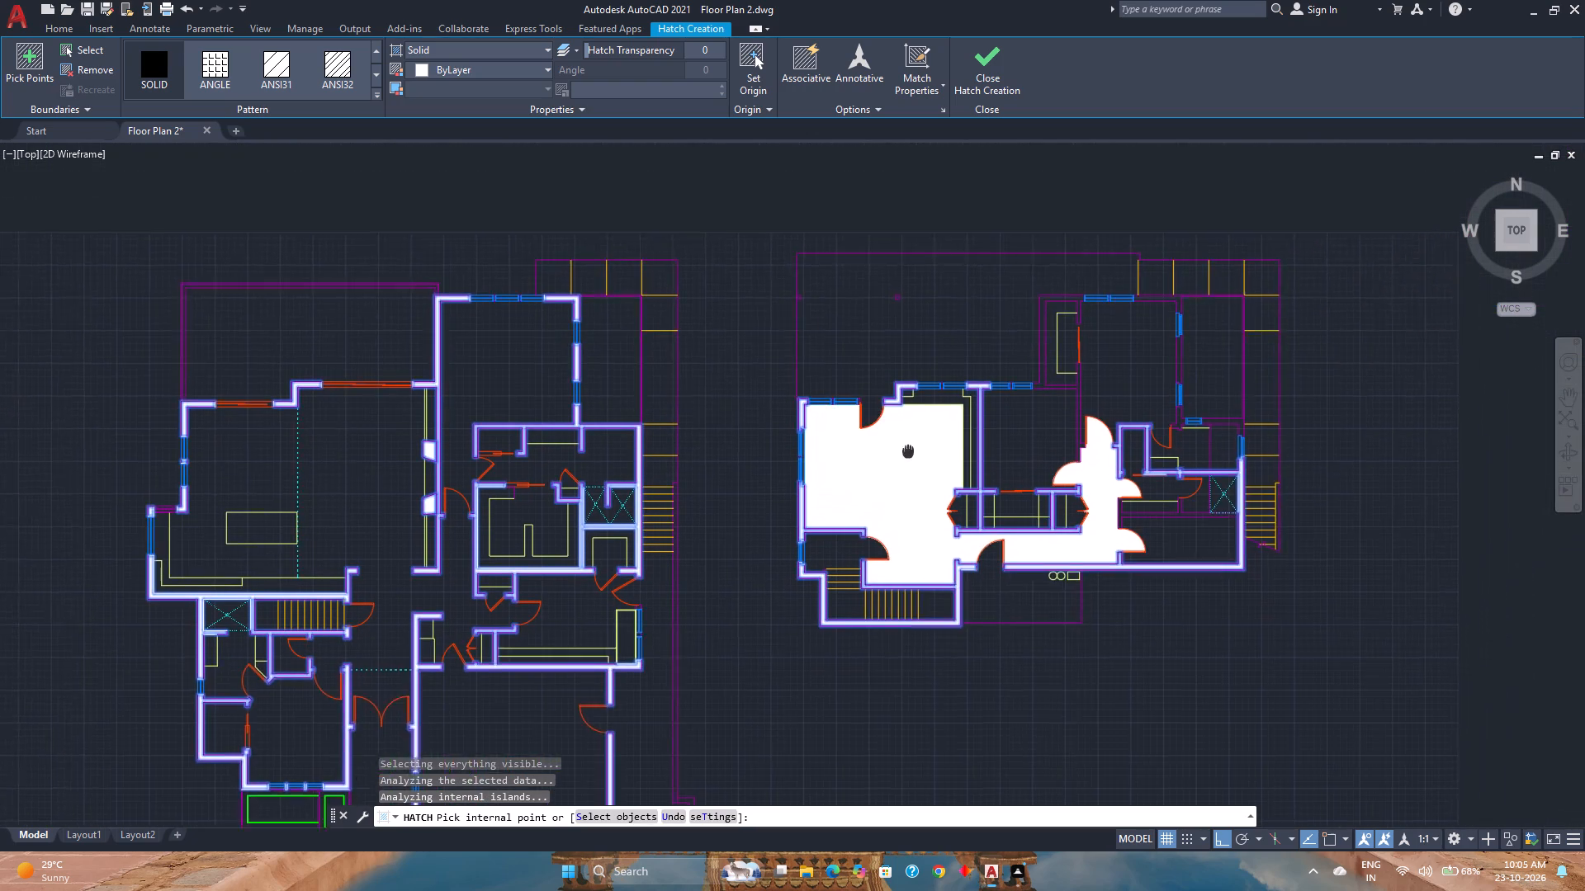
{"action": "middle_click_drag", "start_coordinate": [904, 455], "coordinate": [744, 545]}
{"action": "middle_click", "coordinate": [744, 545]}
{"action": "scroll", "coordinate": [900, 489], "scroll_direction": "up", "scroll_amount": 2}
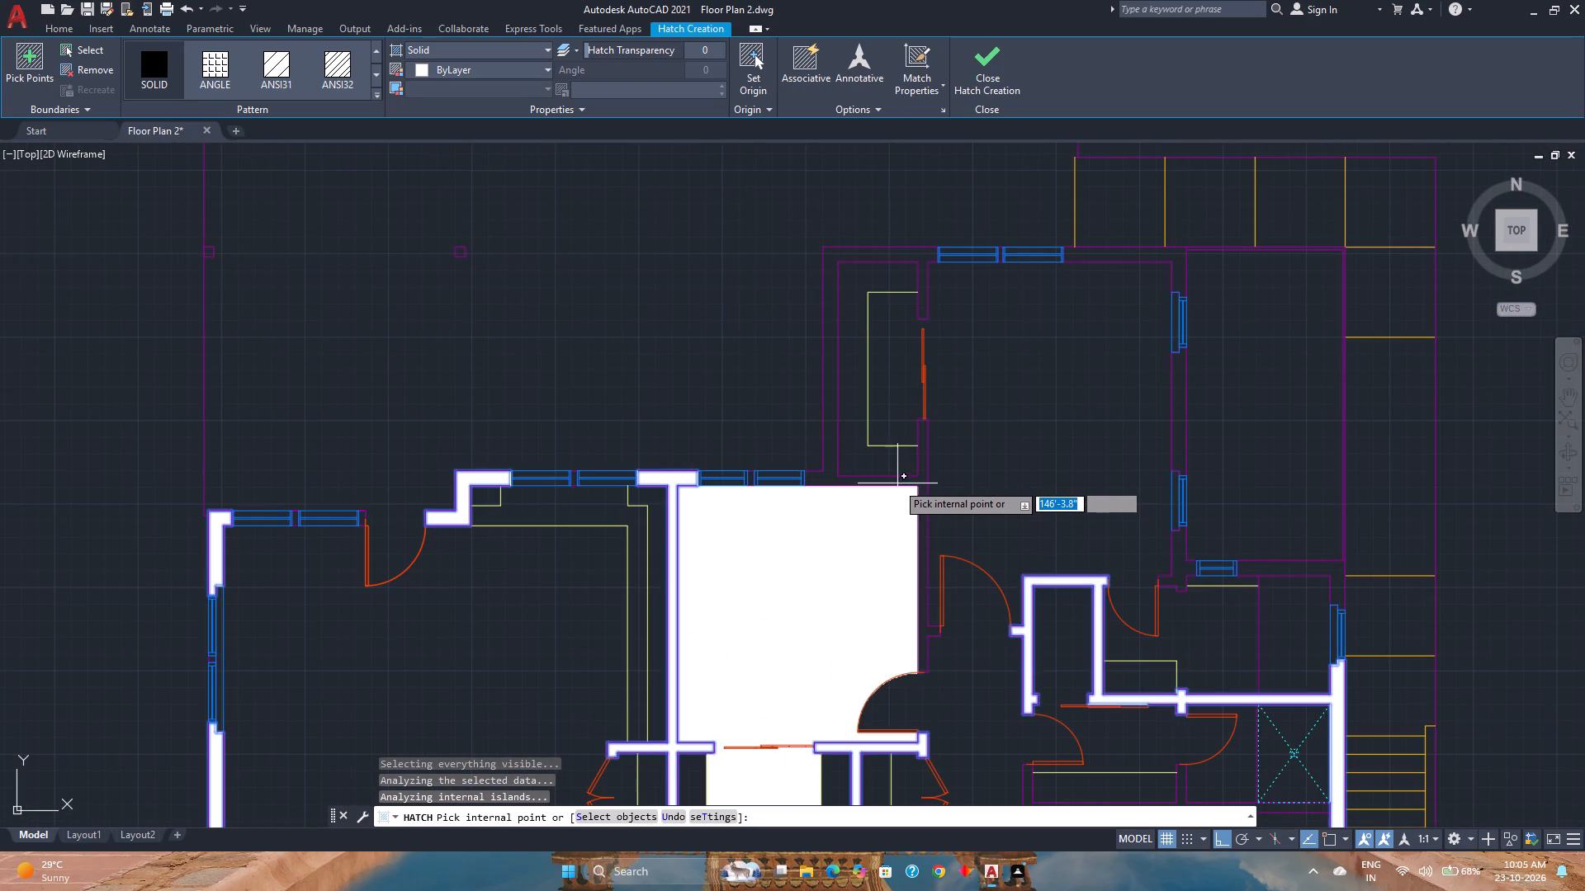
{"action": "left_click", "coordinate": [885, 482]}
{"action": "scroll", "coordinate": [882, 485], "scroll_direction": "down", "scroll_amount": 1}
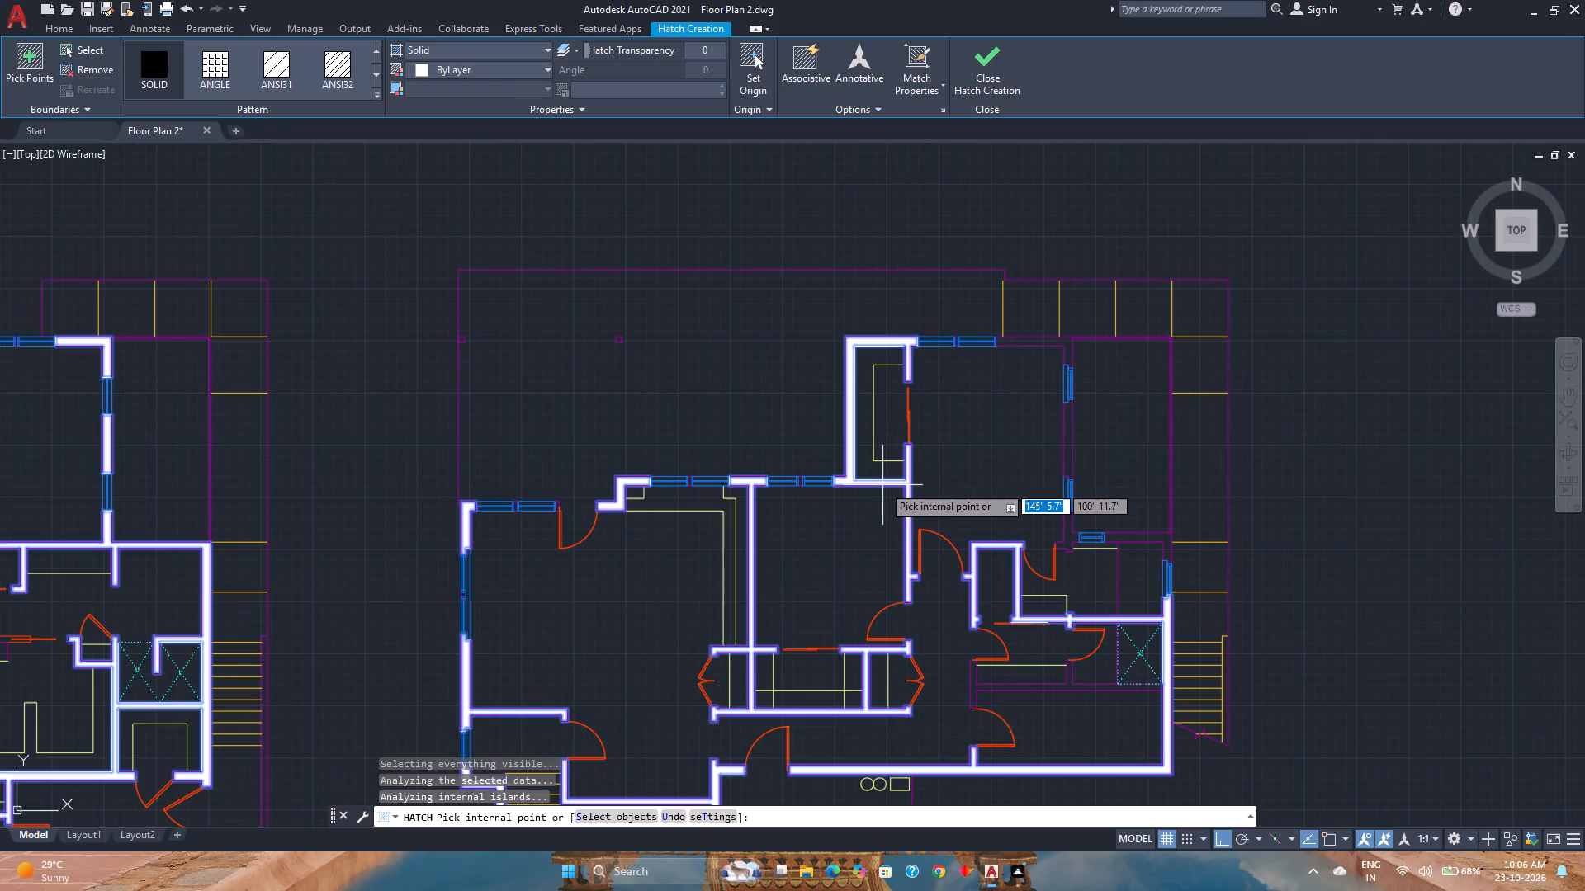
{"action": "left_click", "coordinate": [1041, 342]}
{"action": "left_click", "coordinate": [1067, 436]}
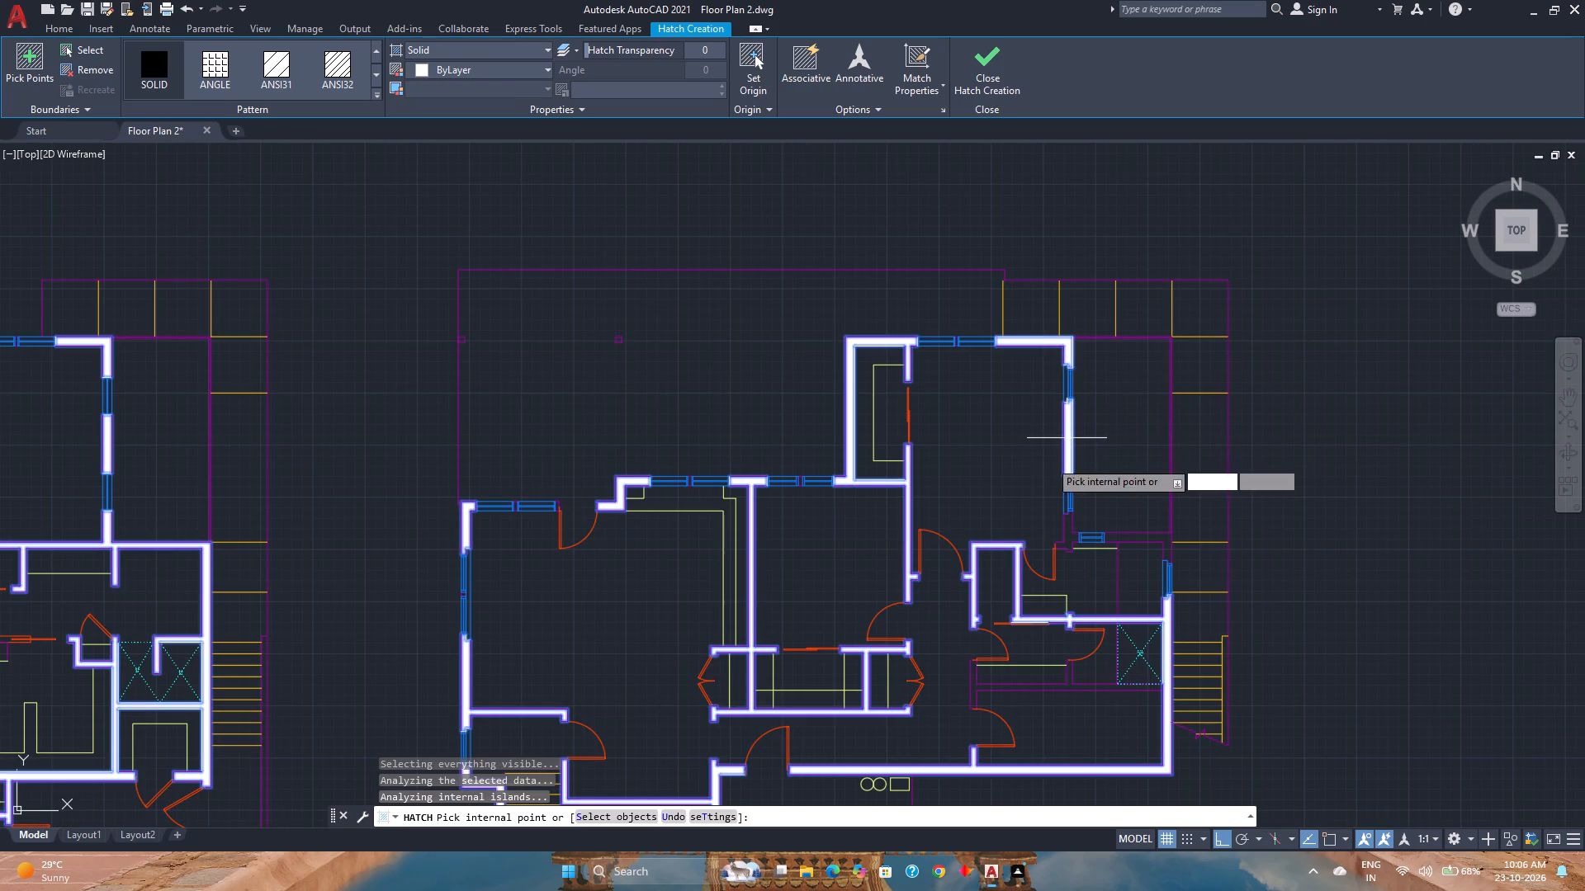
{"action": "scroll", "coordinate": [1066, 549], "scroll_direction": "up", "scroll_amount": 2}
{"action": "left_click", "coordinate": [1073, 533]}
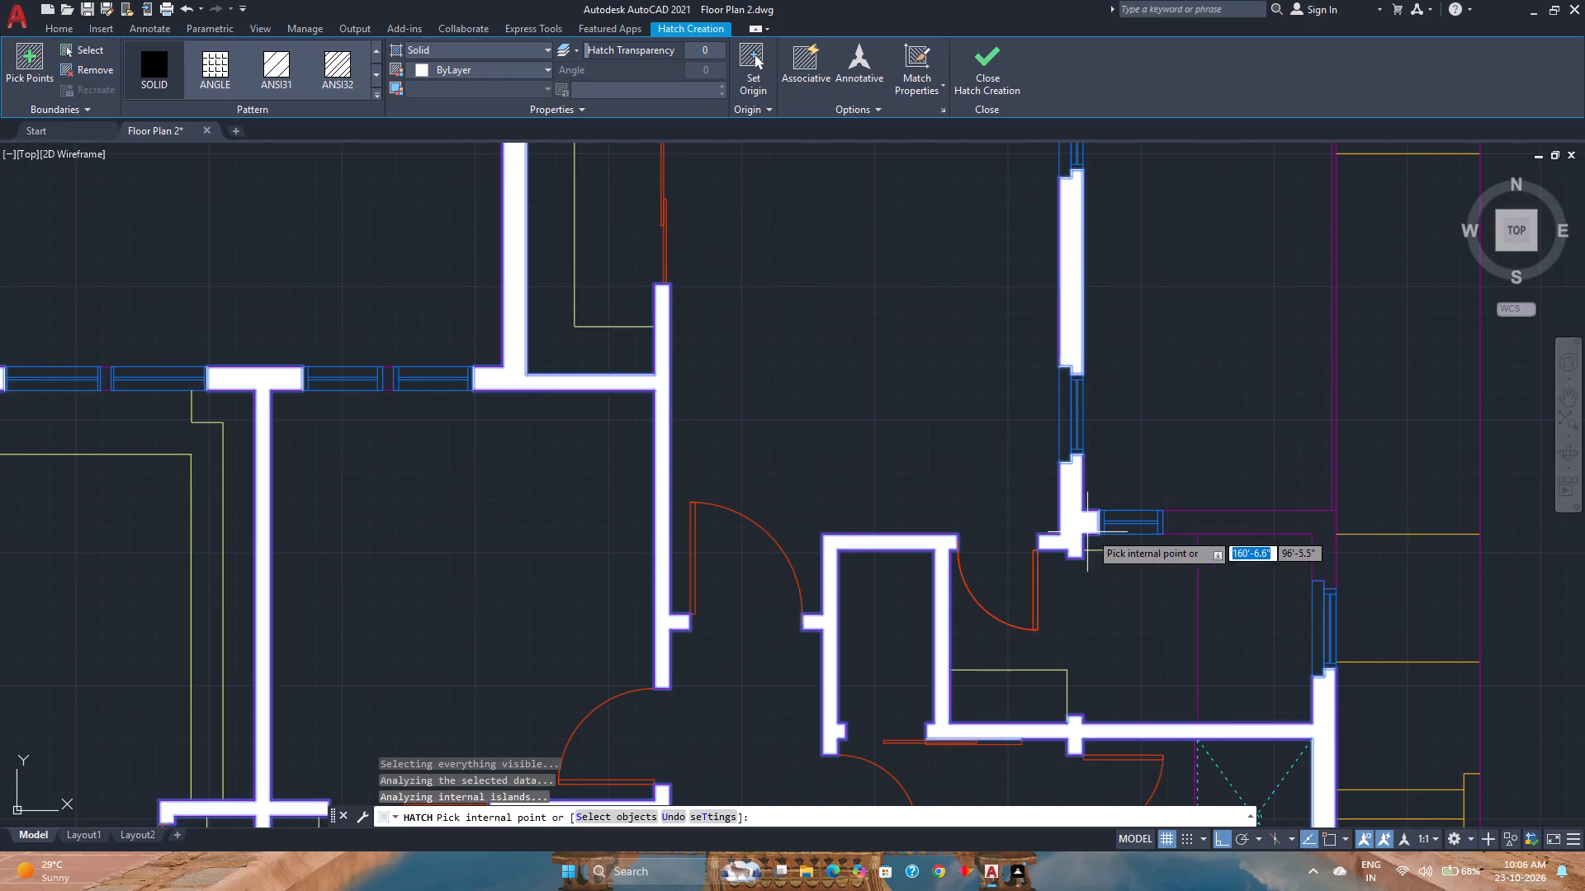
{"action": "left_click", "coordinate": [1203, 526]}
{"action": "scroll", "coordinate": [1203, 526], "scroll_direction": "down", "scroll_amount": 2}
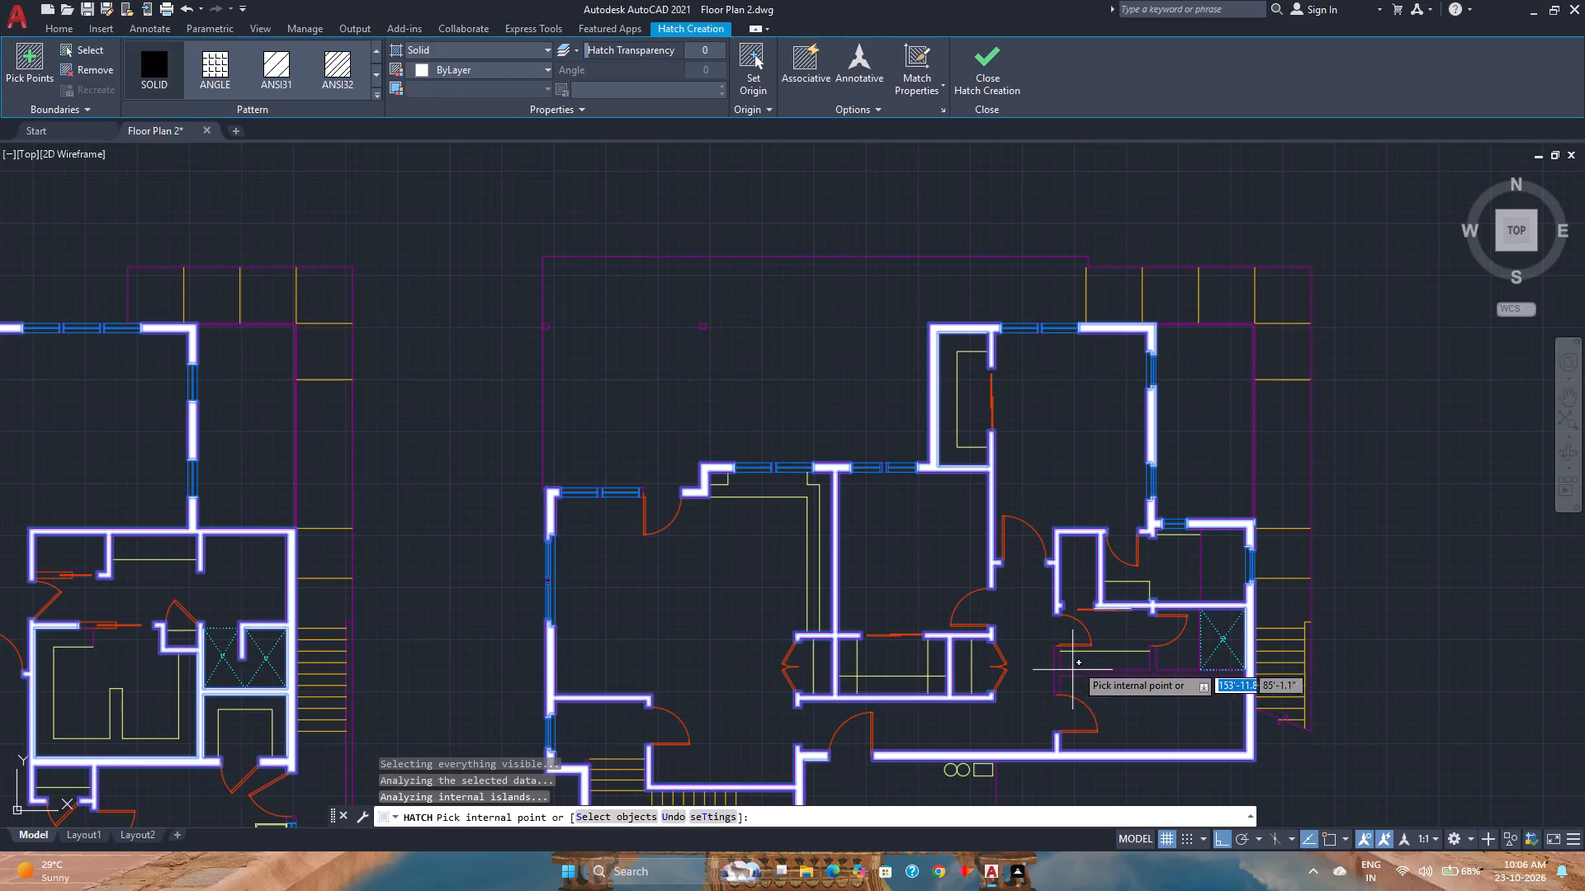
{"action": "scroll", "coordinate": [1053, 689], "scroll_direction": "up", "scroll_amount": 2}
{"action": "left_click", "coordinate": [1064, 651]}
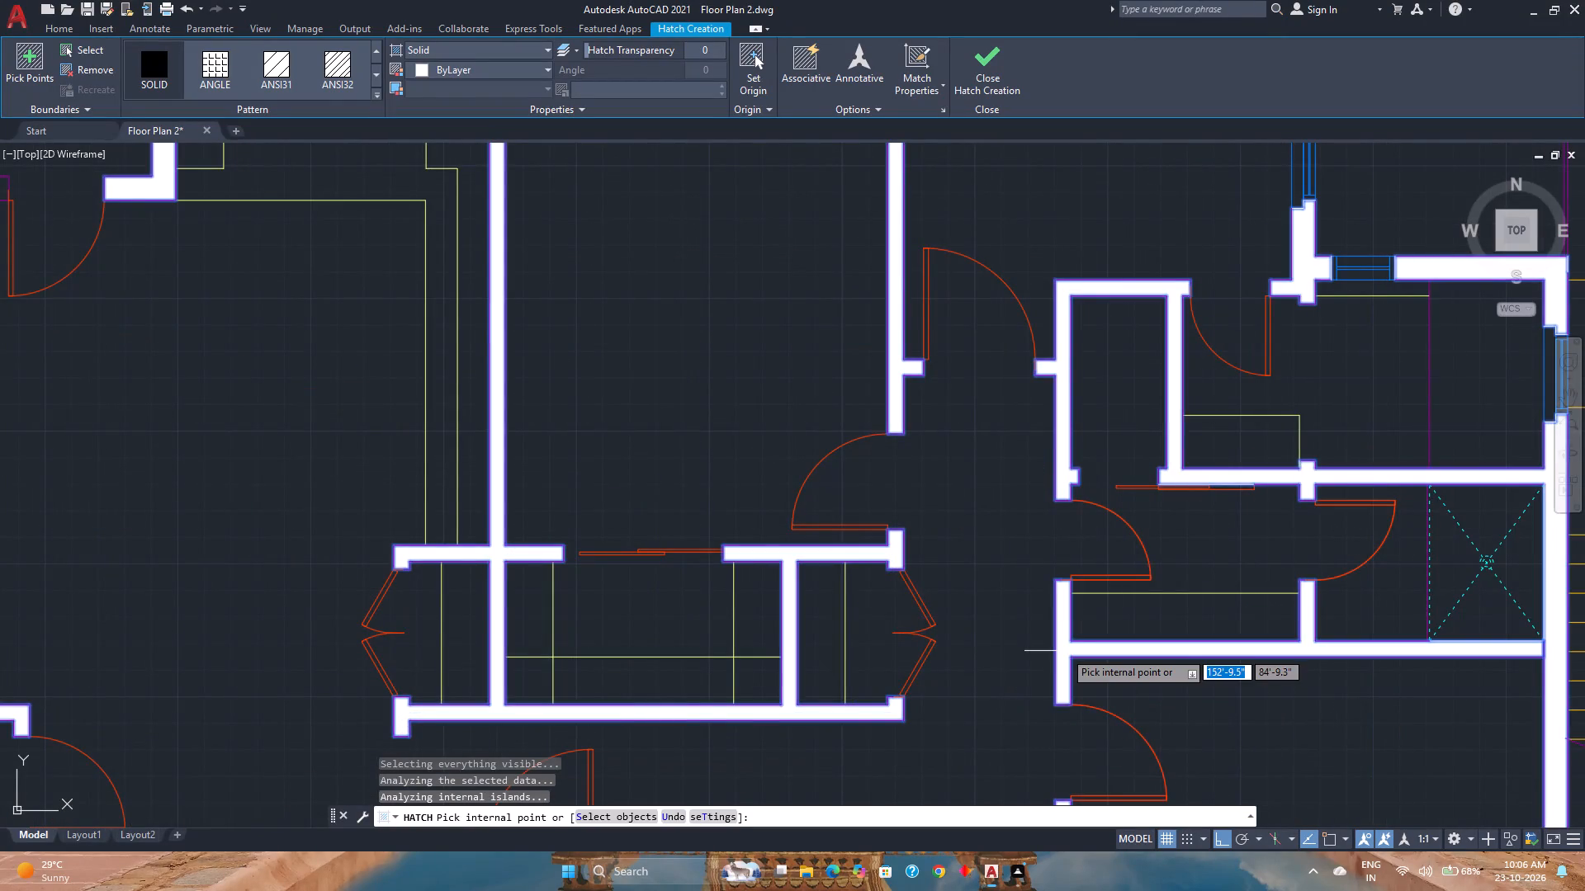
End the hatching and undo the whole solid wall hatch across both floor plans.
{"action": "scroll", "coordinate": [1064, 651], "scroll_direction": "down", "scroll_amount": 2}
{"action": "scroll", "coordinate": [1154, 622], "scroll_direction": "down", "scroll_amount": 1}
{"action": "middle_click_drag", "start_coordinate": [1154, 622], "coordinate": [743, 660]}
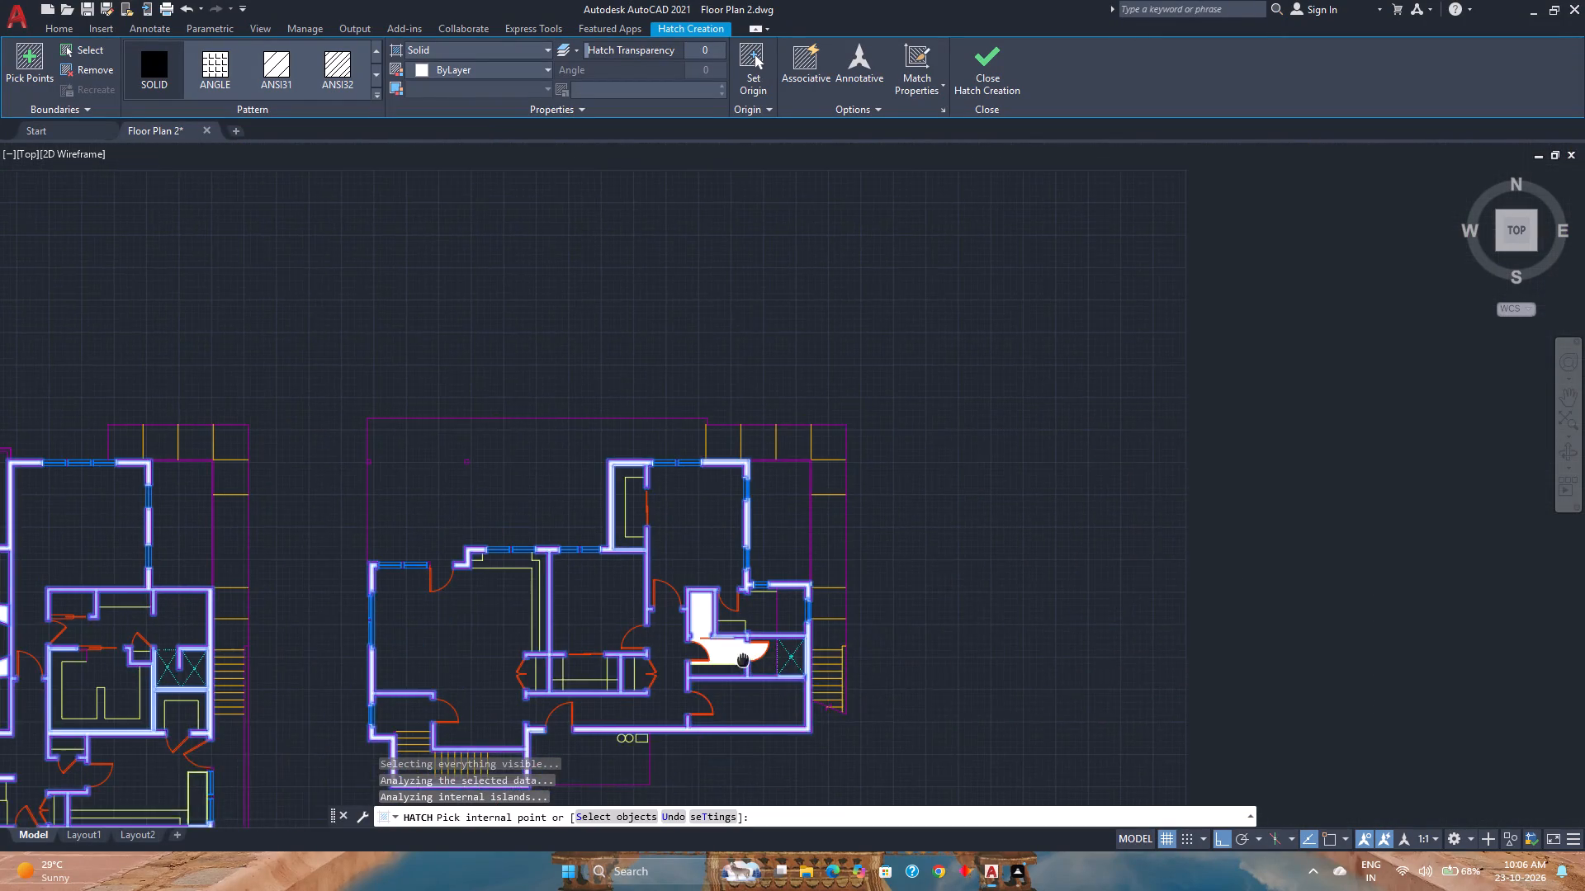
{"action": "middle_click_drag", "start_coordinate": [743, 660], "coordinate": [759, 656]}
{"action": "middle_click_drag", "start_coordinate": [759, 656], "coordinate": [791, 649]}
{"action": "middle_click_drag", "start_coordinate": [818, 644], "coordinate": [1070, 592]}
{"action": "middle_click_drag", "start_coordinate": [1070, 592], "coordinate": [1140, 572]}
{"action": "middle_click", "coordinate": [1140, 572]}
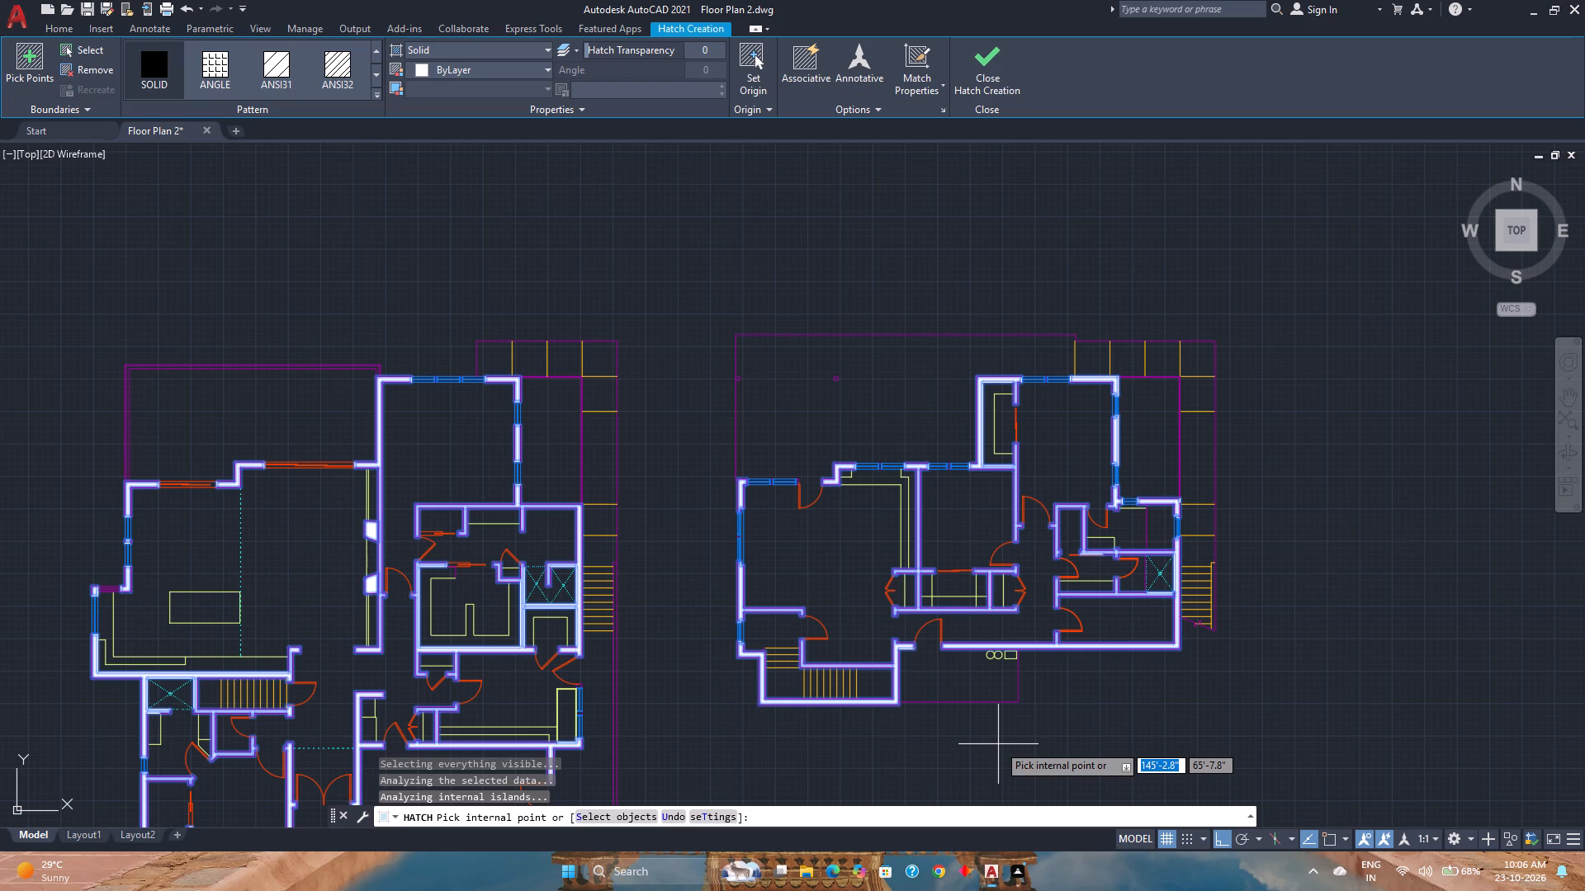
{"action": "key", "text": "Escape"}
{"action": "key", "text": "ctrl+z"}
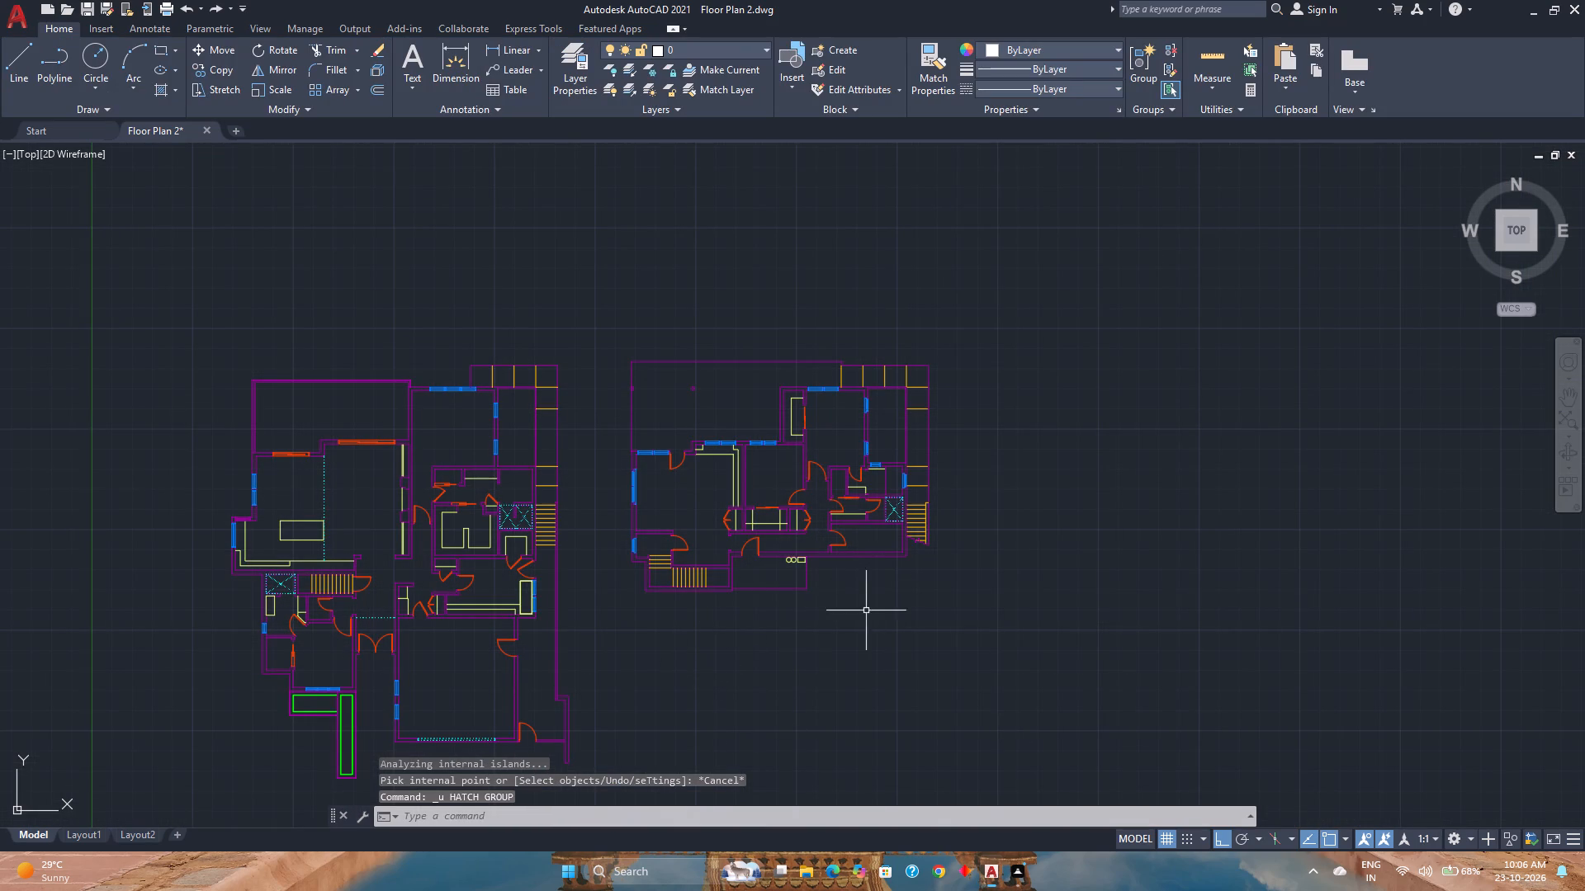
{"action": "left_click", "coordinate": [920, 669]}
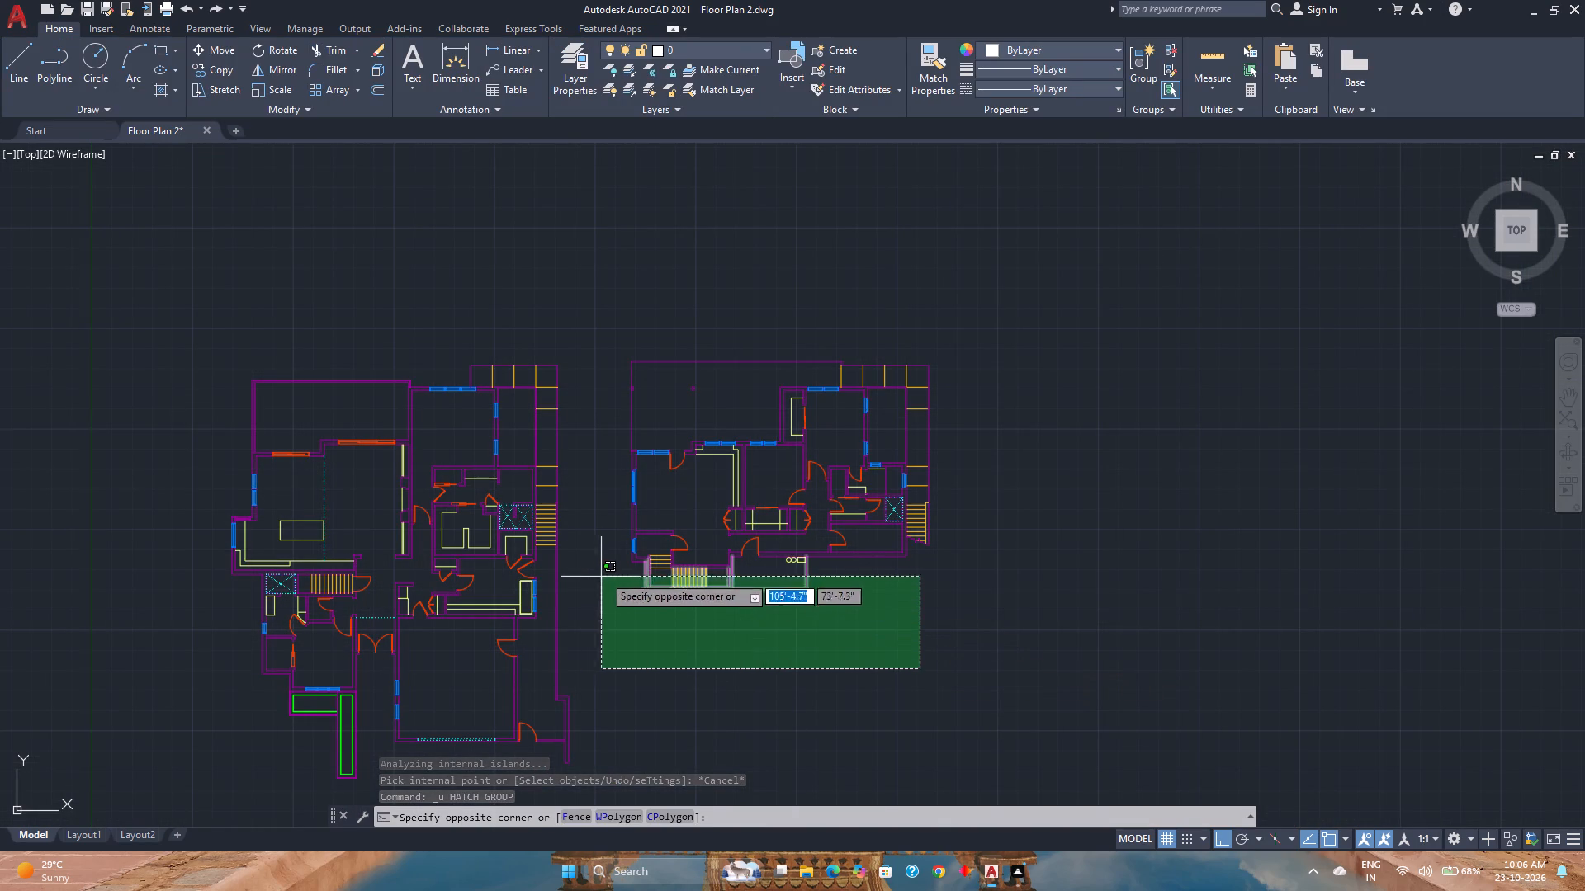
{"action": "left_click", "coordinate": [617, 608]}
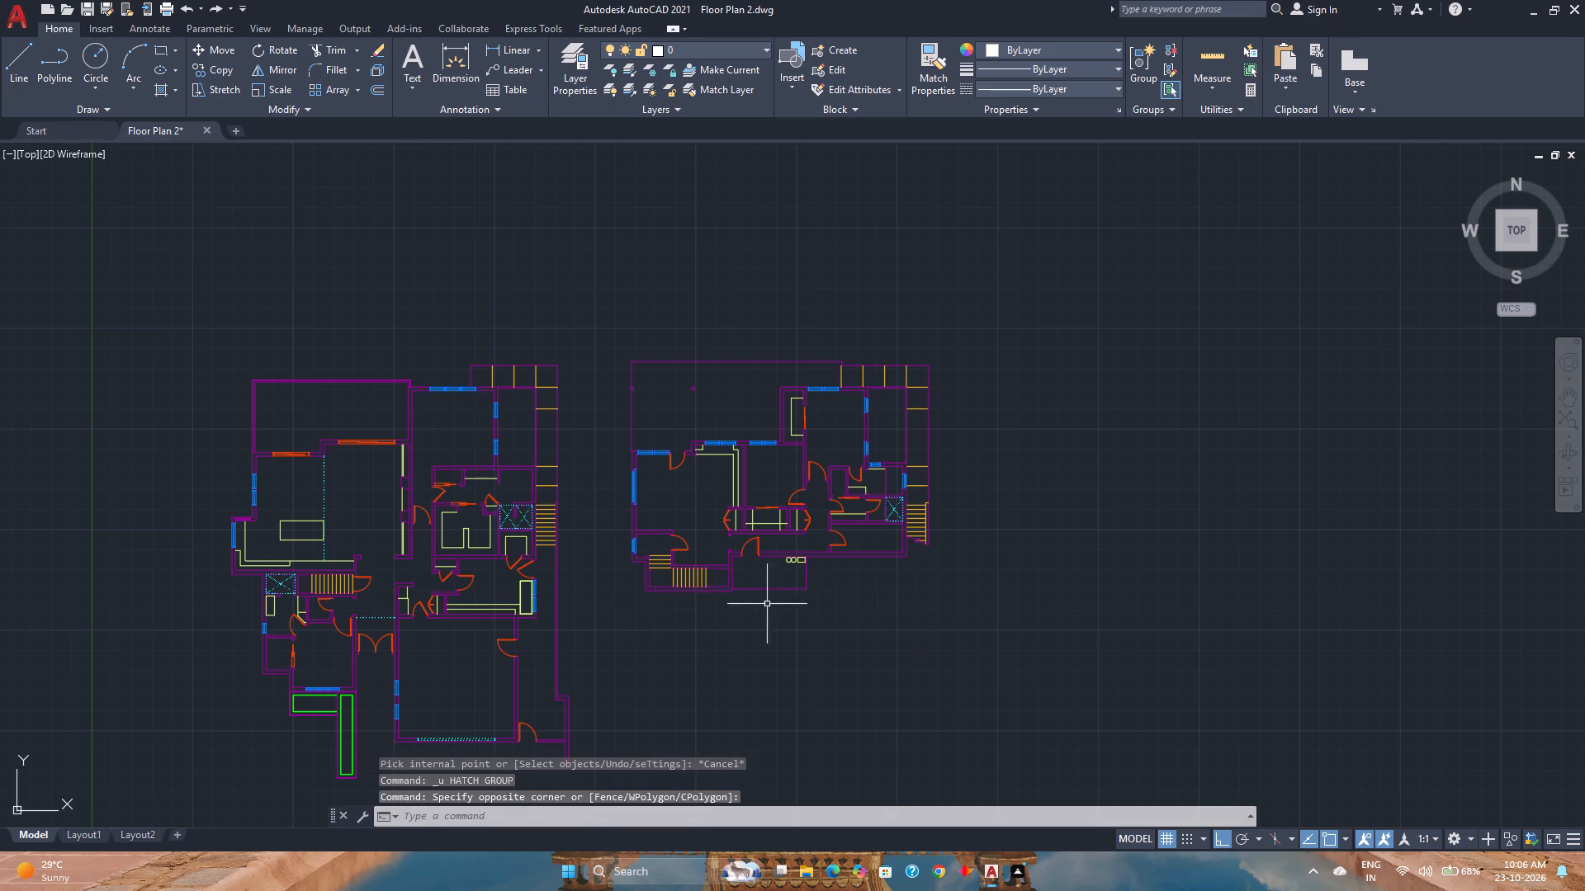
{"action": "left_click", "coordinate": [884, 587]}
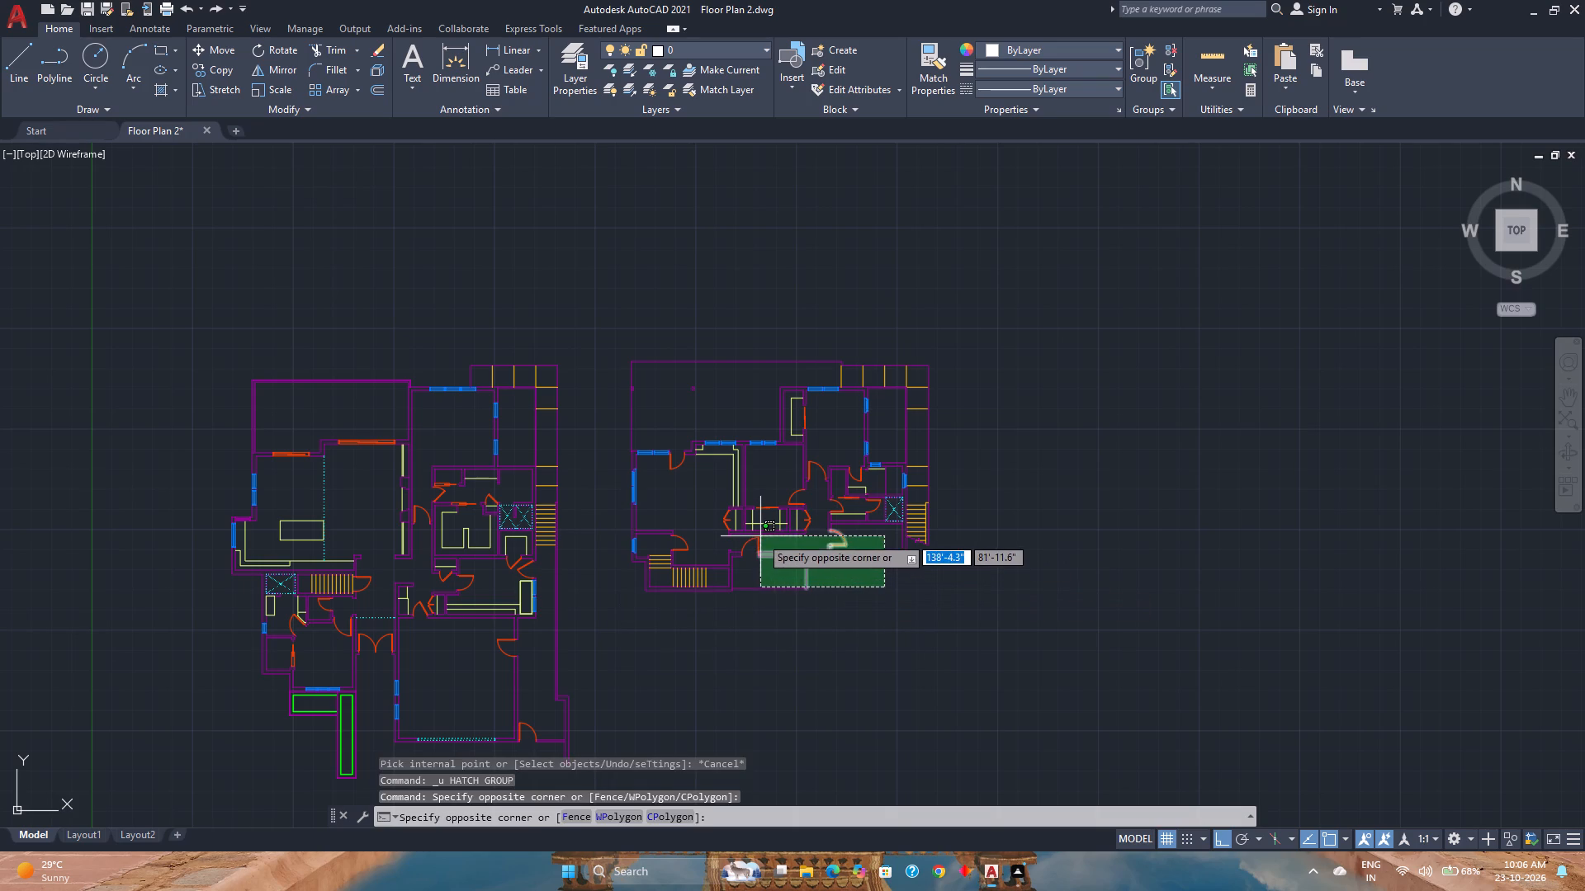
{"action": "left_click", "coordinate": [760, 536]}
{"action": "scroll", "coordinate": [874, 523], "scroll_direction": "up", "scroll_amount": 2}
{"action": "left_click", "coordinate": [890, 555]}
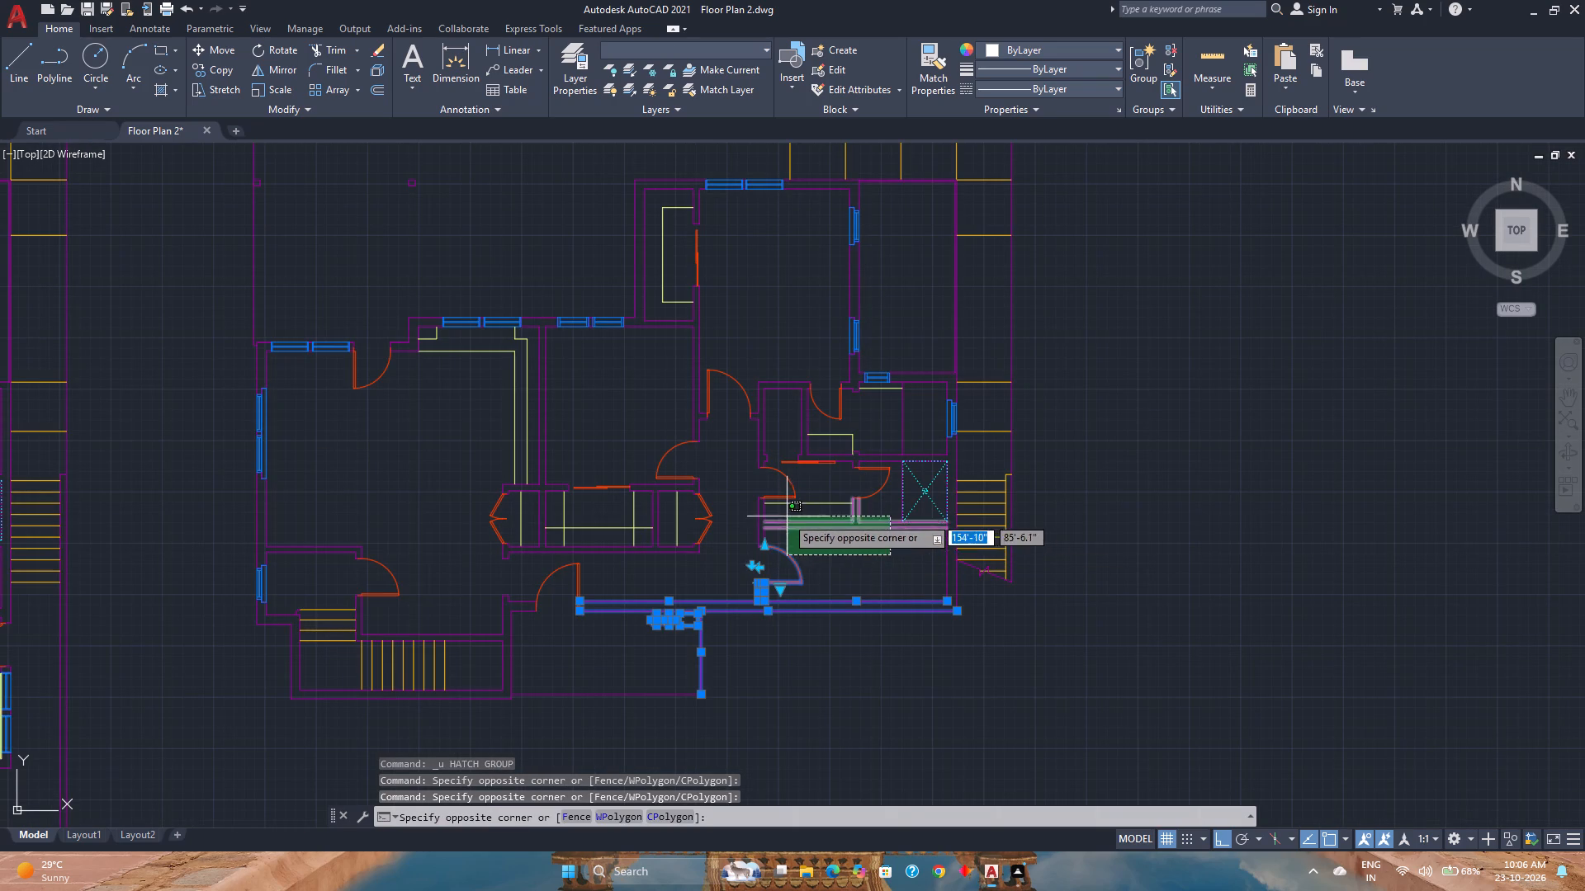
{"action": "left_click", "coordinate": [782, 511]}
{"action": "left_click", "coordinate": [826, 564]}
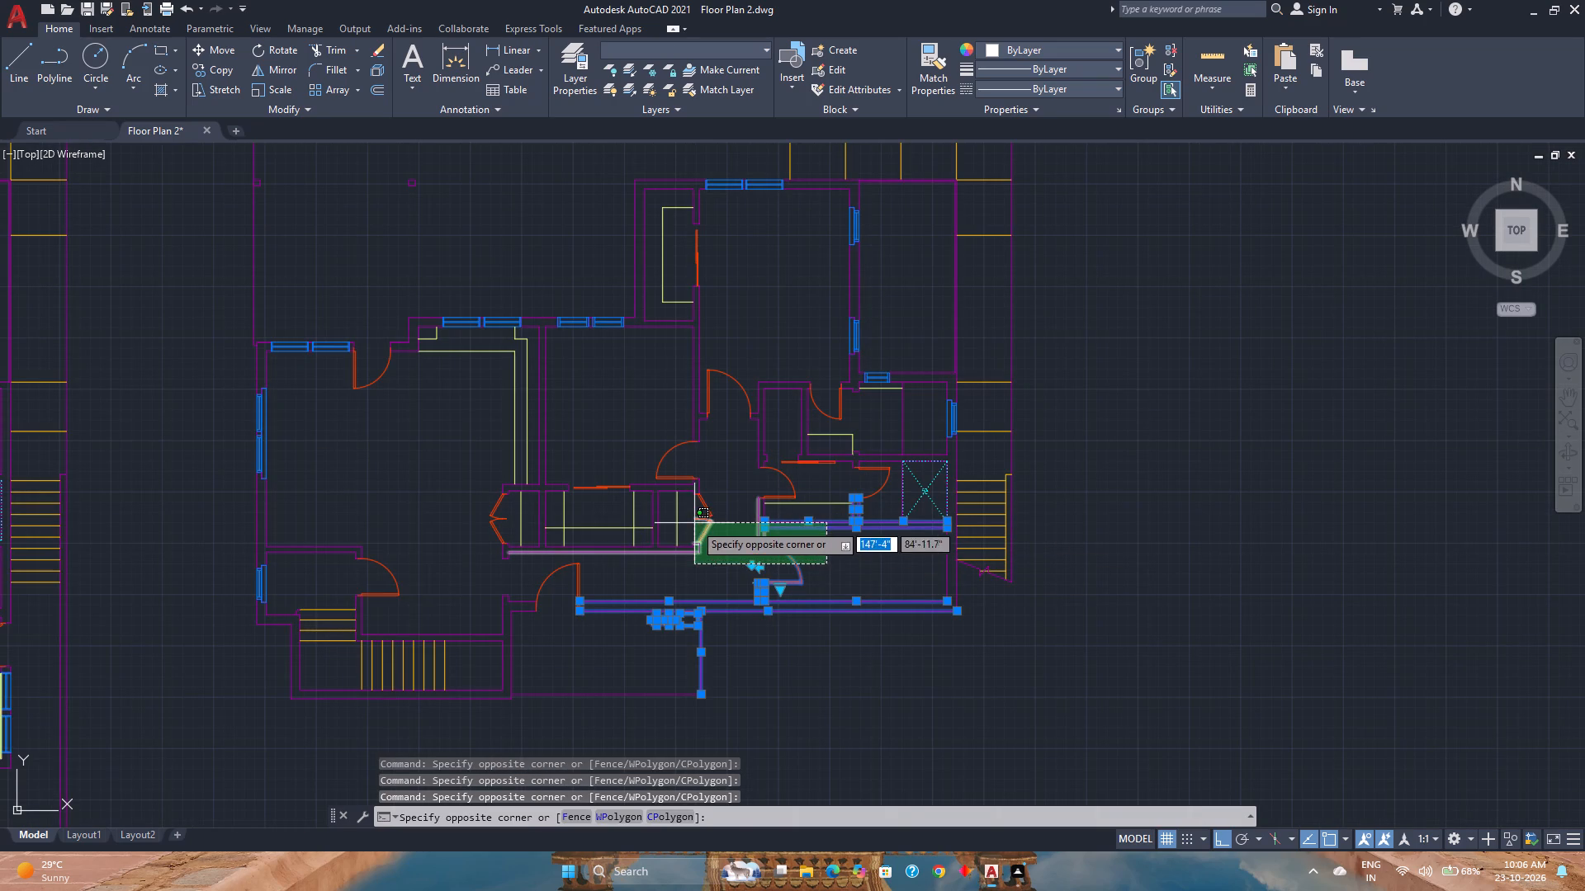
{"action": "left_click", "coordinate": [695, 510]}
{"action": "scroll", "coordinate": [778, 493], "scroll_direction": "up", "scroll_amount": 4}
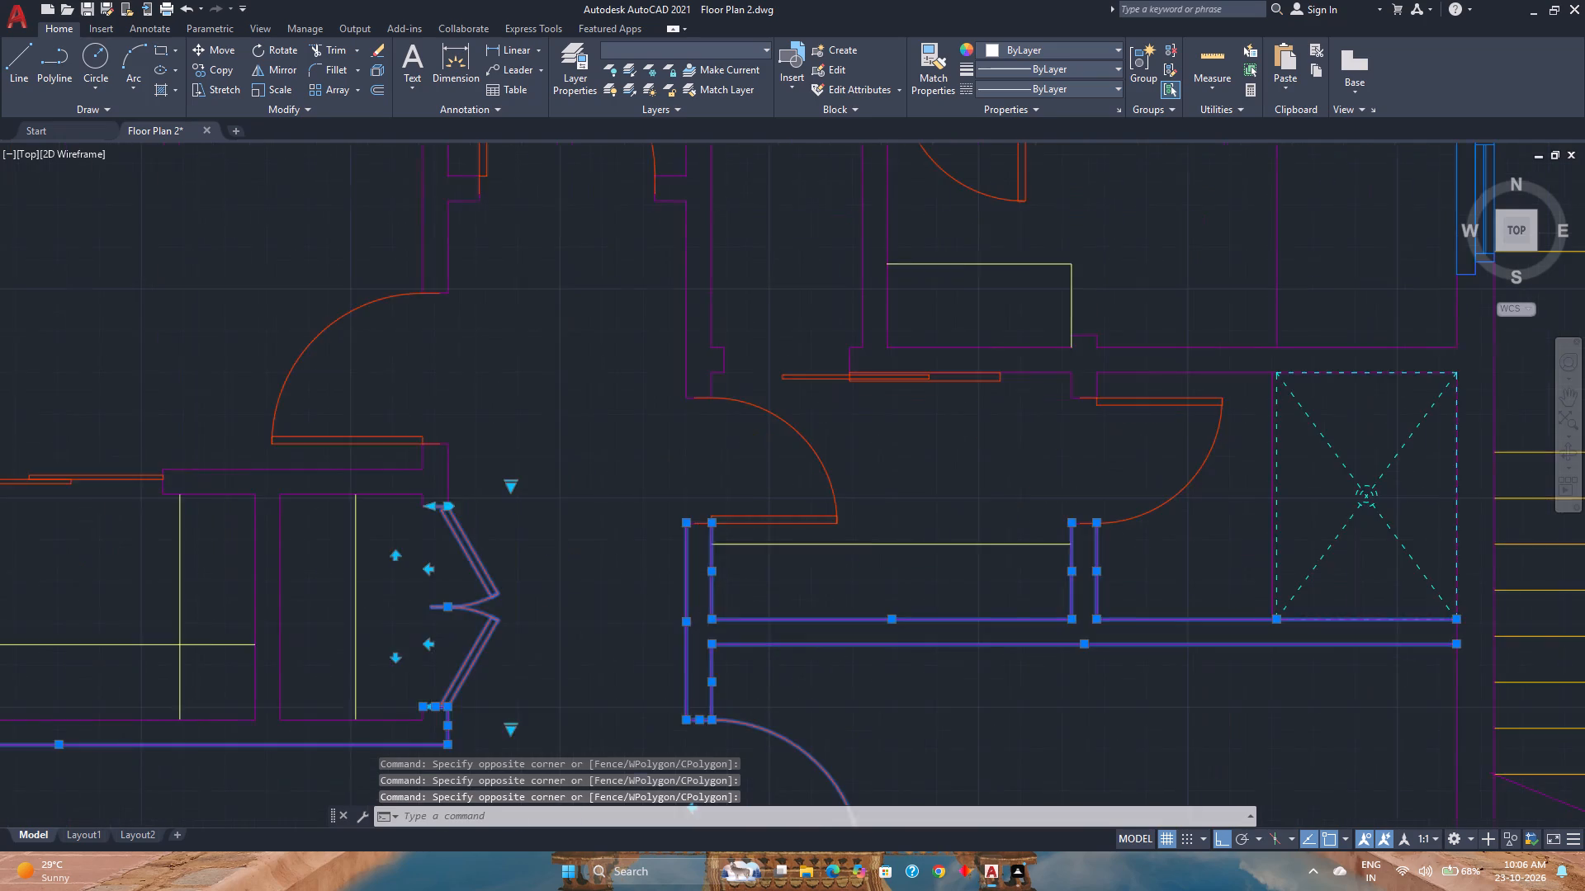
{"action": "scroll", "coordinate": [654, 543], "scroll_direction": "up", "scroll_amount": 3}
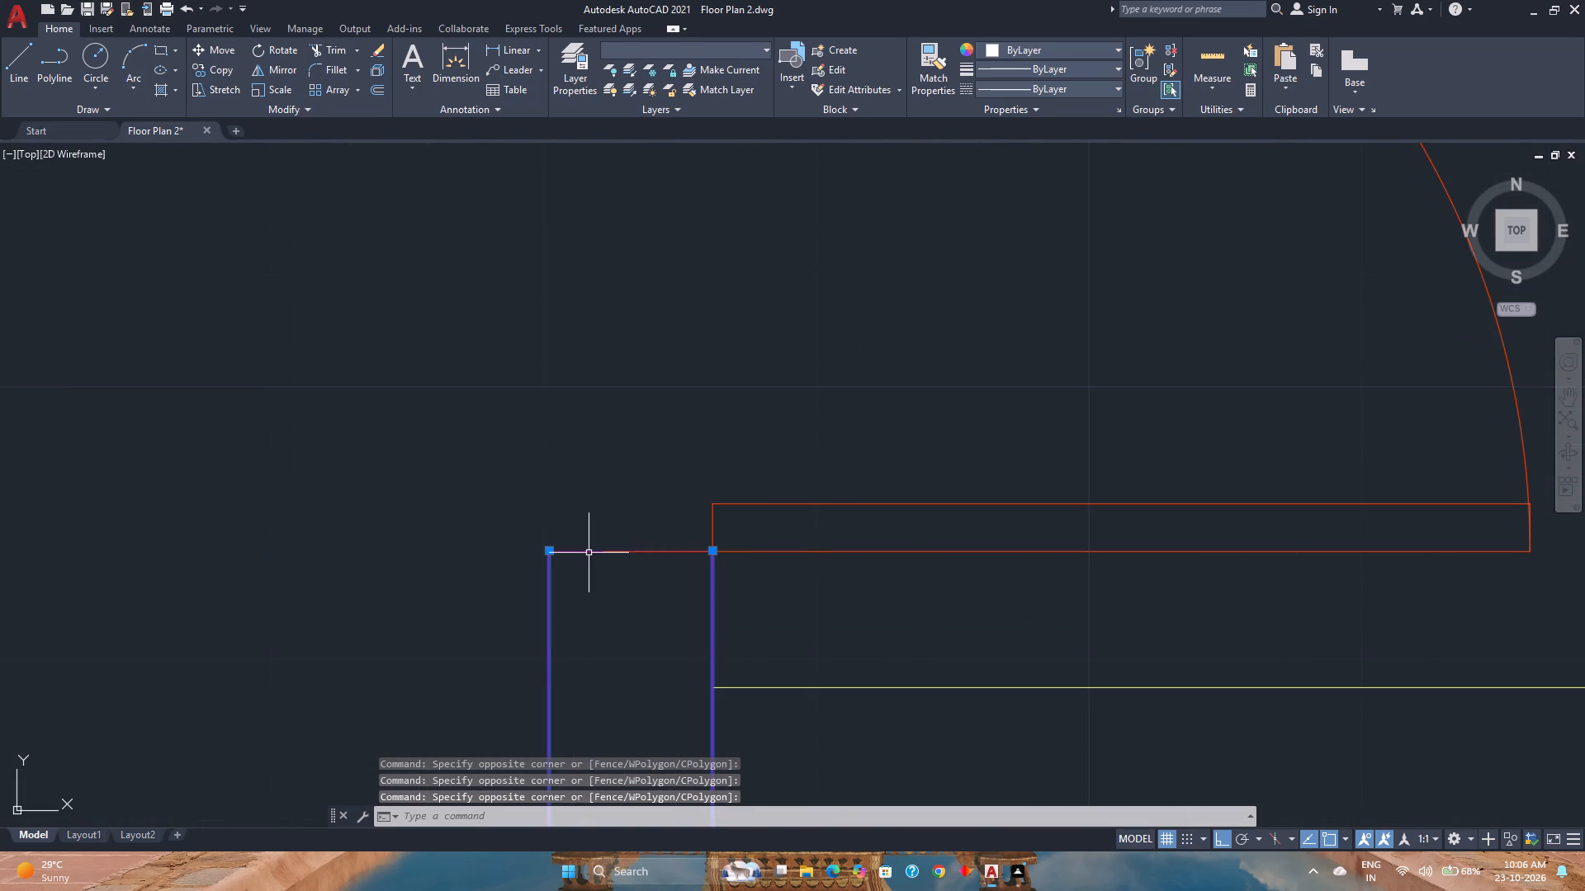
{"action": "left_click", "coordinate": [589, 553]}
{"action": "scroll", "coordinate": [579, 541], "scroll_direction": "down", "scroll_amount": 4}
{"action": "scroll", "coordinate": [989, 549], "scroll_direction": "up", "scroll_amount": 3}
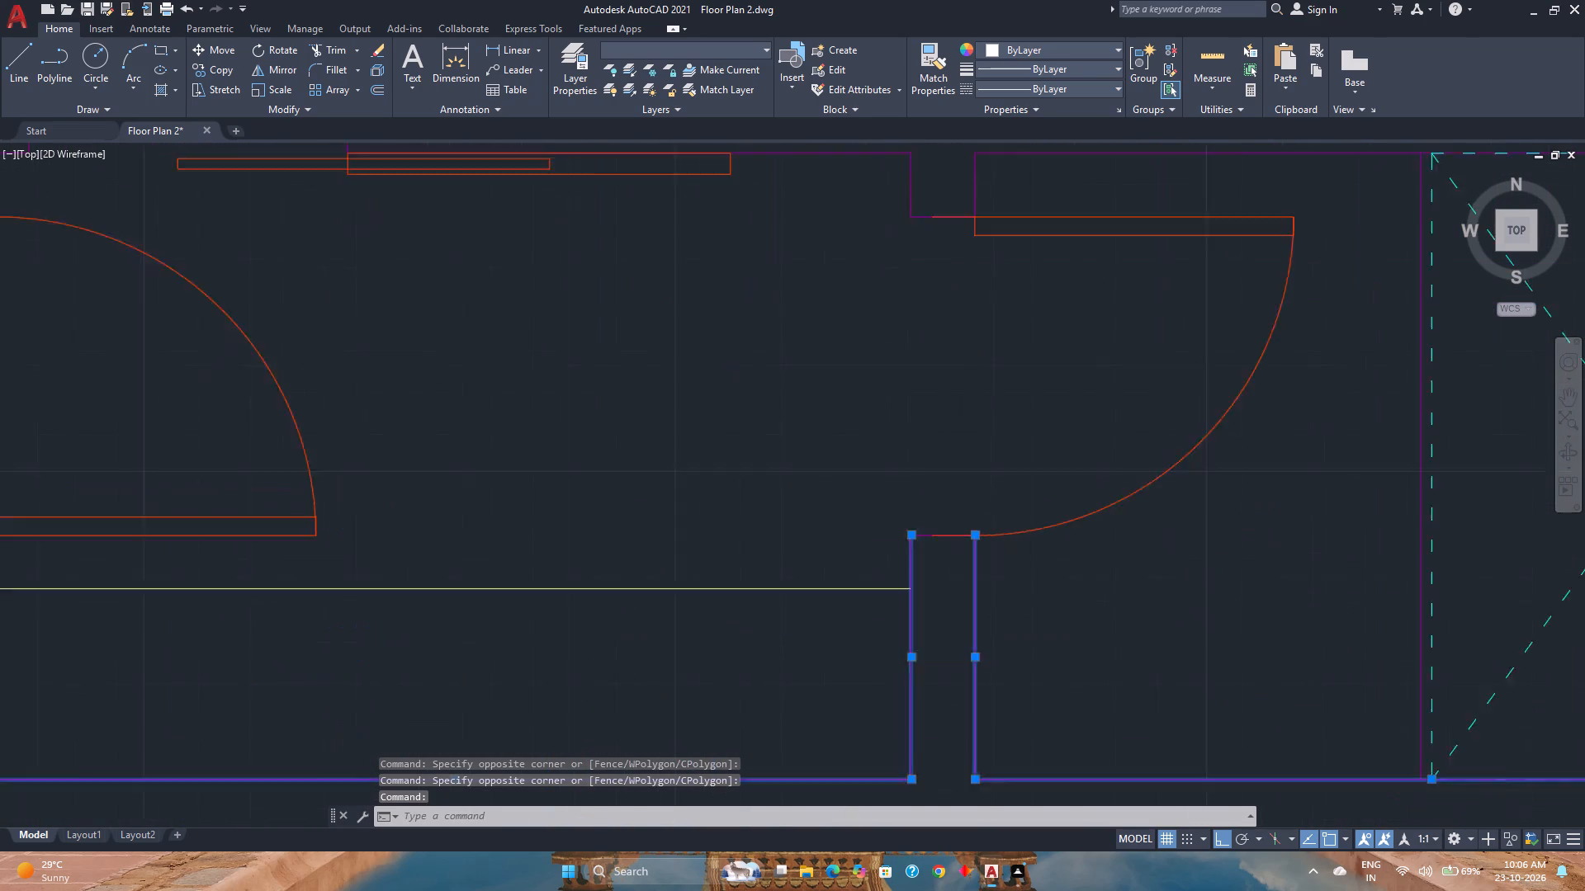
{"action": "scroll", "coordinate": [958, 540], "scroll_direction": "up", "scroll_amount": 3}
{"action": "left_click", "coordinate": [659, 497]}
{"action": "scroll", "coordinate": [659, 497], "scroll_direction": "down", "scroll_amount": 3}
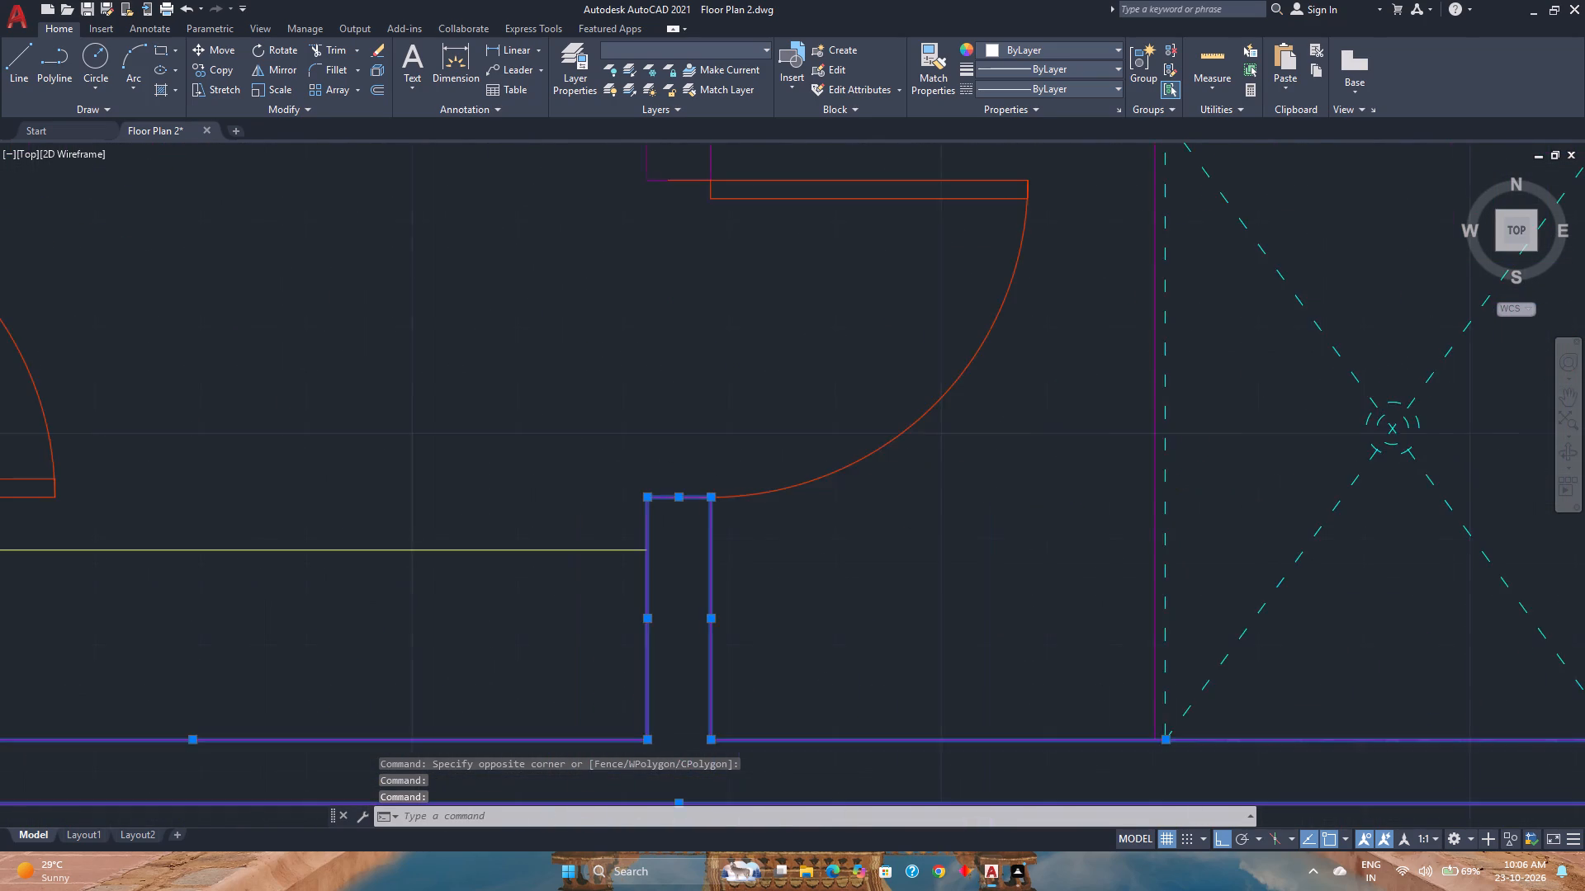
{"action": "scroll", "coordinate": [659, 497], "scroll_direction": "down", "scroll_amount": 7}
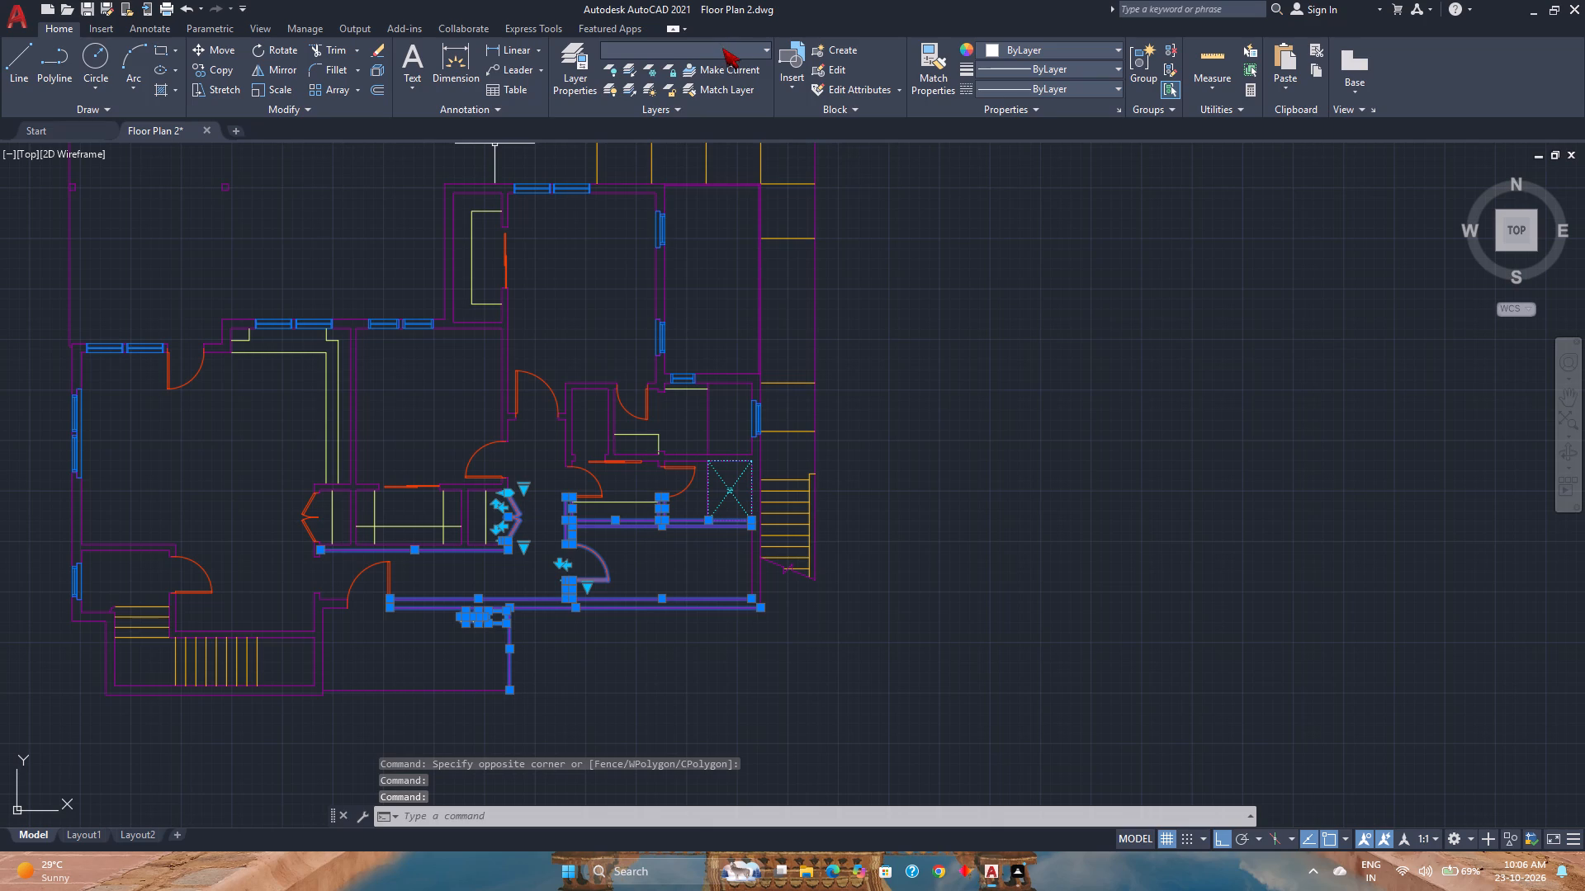
Turn off the Doors layer.
{"action": "left_click", "coordinate": [722, 48]}
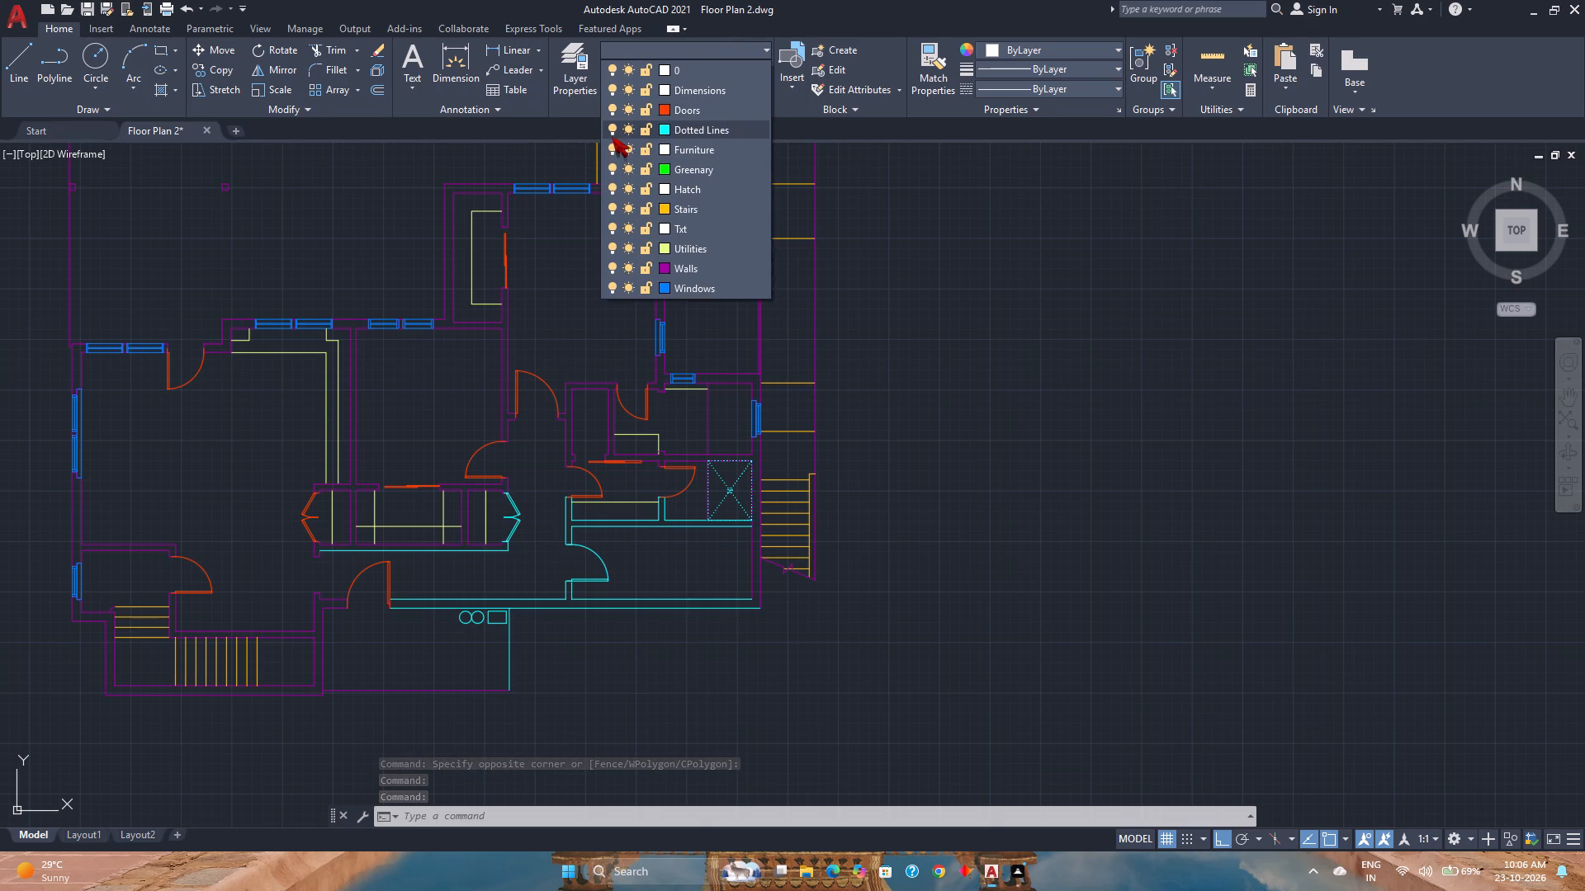
{"action": "left_click", "coordinate": [613, 109]}
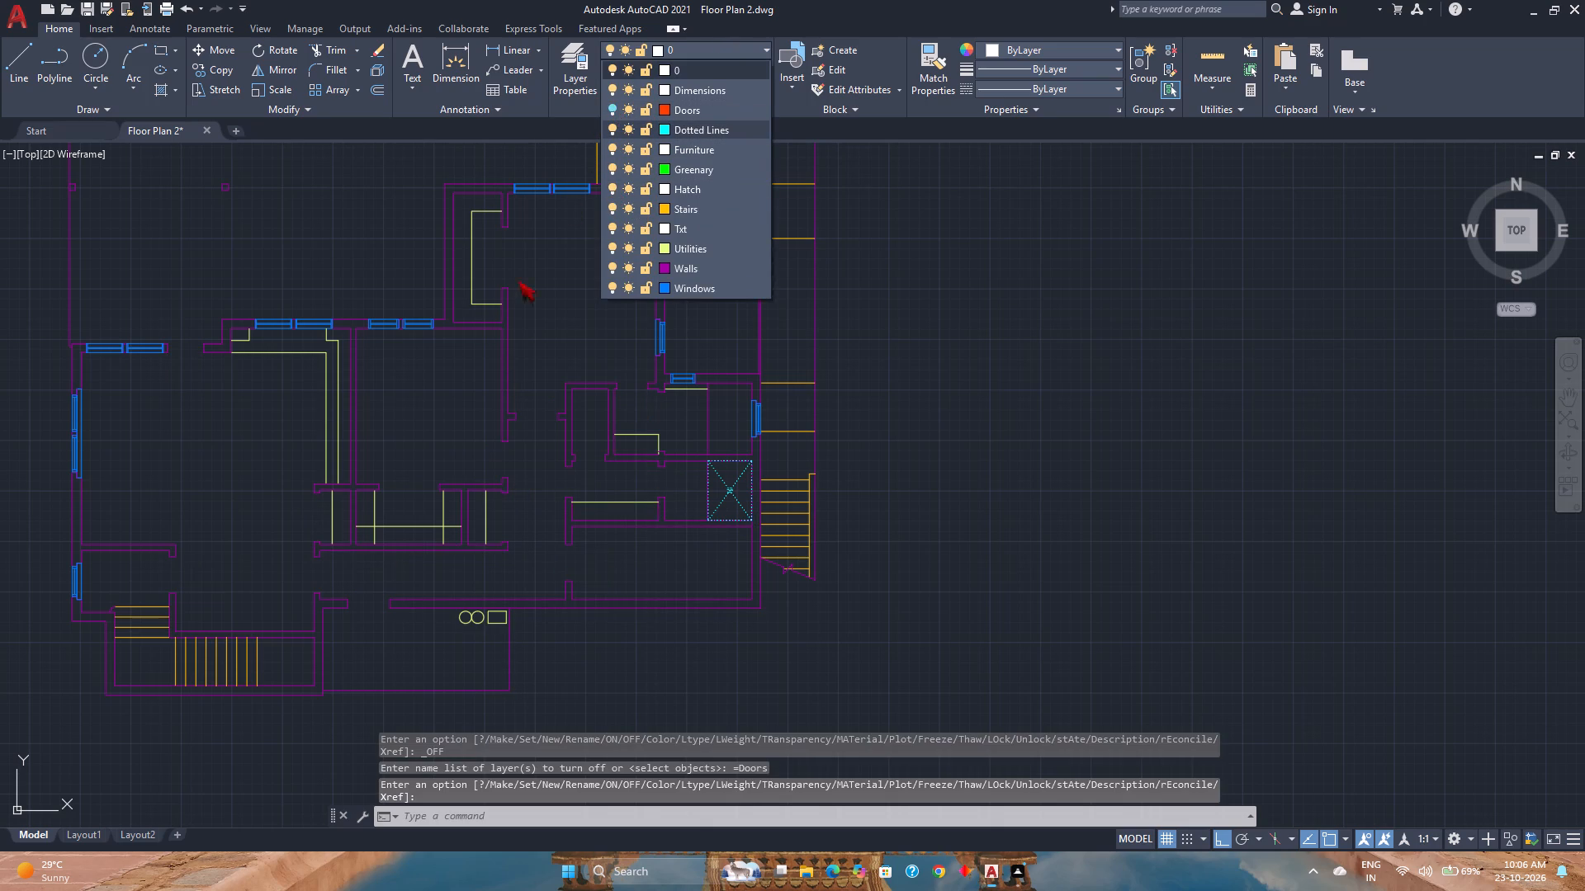
{"action": "key", "text": "Escape"}
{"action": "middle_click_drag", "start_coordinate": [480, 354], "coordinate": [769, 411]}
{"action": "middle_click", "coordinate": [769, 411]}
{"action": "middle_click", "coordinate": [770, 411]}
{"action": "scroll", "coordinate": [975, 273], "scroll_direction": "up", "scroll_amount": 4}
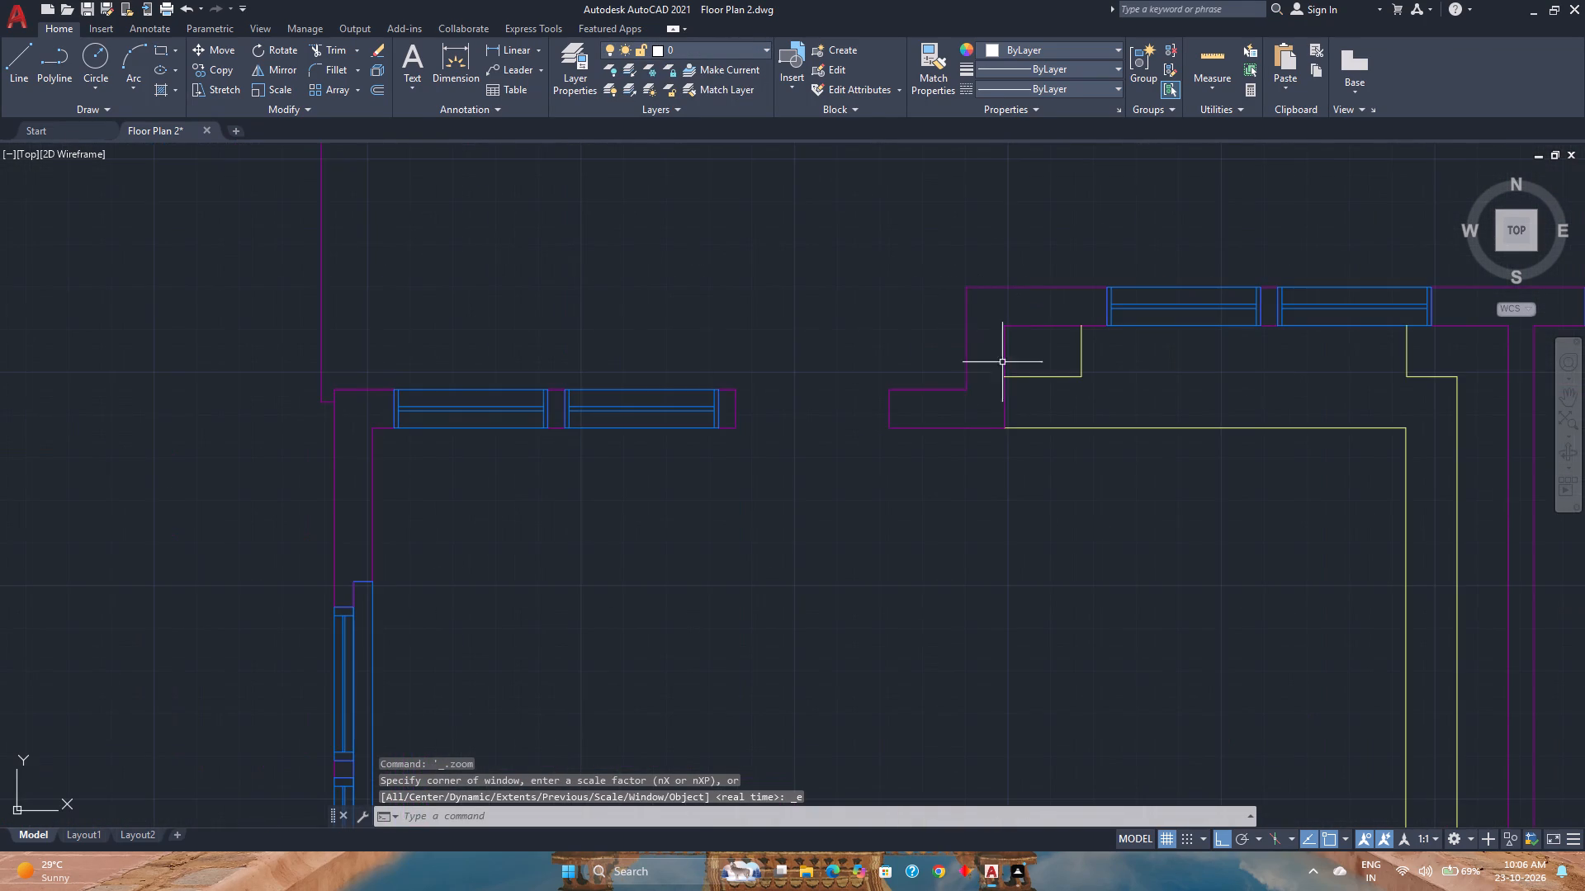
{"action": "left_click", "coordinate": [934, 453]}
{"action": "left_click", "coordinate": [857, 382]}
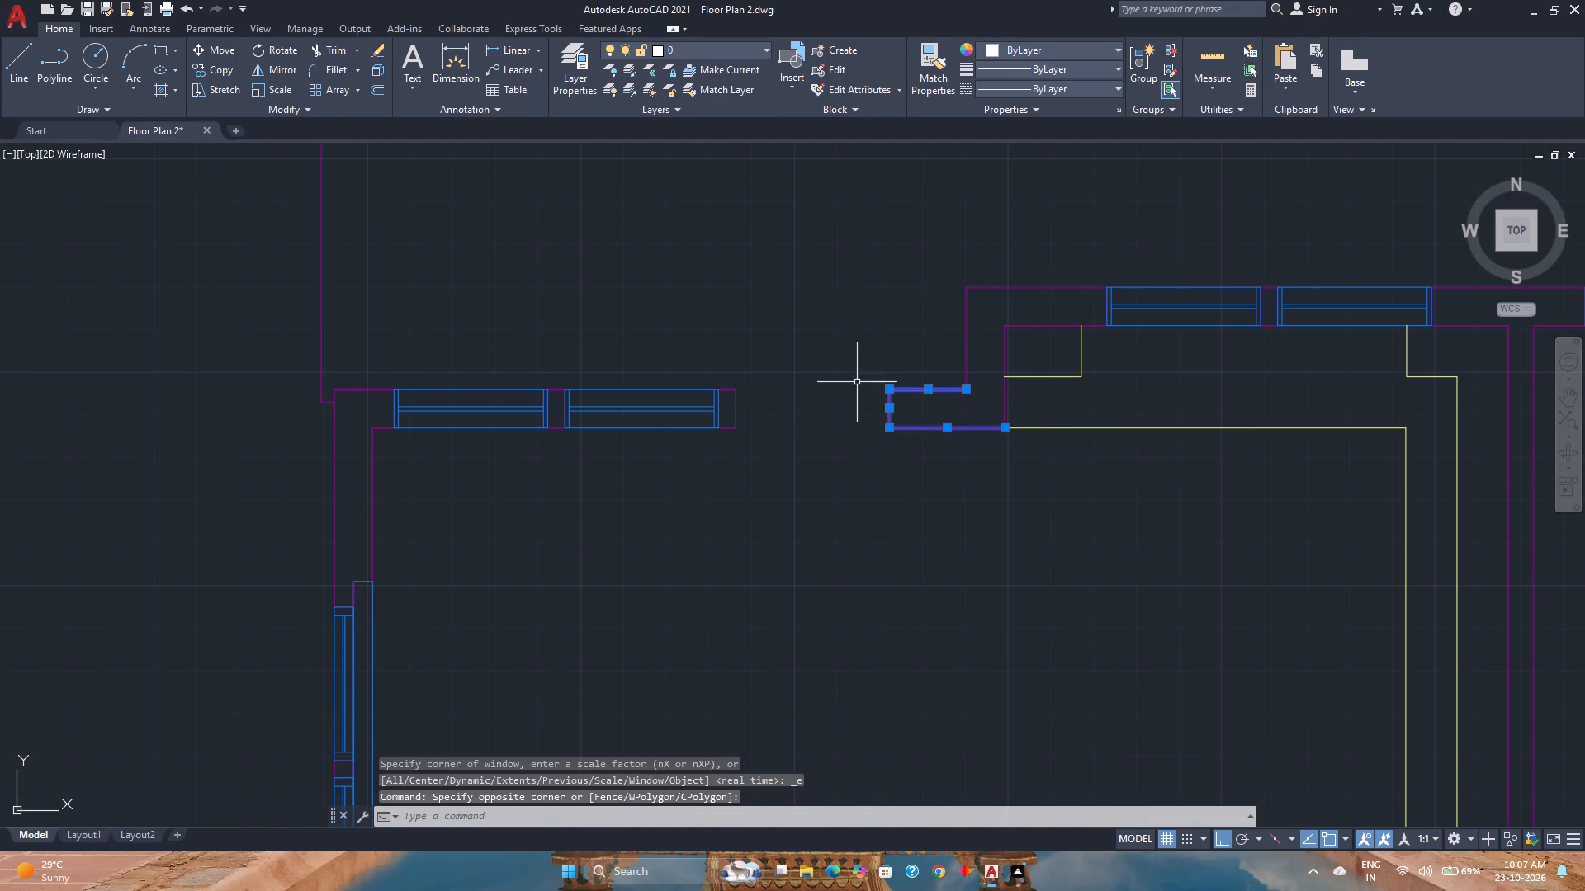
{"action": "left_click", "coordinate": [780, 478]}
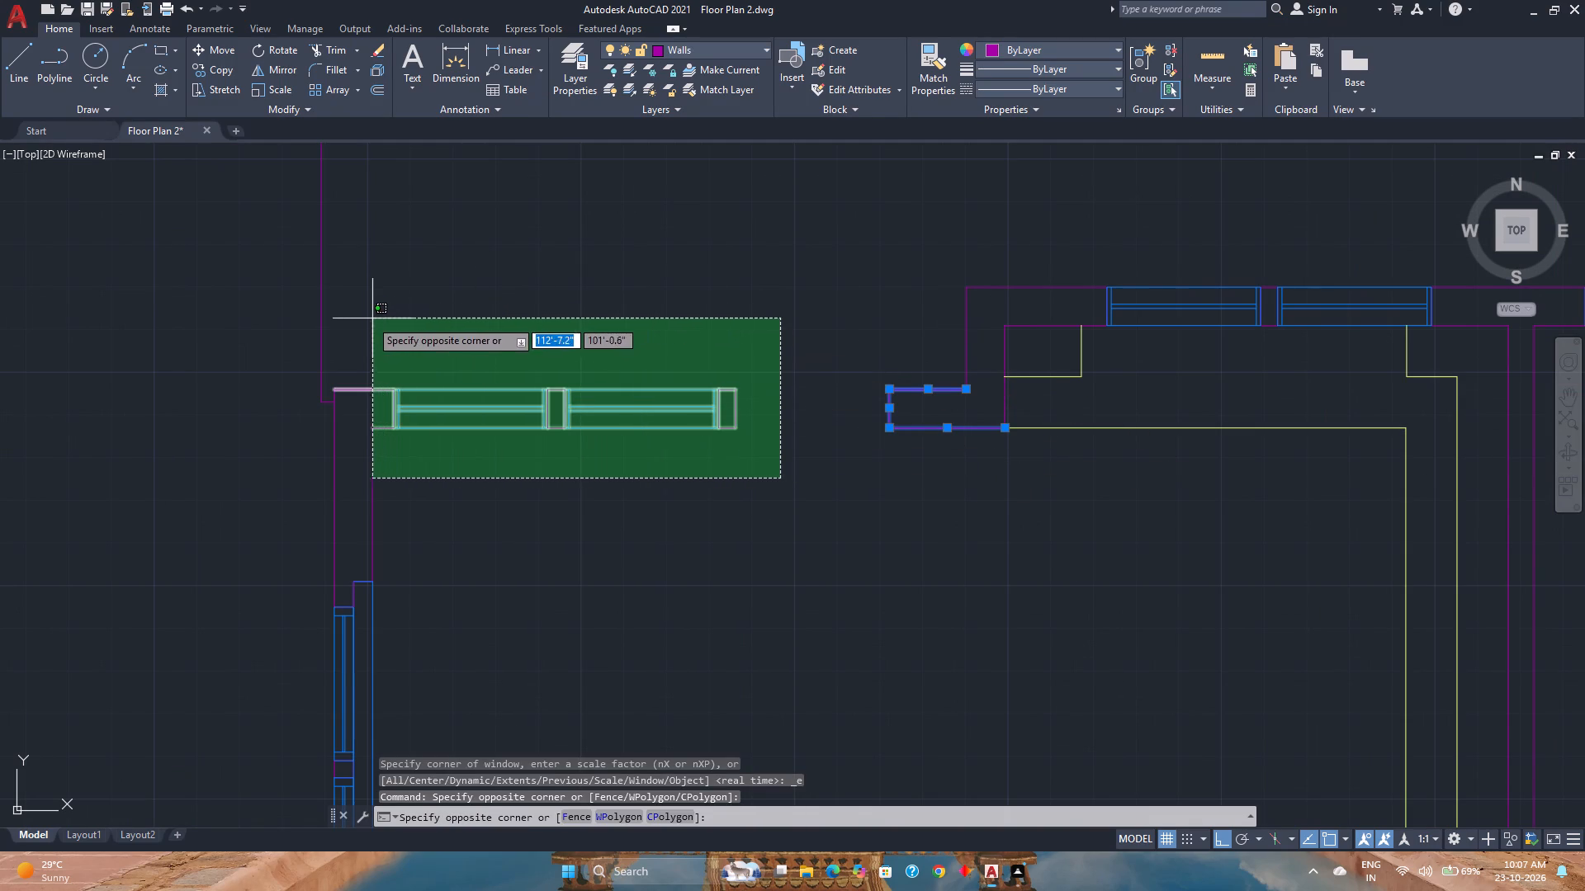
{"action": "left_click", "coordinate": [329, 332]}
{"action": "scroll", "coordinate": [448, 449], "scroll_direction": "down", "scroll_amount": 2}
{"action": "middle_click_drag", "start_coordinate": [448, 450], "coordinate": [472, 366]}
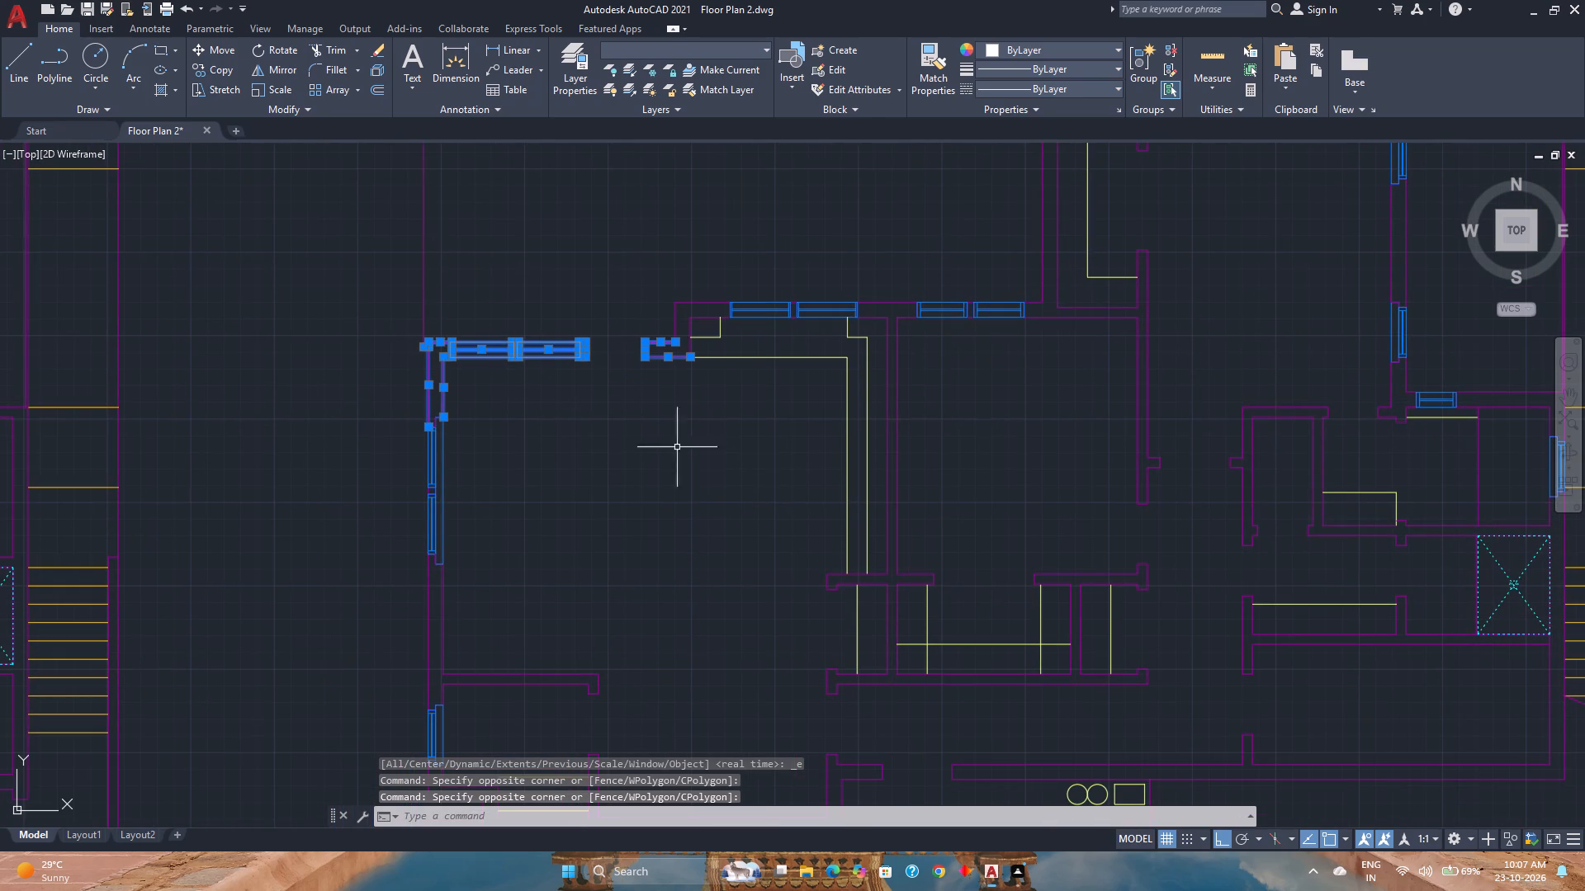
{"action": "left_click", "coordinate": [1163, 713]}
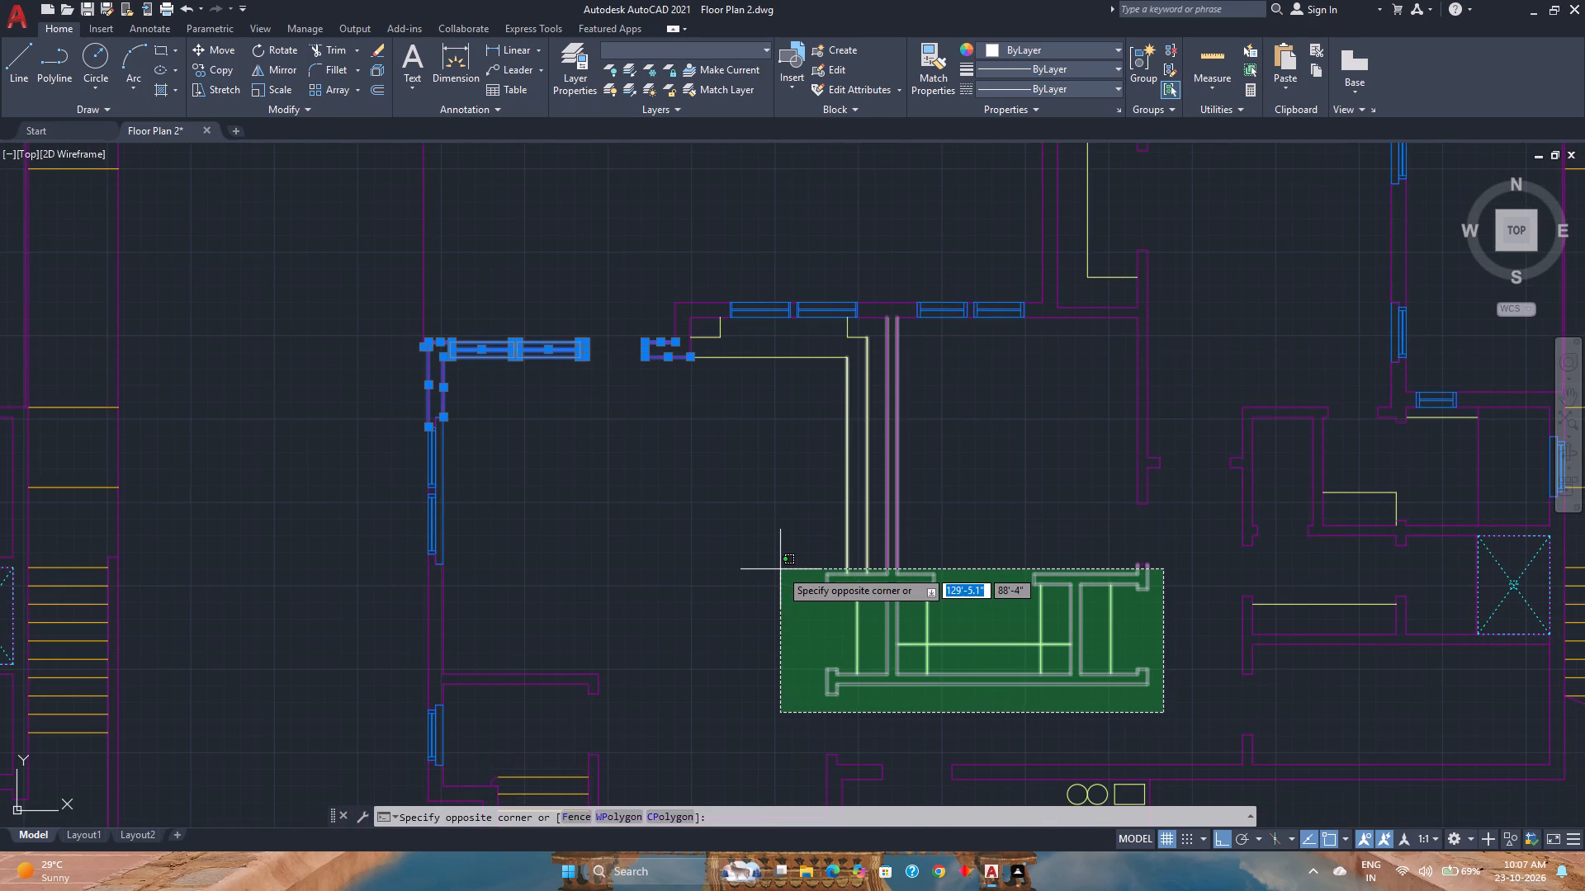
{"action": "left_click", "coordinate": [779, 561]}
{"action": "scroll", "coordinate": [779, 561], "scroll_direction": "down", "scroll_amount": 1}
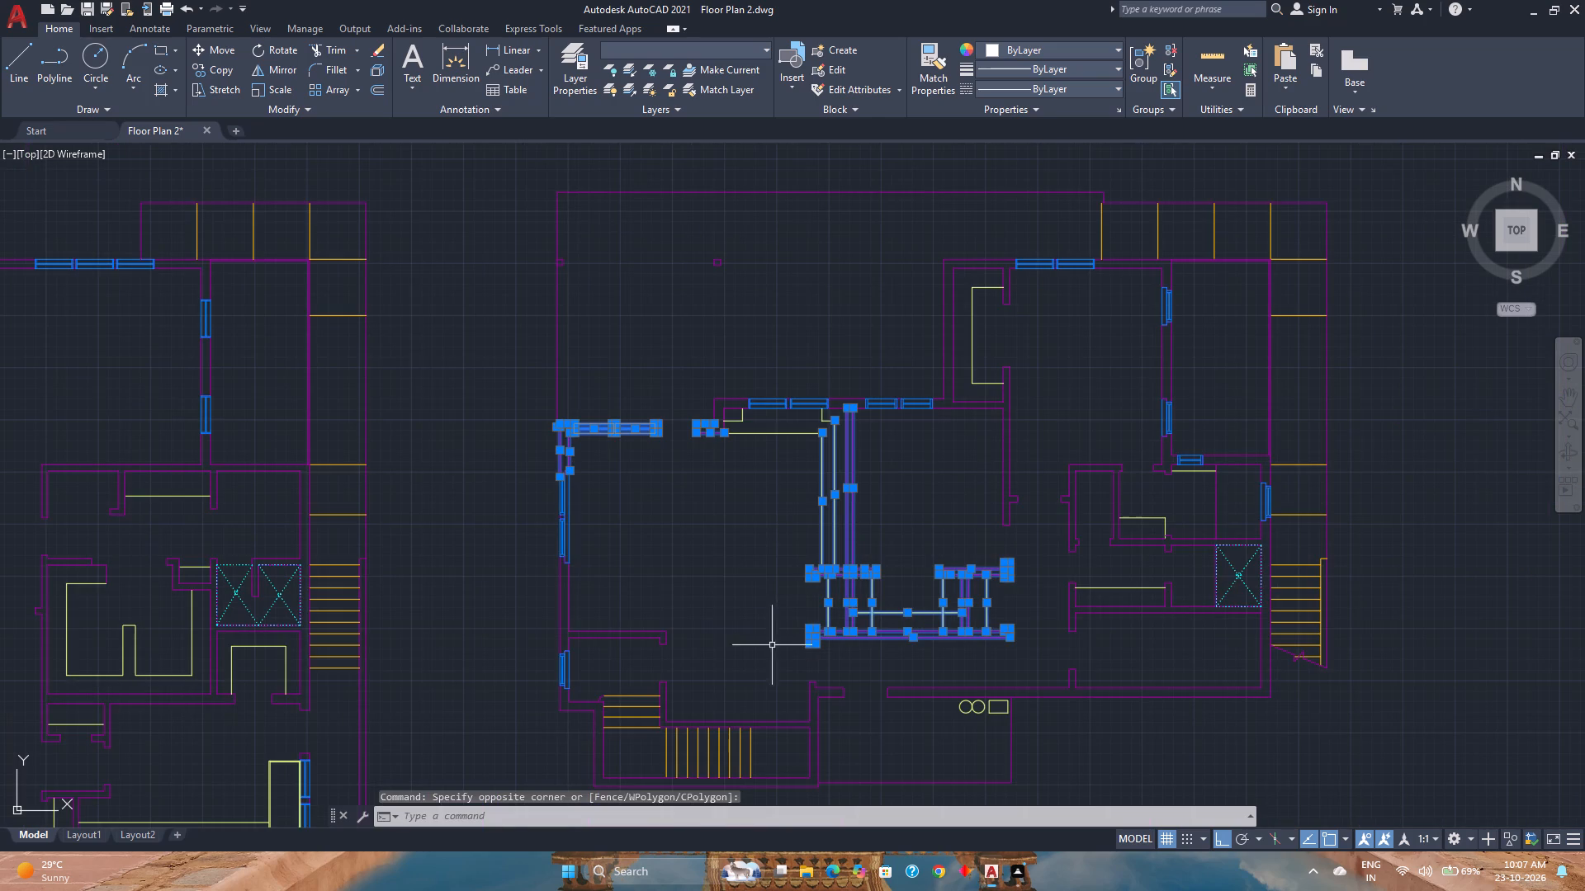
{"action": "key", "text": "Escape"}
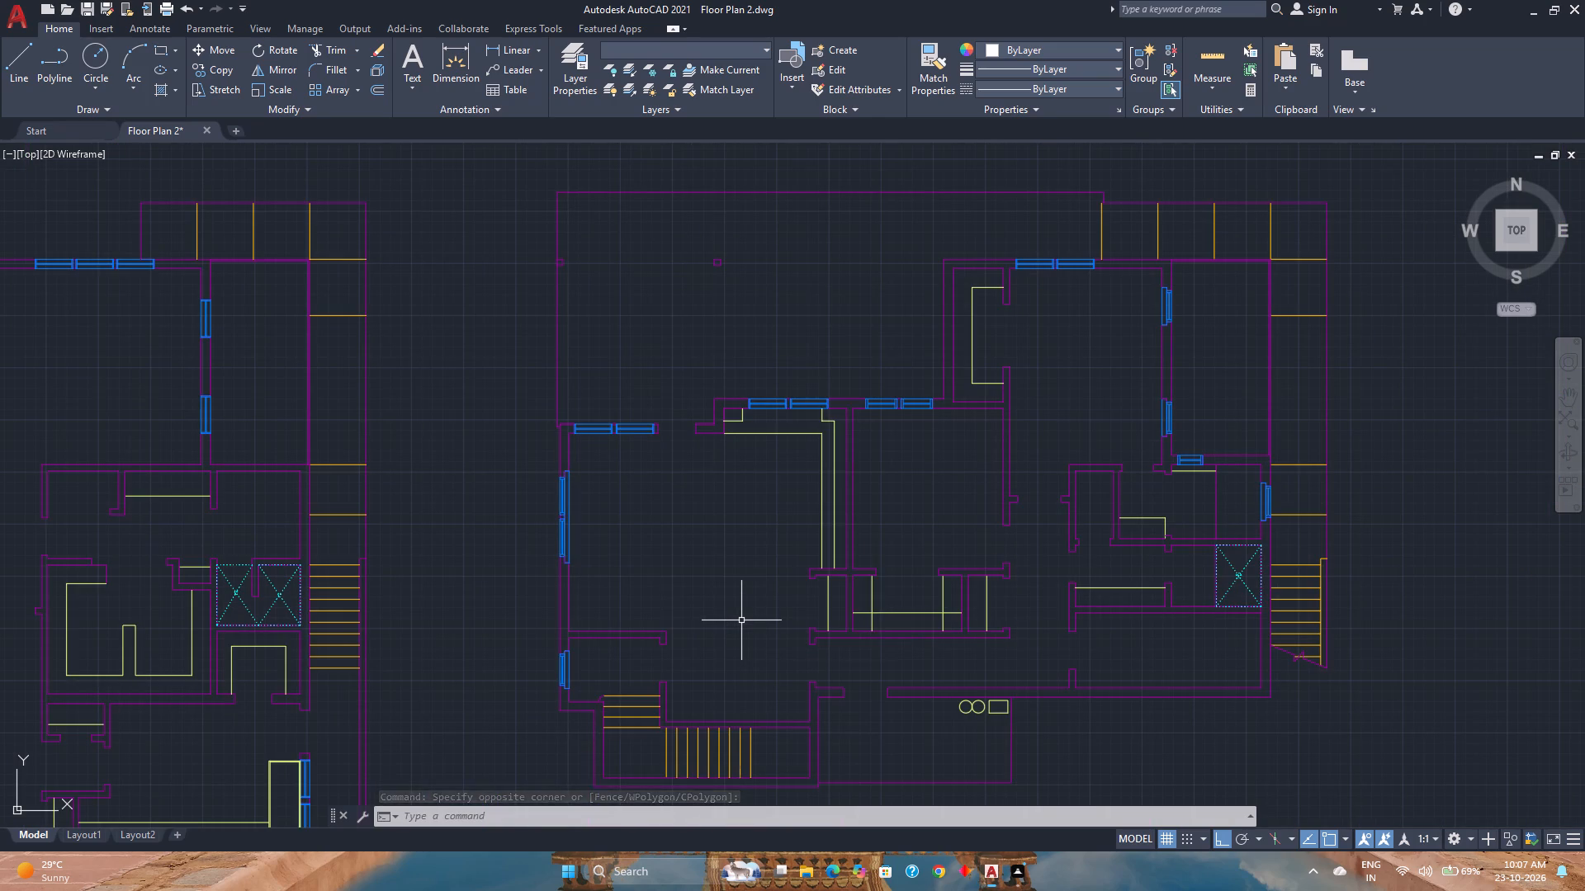
Quick-measure the smaller plan's middle room above the central closets.
{"action": "left_click", "coordinate": [1223, 54]}
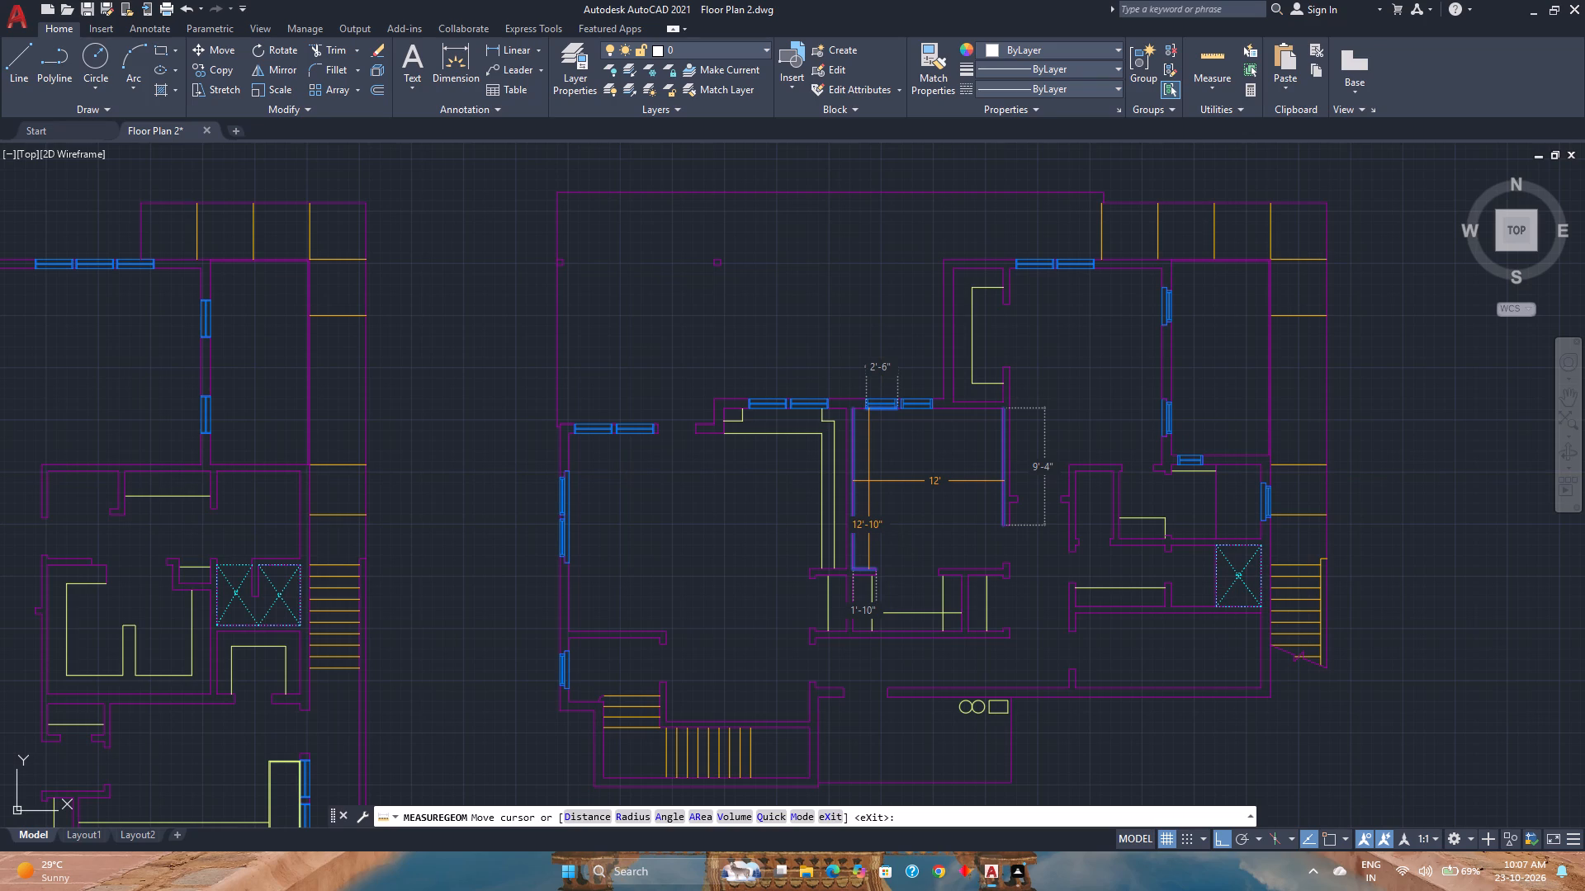
{"action": "key", "text": "Escape"}
Move the smaller plan's lower part, from the large room's window wall, counter line, central closets and shower-side walls through the stairs and lower outer walls, down 6 inches.
{"action": "left_click", "coordinate": [1028, 669]}
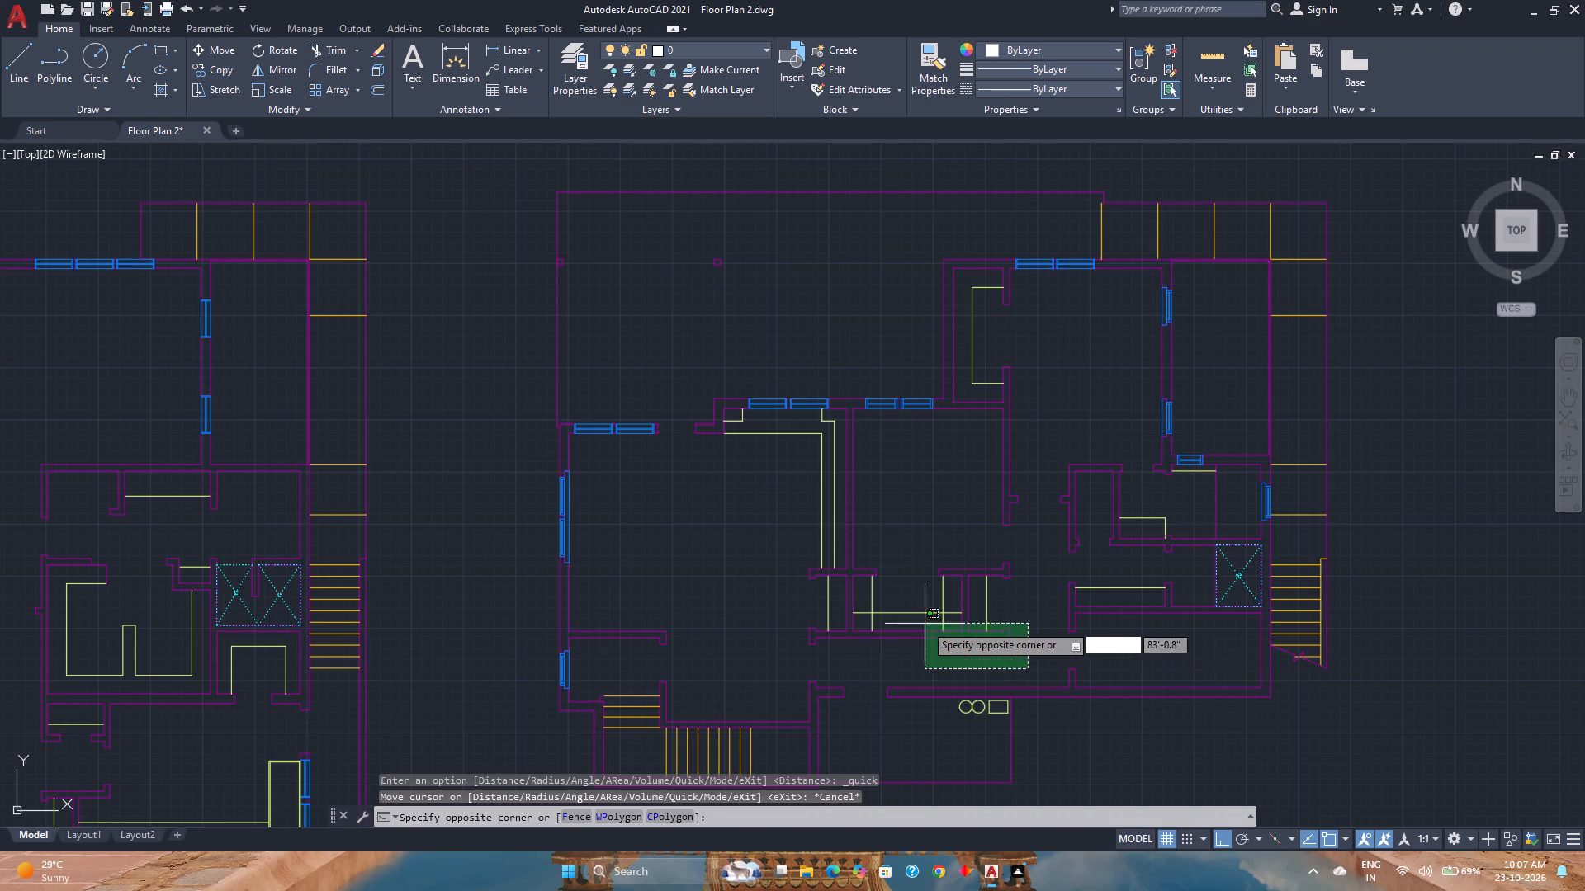
{"action": "left_click", "coordinate": [778, 562]}
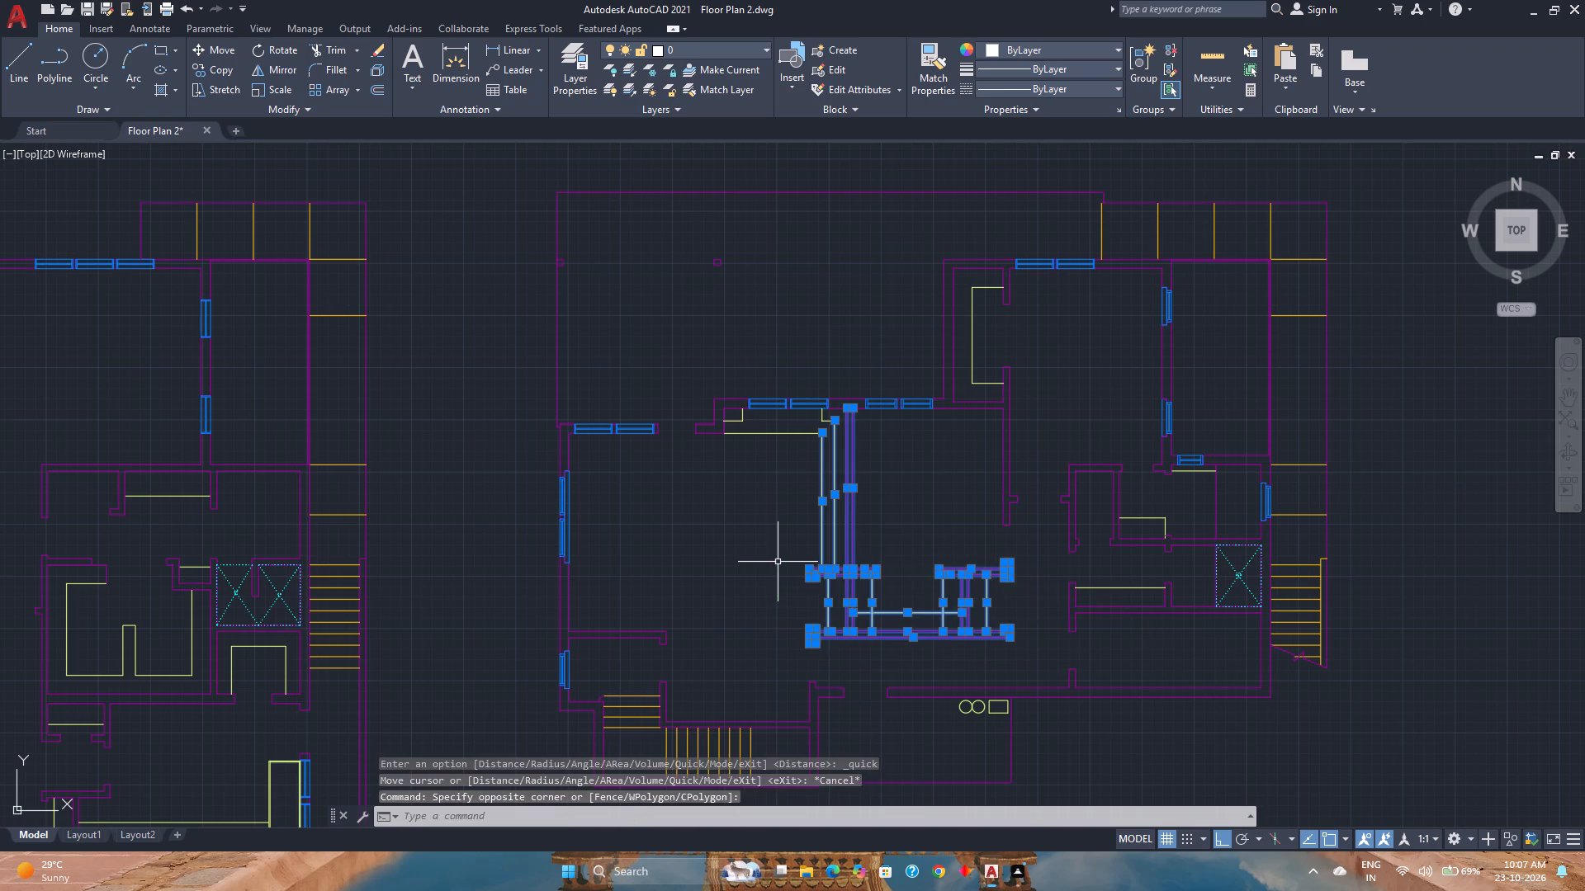
{"action": "left_click", "coordinate": [1233, 658]}
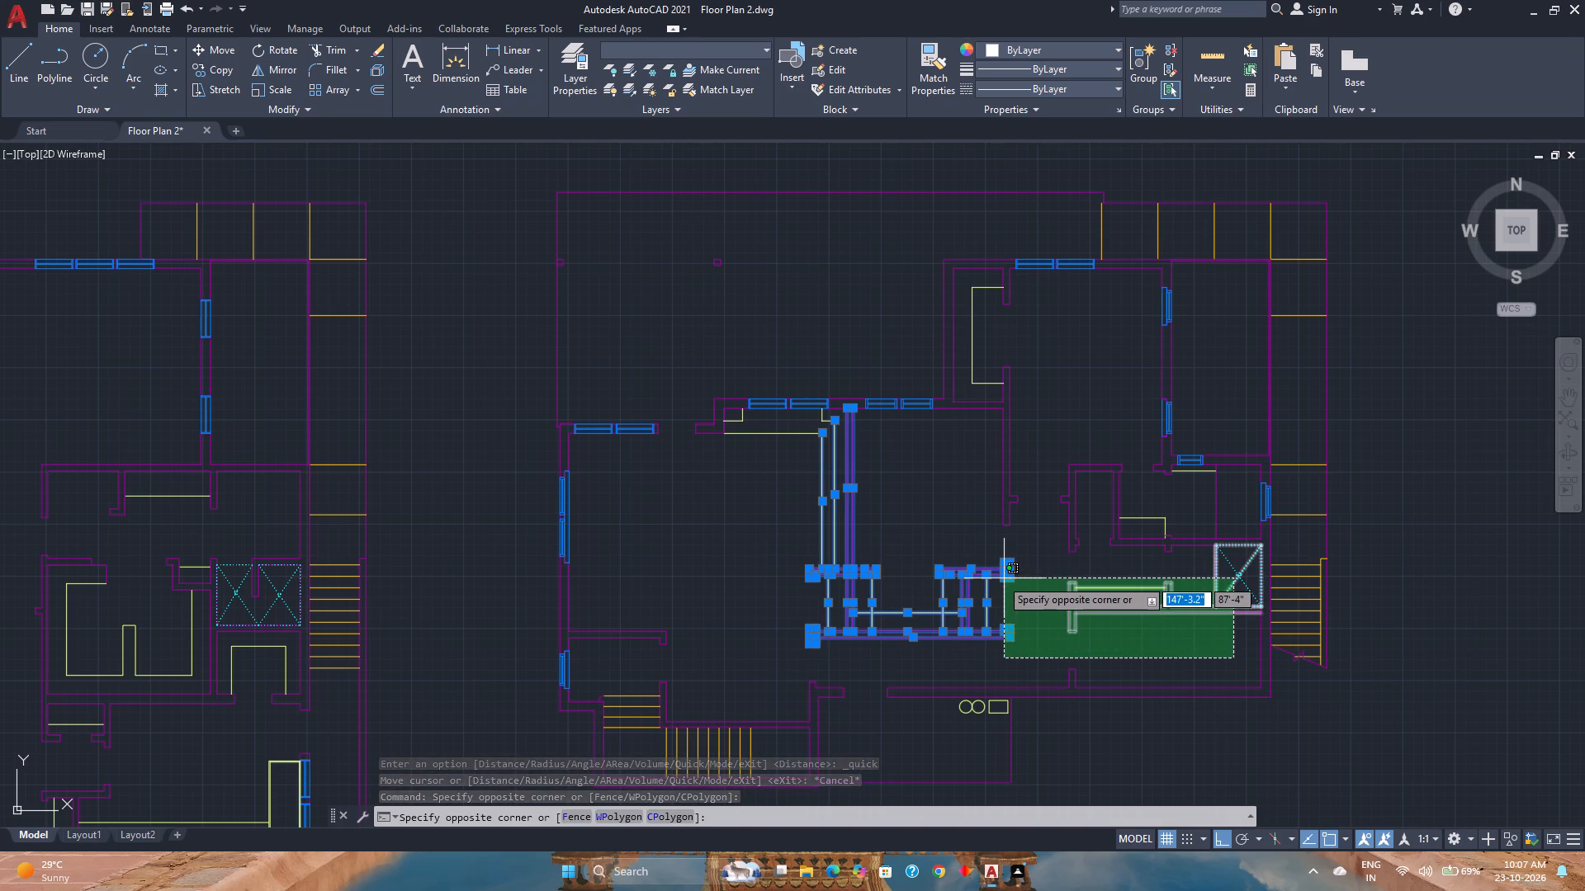
{"action": "left_click", "coordinate": [1001, 578]}
{"action": "left_click", "coordinate": [1181, 573]}
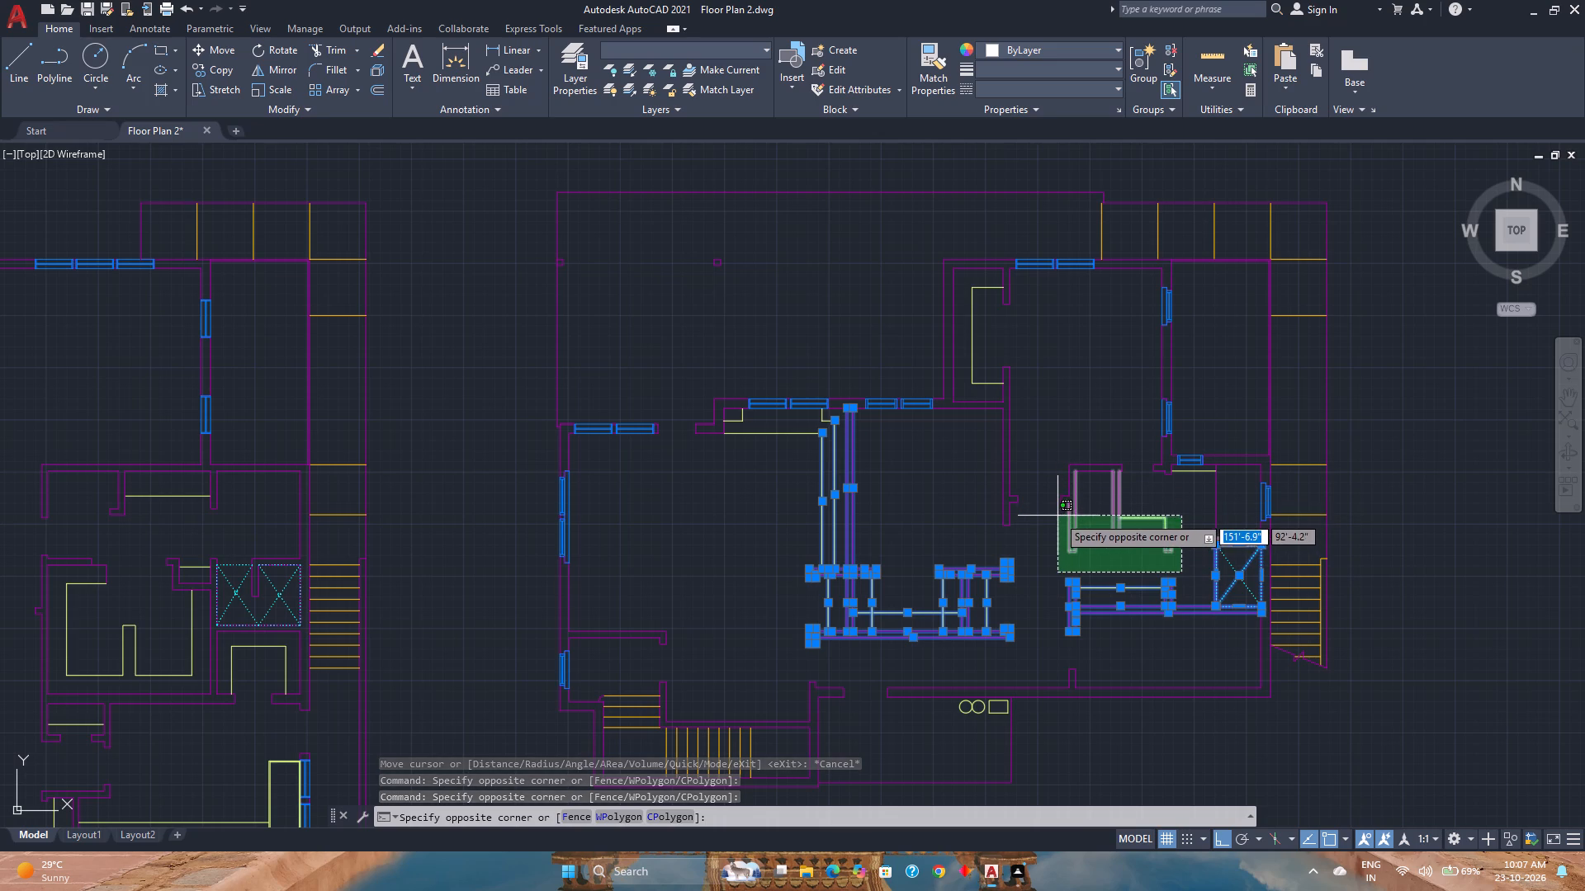
{"action": "left_click", "coordinate": [1044, 492]}
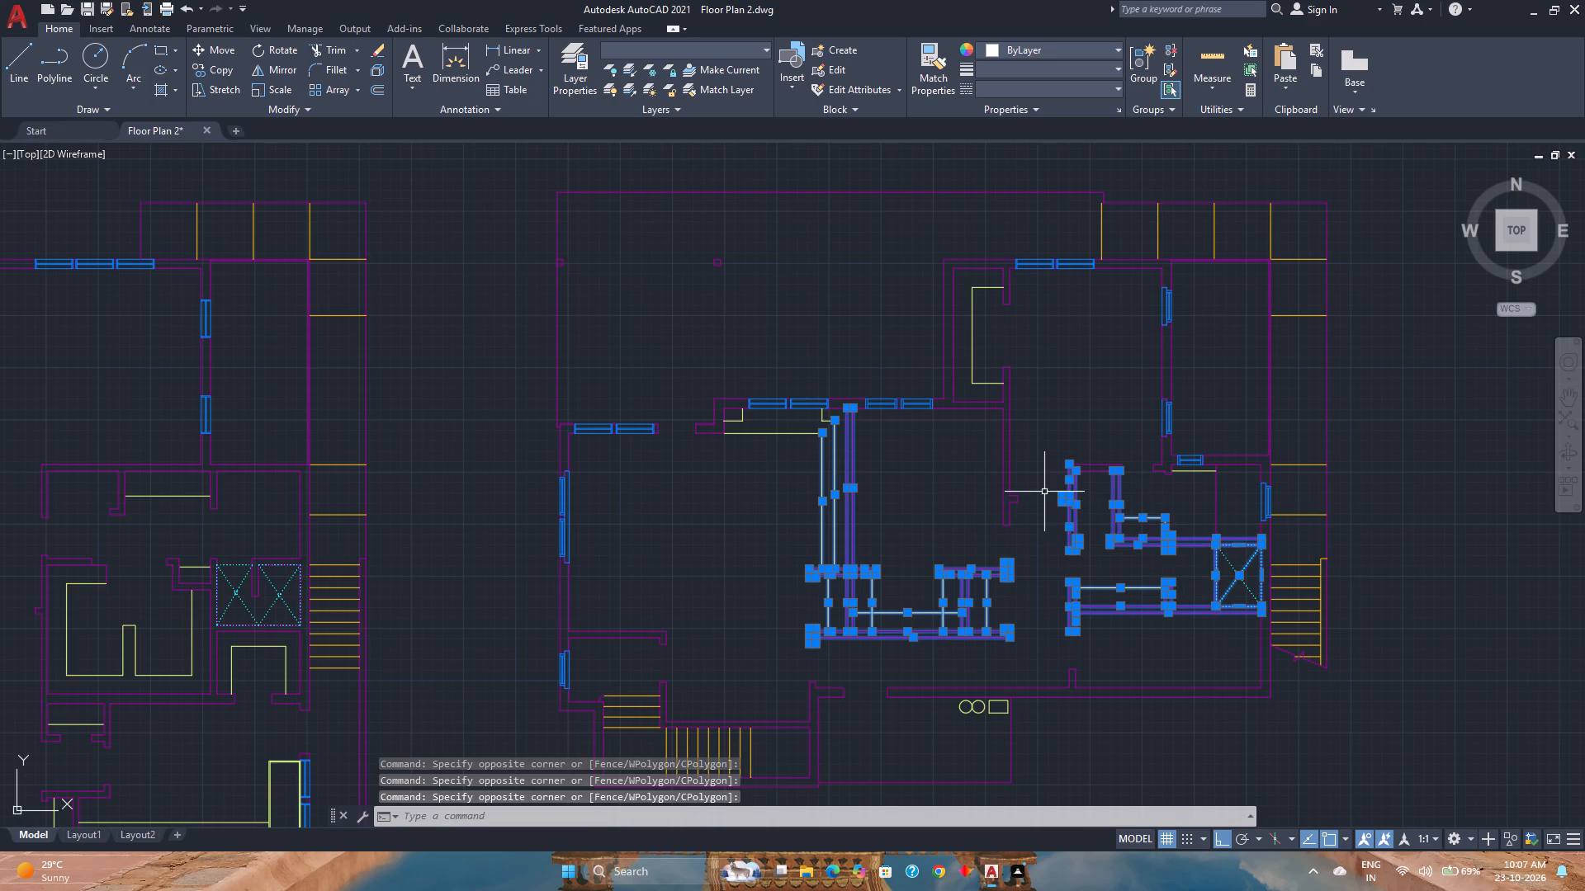
{"action": "left_click", "coordinate": [1030, 530]}
{"action": "left_click", "coordinate": [1010, 492]}
{"action": "scroll", "coordinate": [1004, 526], "scroll_direction": "up", "scroll_amount": 3}
{"action": "left_click", "coordinate": [1009, 523]}
{"action": "scroll", "coordinate": [955, 554], "scroll_direction": "down", "scroll_amount": 1}
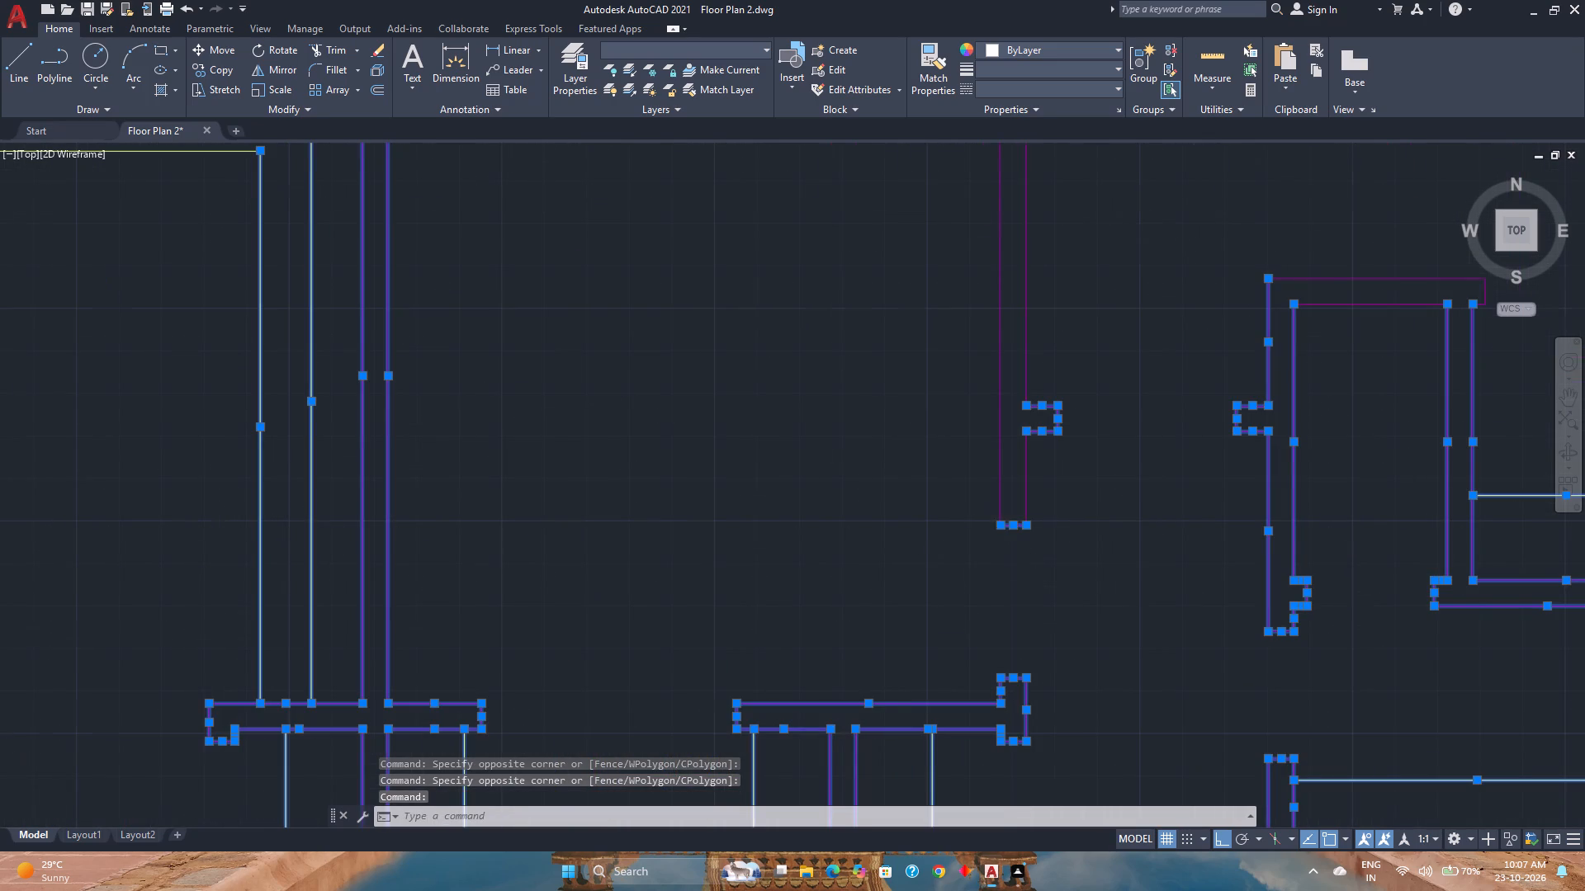
{"action": "scroll", "coordinate": [955, 554], "scroll_direction": "down", "scroll_amount": 2}
{"action": "middle_click_drag", "start_coordinate": [958, 677], "coordinate": [1028, 592]}
{"action": "middle_click", "coordinate": [1028, 592]}
{"action": "left_click", "coordinate": [1187, 691]}
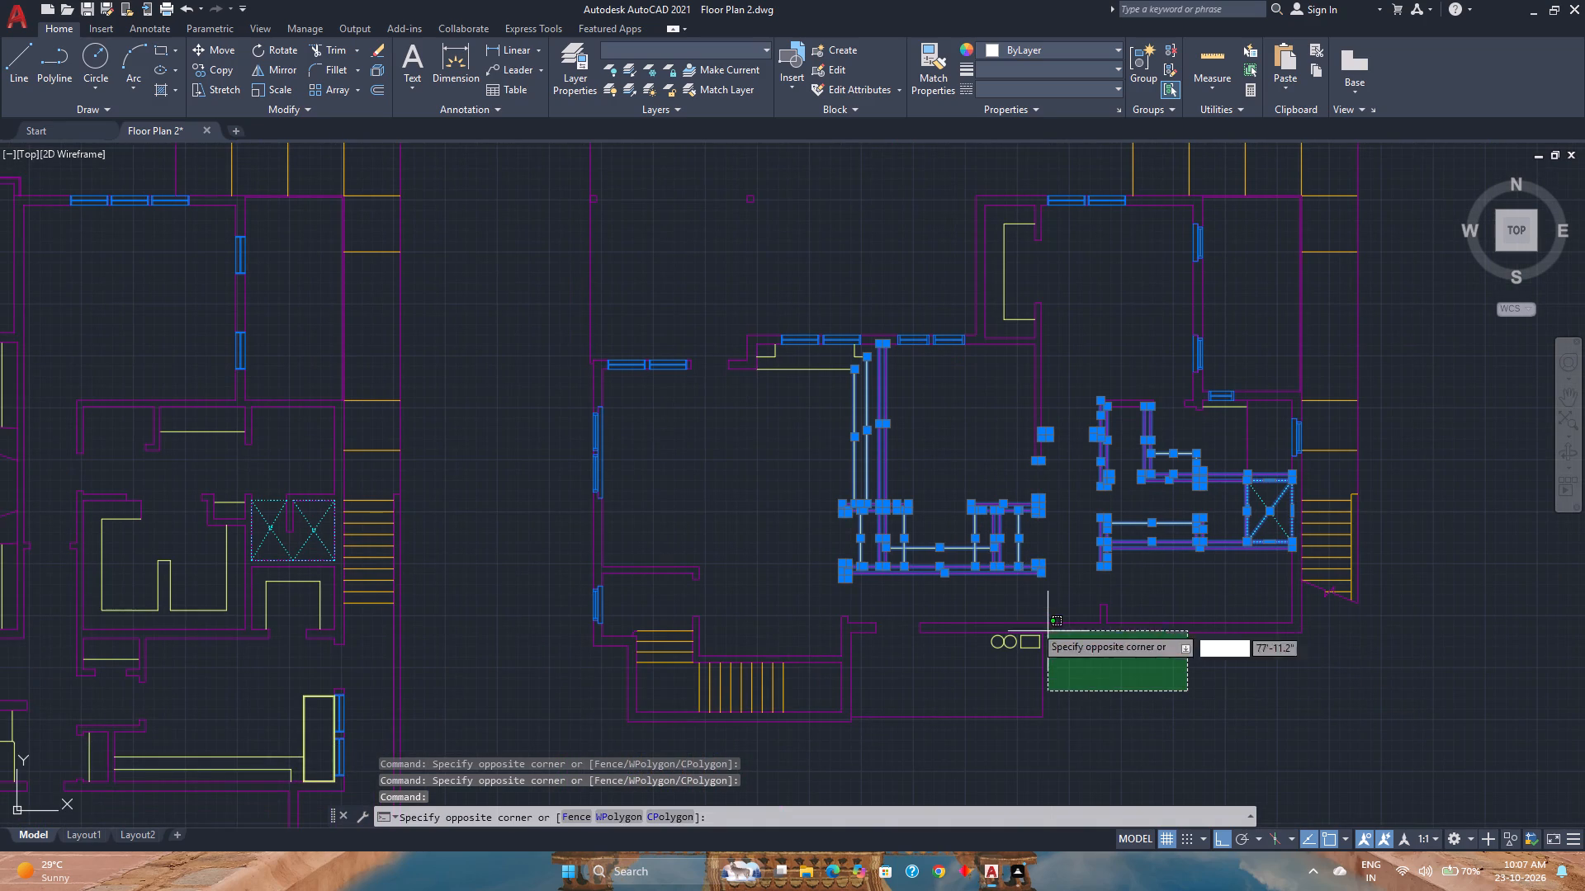
{"action": "left_click", "coordinate": [600, 591]}
{"action": "left_click", "coordinate": [1096, 770]}
{"action": "left_click", "coordinate": [632, 661]}
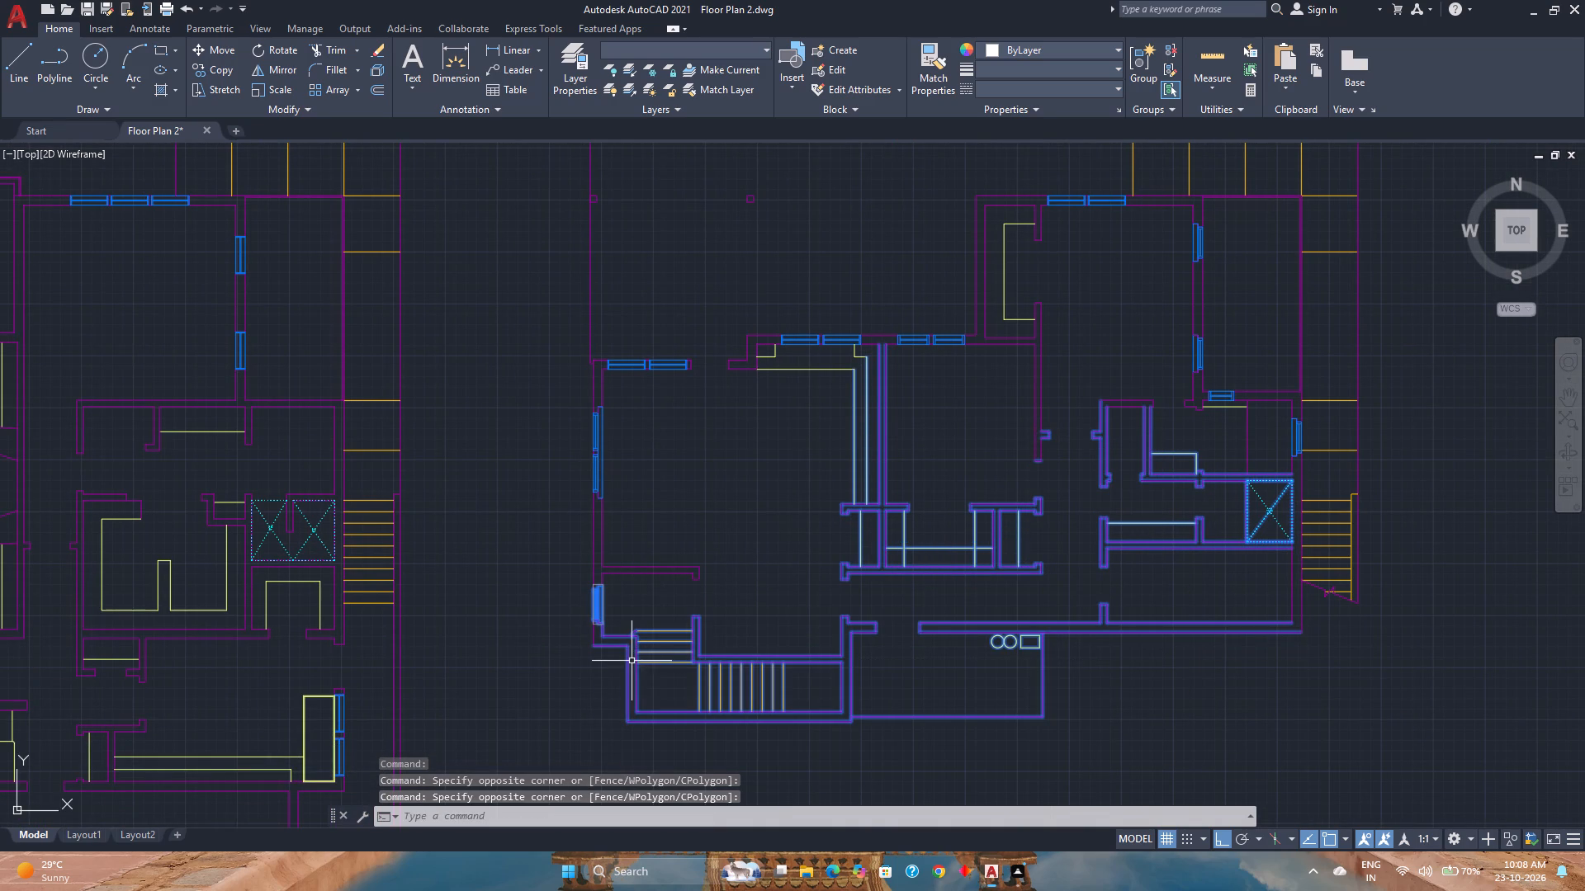
{"action": "left_click", "coordinate": [775, 631]}
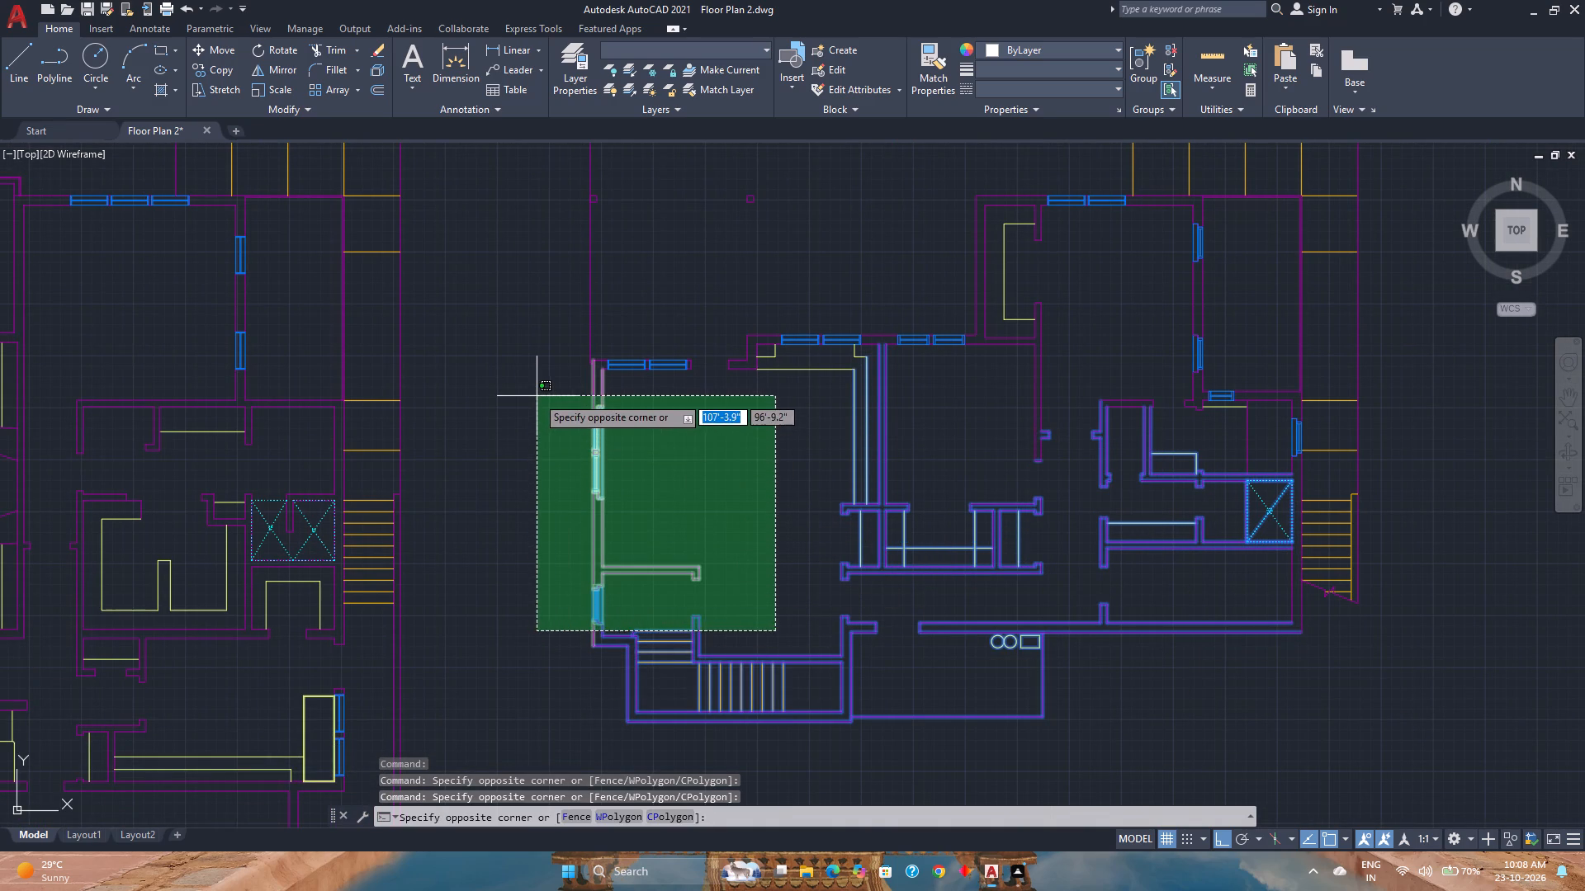
{"action": "left_click", "coordinate": [537, 396]}
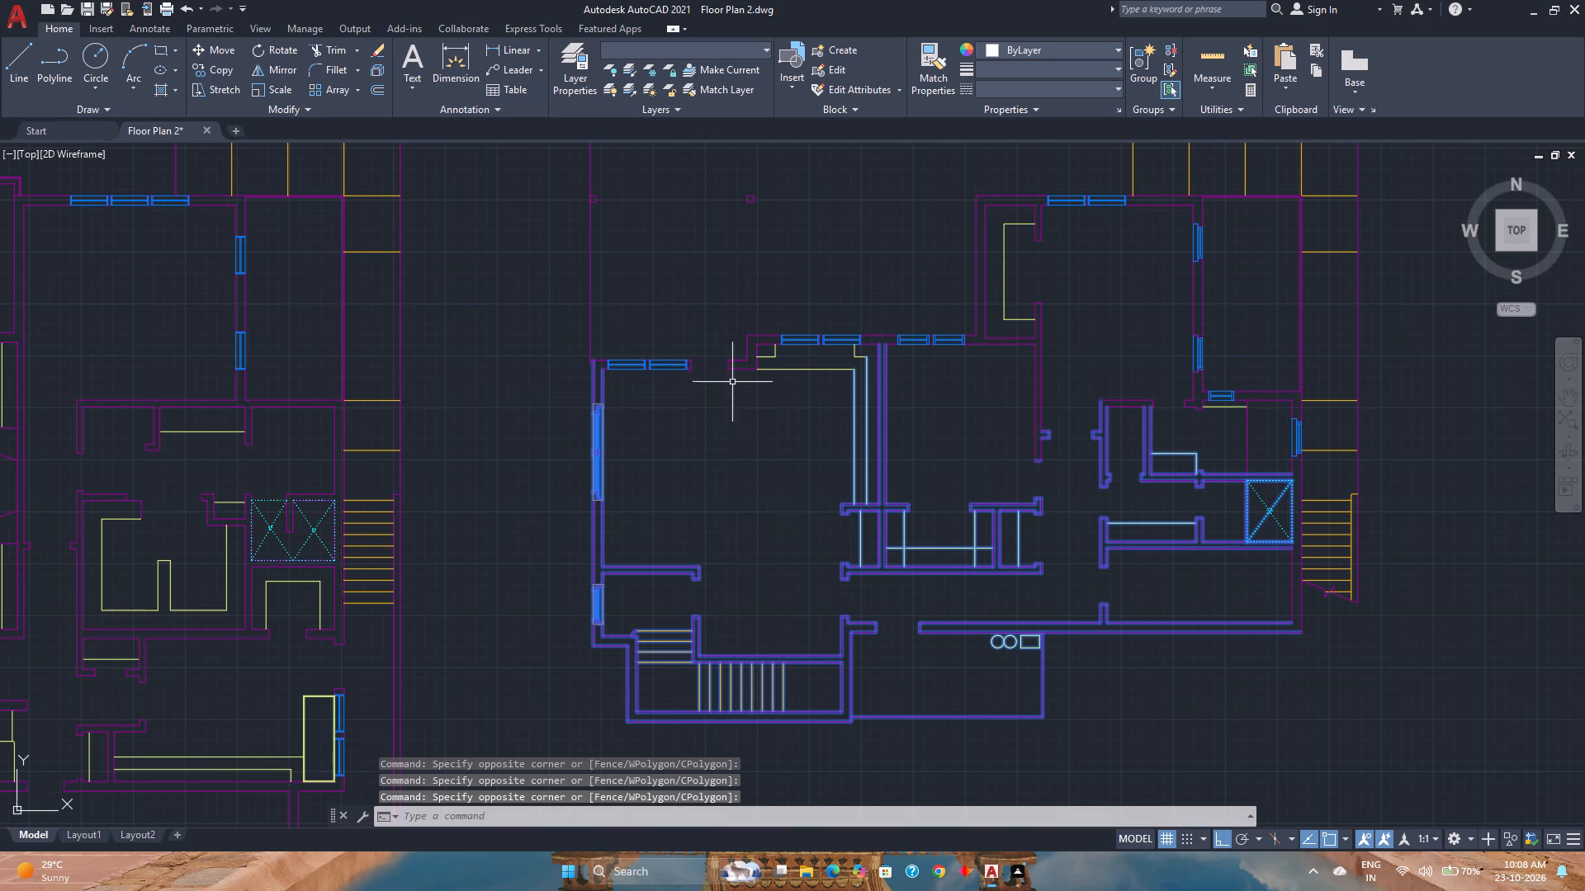
{"action": "left_click", "coordinate": [737, 370]}
{"action": "left_click", "coordinate": [726, 381]}
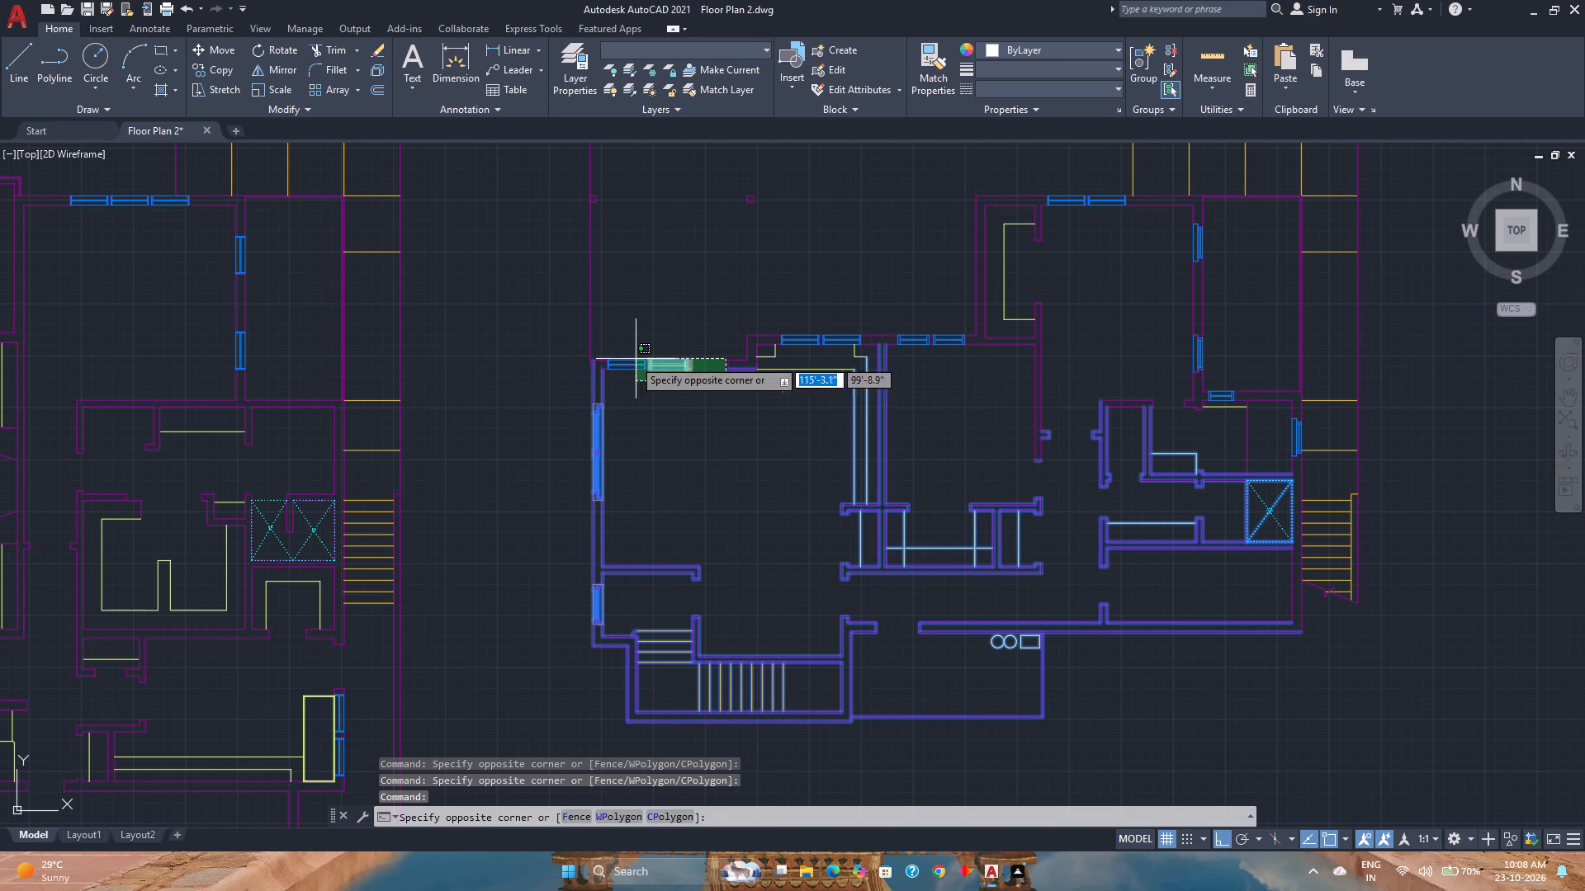
{"action": "left_click", "coordinate": [604, 337]}
{"action": "scroll", "coordinate": [724, 365], "scroll_direction": "up", "scroll_amount": 2}
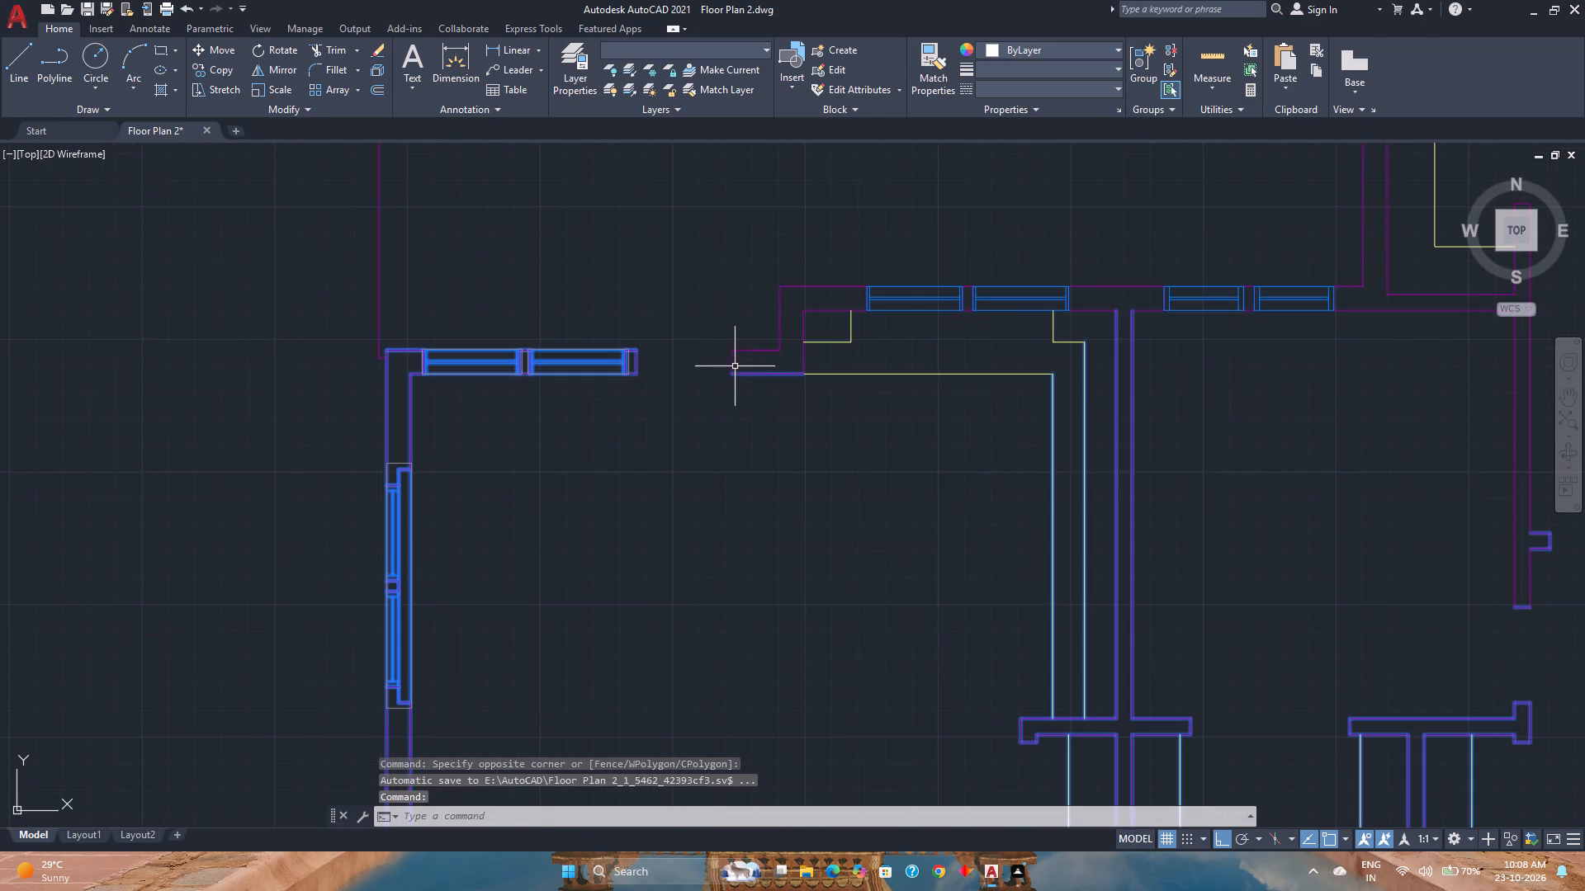
{"action": "left_click", "coordinate": [767, 369]}
{"action": "left_click", "coordinate": [689, 323]}
{"action": "scroll", "coordinate": [688, 332], "scroll_direction": "down", "scroll_amount": 1}
{"action": "scroll", "coordinate": [792, 549], "scroll_direction": "down", "scroll_amount": 2}
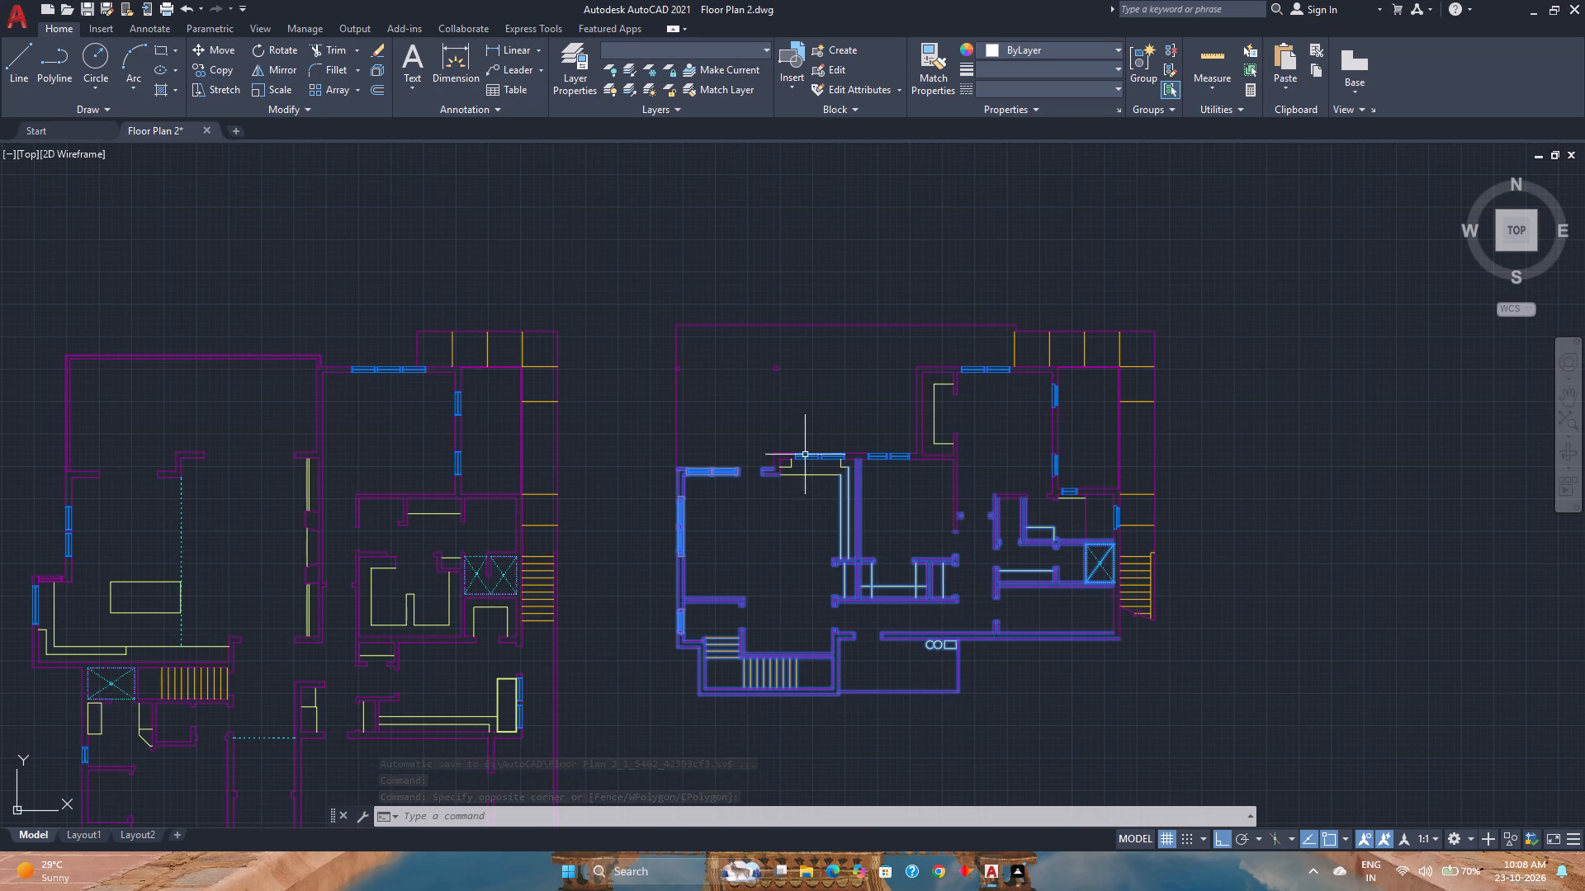
{"action": "left_click", "coordinate": [816, 474]}
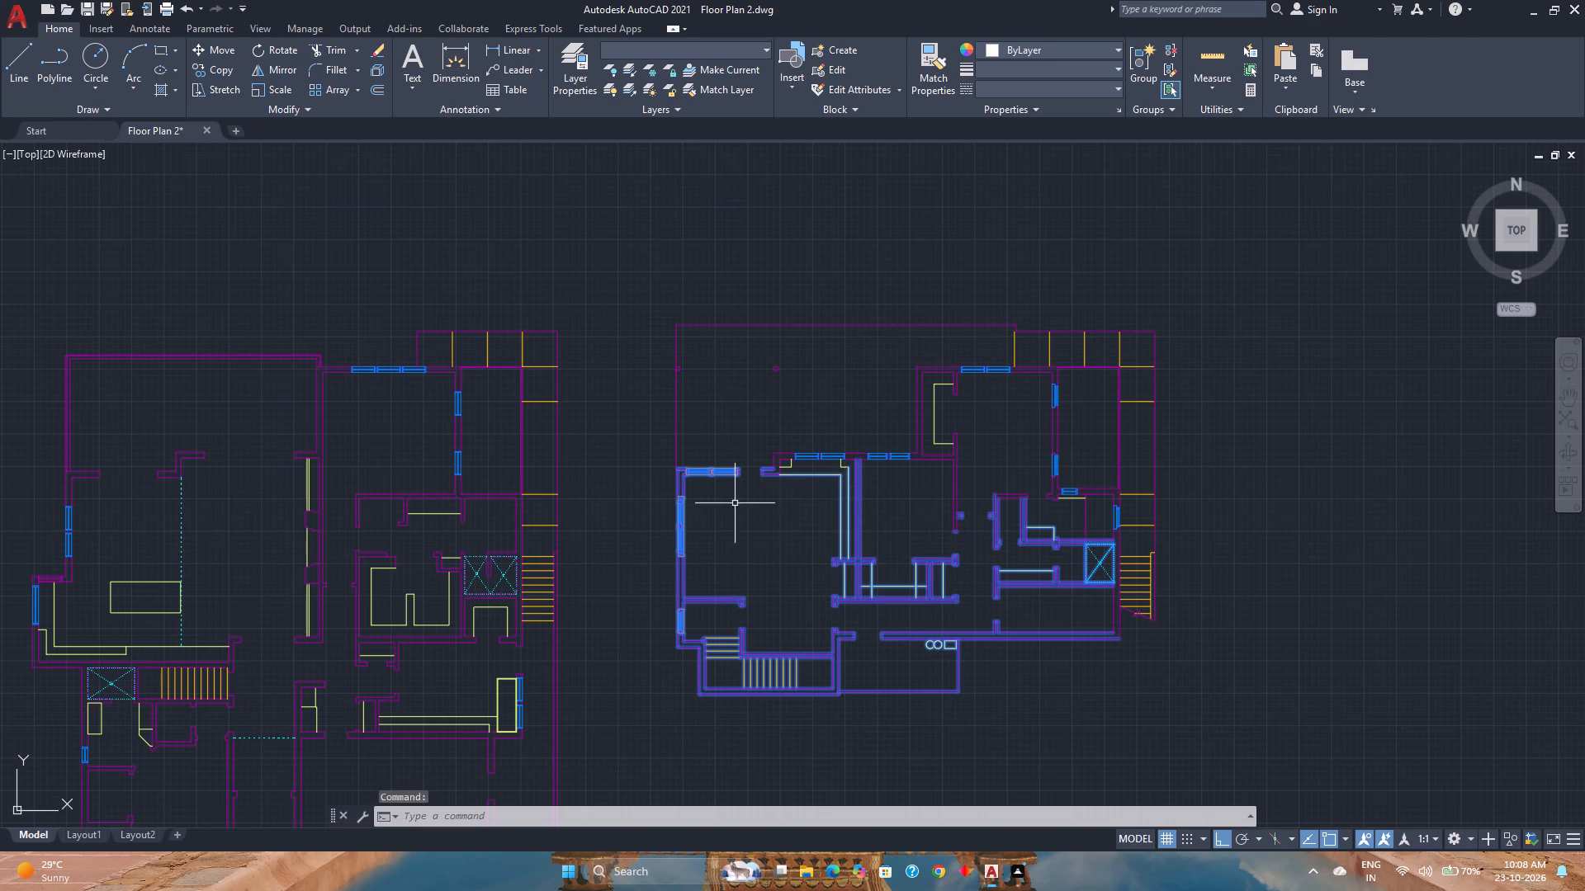
{"action": "scroll", "coordinate": [783, 466], "scroll_direction": "up", "scroll_amount": 2}
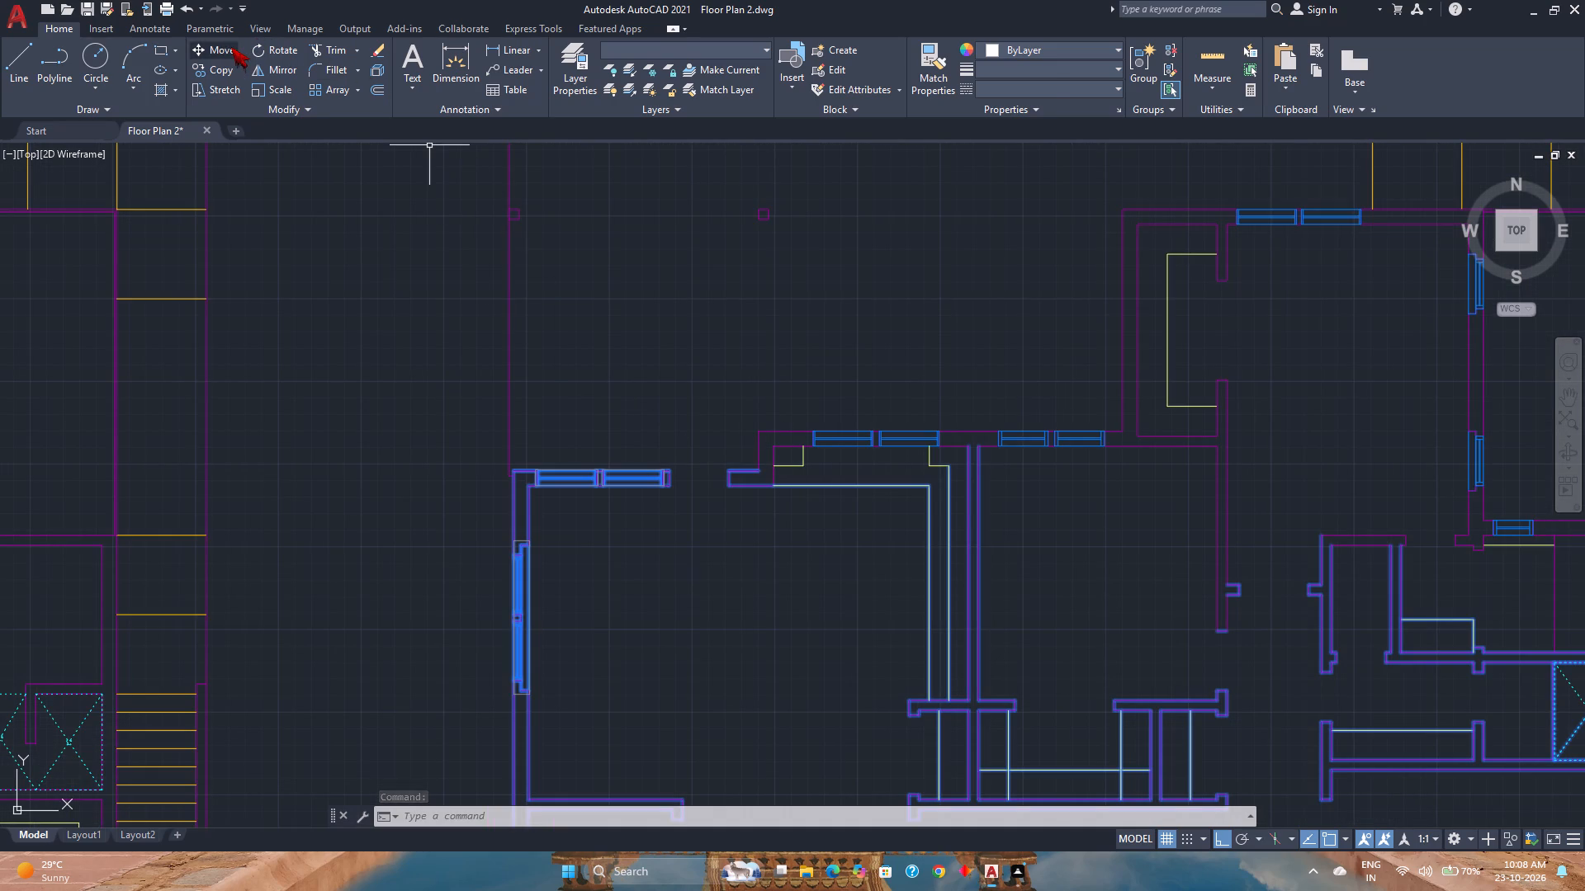
{"action": "left_click", "coordinate": [231, 47]}
{"action": "scroll", "coordinate": [755, 478], "scroll_direction": "up", "scroll_amount": 2}
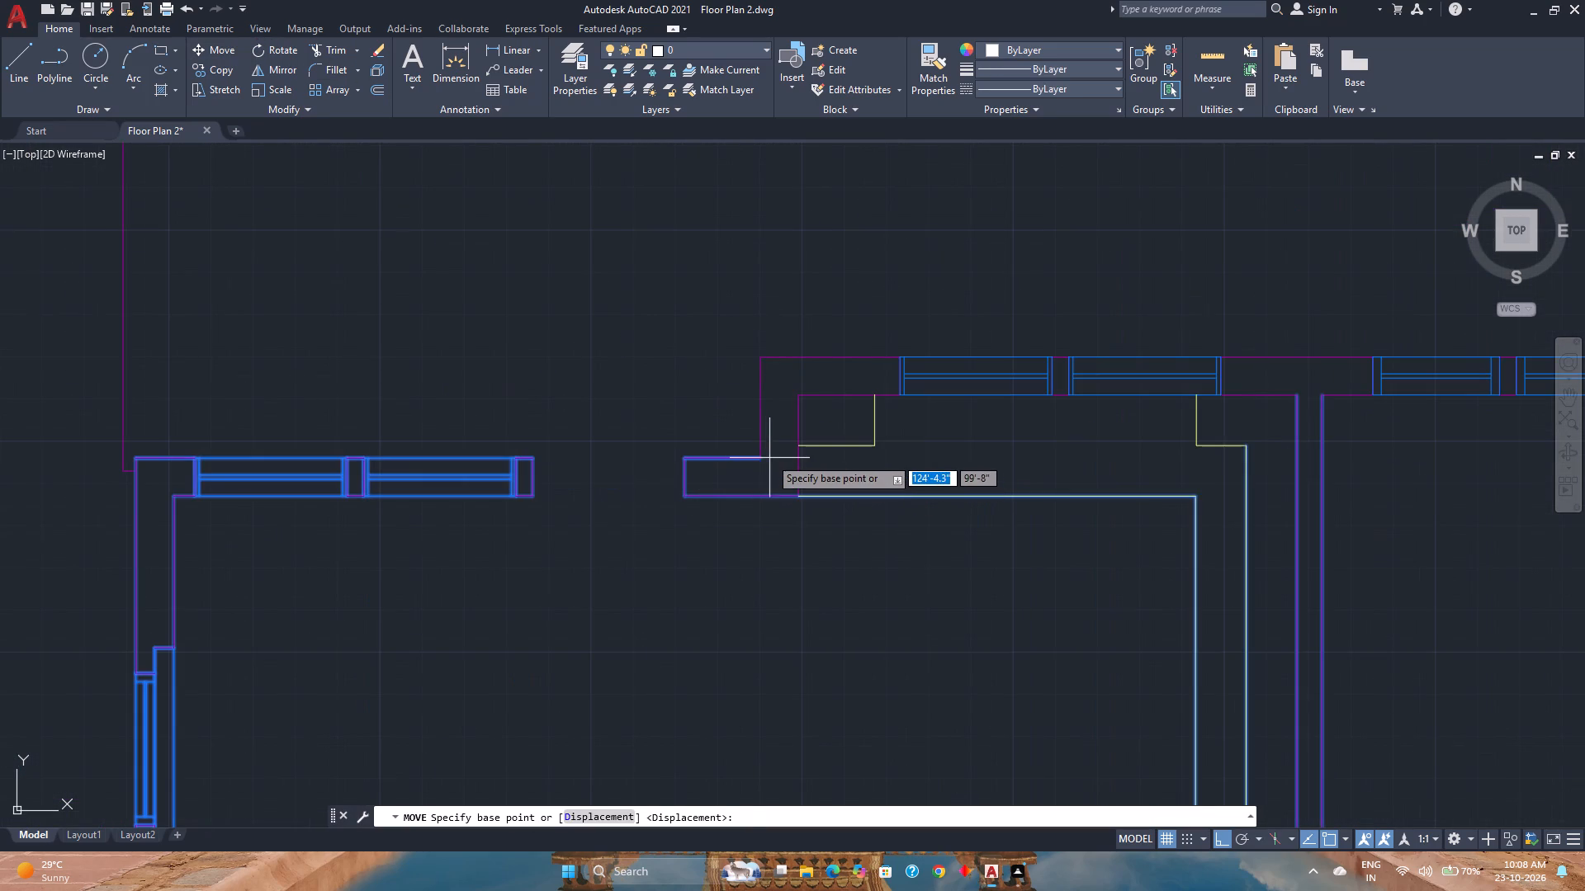
{"action": "left_click", "coordinate": [761, 457]}
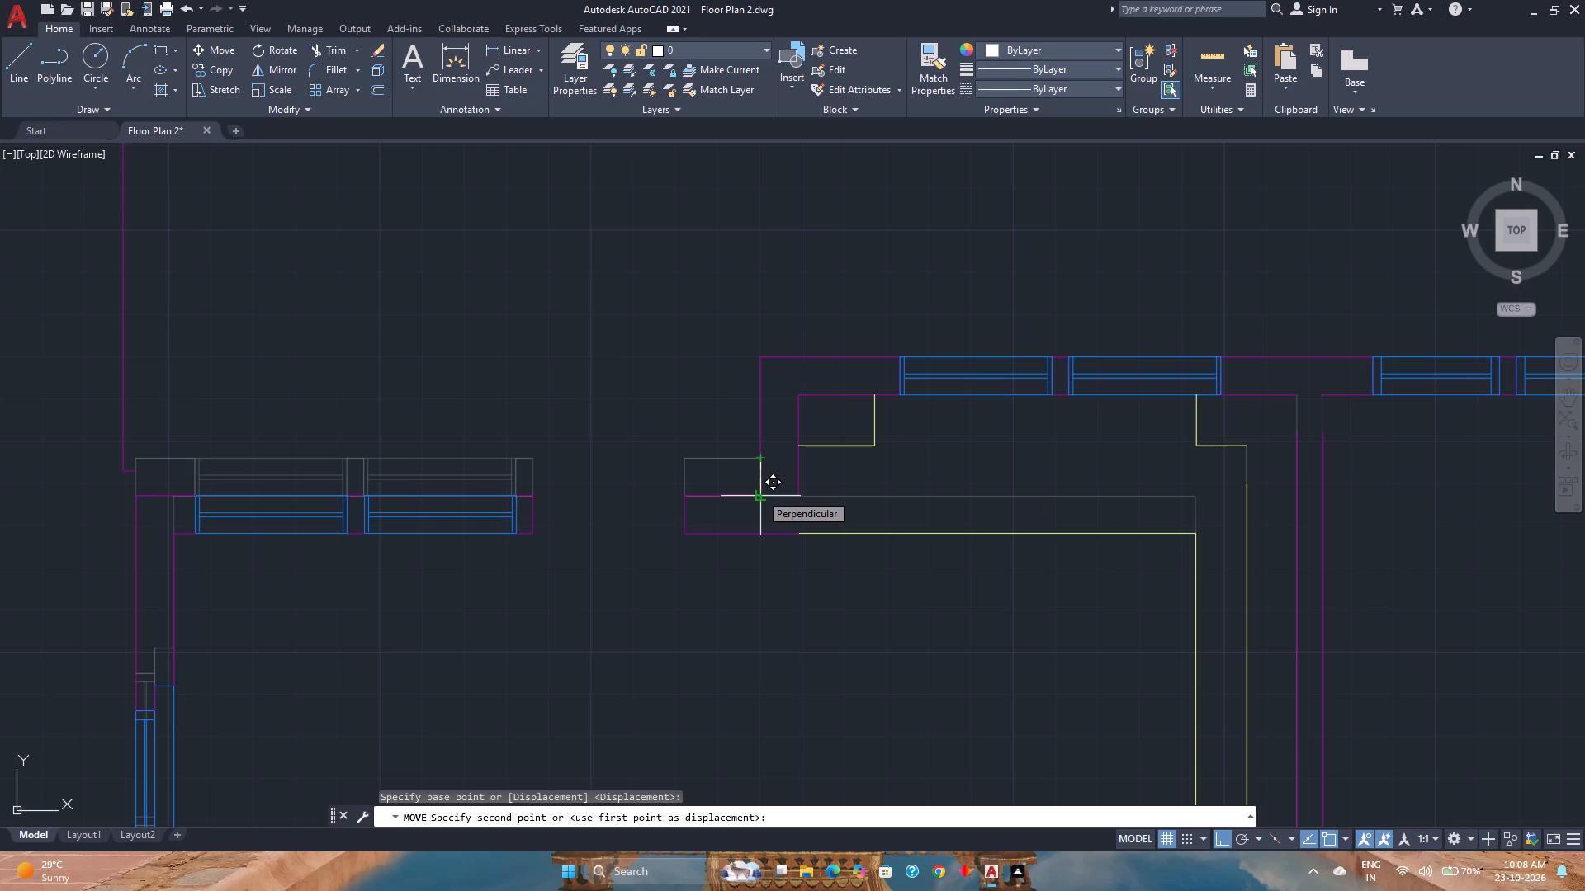
{"action": "key", "text": "6"}
{"action": "key", "text": "Return"}
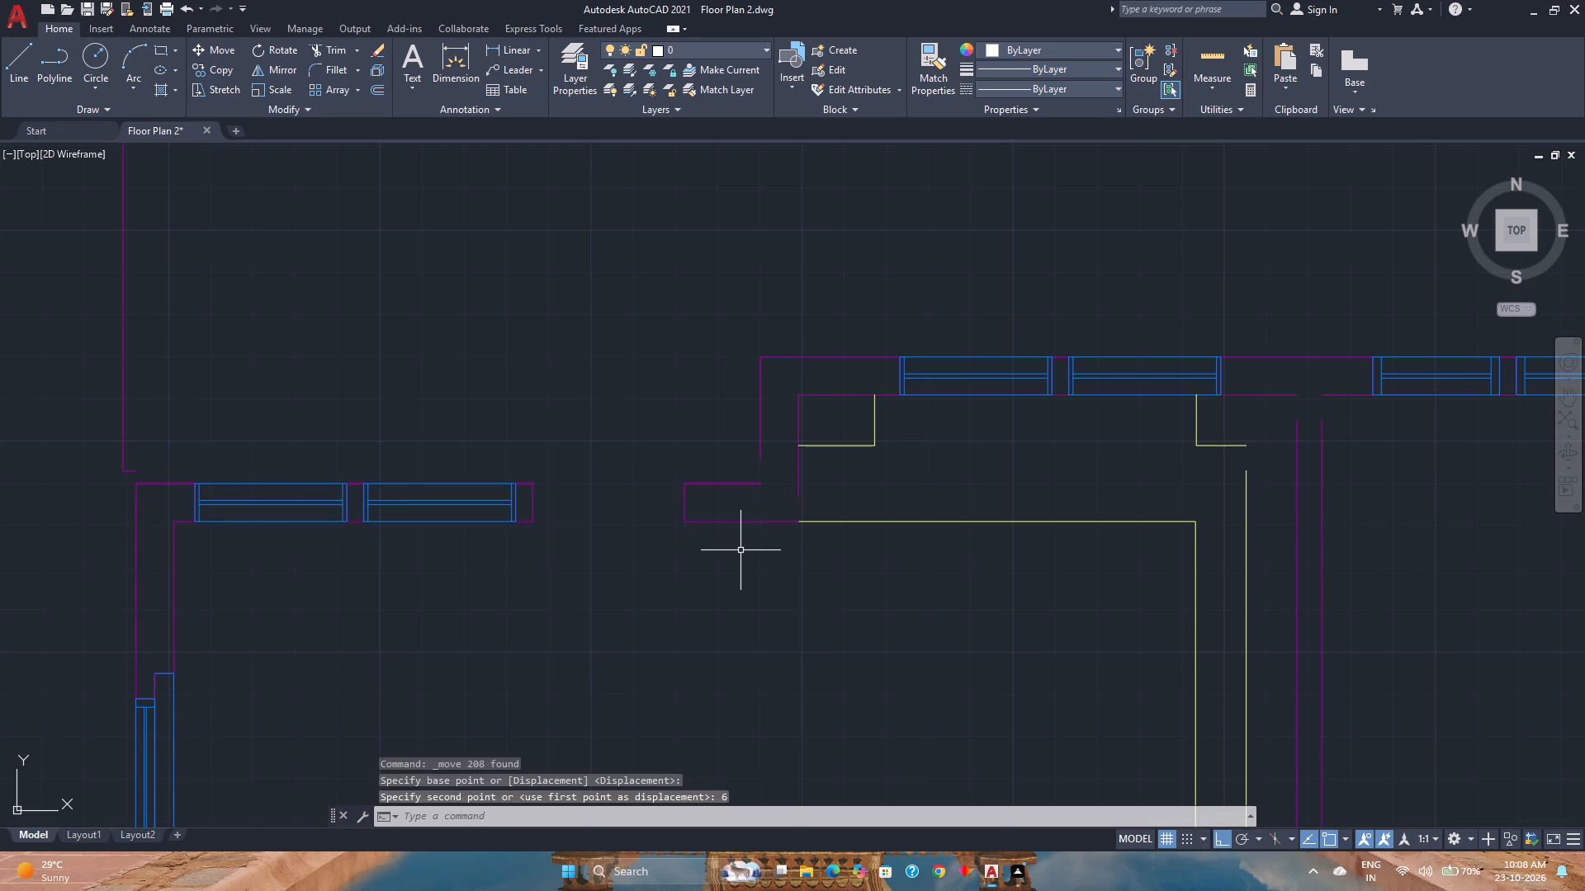
Move the short horizontal wall line at the large room's upper outer corner down 6 inches to match the shifted walls.
{"action": "scroll", "coordinate": [740, 550], "scroll_direction": "down", "scroll_amount": 2}
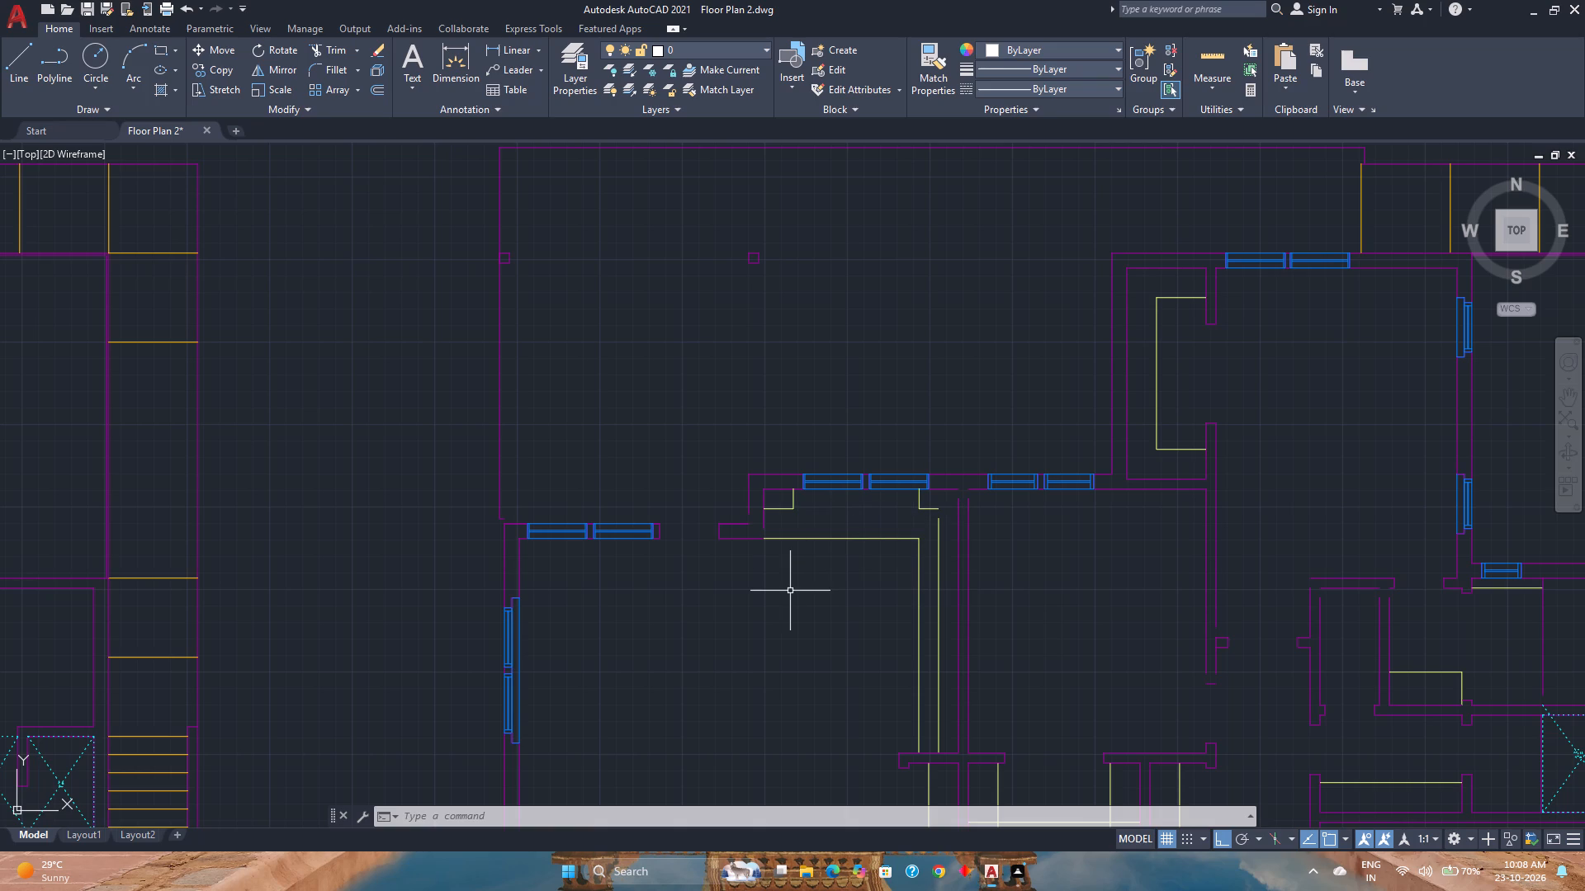
{"action": "scroll", "coordinate": [637, 557], "scroll_direction": "down", "scroll_amount": 1}
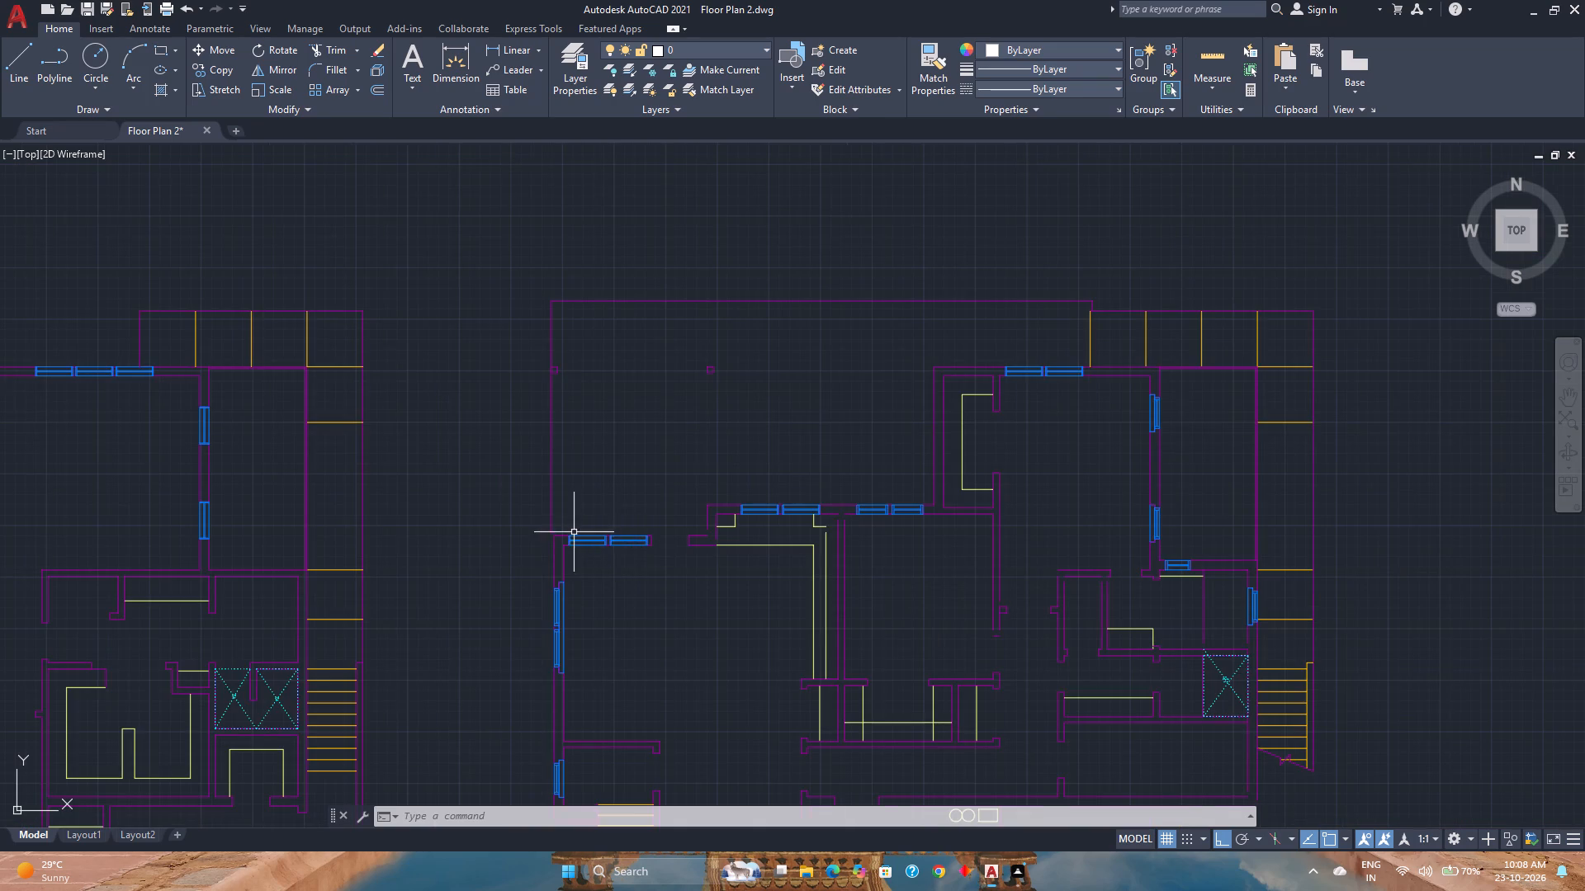
{"action": "scroll", "coordinate": [574, 532], "scroll_direction": "up", "scroll_amount": 3}
{"action": "left_click", "coordinate": [486, 543]}
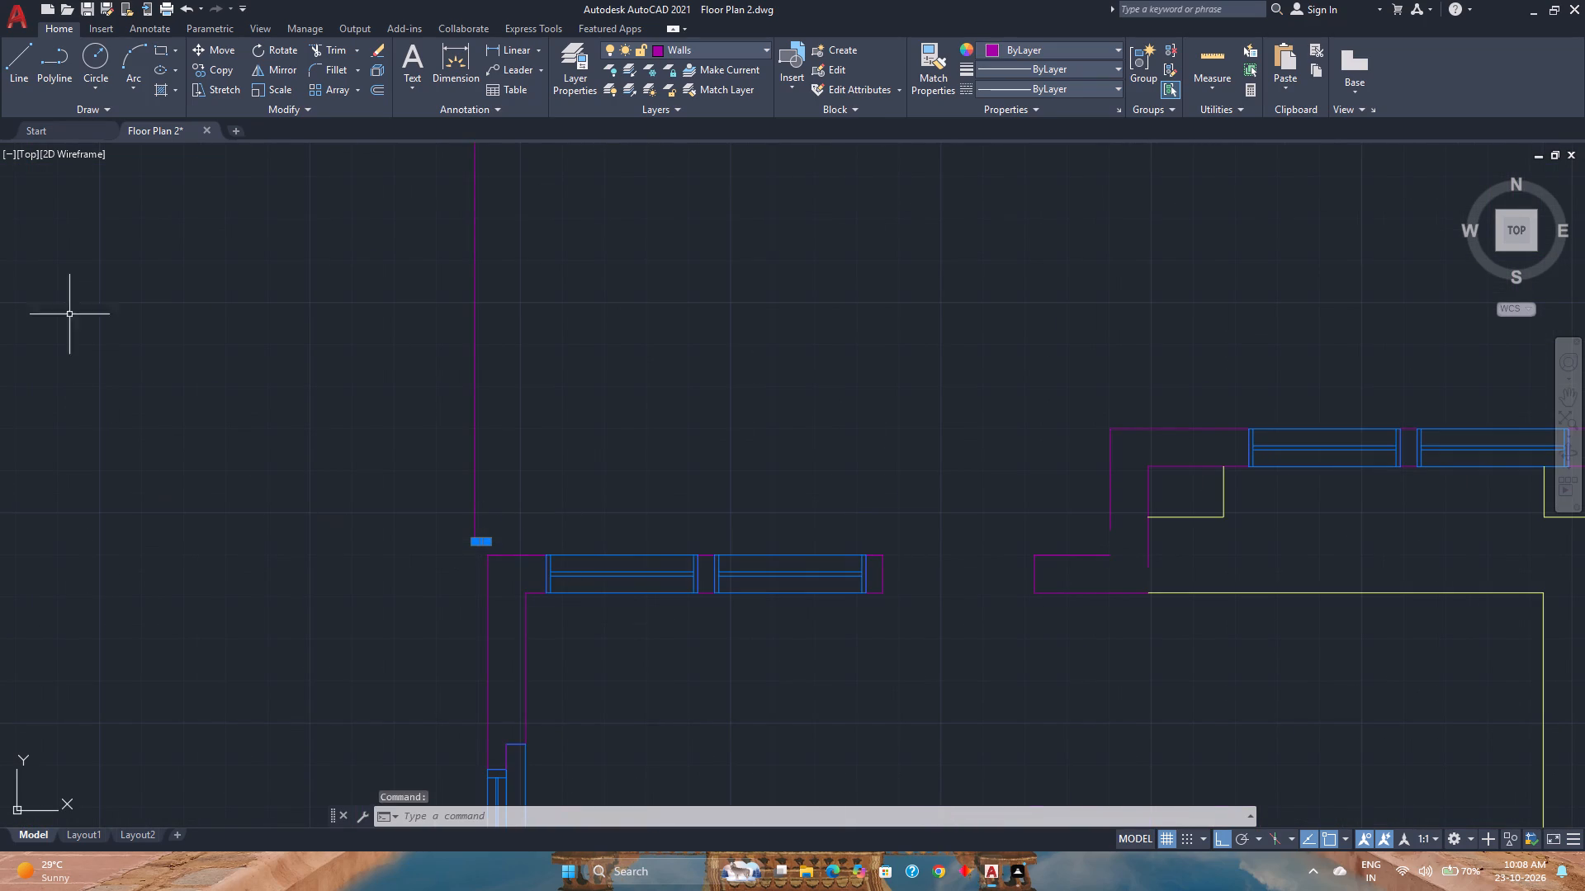
{"action": "left_click", "coordinate": [201, 47]}
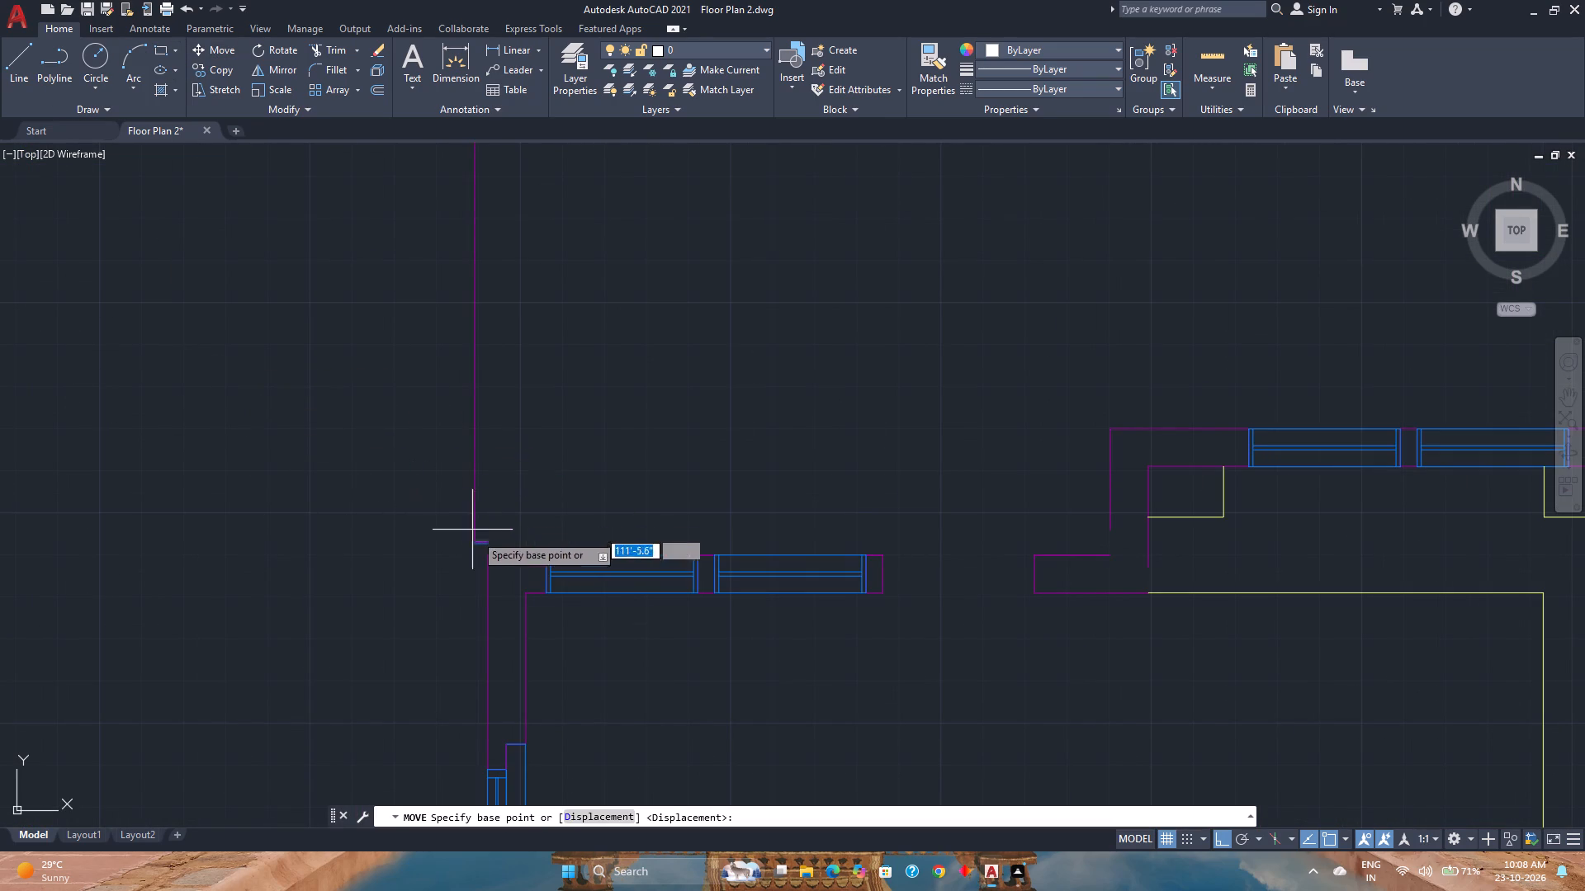
{"action": "left_click", "coordinate": [485, 546]}
{"action": "key", "text": "6"}
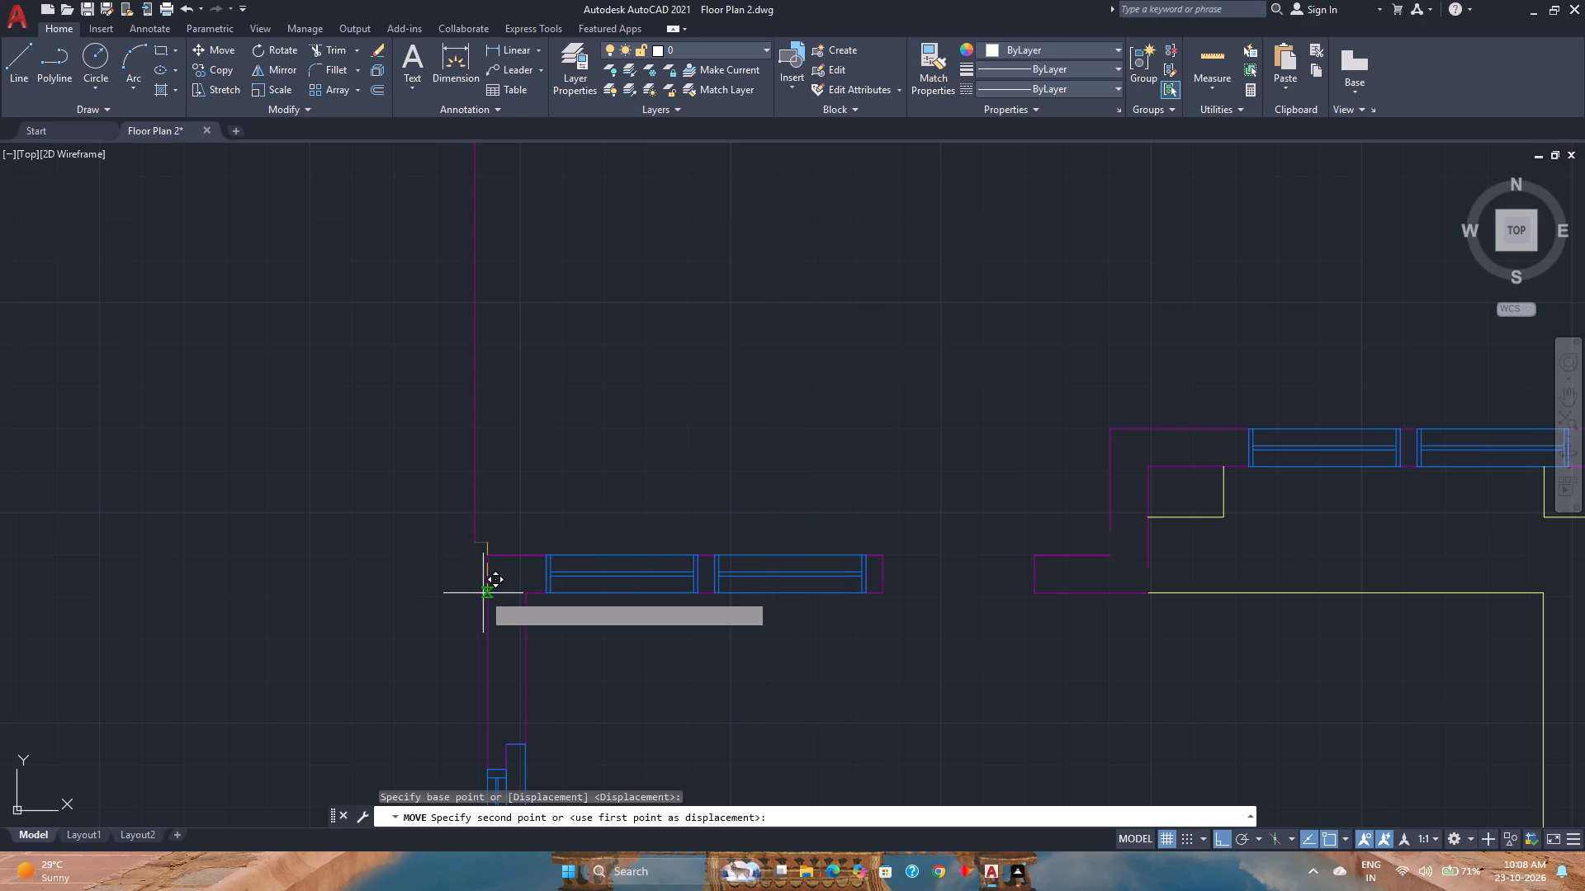
{"action": "key", "text": "Return"}
{"action": "scroll", "coordinate": [514, 593], "scroll_direction": "down", "scroll_amount": 3}
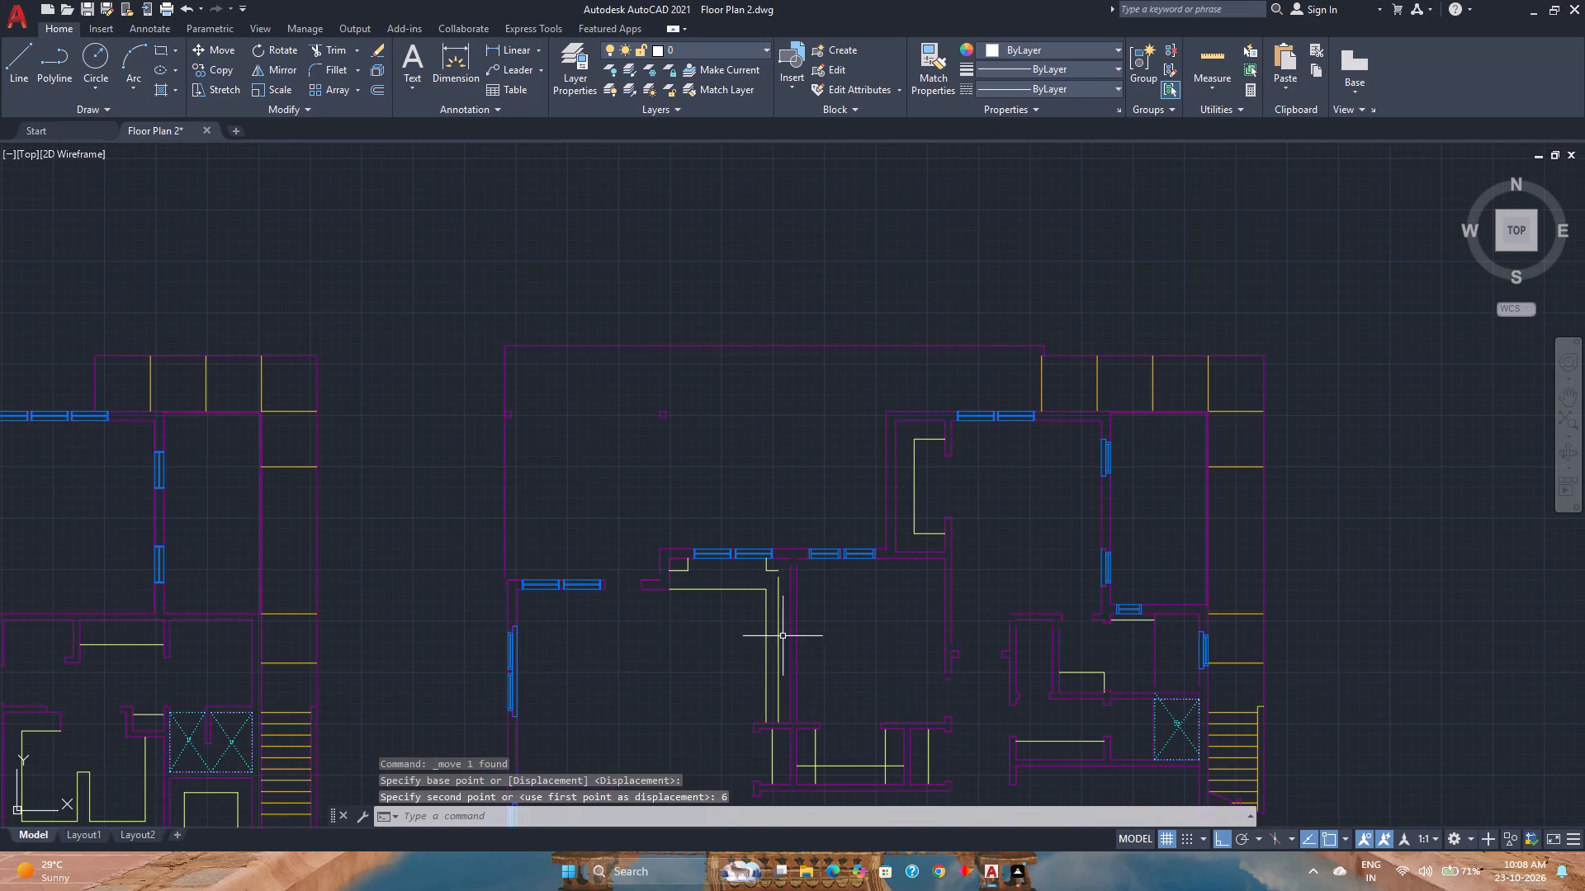
Quick-measure the smaller plan's middle room above the central closets.
{"action": "middle_click_drag", "start_coordinate": [840, 654], "coordinate": [830, 566]}
{"action": "middle_click", "coordinate": [830, 566]}
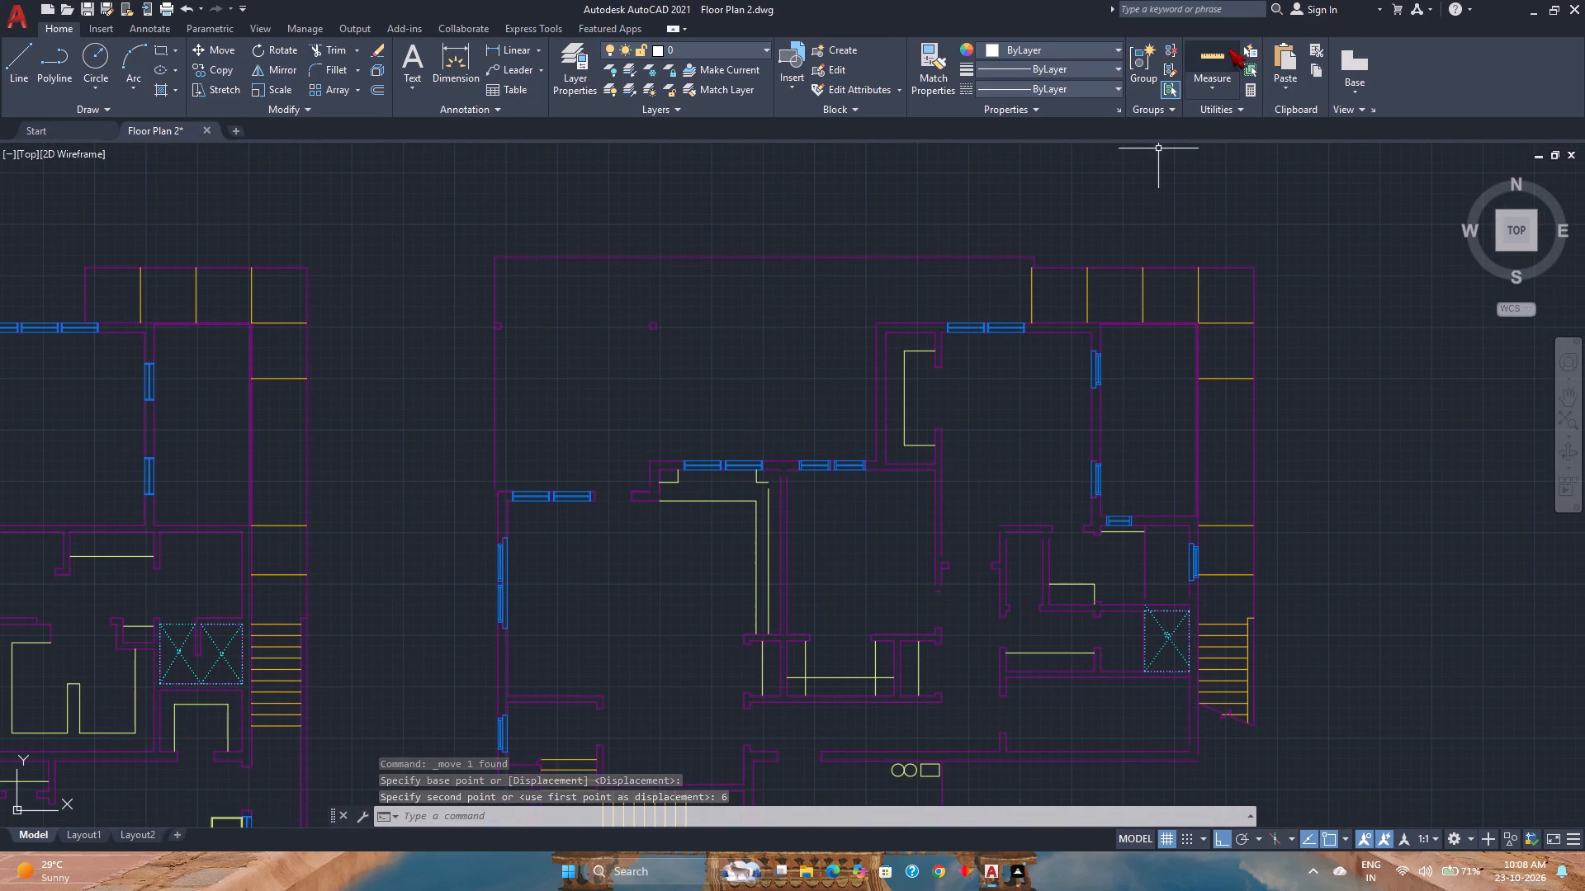
{"action": "left_click", "coordinate": [1228, 48]}
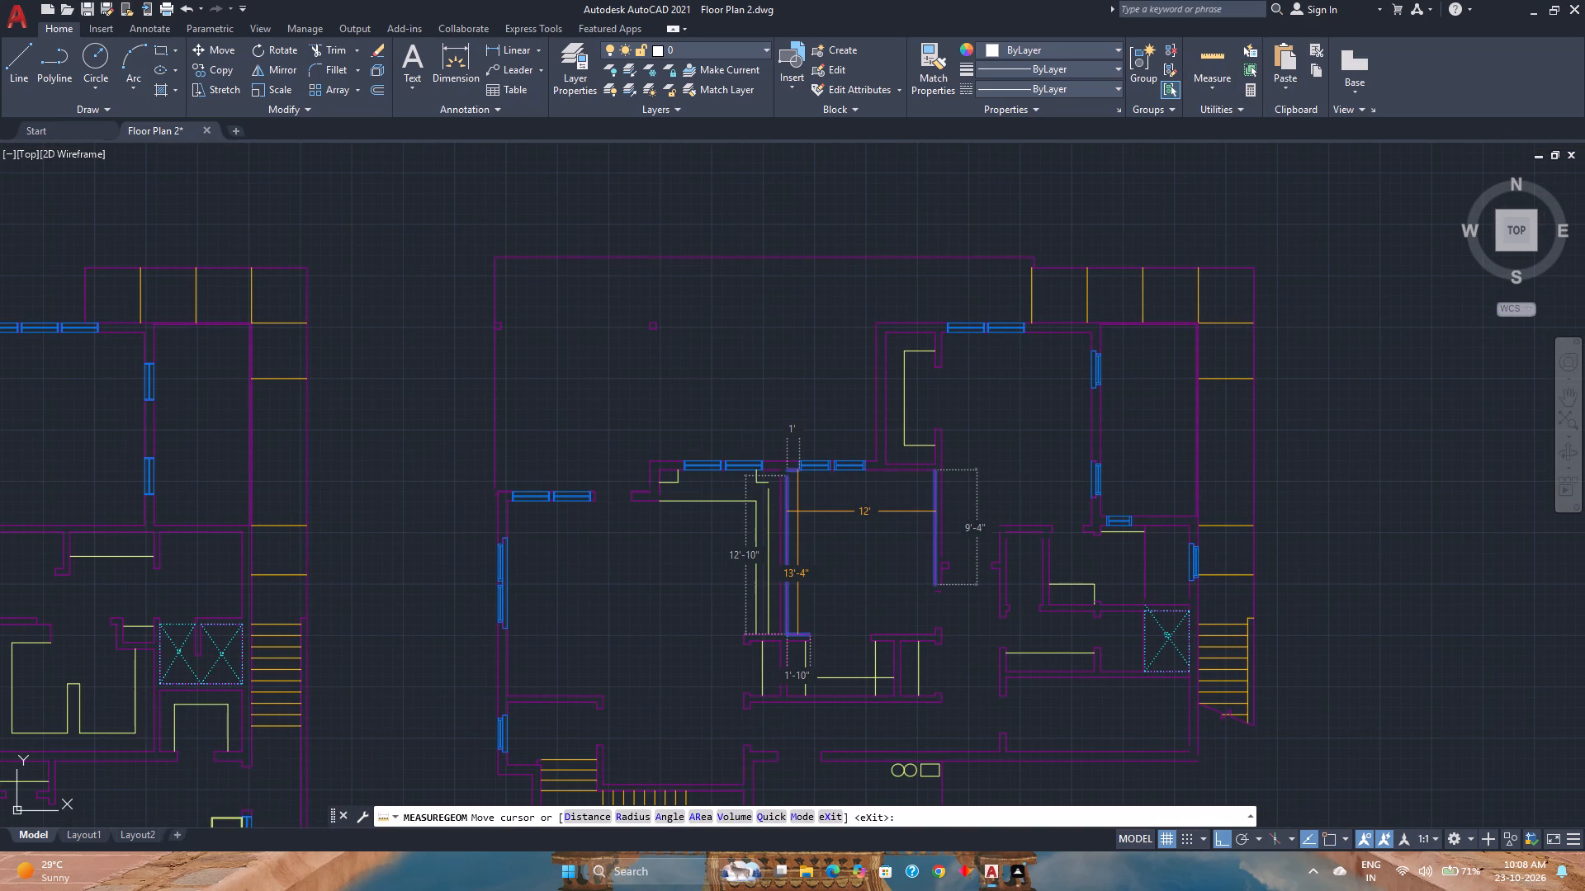
{"action": "key", "text": "Escape"}
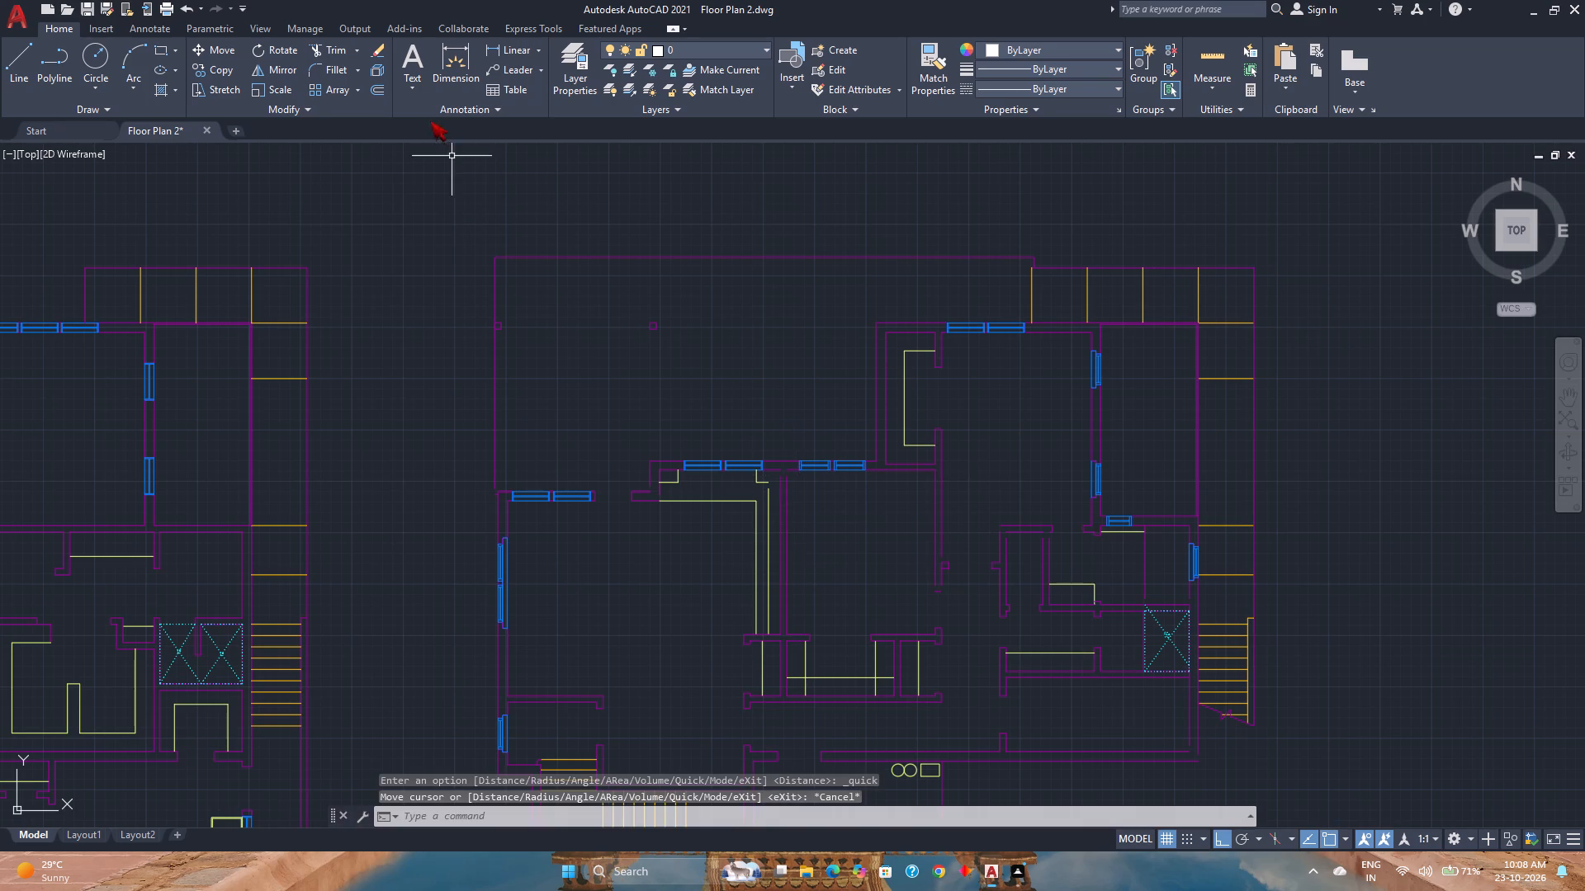
Fillet in Multiple mode the partition's two faces to the middle window wall, and close the adjacent counter corner in the smaller plan.
{"action": "left_click", "coordinate": [338, 64]}
{"action": "key", "text": "m"}
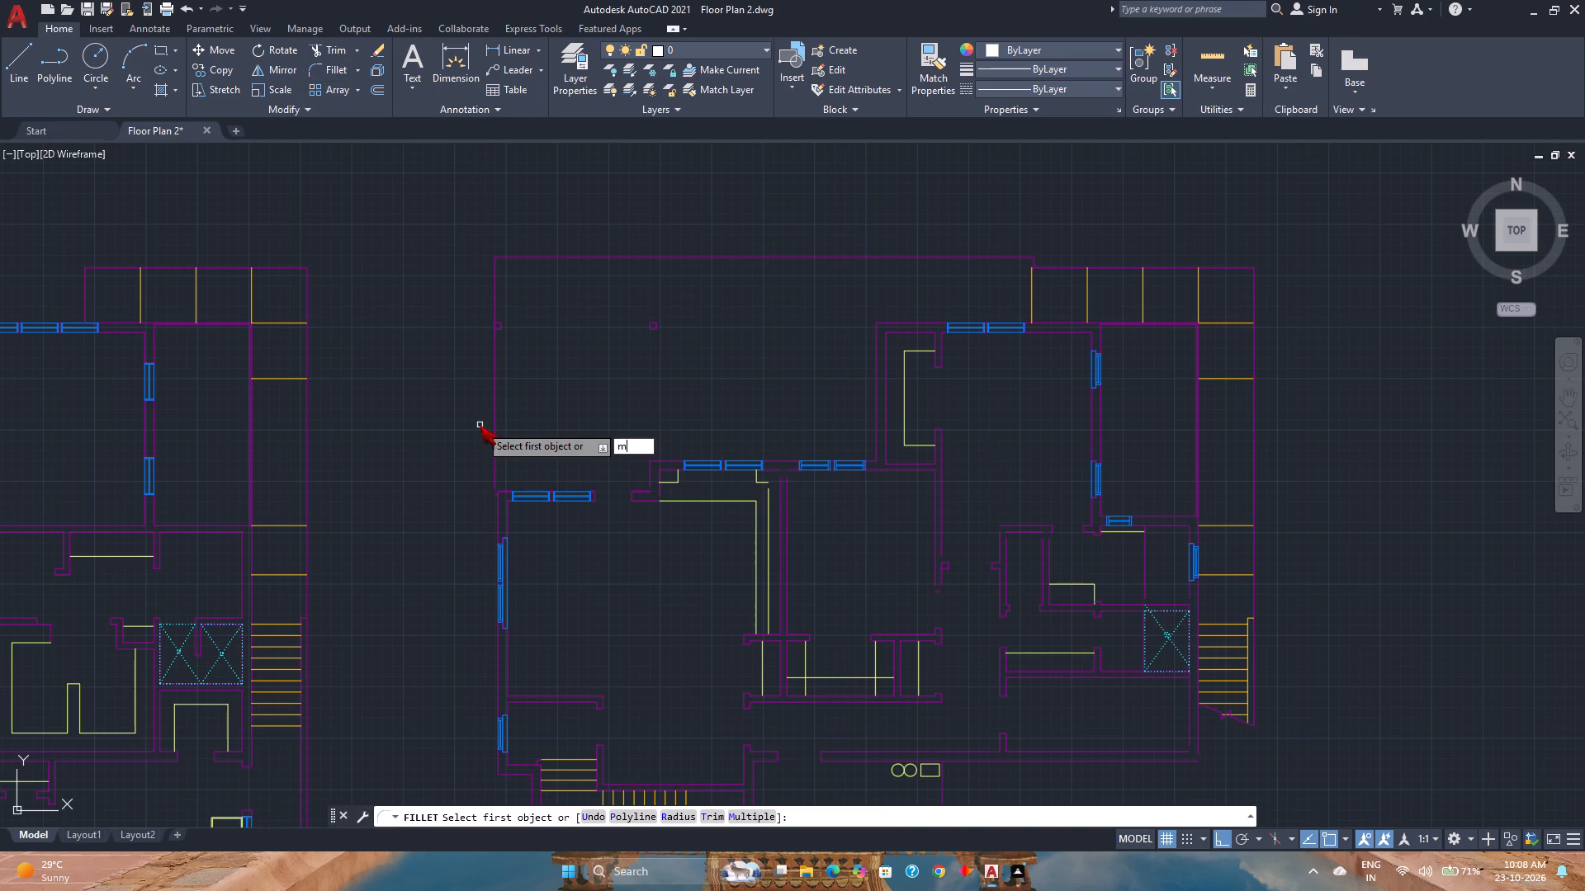
{"action": "key", "text": "Return"}
{"action": "scroll", "coordinate": [793, 462], "scroll_direction": "up", "scroll_amount": 2}
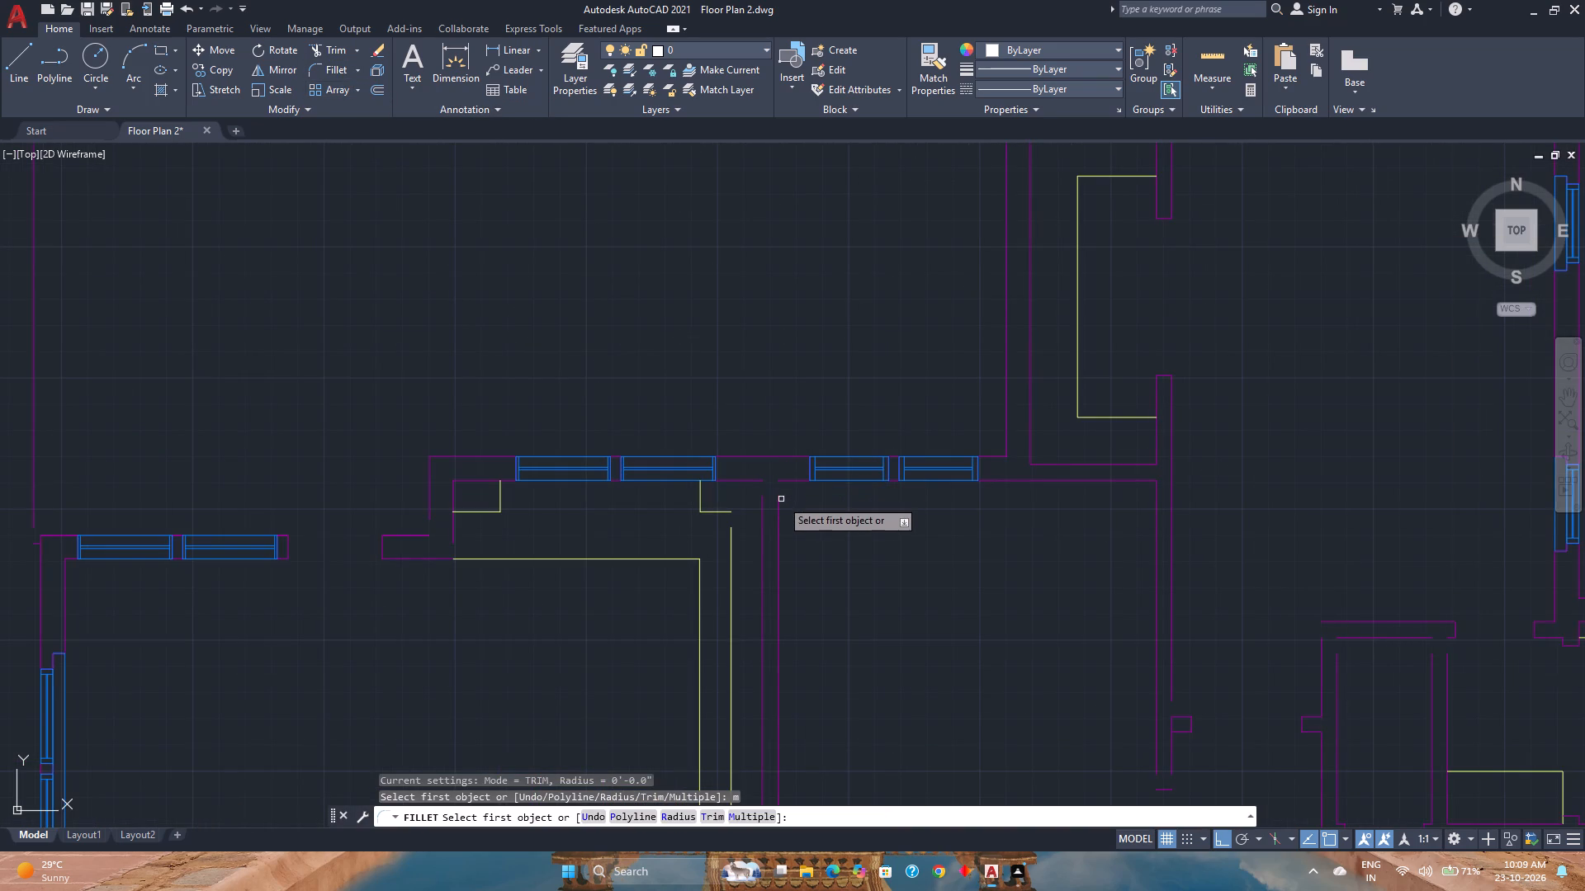
{"action": "left_click", "coordinate": [778, 509]}
{"action": "left_click", "coordinate": [792, 480]}
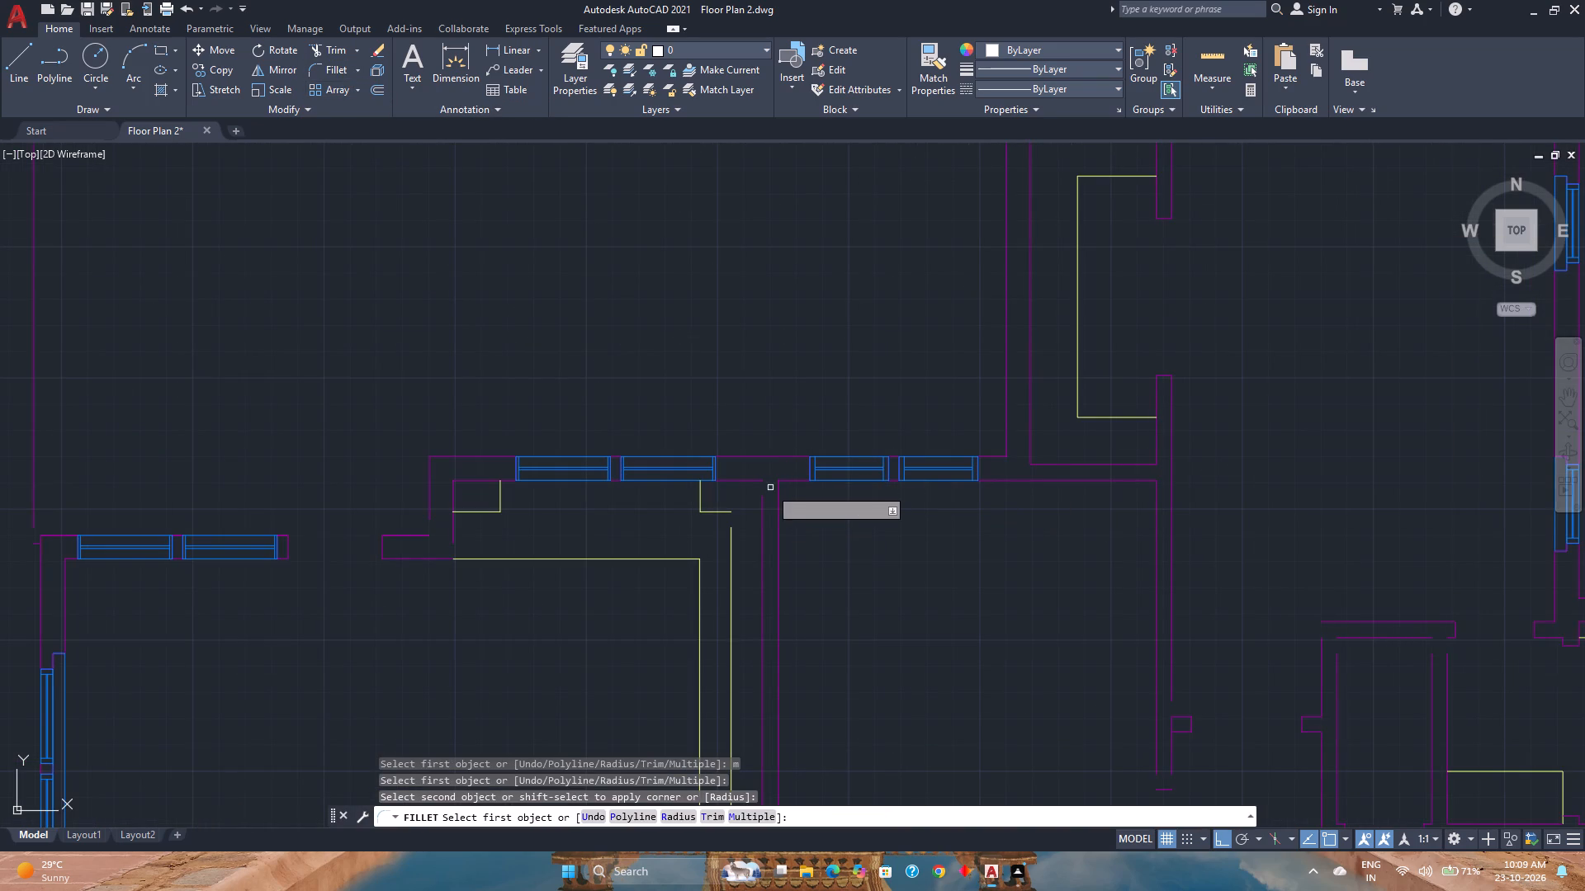
{"action": "left_click", "coordinate": [753, 477]}
{"action": "left_click", "coordinate": [753, 481]}
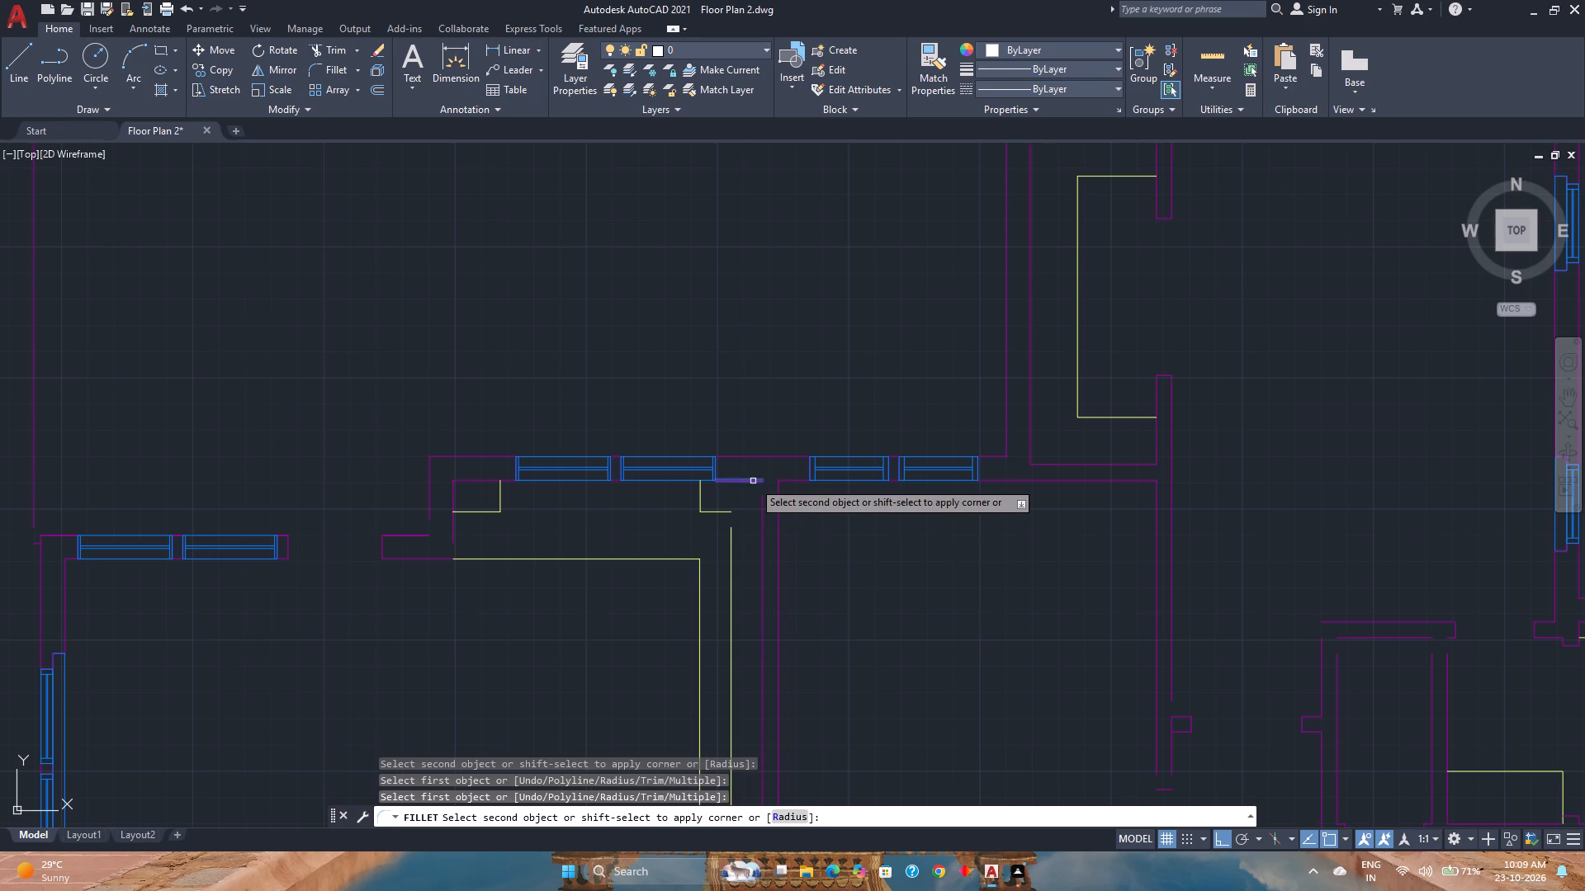
{"action": "left_click", "coordinate": [760, 516]}
{"action": "left_click", "coordinate": [714, 512]}
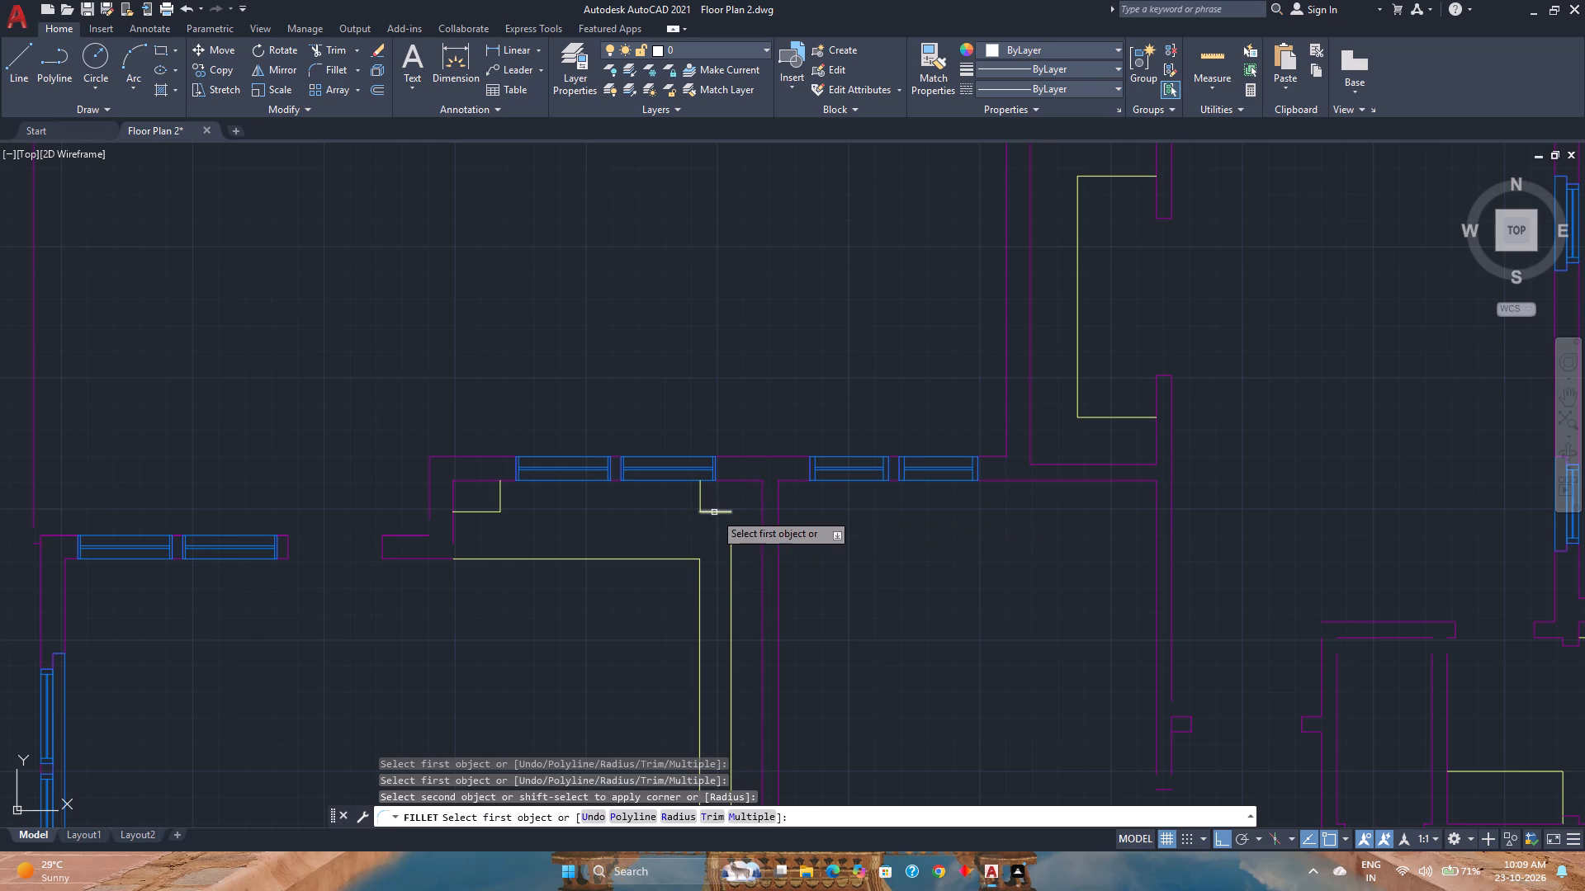
{"action": "left_click", "coordinate": [730, 548]}
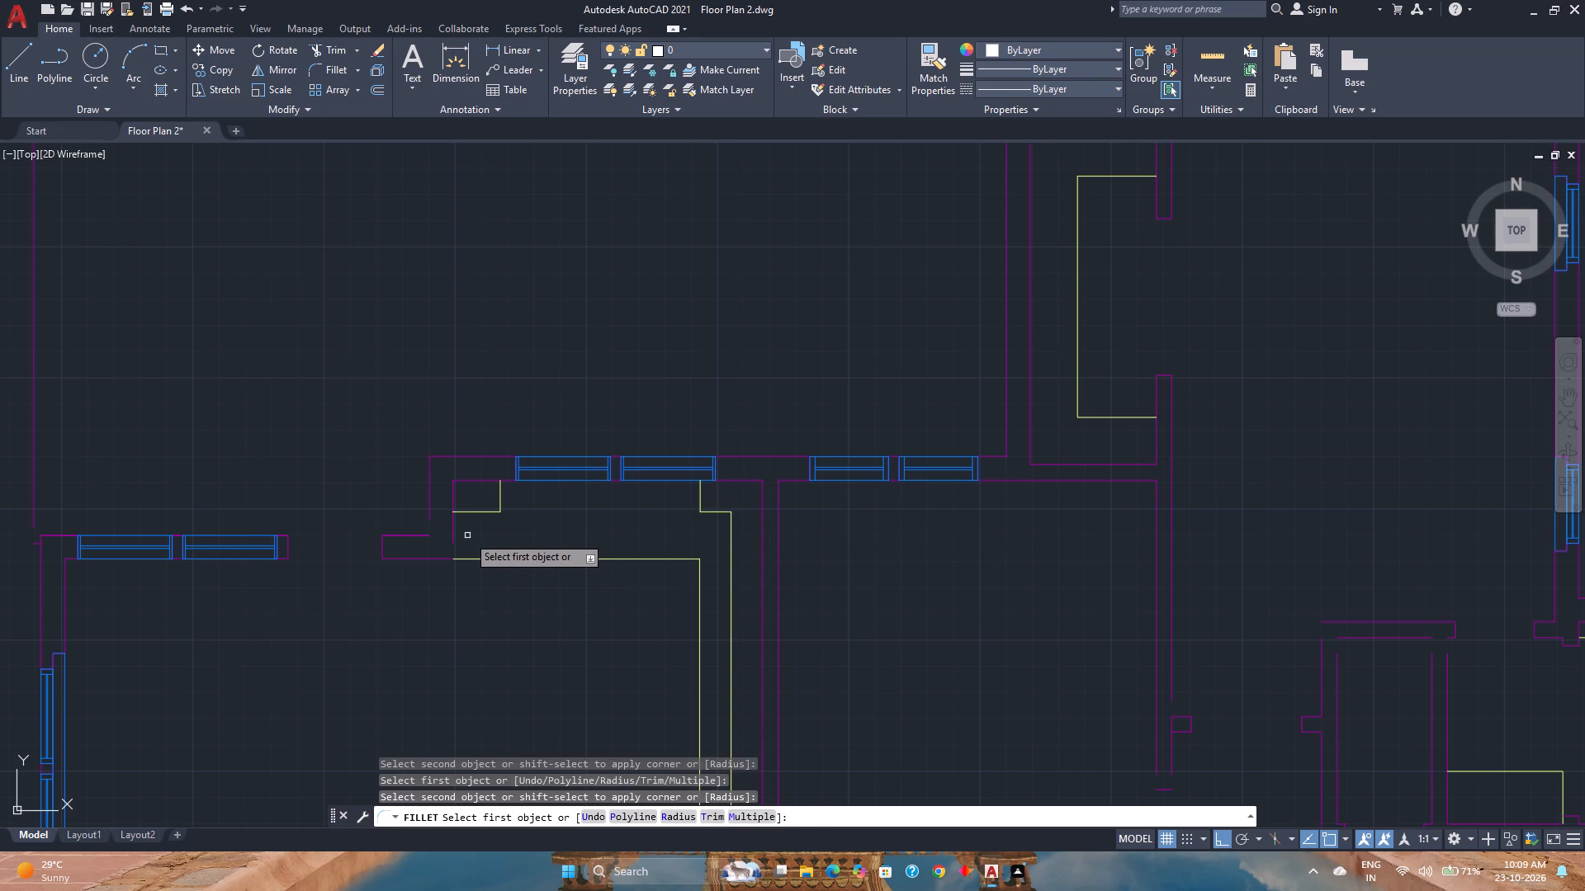
Fillet the inner and outer corners of the wall jog beside the counter and the terrace line's corner at the large room's outer wall.
{"action": "left_click", "coordinate": [453, 527]}
{"action": "left_click", "coordinate": [446, 558]}
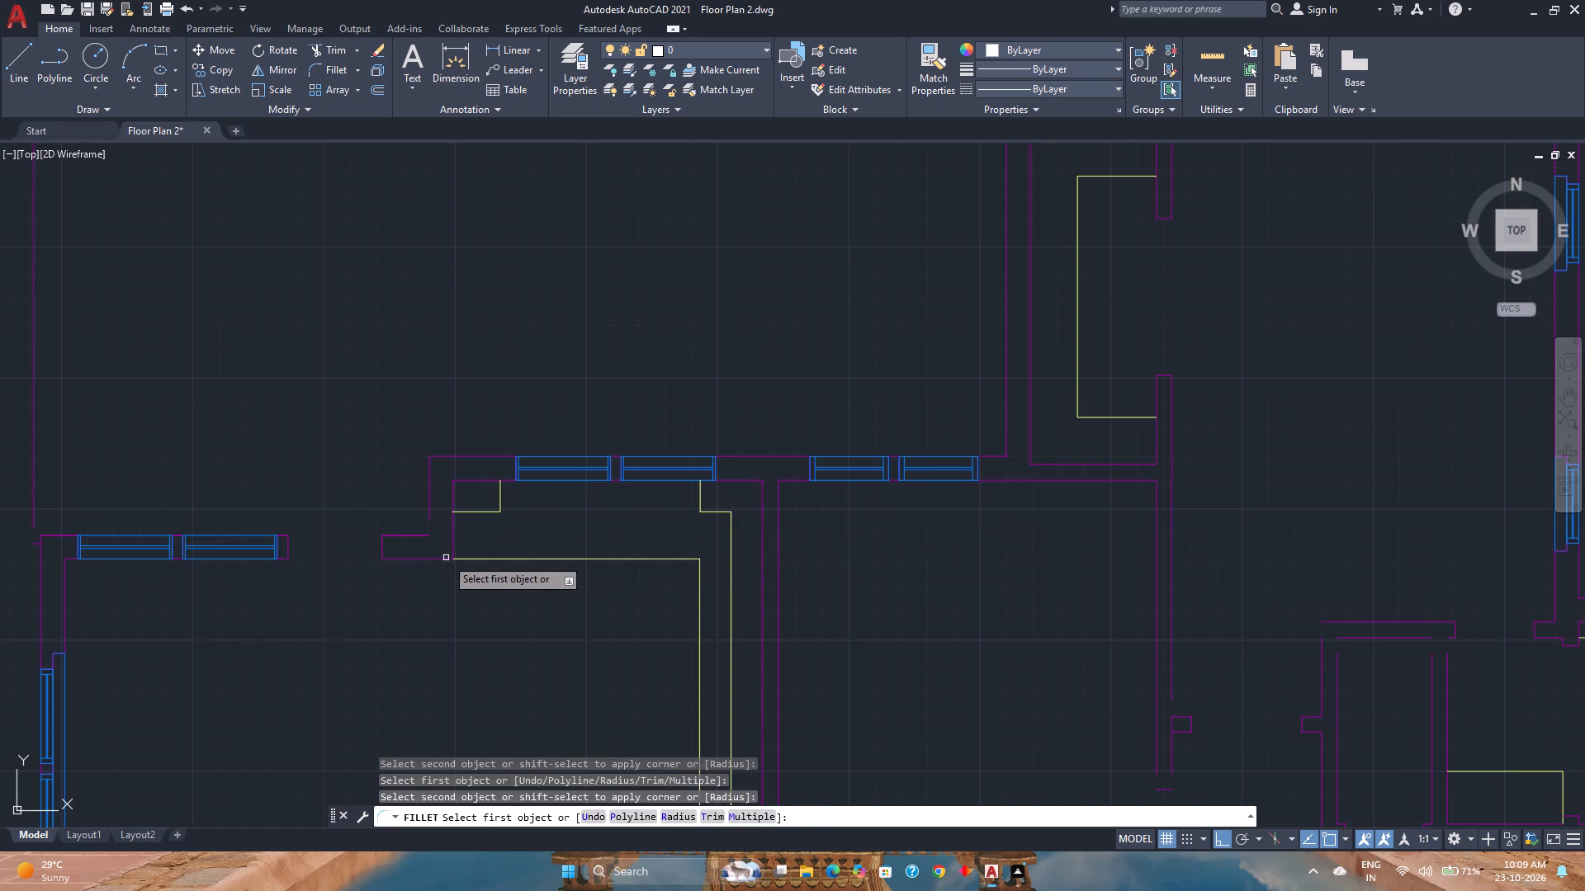
{"action": "left_click", "coordinate": [418, 534]}
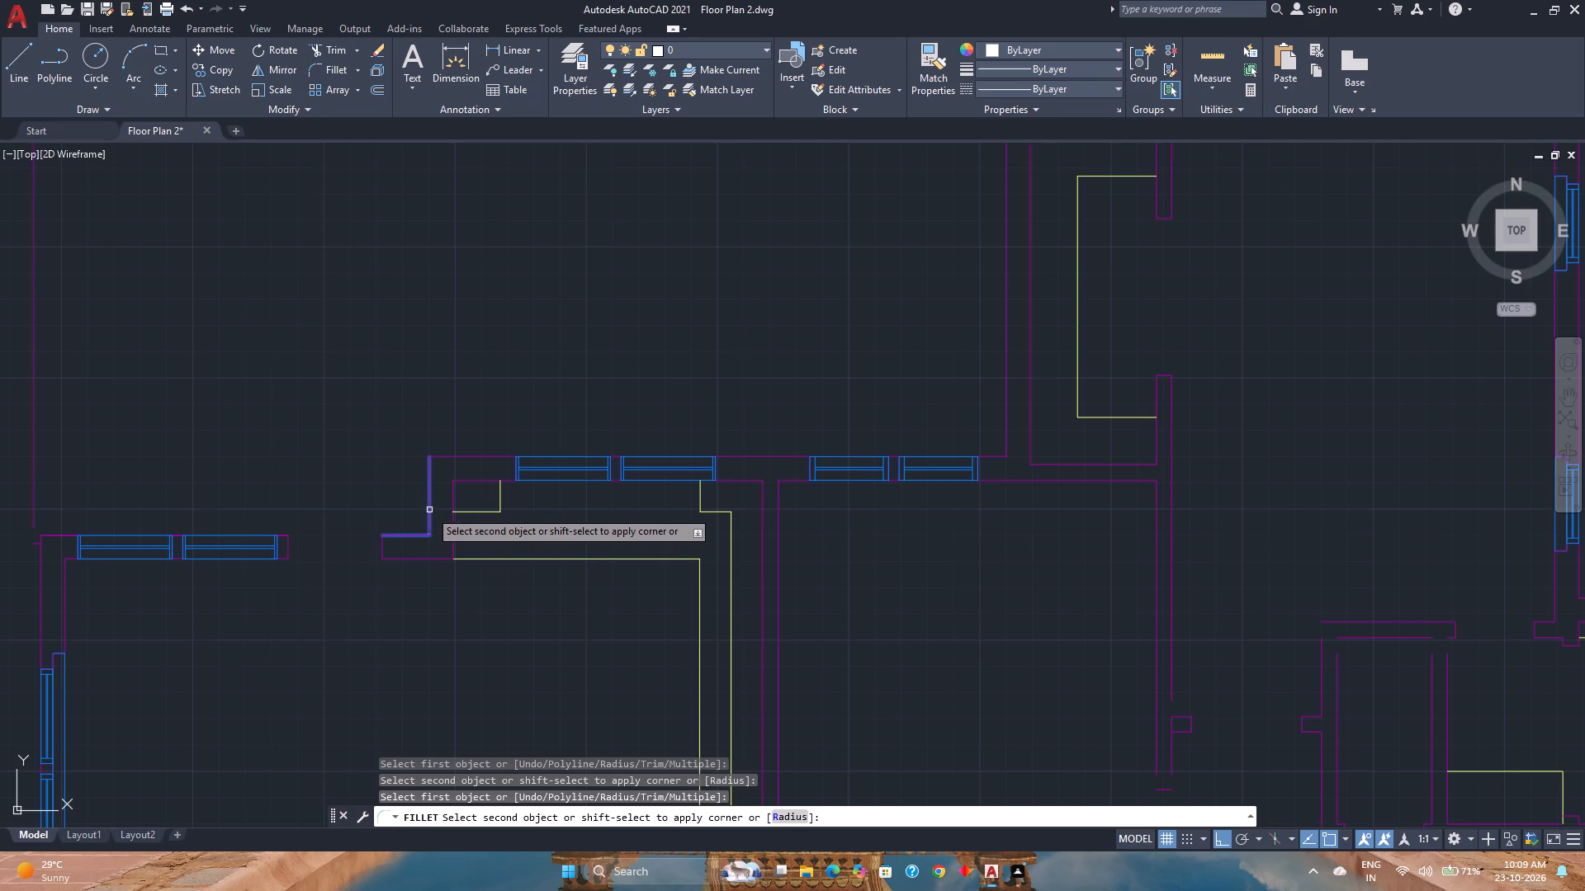
{"action": "left_click", "coordinate": [429, 510]}
{"action": "middle_click_drag", "start_coordinate": [369, 597], "coordinate": [955, 549]}
{"action": "middle_click", "coordinate": [955, 549]}
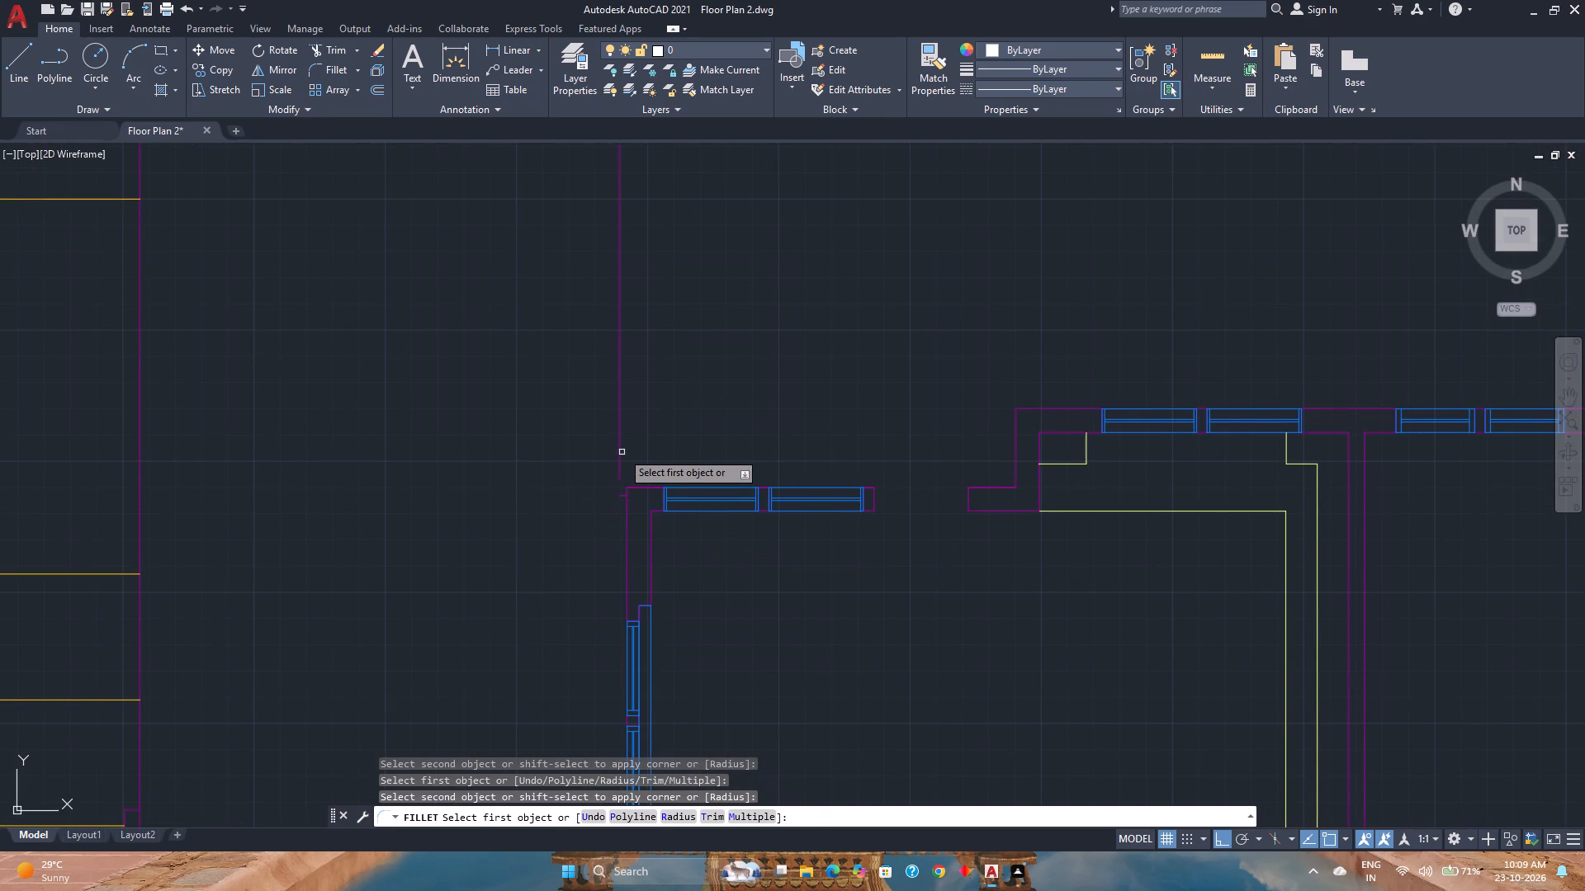
{"action": "left_click", "coordinate": [617, 451]}
{"action": "left_click", "coordinate": [621, 495]}
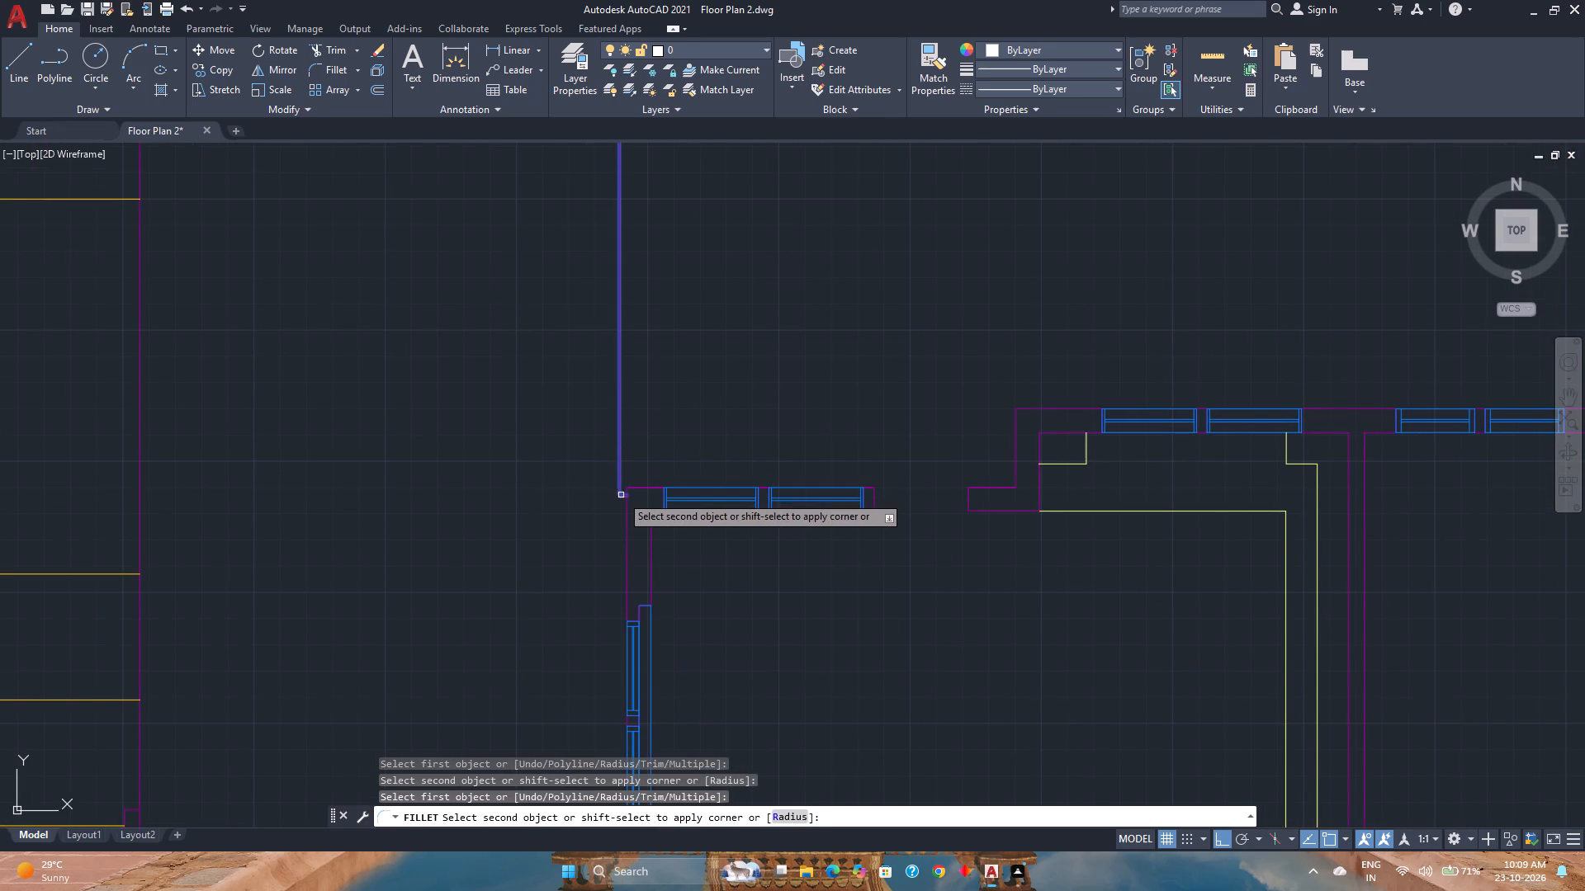
Fillet the middle room's side wall to both faces of its small projecting stub and close both corners of its lower end.
{"action": "scroll", "coordinate": [585, 559], "scroll_direction": "down", "scroll_amount": 2}
{"action": "scroll", "coordinate": [737, 681], "scroll_direction": "down", "scroll_amount": 2}
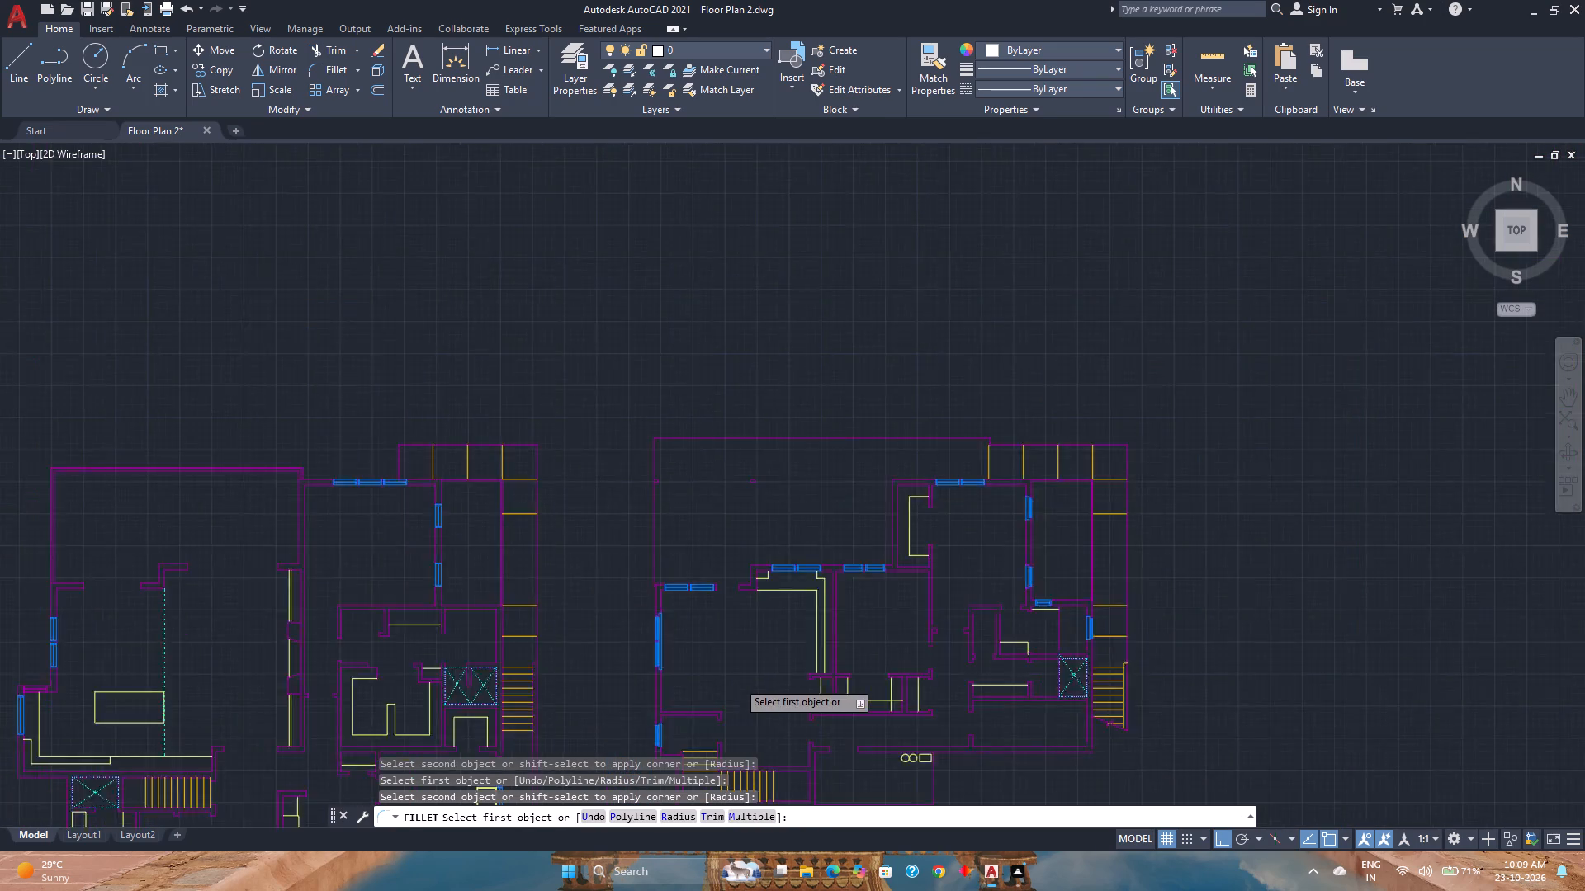
{"action": "middle_click_drag", "start_coordinate": [736, 680], "coordinate": [717, 530]}
{"action": "middle_click", "coordinate": [717, 530]}
{"action": "scroll", "coordinate": [863, 546], "scroll_direction": "up", "scroll_amount": 3}
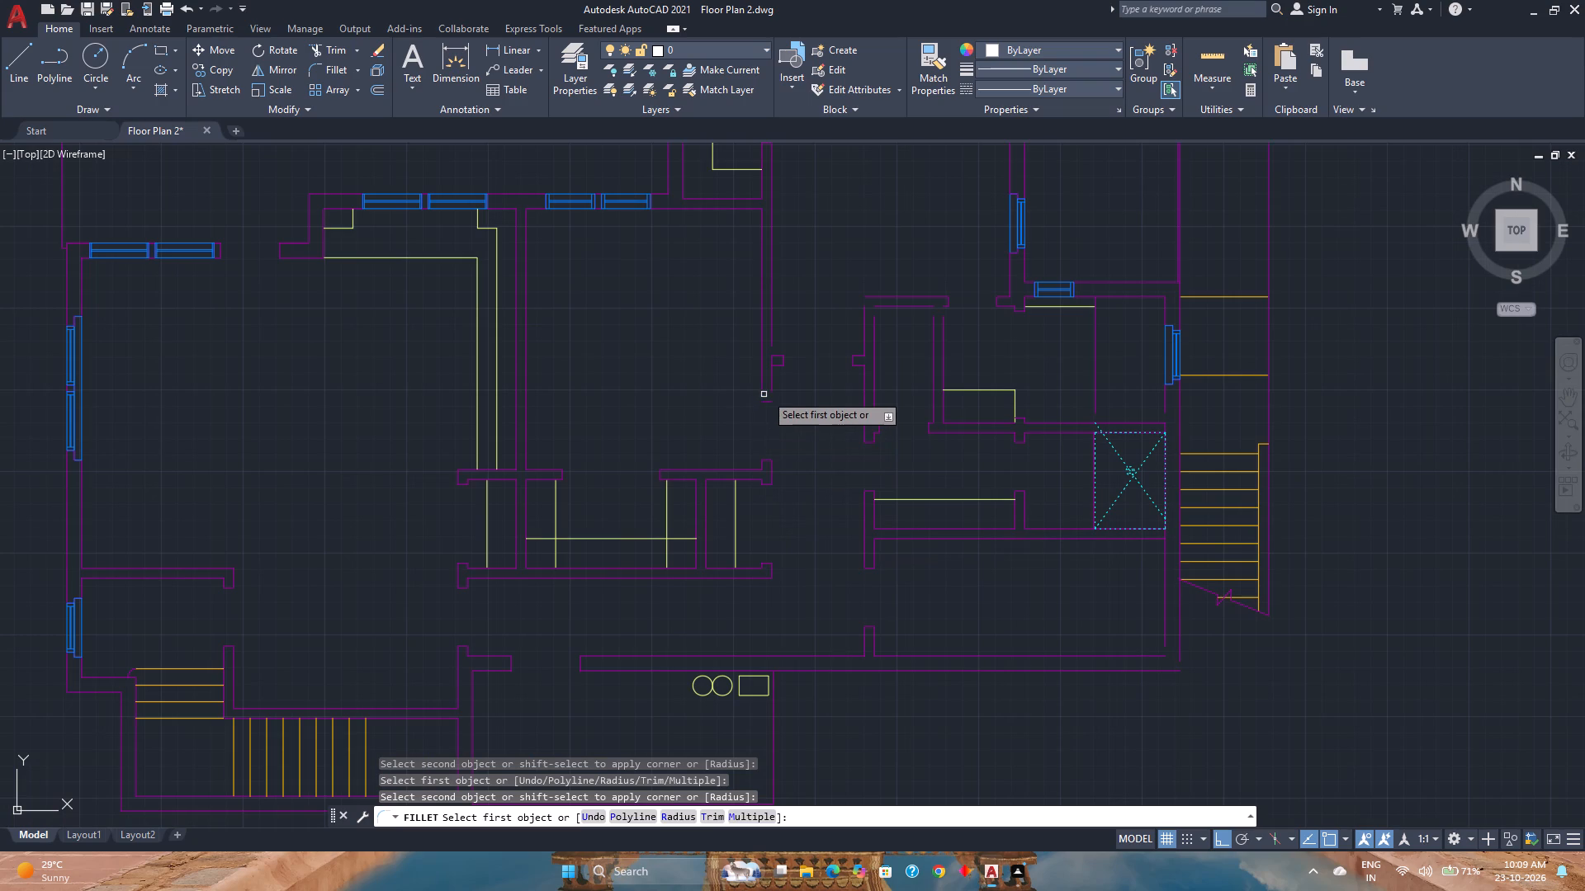
{"action": "scroll", "coordinate": [775, 378], "scroll_direction": "up", "scroll_amount": 1}
{"action": "middle_click_drag", "start_coordinate": [777, 378], "coordinate": [830, 500]}
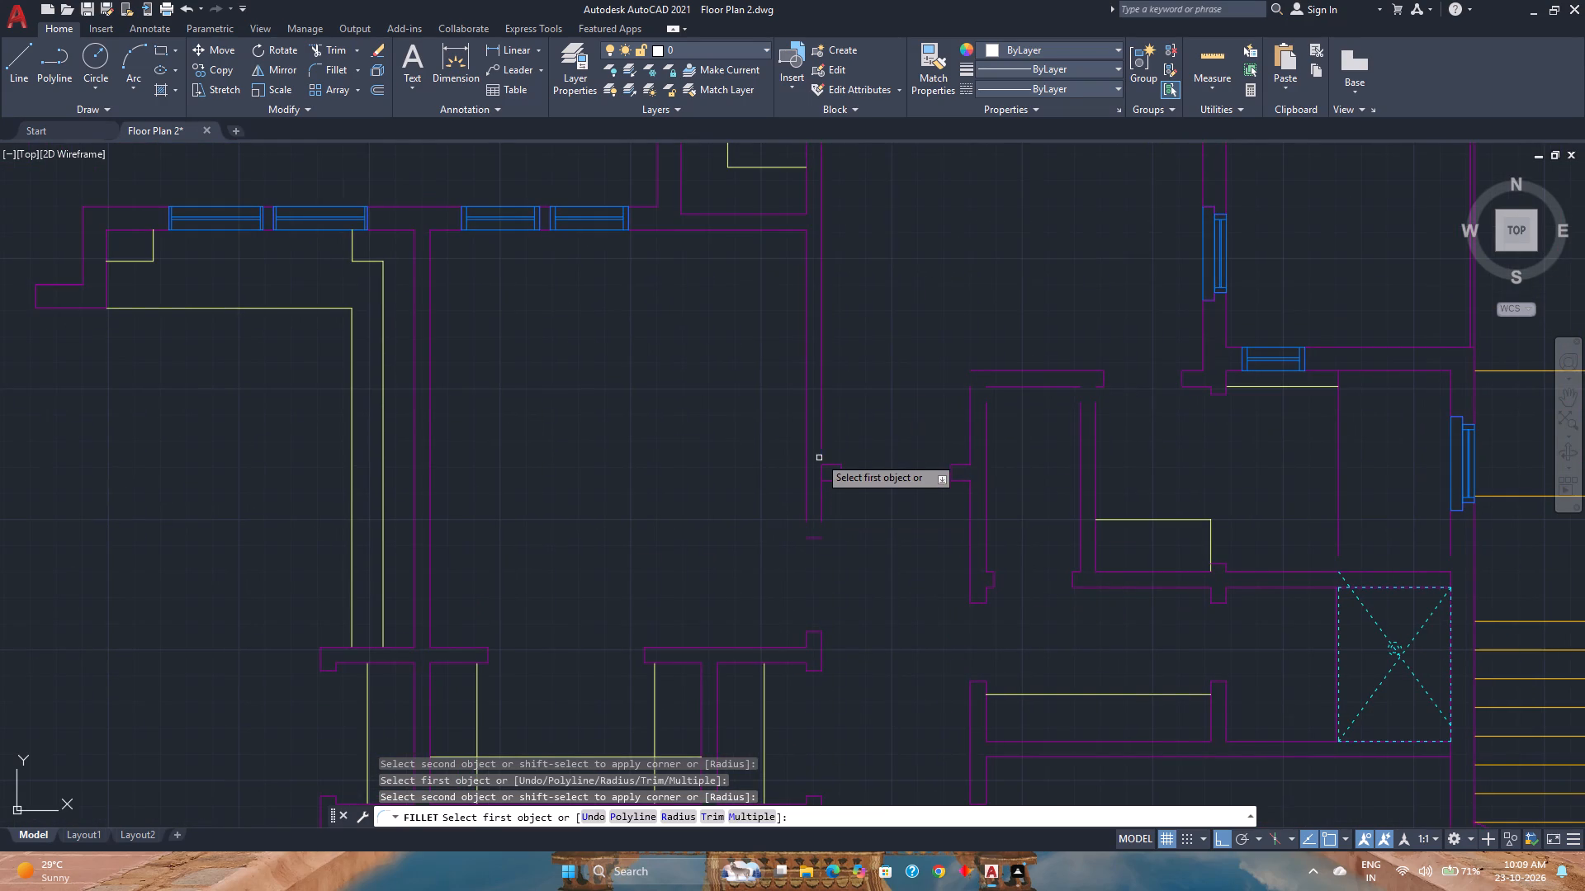
{"action": "left_click", "coordinate": [823, 440]}
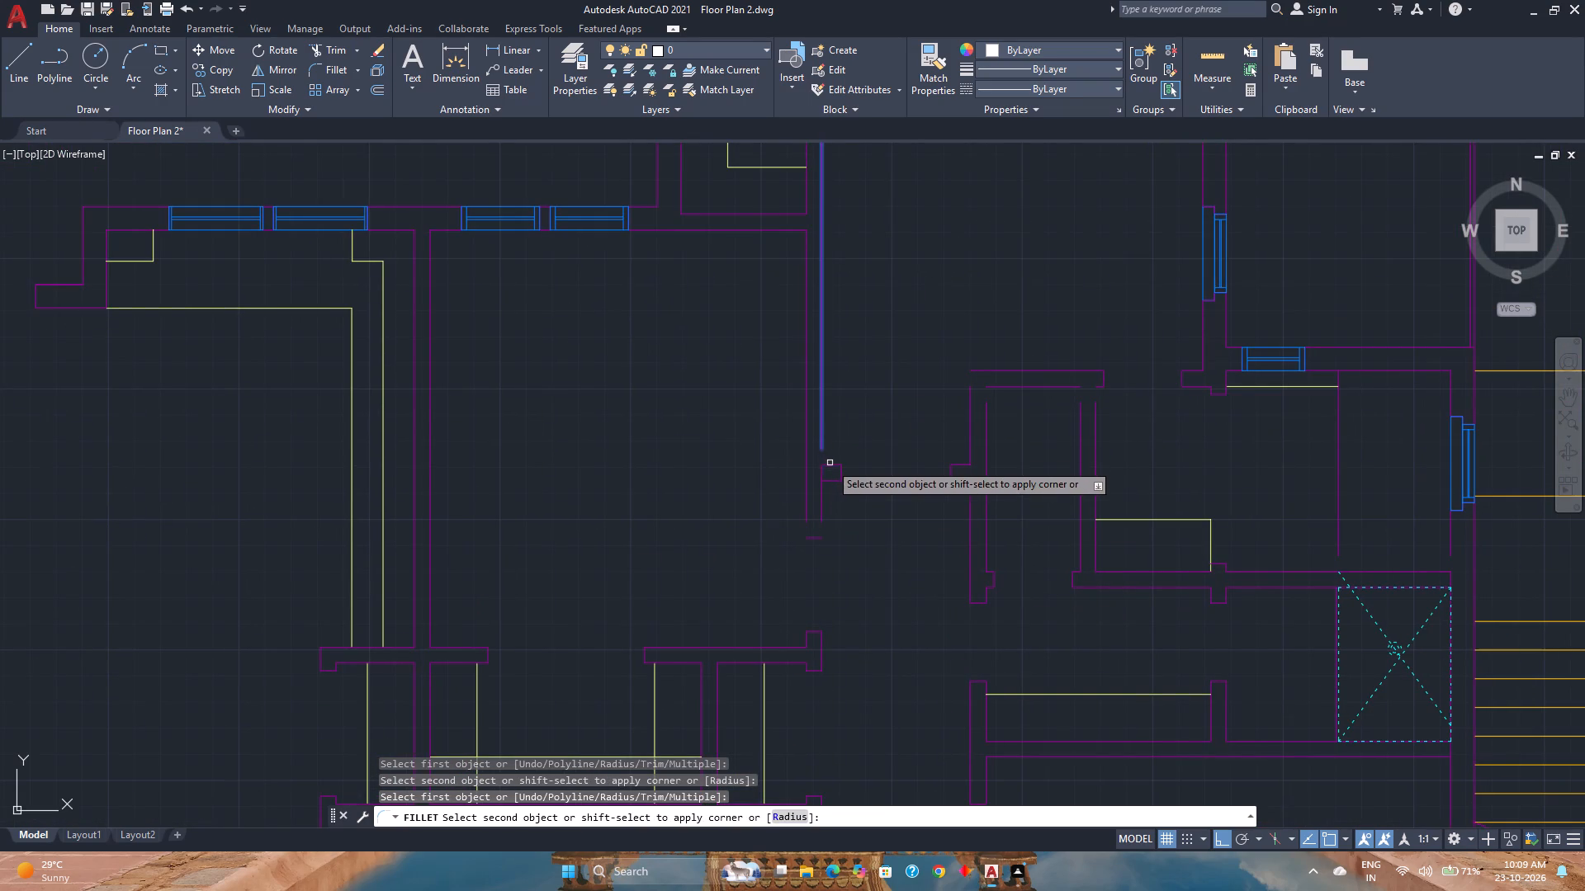
{"action": "left_click", "coordinate": [830, 463]}
{"action": "left_click", "coordinate": [830, 478]}
{"action": "left_click", "coordinate": [821, 493]}
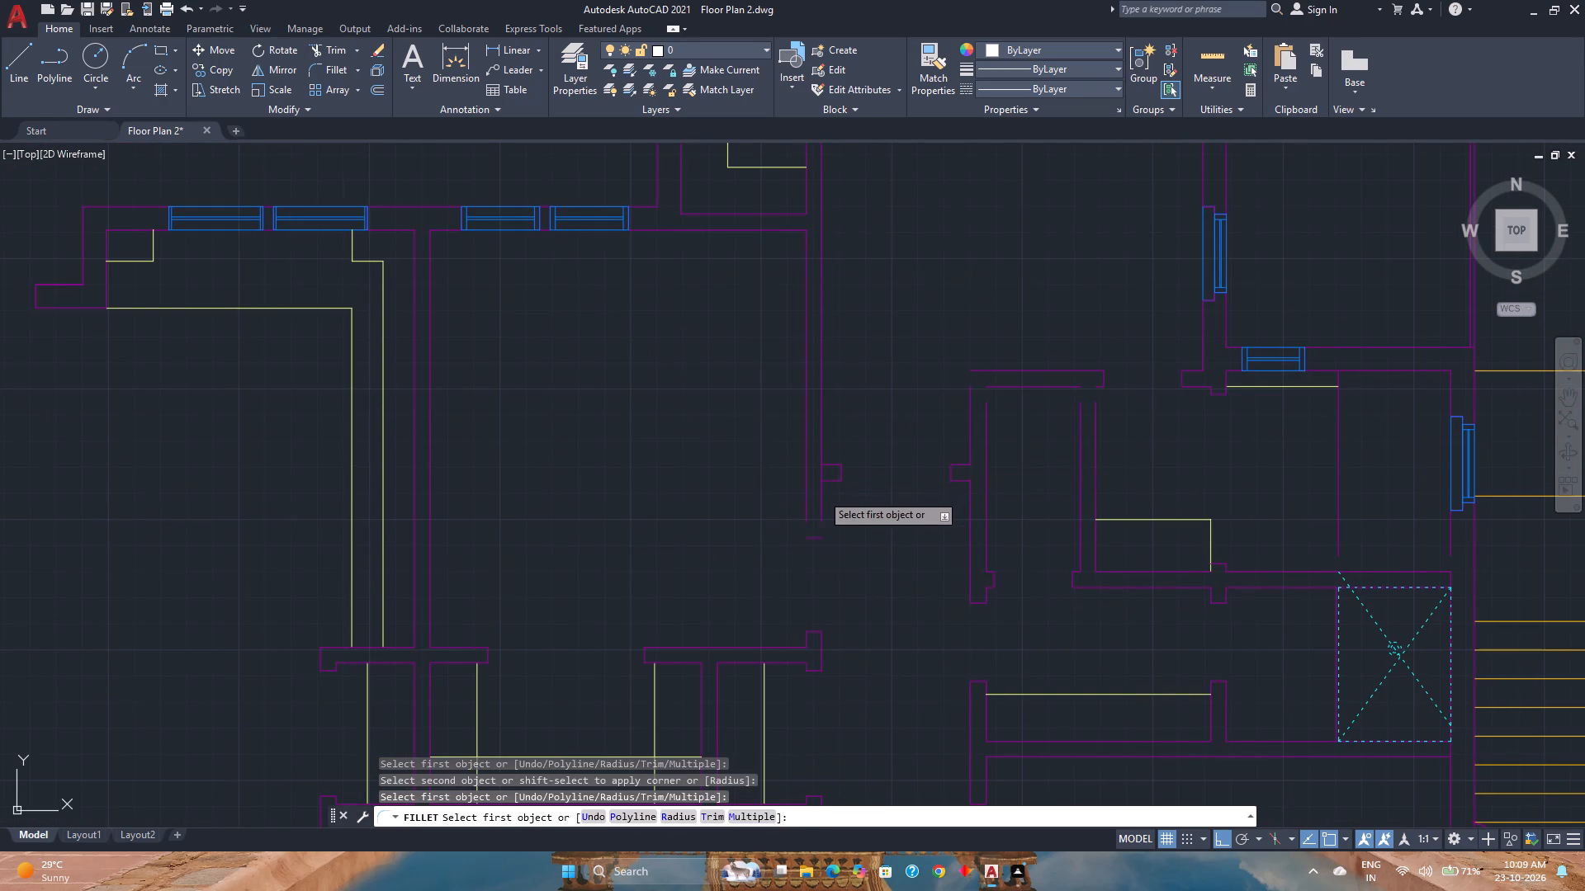
{"action": "left_click", "coordinate": [831, 483]}
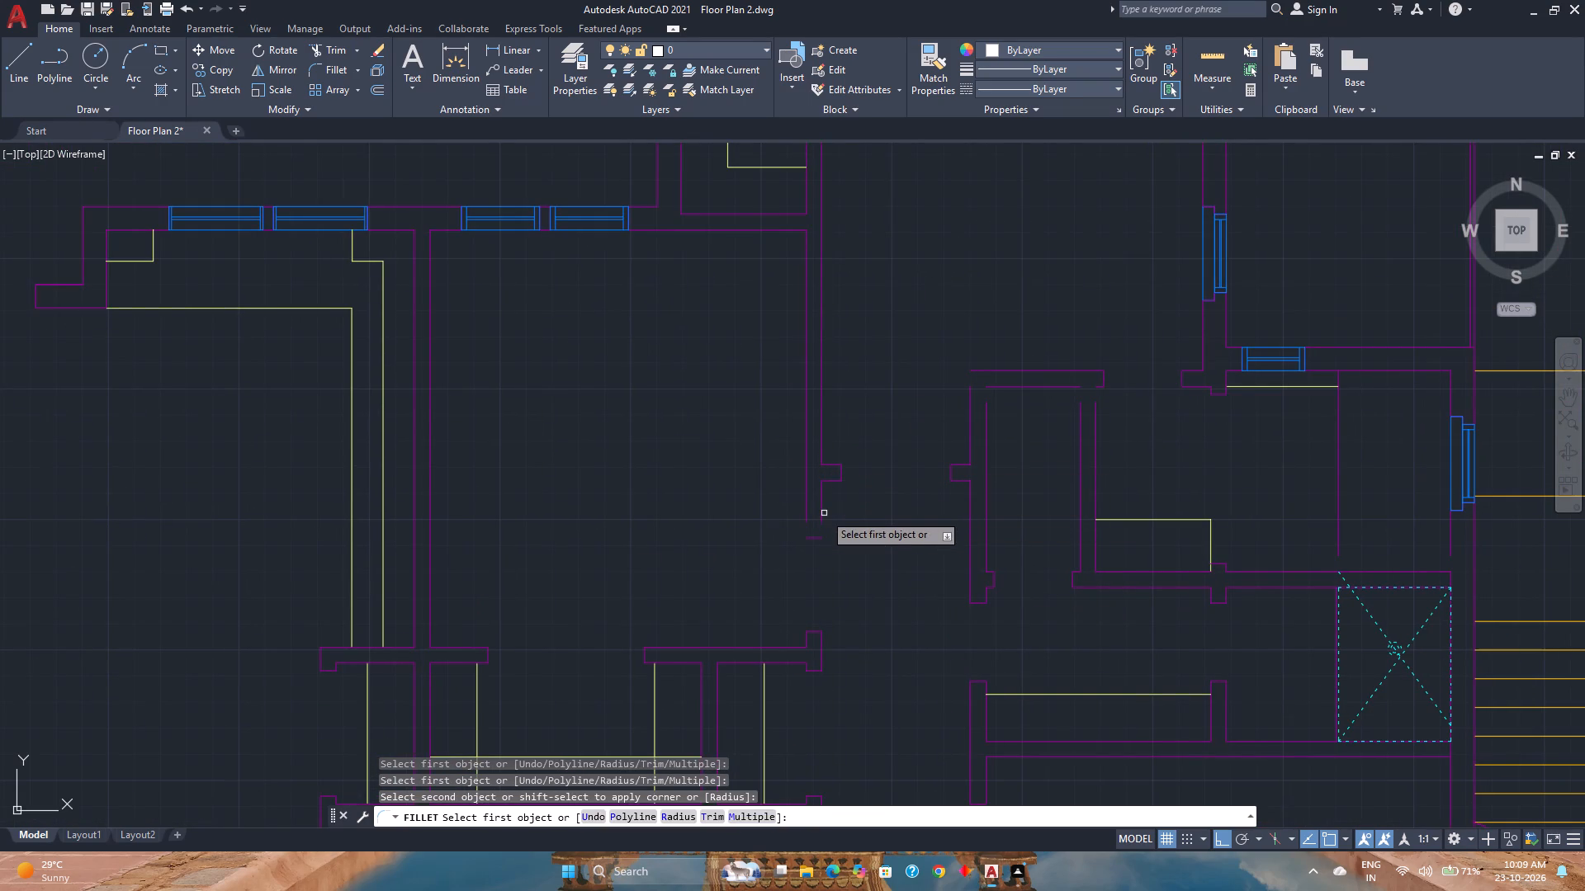
{"action": "left_click", "coordinate": [821, 516]}
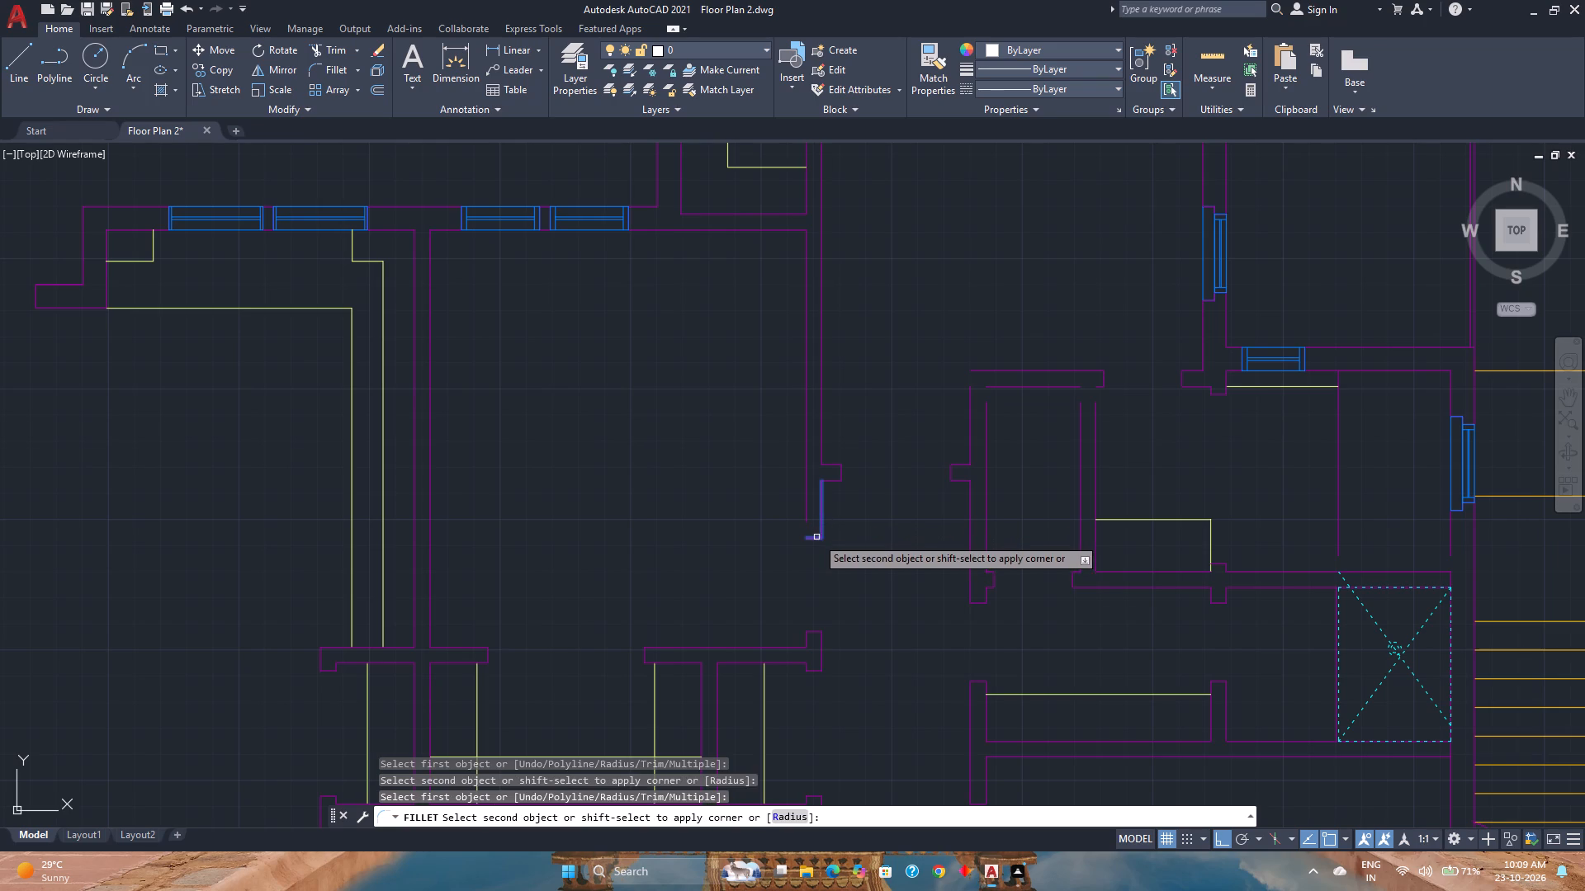
{"action": "left_click", "coordinate": [816, 537]}
{"action": "left_click", "coordinate": [806, 504]}
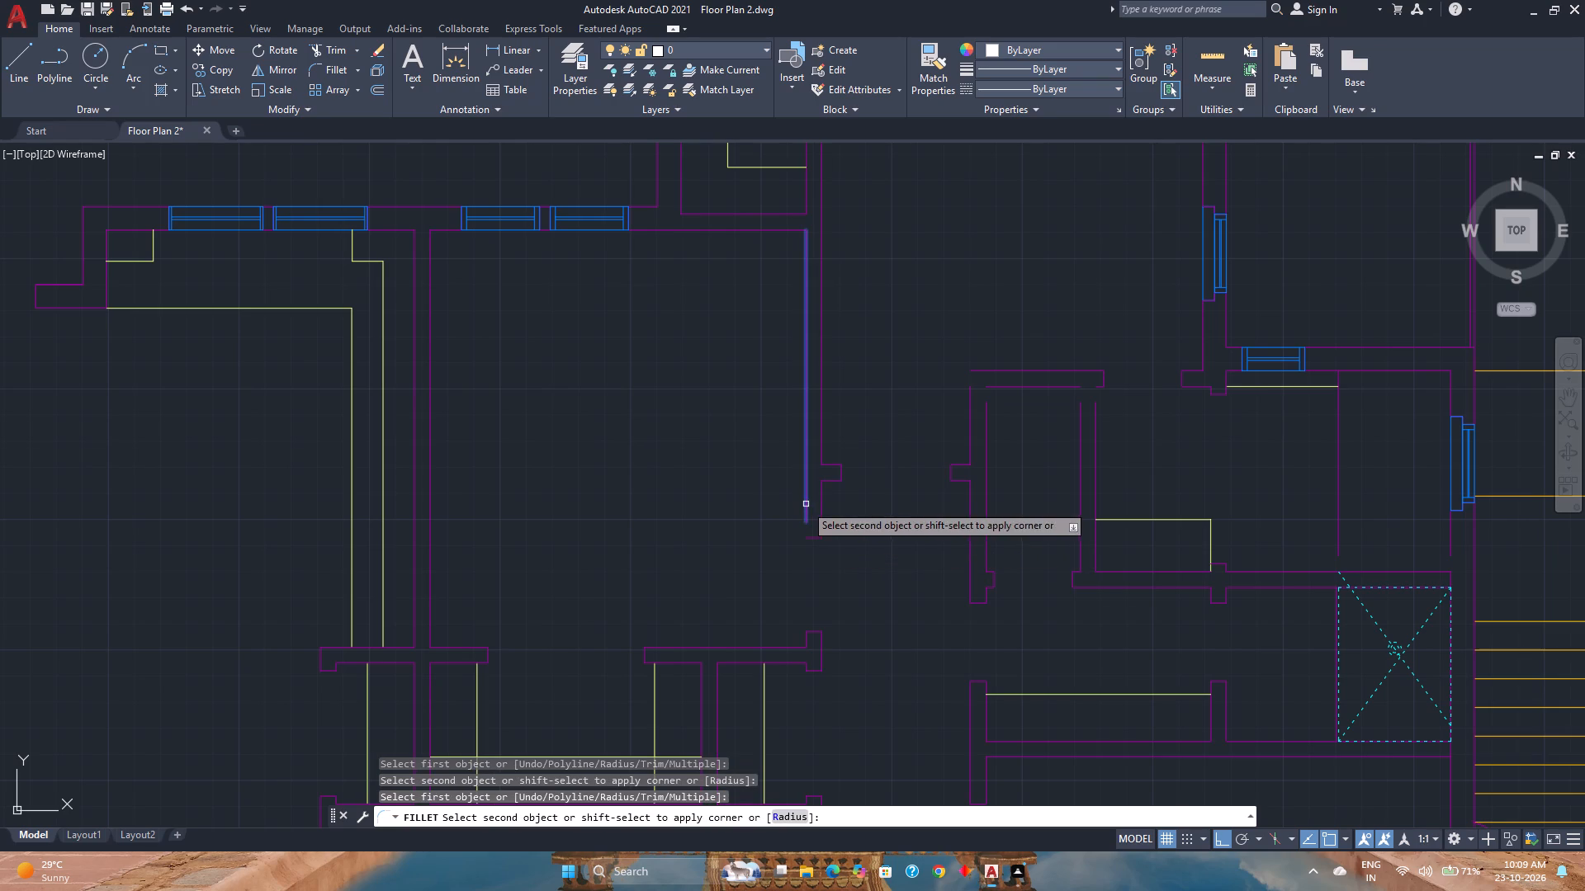
{"action": "left_click", "coordinate": [813, 537]}
Fillet the upper wall lines of the narrow room across the passage with its side walls, including the corner at the door jamb.
{"action": "scroll", "coordinate": [825, 563], "scroll_direction": "down", "scroll_amount": 1}
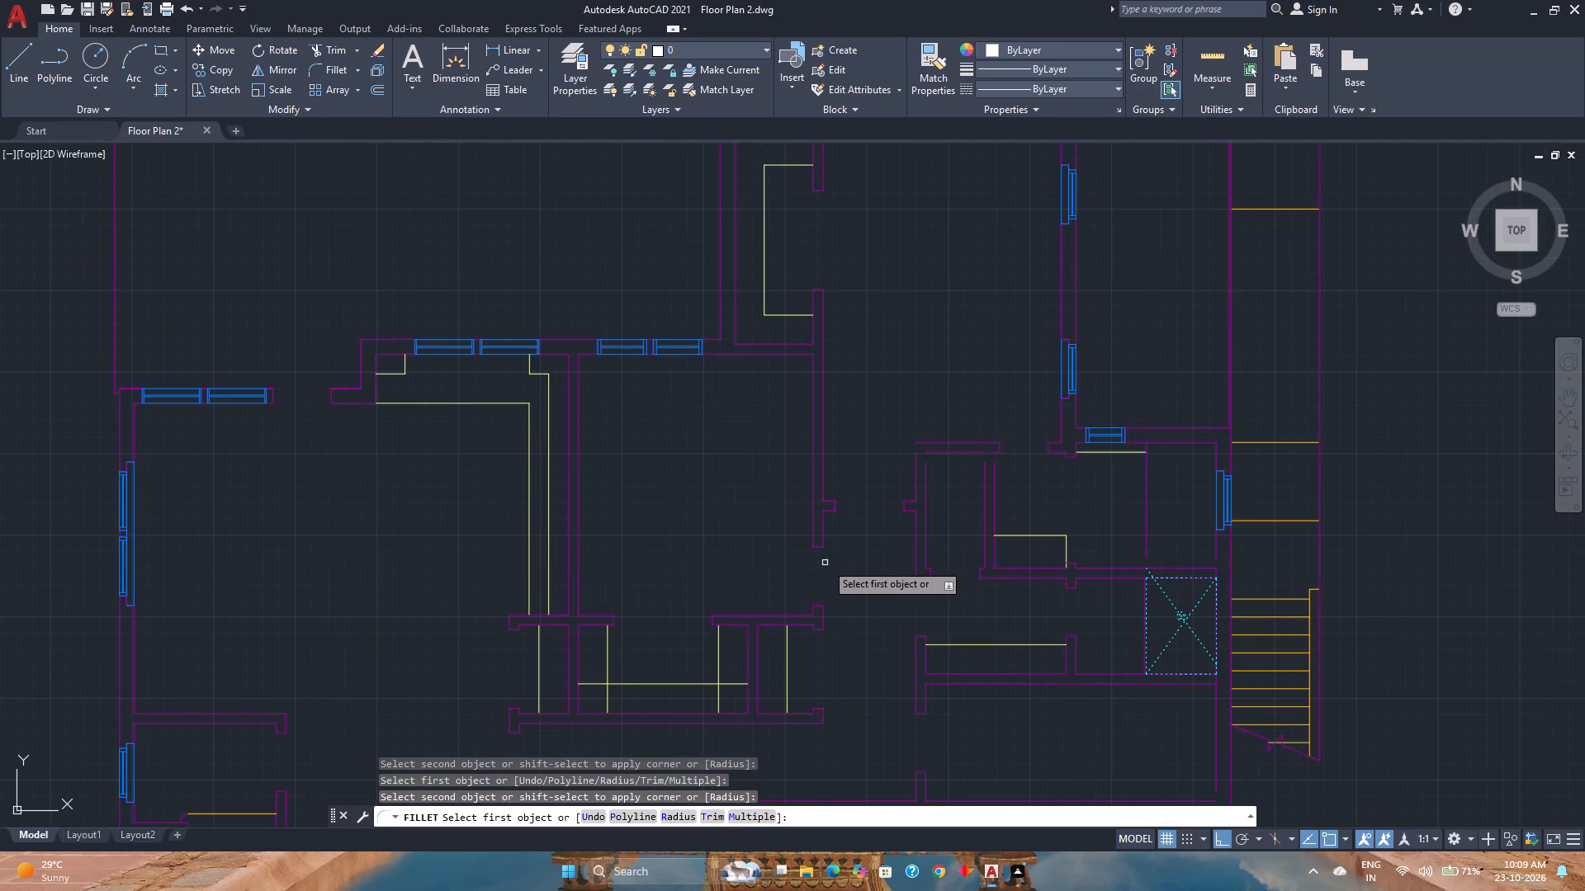
{"action": "left_click", "coordinate": [917, 465]}
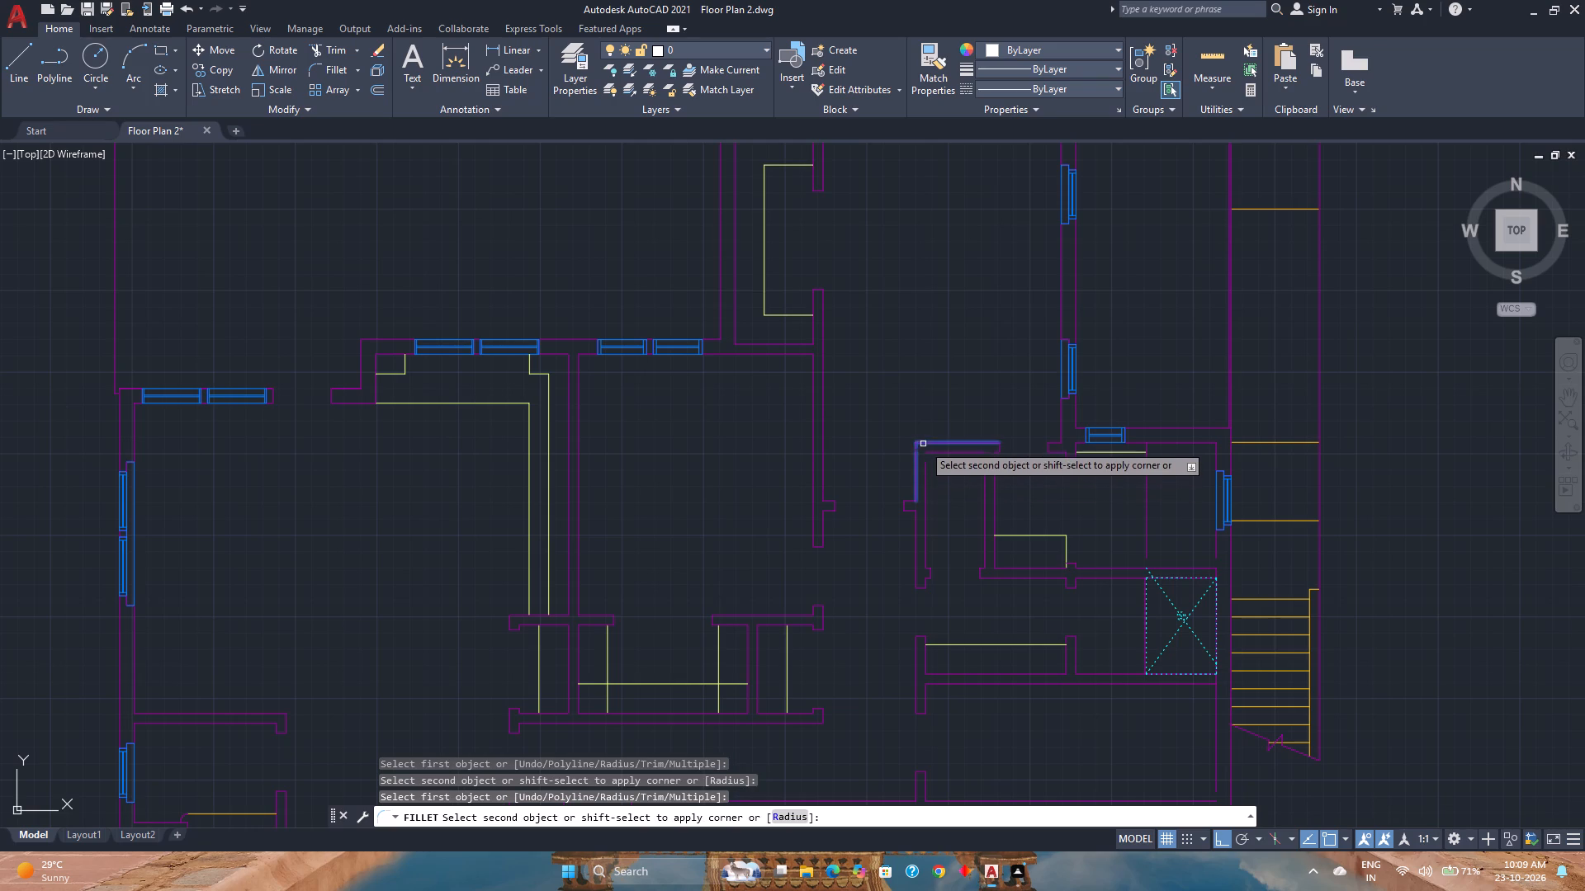
{"action": "left_click", "coordinate": [925, 442]}
{"action": "left_click", "coordinate": [927, 472]}
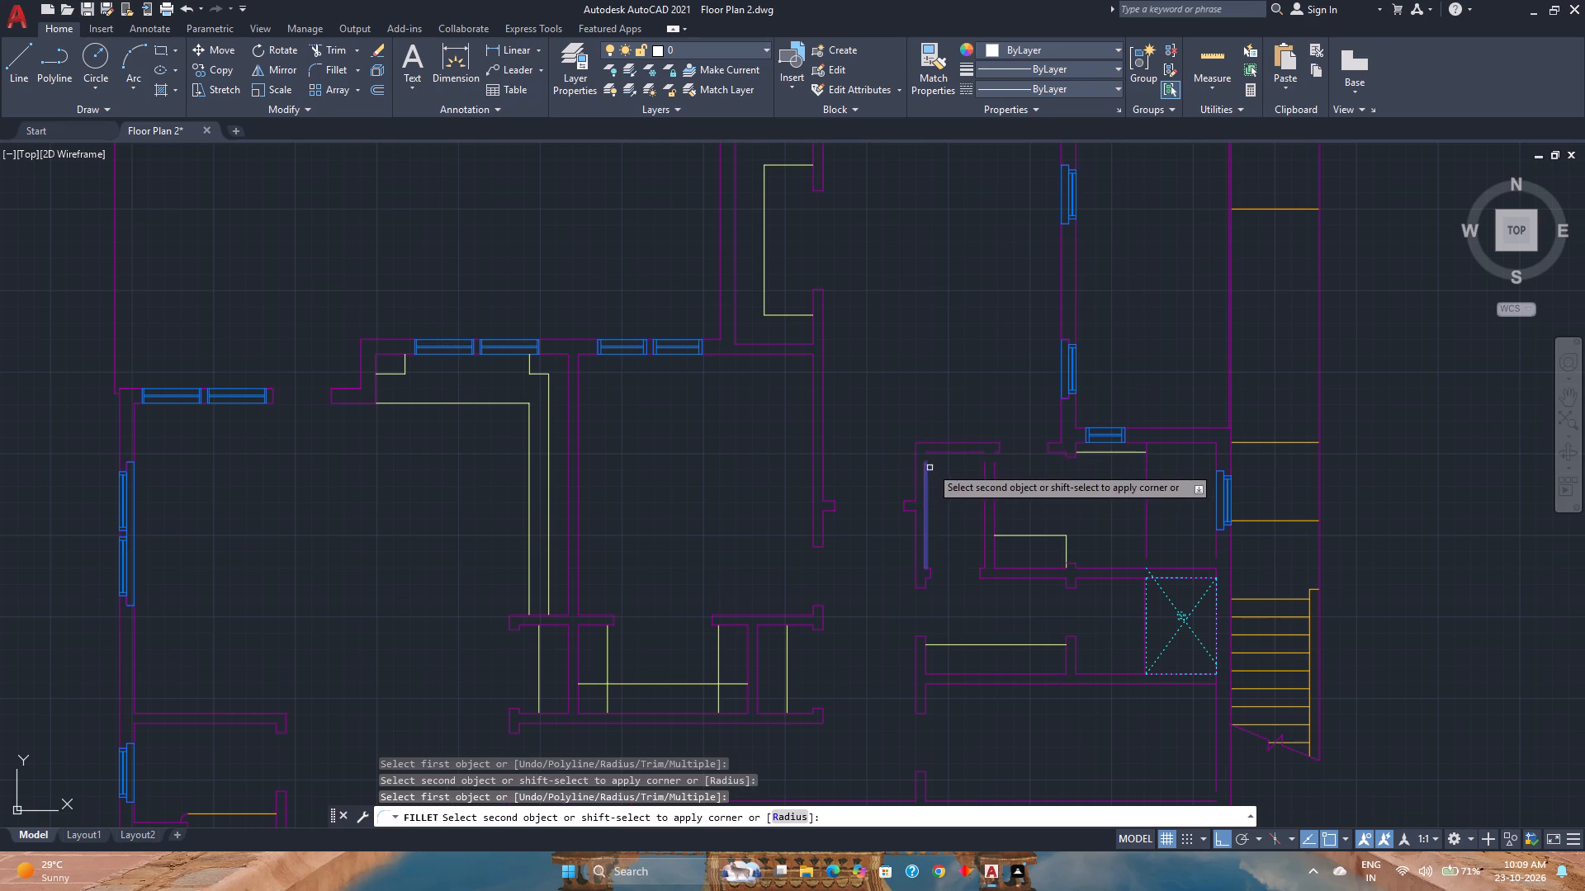
{"action": "left_click", "coordinate": [937, 455]}
{"action": "left_click", "coordinate": [983, 453]}
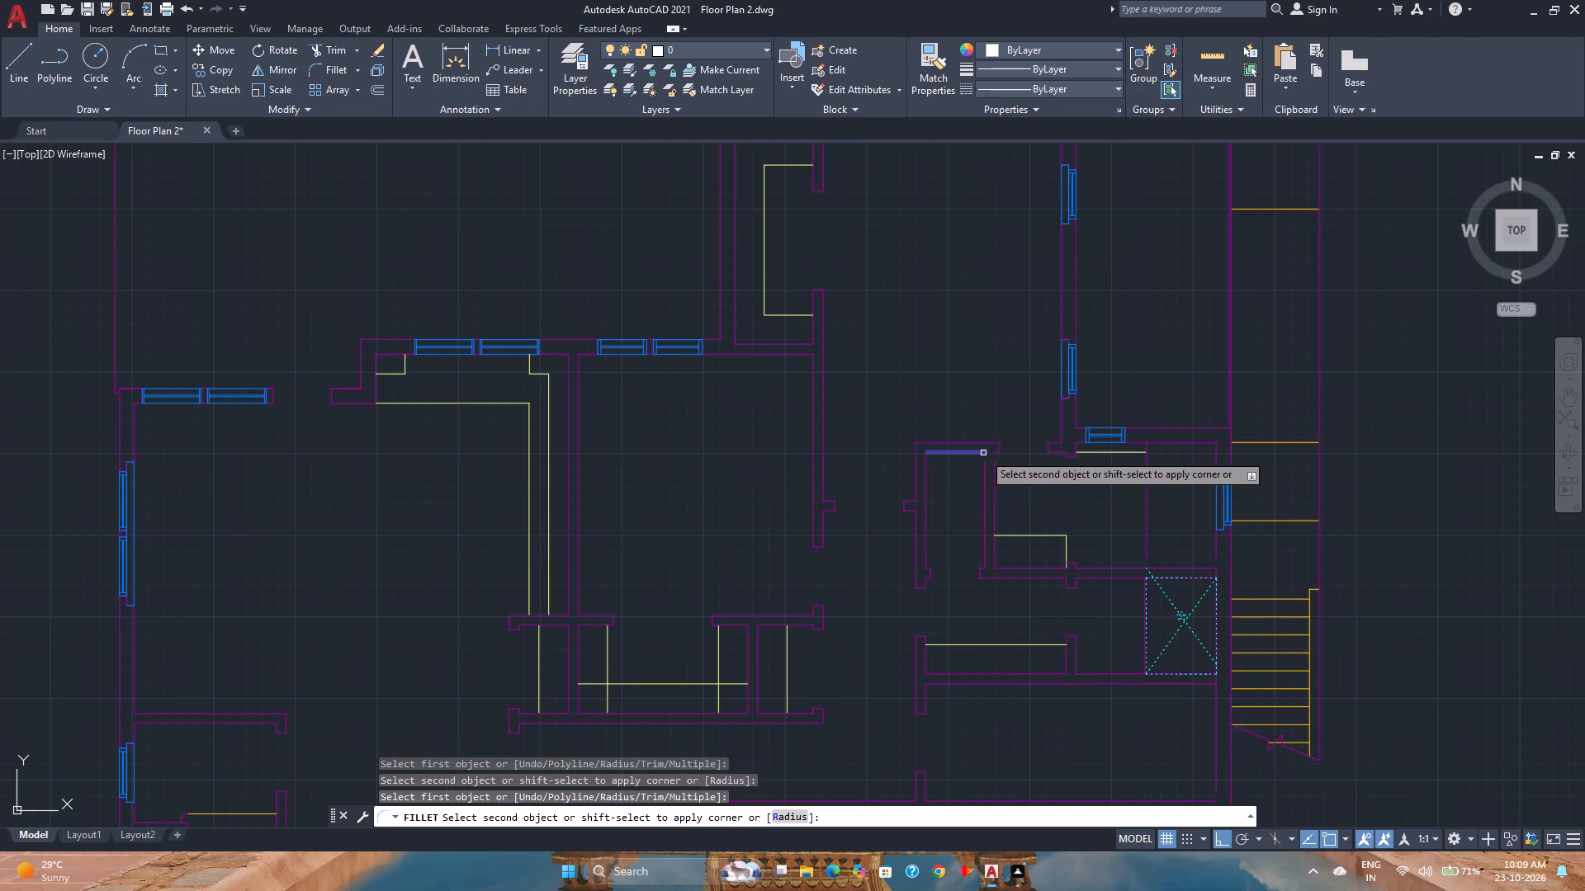
{"action": "left_click", "coordinate": [982, 477]}
{"action": "left_click", "coordinate": [996, 478]}
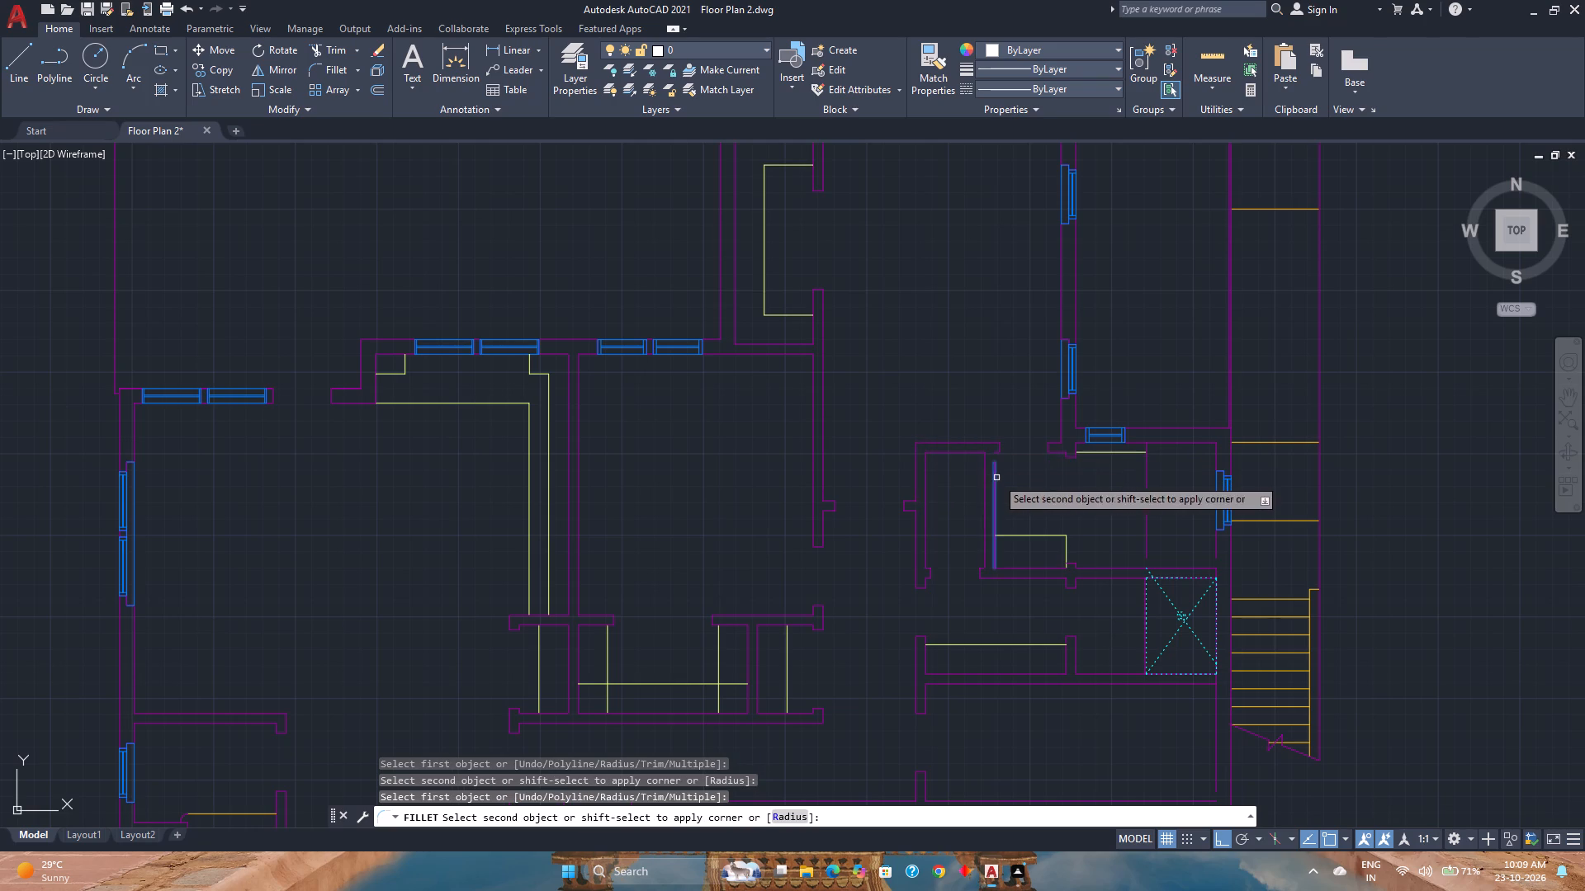
{"action": "scroll", "coordinate": [996, 464], "scroll_direction": "up", "scroll_amount": 3}
{"action": "left_click", "coordinate": [995, 418]}
Fillet both lines of the wall above the shower to the inner face of the stair-side outer wall.
{"action": "scroll", "coordinate": [970, 489], "scroll_direction": "down", "scroll_amount": 3}
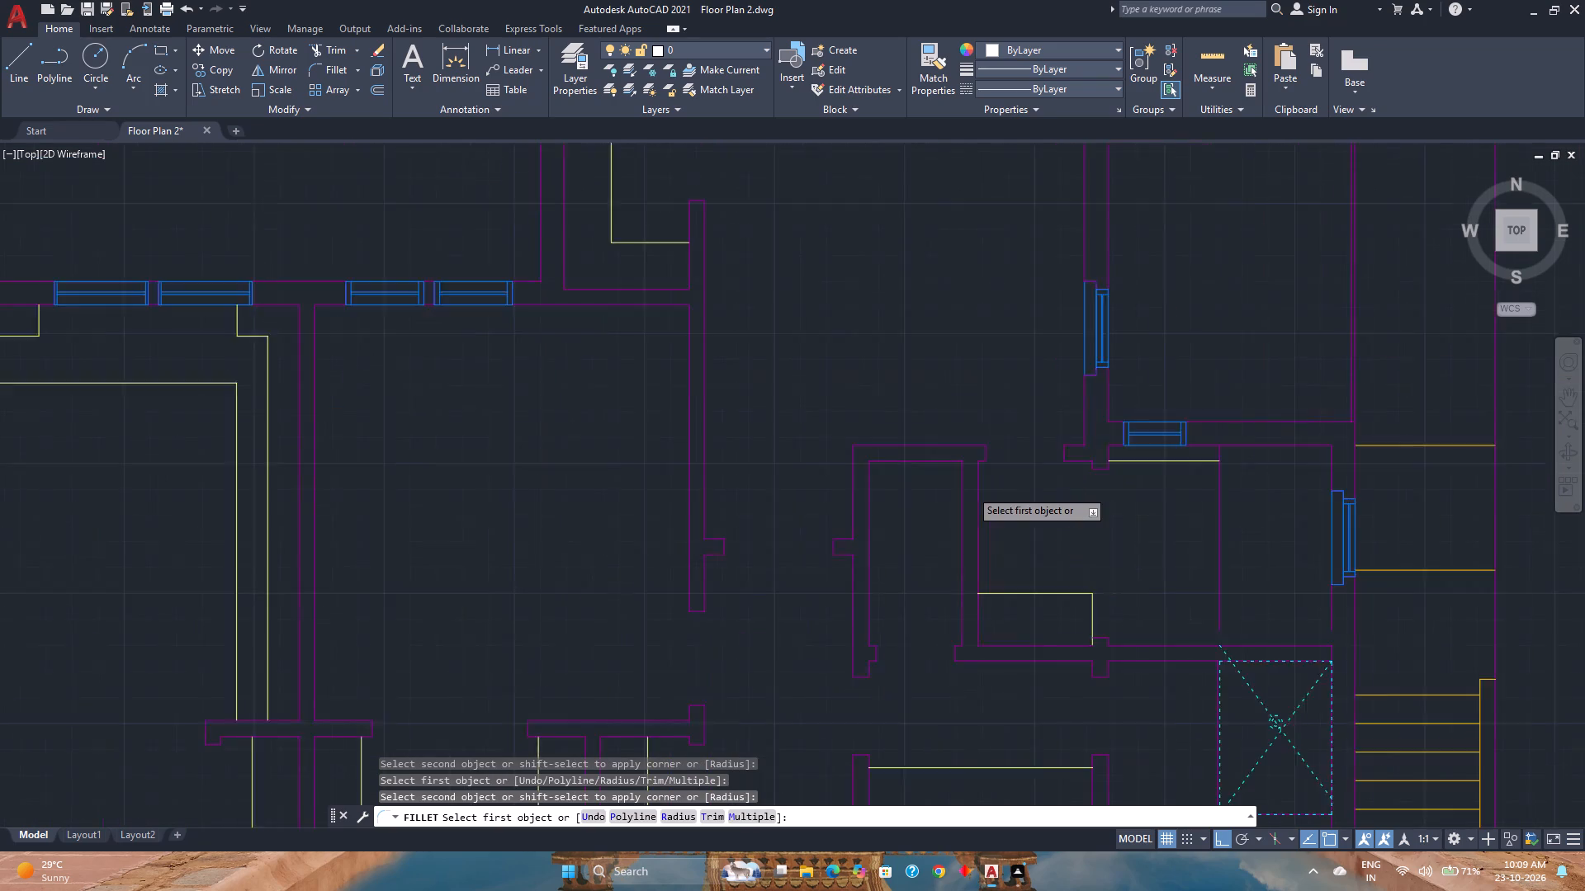
{"action": "middle_click_drag", "start_coordinate": [1006, 616], "coordinate": [945, 575]}
{"action": "middle_click", "coordinate": [945, 575]}
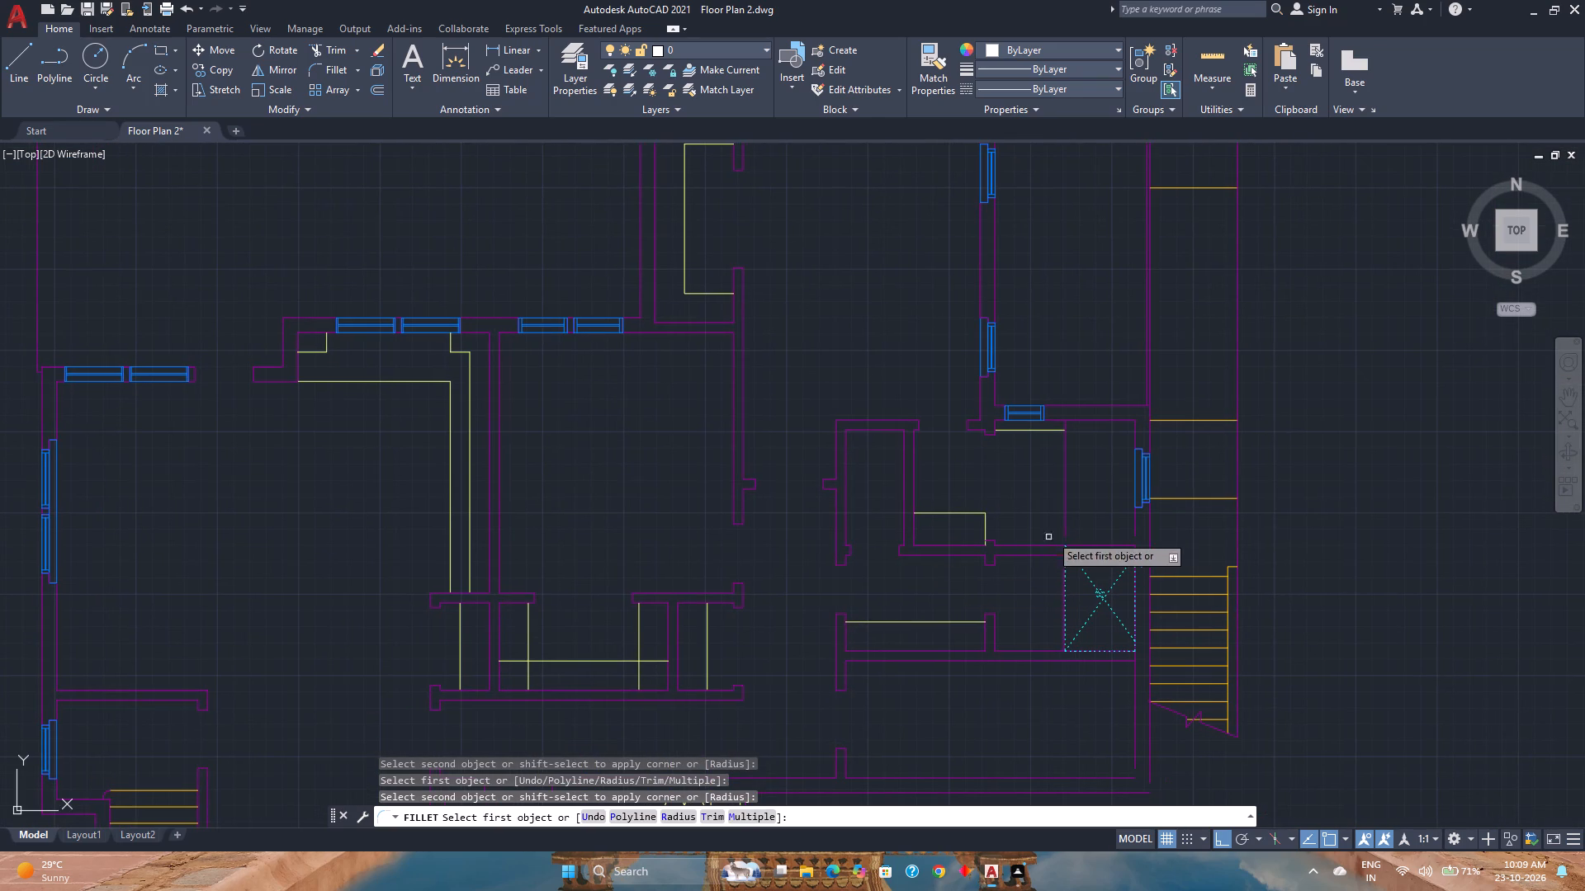
{"action": "left_click", "coordinate": [1120, 544]}
{"action": "left_click", "coordinate": [1137, 526]}
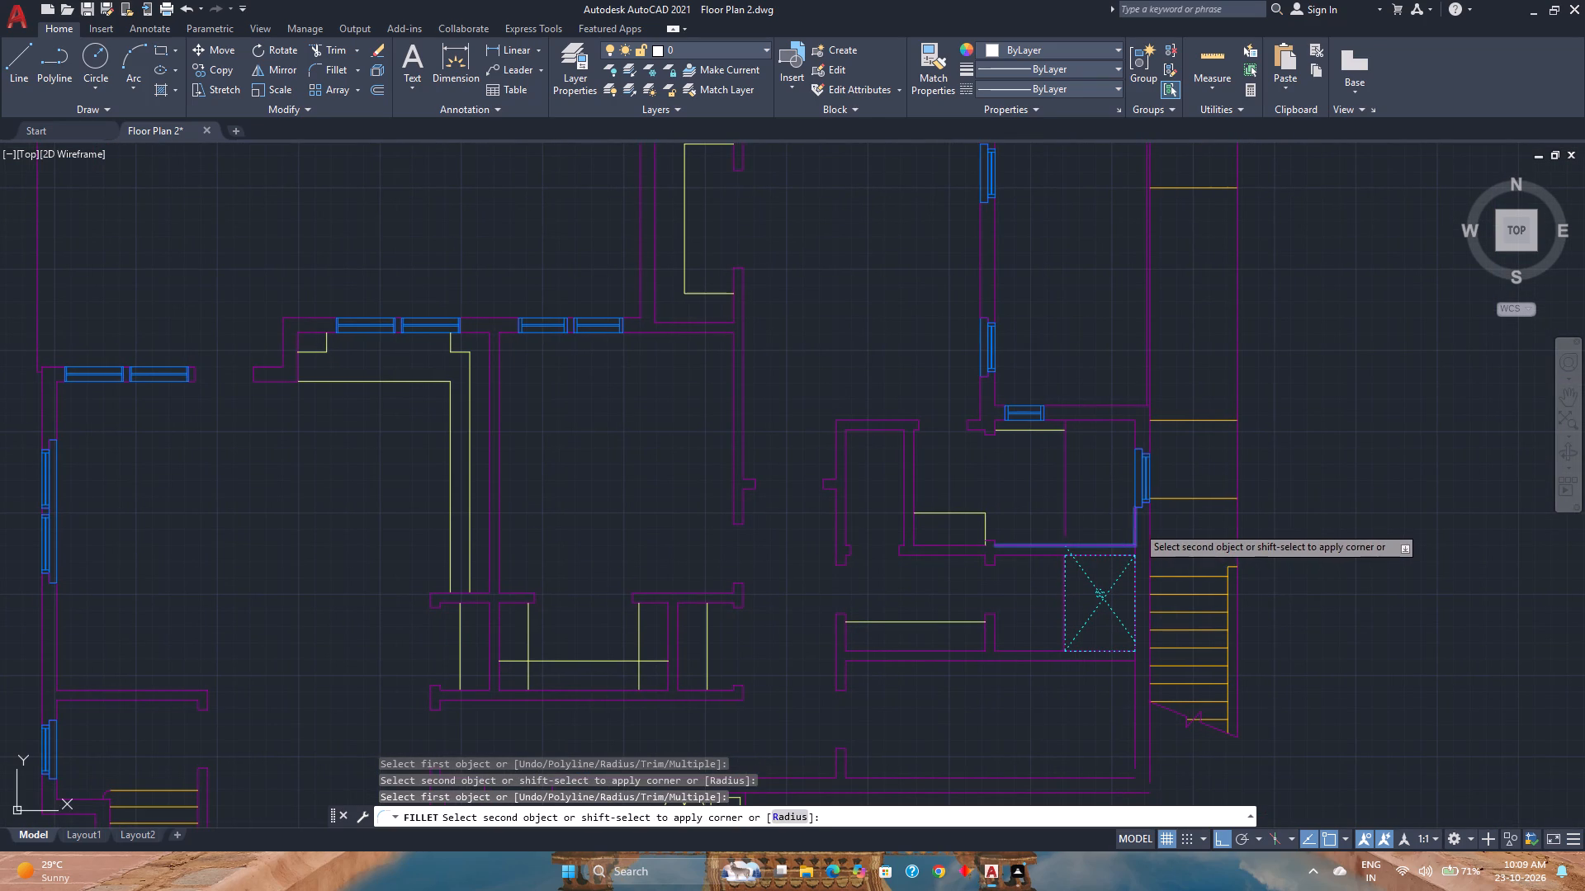
{"action": "scroll", "coordinate": [1125, 554], "scroll_direction": "up", "scroll_amount": 5}
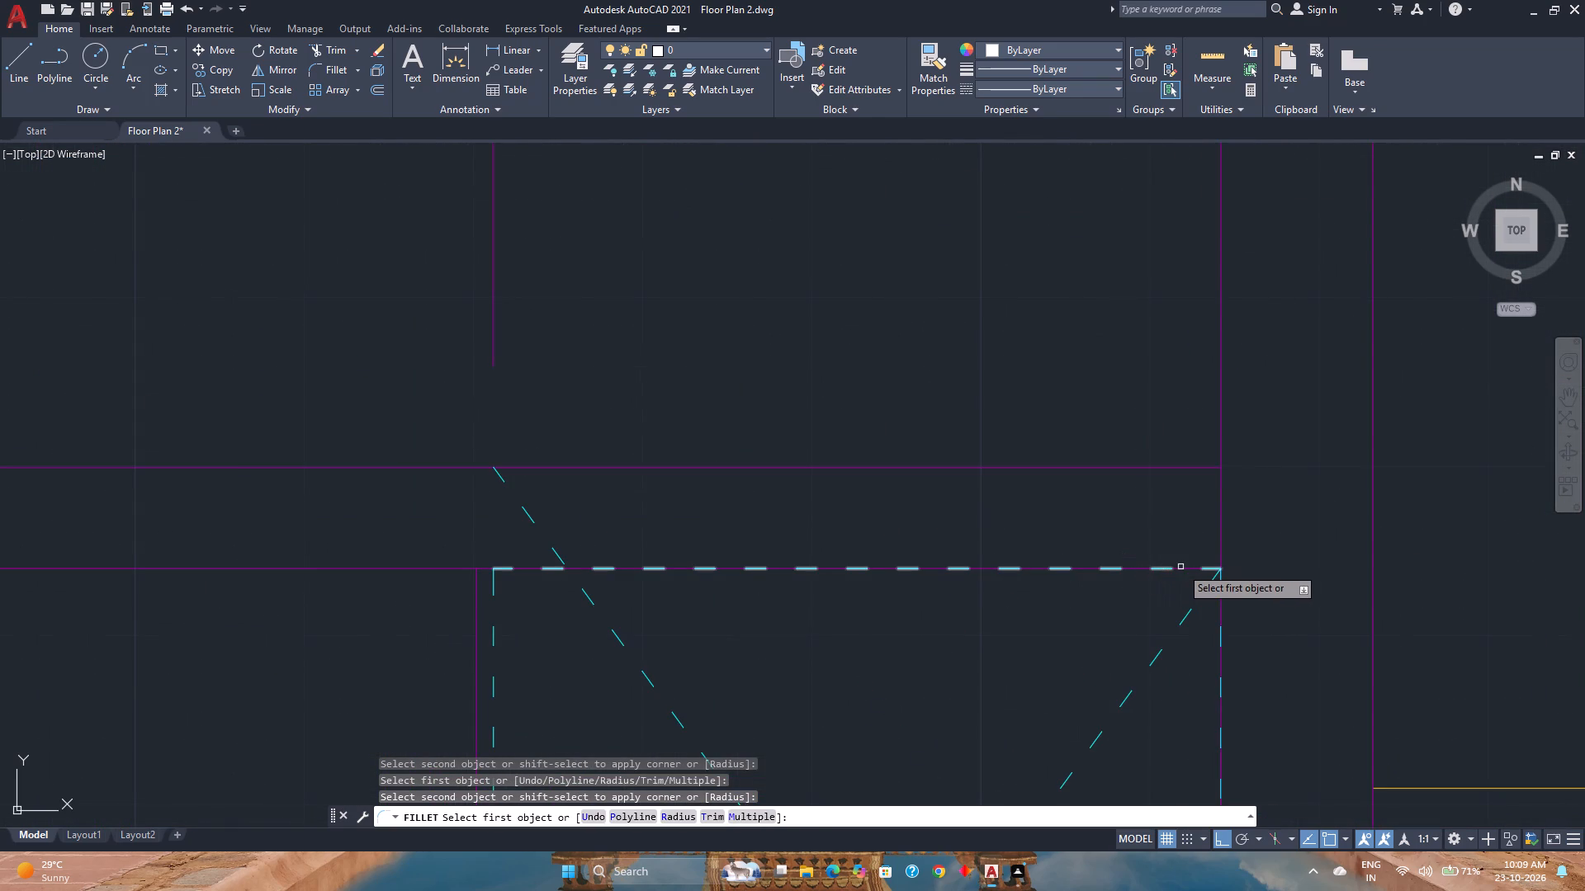
{"action": "left_click", "coordinate": [436, 568]}
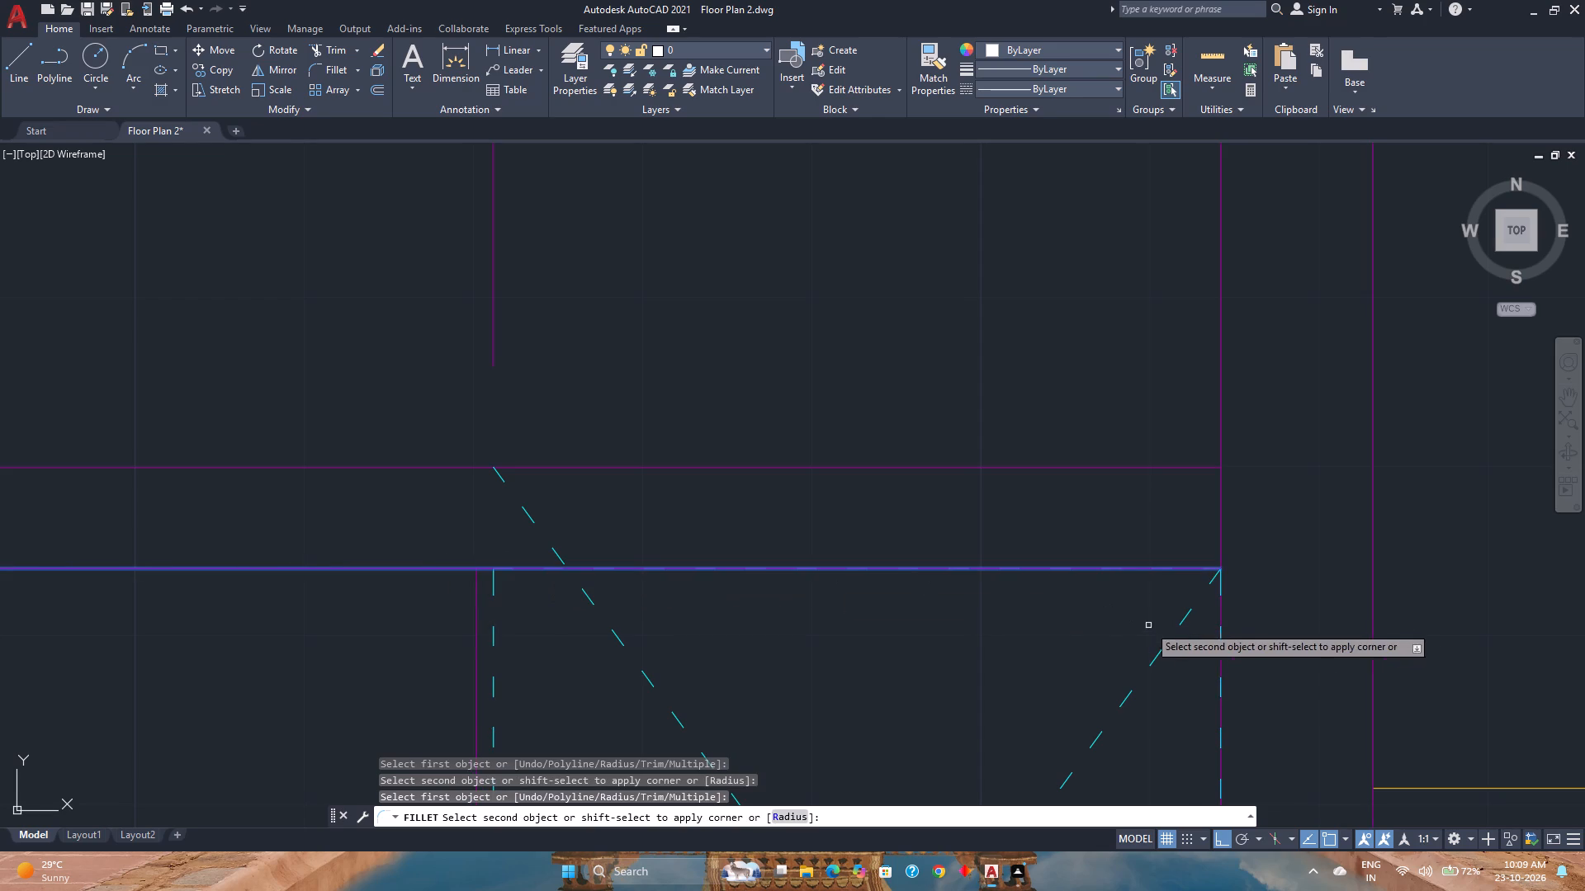
{"action": "scroll", "coordinate": [1223, 647], "scroll_direction": "down", "scroll_amount": 2}
{"action": "middle_click_drag", "start_coordinate": [1223, 647], "coordinate": [1129, 494]}
{"action": "middle_click_drag", "start_coordinate": [1129, 494], "coordinate": [1118, 472]}
{"action": "middle_click", "coordinate": [1116, 468]}
{"action": "scroll", "coordinate": [1140, 530], "scroll_direction": "down", "scroll_amount": 3}
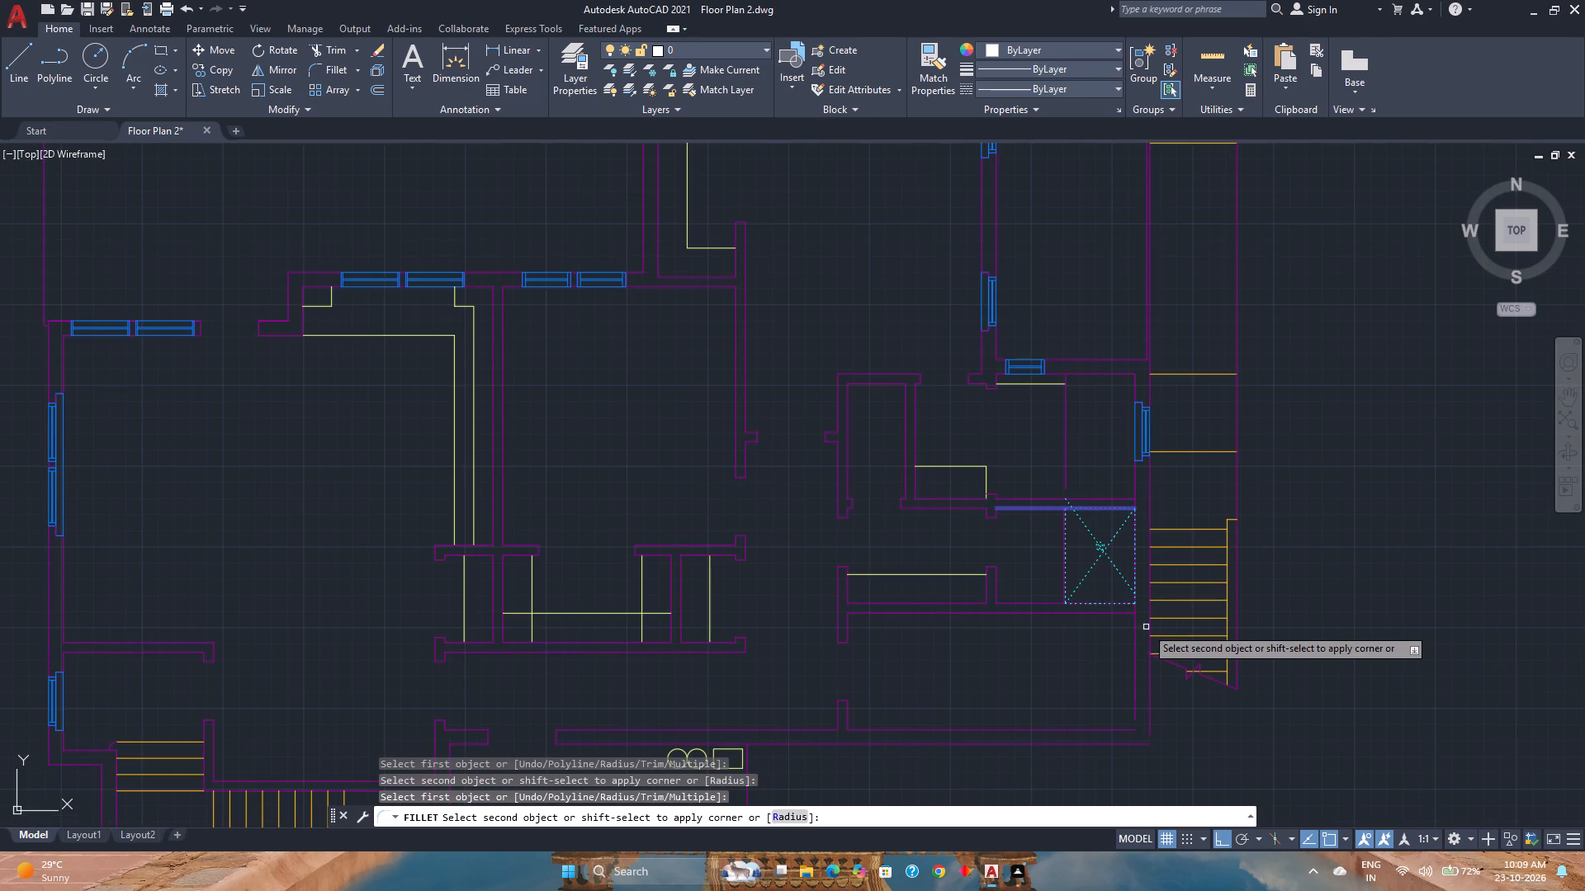
{"action": "scroll", "coordinate": [1140, 616], "scroll_direction": "up", "scroll_amount": 1}
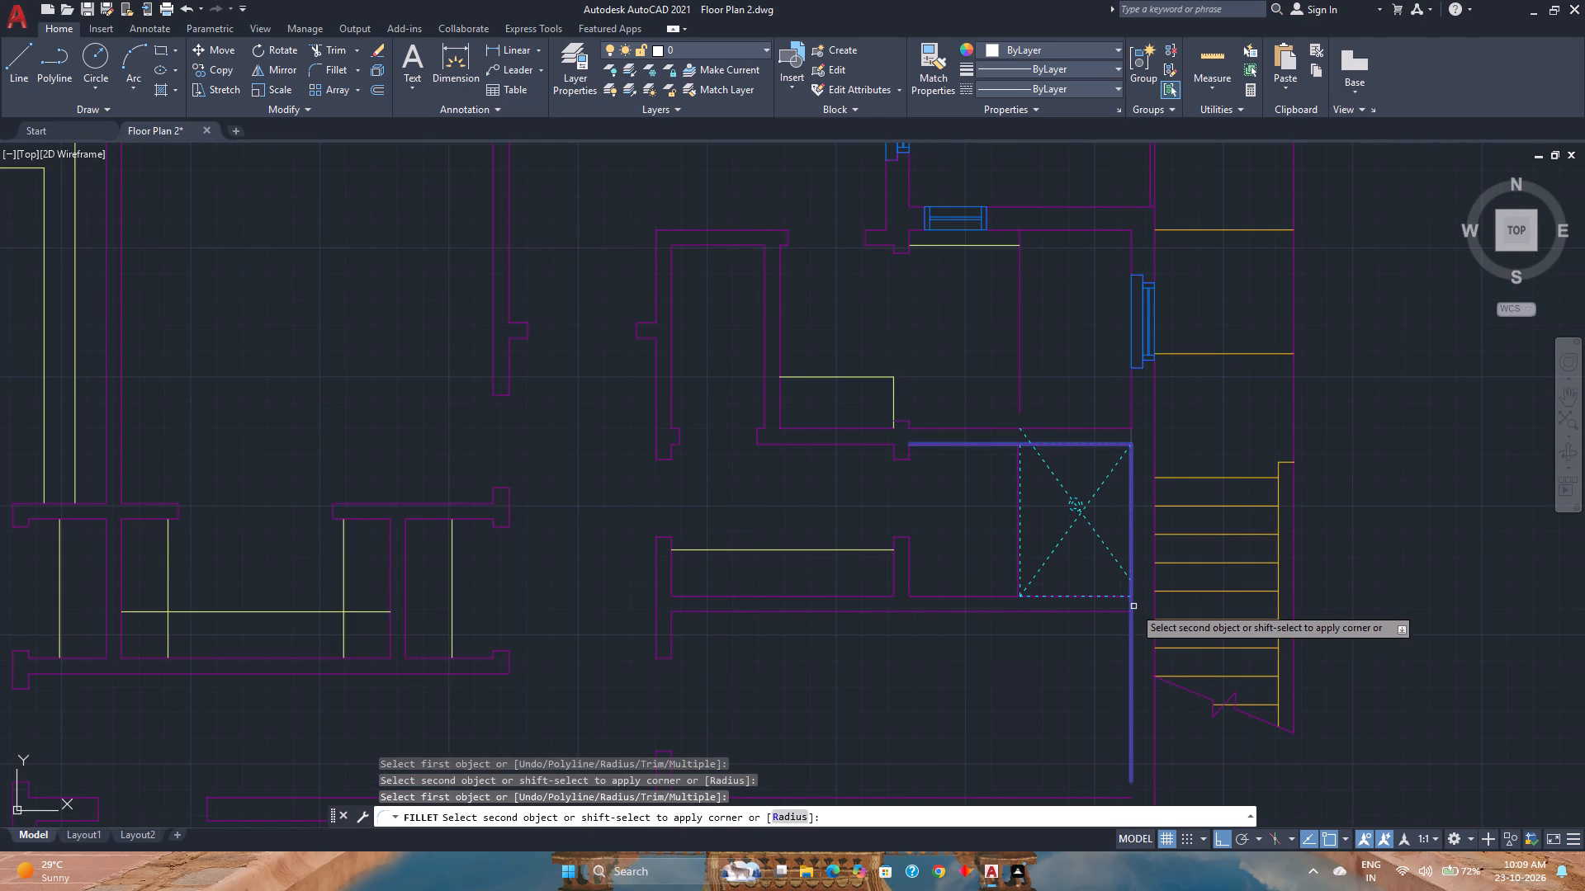
{"action": "left_click", "coordinate": [1133, 606]}
Fillet the inner face of the stair-side outer wall to the lower and upper wall lines of the room below the shower.
{"action": "scroll", "coordinate": [1090, 659], "scroll_direction": "down", "scroll_amount": 1}
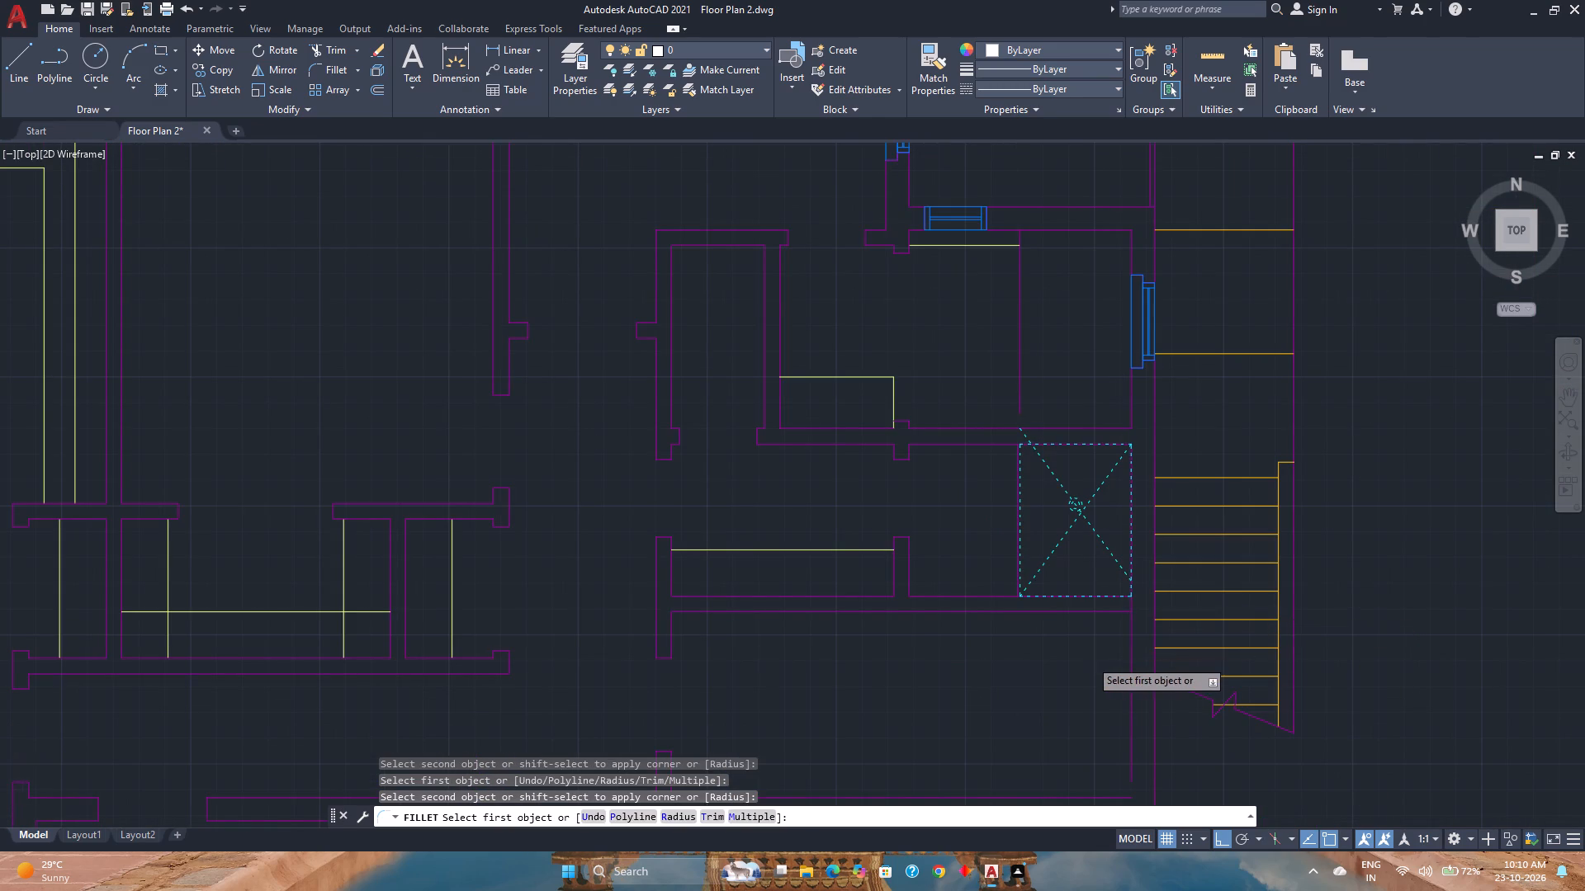
{"action": "middle_click_drag", "start_coordinate": [1089, 659], "coordinate": [1047, 544]}
{"action": "left_click", "coordinate": [1050, 631]}
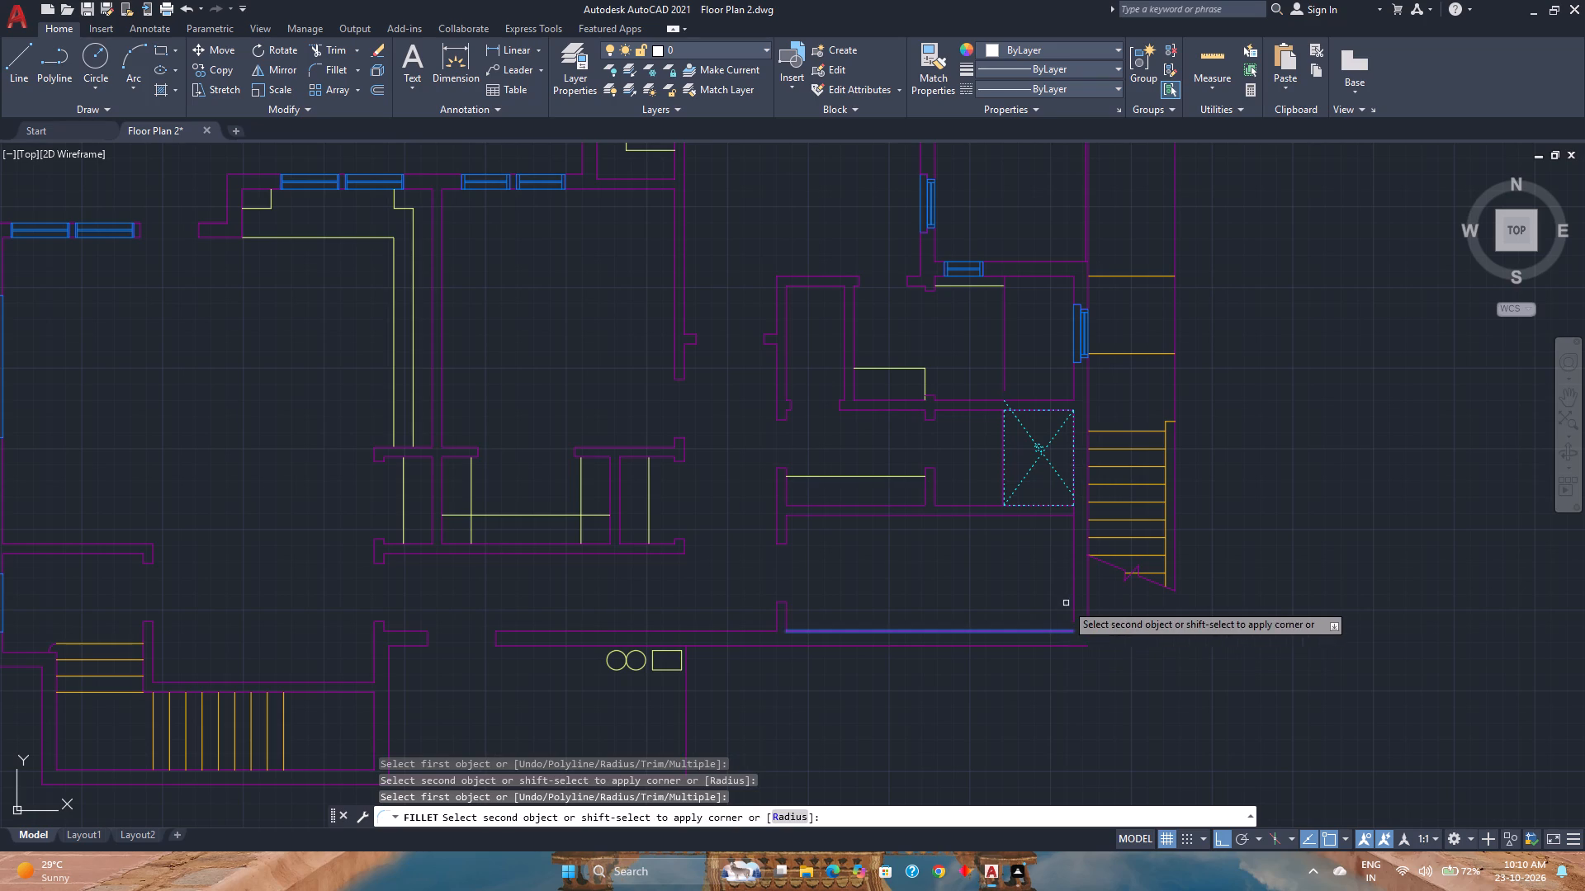
{"action": "left_click", "coordinate": [1072, 593]}
{"action": "left_click", "coordinate": [1055, 516]}
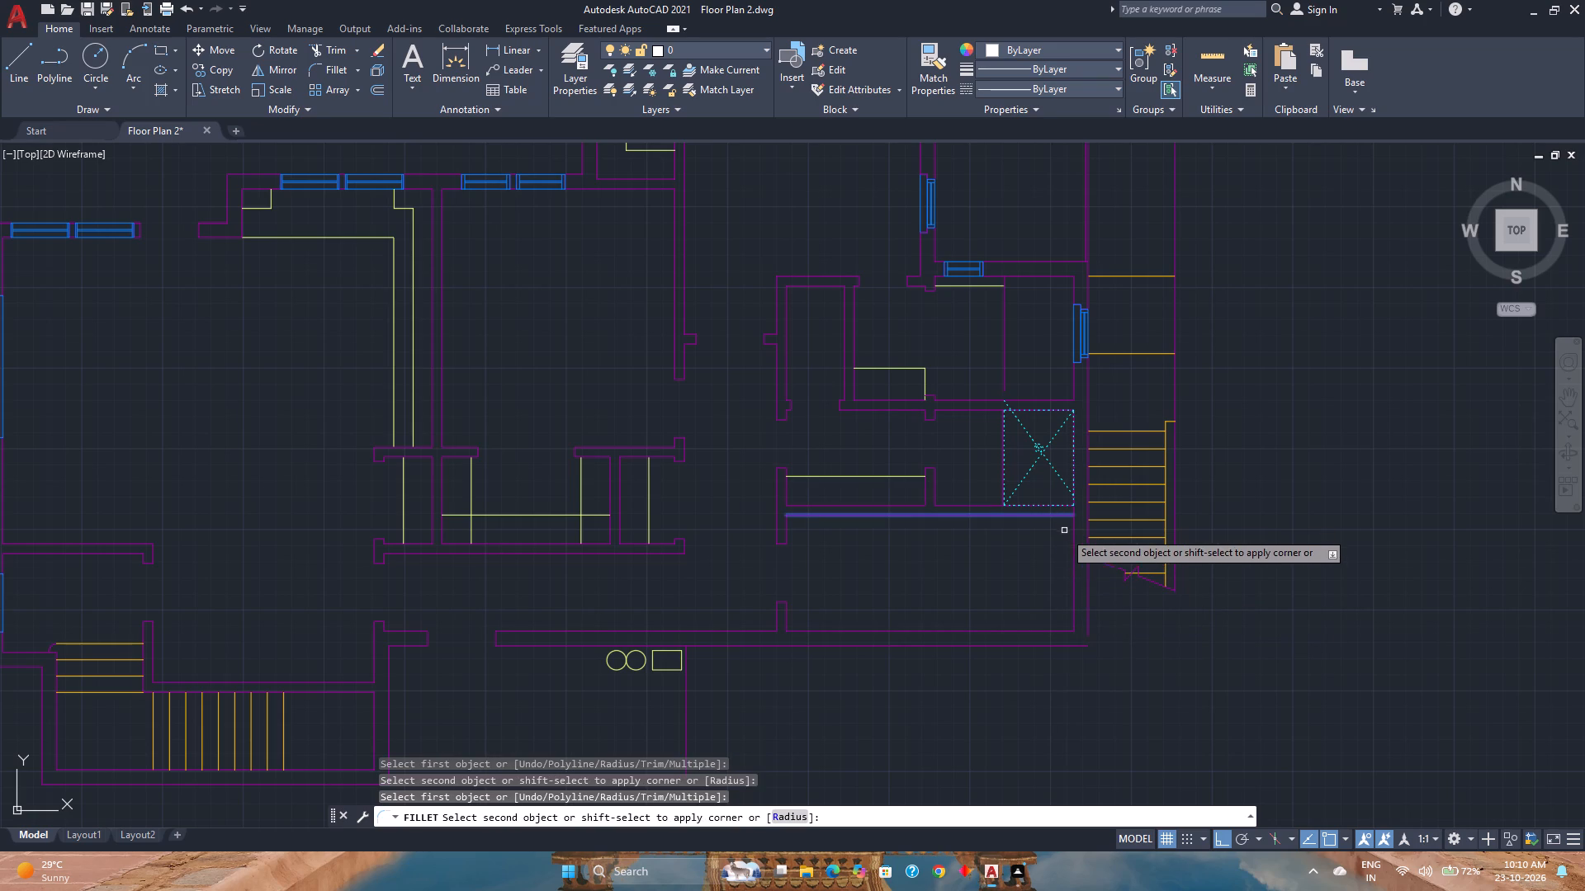
{"action": "left_click", "coordinate": [1072, 539]}
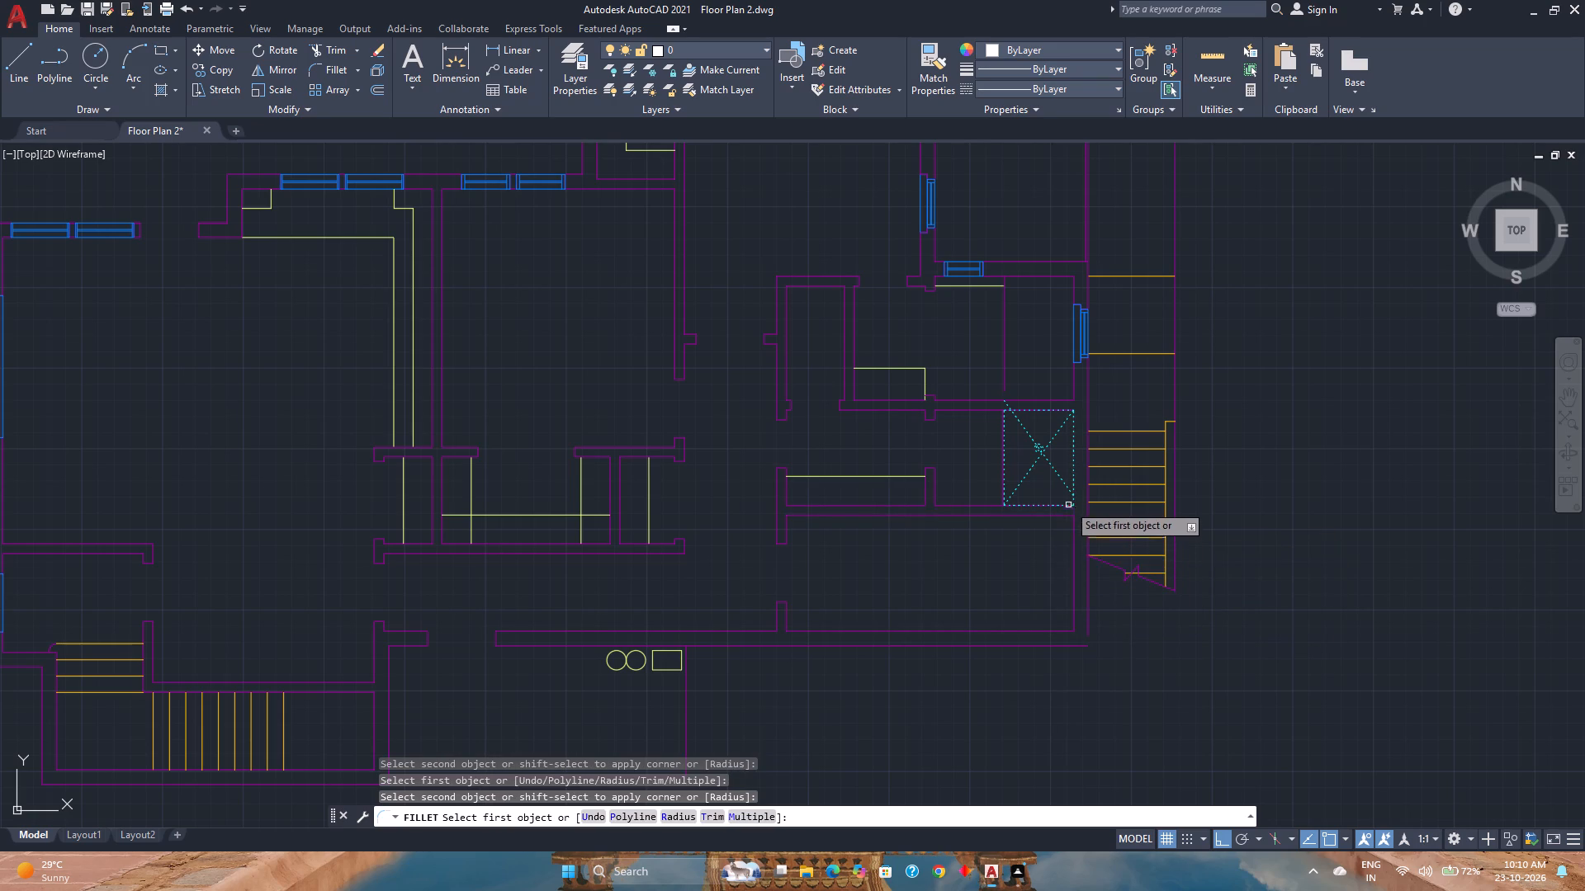
Fillet the outer faces of the bottom wall and the stair-side wall into a corner and end the Fillet command.
{"action": "scroll", "coordinate": [1070, 503], "scroll_direction": "up", "scroll_amount": 4}
{"action": "middle_click_drag", "start_coordinate": [1095, 527], "coordinate": [1068, 592]}
{"action": "middle_click", "coordinate": [1068, 592]}
{"action": "scroll", "coordinate": [1068, 592], "scroll_direction": "up", "scroll_amount": 1}
{"action": "scroll", "coordinate": [1068, 592], "scroll_direction": "down", "scroll_amount": 2}
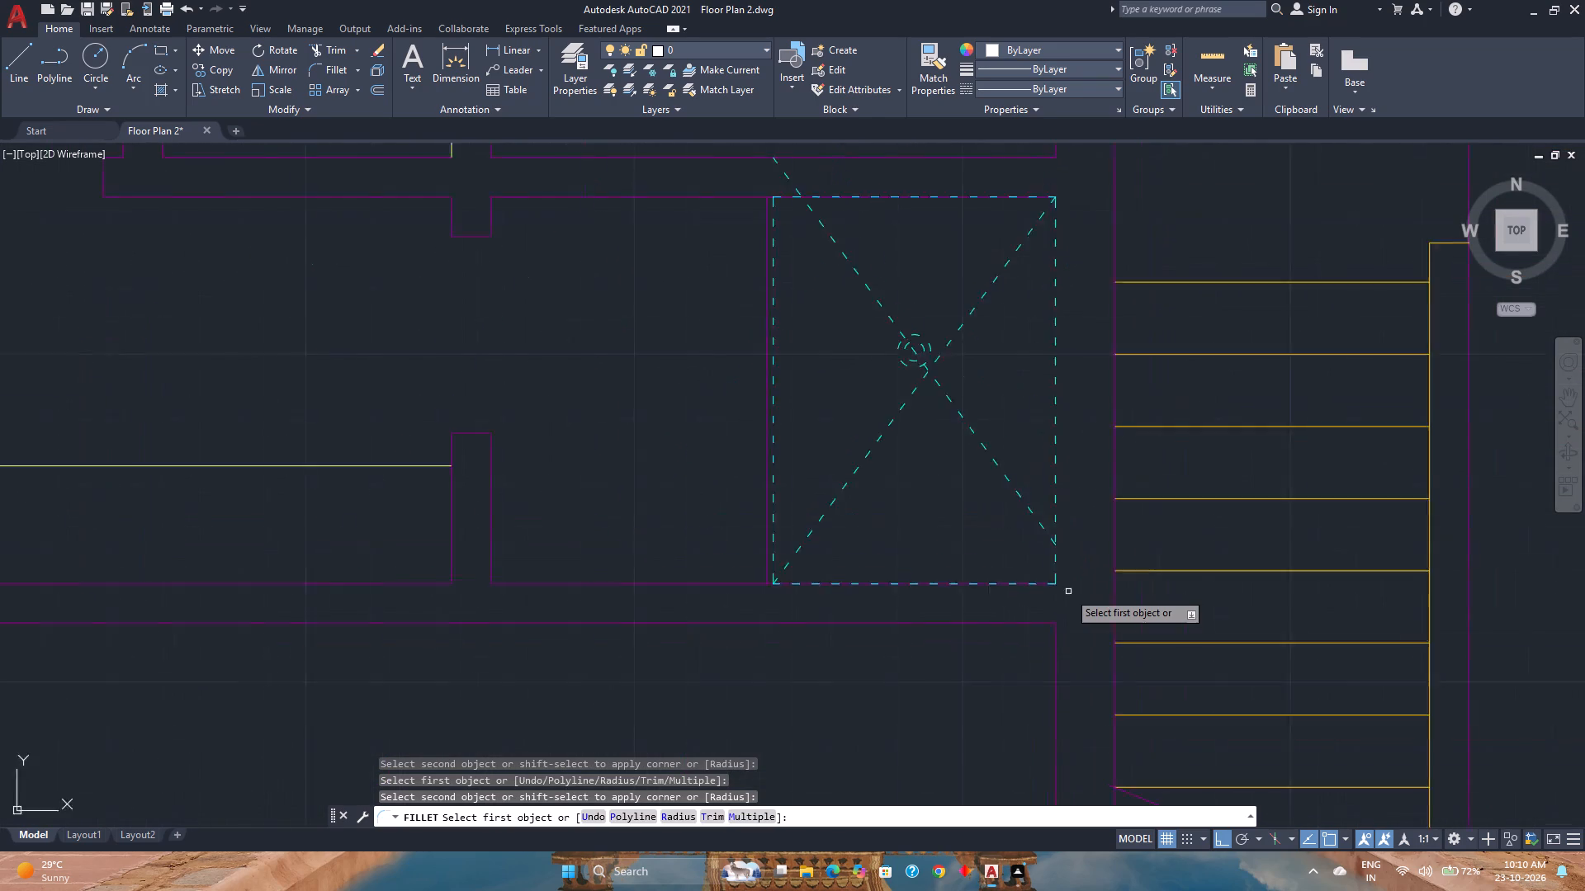
{"action": "scroll", "coordinate": [1068, 592], "scroll_direction": "down", "scroll_amount": 3}
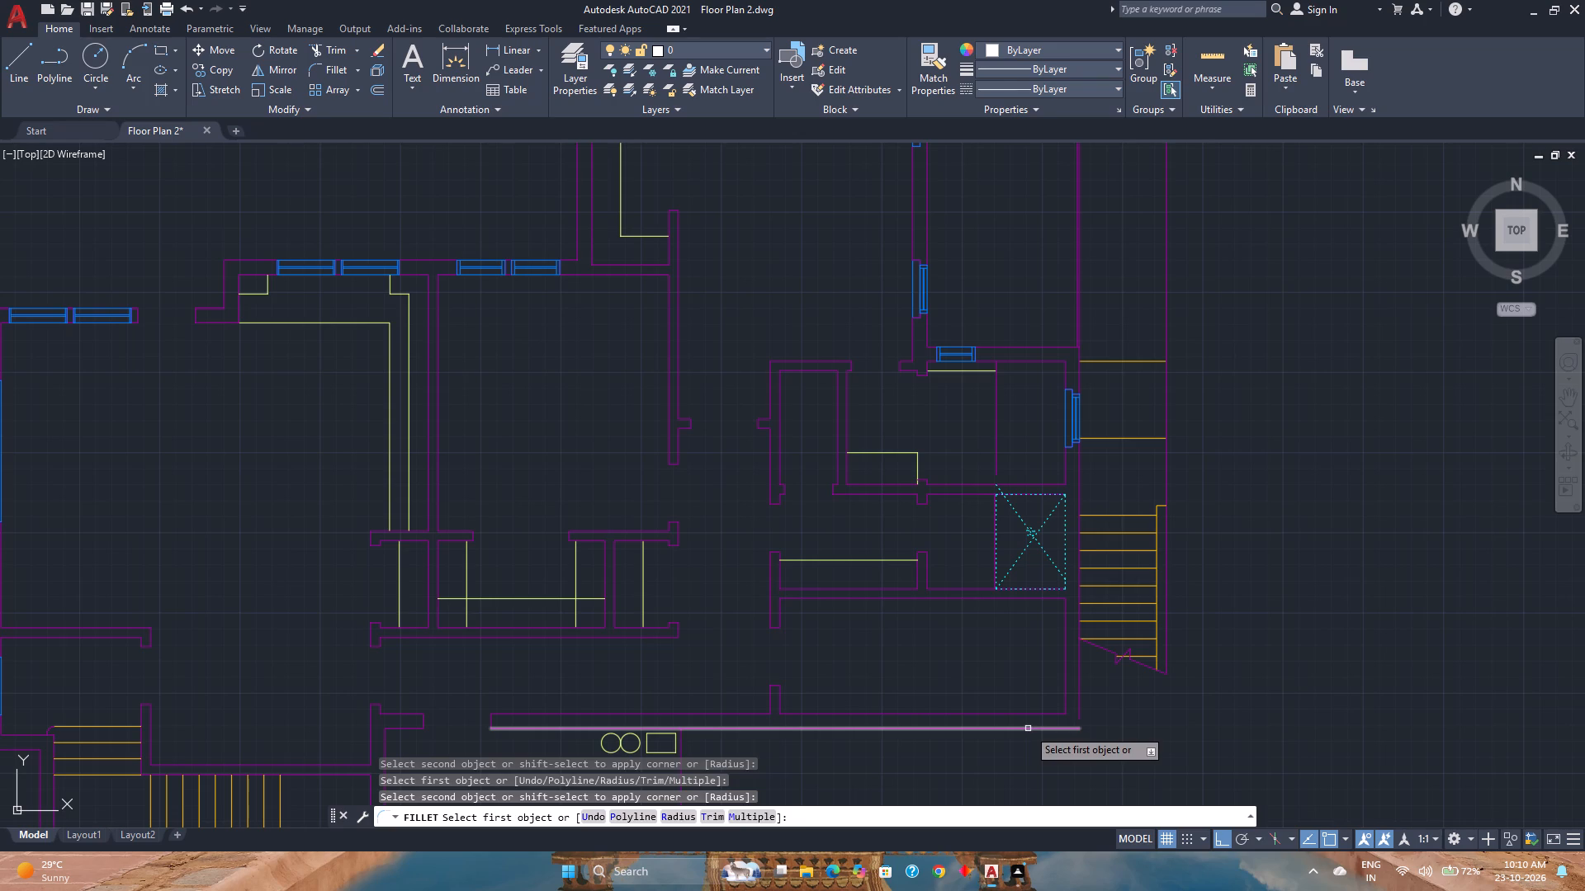
{"action": "left_click", "coordinate": [1028, 728]}
{"action": "left_click", "coordinate": [1081, 700]}
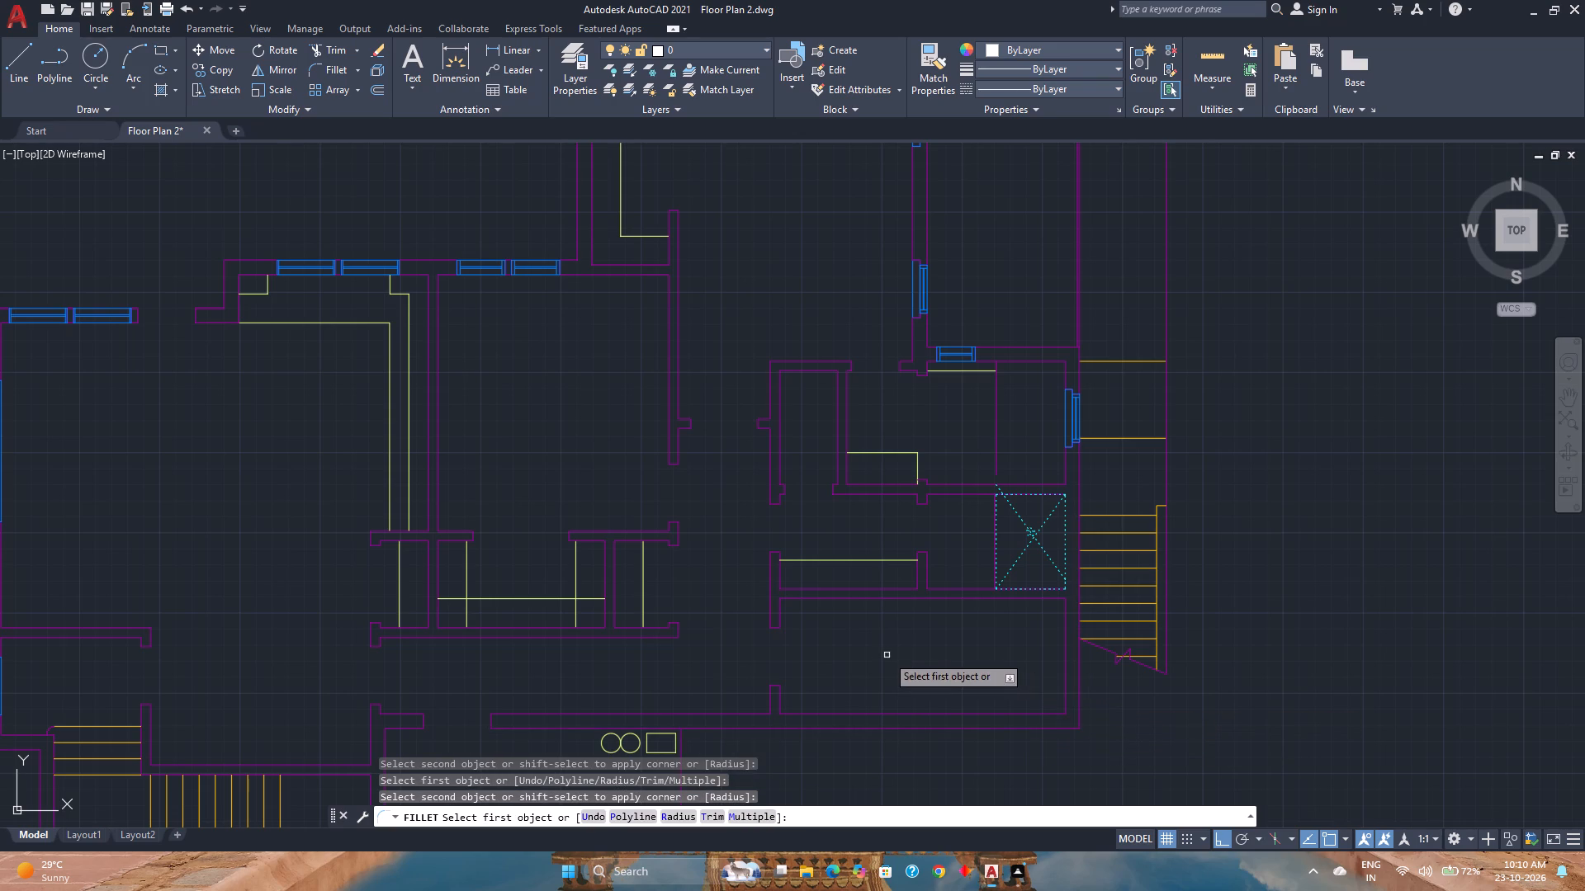
{"action": "scroll", "coordinate": [887, 655], "scroll_direction": "down", "scroll_amount": 1}
{"action": "middle_click_drag", "start_coordinate": [887, 655], "coordinate": [930, 611]}
{"action": "middle_click", "coordinate": [930, 611]}
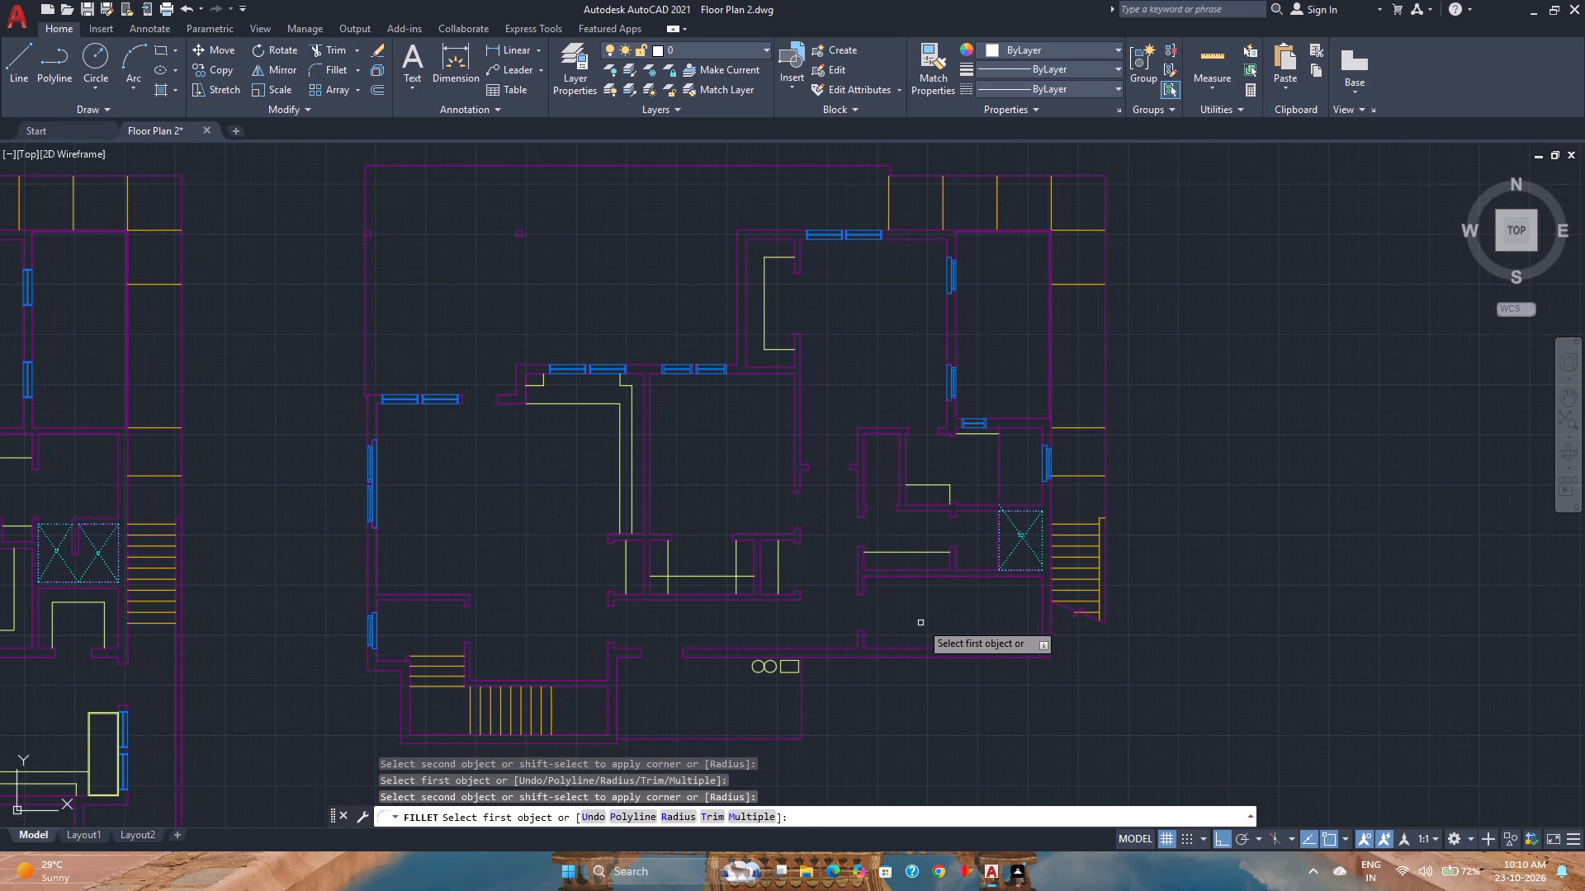
{"action": "middle_click_drag", "start_coordinate": [837, 700], "coordinate": [871, 653]}
{"action": "middle_click_drag", "start_coordinate": [871, 653], "coordinate": [875, 680]}
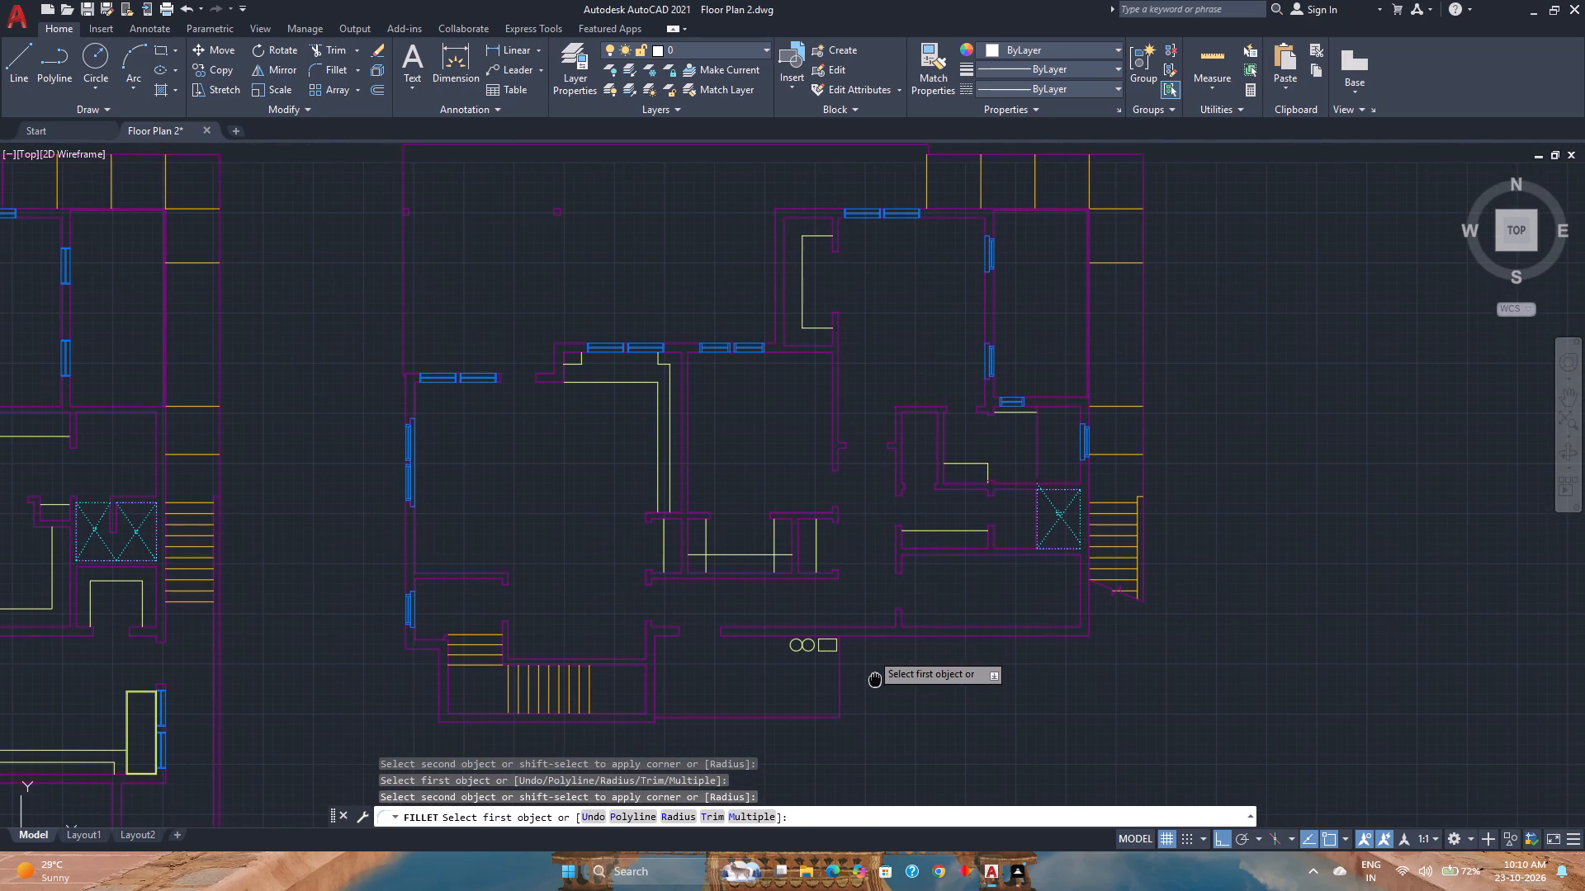
{"action": "middle_click_drag", "start_coordinate": [875, 680], "coordinate": [875, 681]}
{"action": "scroll", "coordinate": [1068, 488], "scroll_direction": "up", "scroll_amount": 2}
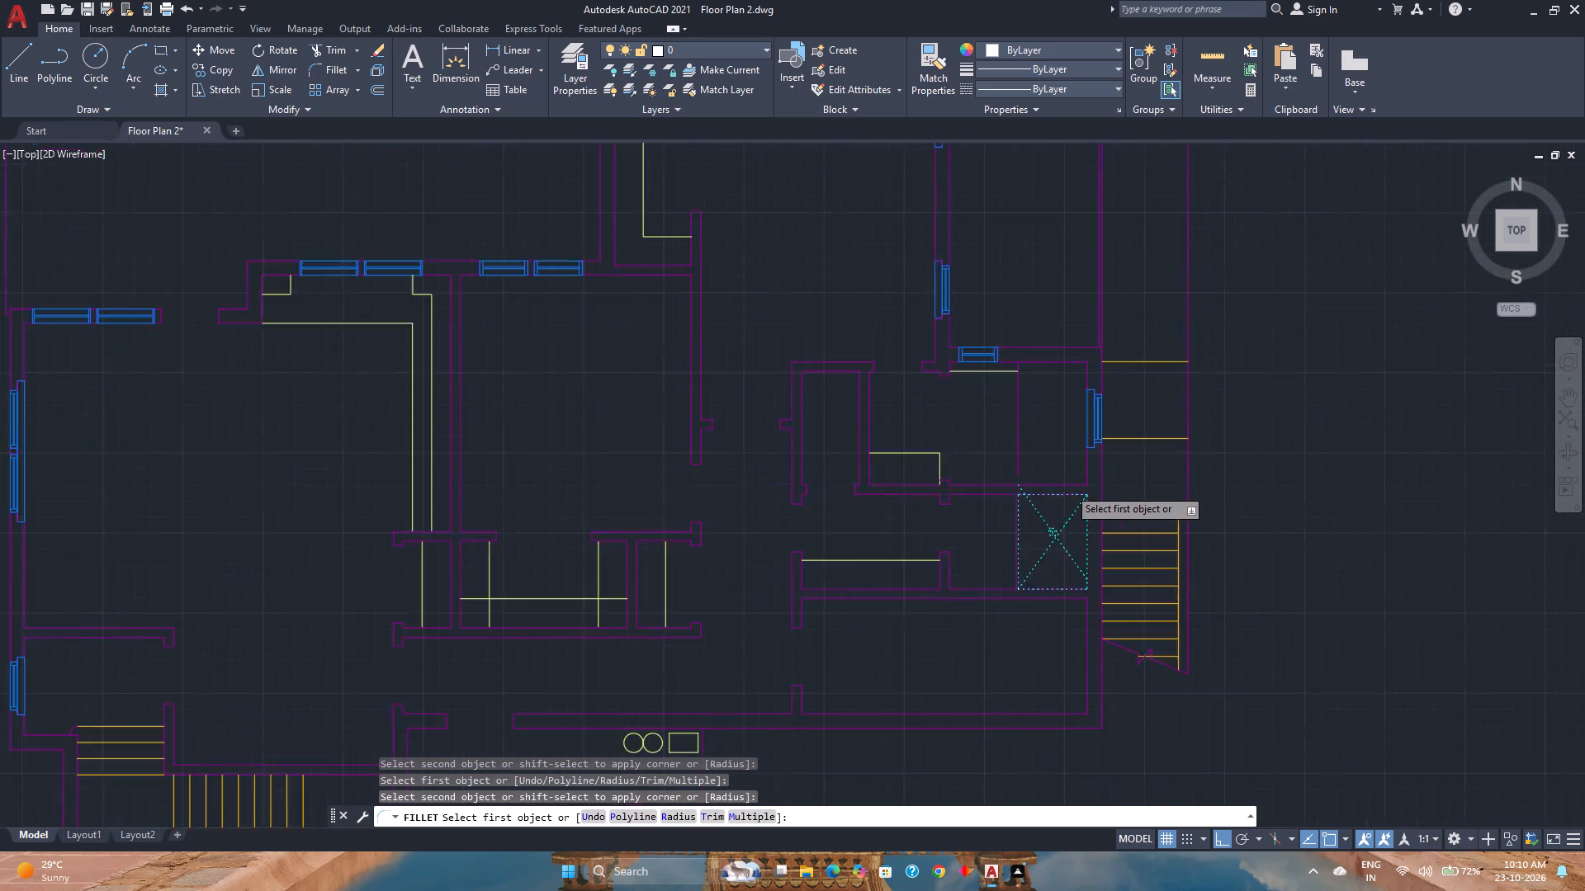
{"action": "scroll", "coordinate": [1069, 488], "scroll_direction": "up", "scroll_amount": 1}
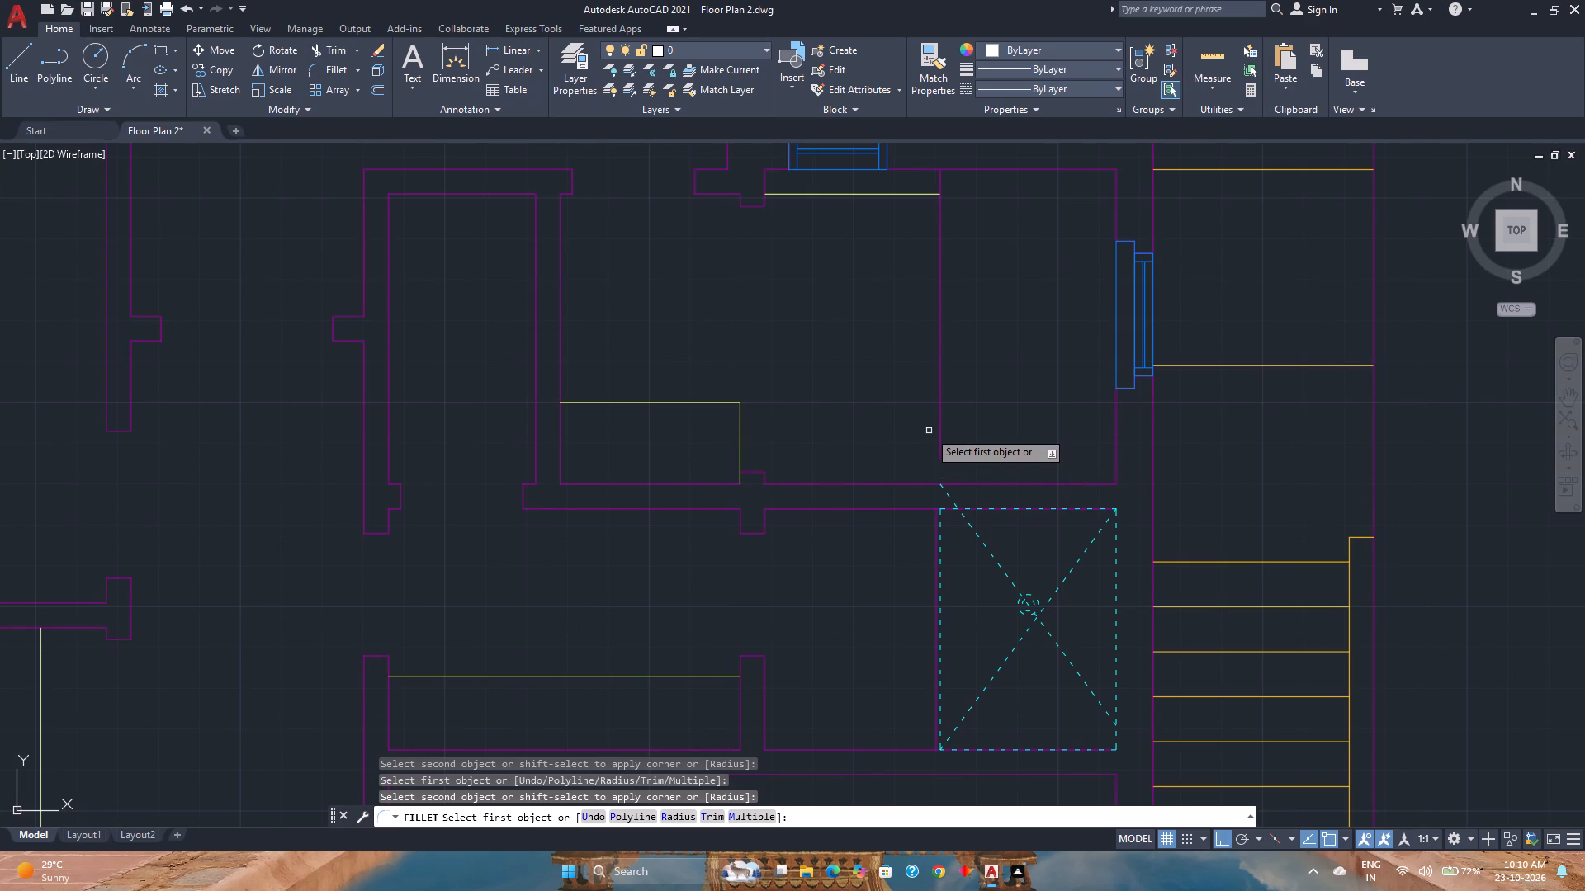
{"action": "key", "text": "Escape"}
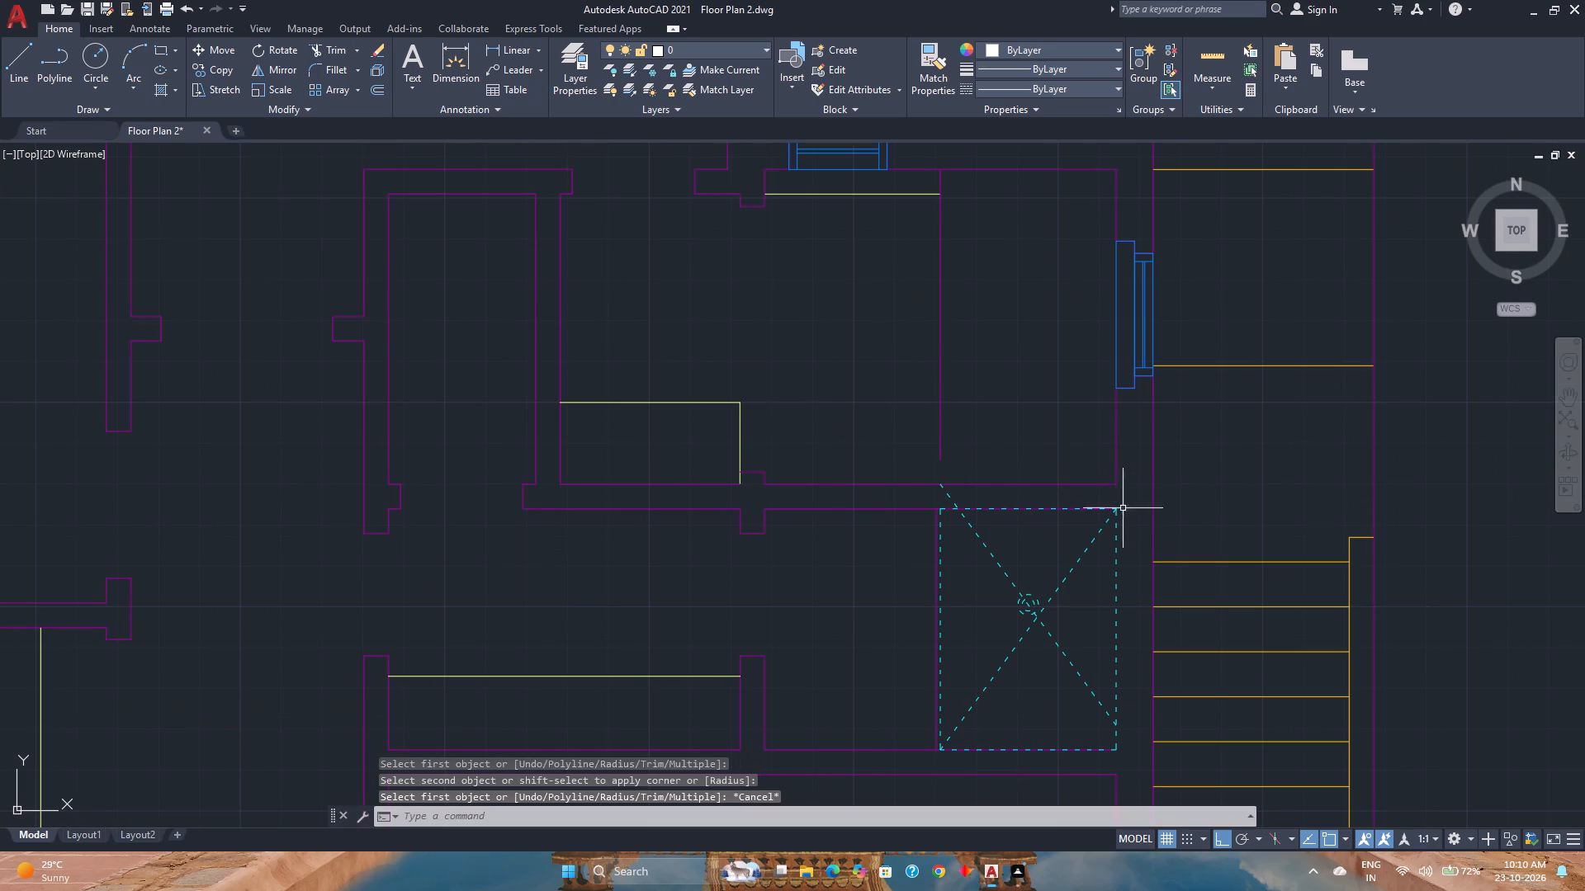
Turn off the Dotted Lines layer.
{"action": "left_click", "coordinate": [721, 49]}
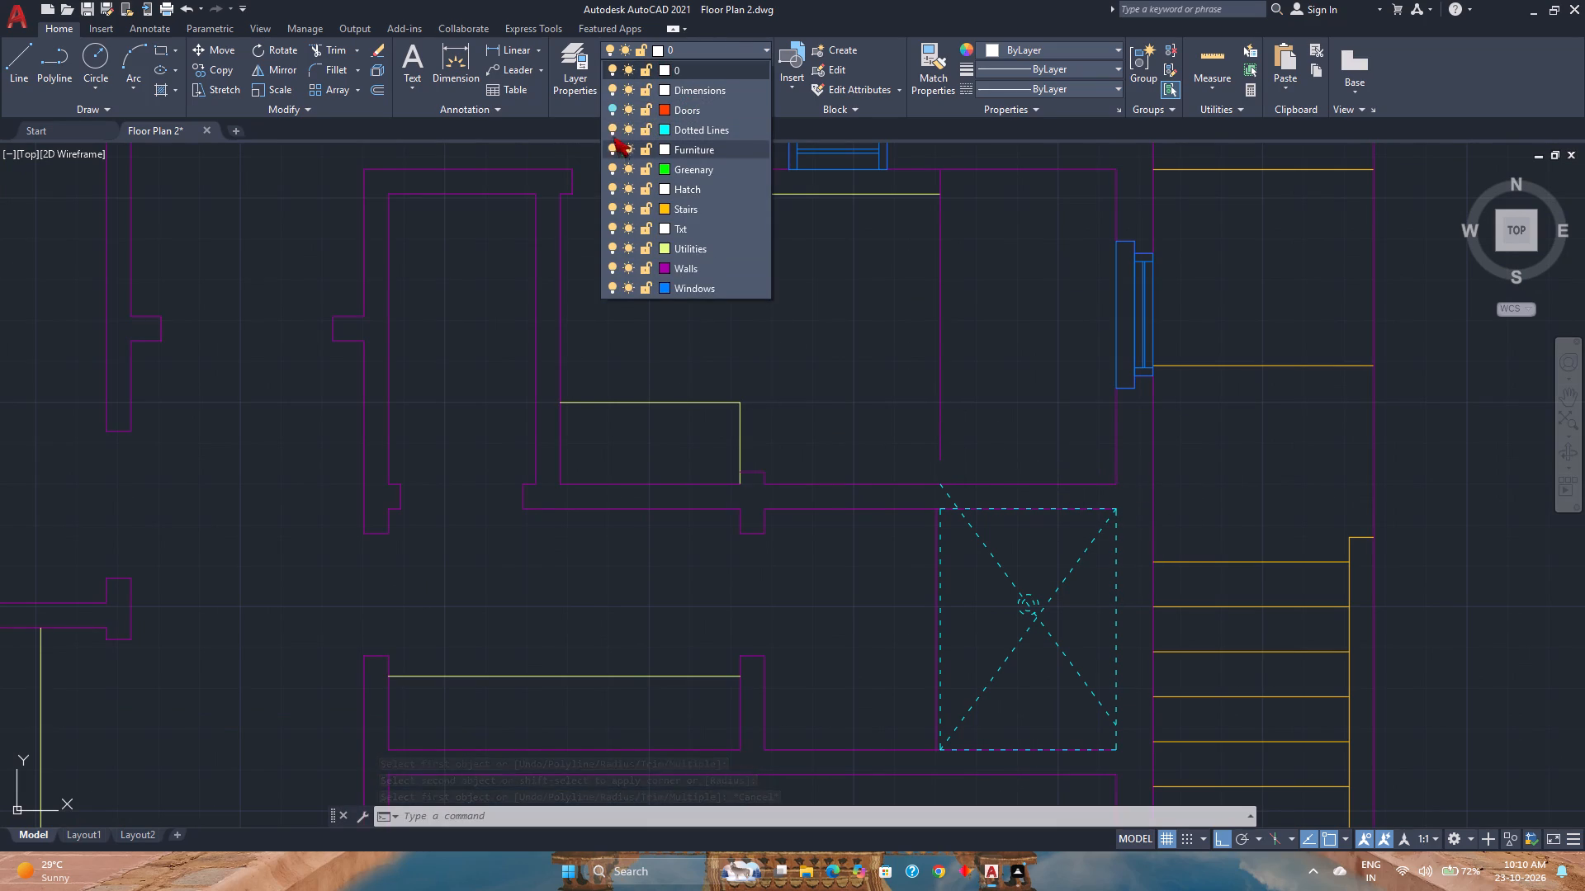
{"action": "left_click", "coordinate": [615, 134]}
{"action": "left_click", "coordinate": [613, 130]}
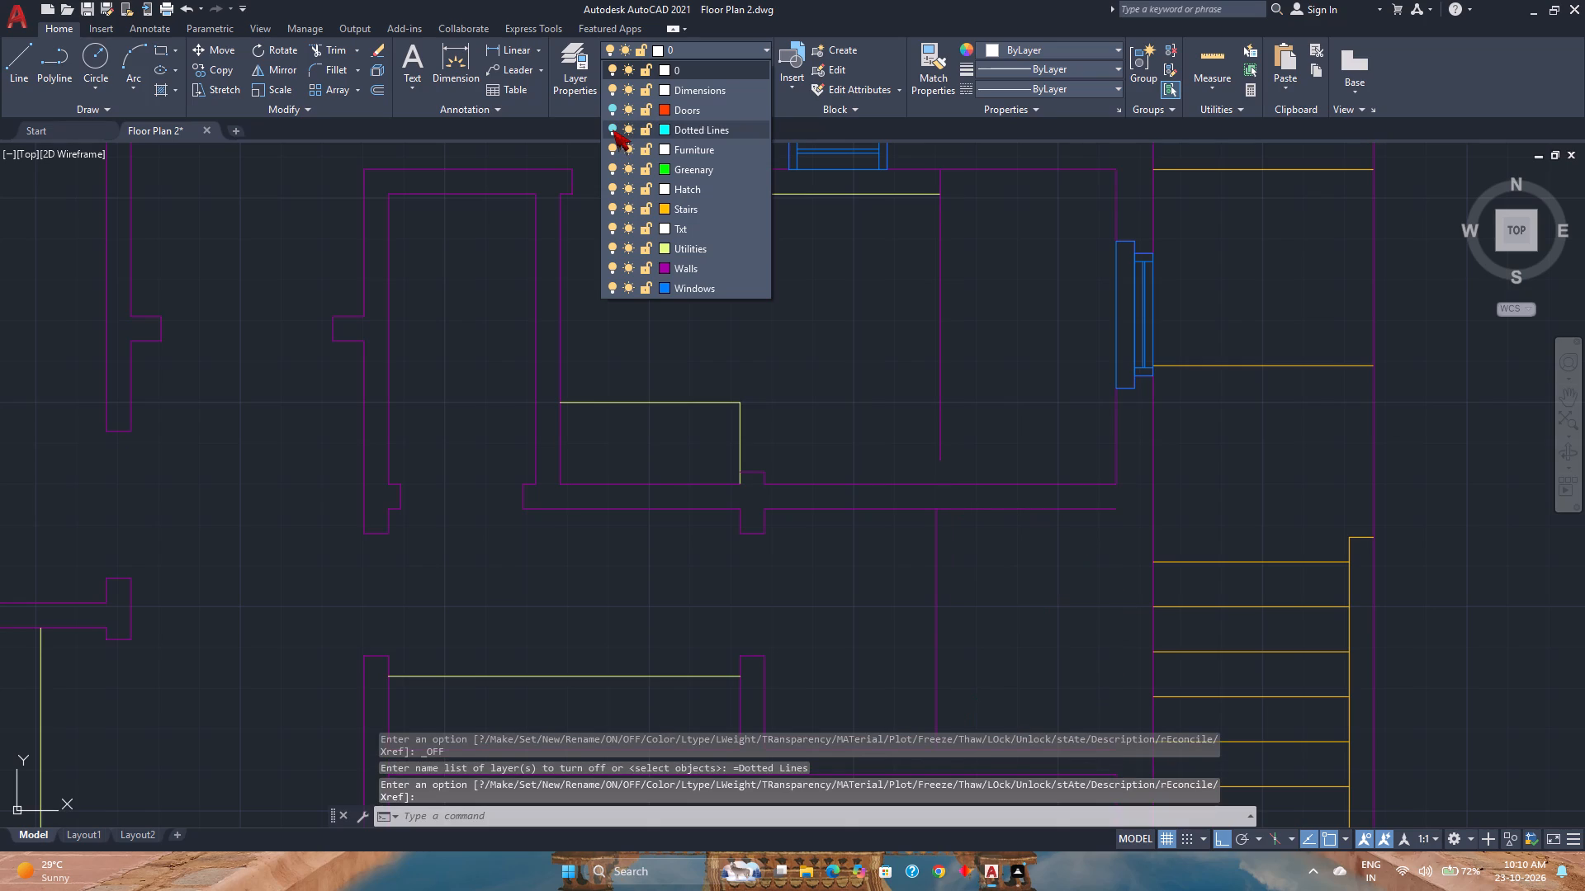
{"action": "left_click", "coordinate": [999, 558]}
Draw a vertical line along the shower's stair-side edge, joining the ends of the wall lines above and below it.
{"action": "scroll", "coordinate": [992, 563], "scroll_direction": "down", "scroll_amount": 2}
{"action": "middle_click_drag", "start_coordinate": [992, 563], "coordinate": [948, 439]}
{"action": "middle_click", "coordinate": [948, 438]}
{"action": "middle_click", "coordinate": [948, 436]}
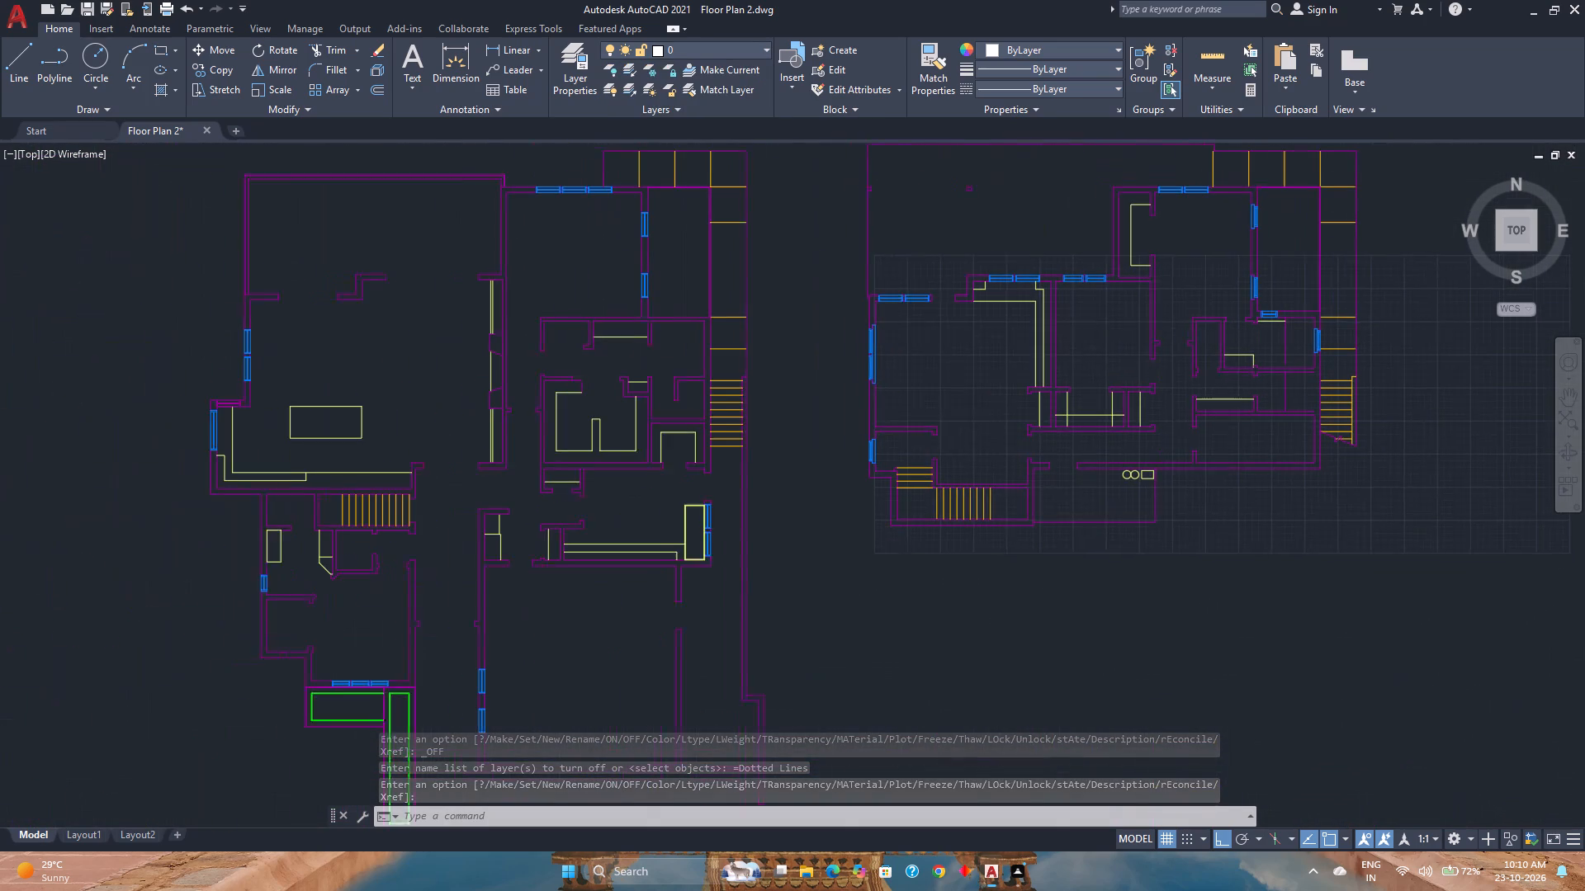
{"action": "left_click", "coordinate": [18, 68]}
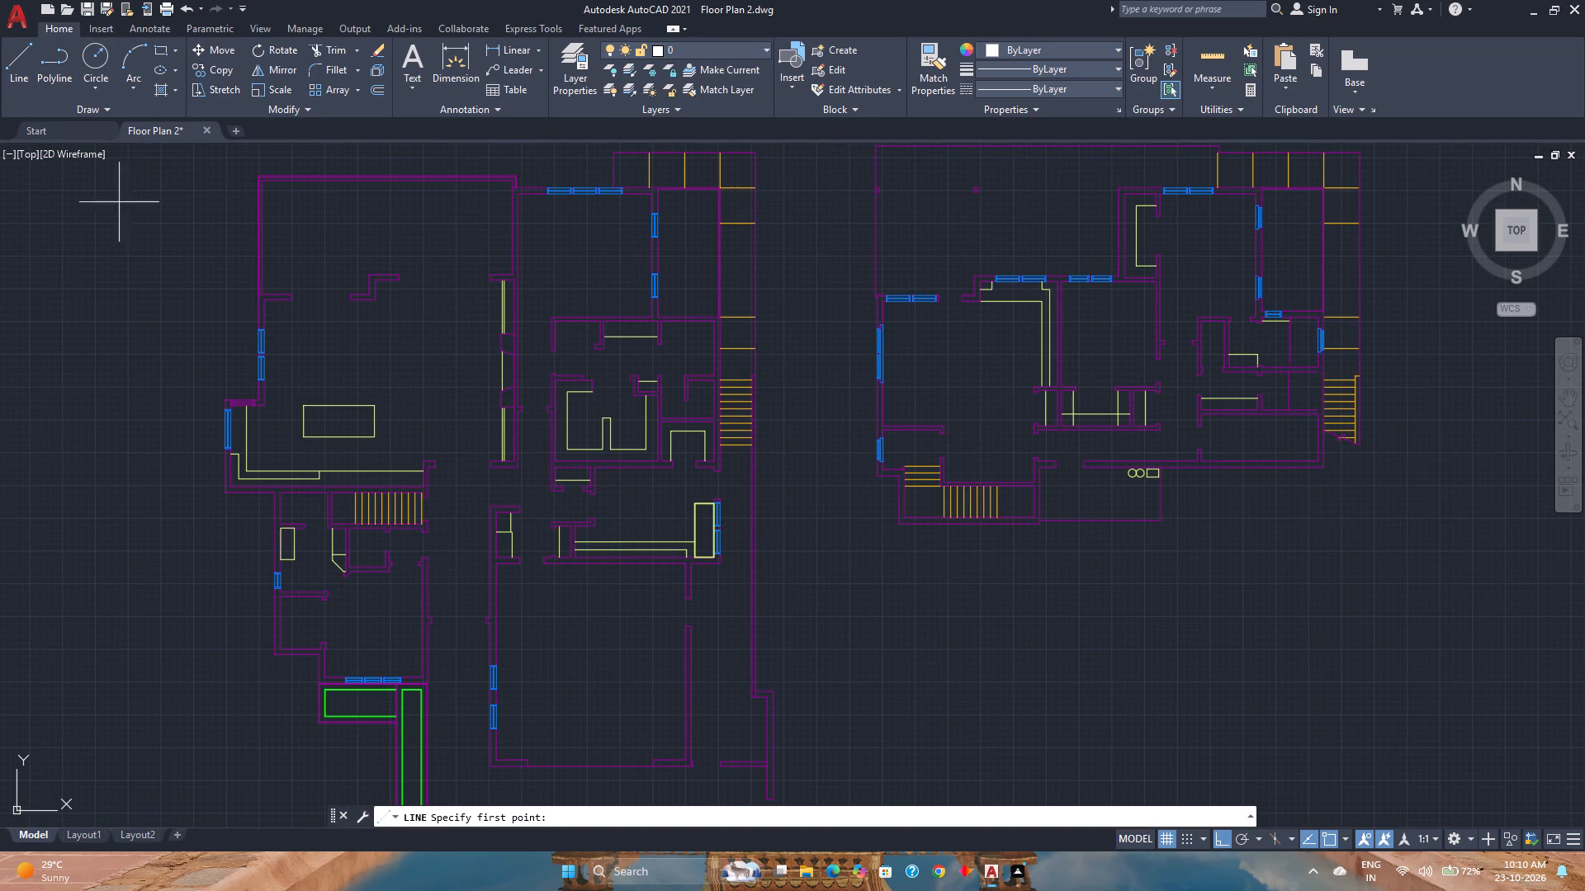
{"action": "scroll", "coordinate": [1294, 358], "scroll_direction": "up", "scroll_amount": 2}
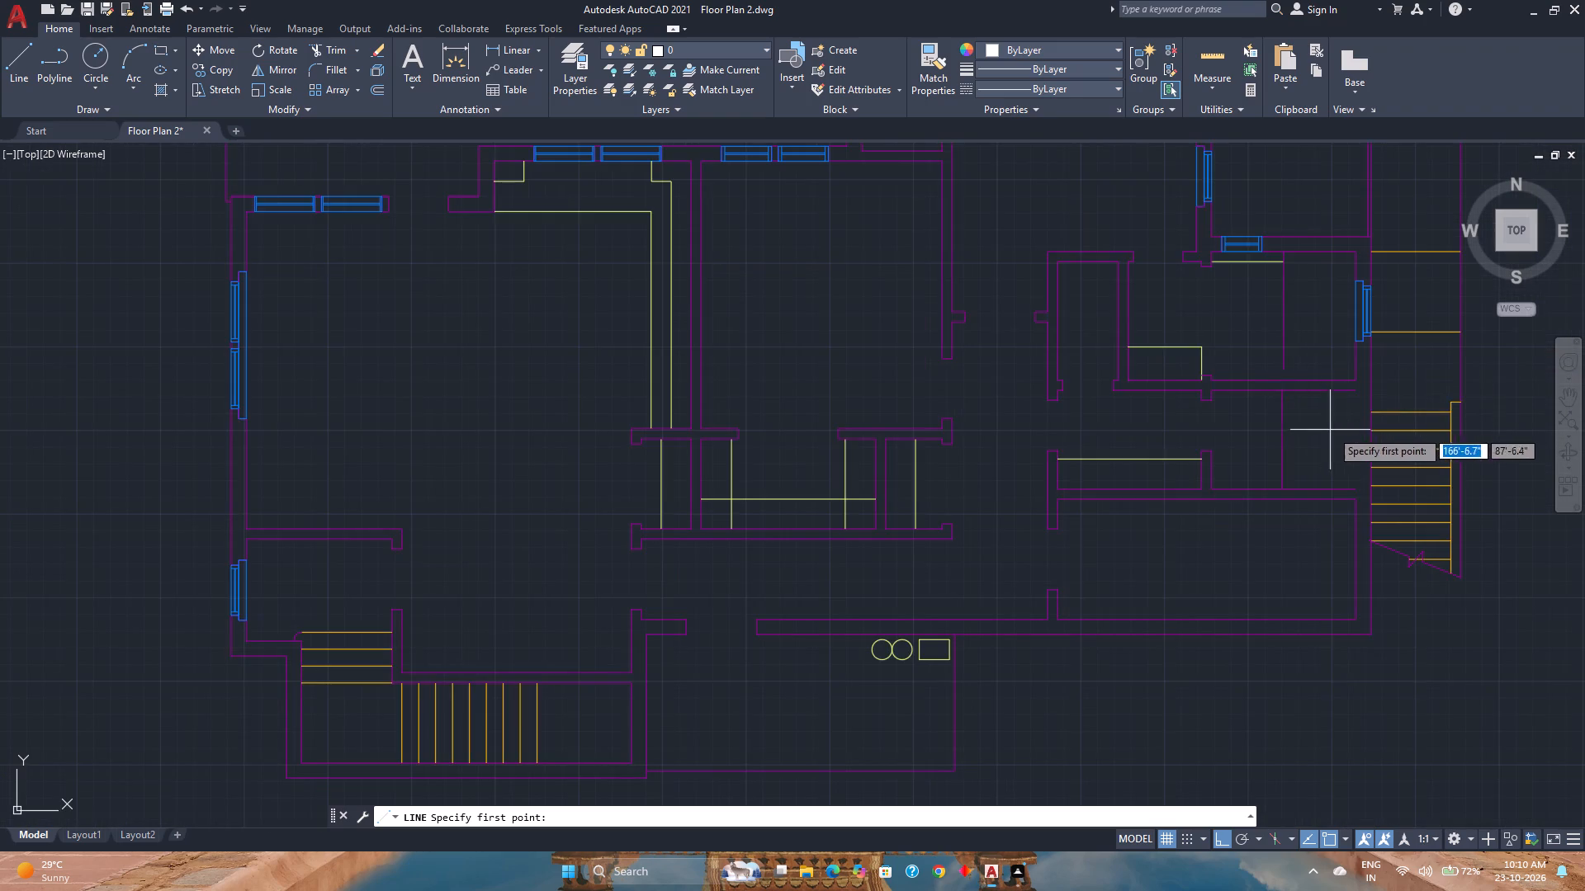
{"action": "scroll", "coordinate": [1337, 431], "scroll_direction": "up", "scroll_amount": 2}
{"action": "left_click", "coordinate": [1392, 330]}
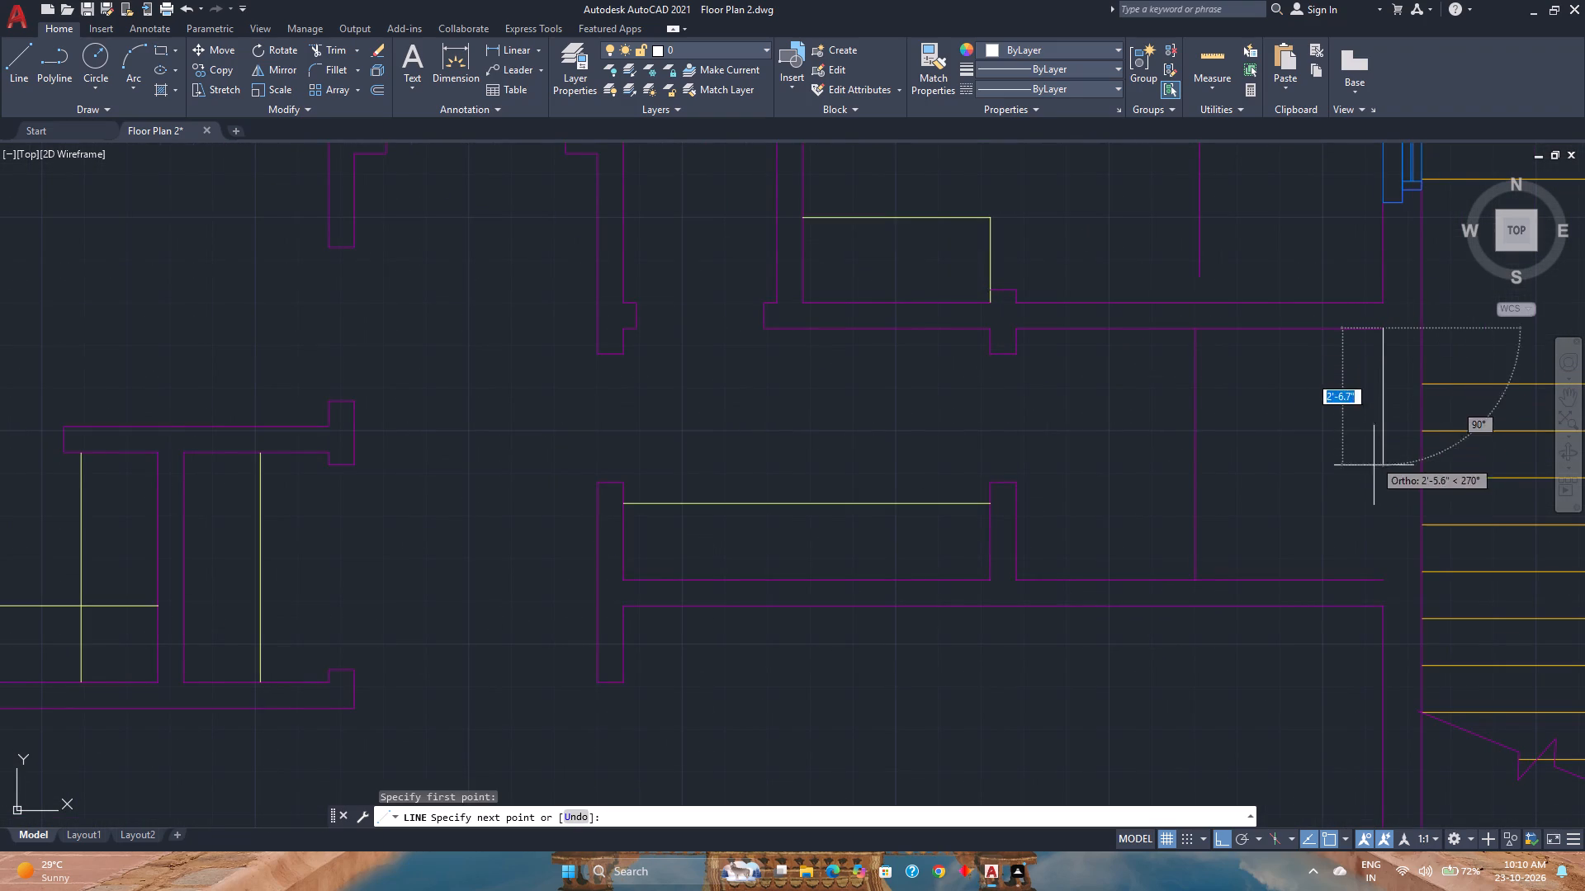
{"action": "left_click", "coordinate": [1380, 581]}
{"action": "key", "text": "Escape"}
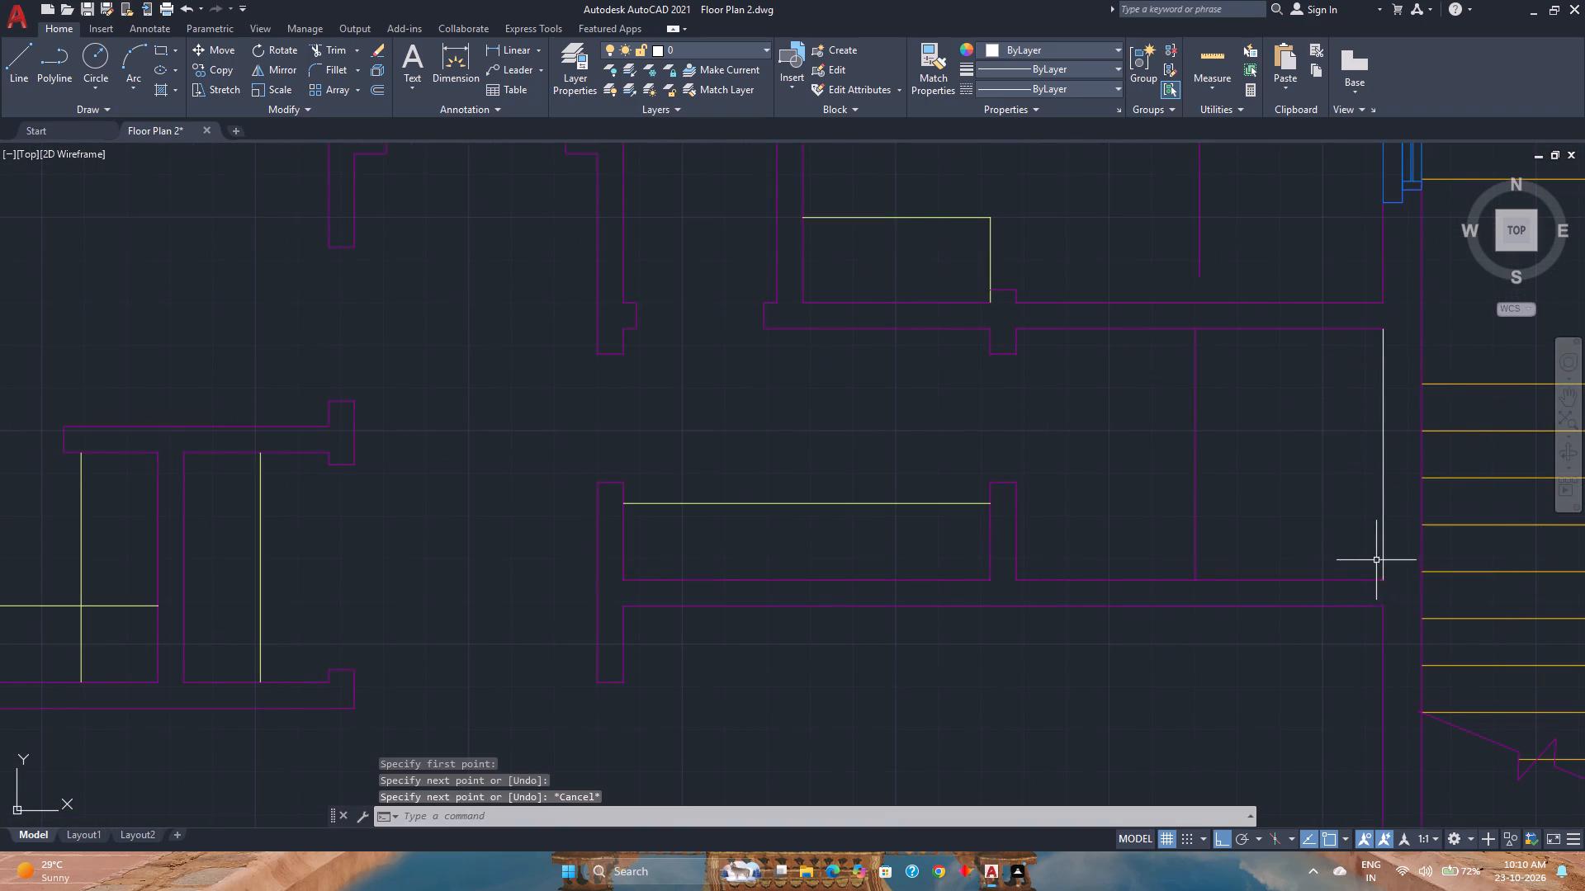
Extend the short partition line in the room above the shower down to the wall between the two rooms.
{"action": "scroll", "coordinate": [1262, 436], "scroll_direction": "down", "scroll_amount": 1}
{"action": "middle_click_drag", "start_coordinate": [1262, 436], "coordinate": [1030, 584]}
{"action": "middle_click", "coordinate": [1030, 584]}
{"action": "key", "text": "e"}
{"action": "key", "text": "x"}
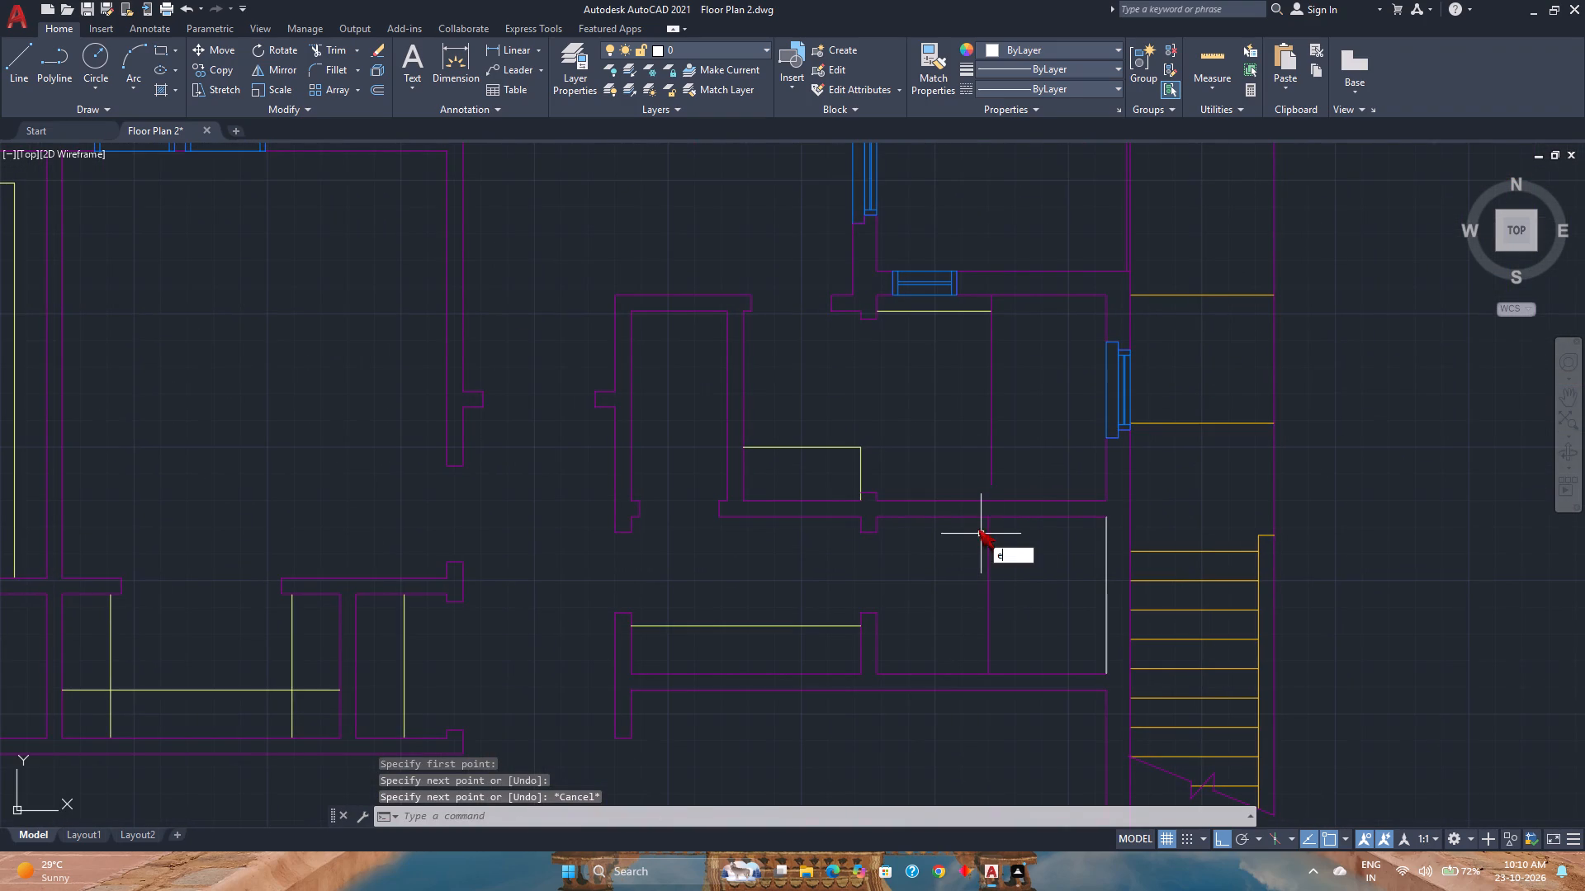
{"action": "key", "text": "Return"}
{"action": "left_click", "coordinate": [996, 447]}
{"action": "left_click", "coordinate": [956, 458]}
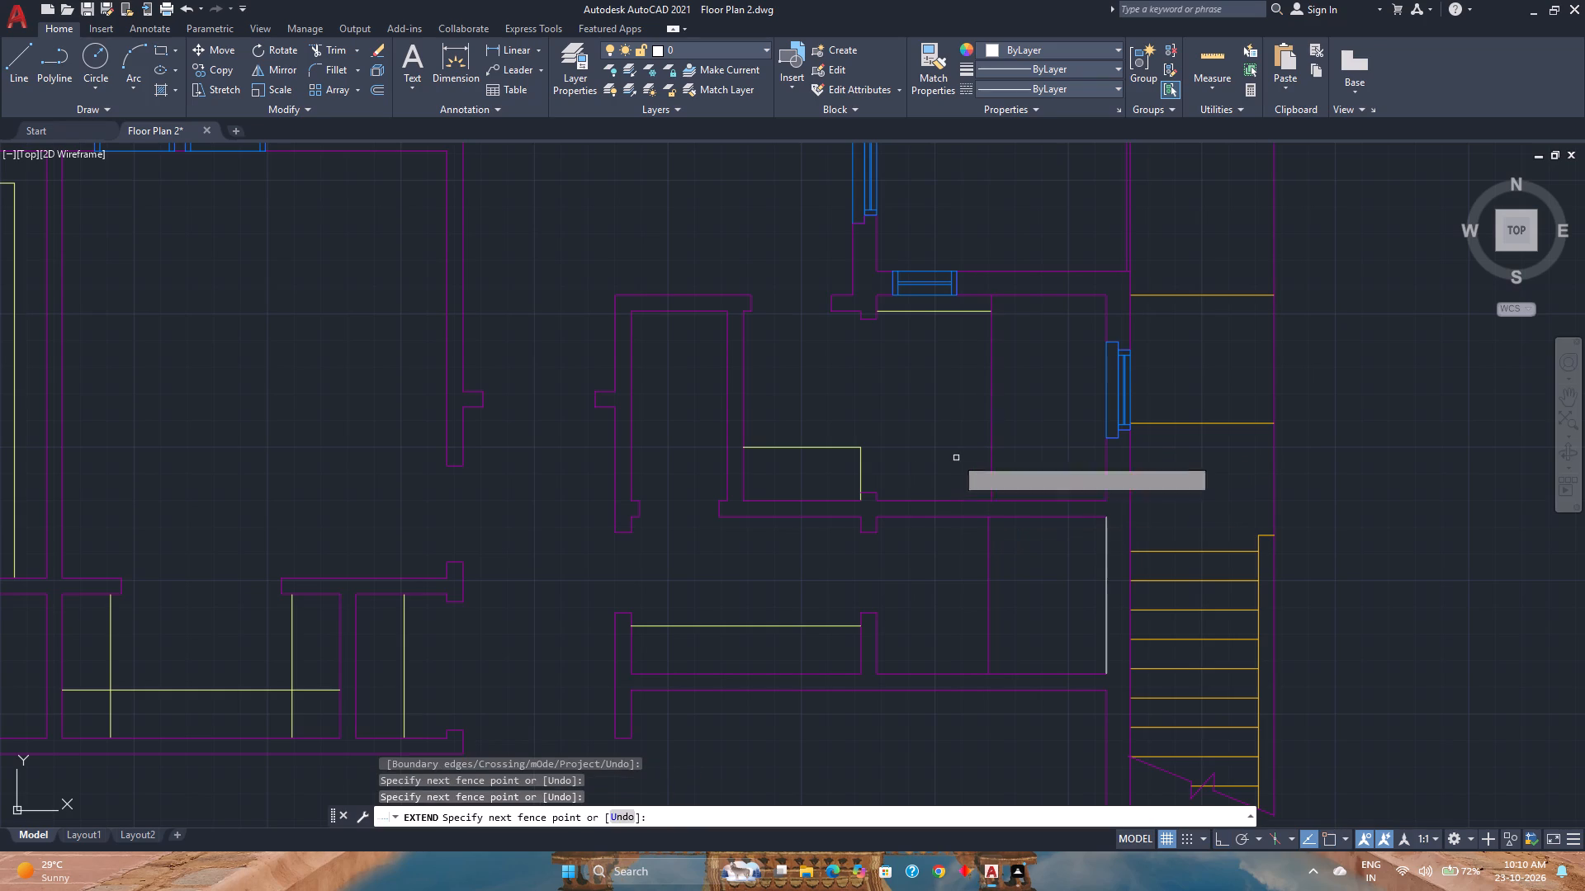
{"action": "key", "text": "Escape"}
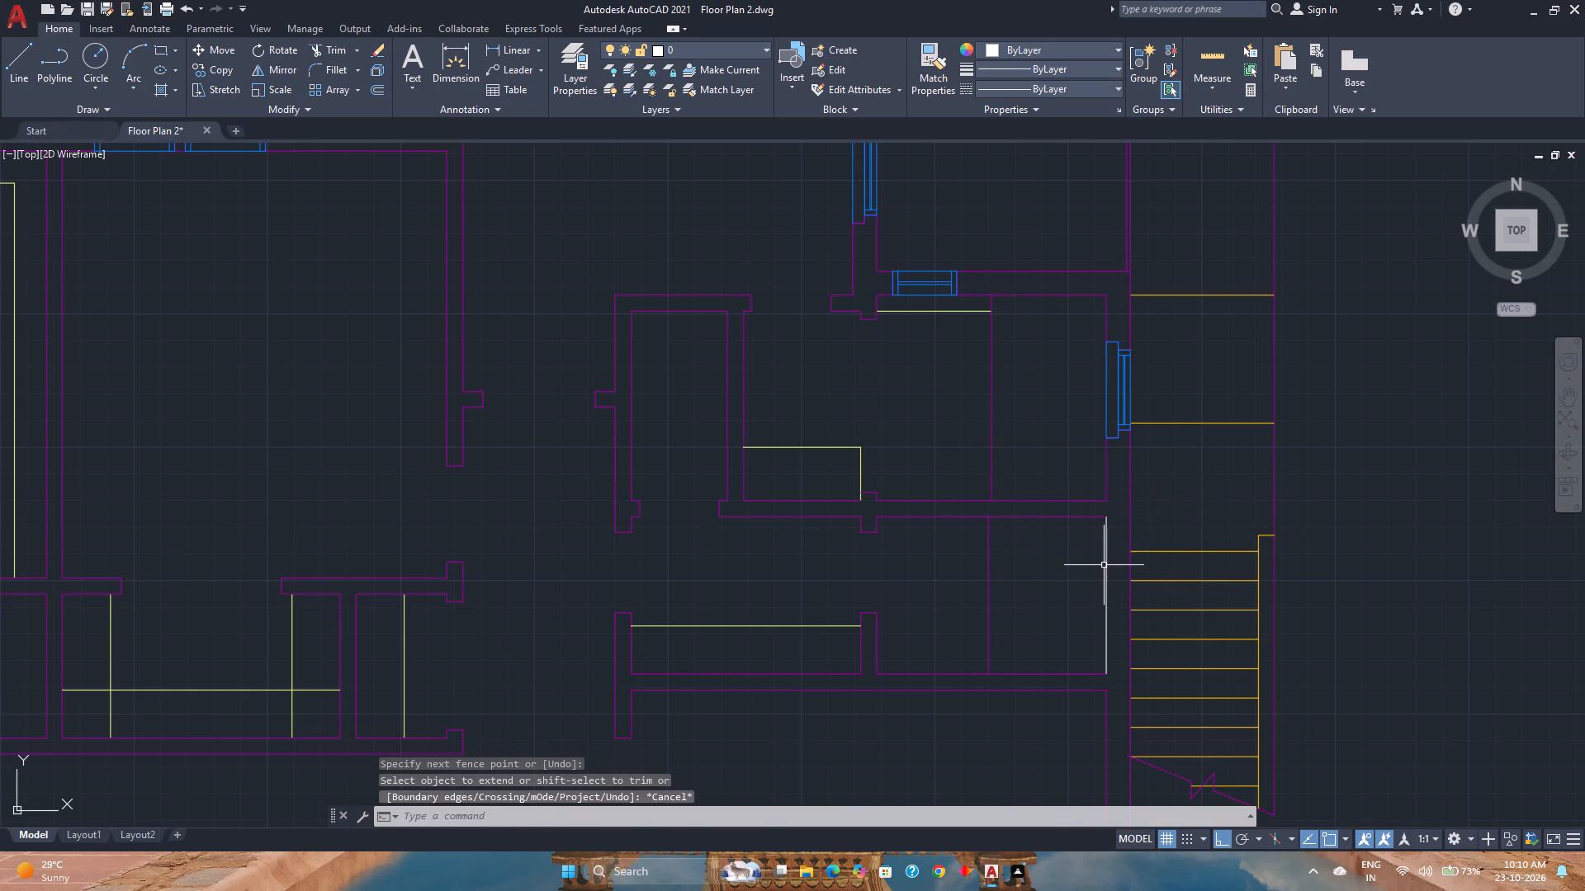
Move the new line at the shower's stair-side edge to the Walls layer.
{"action": "left_click", "coordinate": [1104, 565]}
{"action": "left_click", "coordinate": [1115, 569]}
{"action": "left_click", "coordinate": [1105, 569]}
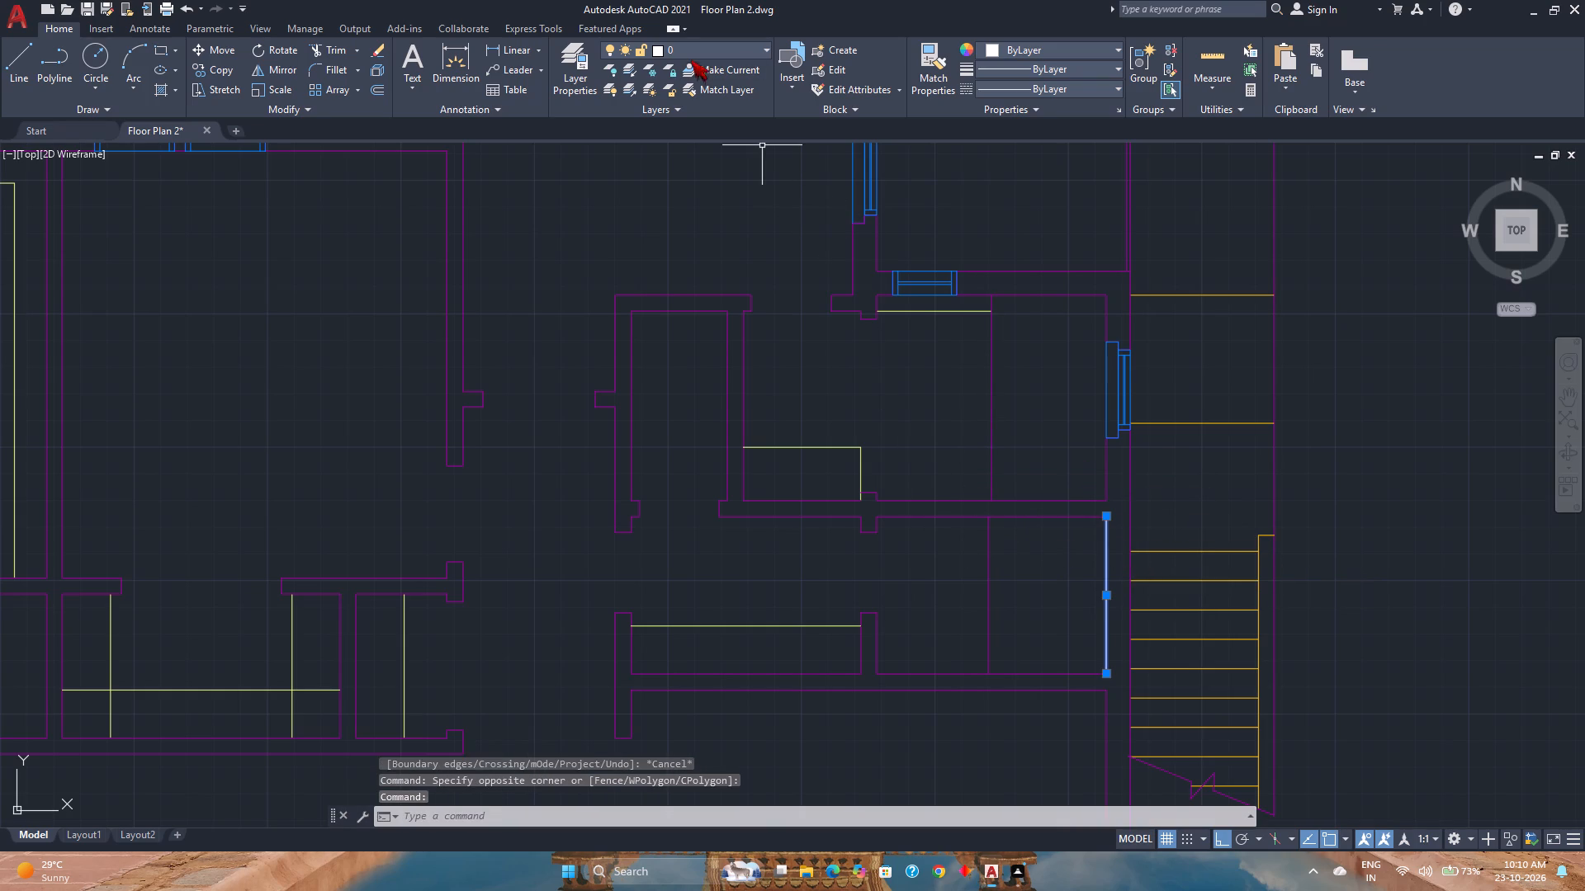
{"action": "left_click", "coordinate": [699, 49]}
{"action": "left_click", "coordinate": [711, 266]}
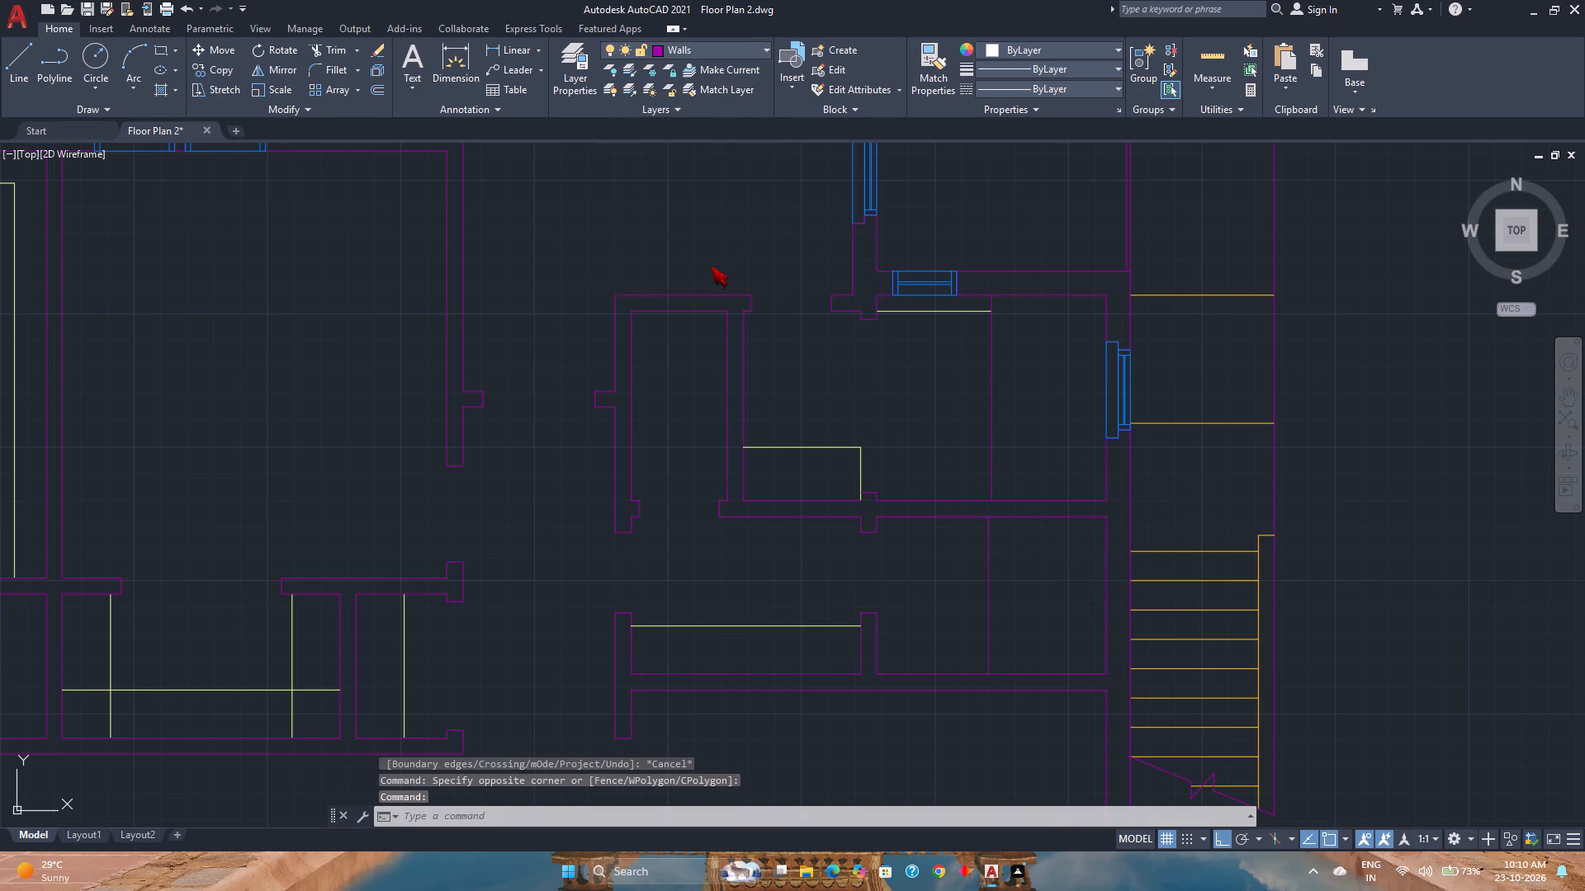
{"action": "key", "text": "Escape"}
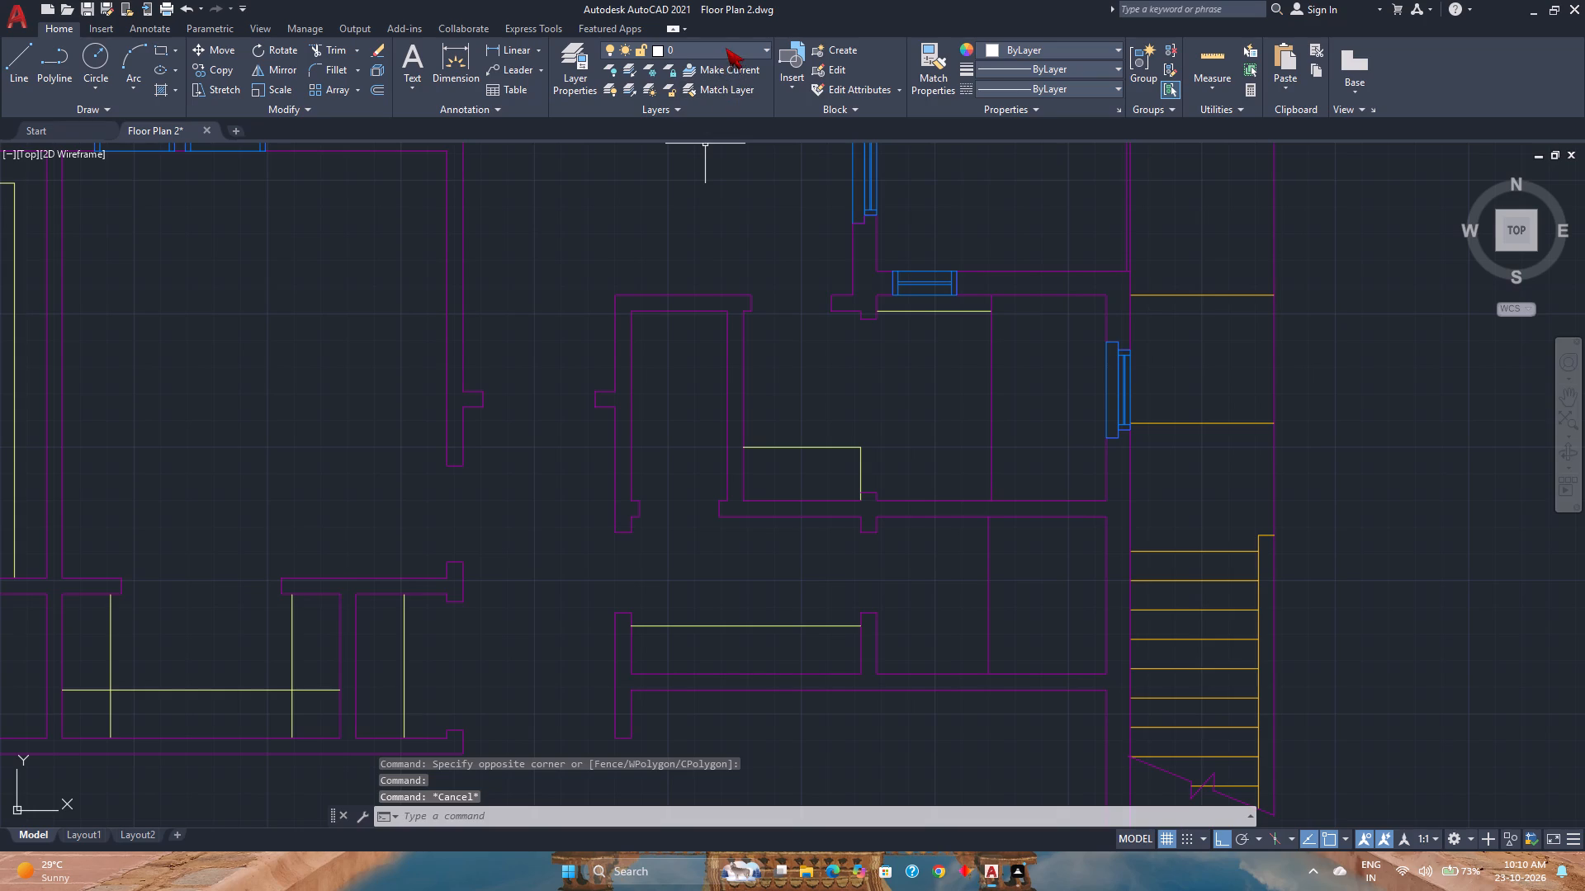
Turn on the Doors layer.
{"action": "left_click", "coordinate": [726, 48]}
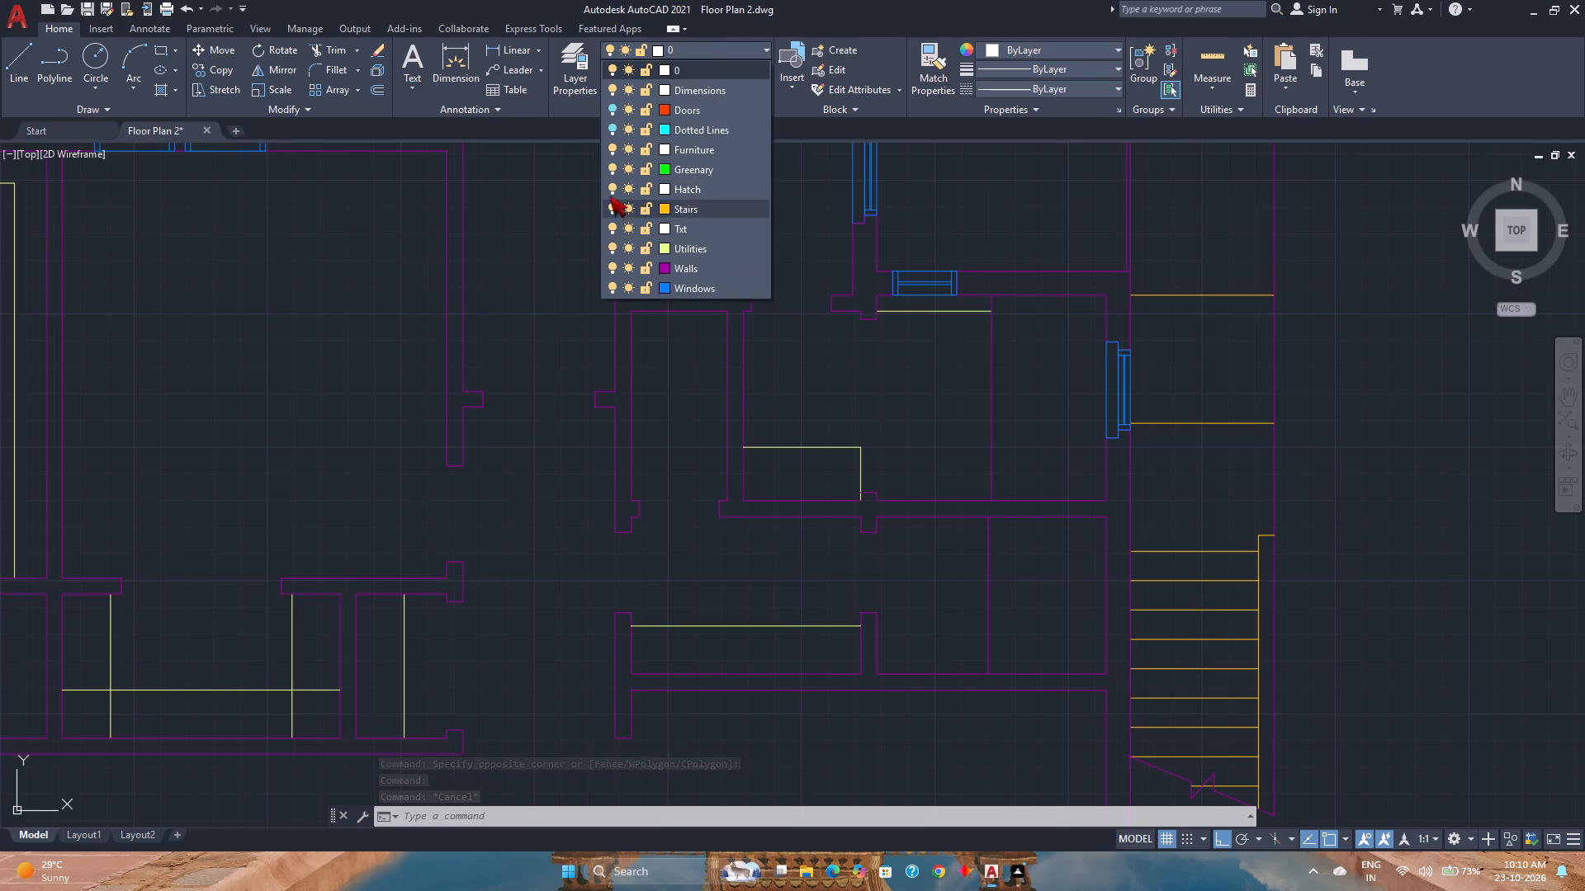
{"action": "left_click", "coordinate": [616, 112]}
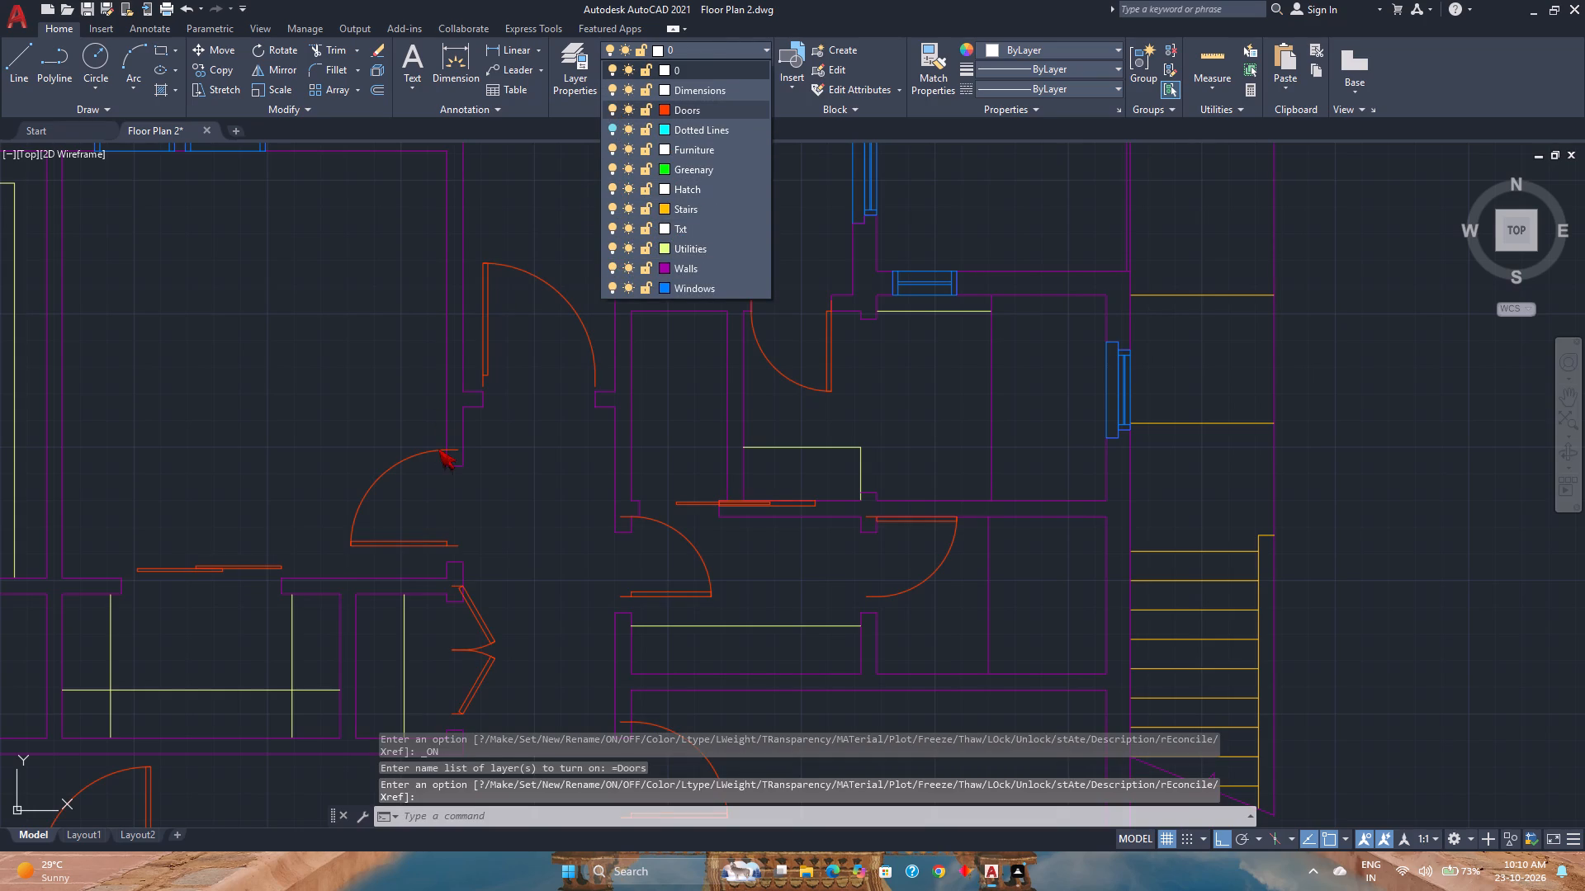
{"action": "key", "text": "Escape"}
Move the smaller plan's swing, closet and sliding doors down 6 inches, leaving out the sliding door in the upper room.
{"action": "scroll", "coordinate": [480, 485], "scroll_direction": "down", "scroll_amount": 1}
{"action": "middle_click_drag", "start_coordinate": [486, 481], "coordinate": [704, 398]}
{"action": "middle_click", "coordinate": [716, 394]}
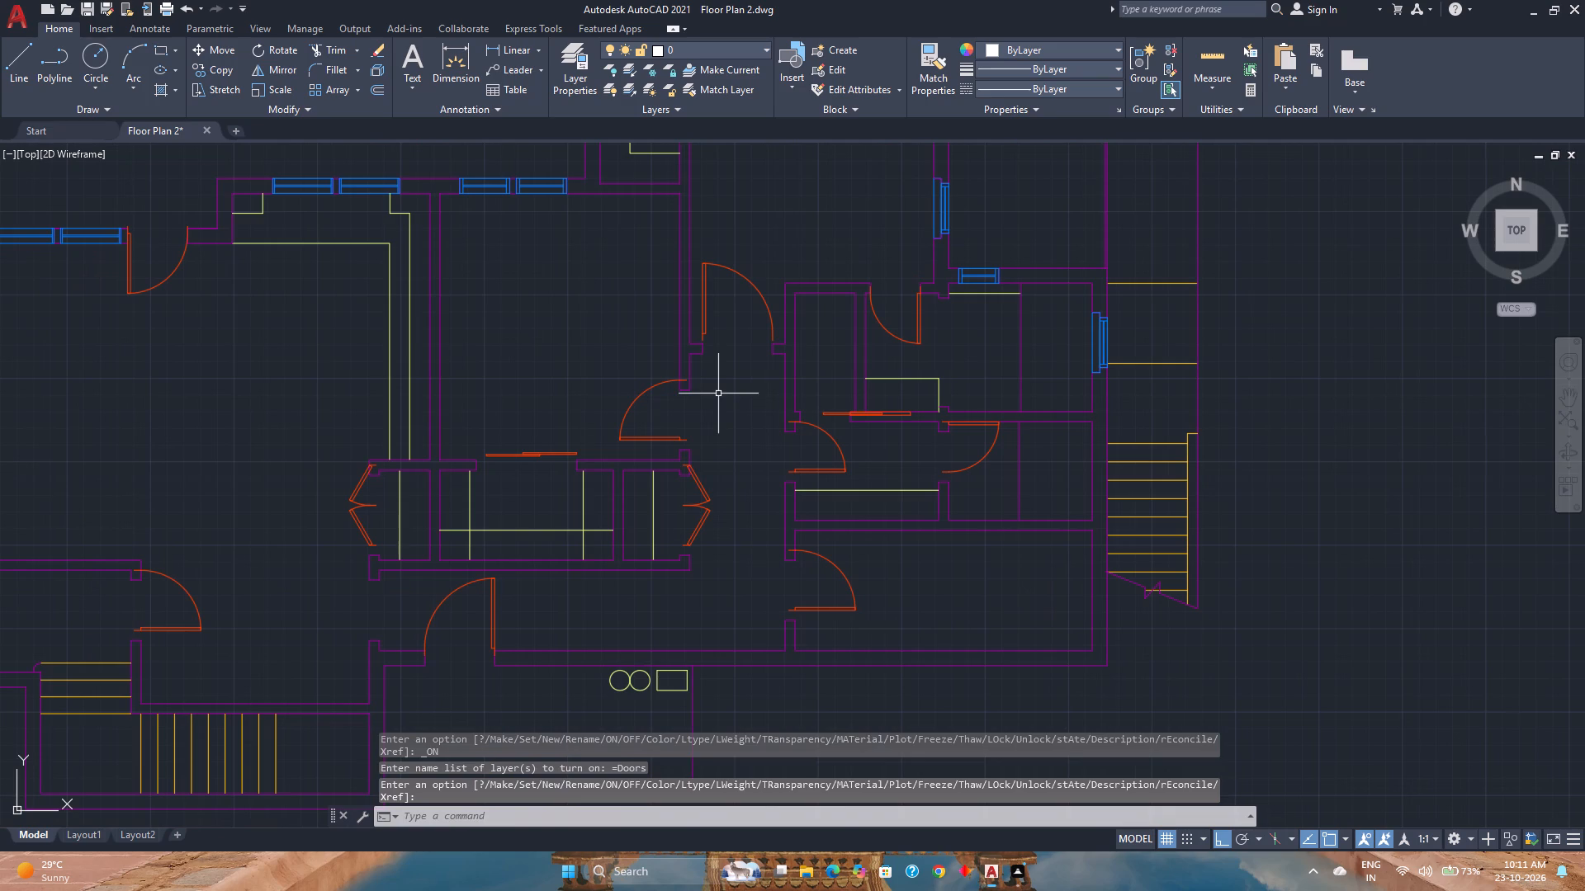
{"action": "left_click", "coordinate": [531, 615]}
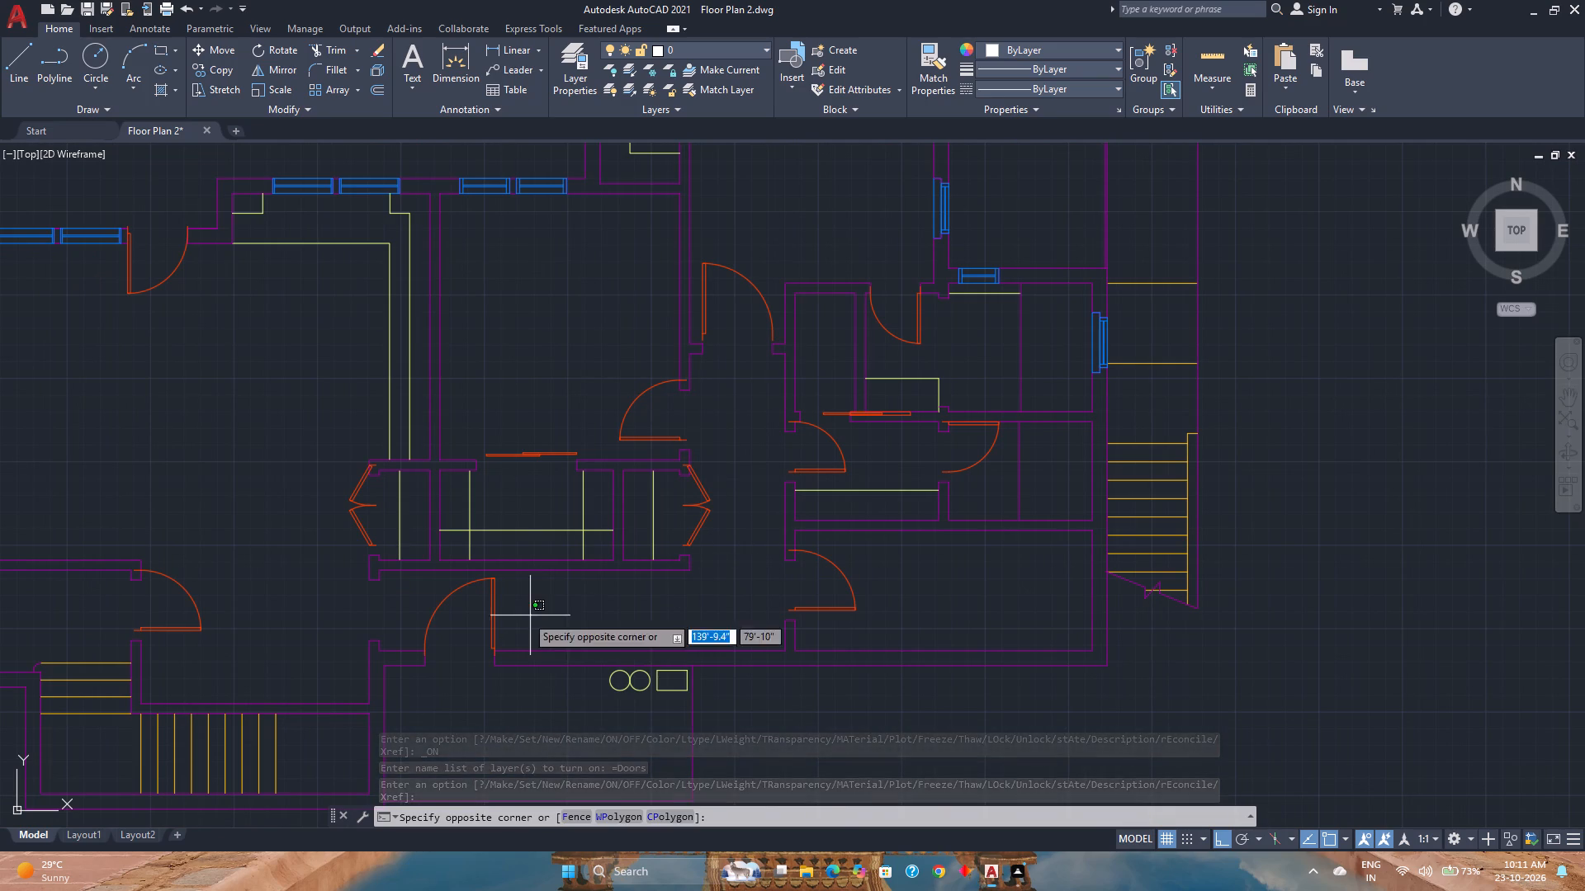
{"action": "left_click", "coordinate": [641, 617]}
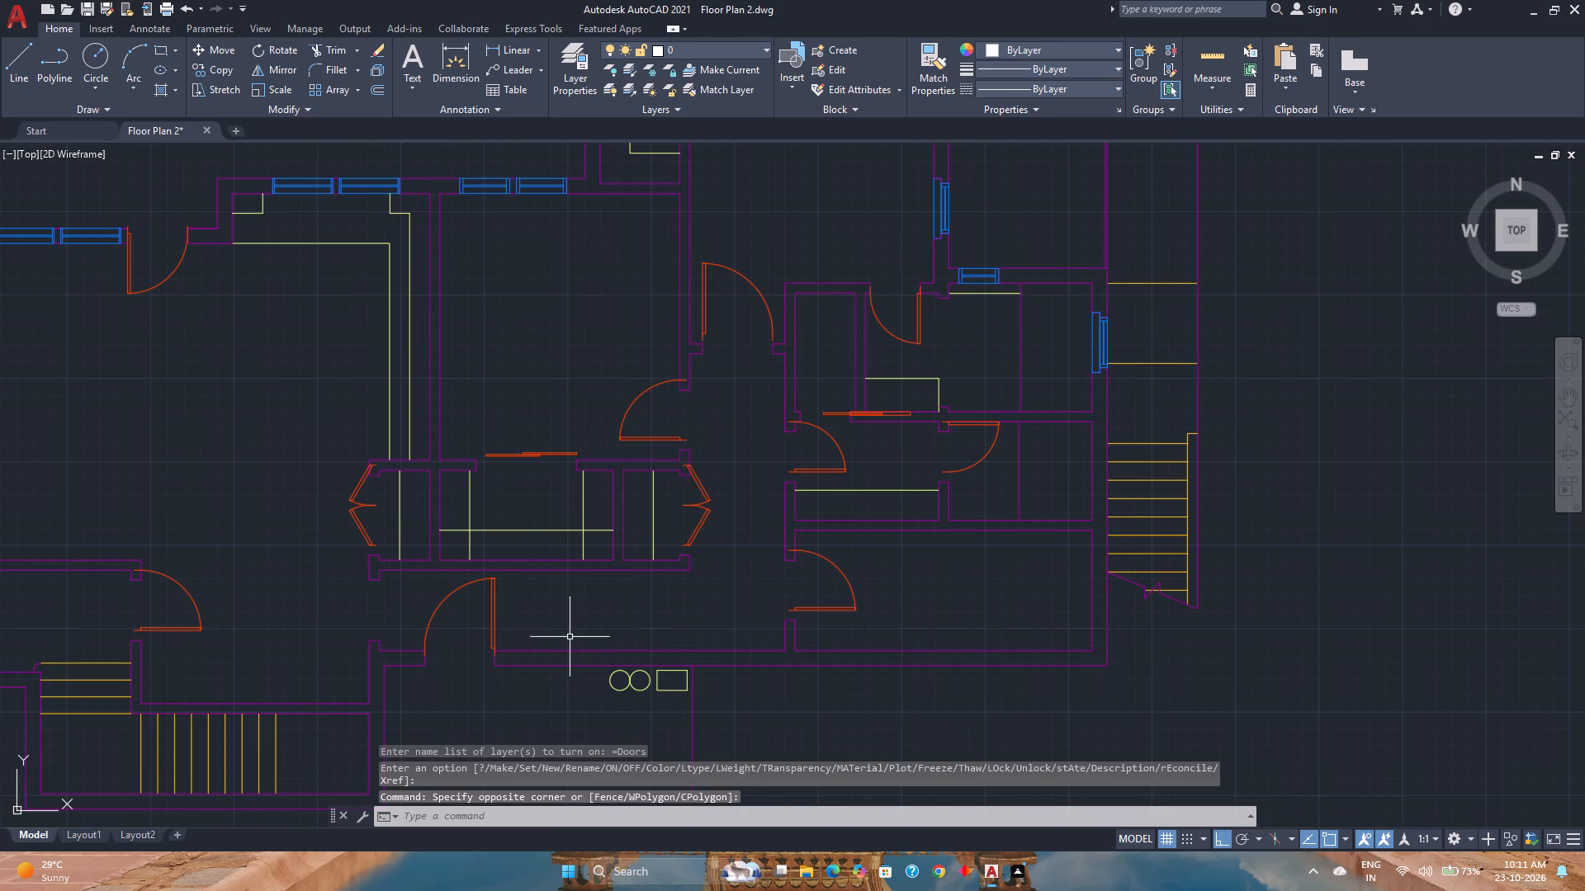
{"action": "left_click", "coordinate": [537, 630]}
{"action": "left_click", "coordinate": [482, 620]}
{"action": "left_click", "coordinate": [859, 615]}
{"action": "left_click", "coordinate": [832, 592]}
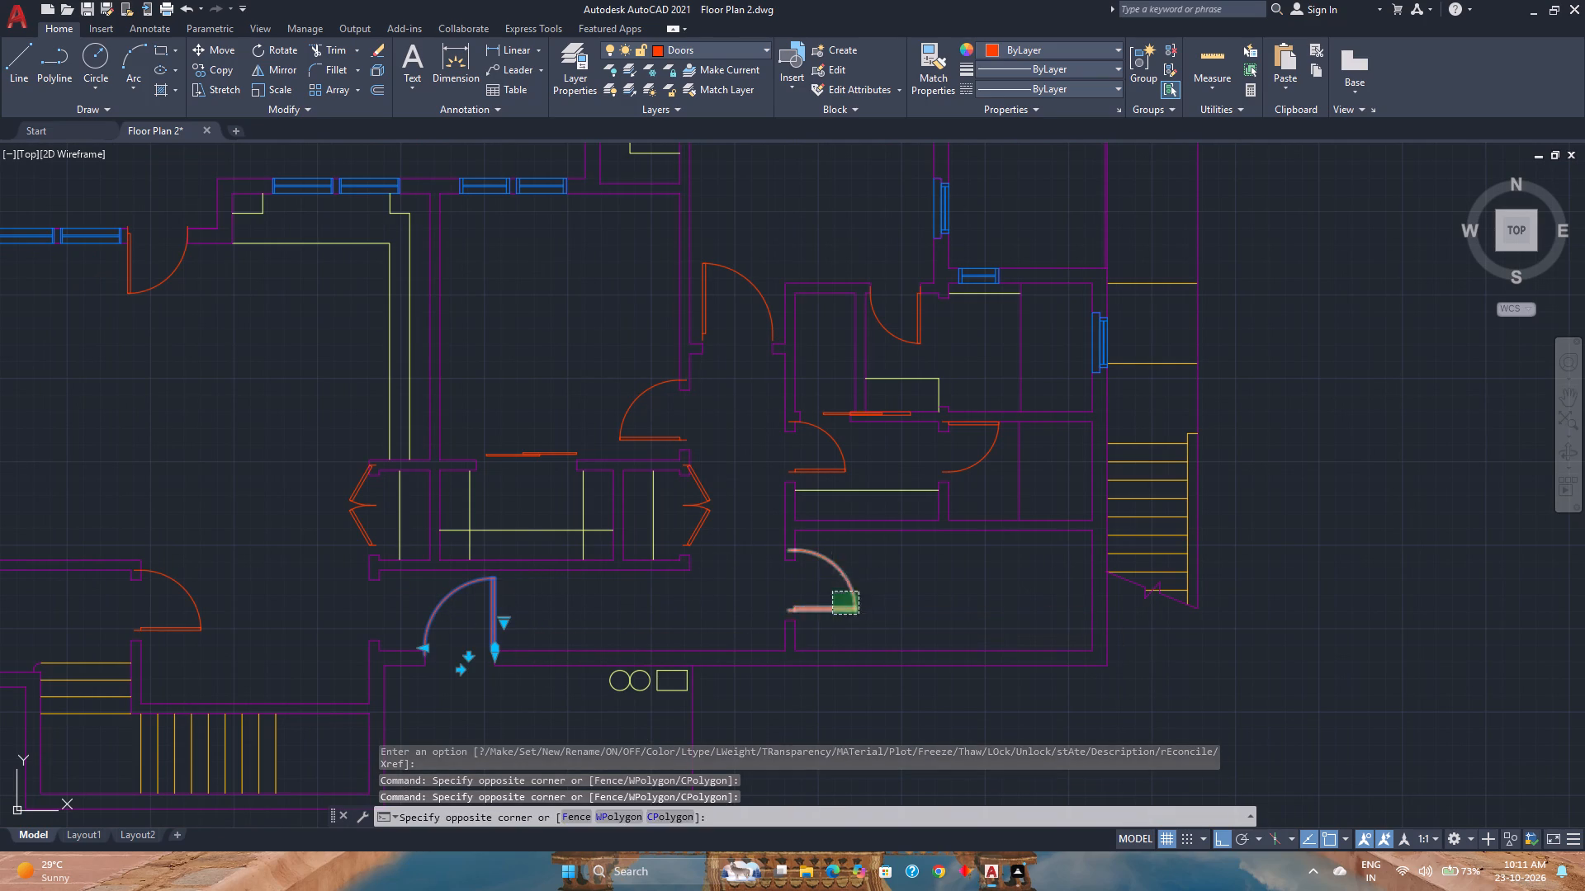
{"action": "left_click", "coordinate": [849, 481]}
{"action": "left_click", "coordinate": [839, 468]}
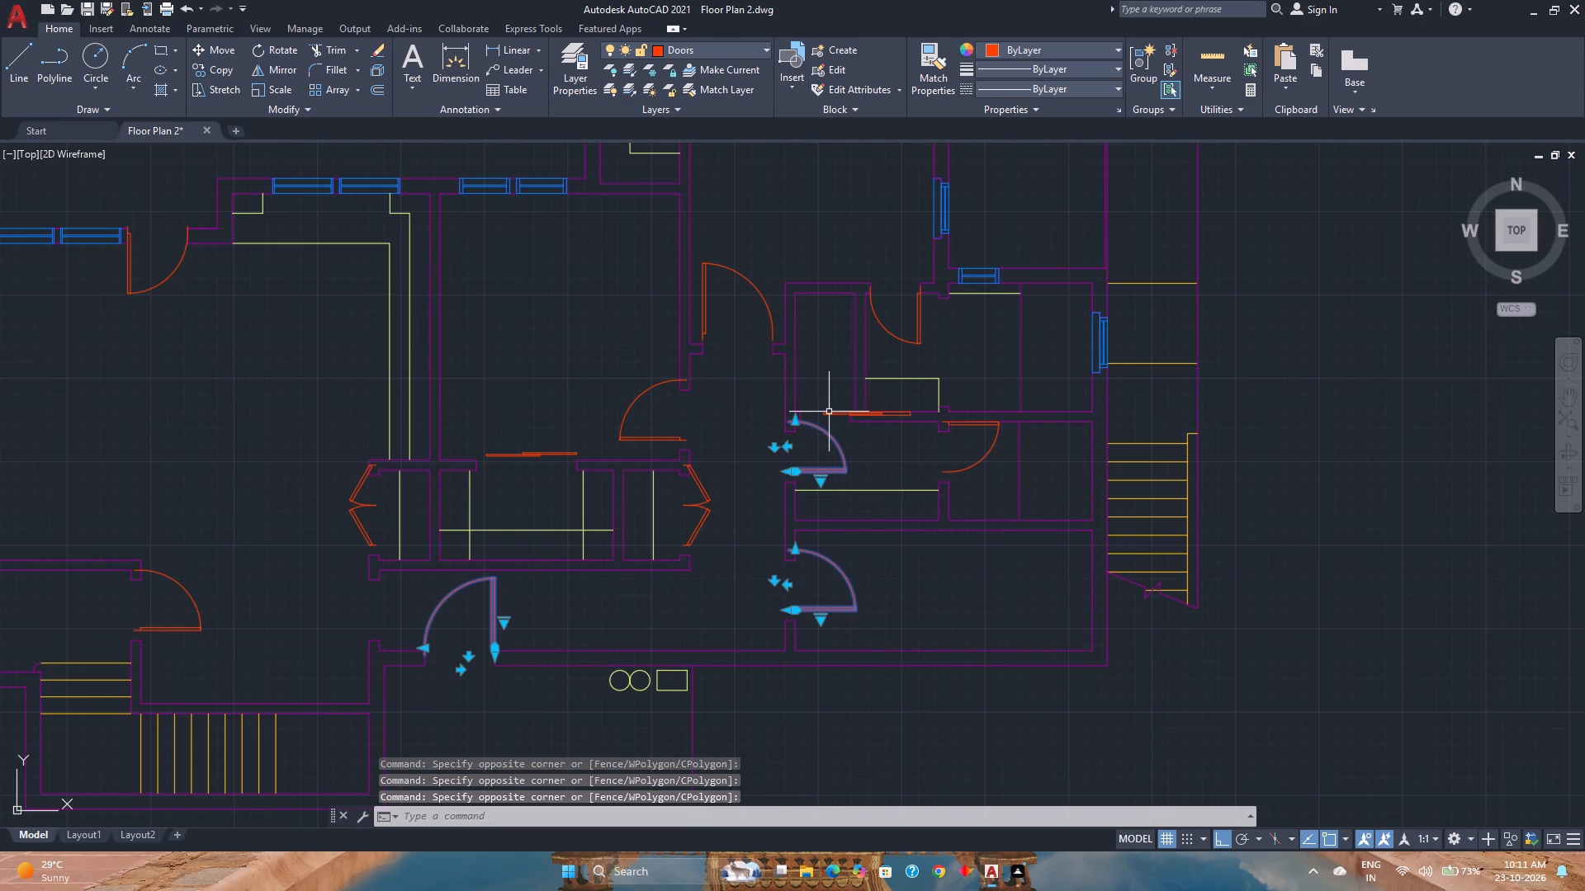
{"action": "left_click", "coordinate": [830, 412]}
{"action": "scroll", "coordinate": [899, 403], "scroll_direction": "up", "scroll_amount": 1}
{"action": "left_click", "coordinate": [900, 418]}
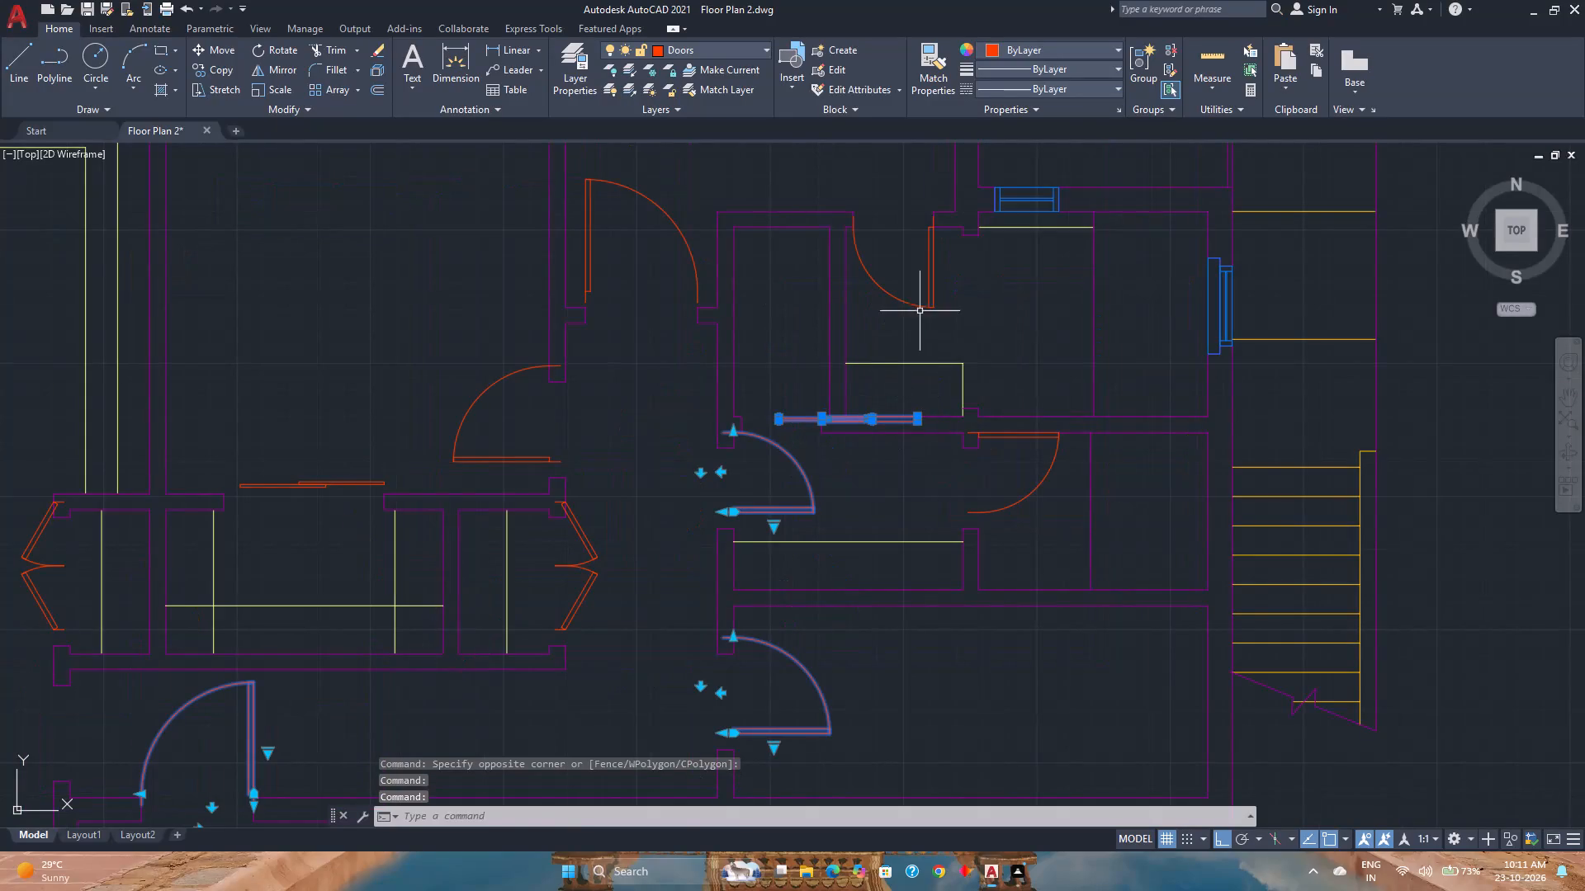
{"action": "left_click", "coordinate": [925, 299]}
{"action": "left_click", "coordinate": [907, 308]}
{"action": "left_click", "coordinate": [1045, 495]}
{"action": "left_click", "coordinate": [1028, 482]}
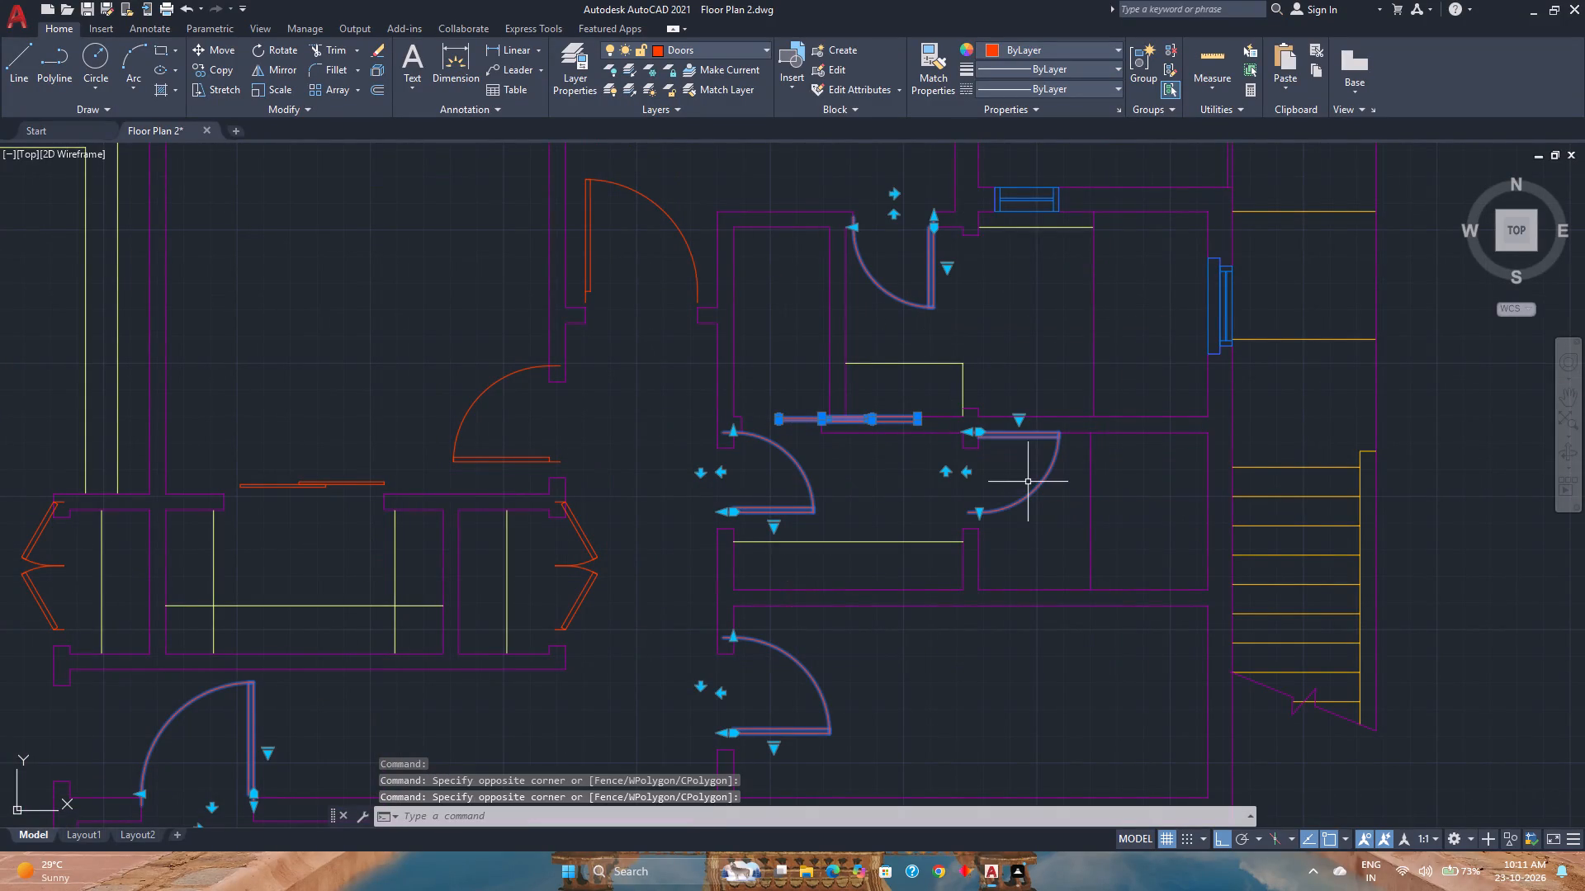
{"action": "left_click", "coordinate": [626, 599]}
{"action": "left_click", "coordinate": [572, 549]}
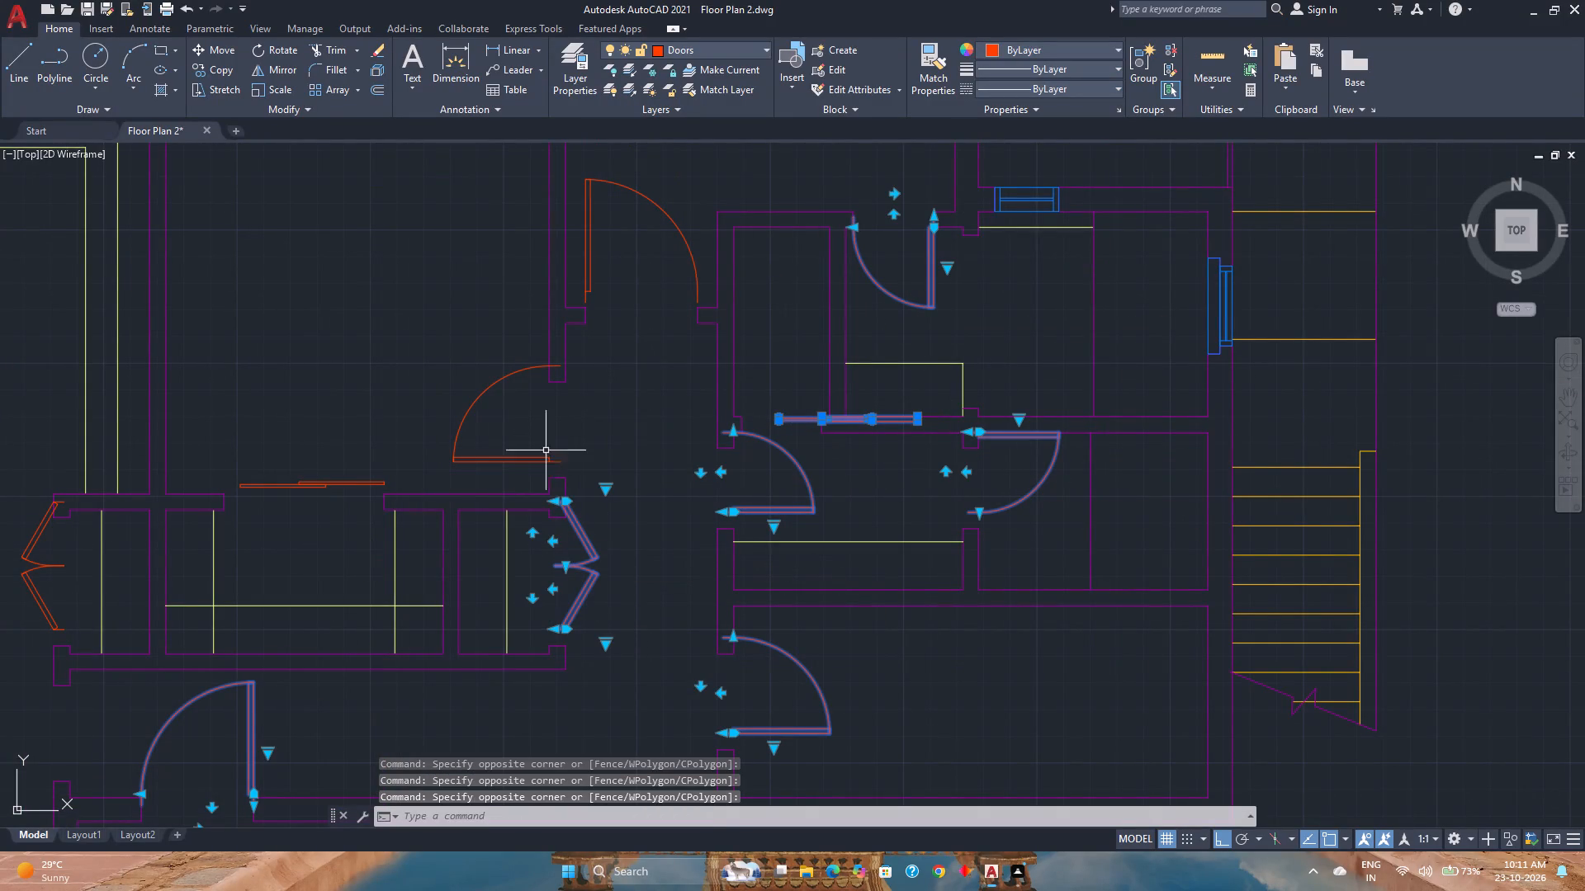
{"action": "left_click", "coordinate": [550, 465]}
{"action": "left_click", "coordinate": [518, 444]}
{"action": "left_click", "coordinate": [647, 273]}
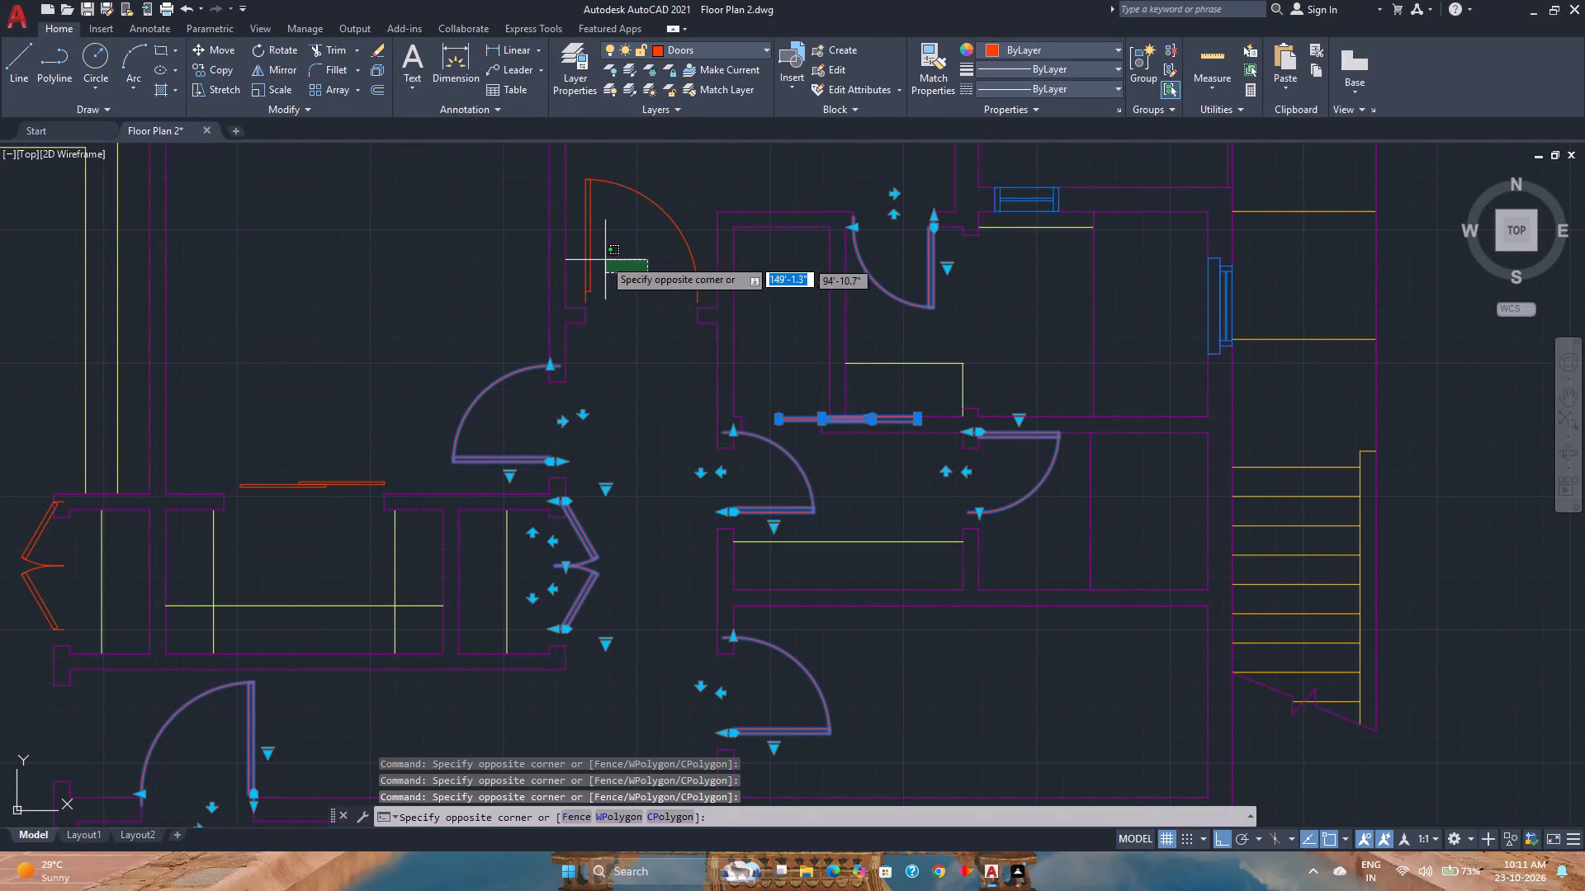
{"action": "left_click", "coordinate": [580, 241]}
{"action": "left_click", "coordinate": [324, 495]}
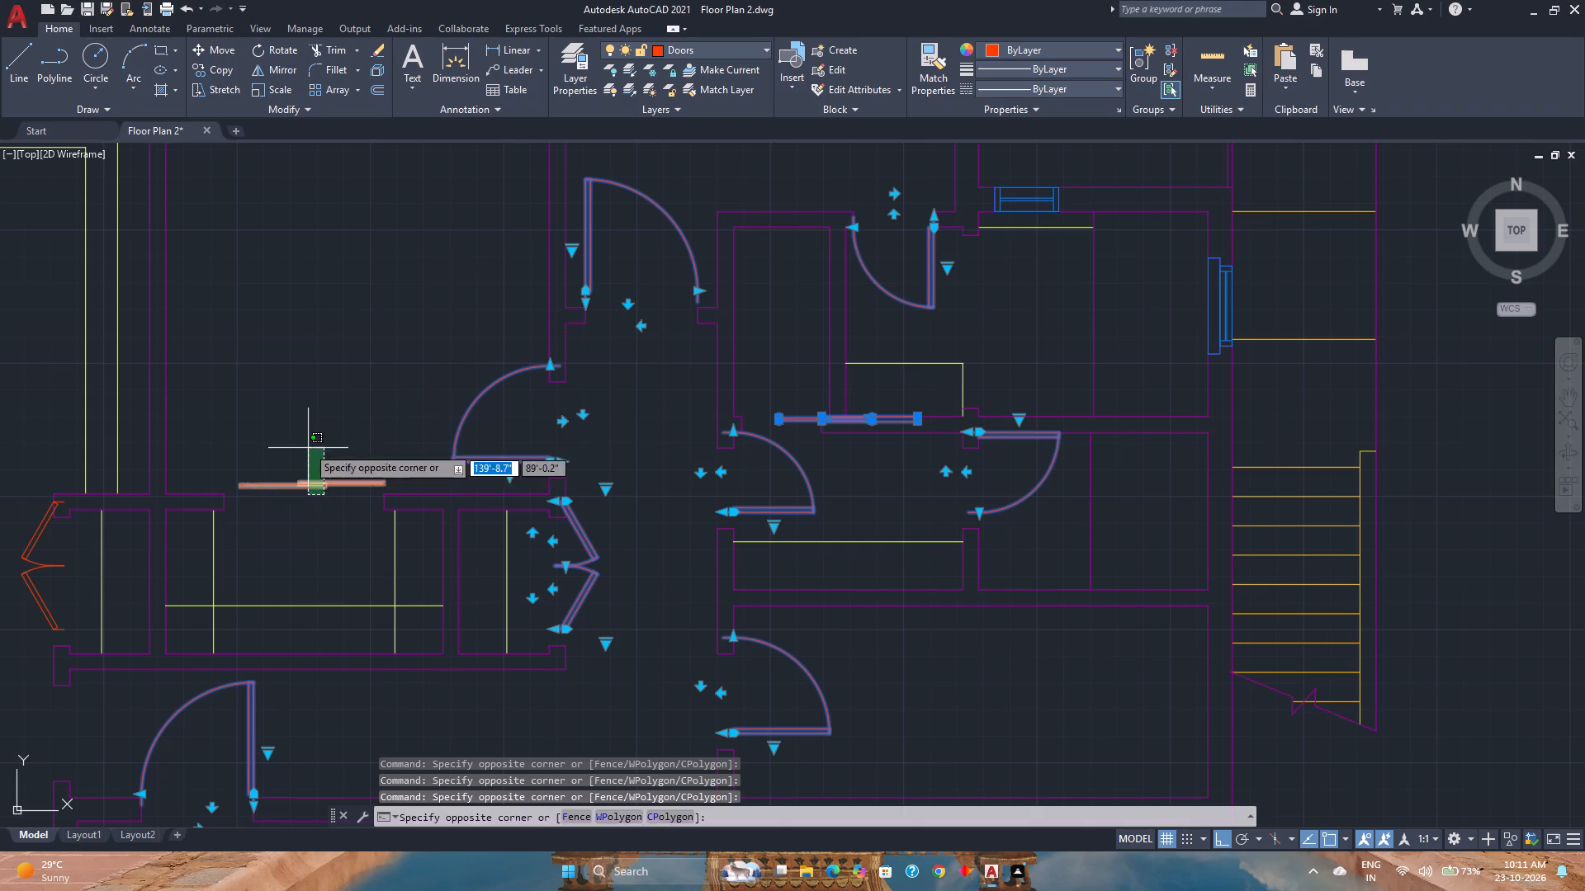
{"action": "left_click", "coordinate": [307, 446]}
{"action": "scroll", "coordinate": [307, 447], "scroll_direction": "down", "scroll_amount": 2}
{"action": "middle_click_drag", "start_coordinate": [307, 447], "coordinate": [710, 505]}
{"action": "middle_click", "coordinate": [710, 505]}
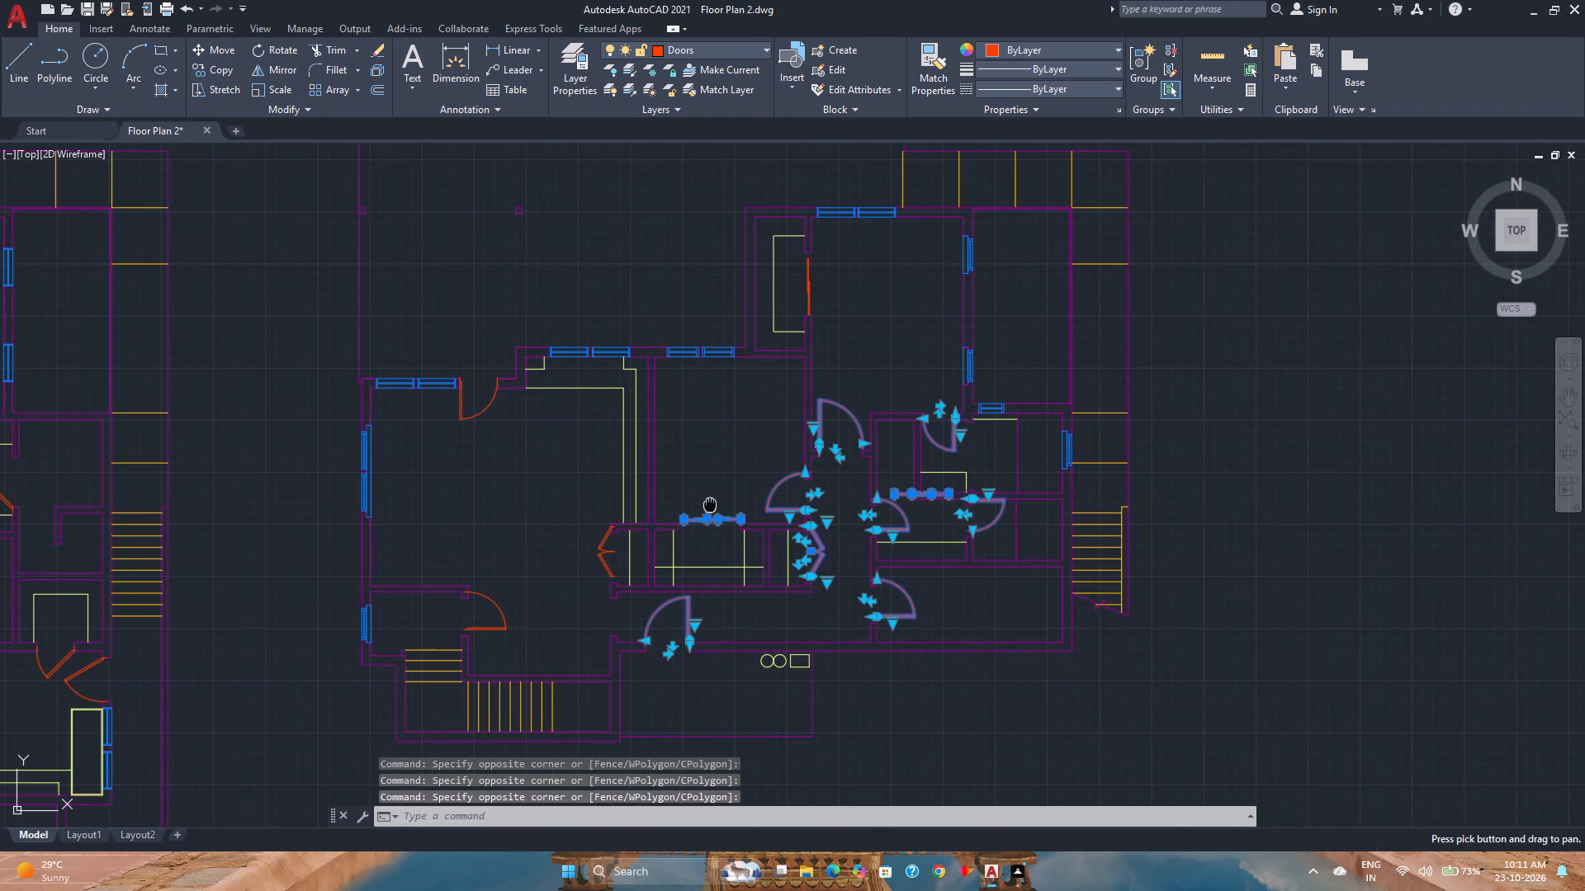
{"action": "left_click", "coordinate": [616, 560]}
{"action": "left_click", "coordinate": [600, 550]}
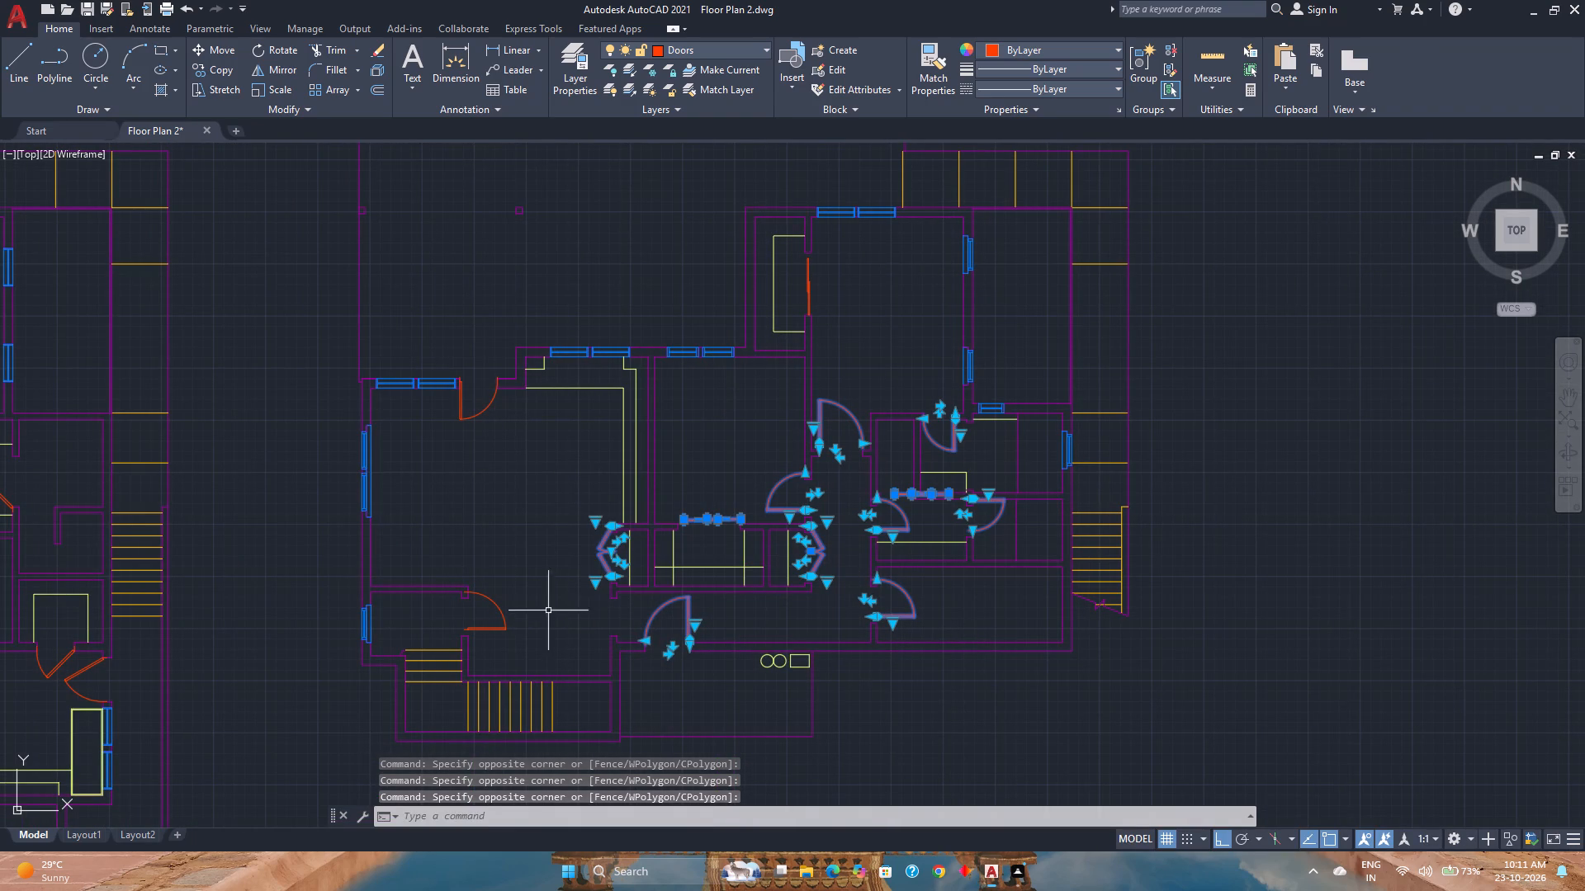
{"action": "left_click", "coordinate": [523, 639]}
{"action": "left_click", "coordinate": [500, 609]}
{"action": "left_click", "coordinate": [486, 423]}
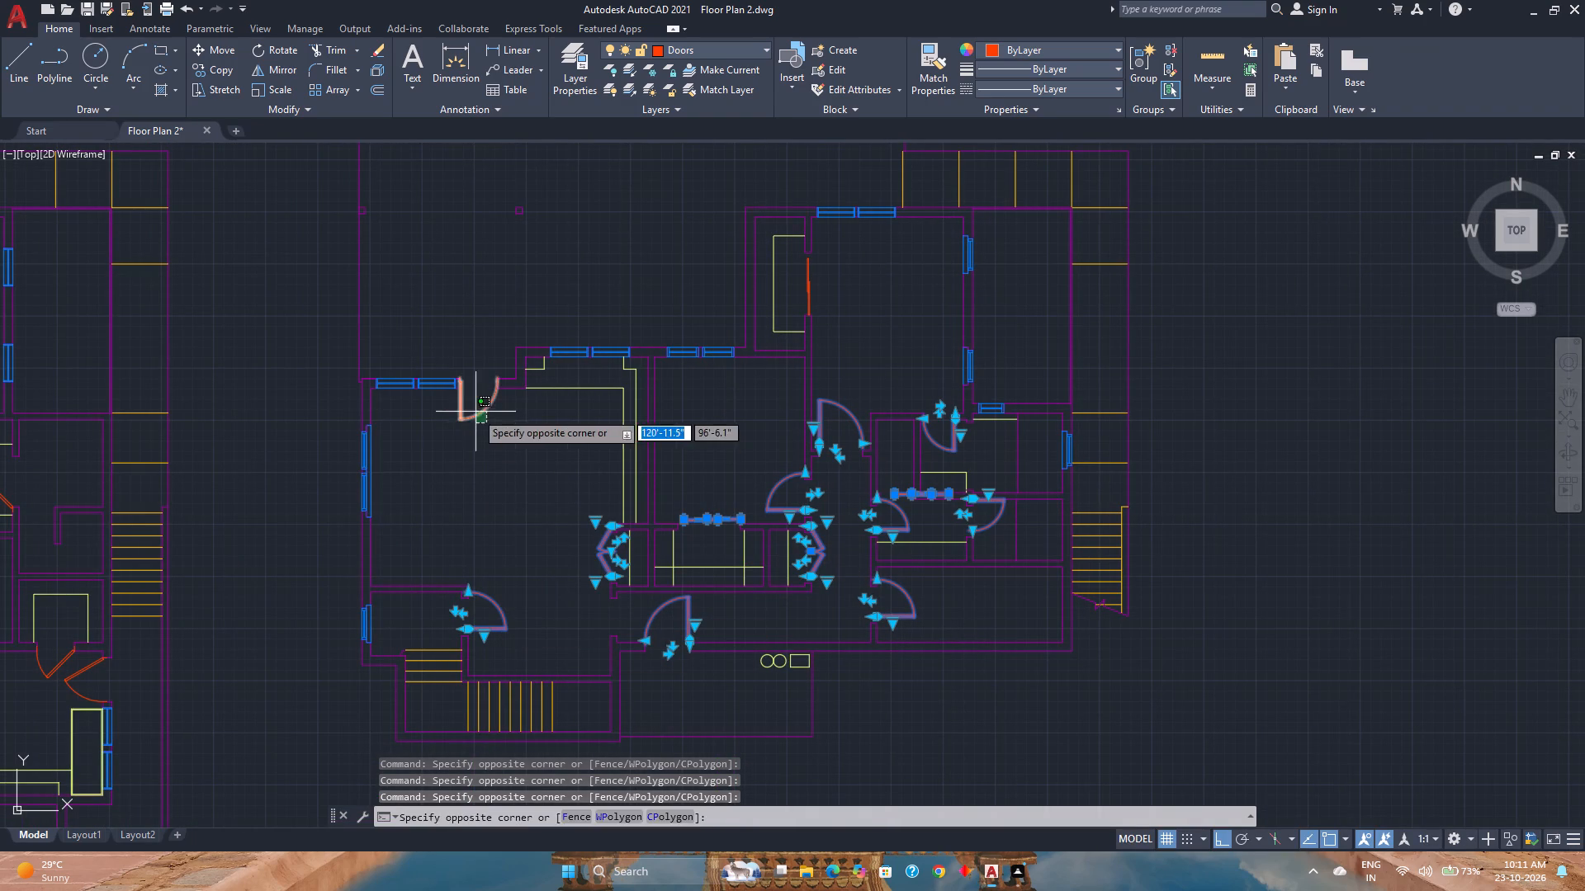
{"action": "left_click", "coordinate": [474, 408]}
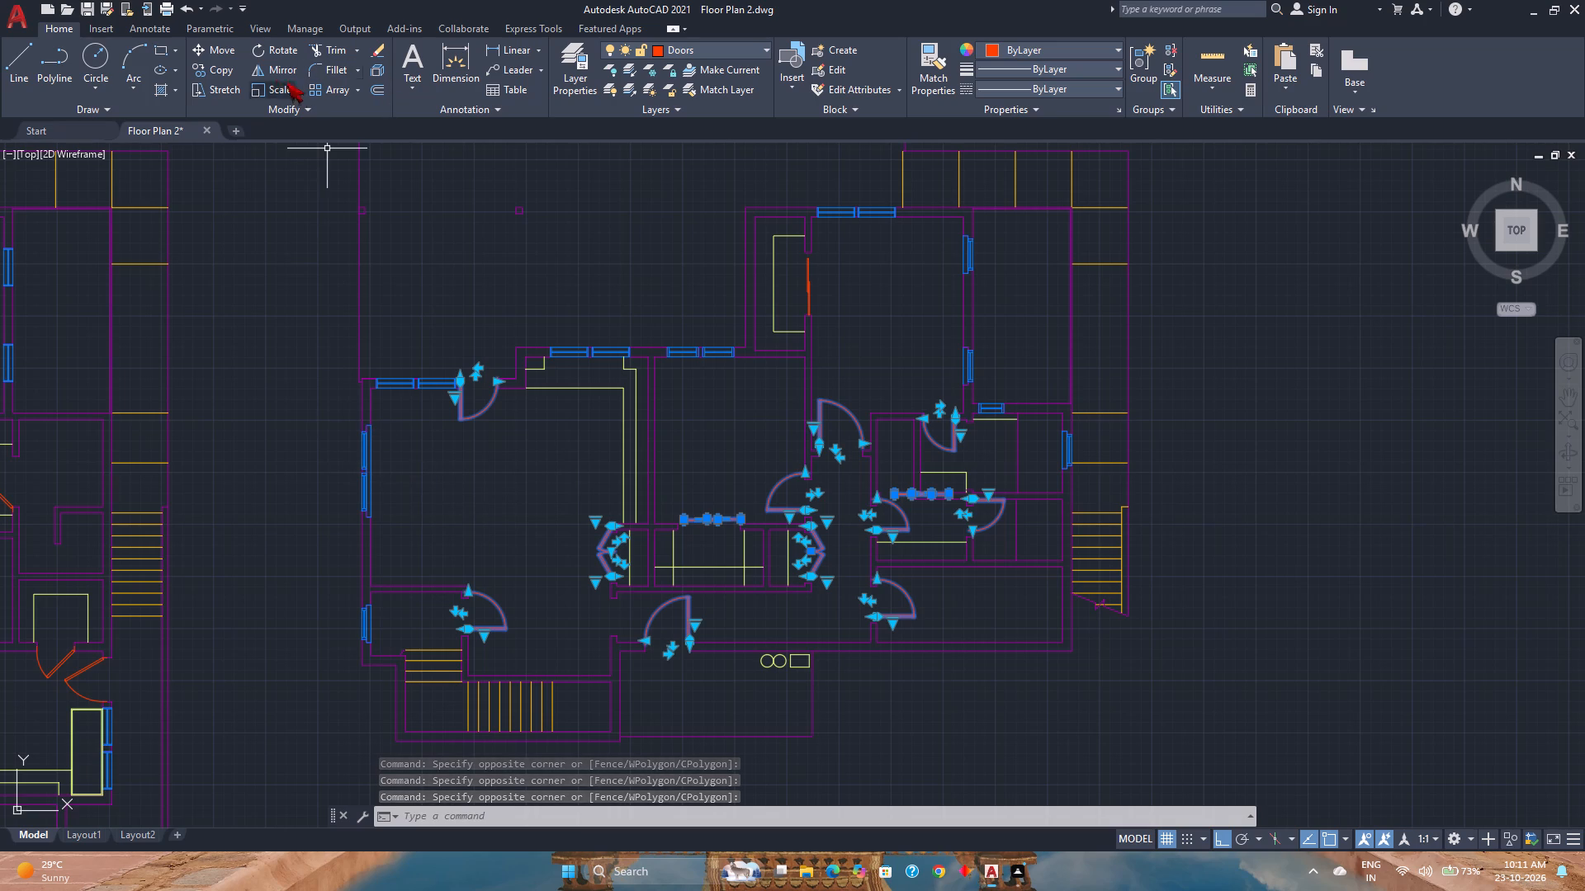
{"action": "left_click", "coordinate": [220, 43]}
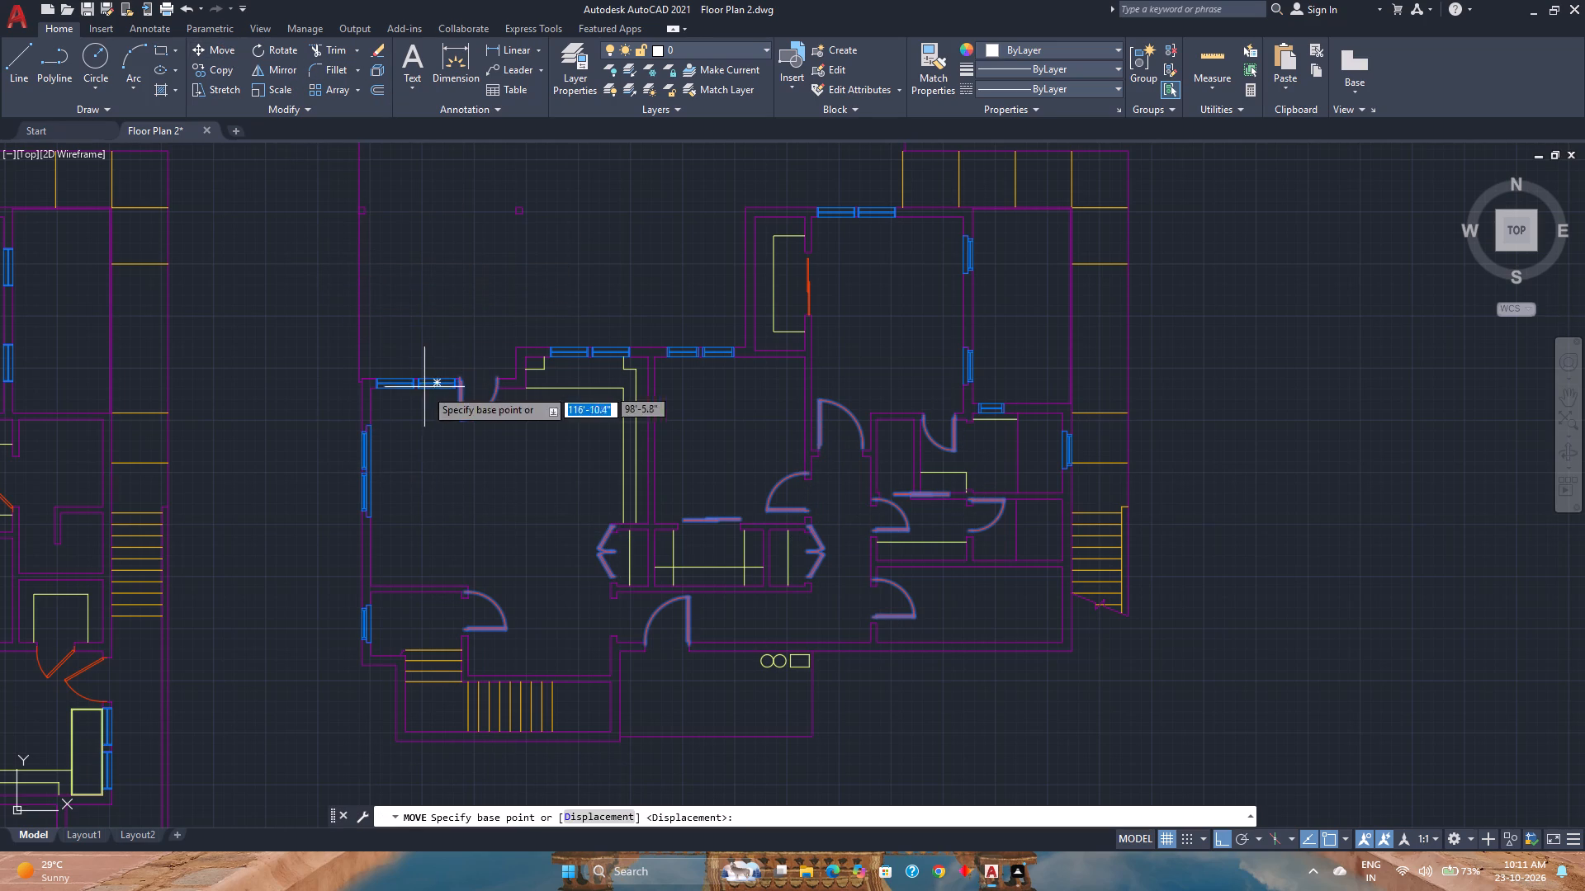
{"action": "scroll", "coordinate": [482, 368], "scroll_direction": "up", "scroll_amount": 4}
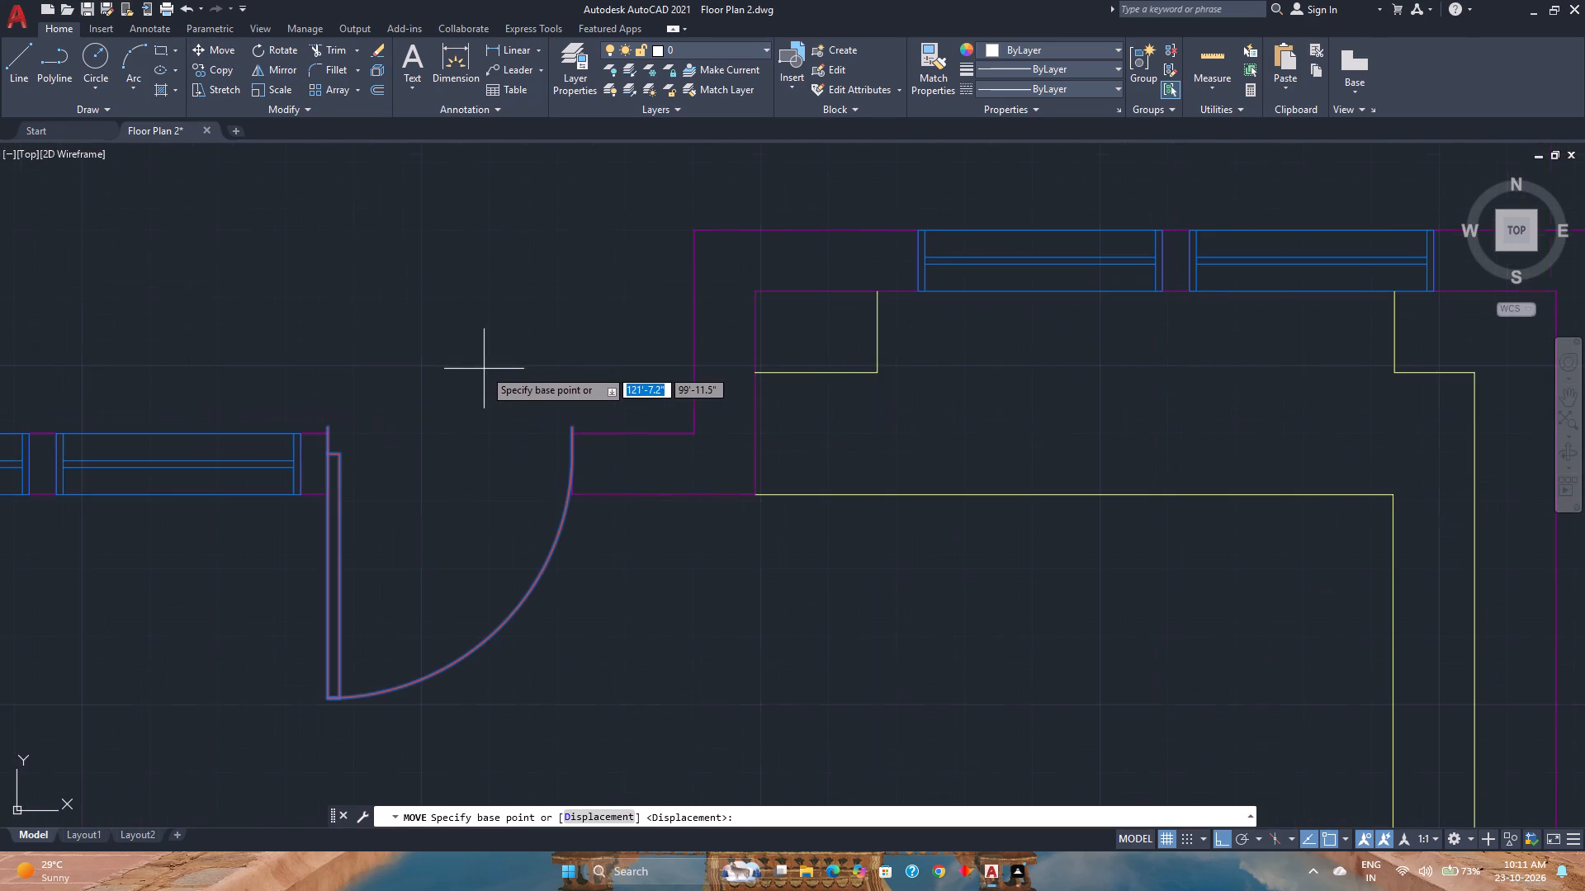
{"action": "scroll", "coordinate": [524, 437], "scroll_direction": "up", "scroll_amount": 2}
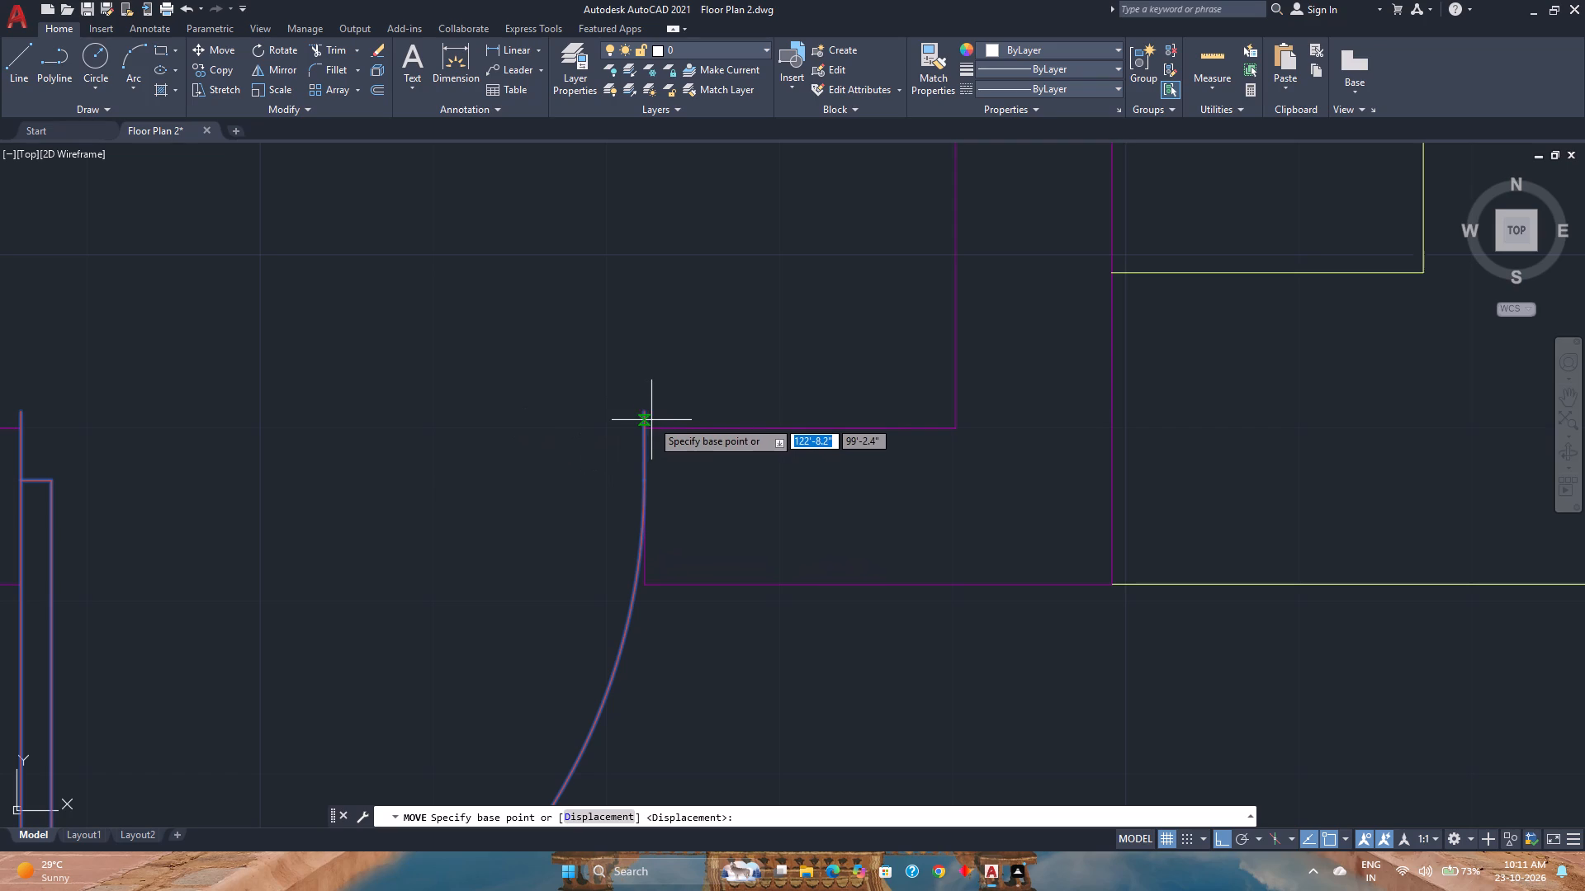
{"action": "left_click", "coordinate": [646, 412]}
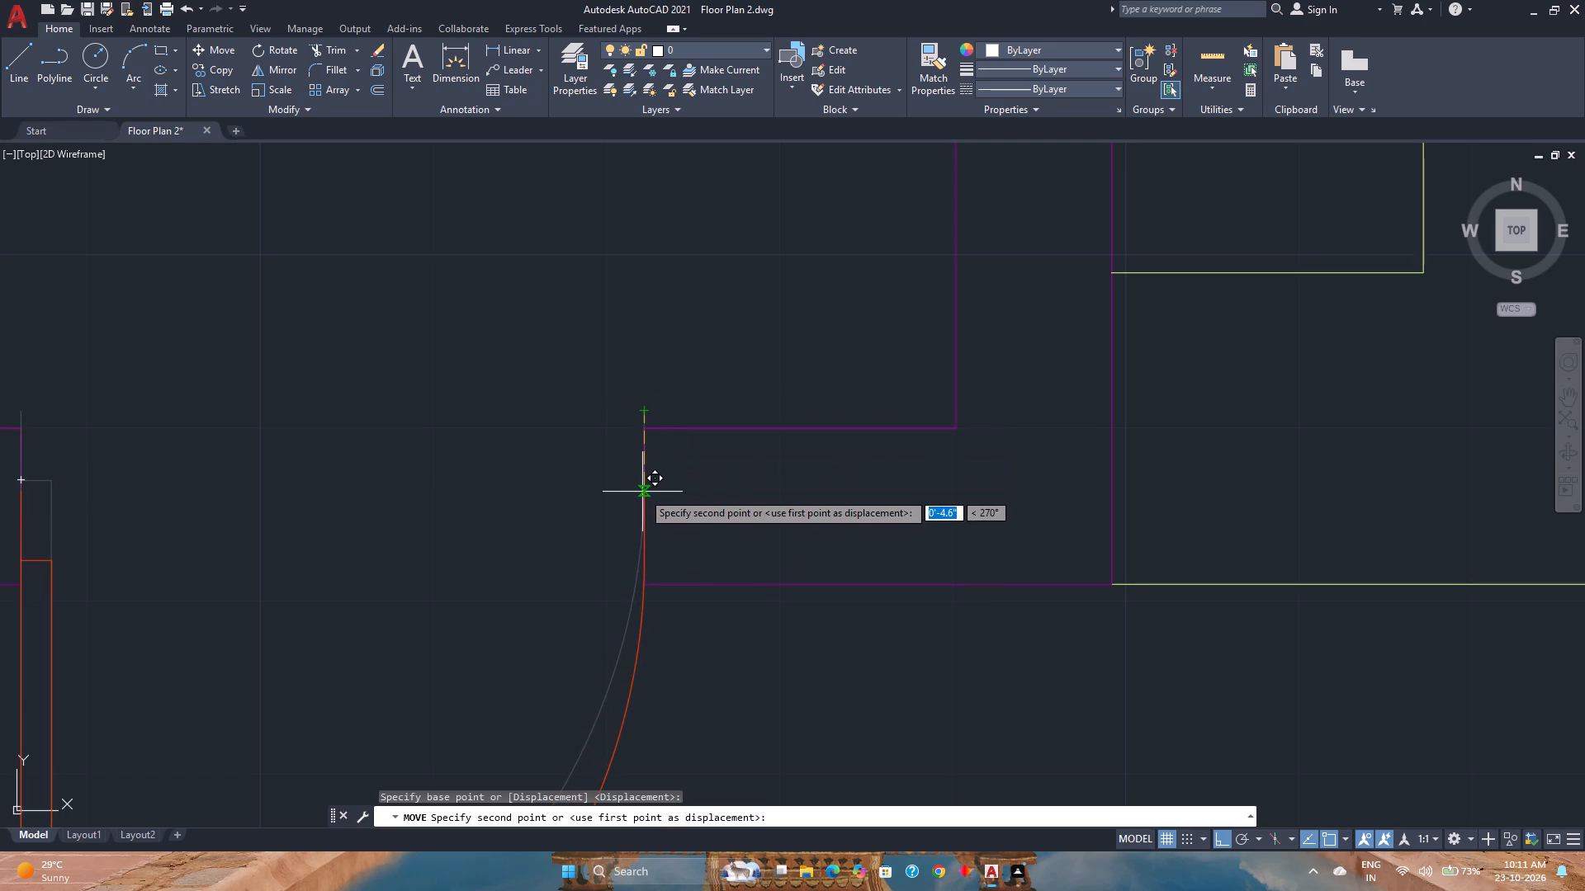
{"action": "key", "text": "6"}
{"action": "key", "text": "Return"}
{"action": "scroll", "coordinate": [637, 503], "scroll_direction": "down", "scroll_amount": 2}
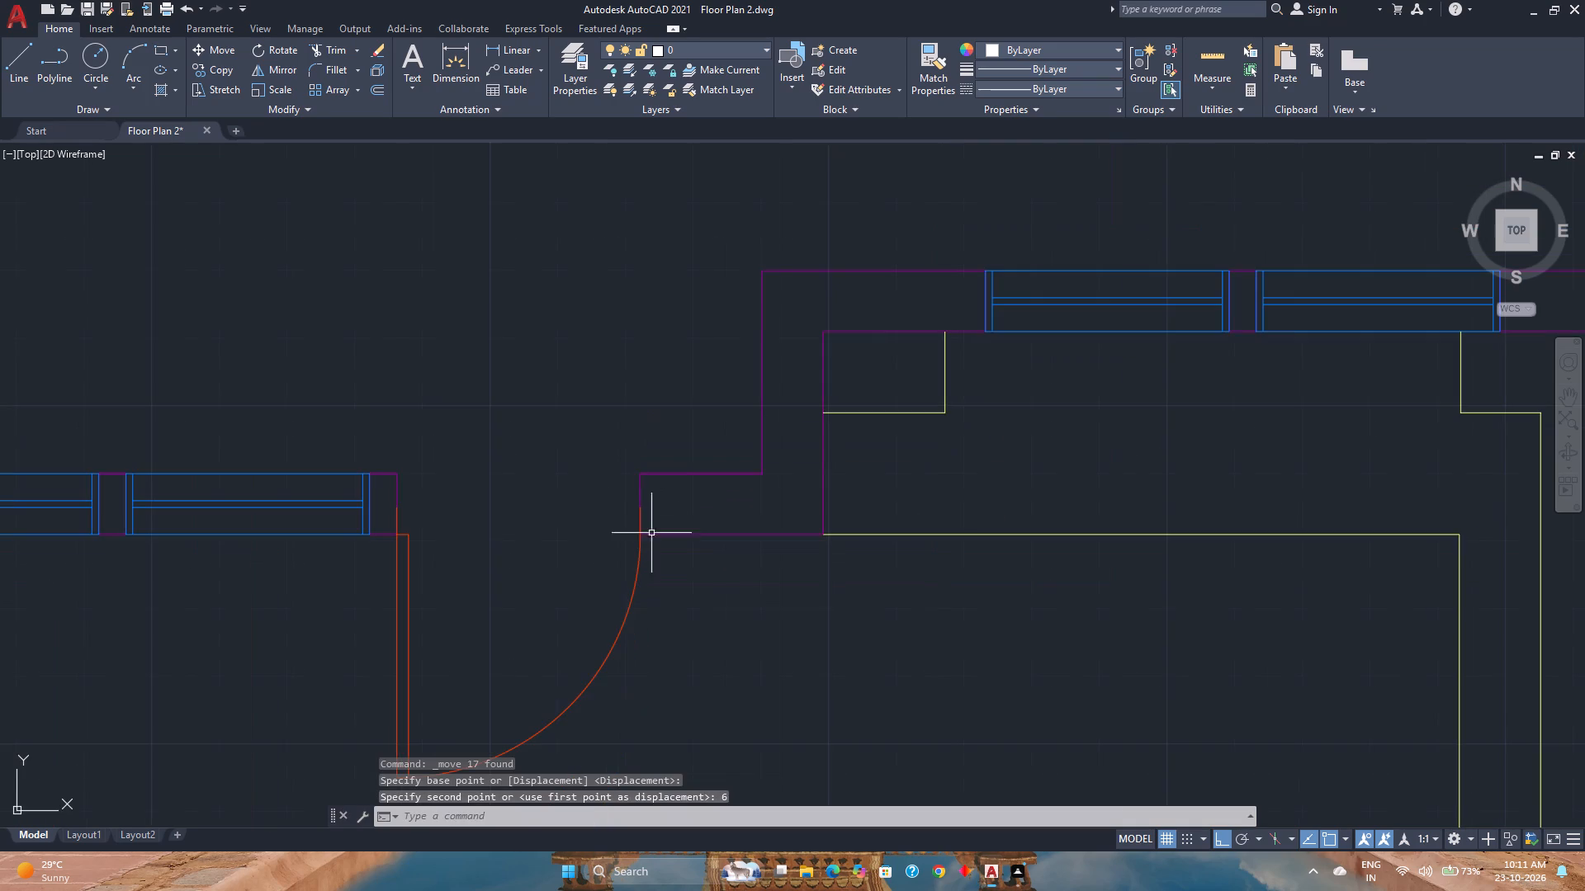
Save the drawing.
{"action": "scroll", "coordinate": [752, 619], "scroll_direction": "down", "scroll_amount": 3}
{"action": "middle_click_drag", "start_coordinate": [750, 619], "coordinate": [680, 492]}
{"action": "scroll", "coordinate": [680, 491], "scroll_direction": "down", "scroll_amount": 2}
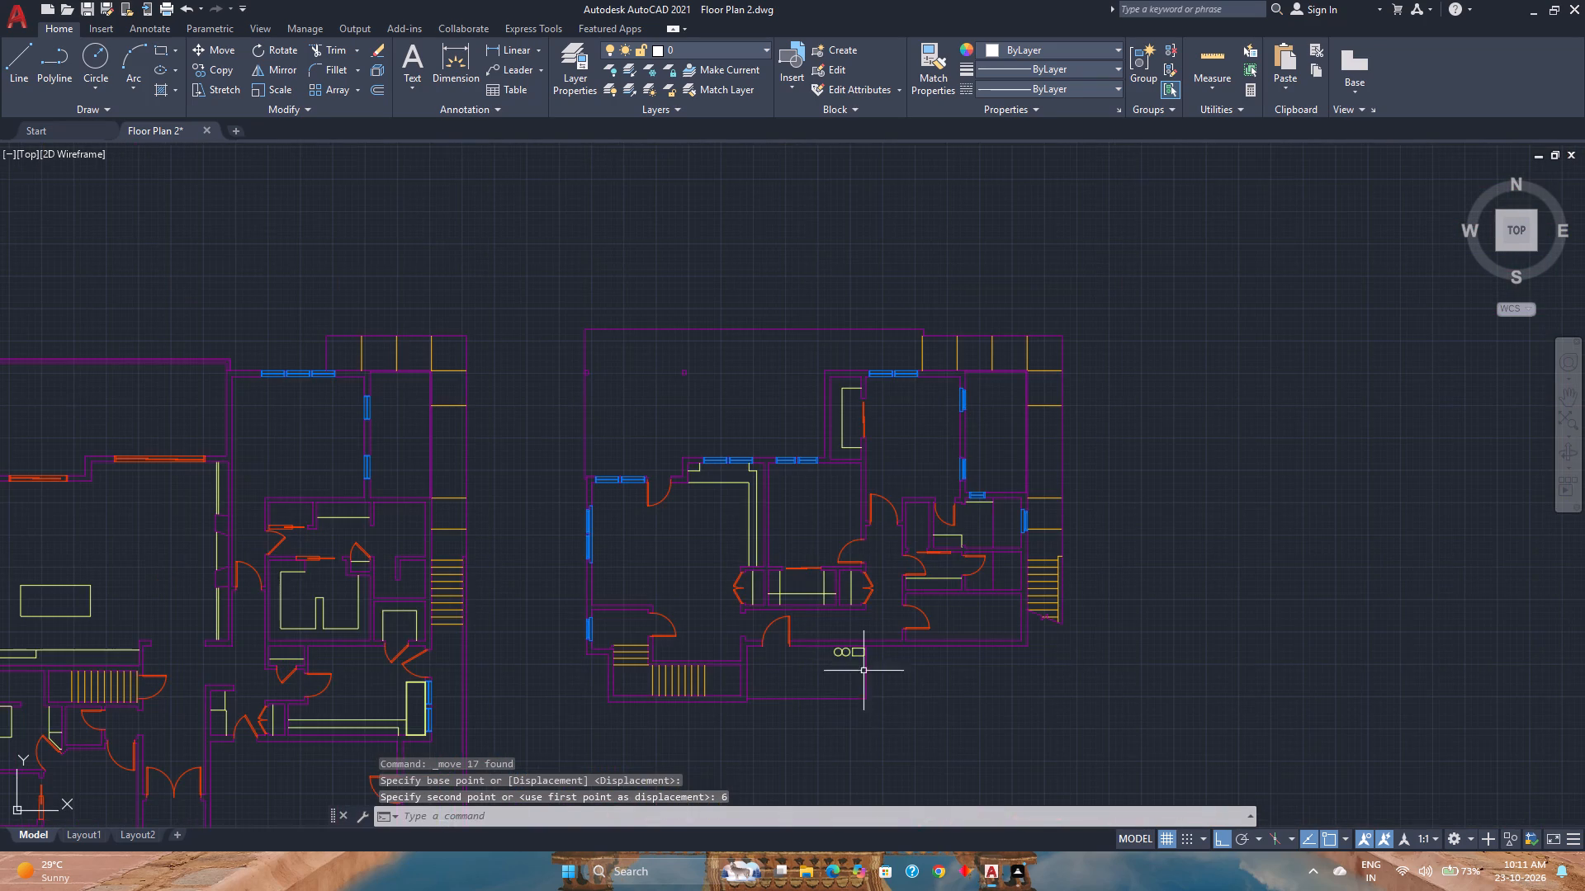
{"action": "middle_click_drag", "start_coordinate": [928, 684], "coordinate": [916, 654]}
{"action": "middle_click", "coordinate": [916, 654]}
{"action": "key", "text": "ctrl+s"}
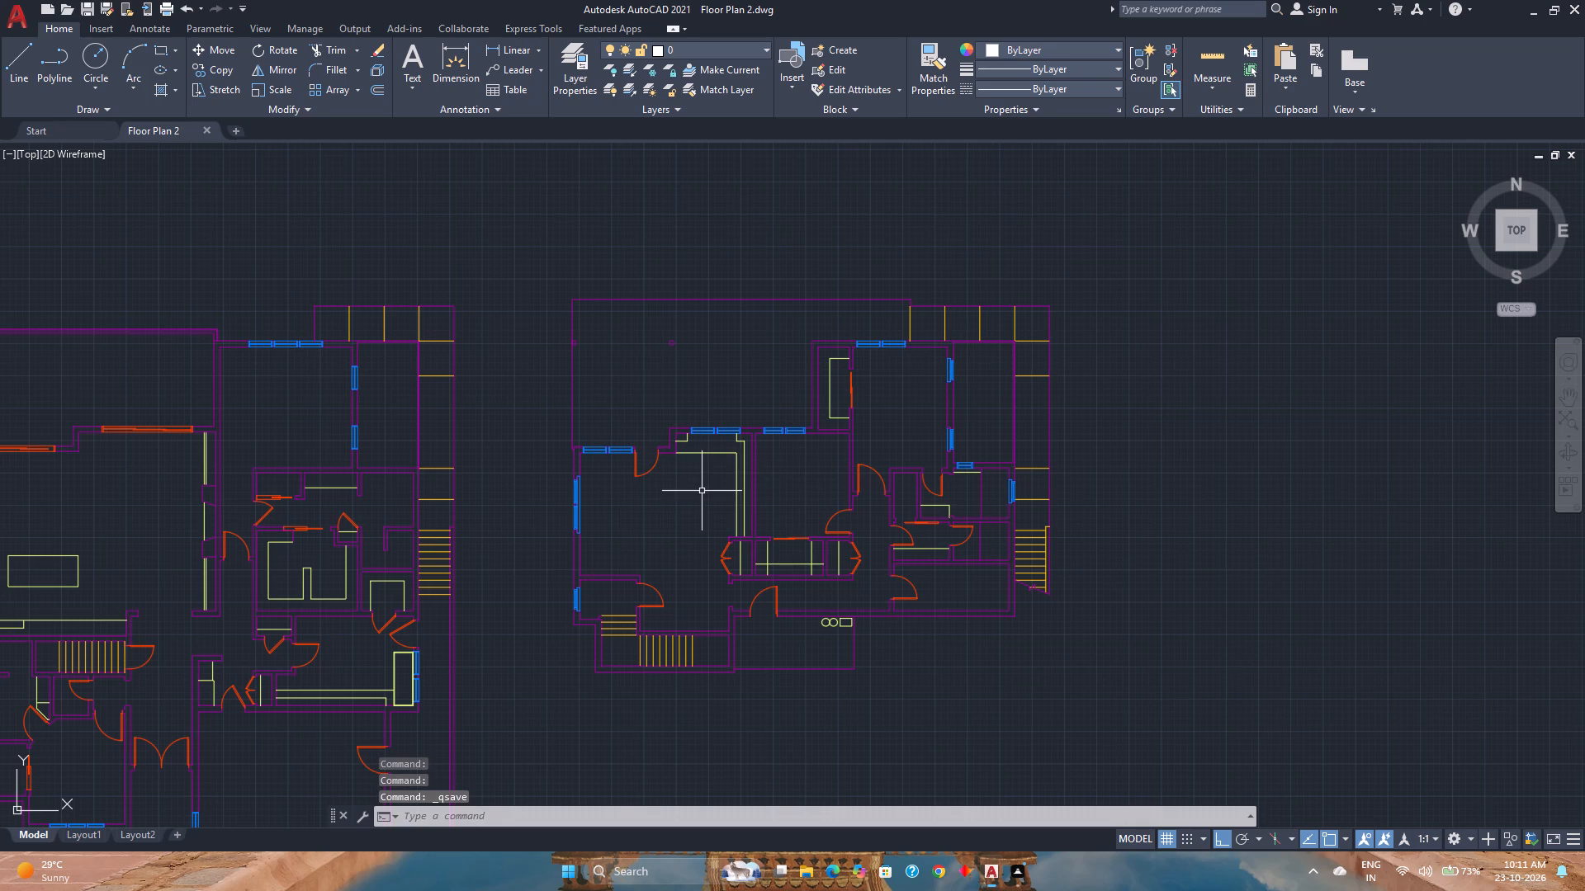
Examine both floor plans, checking how the smaller plan's doors line up with their wall openings near the shower and closets.
{"action": "middle_click_drag", "start_coordinate": [703, 491], "coordinate": [889, 470]}
{"action": "middle_click", "coordinate": [889, 470]}
{"action": "middle_click", "coordinate": [889, 470]}
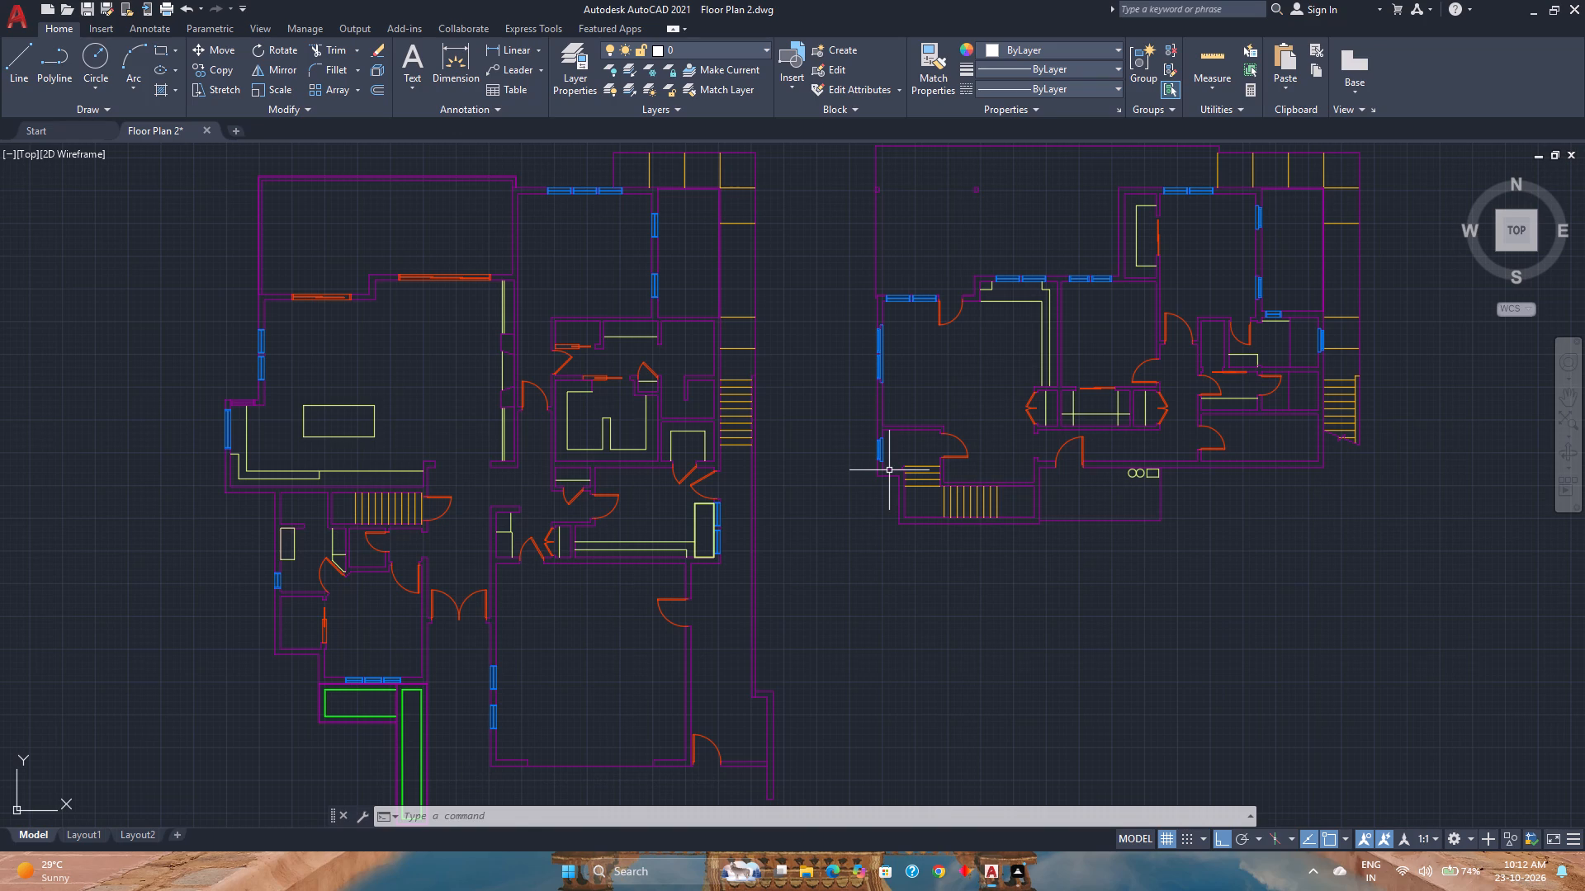
{"action": "scroll", "coordinate": [1266, 391], "scroll_direction": "up", "scroll_amount": 3}
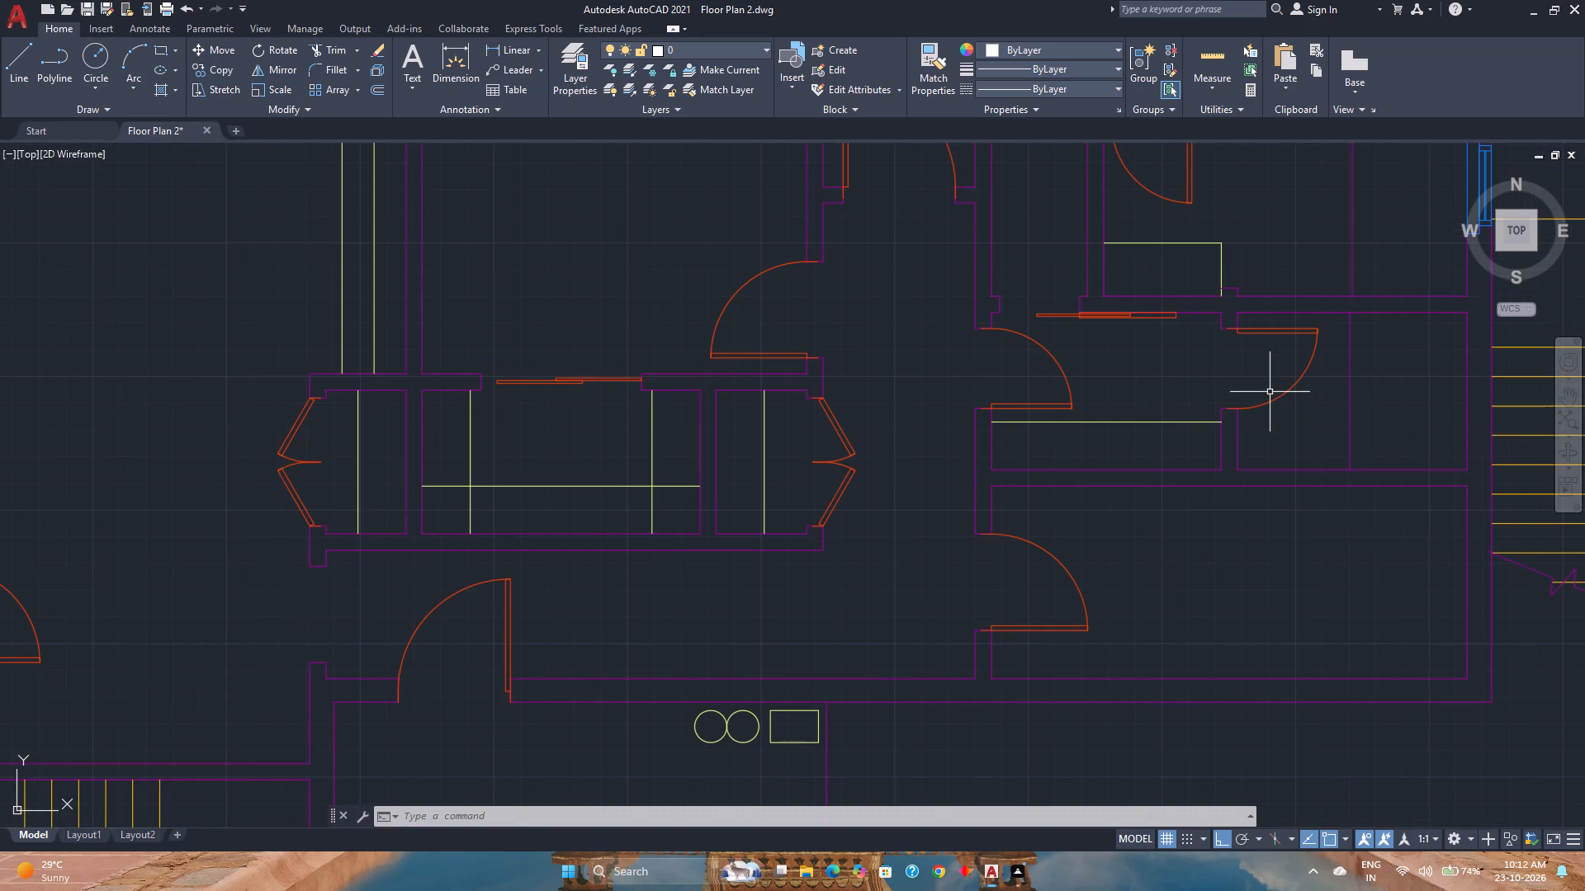
{"action": "middle_click_drag", "start_coordinate": [1269, 394], "coordinate": [1016, 525]}
{"action": "middle_click", "coordinate": [1016, 525]}
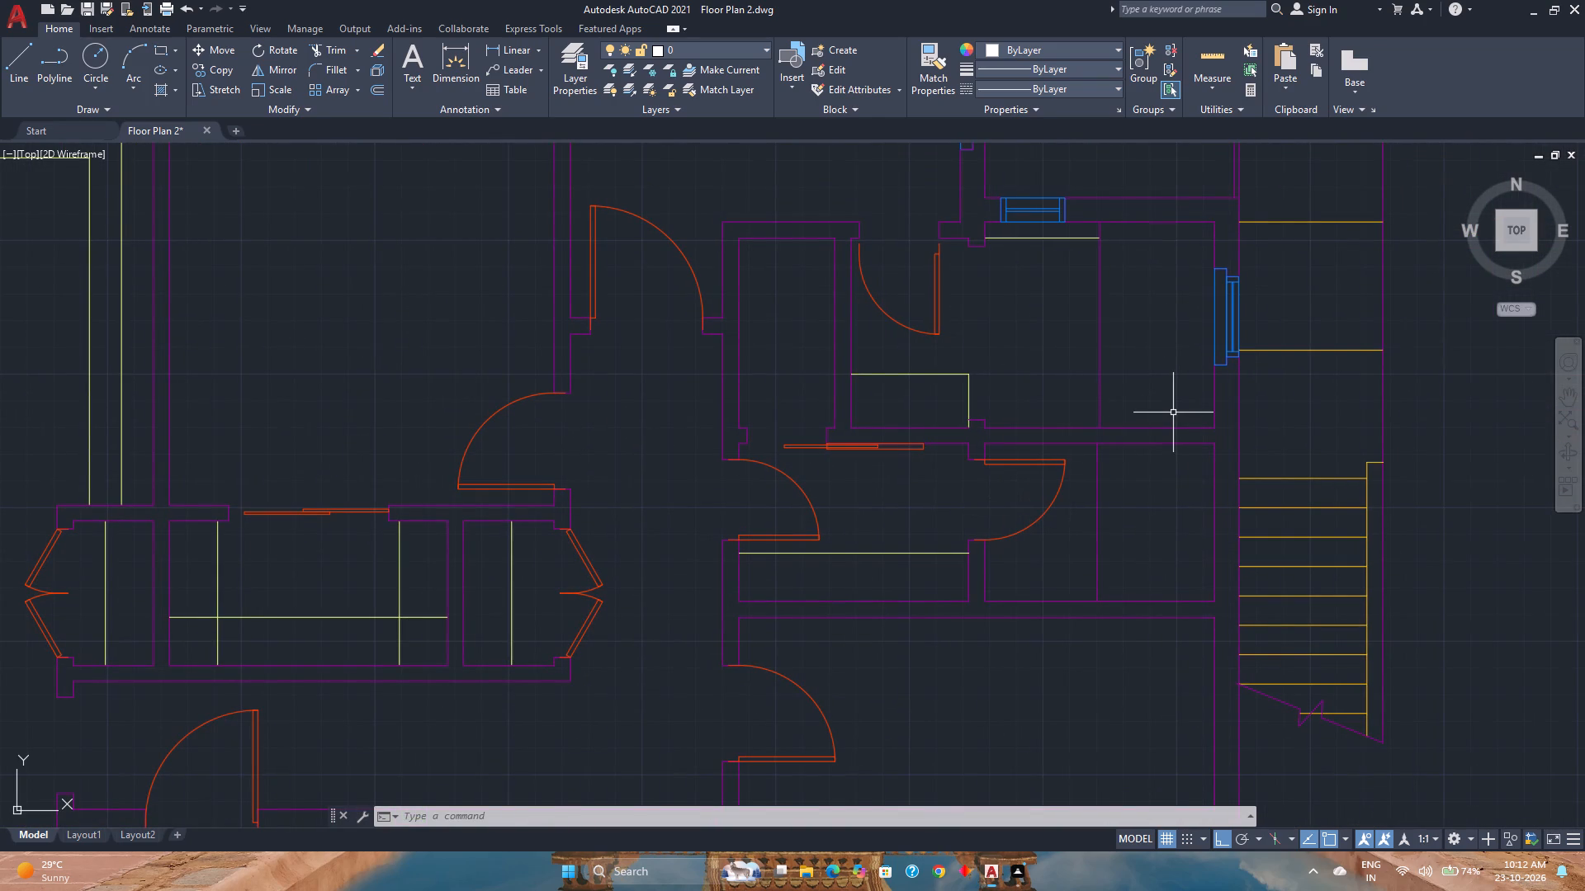
{"action": "scroll", "coordinate": [1173, 412], "scroll_direction": "down", "scroll_amount": 2}
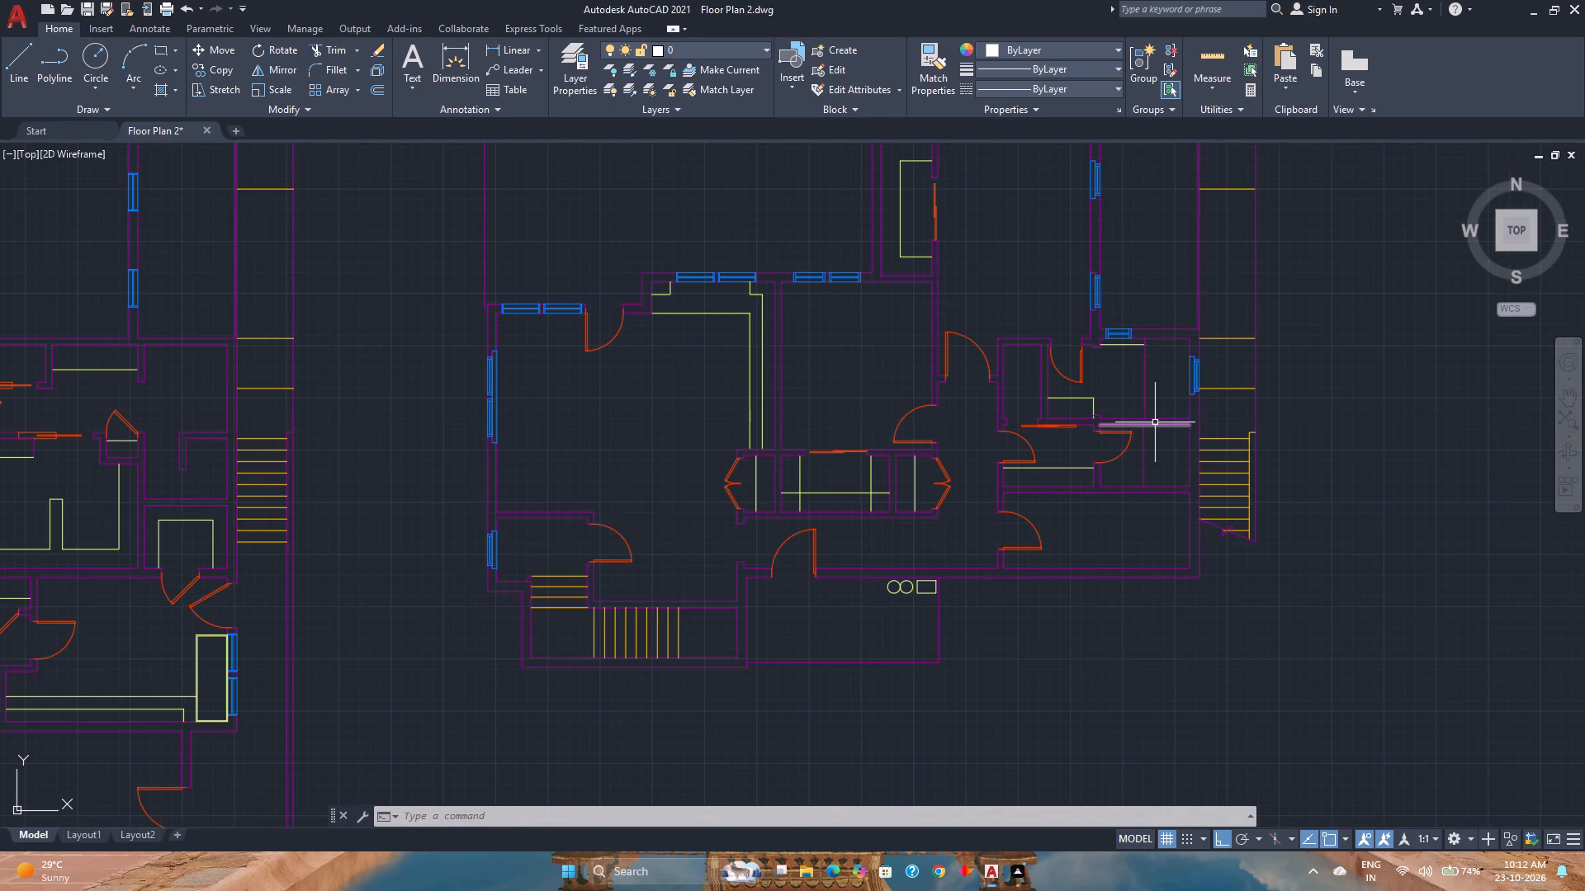
{"action": "scroll", "coordinate": [832, 421], "scroll_direction": "down", "scroll_amount": 1}
{"action": "middle_click_drag", "start_coordinate": [836, 422], "coordinate": [924, 445]}
{"action": "middle_click", "coordinate": [924, 445]}
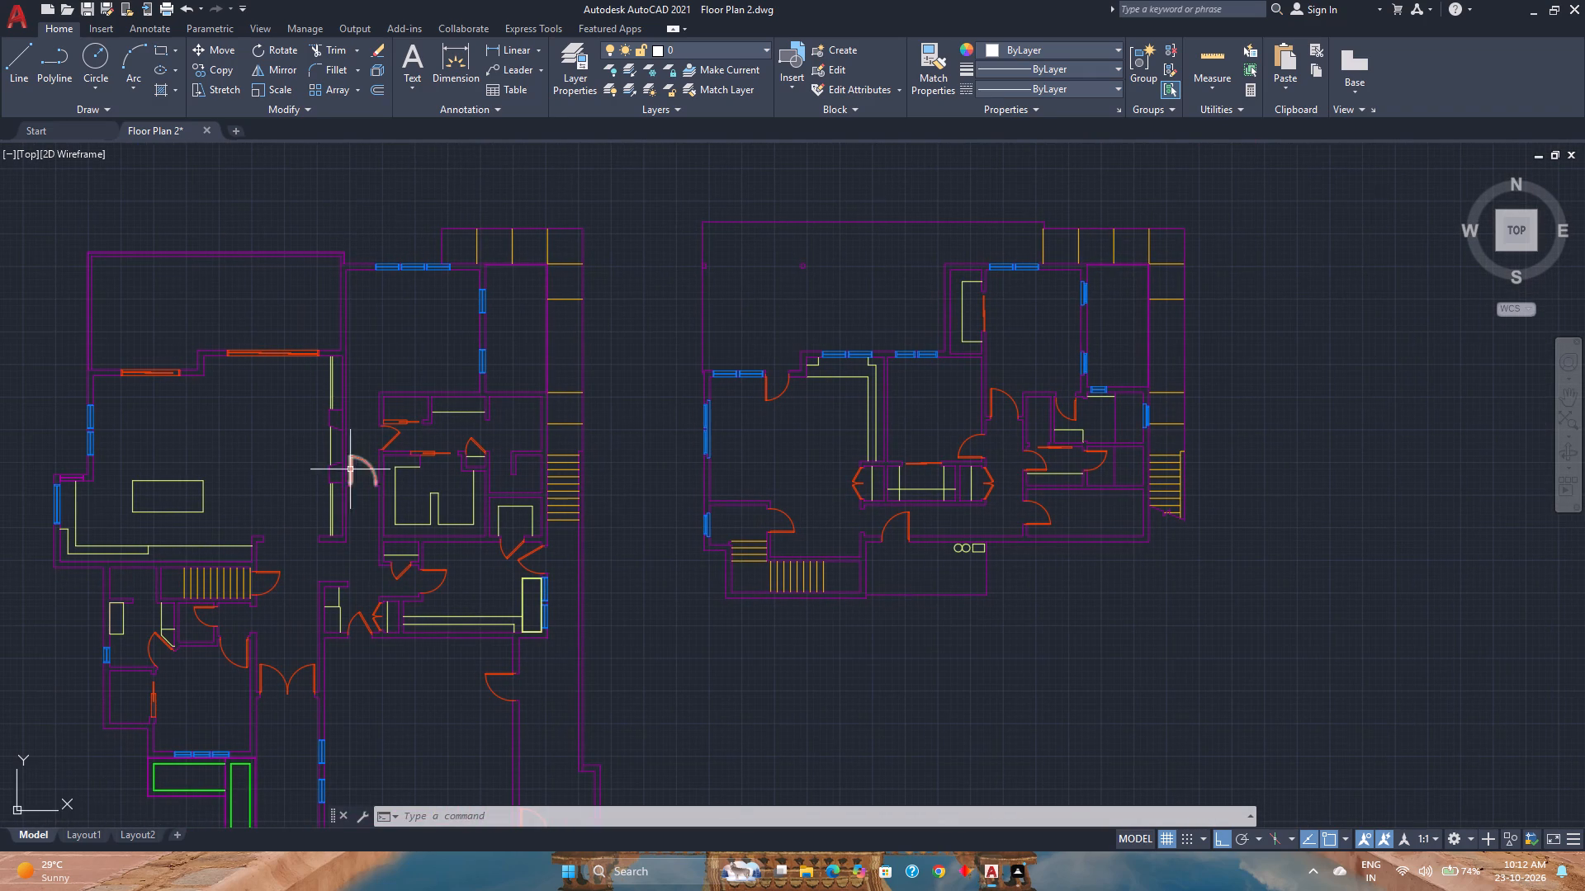
Turn on the Dotted Lines layer and save the drawing.
{"action": "left_click", "coordinate": [755, 54]}
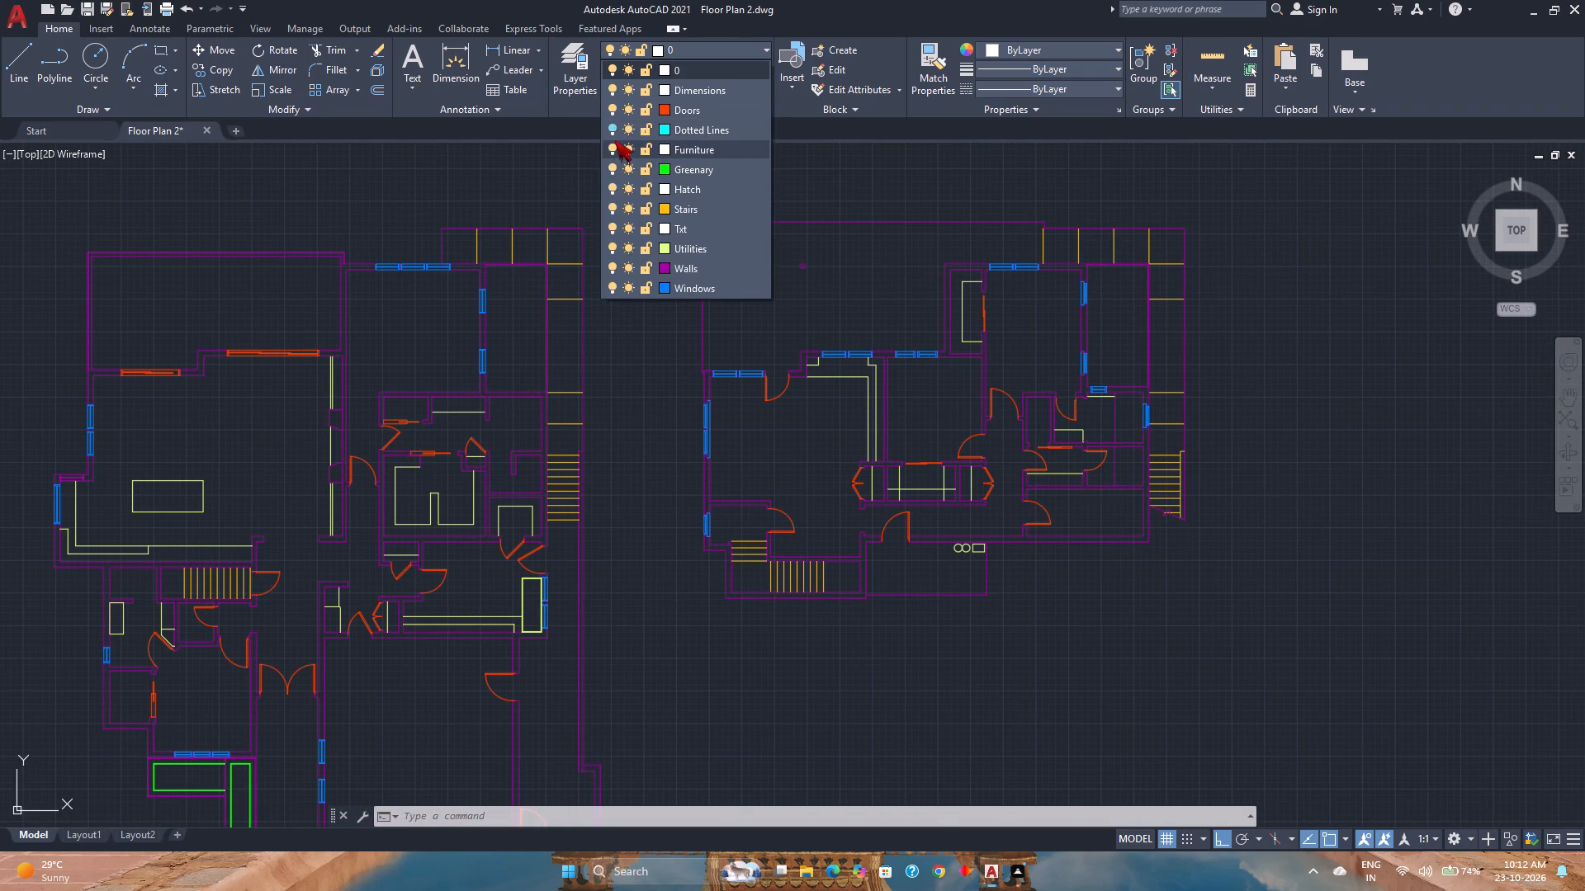
{"action": "left_click", "coordinate": [613, 128]}
{"action": "key", "text": "Escape"}
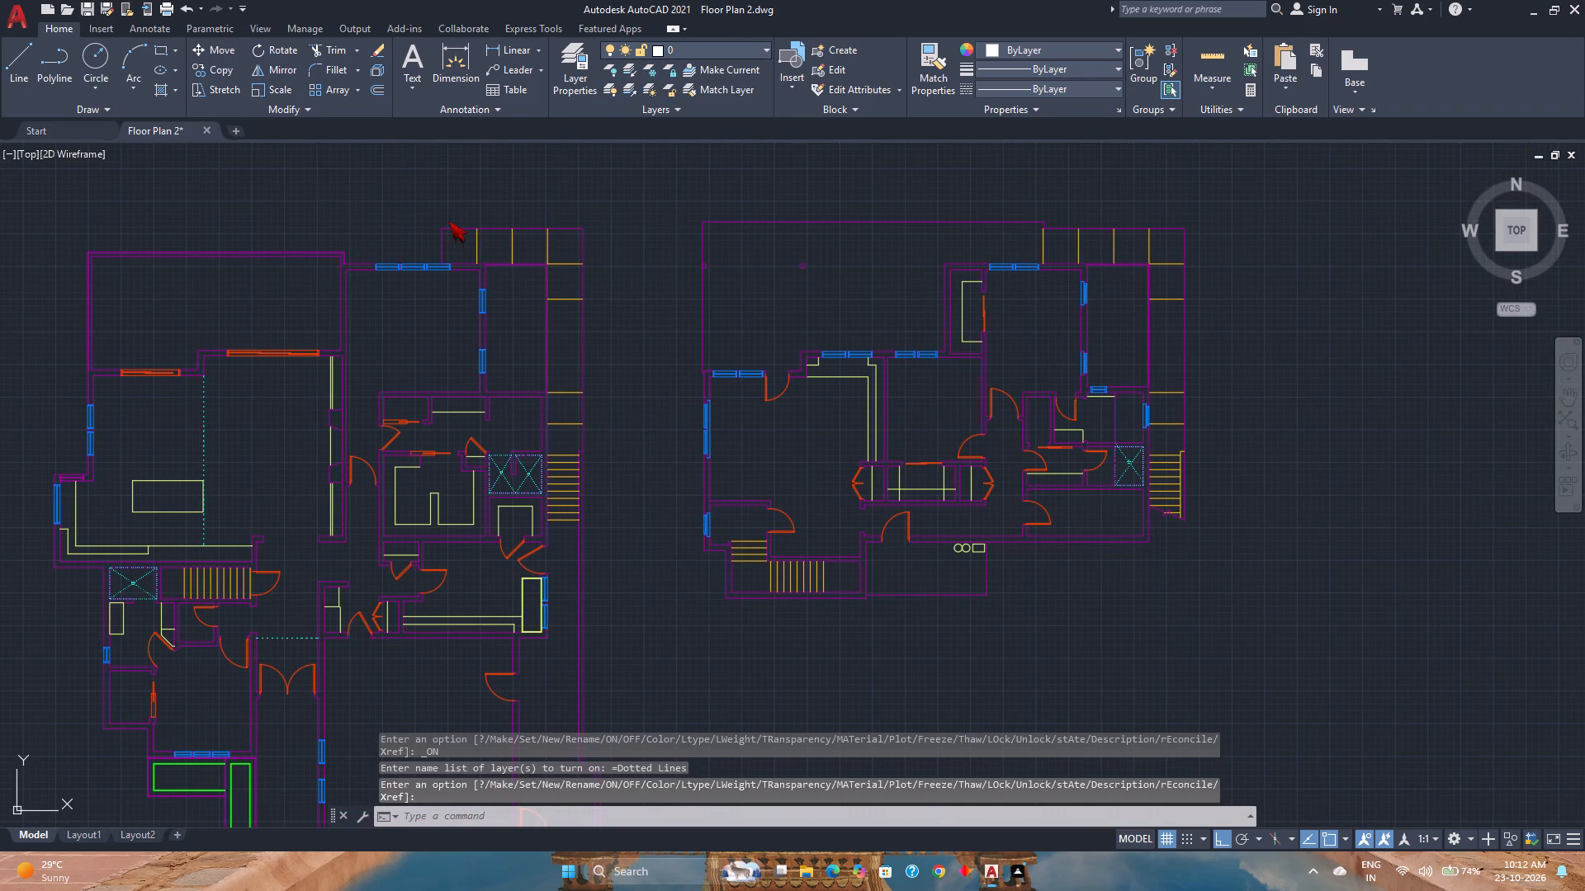
{"action": "key", "text": "ctrl+s"}
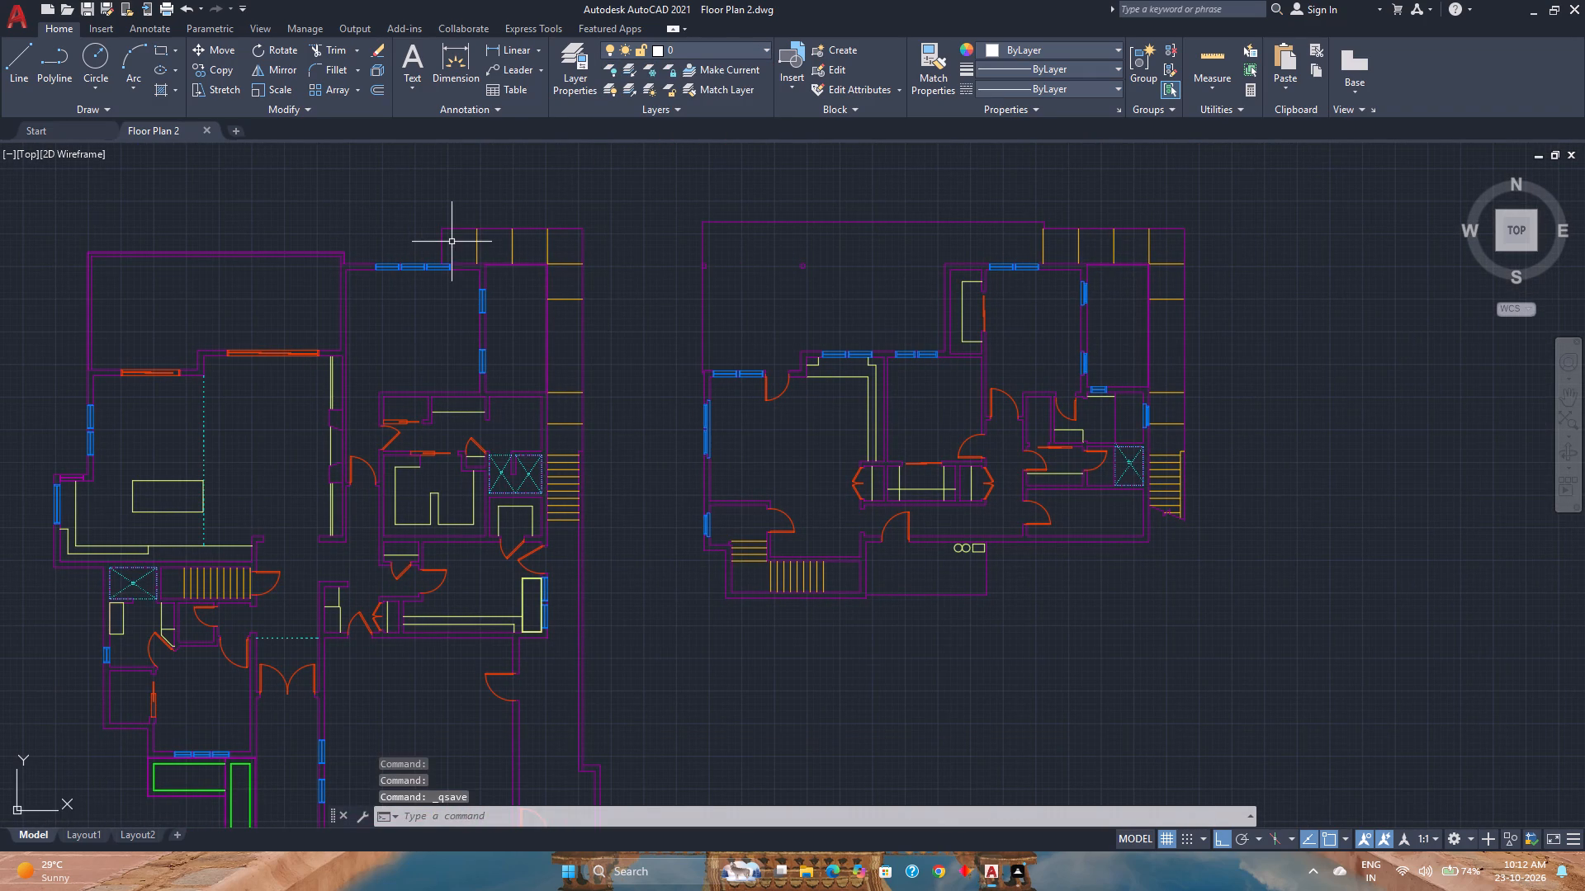
Measure the distances in the smaller plan's large room between its kitchen counter and the staircase.
{"action": "left_click", "coordinate": [1208, 50]}
{"action": "scroll", "coordinate": [868, 427], "scroll_direction": "up", "scroll_amount": 1}
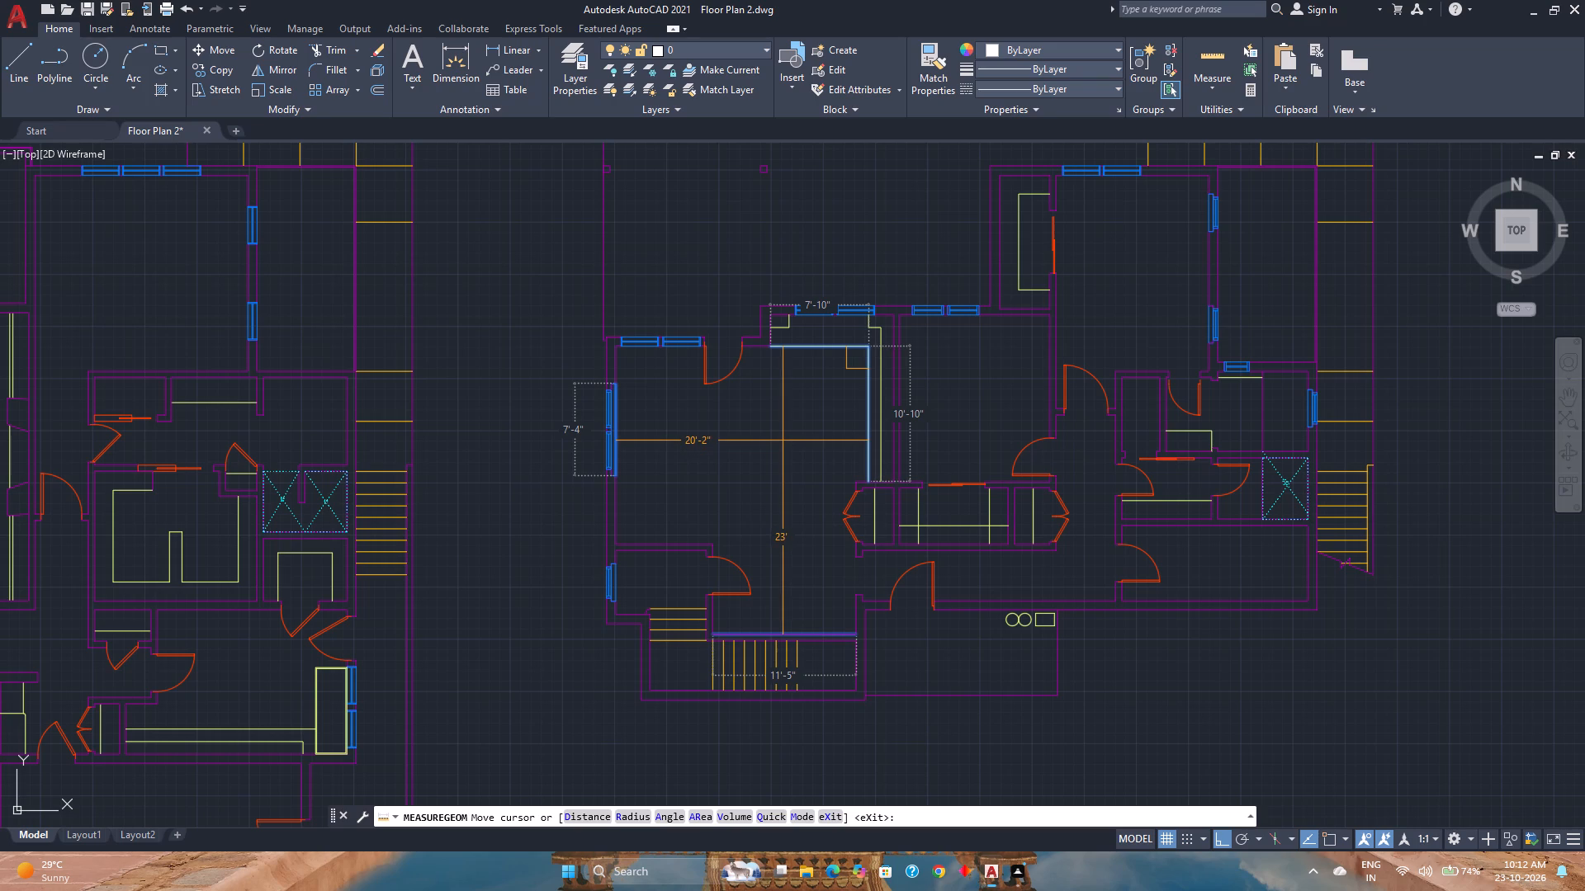
{"action": "scroll", "coordinate": [783, 441], "scroll_direction": "down", "scroll_amount": 1}
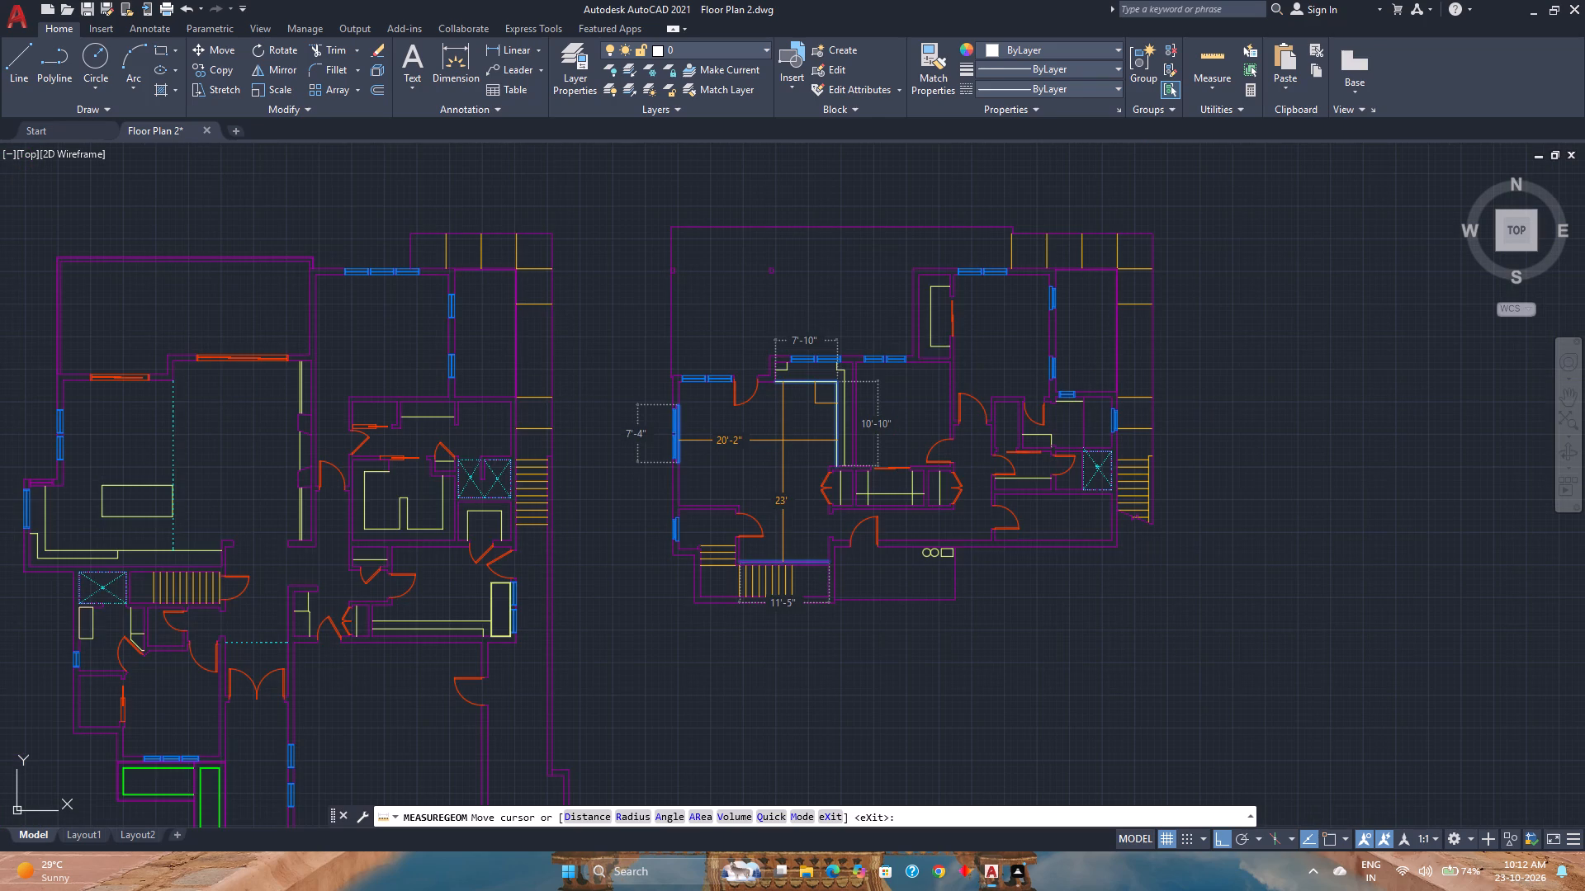
{"action": "key", "text": "Escape"}
Erase the open terrace outline and its two small column squares above the smaller plan's large room.
{"action": "left_click", "coordinate": [831, 310]}
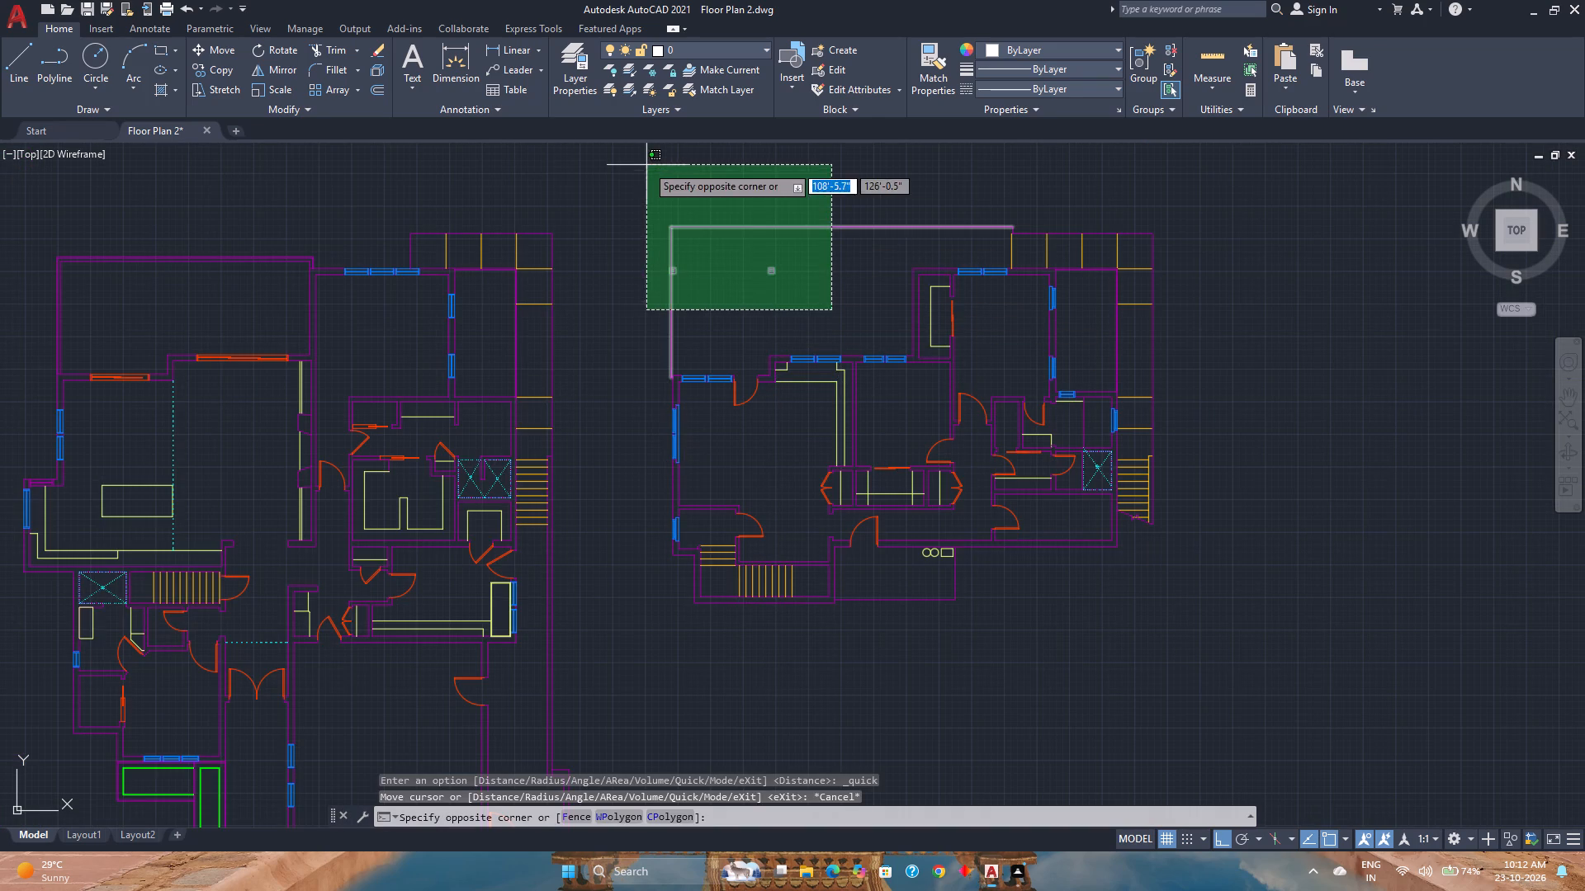
{"action": "left_click", "coordinate": [639, 168]}
{"action": "key", "text": "Delete"}
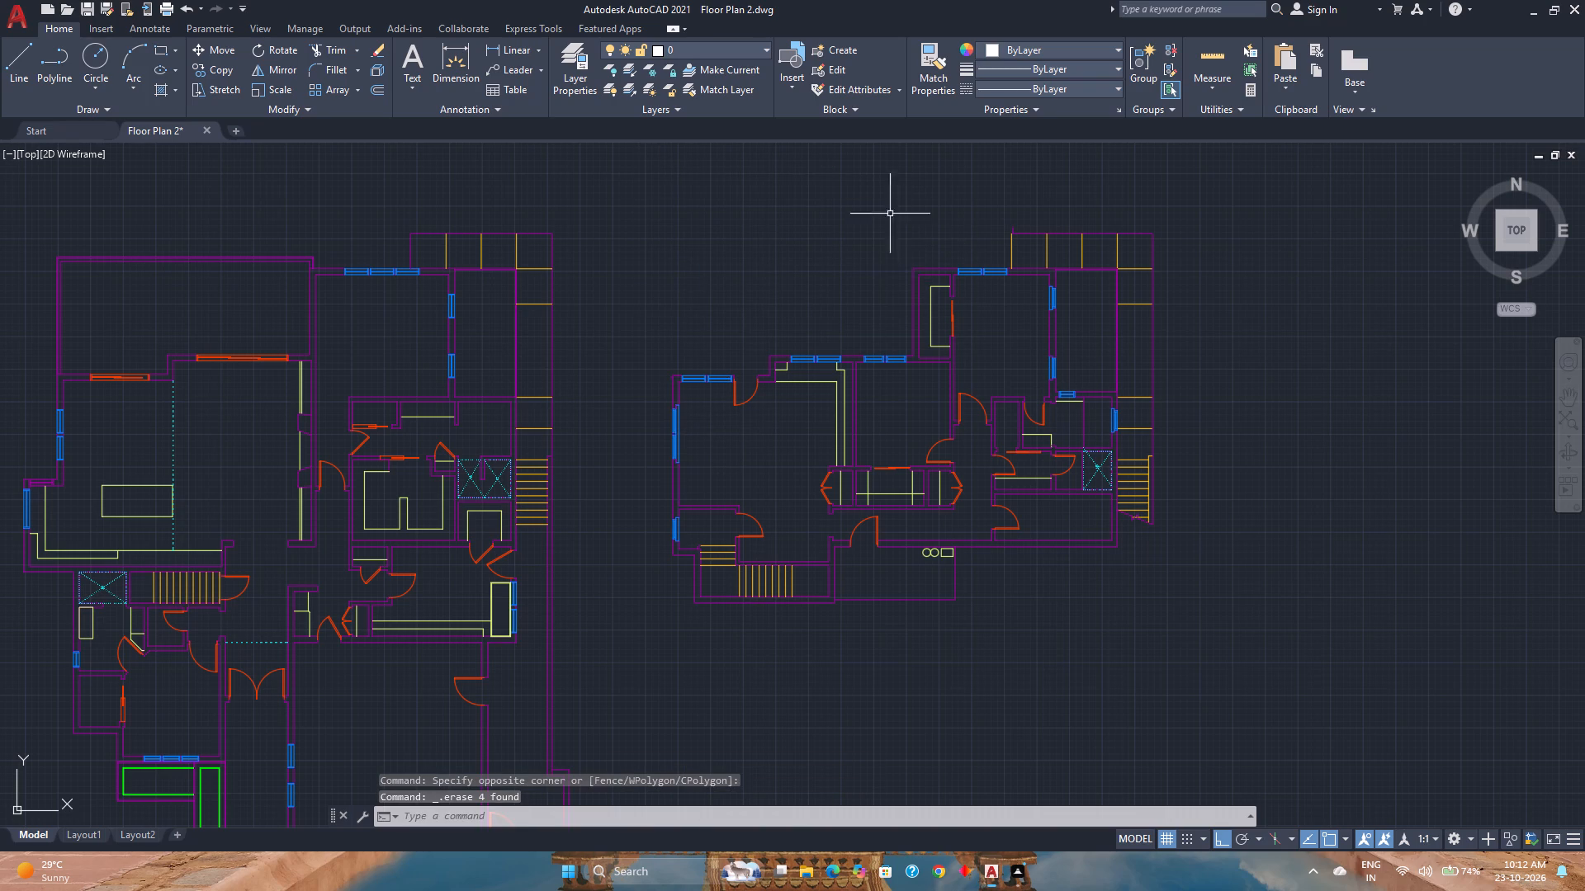
Measure the smaller plan's rooms with quick measurement, including the counter space beside the shower.
{"action": "left_click", "coordinate": [1205, 57]}
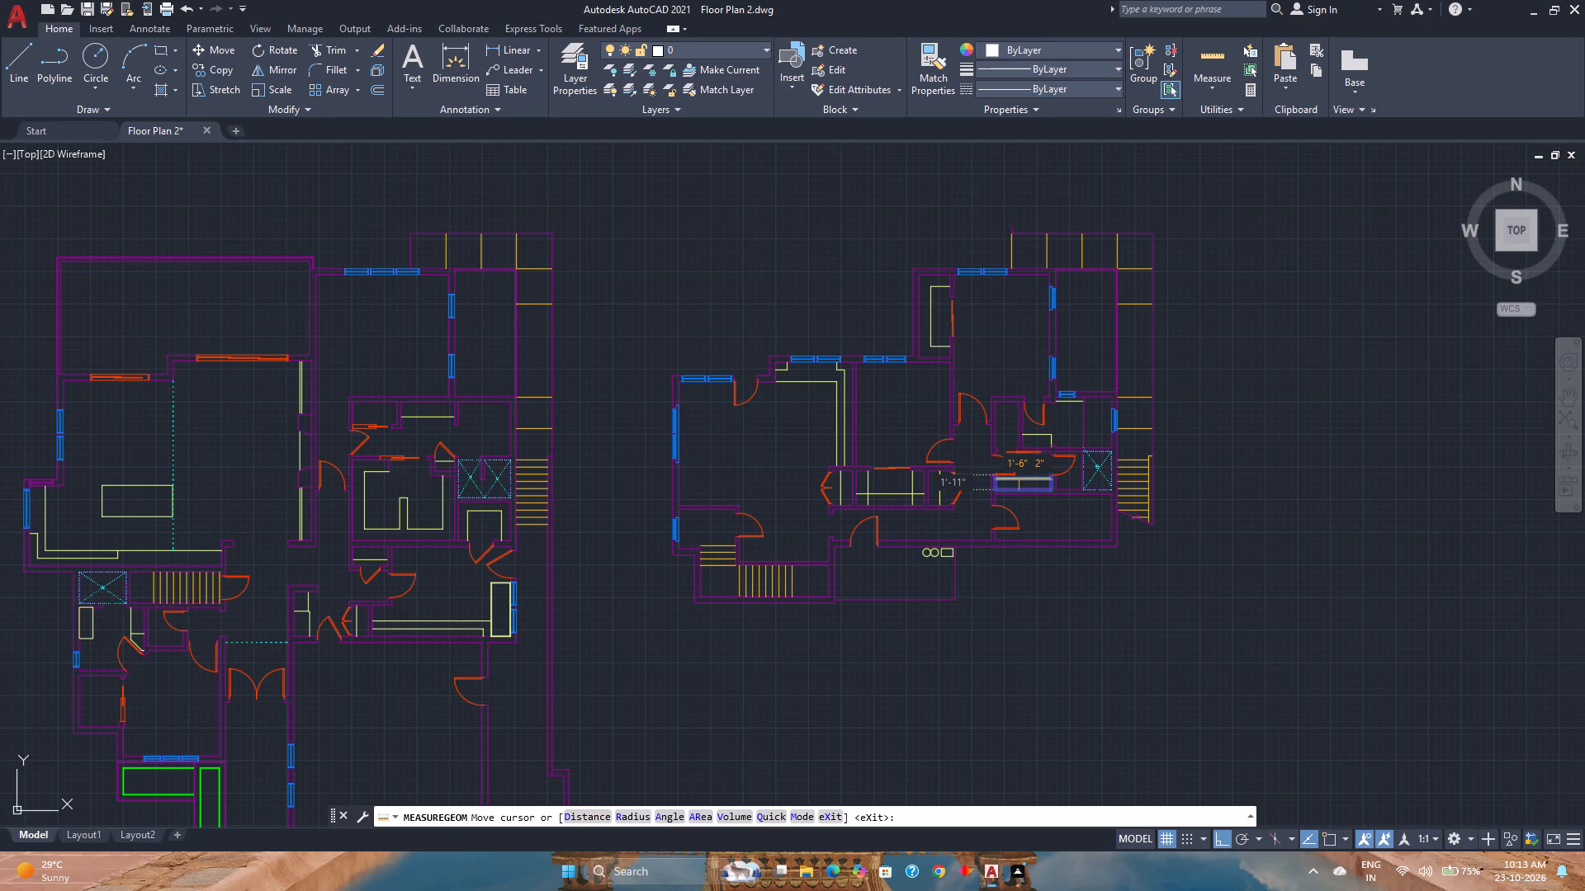
{"action": "key", "text": "Escape"}
{"action": "scroll", "coordinate": [1031, 484], "scroll_direction": "up", "scroll_amount": 2}
{"action": "scroll", "coordinate": [1031, 484], "scroll_direction": "down", "scroll_amount": 1}
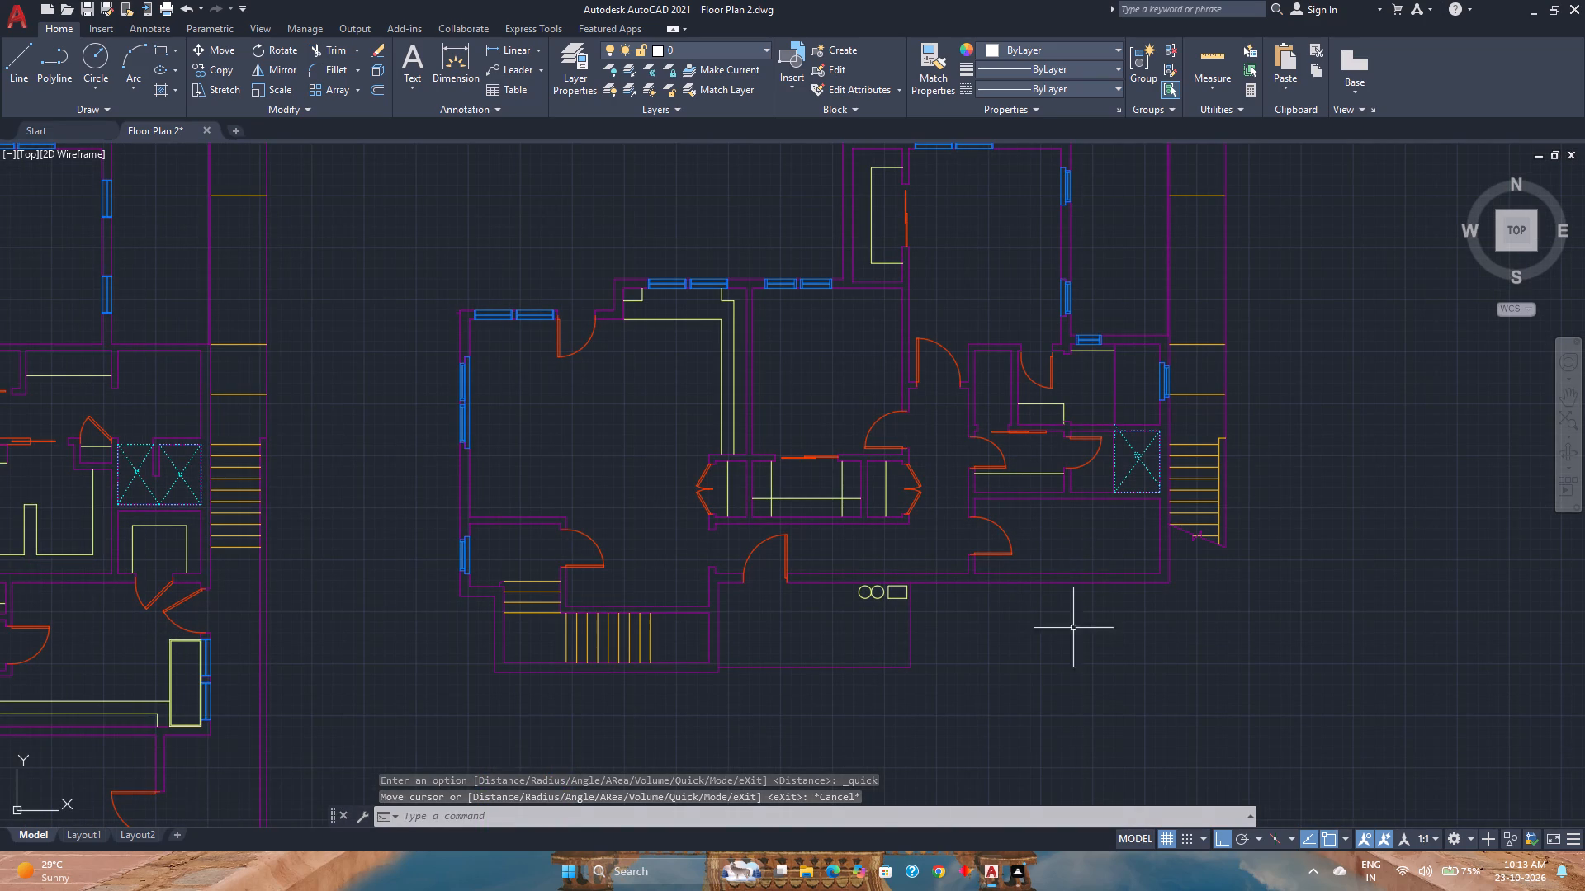
Move the smaller plan's southern walls, doors, staircase, lower west window and utility outline 2' south from the large room.
{"action": "left_click", "coordinate": [1049, 634]}
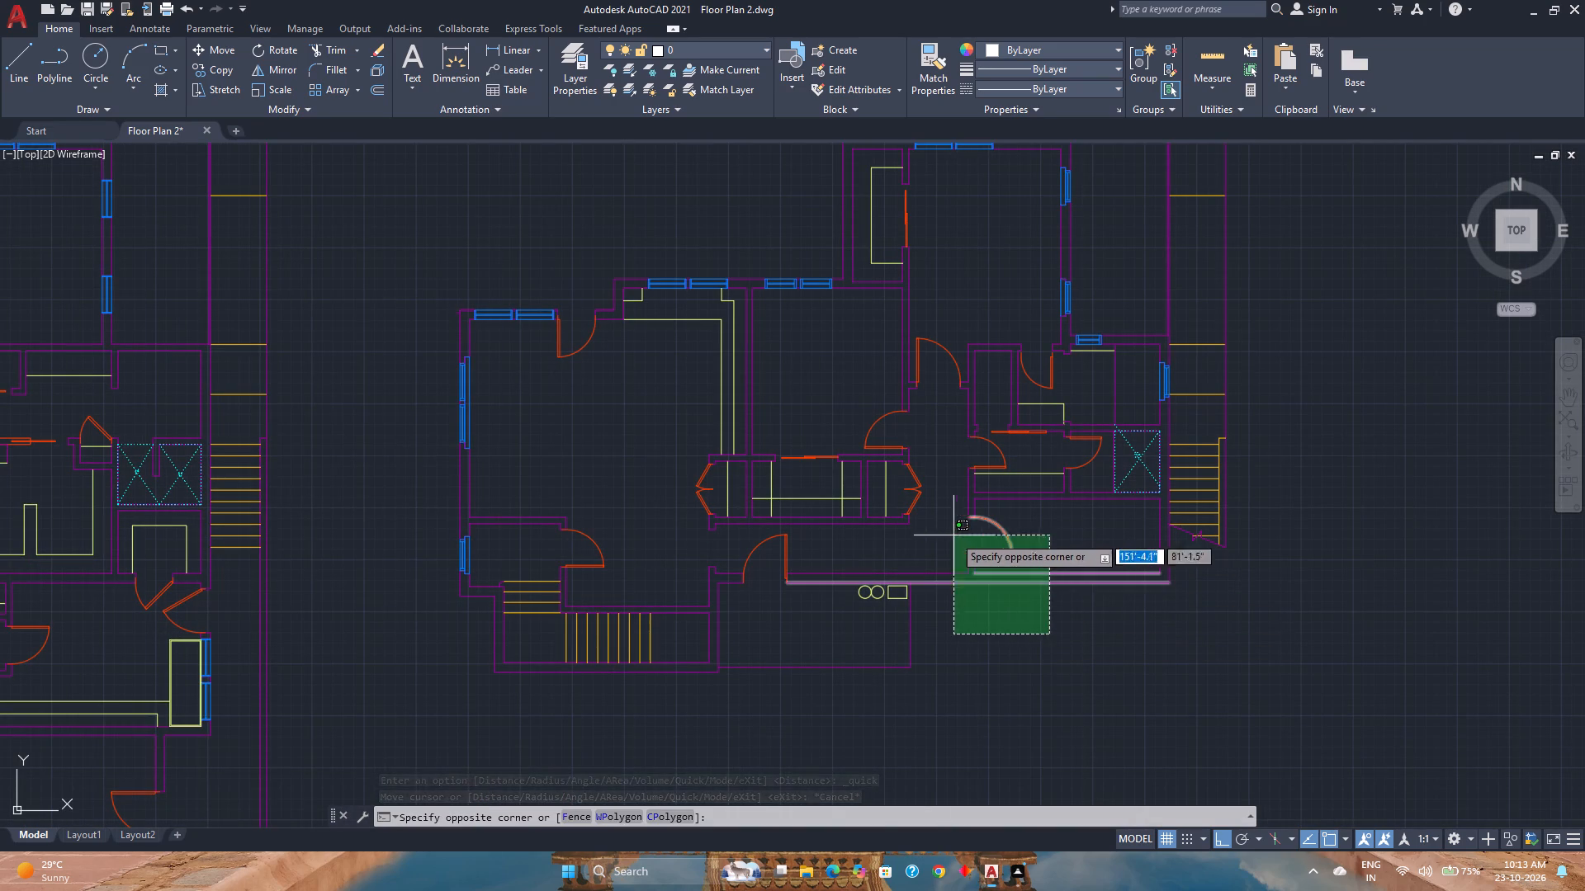
{"action": "left_click", "coordinate": [873, 481]}
{"action": "left_click", "coordinate": [1088, 485]}
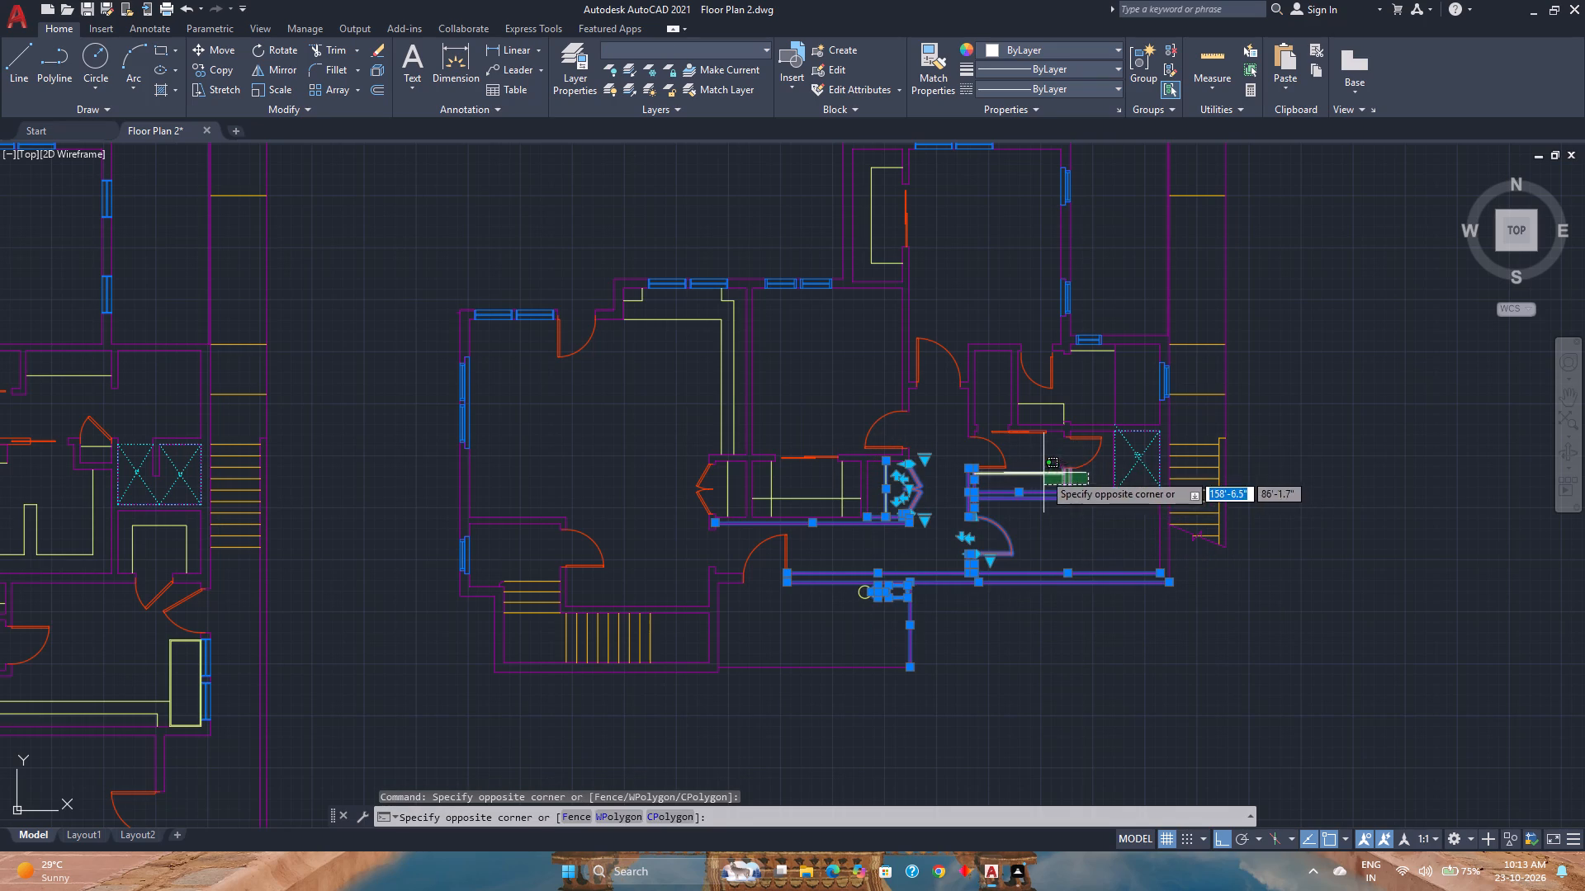
{"action": "left_click", "coordinate": [1043, 473]}
{"action": "left_click", "coordinate": [1083, 493]}
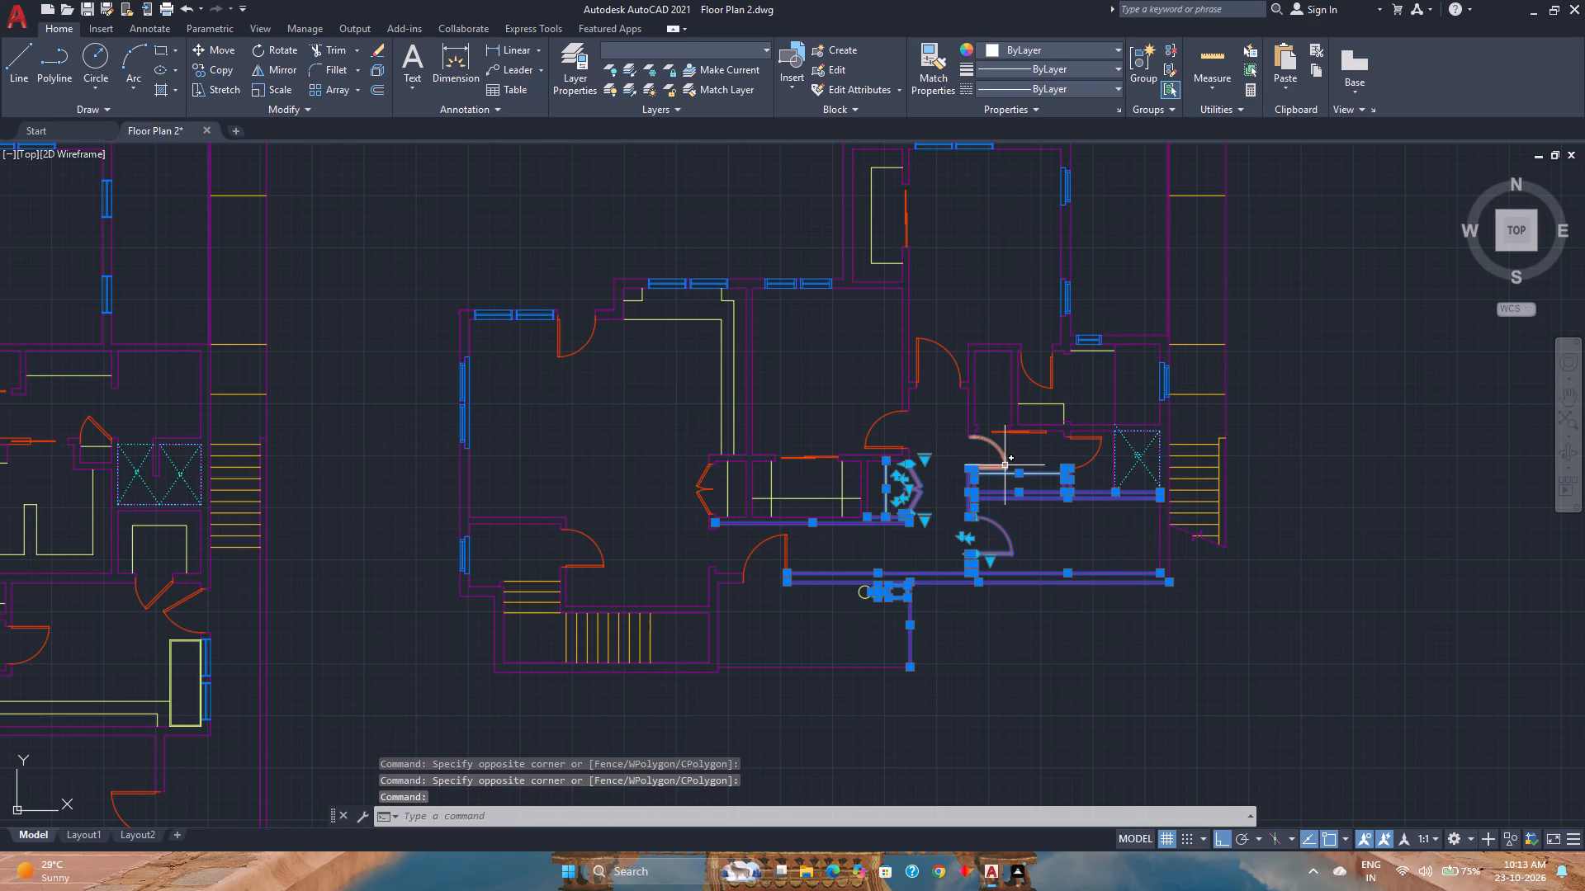
{"action": "left_click", "coordinate": [1004, 464]}
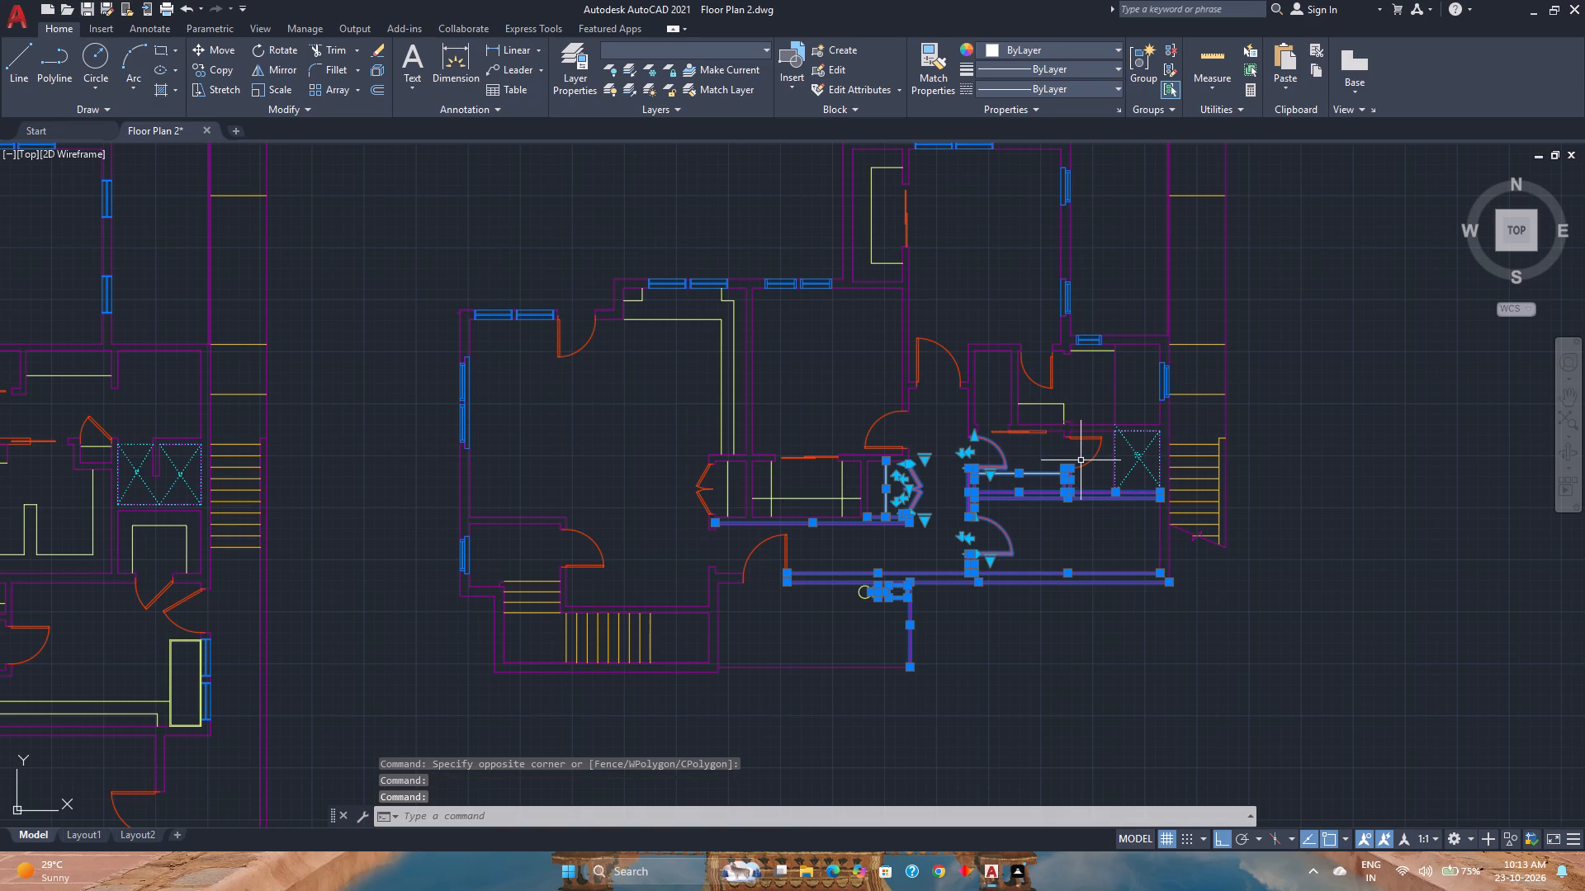
{"action": "left_click", "coordinate": [1085, 461]}
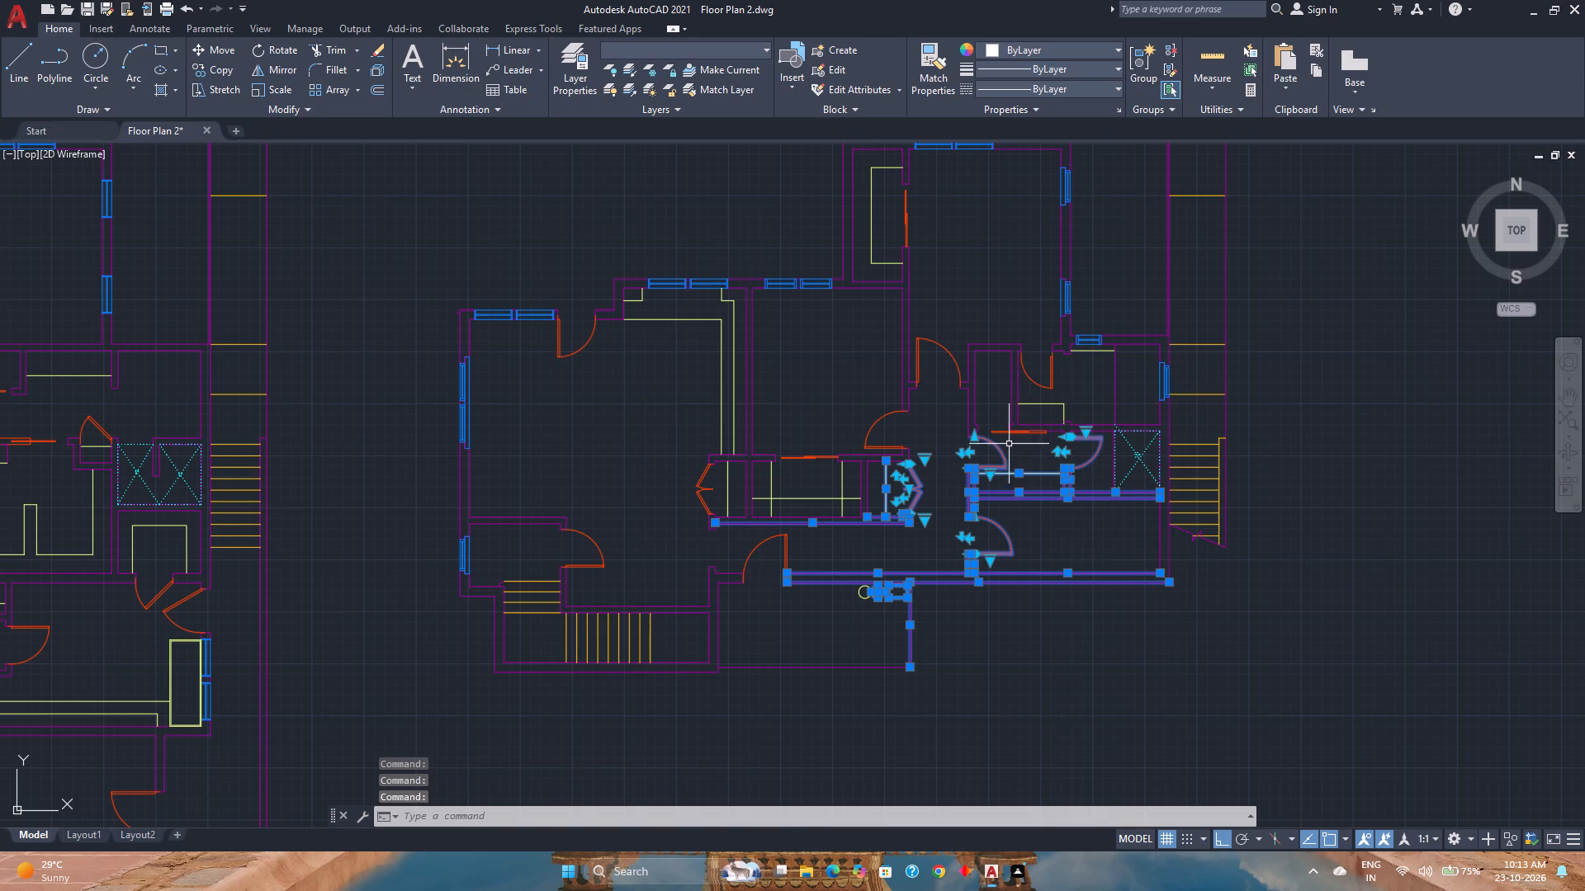
{"action": "left_click", "coordinate": [797, 516]}
{"action": "left_click", "coordinate": [743, 517]}
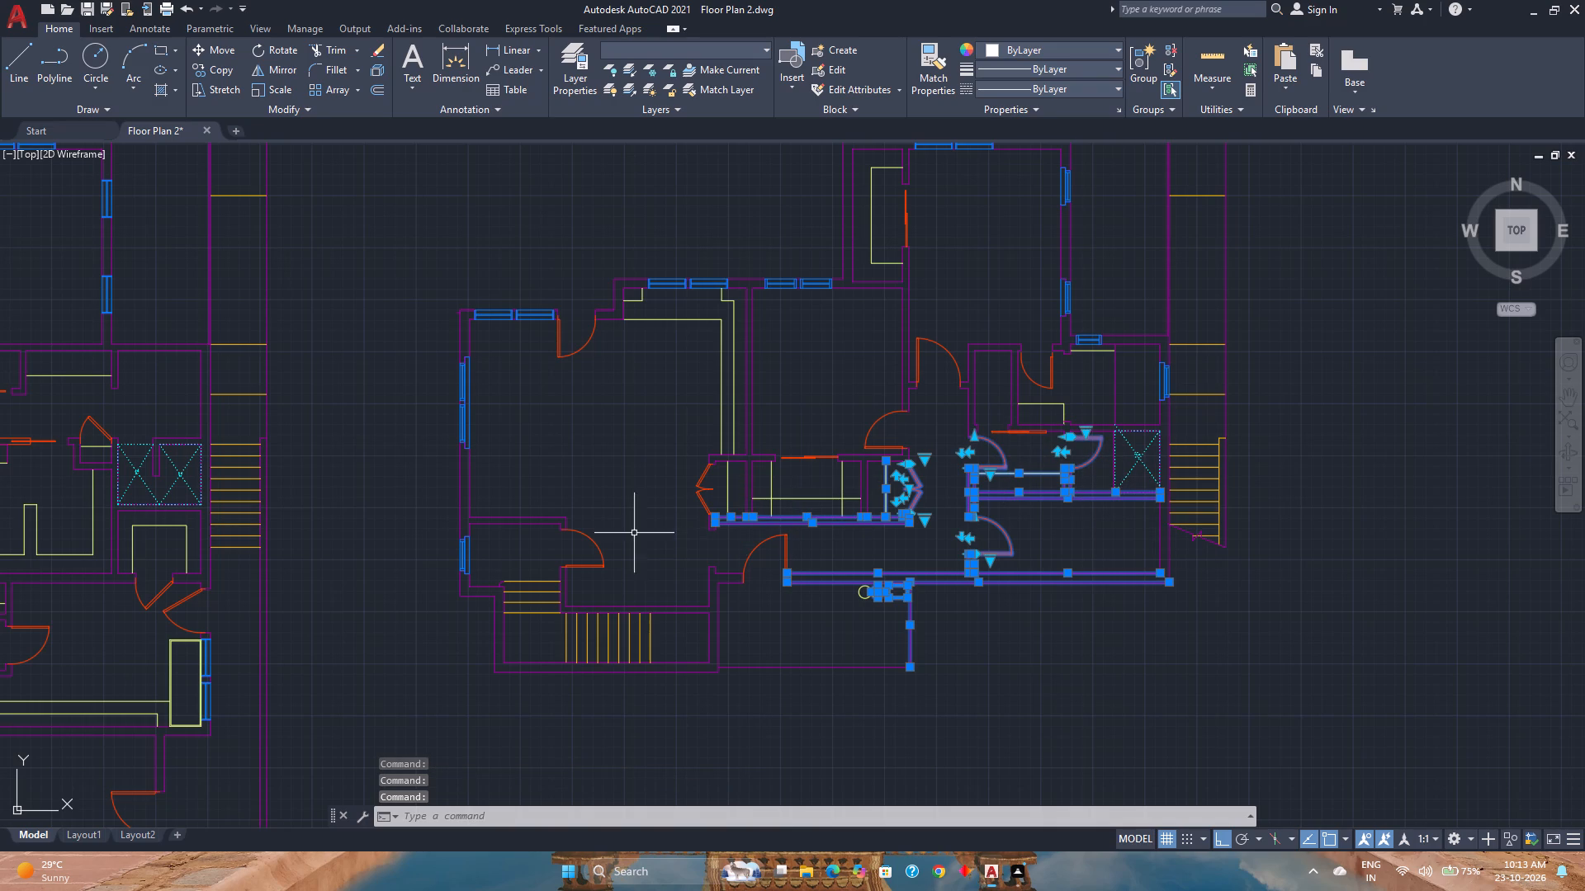
{"action": "left_click", "coordinate": [618, 567]}
{"action": "left_click", "coordinate": [512, 507]}
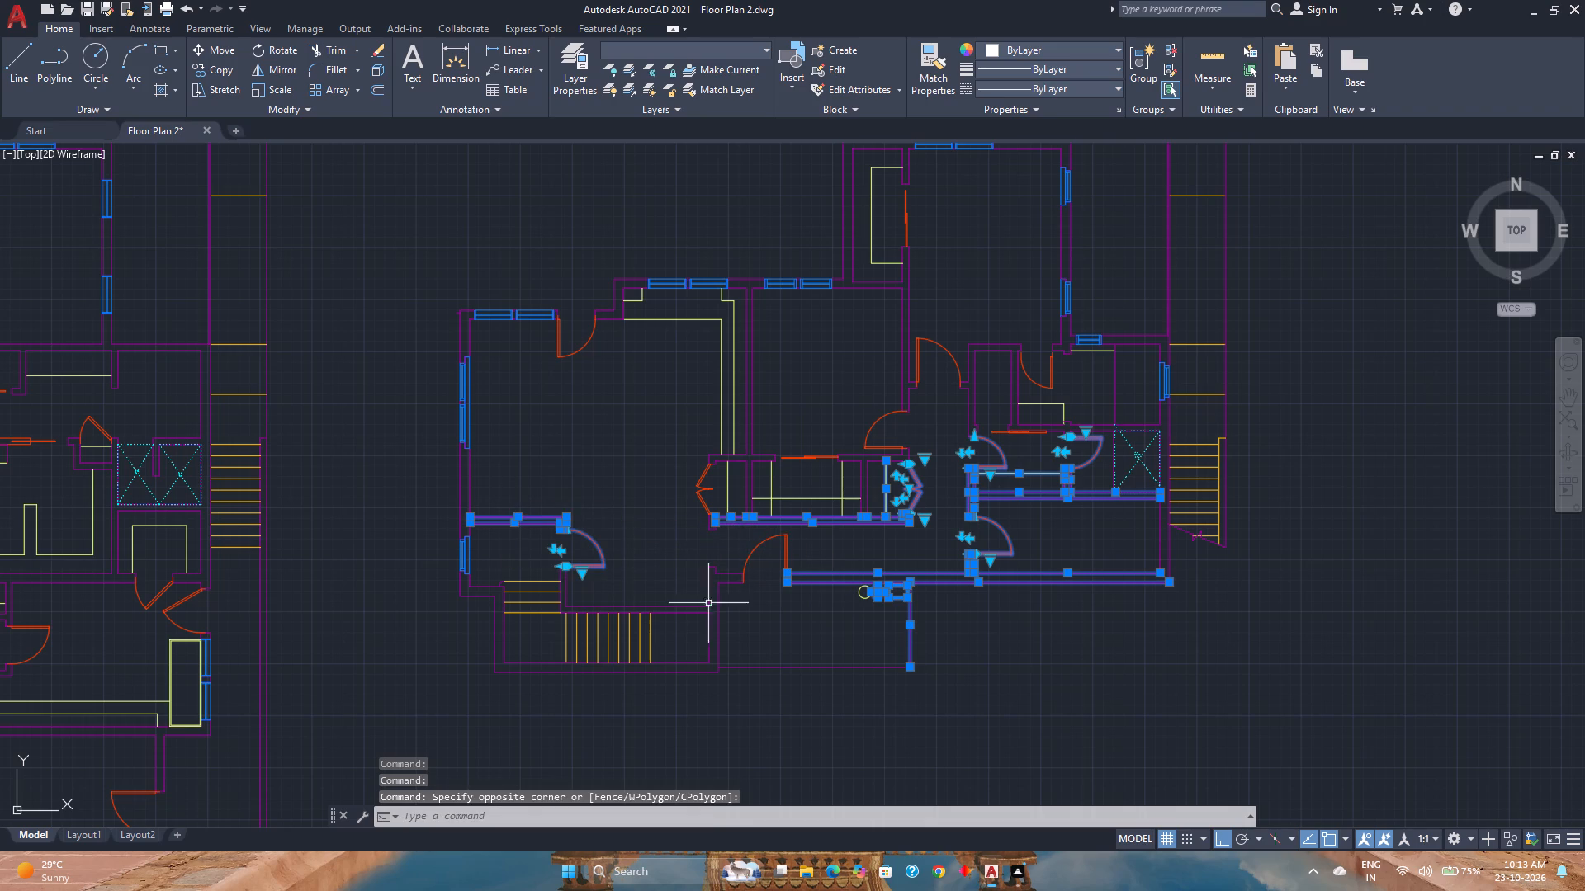
{"action": "left_click", "coordinate": [915, 727]}
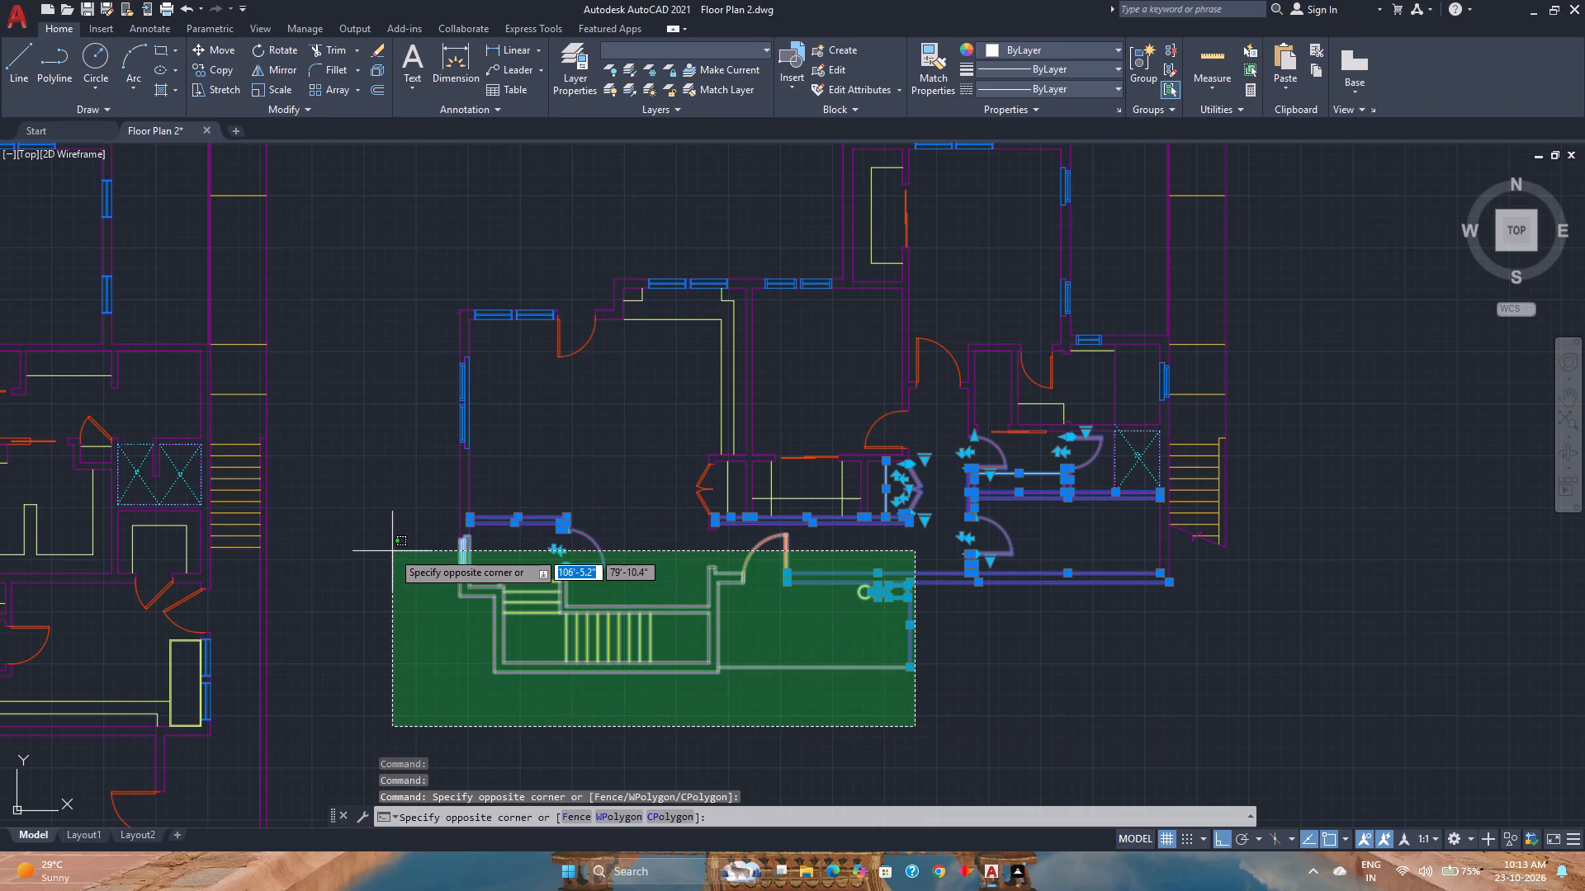
{"action": "left_click", "coordinate": [392, 551]}
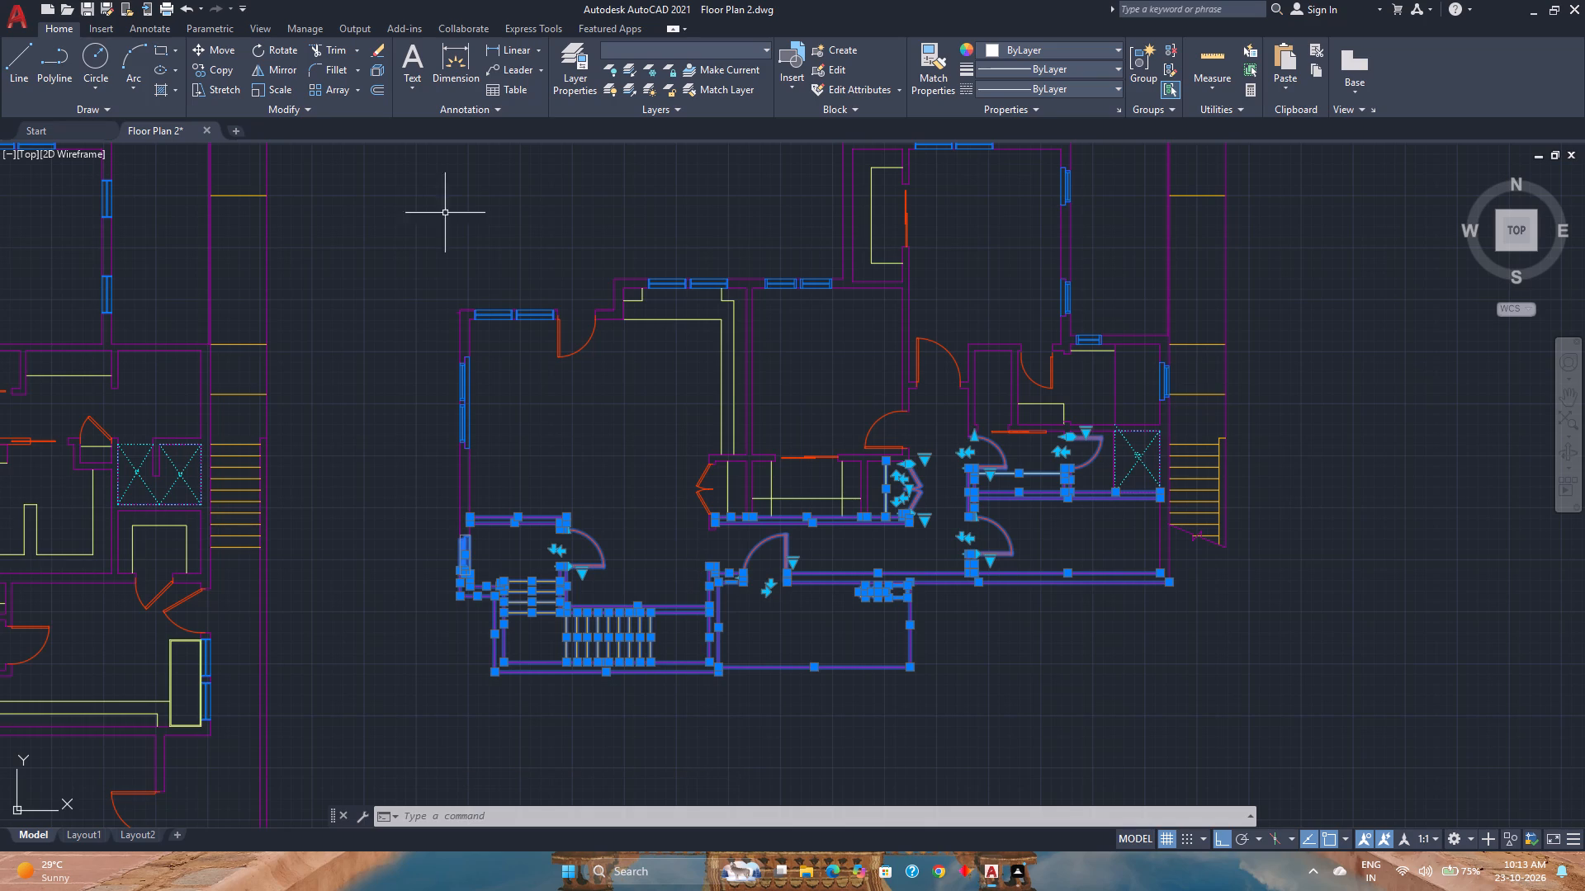
{"action": "left_click", "coordinate": [219, 49]}
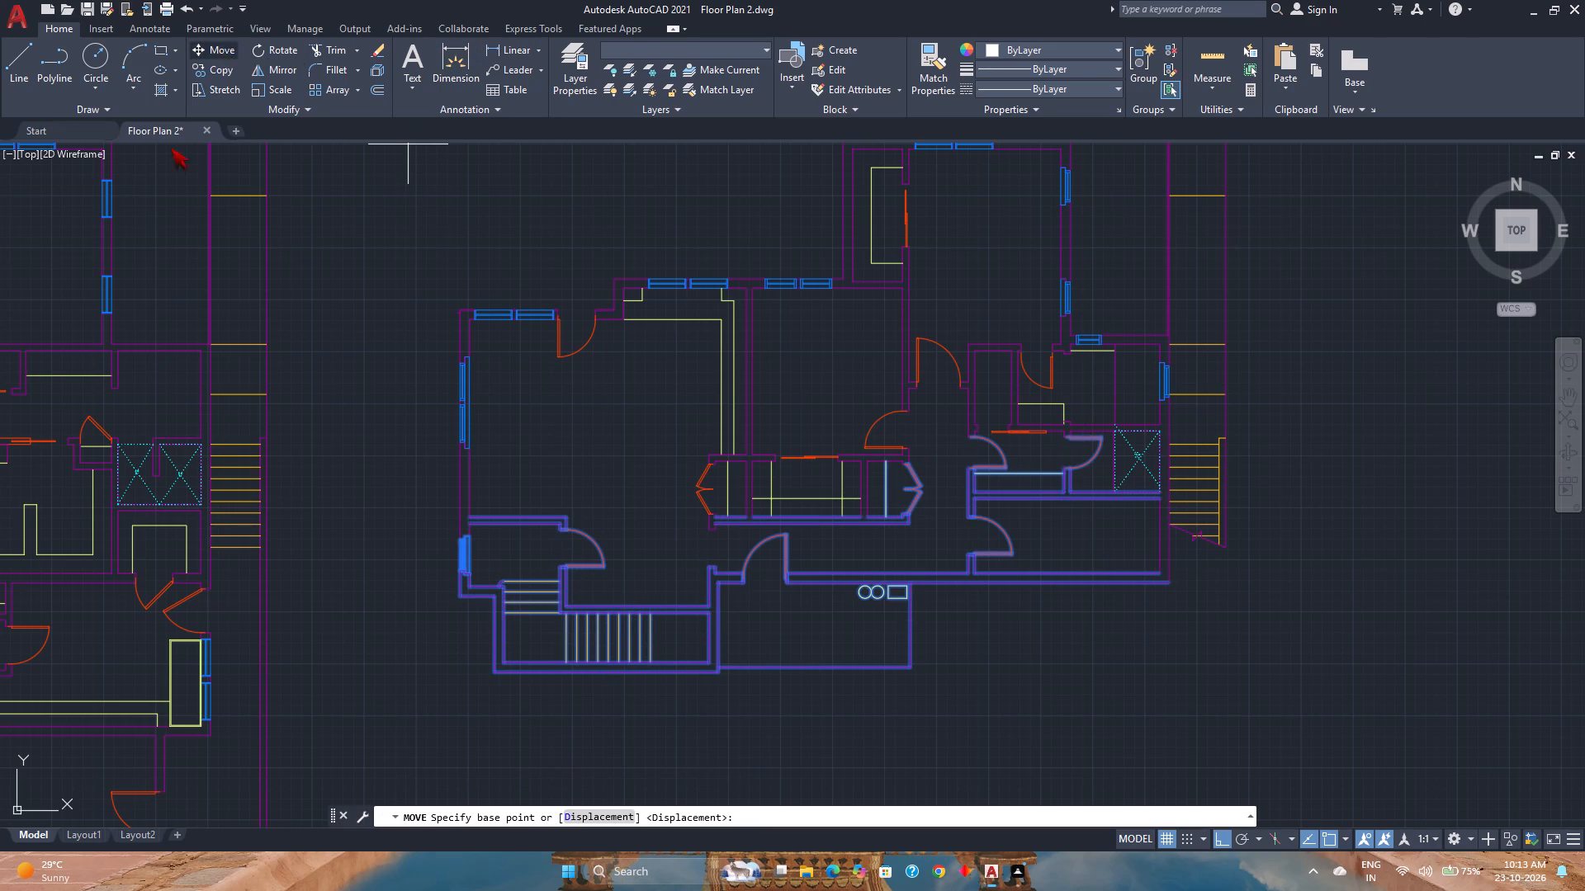
{"action": "scroll", "coordinate": [520, 527], "scroll_direction": "up", "scroll_amount": 2}
{"action": "middle_click_drag", "start_coordinate": [486, 529], "coordinate": [634, 455]}
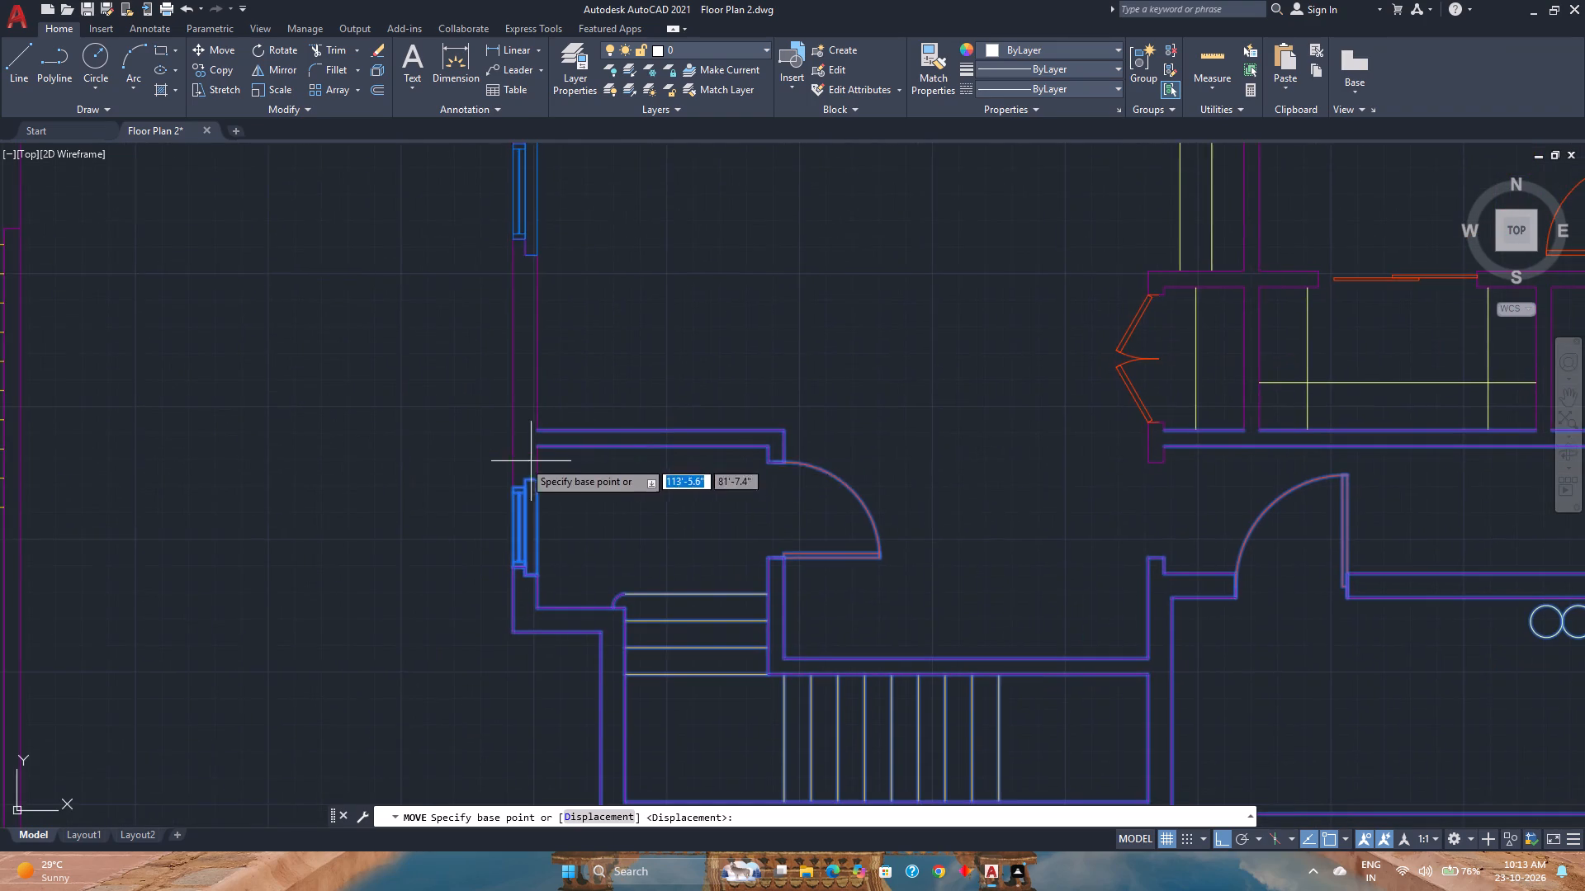
{"action": "scroll", "coordinate": [521, 460], "scroll_direction": "up", "scroll_amount": 3}
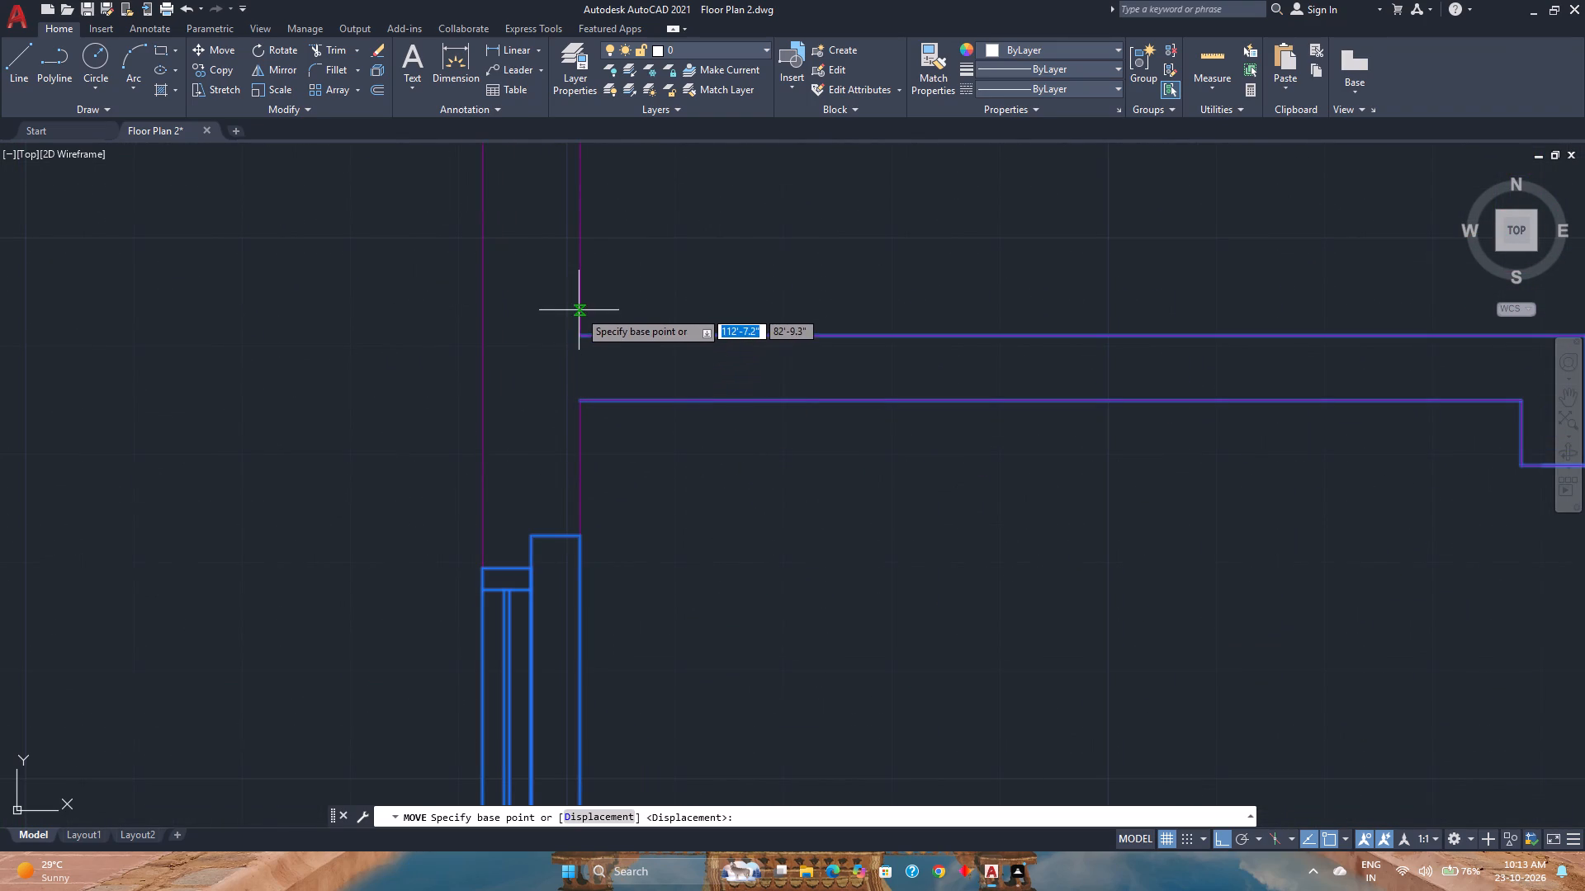
{"action": "left_click", "coordinate": [584, 338]}
{"action": "scroll", "coordinate": [589, 389], "scroll_direction": "down", "scroll_amount": 2}
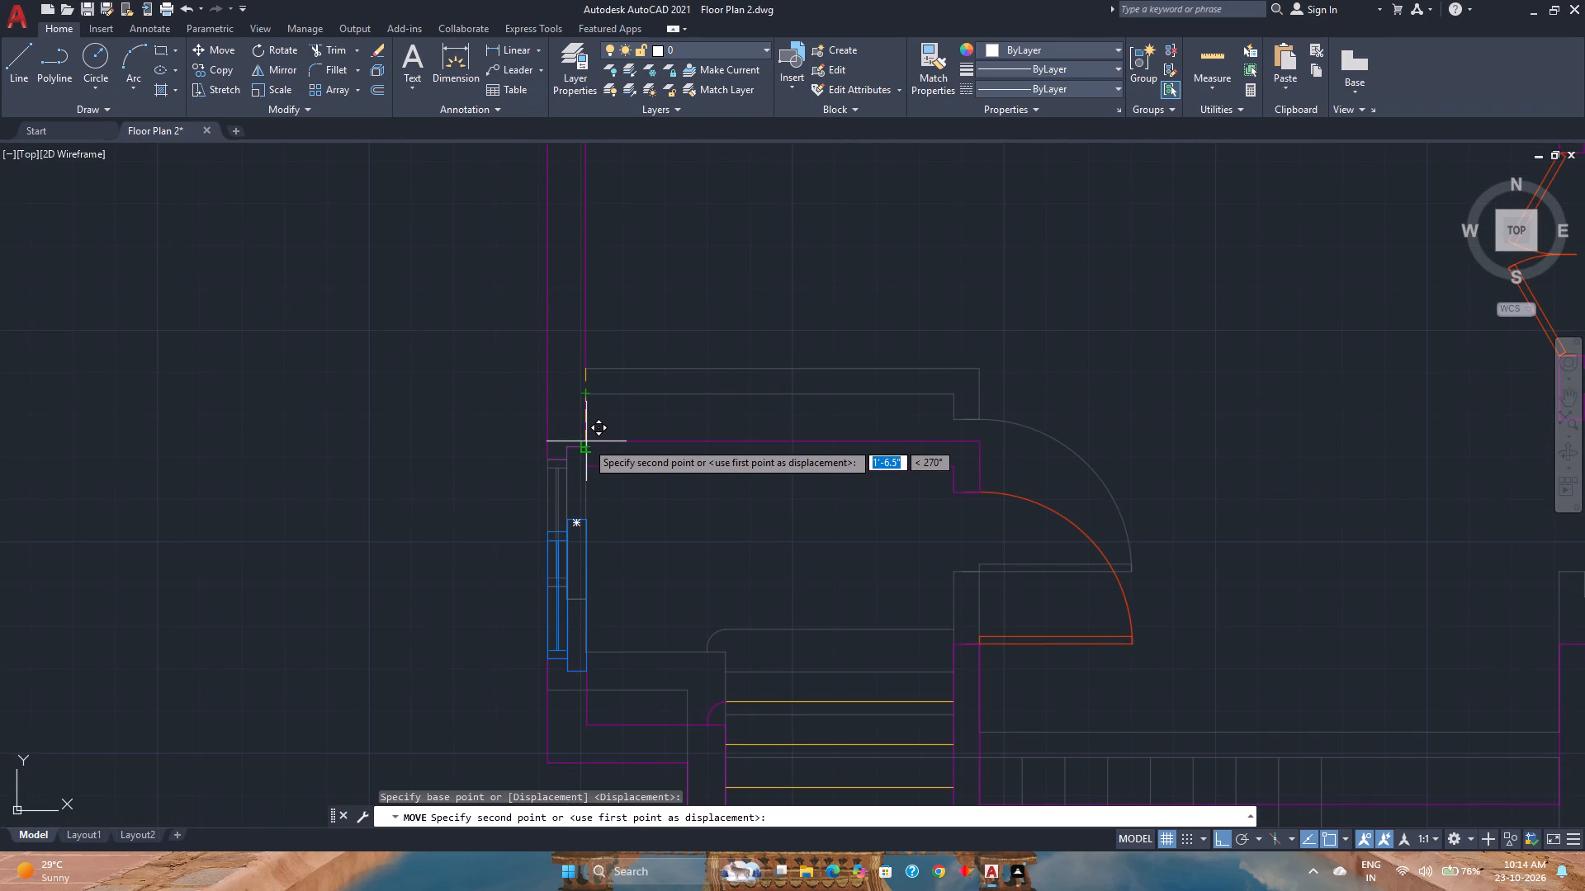
{"action": "type", "text": "2'"}
{"action": "key", "text": "Return"}
{"action": "scroll", "coordinate": [586, 441], "scroll_direction": "down", "scroll_amount": 3}
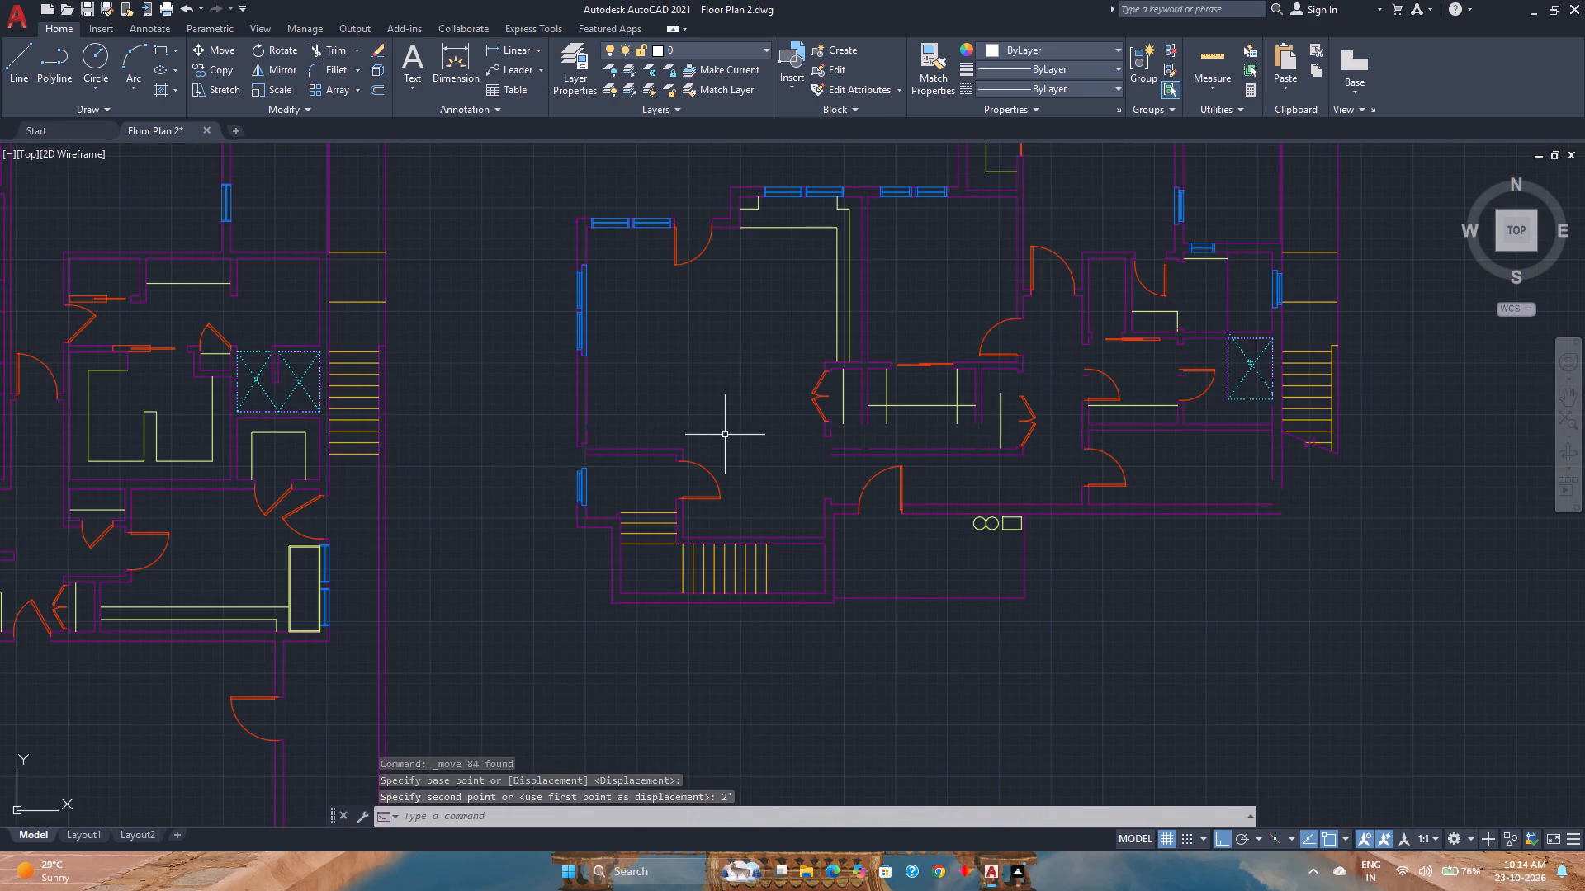
Check the smaller plan's large room dimensions with quick measurement.
{"action": "left_click", "coordinate": [1217, 49]}
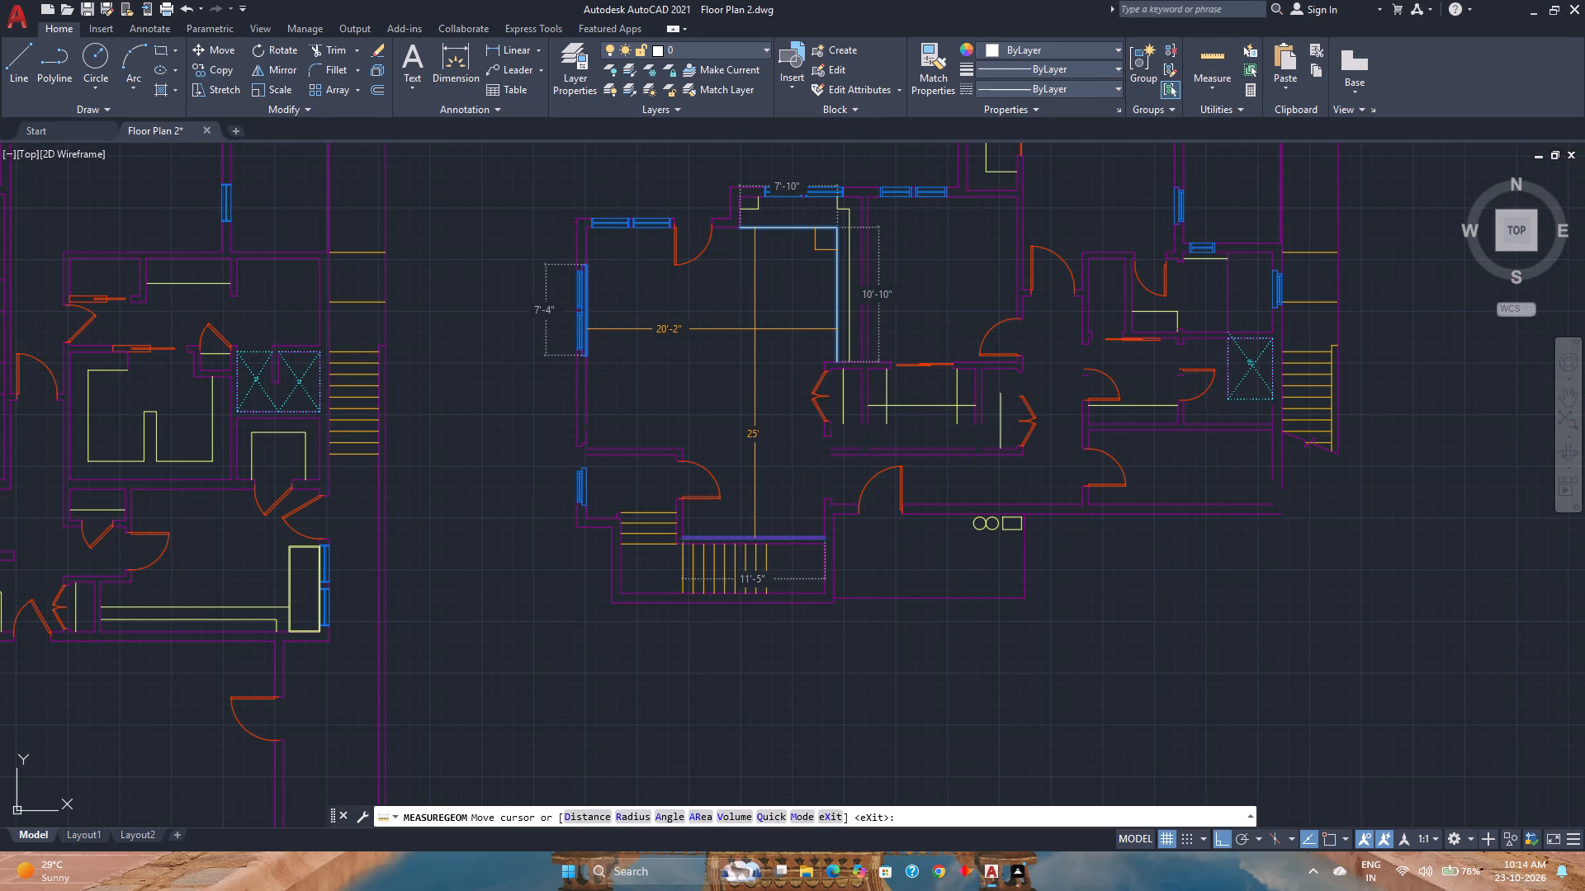
{"action": "key", "text": "Escape"}
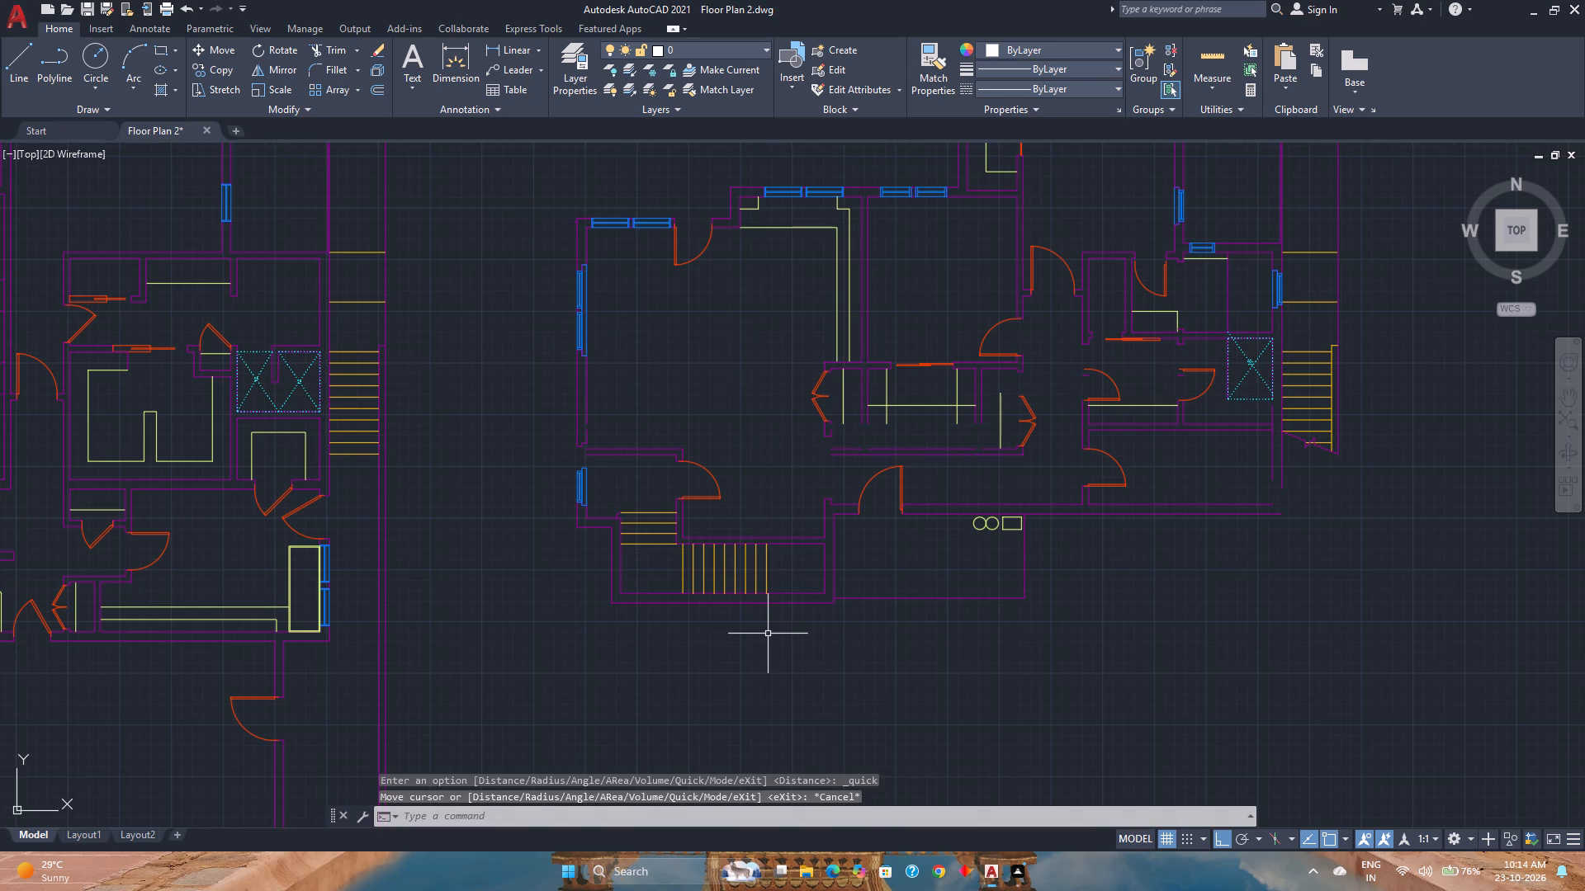
Move the smaller plan's west wall with its windows, the small room beside it and the staircase 2' west.
{"action": "left_click", "coordinate": [784, 635]}
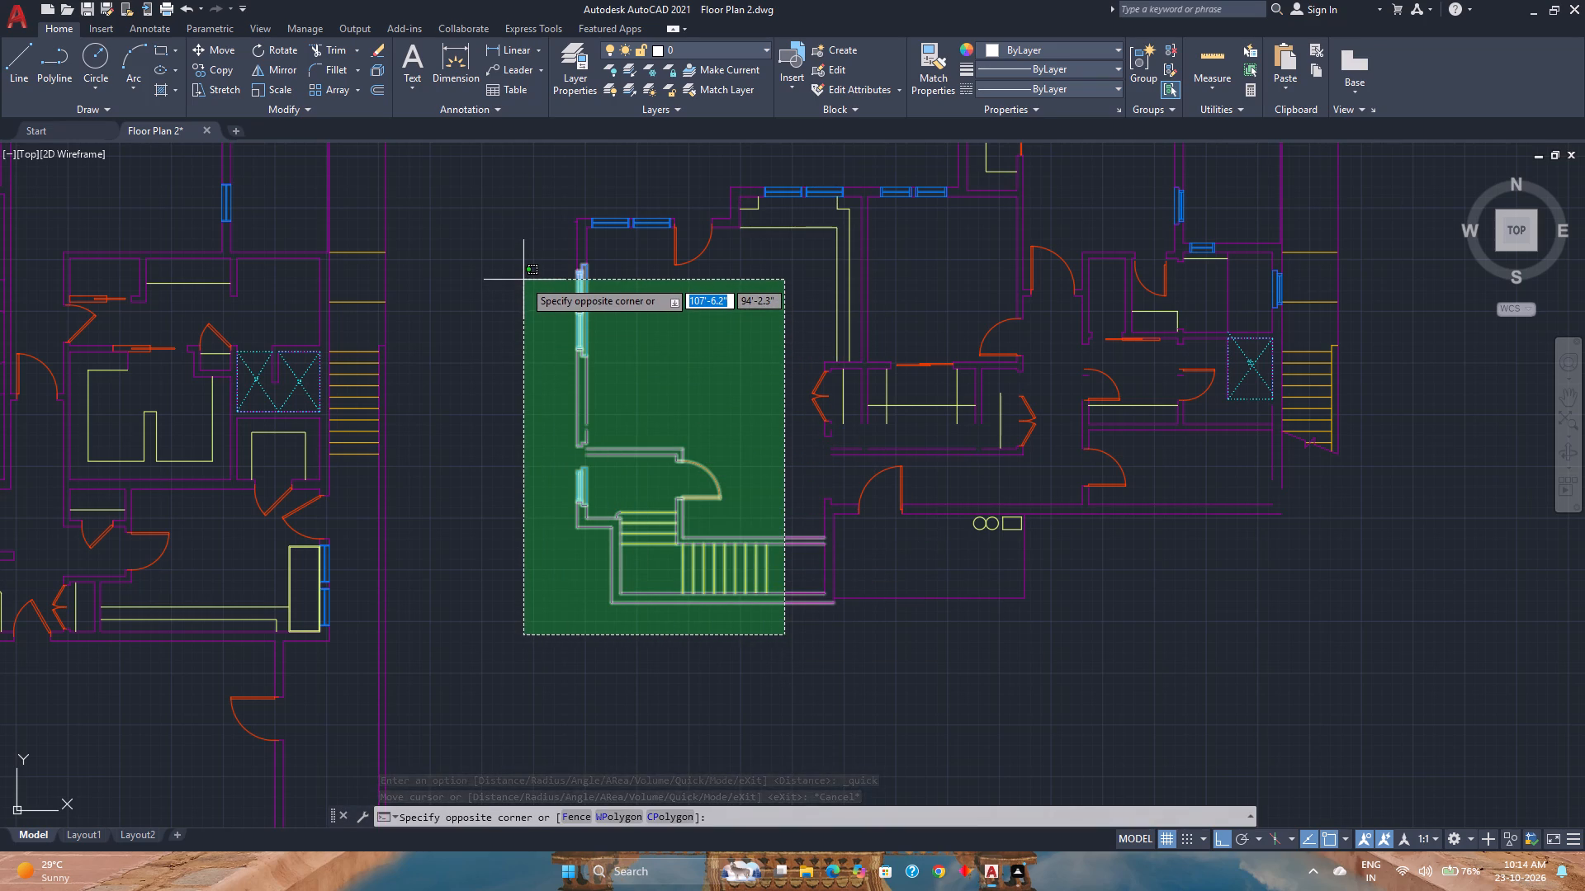
{"action": "left_click", "coordinate": [523, 277]}
{"action": "left_click", "coordinate": [632, 266]}
{"action": "left_click", "coordinate": [549, 252]}
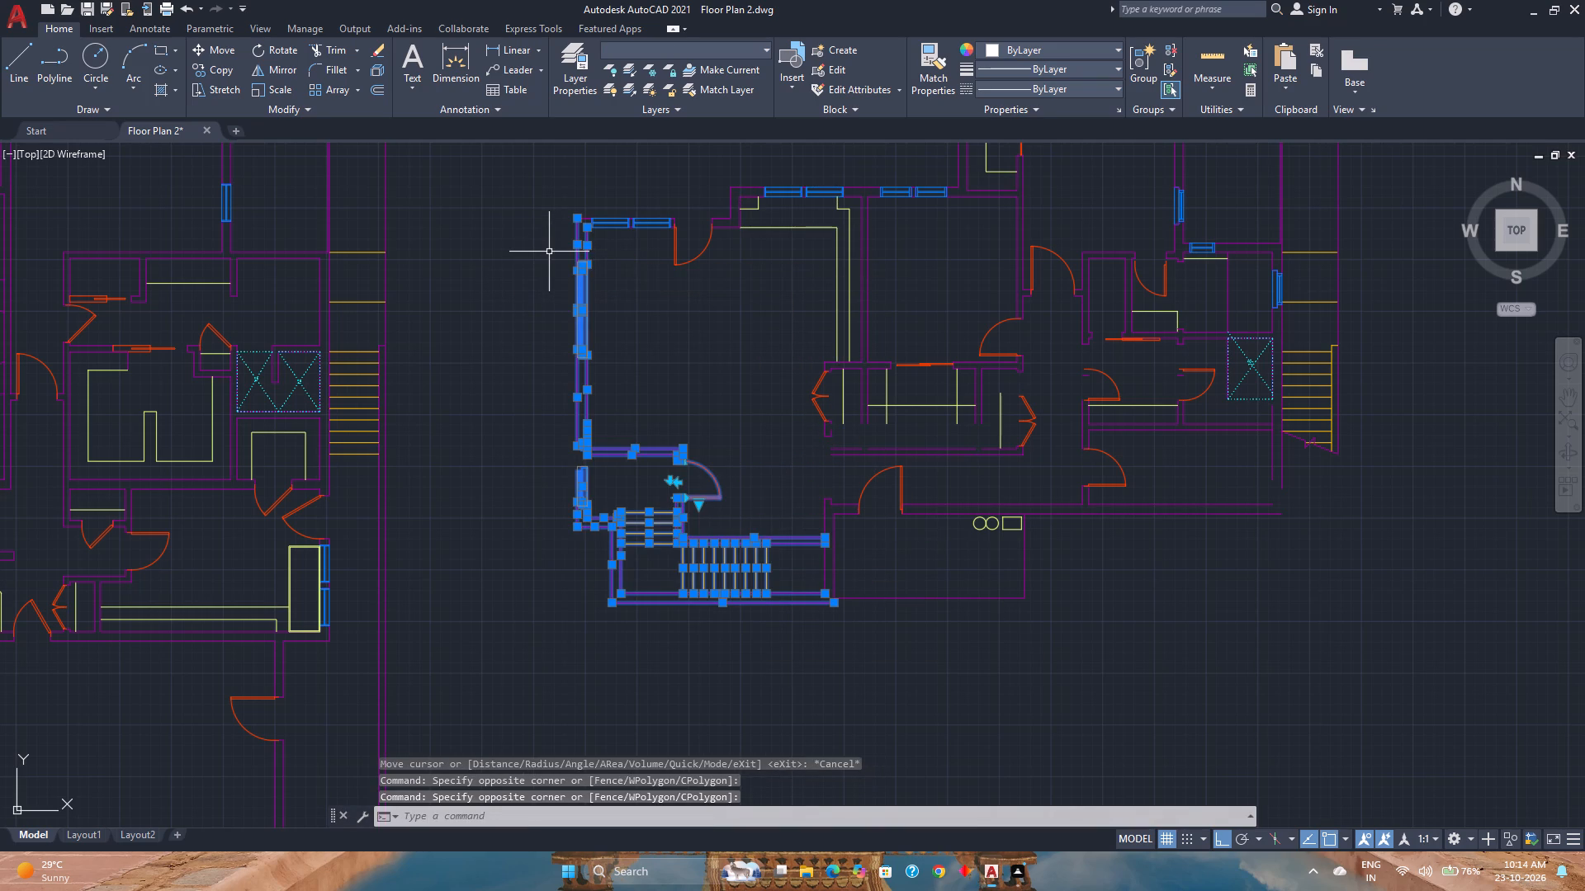
{"action": "middle_click_drag", "start_coordinate": [682, 293], "coordinate": [776, 369]}
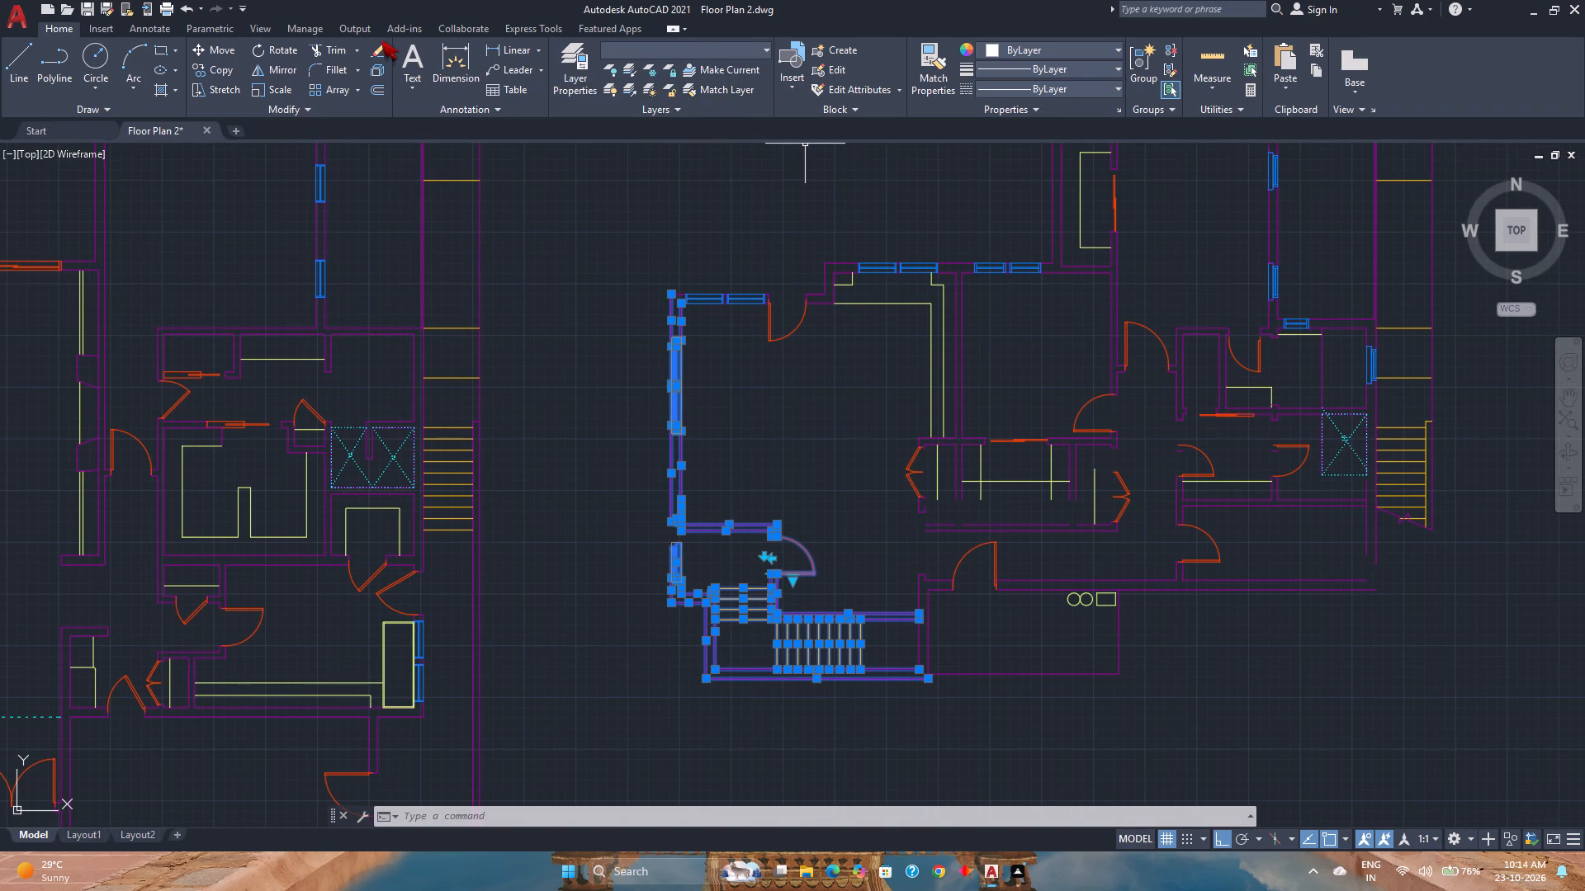
{"action": "left_click", "coordinate": [221, 47]}
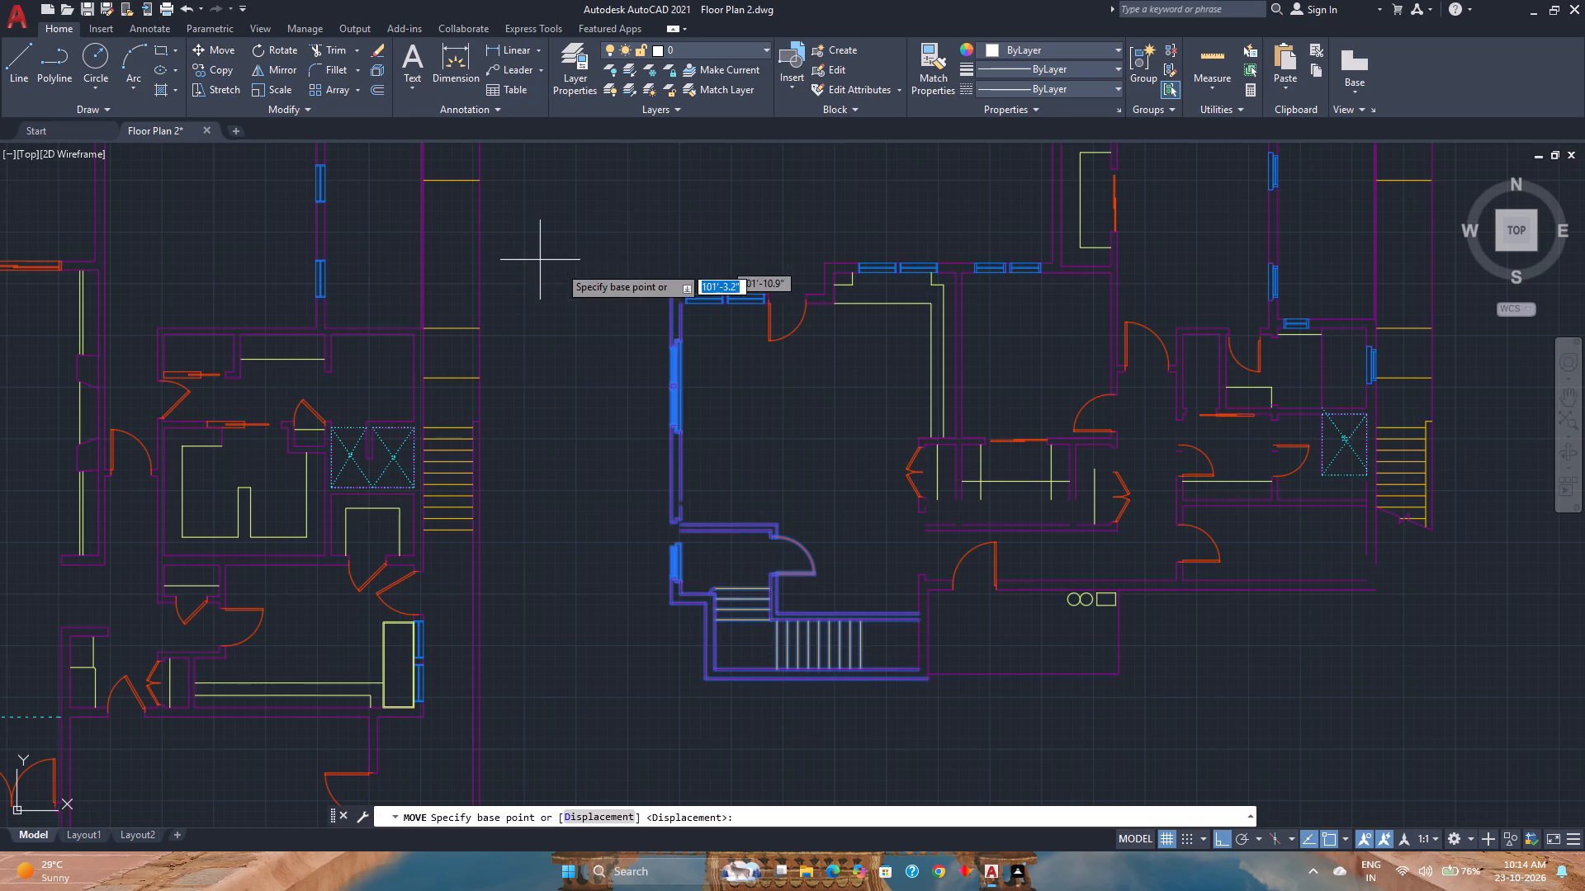
{"action": "scroll", "coordinate": [665, 300], "scroll_direction": "up", "scroll_amount": 6}
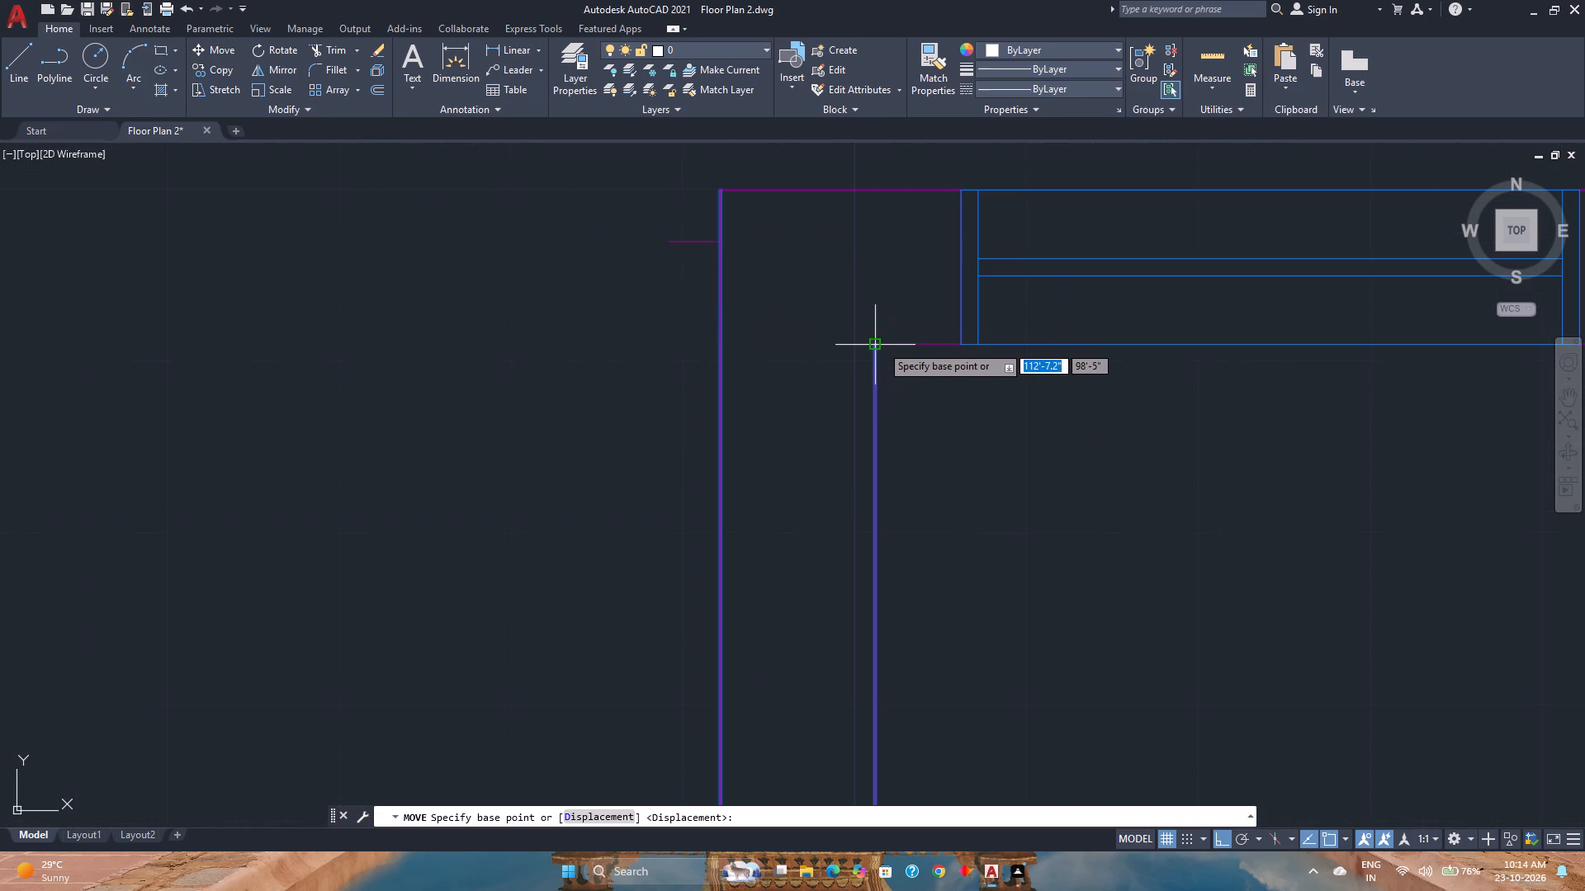
{"action": "left_click", "coordinate": [882, 345]}
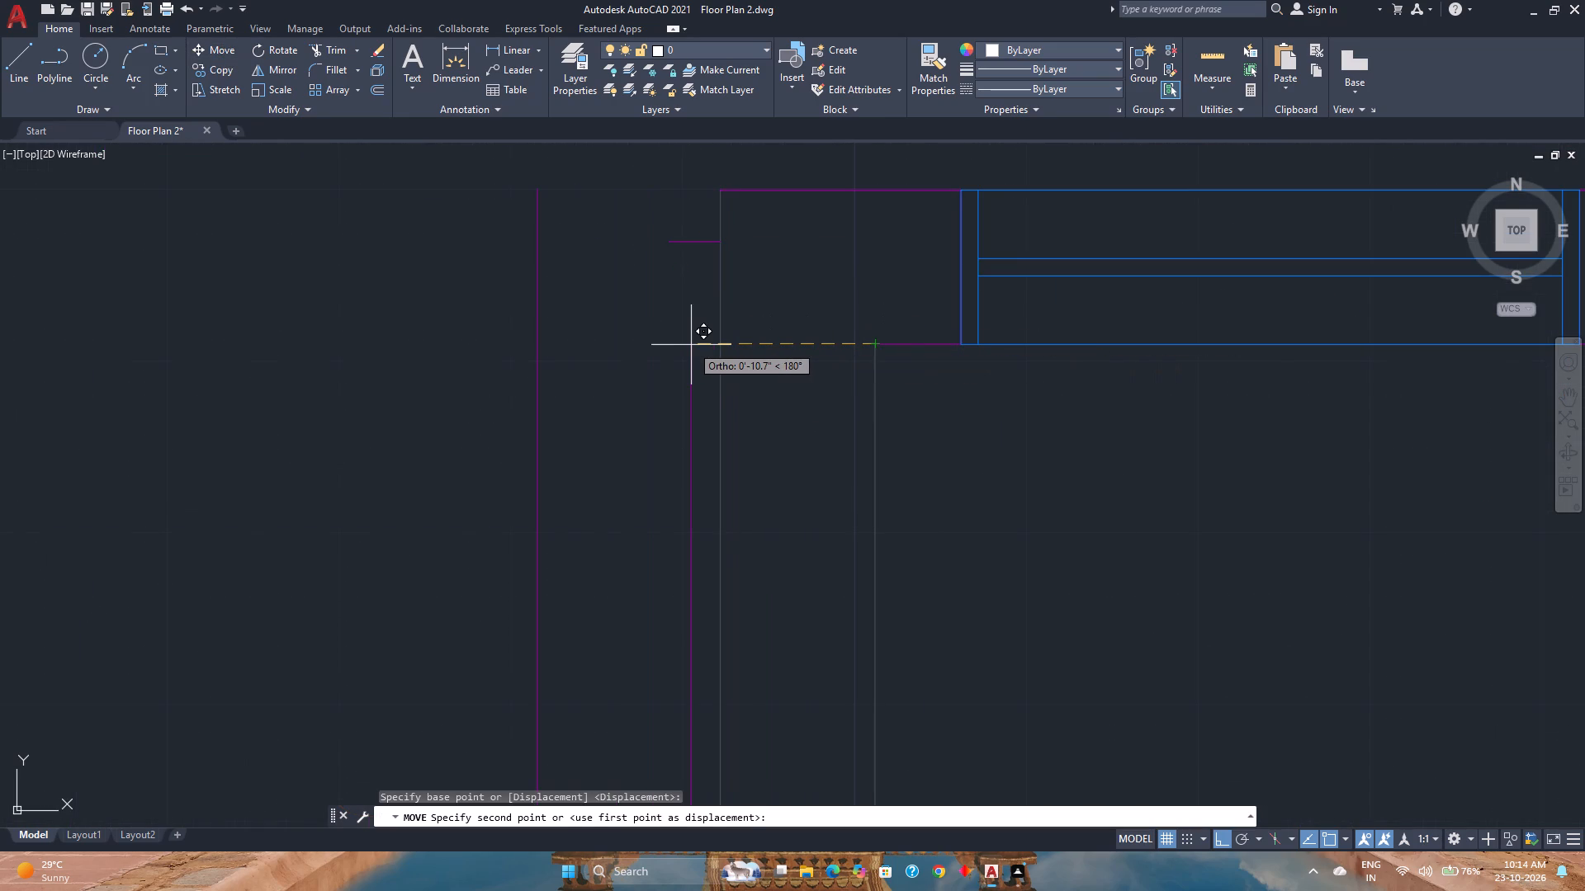
{"action": "type", "text": "2'"}
{"action": "key", "text": "Return"}
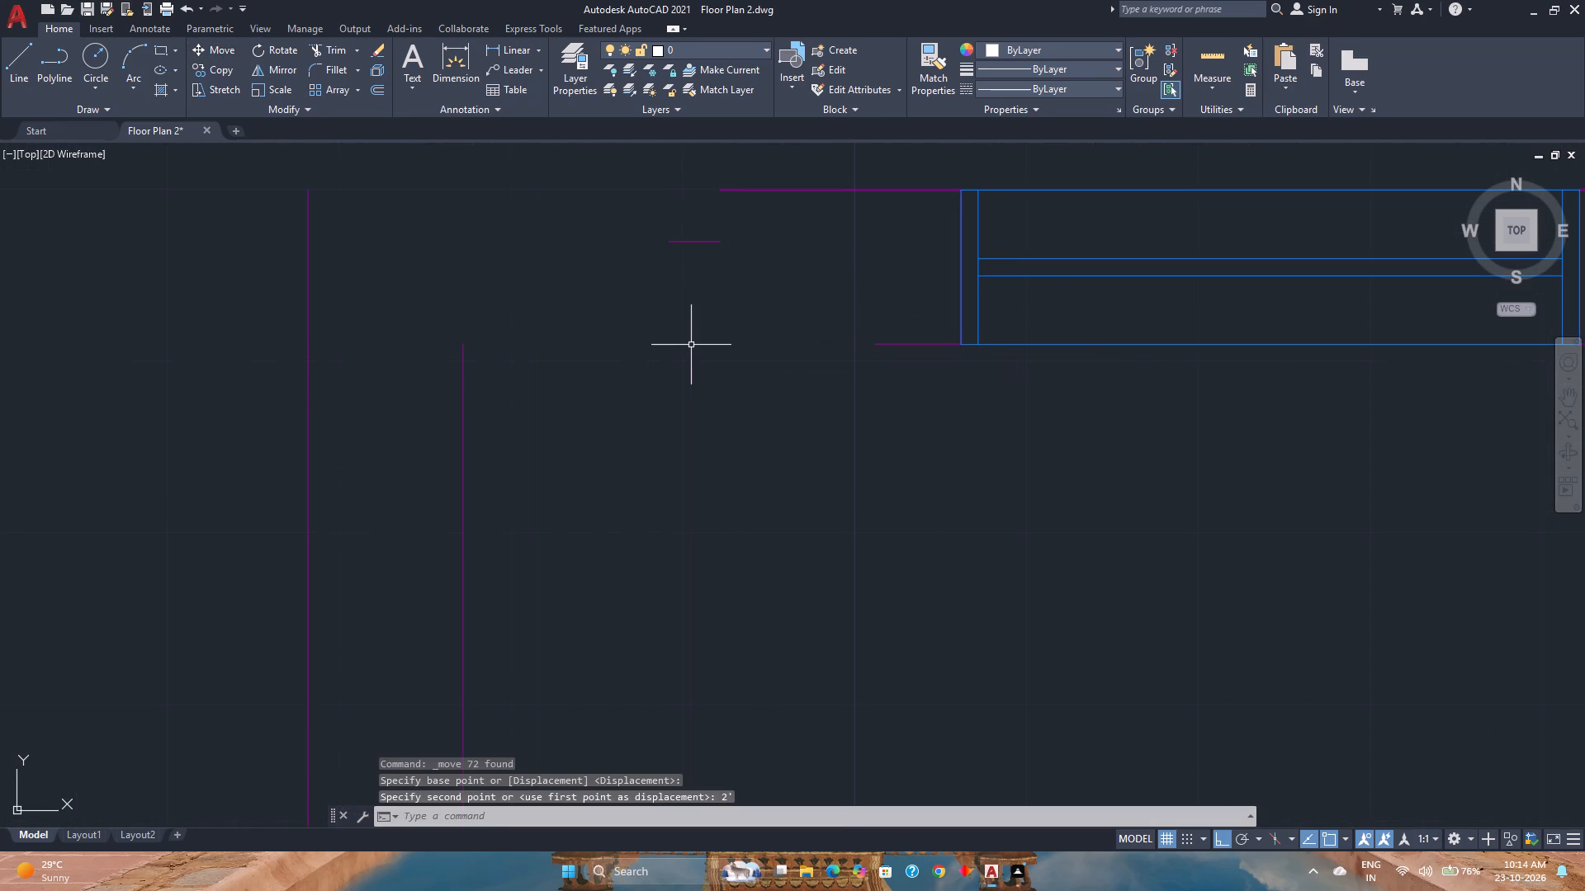
Move the leftover short wall line near the large room's northwest corner 2' west.
{"action": "left_click", "coordinate": [672, 279]}
{"action": "left_click", "coordinate": [624, 232]}
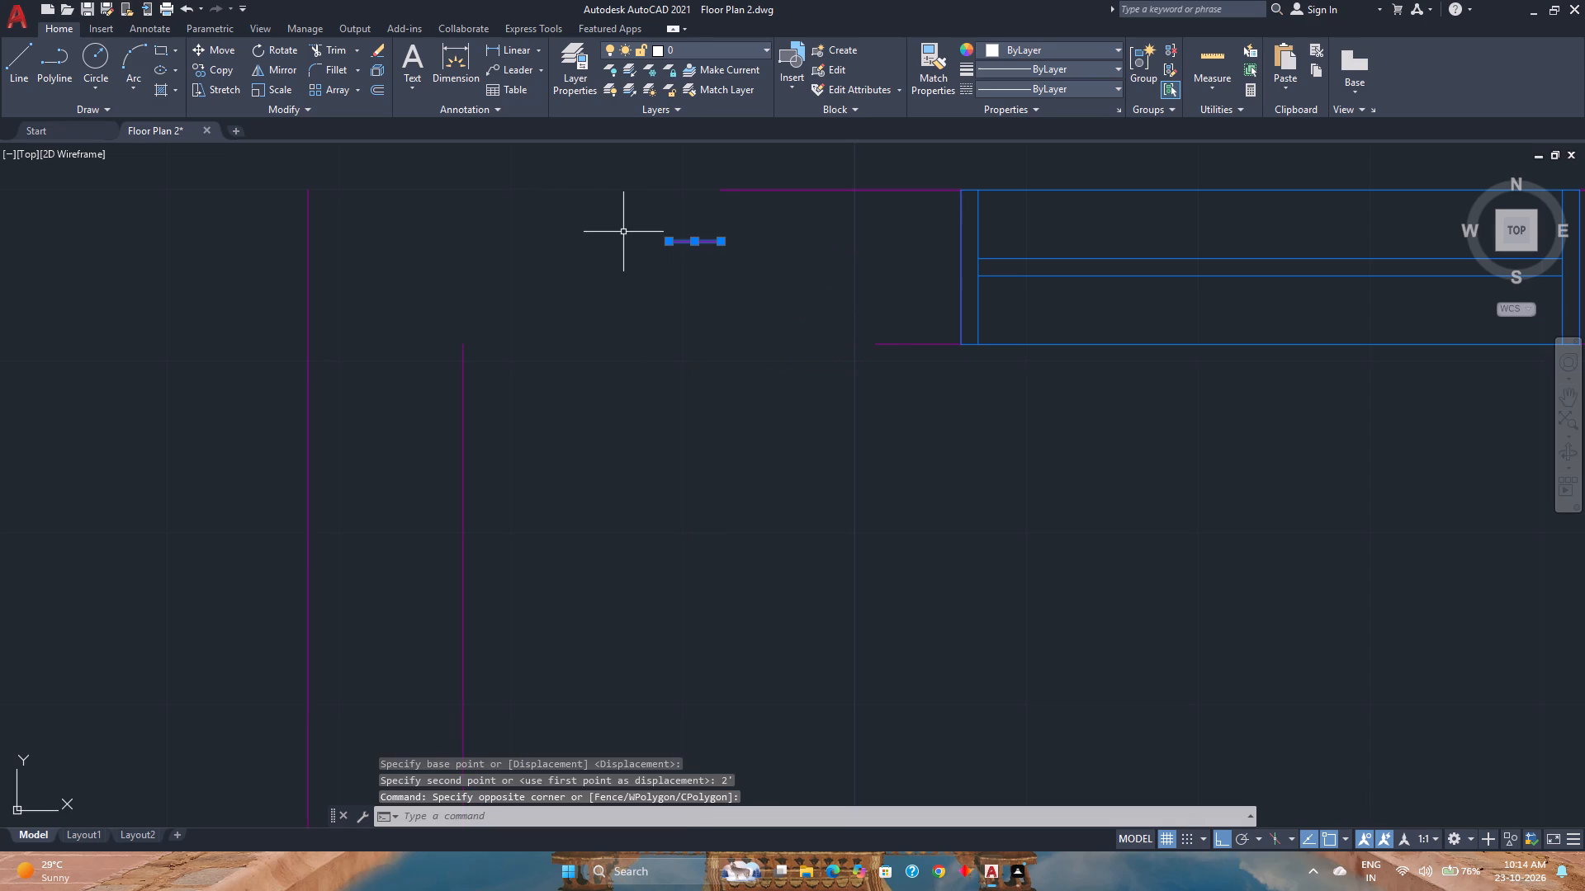
{"action": "left_click", "coordinate": [216, 45]}
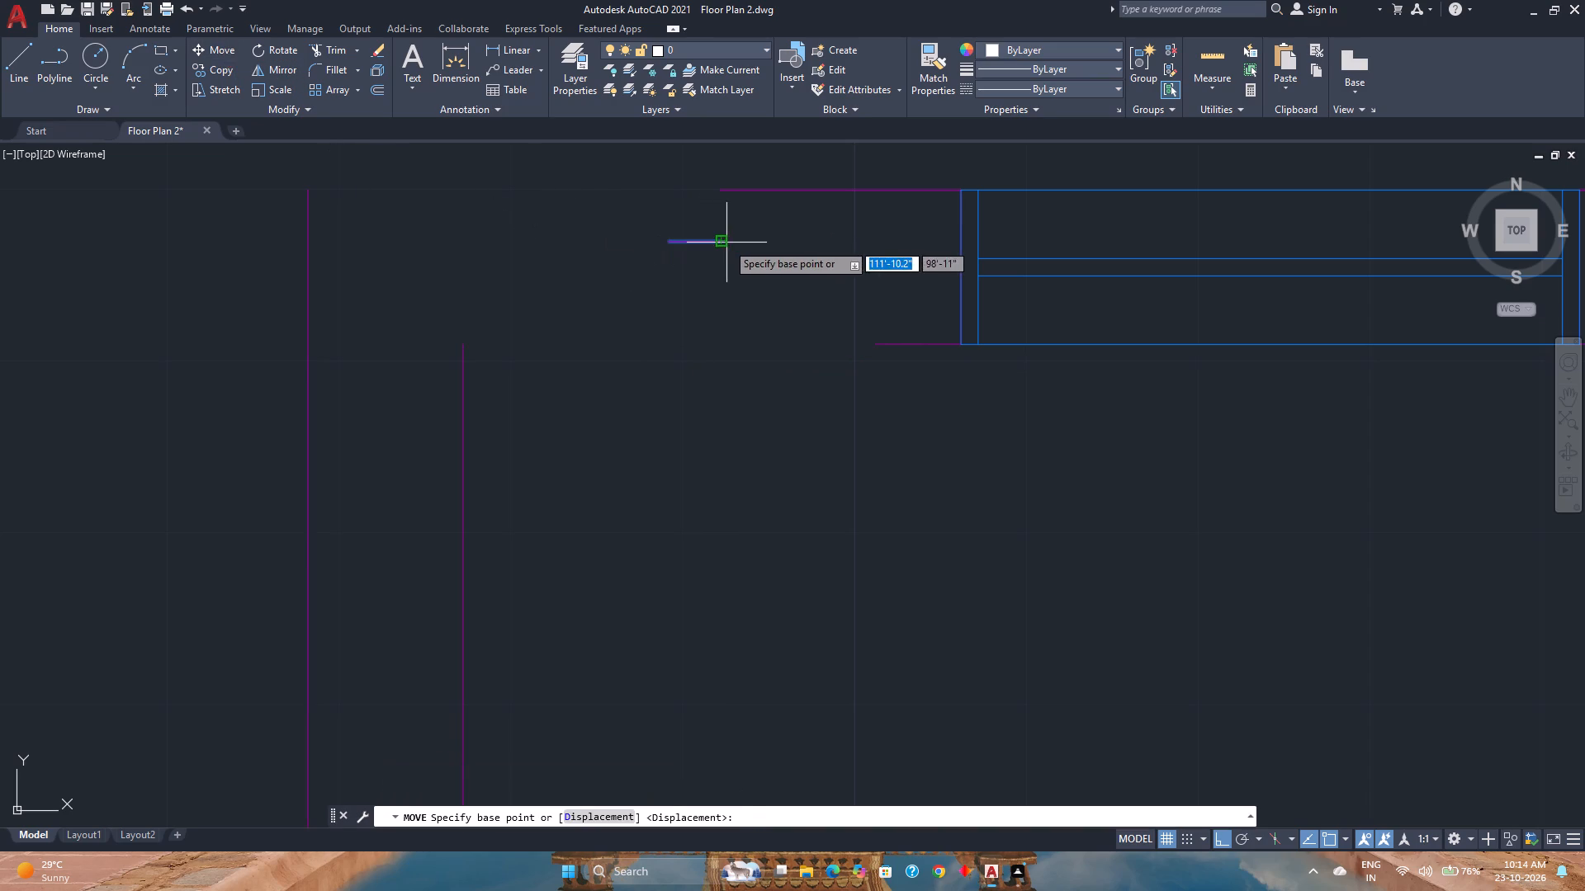
{"action": "left_click", "coordinate": [726, 243]}
{"action": "type", "text": "2'"}
{"action": "key", "text": "Return"}
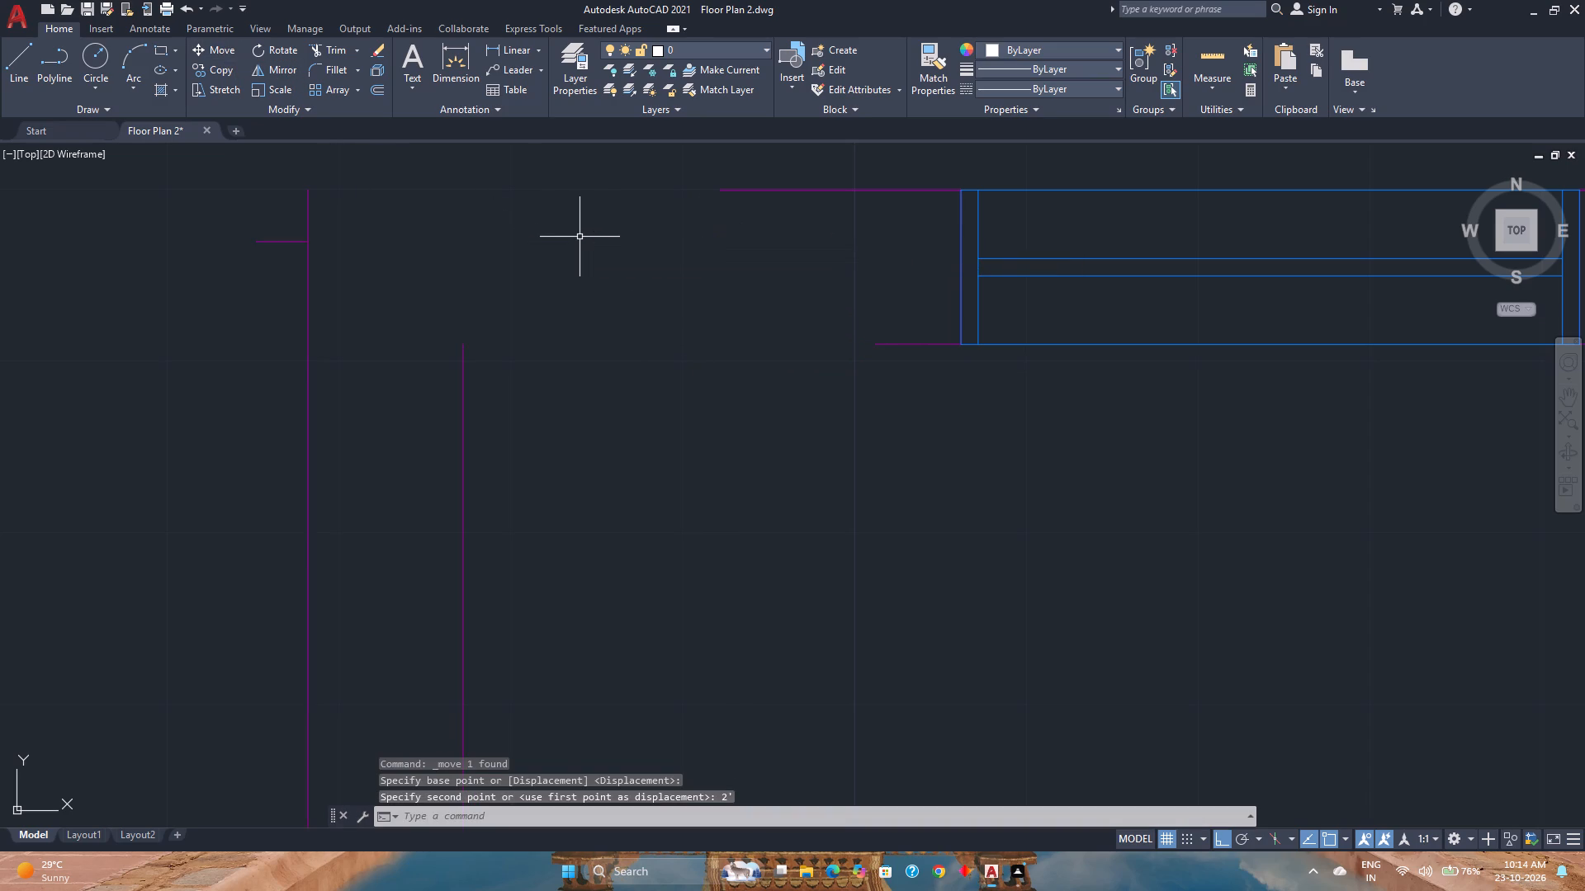
Move the leftover short wall line beside the large room's upper west window 2' west.
{"action": "scroll", "coordinate": [580, 237], "scroll_direction": "down", "scroll_amount": 5}
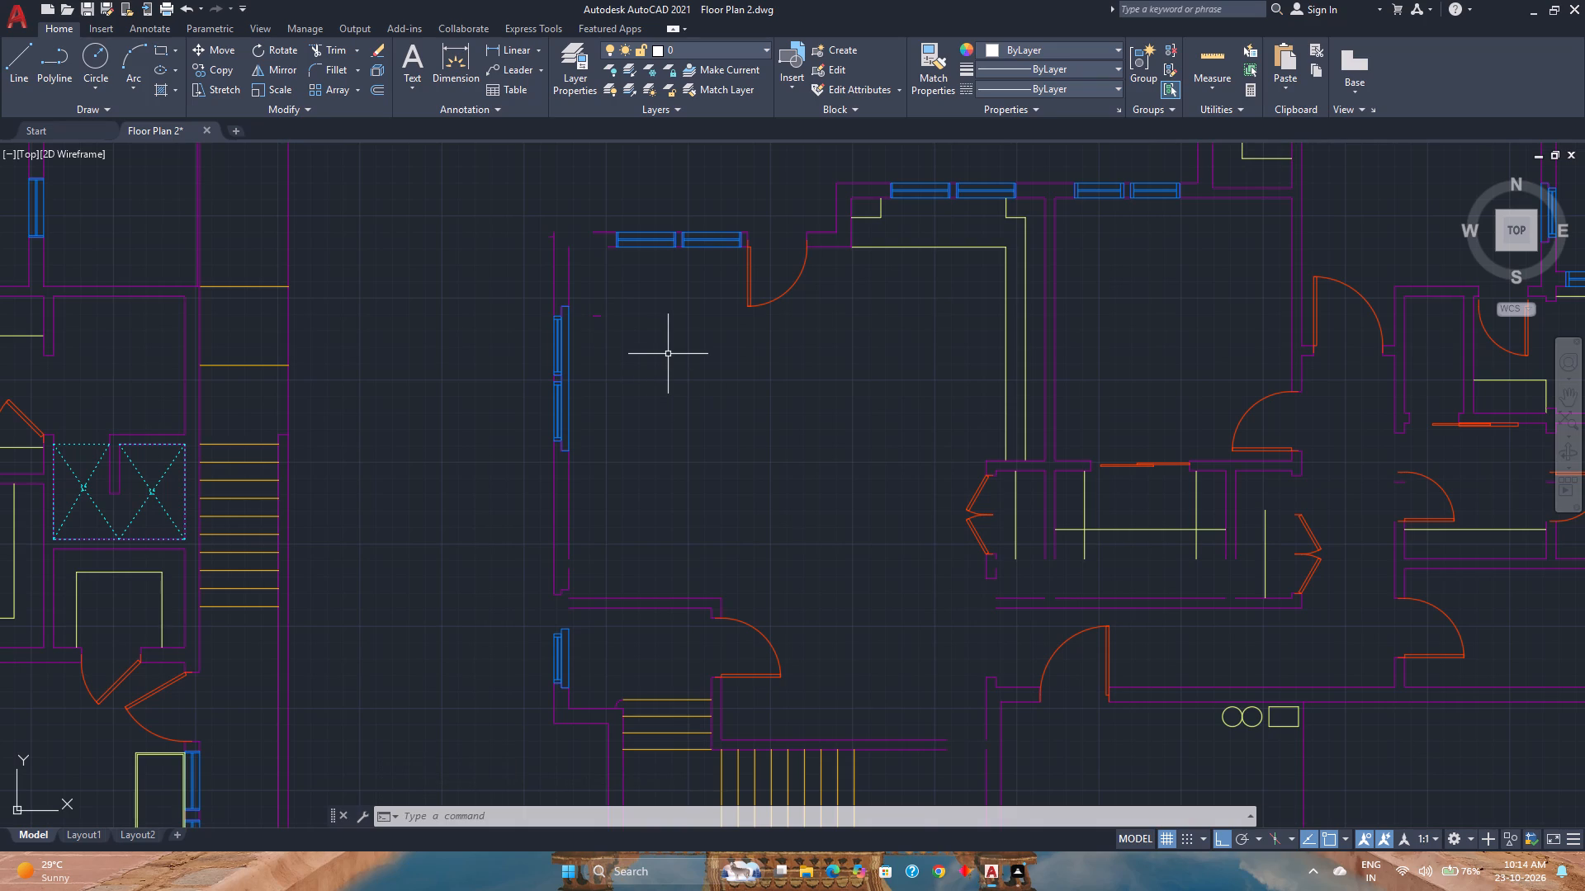
{"action": "left_click", "coordinate": [617, 360]}
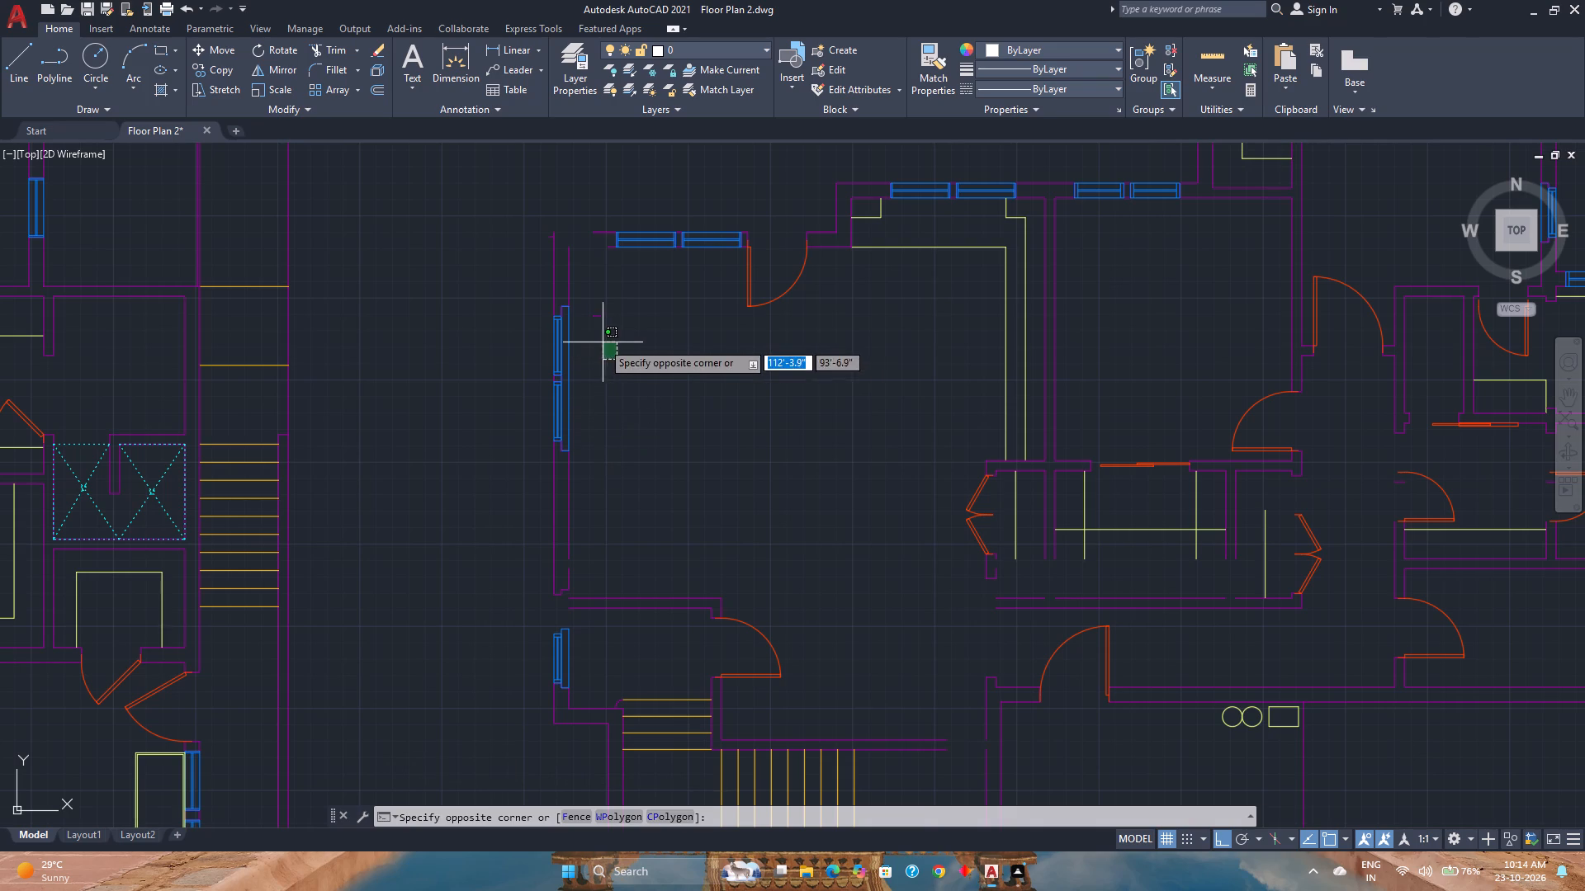
{"action": "left_click", "coordinate": [587, 311]}
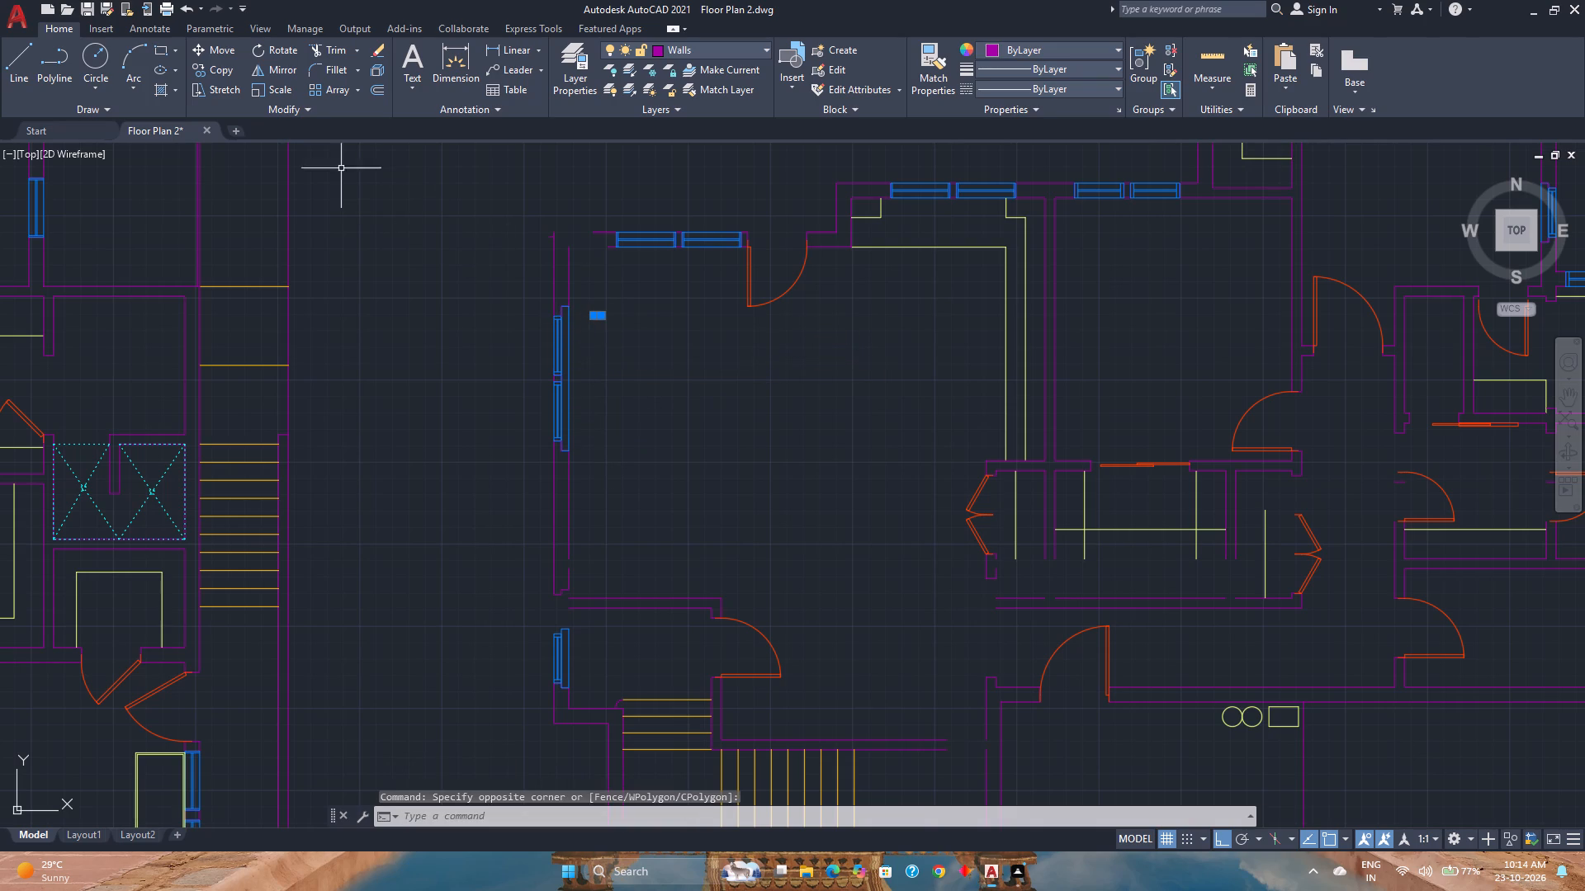
{"action": "left_click", "coordinate": [200, 44]}
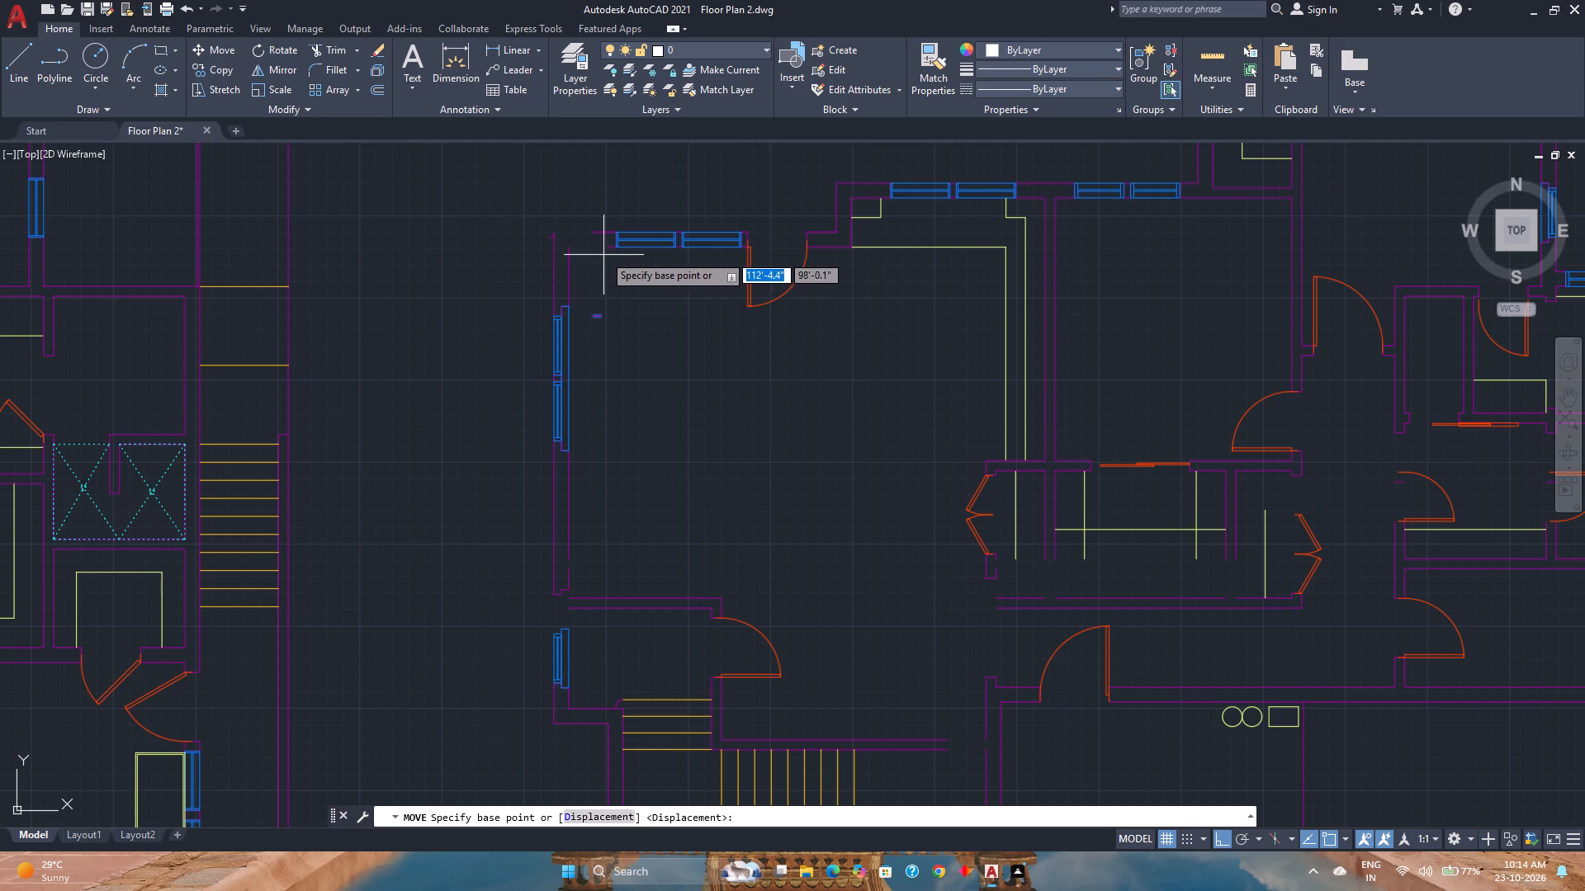
{"action": "left_click", "coordinate": [606, 278]}
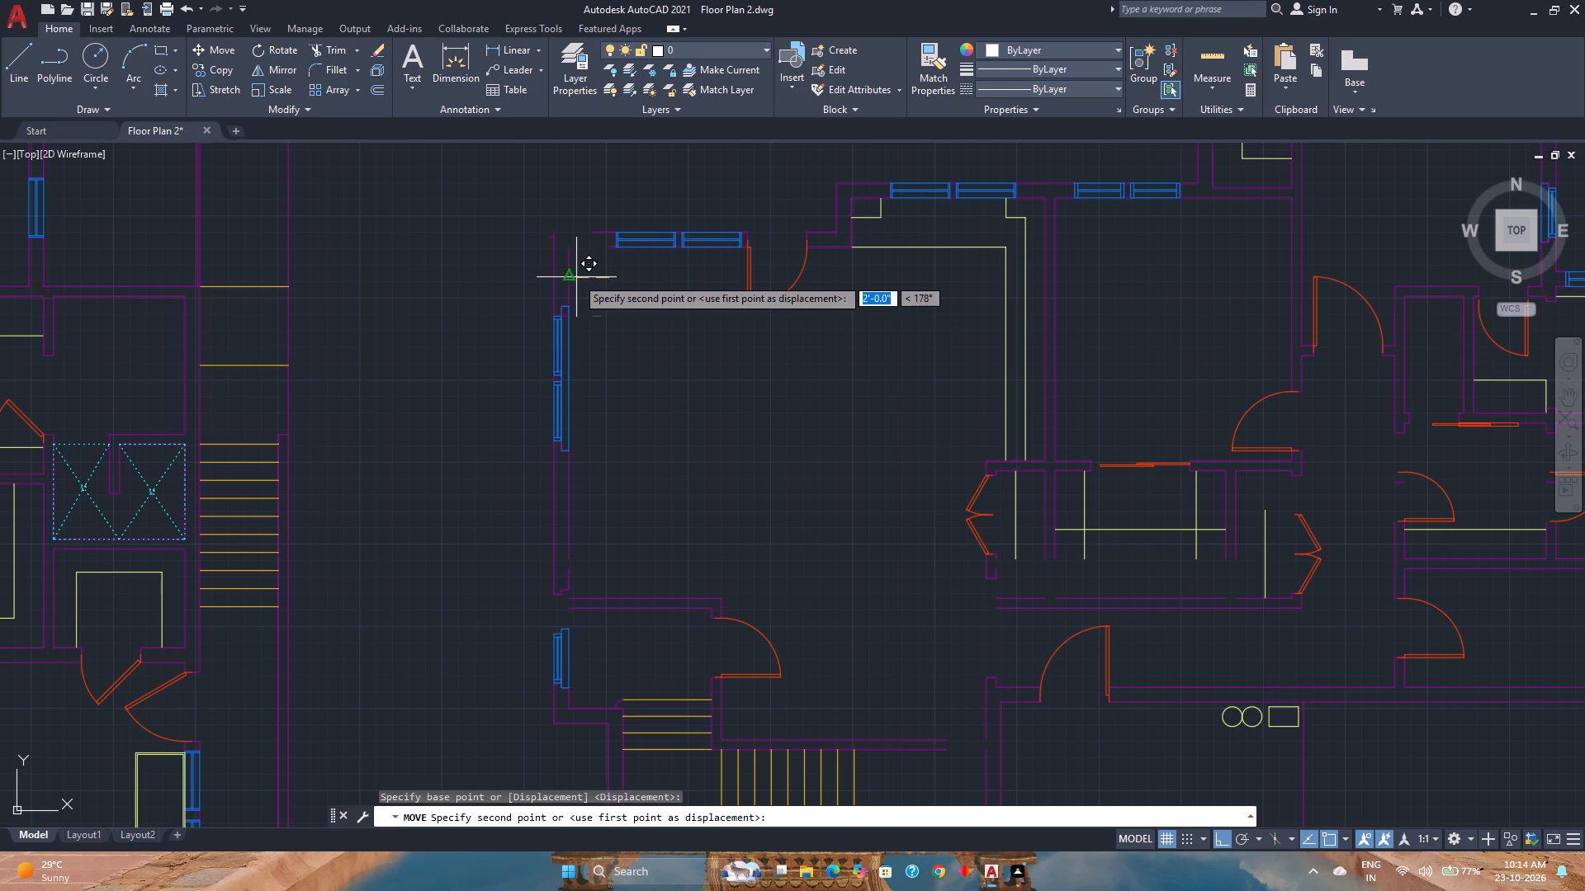
{"action": "type", "text": "2'"}
{"action": "key", "text": "Return"}
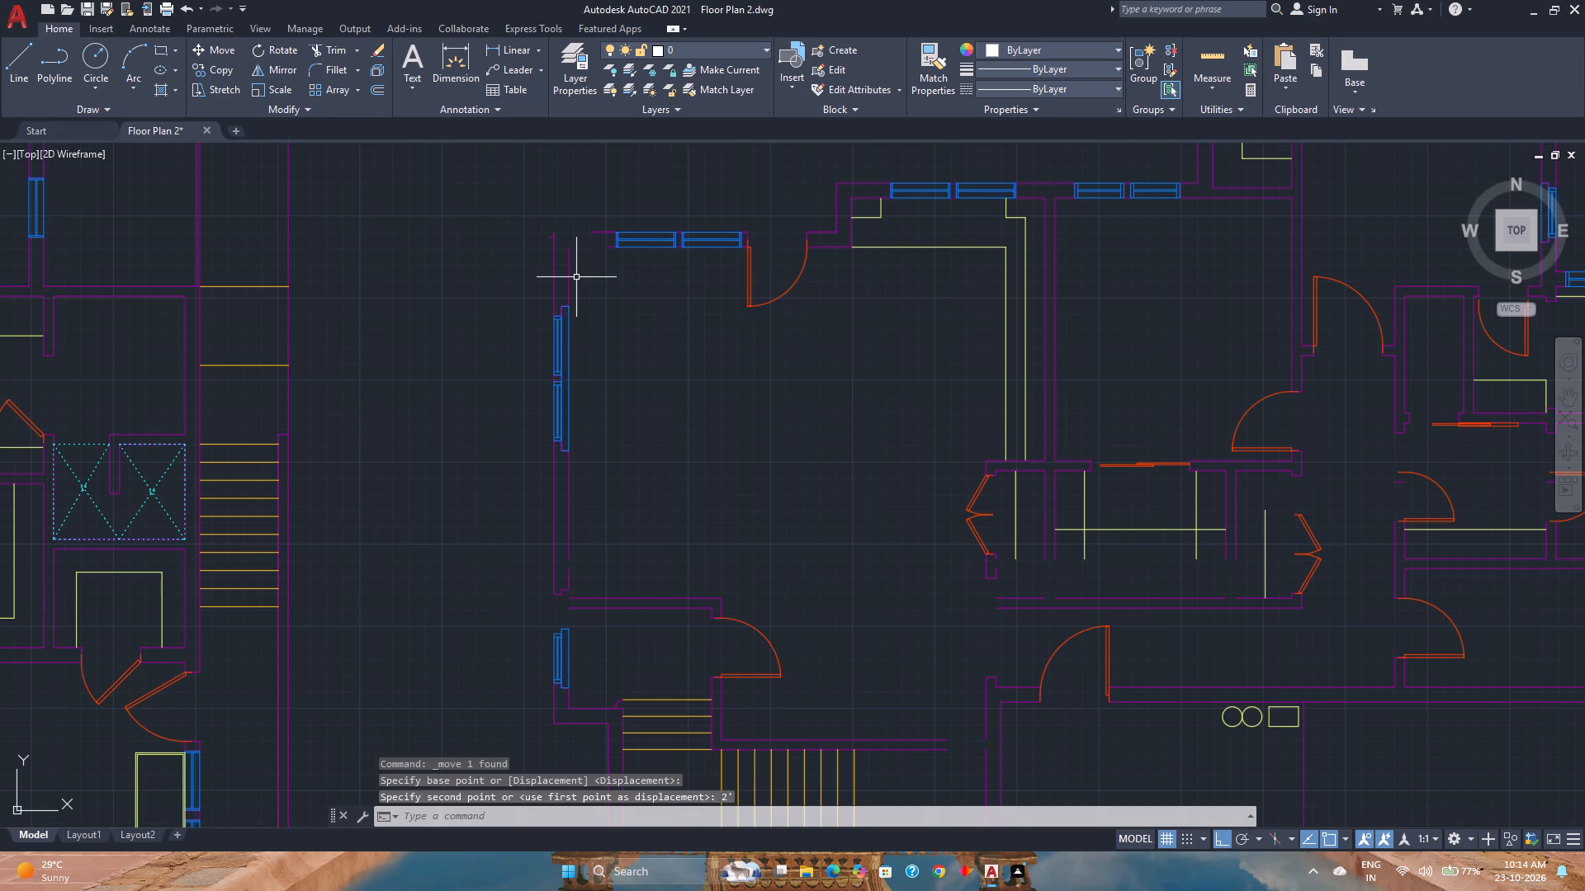
Move the stepped wall-end lines near the large room's southwest corner 2' south, onto the top corner of the small room's window.
{"action": "scroll", "coordinate": [603, 652], "scroll_direction": "down", "scroll_amount": 1}
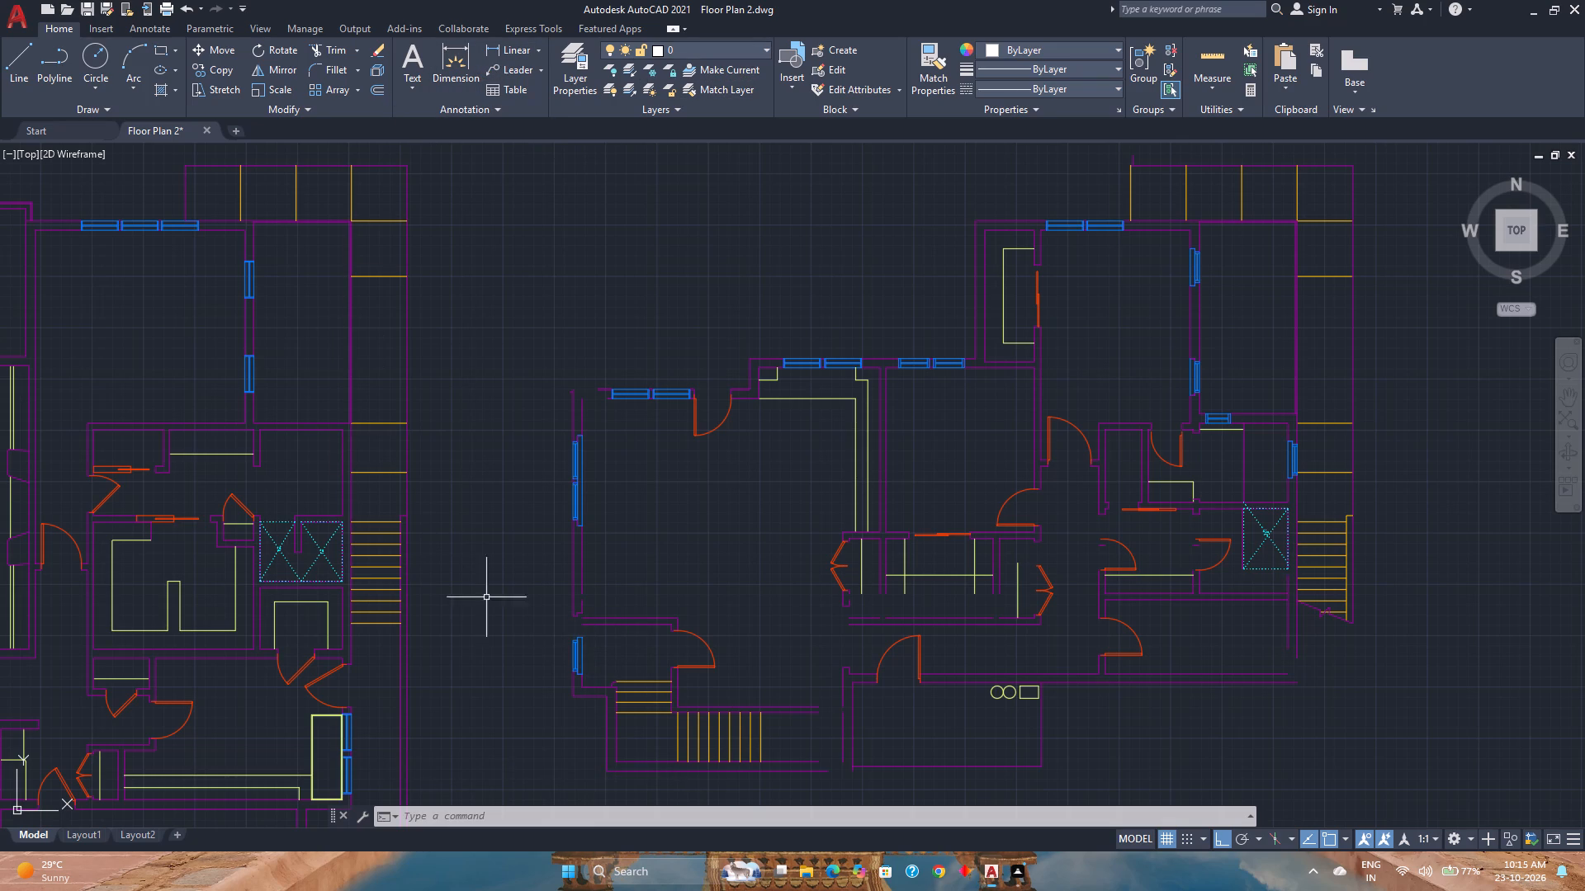
{"action": "scroll", "coordinate": [579, 647], "scroll_direction": "up", "scroll_amount": 2}
{"action": "scroll", "coordinate": [570, 566], "scroll_direction": "up", "scroll_amount": 2}
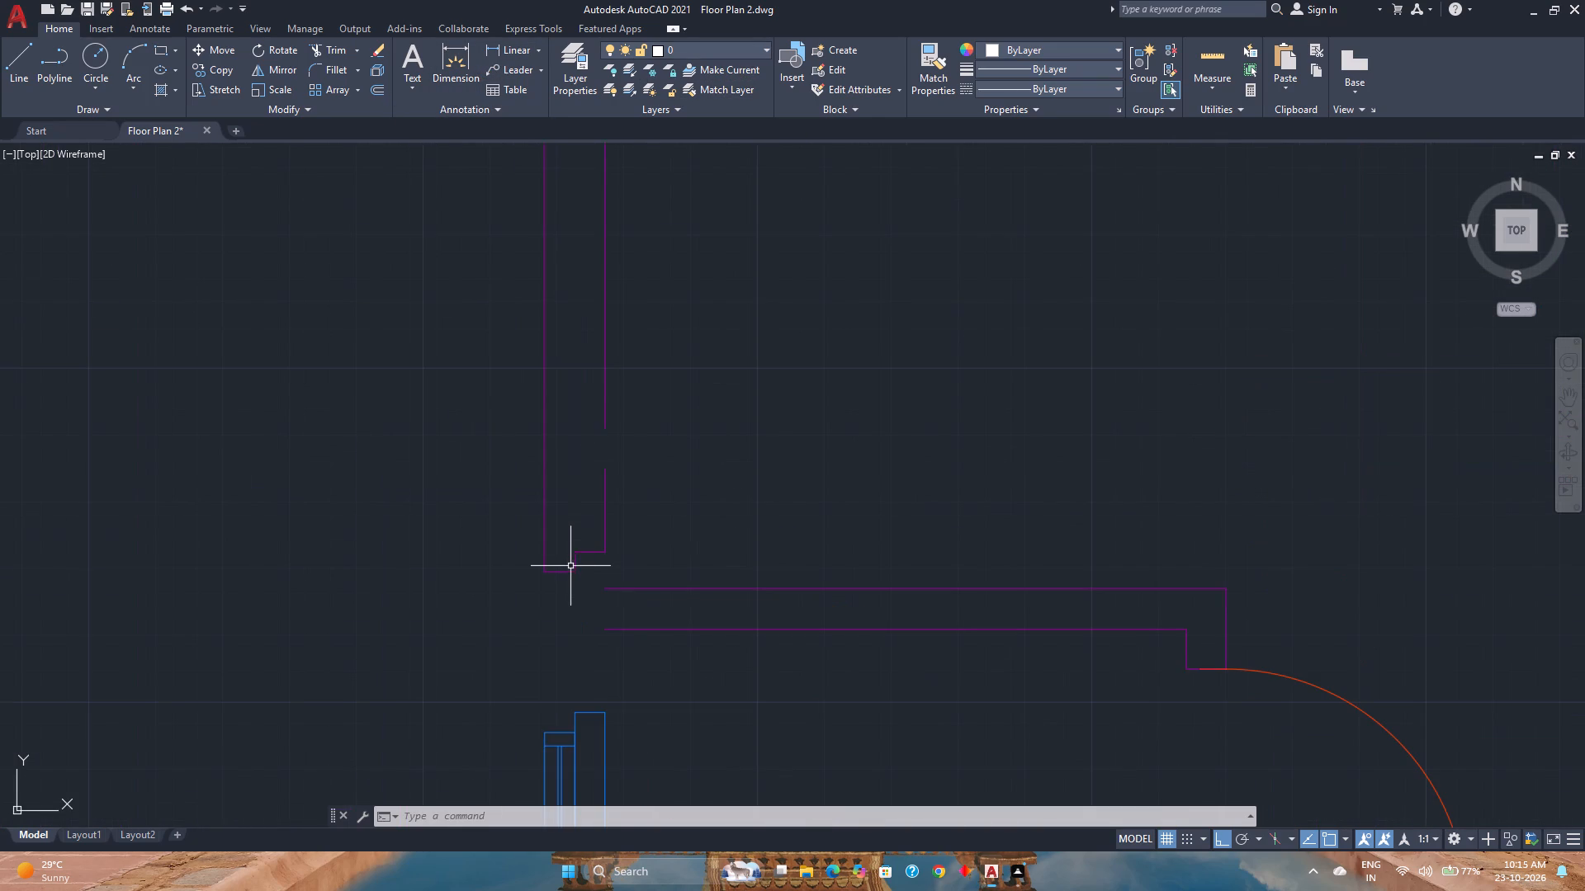
{"action": "left_click", "coordinate": [597, 573]}
{"action": "left_click", "coordinate": [557, 553]}
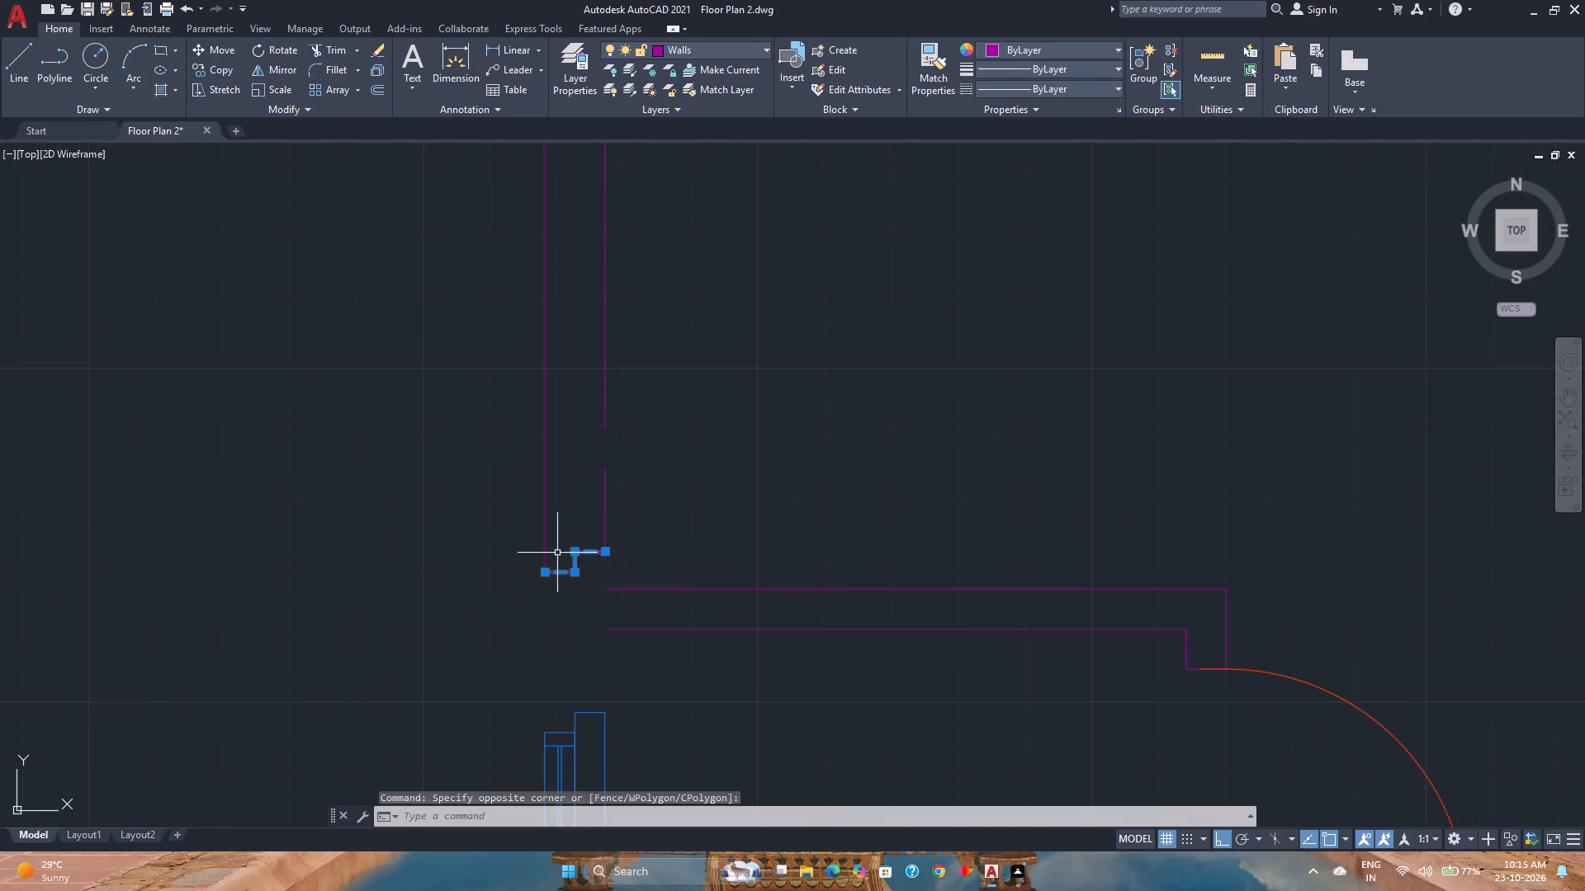
{"action": "left_click", "coordinate": [221, 45]}
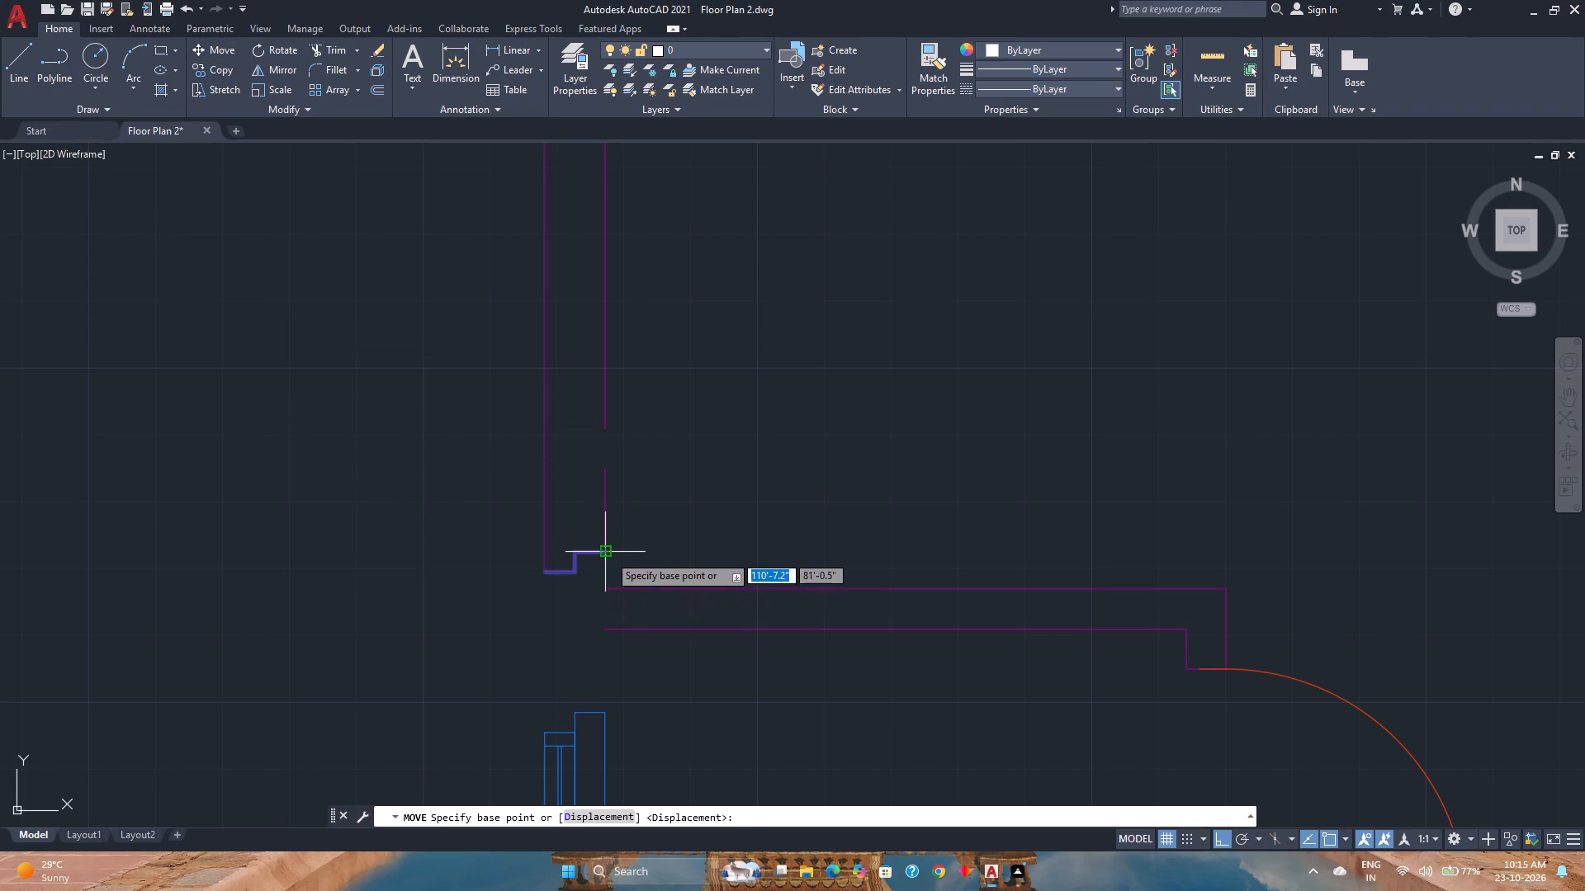
{"action": "left_click", "coordinate": [608, 554]}
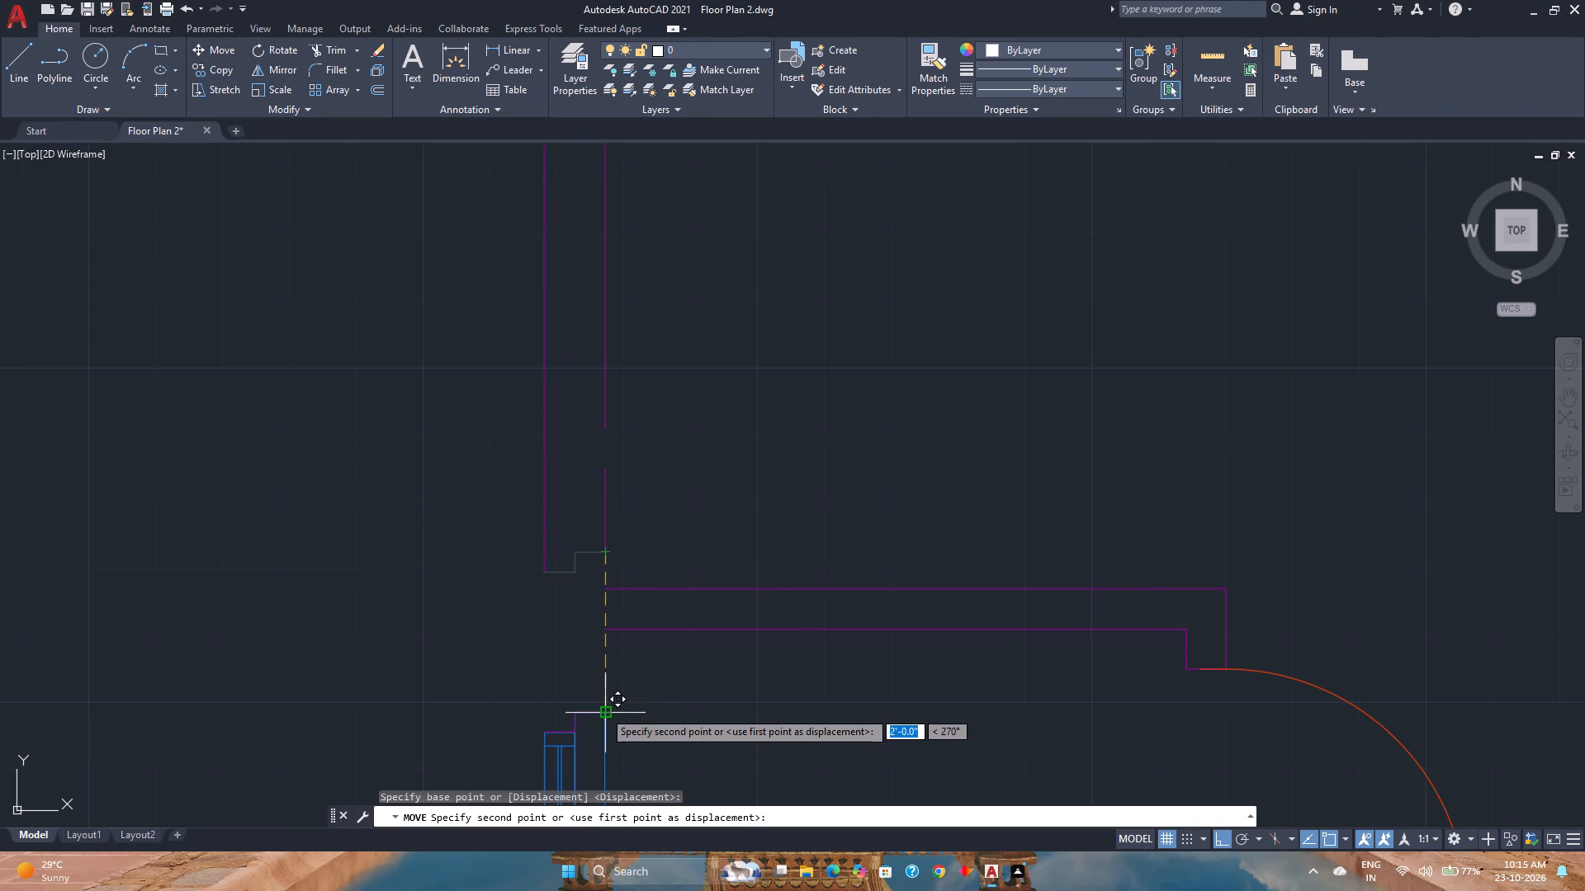
{"action": "left_click", "coordinate": [603, 710]}
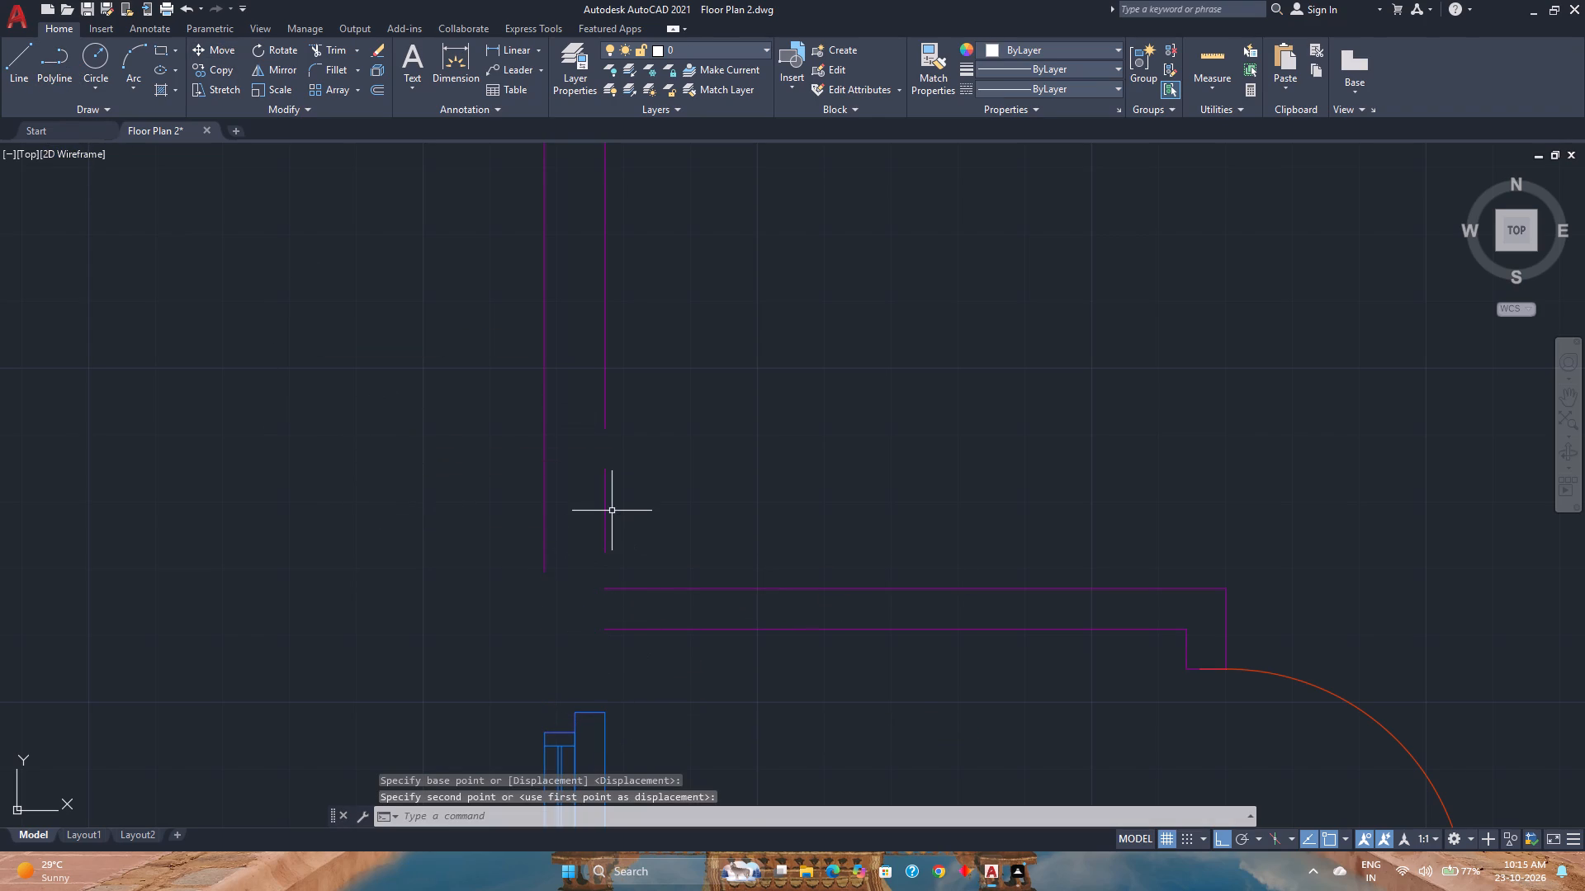
Move the leftover short inner west wall line 2' south so it ends at the small room window's top inner corner.
{"action": "left_click", "coordinate": [607, 511]}
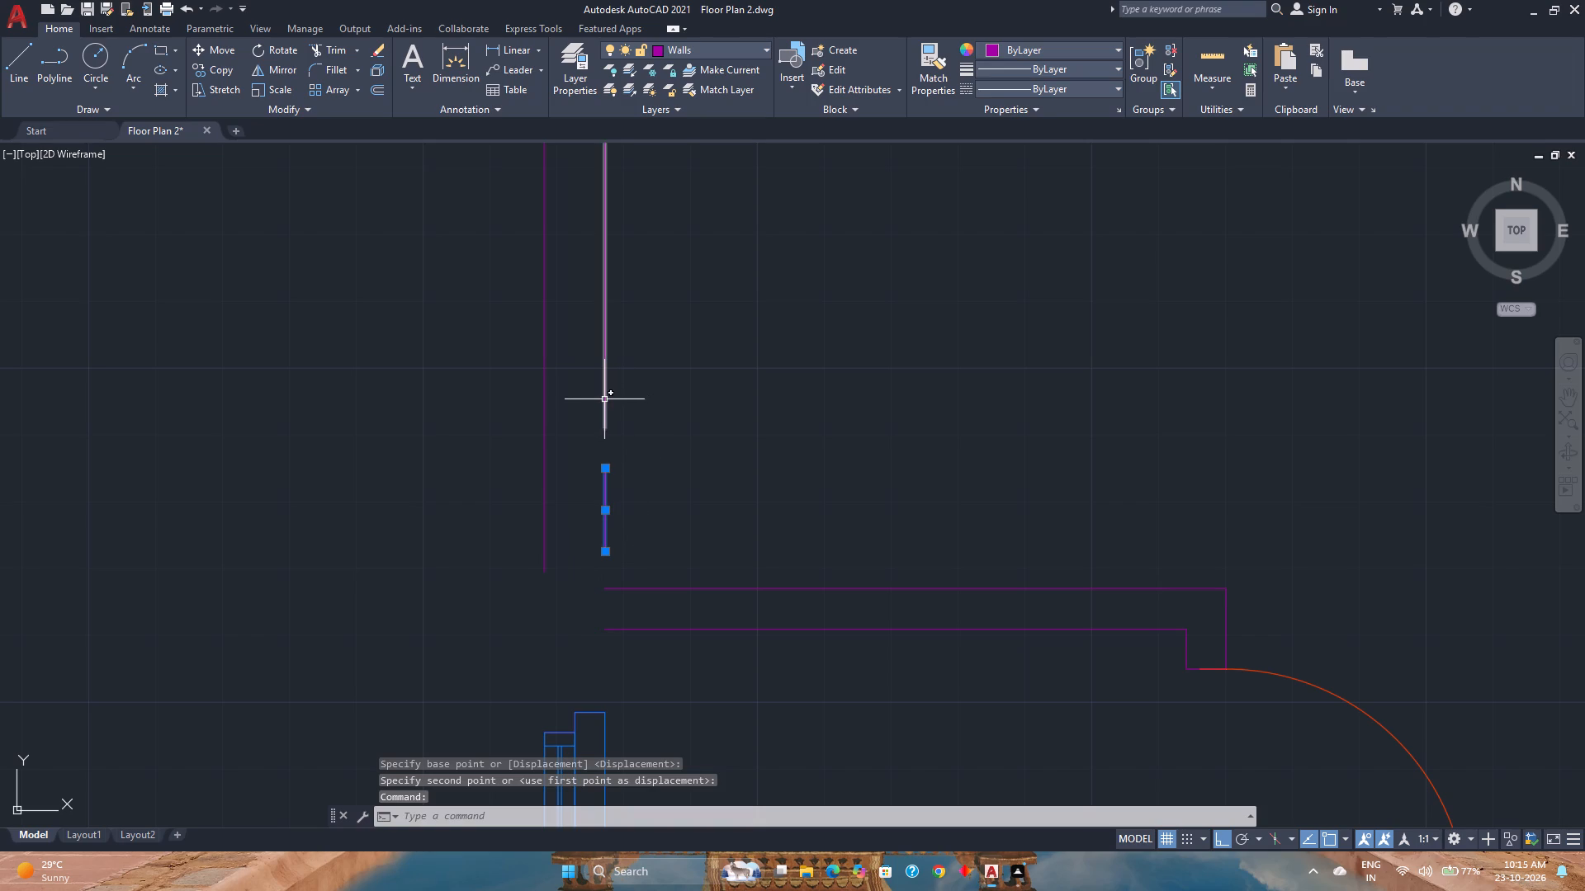
{"action": "left_click", "coordinate": [604, 399]}
{"action": "key", "text": "Escape"}
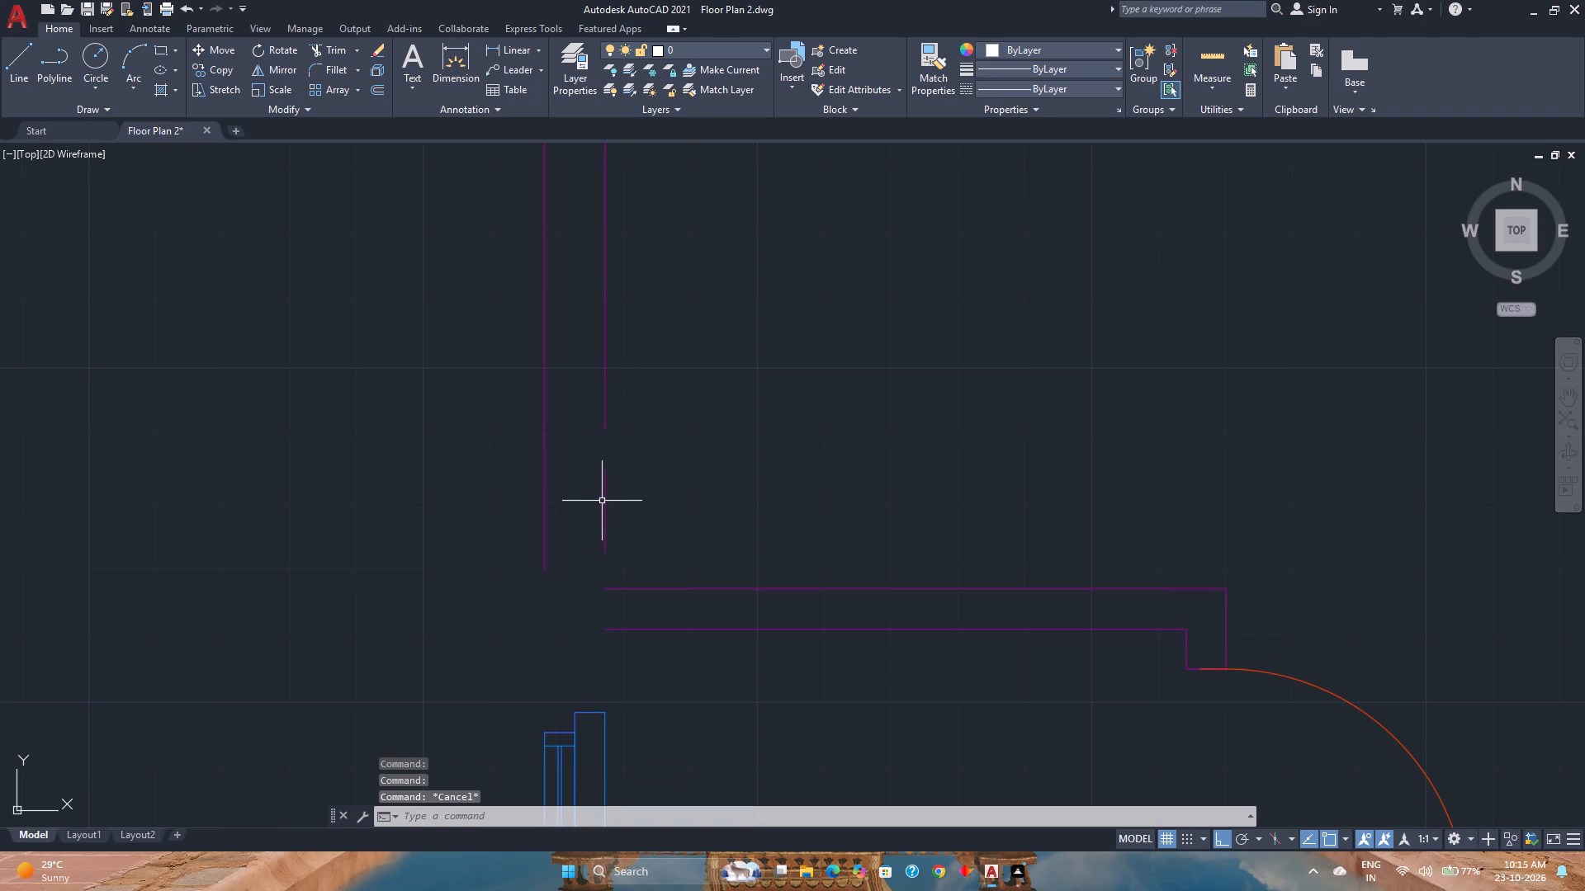
{"action": "left_click", "coordinate": [607, 497]}
{"action": "key", "text": "m"}
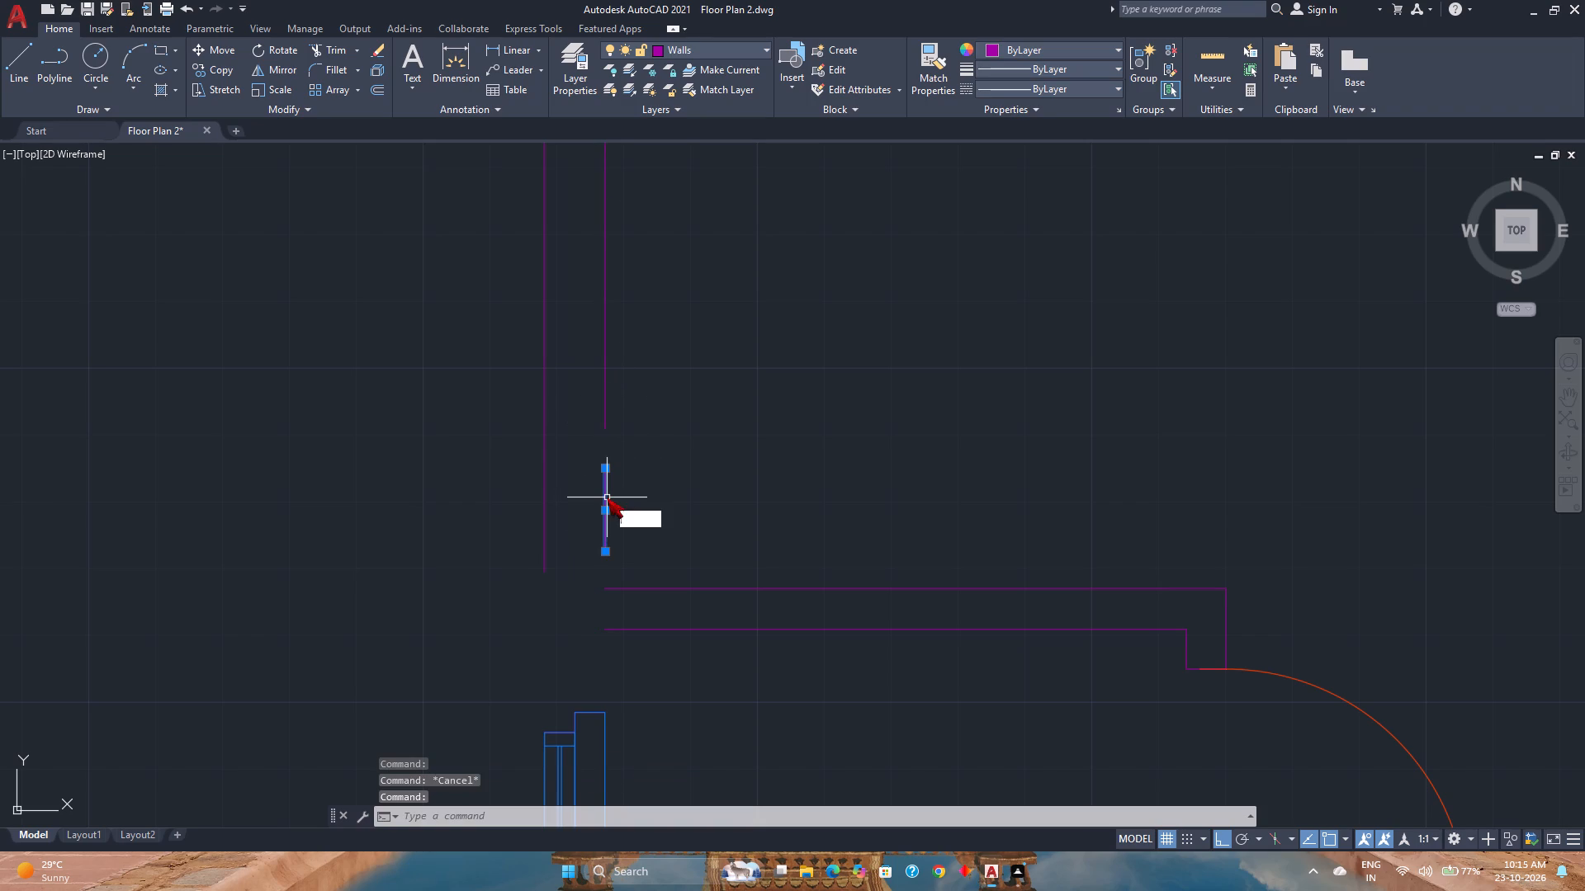
{"action": "key", "text": "Return"}
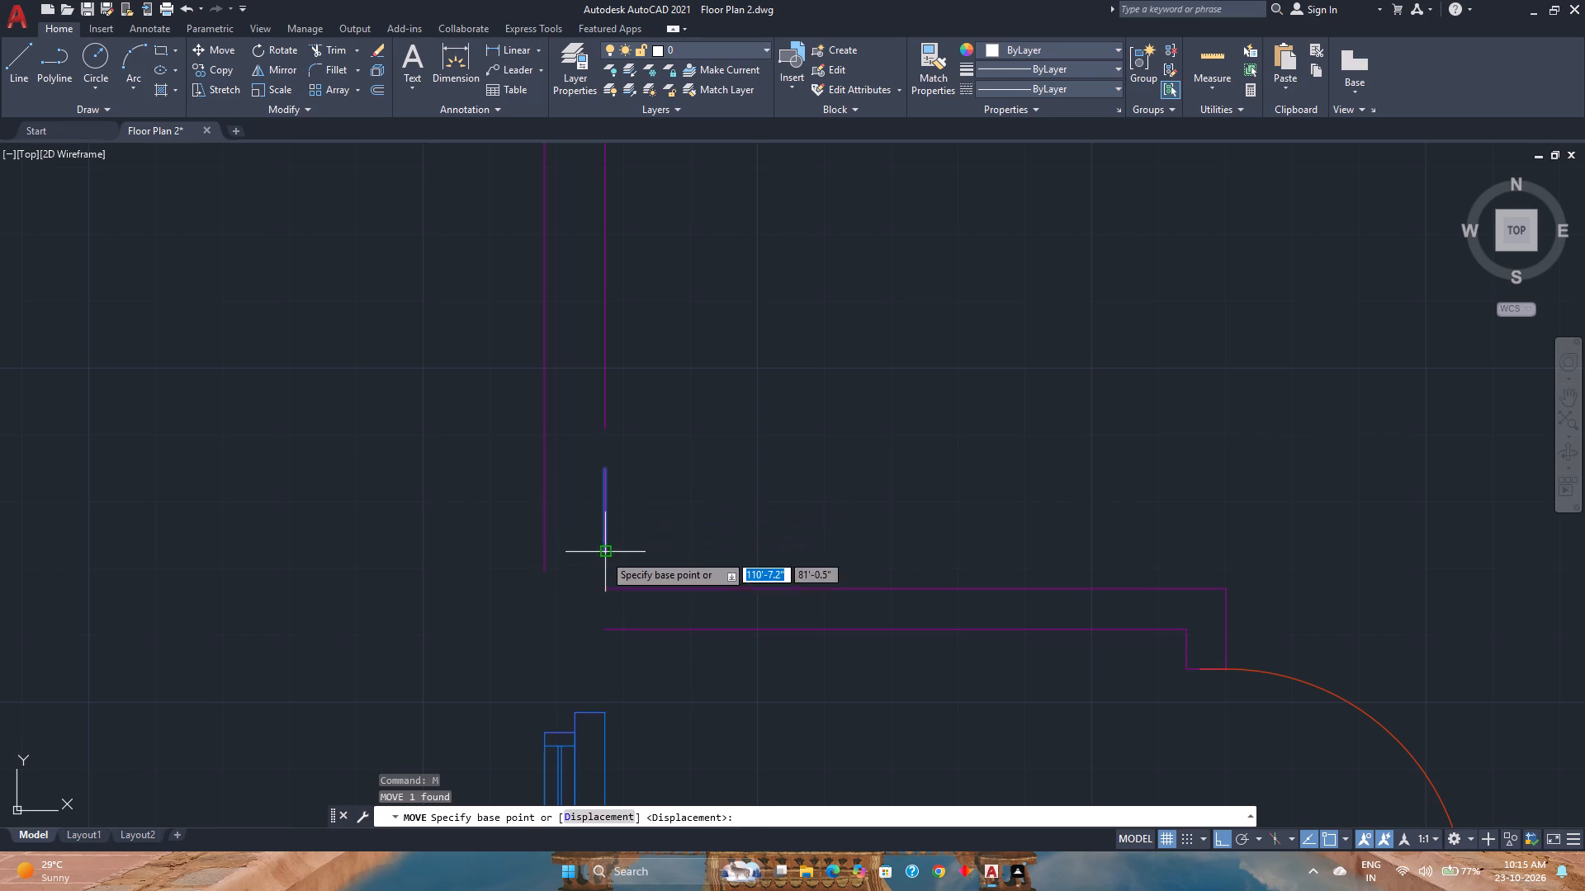
{"action": "left_click", "coordinate": [603, 554]}
{"action": "left_click", "coordinate": [603, 709]}
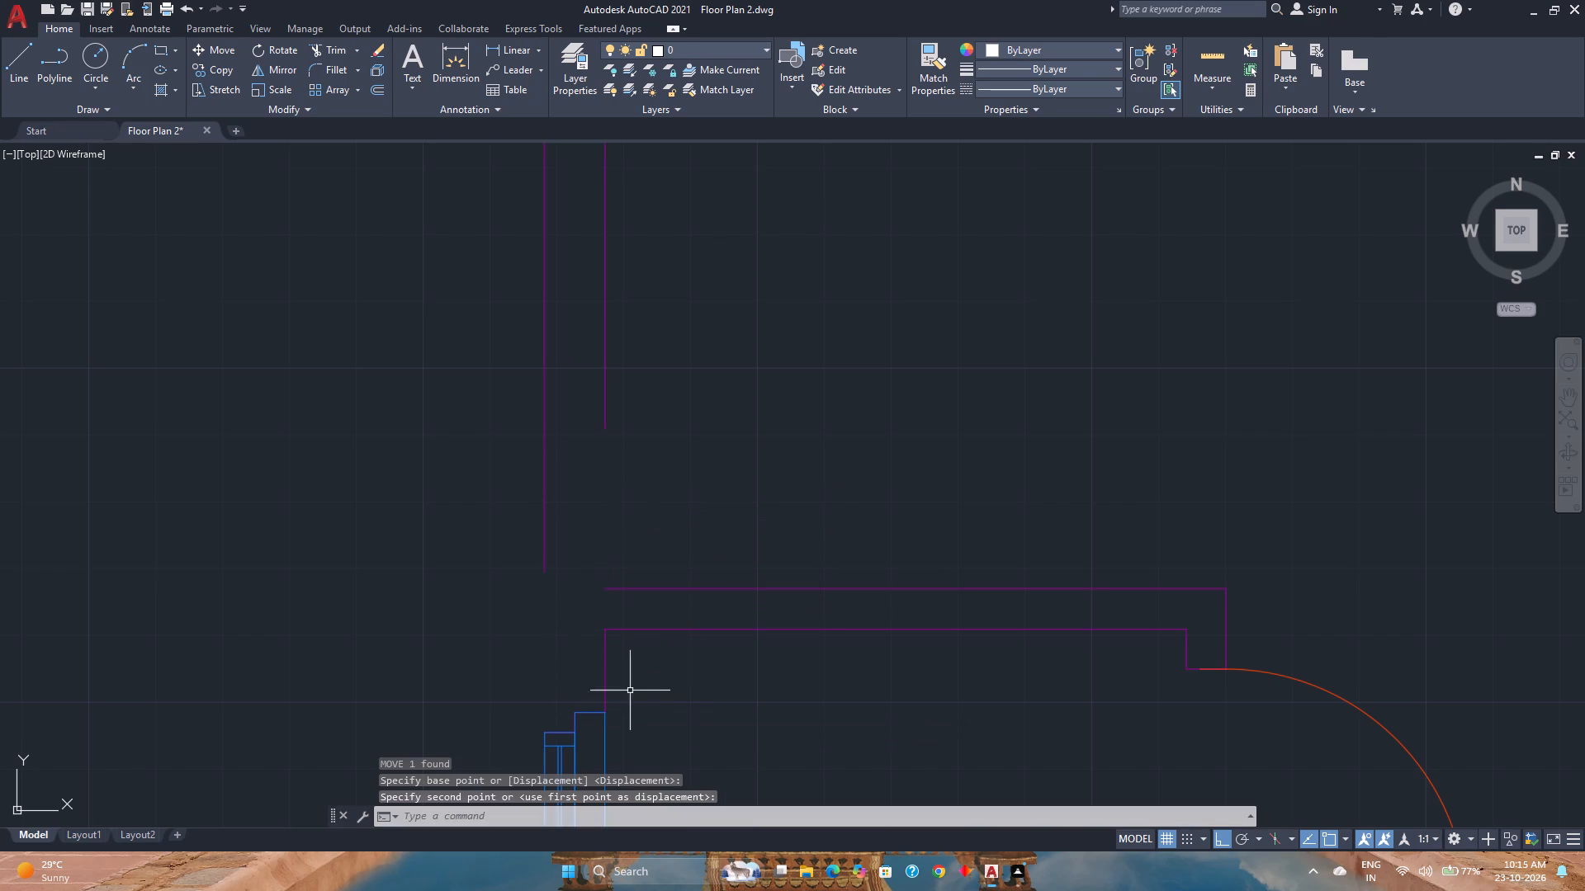
Stretch the large room's outer west wall line south to the top corner of the small room's window.
{"action": "scroll", "coordinate": [647, 678], "scroll_direction": "down", "scroll_amount": 1}
{"action": "middle_click_drag", "start_coordinate": [647, 678], "coordinate": [685, 598]}
{"action": "scroll", "coordinate": [686, 598], "scroll_direction": "down", "scroll_amount": 1}
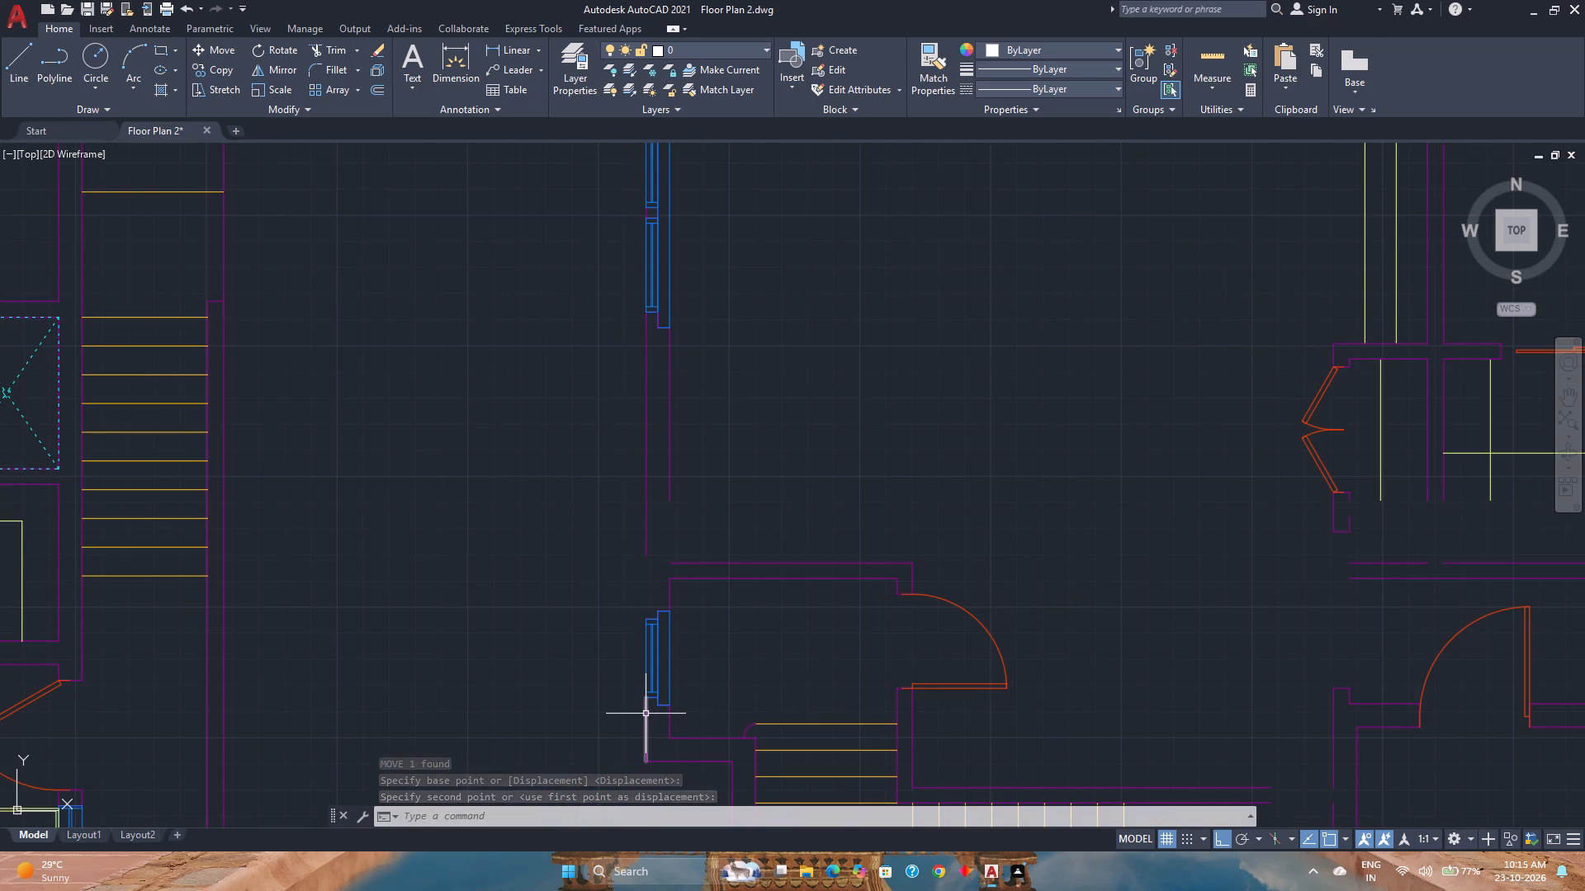
{"action": "left_click", "coordinate": [645, 525]}
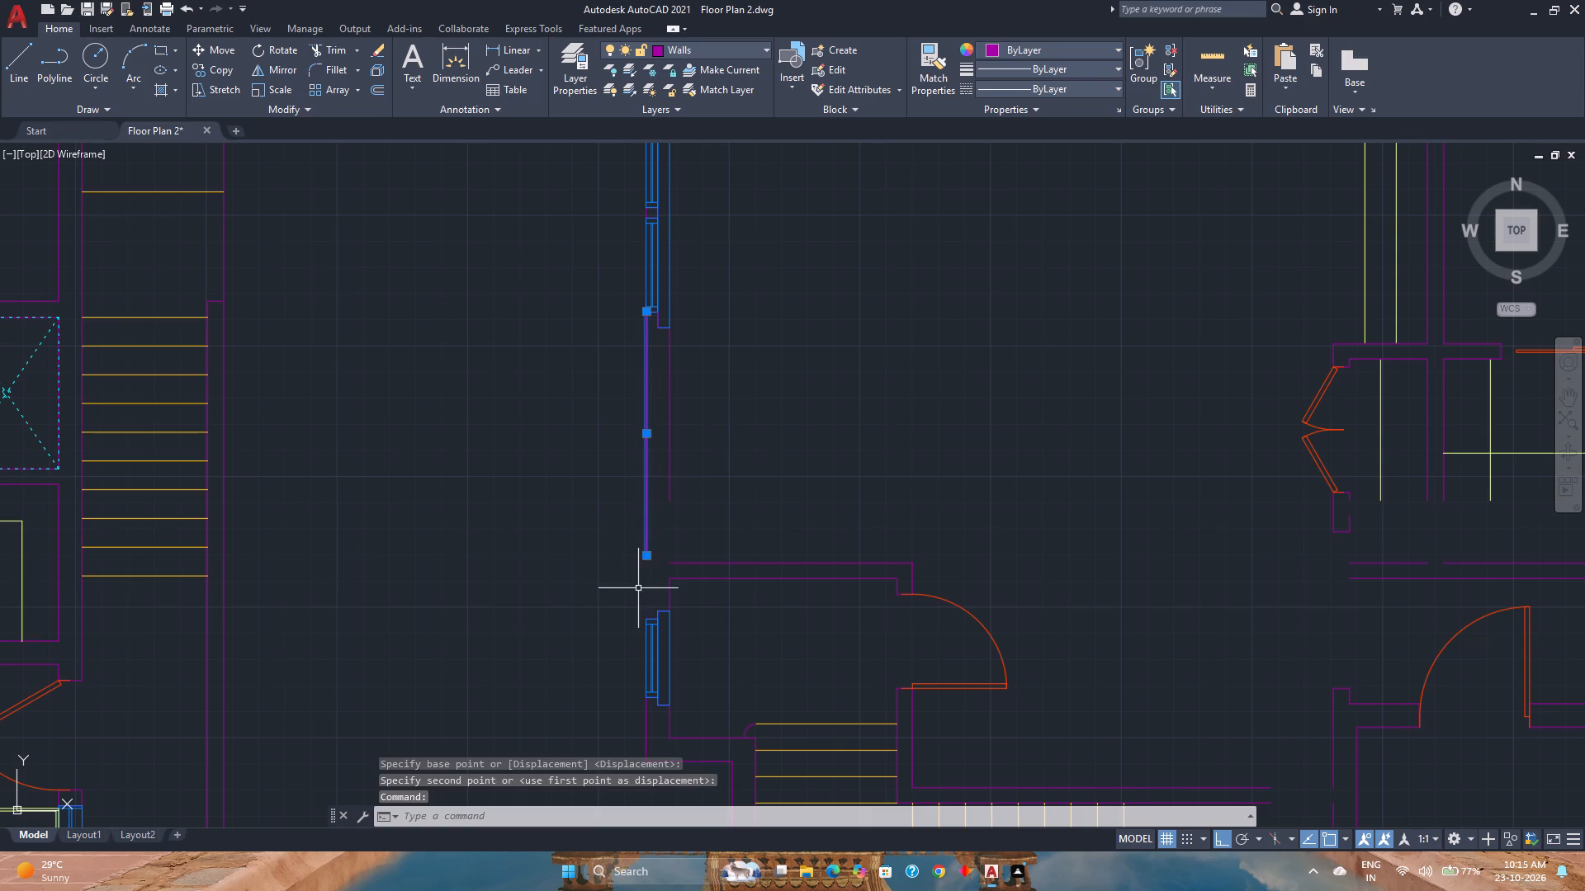
{"action": "left_click", "coordinate": [649, 557]}
{"action": "scroll", "coordinate": [649, 616], "scroll_direction": "up", "scroll_amount": 4}
{"action": "left_click", "coordinate": [639, 624]}
{"action": "key", "text": "Escape"}
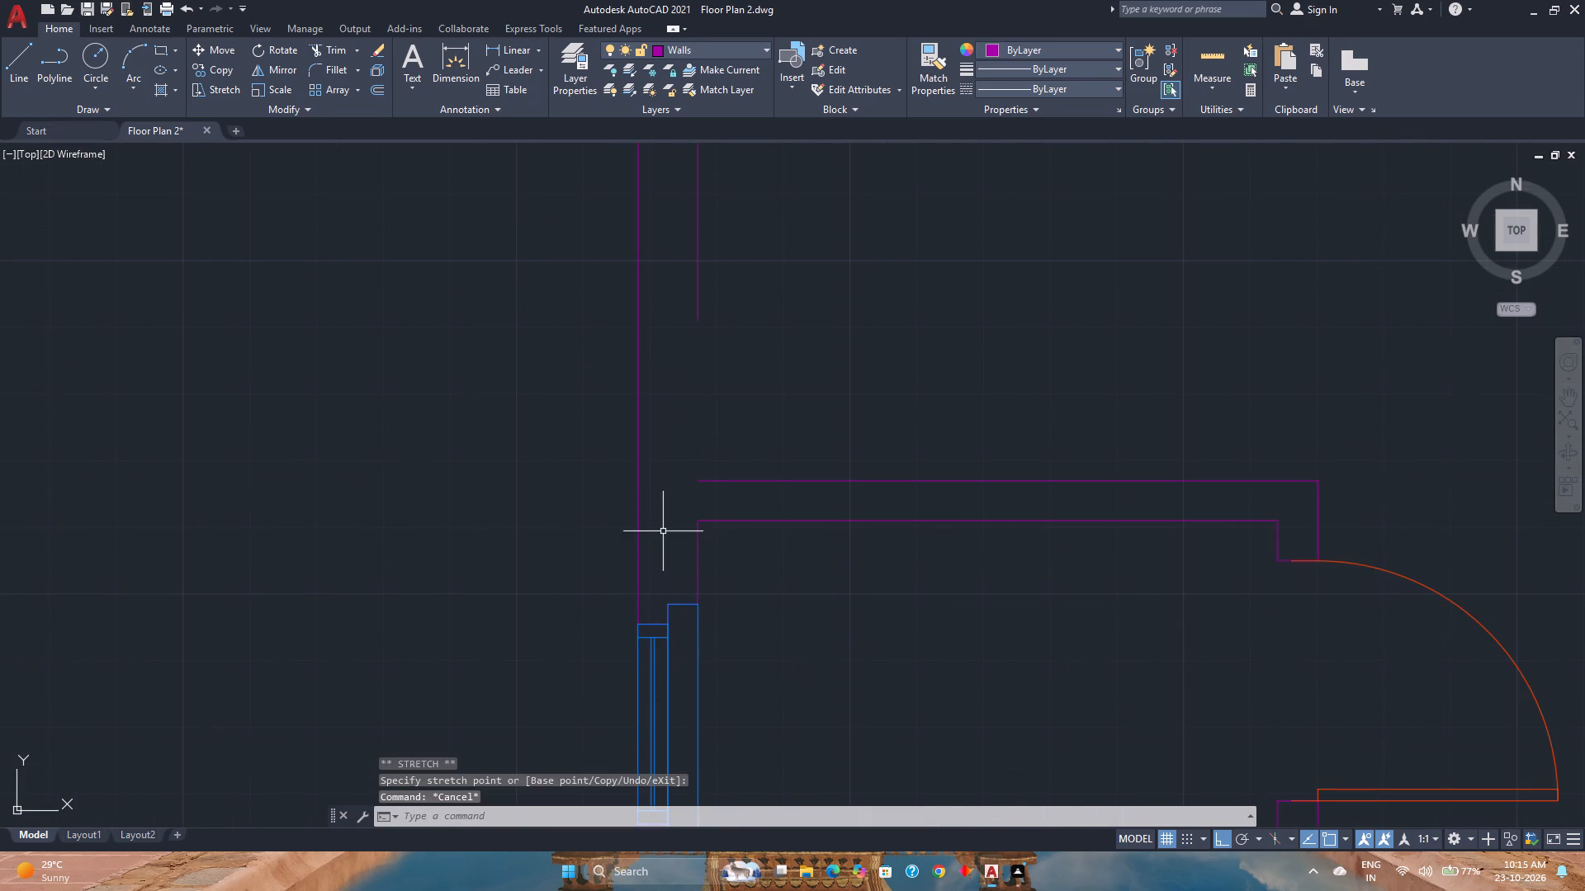
Fillet the large room's inner west wall line with the small room's upper north wall line, using the Multiple option.
{"action": "left_click", "coordinate": [314, 71]}
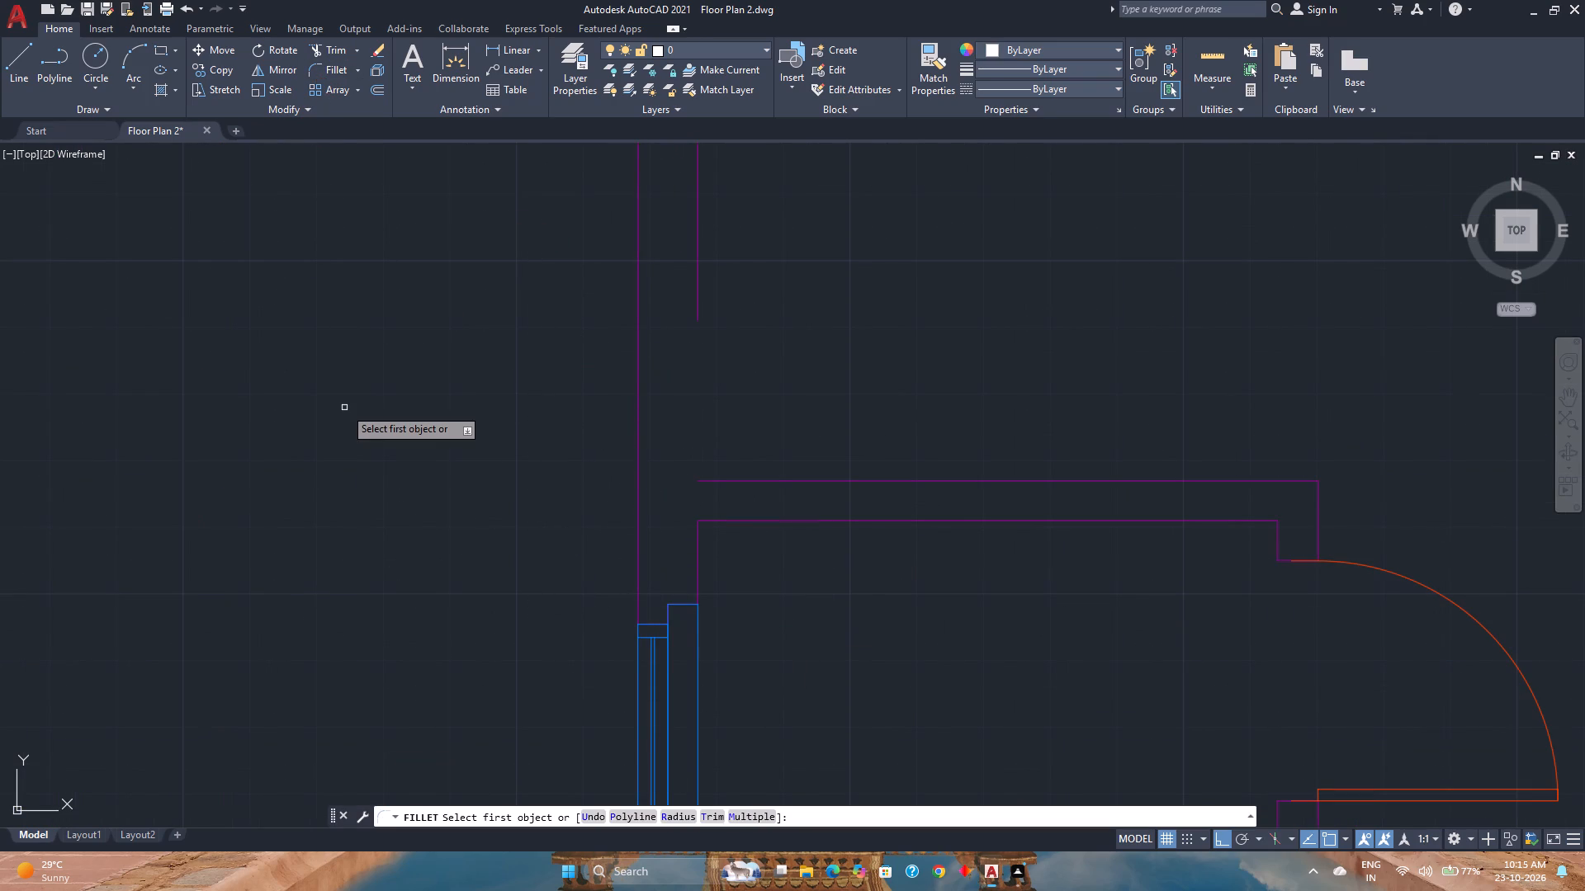
{"action": "key", "text": "m"}
{"action": "key", "text": "Return"}
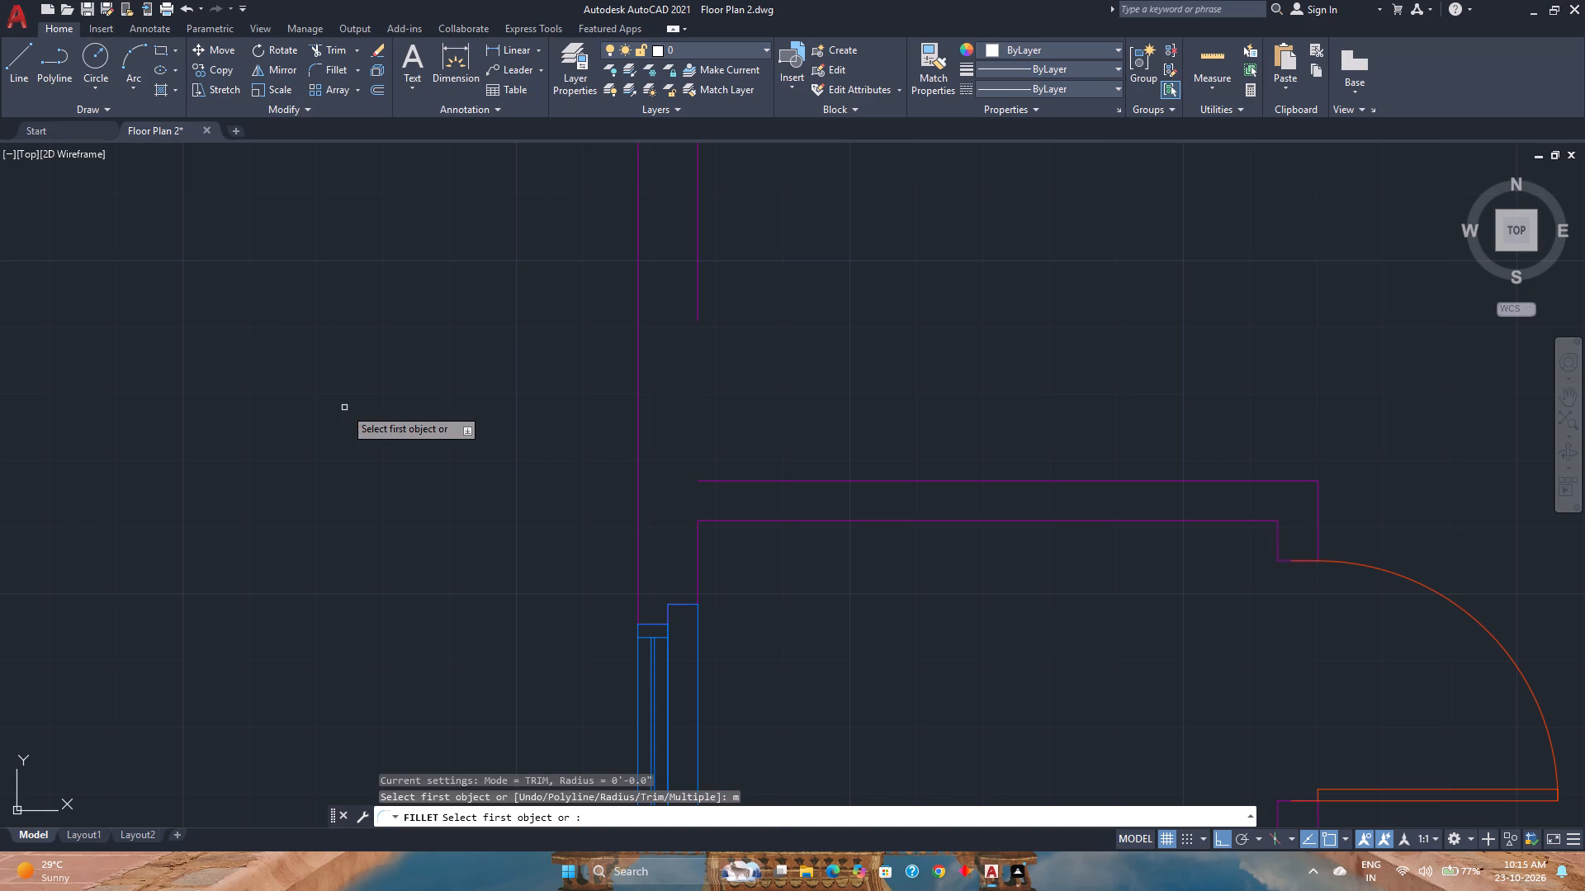
{"action": "left_click", "coordinate": [697, 299]}
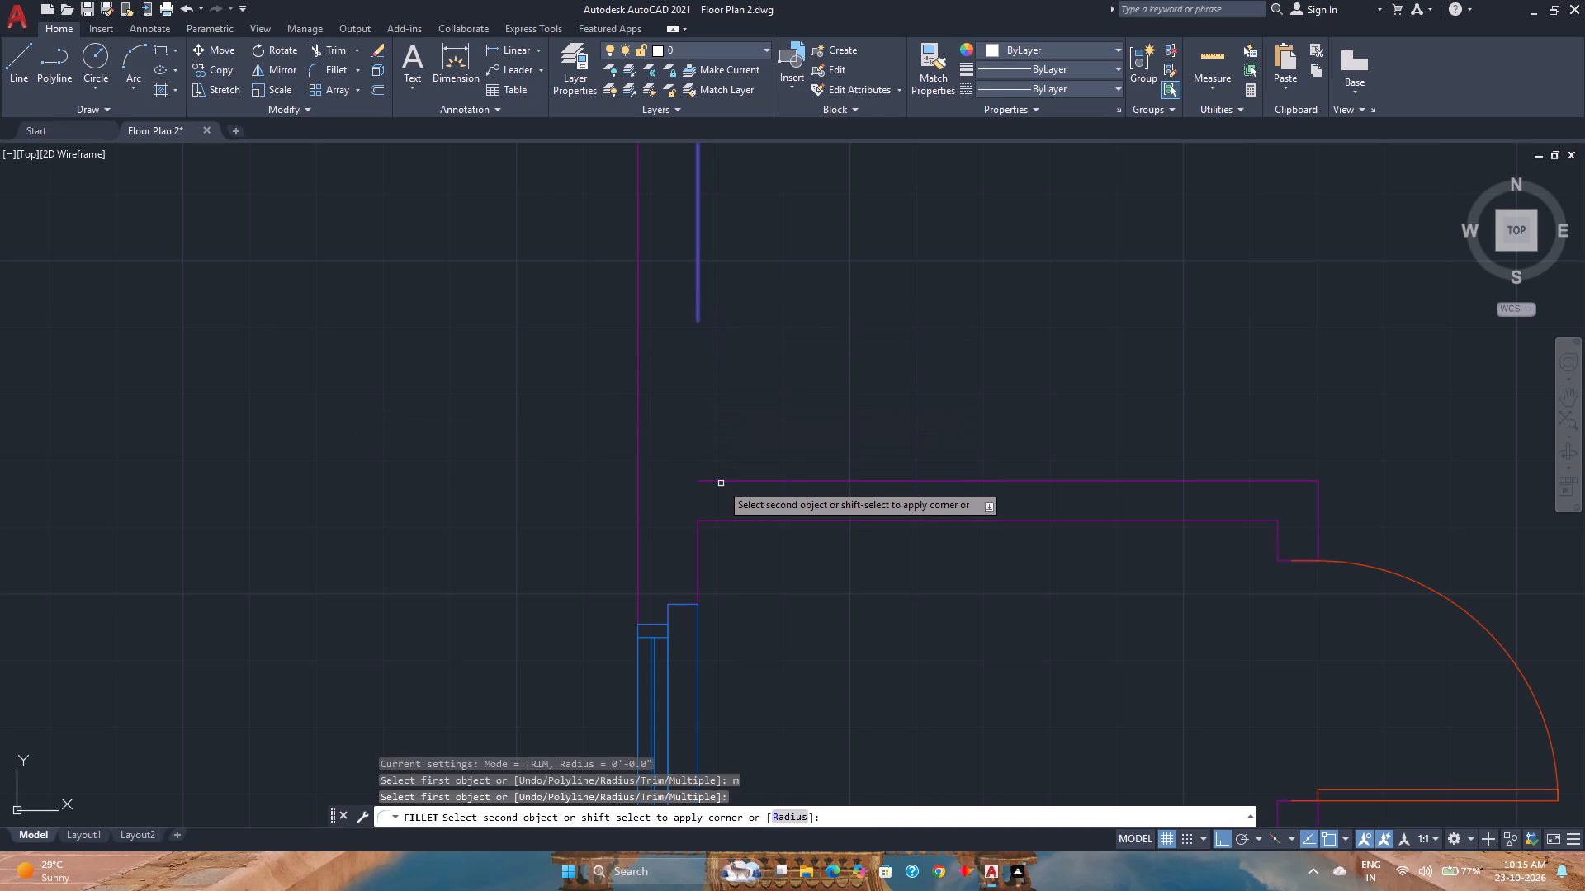
{"action": "left_click", "coordinate": [716, 478]}
Fillet both lines of the staircase's south wall with the two lines of the vertical wall east of the stairs.
{"action": "scroll", "coordinate": [716, 470], "scroll_direction": "down", "scroll_amount": 3}
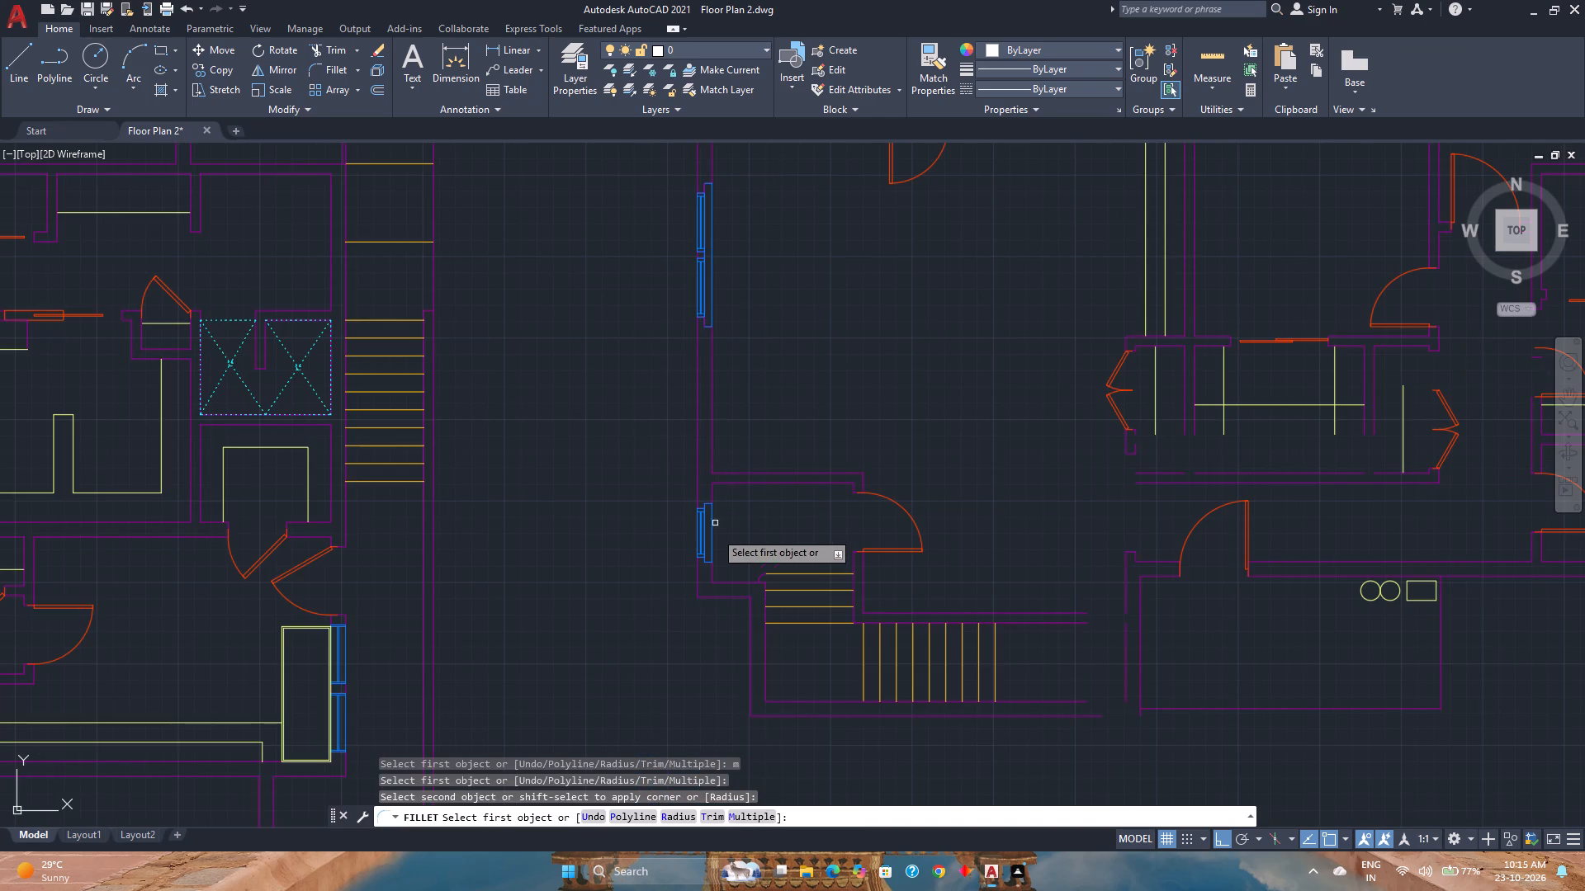
{"action": "left_click", "coordinate": [1067, 701]}
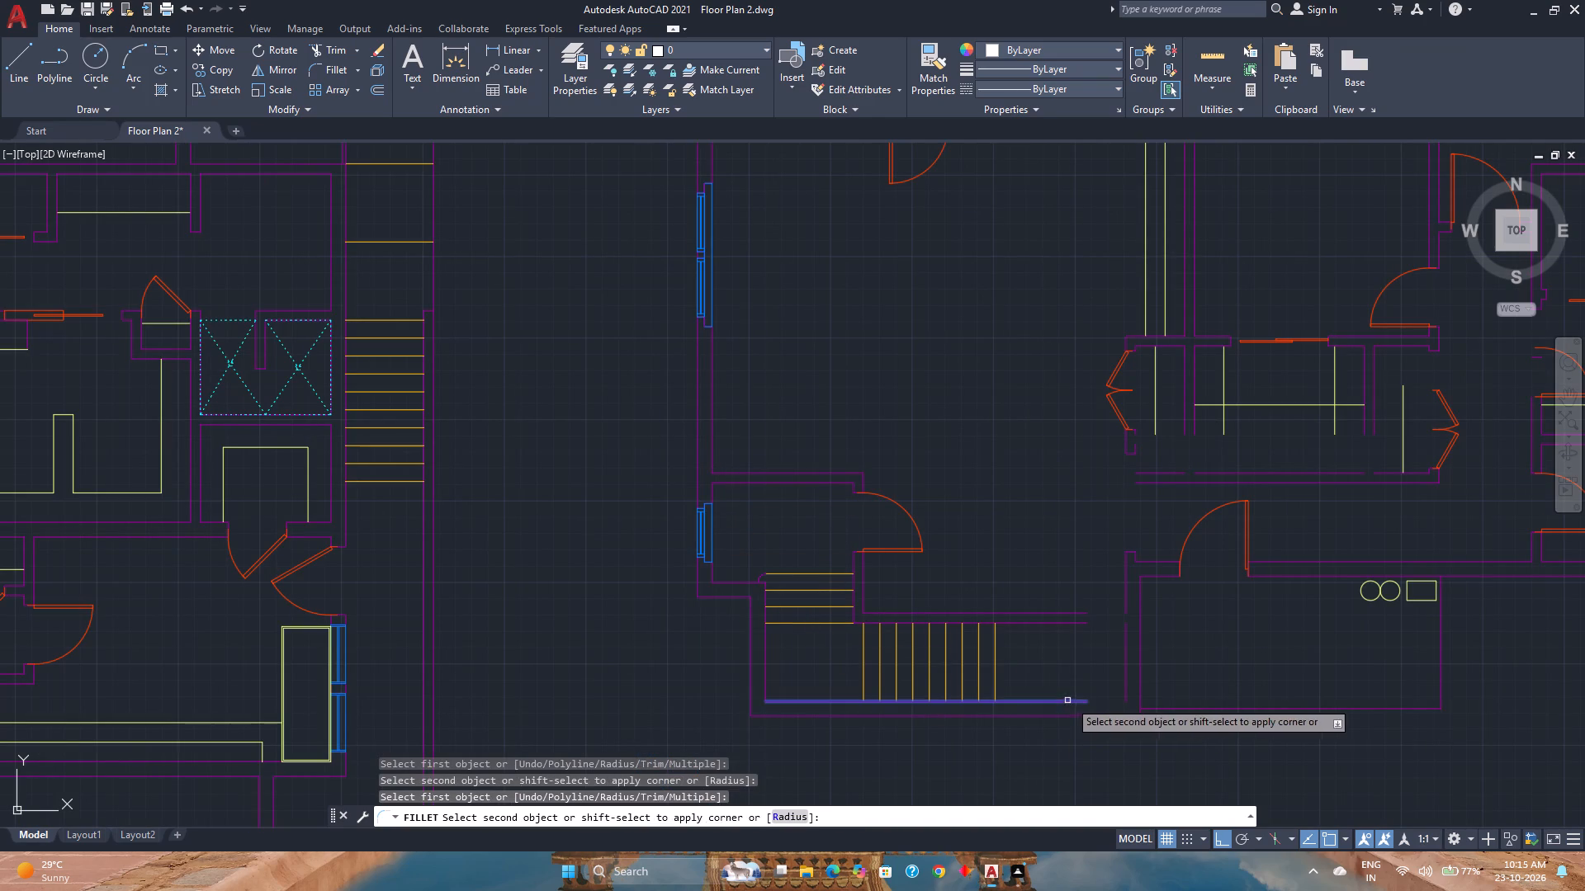
{"action": "left_click", "coordinate": [1128, 681]}
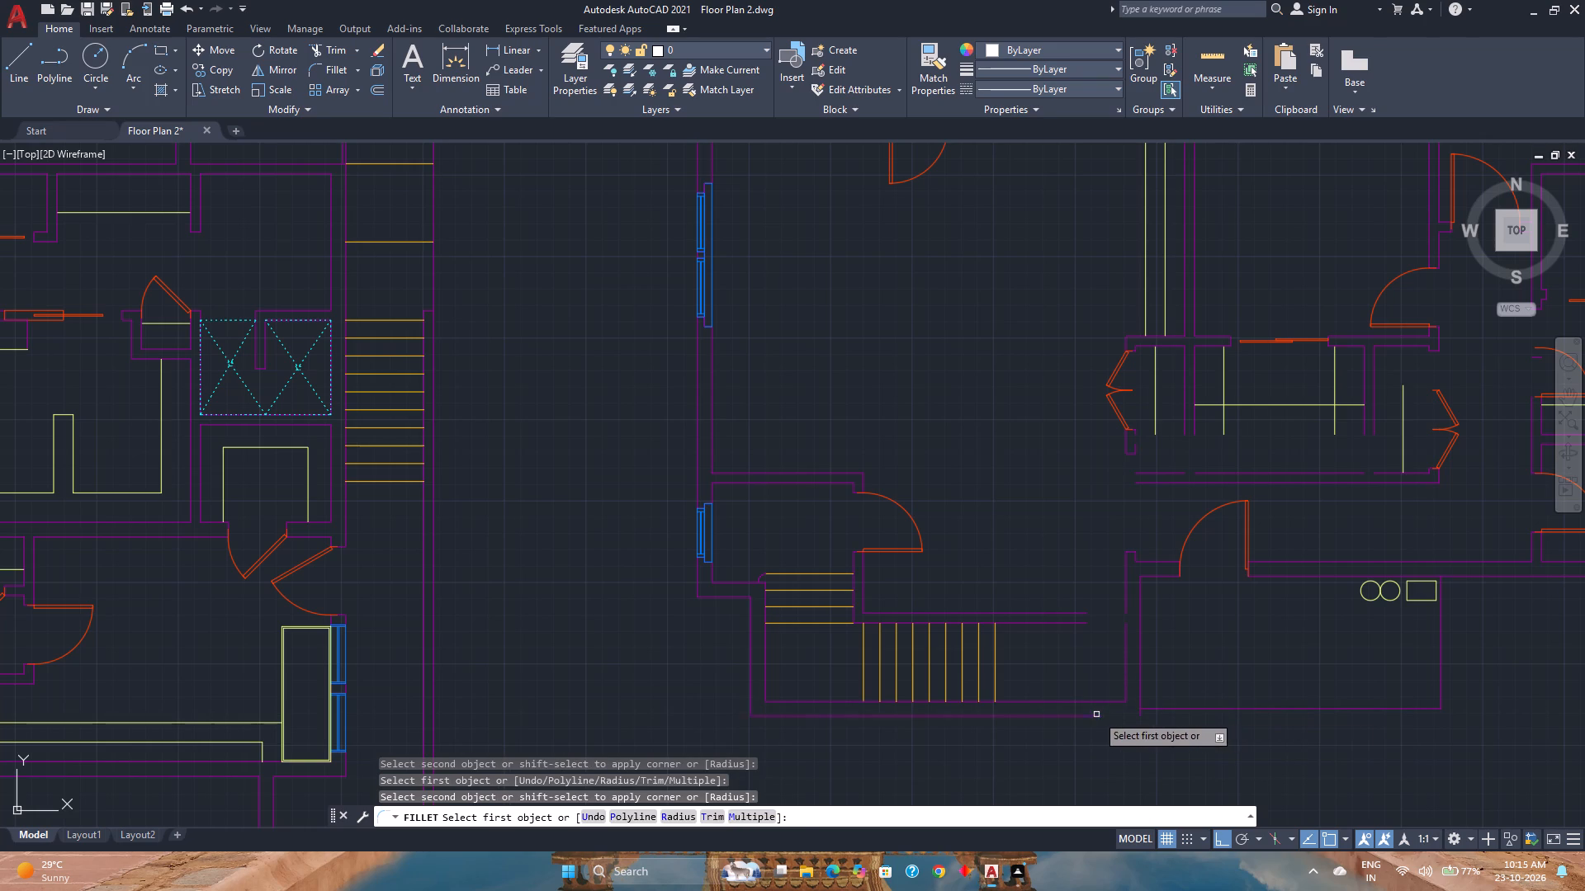
{"action": "left_click", "coordinate": [1096, 714]}
{"action": "left_click", "coordinate": [1143, 691]}
Fillet the inner and outer wall lines at the smaller plan's southeast corner, below the exterior stairs.
{"action": "scroll", "coordinate": [1143, 691], "scroll_direction": "down", "scroll_amount": 2}
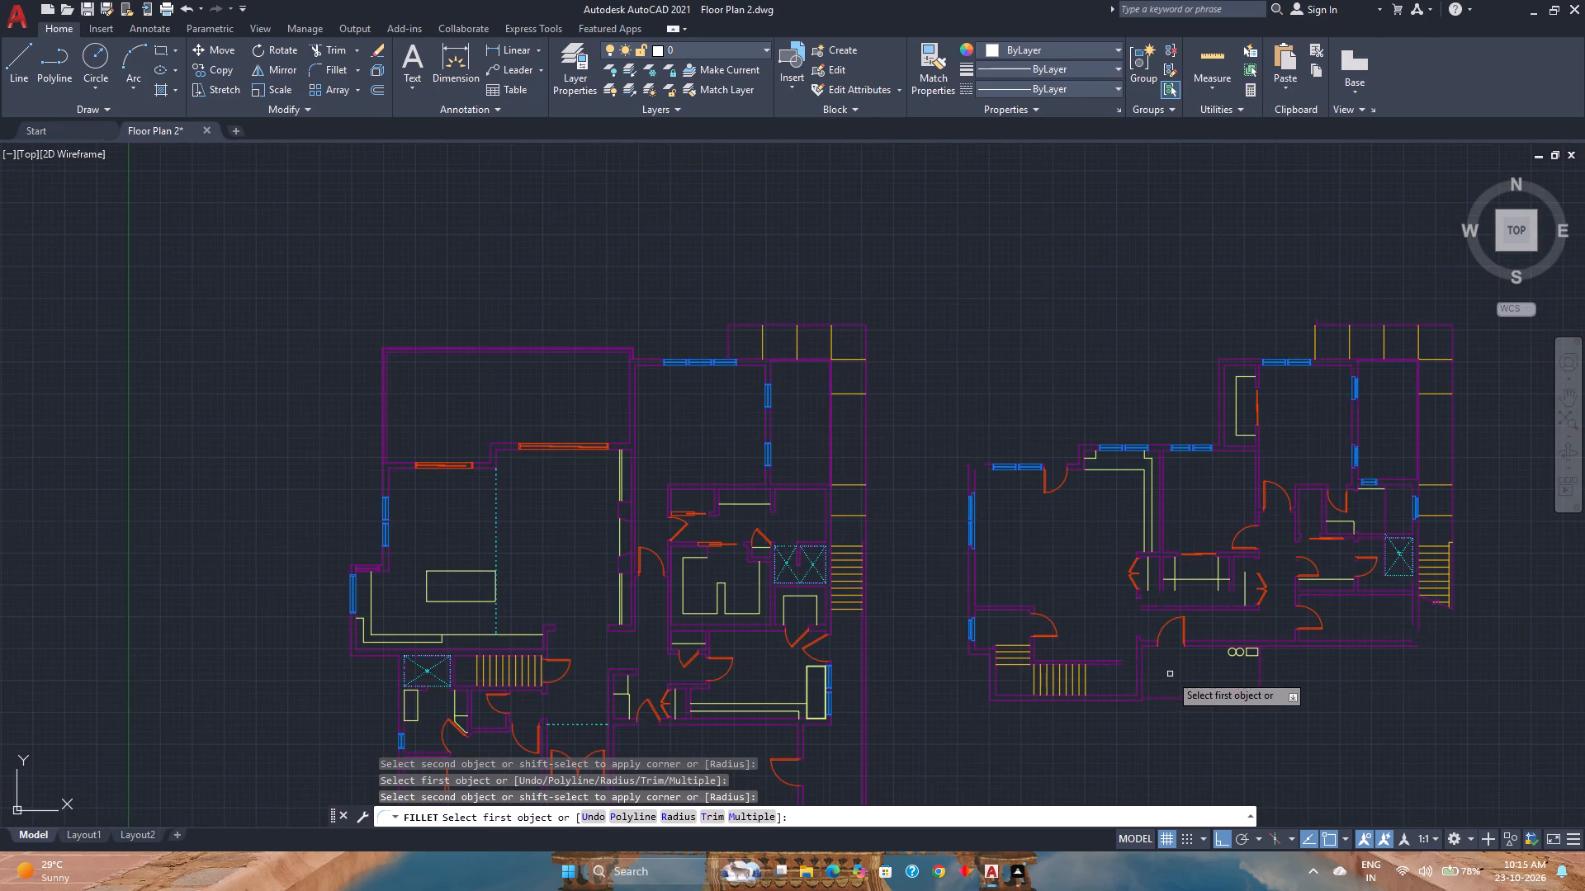
{"action": "middle_click_drag", "start_coordinate": [1170, 674], "coordinate": [714, 649]}
{"action": "middle_click", "coordinate": [714, 649]}
{"action": "scroll", "coordinate": [994, 614], "scroll_direction": "up", "scroll_amount": 2}
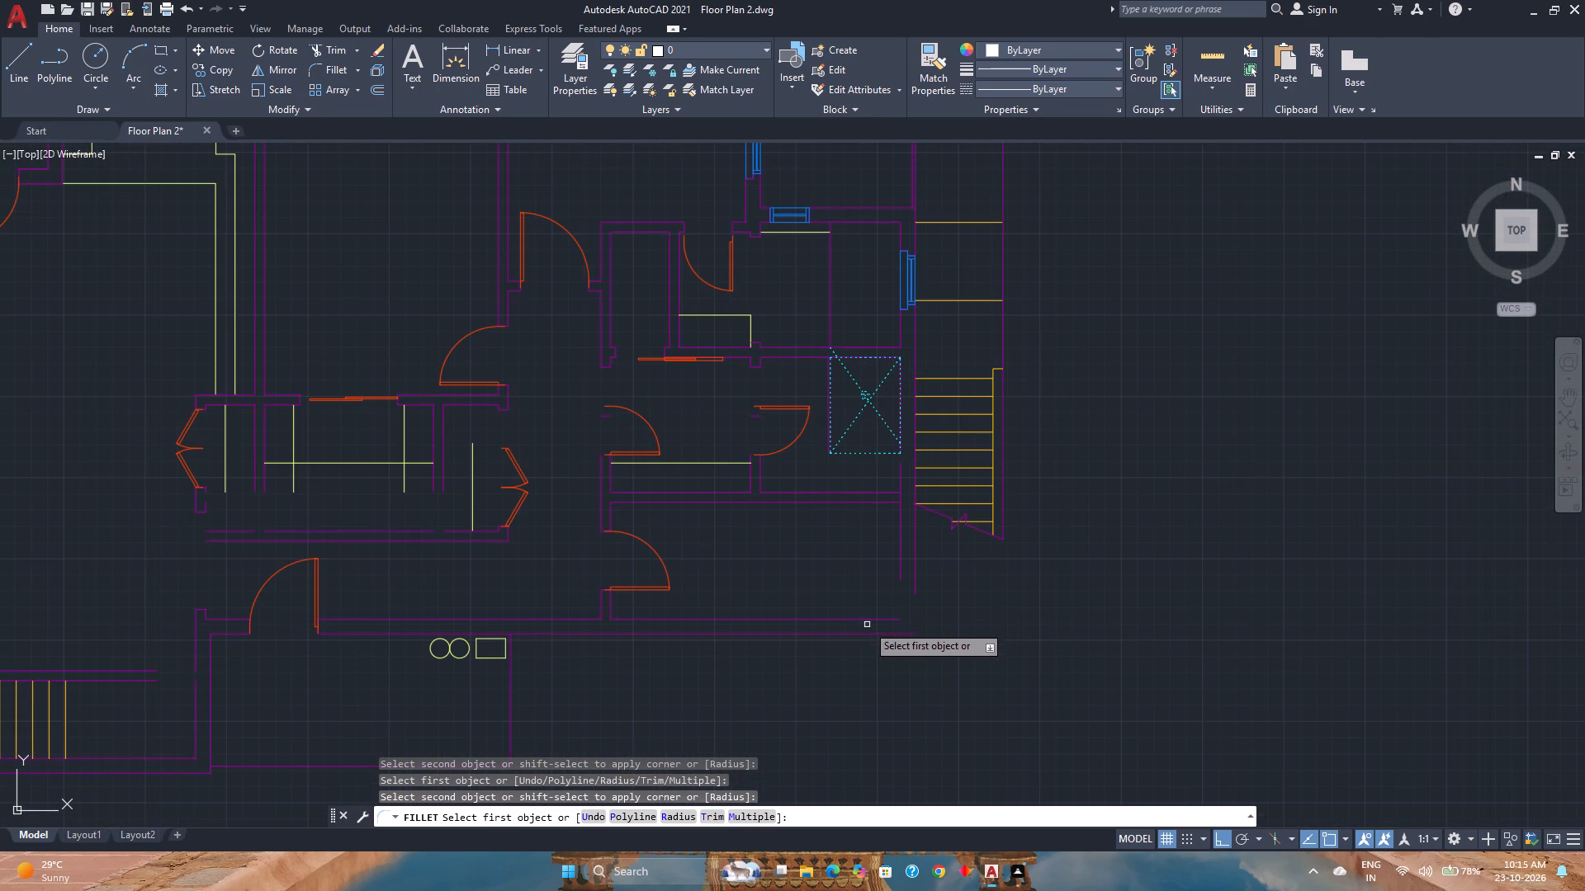
{"action": "left_click", "coordinate": [873, 619]}
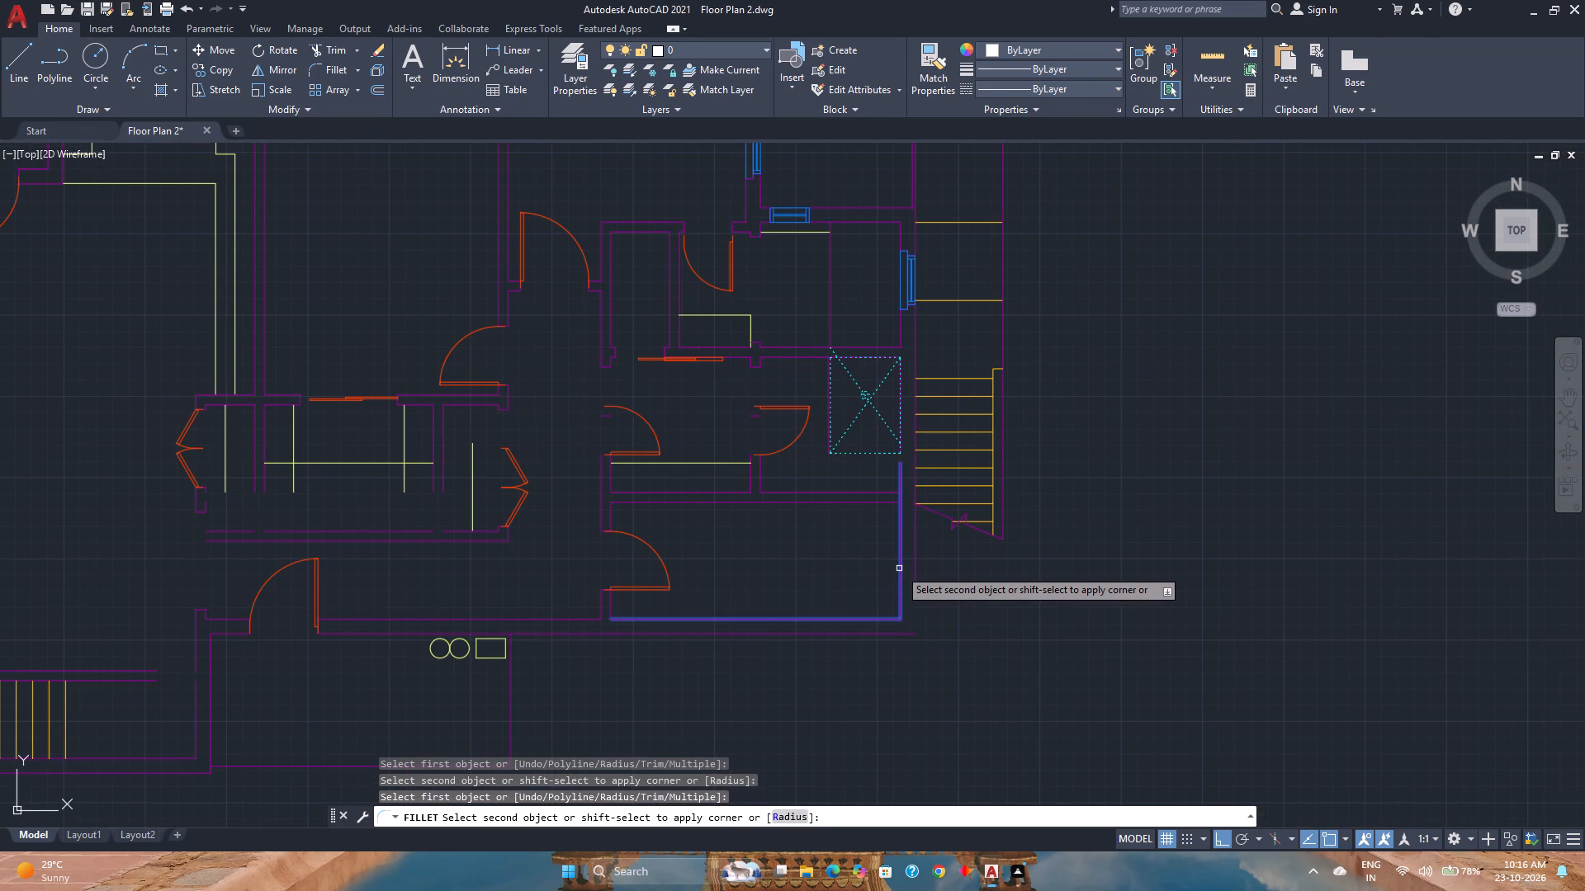
{"action": "left_click", "coordinate": [899, 568]}
{"action": "left_click", "coordinate": [876, 634]}
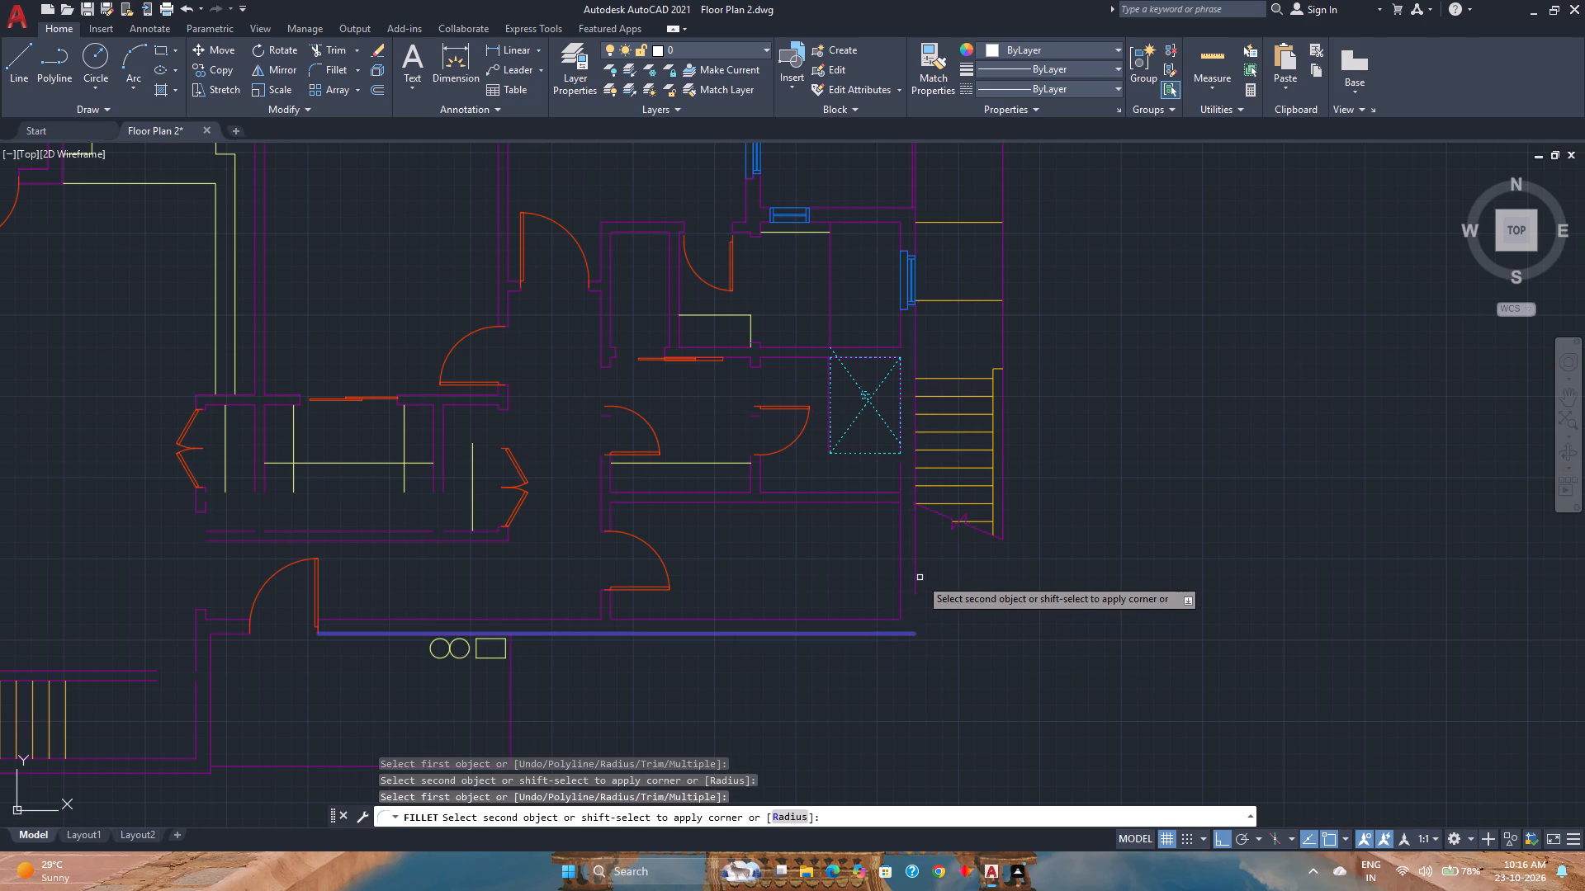
{"action": "left_click", "coordinate": [916, 579]}
{"action": "scroll", "coordinate": [733, 591], "scroll_direction": "down", "scroll_amount": 1}
{"action": "middle_click_drag", "start_coordinate": [733, 591], "coordinate": [881, 667]}
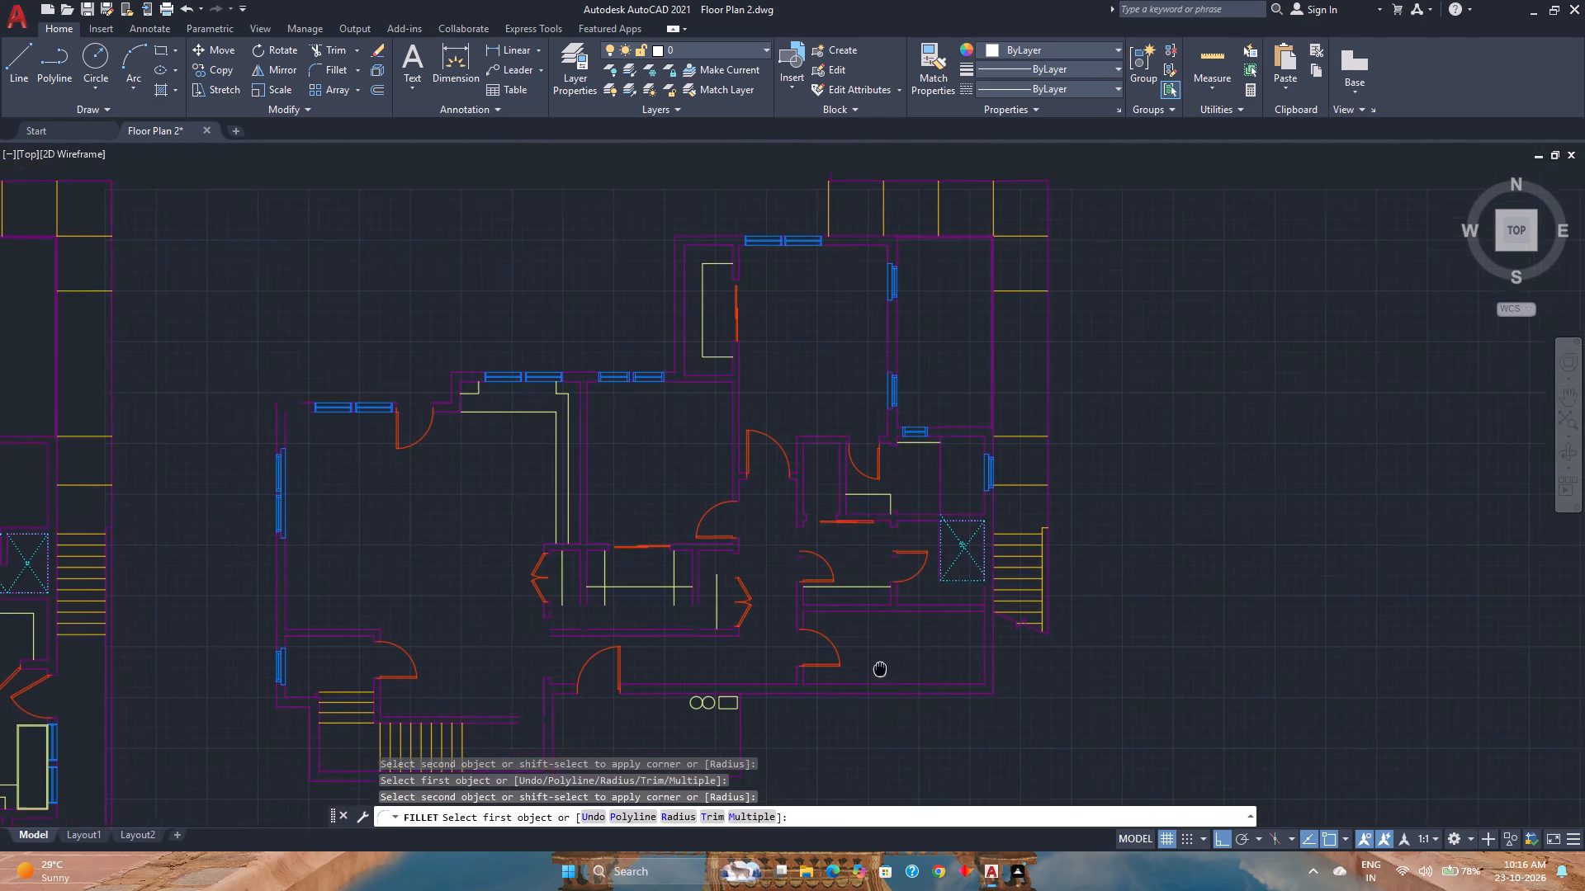
{"action": "middle_click_drag", "start_coordinate": [881, 667], "coordinate": [885, 671]}
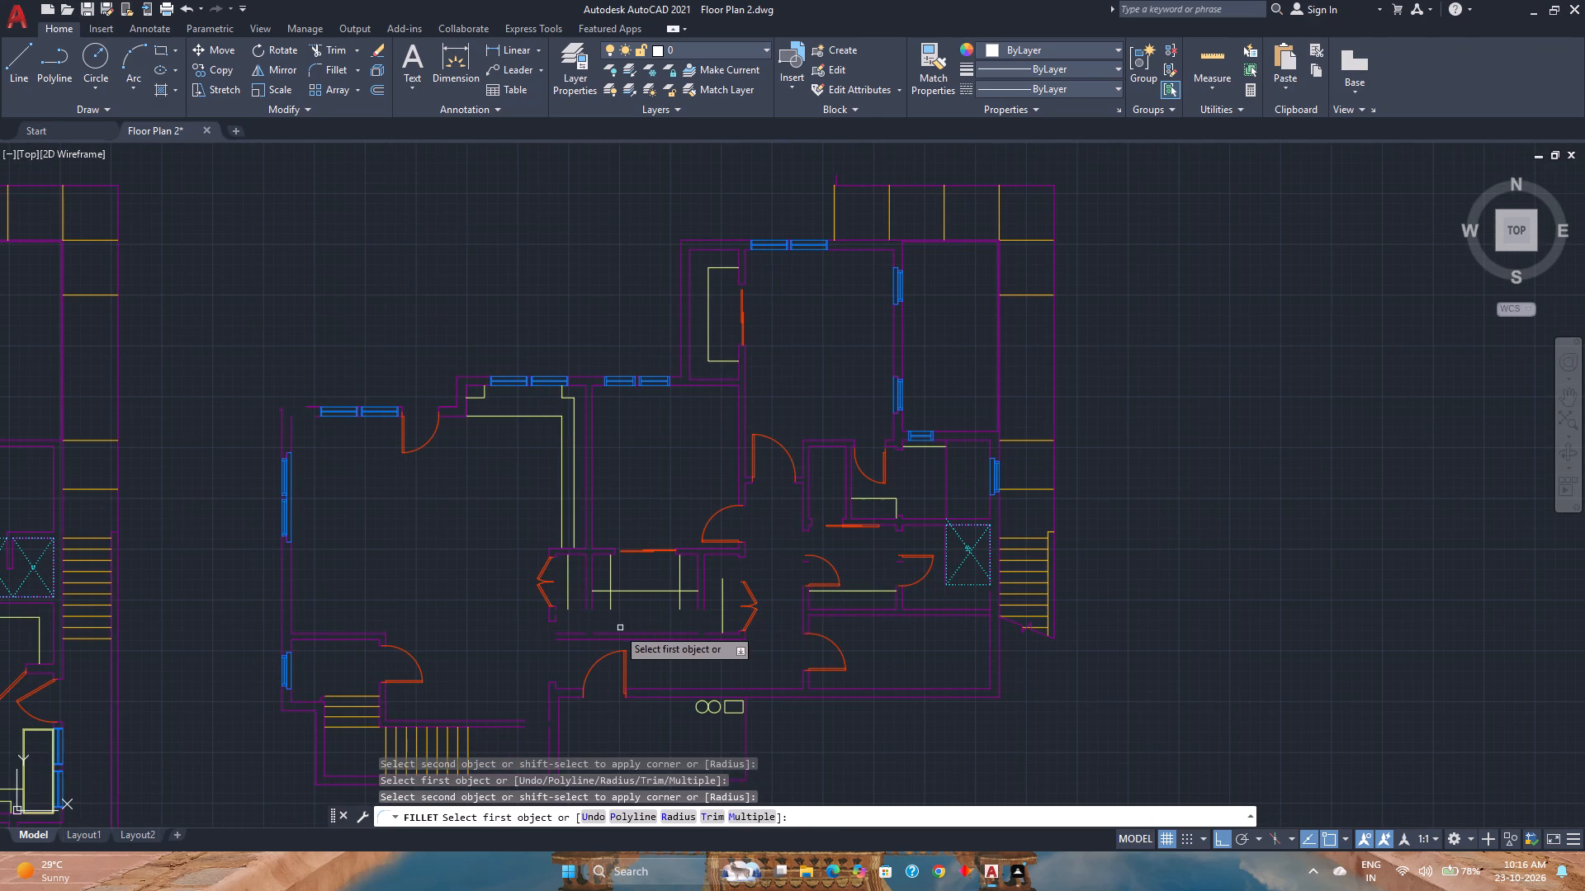
{"action": "key", "text": "Escape"}
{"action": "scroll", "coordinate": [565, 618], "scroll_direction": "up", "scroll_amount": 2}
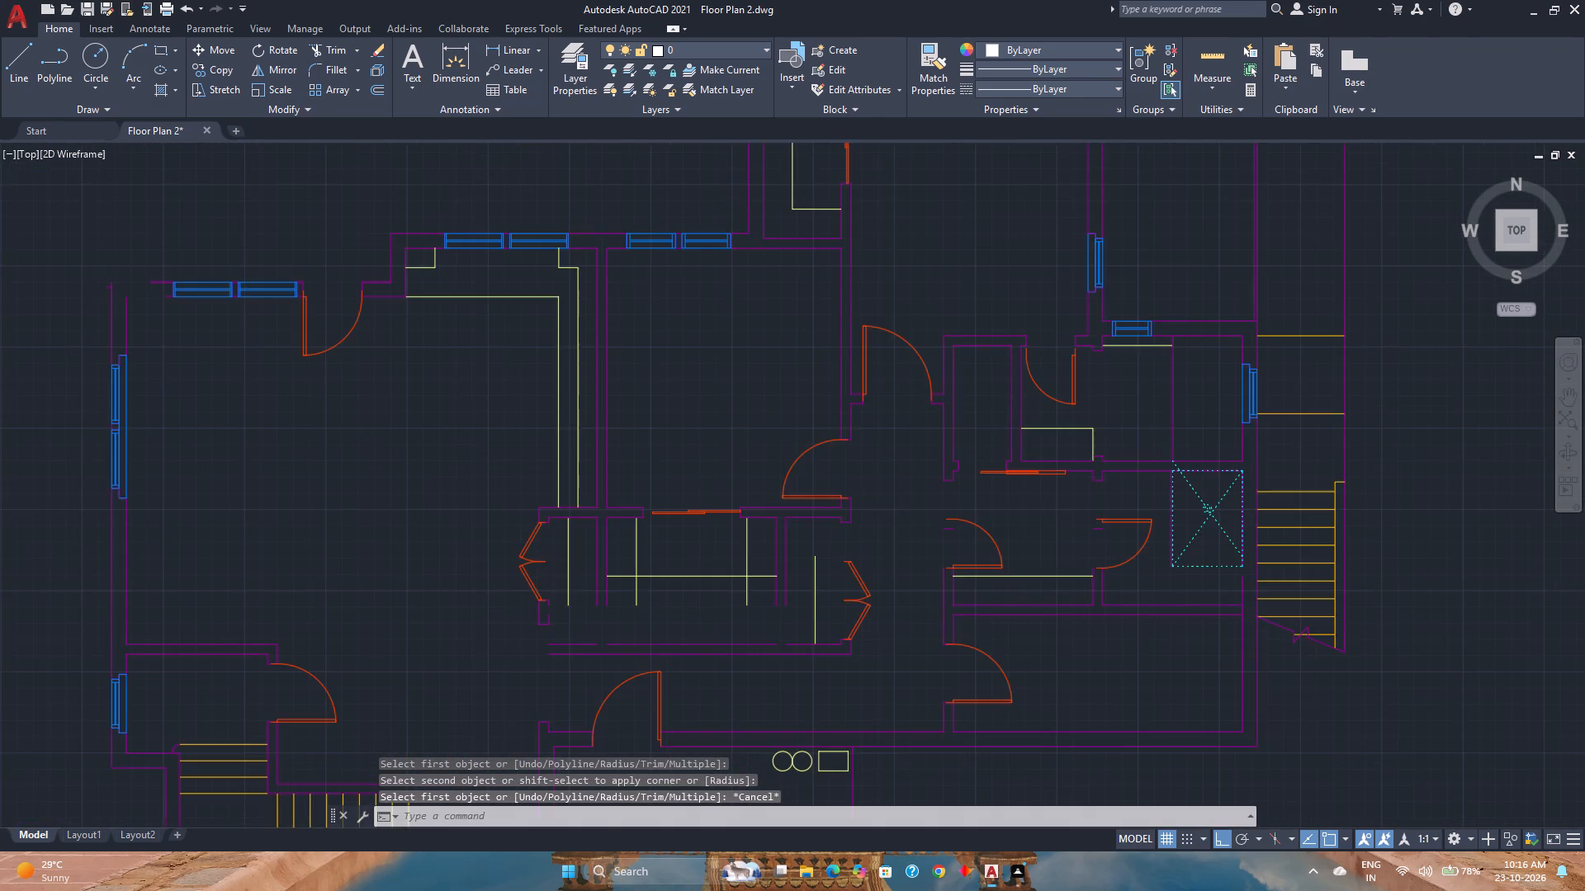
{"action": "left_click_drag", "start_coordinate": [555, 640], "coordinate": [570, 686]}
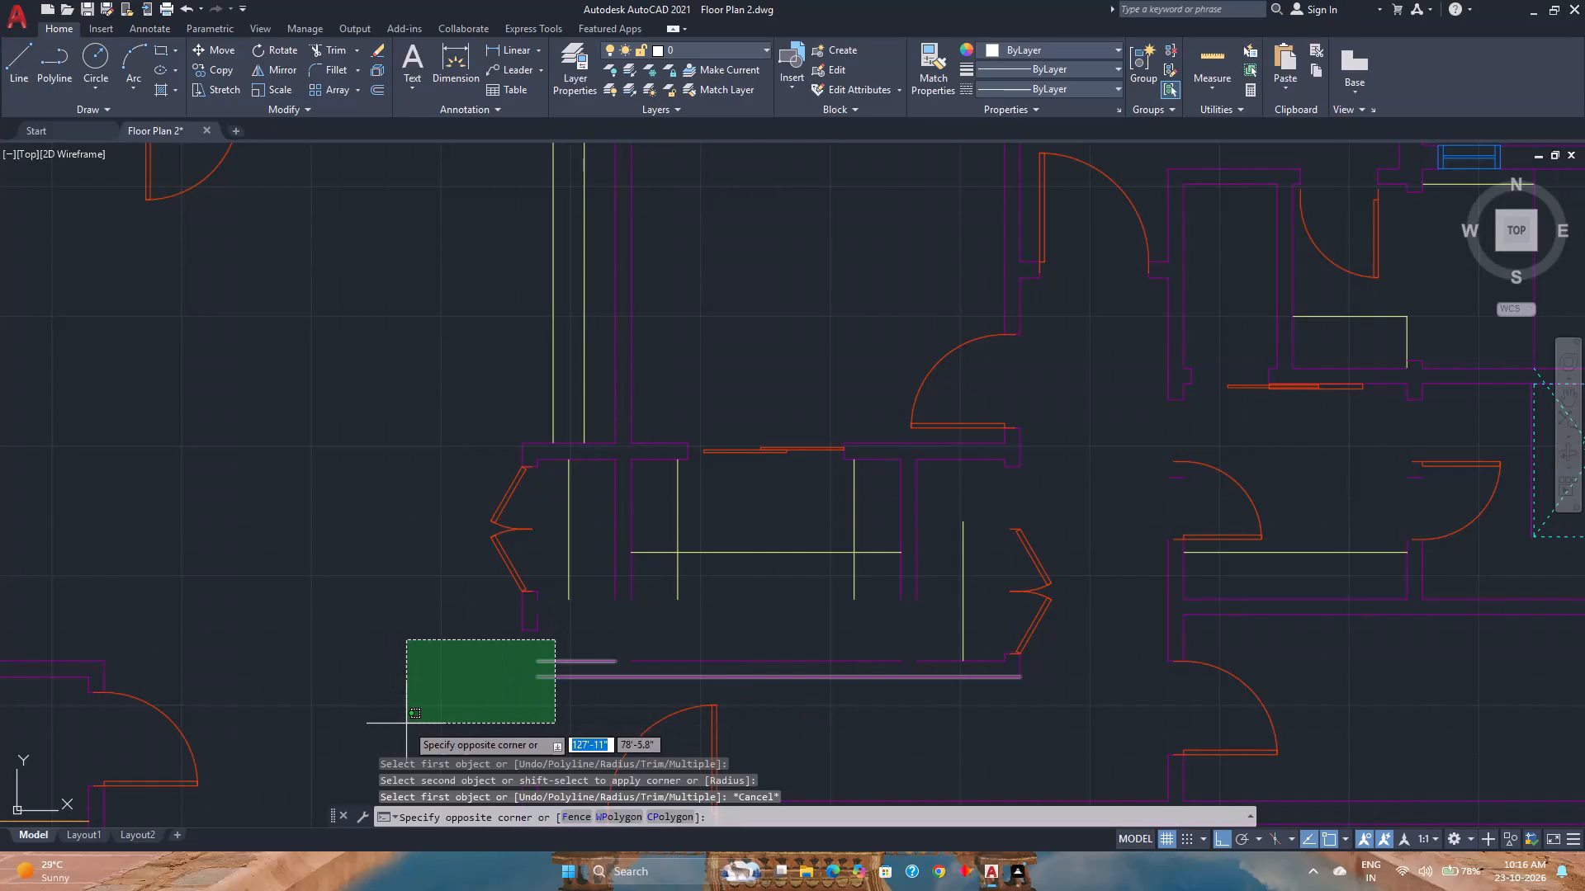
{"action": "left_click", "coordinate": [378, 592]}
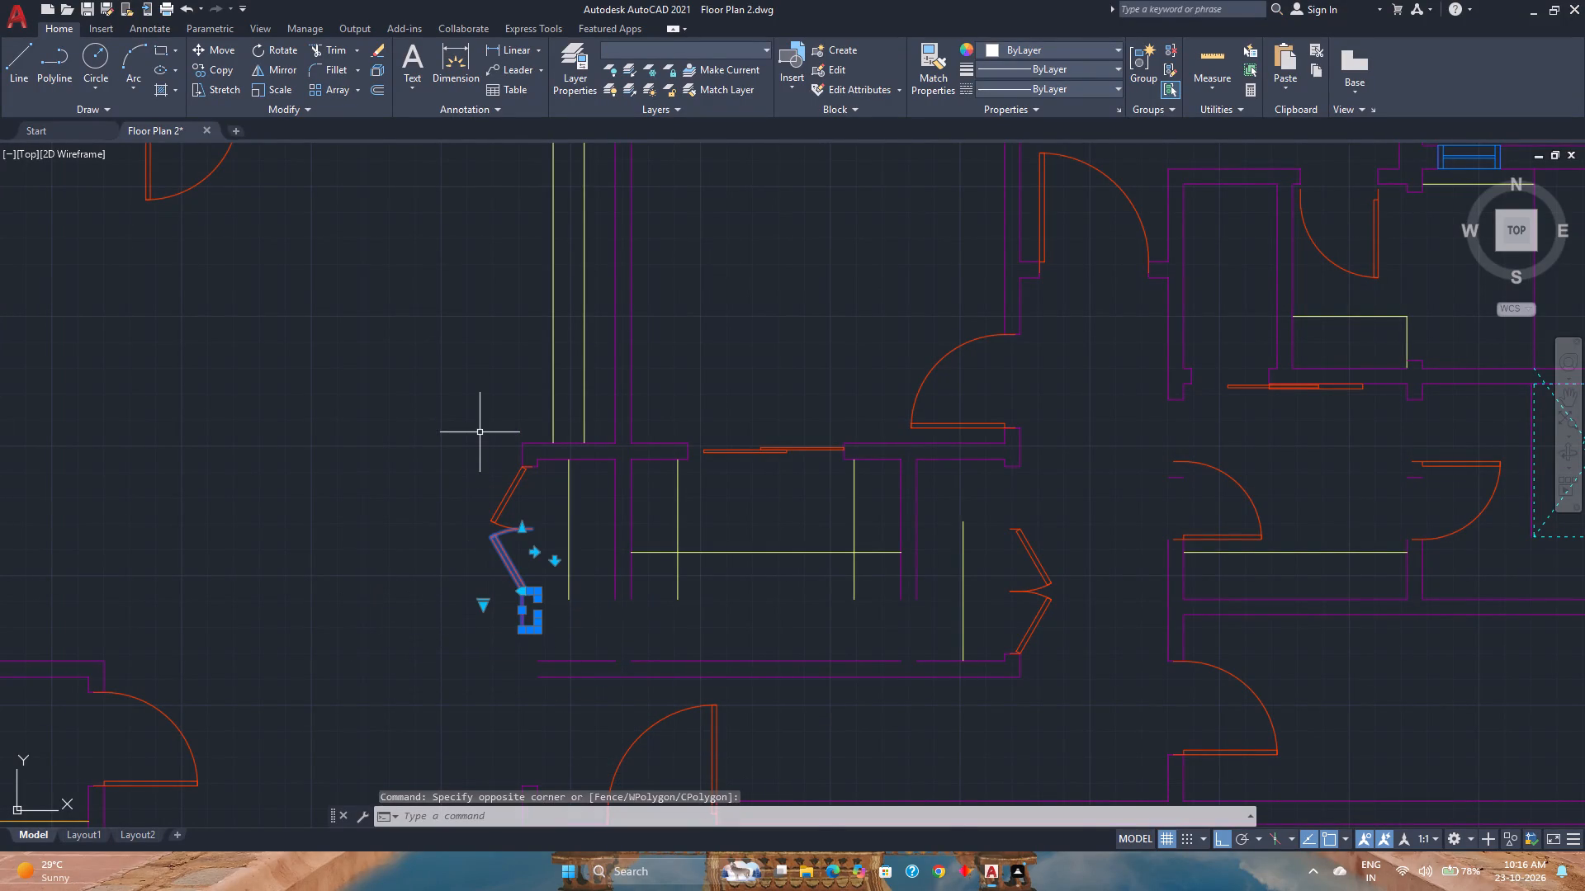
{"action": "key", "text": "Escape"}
Delete the double bifold door on the closet's west side, facing the large room.
{"action": "left_click", "coordinate": [543, 548]}
{"action": "left_click", "coordinate": [490, 516]}
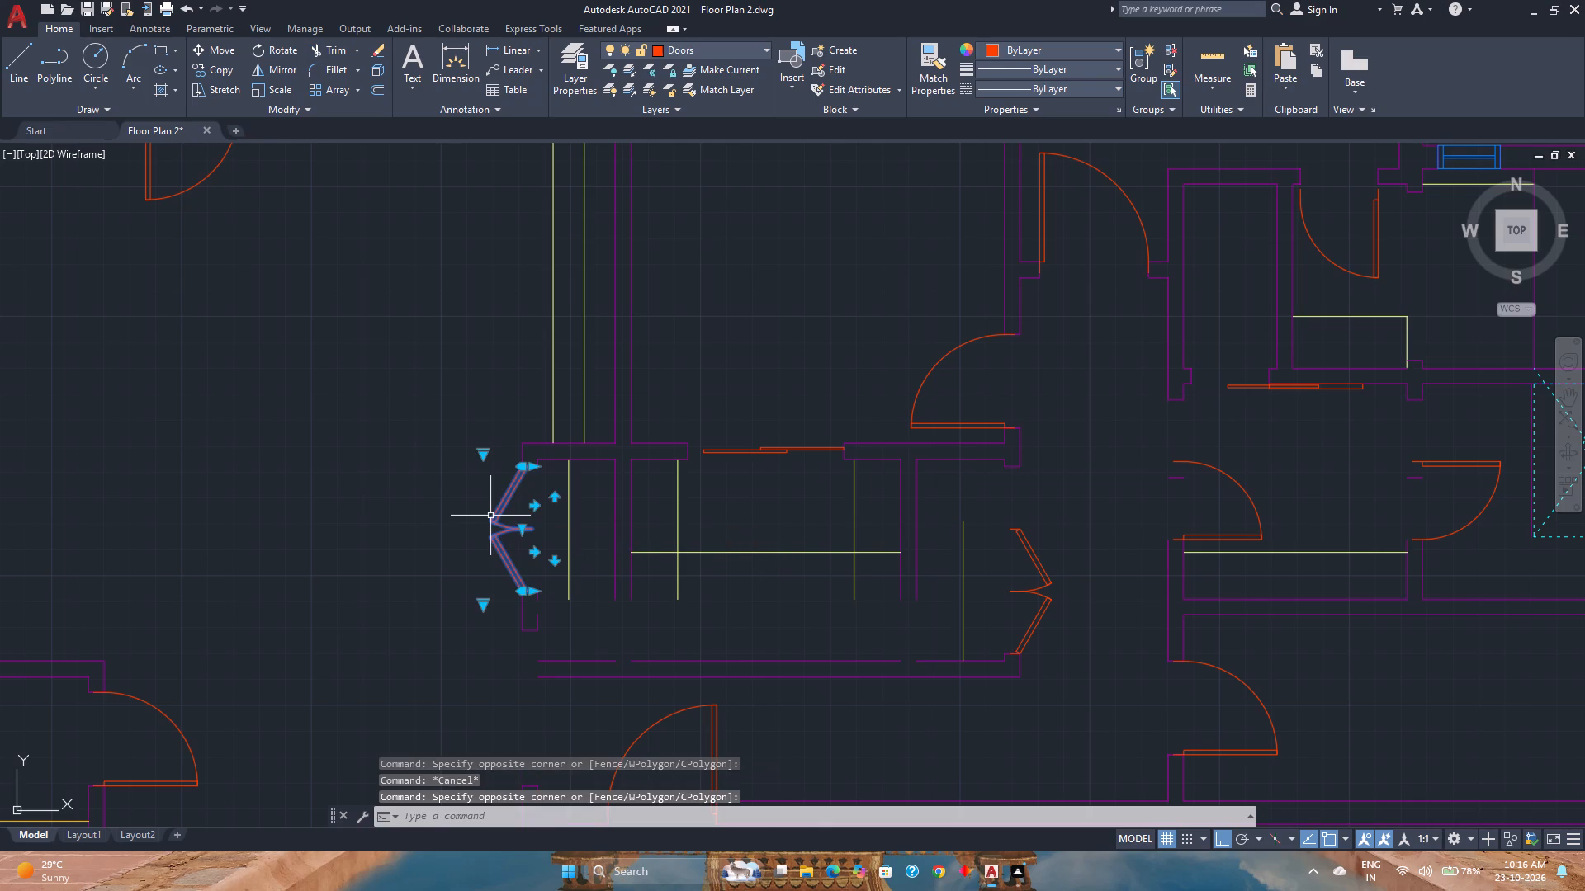
{"action": "key", "text": "Delete"}
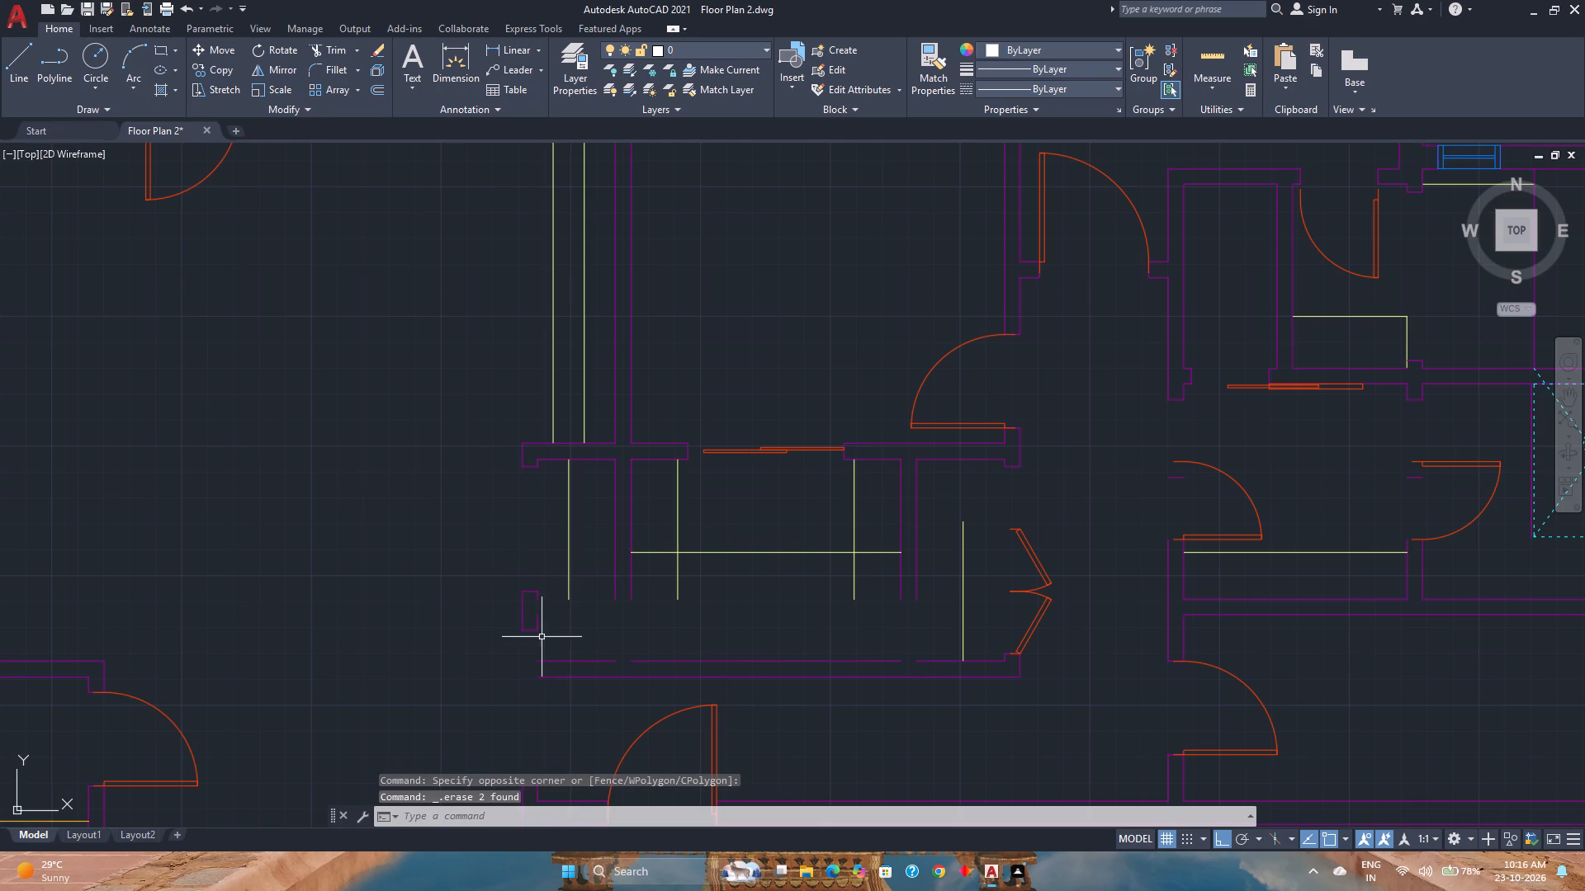
Move the wall stub at the closet's west opening south onto the west end of the closet's south wall.
{"action": "left_click", "coordinate": [553, 641]}
{"action": "left_click", "coordinate": [453, 545]}
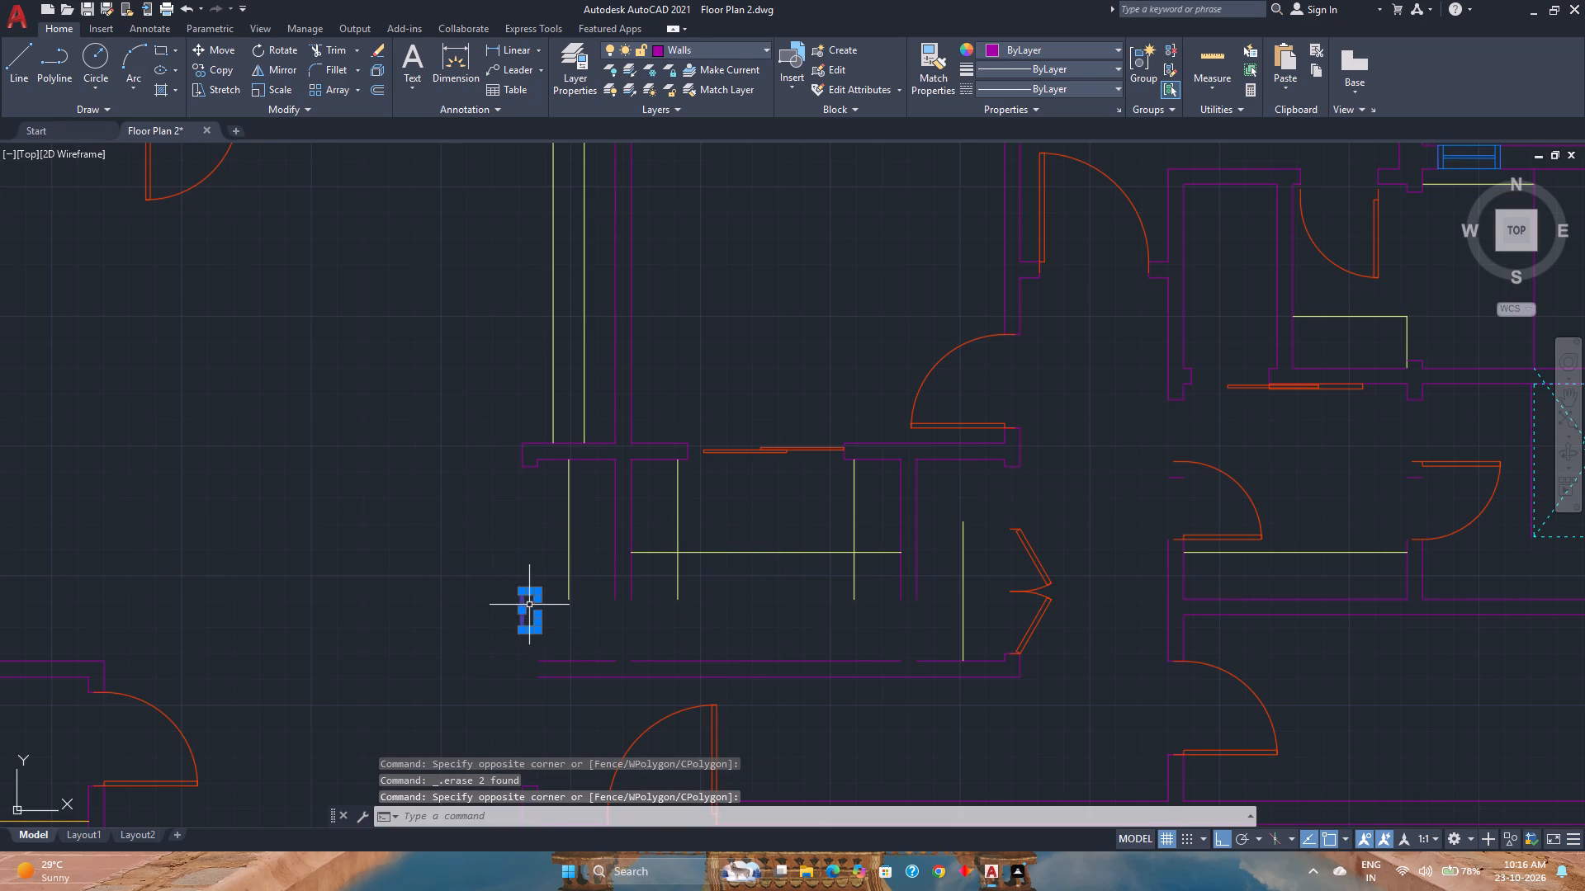
{"action": "key", "text": "m"}
{"action": "key", "text": "Return"}
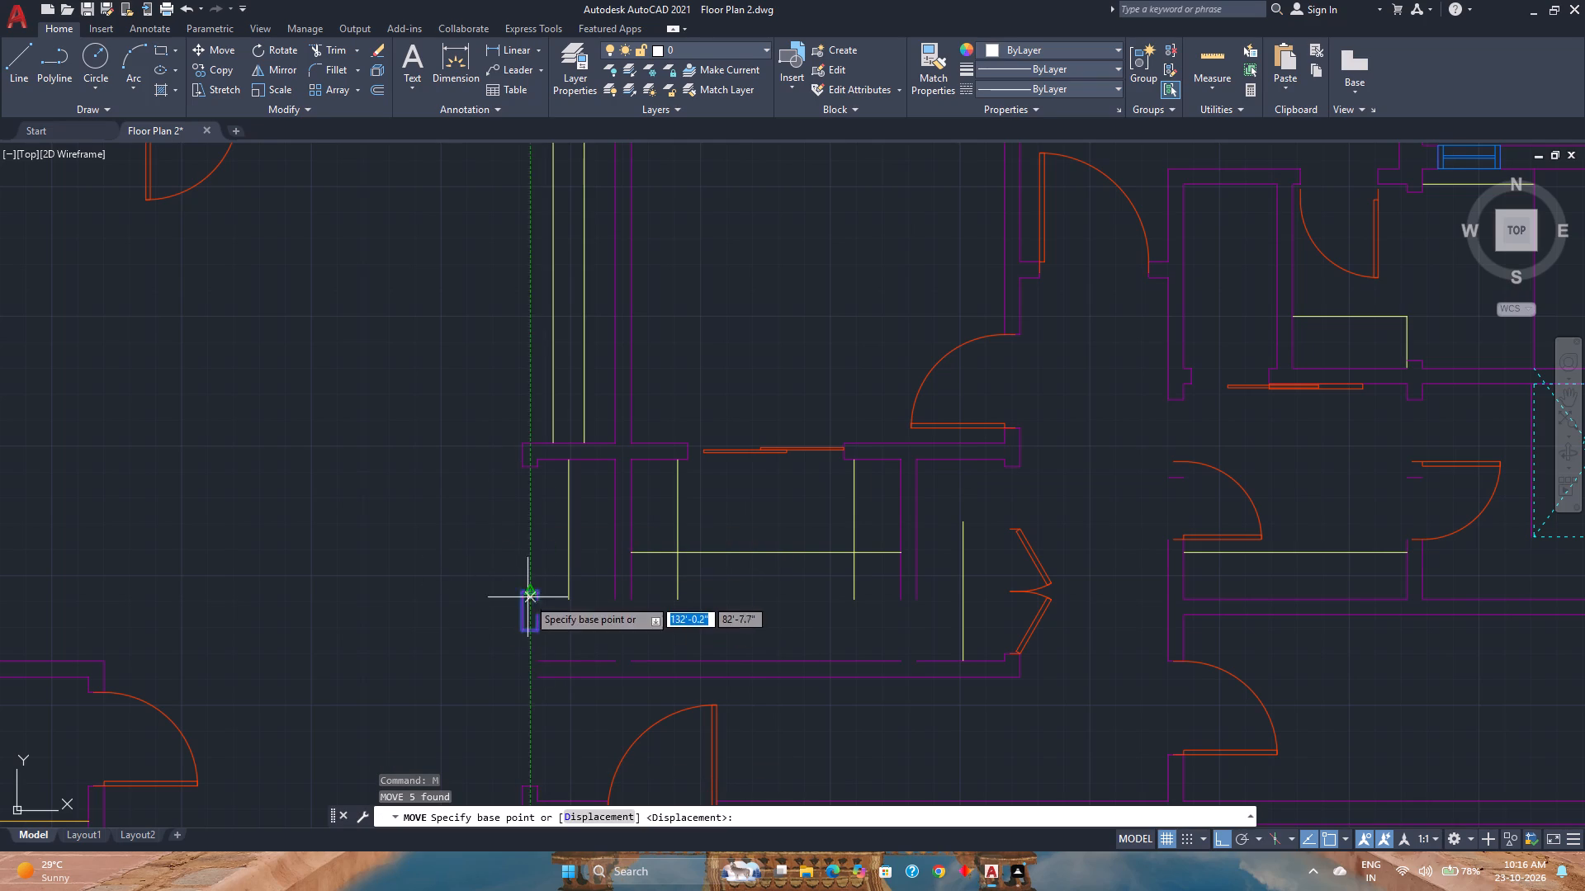
{"action": "left_click", "coordinate": [538, 617]}
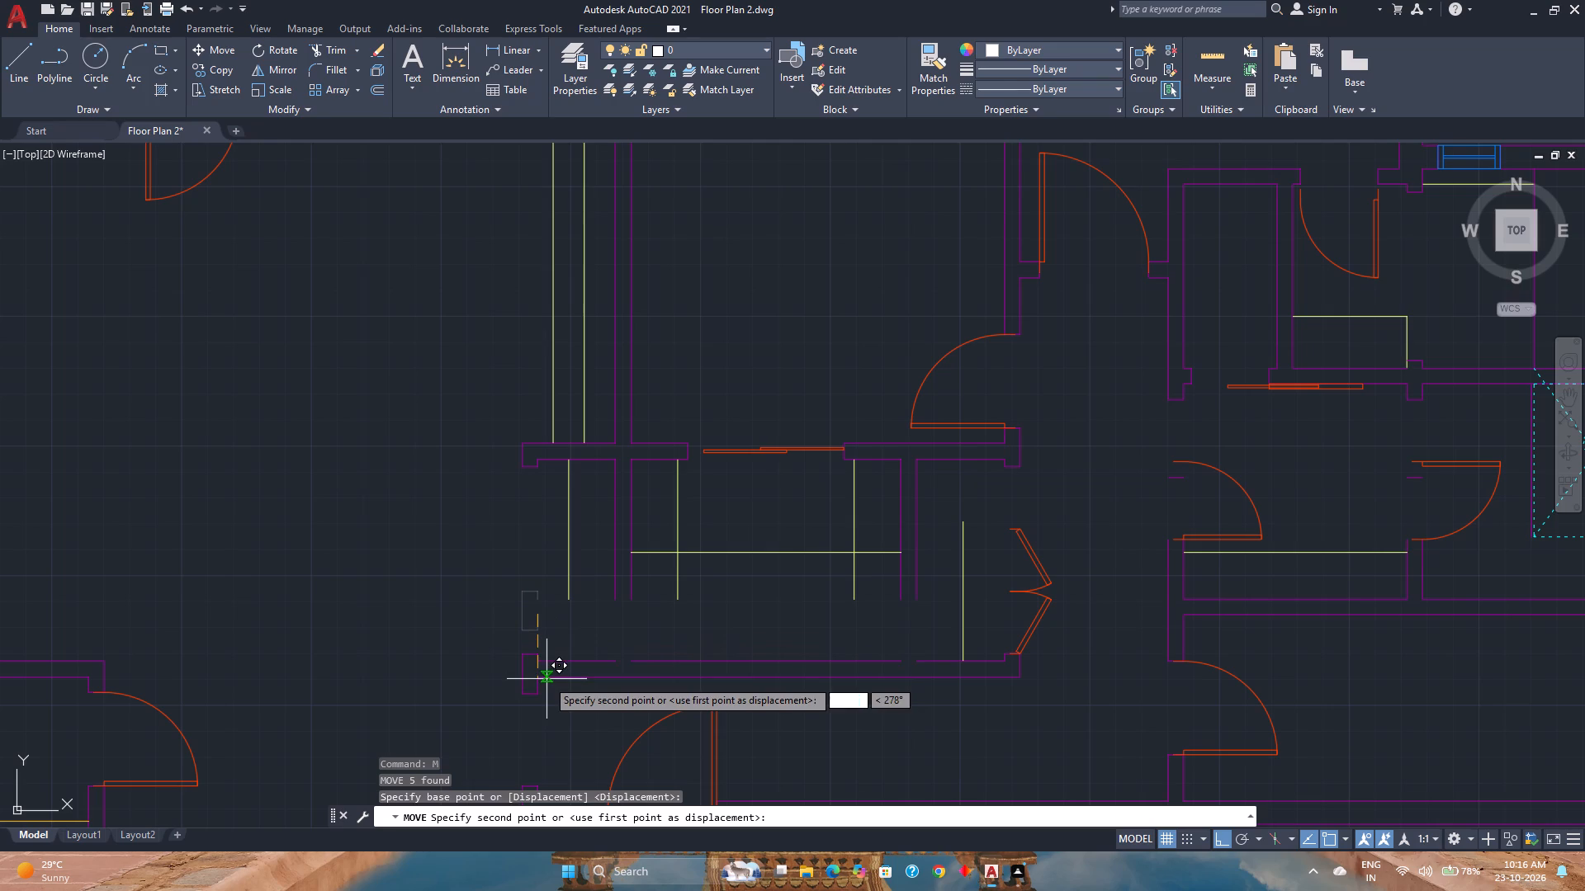
{"action": "left_click", "coordinate": [537, 678]}
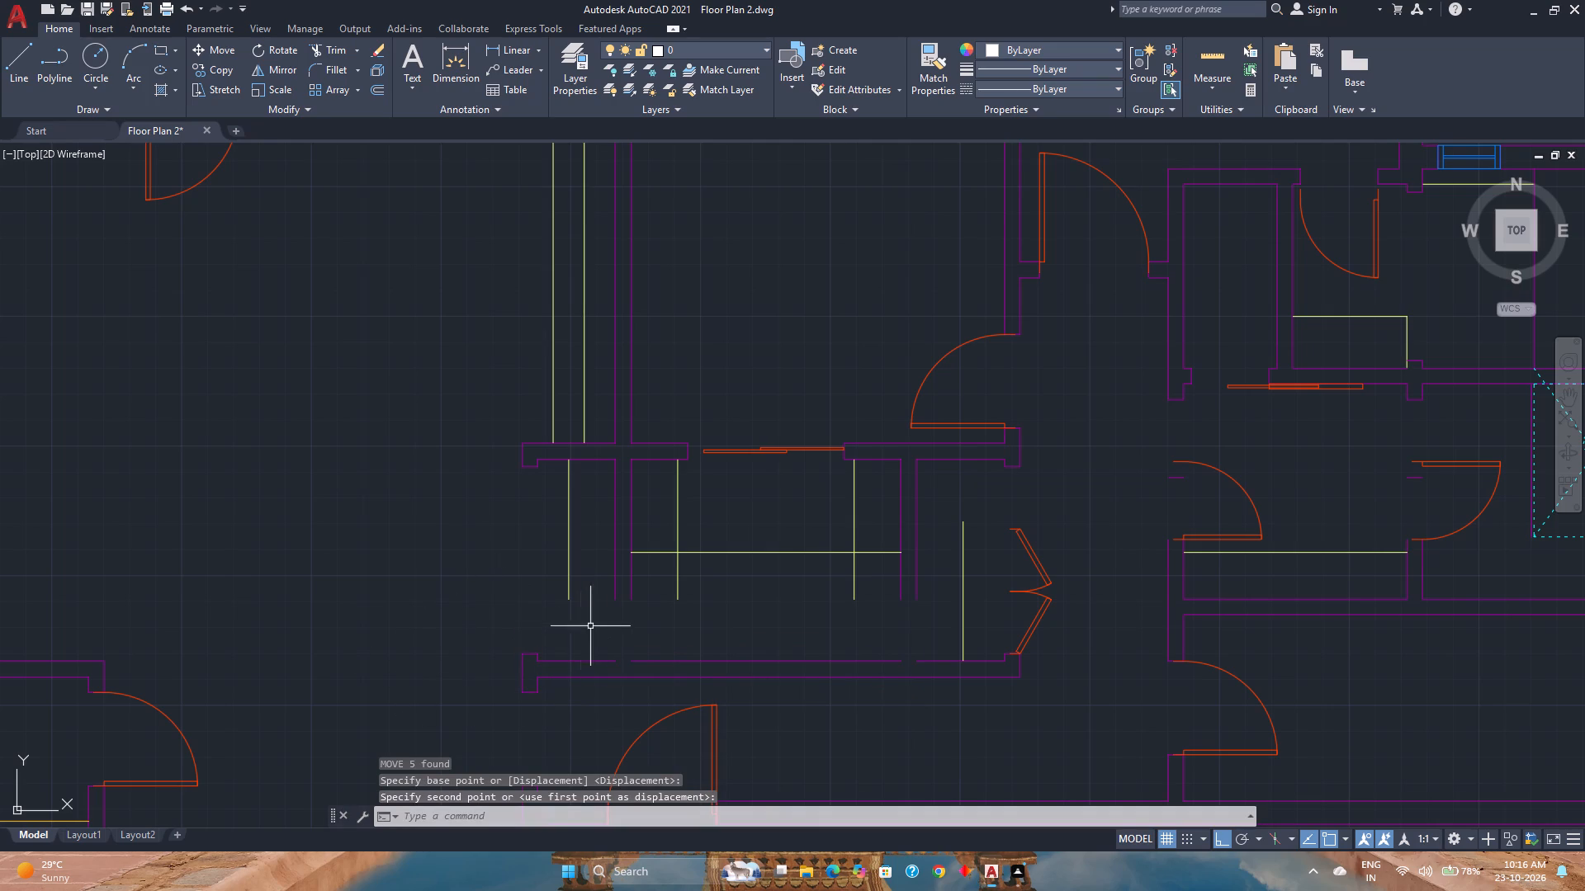
Fillet both lines of the two closet partition walls with the inner line of the closets' south wall.
{"action": "left_click", "coordinate": [328, 65]}
{"action": "key", "text": "m"}
{"action": "key", "text": "Return"}
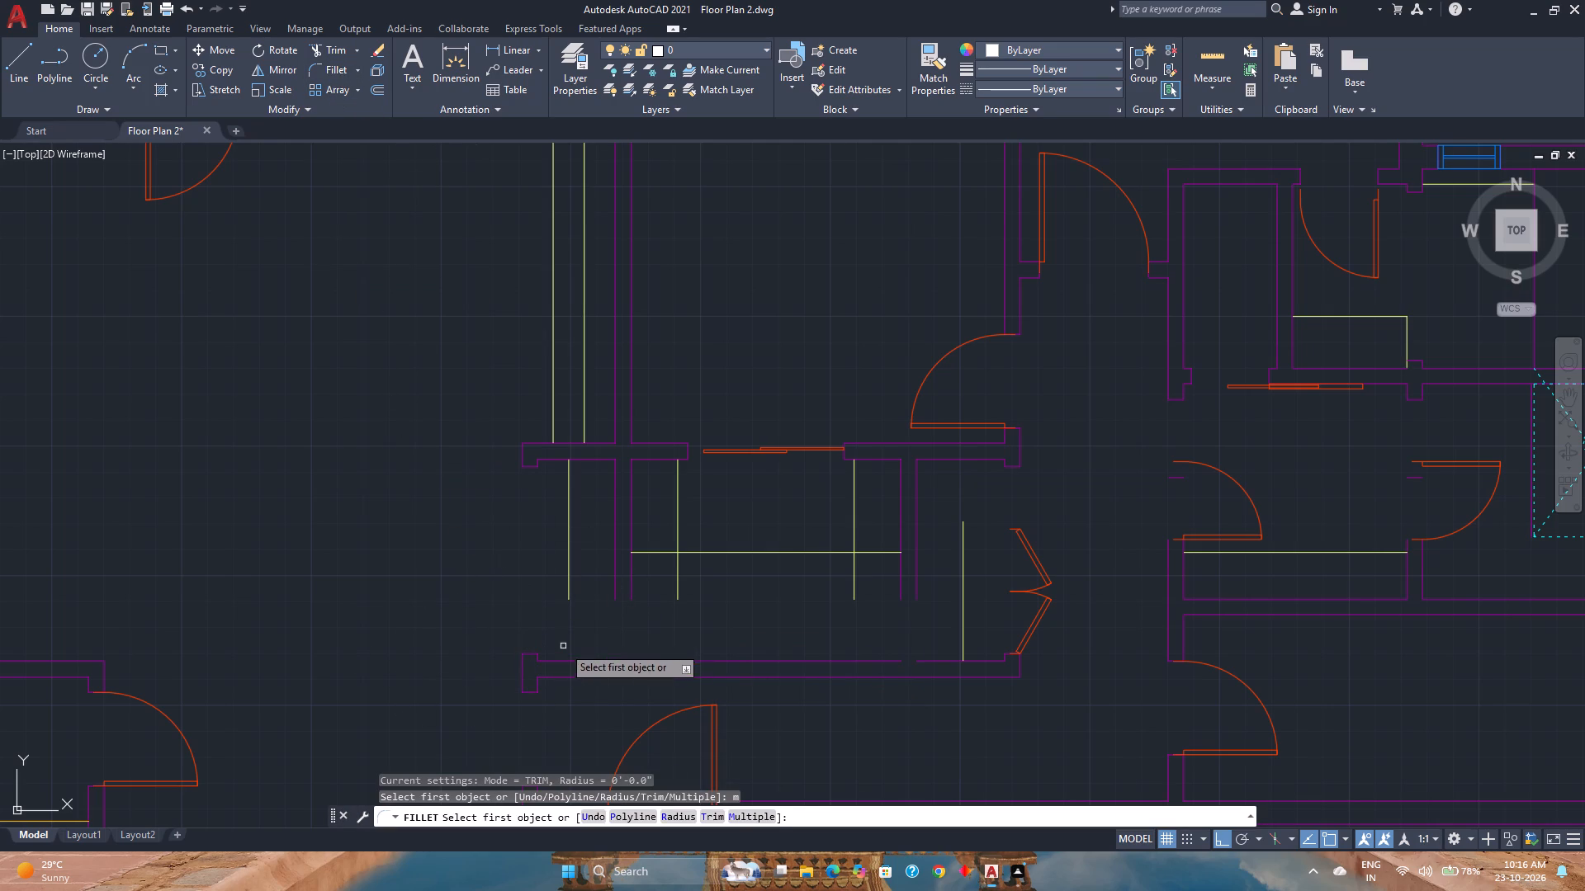
{"action": "left_click", "coordinate": [616, 660]}
{"action": "left_click", "coordinate": [617, 594]}
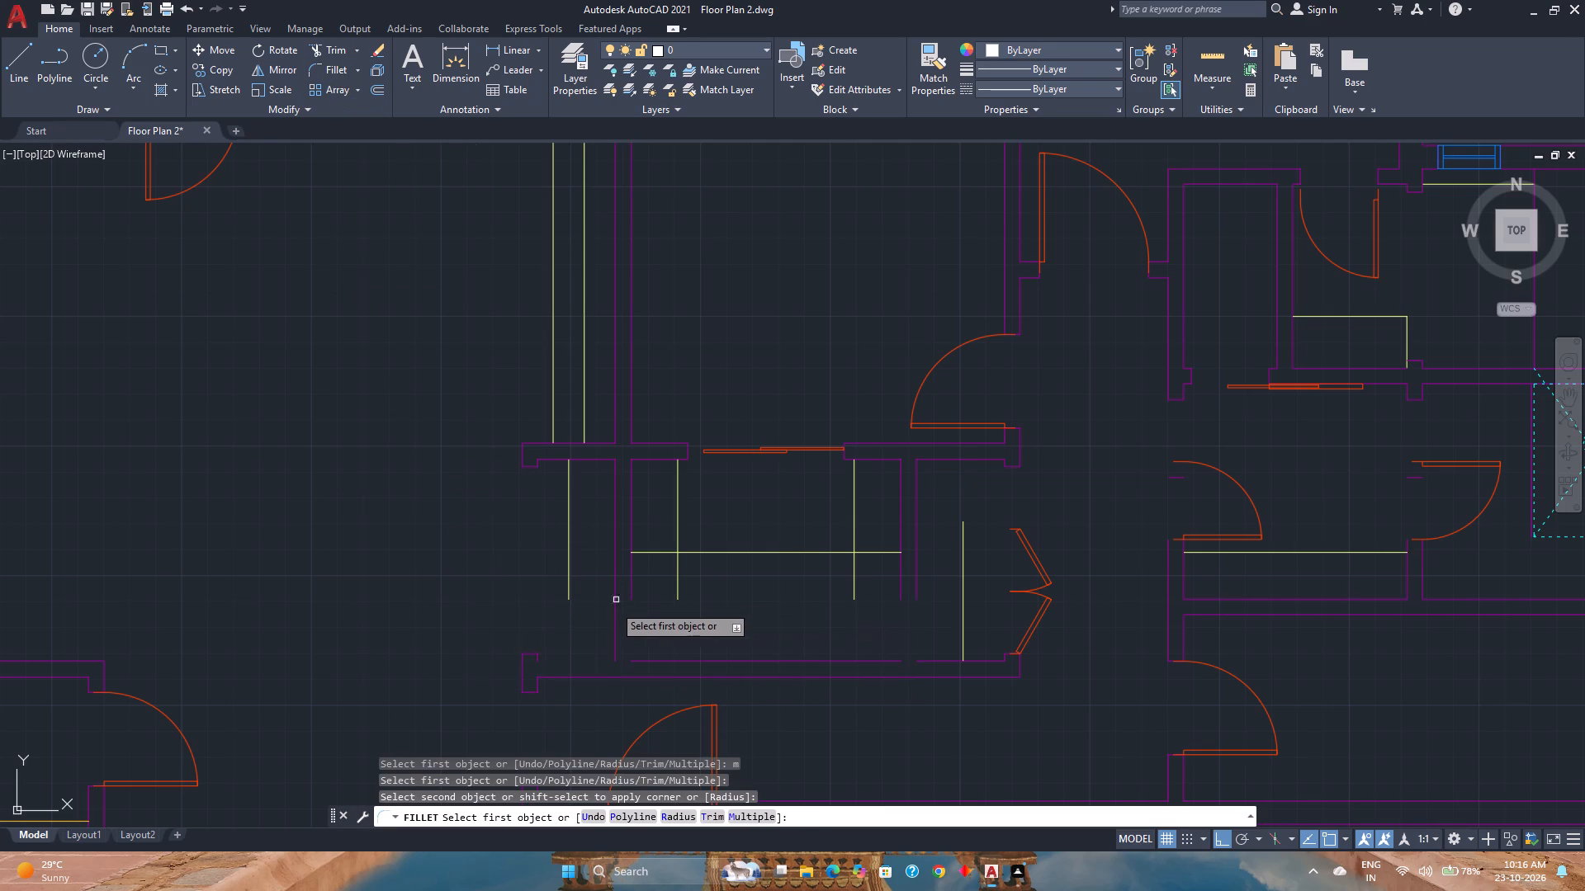
{"action": "key", "text": "ctrl+z"}
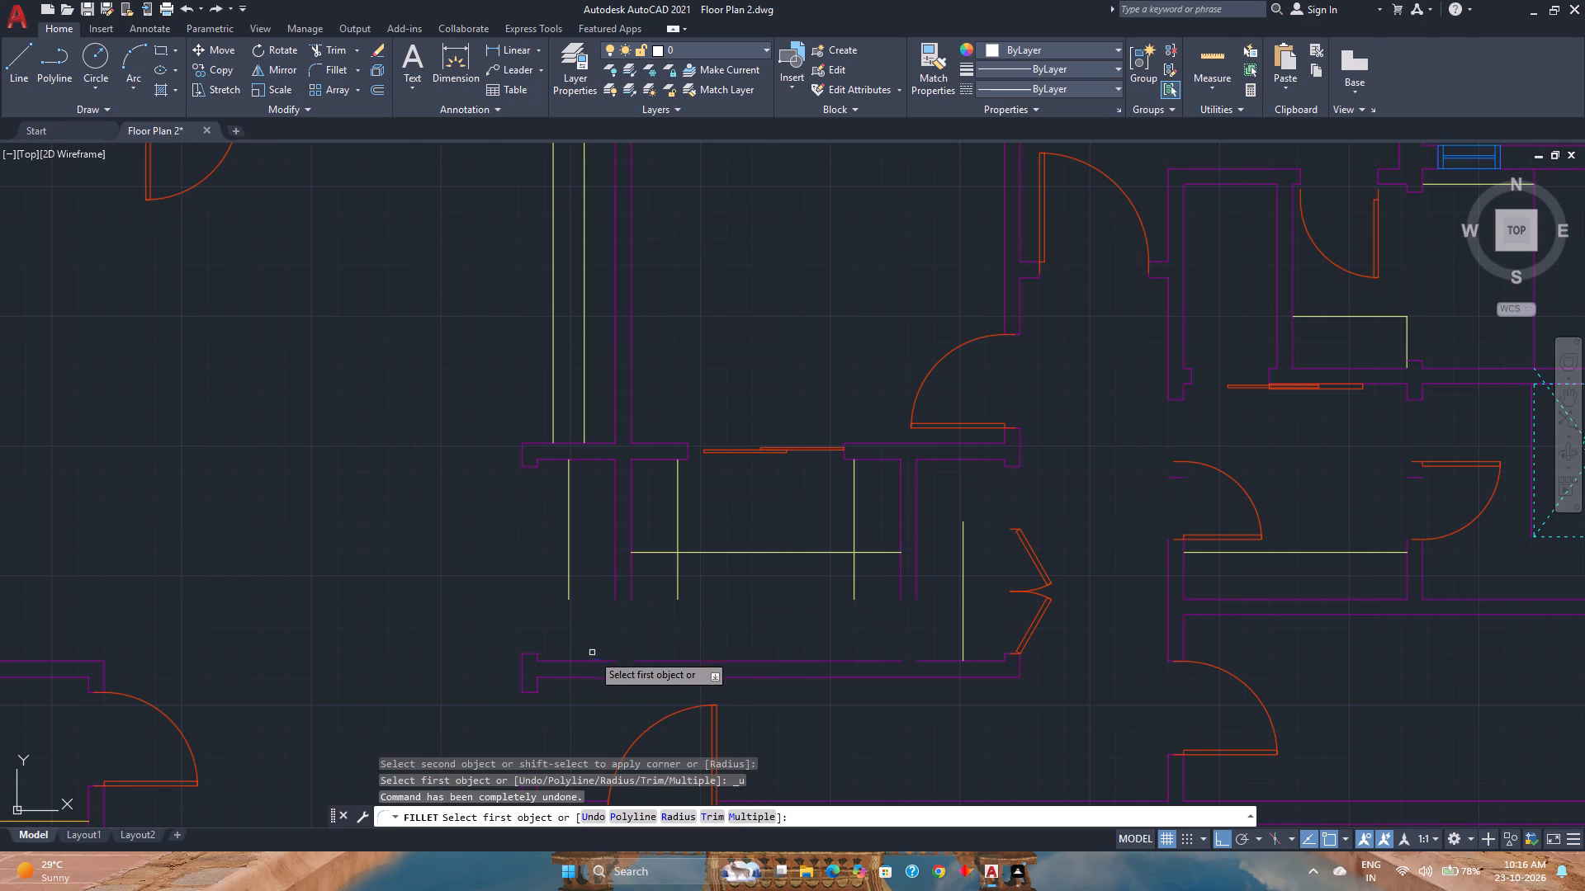
{"action": "left_click", "coordinate": [592, 659]}
{"action": "left_click", "coordinate": [616, 593]}
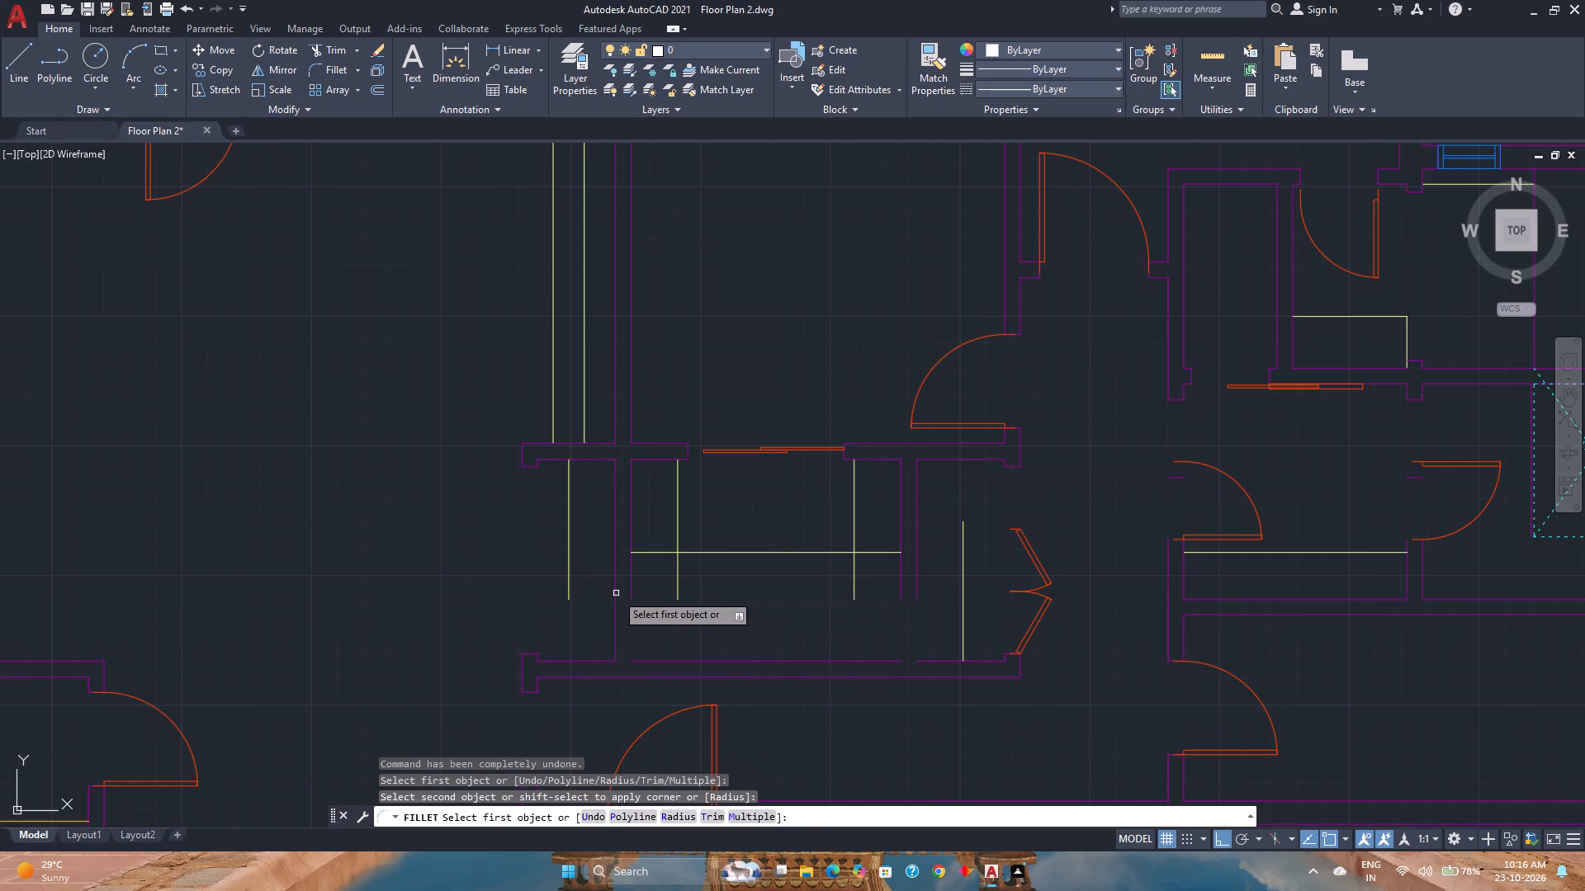
{"action": "left_click", "coordinate": [631, 592]}
{"action": "left_click", "coordinate": [650, 662]}
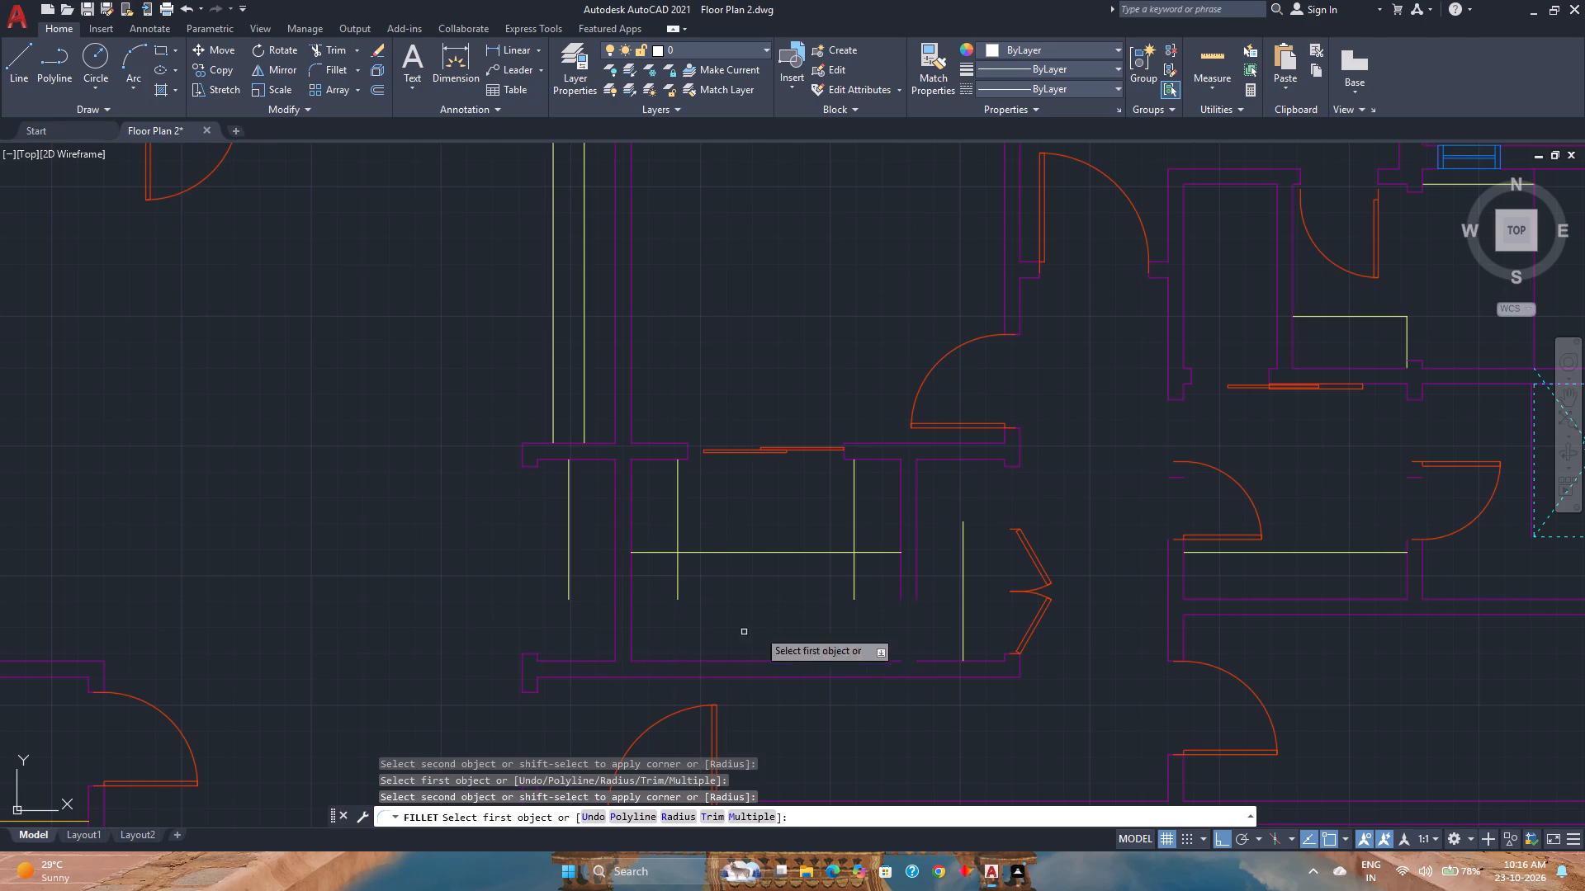
{"action": "left_click", "coordinate": [901, 589]}
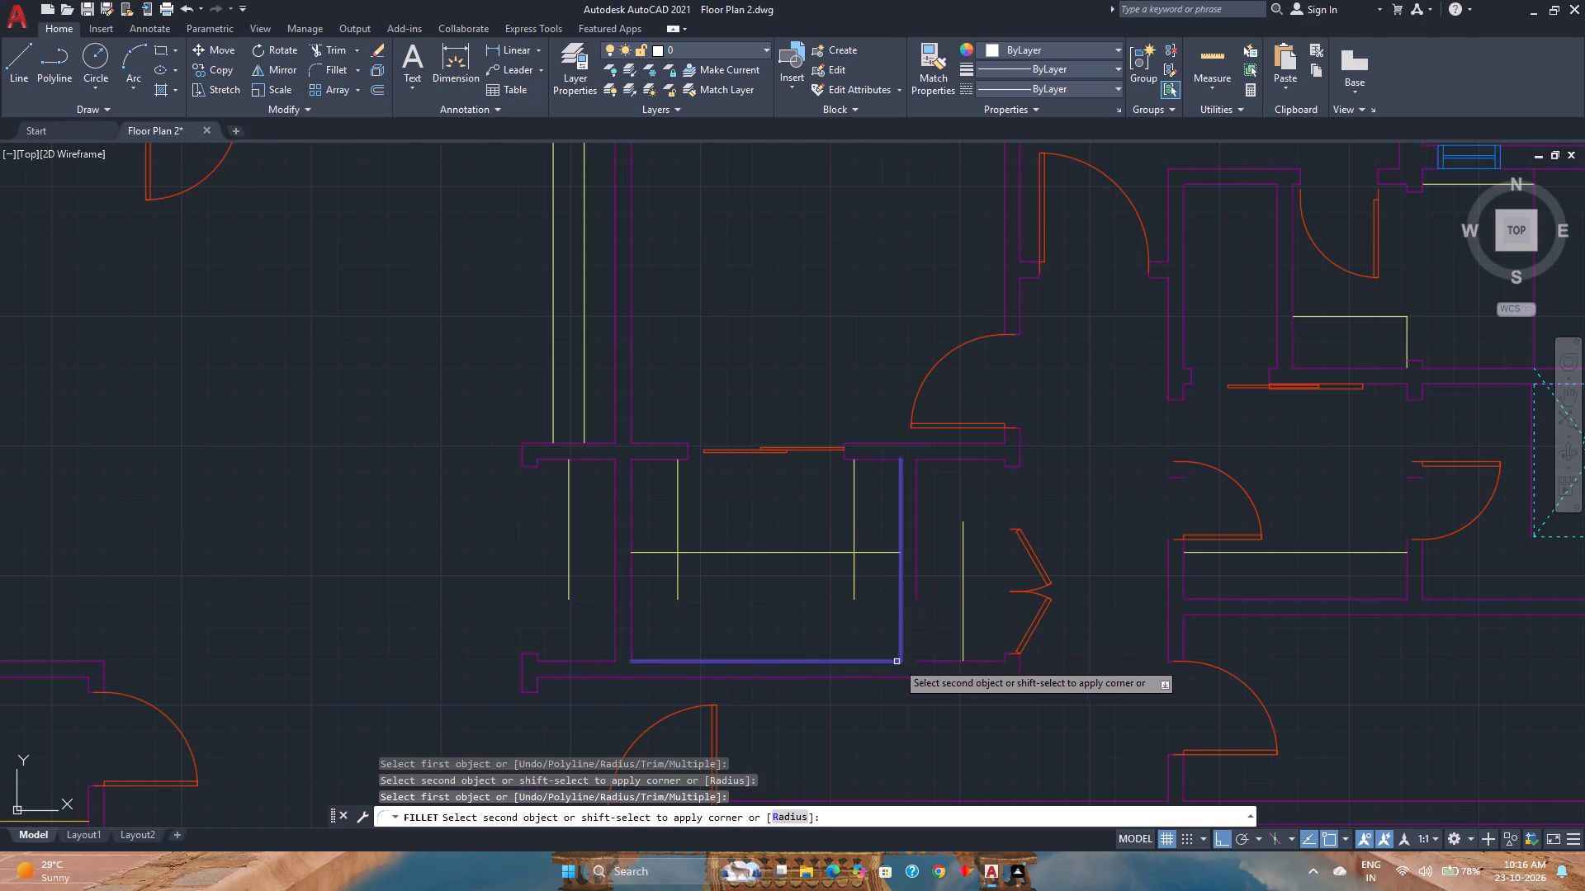
{"action": "left_click", "coordinate": [897, 662]}
{"action": "left_click", "coordinate": [916, 584]}
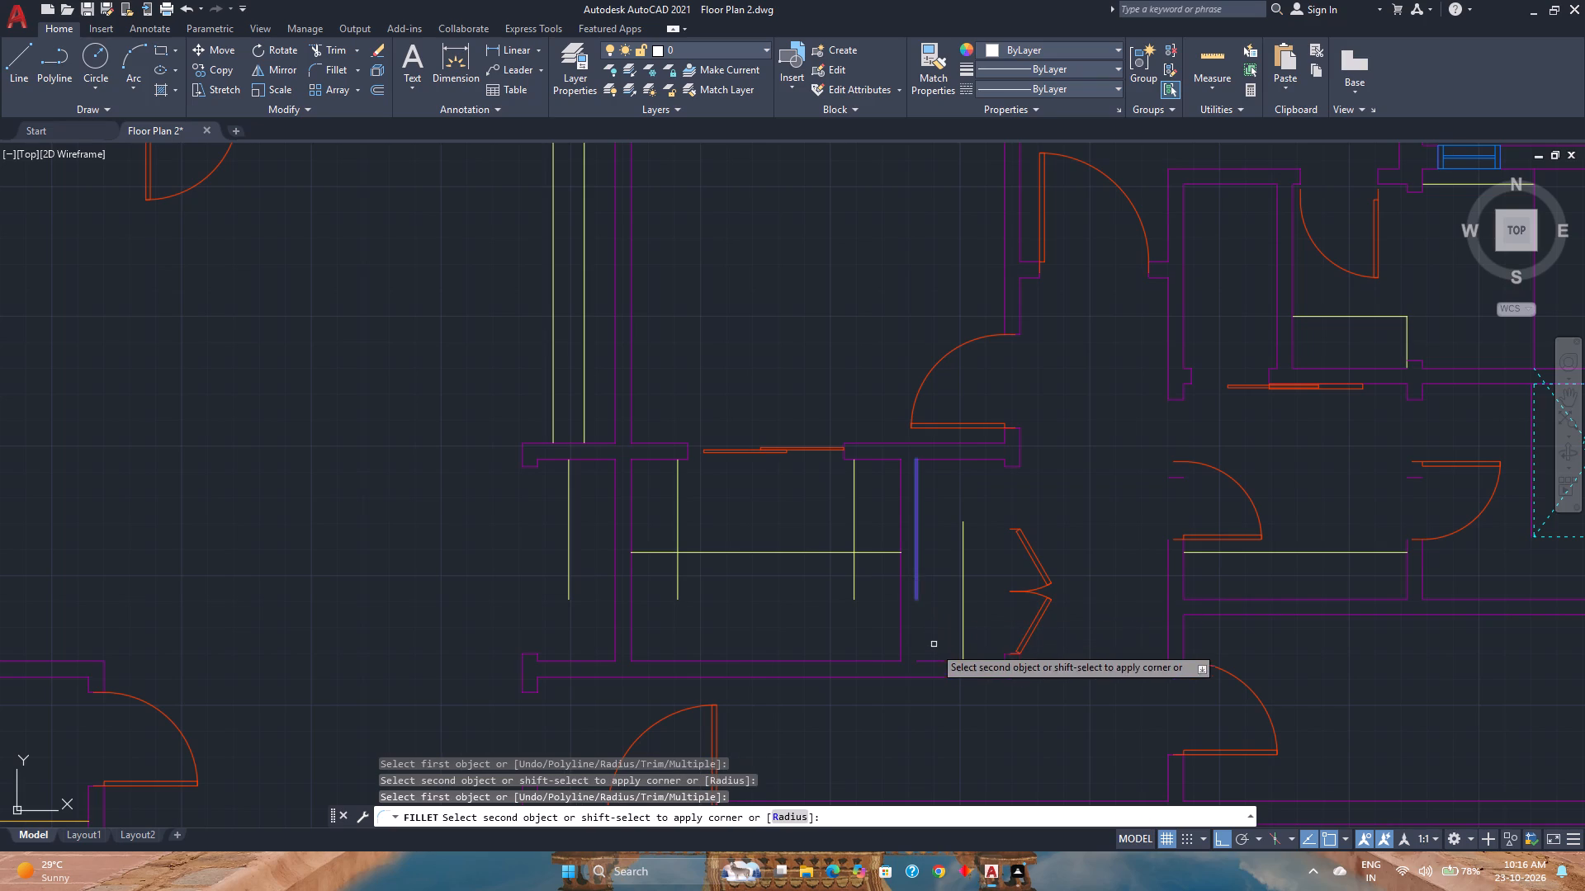
{"action": "left_click", "coordinate": [936, 659]}
Fillet both lines of the wall along the staircase's north side with the west face of the vertical wall east of the stairs.
{"action": "scroll", "coordinate": [936, 659], "scroll_direction": "down", "scroll_amount": 2}
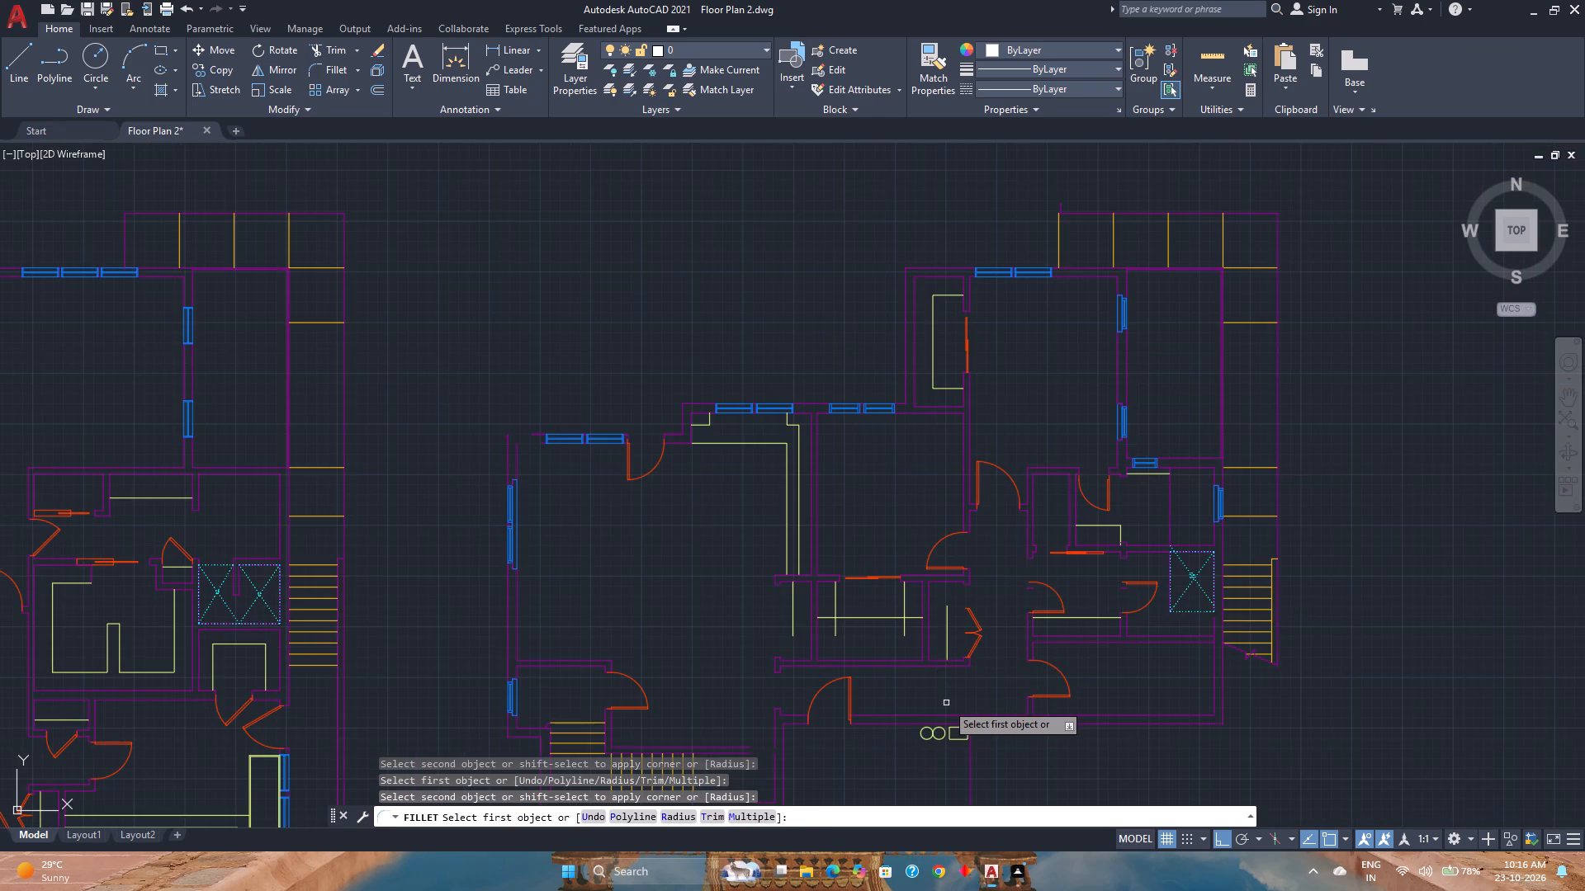
{"action": "middle_click_drag", "start_coordinate": [946, 703], "coordinate": [850, 627]}
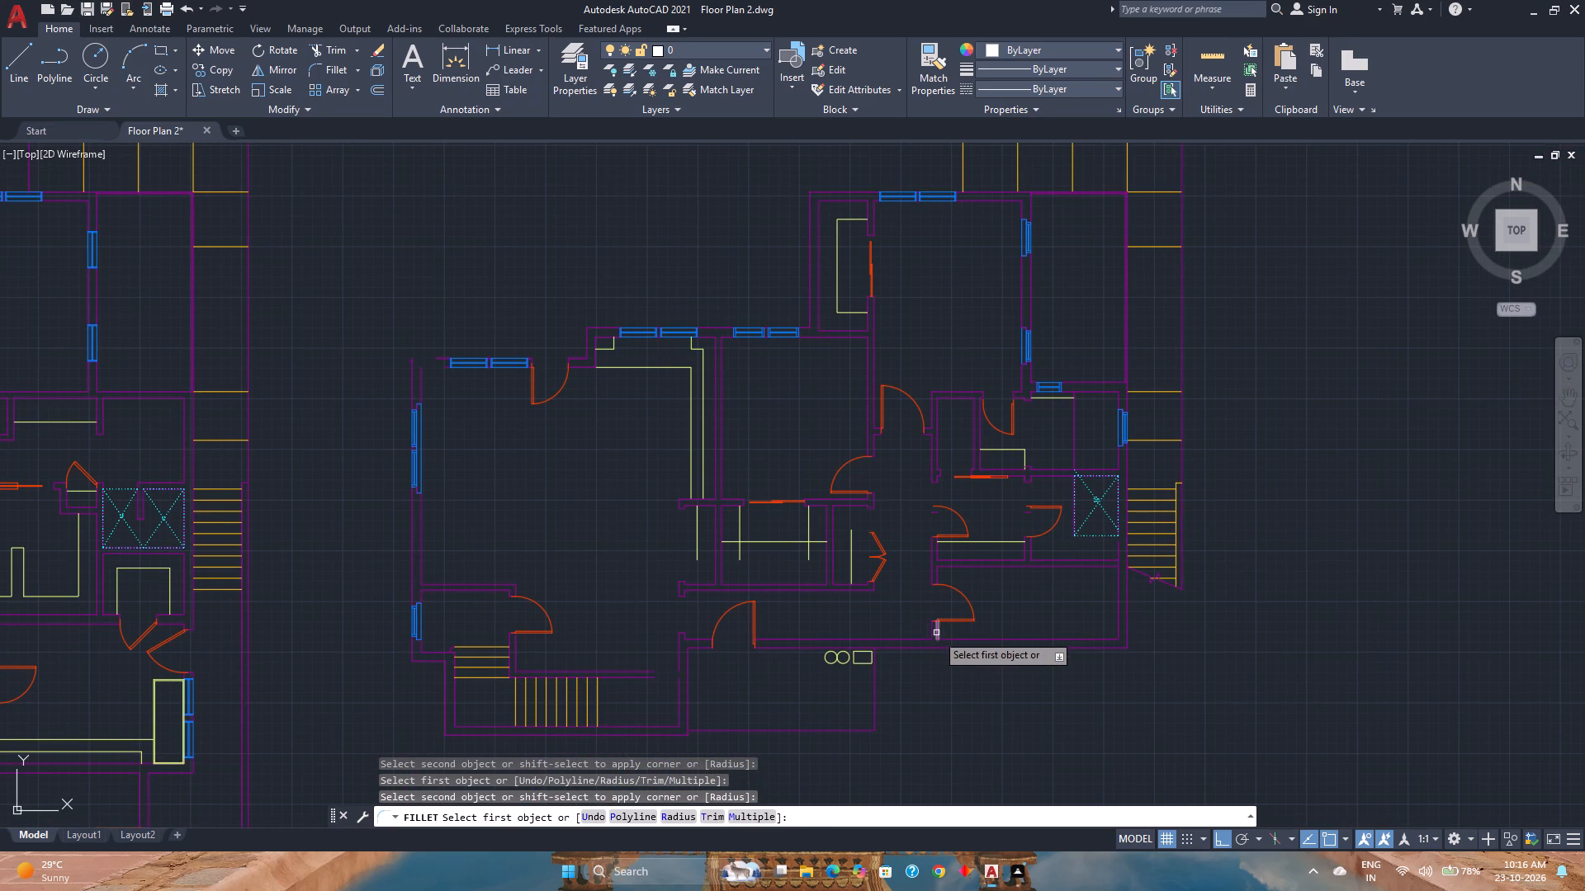
{"action": "scroll", "coordinate": [617, 672], "scroll_direction": "up", "scroll_amount": 2}
{"action": "left_click", "coordinate": [683, 670]}
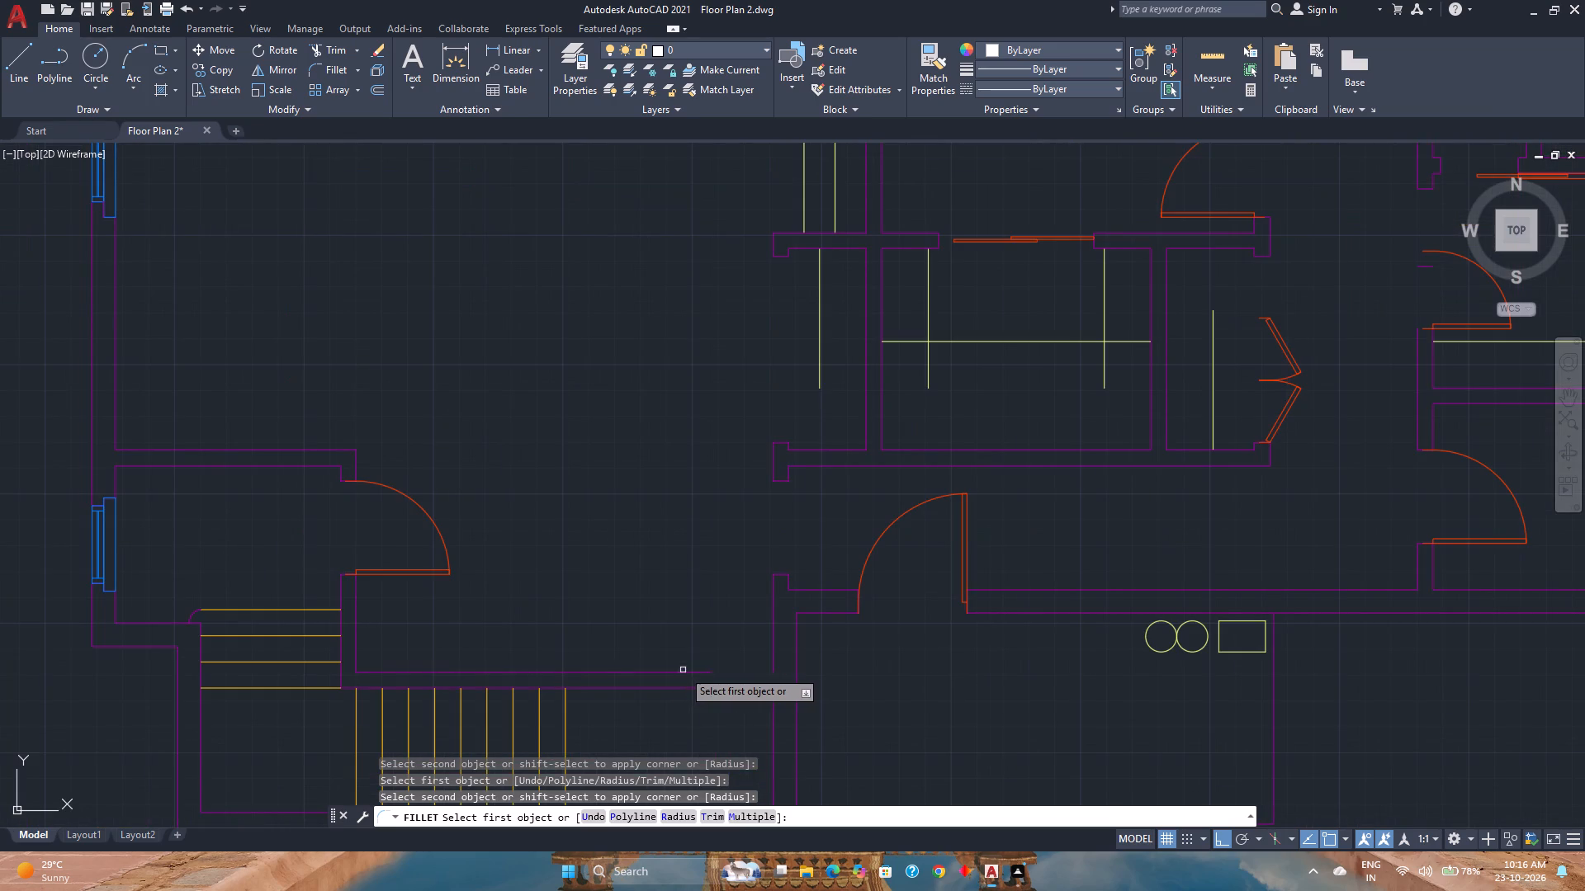
{"action": "left_click", "coordinate": [707, 672]}
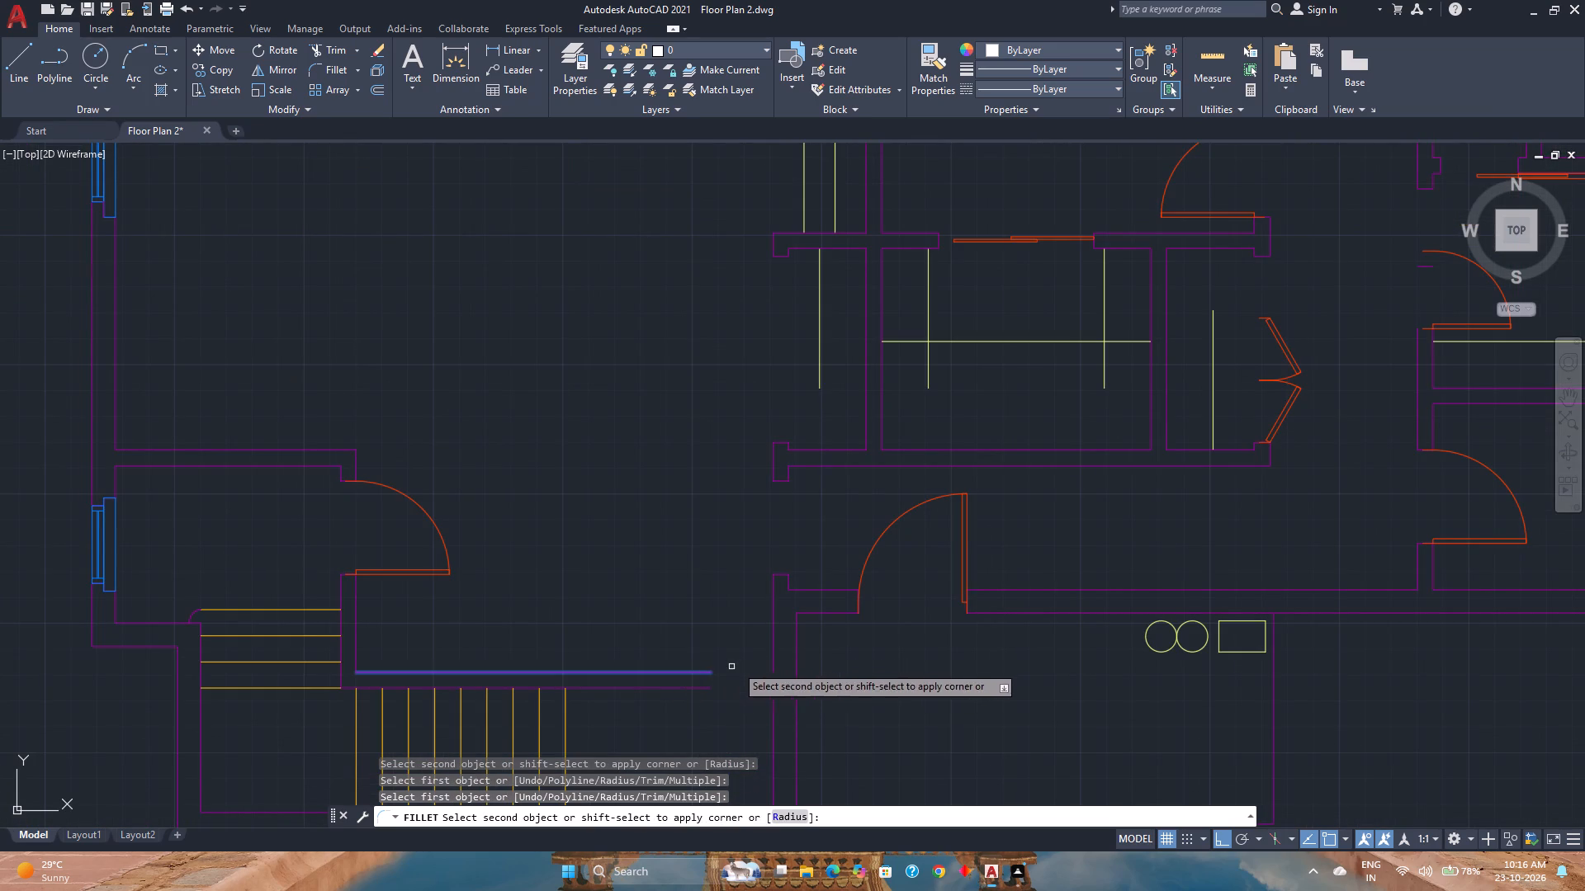
{"action": "left_click", "coordinate": [773, 646]}
{"action": "left_click", "coordinate": [702, 688]}
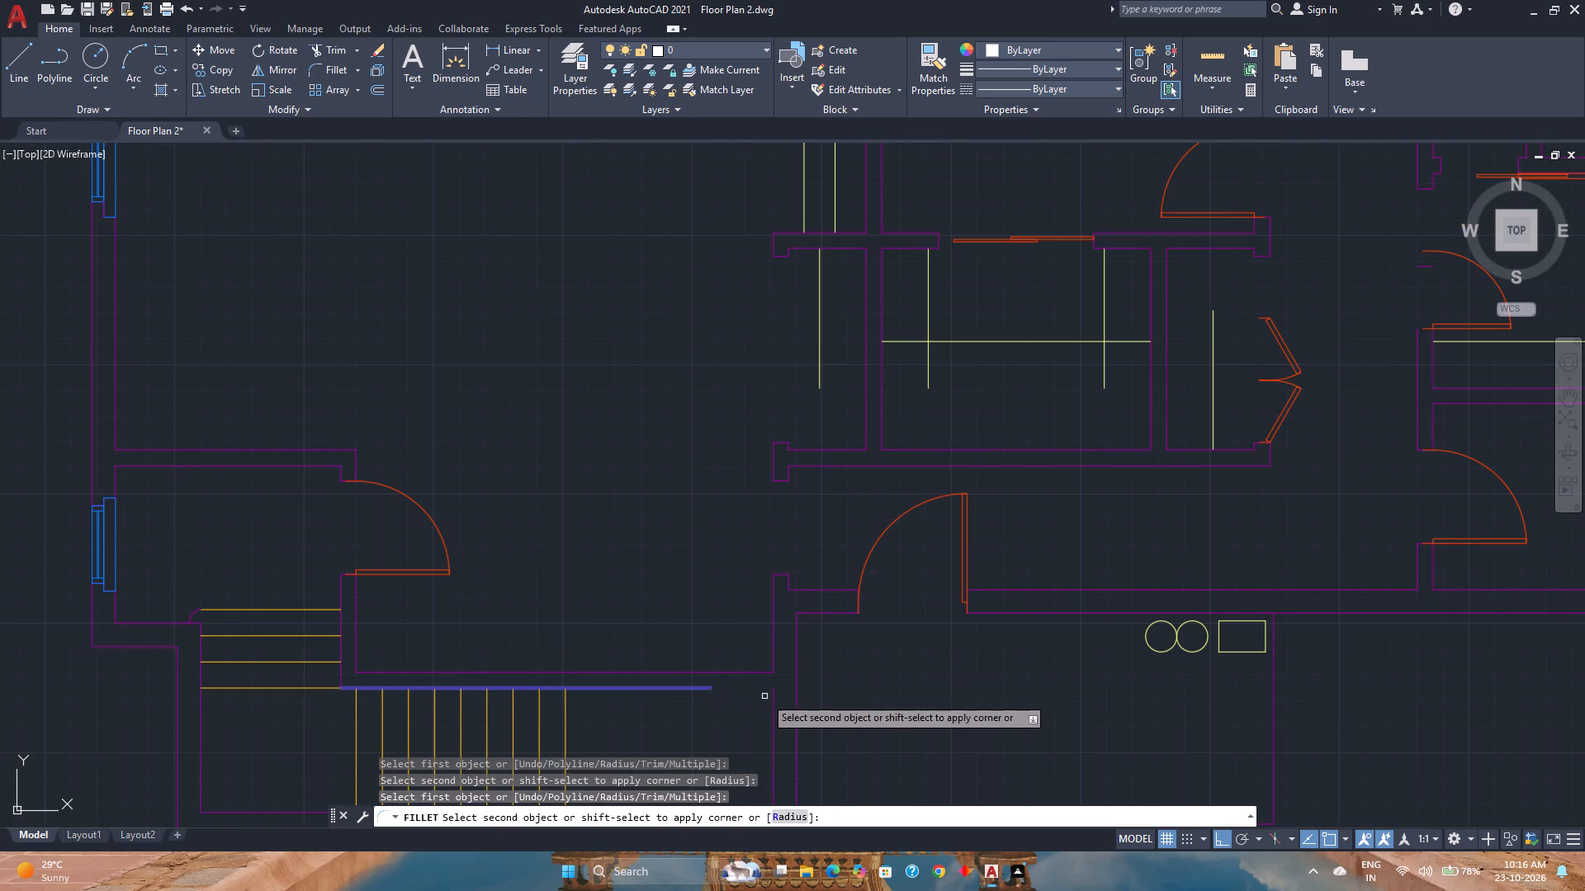
{"action": "left_click", "coordinate": [772, 703]}
Fillet the inner and outer wall lines at the large room's northwest corner, beside the north windows.
{"action": "scroll", "coordinate": [722, 693], "scroll_direction": "down", "scroll_amount": 2}
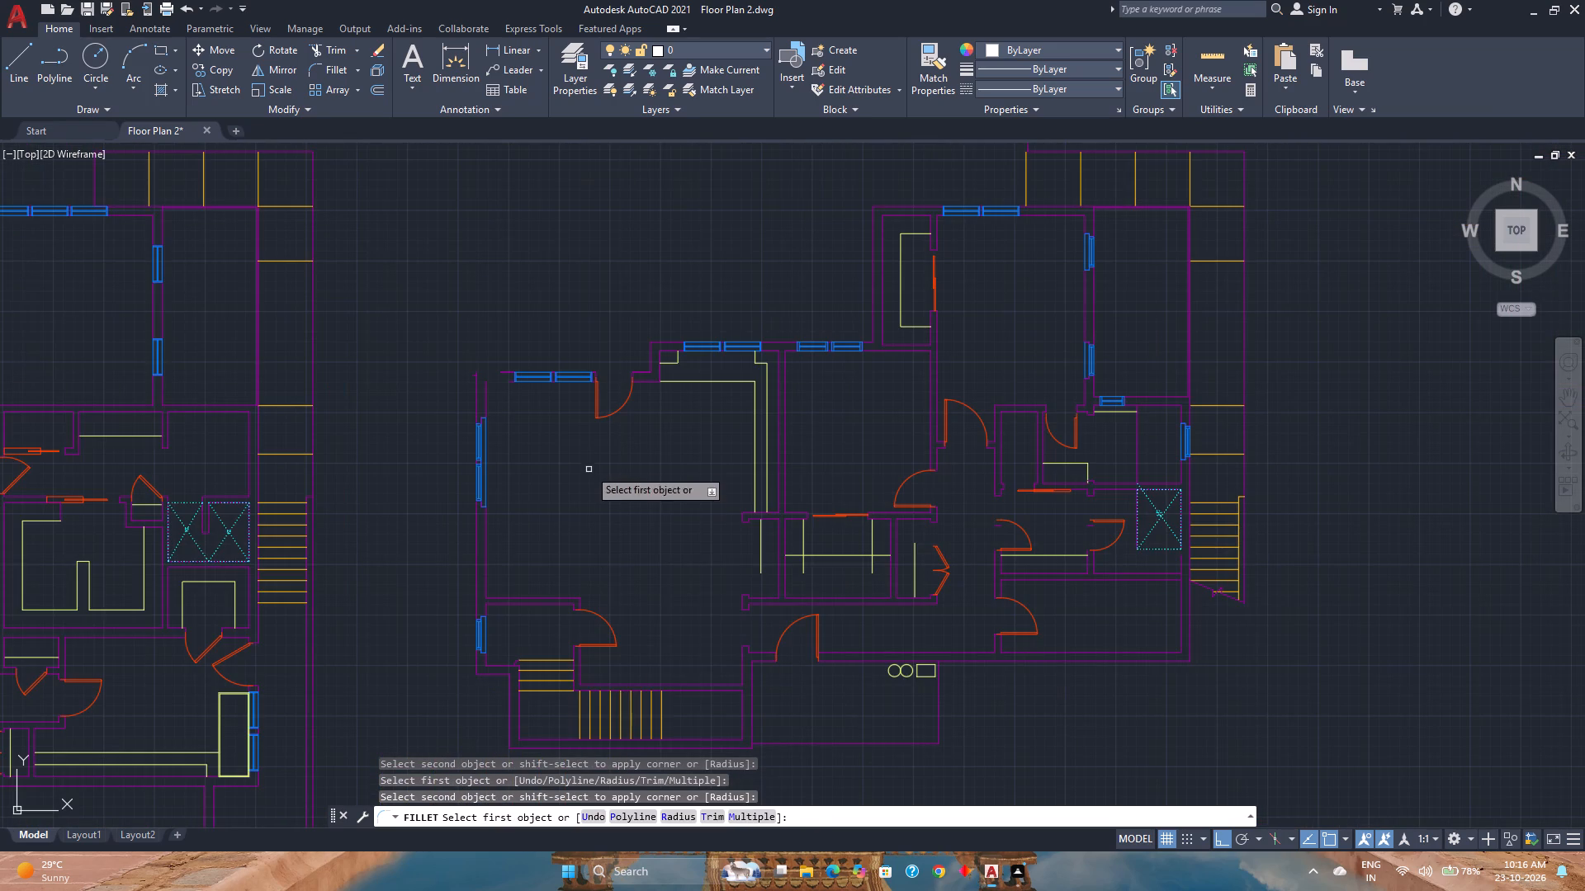
{"action": "scroll", "coordinate": [455, 366], "scroll_direction": "up", "scroll_amount": 3}
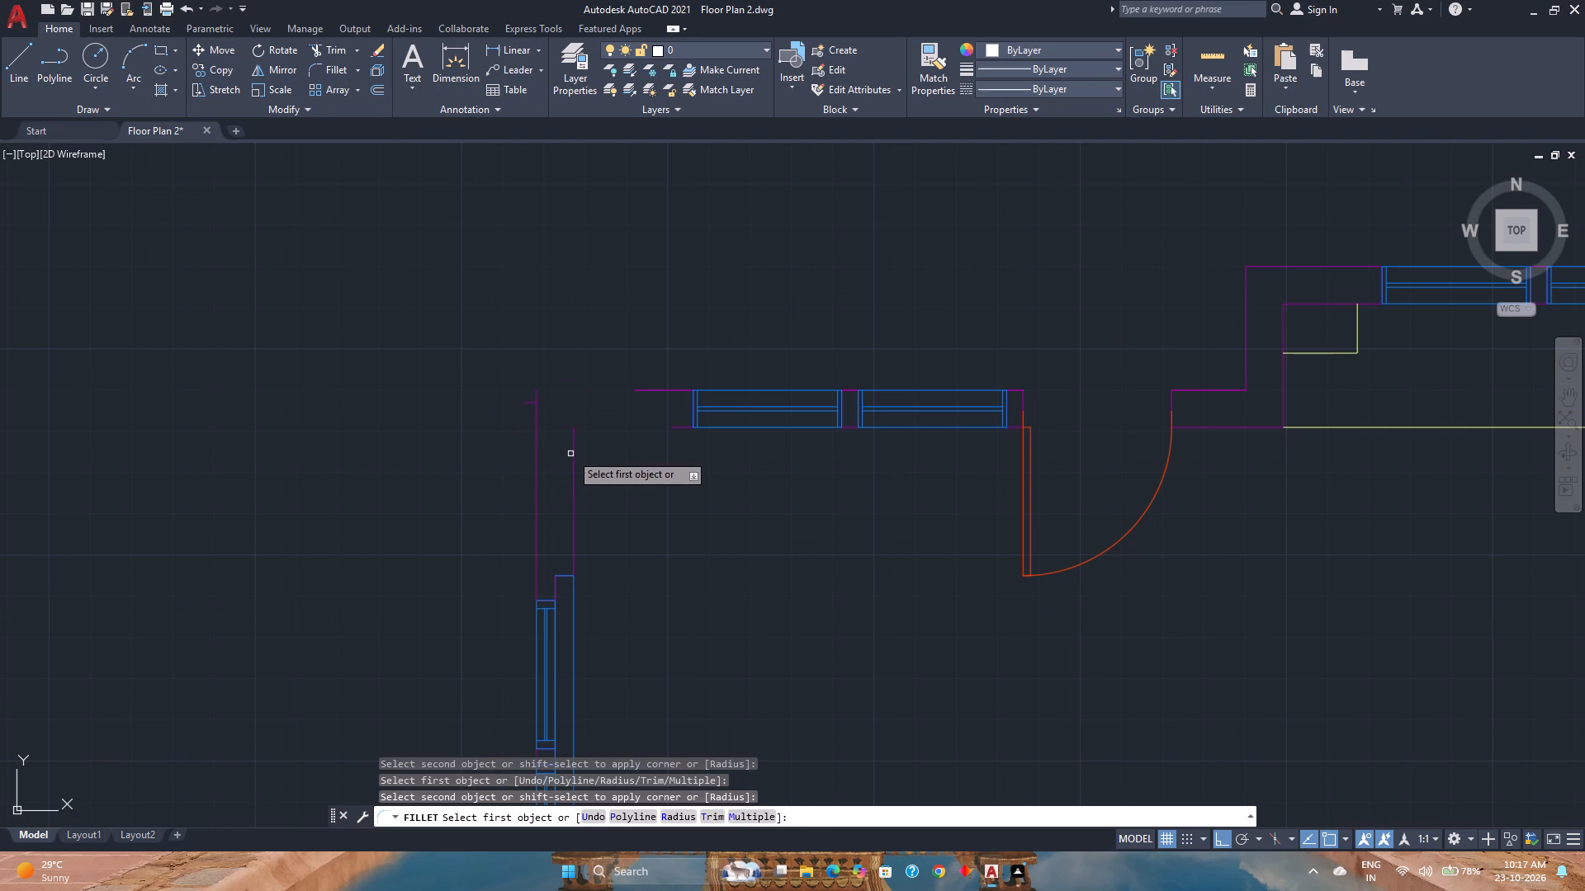
{"action": "left_click", "coordinate": [575, 450]}
{"action": "left_click", "coordinate": [679, 428]}
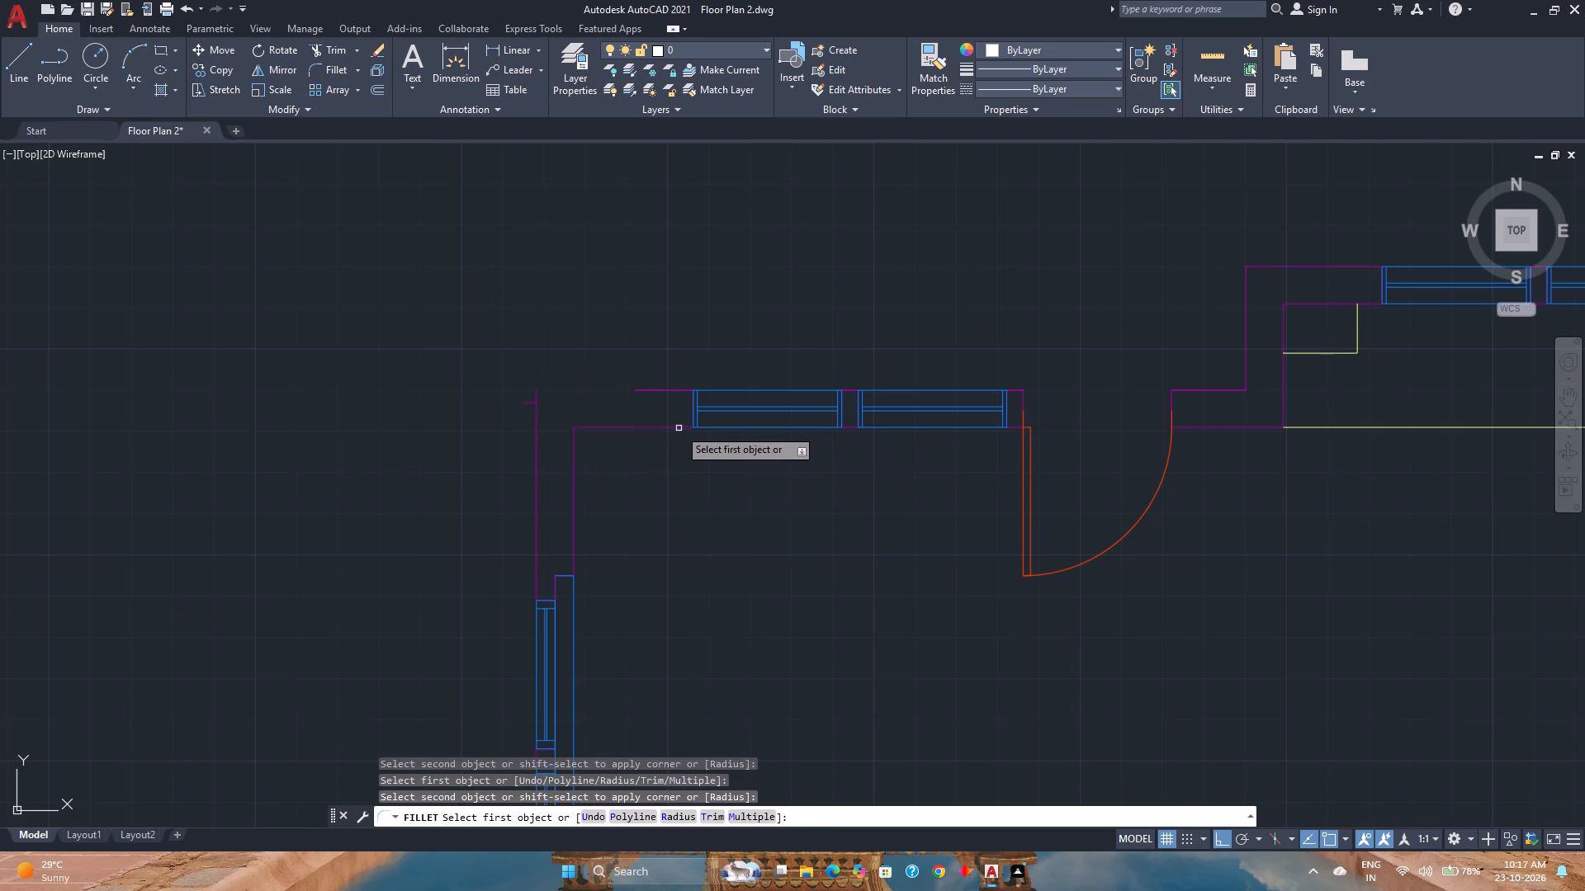
{"action": "left_click", "coordinate": [536, 423]}
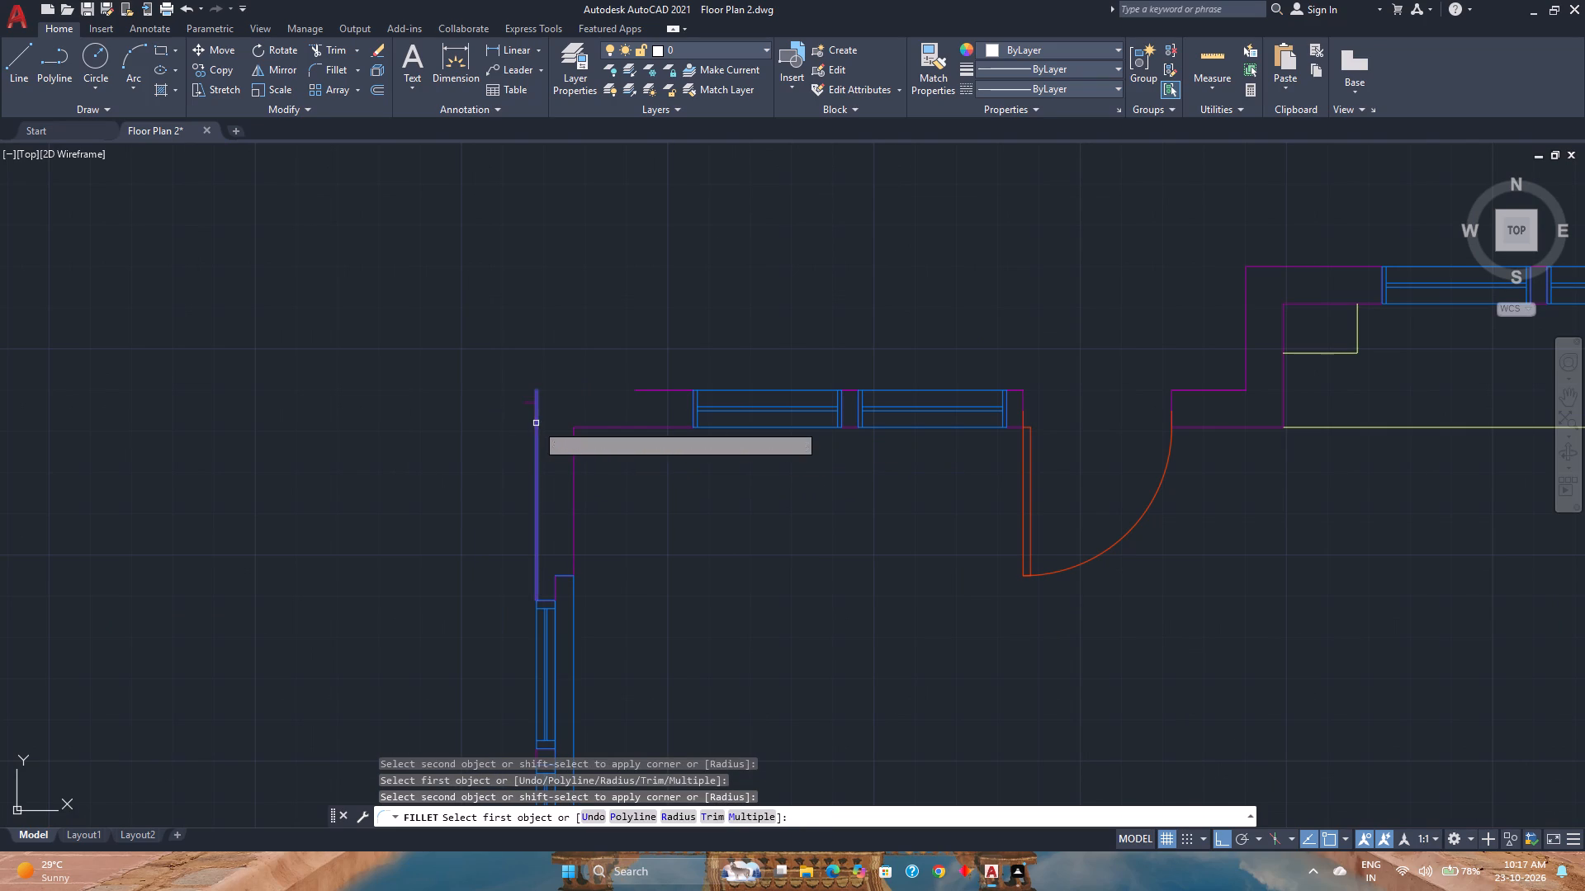
{"action": "left_click", "coordinate": [655, 389]}
{"action": "scroll", "coordinate": [653, 389], "scroll_direction": "down", "scroll_amount": 3}
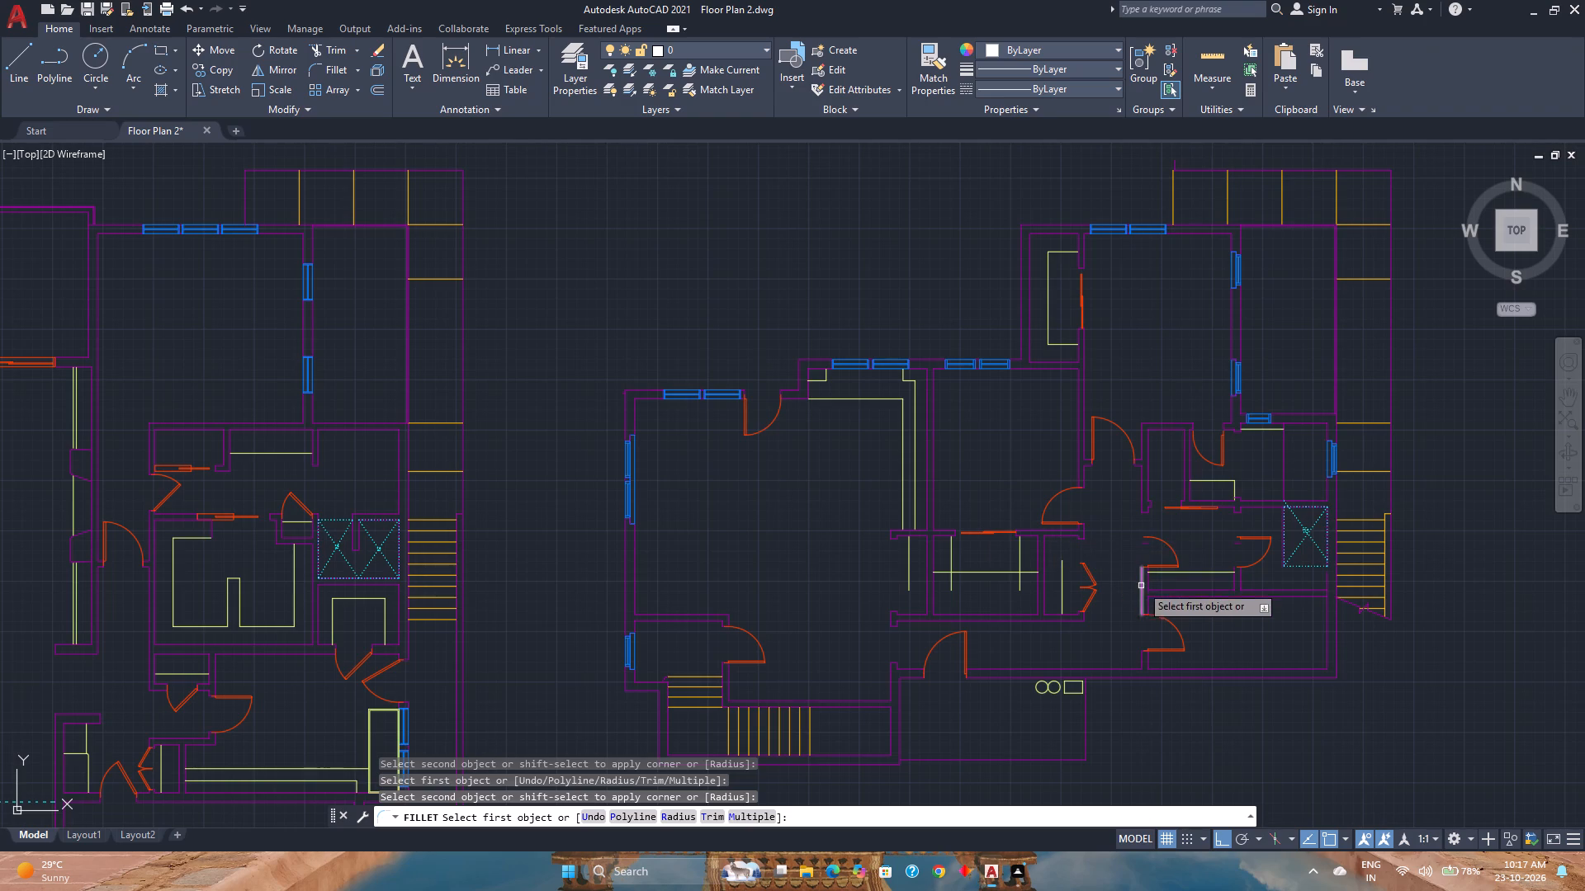
{"action": "scroll", "coordinate": [1141, 584], "scroll_direction": "up", "scroll_amount": 2}
{"action": "middle_click_drag", "start_coordinate": [1141, 584], "coordinate": [940, 594]}
{"action": "middle_click", "coordinate": [939, 594]}
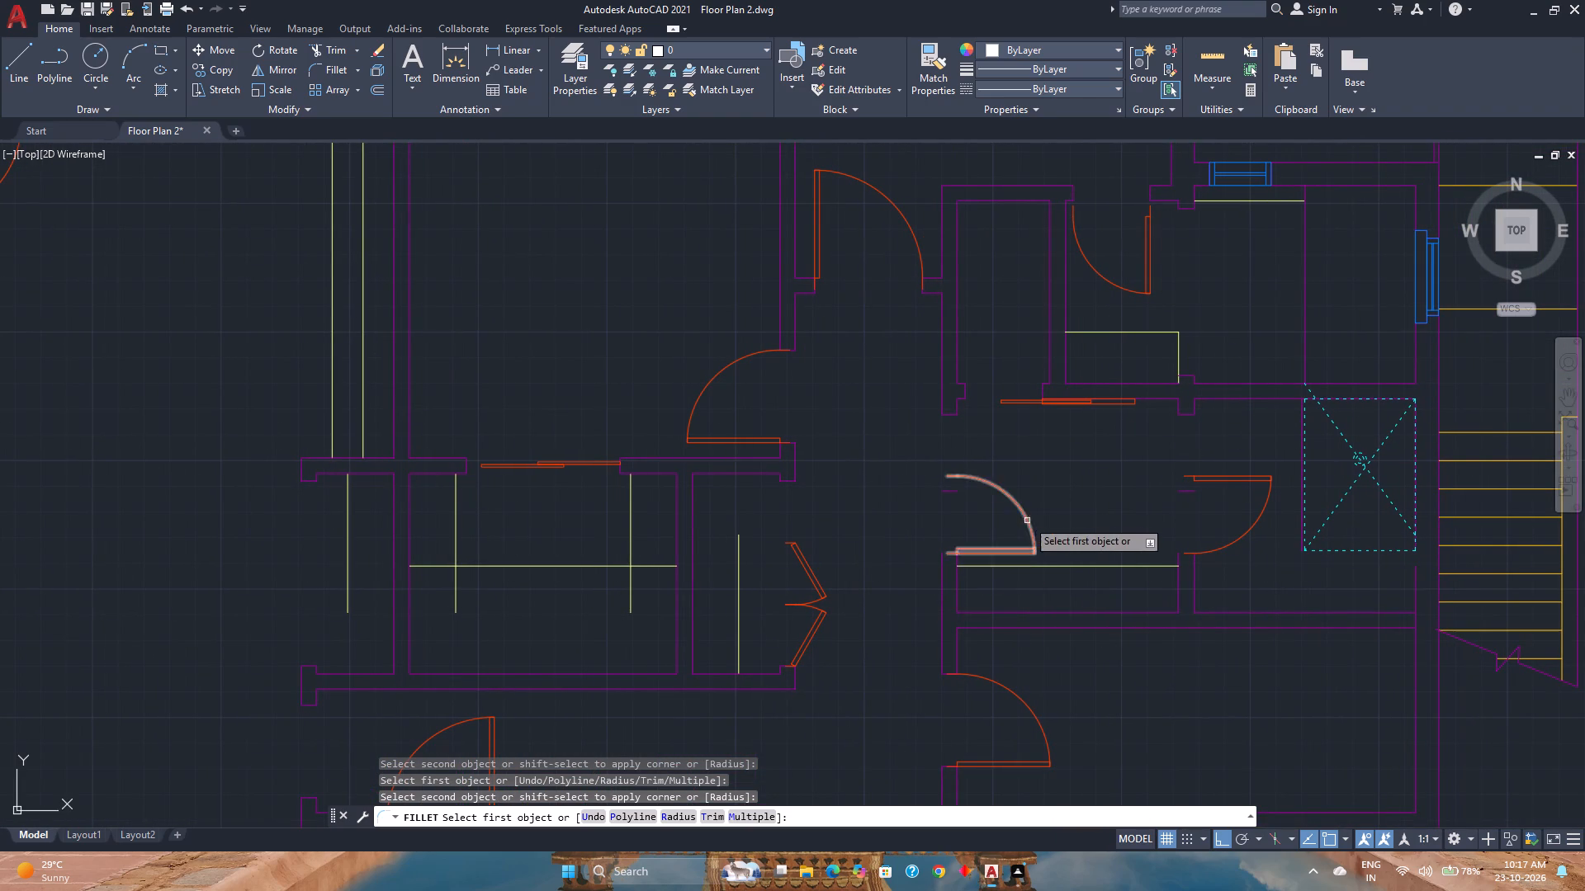
{"action": "key", "text": "Escape"}
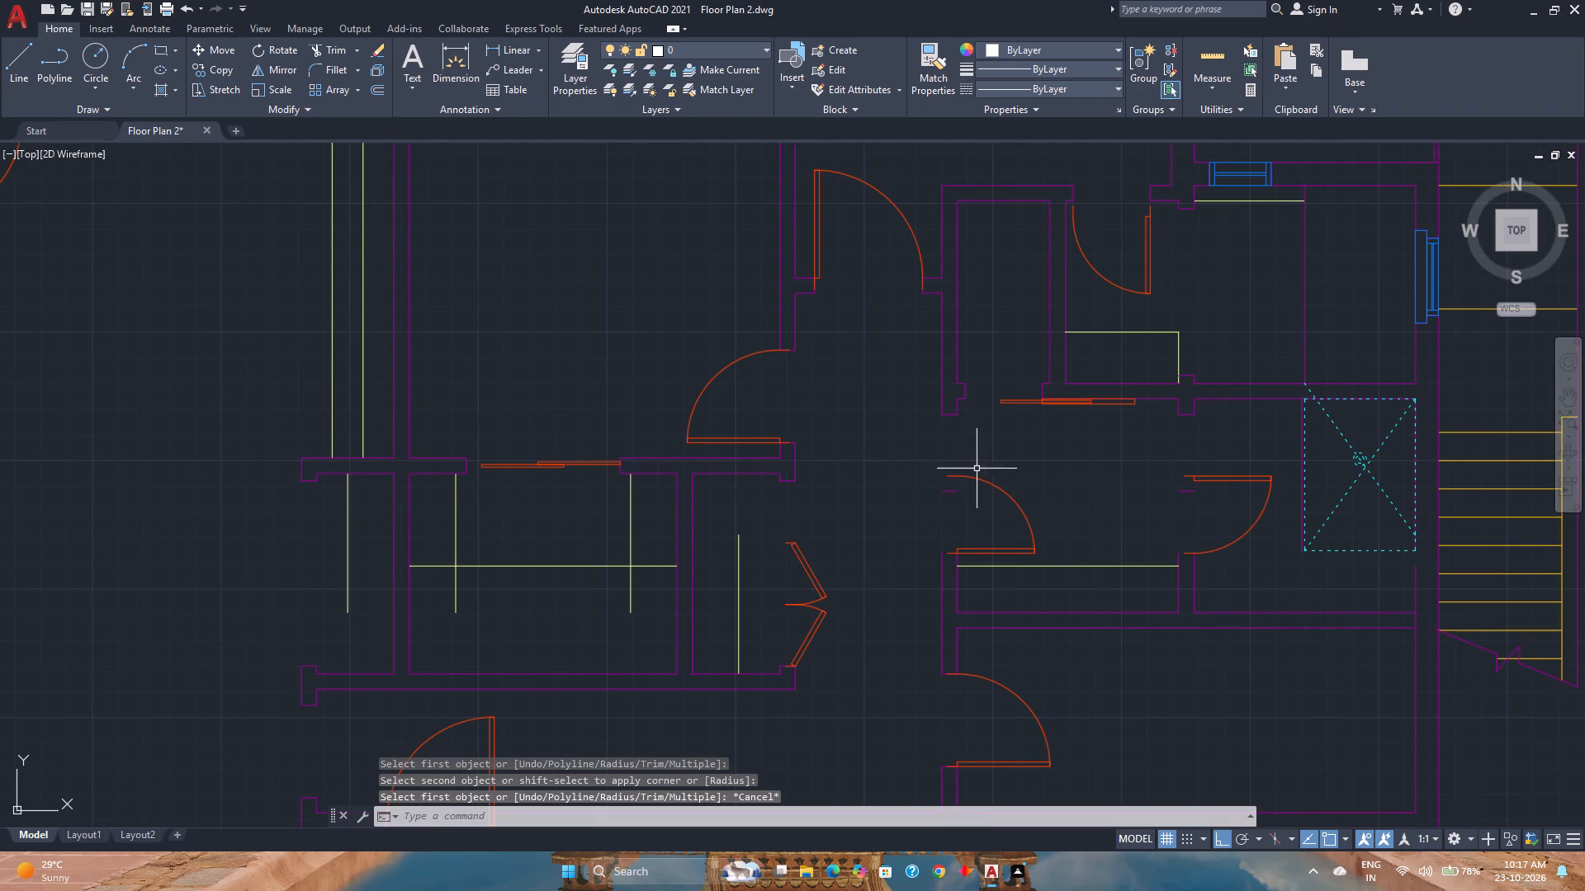
Move the two short wall end lines beside the single doors south onto the ends of the small closet's side walls.
{"action": "left_click", "coordinate": [953, 489]}
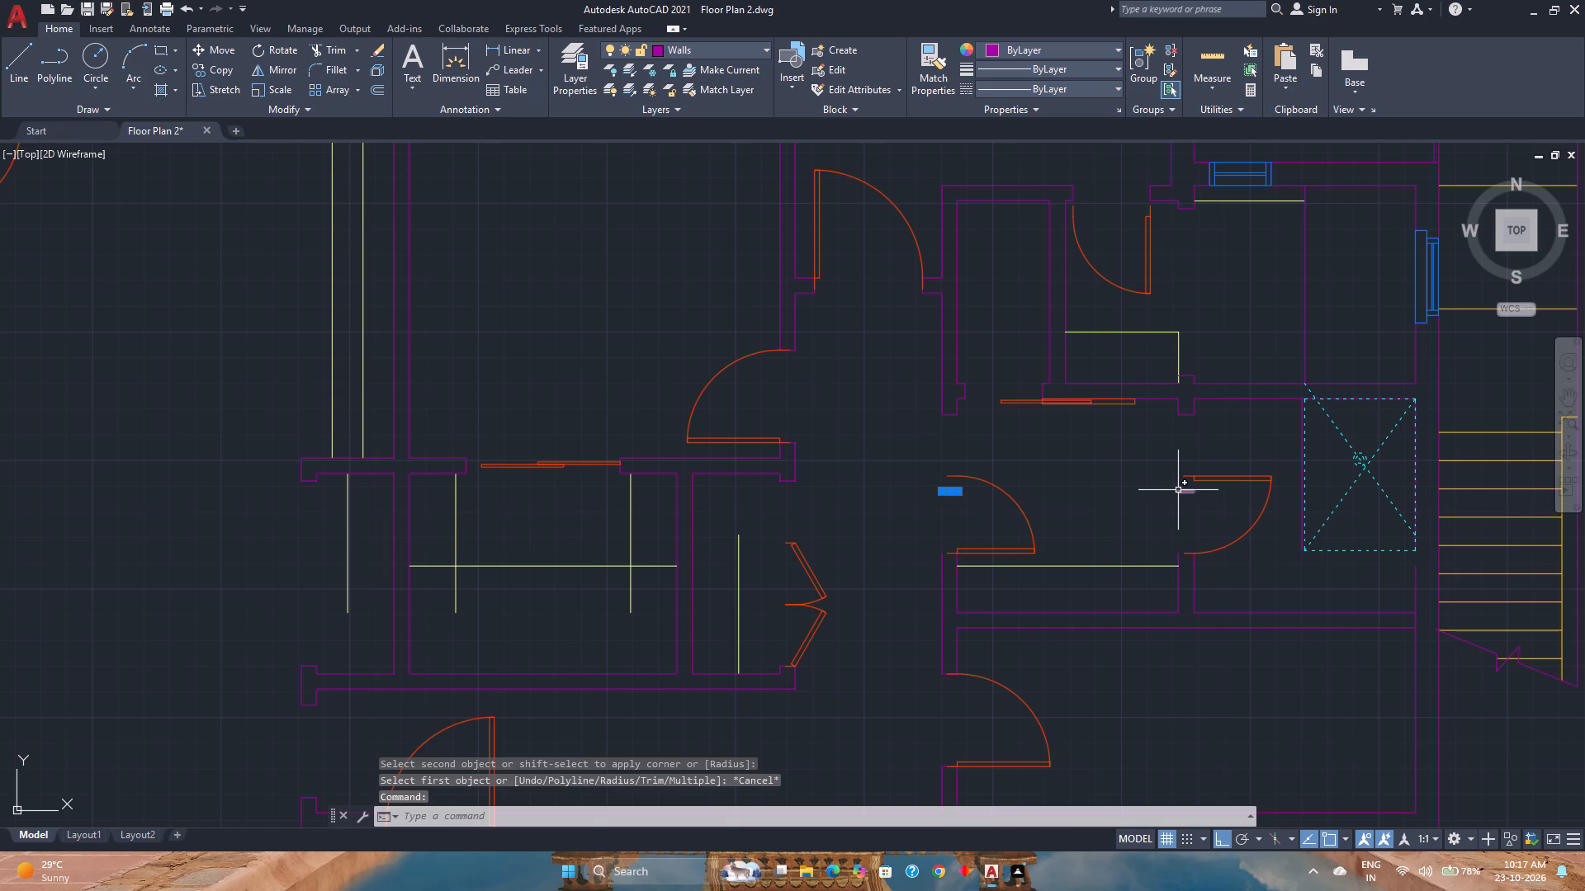
{"action": "left_click", "coordinate": [1180, 489]}
{"action": "key", "text": "m"}
{"action": "key", "text": "Return"}
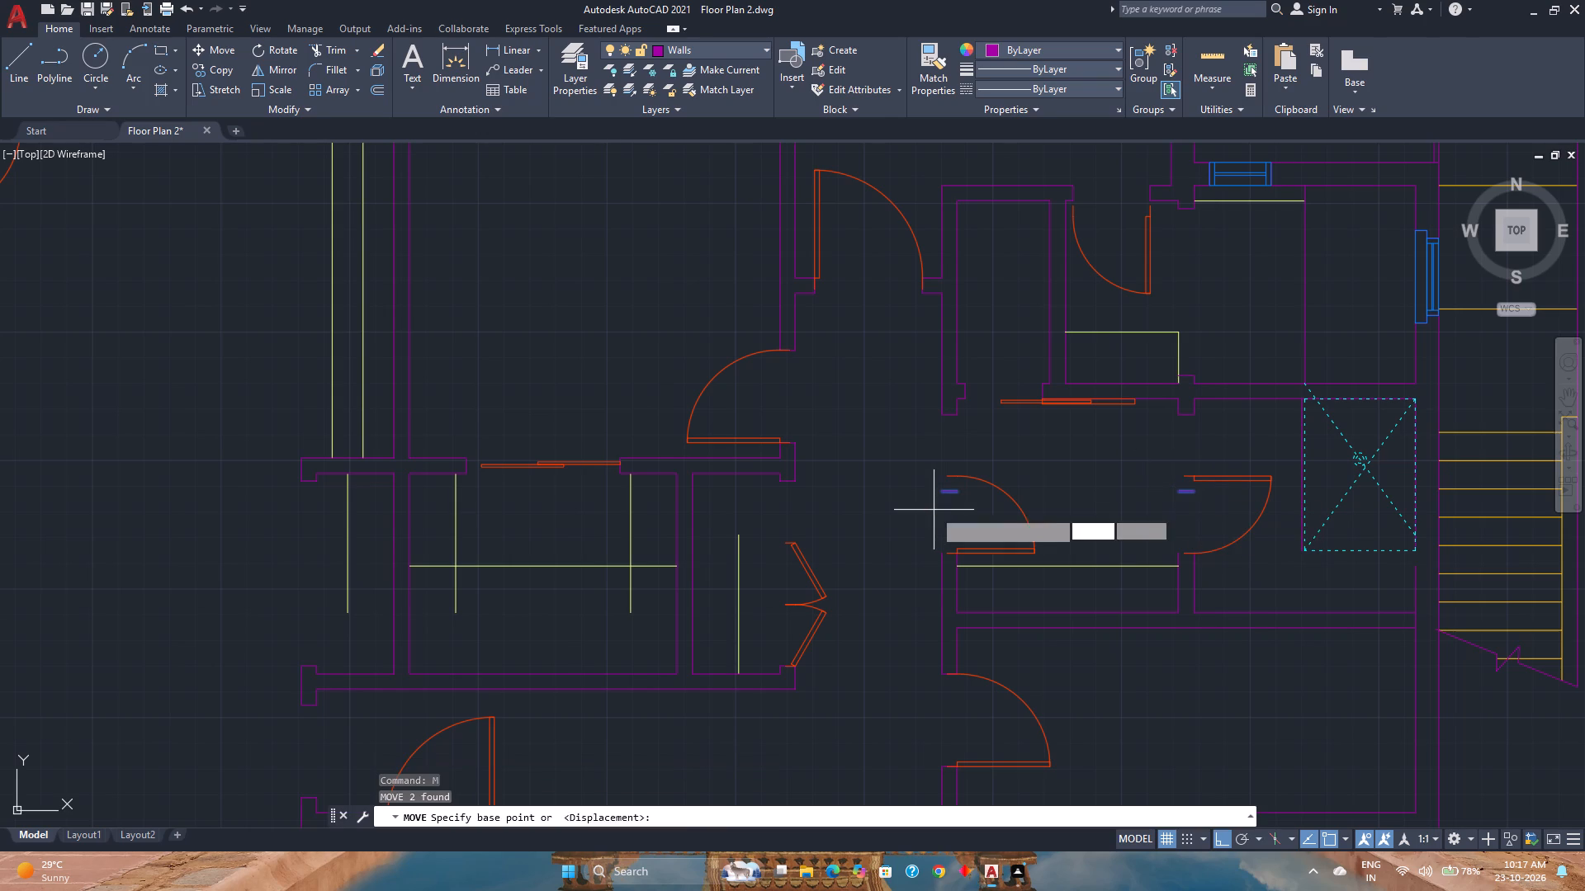
{"action": "scroll", "coordinate": [933, 522], "scroll_direction": "up", "scroll_amount": 2}
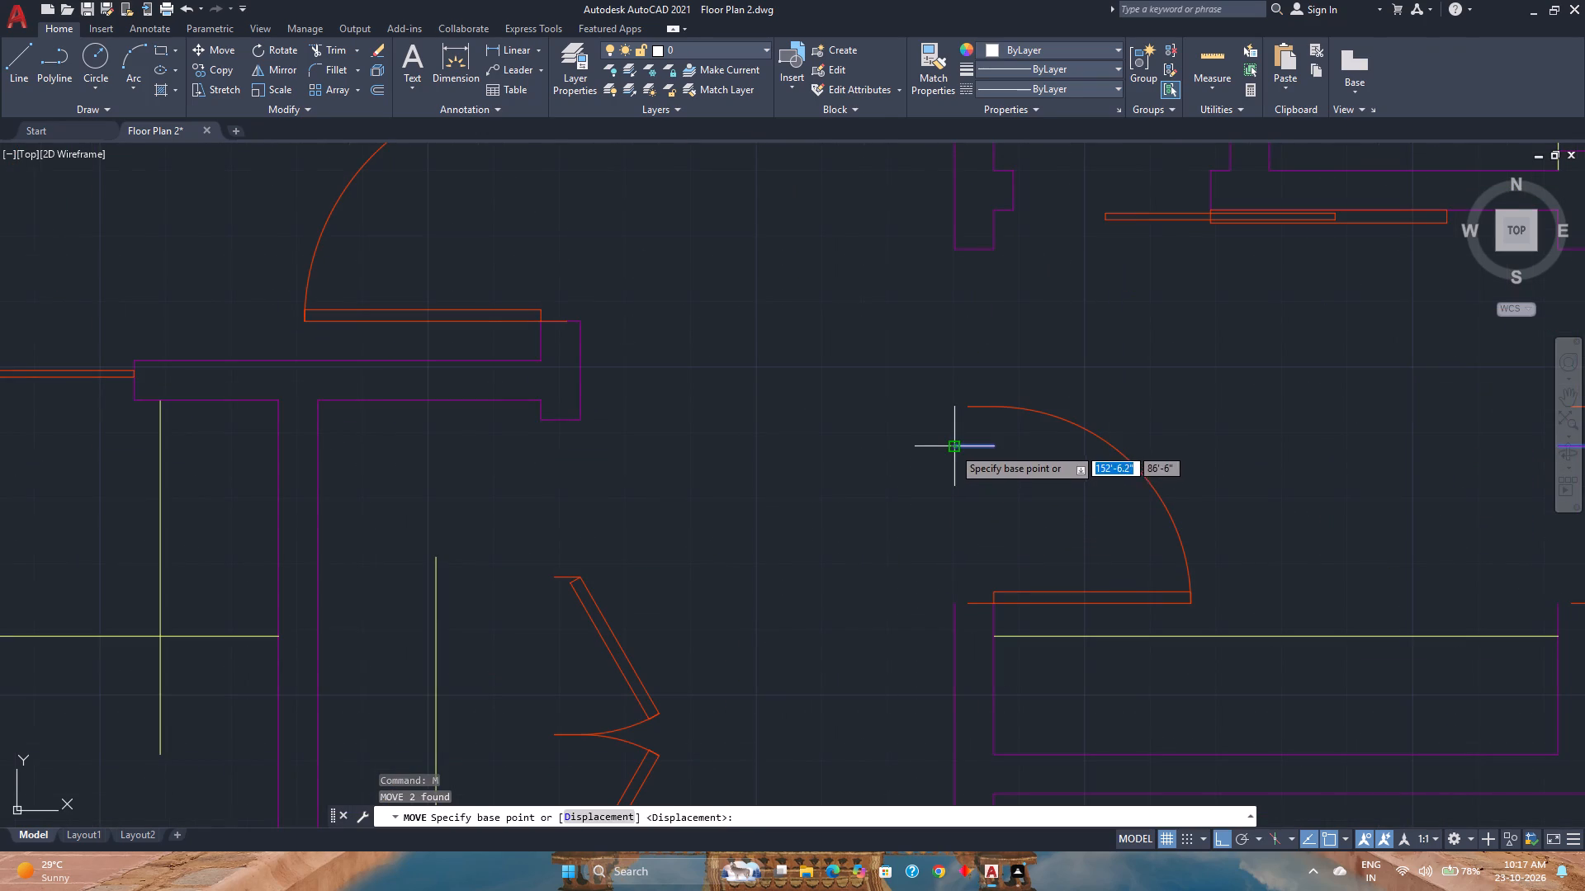
{"action": "left_click", "coordinate": [953, 447]}
{"action": "left_click", "coordinate": [956, 601]}
{"action": "scroll", "coordinate": [948, 588], "scroll_direction": "down", "scroll_amount": 1}
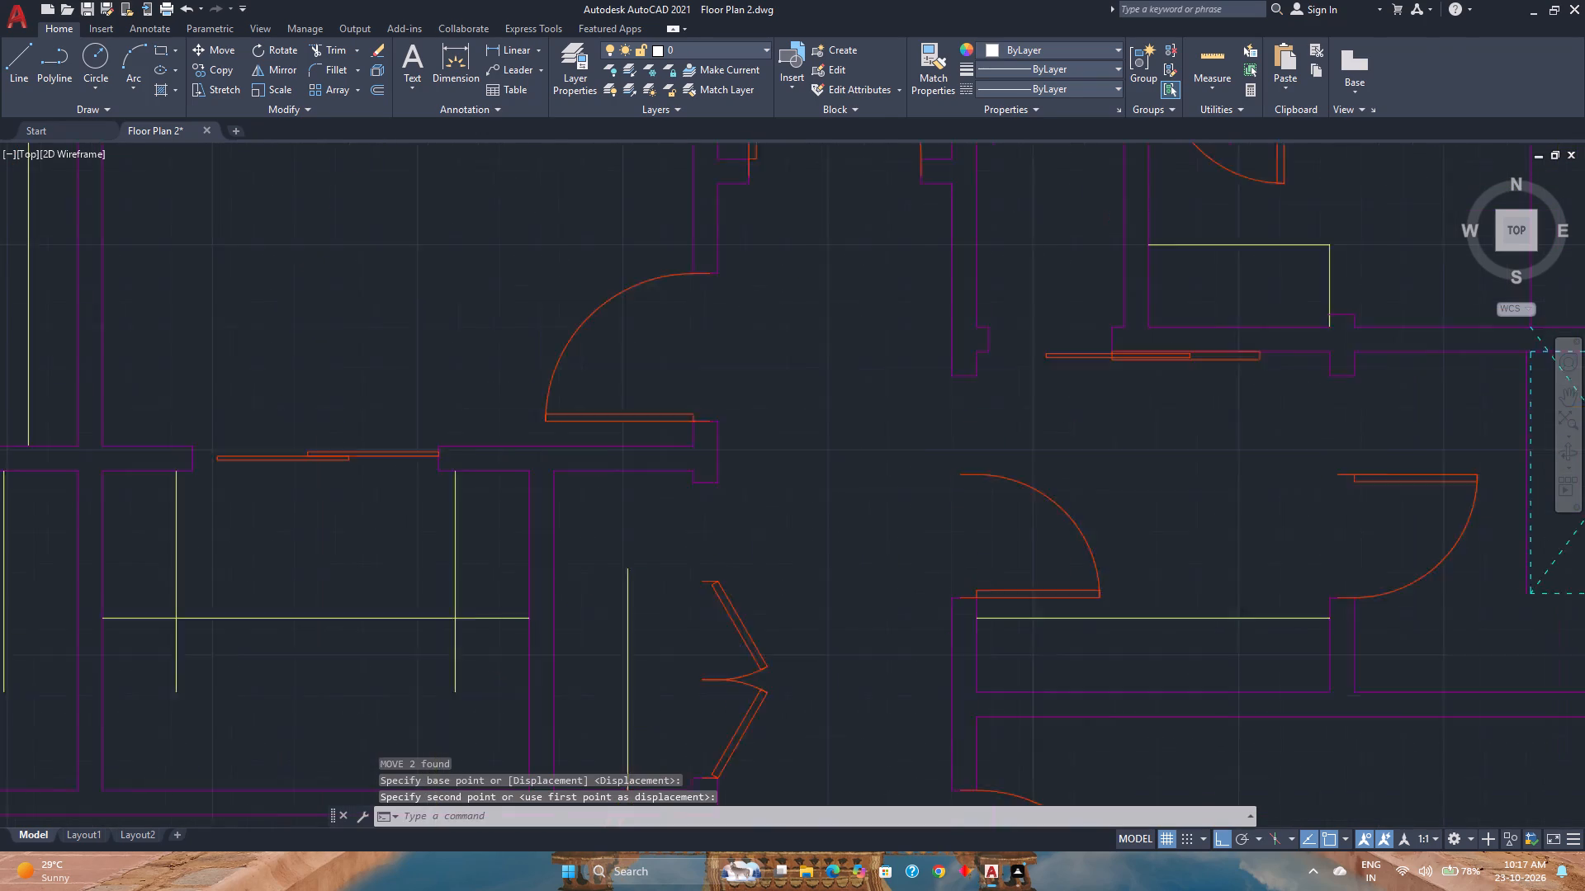
Delete the two single swing doors at the east and west openings north of the small closet.
{"action": "scroll", "coordinate": [947, 587], "scroll_direction": "down", "scroll_amount": 1}
{"action": "left_click", "coordinate": [1040, 592]}
{"action": "key", "text": "Delete"}
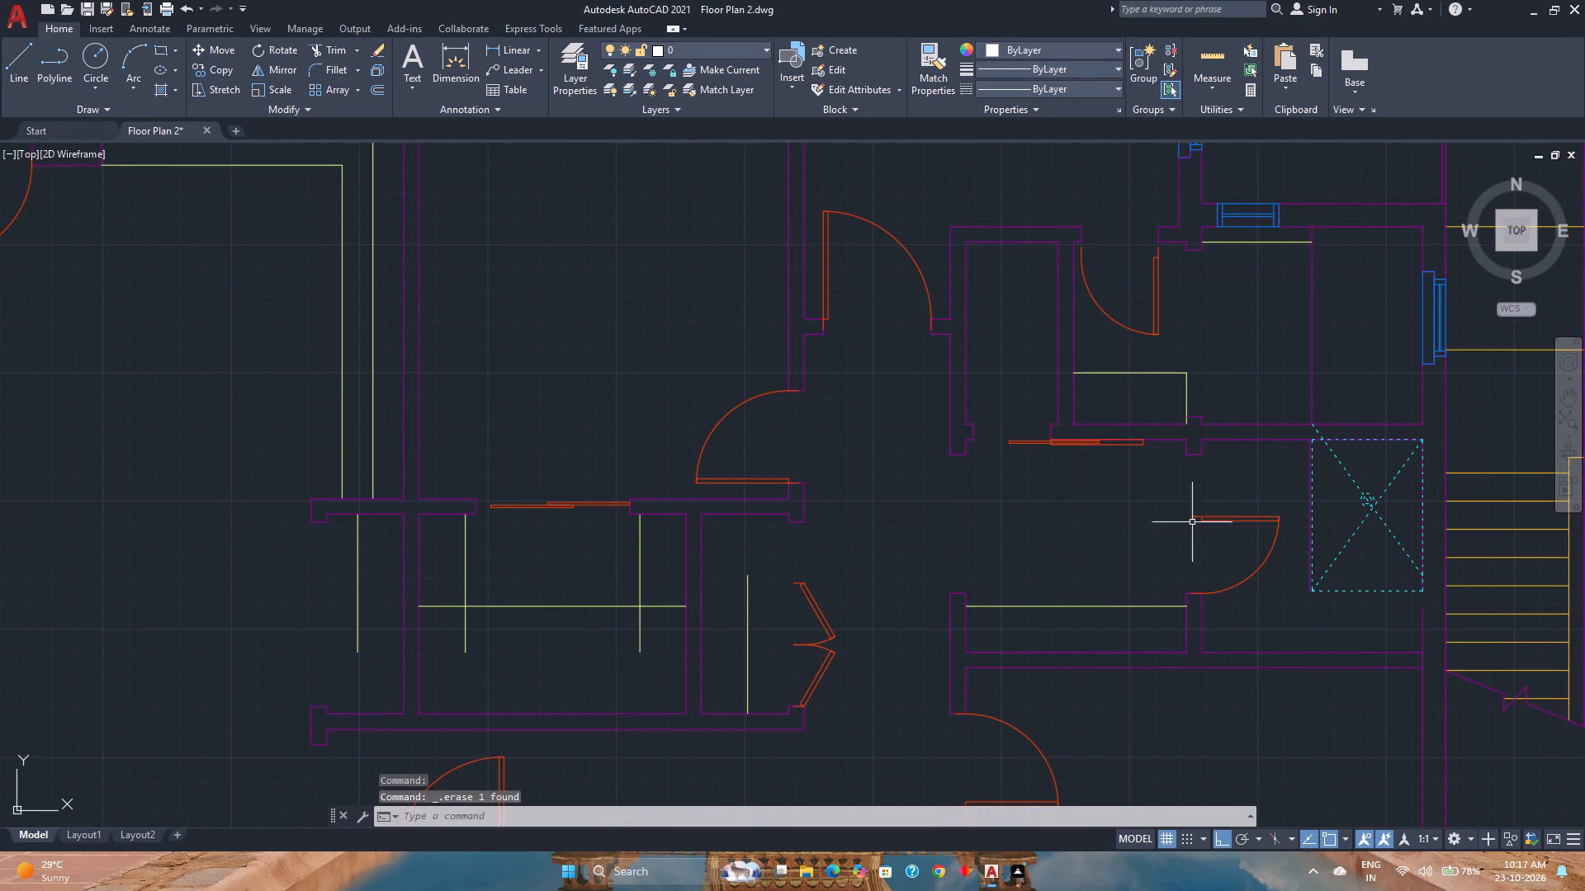
{"action": "left_click", "coordinate": [1237, 521]}
{"action": "key", "text": "Delete"}
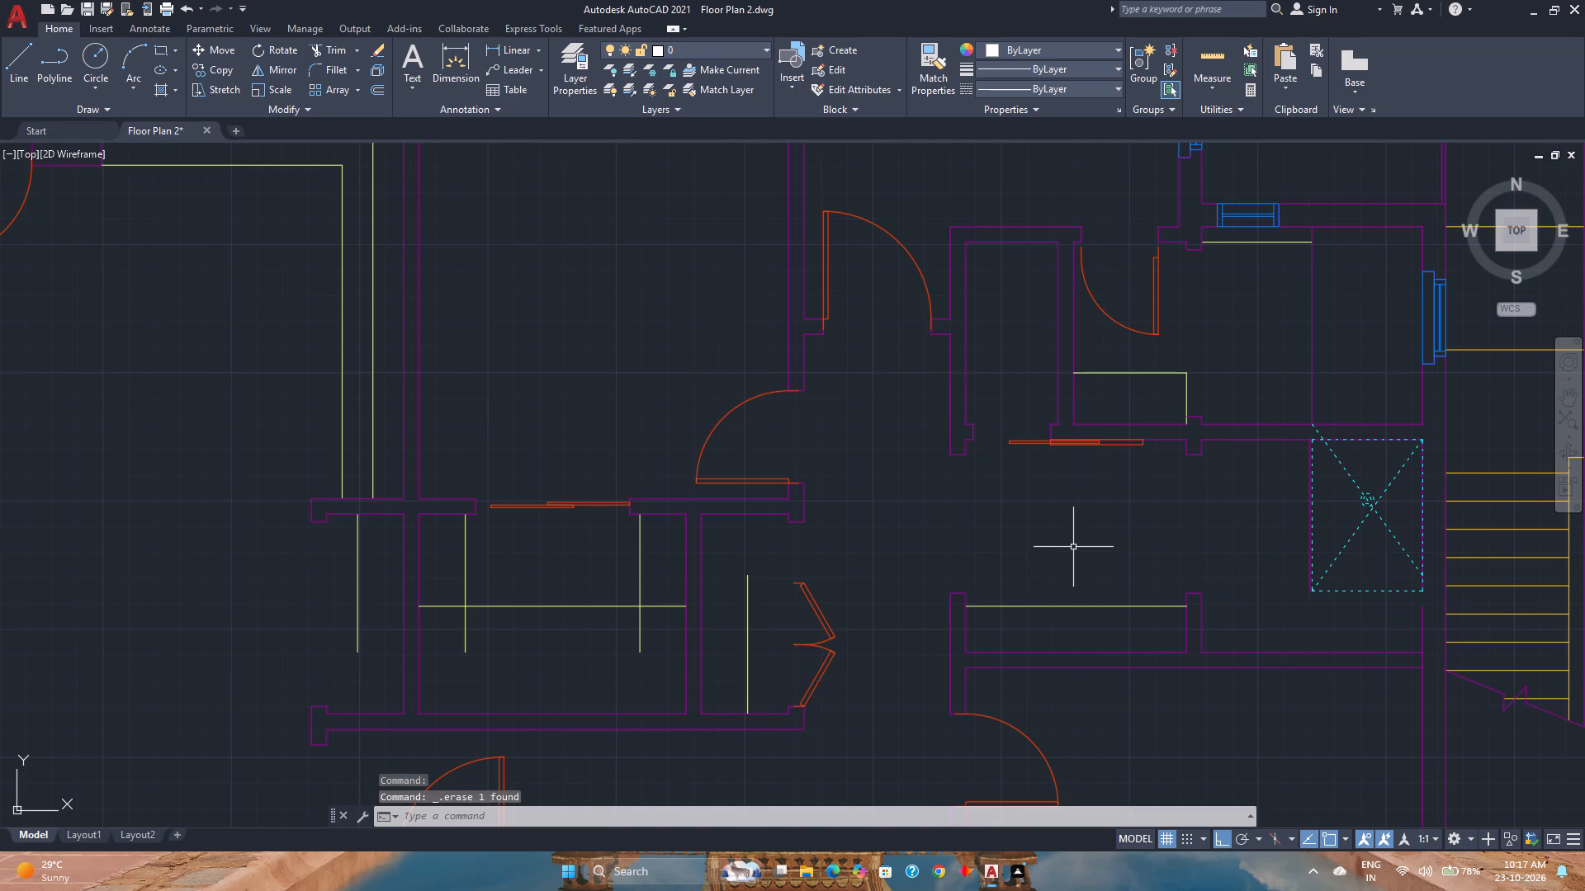
Check the smaller plan's room dimensions with a quick measurement.
{"action": "middle_click_drag", "start_coordinate": [1072, 544], "coordinate": [944, 506]}
{"action": "scroll", "coordinate": [944, 506], "scroll_direction": "down", "scroll_amount": 1}
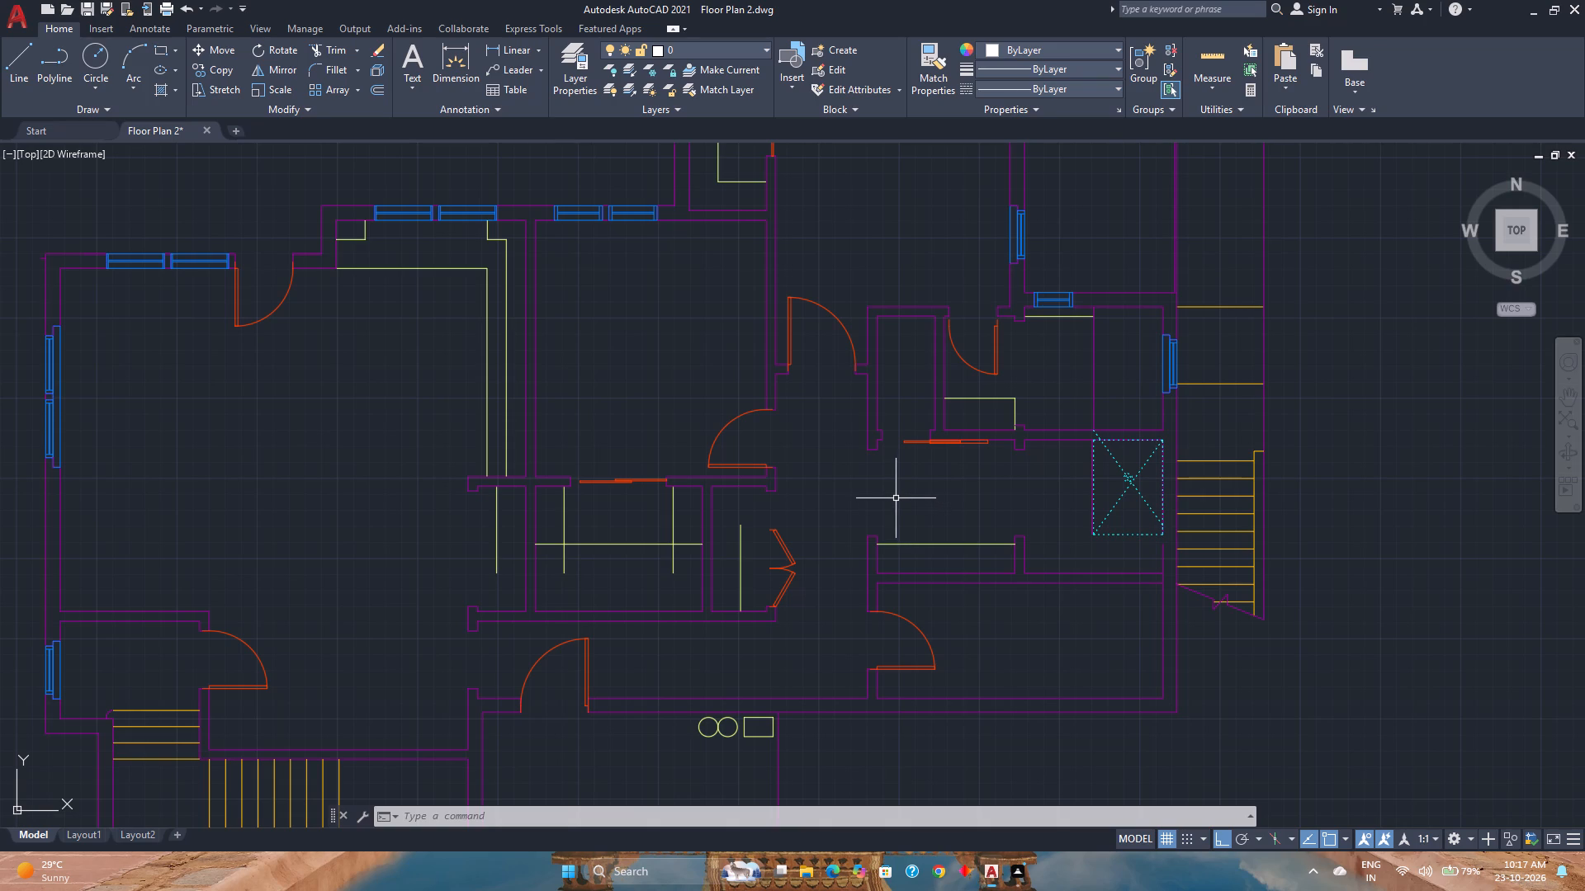
{"action": "scroll", "coordinate": [896, 498], "scroll_direction": "down", "scroll_amount": 1}
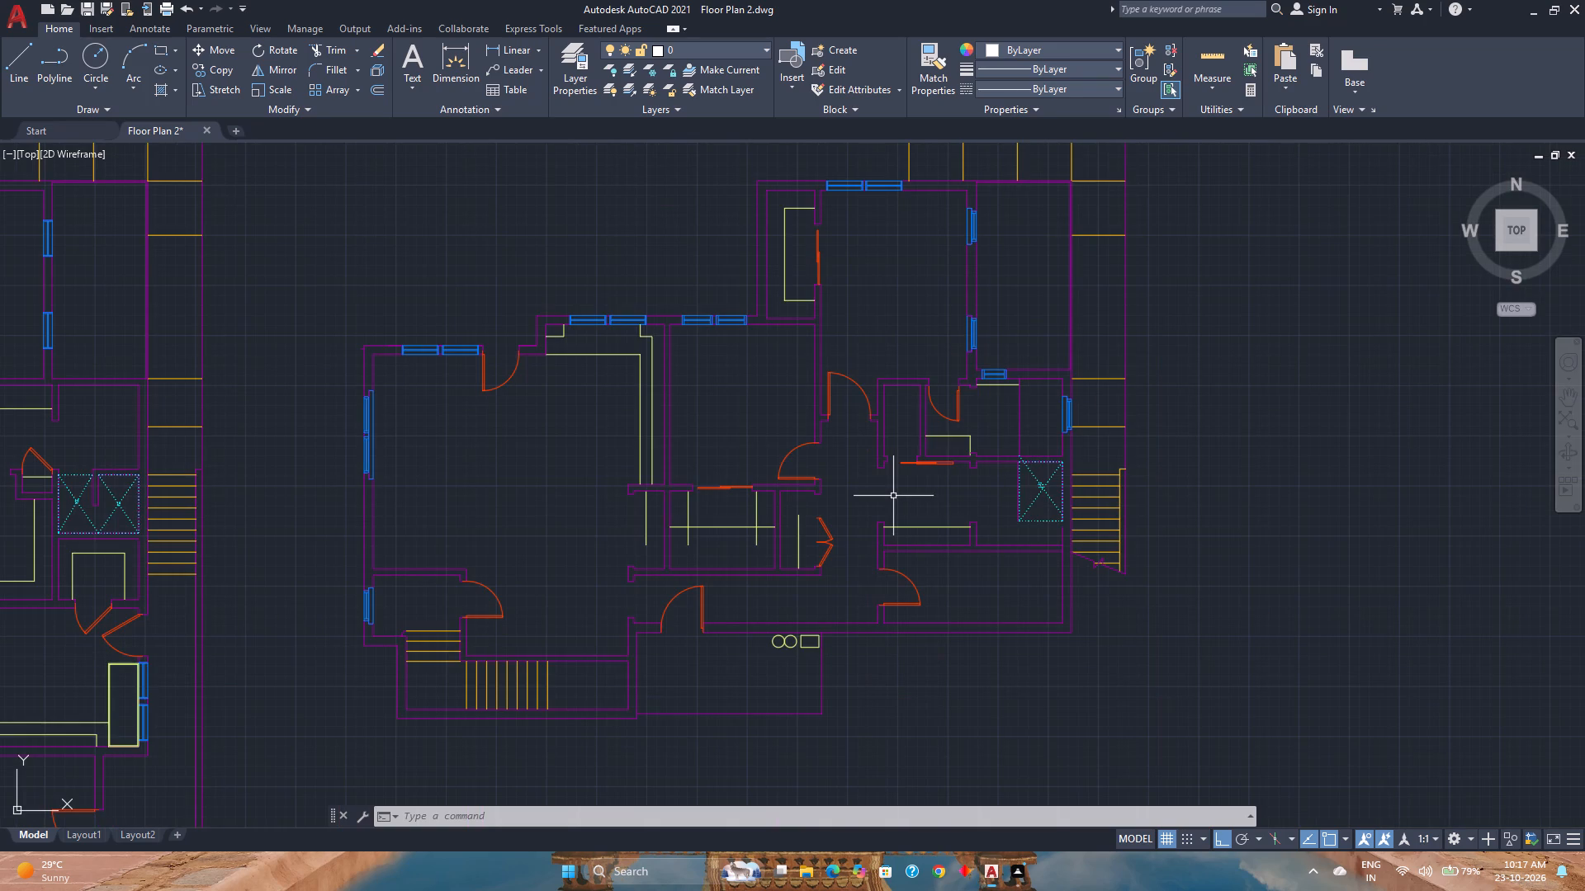
{"action": "left_click", "coordinate": [1215, 52]}
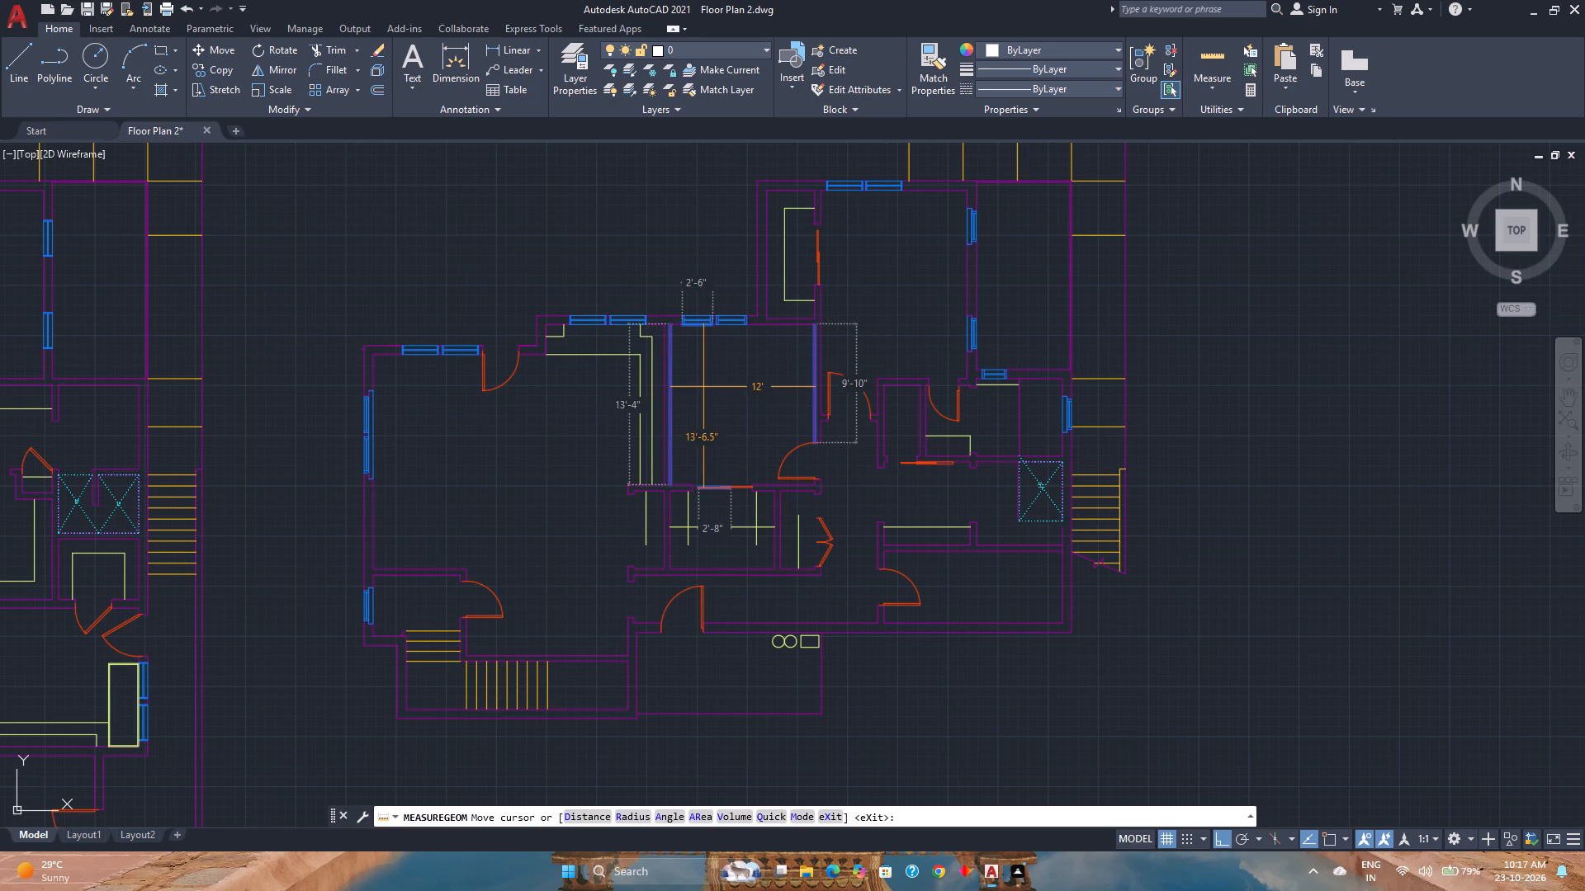
{"action": "key", "text": "Escape"}
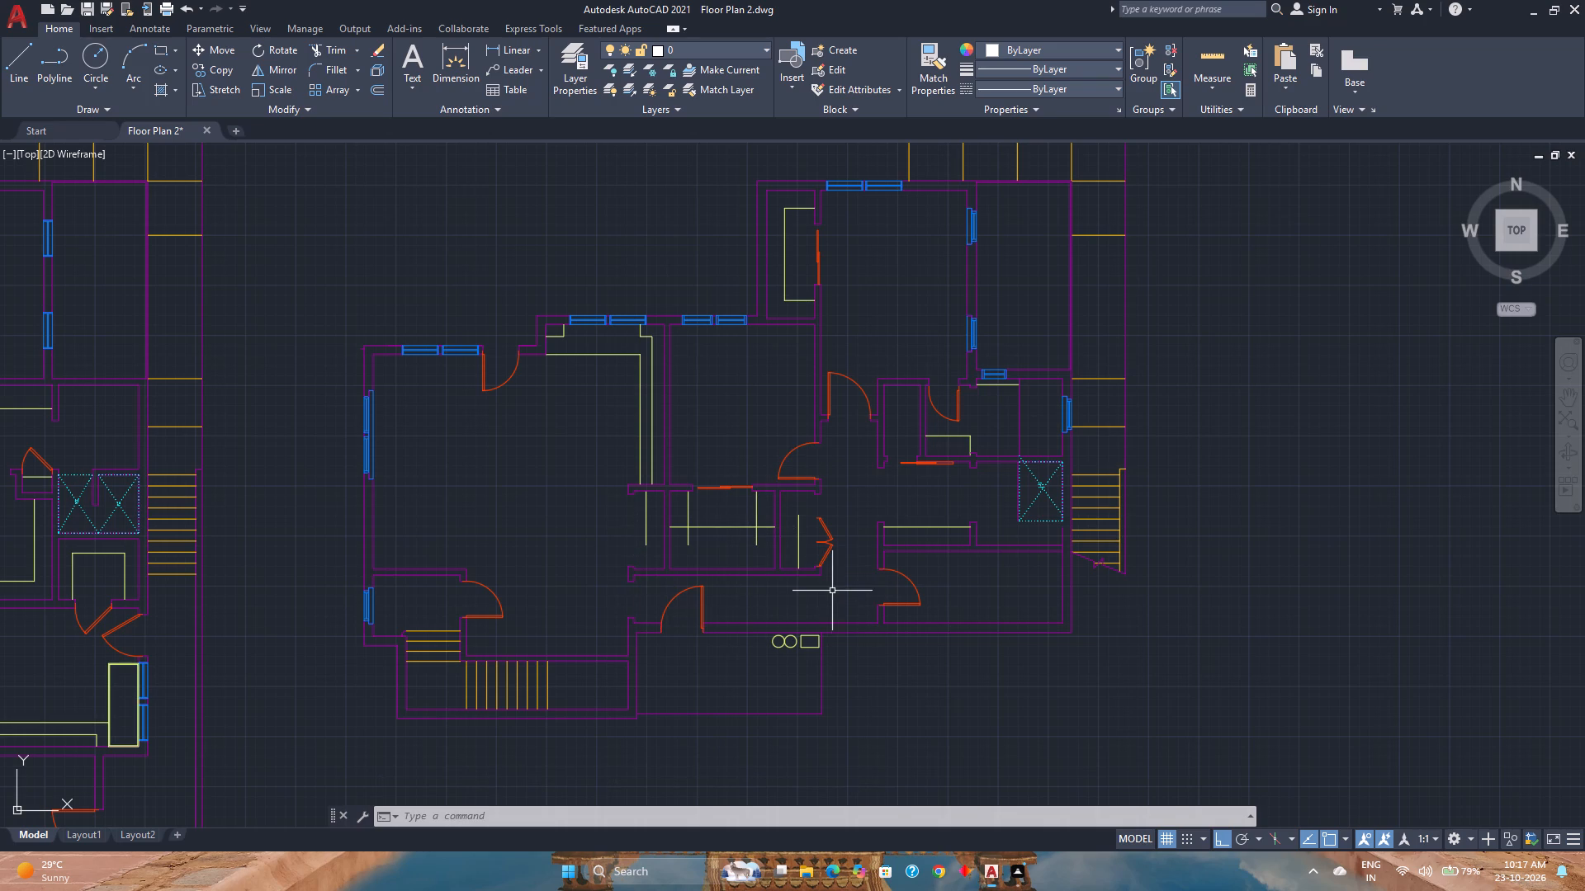
Delete the bifold doors on the east side of the easternmost closet, facing the hallway.
{"action": "scroll", "coordinate": [832, 587], "scroll_direction": "up", "scroll_amount": 2}
{"action": "left_click", "coordinate": [851, 517]}
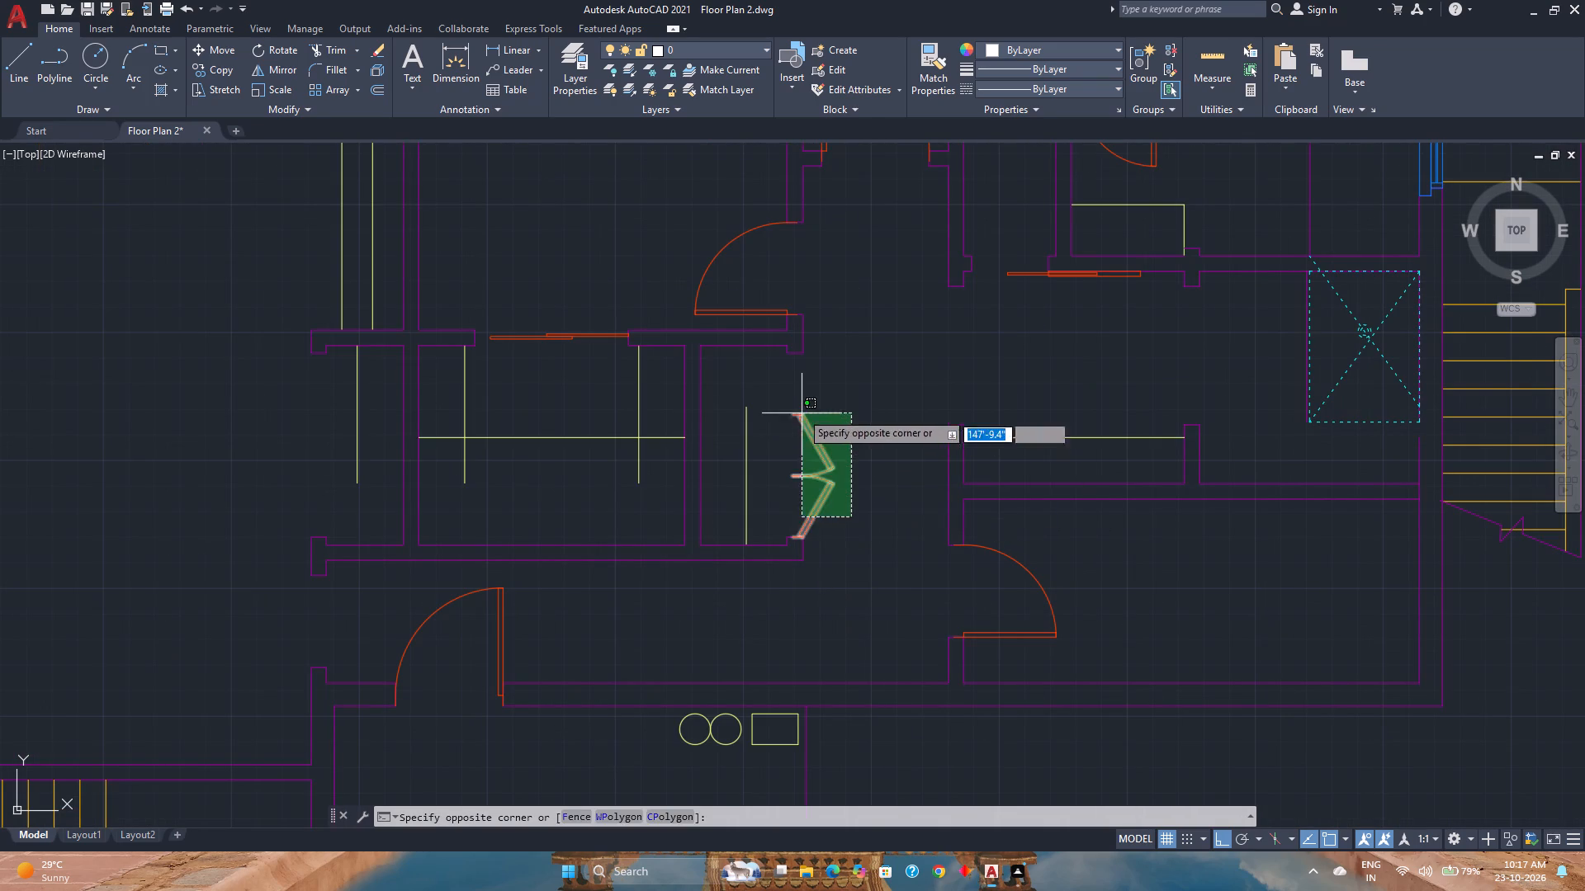
{"action": "left_click", "coordinate": [798, 403]}
{"action": "key", "text": "Delete"}
Move the vertical shelf line in the easternmost closet about 2' north so it meets the closet's north wall.
{"action": "left_click", "coordinate": [748, 452]}
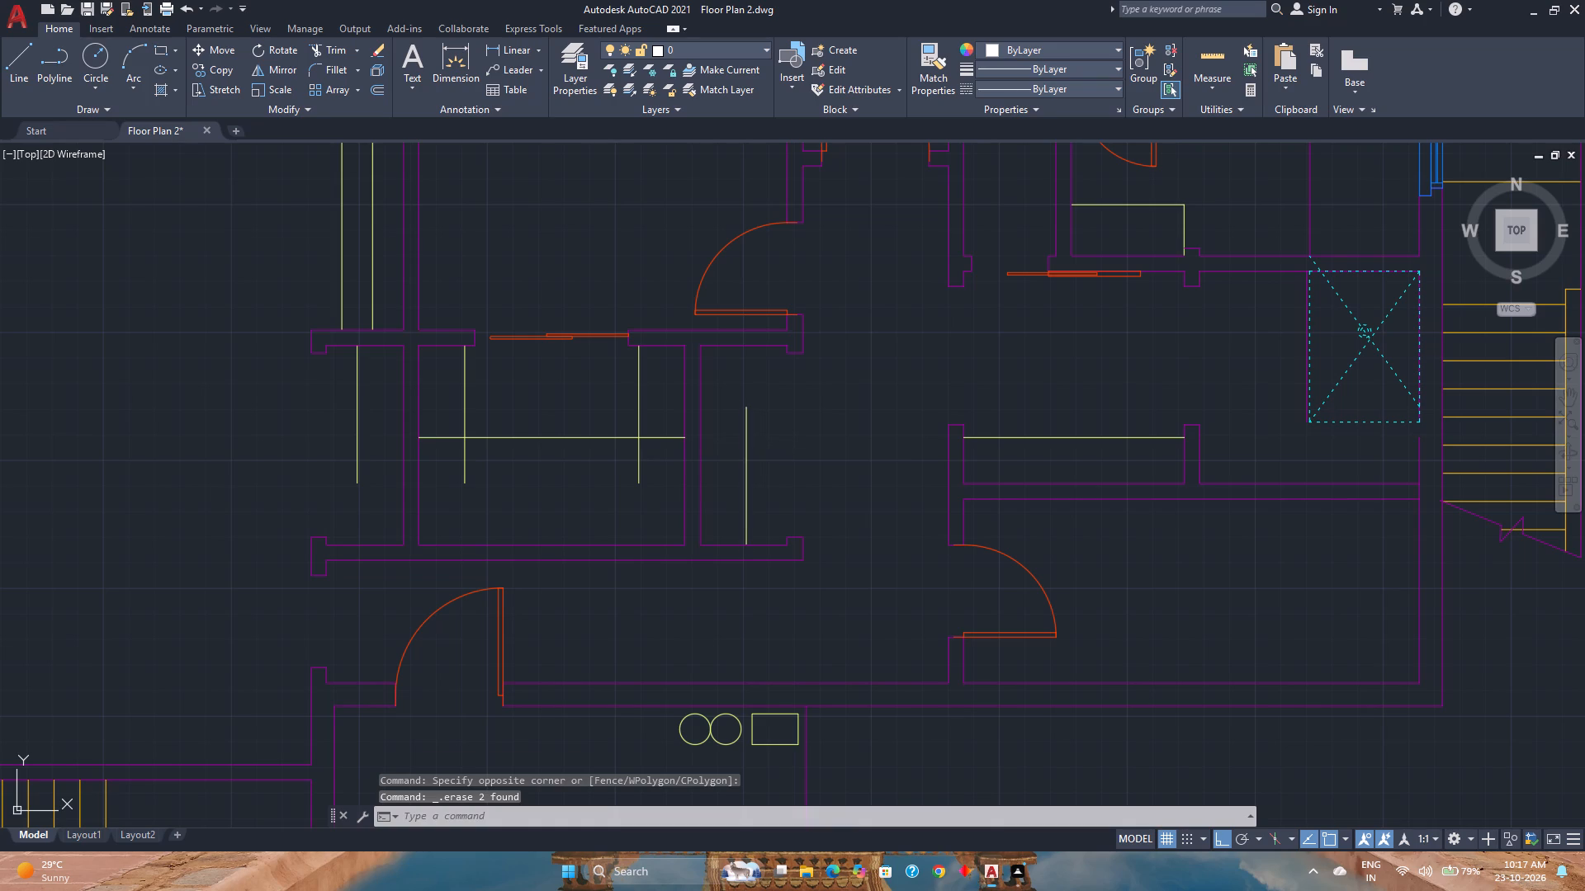
{"action": "key", "text": "m"}
{"action": "key", "text": "Return"}
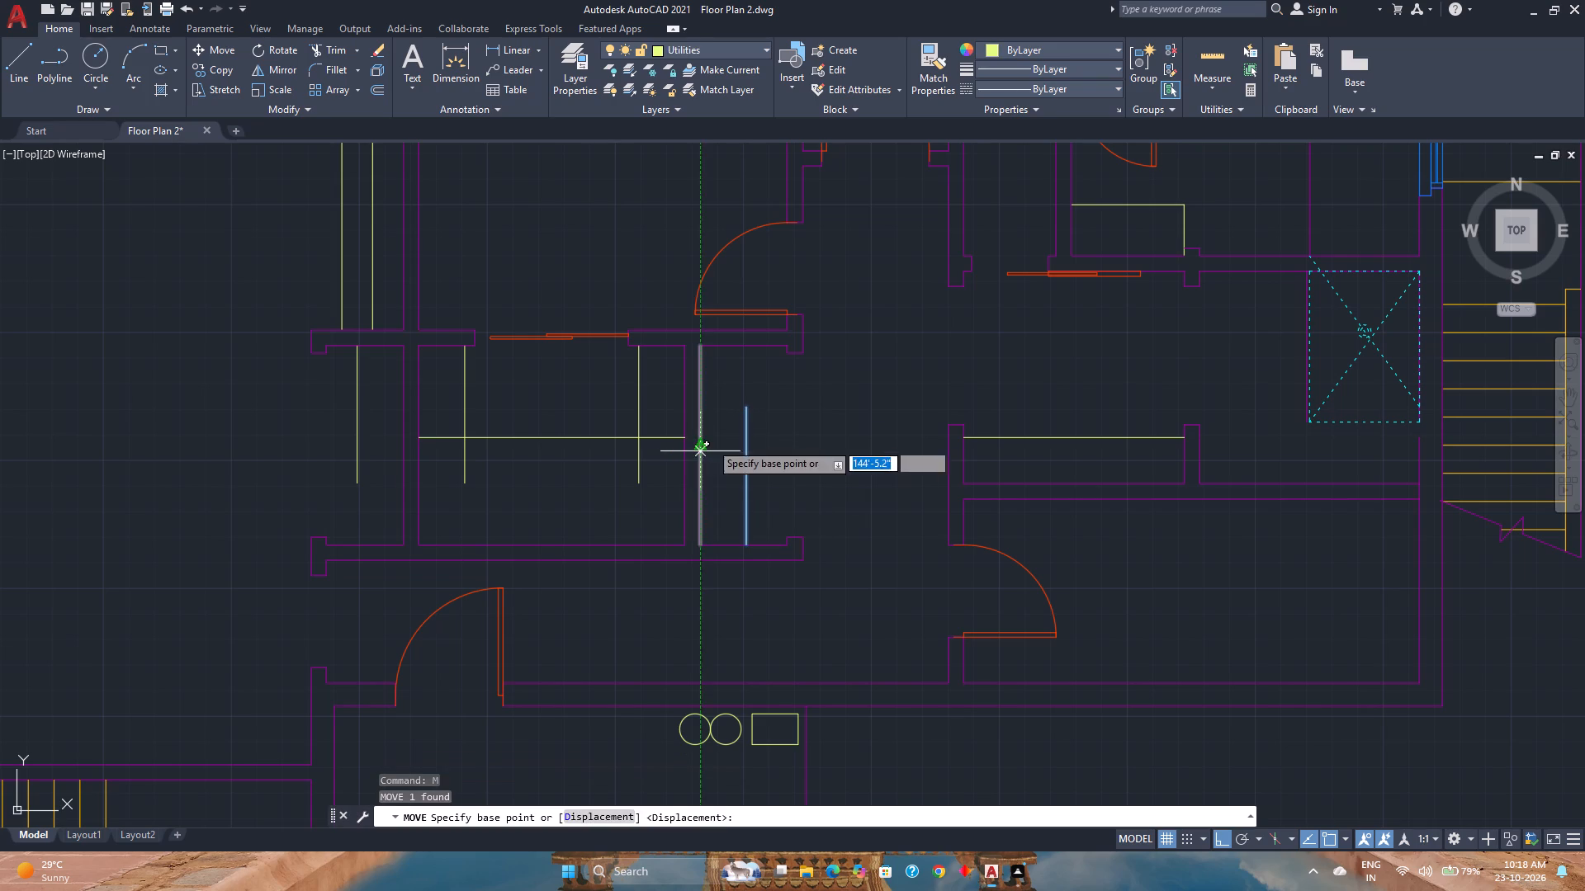
{"action": "left_click", "coordinate": [740, 407]}
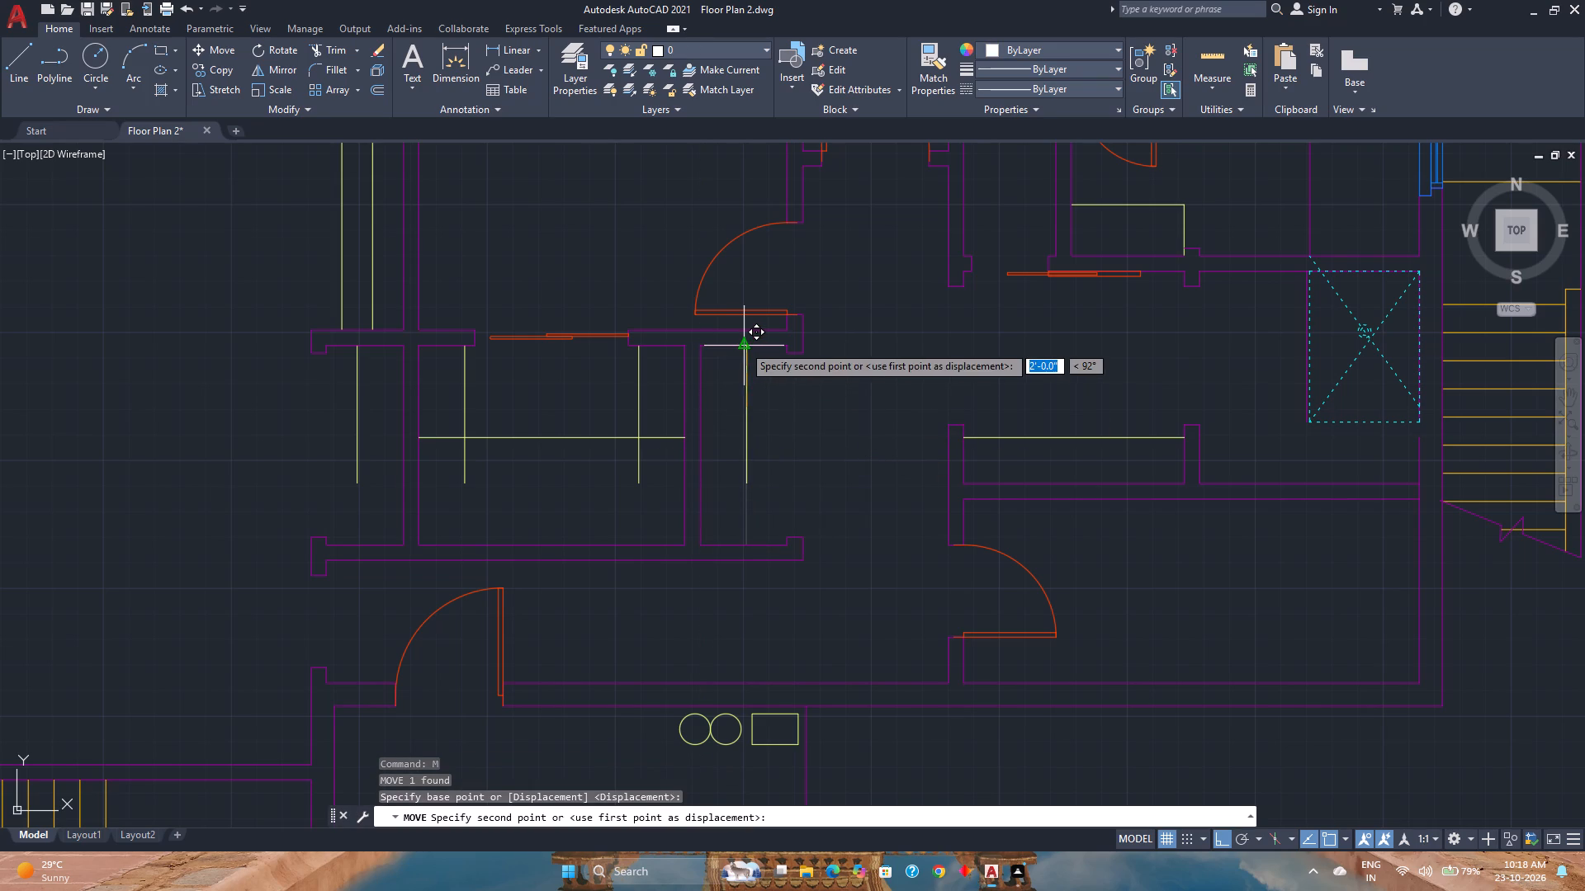
{"action": "left_click", "coordinate": [743, 345]}
{"action": "key", "text": "Escape"}
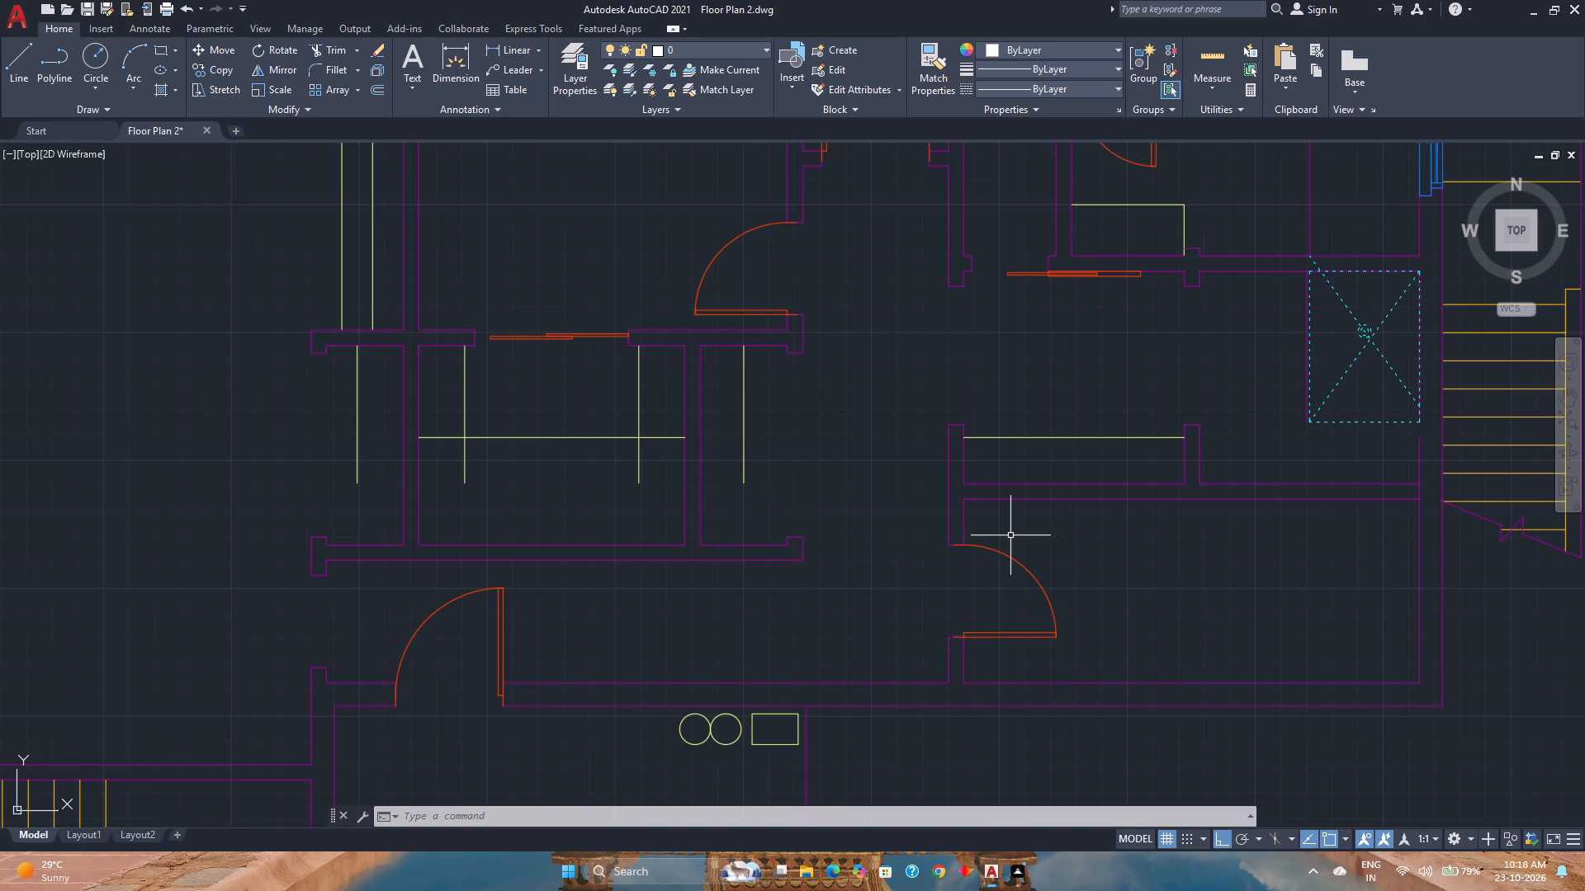
Move the closets' south wall, the southeast room's north and west walls with closet and door, and the southwest room's north wall and door 1' north.
{"action": "left_click", "coordinate": [1119, 658]}
{"action": "left_click", "coordinate": [913, 418]}
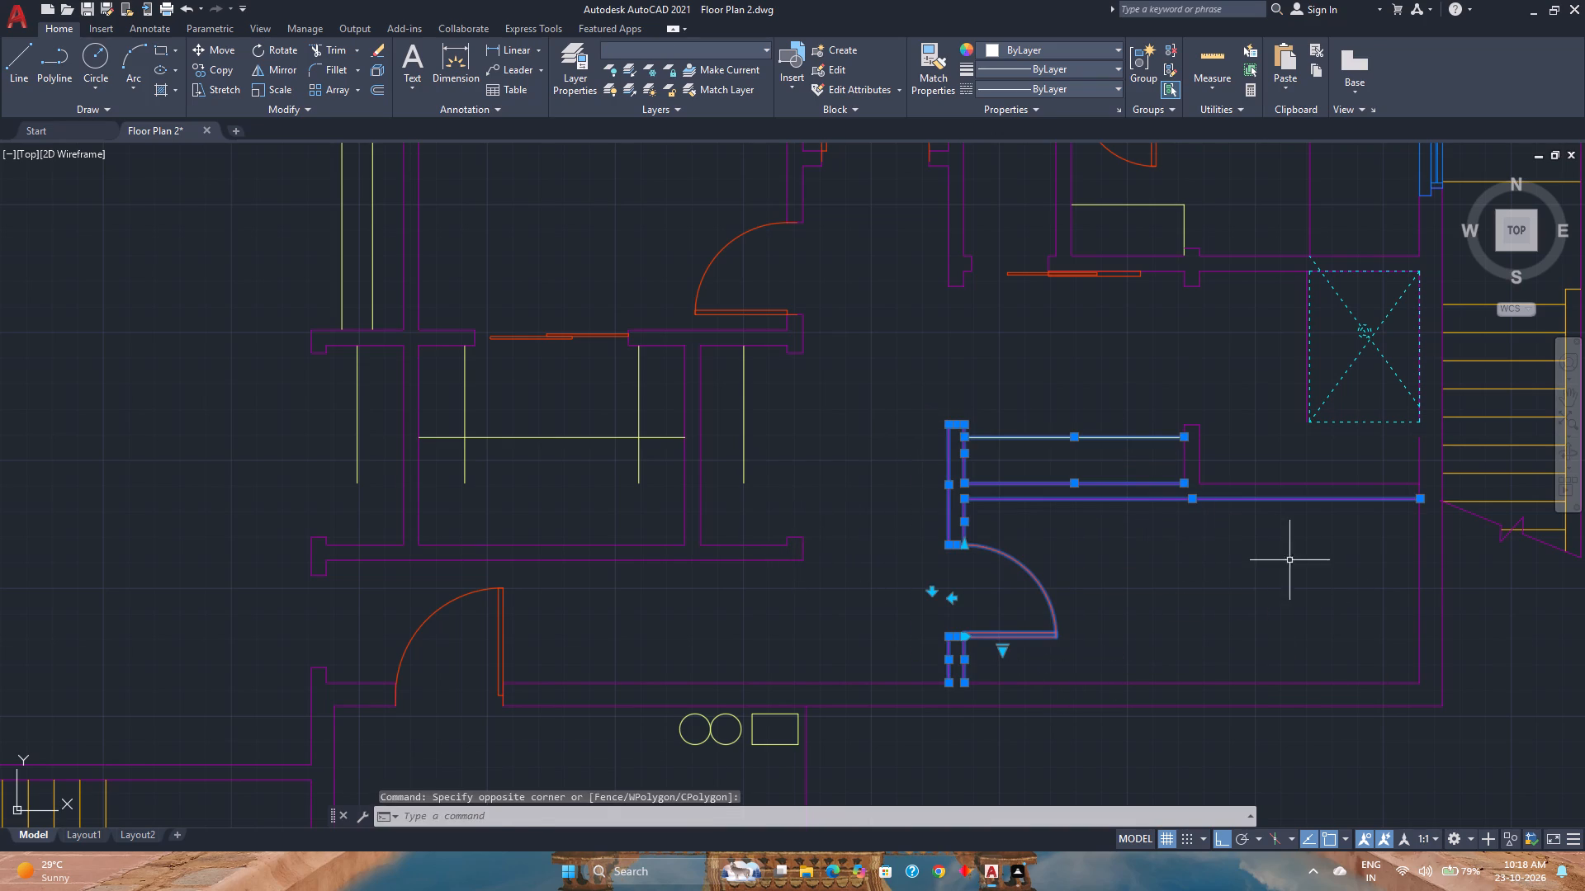
{"action": "left_click", "coordinate": [1290, 560]}
{"action": "left_click", "coordinate": [1130, 419]}
{"action": "left_click", "coordinate": [874, 610]}
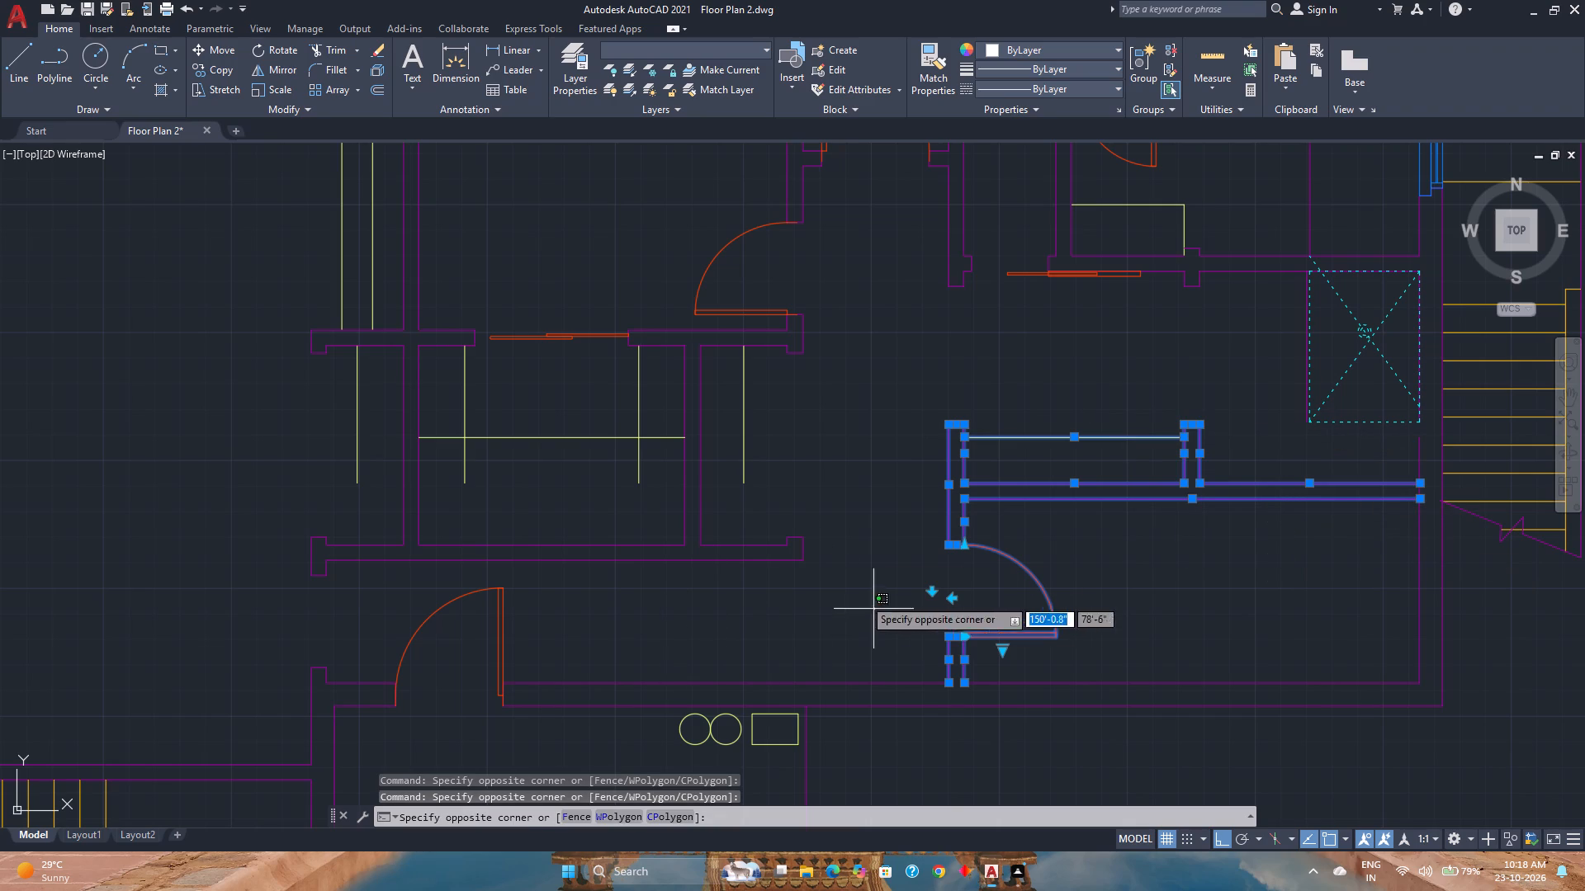
{"action": "left_click", "coordinate": [724, 530]}
{"action": "left_click", "coordinate": [648, 549]}
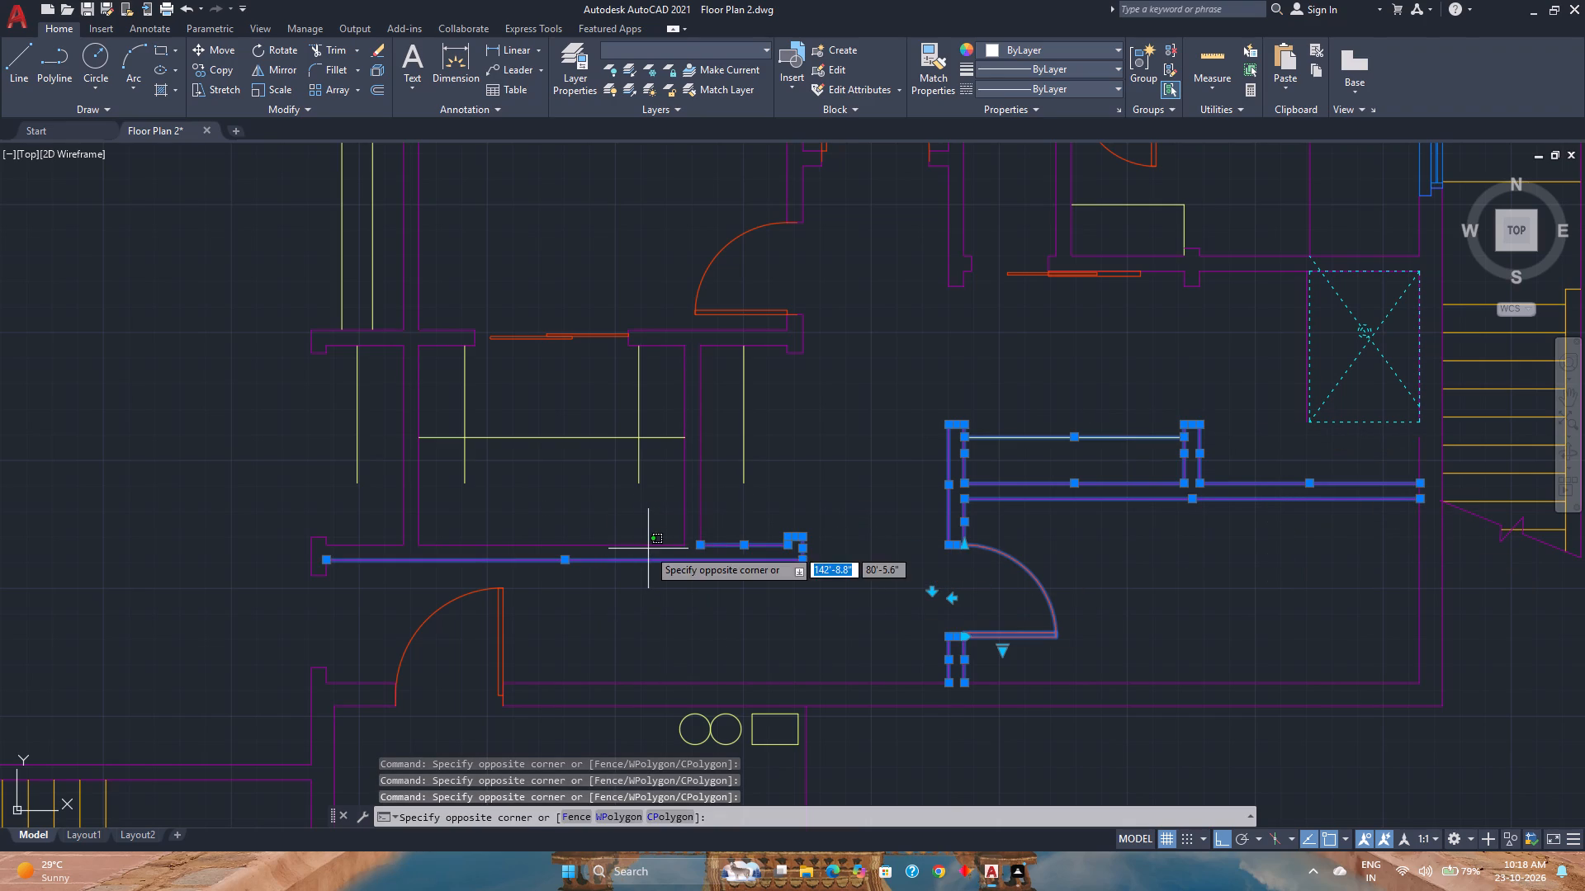
{"action": "left_click", "coordinate": [518, 527]}
{"action": "left_click", "coordinate": [376, 547]}
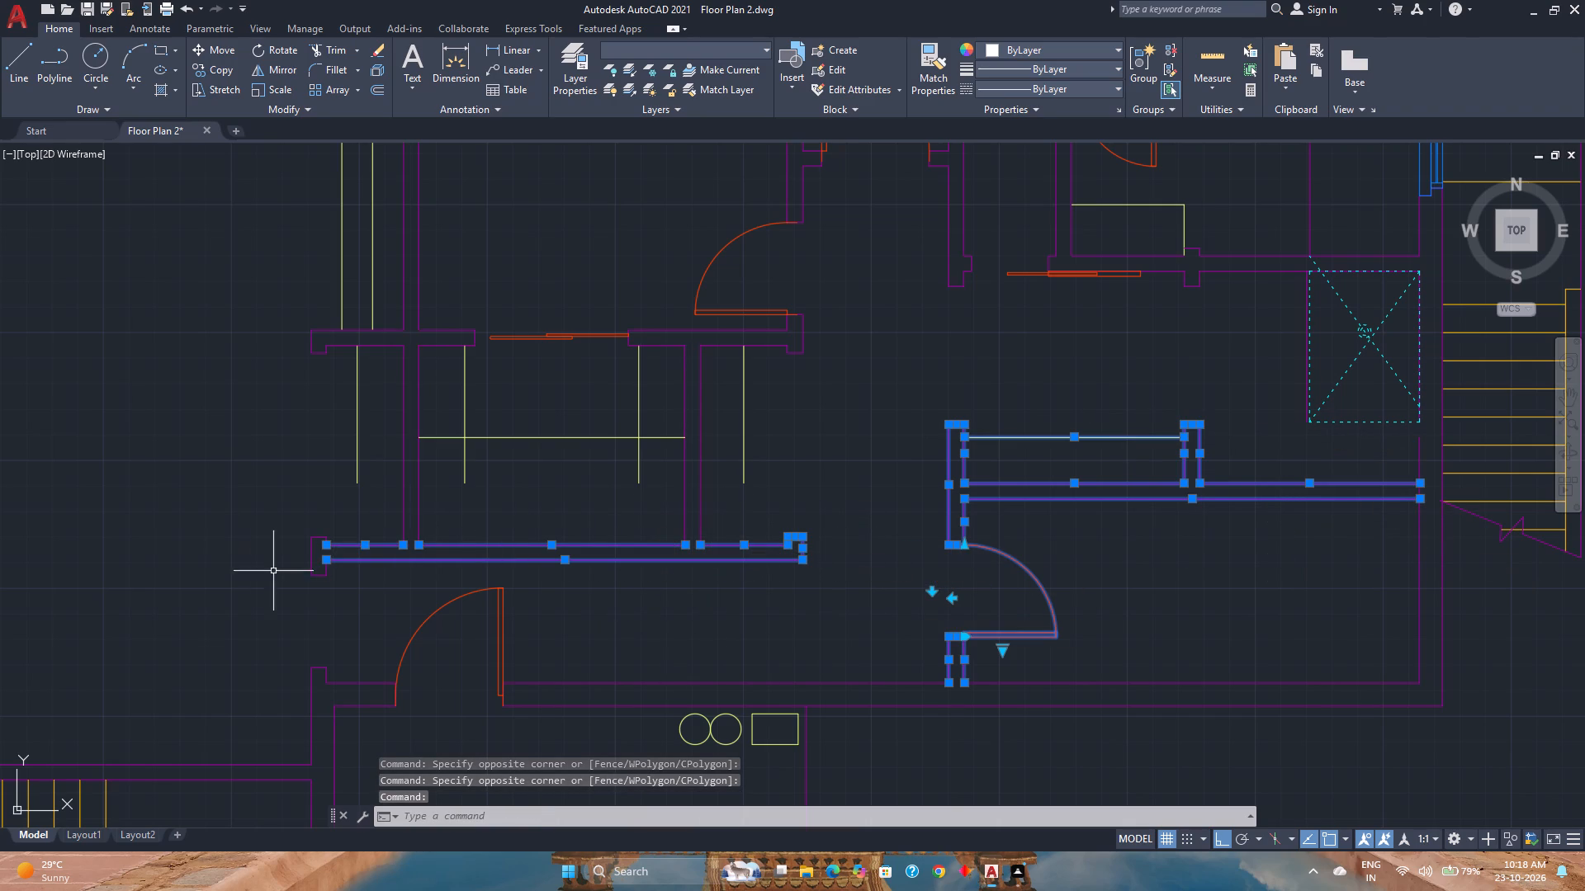
{"action": "left_click", "coordinate": [360, 592]}
{"action": "left_click", "coordinate": [267, 534]}
{"action": "scroll", "coordinate": [220, 558], "scroll_direction": "down", "scroll_amount": 1}
{"action": "middle_click_drag", "start_coordinate": [220, 558], "coordinate": [636, 593]}
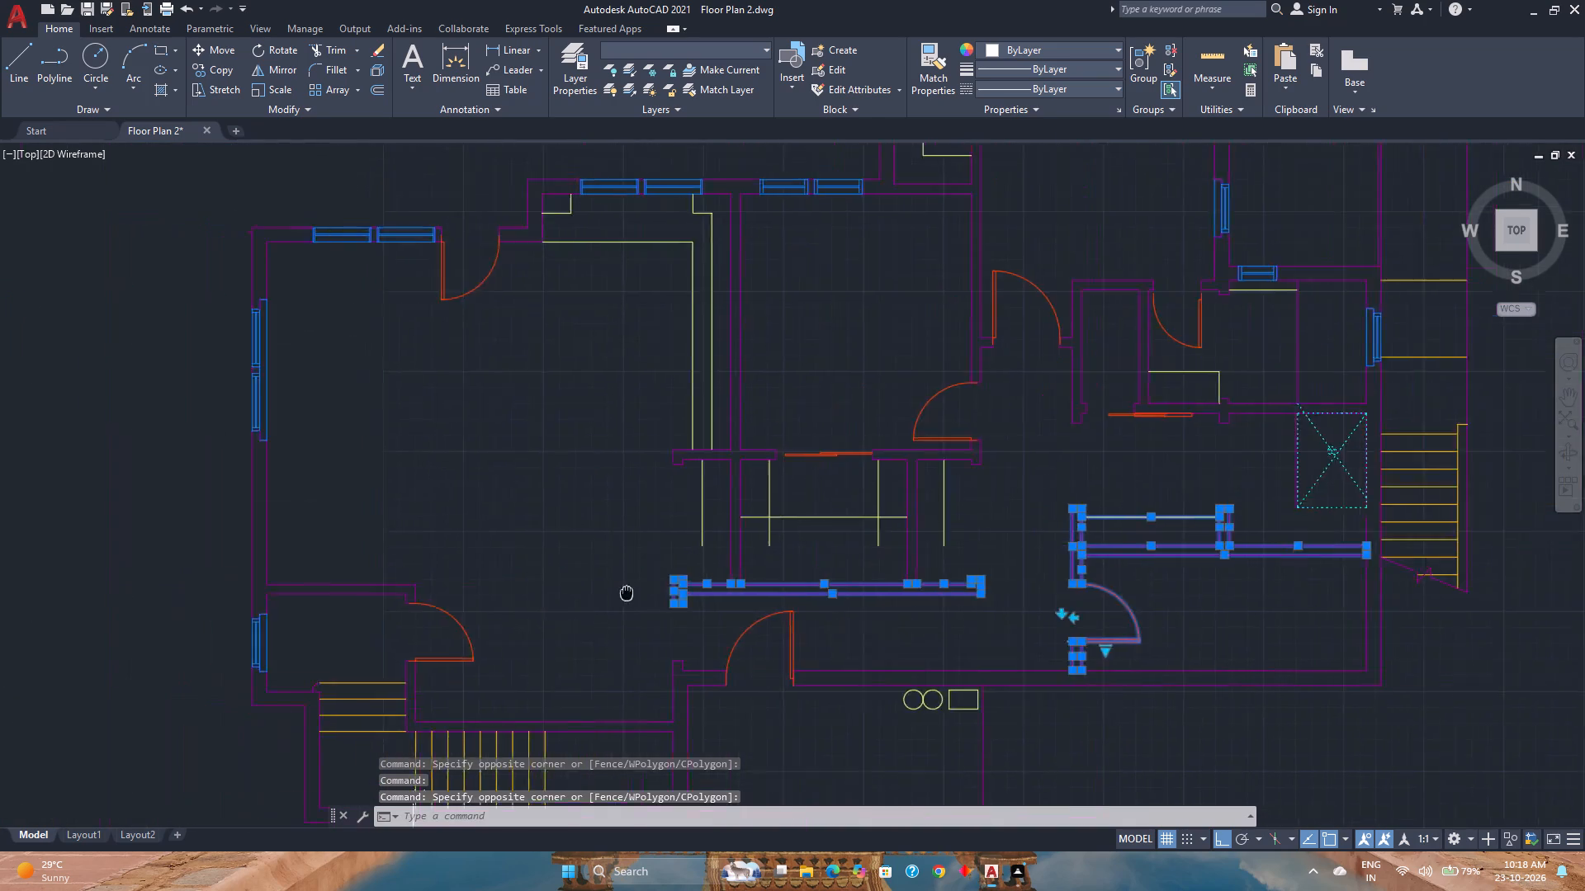
{"action": "middle_click_drag", "start_coordinate": [636, 593], "coordinate": [878, 593]}
{"action": "left_click", "coordinate": [774, 673]}
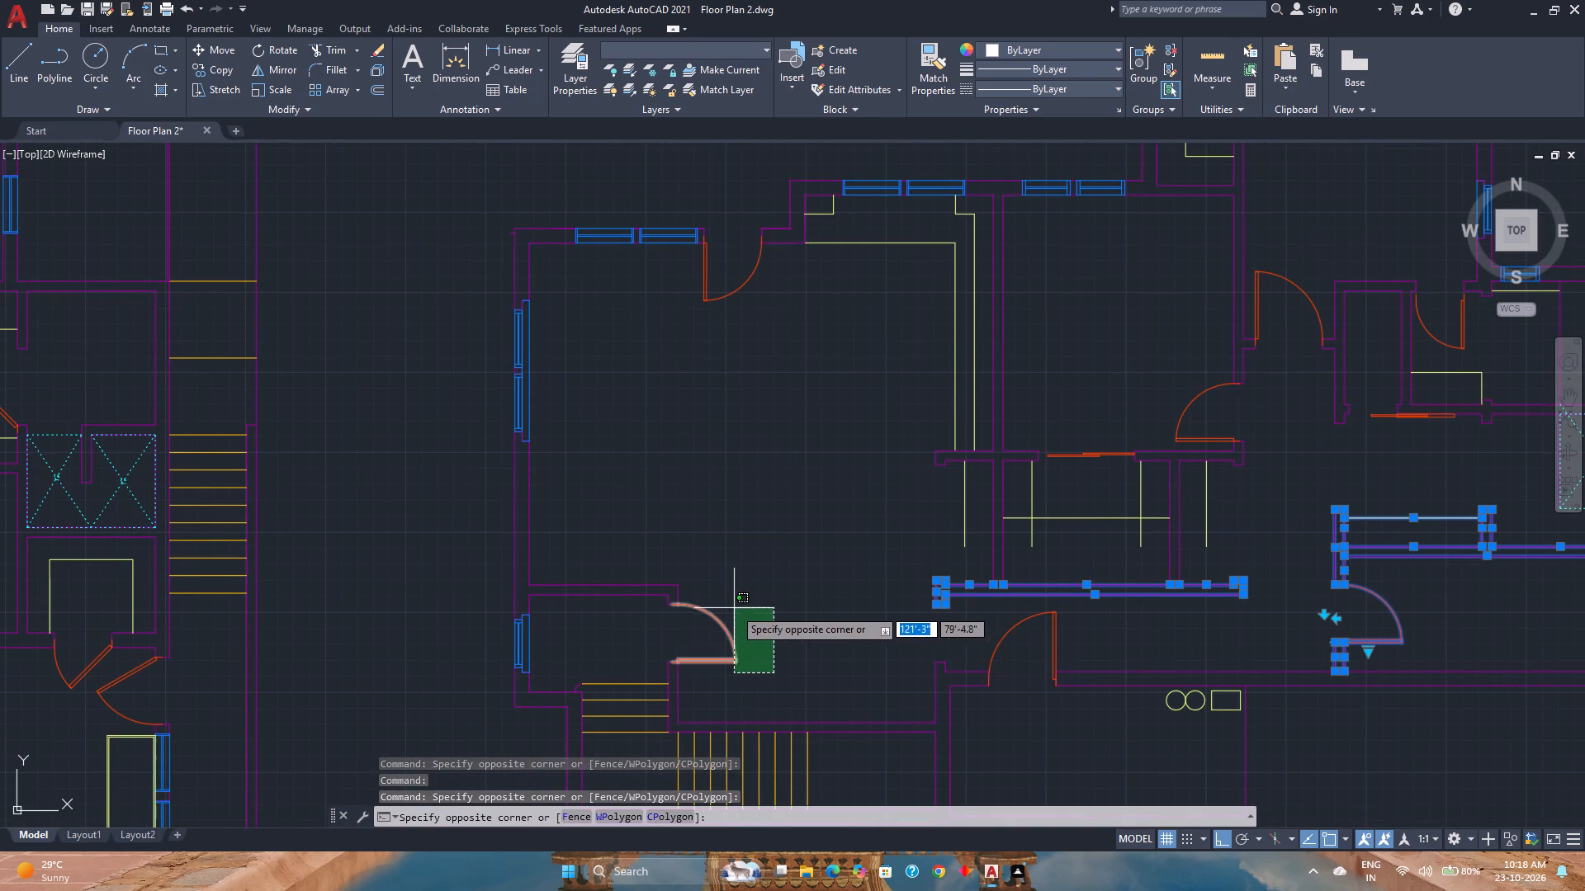
{"action": "left_click", "coordinate": [731, 605]}
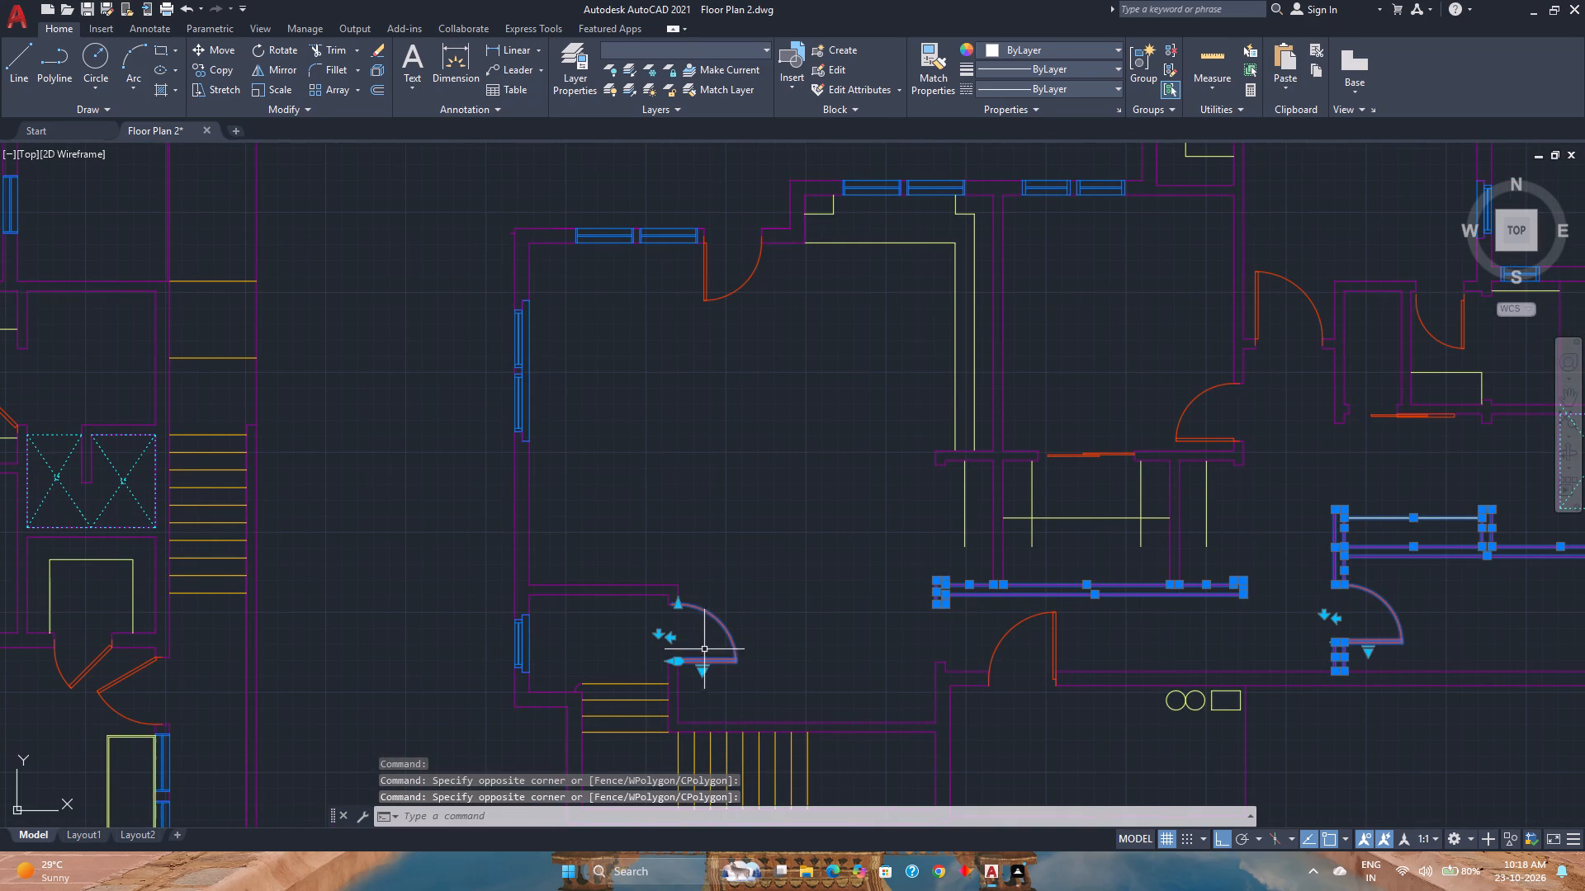
{"action": "left_click", "coordinate": [717, 605]}
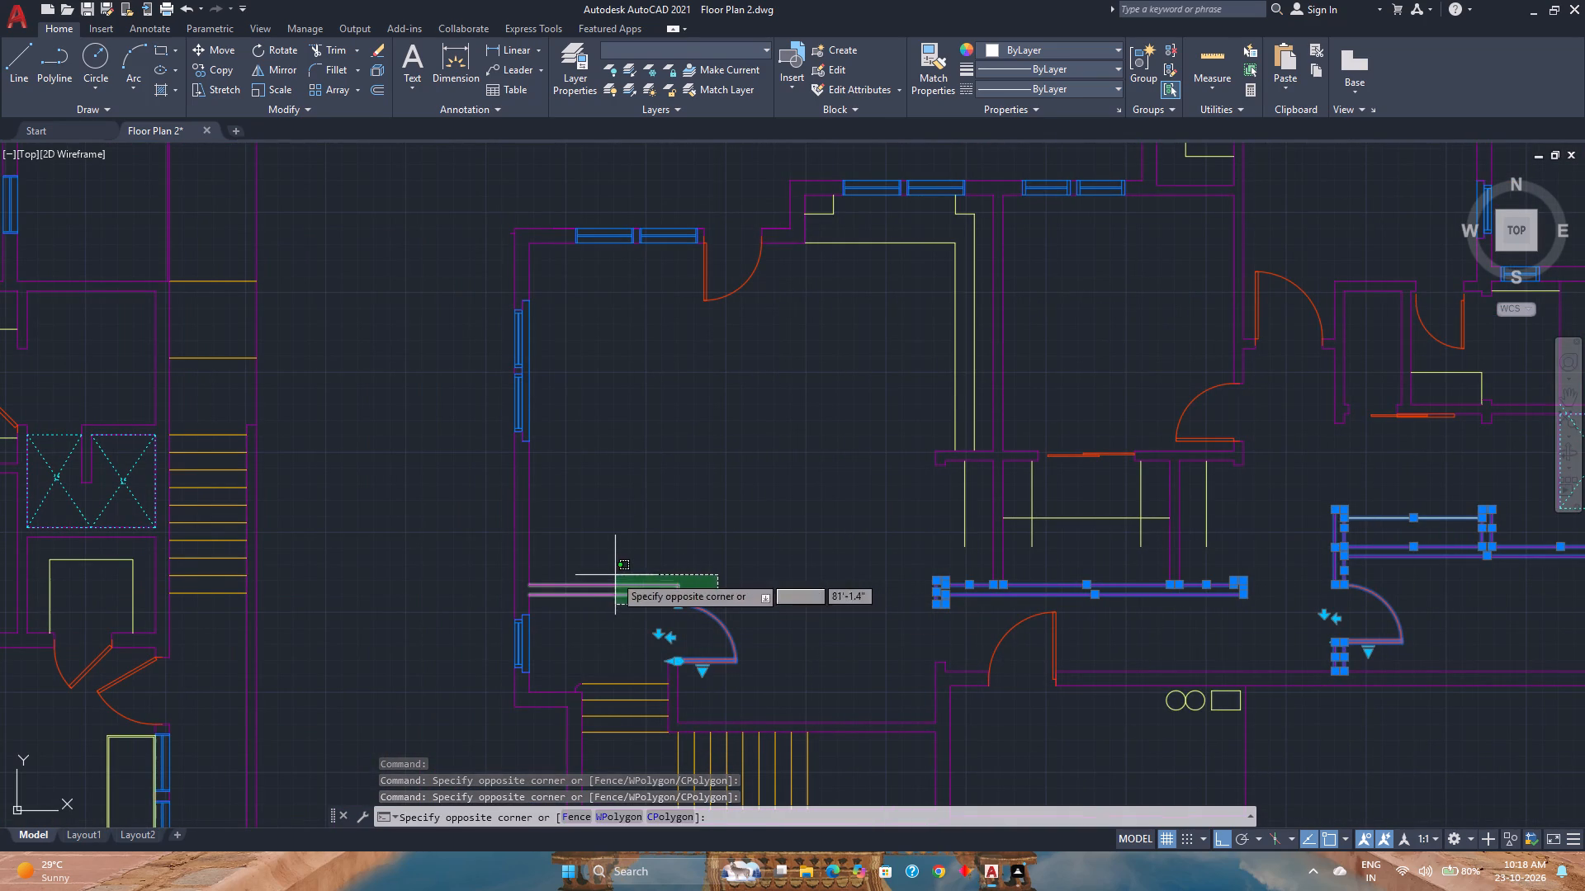
{"action": "left_click", "coordinate": [610, 571]}
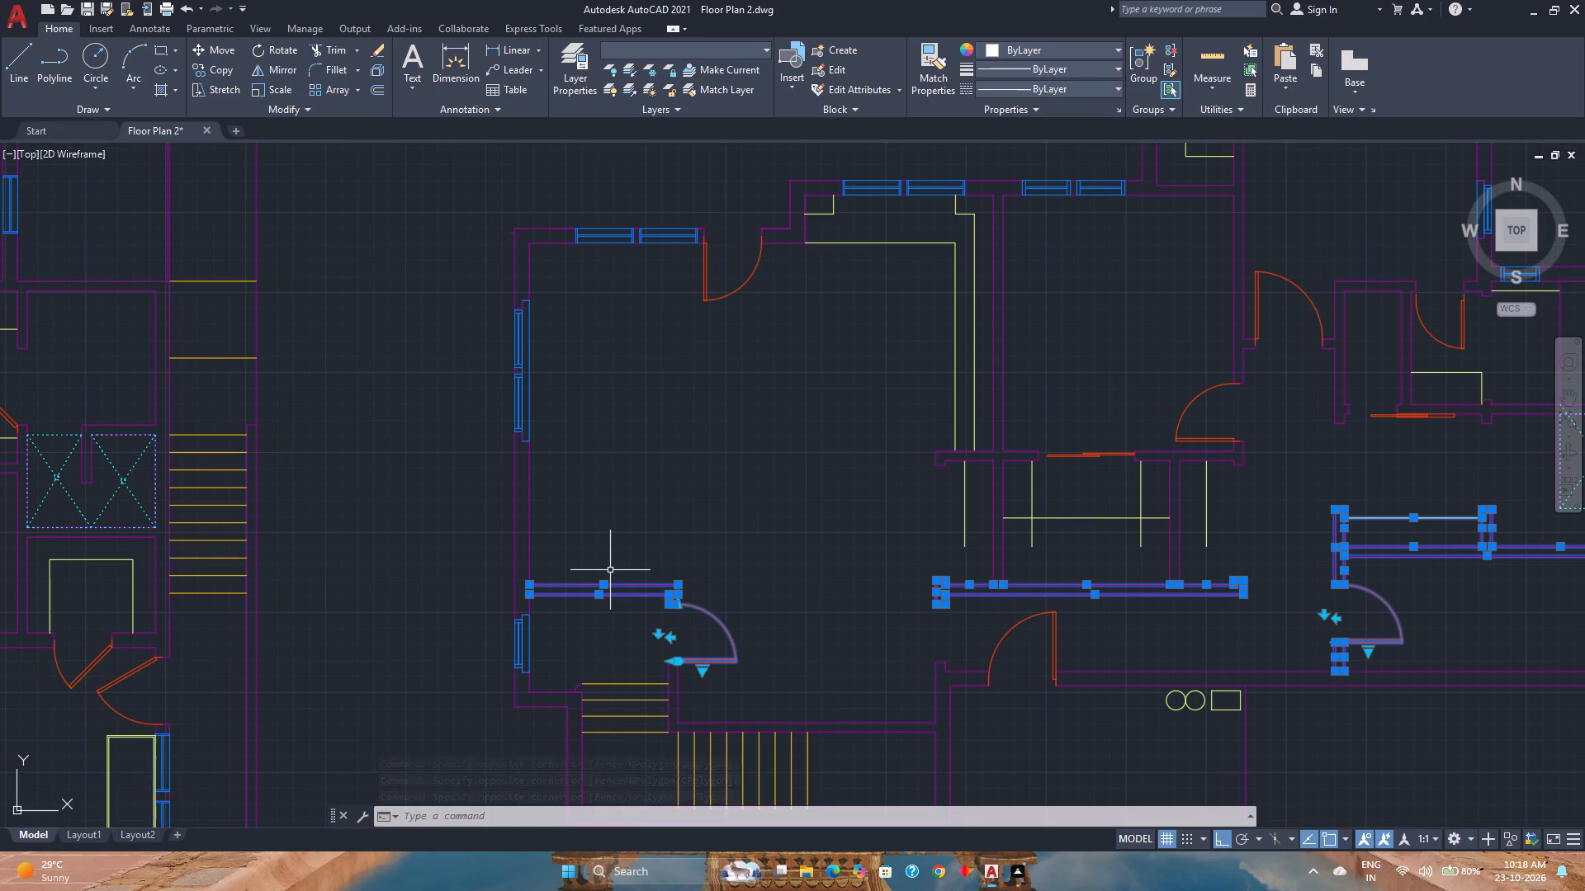
{"action": "left_click", "coordinate": [208, 49]}
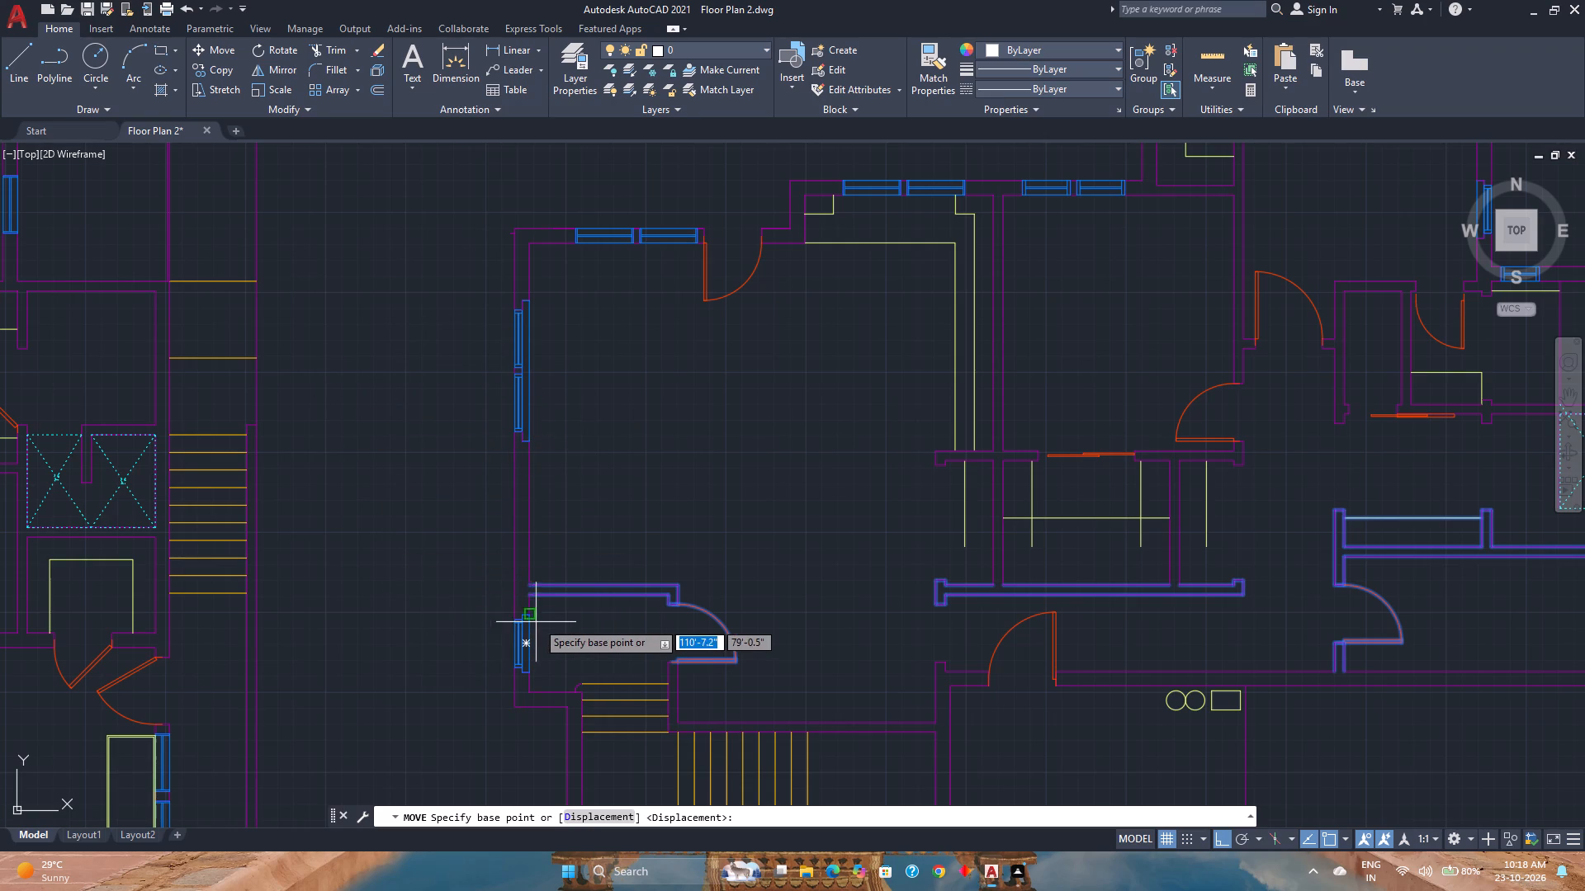
{"action": "scroll", "coordinate": [532, 604], "scroll_direction": "up", "scroll_amount": 3}
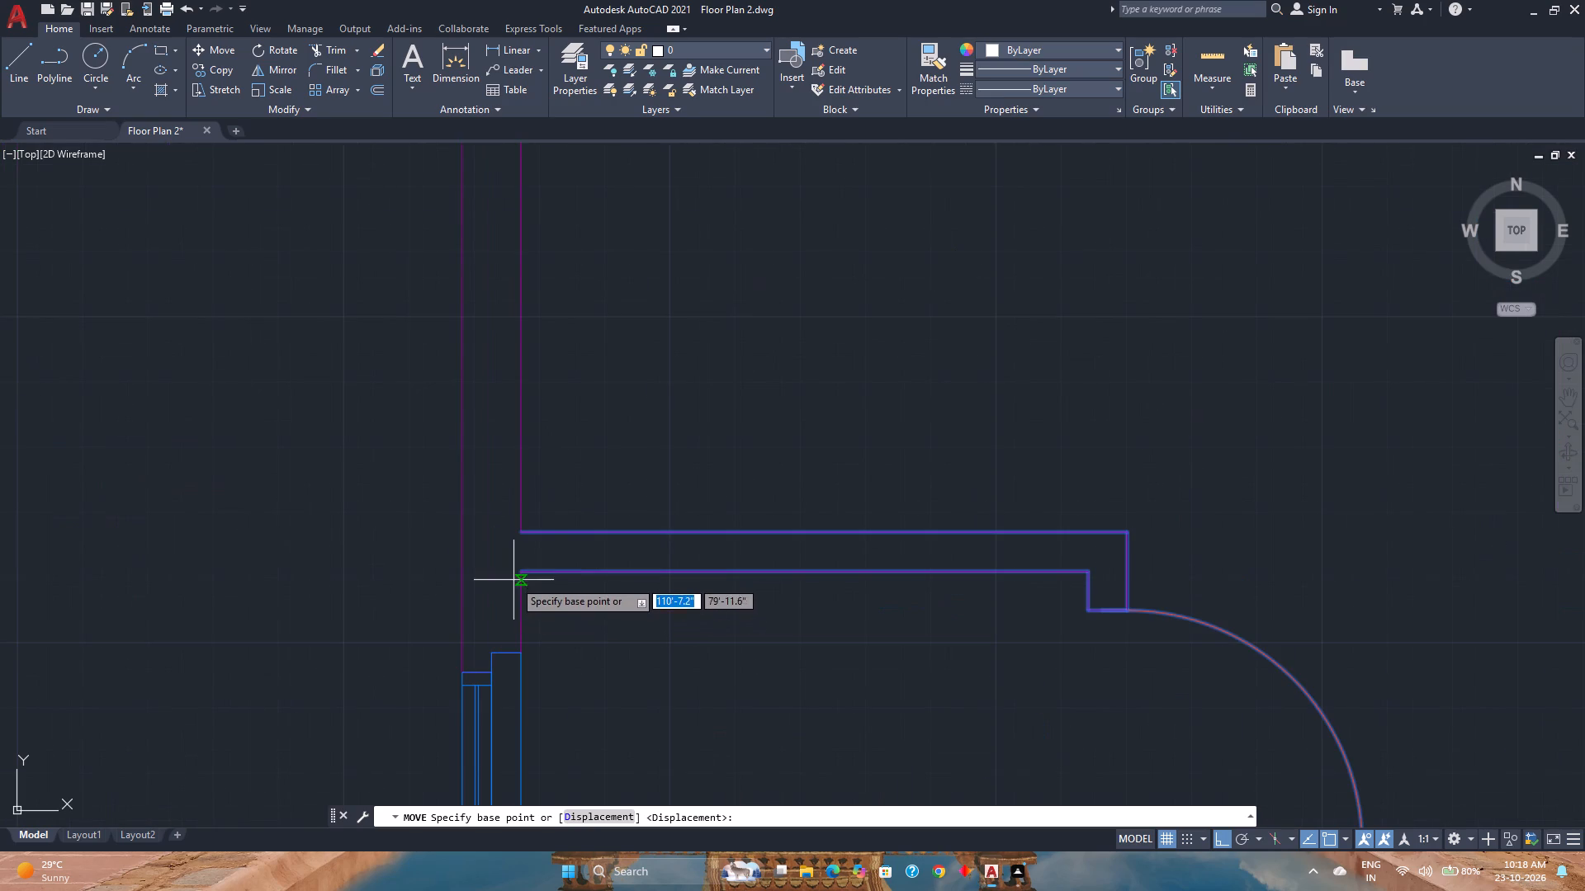
{"action": "left_click", "coordinate": [521, 574]}
{"action": "scroll", "coordinate": [521, 469], "scroll_direction": "down", "scroll_amount": 2}
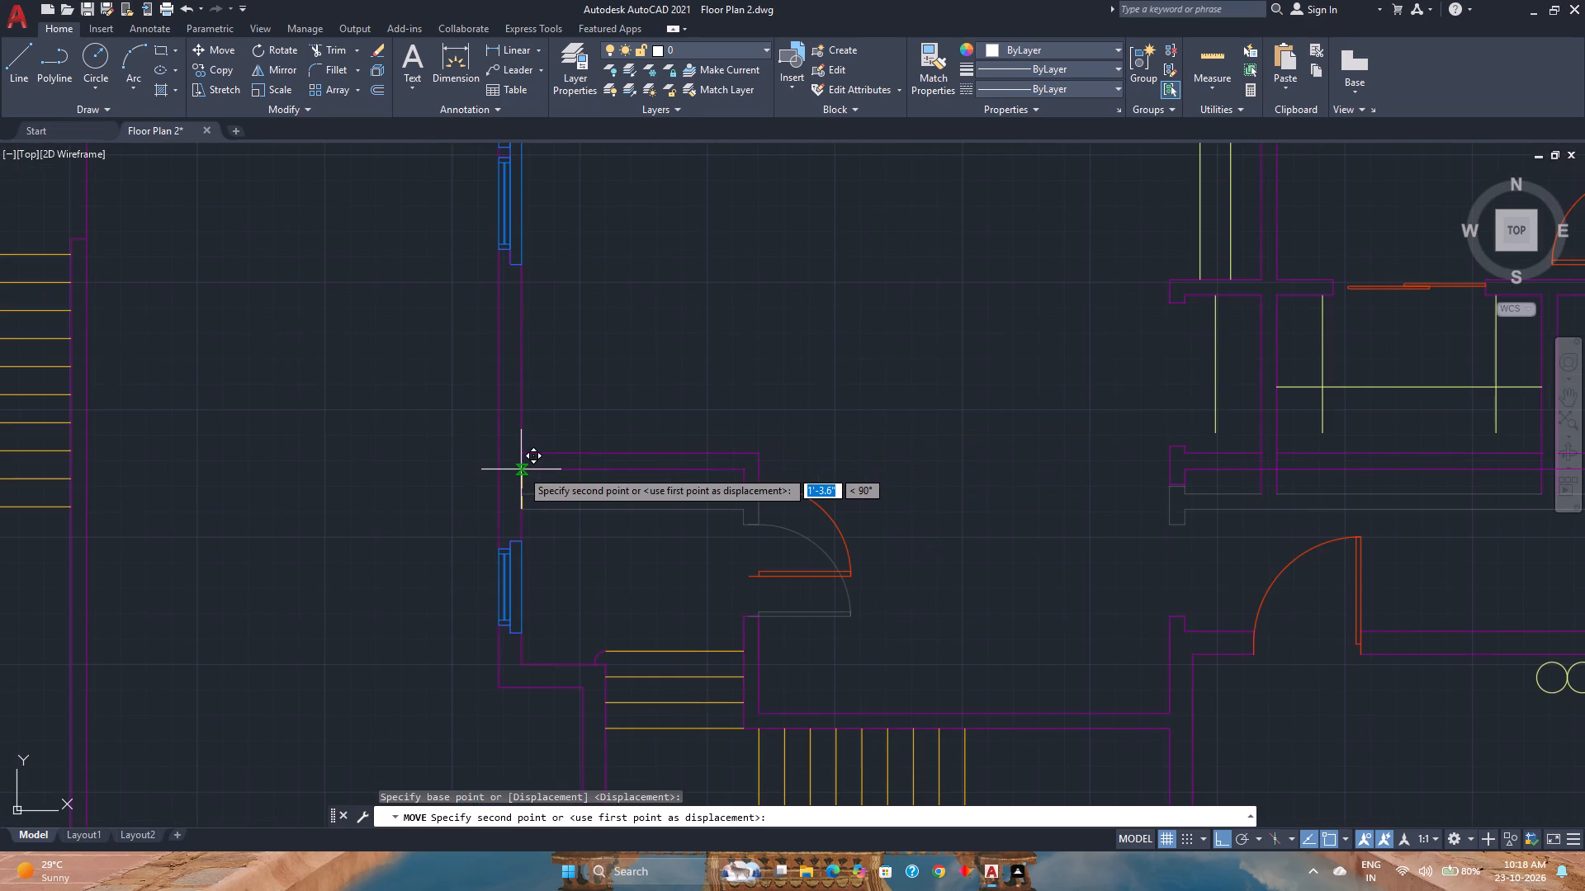
{"action": "scroll", "coordinate": [521, 469], "scroll_direction": "down", "scroll_amount": 1}
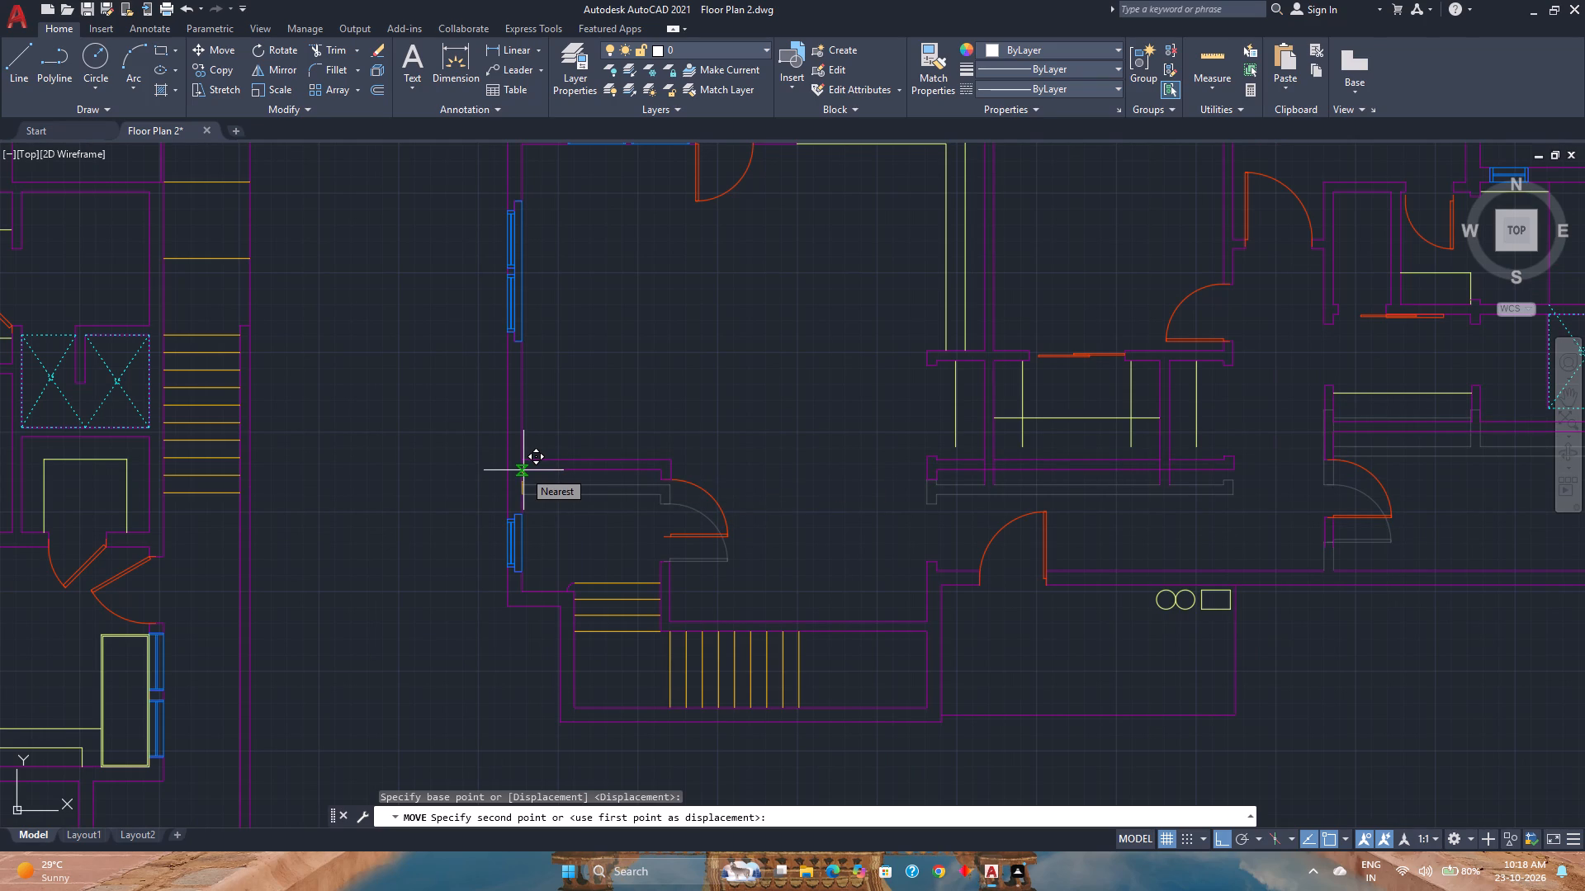
{"action": "key", "text": "1"}
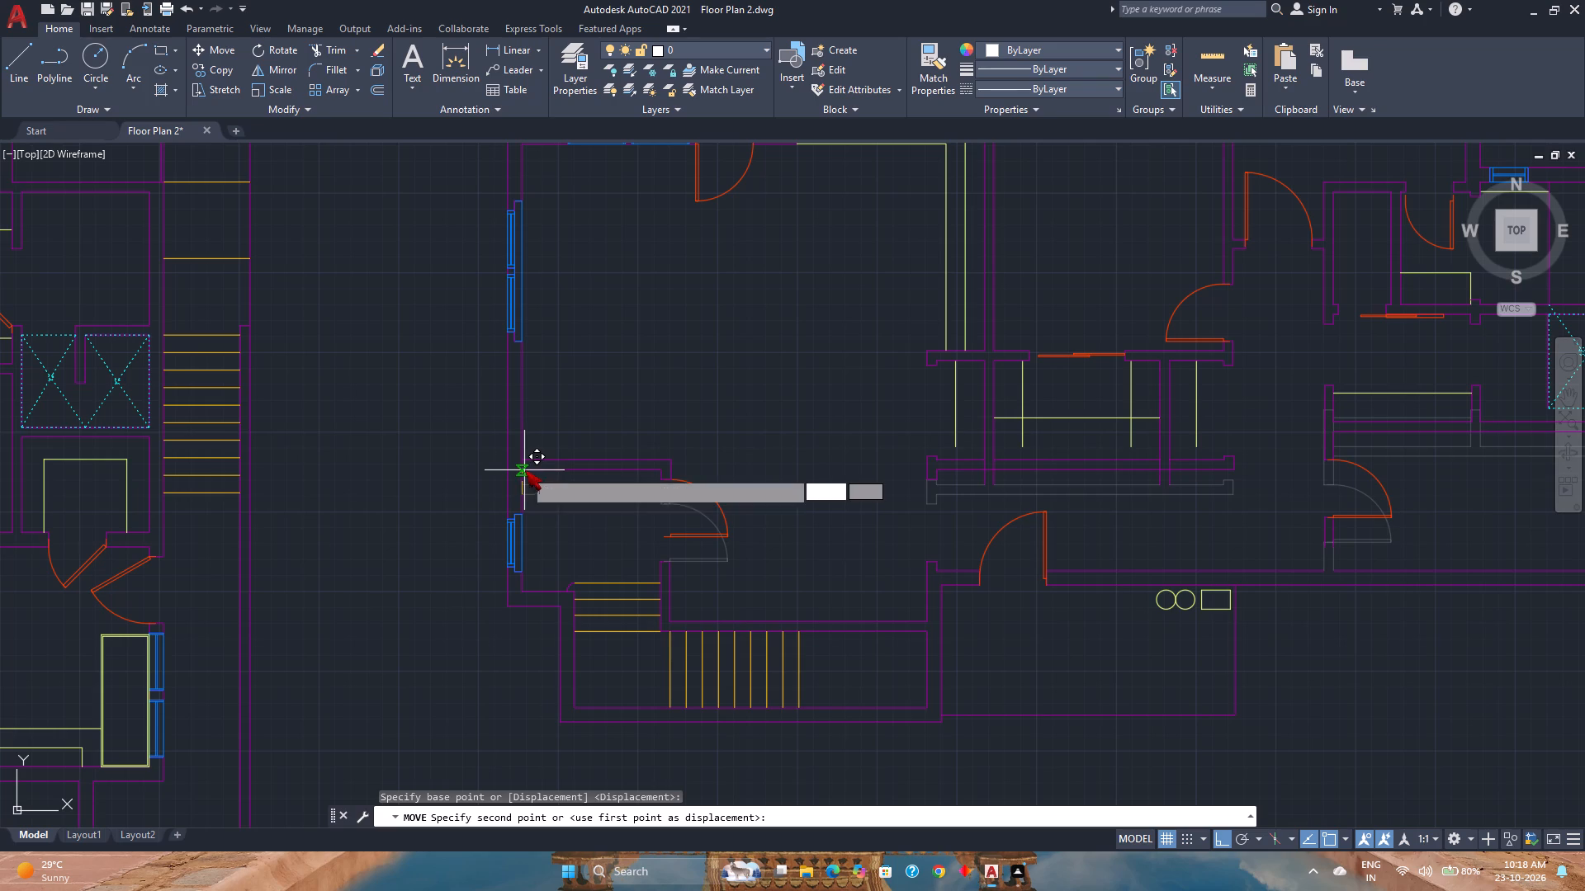
{"action": "key", "text": "apostrophe"}
{"action": "key", "text": "Return"}
{"action": "key", "text": "Escape"}
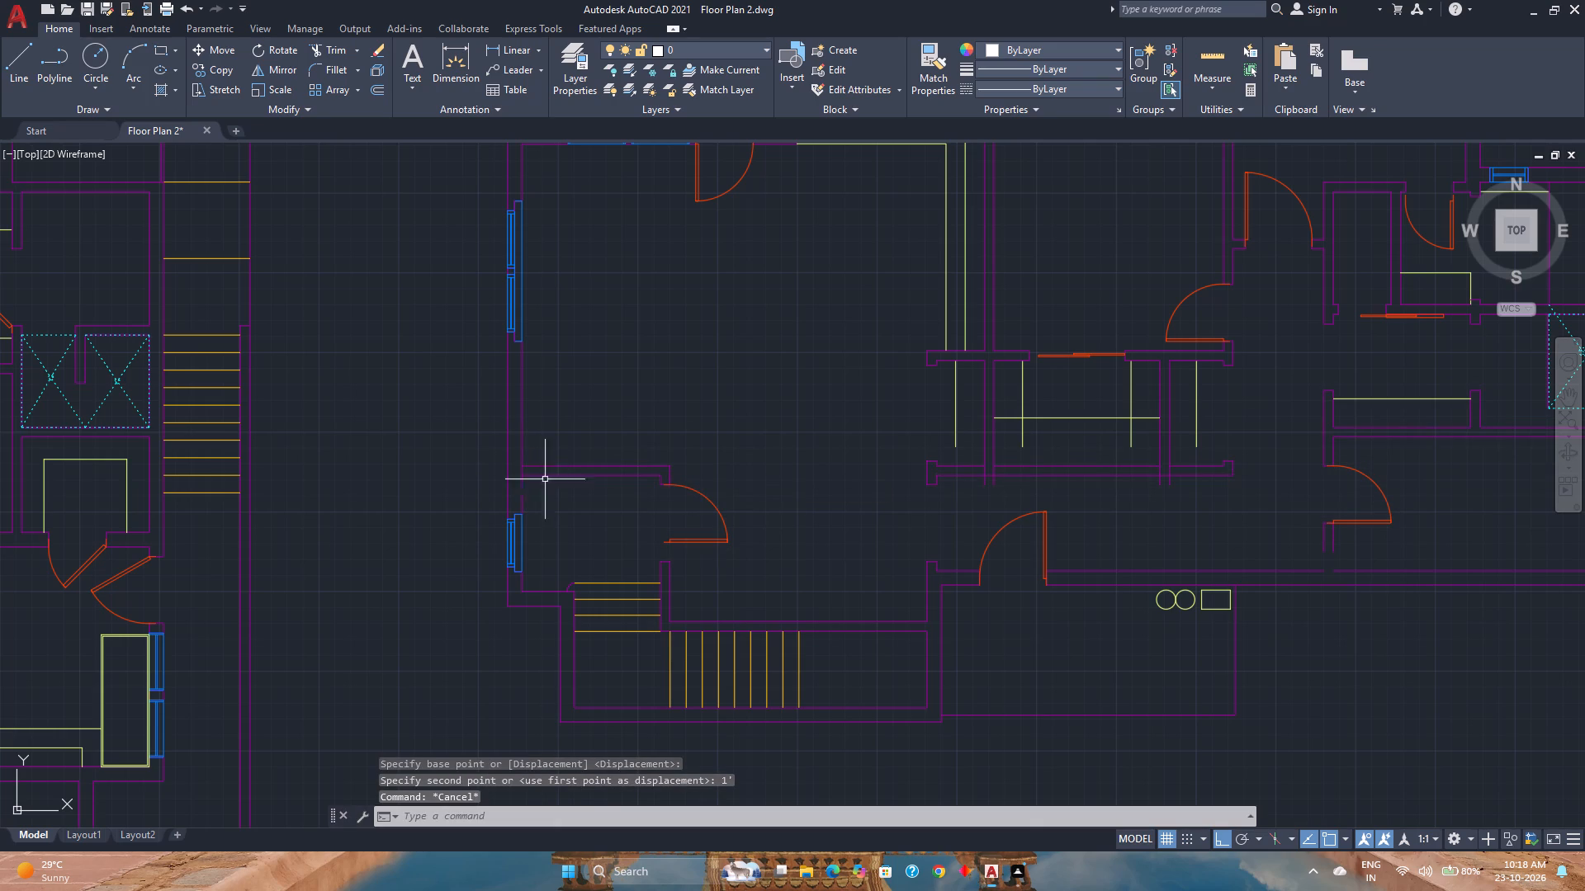
Fillet the southwest room's north wall lines to the inner line of the west exterior wall with zero radius, in Multiple mode.
{"action": "scroll", "coordinate": [934, 561], "scroll_direction": "down", "scroll_amount": 1}
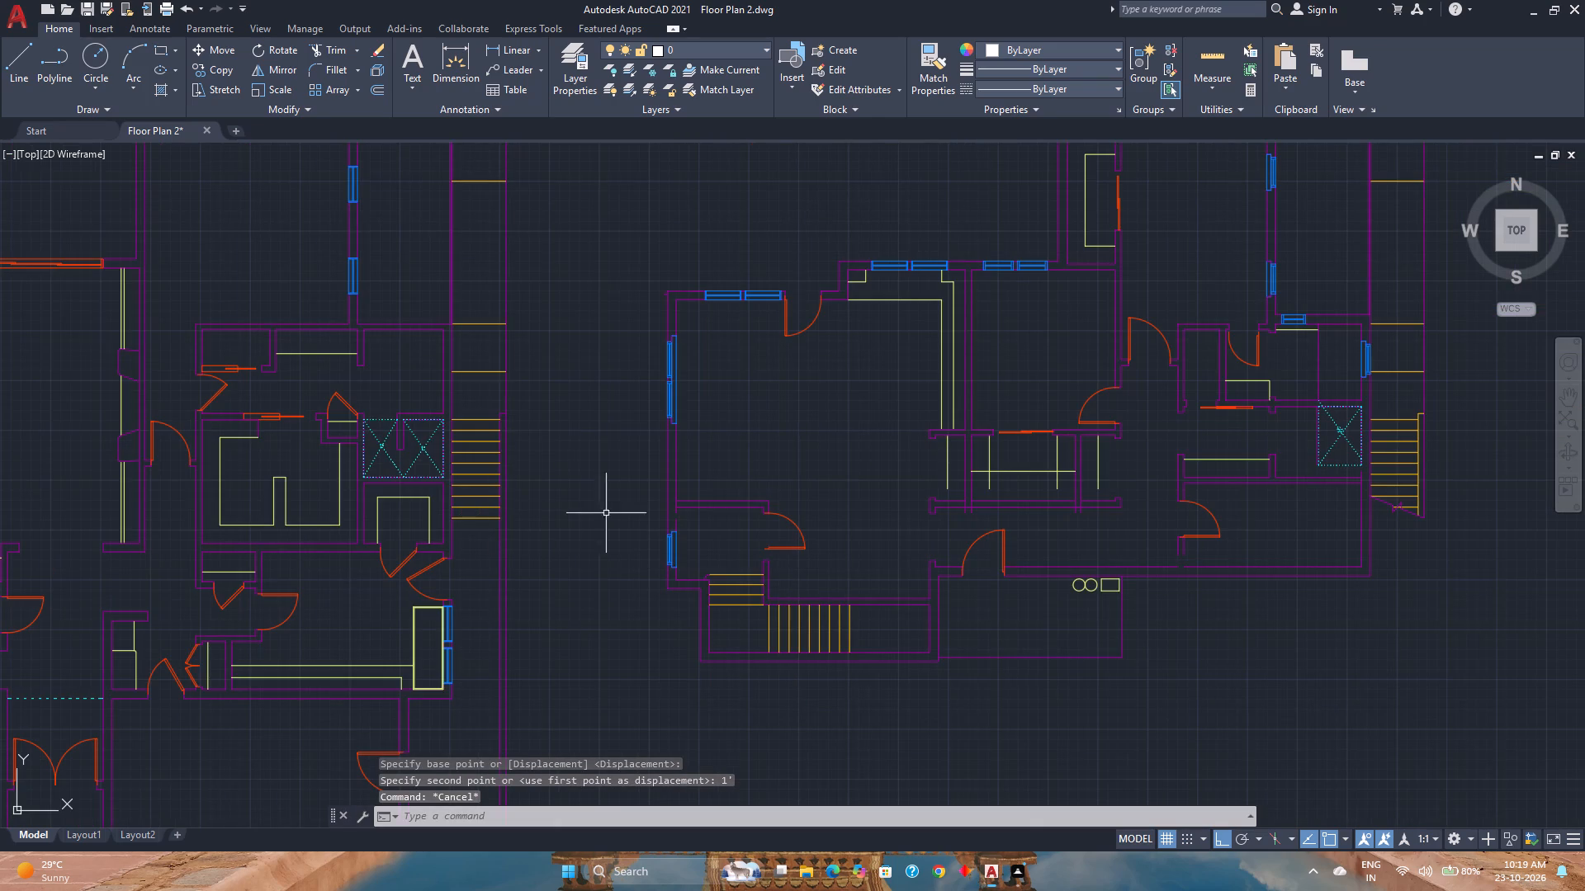
{"action": "scroll", "coordinate": [634, 508], "scroll_direction": "up", "scroll_amount": 3}
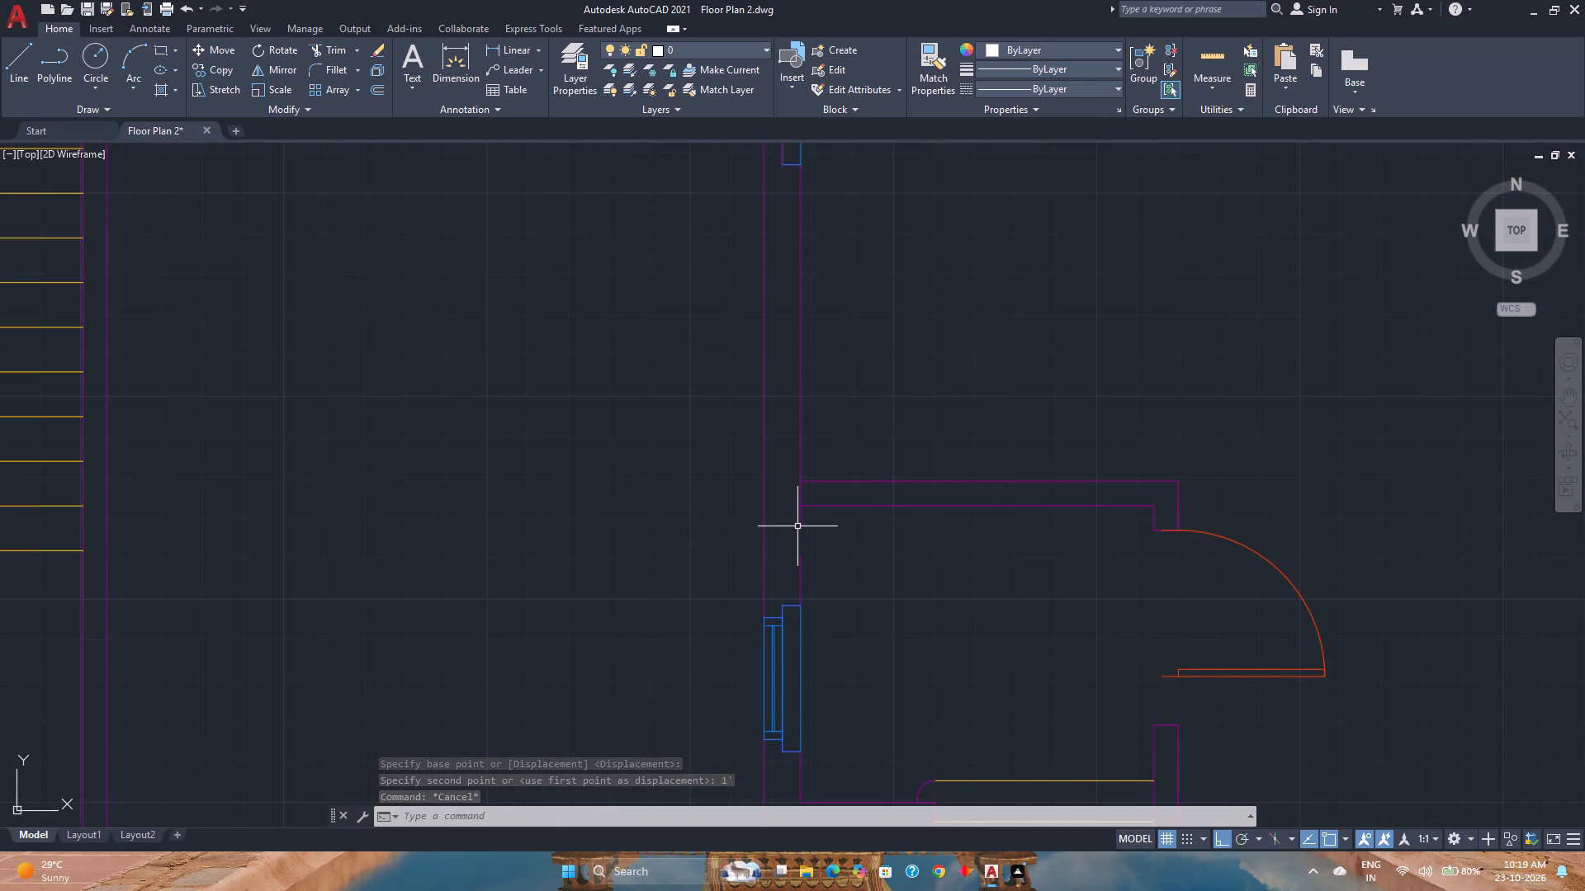
{"action": "left_click", "coordinate": [317, 64]}
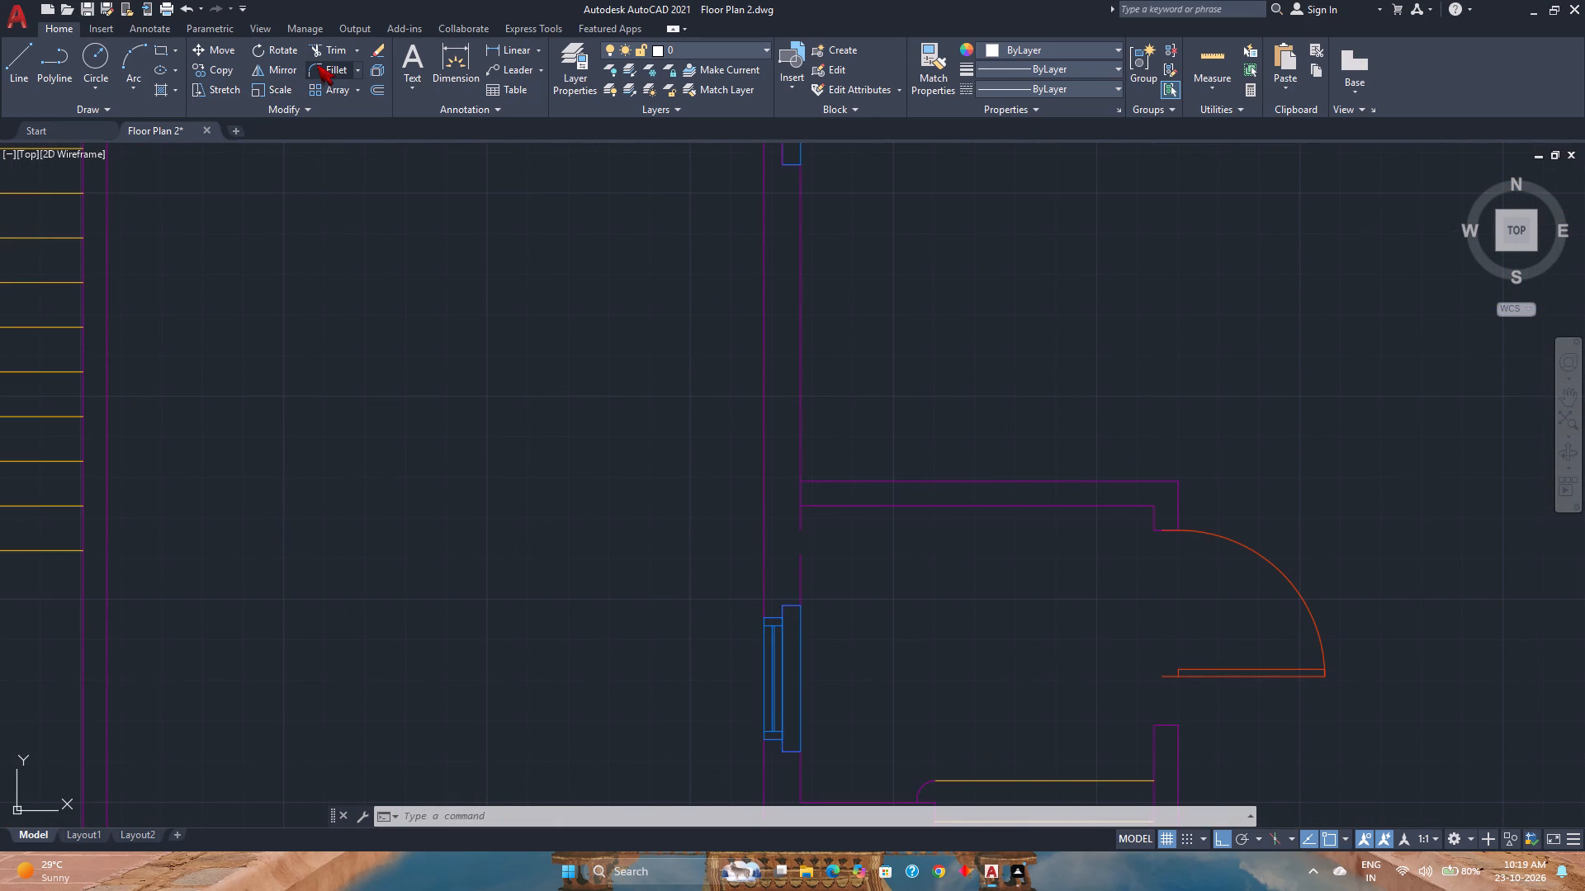
{"action": "key", "text": "m"}
{"action": "key", "text": "Return"}
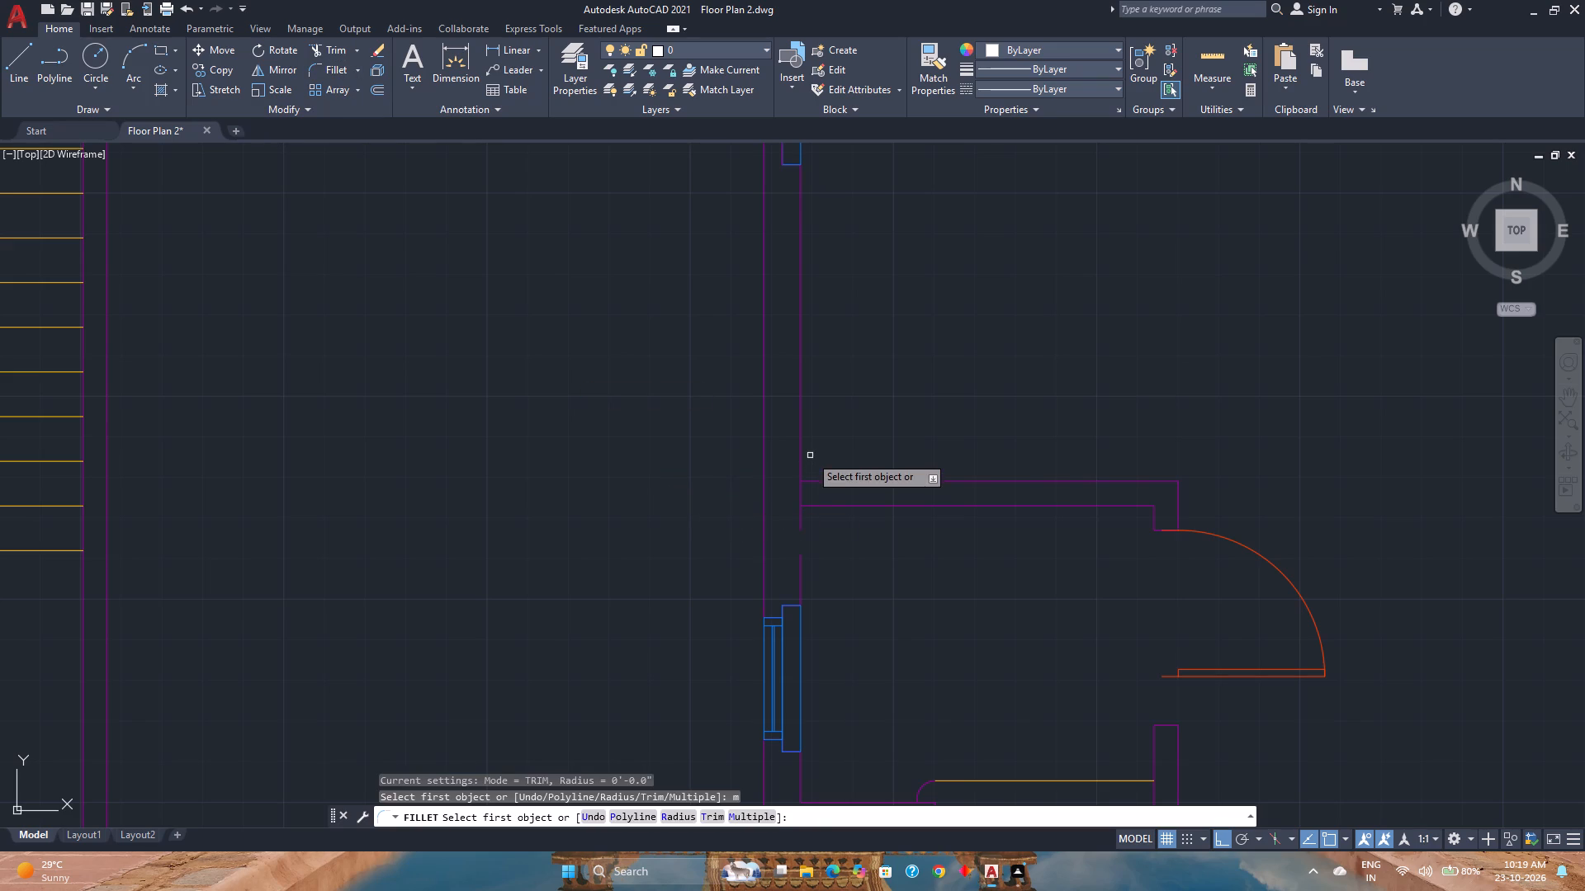
{"action": "left_click", "coordinate": [799, 443]}
{"action": "left_click", "coordinate": [830, 479]}
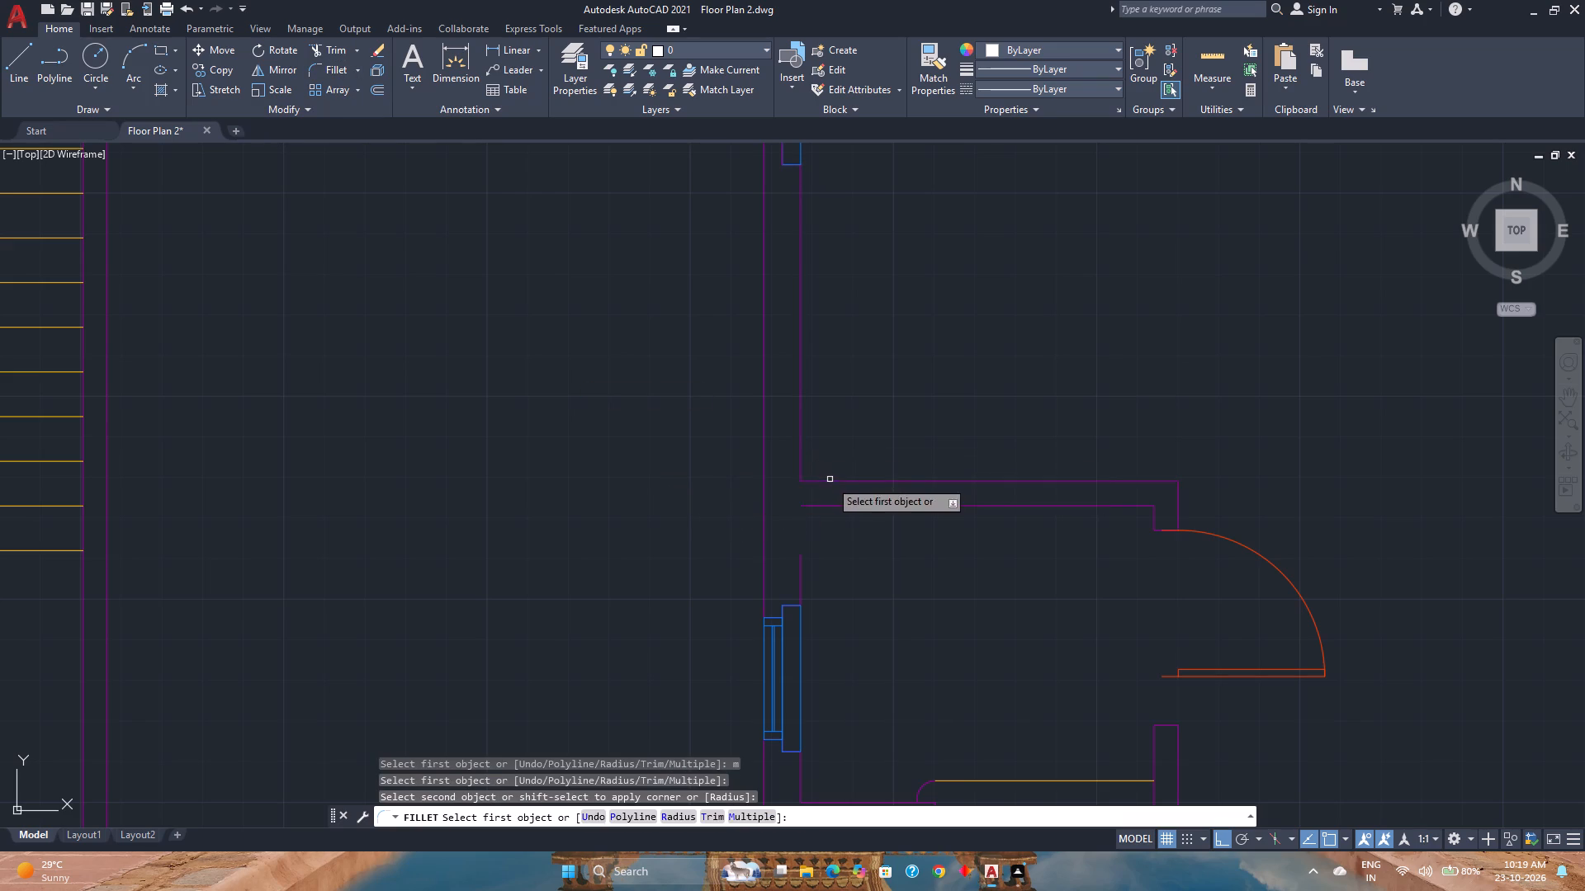
{"action": "left_click", "coordinate": [802, 573]}
{"action": "left_click", "coordinate": [810, 506]}
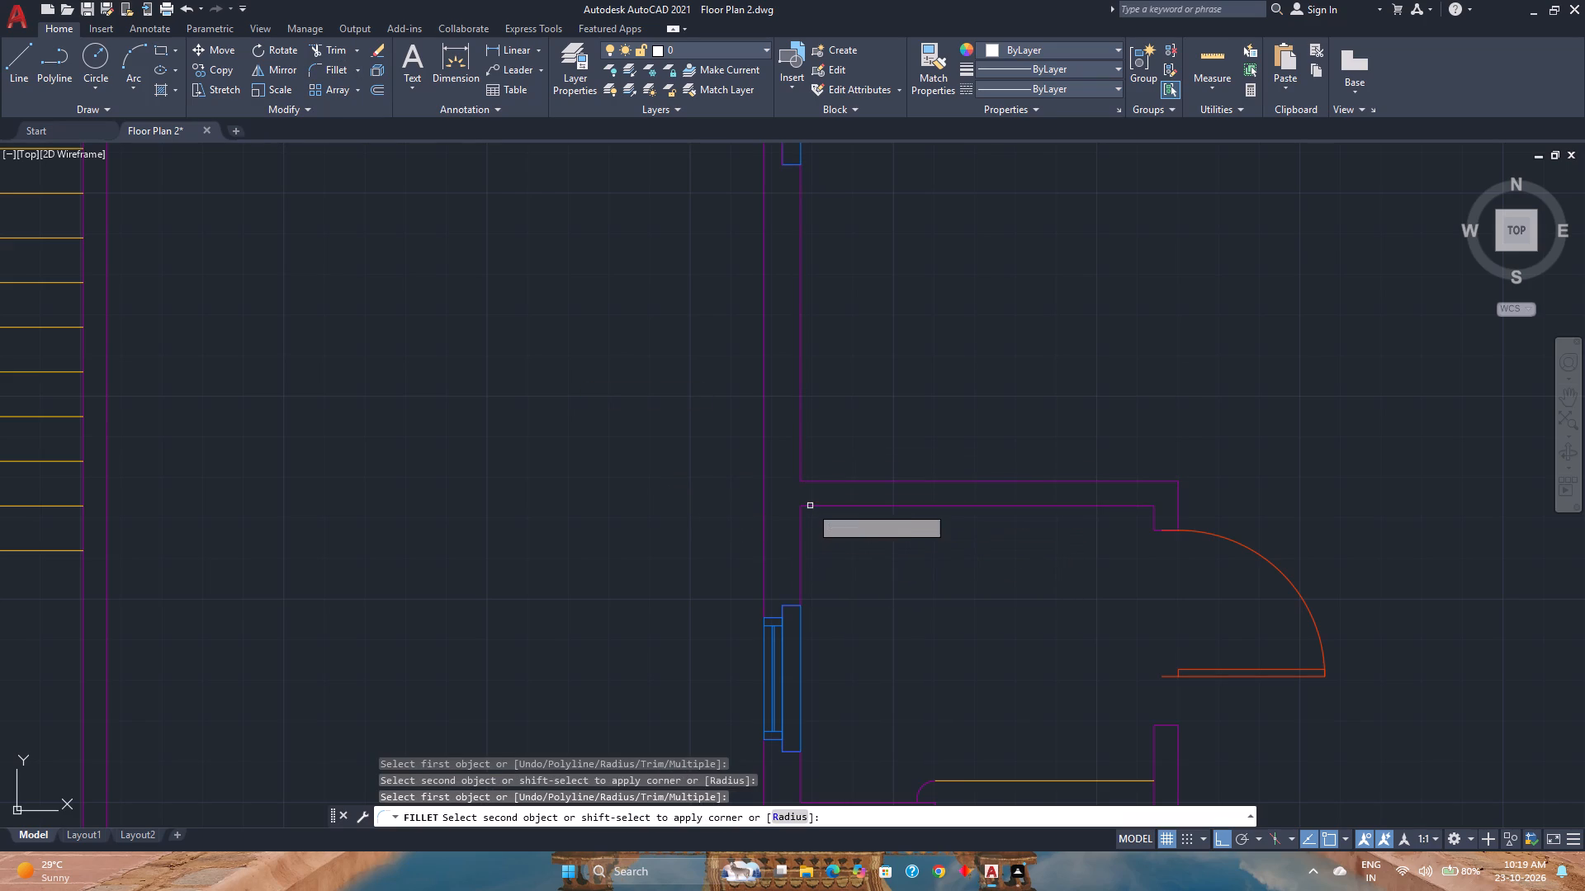
Fillet both closet dividing walls to the inner line of the closets' south wall, making four square corners.
{"action": "scroll", "coordinate": [913, 481], "scroll_direction": "down", "scroll_amount": 2}
{"action": "middle_click_drag", "start_coordinate": [947, 553], "coordinate": [876, 544]}
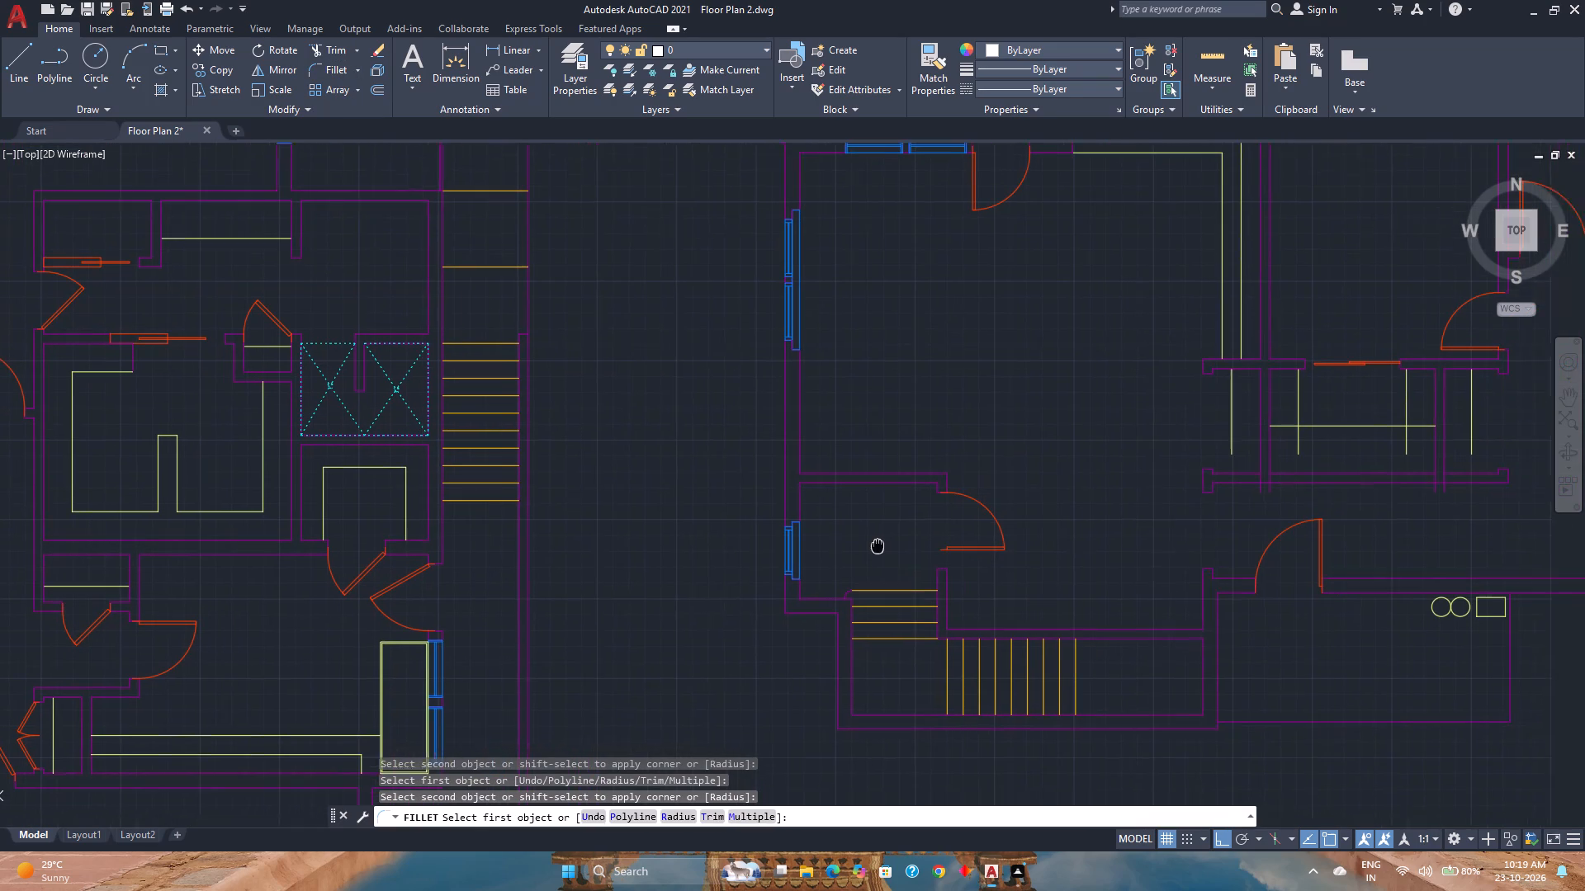
{"action": "middle_click_drag", "start_coordinate": [876, 544], "coordinate": [867, 542]}
{"action": "middle_click_drag", "start_coordinate": [1105, 588], "coordinate": [895, 573]}
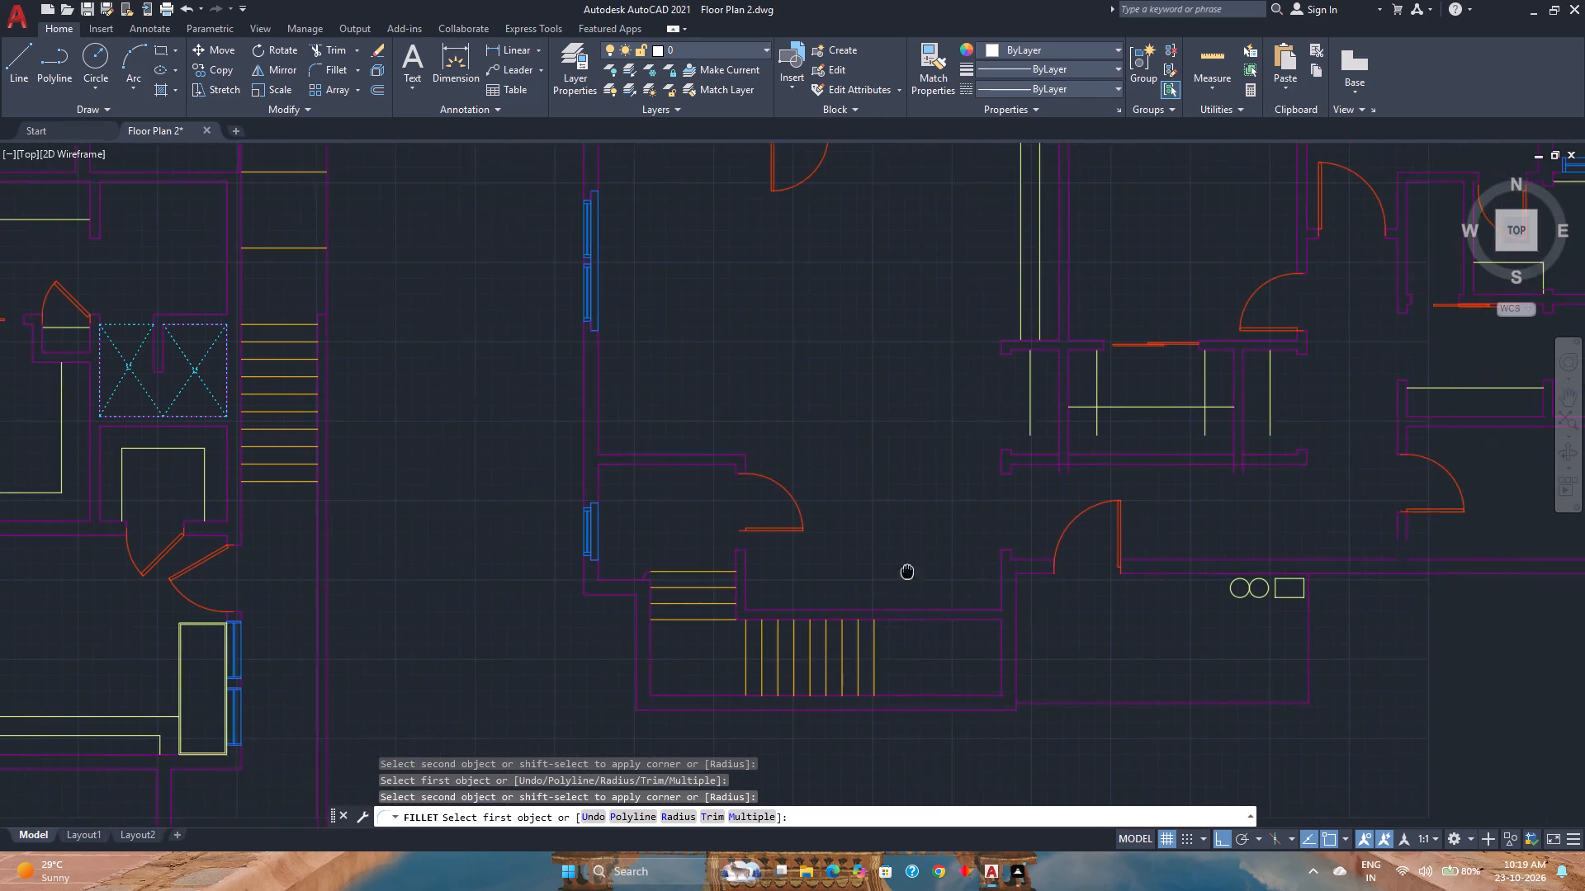
{"action": "middle_click_drag", "start_coordinate": [895, 573], "coordinate": [725, 592]}
{"action": "middle_click", "coordinate": [725, 592]}
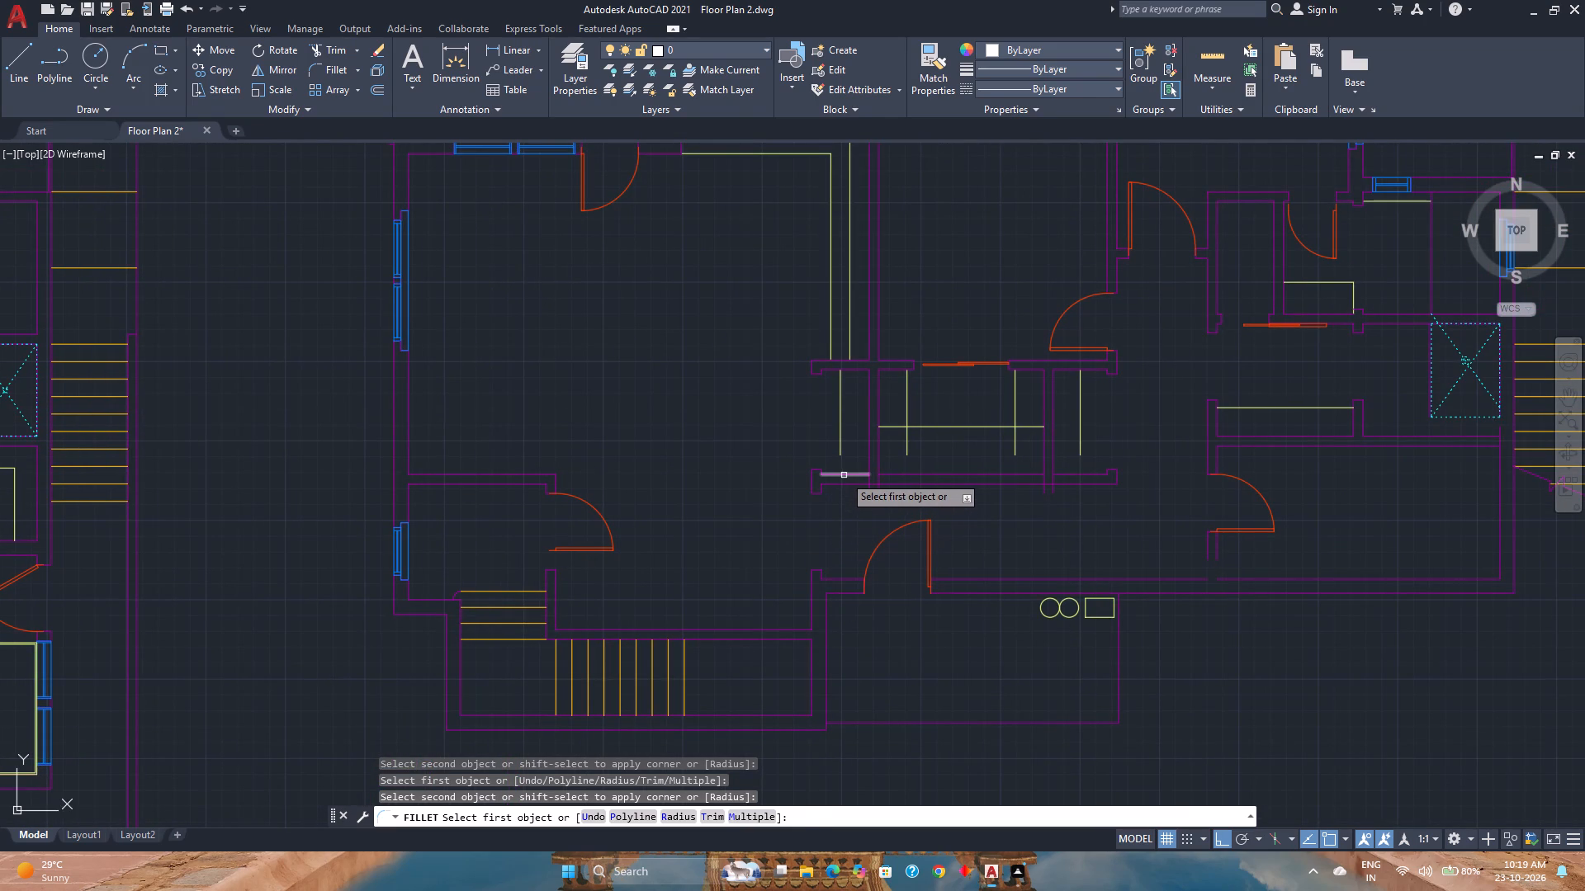
{"action": "left_click", "coordinate": [844, 475]}
{"action": "left_click", "coordinate": [868, 455]}
{"action": "left_click", "coordinate": [879, 454]}
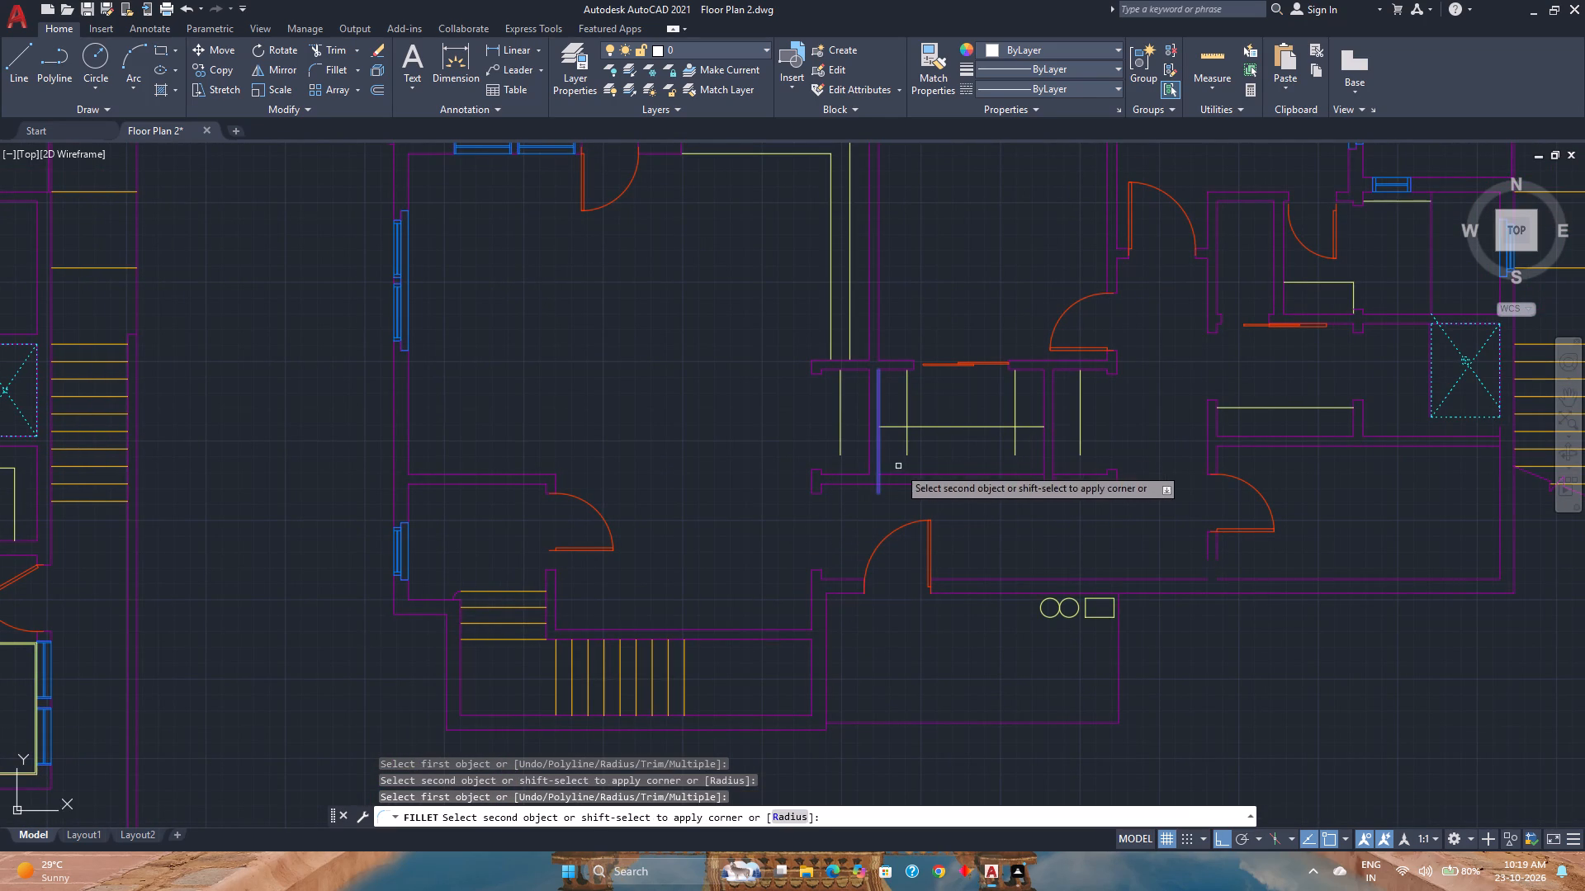
{"action": "left_click", "coordinate": [901, 474]}
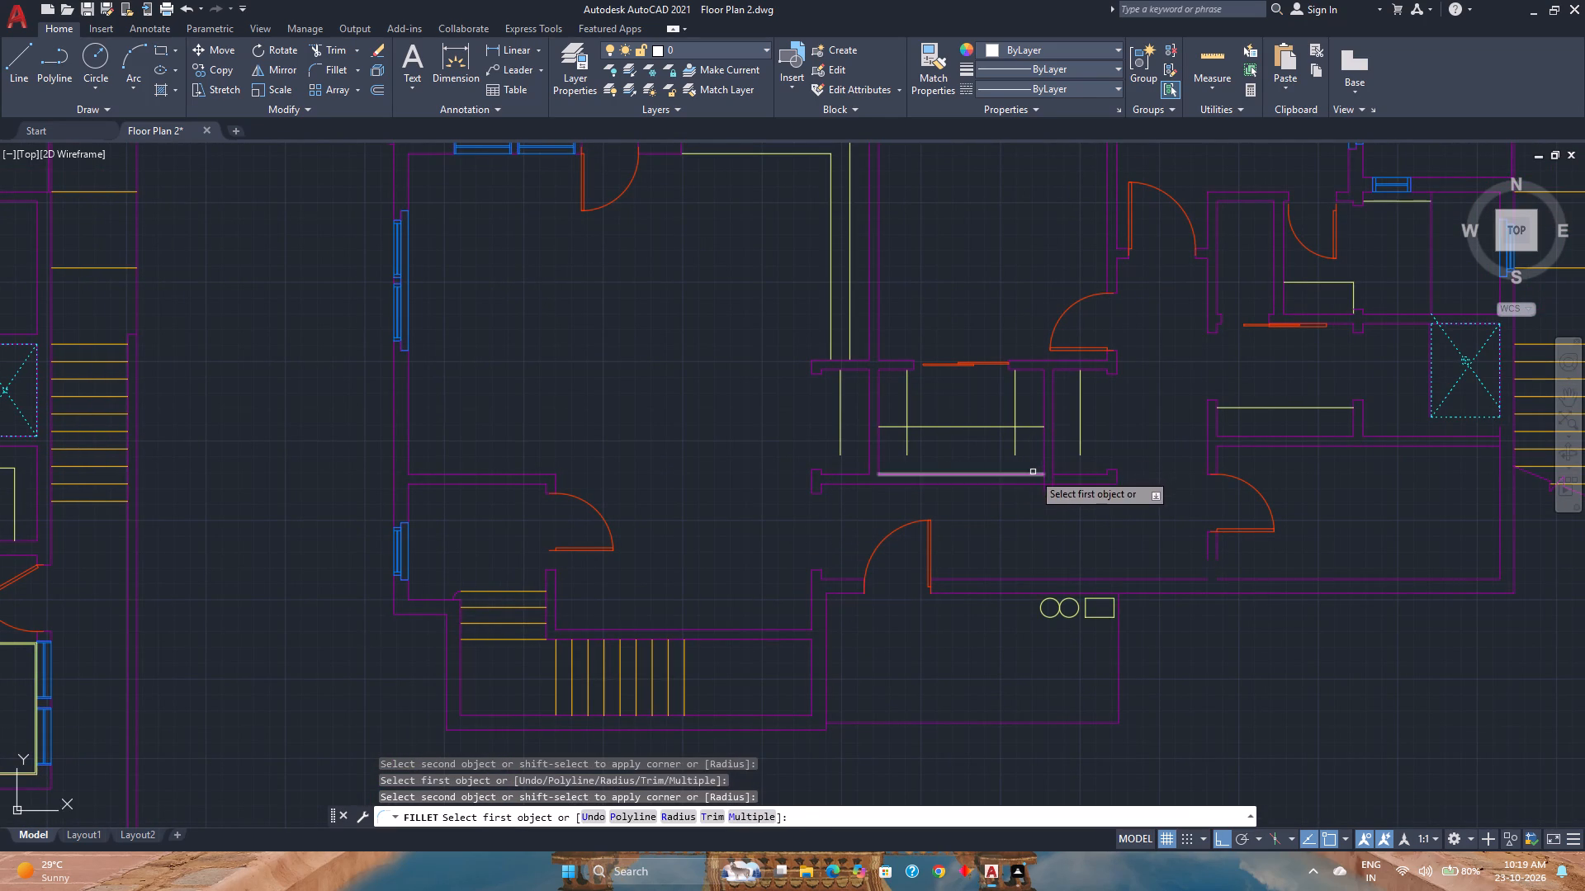
{"action": "left_click", "coordinate": [1033, 473]}
{"action": "left_click", "coordinate": [1043, 454]}
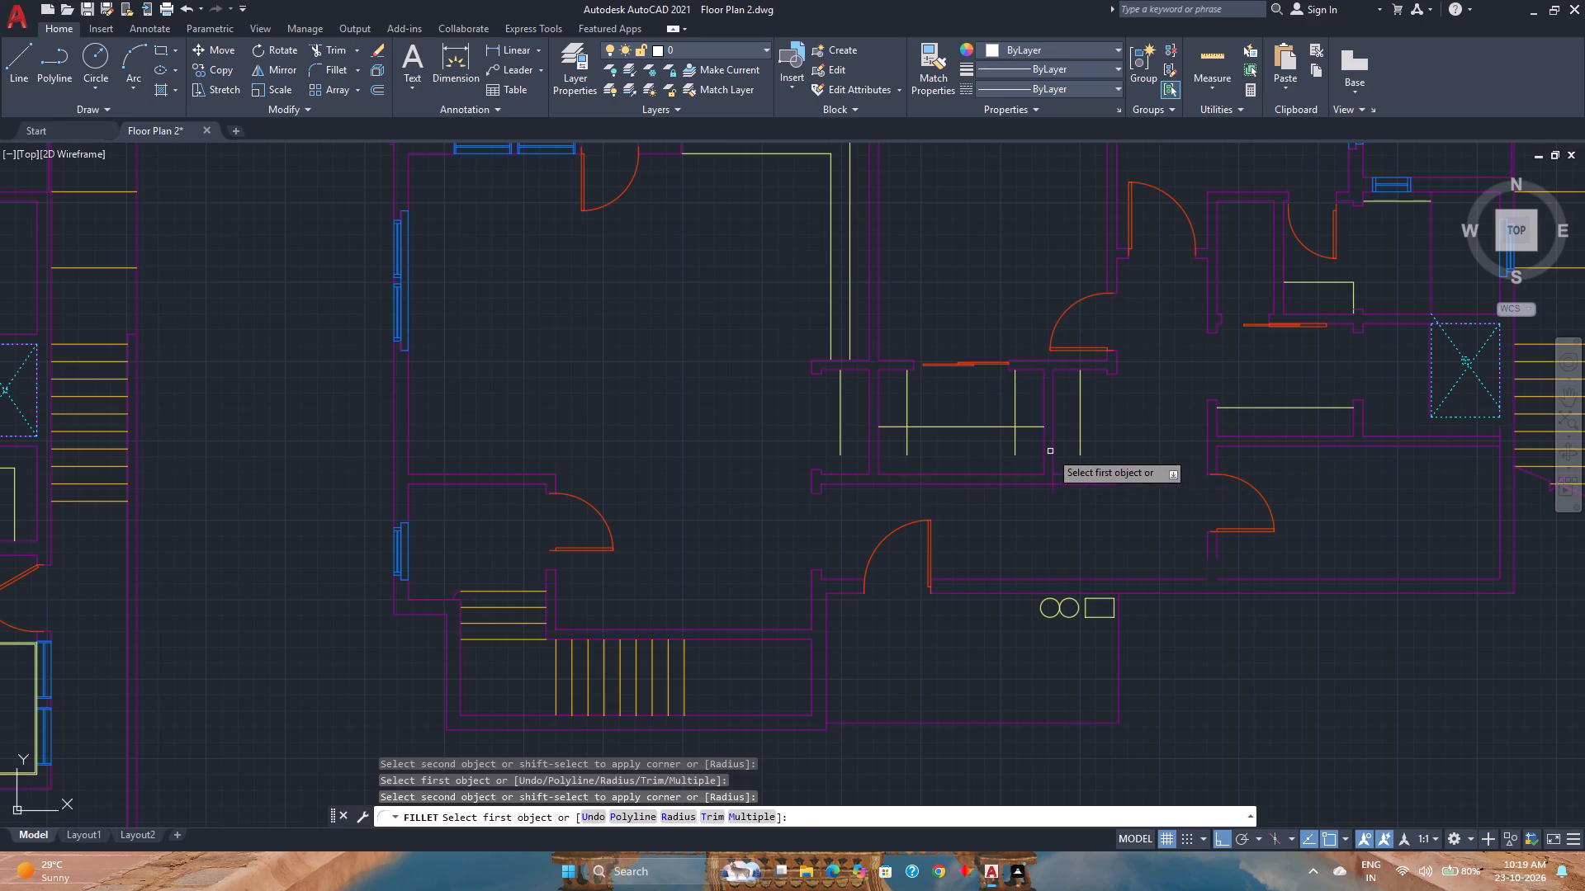
{"action": "left_click", "coordinate": [1055, 449]}
{"action": "left_click", "coordinate": [1069, 473]}
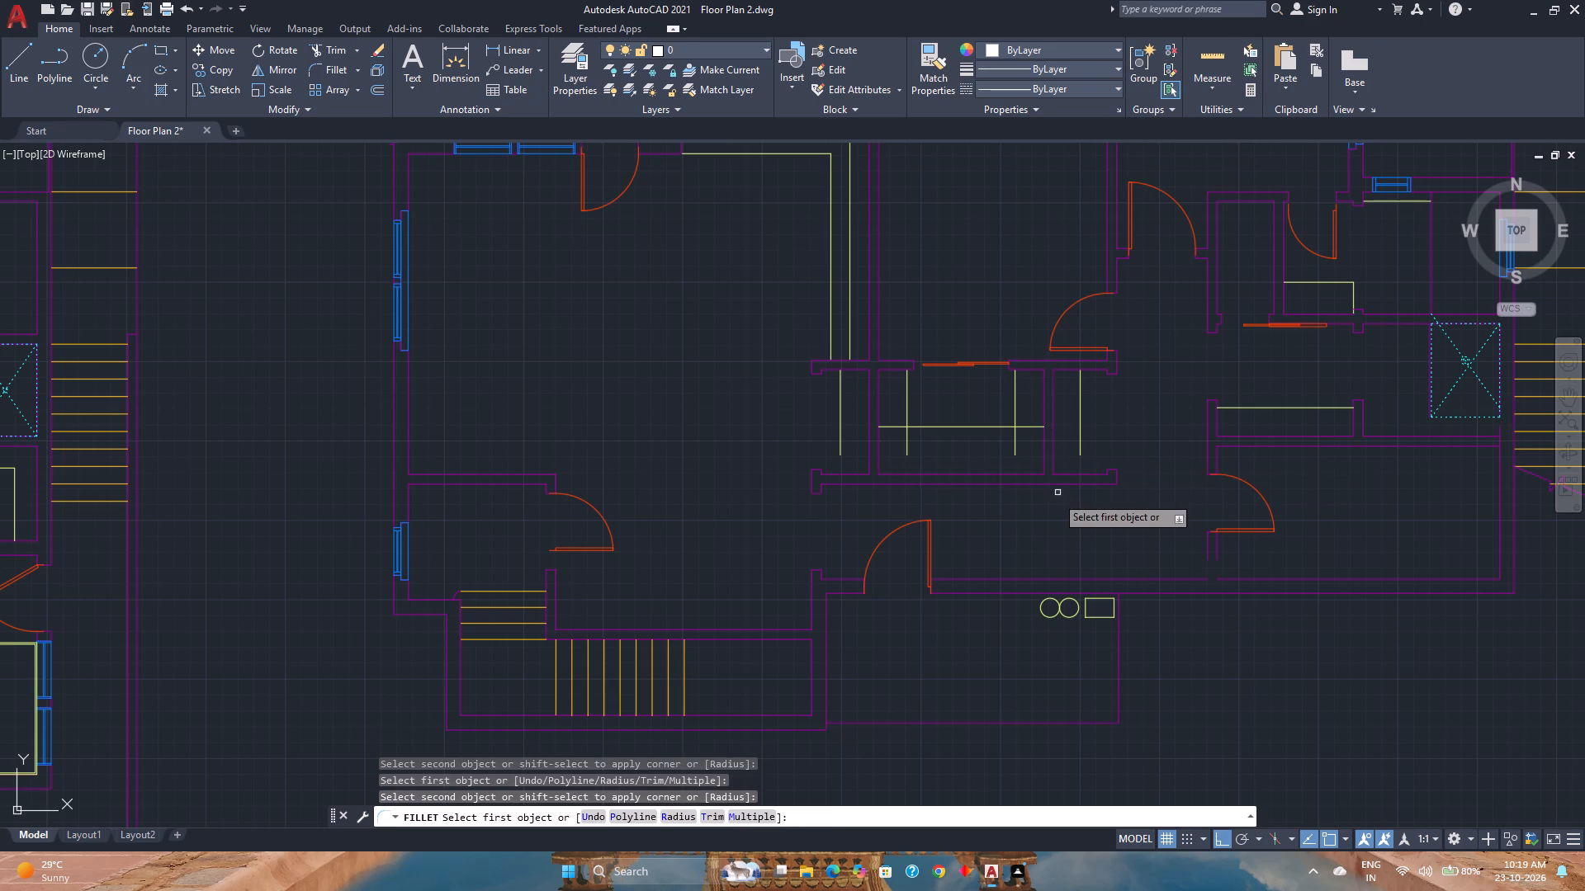
Fillet the short wall south of the southeast room's door to the inner line of the south exterior wall on both sides.
{"action": "middle_click_drag", "start_coordinate": [1138, 511], "coordinate": [1015, 509]}
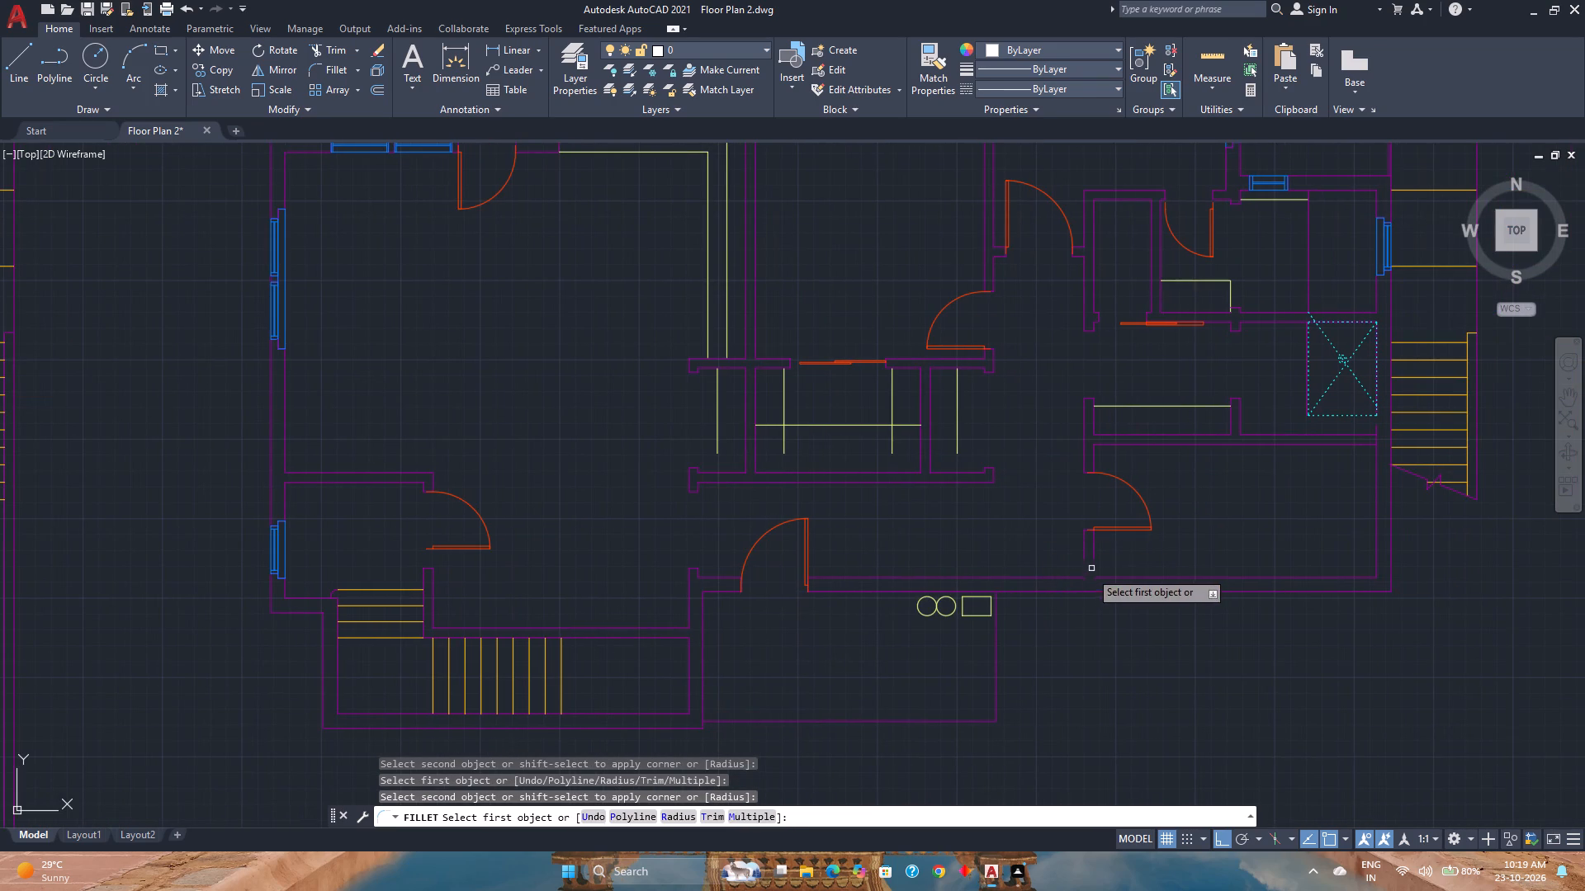
{"action": "left_click", "coordinate": [1076, 575]}
{"action": "left_click", "coordinate": [1085, 546]}
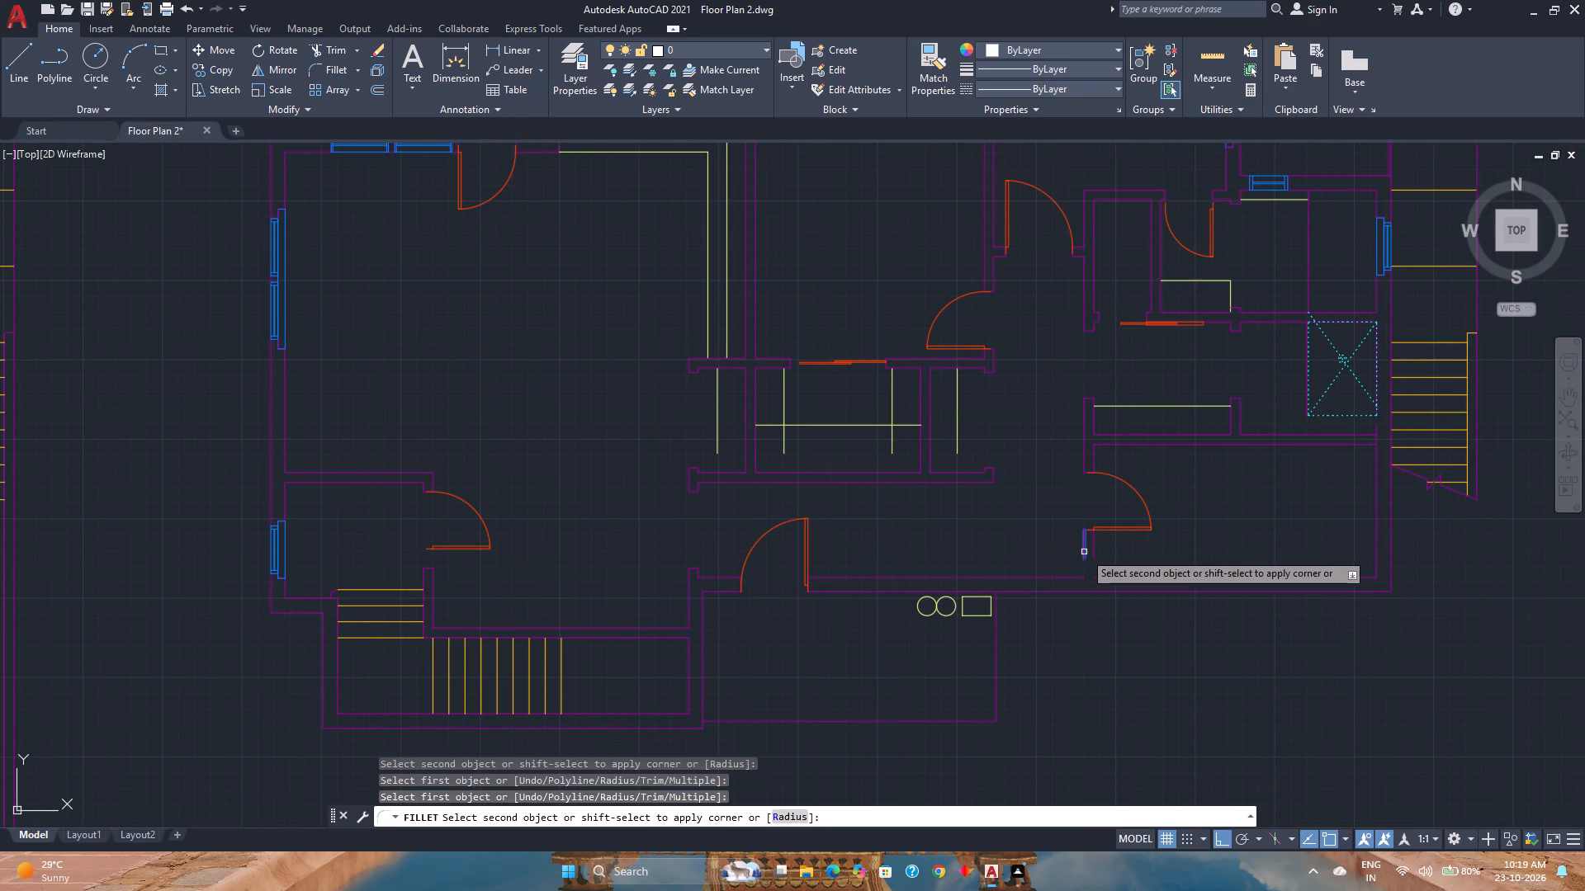
{"action": "left_click", "coordinate": [1076, 577]}
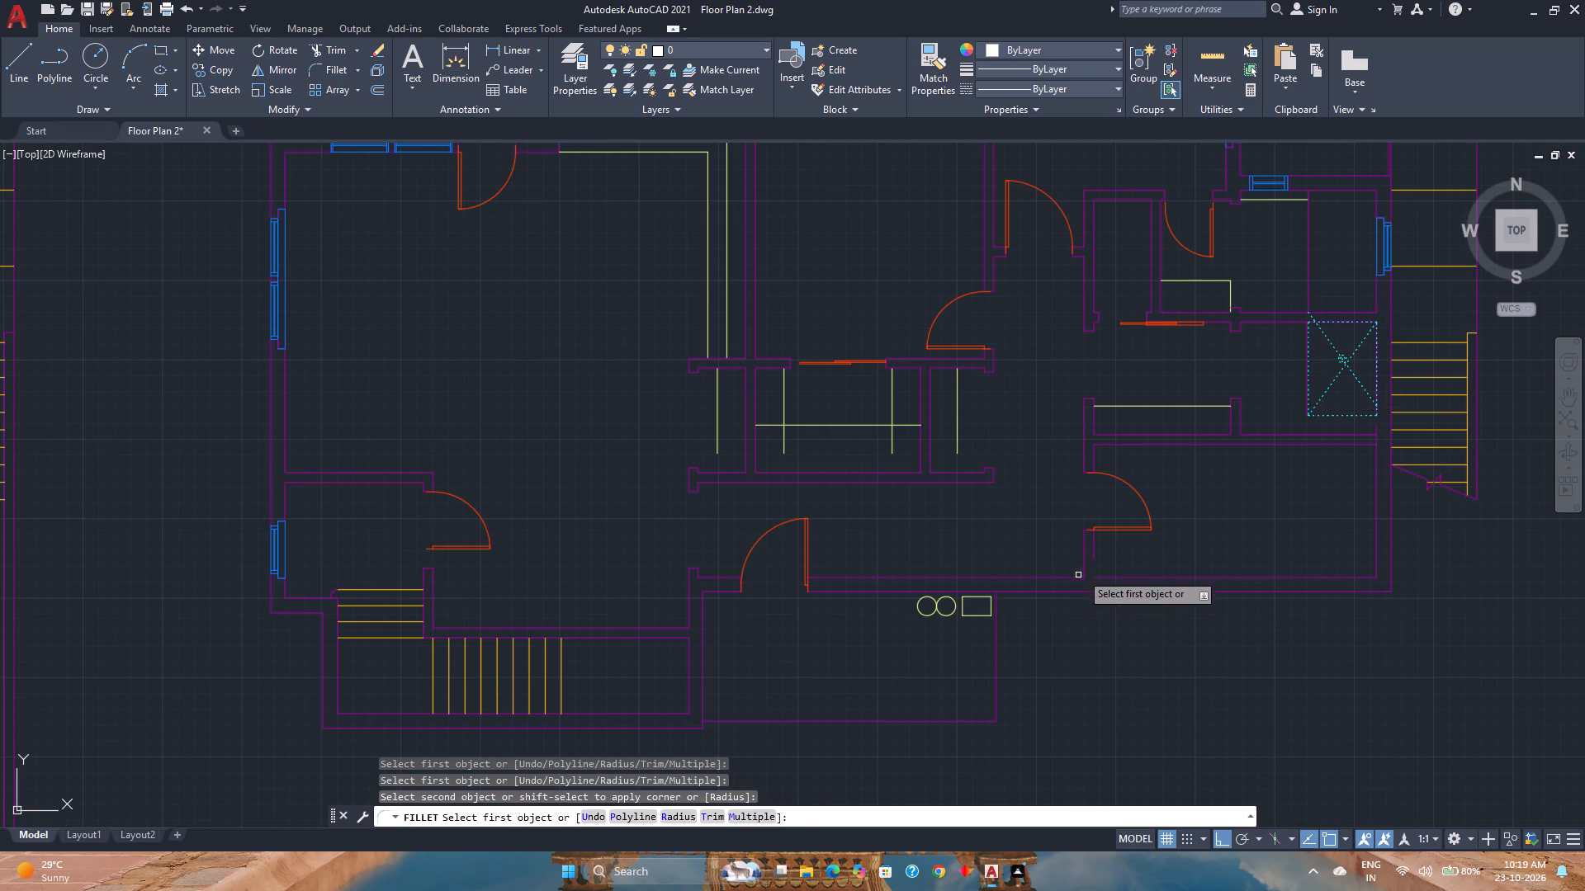
{"action": "left_click", "coordinate": [1092, 549]}
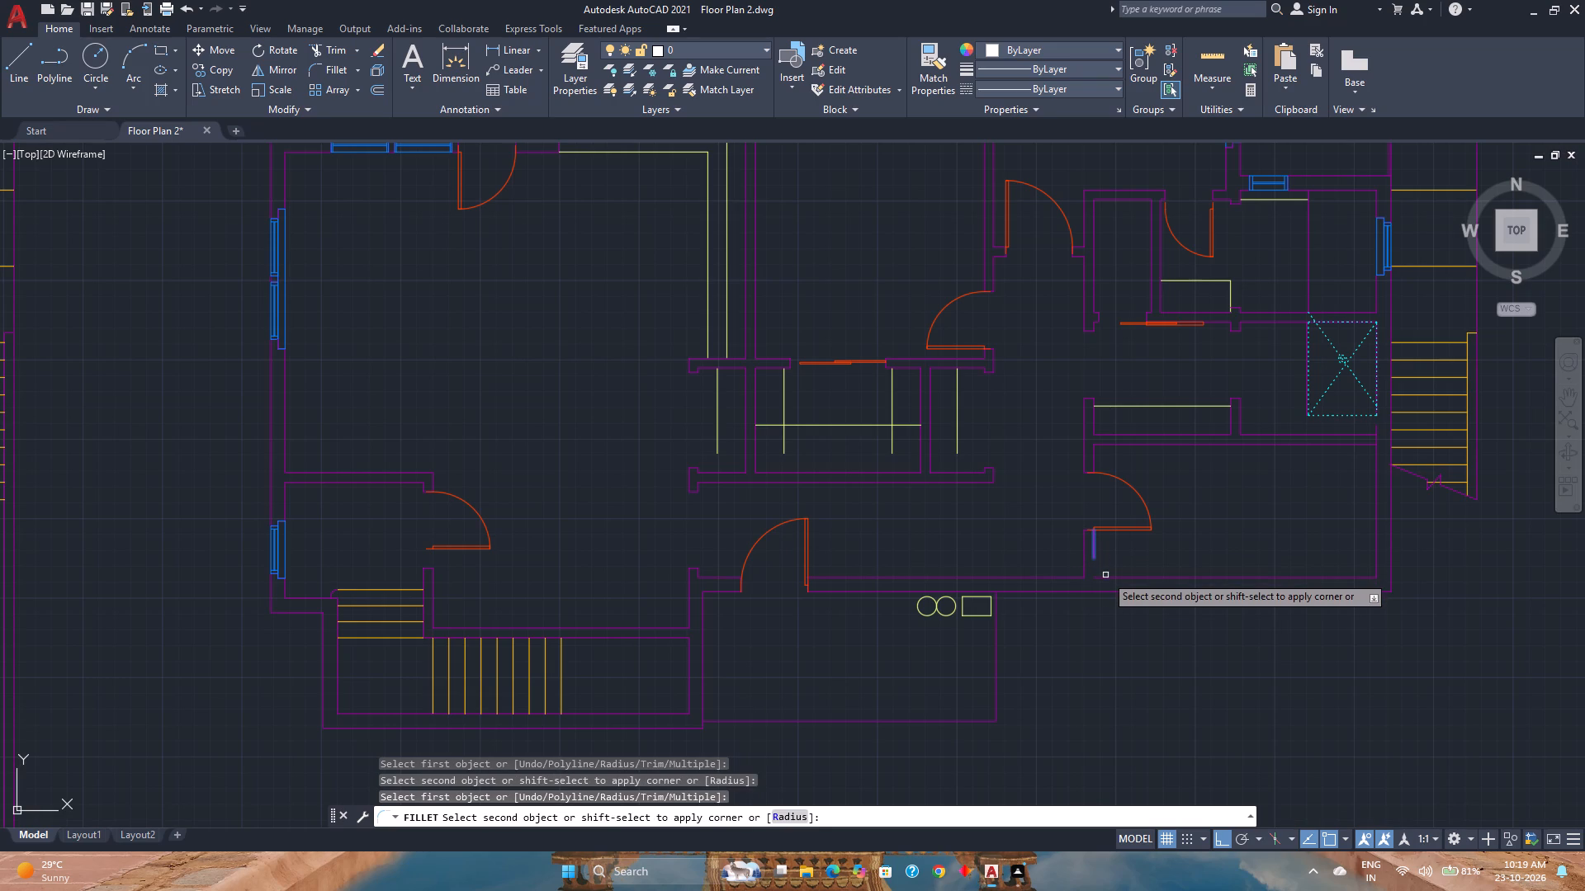
{"action": "left_click", "coordinate": [1108, 576]}
Measure around the closet north of the southeast room and move the end lines of its two side walls 6" north.
{"action": "scroll", "coordinate": [1157, 547], "scroll_direction": "down", "scroll_amount": 1}
{"action": "middle_click_drag", "start_coordinate": [1157, 547], "coordinate": [955, 563]}
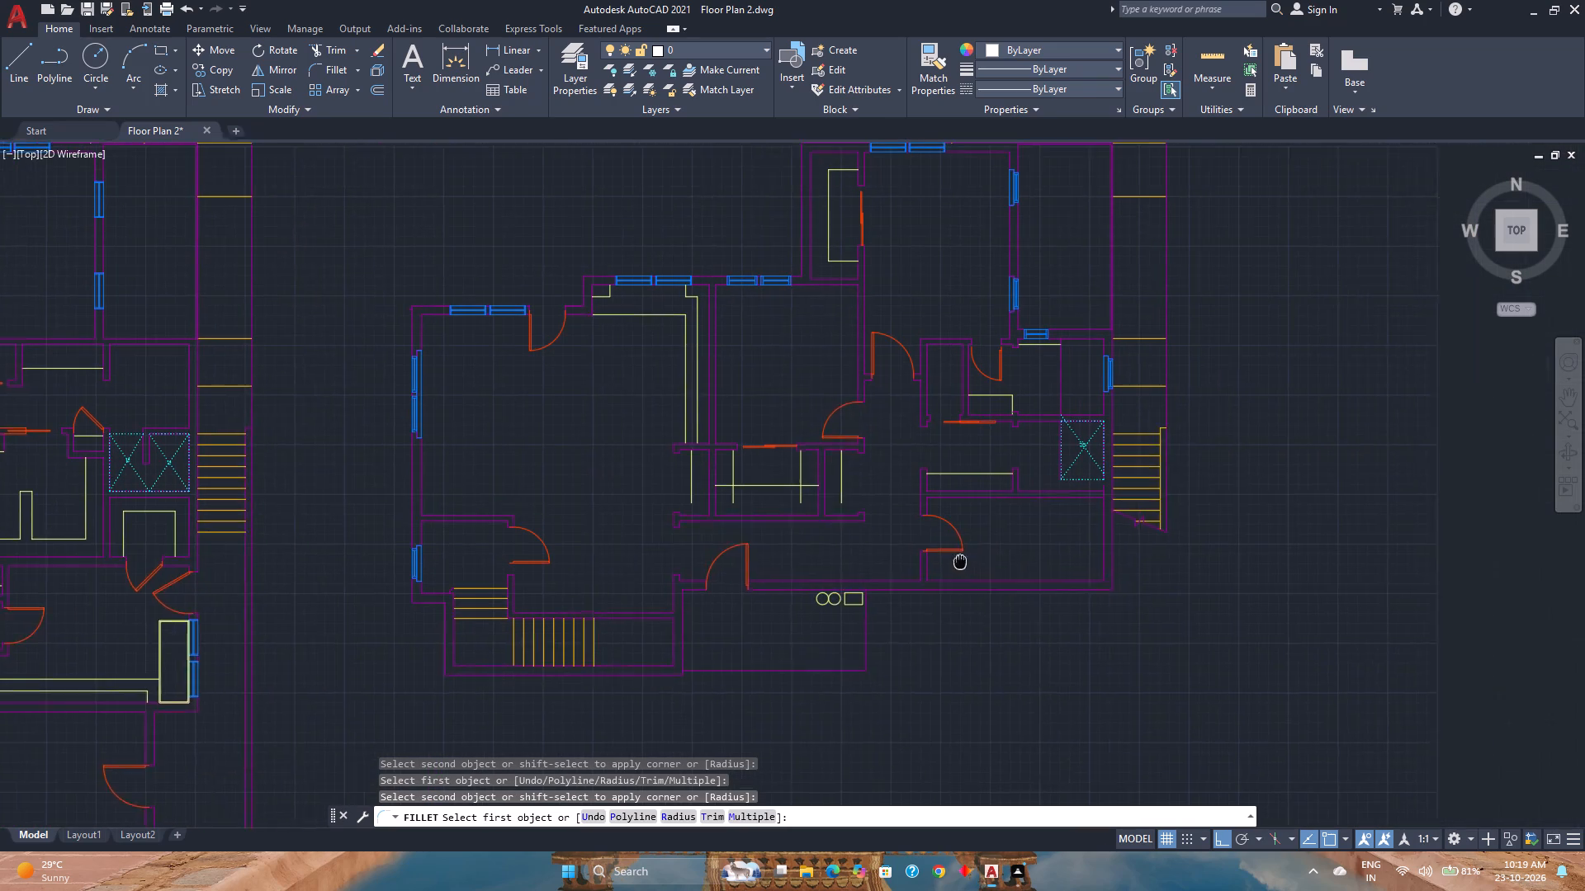
{"action": "middle_click_drag", "start_coordinate": [955, 563], "coordinate": [932, 567]}
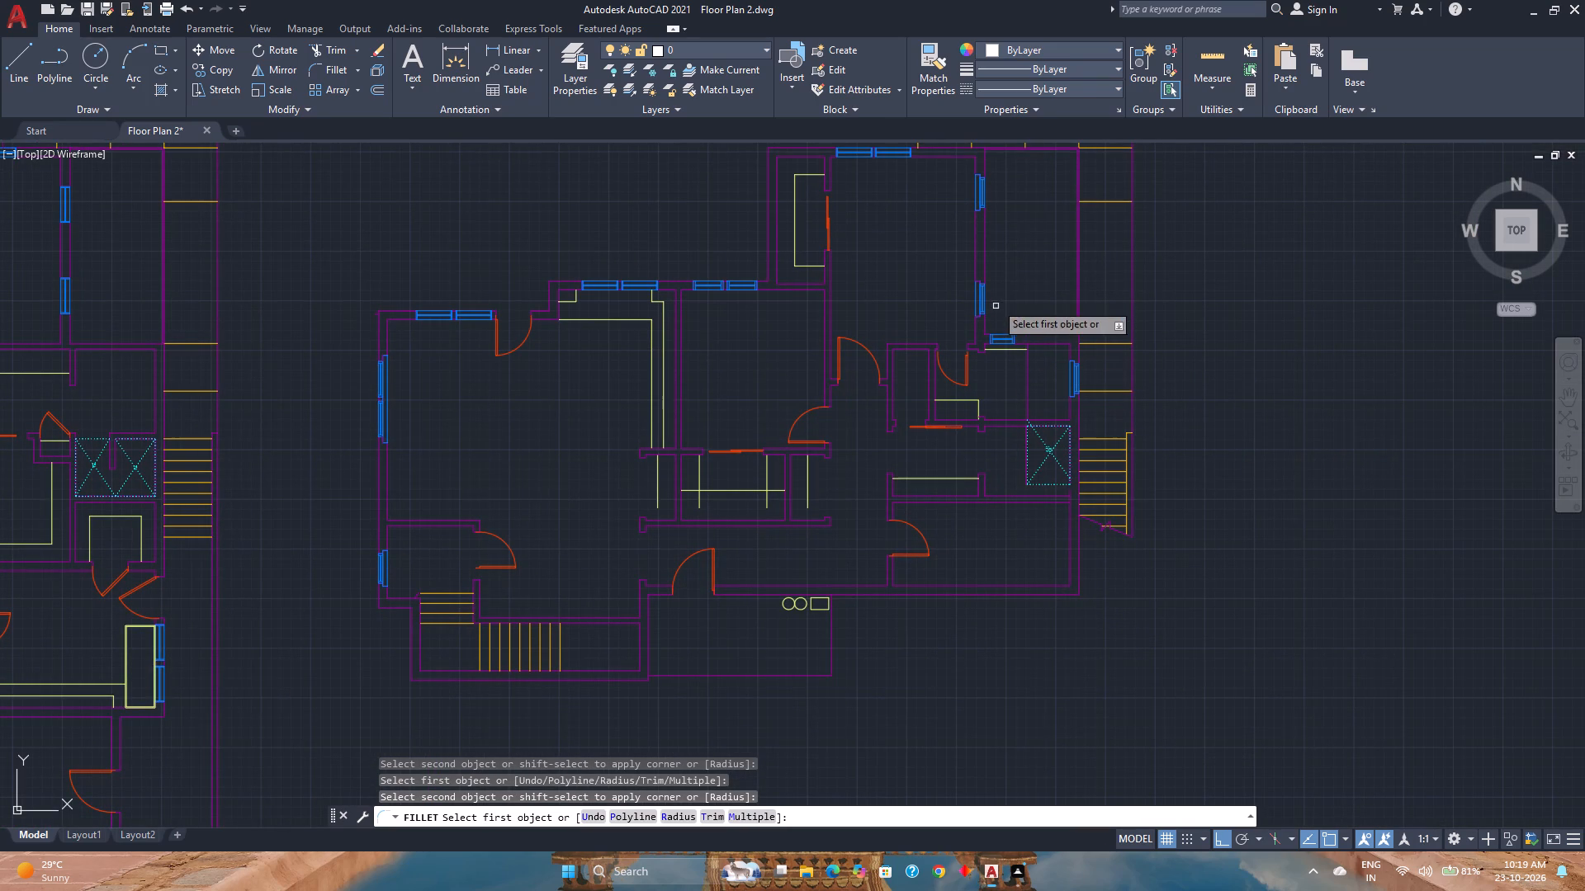
{"action": "left_click", "coordinate": [1208, 60]}
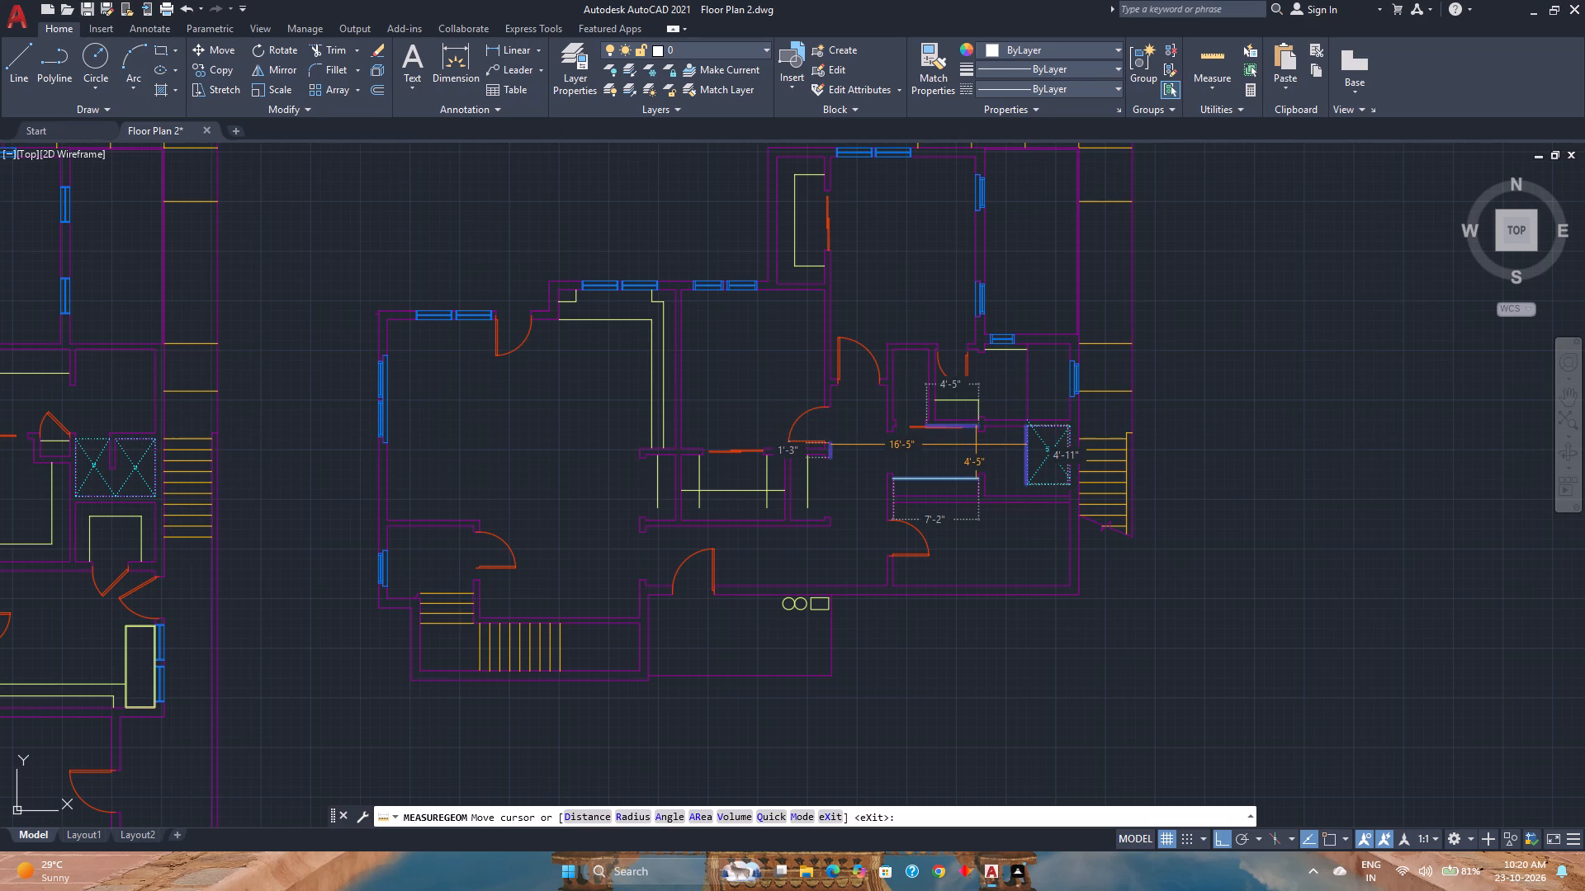
{"action": "key", "text": "Escape"}
{"action": "scroll", "coordinate": [977, 445], "scroll_direction": "up", "scroll_amount": 3}
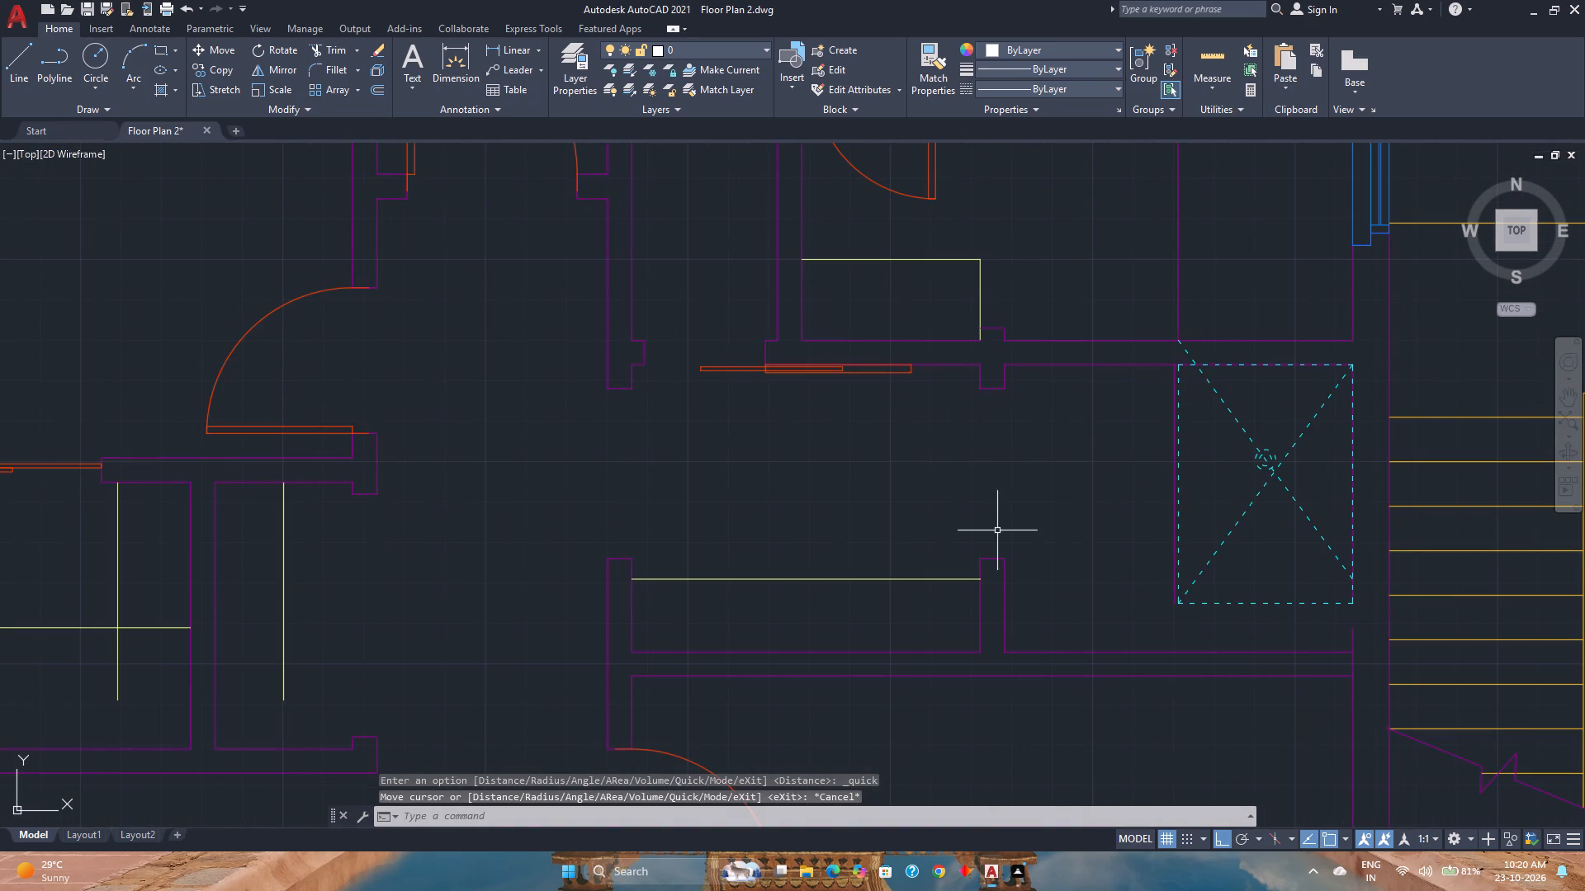
{"action": "left_click", "coordinate": [994, 559]}
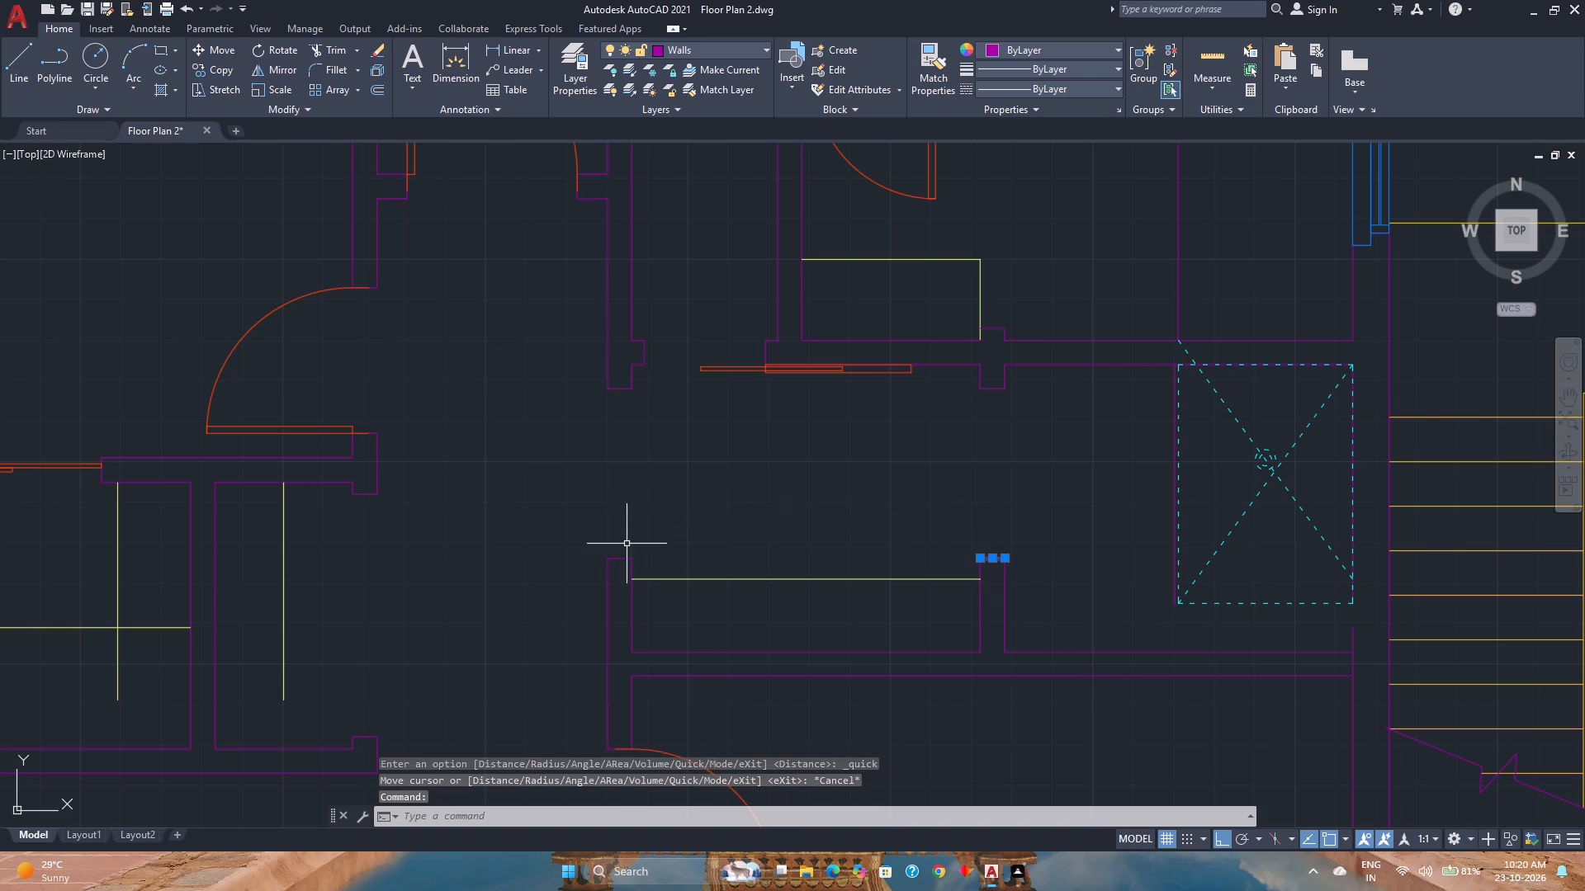
{"action": "left_click", "coordinate": [621, 558]}
{"action": "key", "text": "m"}
{"action": "key", "text": "Return"}
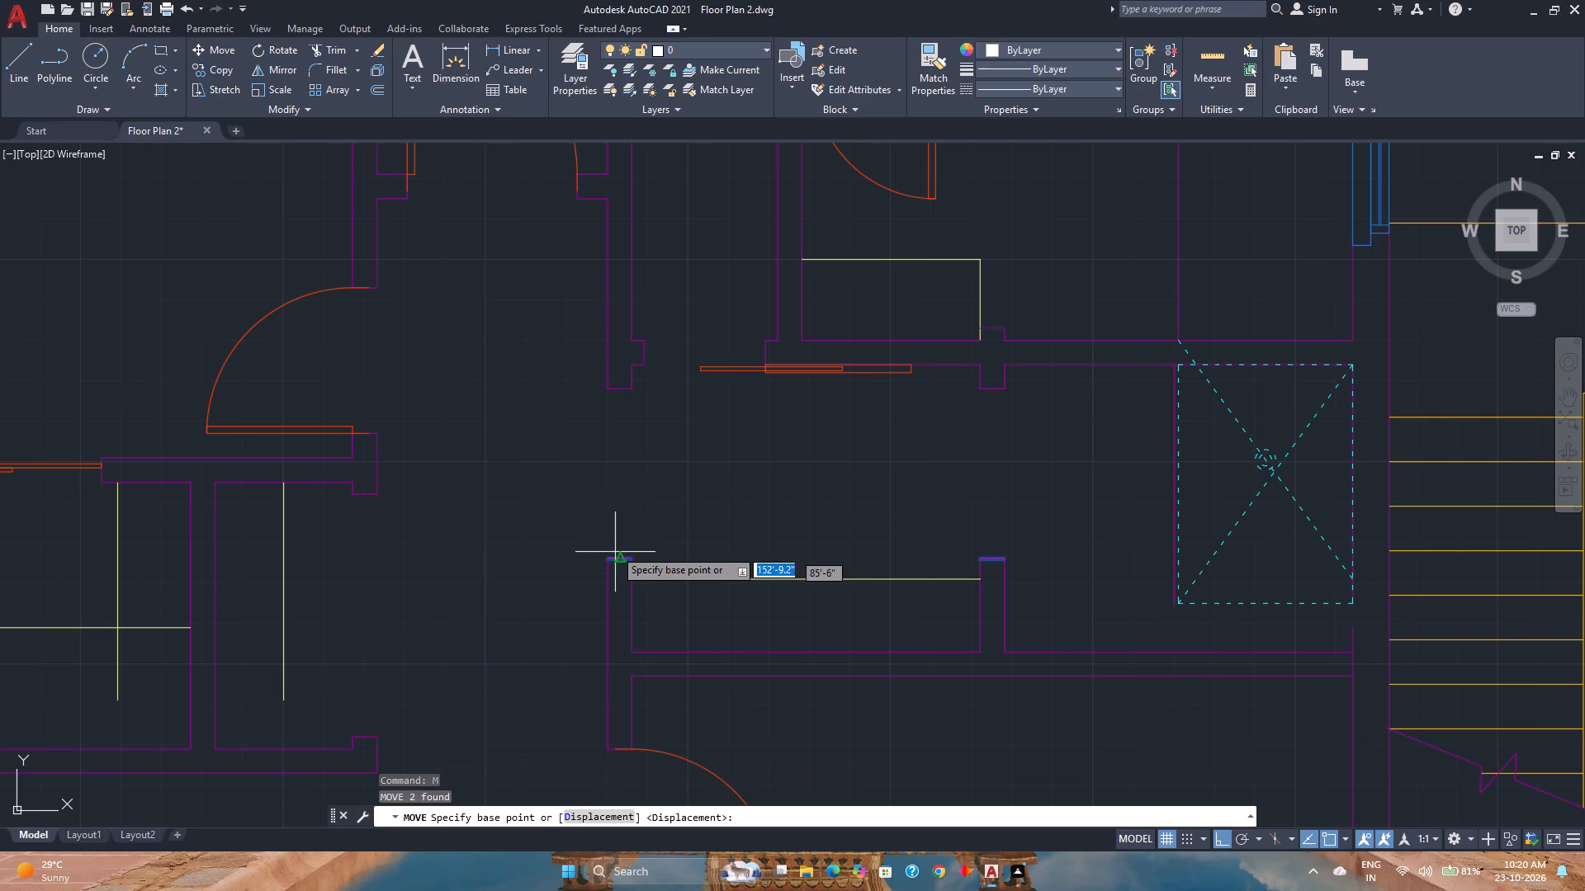
{"action": "left_click", "coordinate": [607, 557]}
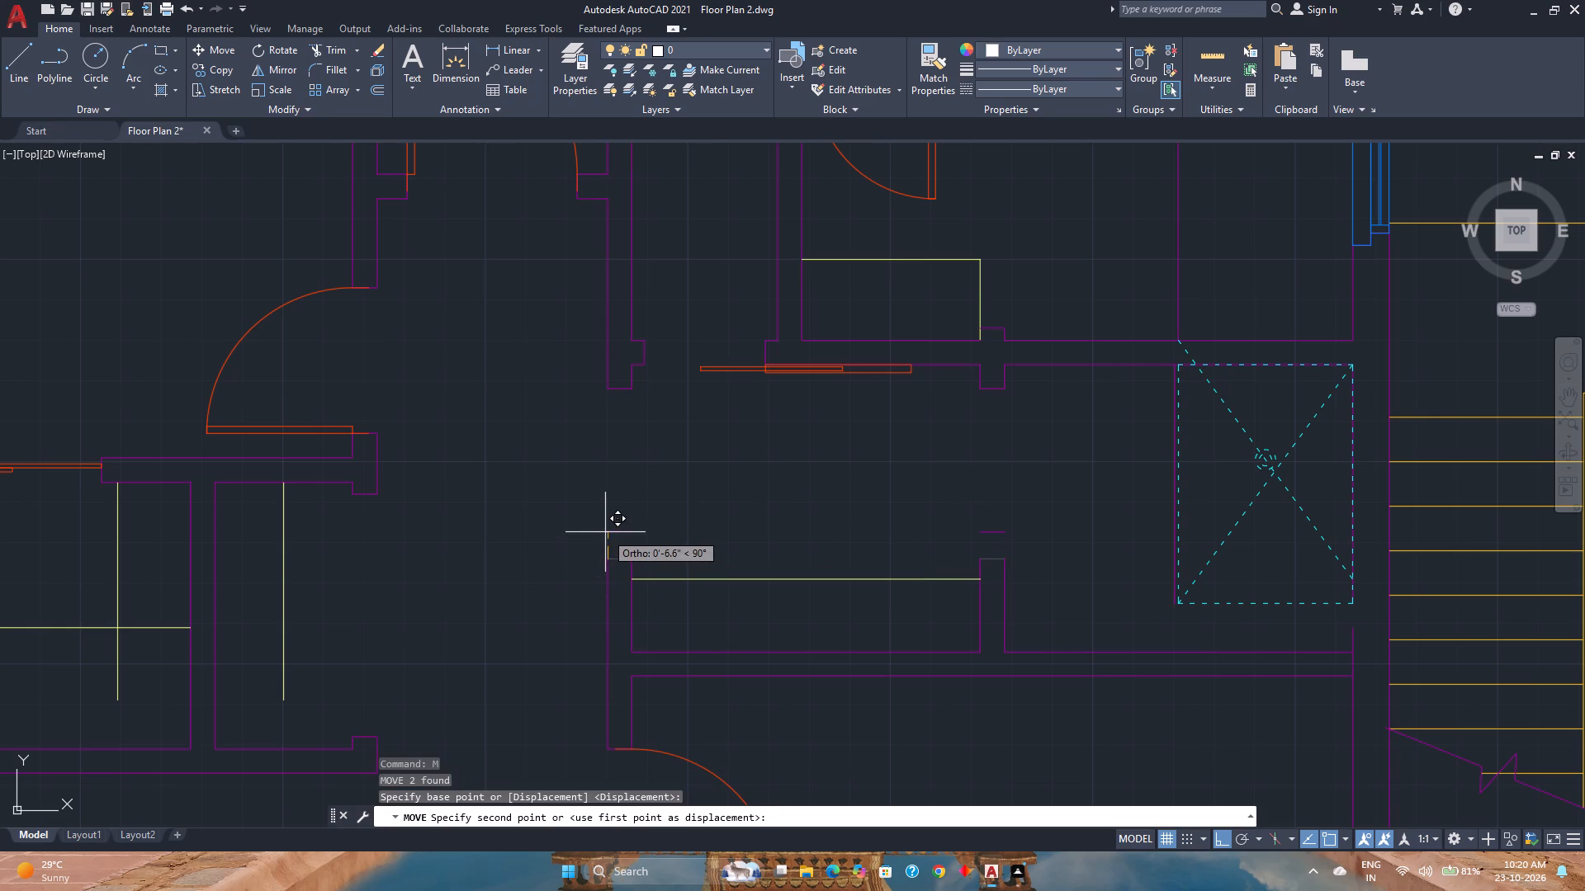
{"action": "key", "text": "6"}
{"action": "key", "text": "Return"}
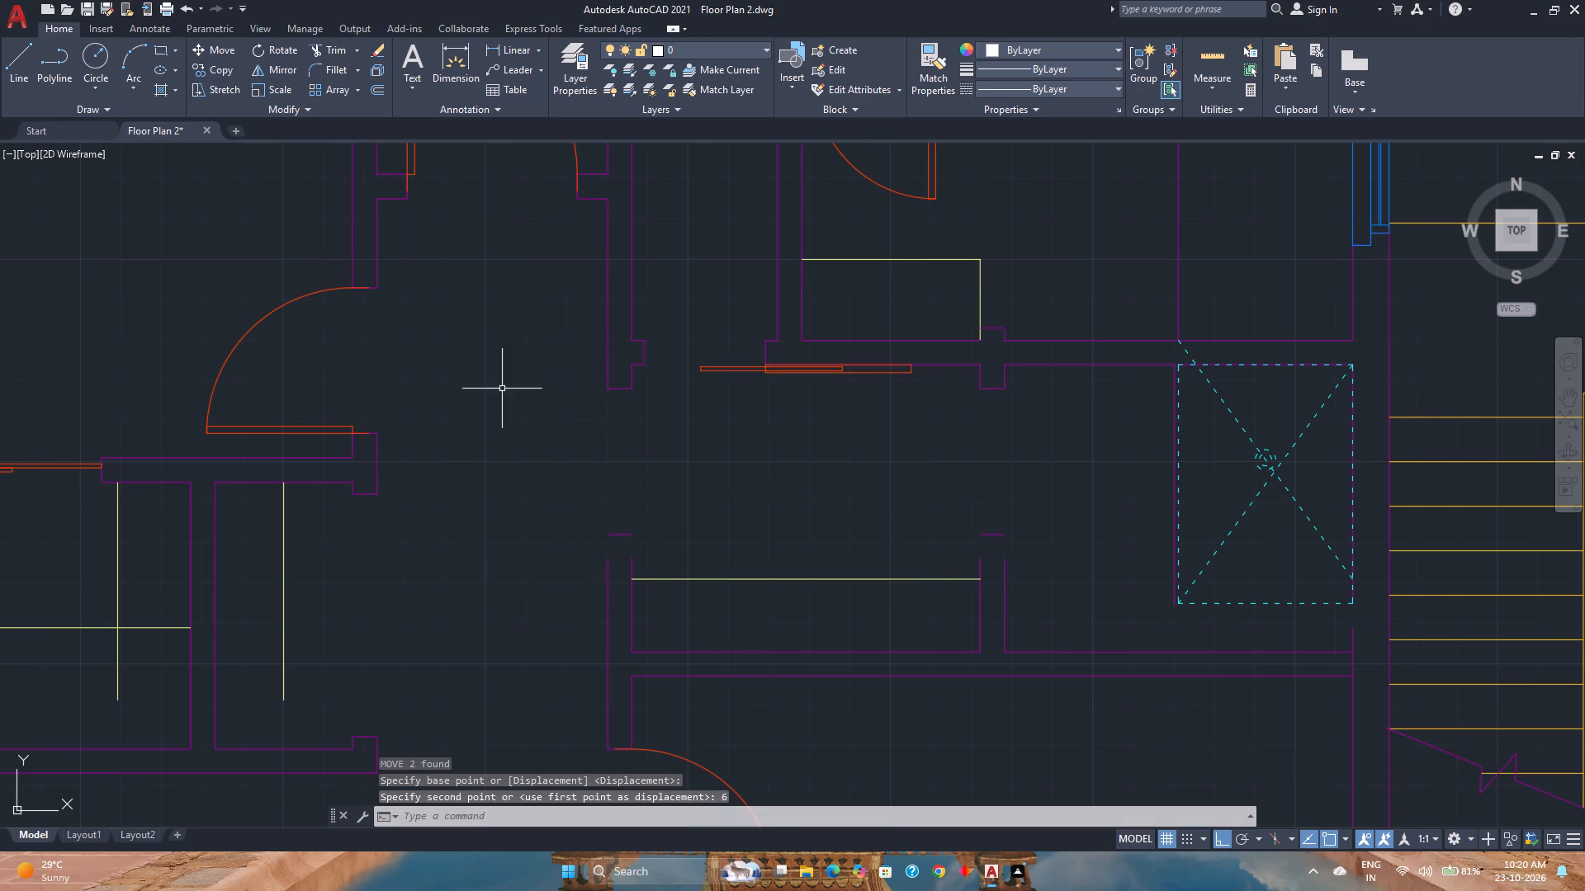
Fillet both sides of the closet's two side walls to their moved end lines with zero radius, in Multiple mode.
{"action": "left_click", "coordinate": [324, 69]}
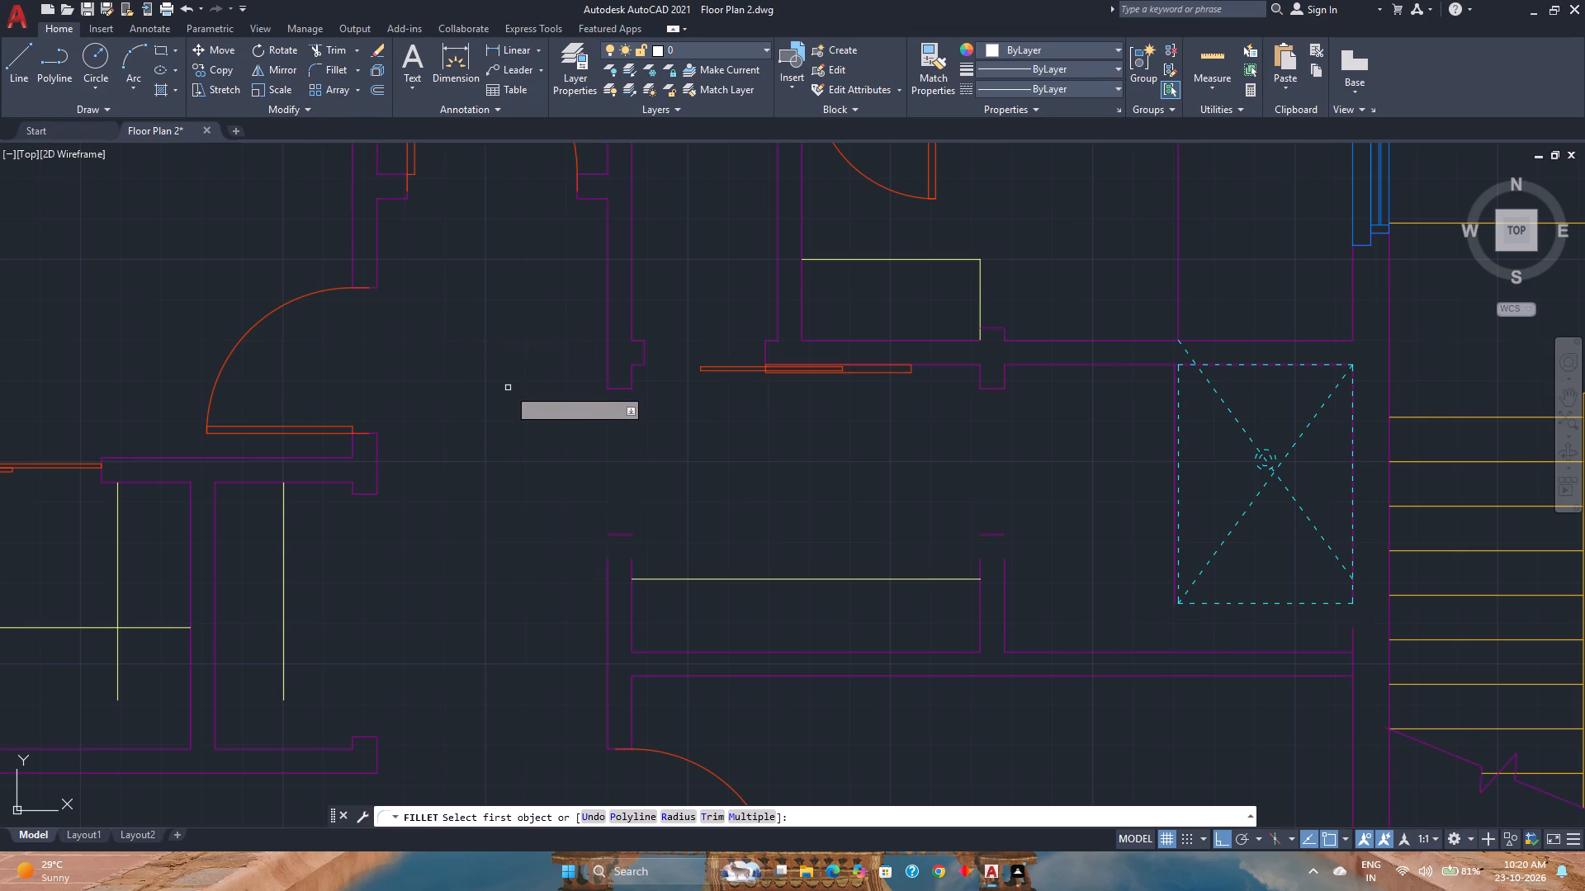
{"action": "key", "text": "m"}
{"action": "key", "text": "Return"}
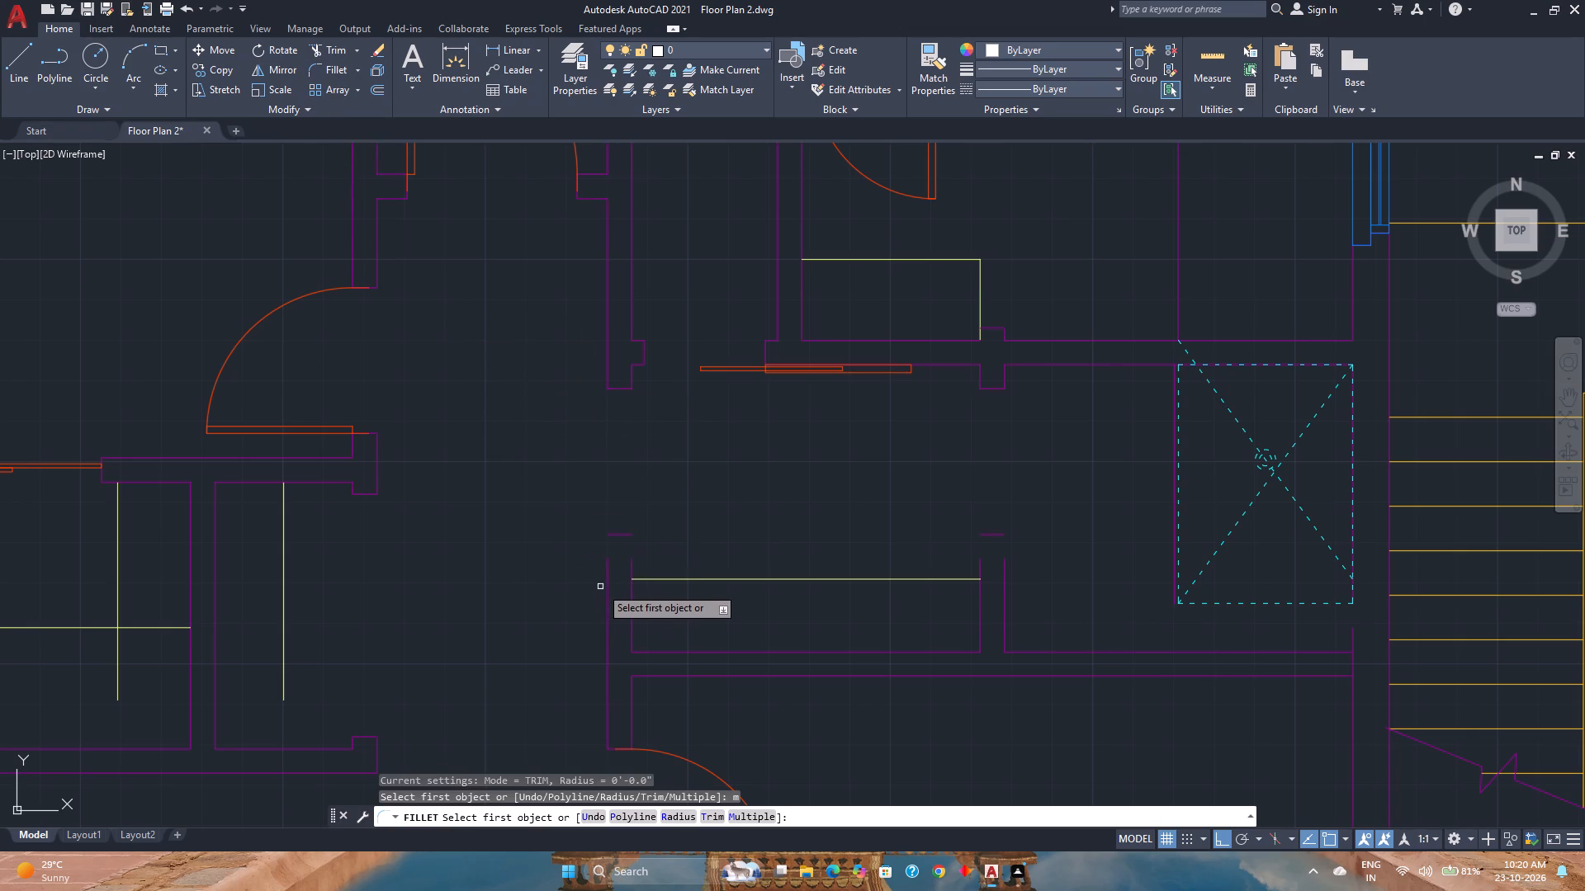
{"action": "left_click", "coordinate": [610, 573]}
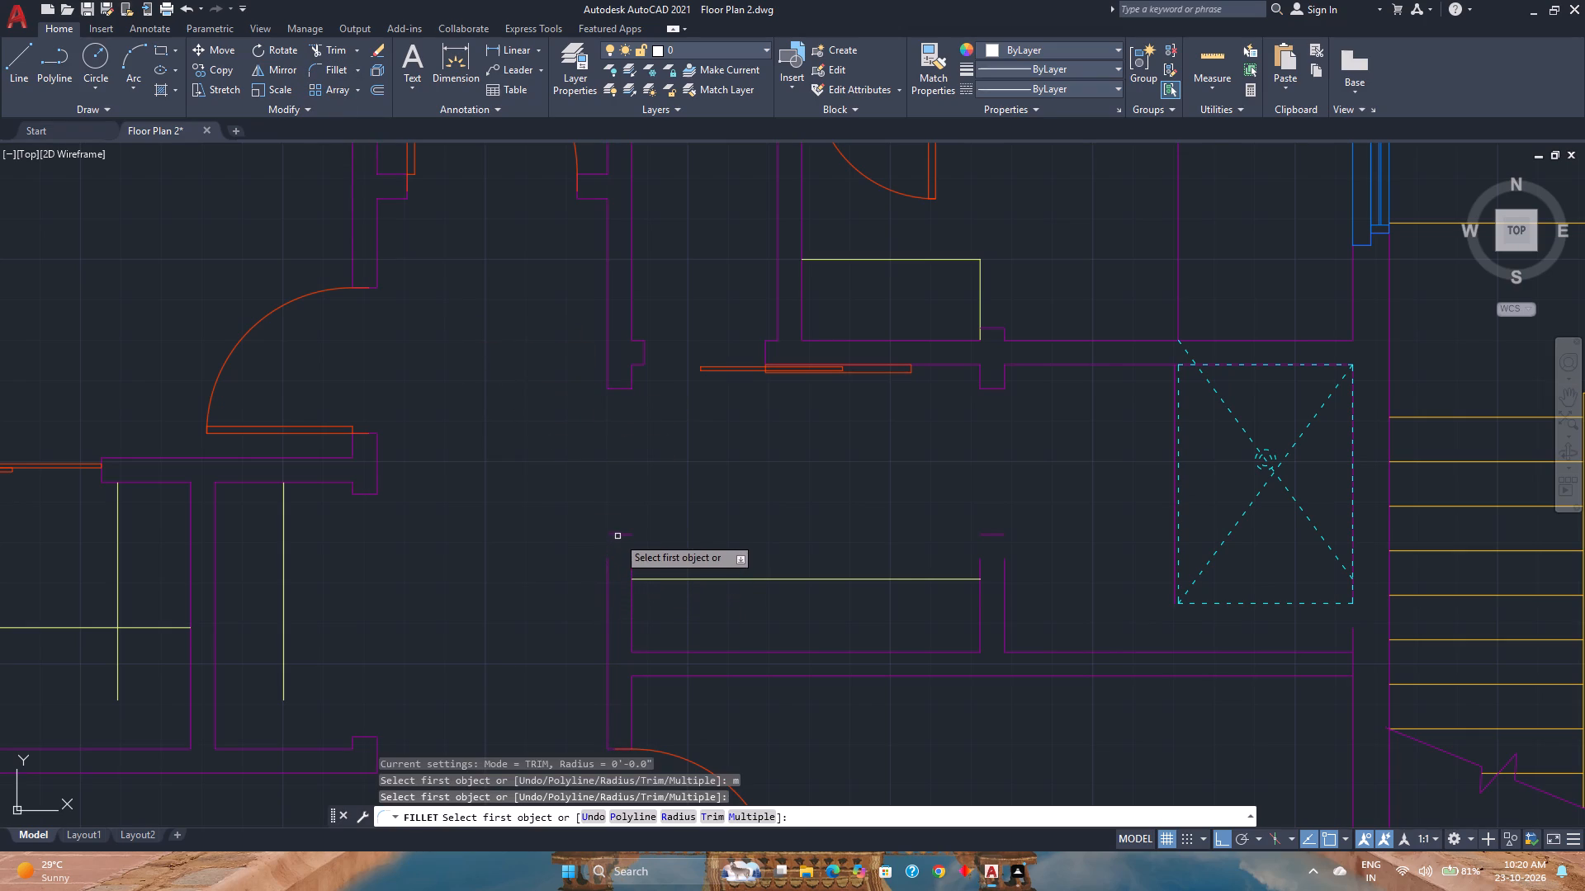
{"action": "left_click", "coordinate": [617, 536]}
{"action": "left_click", "coordinate": [605, 573]}
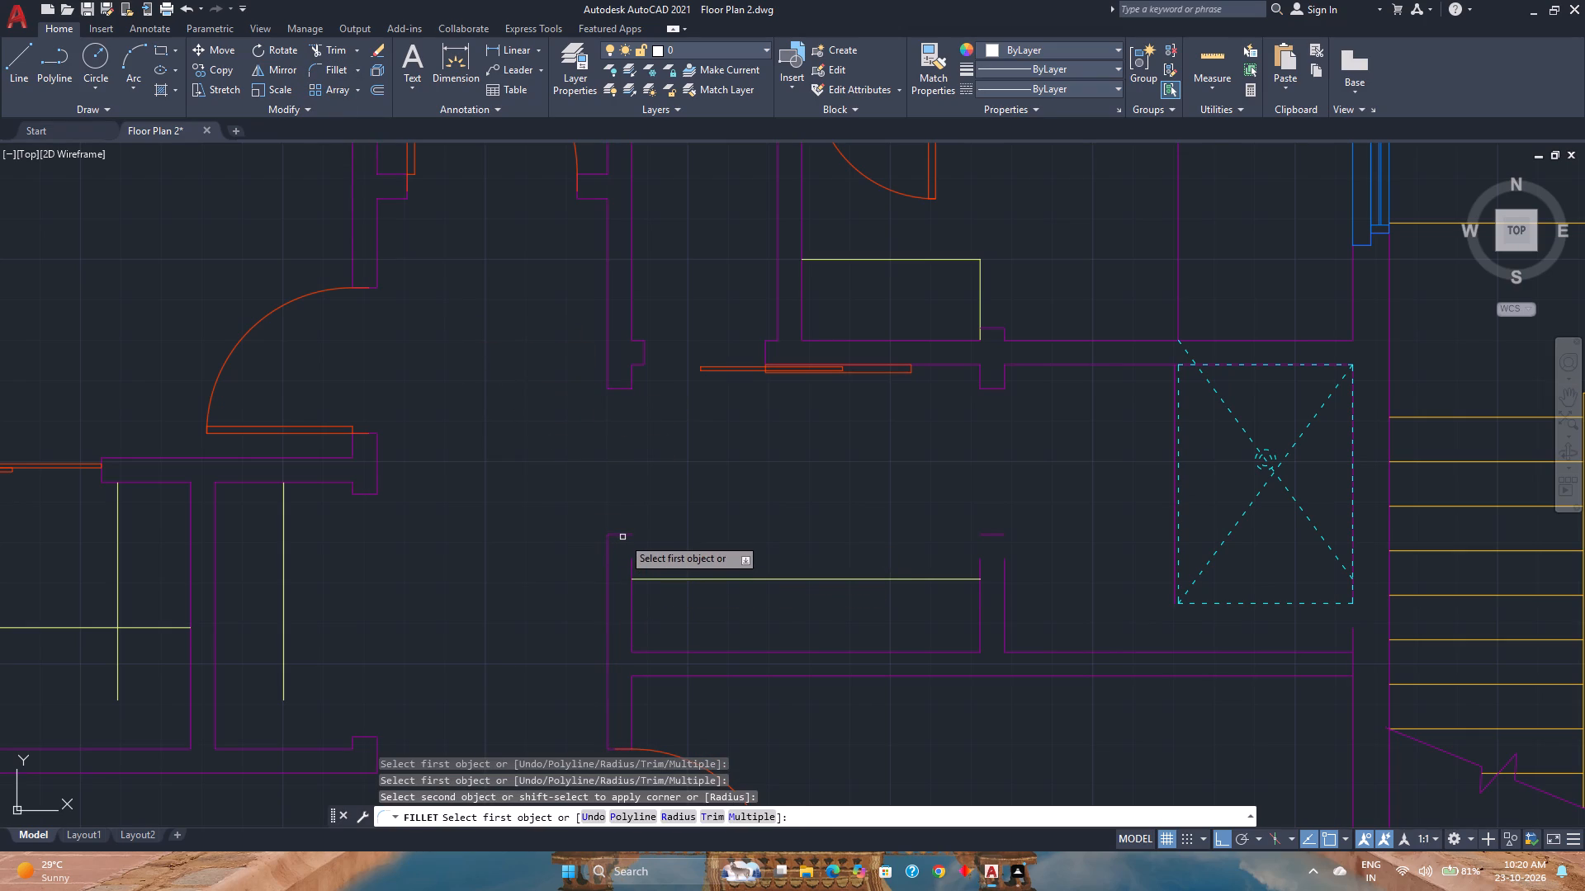
{"action": "left_click", "coordinate": [623, 536]}
{"action": "left_click", "coordinate": [632, 563]}
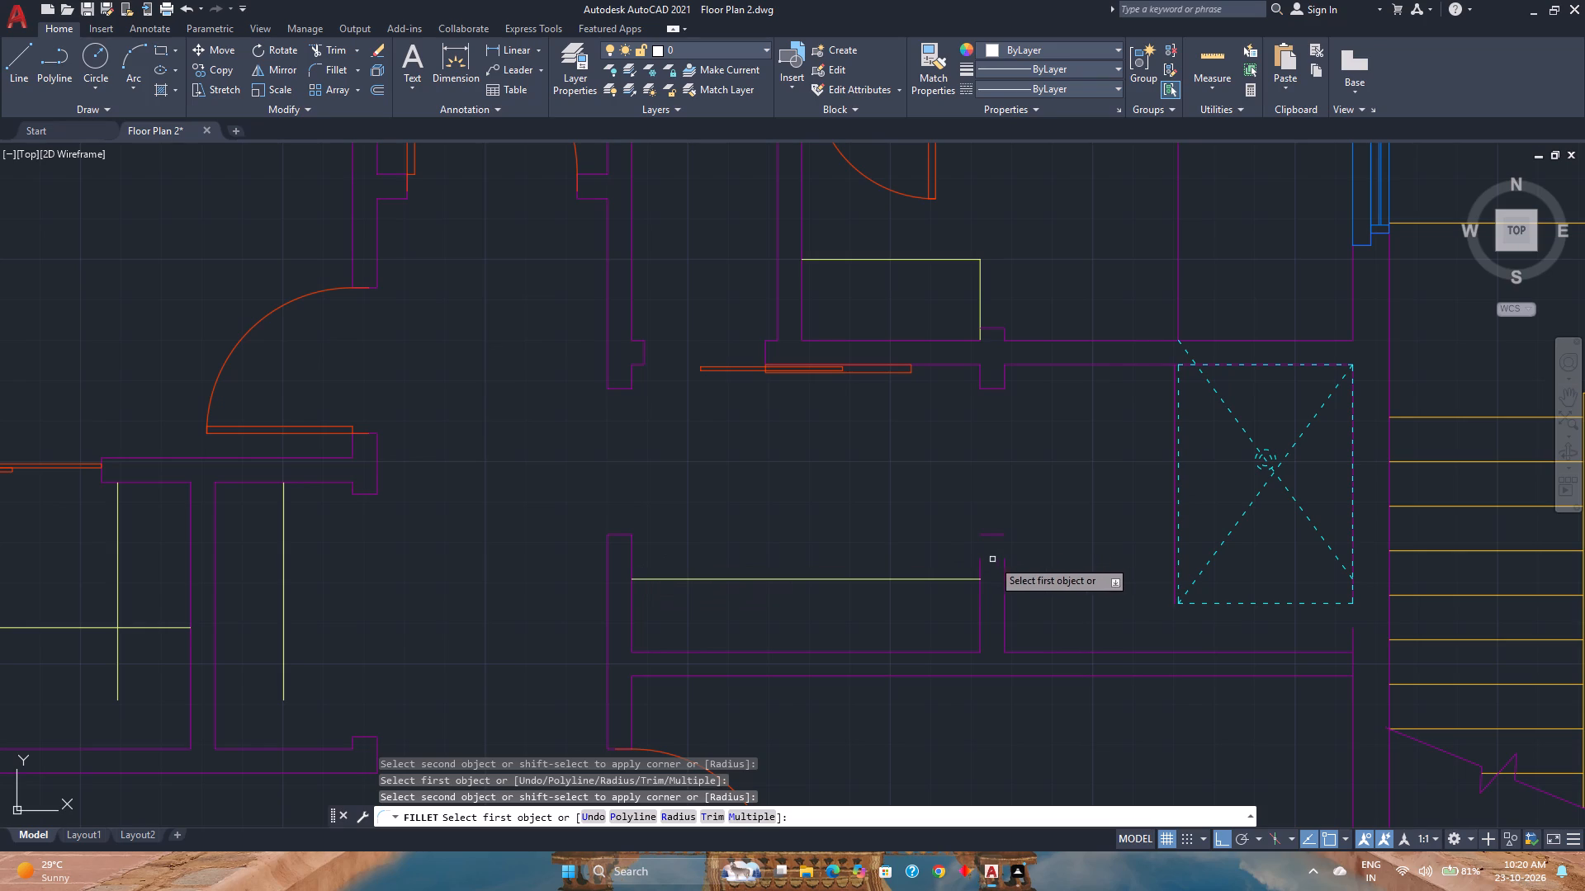
{"action": "left_click", "coordinate": [979, 568]}
{"action": "left_click", "coordinate": [984, 536]}
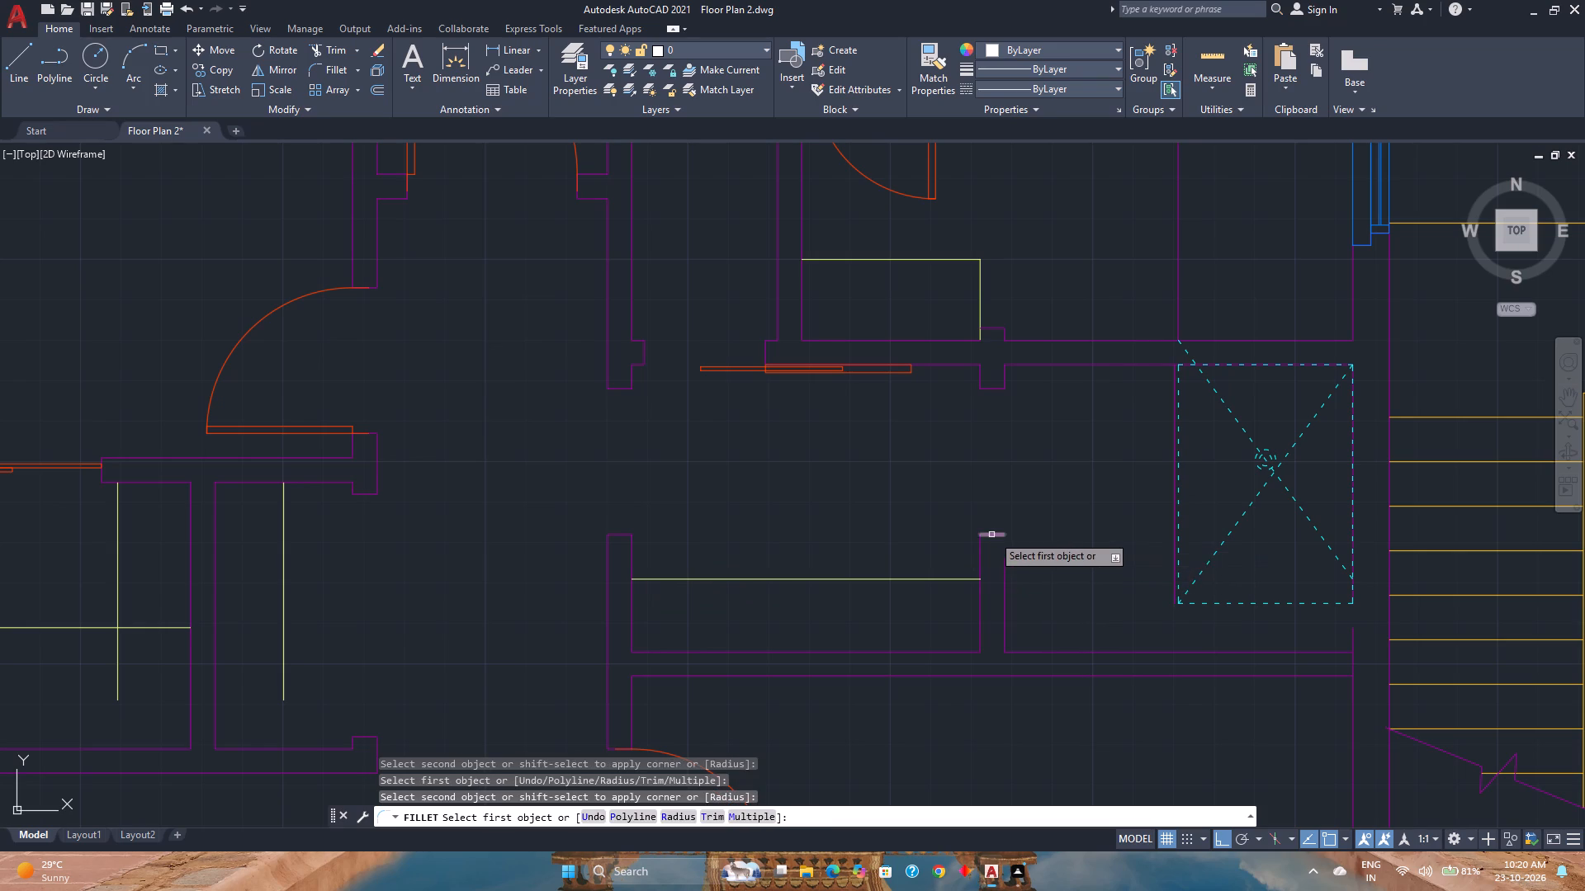
{"action": "left_click", "coordinate": [992, 535]}
{"action": "left_click", "coordinate": [1005, 561]}
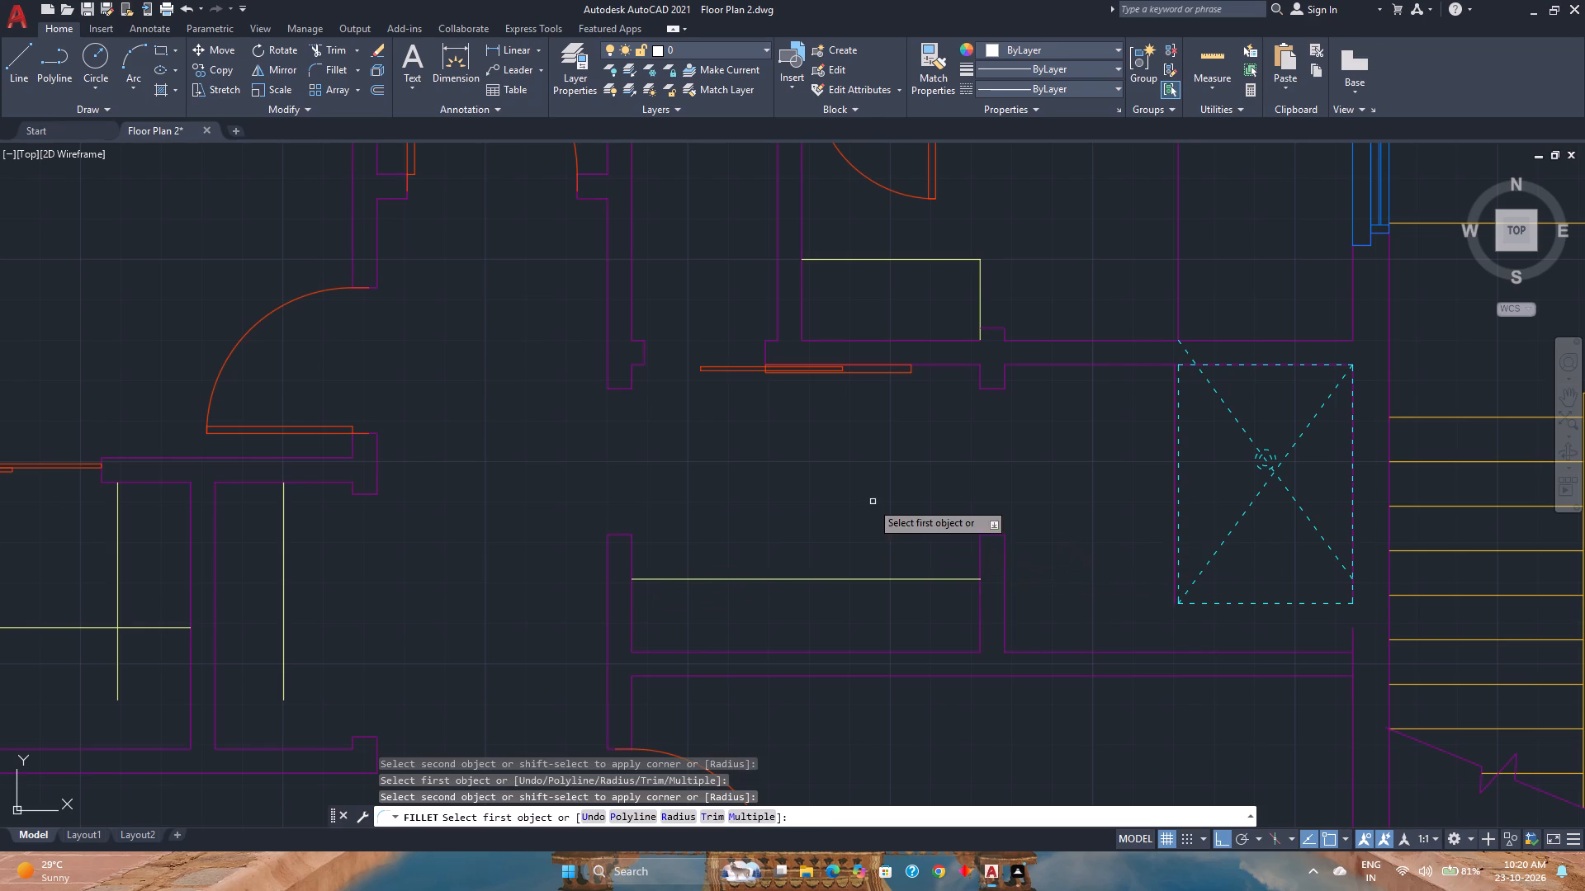
{"action": "scroll", "coordinate": [856, 493], "scroll_direction": "down", "scroll_amount": 3}
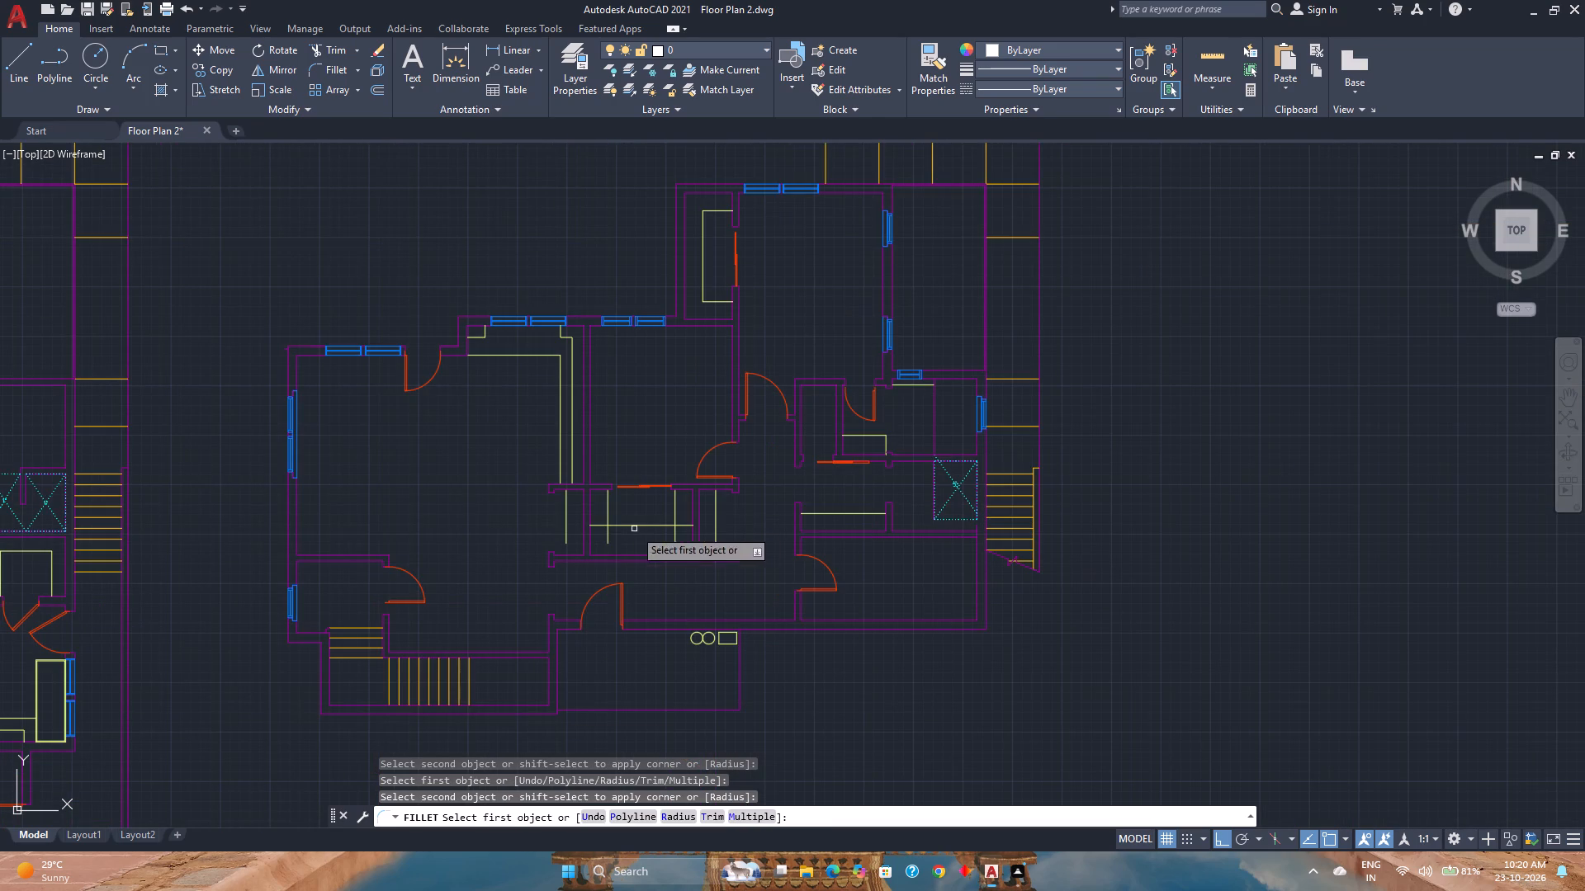
{"action": "middle_click_drag", "start_coordinate": [448, 505], "coordinate": [513, 528]}
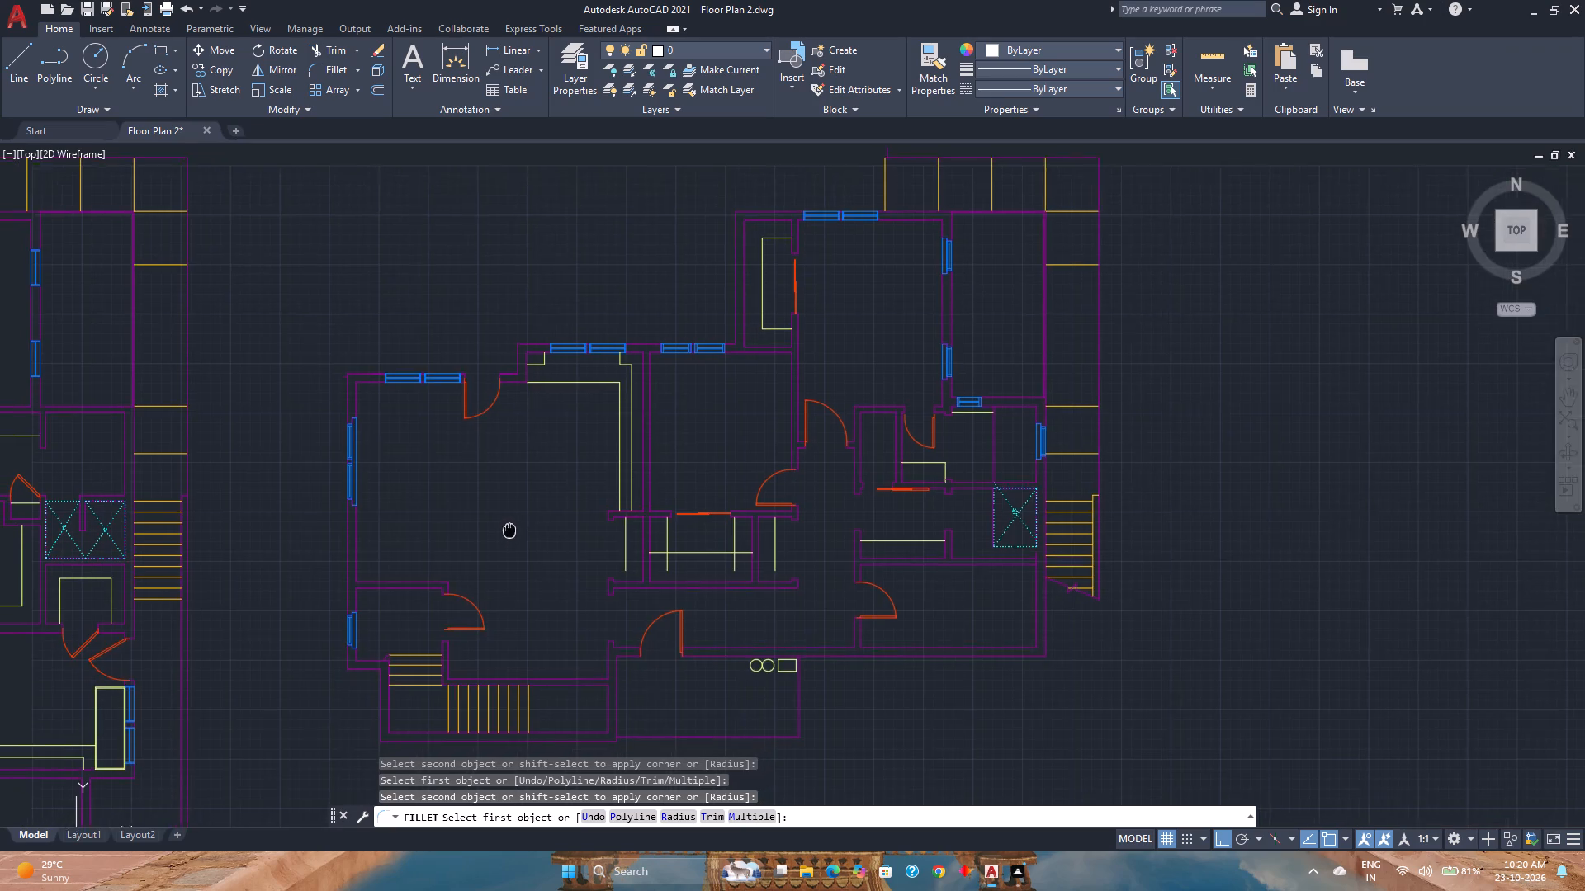
{"action": "middle_click_drag", "start_coordinate": [513, 528], "coordinate": [605, 497]}
{"action": "key", "text": "Escape"}
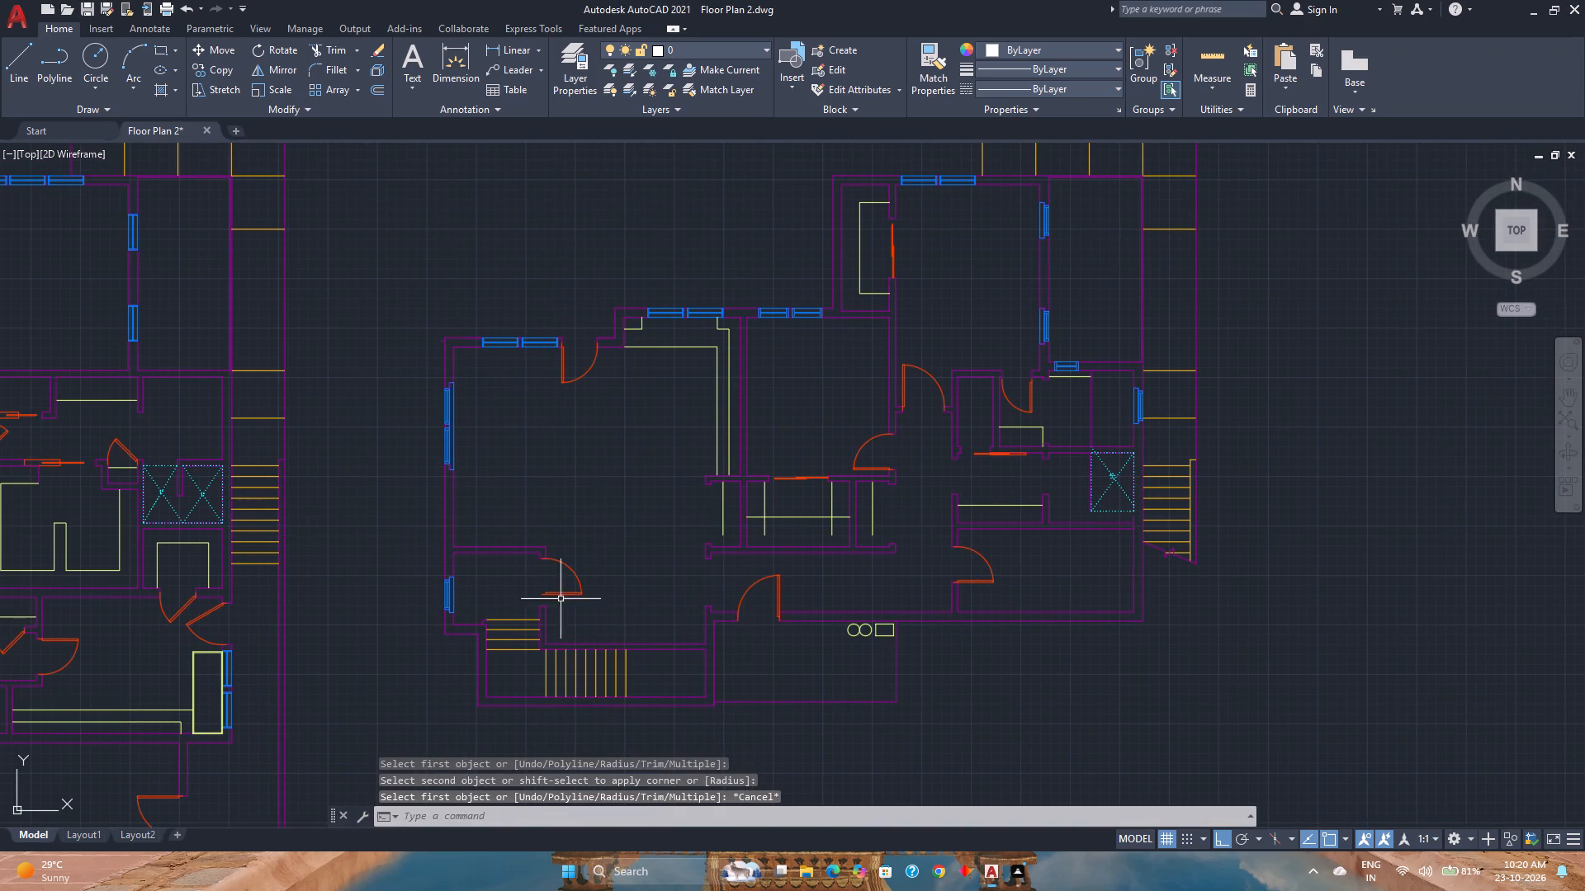
Delete the southwest room's swing door.
{"action": "left_click", "coordinate": [597, 598]}
{"action": "left_click", "coordinate": [570, 573]}
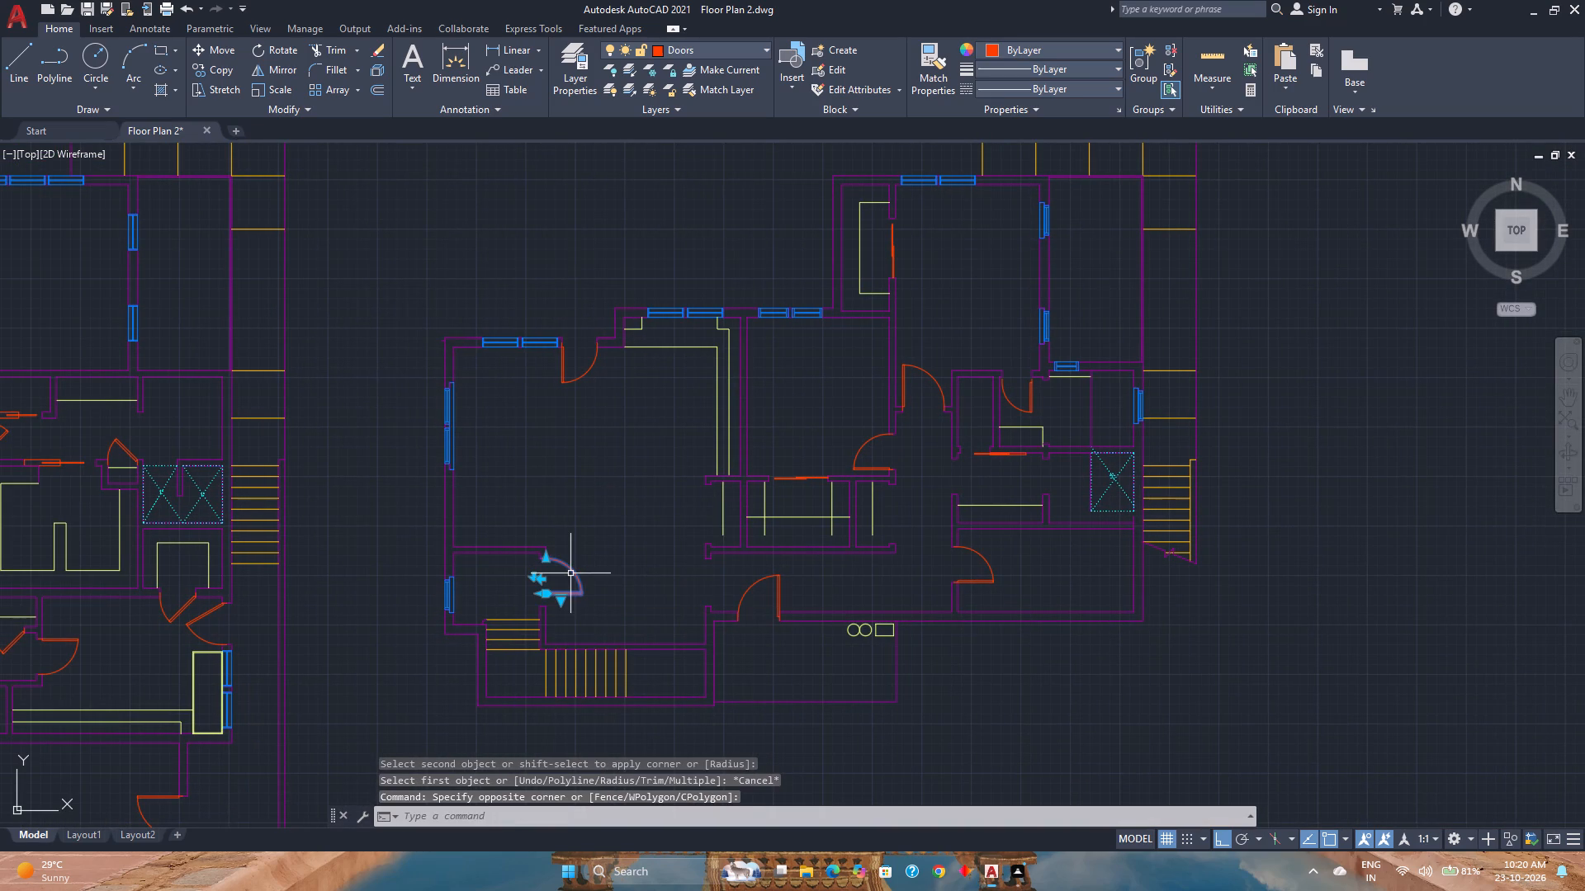
{"action": "key", "text": "Delete"}
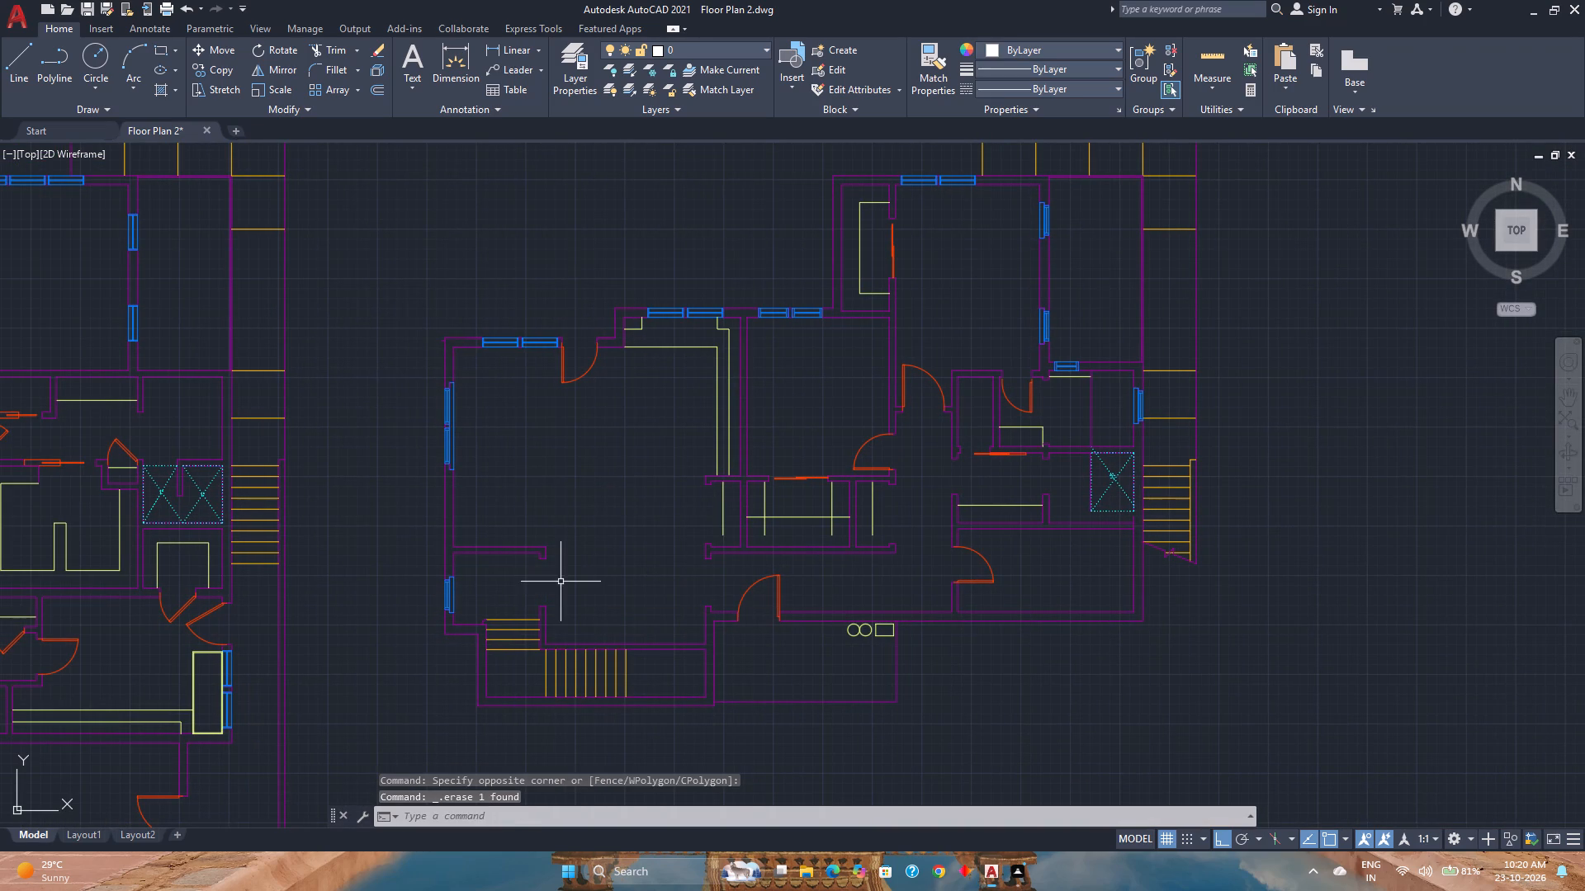
Move the southwest room's window straight west, out of its opening and clear of the exterior wall.
{"action": "scroll", "coordinate": [548, 582], "scroll_direction": "up", "scroll_amount": 2}
{"action": "middle_click_drag", "start_coordinate": [548, 582], "coordinate": [580, 564]}
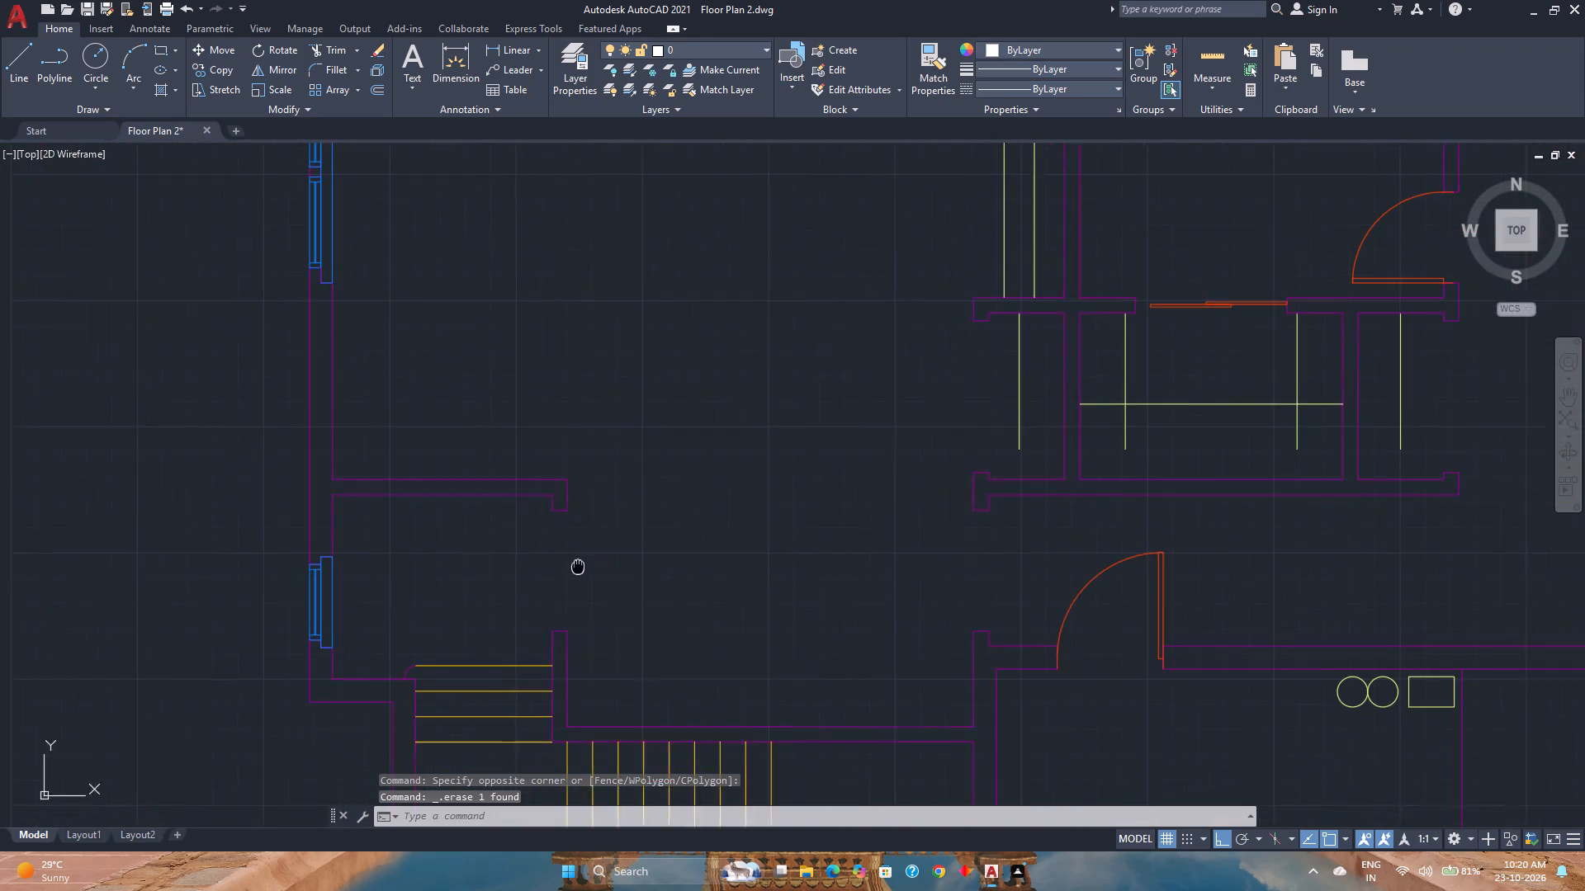
{"action": "middle_click_drag", "start_coordinate": [580, 564], "coordinate": [606, 556]}
{"action": "middle_click", "coordinate": [606, 556]}
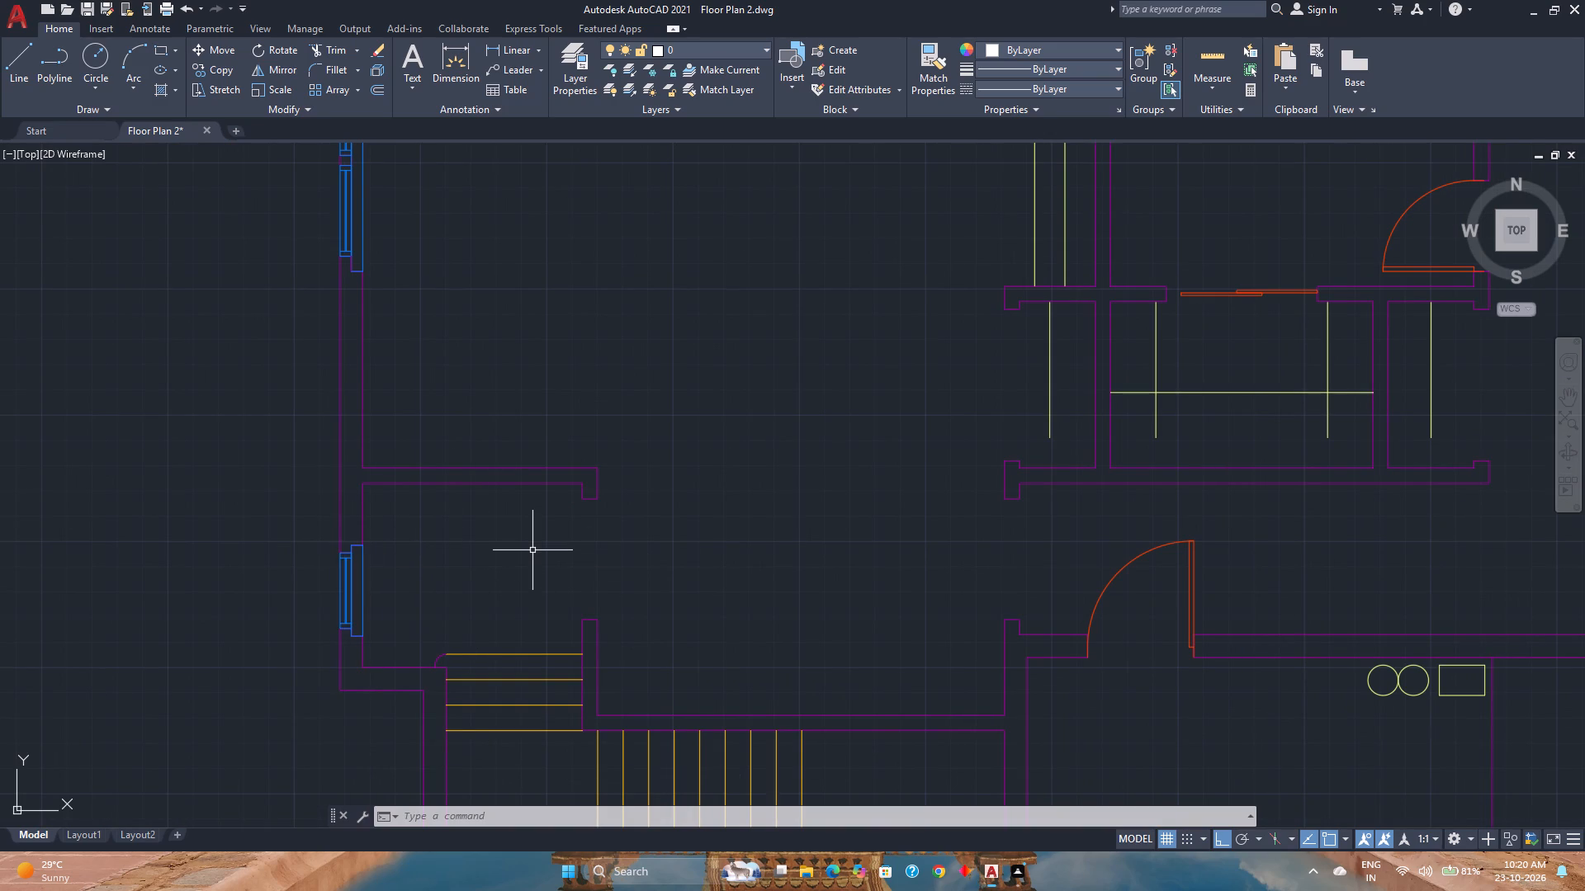
{"action": "left_click", "coordinate": [343, 610]}
{"action": "key", "text": "m"}
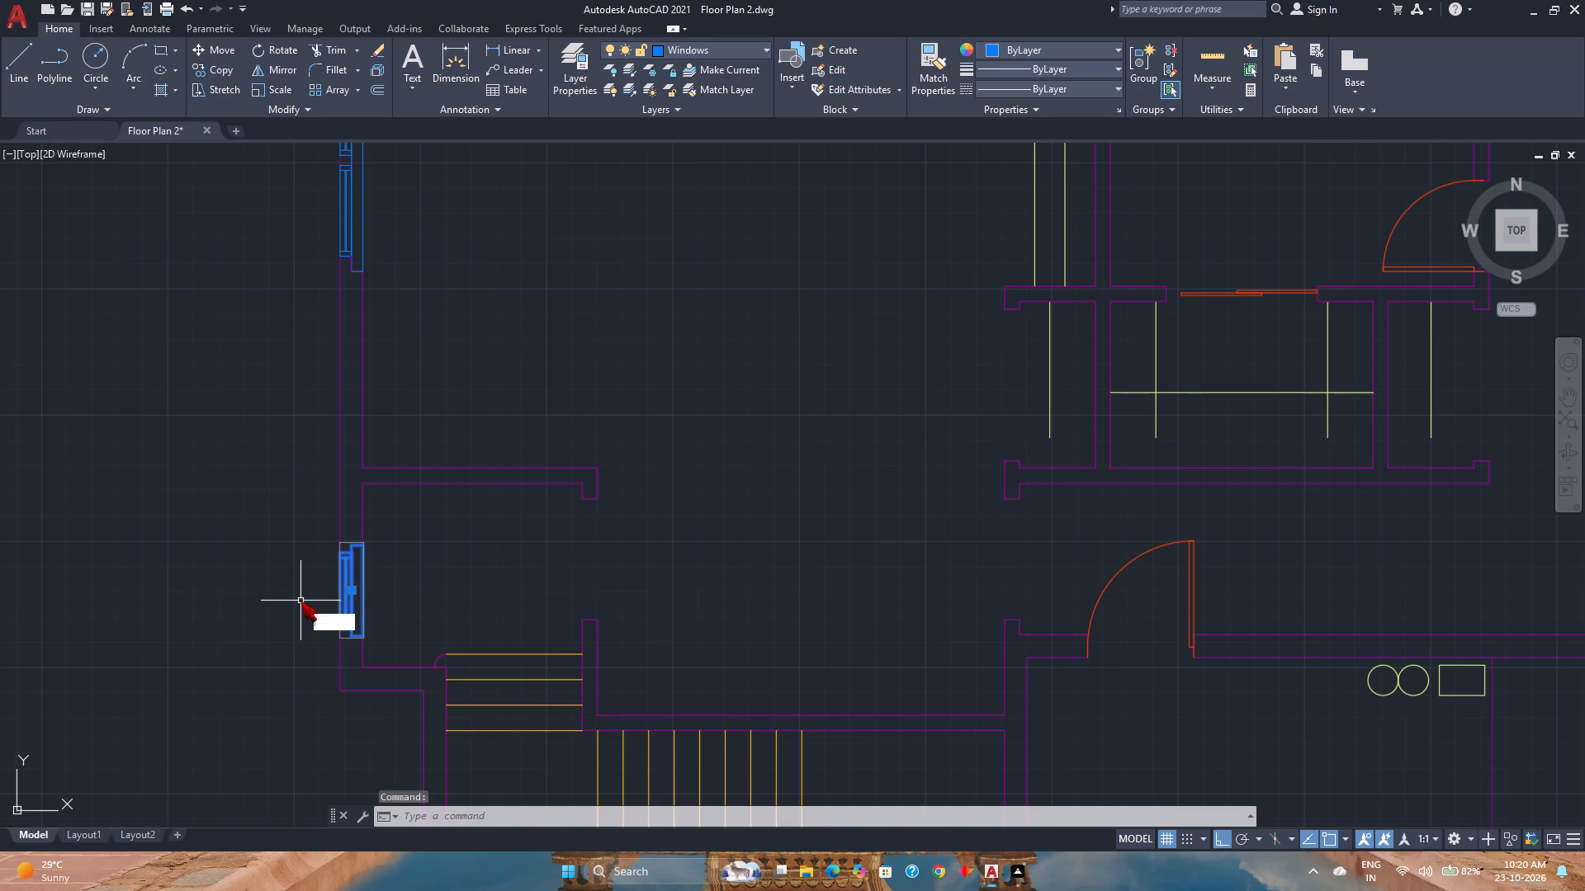
{"action": "key", "text": "Return"}
{"action": "left_click", "coordinate": [336, 594]}
{"action": "left_click", "coordinate": [259, 593]}
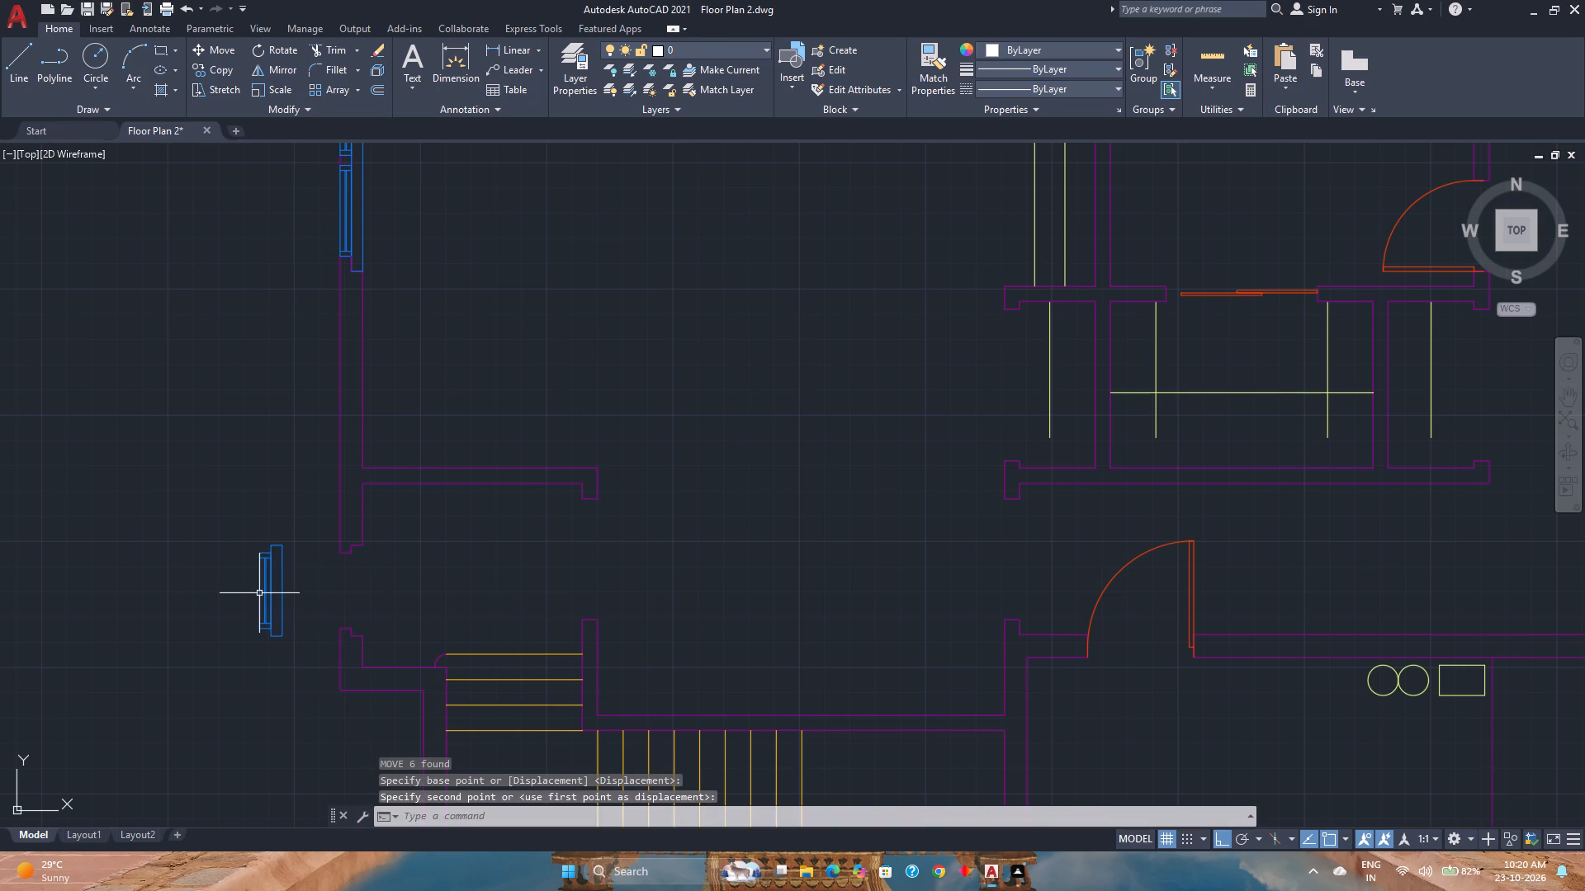
Move both stepped window jambs from their midpoint to the midpoint of the southwest room's west wall, using mid between two points.
{"action": "scroll", "coordinate": [357, 639], "scroll_direction": "up", "scroll_amount": 2}
{"action": "left_click", "coordinate": [361, 642]}
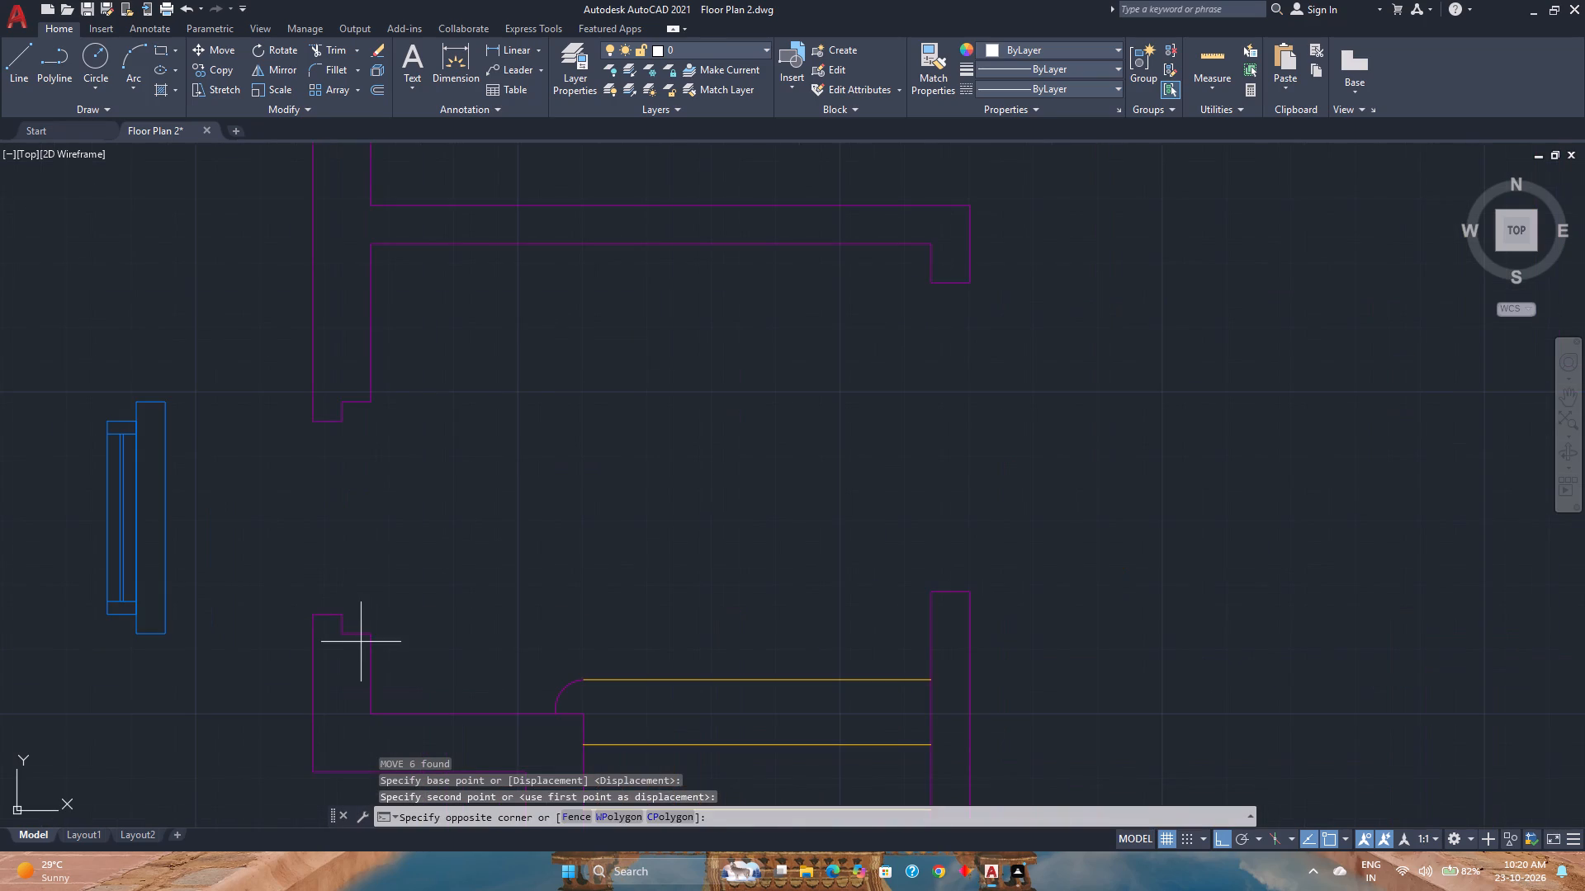
{"action": "left_click", "coordinate": [328, 394]}
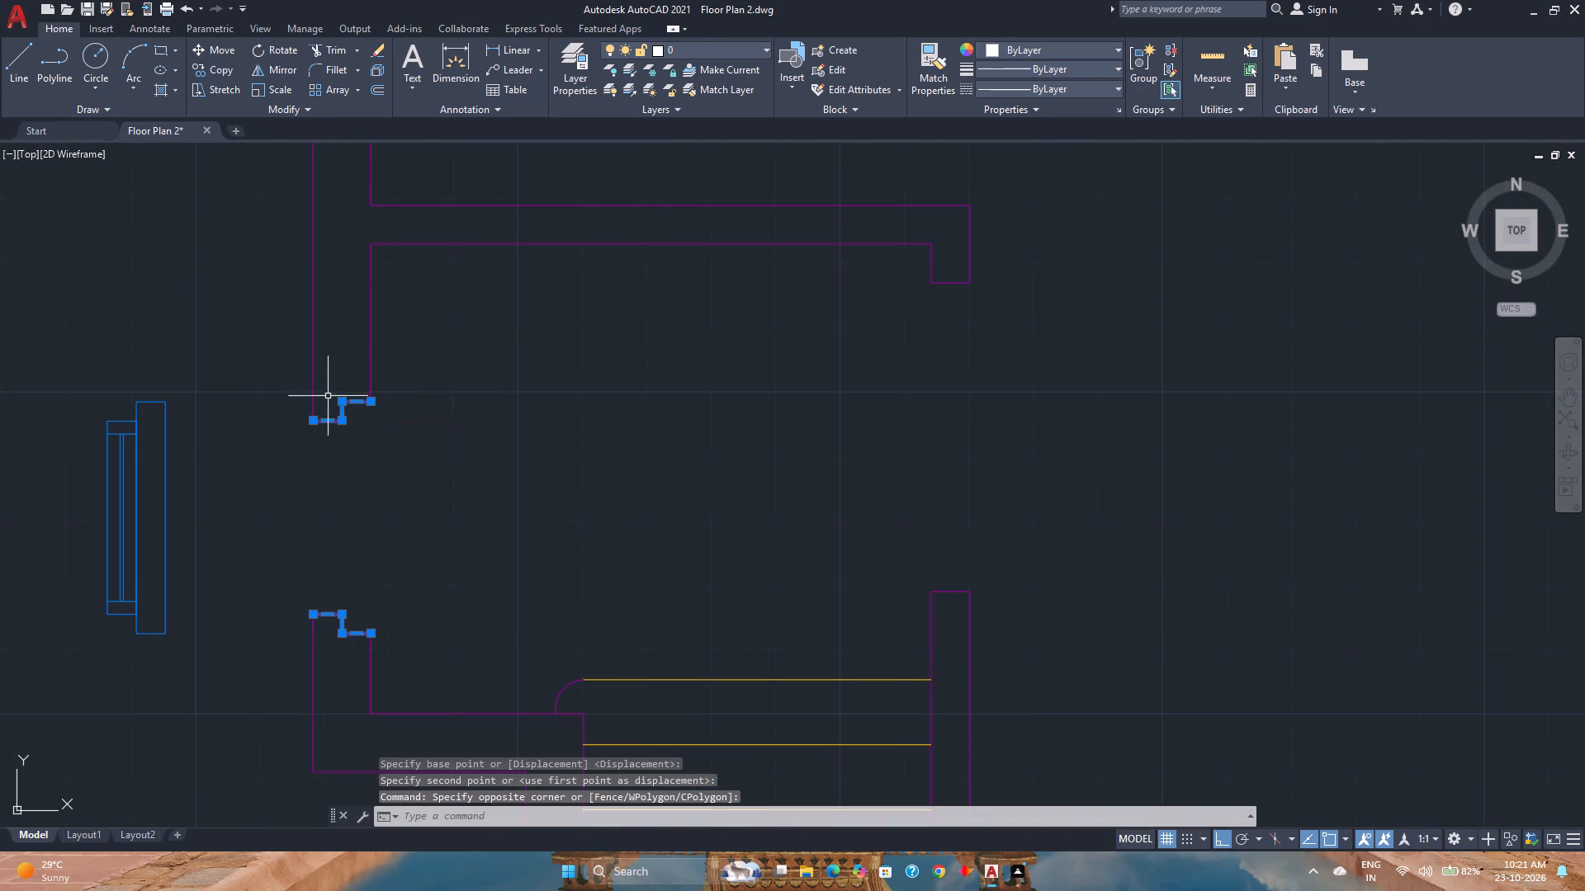
{"action": "key", "text": "m"}
{"action": "key", "text": "2"}
{"action": "key", "text": "p"}
{"action": "key", "text": "Return"}
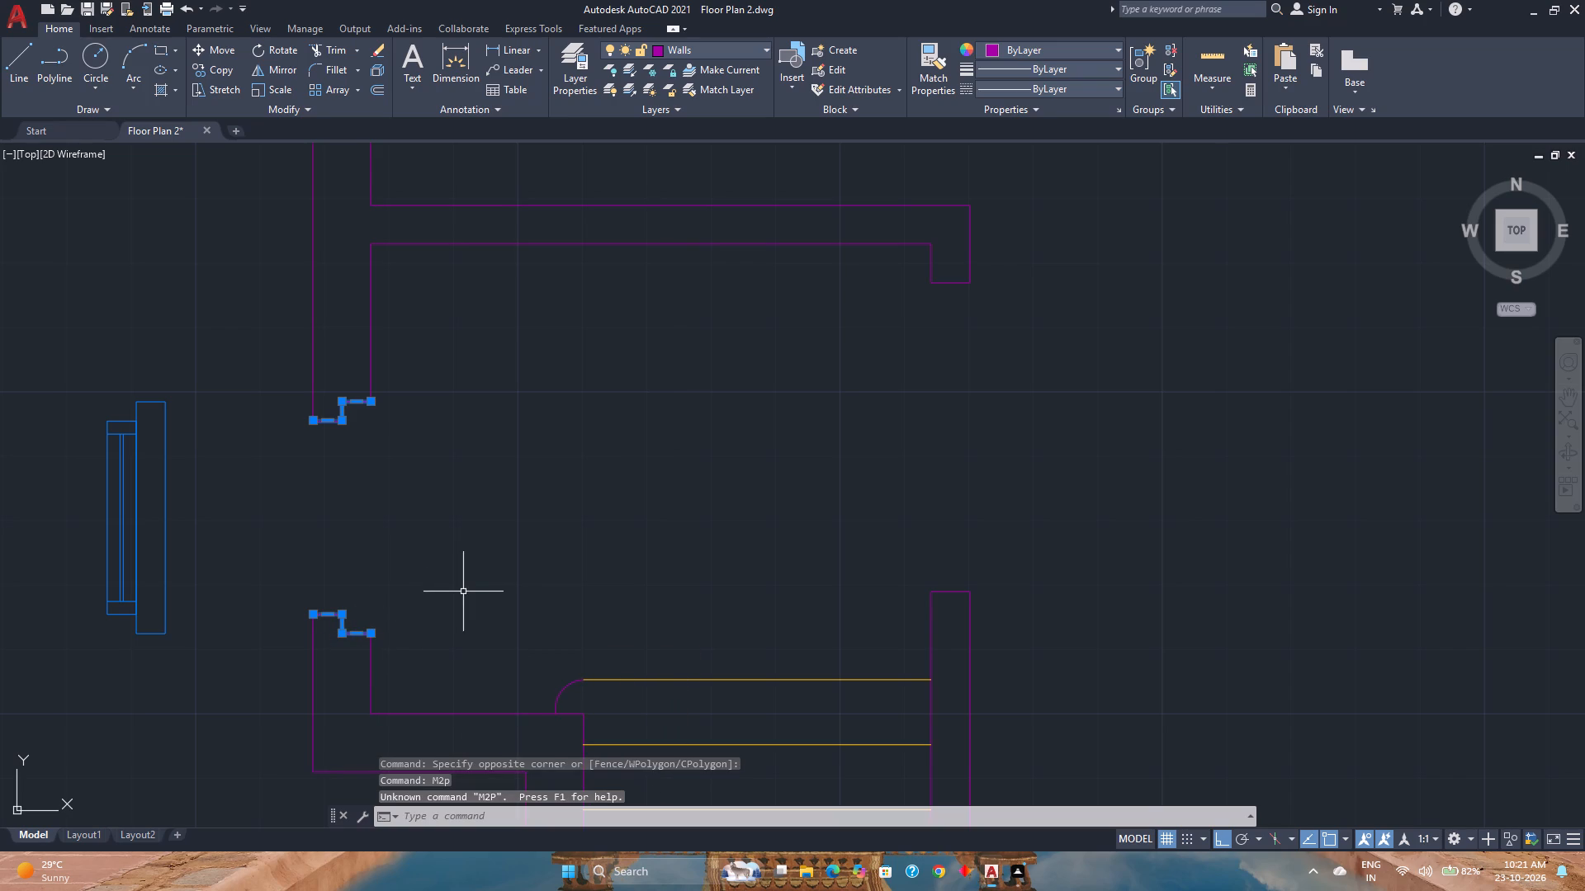
{"action": "key", "text": "m"}
{"action": "key", "text": "Return"}
{"action": "type", "text": "m2p"}
{"action": "key", "text": "Return"}
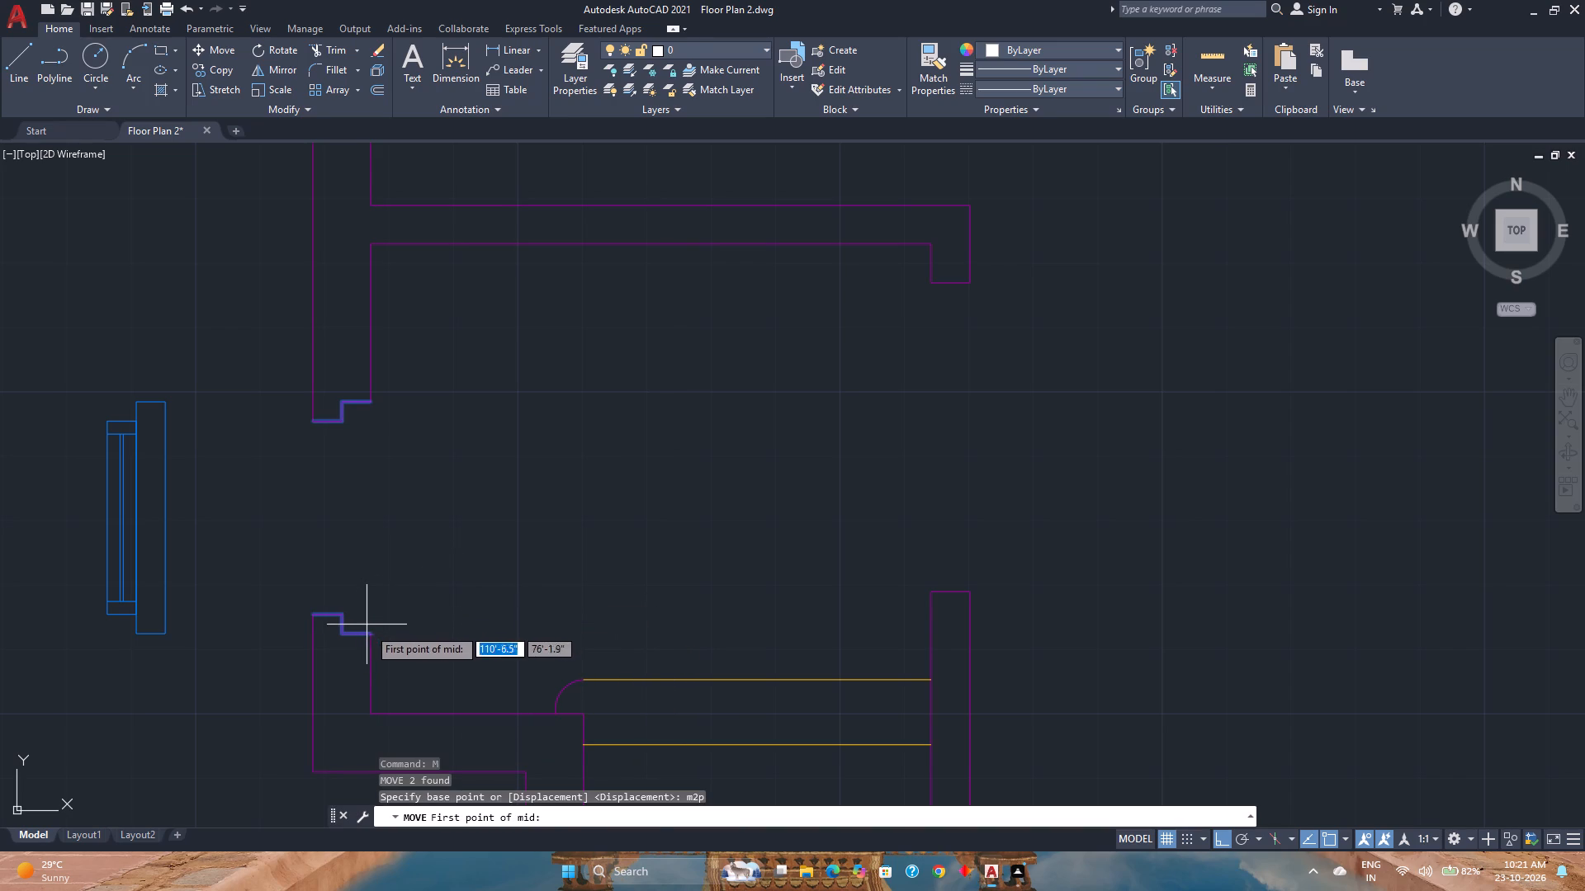
{"action": "left_click", "coordinate": [371, 631]}
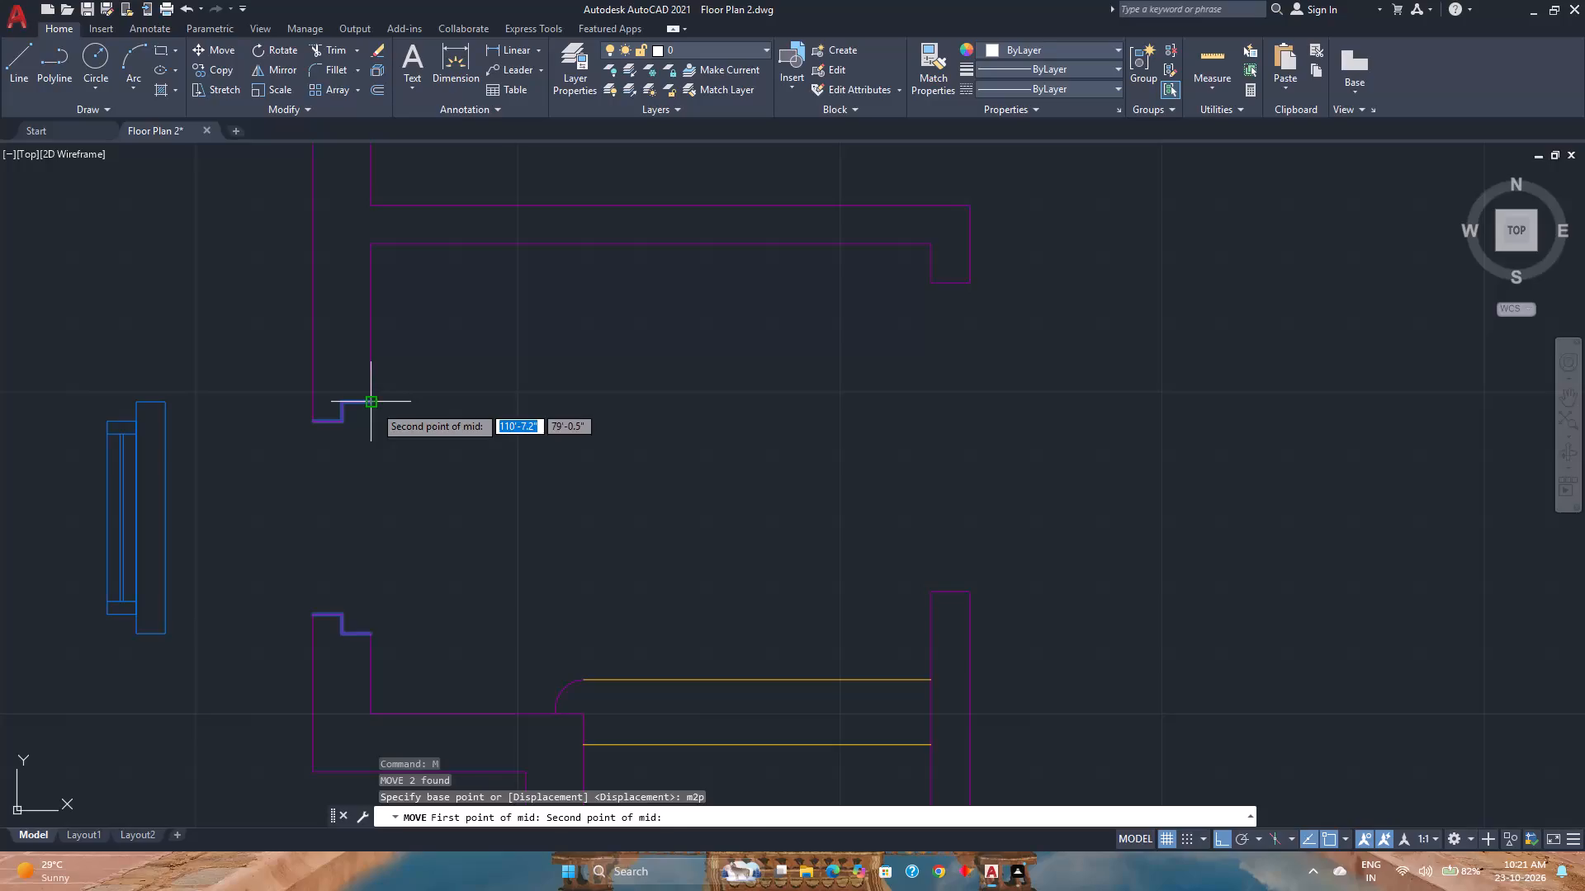
{"action": "left_click", "coordinate": [374, 405]}
{"action": "type", "text": "m2p"}
{"action": "key", "text": "Return"}
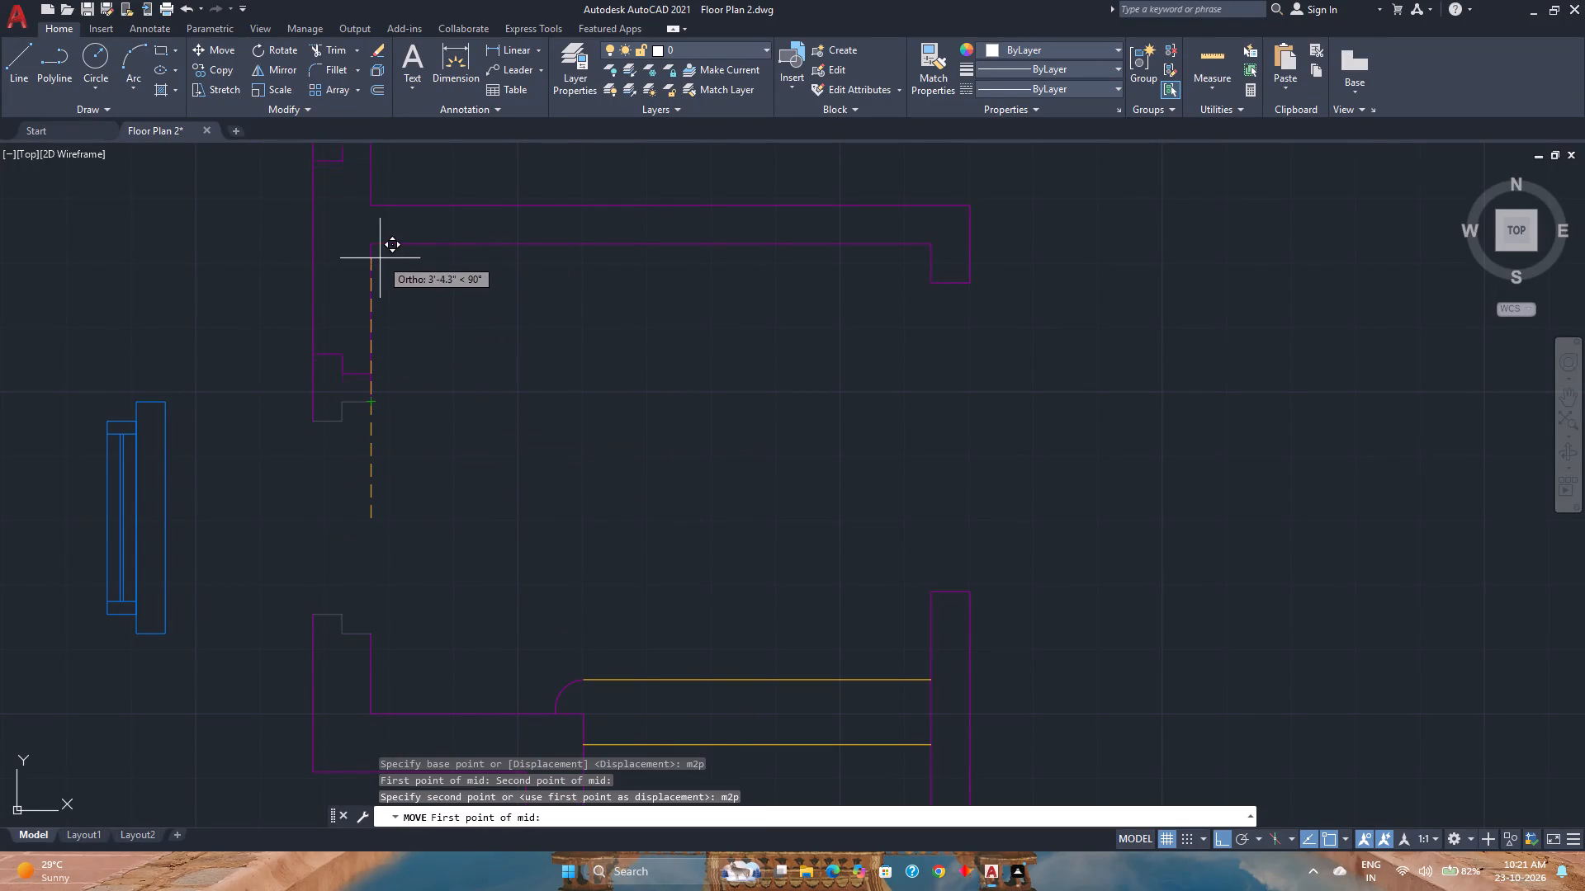
{"action": "left_click", "coordinate": [371, 243]}
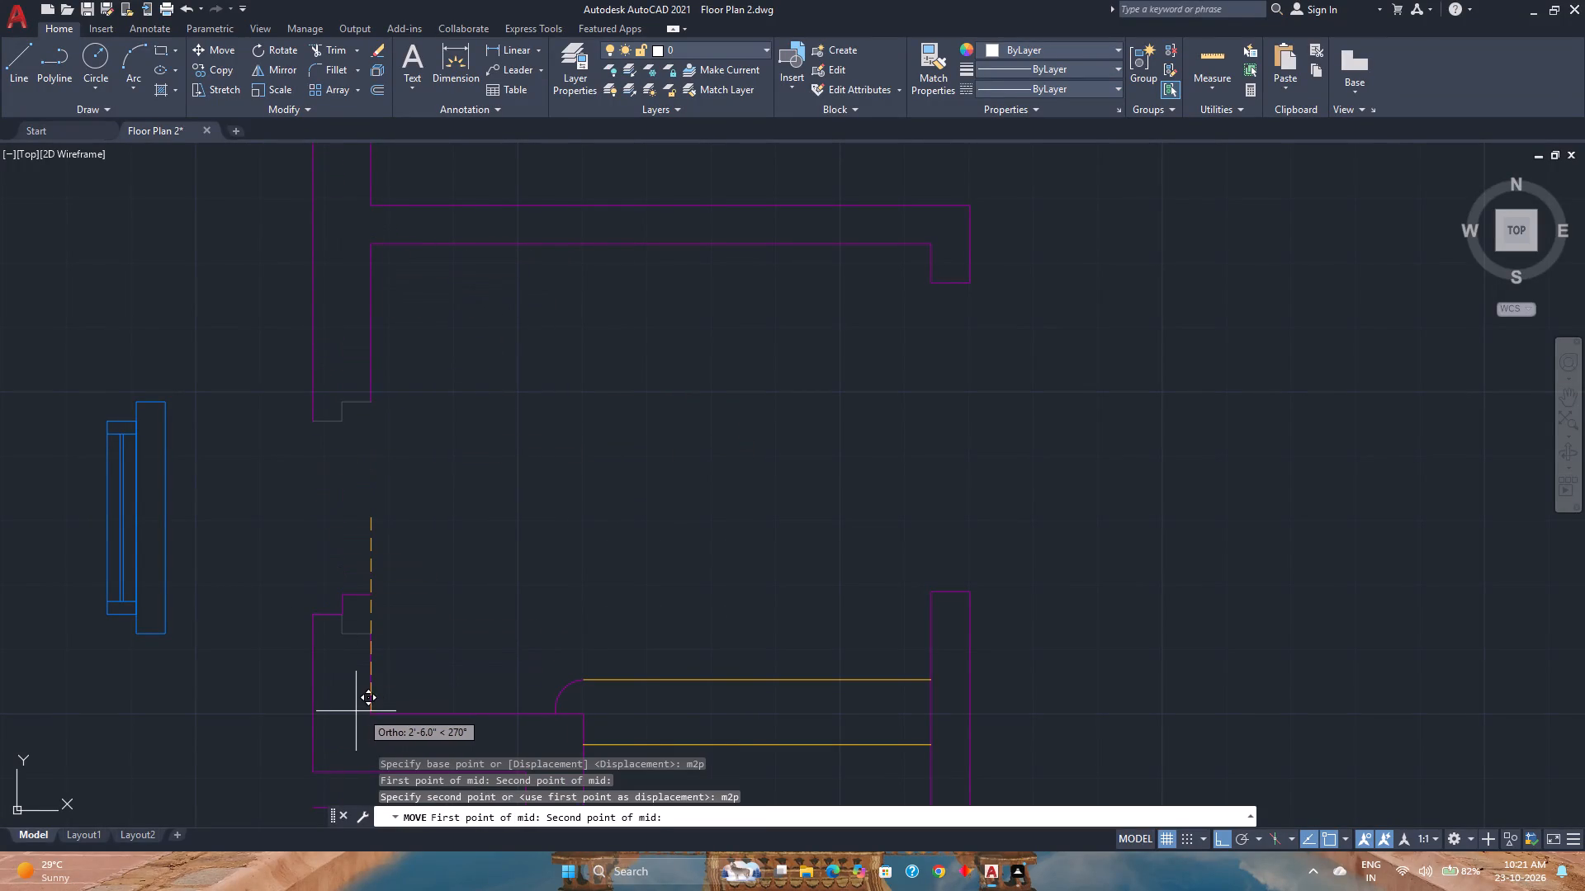
{"action": "left_click", "coordinate": [368, 714]}
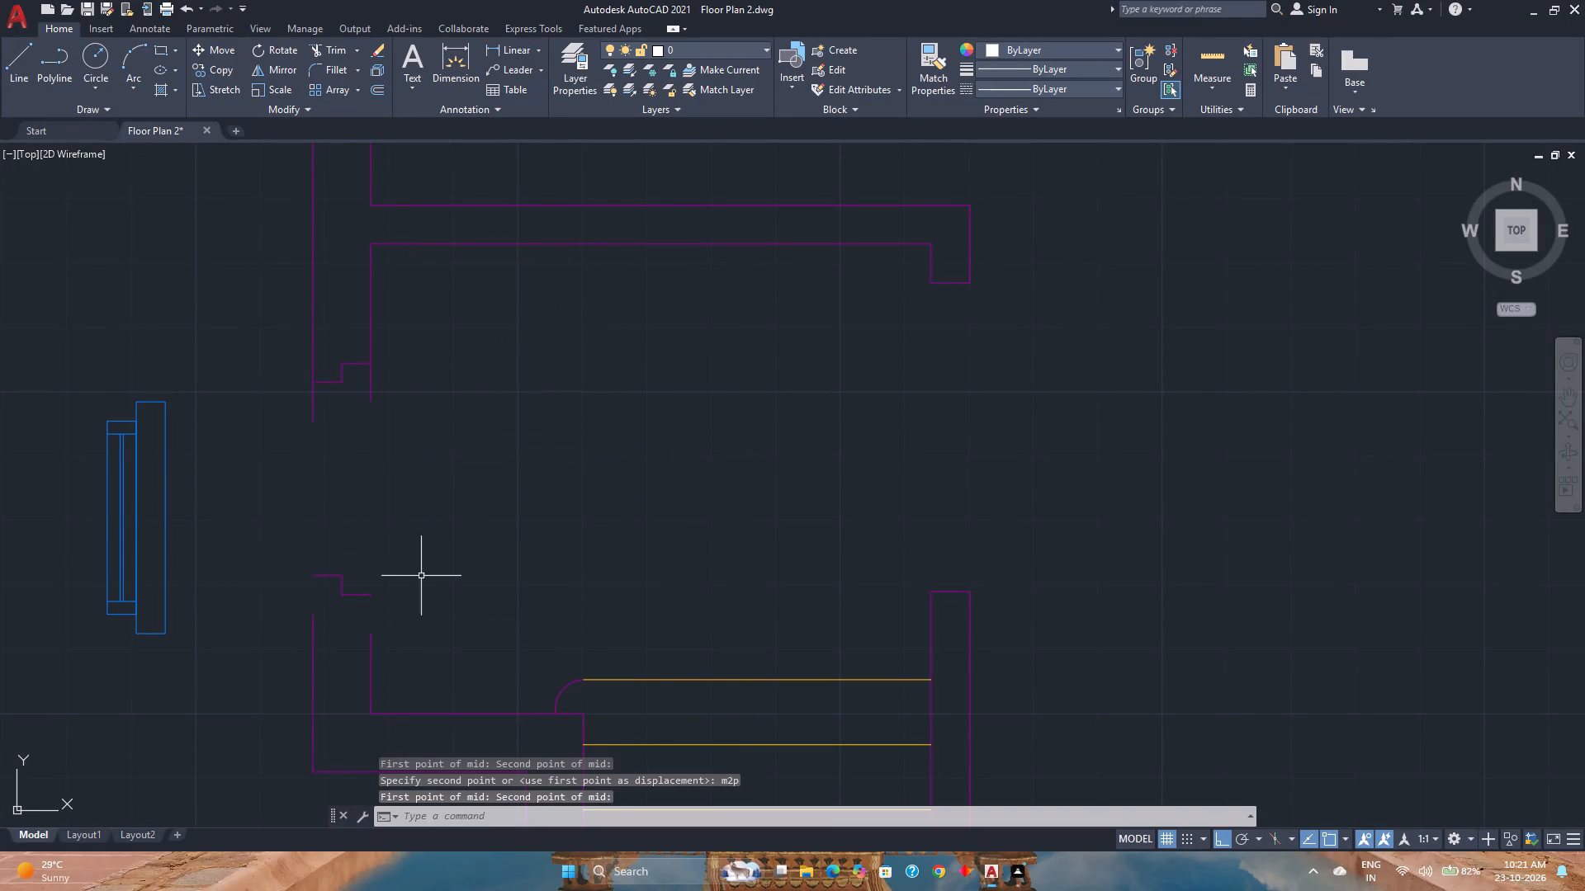
Fillet the southwest room's inner and outer west wall lines to both moved stepped window jambs with zero radius, in Multiple mode.
{"action": "left_click", "coordinate": [332, 67]}
{"action": "key", "text": "m"}
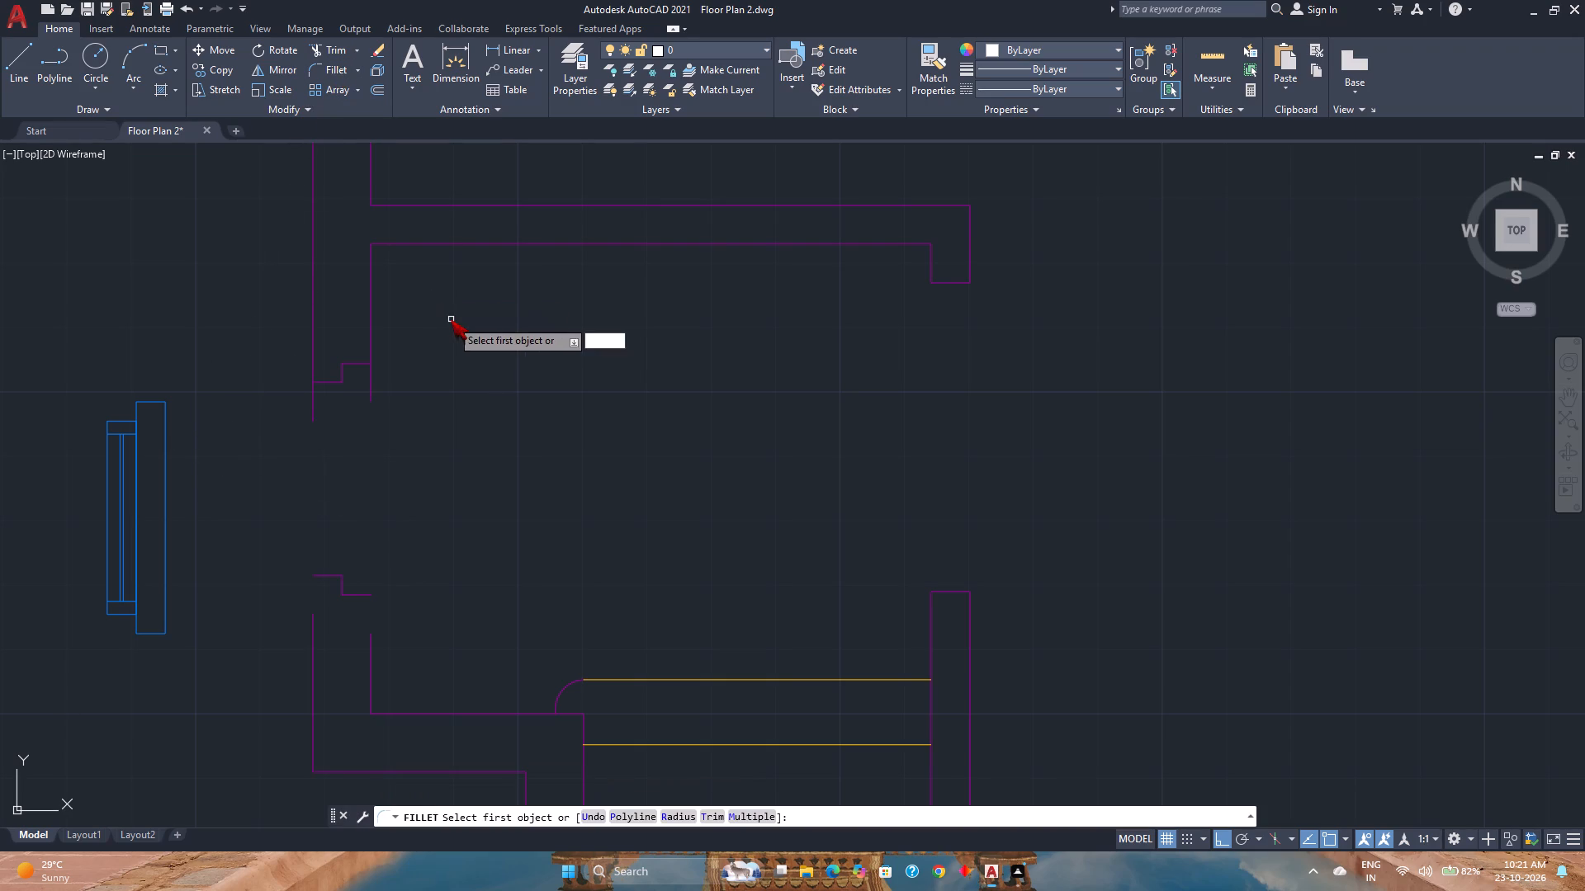
{"action": "key", "text": "Return"}
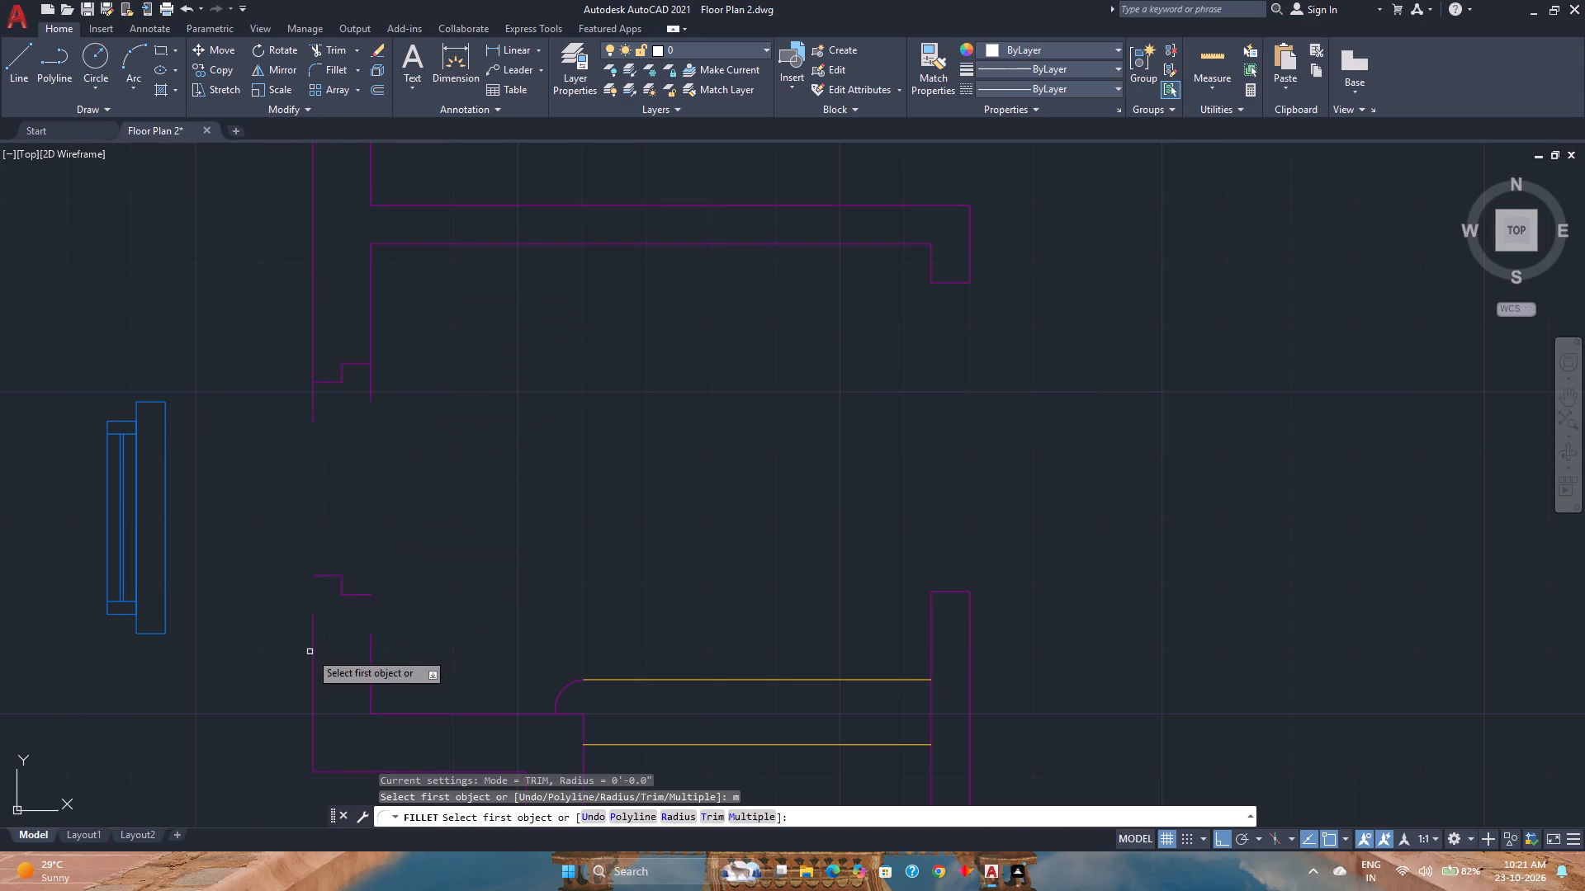
{"action": "left_click", "coordinate": [315, 634]}
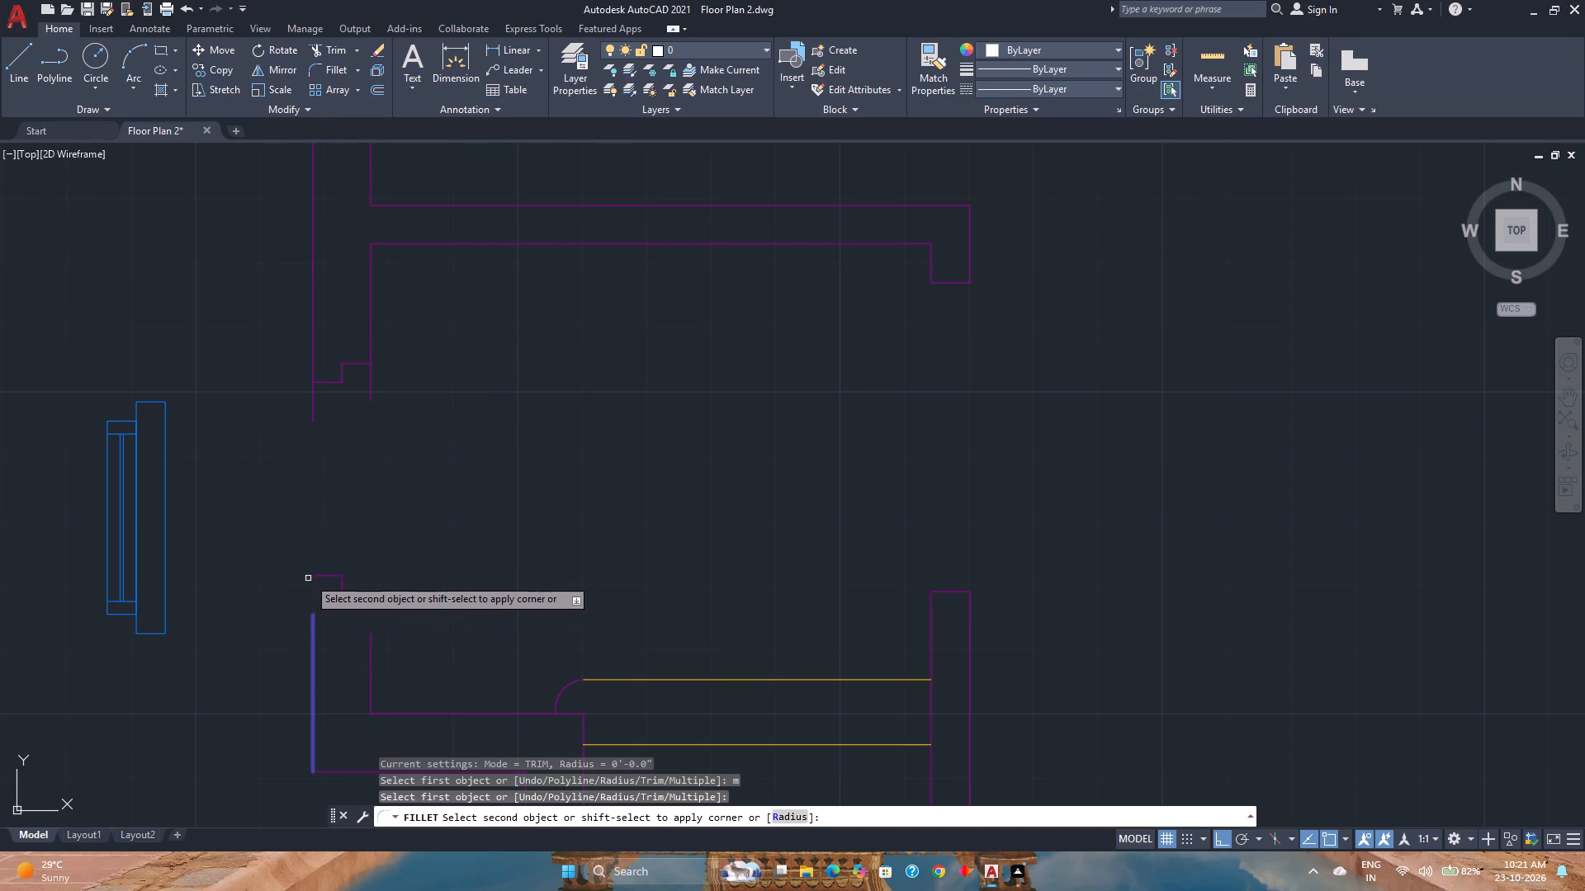
{"action": "left_click", "coordinate": [318, 576]}
{"action": "left_click", "coordinate": [373, 662]}
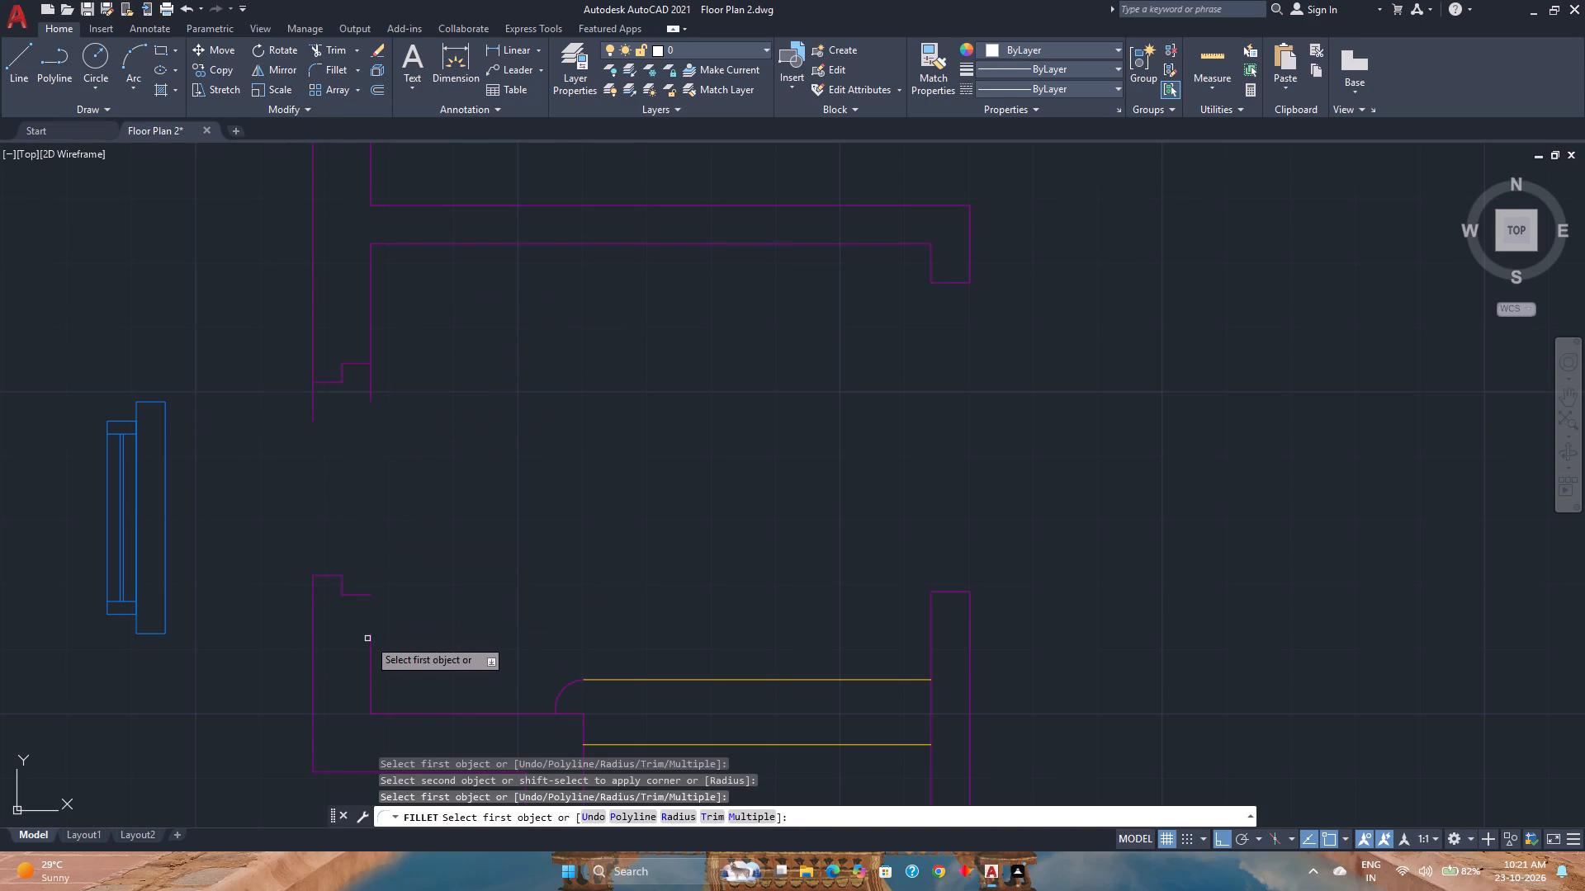
{"action": "left_click", "coordinate": [371, 640]}
{"action": "left_click", "coordinate": [362, 593]}
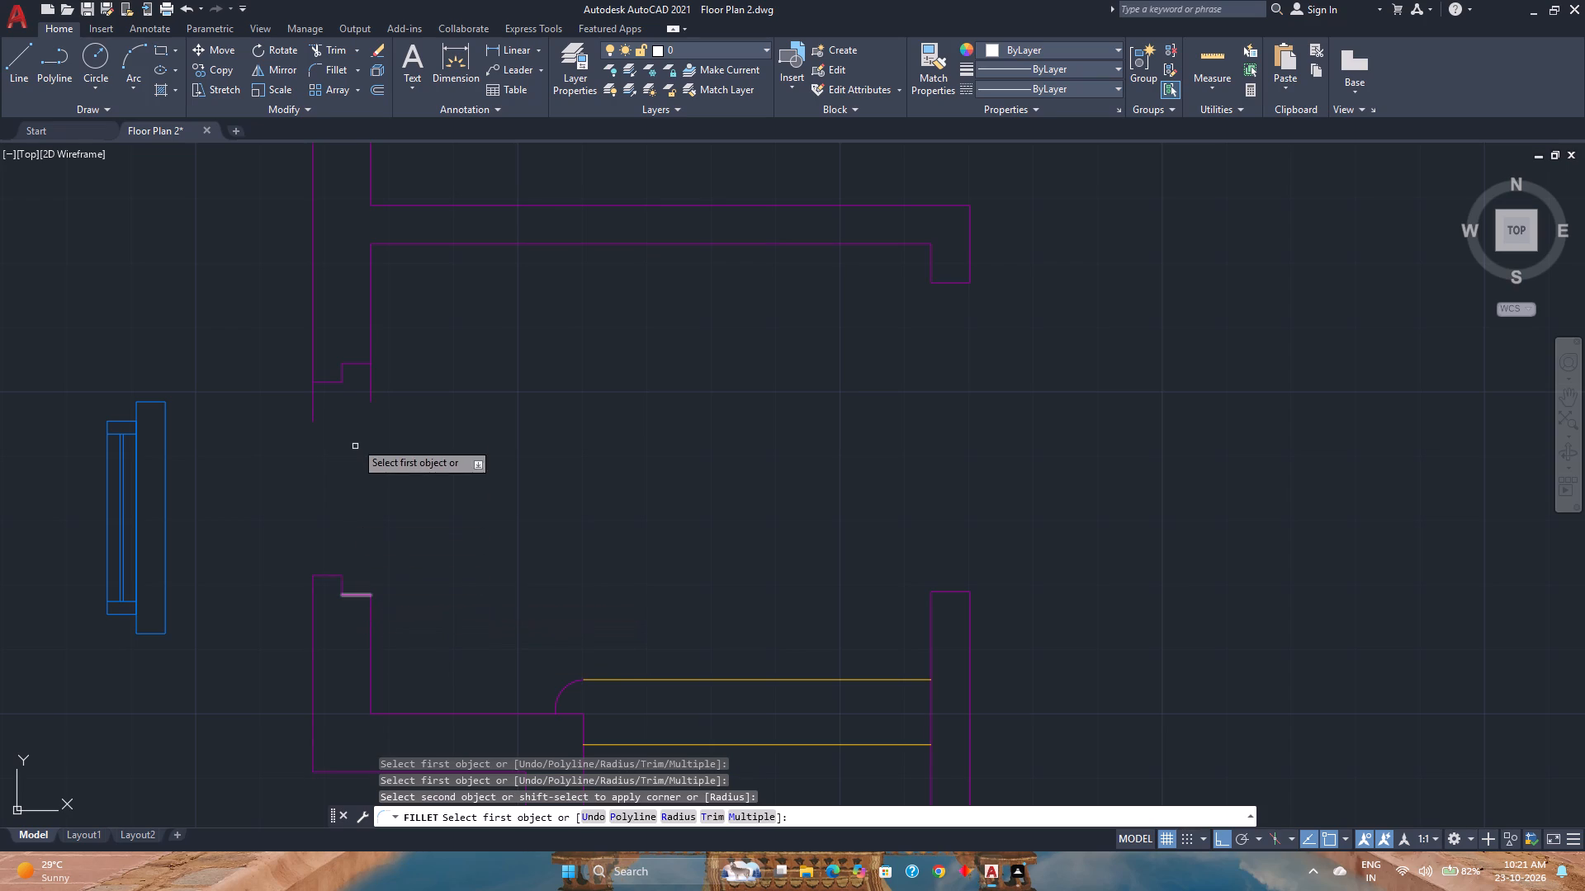
{"action": "left_click", "coordinate": [315, 351]}
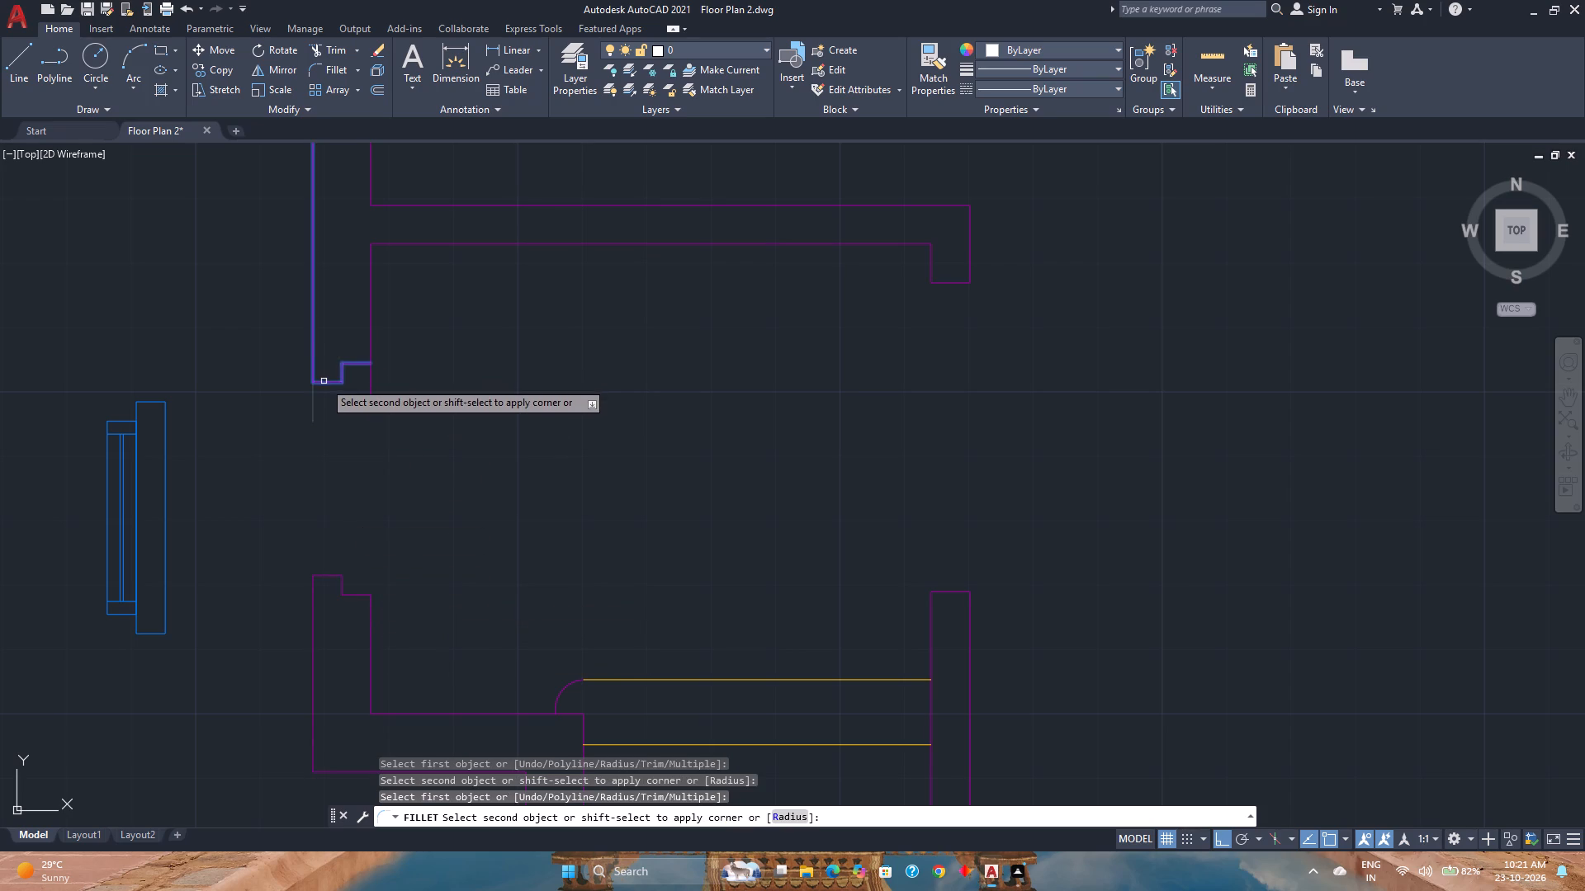
{"action": "left_click", "coordinate": [324, 381]}
{"action": "left_click", "coordinate": [352, 364]}
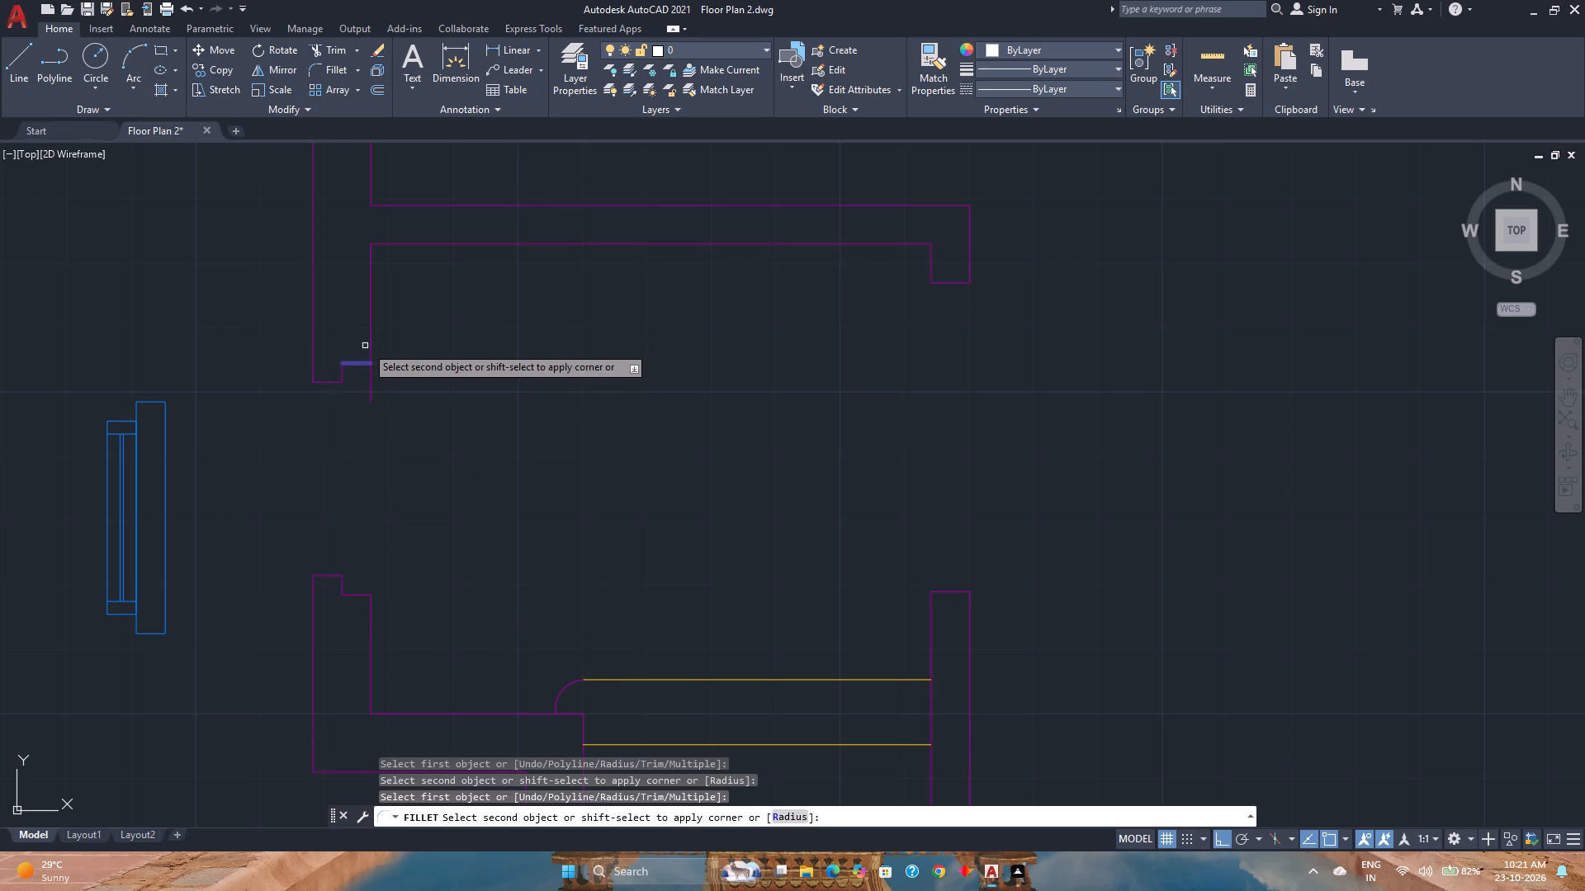
{"action": "left_click", "coordinate": [370, 339]}
{"action": "scroll", "coordinate": [486, 425], "scroll_direction": "down", "scroll_amount": 3}
{"action": "middle_click_drag", "start_coordinate": [490, 425], "coordinate": [509, 461]}
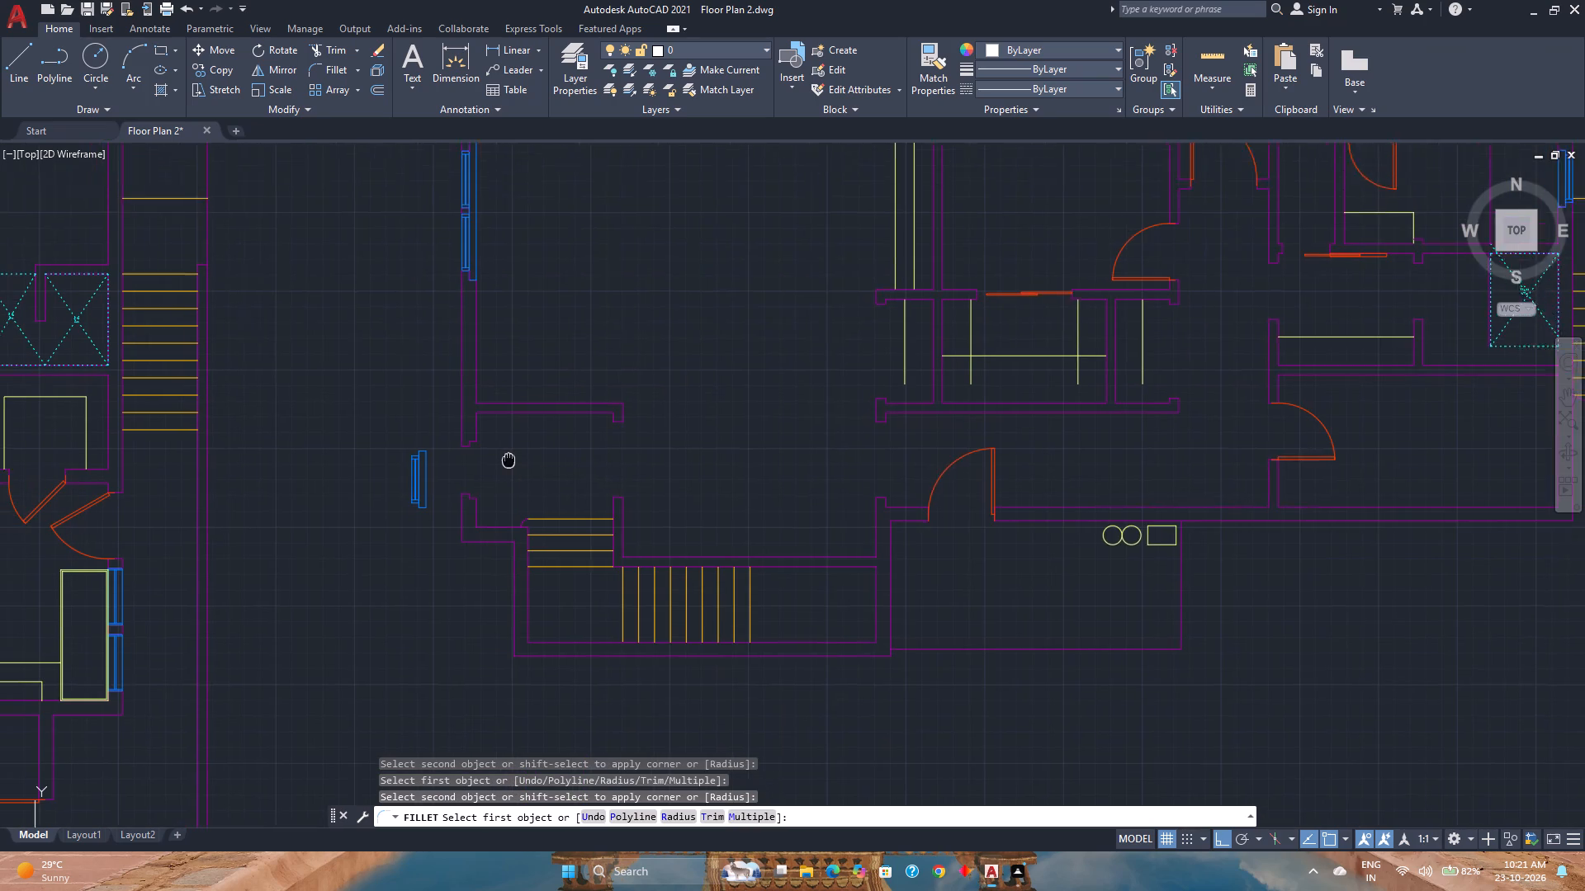
{"action": "middle_click_drag", "start_coordinate": [509, 461], "coordinate": [515, 509]}
{"action": "key", "text": "Escape"}
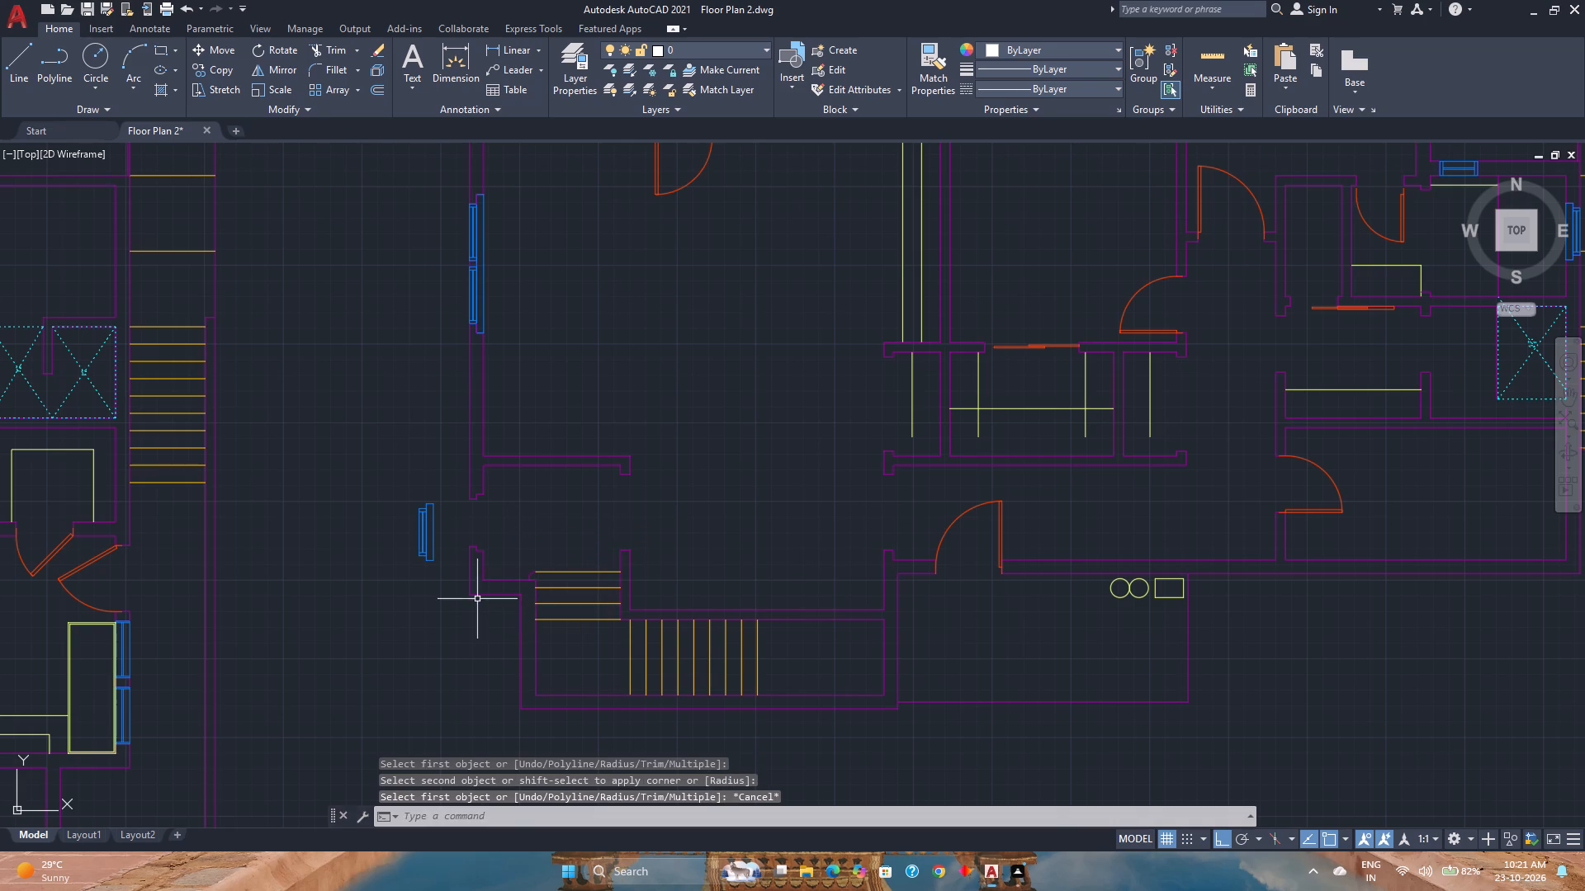
Put the small rounded arc at the end of the southwest stair's top tread on the Stairs layer.
{"action": "scroll", "coordinate": [513, 582], "scroll_direction": "up", "scroll_amount": 3}
{"action": "left_click", "coordinate": [575, 569]}
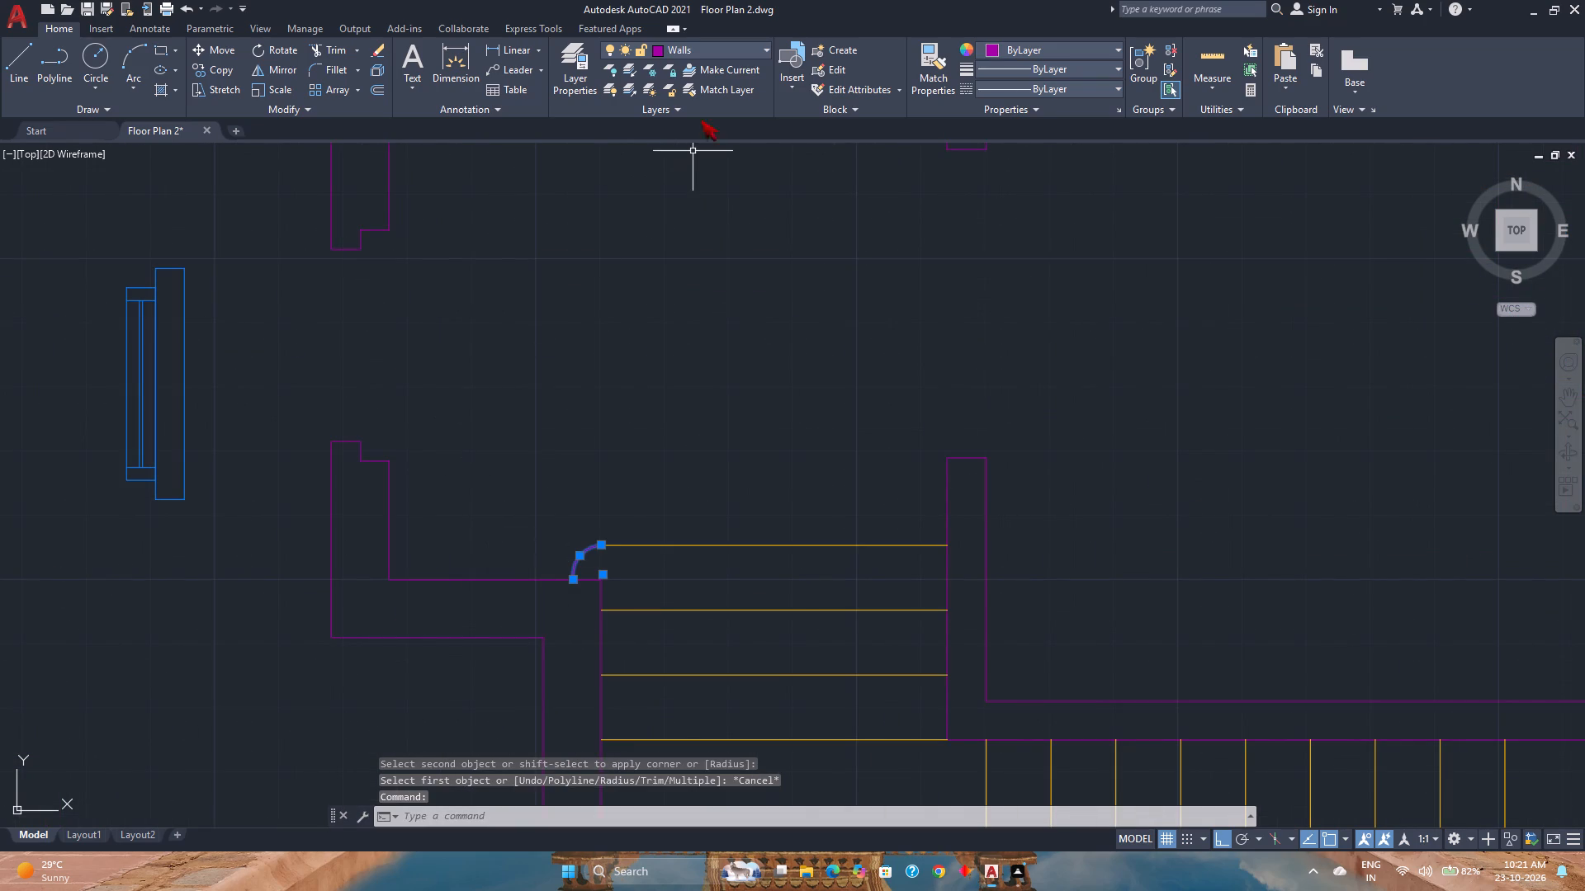
{"action": "left_click", "coordinate": [708, 56]}
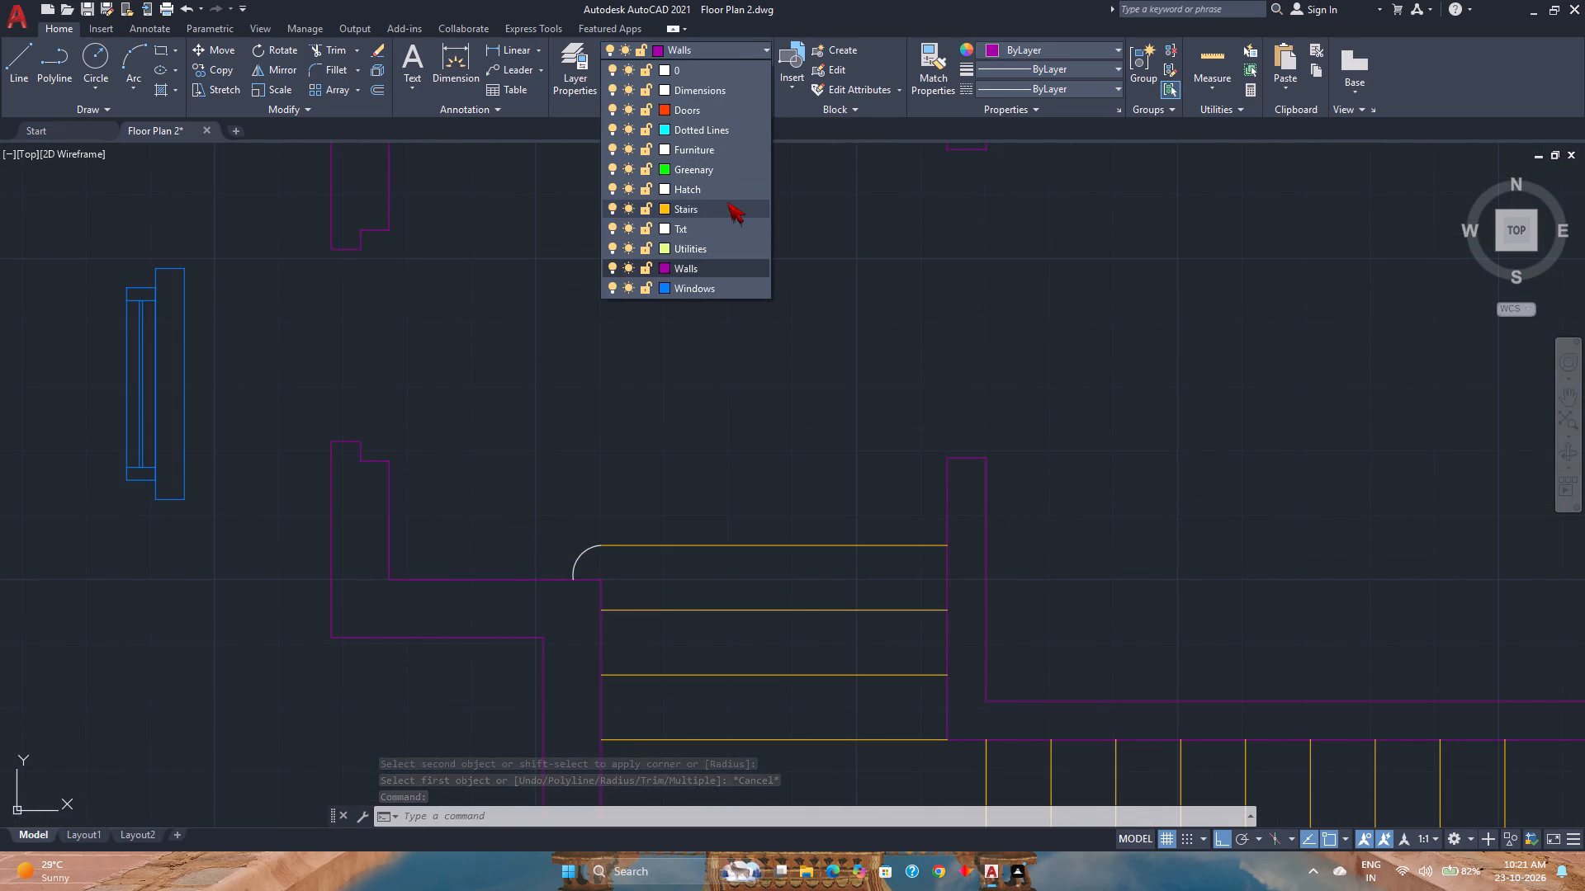
{"action": "left_click", "coordinate": [727, 202]}
{"action": "key", "text": "Escape"}
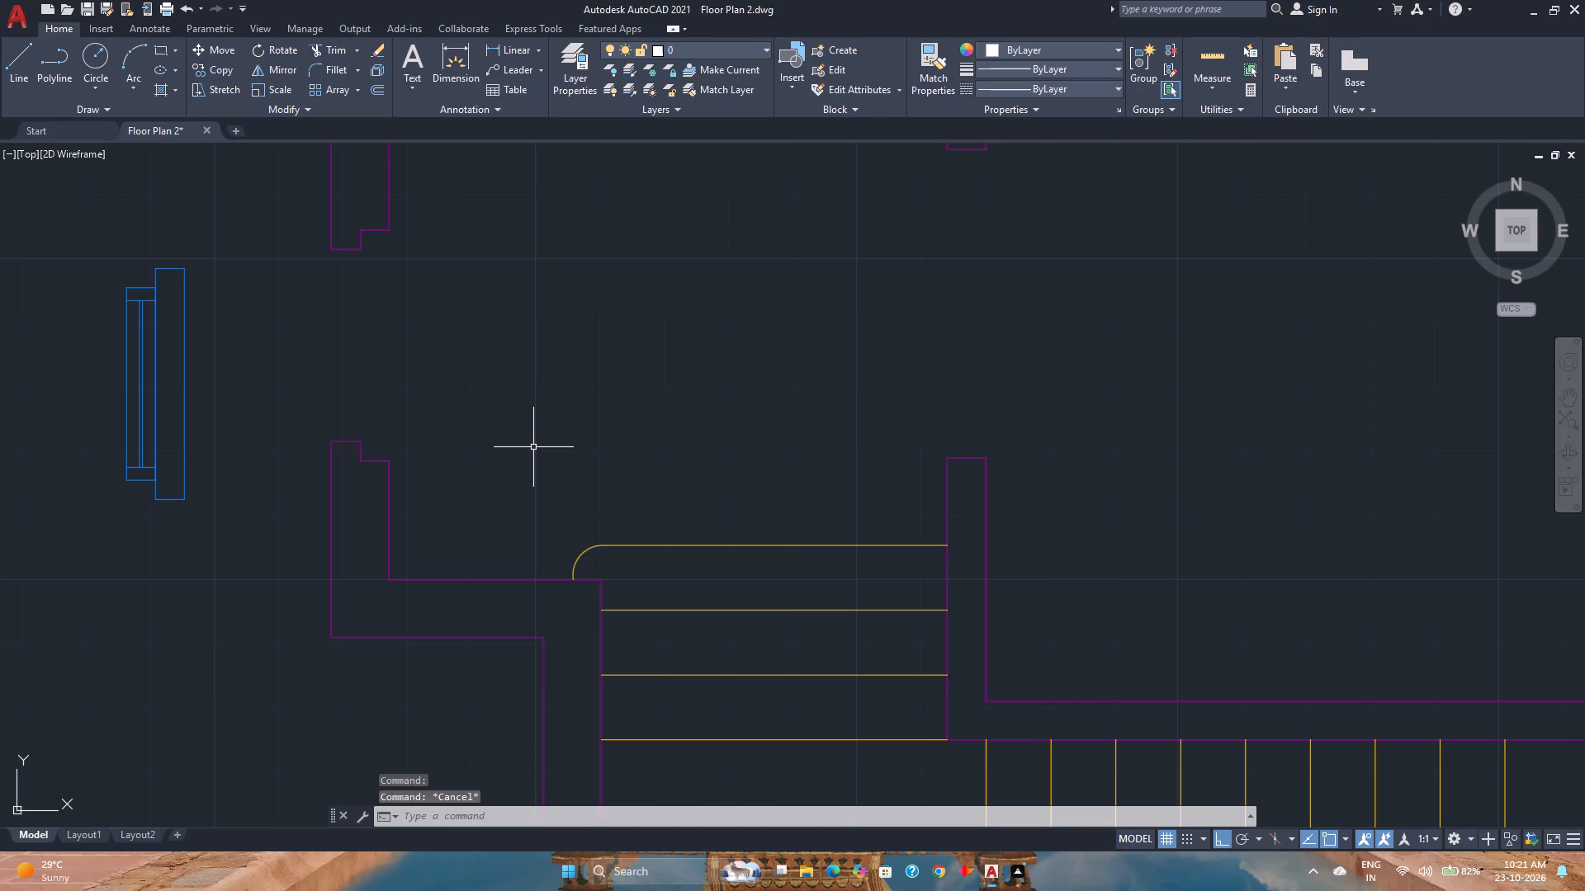
Move the southwest room's window back into its opening, from its northeast corner to the north jamb's inner corner.
{"action": "middle_click_drag", "start_coordinate": [542, 448], "coordinate": [620, 506]}
{"action": "scroll", "coordinate": [620, 506], "scroll_direction": "down", "scroll_amount": 2}
{"action": "left_click", "coordinate": [523, 485]}
{"action": "left_click", "coordinate": [436, 472]}
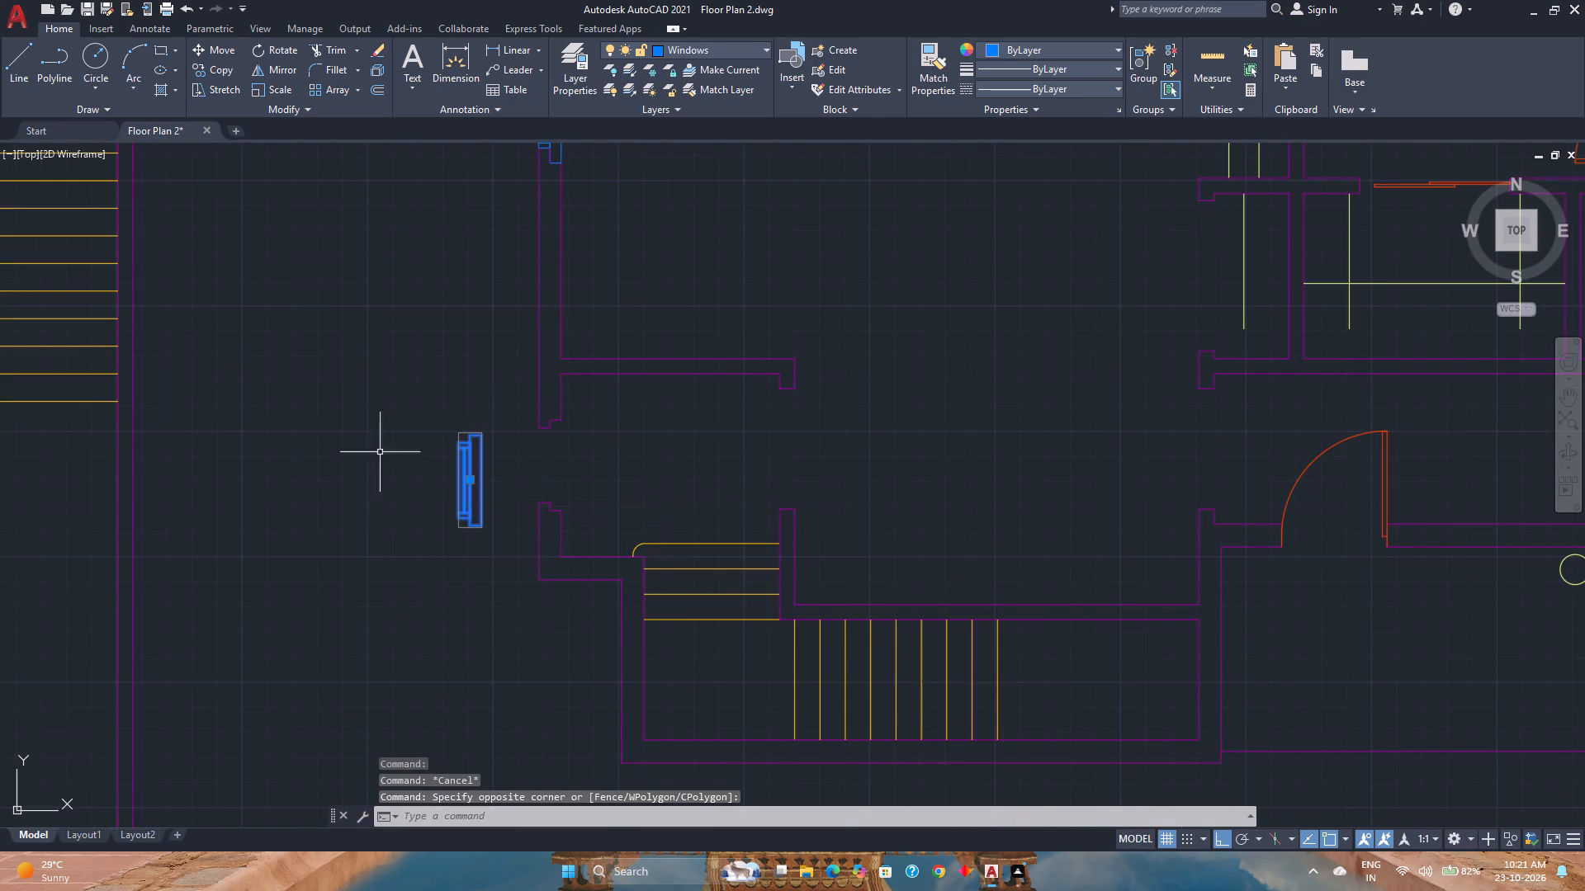
{"action": "left_click", "coordinate": [230, 45]}
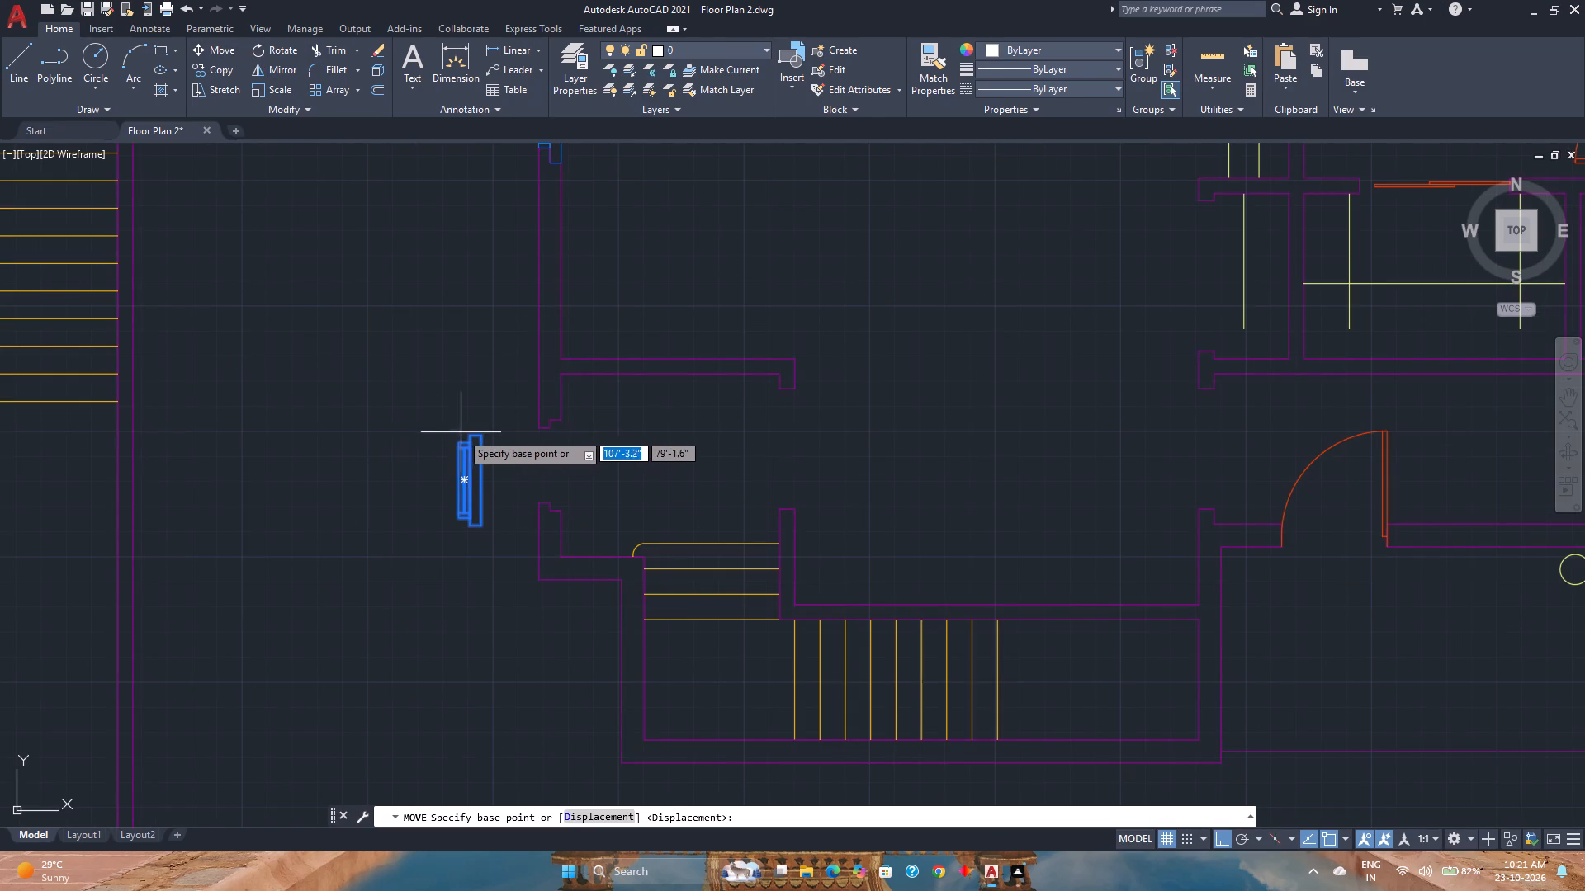
{"action": "scroll", "coordinate": [461, 432], "scroll_direction": "up", "scroll_amount": 2}
{"action": "left_click", "coordinate": [511, 440]}
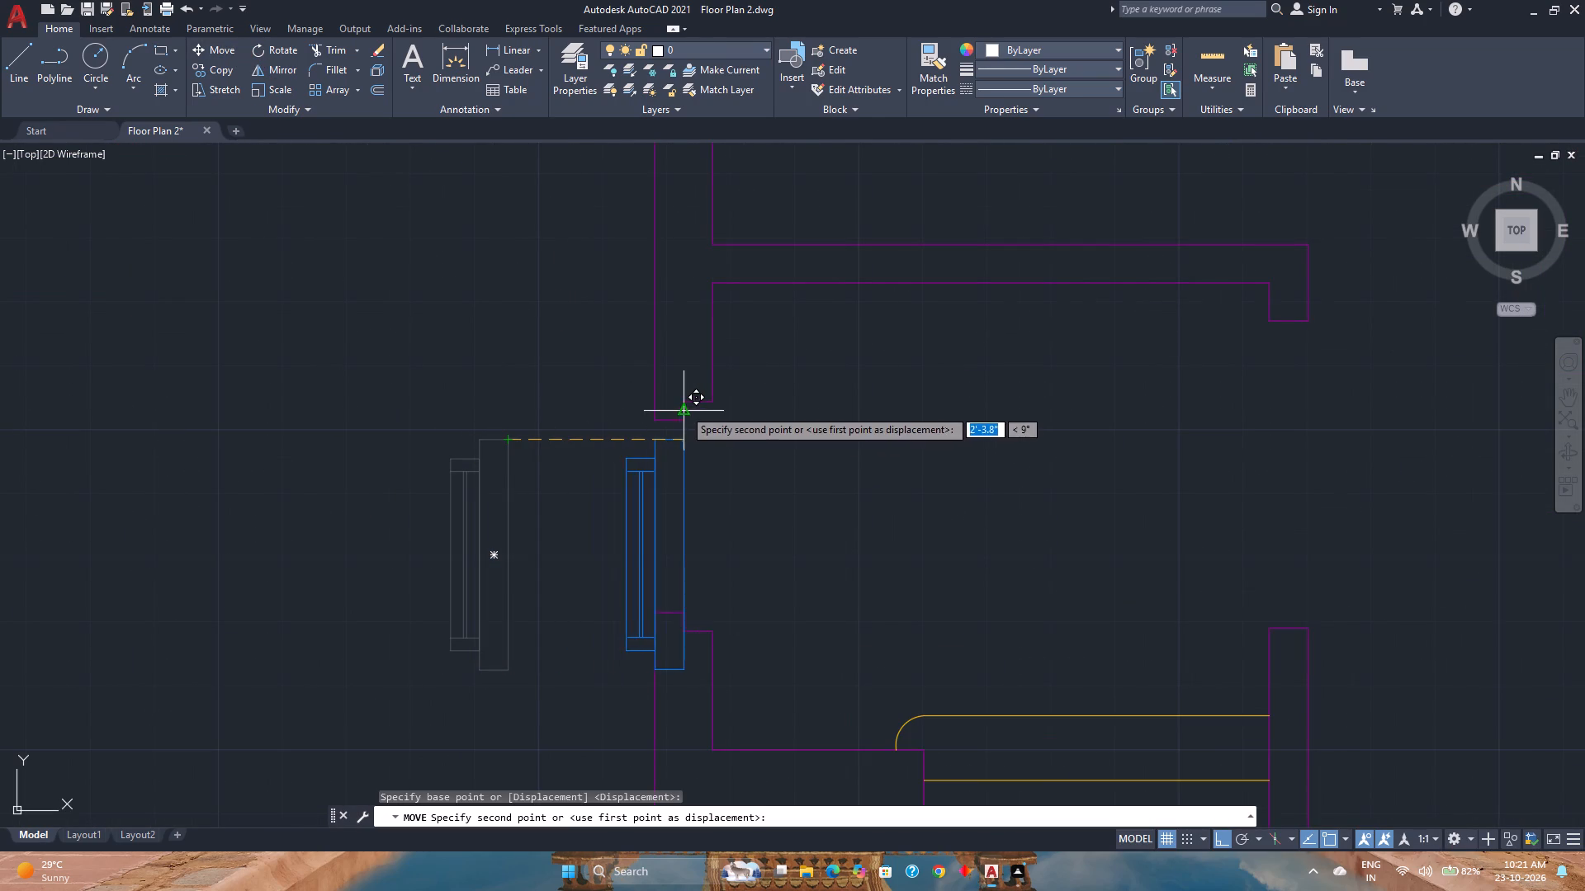
{"action": "left_click", "coordinate": [714, 398]}
{"action": "scroll", "coordinate": [801, 466], "scroll_direction": "down", "scroll_amount": 3}
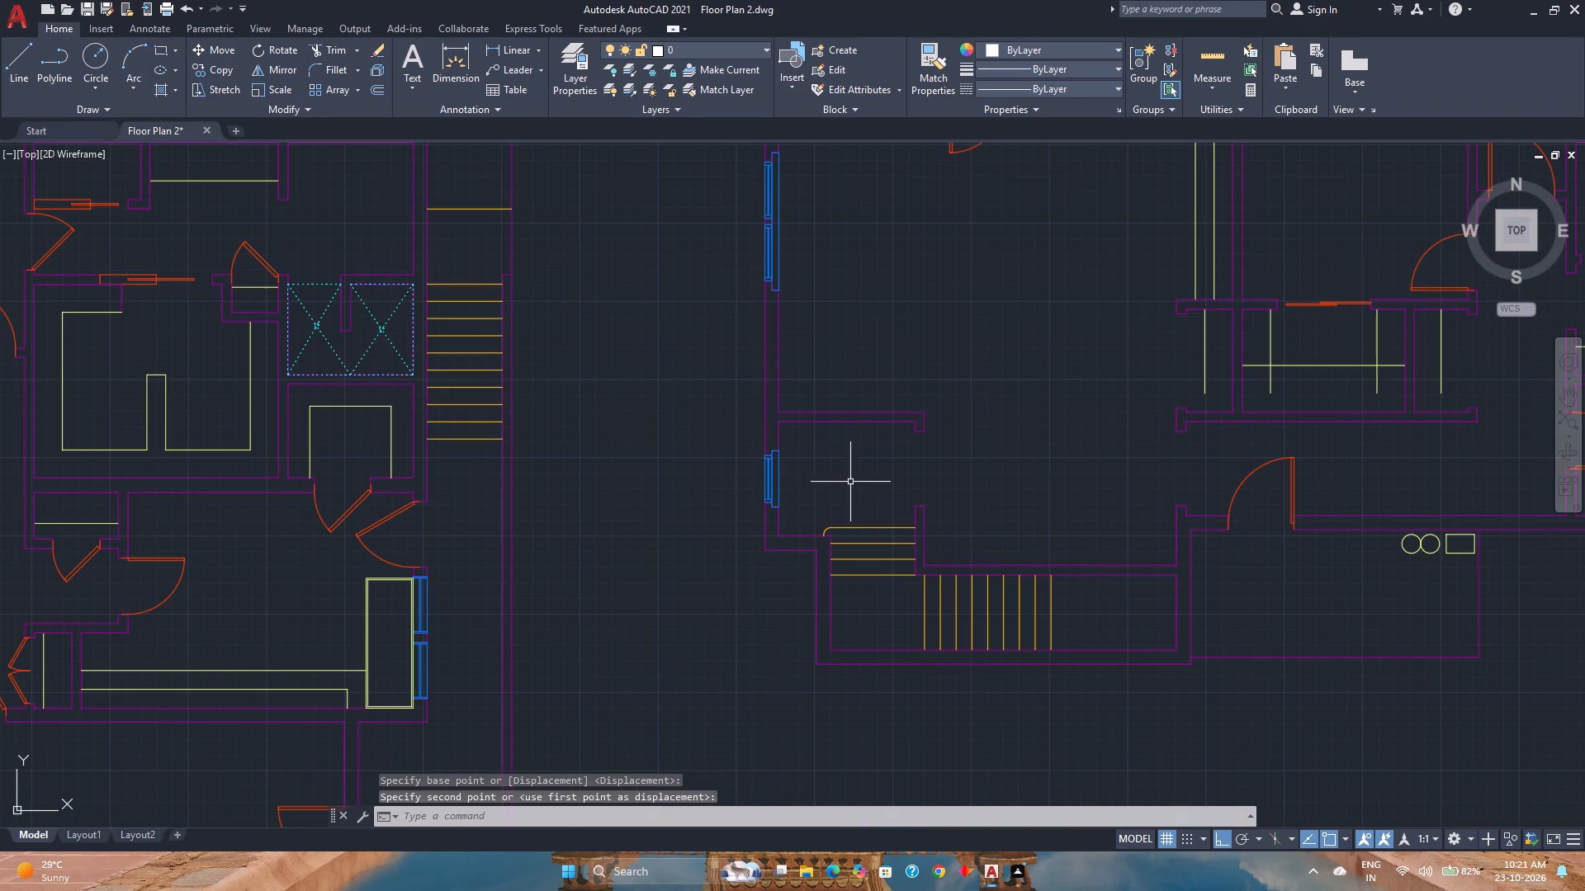
Quick-measure the southwest room's opening and the distances around it.
{"action": "middle_click_drag", "start_coordinate": [855, 482], "coordinate": [676, 480]}
{"action": "middle_click", "coordinate": [676, 480]}
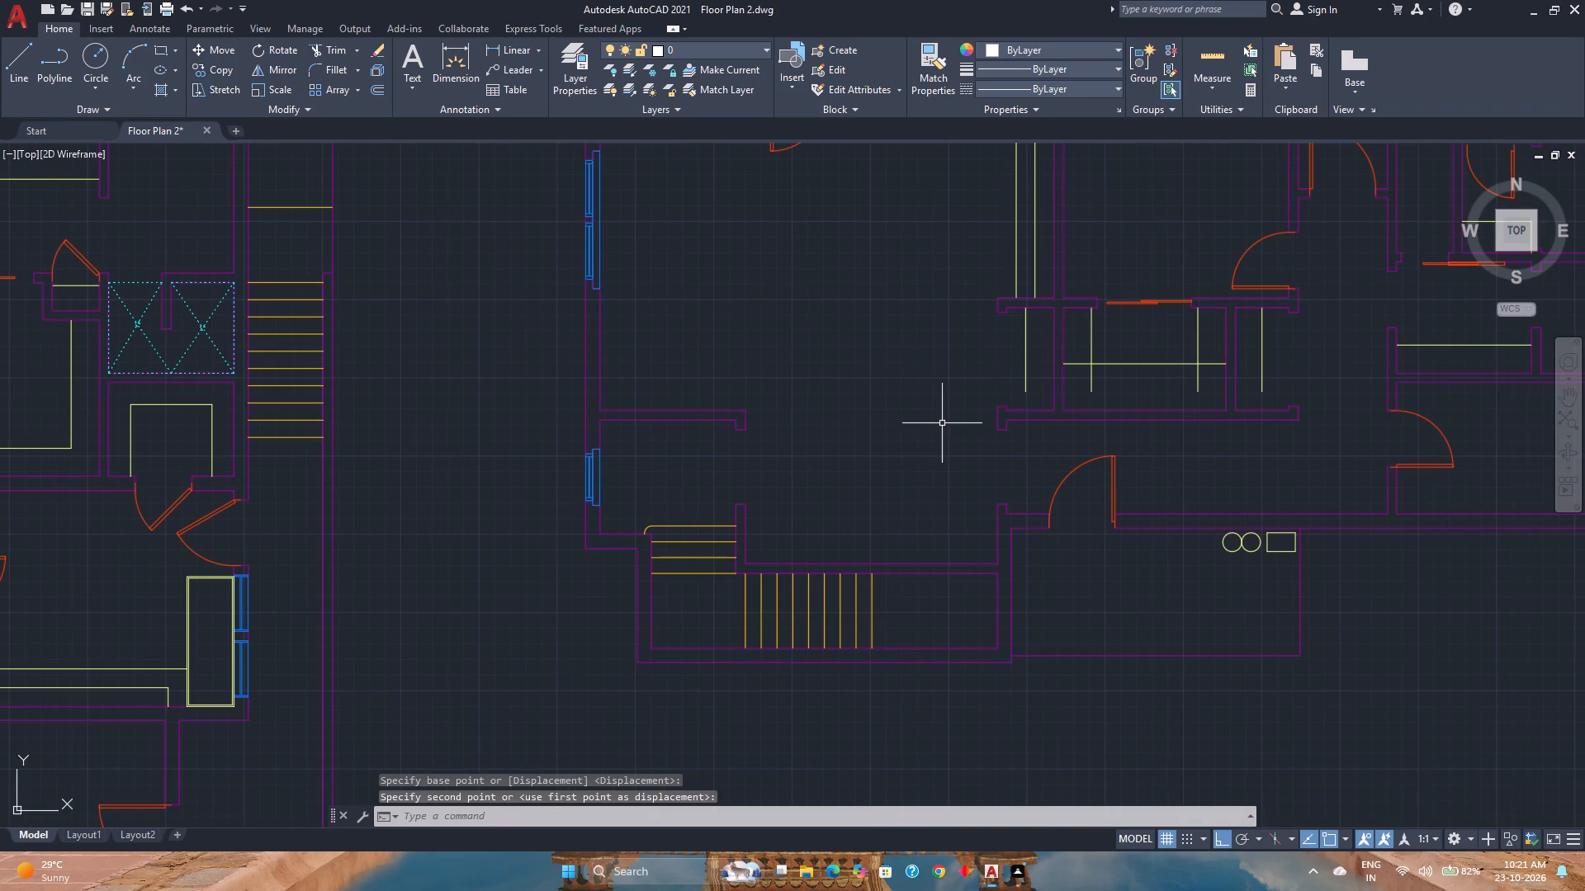
{"action": "left_click", "coordinate": [1216, 57]}
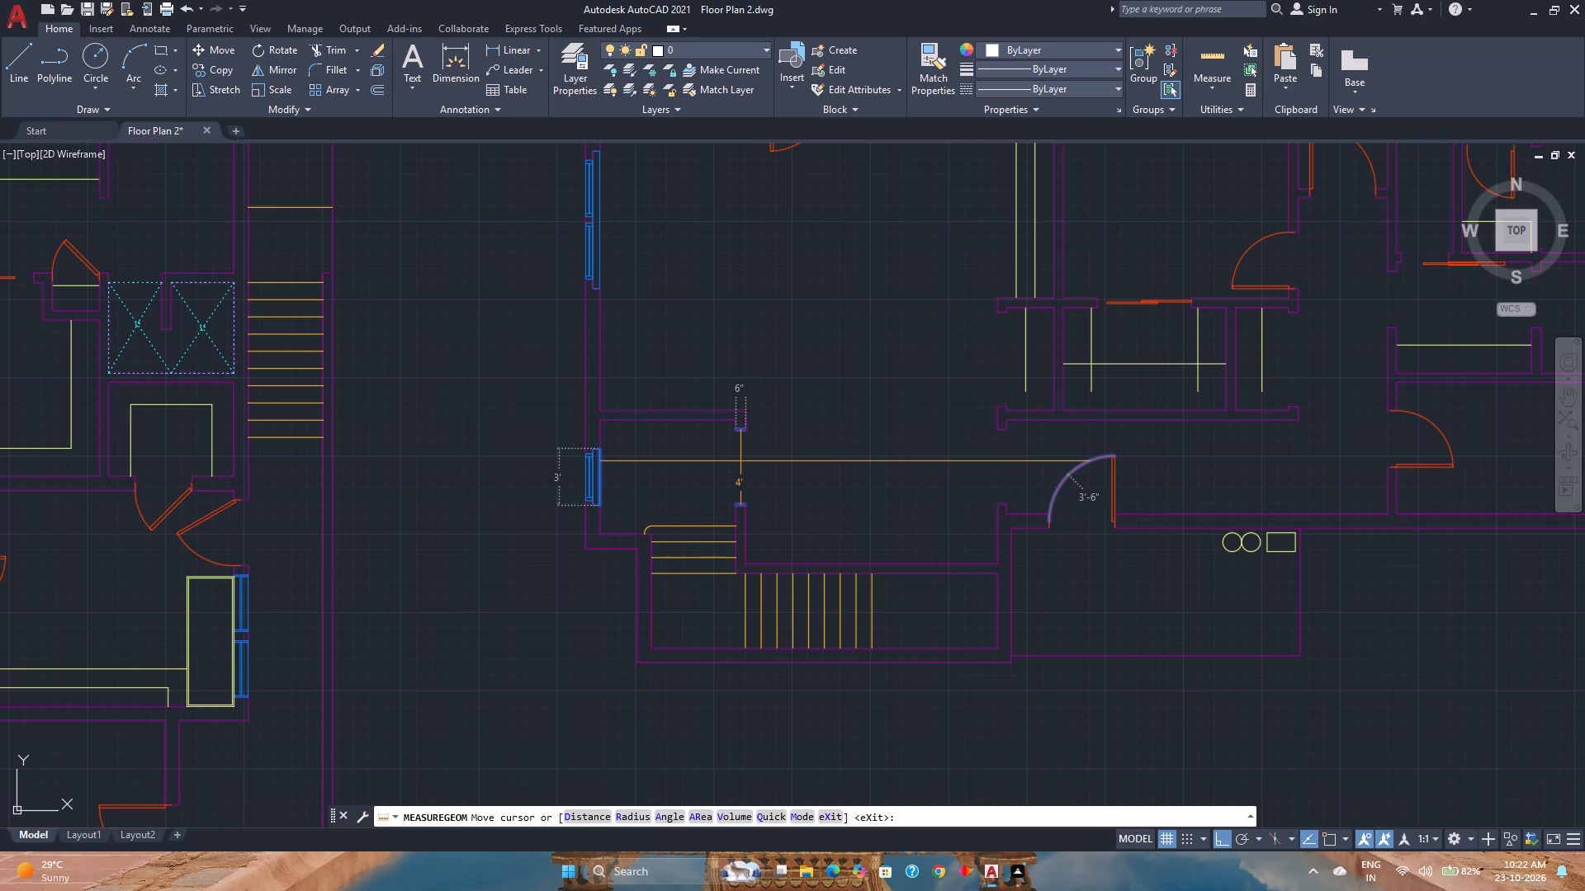
{"action": "key", "text": "Escape"}
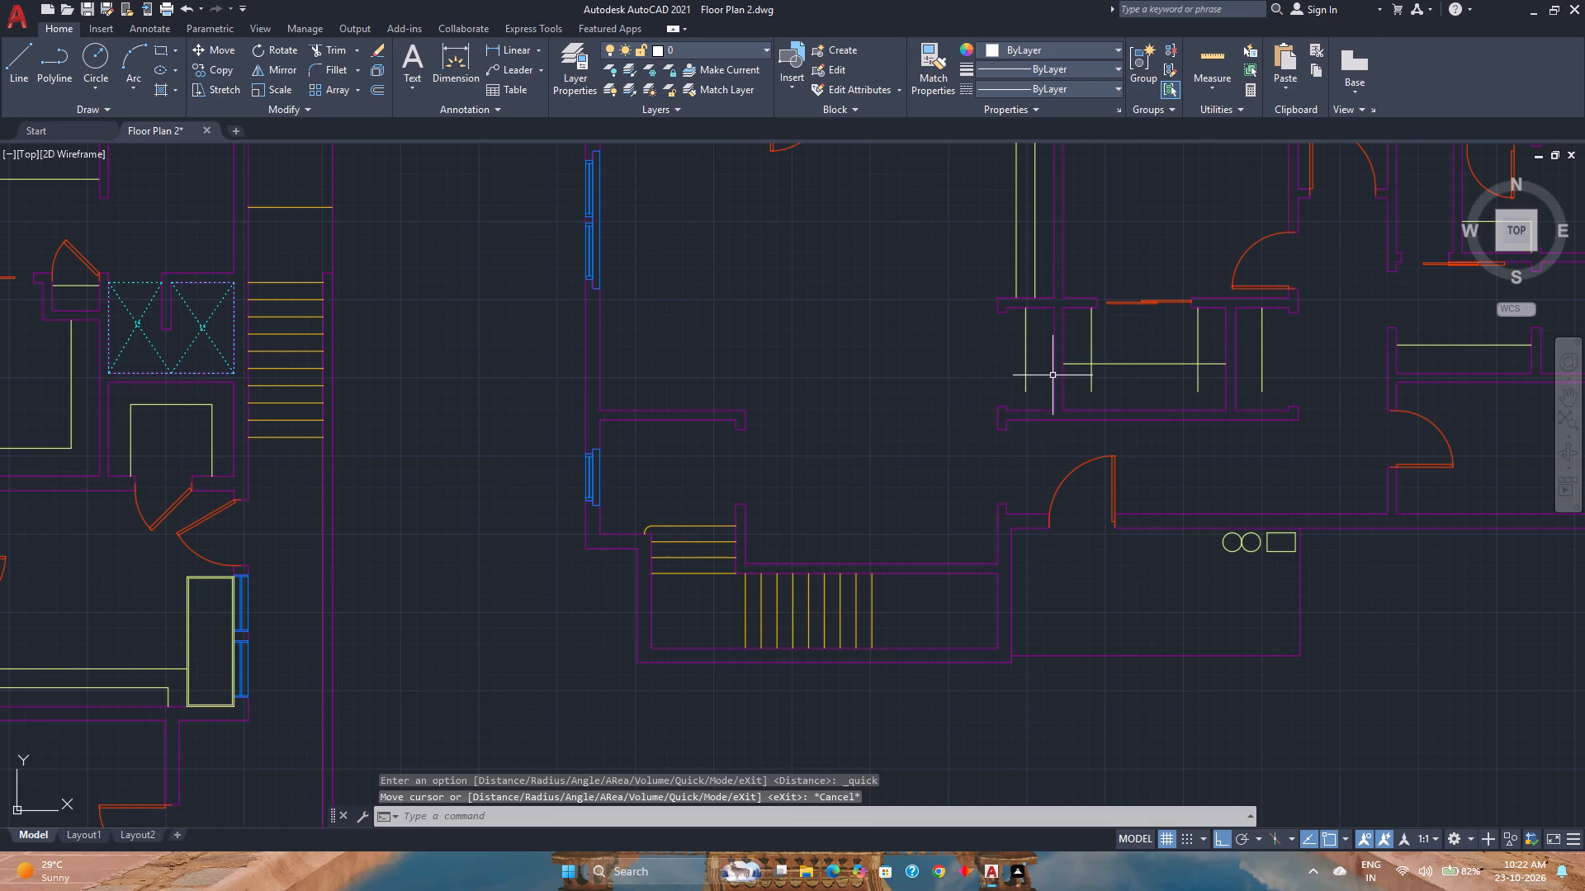
Move the middle closet's horizontal shelf line 1'6" straight south.
{"action": "left_click", "coordinate": [1138, 365]}
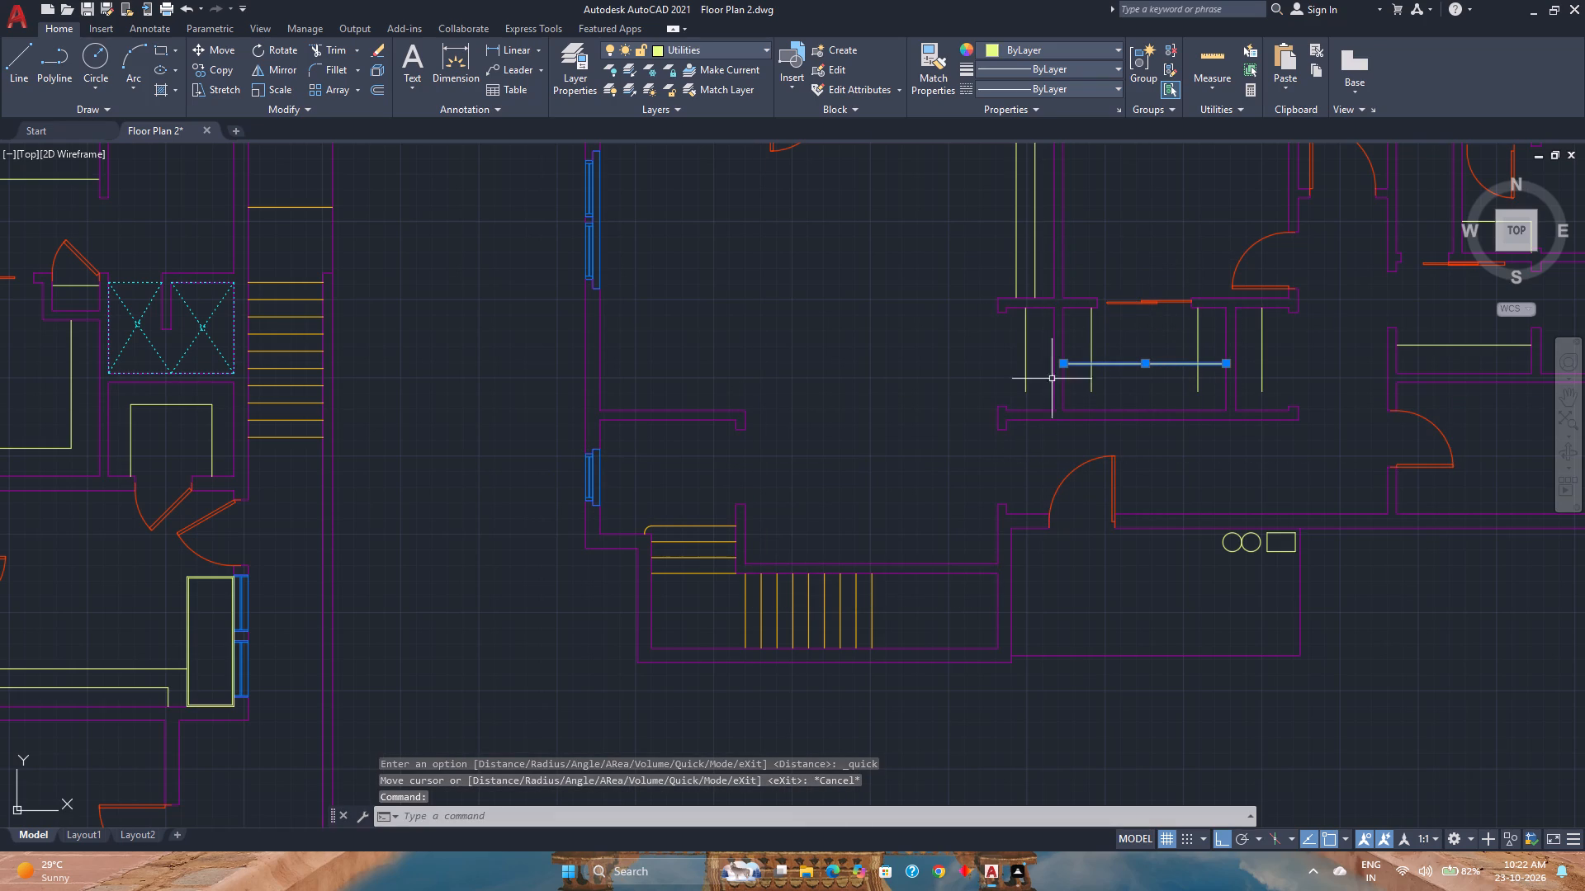
{"action": "key", "text": "m"}
{"action": "key", "text": "Return"}
{"action": "scroll", "coordinate": [1036, 382], "scroll_direction": "up", "scroll_amount": 3}
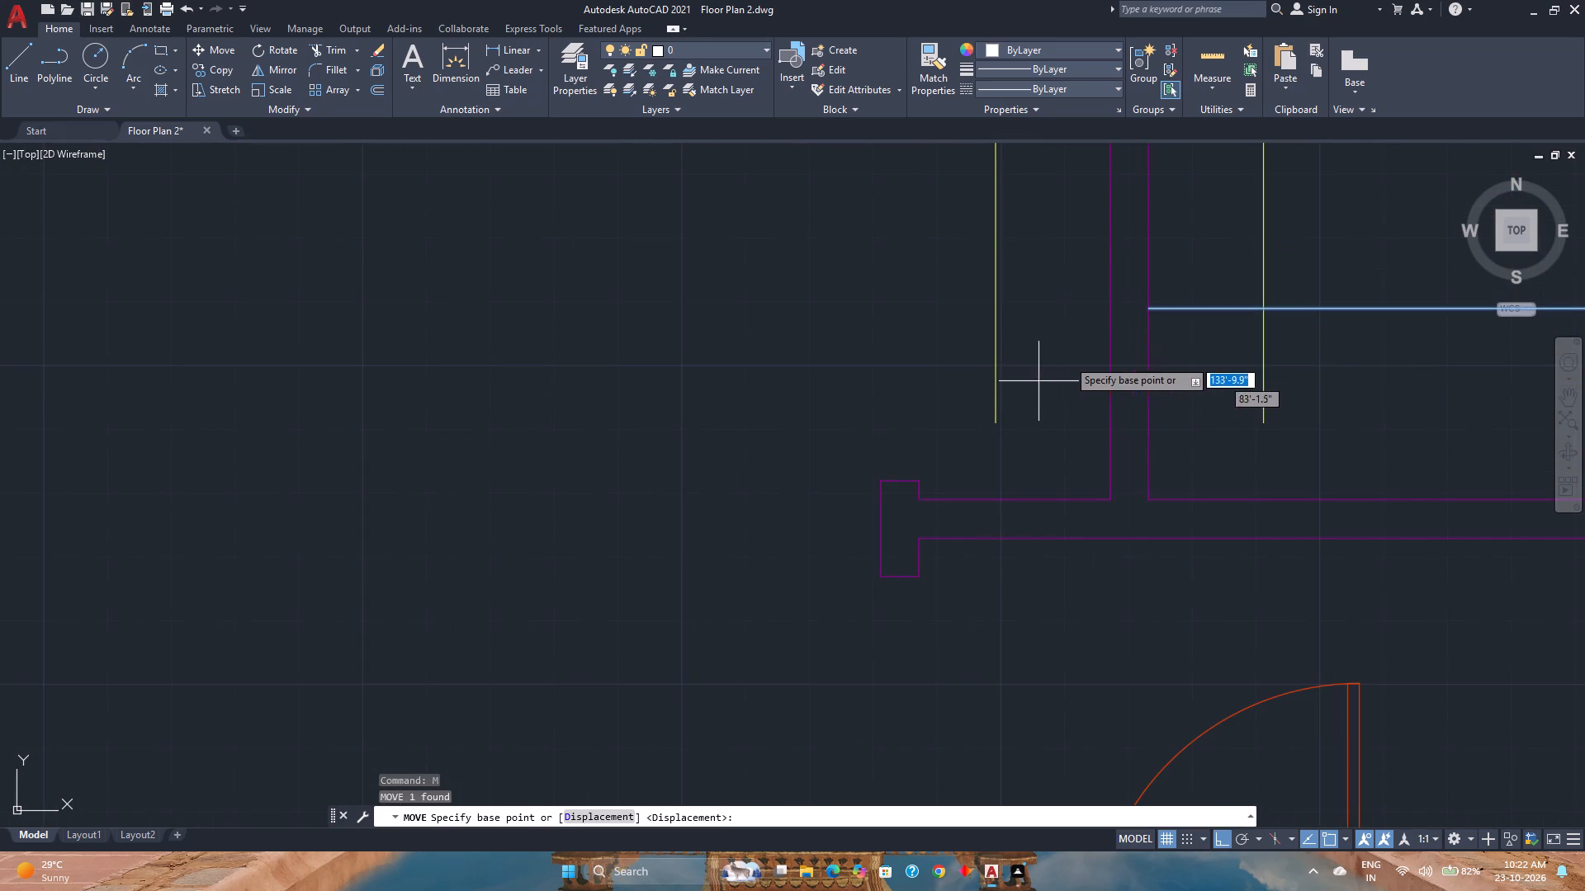
{"action": "left_click", "coordinate": [1146, 309]}
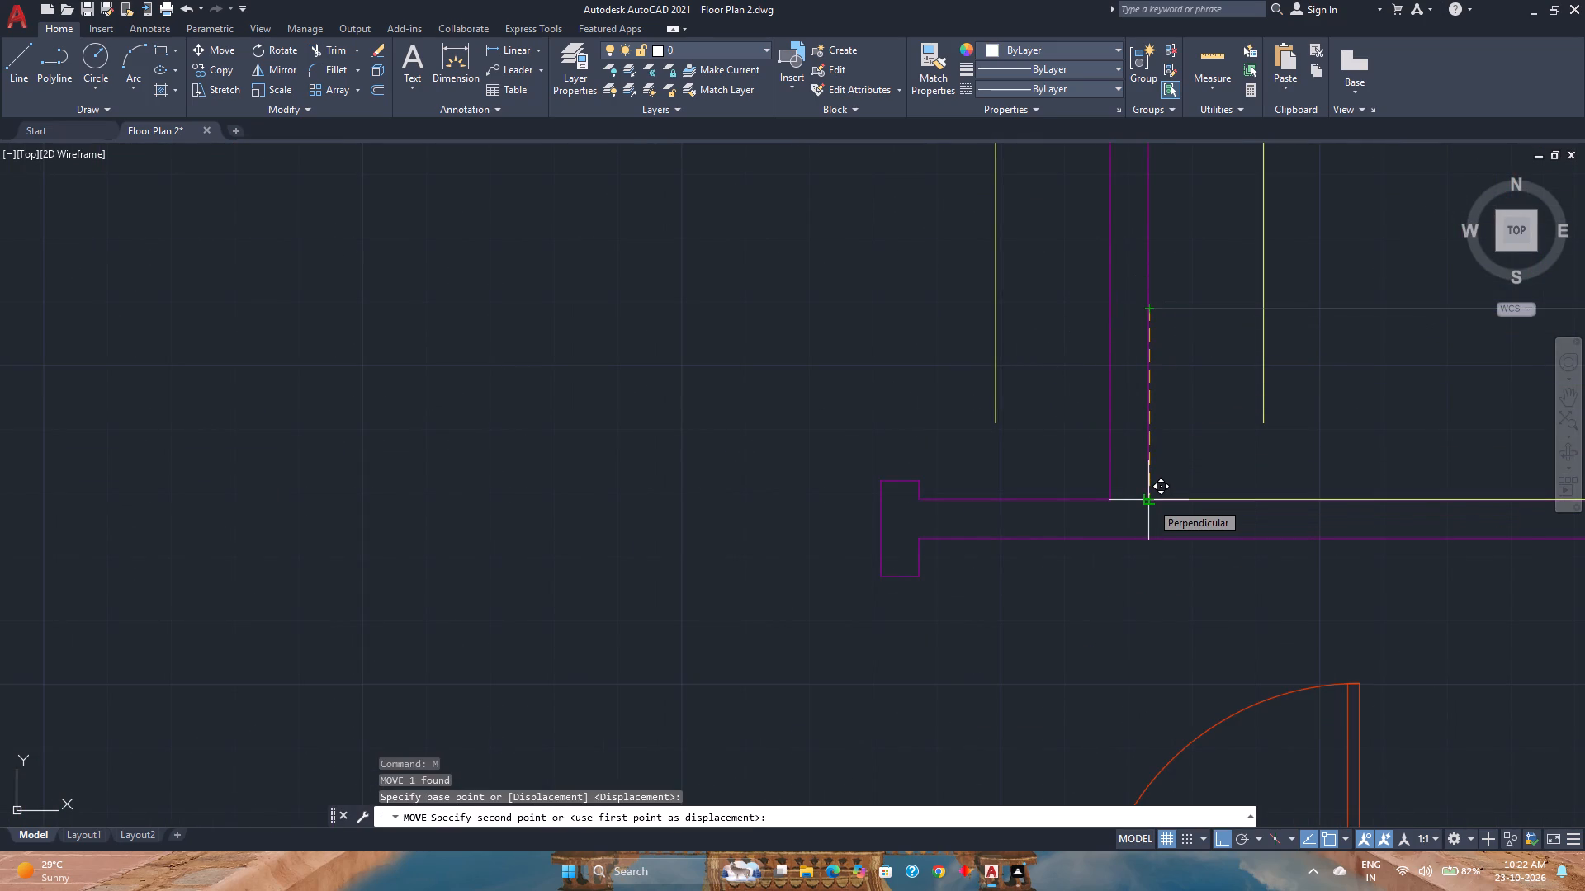
{"action": "type", "text": "1'6\""}
{"action": "key", "text": "Return"}
{"action": "scroll", "coordinate": [1155, 389], "scroll_direction": "down", "scroll_amount": 3}
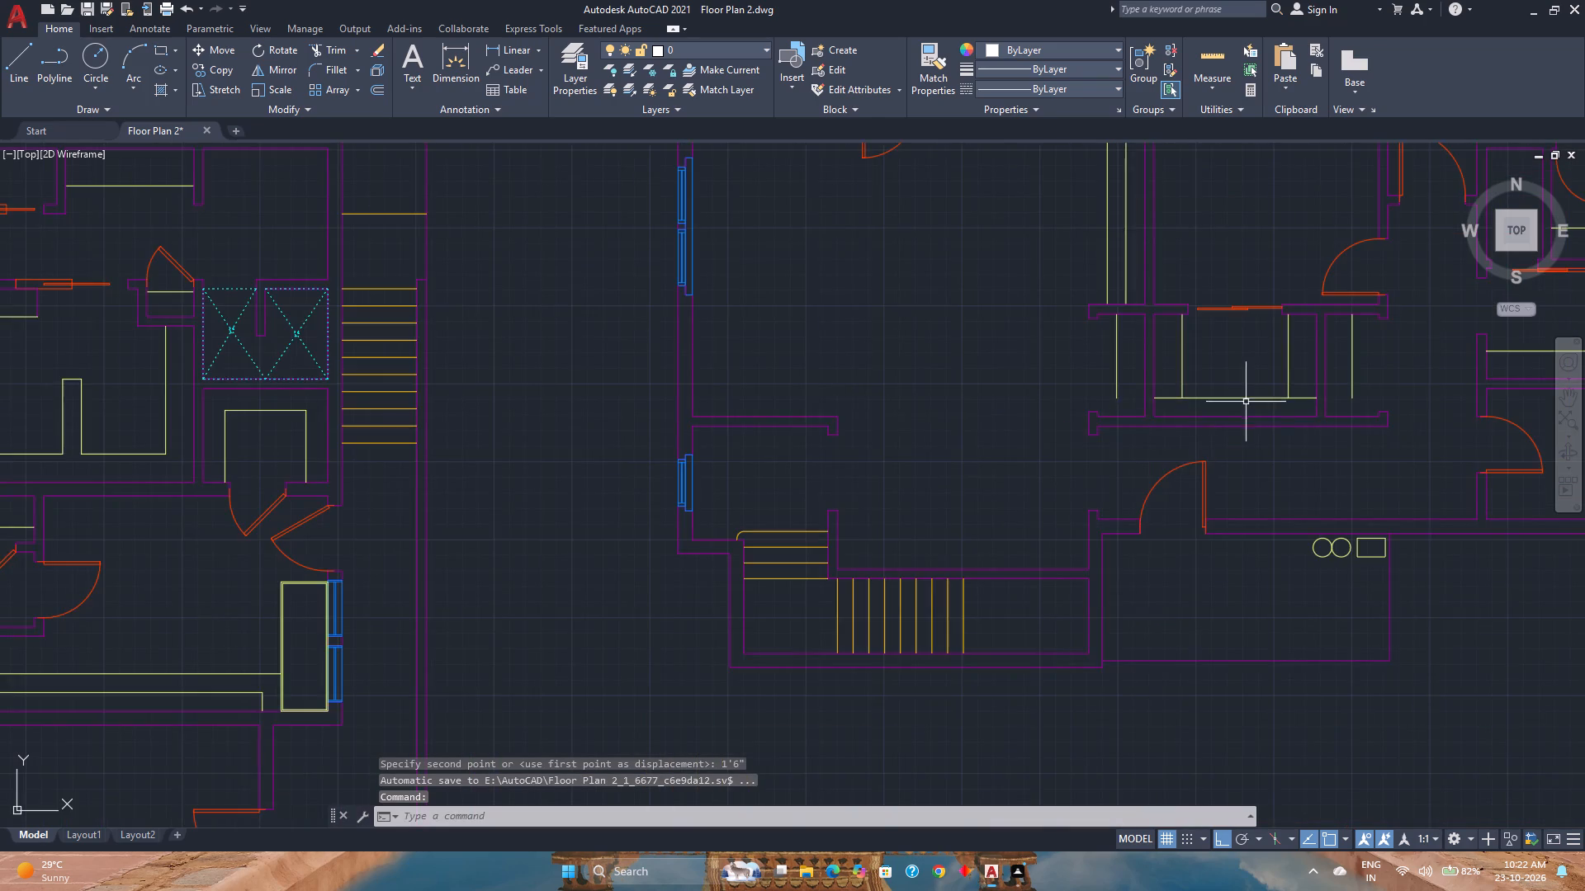
Move the middle closet's horizontal shelf line 6" straight north.
{"action": "scroll", "coordinate": [1247, 401], "scroll_direction": "up", "scroll_amount": 2}
{"action": "middle_click_drag", "start_coordinate": [1247, 401], "coordinate": [1039, 533]}
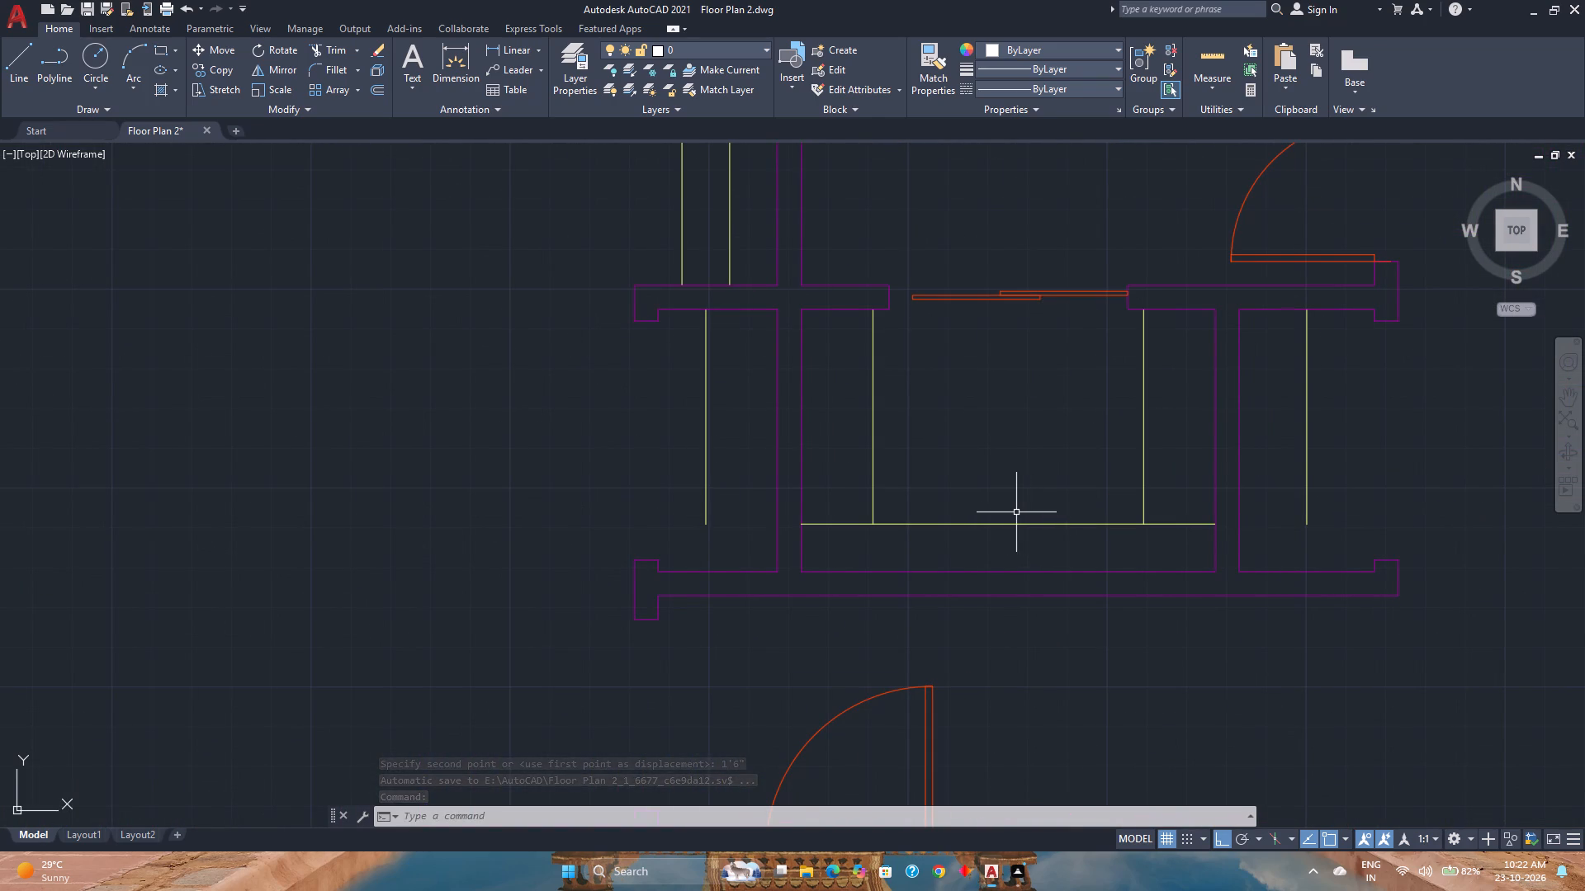
{"action": "left_click", "coordinate": [1003, 523]}
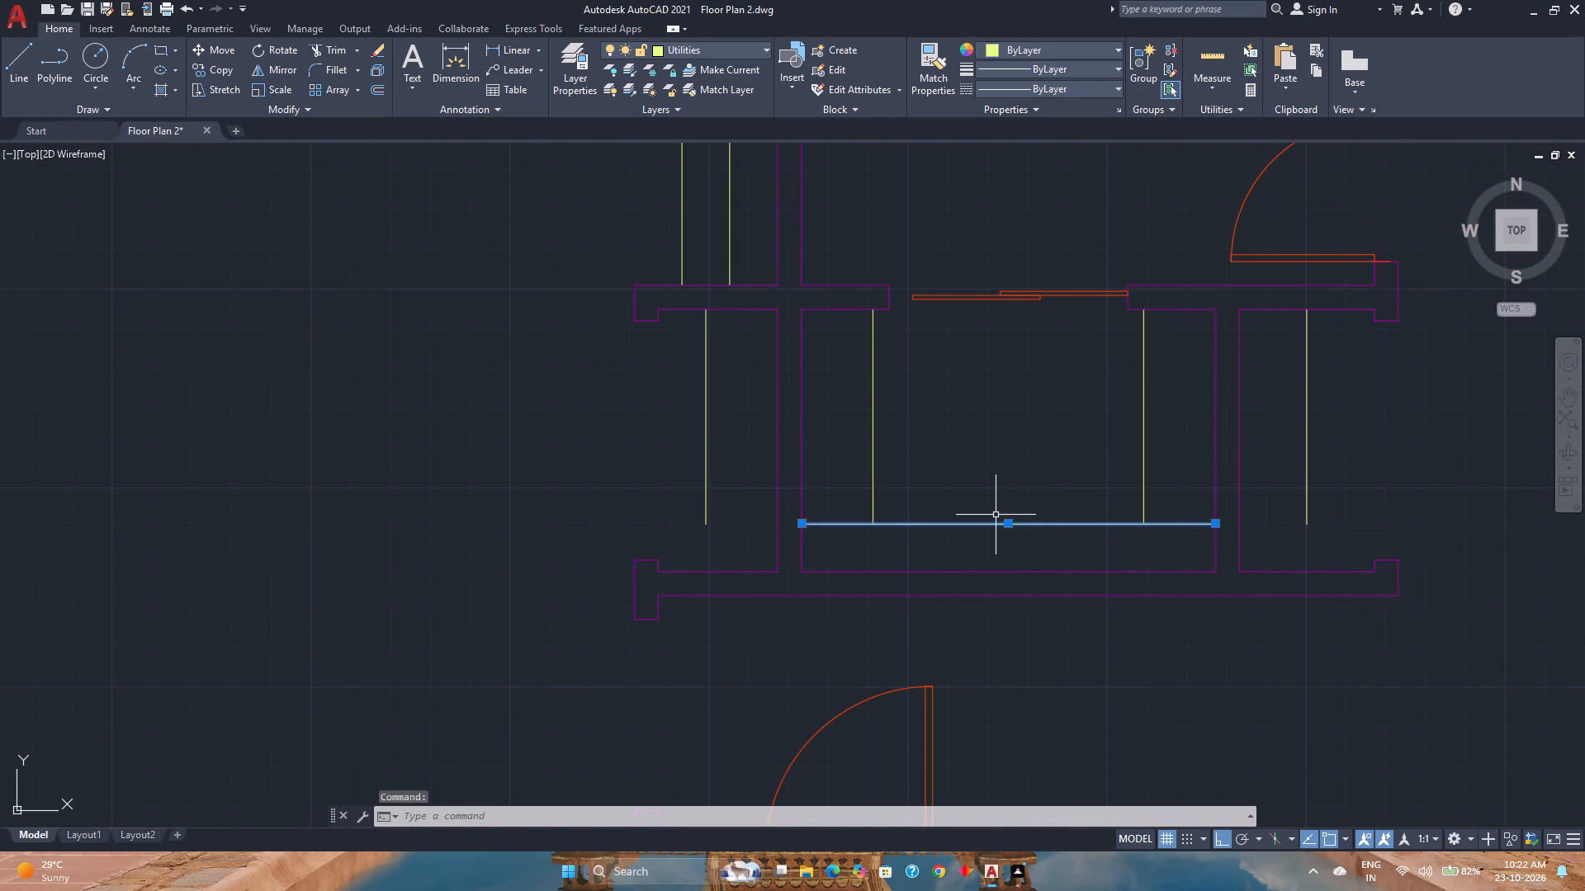
{"action": "key", "text": "m"}
{"action": "key", "text": "Return"}
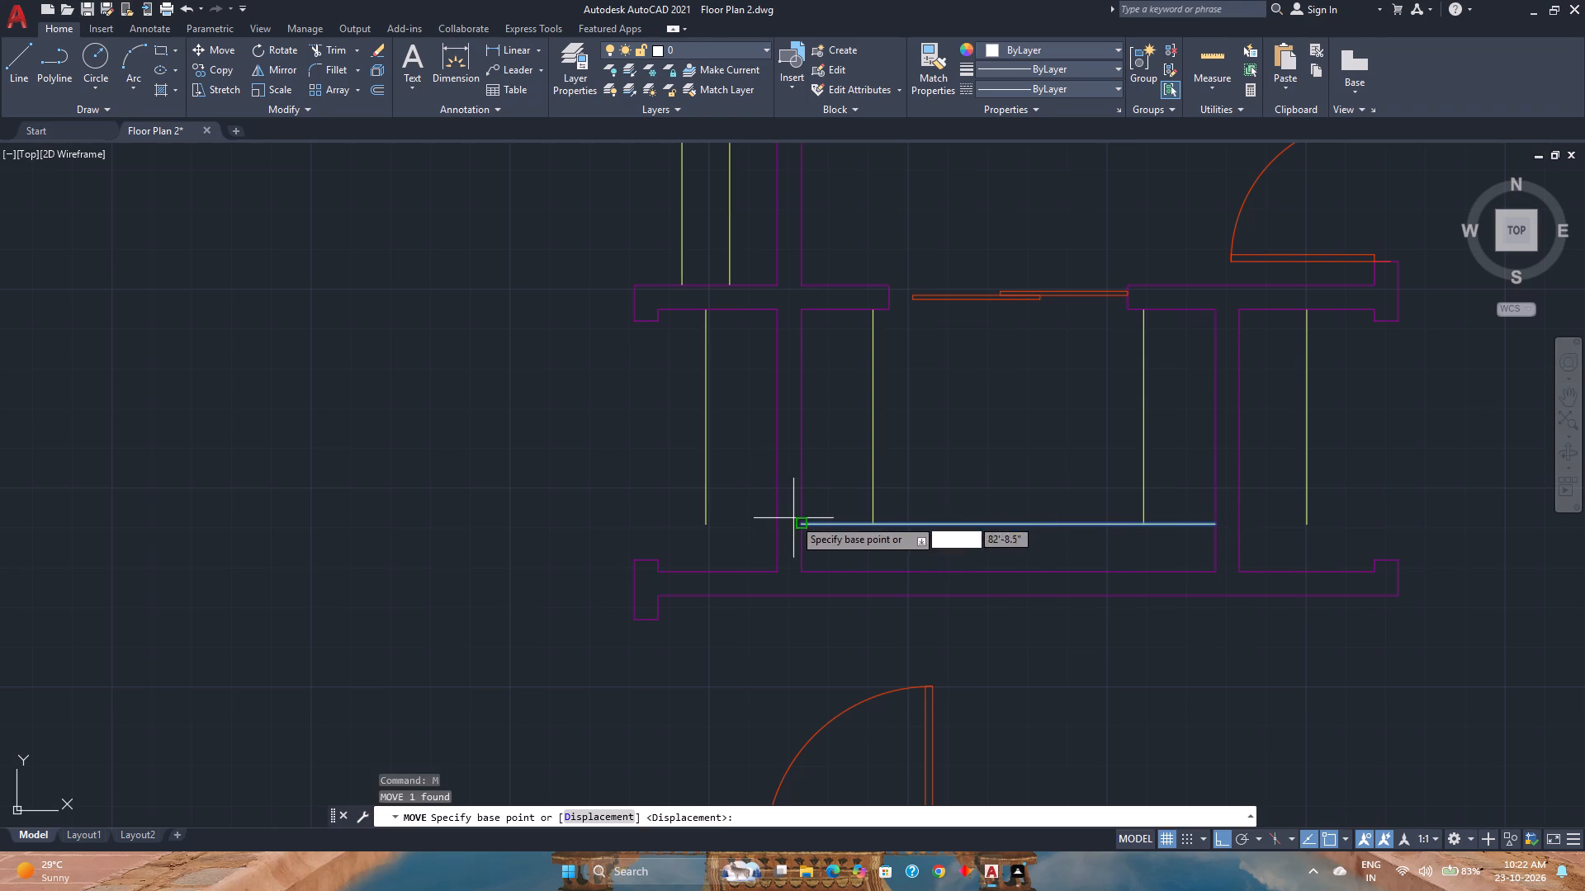
{"action": "left_click", "coordinate": [797, 523]}
{"action": "key", "text": "6"}
{"action": "key", "text": "Return"}
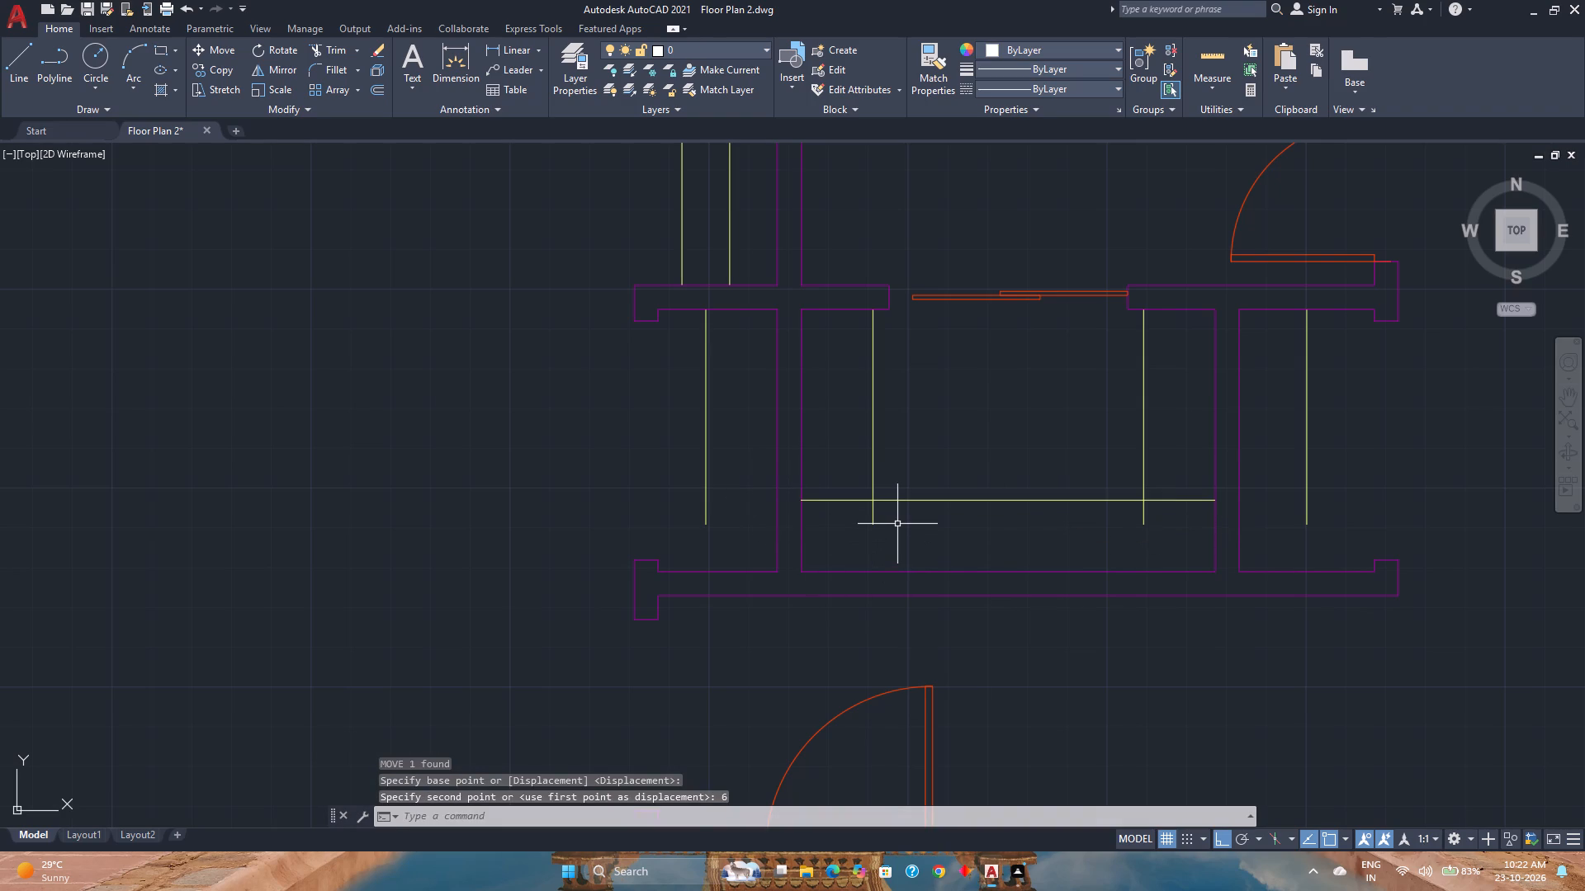
Extend the four vertical shelf lines in the three adjoining closets south to the closets' south wall.
{"action": "type", "text": "ex"}
{"action": "key", "text": "Return"}
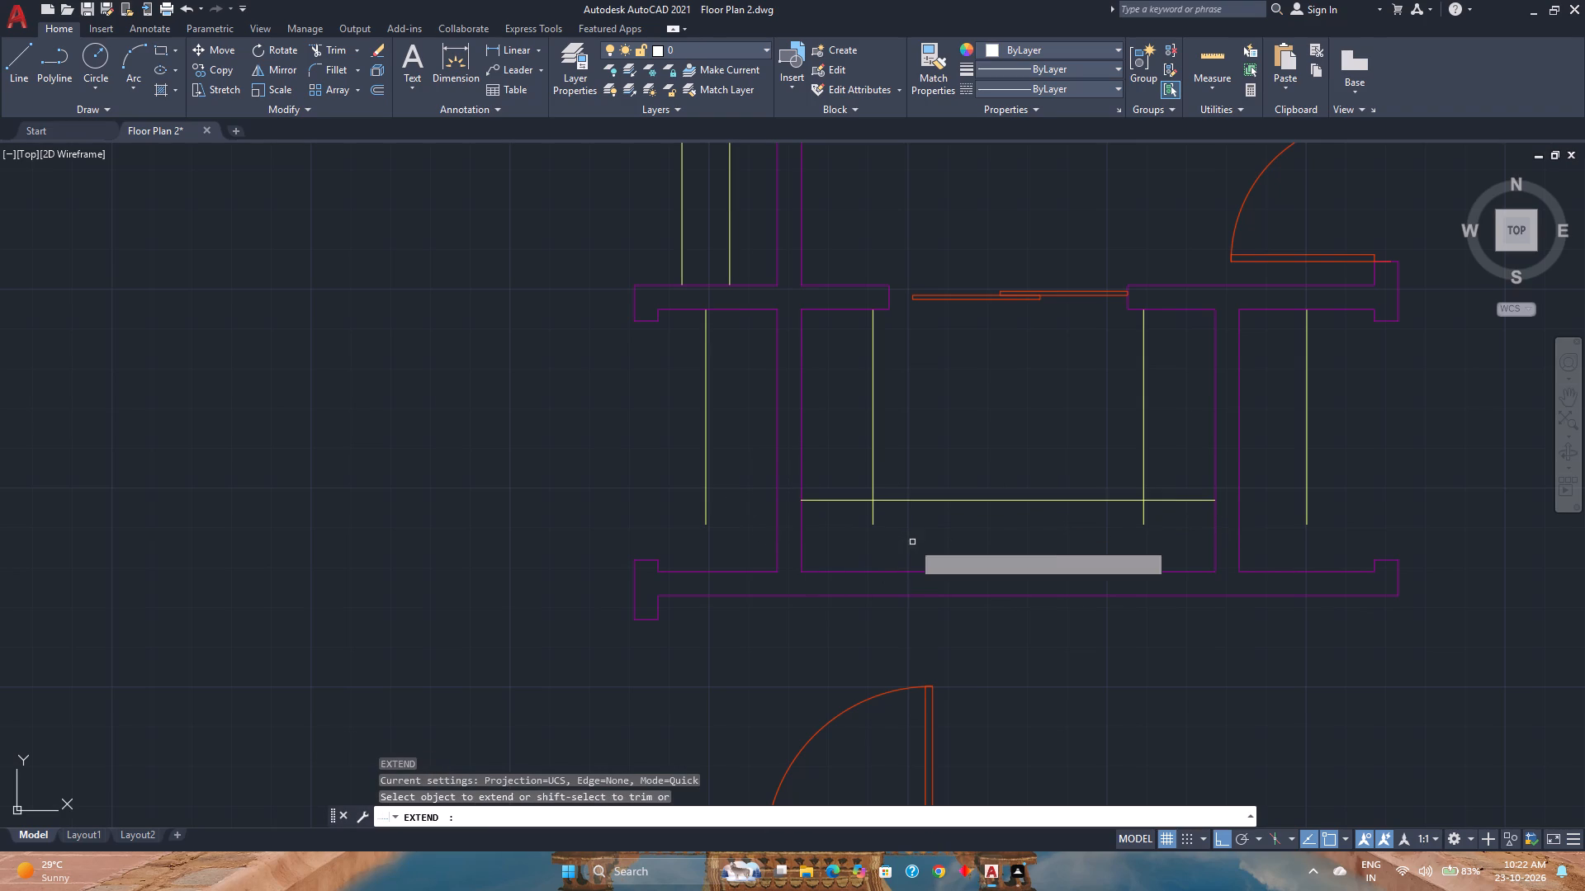
{"action": "left_click", "coordinate": [855, 516]}
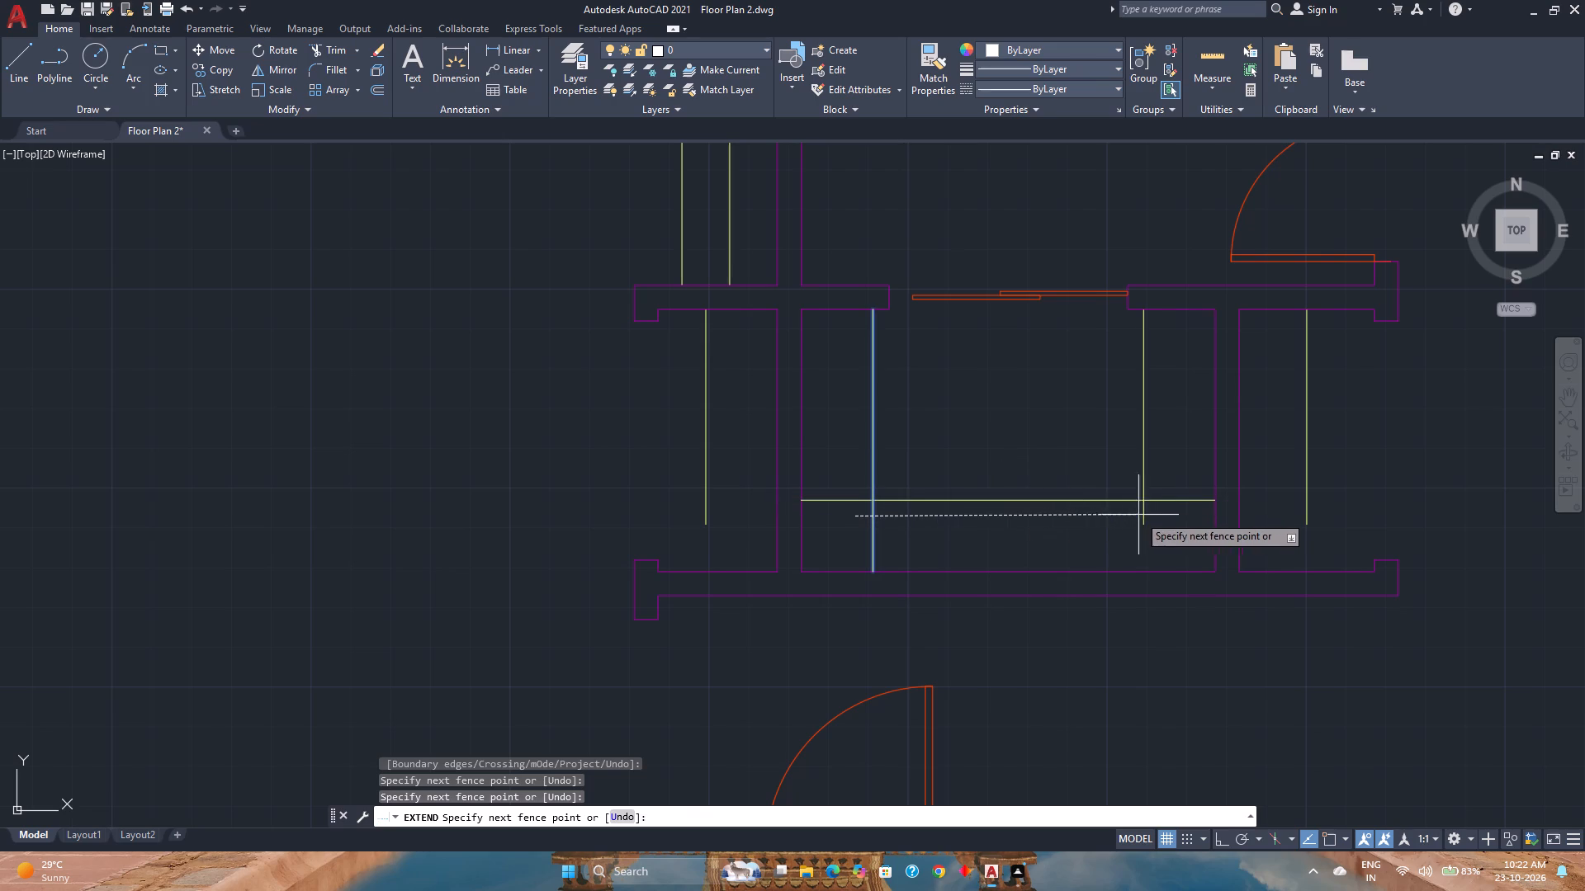
{"action": "left_click", "coordinate": [1148, 515]}
{"action": "left_click", "coordinate": [666, 504]}
{"action": "left_click", "coordinate": [729, 501]}
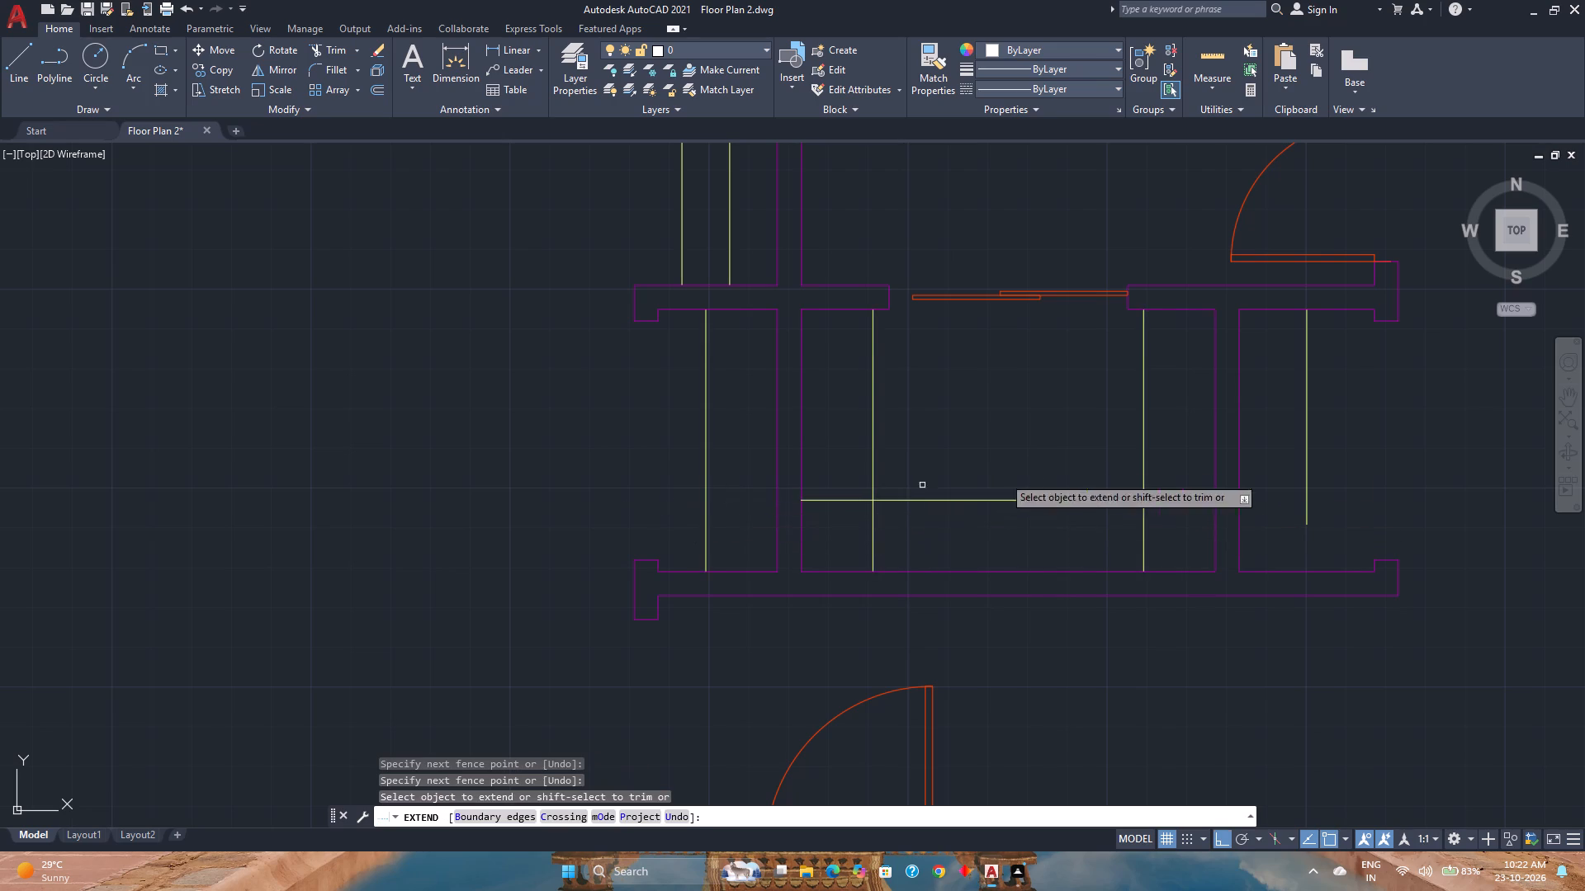
{"action": "left_click", "coordinate": [1271, 463]}
{"action": "left_click", "coordinate": [1327, 461]}
Quick-measure the southwest room's east opening and the wall returns beside it.
{"action": "scroll", "coordinate": [1326, 459], "scroll_direction": "down", "scroll_amount": 2}
{"action": "middle_click_drag", "start_coordinate": [1326, 459], "coordinate": [1257, 481]}
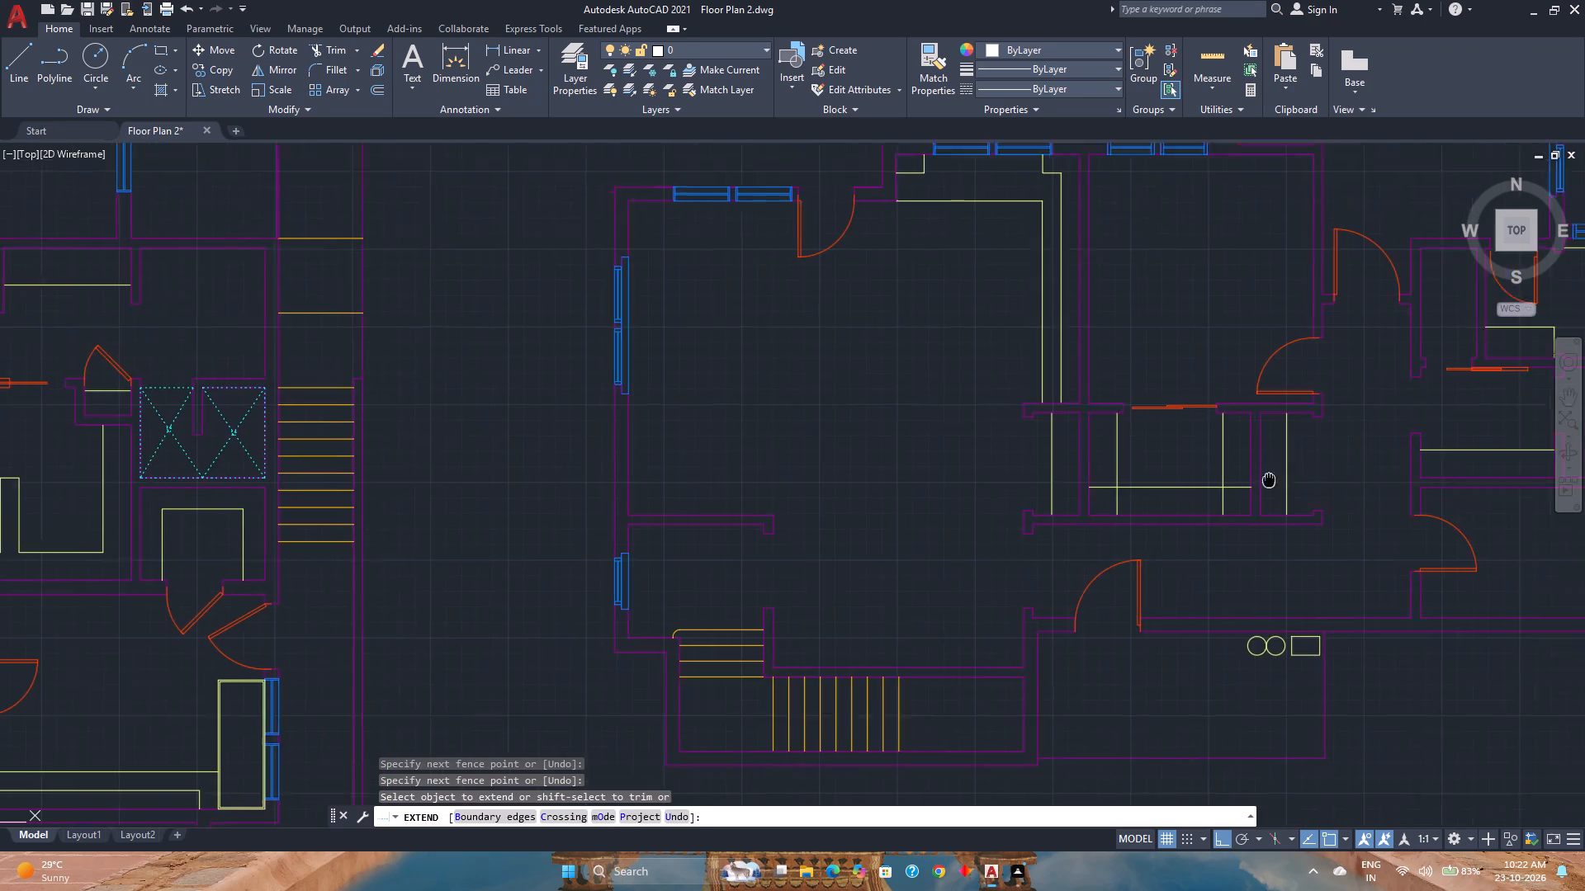
{"action": "middle_click_drag", "start_coordinate": [1257, 481], "coordinate": [994, 508]}
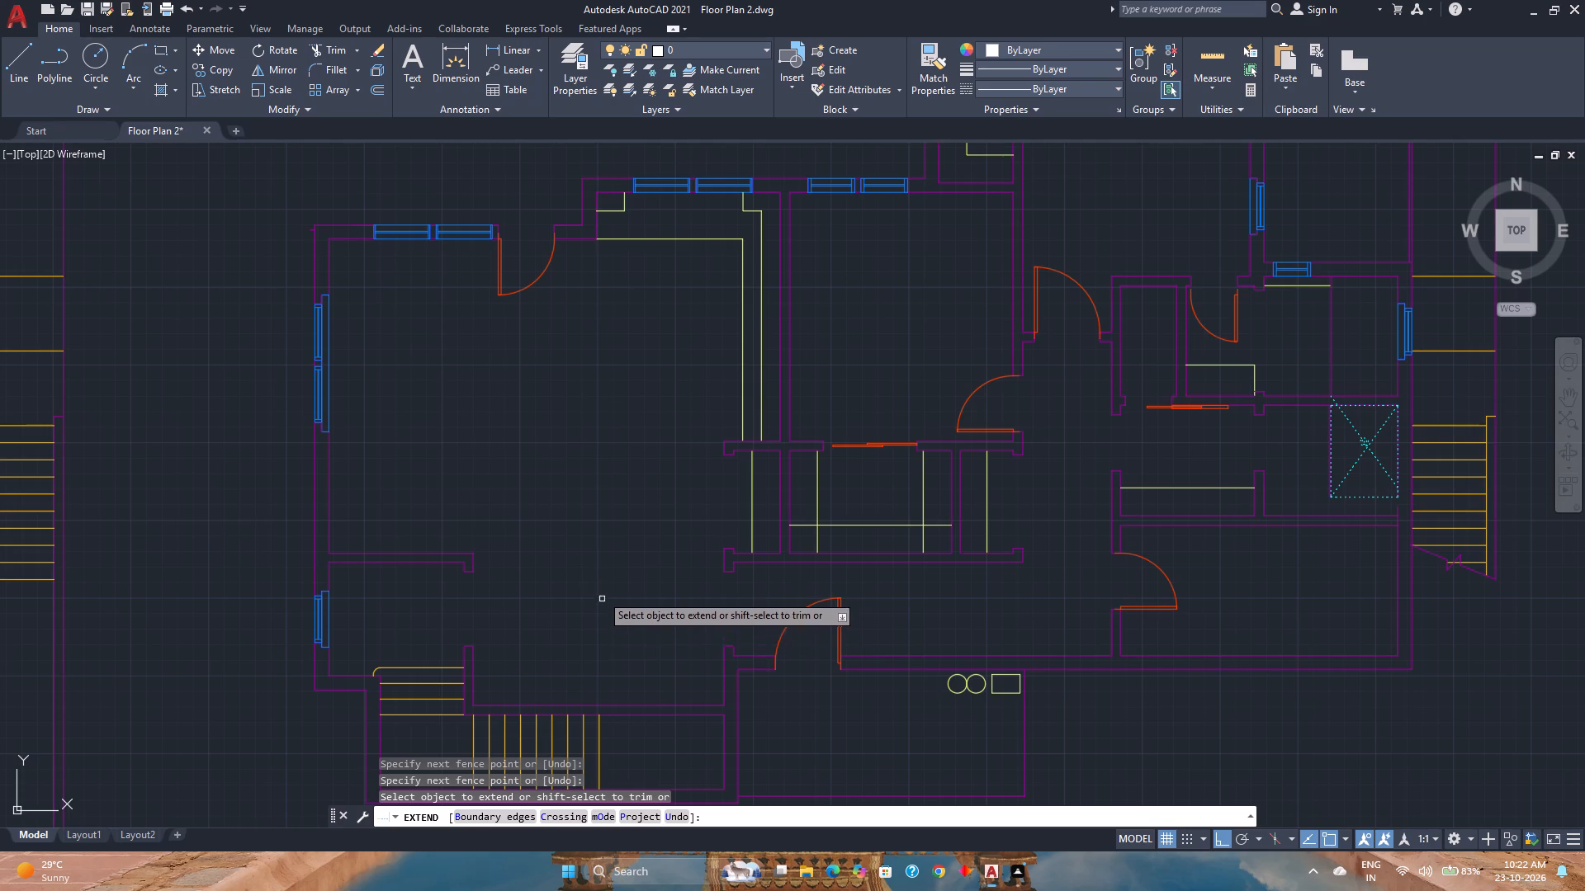
{"action": "scroll", "coordinate": [600, 577], "scroll_direction": "down", "scroll_amount": 2}
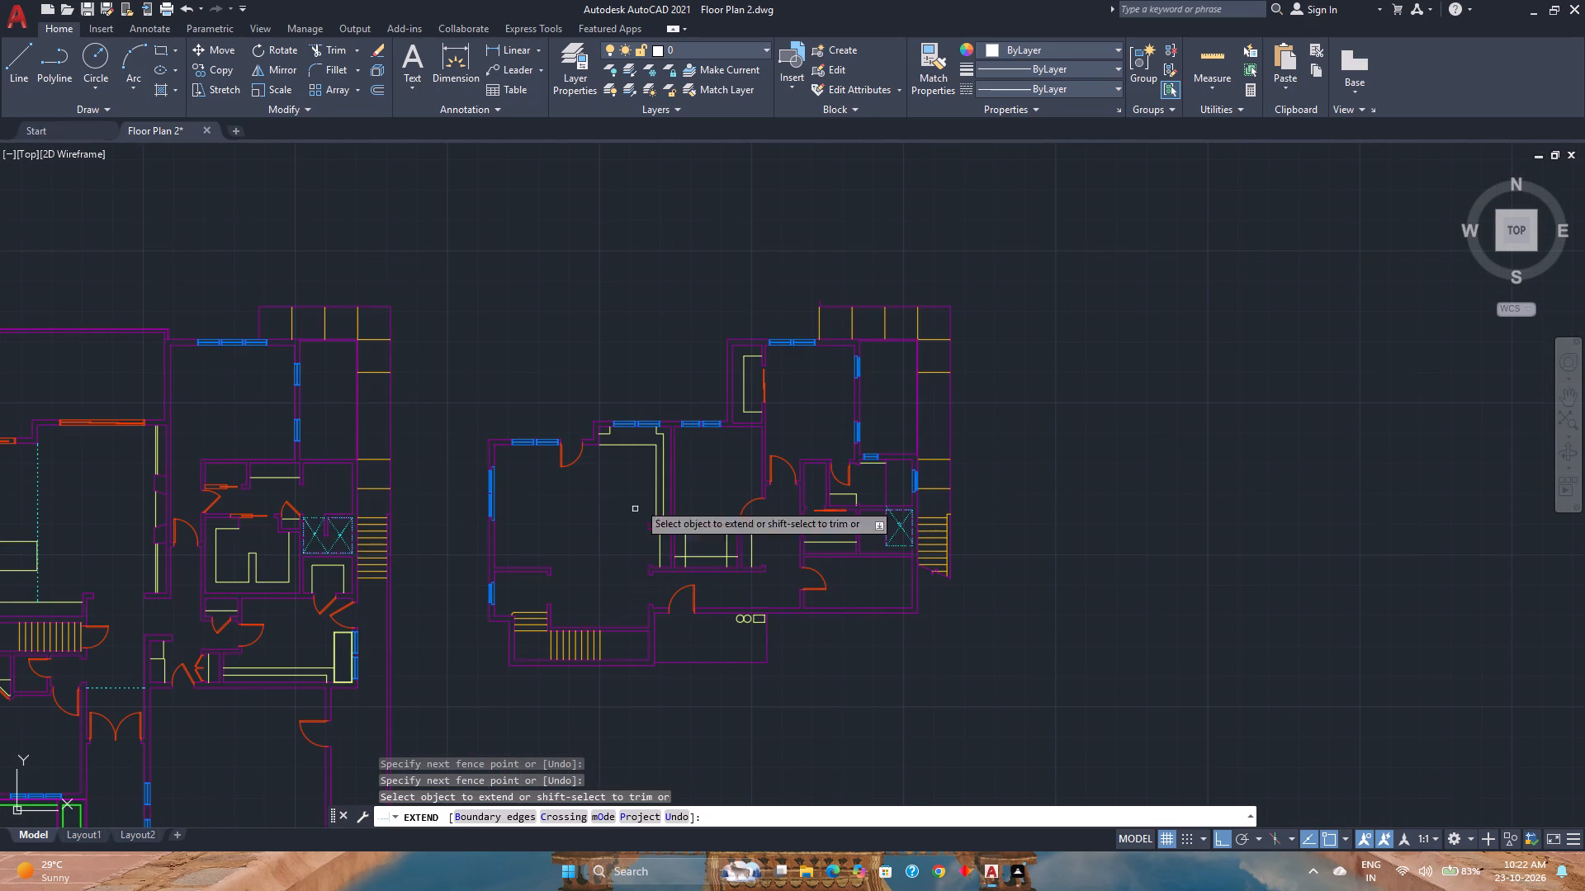
{"action": "left_click", "coordinate": [1193, 45]}
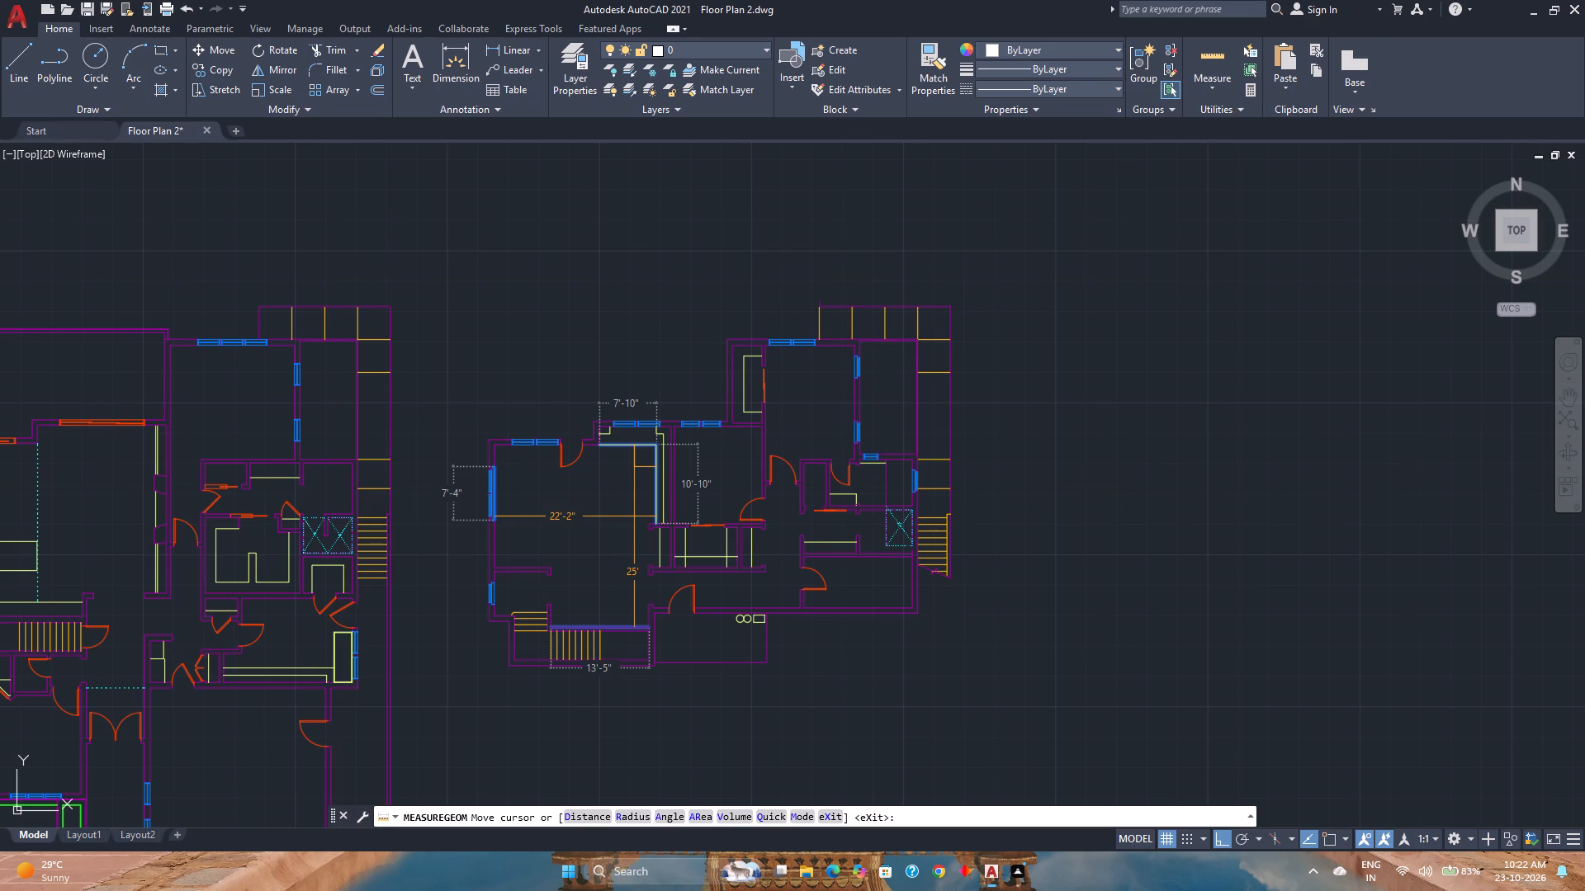
{"action": "scroll", "coordinate": [788, 575], "scroll_direction": "up", "scroll_amount": 3}
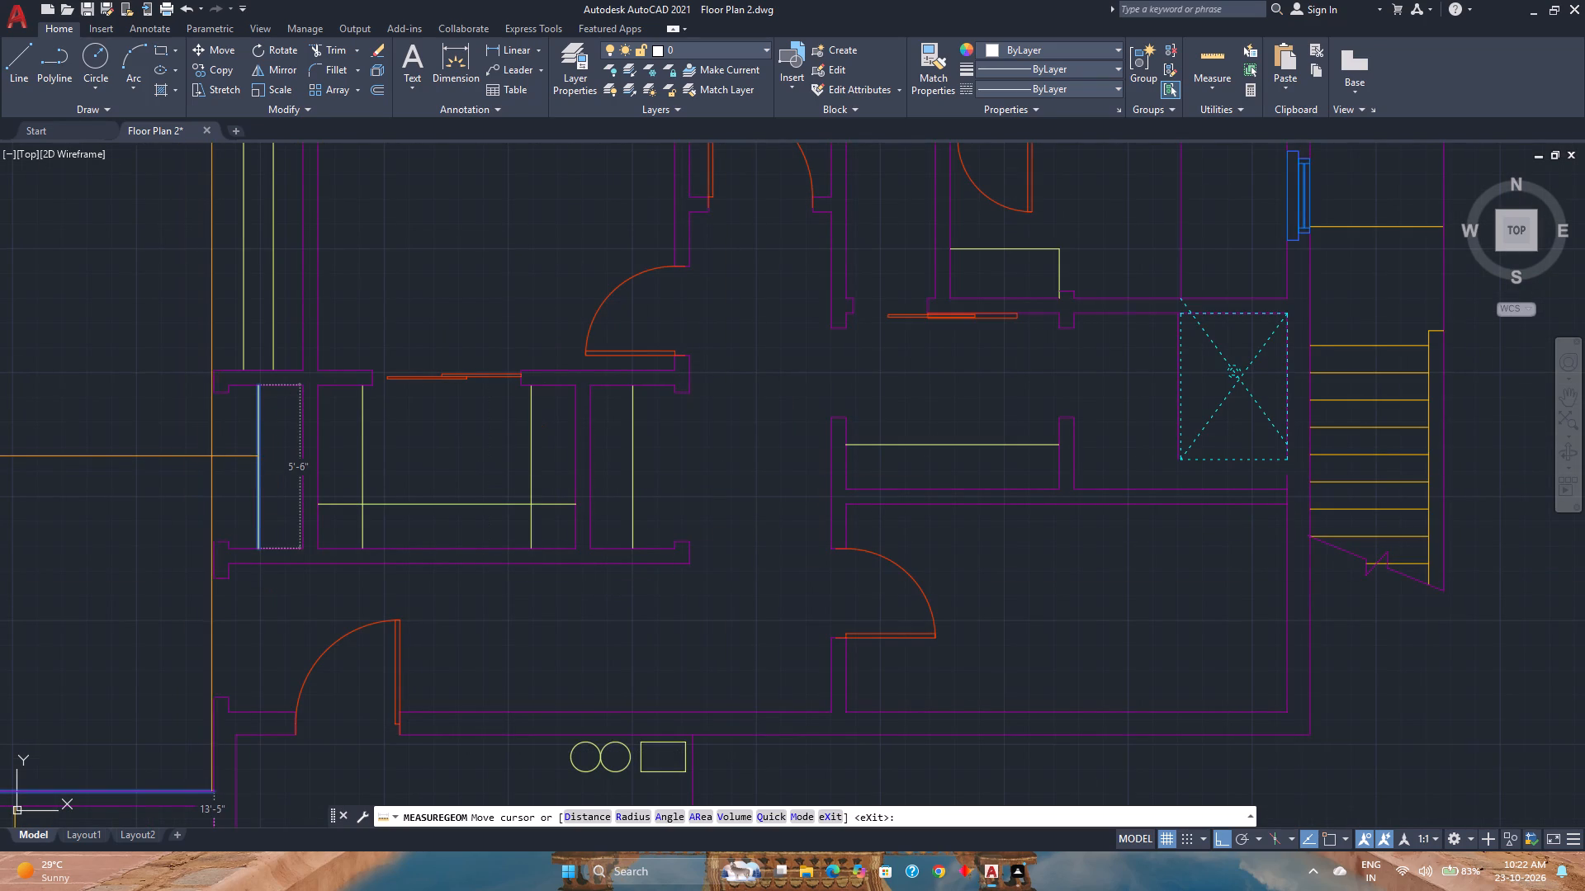
{"action": "middle_click_drag", "start_coordinate": [332, 538], "coordinate": [908, 547]}
{"action": "middle_click_drag", "start_coordinate": [913, 544], "coordinate": [934, 536]}
{"action": "middle_click", "coordinate": [934, 535]}
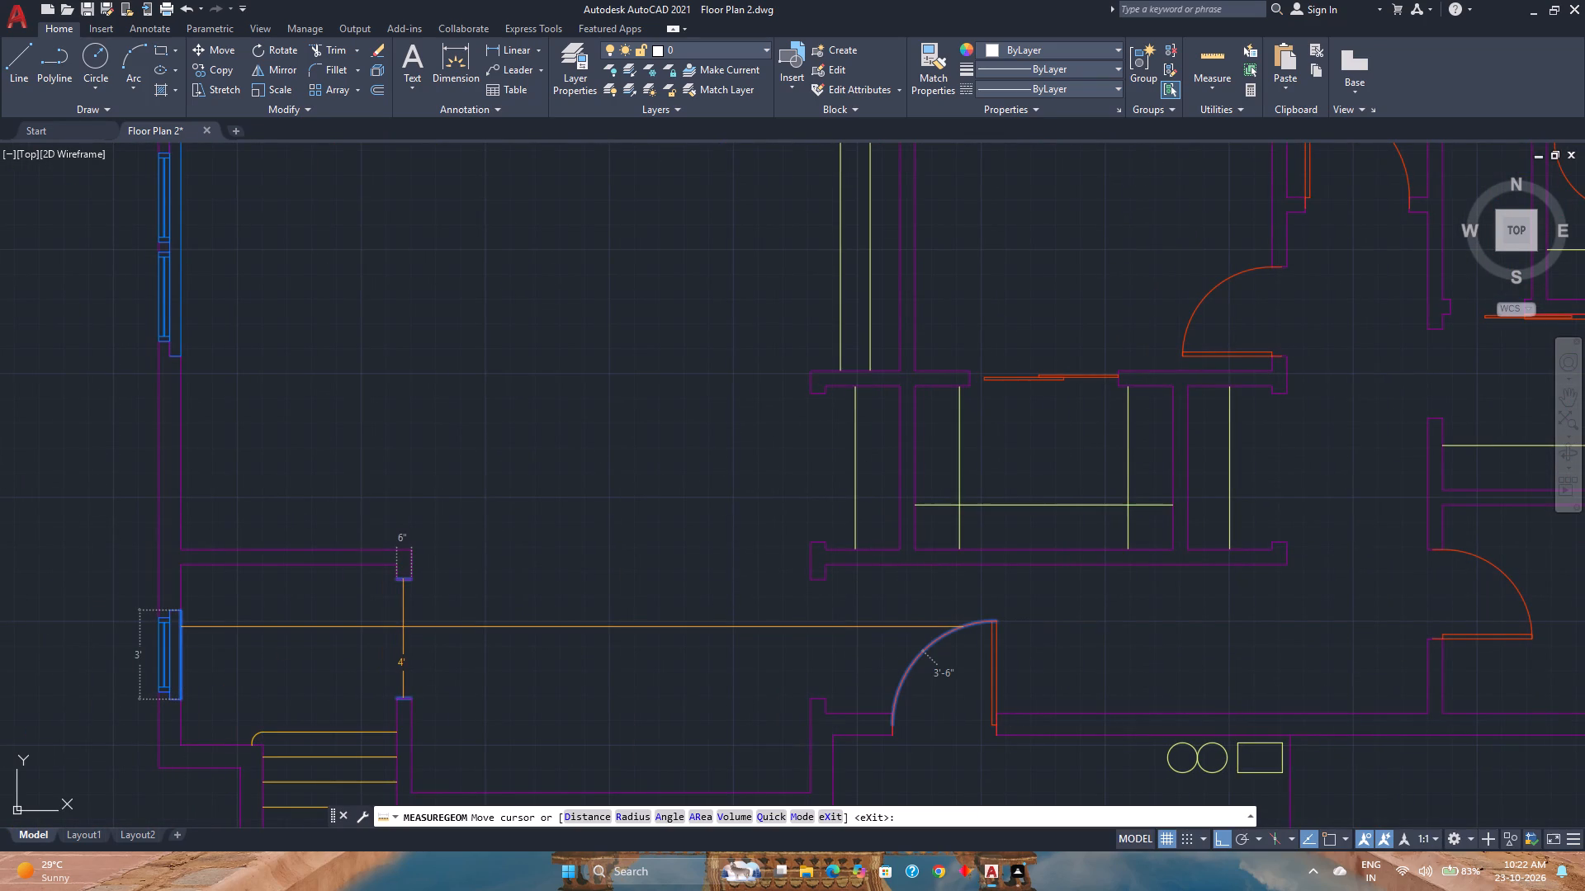
{"action": "key", "text": "Escape"}
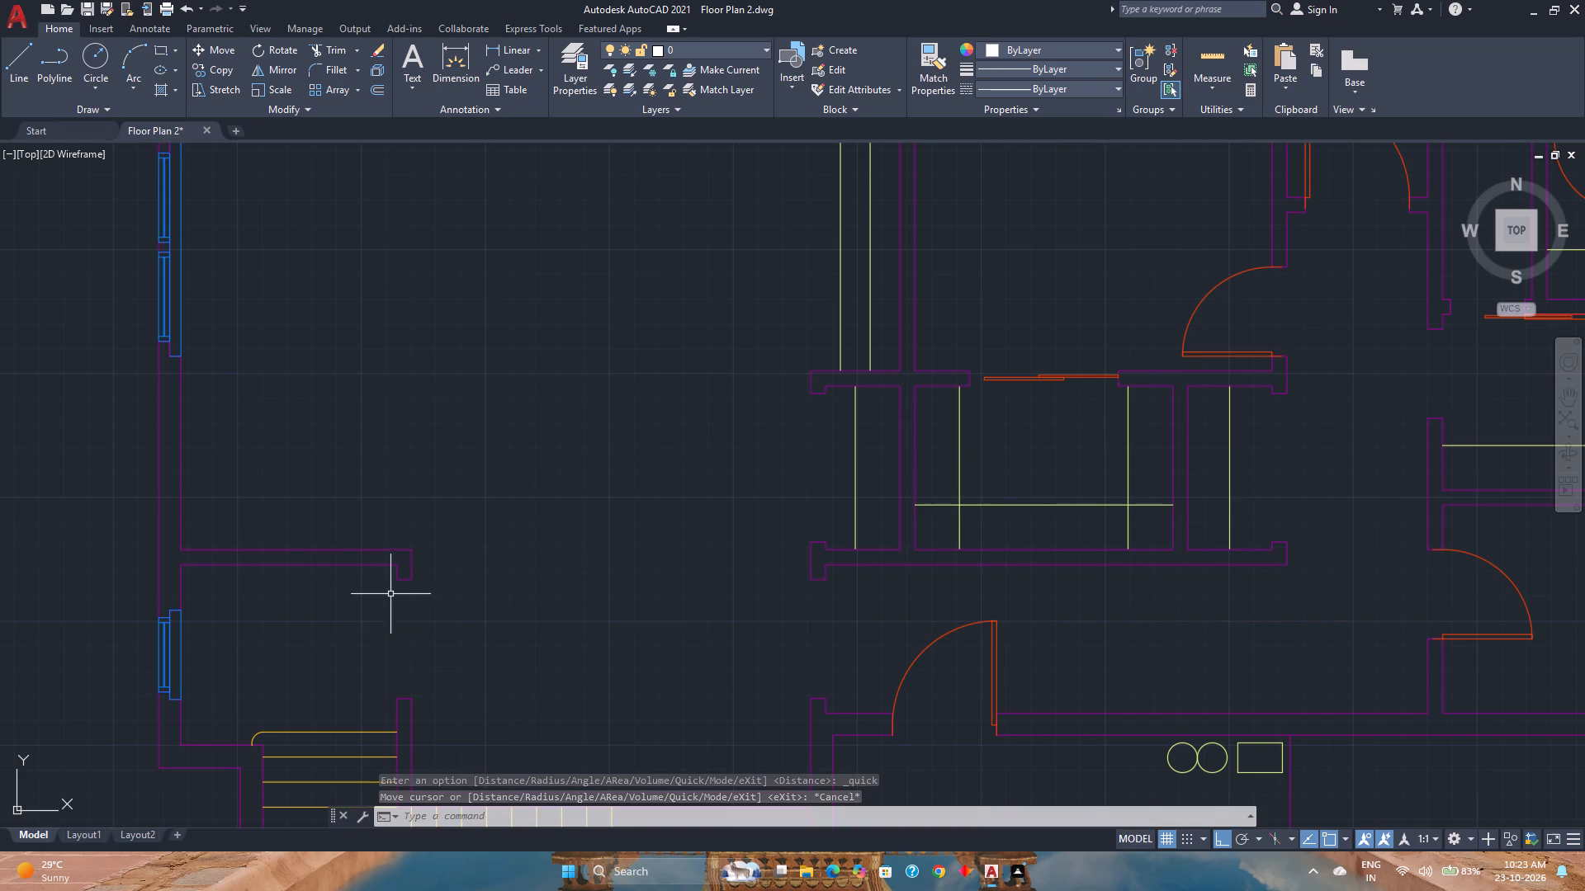
Move the end line of the wall return north of the southwest room's opening 6" straight south.
{"action": "scroll", "coordinate": [403, 648], "scroll_direction": "up", "scroll_amount": 1}
{"action": "middle_click_drag", "start_coordinate": [403, 648], "coordinate": [516, 573]}
{"action": "middle_click", "coordinate": [516, 573]}
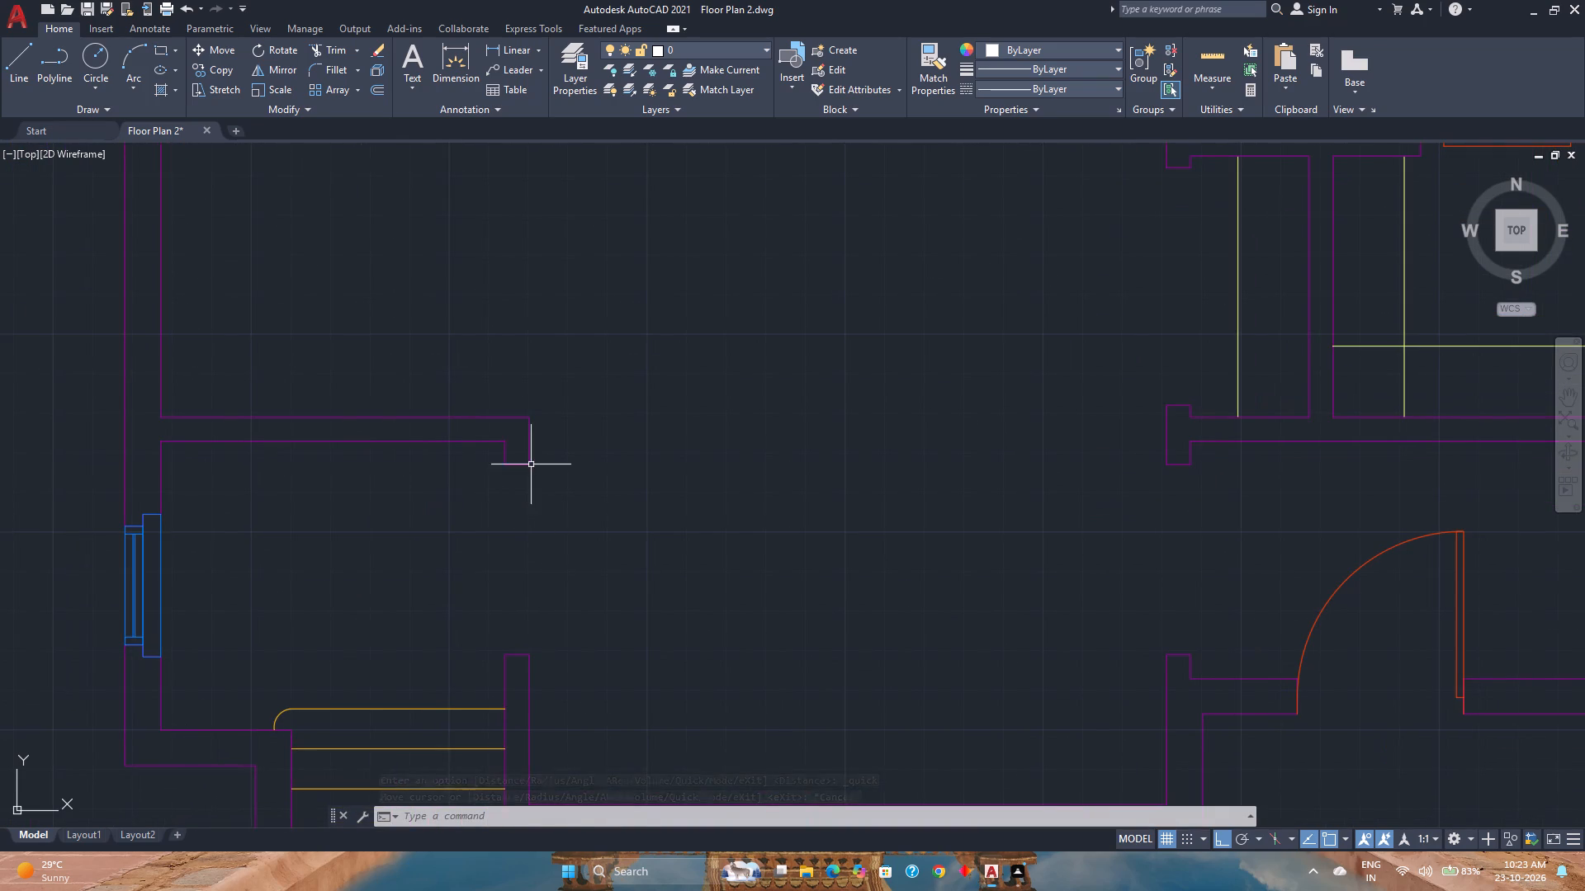
{"action": "left_click", "coordinate": [522, 464]}
{"action": "key", "text": "m"}
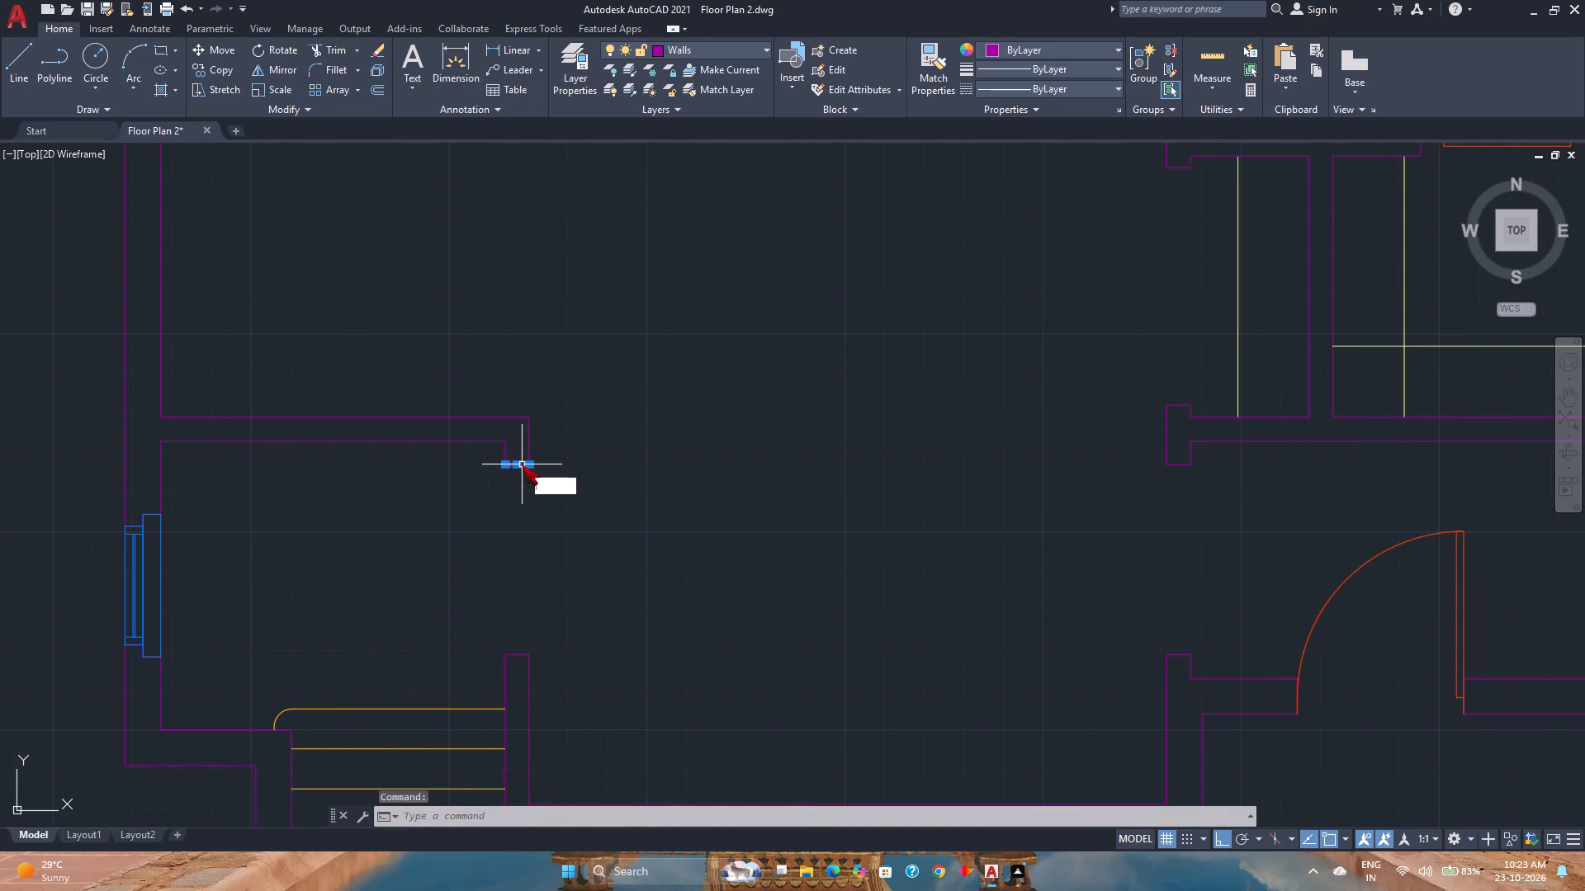
{"action": "key", "text": "Return"}
{"action": "scroll", "coordinate": [509, 469], "scroll_direction": "up", "scroll_amount": 2}
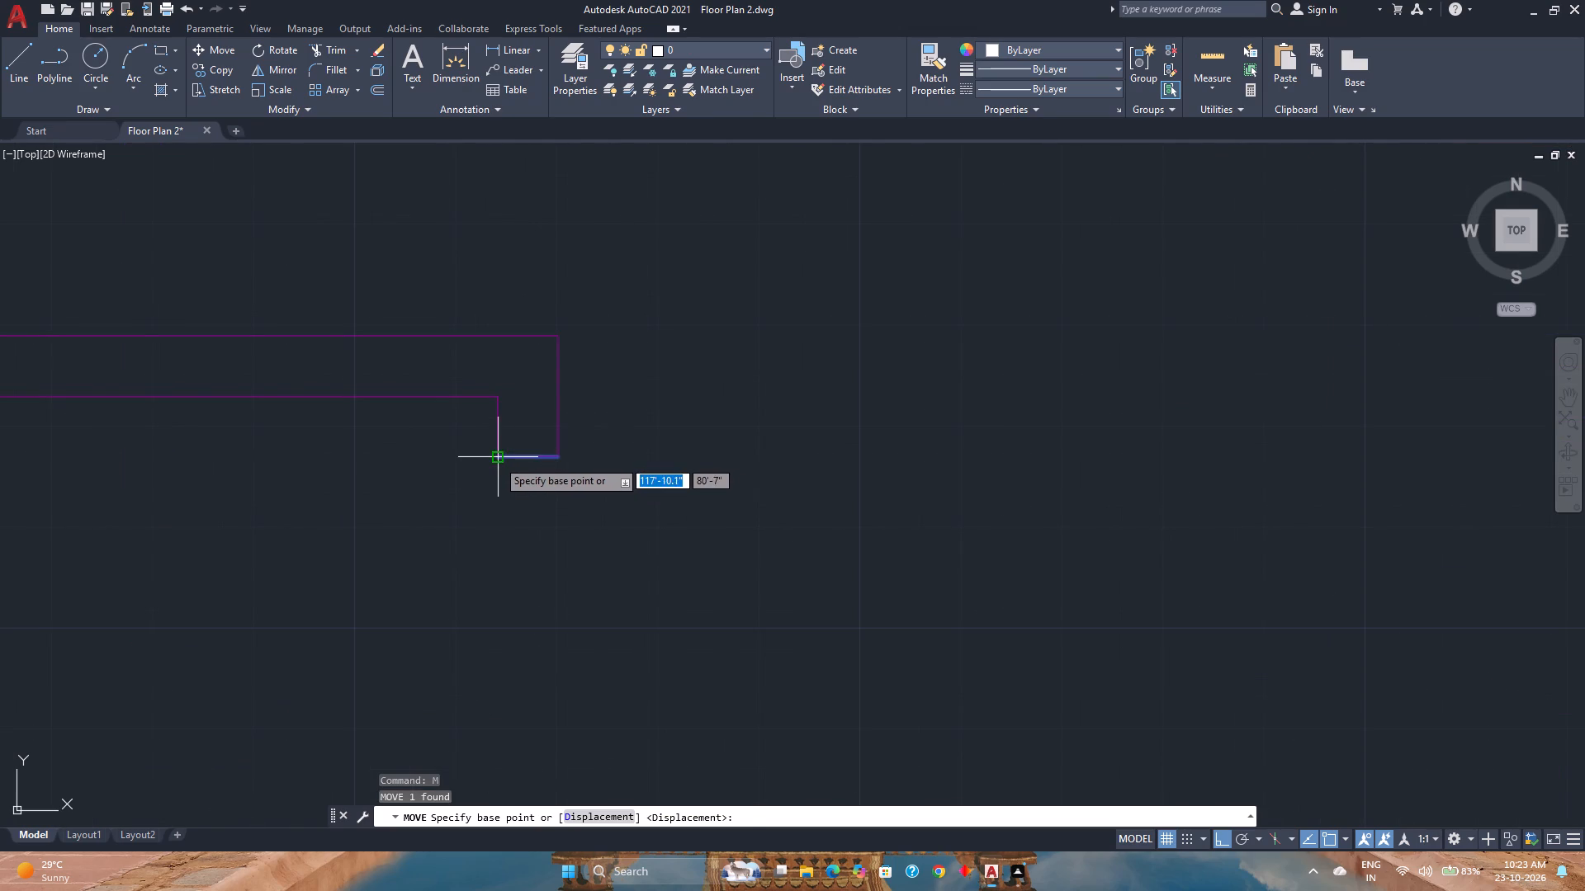
{"action": "left_click", "coordinate": [497, 460]}
{"action": "key", "text": "6"}
{"action": "key", "text": "Return"}
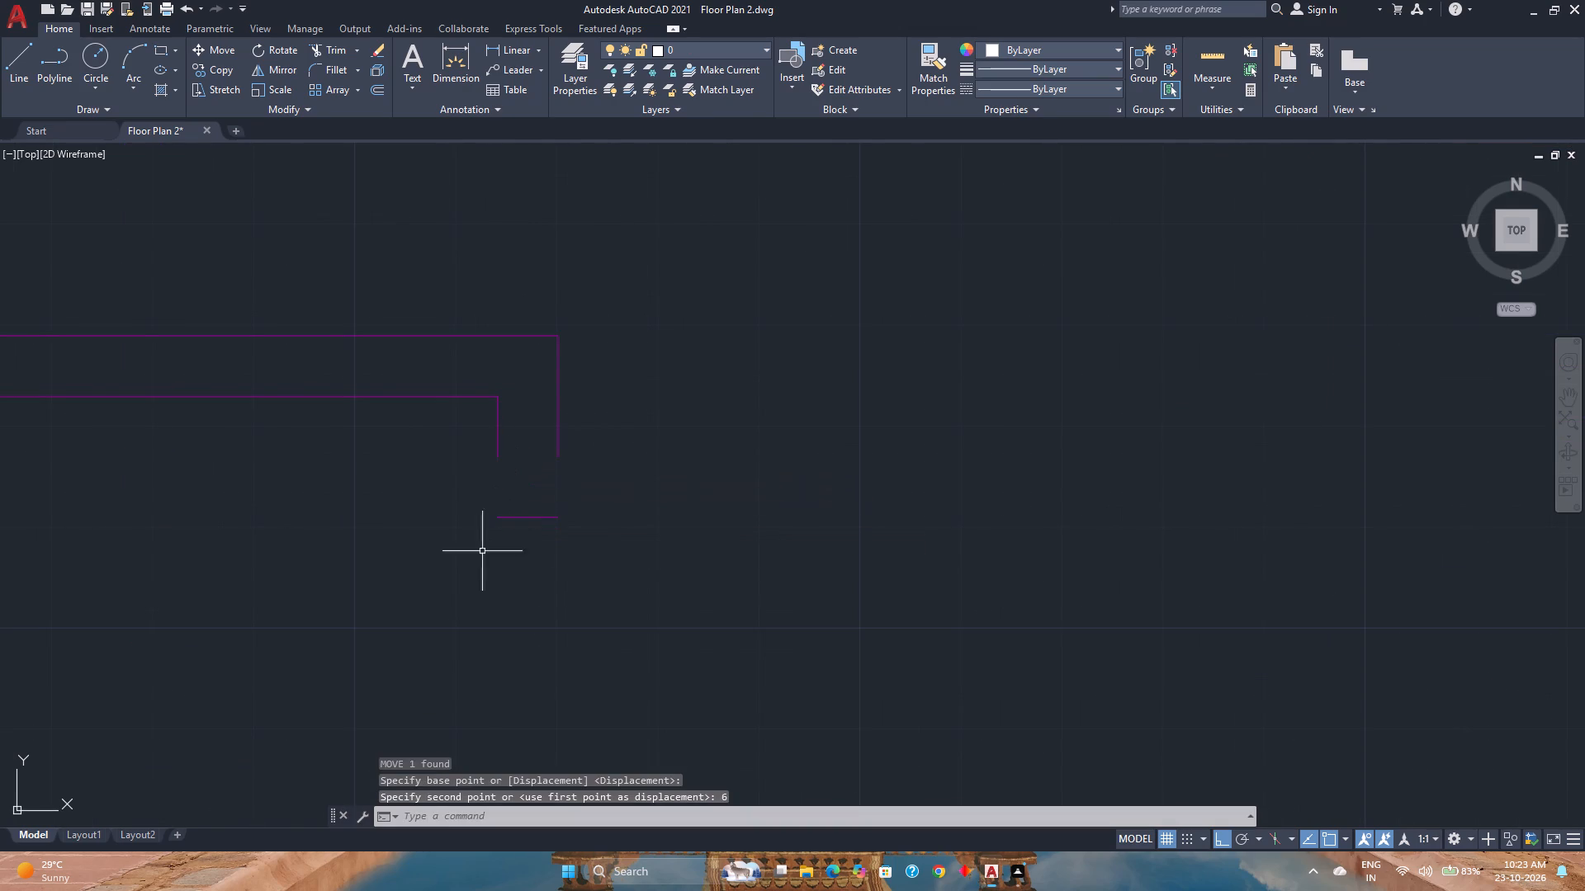
Extend both sides of that wall return south to the moved end line.
{"action": "type", "text": "ex"}
{"action": "key", "text": "Return"}
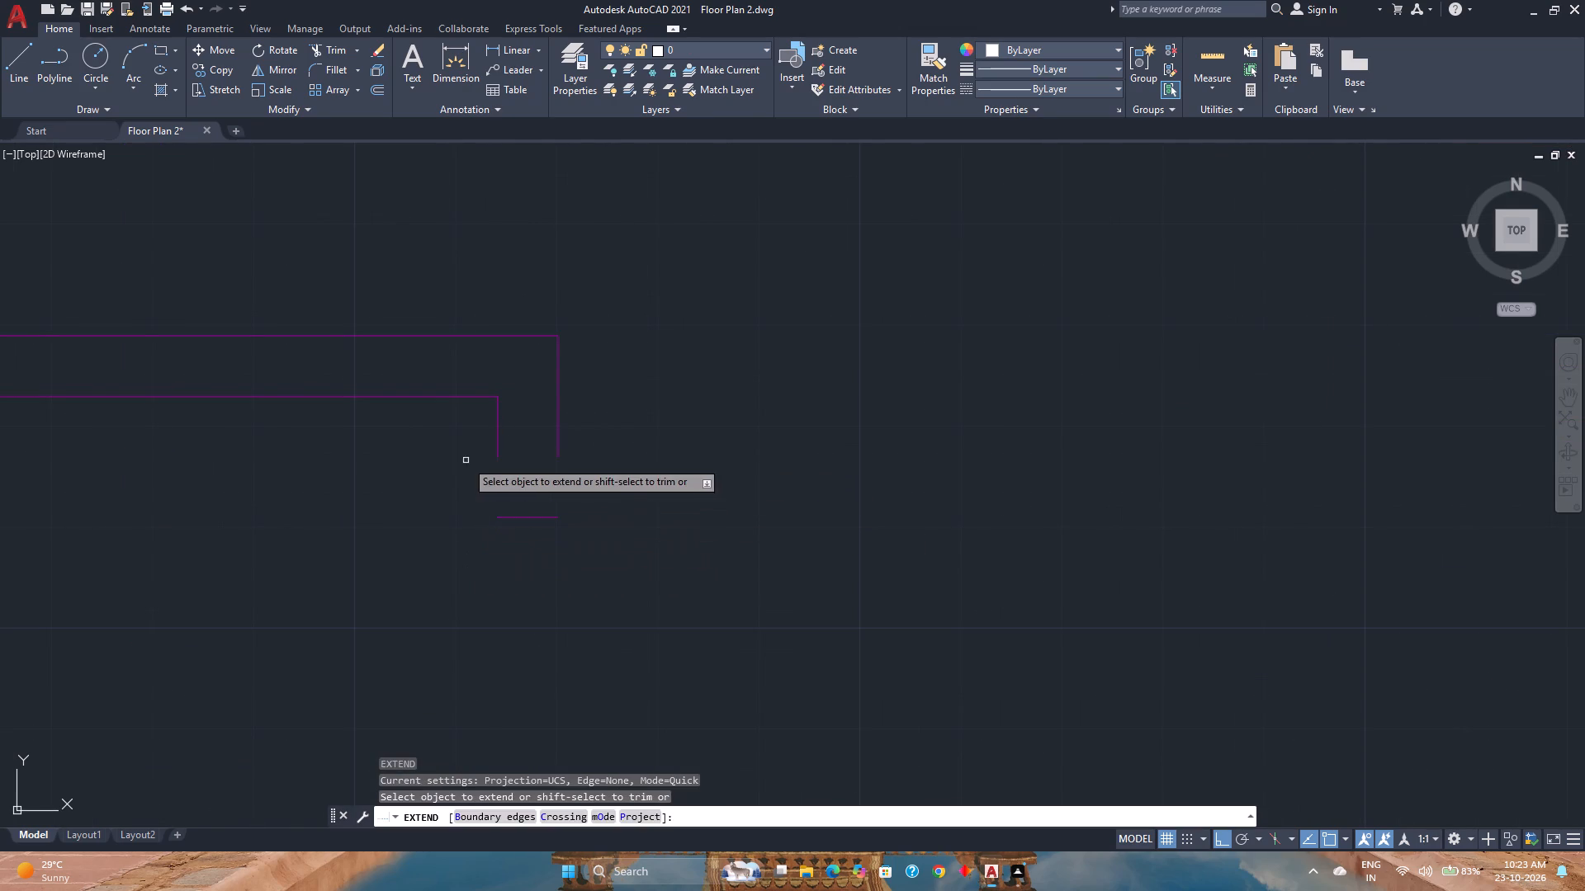
{"action": "left_click", "coordinate": [464, 448]}
{"action": "left_click", "coordinate": [615, 408]}
{"action": "scroll", "coordinate": [621, 467], "scroll_direction": "down", "scroll_amount": 3}
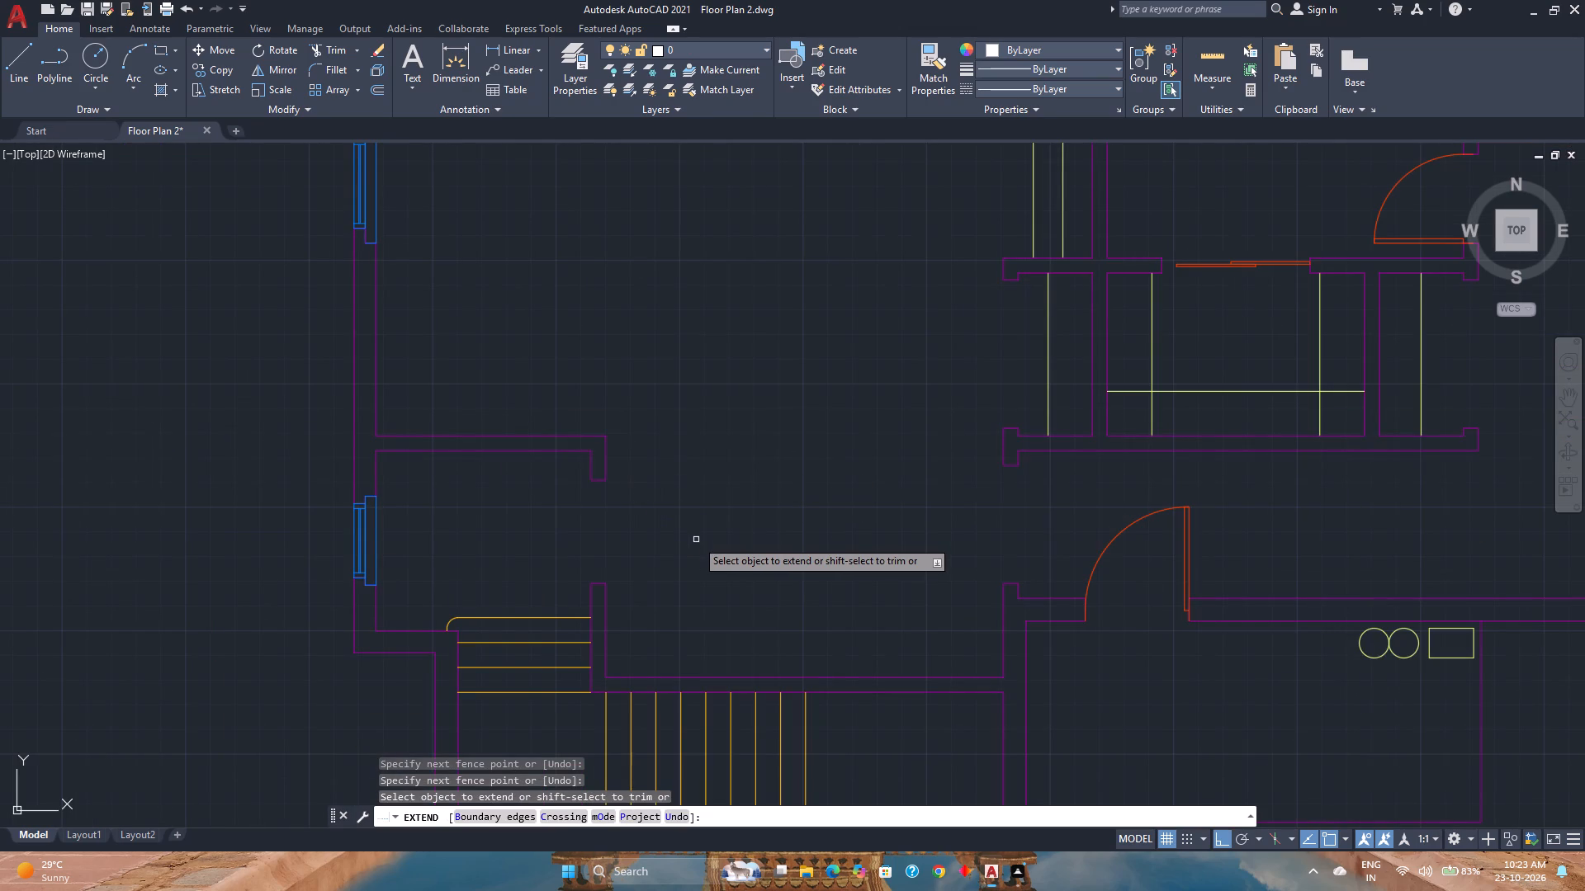
{"action": "key", "text": "Escape"}
Copy the hallway's south-wall door by its hinge corner to the east corner of the wall end south of the southwest room's opening.
{"action": "left_click", "coordinate": [1066, 564]}
{"action": "double_click", "coordinate": [1107, 573]}
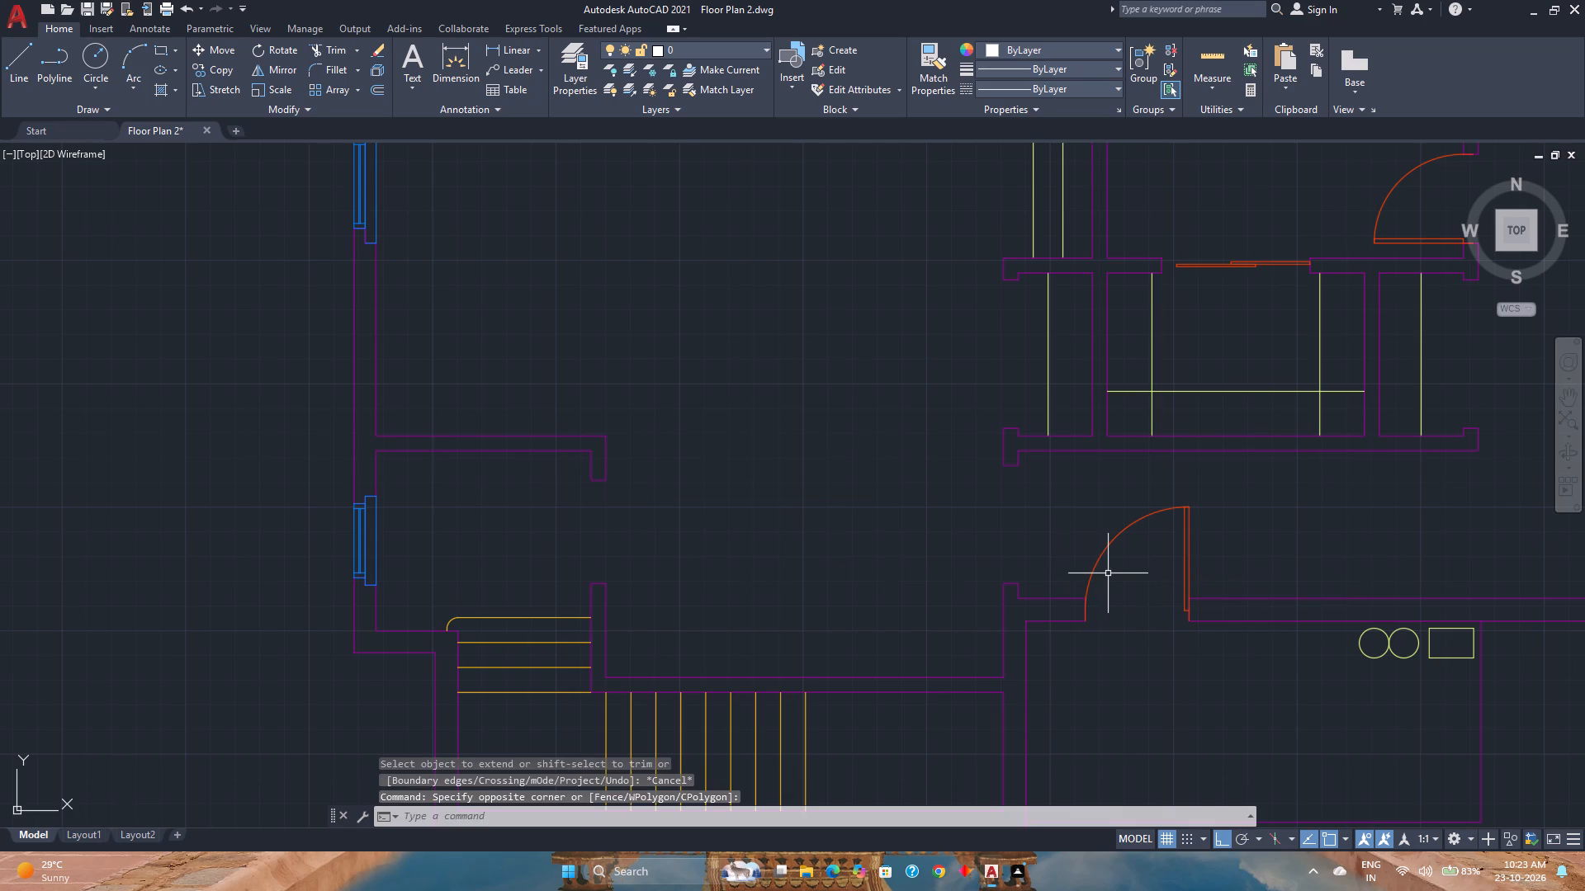
{"action": "left_click", "coordinate": [1053, 537]}
{"action": "double_click", "coordinate": [1138, 574]}
{"action": "left_click", "coordinate": [1053, 516]}
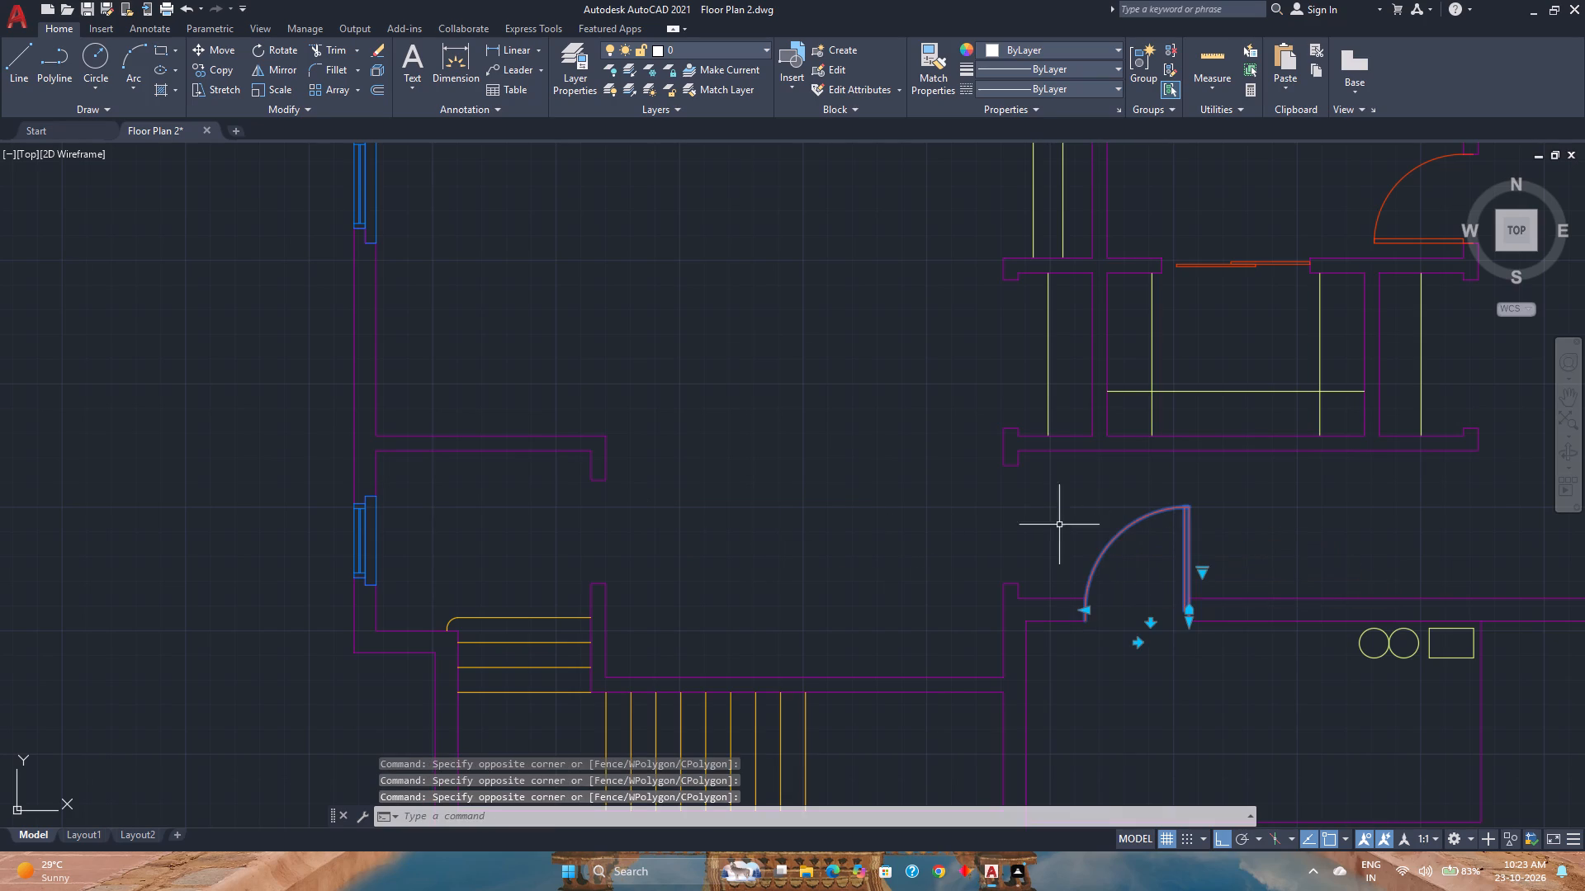
{"action": "left_click", "coordinate": [209, 72]}
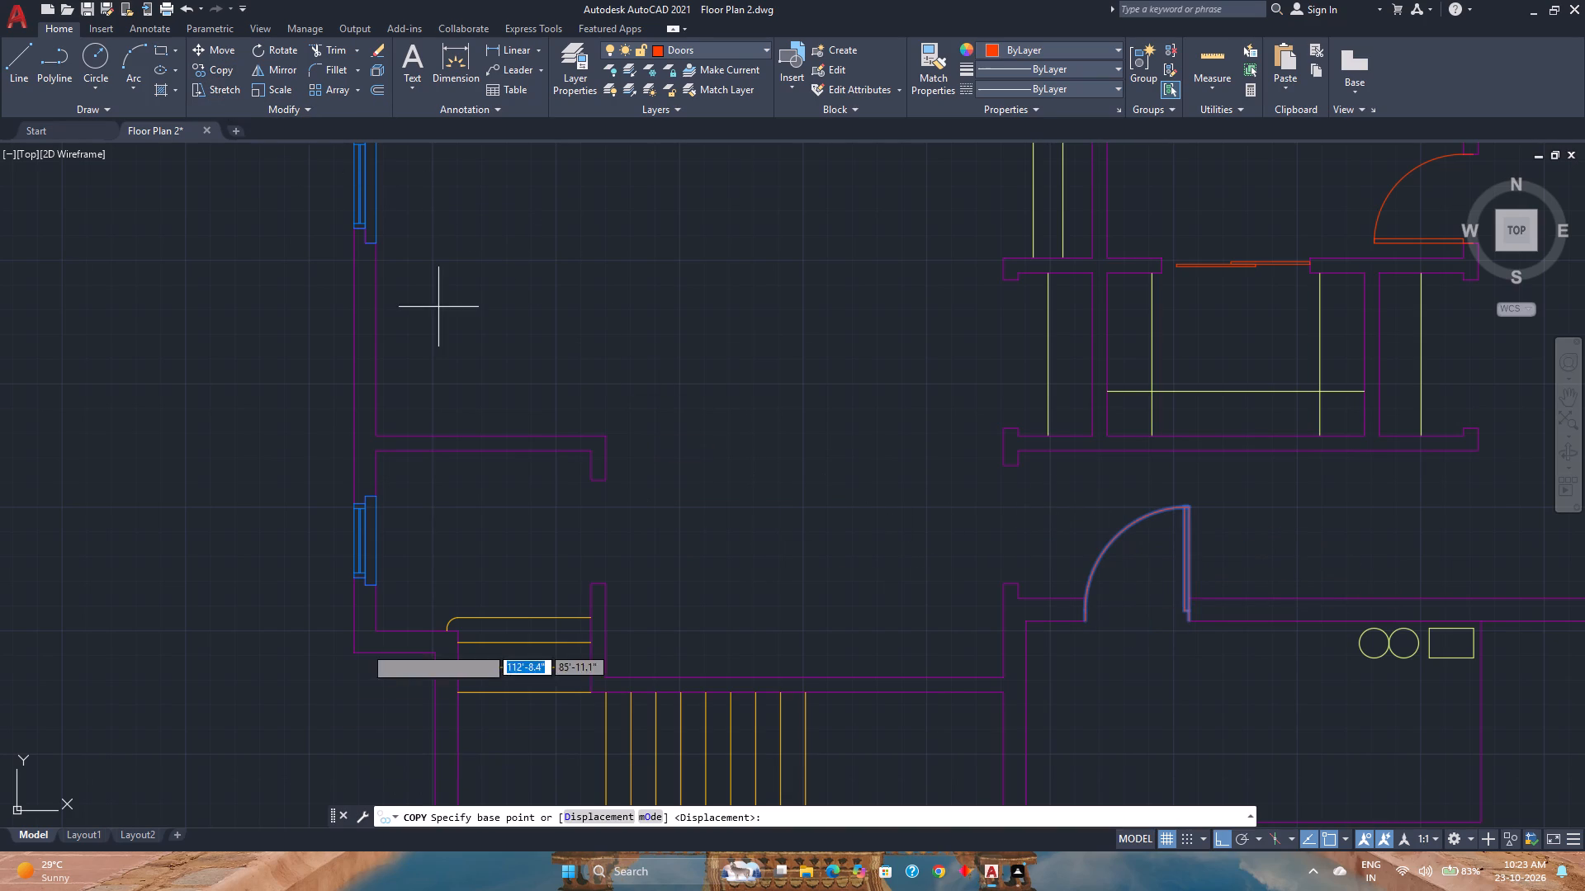
{"action": "scroll", "coordinate": [1217, 621], "scroll_direction": "up", "scroll_amount": 3}
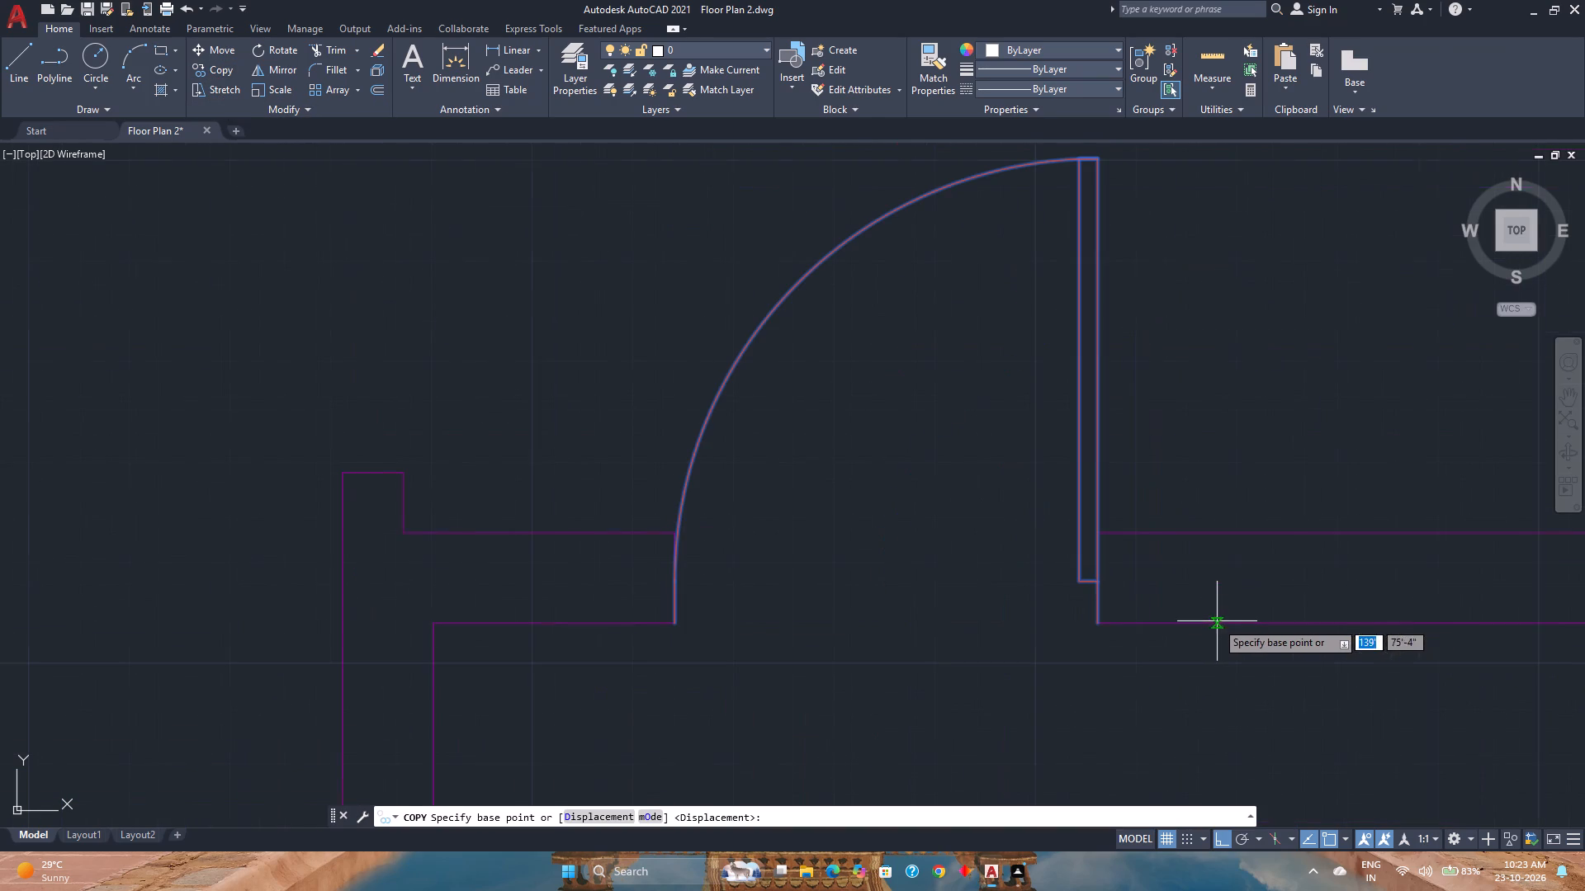
{"action": "left_click", "coordinate": [1098, 583]}
{"action": "scroll", "coordinate": [756, 544], "scroll_direction": "down", "scroll_amount": 4}
{"action": "middle_click_drag", "start_coordinate": [756, 544], "coordinate": [801, 554]}
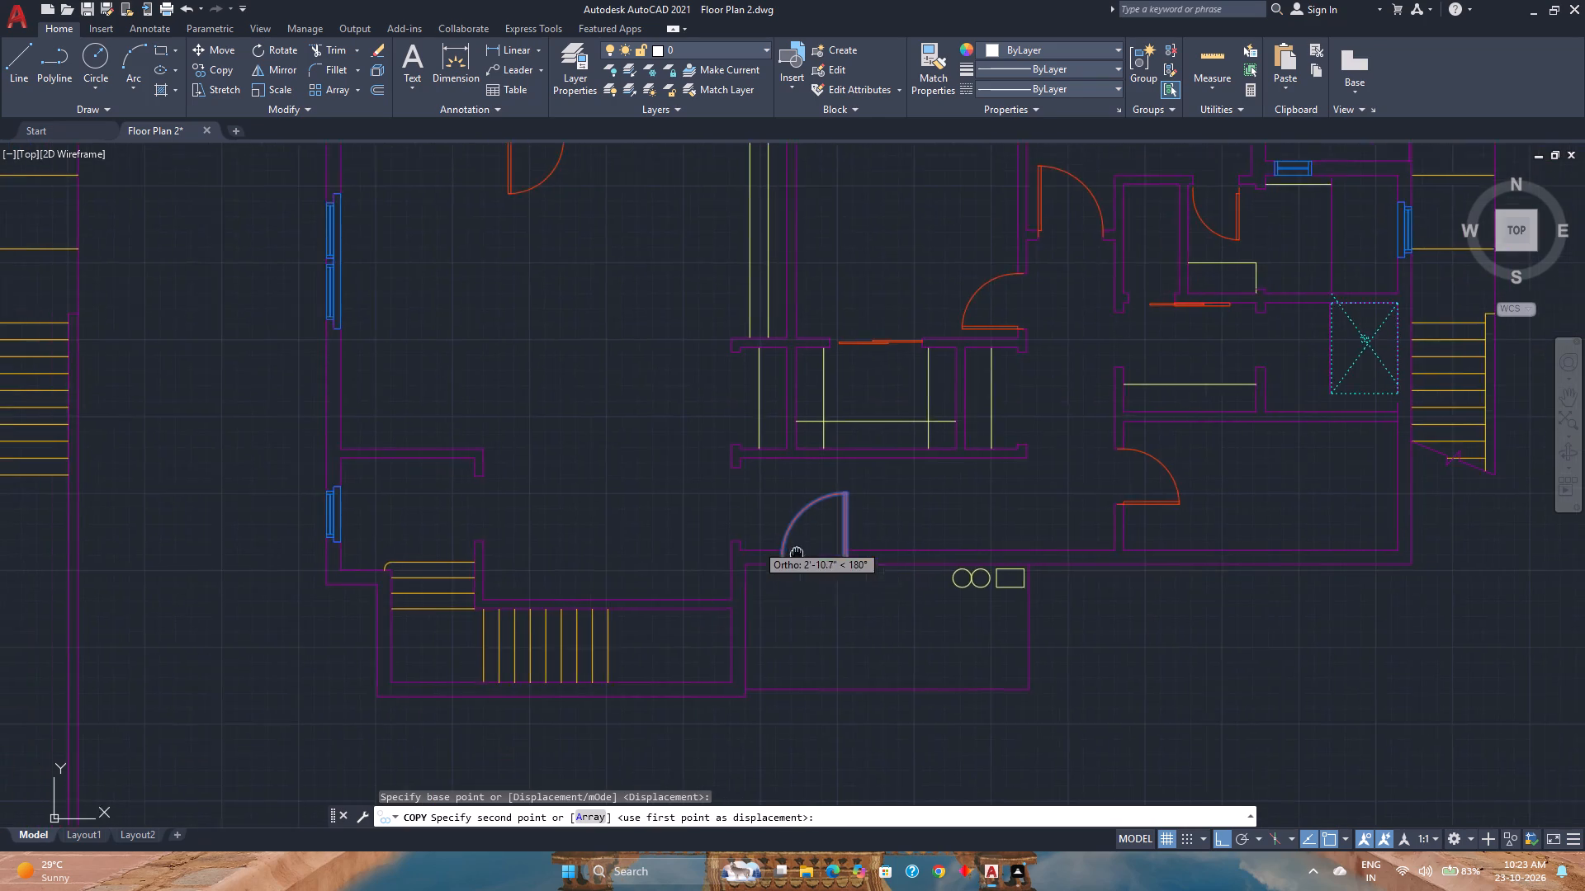
{"action": "middle_click_drag", "start_coordinate": [801, 554], "coordinate": [835, 575]}
{"action": "middle_click", "coordinate": [834, 575]}
{"action": "scroll", "coordinate": [549, 550], "scroll_direction": "up", "scroll_amount": 4}
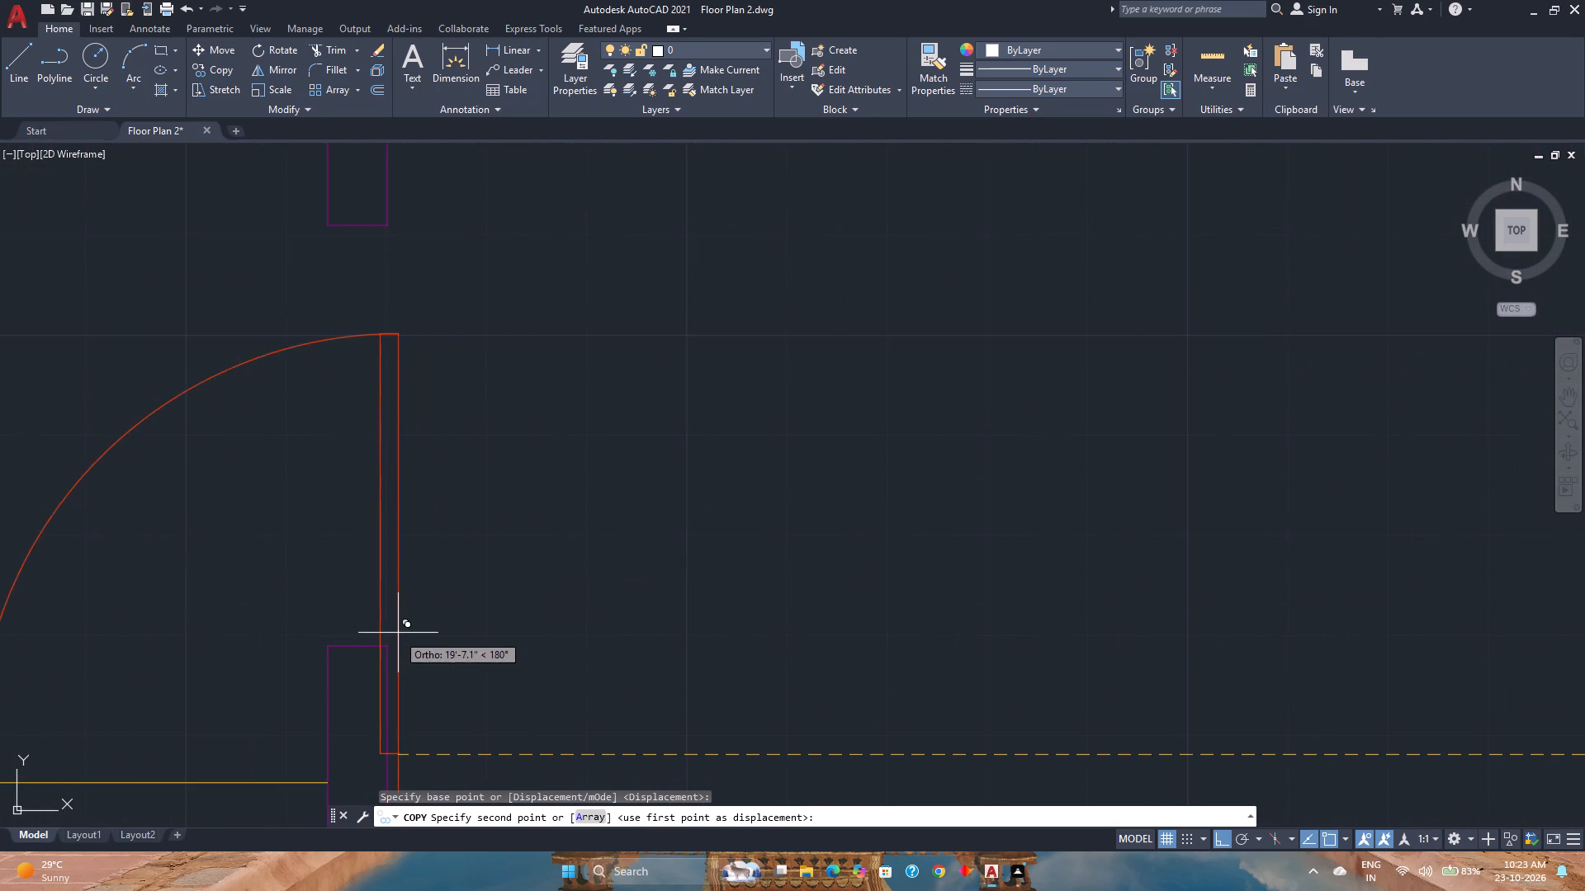
{"action": "left_click", "coordinate": [384, 649]}
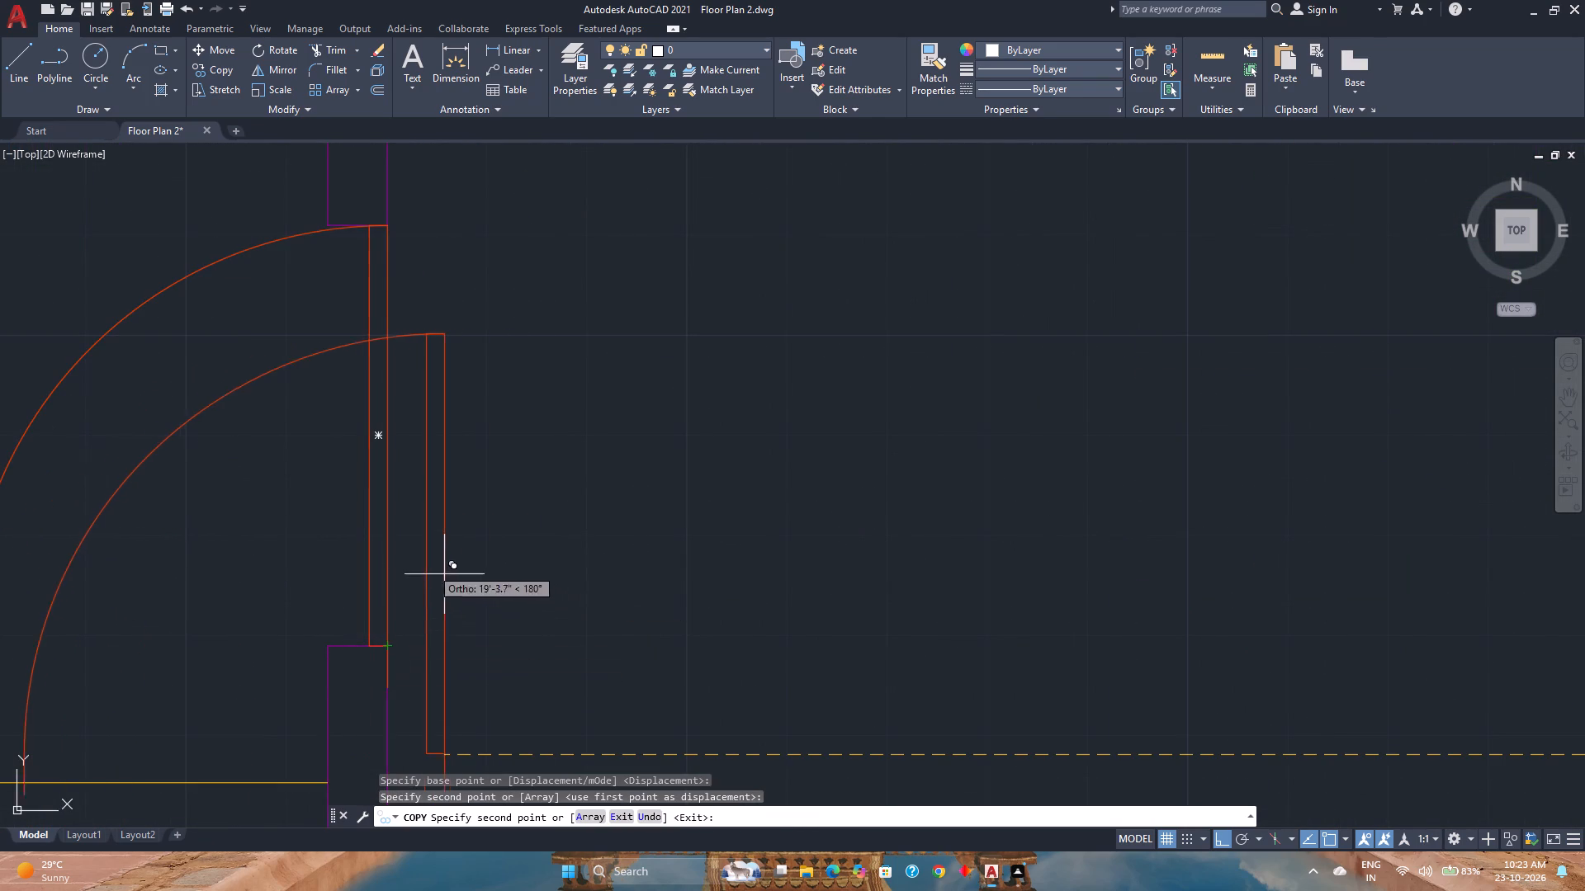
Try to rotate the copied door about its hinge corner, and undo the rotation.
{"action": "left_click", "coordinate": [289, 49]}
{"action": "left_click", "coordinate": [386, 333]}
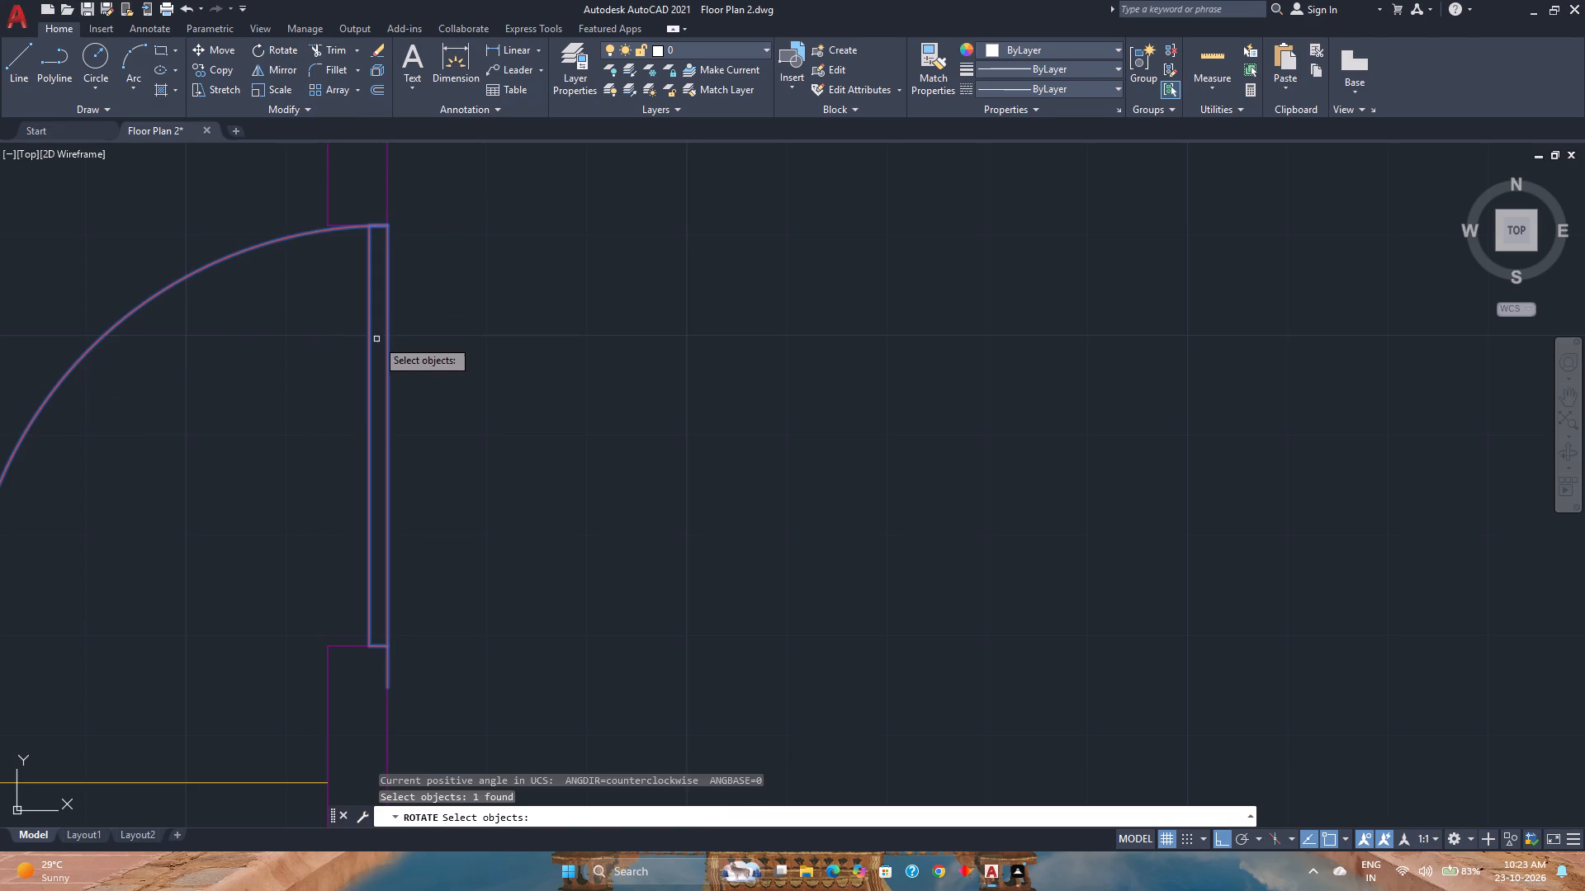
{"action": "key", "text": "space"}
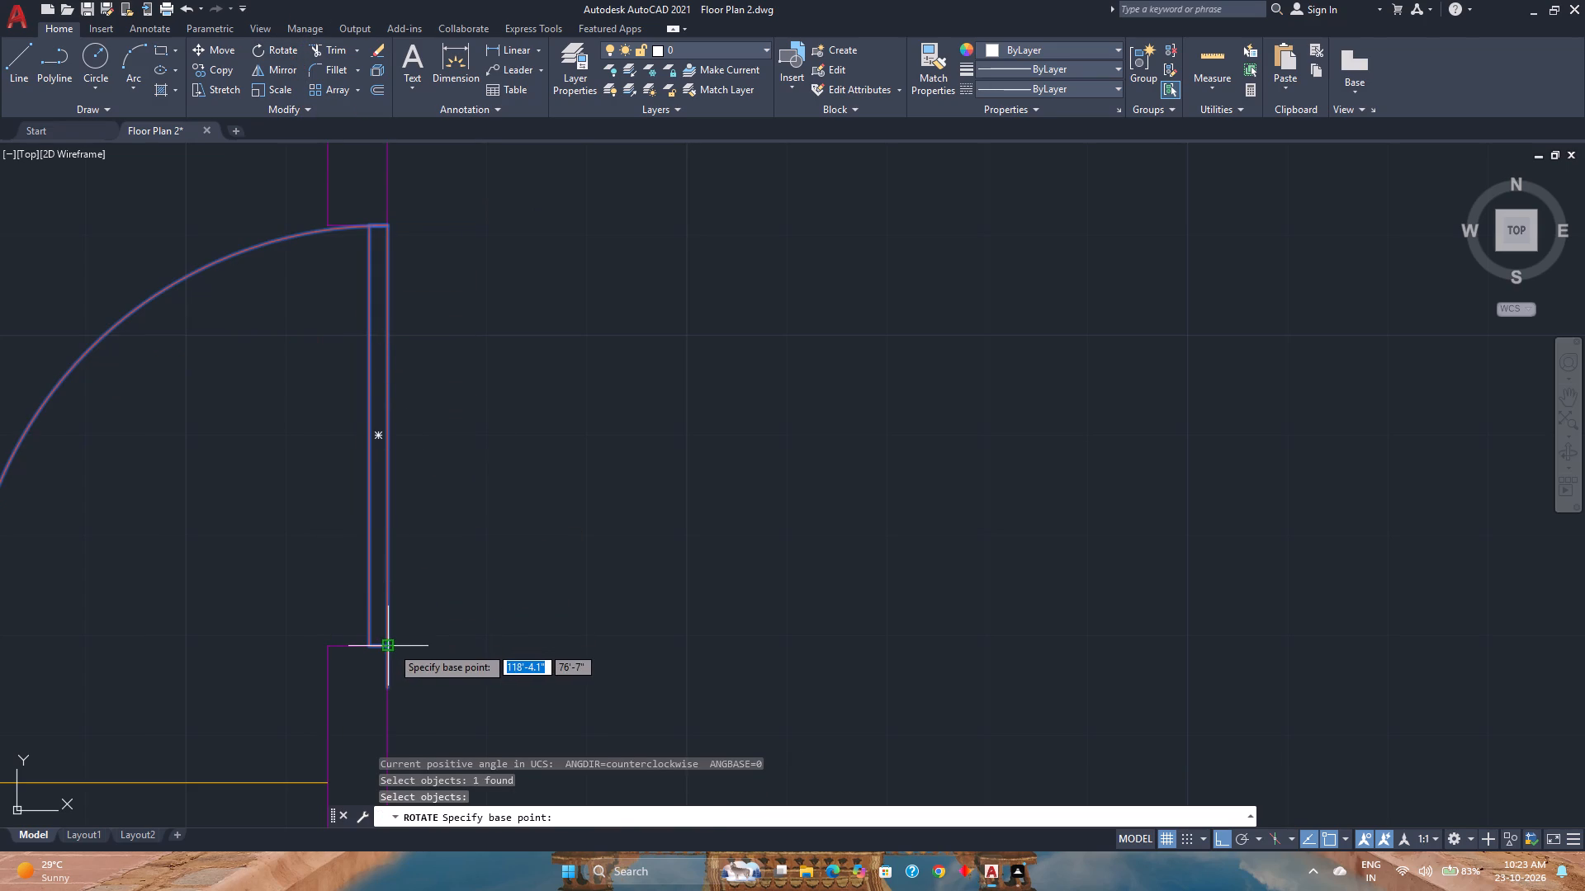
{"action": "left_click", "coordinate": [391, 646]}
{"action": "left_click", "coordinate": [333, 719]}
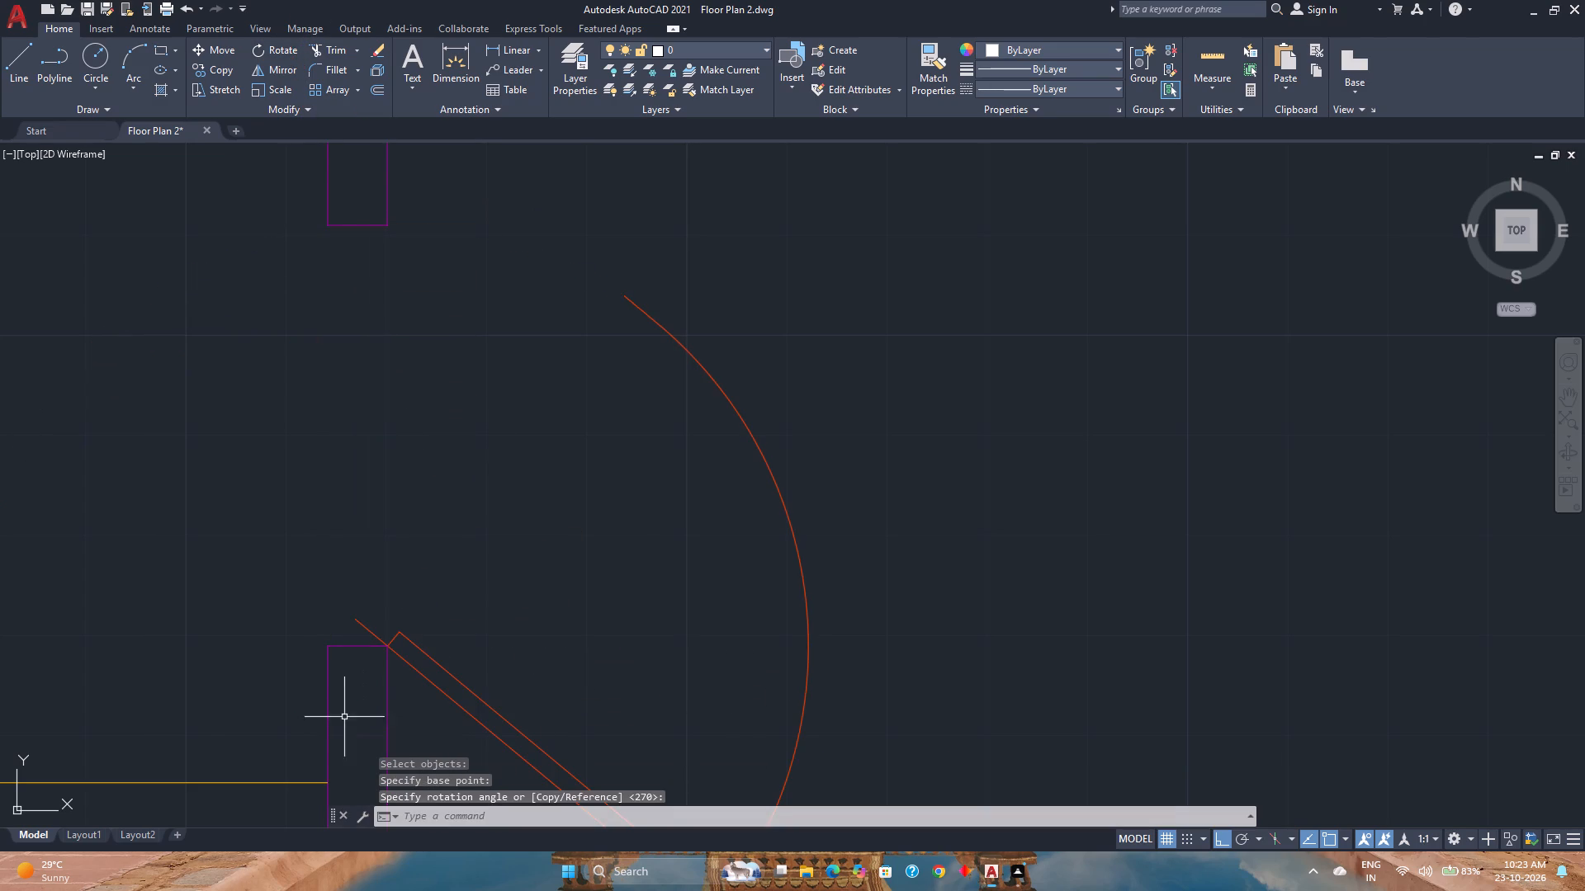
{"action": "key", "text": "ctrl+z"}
Rotate the copied door a quarter turn clockwise about its hinge corner so its leaf points east from the opening.
{"action": "left_click", "coordinate": [414, 566]}
{"action": "left_click", "coordinate": [345, 542]}
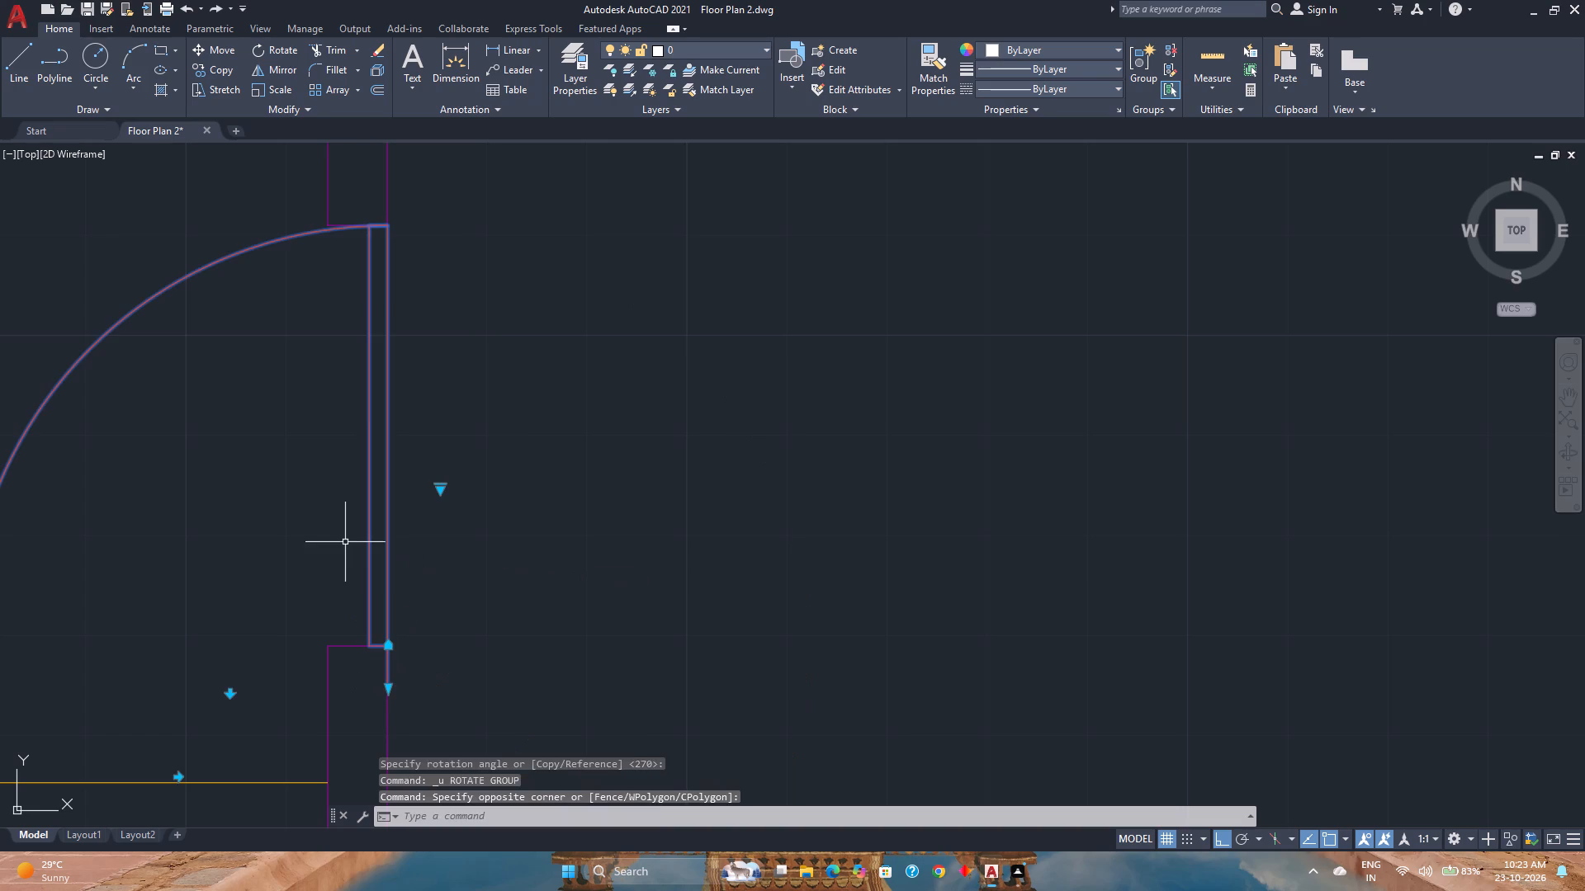
{"action": "left_click", "coordinate": [285, 46]}
{"action": "scroll", "coordinate": [655, 396], "scroll_direction": "down", "scroll_amount": 1}
{"action": "scroll", "coordinate": [562, 579], "scroll_direction": "down", "scroll_amount": 1}
{"action": "scroll", "coordinate": [562, 579], "scroll_direction": "up", "scroll_amount": 2}
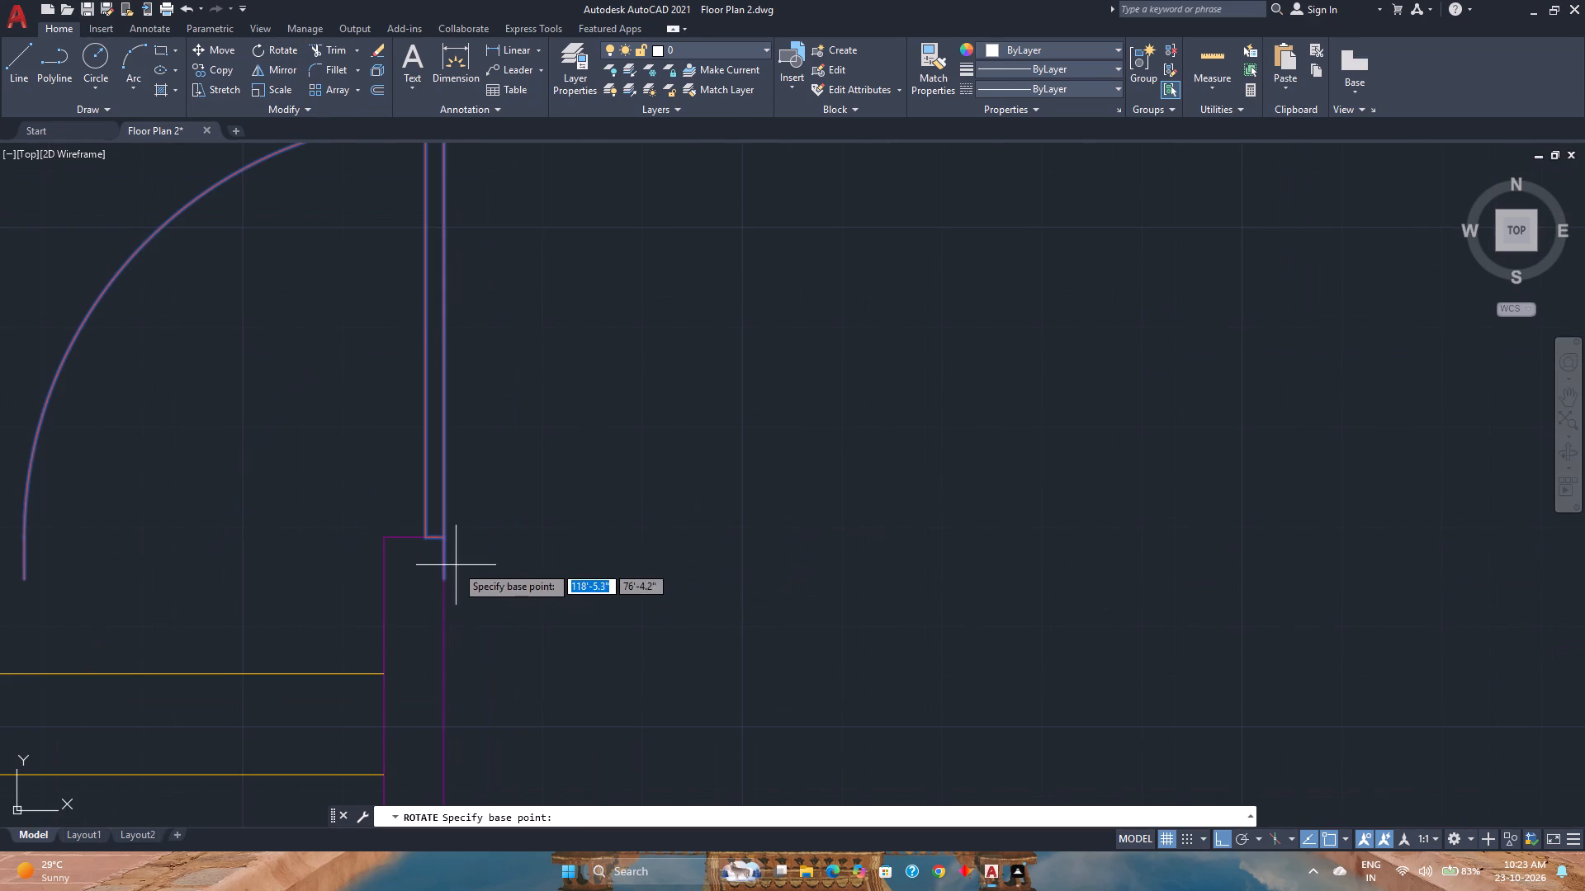
{"action": "left_click", "coordinate": [441, 541]}
{"action": "left_click", "coordinate": [395, 605]}
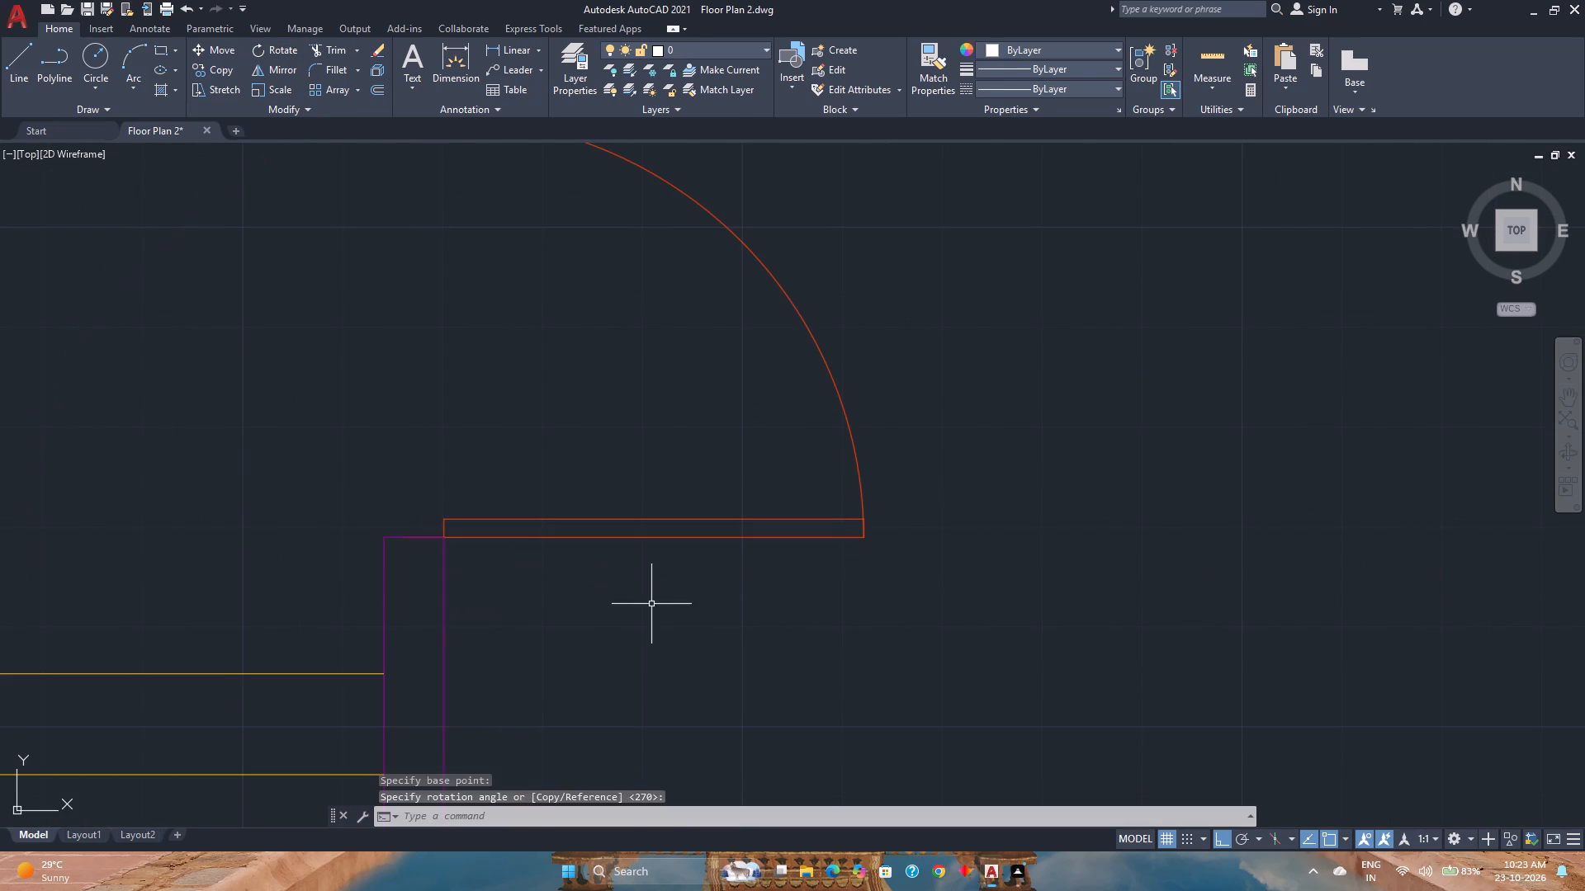
{"action": "left_click", "coordinate": [655, 596]}
{"action": "left_click", "coordinate": [589, 484]}
{"action": "scroll", "coordinate": [589, 484], "scroll_direction": "down", "scroll_amount": 2}
{"action": "middle_click_drag", "start_coordinate": [599, 493], "coordinate": [660, 563]}
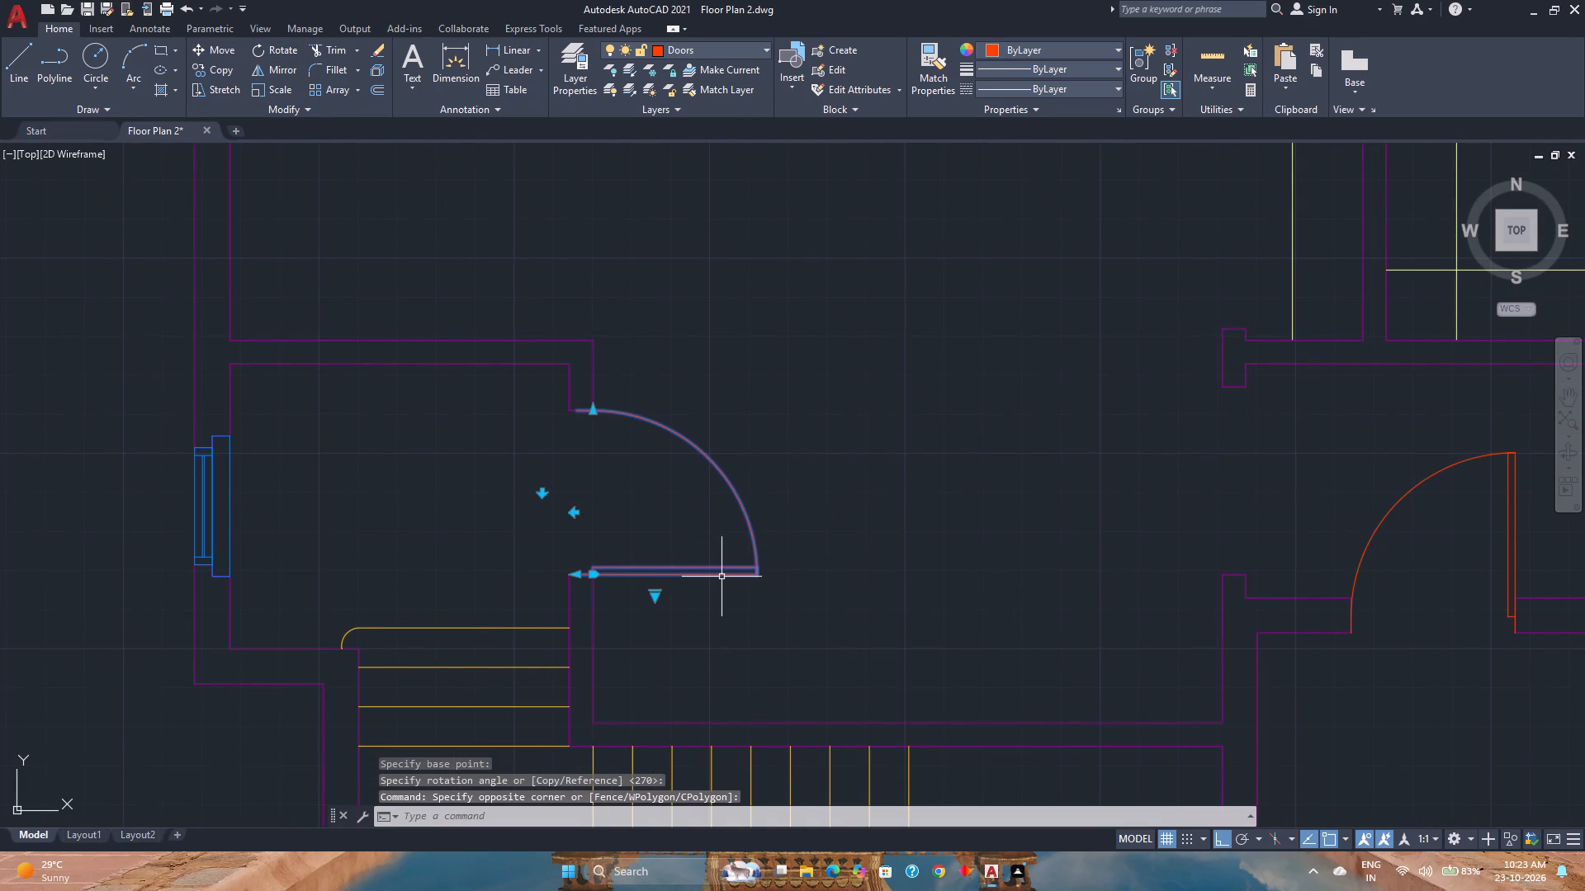
{"action": "key", "text": "Escape"}
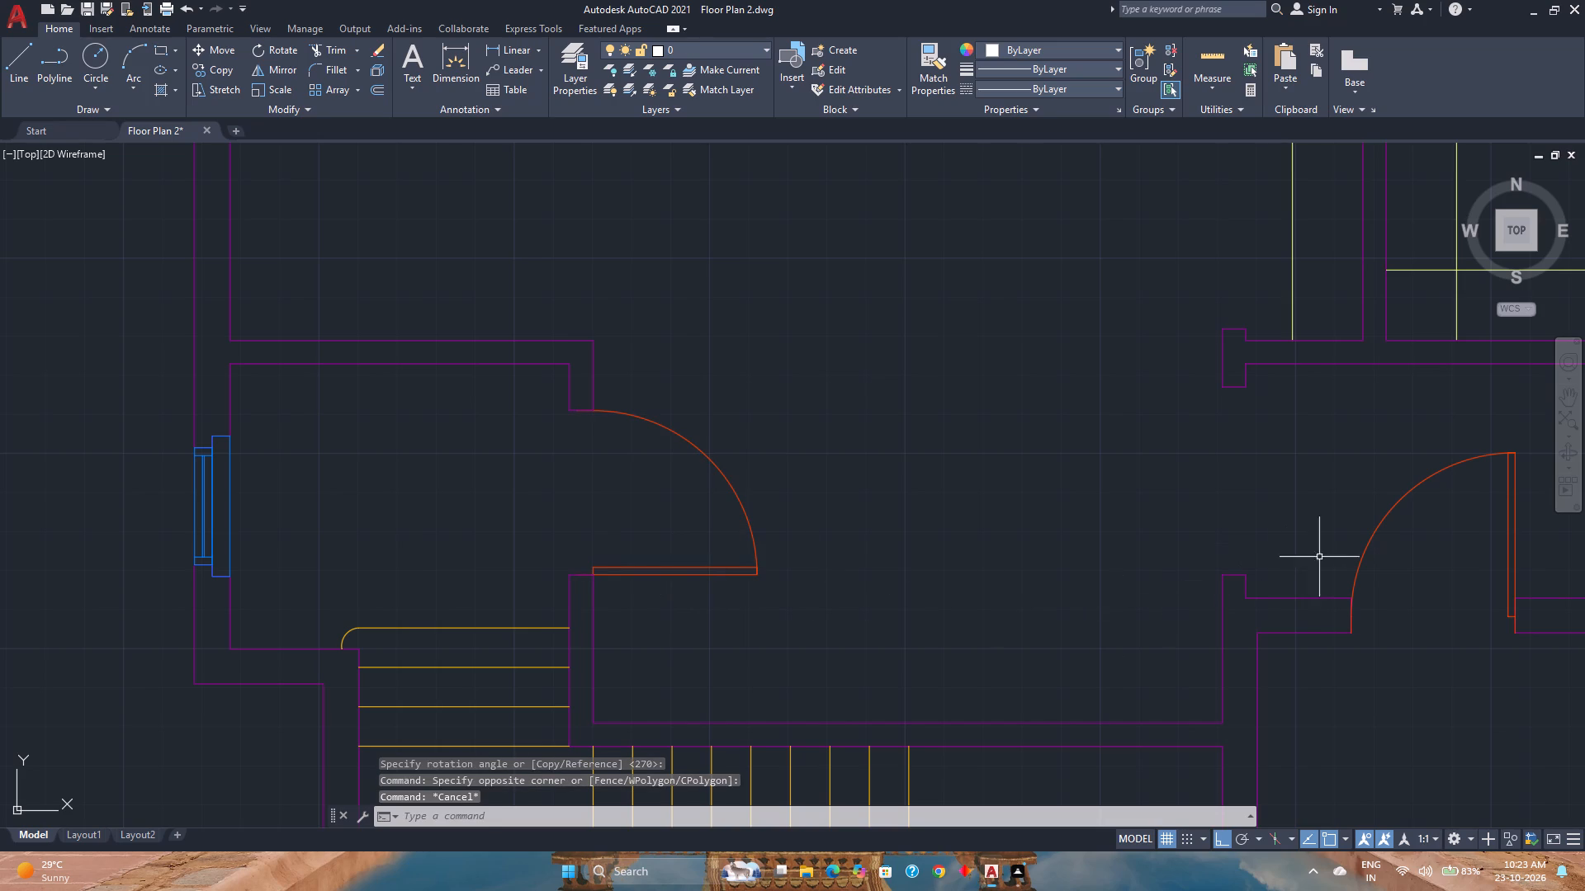
Move the hallway's south-wall door straight north so its hinge corner meets the wall's north face.
{"action": "left_click", "coordinate": [1397, 556]}
{"action": "left_click", "coordinate": [1385, 545]}
{"action": "left_click", "coordinate": [1374, 536]}
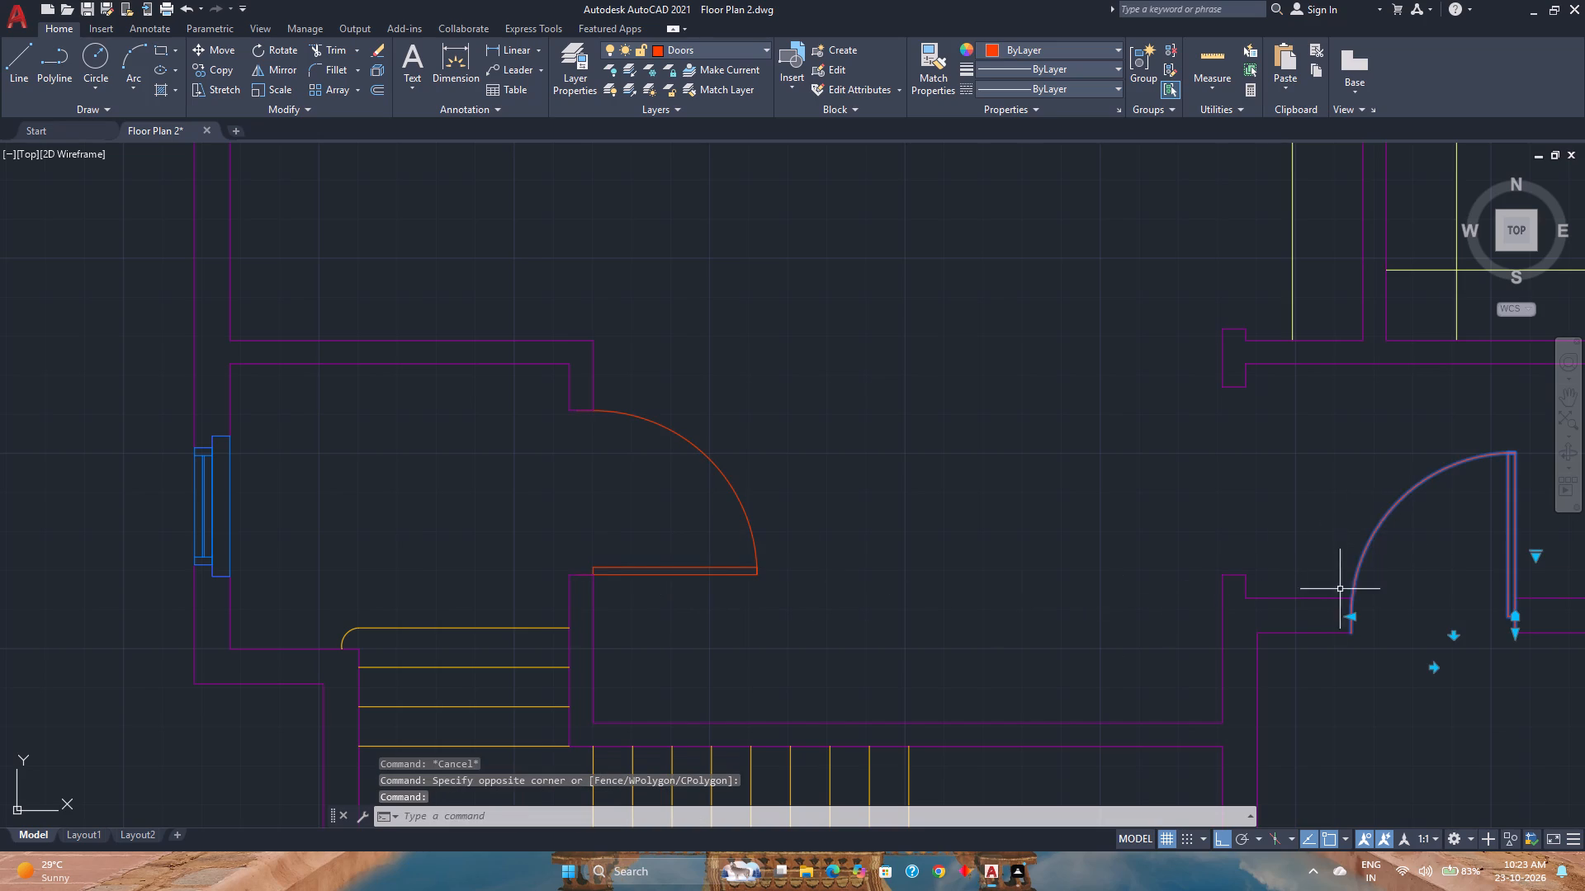
{"action": "middle_click_drag", "start_coordinate": [1352, 622], "coordinate": [1002, 604]}
{"action": "key", "text": "m"}
{"action": "key", "text": "Return"}
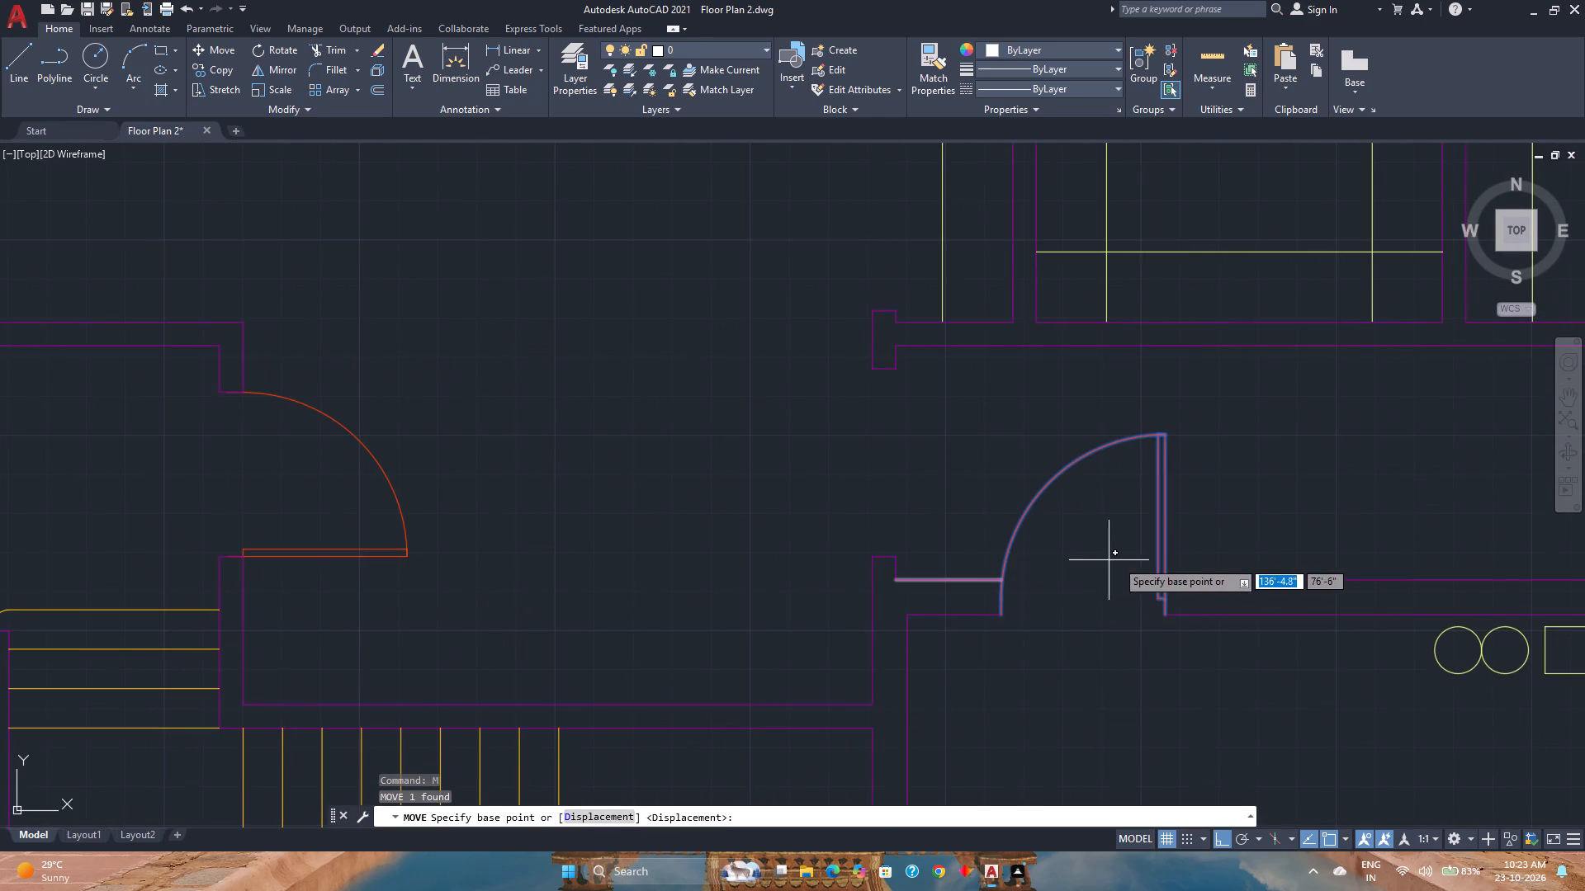
{"action": "scroll", "coordinate": [1209, 626], "scroll_direction": "up", "scroll_amount": 3}
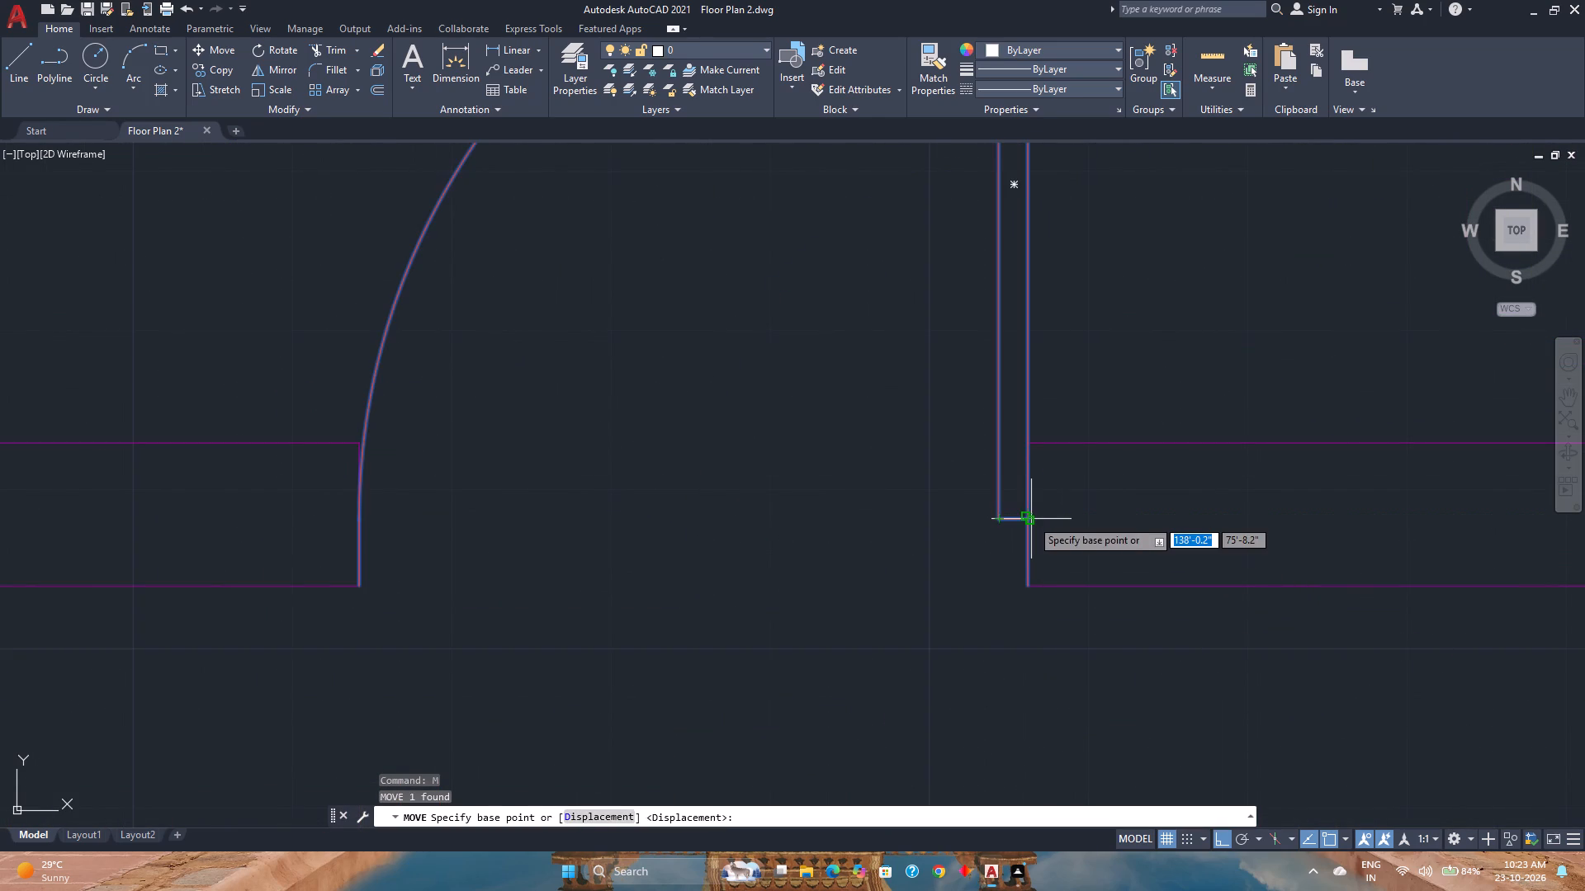
{"action": "scroll", "coordinate": [1031, 519], "scroll_direction": "up", "scroll_amount": 3}
{"action": "left_click", "coordinate": [1018, 531]}
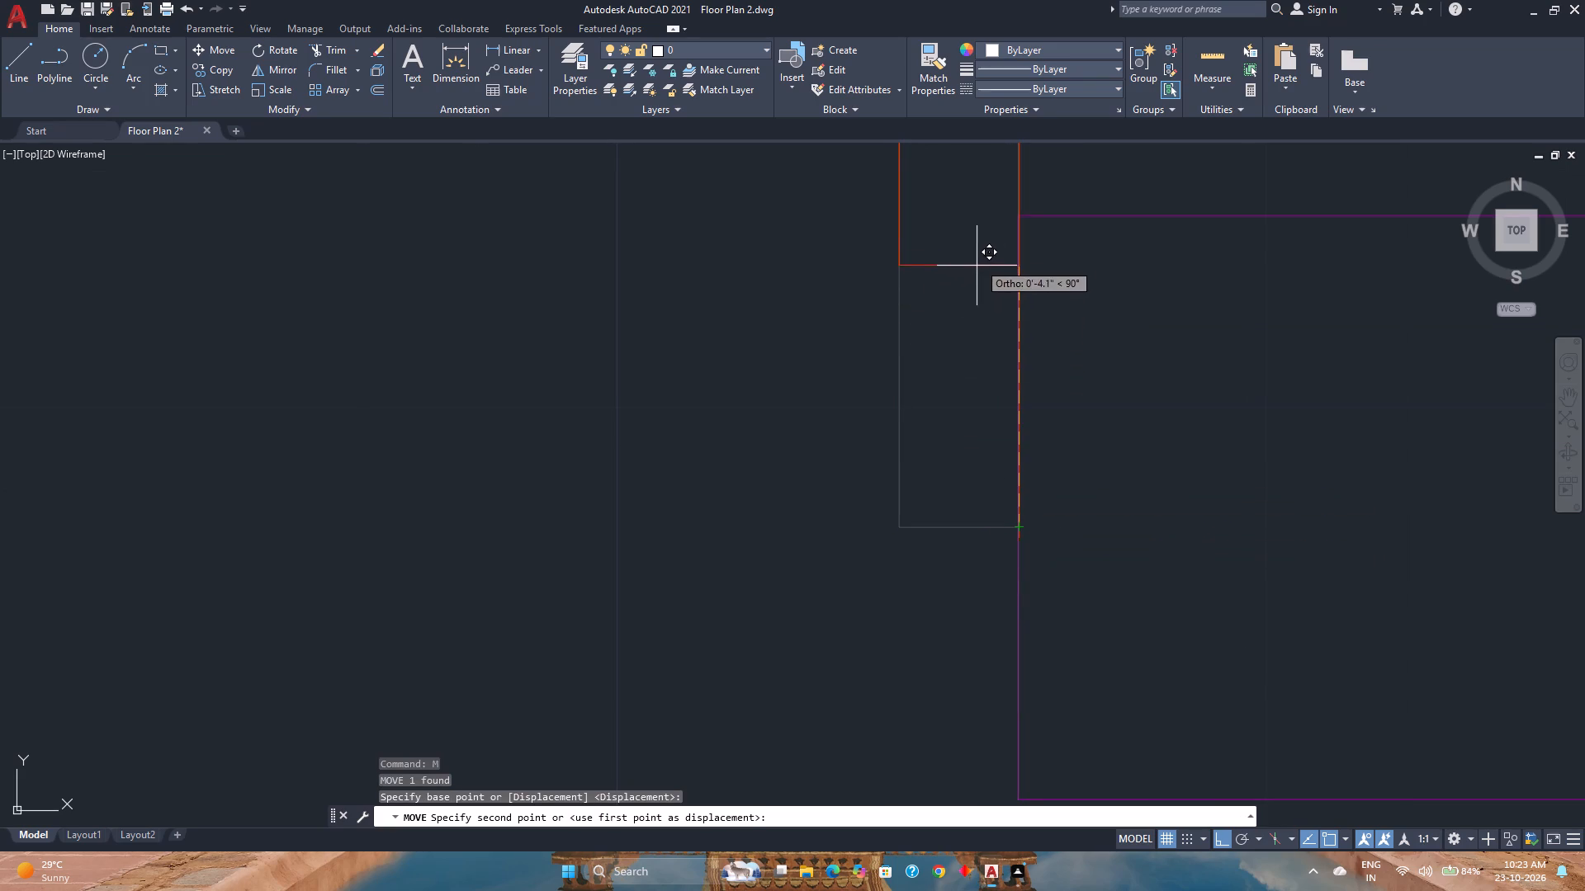
{"action": "left_click", "coordinate": [1013, 214]}
{"action": "scroll", "coordinate": [913, 455], "scroll_direction": "down", "scroll_amount": 6}
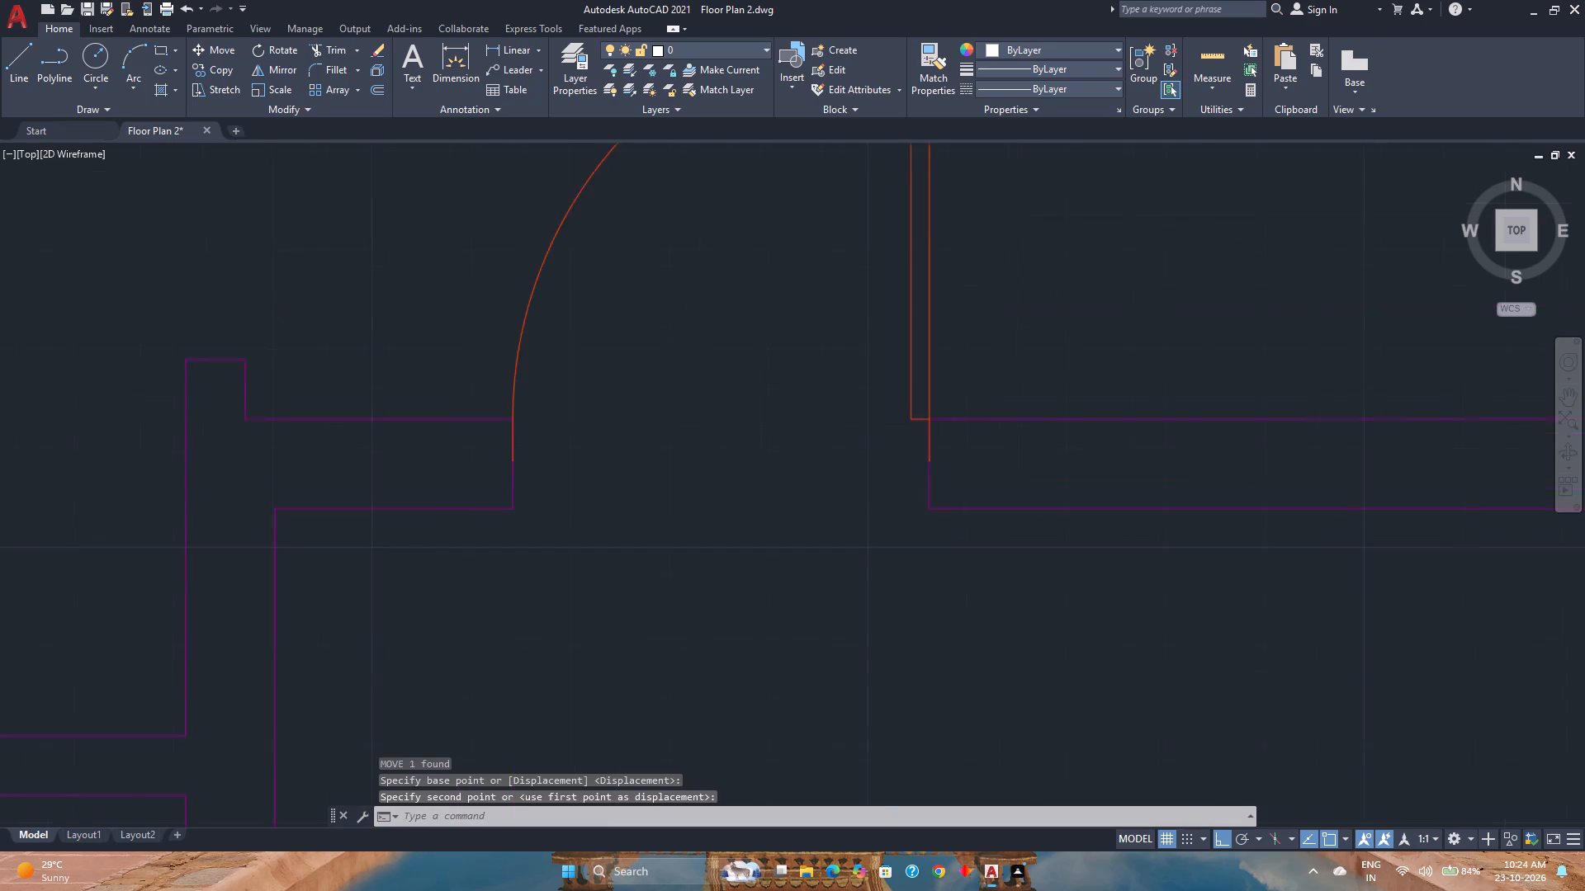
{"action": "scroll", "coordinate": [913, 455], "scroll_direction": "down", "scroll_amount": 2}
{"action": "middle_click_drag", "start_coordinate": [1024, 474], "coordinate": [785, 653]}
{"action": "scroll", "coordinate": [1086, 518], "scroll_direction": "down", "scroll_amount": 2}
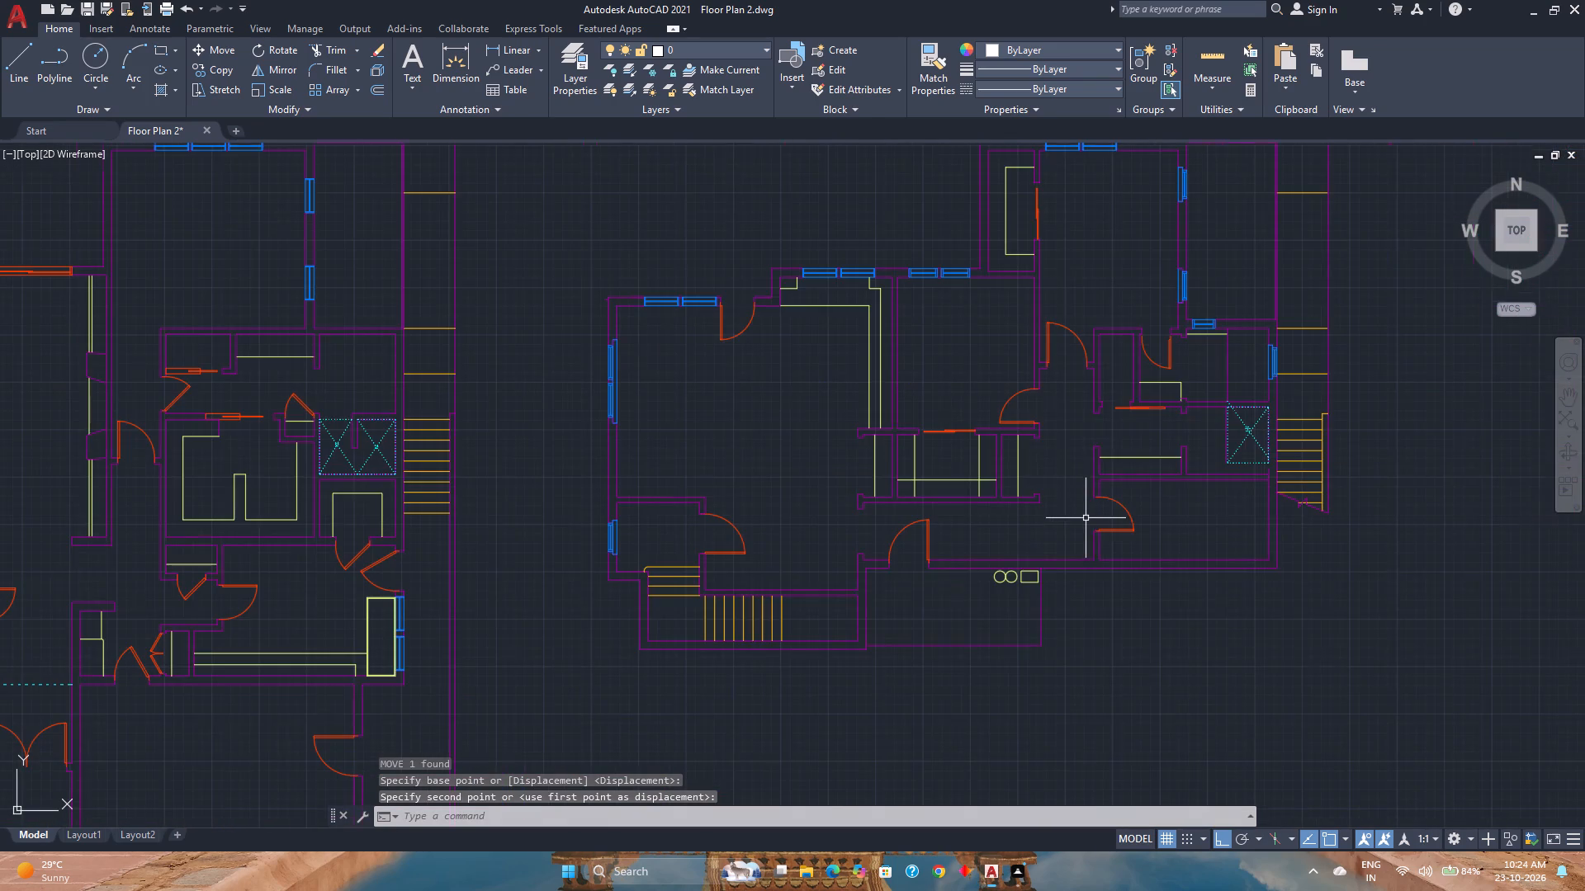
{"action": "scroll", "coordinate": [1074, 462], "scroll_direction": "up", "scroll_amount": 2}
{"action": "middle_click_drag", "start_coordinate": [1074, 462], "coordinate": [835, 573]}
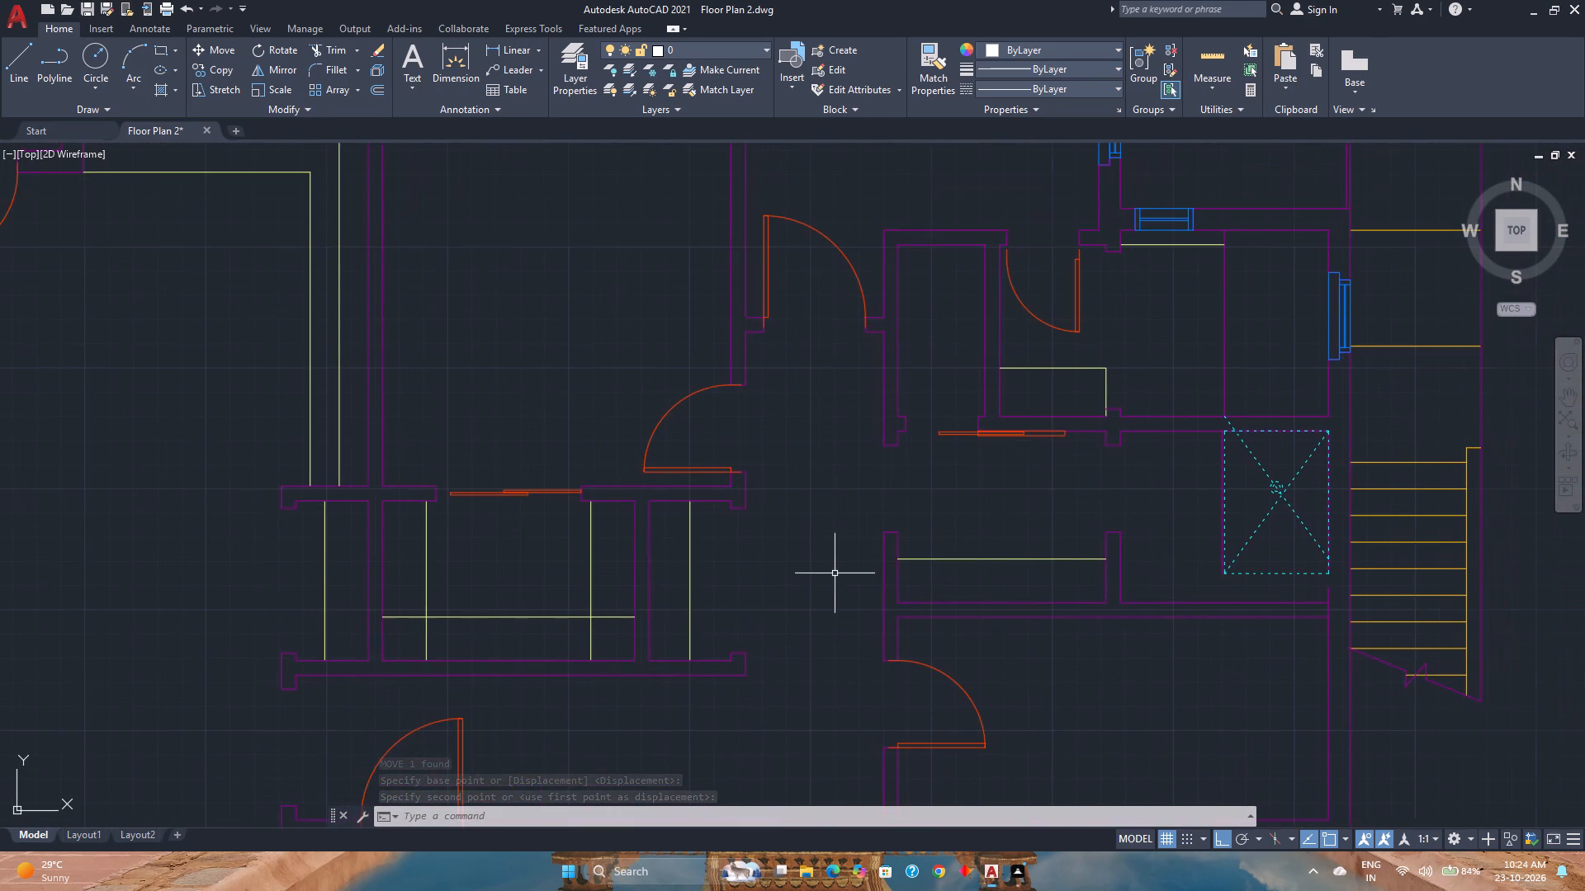
Measure the door opening in the hallway's west wall.
{"action": "scroll", "coordinate": [836, 576], "scroll_direction": "down", "scroll_amount": 1}
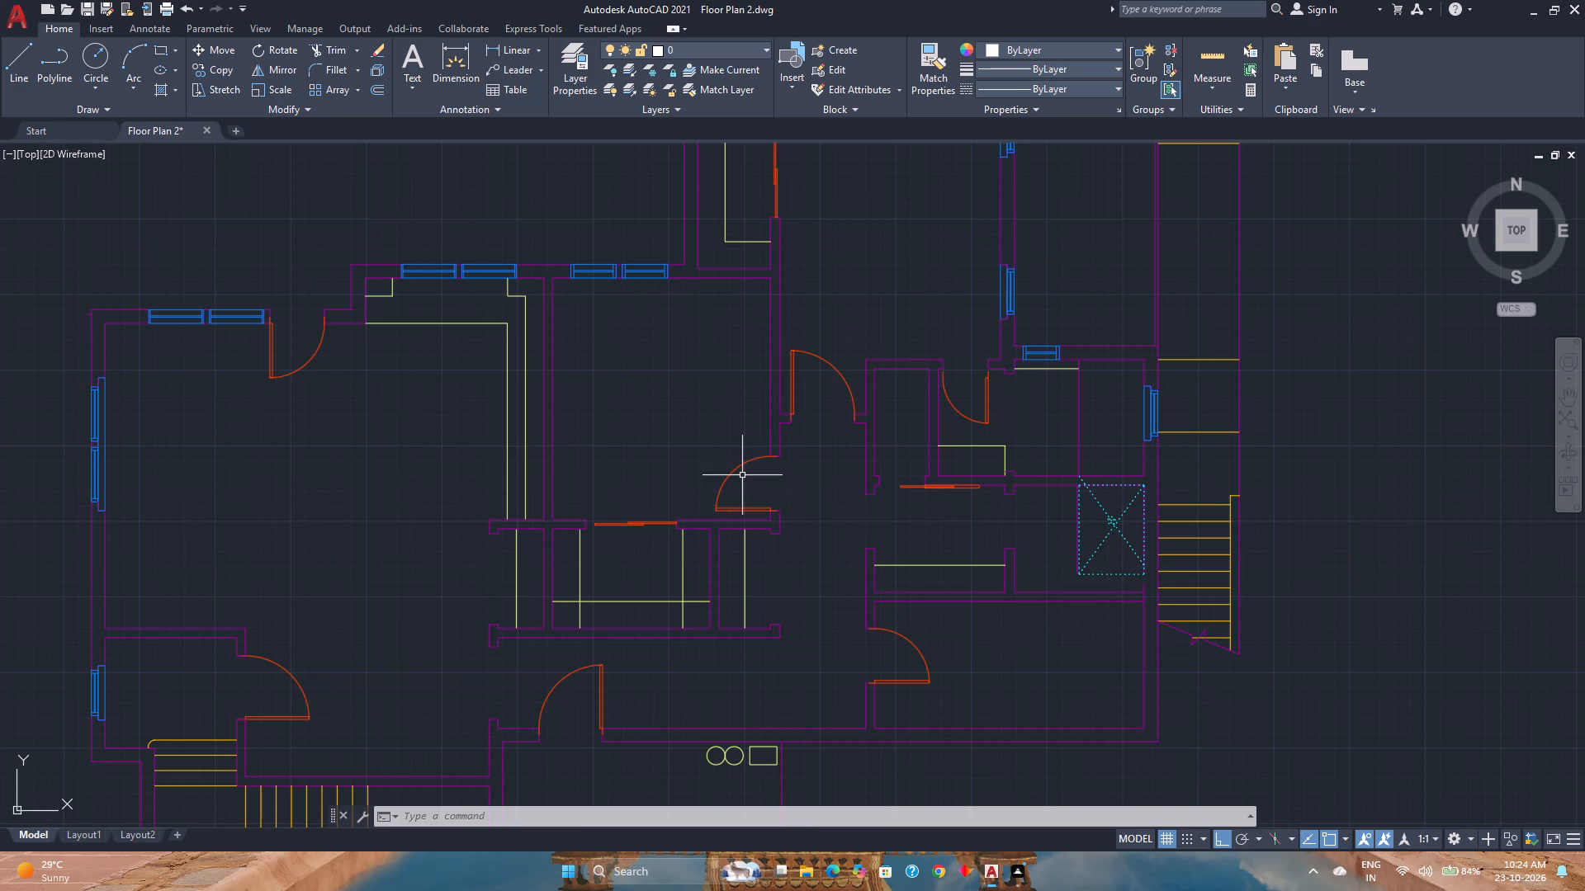
{"action": "left_click", "coordinate": [1211, 44]}
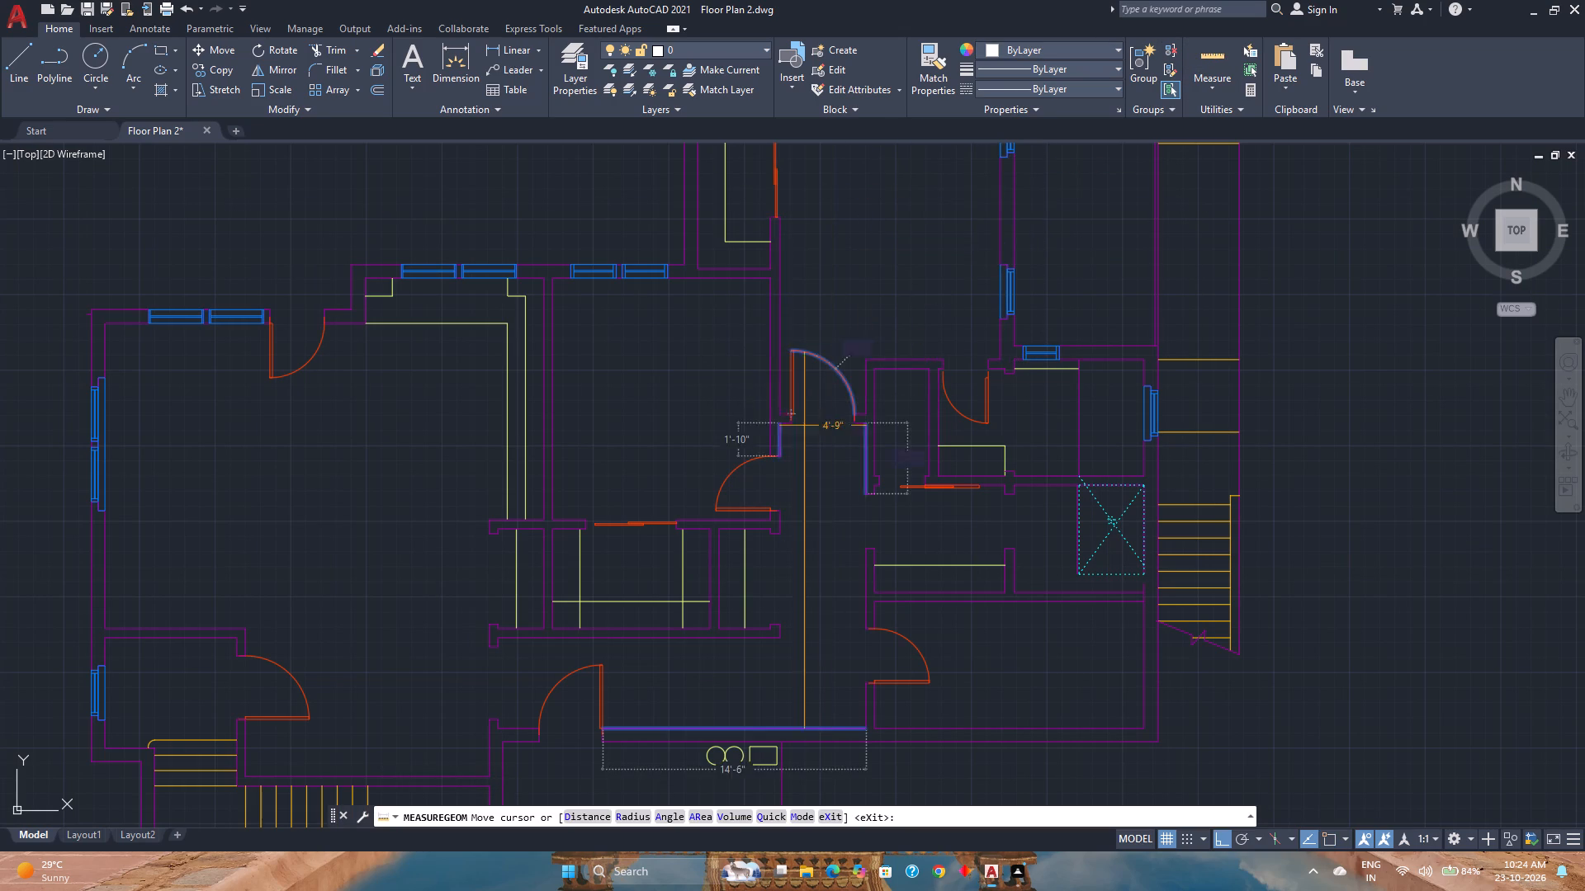
{"action": "scroll", "coordinate": [777, 448], "scroll_direction": "up", "scroll_amount": 2}
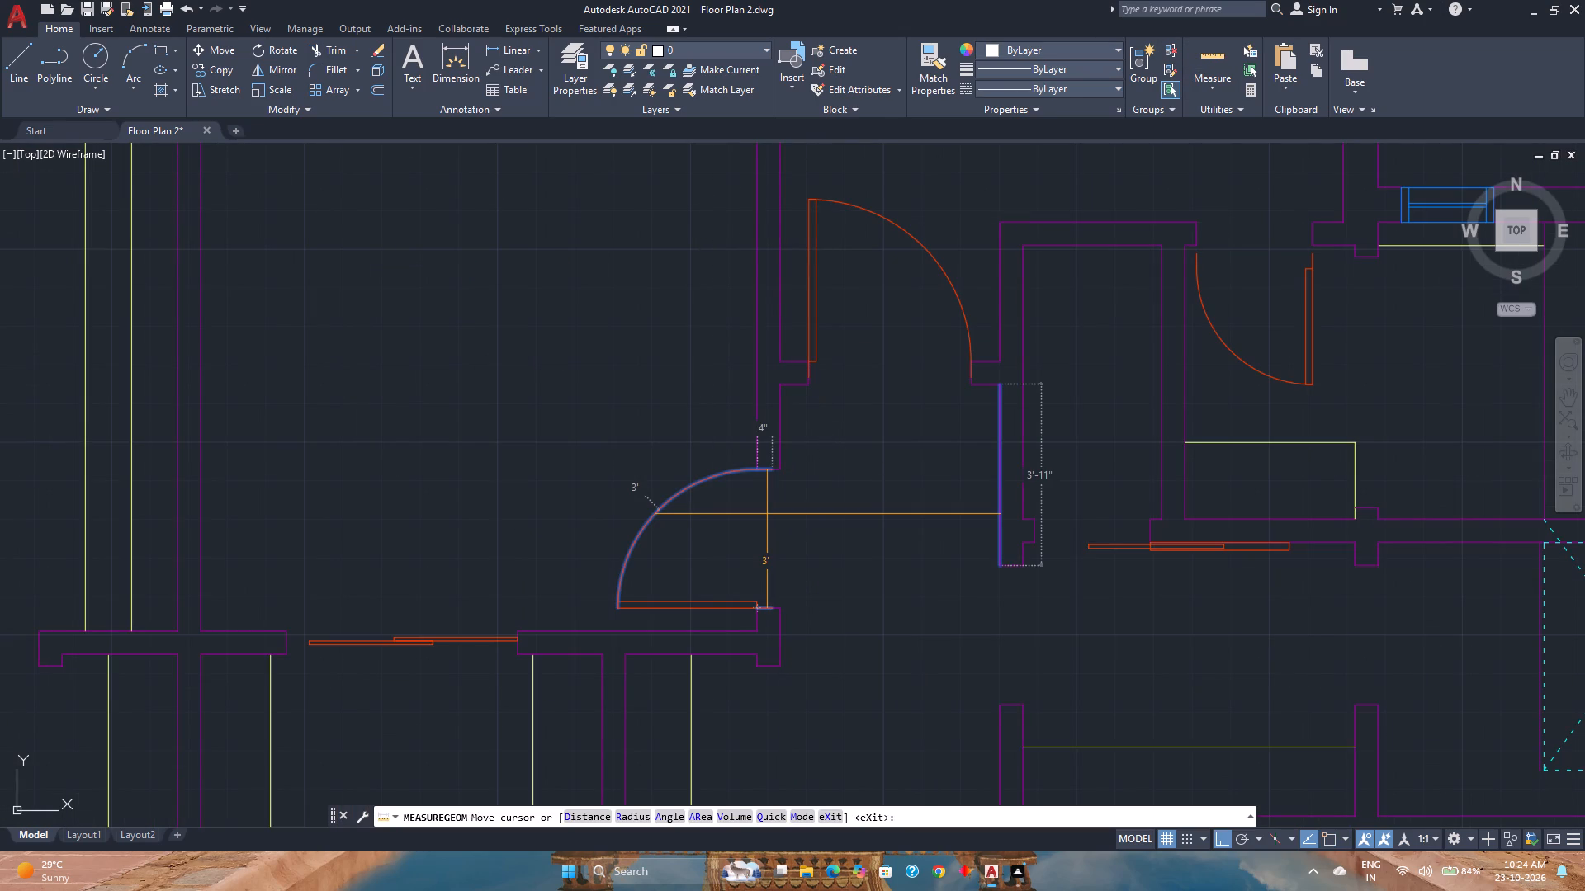
{"action": "key", "text": "Escape"}
Copy the hallway's west-wall door by its hinge corner to the south jambs of the two openings east of the hallway.
{"action": "left_click", "coordinate": [711, 576]}
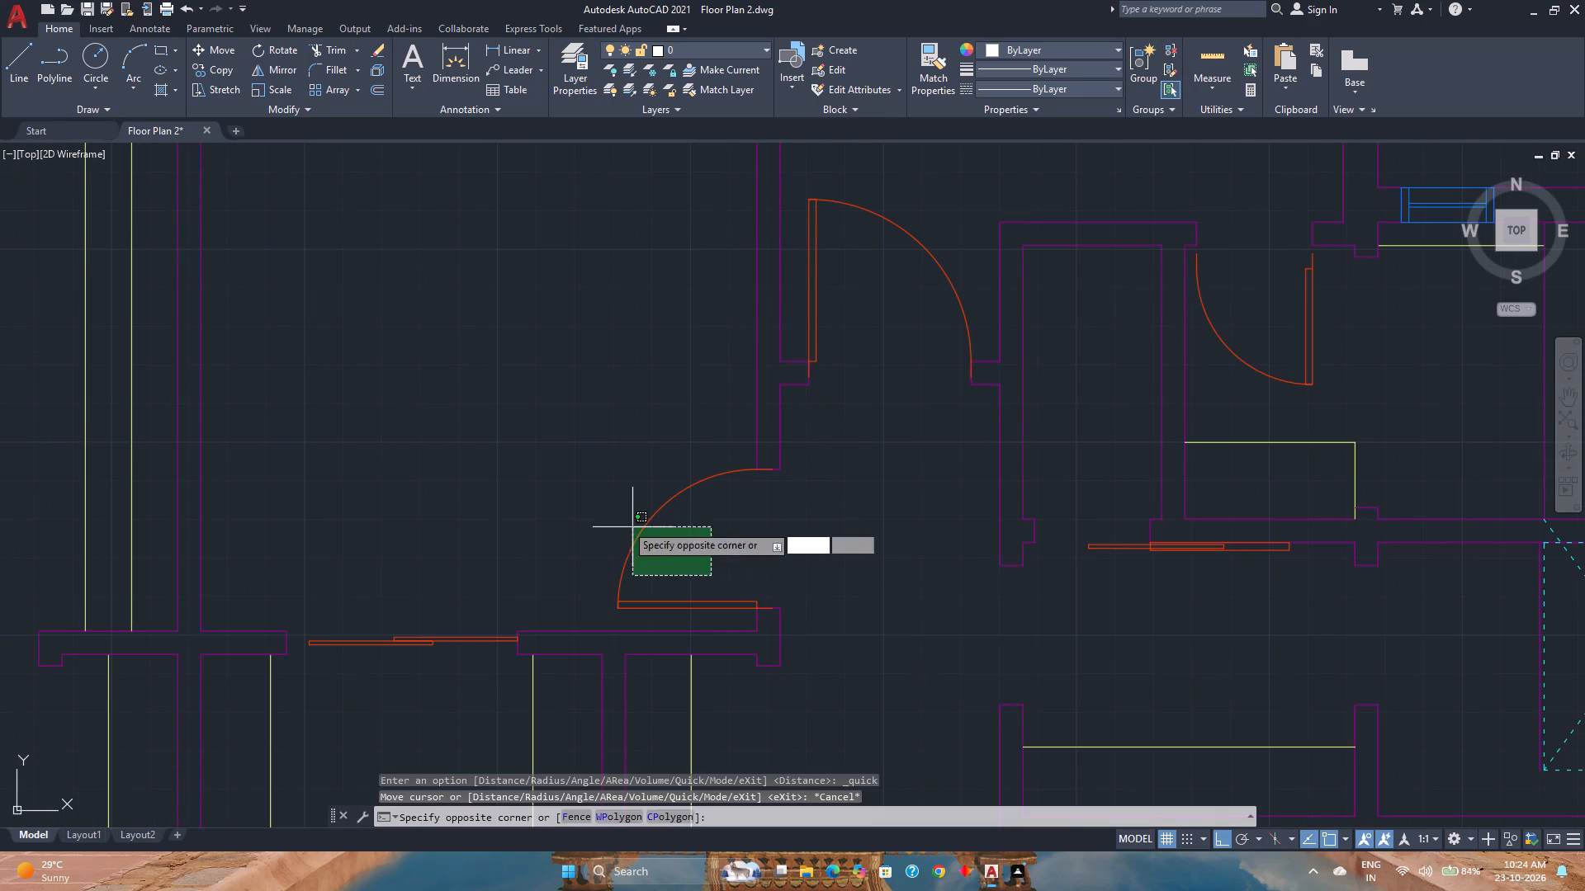
{"action": "left_click", "coordinate": [613, 515]}
{"action": "left_click", "coordinate": [229, 64]}
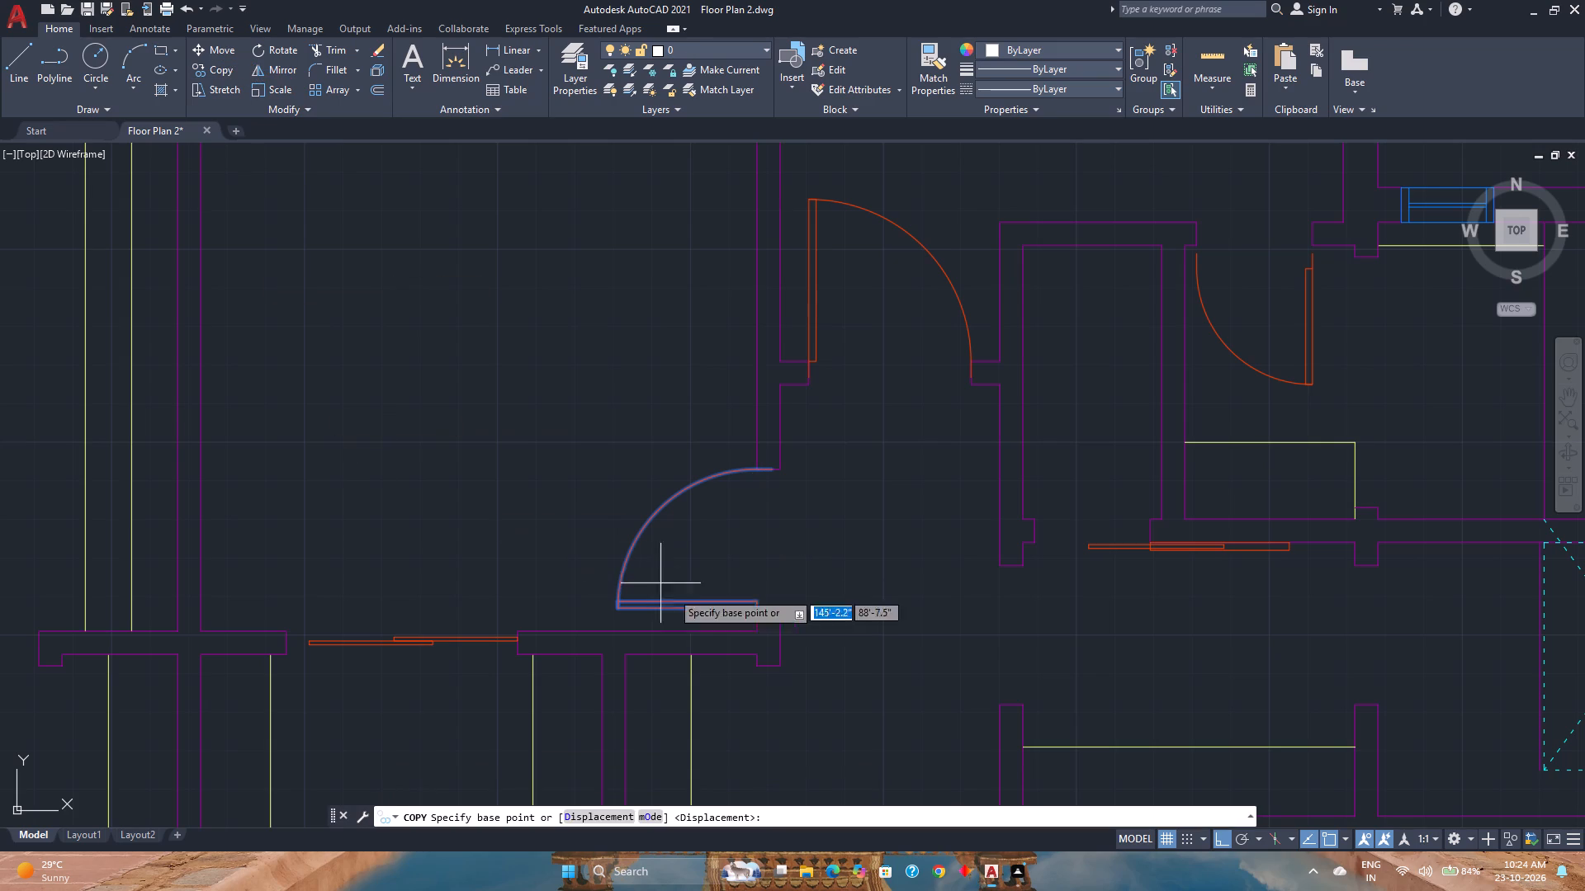
{"action": "scroll", "coordinate": [731, 634], "scroll_direction": "up", "scroll_amount": 2}
{"action": "left_click", "coordinate": [798, 573]}
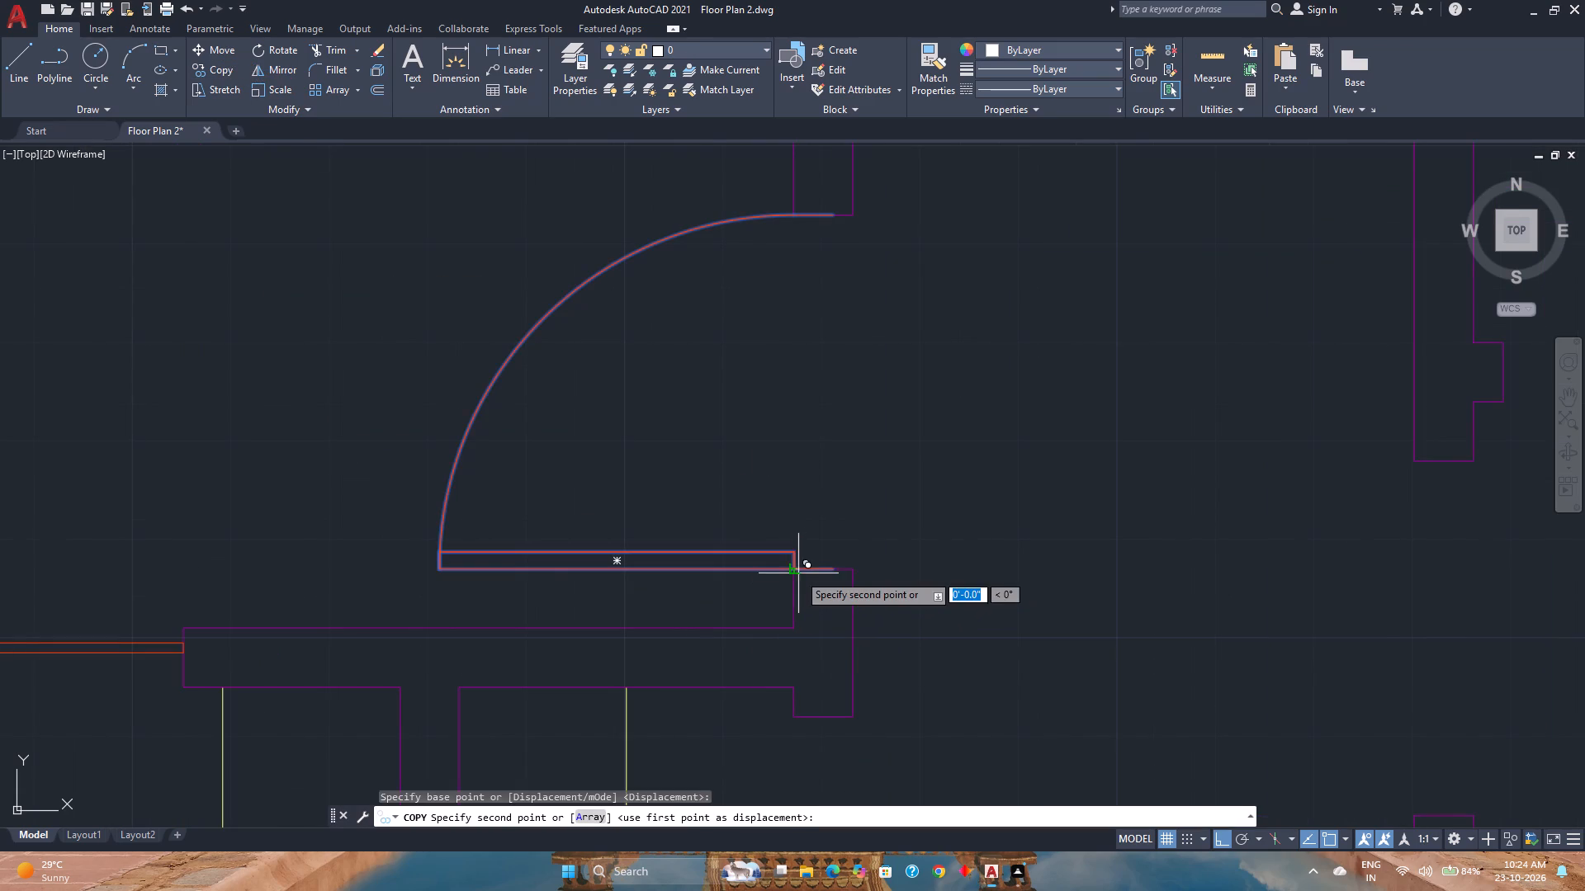
{"action": "scroll", "coordinate": [798, 573], "scroll_direction": "down", "scroll_amount": 3}
{"action": "left_click", "coordinate": [941, 630]}
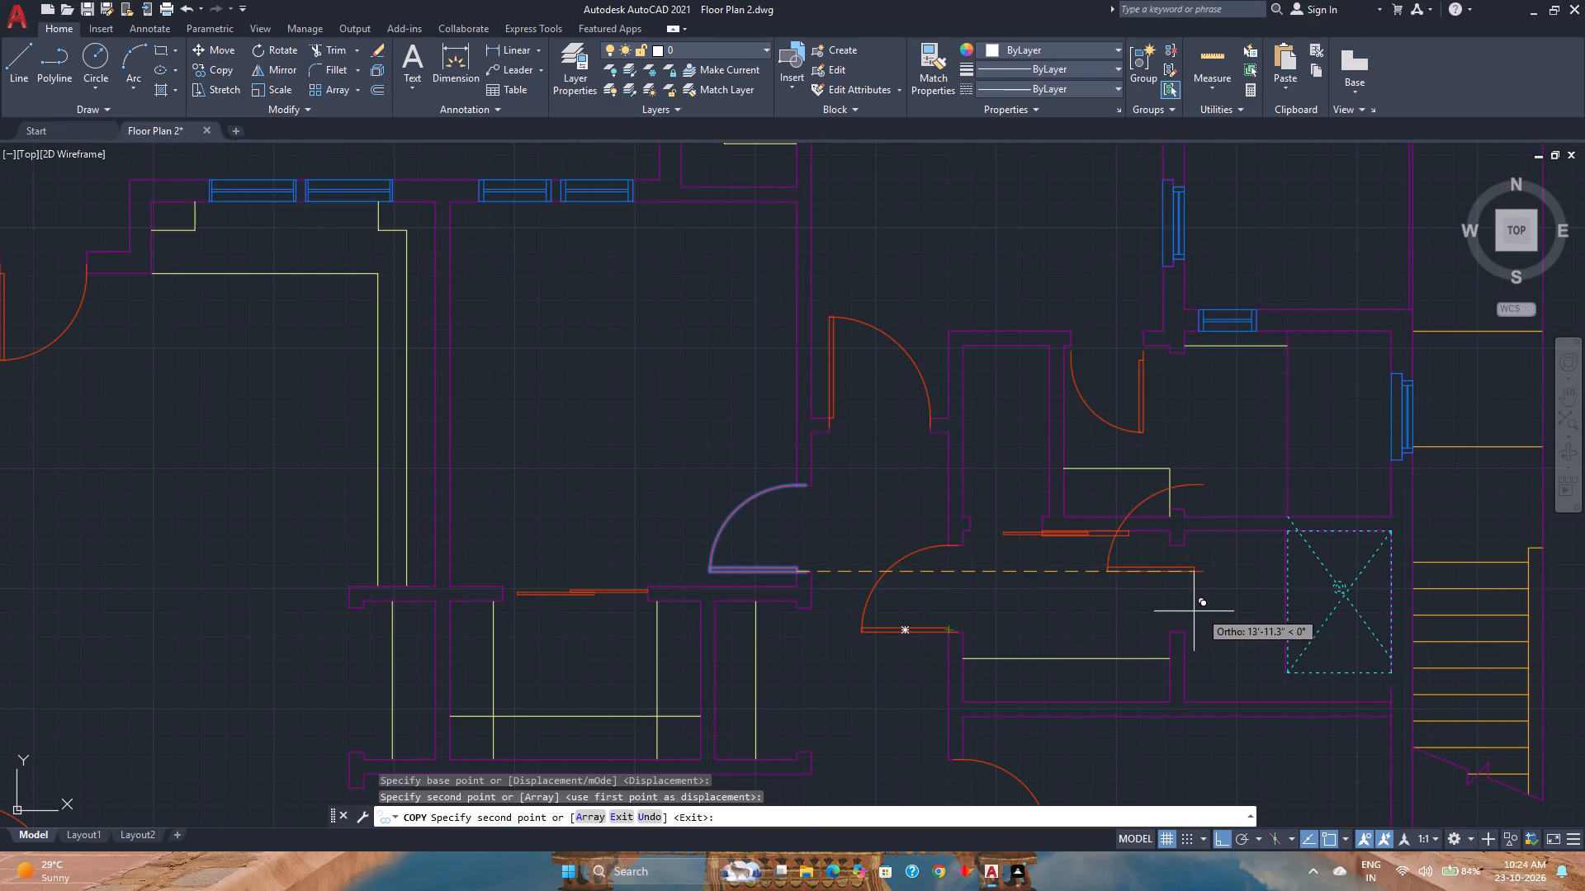
{"action": "left_click", "coordinate": [1167, 635]}
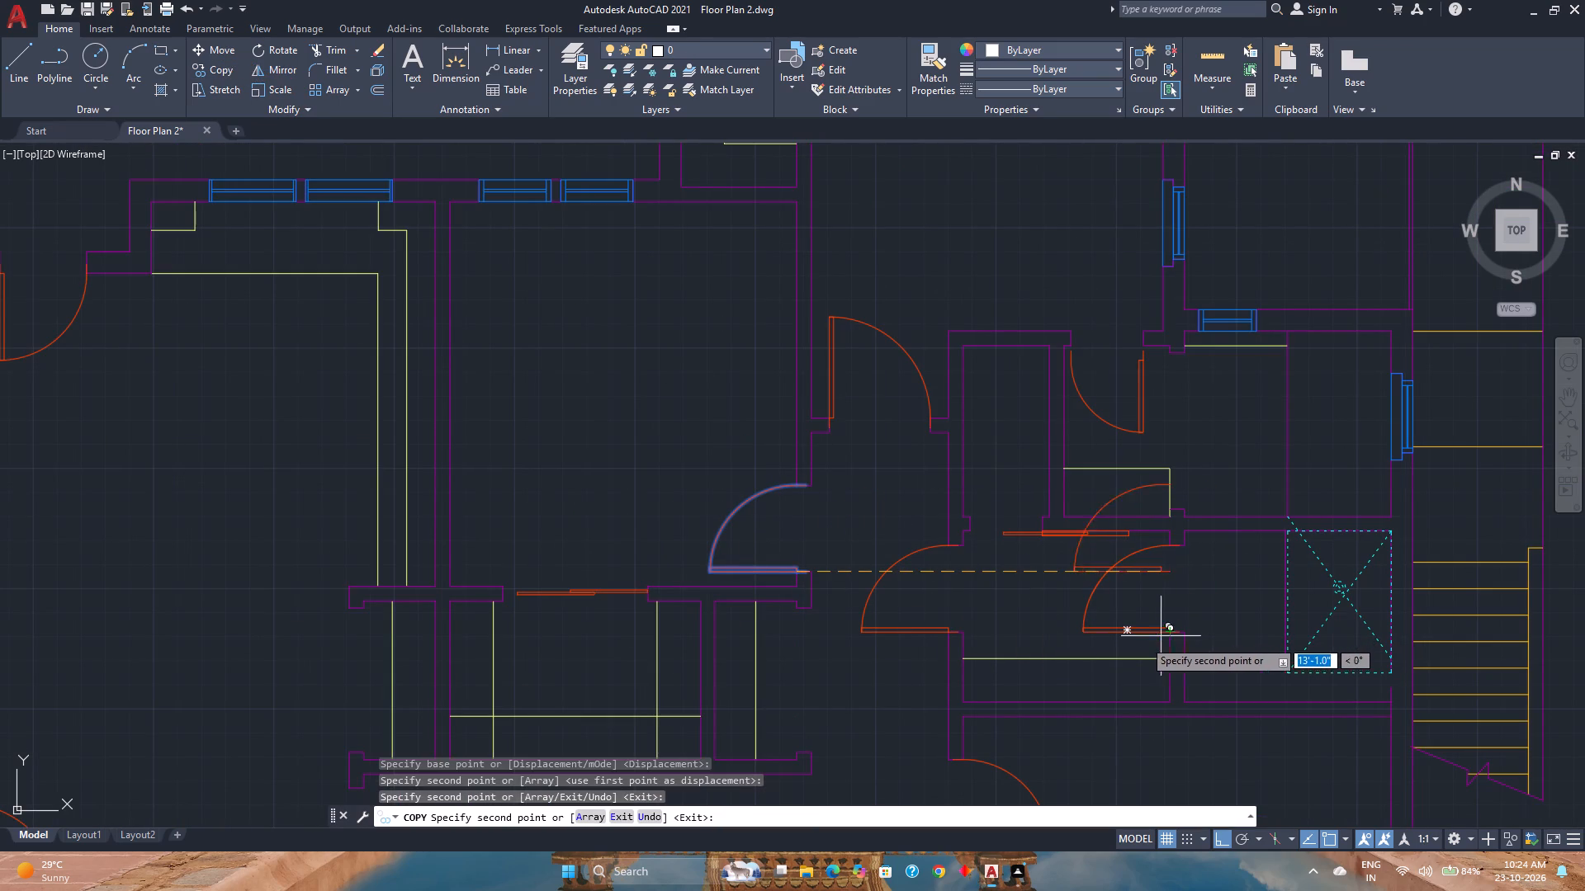
{"action": "key", "text": "Escape"}
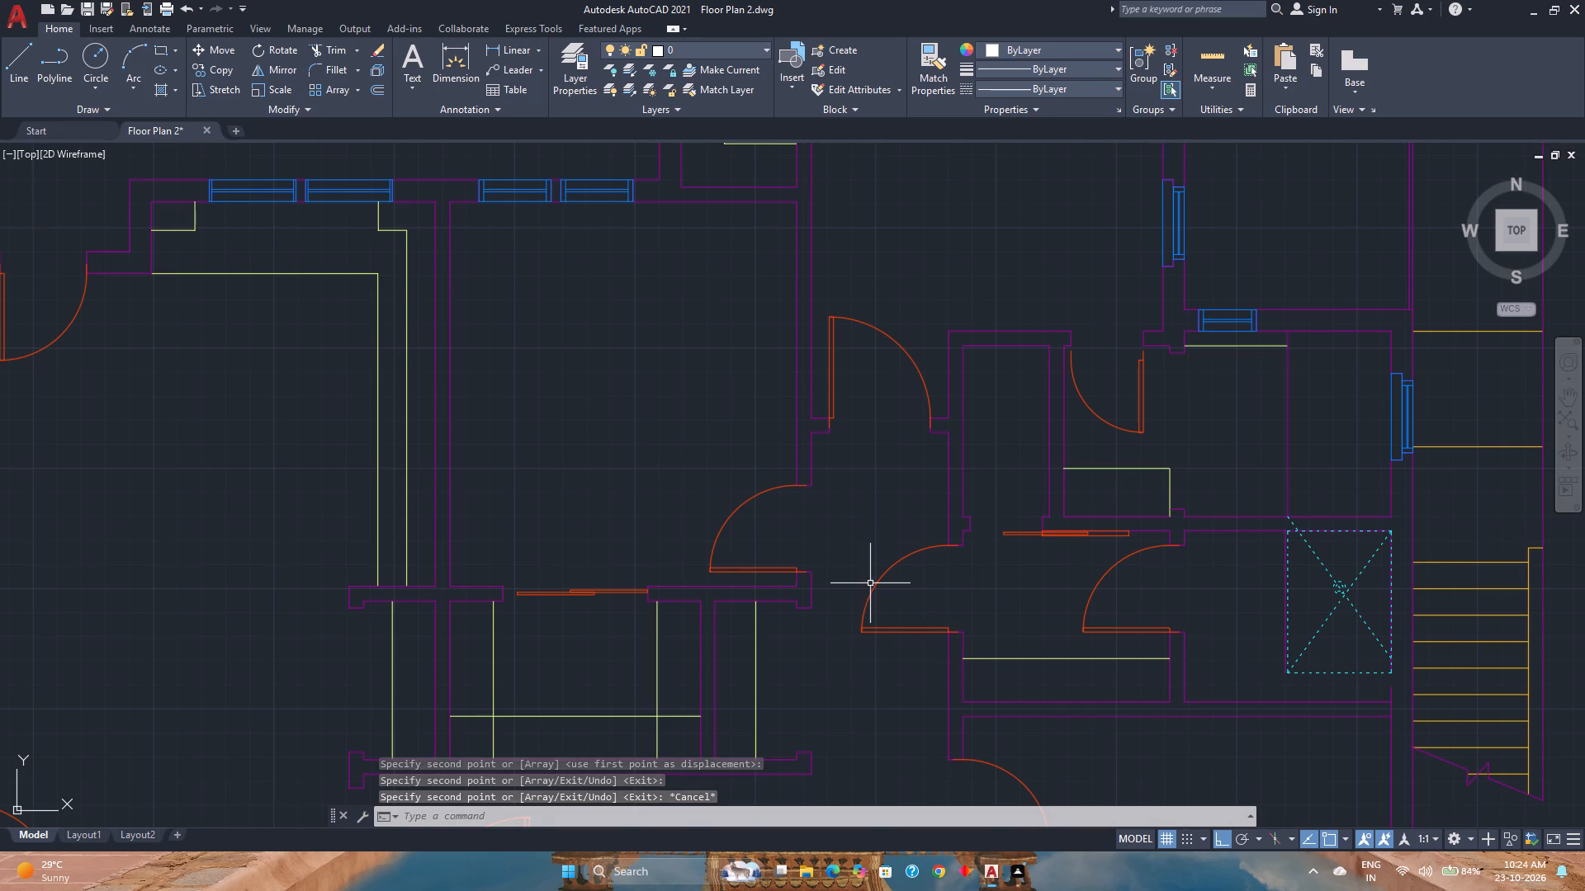
Flip the copied door in the hallway's east wall so it swings east into the room.
{"action": "left_click", "coordinate": [870, 583]}
{"action": "left_click", "coordinate": [884, 596]}
{"action": "left_click", "coordinate": [905, 631]}
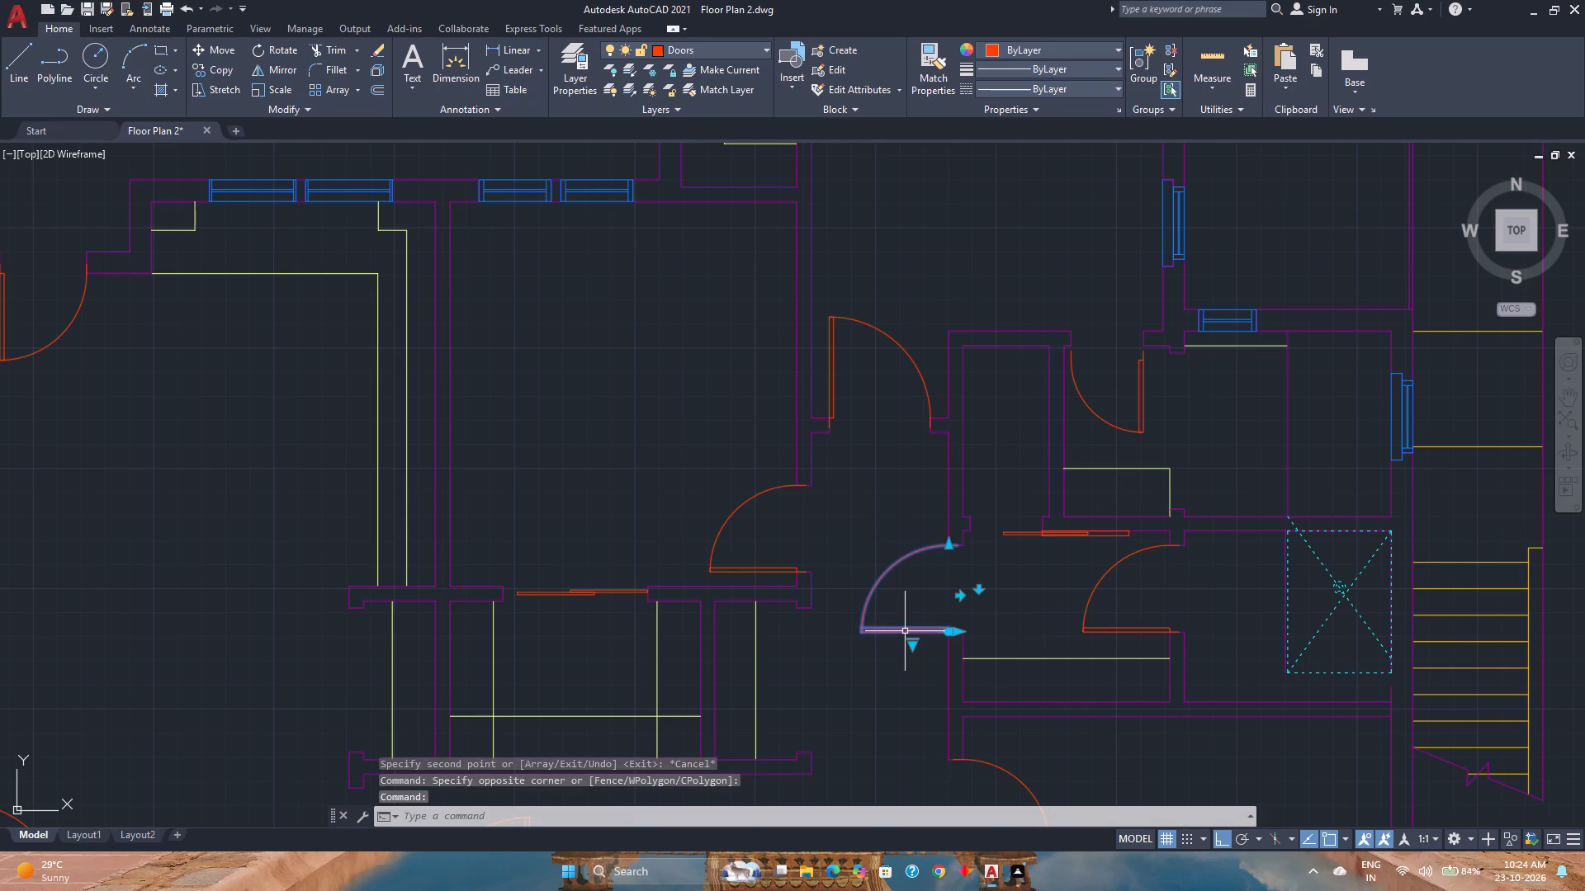
{"action": "left_click", "coordinate": [962, 596]}
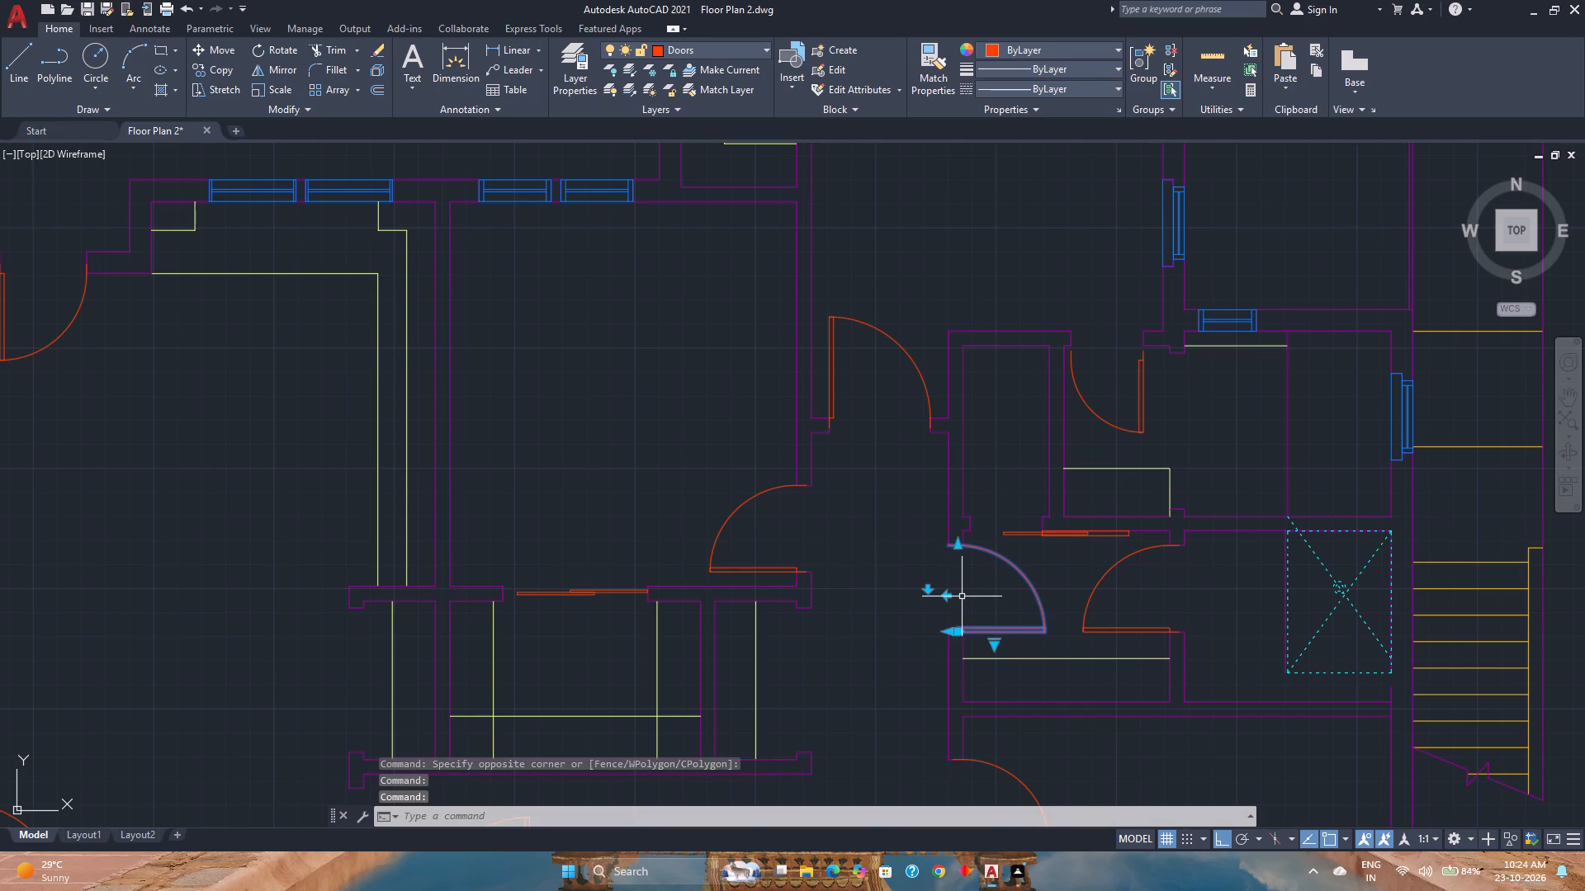
{"action": "key", "text": "Escape"}
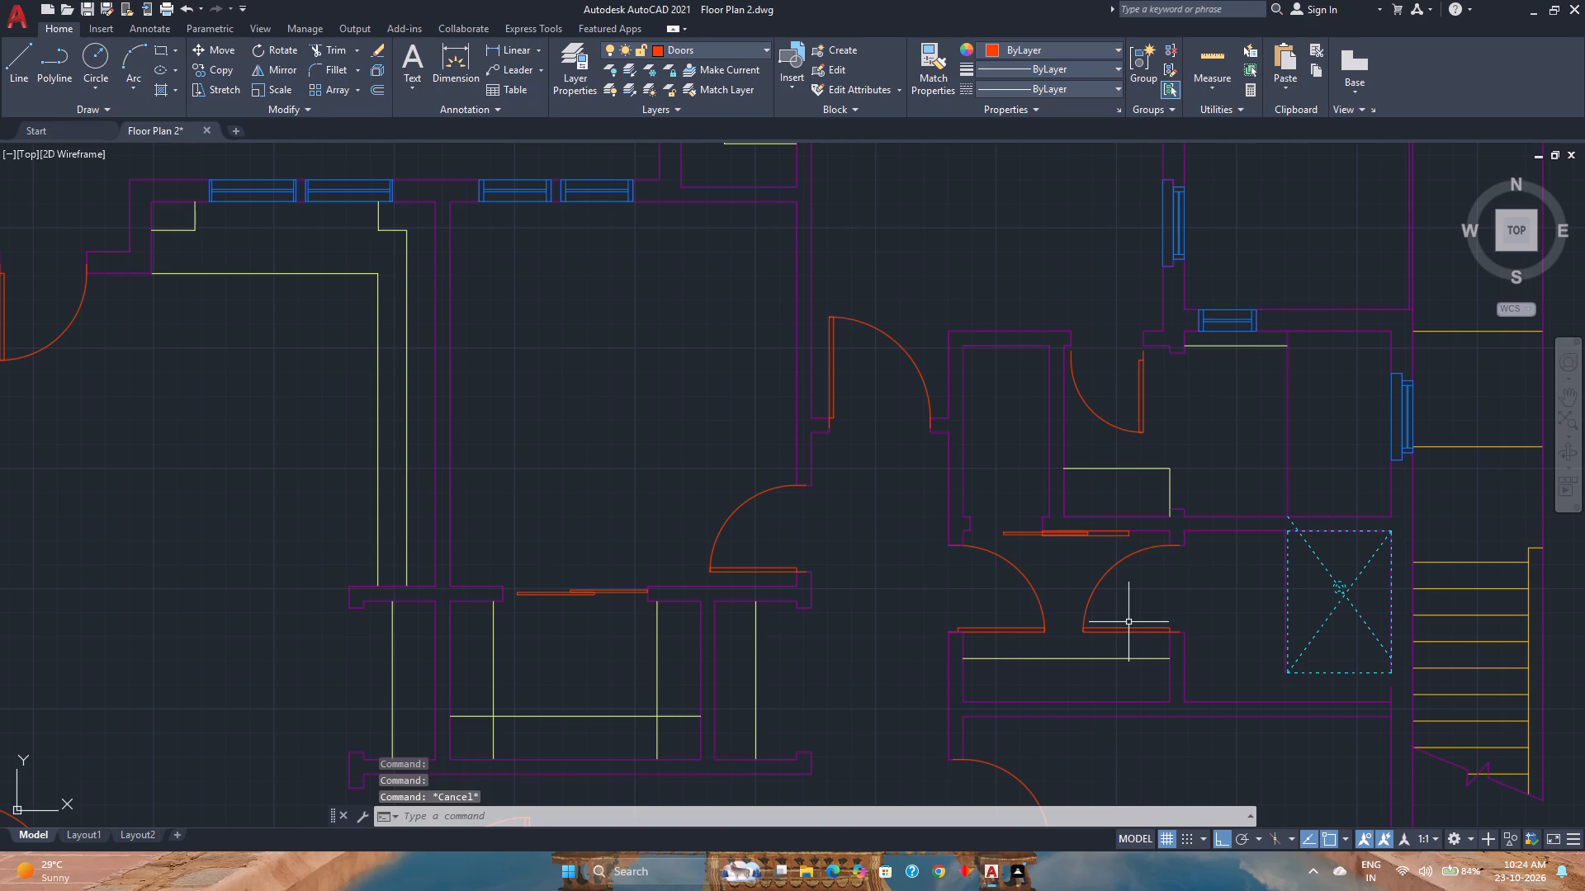
Flip the farther east copied door both ways so it swings east and hinges on the opening's north jamb.
{"action": "left_click", "coordinate": [1132, 627]}
{"action": "left_click", "coordinate": [1177, 596]}
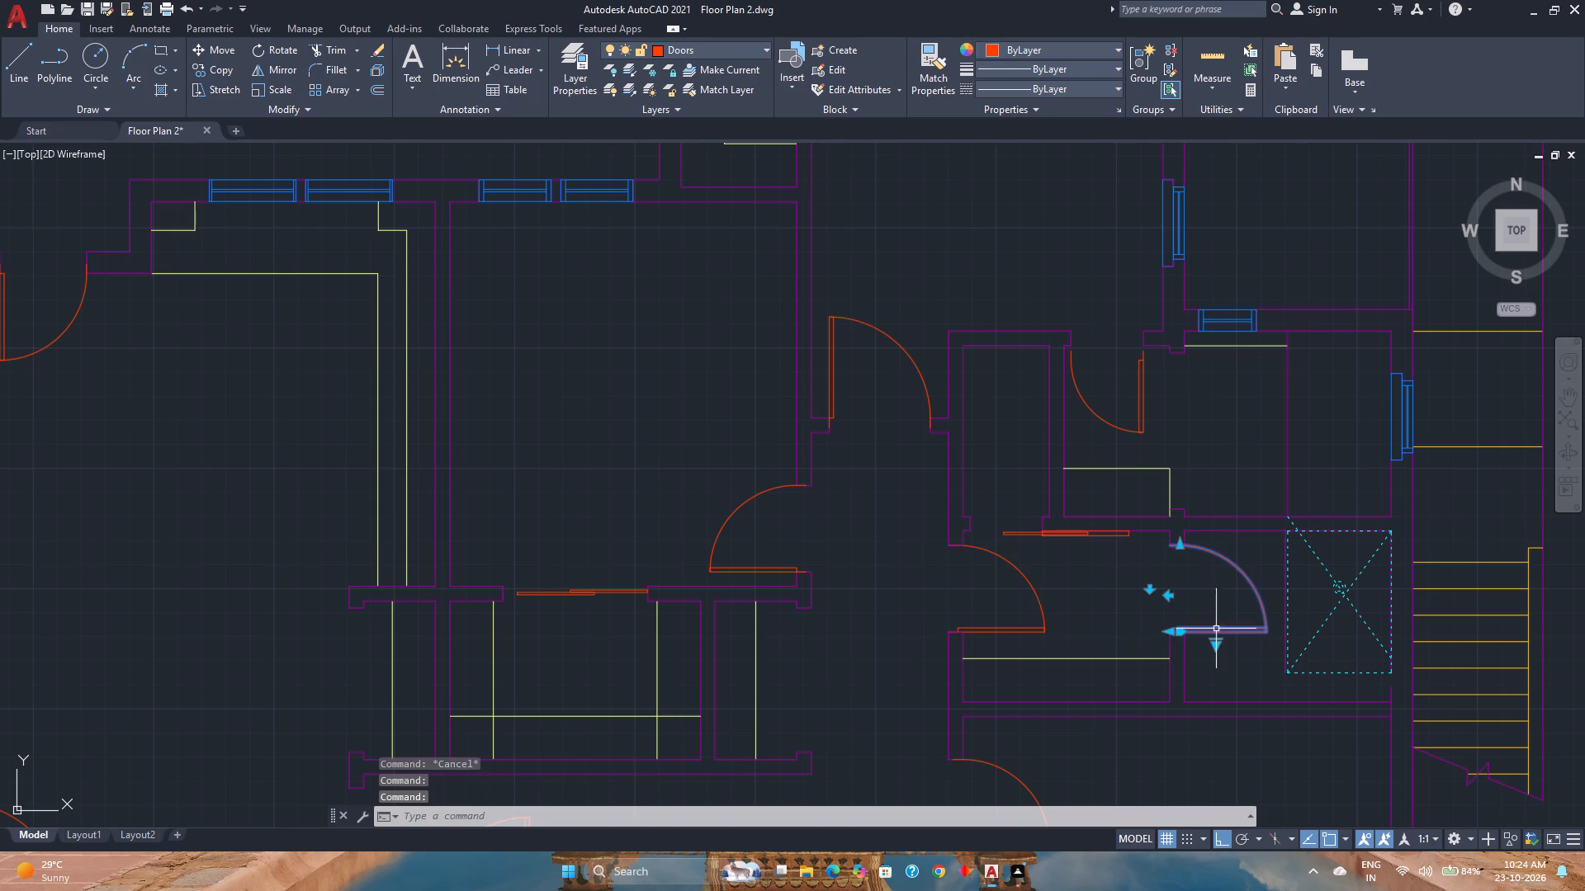
{"action": "left_click", "coordinate": [1153, 589]}
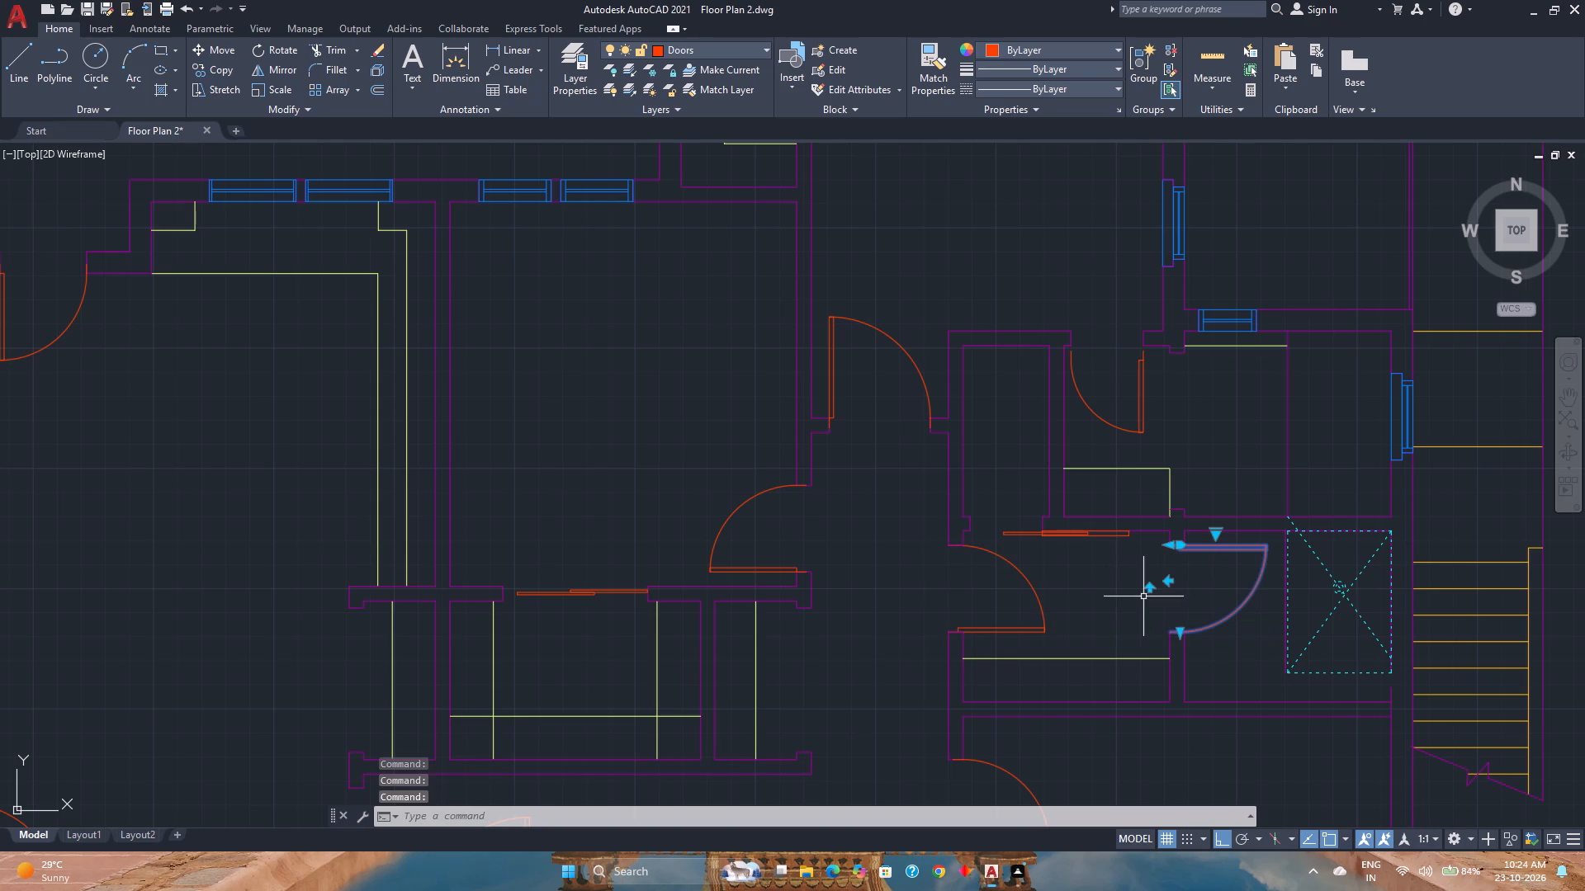
{"action": "key", "text": "Escape"}
Save the drawing.
{"action": "scroll", "coordinate": [1143, 597], "scroll_direction": "down", "scroll_amount": 2}
{"action": "middle_click_drag", "start_coordinate": [963, 688], "coordinate": [963, 685]}
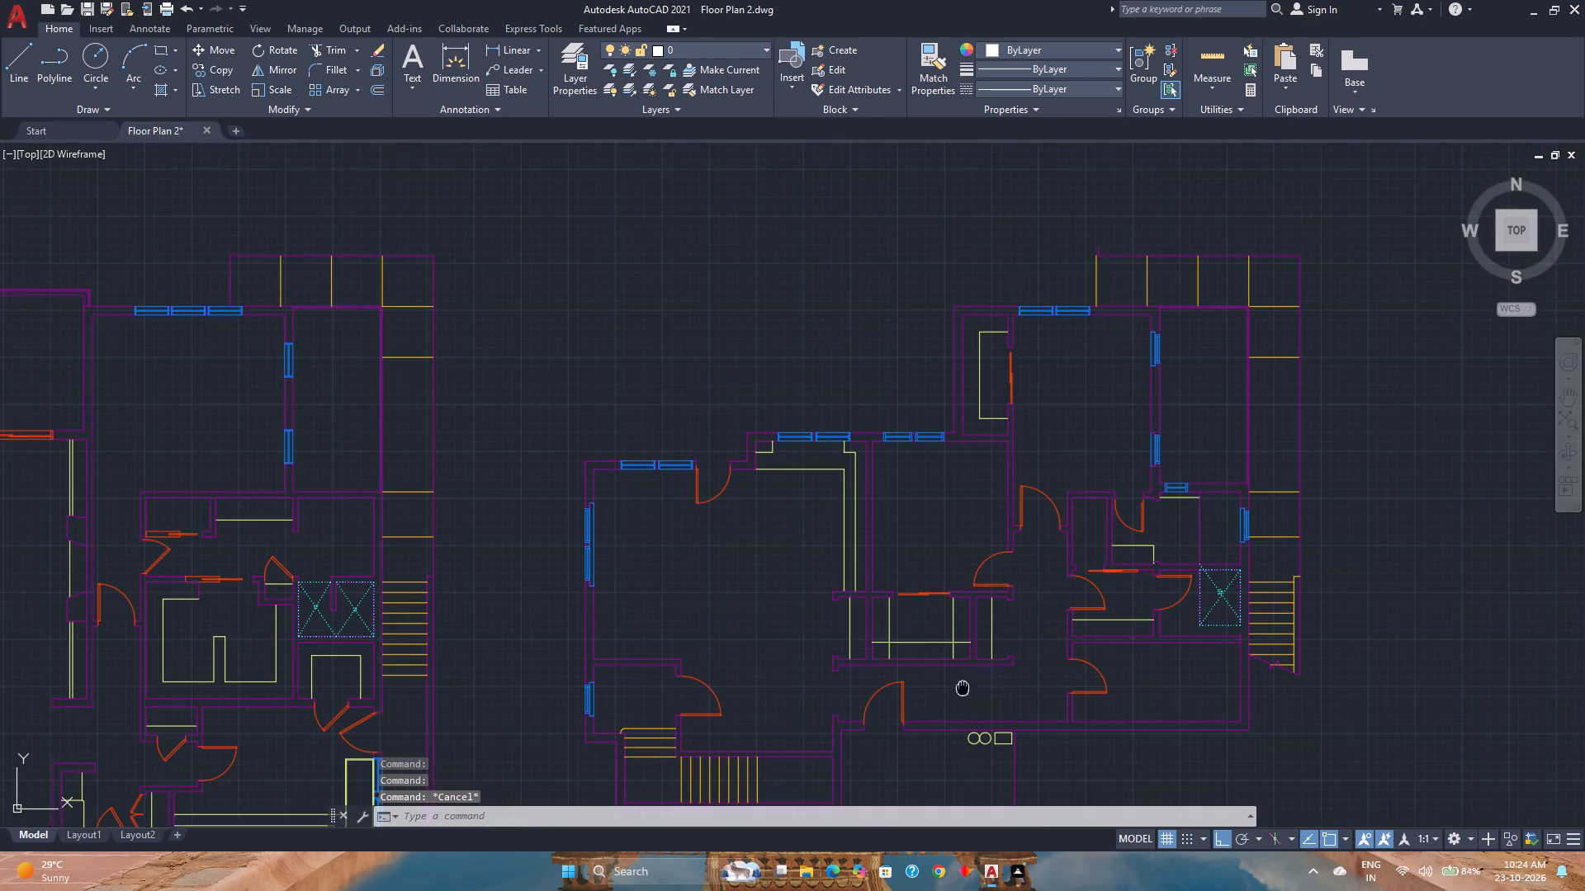
{"action": "middle_click_drag", "start_coordinate": [963, 685], "coordinate": [986, 638]}
{"action": "key", "text": "ctrl+s"}
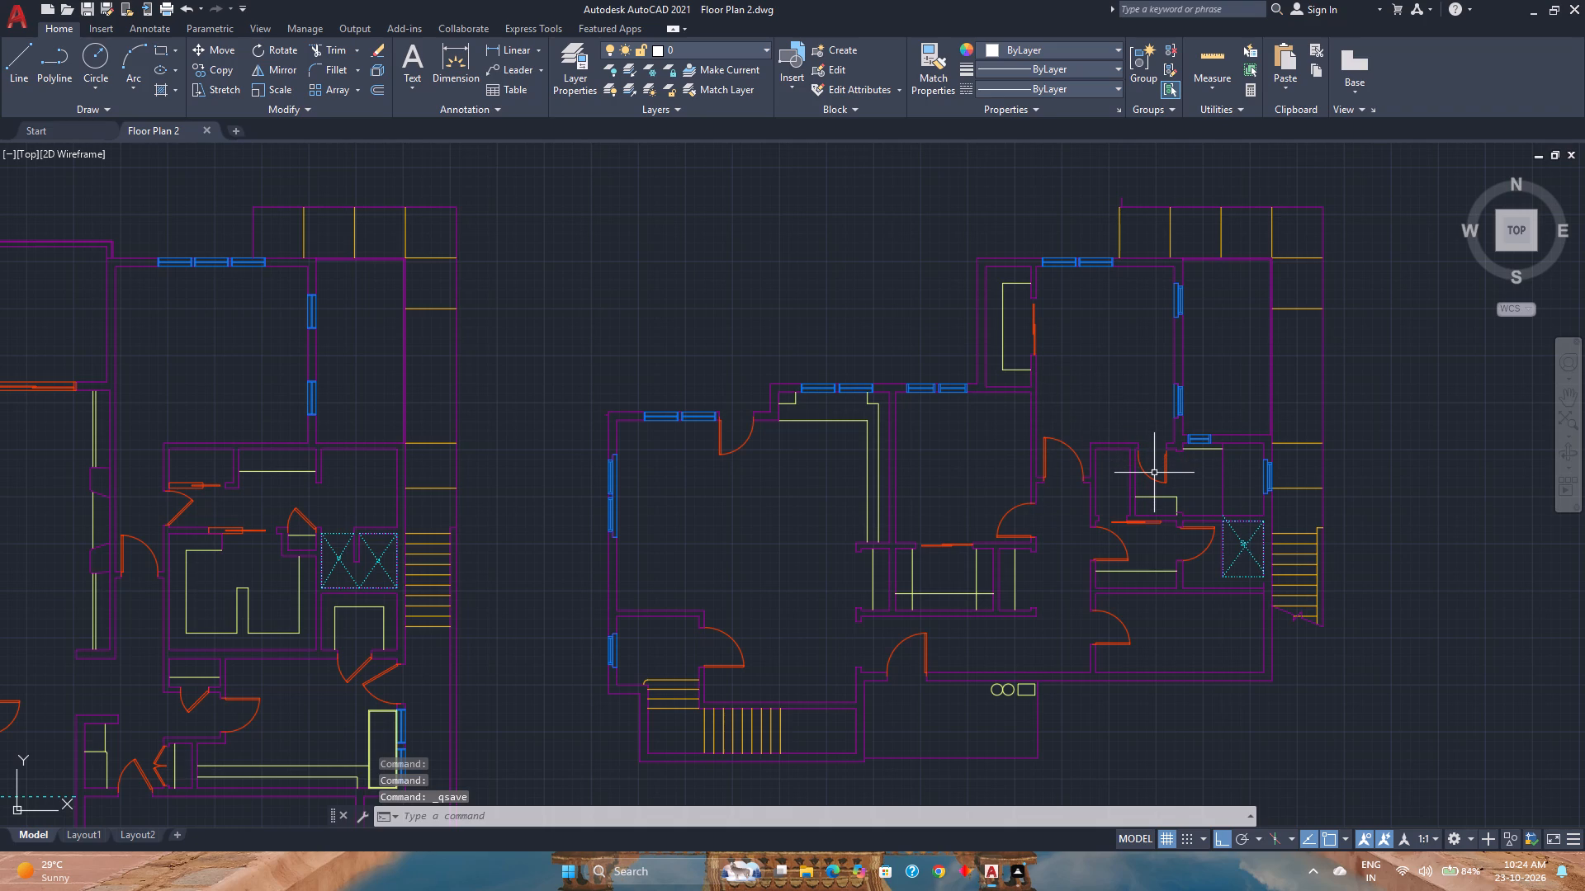
Copy the small door beside the north closet by its hinge corner to the north jamb's outer corner at the hallway's west closet.
{"action": "left_click", "coordinate": [1154, 475]}
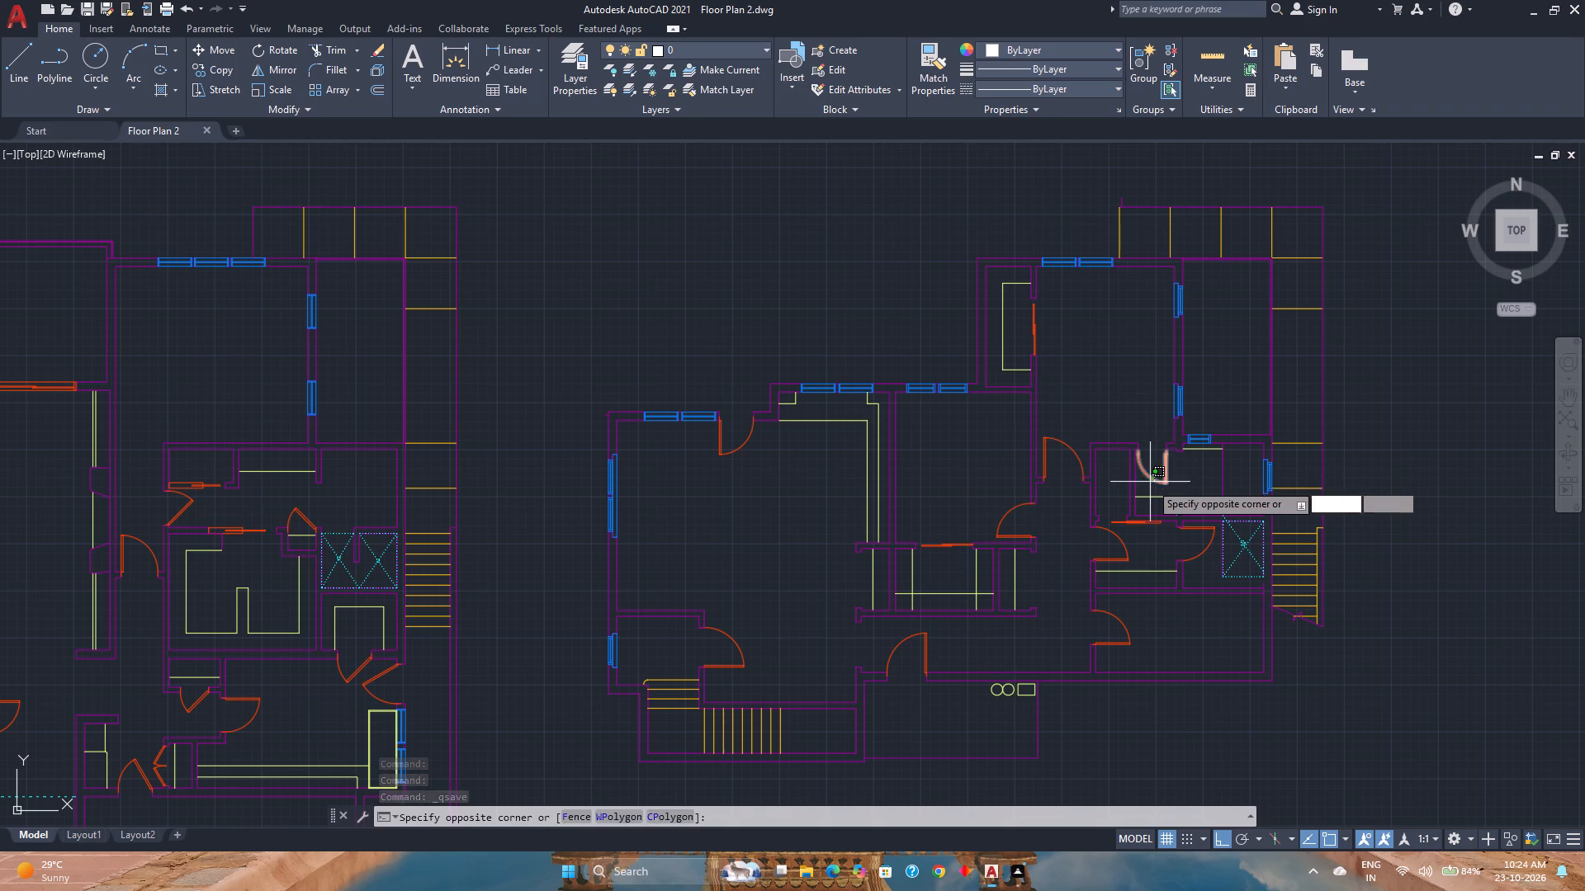
{"action": "left_click", "coordinate": [1149, 483]}
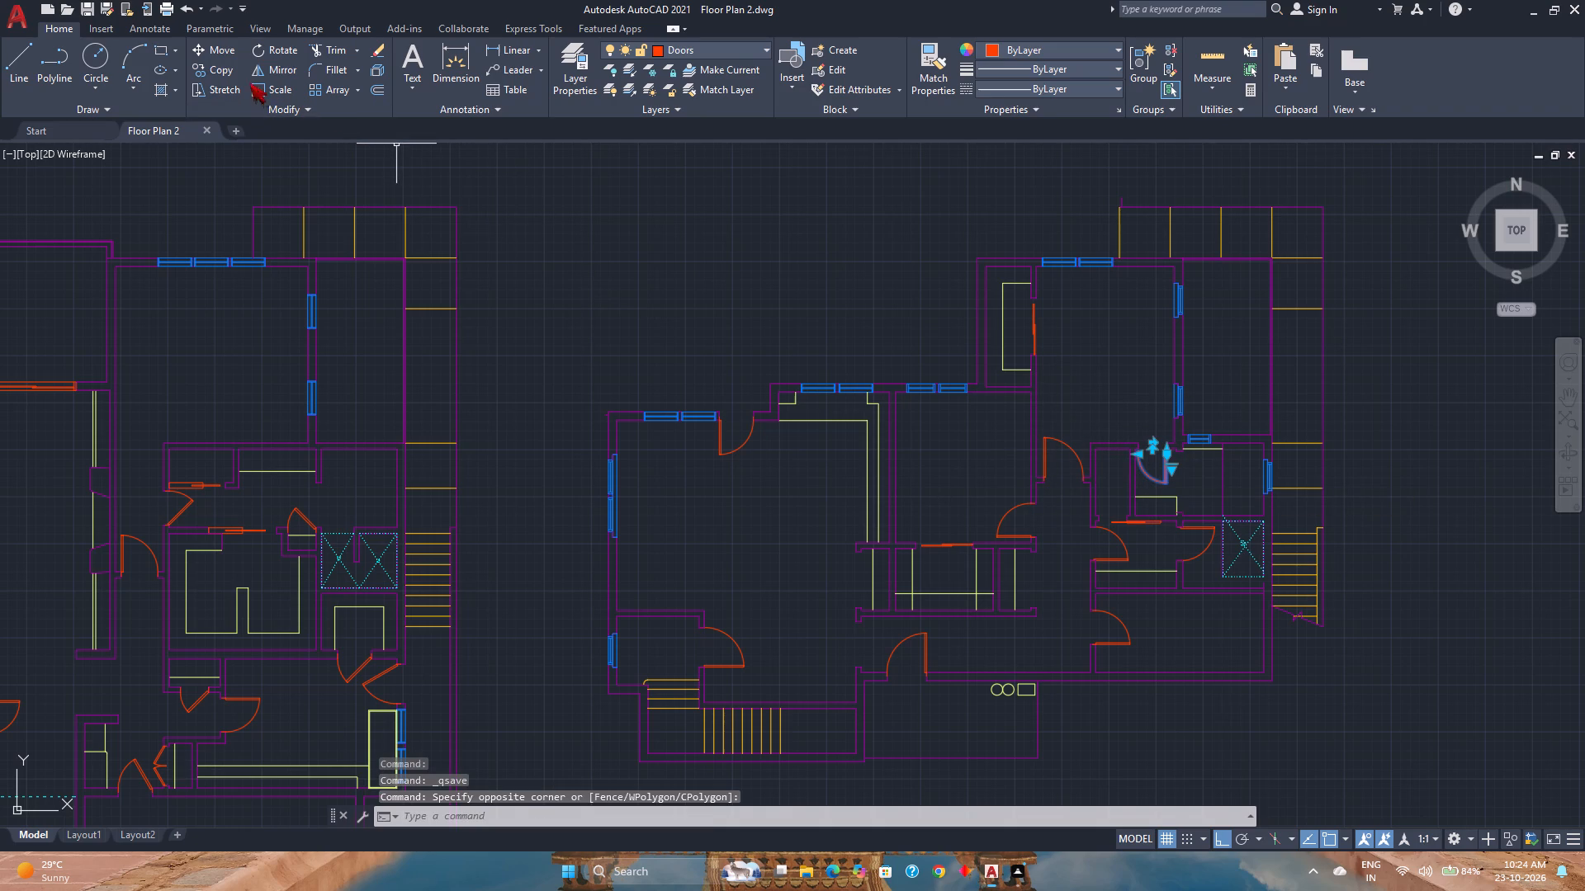
{"action": "left_click", "coordinate": [223, 64]}
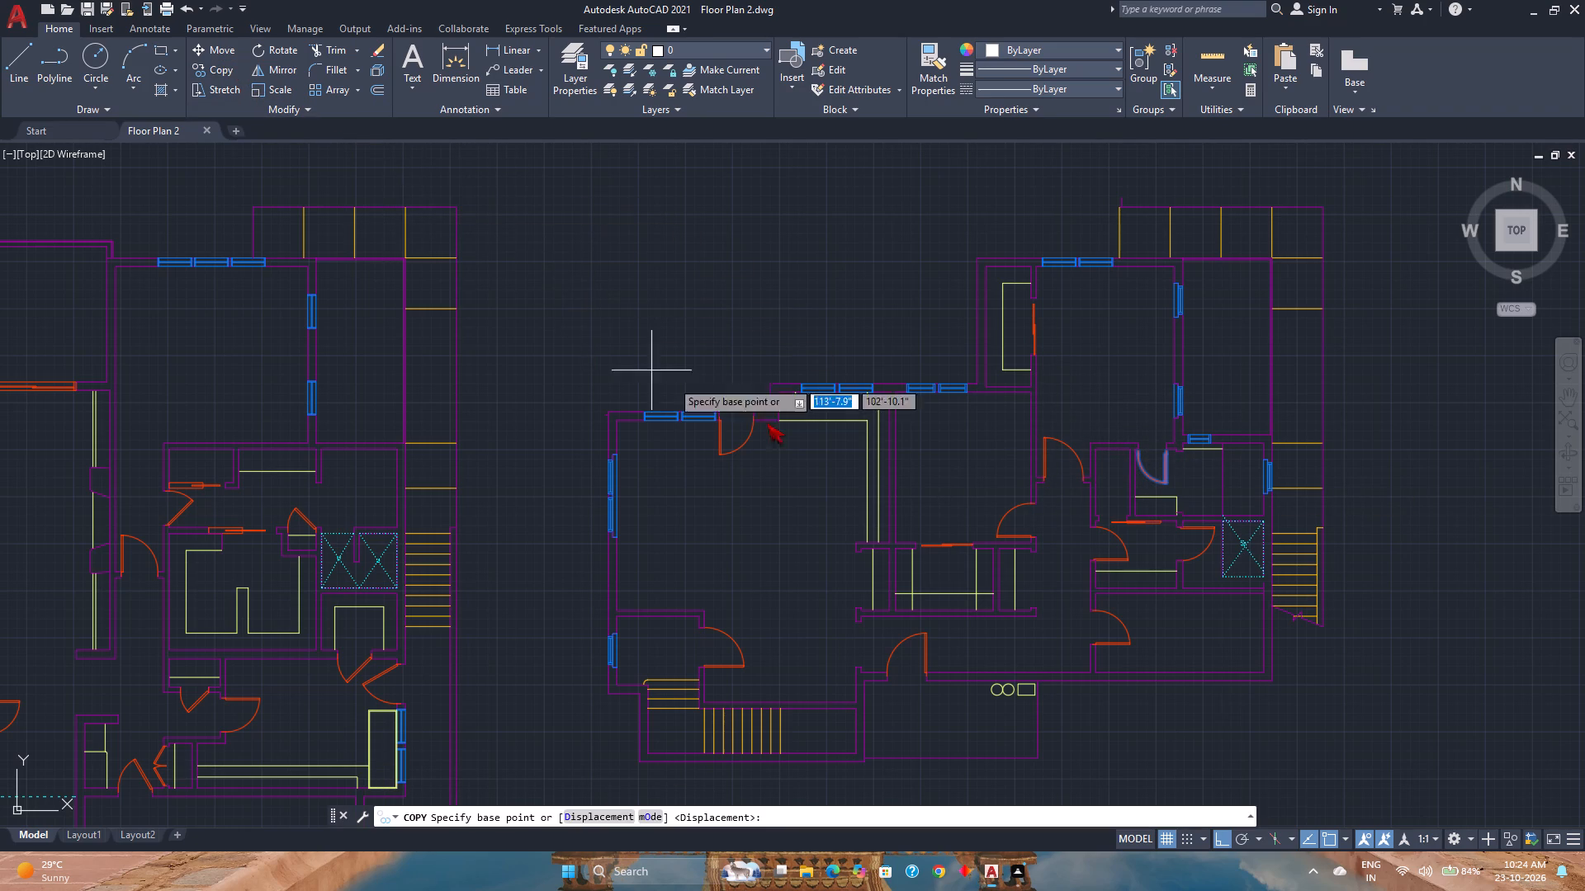
{"action": "scroll", "coordinate": [1147, 450], "scroll_direction": "up", "scroll_amount": 6}
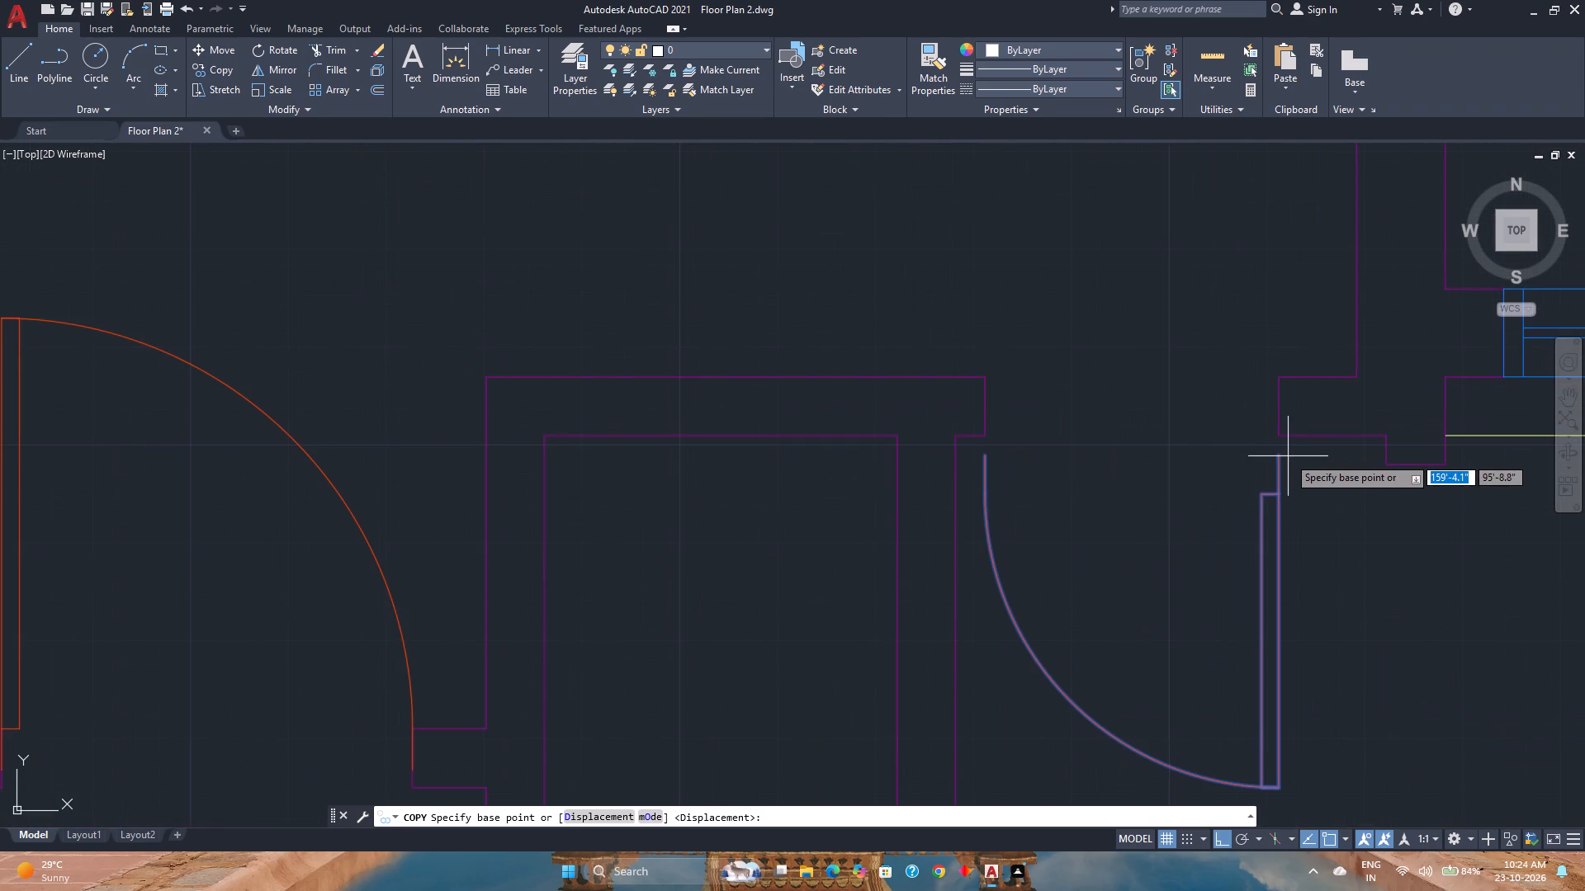
{"action": "left_click", "coordinate": [1280, 491]}
{"action": "scroll", "coordinate": [1049, 482], "scroll_direction": "down", "scroll_amount": 3}
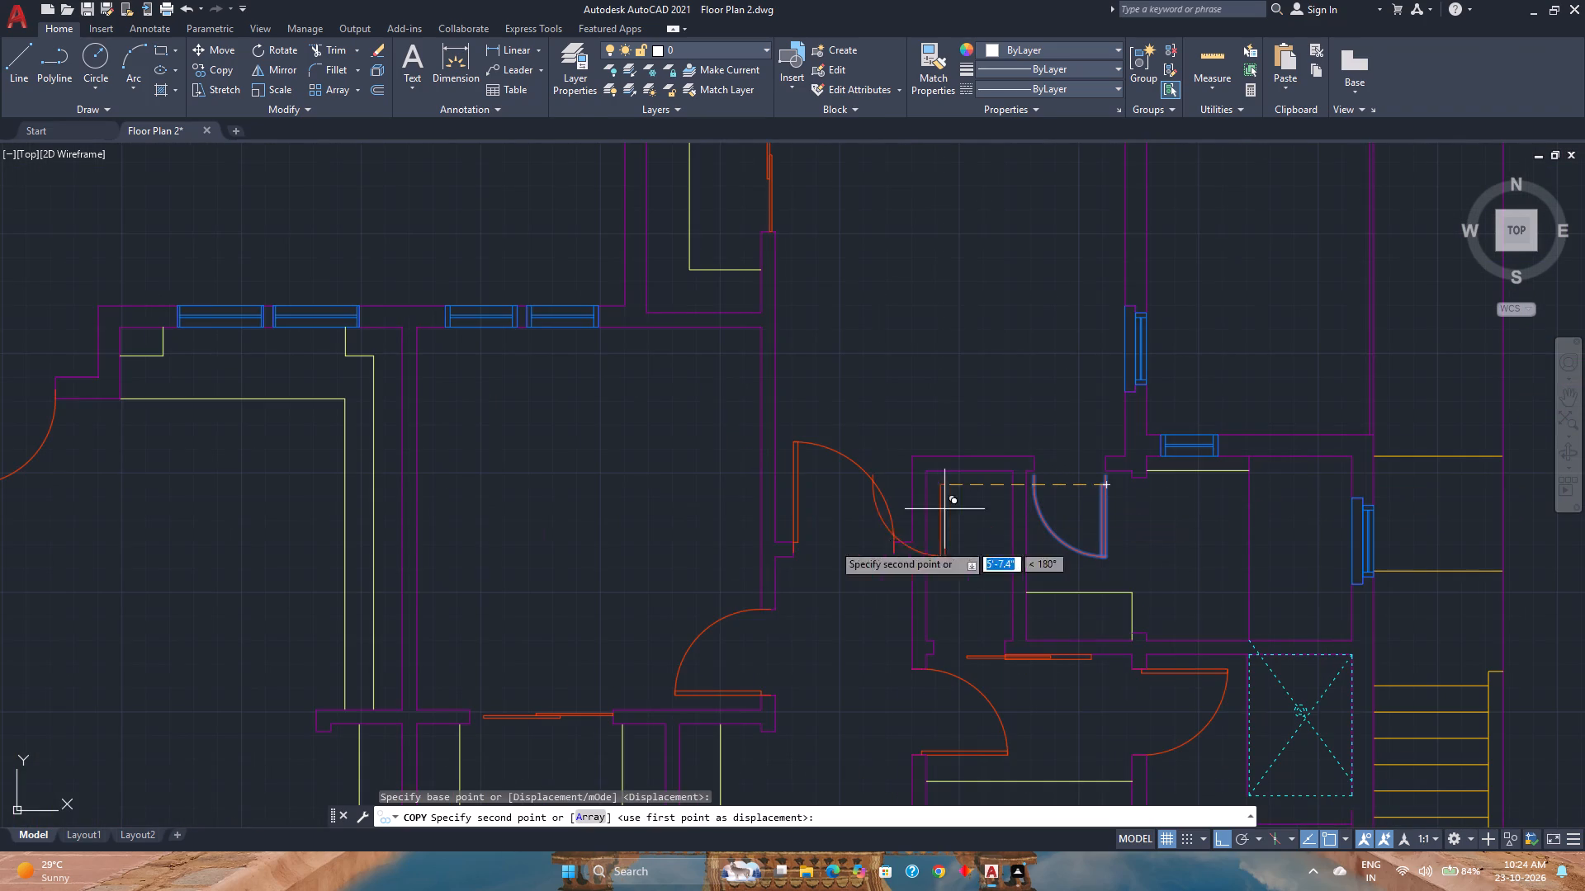
{"action": "middle_click_drag", "start_coordinate": [736, 729], "coordinate": [704, 639]}
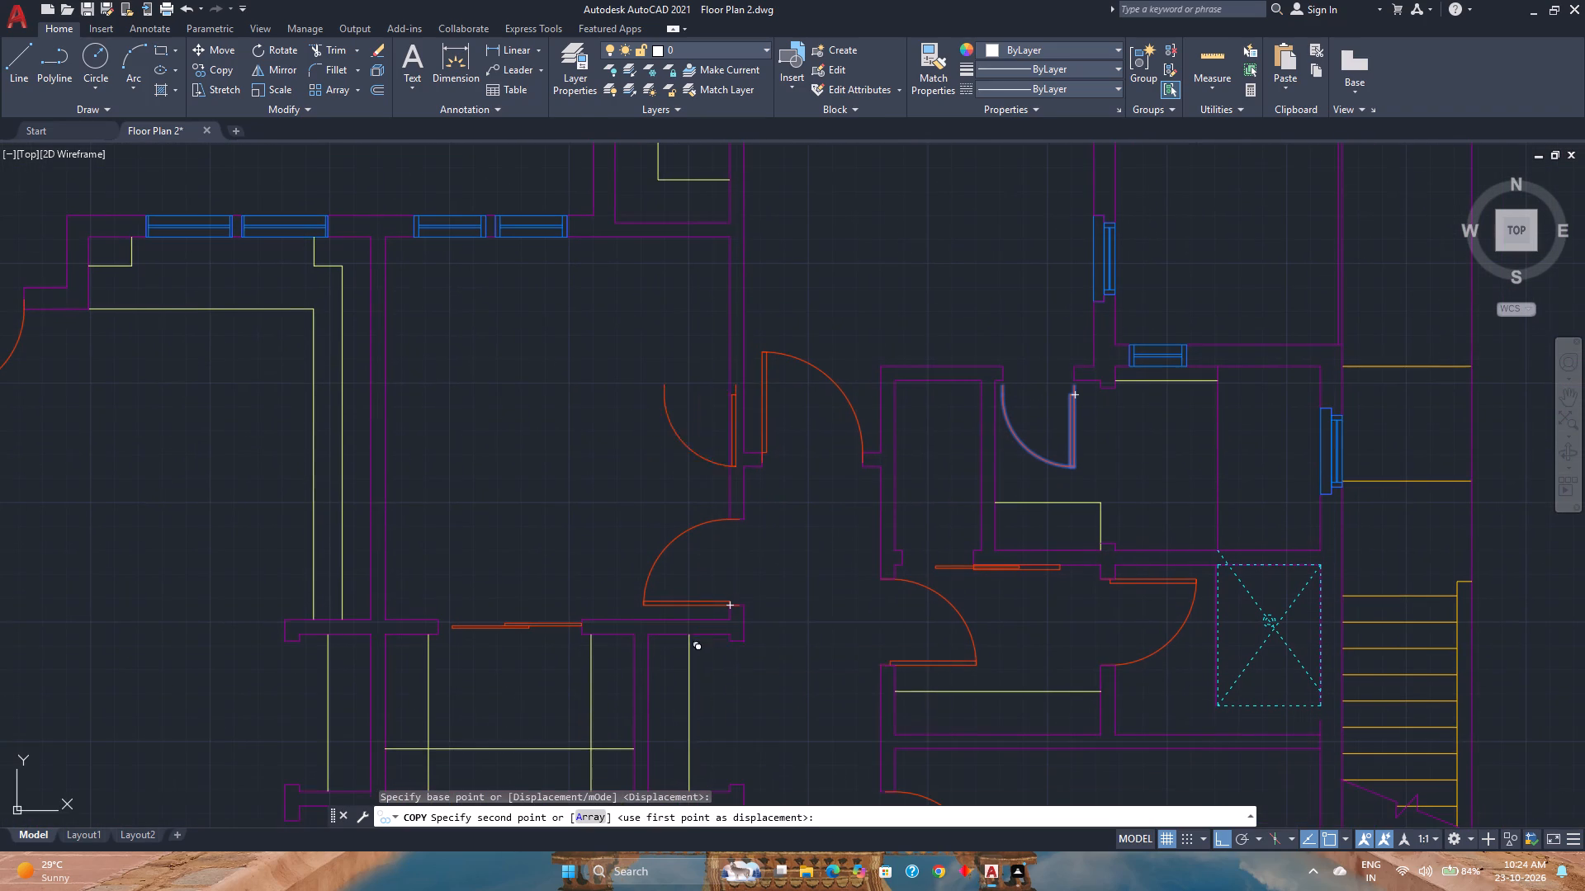
{"action": "left_click", "coordinate": [747, 642]}
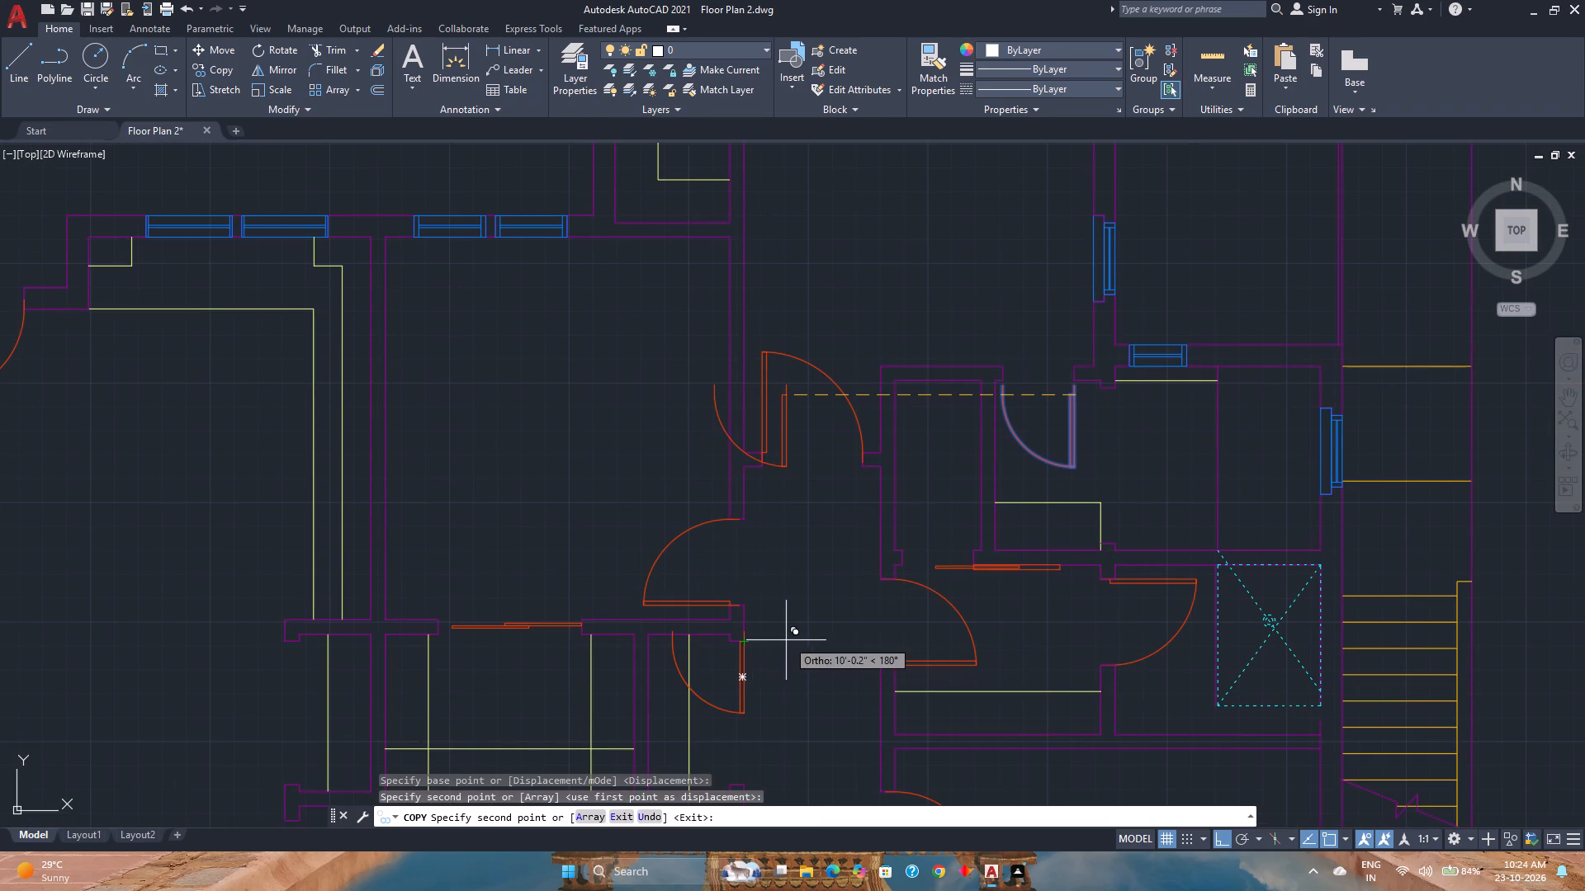
{"action": "key", "text": "Escape"}
Move the original small door straight north so its hinge corner meets the wall's south face.
{"action": "left_click", "coordinate": [1077, 472]}
{"action": "left_click", "coordinate": [1066, 464]}
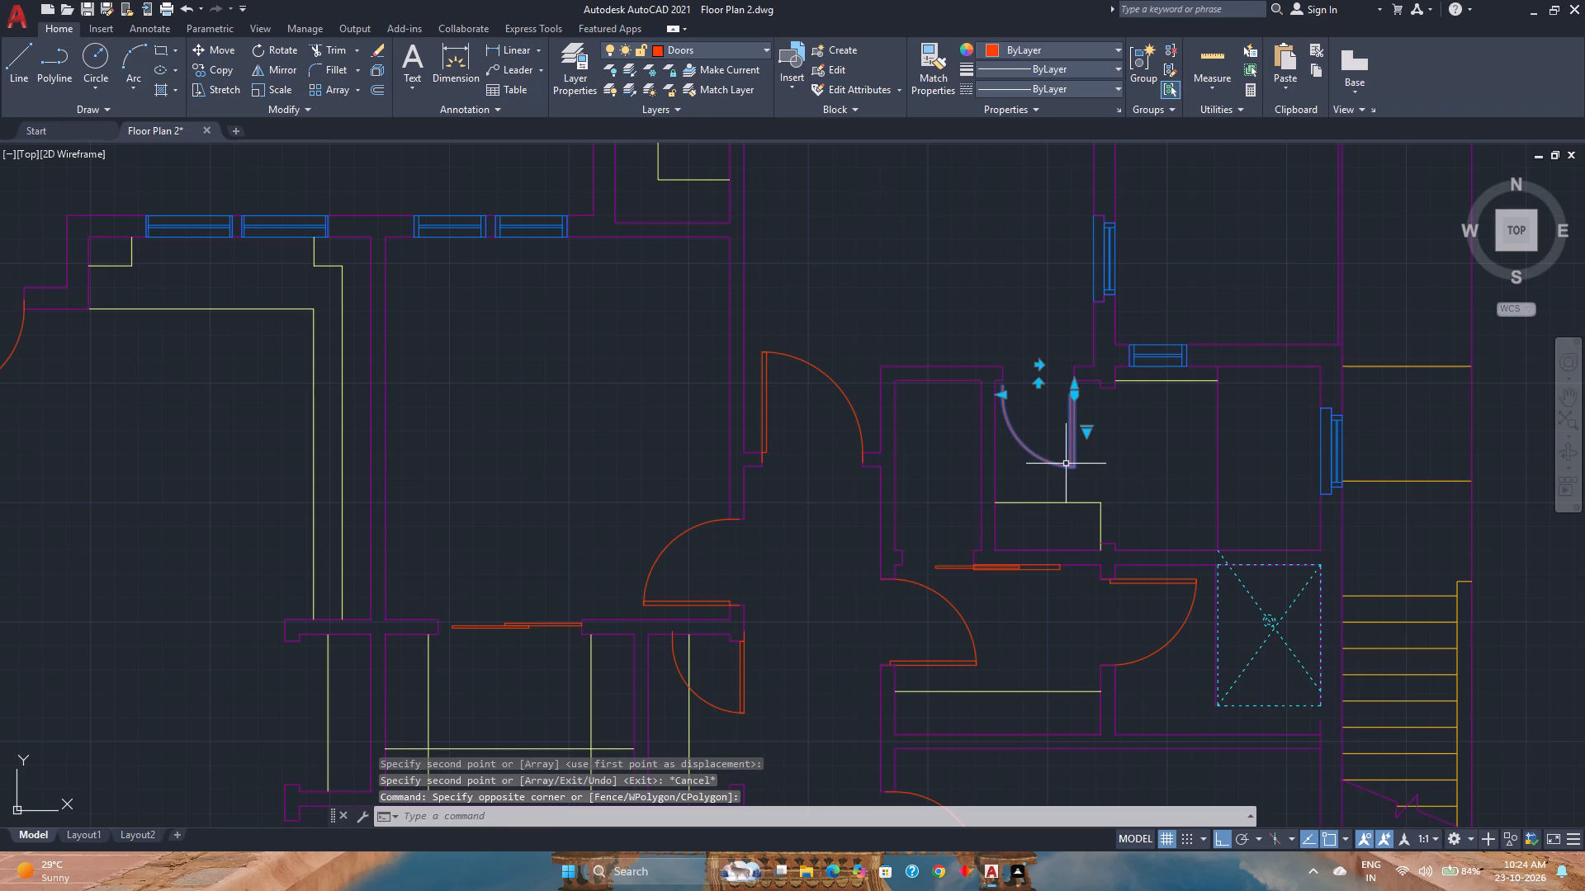
{"action": "key", "text": "m"}
{"action": "key", "text": "Return"}
{"action": "scroll", "coordinate": [1076, 376], "scroll_direction": "up", "scroll_amount": 3}
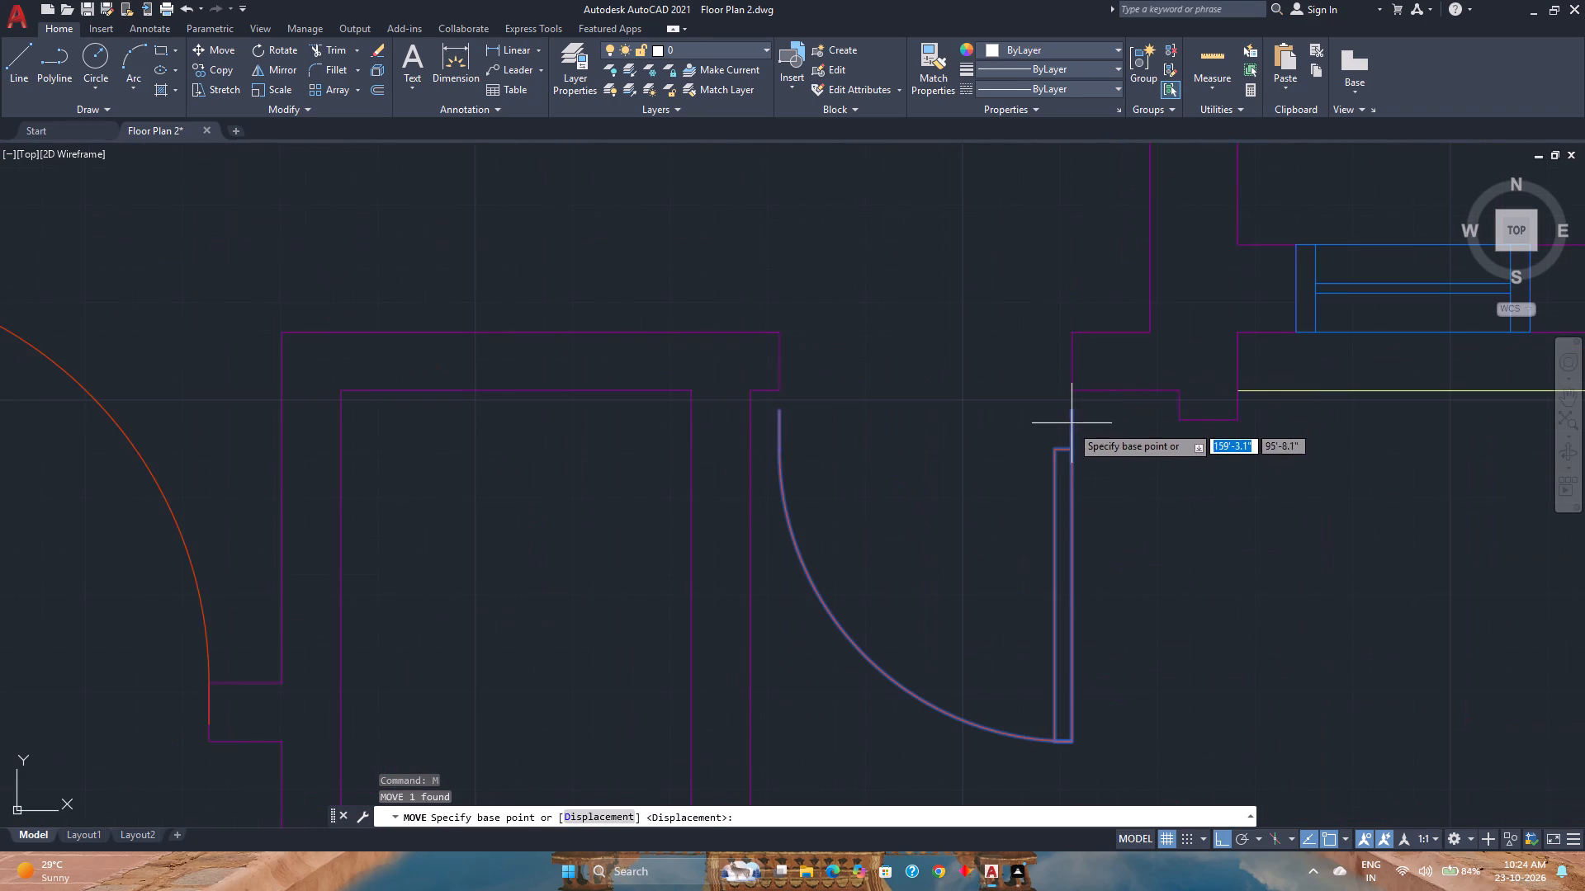
{"action": "left_click", "coordinate": [1074, 450]}
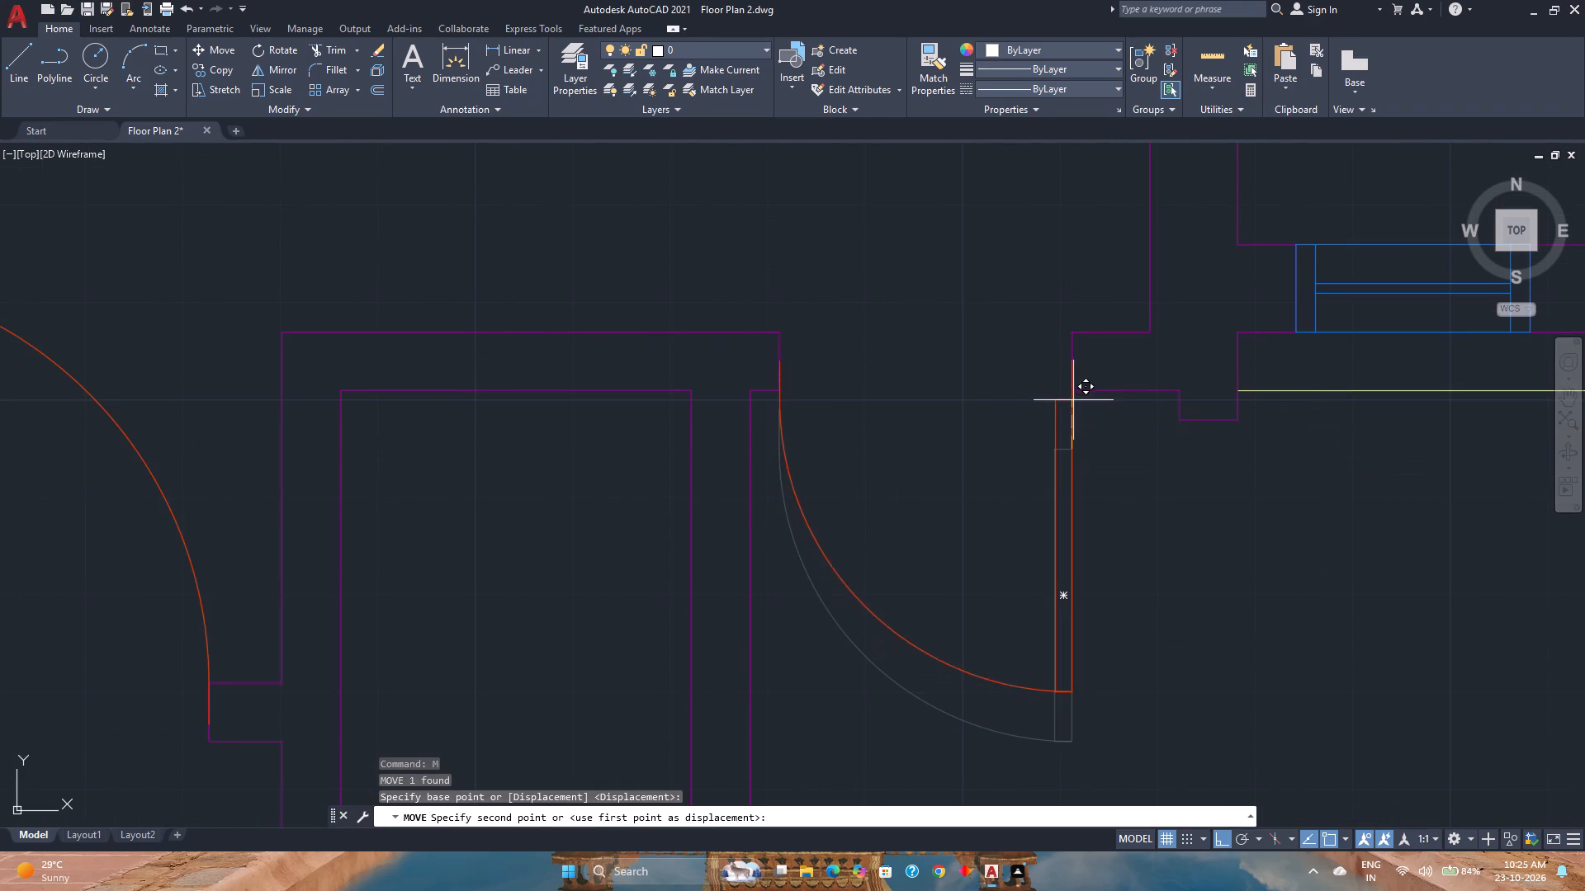
{"action": "left_click", "coordinate": [1075, 394]}
Rotate the copied west closet door a quarter turn counterclockwise about its hinge corner so its leaf points east.
{"action": "scroll", "coordinate": [995, 483], "scroll_direction": "down", "scroll_amount": 3}
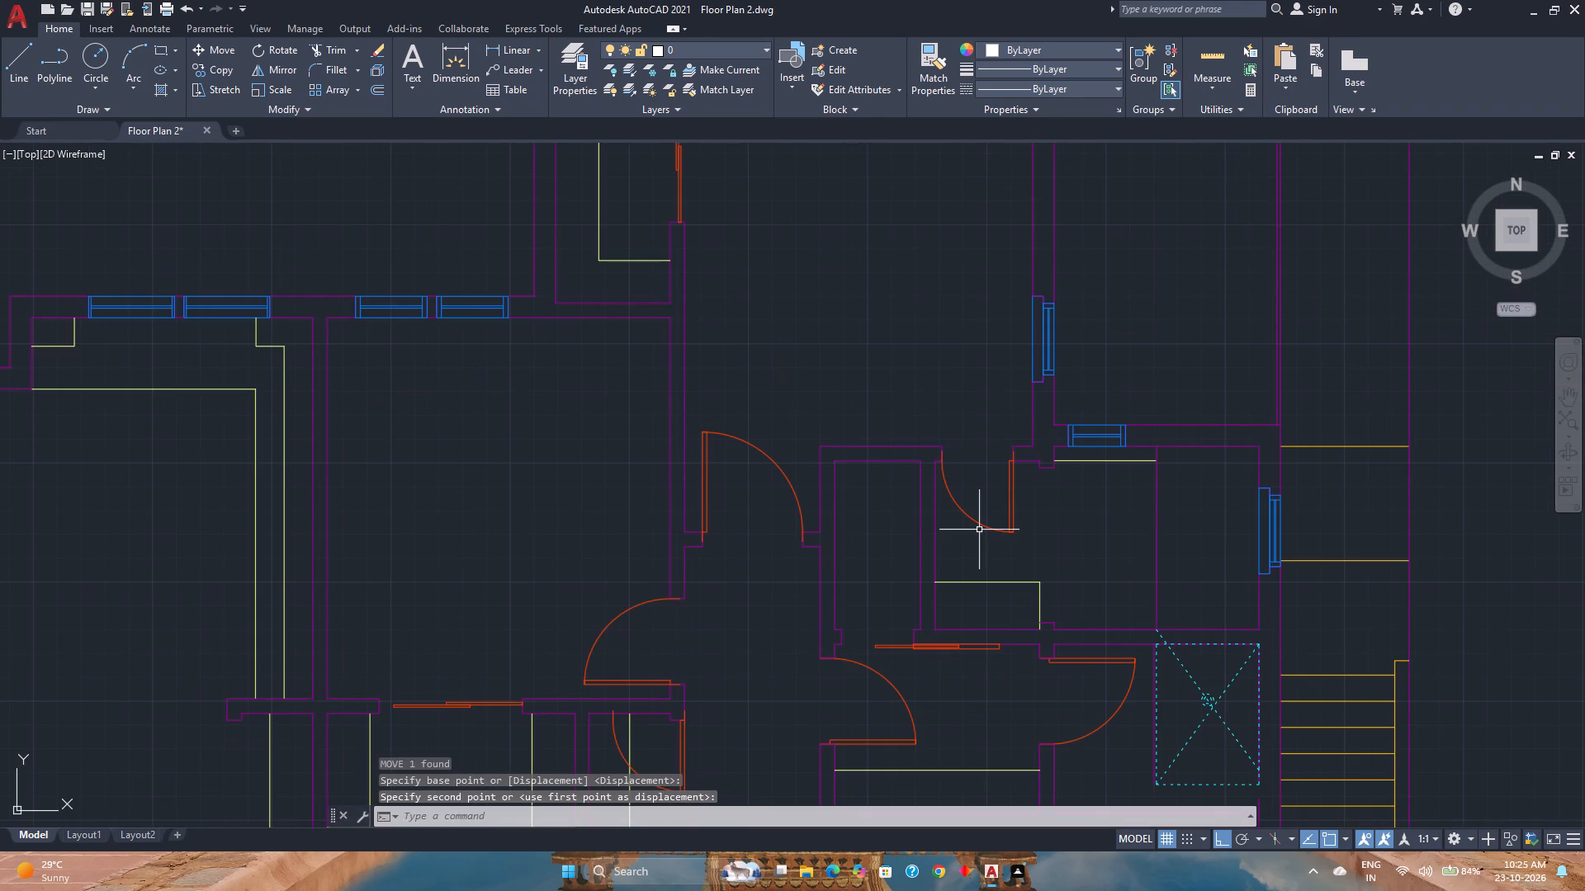
{"action": "scroll", "coordinate": [863, 562], "scroll_direction": "down", "scroll_amount": 1}
{"action": "middle_click_drag", "start_coordinate": [863, 562], "coordinate": [875, 526]}
{"action": "scroll", "coordinate": [875, 526], "scroll_direction": "down", "scroll_amount": 1}
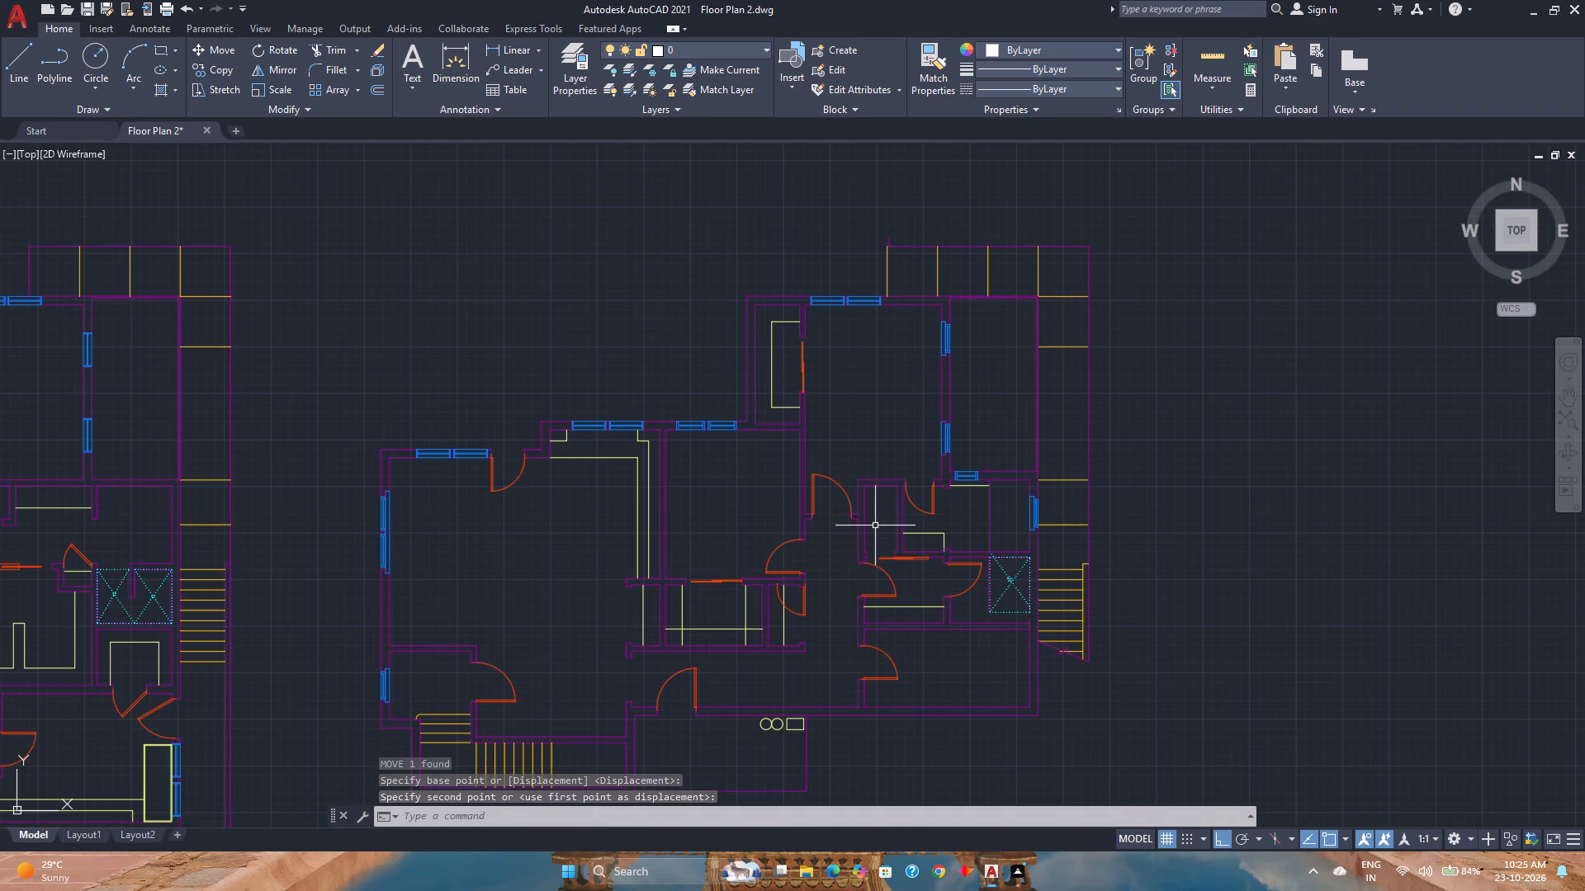
{"action": "left_click", "coordinate": [791, 610]}
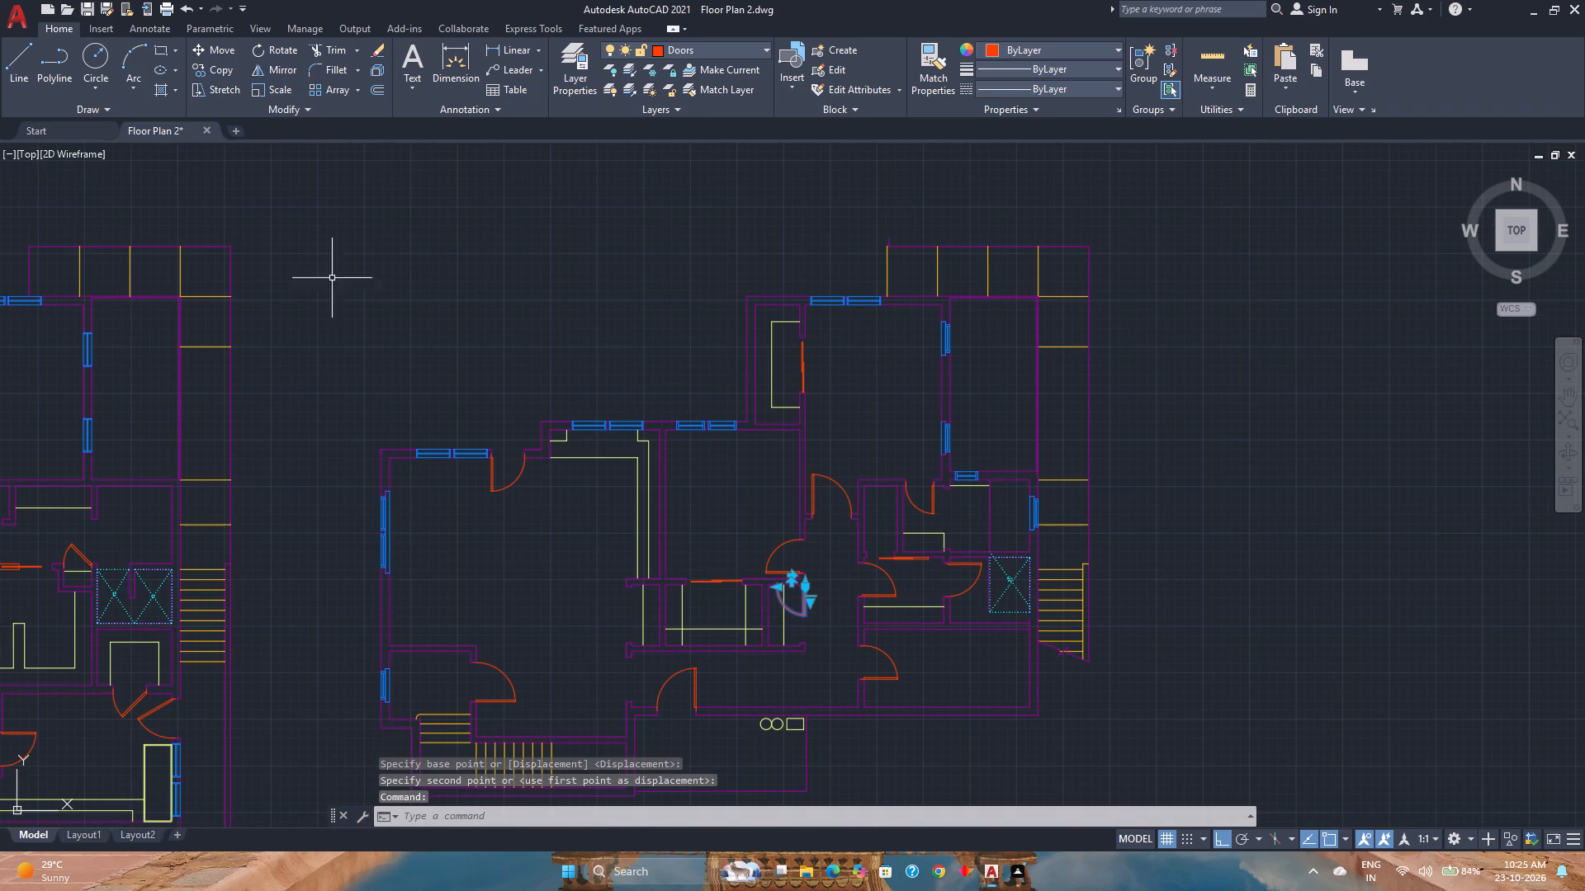
{"action": "left_click", "coordinate": [265, 45]}
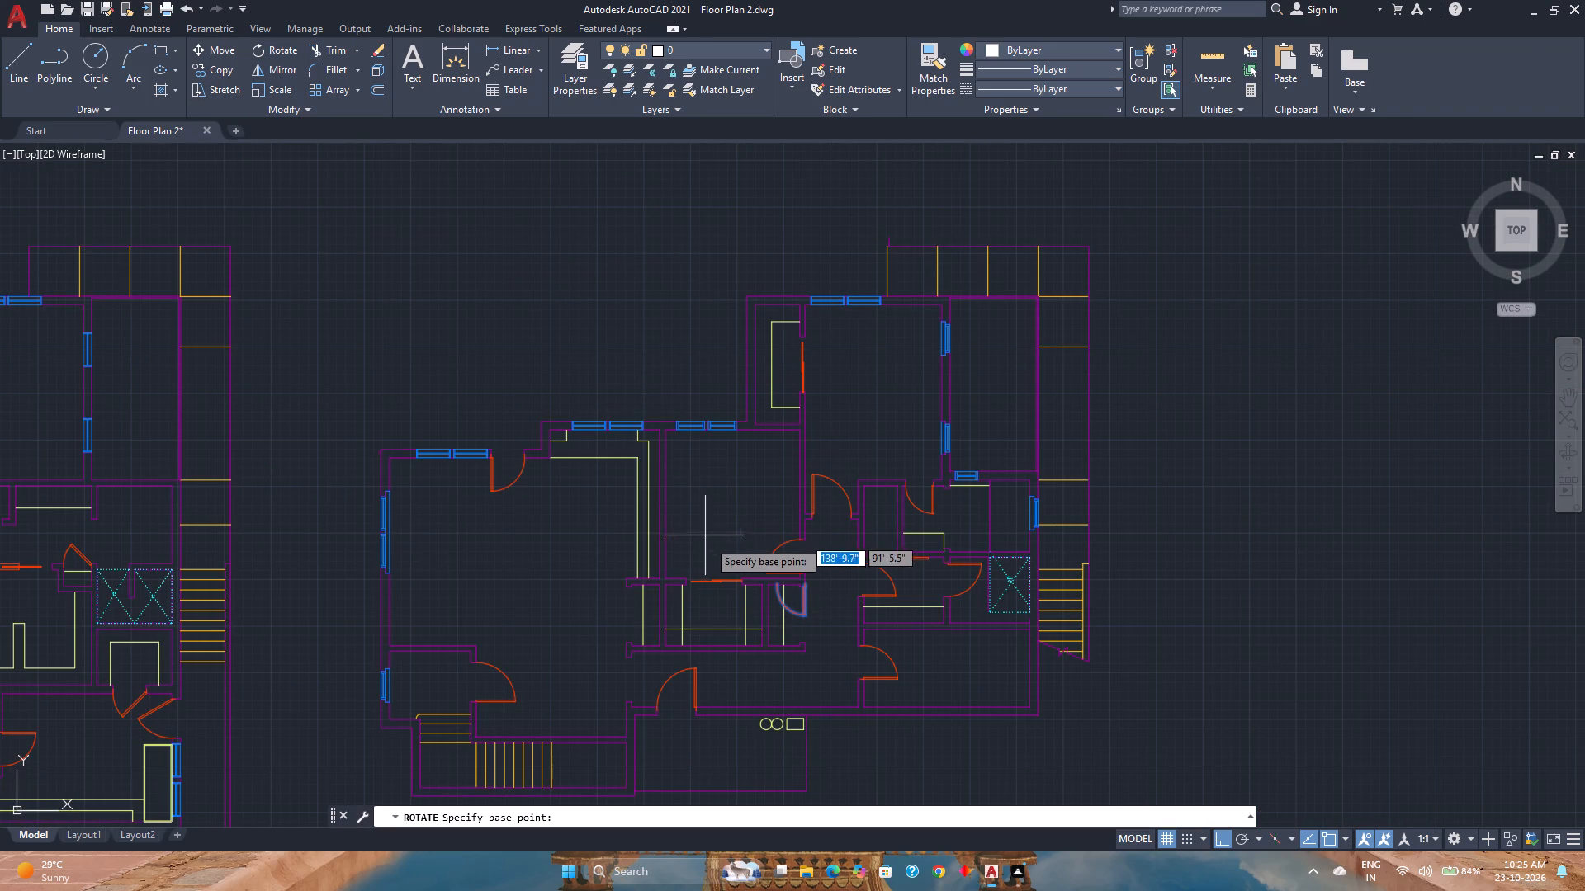
{"action": "scroll", "coordinate": [794, 636], "scroll_direction": "up", "scroll_amount": 4}
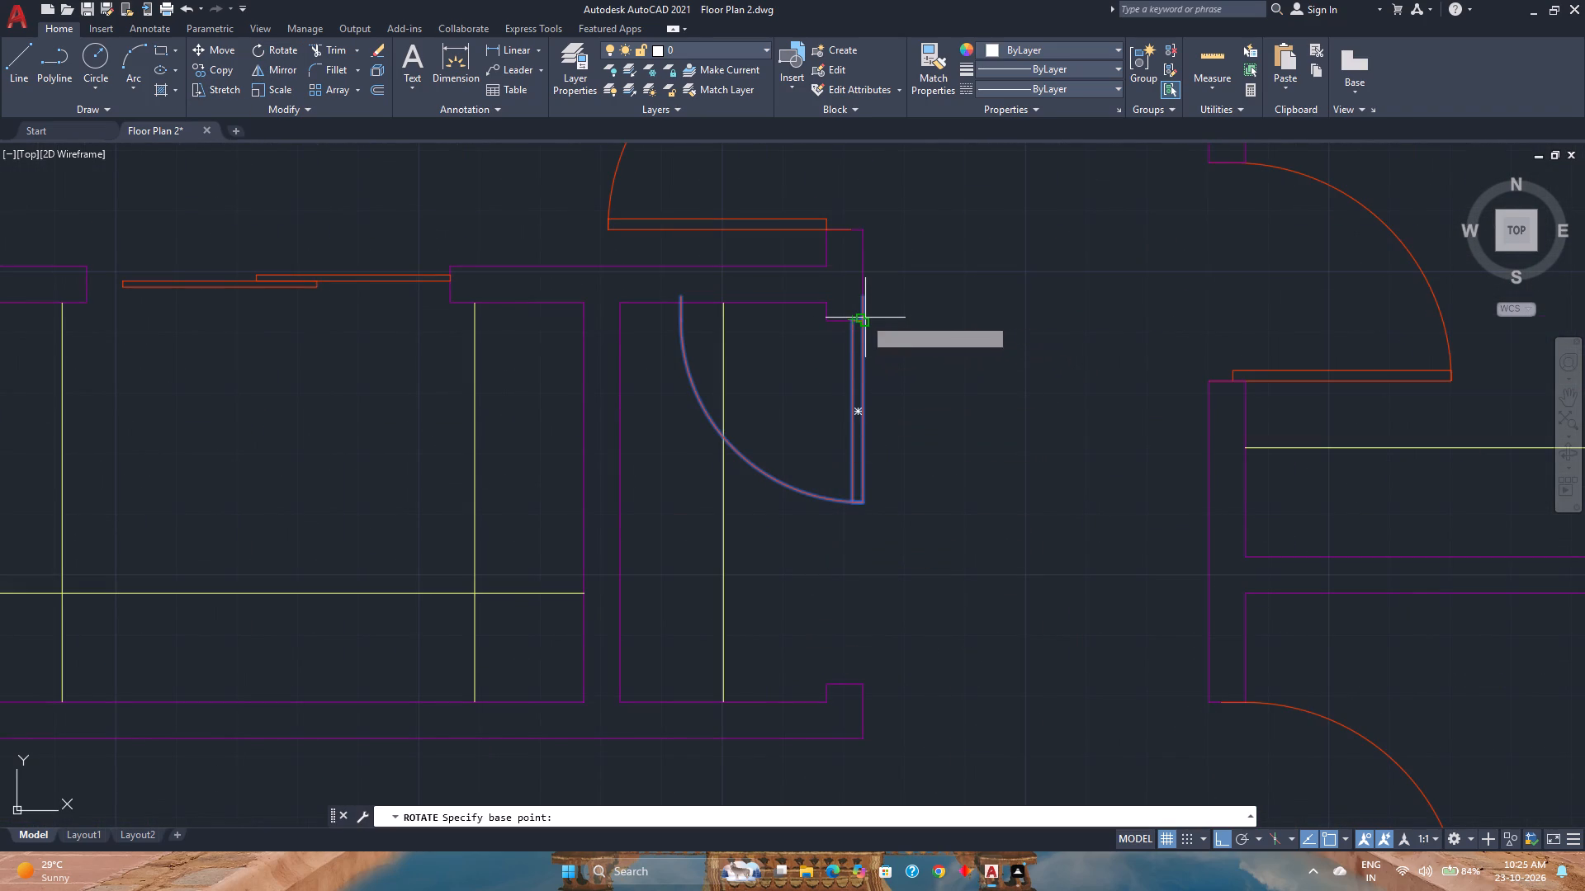
{"action": "scroll", "coordinate": [865, 318], "scroll_direction": "up", "scroll_amount": 3}
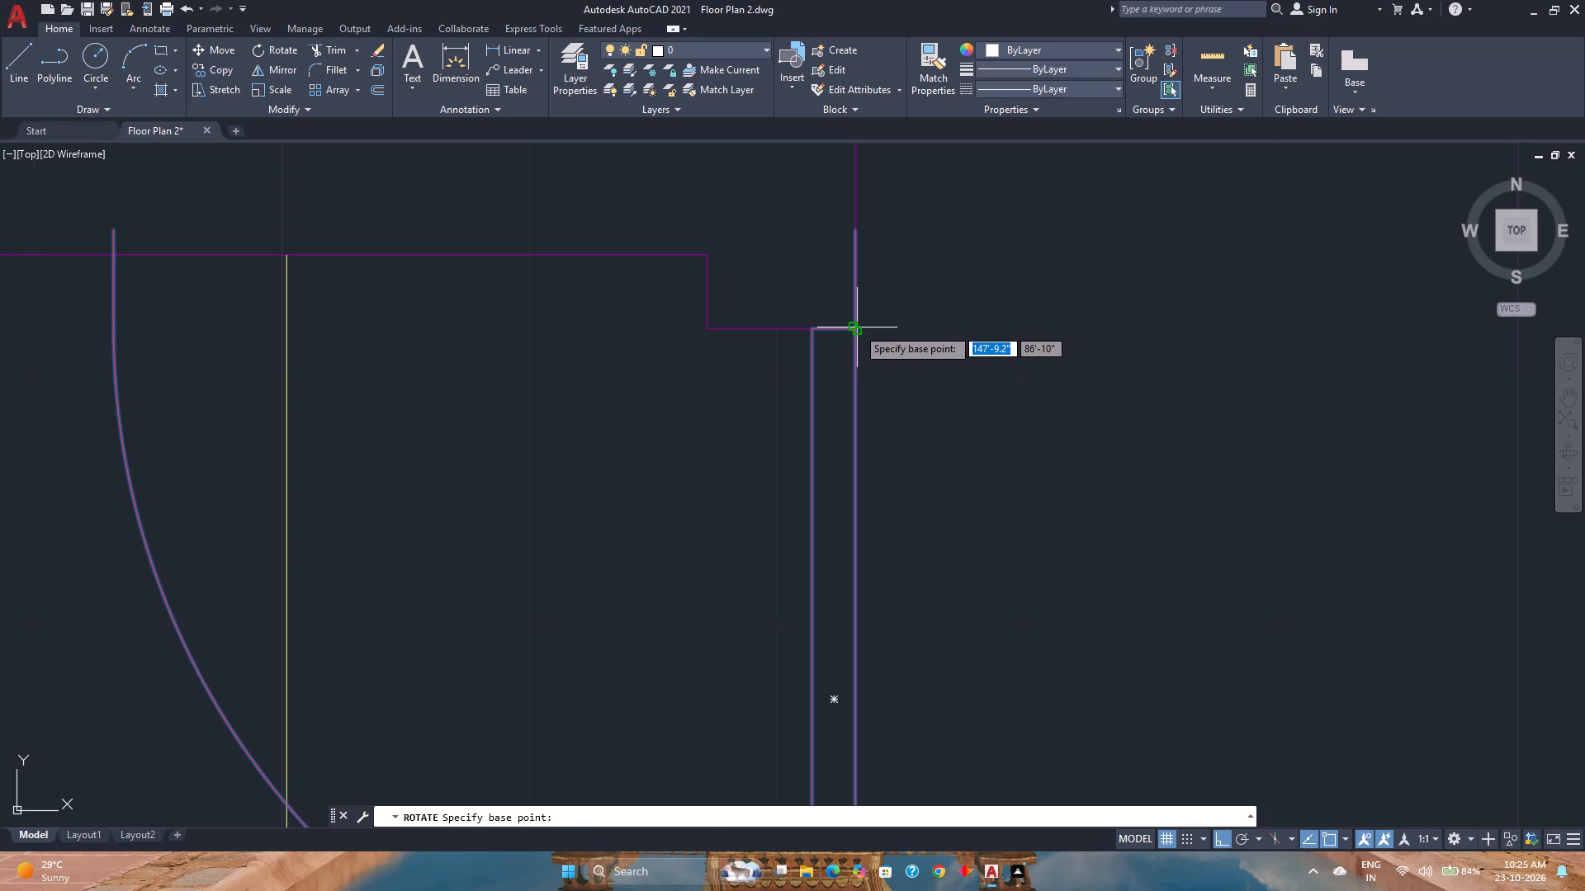
{"action": "left_click", "coordinate": [857, 328]}
{"action": "left_click", "coordinate": [831, 247]}
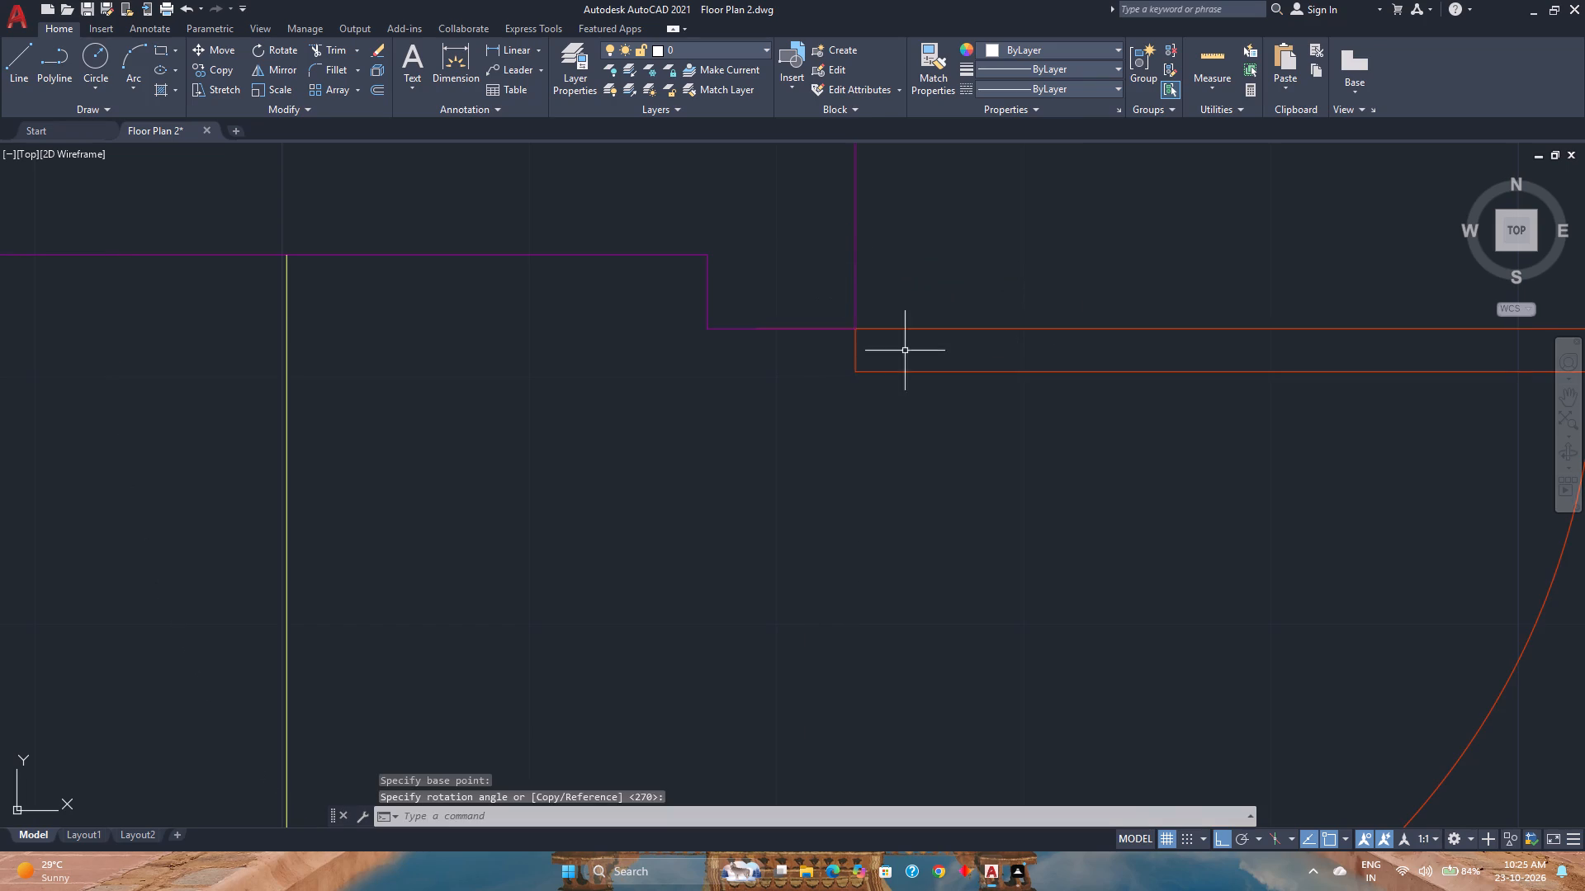
Mirror the hallway's west closet door southward about an east-west line through the end of its swing arc, keeping the original.
{"action": "scroll", "coordinate": [905, 351], "scroll_direction": "down", "scroll_amount": 3}
{"action": "left_click", "coordinate": [918, 355]}
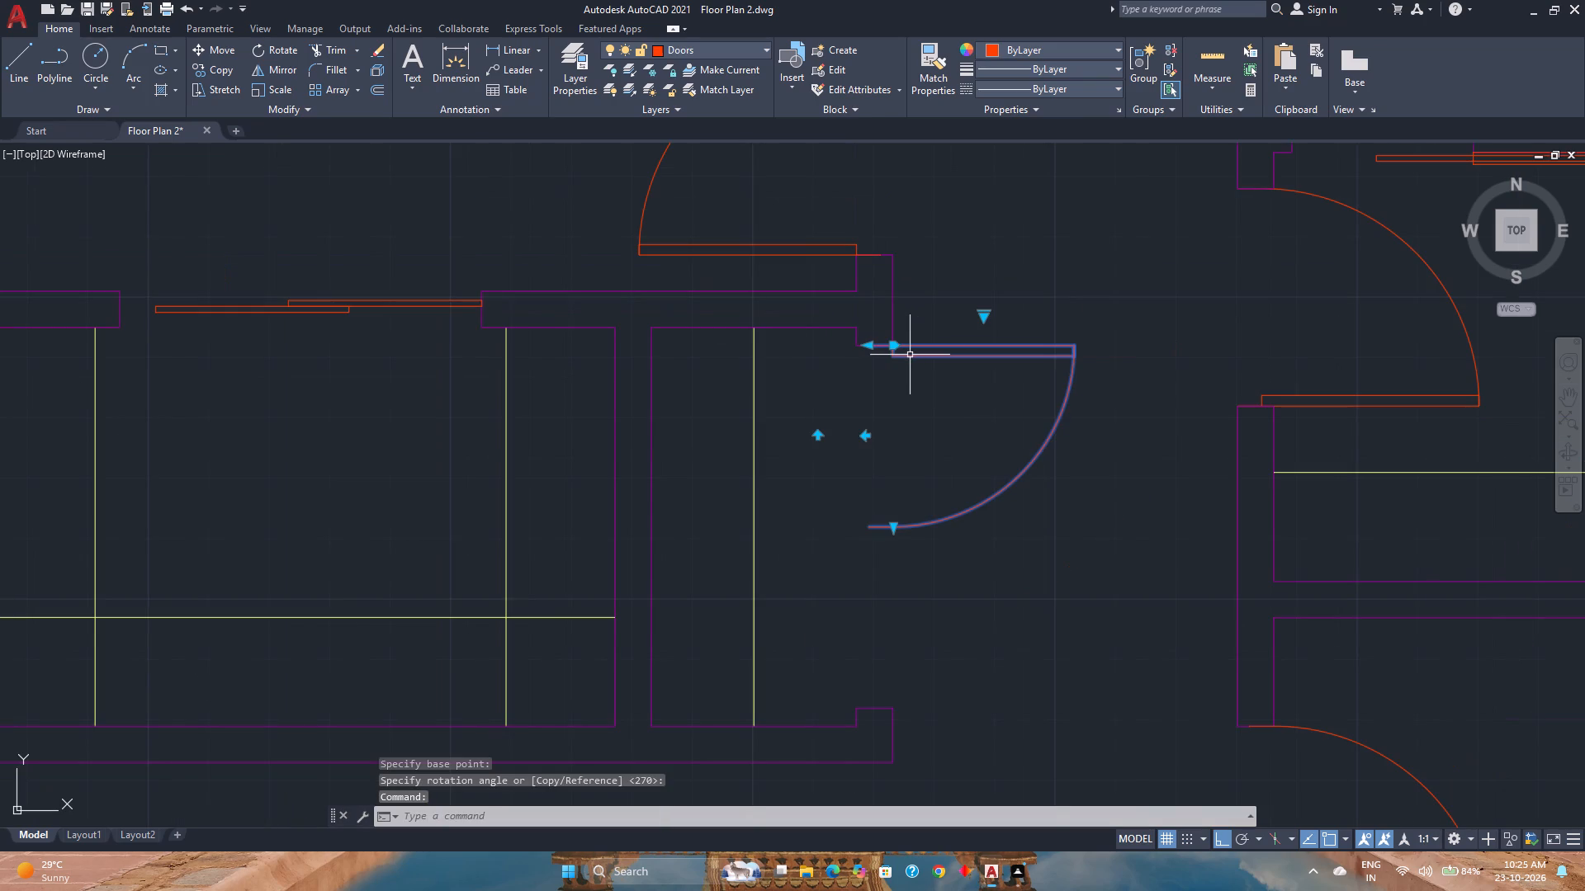
{"action": "left_click", "coordinate": [290, 68]}
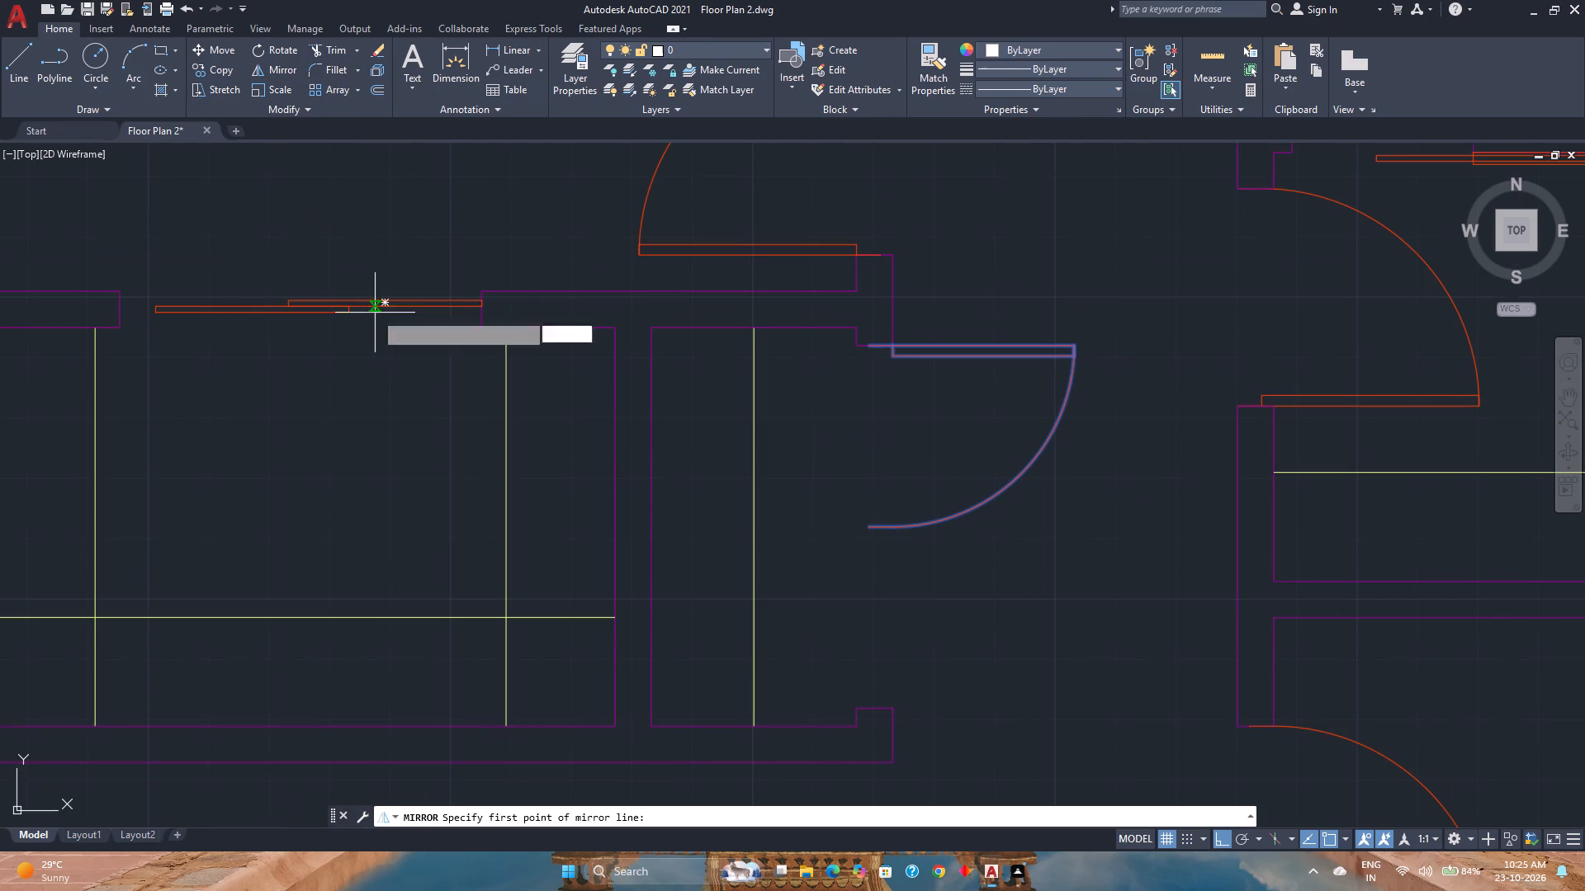
{"action": "left_click", "coordinate": [872, 527]}
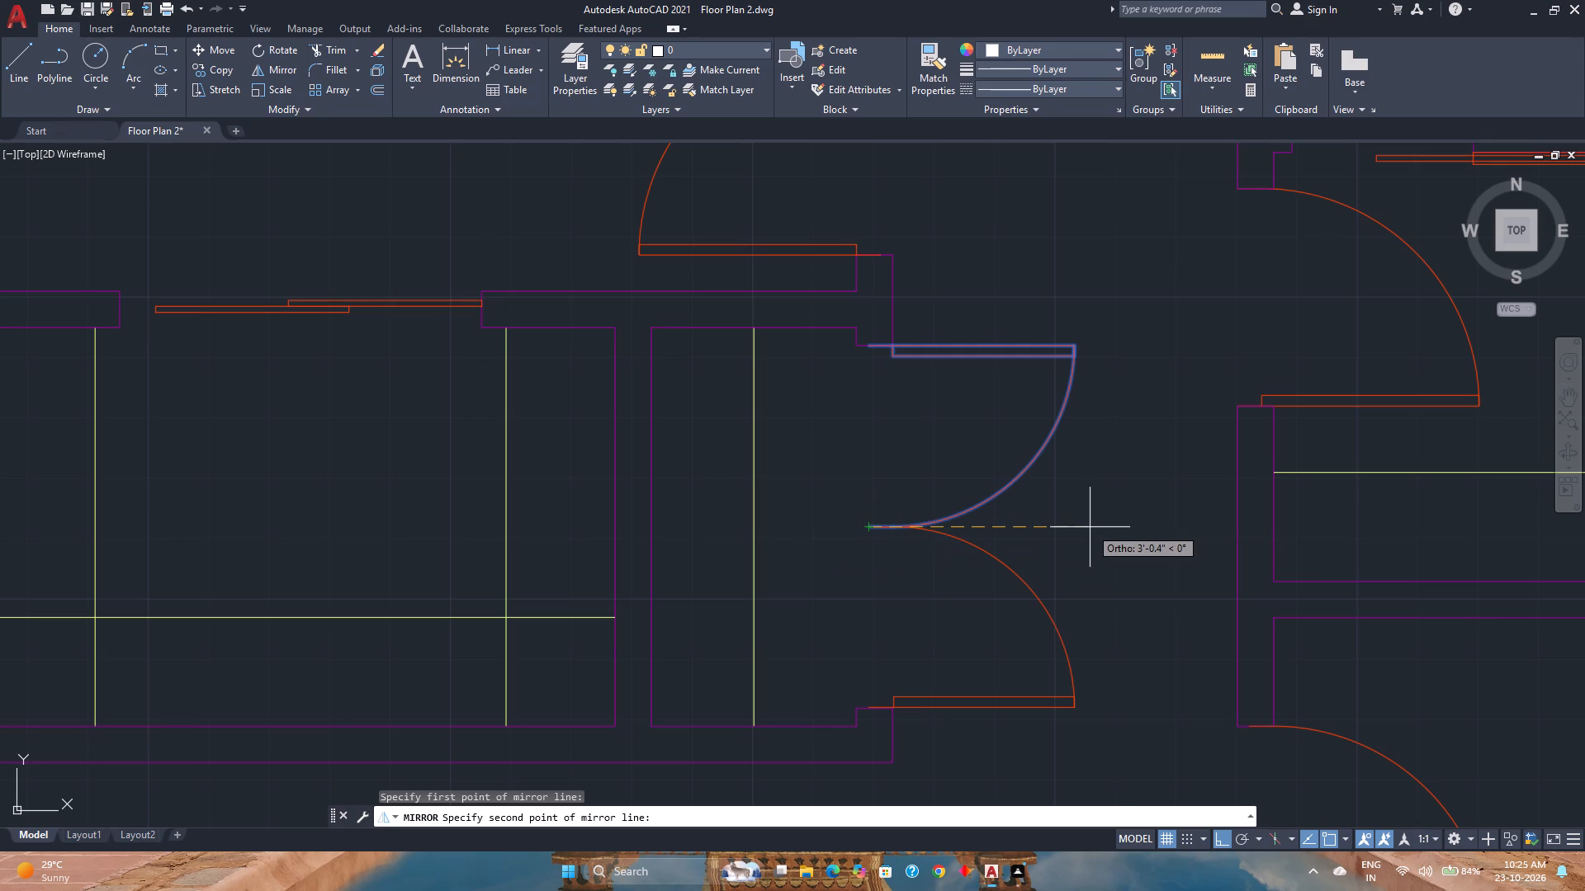
{"action": "left_click", "coordinate": [1090, 527]}
{"action": "left_click_drag", "start_coordinate": [1126, 587], "coordinate": [1090, 527]}
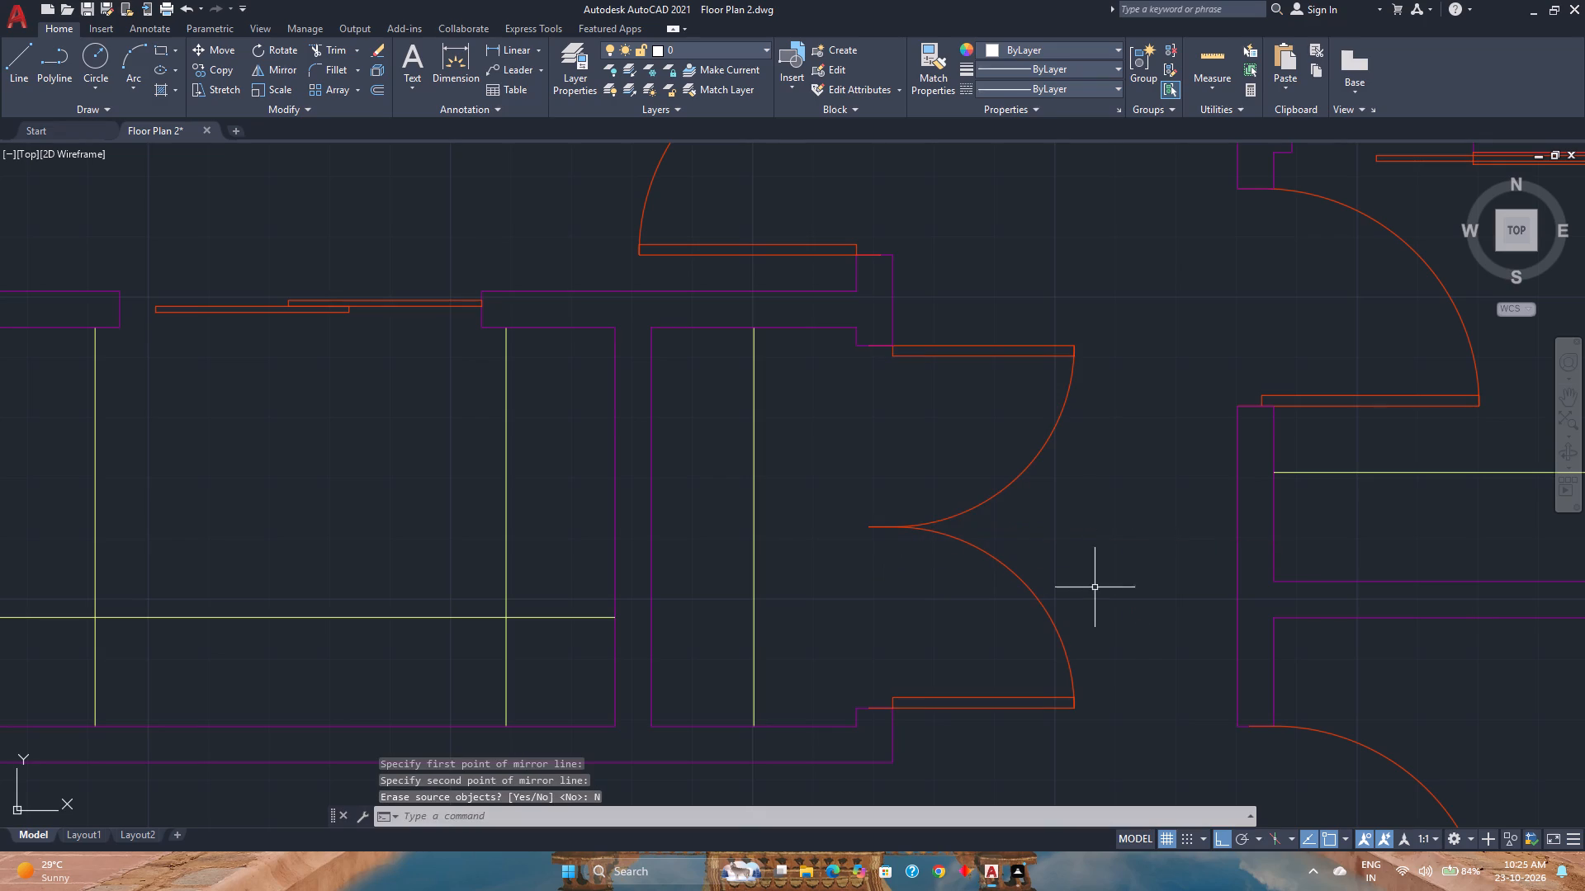
Set both leaves of the hallway's west closet double door to Open 30º.
{"action": "scroll", "coordinate": [1109, 658], "scroll_direction": "down", "scroll_amount": 2}
{"action": "left_click", "coordinate": [1091, 645]}
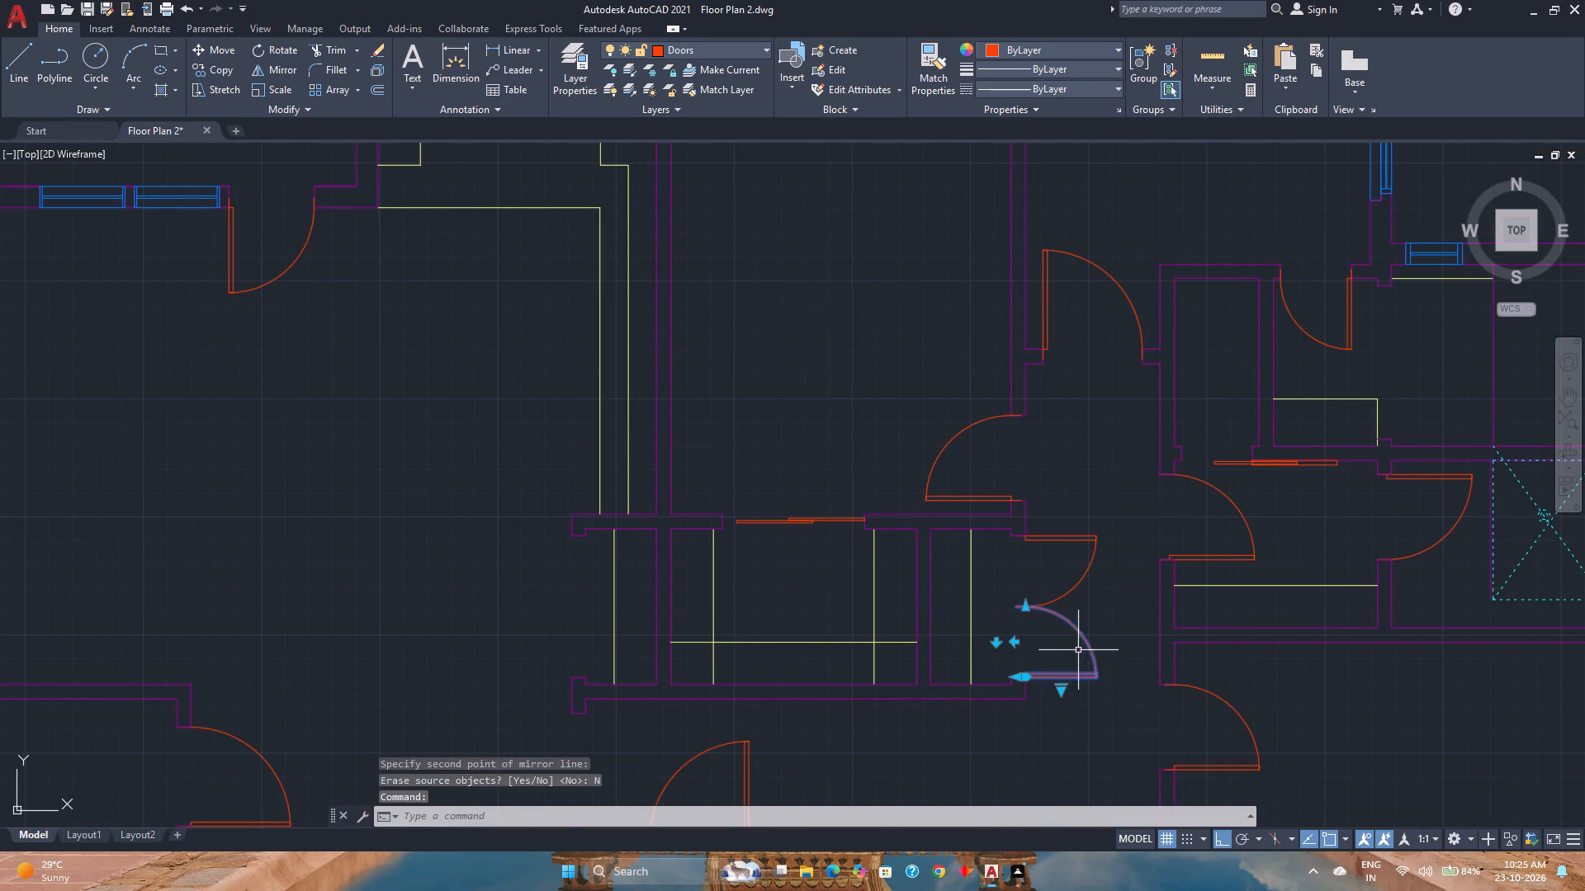
{"action": "left_click", "coordinate": [1062, 693]}
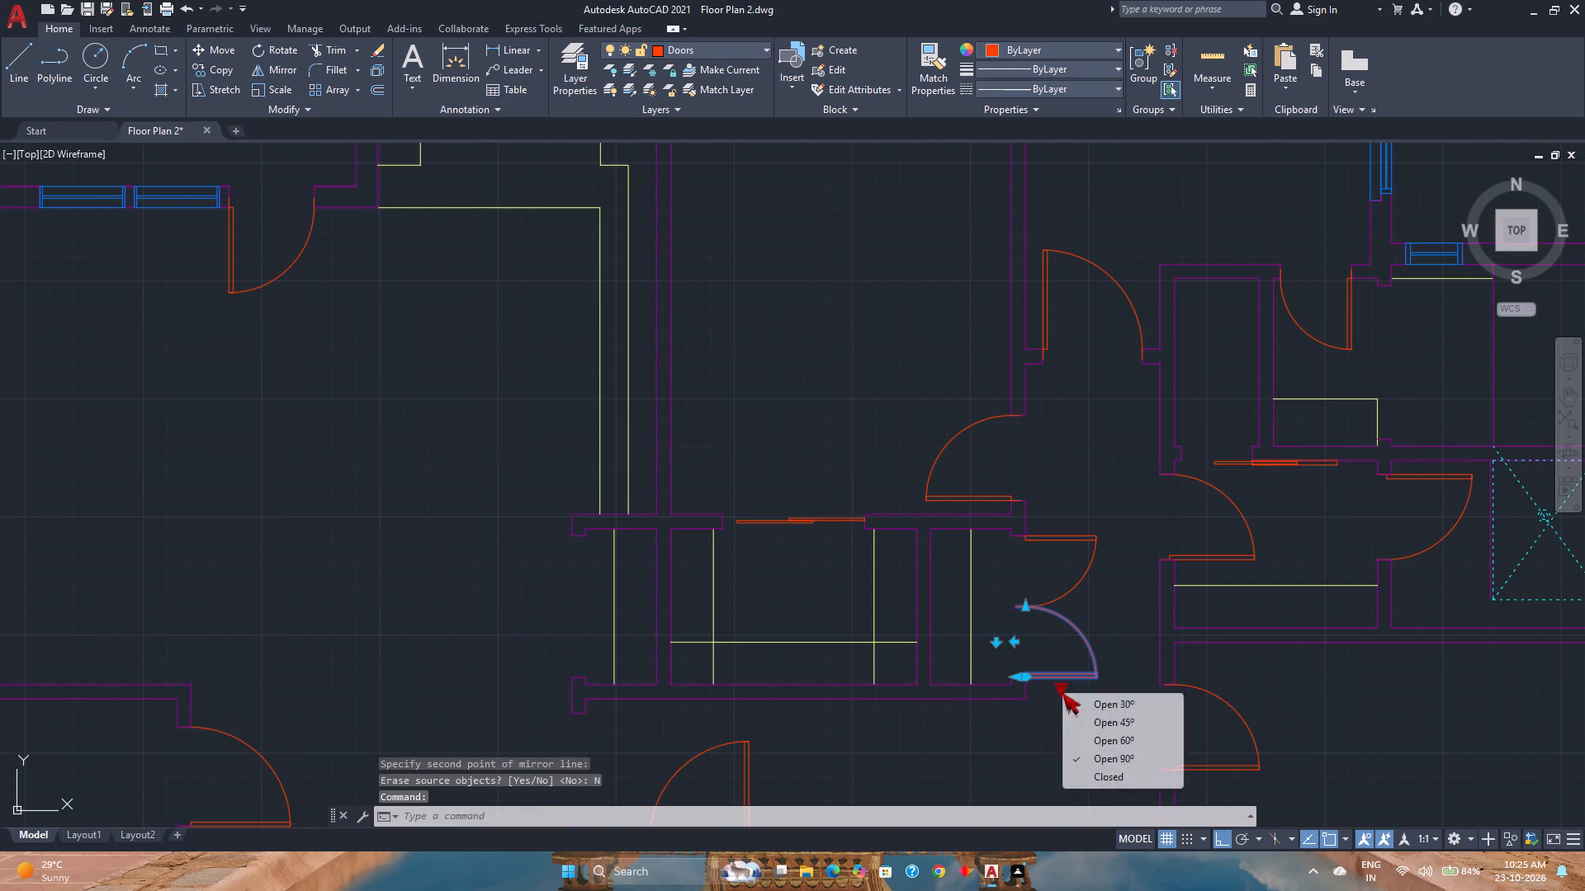
{"action": "left_click", "coordinate": [1107, 705]}
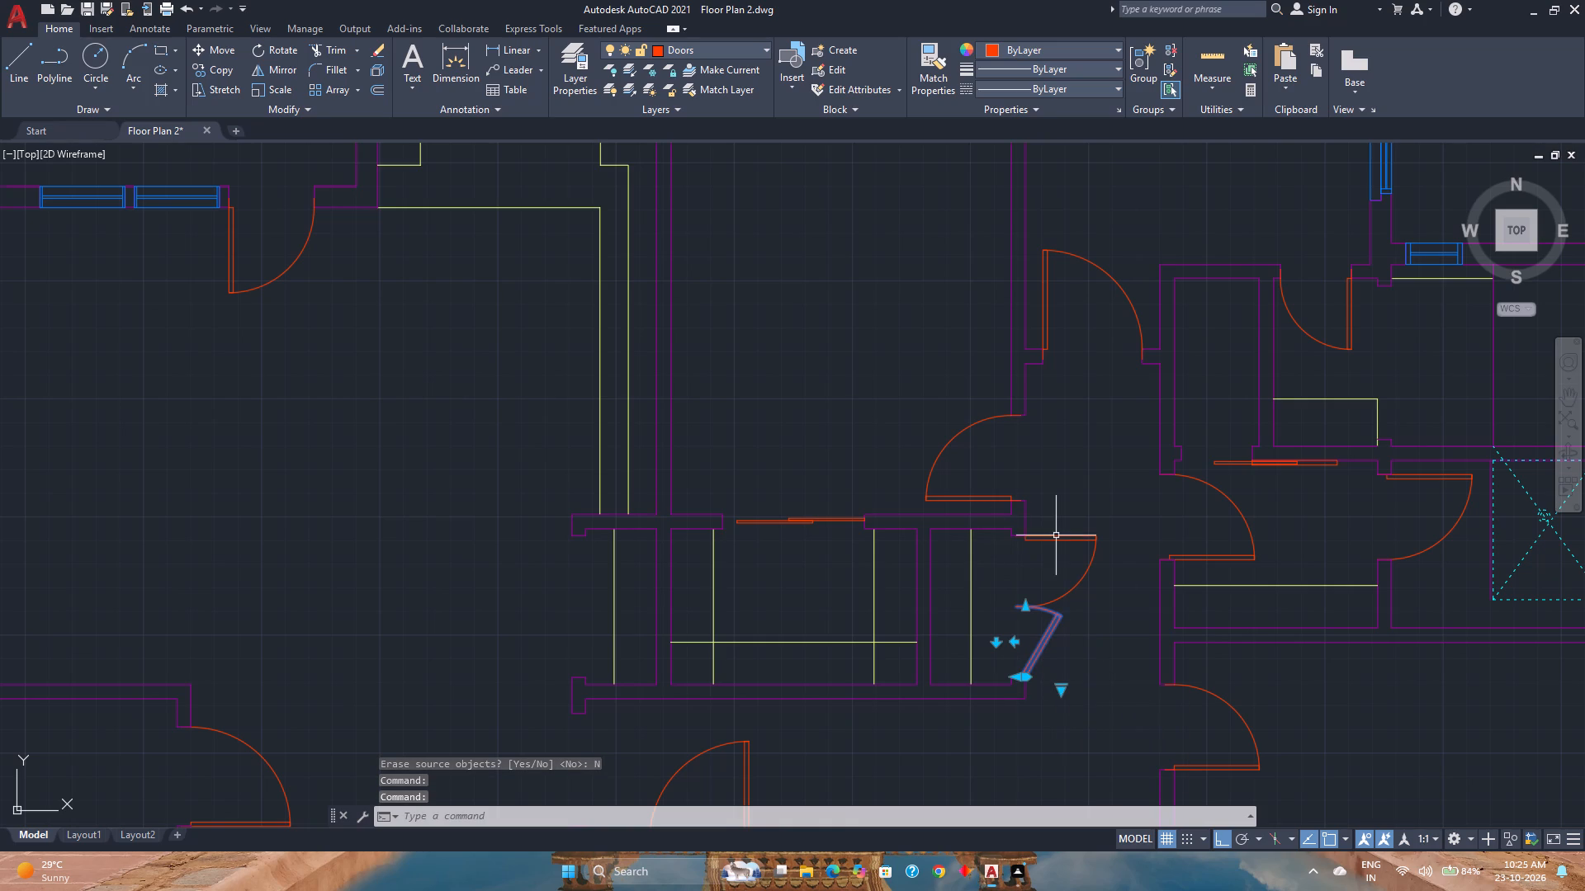
{"action": "left_click", "coordinate": [1061, 536]}
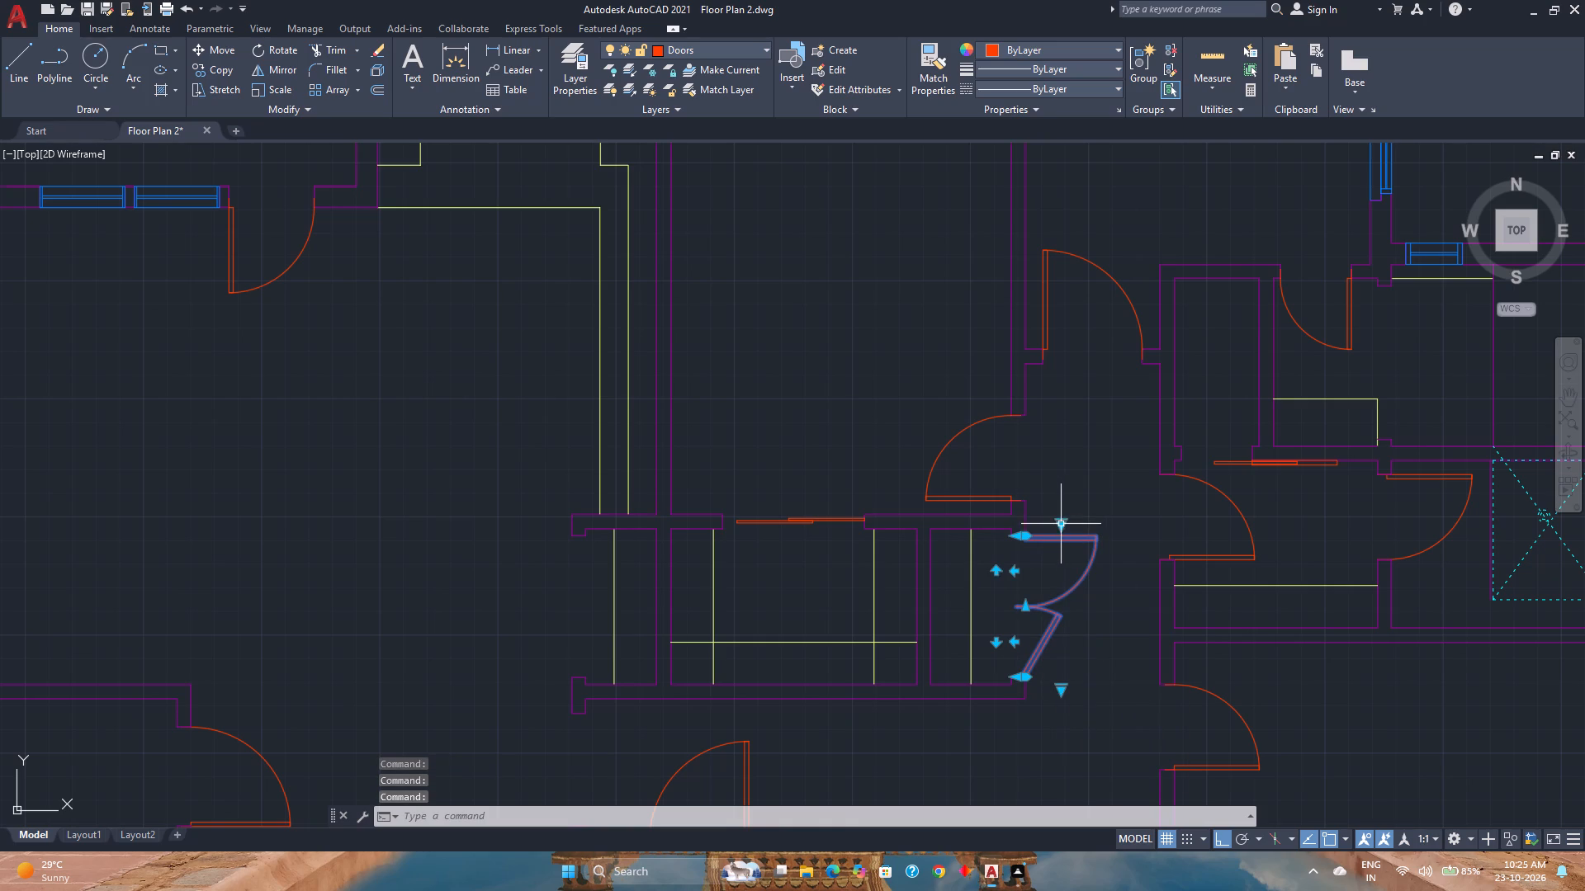
{"action": "left_click", "coordinate": [1064, 524]}
{"action": "left_click", "coordinate": [1095, 531]}
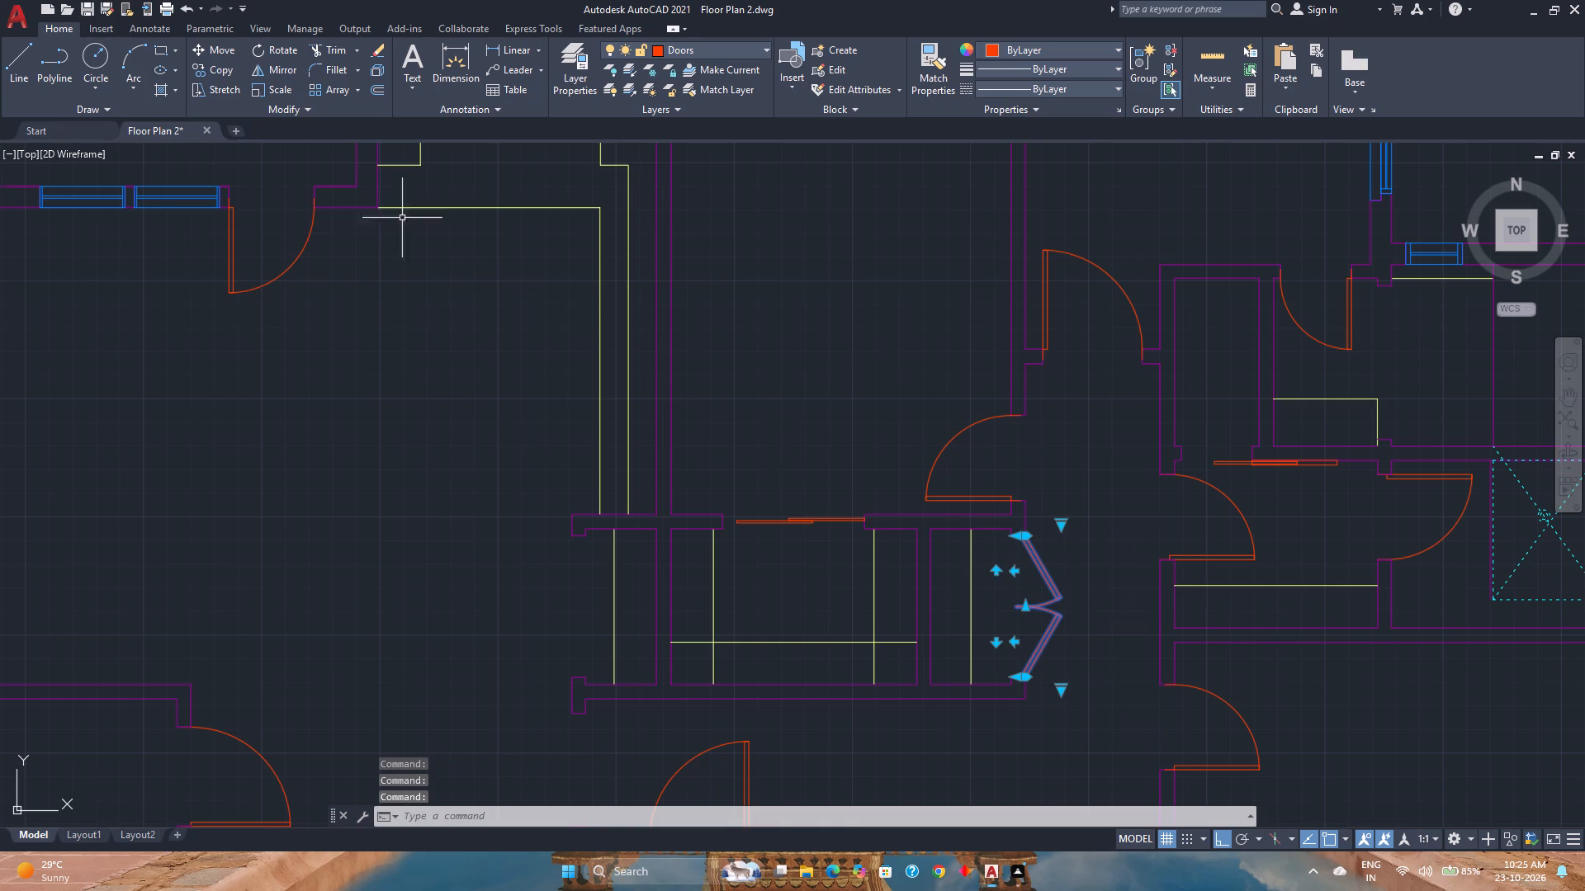
Mirror both closet doors westward about a north-south line through the midpoint of the closet block's south wall, keeping the originals.
{"action": "left_click", "coordinate": [284, 68]}
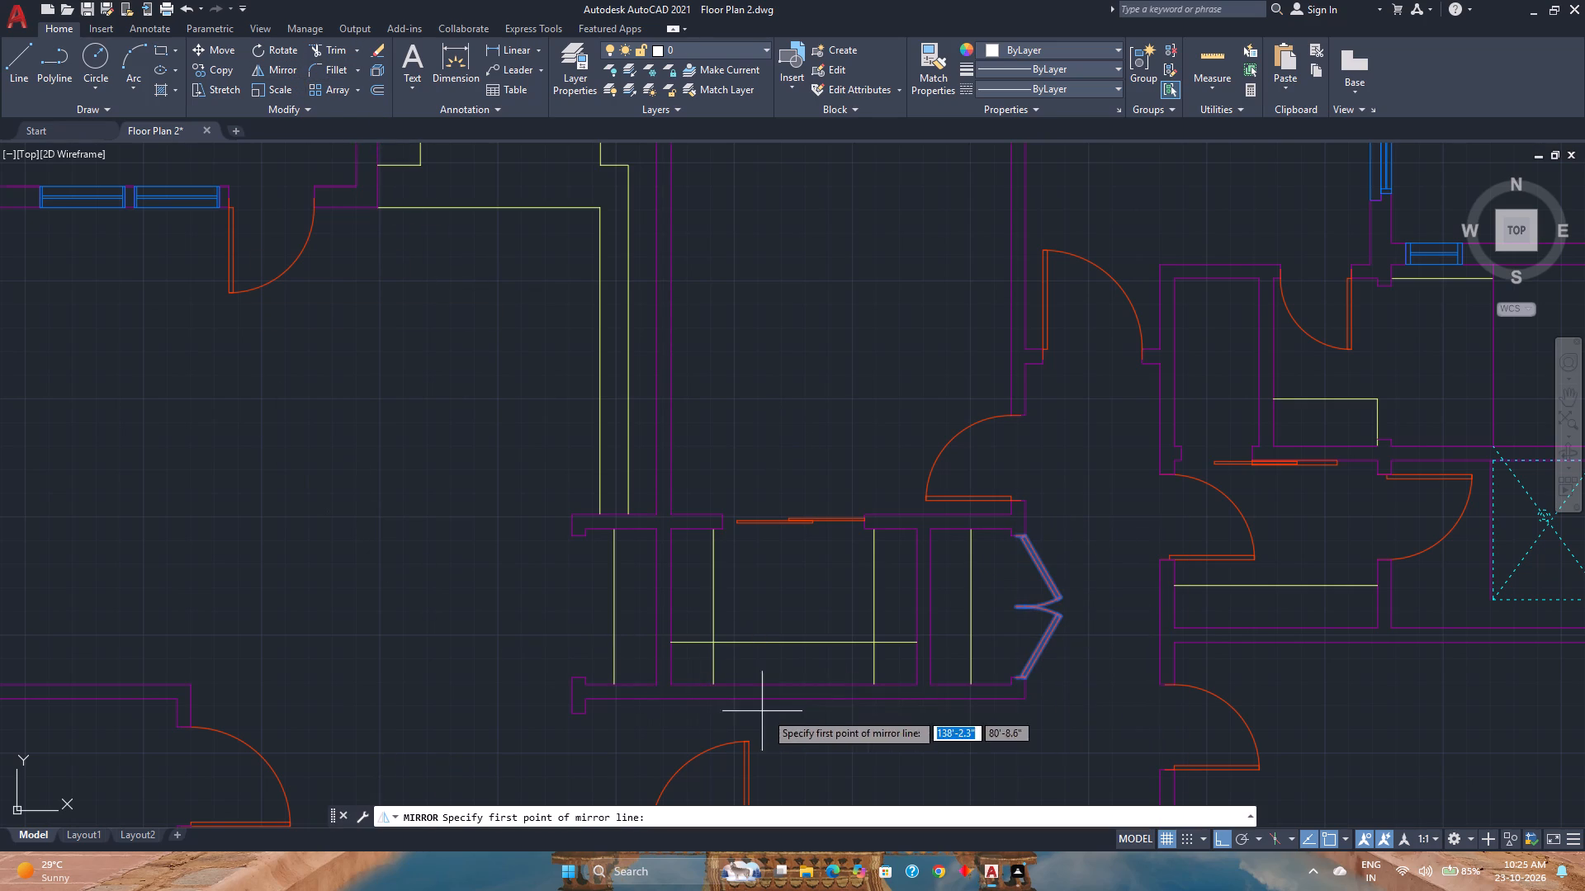
{"action": "left_click", "coordinate": [806, 699]}
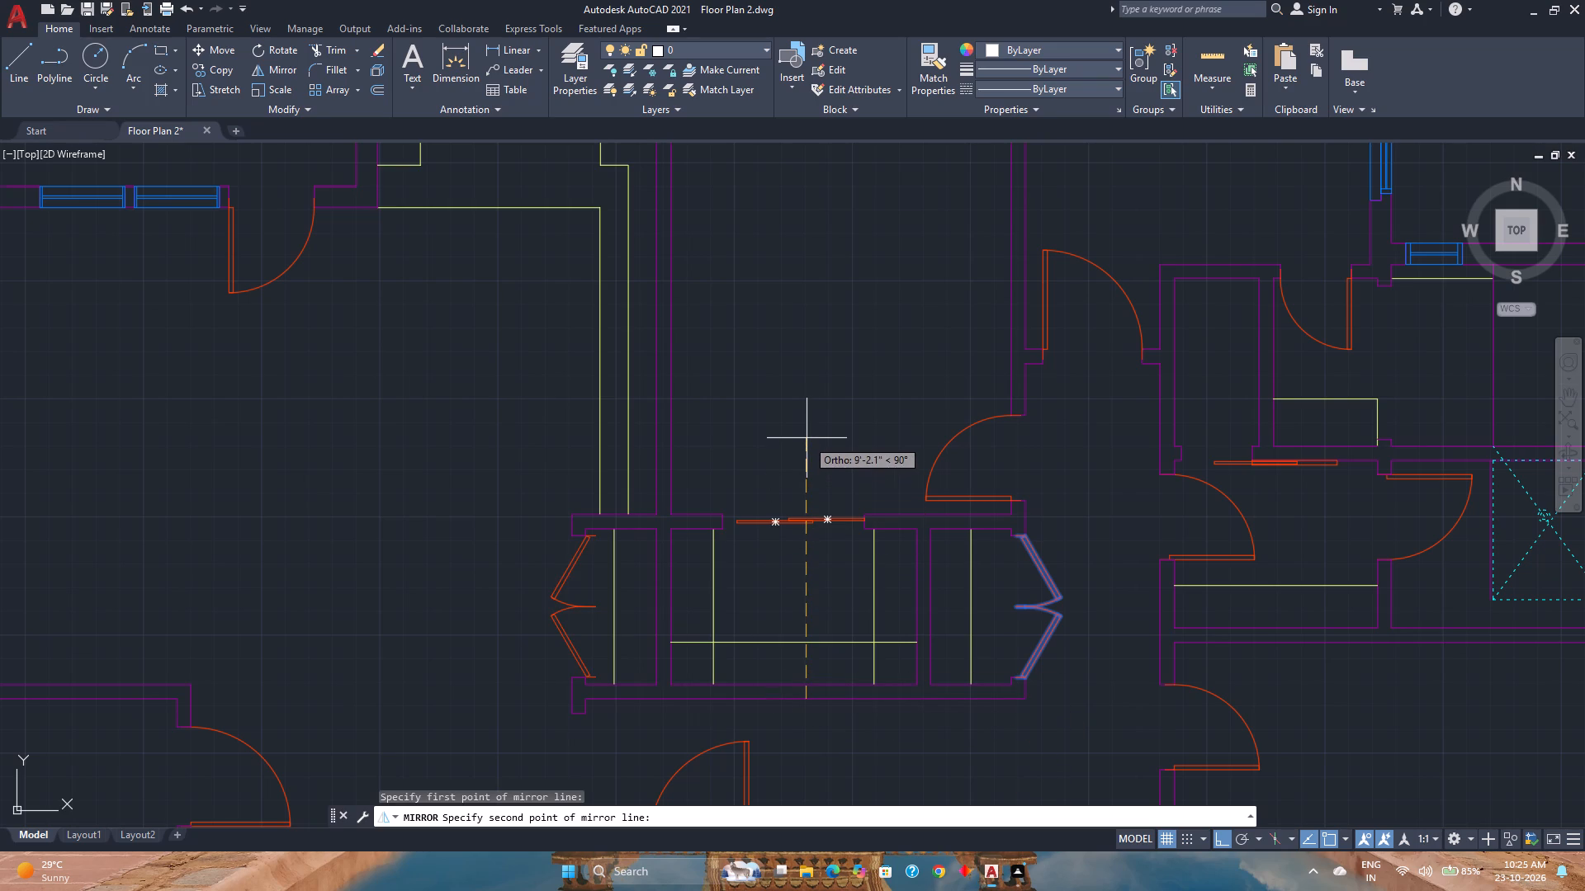
{"action": "left_click", "coordinate": [807, 437]}
{"action": "left_click_drag", "start_coordinate": [848, 493], "coordinate": [807, 437]}
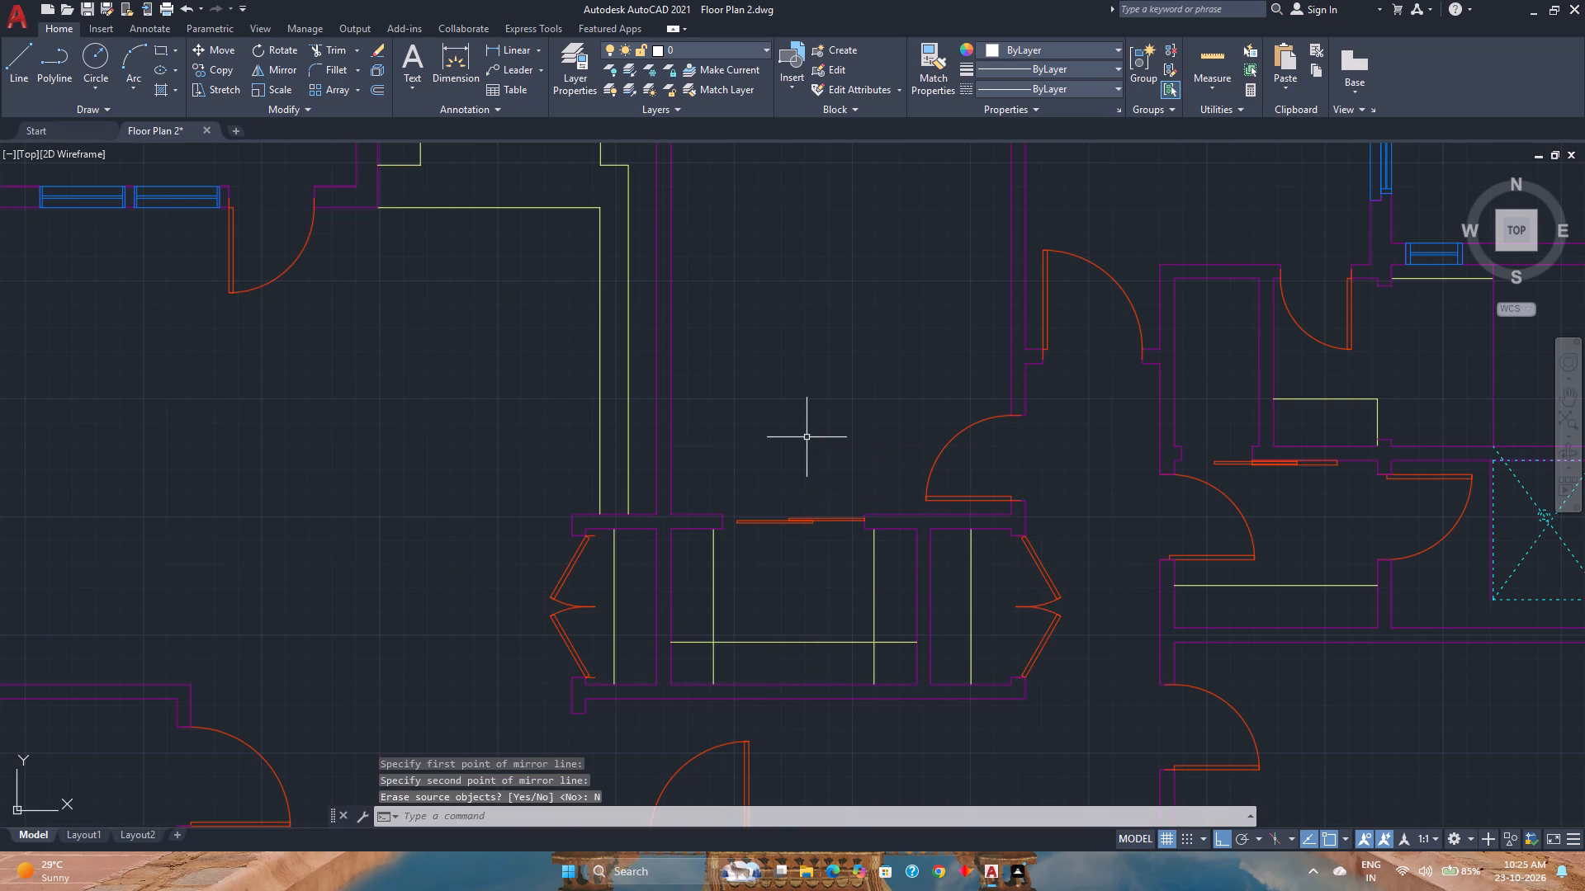
Move the mirrored pair of doors west from the north leaf's hinge corner to the outer corner of the west closet's north jamb.
{"action": "left_click", "coordinate": [573, 609]}
{"action": "left_click", "coordinate": [591, 583]}
{"action": "left_click", "coordinate": [513, 563]}
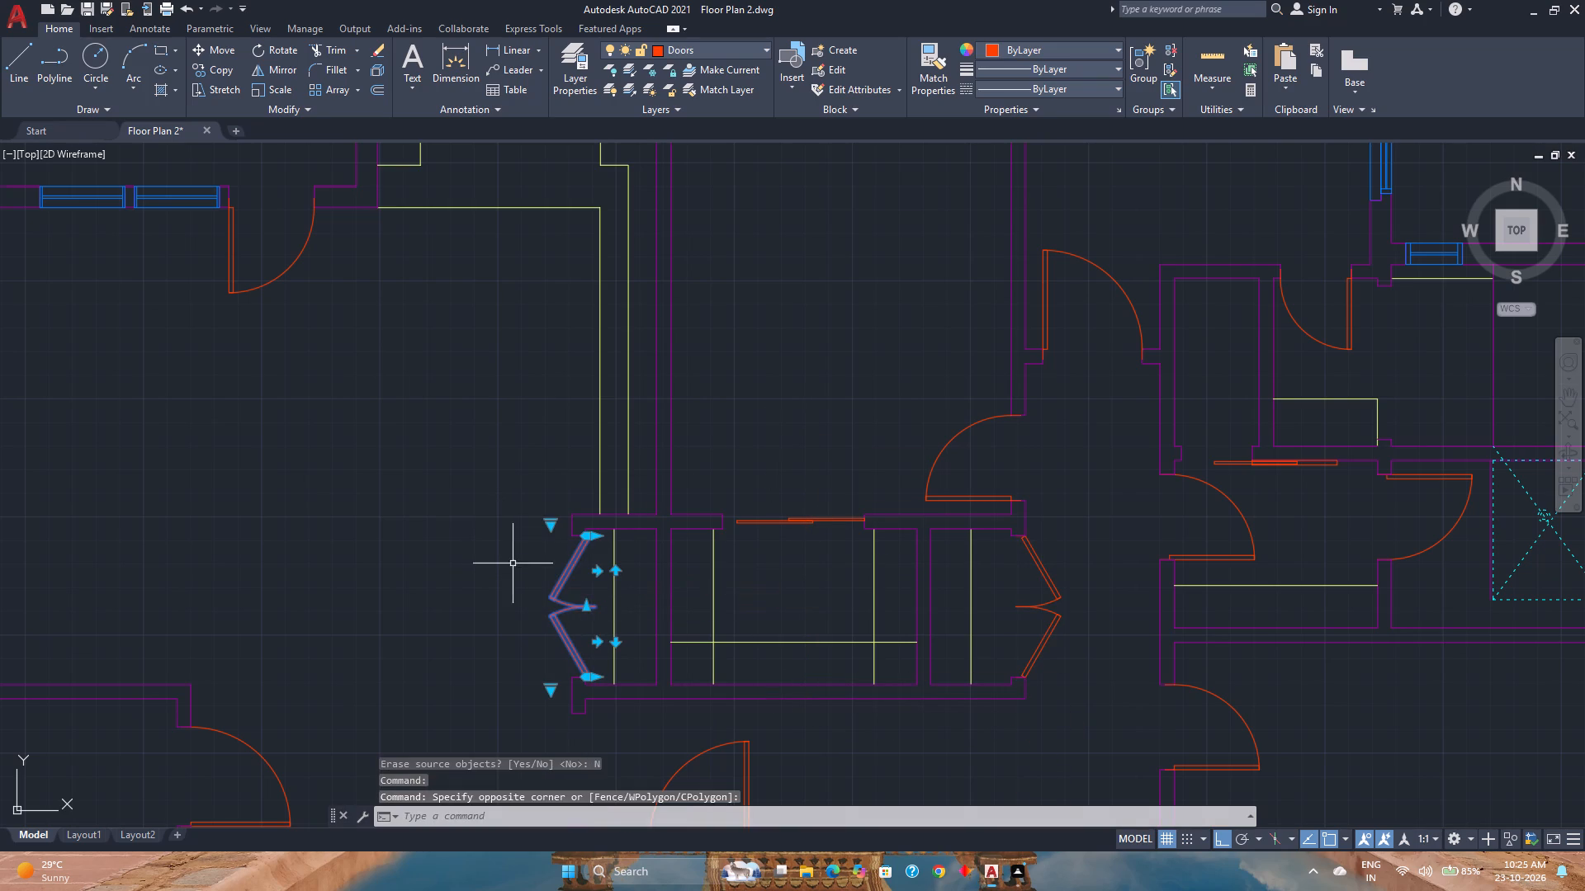
{"action": "left_click", "coordinate": [215, 48]}
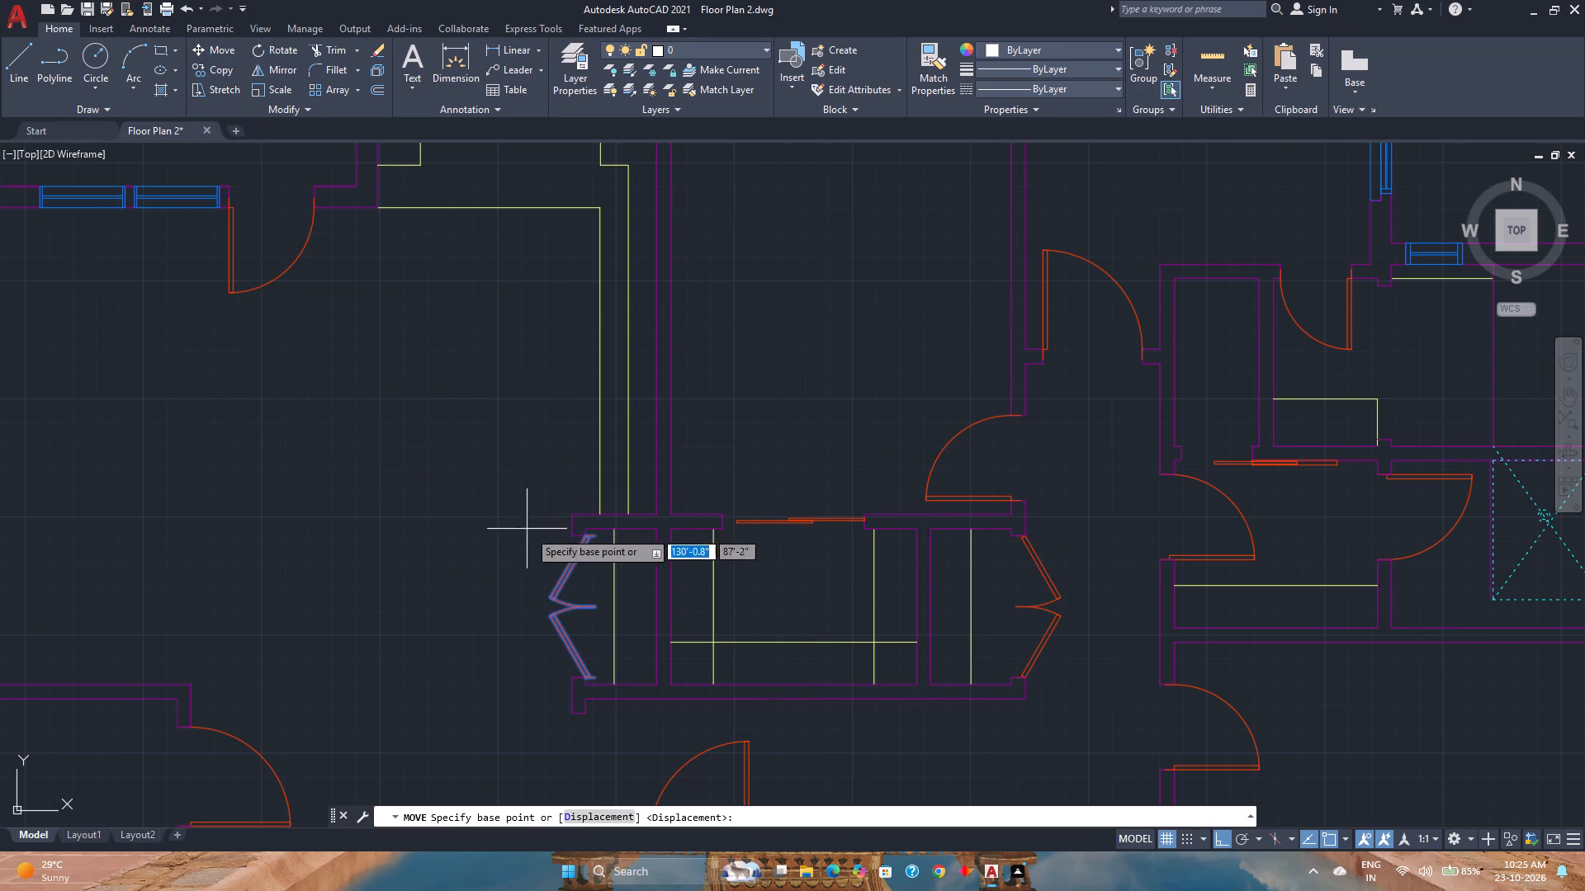
{"action": "scroll", "coordinate": [577, 541], "scroll_direction": "up", "scroll_amount": 5}
{"action": "left_click", "coordinate": [656, 490]}
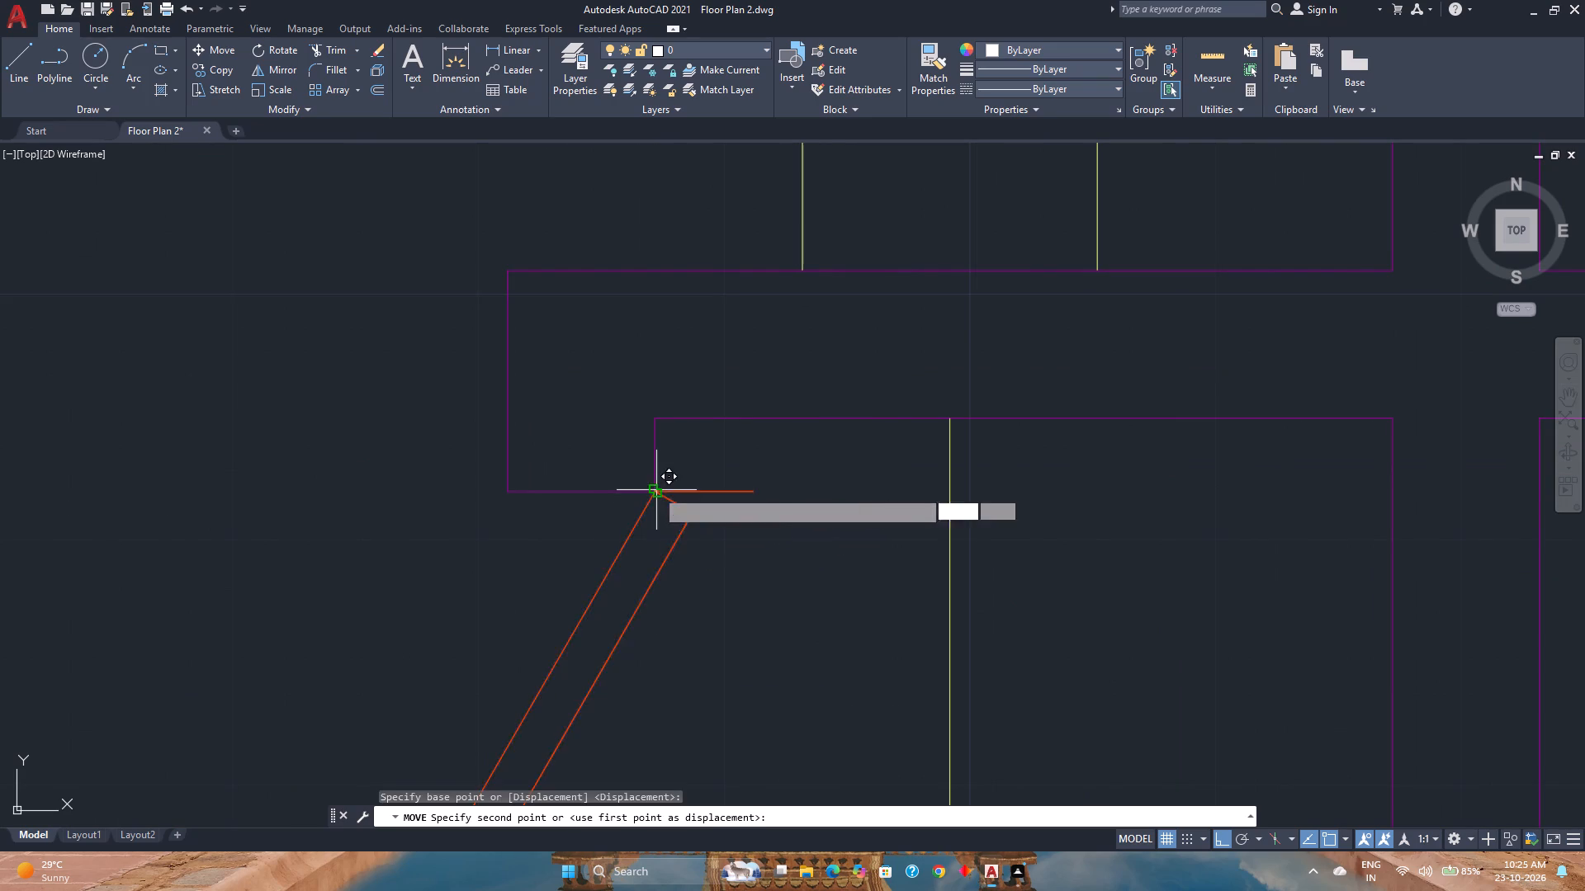
{"action": "left_click", "coordinate": [505, 495]}
{"action": "scroll", "coordinate": [505, 495], "scroll_direction": "down", "scroll_amount": 5}
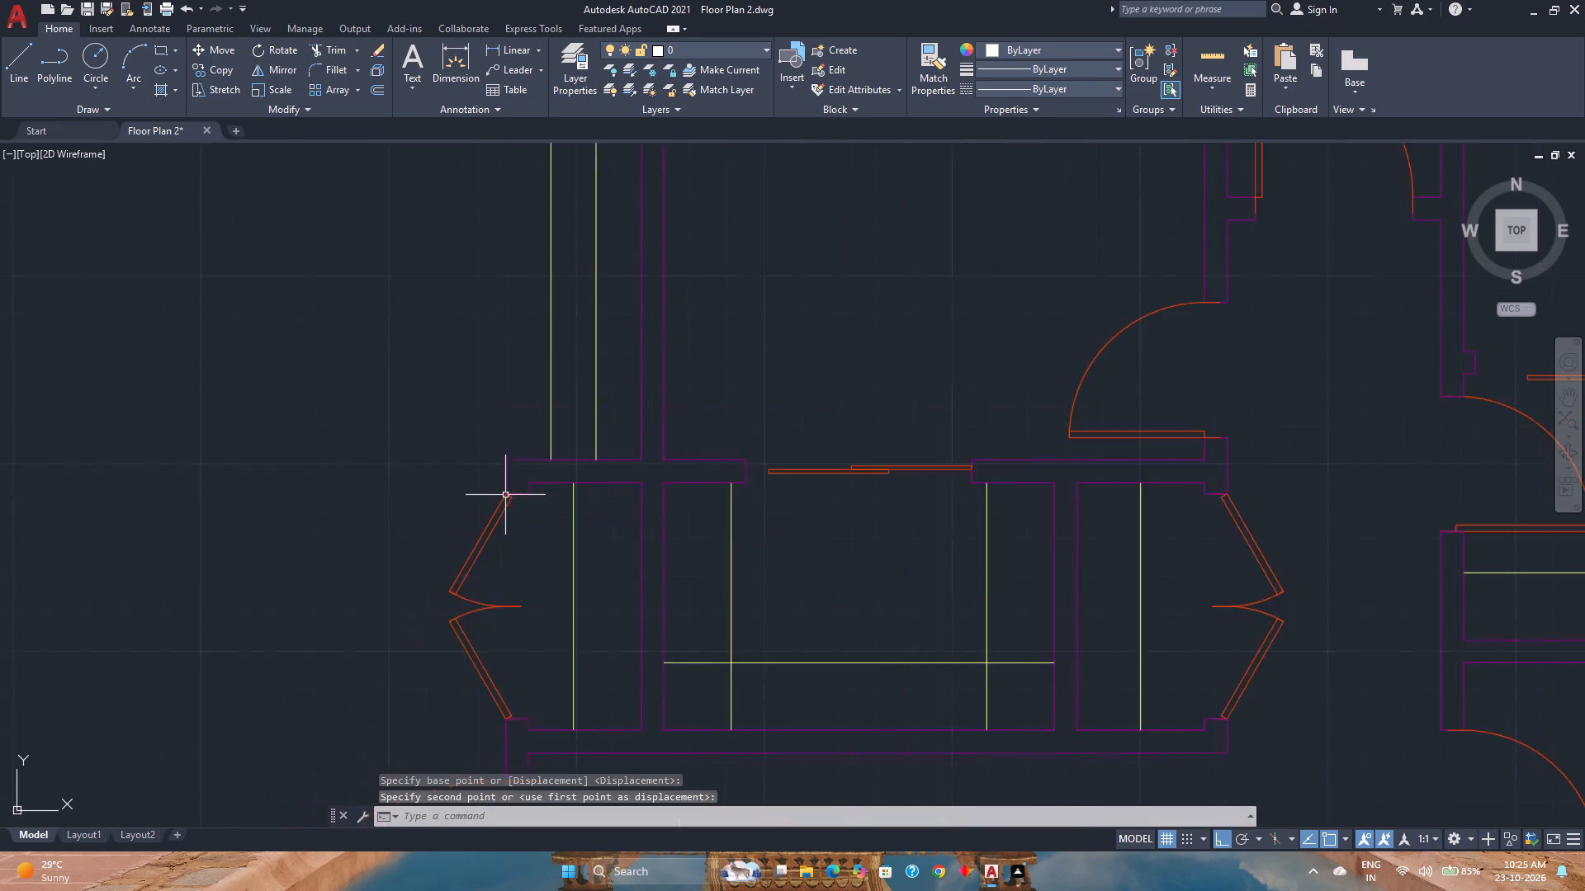
Save the drawing.
{"action": "scroll", "coordinate": [540, 526], "scroll_direction": "down", "scroll_amount": 2}
{"action": "middle_click_drag", "start_coordinate": [434, 596], "coordinate": [452, 541]}
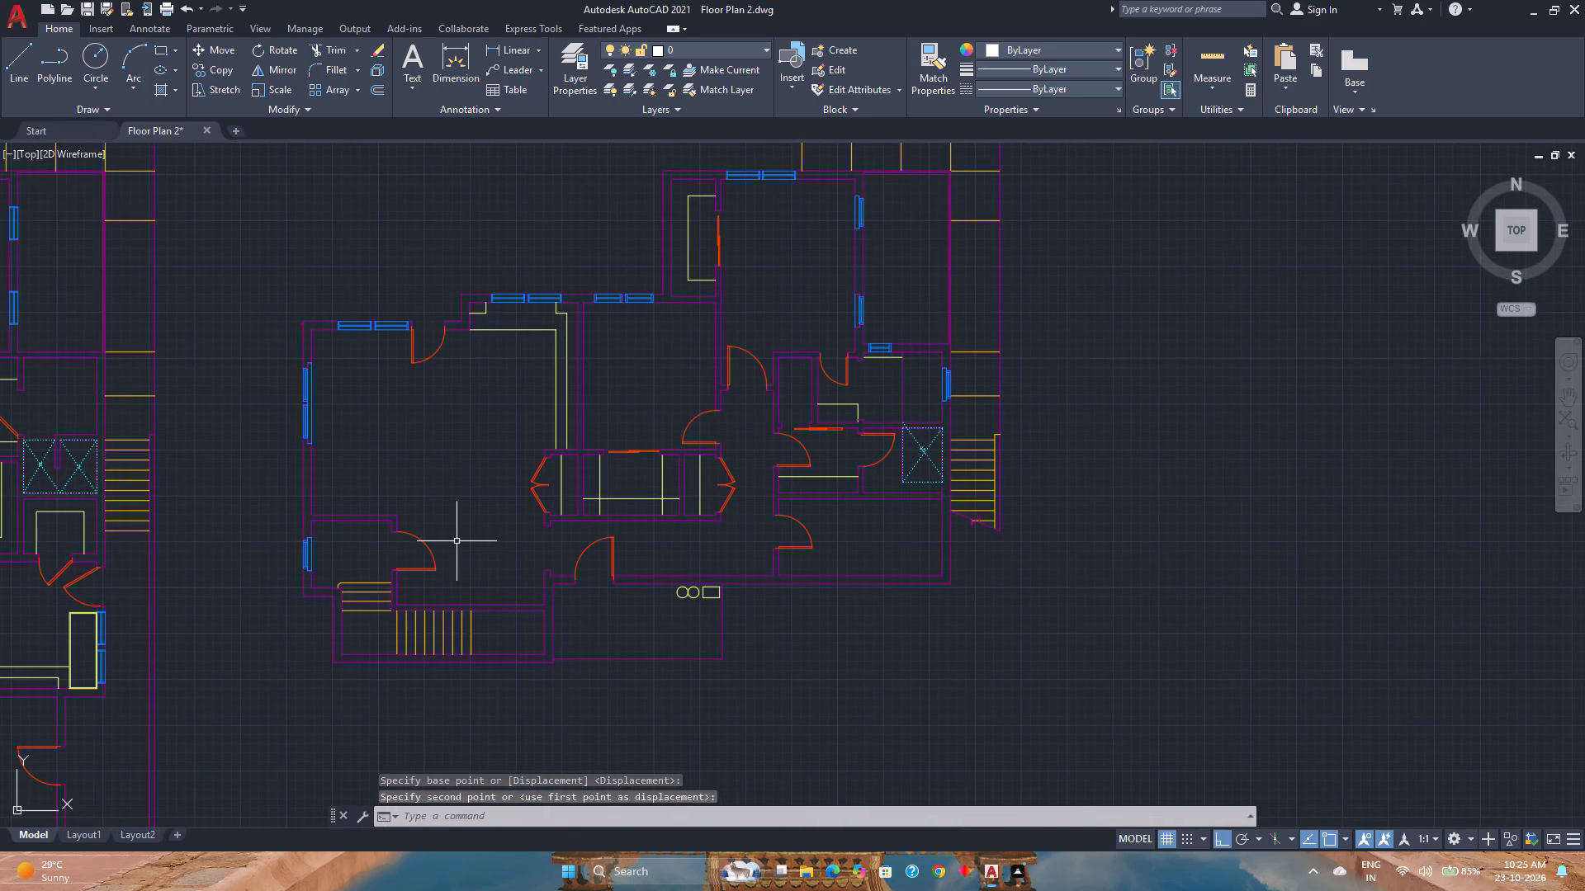
{"action": "key", "text": "ctrl+s"}
Quick-measure the smaller plan's large west room and the wall offsets around its north door.
{"action": "scroll", "coordinate": [579, 459], "scroll_direction": "down", "scroll_amount": 1}
{"action": "middle_click_drag", "start_coordinate": [579, 459], "coordinate": [688, 485]}
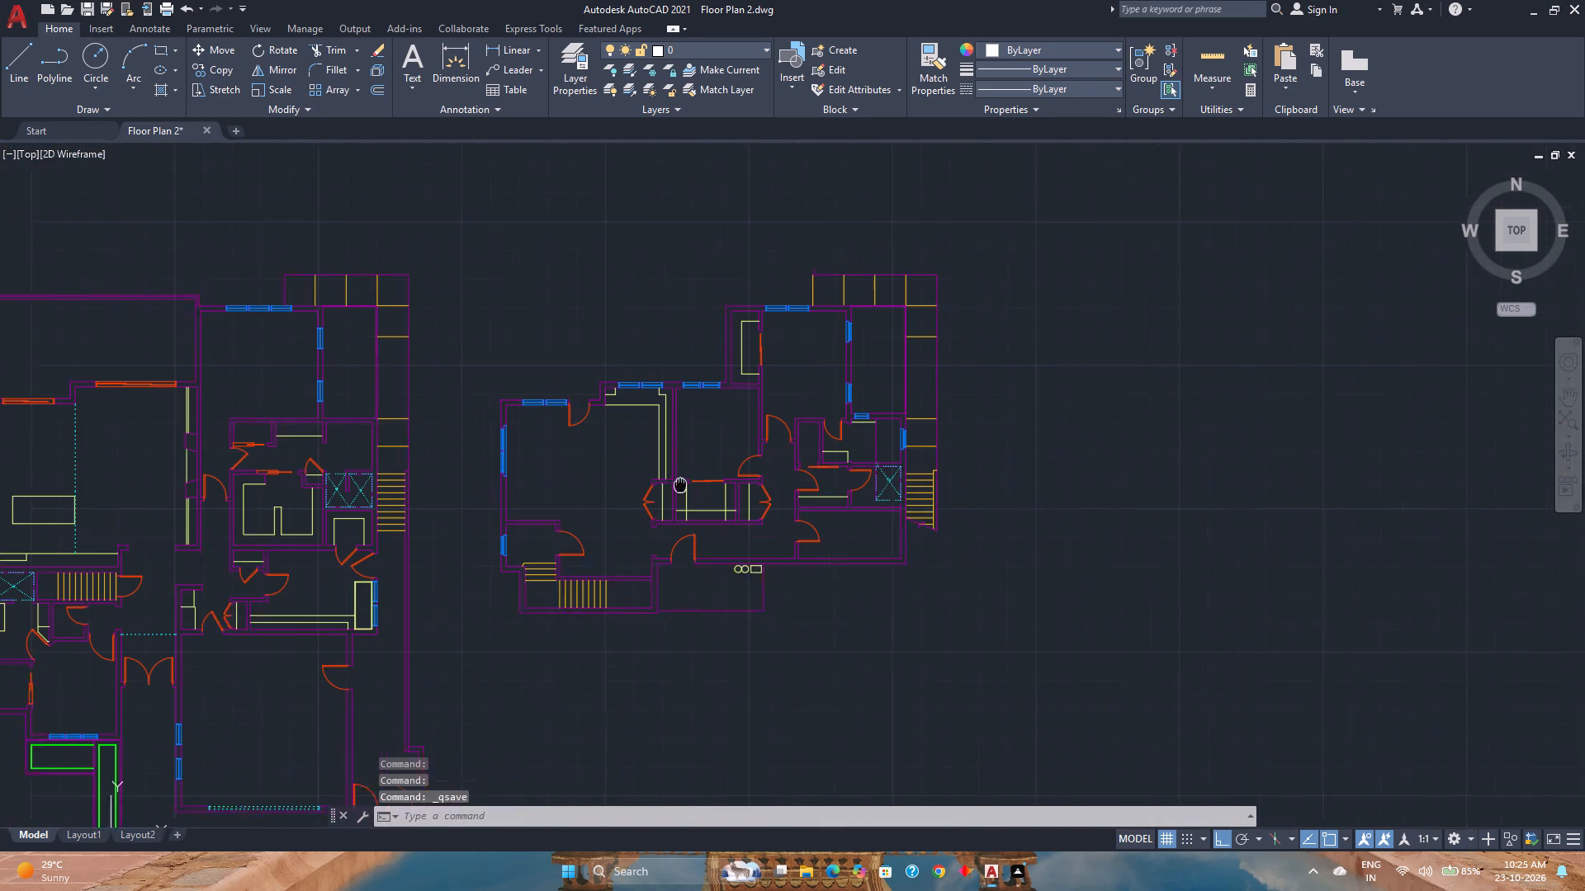
{"action": "middle_click_drag", "start_coordinate": [688, 485], "coordinate": [726, 486]}
{"action": "middle_click", "coordinate": [726, 486]}
{"action": "left_click", "coordinate": [1198, 54]}
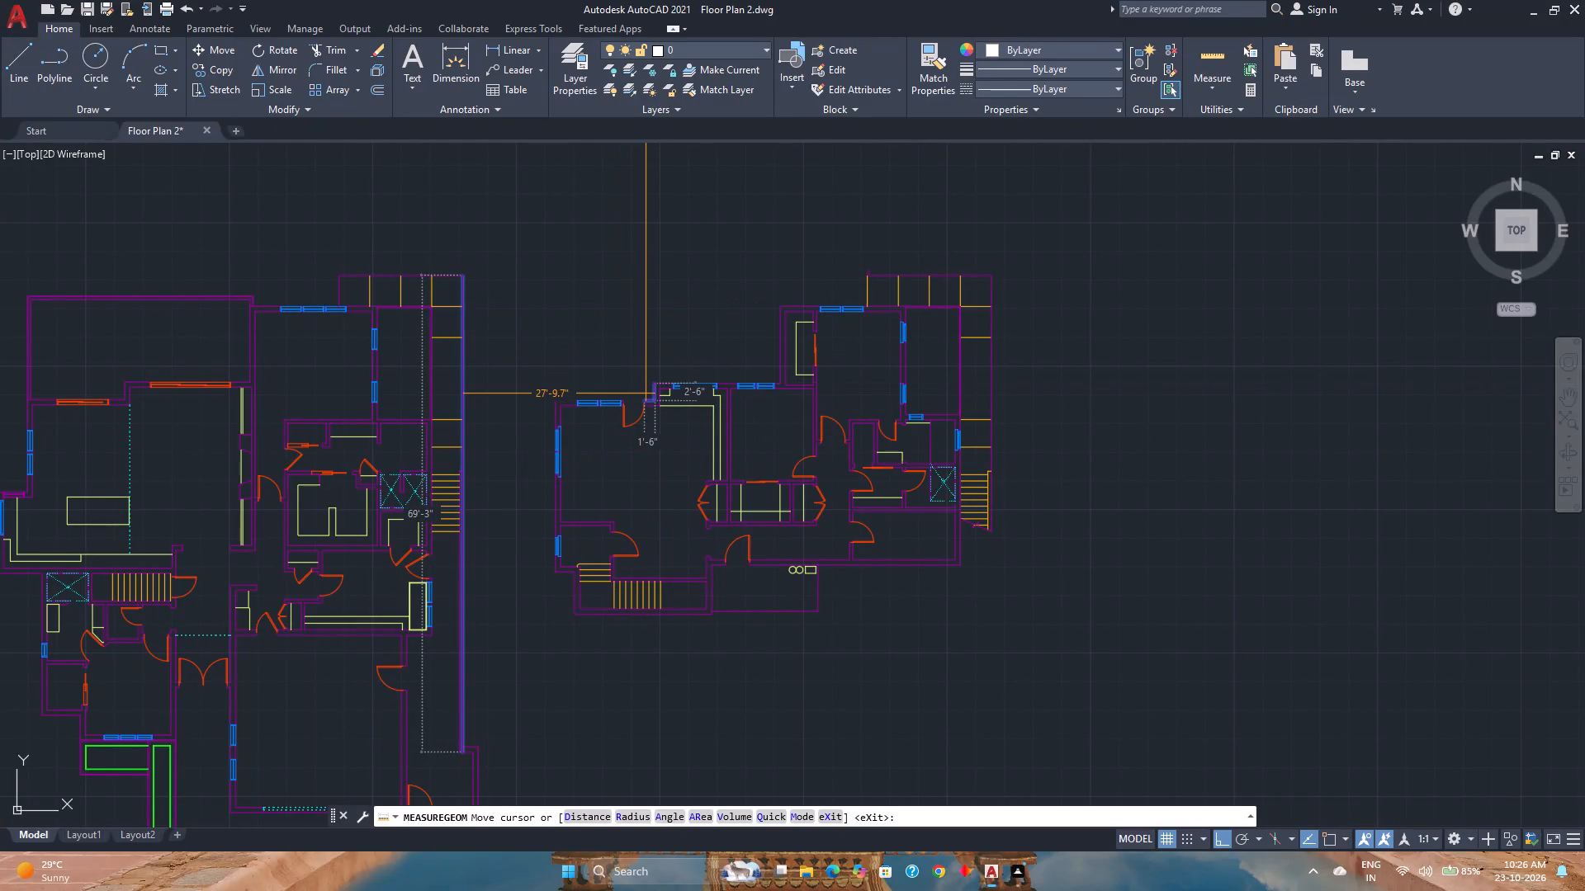
{"action": "scroll", "coordinate": [646, 394], "scroll_direction": "up", "scroll_amount": 2}
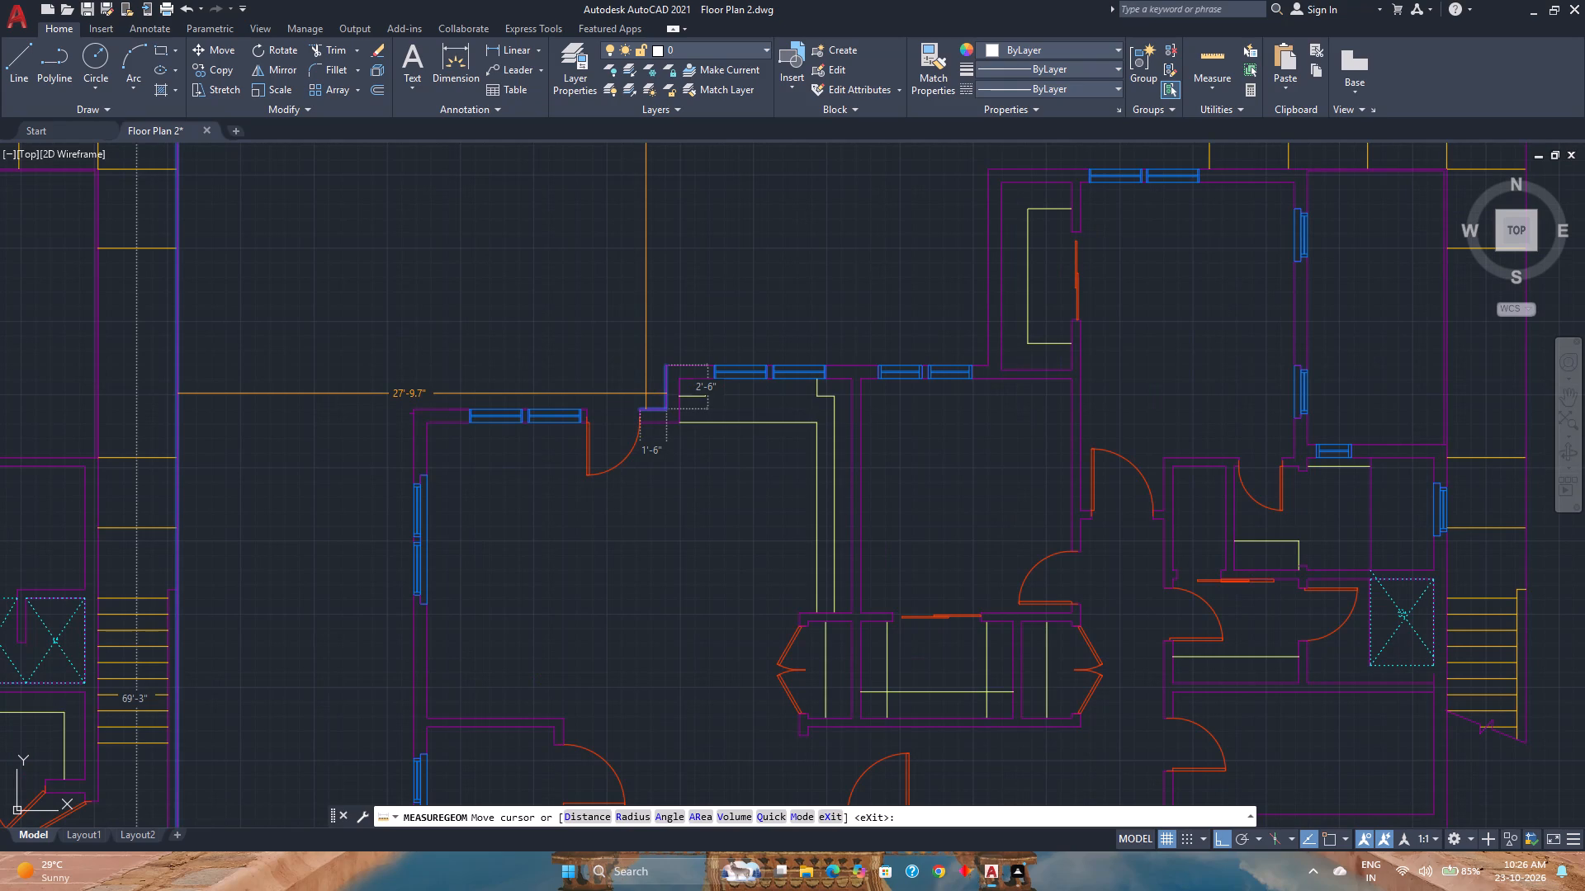
{"action": "scroll", "coordinate": [646, 394], "scroll_direction": "down", "scroll_amount": 1}
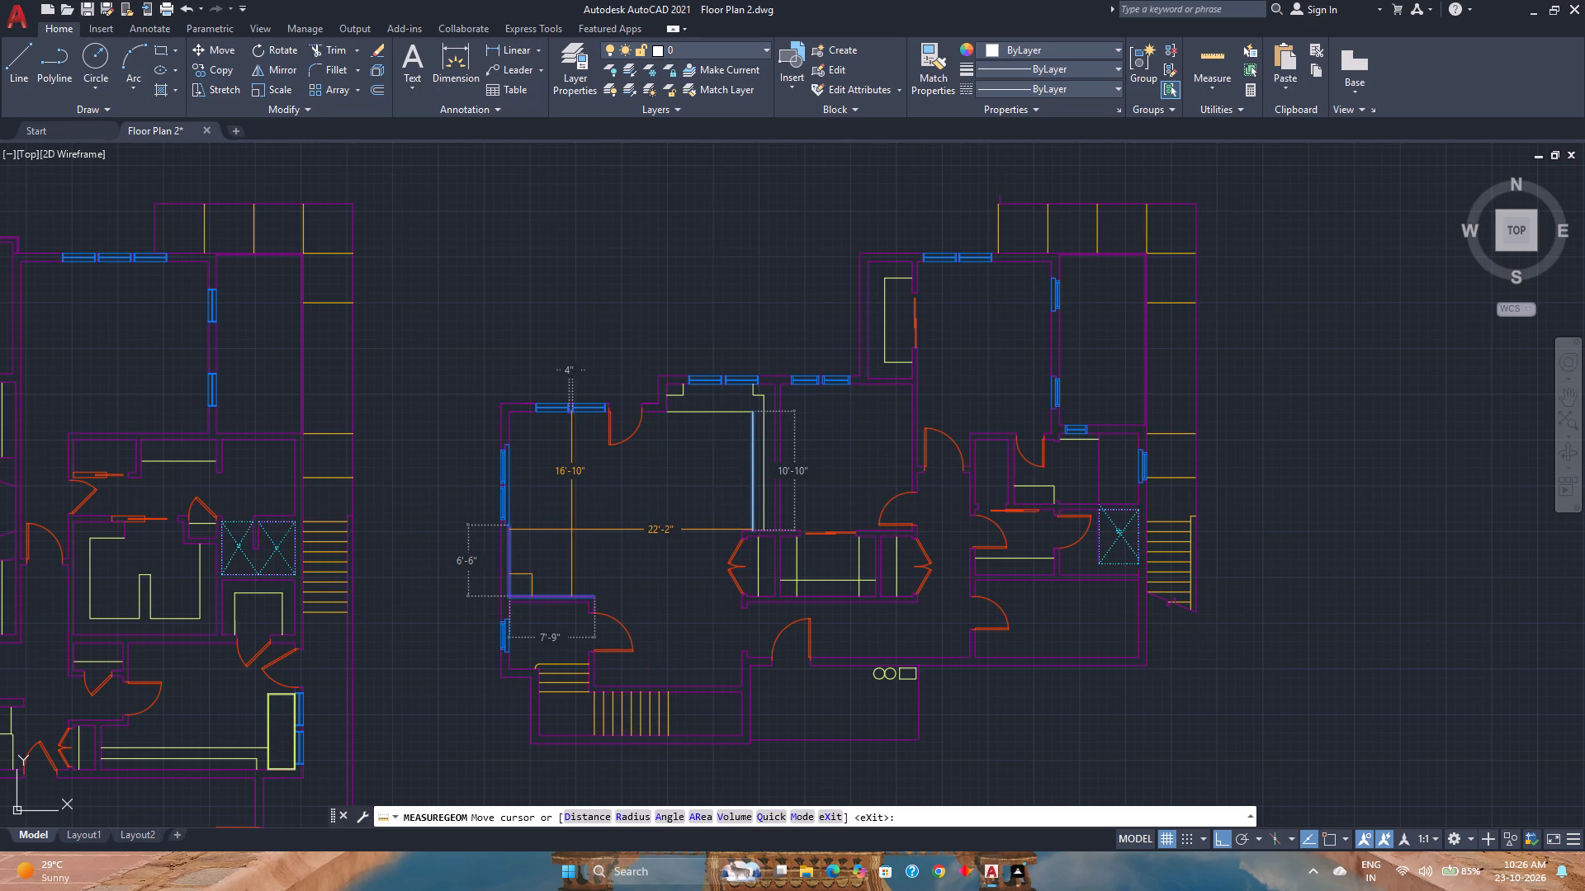
{"action": "scroll", "coordinate": [653, 539], "scroll_direction": "down", "scroll_amount": 1}
{"action": "middle_click_drag", "start_coordinate": [653, 539], "coordinate": [655, 539]}
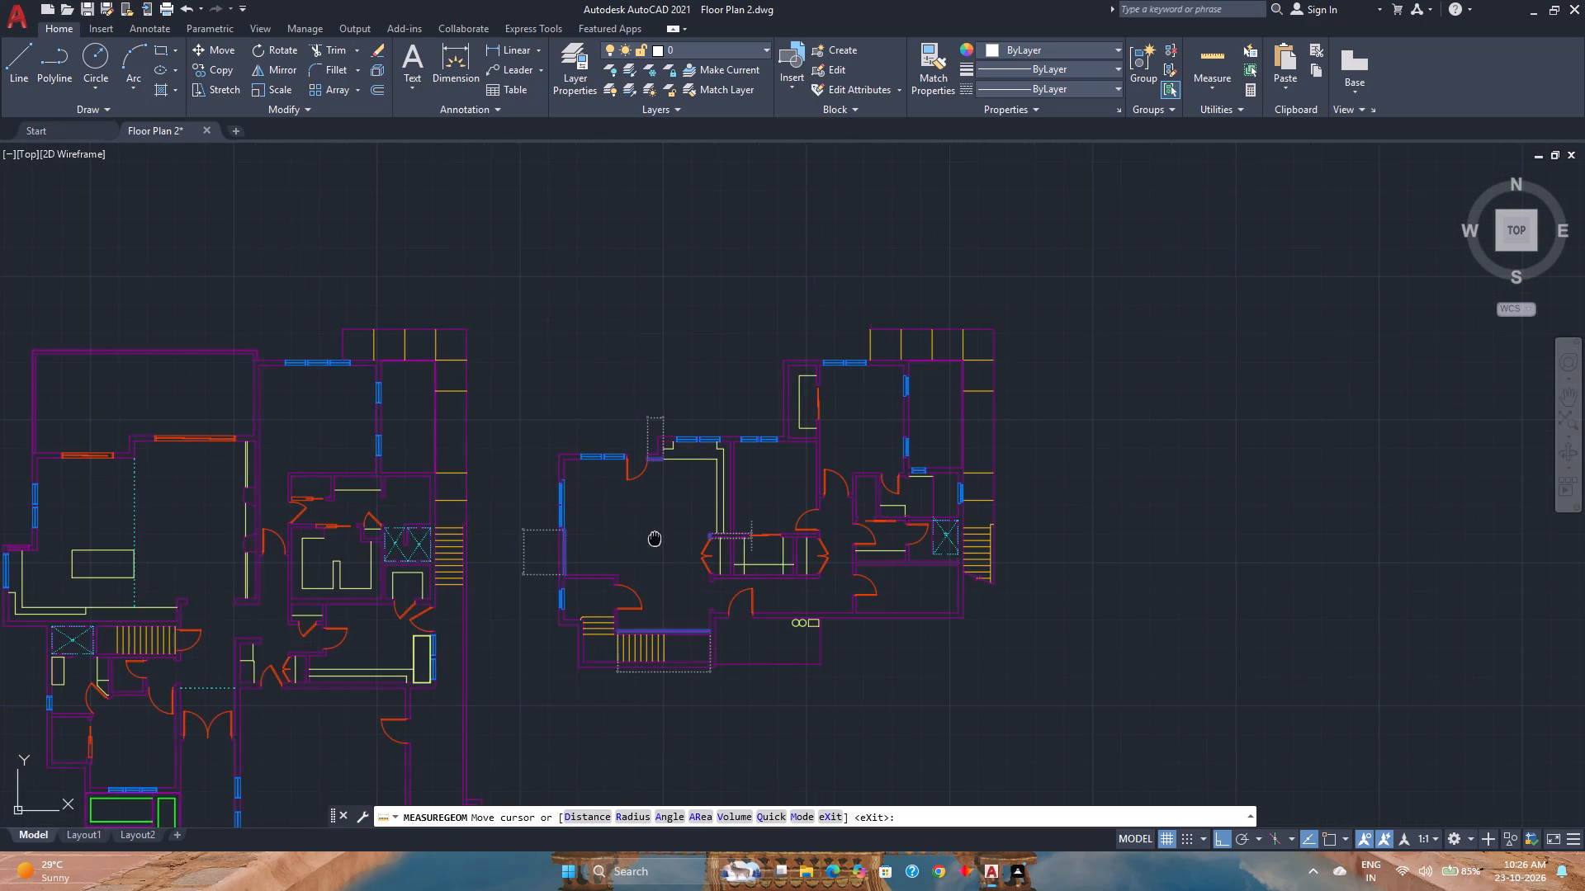
{"action": "middle_click_drag", "start_coordinate": [655, 539], "coordinate": [767, 537]}
{"action": "key", "text": "Escape"}
Inspect the smaller plan's northwest corner and quick-measure the space between the southwest room and the closet block above the stairs.
{"action": "scroll", "coordinate": [767, 537], "scroll_direction": "down", "scroll_amount": 1}
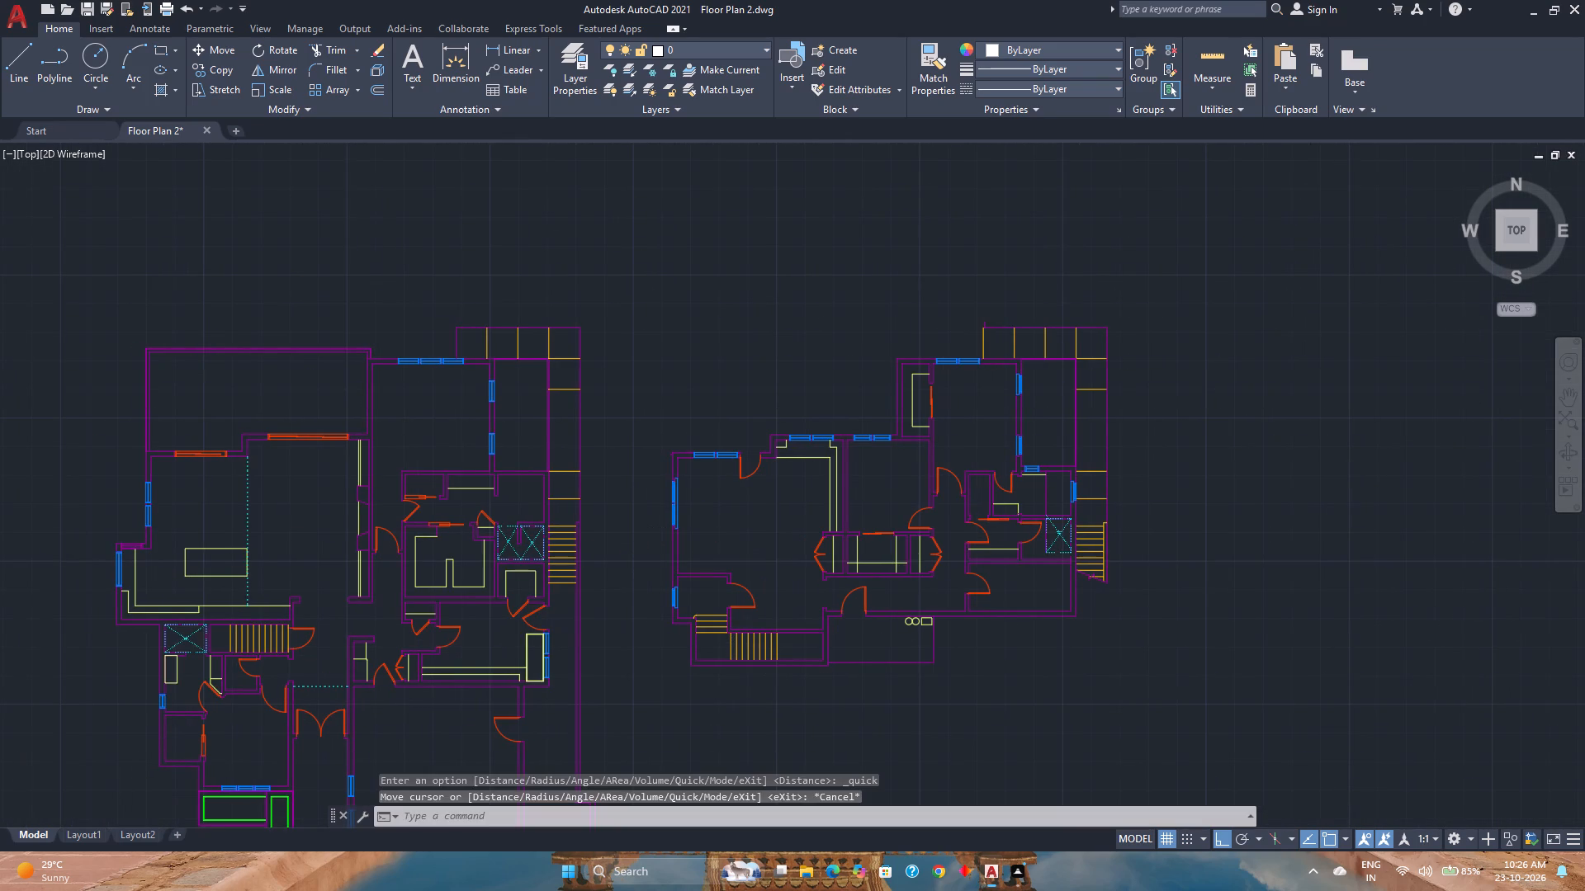
{"action": "scroll", "coordinate": [767, 537], "scroll_direction": "up", "scroll_amount": 1}
{"action": "middle_click_drag", "start_coordinate": [767, 537], "coordinate": [754, 498]}
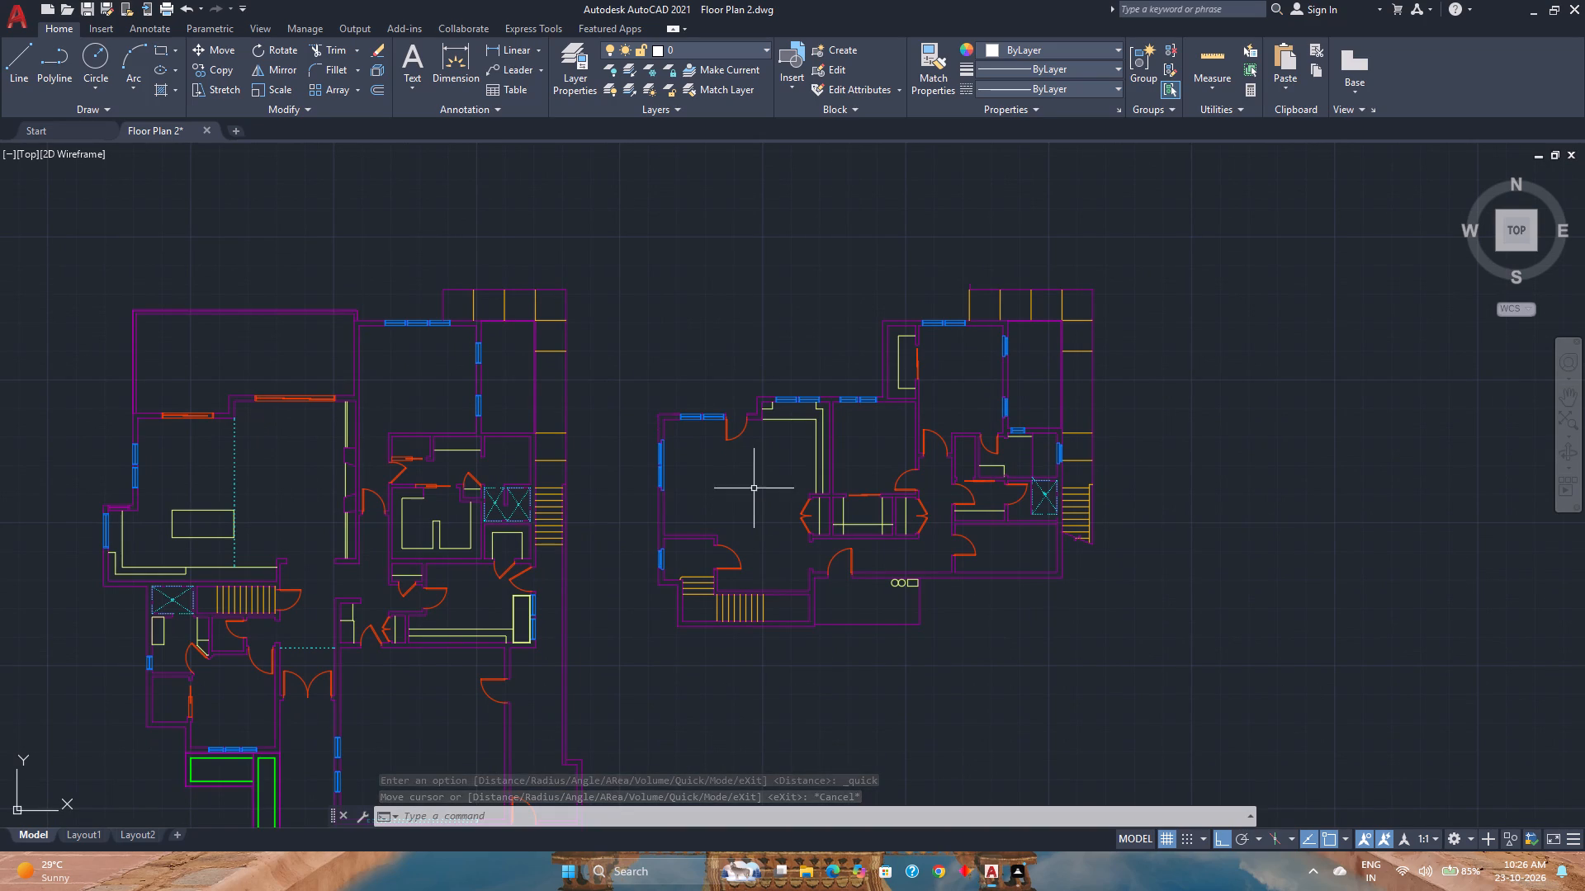
{"action": "scroll", "coordinate": [672, 416], "scroll_direction": "up", "scroll_amount": 4}
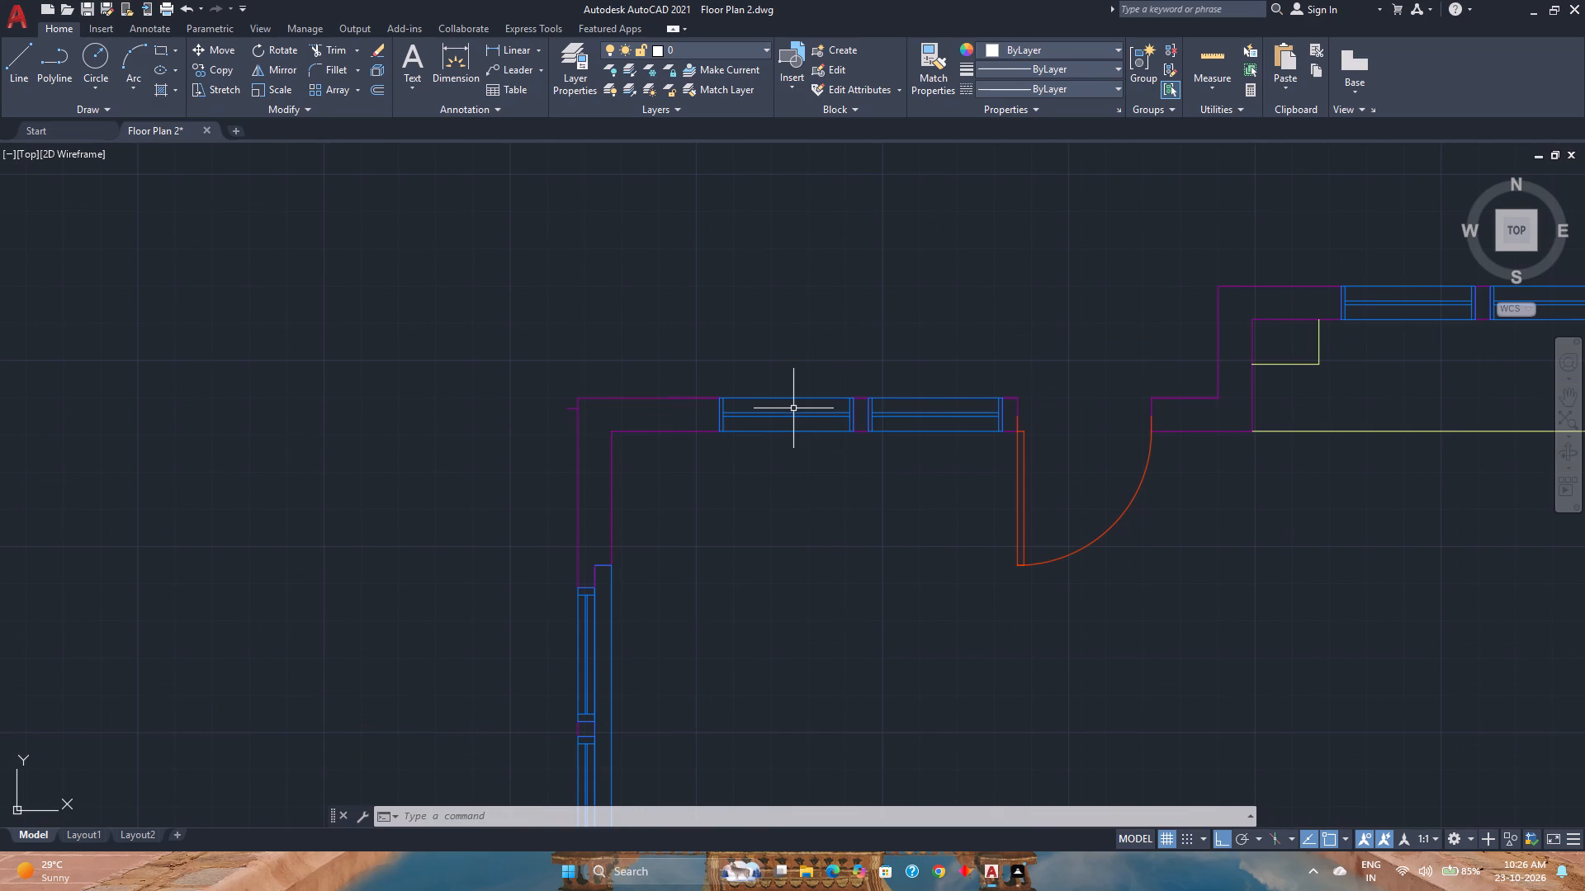
{"action": "scroll", "coordinate": [800, 427], "scroll_direction": "down", "scroll_amount": 2}
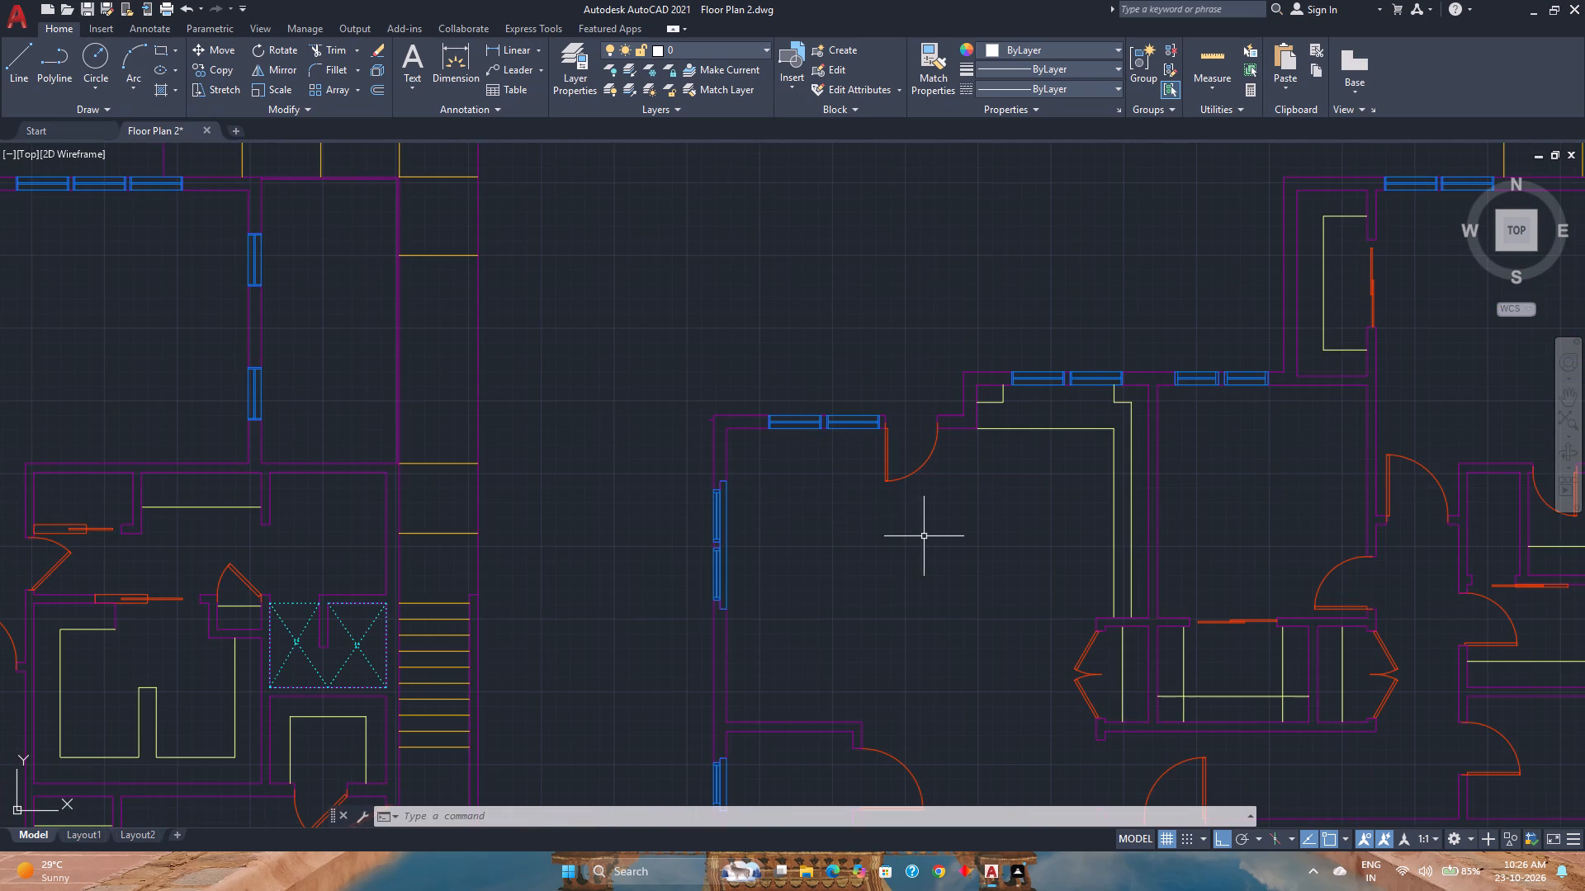
{"action": "scroll", "coordinate": [924, 536], "scroll_direction": "down", "scroll_amount": 2}
{"action": "middle_click_drag", "start_coordinate": [920, 537], "coordinate": [799, 464]}
{"action": "middle_click", "coordinate": [798, 464]}
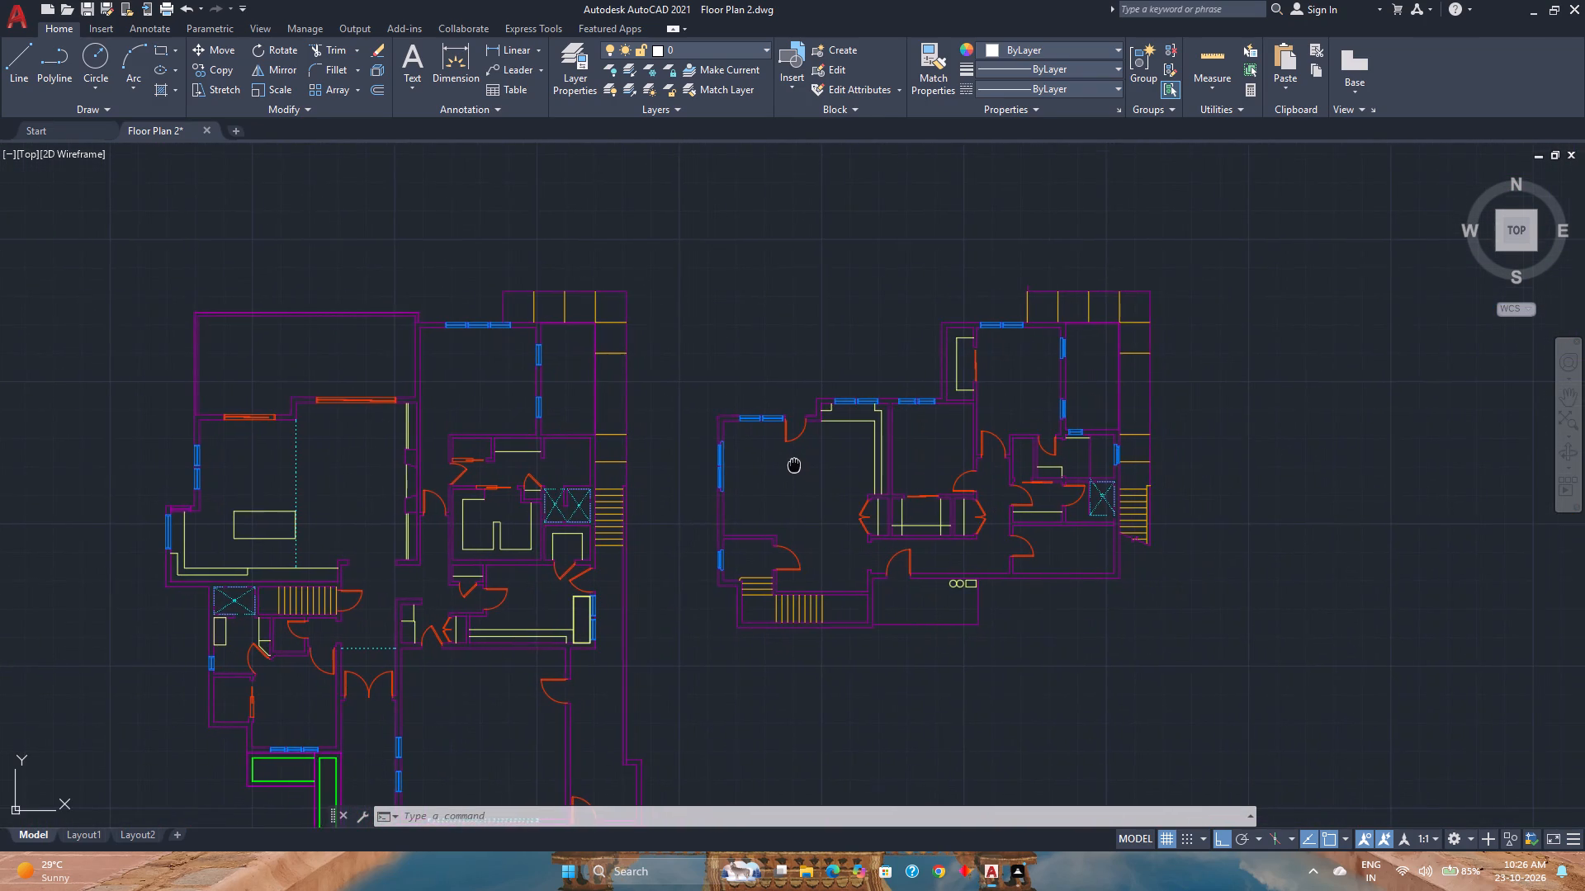
{"action": "scroll", "coordinate": [786, 464], "scroll_direction": "up", "scroll_amount": 1}
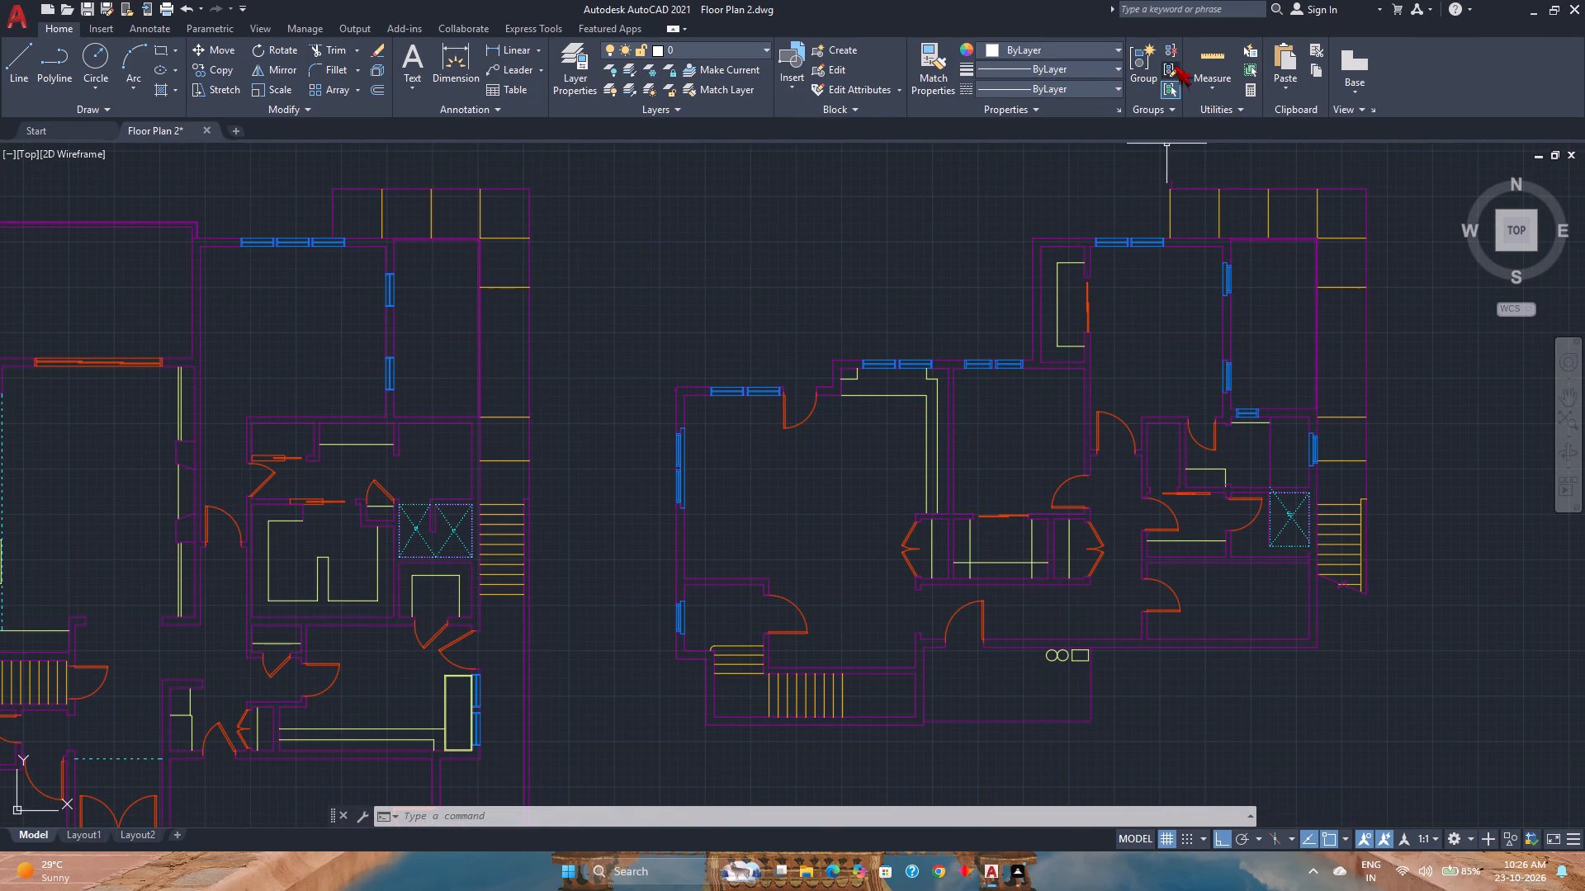
{"action": "left_click", "coordinate": [1201, 53]}
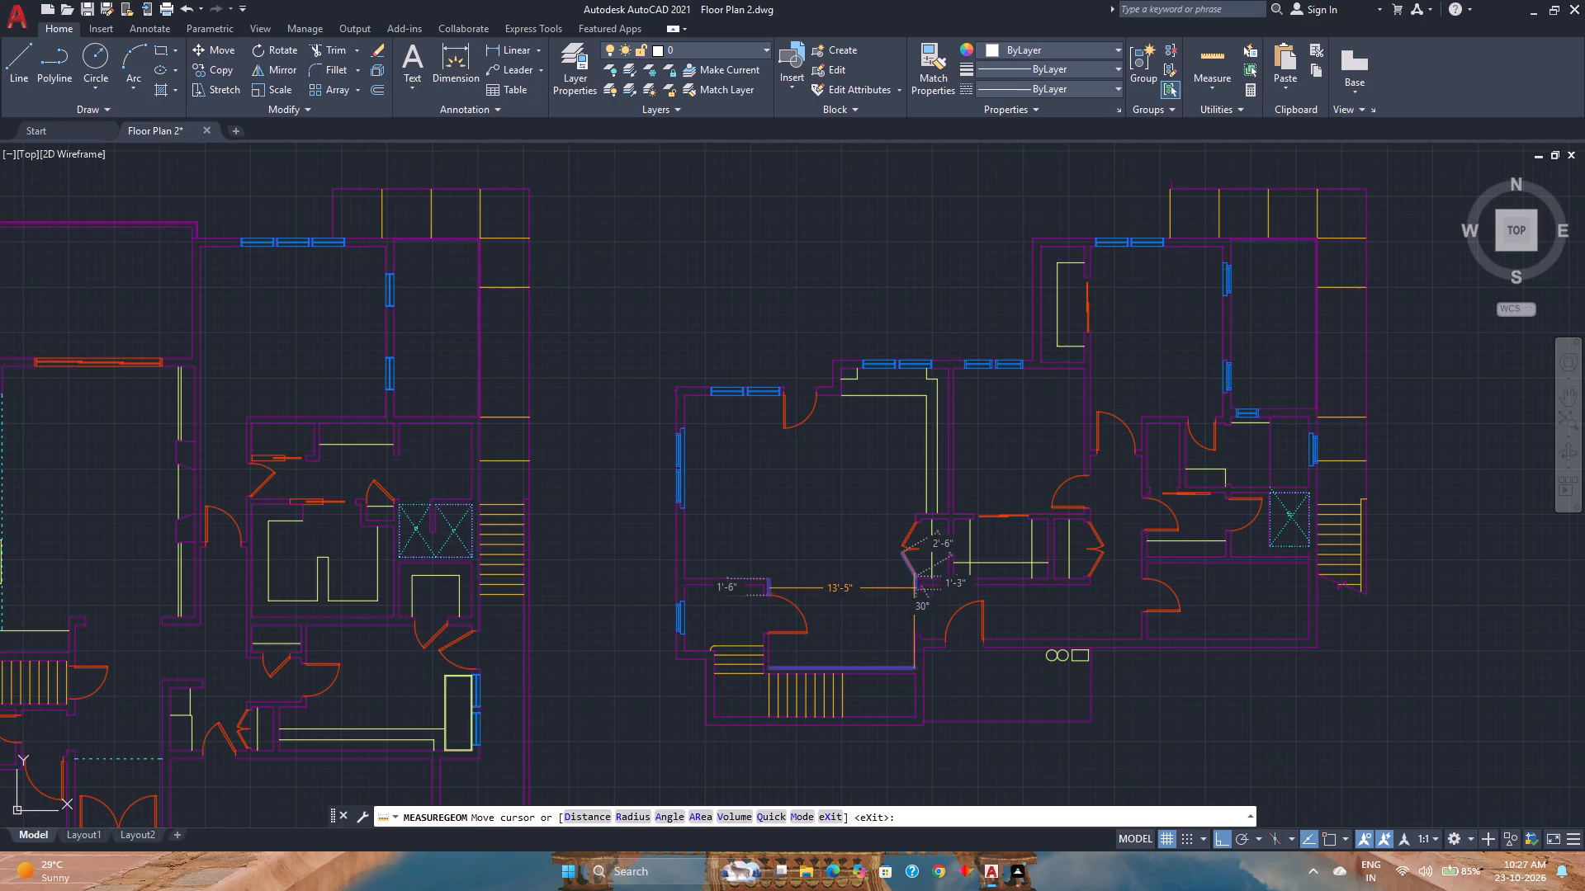
{"action": "key", "text": "Escape"}
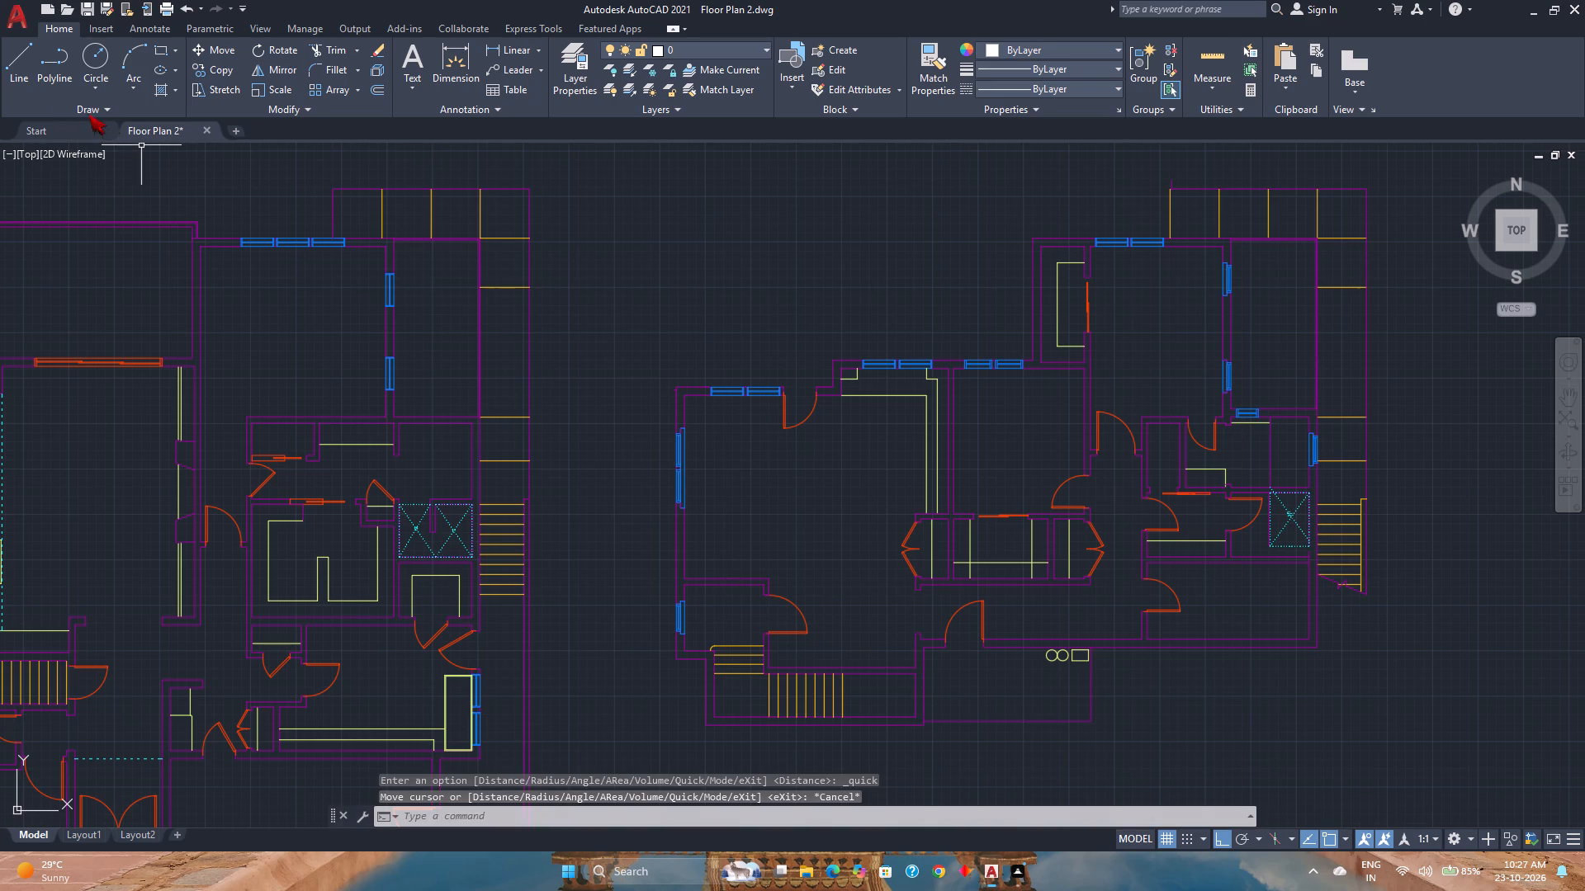
Draw lines from the stub at the smaller plan's northwest corner, north and then 45'-6" east to the stub above the northeast strip.
{"action": "left_click", "coordinate": [23, 72]}
{"action": "scroll", "coordinate": [679, 398], "scroll_direction": "up", "scroll_amount": 3}
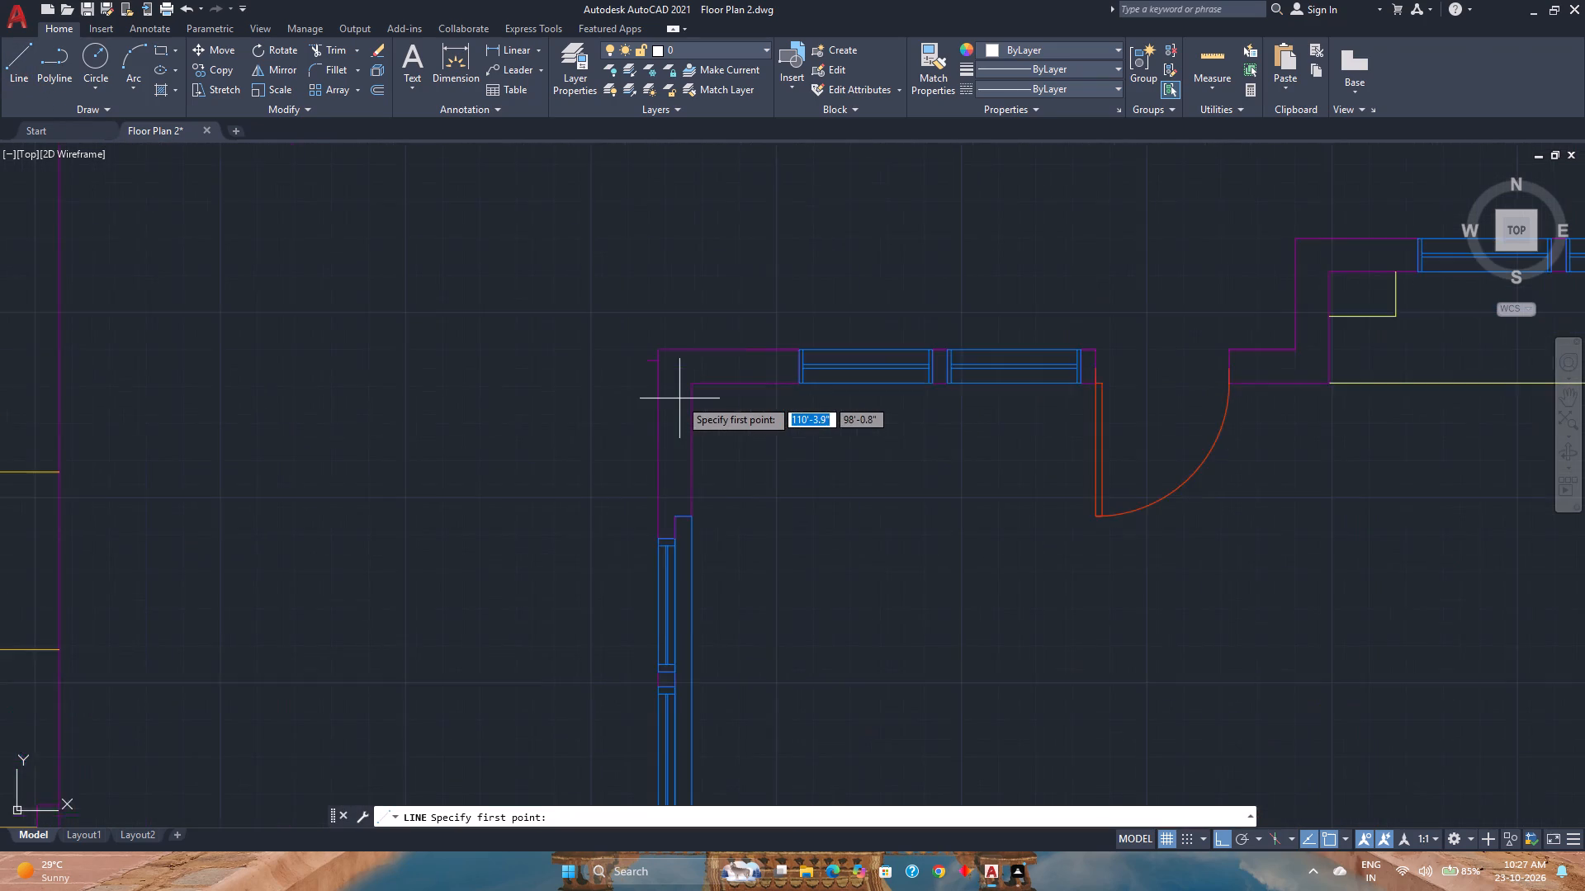
{"action": "scroll", "coordinate": [679, 398], "scroll_direction": "up", "scroll_amount": 1}
{"action": "scroll", "coordinate": [718, 496], "scroll_direction": "down", "scroll_amount": 2}
{"action": "middle_click_drag", "start_coordinate": [718, 496], "coordinate": [627, 637]}
{"action": "middle_click", "coordinate": [627, 637]}
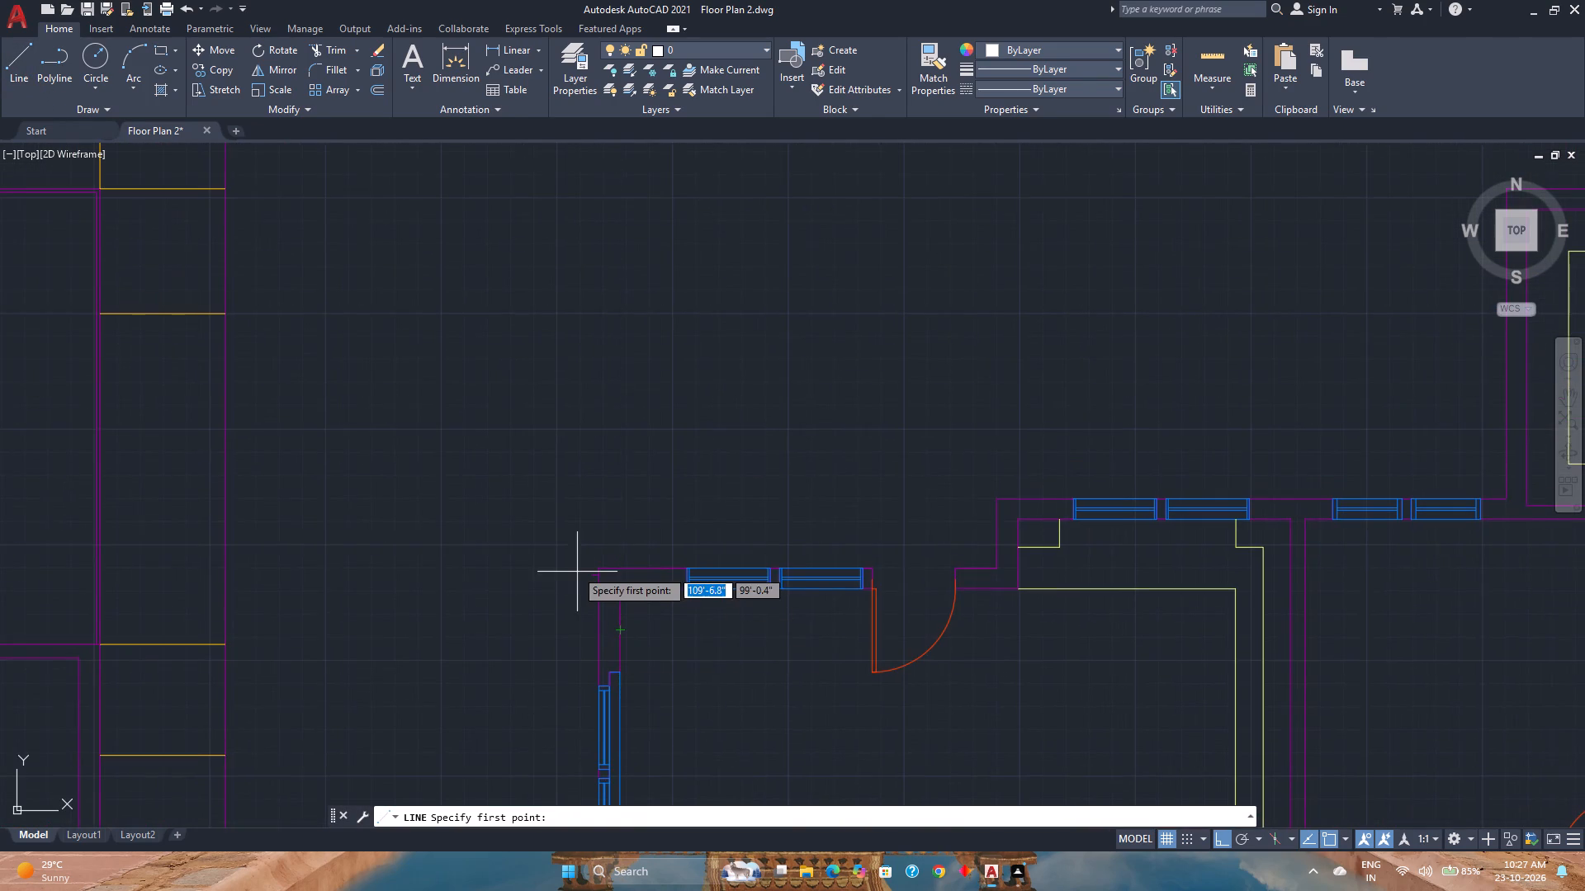
{"action": "scroll", "coordinate": [583, 568], "scroll_direction": "up", "scroll_amount": 3}
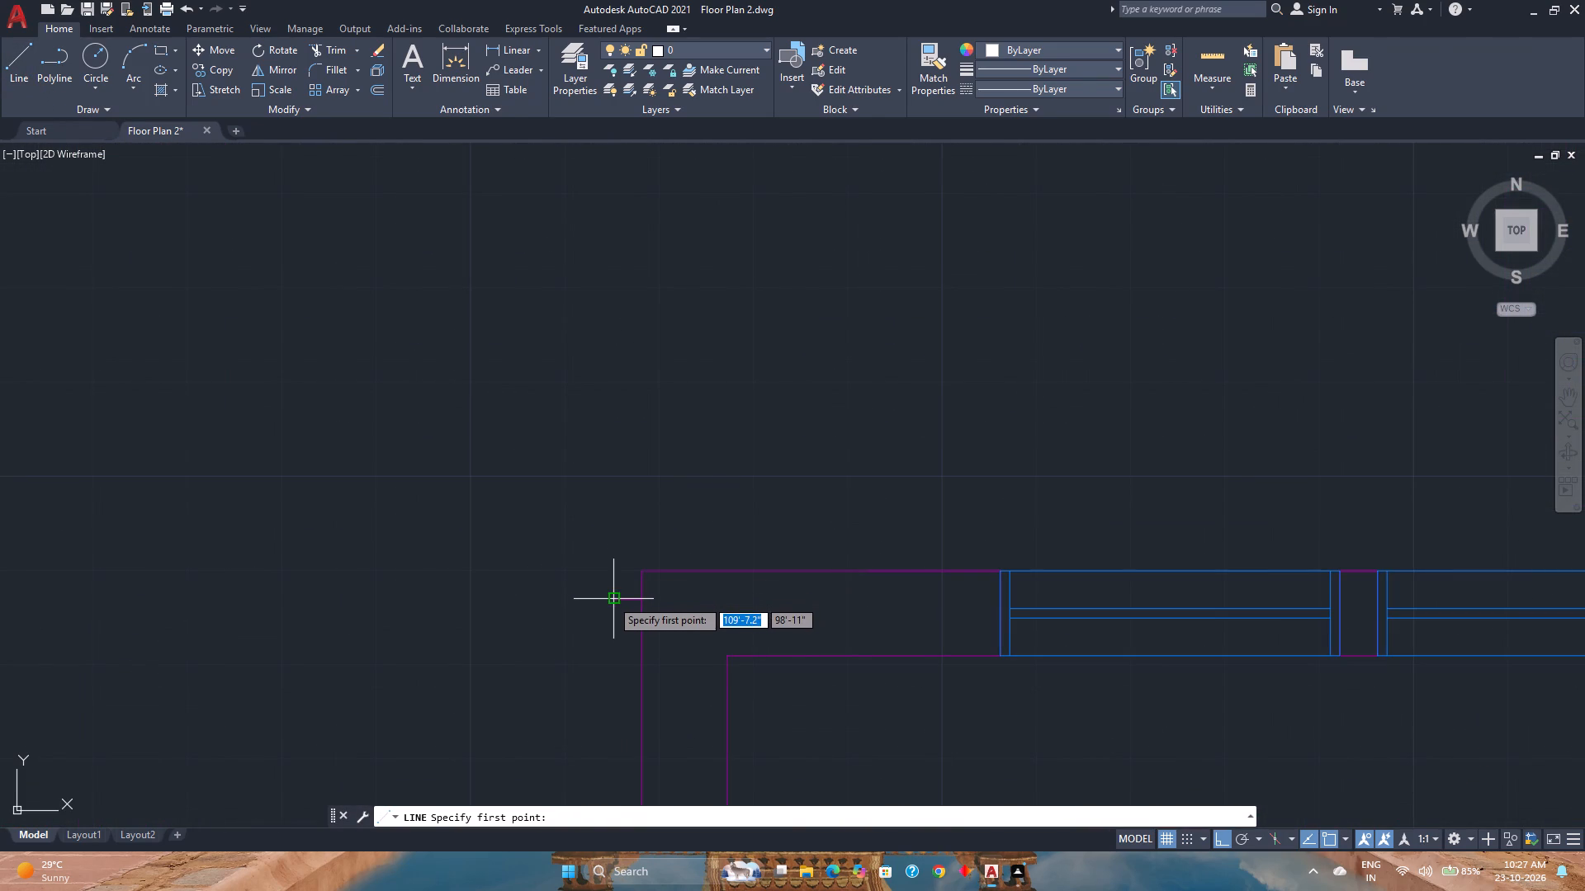
{"action": "left_click", "coordinate": [611, 599]}
{"action": "scroll", "coordinate": [617, 445], "scroll_direction": "down", "scroll_amount": 5}
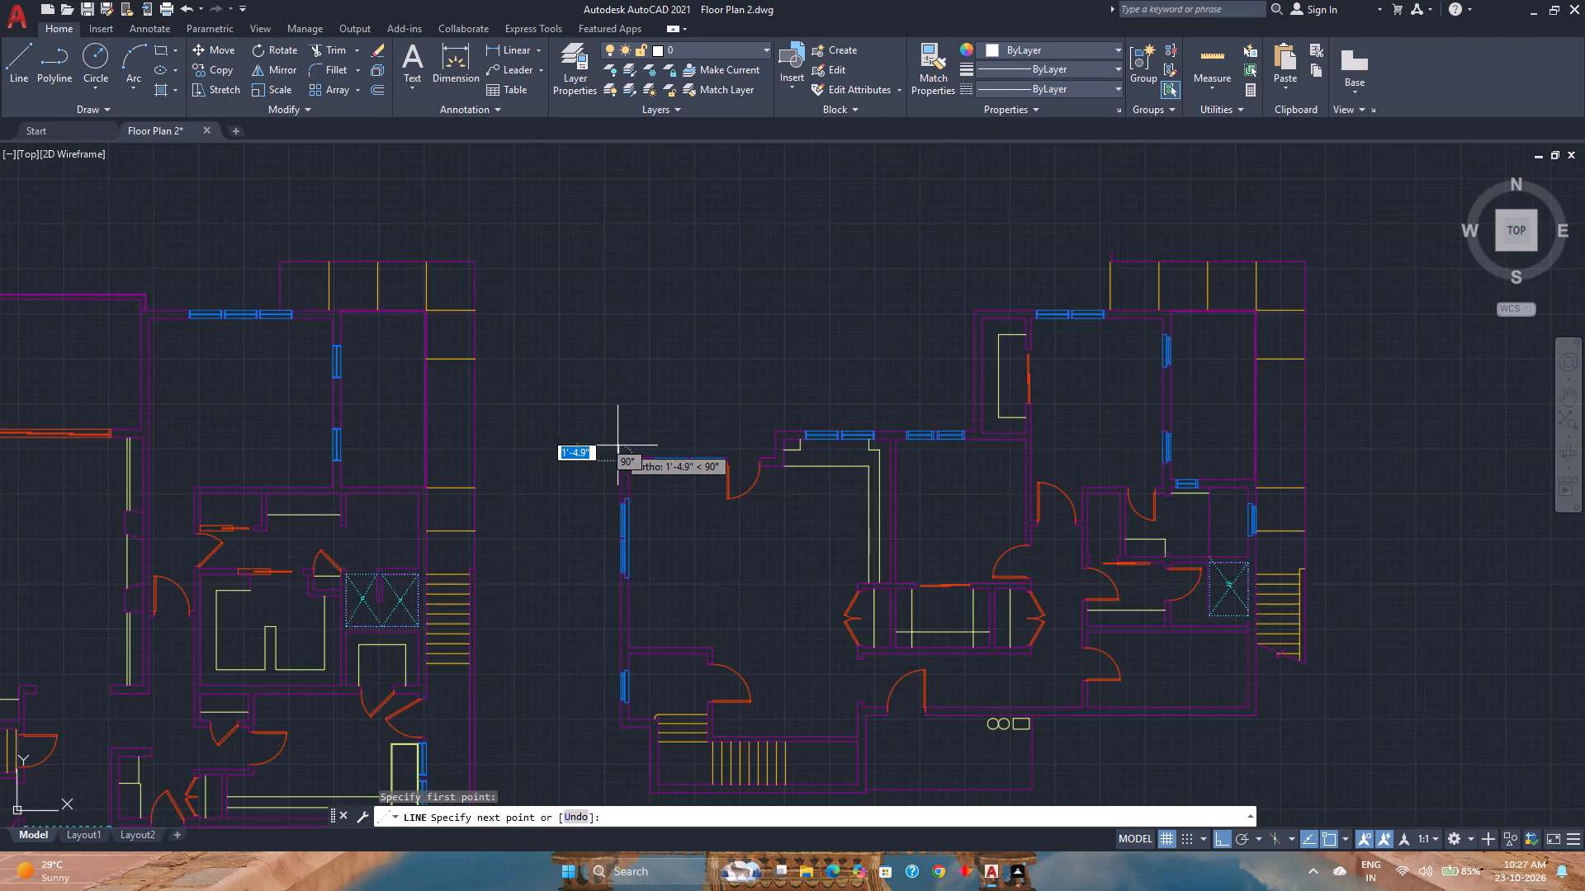
{"action": "scroll", "coordinate": [617, 445], "scroll_direction": "down", "scroll_amount": 1}
{"action": "middle_click", "coordinate": [617, 445]}
{"action": "middle_click_drag", "start_coordinate": [617, 445], "coordinate": [556, 595]}
{"action": "middle_click", "coordinate": [556, 595]}
{"action": "scroll", "coordinate": [556, 595], "scroll_direction": "down", "scroll_amount": 2}
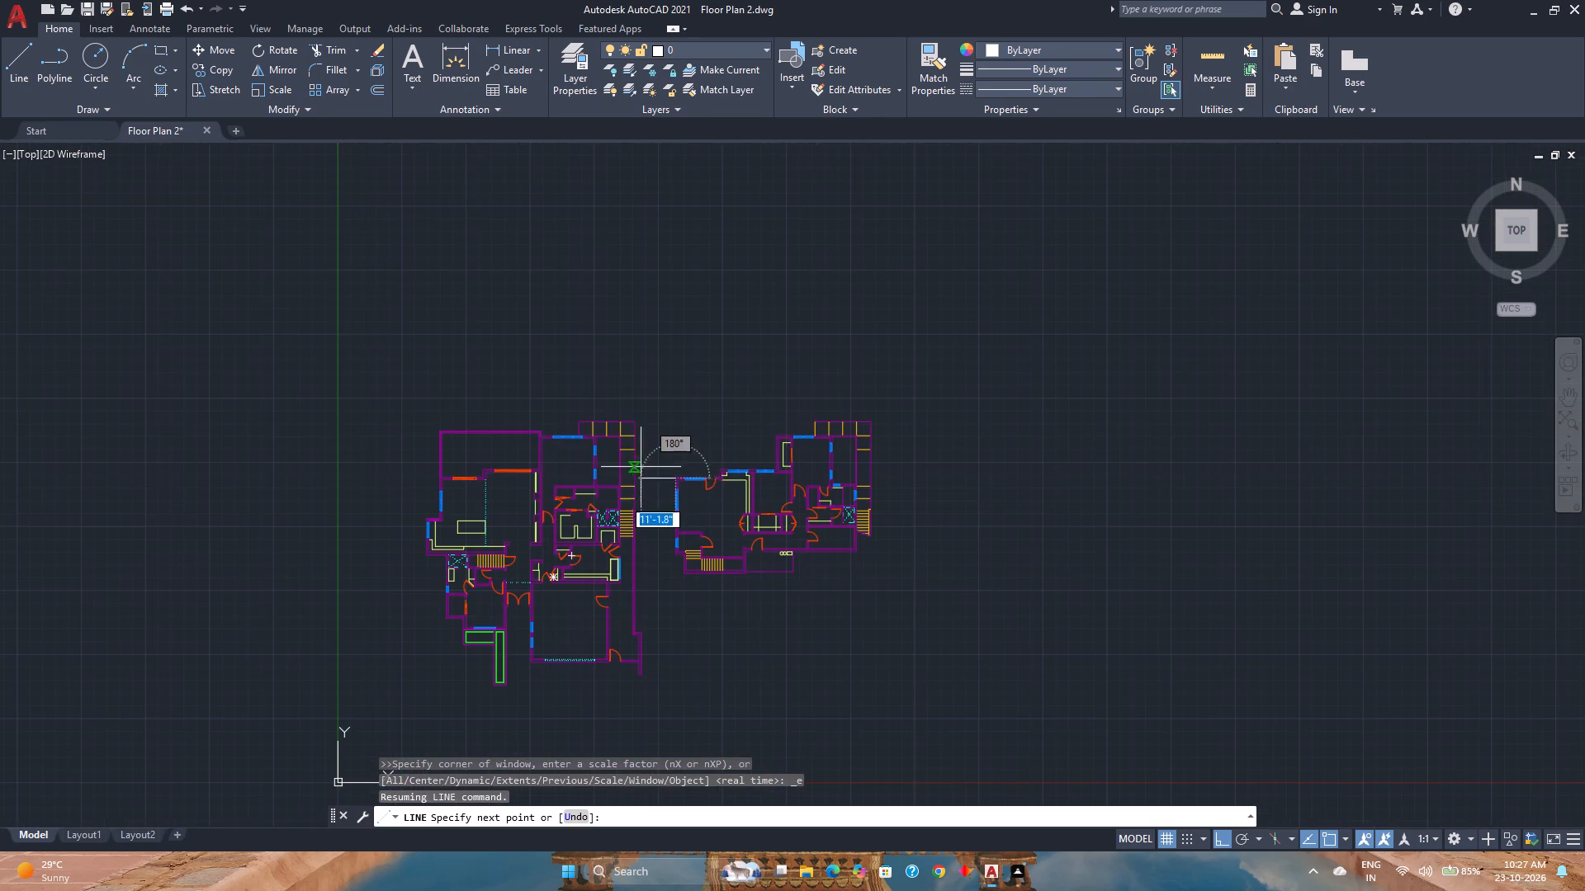
{"action": "scroll", "coordinate": [698, 419], "scroll_direction": "up", "scroll_amount": 5}
{"action": "scroll", "coordinate": [1094, 400], "scroll_direction": "down", "scroll_amount": 2}
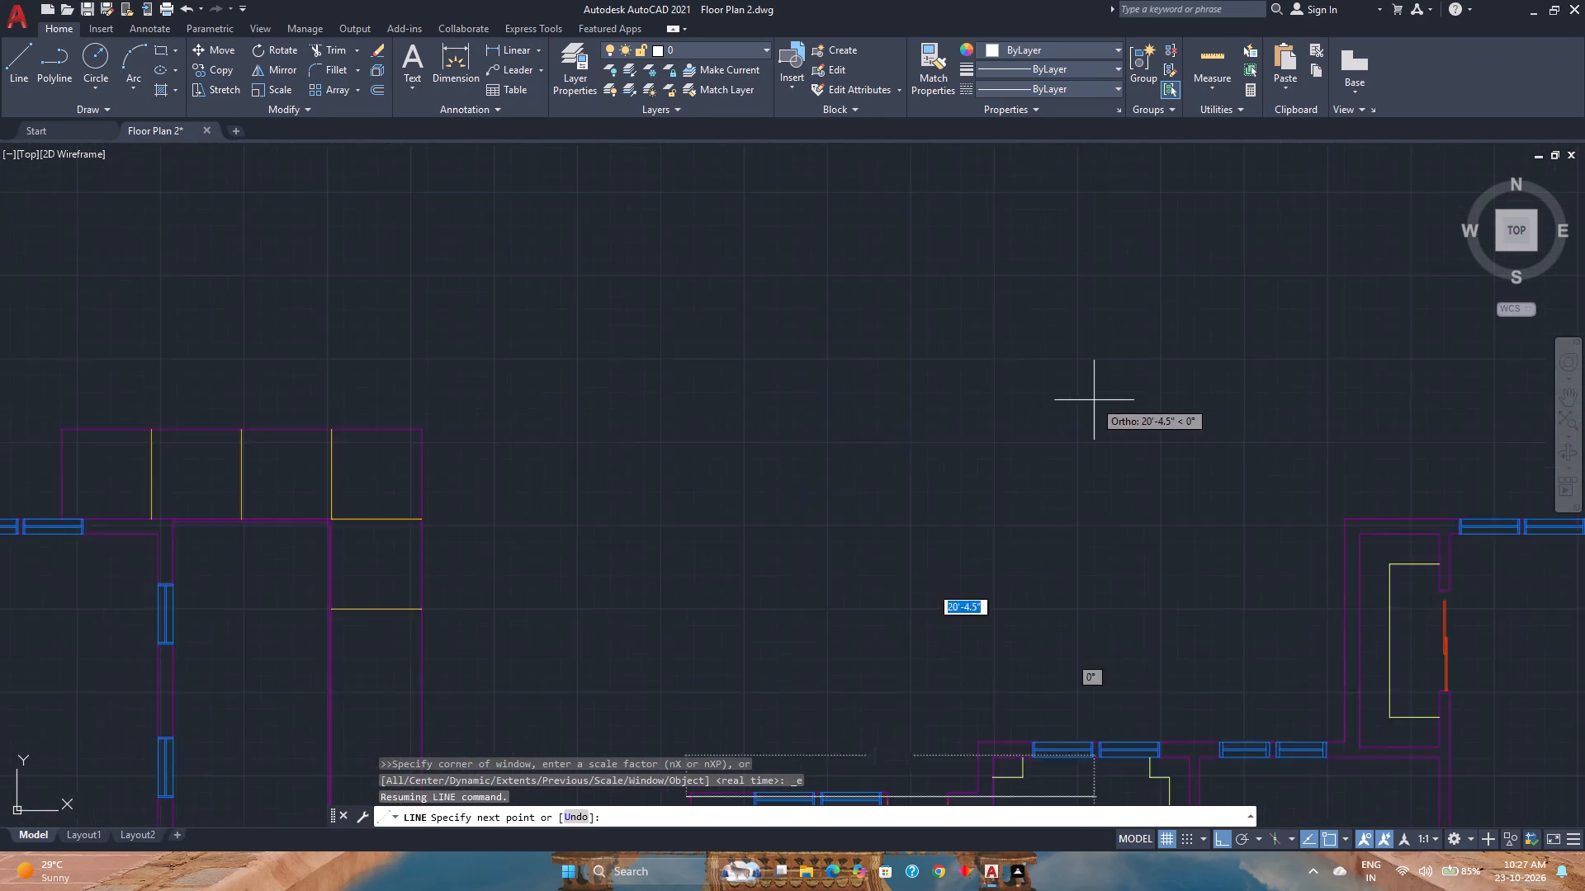
{"action": "scroll", "coordinate": [1094, 400], "scroll_direction": "down", "scroll_amount": 2}
{"action": "scroll", "coordinate": [1214, 397], "scroll_direction": "up", "scroll_amount": 3}
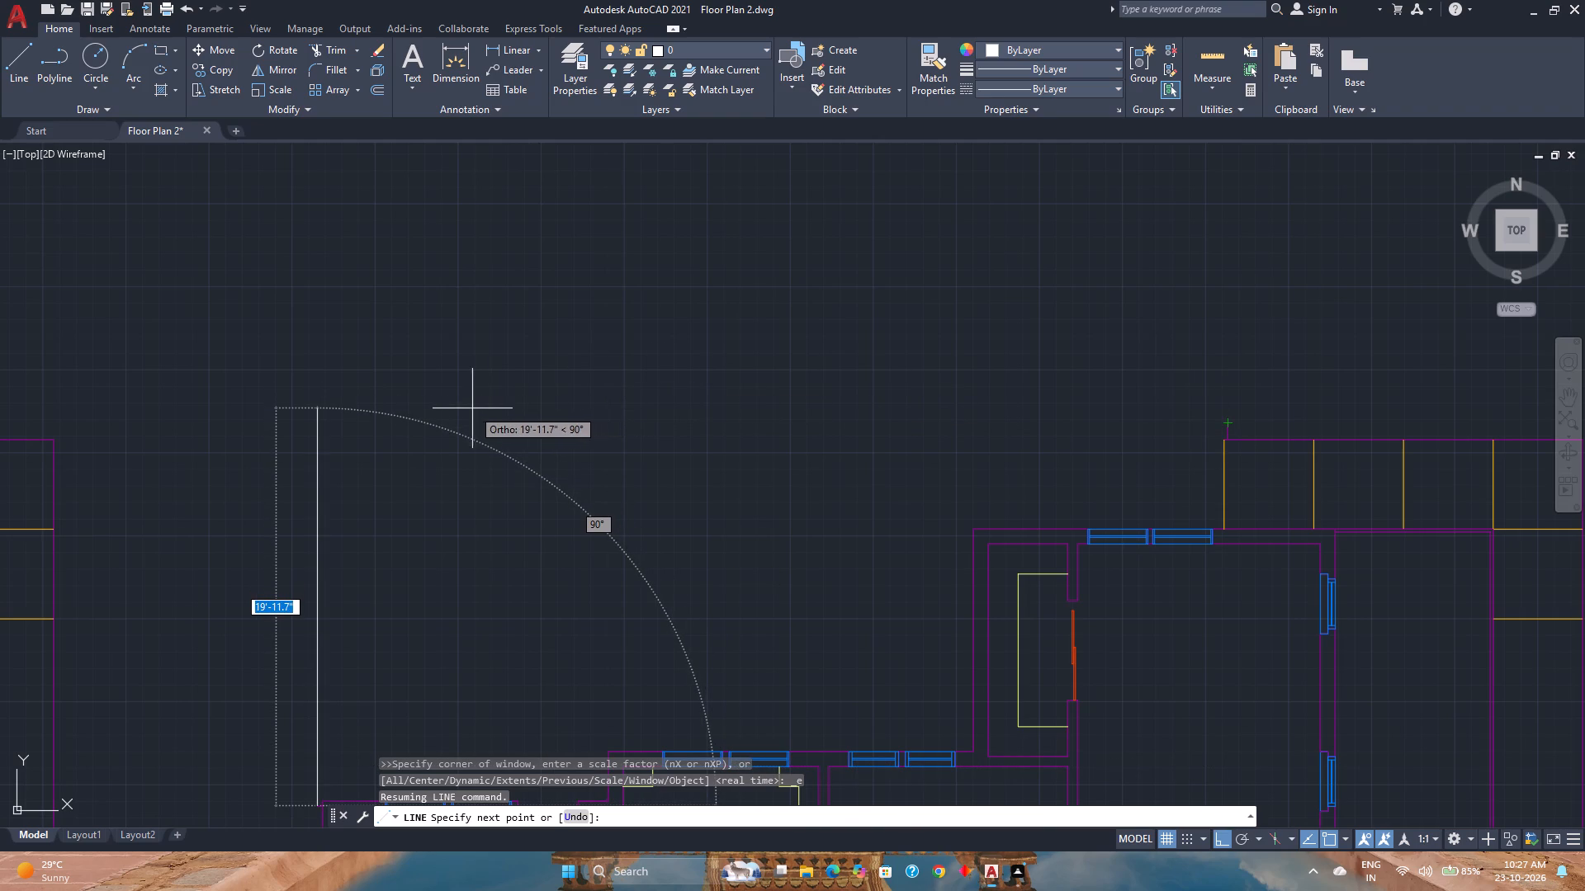
{"action": "left_click", "coordinate": [357, 424]}
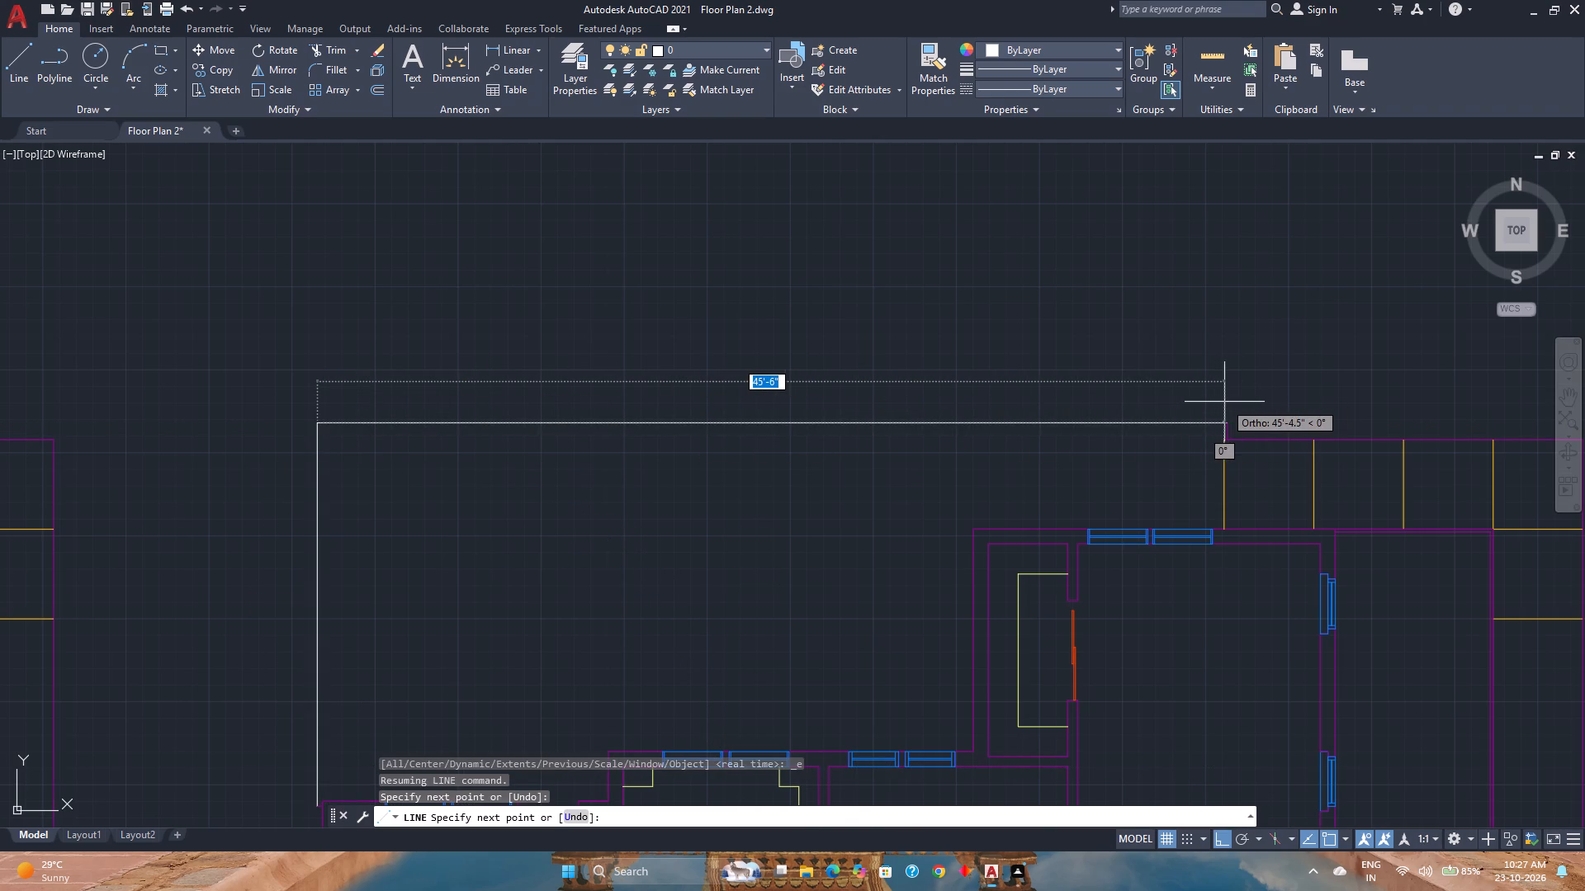
{"action": "scroll", "coordinate": [1228, 406], "scroll_direction": "up", "scroll_amount": 4}
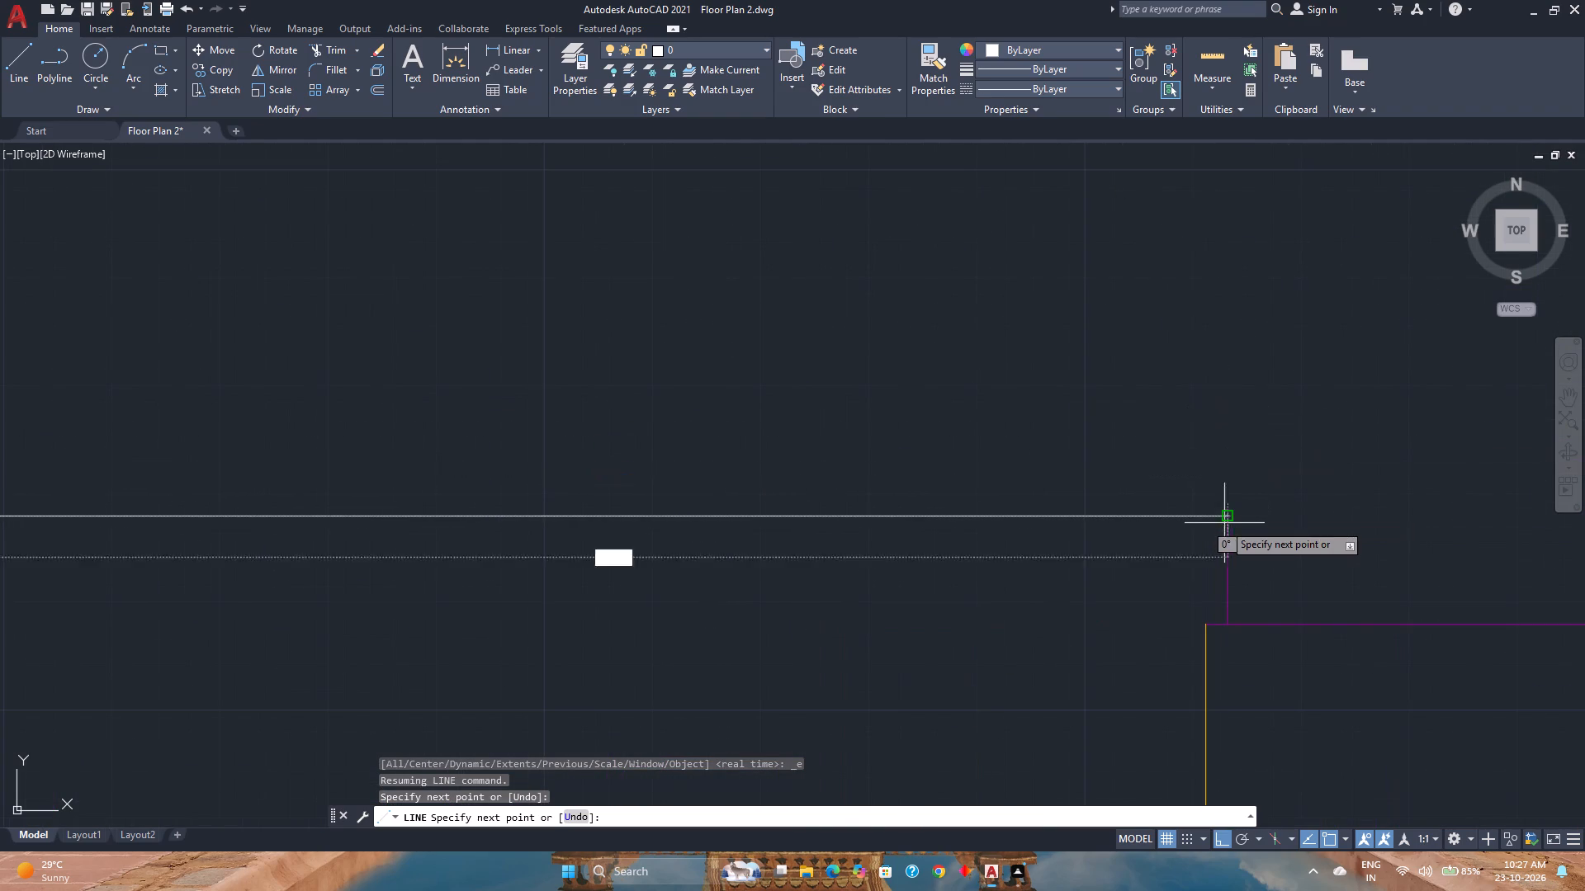
{"action": "left_click", "coordinate": [1228, 516]}
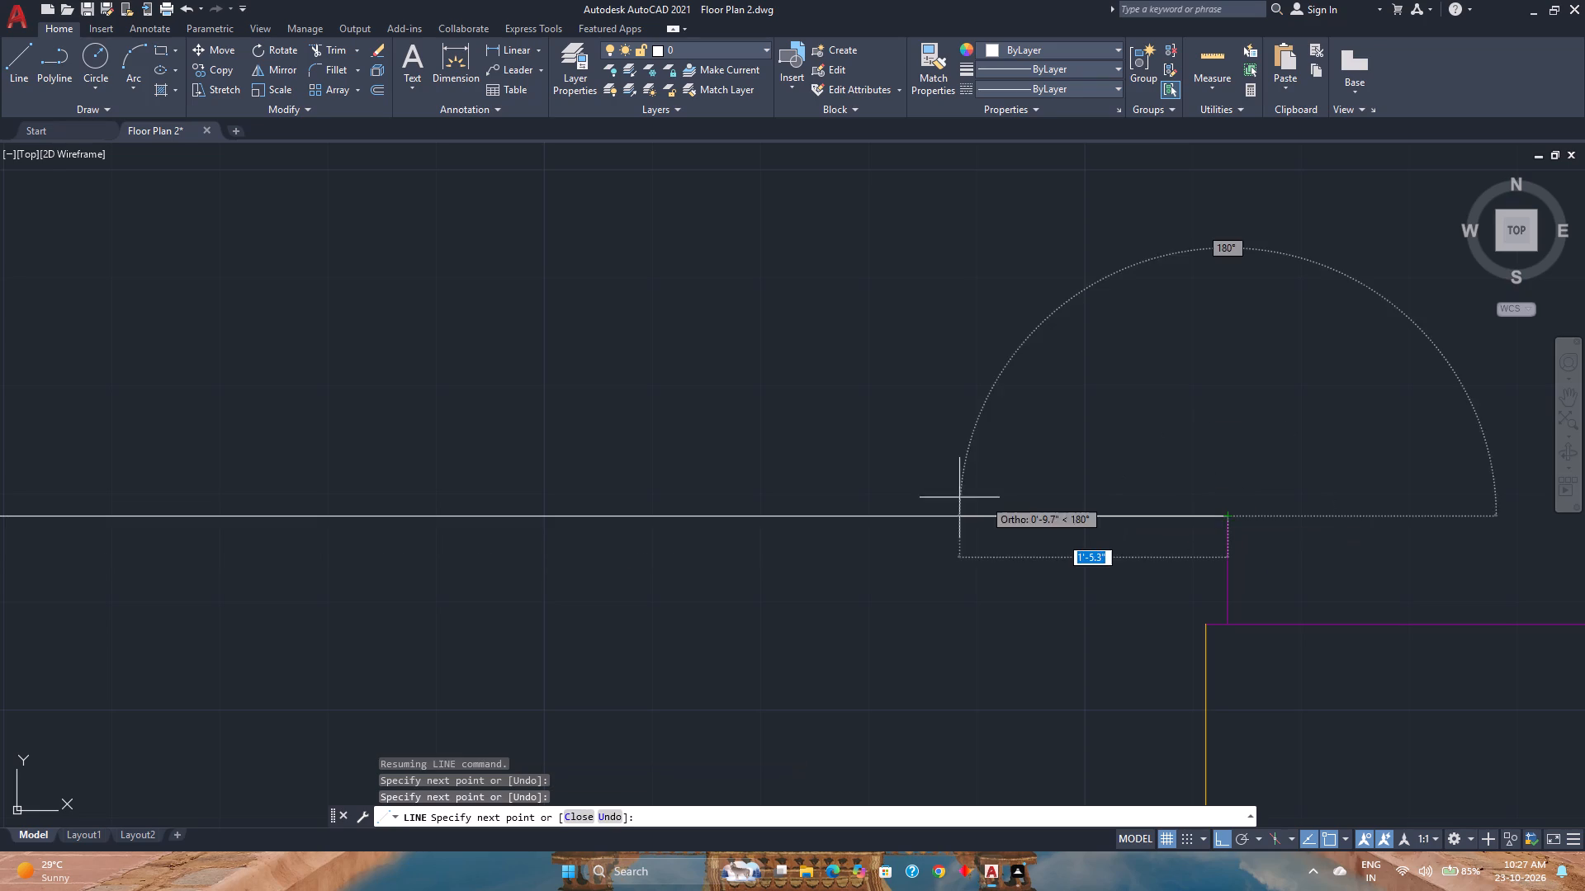
{"action": "key", "text": "Escape"}
Assign the two new boundary lines north of the smaller plan to the Walls layer.
{"action": "scroll", "coordinate": [944, 490], "scroll_direction": "down", "scroll_amount": 5}
{"action": "left_click", "coordinate": [503, 575]}
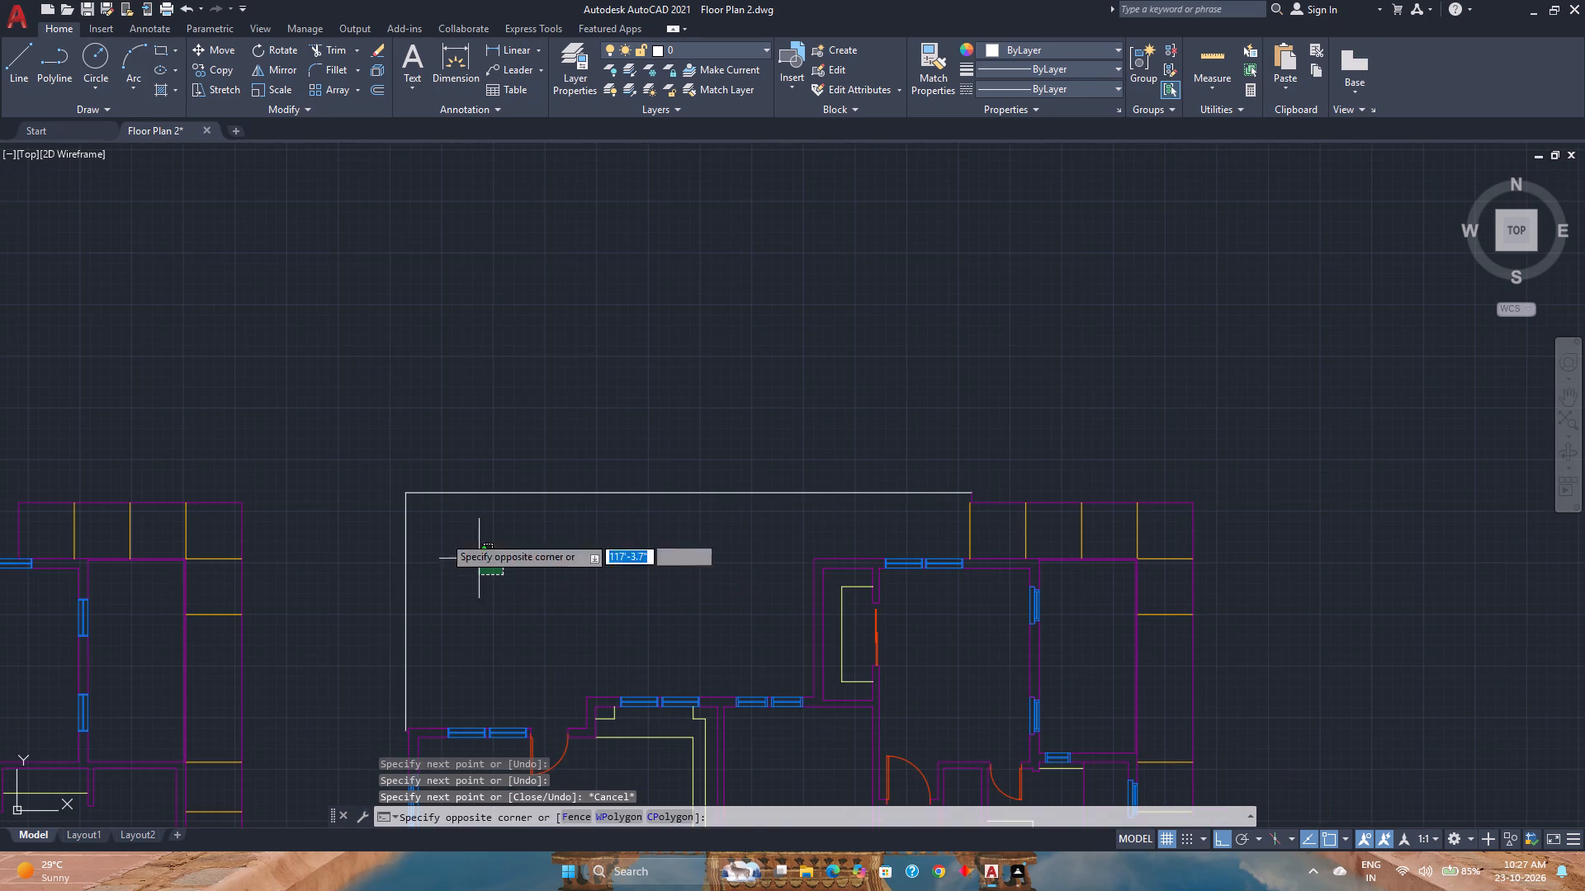
{"action": "left_click", "coordinate": [370, 478]}
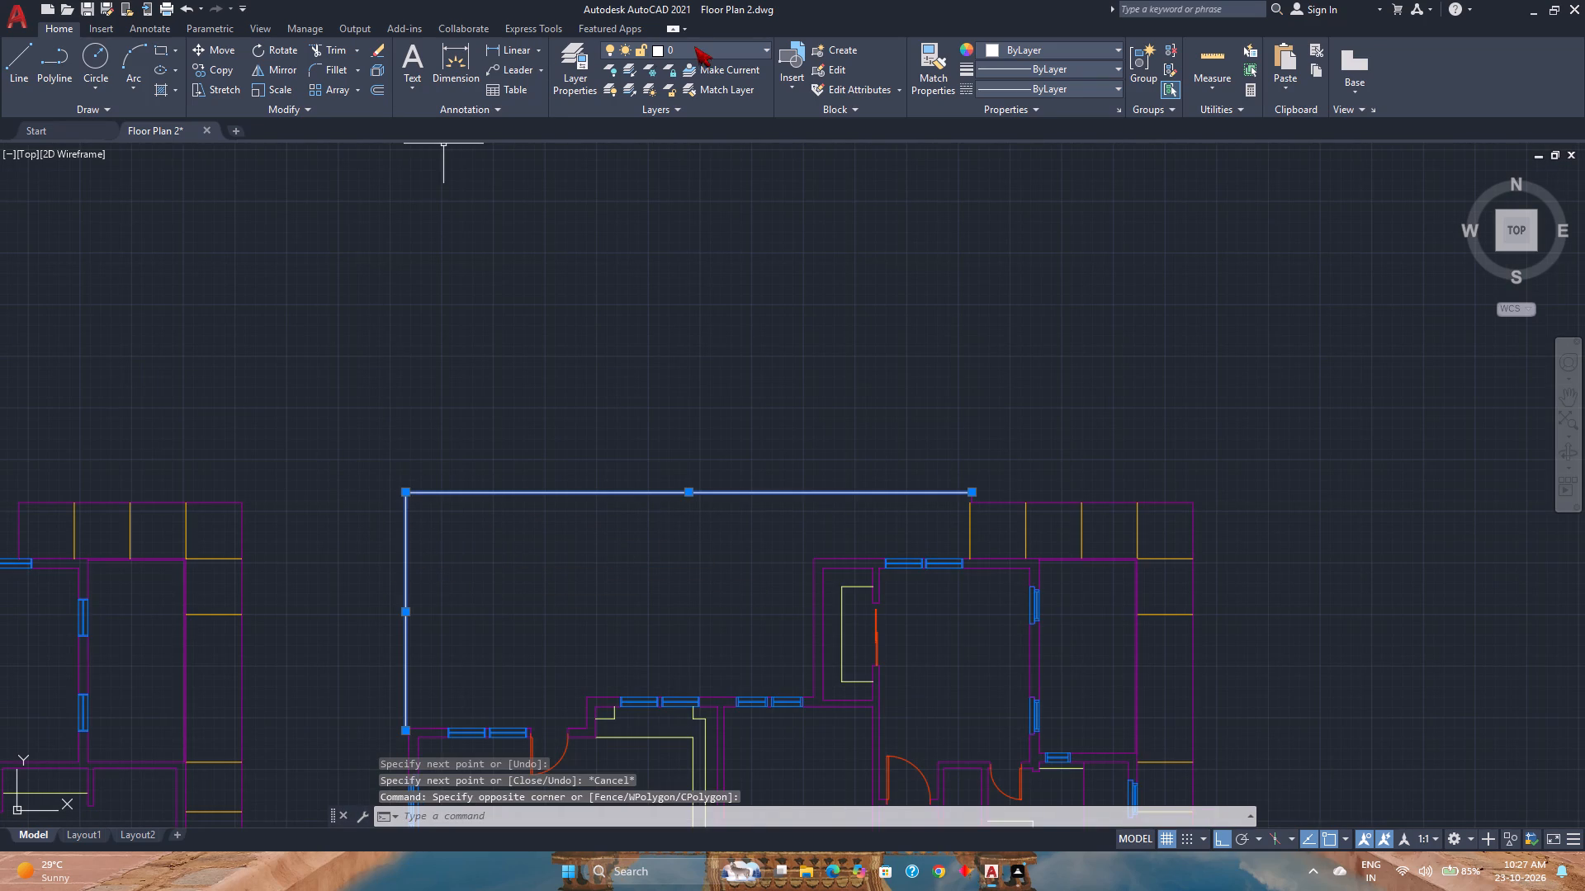
{"action": "left_click", "coordinate": [694, 46]}
{"action": "left_click", "coordinate": [708, 270]}
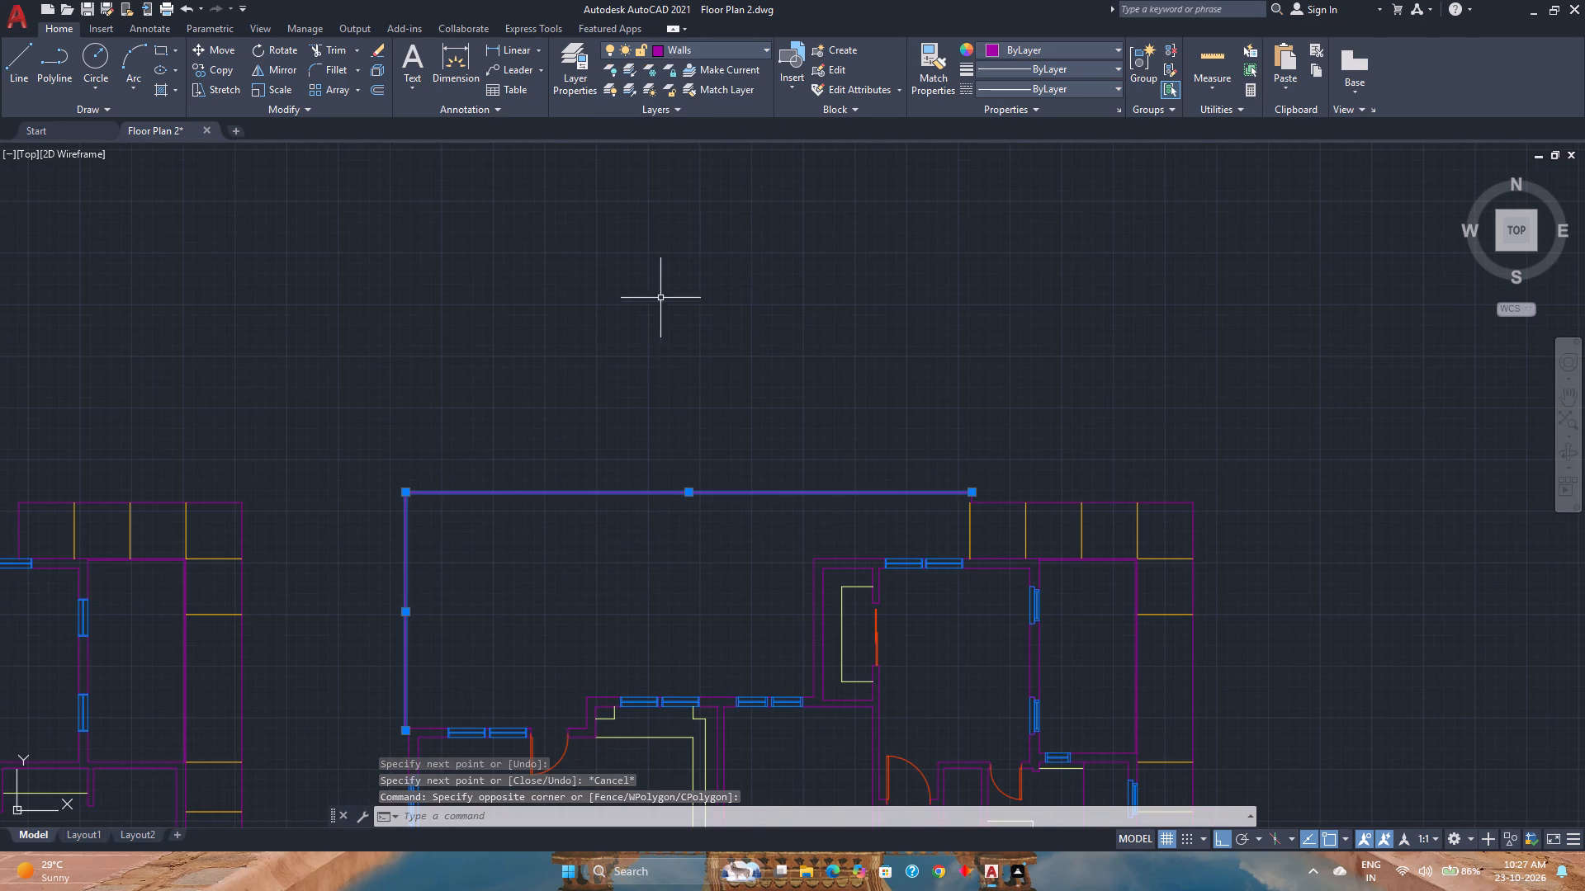
{"action": "key", "text": "Escape"}
Check the smaller plan's overall width with a trial dimension from the new boundary's northwest corner to the plan's northeast corner.
{"action": "scroll", "coordinate": [616, 354], "scroll_direction": "down", "scroll_amount": 2}
{"action": "middle_click_drag", "start_coordinate": [631, 438], "coordinate": [610, 399]}
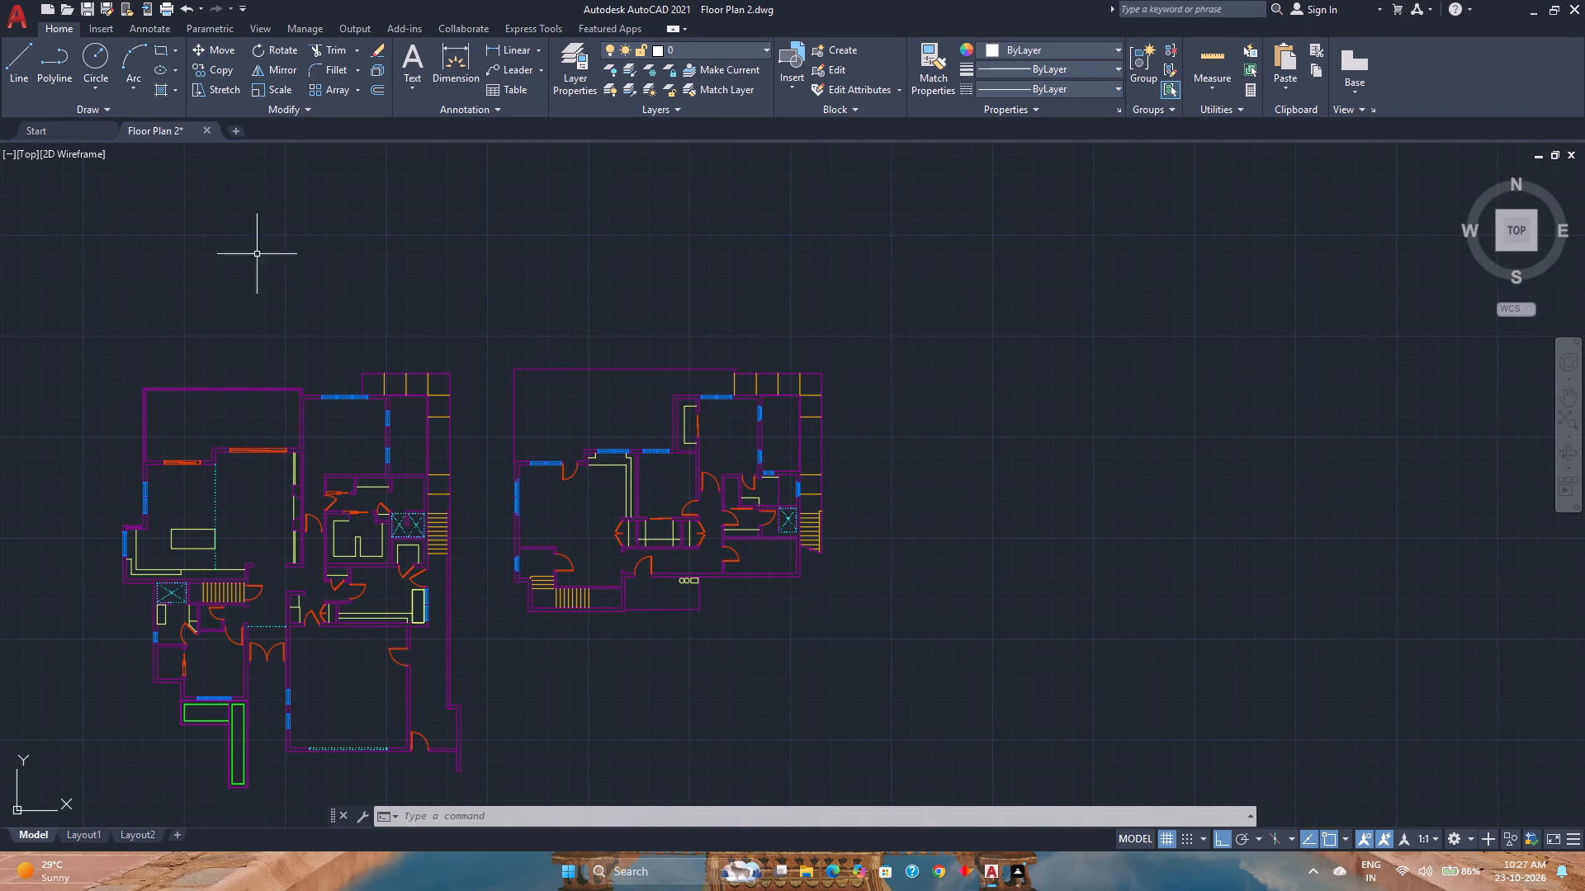
{"action": "left_click", "coordinate": [459, 74]}
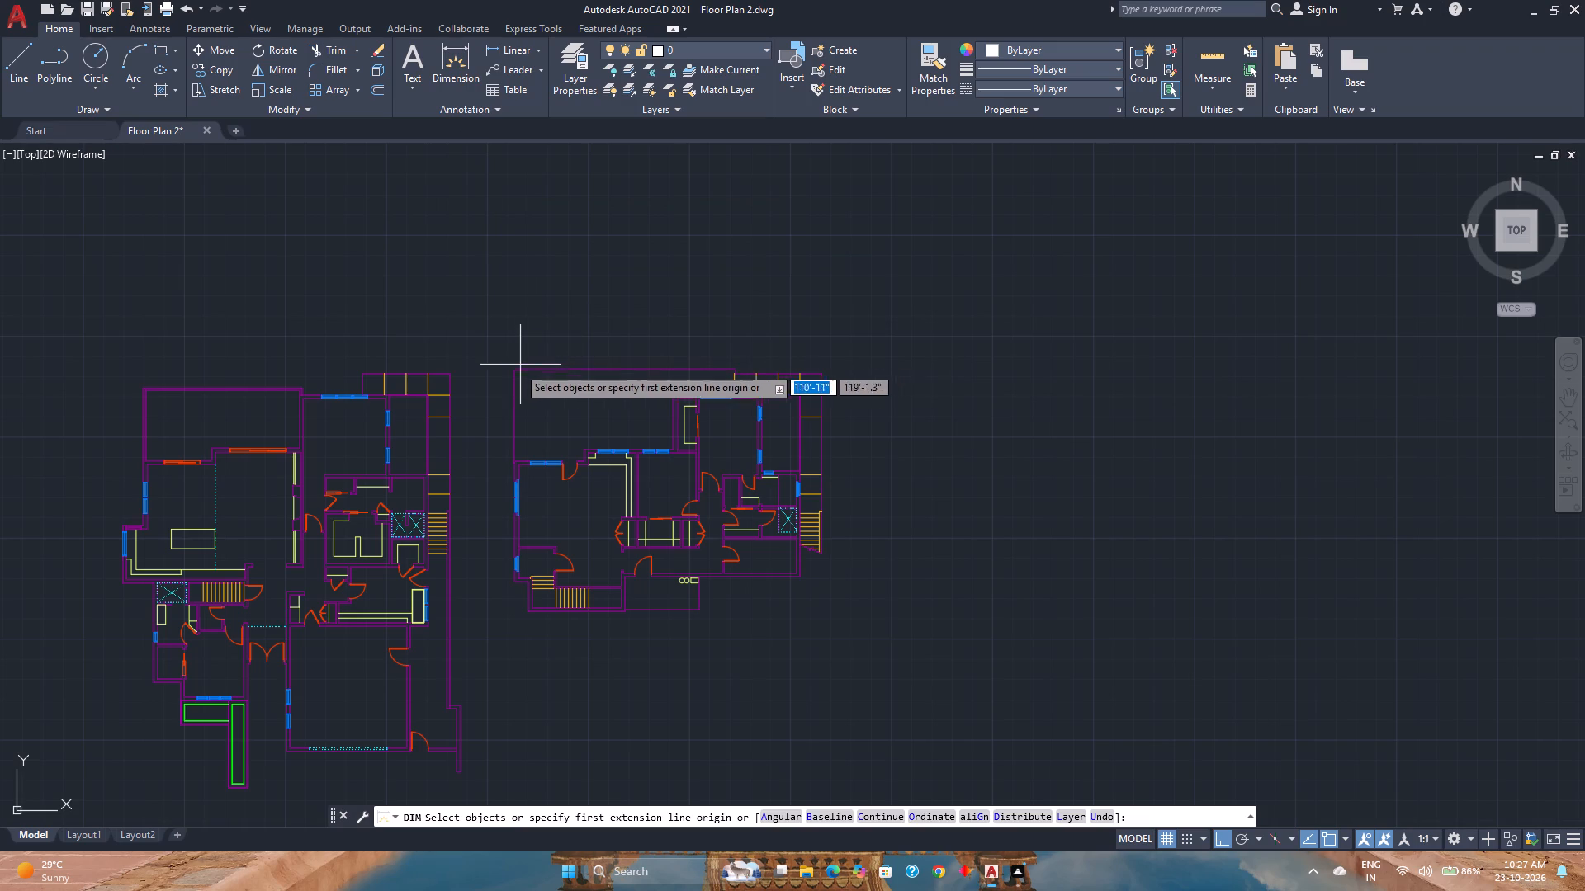
{"action": "left_click", "coordinate": [509, 370]}
{"action": "scroll", "coordinate": [824, 369], "scroll_direction": "up", "scroll_amount": 2}
{"action": "left_click", "coordinate": [818, 382]}
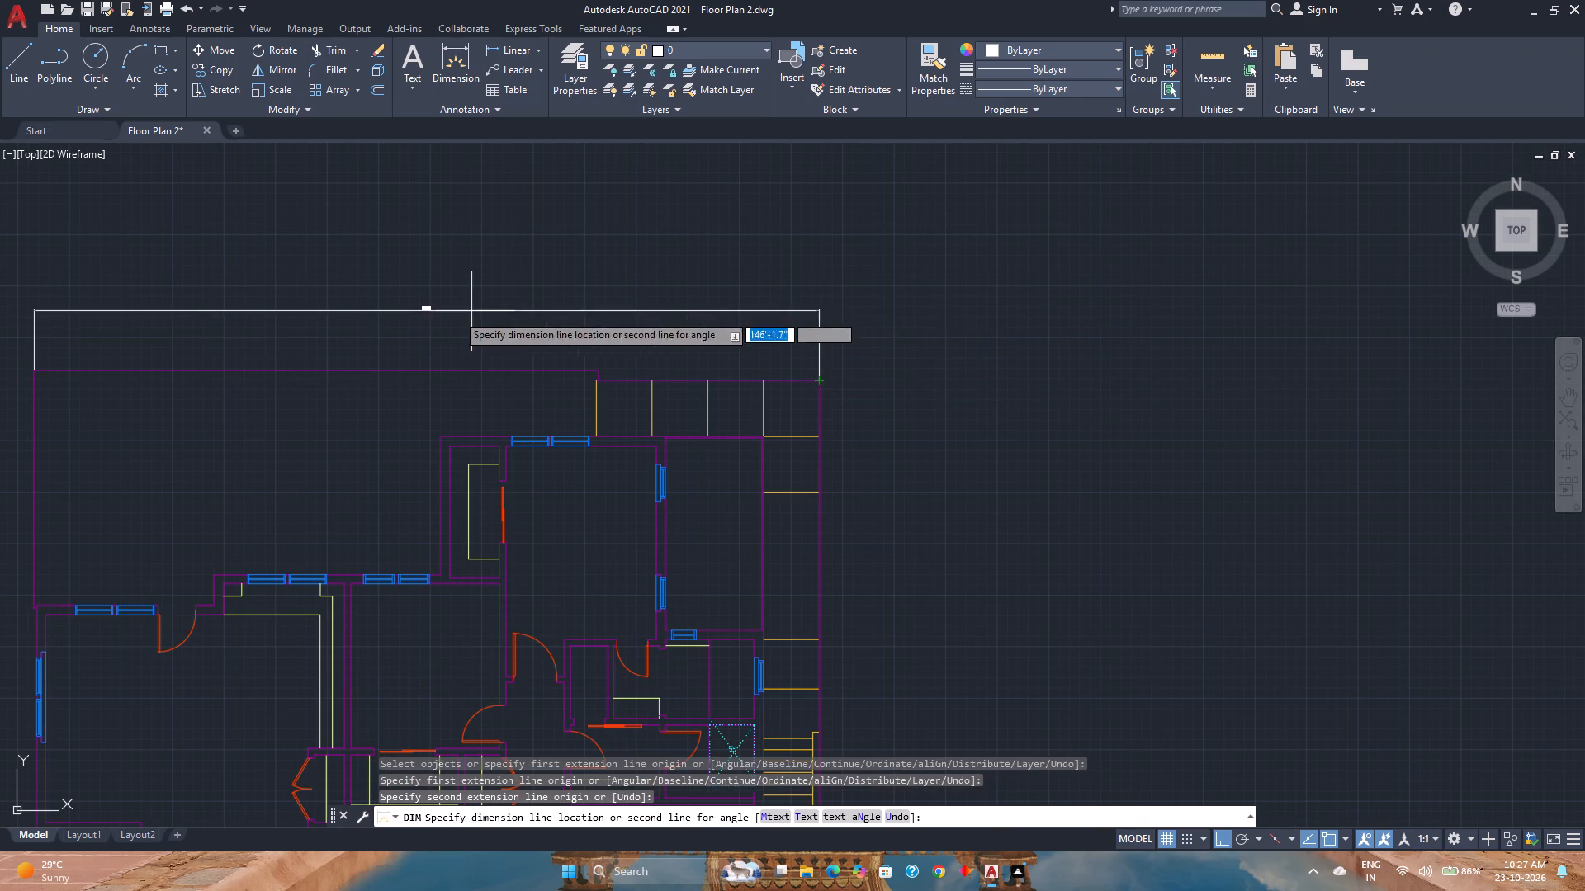
{"action": "scroll", "coordinate": [386, 320], "scroll_direction": "up", "scroll_amount": 4}
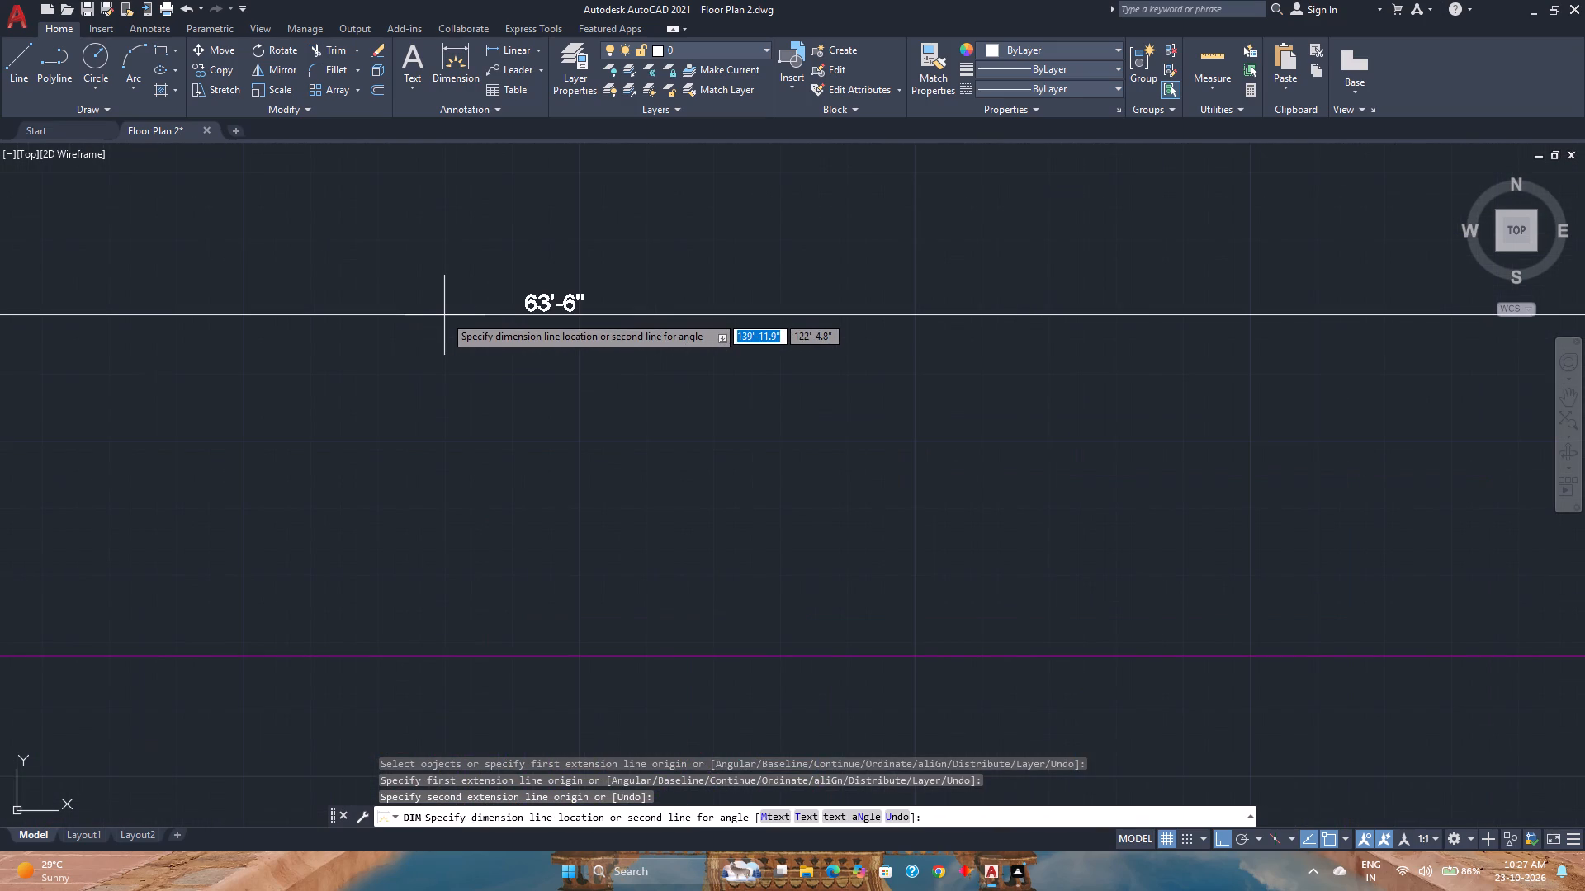
{"action": "key", "text": "Escape"}
{"action": "scroll", "coordinate": [444, 315], "scroll_direction": "down", "scroll_amount": 6}
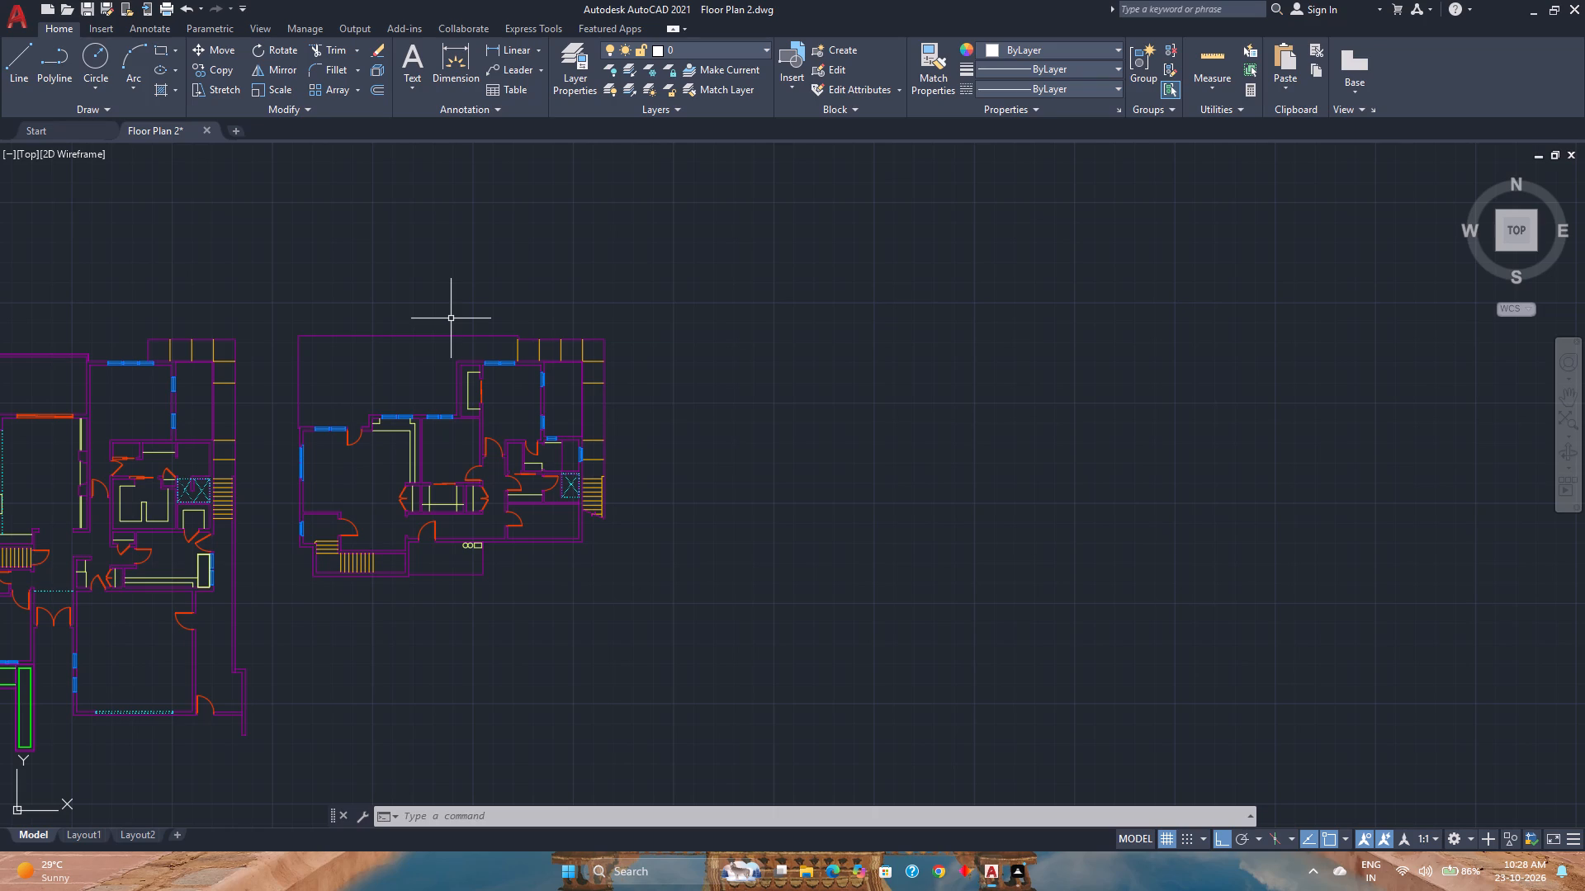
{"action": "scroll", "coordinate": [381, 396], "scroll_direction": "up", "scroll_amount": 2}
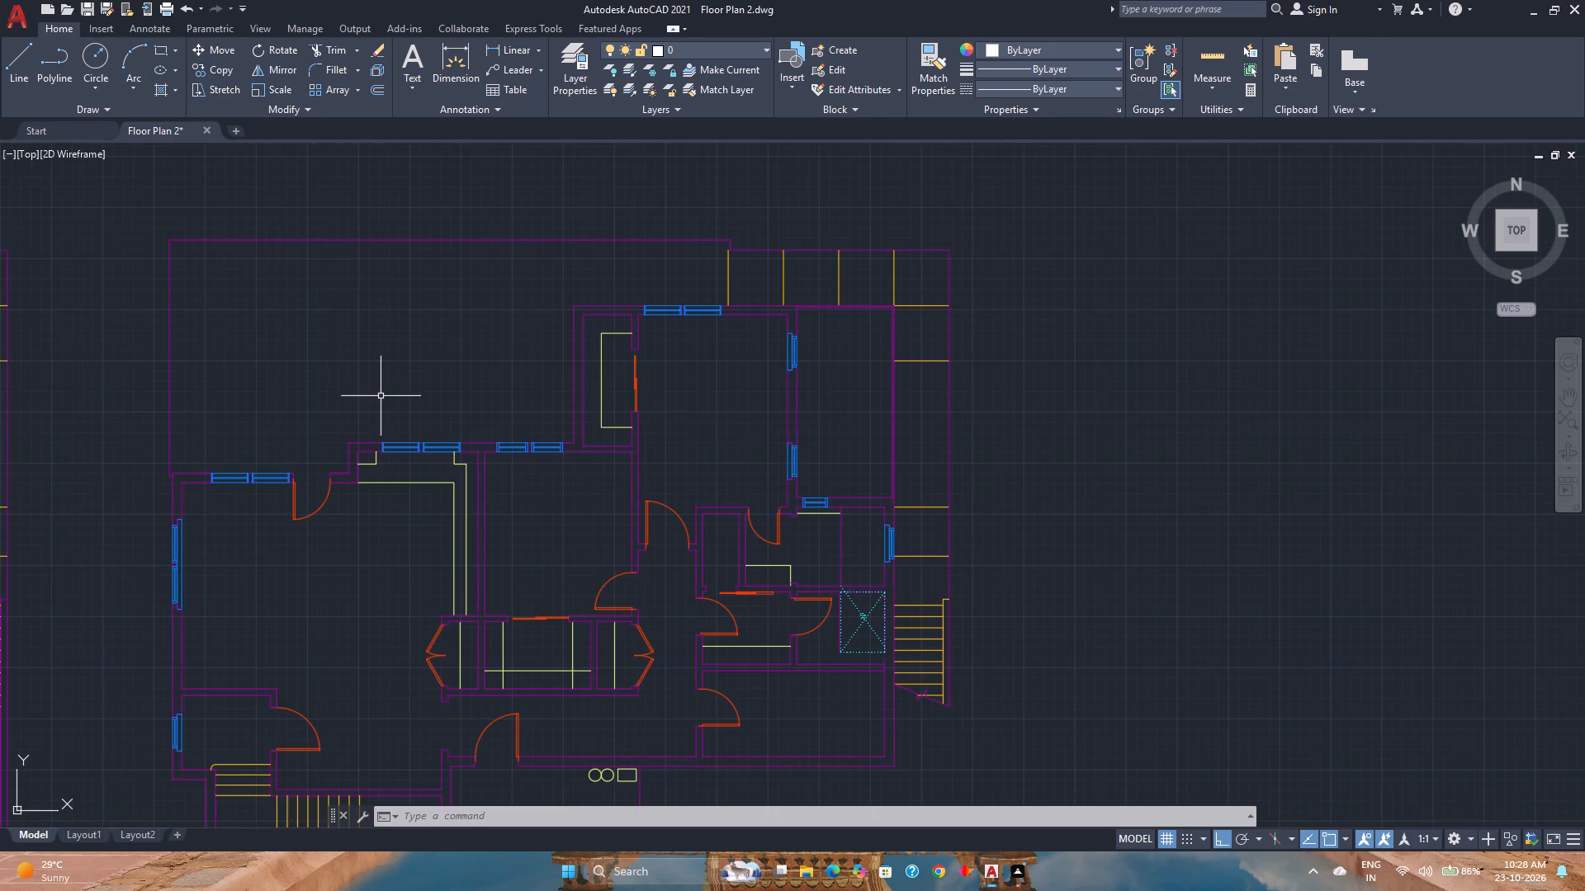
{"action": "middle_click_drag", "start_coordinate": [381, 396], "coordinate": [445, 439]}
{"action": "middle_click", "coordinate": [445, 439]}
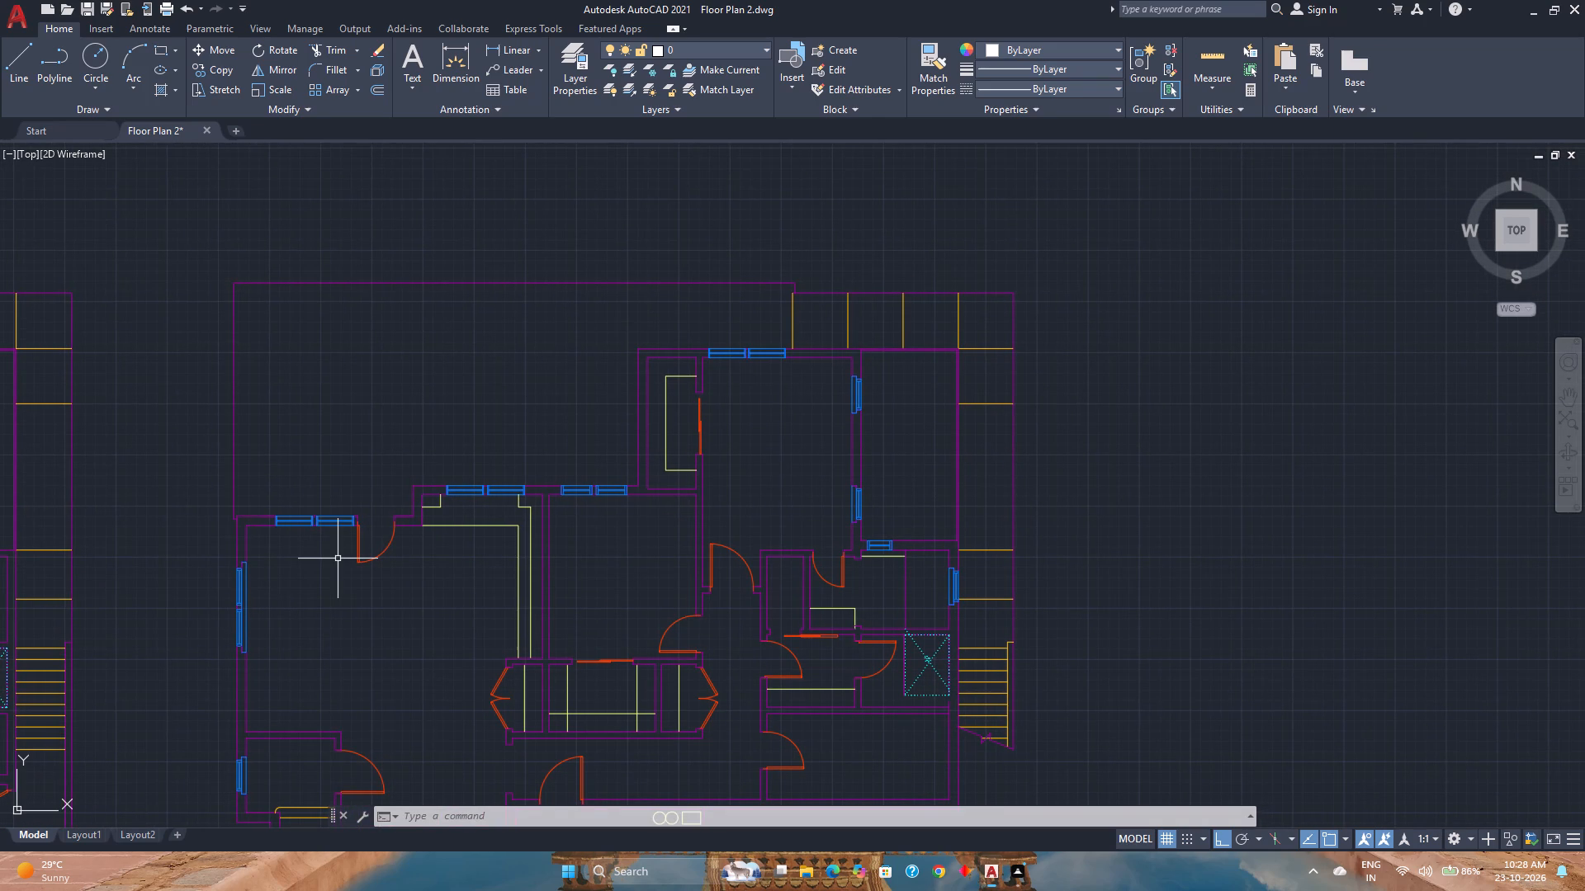
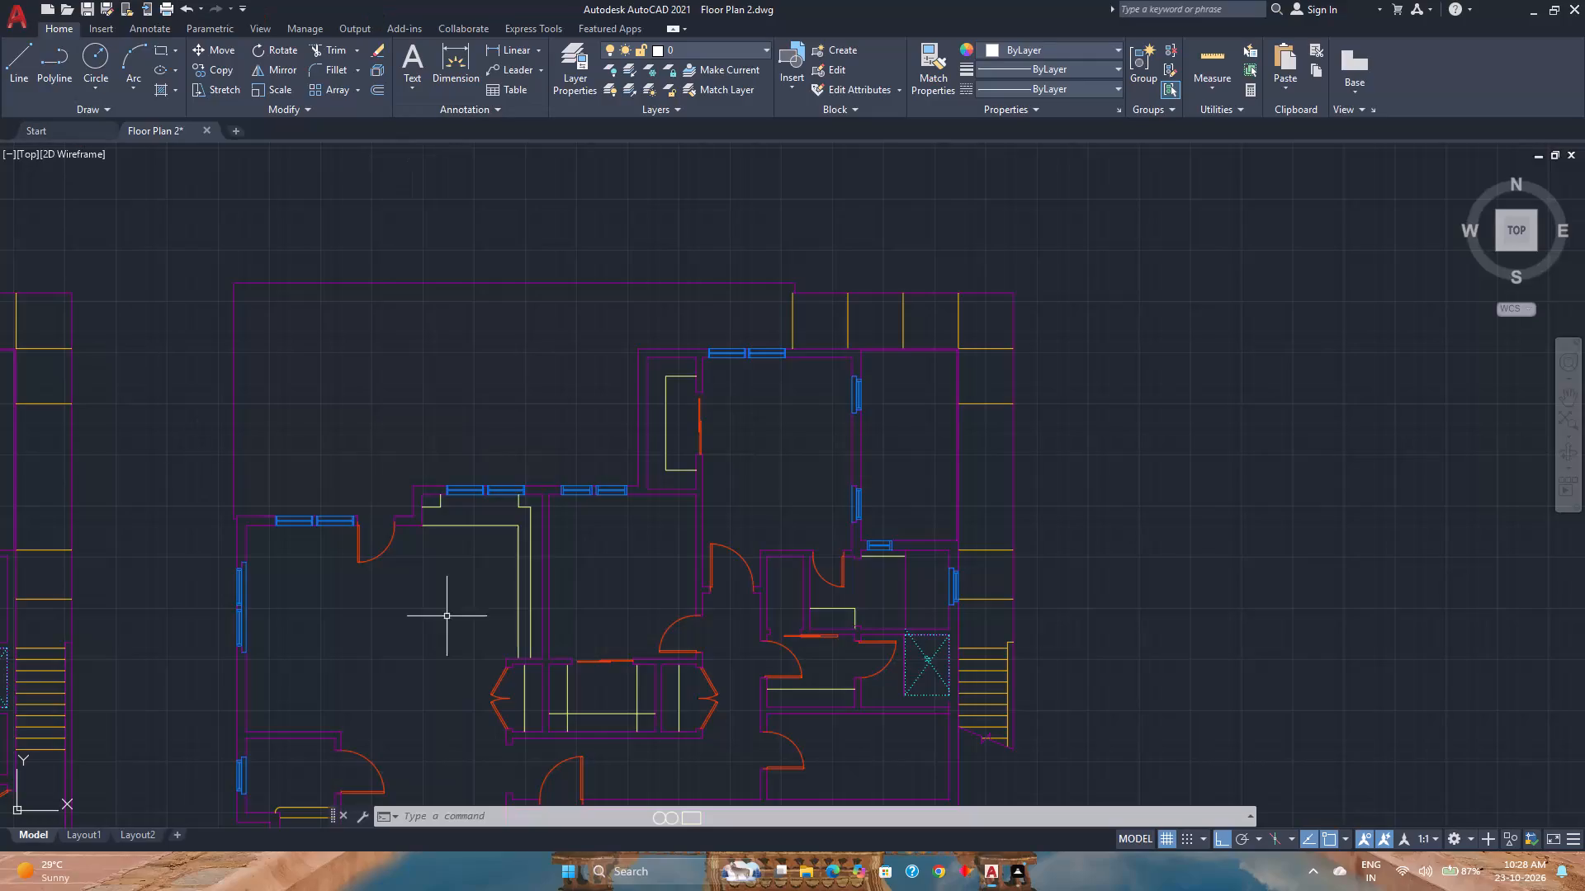
Check the larger plan's overall width with a trial dimension from its northwest corner to the outer line of the northeast strip.
{"action": "scroll", "coordinate": [691, 411], "scroll_direction": "down", "scroll_amount": 2}
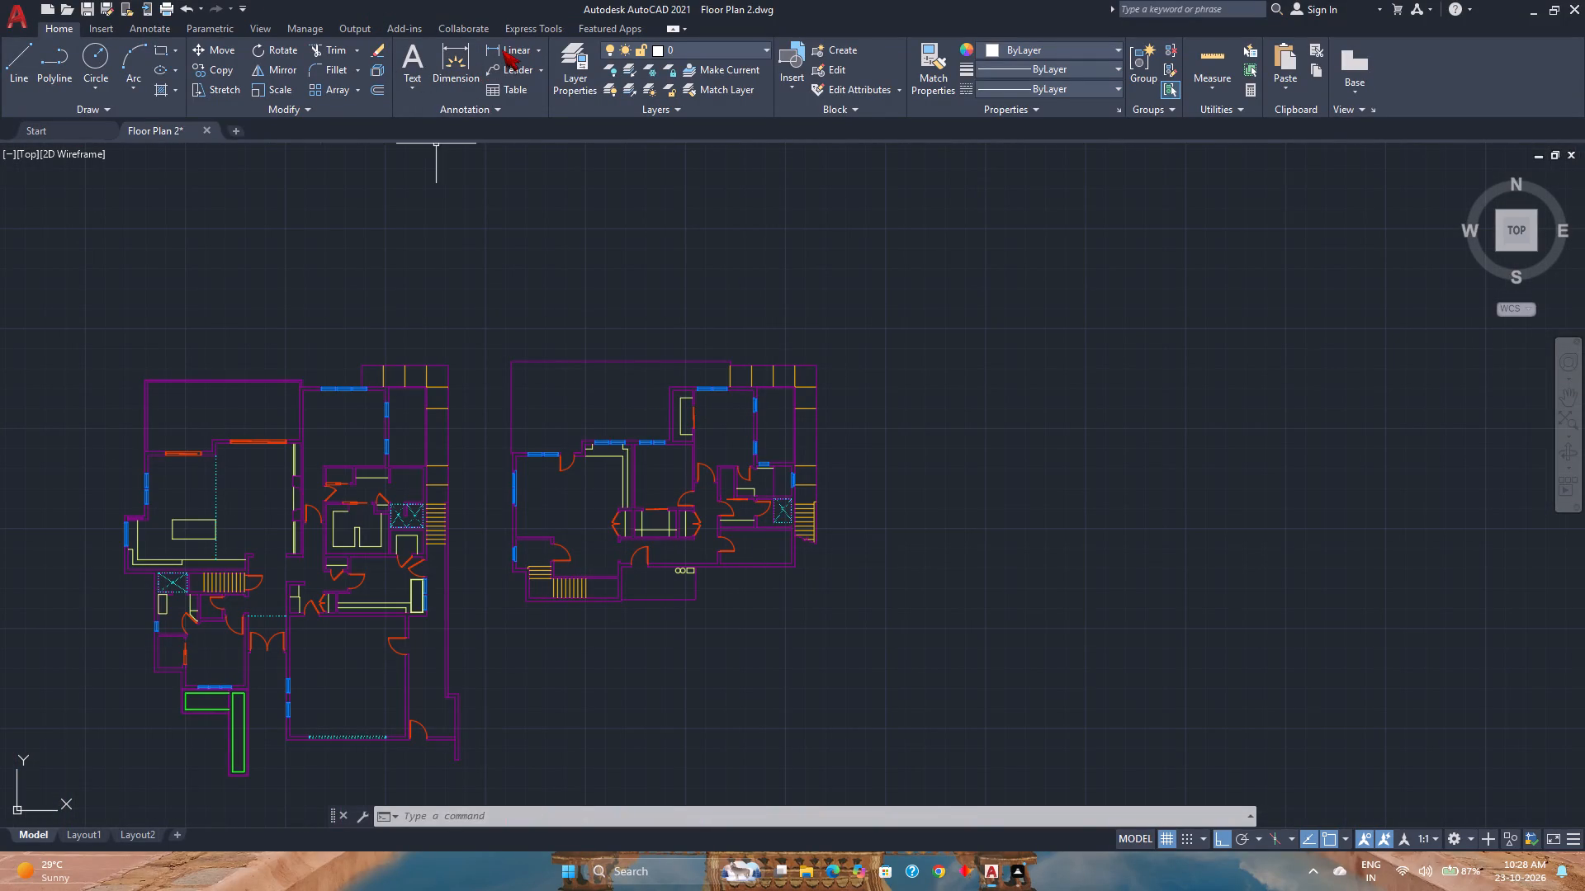
{"action": "left_click", "coordinate": [466, 61]}
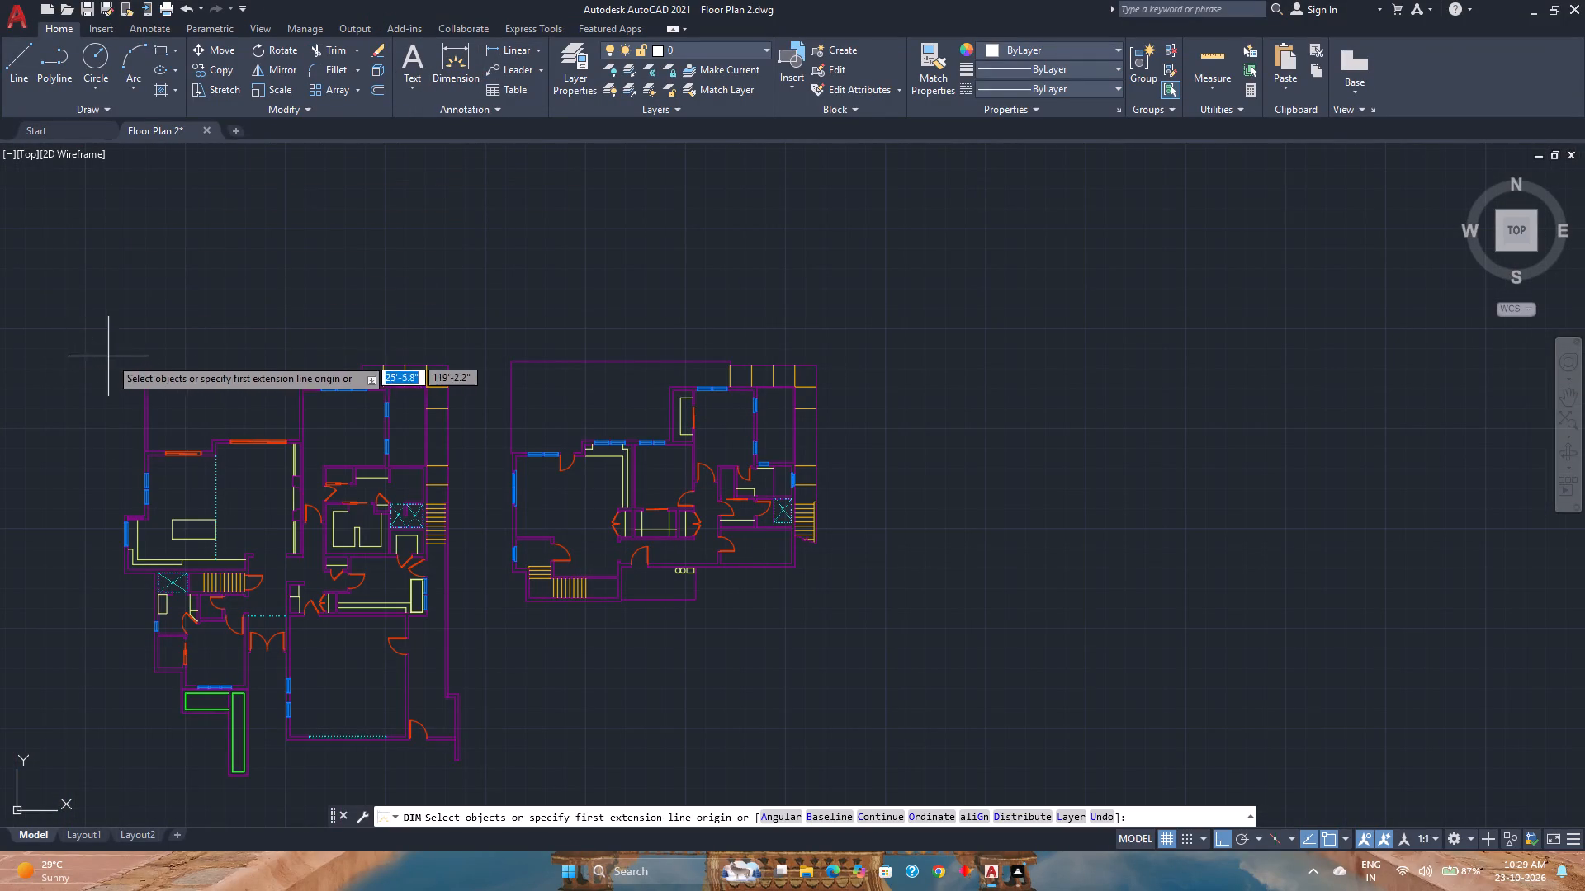
{"action": "scroll", "coordinate": [120, 363], "scroll_direction": "up", "scroll_amount": 3}
{"action": "scroll", "coordinate": [213, 443], "scroll_direction": "up", "scroll_amount": 3}
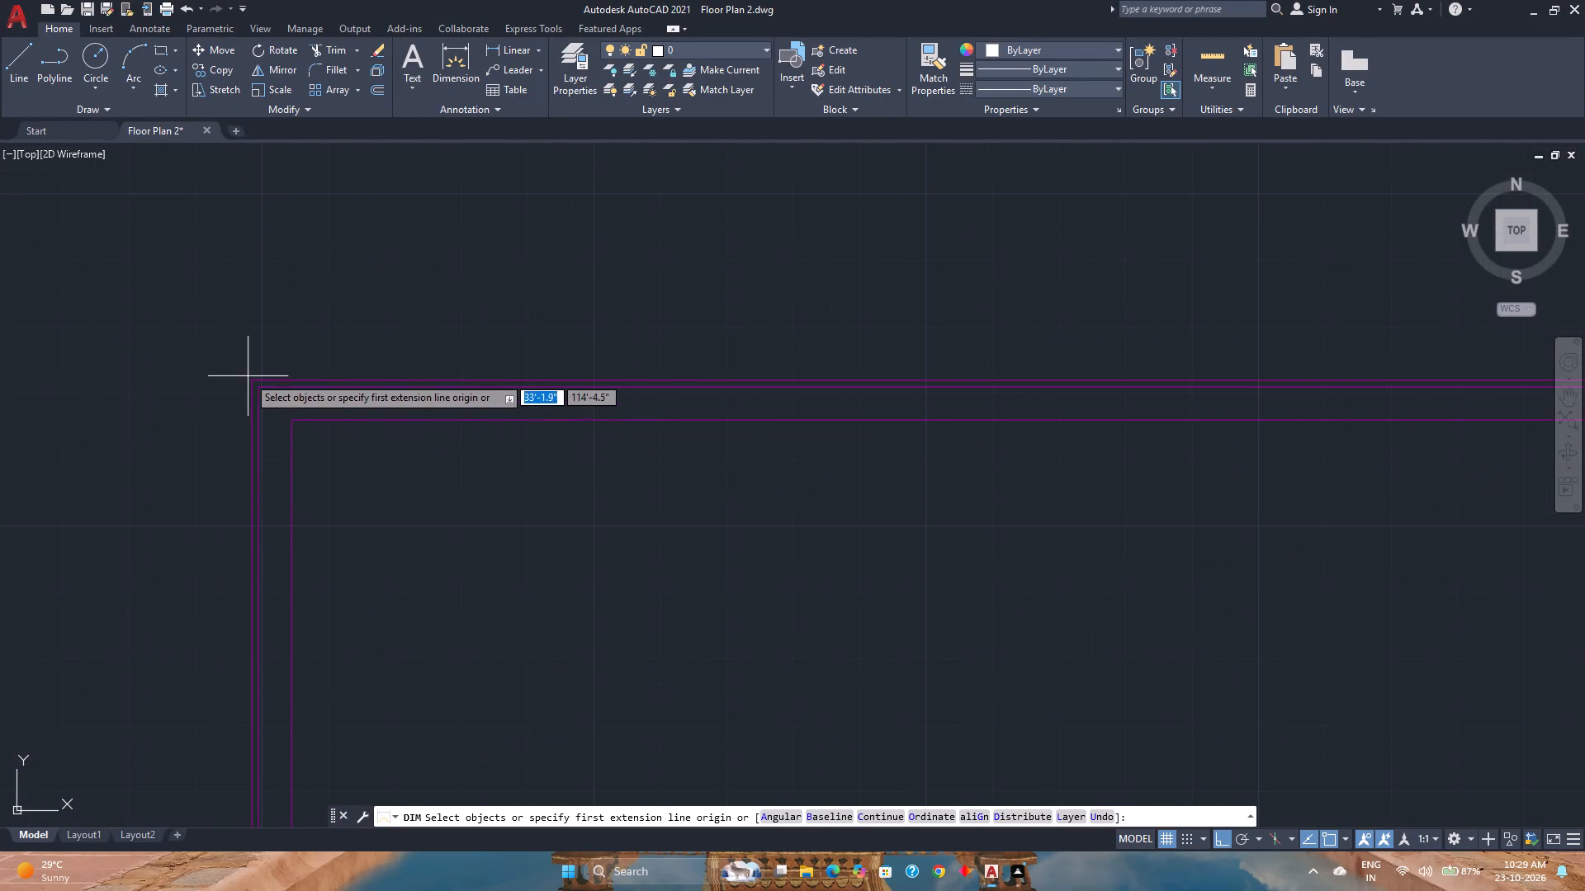
{"action": "left_click", "coordinate": [257, 378]}
{"action": "scroll", "coordinate": [258, 378], "scroll_direction": "down", "scroll_amount": 4}
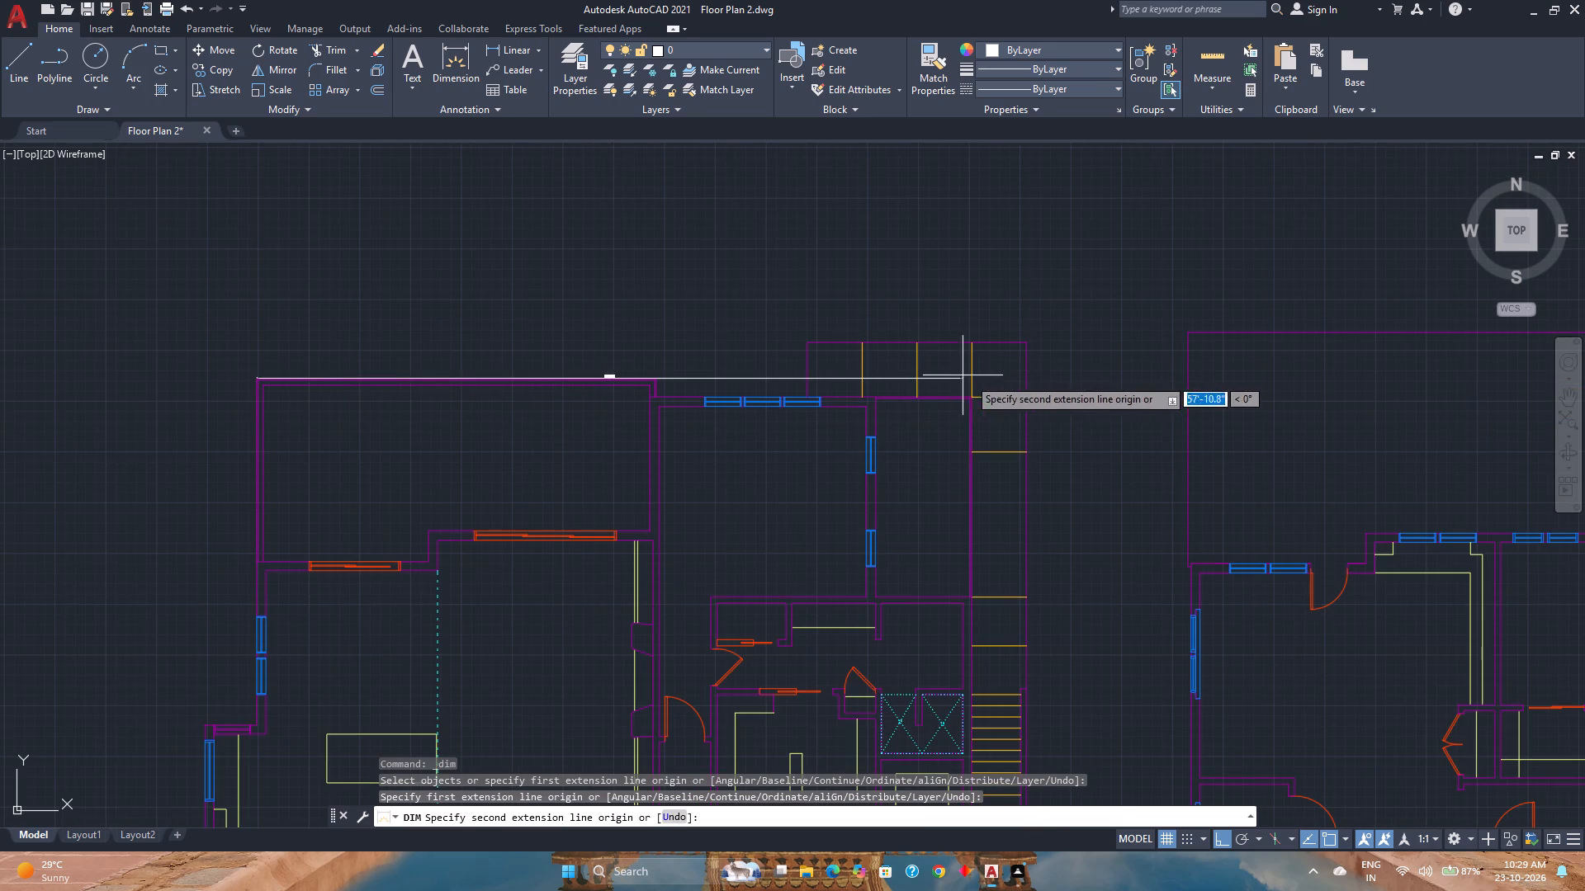
{"action": "left_click", "coordinate": [1027, 378]}
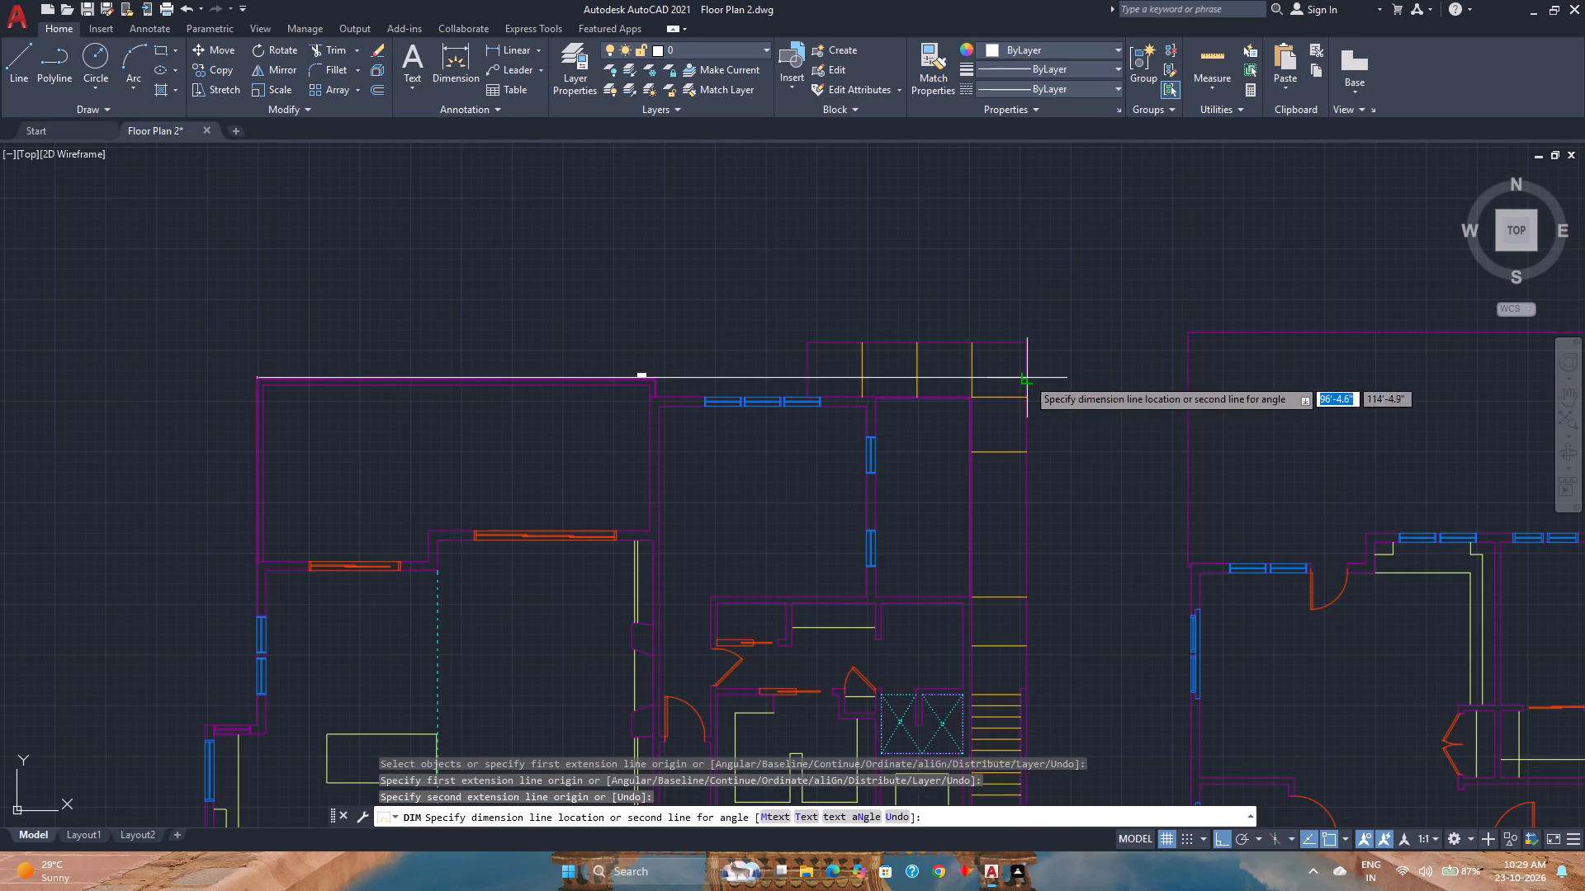
{"action": "scroll", "coordinate": [658, 271], "scroll_direction": "up", "scroll_amount": 2}
{"action": "scroll", "coordinate": [590, 266], "scroll_direction": "up", "scroll_amount": 3}
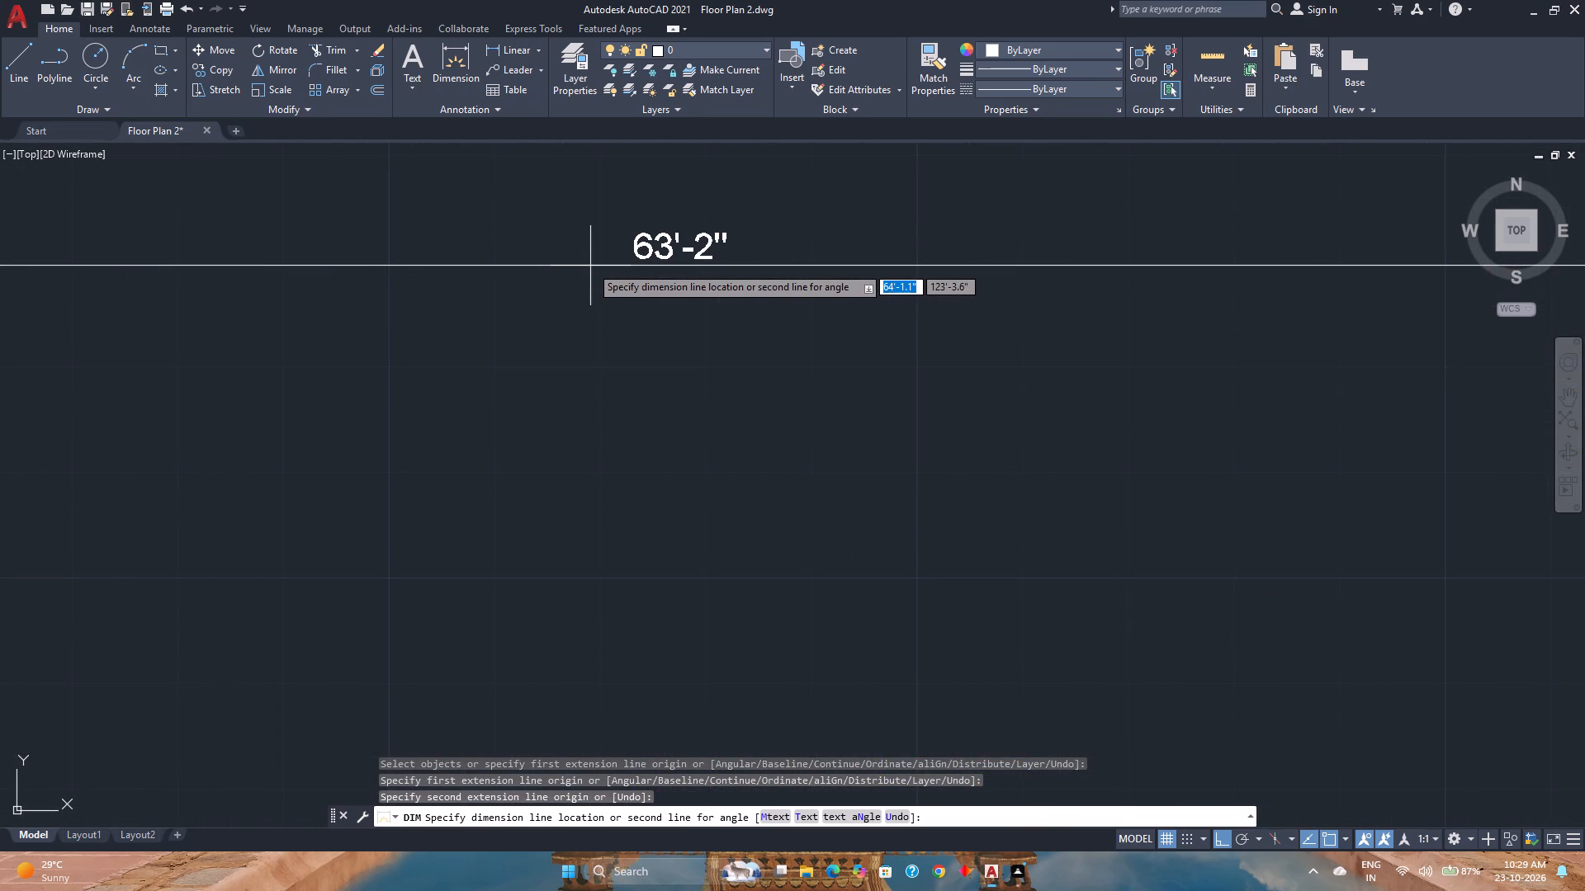
{"action": "scroll", "coordinate": [590, 266], "scroll_direction": "up", "scroll_amount": 1}
{"action": "scroll", "coordinate": [590, 266], "scroll_direction": "down", "scroll_amount": 5}
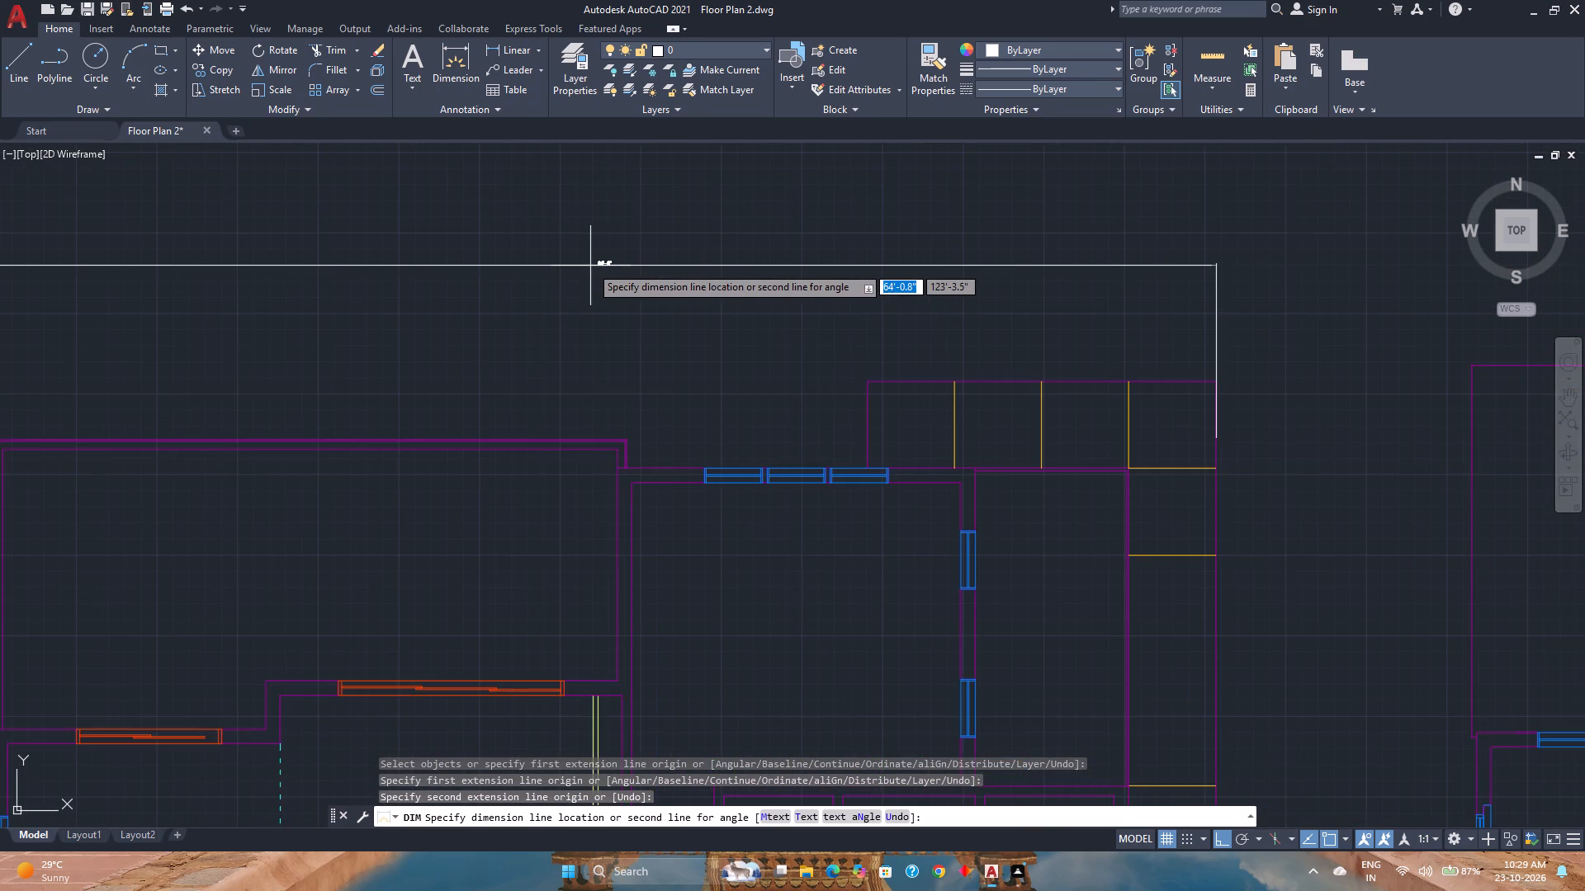
{"action": "scroll", "coordinate": [590, 266], "scroll_direction": "down", "scroll_amount": 2}
{"action": "key", "text": "Escape"}
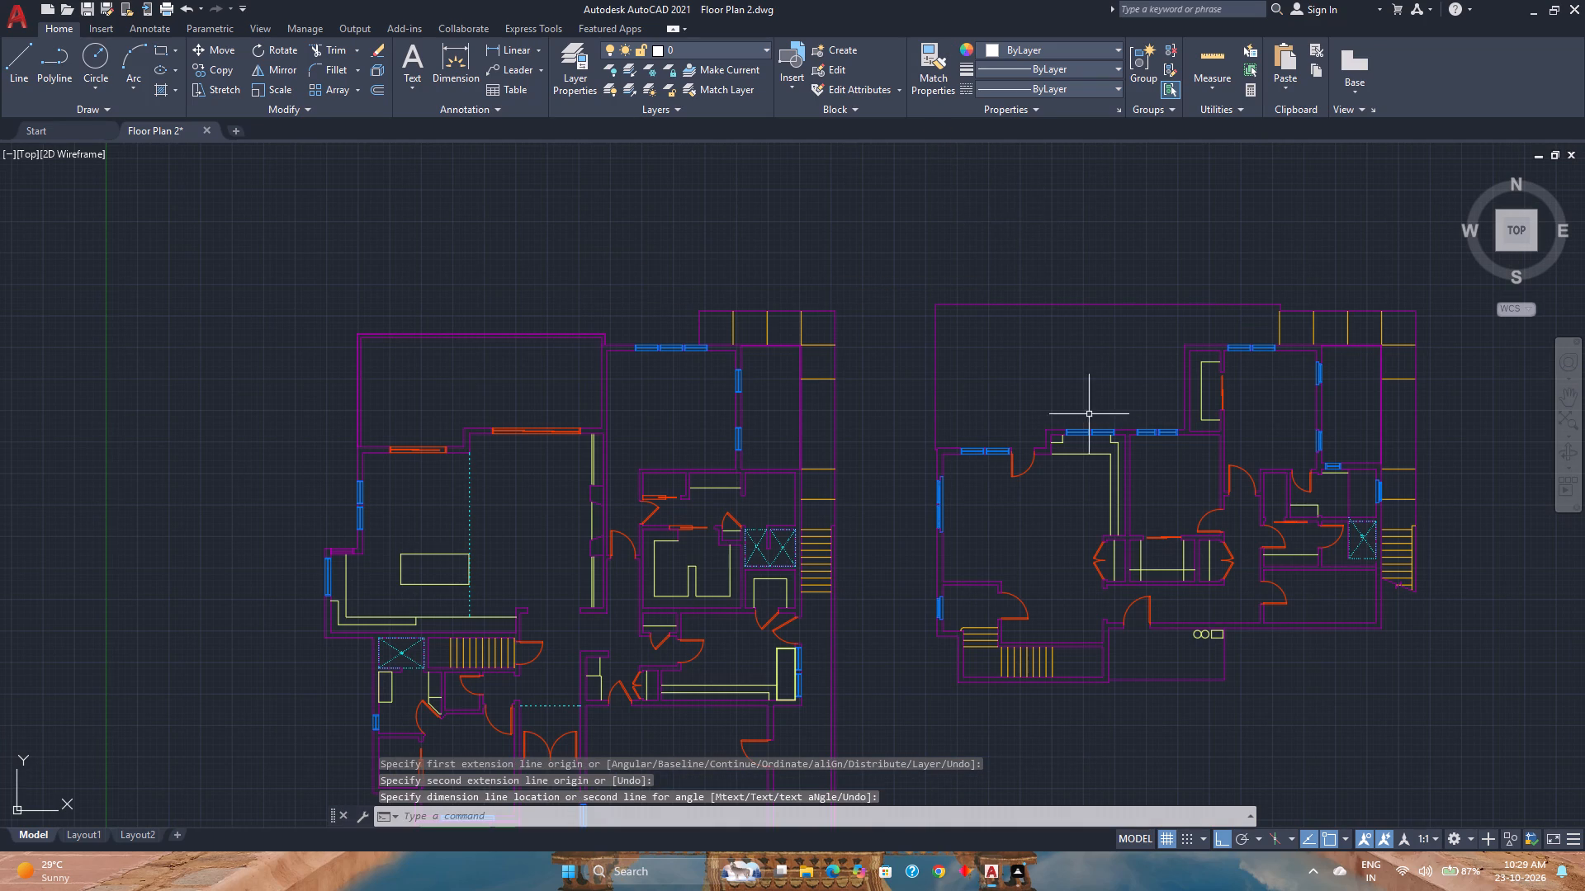
Save the floor plan drawing.
{"action": "middle_click_drag", "start_coordinate": [1082, 410], "coordinate": [880, 382]}
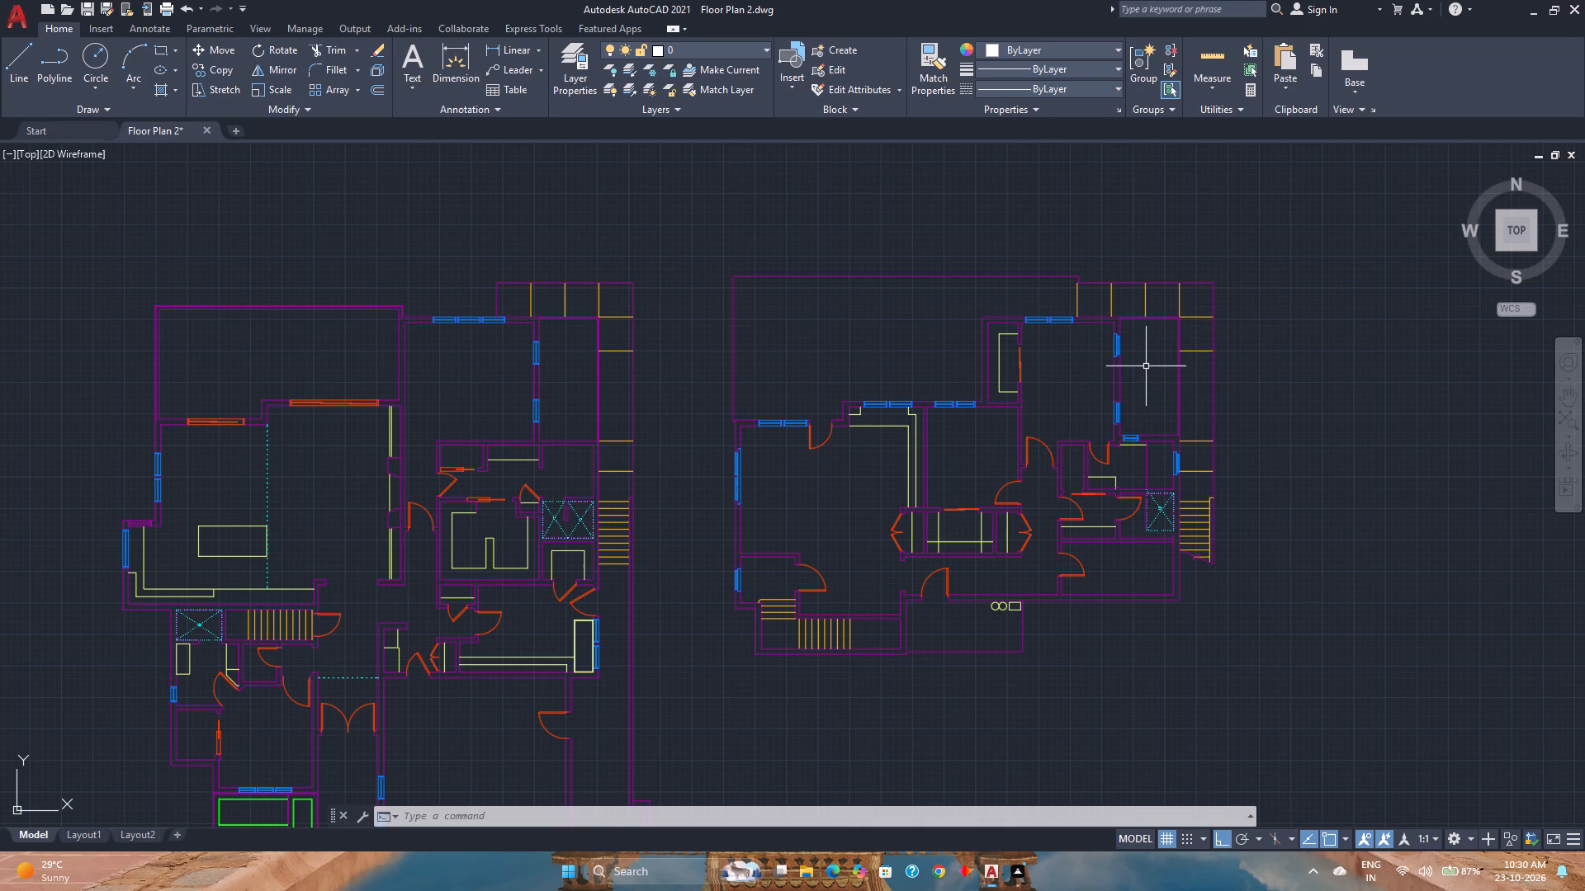
{"action": "scroll", "coordinate": [1140, 365], "scroll_direction": "up", "scroll_amount": 1}
{"action": "scroll", "coordinate": [1140, 365], "scroll_direction": "down", "scroll_amount": 1}
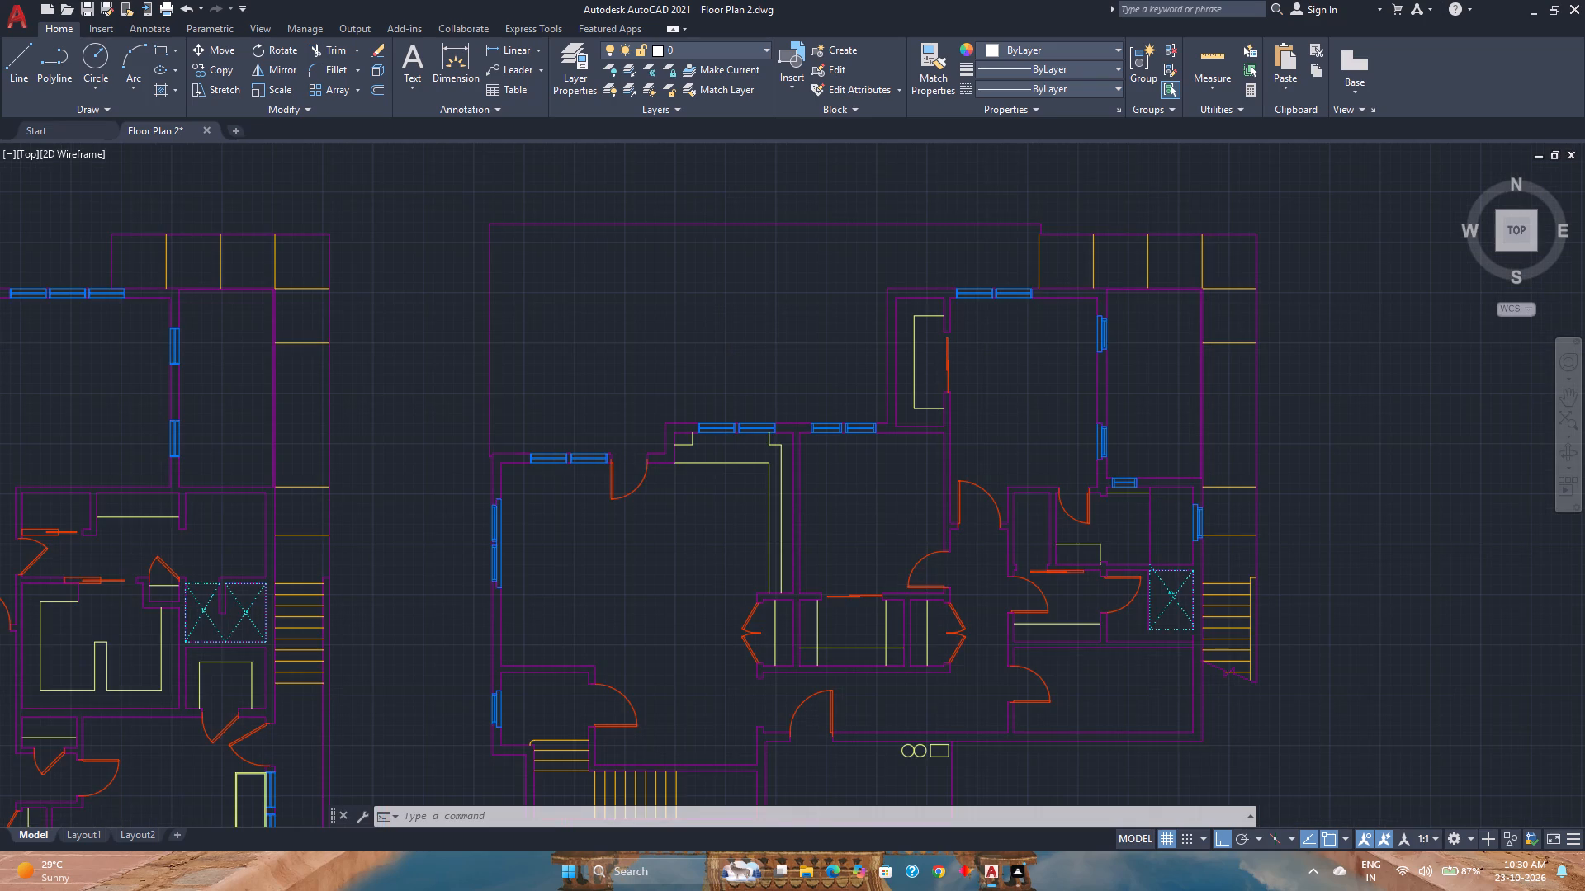
{"action": "scroll", "coordinate": [1140, 365], "scroll_direction": "down", "scroll_amount": 1}
{"action": "key", "text": "ctrl+s"}
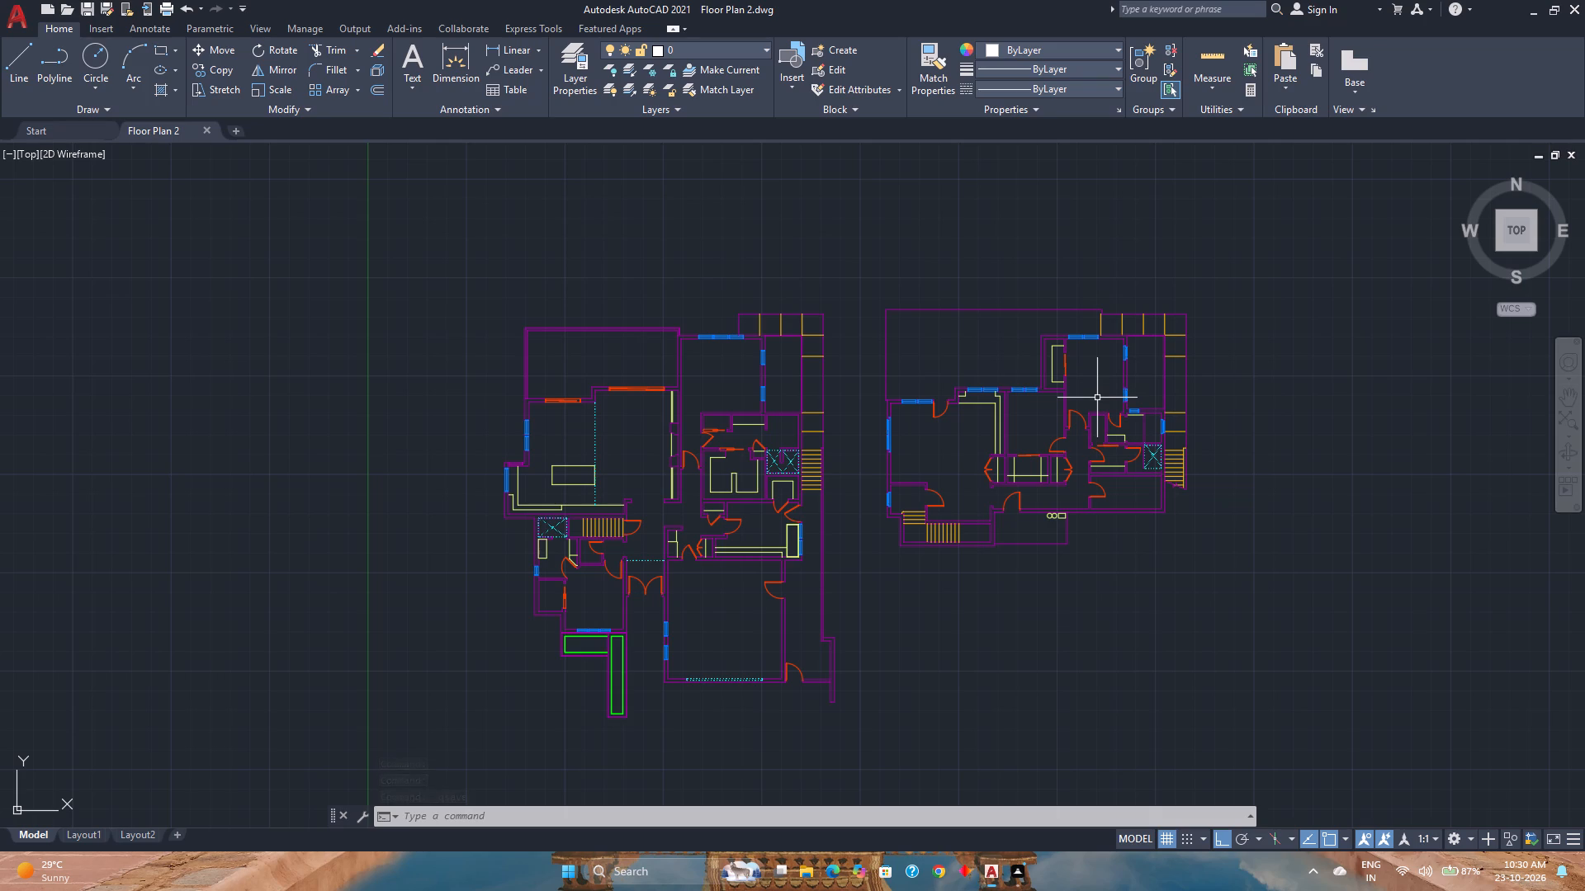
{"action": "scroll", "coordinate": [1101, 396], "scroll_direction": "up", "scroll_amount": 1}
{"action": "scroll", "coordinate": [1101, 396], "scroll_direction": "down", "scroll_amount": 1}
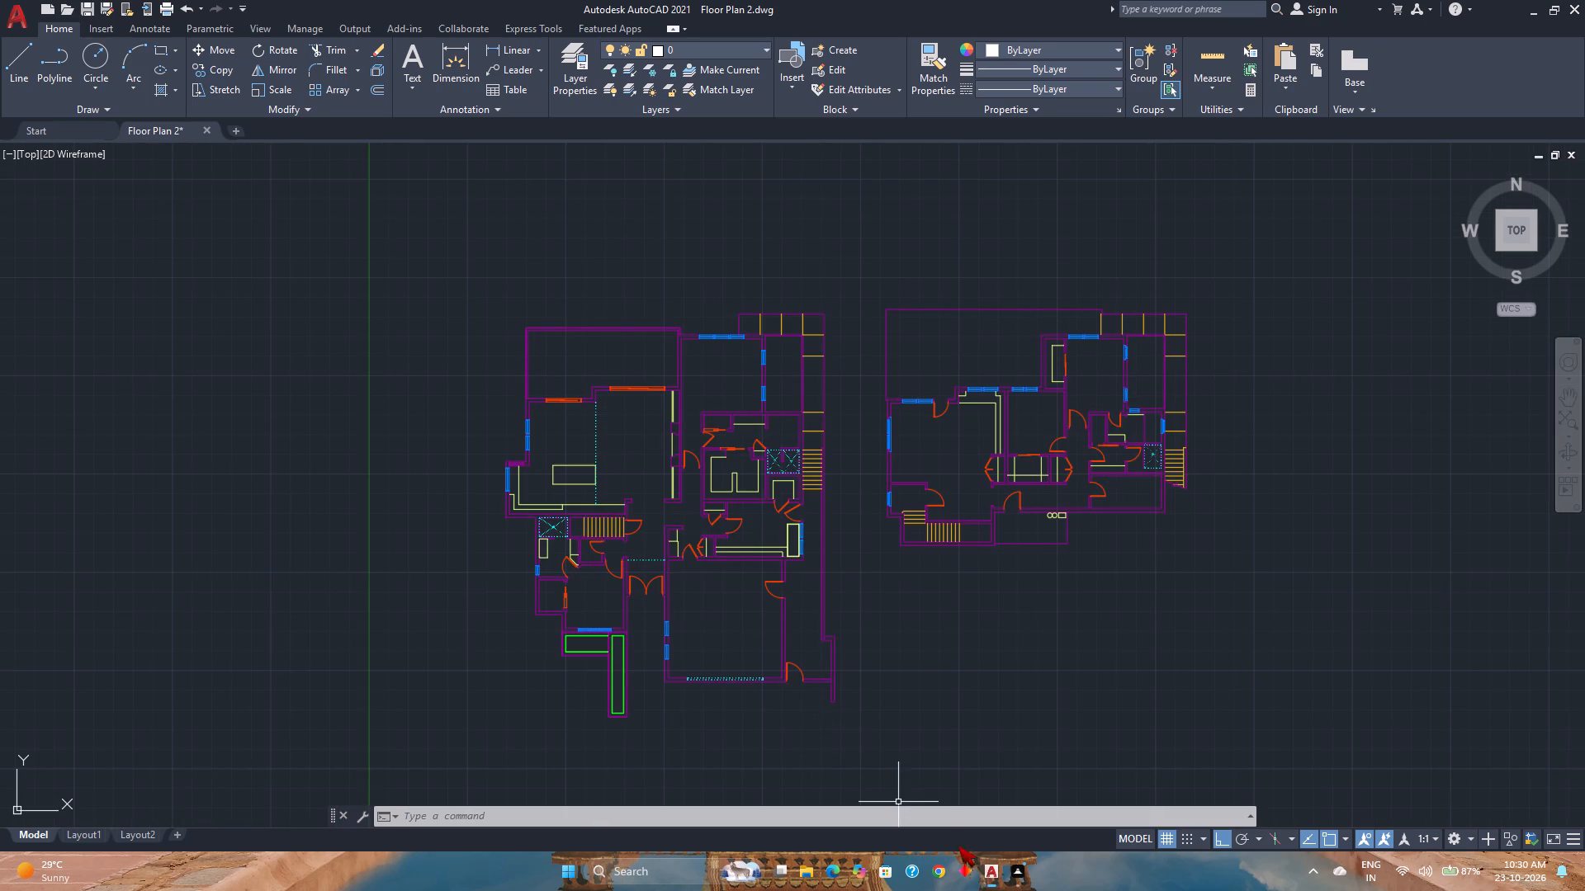
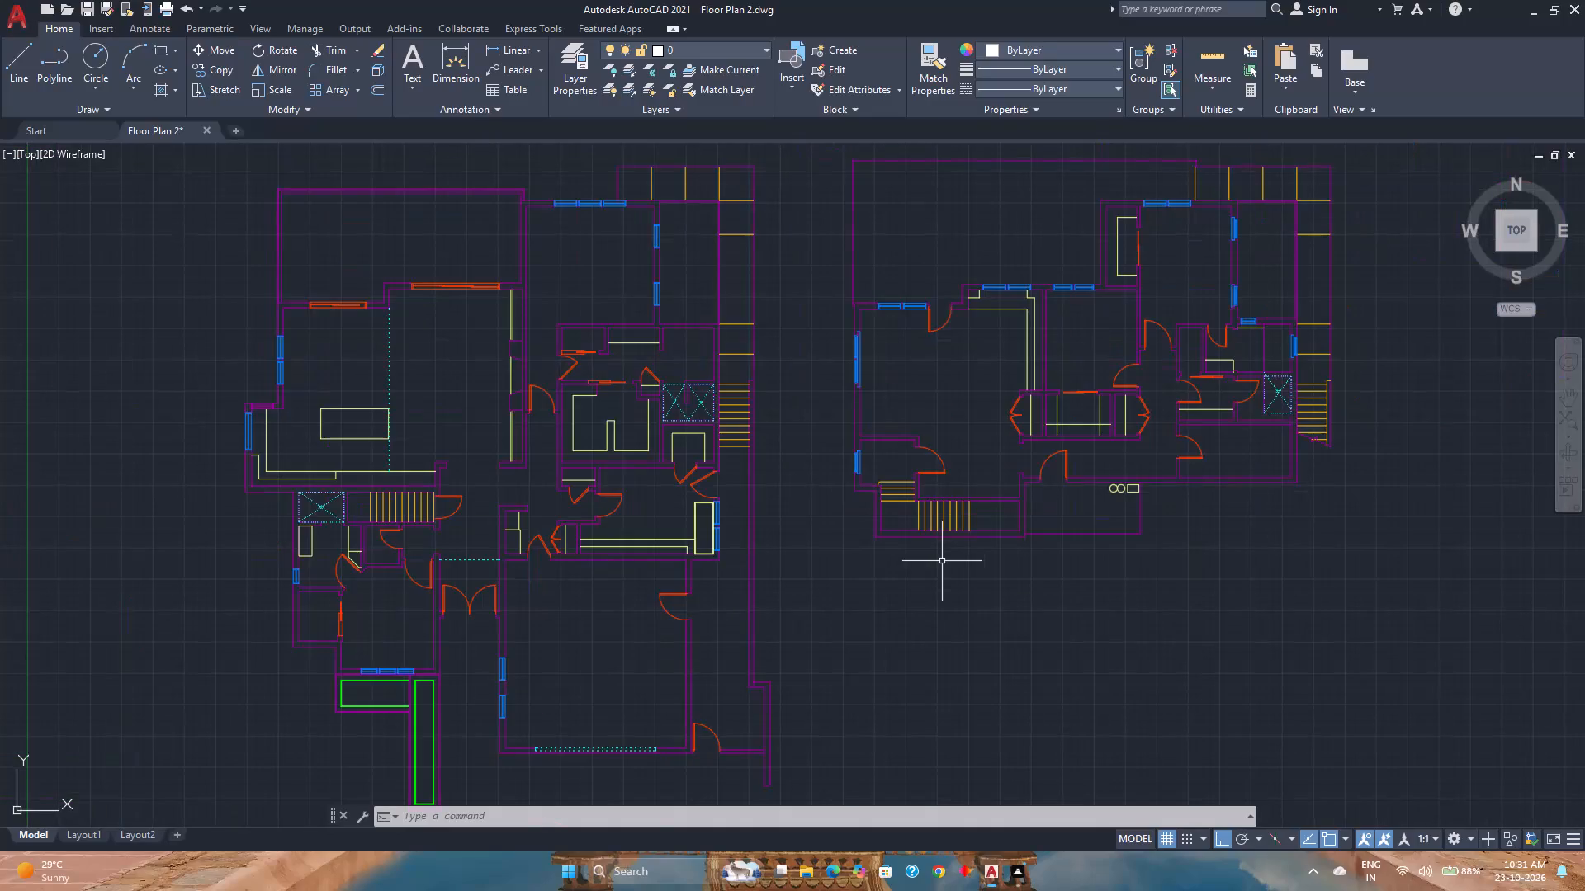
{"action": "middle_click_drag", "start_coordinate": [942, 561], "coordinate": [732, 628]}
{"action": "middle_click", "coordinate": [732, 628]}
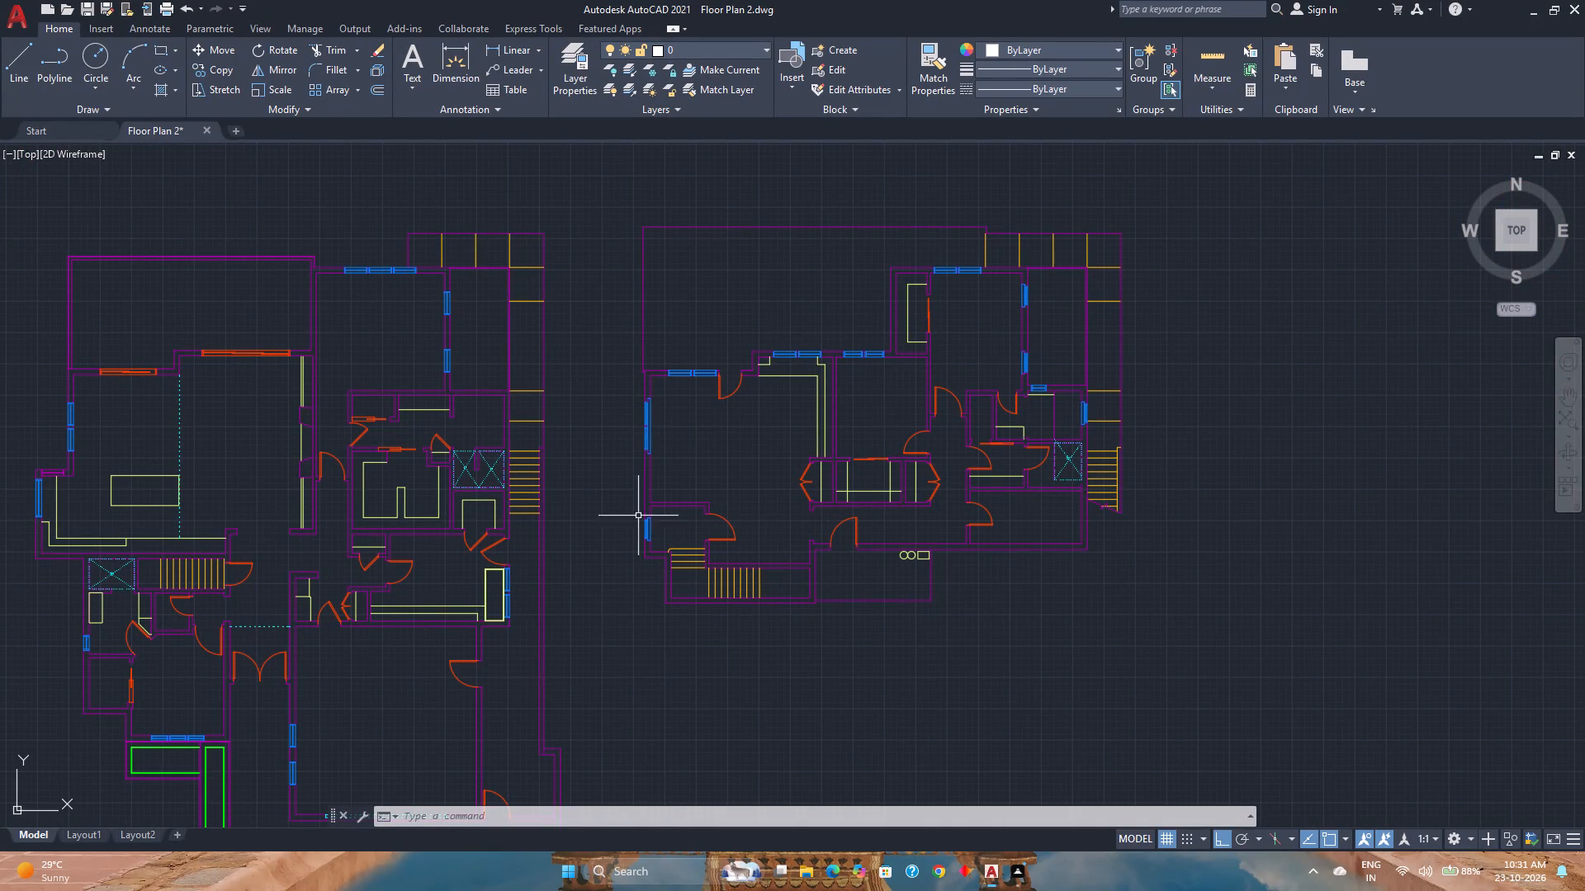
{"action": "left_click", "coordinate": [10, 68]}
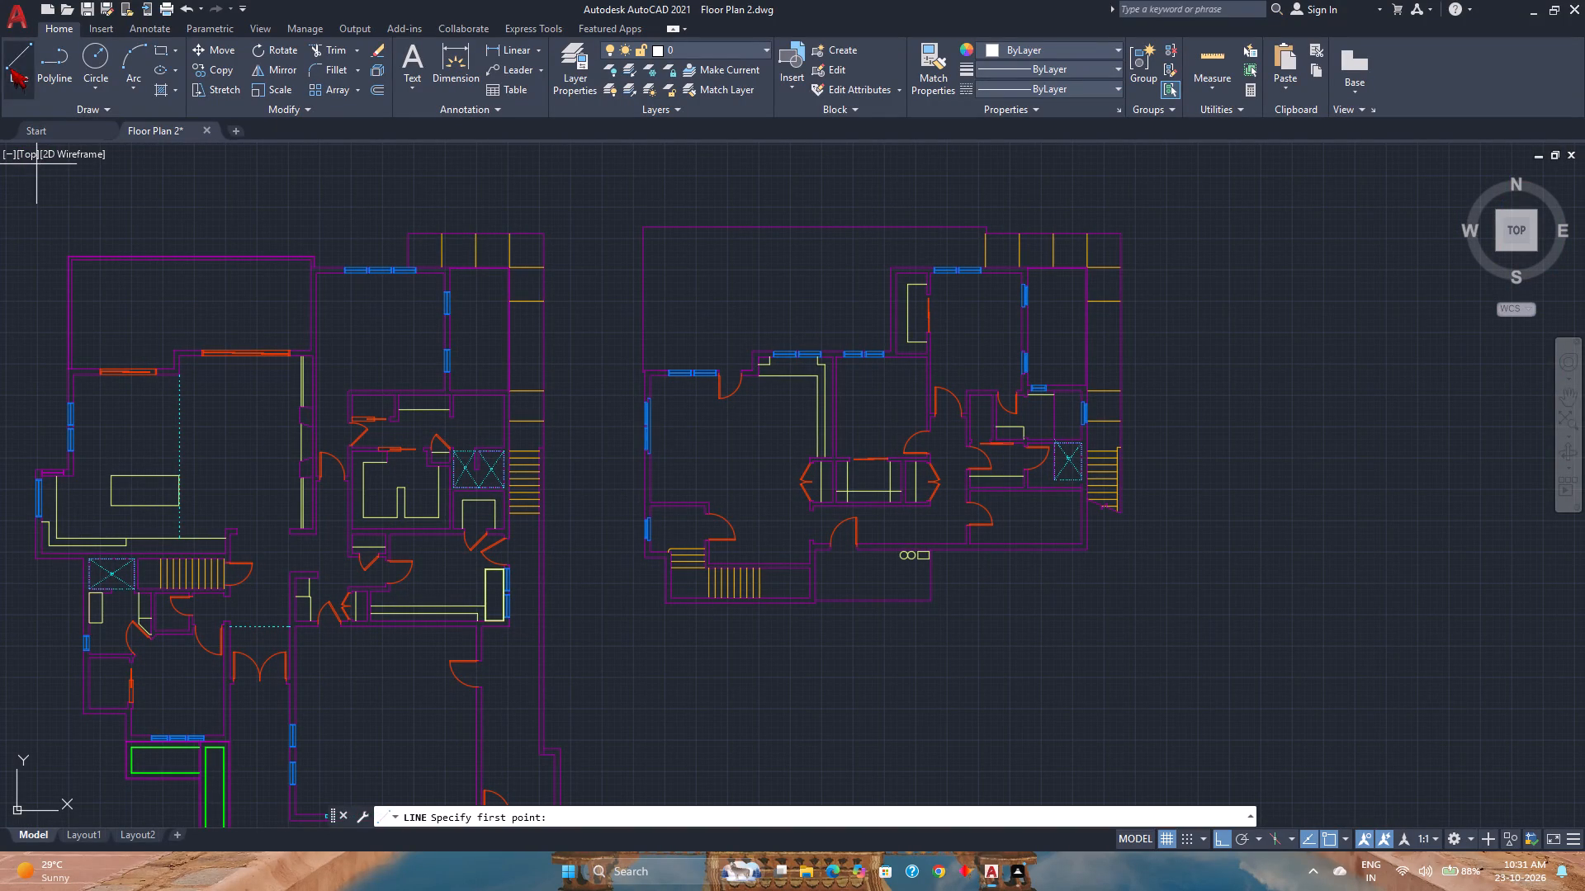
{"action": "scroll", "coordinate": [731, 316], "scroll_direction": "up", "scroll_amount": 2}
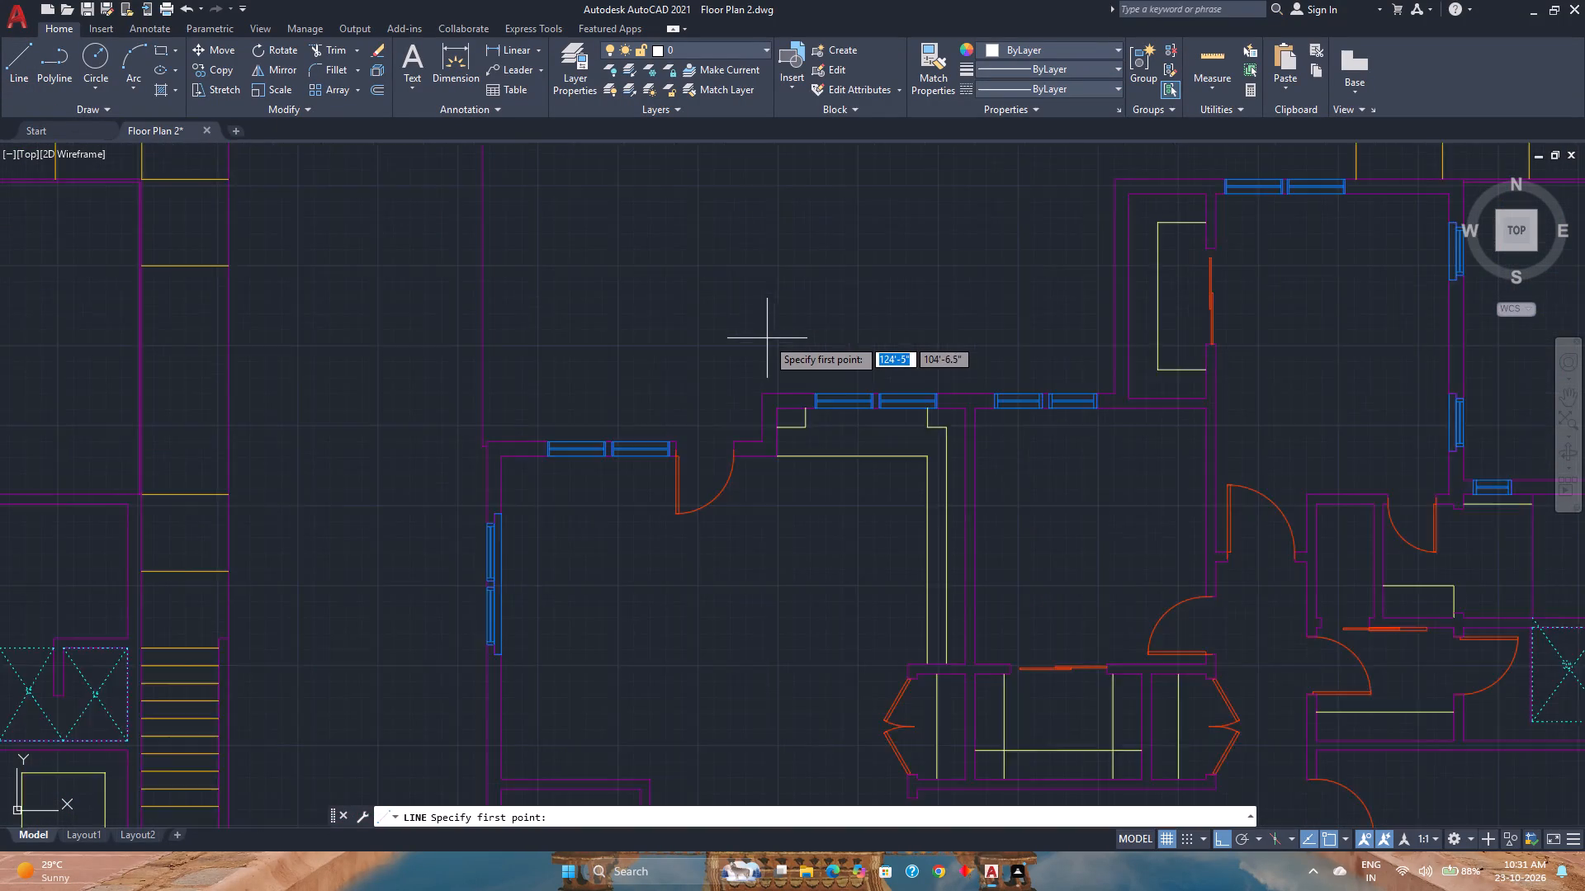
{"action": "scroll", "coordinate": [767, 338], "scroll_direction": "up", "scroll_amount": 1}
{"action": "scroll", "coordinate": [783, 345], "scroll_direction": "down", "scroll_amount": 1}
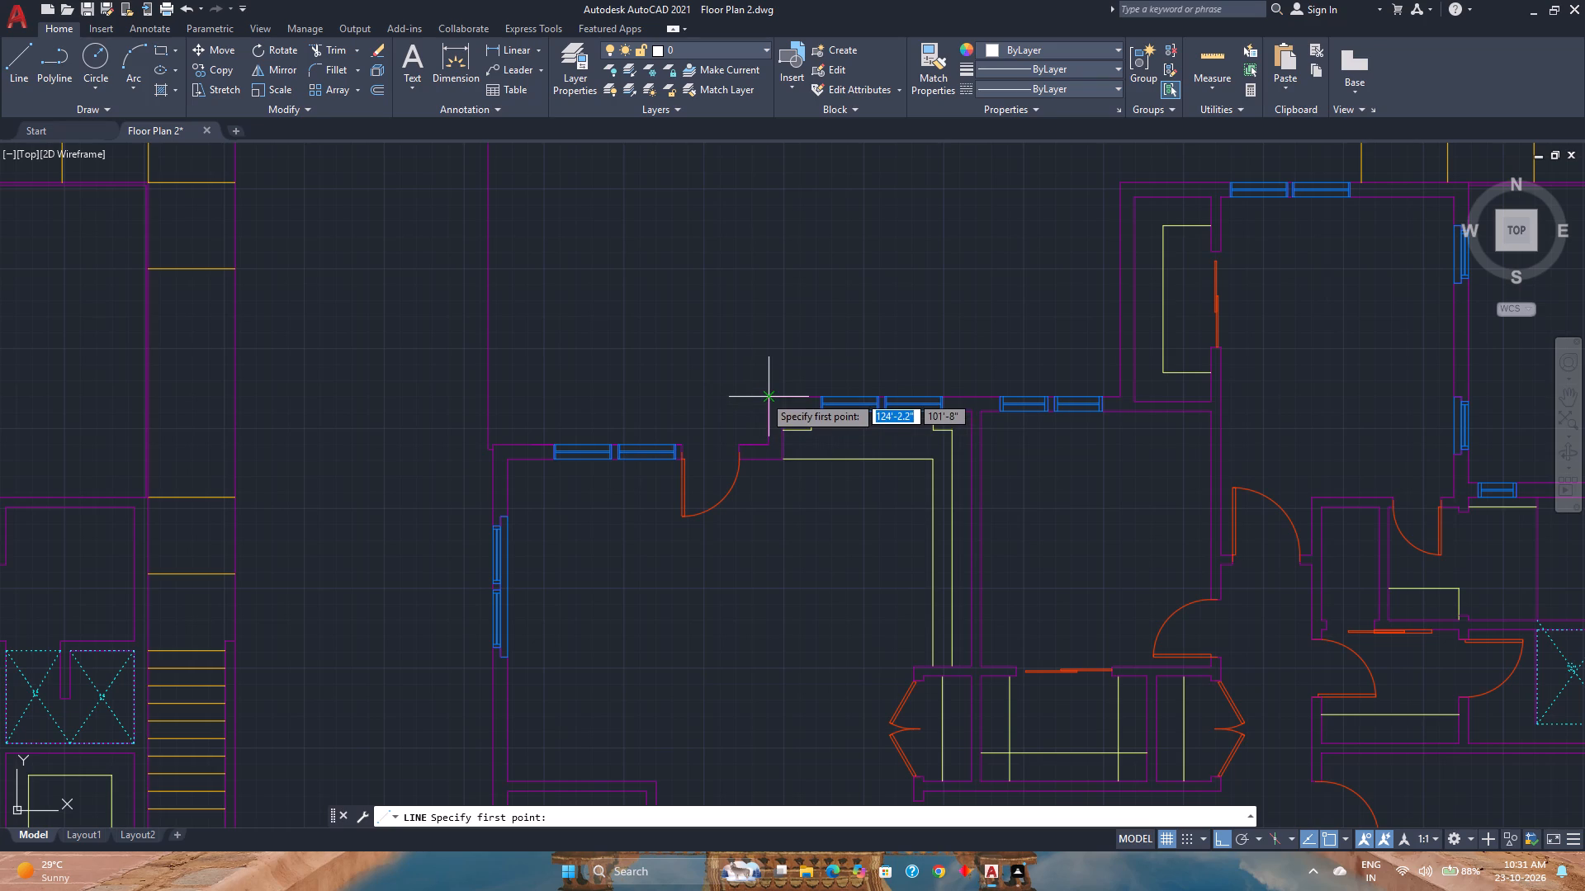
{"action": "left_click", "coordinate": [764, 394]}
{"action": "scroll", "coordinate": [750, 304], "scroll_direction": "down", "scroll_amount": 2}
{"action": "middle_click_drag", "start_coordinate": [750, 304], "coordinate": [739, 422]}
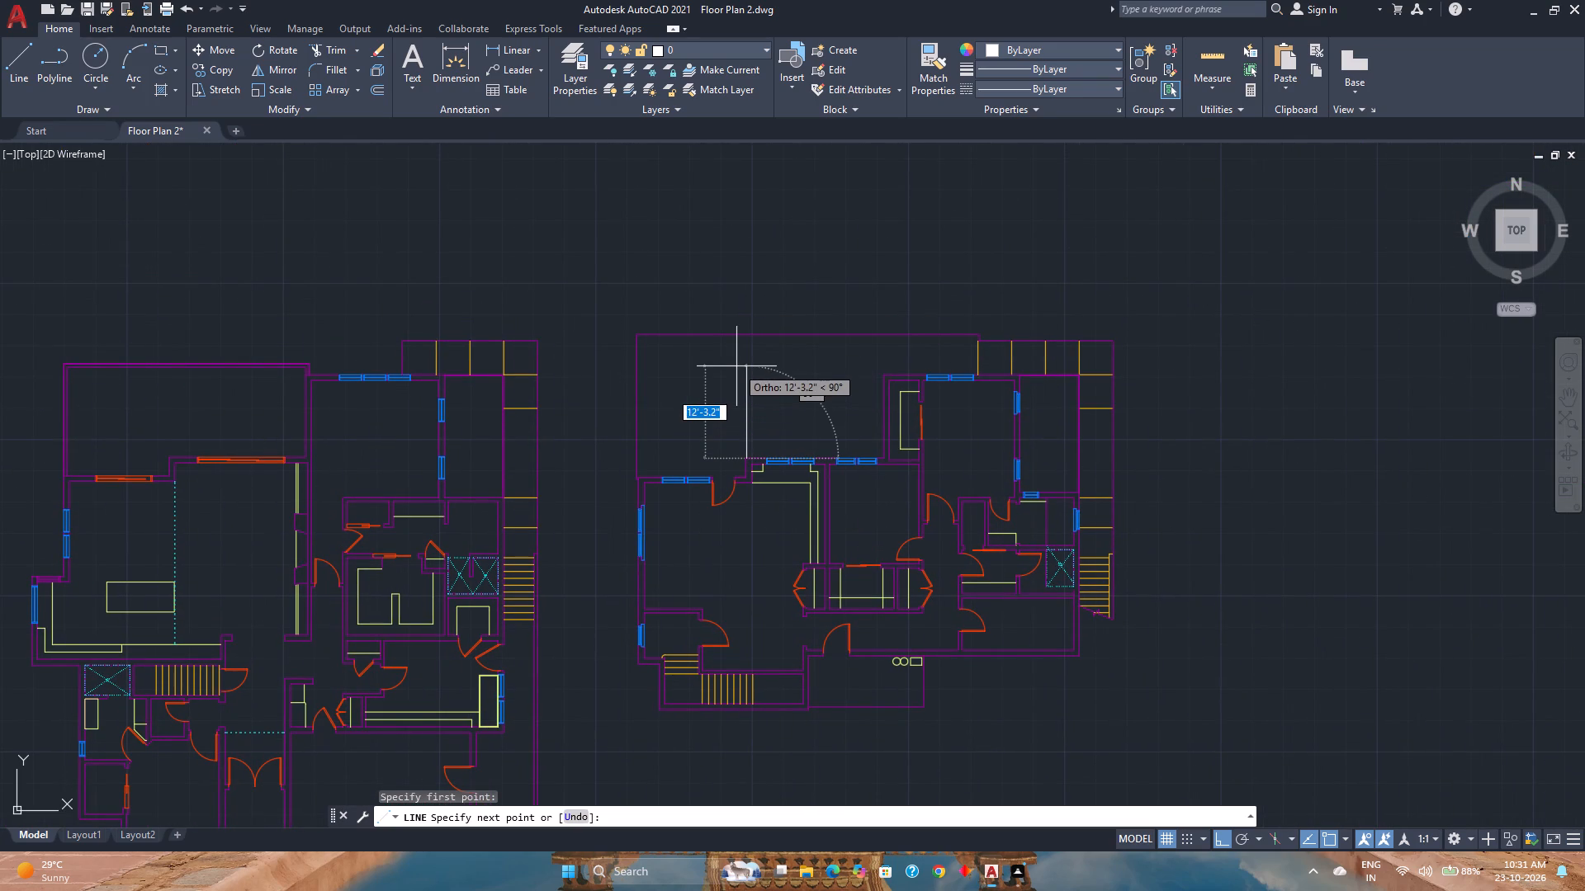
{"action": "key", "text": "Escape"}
Move the horizontal counter edge beside the north-wall door in the smaller plan 6 inches north.
{"action": "scroll", "coordinate": [764, 507], "scroll_direction": "up", "scroll_amount": 1}
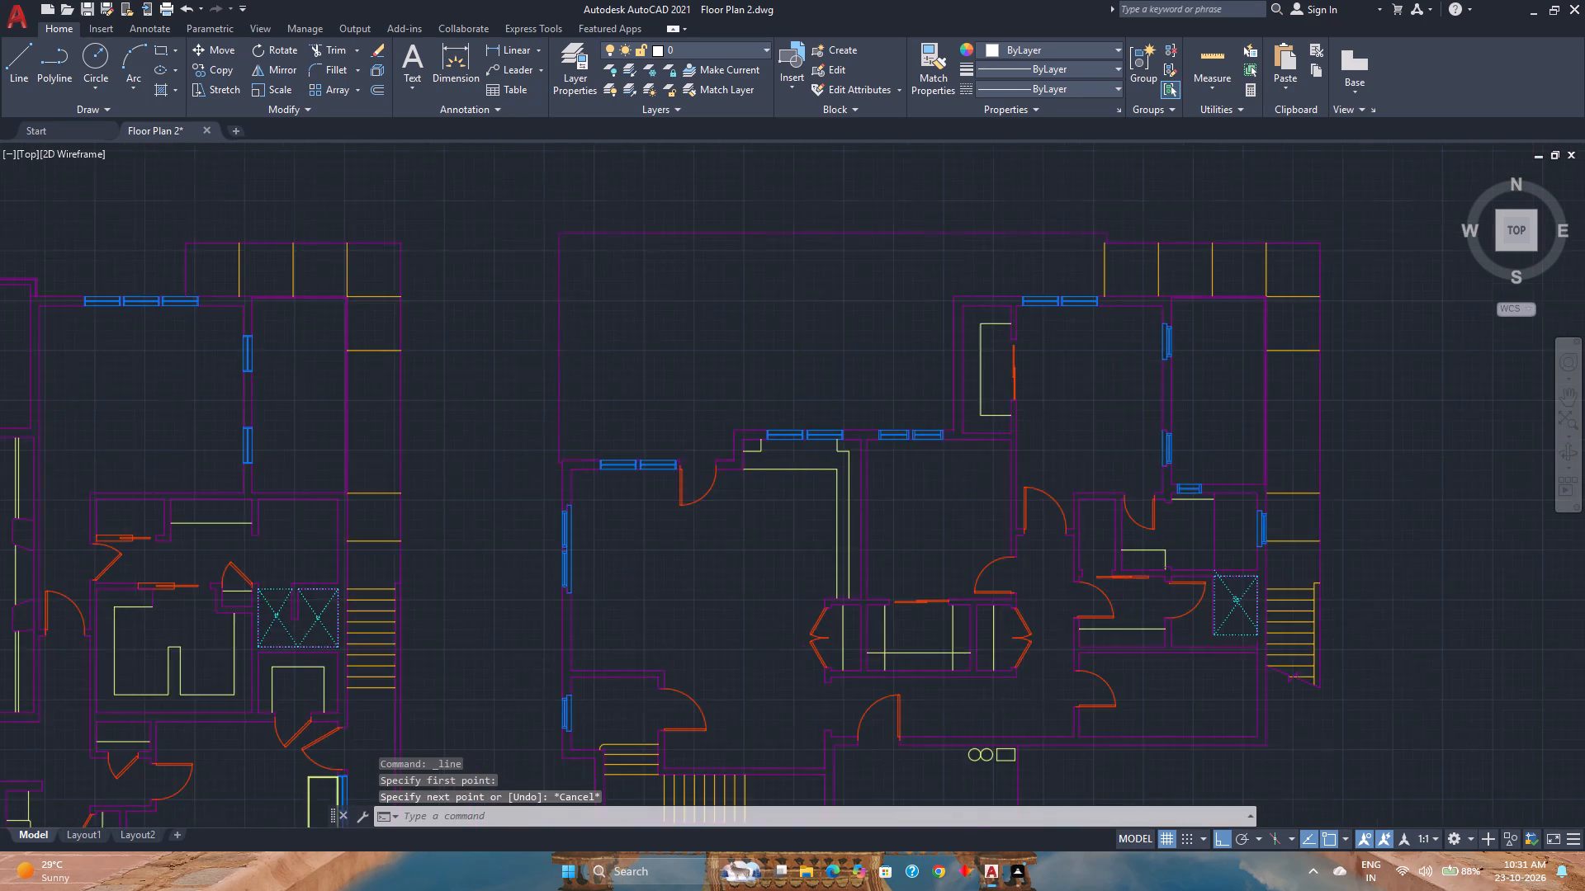
{"action": "scroll", "coordinate": [764, 507], "scroll_direction": "up", "scroll_amount": 1}
{"action": "left_click", "coordinate": [810, 472]}
{"action": "left_click", "coordinate": [784, 441]}
{"action": "key", "text": "m"}
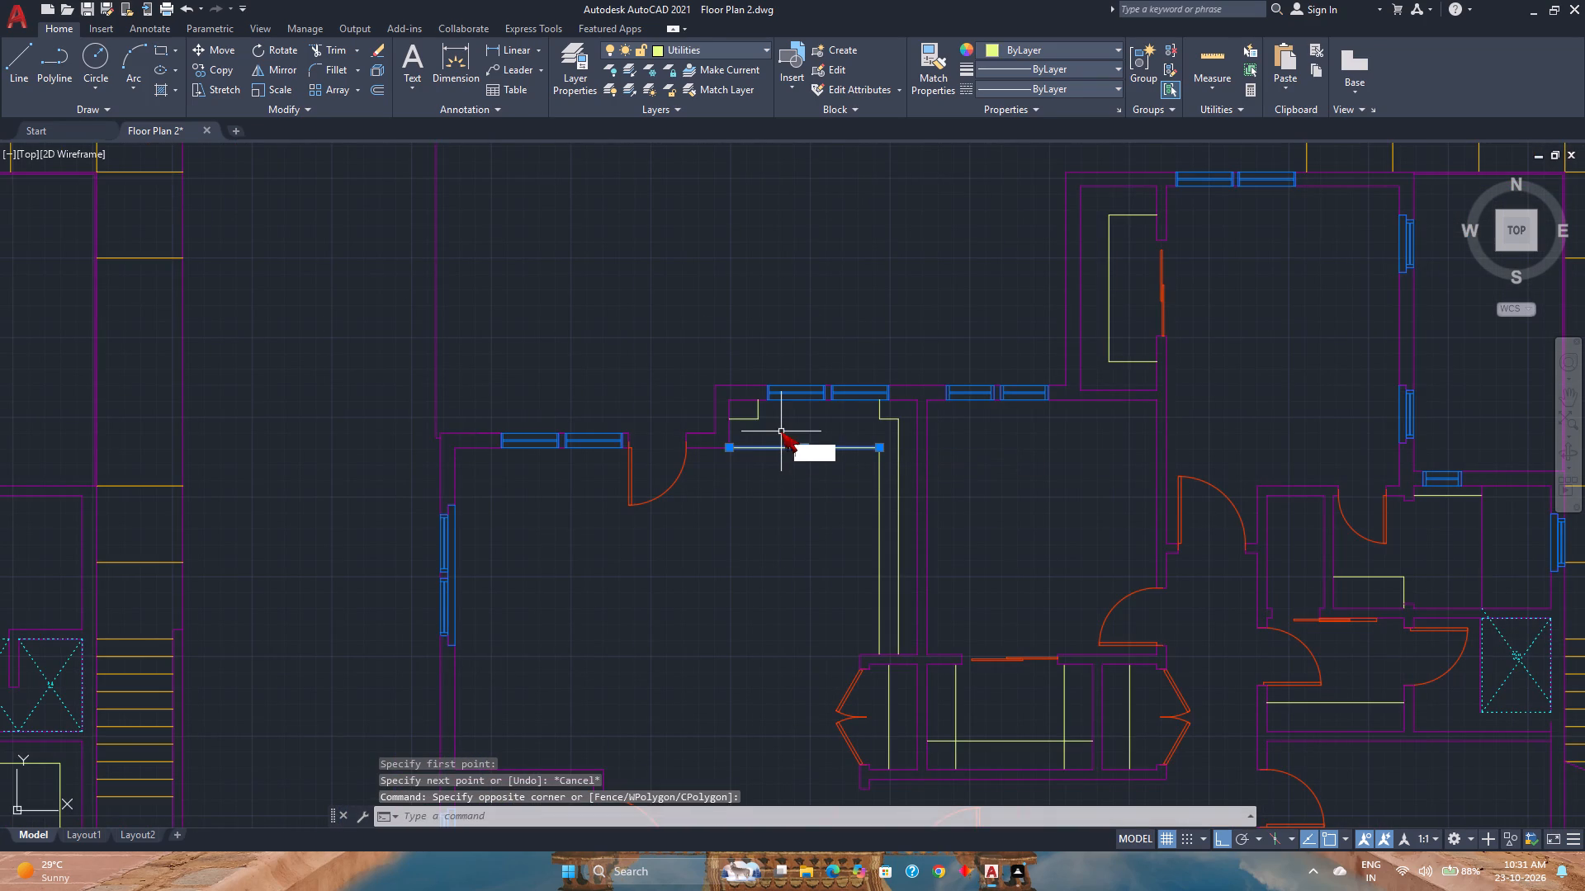
{"action": "key", "text": "Return"}
{"action": "scroll", "coordinate": [742, 464], "scroll_direction": "up", "scroll_amount": 3}
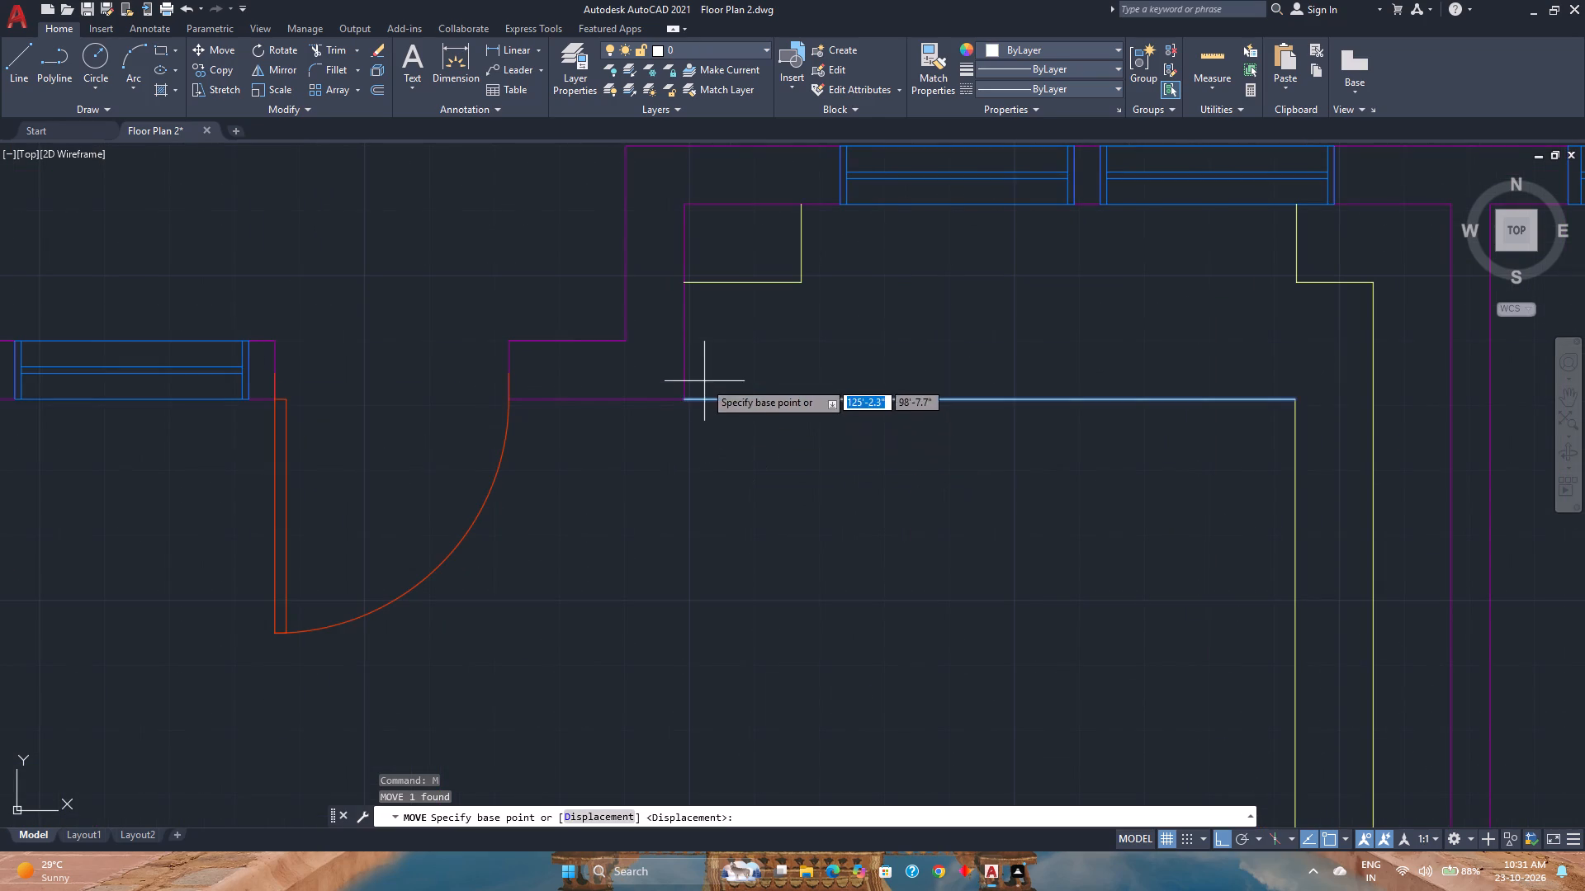
{"action": "left_click", "coordinate": [682, 401]}
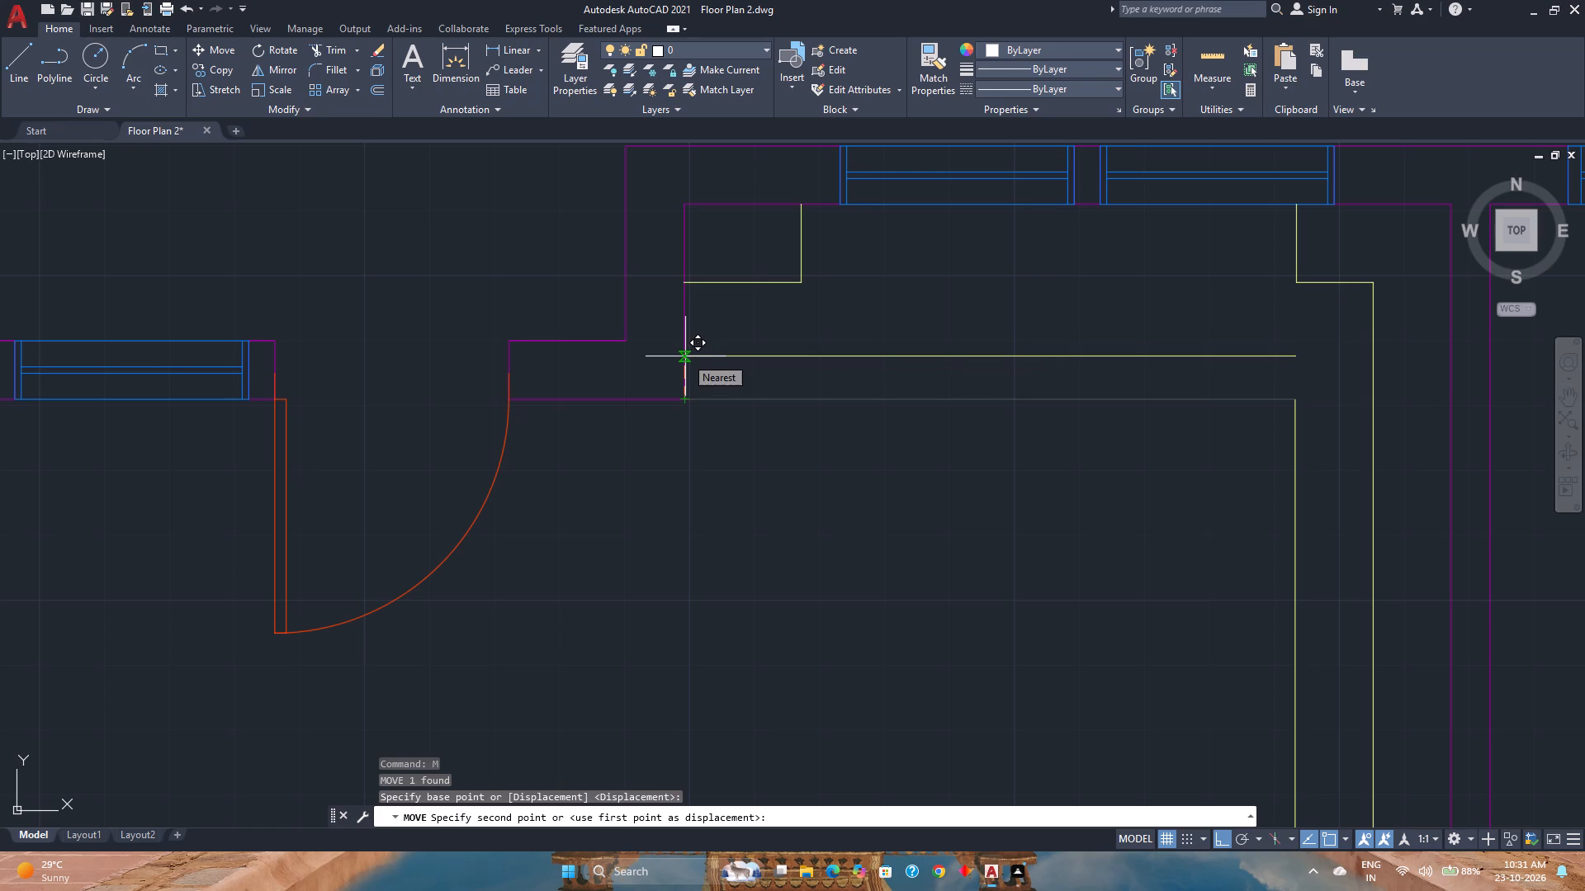
{"action": "key", "text": "6"}
{"action": "key", "text": "Return"}
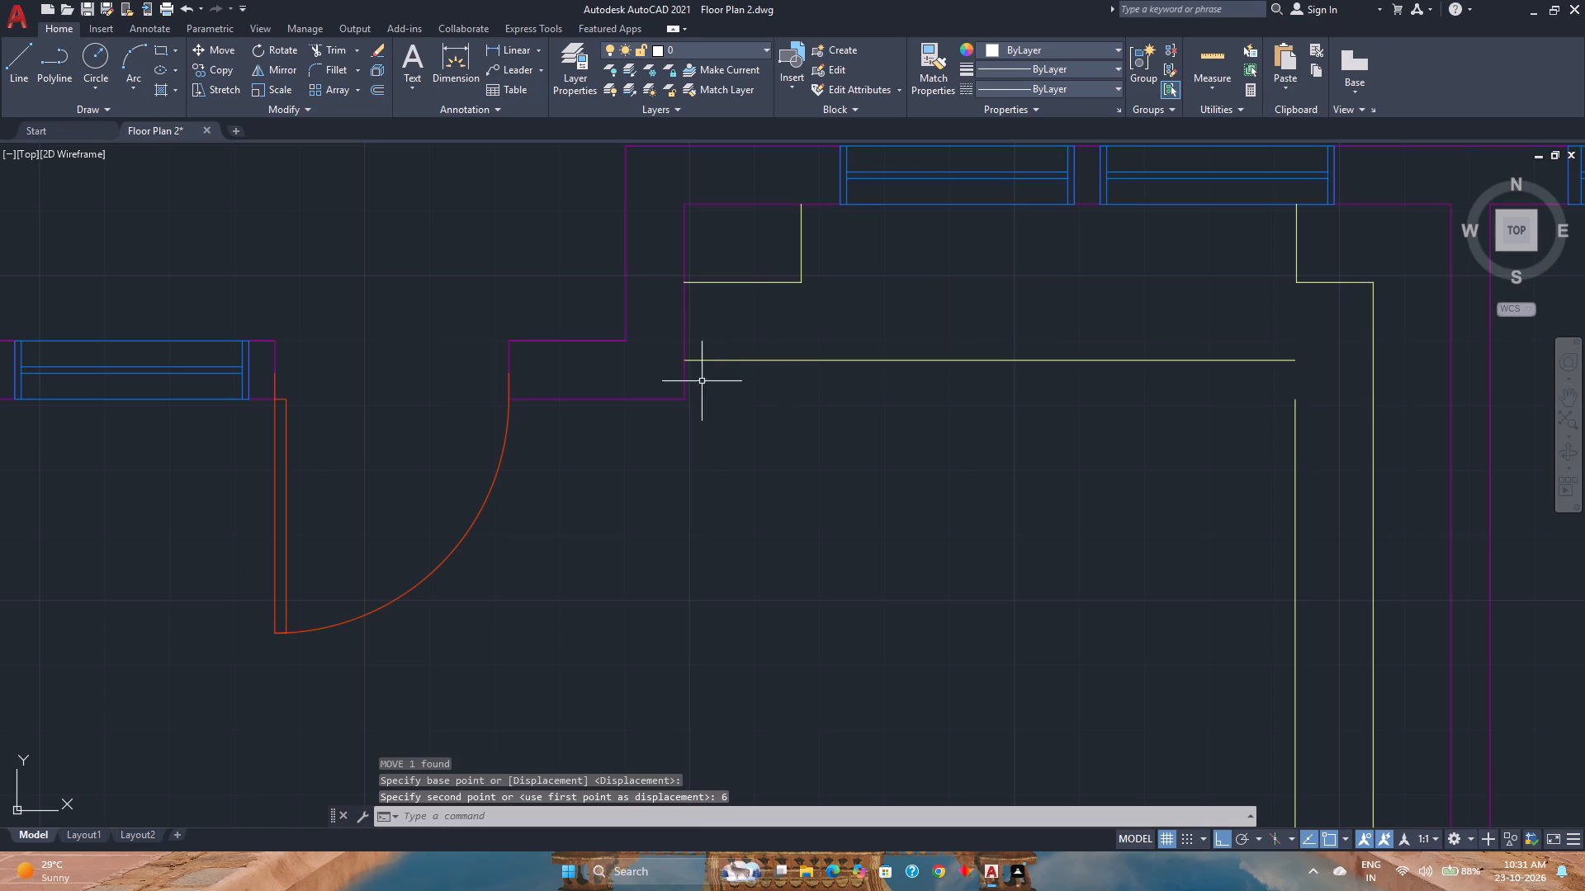
Fillet the moved counter edge with the adjoining vertical counter edge to close their corner.
{"action": "scroll", "coordinate": [934, 501], "scroll_direction": "down", "scroll_amount": 1}
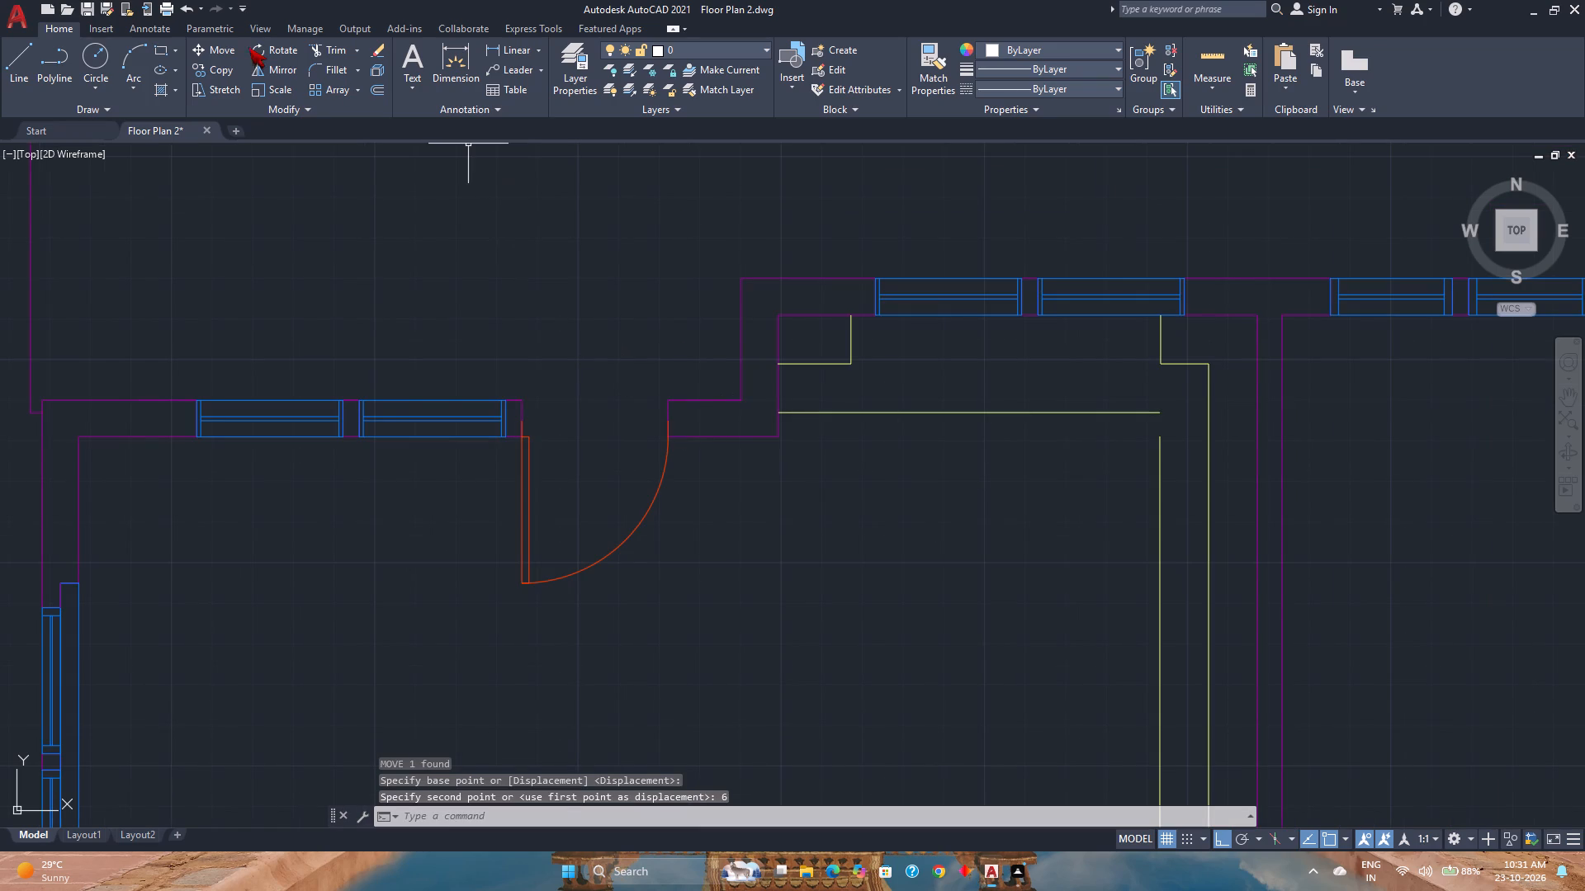
{"action": "left_click", "coordinate": [333, 67]}
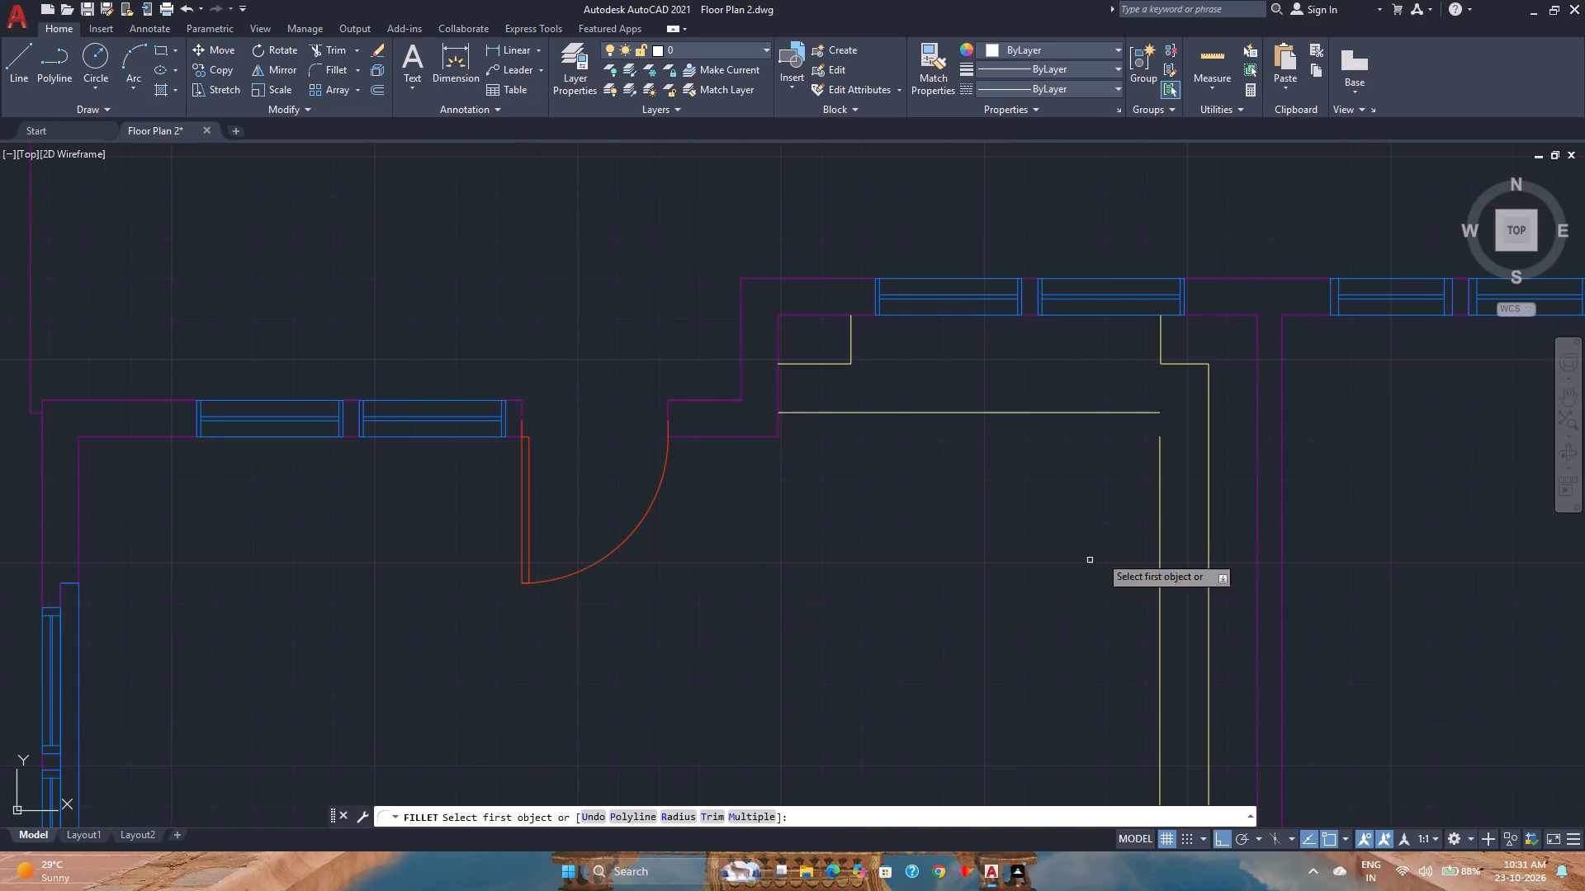
{"action": "left_click", "coordinate": [1143, 412]}
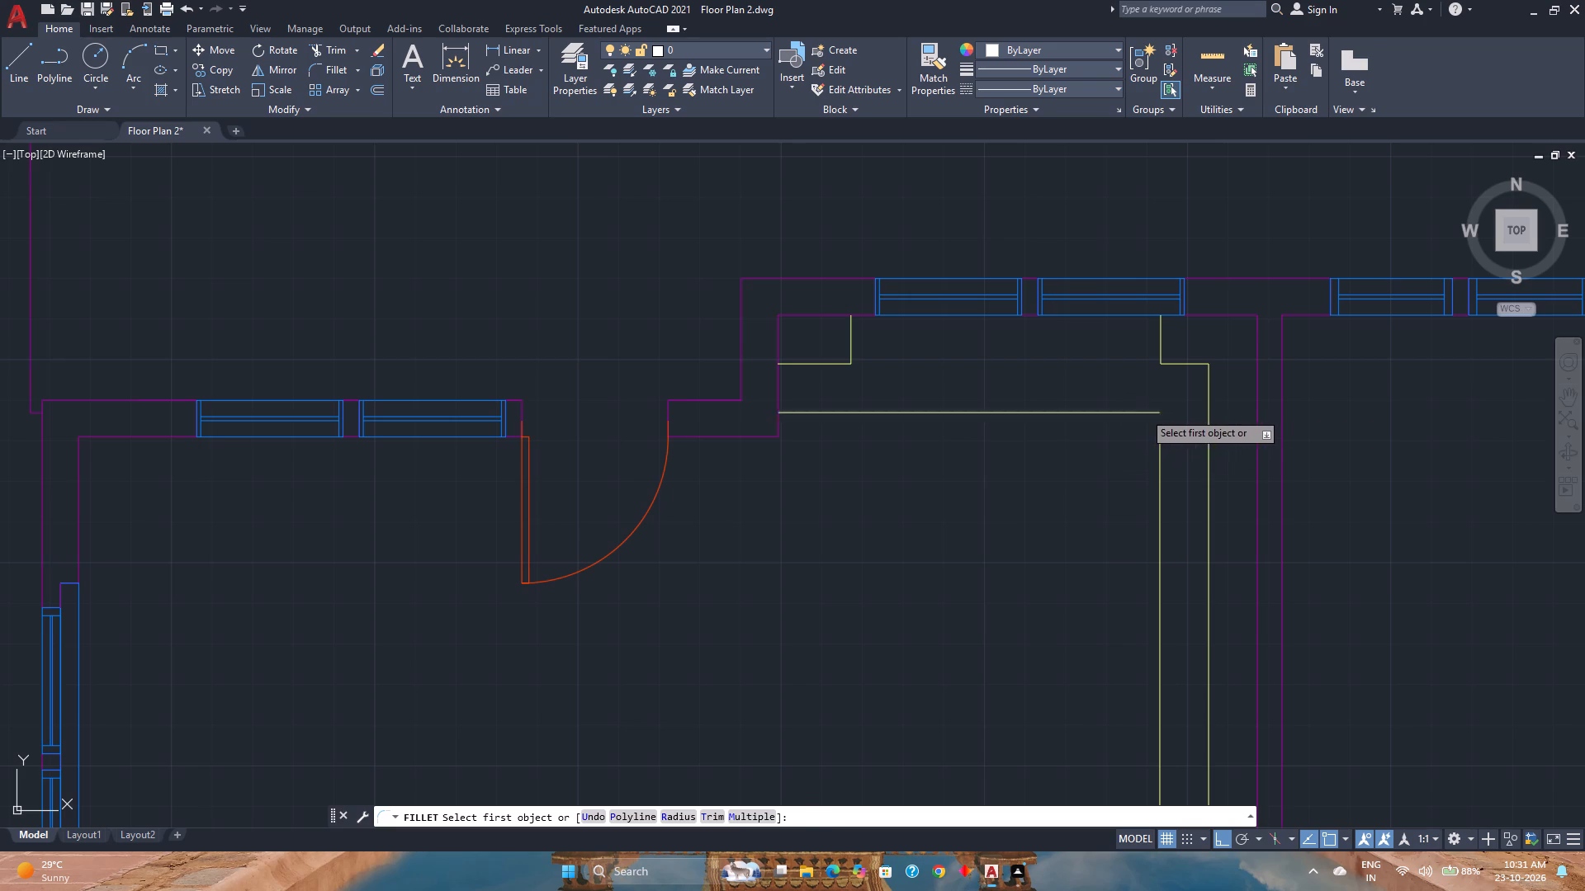
{"action": "left_click", "coordinate": [1161, 445]}
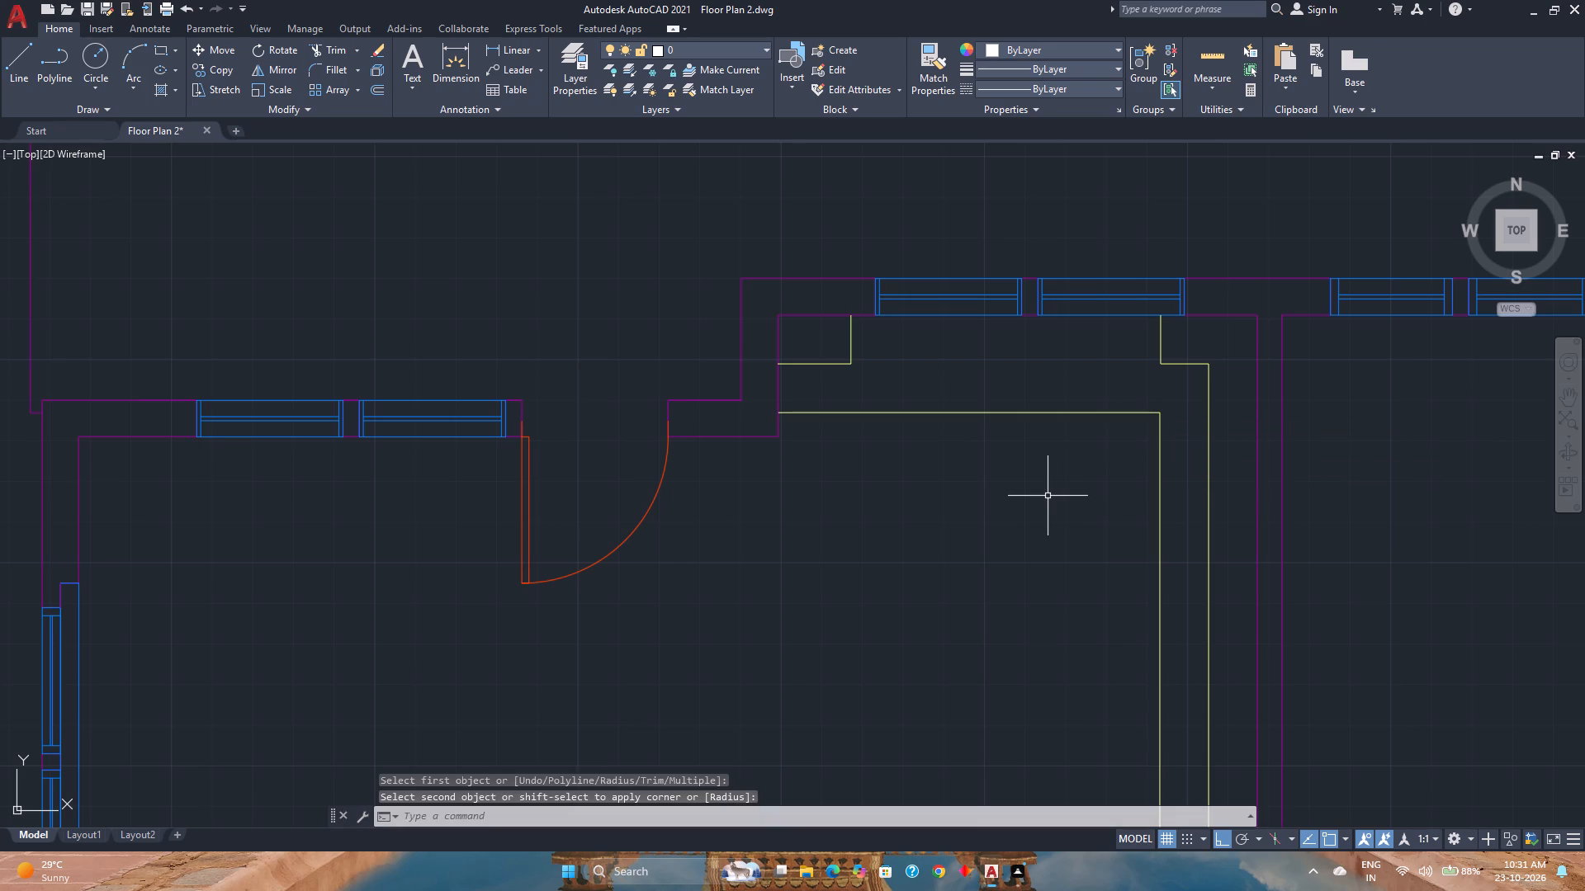
{"action": "key", "text": "Escape"}
Save the floor plan drawing.
{"action": "scroll", "coordinate": [1048, 496], "scroll_direction": "down", "scroll_amount": 3}
{"action": "key", "text": "ctrl+s"}
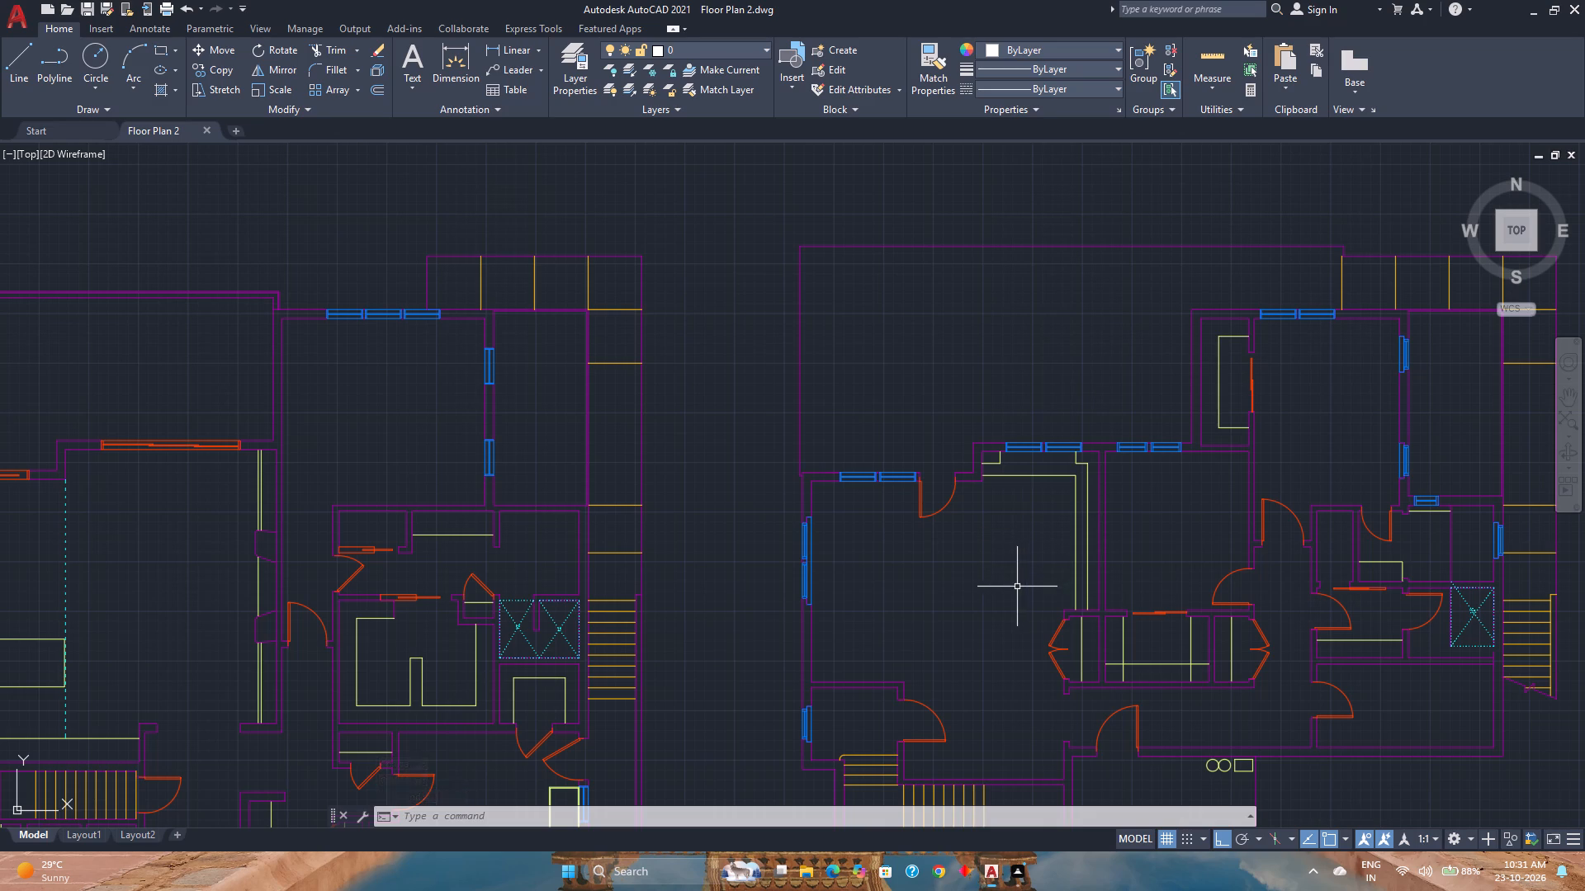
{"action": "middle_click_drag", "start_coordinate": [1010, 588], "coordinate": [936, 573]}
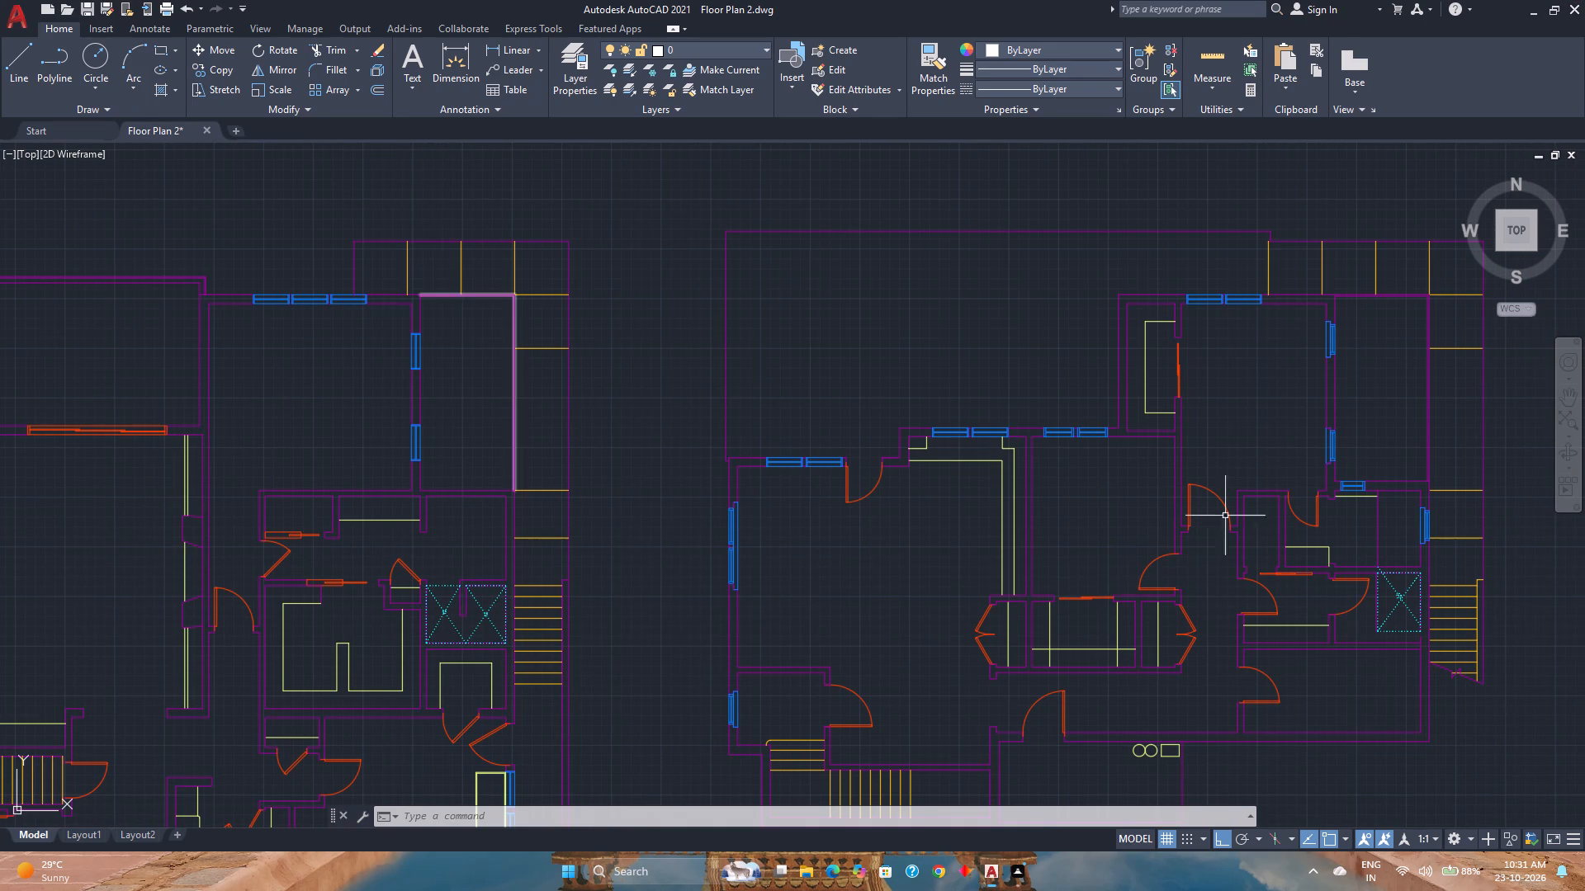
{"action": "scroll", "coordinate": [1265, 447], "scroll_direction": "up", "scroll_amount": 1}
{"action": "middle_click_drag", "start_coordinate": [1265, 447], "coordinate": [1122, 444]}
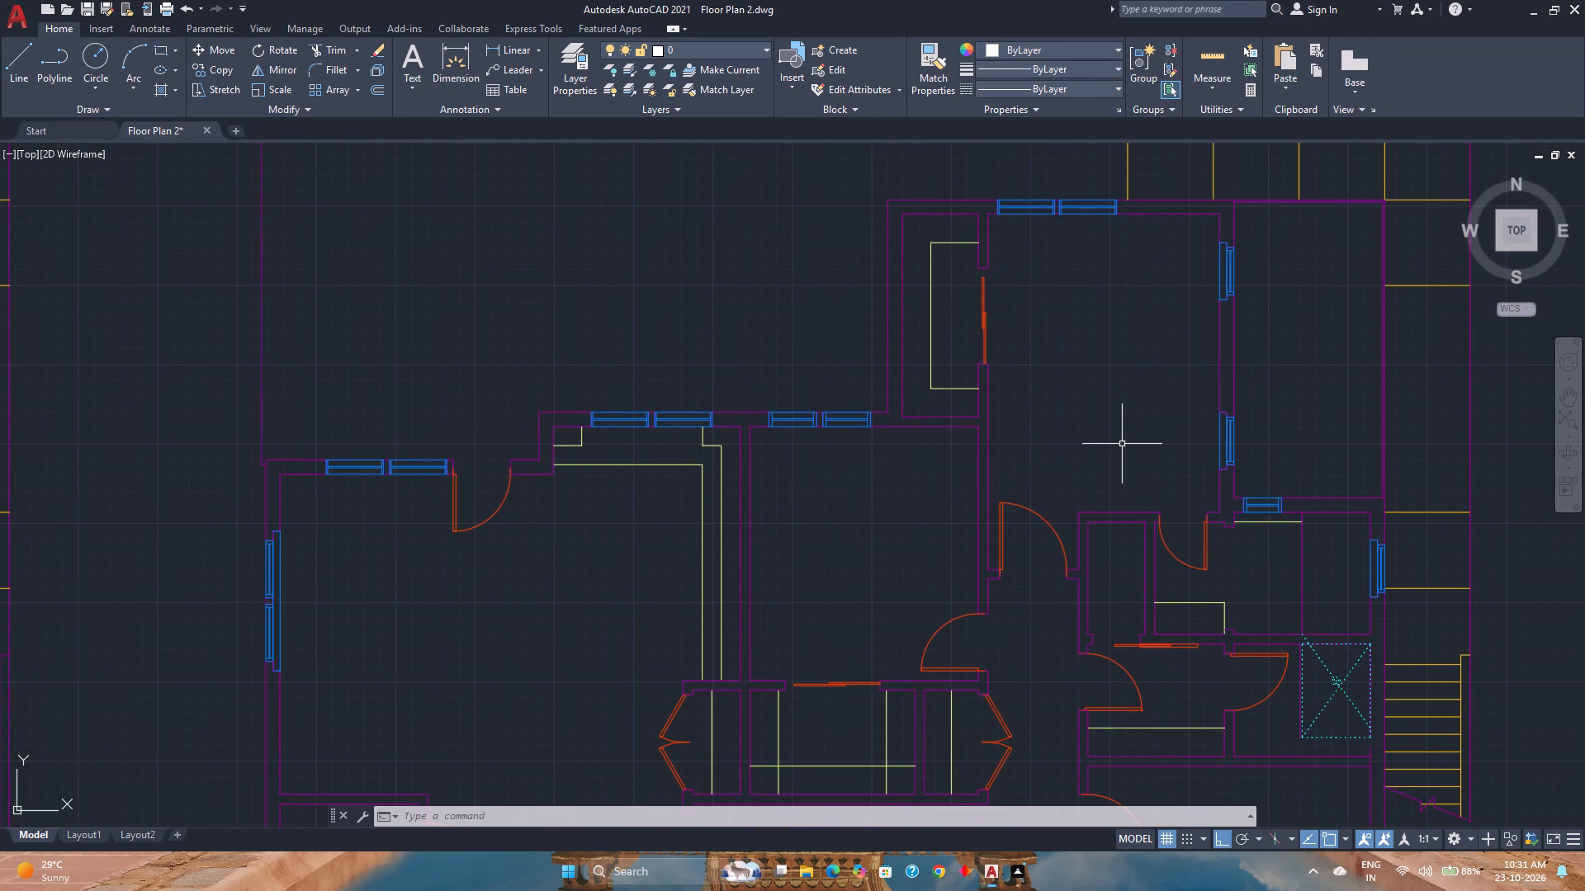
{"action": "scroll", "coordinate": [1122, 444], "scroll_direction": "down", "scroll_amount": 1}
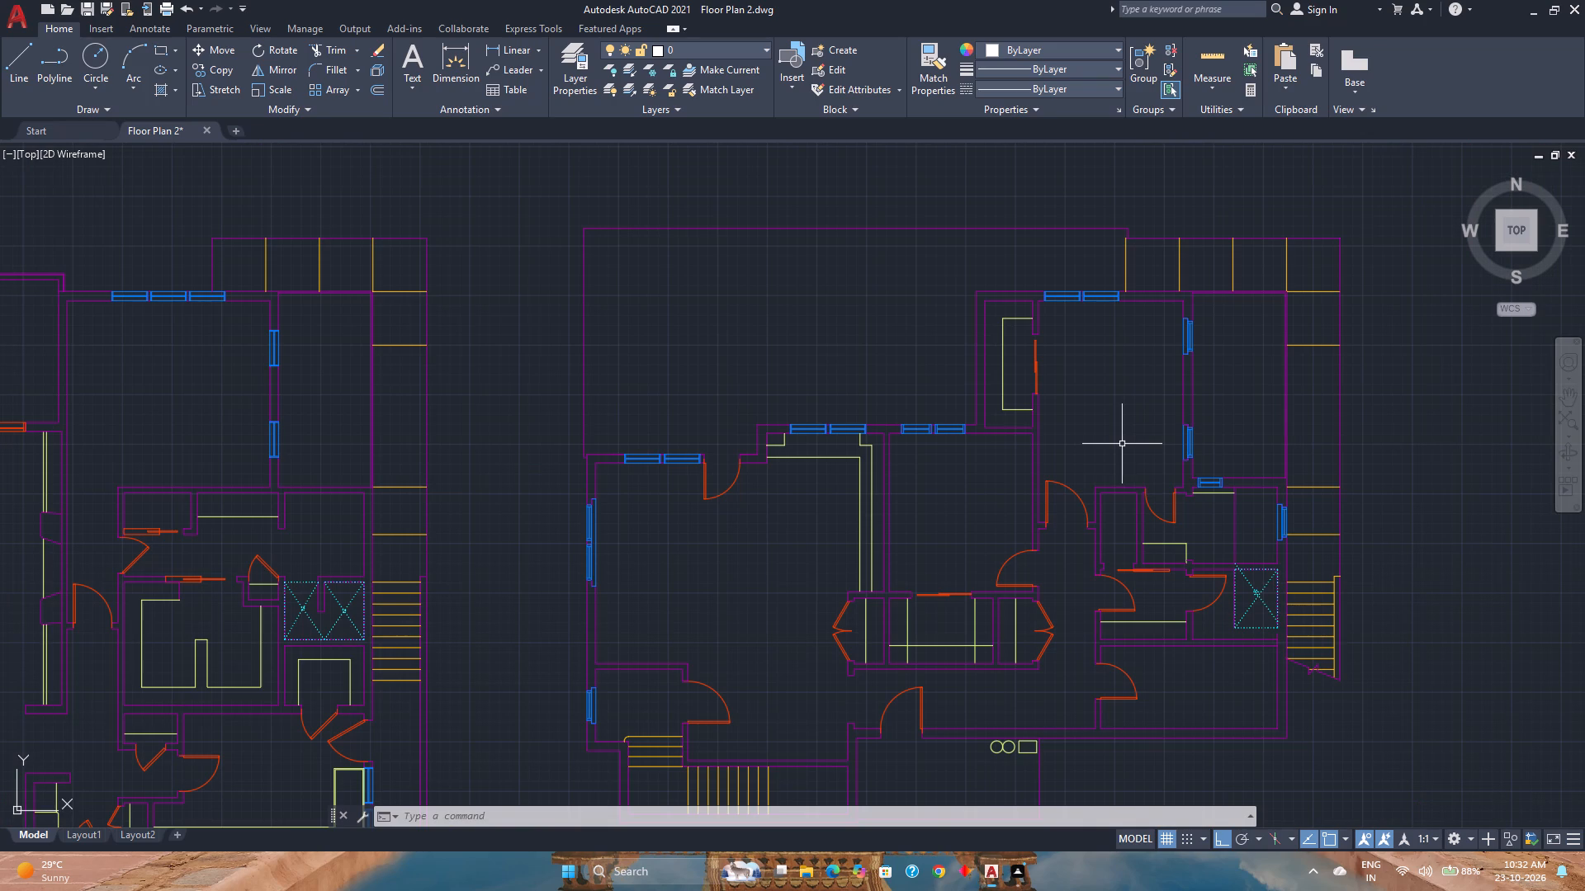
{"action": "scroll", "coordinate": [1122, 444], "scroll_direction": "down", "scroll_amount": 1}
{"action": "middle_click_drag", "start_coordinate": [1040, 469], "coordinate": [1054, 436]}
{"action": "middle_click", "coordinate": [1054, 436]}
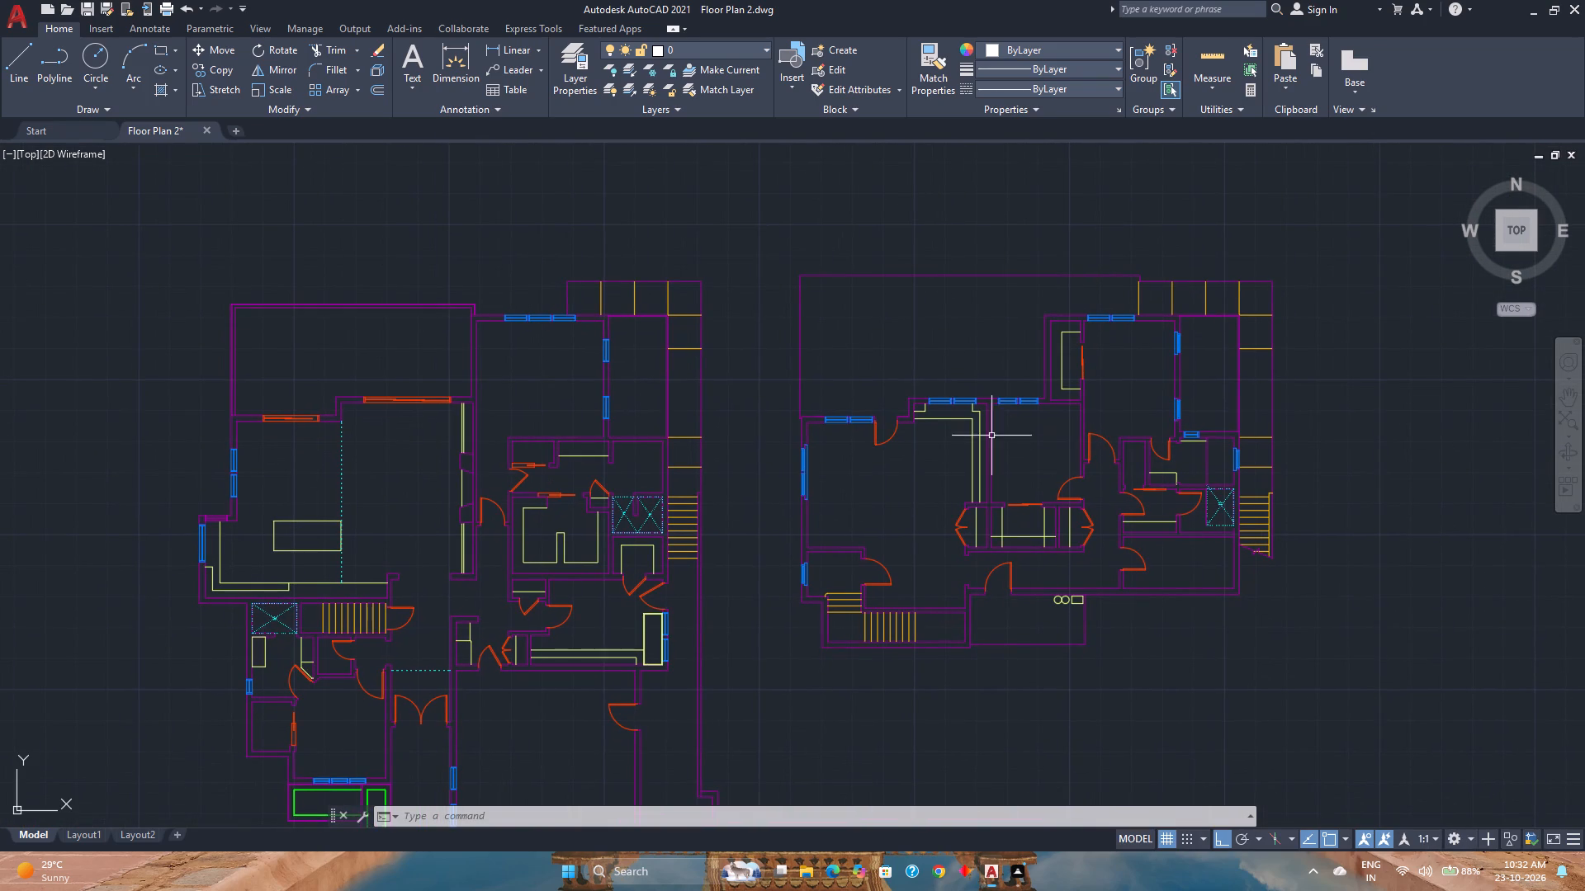
Draw a vertical line from the kitchen's outer northwest wall corner in the smaller plan north to the upper boundary line.
{"action": "left_click", "coordinate": [17, 64]}
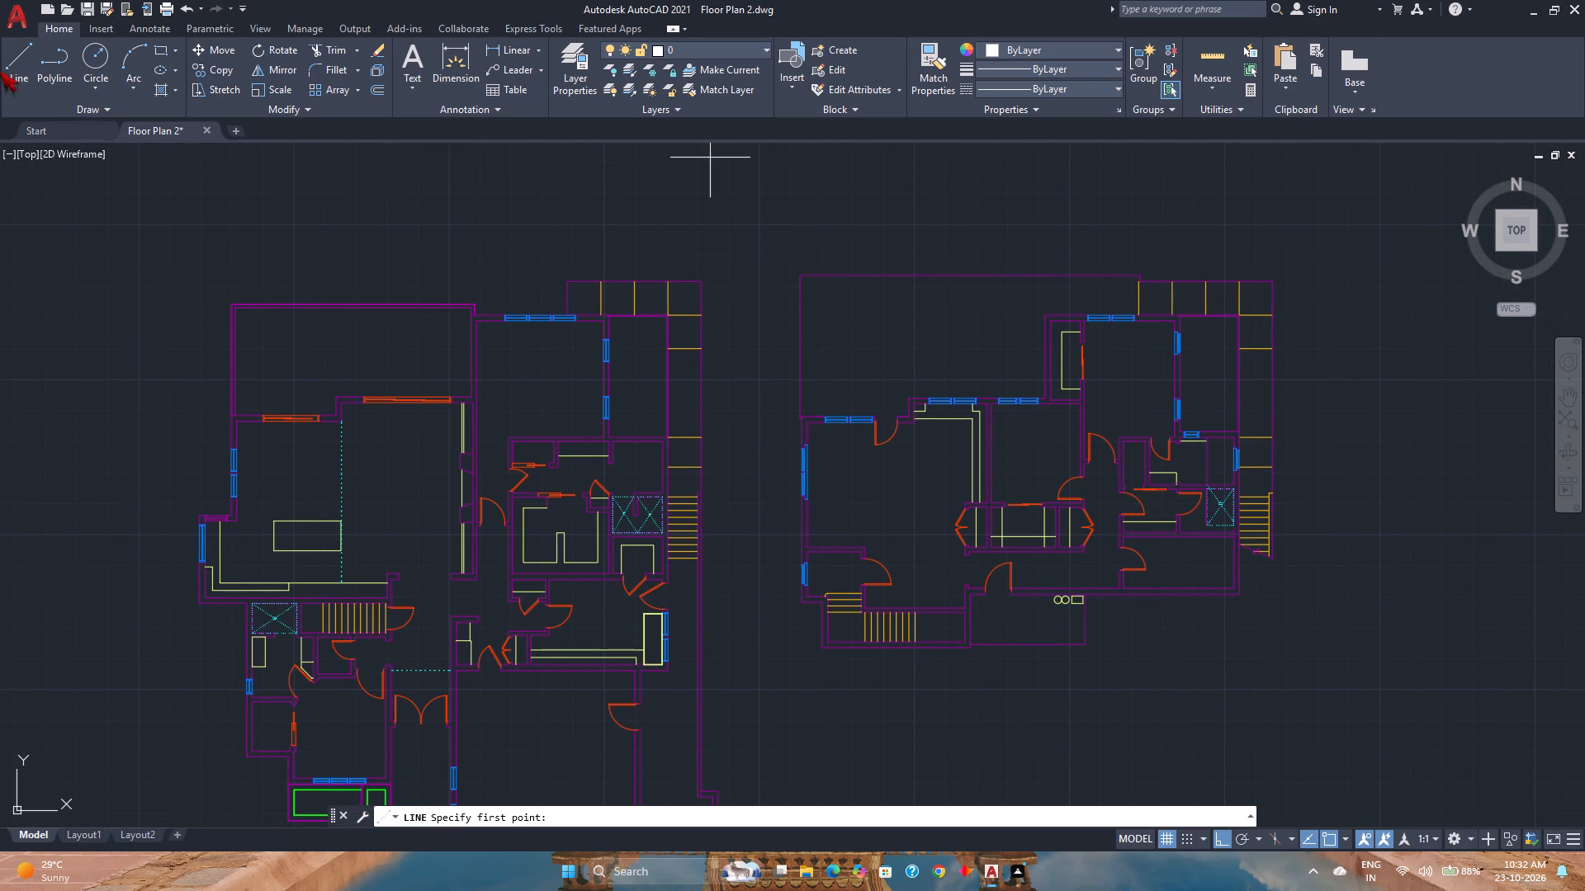
{"action": "scroll", "coordinate": [911, 402], "scroll_direction": "up", "scroll_amount": 4}
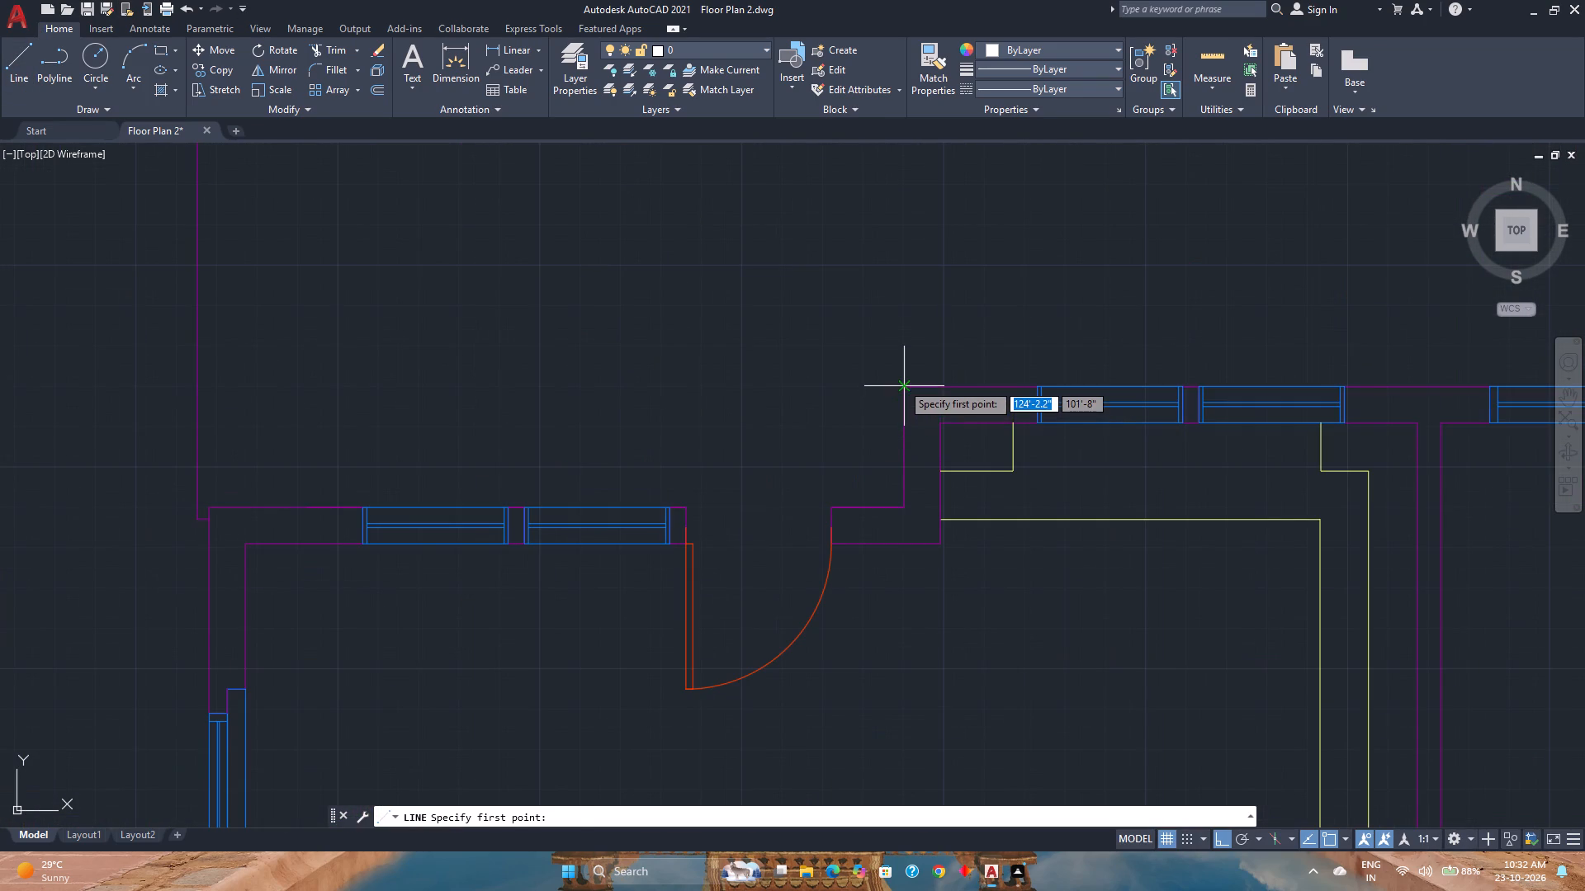
{"action": "left_click", "coordinate": [901, 383]}
{"action": "scroll", "coordinate": [898, 370], "scroll_direction": "down", "scroll_amount": 4}
{"action": "middle_click_drag", "start_coordinate": [898, 370], "coordinate": [865, 535]}
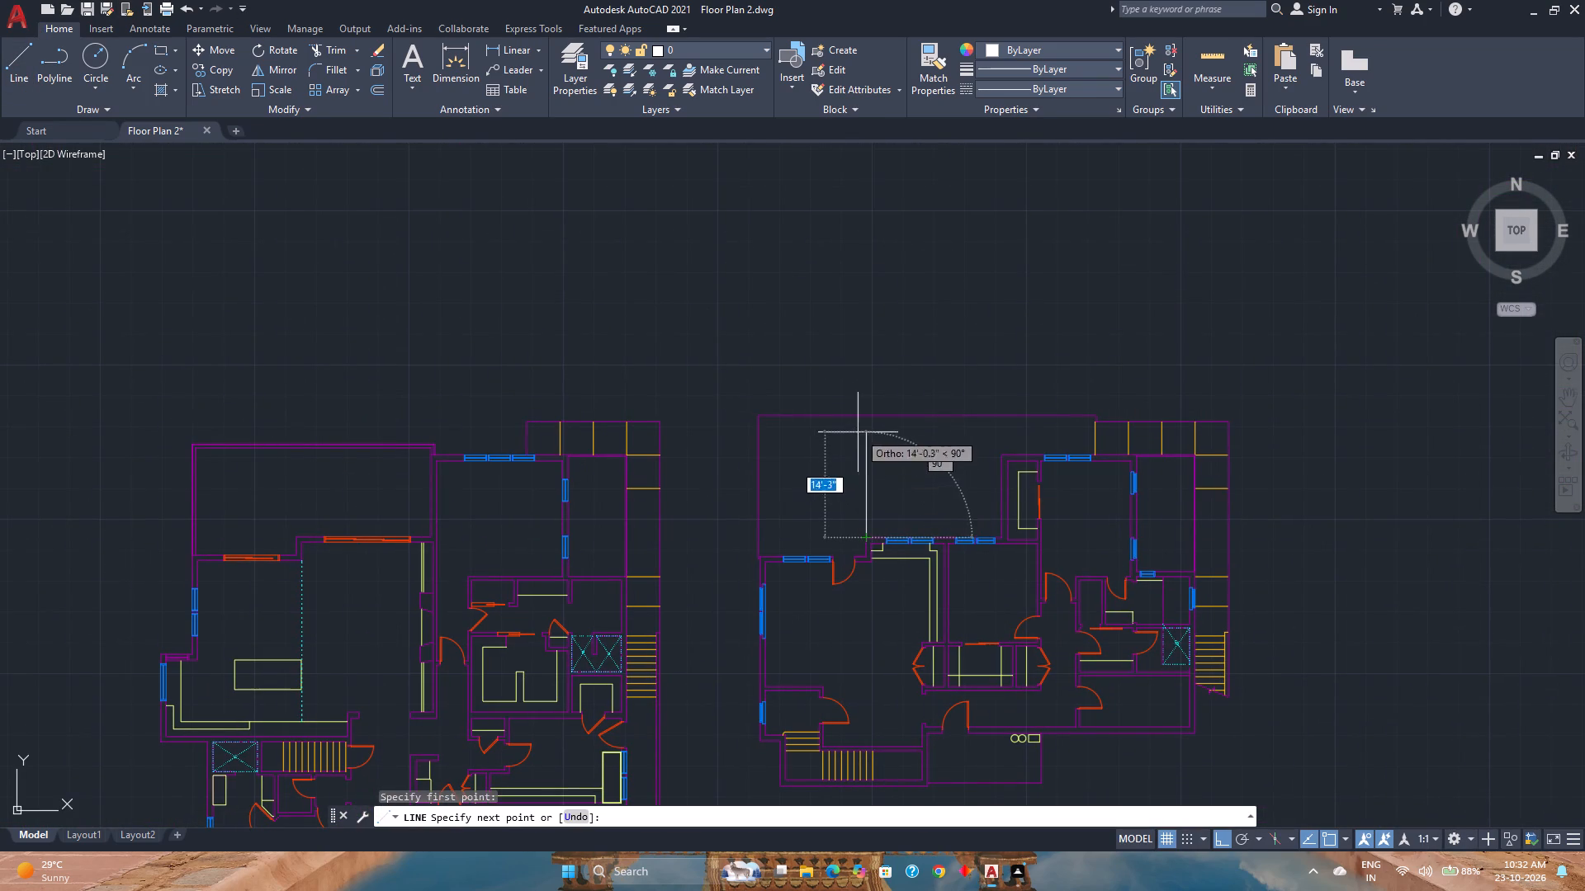
{"action": "left_click", "coordinate": [867, 412]}
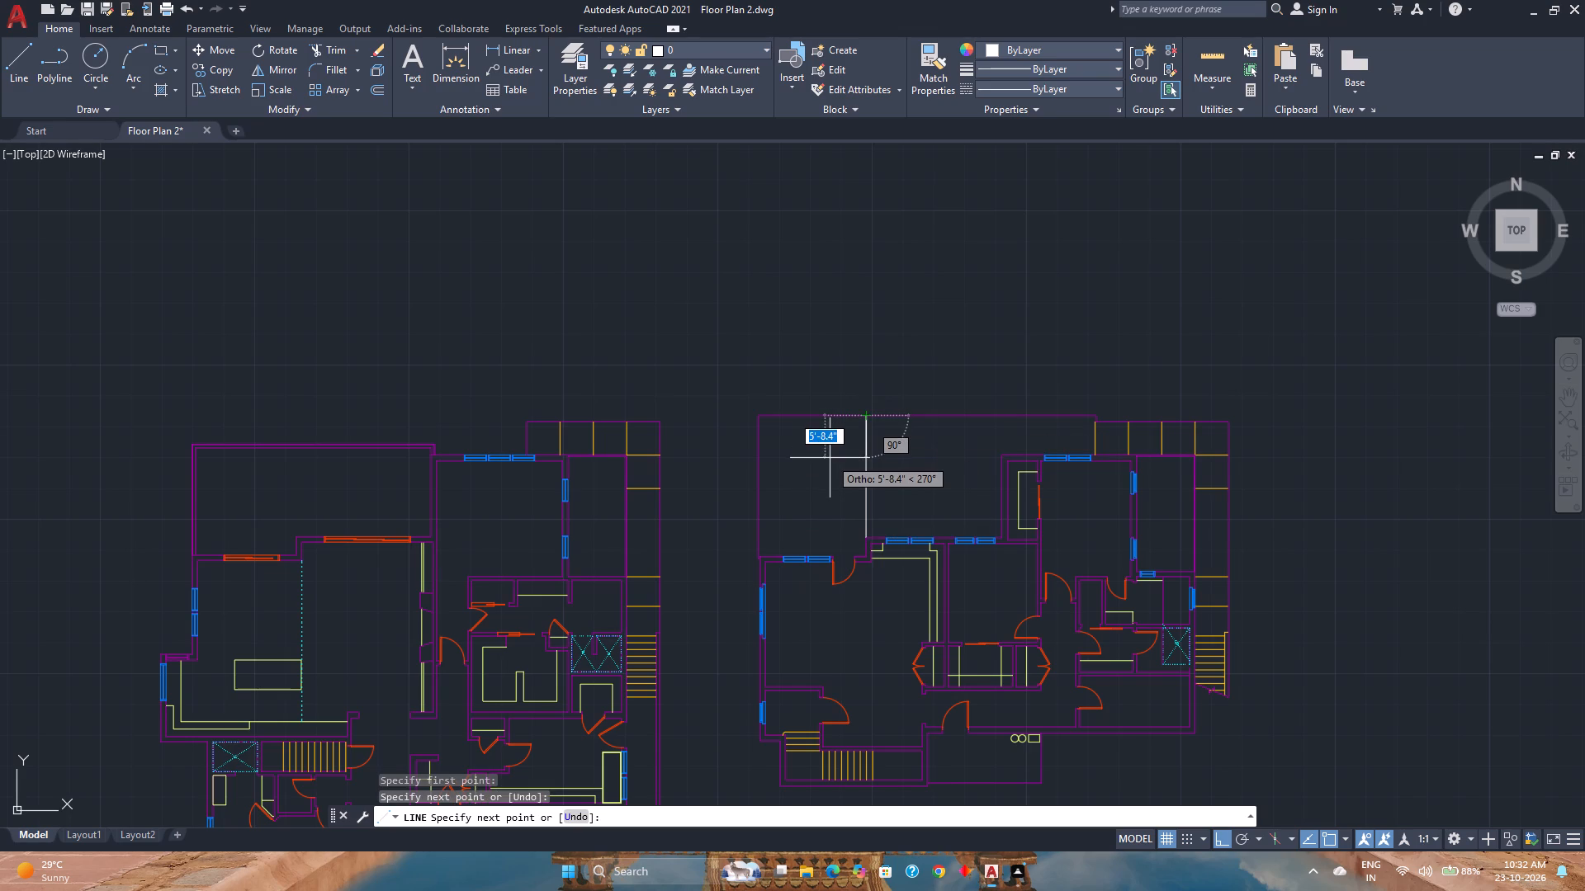
{"action": "key", "text": "Escape"}
Draw a horizontal line from the outer northwest corner of the projecting closet wall west to the plan's west boundary line.
{"action": "key", "text": "space"}
{"action": "scroll", "coordinate": [983, 441], "scroll_direction": "up", "scroll_amount": 2}
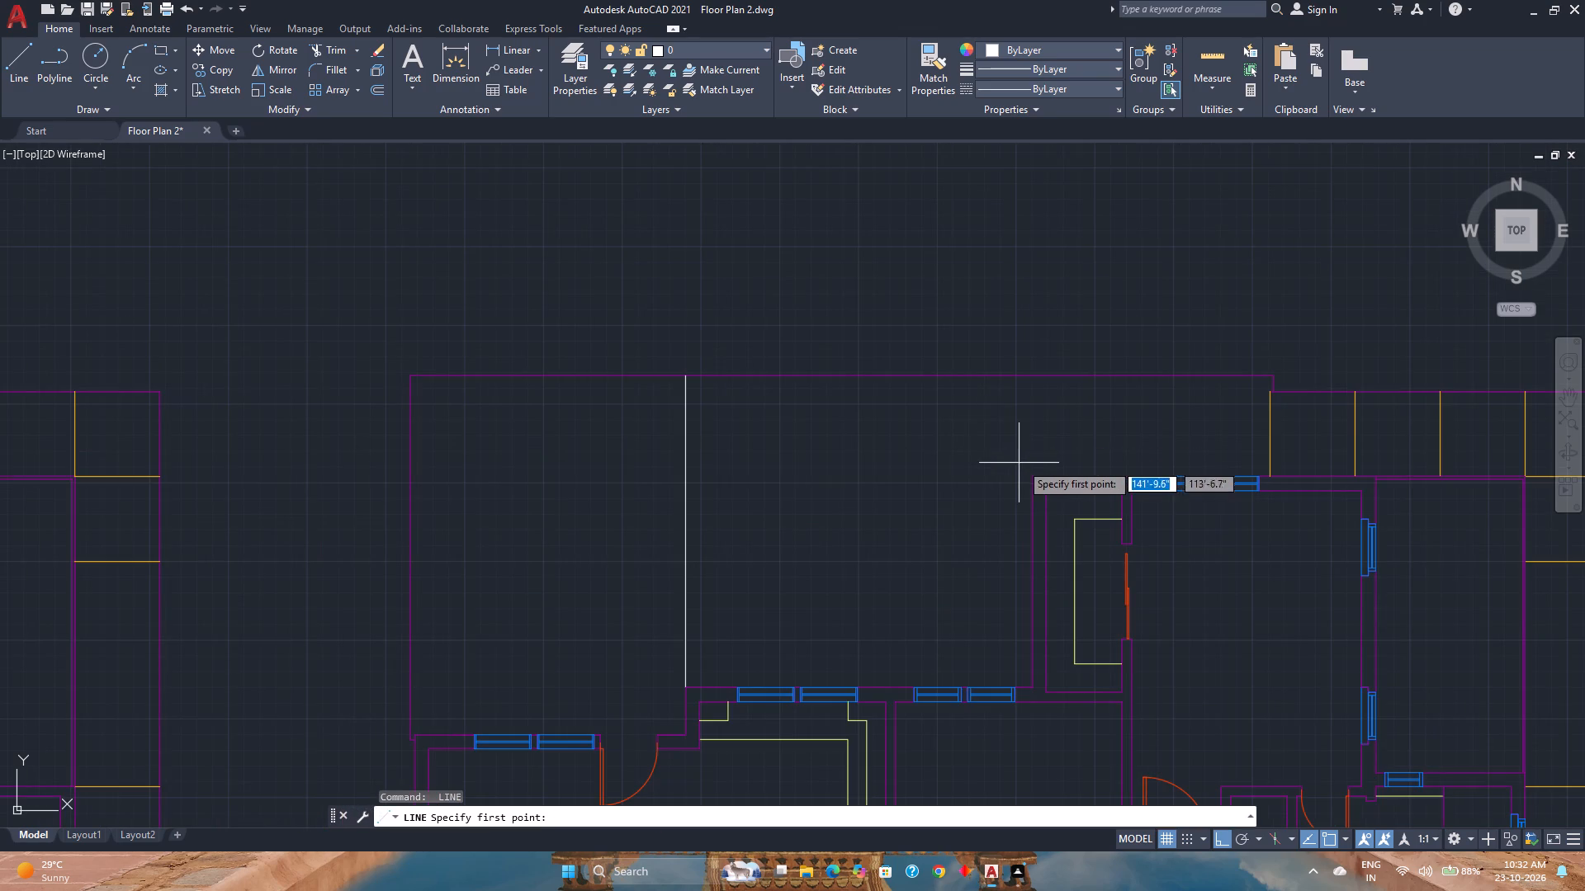
{"action": "left_click", "coordinate": [1028, 475]}
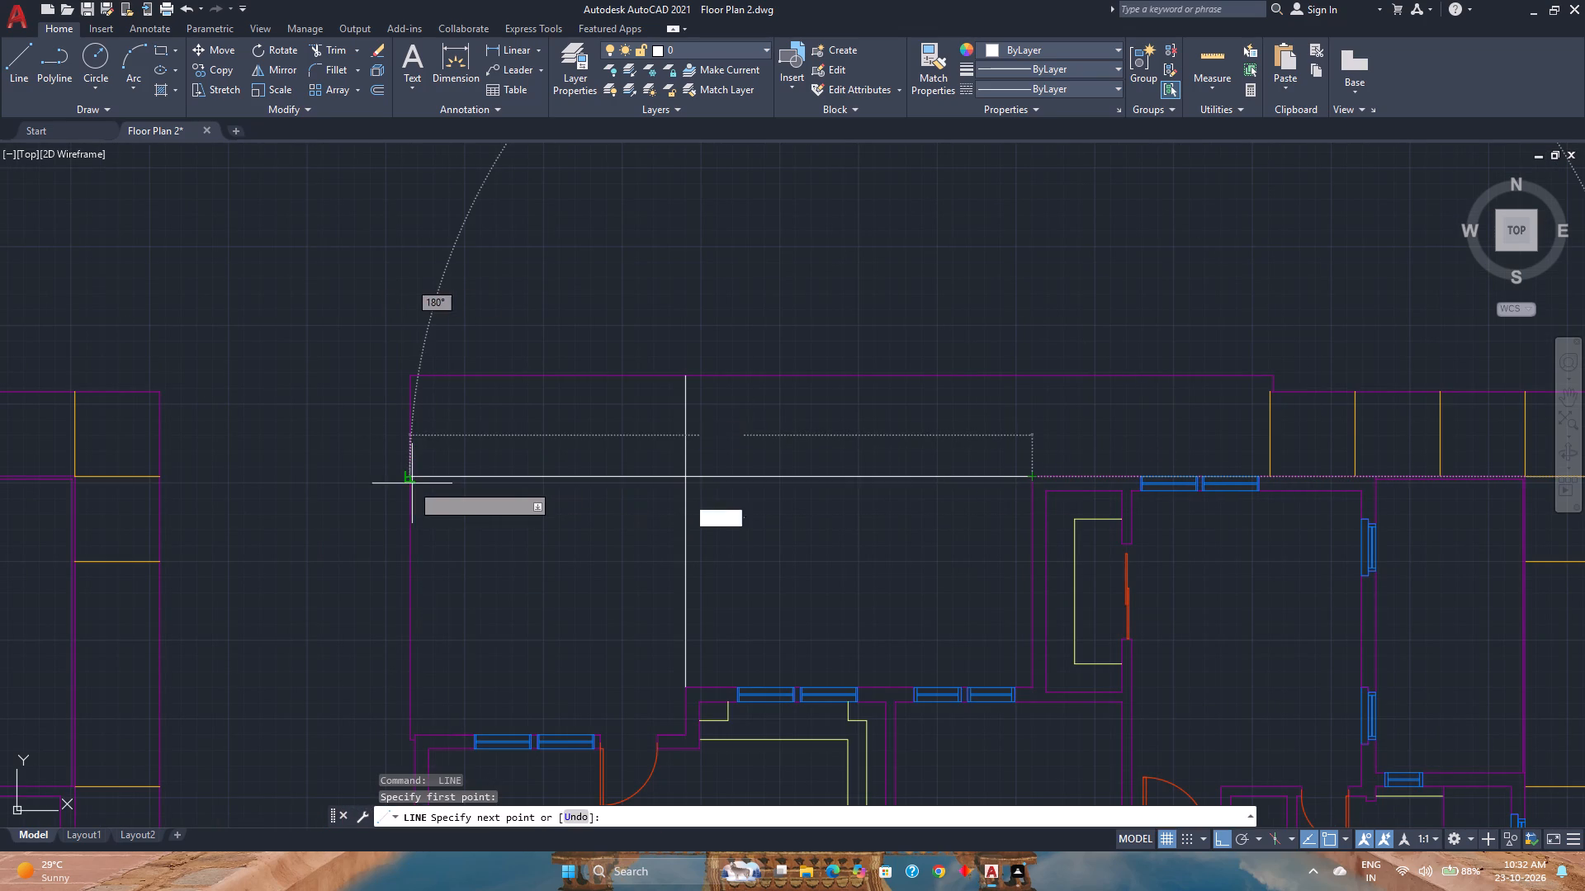
{"action": "left_click", "coordinate": [408, 480]}
{"action": "key", "text": "Escape"}
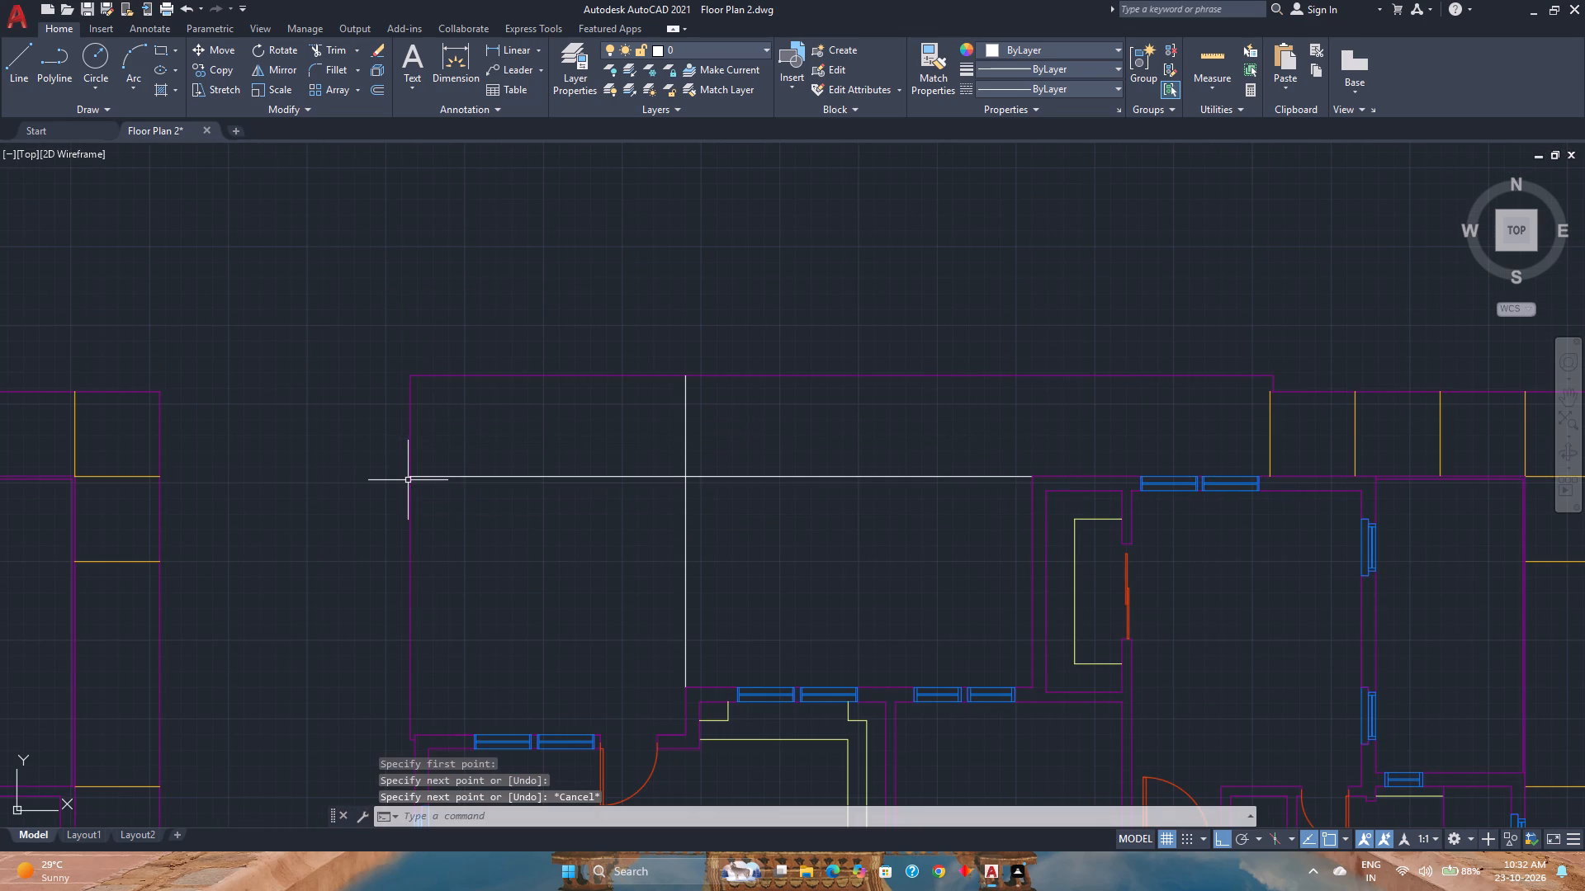
Draw a 6 by 6 inch rectangle with its lower-left corner where the two new lines cross.
{"action": "type", "text": "rec"}
{"action": "key", "text": "Return"}
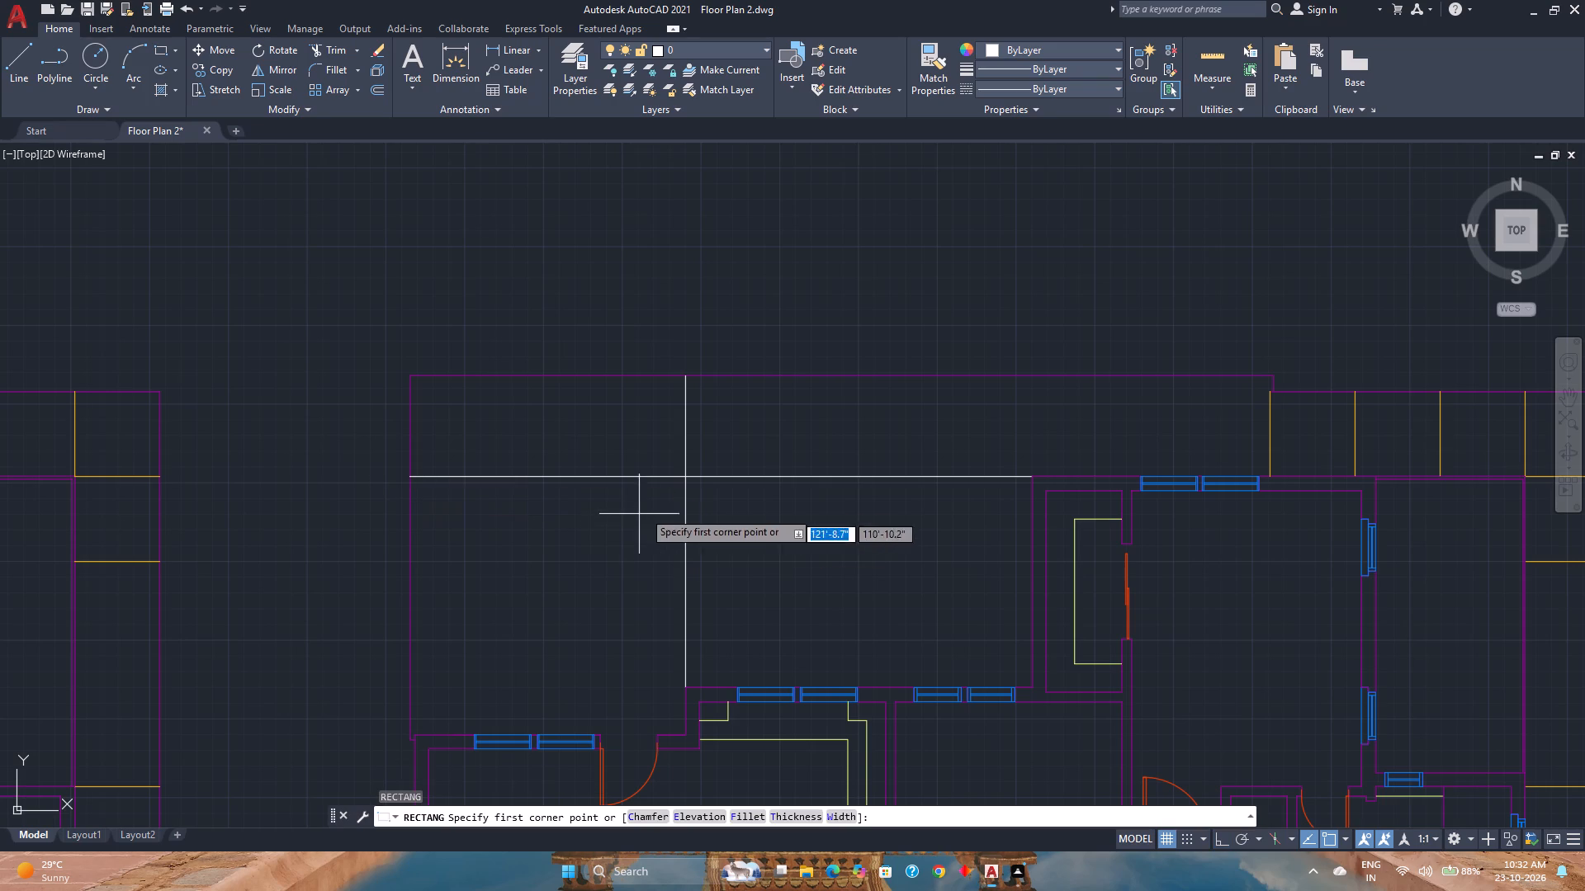
{"action": "left_click", "coordinate": [687, 479]}
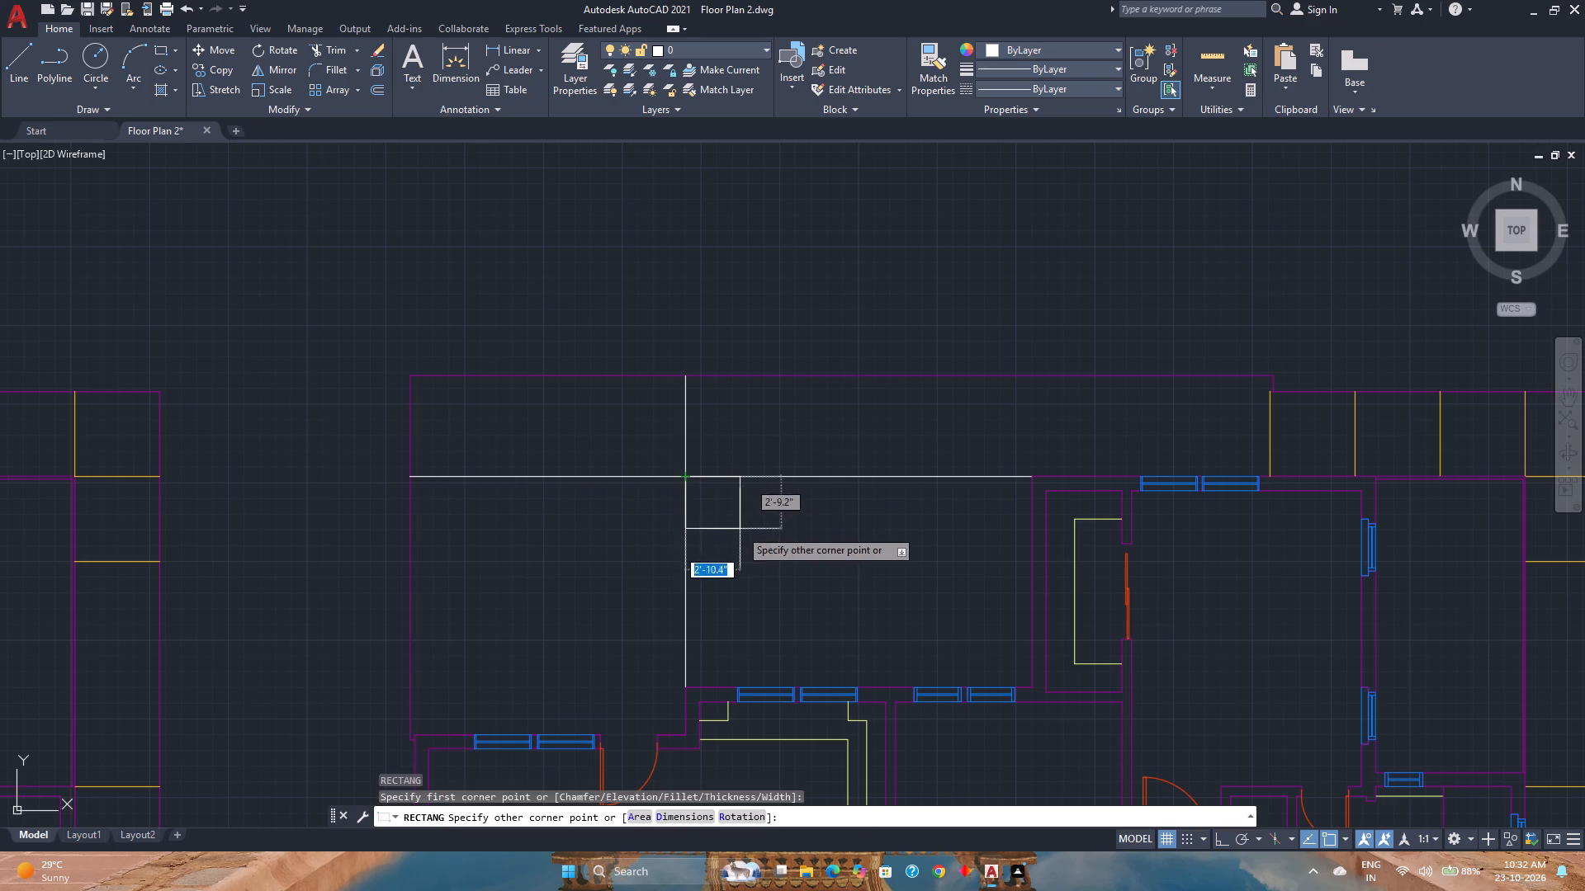
{"action": "type", "text": "6,"}
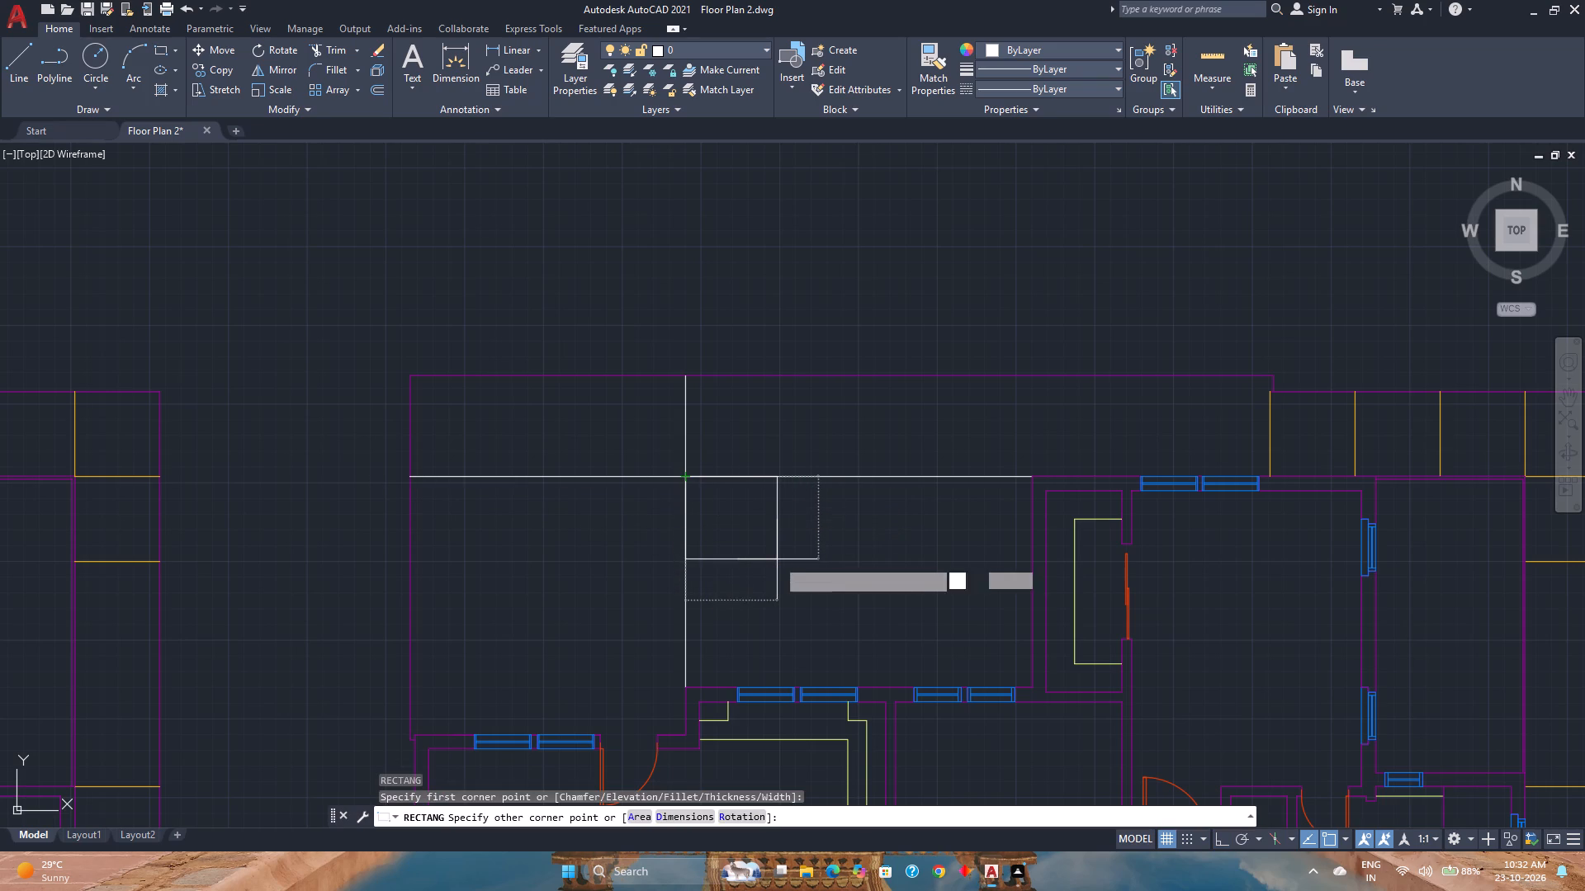
{"action": "key", "text": "6"}
{"action": "key", "text": "Return"}
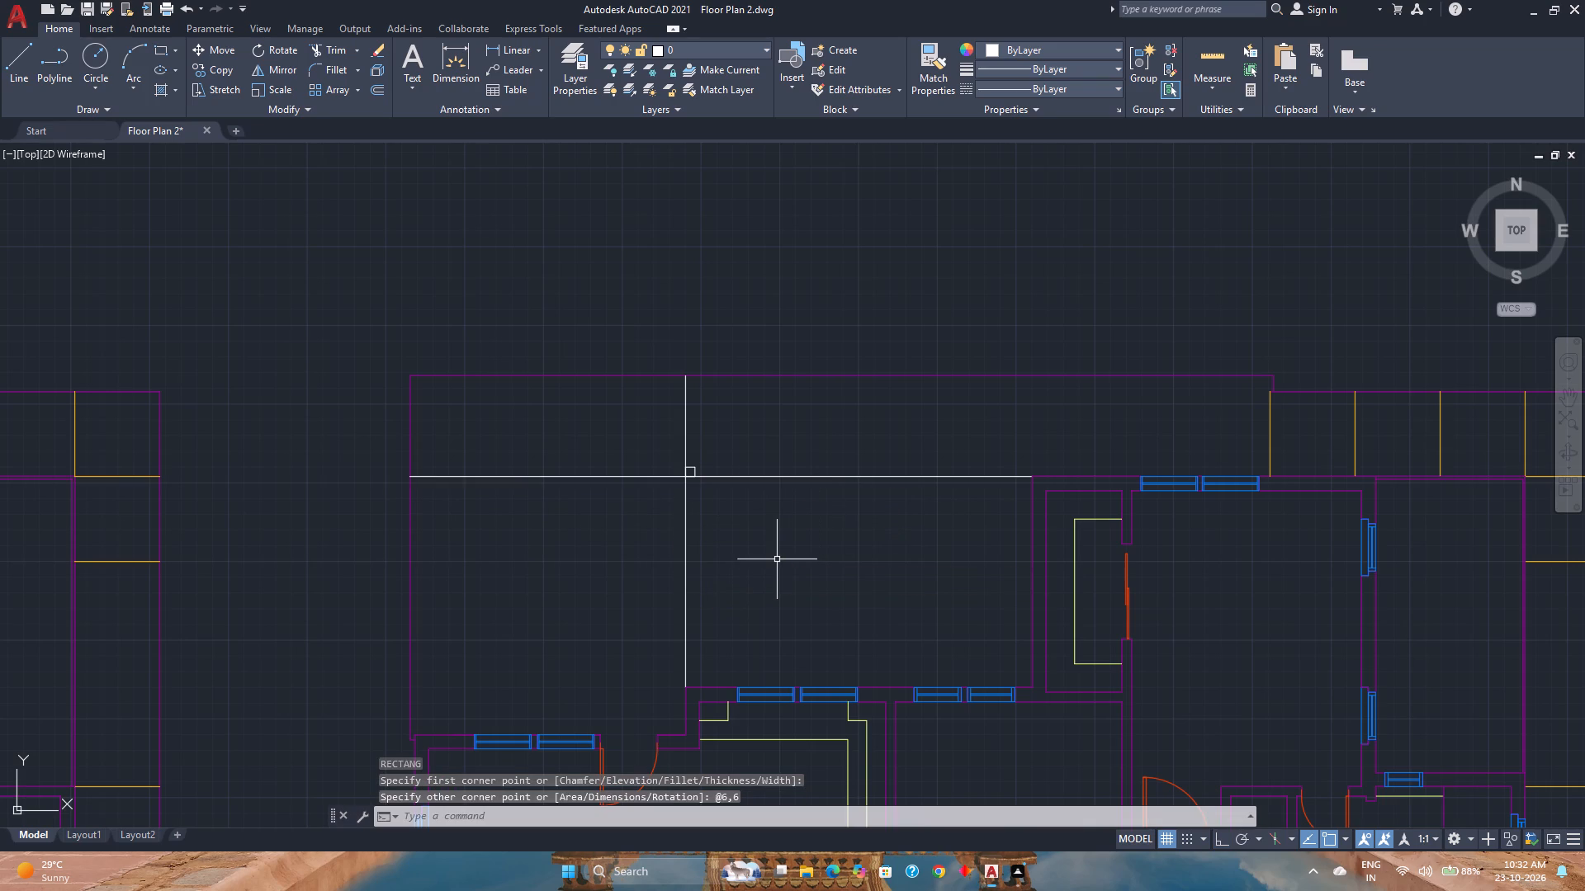
Move the 6-inch square down so its upper-left corner sits on the crossing of the two lines.
{"action": "left_click", "coordinate": [693, 469]}
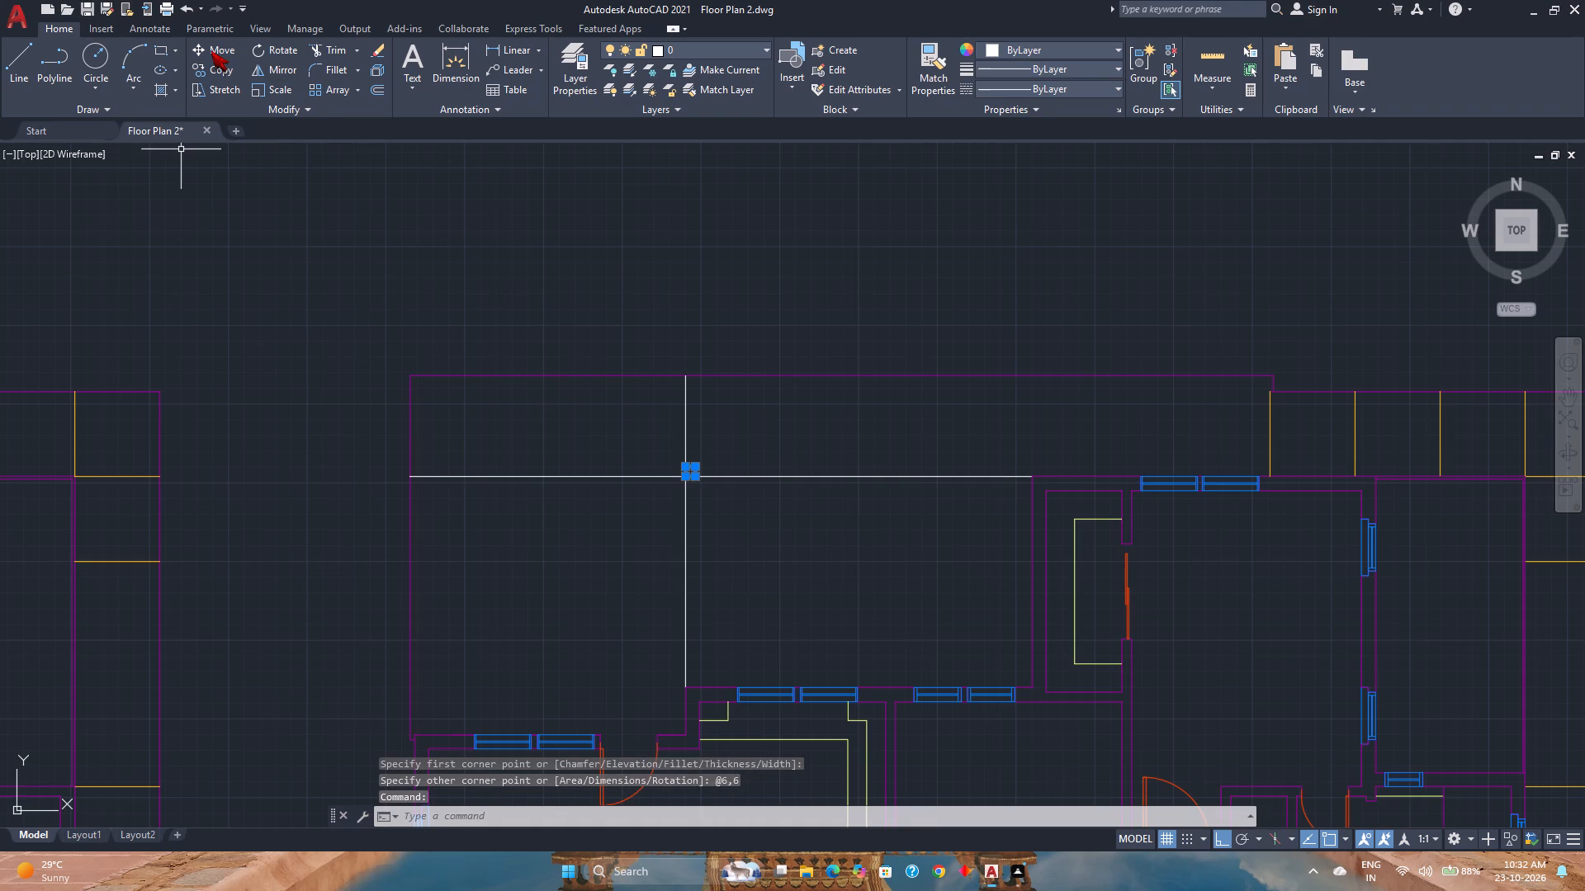
{"action": "left_click", "coordinate": [211, 50]}
{"action": "scroll", "coordinate": [664, 471], "scroll_direction": "up", "scroll_amount": 3}
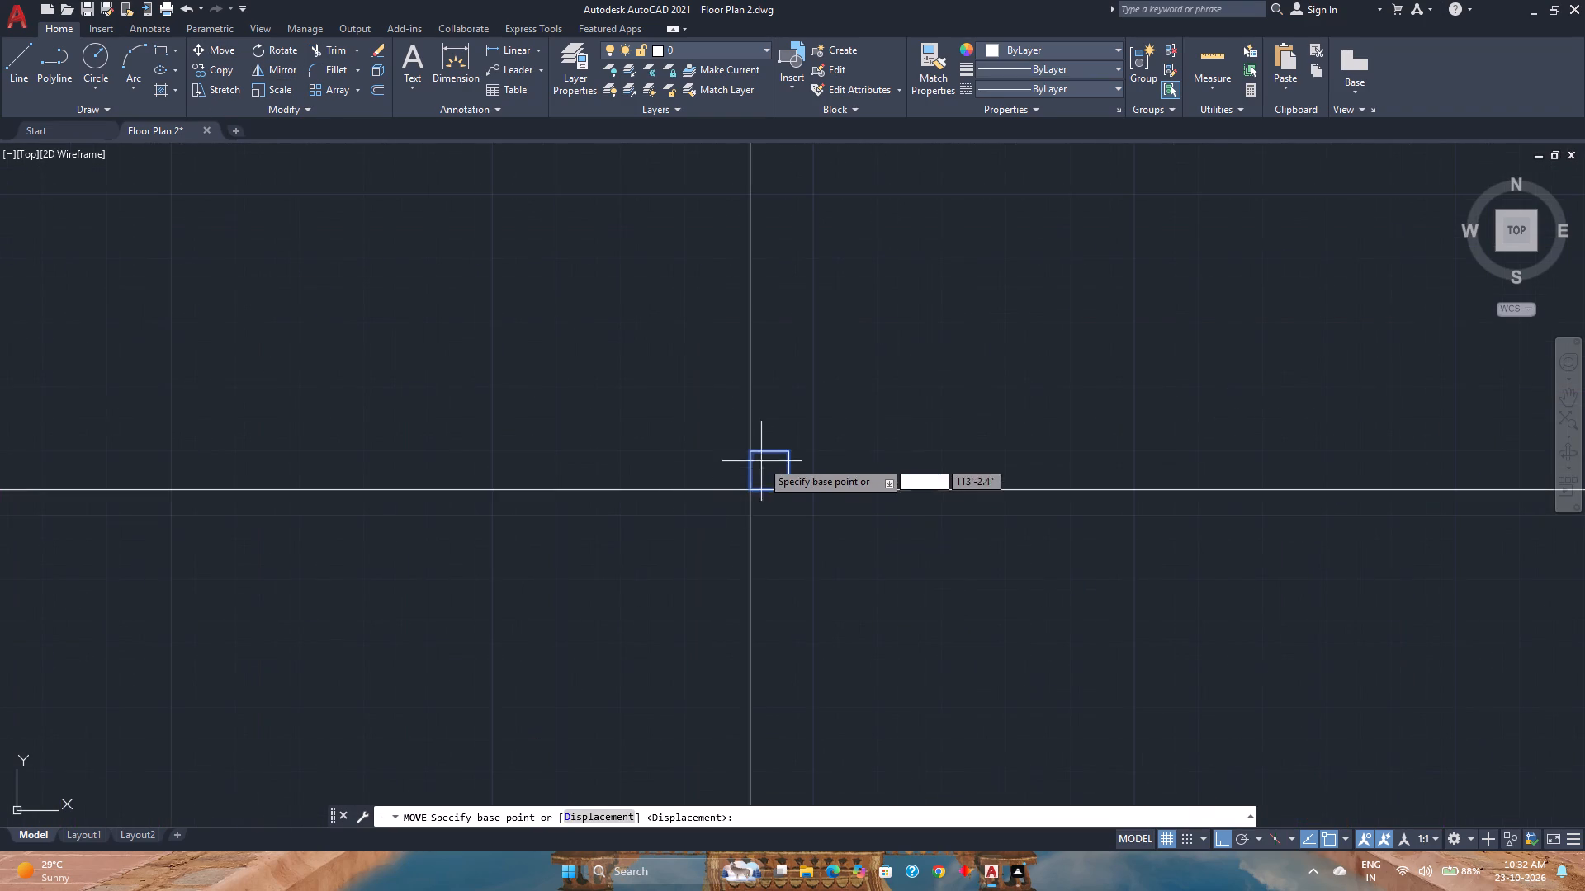
{"action": "left_click", "coordinate": [748, 450]}
{"action": "left_click", "coordinate": [752, 491]}
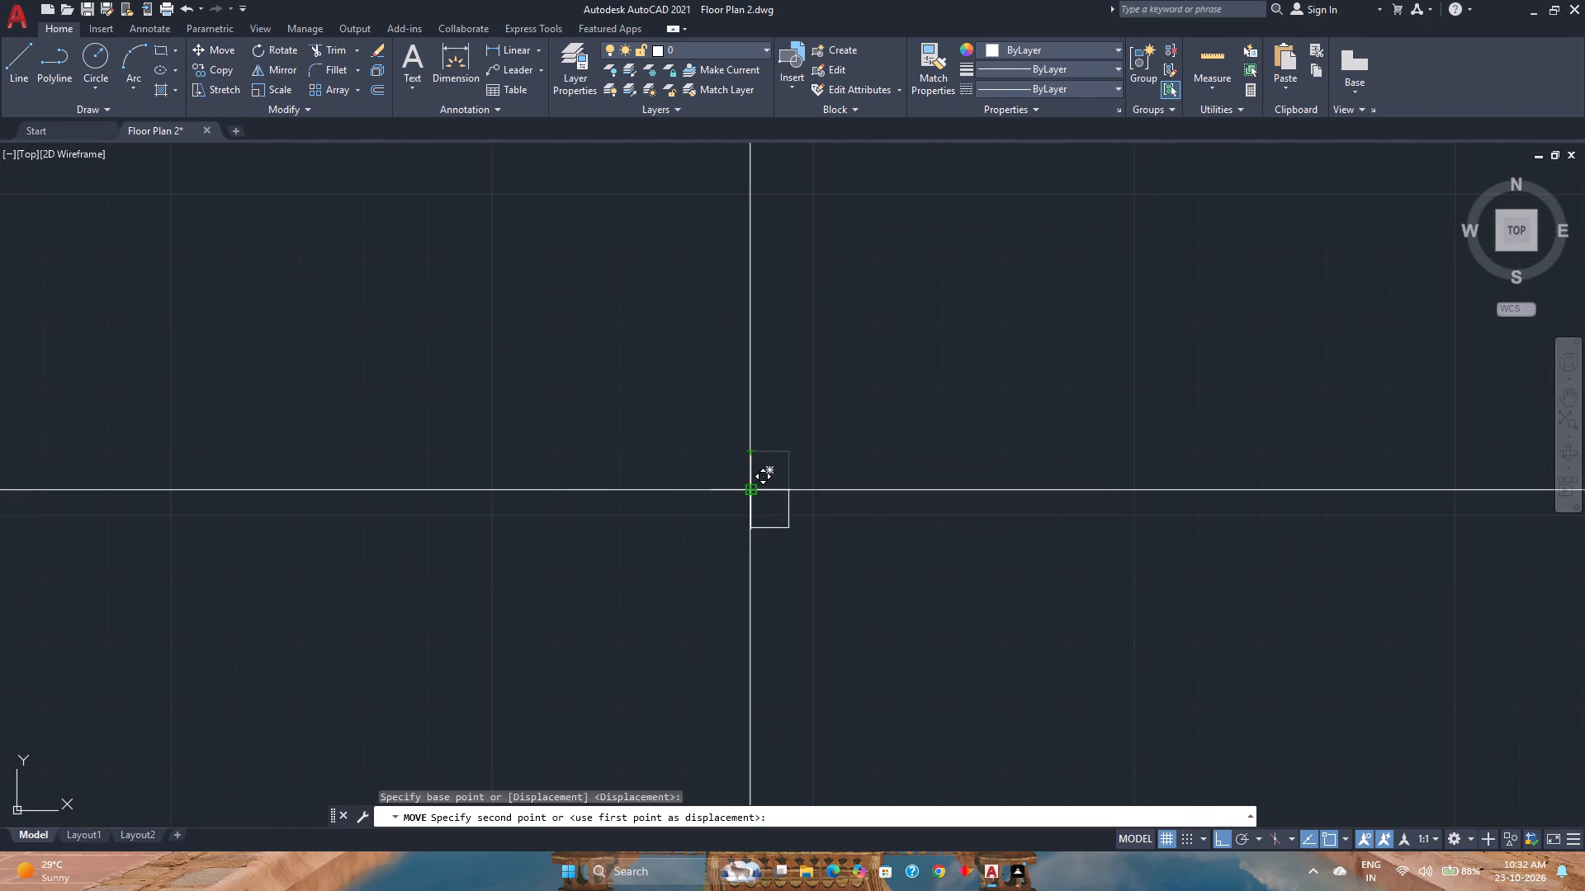
Copy the 6-inch square by its upper-left corner west to where the horizontal line meets the smaller plan's west boundary line.
{"action": "left_click", "coordinate": [783, 527]}
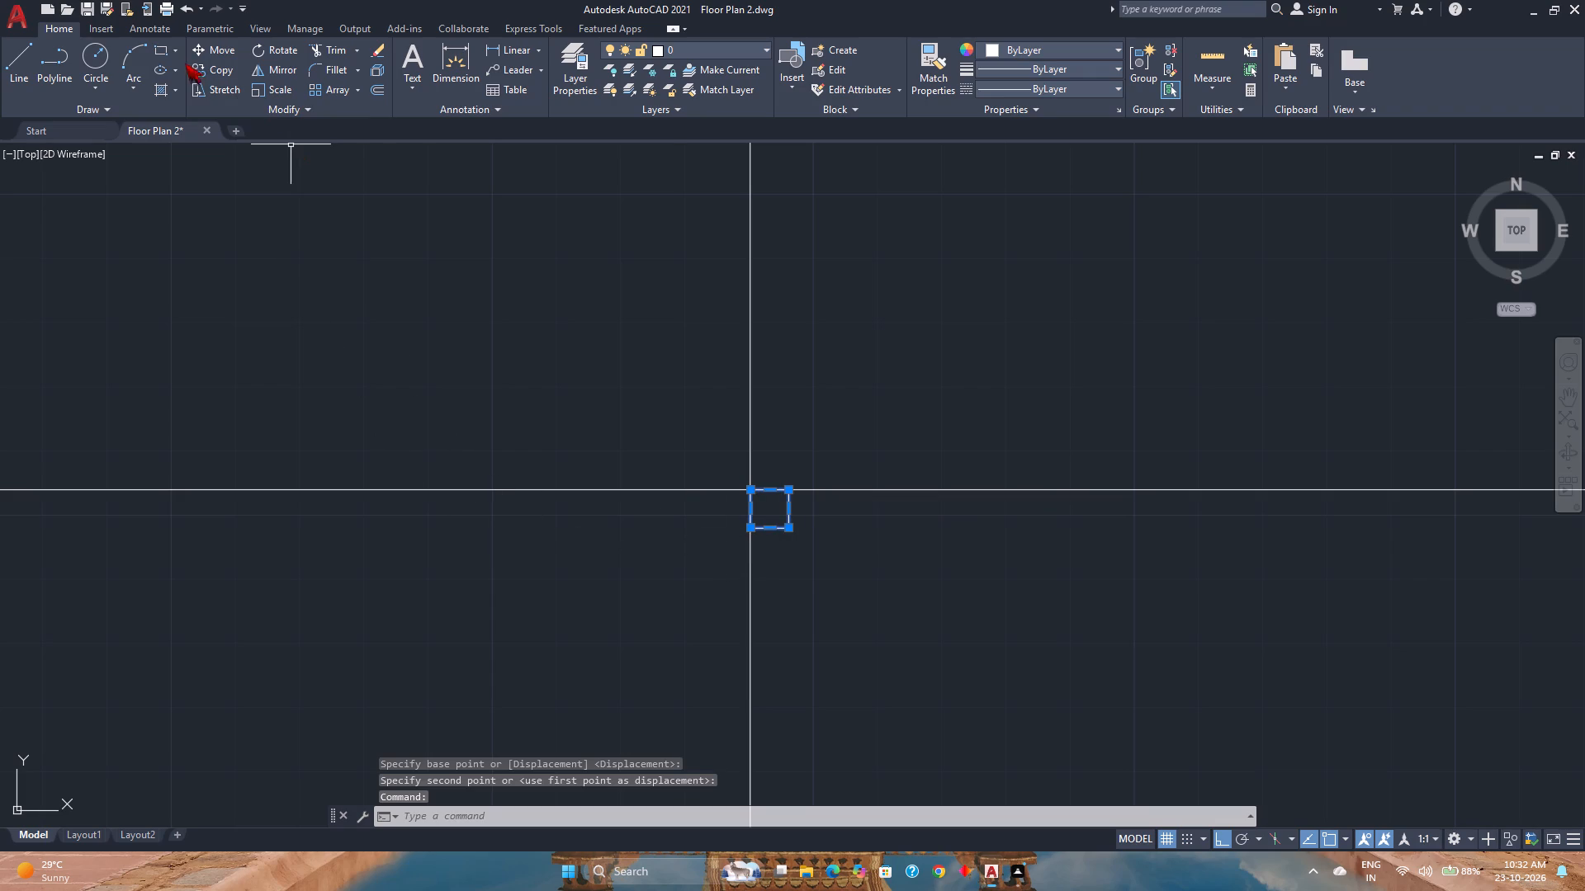
{"action": "left_click", "coordinate": [229, 70]}
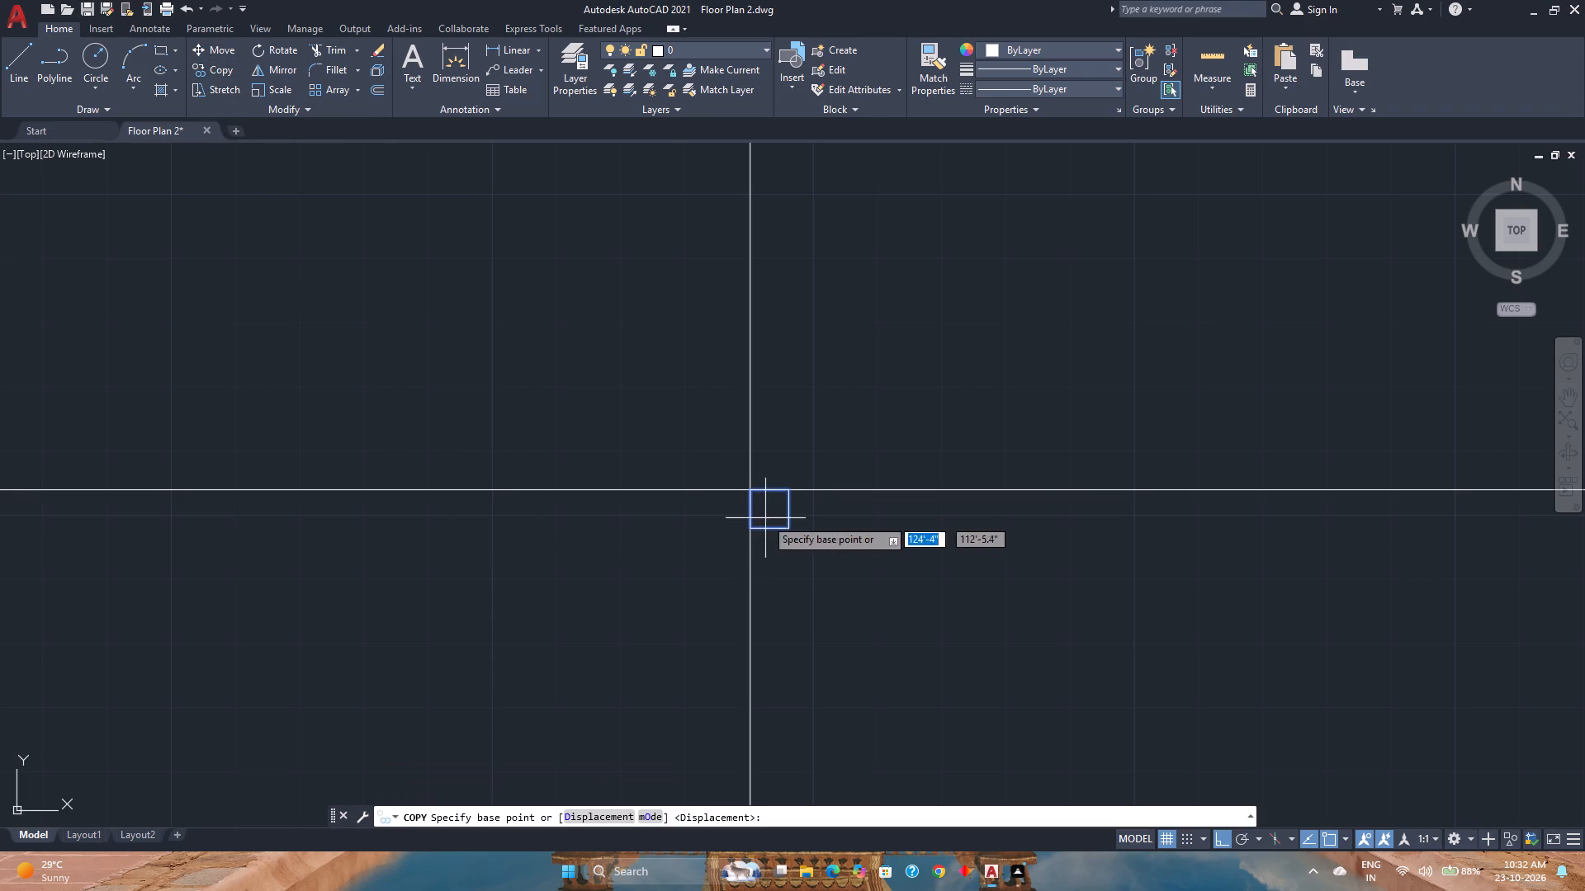
{"action": "left_click", "coordinate": [753, 488]}
{"action": "scroll", "coordinate": [695, 488], "scroll_direction": "down", "scroll_amount": 3}
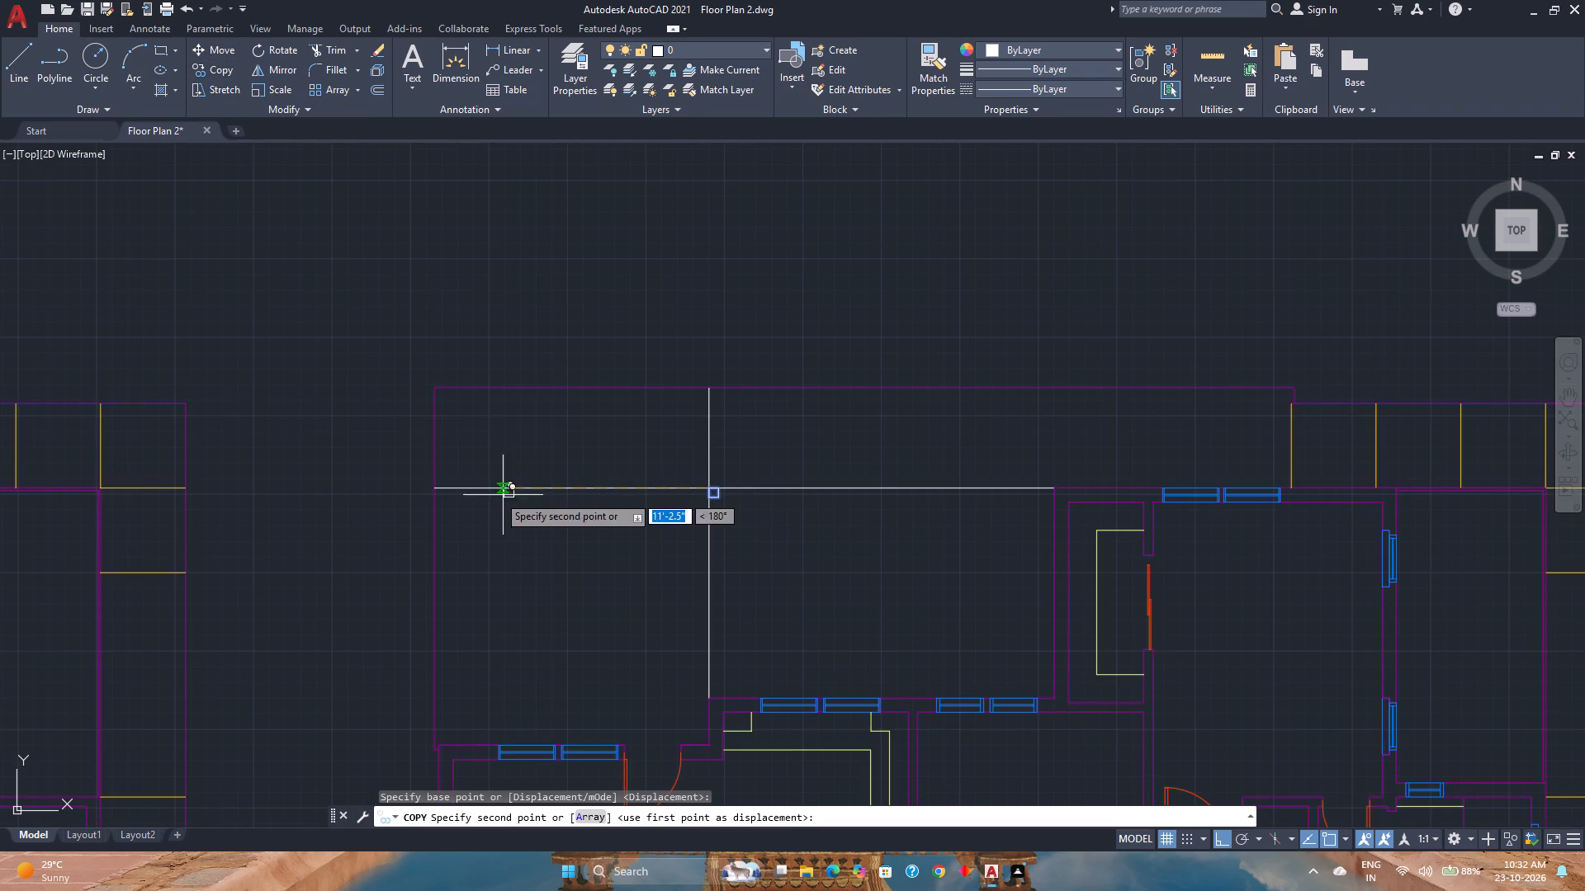
{"action": "left_click", "coordinate": [438, 489]}
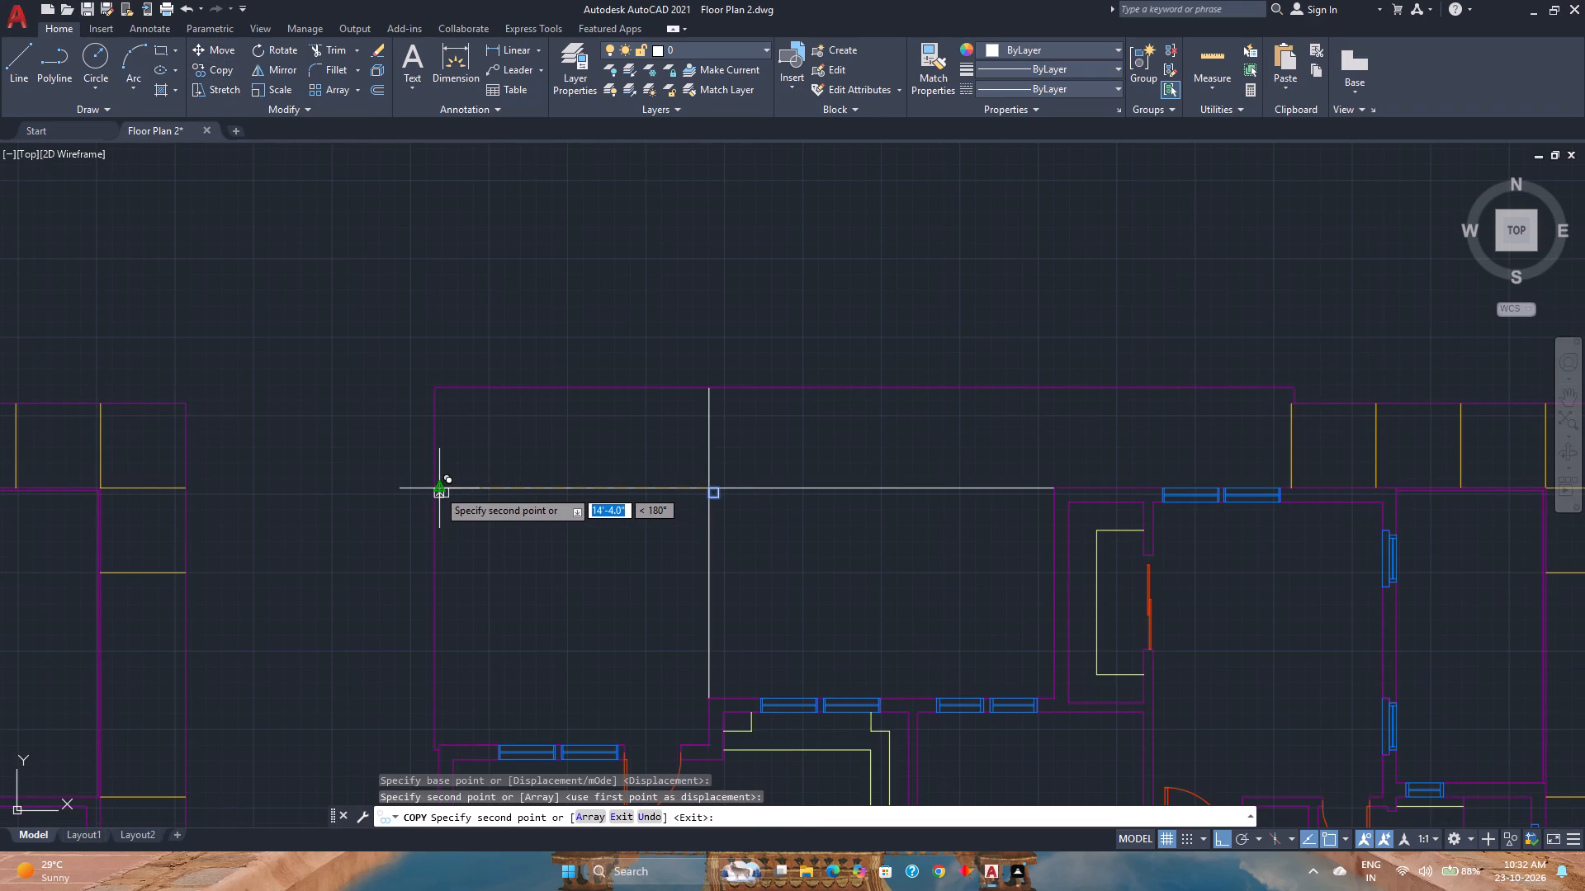
{"action": "key", "text": "Escape"}
Delete the vertical and horizontal guide lines crossing the smaller plan's northern open area.
{"action": "left_click", "coordinate": [782, 614]}
{"action": "left_click", "coordinate": [568, 585]}
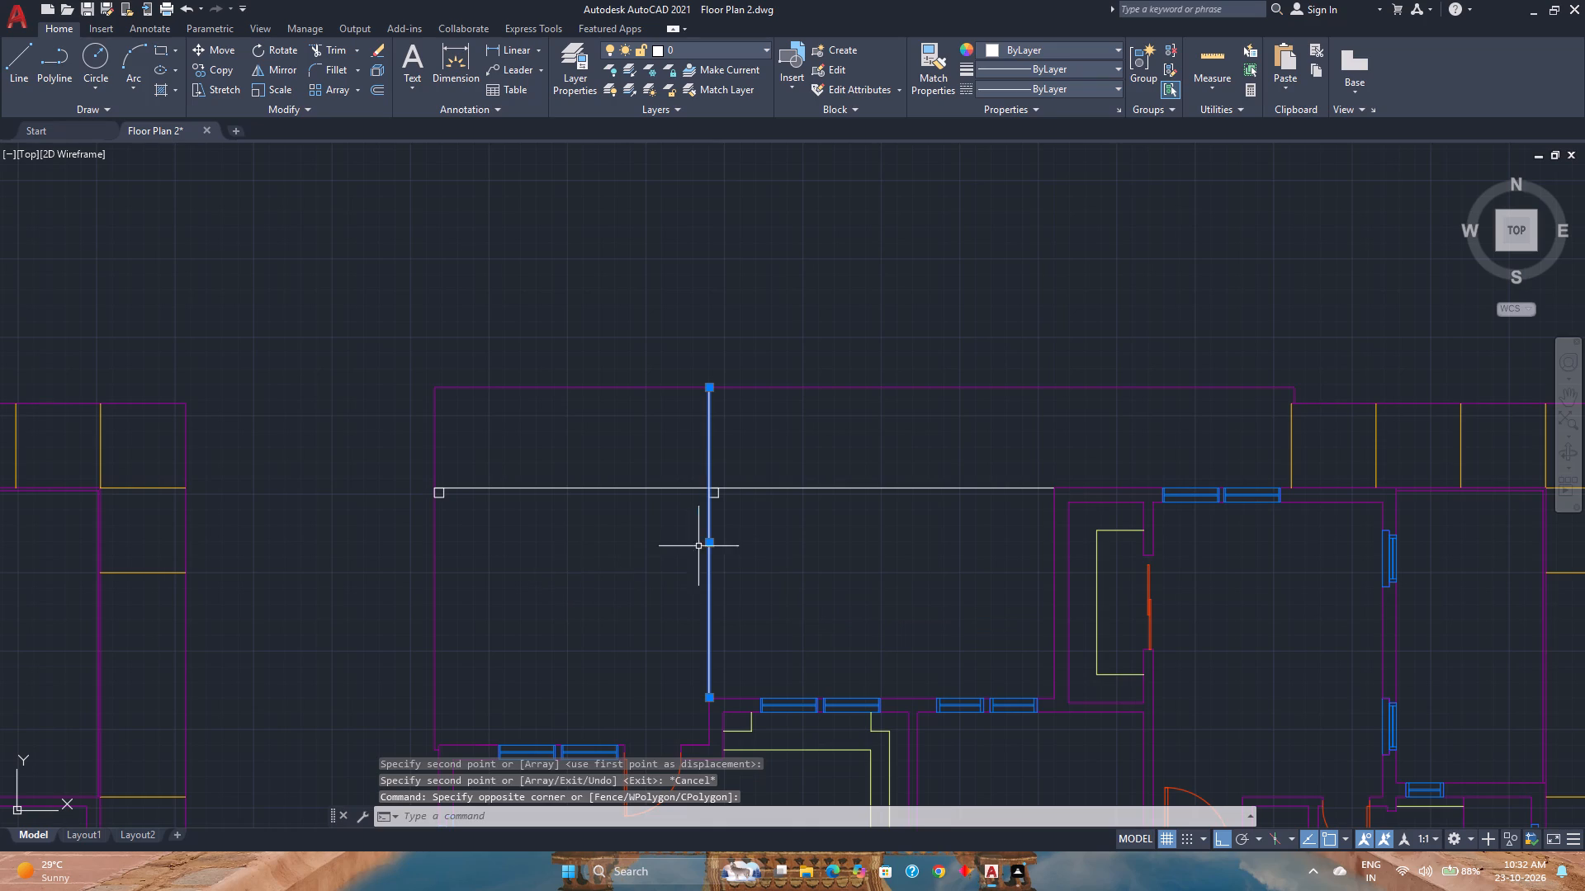
{"action": "key", "text": "Delete"}
{"action": "left_click", "coordinate": [816, 521]}
{"action": "left_click", "coordinate": [787, 475]}
{"action": "key", "text": "Delete"}
Assign both 6-inch squares in the northern open area to the Walls layer.
{"action": "left_click", "coordinate": [795, 527]}
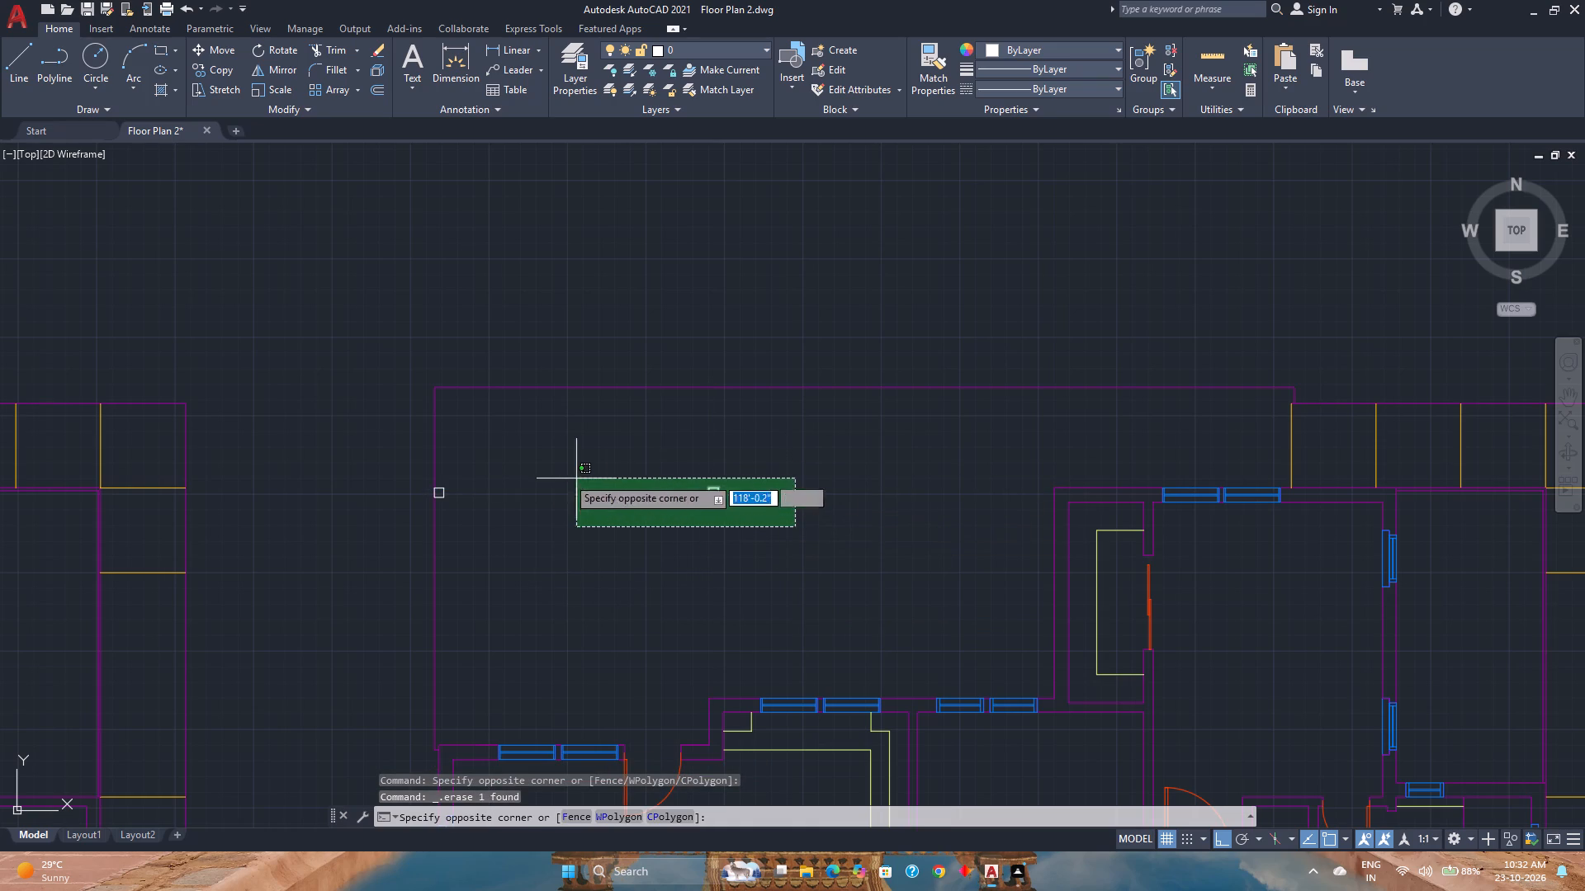
{"action": "left_click", "coordinate": [442, 466]}
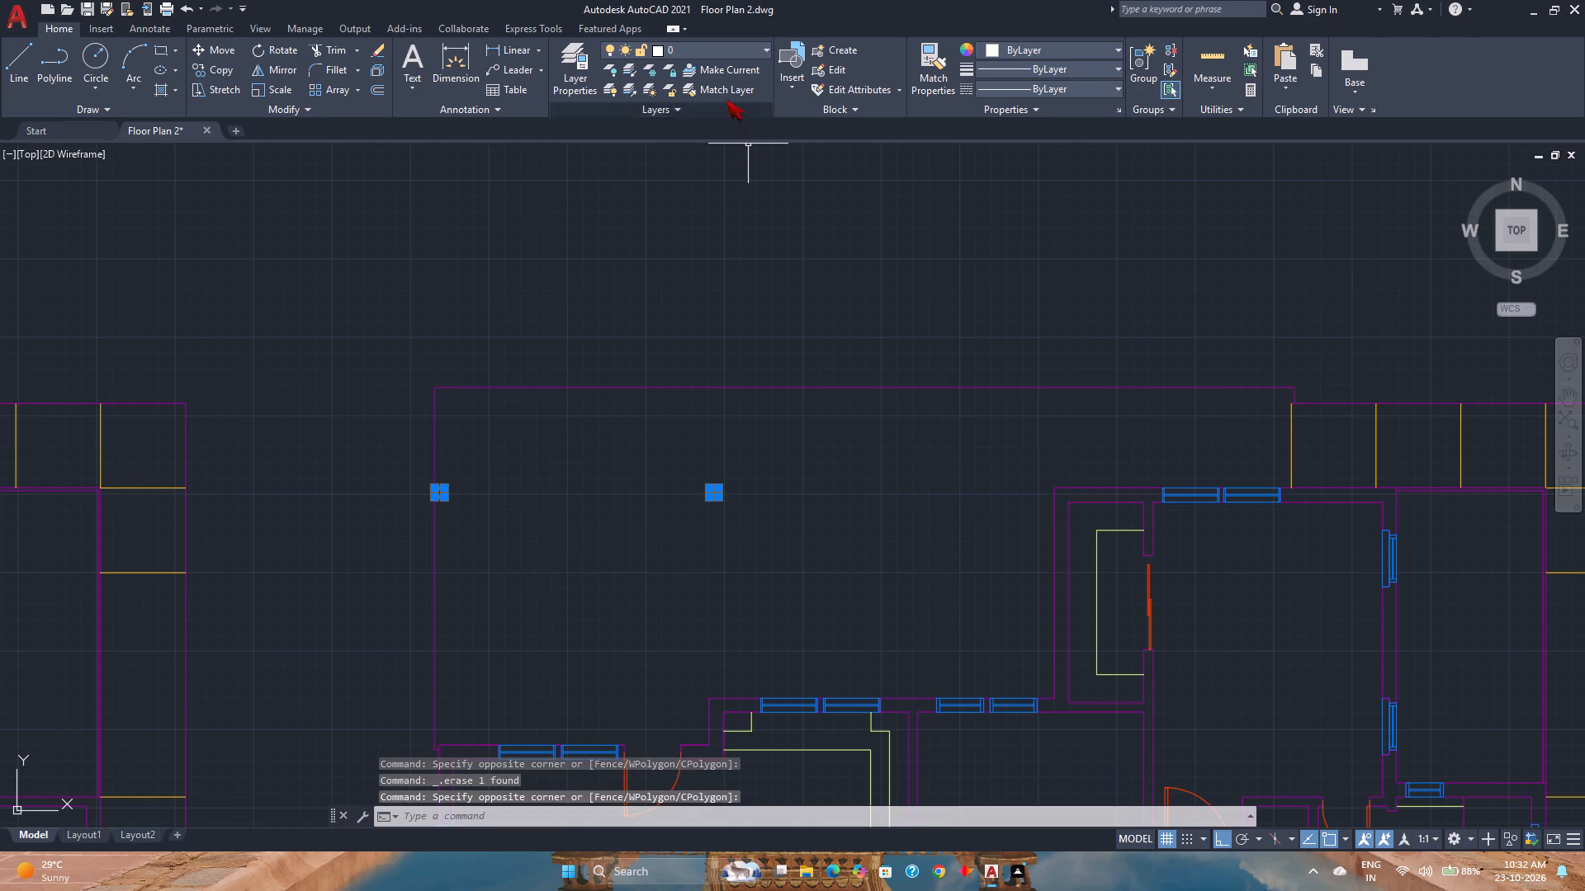
{"action": "left_click", "coordinate": [730, 49]}
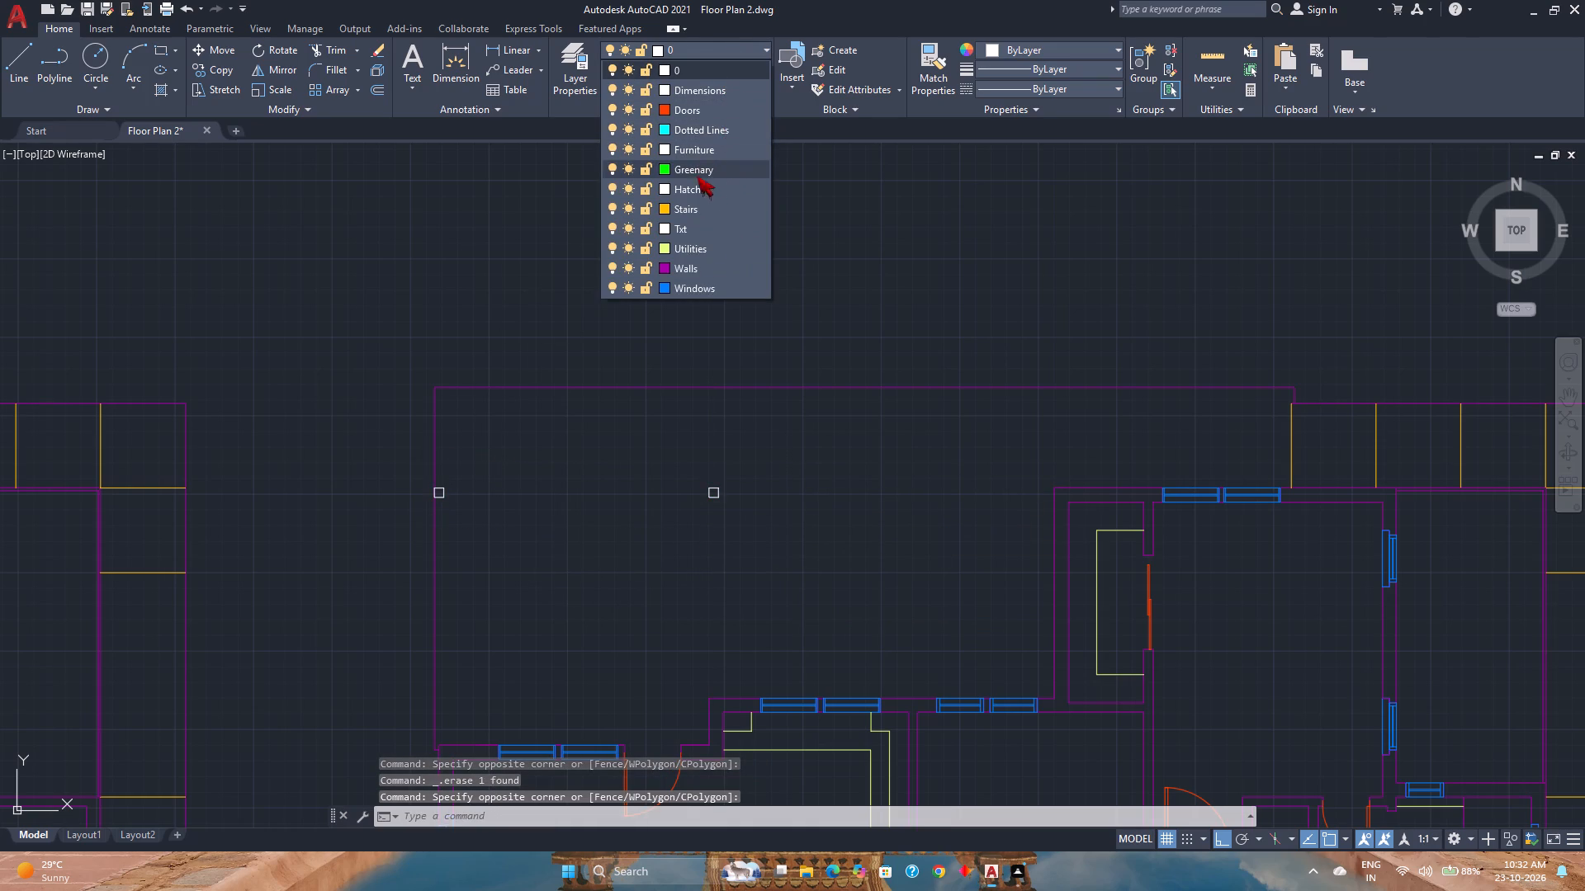
{"action": "left_click", "coordinate": [728, 267]}
{"action": "key", "text": "Escape"}
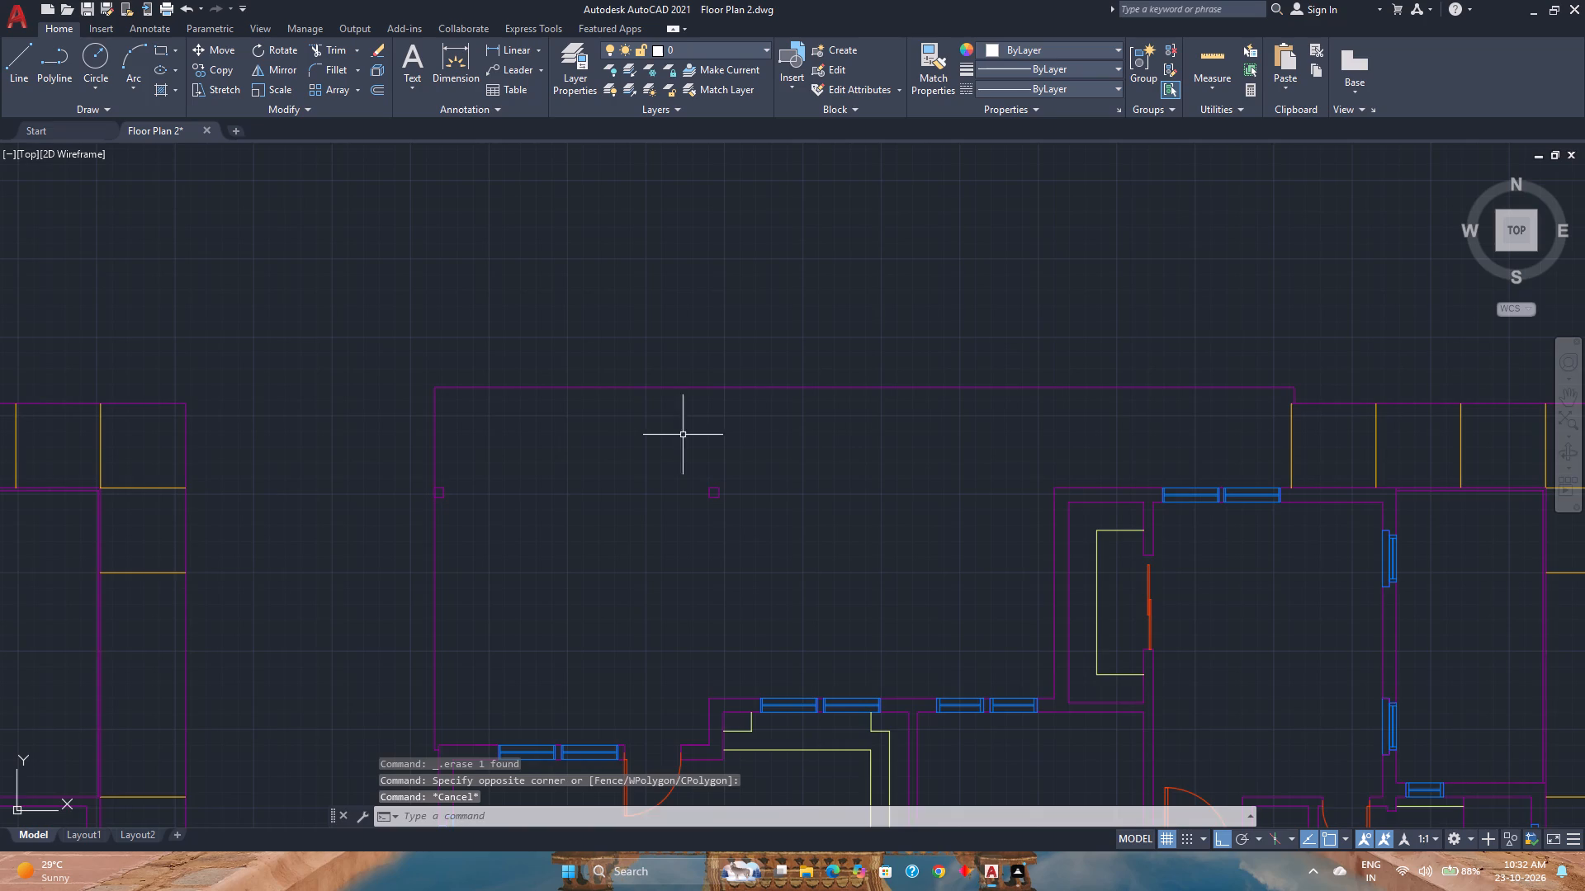
Save the drawing.
{"action": "scroll", "coordinate": [689, 436], "scroll_direction": "down", "scroll_amount": 2}
{"action": "key", "text": "ctrl+s"}
Review both floor plans and the two squares in the smaller plan's northern open area.
{"action": "scroll", "coordinate": [701, 450], "scroll_direction": "down", "scroll_amount": 2}
{"action": "middle_click_drag", "start_coordinate": [703, 444], "coordinate": [754, 384]}
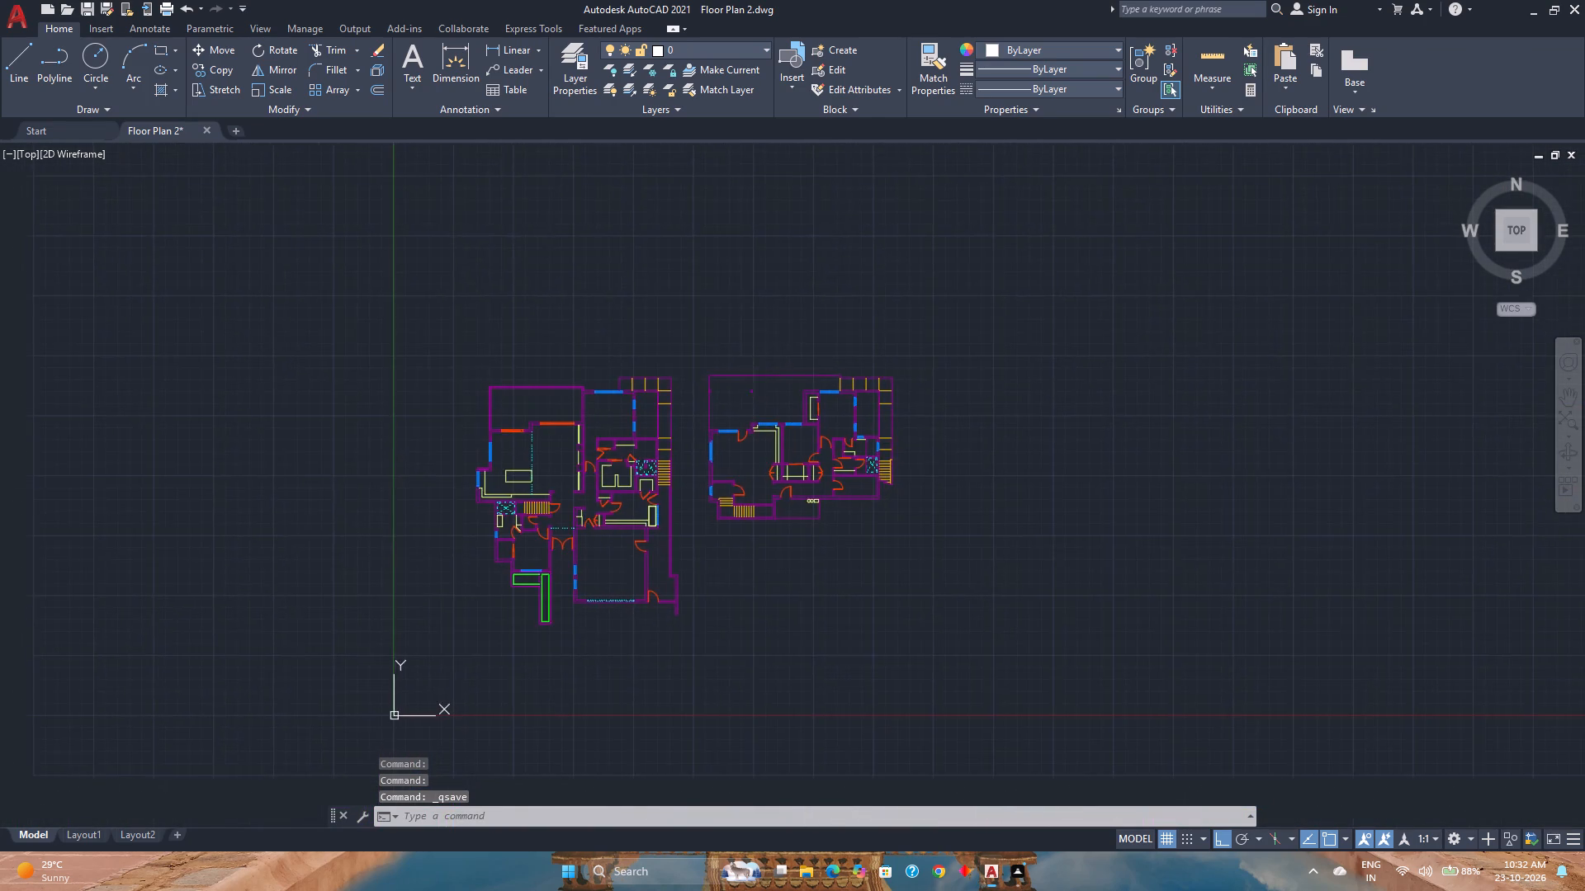
{"action": "scroll", "coordinate": [750, 394], "scroll_direction": "up", "scroll_amount": 1}
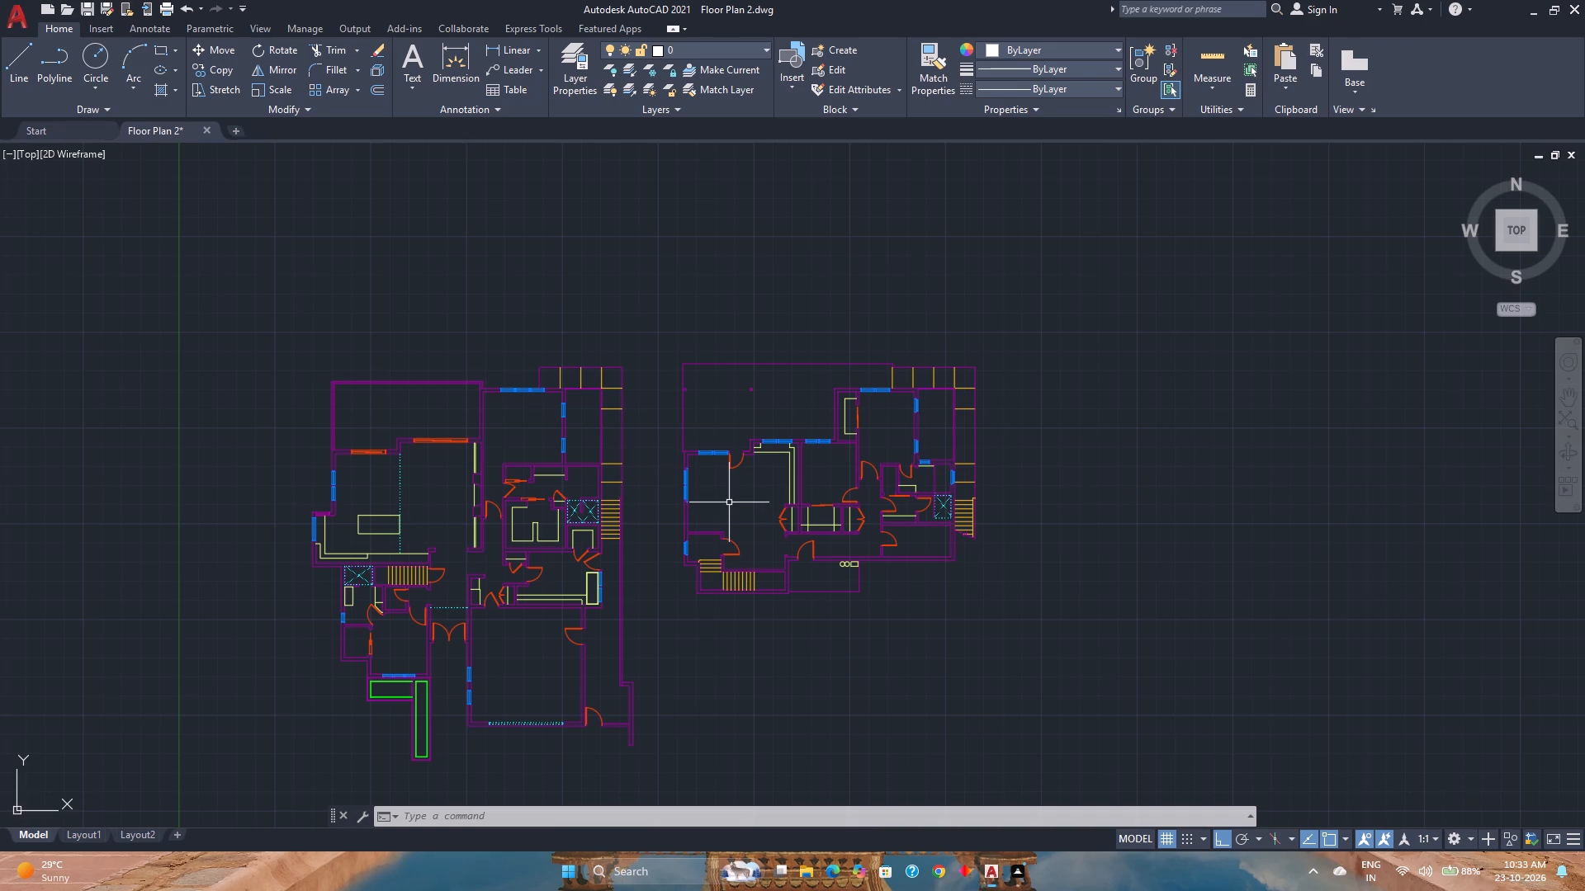
{"action": "scroll", "coordinate": [722, 502], "scroll_direction": "down", "scroll_amount": 1}
{"action": "scroll", "coordinate": [718, 494], "scroll_direction": "up", "scroll_amount": 1}
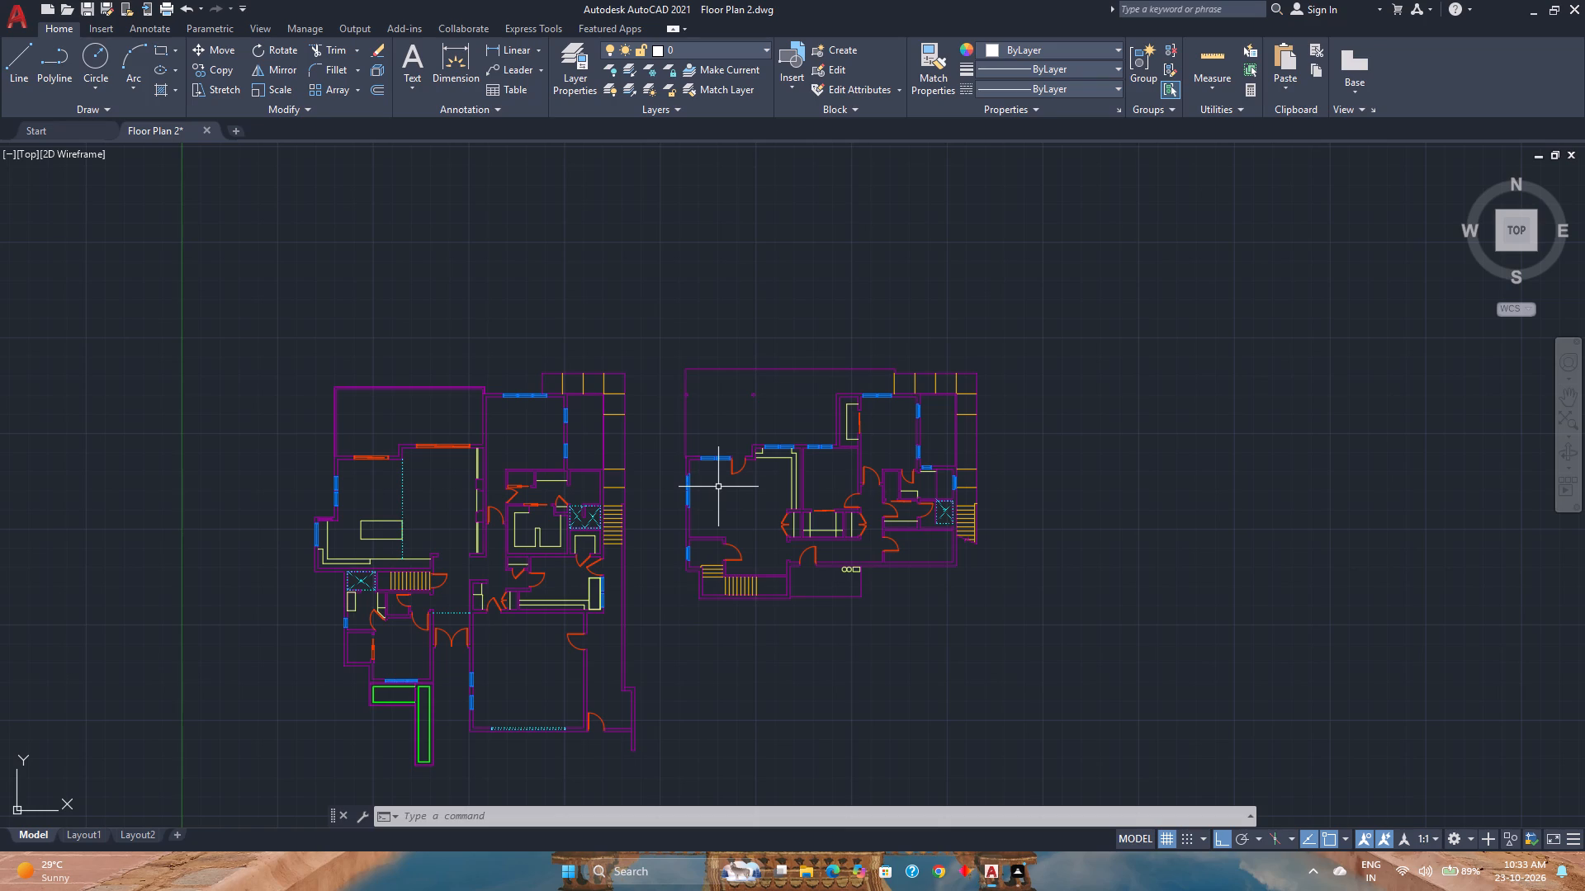
{"action": "scroll", "coordinate": [703, 425], "scroll_direction": "up", "scroll_amount": 2}
{"action": "scroll", "coordinate": [703, 423], "scroll_direction": "down", "scroll_amount": 1}
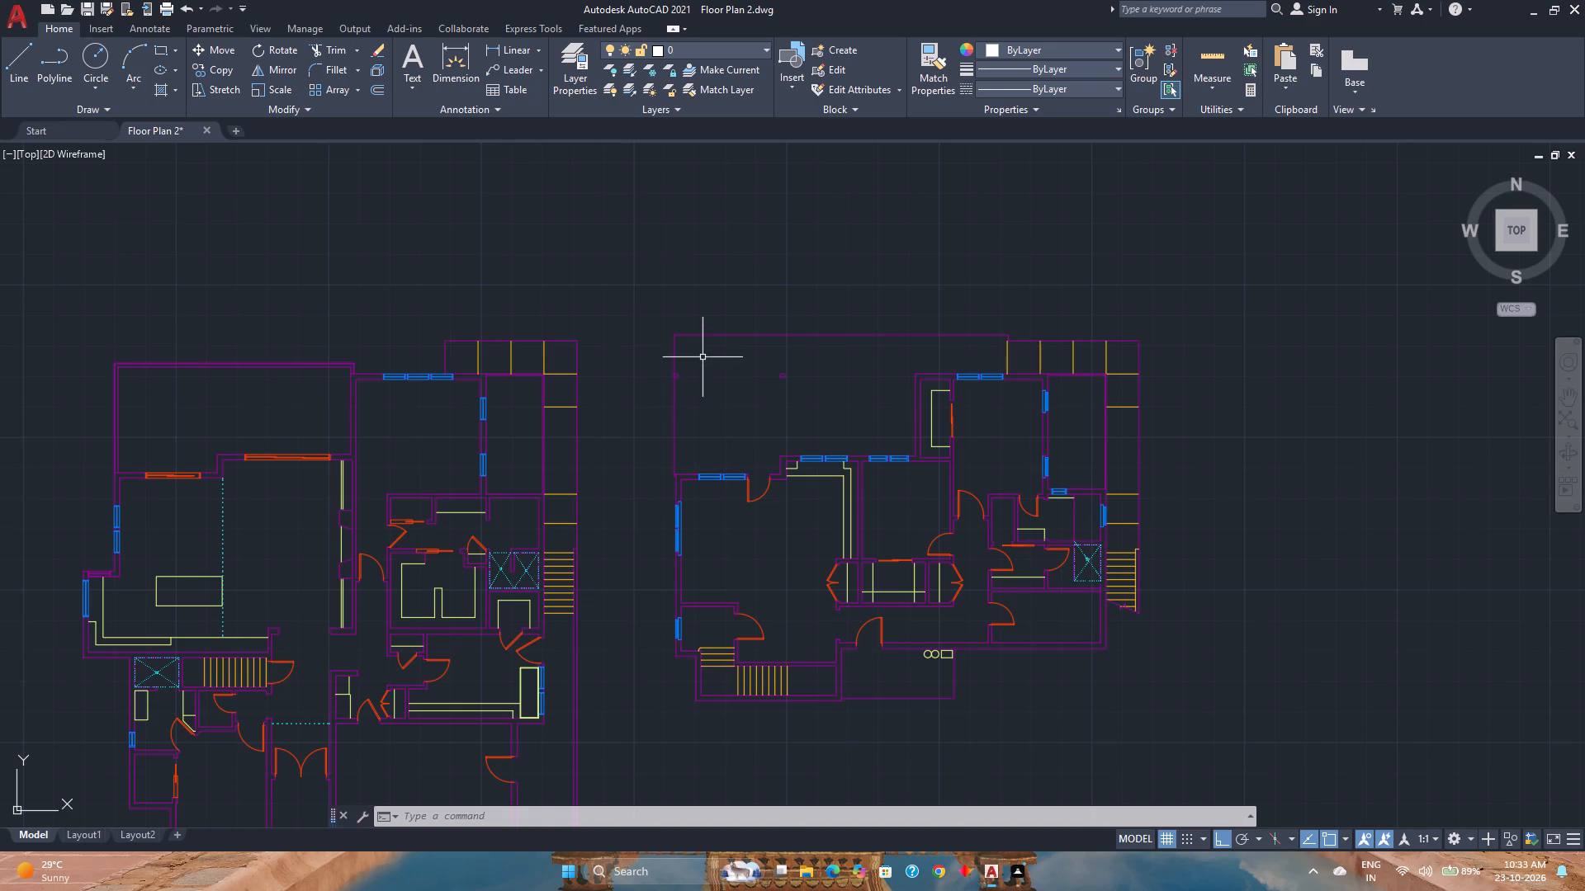
{"action": "middle_click_drag", "start_coordinate": [734, 389], "coordinate": [778, 362]}
{"action": "middle_click", "coordinate": [778, 362]}
{"action": "scroll", "coordinate": [820, 346], "scroll_direction": "up", "scroll_amount": 3}
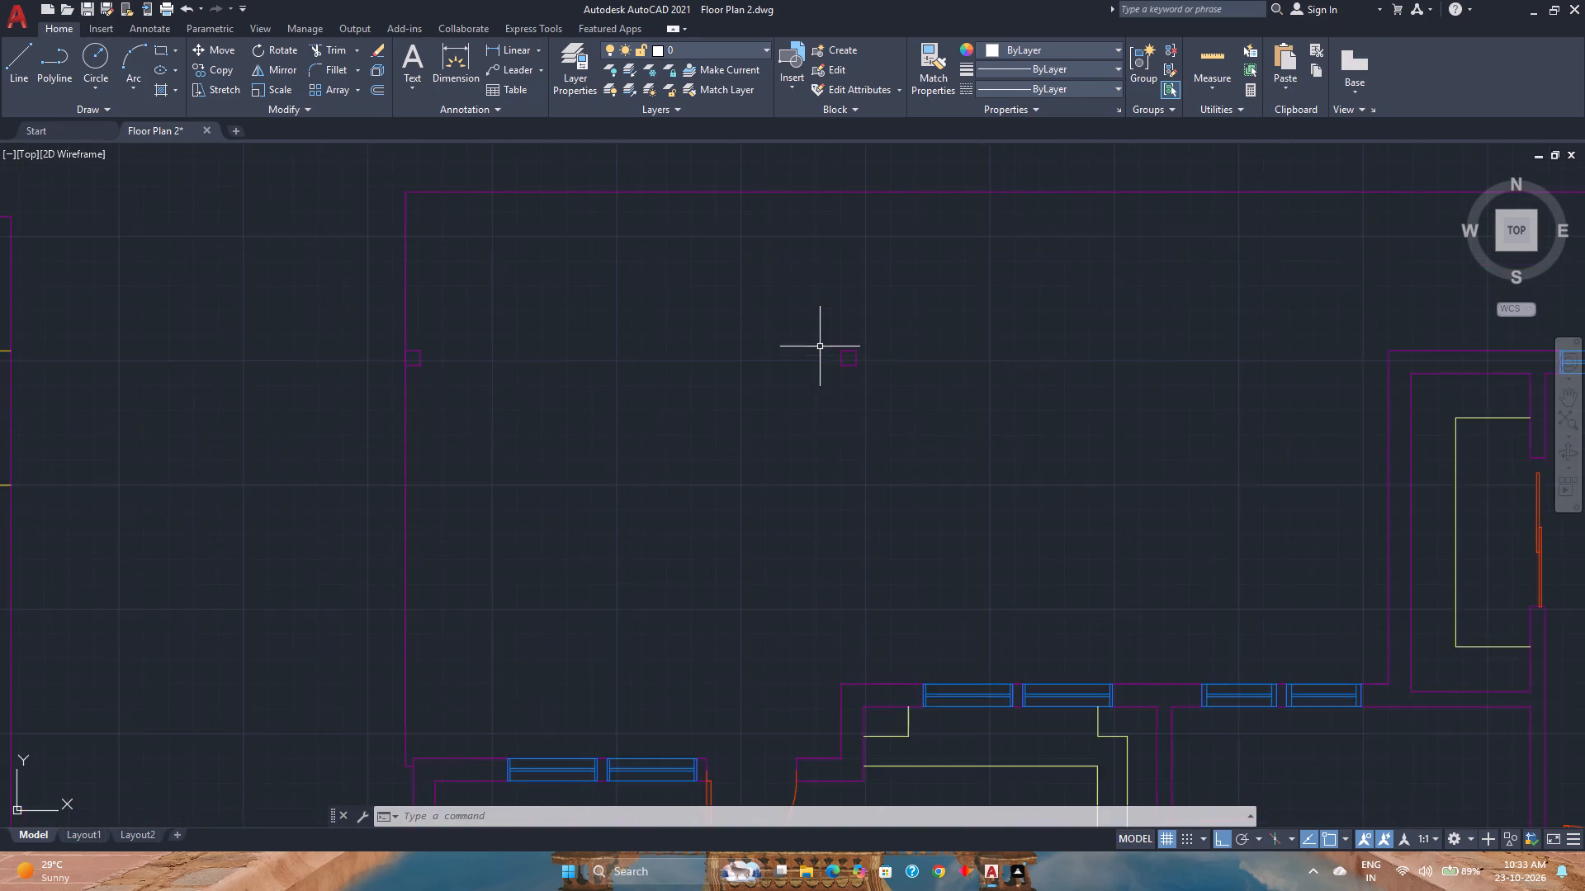
{"action": "scroll", "coordinate": [820, 346], "scroll_direction": "down", "scroll_amount": 2}
{"action": "scroll", "coordinate": [658, 319], "scroll_direction": "down", "scroll_amount": 2}
{"action": "middle_click_drag", "start_coordinate": [658, 319], "coordinate": [724, 256]}
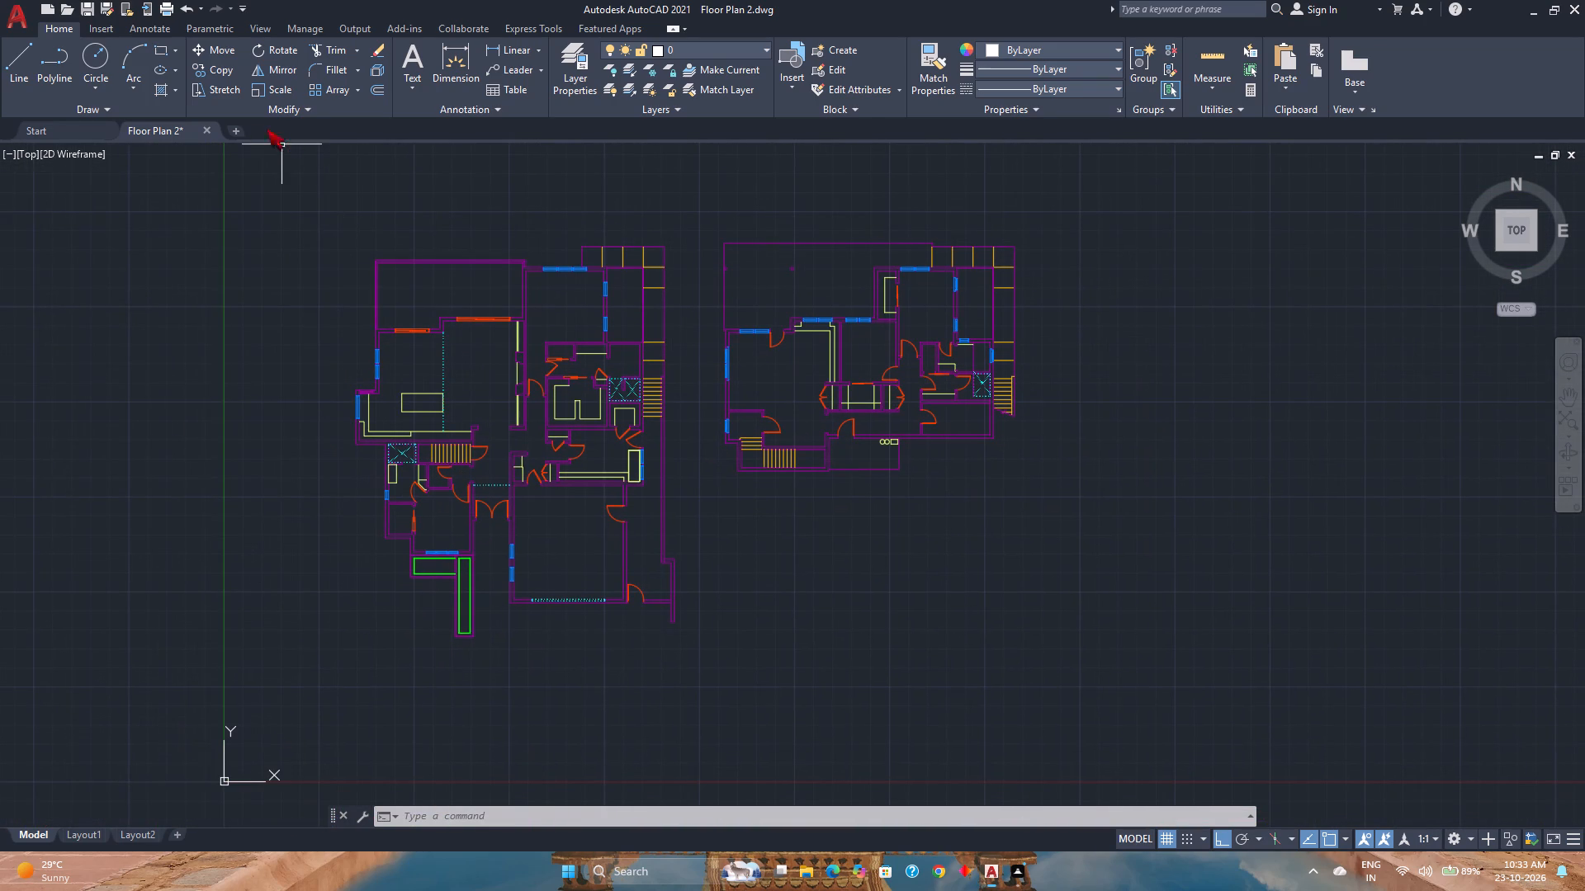
Start a hatch with the SOLID pattern and fill the larger plan's connected walls south of the kitchen and around the stairs.
{"action": "left_click", "coordinate": [158, 86]}
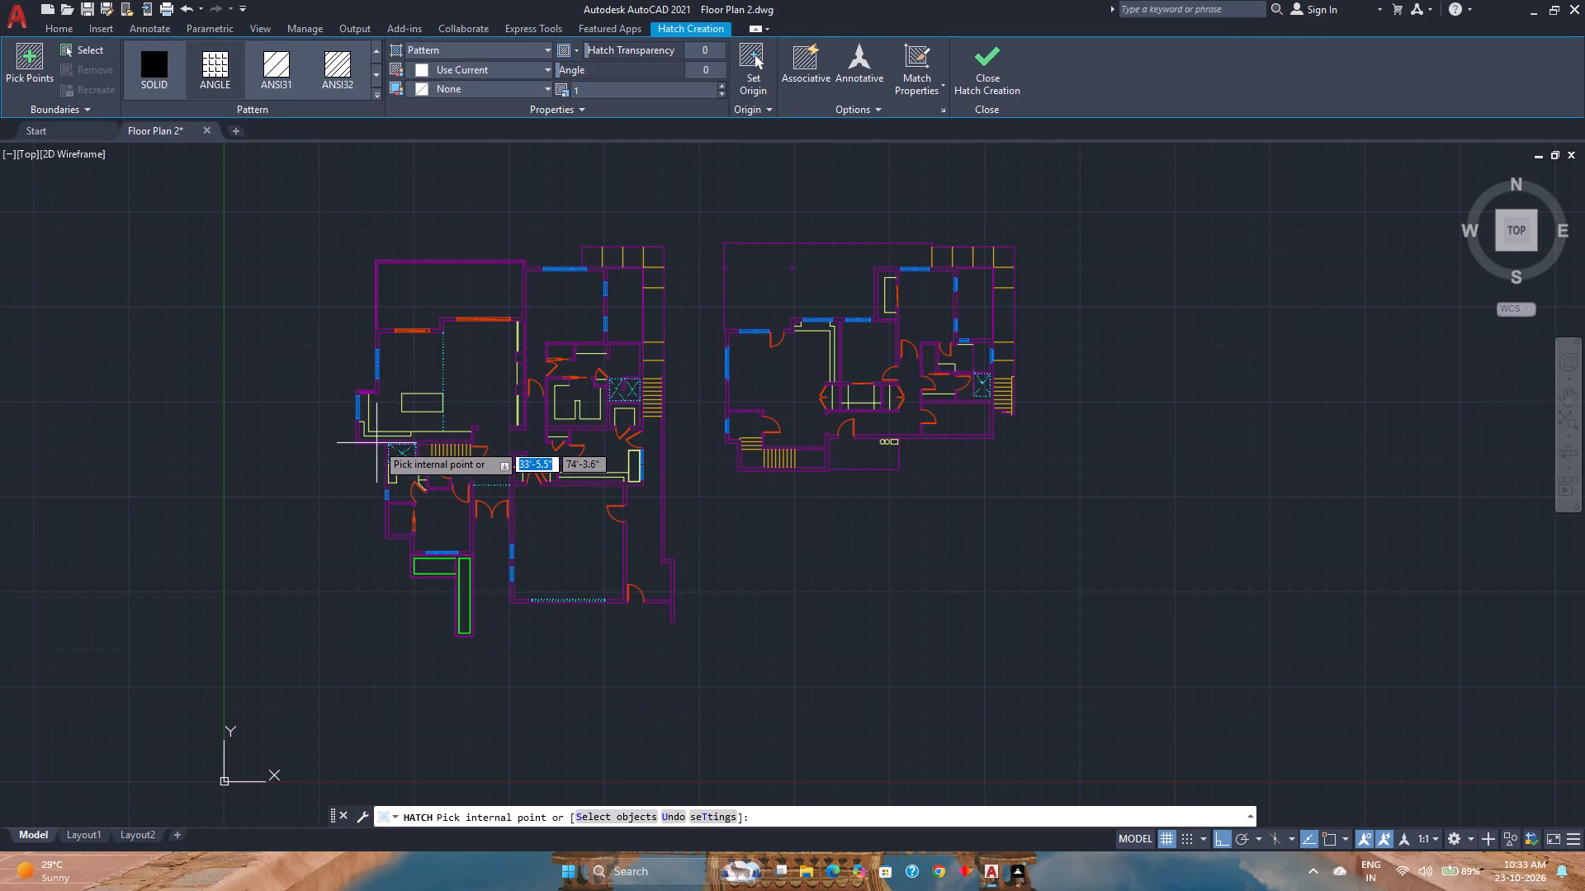
{"action": "left_click", "coordinate": [176, 68]}
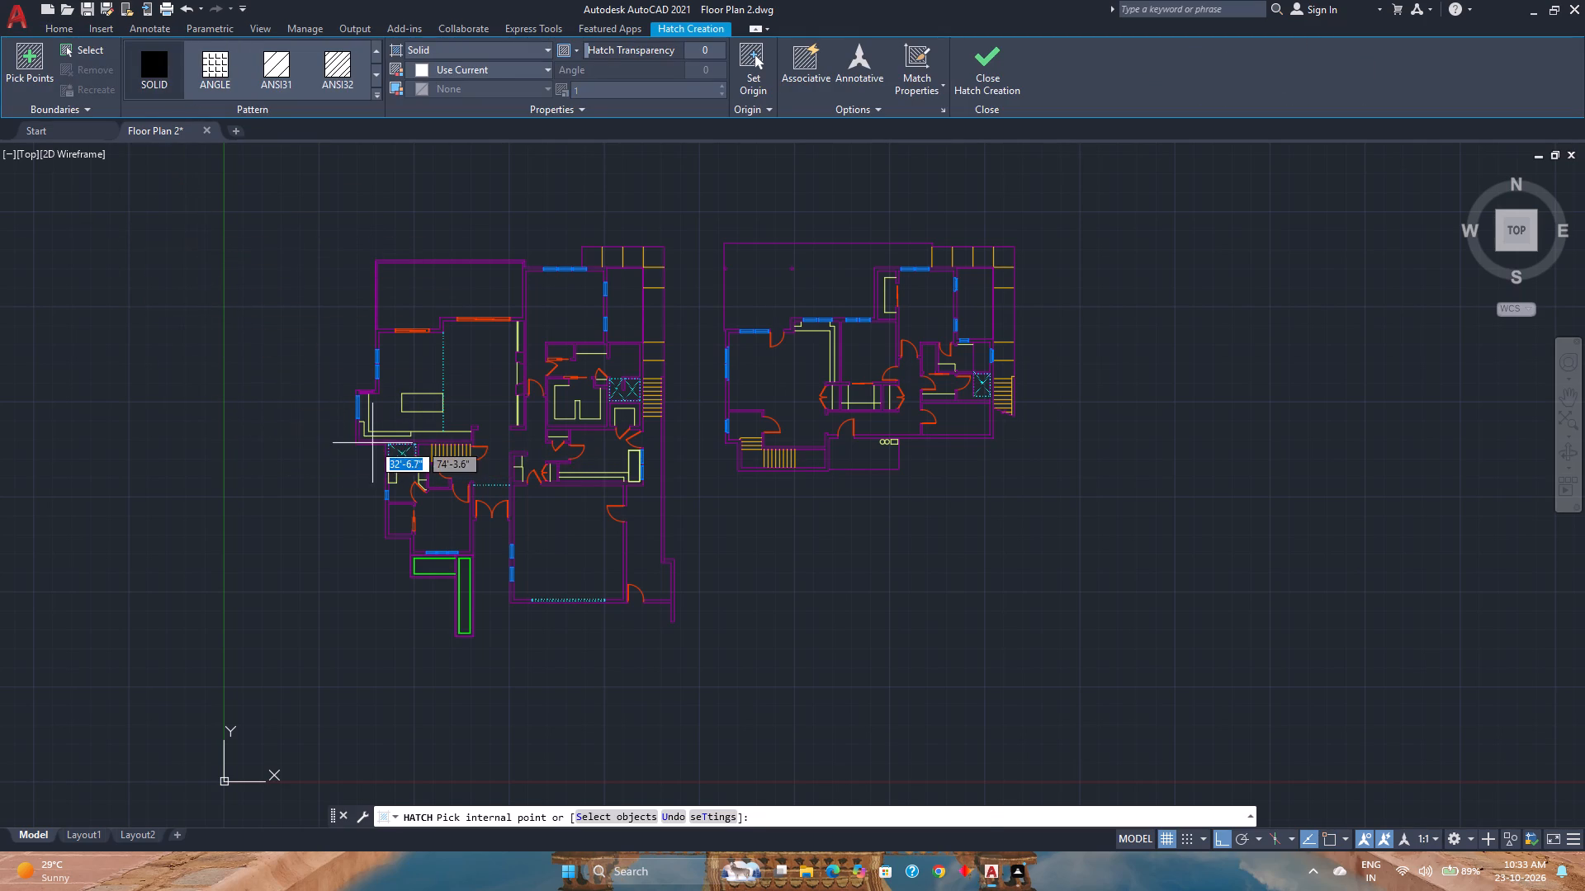
{"action": "scroll", "coordinate": [372, 441], "scroll_direction": "up", "scroll_amount": 4}
{"action": "left_click", "coordinate": [372, 441]}
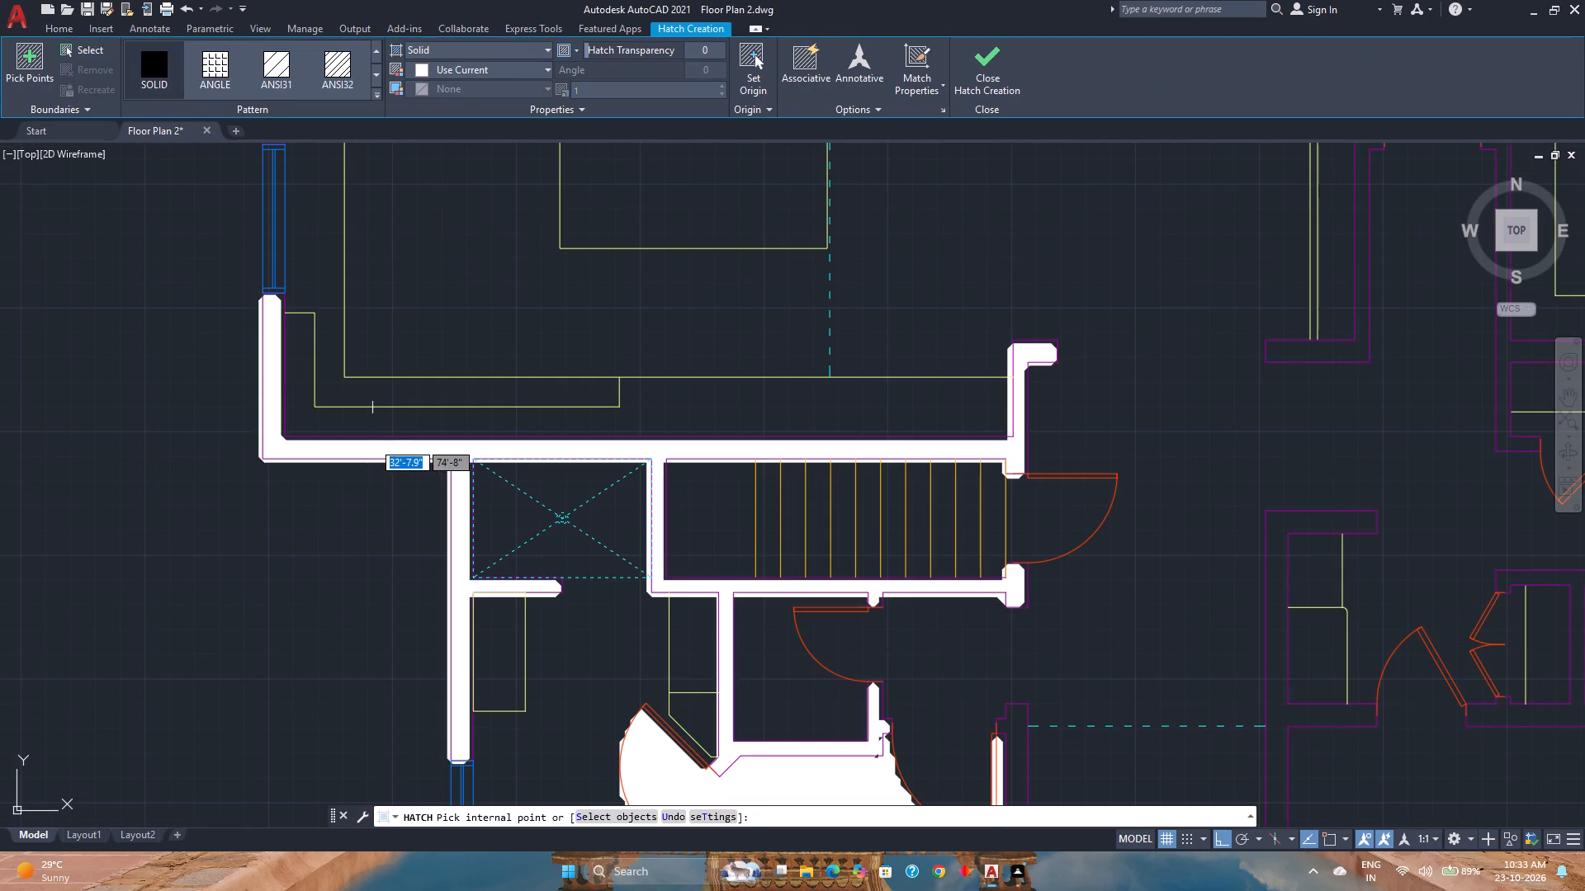
Solid-fill the larger plan's southwest room walls, including the closet walls, the east wall and both piers between the south windows.
{"action": "scroll", "coordinate": [372, 441], "scroll_direction": "down", "scroll_amount": 4}
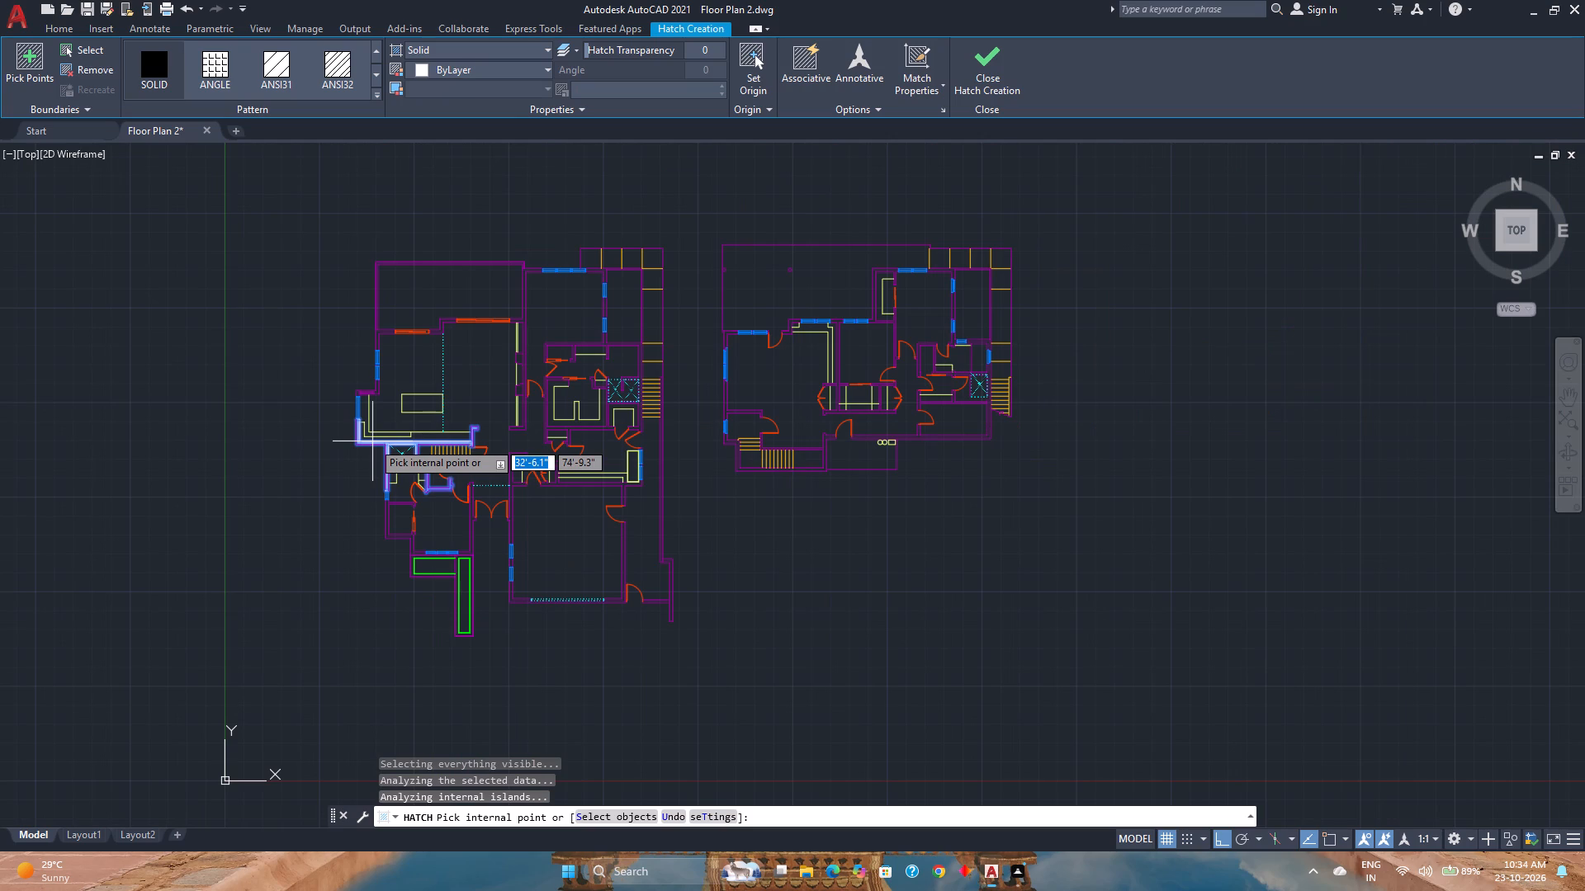
{"action": "scroll", "coordinate": [398, 521], "scroll_direction": "up", "scroll_amount": 3}
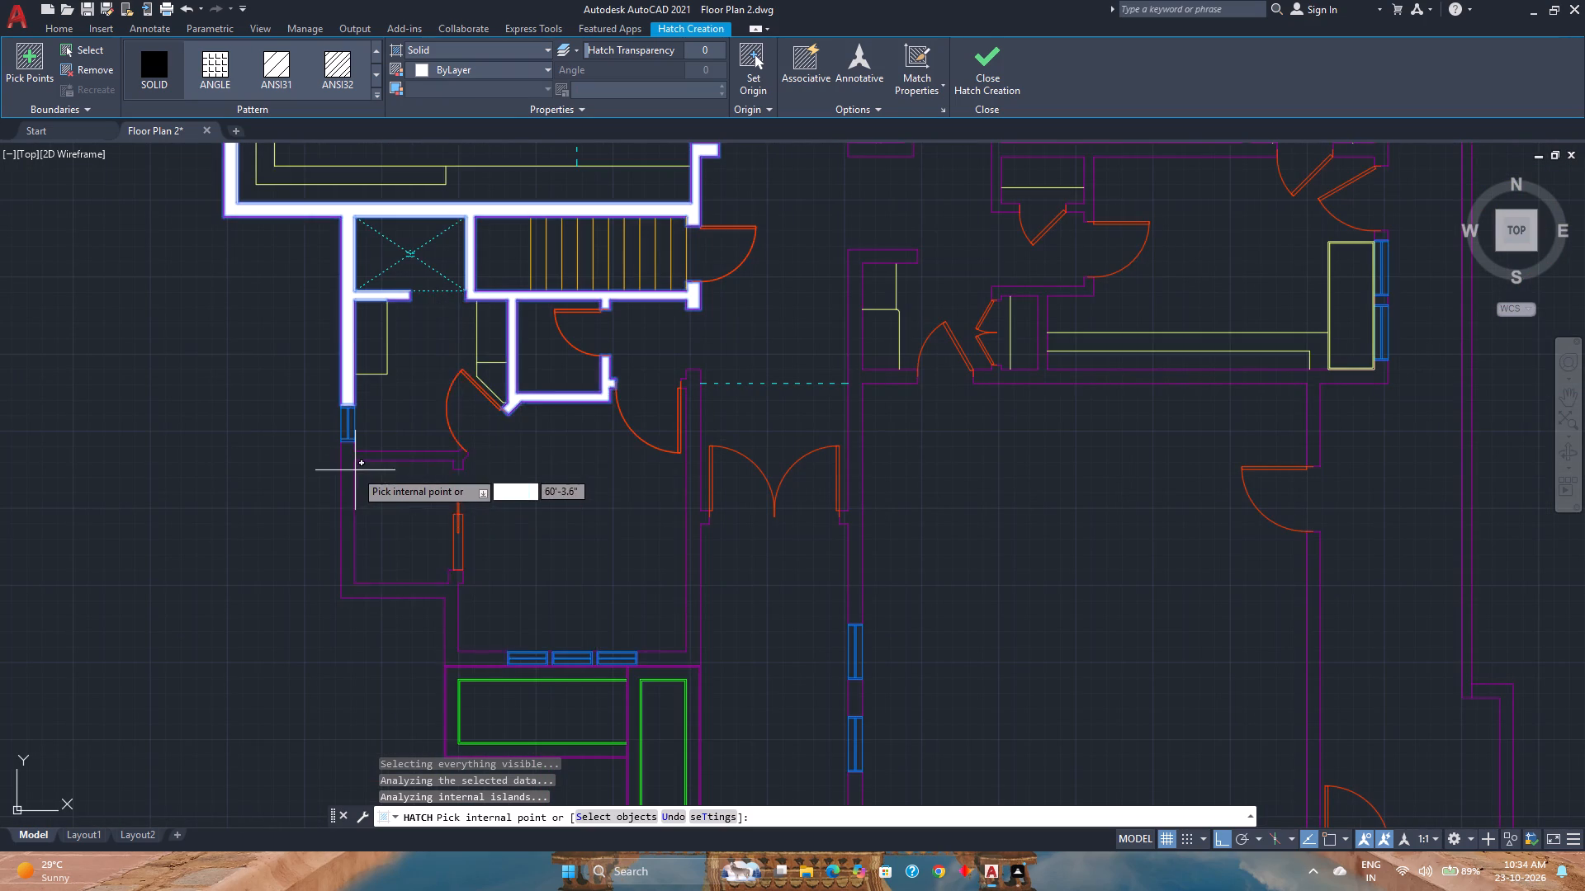
{"action": "left_click", "coordinate": [346, 456]}
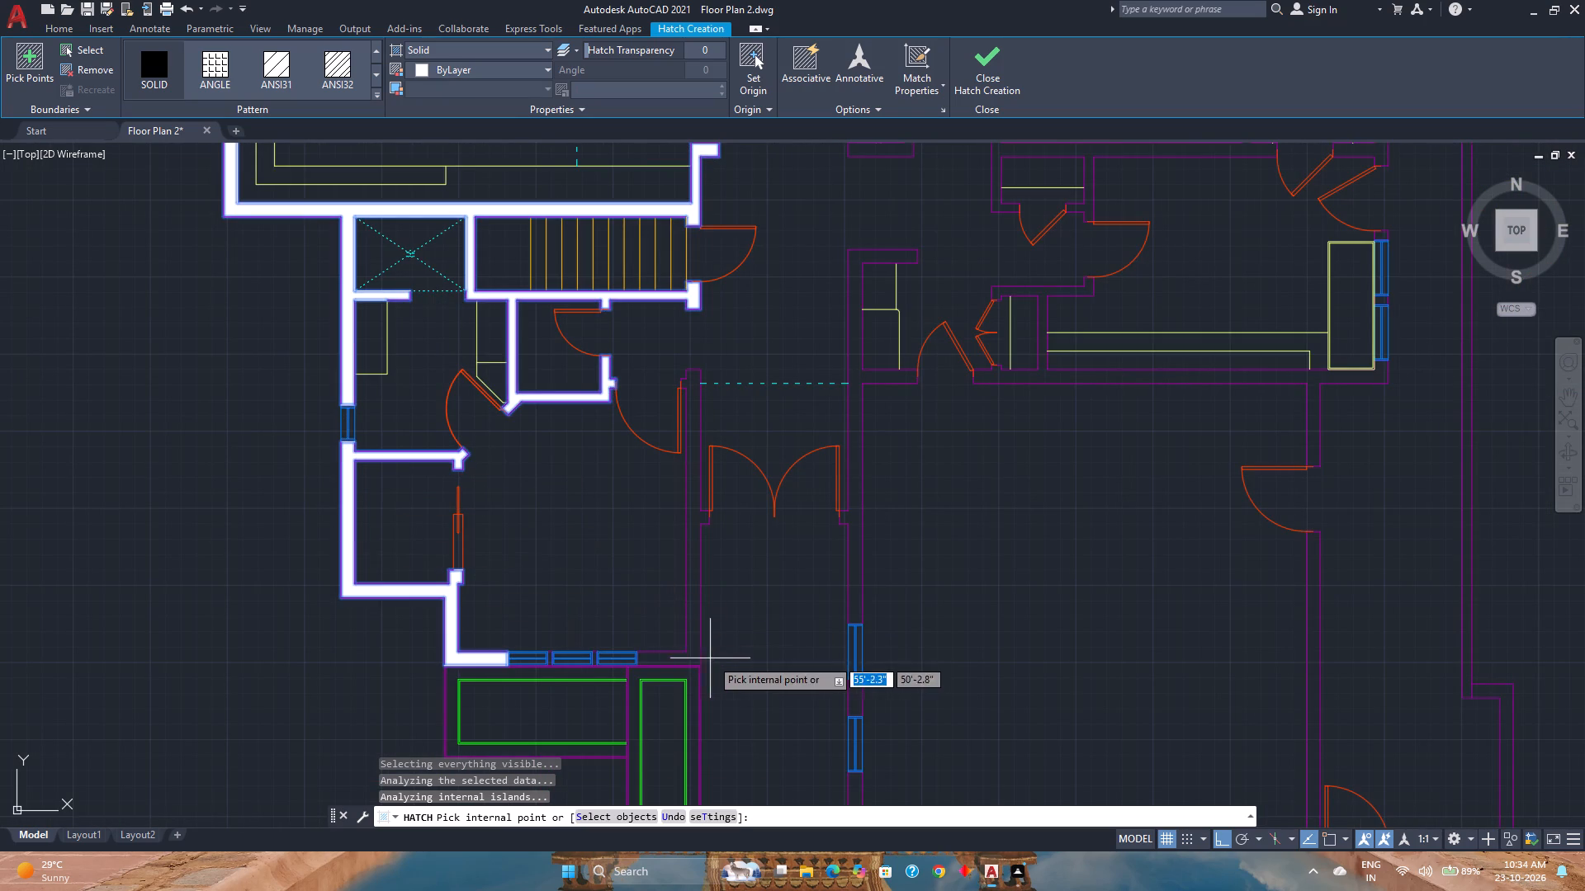
{"action": "left_click", "coordinate": [690, 654]}
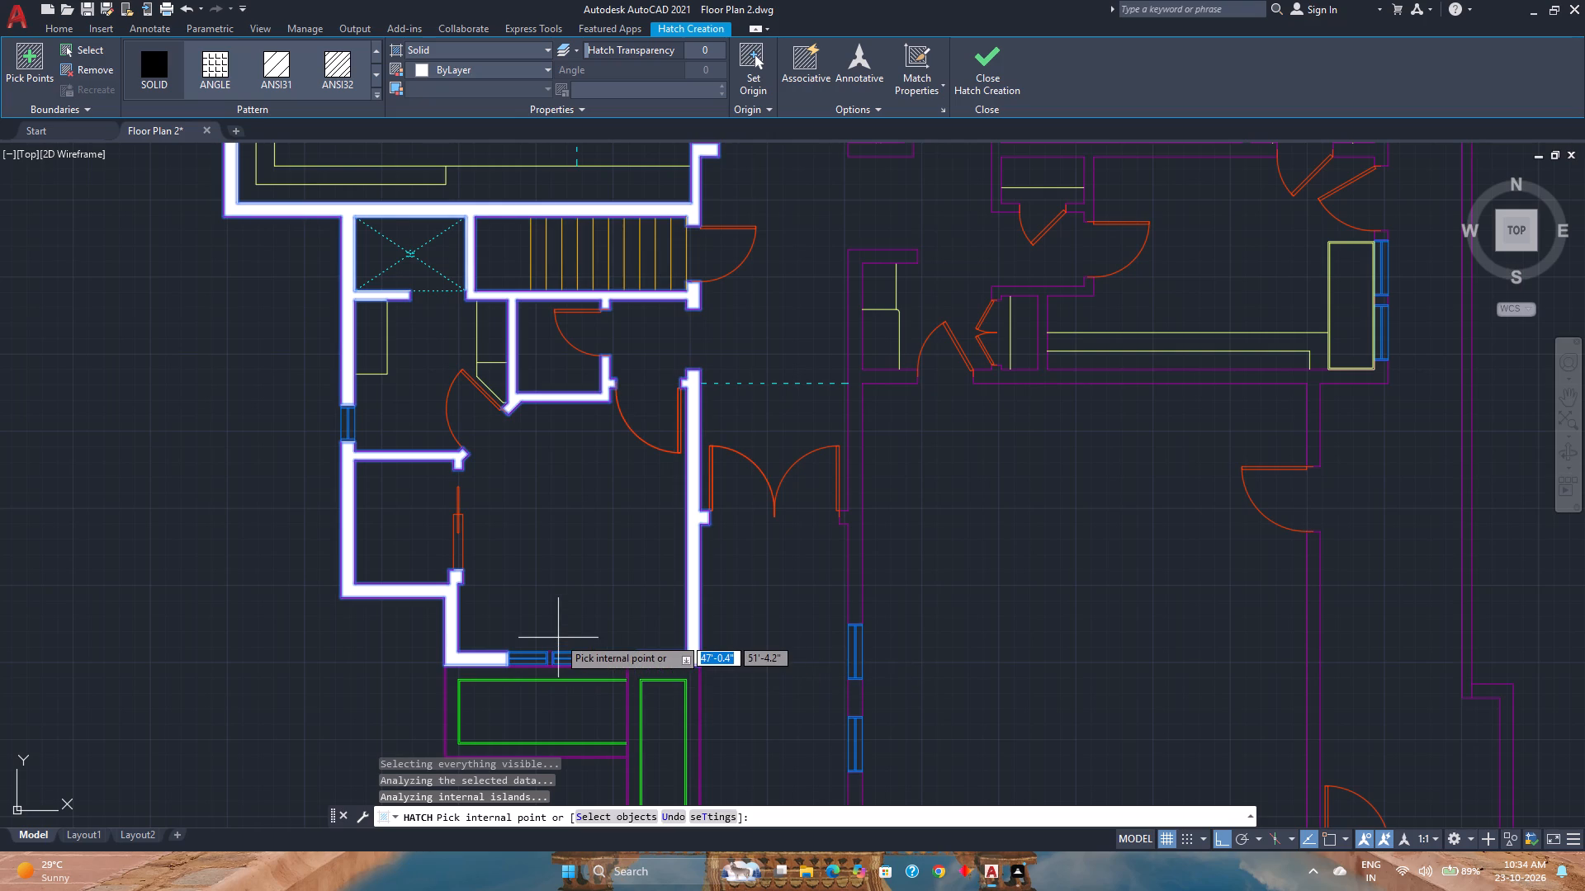
{"action": "scroll", "coordinate": [617, 656], "scroll_direction": "up", "scroll_amount": 4}
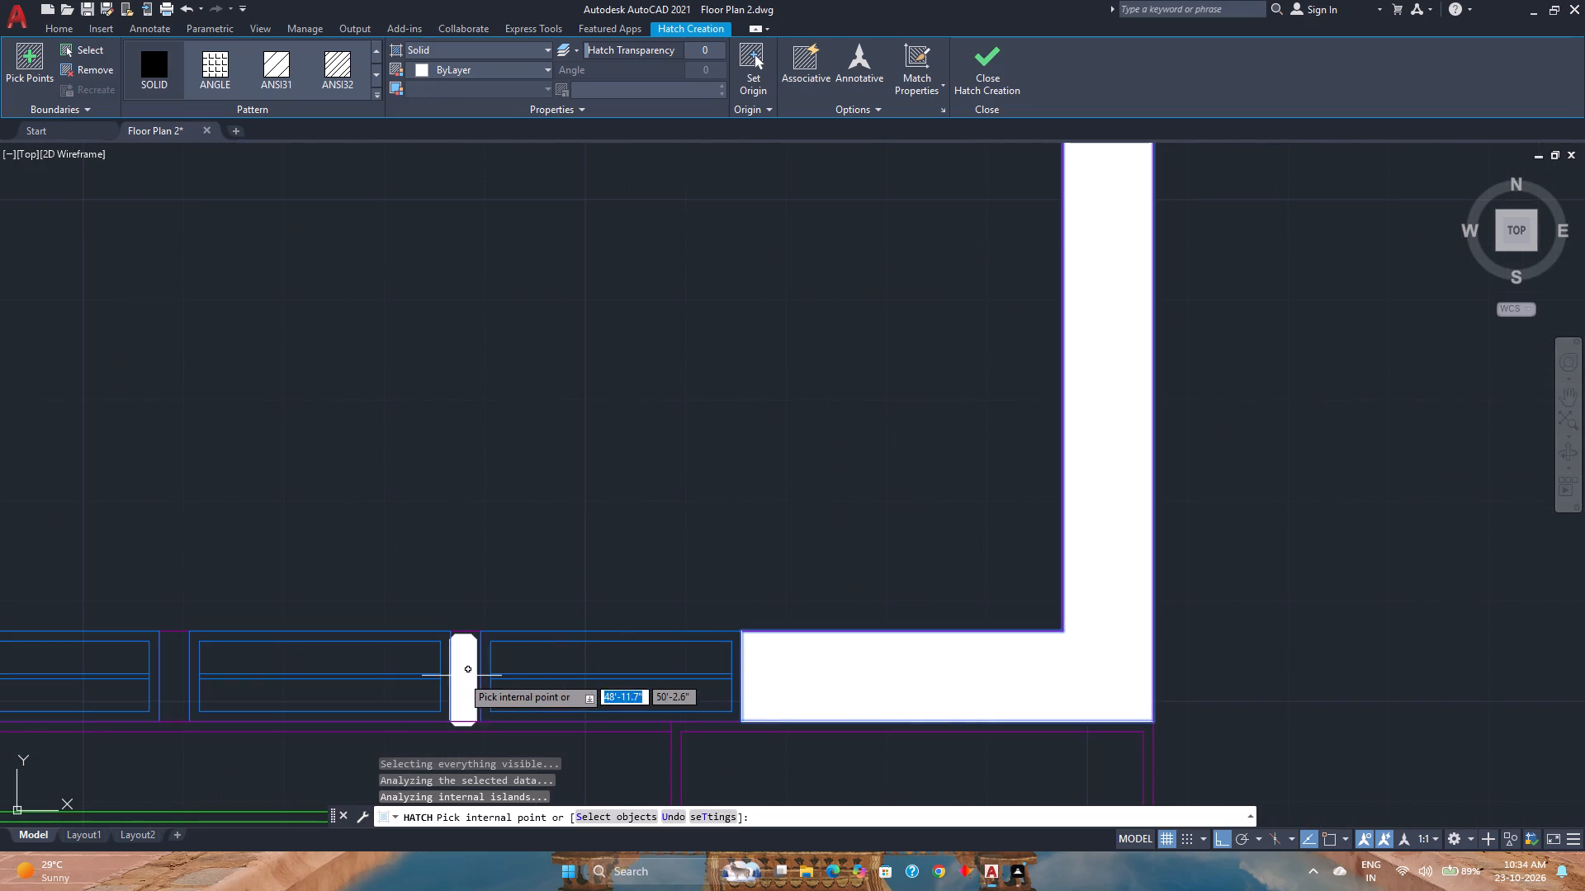
{"action": "left_click", "coordinate": [461, 676]}
{"action": "left_click", "coordinate": [177, 678]}
{"action": "scroll", "coordinate": [185, 676], "scroll_direction": "down", "scroll_amount": 2}
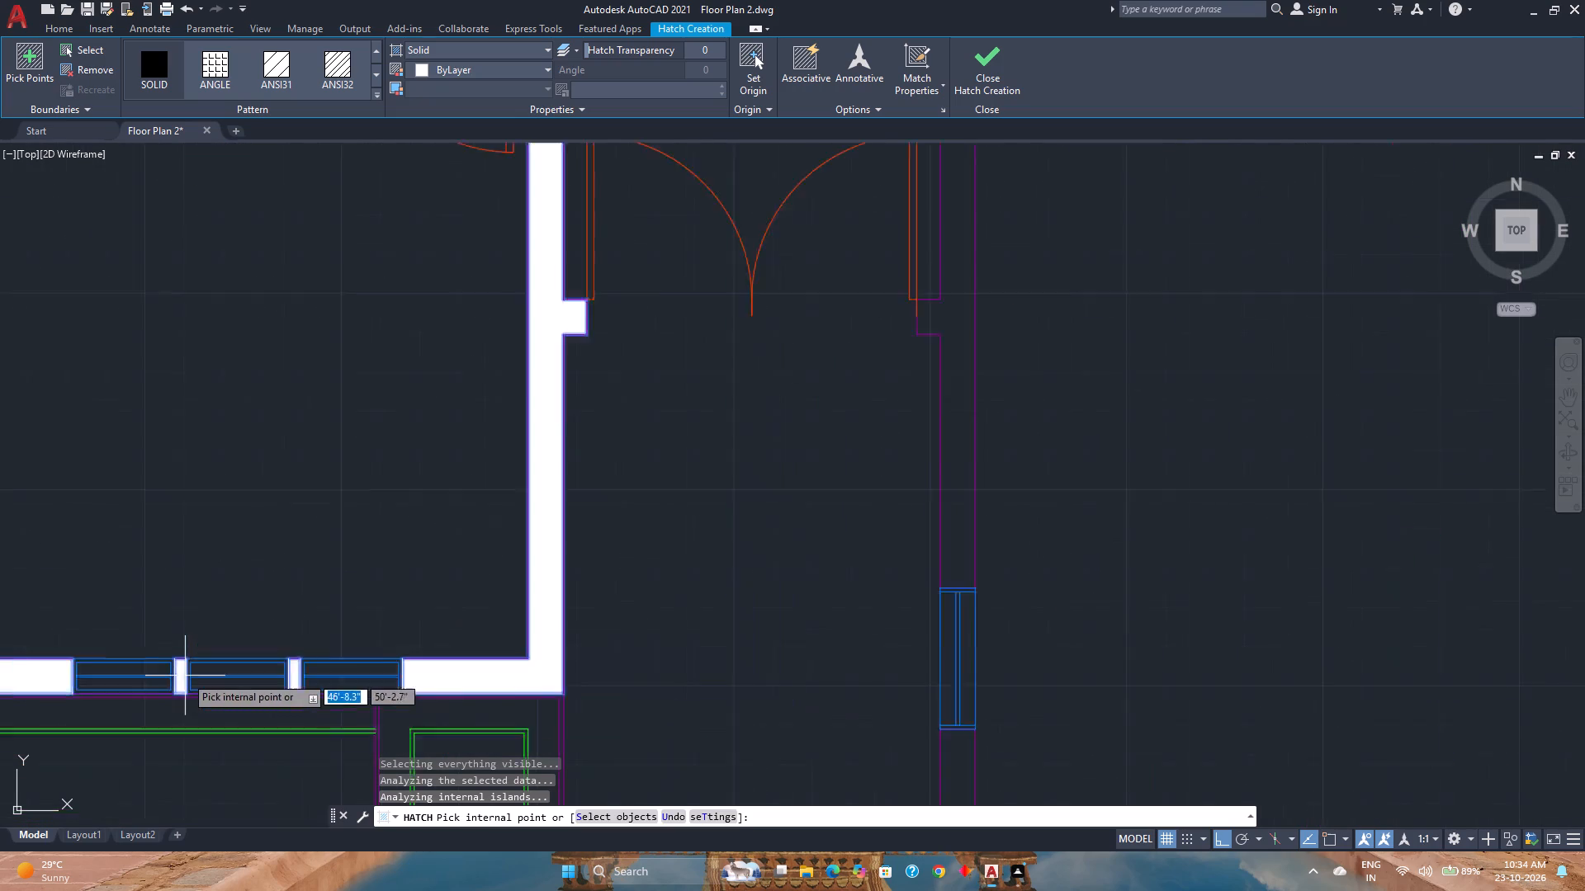
Solid-fill the two wall corner pieces on either side of the short north window of the kitchen's west projection.
{"action": "scroll", "coordinate": [185, 676], "scroll_direction": "down", "scroll_amount": 1}
{"action": "middle_click_drag", "start_coordinate": [185, 676], "coordinate": [462, 540]}
{"action": "scroll", "coordinate": [582, 521], "scroll_direction": "down", "scroll_amount": 2}
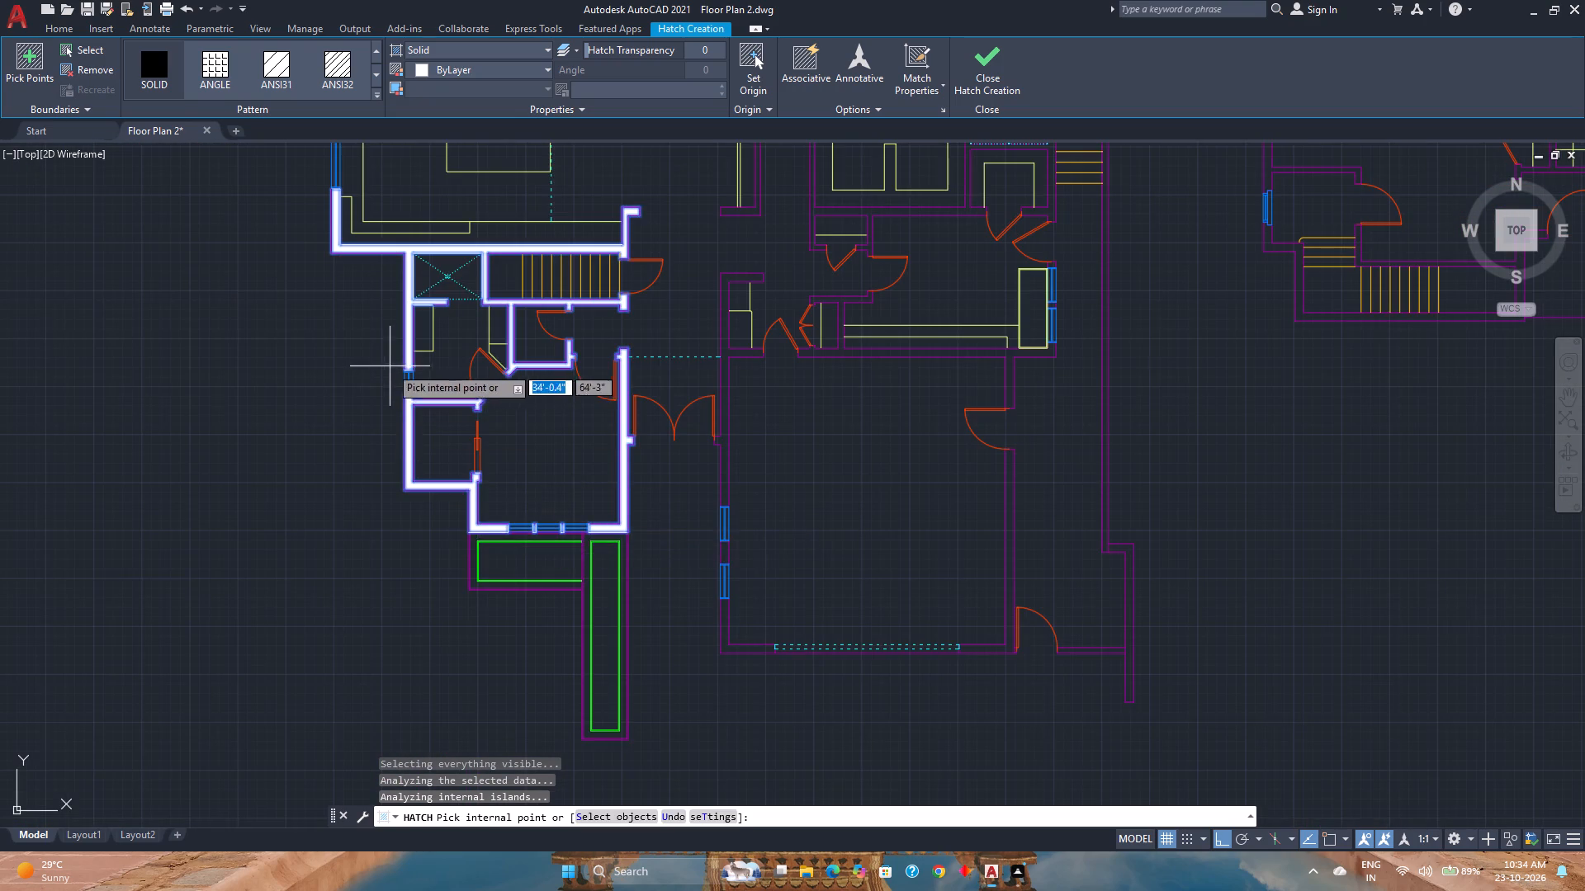
{"action": "middle_click_drag", "start_coordinate": [393, 366], "coordinate": [426, 658]}
{"action": "middle_click", "coordinate": [426, 658]}
{"action": "scroll", "coordinate": [385, 408], "scroll_direction": "up", "scroll_amount": 3}
{"action": "left_click", "coordinate": [312, 441]}
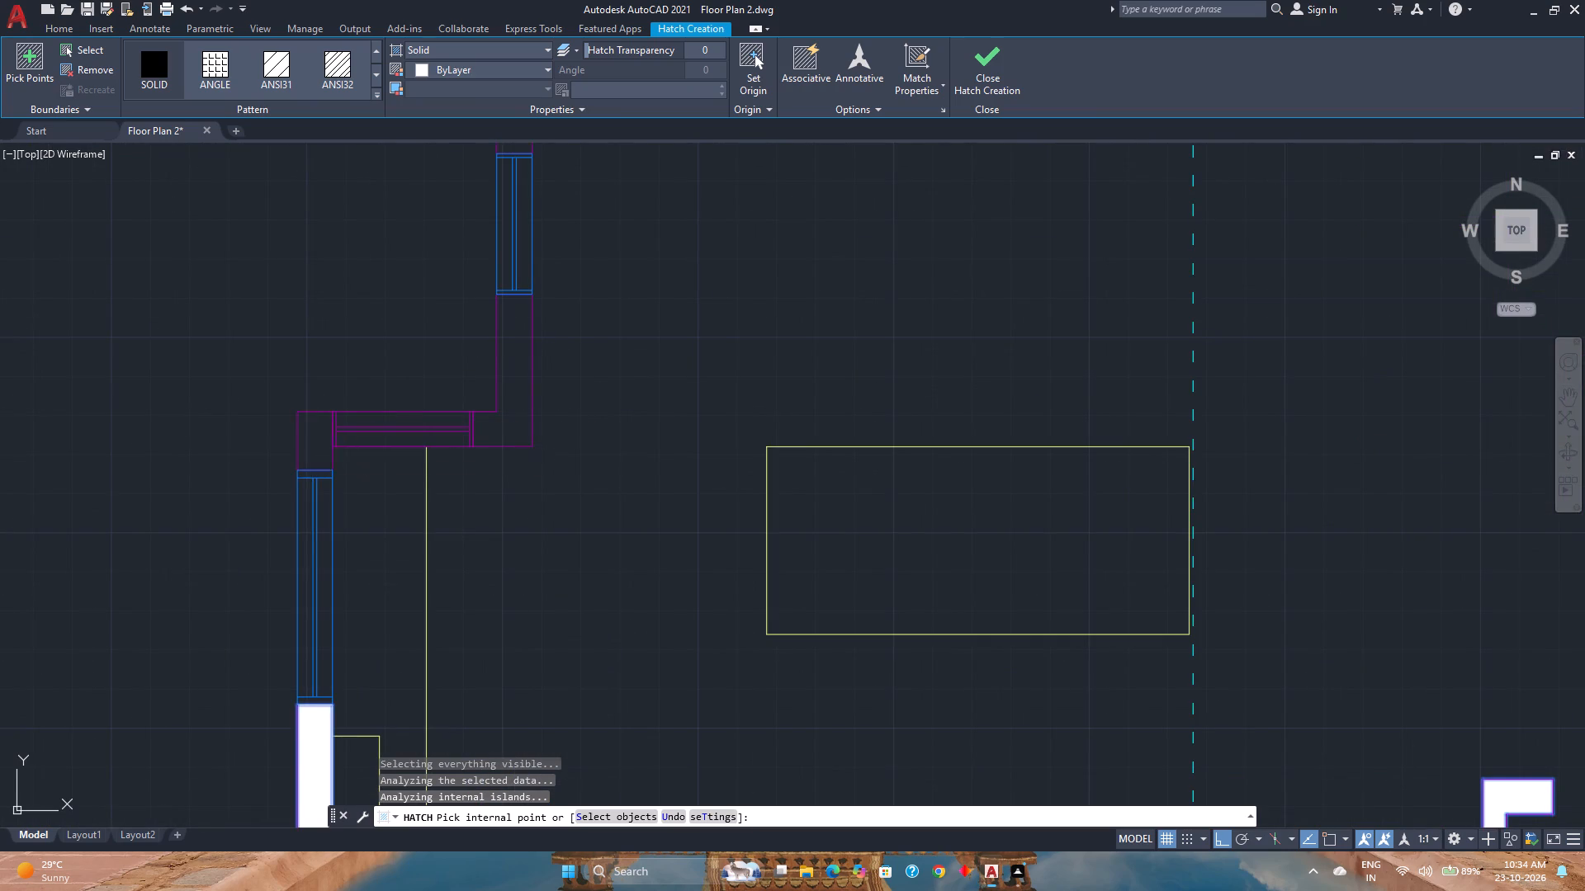
{"action": "left_click", "coordinate": [513, 427]}
Solid-fill the pier between the kitchen's two west windows and the wall corner north of them.
{"action": "scroll", "coordinate": [513, 427], "scroll_direction": "down", "scroll_amount": 3}
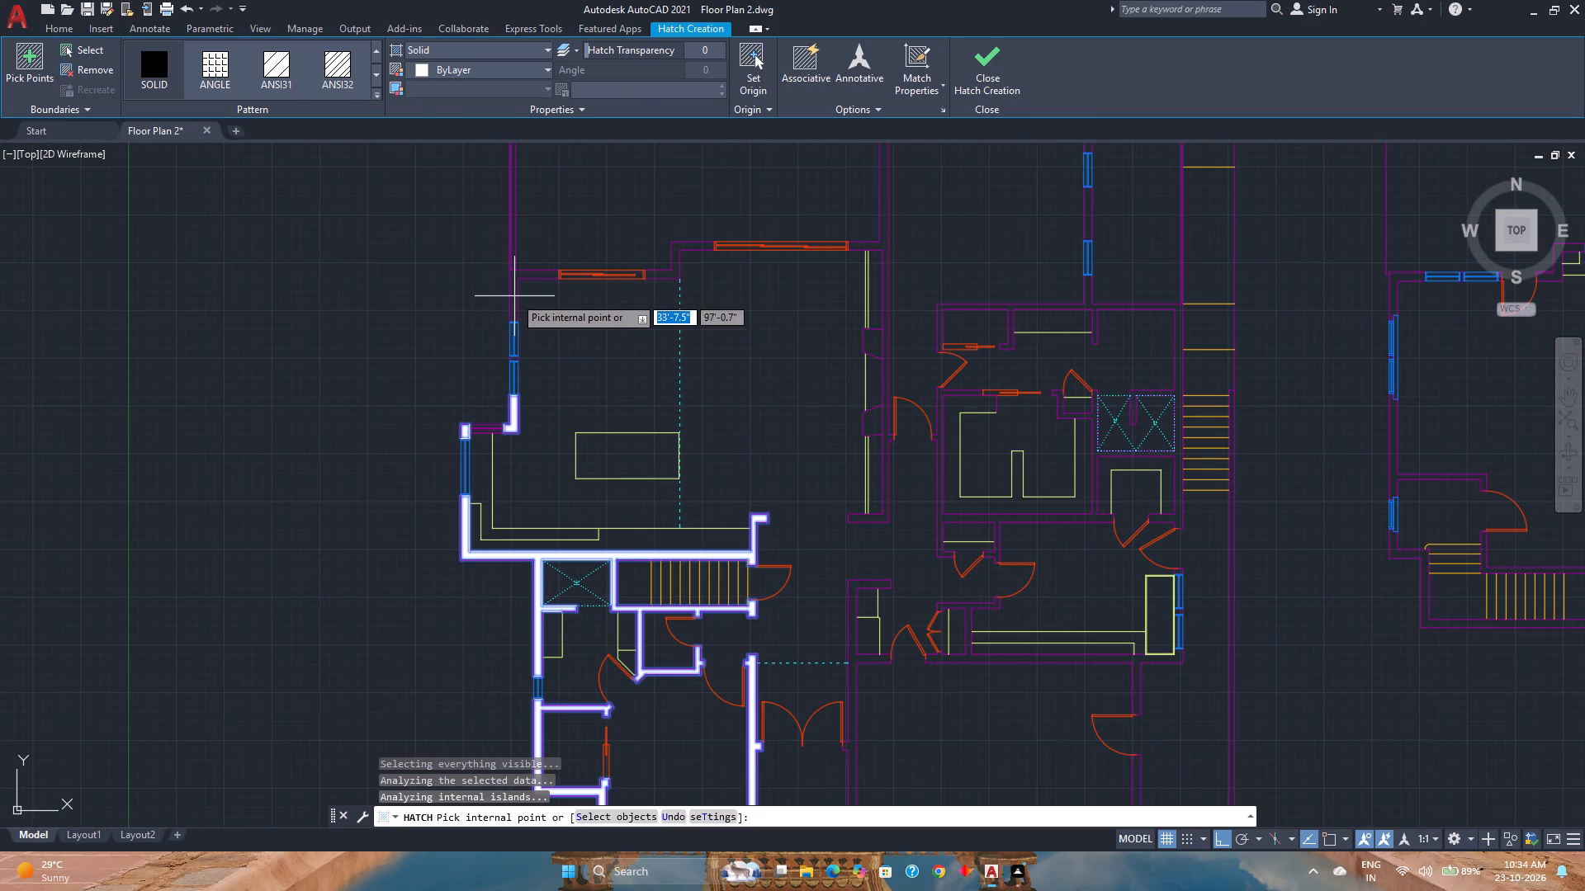
{"action": "scroll", "coordinate": [514, 357], "scroll_direction": "up", "scroll_amount": 4}
{"action": "left_click", "coordinate": [512, 358]}
{"action": "scroll", "coordinate": [512, 358], "scroll_direction": "down", "scroll_amount": 4}
{"action": "middle_click_drag", "start_coordinate": [512, 358], "coordinate": [512, 361]}
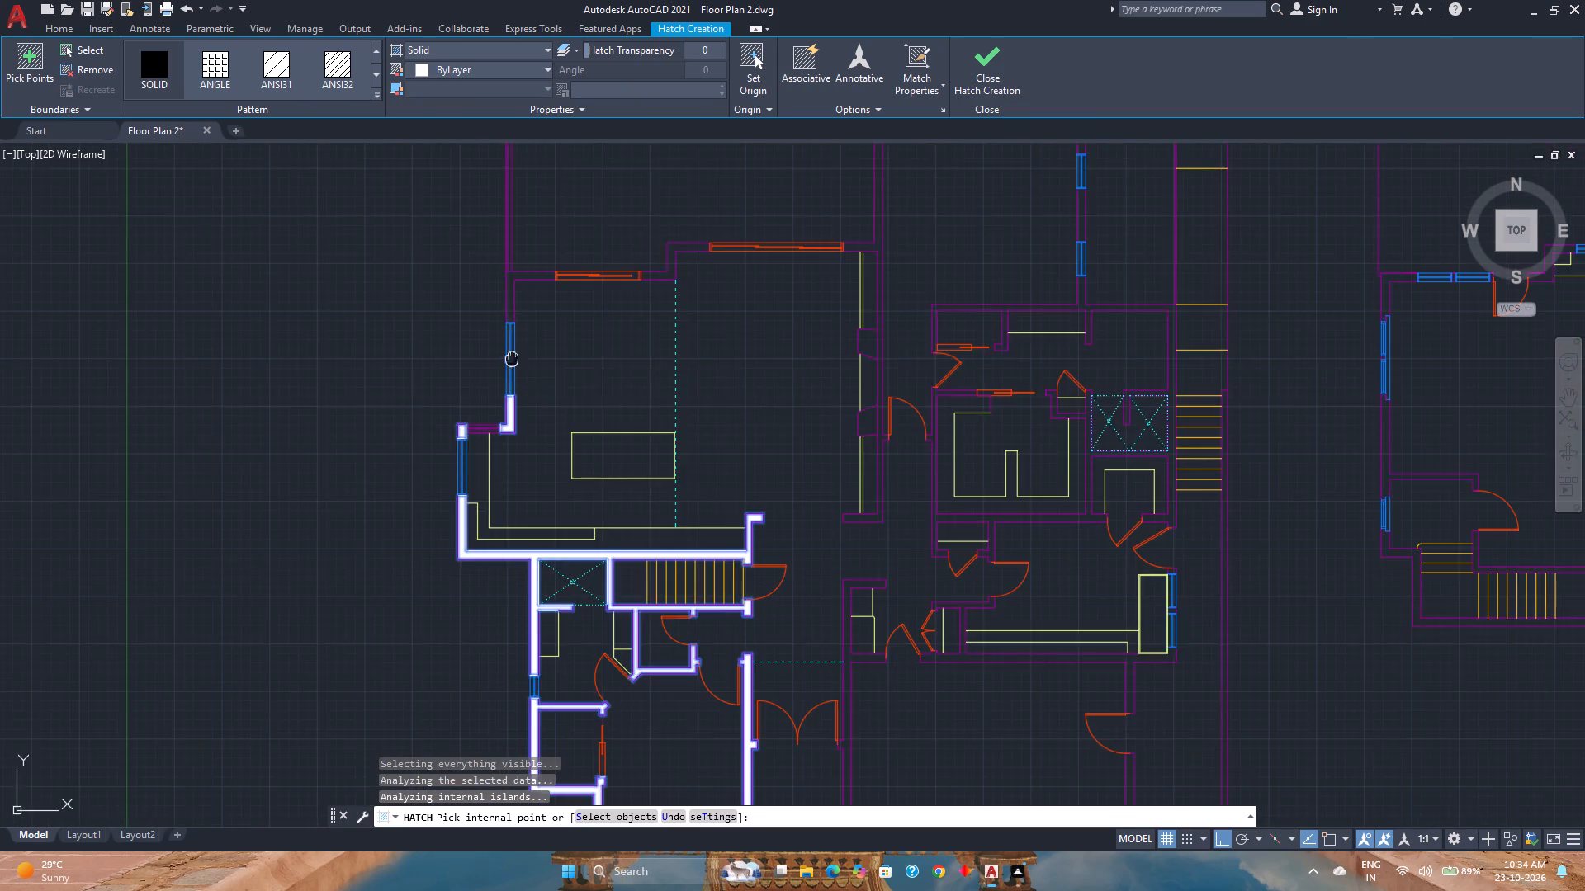
{"action": "middle_click_drag", "start_coordinate": [512, 361], "coordinate": [513, 456]}
{"action": "middle_click", "coordinate": [513, 456]}
{"action": "scroll", "coordinate": [505, 394], "scroll_direction": "up", "scroll_amount": 3}
{"action": "left_click", "coordinate": [526, 349]}
Solid-fill the stepped wall between the two north sliding doors, the connected east wall, and the two angled piers beside it.
{"action": "scroll", "coordinate": [526, 349], "scroll_direction": "down", "scroll_amount": 3}
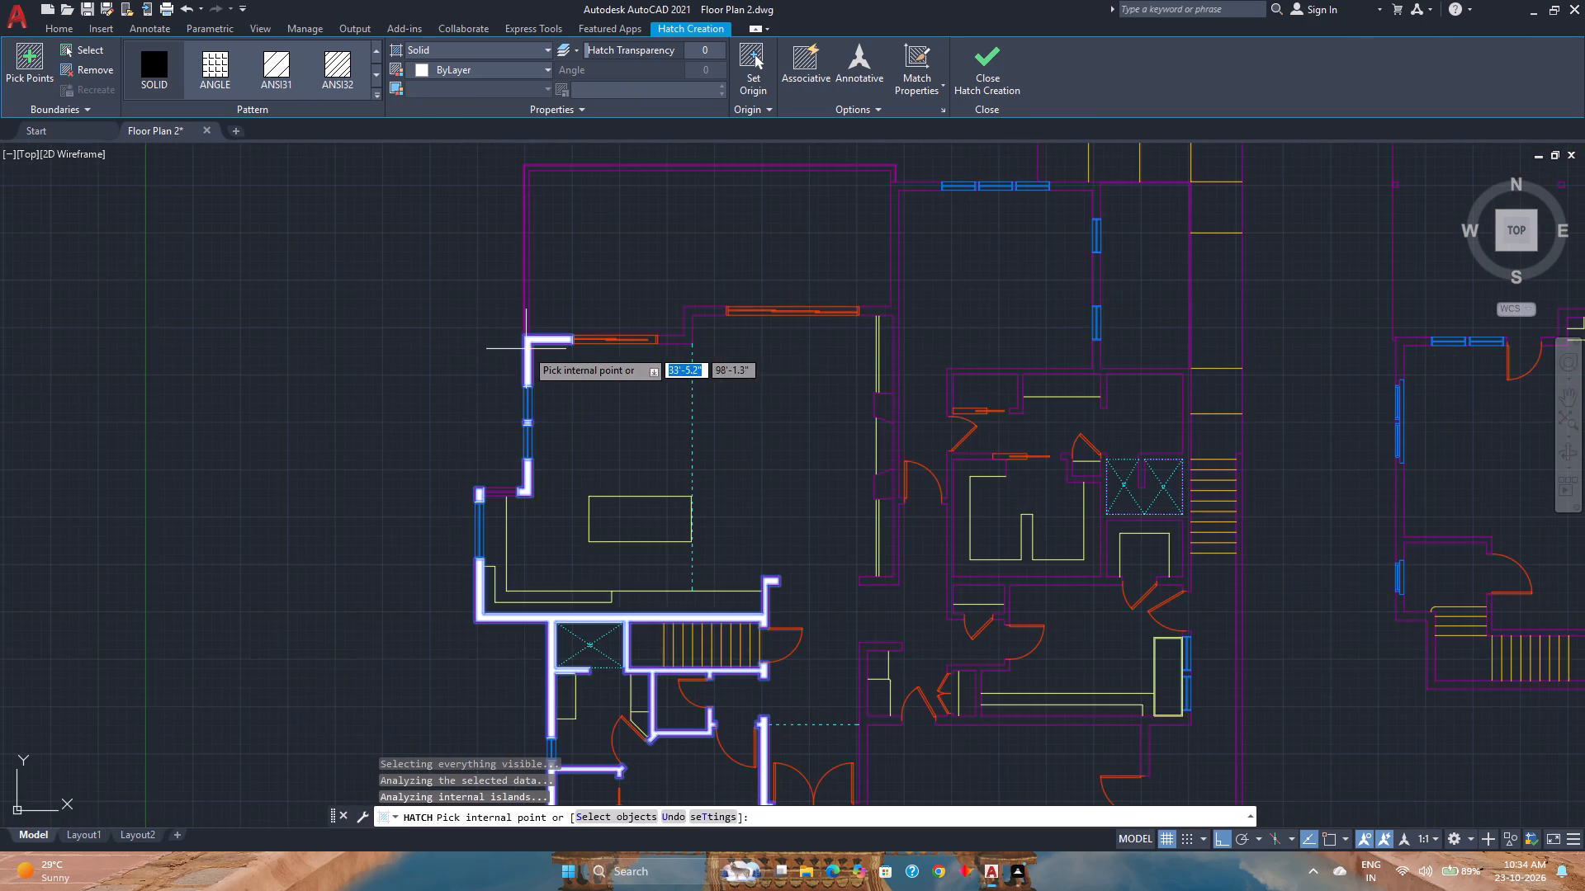
{"action": "scroll", "coordinate": [688, 333], "scroll_direction": "up", "scroll_amount": 4}
{"action": "left_click", "coordinate": [684, 342]}
{"action": "scroll", "coordinate": [684, 342], "scroll_direction": "down", "scroll_amount": 3}
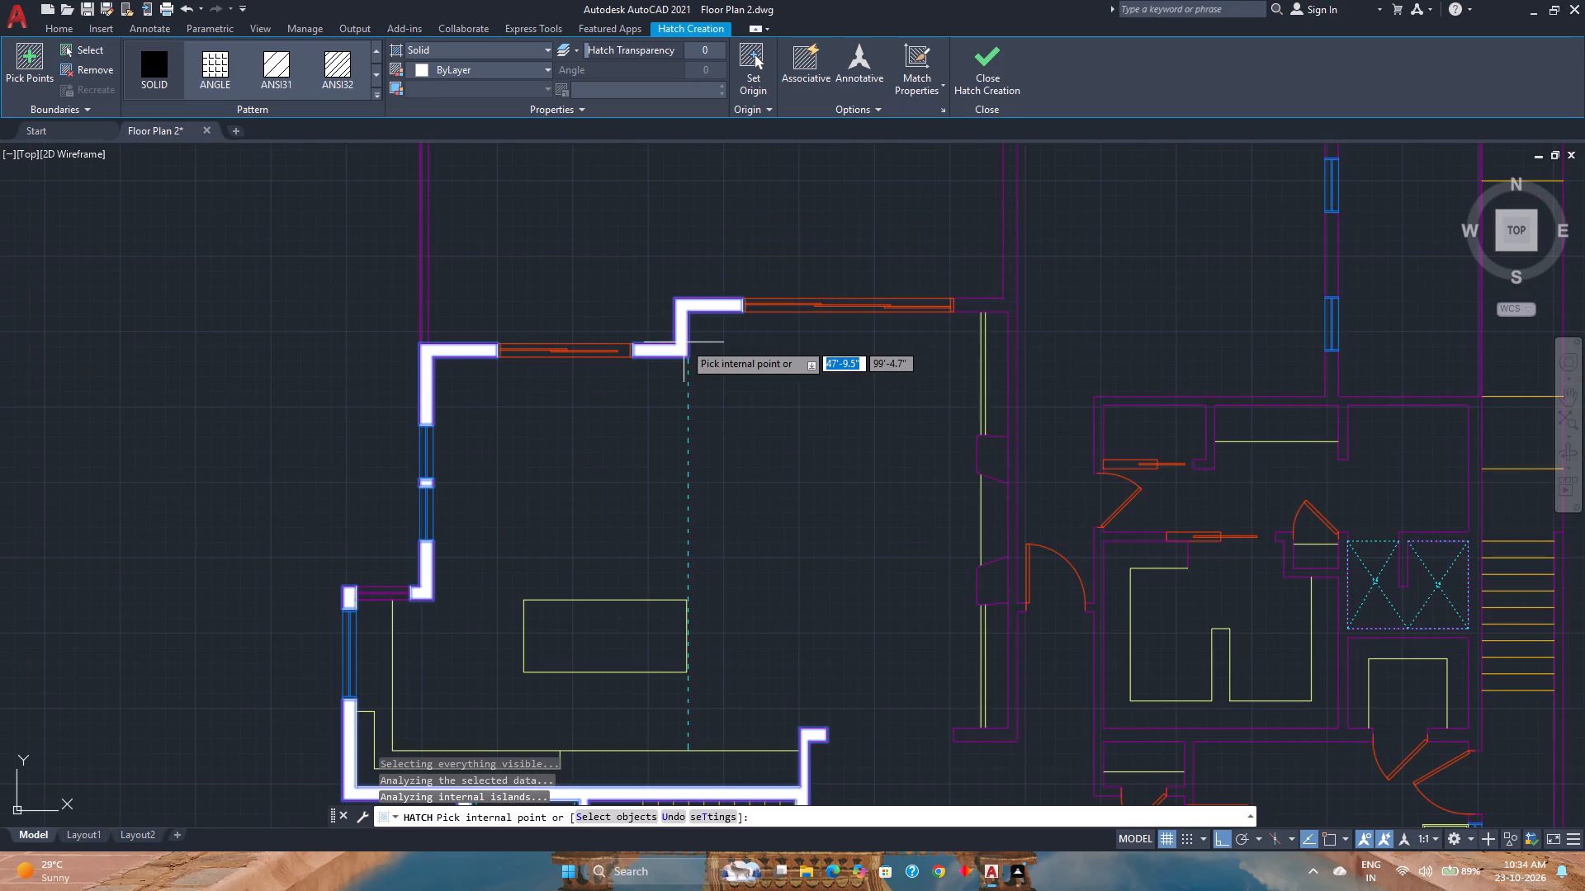
{"action": "left_click", "coordinate": [984, 305]}
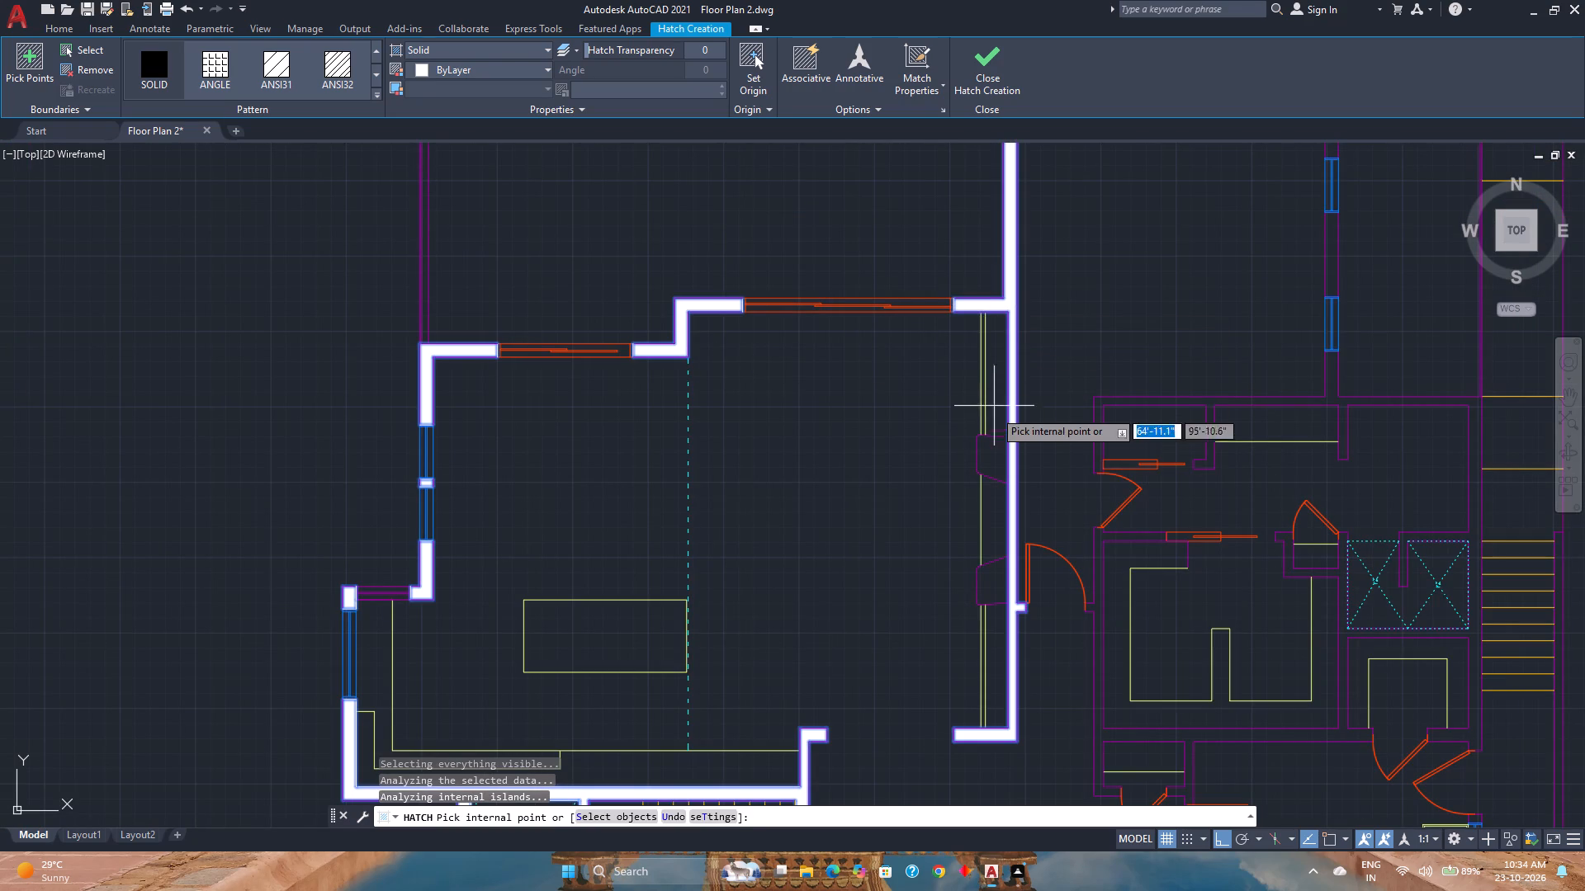
{"action": "left_click", "coordinate": [998, 450]}
{"action": "left_click", "coordinate": [998, 575]}
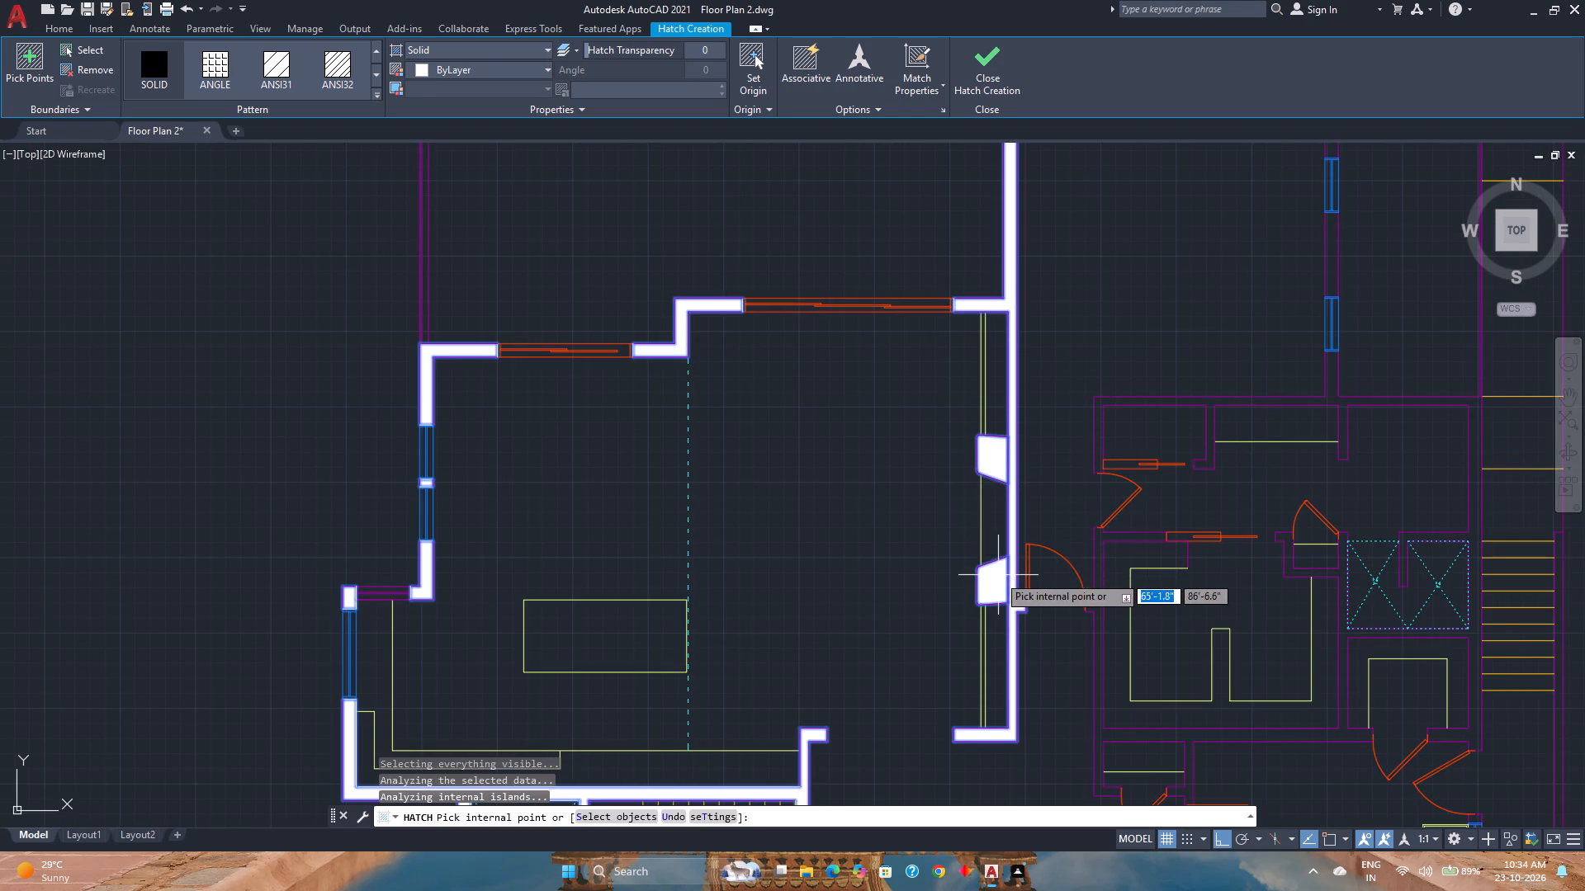
Solid-fill the larger plan's big south room walls: west wall, pier between its windows, both south corners, east wall and north wall.
{"action": "scroll", "coordinate": [992, 559], "scroll_direction": "down", "scroll_amount": 3}
{"action": "middle_click_drag", "start_coordinate": [986, 558], "coordinate": [830, 365]}
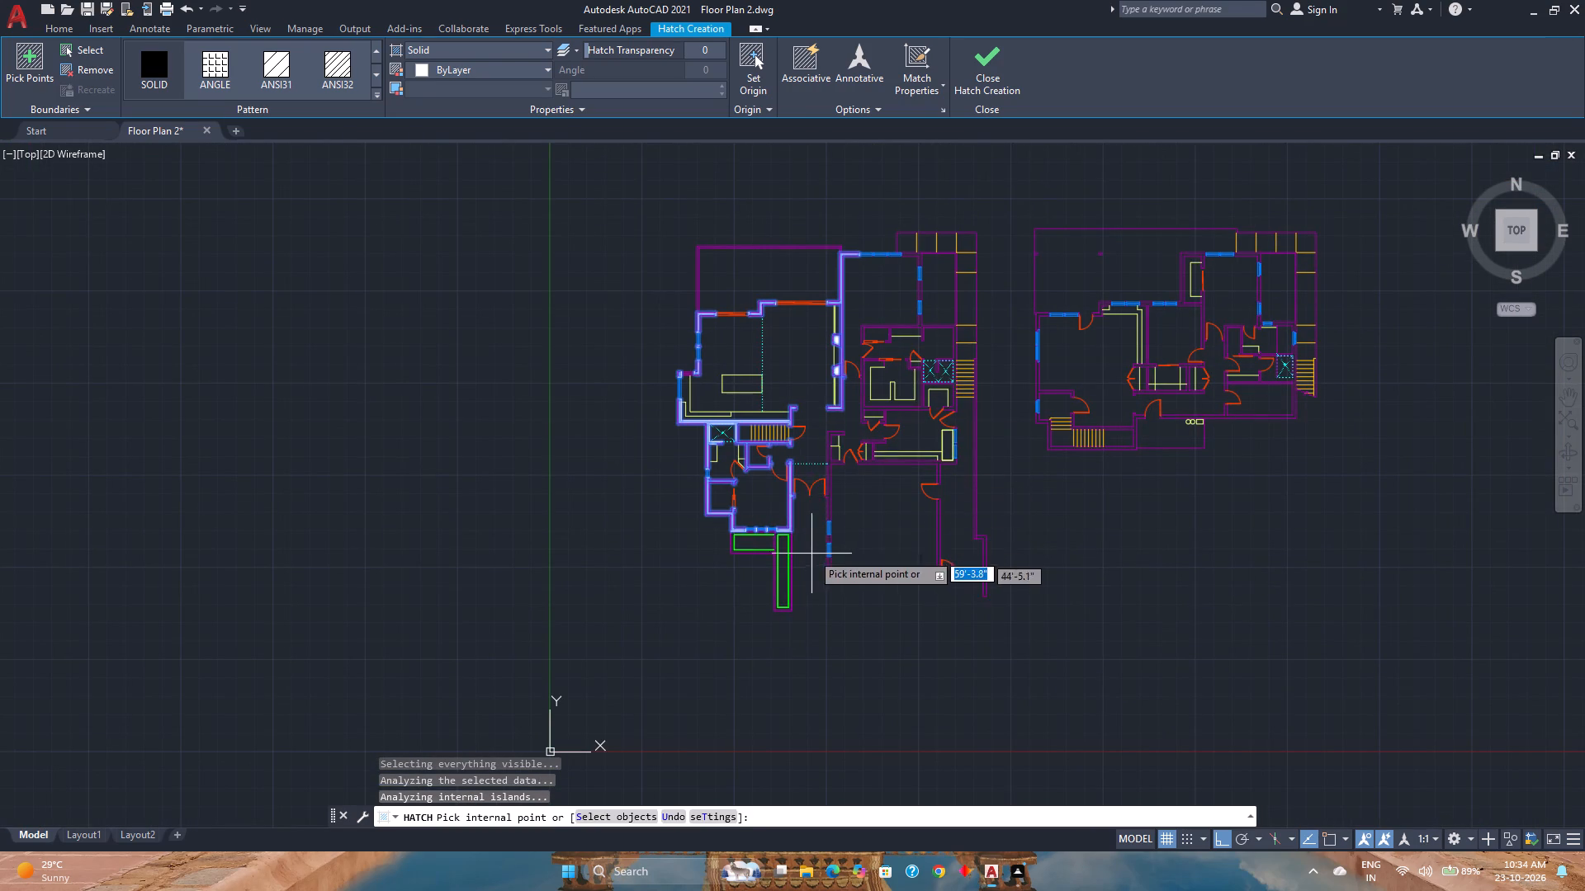
{"action": "scroll", "coordinate": [844, 488], "scroll_direction": "up", "scroll_amount": 2}
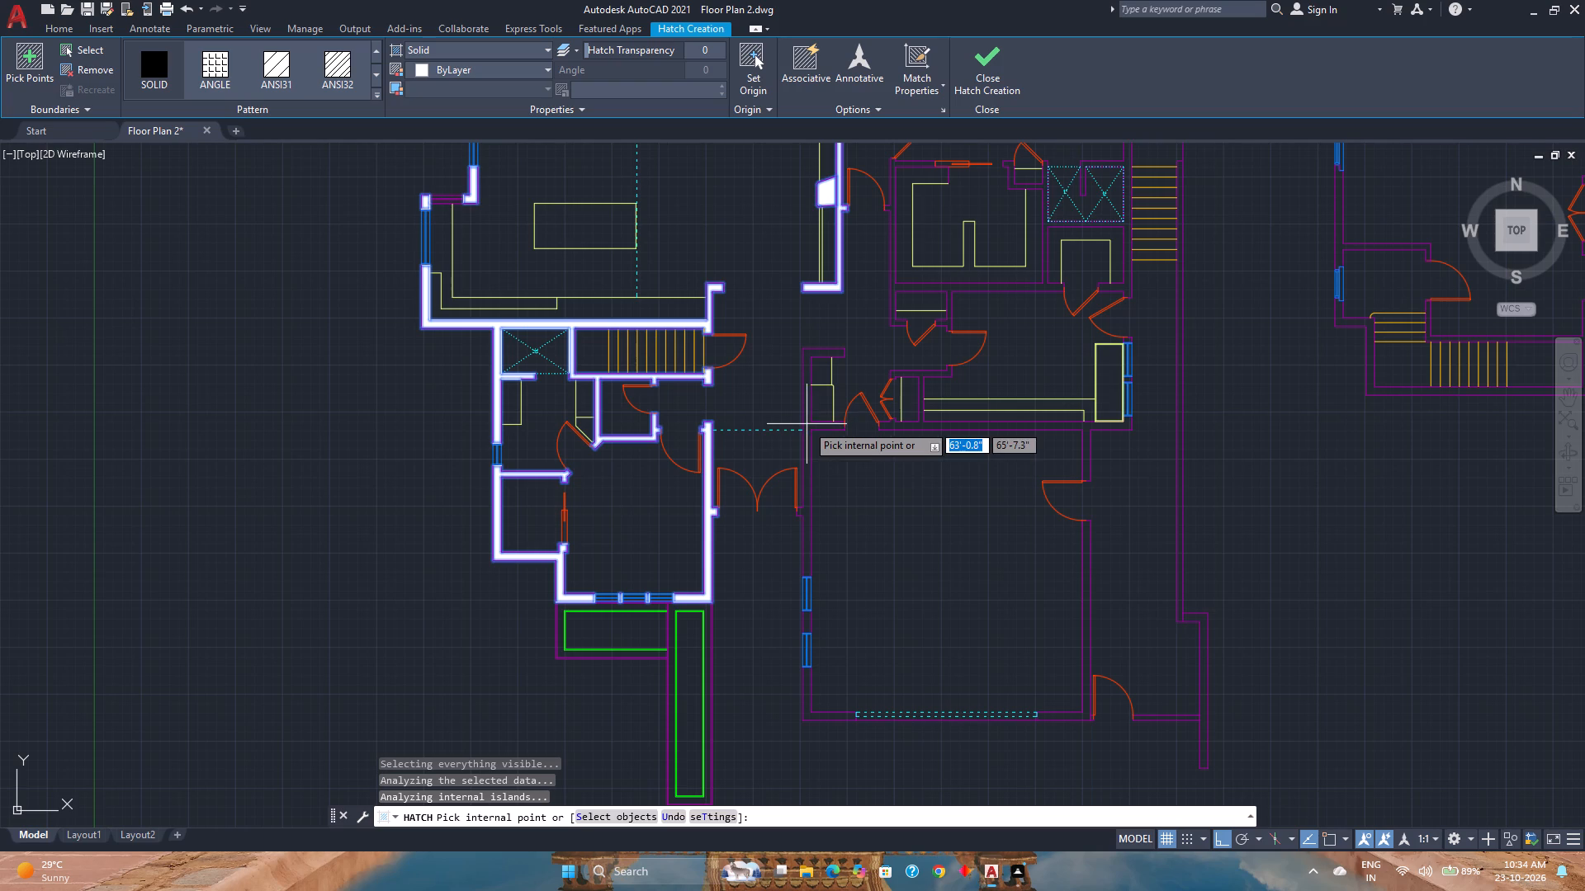
{"action": "left_click", "coordinate": [807, 424]}
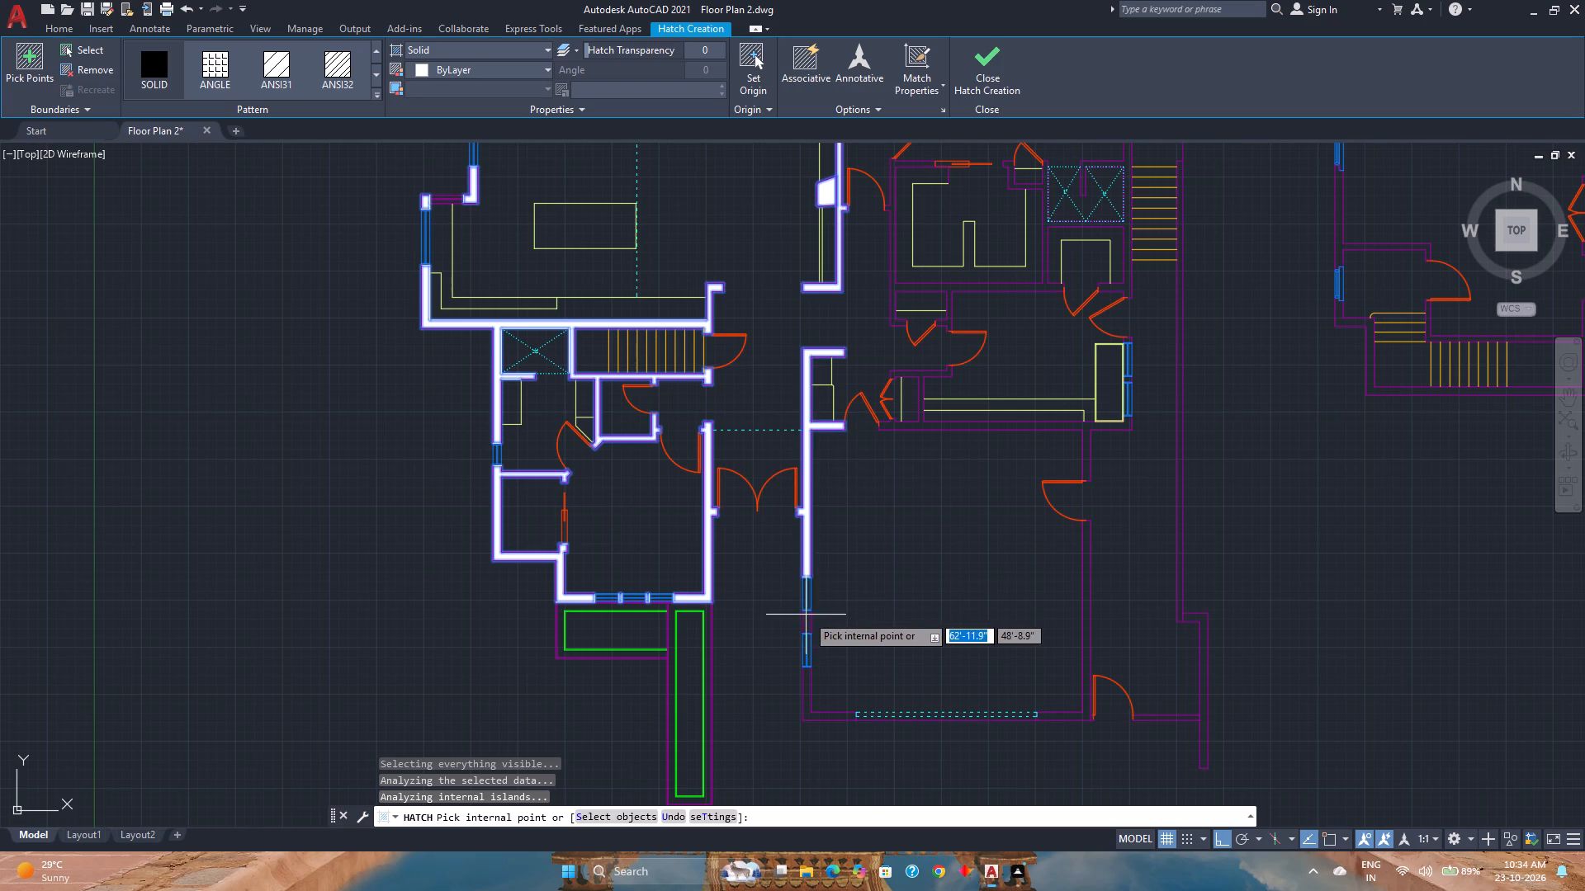
{"action": "left_click", "coordinate": [808, 615]}
{"action": "left_click", "coordinate": [807, 711]}
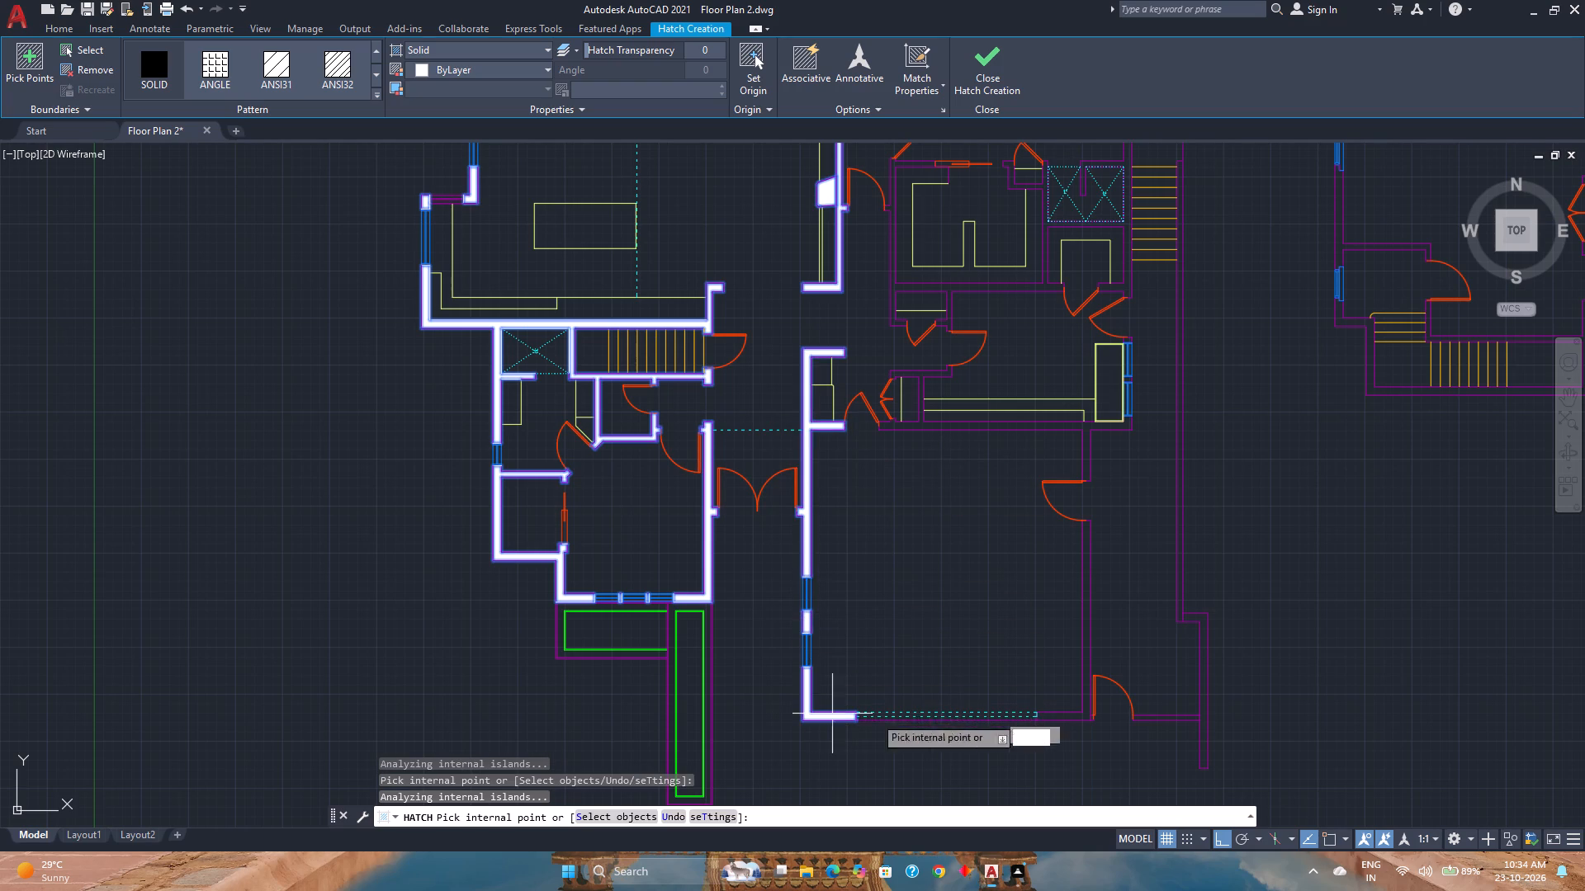
{"action": "left_click", "coordinate": [1083, 718]}
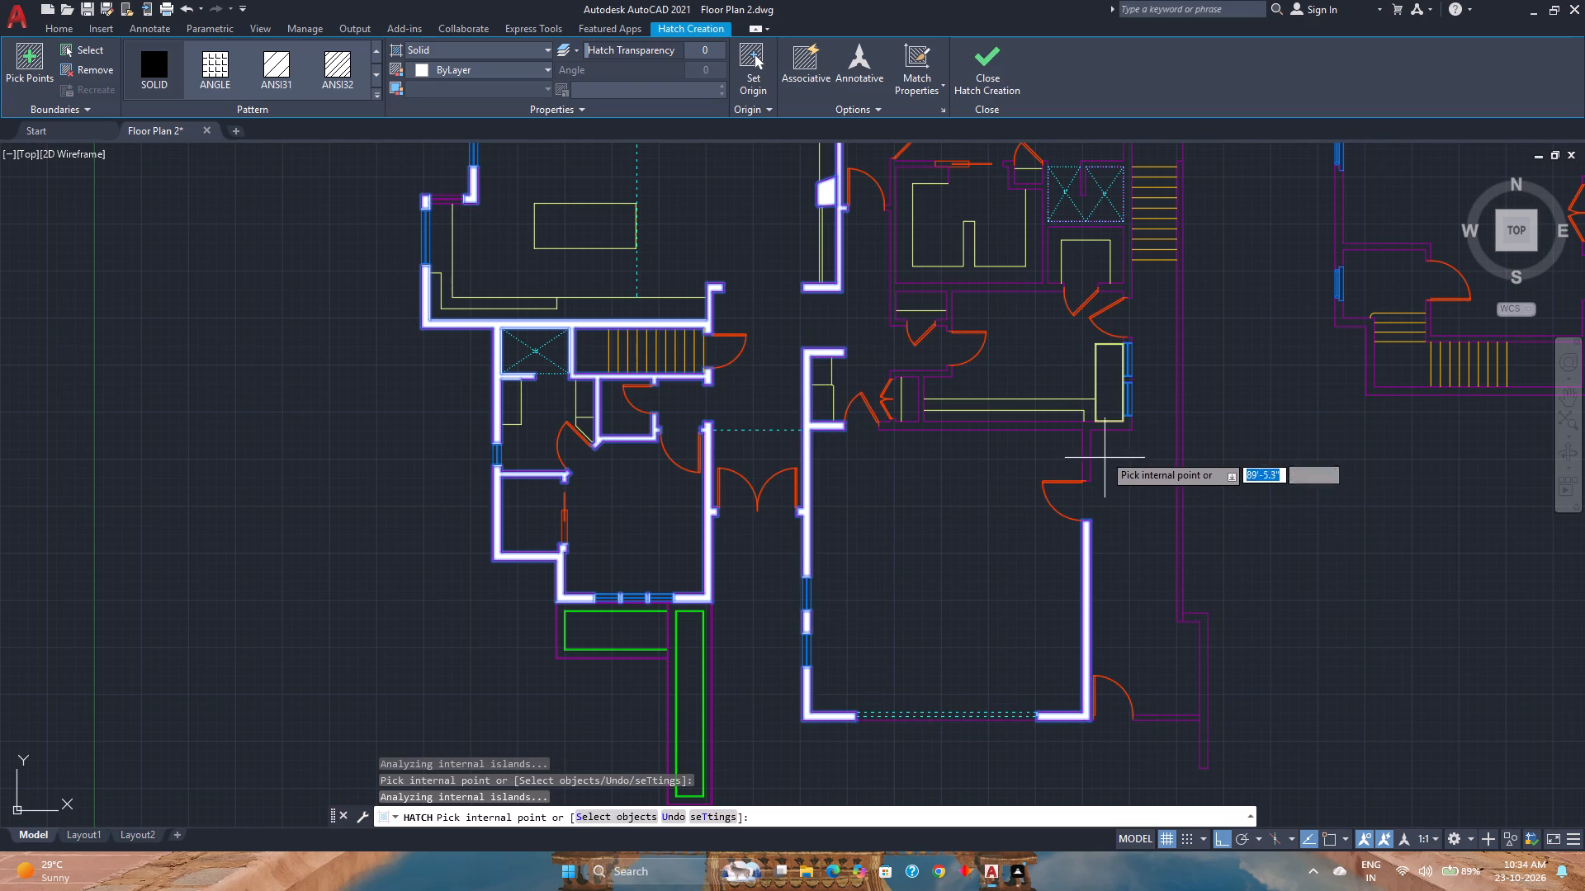
{"action": "left_click", "coordinate": [1086, 425]}
Solid-fill the larger plan's central interior and east walls, plus the pier between the north room's east windows and its northeast corner.
{"action": "middle_click_drag", "start_coordinate": [991, 418], "coordinate": [904, 583]}
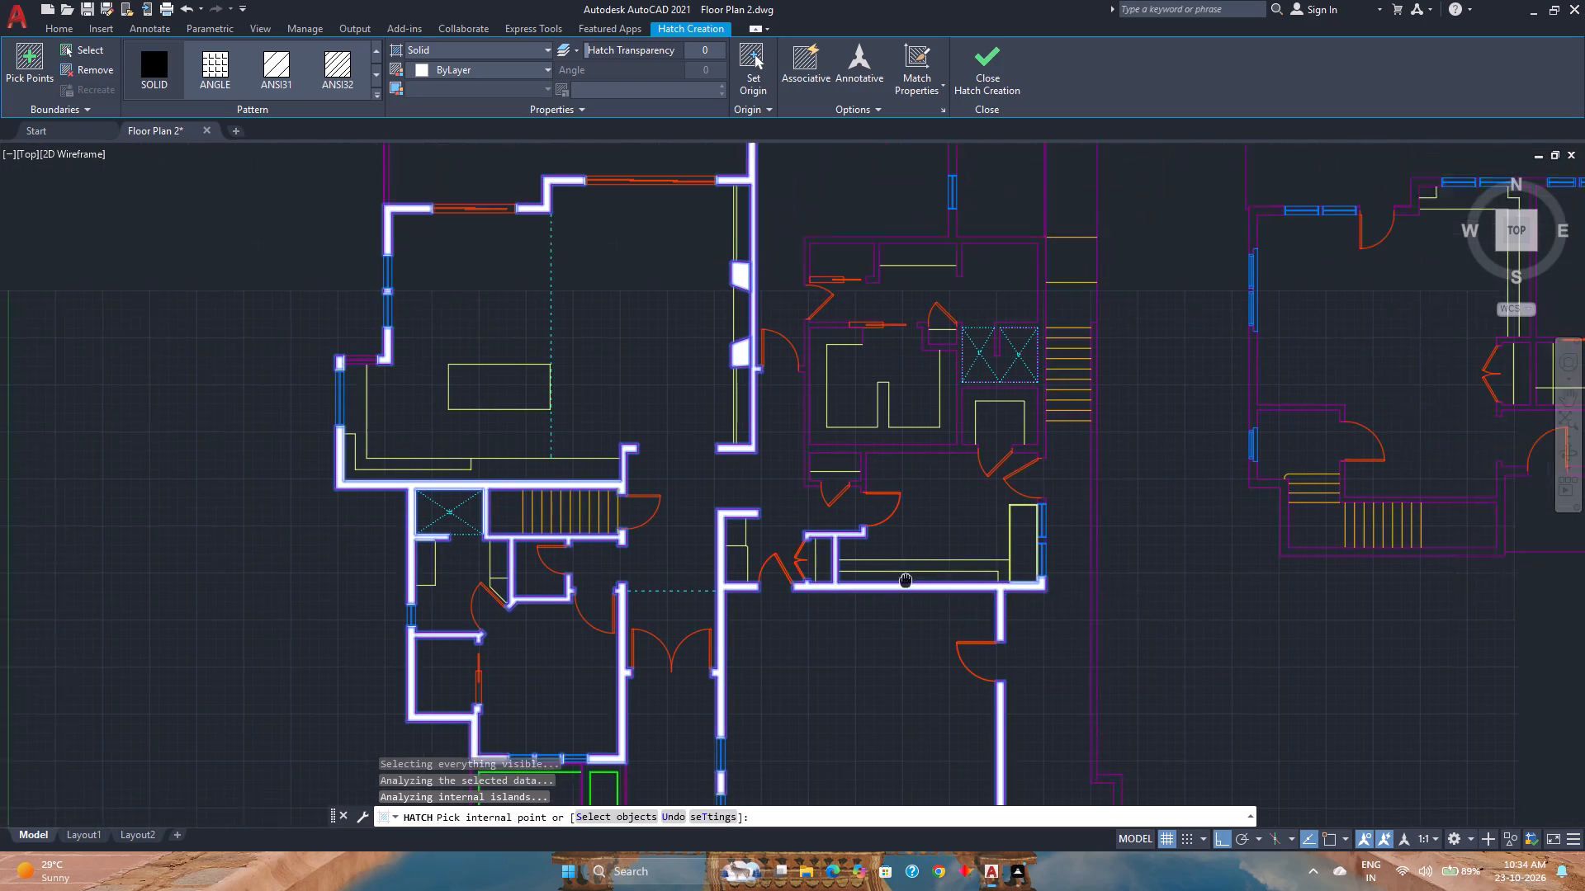
{"action": "middle_click_drag", "start_coordinate": [904, 583], "coordinate": [901, 620]}
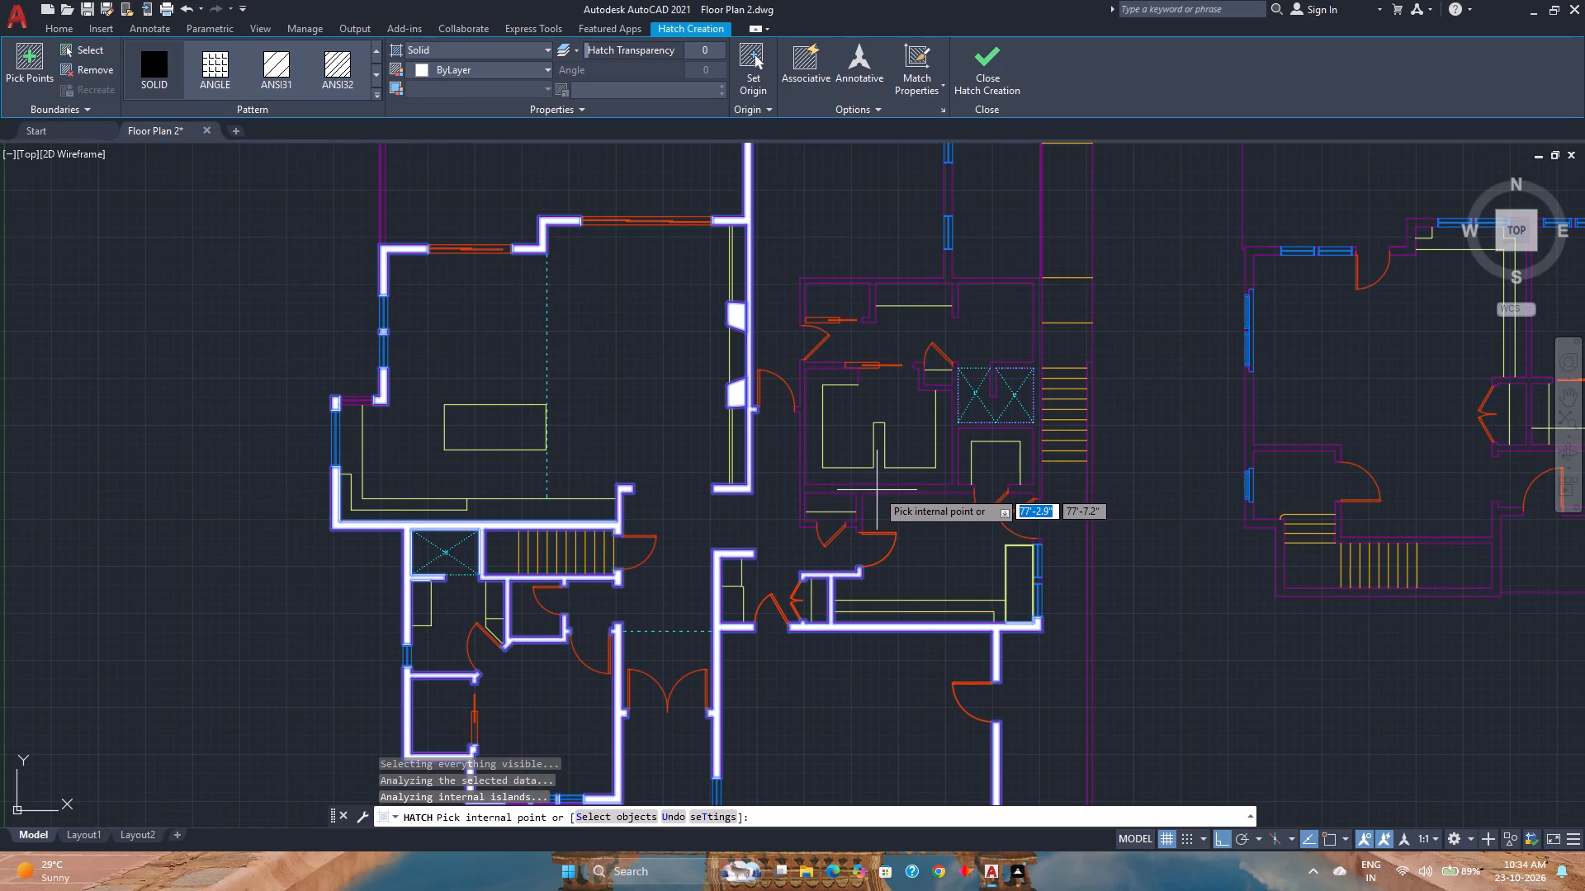
{"action": "left_click", "coordinate": [874, 489]}
{"action": "middle_click_drag", "start_coordinate": [915, 421], "coordinate": [868, 544]}
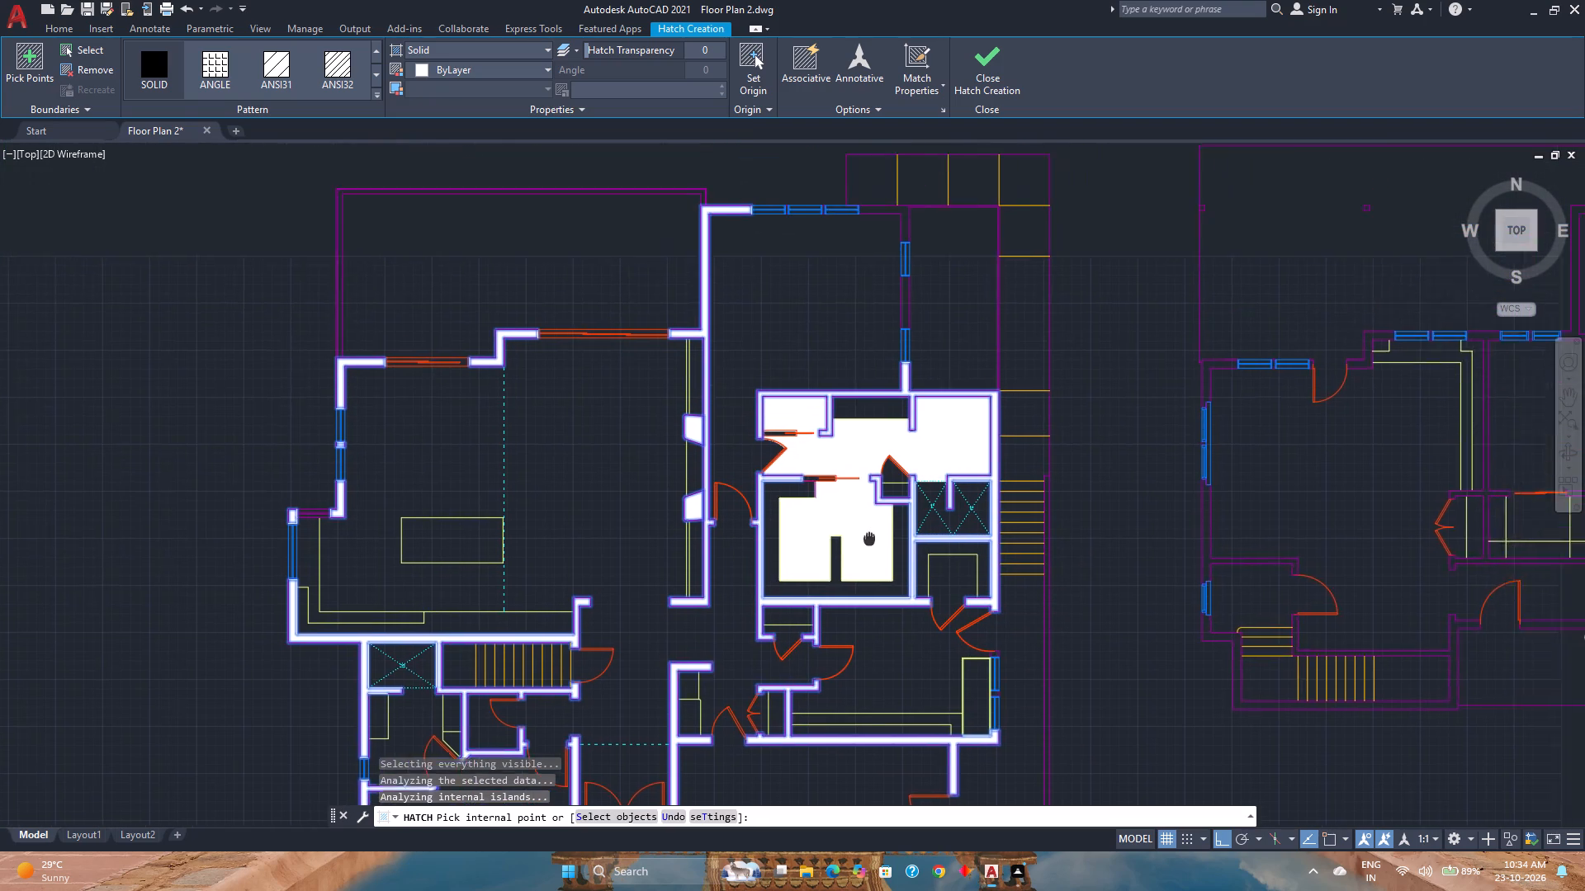
{"action": "middle_click_drag", "start_coordinate": [868, 544], "coordinate": [843, 647]}
{"action": "middle_click", "coordinate": [843, 647]}
{"action": "left_click", "coordinate": [876, 412]}
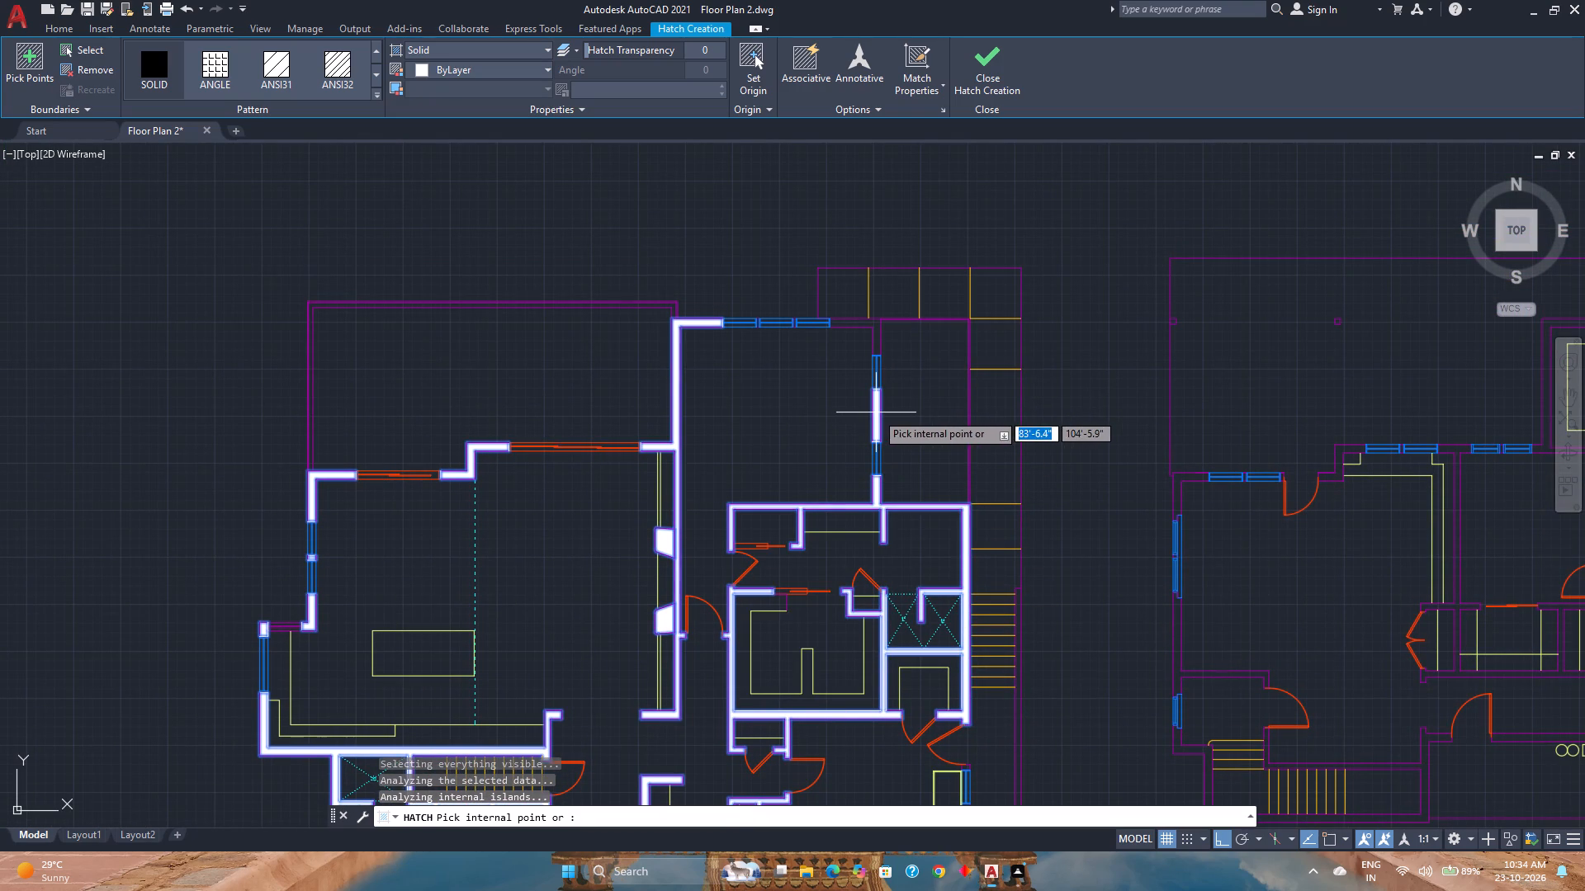
{"action": "left_click", "coordinate": [876, 325]}
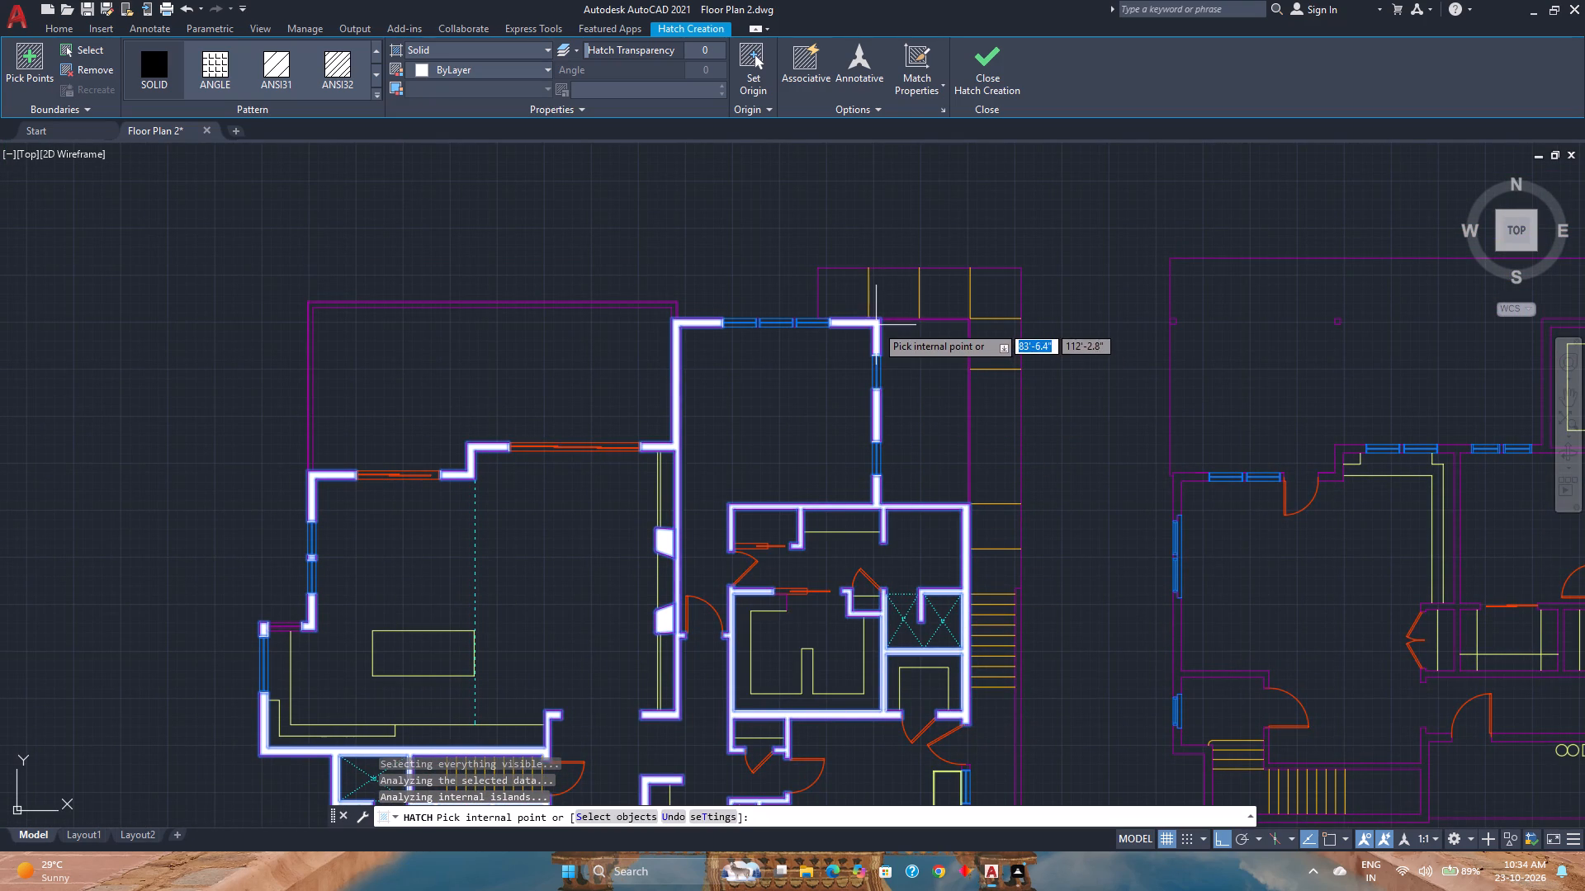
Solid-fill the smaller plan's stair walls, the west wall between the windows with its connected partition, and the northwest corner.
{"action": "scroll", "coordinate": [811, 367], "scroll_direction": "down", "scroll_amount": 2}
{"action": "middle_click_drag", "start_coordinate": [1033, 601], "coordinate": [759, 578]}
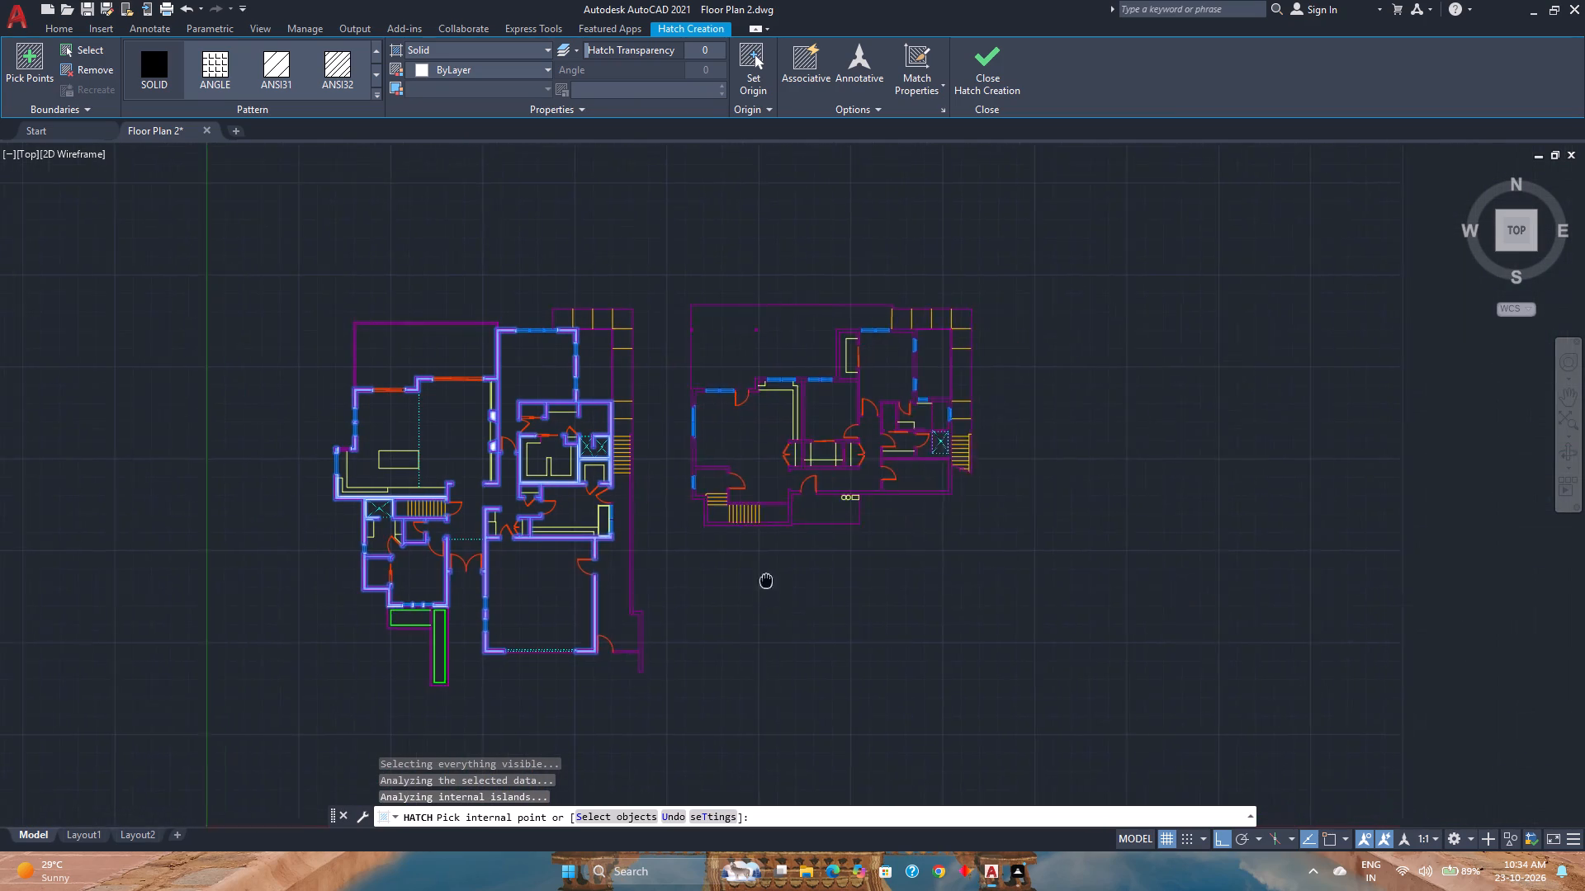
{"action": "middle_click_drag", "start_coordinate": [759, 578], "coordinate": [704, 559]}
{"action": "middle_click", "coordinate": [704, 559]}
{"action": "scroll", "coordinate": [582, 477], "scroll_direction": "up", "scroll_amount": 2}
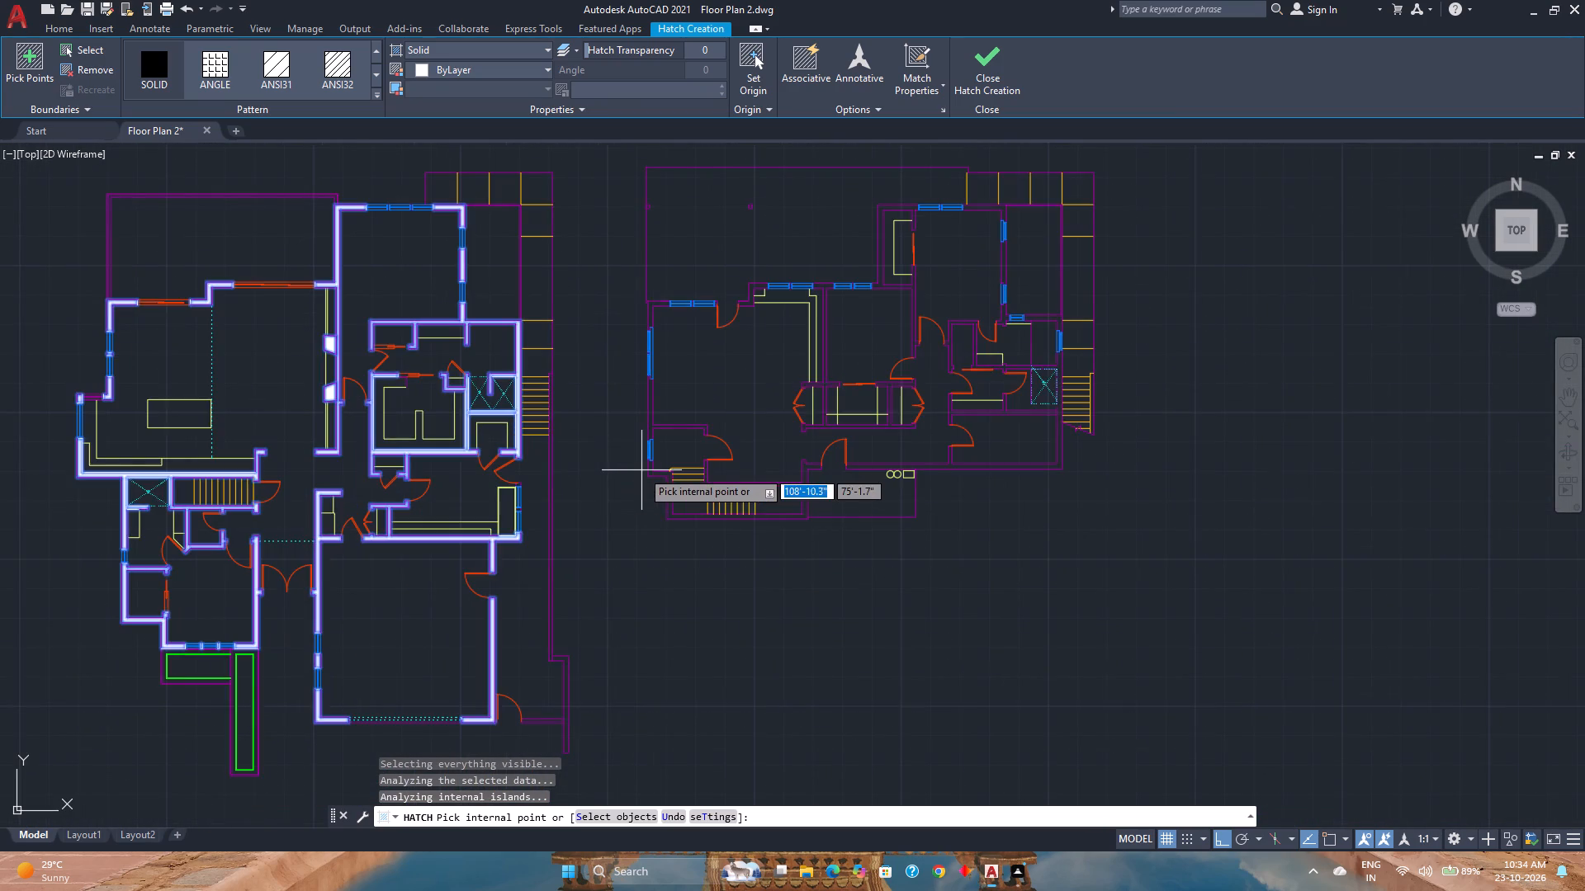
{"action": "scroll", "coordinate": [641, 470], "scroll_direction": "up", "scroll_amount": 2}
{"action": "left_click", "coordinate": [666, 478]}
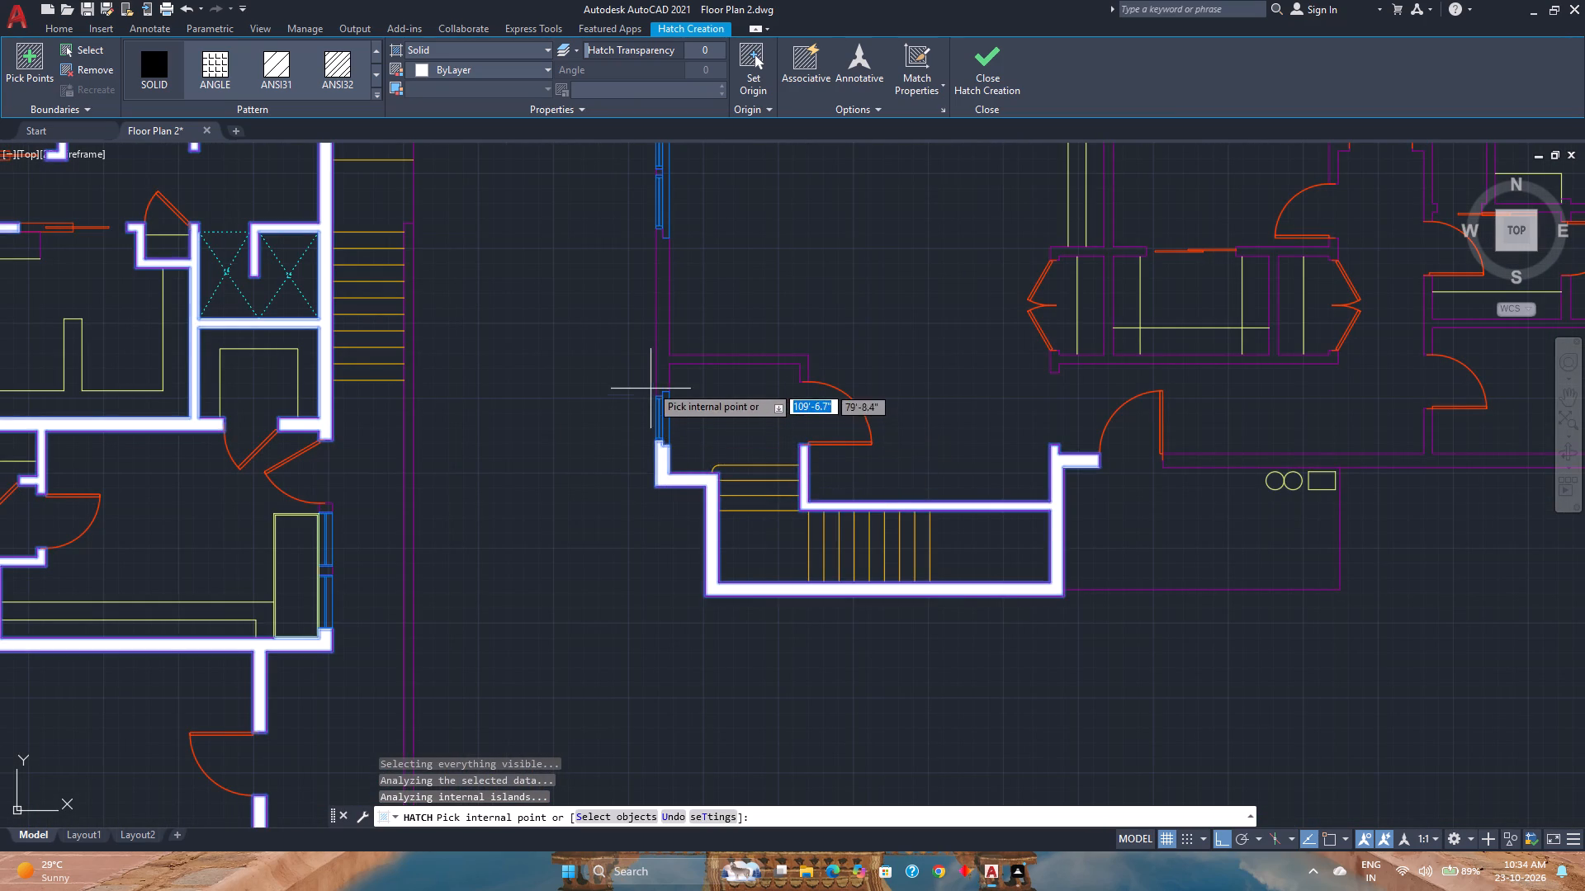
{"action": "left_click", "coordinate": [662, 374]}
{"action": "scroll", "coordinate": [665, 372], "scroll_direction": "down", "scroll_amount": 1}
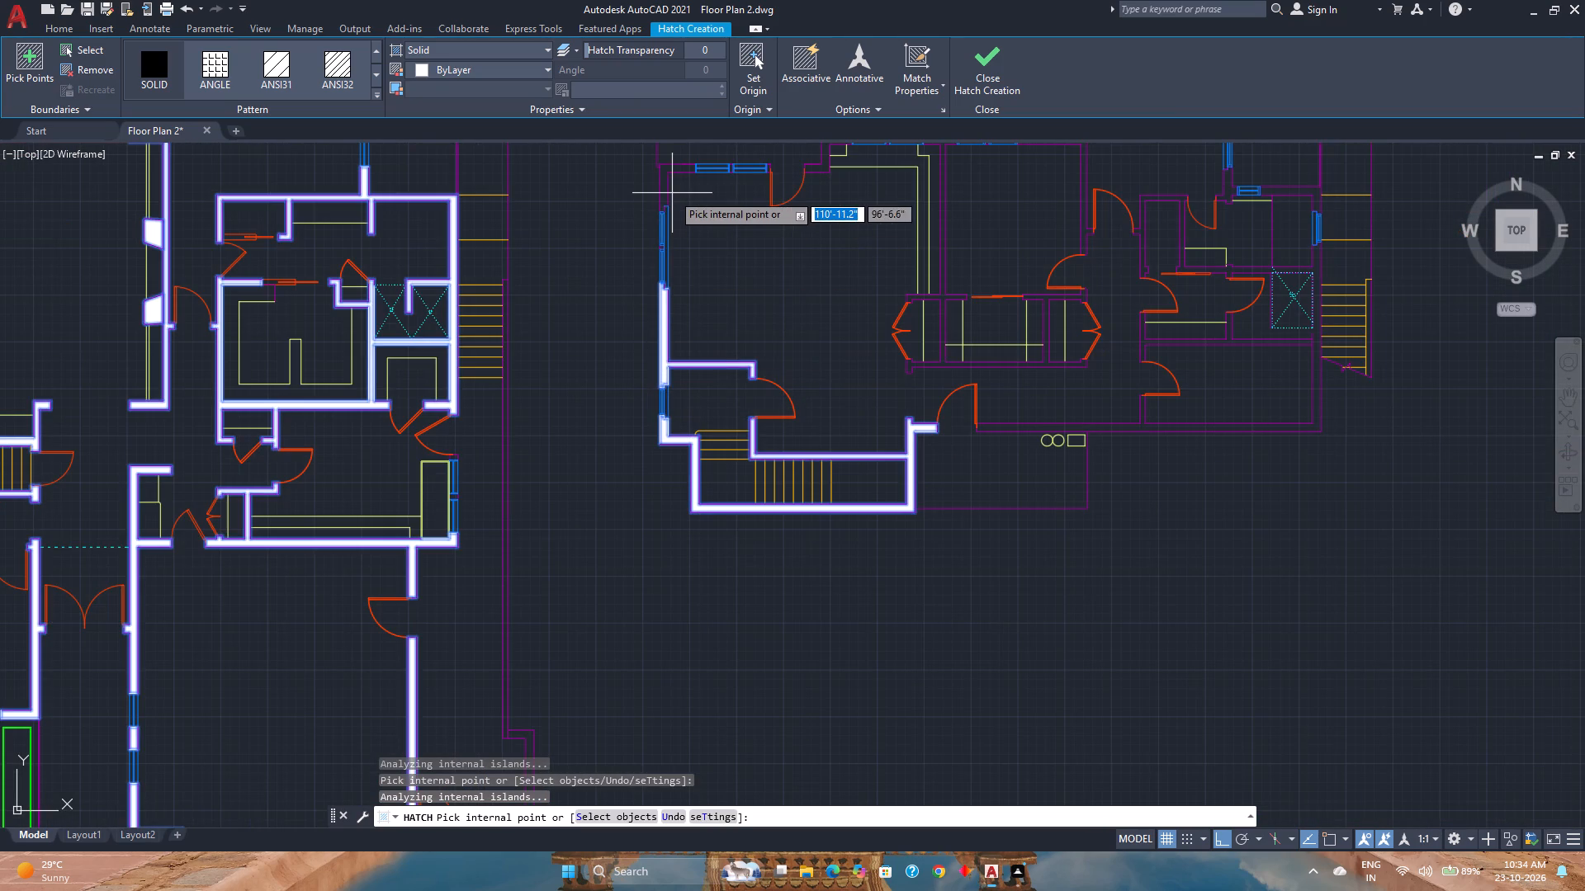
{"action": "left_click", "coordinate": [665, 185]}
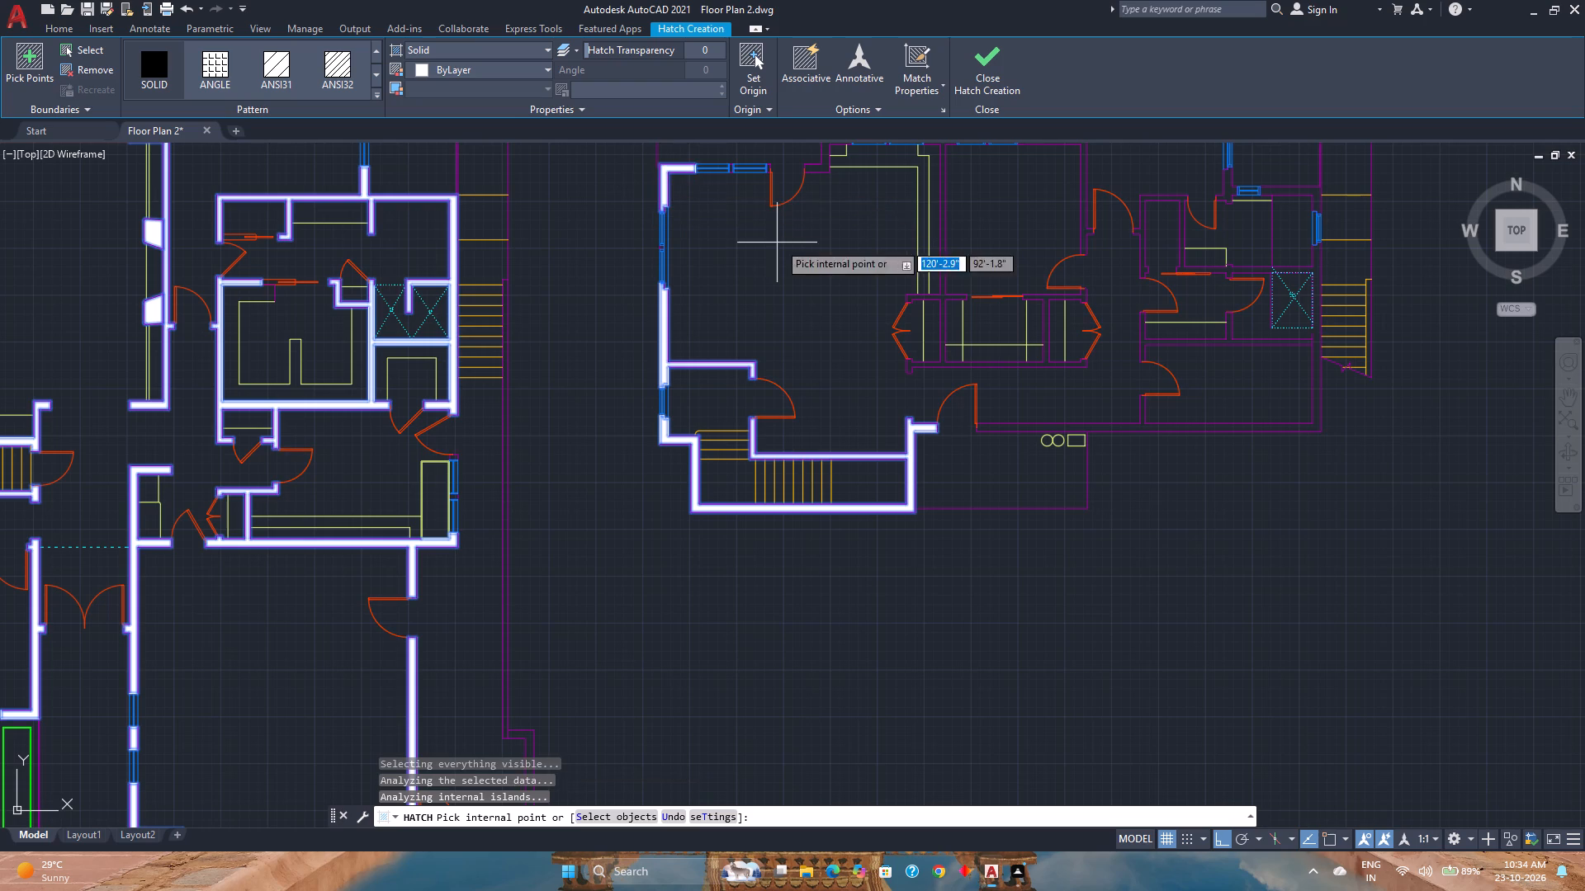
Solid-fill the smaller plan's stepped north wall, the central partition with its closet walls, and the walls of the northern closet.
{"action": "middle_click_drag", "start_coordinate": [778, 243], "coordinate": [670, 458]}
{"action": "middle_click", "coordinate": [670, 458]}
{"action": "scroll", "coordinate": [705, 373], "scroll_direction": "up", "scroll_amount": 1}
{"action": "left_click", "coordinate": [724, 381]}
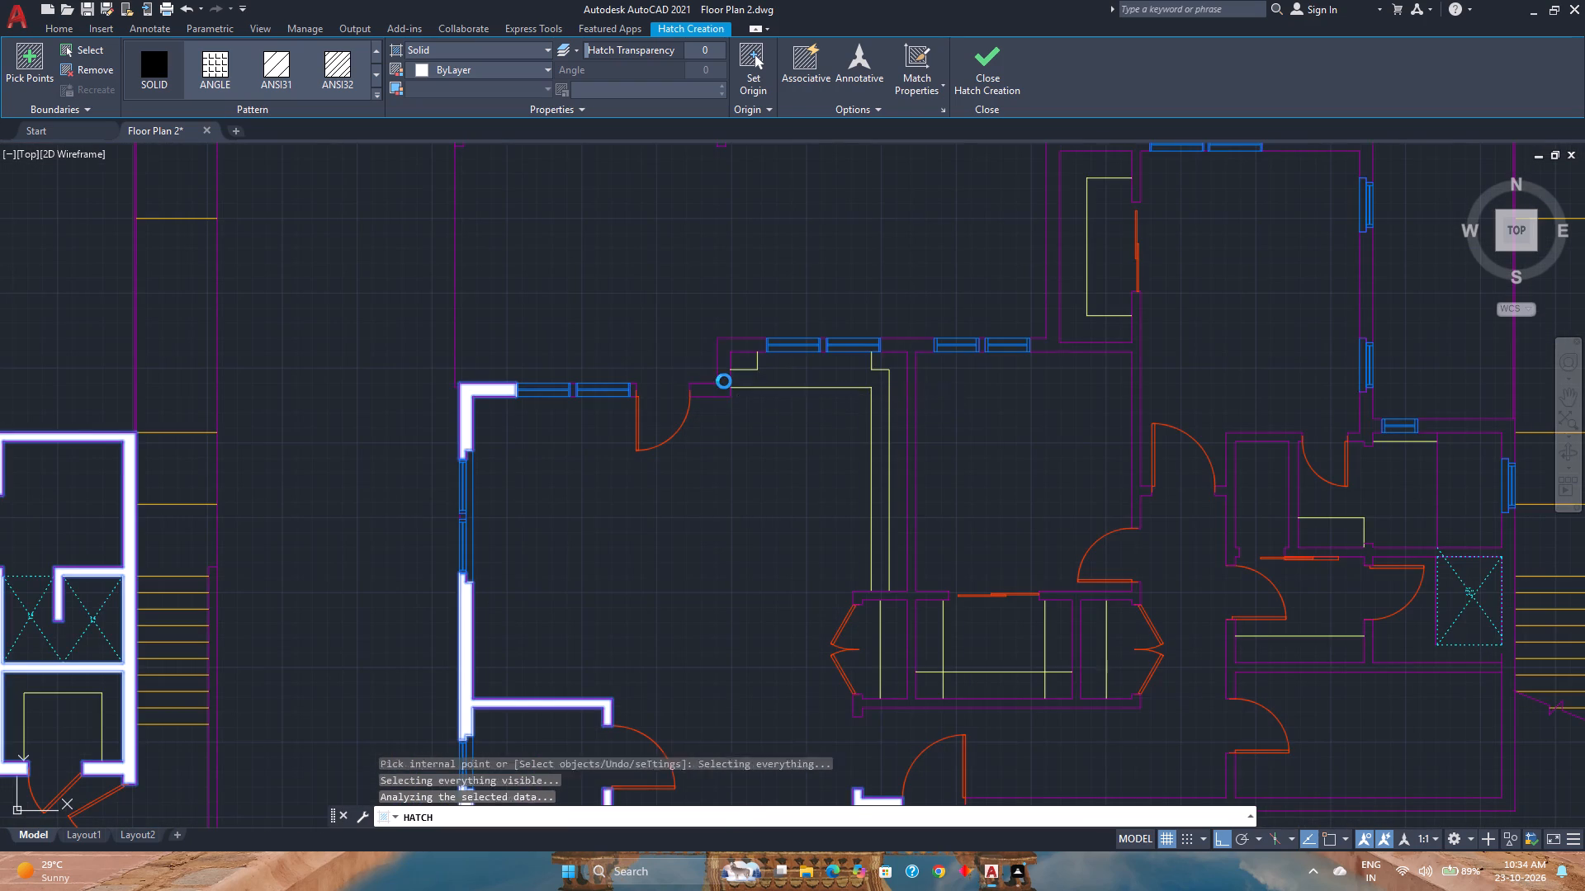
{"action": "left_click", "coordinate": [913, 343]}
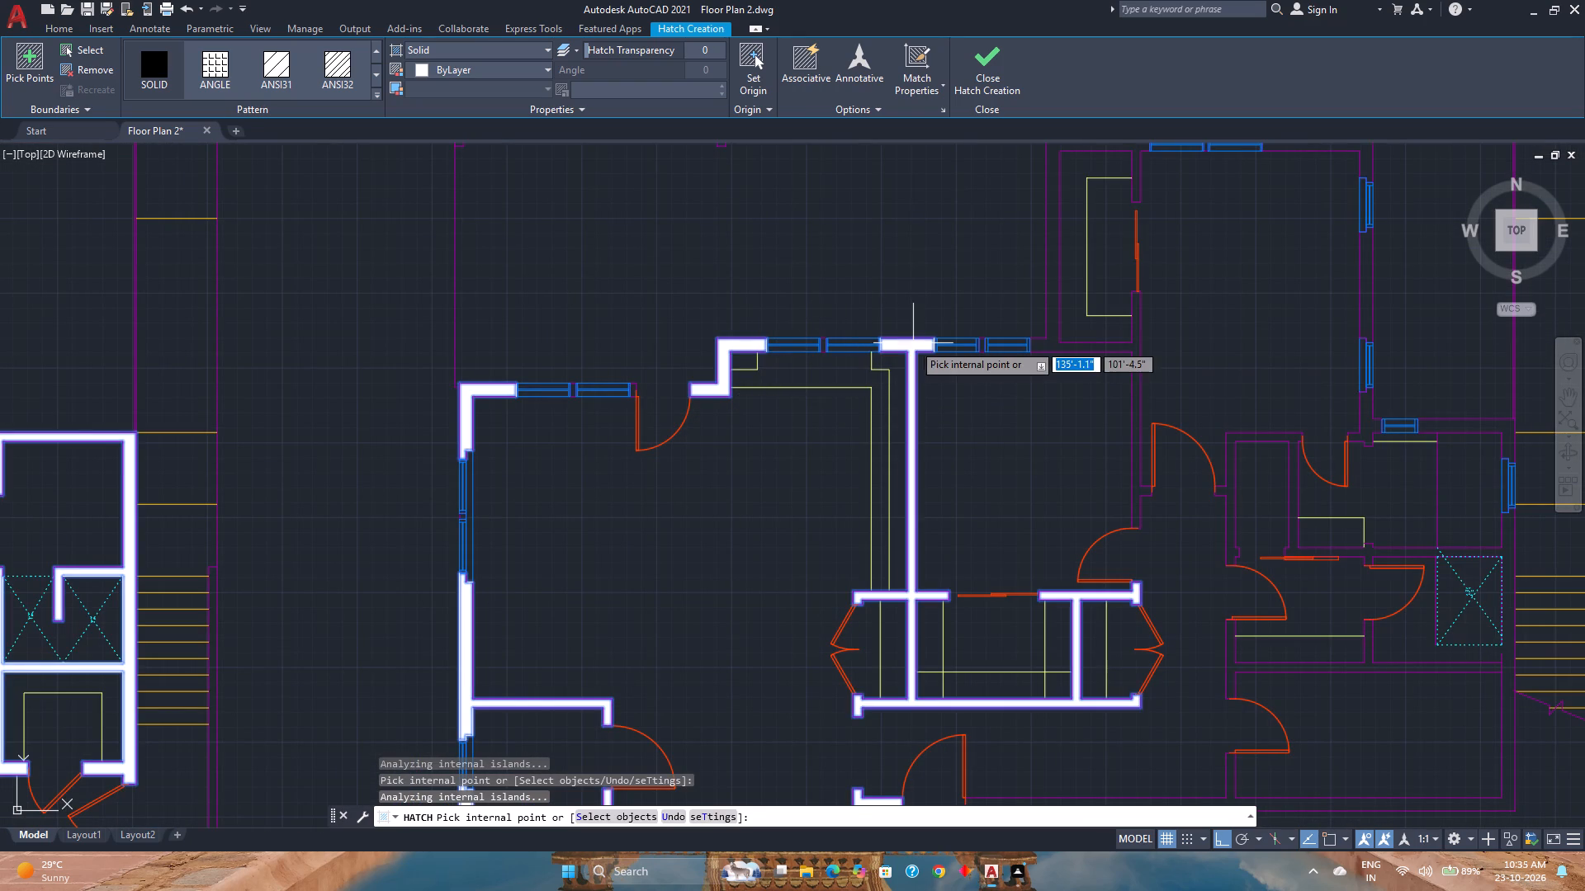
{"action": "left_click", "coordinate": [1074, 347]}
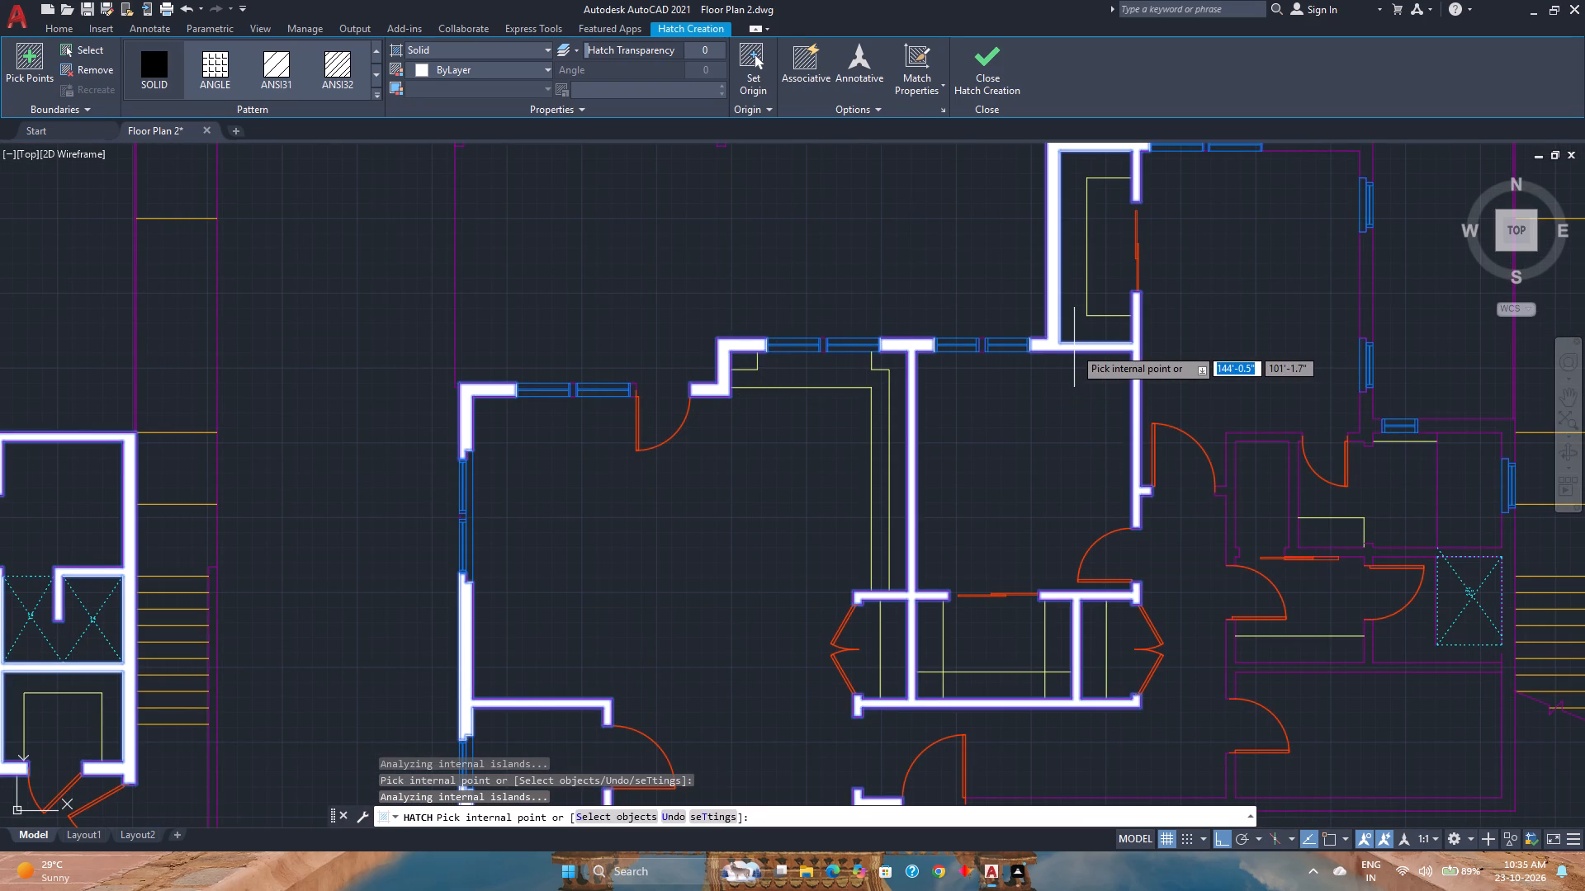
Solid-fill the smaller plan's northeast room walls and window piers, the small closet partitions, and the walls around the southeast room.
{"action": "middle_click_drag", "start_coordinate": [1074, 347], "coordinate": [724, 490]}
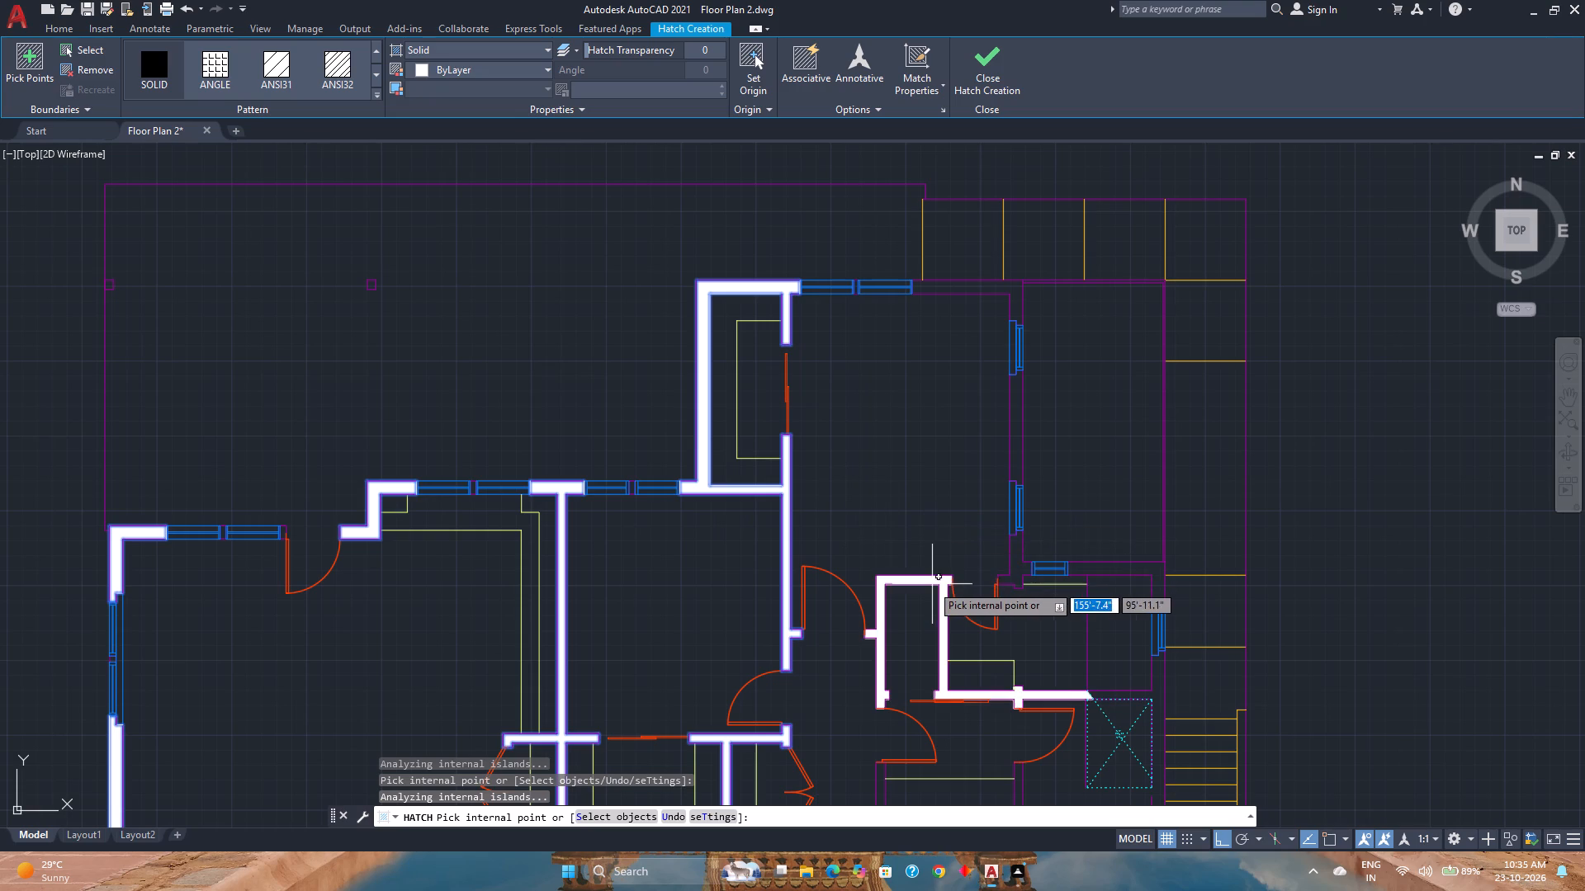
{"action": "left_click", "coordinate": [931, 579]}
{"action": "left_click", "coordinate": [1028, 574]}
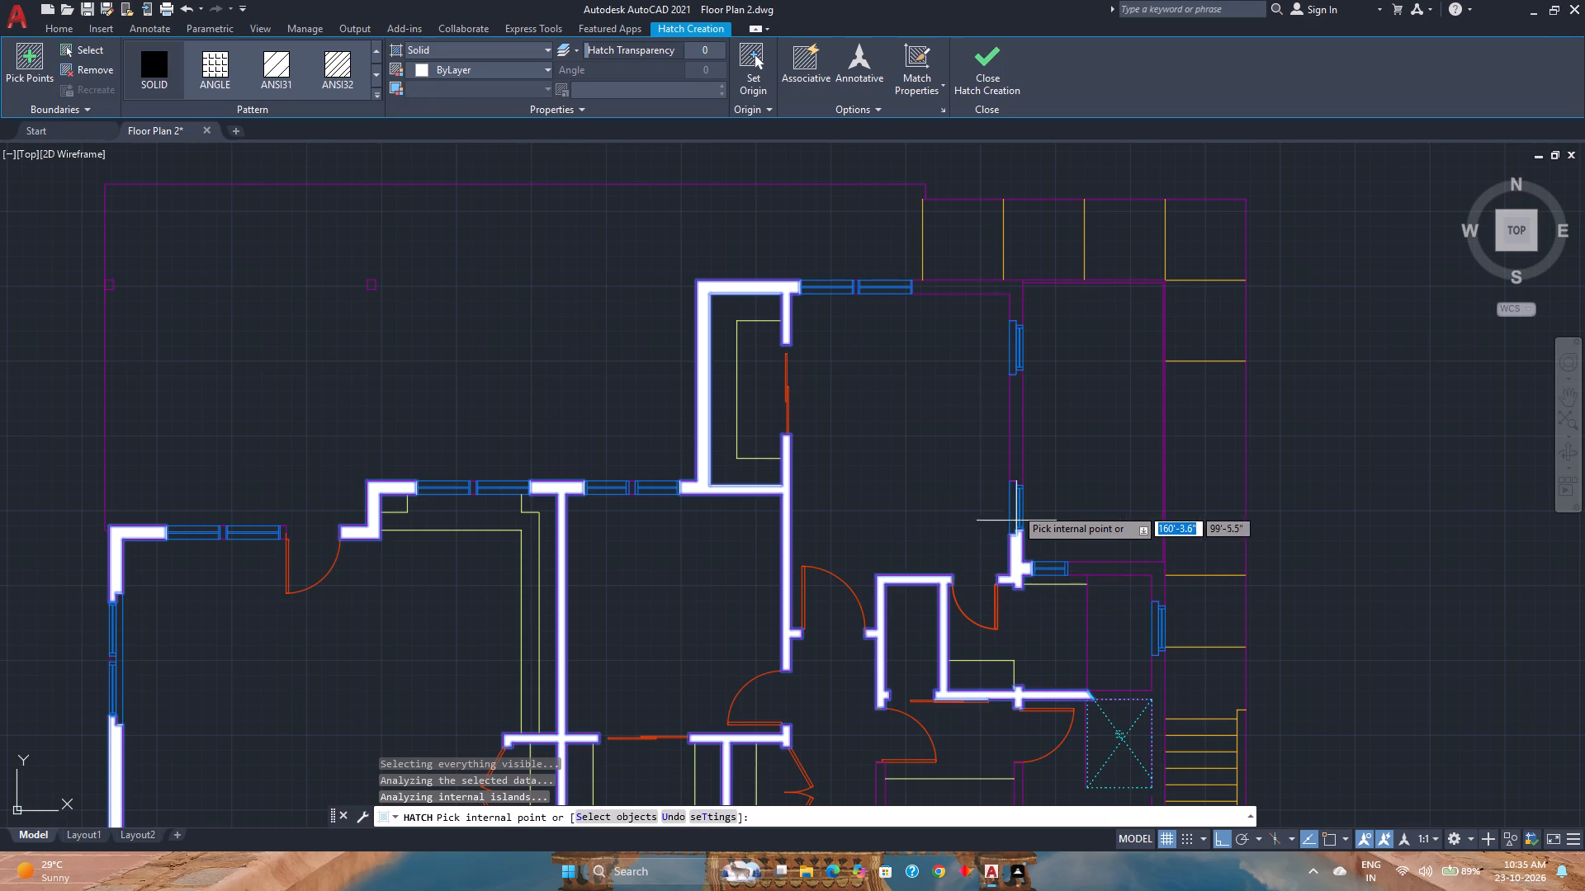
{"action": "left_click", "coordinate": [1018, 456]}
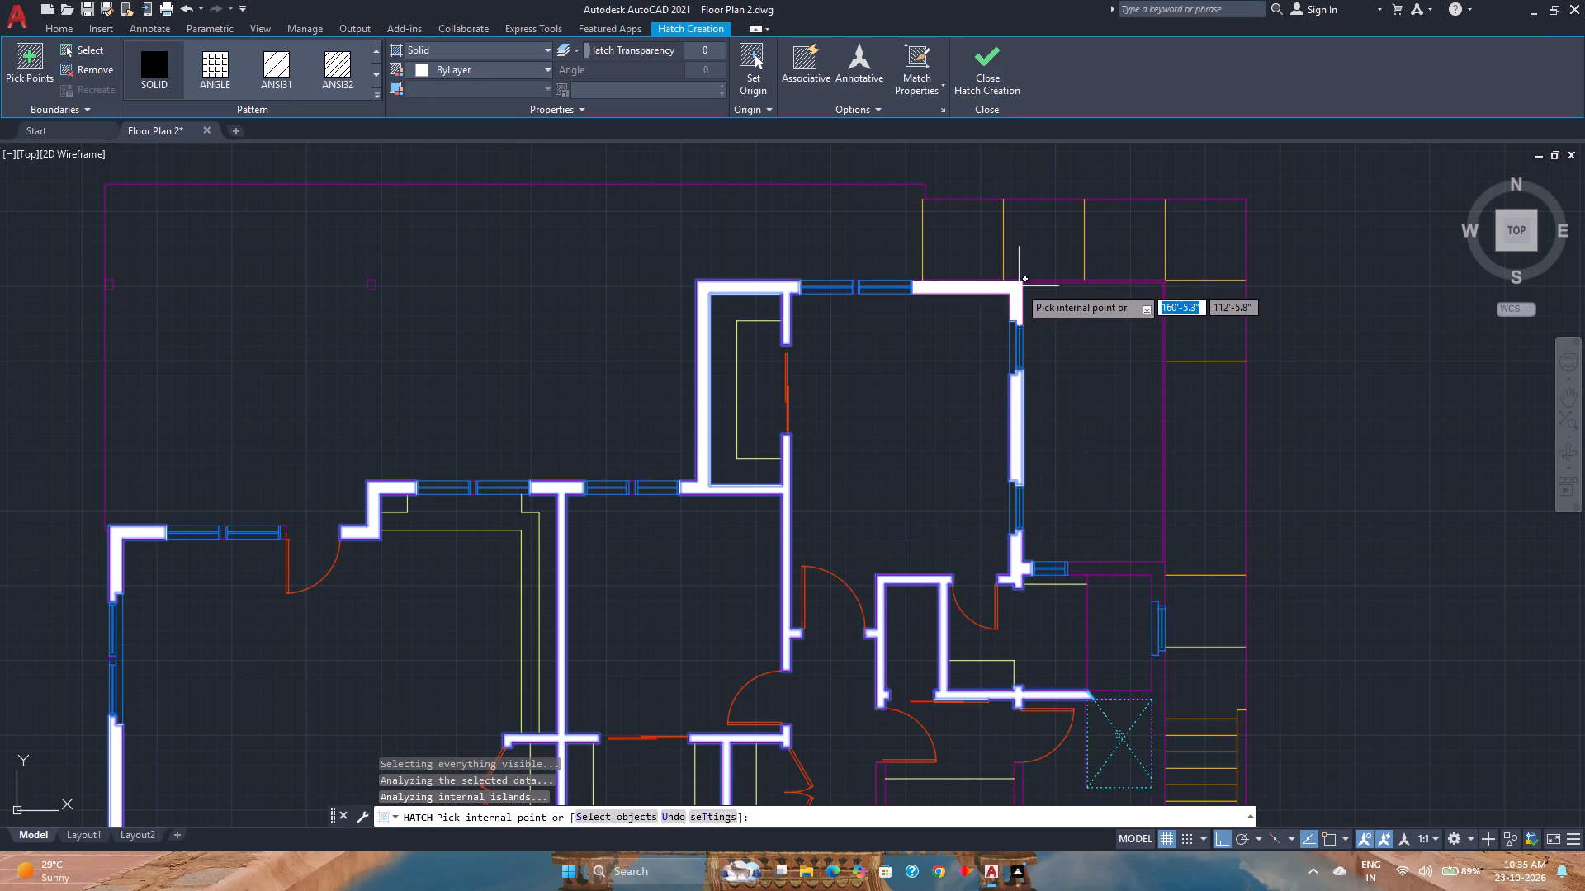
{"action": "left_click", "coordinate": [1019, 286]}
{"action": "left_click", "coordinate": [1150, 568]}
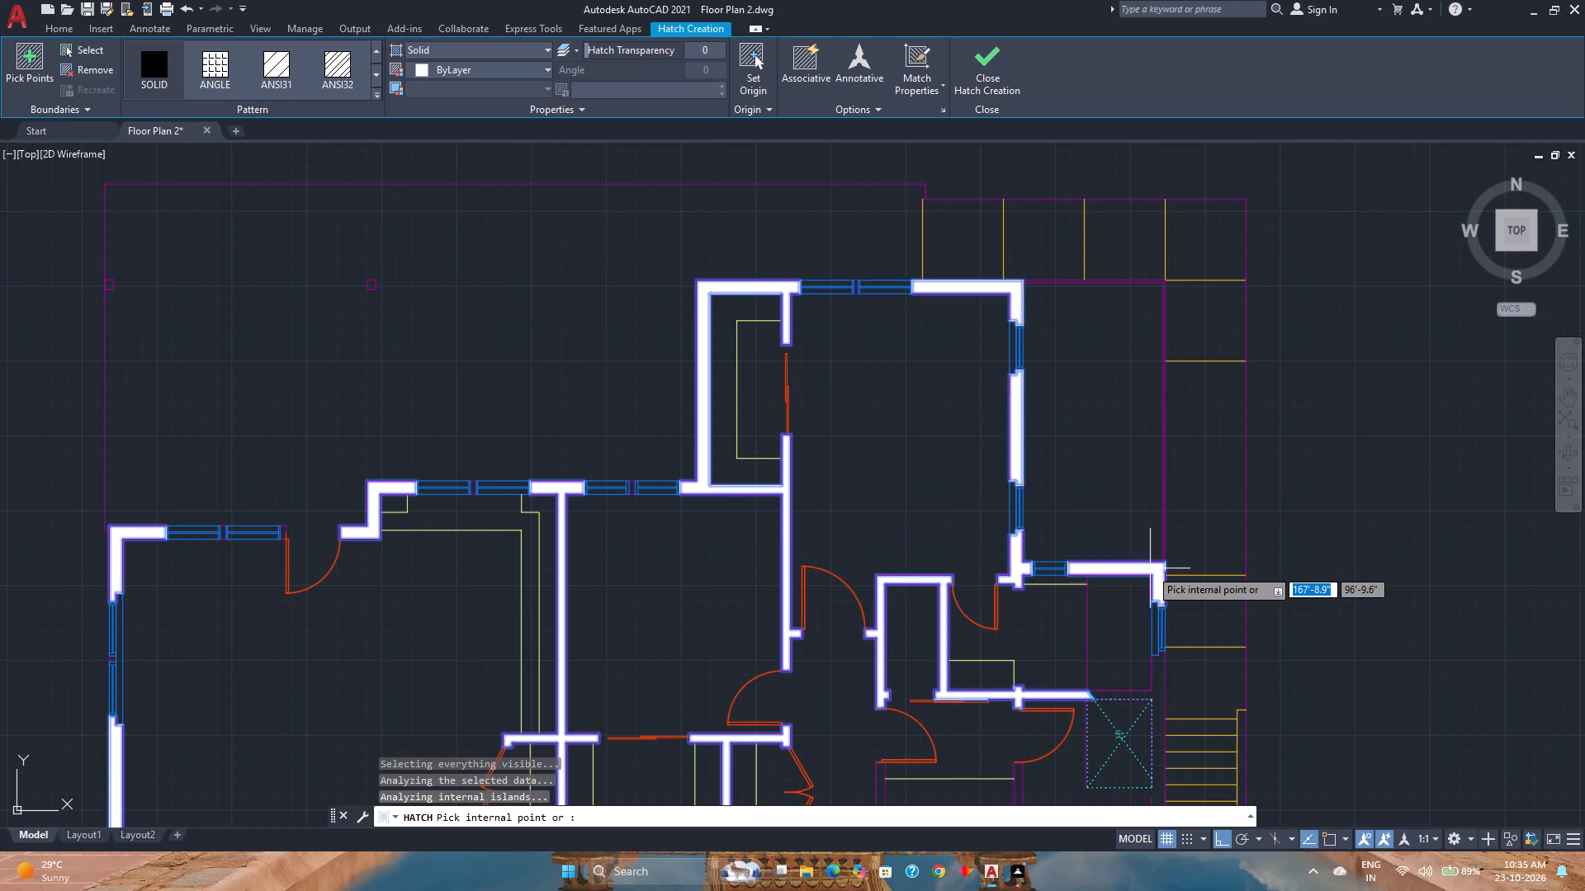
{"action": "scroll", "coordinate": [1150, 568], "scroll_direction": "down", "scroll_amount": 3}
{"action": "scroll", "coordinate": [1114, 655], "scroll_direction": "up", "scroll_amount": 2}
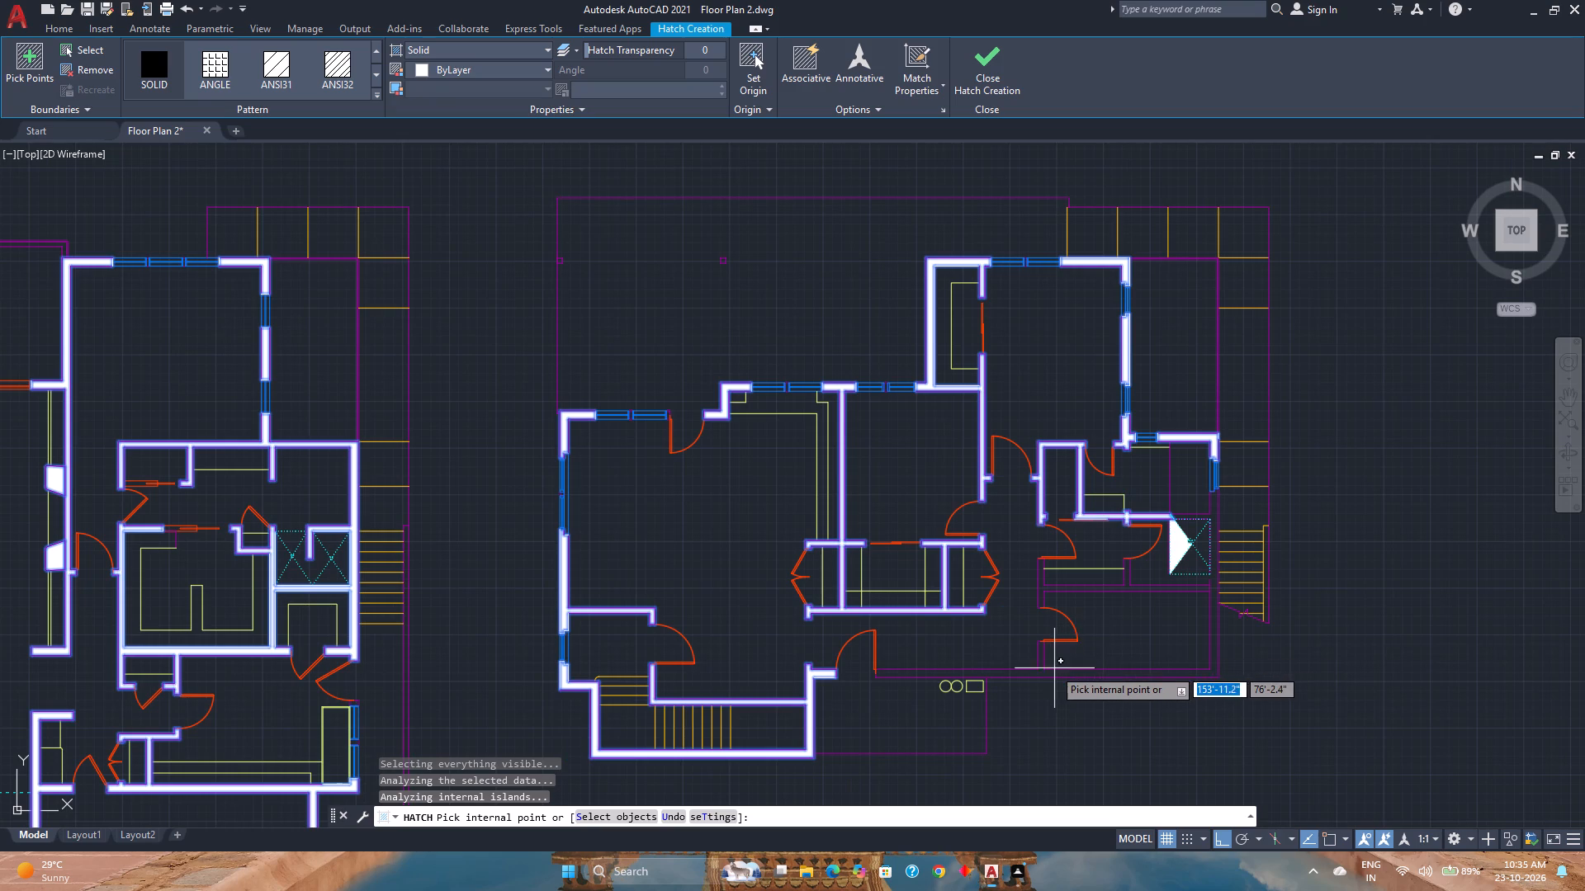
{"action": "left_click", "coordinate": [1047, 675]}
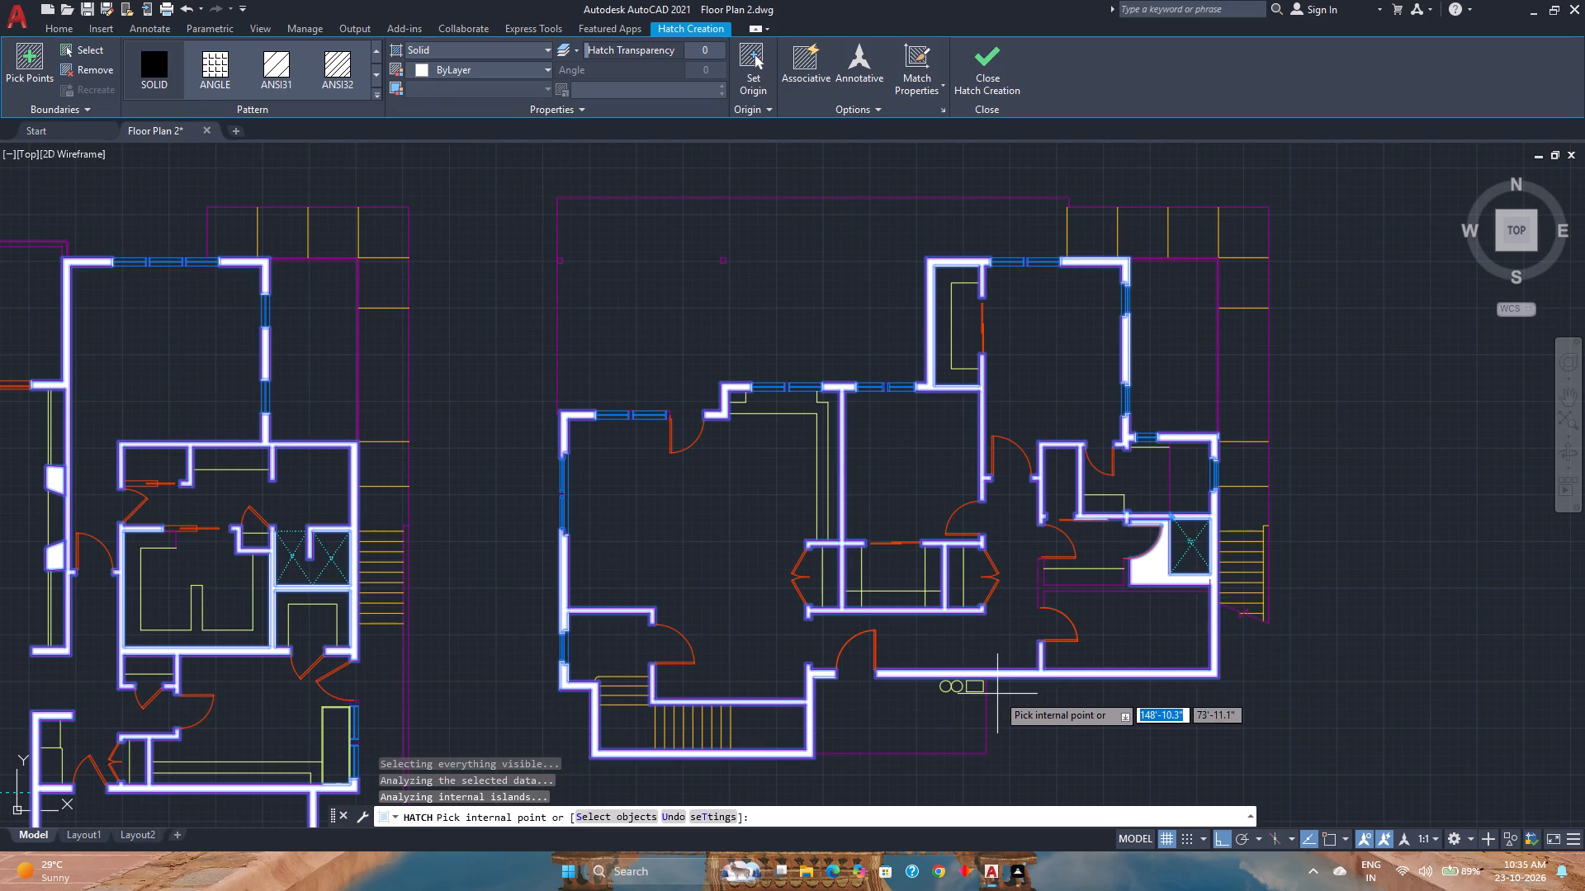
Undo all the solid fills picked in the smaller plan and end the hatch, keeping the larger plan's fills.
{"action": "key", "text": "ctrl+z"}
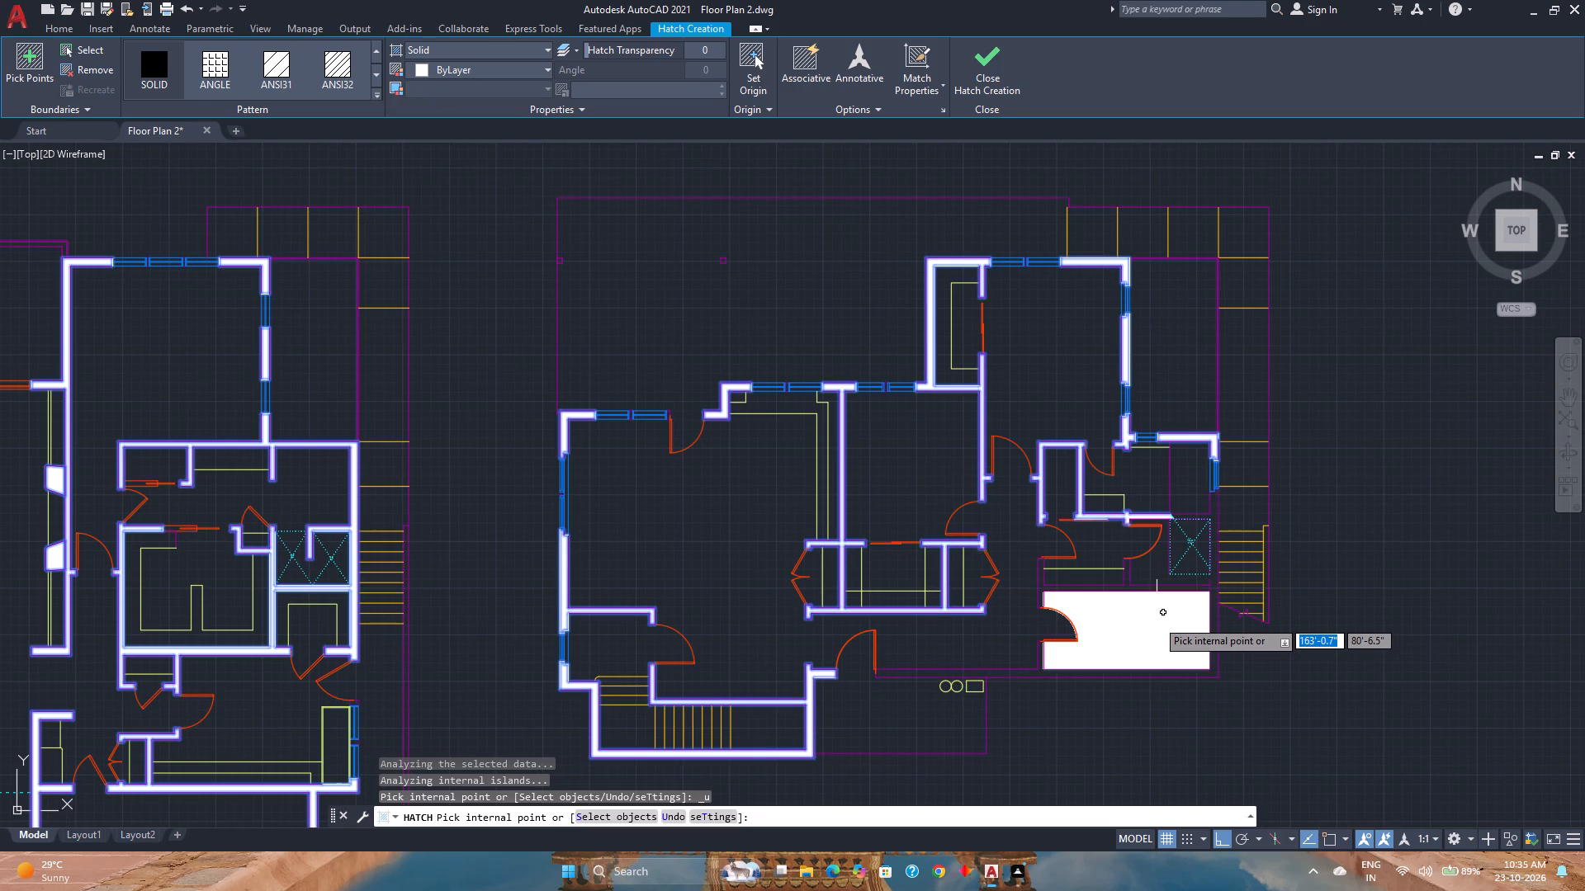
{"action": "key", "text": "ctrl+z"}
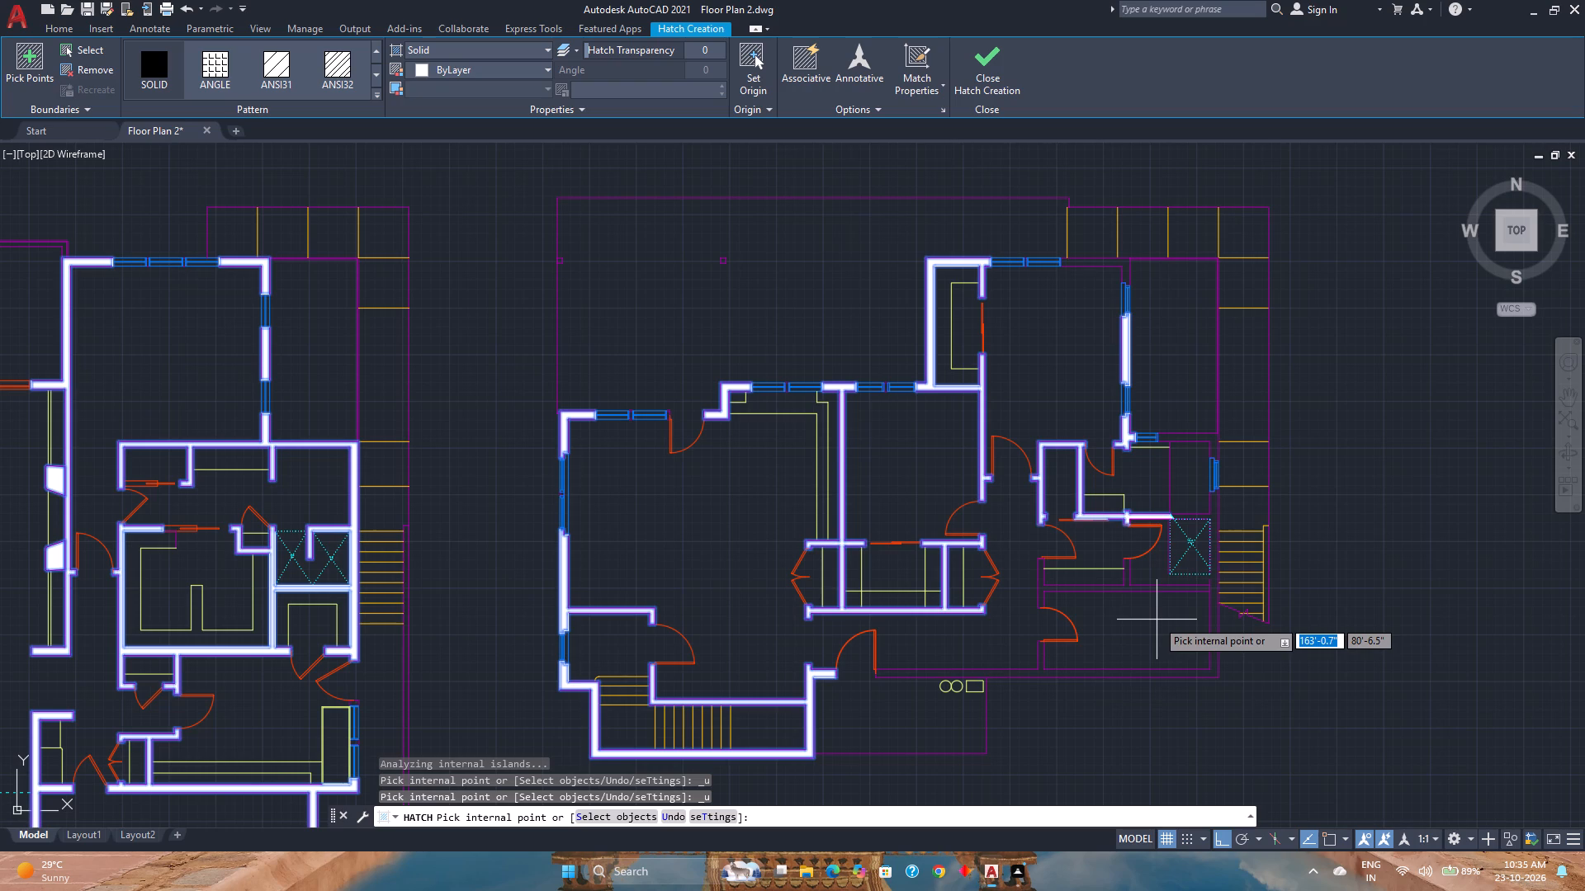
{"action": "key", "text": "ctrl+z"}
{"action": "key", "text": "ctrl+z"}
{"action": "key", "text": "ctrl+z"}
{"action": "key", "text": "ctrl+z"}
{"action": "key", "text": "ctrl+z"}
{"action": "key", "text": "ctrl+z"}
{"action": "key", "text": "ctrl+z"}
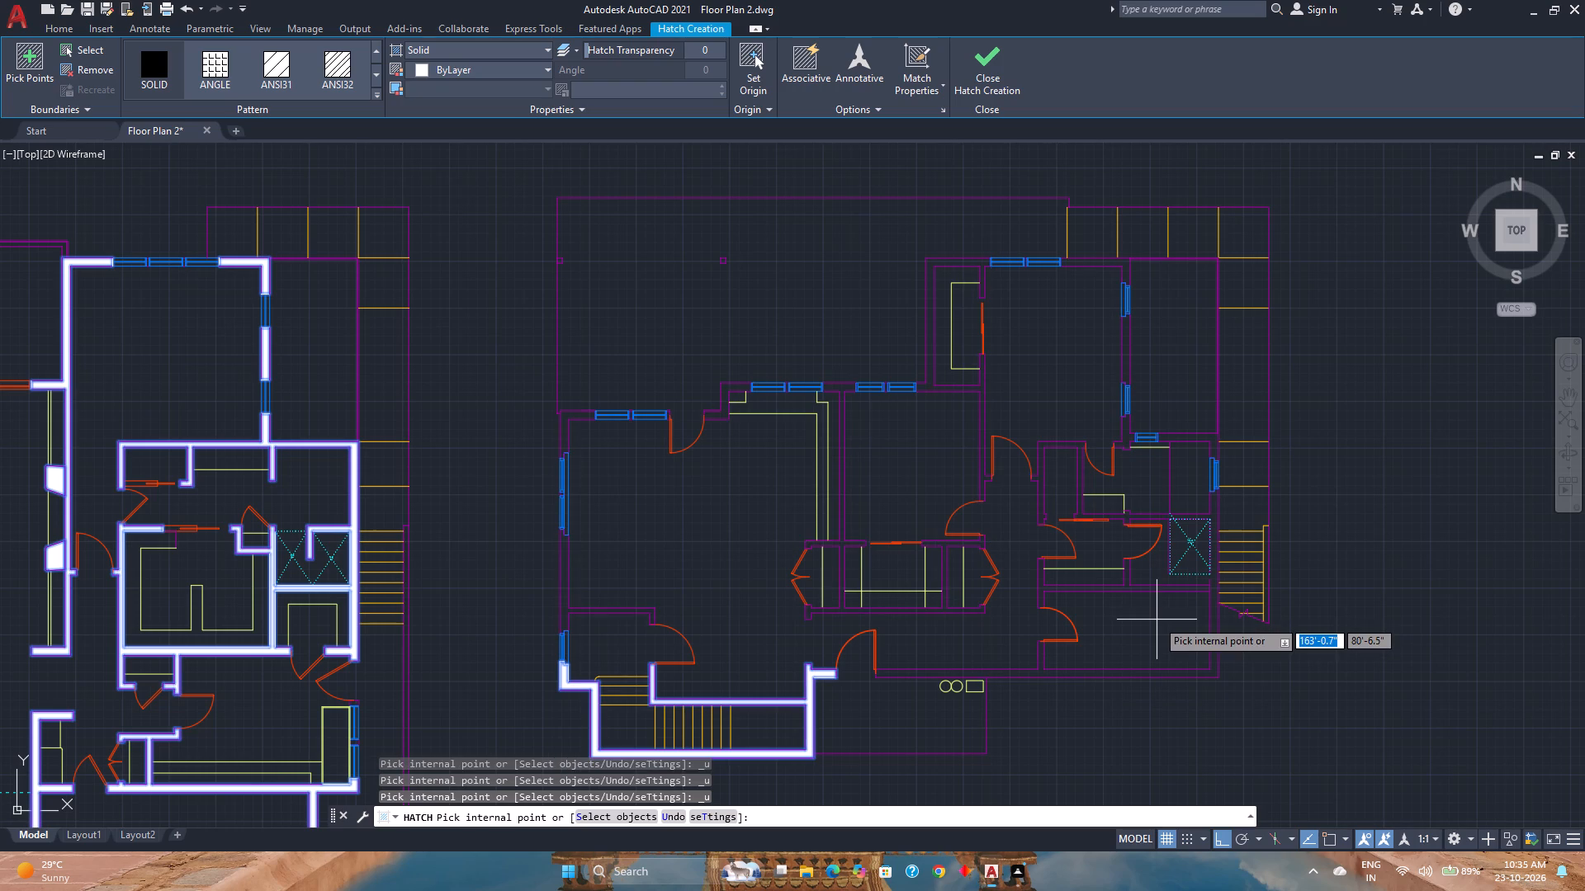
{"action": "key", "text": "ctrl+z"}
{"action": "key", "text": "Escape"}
Fillet the wall line along the smaller plan's shower's east side with the horizontal wall line just south of the shower.
{"action": "scroll", "coordinate": [1154, 618], "scroll_direction": "down", "scroll_amount": 1}
{"action": "middle_click_drag", "start_coordinate": [1152, 618], "coordinate": [873, 493]}
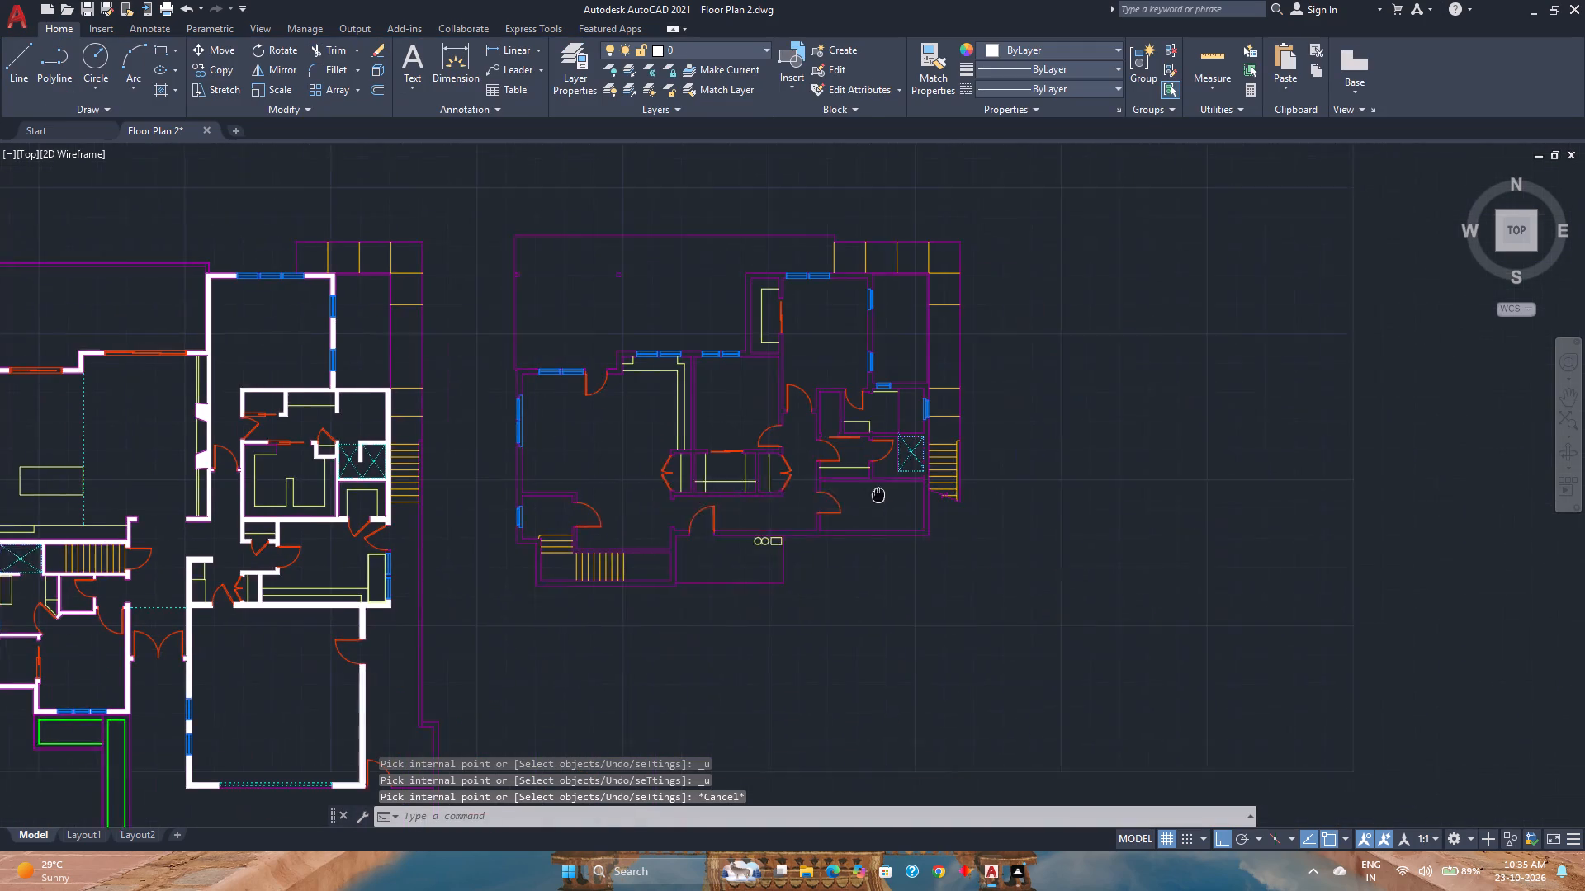
{"action": "middle_click_drag", "start_coordinate": [873, 493], "coordinate": [860, 485]}
{"action": "scroll", "coordinate": [880, 474], "scroll_direction": "up", "scroll_amount": 3}
{"action": "scroll", "coordinate": [960, 423], "scroll_direction": "up", "scroll_amount": 2}
{"action": "middle_click_drag", "start_coordinate": [951, 424], "coordinate": [953, 583]}
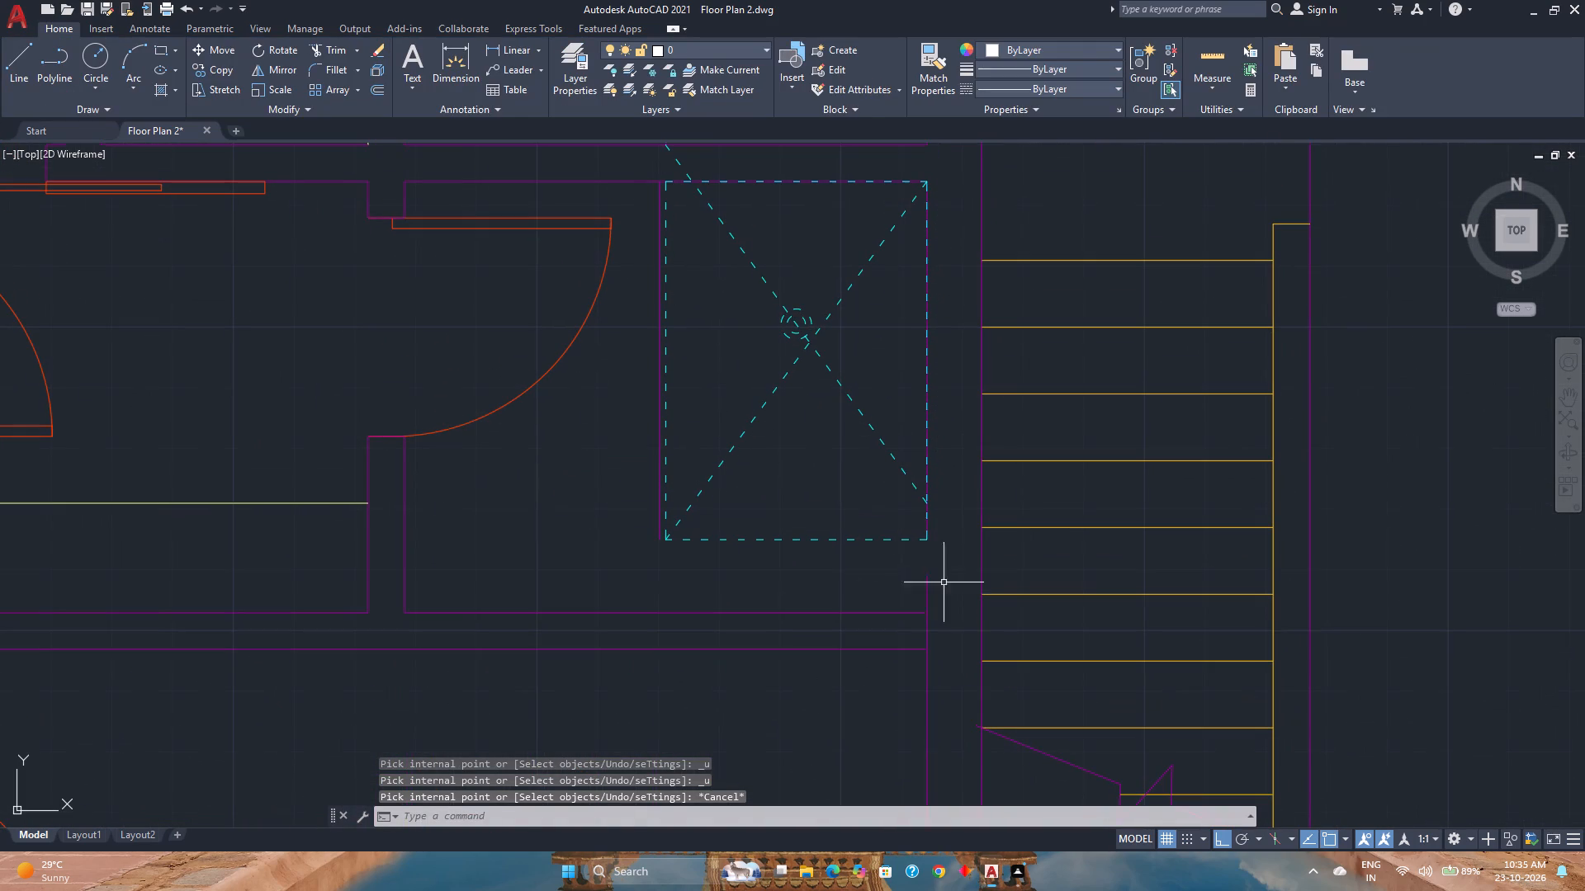
{"action": "left_click", "coordinate": [925, 498]}
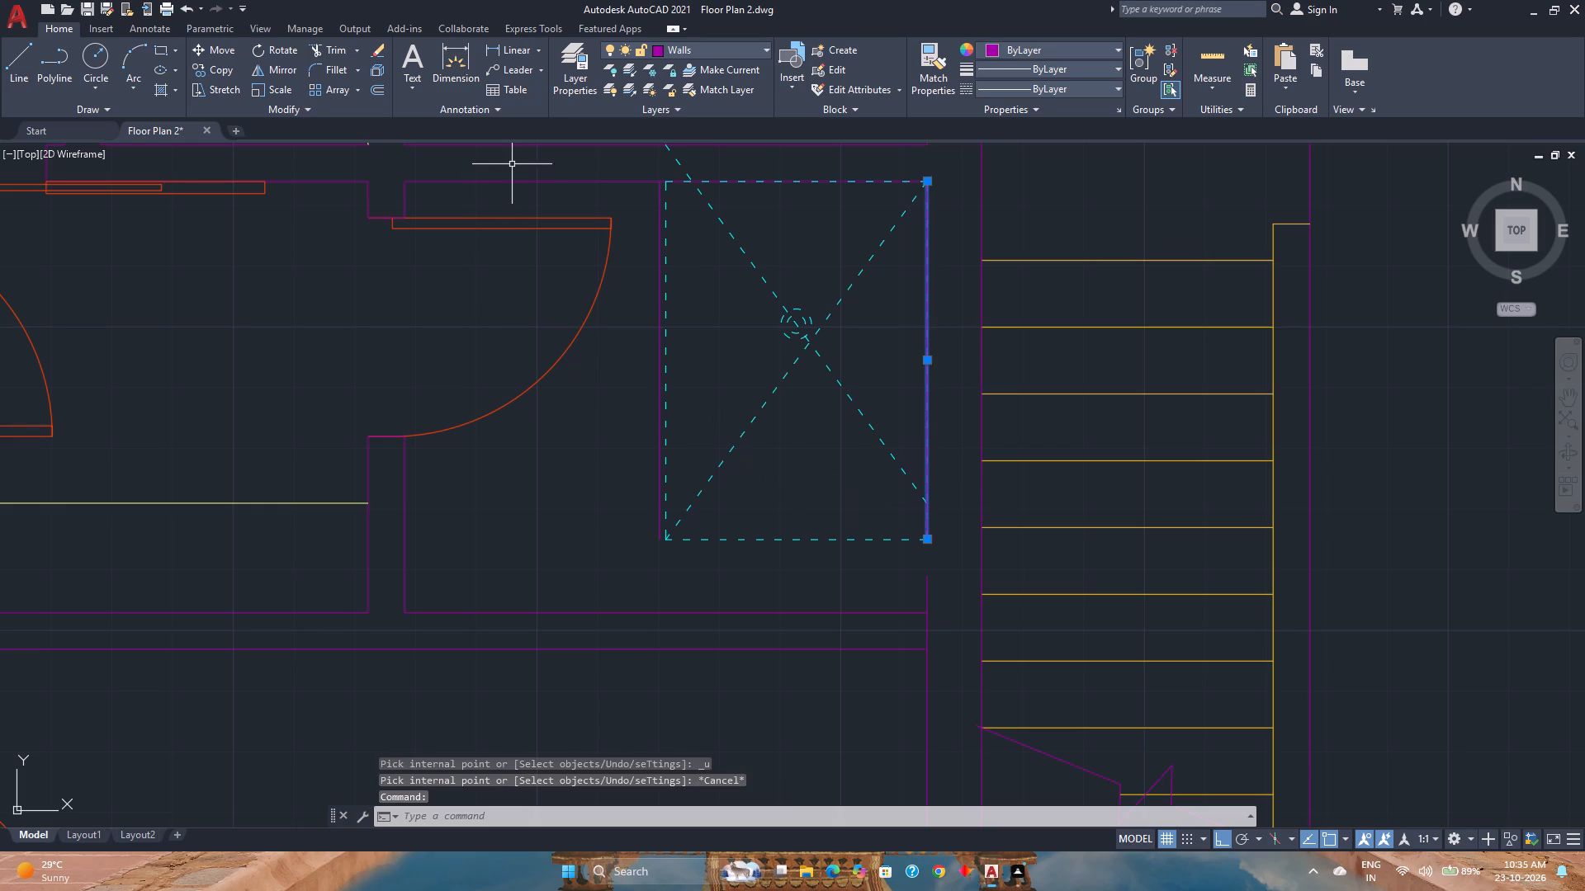
{"action": "left_click", "coordinate": [333, 71]}
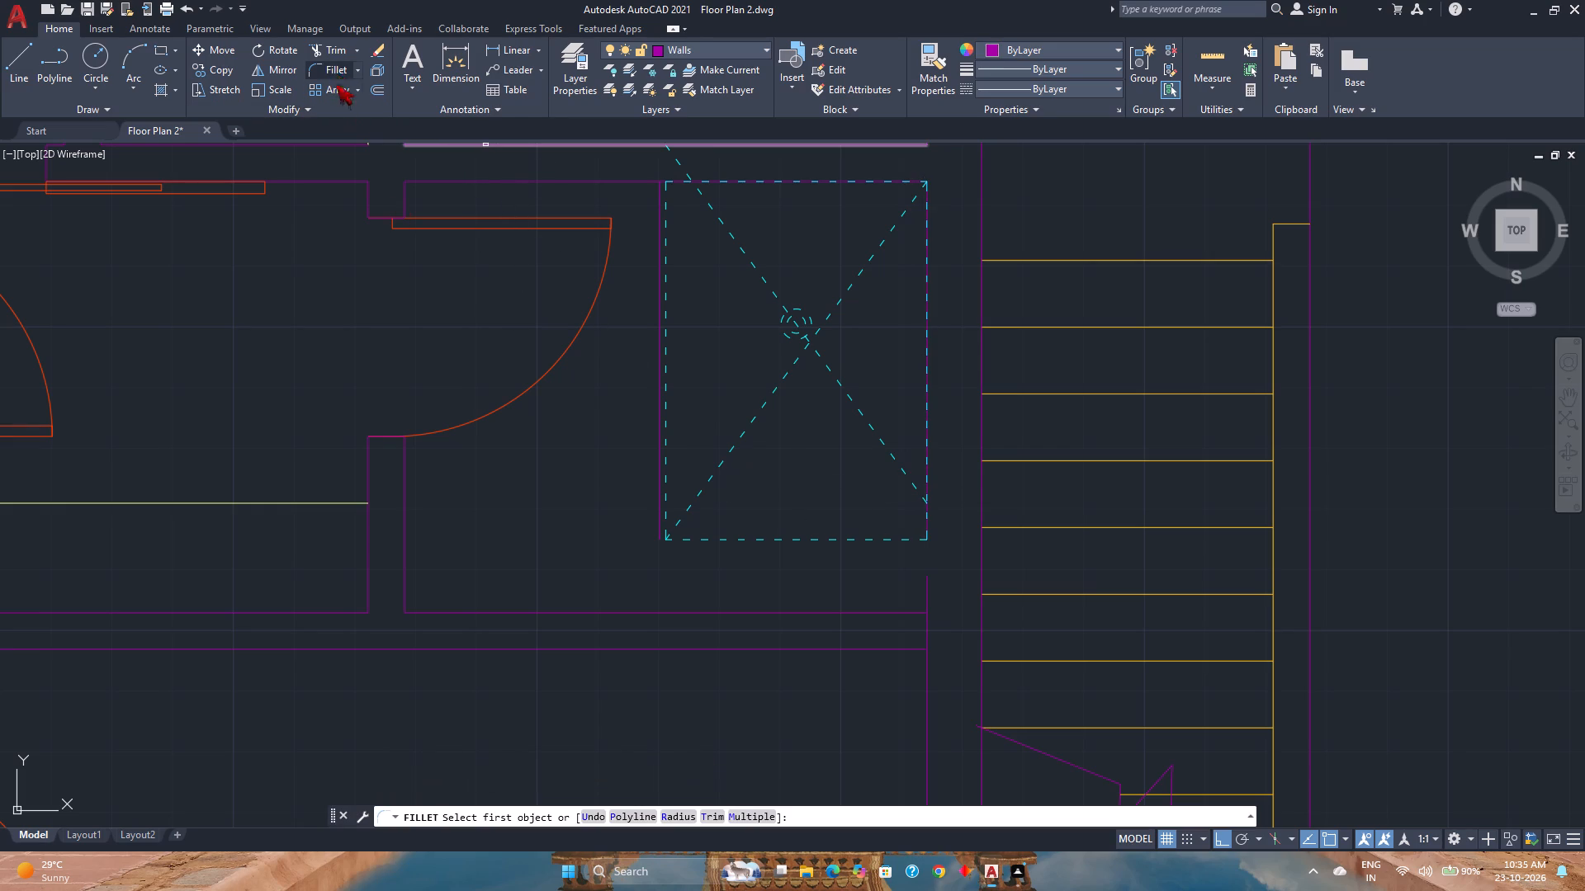
{"action": "left_click", "coordinate": [863, 613]}
{"action": "left_click", "coordinate": [925, 518]}
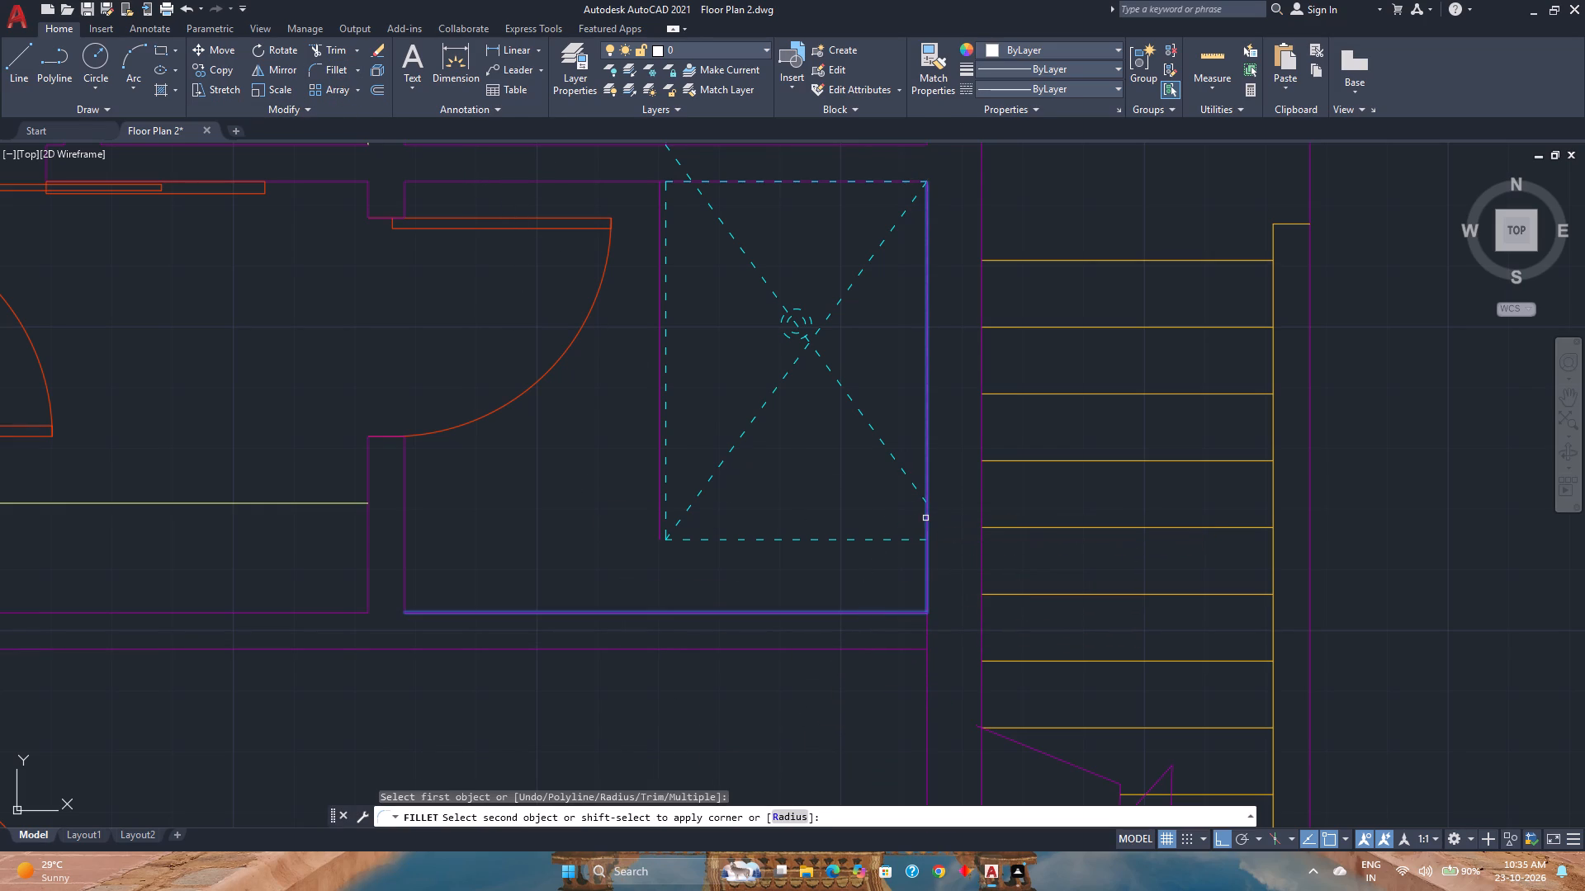
Fillet the southeast room's north inner wall line with its east inner wall line into a clean corner.
{"action": "left_click", "coordinate": [325, 70]}
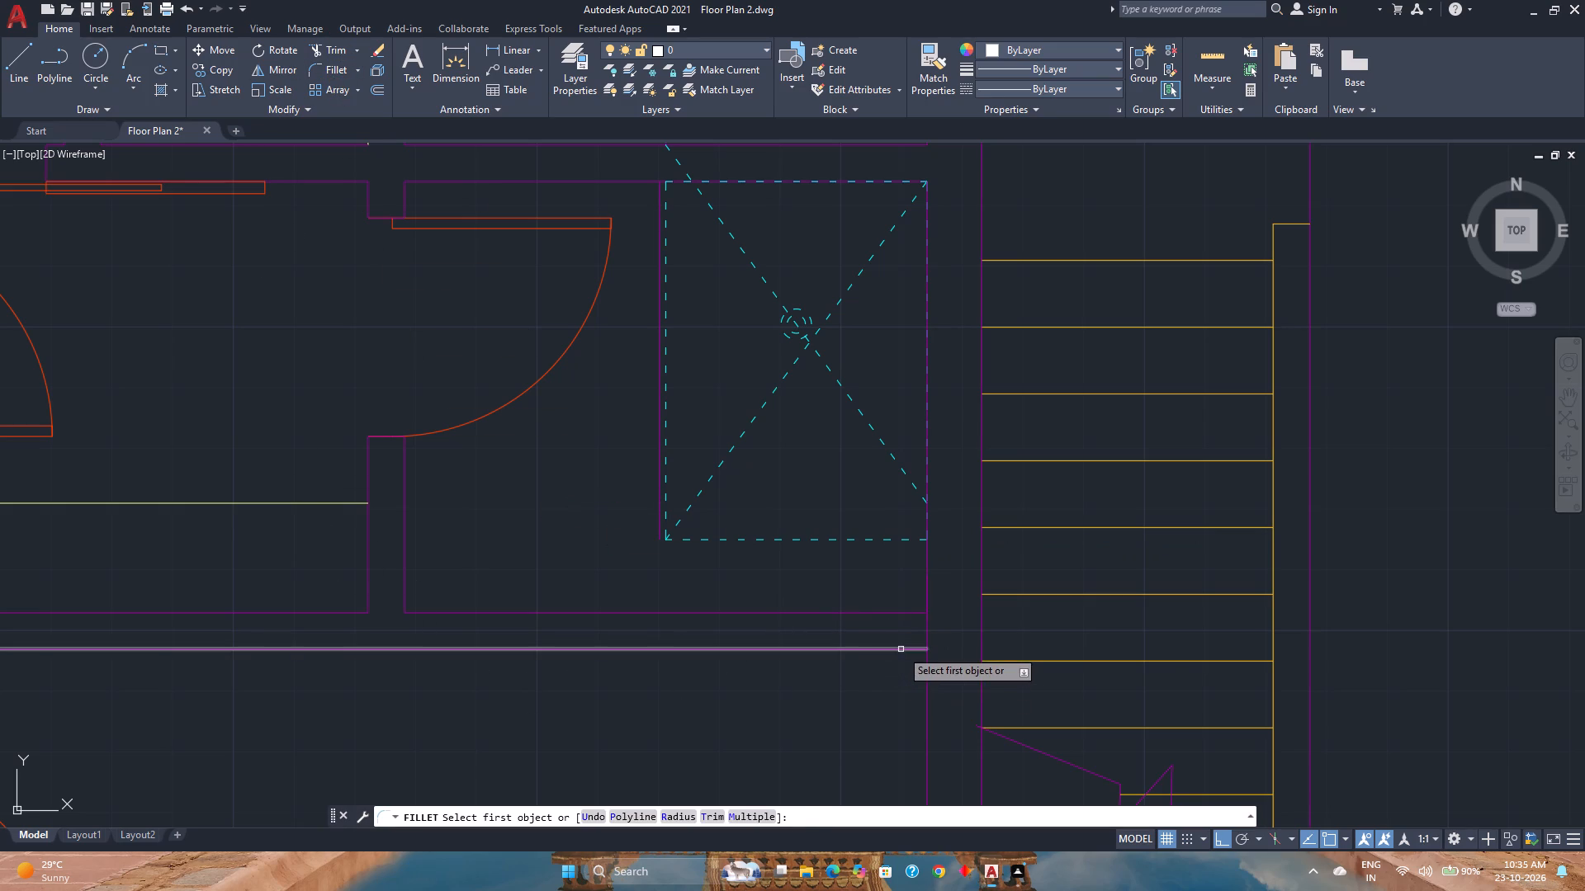
{"action": "left_click", "coordinate": [901, 649]}
{"action": "left_click", "coordinate": [928, 681]}
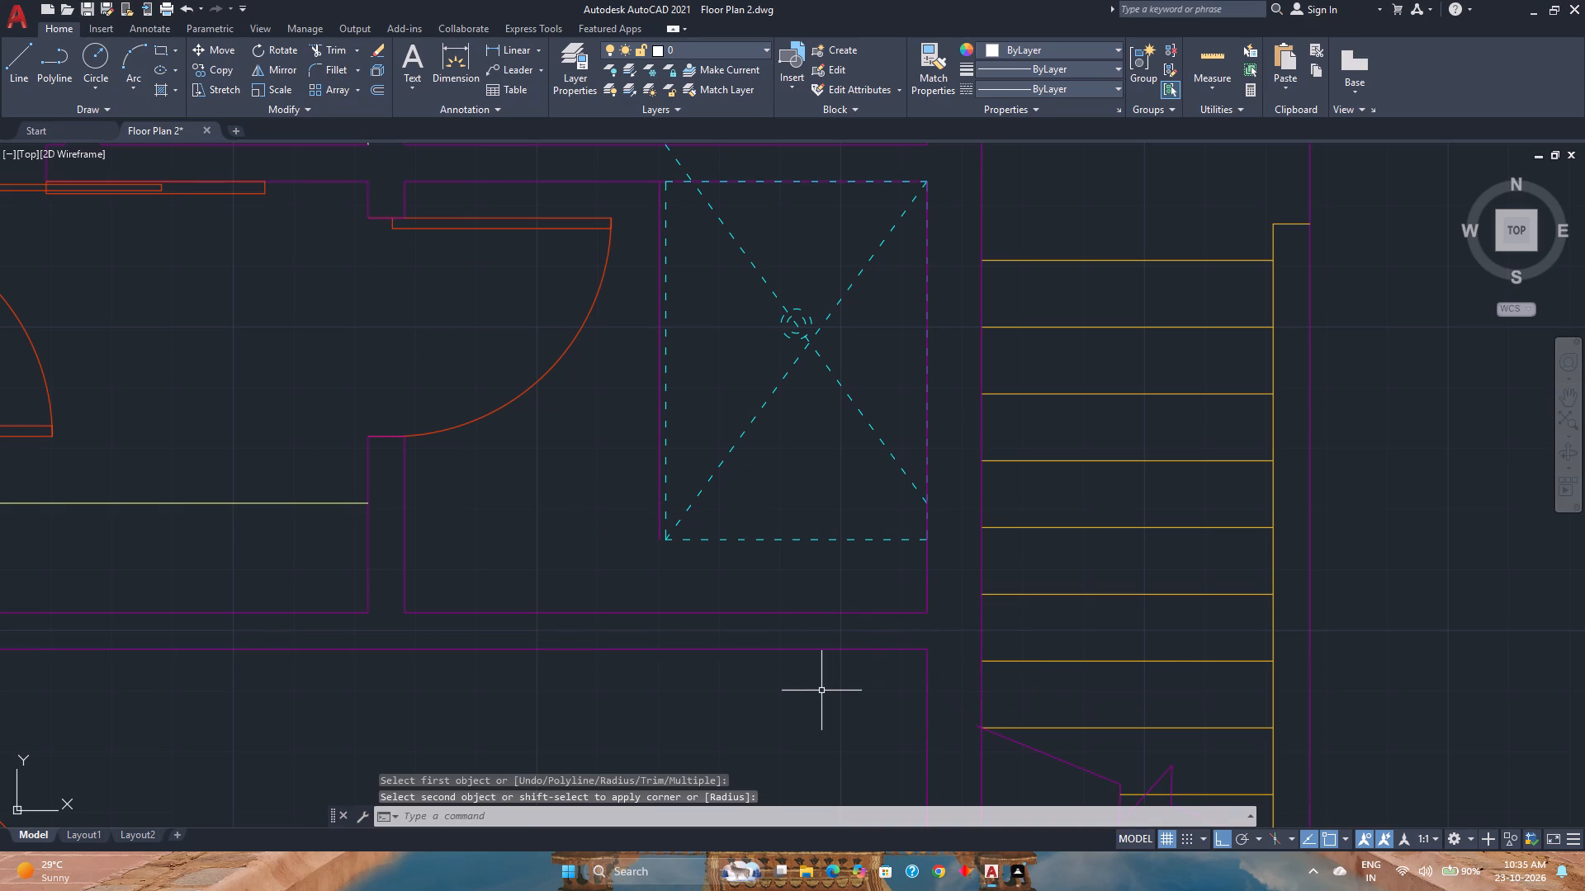
{"action": "key", "text": "Escape"}
Stretch the wall line on the shower's west side south to meet the room's south wall line.
{"action": "left_click", "coordinate": [658, 488]}
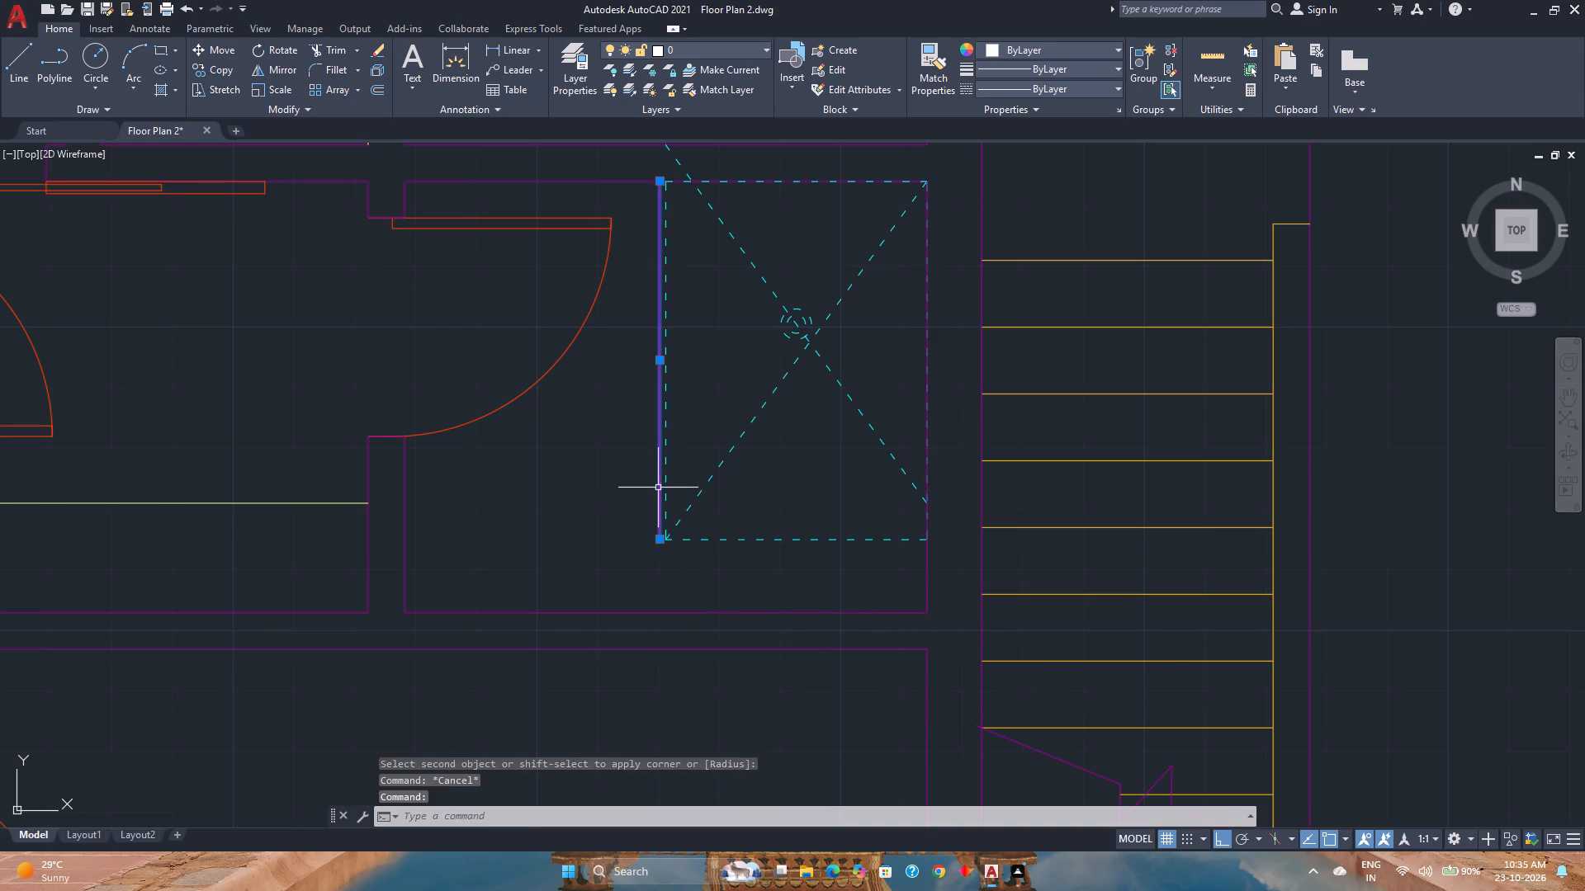
{"action": "left_click", "coordinate": [659, 538]}
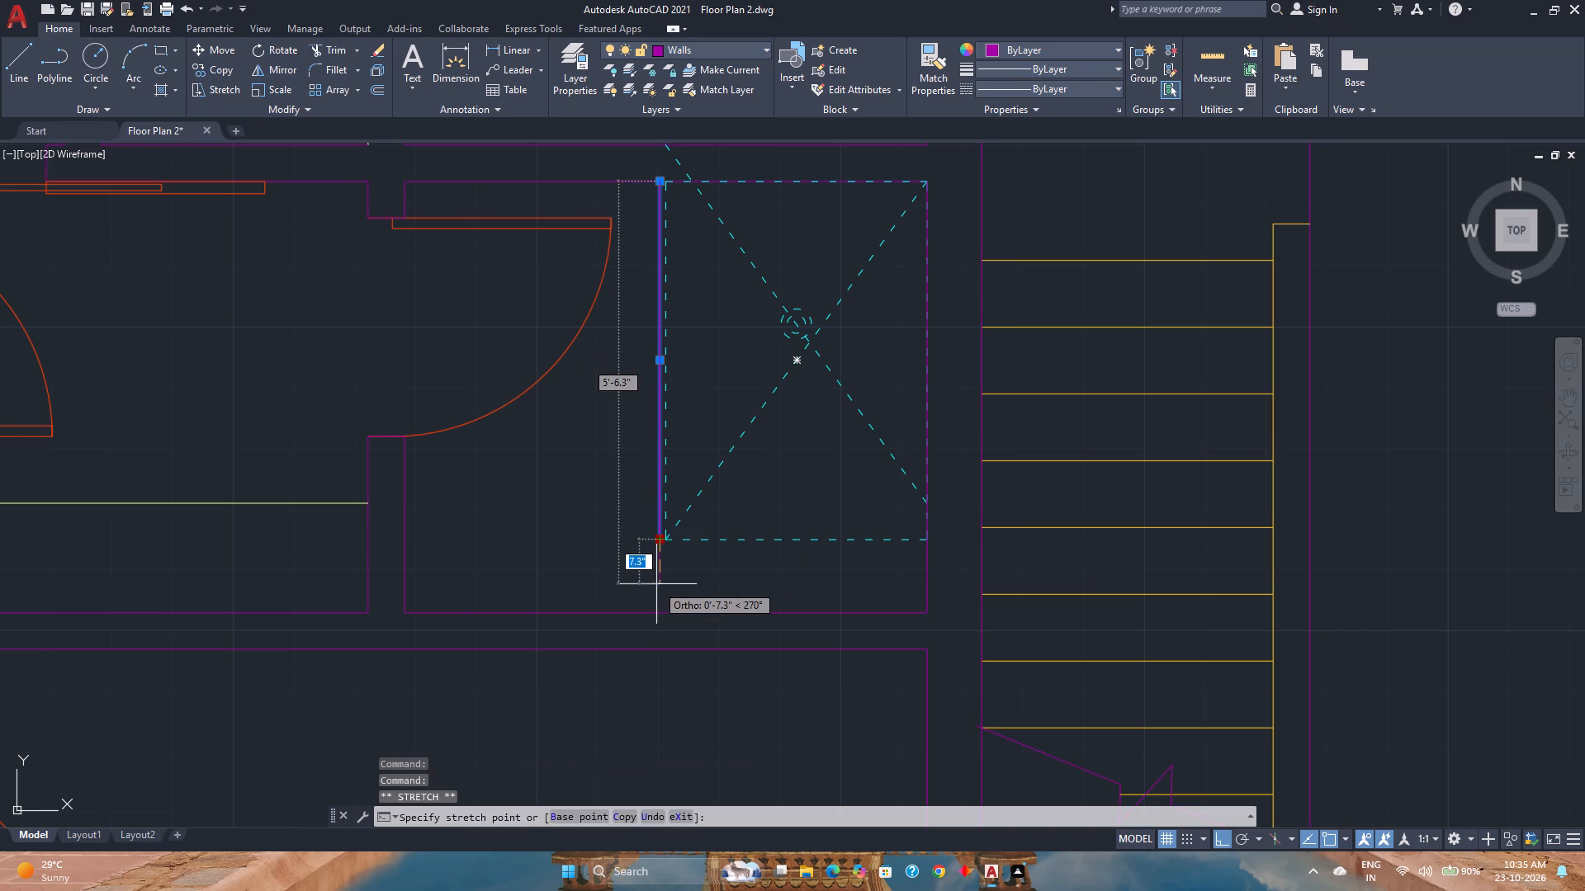
{"action": "left_click", "coordinate": [655, 610]}
{"action": "key", "text": "Escape"}
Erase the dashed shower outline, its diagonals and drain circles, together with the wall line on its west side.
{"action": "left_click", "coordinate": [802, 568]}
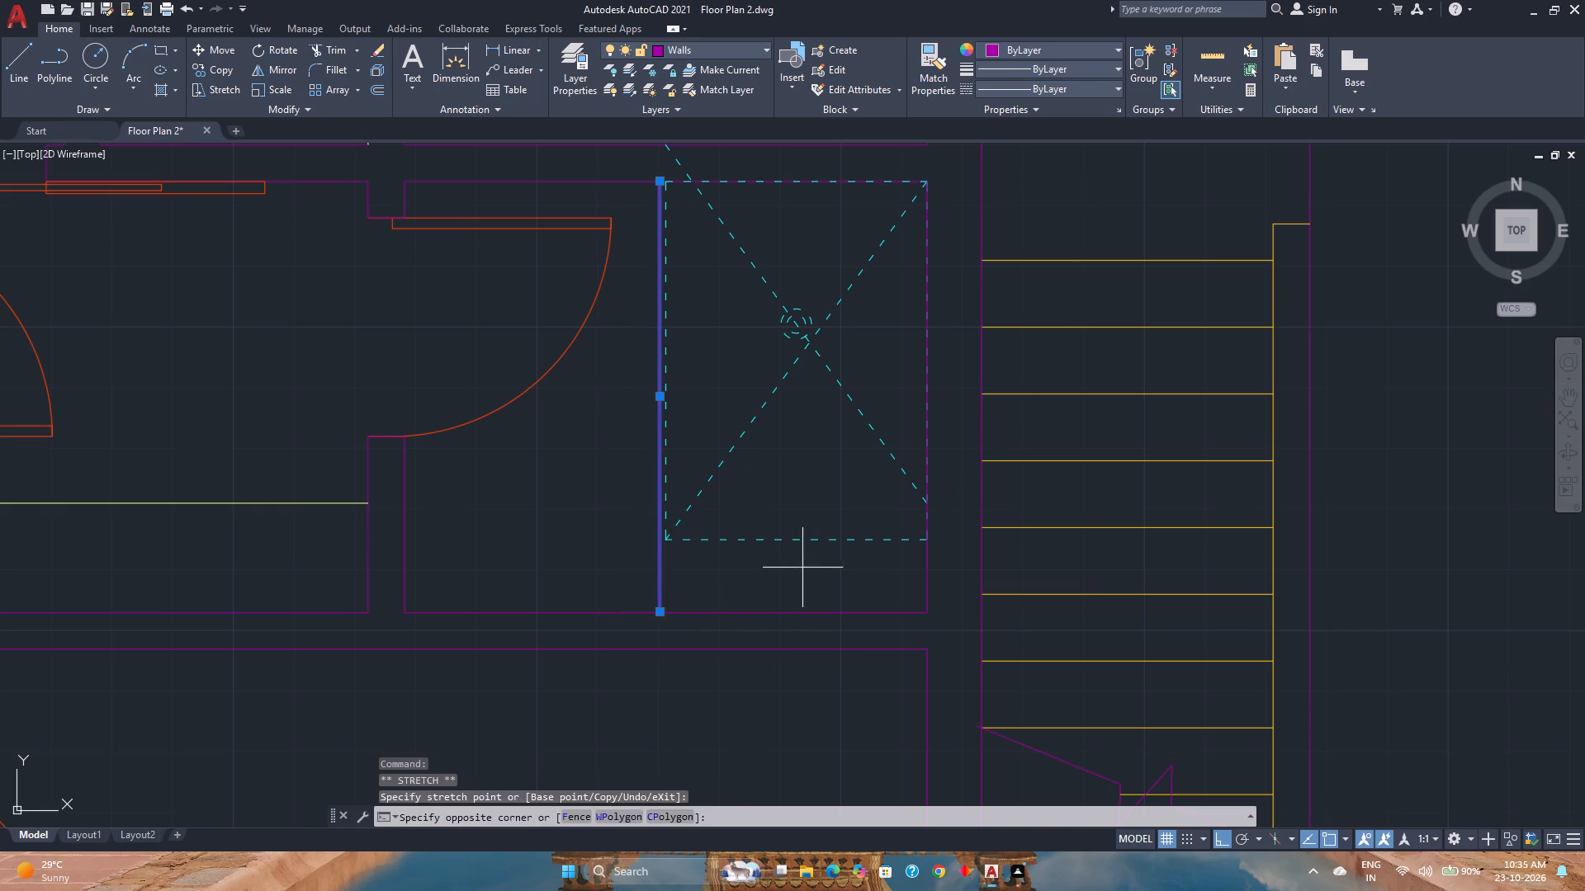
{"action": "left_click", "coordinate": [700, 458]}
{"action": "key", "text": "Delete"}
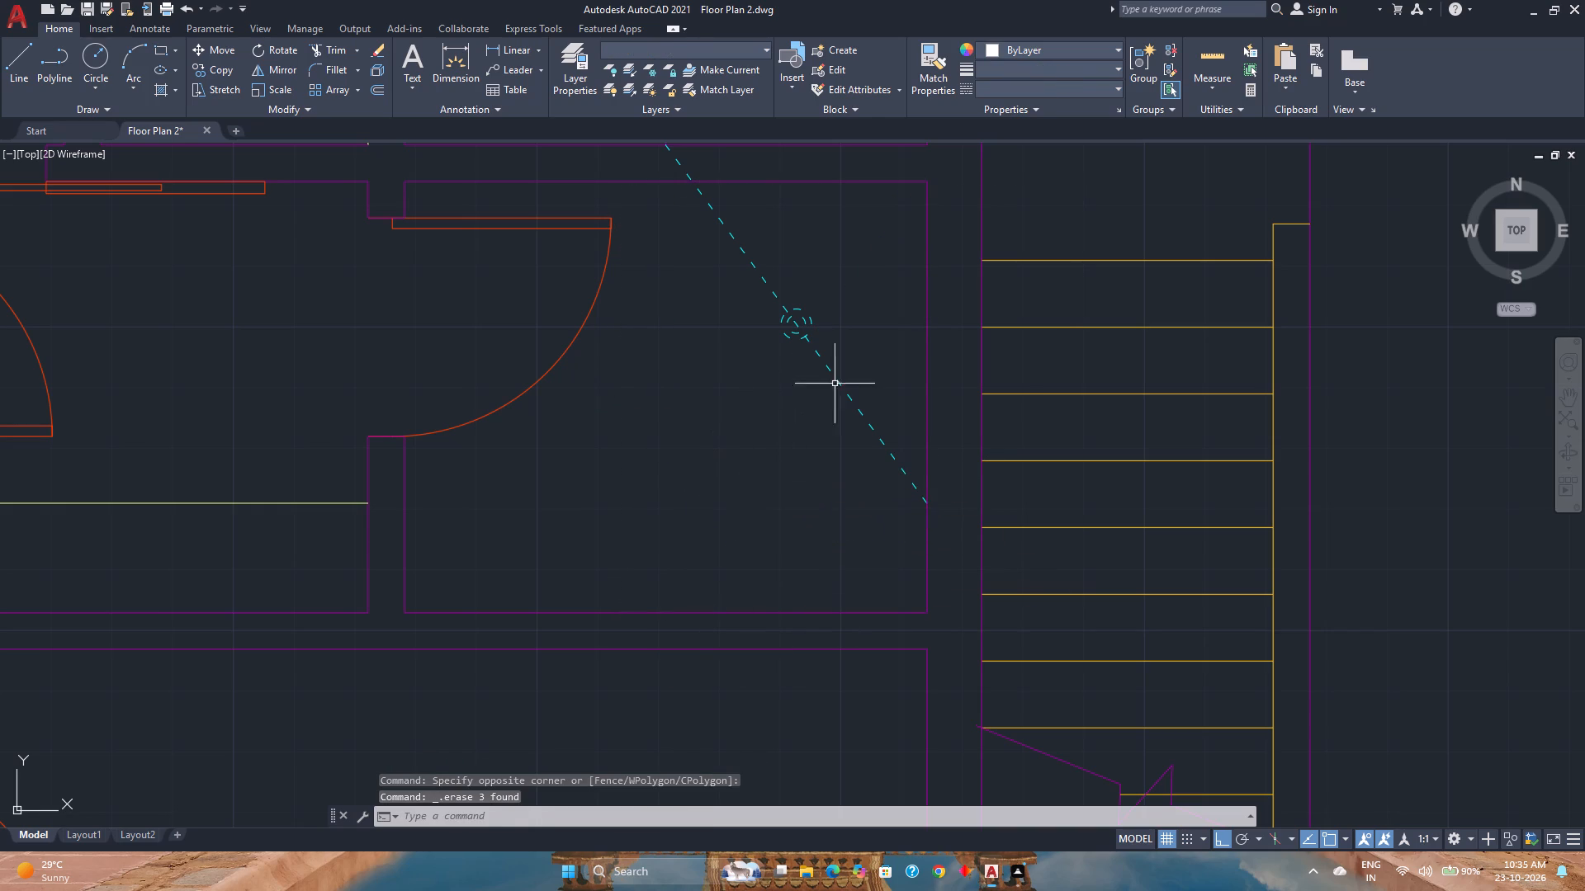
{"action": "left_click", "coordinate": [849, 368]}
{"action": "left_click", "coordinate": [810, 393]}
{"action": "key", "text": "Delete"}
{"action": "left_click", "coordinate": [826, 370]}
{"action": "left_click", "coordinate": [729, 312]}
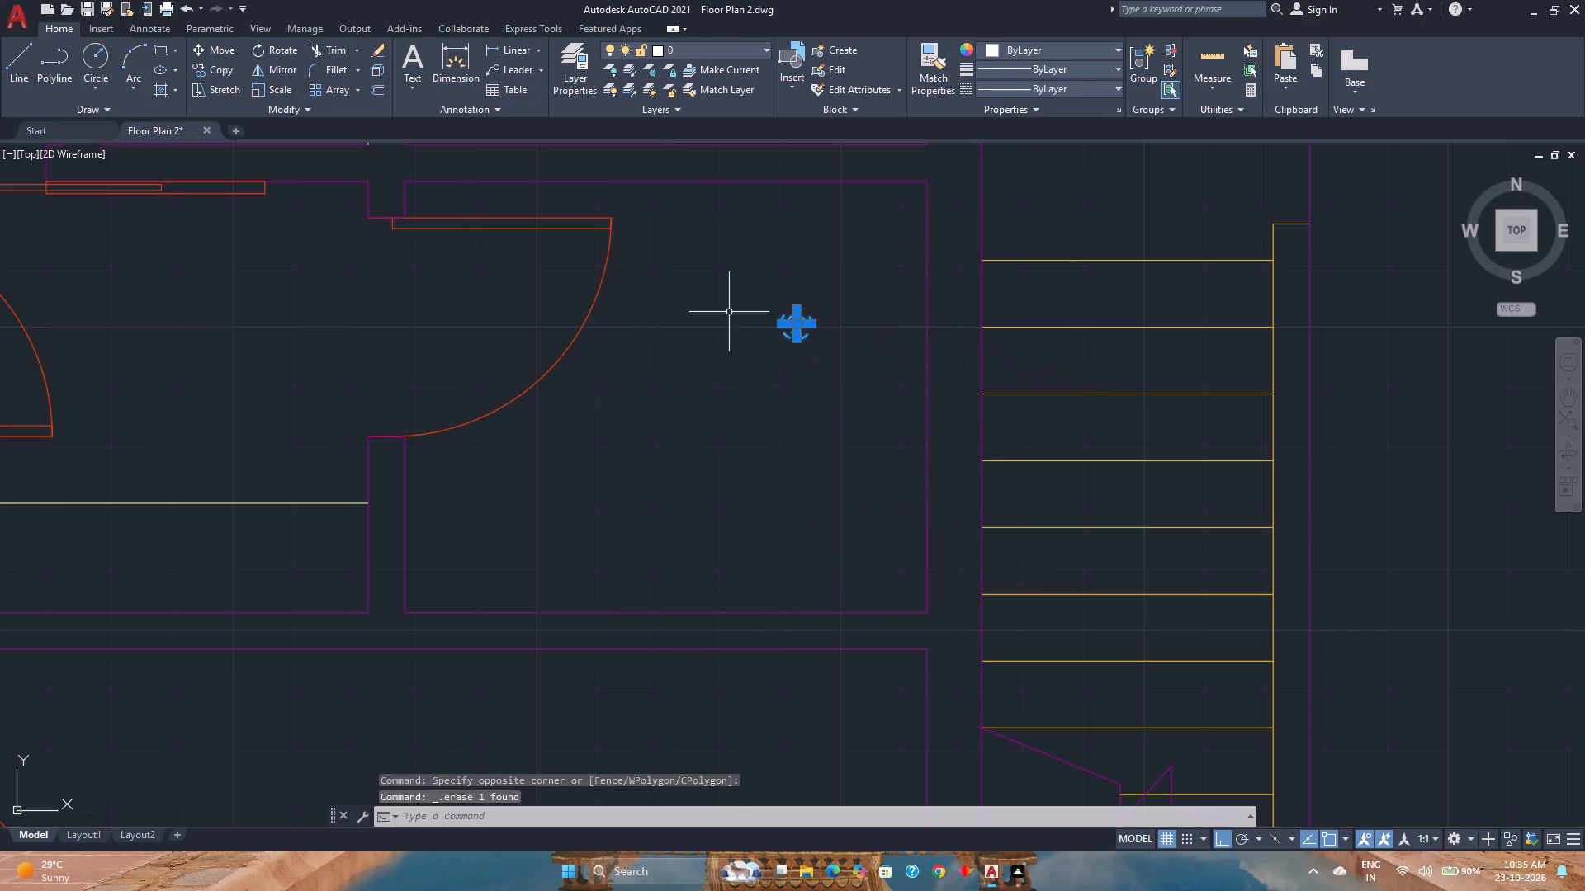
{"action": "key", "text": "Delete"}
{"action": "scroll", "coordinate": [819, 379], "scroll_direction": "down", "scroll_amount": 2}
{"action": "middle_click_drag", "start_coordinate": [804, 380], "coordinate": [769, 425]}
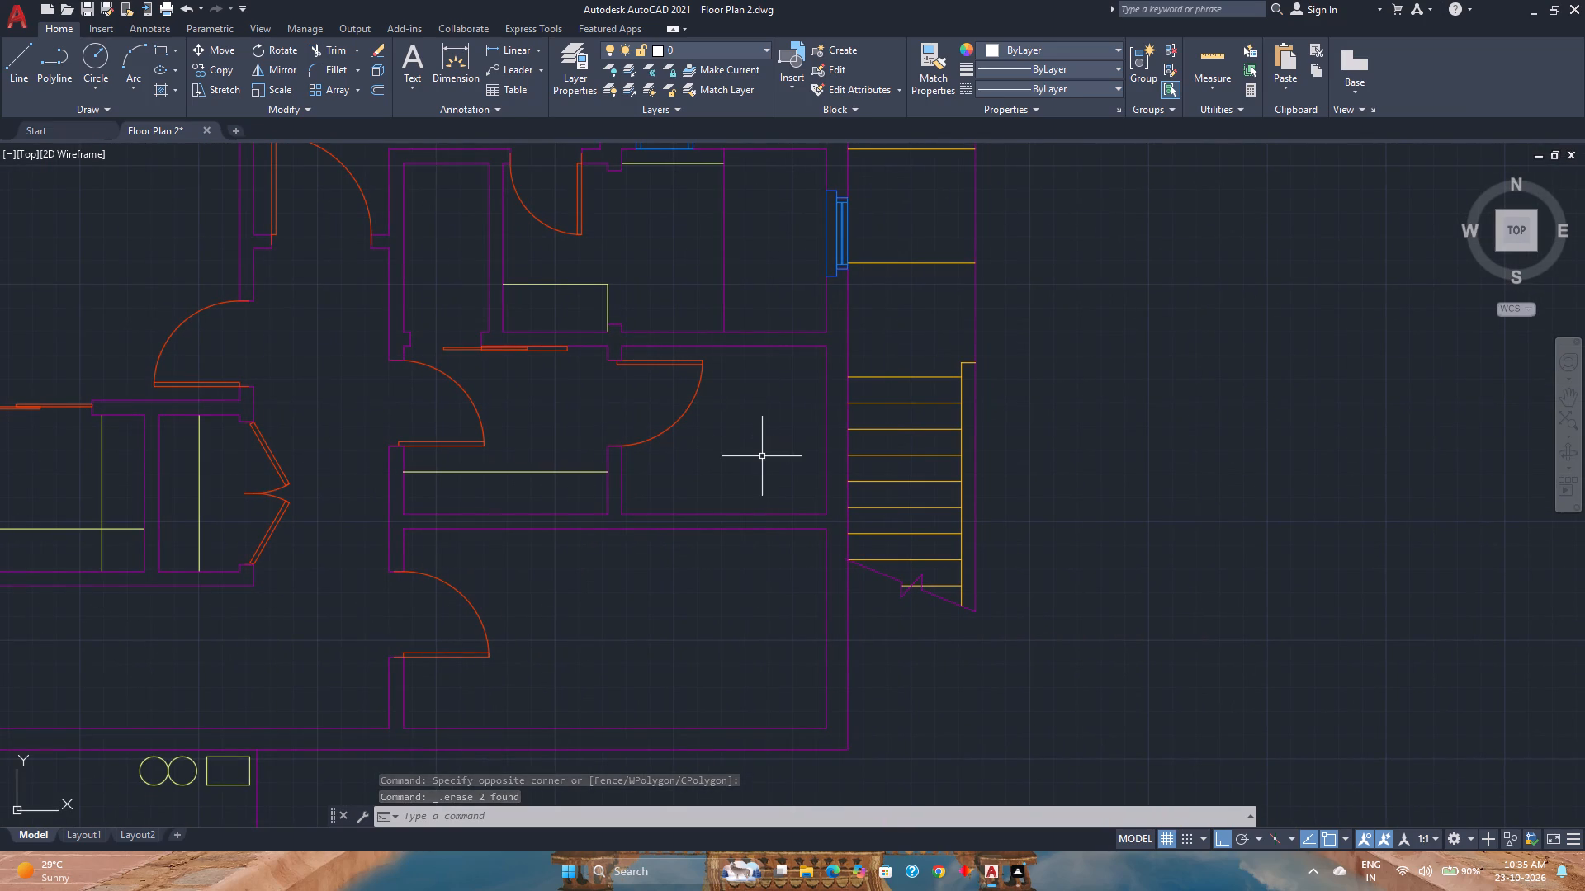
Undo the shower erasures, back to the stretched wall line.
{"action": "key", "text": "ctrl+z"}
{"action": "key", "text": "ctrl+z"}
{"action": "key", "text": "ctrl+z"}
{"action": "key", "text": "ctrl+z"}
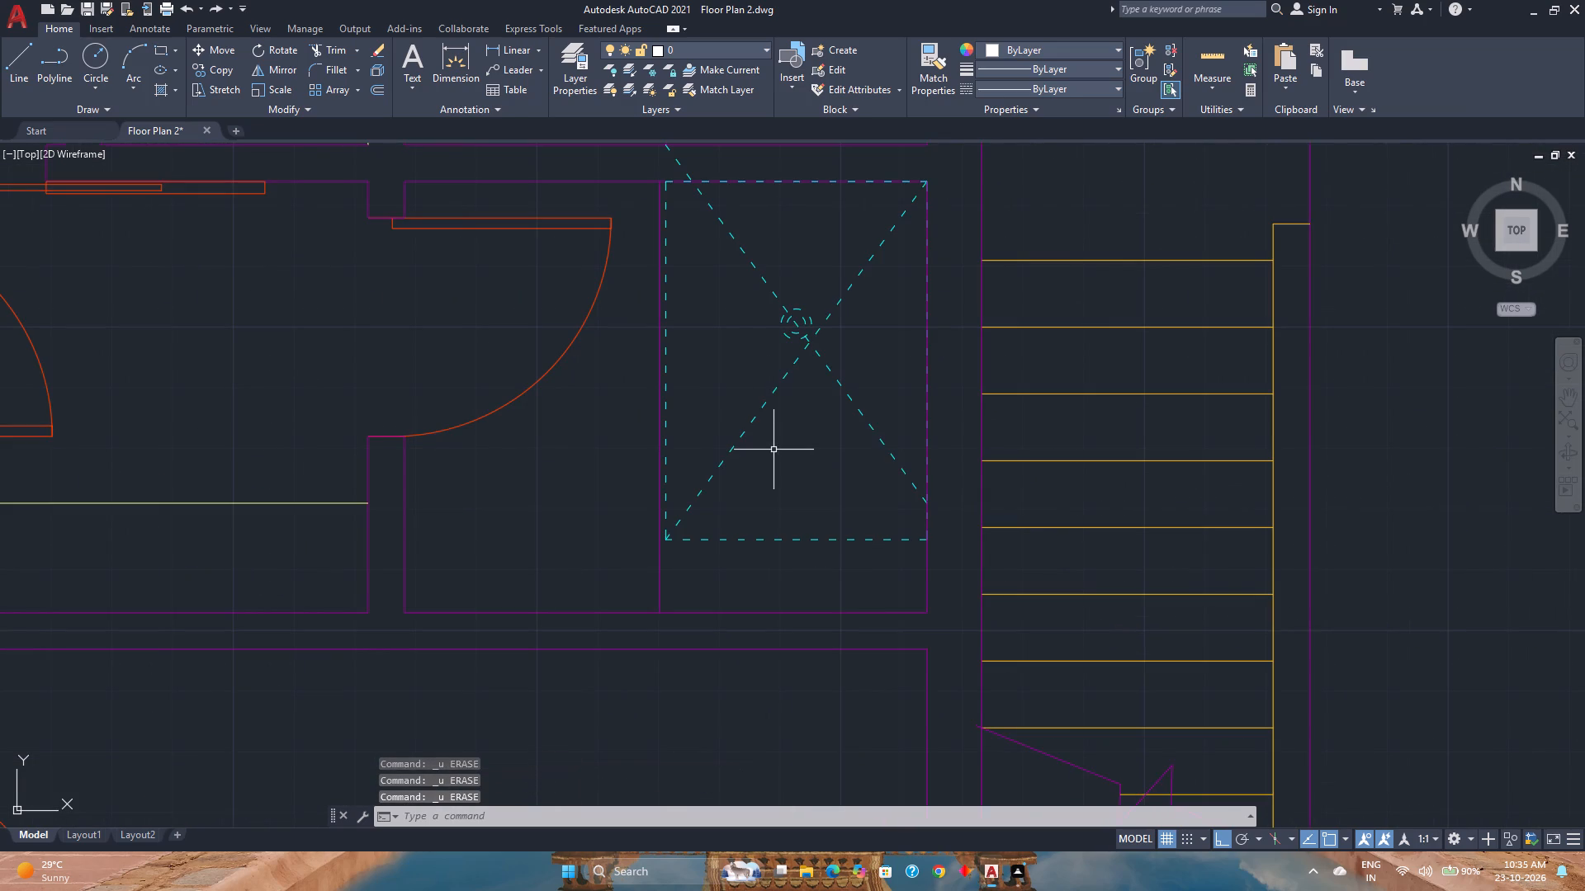
Erase the dashed shower outline, both diagonals and the drain circles, keeping the wall line on the west side.
{"action": "left_click", "coordinate": [869, 570]}
{"action": "left_click", "coordinate": [755, 297]}
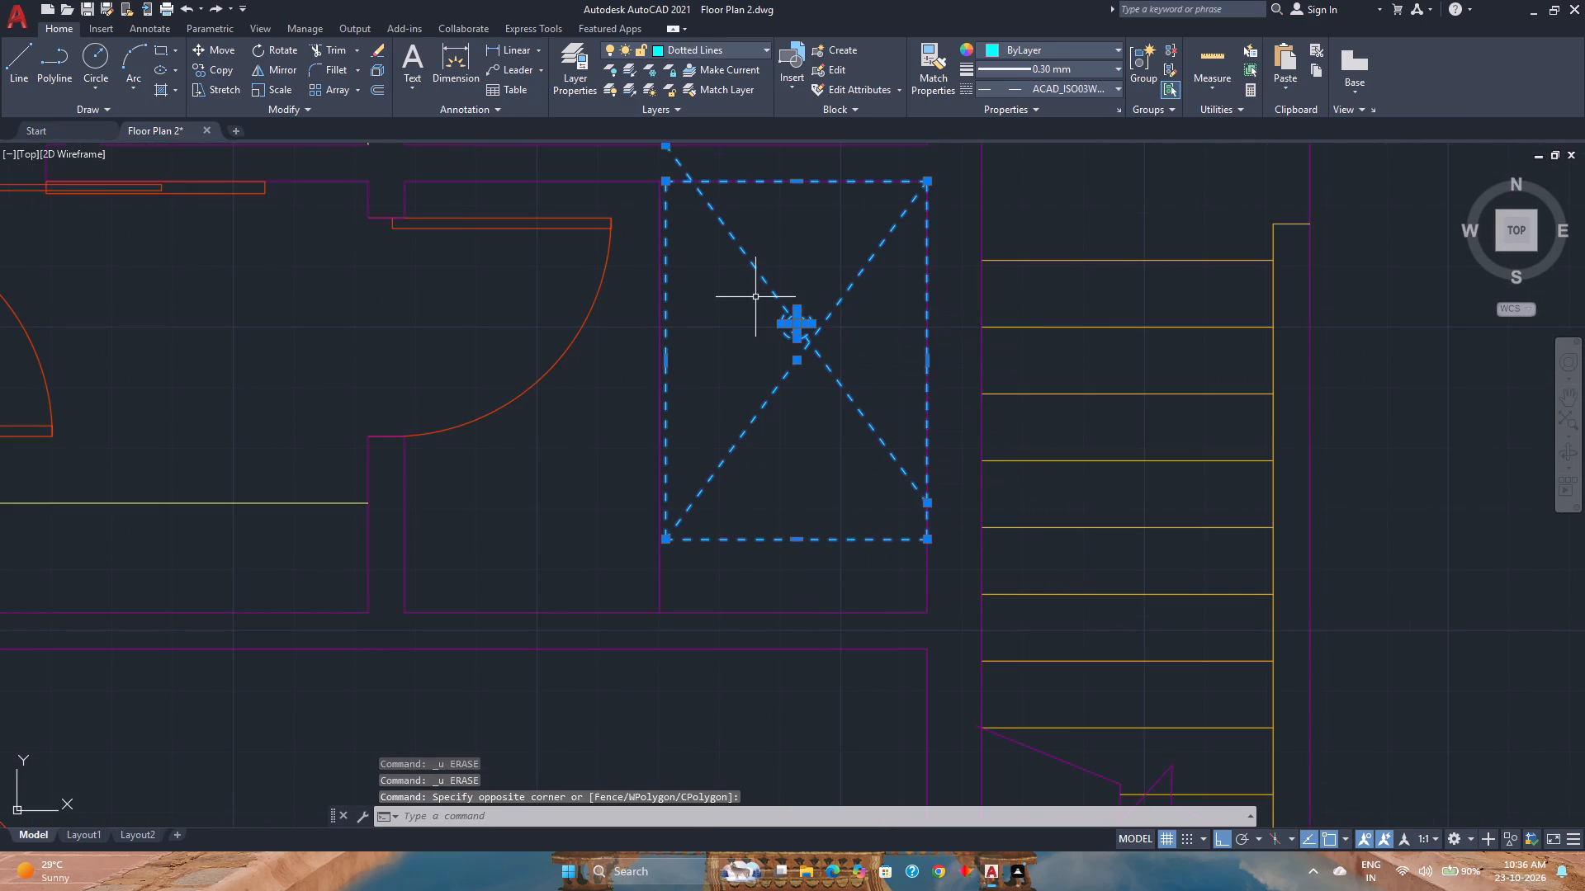
{"action": "key", "text": "Delete"}
Draw a shower rectangle from the room's northeast inner corner to the south end of the stretched wall line.
{"action": "scroll", "coordinate": [841, 356], "scroll_direction": "down", "scroll_amount": 2}
{"action": "middle_click_drag", "start_coordinate": [843, 362], "coordinate": [769, 498]}
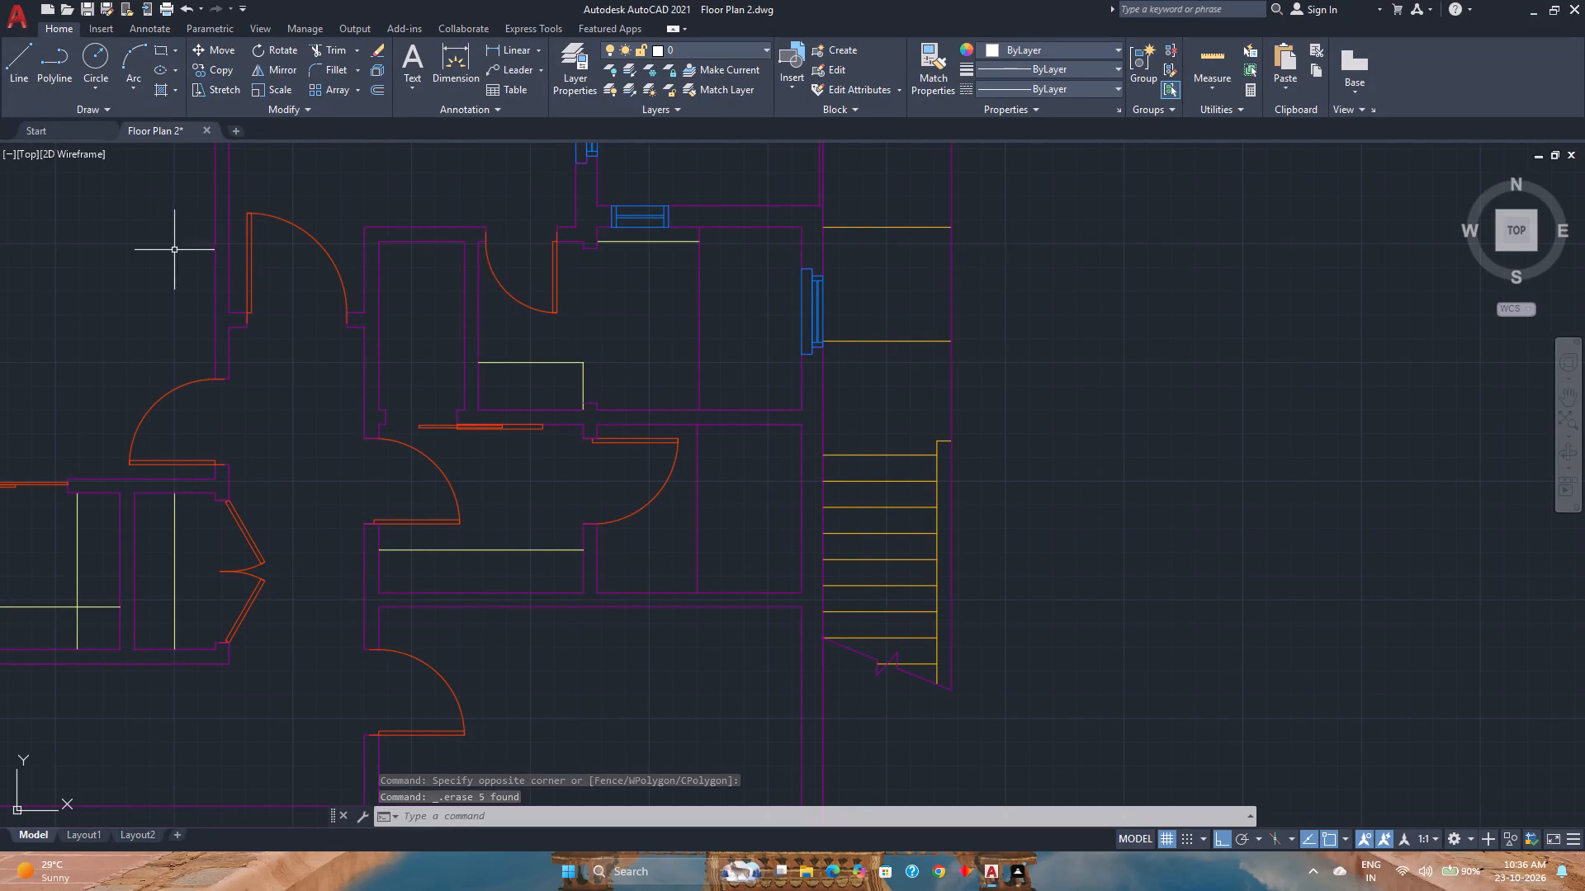
{"action": "scroll", "coordinate": [548, 519], "scroll_direction": "down", "scroll_amount": 1}
{"action": "middle_click_drag", "start_coordinate": [548, 519], "coordinate": [724, 518]}
{"action": "middle_click", "coordinate": [726, 518]}
{"action": "scroll", "coordinate": [729, 516], "scroll_direction": "down", "scroll_amount": 1}
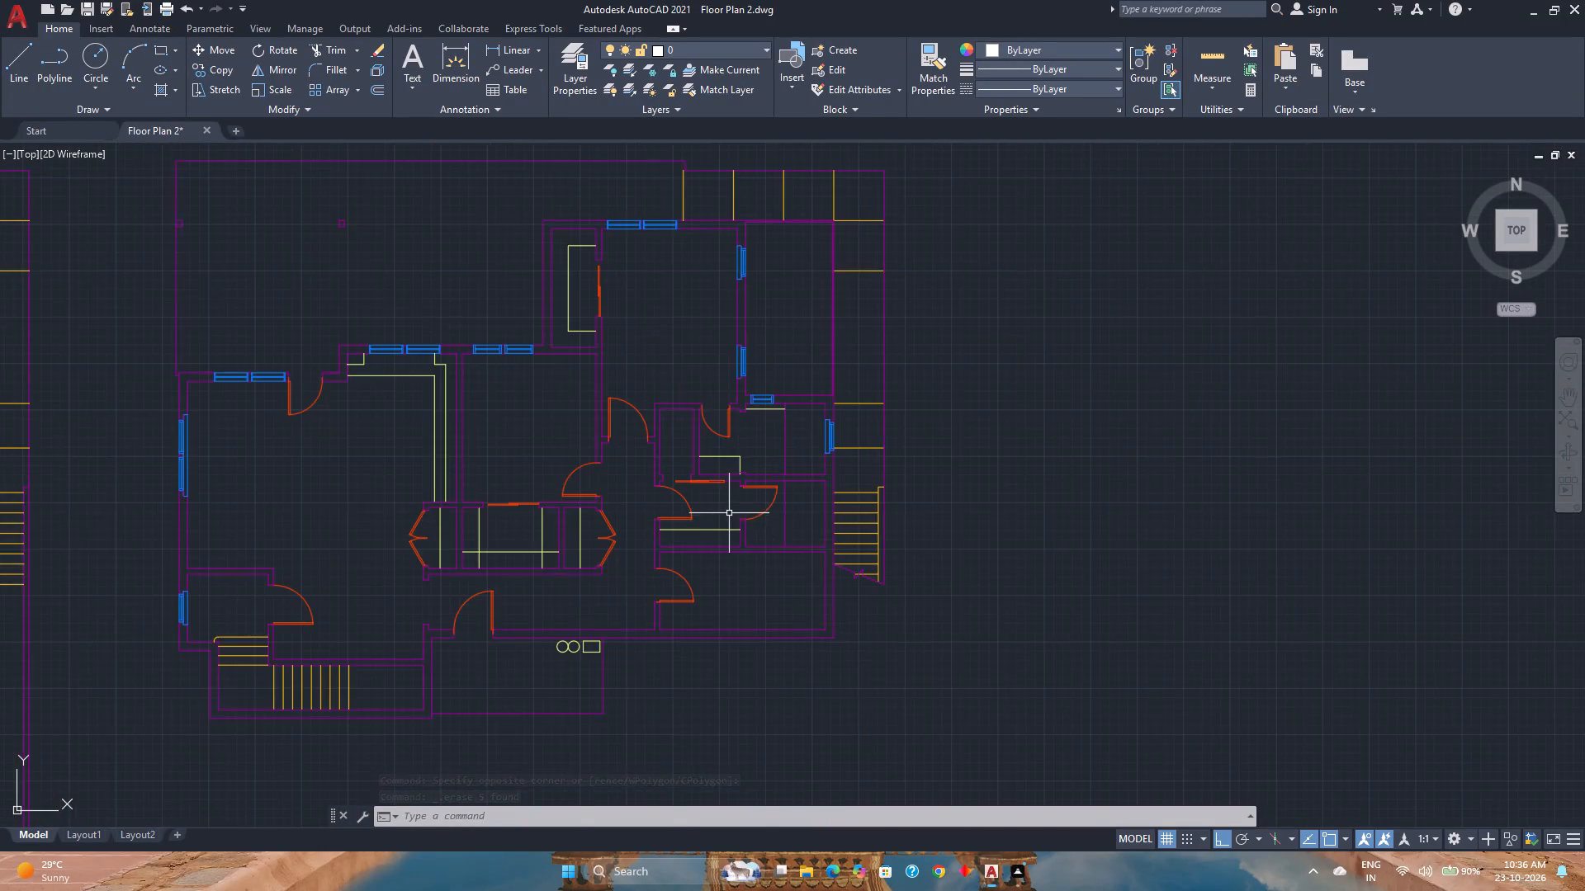
{"action": "scroll", "coordinate": [729, 509], "scroll_direction": "down", "scroll_amount": 3}
{"action": "scroll", "coordinate": [572, 588], "scroll_direction": "up", "scroll_amount": 2}
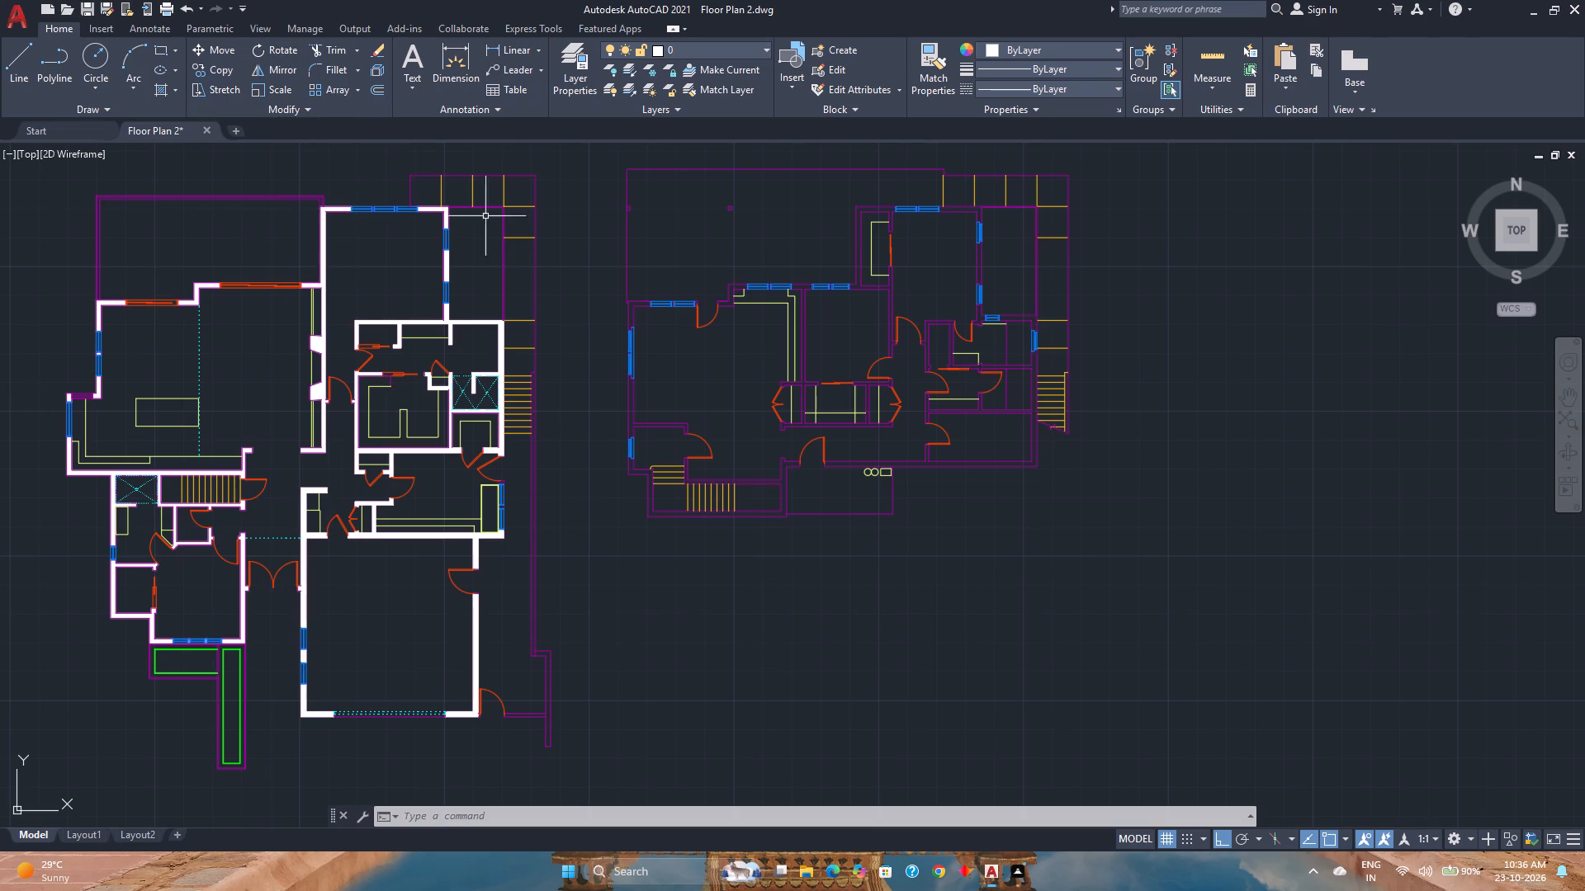
{"action": "left_click", "coordinate": [161, 54]}
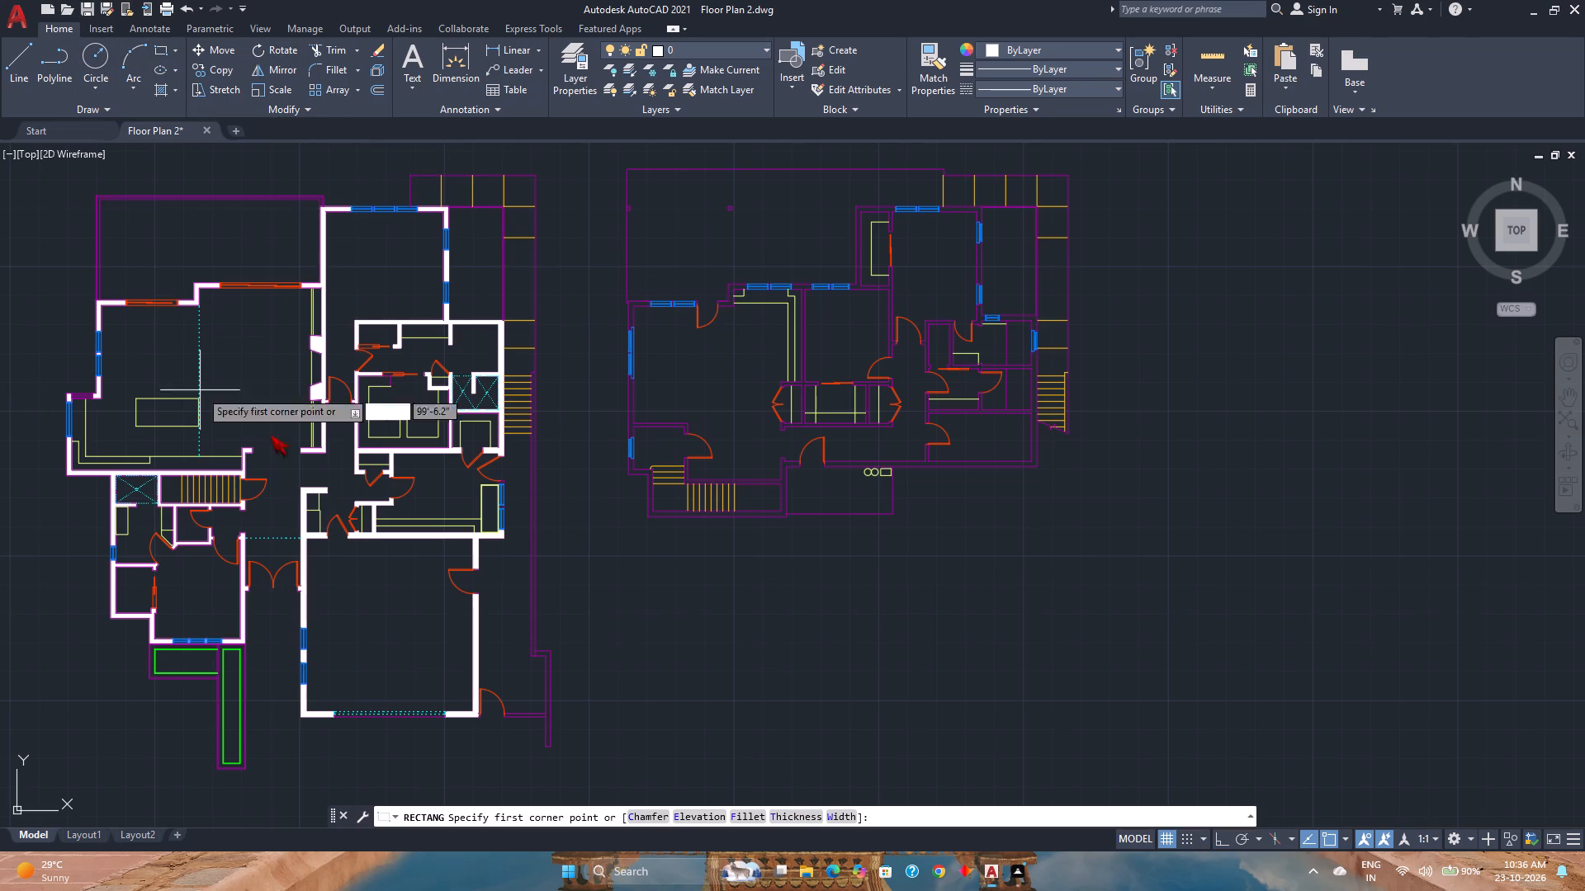
{"action": "scroll", "coordinate": [1086, 266], "scroll_direction": "up", "scroll_amount": 1}
{"action": "scroll", "coordinate": [1004, 452], "scroll_direction": "up", "scroll_amount": 2}
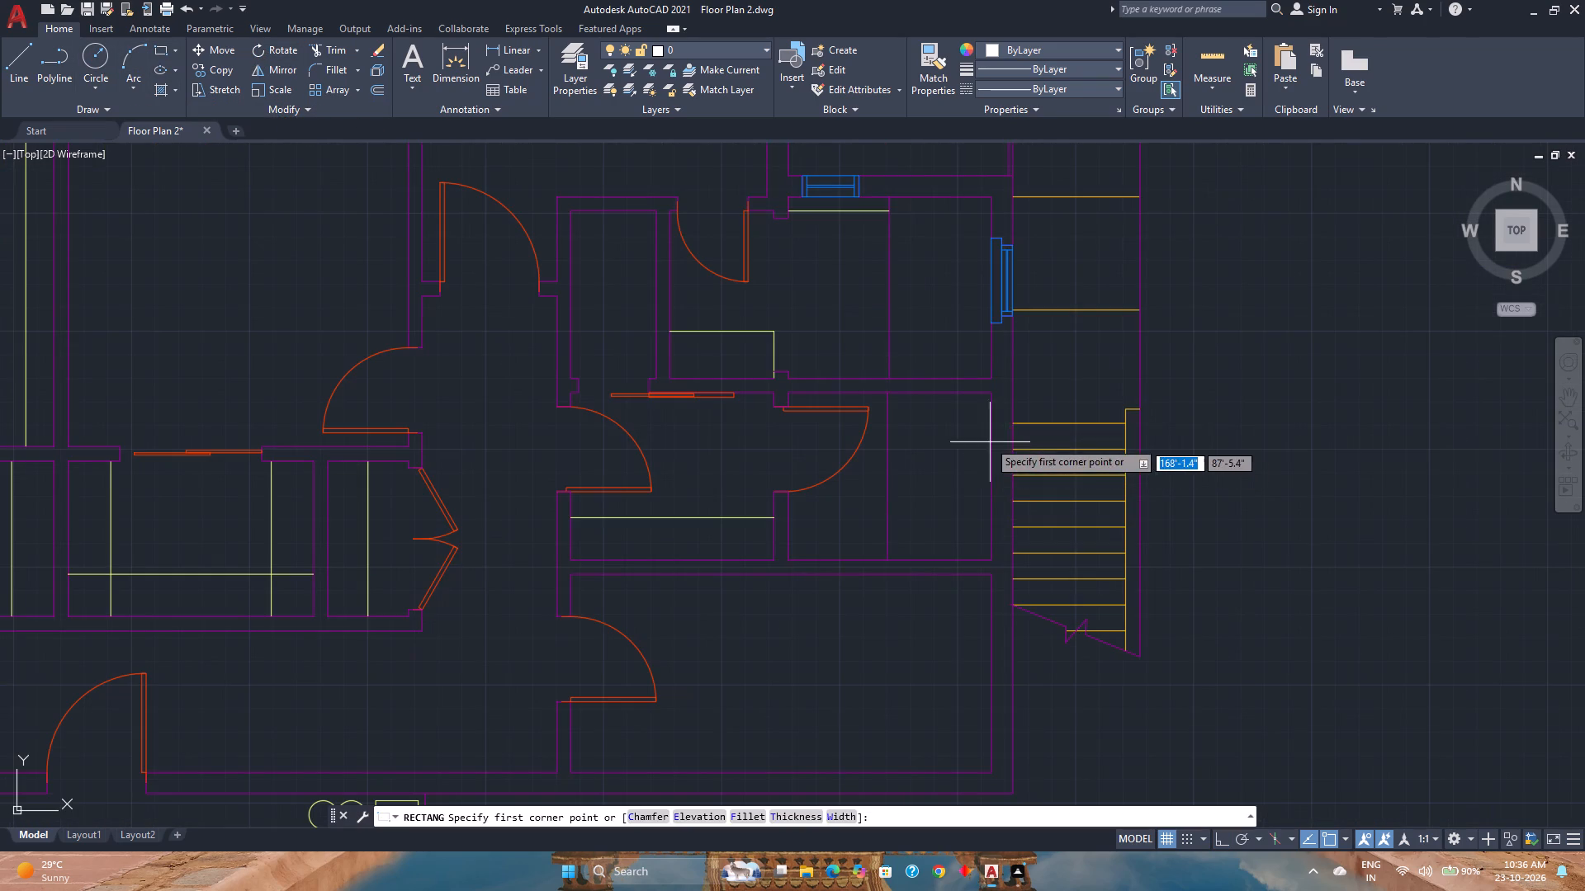
{"action": "left_click", "coordinate": [992, 395]}
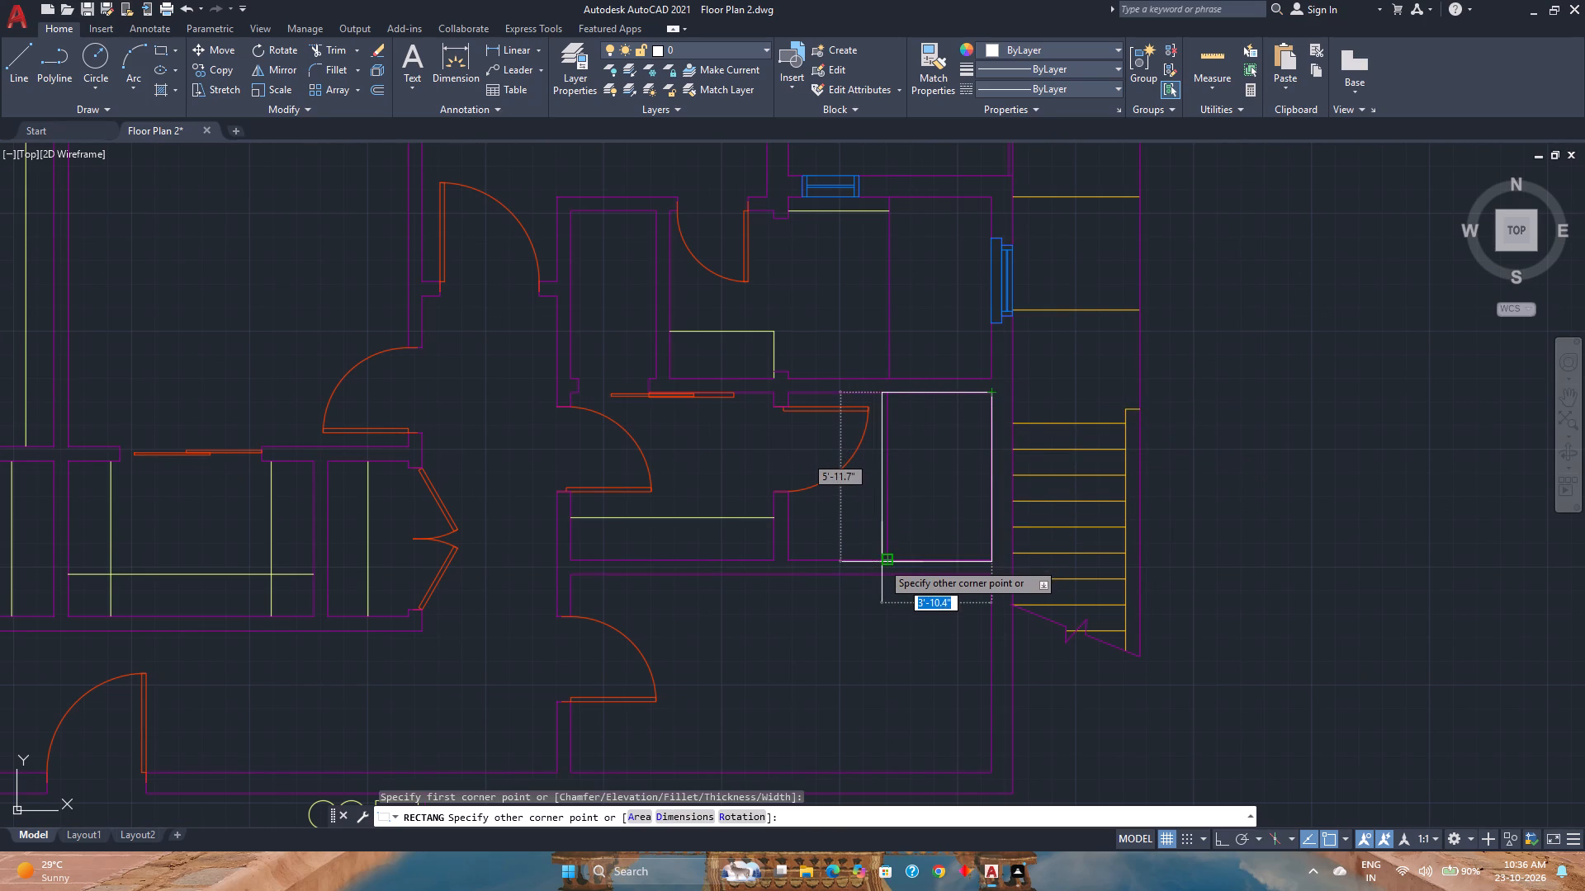
{"action": "left_click", "coordinate": [885, 562]}
Draw two diagonal lines between the opposite corners of the new shower rectangle.
{"action": "middle_click_drag", "start_coordinate": [942, 475], "coordinate": [789, 507]}
{"action": "middle_click_drag", "start_coordinate": [775, 507], "coordinate": [760, 506]}
{"action": "scroll", "coordinate": [750, 502], "scroll_direction": "up", "scroll_amount": 2}
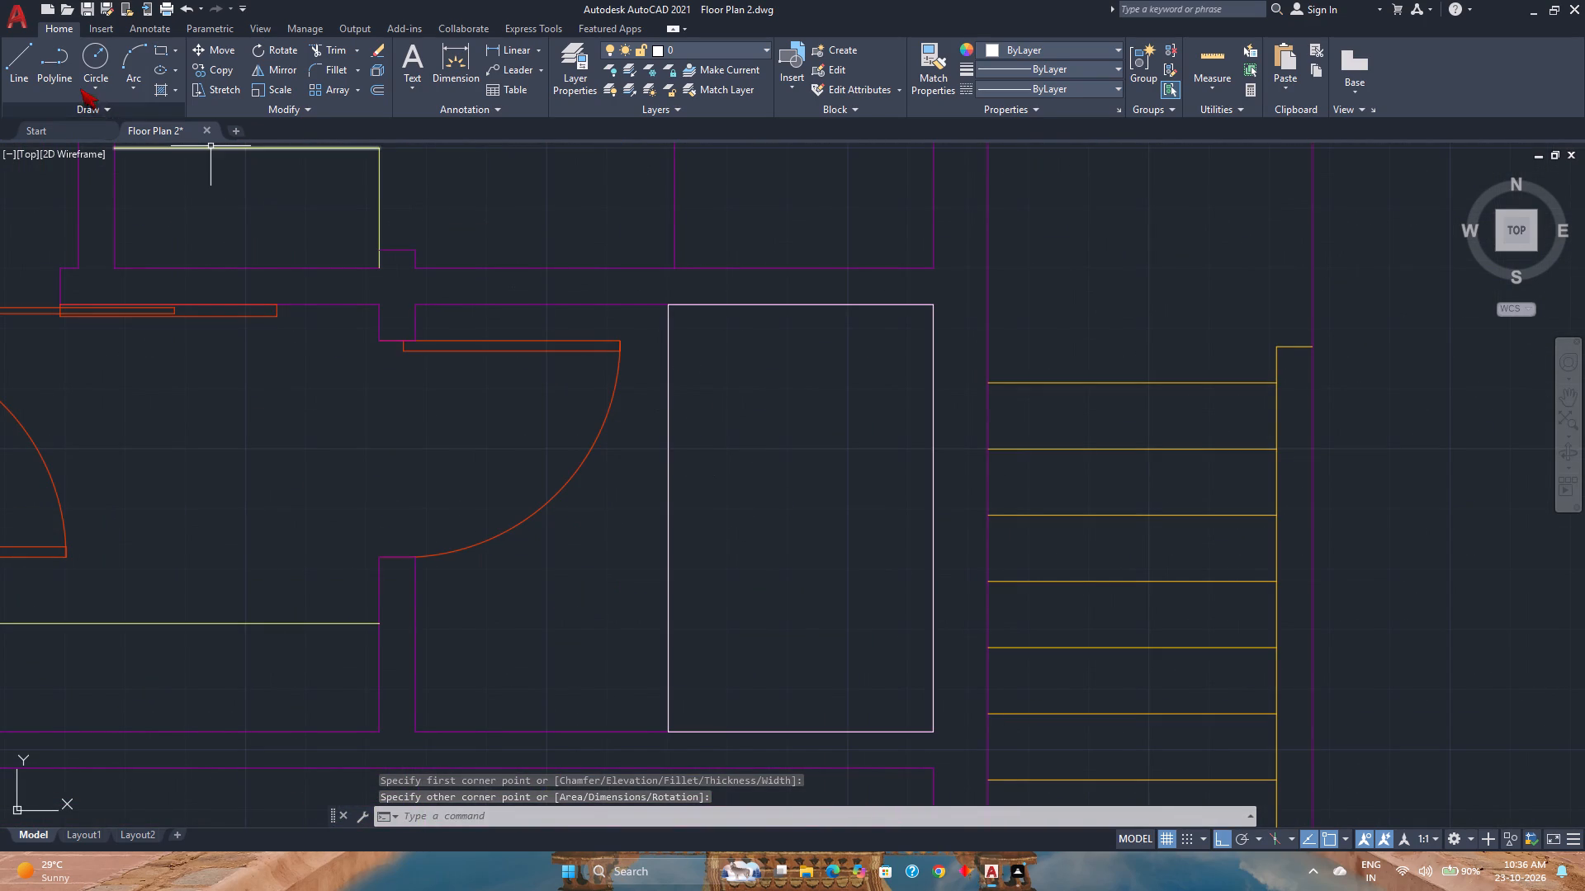
{"action": "left_click", "coordinate": [12, 63]}
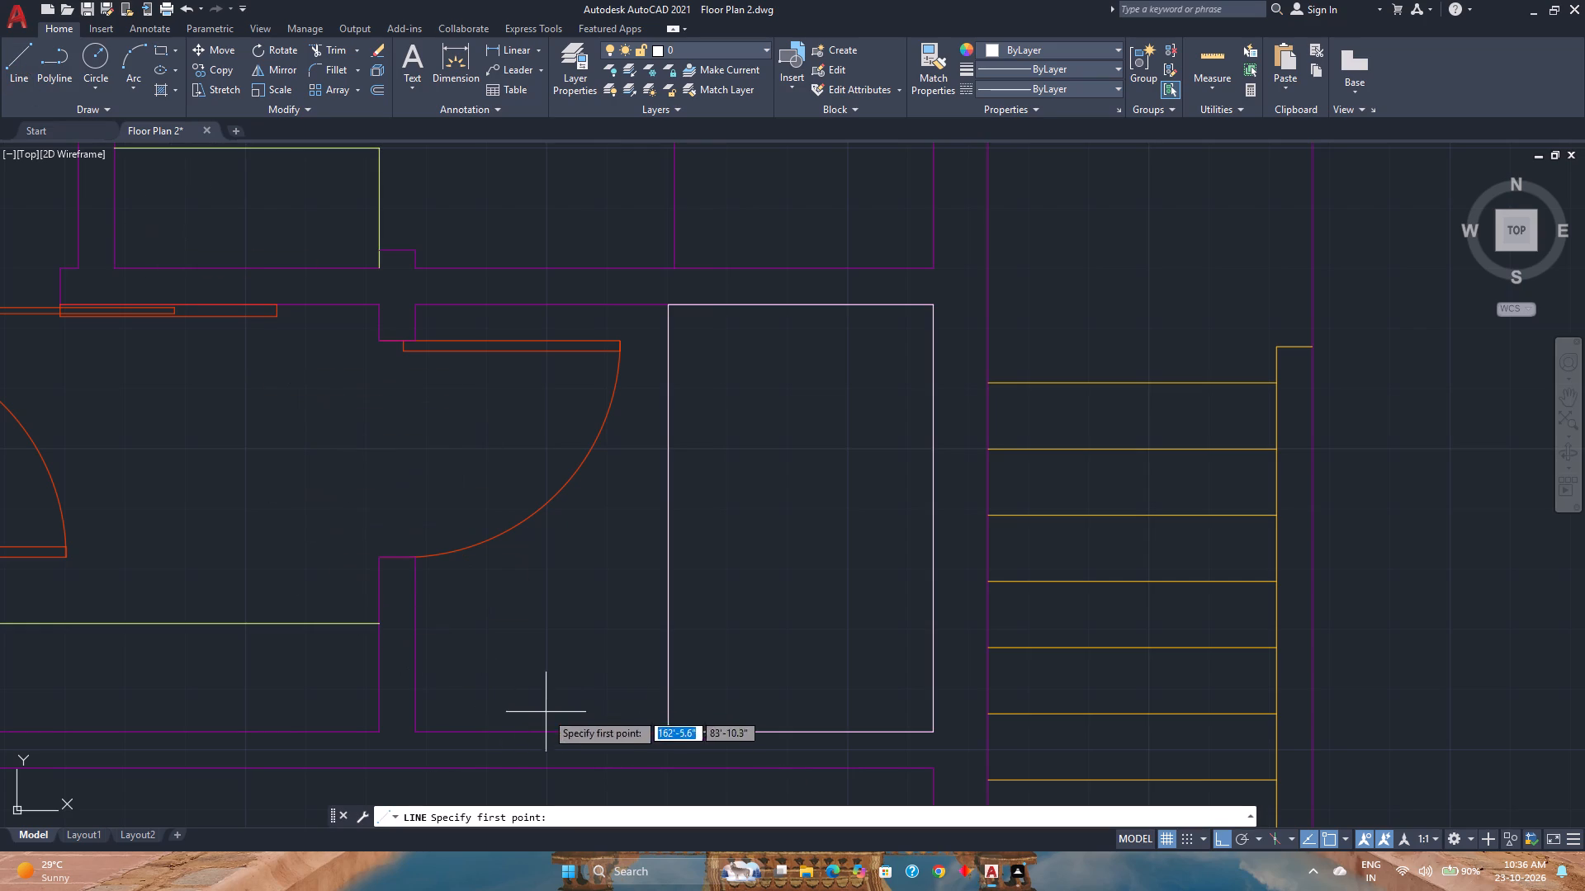
{"action": "left_click", "coordinate": [665, 733]}
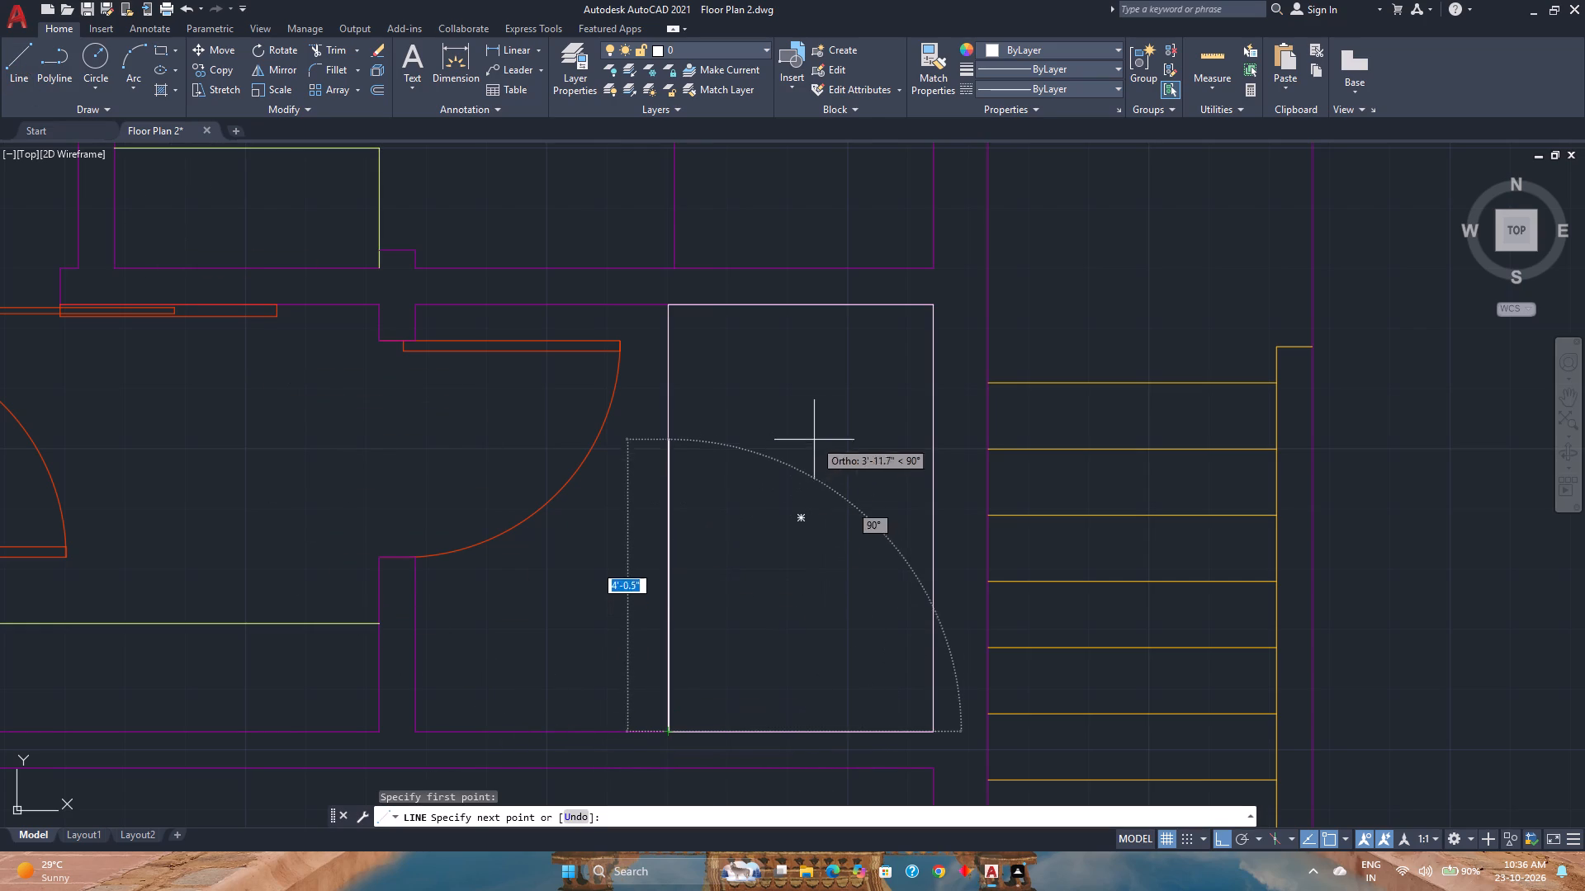
{"action": "left_click", "coordinate": [933, 304]}
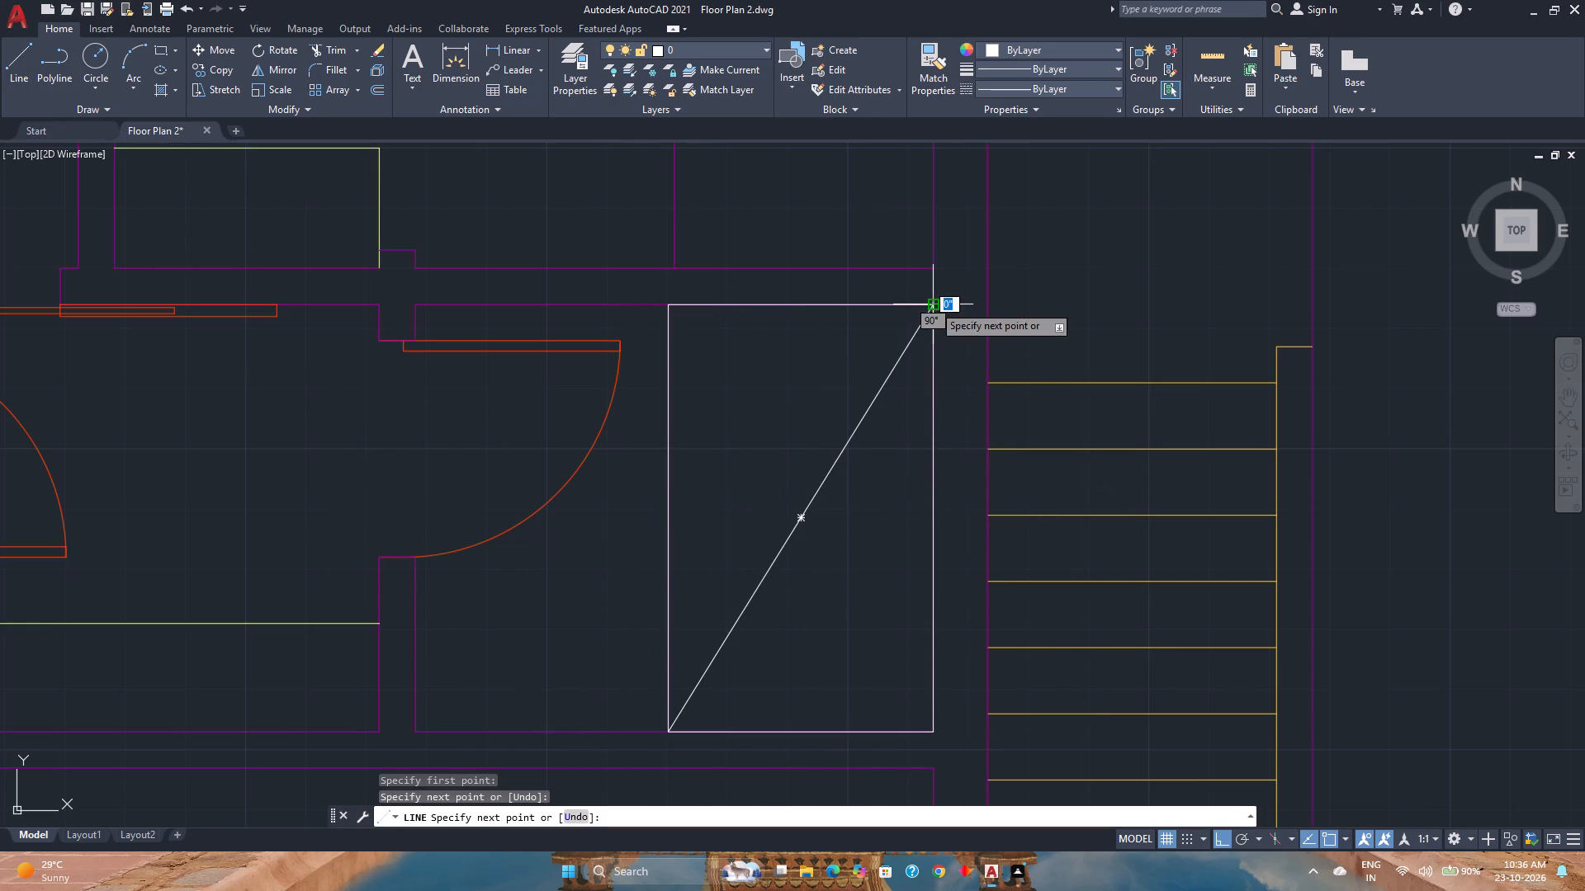
{"action": "key", "text": "Escape"}
{"action": "key", "text": "space"}
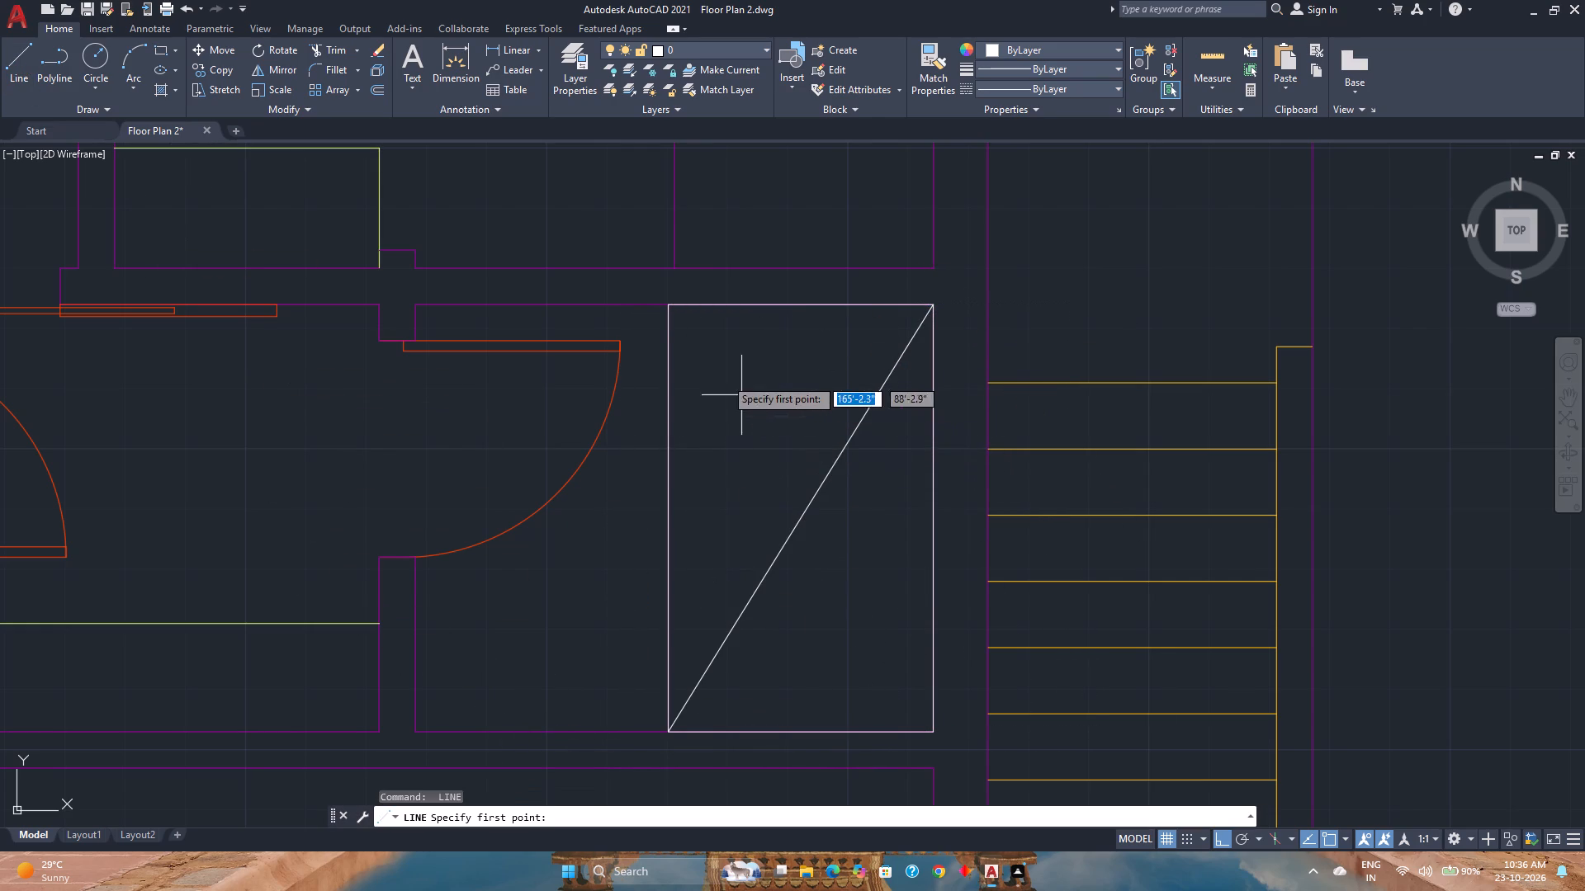
{"action": "left_click", "coordinate": [669, 309]}
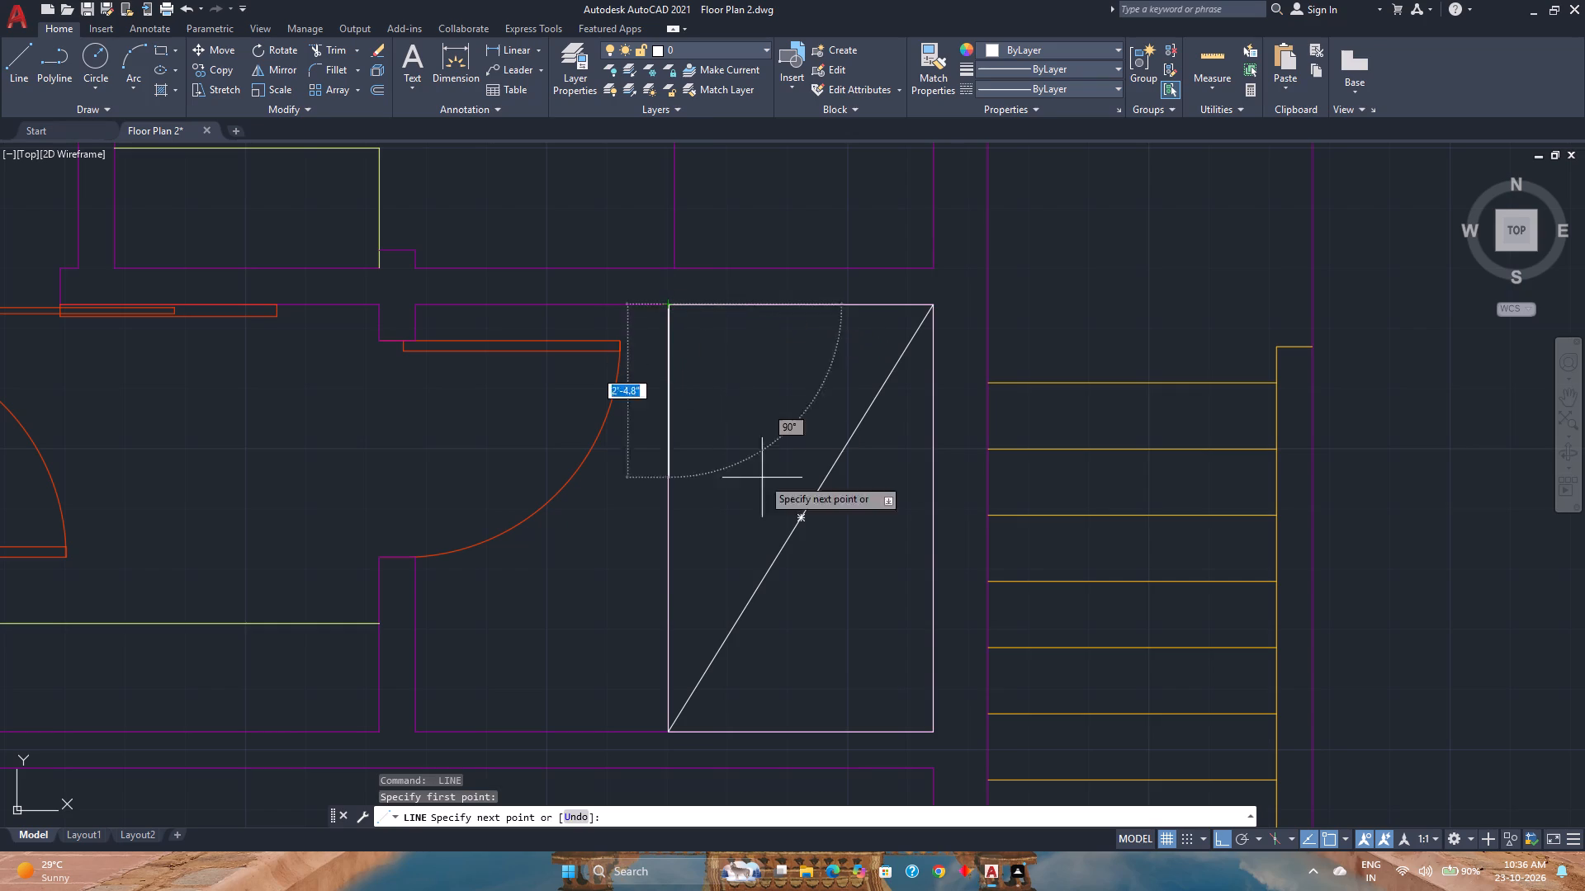
{"action": "left_click", "coordinate": [939, 736]}
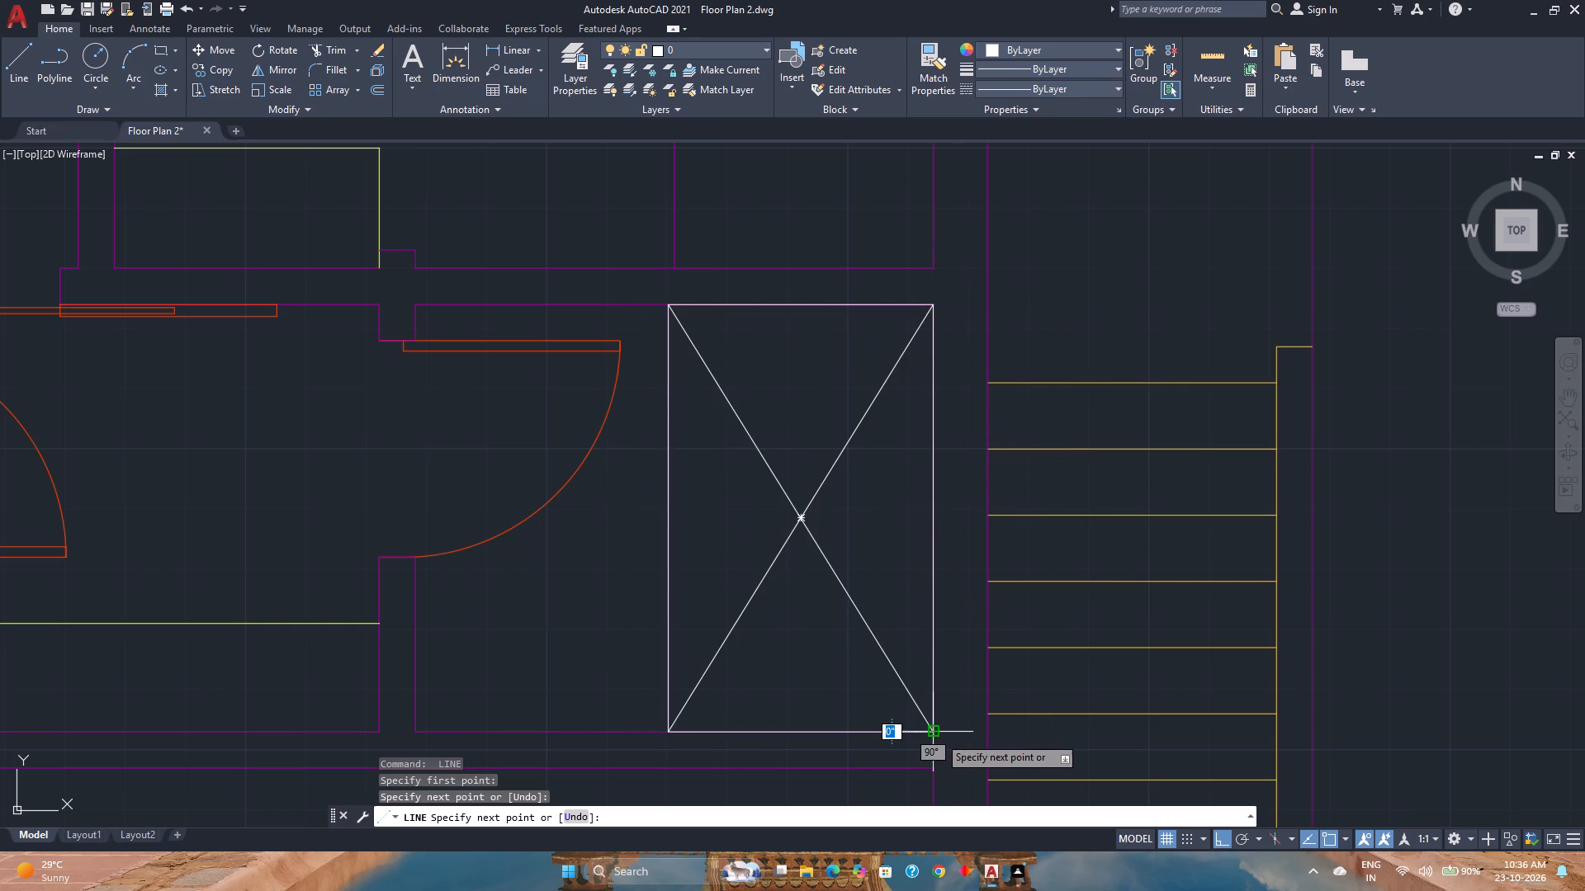
{"action": "key", "text": "Escape"}
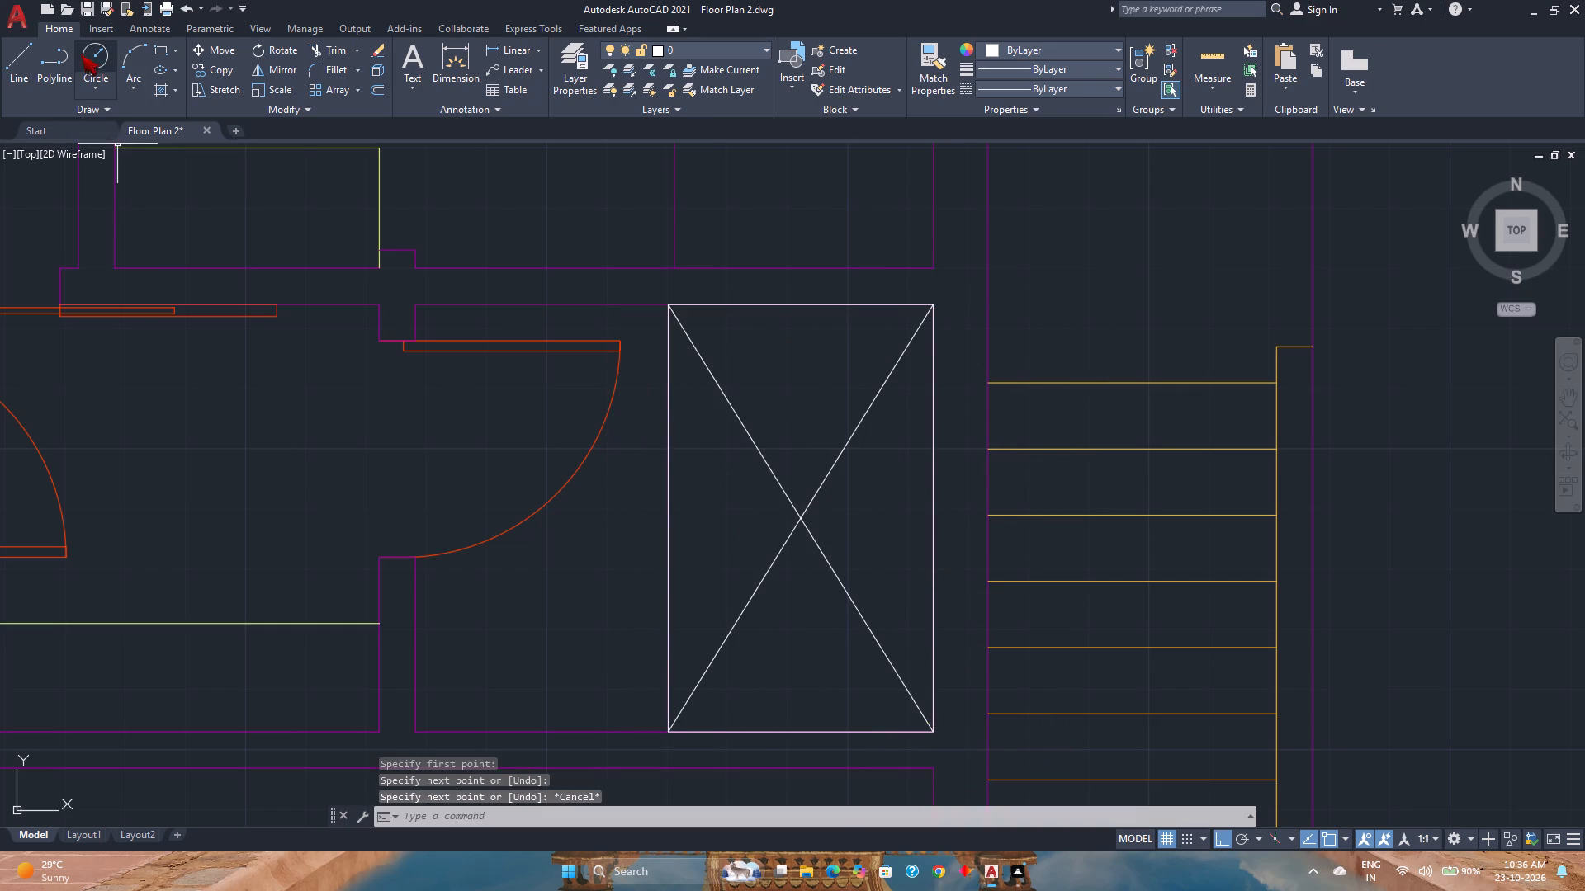
Draw a drain circle of radius 2 inches centred where the shower's diagonals cross.
{"action": "left_click", "coordinate": [87, 56]}
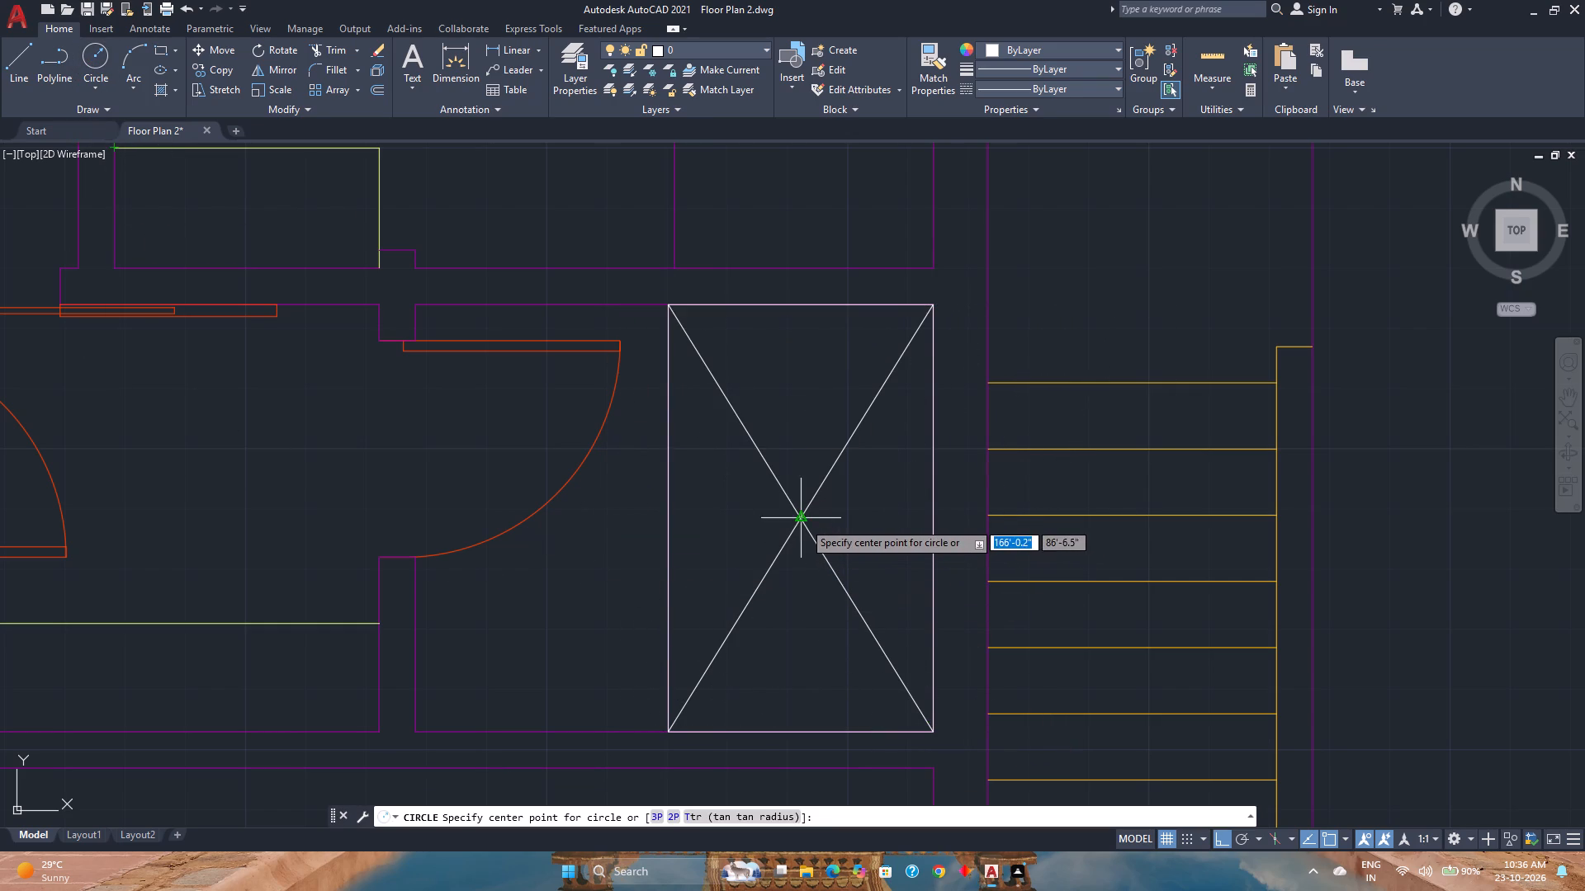
{"action": "left_click", "coordinate": [803, 521]}
{"action": "key", "text": "2"}
{"action": "key", "text": "Return"}
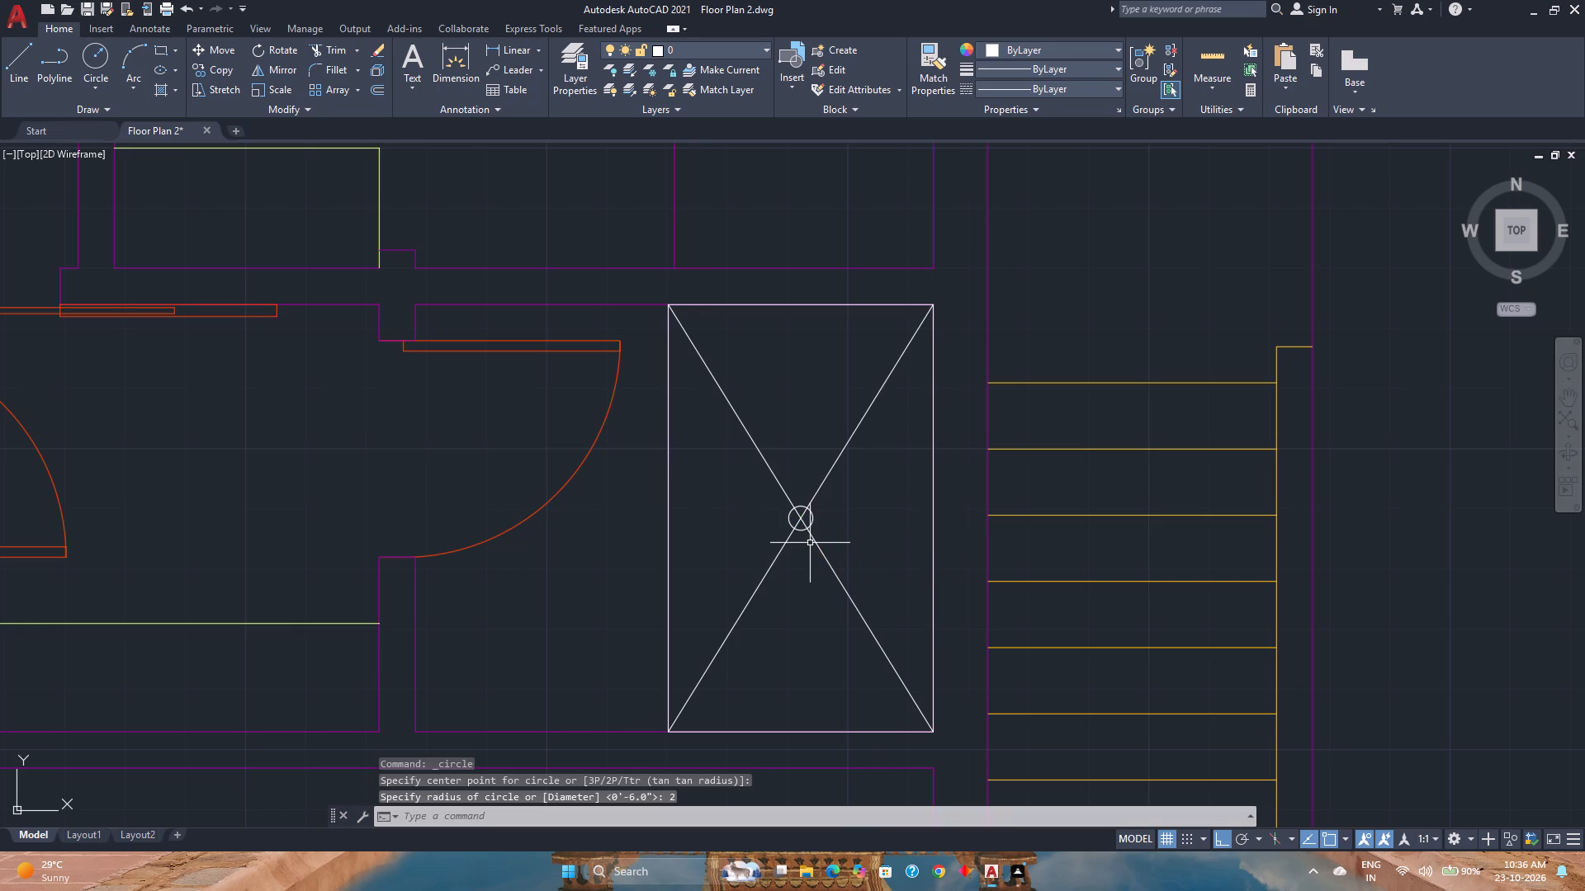
Offset the drain circle outward by 0.75 inches.
{"action": "left_click", "coordinate": [381, 92]}
{"action": "scroll", "coordinate": [814, 511], "scroll_direction": "up", "scroll_amount": 3}
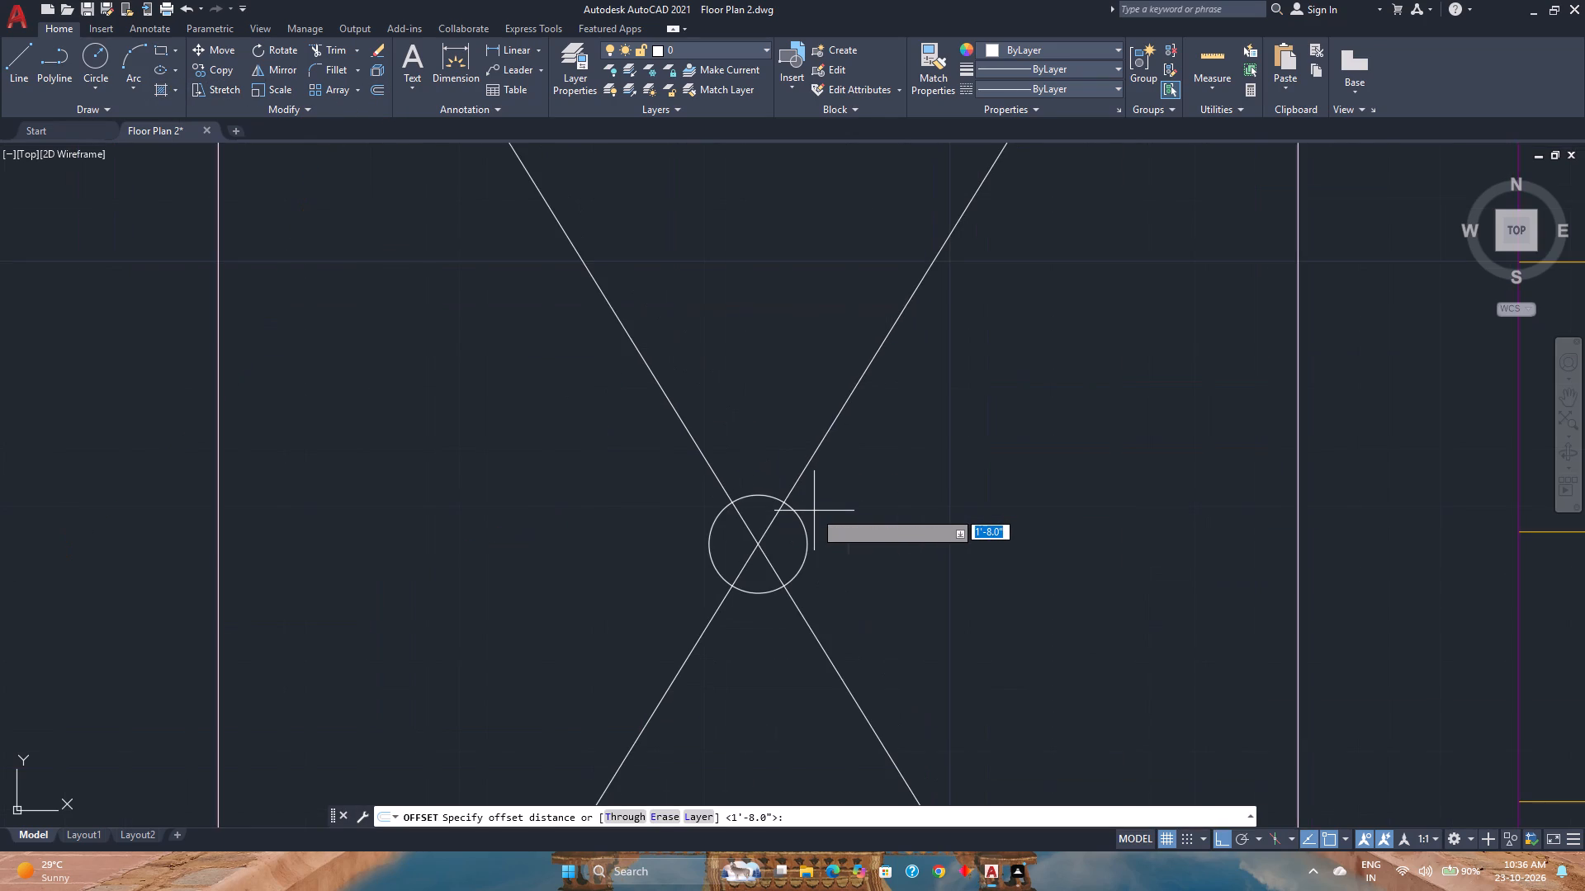
{"action": "key", "text": "1"}
{"action": "key", "text": "Return"}
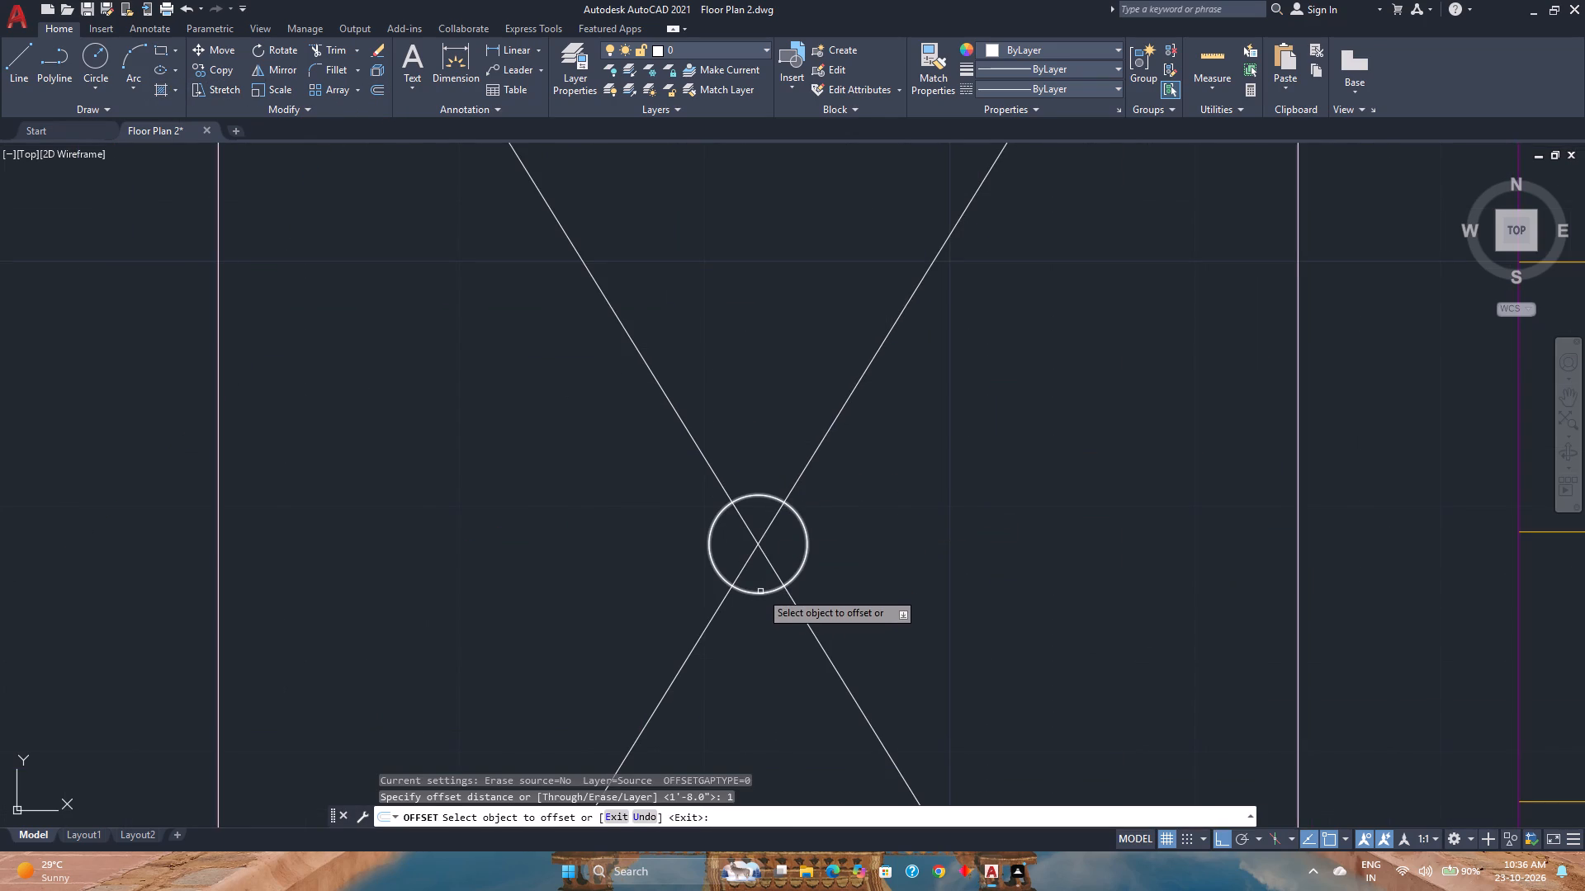
{"action": "left_click", "coordinate": [763, 593]}
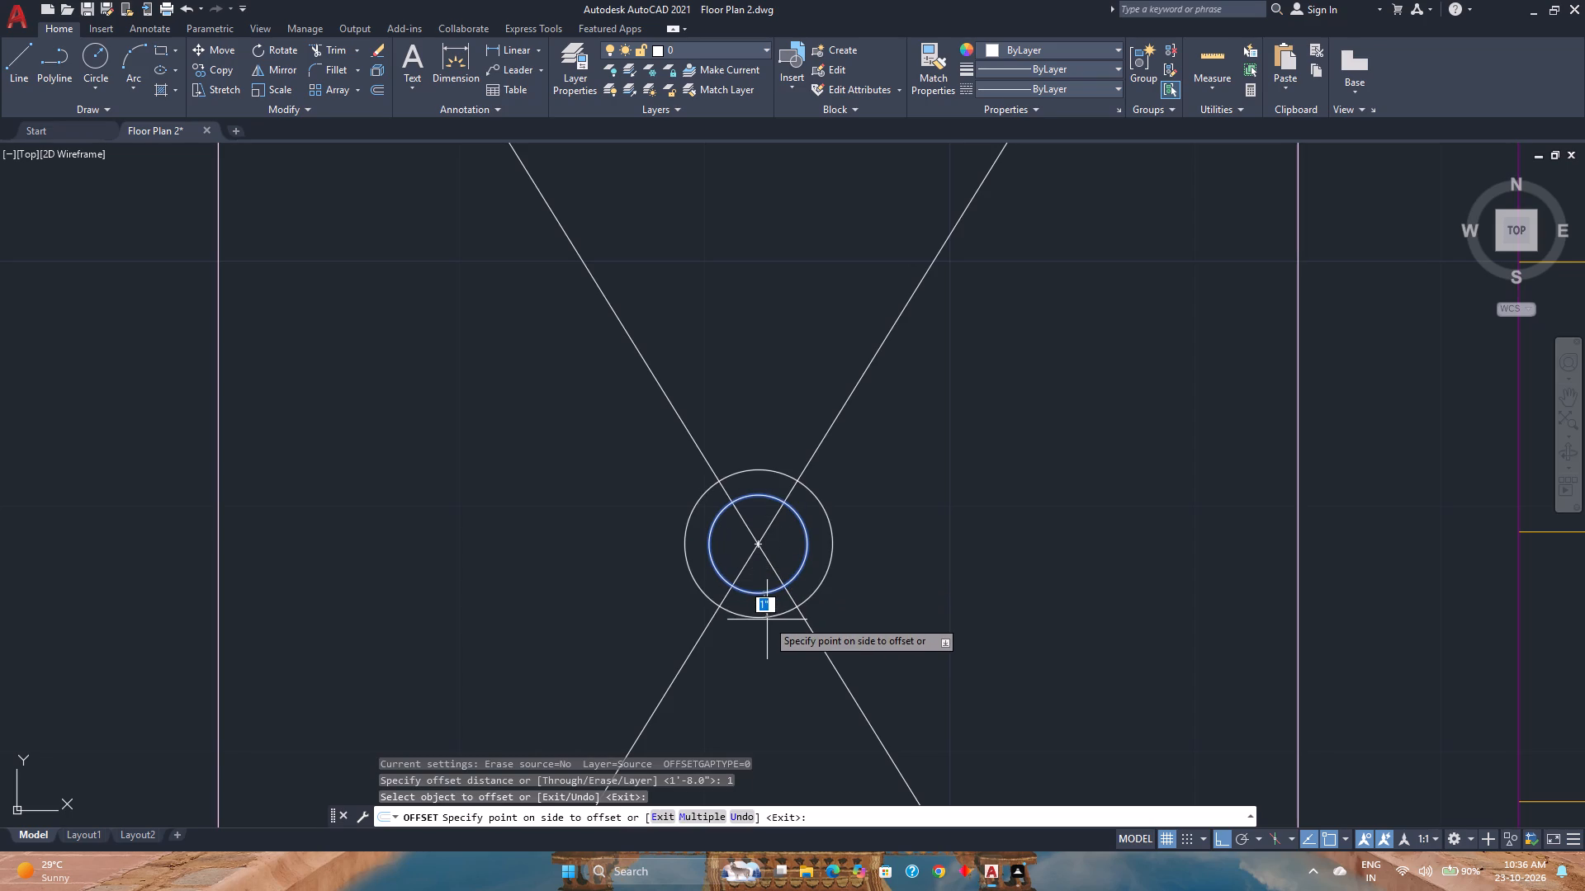
{"action": "key", "text": "0"}
{"action": "type", "text": ".7"}
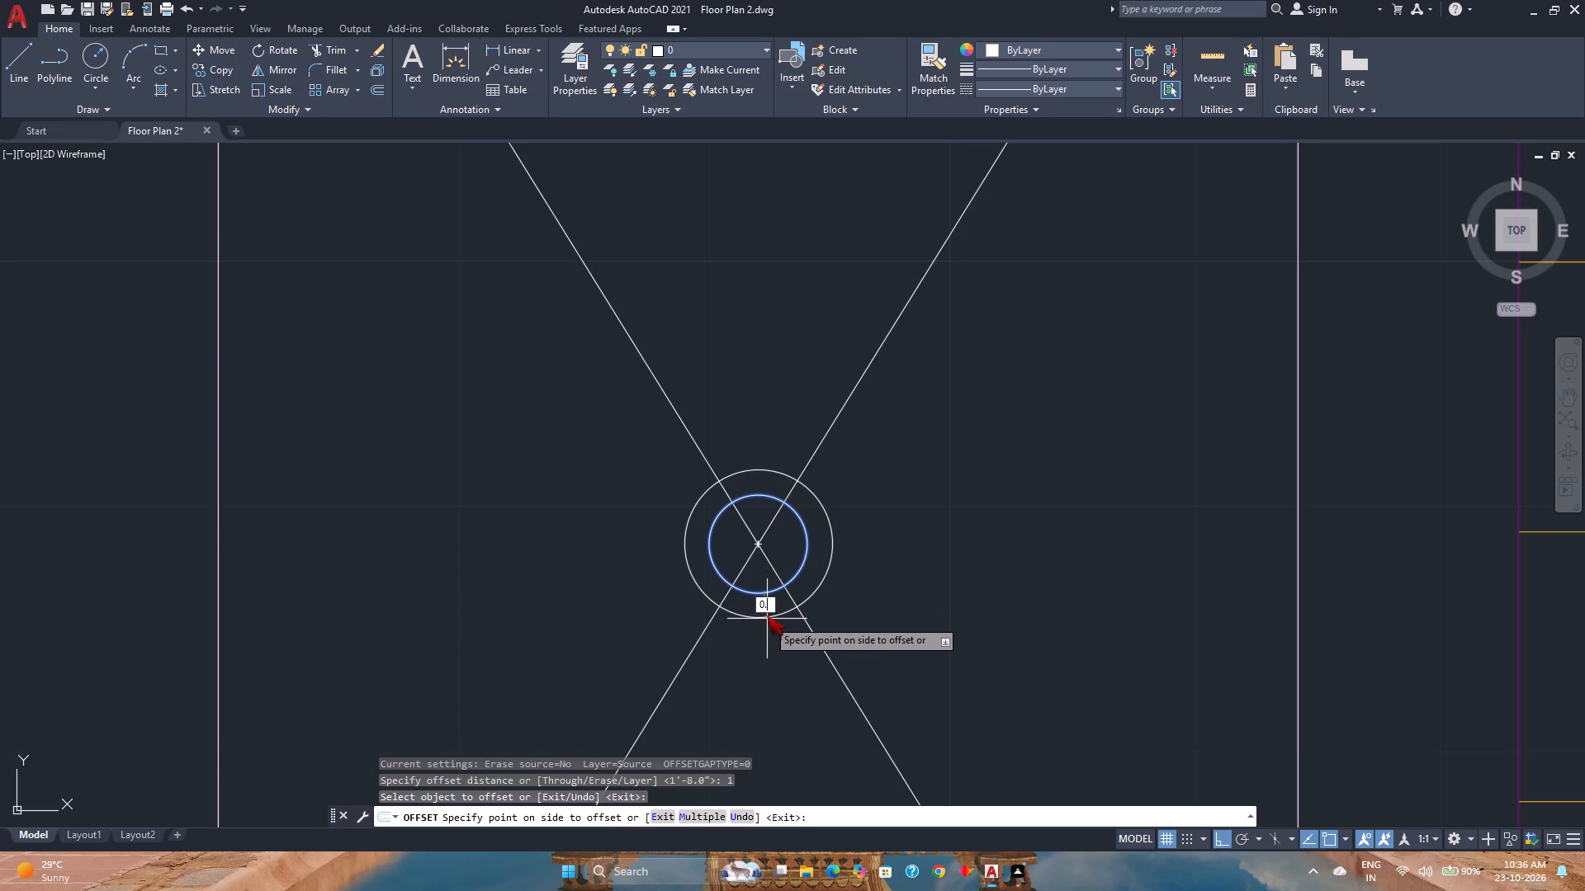
{"action": "key", "text": "5"}
{"action": "key", "text": "Return"}
{"action": "key", "text": "Escape"}
Group the shower rectangle, both diagonals and the two drain circles.
{"action": "scroll", "coordinate": [765, 615], "scroll_direction": "down", "scroll_amount": 4}
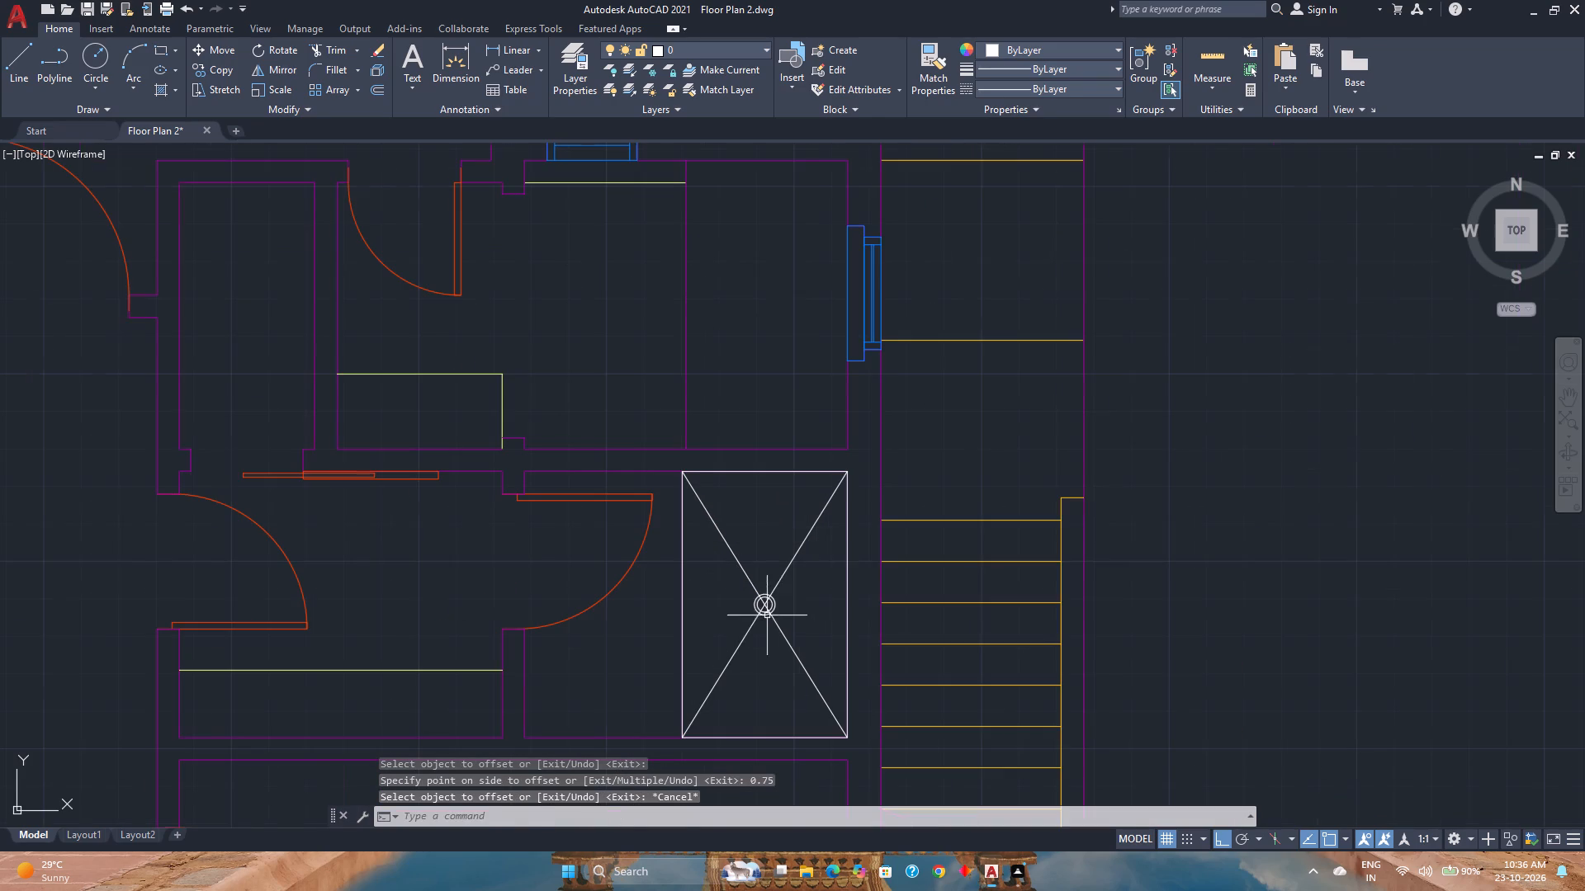
{"action": "left_click", "coordinate": [789, 618]}
{"action": "left_click", "coordinate": [736, 571]}
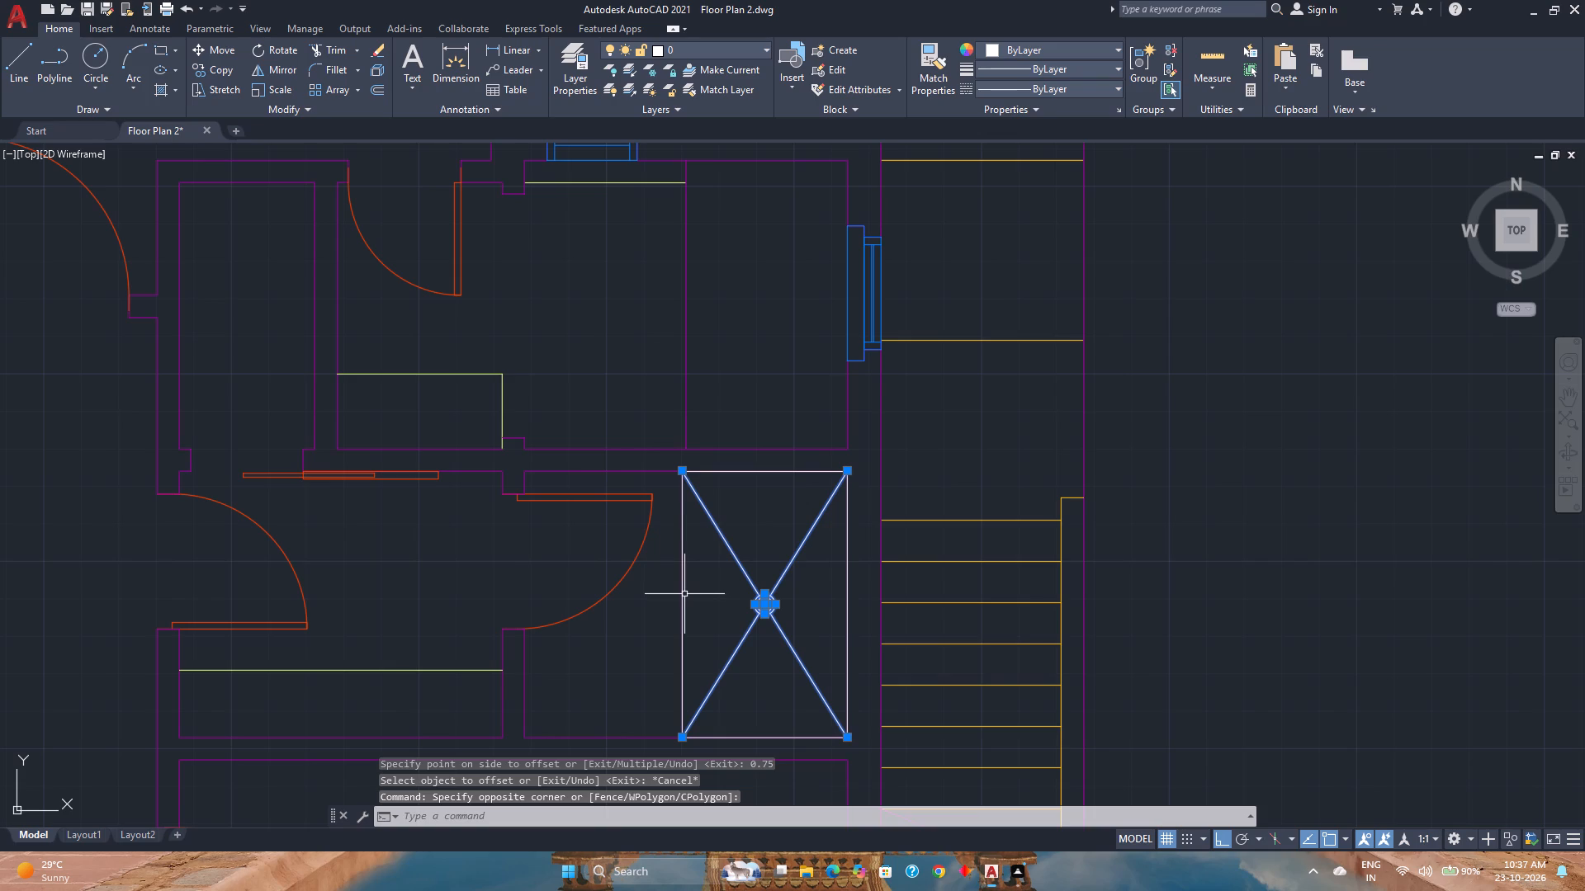
{"action": "left_click", "coordinate": [683, 596]}
{"action": "key", "text": "g"}
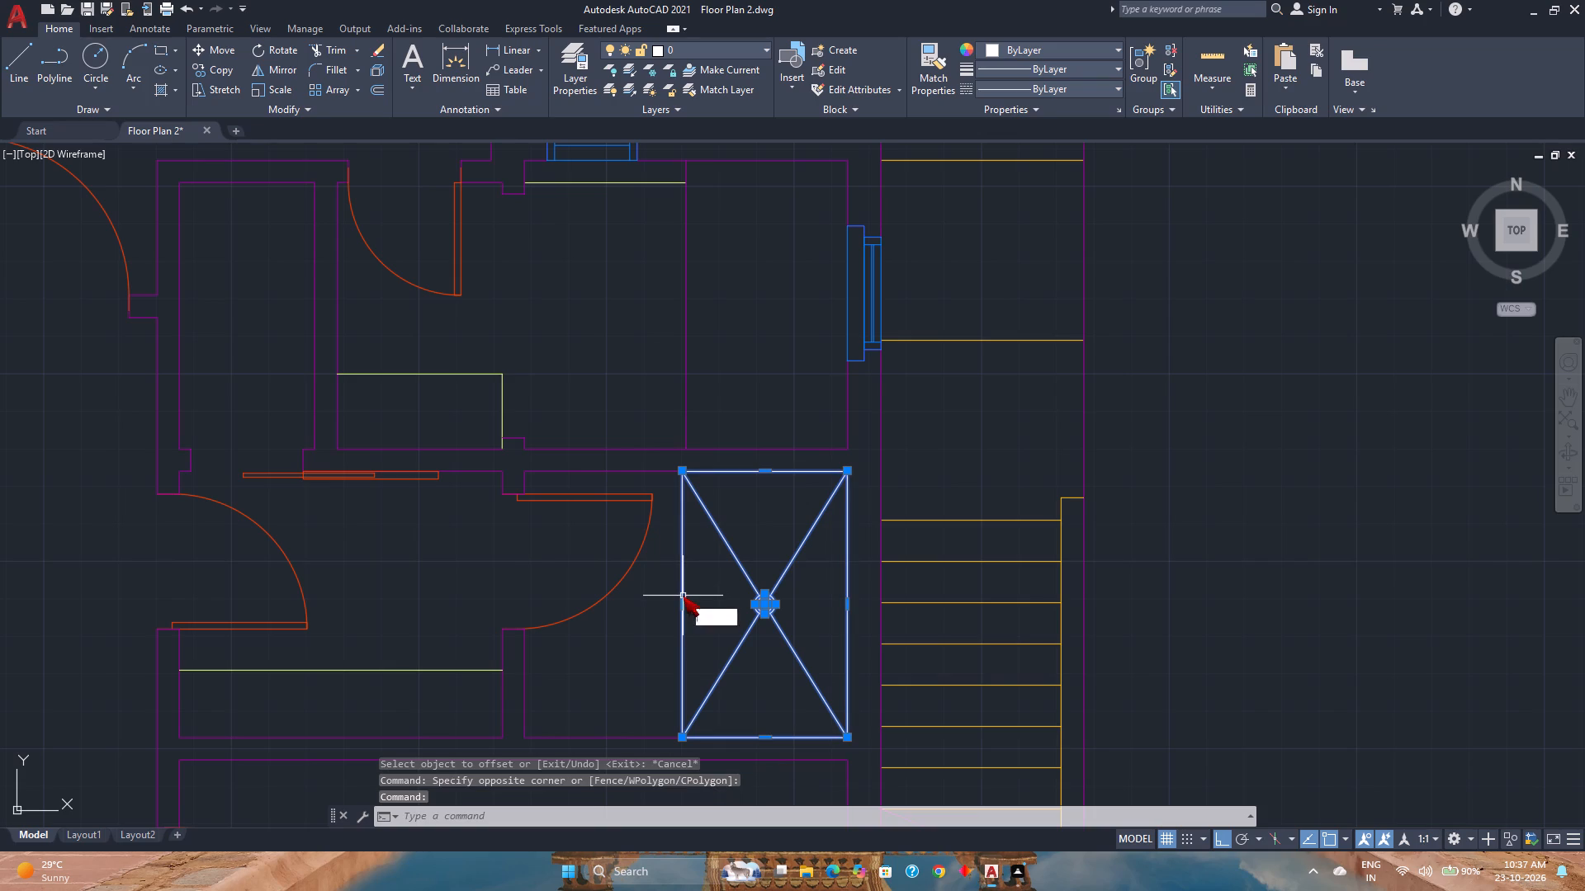
{"action": "key", "text": "Return"}
Match the properties of the larger plan's dotted shower onto the smaller plan's new shower group.
{"action": "scroll", "coordinate": [691, 564], "scroll_direction": "down", "scroll_amount": 3}
{"action": "middle_click_drag", "start_coordinate": [691, 564], "coordinate": [998, 527]}
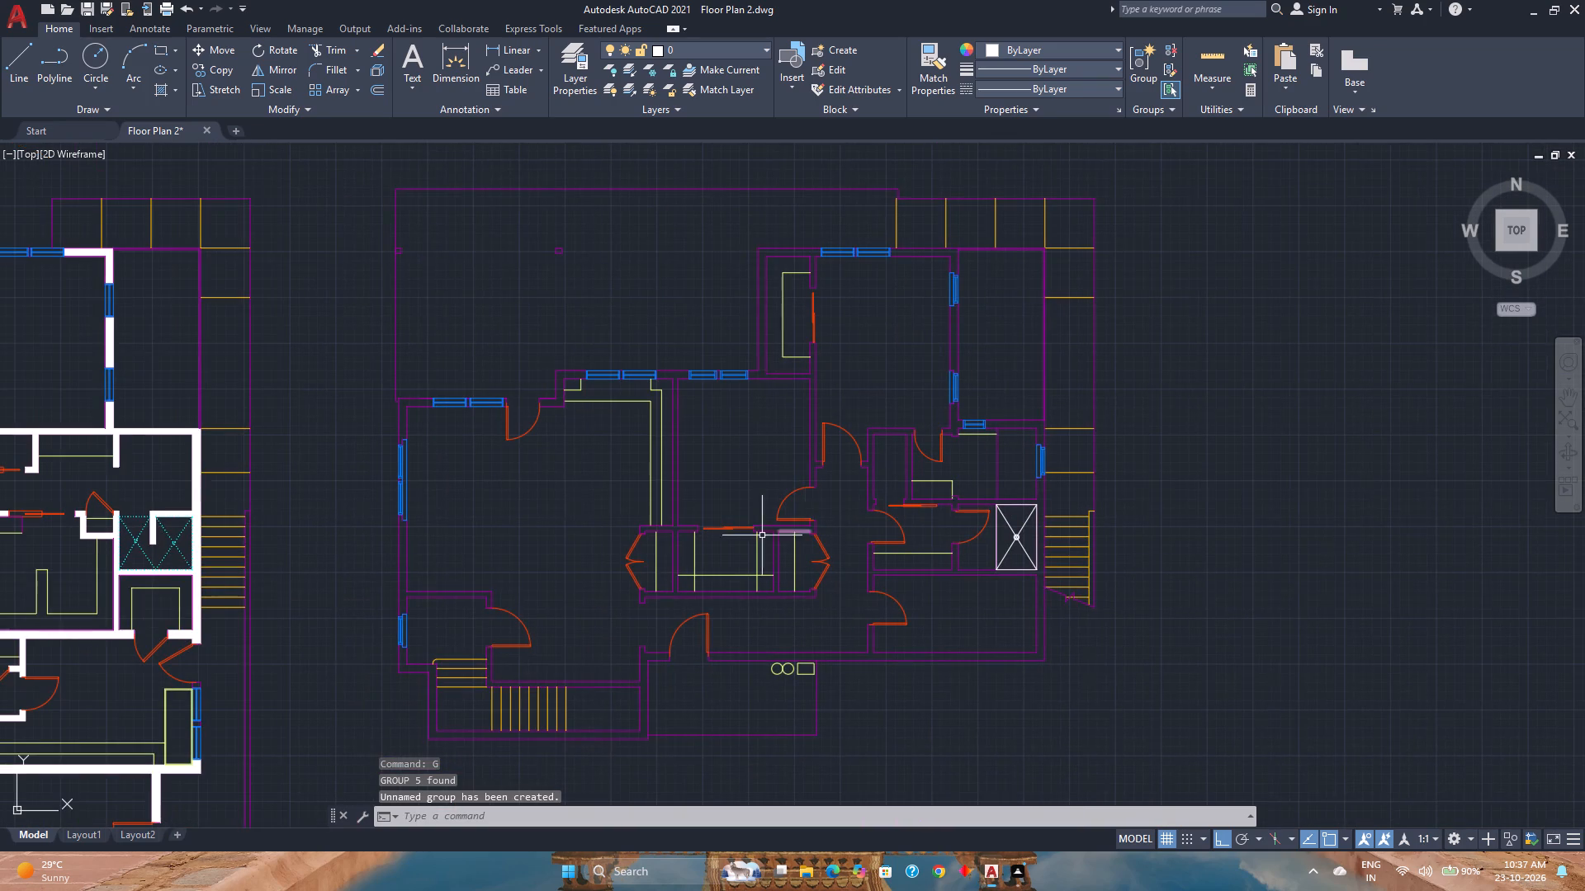
{"action": "left_click", "coordinate": [174, 544]}
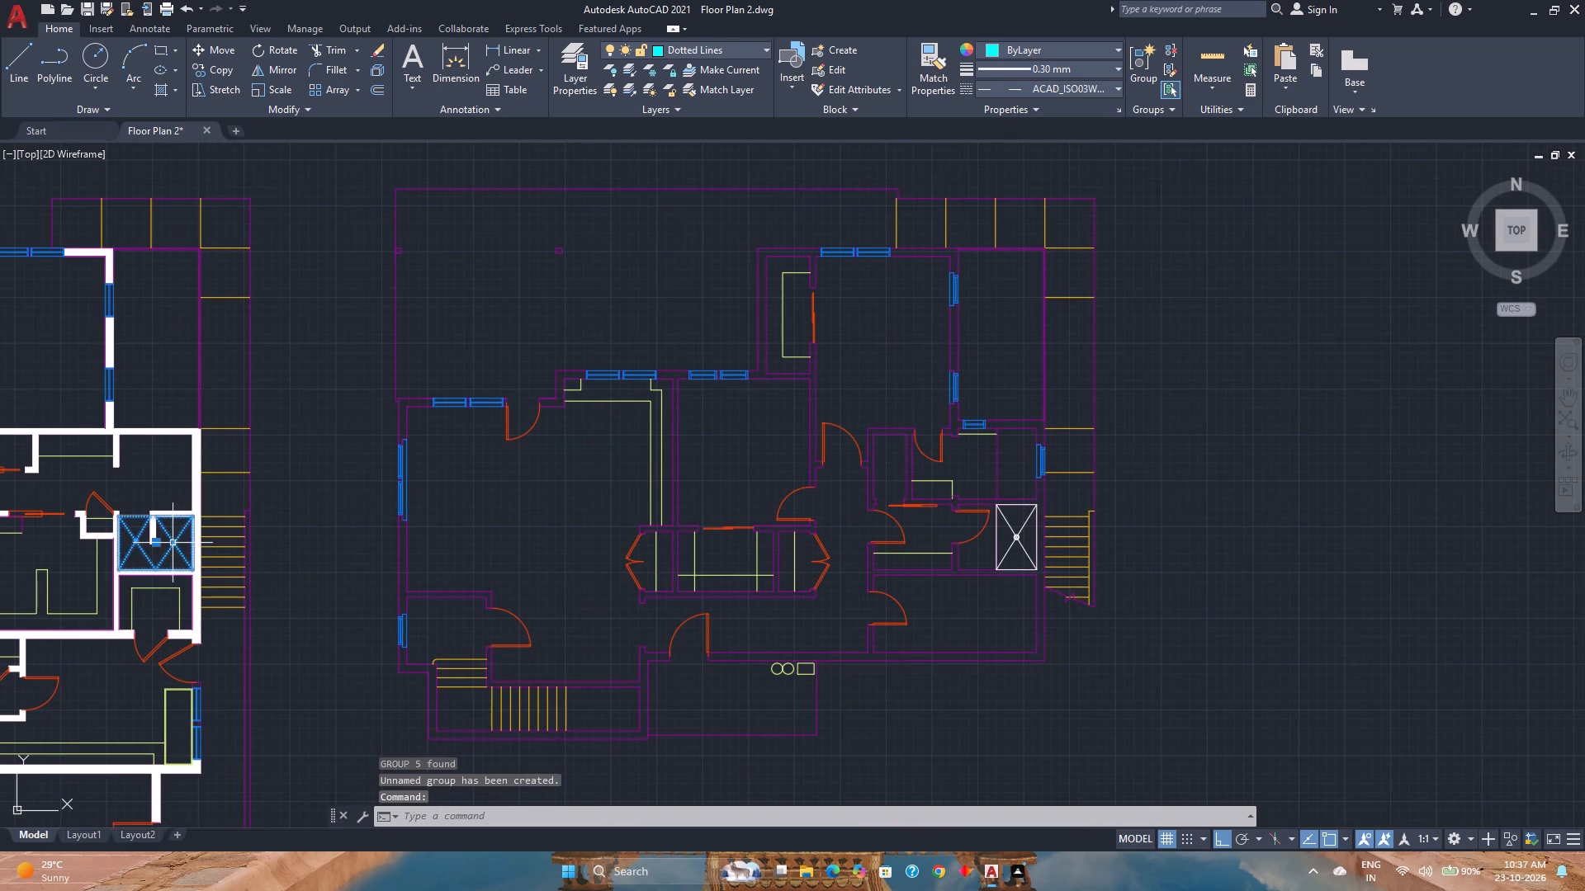
{"action": "left_click", "coordinate": [950, 69]}
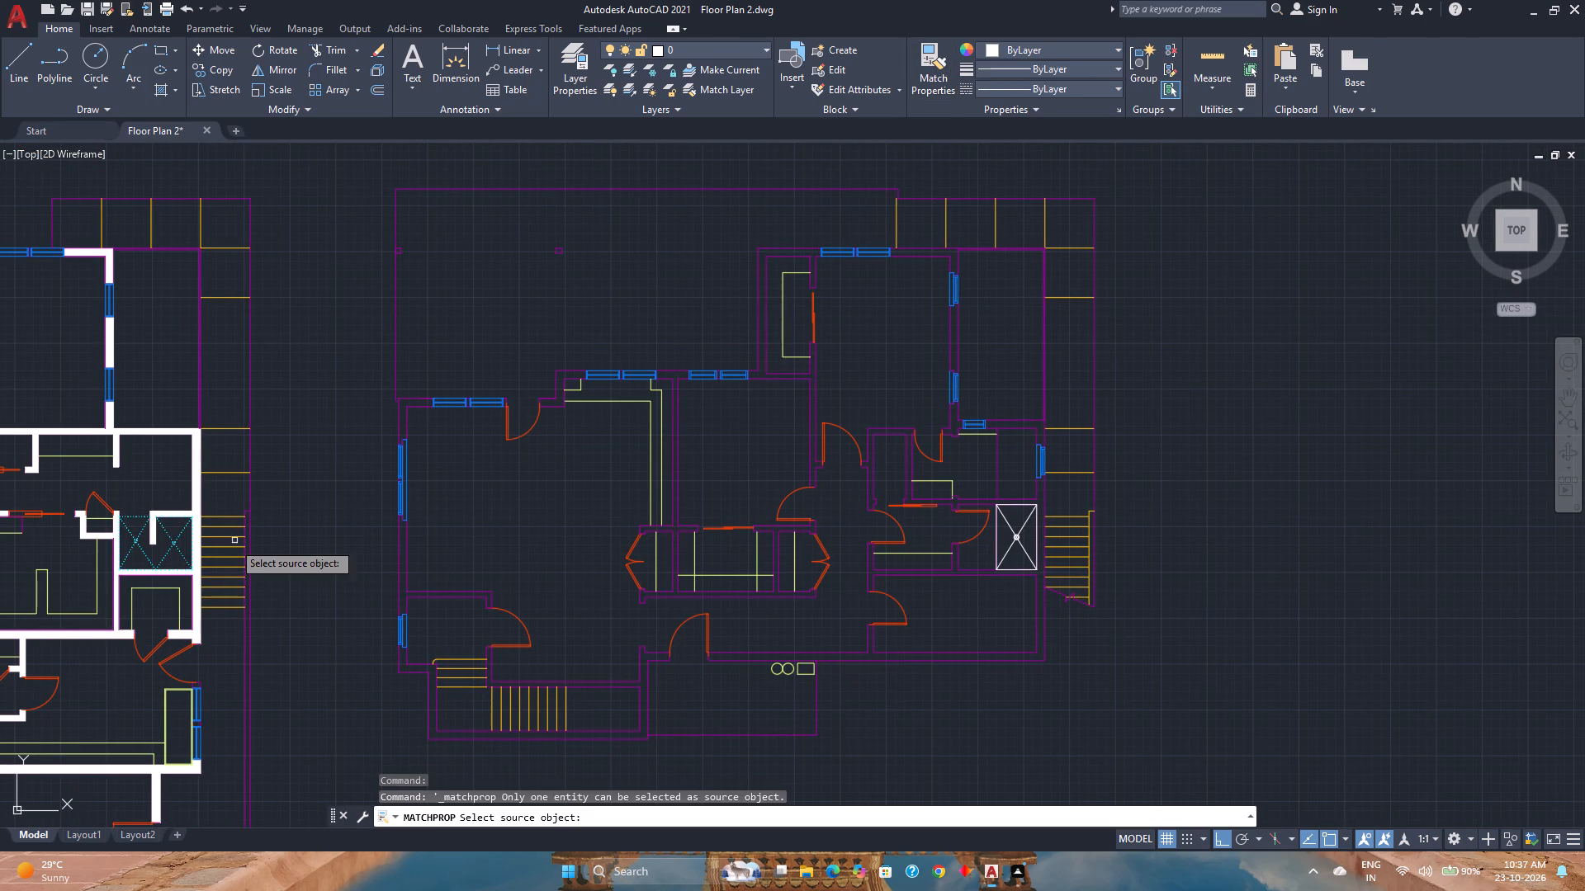
{"action": "left_click", "coordinate": [170, 540]}
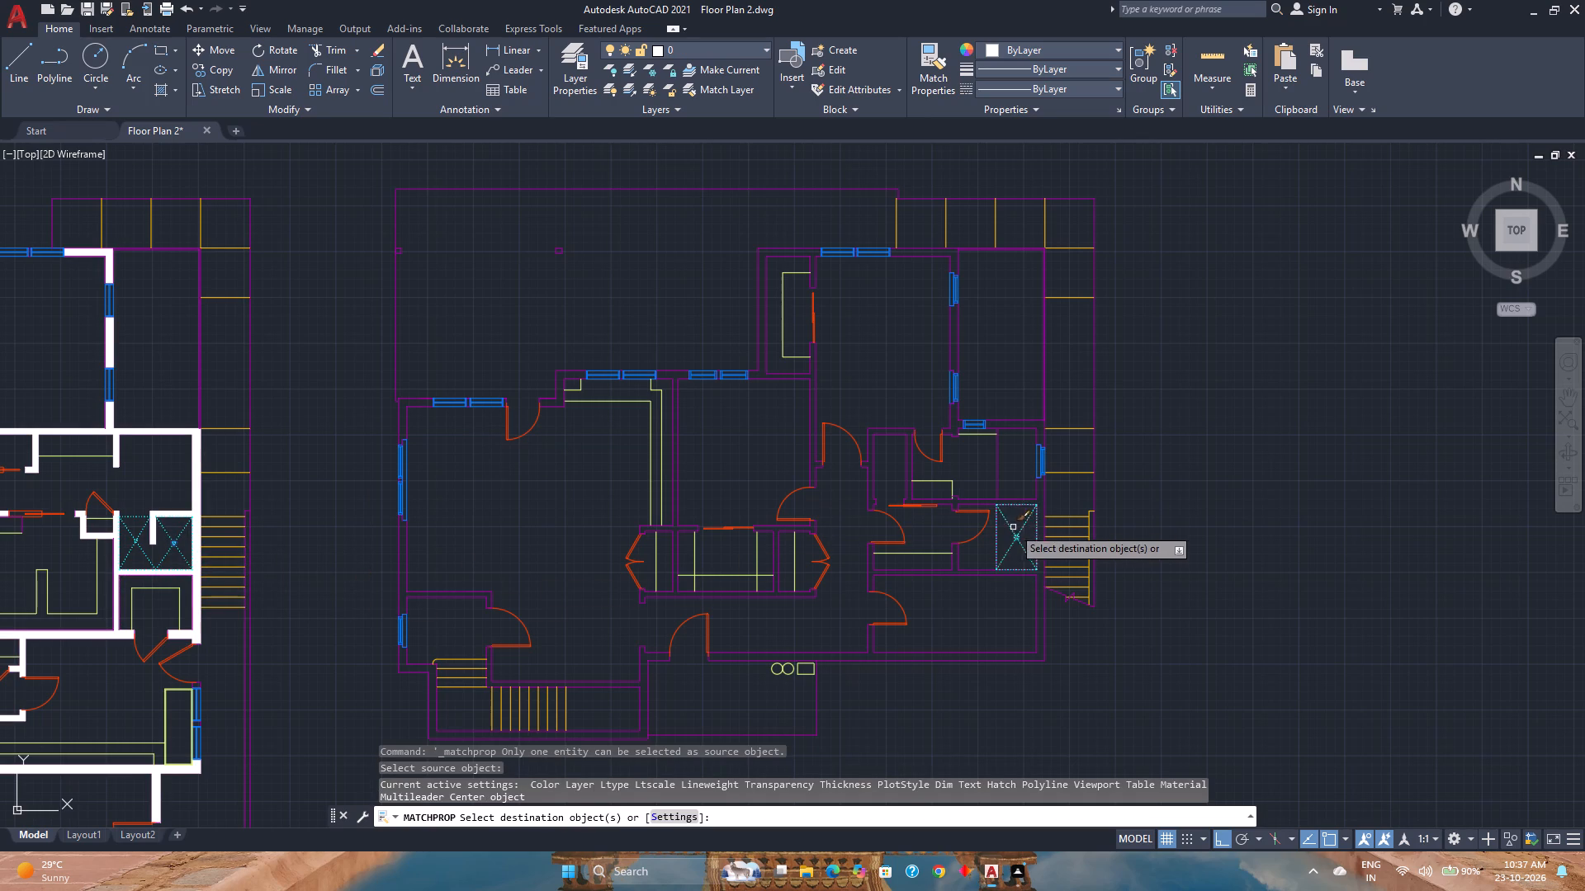
{"action": "left_click", "coordinate": [1022, 532]}
{"action": "key", "text": "Escape"}
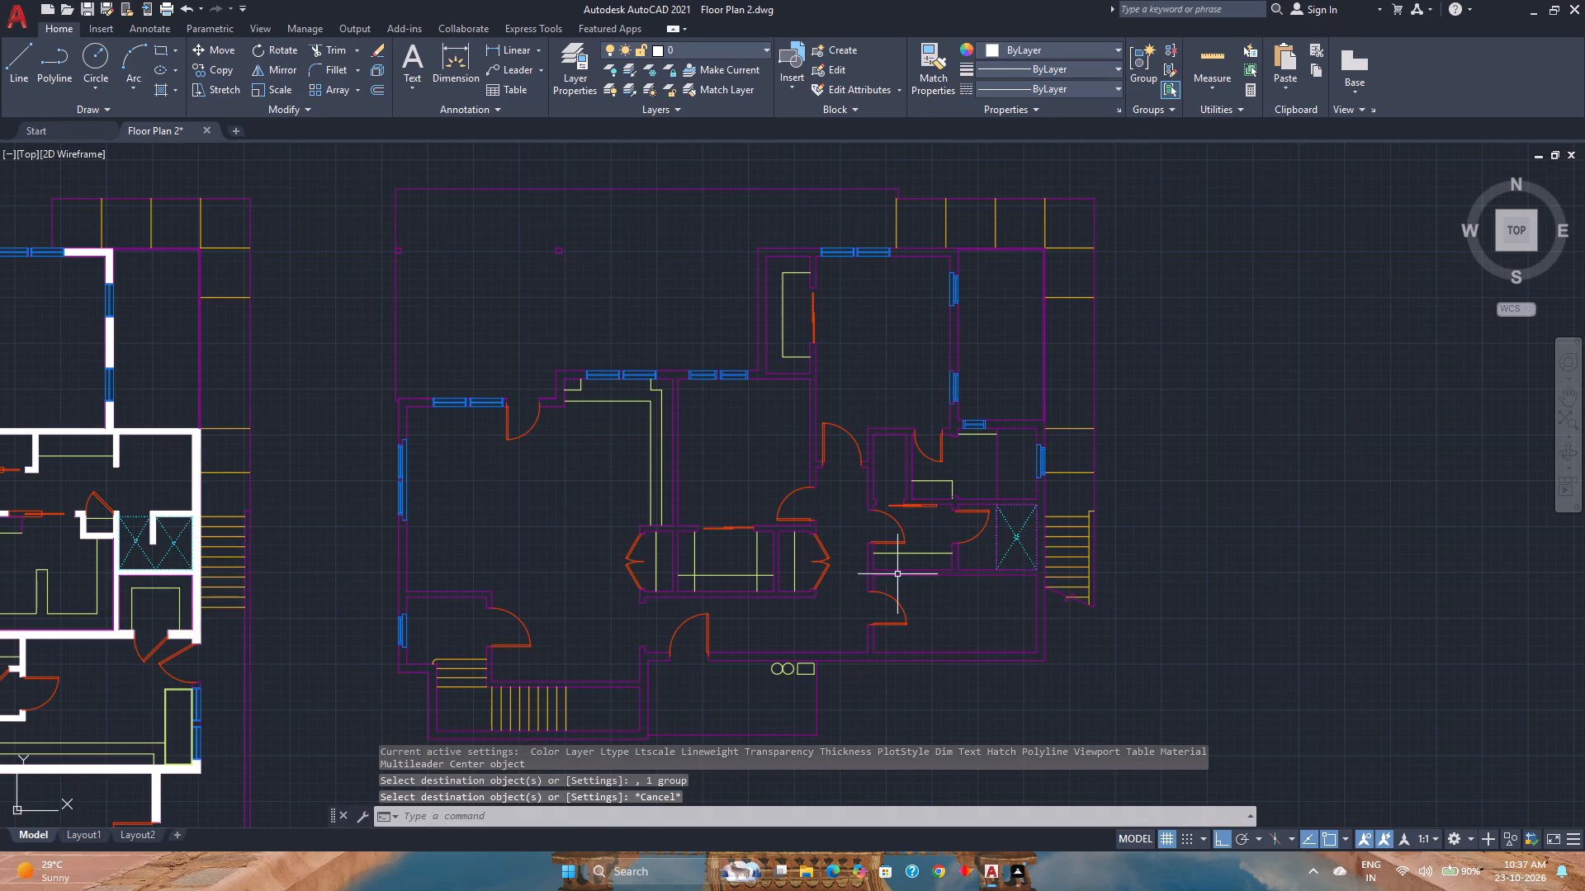
Save the drawing.
{"action": "key", "text": "ctrl+s"}
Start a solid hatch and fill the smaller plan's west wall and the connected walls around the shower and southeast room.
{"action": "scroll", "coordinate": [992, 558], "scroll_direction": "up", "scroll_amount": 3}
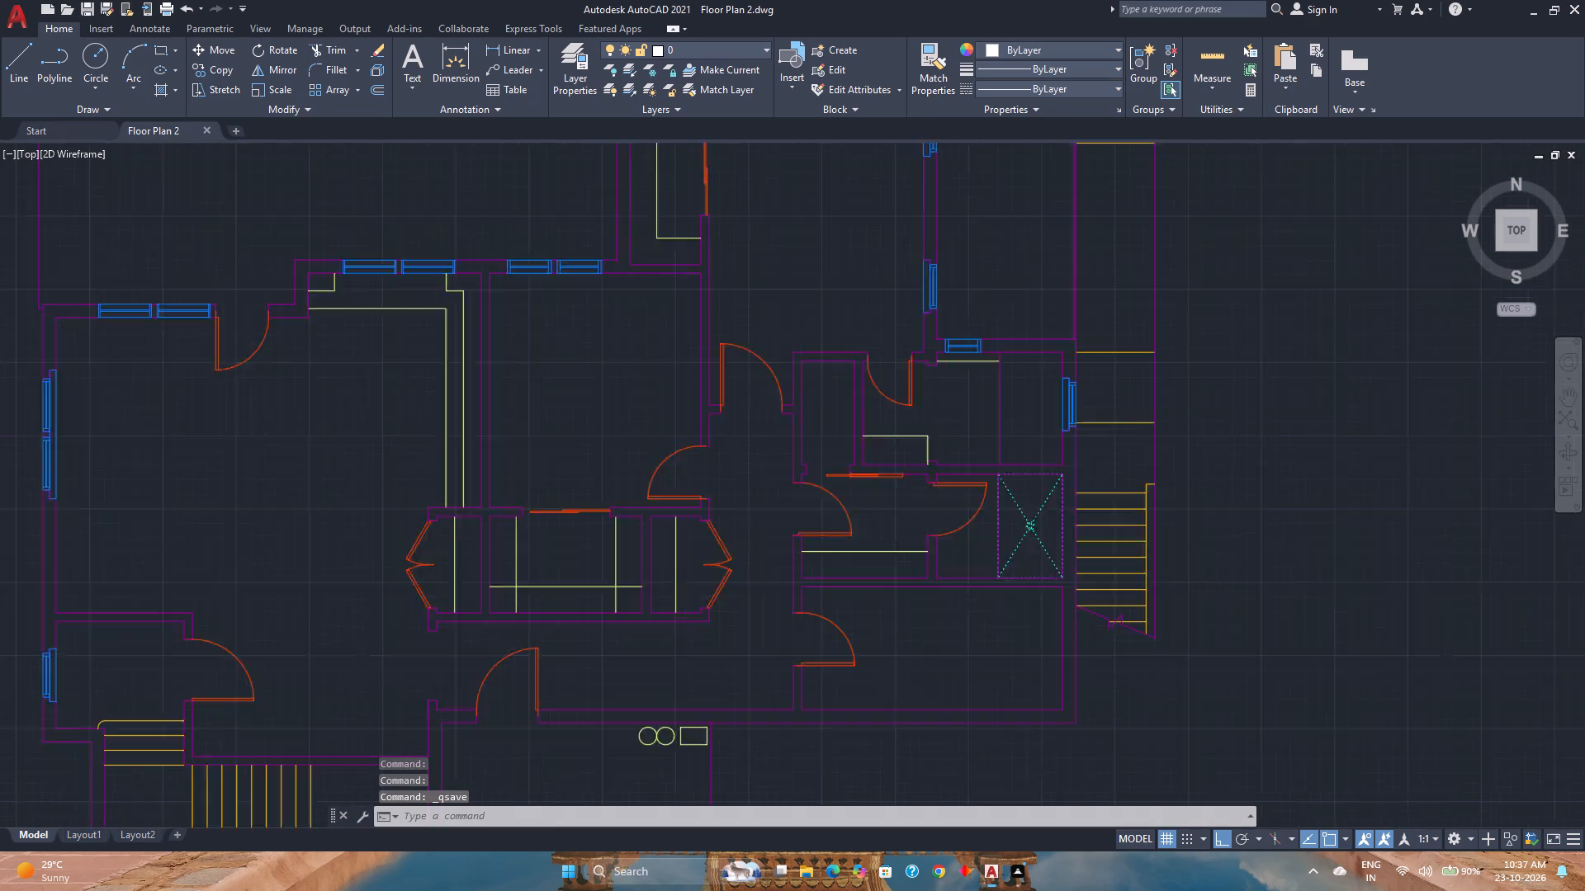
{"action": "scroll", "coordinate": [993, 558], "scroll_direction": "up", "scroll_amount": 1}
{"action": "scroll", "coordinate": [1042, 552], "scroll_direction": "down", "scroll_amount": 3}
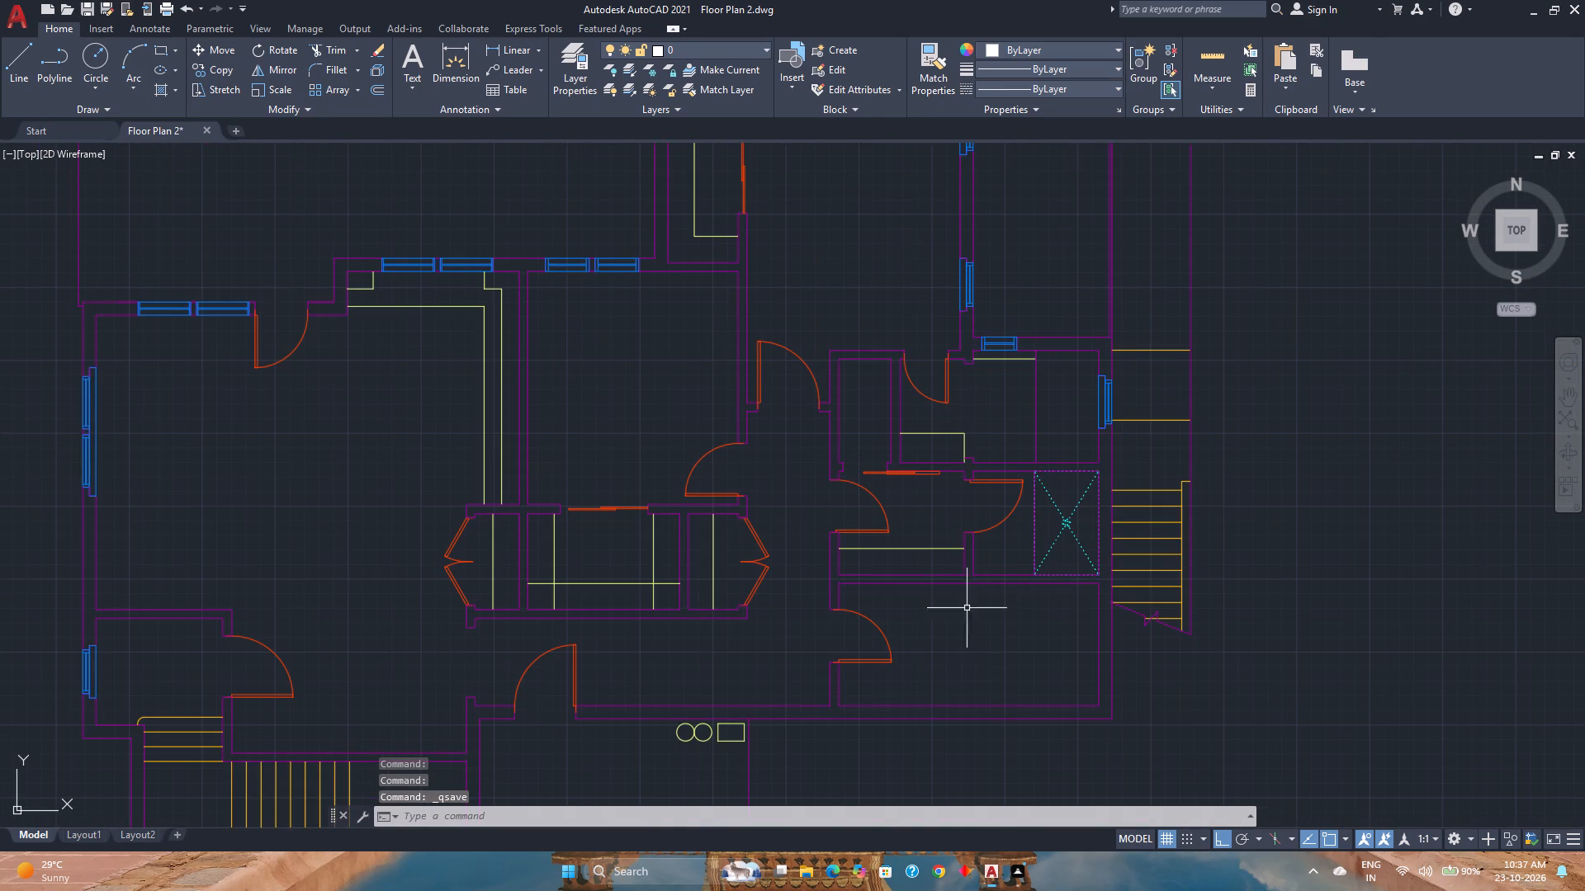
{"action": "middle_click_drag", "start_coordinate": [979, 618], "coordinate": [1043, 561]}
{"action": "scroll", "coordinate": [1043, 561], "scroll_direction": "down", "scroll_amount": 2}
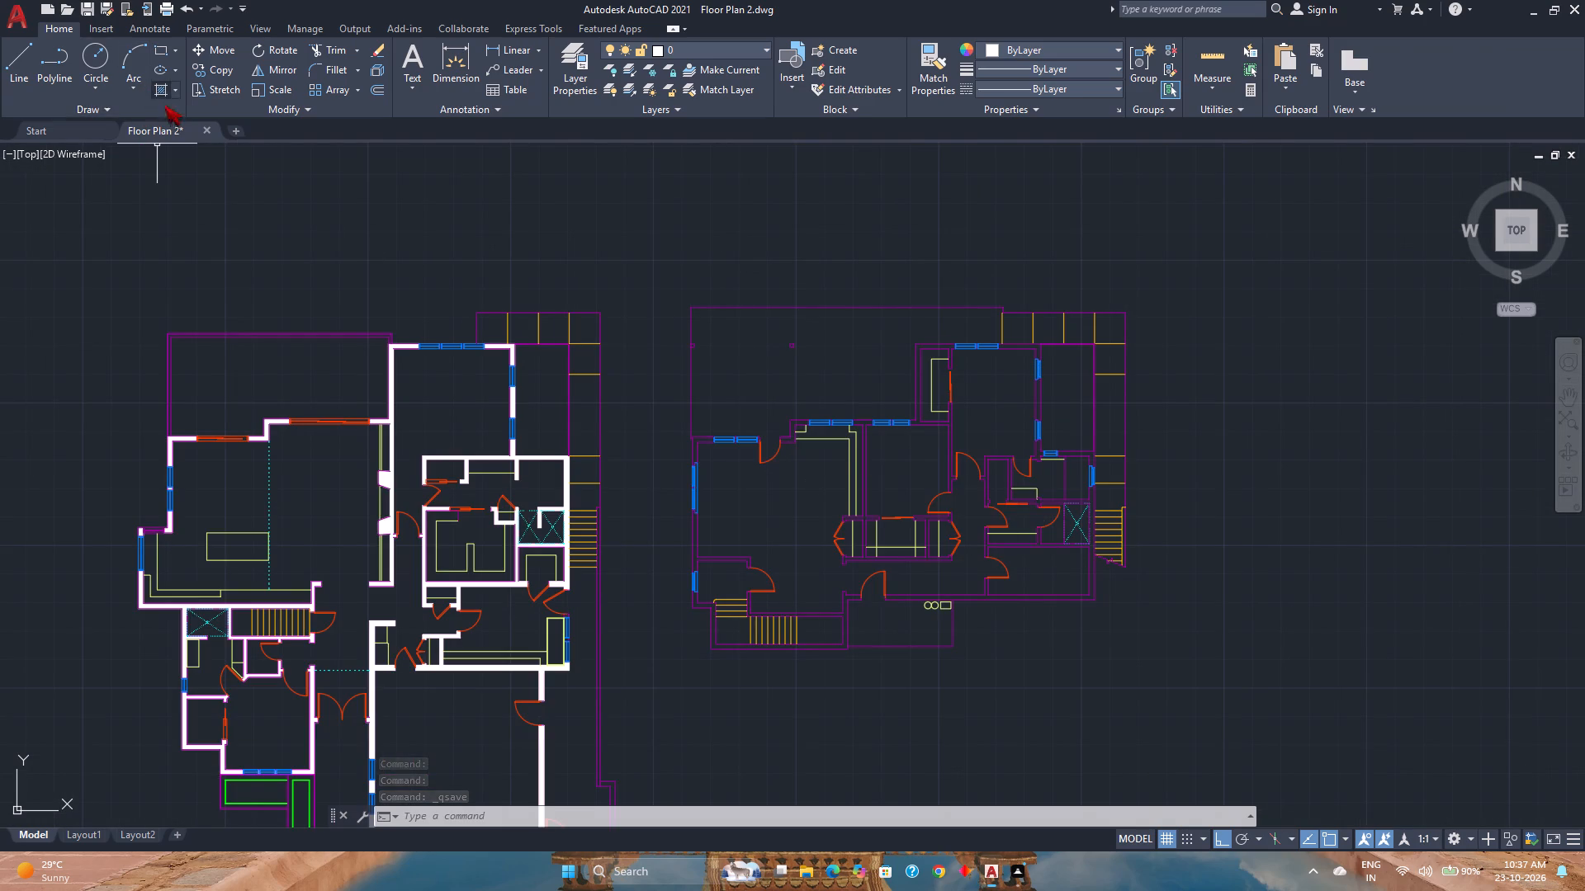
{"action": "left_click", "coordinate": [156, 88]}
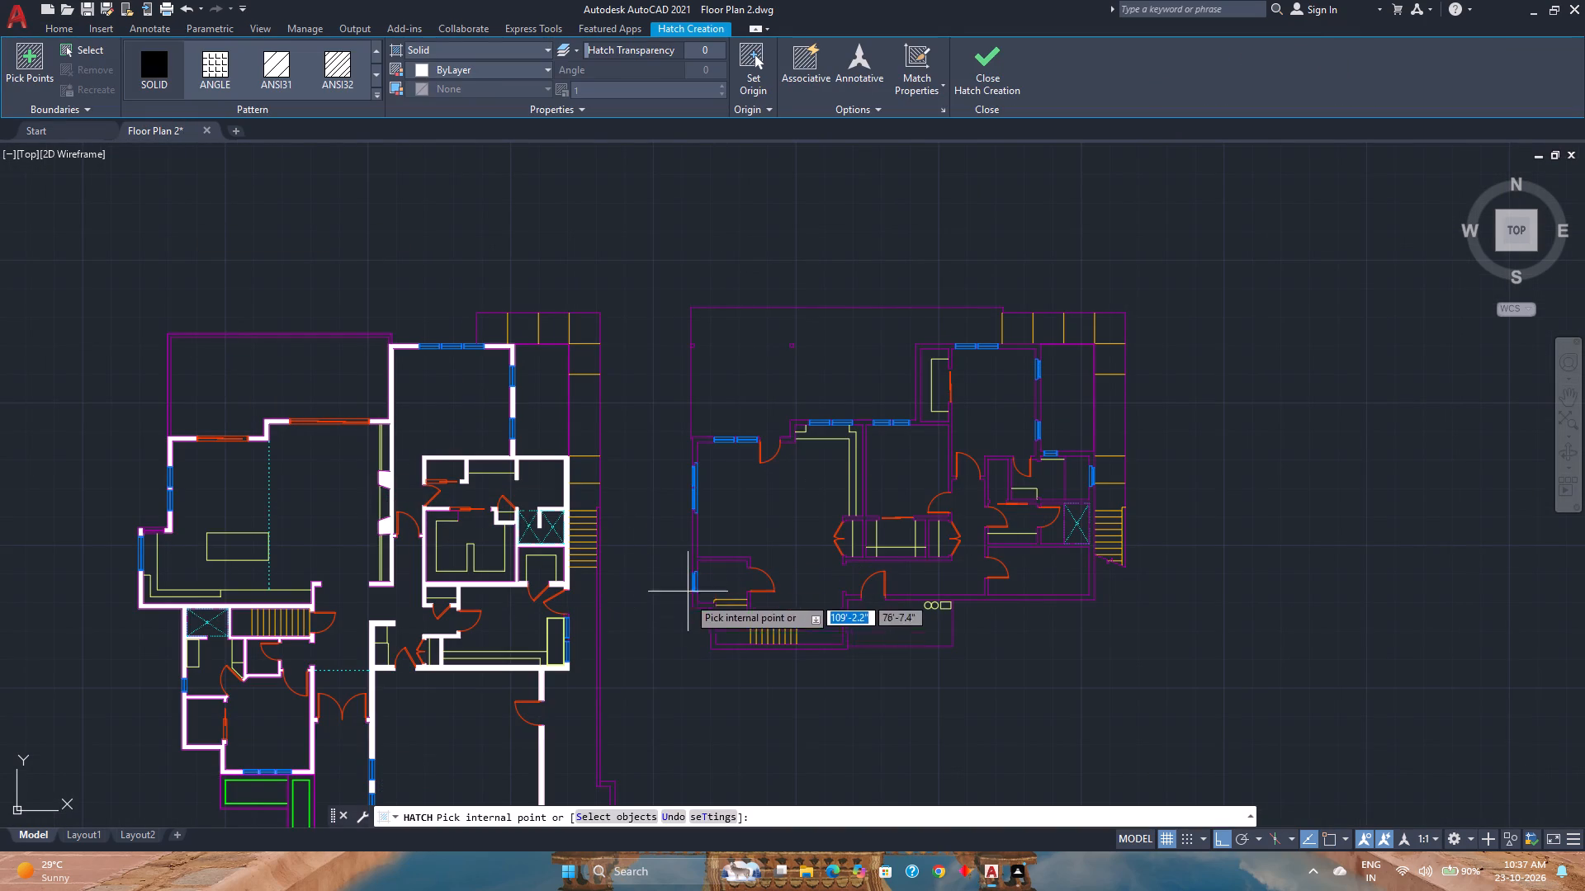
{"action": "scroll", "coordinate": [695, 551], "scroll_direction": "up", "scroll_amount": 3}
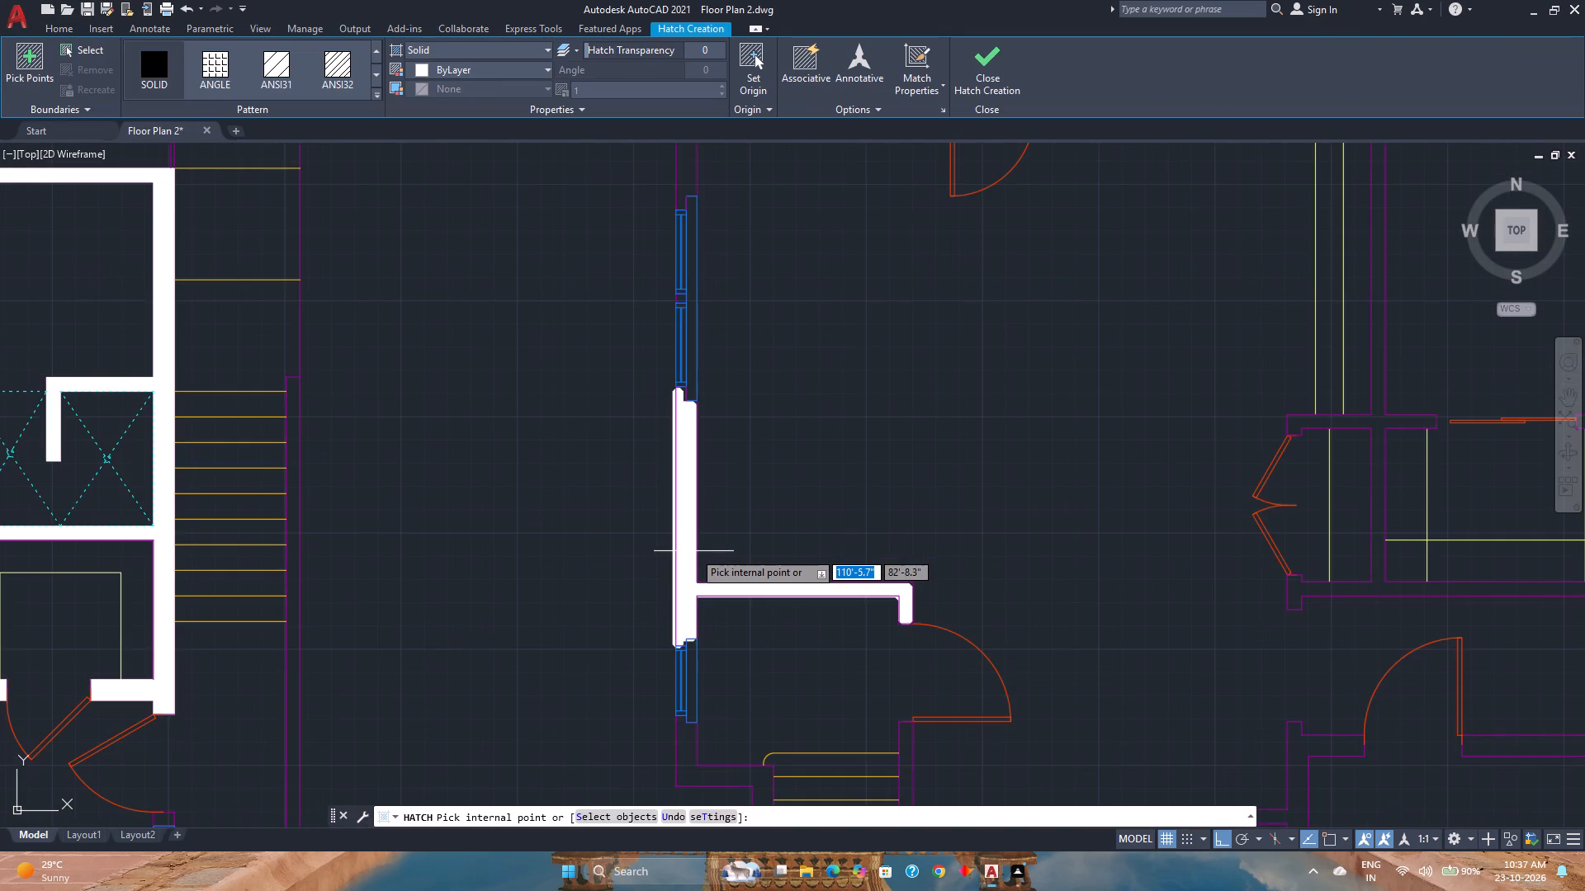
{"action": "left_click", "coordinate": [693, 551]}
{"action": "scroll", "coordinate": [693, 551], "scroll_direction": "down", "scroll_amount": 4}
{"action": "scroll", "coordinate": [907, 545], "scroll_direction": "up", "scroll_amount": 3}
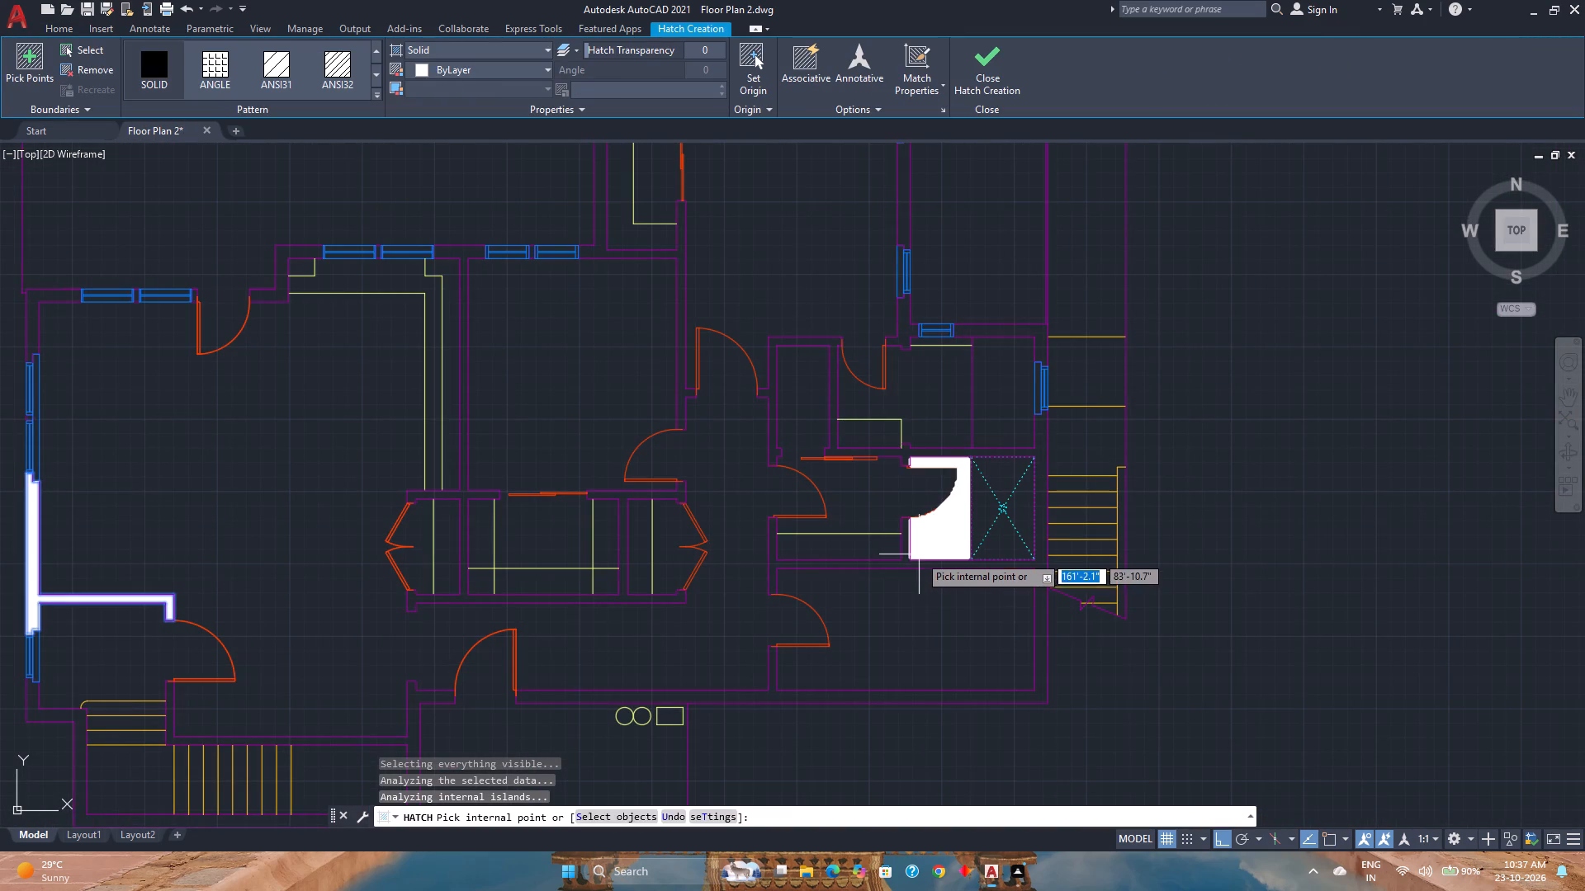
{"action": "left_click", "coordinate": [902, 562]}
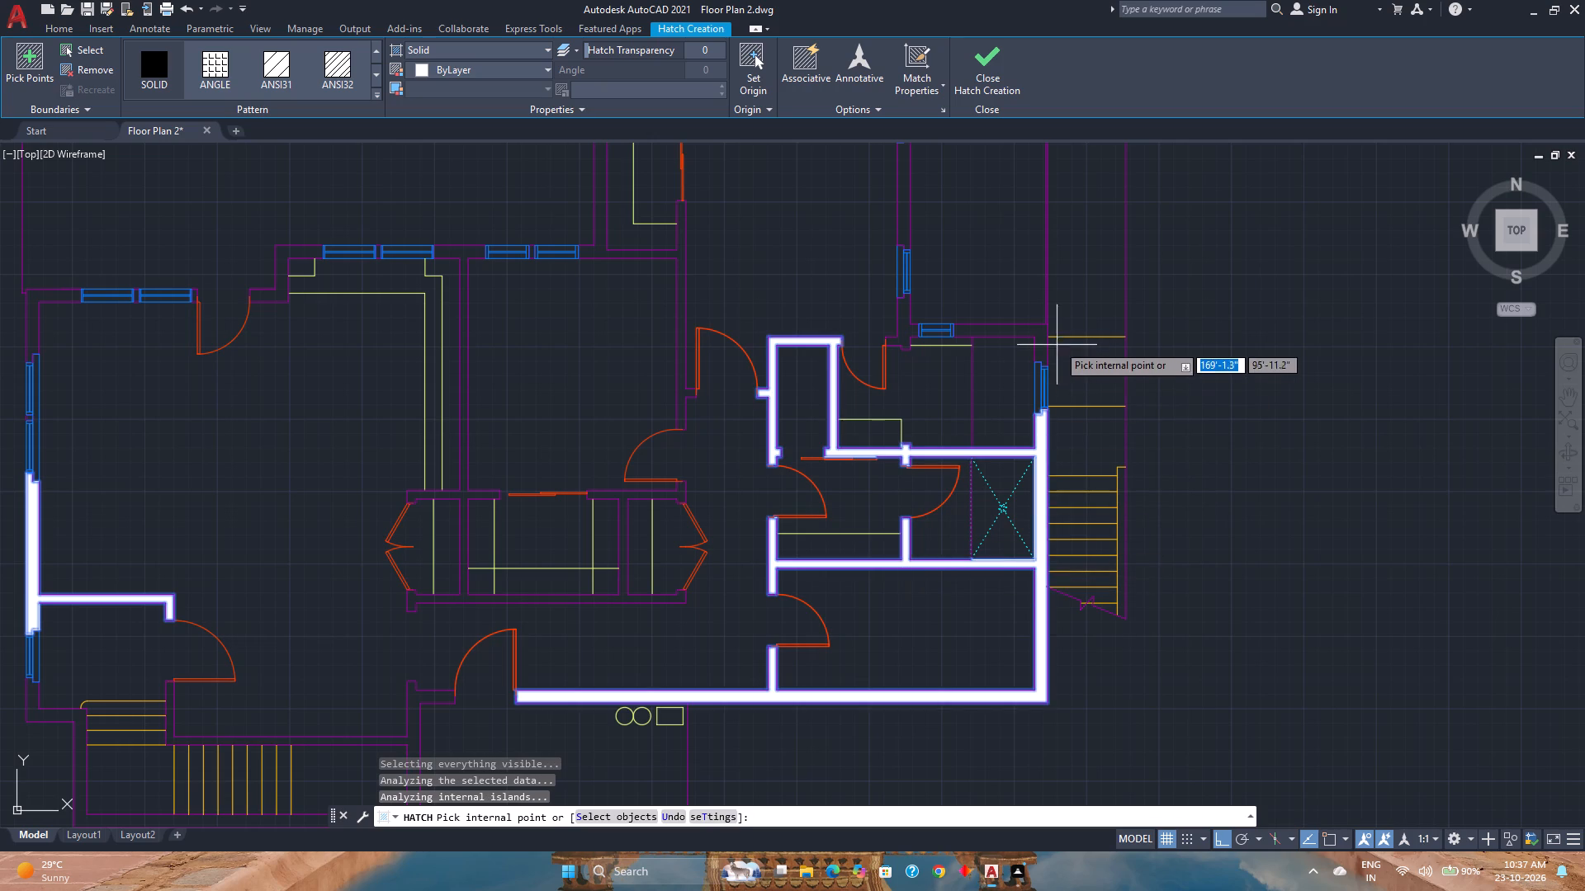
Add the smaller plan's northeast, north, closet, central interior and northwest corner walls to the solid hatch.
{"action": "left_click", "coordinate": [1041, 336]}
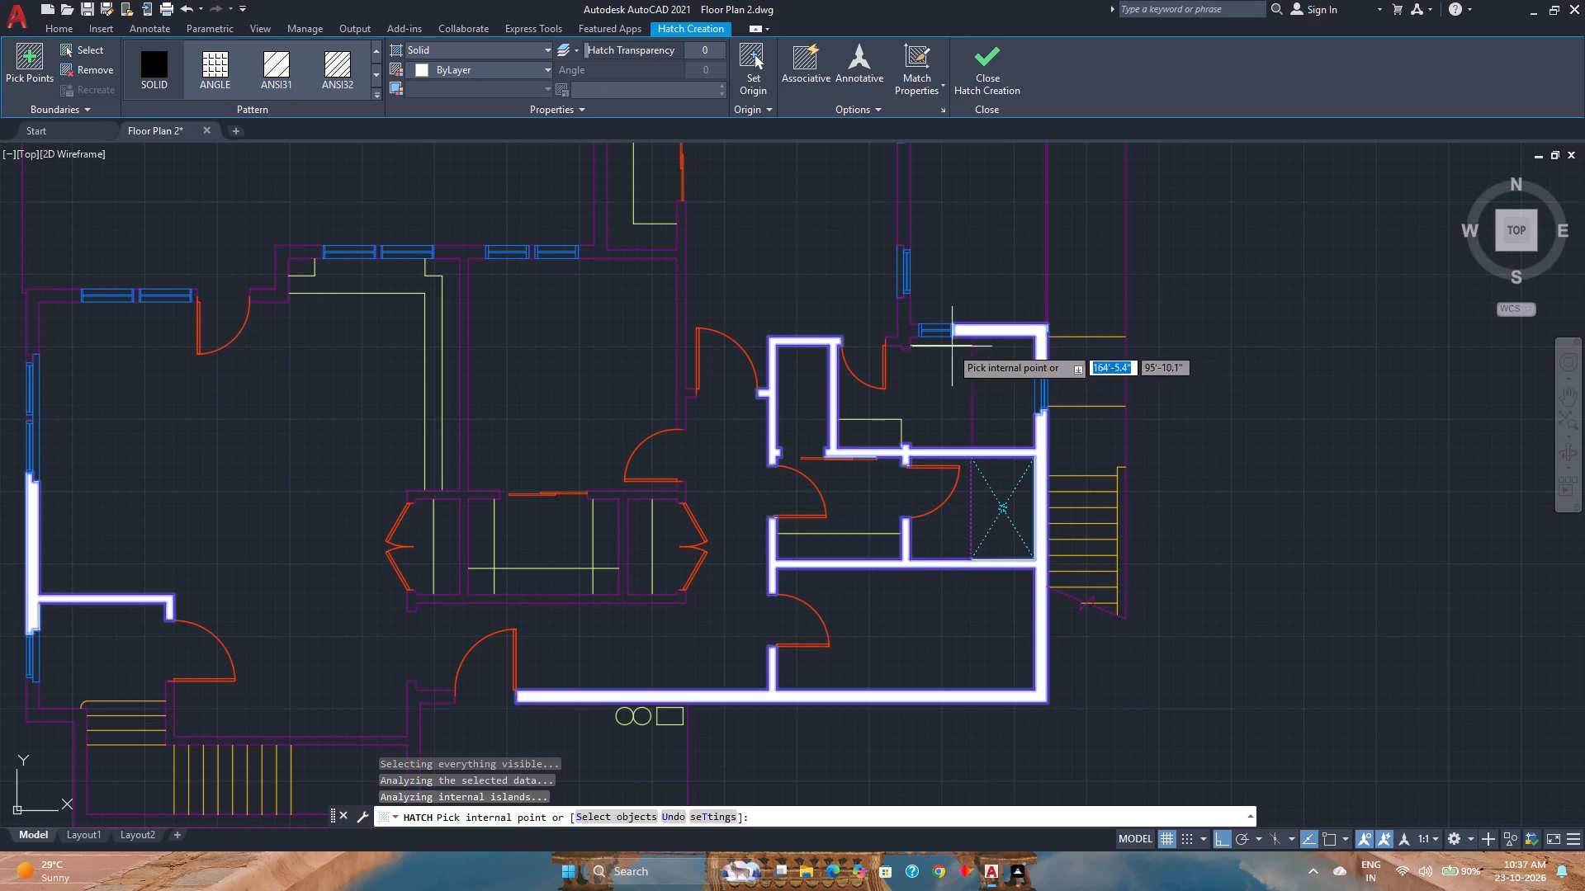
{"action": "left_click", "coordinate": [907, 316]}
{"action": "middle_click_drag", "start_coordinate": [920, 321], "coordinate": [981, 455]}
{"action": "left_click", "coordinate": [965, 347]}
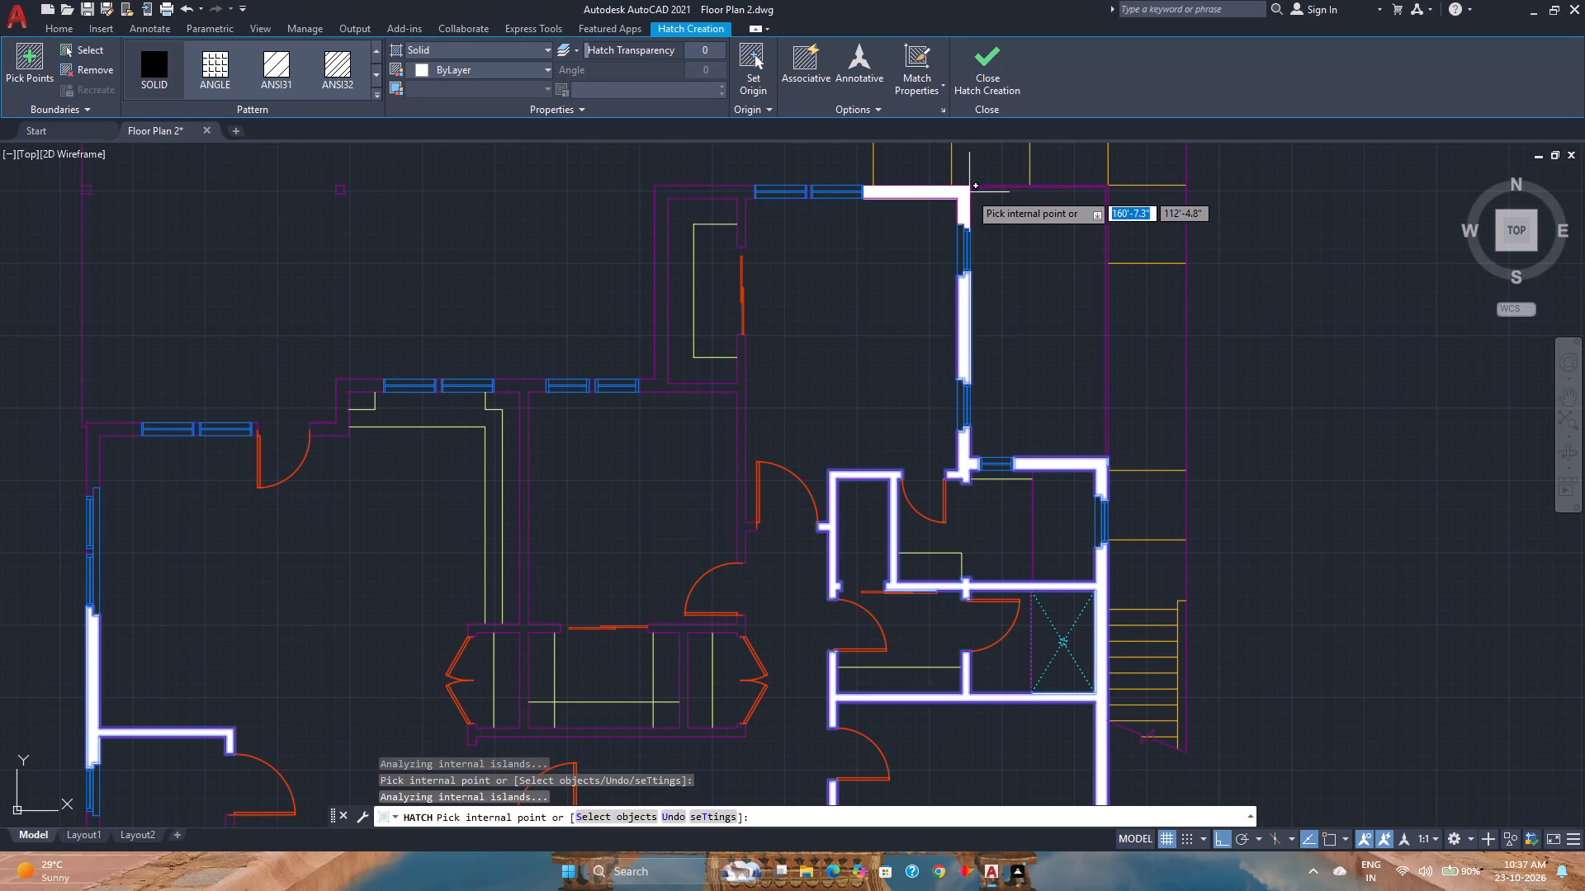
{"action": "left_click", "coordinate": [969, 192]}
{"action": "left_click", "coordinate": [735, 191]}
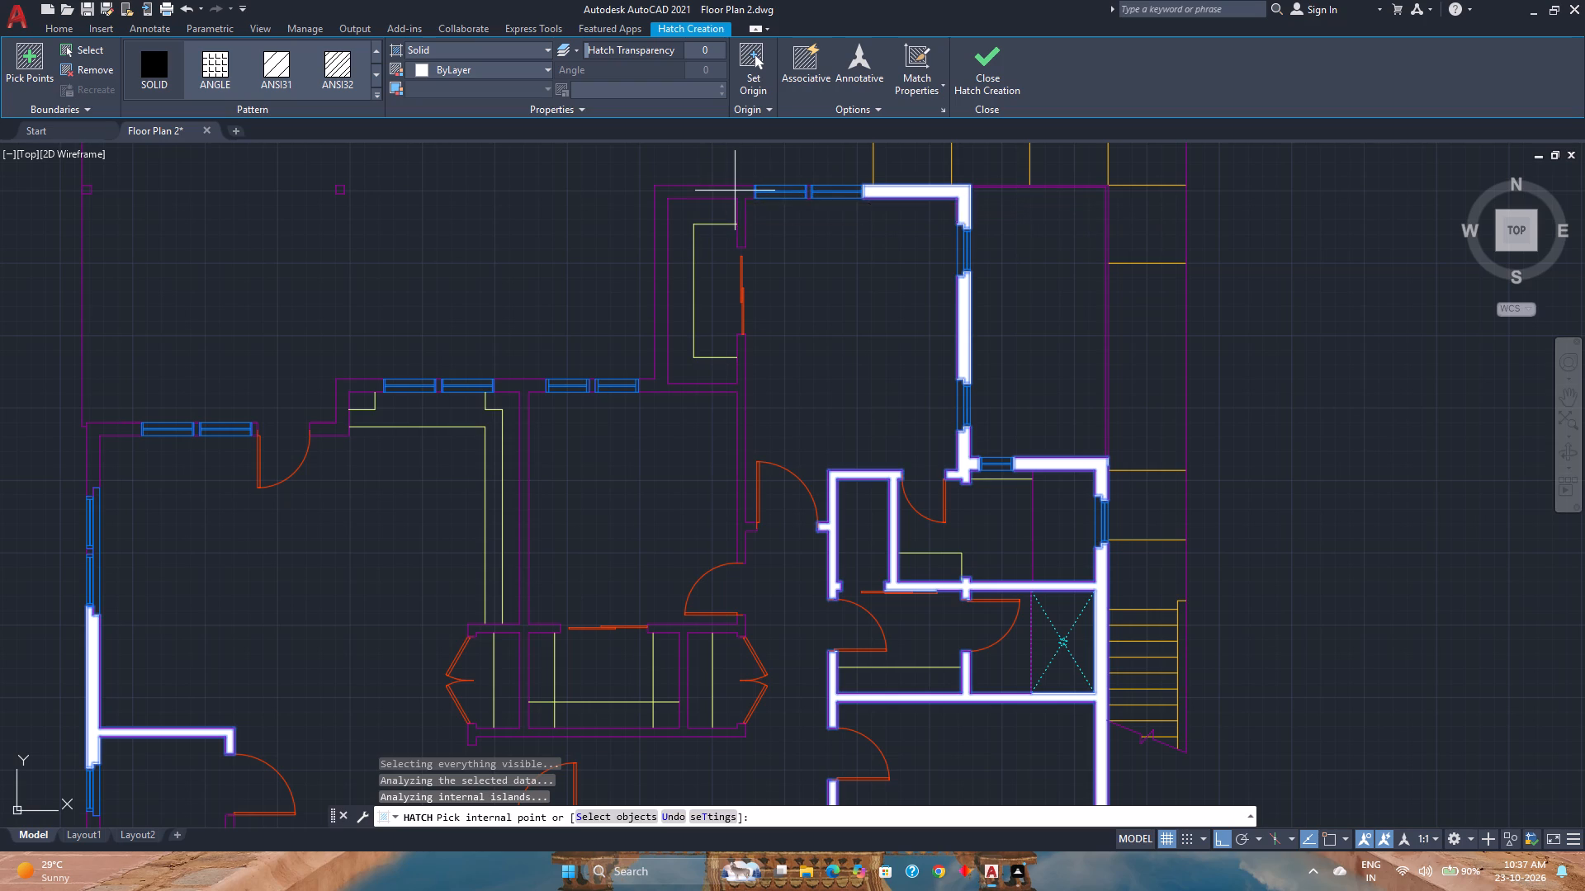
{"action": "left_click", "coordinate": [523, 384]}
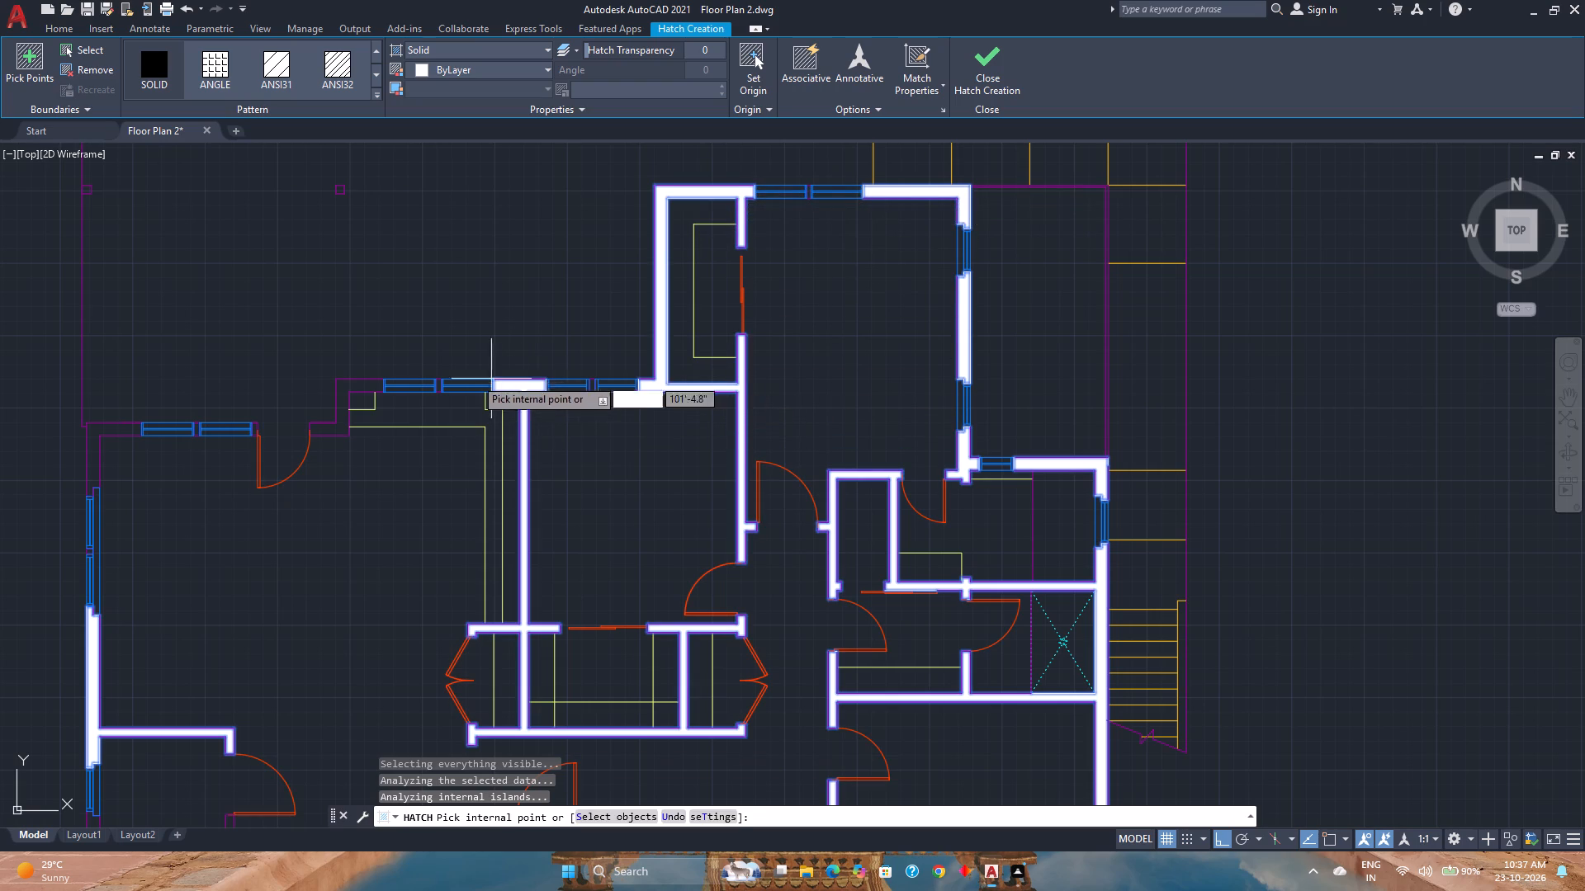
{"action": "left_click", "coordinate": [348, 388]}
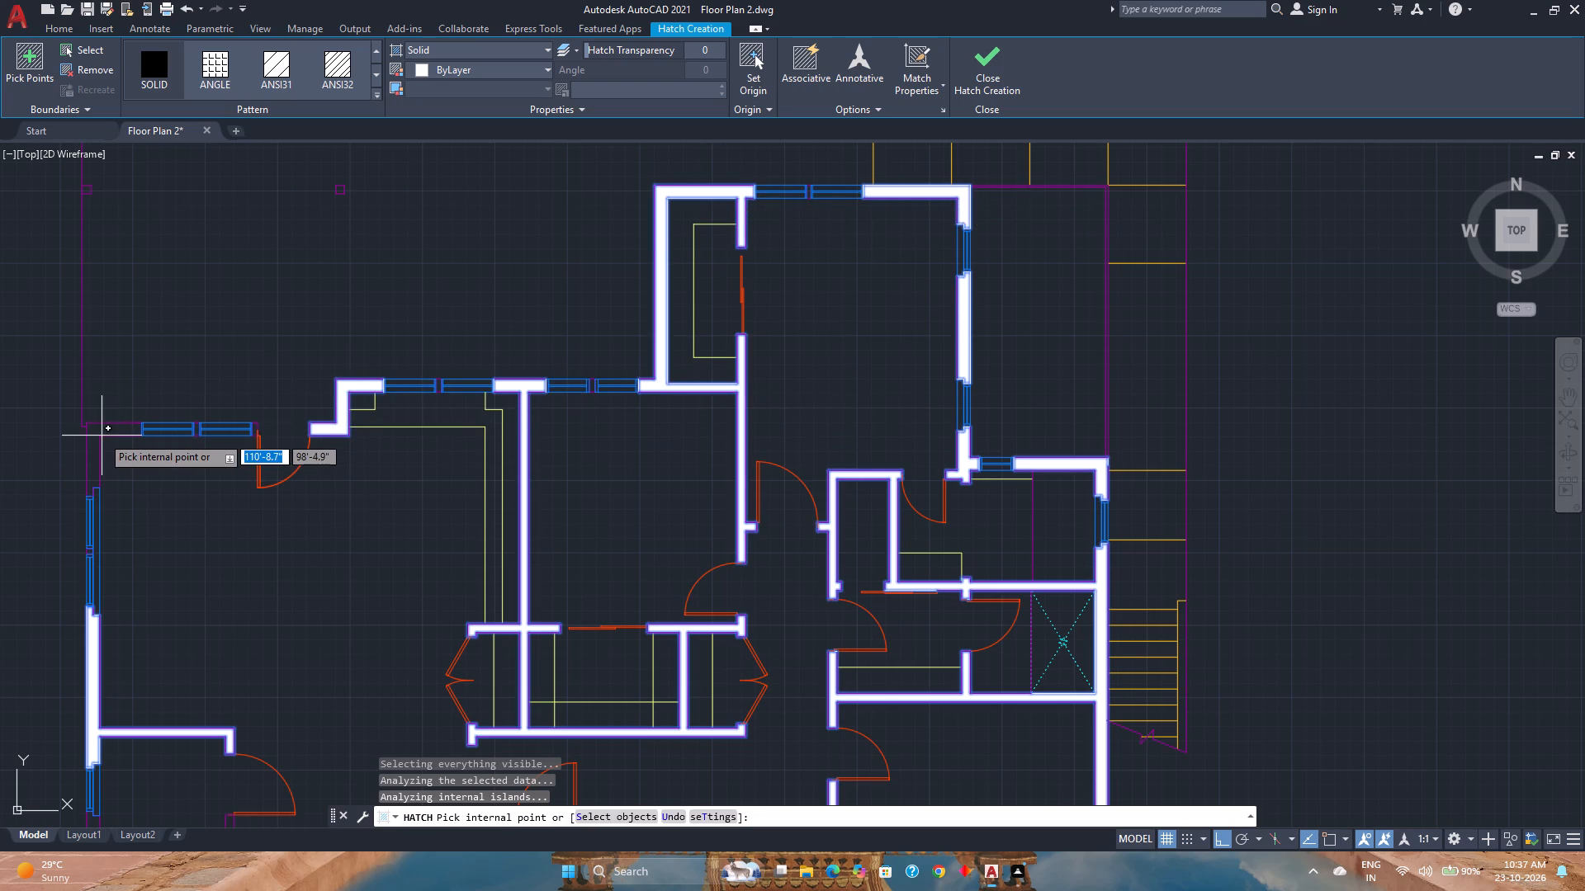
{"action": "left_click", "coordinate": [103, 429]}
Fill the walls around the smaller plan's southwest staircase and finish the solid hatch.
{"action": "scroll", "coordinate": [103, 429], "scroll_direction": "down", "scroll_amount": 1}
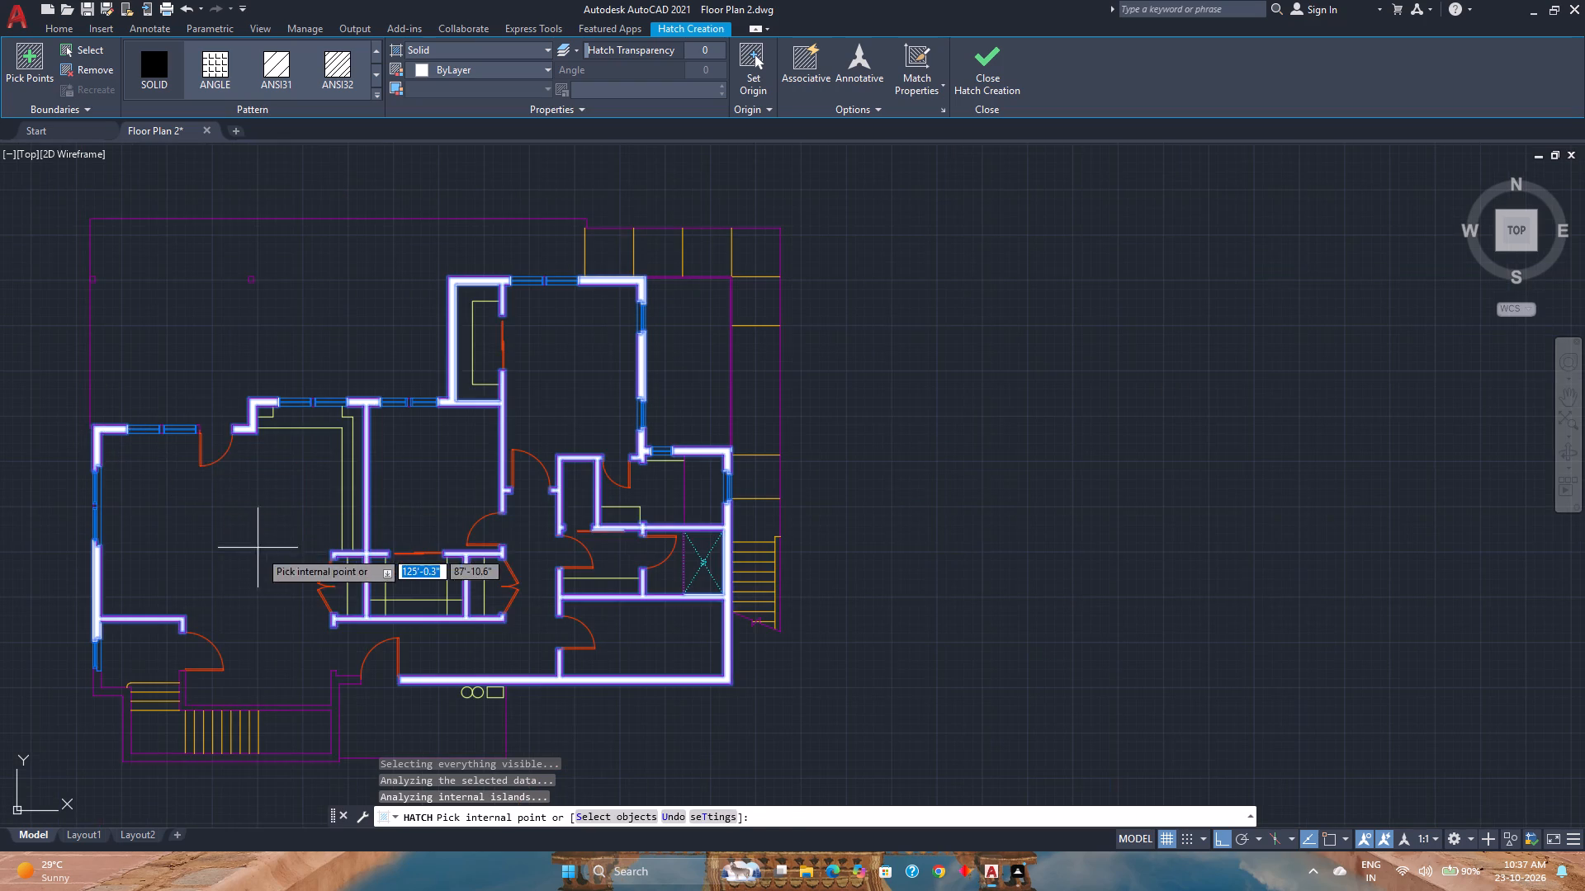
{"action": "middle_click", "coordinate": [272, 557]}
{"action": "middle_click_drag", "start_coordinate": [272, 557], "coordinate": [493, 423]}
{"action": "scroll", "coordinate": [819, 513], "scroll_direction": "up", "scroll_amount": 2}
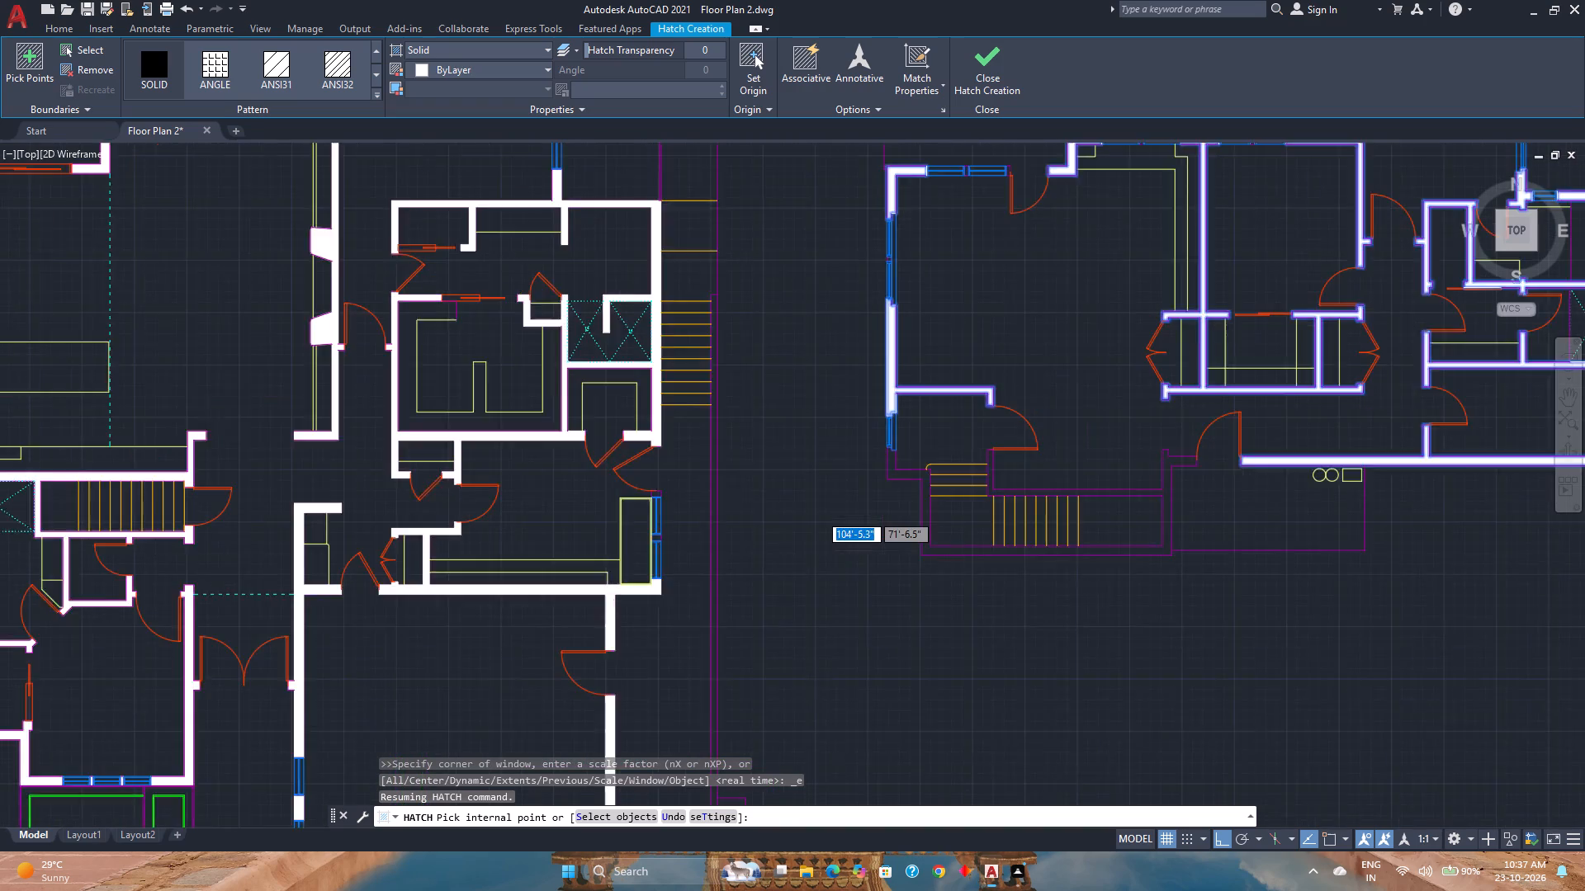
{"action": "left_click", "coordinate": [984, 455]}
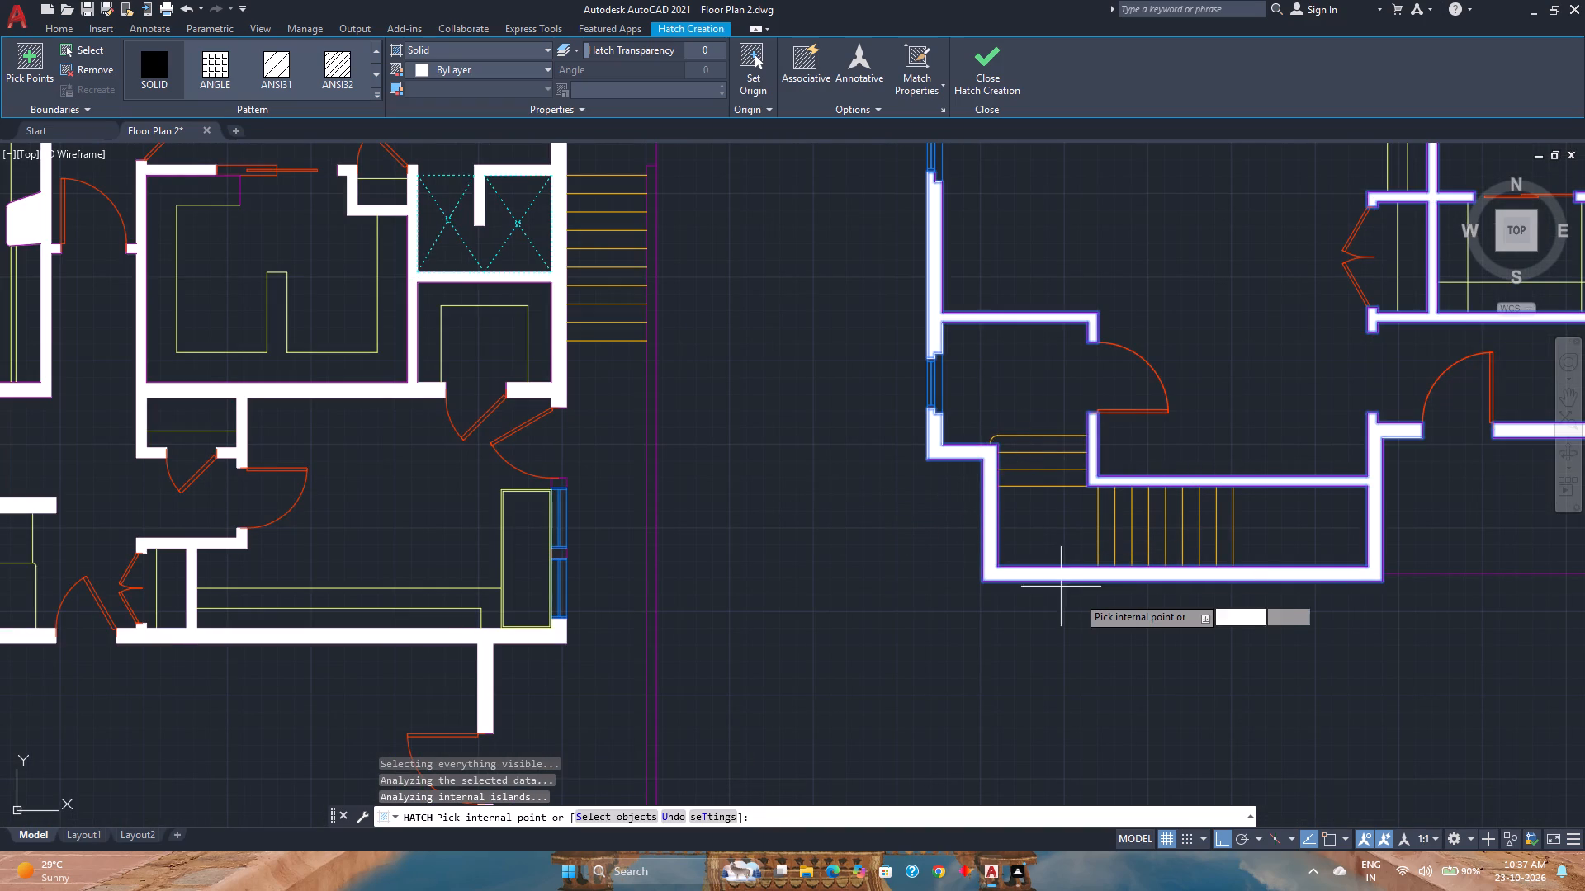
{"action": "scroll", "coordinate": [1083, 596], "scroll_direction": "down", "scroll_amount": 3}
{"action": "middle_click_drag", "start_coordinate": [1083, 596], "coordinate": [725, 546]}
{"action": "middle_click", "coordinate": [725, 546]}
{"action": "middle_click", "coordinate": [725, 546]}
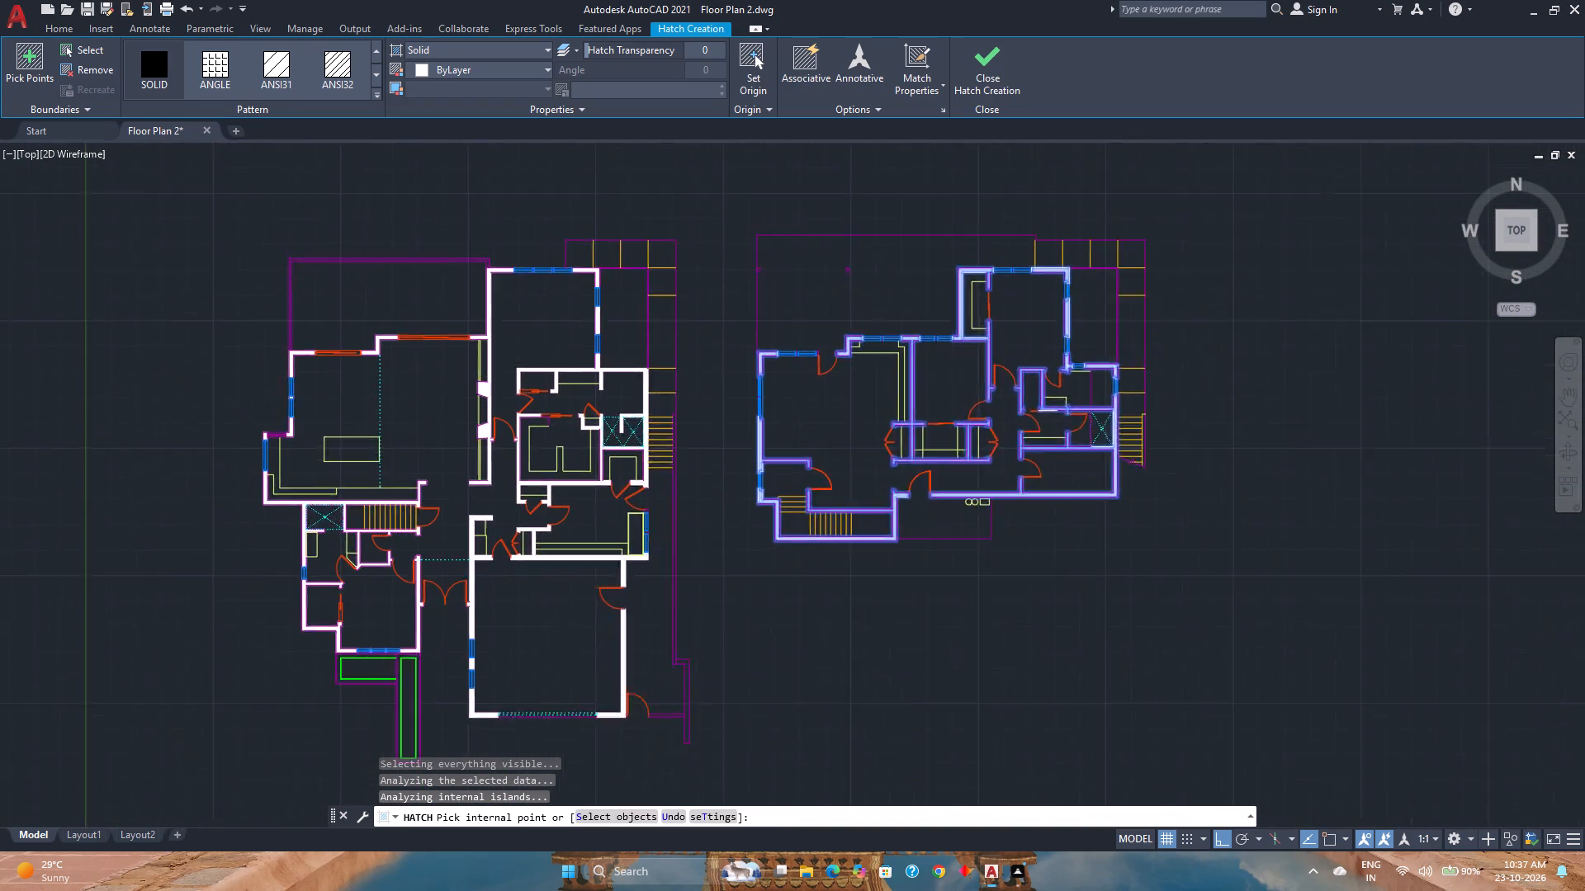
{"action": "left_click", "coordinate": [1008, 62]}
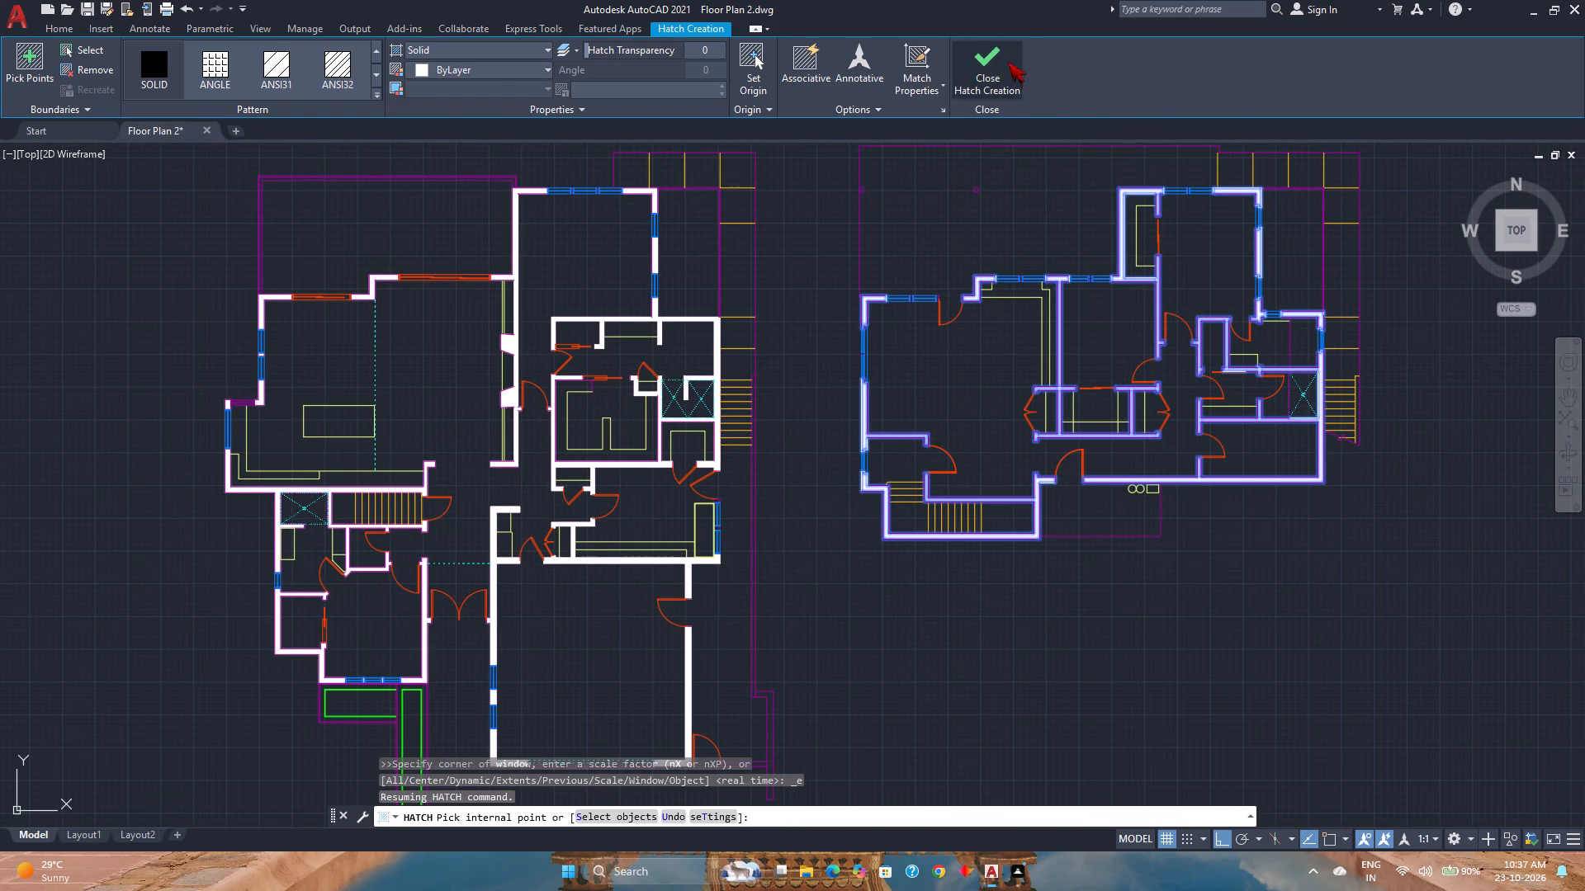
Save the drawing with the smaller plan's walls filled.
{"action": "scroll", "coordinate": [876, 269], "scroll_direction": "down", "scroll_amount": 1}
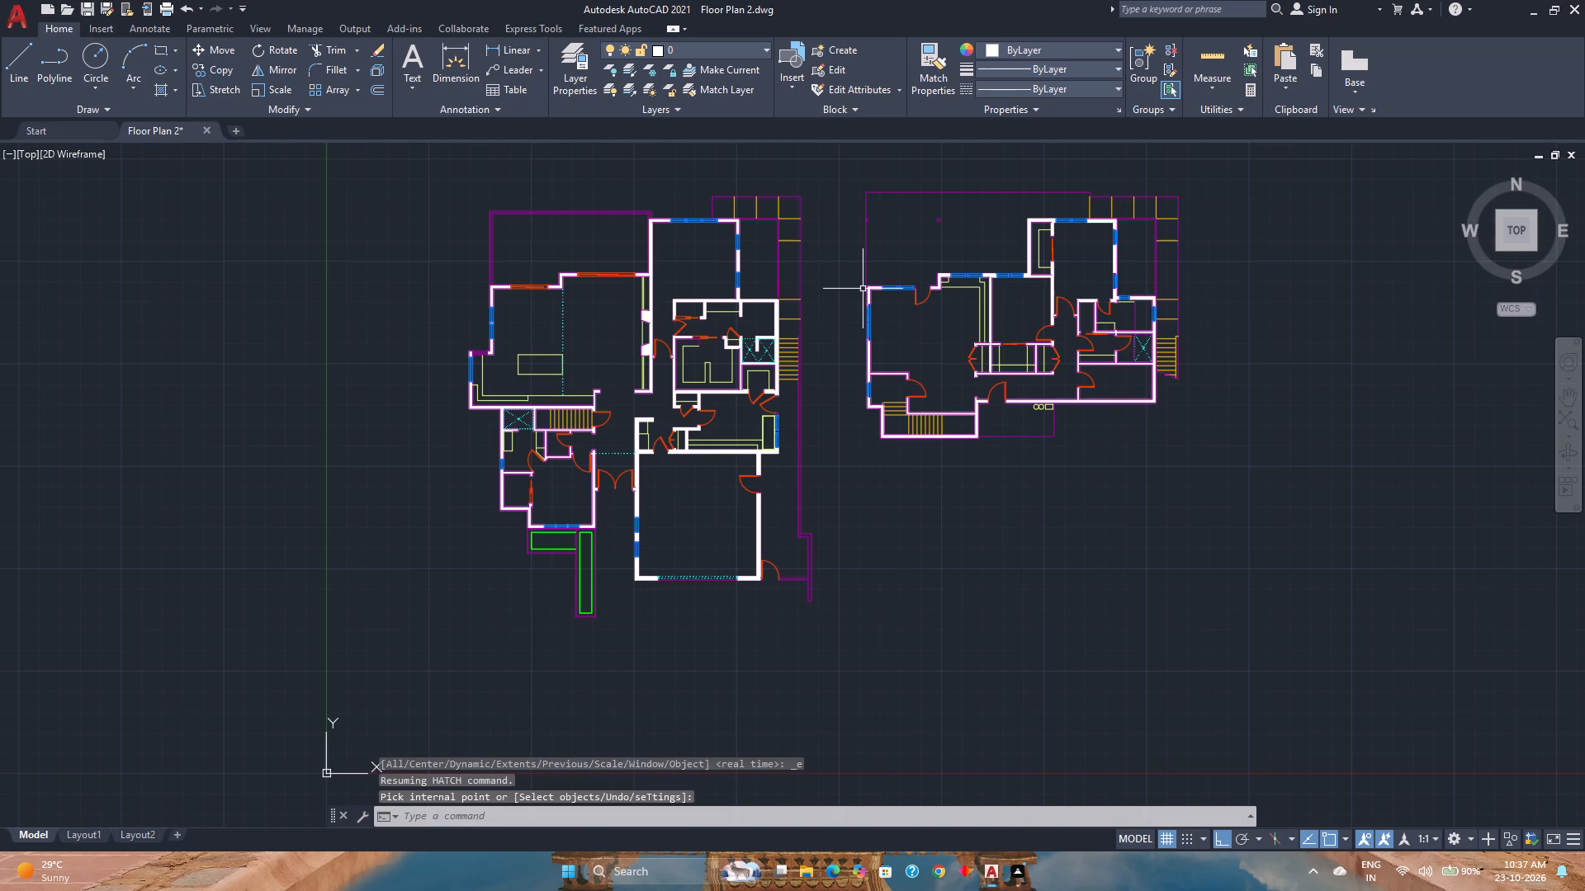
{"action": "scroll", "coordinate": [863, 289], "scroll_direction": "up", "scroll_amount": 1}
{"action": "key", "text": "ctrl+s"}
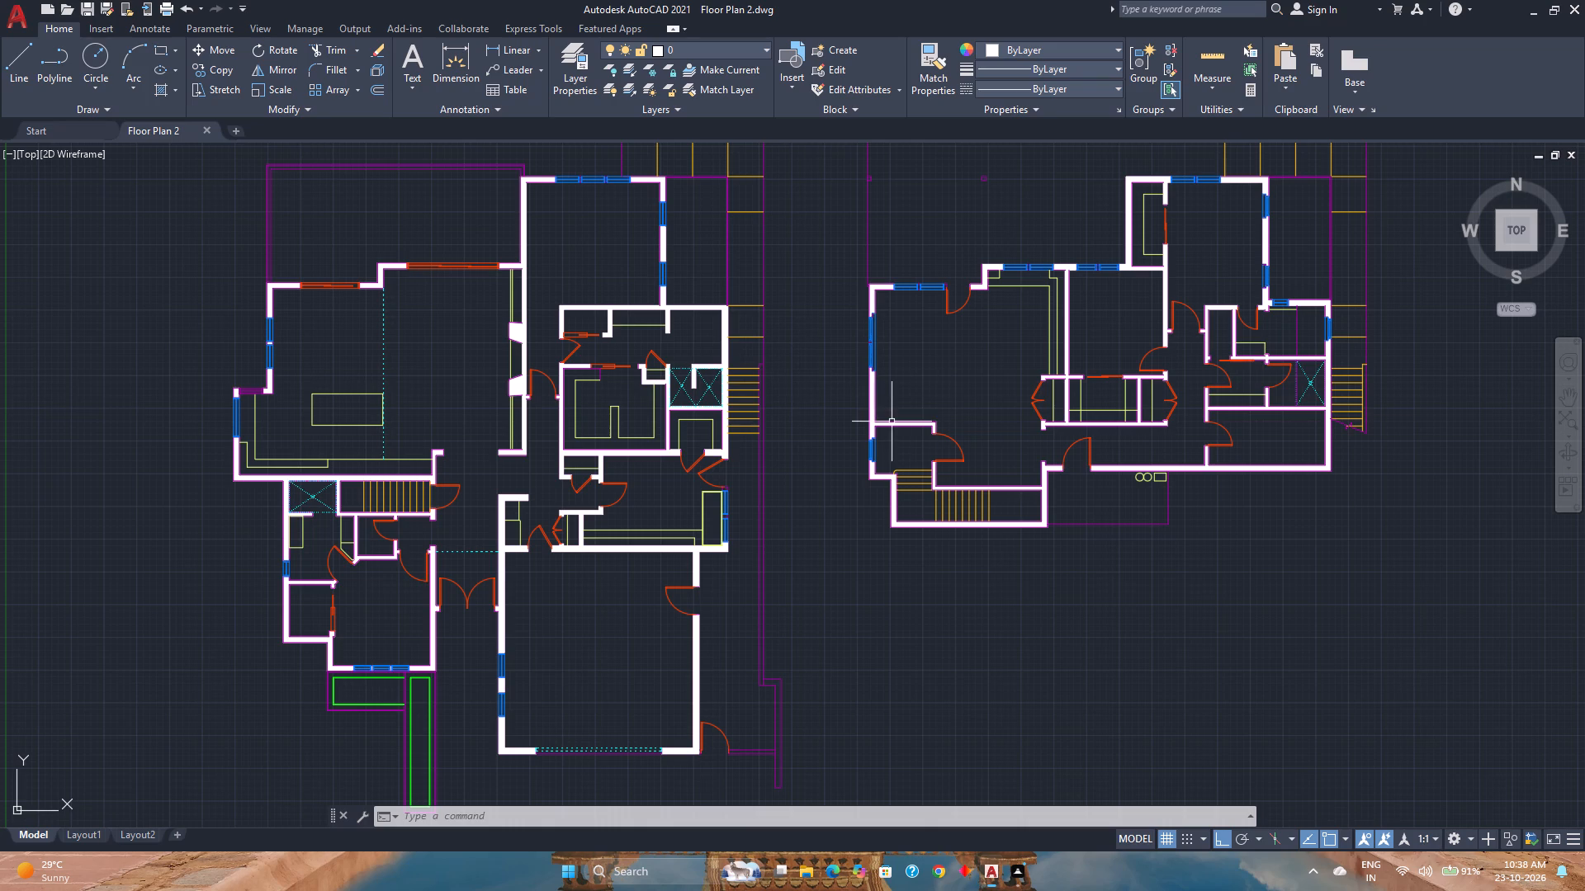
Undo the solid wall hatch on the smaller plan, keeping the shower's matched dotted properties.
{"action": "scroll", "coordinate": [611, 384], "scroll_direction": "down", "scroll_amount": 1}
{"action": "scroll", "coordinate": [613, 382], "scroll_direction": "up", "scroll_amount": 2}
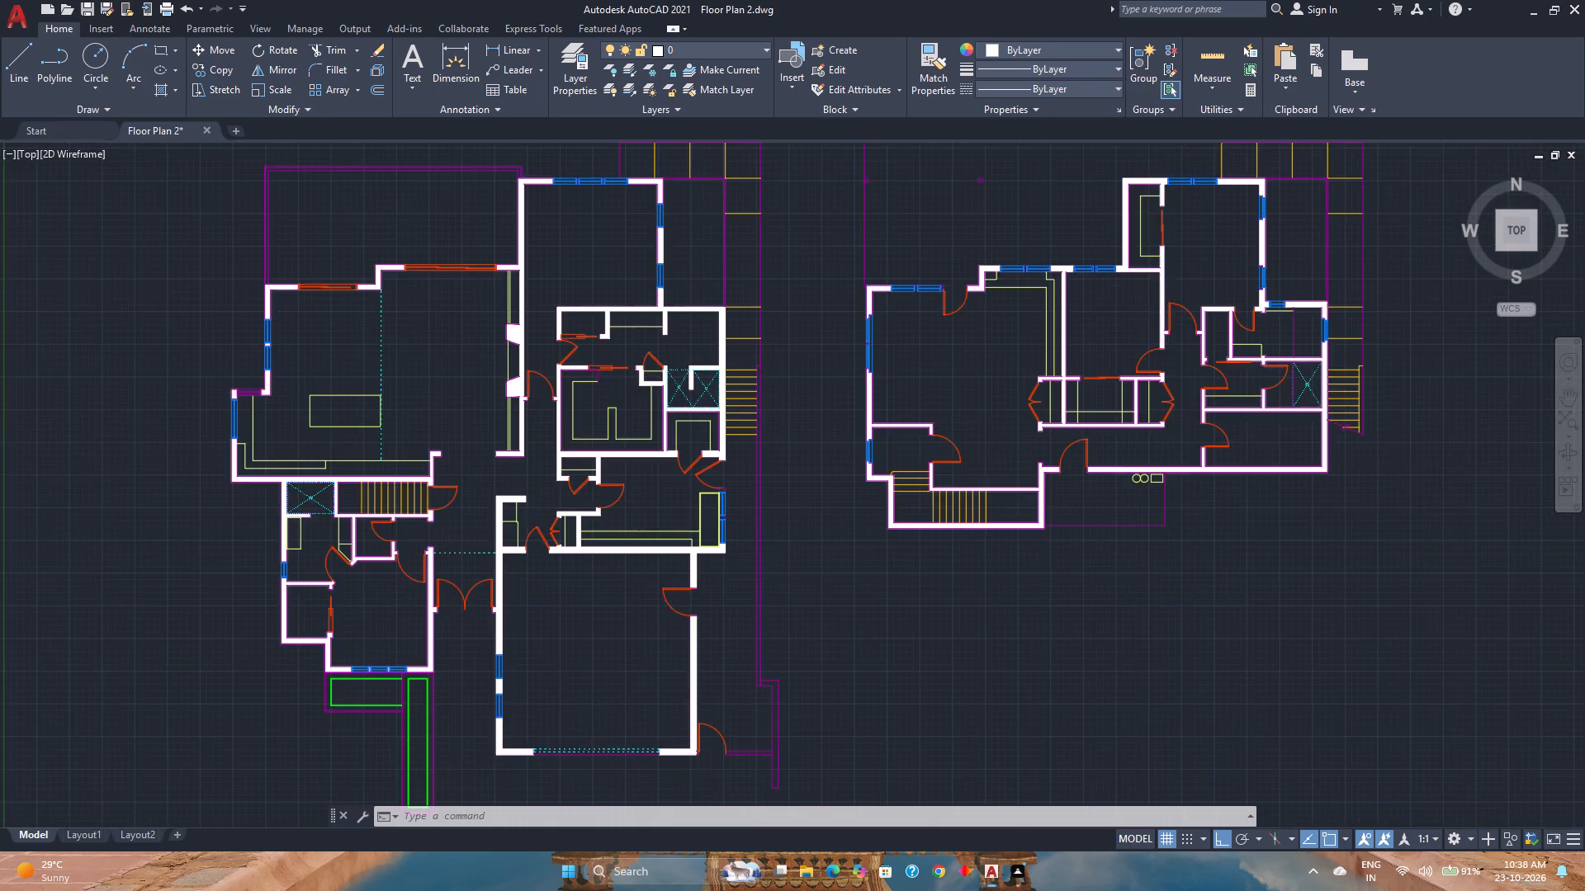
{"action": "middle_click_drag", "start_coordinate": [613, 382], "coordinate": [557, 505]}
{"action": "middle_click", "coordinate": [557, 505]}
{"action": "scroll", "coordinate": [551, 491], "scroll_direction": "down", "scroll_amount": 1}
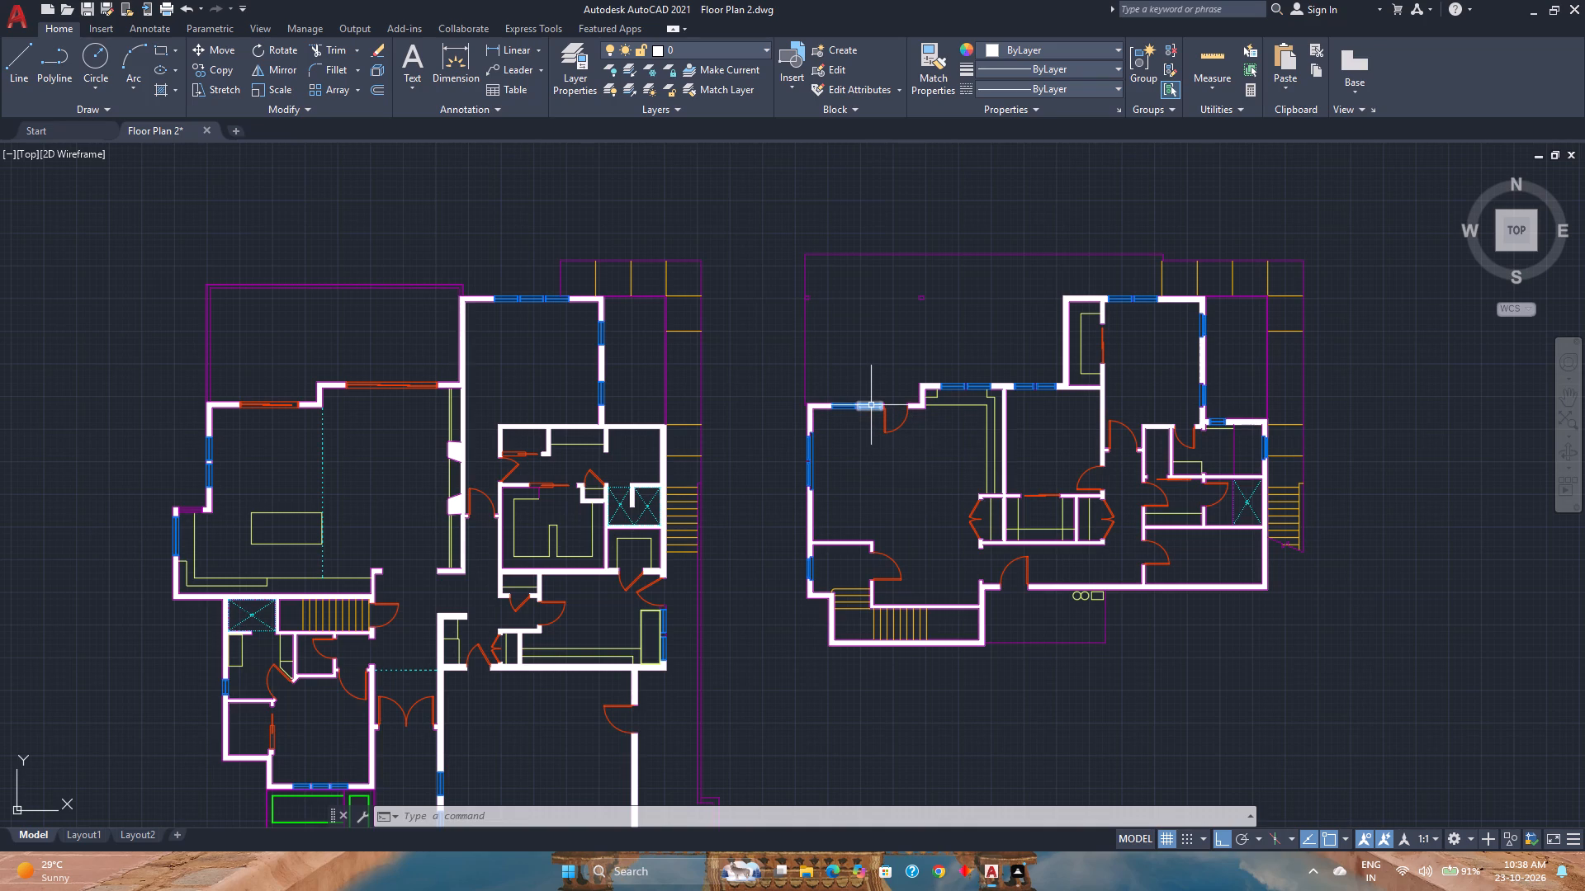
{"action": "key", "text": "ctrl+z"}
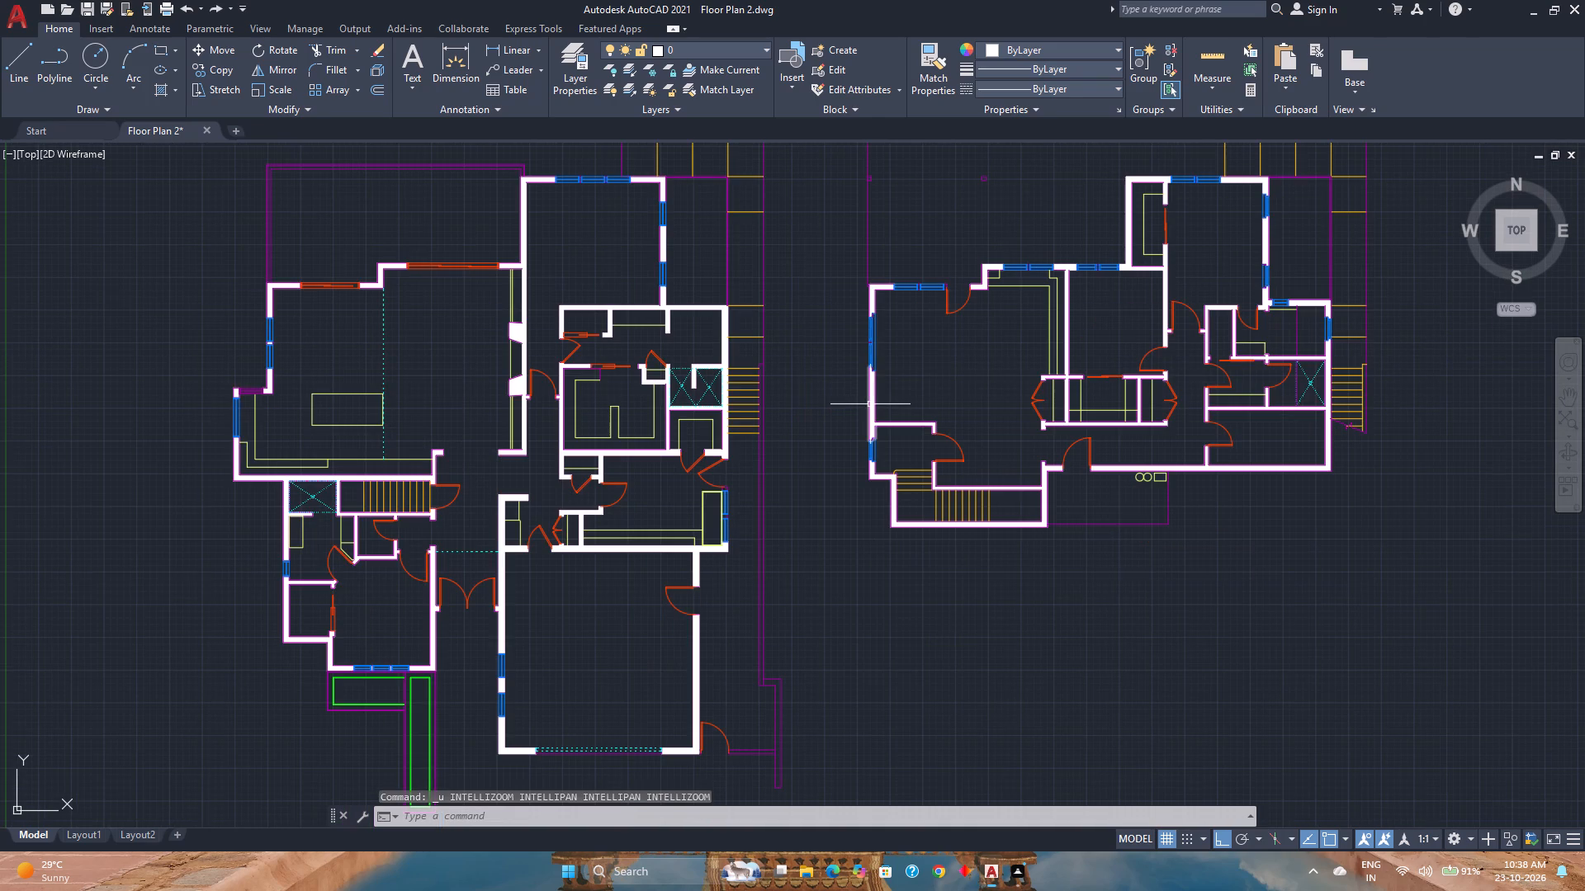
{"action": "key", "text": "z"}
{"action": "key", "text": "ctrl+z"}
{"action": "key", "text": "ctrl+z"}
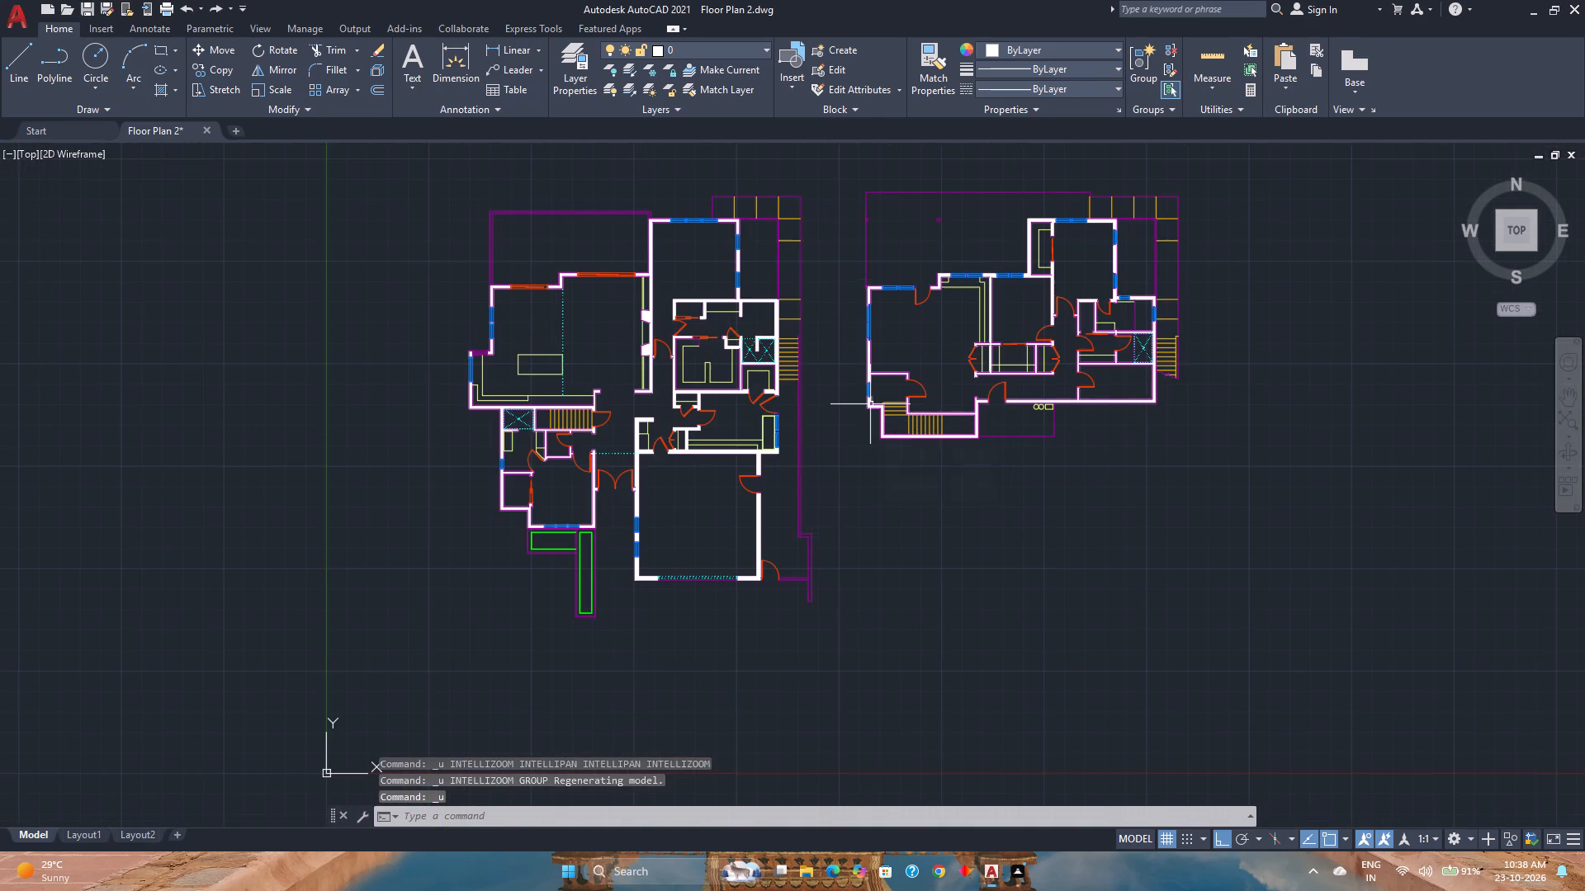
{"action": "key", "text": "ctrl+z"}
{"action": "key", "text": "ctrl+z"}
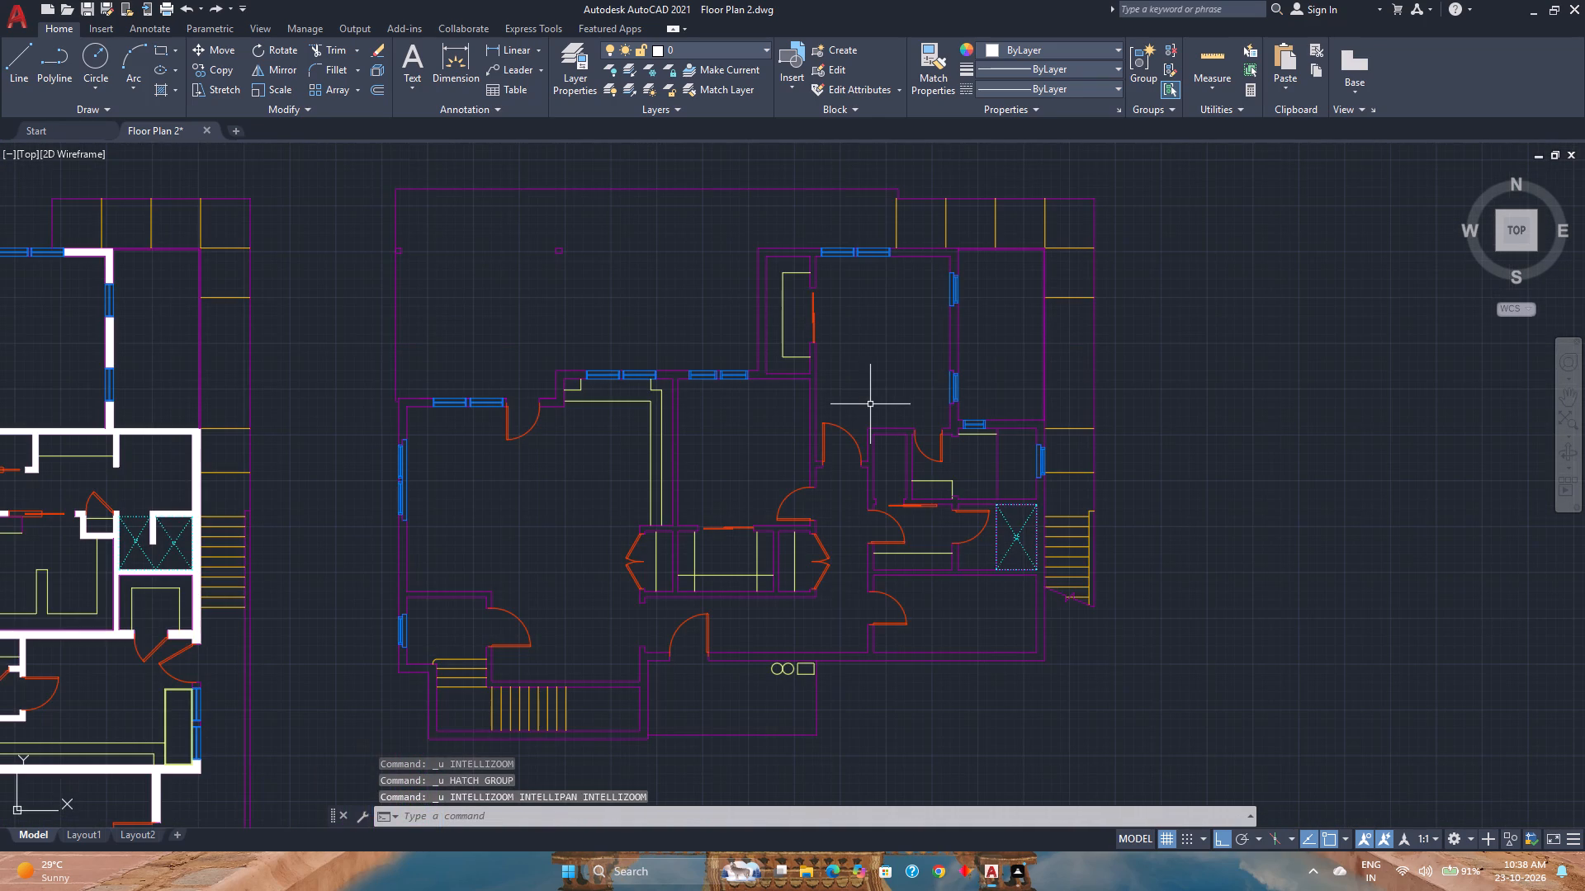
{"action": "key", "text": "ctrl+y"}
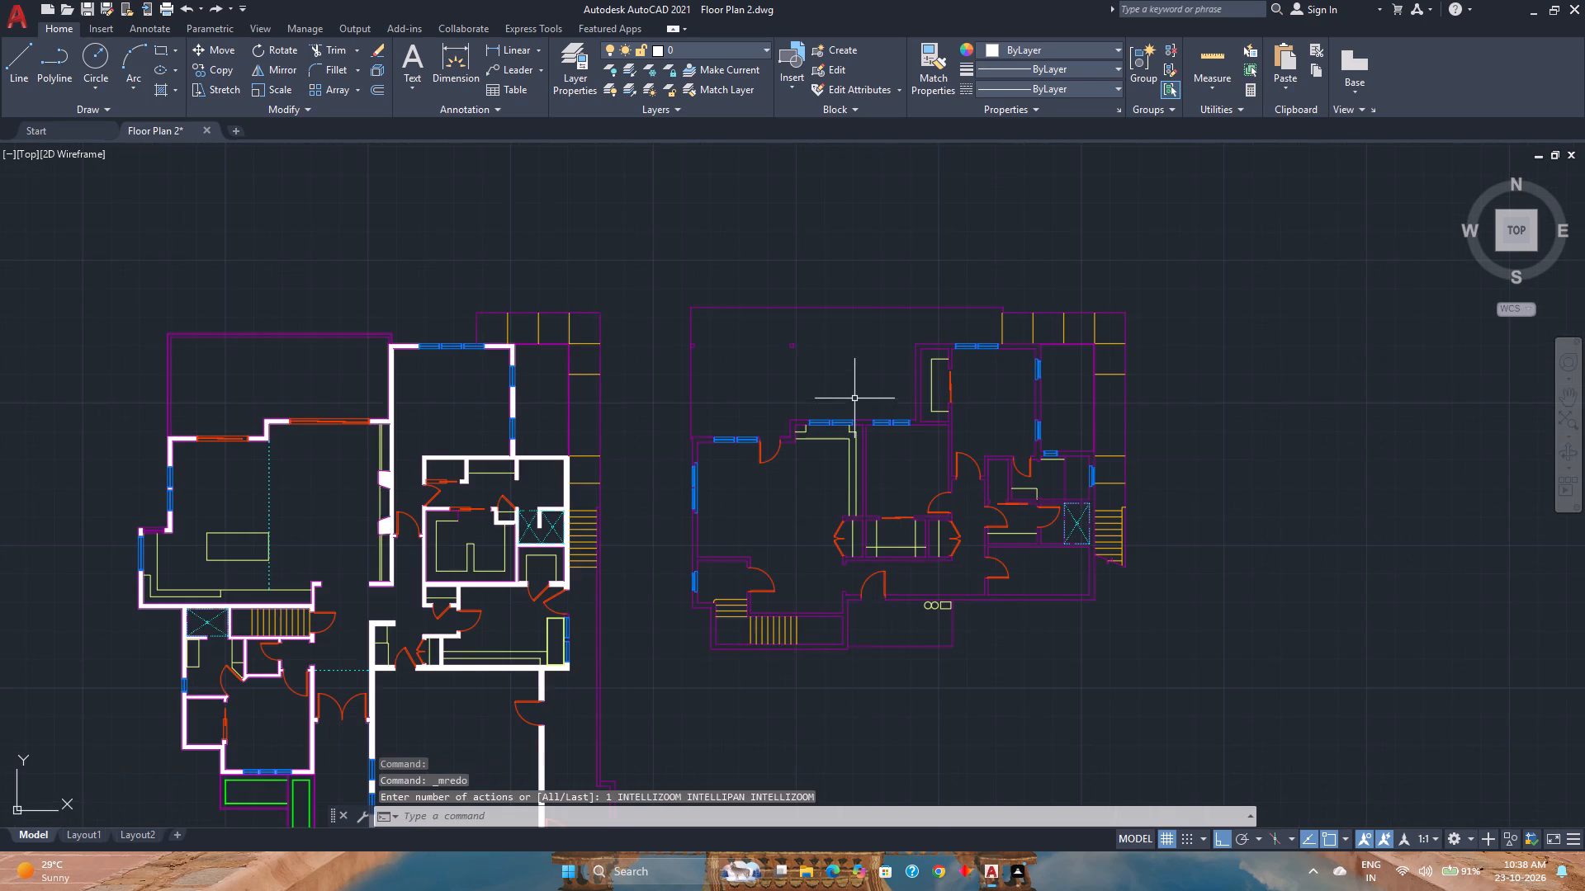
Start a solid hatch and fill the two small square posts on the smaller plan's open northwest terrace.
{"action": "left_click", "coordinate": [154, 87]}
{"action": "scroll", "coordinate": [679, 342], "scroll_direction": "up", "scroll_amount": 4}
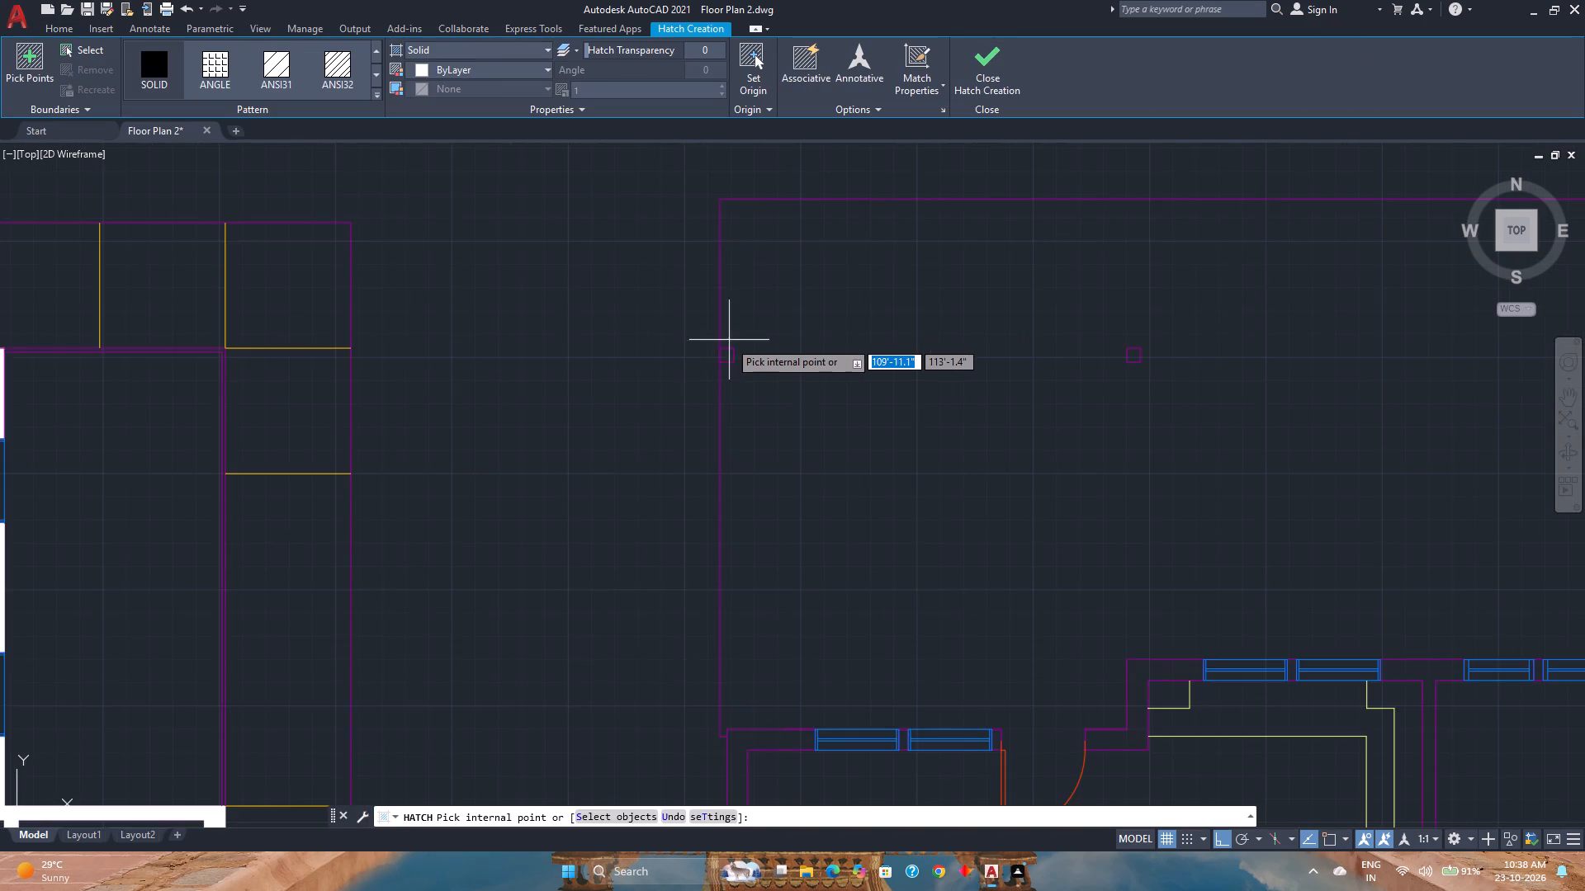
{"action": "scroll", "coordinate": [729, 347], "scroll_direction": "up", "scroll_amount": 3}
{"action": "left_click", "coordinate": [726, 370]}
{"action": "scroll", "coordinate": [726, 370], "scroll_direction": "down", "scroll_amount": 3}
{"action": "scroll", "coordinate": [1142, 375], "scroll_direction": "up", "scroll_amount": 3}
{"action": "left_click", "coordinate": [1104, 366]}
{"action": "scroll", "coordinate": [1104, 366], "scroll_direction": "down", "scroll_amount": 8}
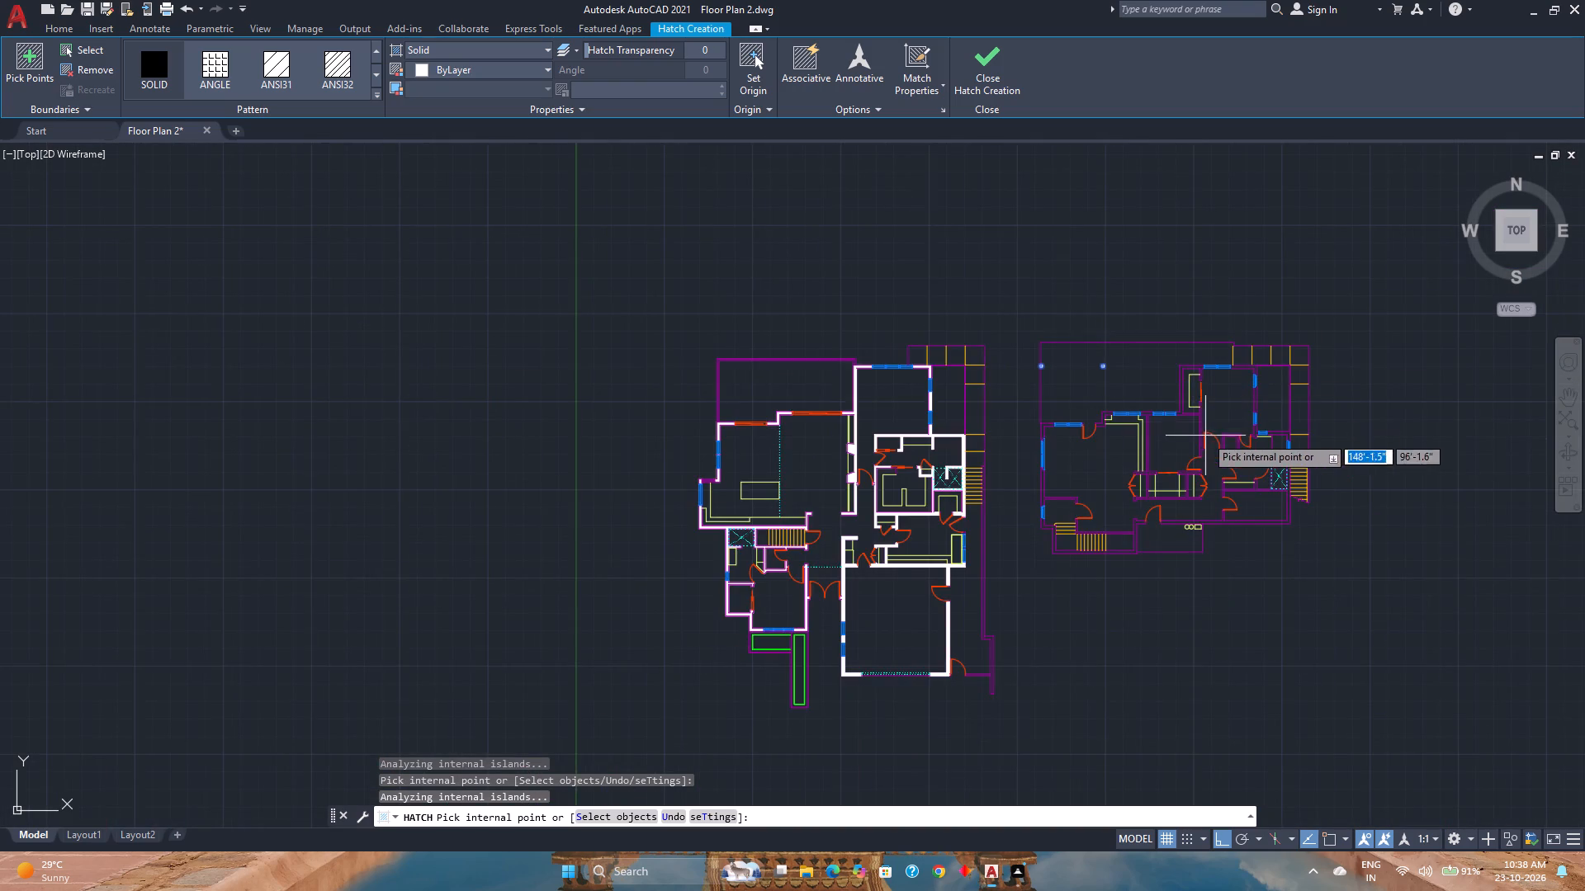
Fill the smaller plan's central closet walls, the stepped north wall, the northwest corner and the west wall with the solid hatch.
{"action": "scroll", "coordinate": [1160, 449], "scroll_direction": "up", "scroll_amount": 4}
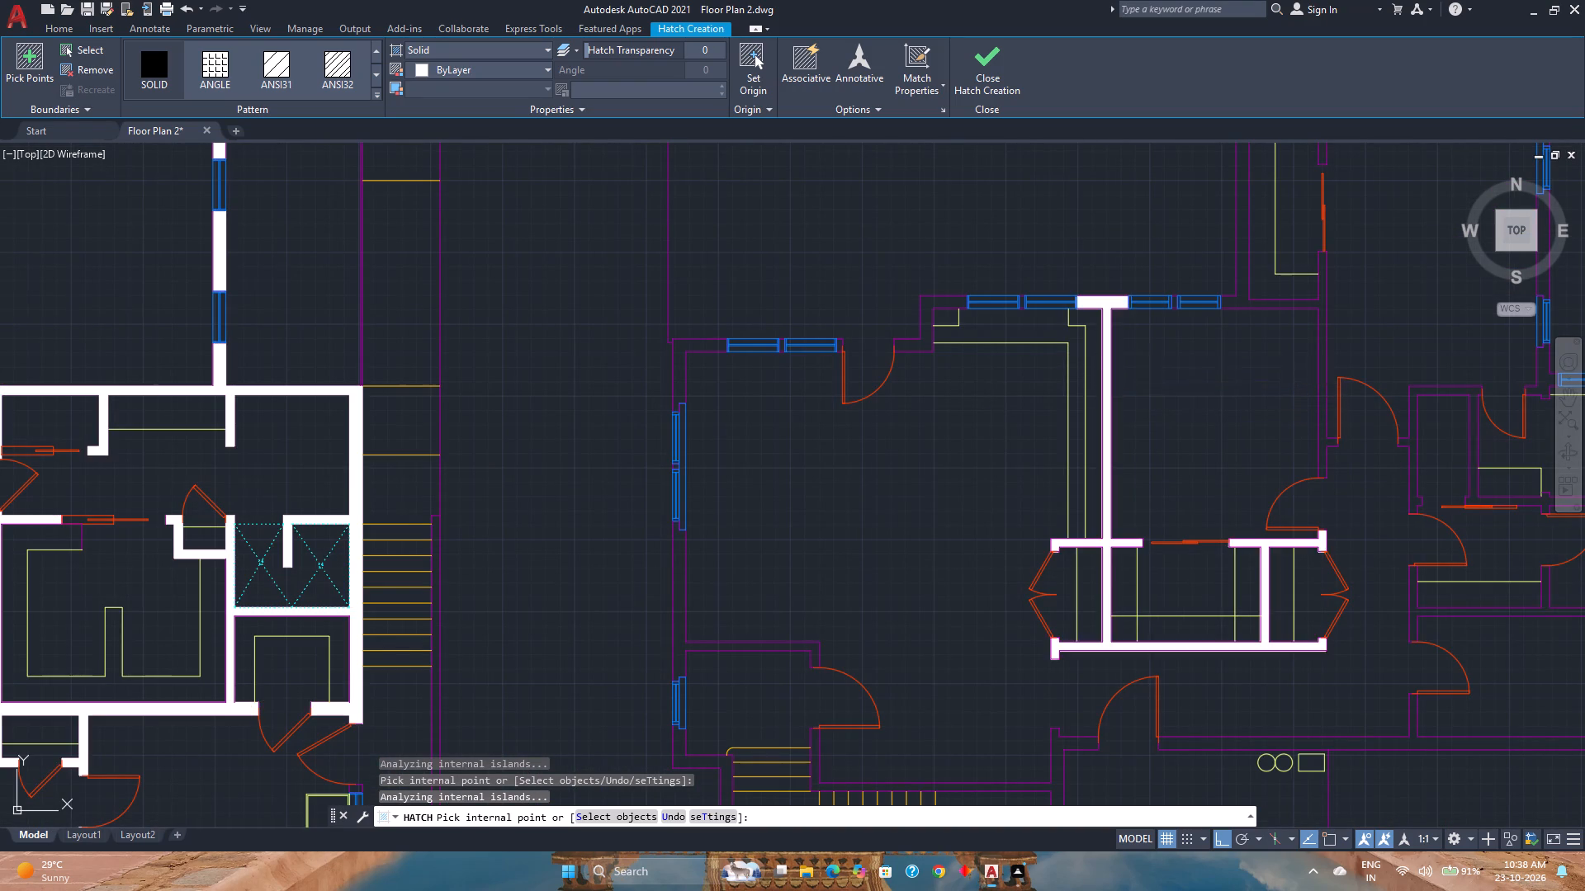
{"action": "left_click", "coordinate": [1107, 353]}
{"action": "left_click", "coordinate": [929, 320]}
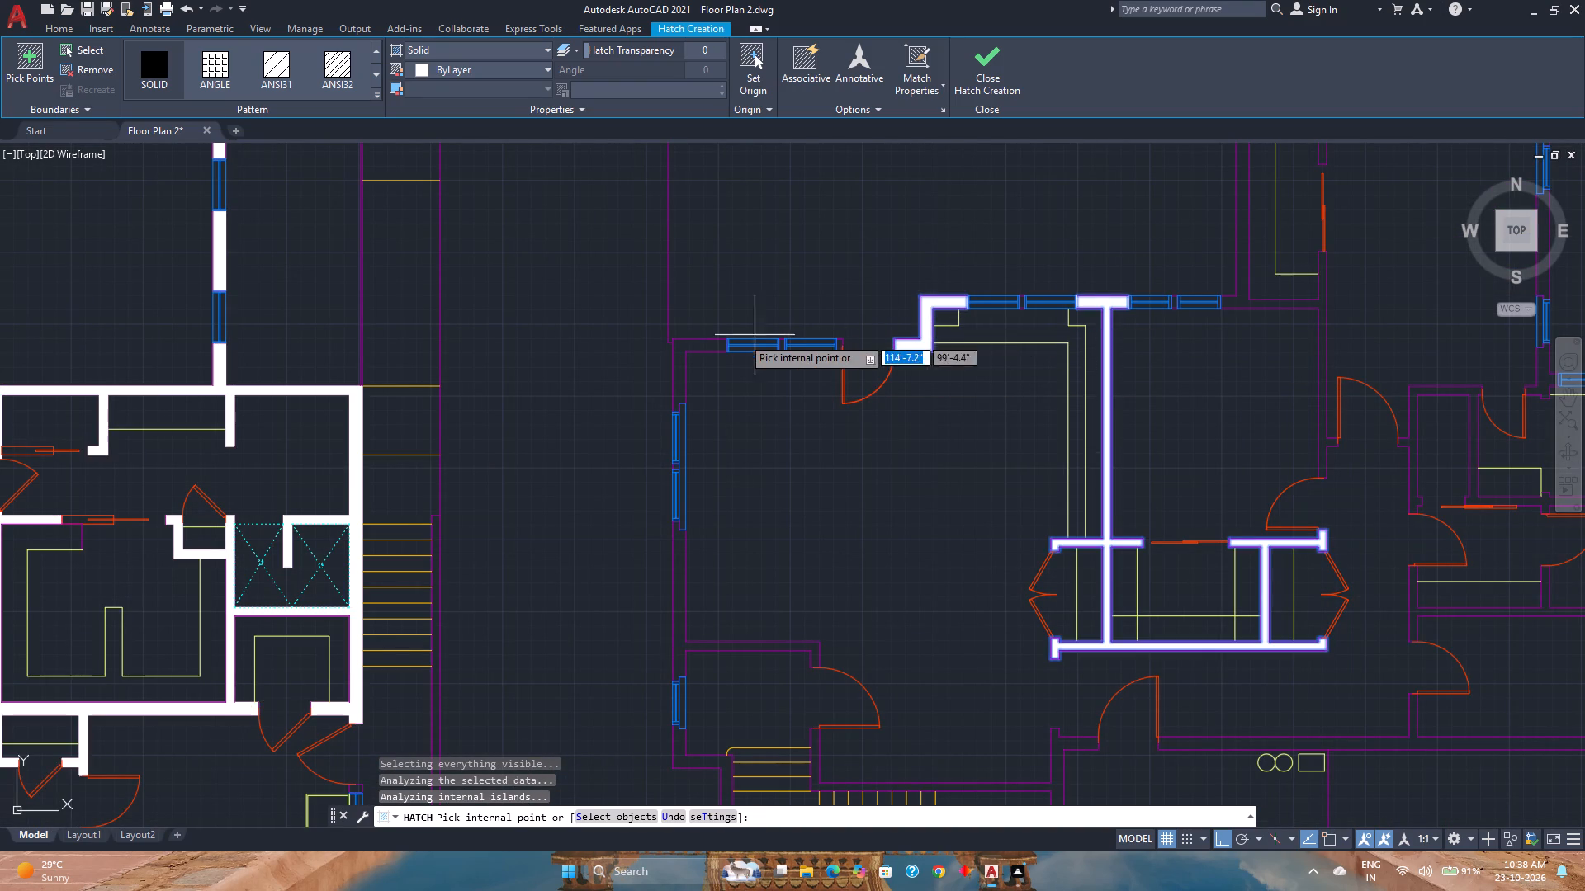
{"action": "left_click", "coordinate": [717, 343]}
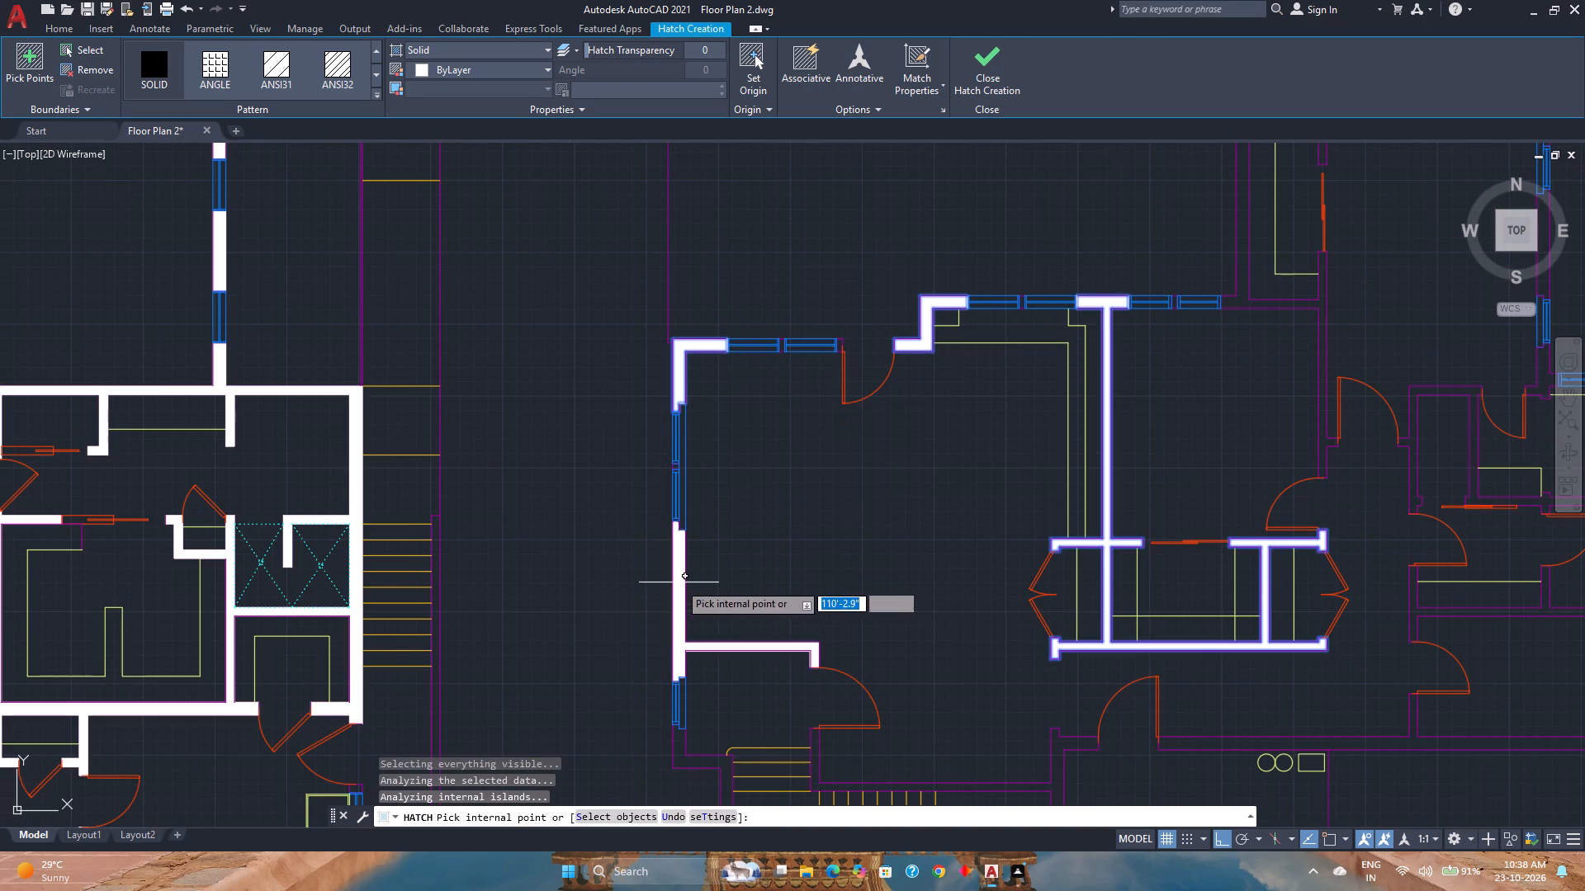
{"action": "left_click", "coordinate": [679, 582]}
Fill the smaller plan's southwest staircase walls and the south and east walls with their connected partitions.
{"action": "scroll", "coordinate": [743, 560], "scroll_direction": "down", "scroll_amount": 2}
{"action": "middle_click_drag", "start_coordinate": [742, 558], "coordinate": [617, 445]}
{"action": "middle_click", "coordinate": [617, 445]}
{"action": "middle_click", "coordinate": [617, 445]}
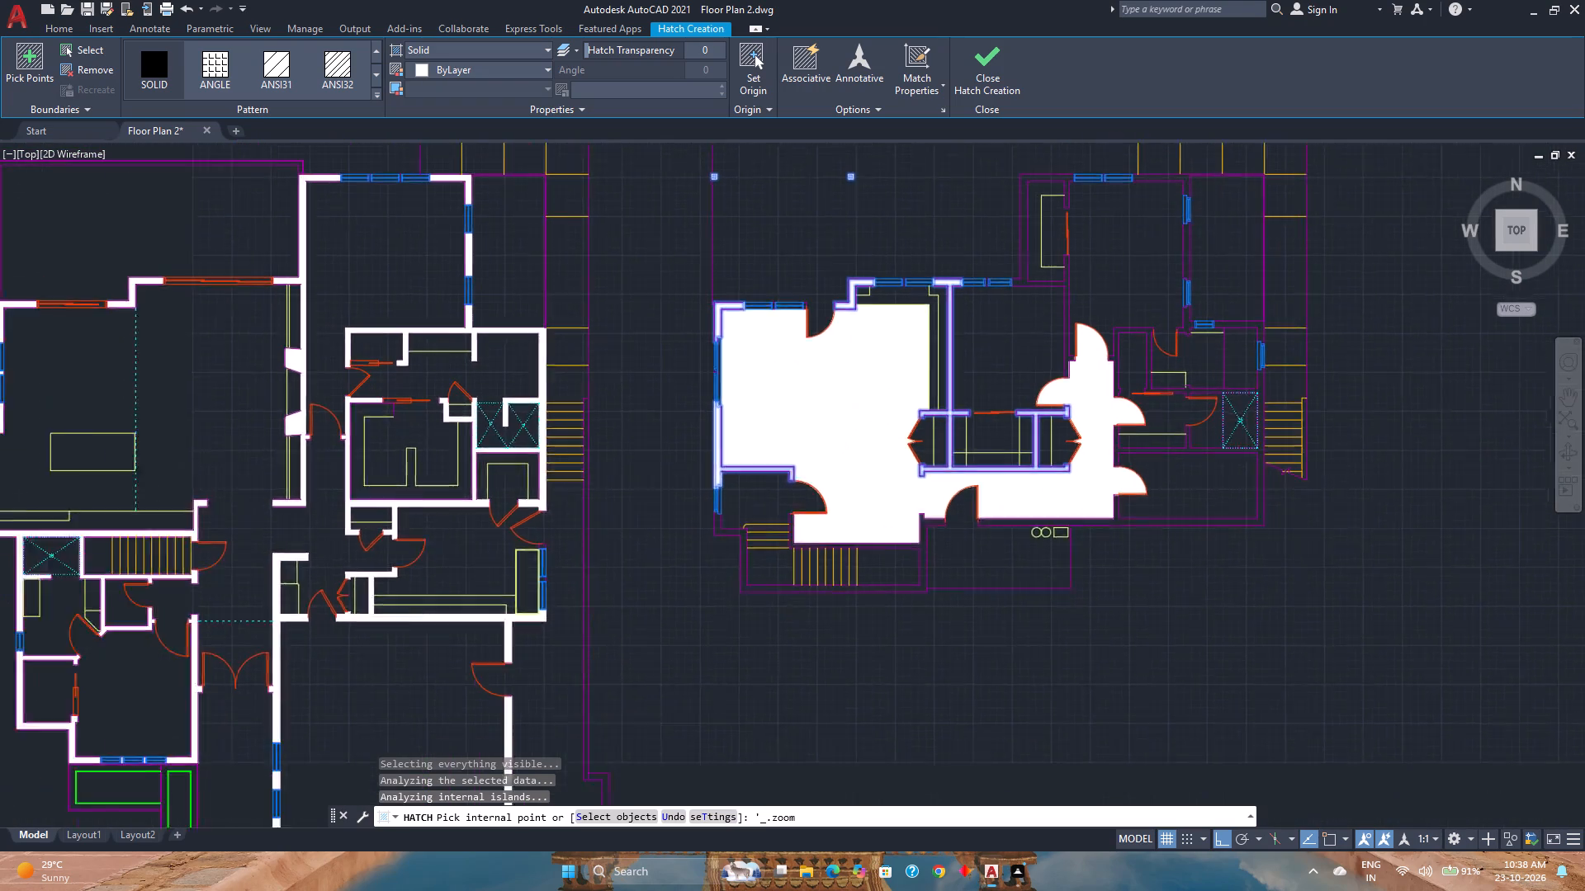
{"action": "scroll", "coordinate": [899, 495], "scroll_direction": "up", "scroll_amount": 3}
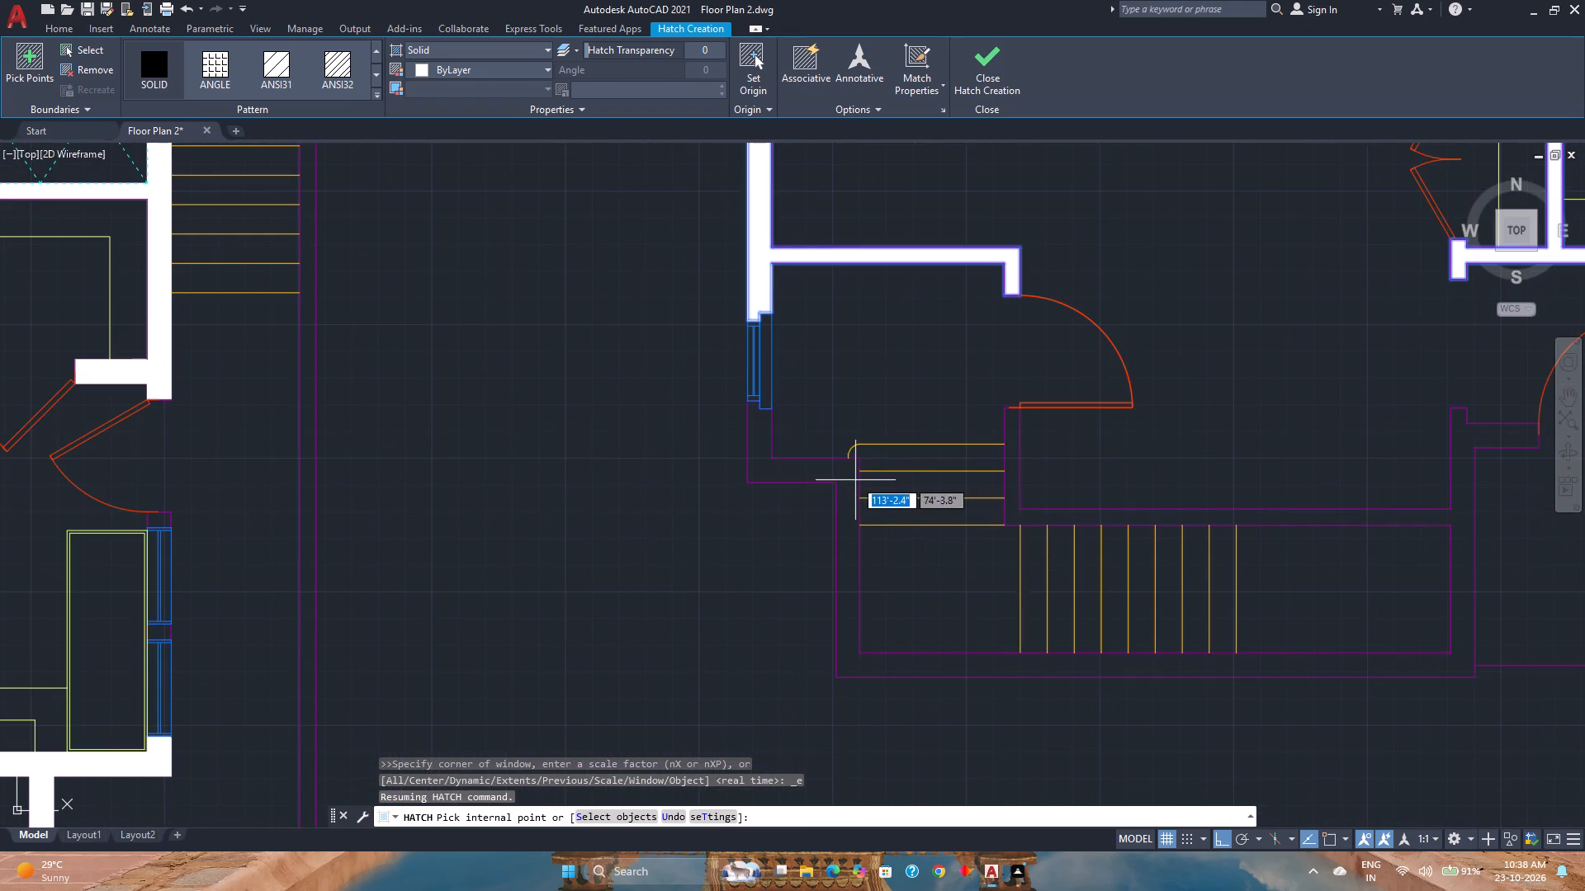
{"action": "left_click", "coordinate": [853, 472]}
{"action": "scroll", "coordinate": [996, 540], "scroll_direction": "down", "scroll_amount": 2}
{"action": "middle_click_drag", "start_coordinate": [991, 540], "coordinate": [644, 549]}
{"action": "middle_click", "coordinate": [644, 549]}
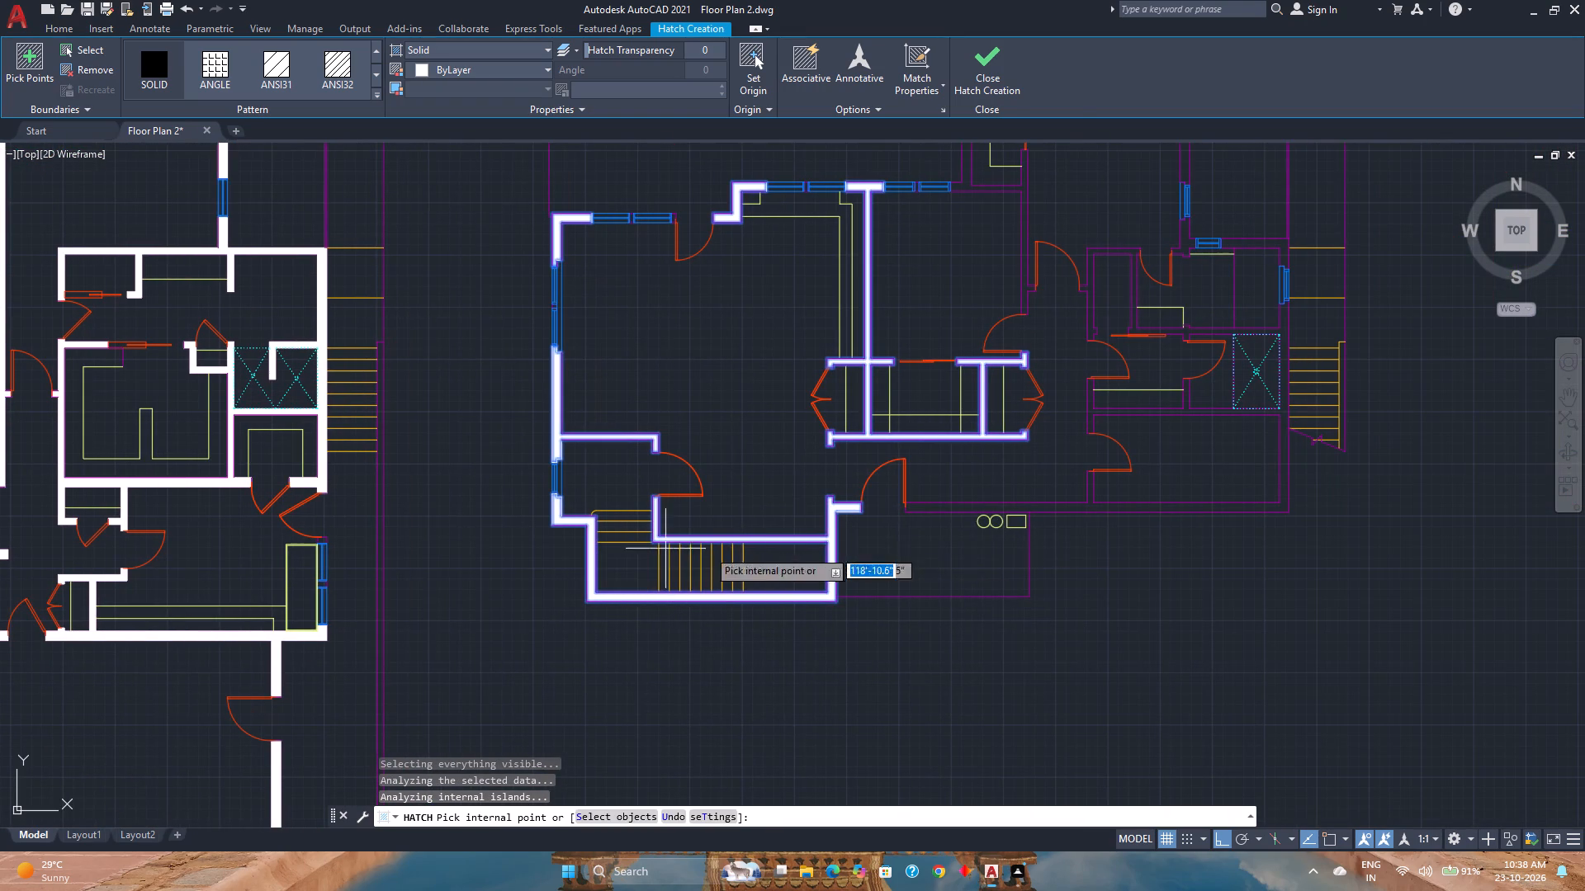
{"action": "left_click", "coordinate": [963, 508]}
Fill the smaller plan's walls around the northern room's closet and the two small piers between the paired north windows.
{"action": "scroll", "coordinate": [1128, 391], "scroll_direction": "down", "scroll_amount": 1}
{"action": "middle_click", "coordinate": [1128, 391]}
{"action": "middle_click_drag", "start_coordinate": [1128, 391], "coordinate": [1128, 392]}
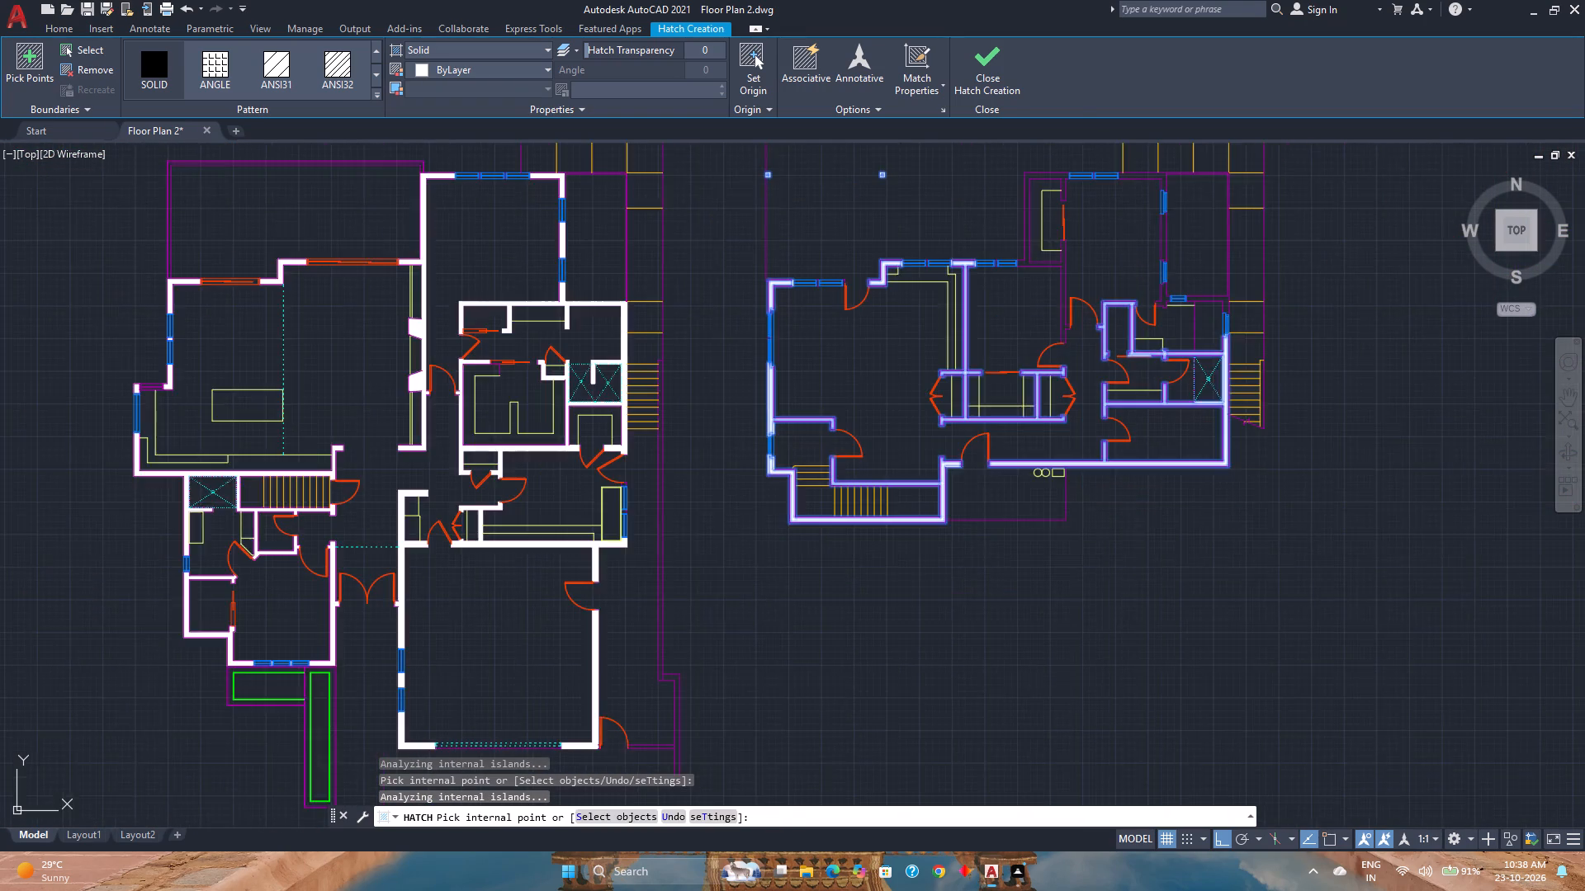
{"action": "middle_click_drag", "start_coordinate": [1128, 392], "coordinate": [874, 583]}
{"action": "middle_click", "coordinate": [874, 583]}
{"action": "middle_click", "coordinate": [874, 583]}
{"action": "scroll", "coordinate": [1152, 269], "scroll_direction": "up", "scroll_amount": 3}
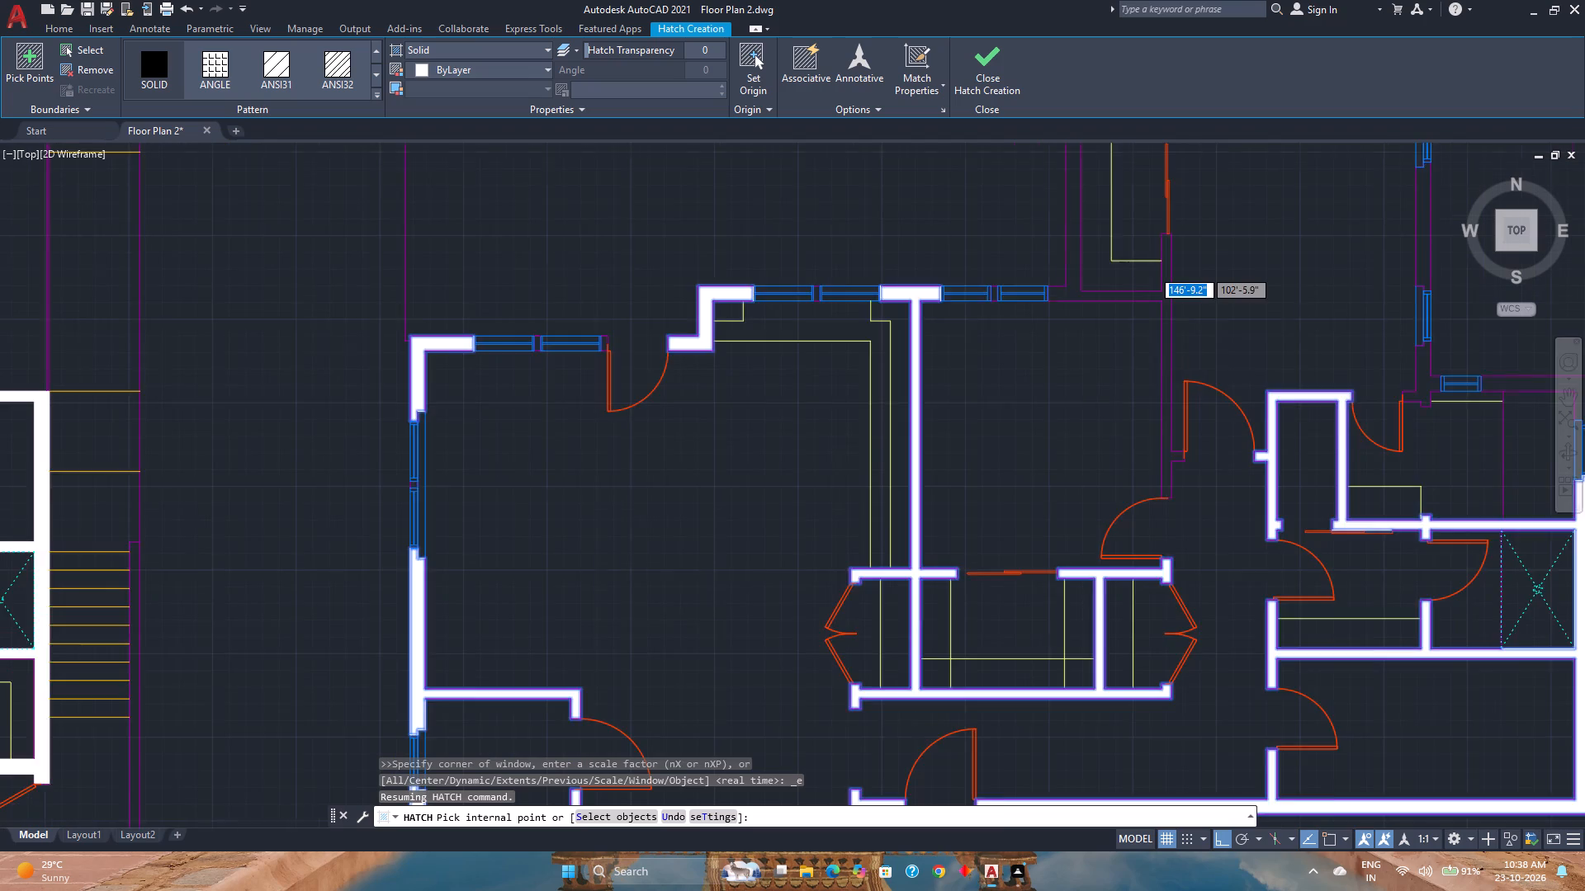
{"action": "left_click", "coordinate": [1172, 306]}
{"action": "scroll", "coordinate": [1172, 306], "scroll_direction": "down", "scroll_amount": 4}
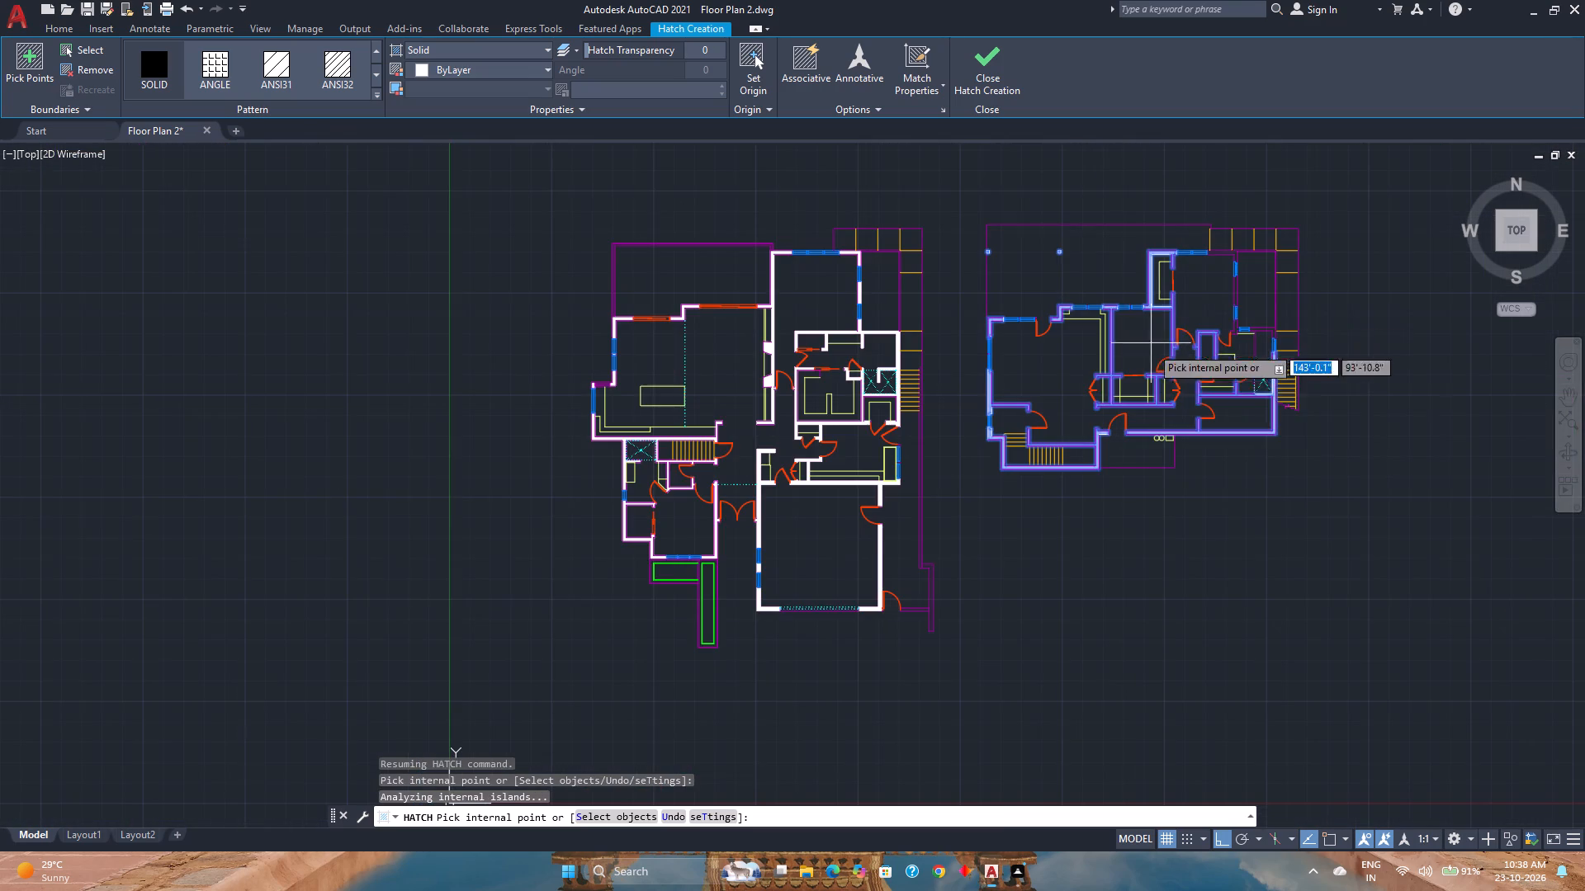
{"action": "scroll", "coordinate": [1124, 306], "scroll_direction": "up", "scroll_amount": 5}
{"action": "left_click", "coordinate": [1143, 319]}
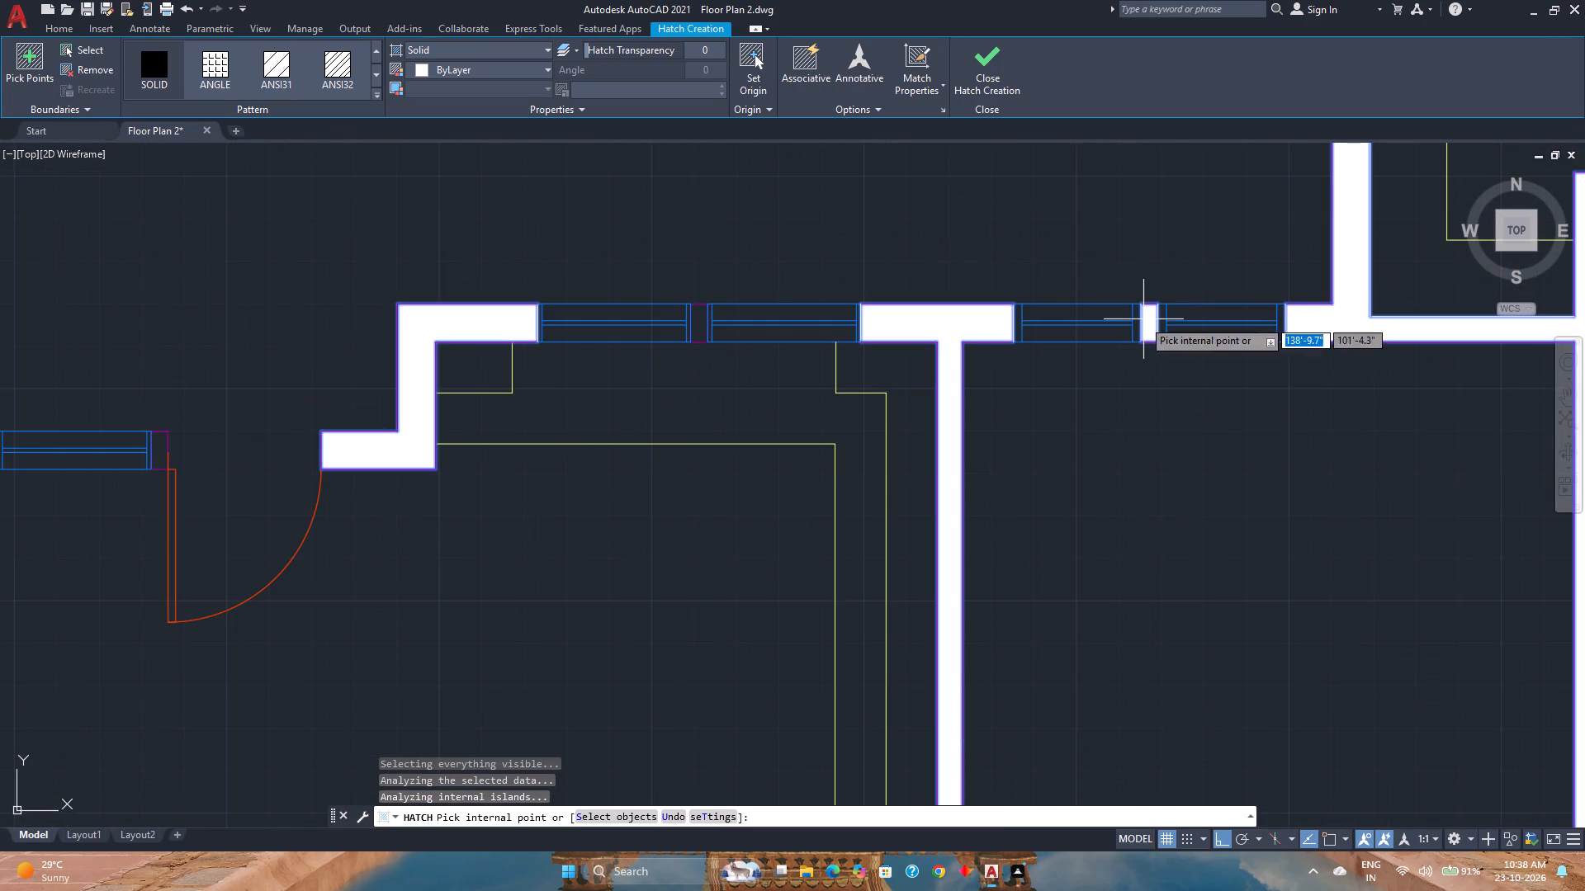
{"action": "left_click", "coordinate": [706, 318]}
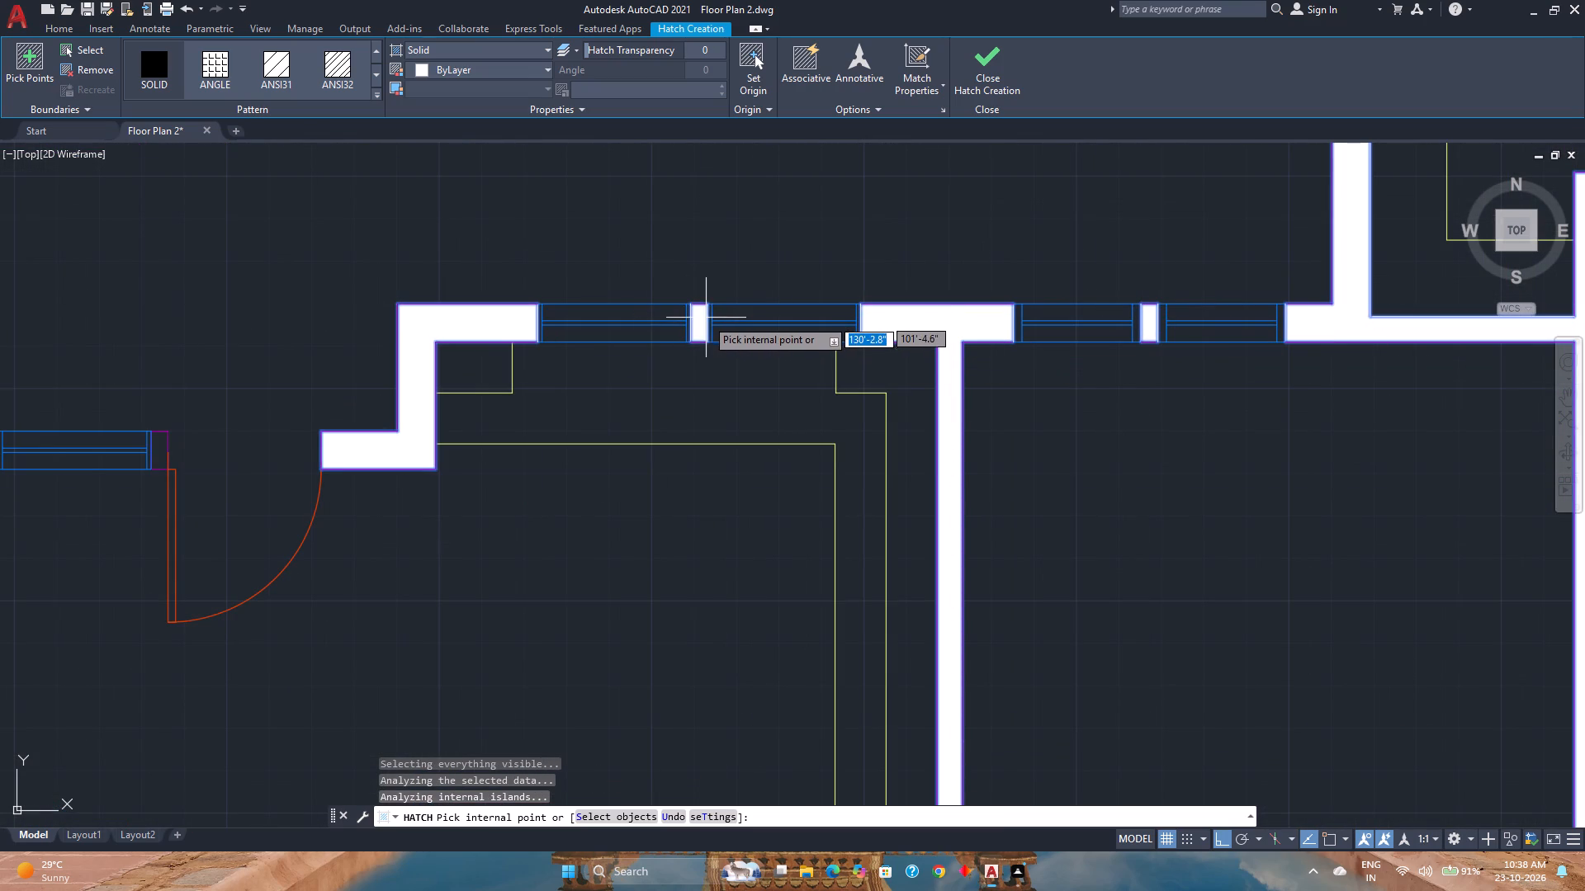
Fill the two small wall pieces above and between the east windows on the larger plan.
{"action": "scroll", "coordinate": [706, 318], "scroll_direction": "down", "scroll_amount": 4}
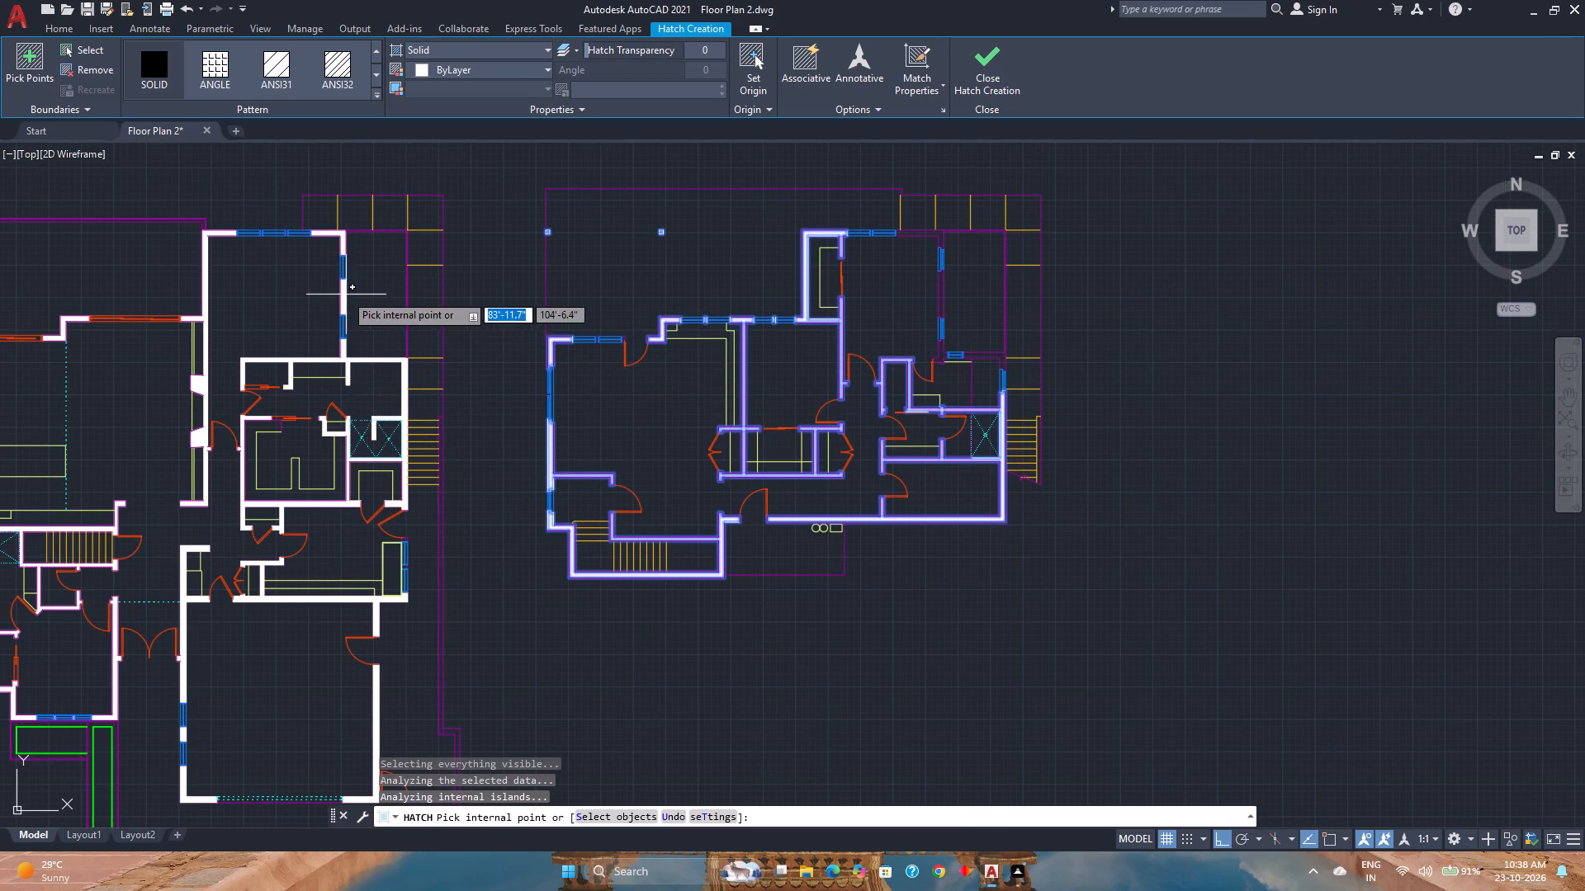
{"action": "scroll", "coordinate": [402, 552], "scroll_direction": "up", "scroll_amount": 4}
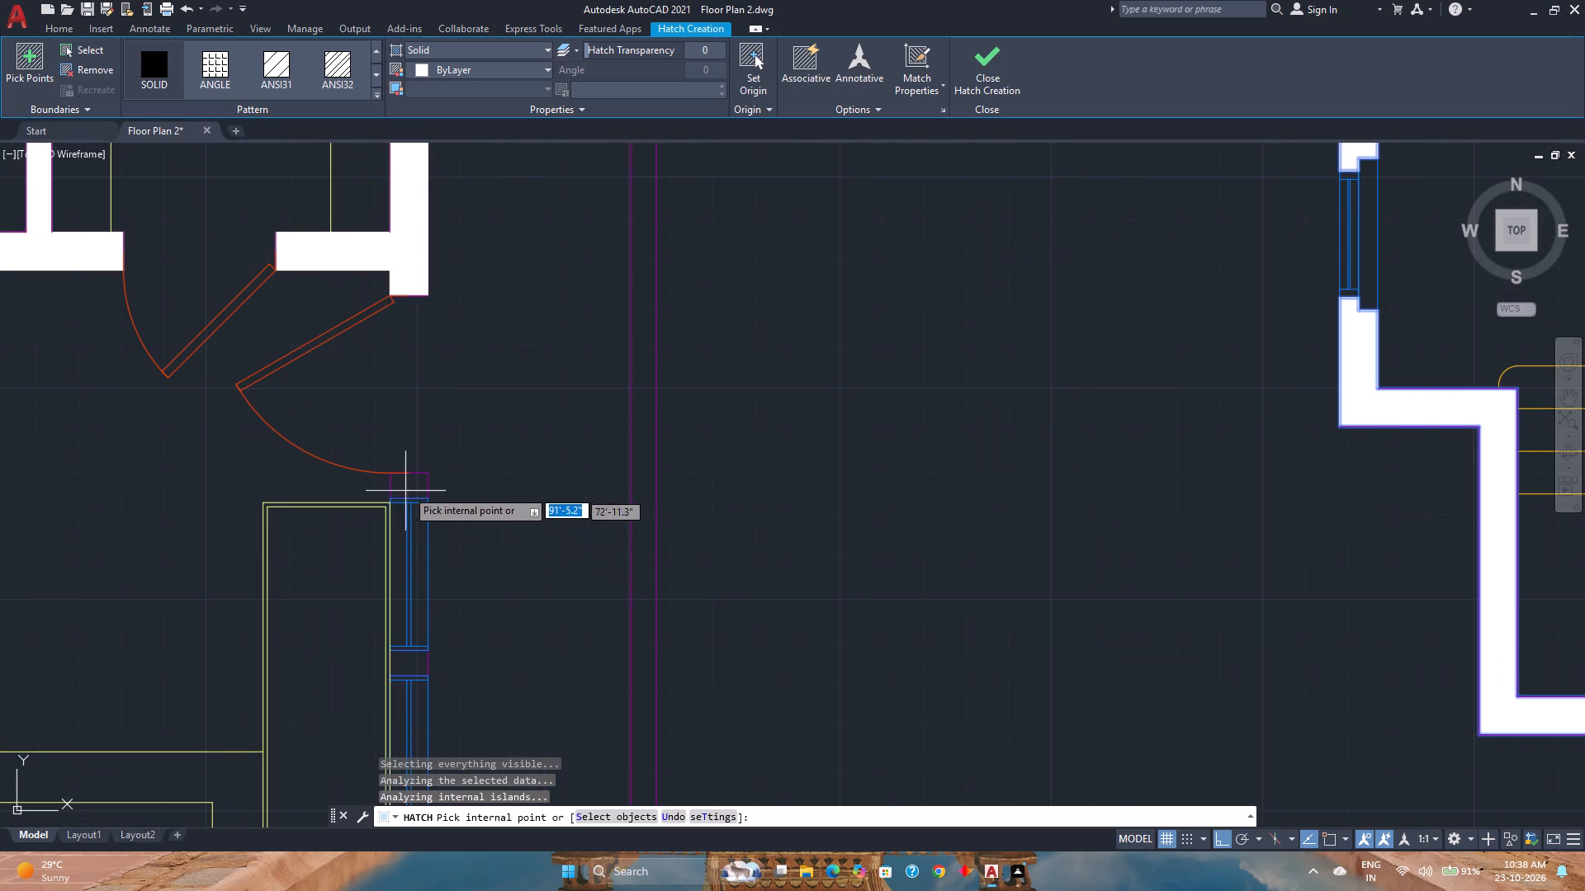
{"action": "left_click", "coordinate": [409, 483]}
{"action": "left_click", "coordinate": [419, 660]}
Fill the two small piers between the three windows in the larger plan's northern room.
{"action": "scroll", "coordinate": [423, 636], "scroll_direction": "down", "scroll_amount": 3}
{"action": "middle_click_drag", "start_coordinate": [359, 626], "coordinate": [633, 562]}
{"action": "middle_click", "coordinate": [633, 562]}
{"action": "scroll", "coordinate": [641, 561], "scroll_direction": "down", "scroll_amount": 2}
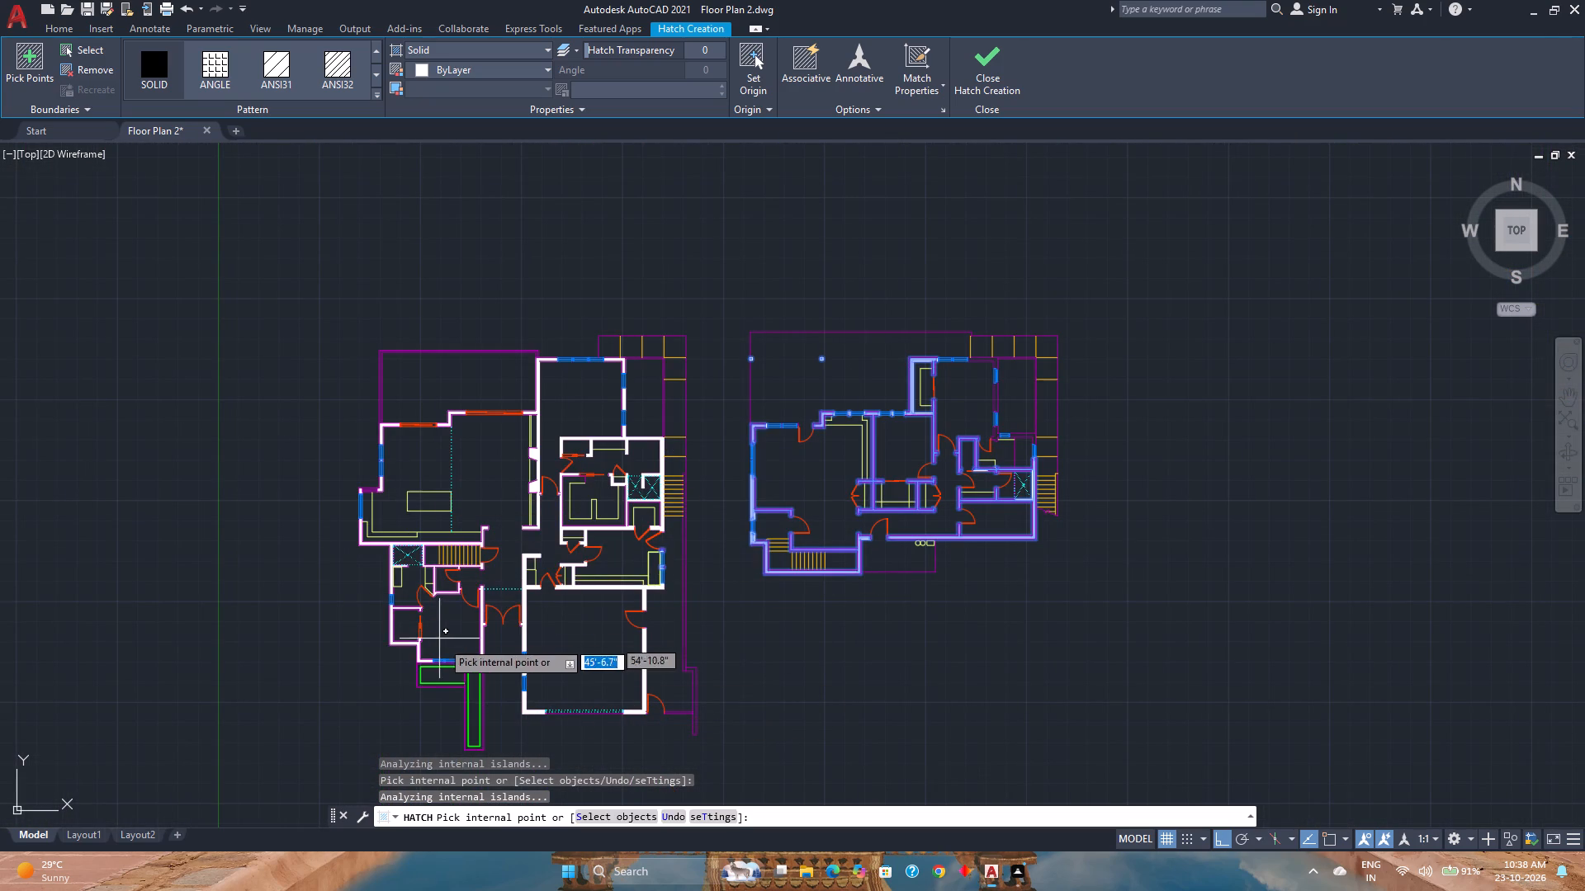
{"action": "scroll", "coordinate": [443, 679], "scroll_direction": "up", "scroll_amount": 4}
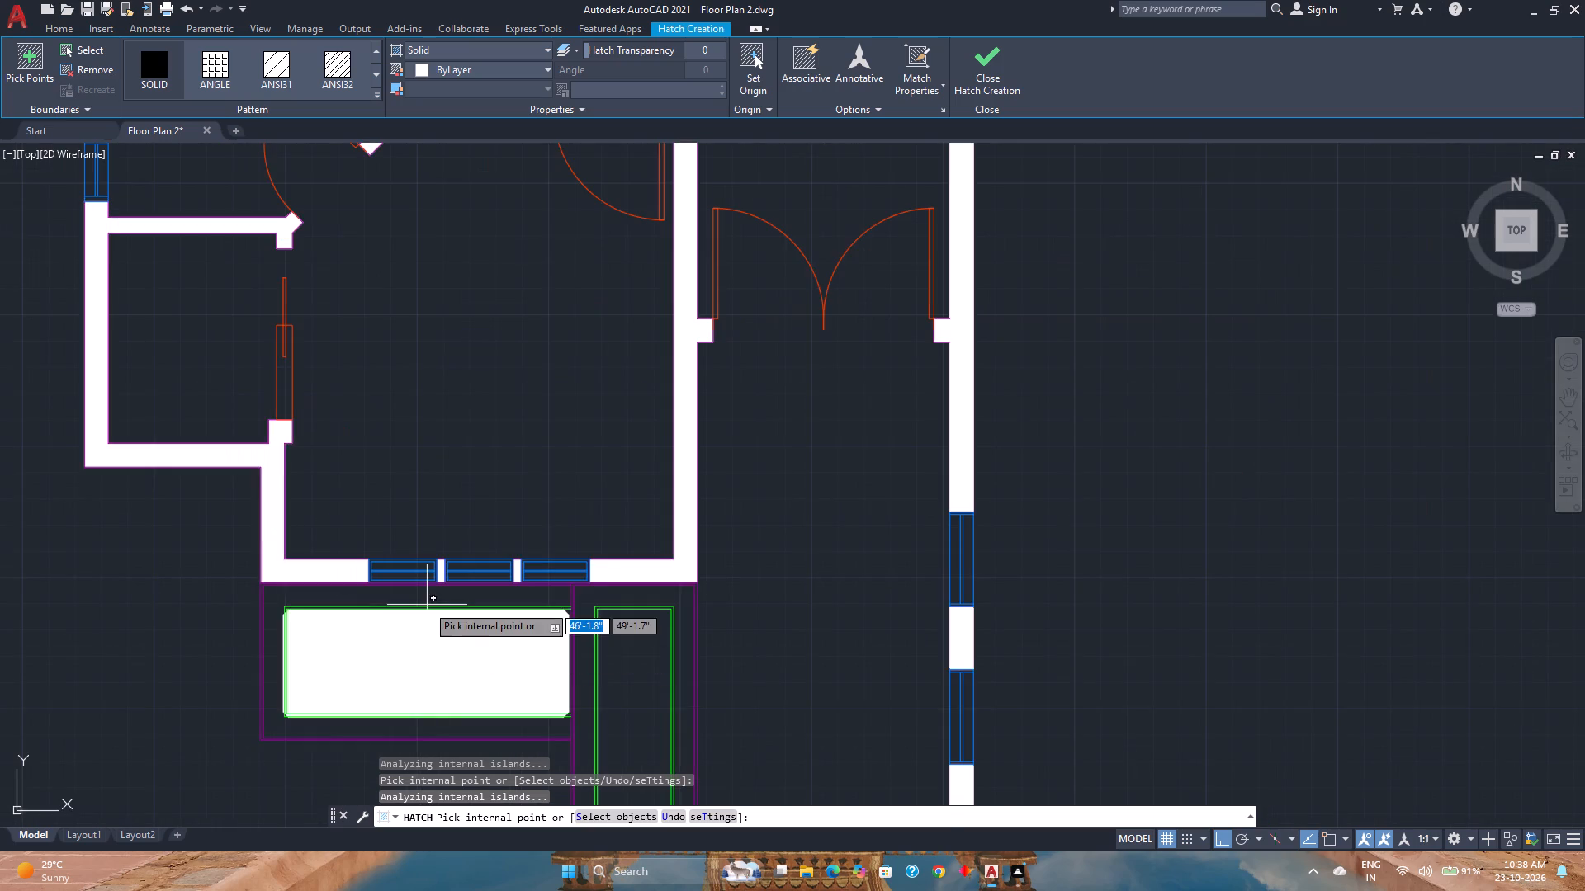
{"action": "scroll", "coordinate": [428, 604], "scroll_direction": "down", "scroll_amount": 3}
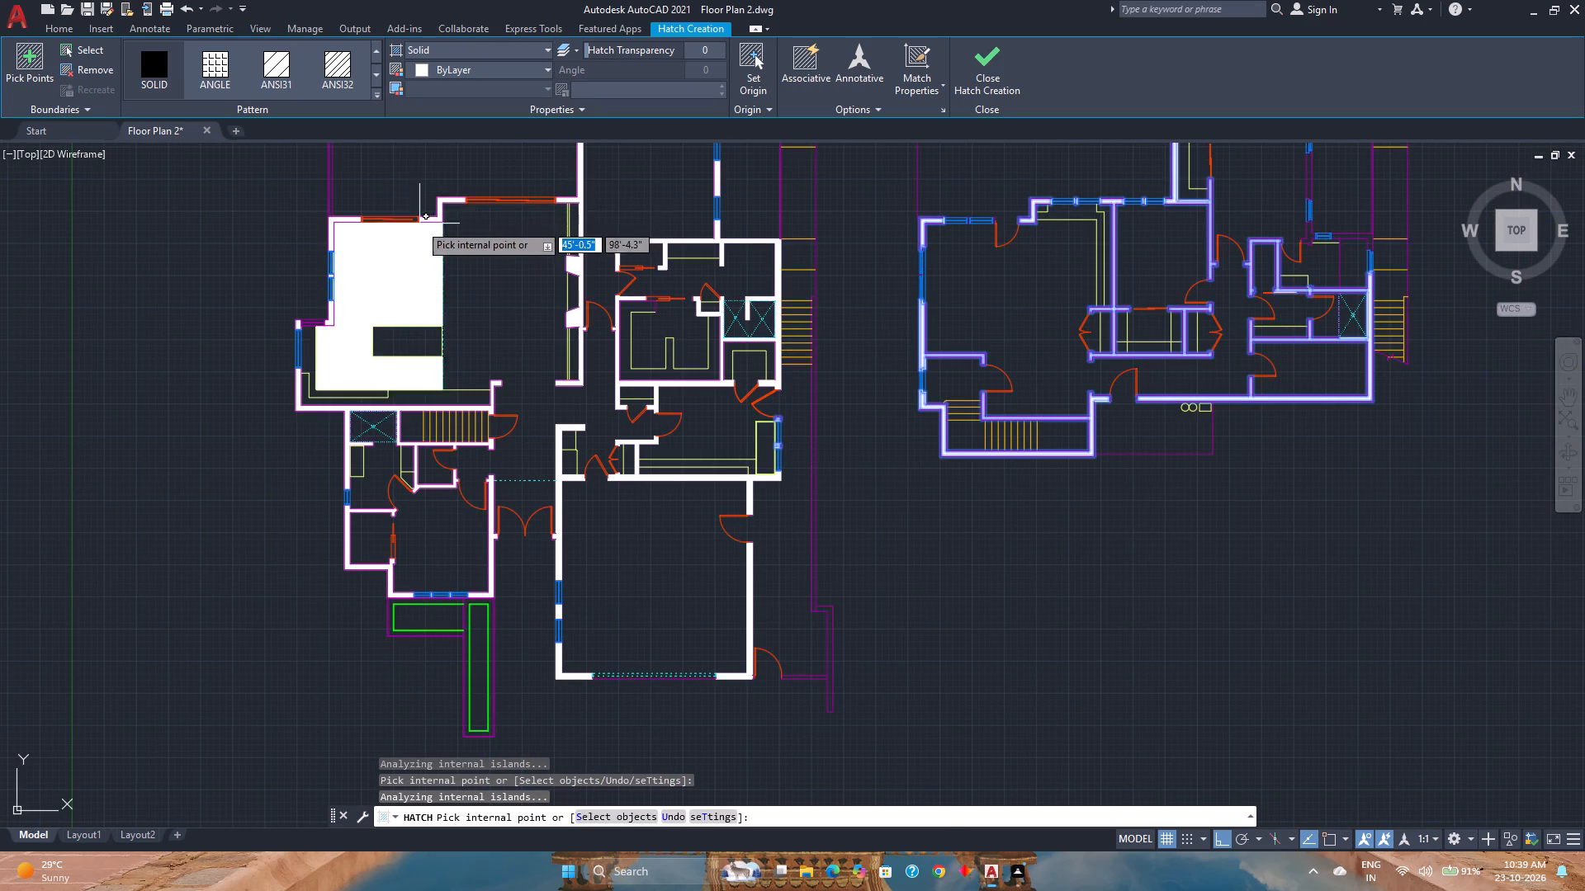
{"action": "middle_click_drag", "start_coordinate": [743, 289], "coordinate": [740, 412]}
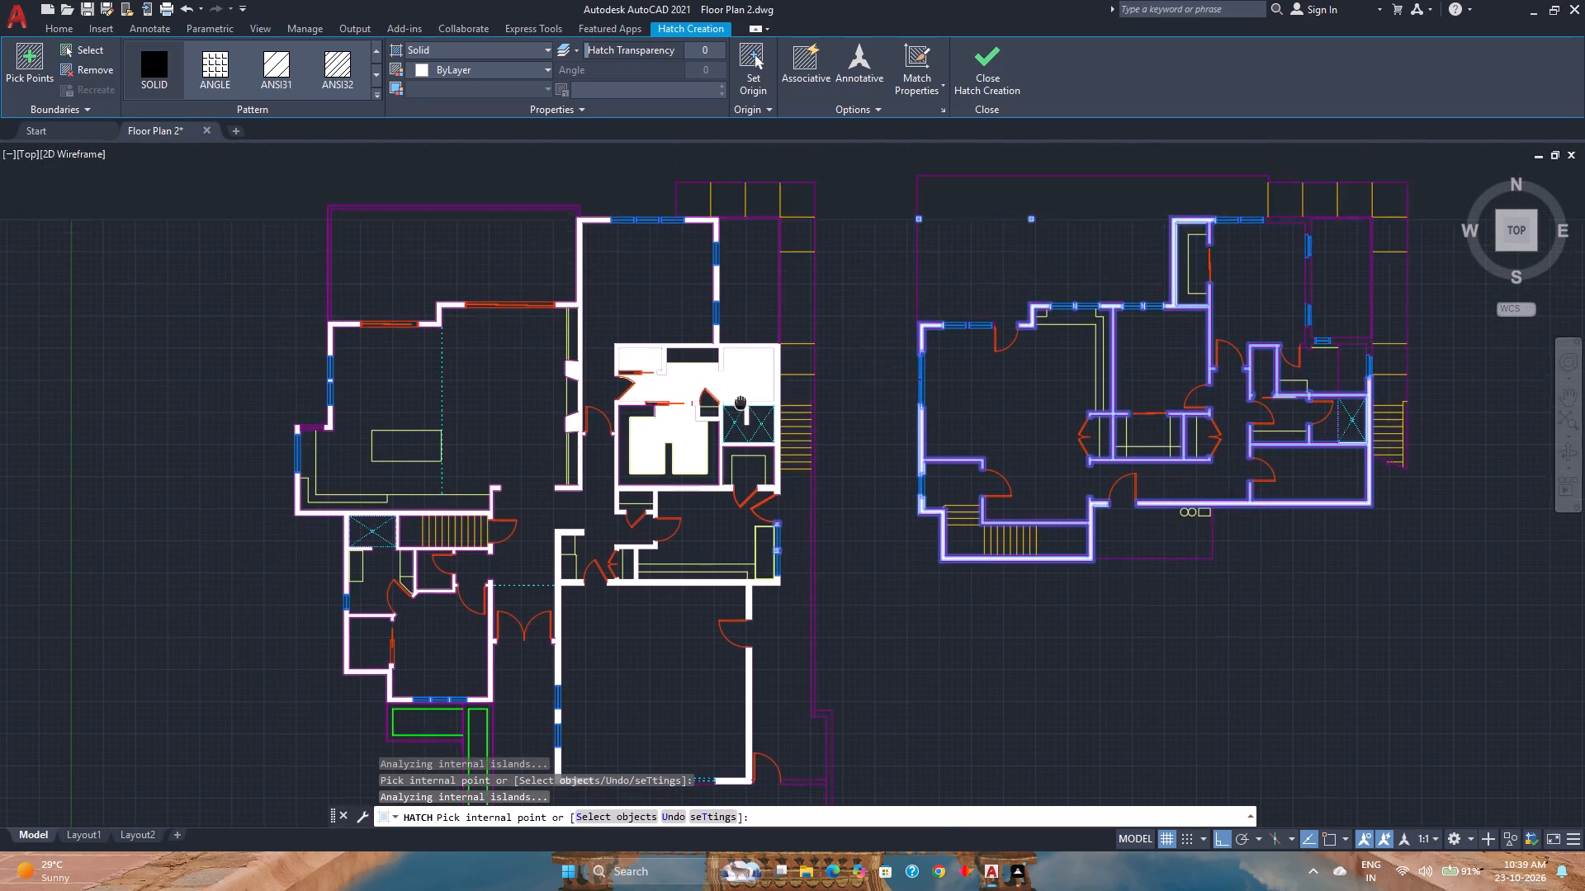
{"action": "middle_click_drag", "start_coordinate": [740, 412], "coordinate": [698, 527]}
{"action": "middle_click", "coordinate": [698, 527]}
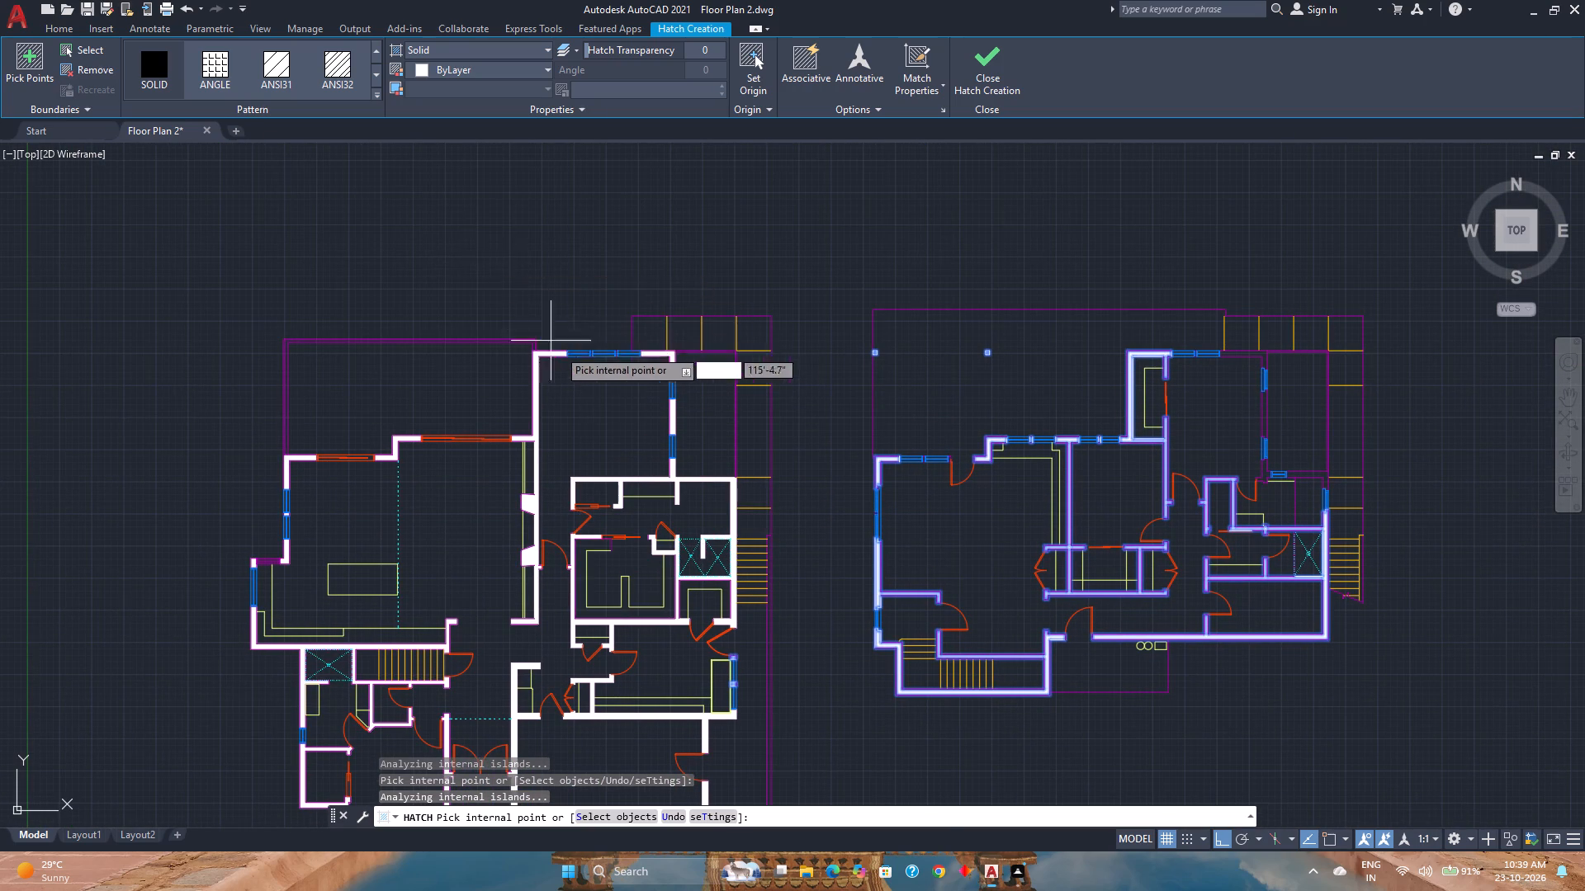
{"action": "scroll", "coordinate": [570, 356], "scroll_direction": "up", "scroll_amount": 6}
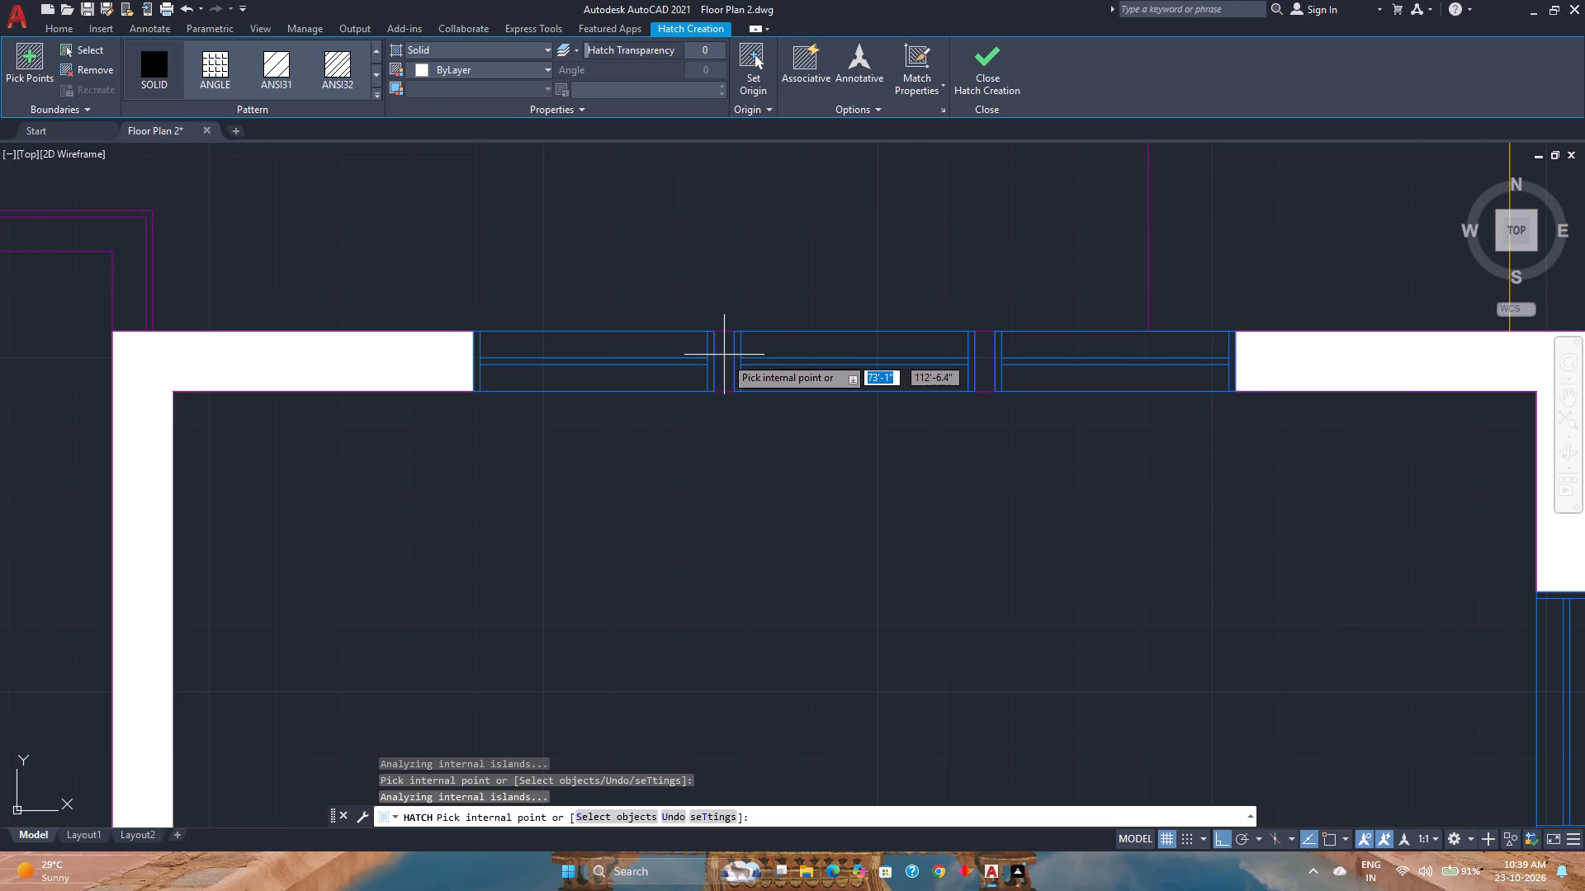
{"action": "left_click", "coordinate": [725, 356]}
{"action": "left_click", "coordinate": [982, 359]}
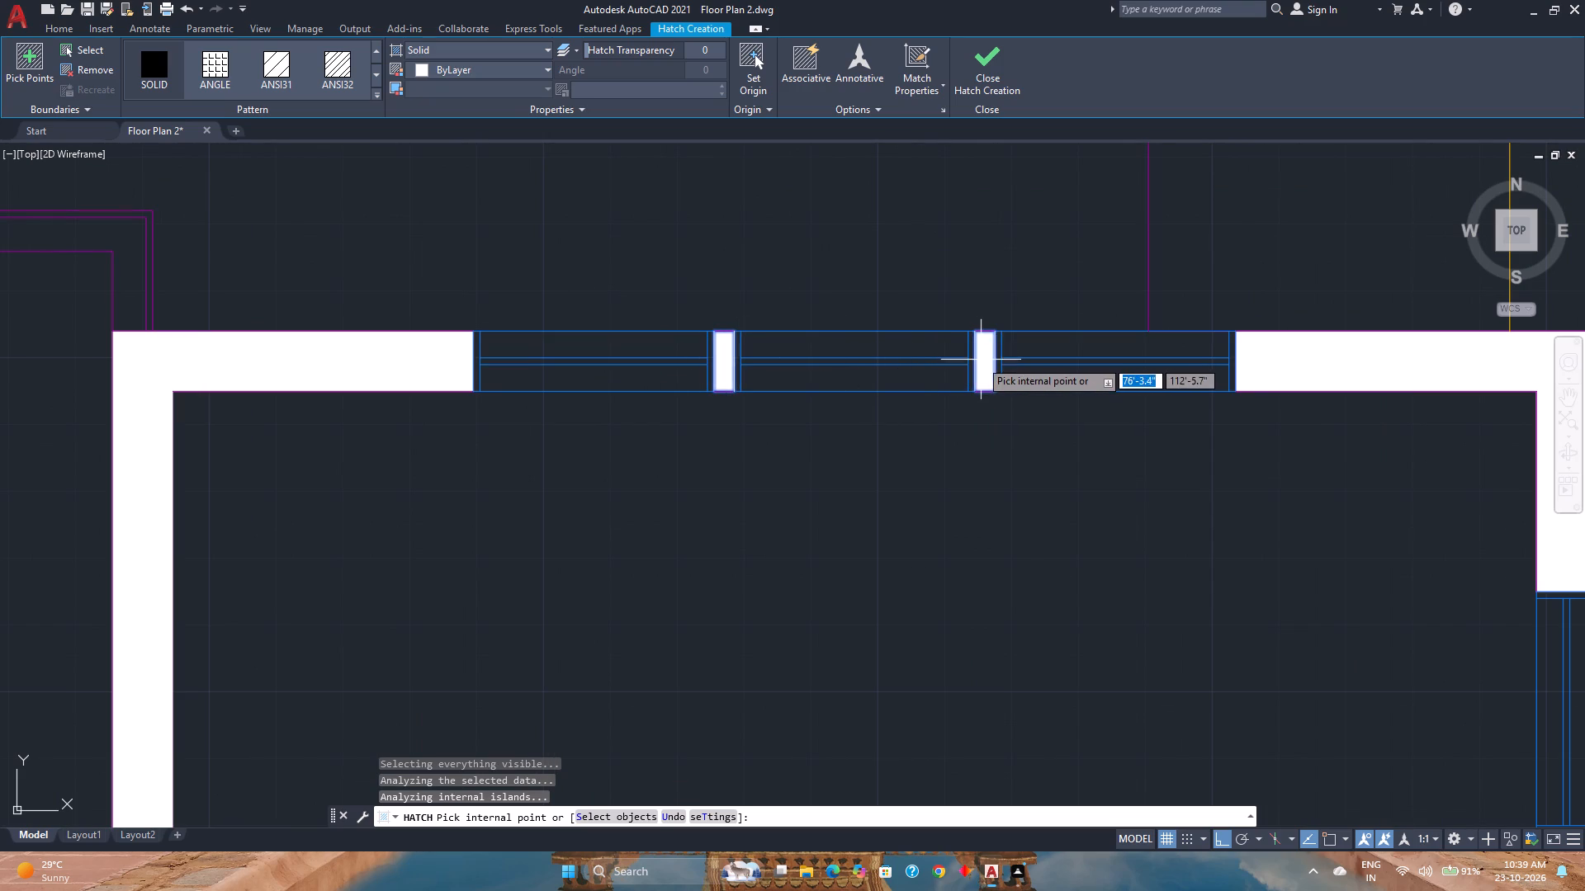
Fill the smaller plan's northeast room walls, its north window pier, and the wall pieces around the small window to the south.
{"action": "scroll", "coordinate": [979, 361], "scroll_direction": "down", "scroll_amount": 7}
{"action": "middle_click_drag", "start_coordinate": [1005, 394], "coordinate": [628, 384]}
{"action": "middle_click", "coordinate": [628, 384]}
{"action": "scroll", "coordinate": [930, 380], "scroll_direction": "up", "scroll_amount": 3}
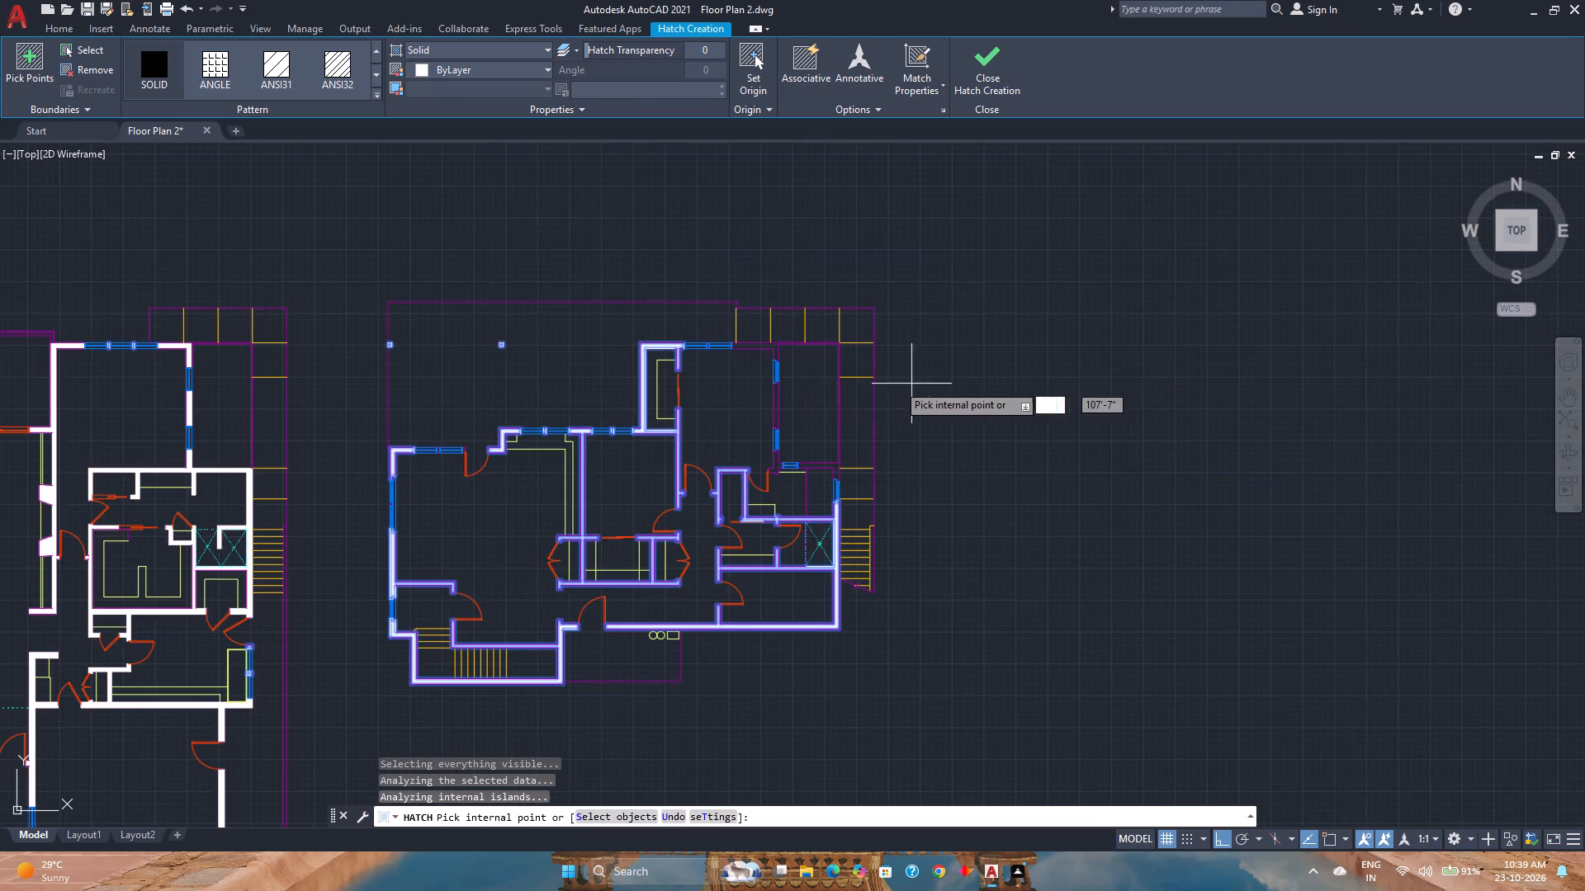
{"action": "scroll", "coordinate": [771, 356], "scroll_direction": "up", "scroll_amount": 3}
{"action": "left_click", "coordinate": [707, 309]}
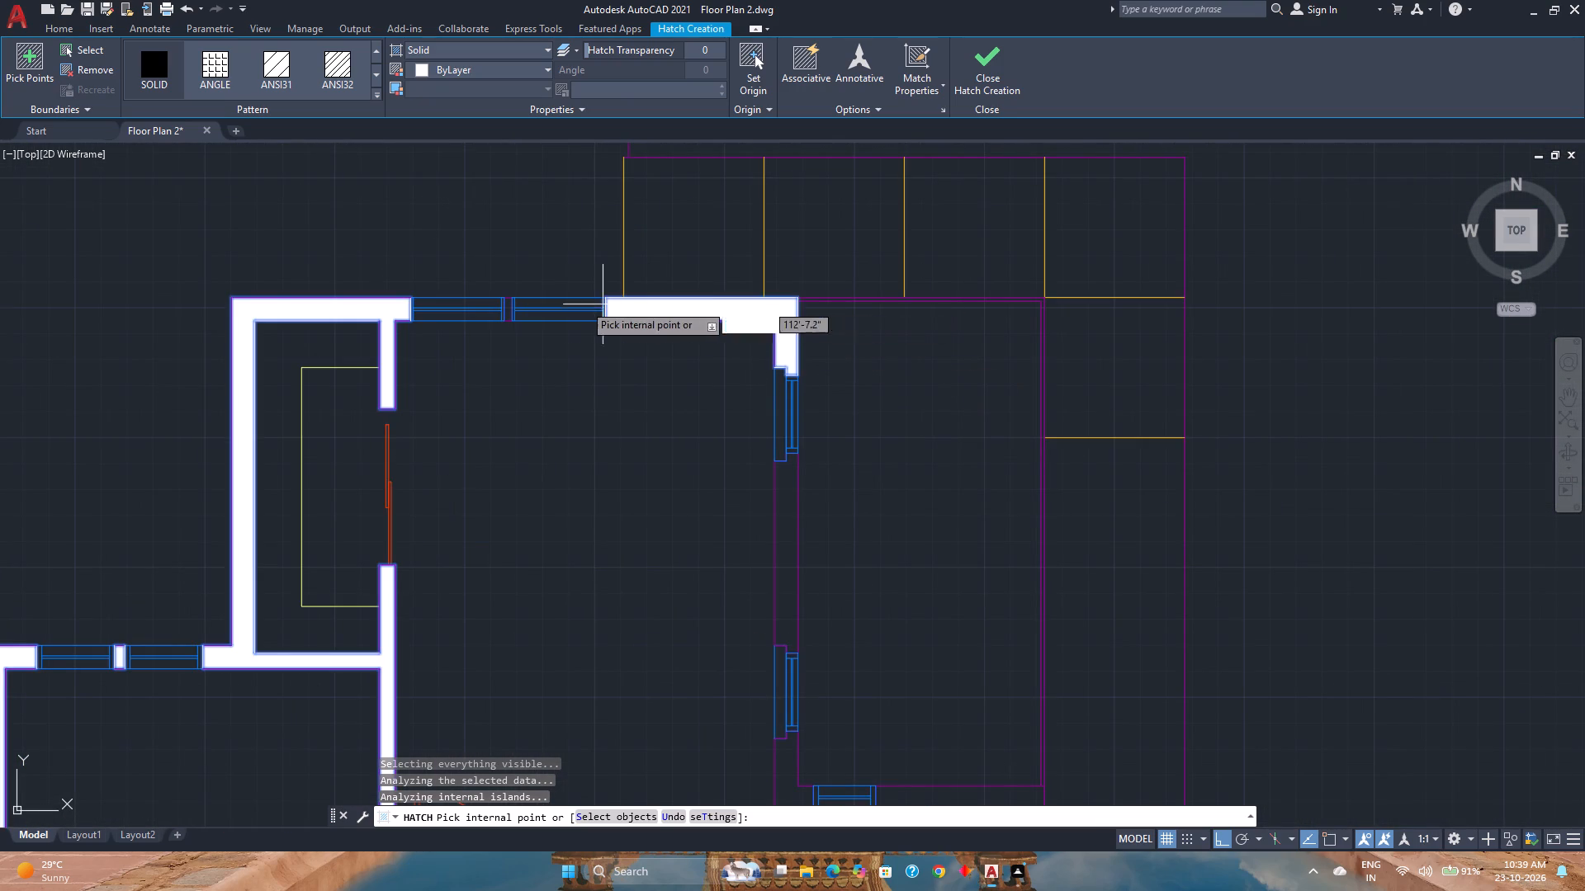
{"action": "scroll", "coordinate": [513, 303], "scroll_direction": "up", "scroll_amount": 3}
{"action": "left_click", "coordinate": [484, 314]}
{"action": "scroll", "coordinate": [484, 314], "scroll_direction": "down", "scroll_amount": 4}
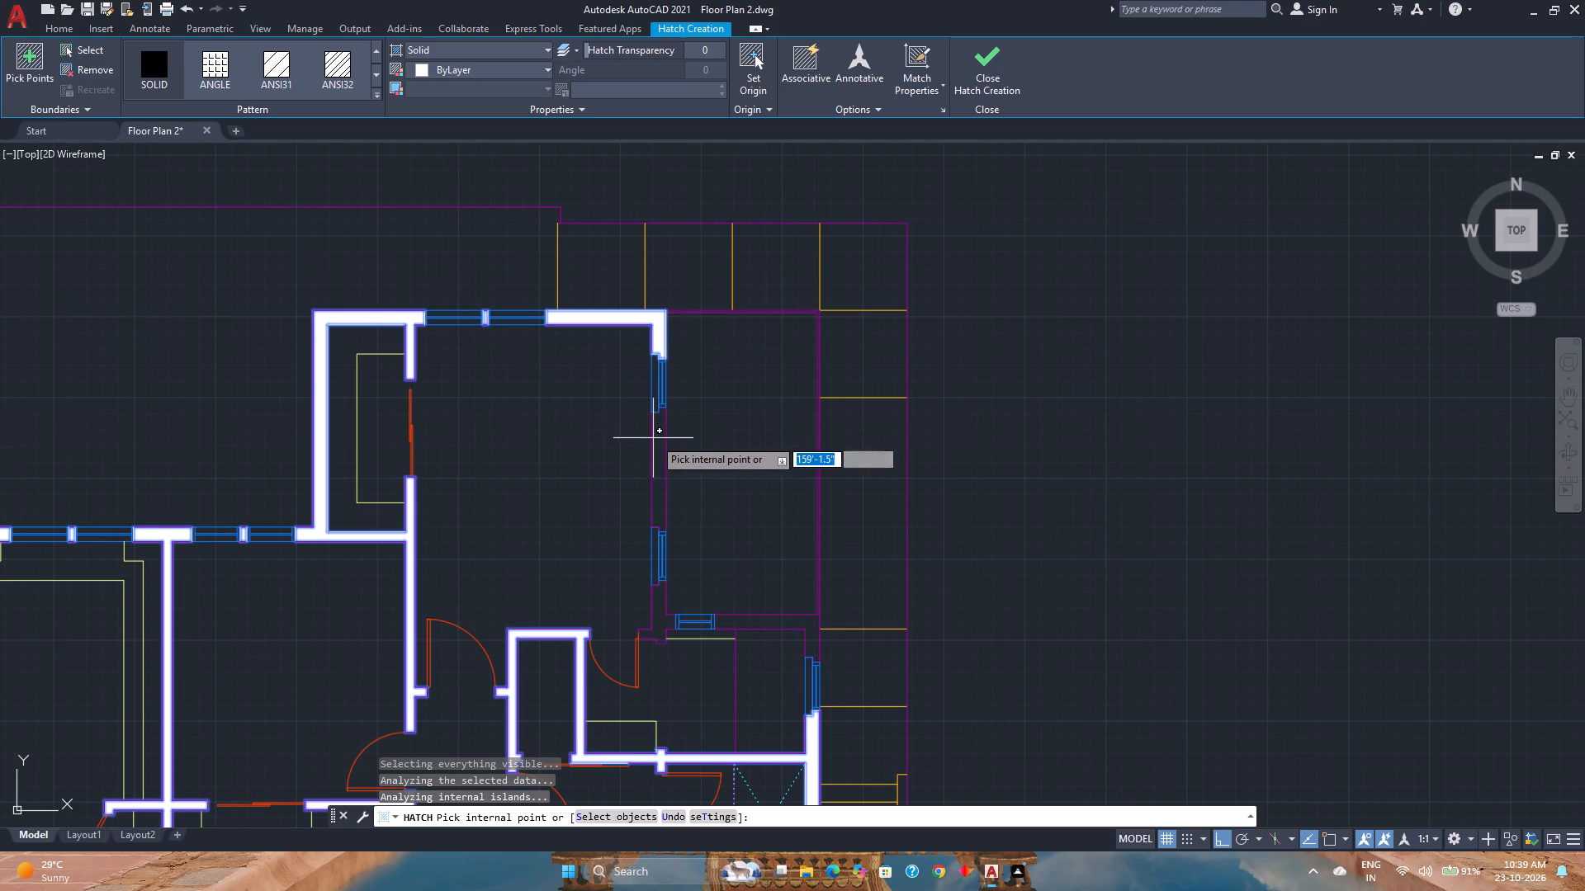
{"action": "left_click", "coordinate": [660, 449]}
{"action": "middle_click_drag", "start_coordinate": [656, 465], "coordinate": [621, 295]}
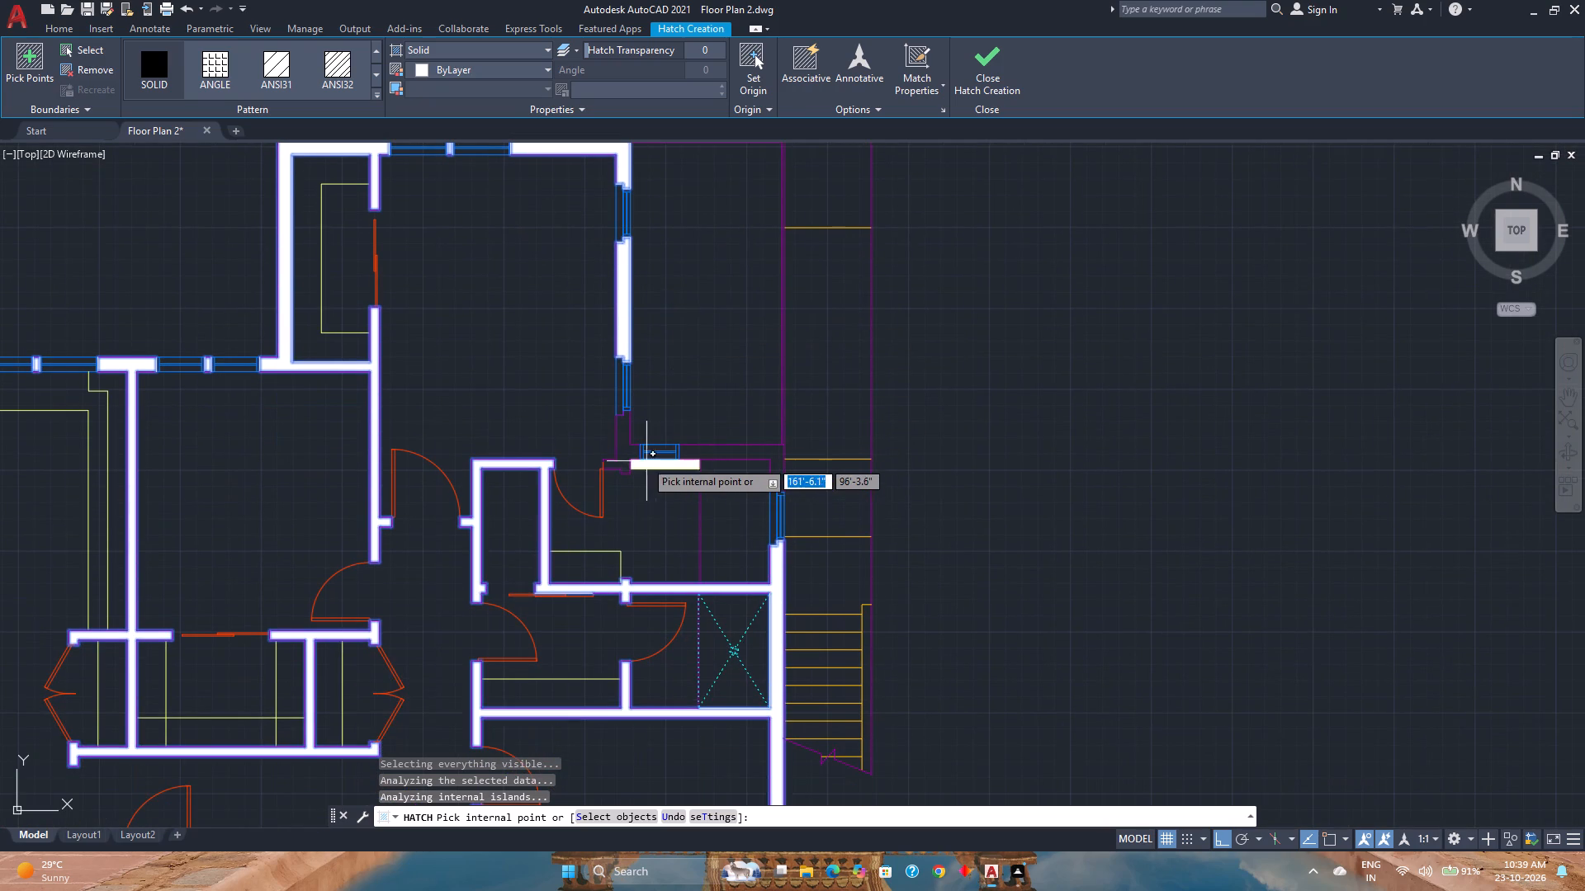
{"action": "left_click", "coordinate": [629, 452]}
{"action": "left_click", "coordinate": [702, 455]}
Check both plans for unfilled wall segments and finish the solid hatch.
{"action": "scroll", "coordinate": [702, 452], "scroll_direction": "down", "scroll_amount": 2}
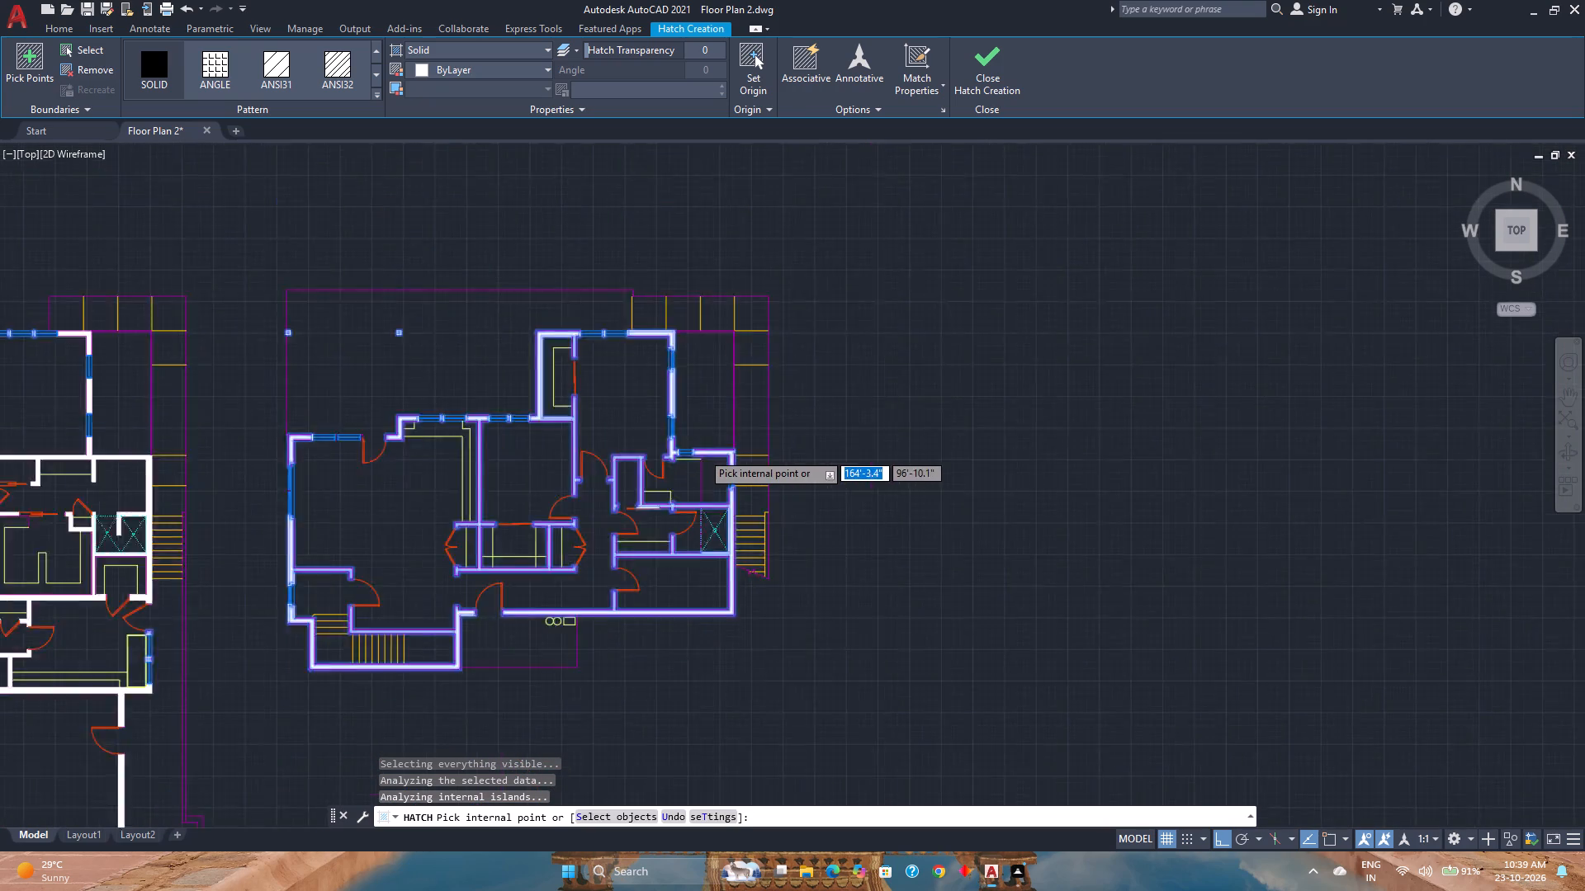
{"action": "scroll", "coordinate": [702, 452], "scroll_direction": "down", "scroll_amount": 1}
{"action": "scroll", "coordinate": [718, 488], "scroll_direction": "up", "scroll_amount": 6}
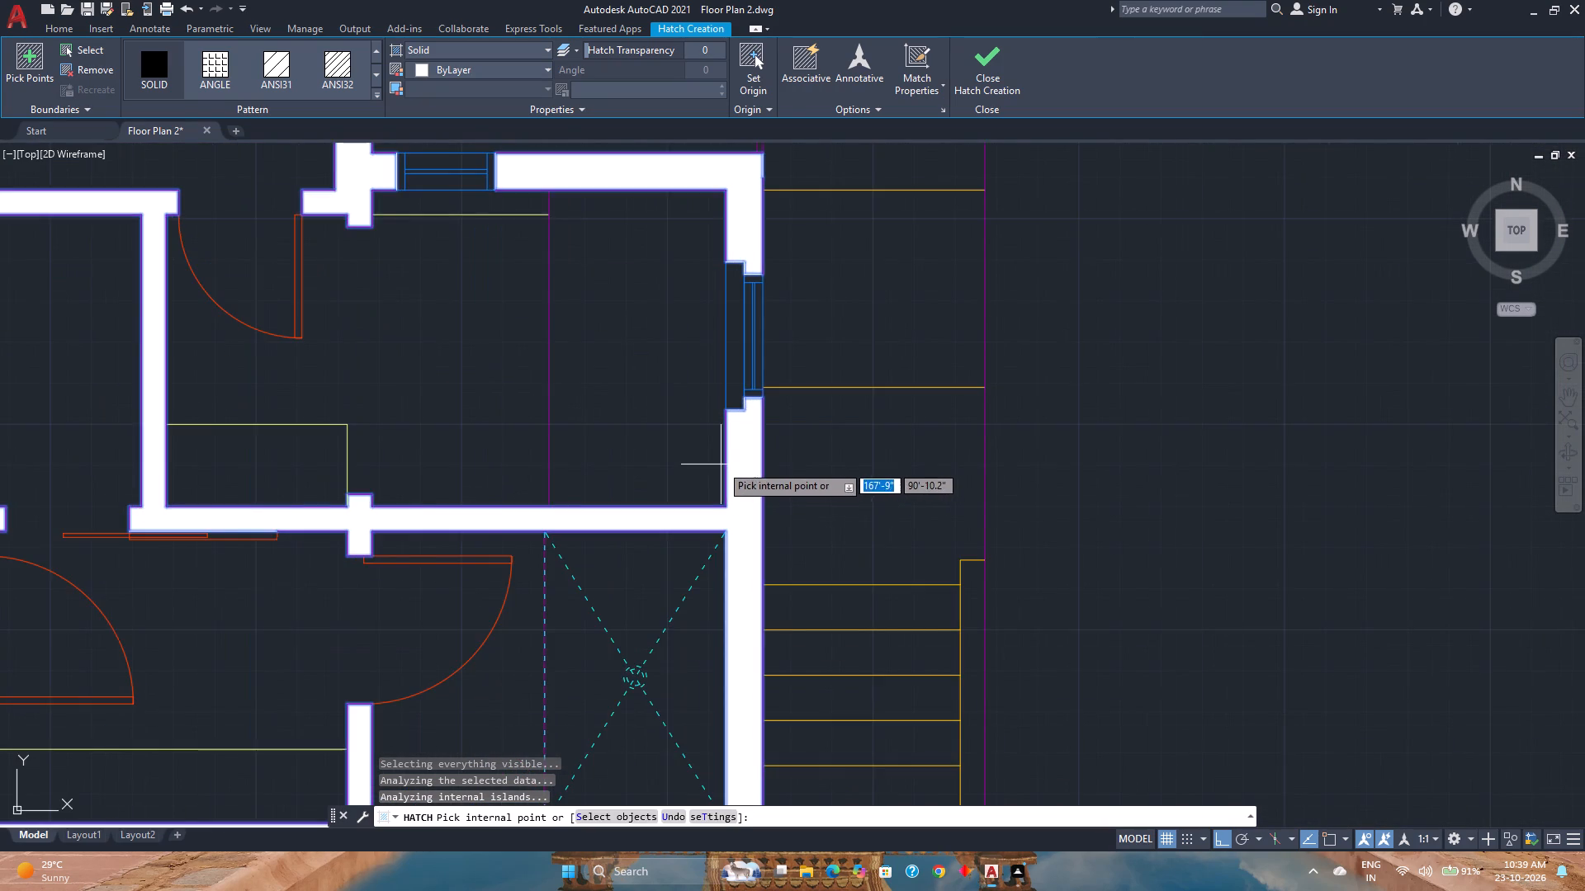
{"action": "scroll", "coordinate": [719, 464], "scroll_direction": "down", "scroll_amount": 3}
{"action": "middle_click_drag", "start_coordinate": [420, 637], "coordinate": [762, 521]}
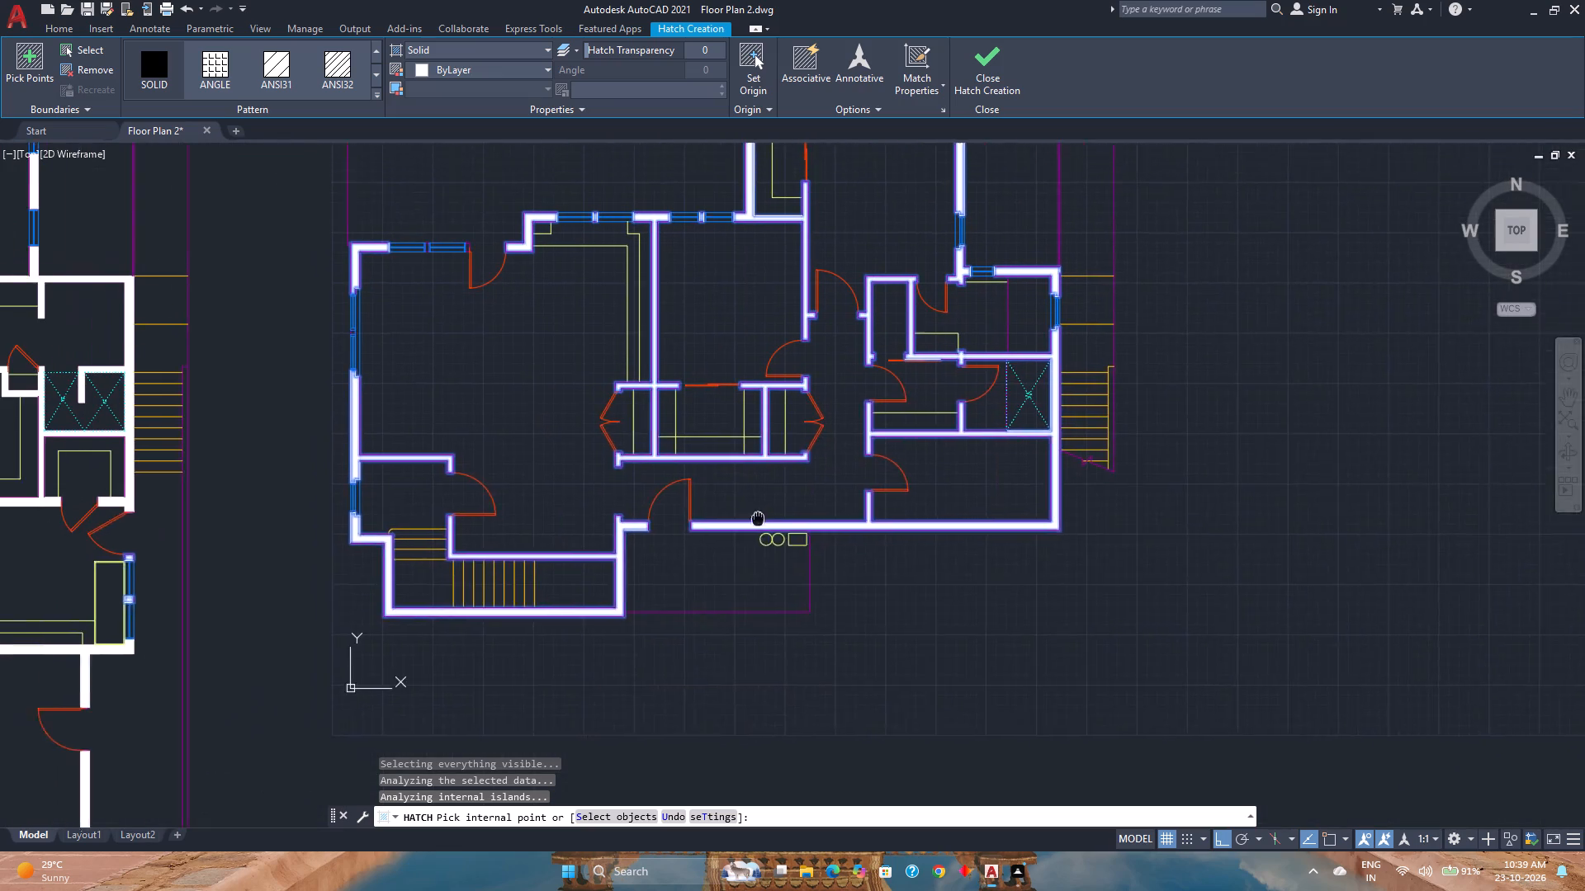
{"action": "middle_click_drag", "start_coordinate": [762, 521], "coordinate": [800, 589]}
{"action": "middle_click_drag", "start_coordinate": [568, 513], "coordinate": [587, 520]}
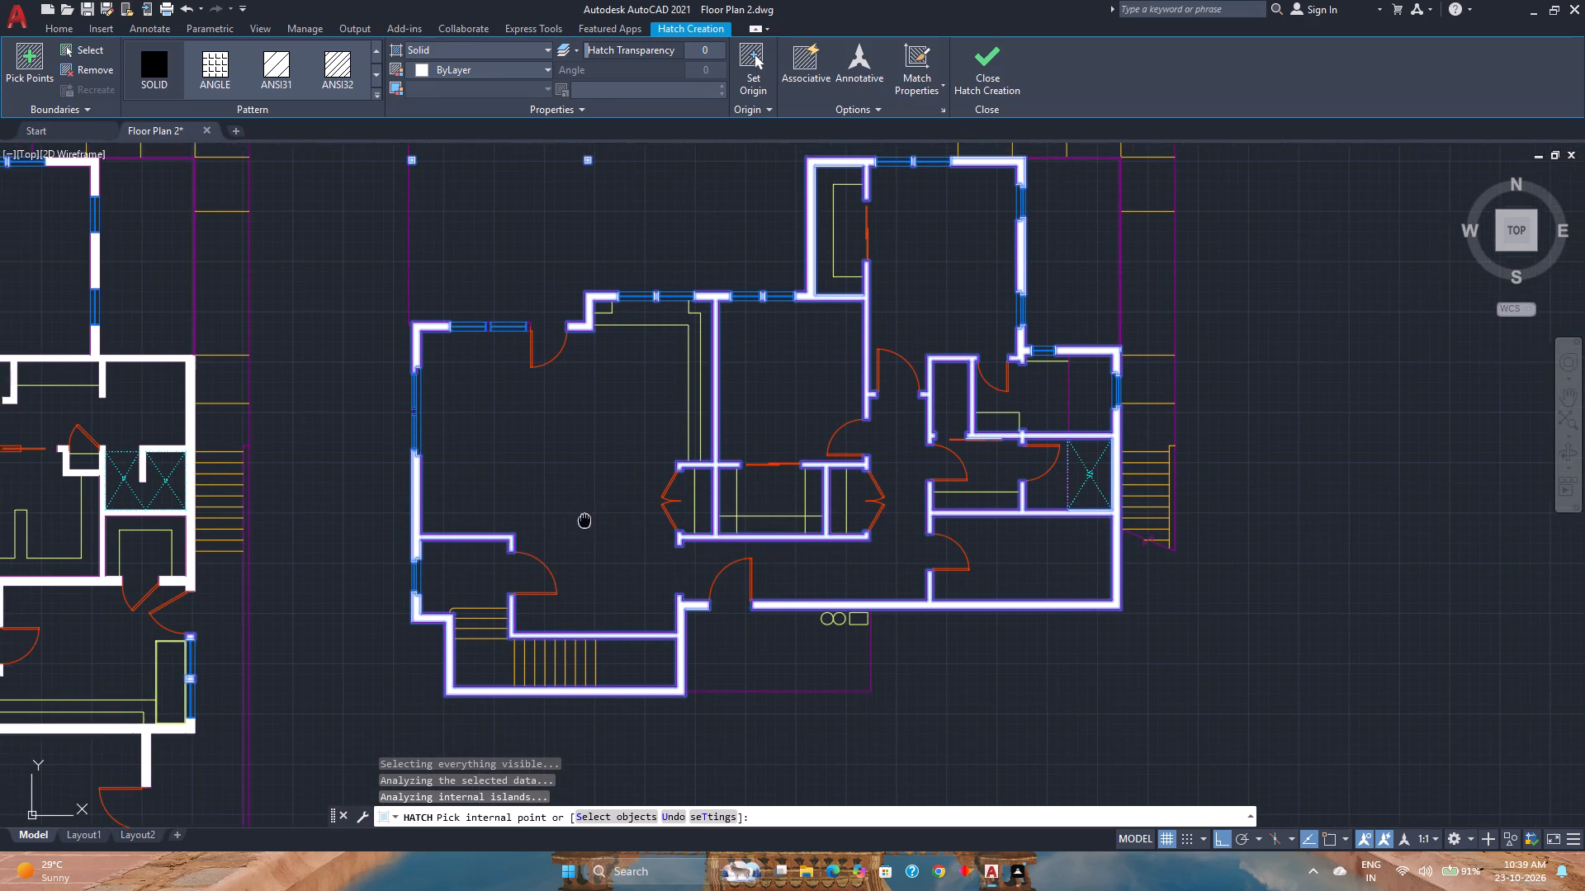
{"action": "middle_click_drag", "start_coordinate": [587, 520], "coordinate": [903, 502]}
{"action": "middle_click", "coordinate": [903, 502]}
{"action": "scroll", "coordinate": [903, 502], "scroll_direction": "down", "scroll_amount": 1}
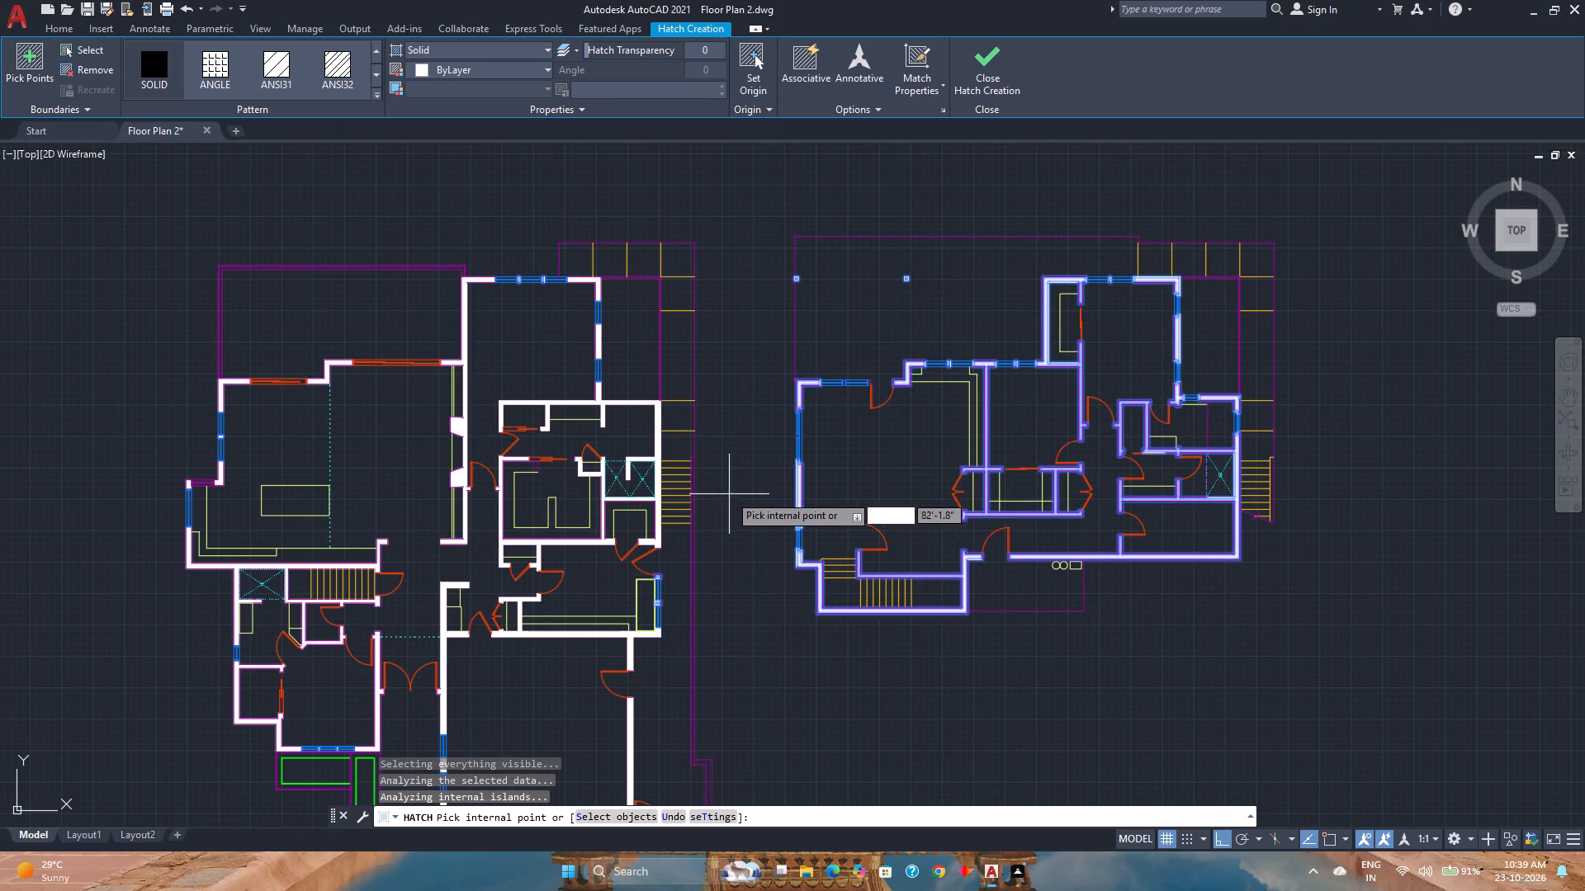
{"action": "middle_click_drag", "start_coordinate": [757, 572], "coordinate": [764, 389]}
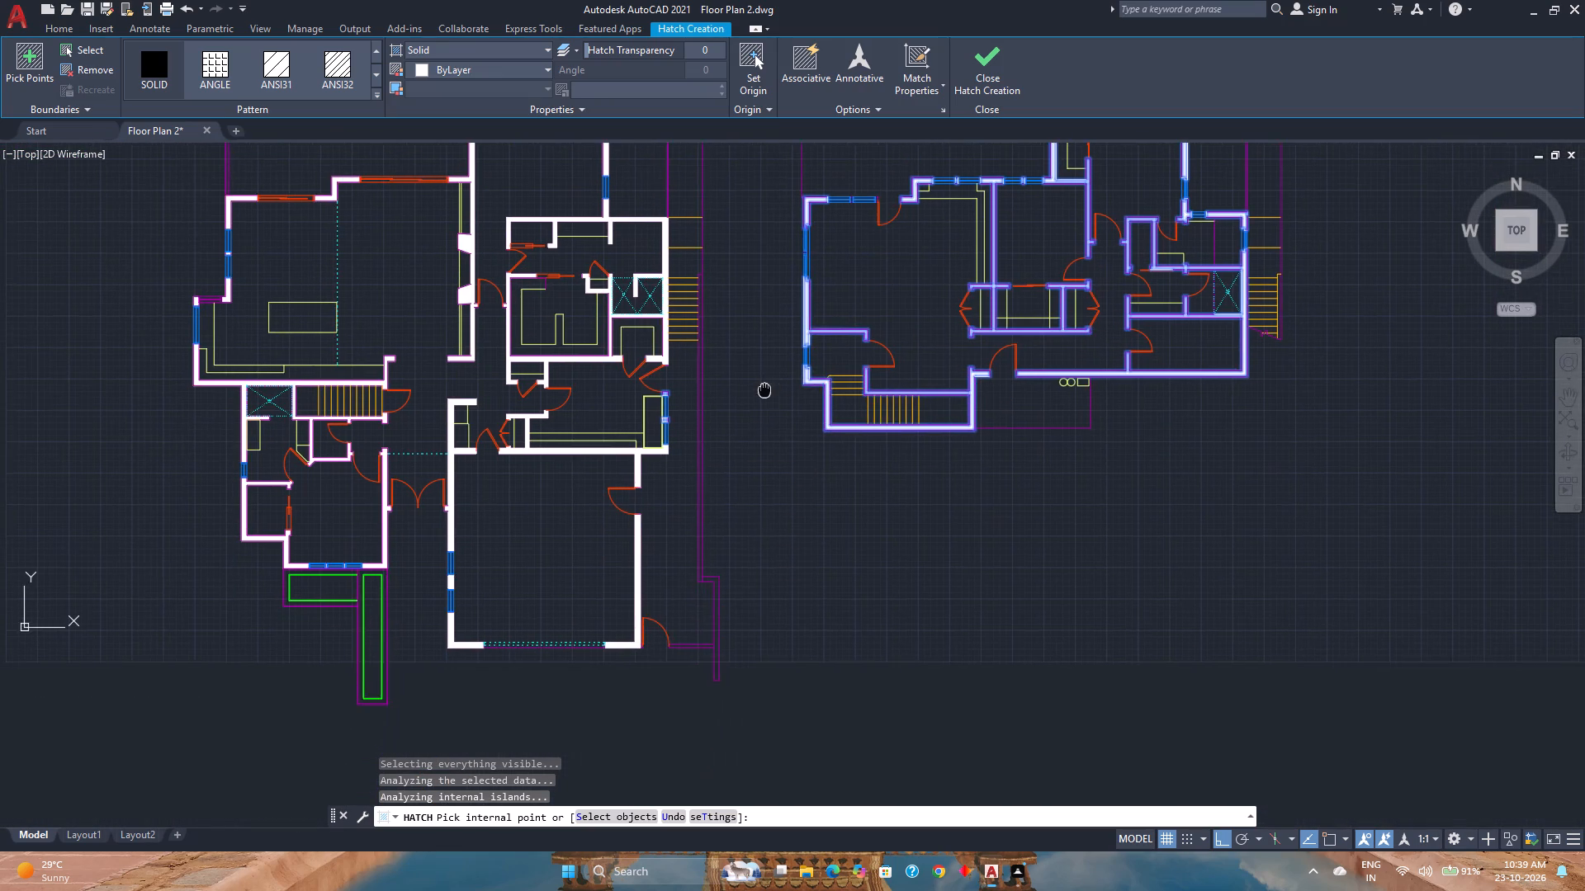
{"action": "middle_click_drag", "start_coordinate": [764, 389], "coordinate": [714, 506]}
{"action": "middle_click", "coordinate": [714, 506]}
{"action": "left_click", "coordinate": [977, 68]}
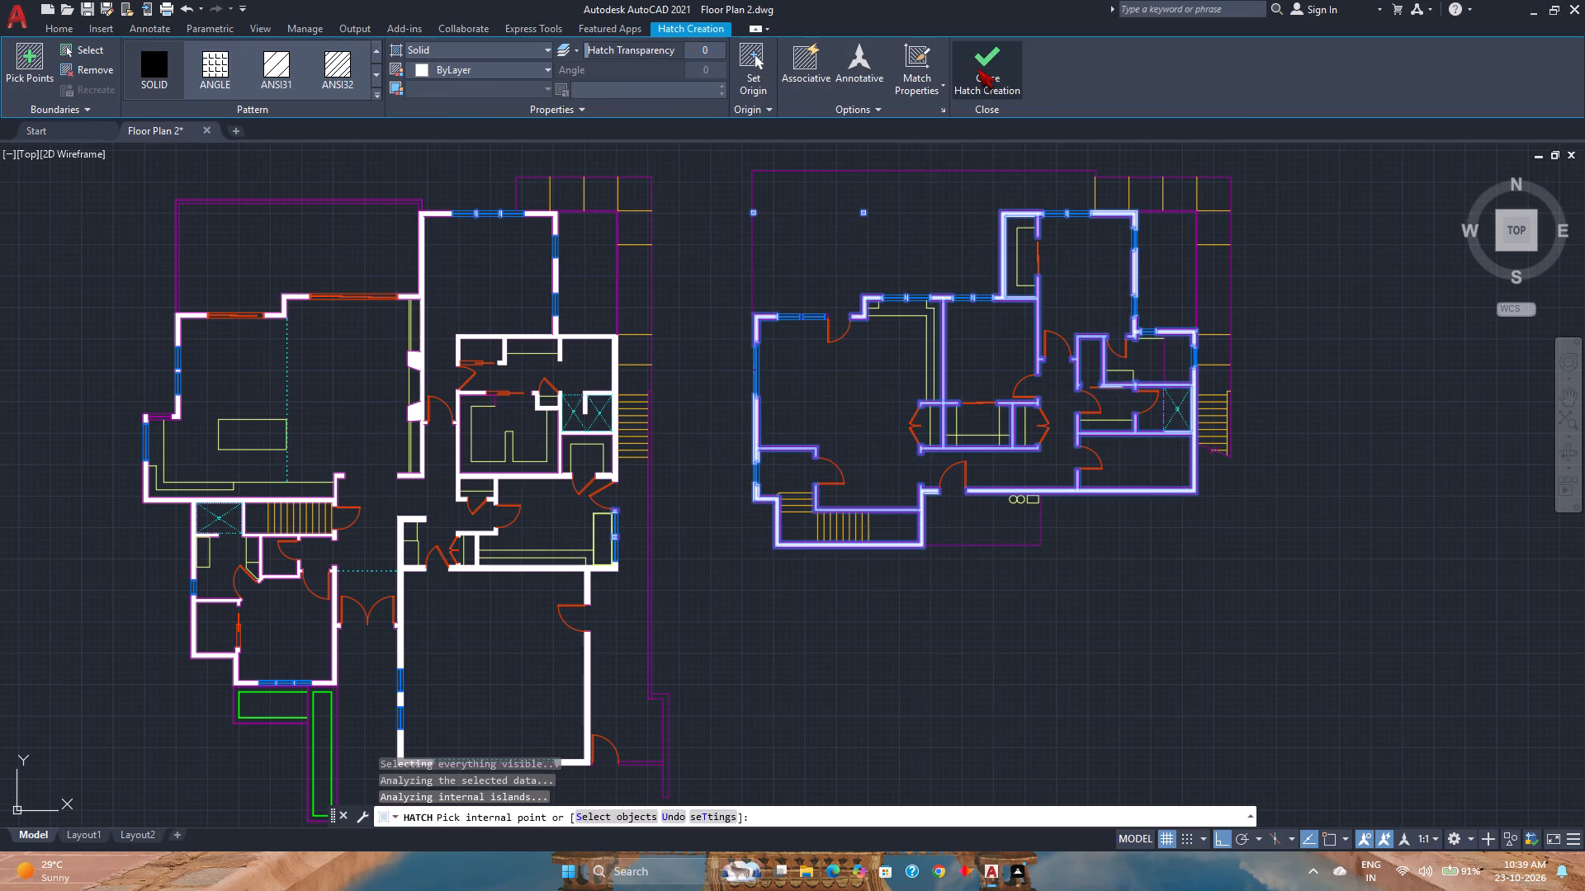
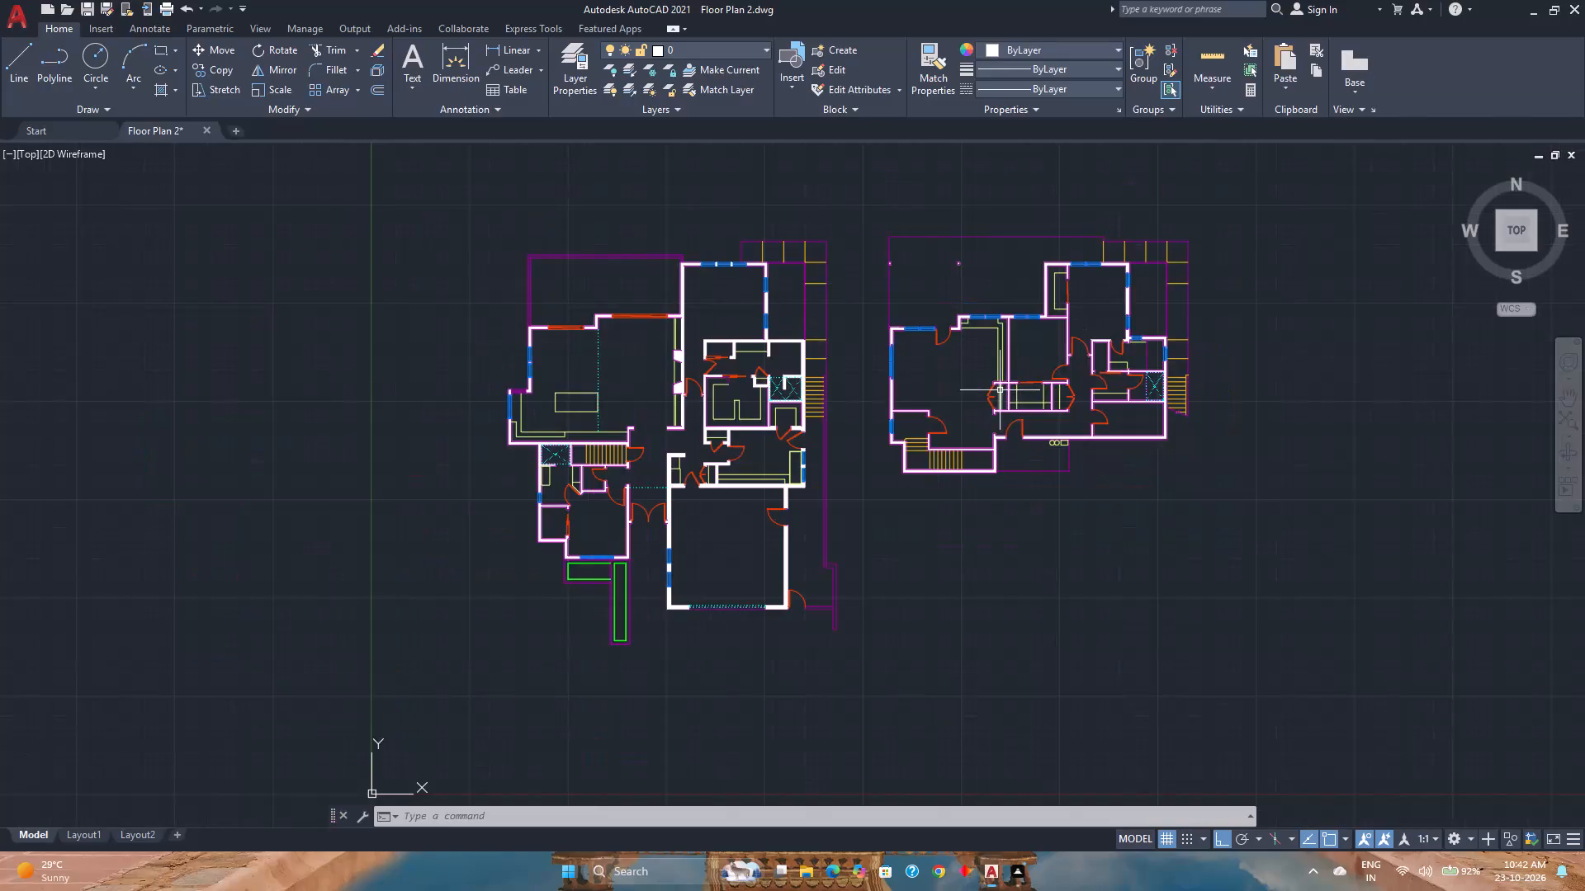
Examine the solid wall hatches across both floor plans, leaving the active hatch command.
{"action": "scroll", "coordinate": [998, 389], "scroll_direction": "up", "scroll_amount": 1}
{"action": "middle_click_drag", "start_coordinate": [998, 389], "coordinate": [800, 468]}
{"action": "middle_click", "coordinate": [800, 468]}
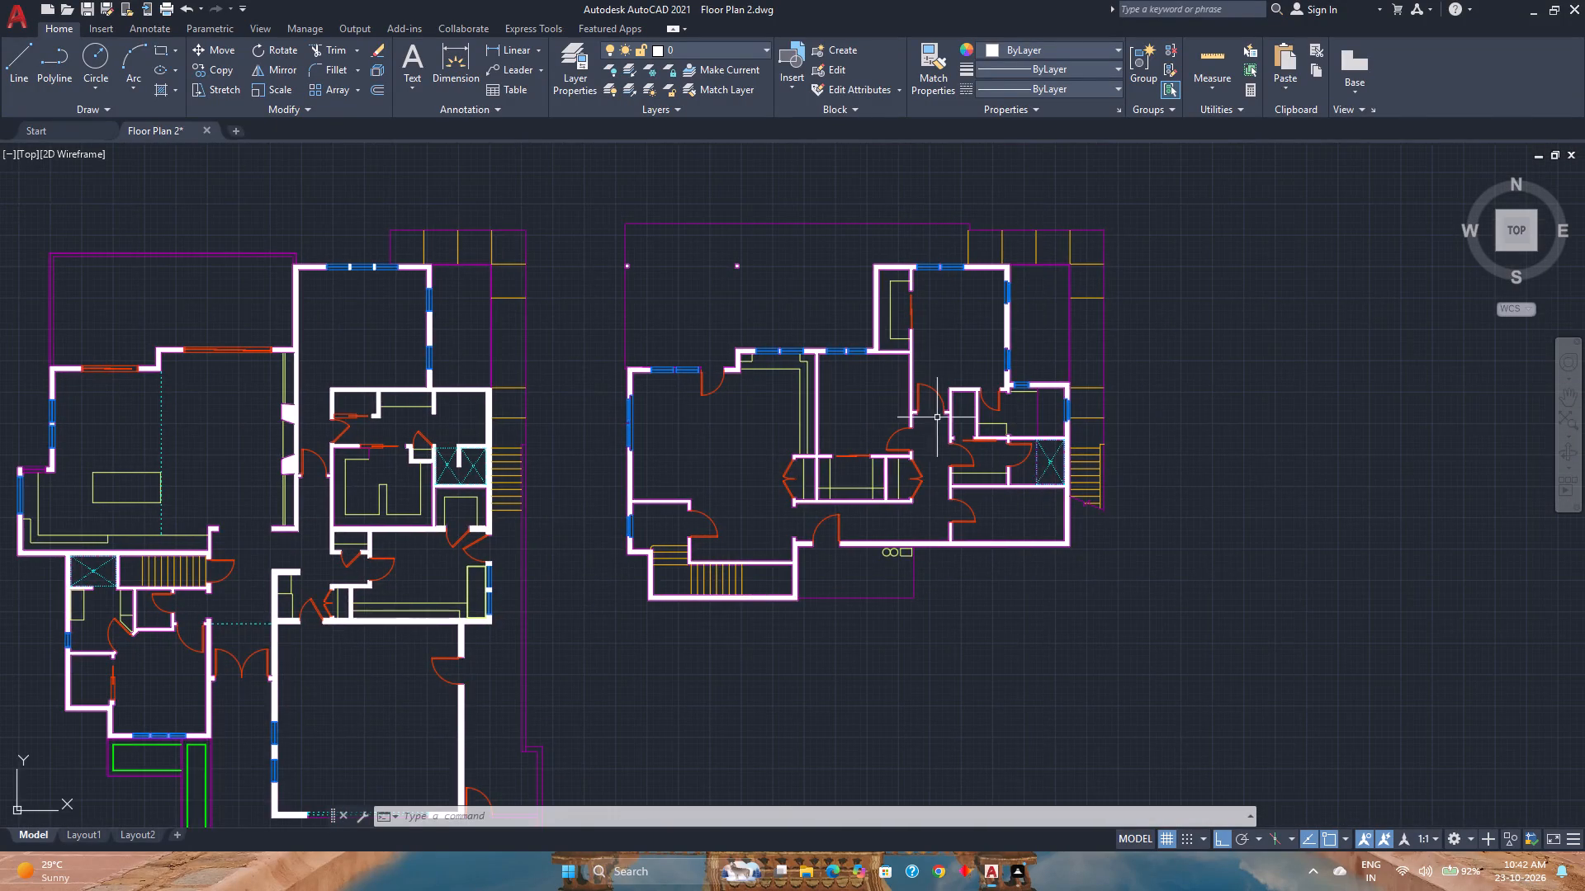
{"action": "scroll", "coordinate": [970, 392], "scroll_direction": "up", "scroll_amount": 3}
{"action": "scroll", "coordinate": [952, 392], "scroll_direction": "down", "scroll_amount": 2}
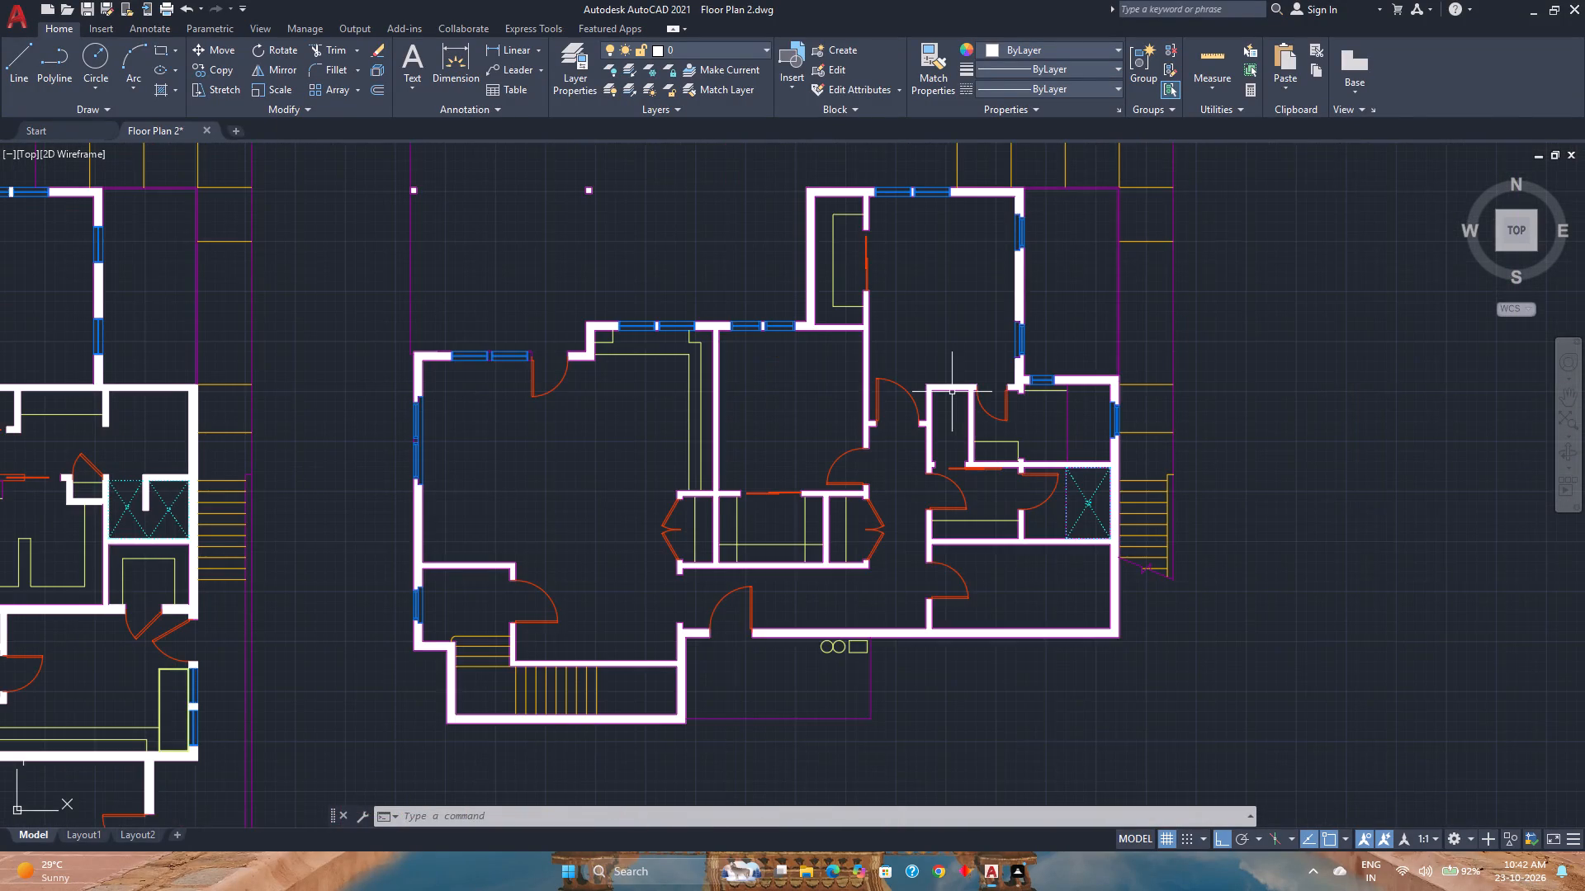
{"action": "middle_click_drag", "start_coordinate": [953, 394], "coordinate": [988, 431]}
{"action": "middle_click", "coordinate": [988, 431]}
{"action": "scroll", "coordinate": [635, 224], "scroll_direction": "down", "scroll_amount": 1}
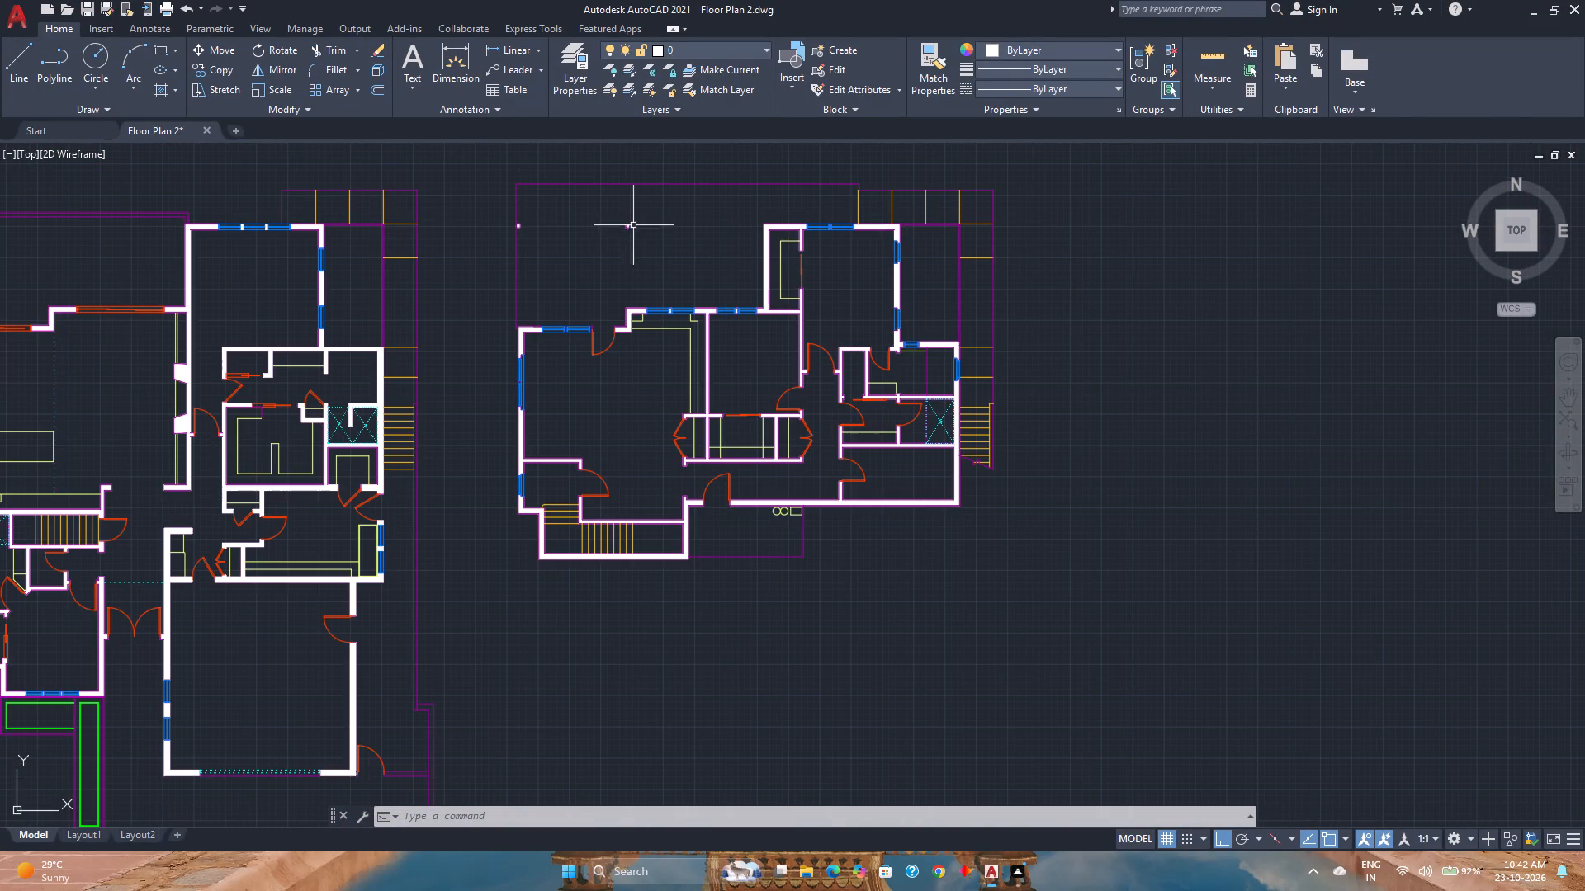
{"action": "key", "text": "Escape"}
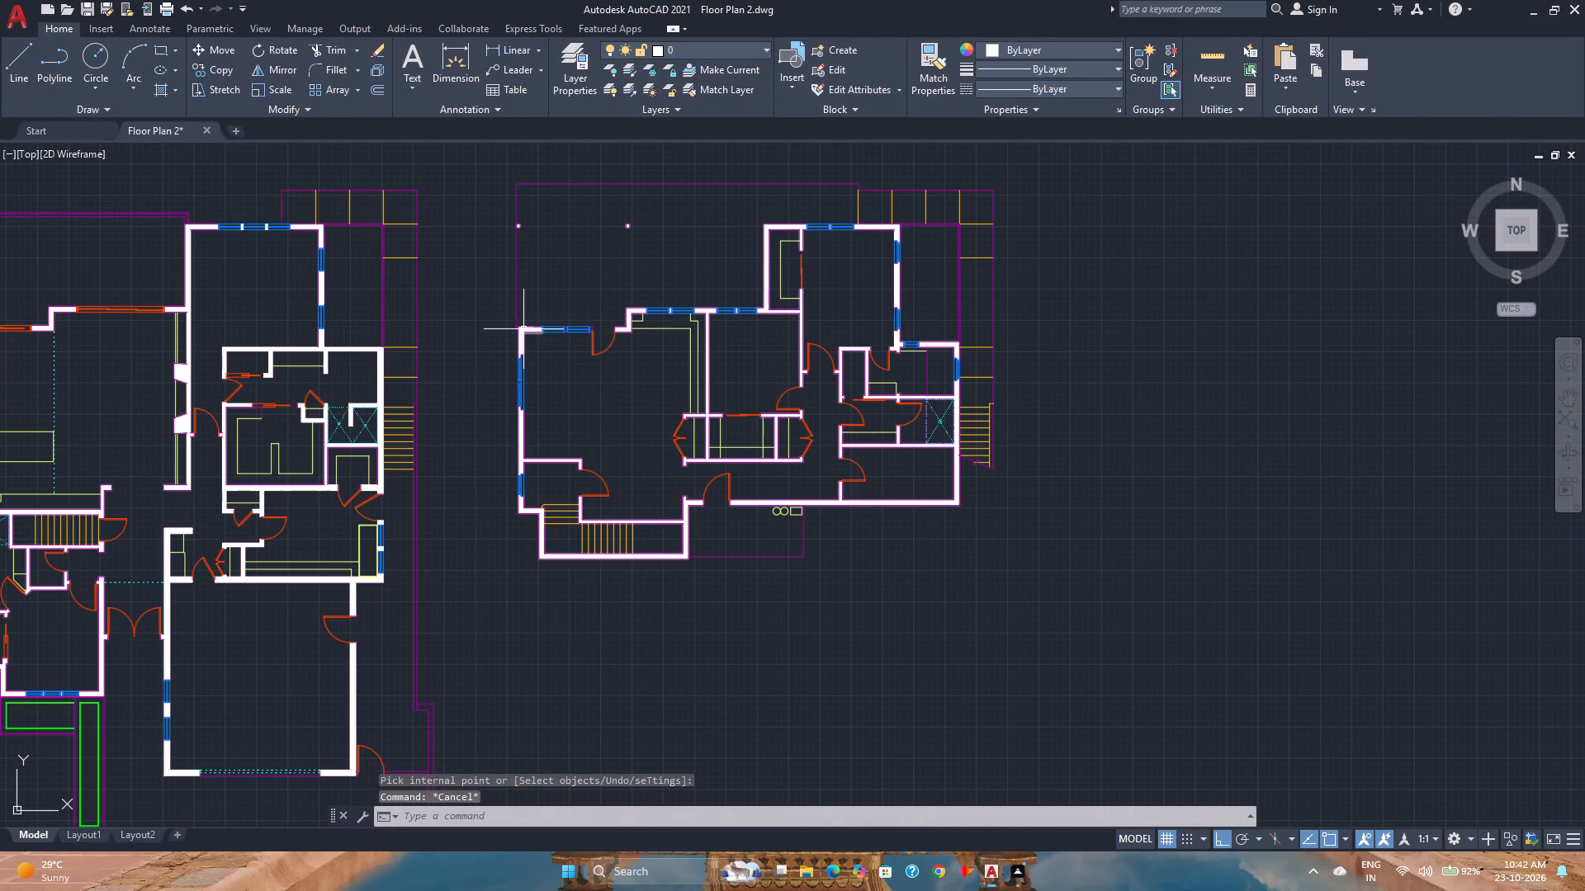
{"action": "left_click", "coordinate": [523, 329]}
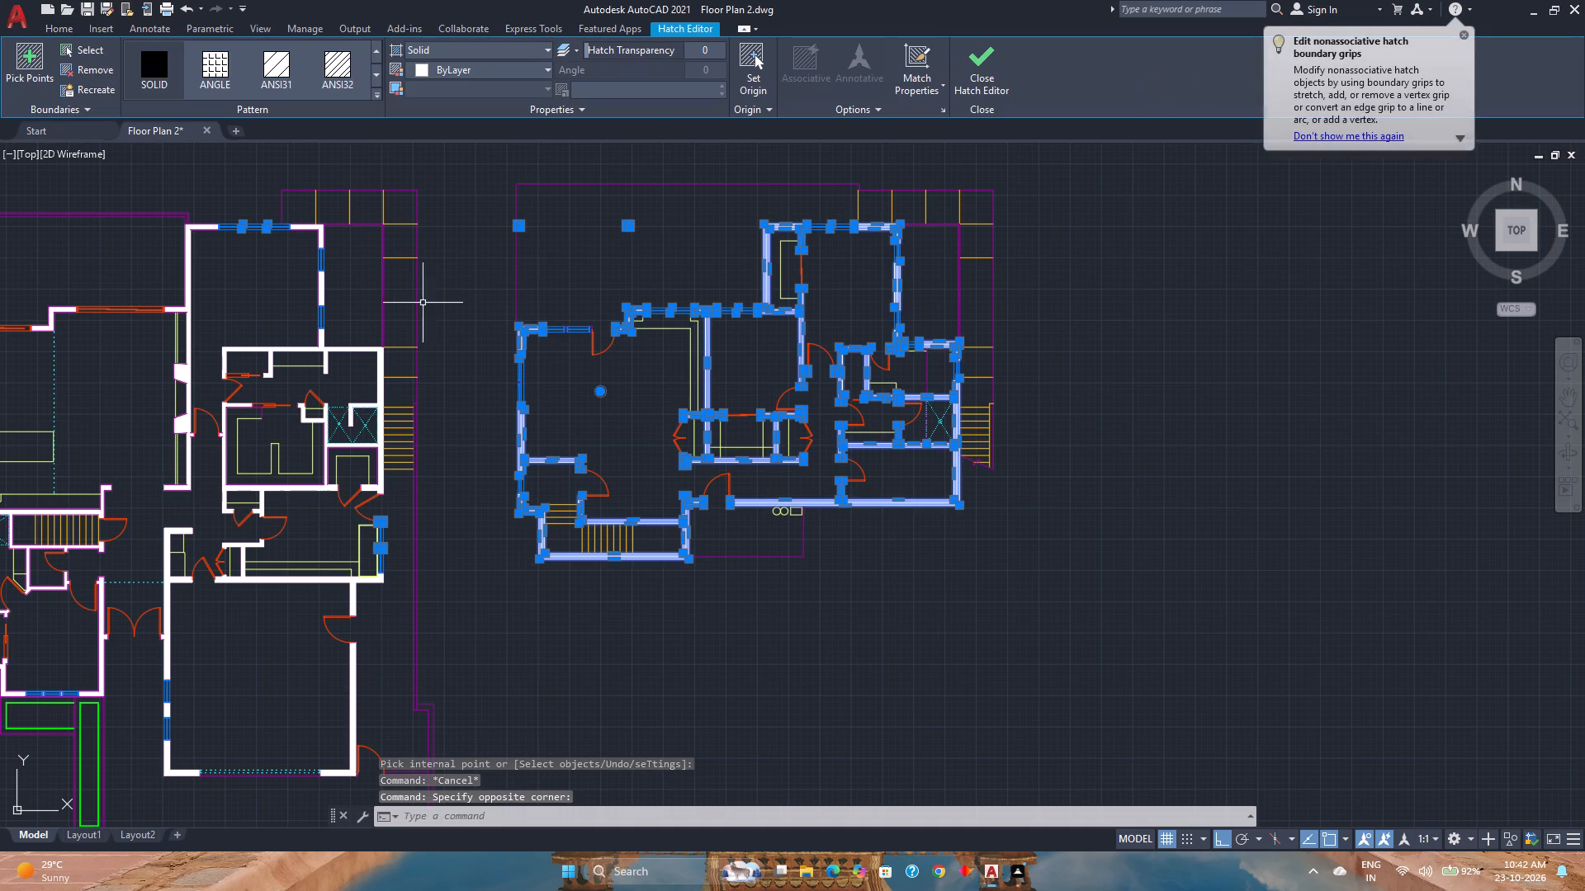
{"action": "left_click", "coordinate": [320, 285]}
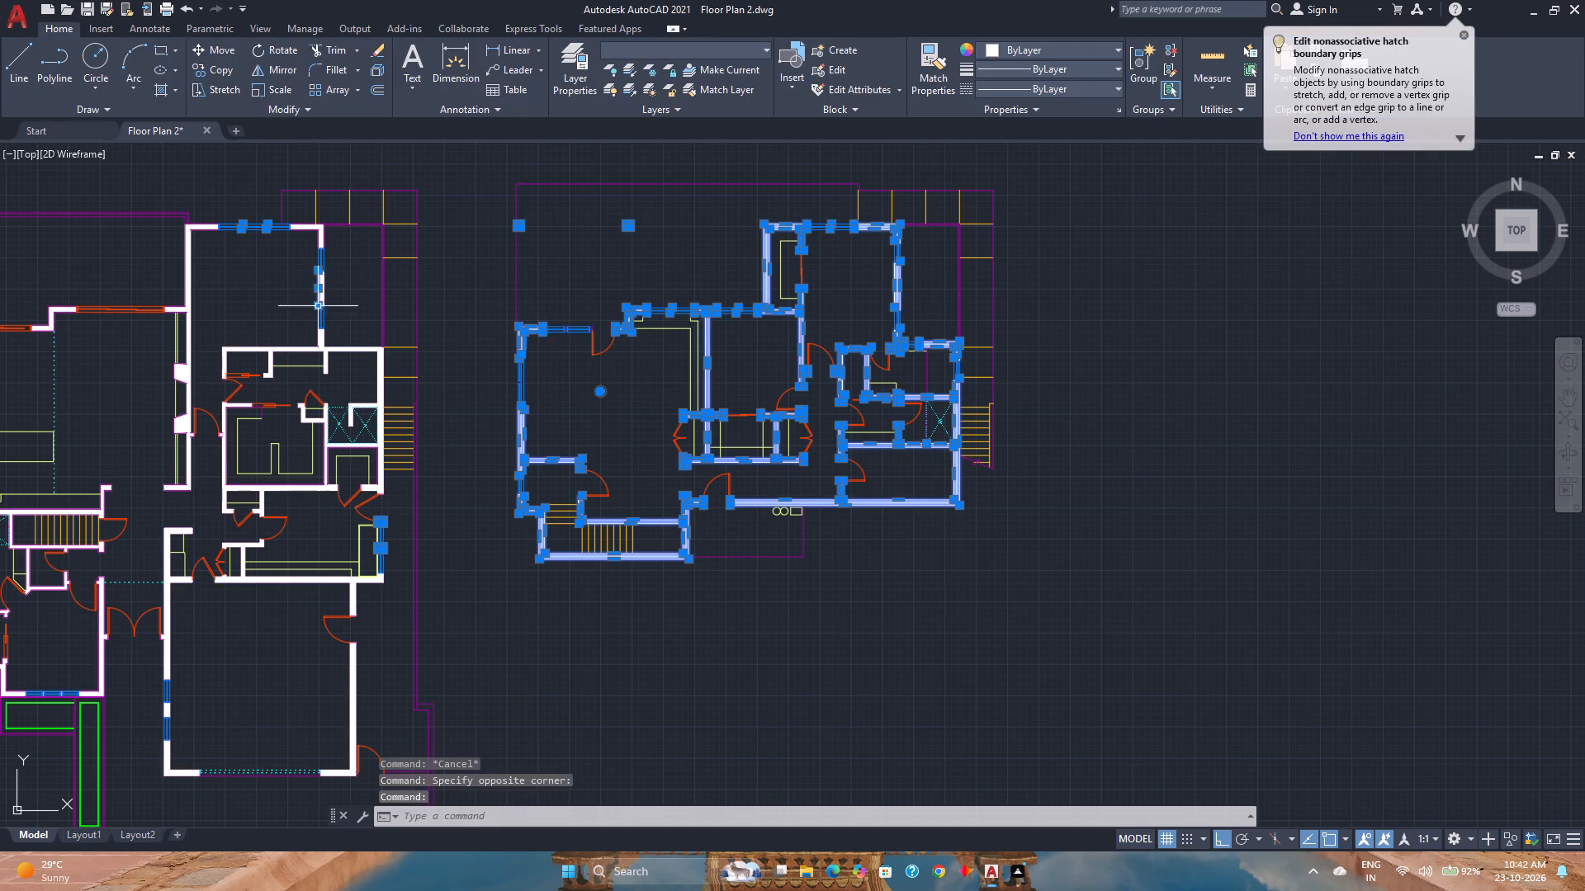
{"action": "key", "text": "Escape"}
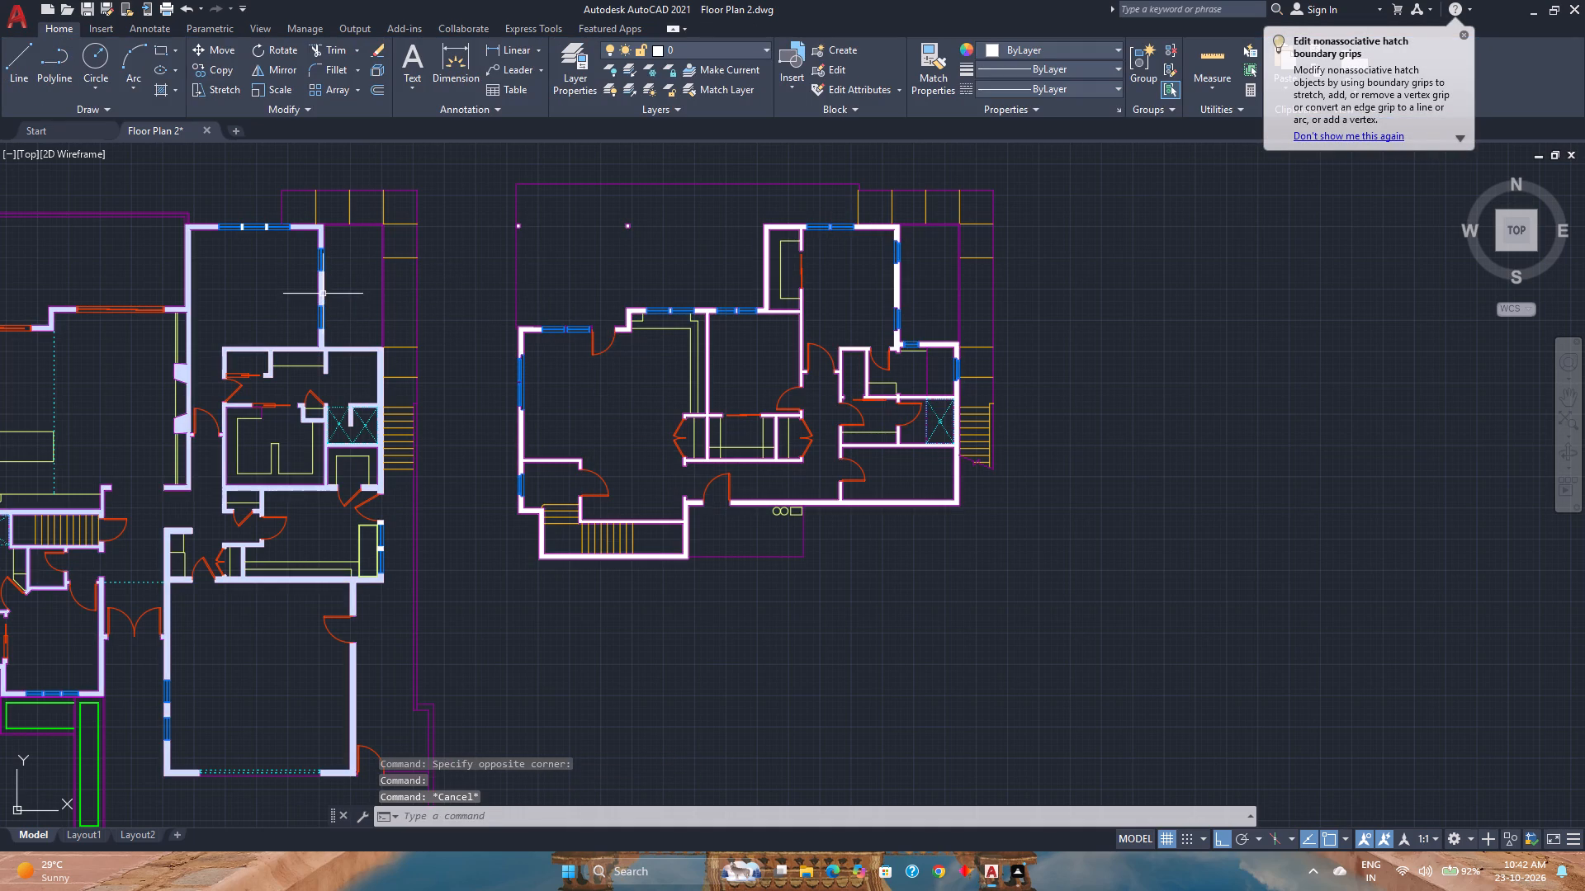
Move the solid wall hatches of both floor plans onto the Hatch layer.
{"action": "left_click", "coordinate": [323, 294]}
{"action": "key", "text": "Escape"}
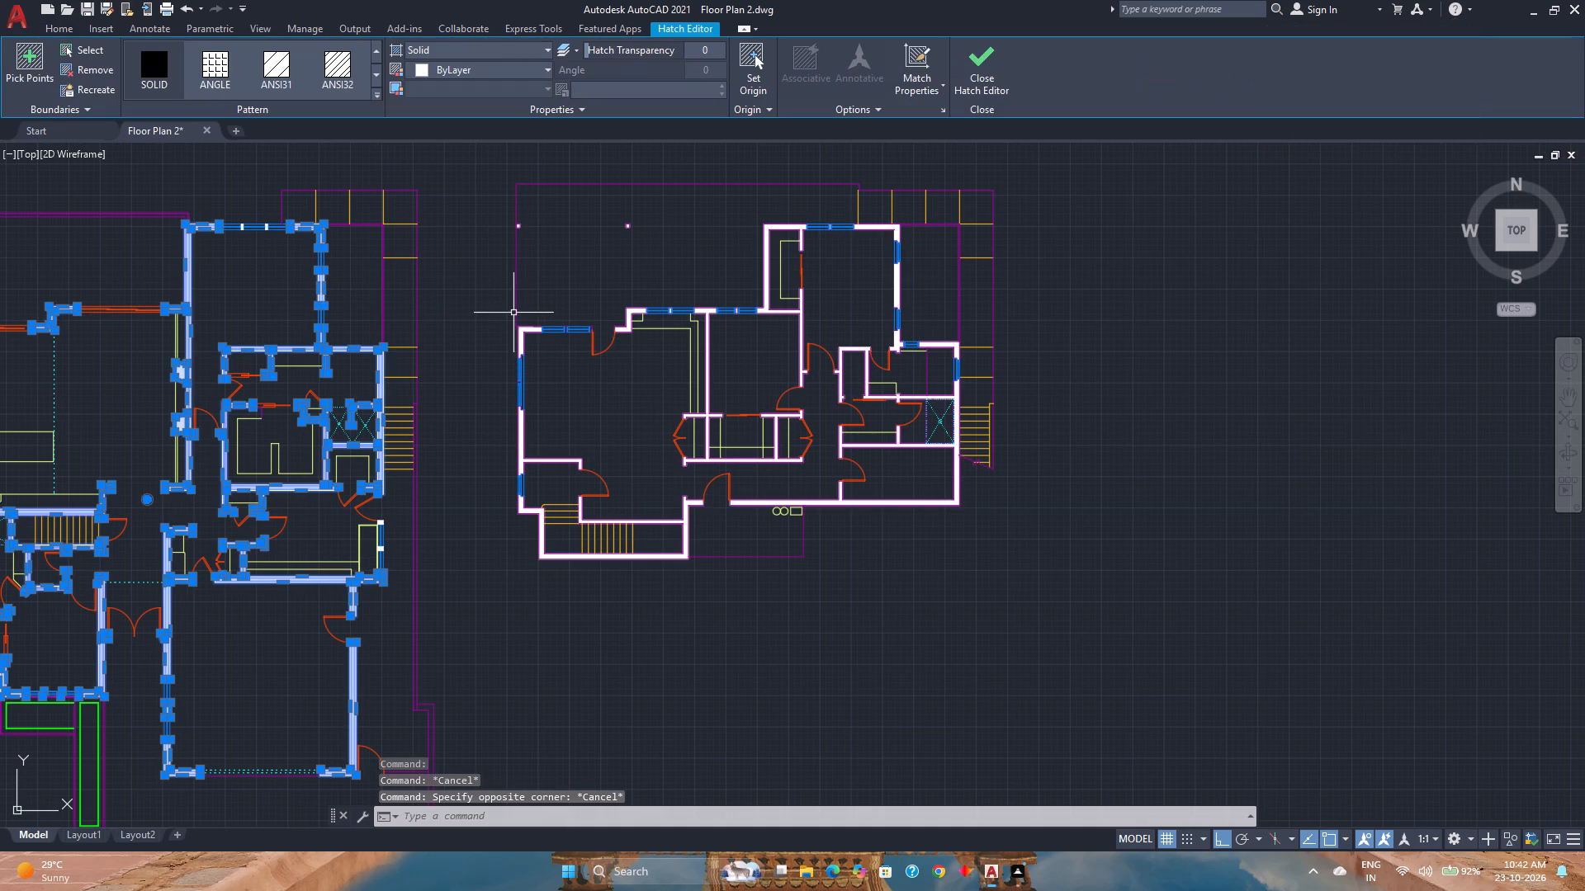
{"action": "left_click", "coordinate": [523, 329]}
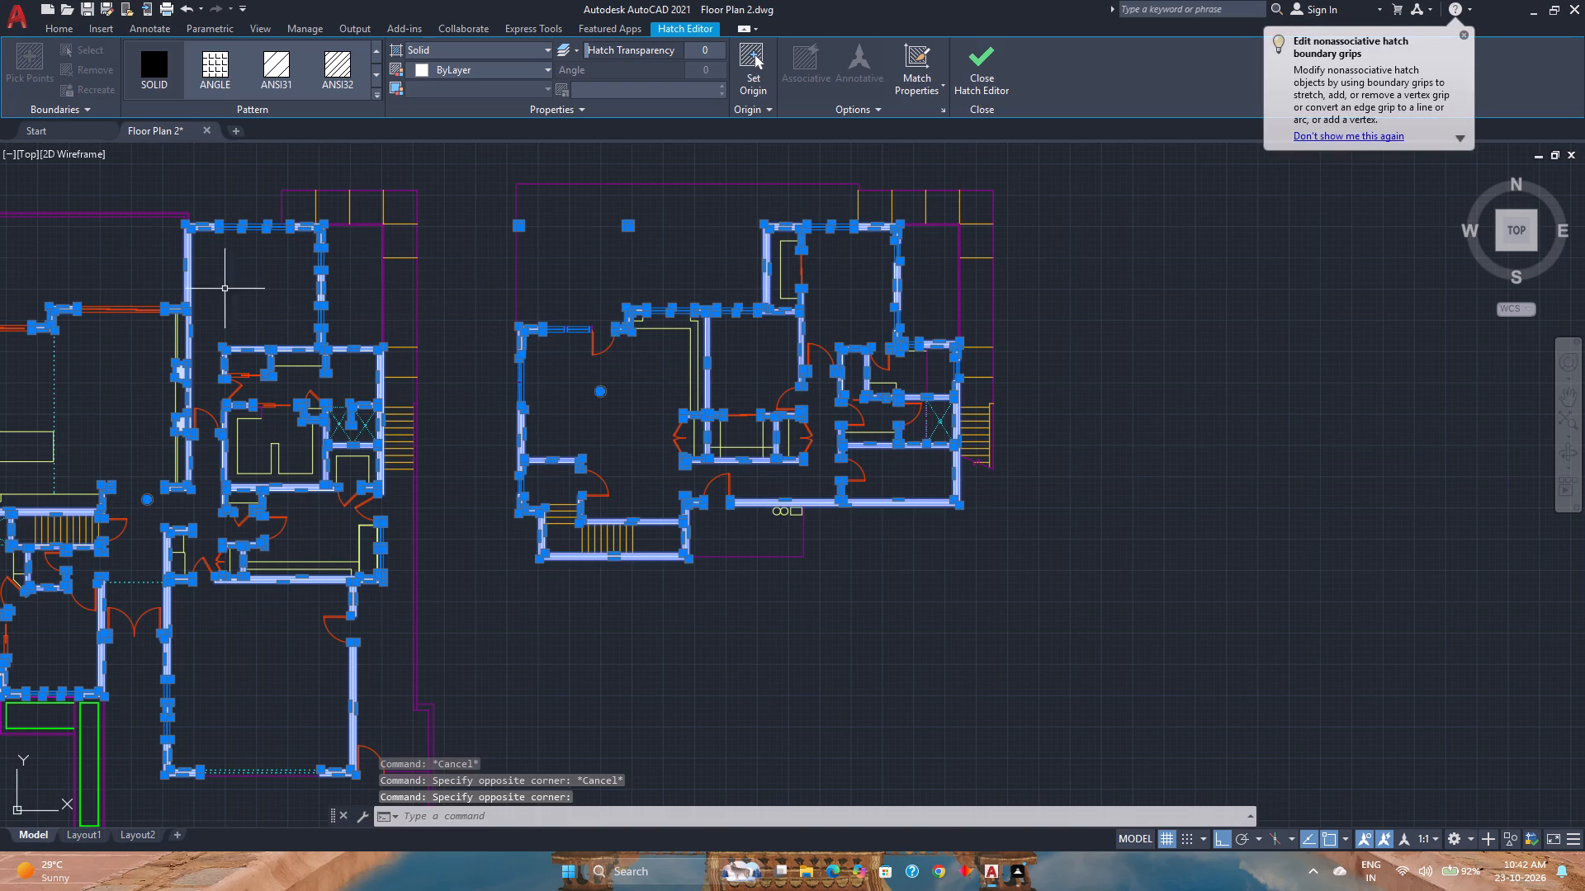
{"action": "left_click", "coordinate": [51, 24]}
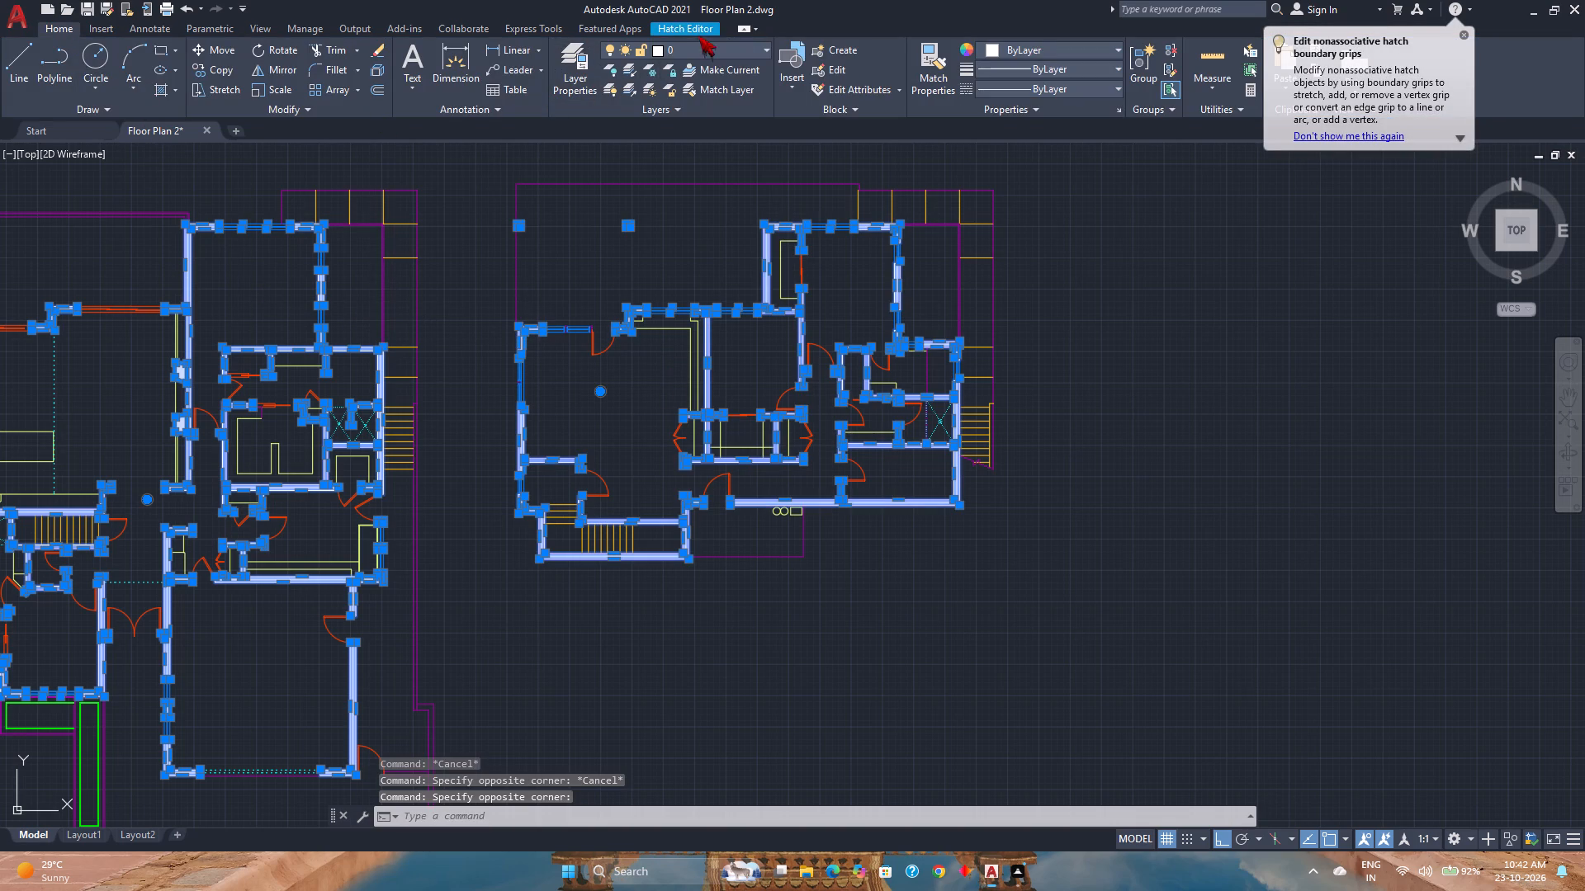
{"action": "left_click", "coordinate": [695, 50]}
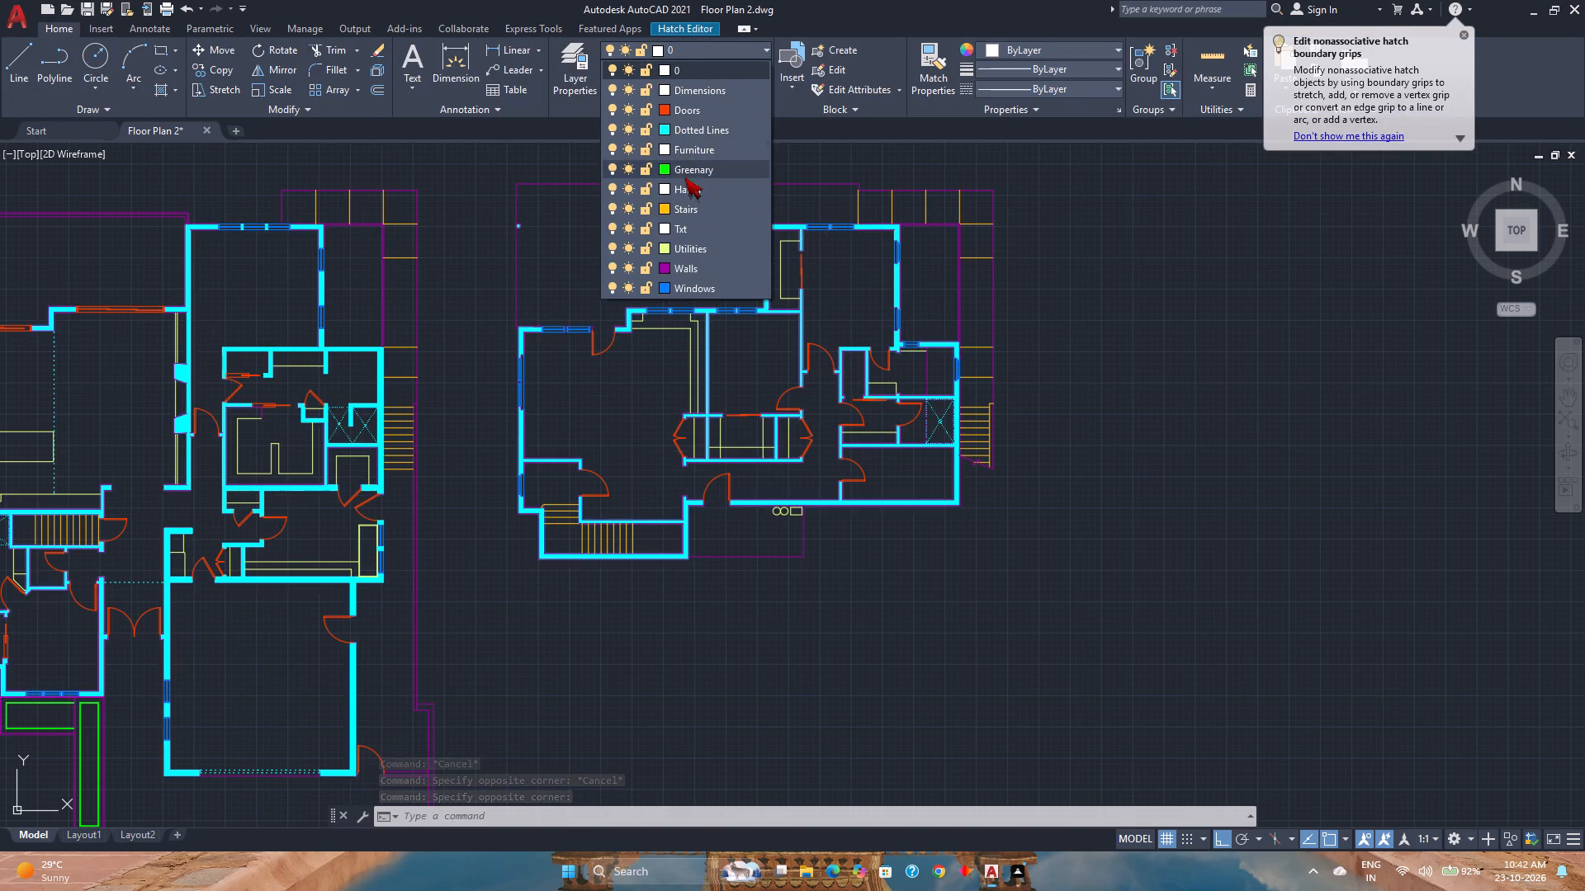
{"action": "left_click", "coordinate": [691, 188]}
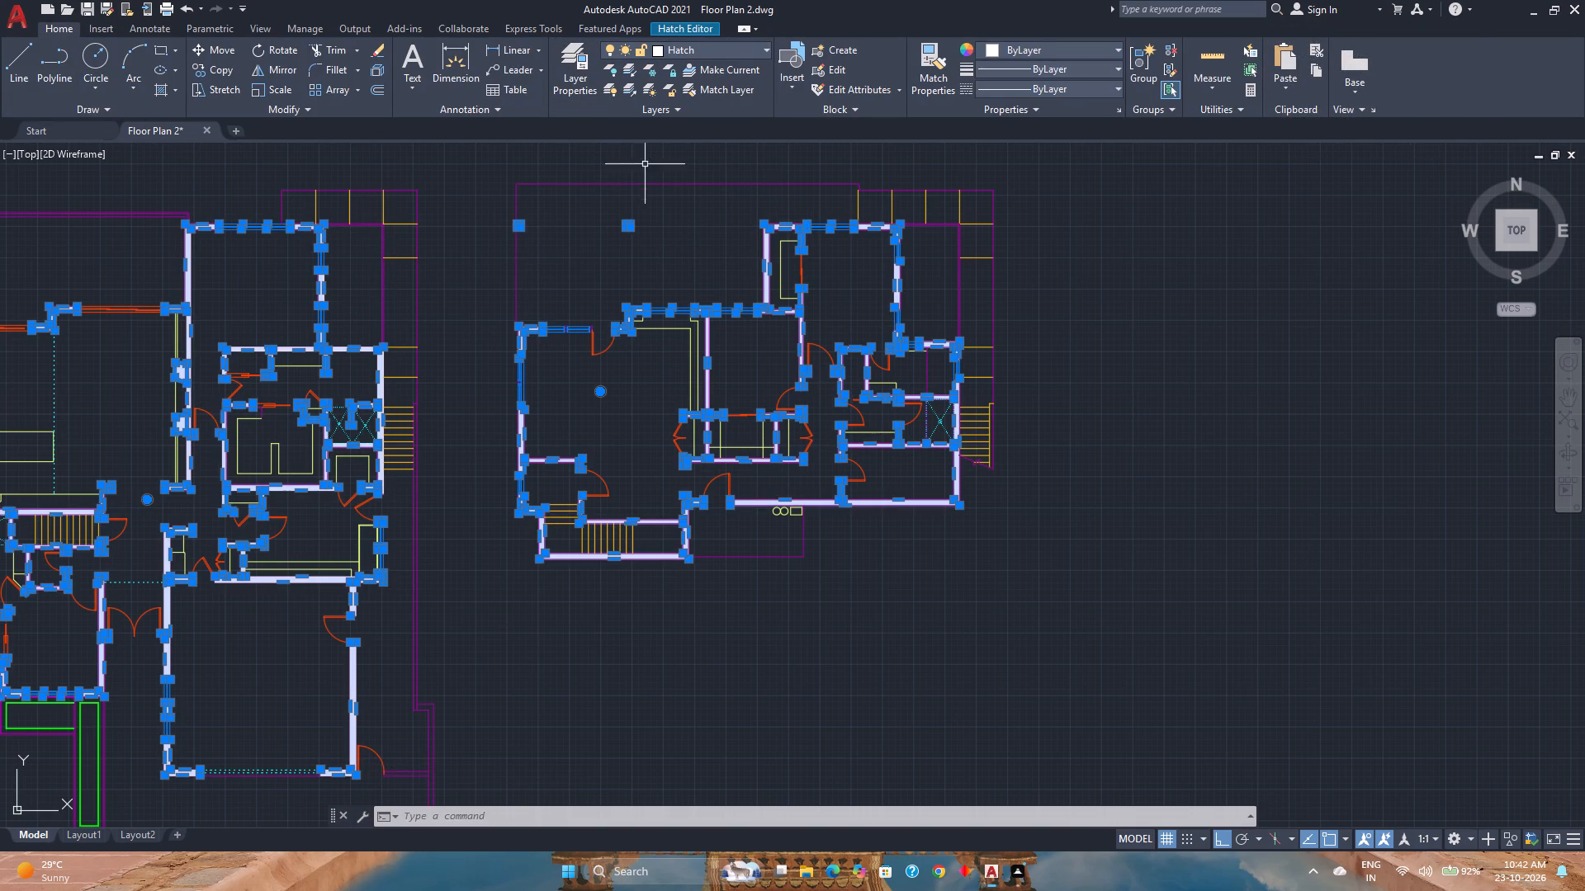
{"action": "key", "text": "Escape"}
Set the Hatch layer's colour to dark red, index colour 12.
{"action": "left_click", "coordinate": [721, 49]}
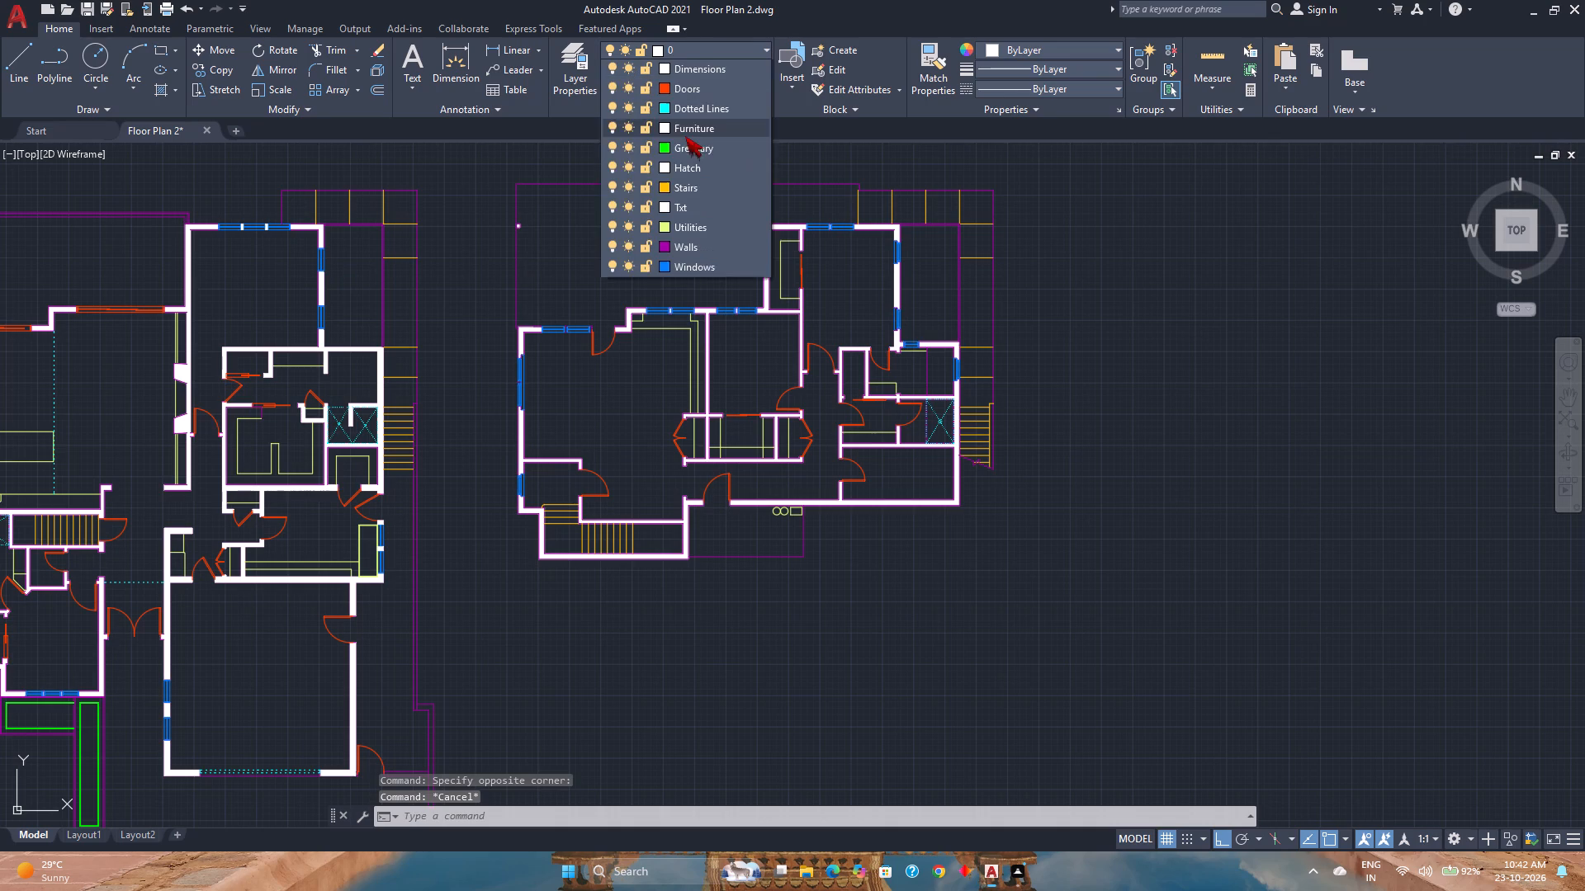
{"action": "left_click", "coordinate": [668, 187]}
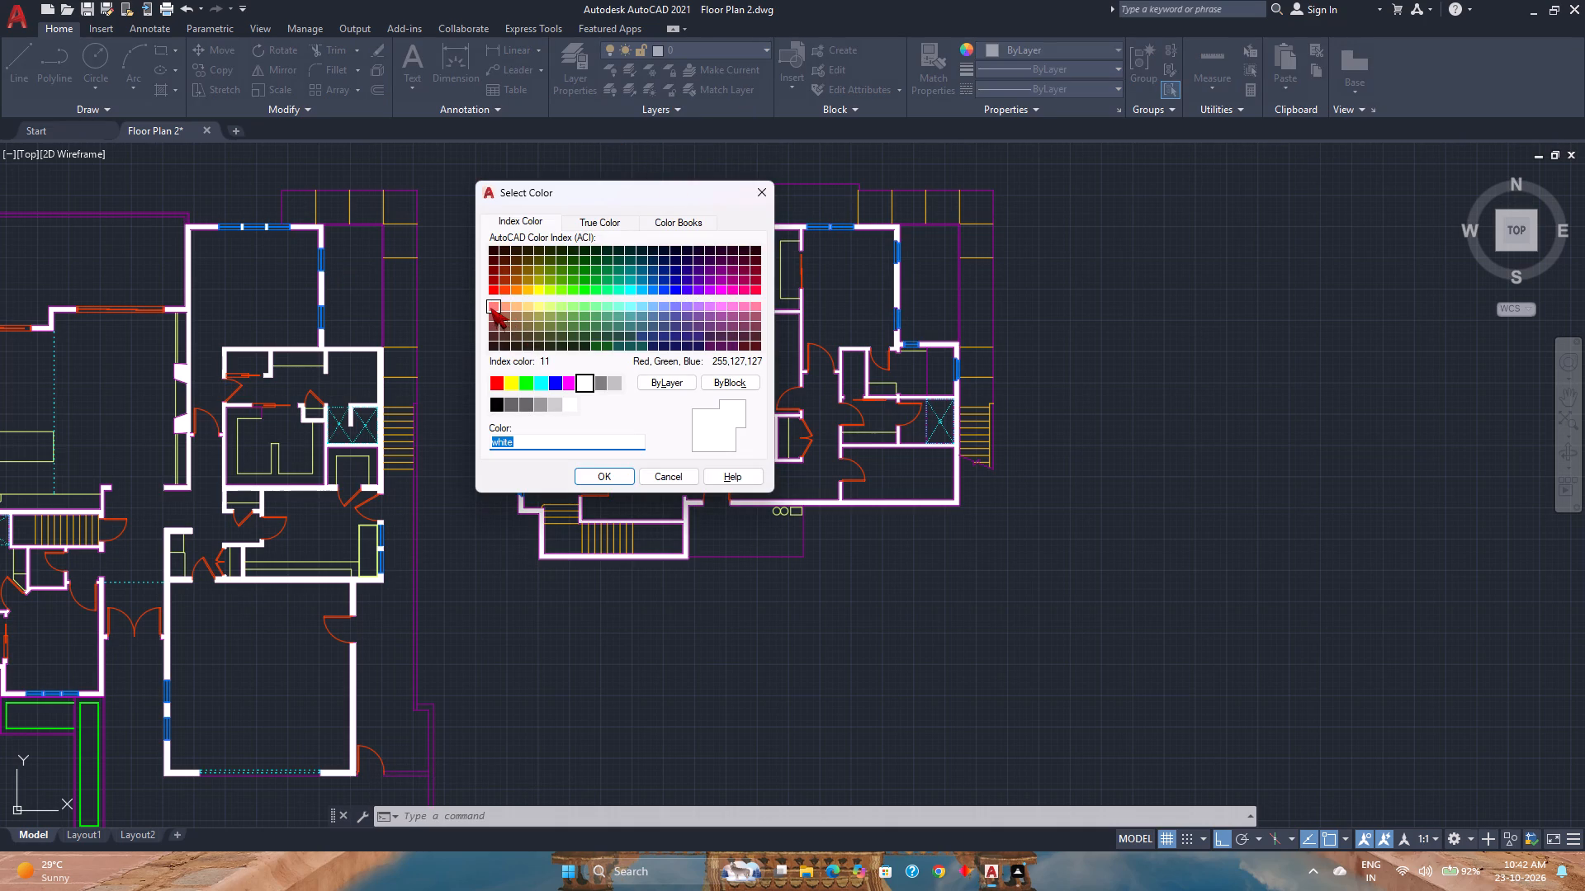
{"action": "left_click", "coordinate": [757, 279]}
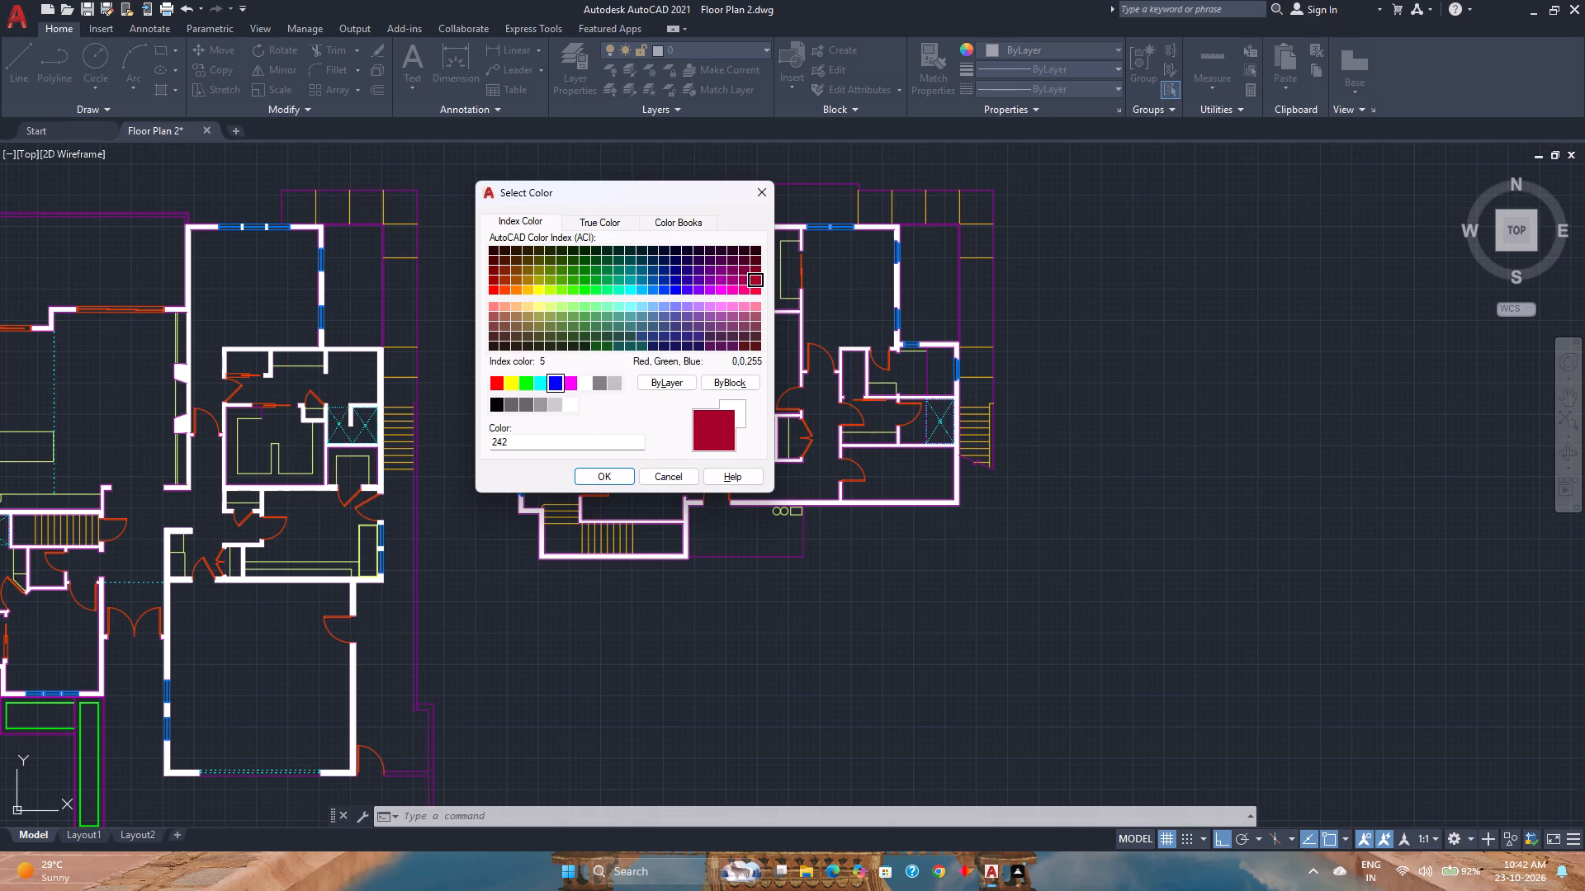
{"action": "left_click", "coordinate": [496, 282]}
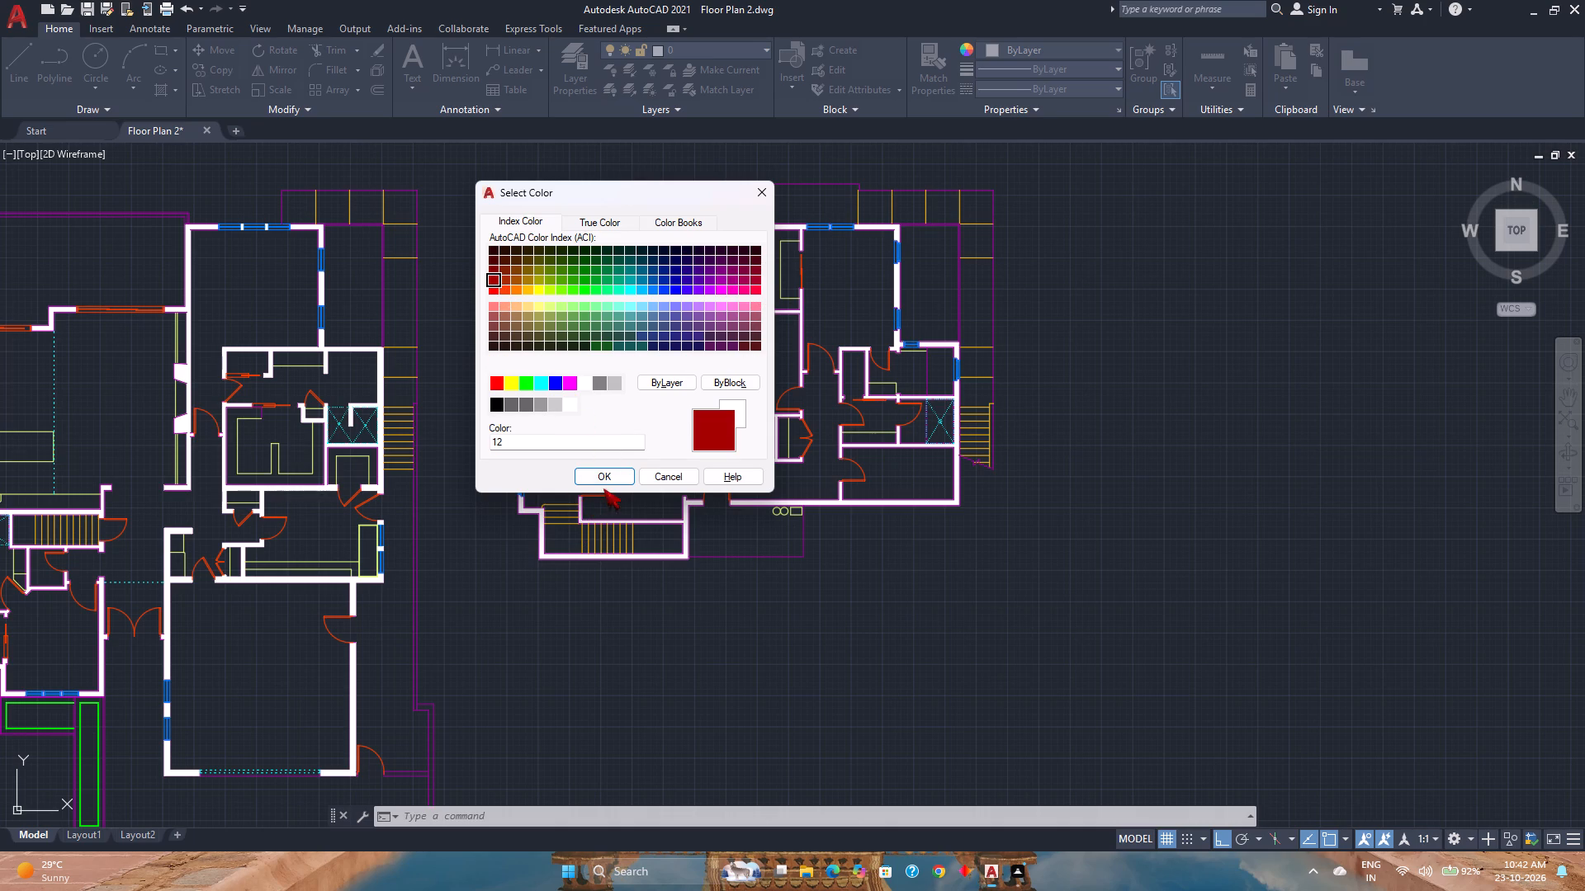
{"action": "left_click", "coordinate": [603, 482]}
Examine the wall hatch colour across both floor plans, overall and close up.
{"action": "scroll", "coordinate": [624, 579], "scroll_direction": "down", "scroll_amount": 3}
{"action": "middle_click_drag", "start_coordinate": [623, 580], "coordinate": [659, 562]}
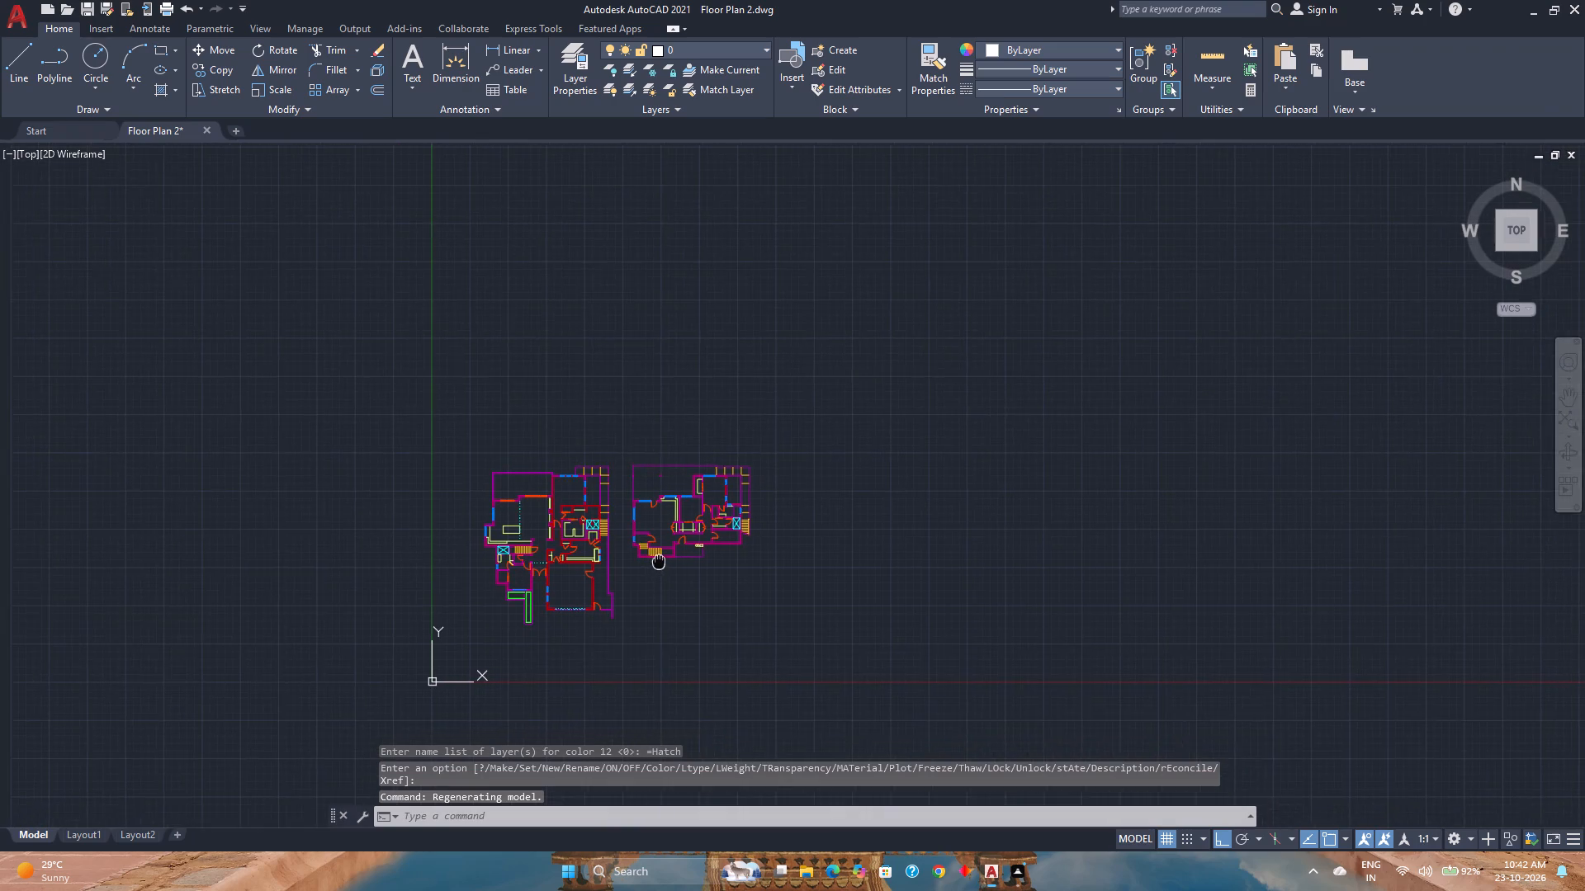
{"action": "middle_click_drag", "start_coordinate": [659, 562], "coordinate": [660, 561]}
{"action": "scroll", "coordinate": [660, 561], "scroll_direction": "up", "scroll_amount": 4}
{"action": "middle_click_drag", "start_coordinate": [660, 561], "coordinate": [699, 561]}
{"action": "scroll", "coordinate": [702, 561], "scroll_direction": "down", "scroll_amount": 1}
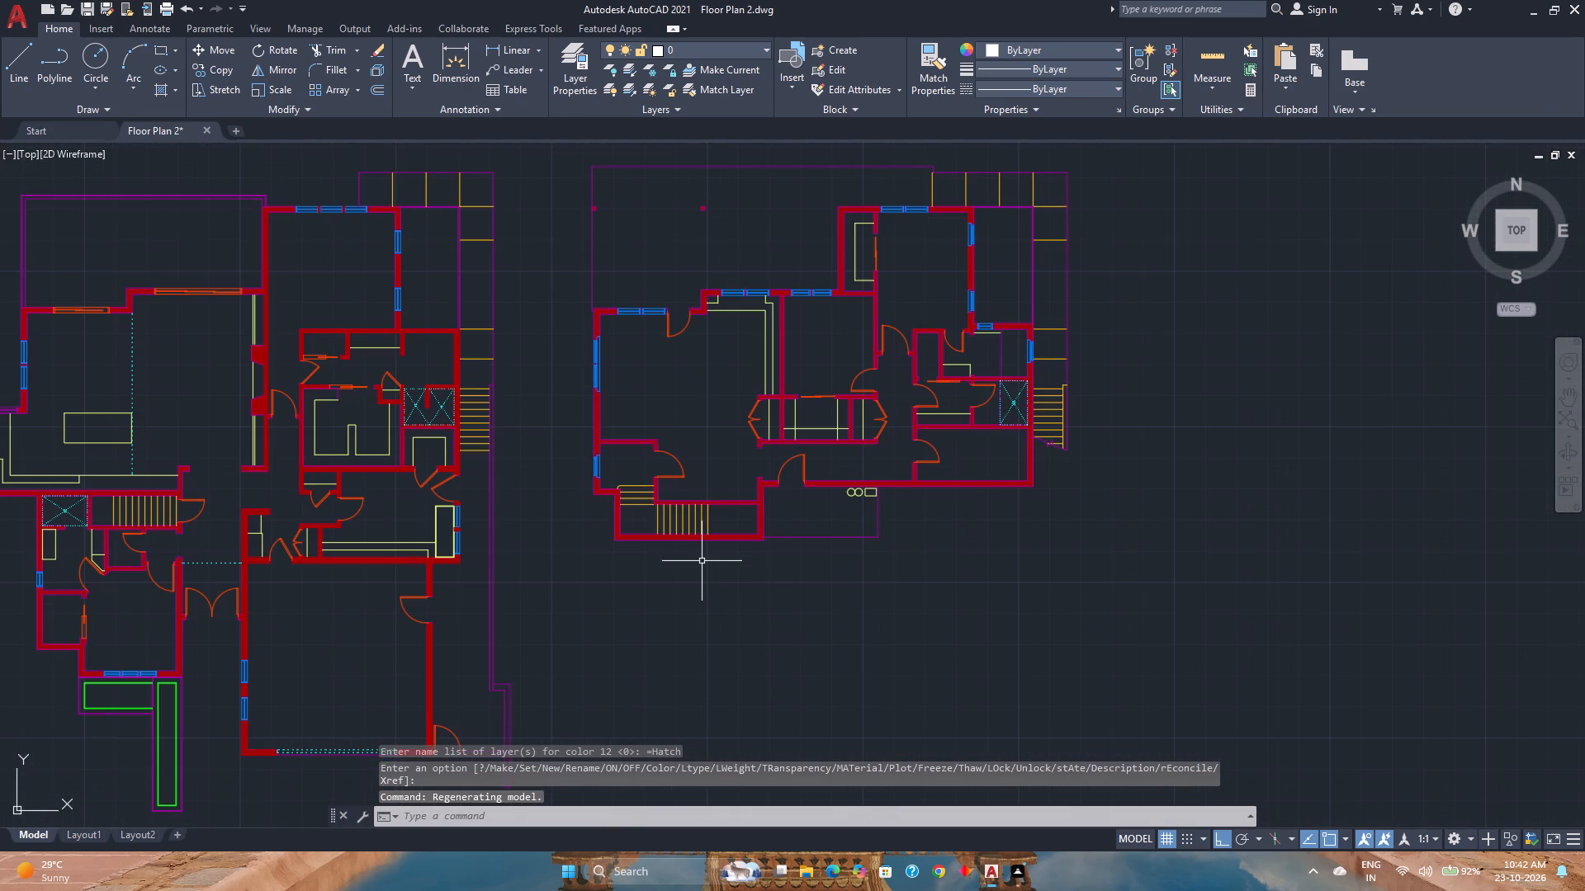
{"action": "key", "text": "Escape"}
{"action": "scroll", "coordinate": [700, 554], "scroll_direction": "down", "scroll_amount": 2}
{"action": "scroll", "coordinate": [700, 554], "scroll_direction": "up", "scroll_amount": 1}
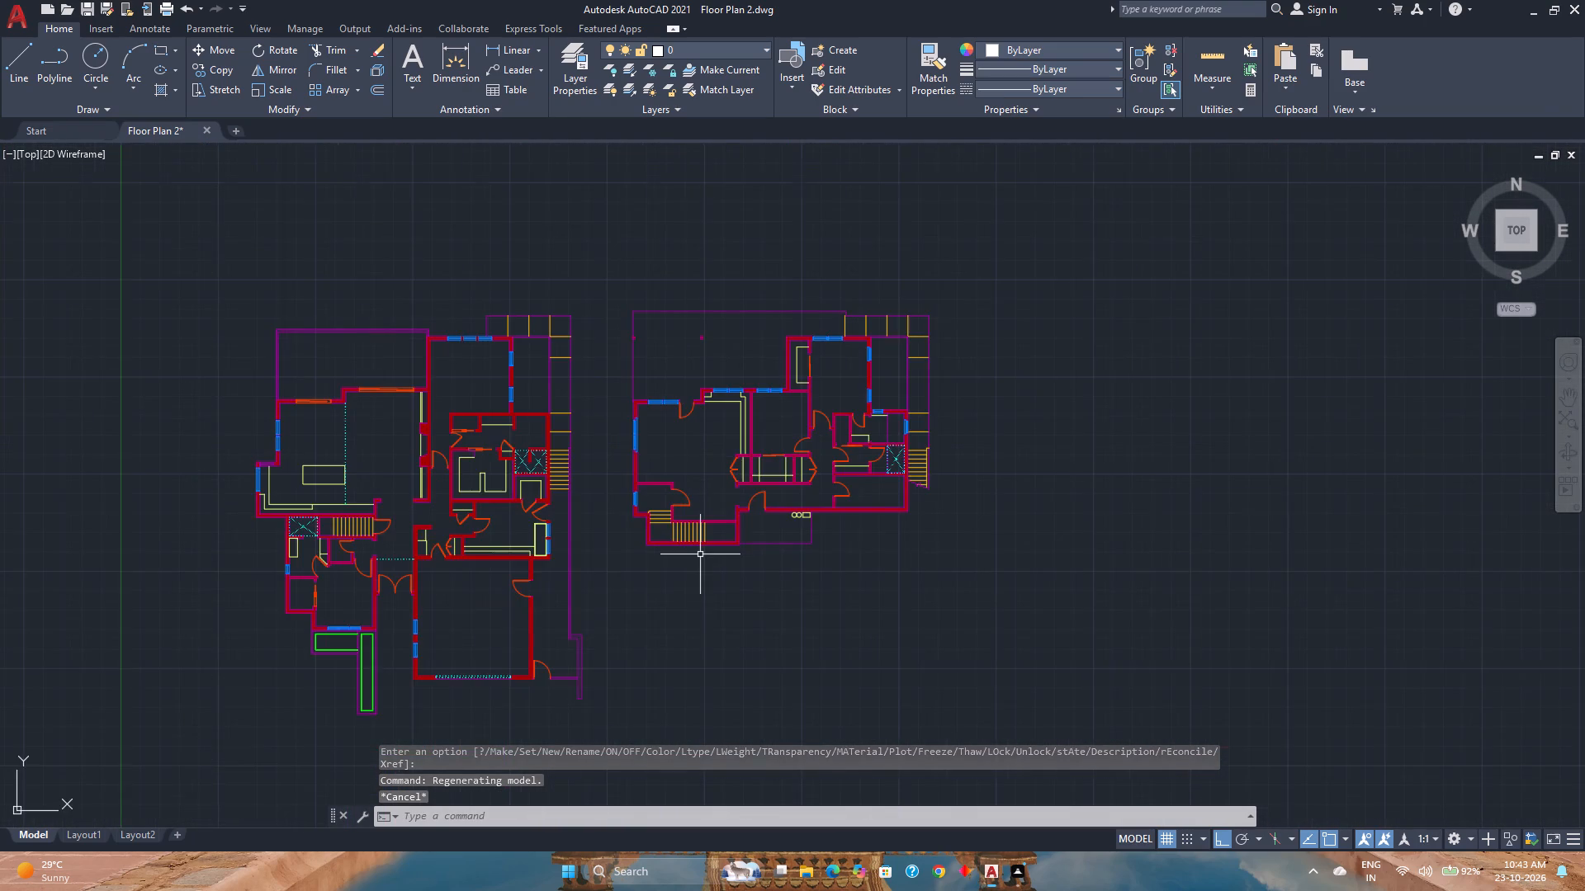
{"action": "scroll", "coordinate": [700, 554], "scroll_direction": "up", "scroll_amount": 2}
{"action": "scroll", "coordinate": [700, 554], "scroll_direction": "down", "scroll_amount": 1}
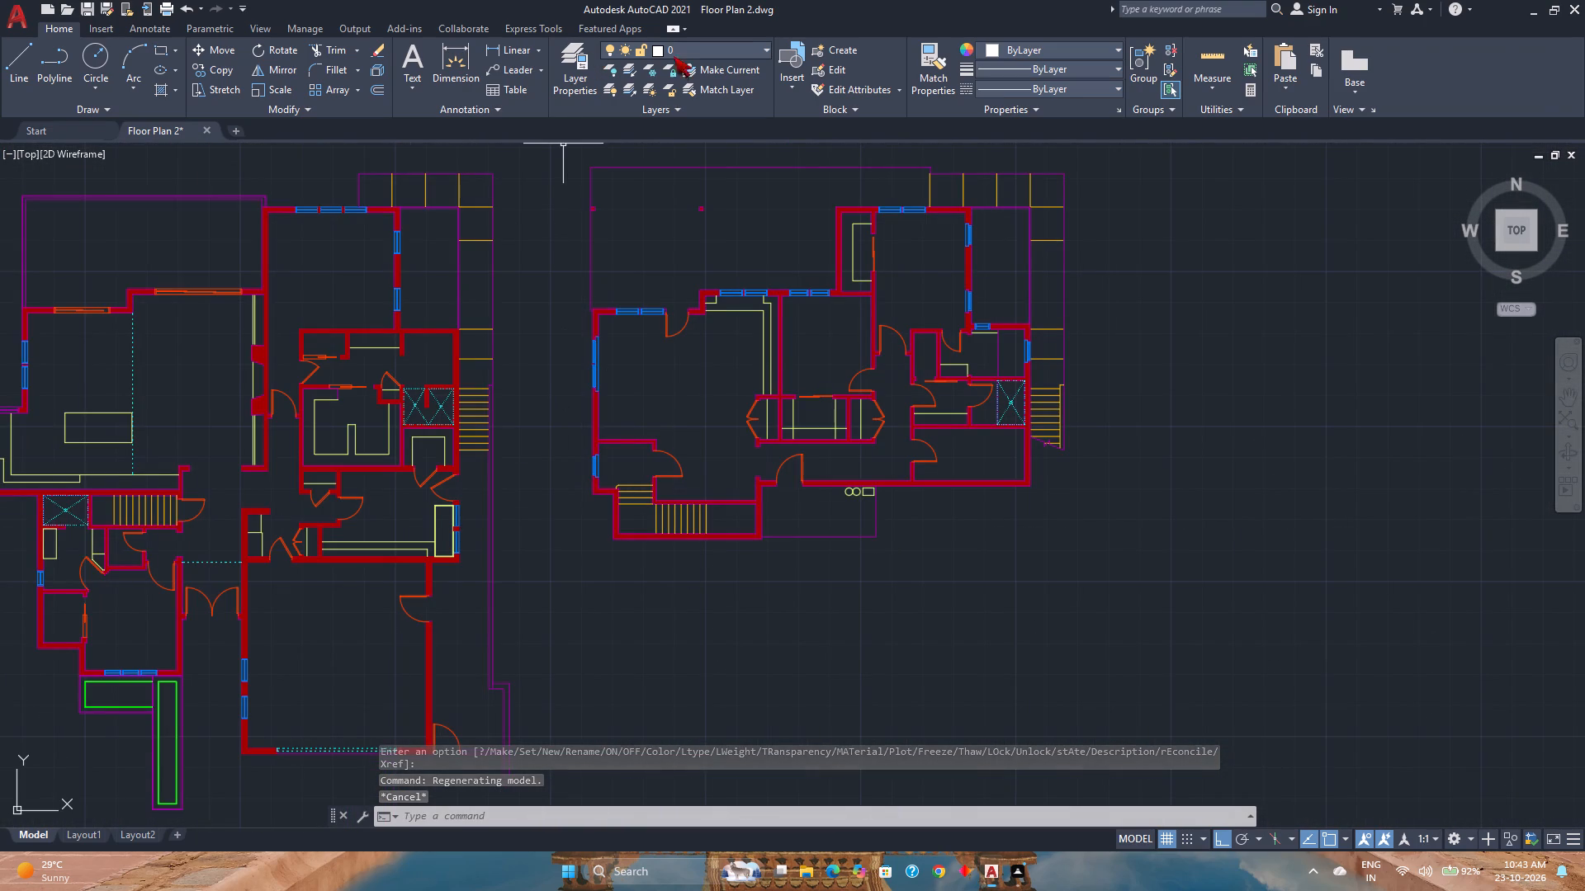
Set the Doors layer's colour to blue, index colour 170.
{"action": "left_click", "coordinate": [688, 50]}
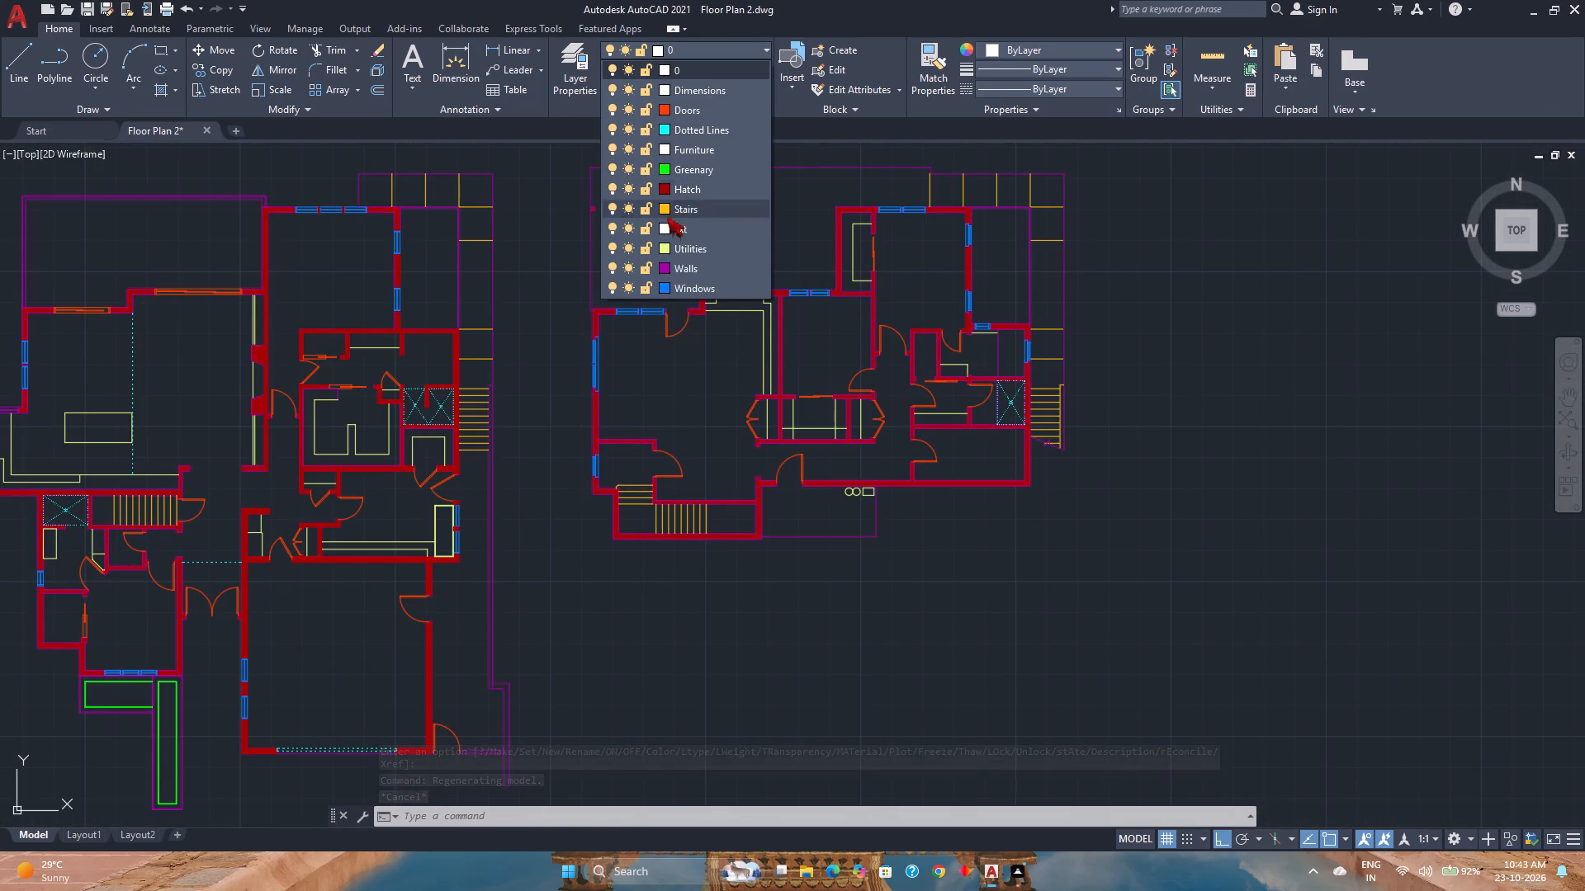
{"action": "left_click", "coordinate": [666, 109]}
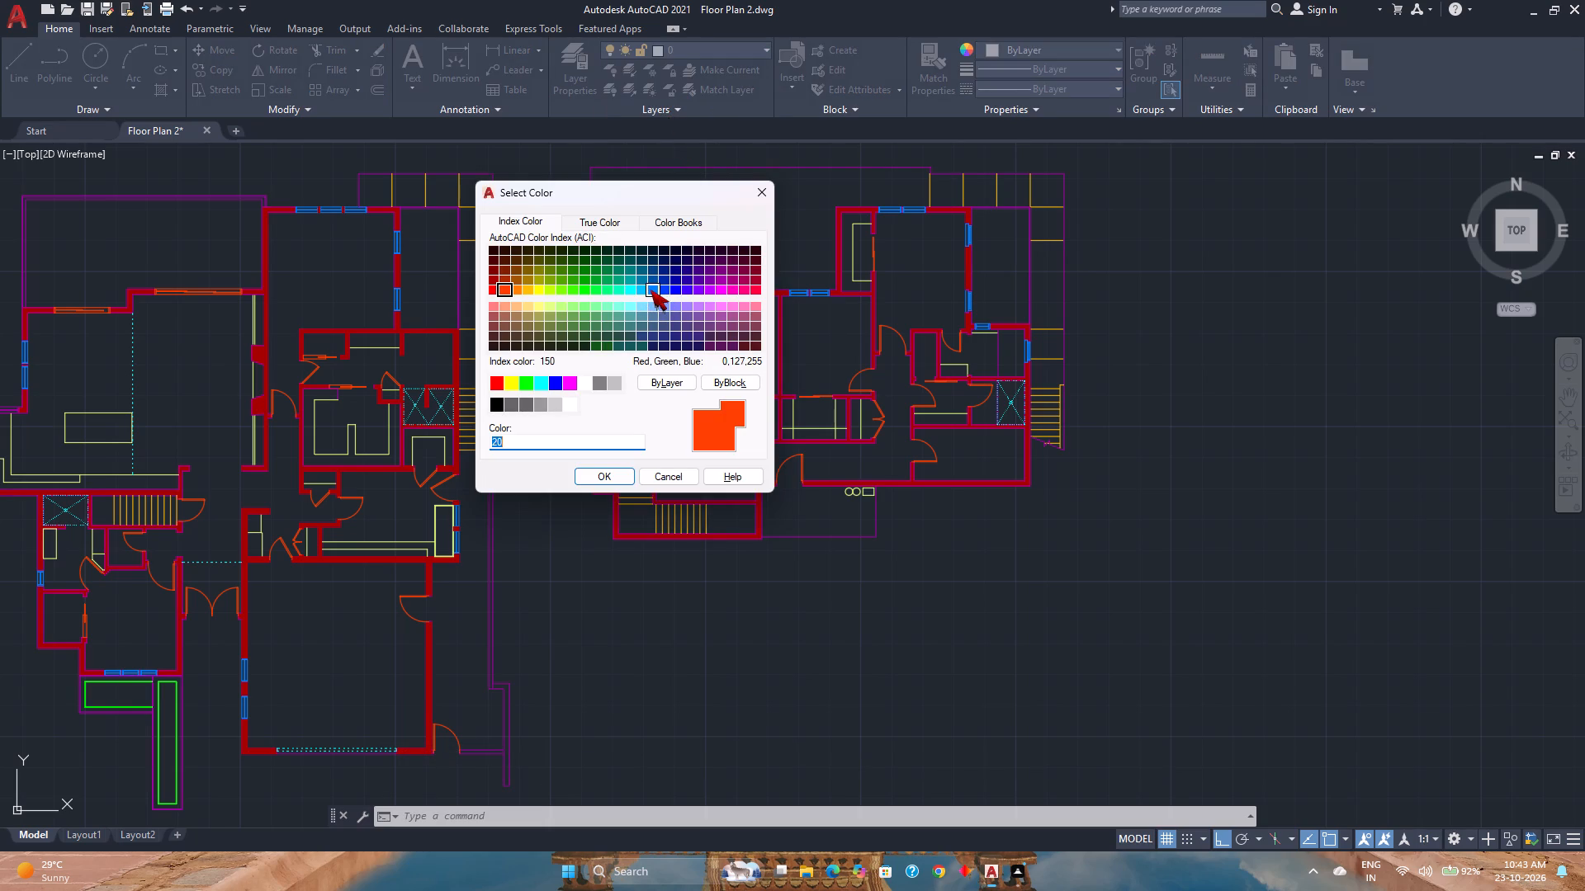
{"action": "left_click", "coordinate": [651, 290]}
{"action": "left_click", "coordinate": [679, 291]}
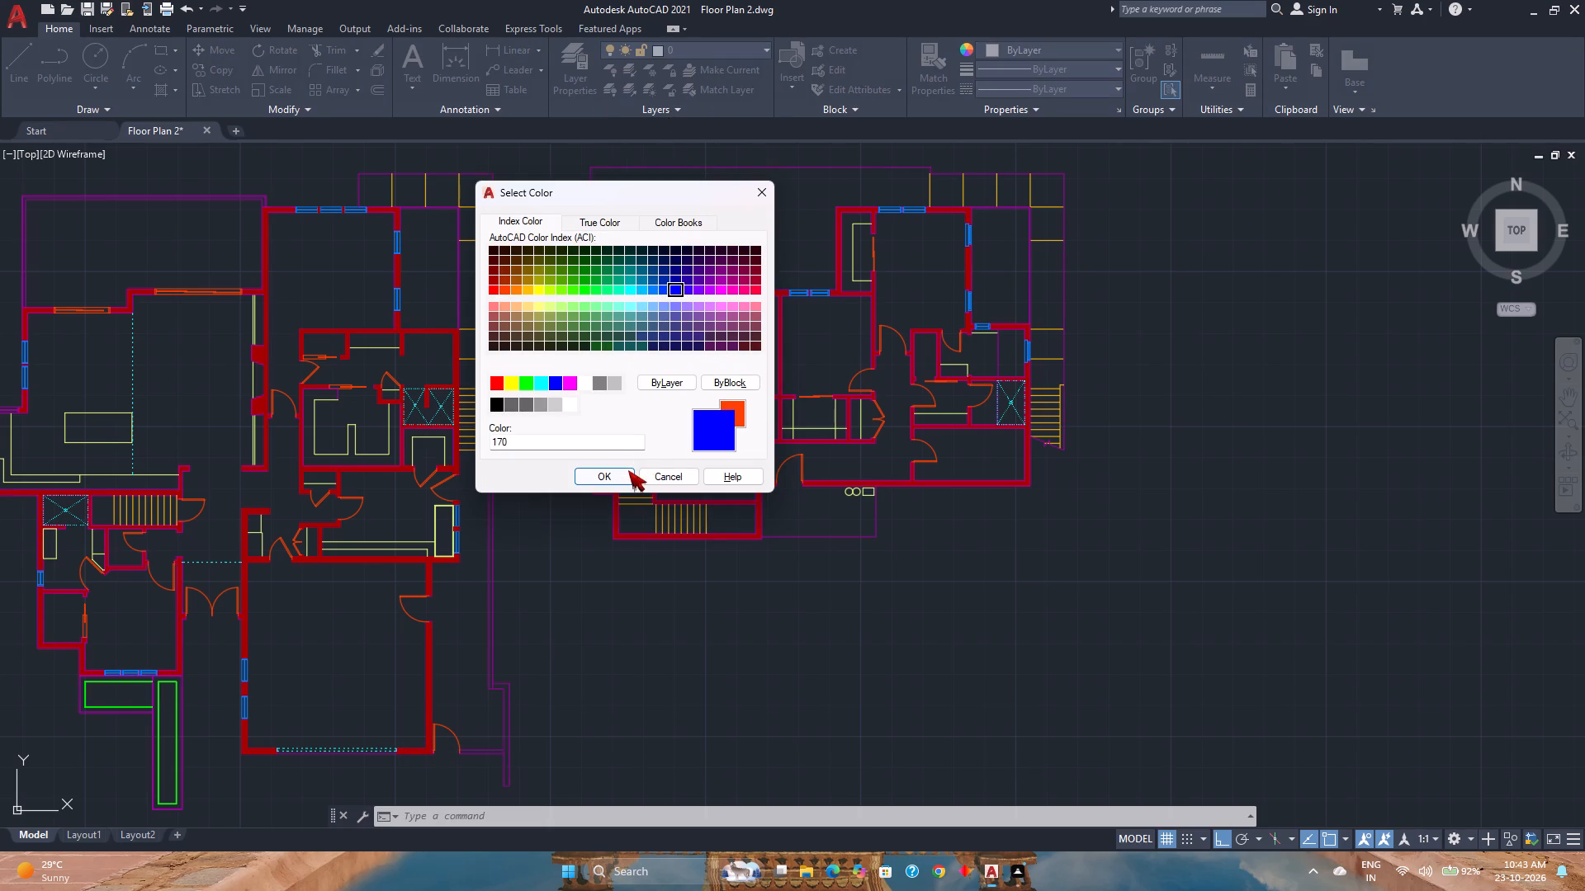
{"action": "left_click", "coordinate": [628, 470]}
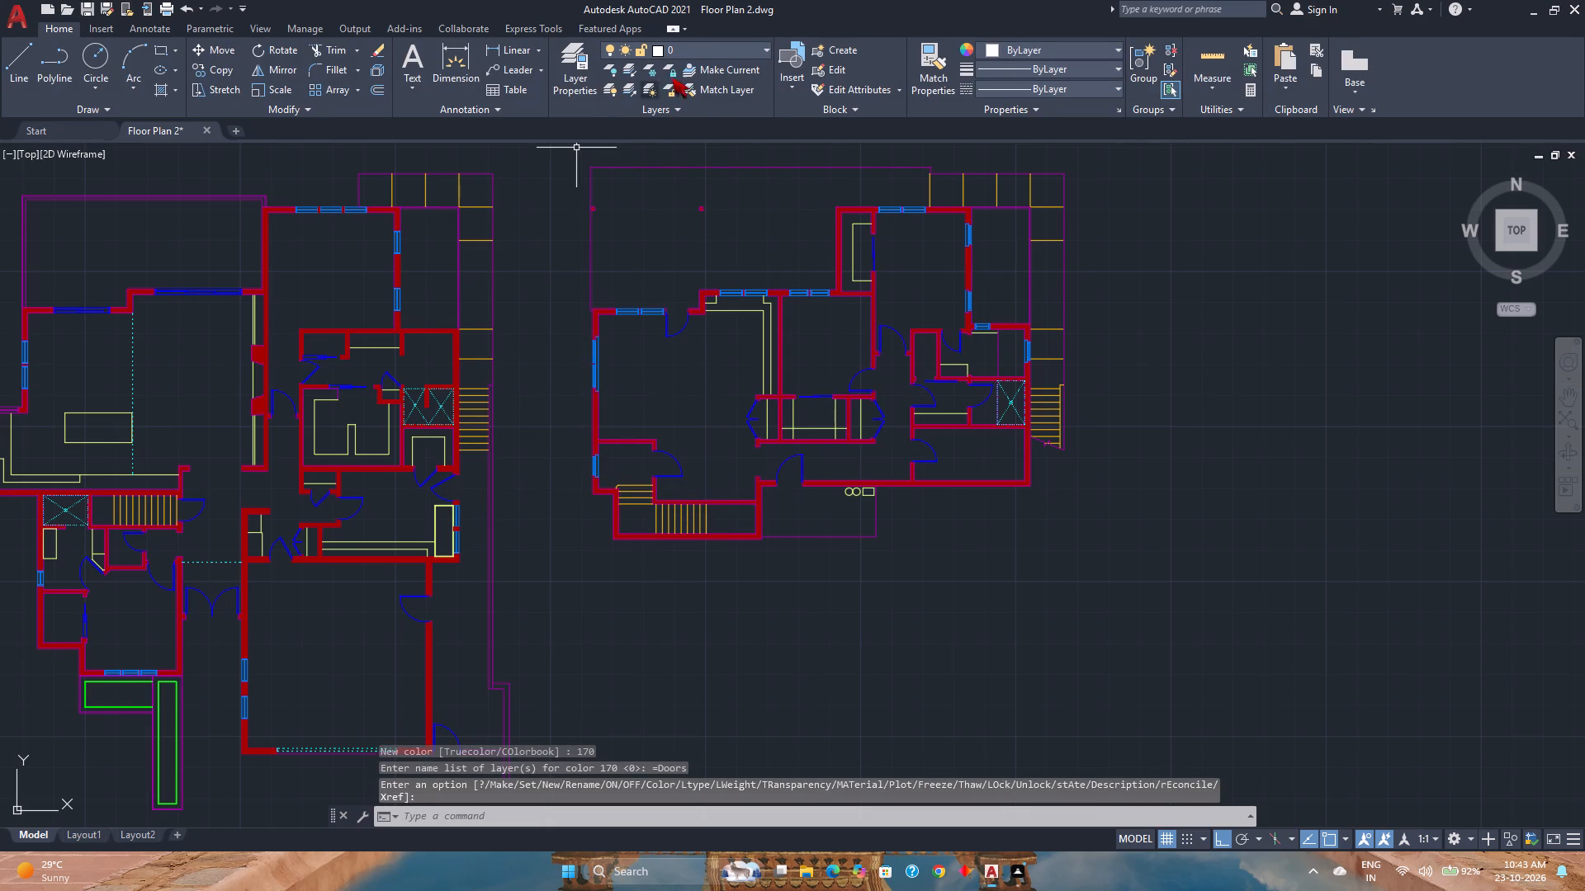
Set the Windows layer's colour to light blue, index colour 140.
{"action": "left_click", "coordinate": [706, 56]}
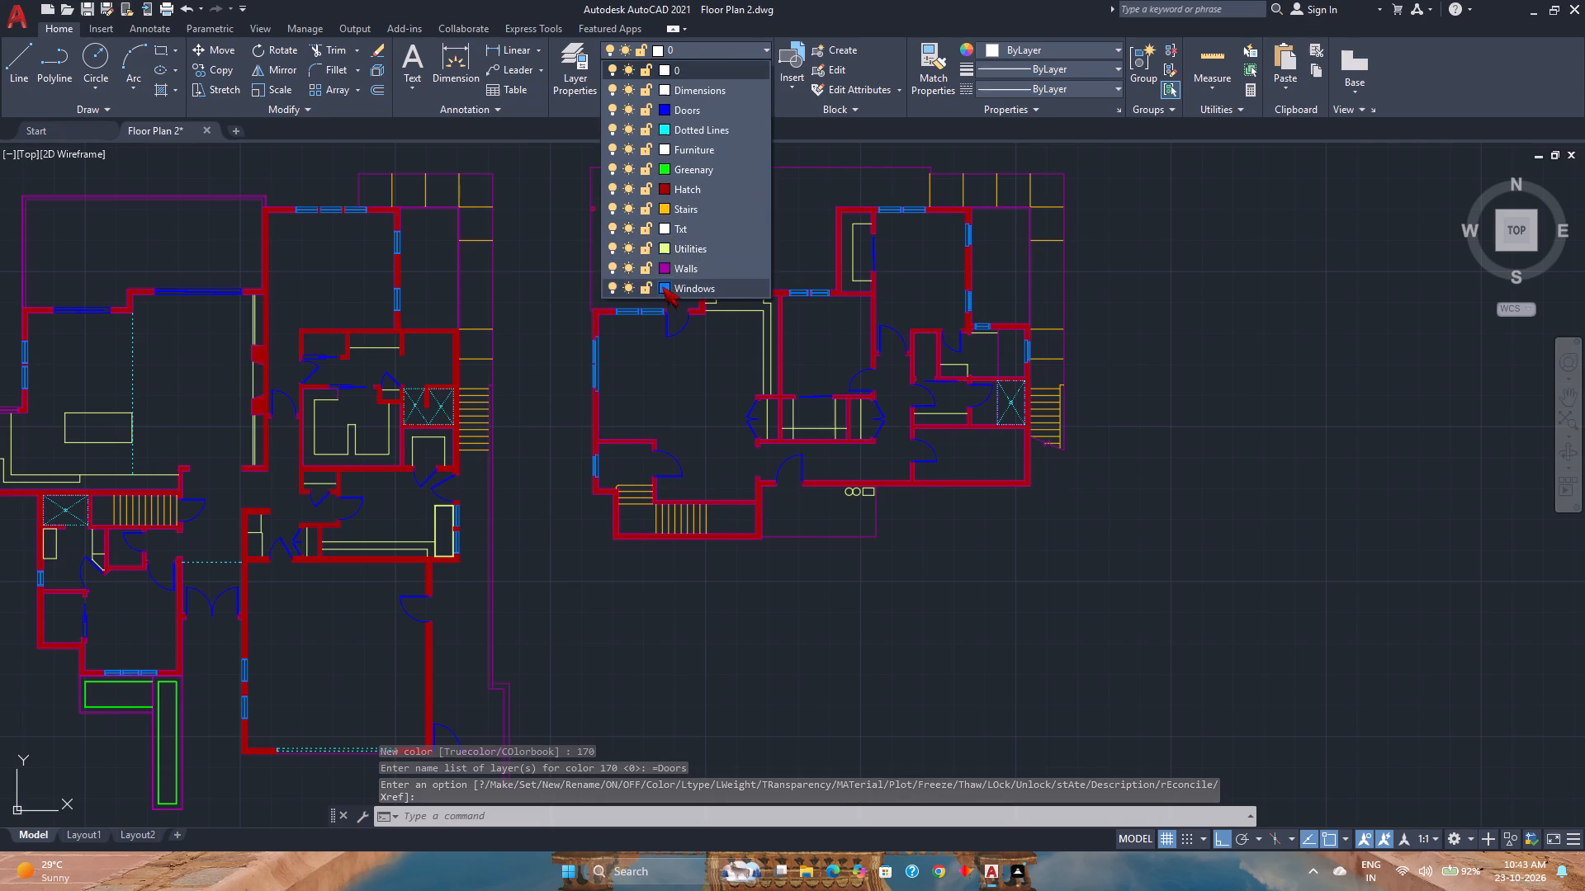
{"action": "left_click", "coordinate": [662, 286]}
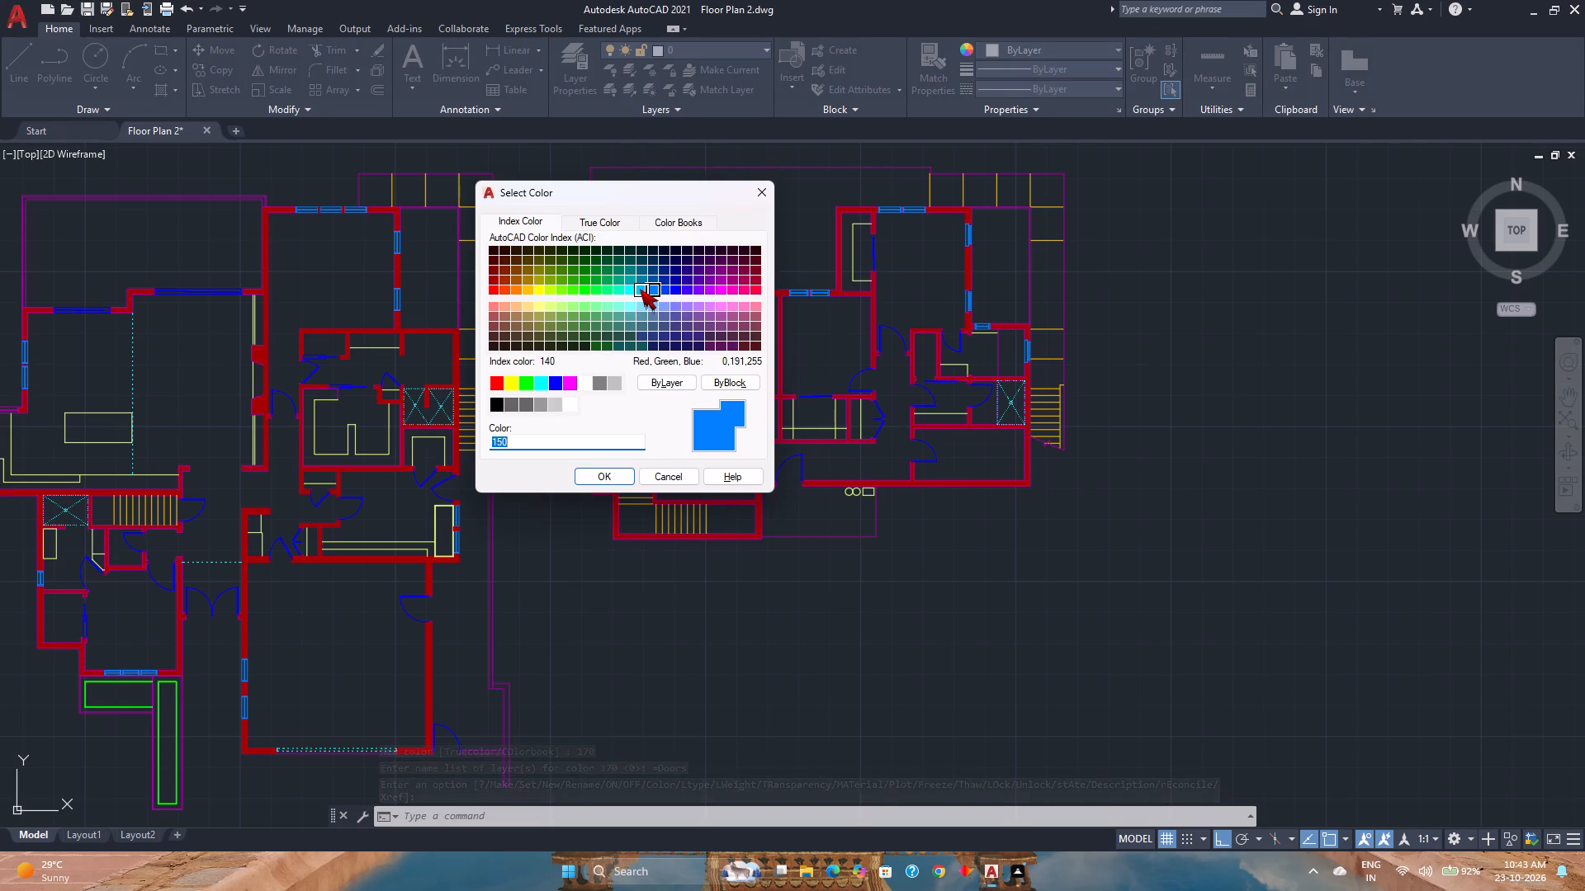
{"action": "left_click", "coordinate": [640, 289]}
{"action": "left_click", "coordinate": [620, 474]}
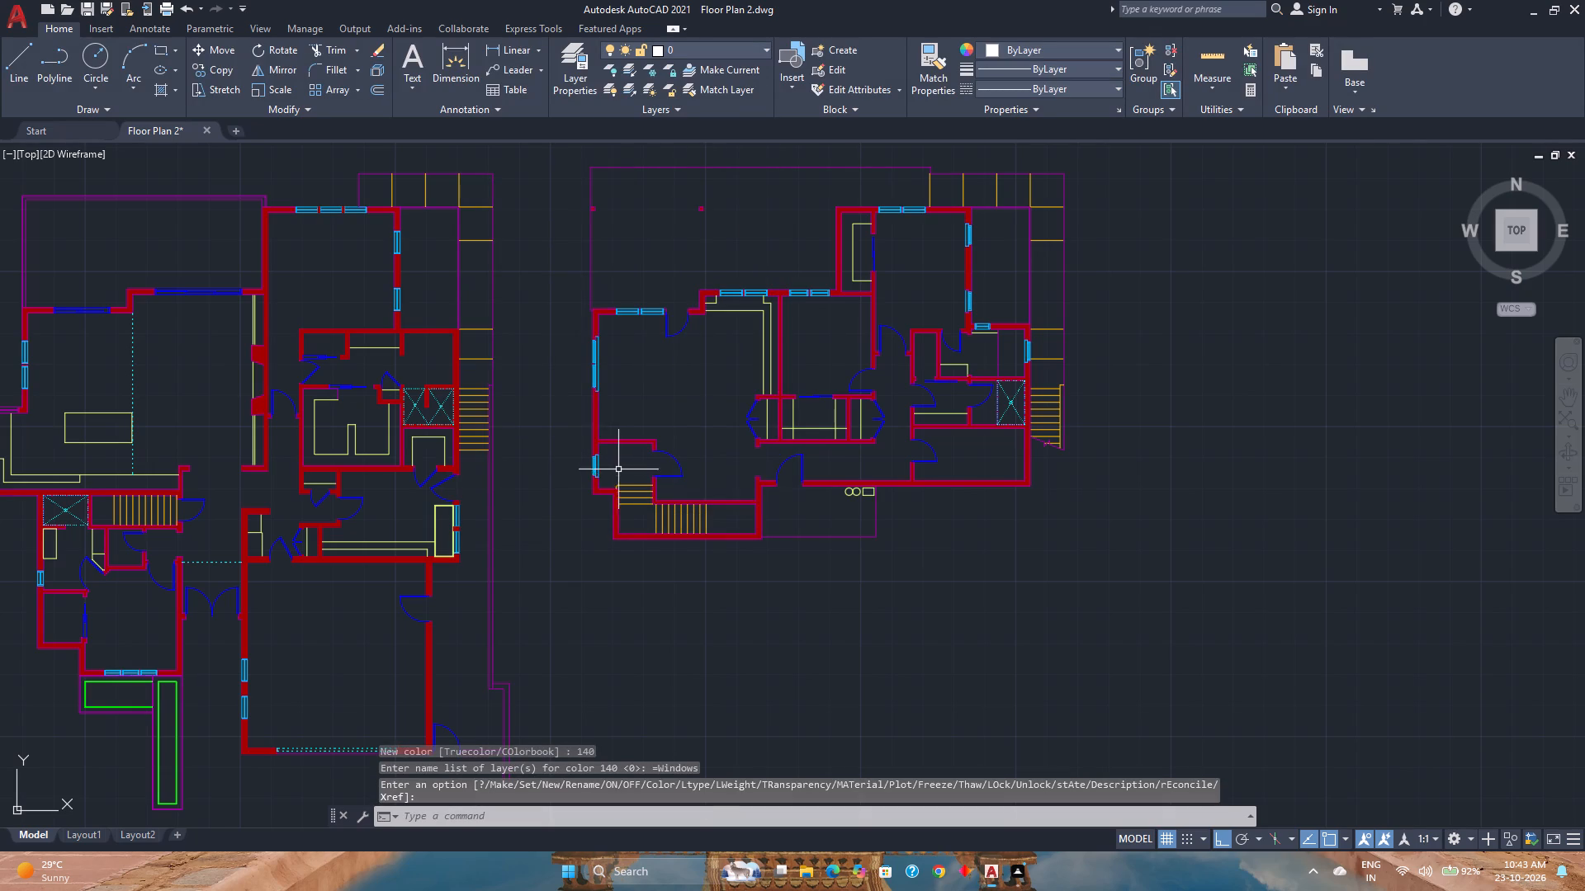
Set the Windows layer's colour to pale blue, index colour 141.
{"action": "left_click", "coordinate": [739, 48]}
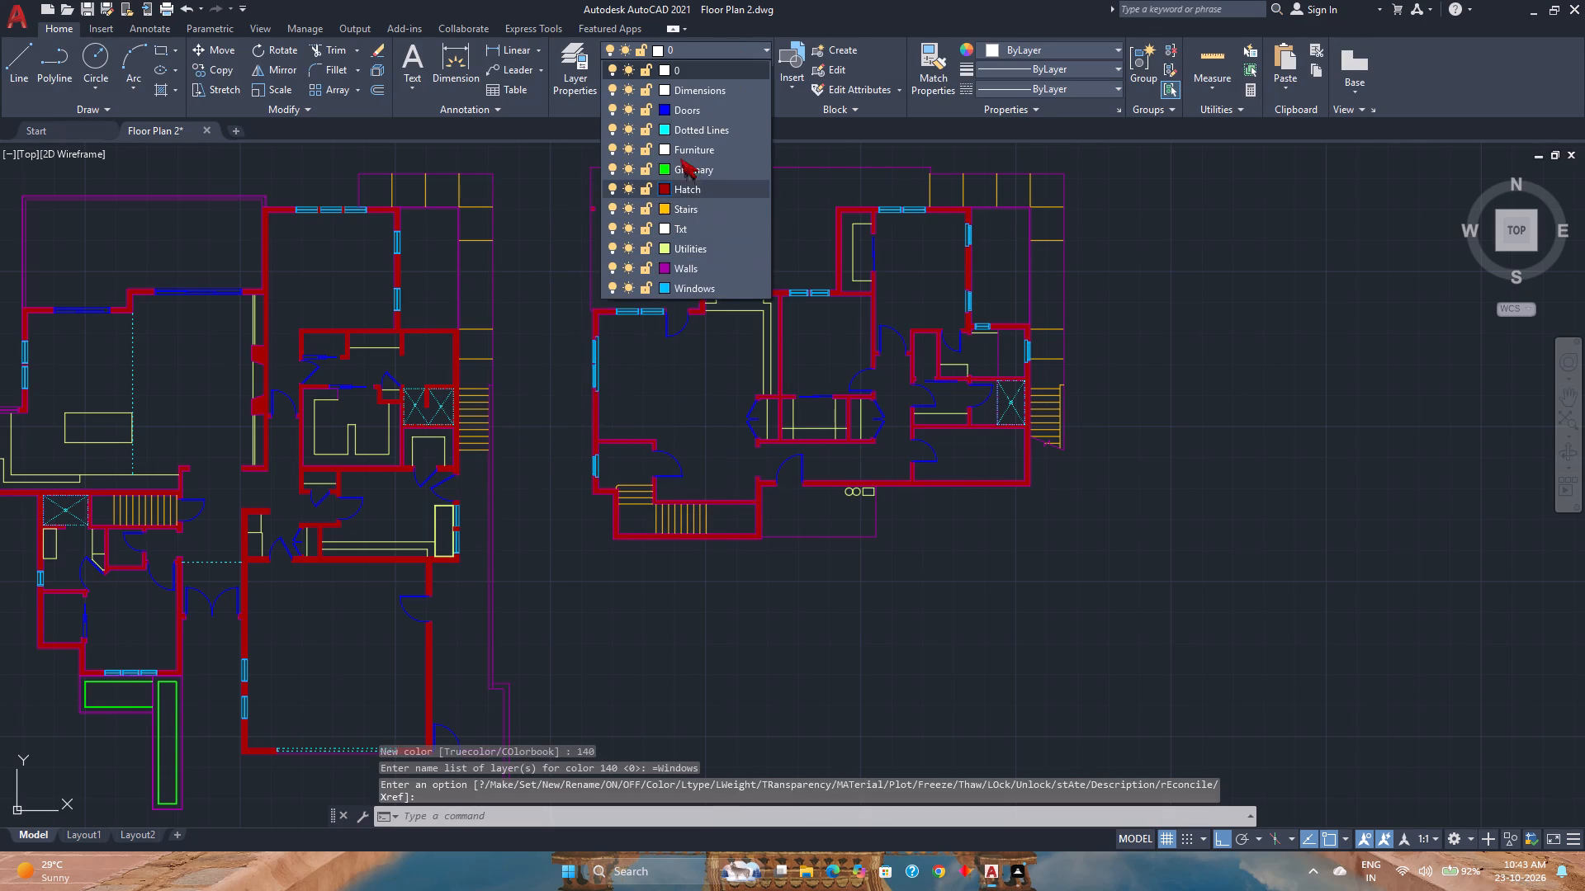
{"action": "left_click", "coordinate": [667, 288]}
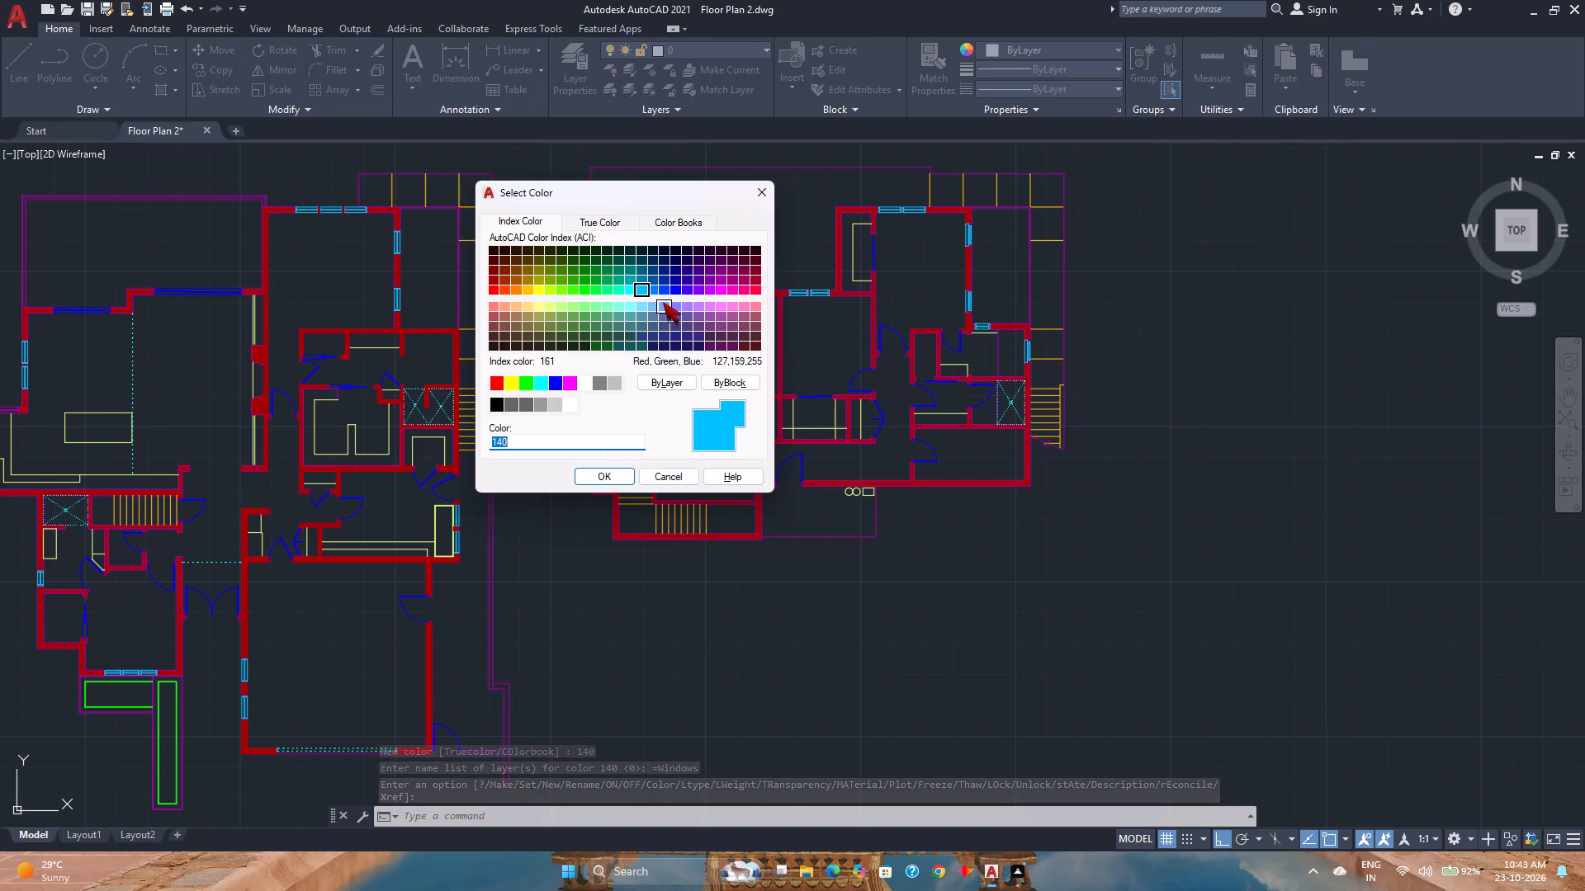
{"action": "left_click", "coordinate": [643, 306]}
{"action": "left_click", "coordinate": [619, 476]}
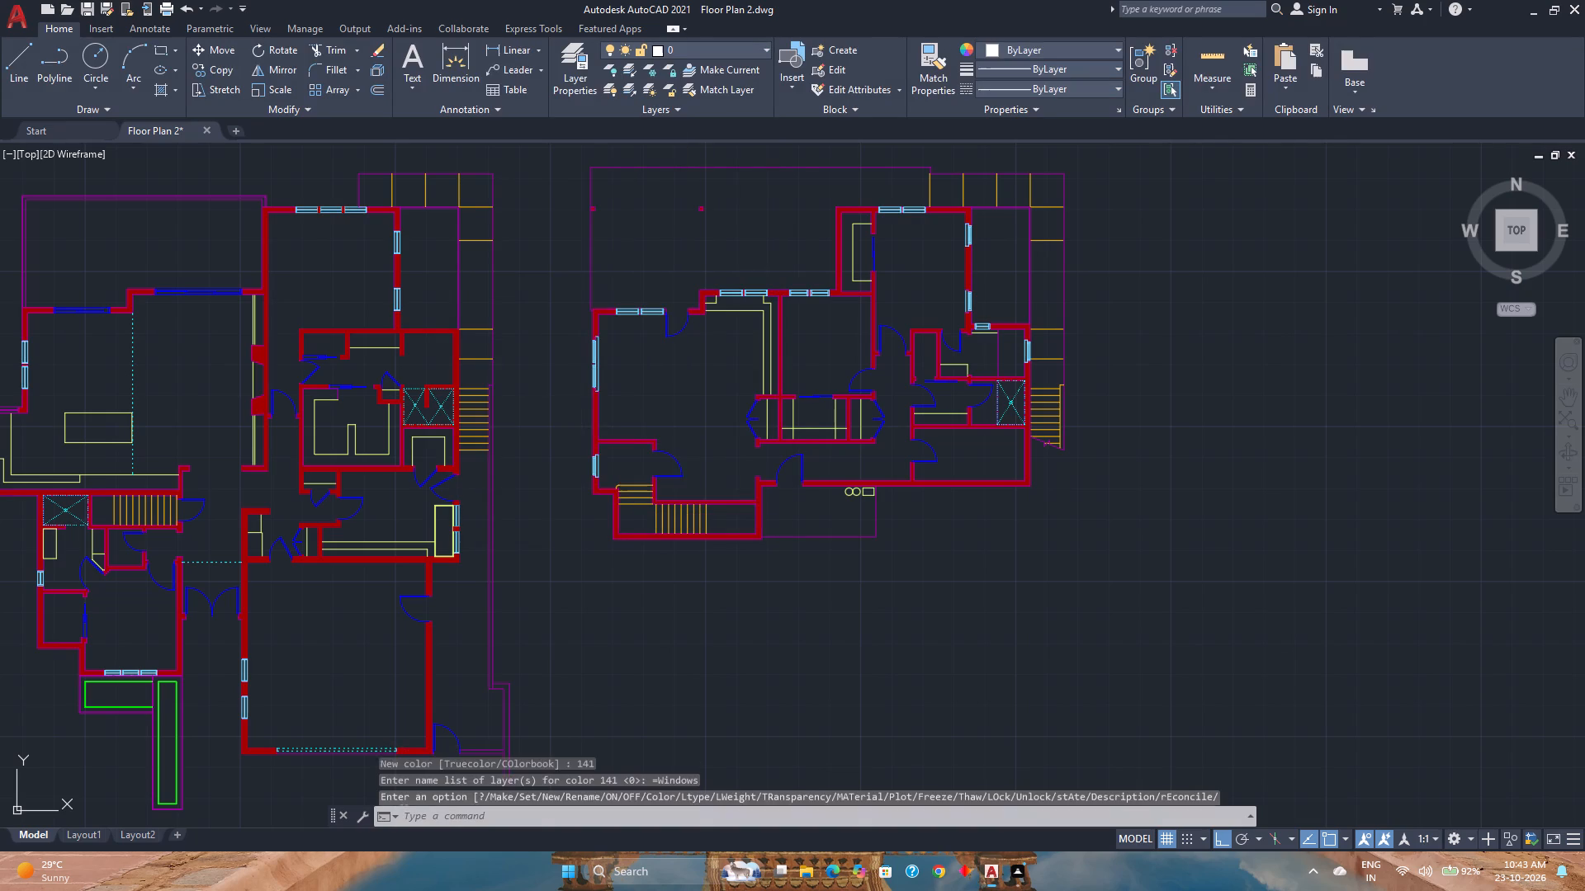
Save the Floor Plan 2 drawing with its new layer colours.
{"action": "middle_click_drag", "start_coordinate": [607, 424], "coordinate": [807, 426]}
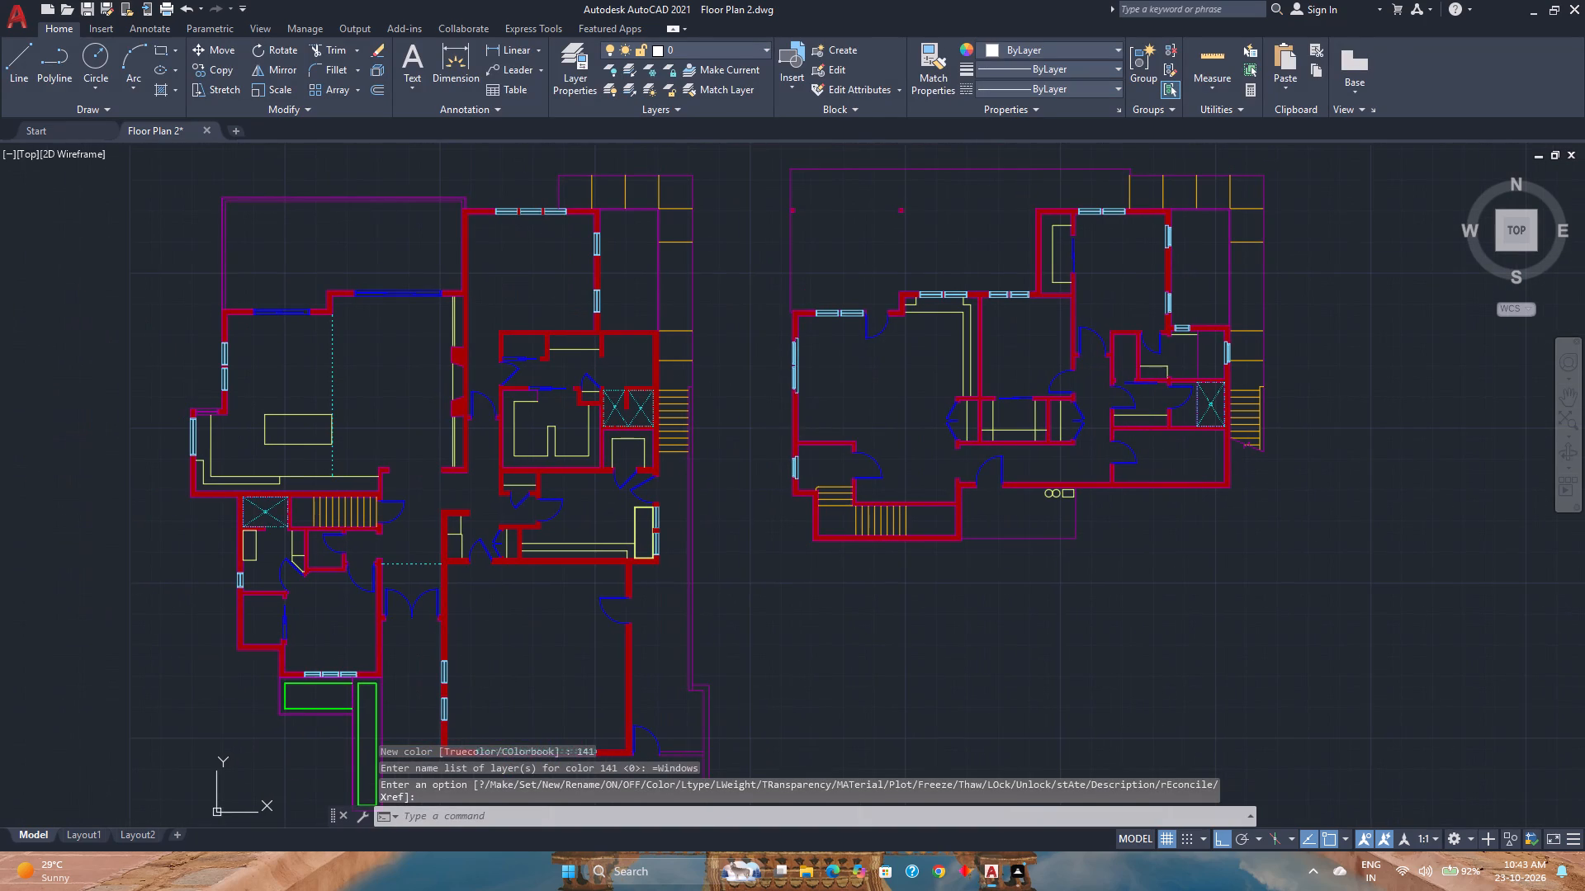
{"action": "key", "text": "Escape"}
{"action": "key", "text": "ctrl+s"}
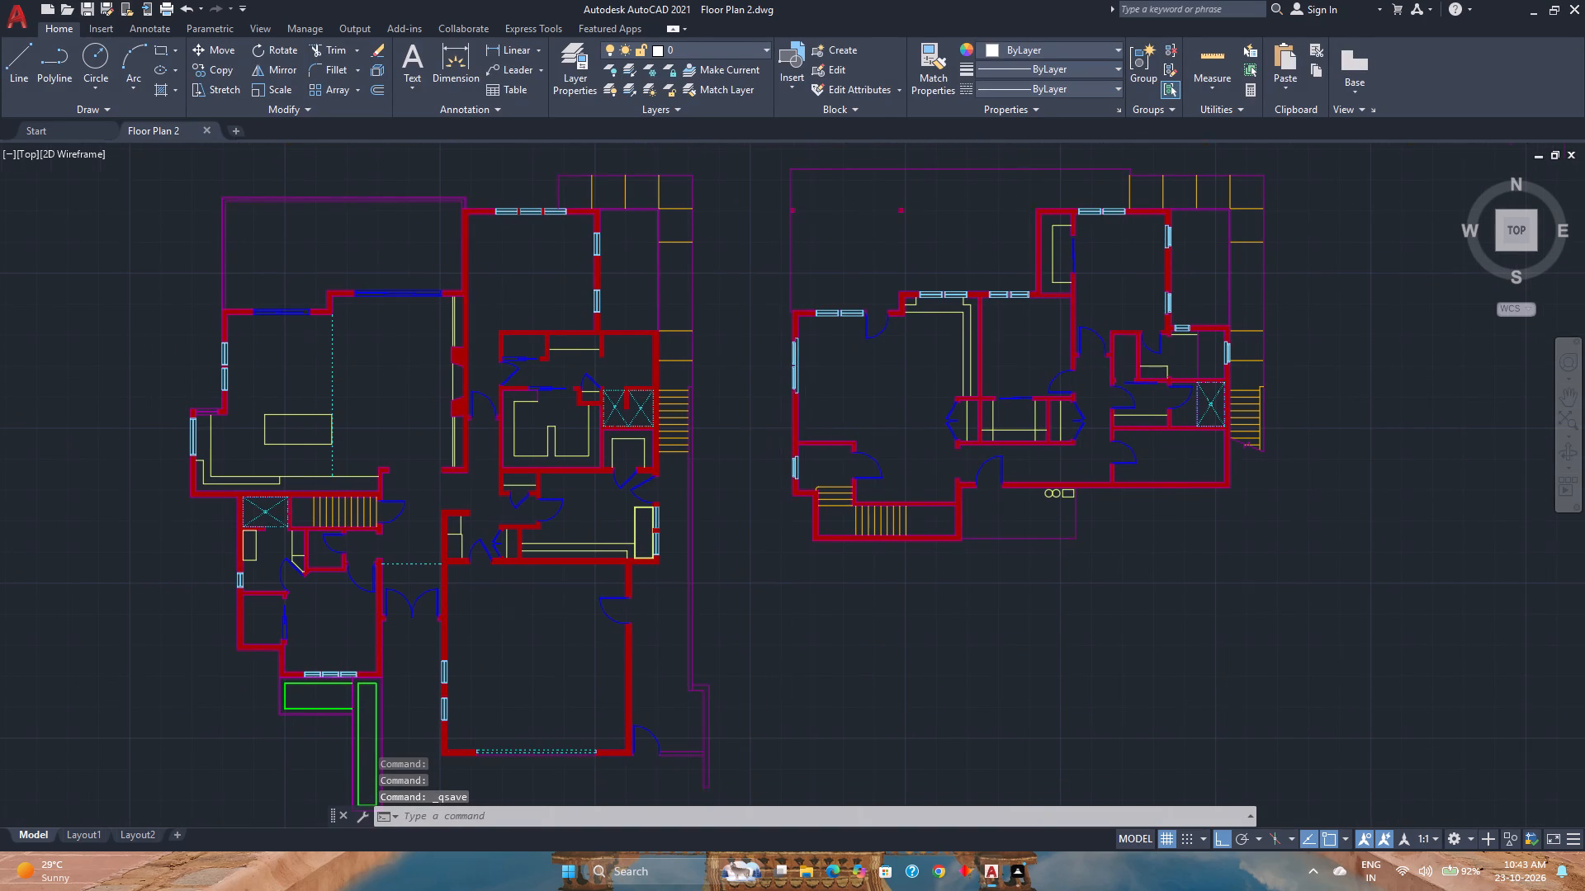
Examine the wall, door and window colours across both floor plans.
{"action": "scroll", "coordinate": [757, 425], "scroll_direction": "up", "scroll_amount": 1}
{"action": "scroll", "coordinate": [751, 422], "scroll_direction": "down", "scroll_amount": 1}
{"action": "middle_click_drag", "start_coordinate": [741, 422], "coordinate": [714, 405]}
{"action": "middle_click", "coordinate": [714, 405]}
{"action": "scroll", "coordinate": [714, 405], "scroll_direction": "down", "scroll_amount": 1}
{"action": "scroll", "coordinate": [741, 469], "scroll_direction": "up", "scroll_amount": 1}
{"action": "middle_click_drag", "start_coordinate": [742, 469], "coordinate": [632, 589]}
{"action": "middle_click", "coordinate": [632, 589]}
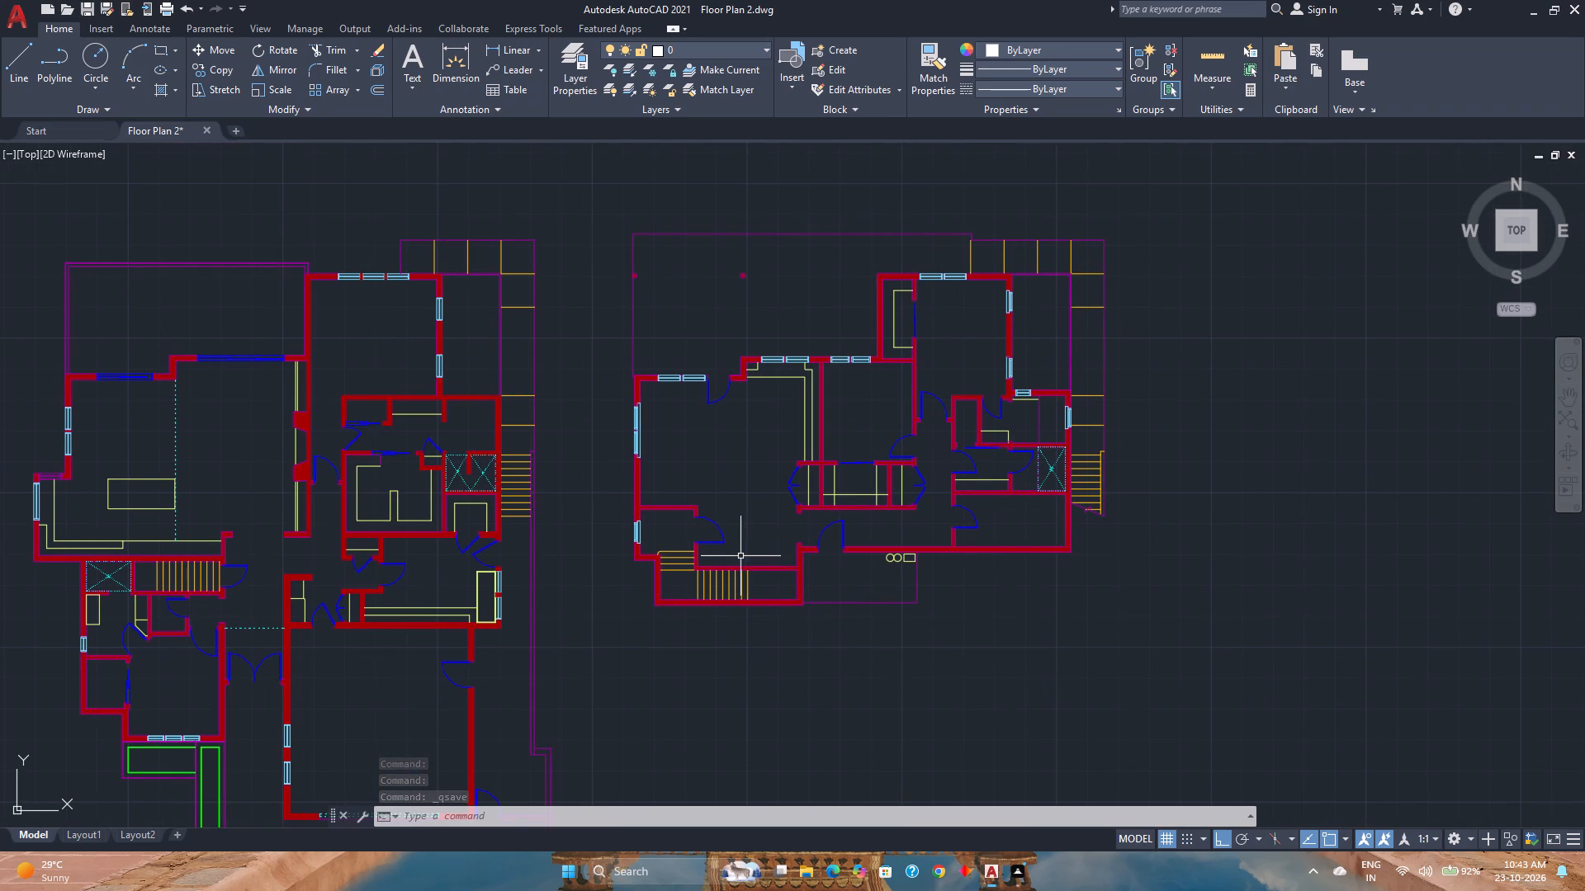
{"action": "middle_click_drag", "start_coordinate": [759, 504], "coordinate": [807, 420]}
{"action": "scroll", "coordinate": [806, 431], "scroll_direction": "down", "scroll_amount": 1}
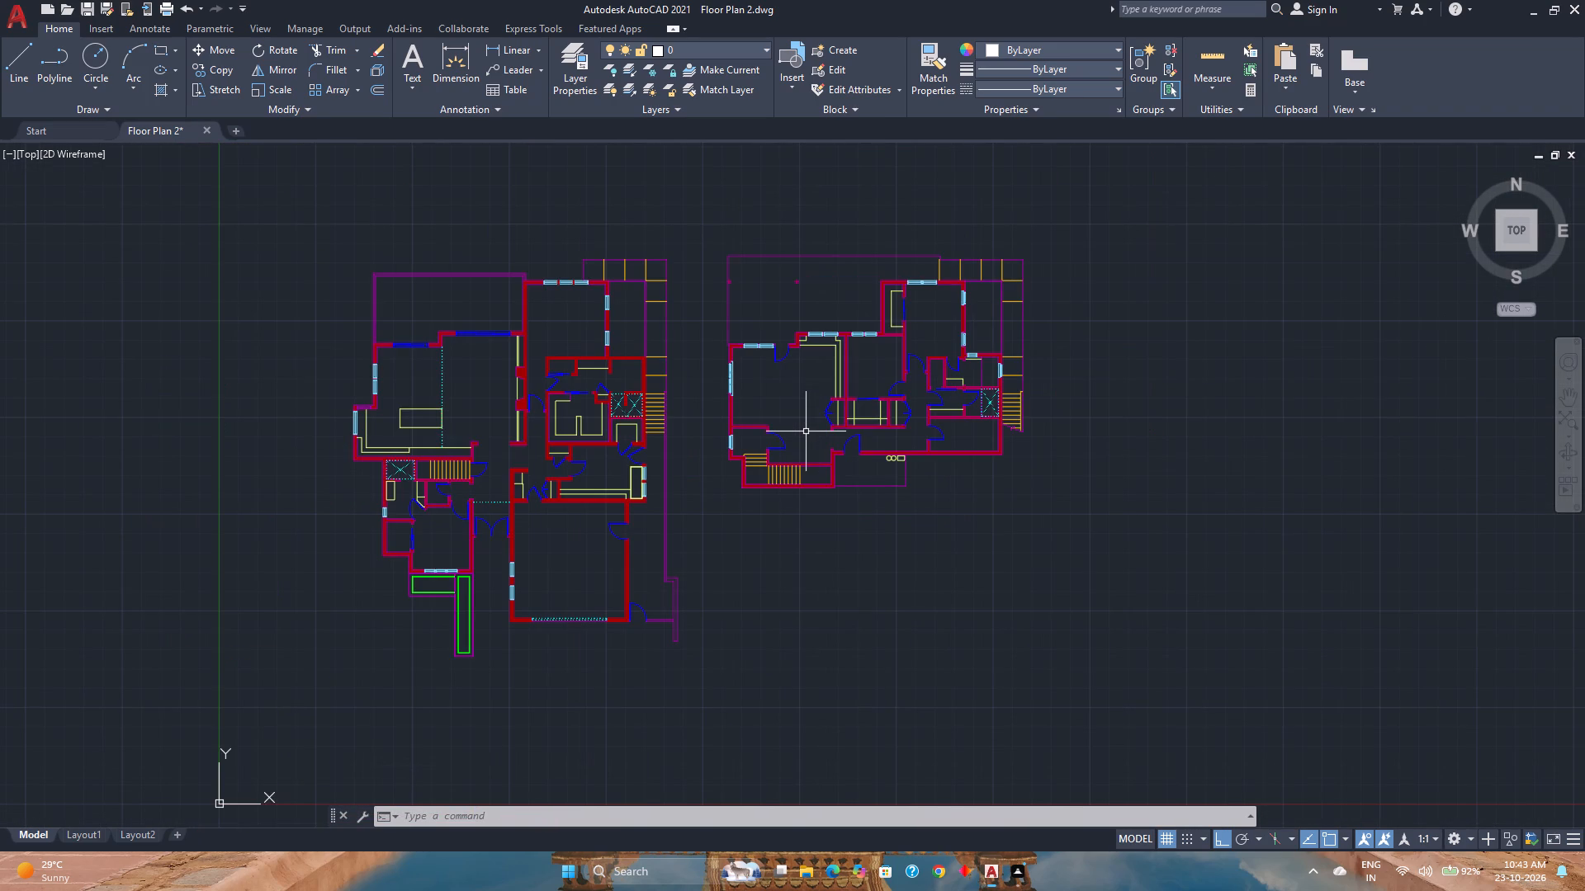
Save the drawing again with both floor plans in view.
{"action": "key", "text": "ctrl+s"}
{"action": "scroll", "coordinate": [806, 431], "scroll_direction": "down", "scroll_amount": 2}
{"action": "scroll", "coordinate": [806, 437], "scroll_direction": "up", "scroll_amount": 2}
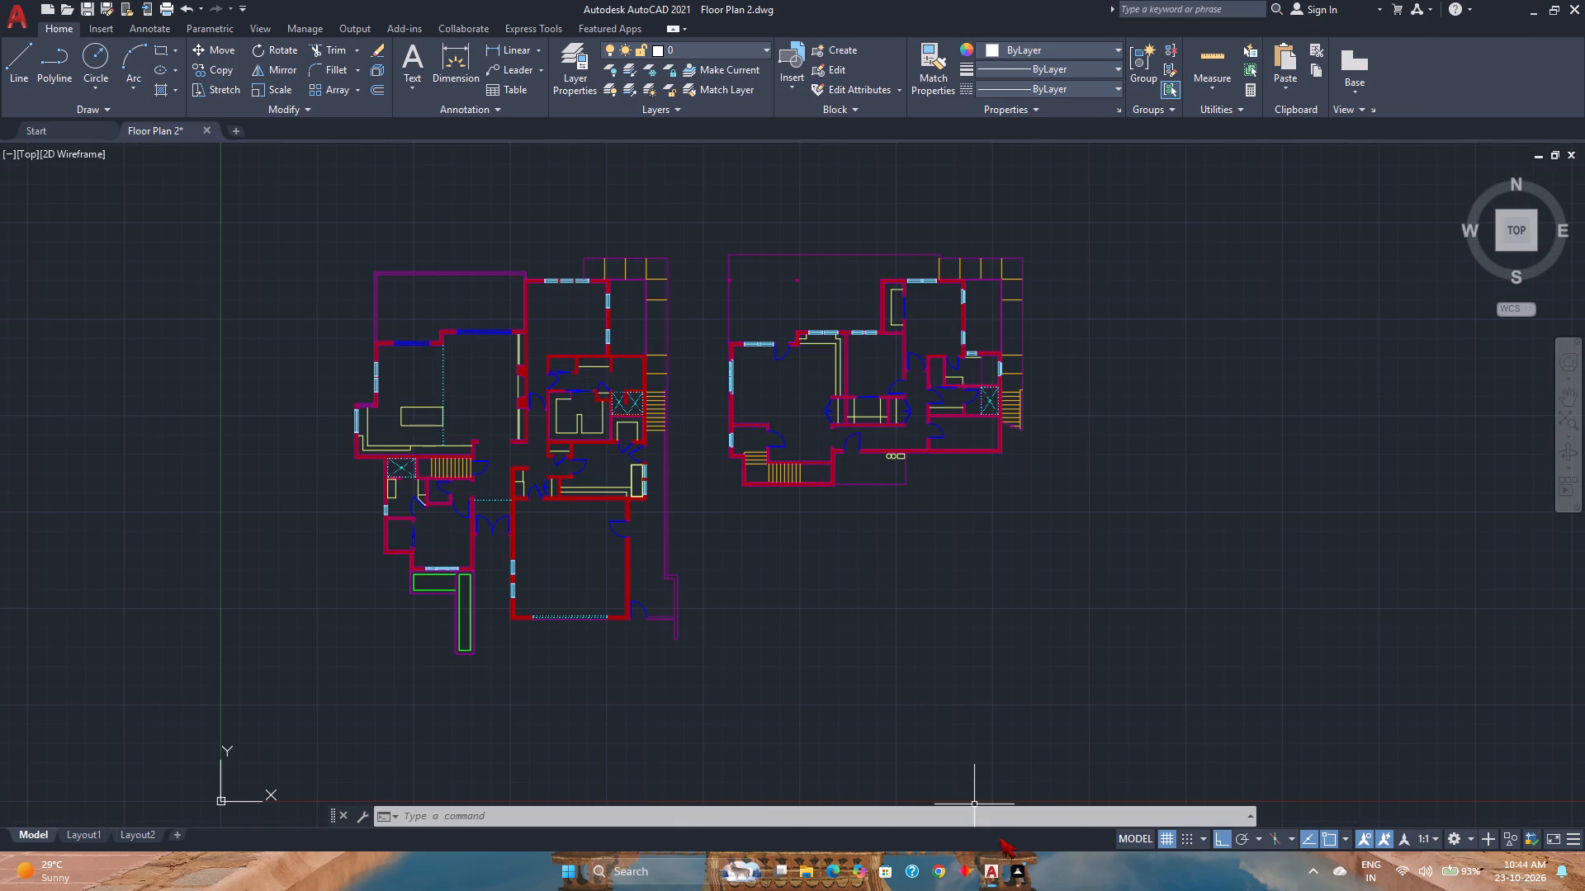
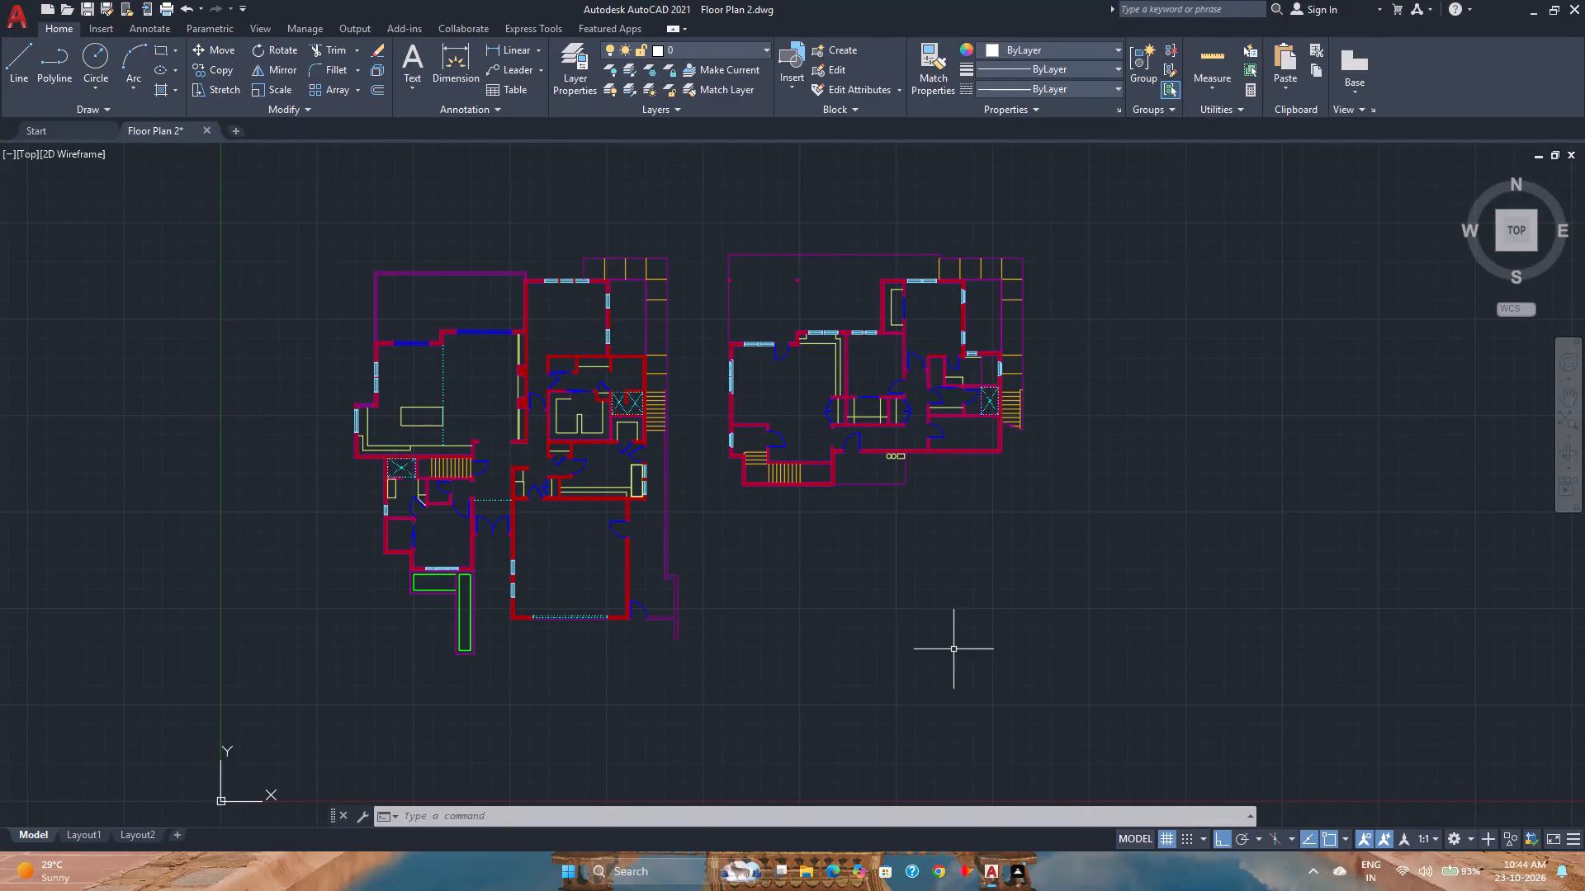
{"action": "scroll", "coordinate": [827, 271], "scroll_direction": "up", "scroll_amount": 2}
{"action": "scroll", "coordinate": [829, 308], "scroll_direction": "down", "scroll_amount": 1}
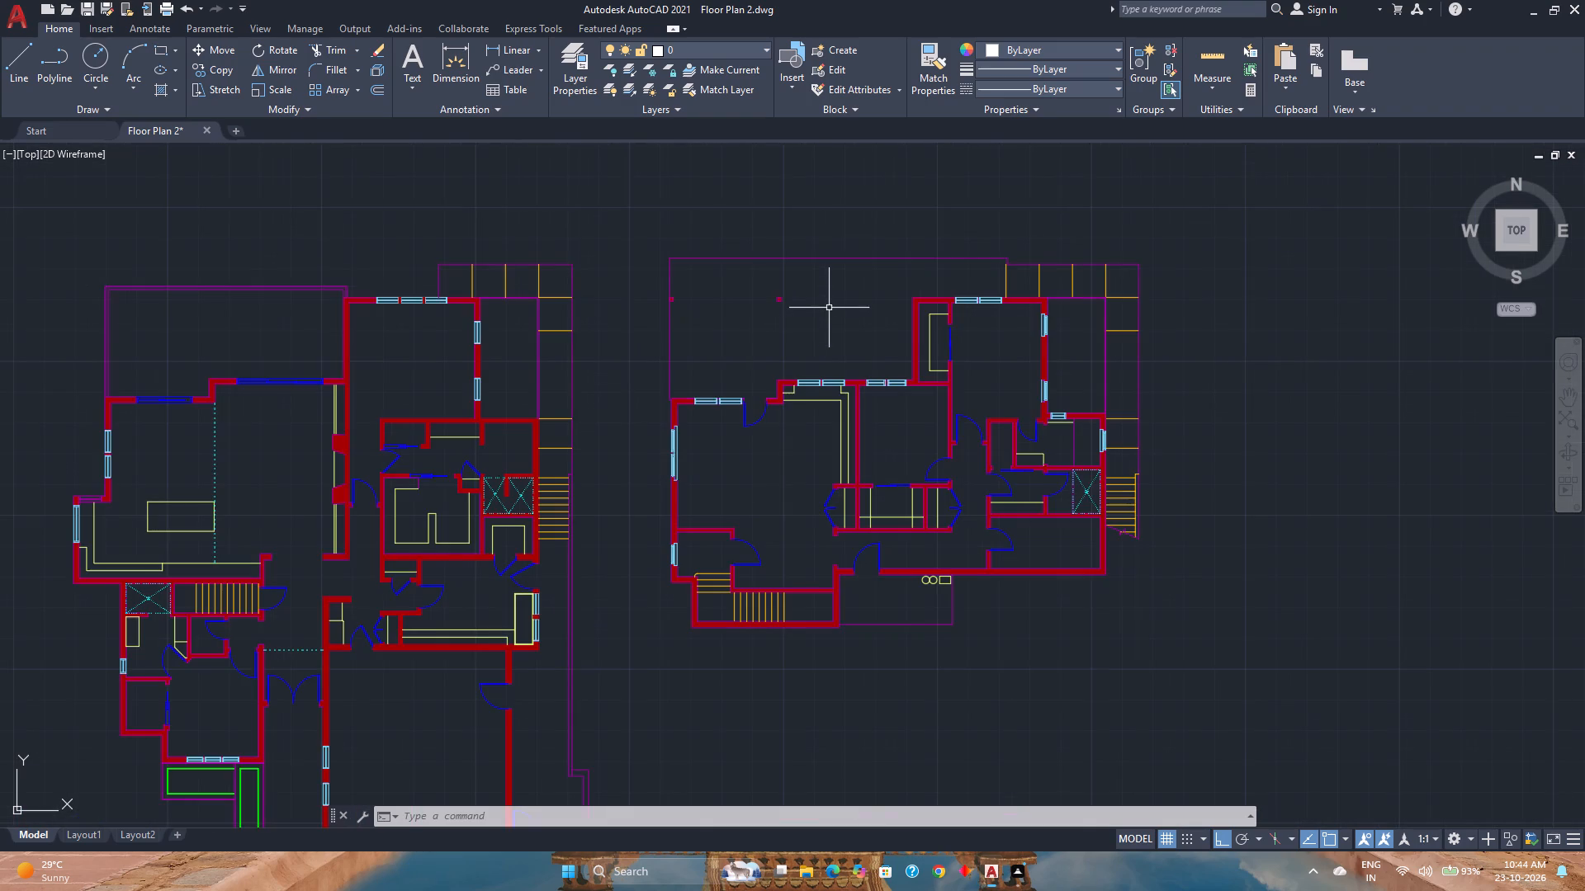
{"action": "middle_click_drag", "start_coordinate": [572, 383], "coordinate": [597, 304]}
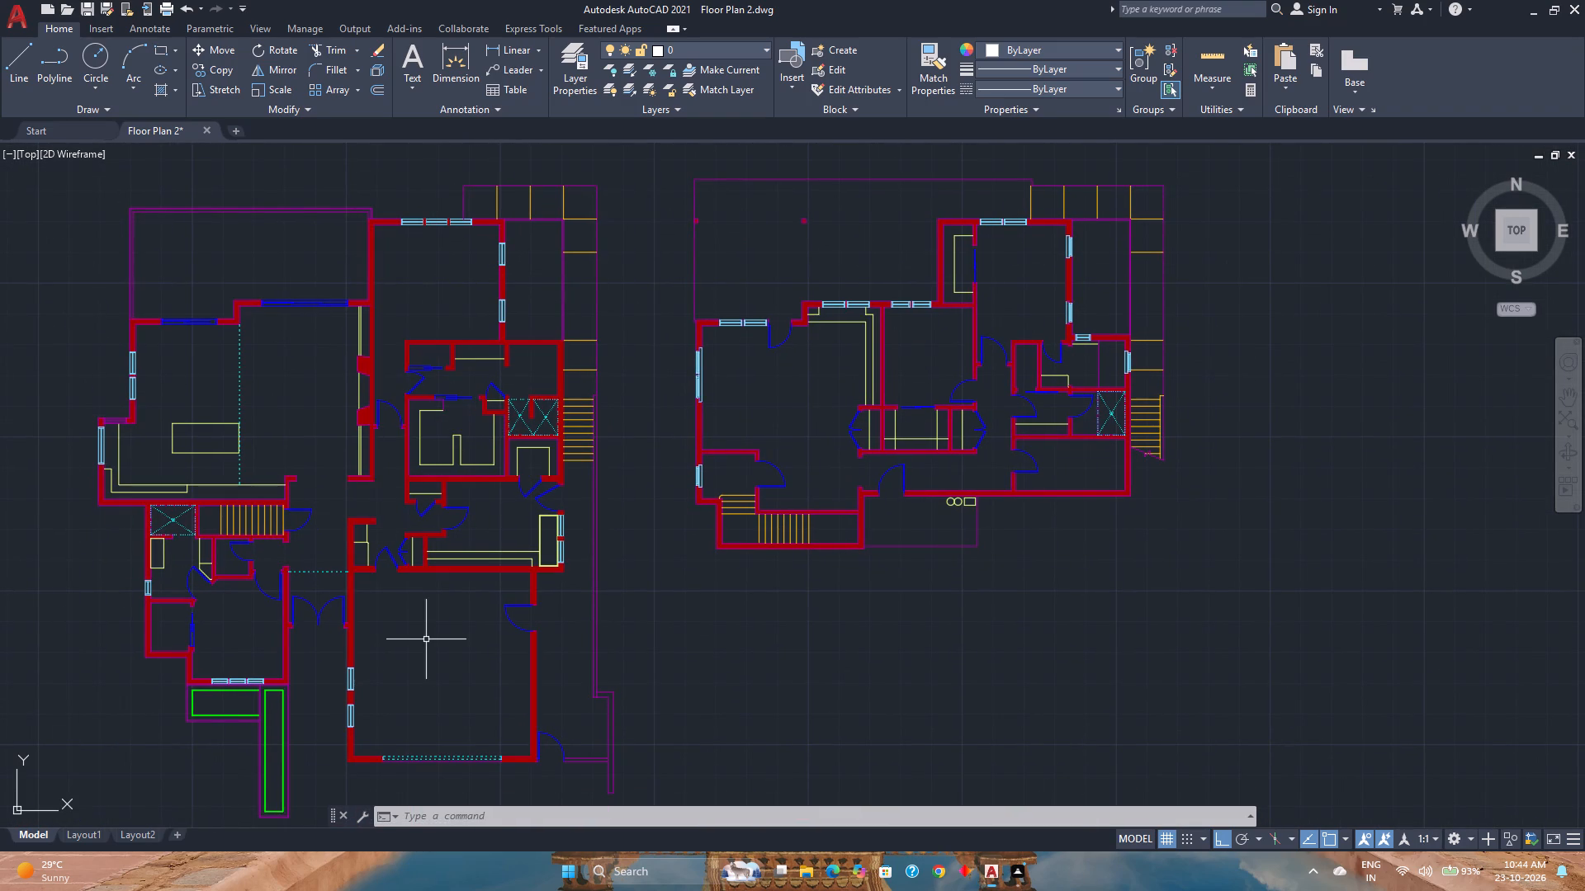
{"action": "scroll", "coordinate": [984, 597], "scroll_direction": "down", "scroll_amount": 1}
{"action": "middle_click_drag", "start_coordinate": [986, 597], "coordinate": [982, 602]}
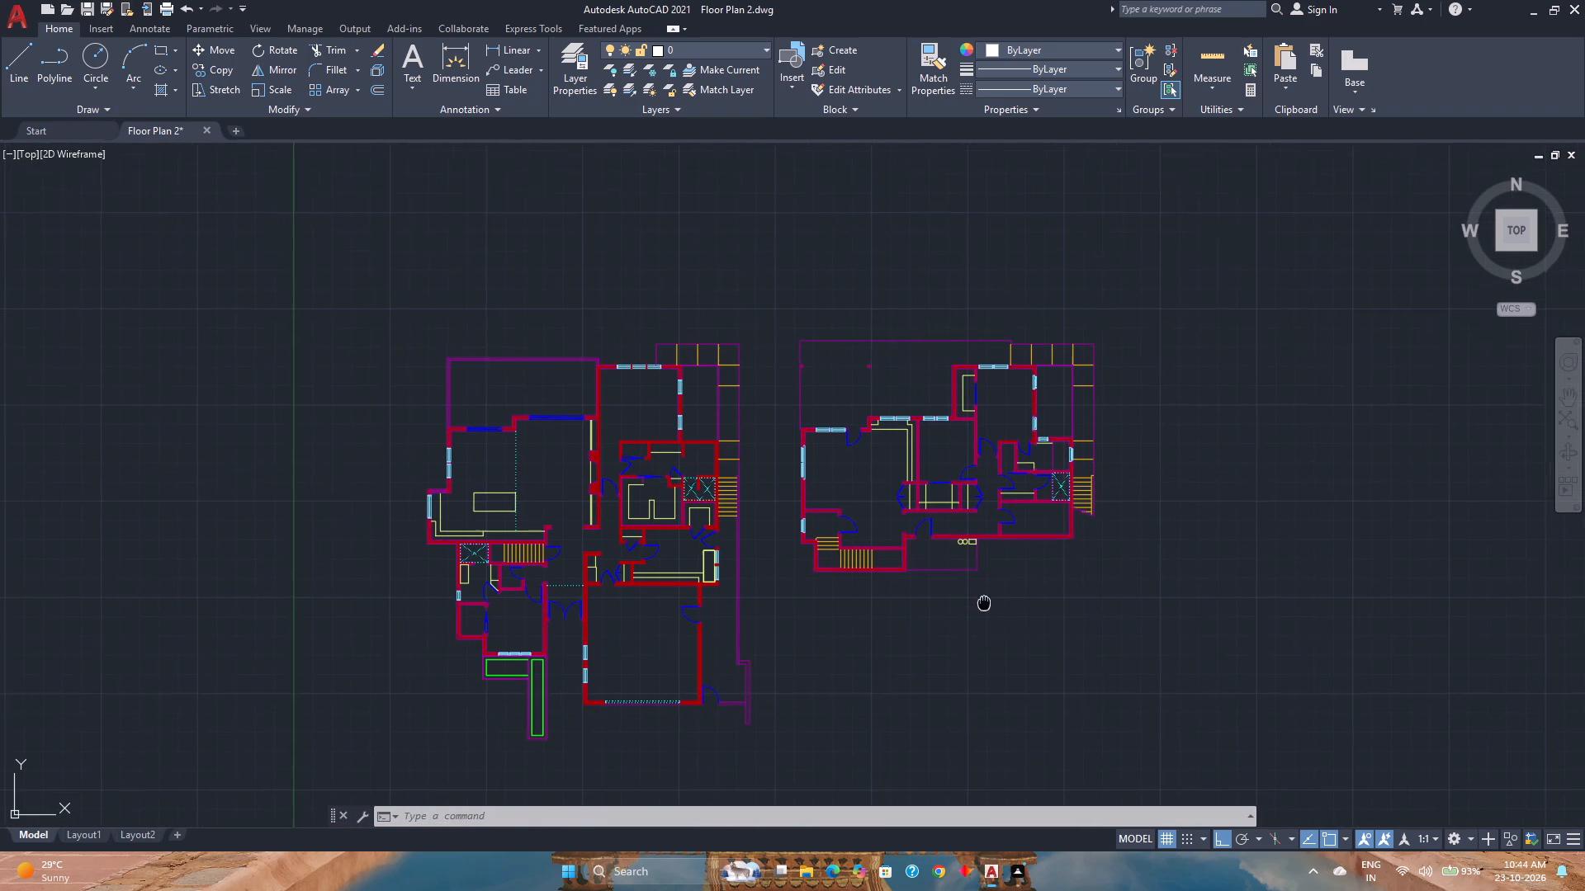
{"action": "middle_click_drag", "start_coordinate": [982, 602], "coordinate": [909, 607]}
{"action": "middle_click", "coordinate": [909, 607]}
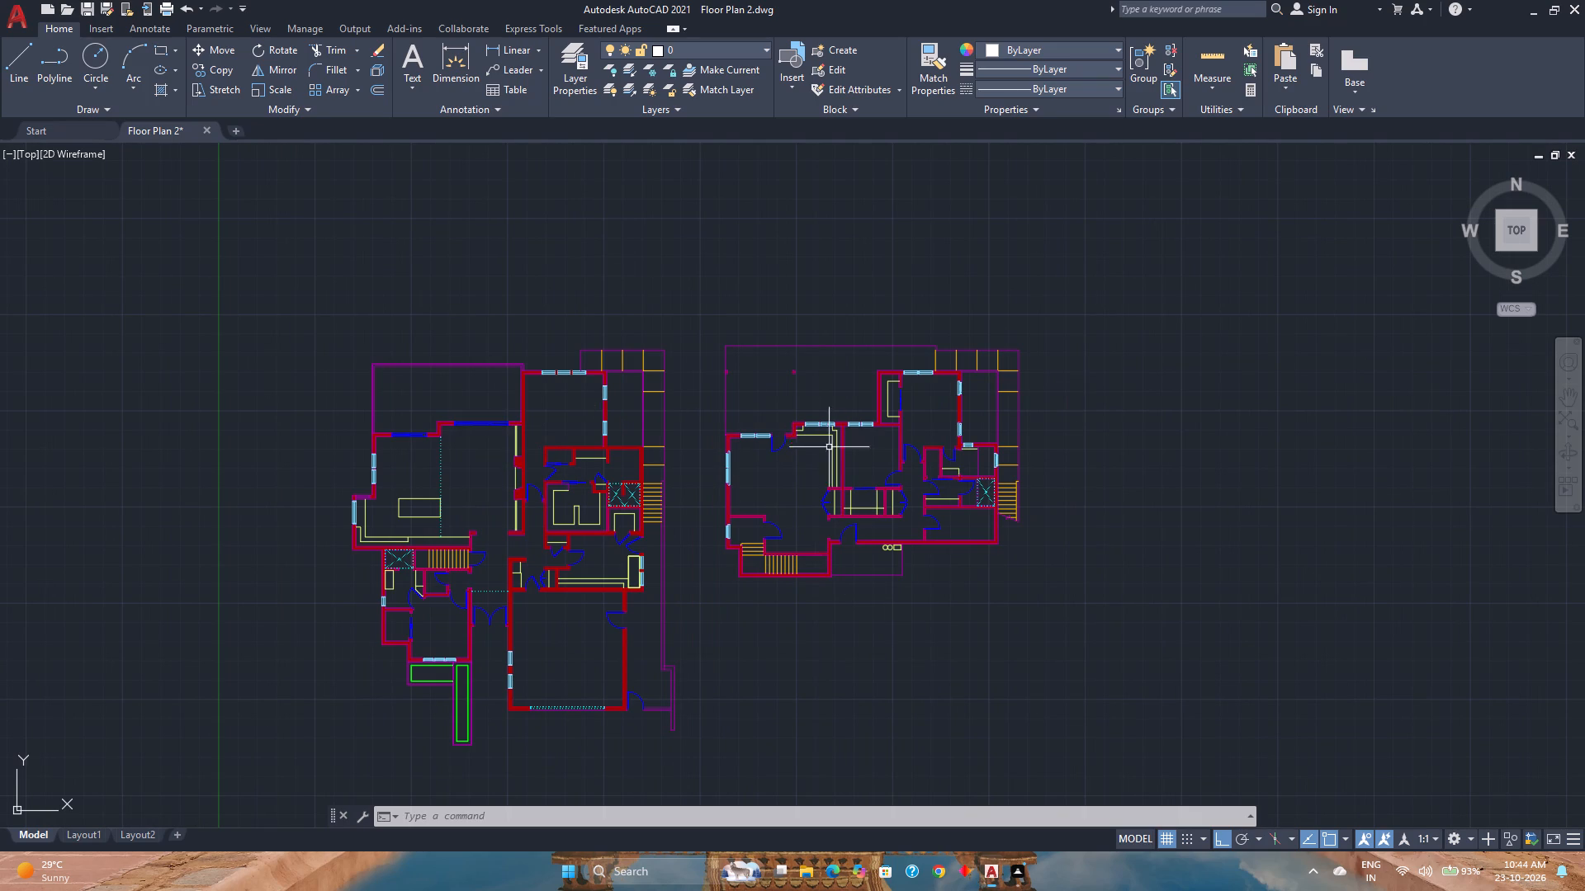
Start a multiline text box in the open patio area of the right-hand floor plan with a 2' text height.
{"action": "scroll", "coordinate": [837, 450], "scroll_direction": "up", "scroll_amount": 2}
{"action": "middle_click_drag", "start_coordinate": [837, 450], "coordinate": [571, 502]}
{"action": "middle_click", "coordinate": [570, 502]}
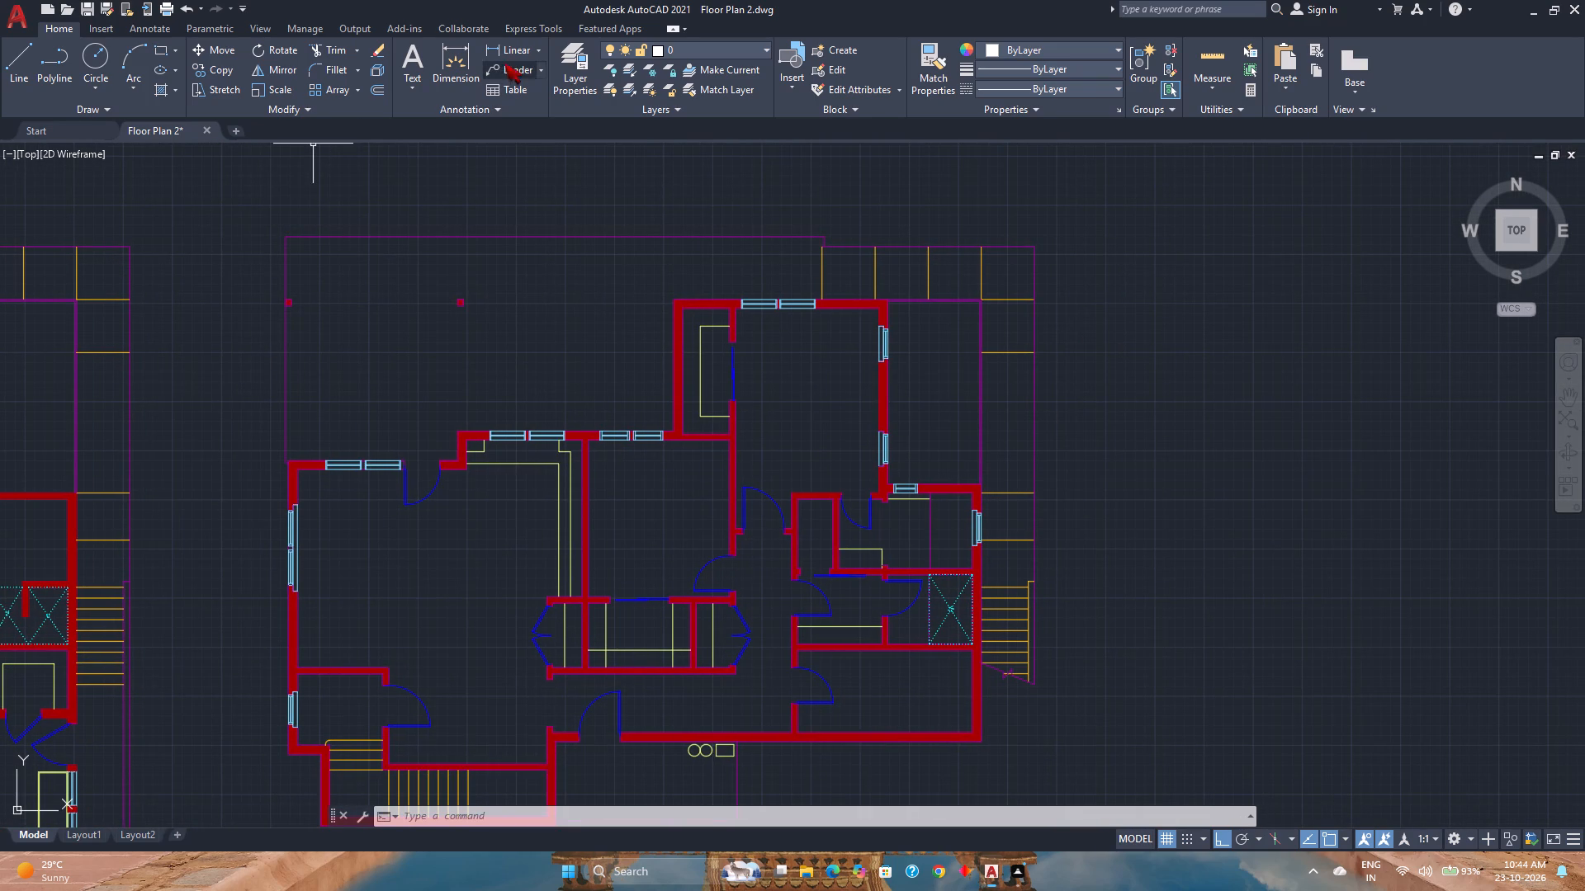
{"action": "left_click", "coordinate": [417, 64]}
{"action": "left_click", "coordinate": [415, 325]}
{"action": "left_click", "coordinate": [580, 375]}
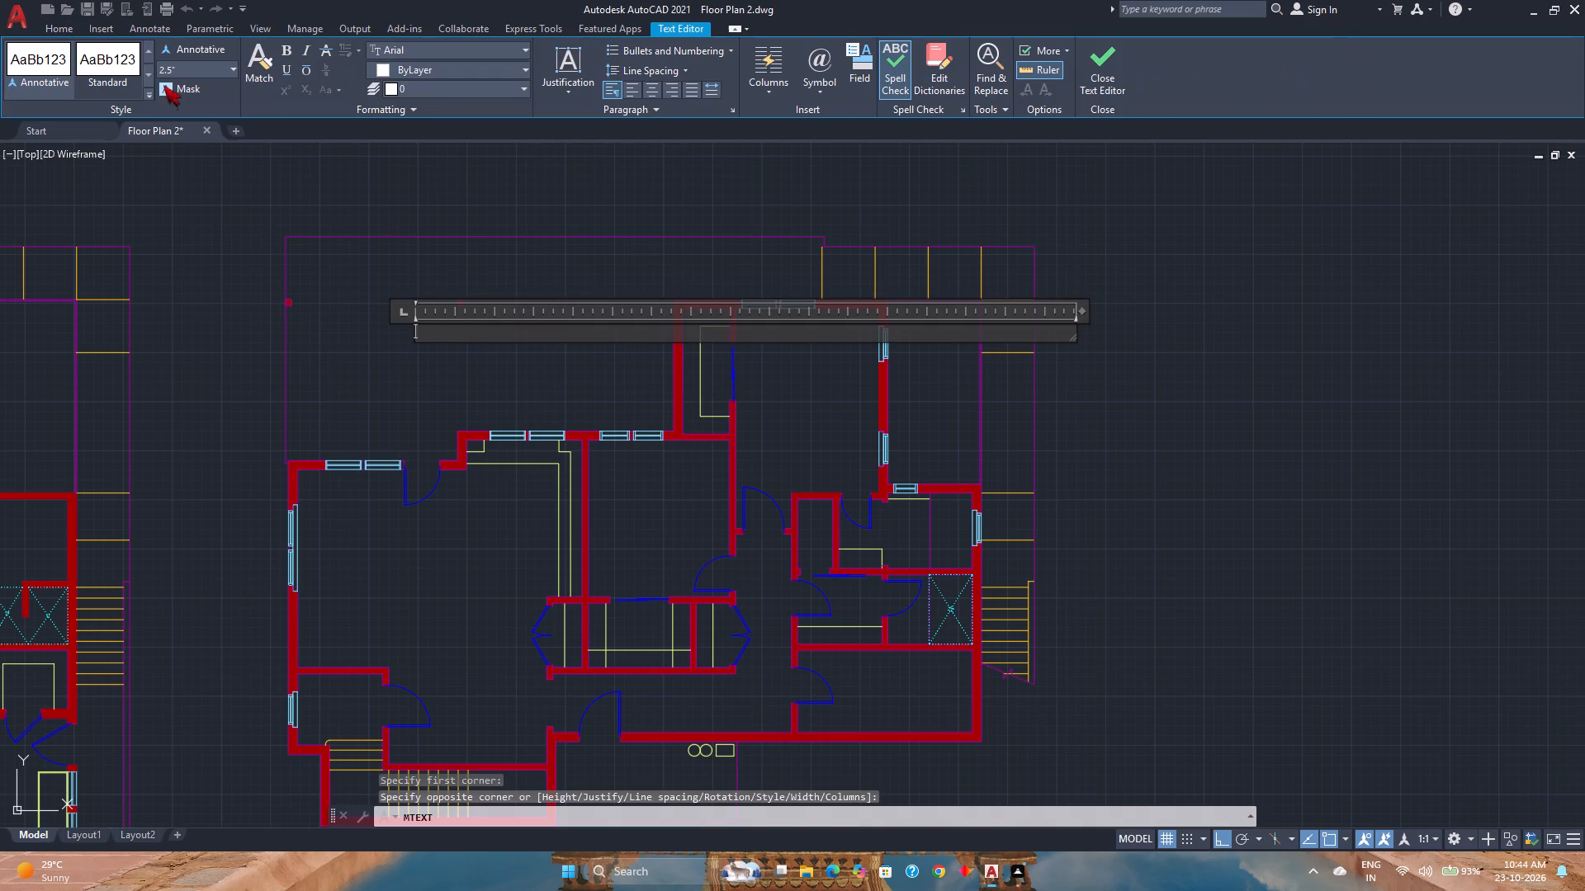
{"action": "left_click", "coordinate": [191, 71]}
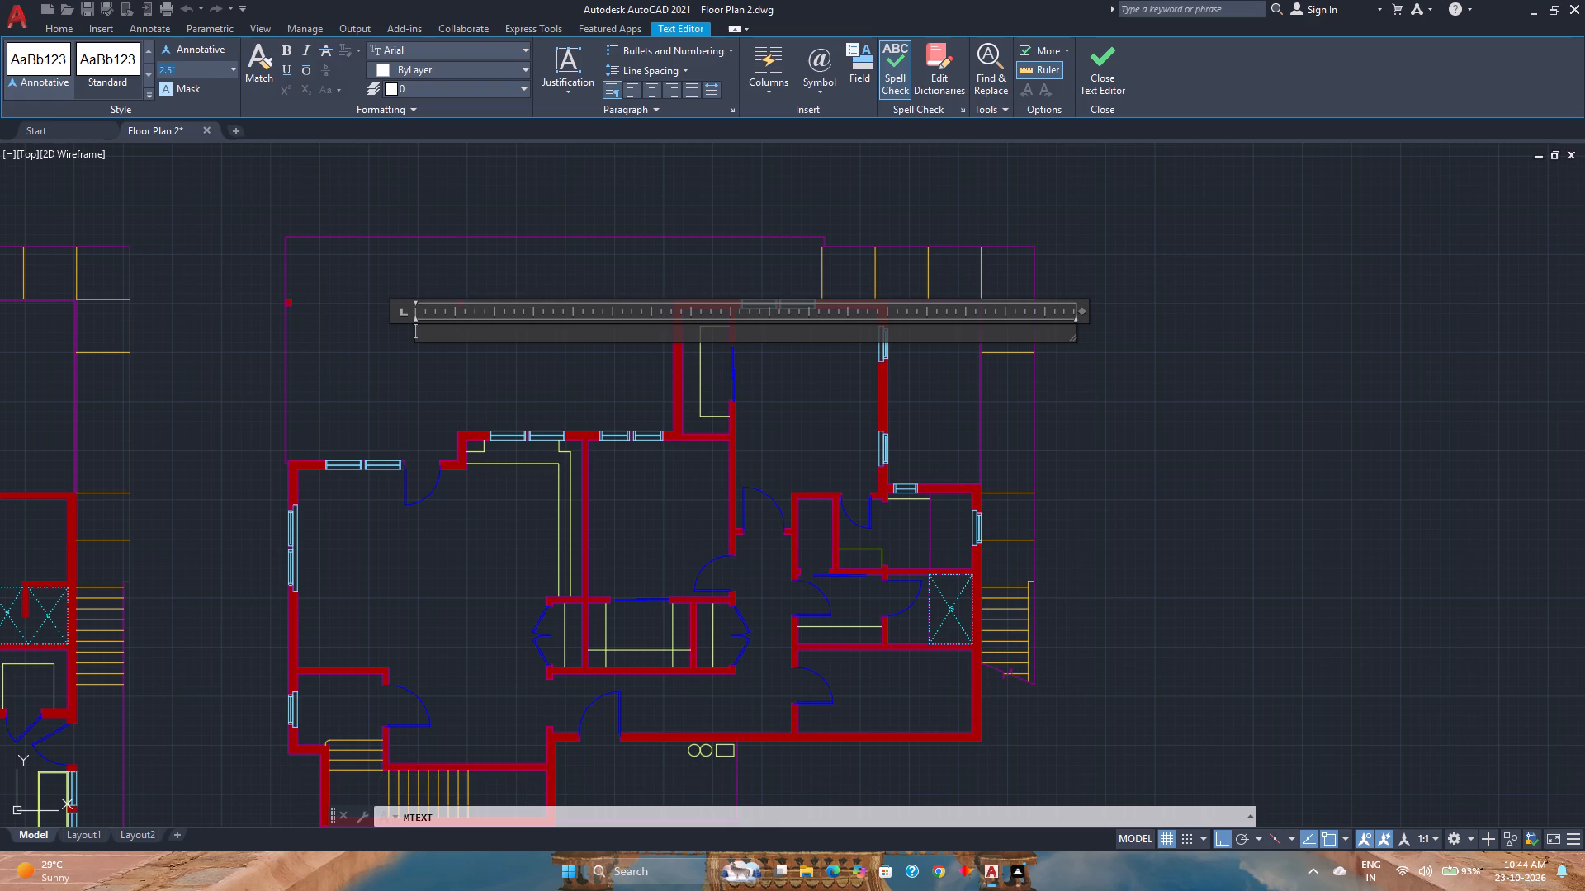
{"action": "type", "text": "2'"}
{"action": "key", "text": "Return"}
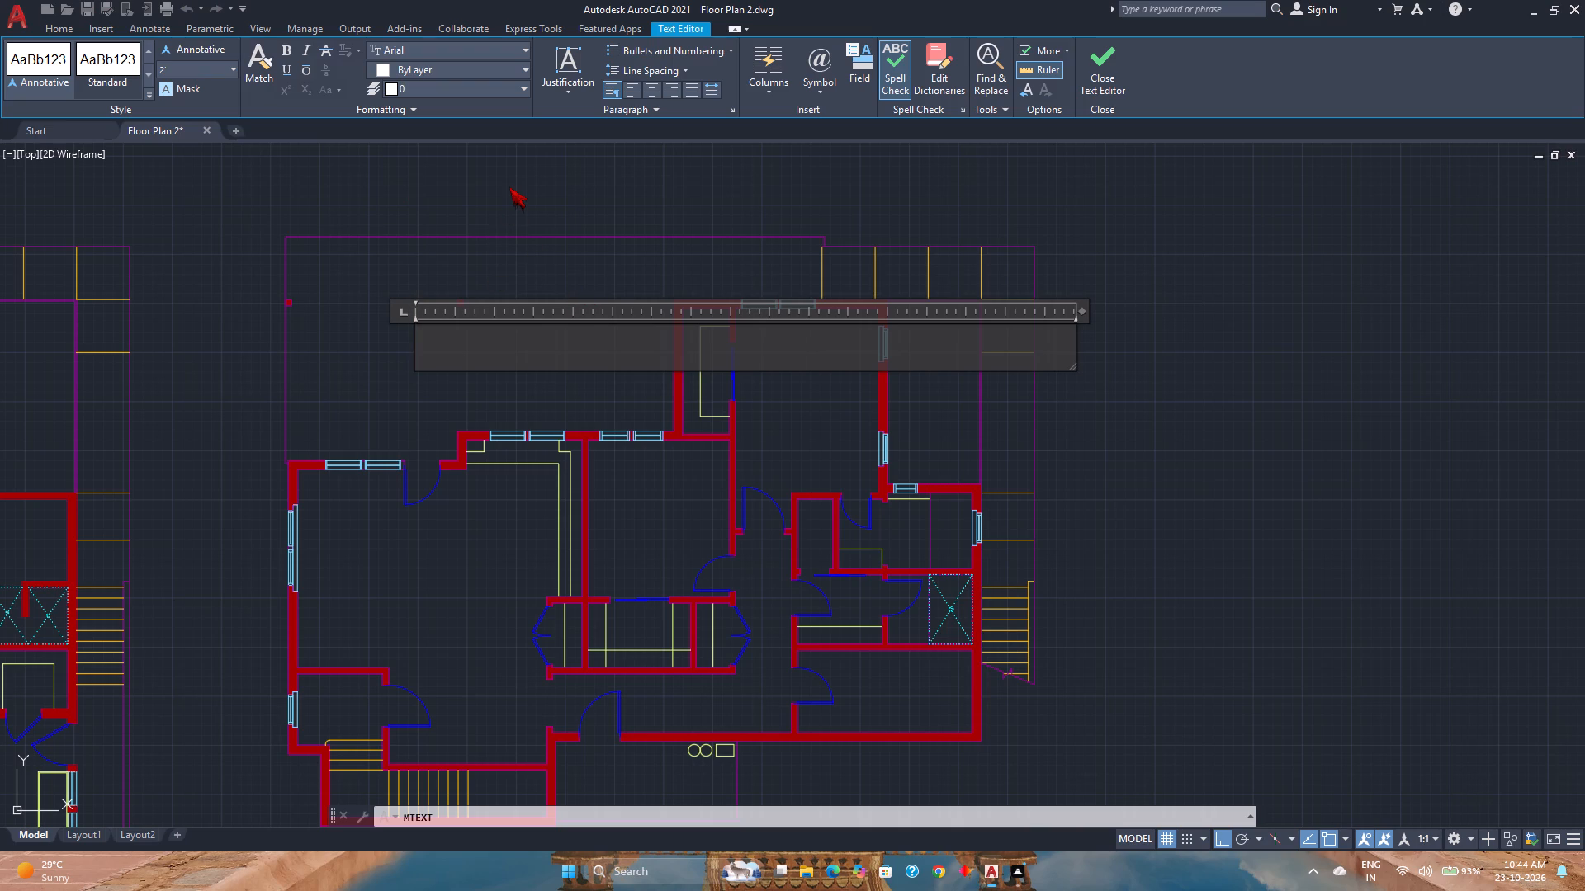
Write the label "Covered Patio" in bold, with each word on its own line.
{"action": "type", "text": "Co"}
{"action": "type", "text": "vere"}
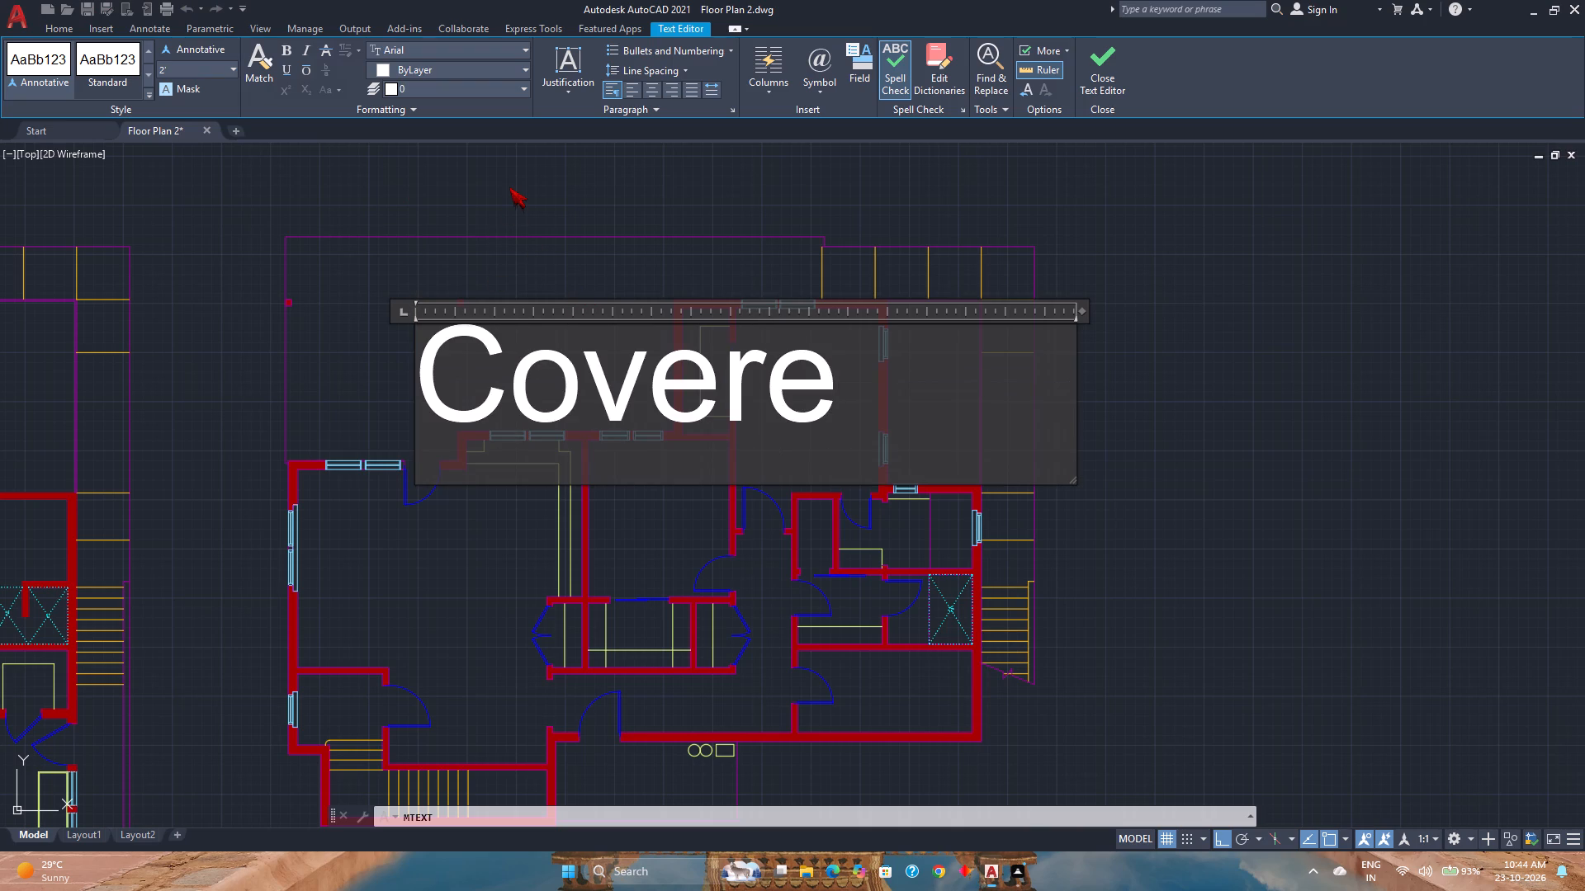
{"action": "key", "text": "BackSpace"}
{"action": "key", "text": "BackSpace"}
{"action": "key", "text": "BackSpace"}
{"action": "key", "text": "BackSpace"}
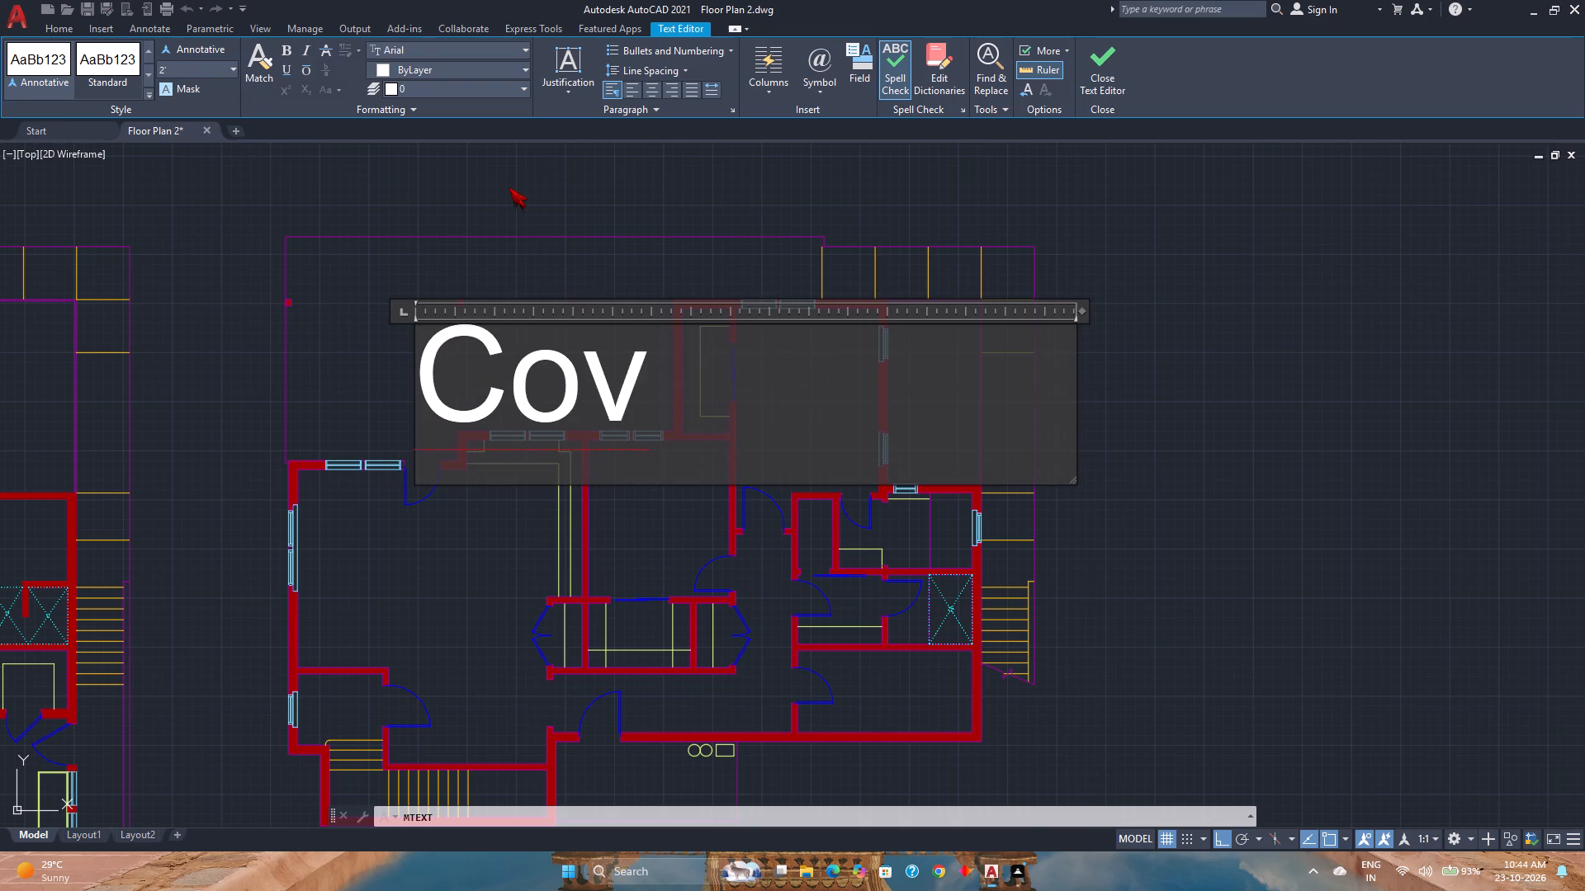
{"action": "key", "text": "BackSpace"}
{"action": "key", "text": "BackSpace"}
{"action": "key", "text": "ctrl+b"}
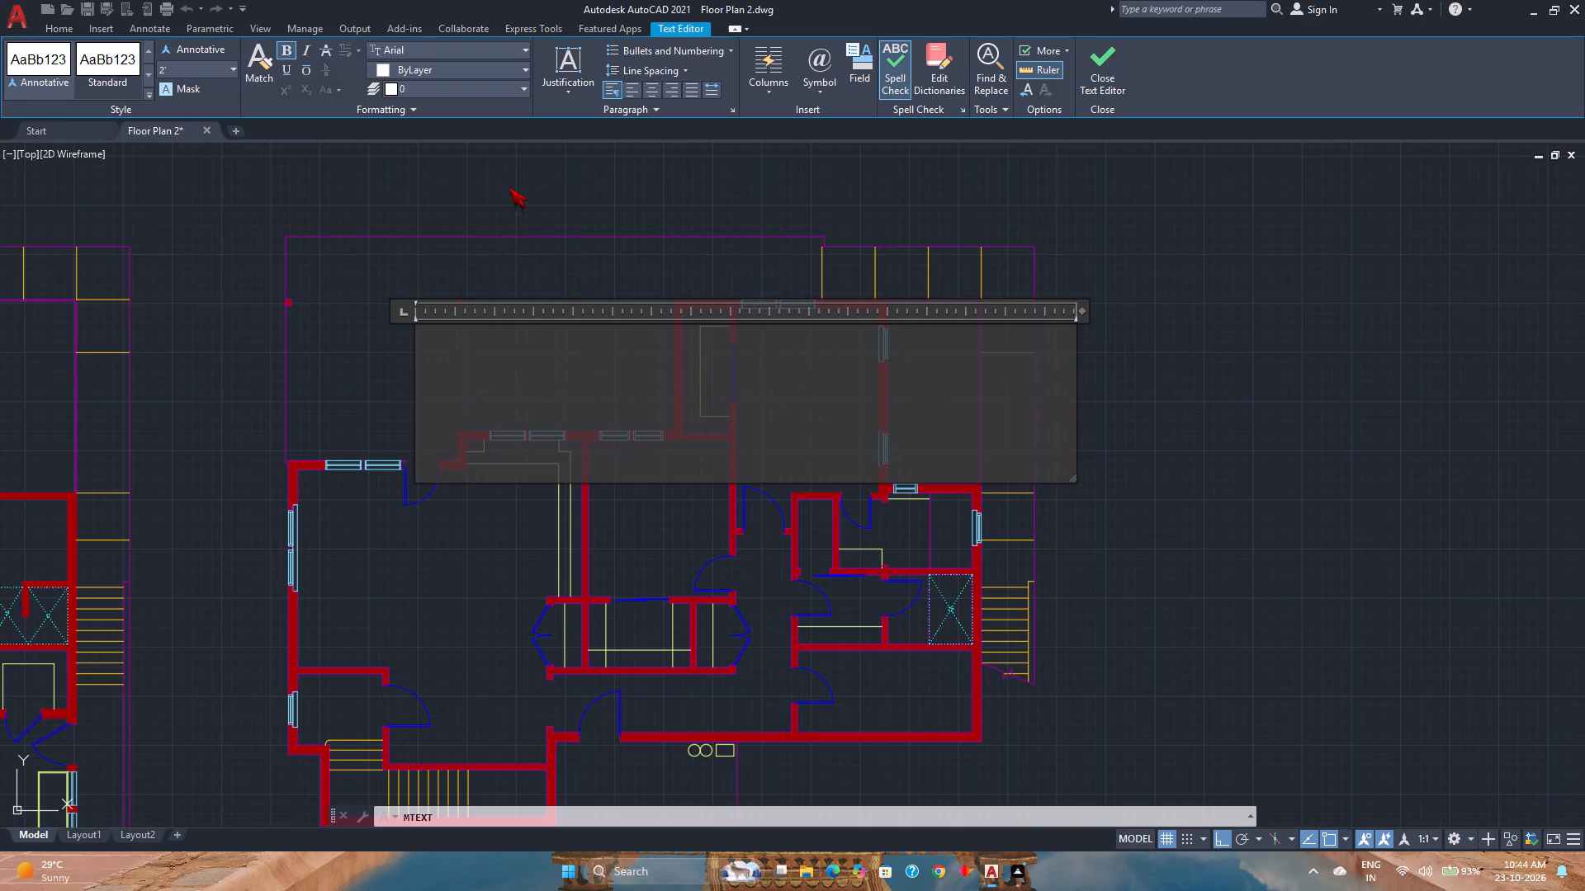
{"action": "type", "text": "co"}
{"action": "key", "text": "BackSpace"}
{"action": "key", "text": "BackSpace"}
{"action": "key", "text": "shift+c"}
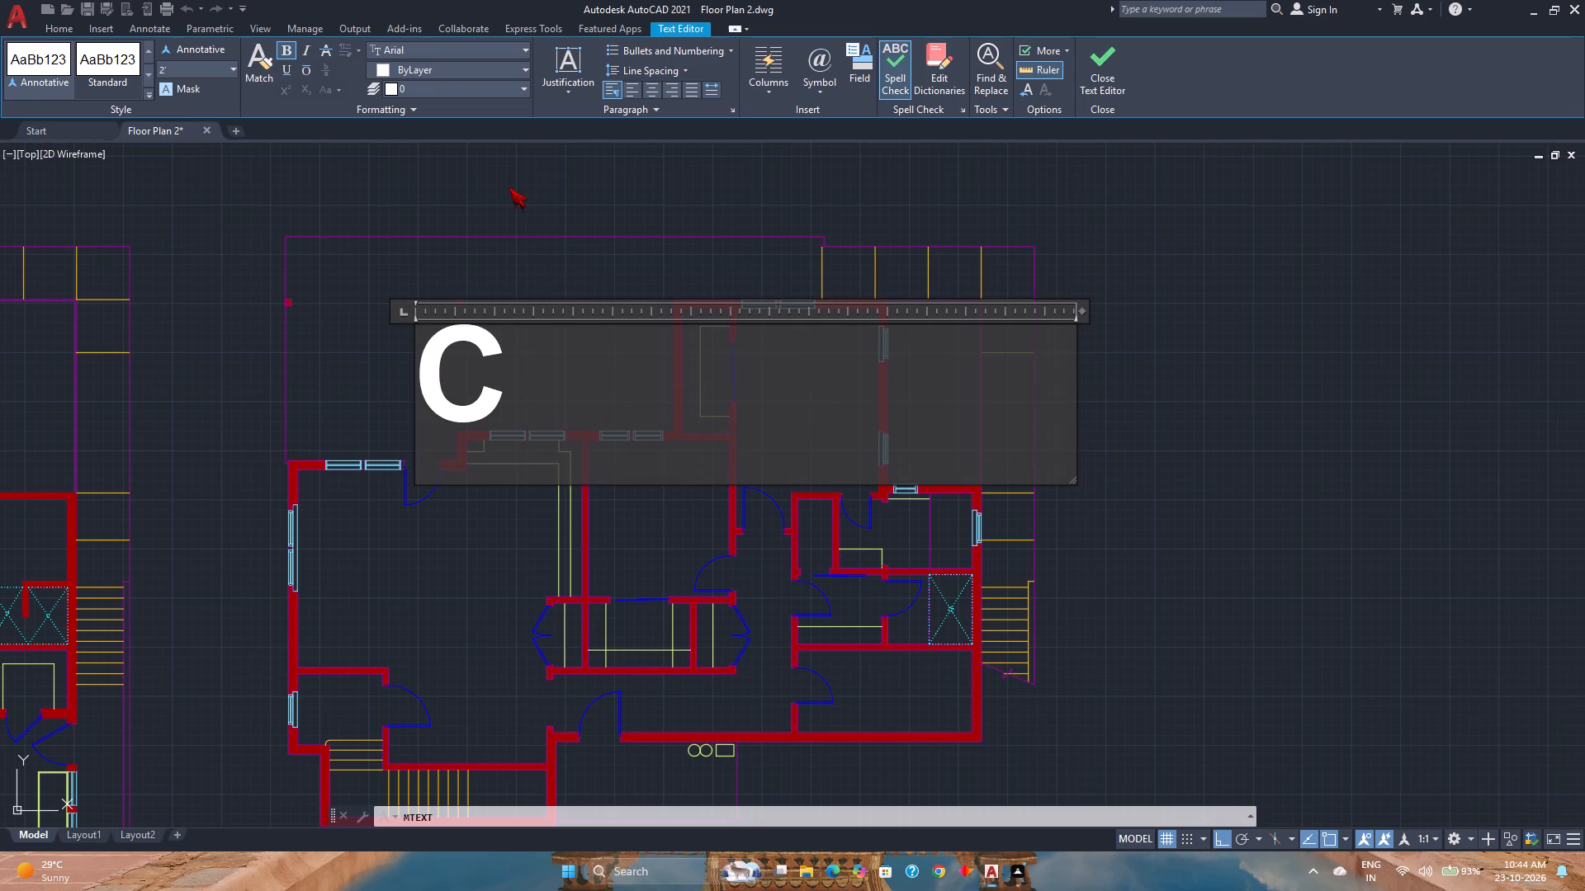
{"action": "type", "text": "overed"}
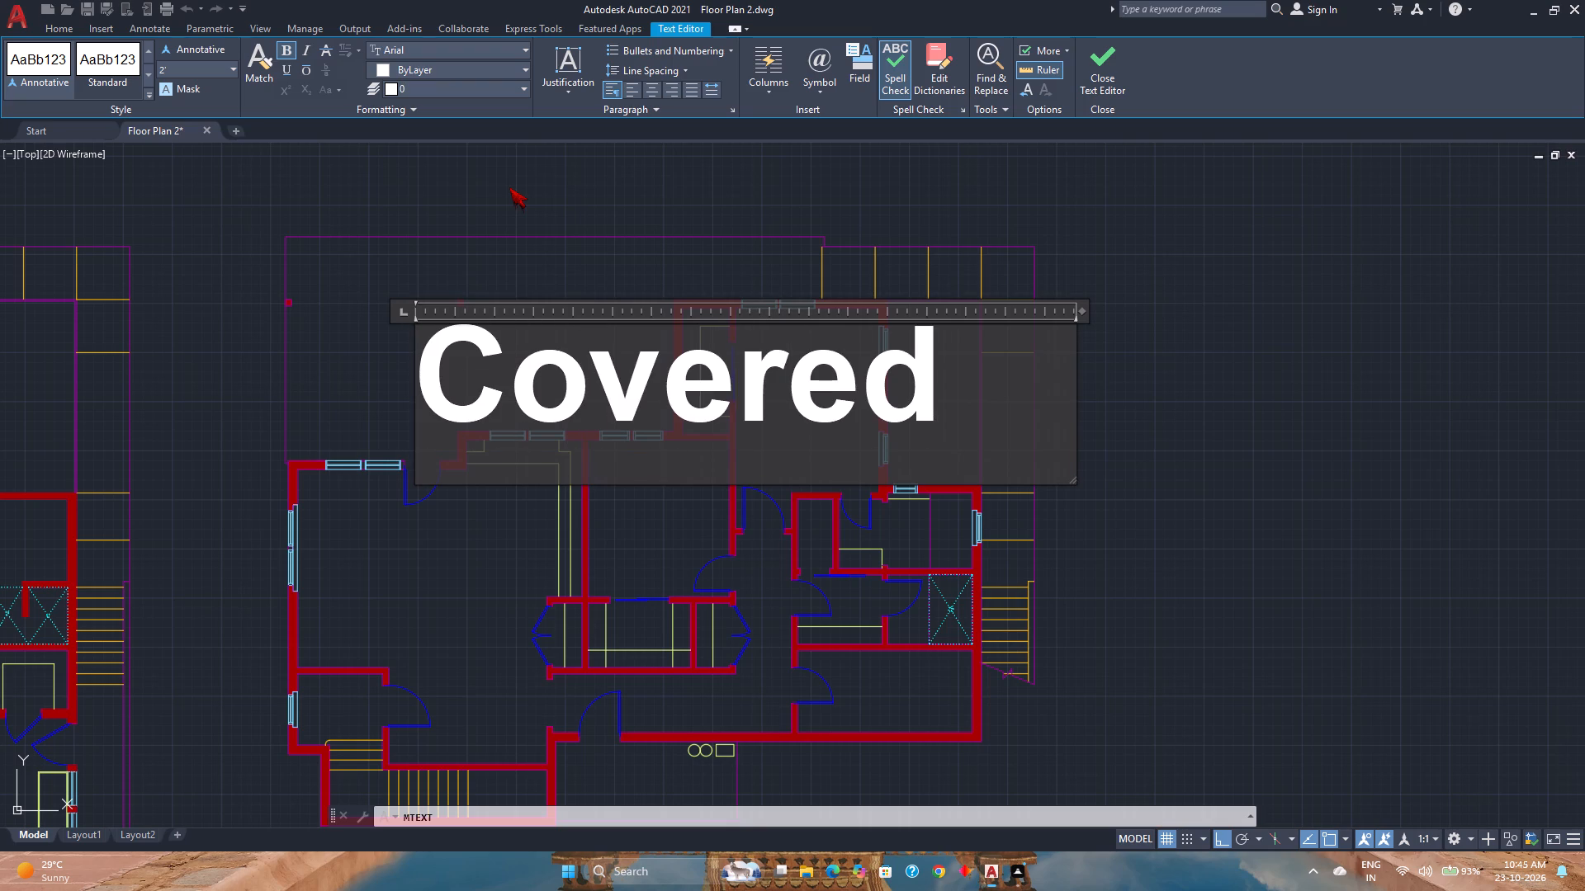
{"action": "key", "text": "Return"}
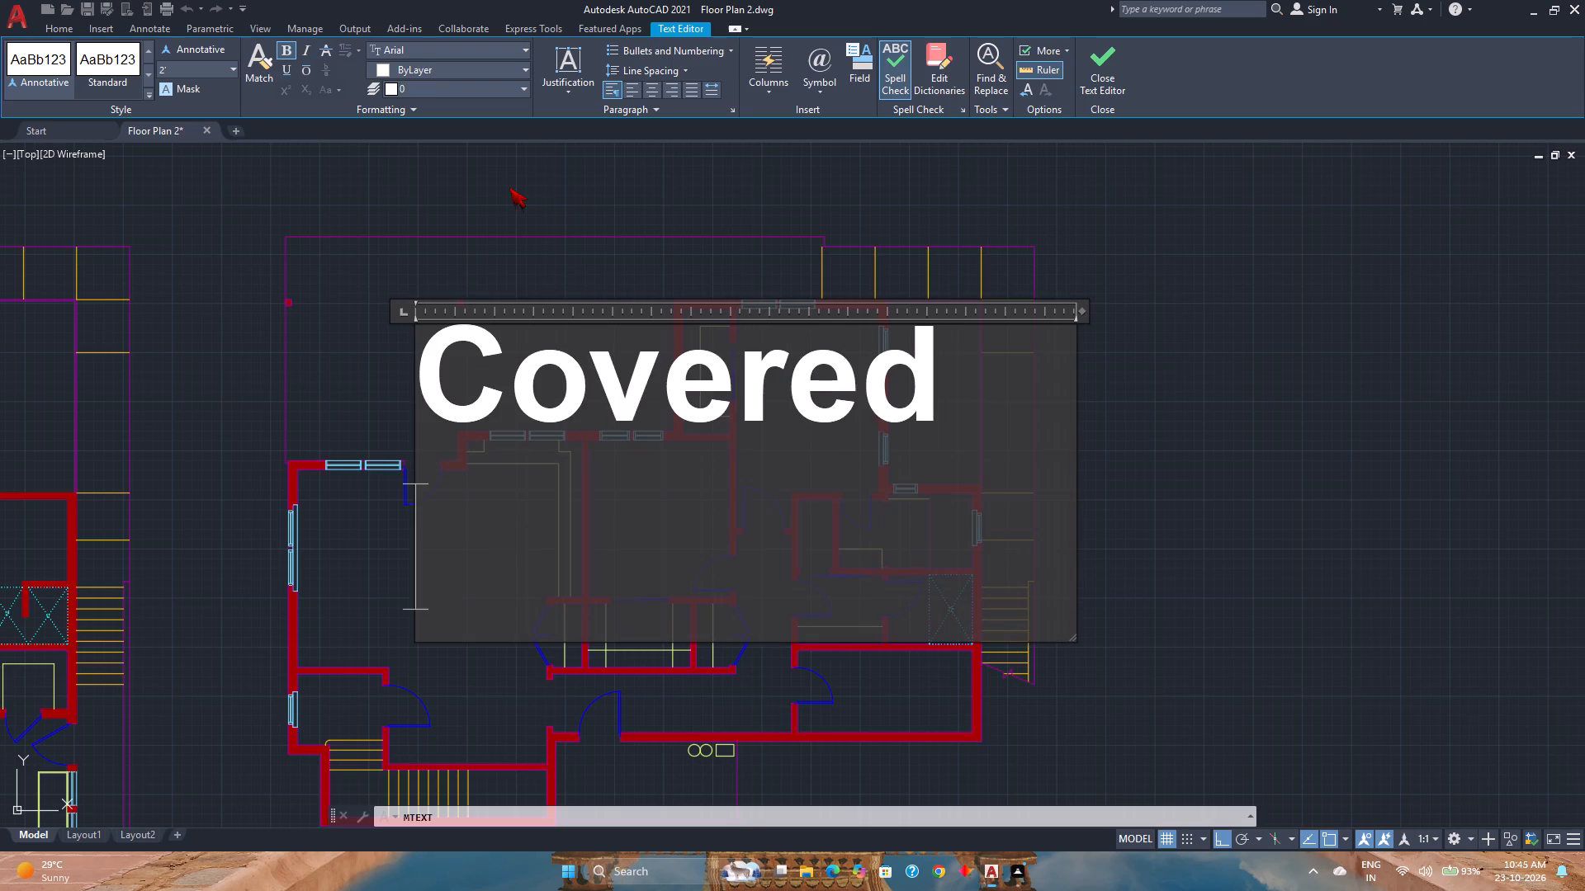
{"action": "type", "text": "Patio"}
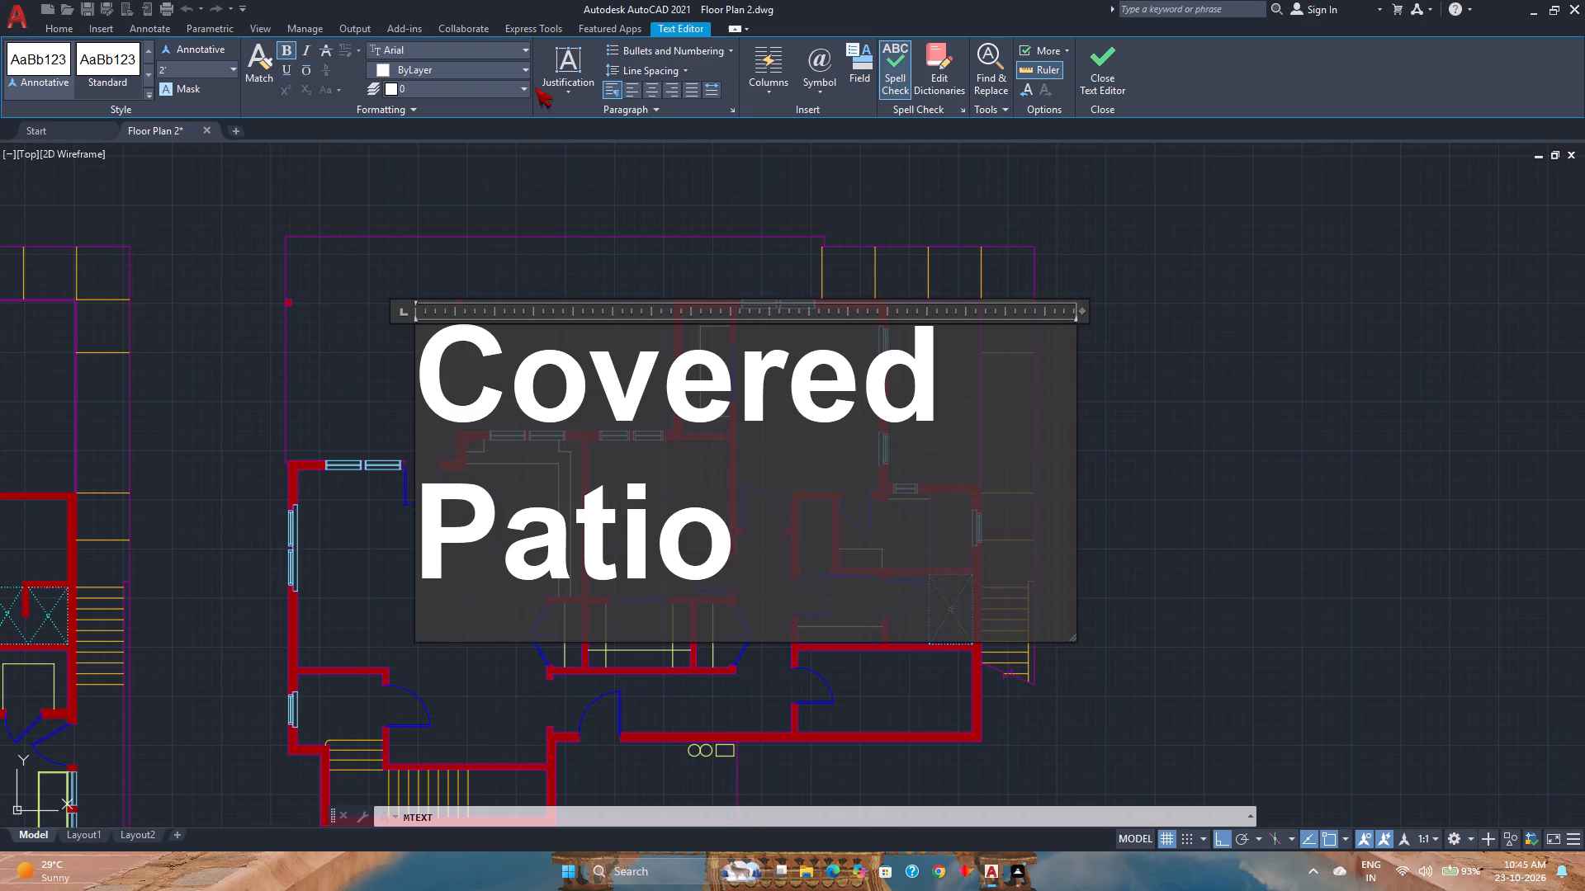
Centre both lines of the Covered Patio label and finish the text.
{"action": "key", "text": "ctrl+a"}
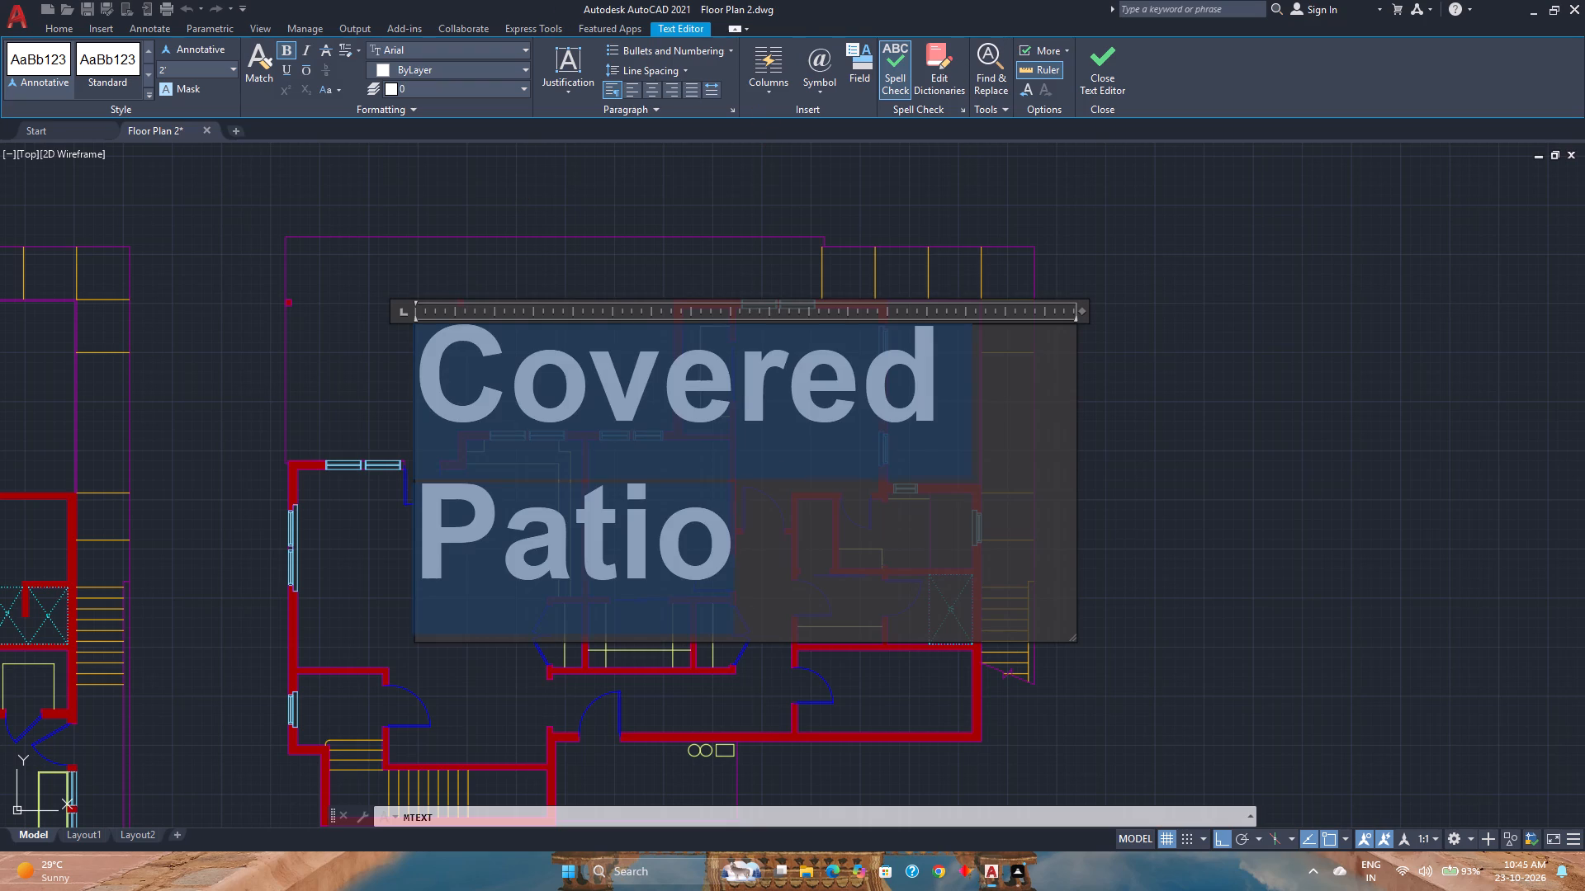
{"action": "left_click", "coordinate": [648, 96]}
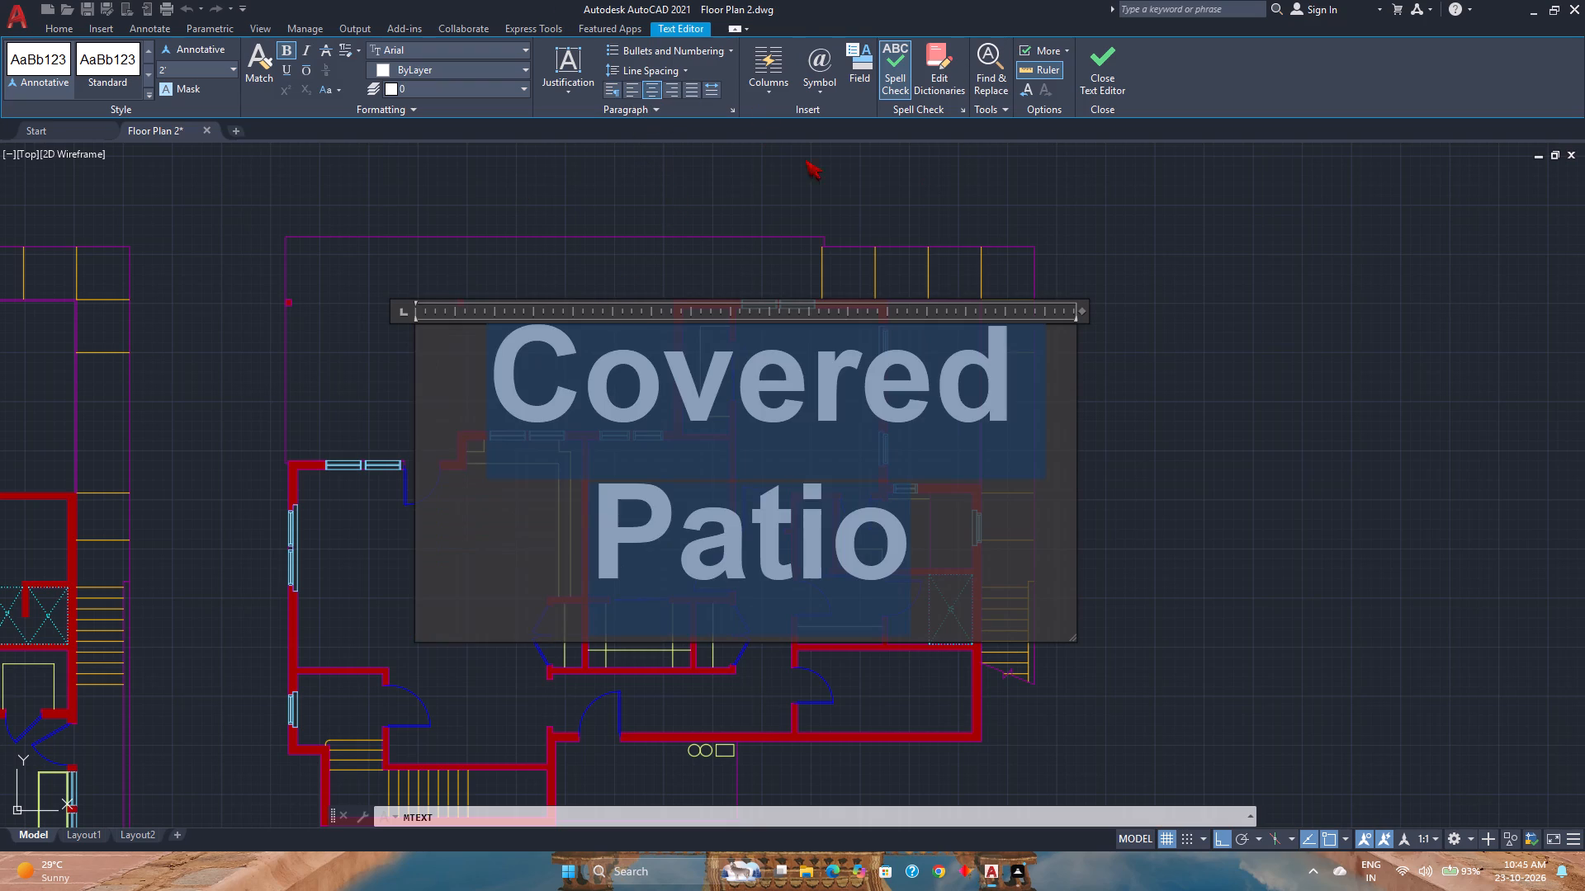
{"action": "left_click", "coordinate": [1111, 65]}
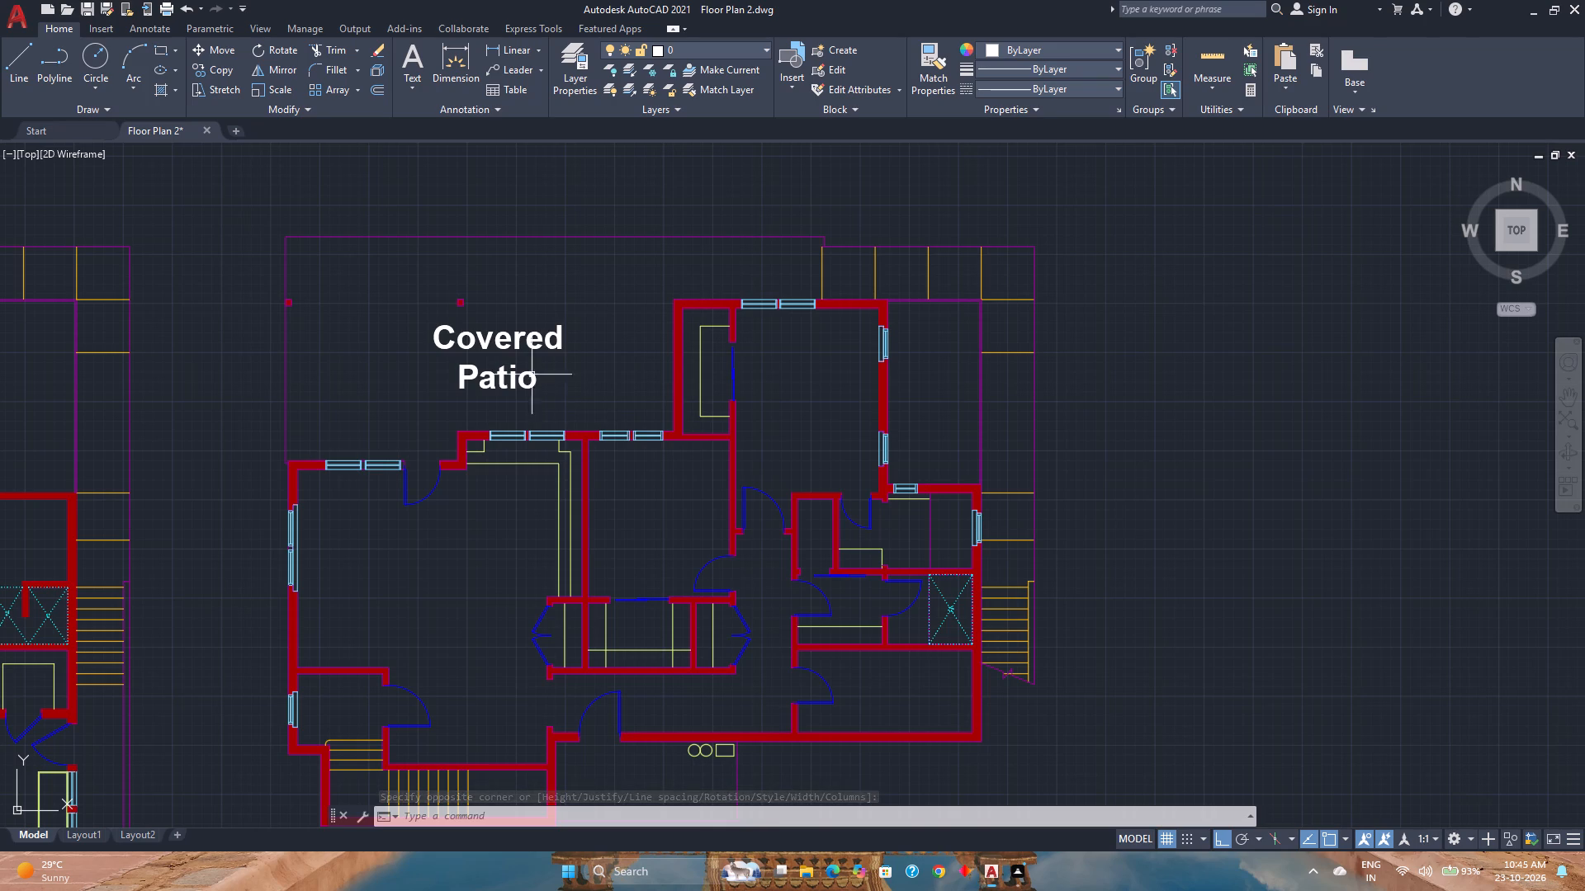
Copy the Covered Patio label freely, with Ortho off, into the large room, the middle room and the upper-right room of the same plan.
{"action": "left_click", "coordinate": [529, 345]}
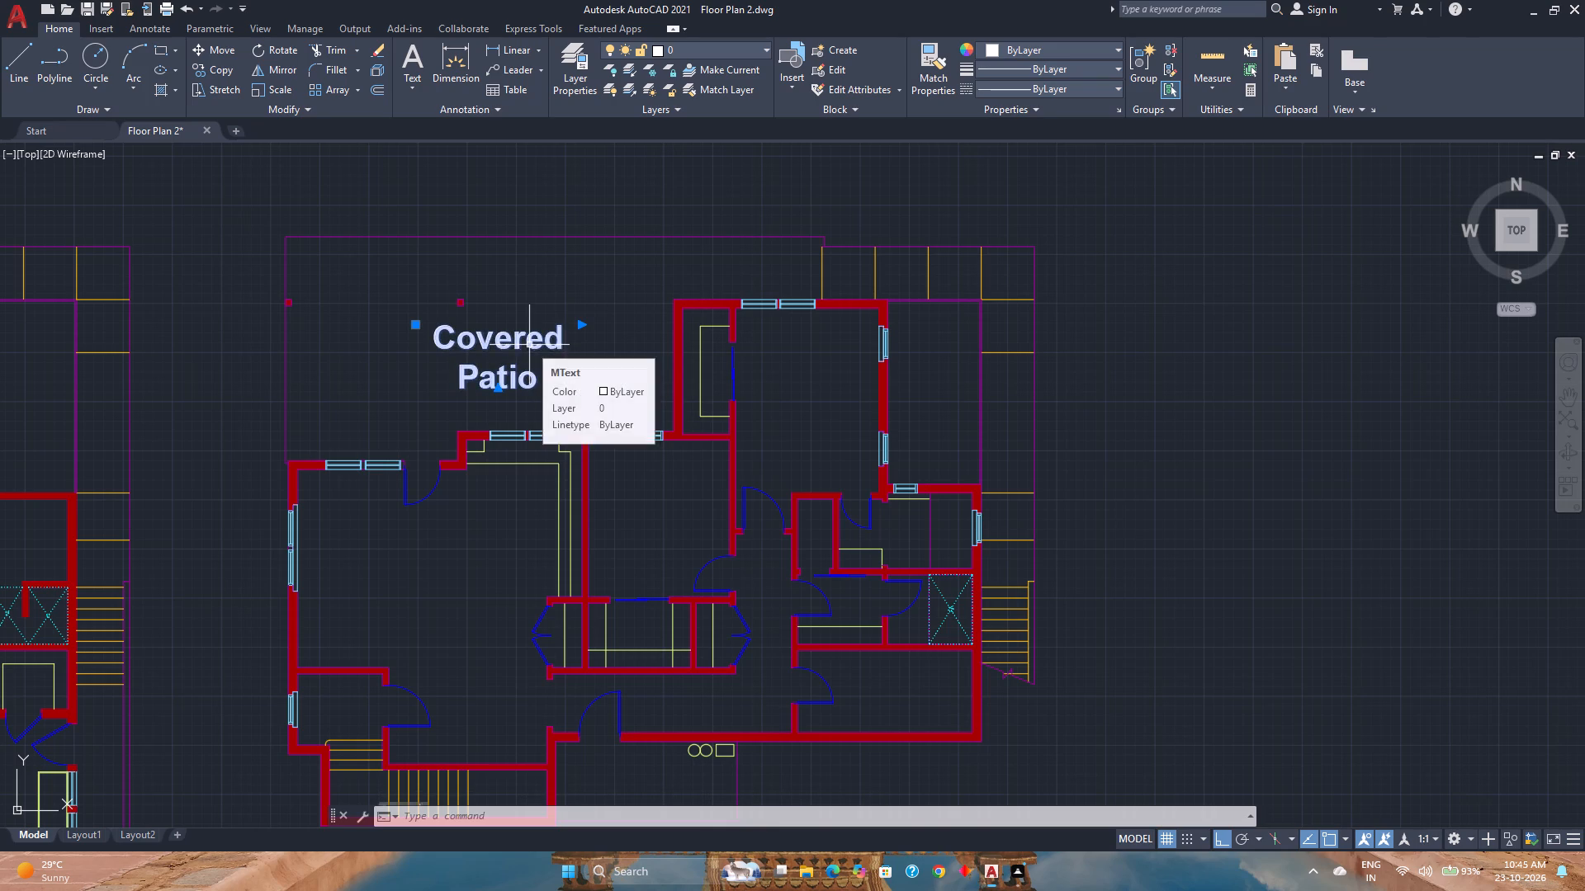
{"action": "left_click", "coordinate": [226, 71]}
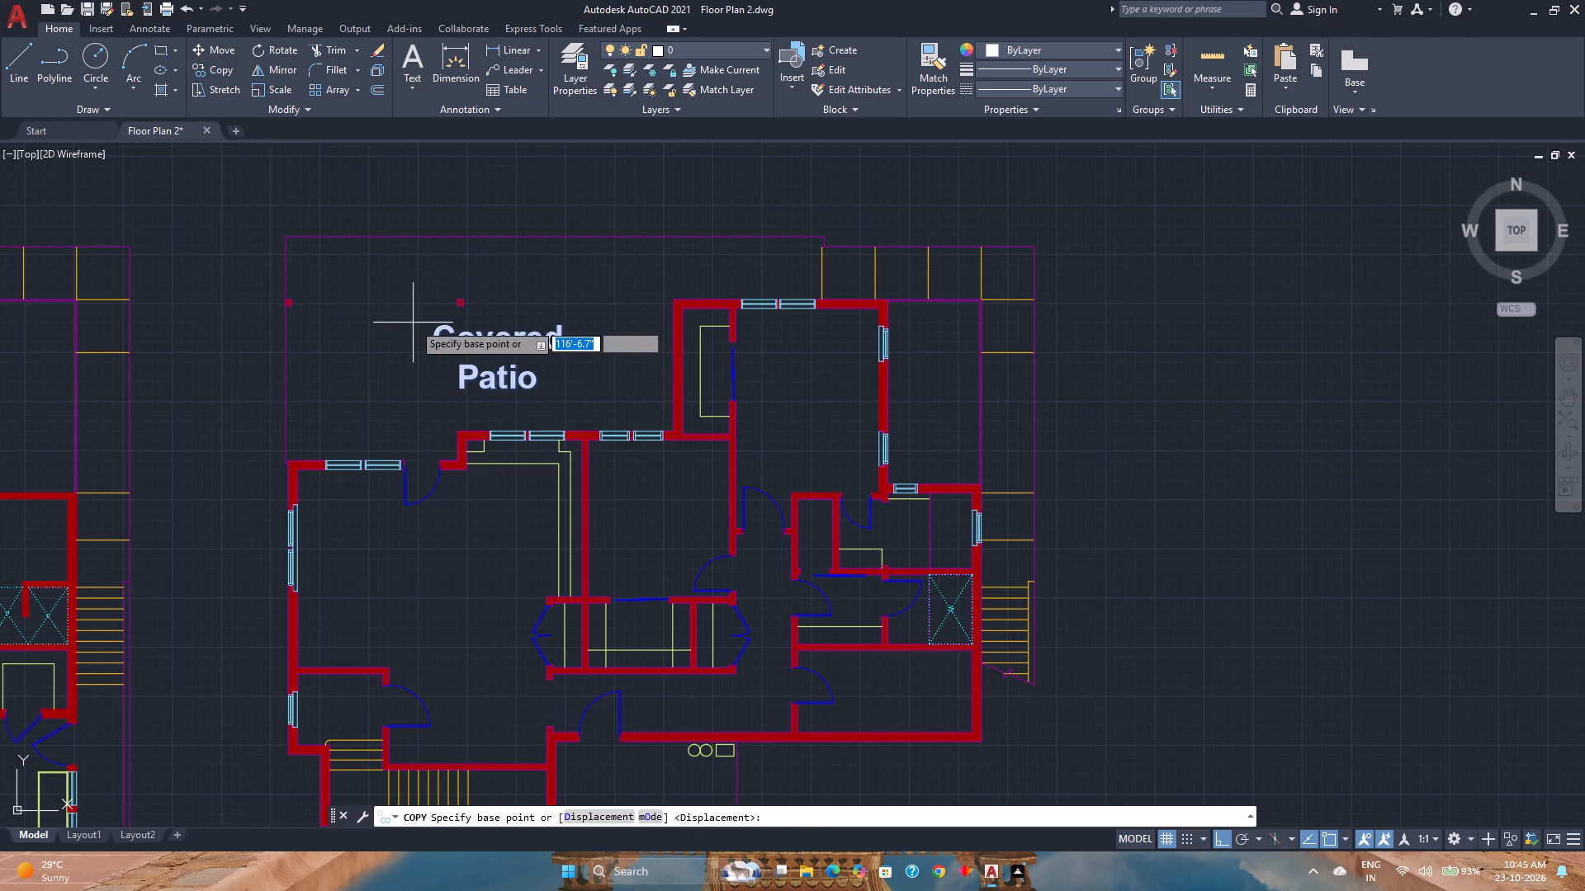
{"action": "left_click", "coordinate": [427, 318]}
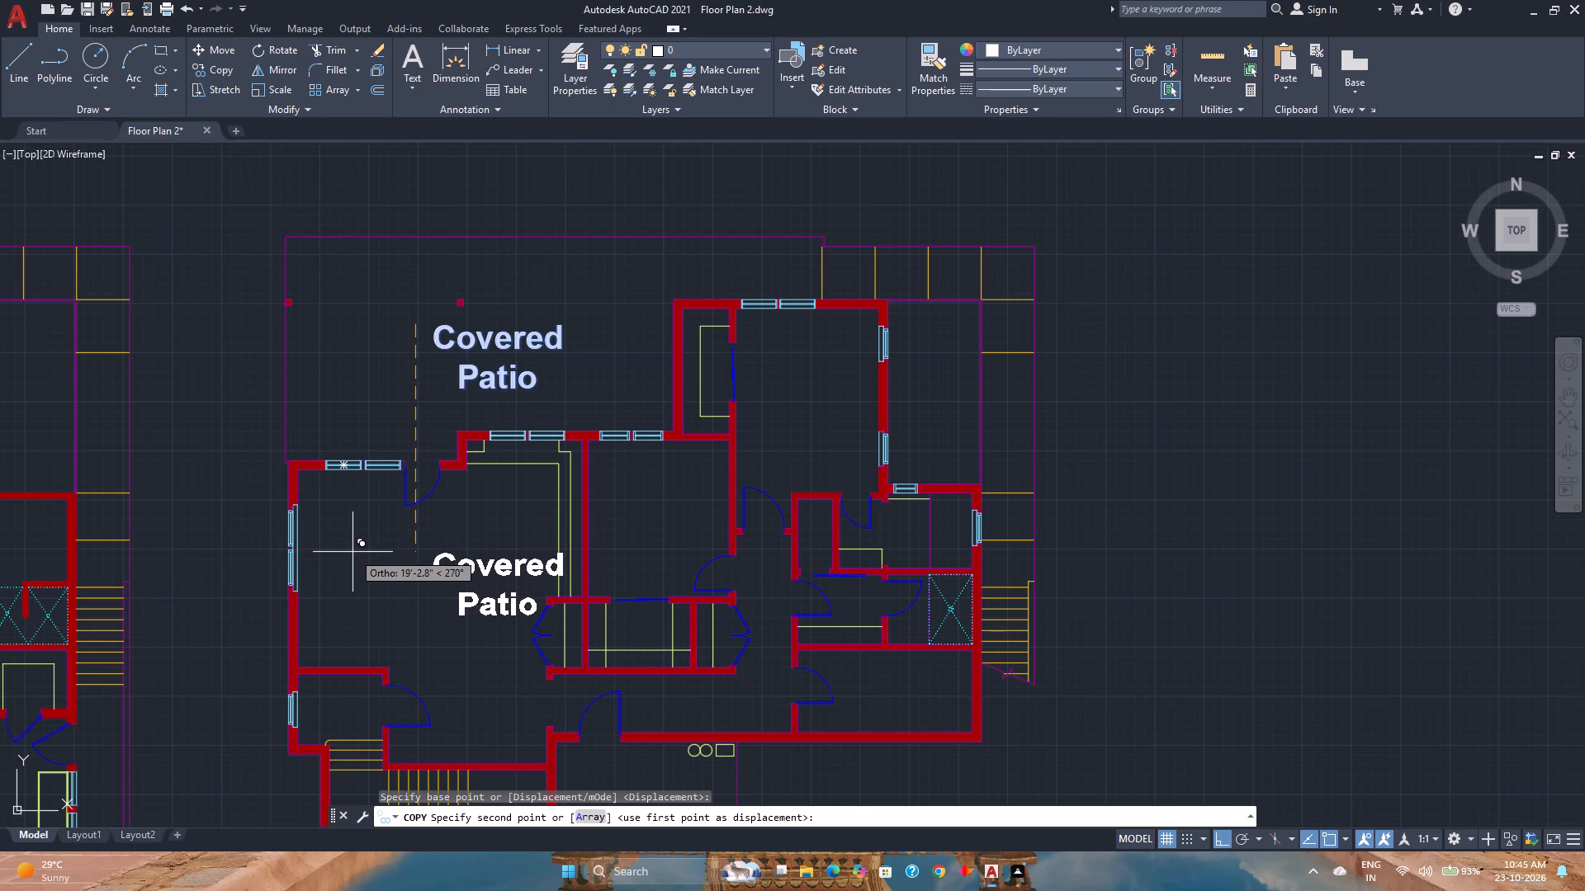
{"action": "key", "text": "F8"}
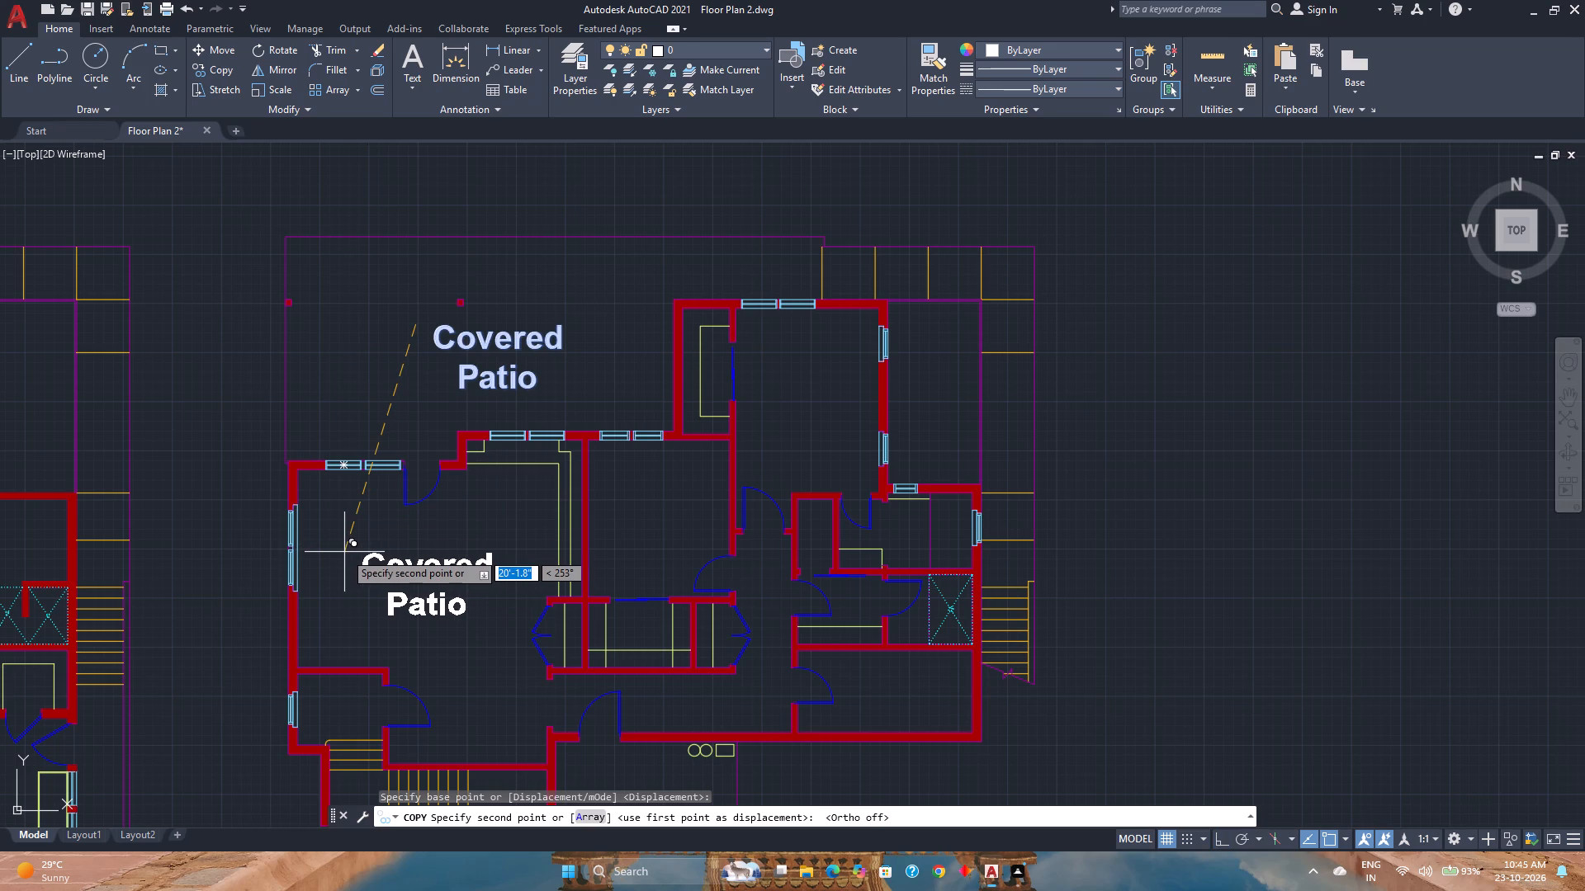
{"action": "left_click", "coordinate": [344, 550]}
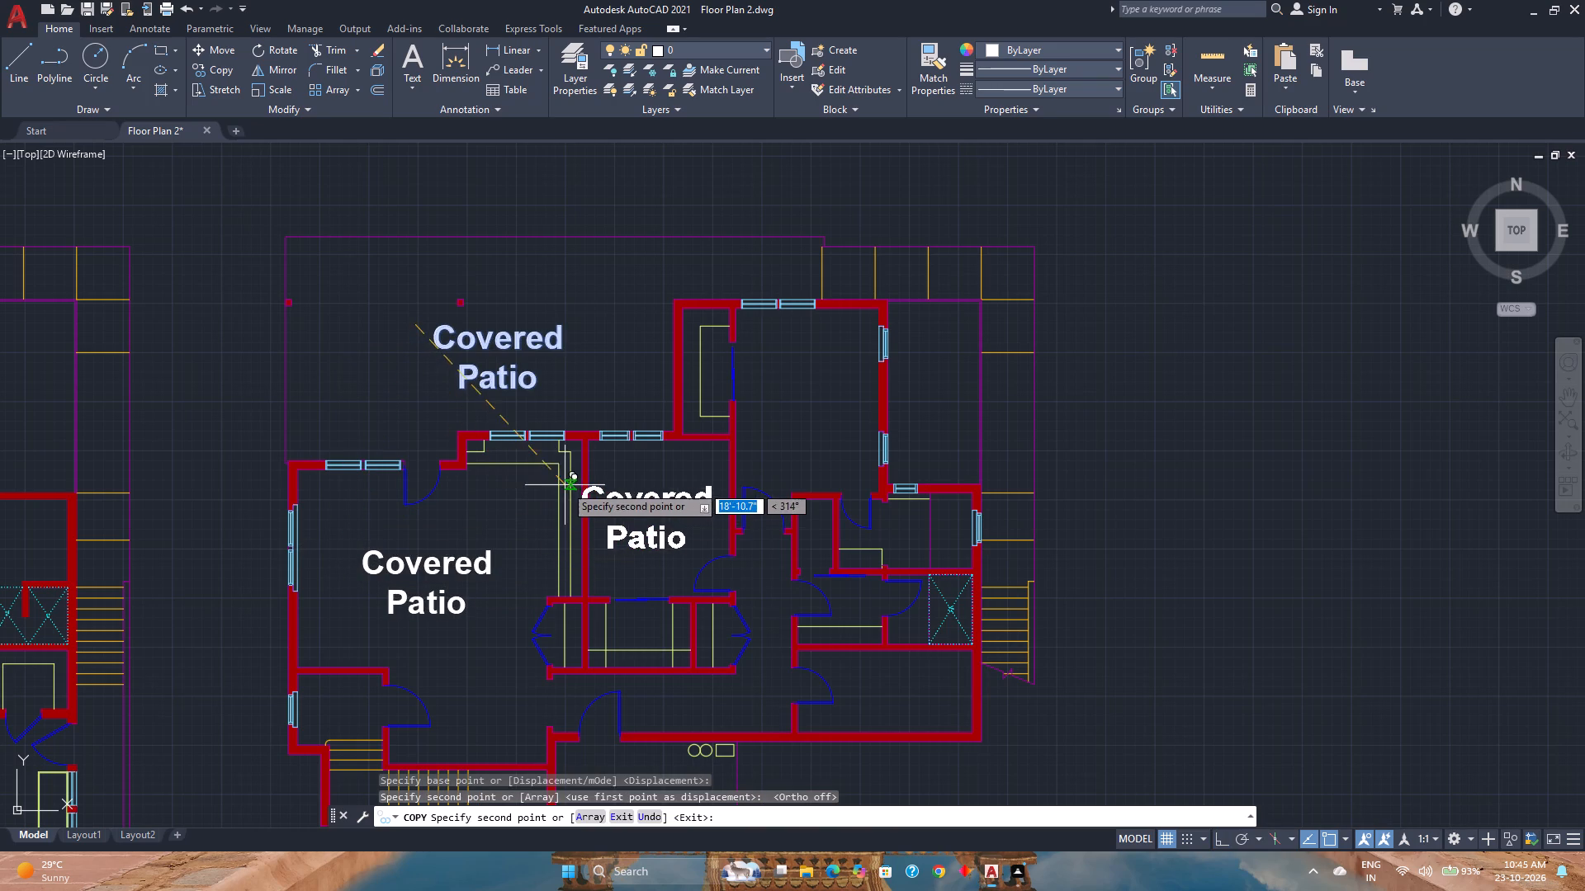
{"action": "left_click", "coordinate": [575, 478]}
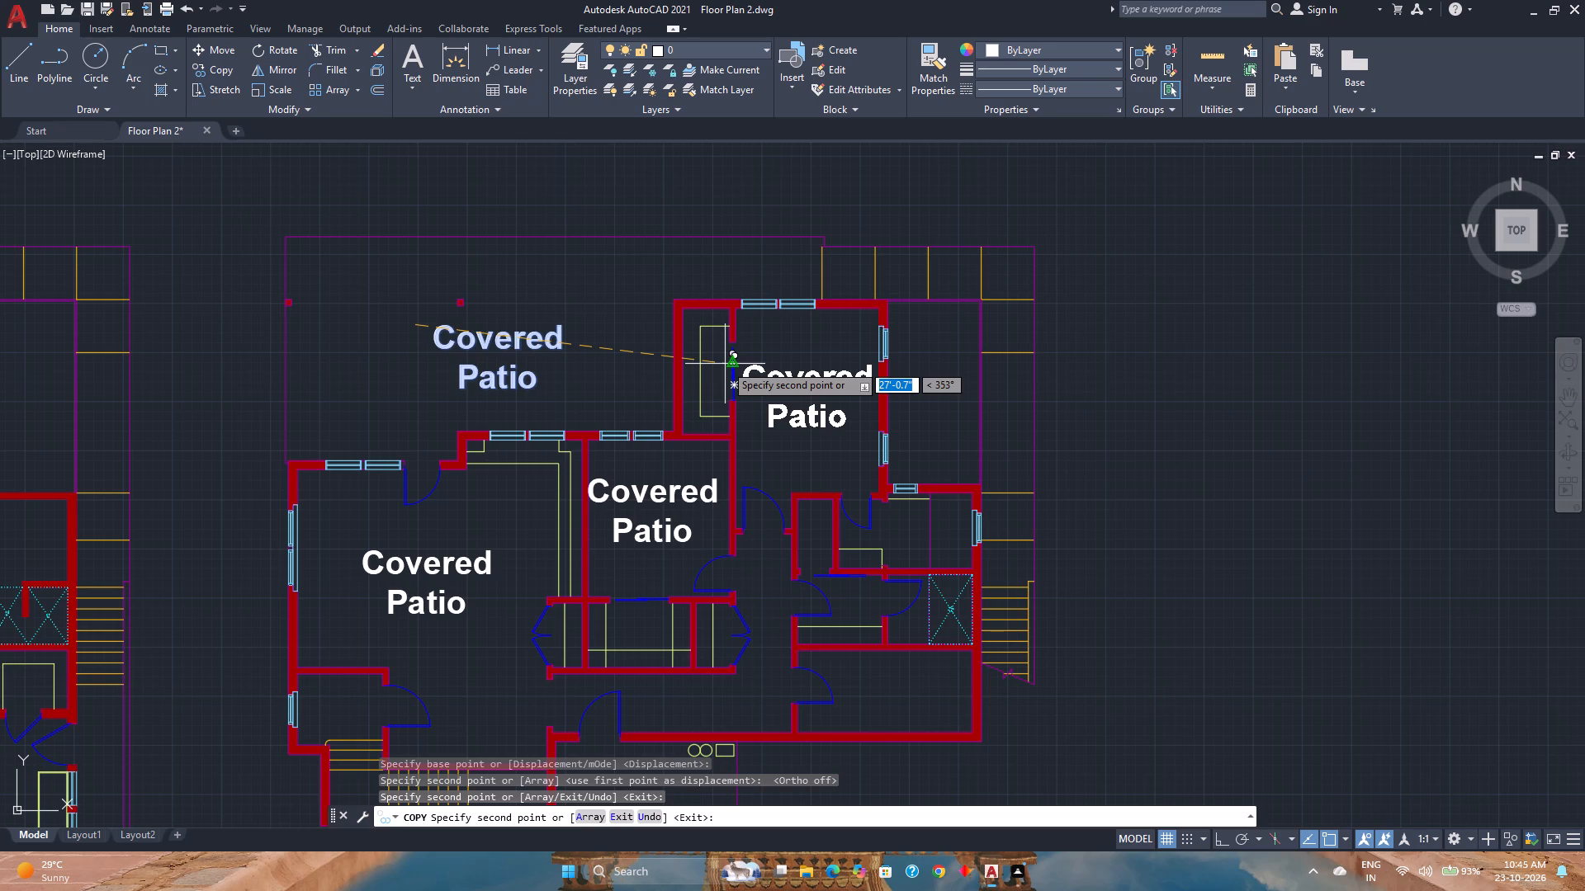
{"action": "scroll", "coordinate": [725, 364], "scroll_direction": "up", "scroll_amount": 3}
{"action": "left_click", "coordinate": [726, 362]}
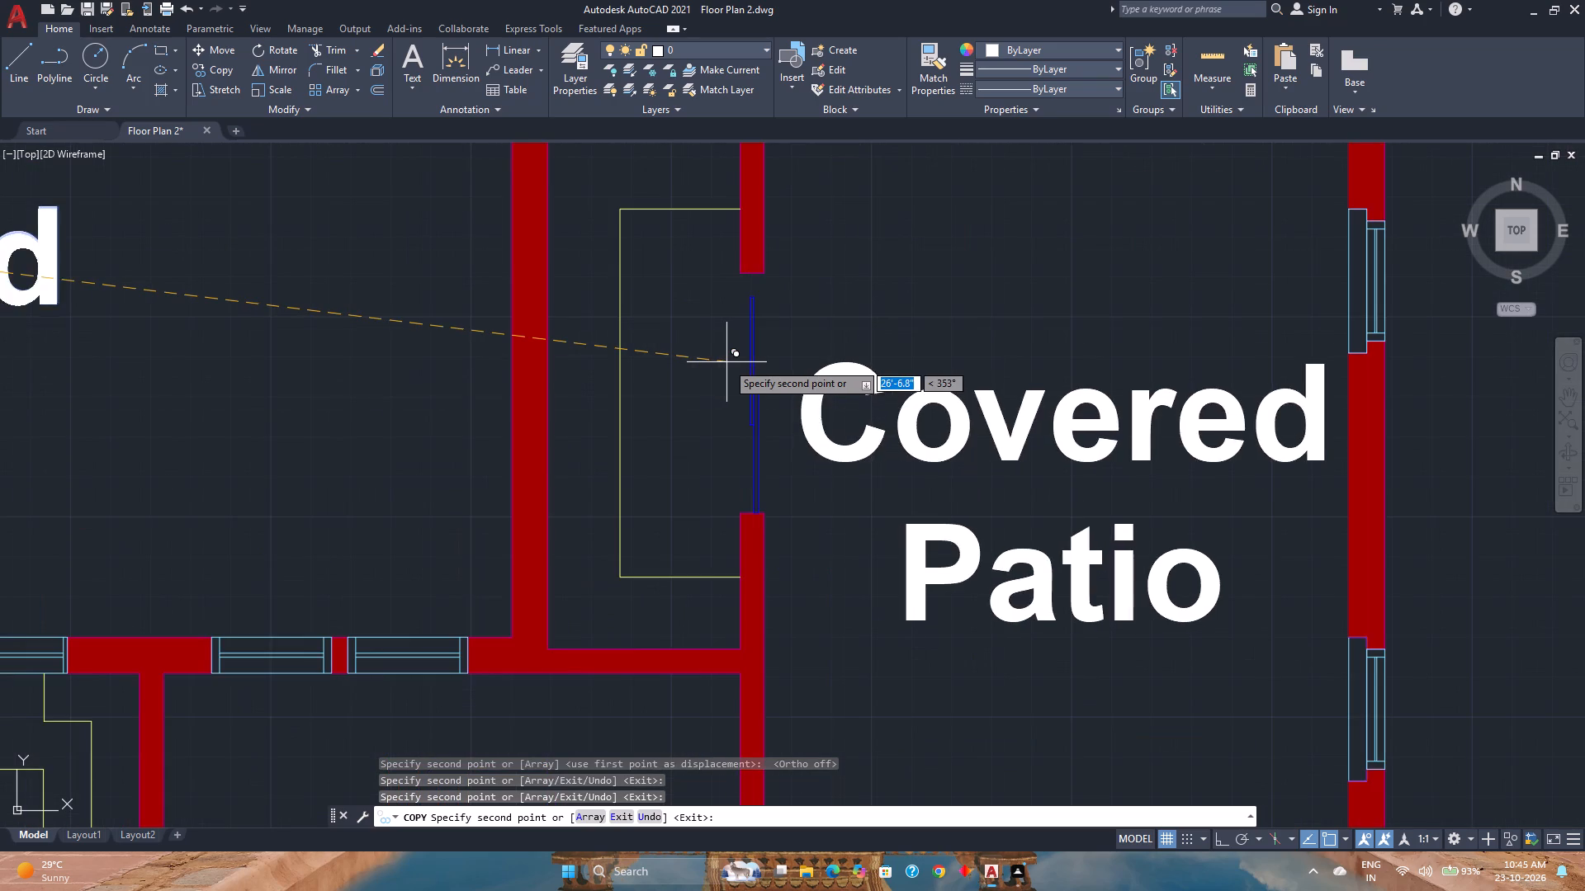
{"action": "key", "text": "Escape"}
End the copying and replace the upper-right room's Covered Patio label text with "Bedroom" in bold.
{"action": "scroll", "coordinate": [1029, 424], "scroll_direction": "down", "scroll_amount": 2}
{"action": "middle_click_drag", "start_coordinate": [1029, 424], "coordinate": [847, 395]}
{"action": "middle_click", "coordinate": [847, 395]}
{"action": "scroll", "coordinate": [847, 395], "scroll_direction": "down", "scroll_amount": 1}
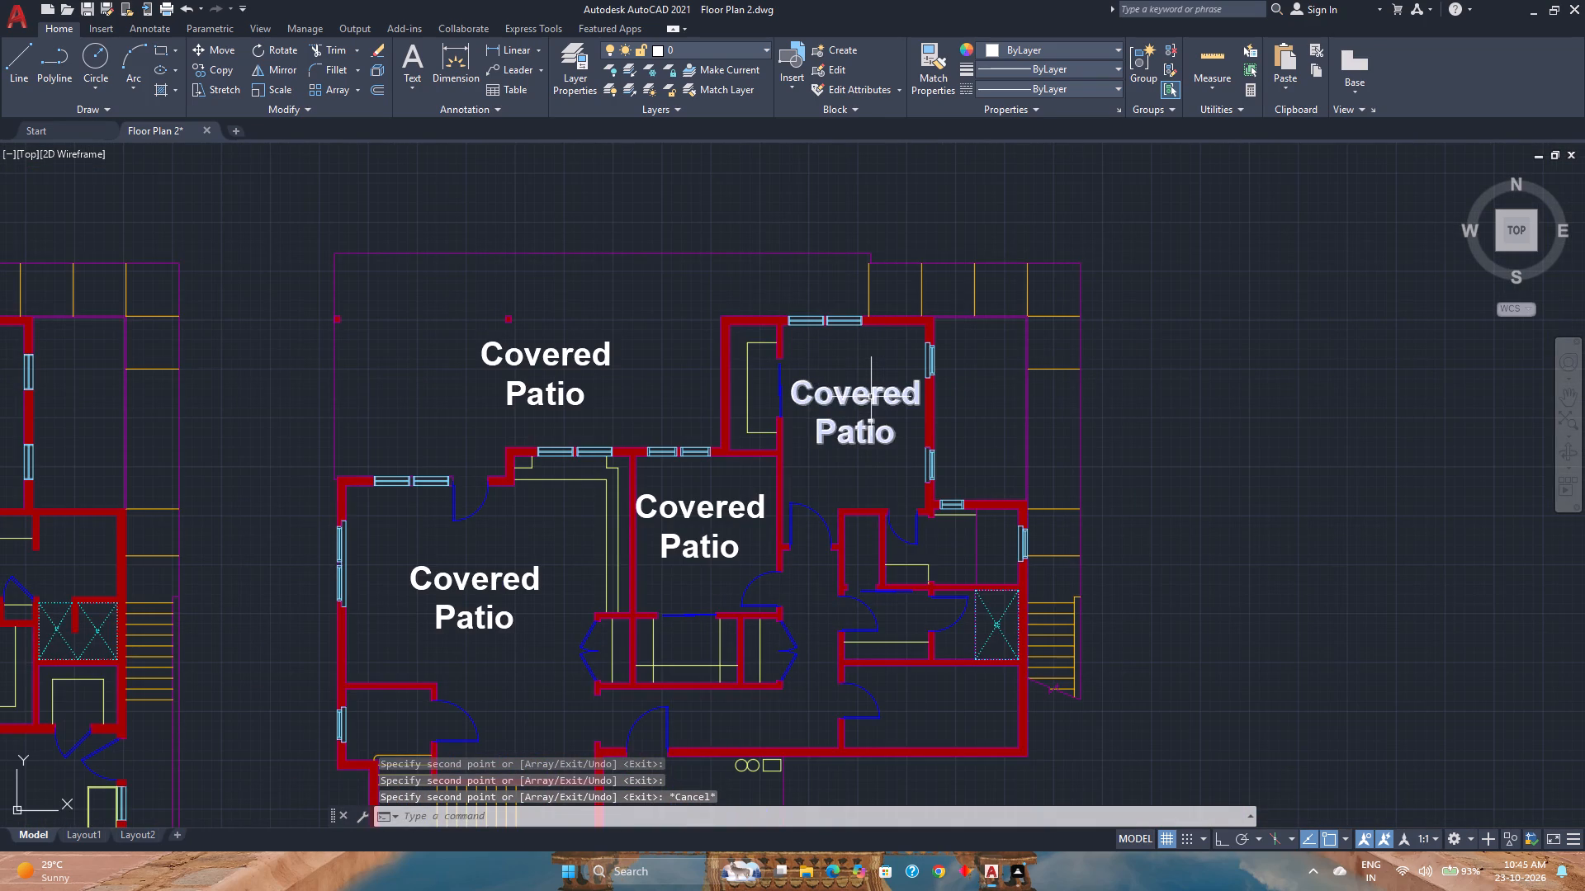
{"action": "double_click", "coordinate": [871, 397]}
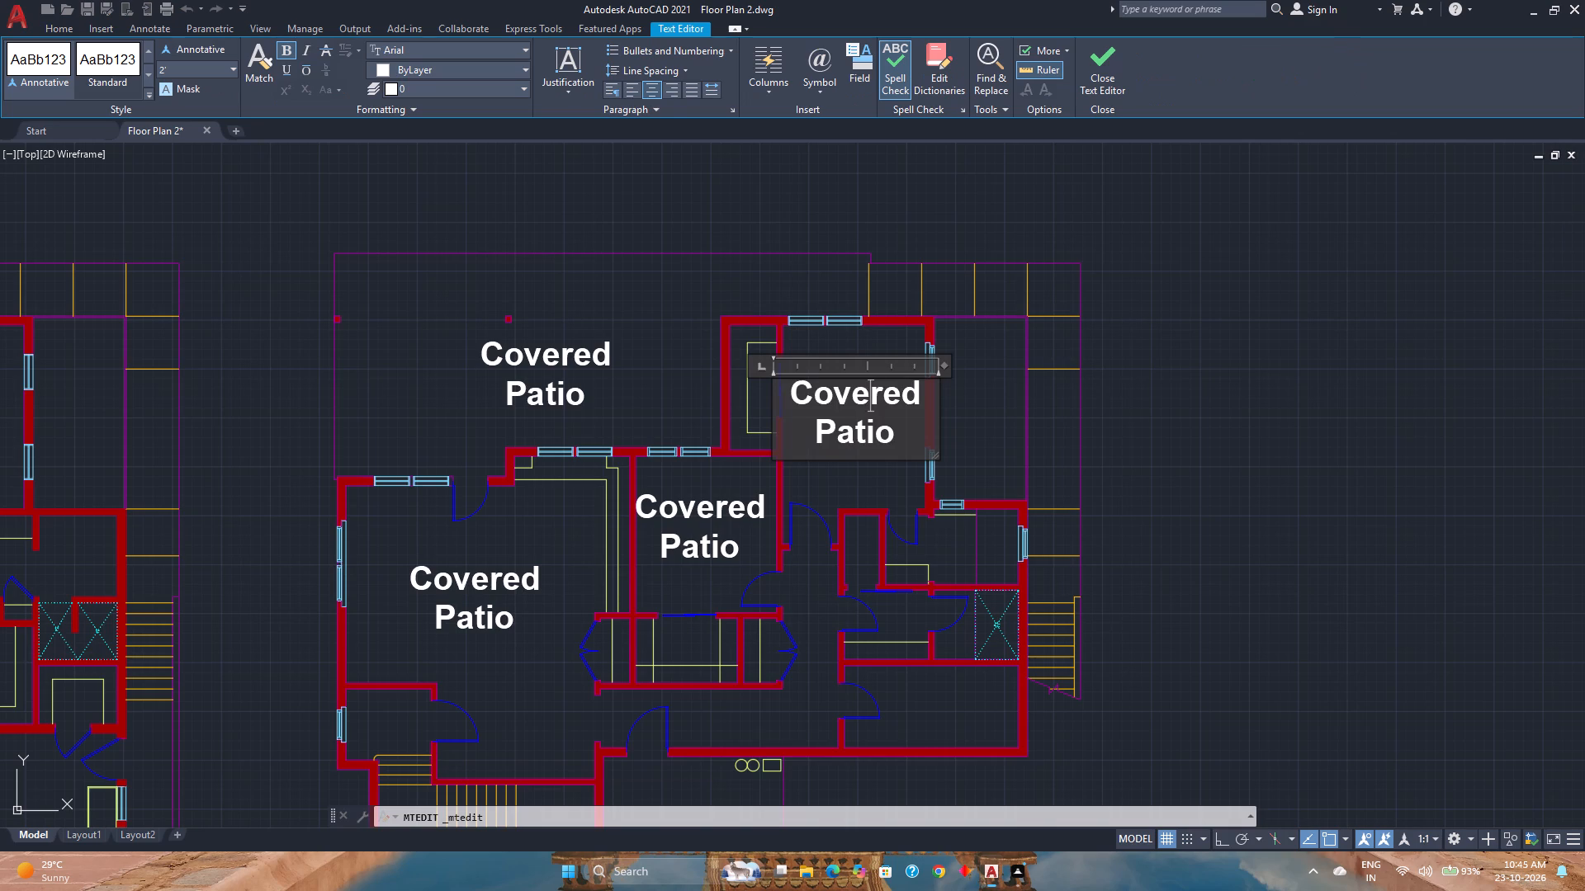
{"action": "key", "text": "ctrl+a"}
{"action": "type", "text": "Bed"}
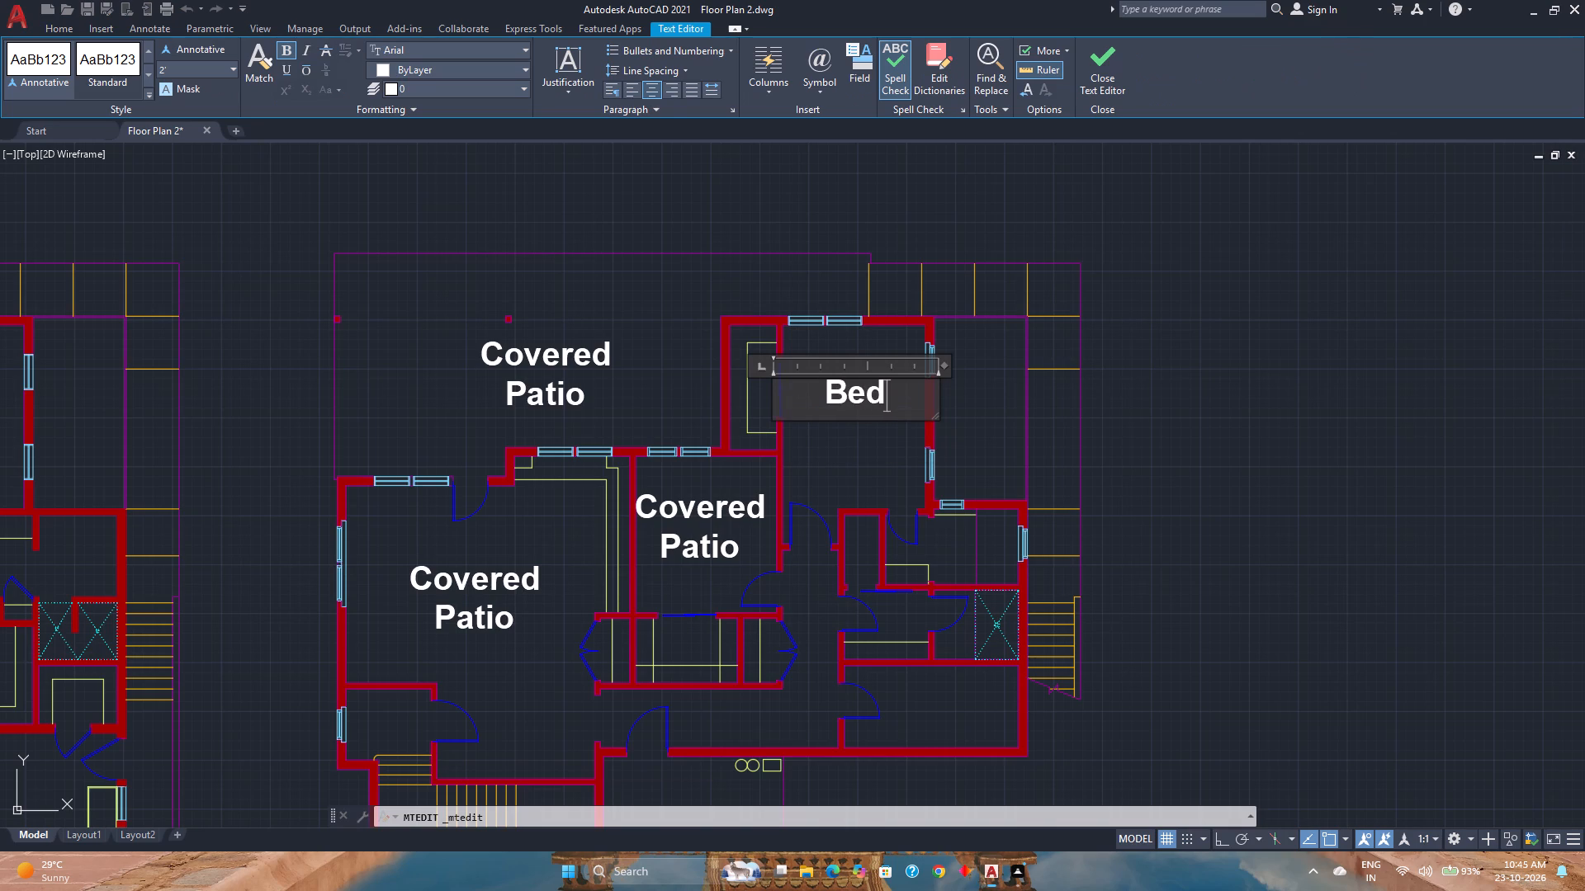
{"action": "type", "text": "roo"}
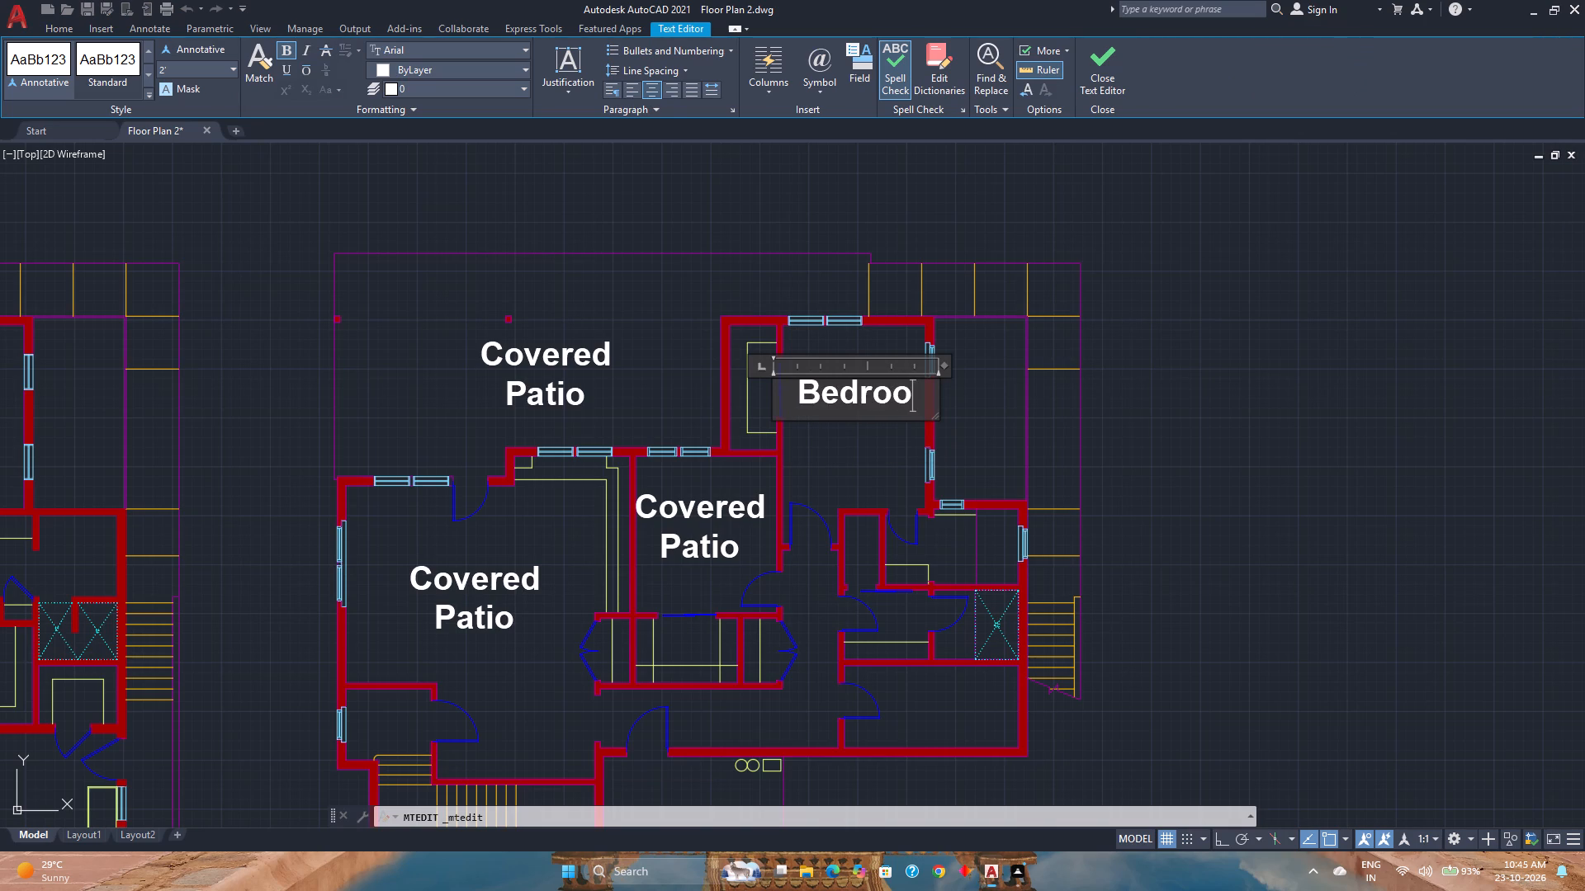
{"action": "key", "text": "m"}
{"action": "key", "text": "Return"}
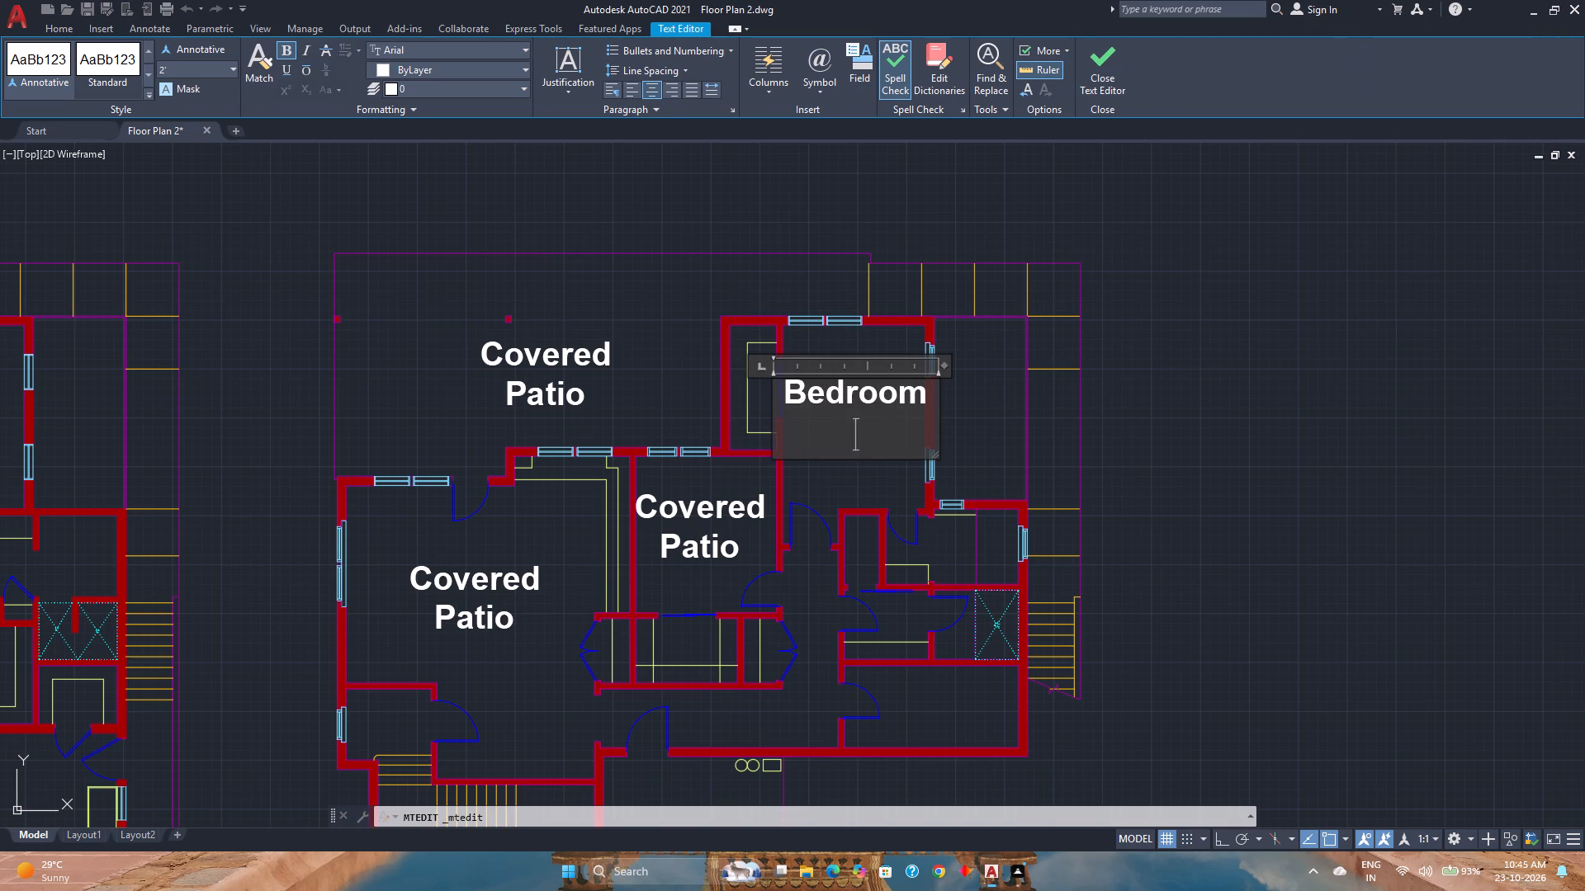
Add a non-bold second line reading 12'2"x15'8" beneath the word Bedroom.
{"action": "key", "text": "ctrl+b"}
{"action": "type", "text": "12'2"}
{"action": "type", "text": "\"x"}
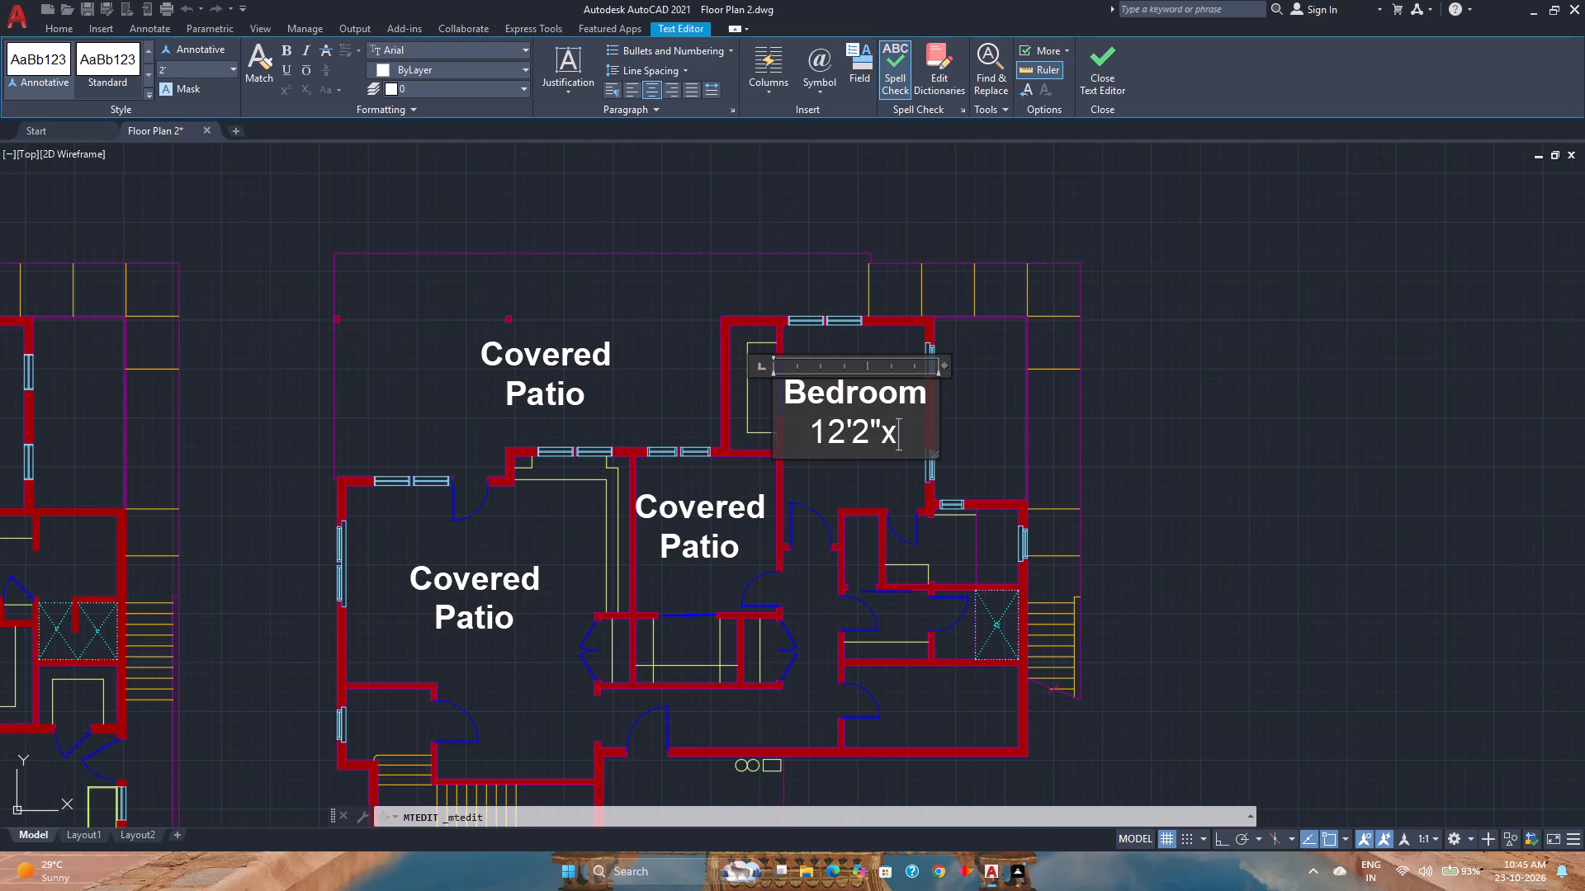
{"action": "type", "text": "15"}
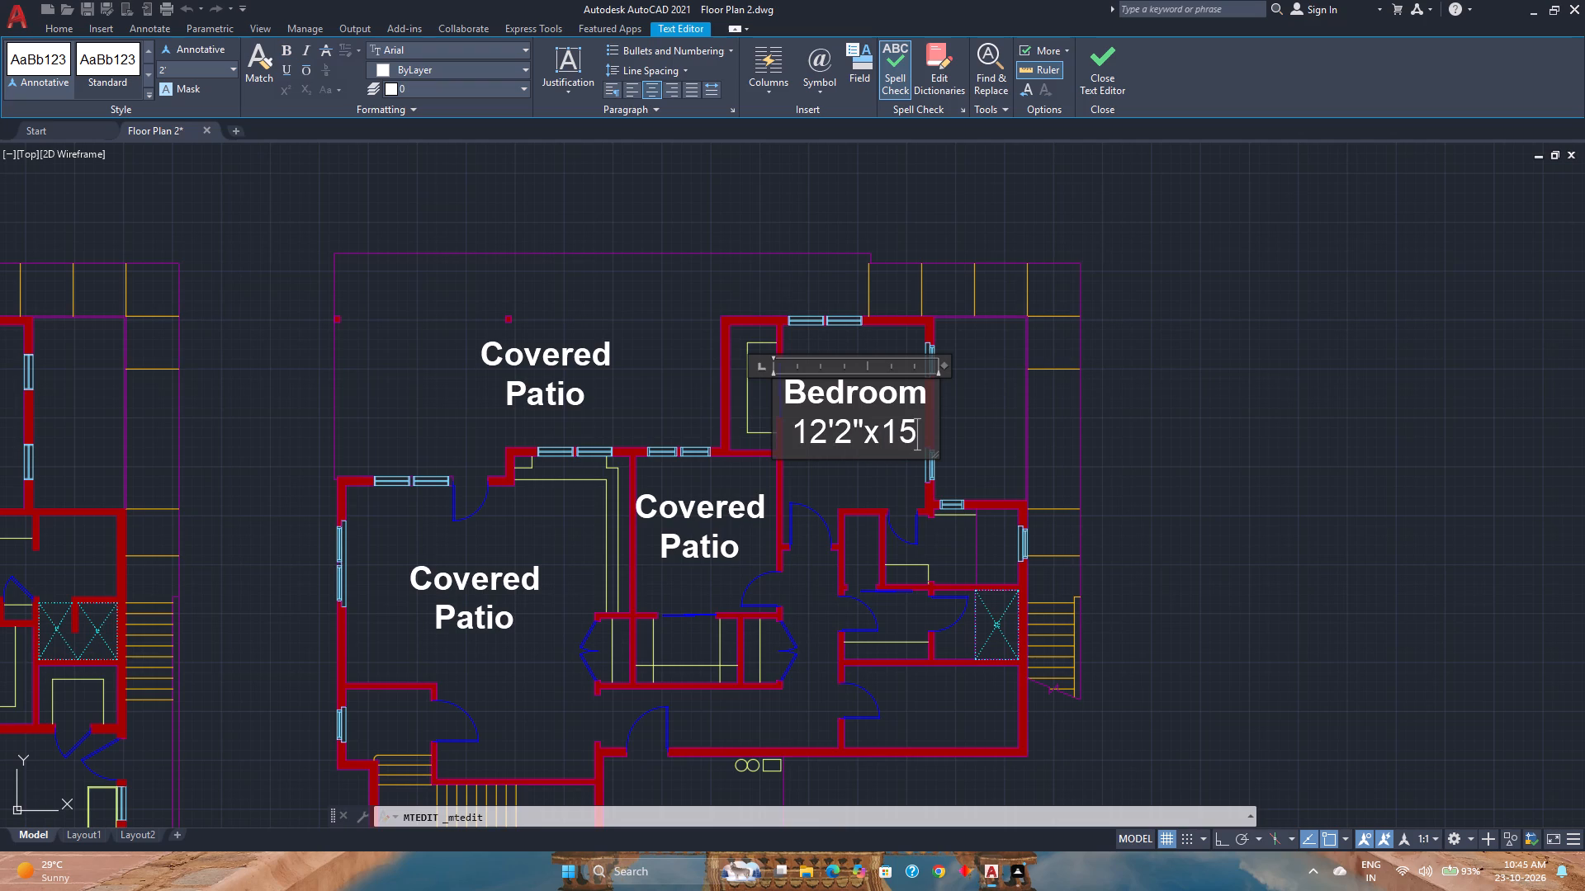
{"action": "type", "text": "'8\""}
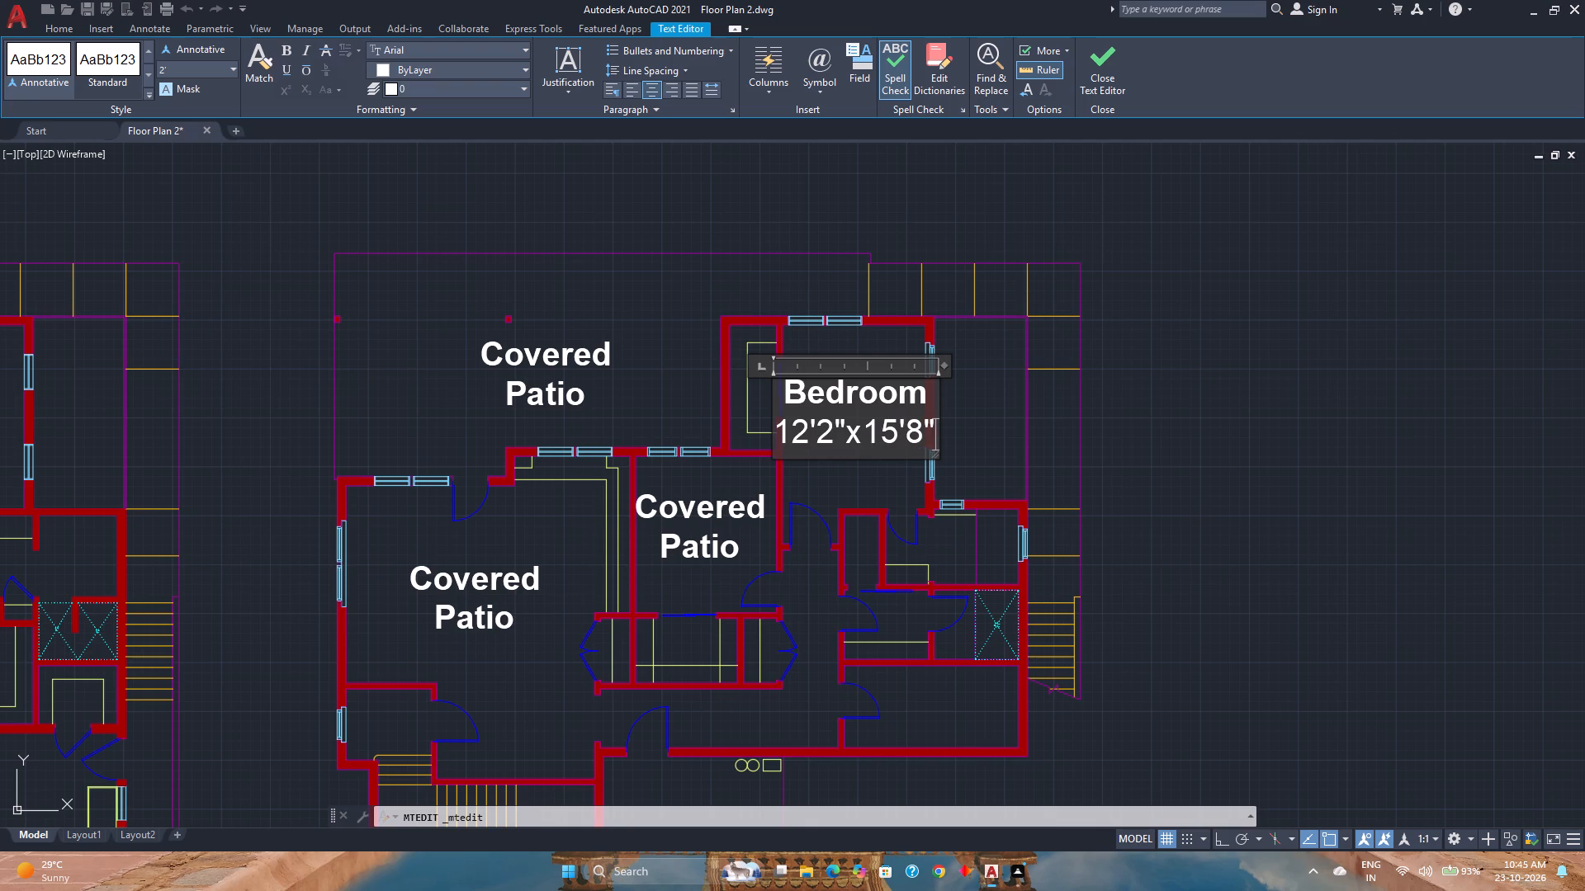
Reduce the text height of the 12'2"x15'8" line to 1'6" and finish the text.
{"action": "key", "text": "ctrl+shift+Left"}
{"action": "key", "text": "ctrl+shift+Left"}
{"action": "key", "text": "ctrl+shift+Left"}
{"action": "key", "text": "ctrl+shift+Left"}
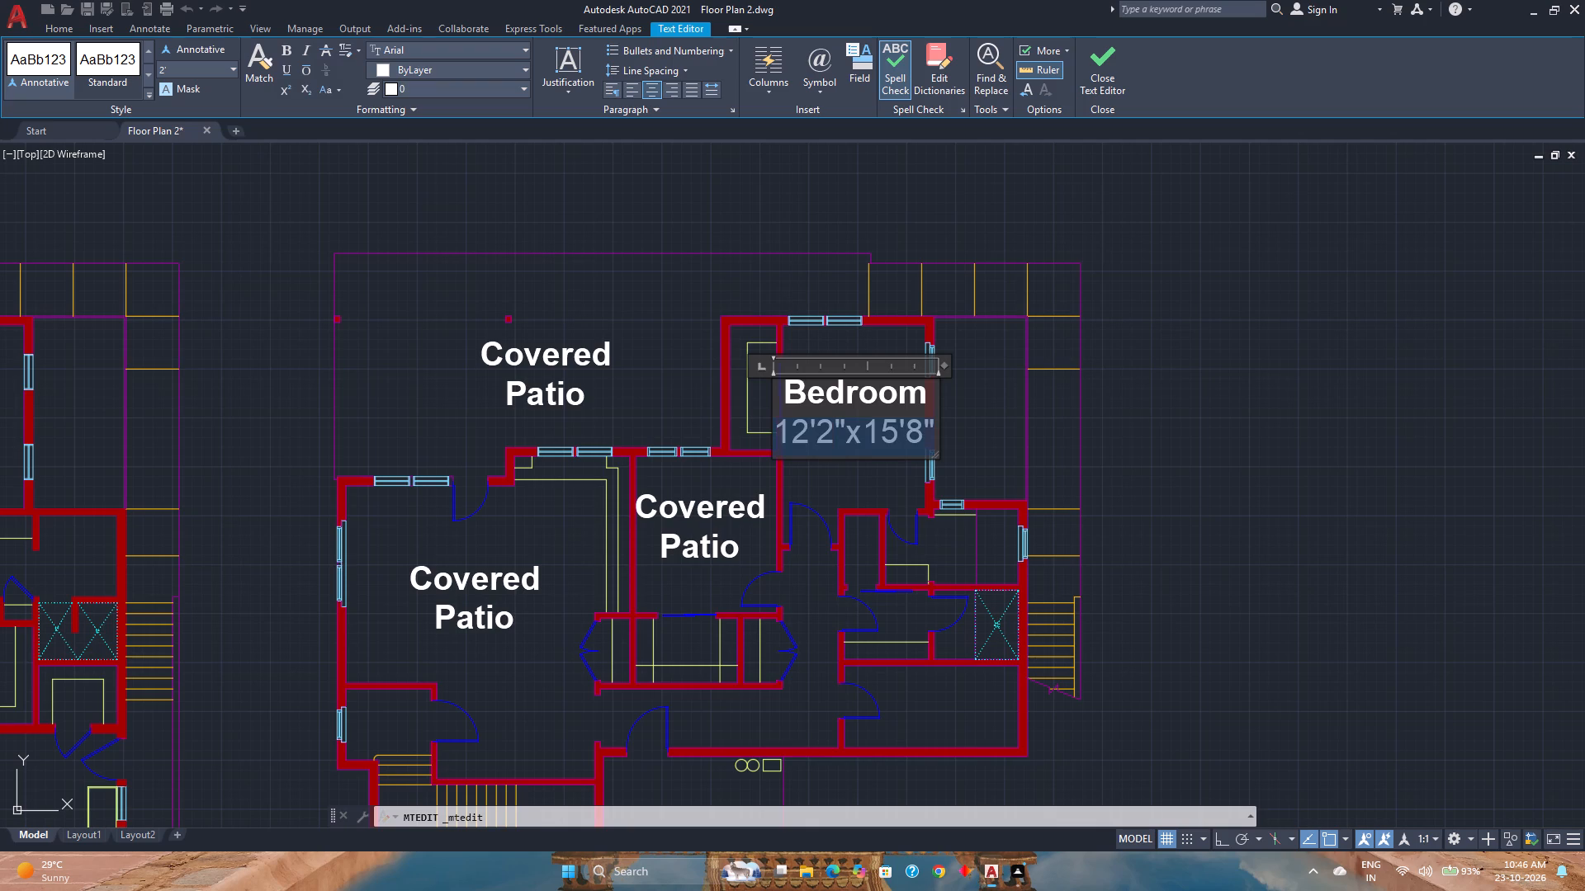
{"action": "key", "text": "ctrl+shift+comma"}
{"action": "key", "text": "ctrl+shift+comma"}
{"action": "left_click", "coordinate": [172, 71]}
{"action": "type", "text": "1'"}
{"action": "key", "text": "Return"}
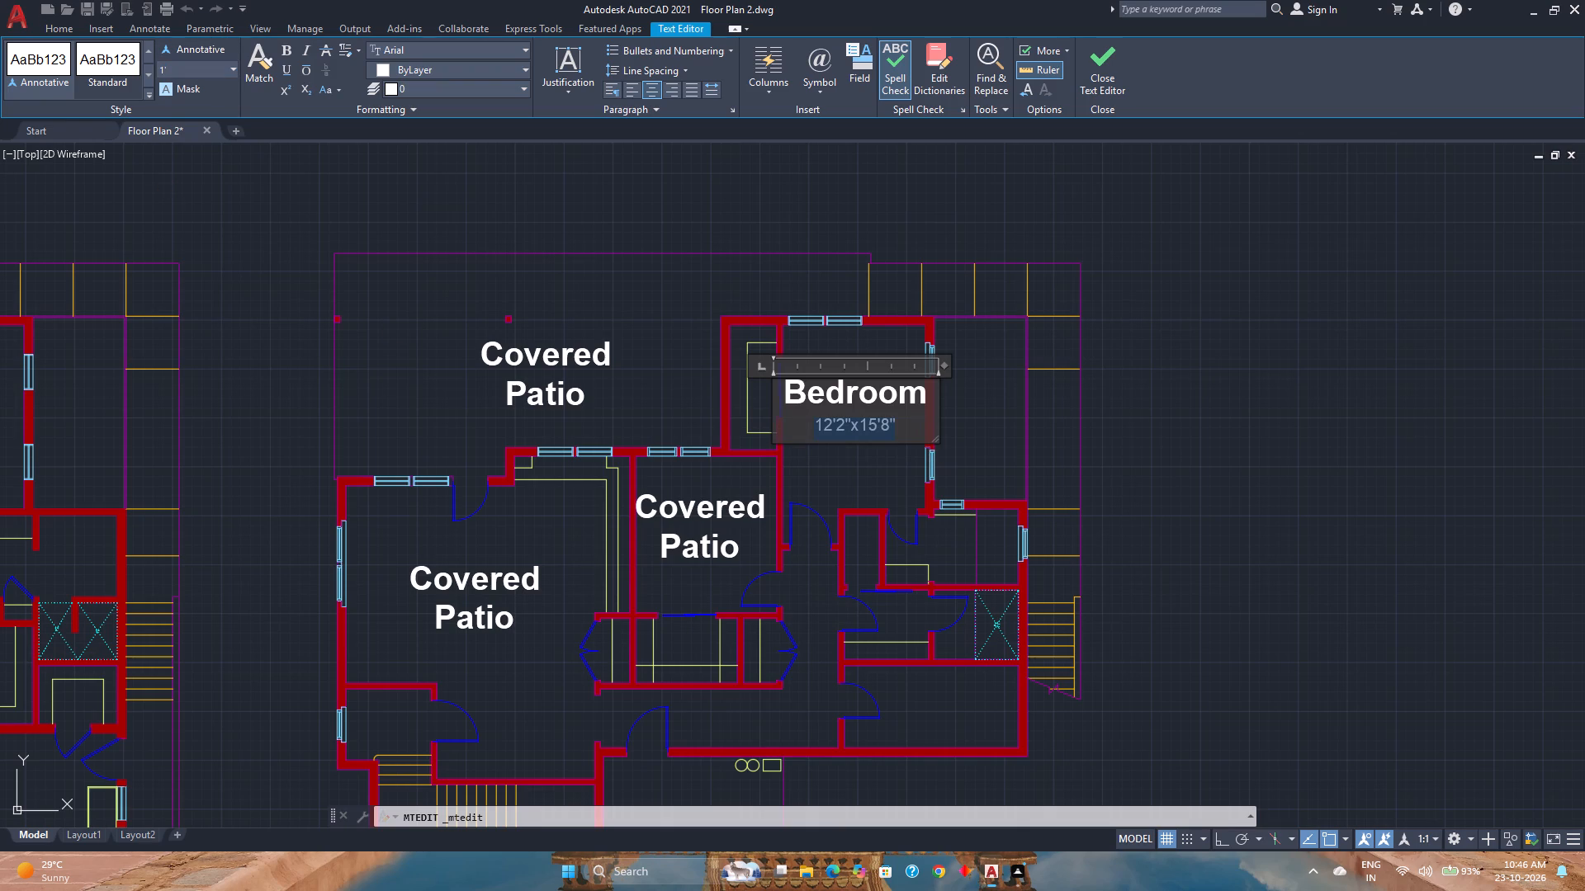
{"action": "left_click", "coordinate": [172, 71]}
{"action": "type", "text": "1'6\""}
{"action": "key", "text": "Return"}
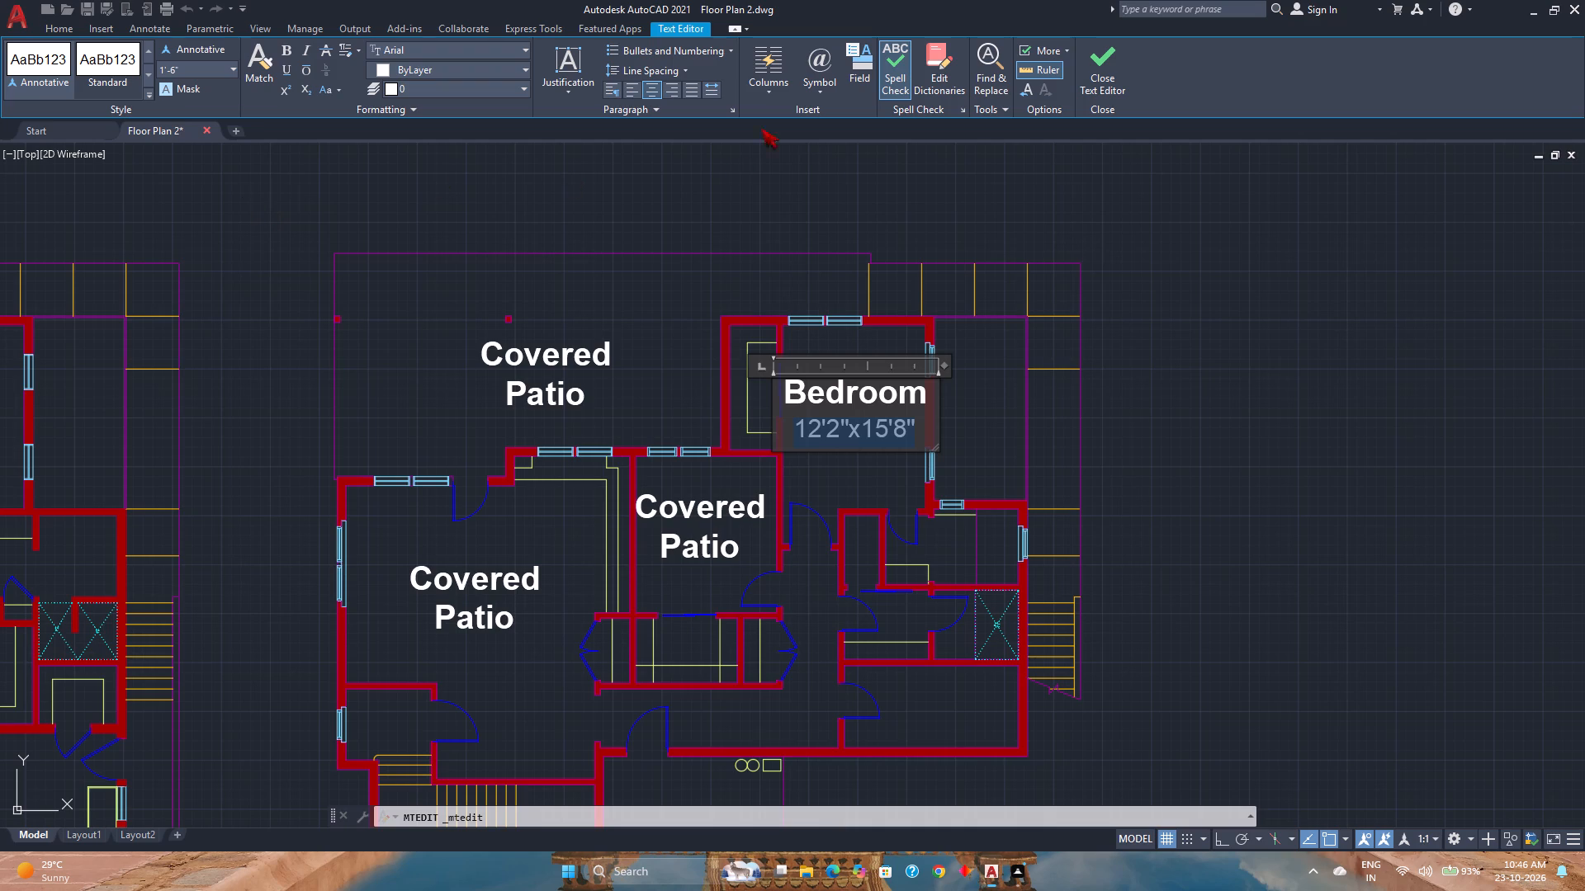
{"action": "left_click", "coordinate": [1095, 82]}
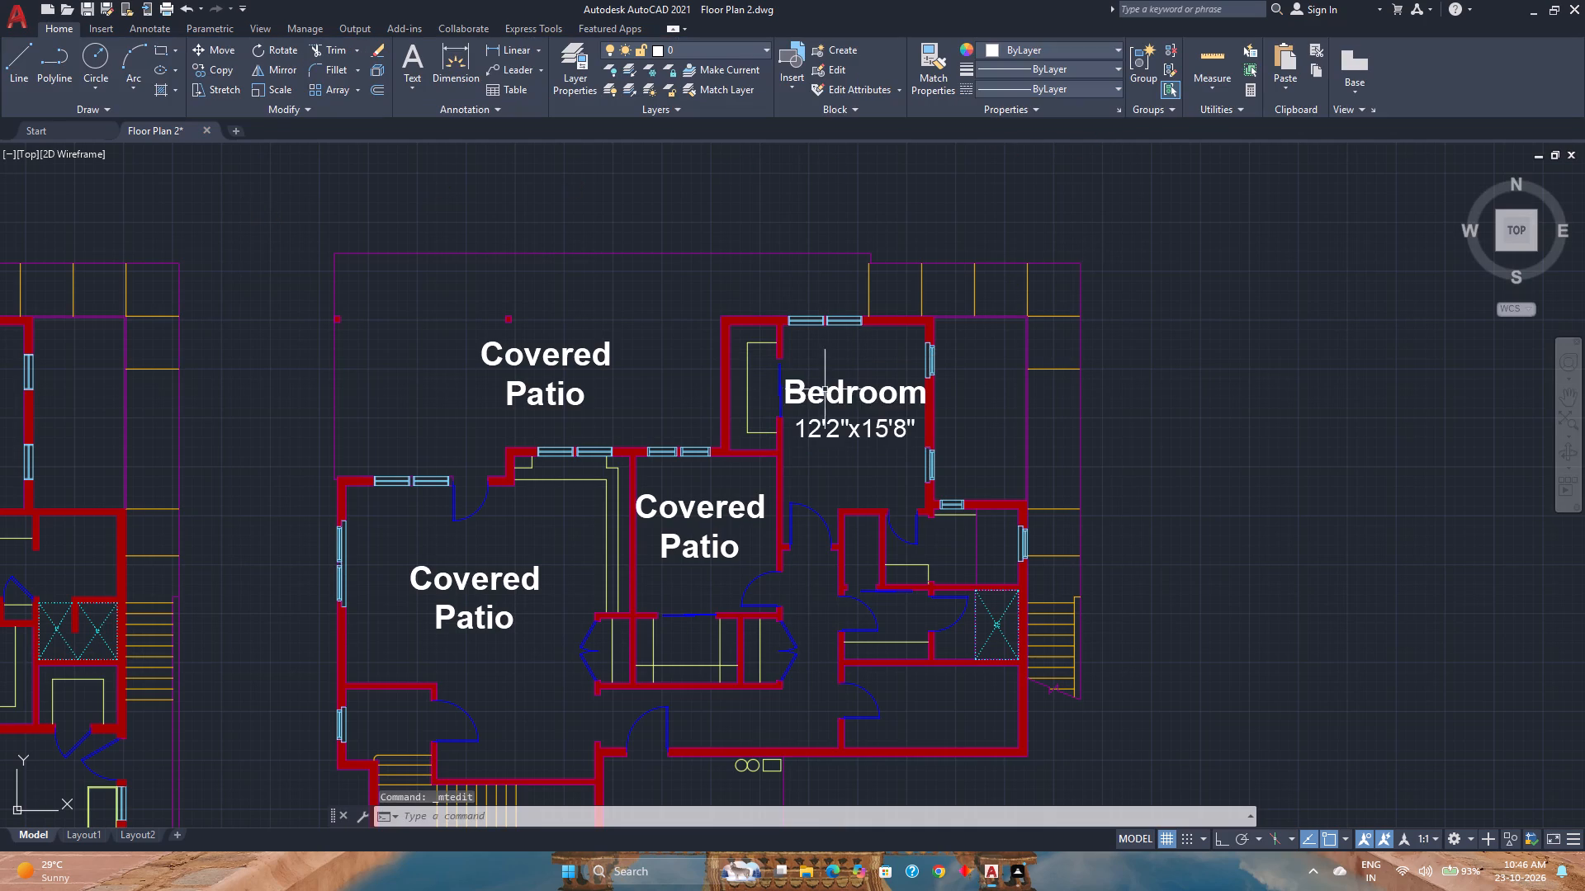
Reopen the upper-right room's label and set the text height of the word Bedroom to 1'10".
{"action": "left_click", "coordinate": [826, 396]}
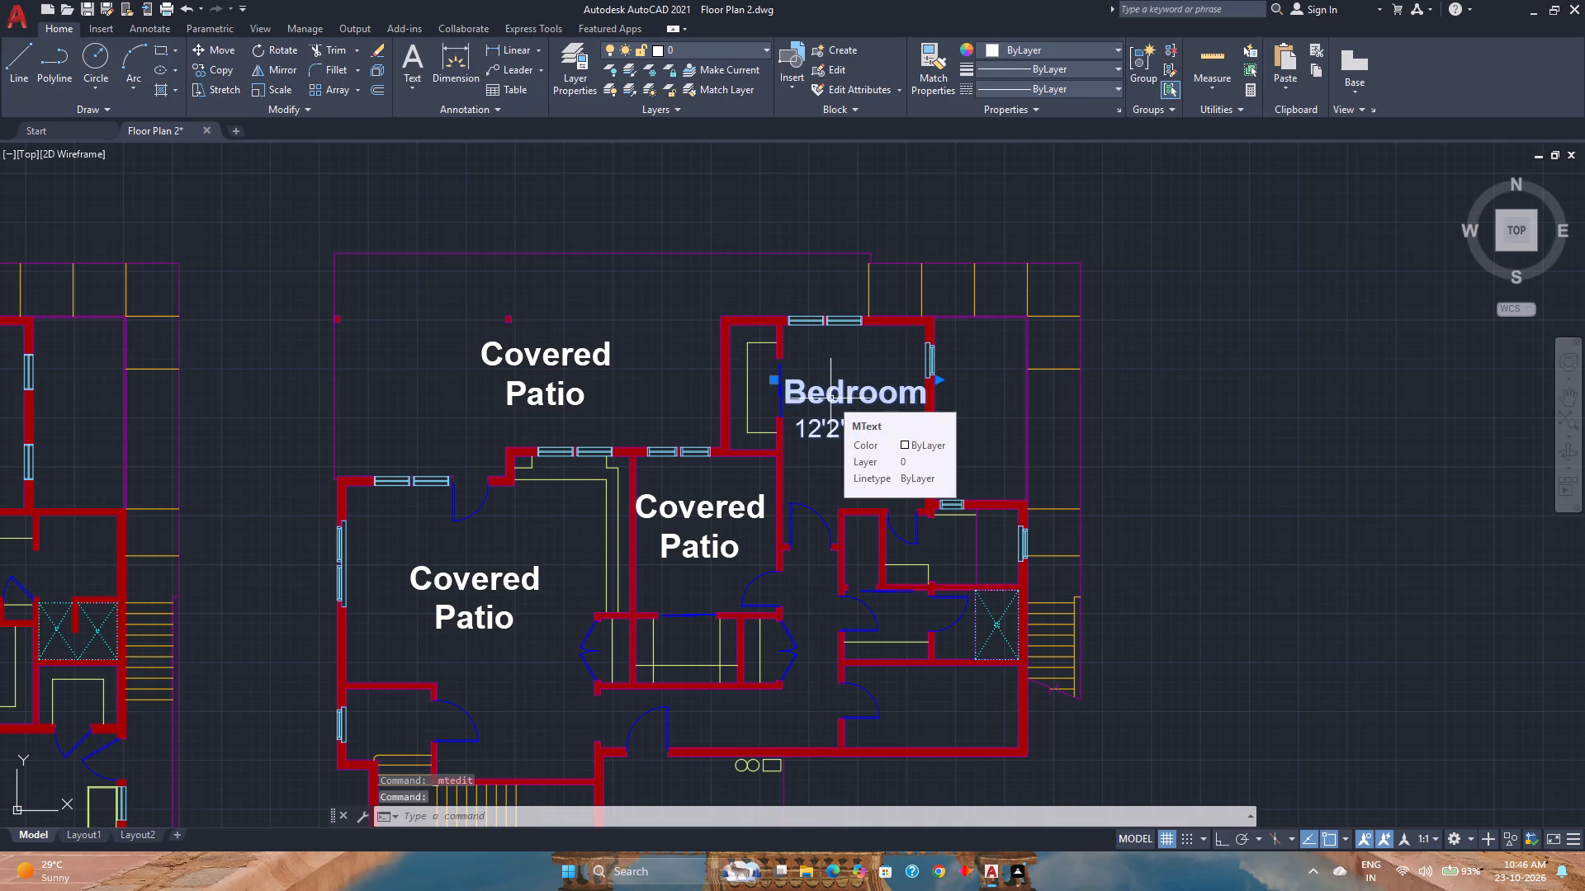
{"action": "double_click", "coordinate": [830, 391]}
{"action": "key", "text": "ctrl+a"}
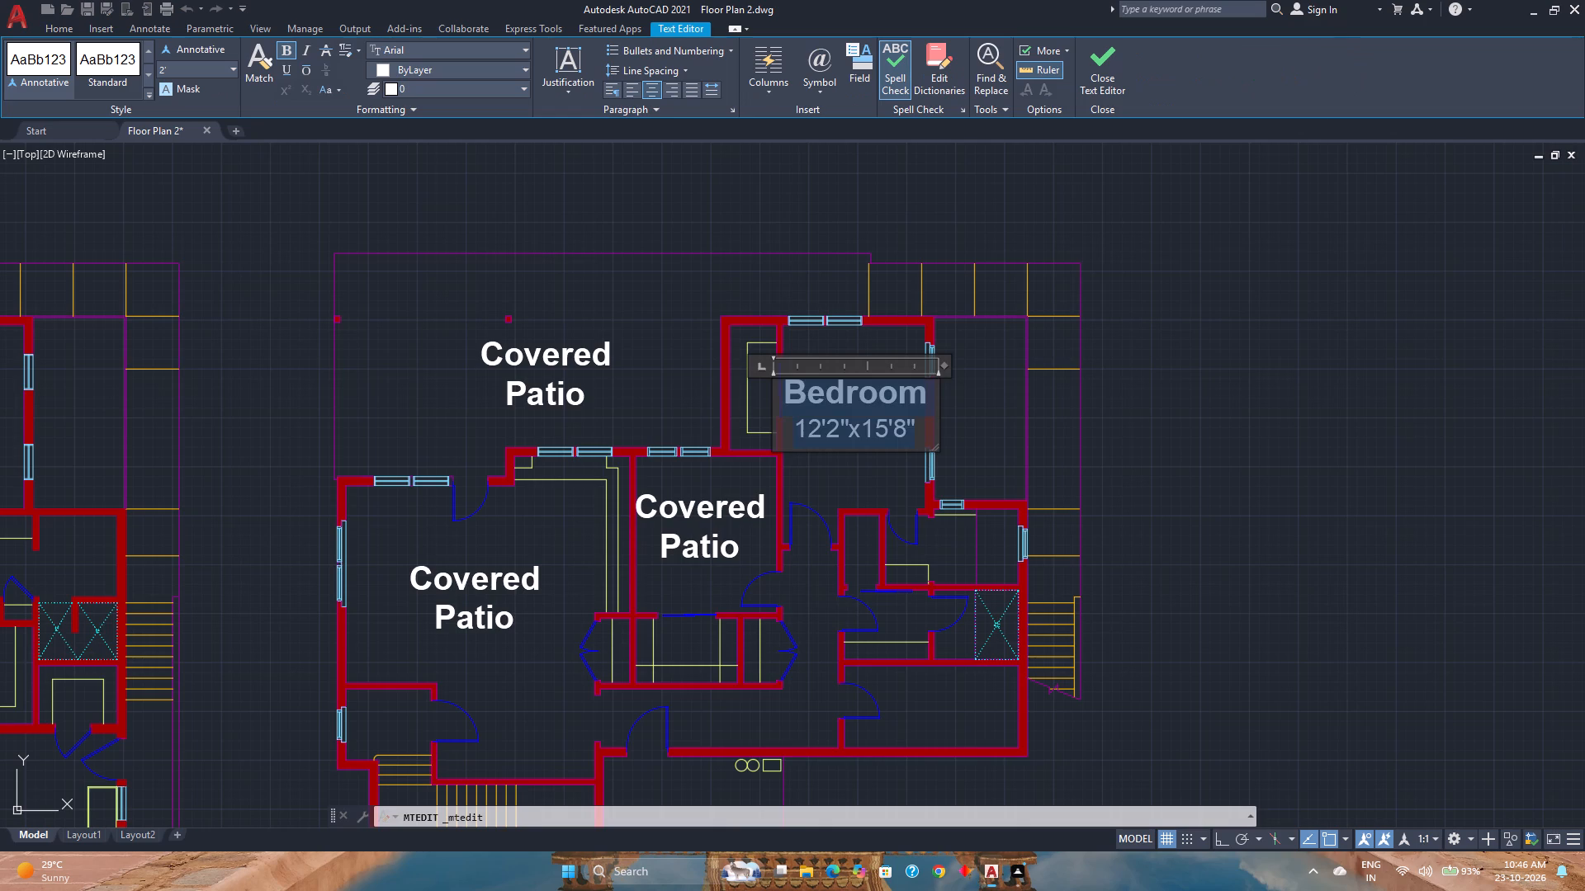
{"action": "left_click", "coordinate": [919, 404]}
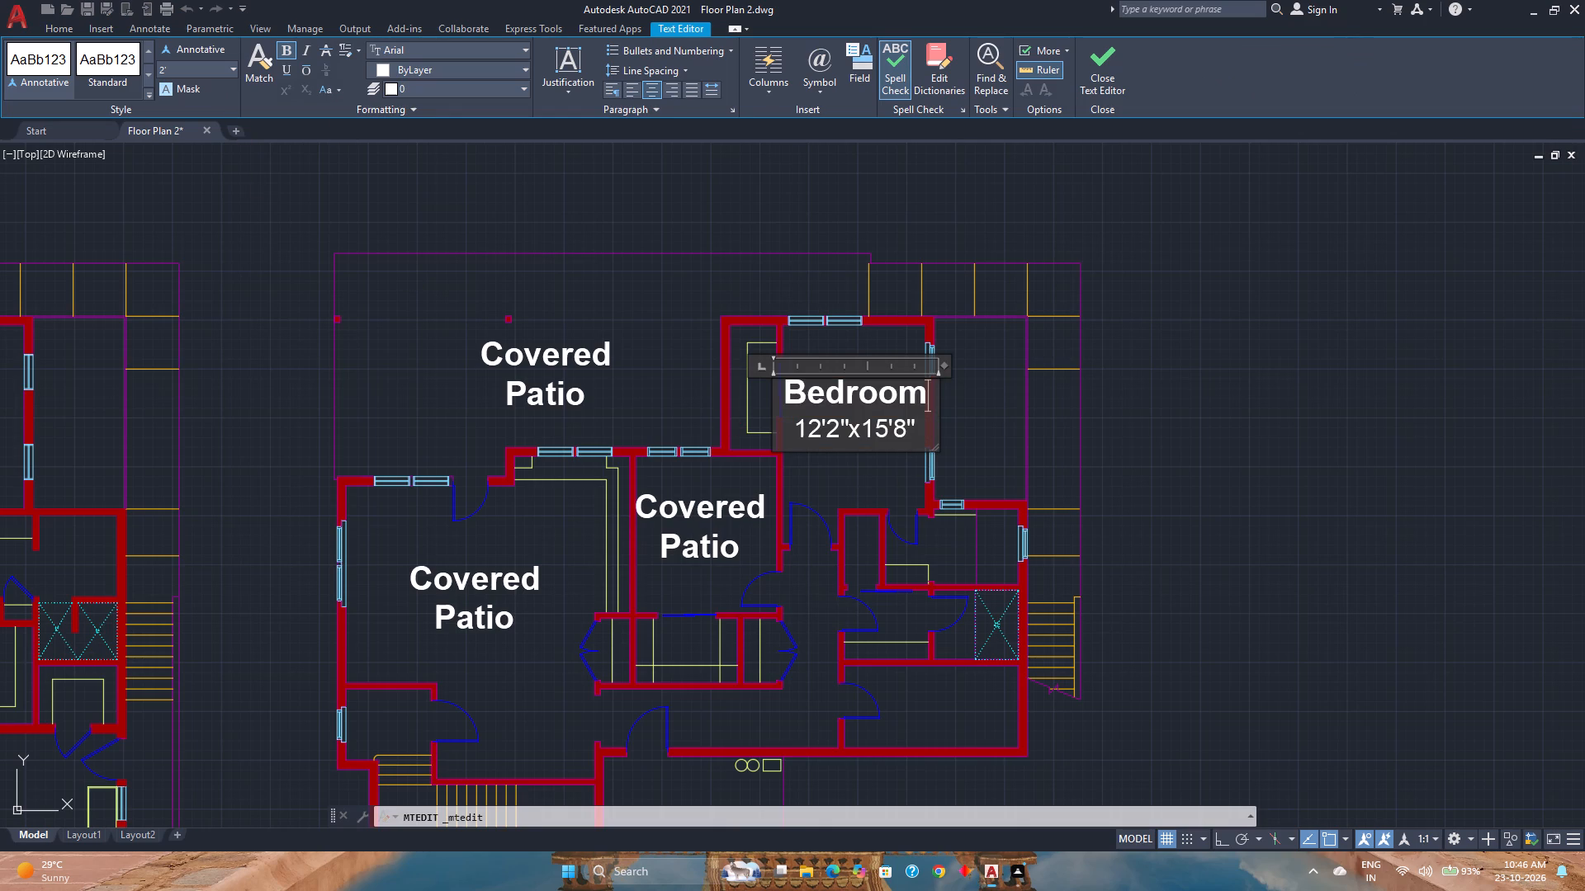
{"action": "left_click_drag", "start_coordinate": [923, 401], "coordinate": [788, 401]}
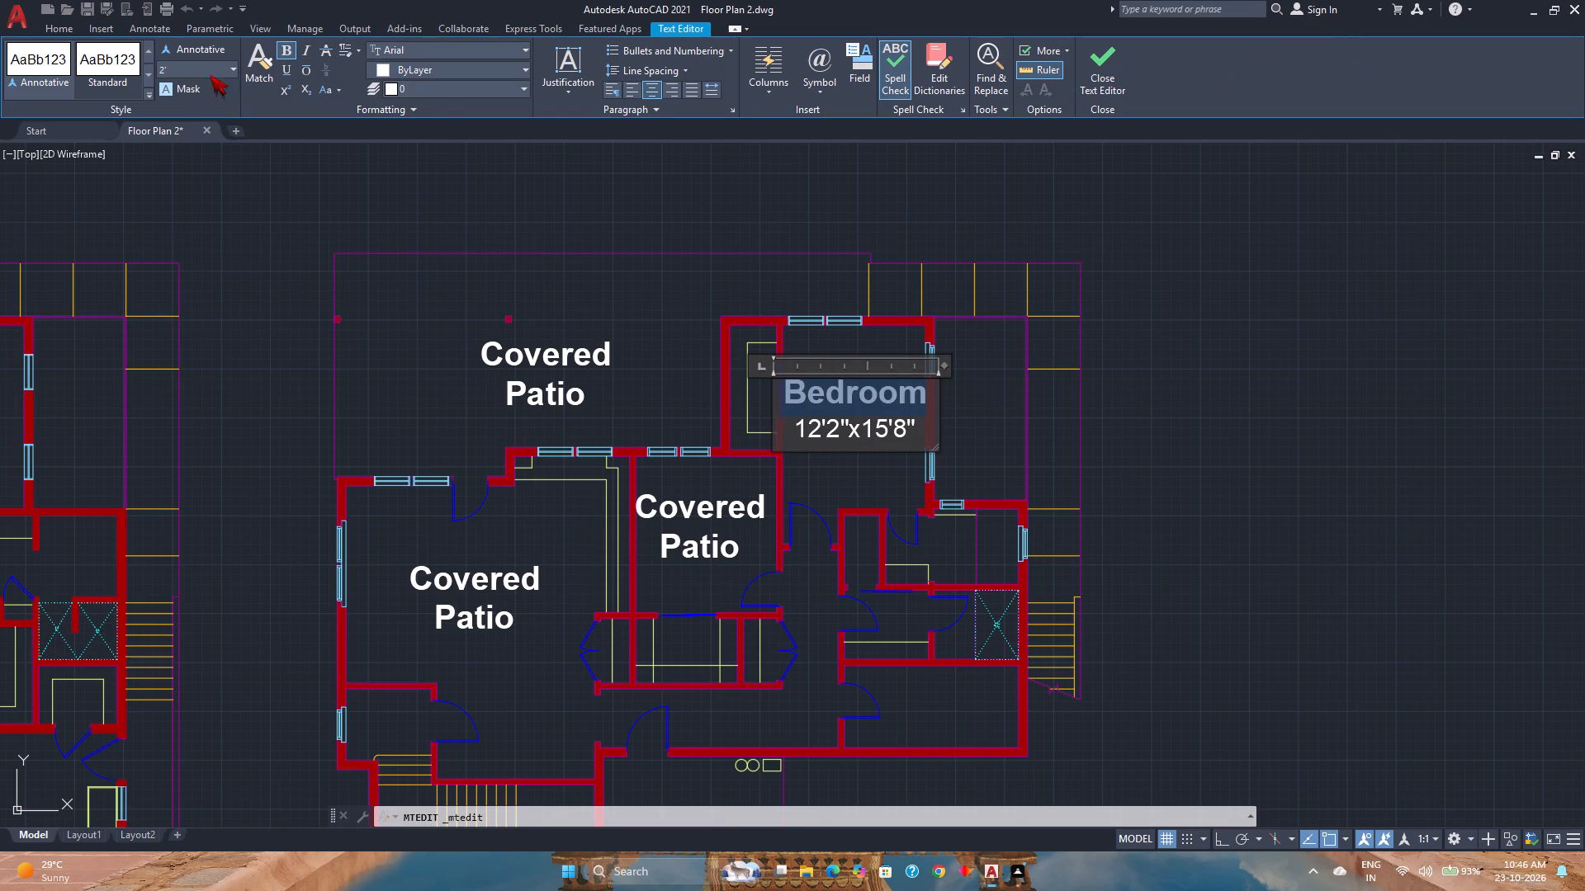
{"action": "left_click", "coordinate": [198, 73]}
{"action": "type", "text": "1'8"}
{"action": "key", "text": "BackSpace"}
{"action": "type", "text": "10\""}
{"action": "key", "text": "Return"}
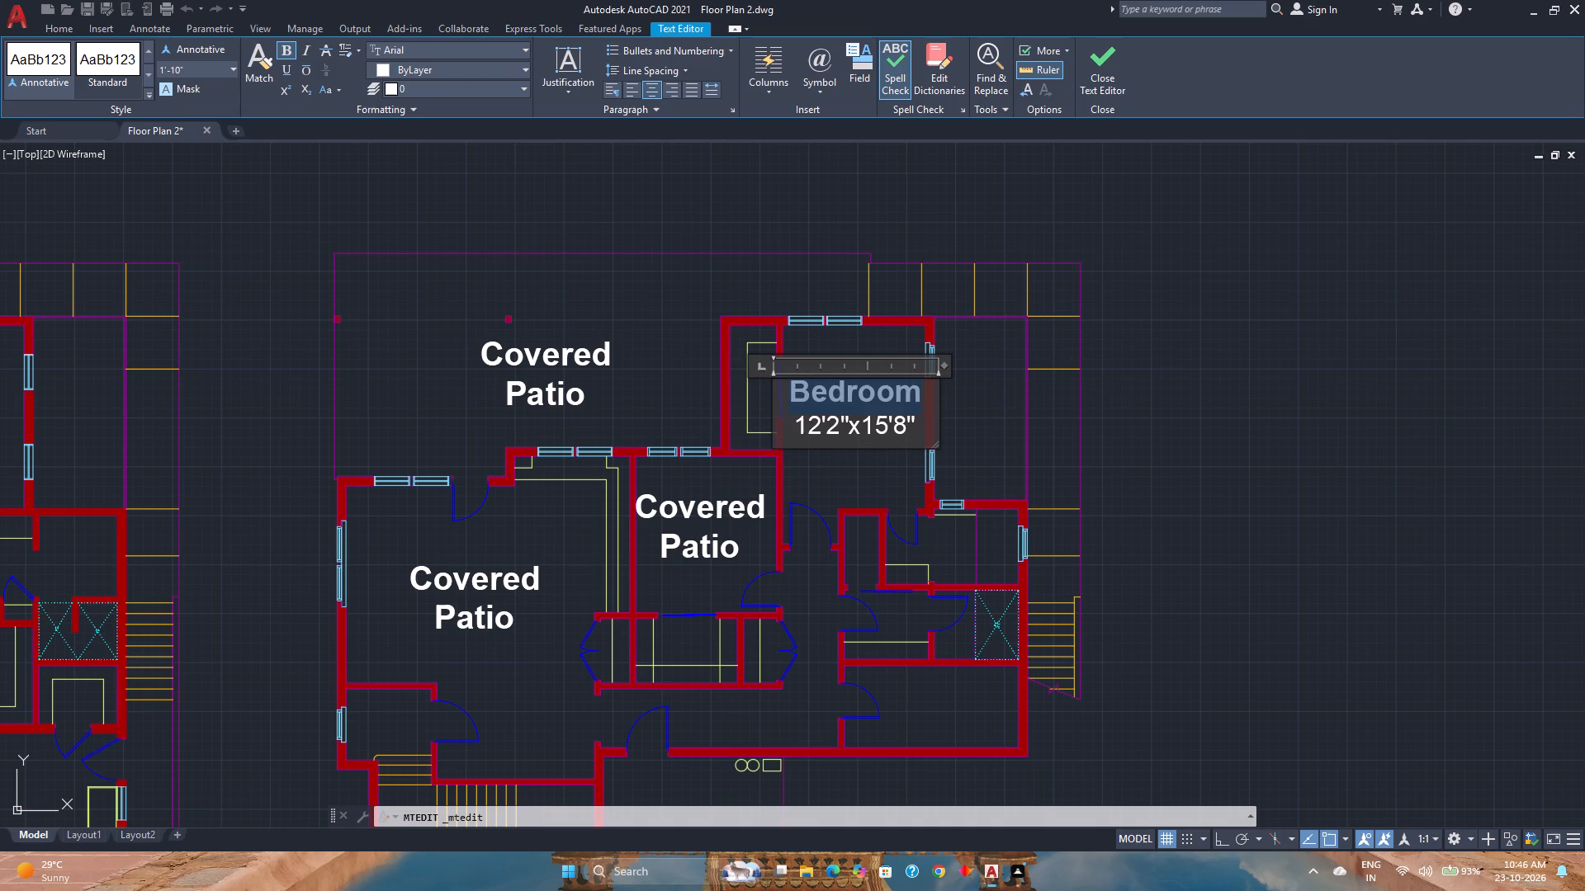
Set the text height of the 12'2"x15'8" line to 1'4" and finish the text.
{"action": "left_click", "coordinate": [807, 427]}
{"action": "left_click_drag", "start_coordinate": [916, 429], "coordinate": [822, 426]}
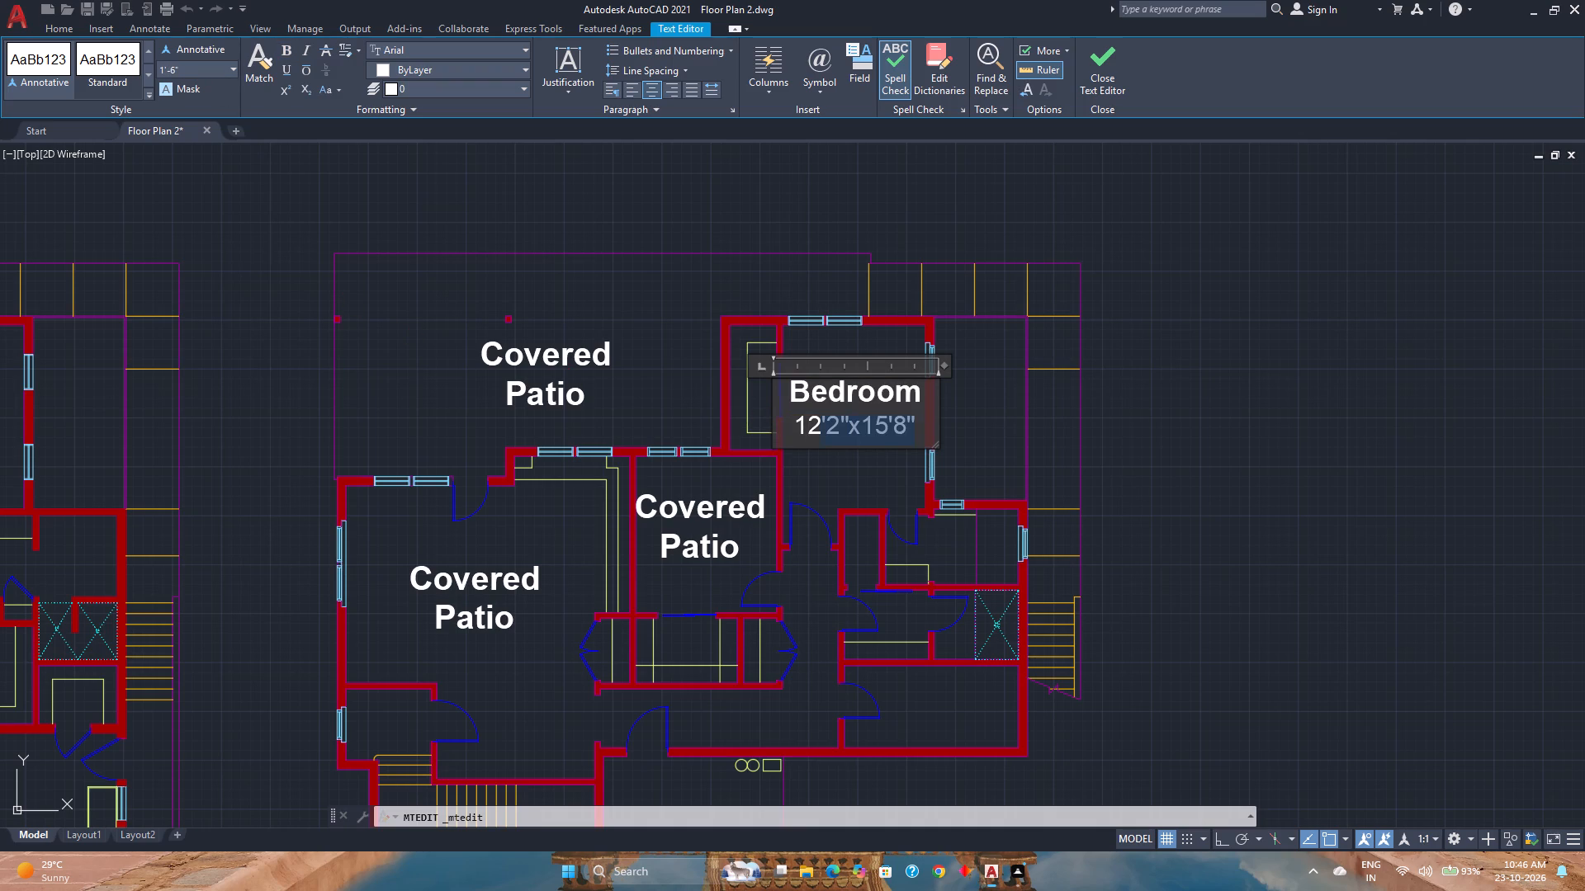
{"action": "left_click_drag", "start_coordinate": [822, 426], "coordinate": [789, 427]}
{"action": "left_click", "coordinate": [175, 74]}
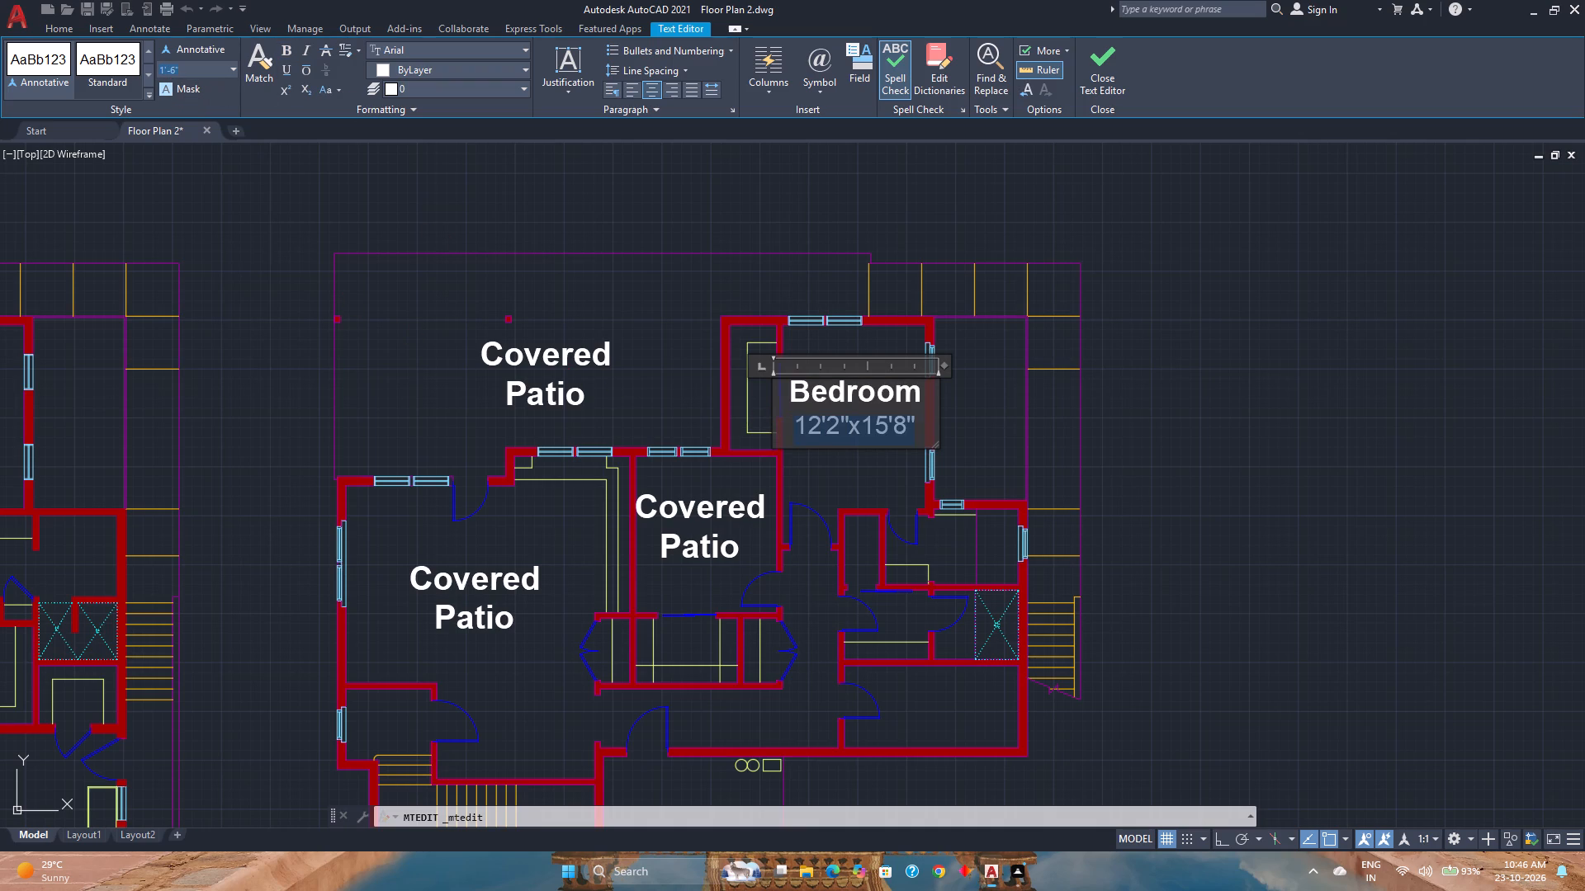
{"action": "type", "text": "1'4\""}
{"action": "key", "text": "Return"}
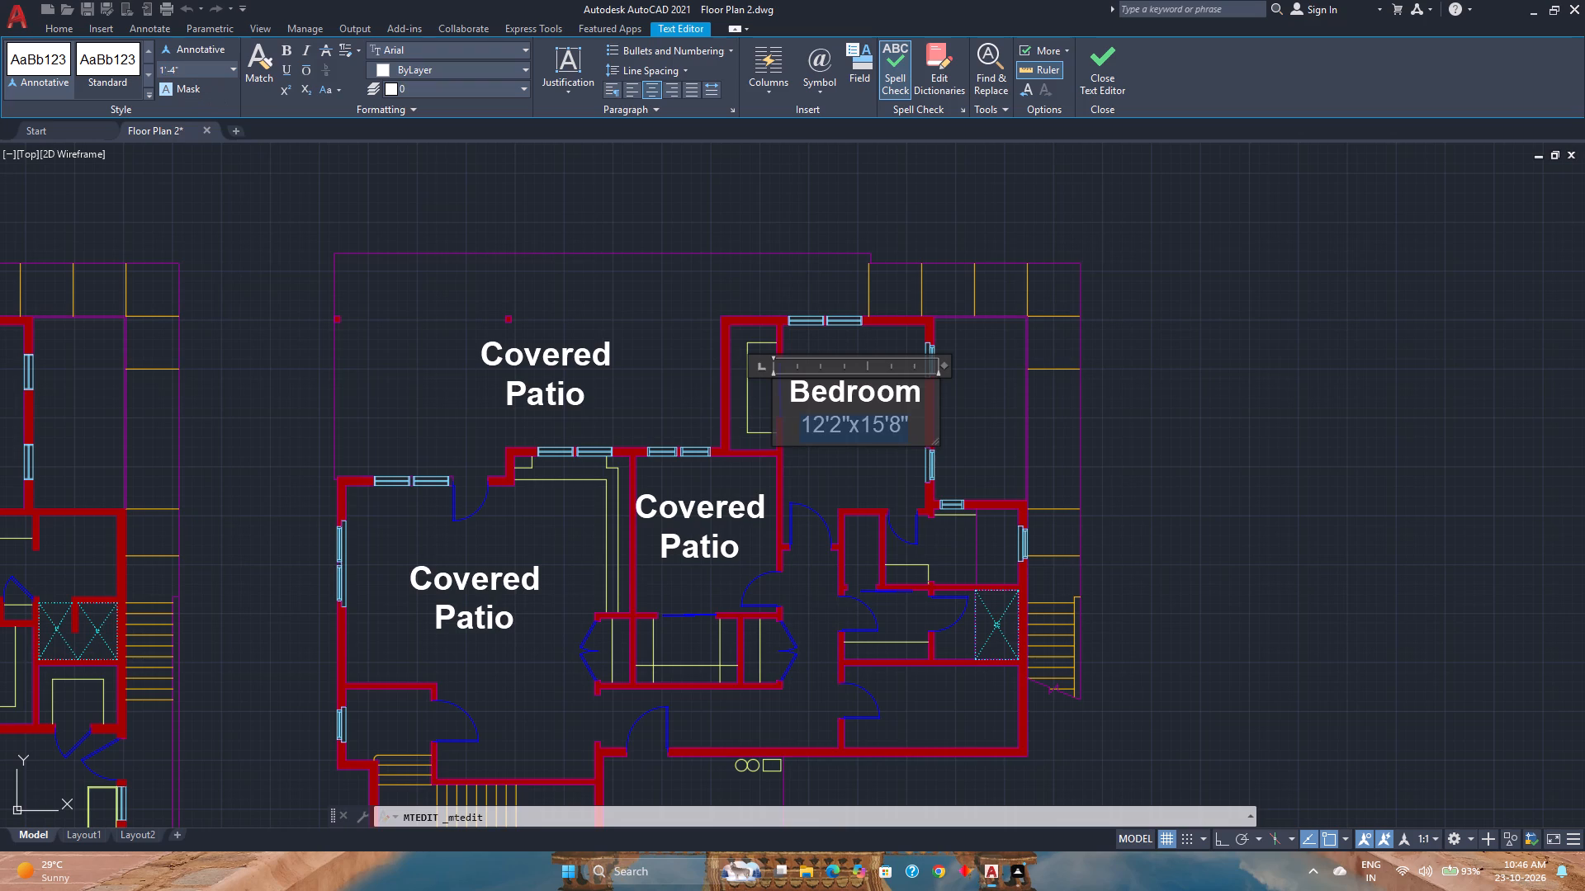
{"action": "left_click", "coordinate": [1110, 51]}
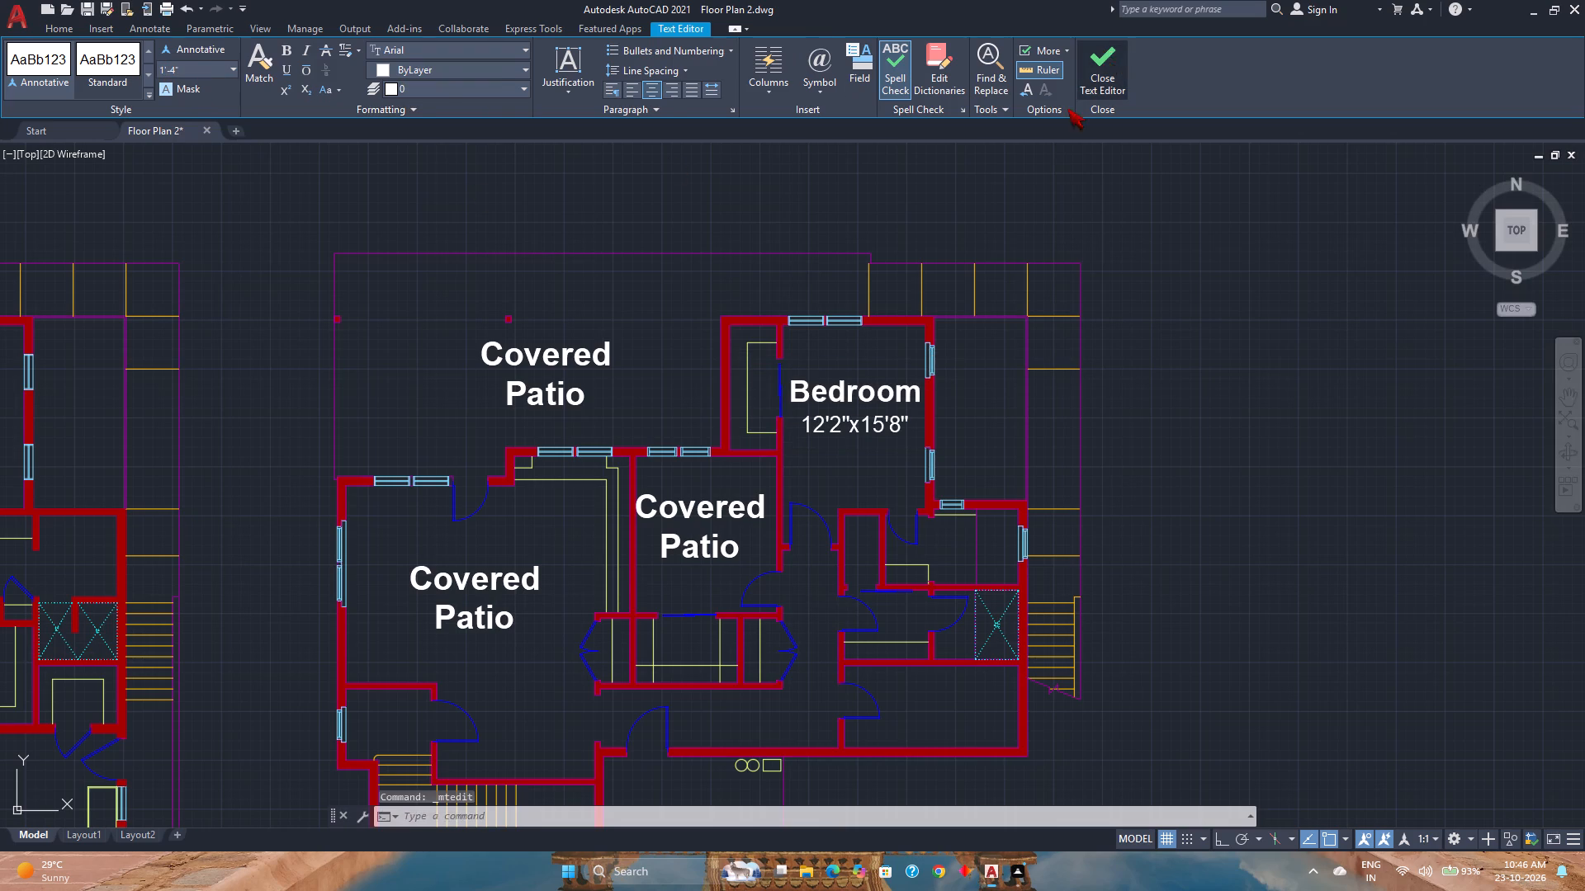
Delete the Covered Patio label from the middle room.
{"action": "left_click", "coordinate": [714, 515]}
{"action": "double_click", "coordinate": [714, 515]}
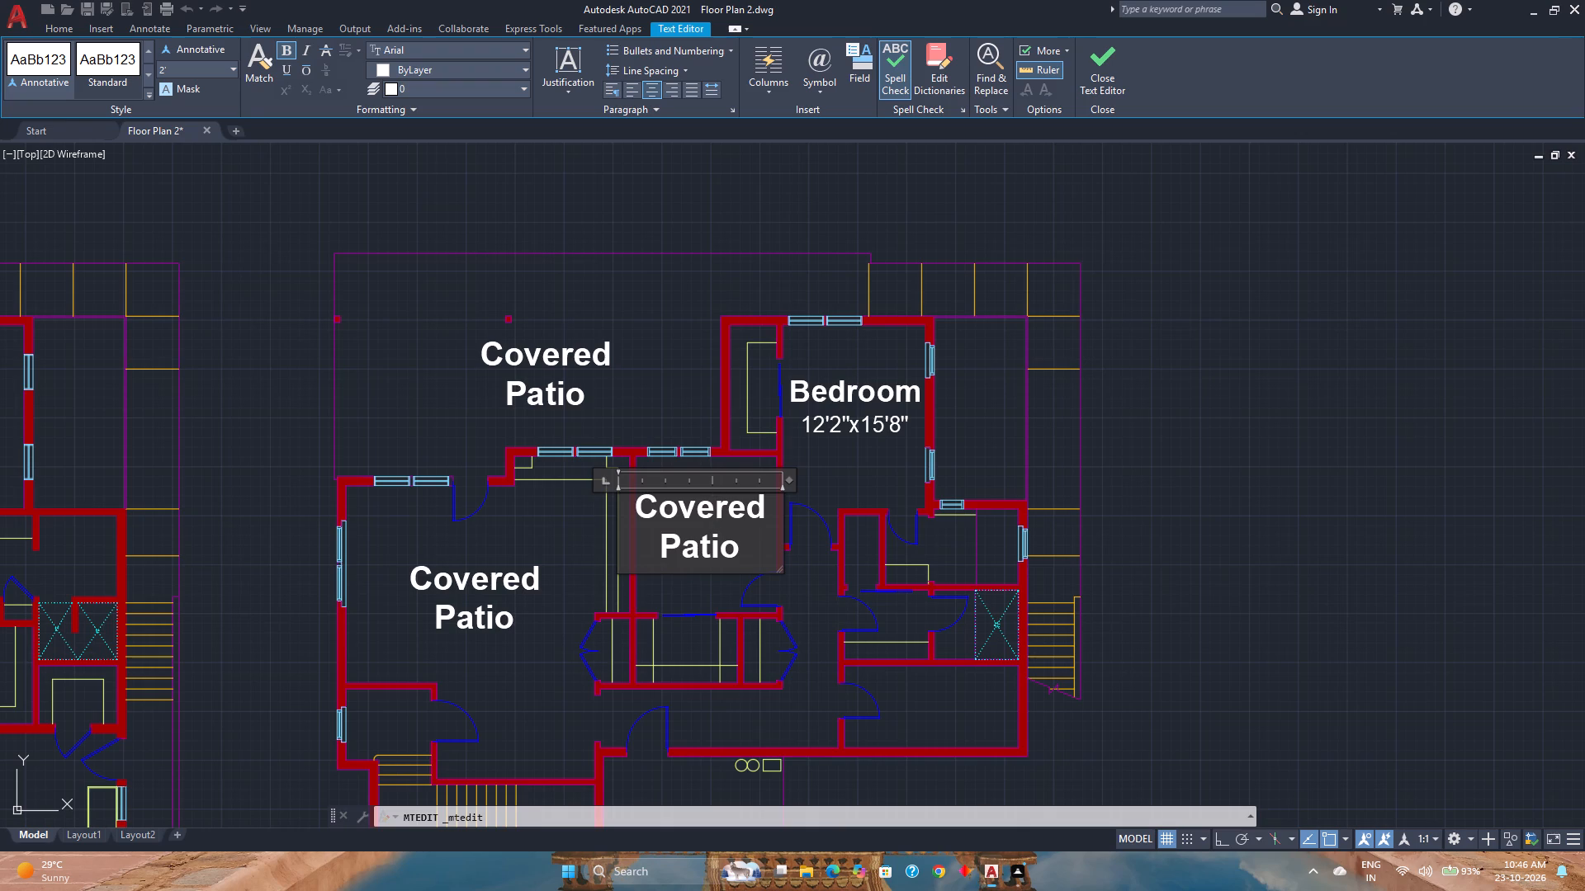
{"action": "key", "text": "Escape"}
{"action": "left_click", "coordinate": [719, 503]}
{"action": "key", "text": "Delete"}
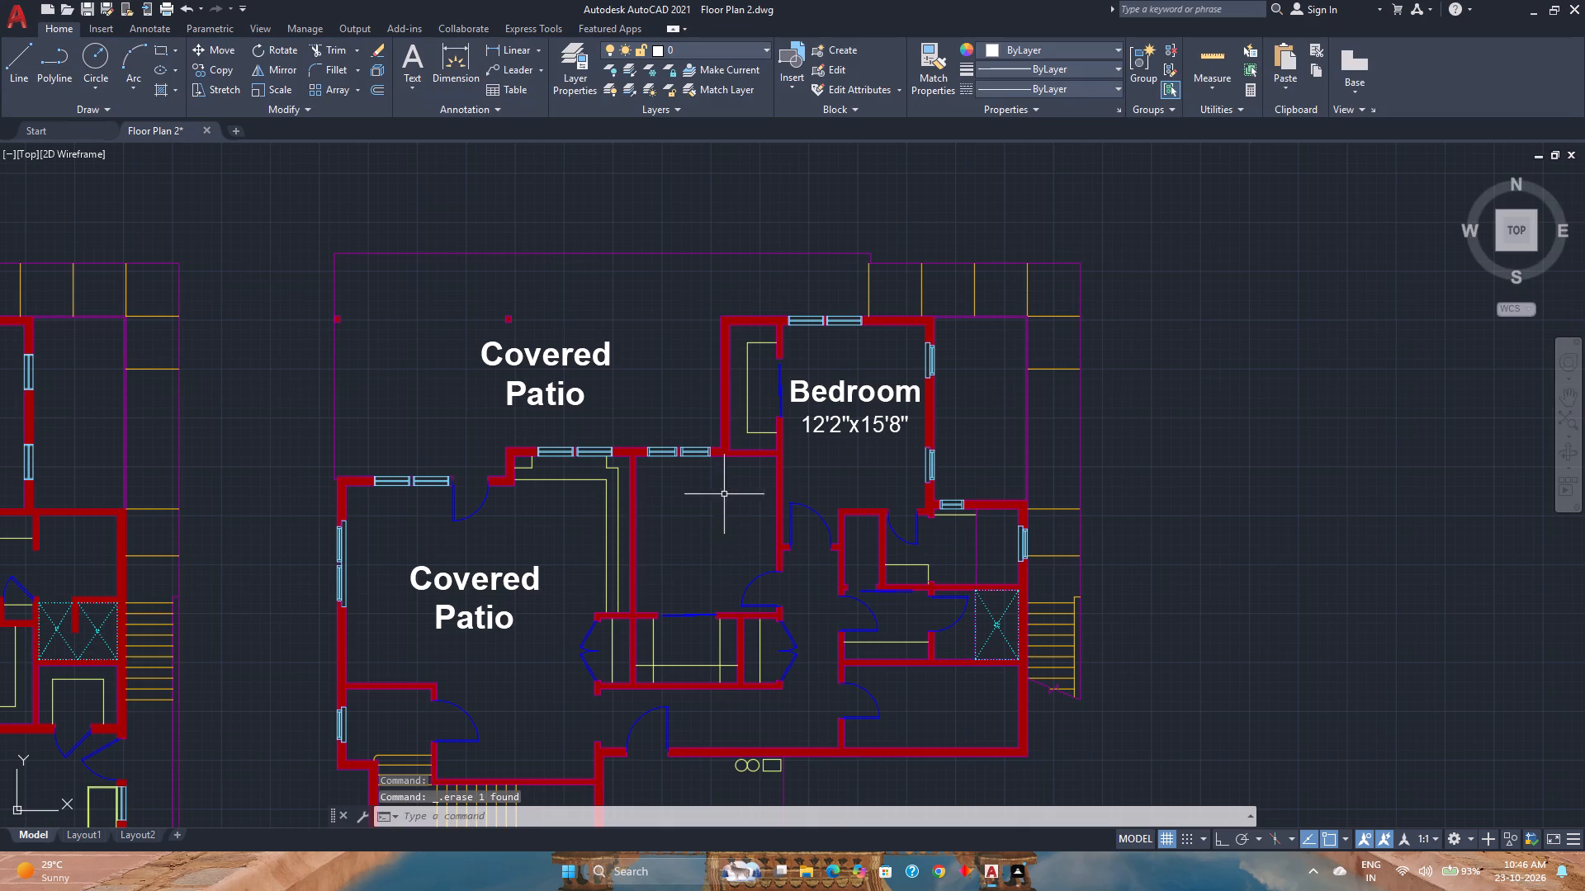
Copy the upper-right room's Bedroom label with its dimensions into the middle room.
{"action": "left_click", "coordinate": [846, 395]}
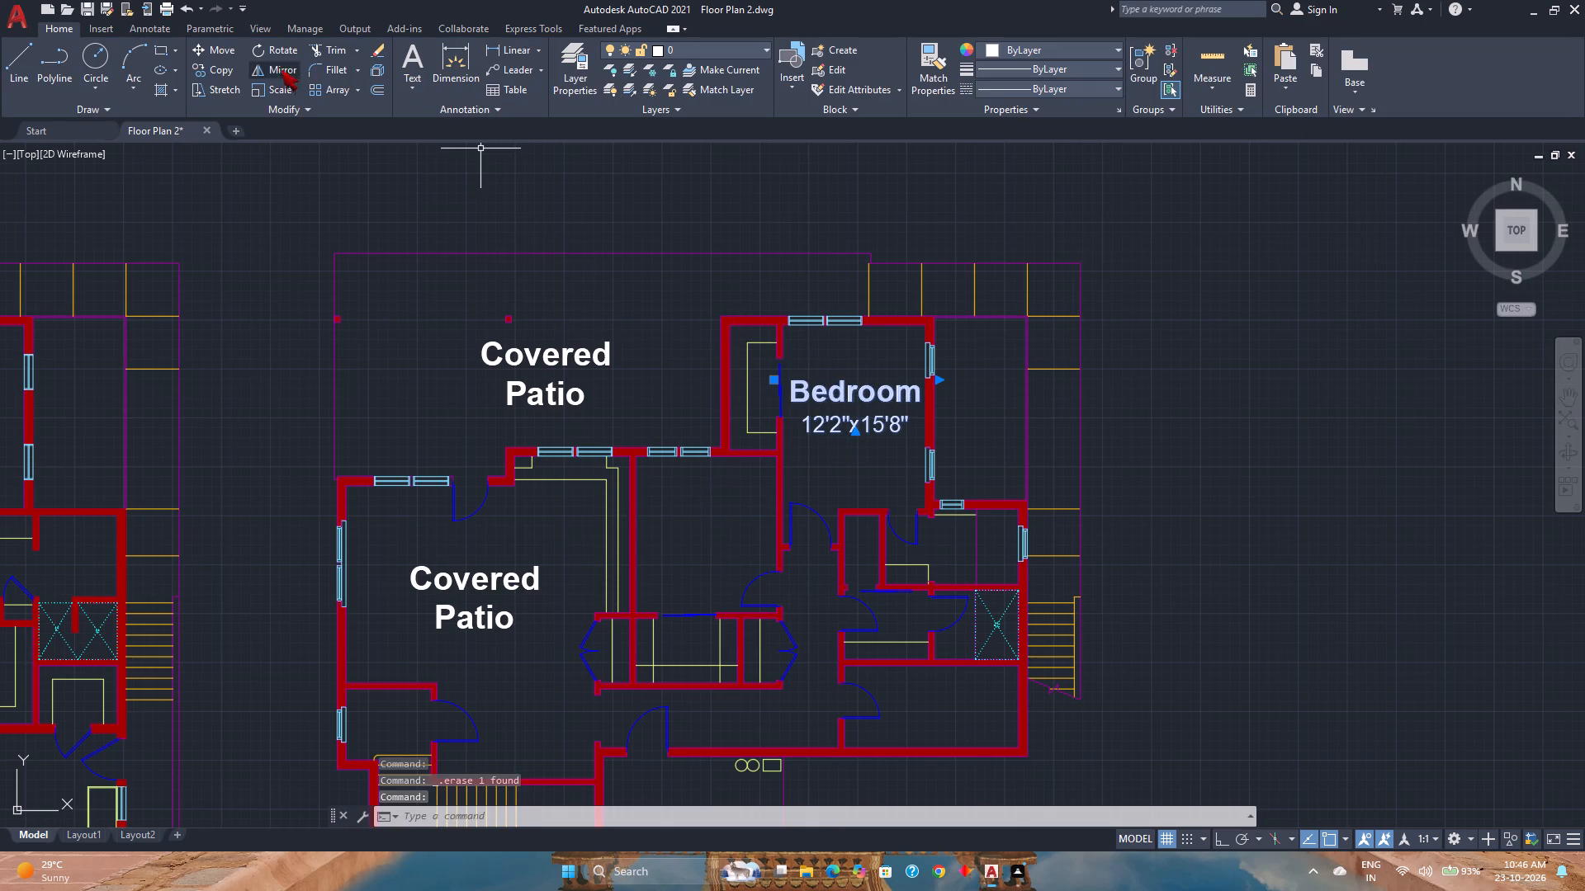
{"action": "left_click", "coordinate": [225, 73]}
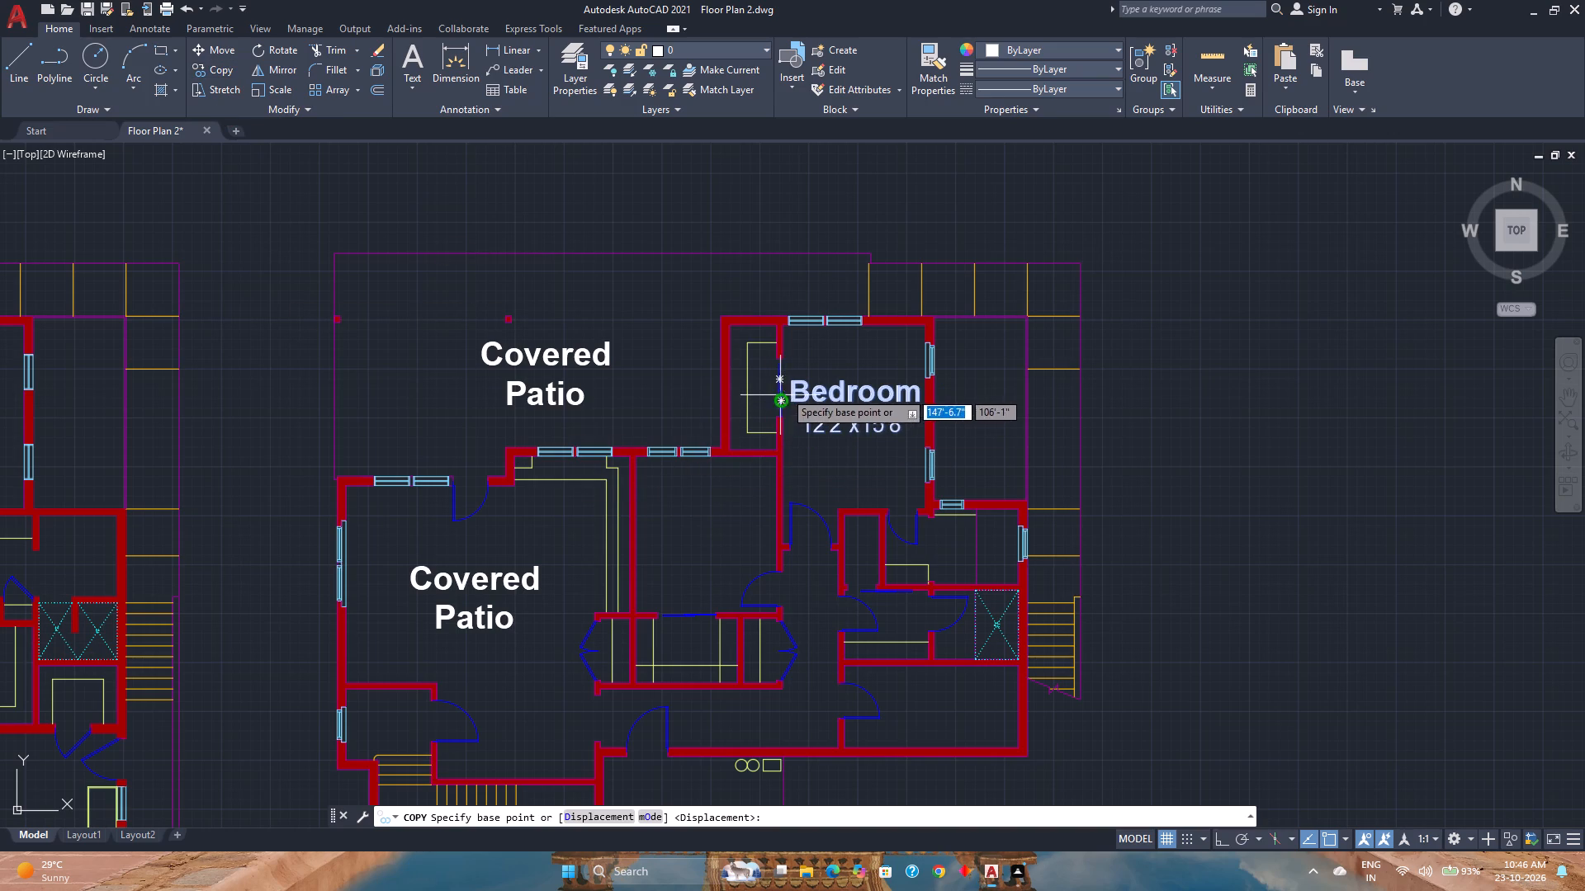
{"action": "left_click", "coordinate": [782, 380]}
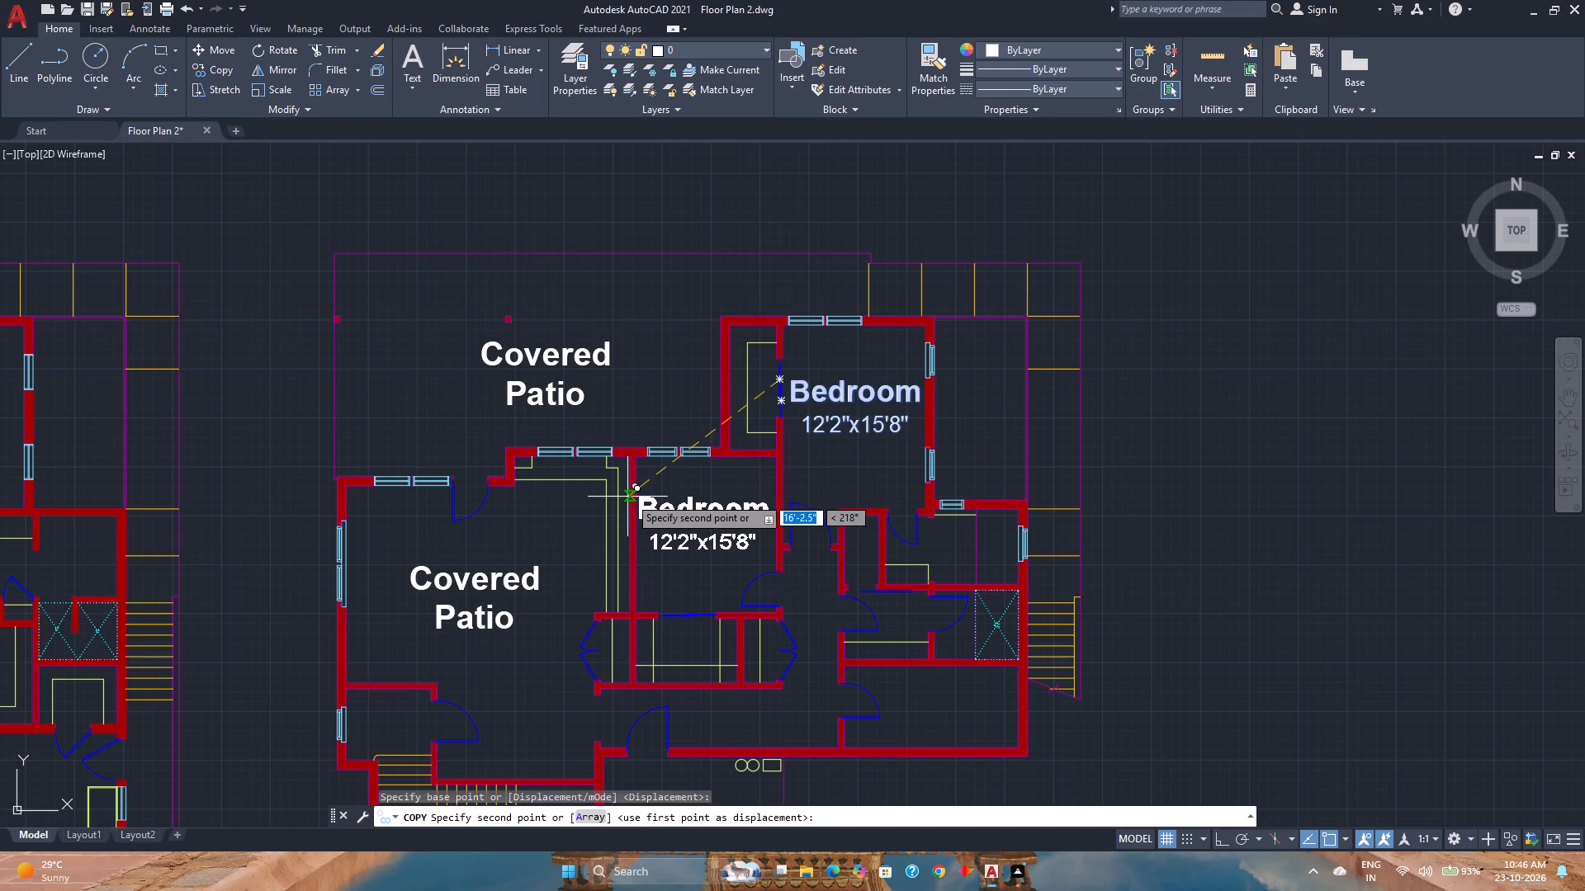
{"action": "left_click", "coordinate": [629, 497]}
{"action": "key", "text": "Escape"}
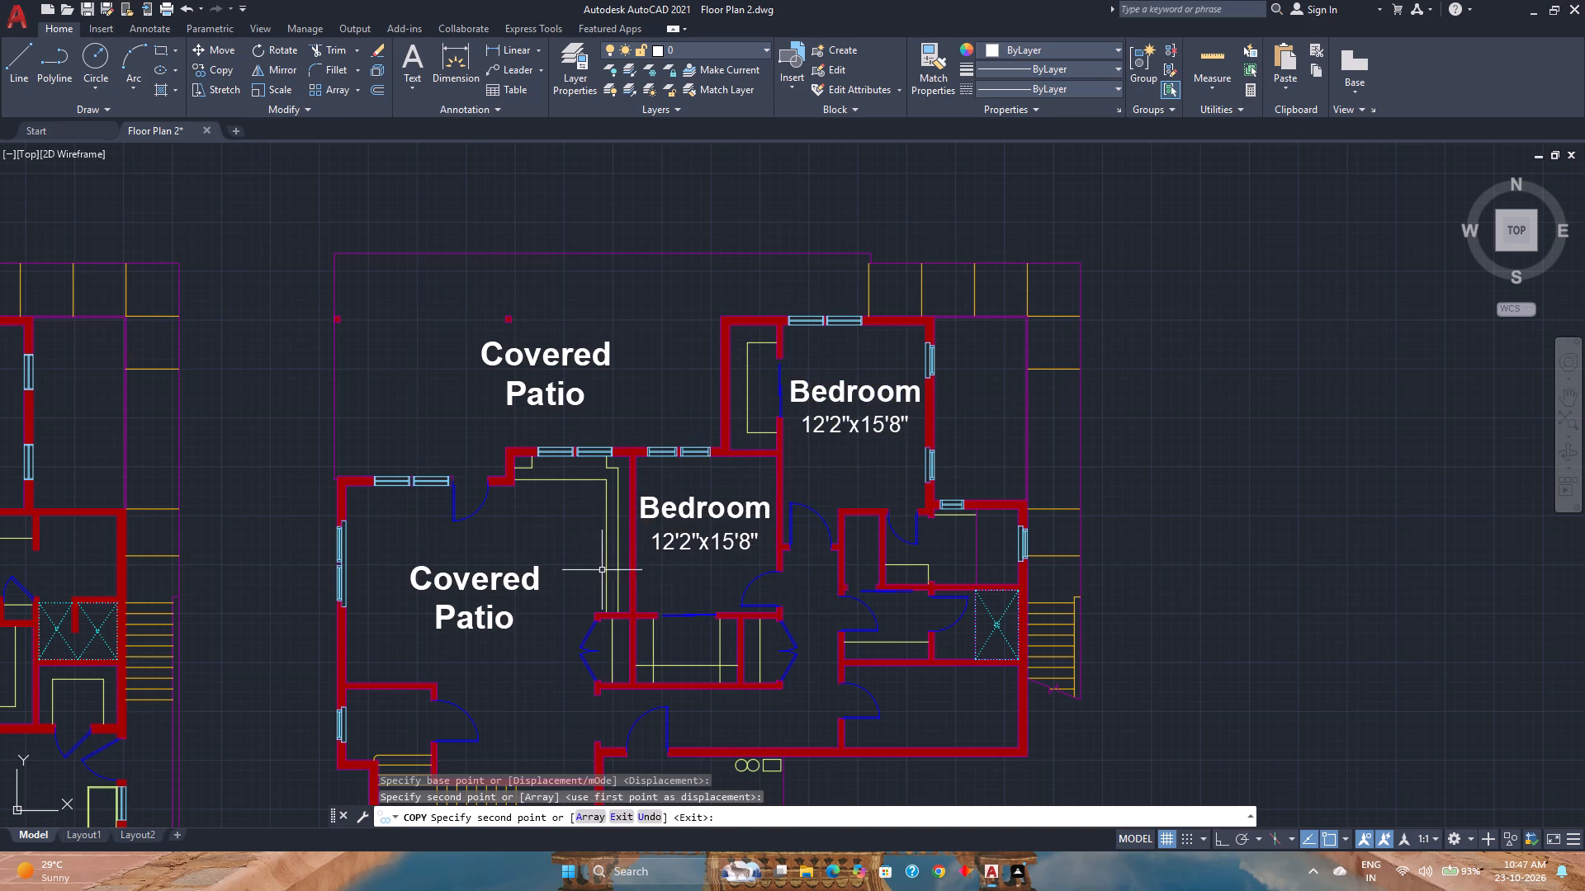
Change the dimensions in the middle room's Bedroom label to 12'x13'4" and finish the text.
{"action": "double_click", "coordinate": [689, 513]}
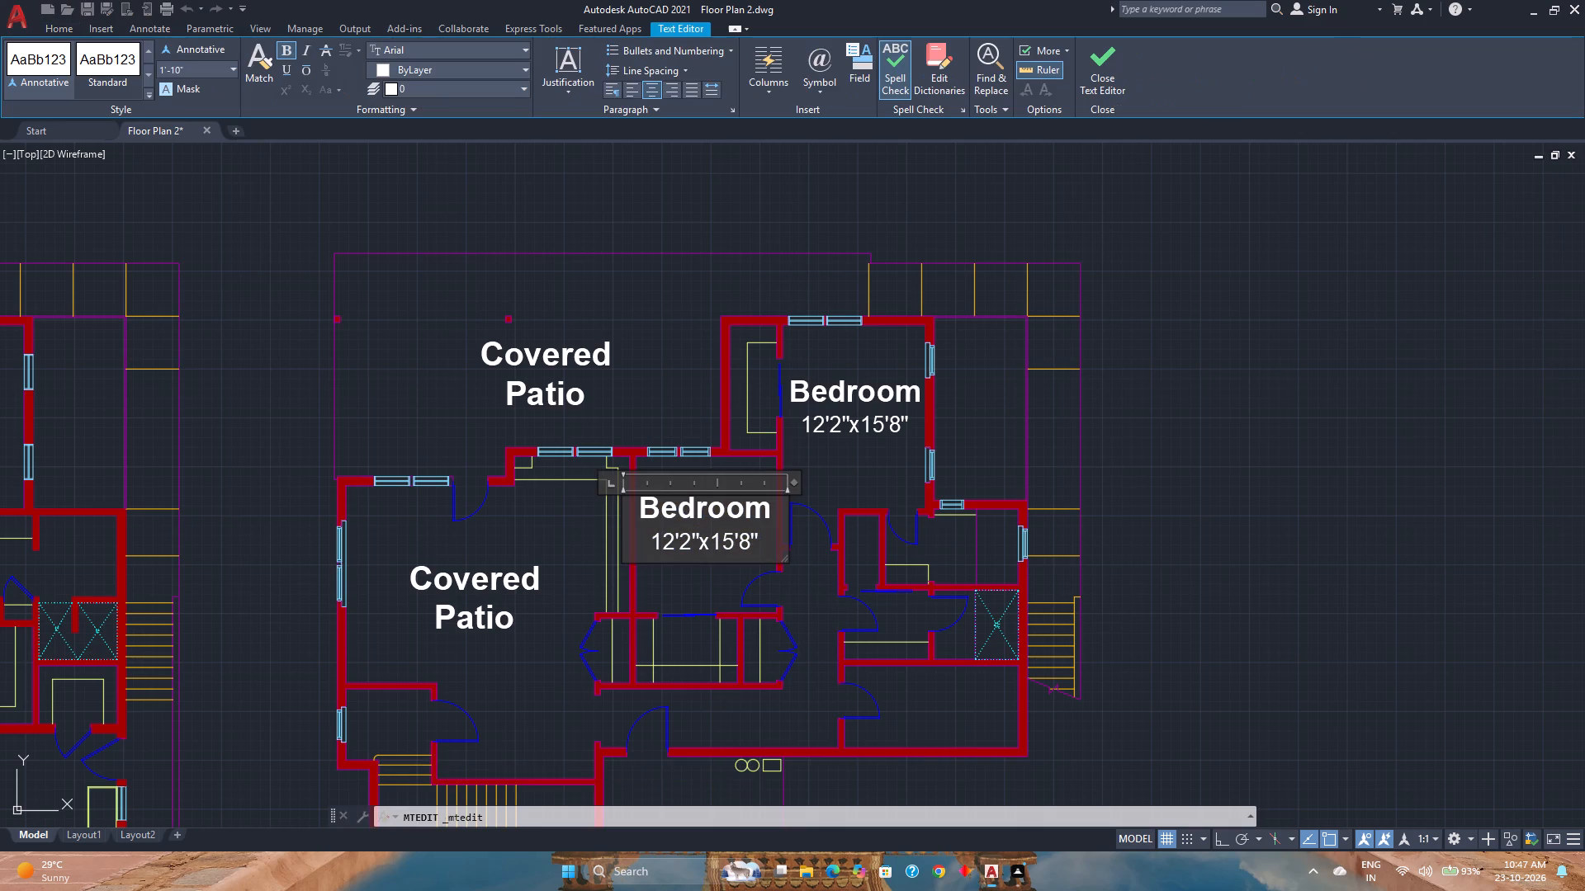
{"action": "left_click", "coordinate": [688, 539]}
{"action": "key", "text": "Right"}
{"action": "key", "text": "BackSpace"}
{"action": "key", "text": "BackSpace"}
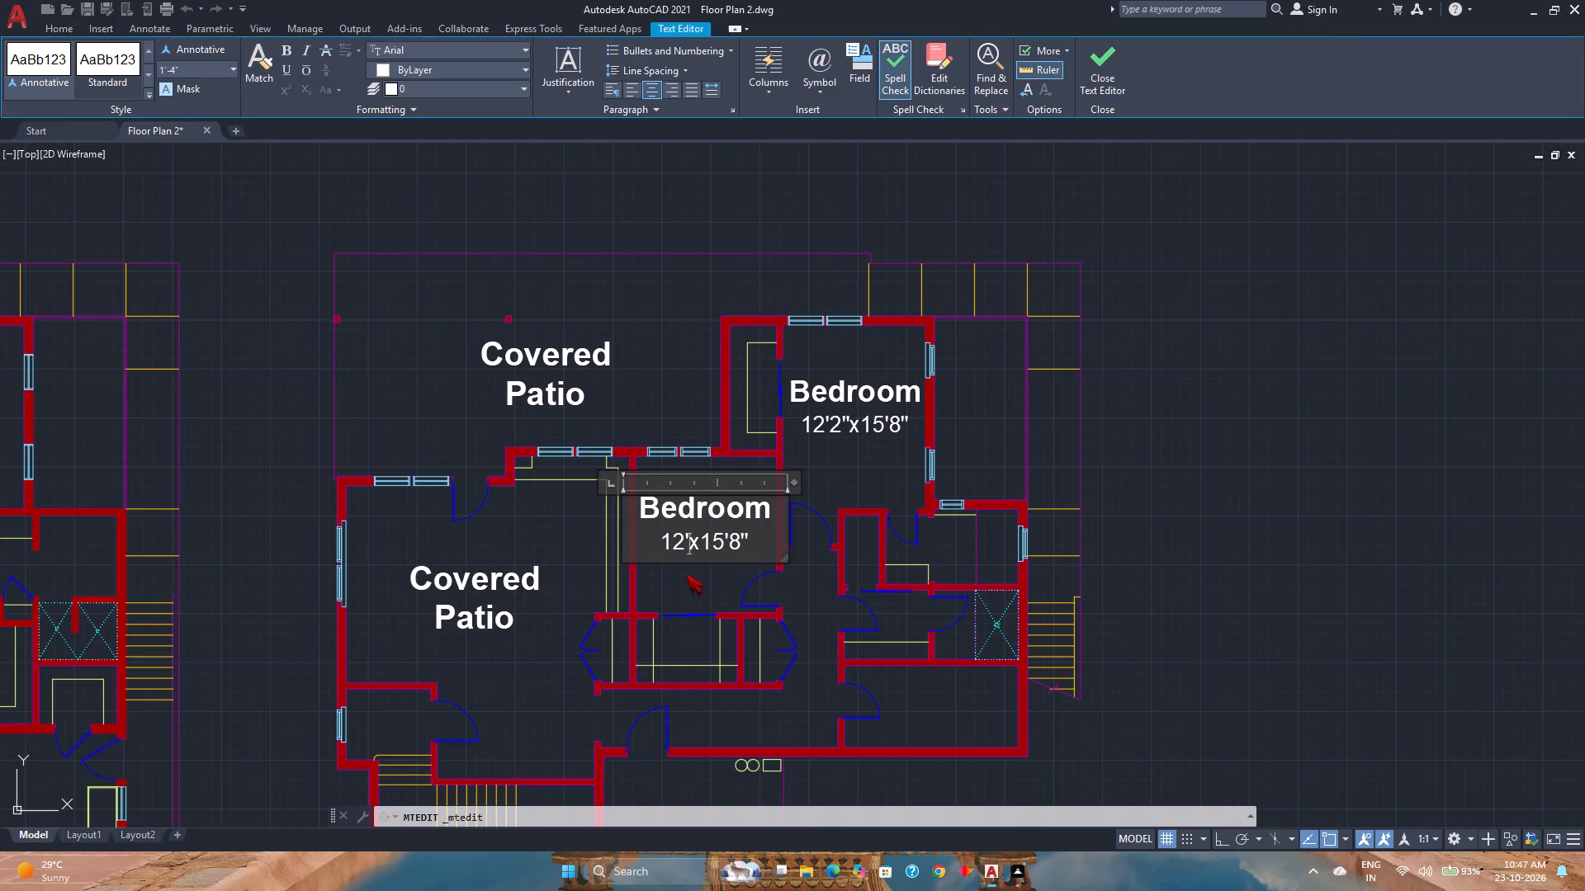
{"action": "left_click", "coordinate": [721, 540]}
{"action": "key", "text": "BackSpace"}
{"action": "key", "text": "BackSpace"}
{"action": "type", "text": "13"}
{"action": "left_click", "coordinate": [743, 539]}
{"action": "key", "text": "BackSpace"}
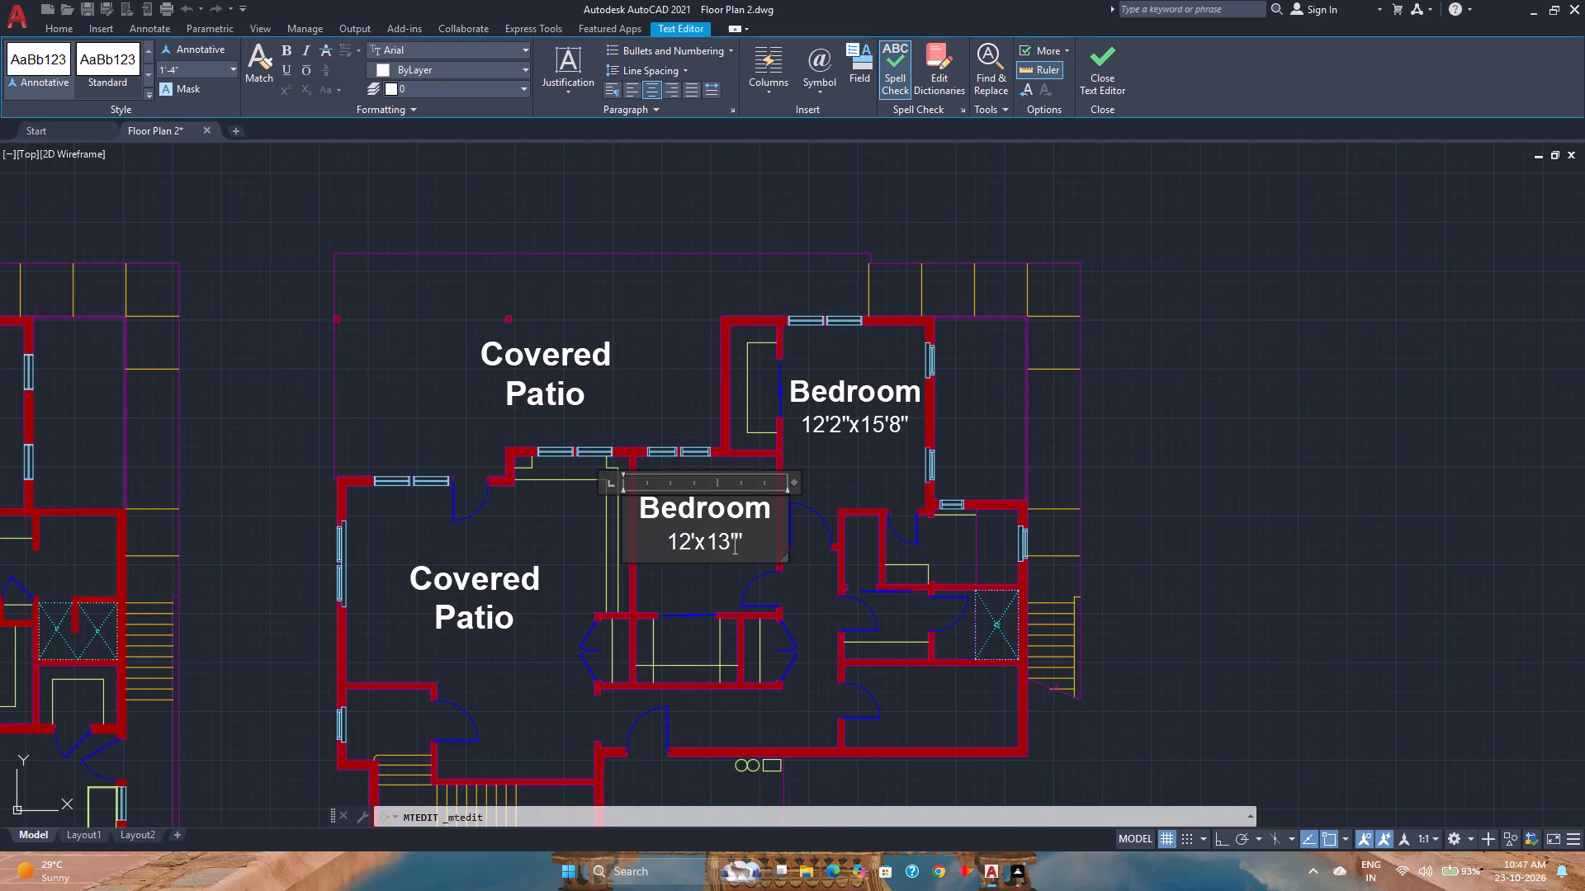
{"action": "key", "text": "4"}
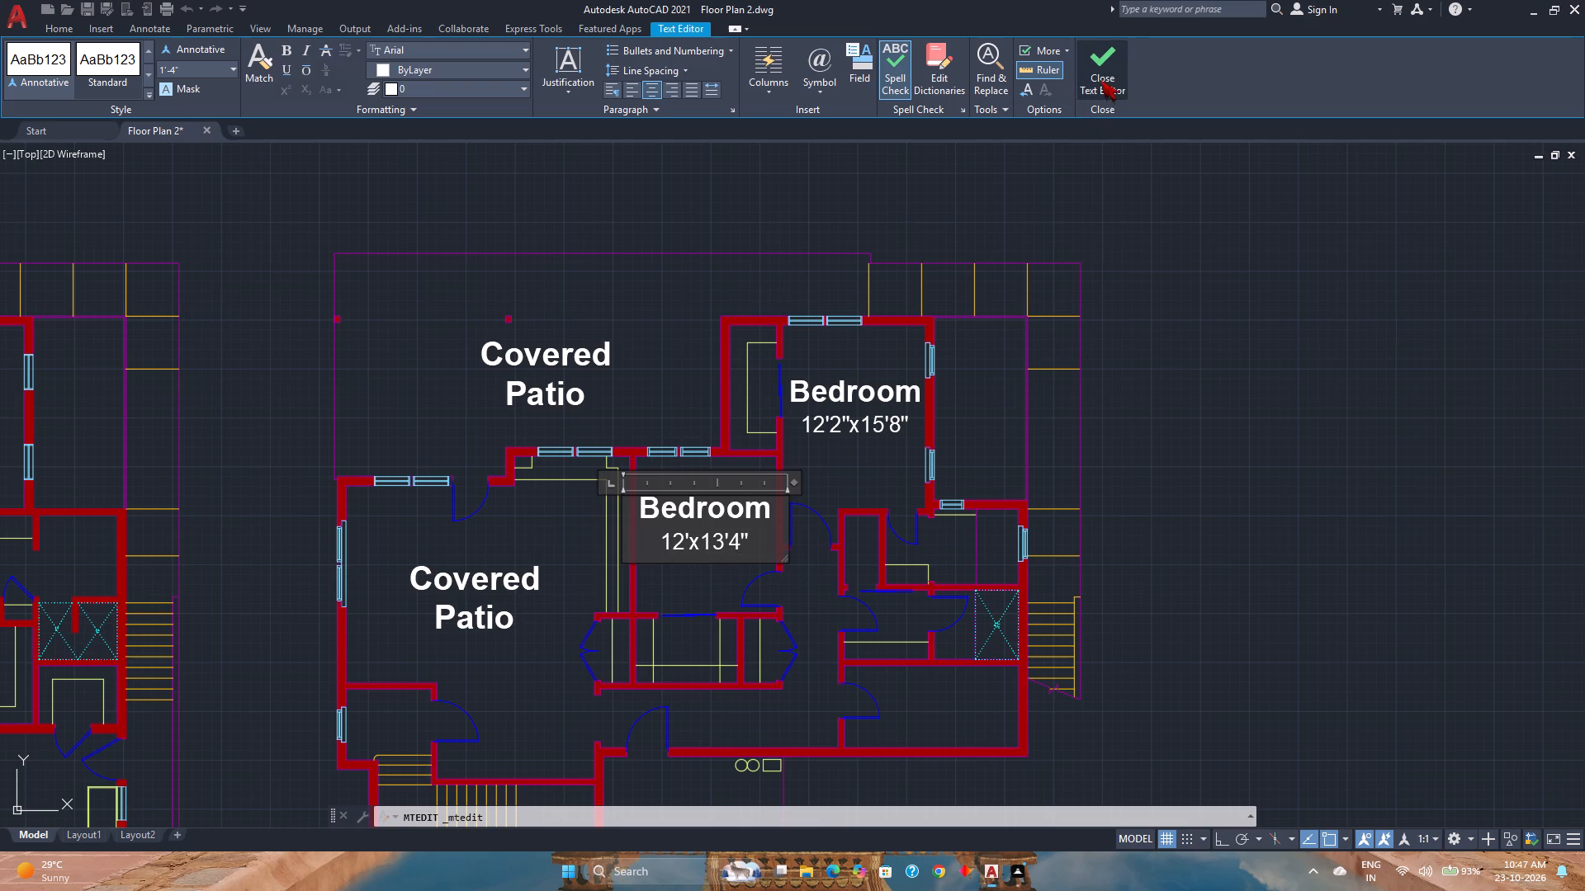
{"action": "left_click", "coordinate": [1101, 78]}
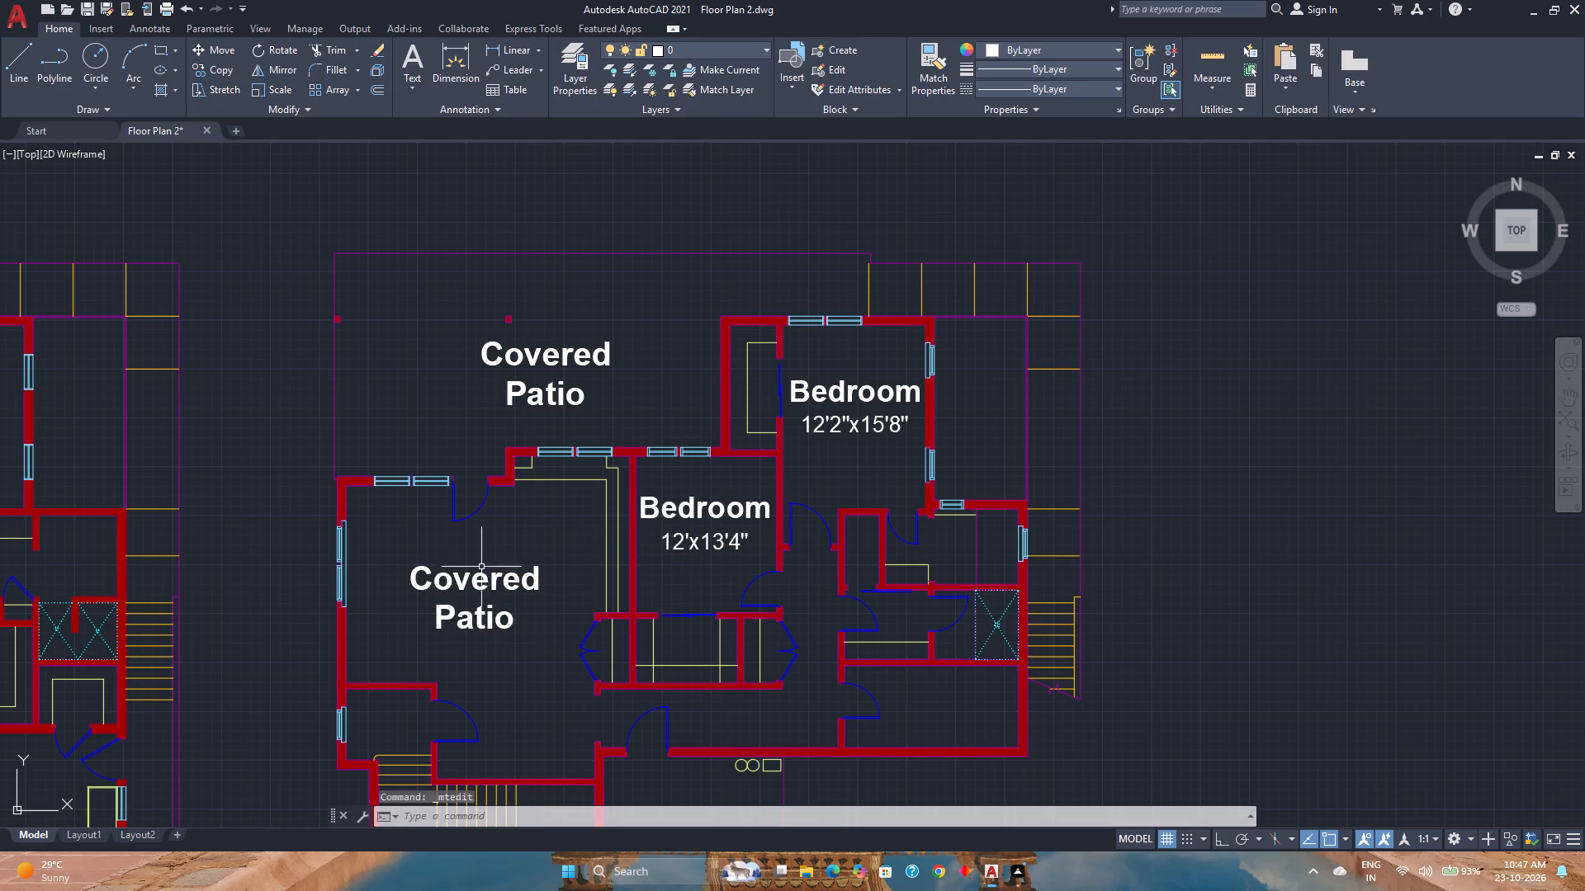
Replace the Covered Patio text in the large room below the patio with the bold name Family.
{"action": "double_click", "coordinate": [481, 586]}
{"action": "key", "text": "ctrl+a"}
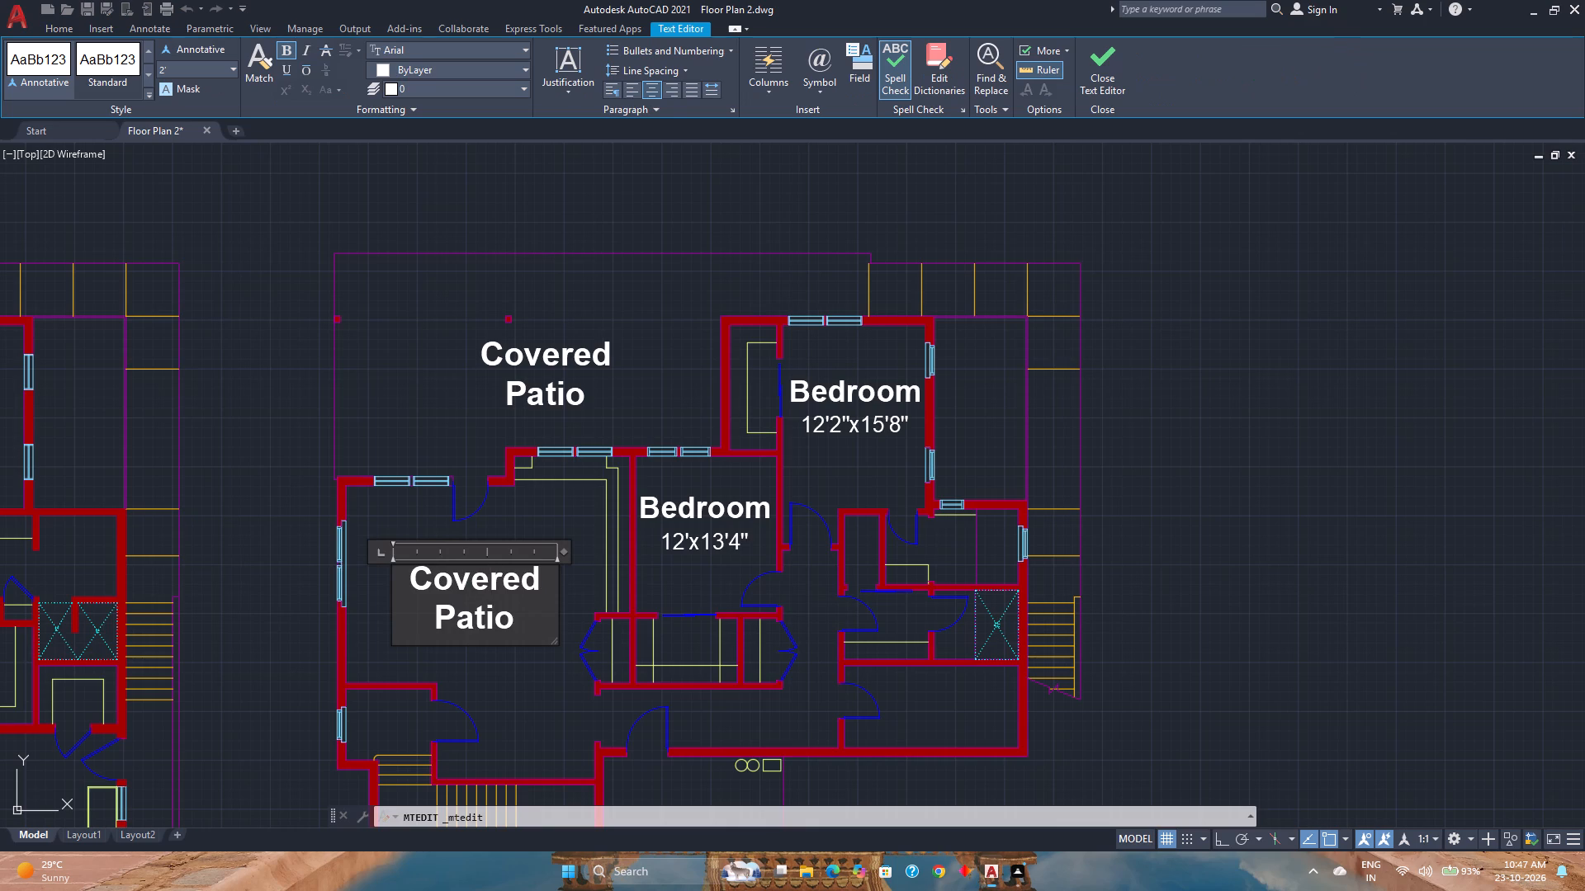
{"action": "type", "text": "fam"}
{"action": "key", "text": "BackSpace"}
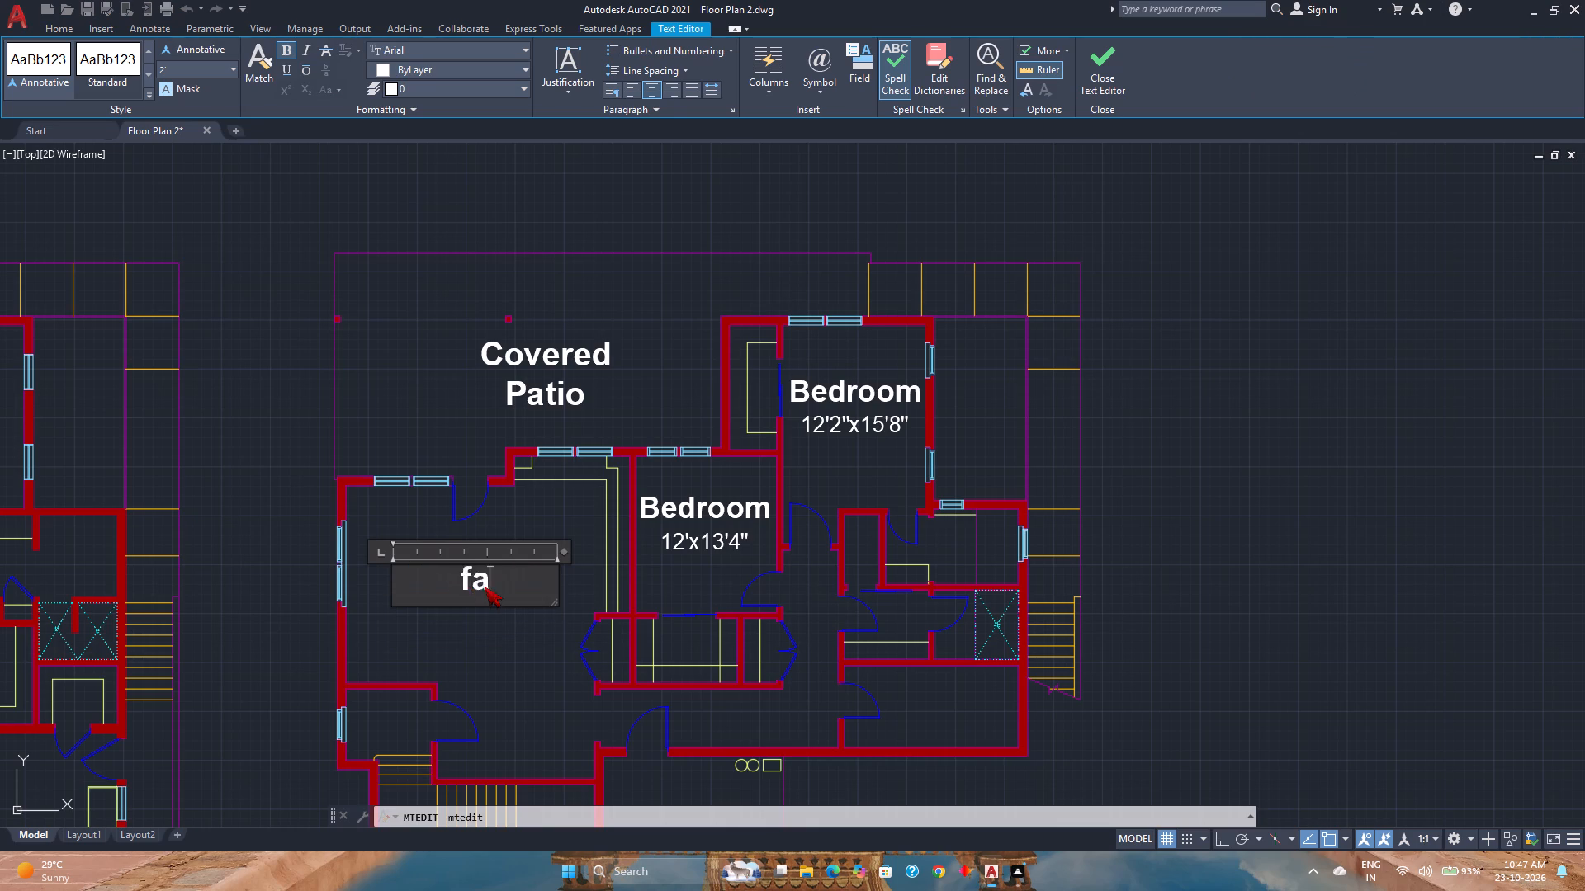
{"action": "key", "text": "BackSpace"}
{"action": "key", "text": "BackSpace"}
{"action": "key", "text": "shift+f"}
{"action": "type", "text": "amily"}
{"action": "key", "text": "space"}
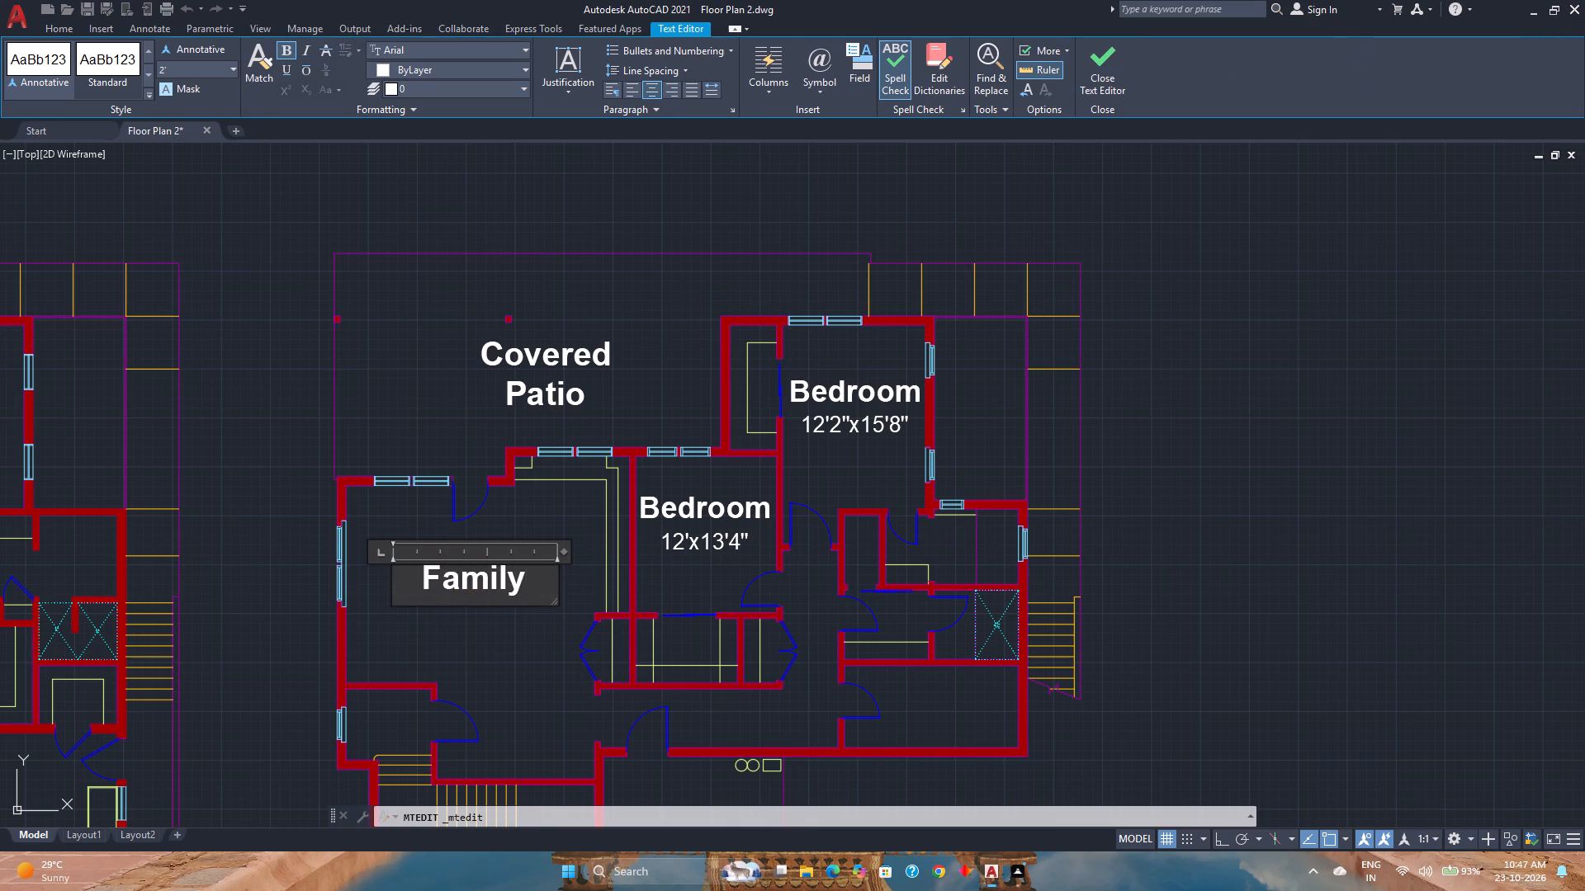
{"action": "key", "text": "BackSpace"}
Add a non-bold dimension line reading 22'2" x 25' under Family in the same label.
{"action": "key", "text": "Return"}
{"action": "type", "text": "22"}
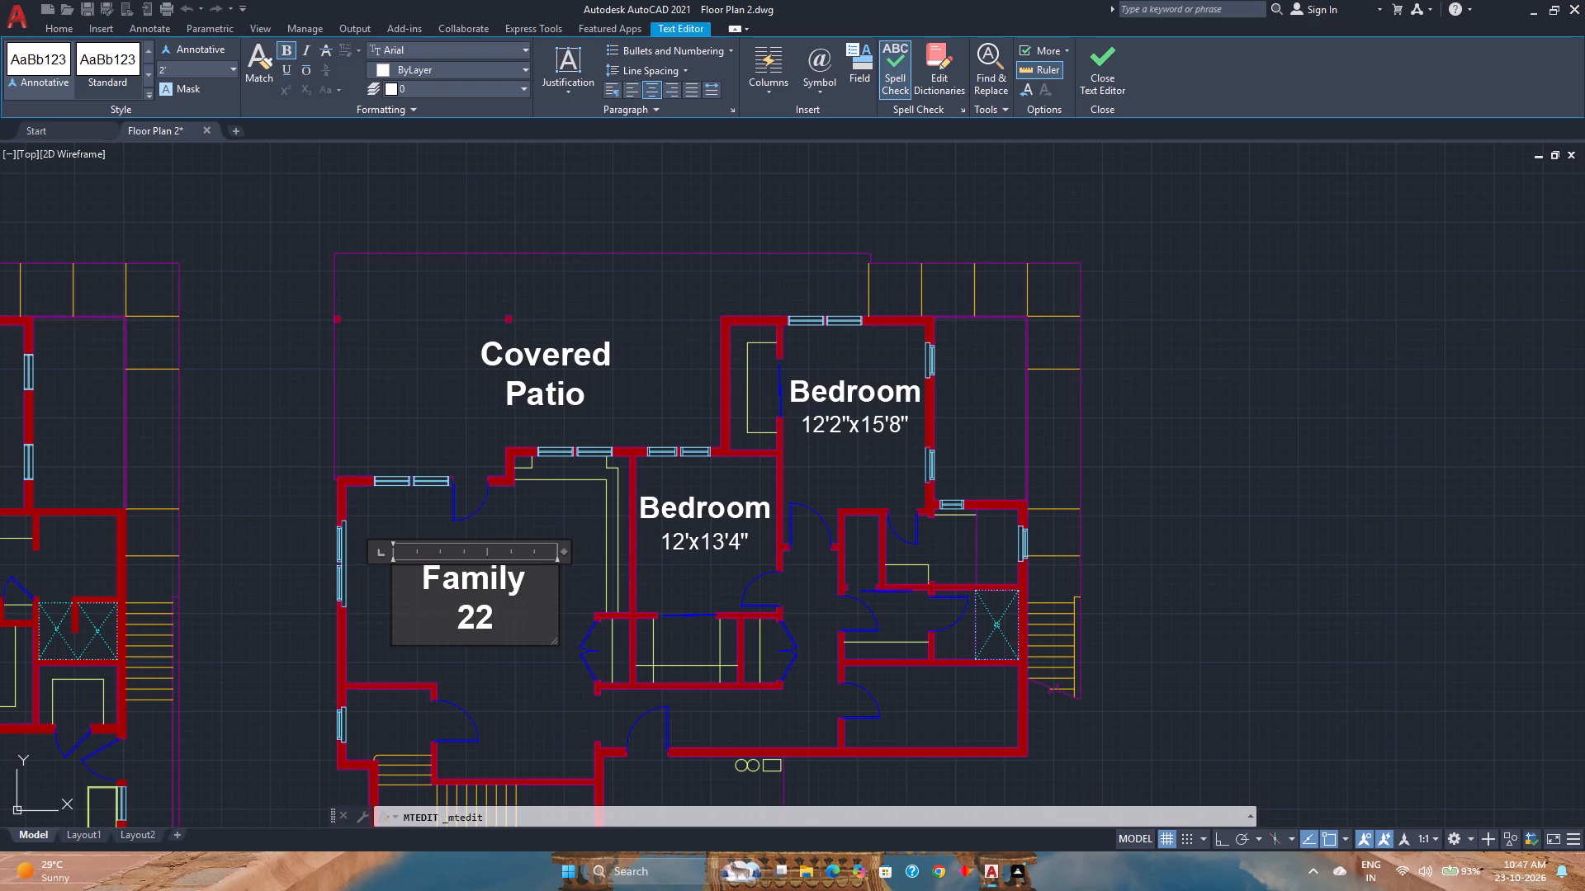
{"action": "key", "text": "BackSpace"}
{"action": "key", "text": "BackSpace"}
{"action": "key", "text": "ctrl+b"}
{"action": "type", "text": "22"}
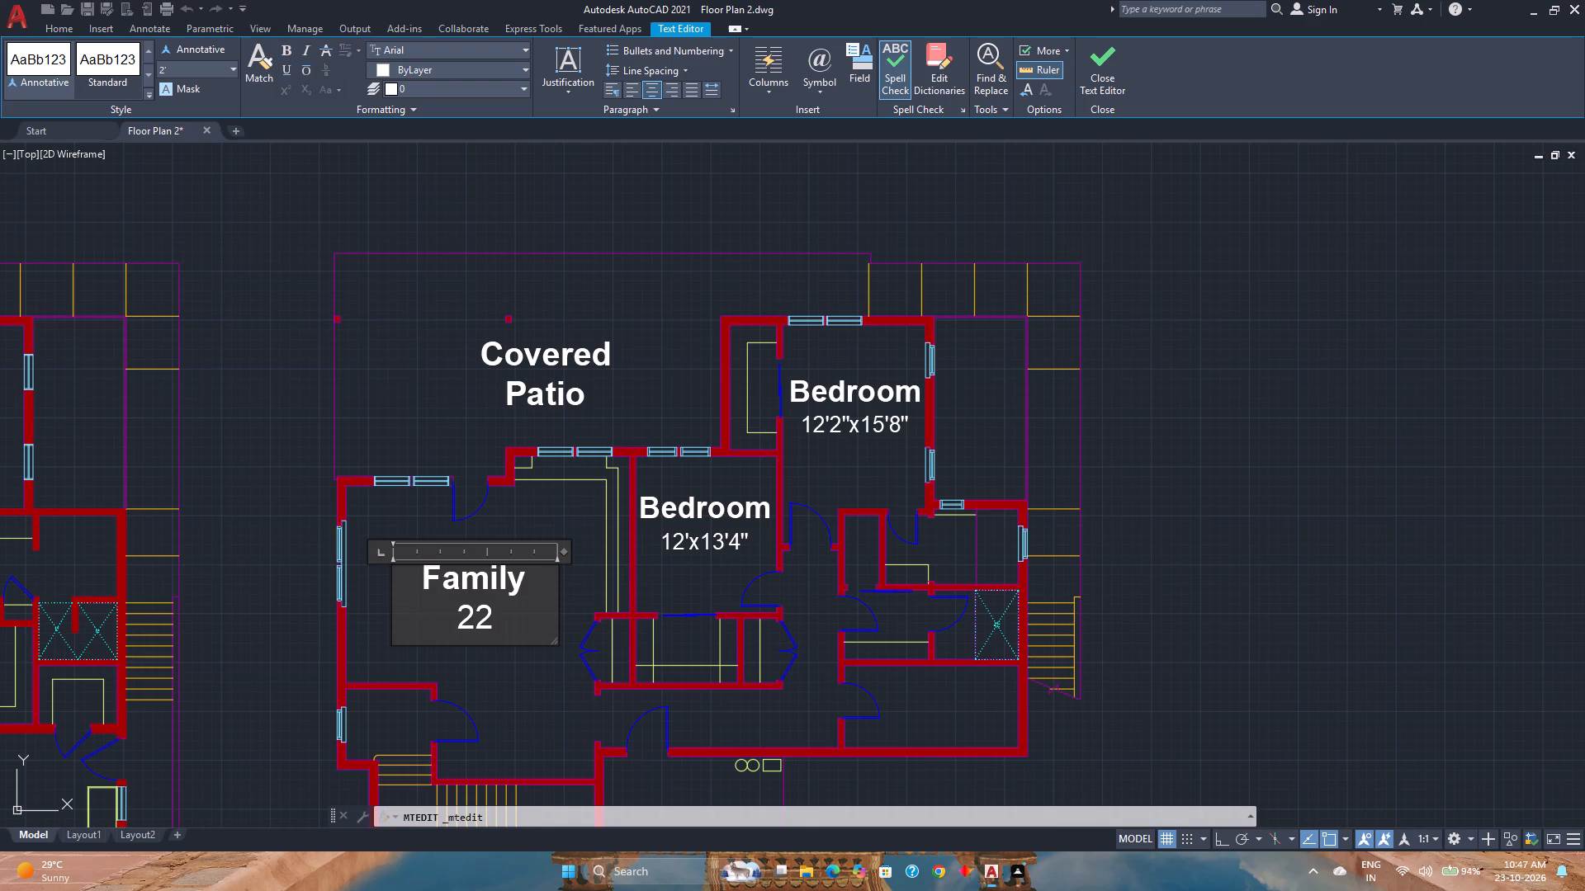
{"action": "type", "text": "'22\""}
{"action": "key", "text": "Left"}
{"action": "key", "text": "BackSpace"}
{"action": "key", "text": "Right"}
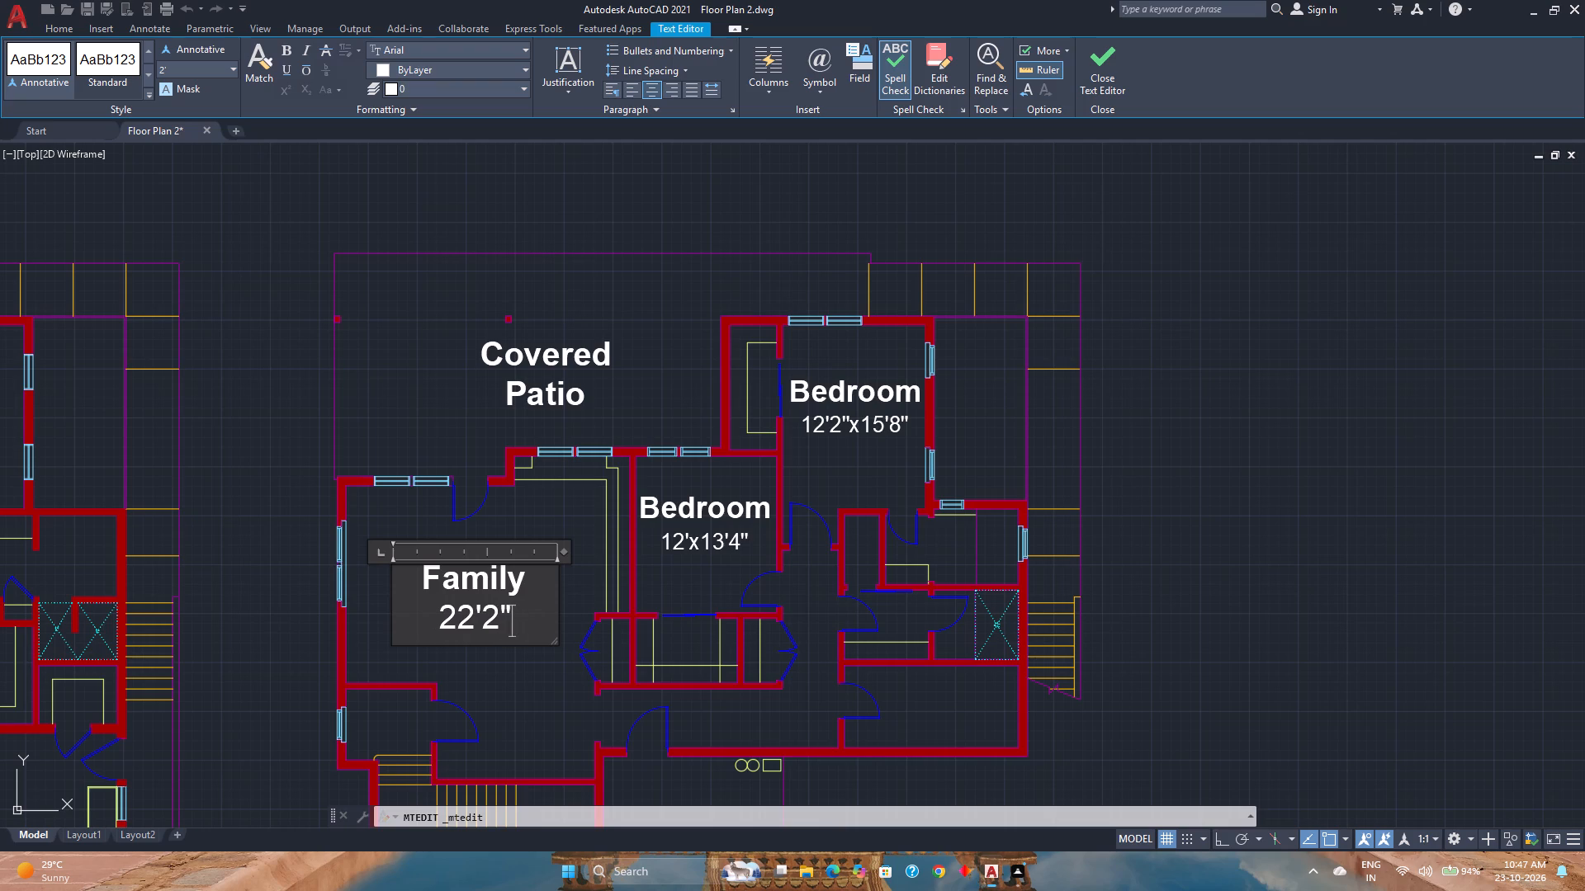
{"action": "key", "text": "Right"}
{"action": "type", "text": "x"}
{"action": "key", "text": "space"}
{"action": "key", "text": "BackSpace"}
{"action": "key", "text": "Left"}
{"action": "key", "text": "Right"}
{"action": "type", "text": "25'"}
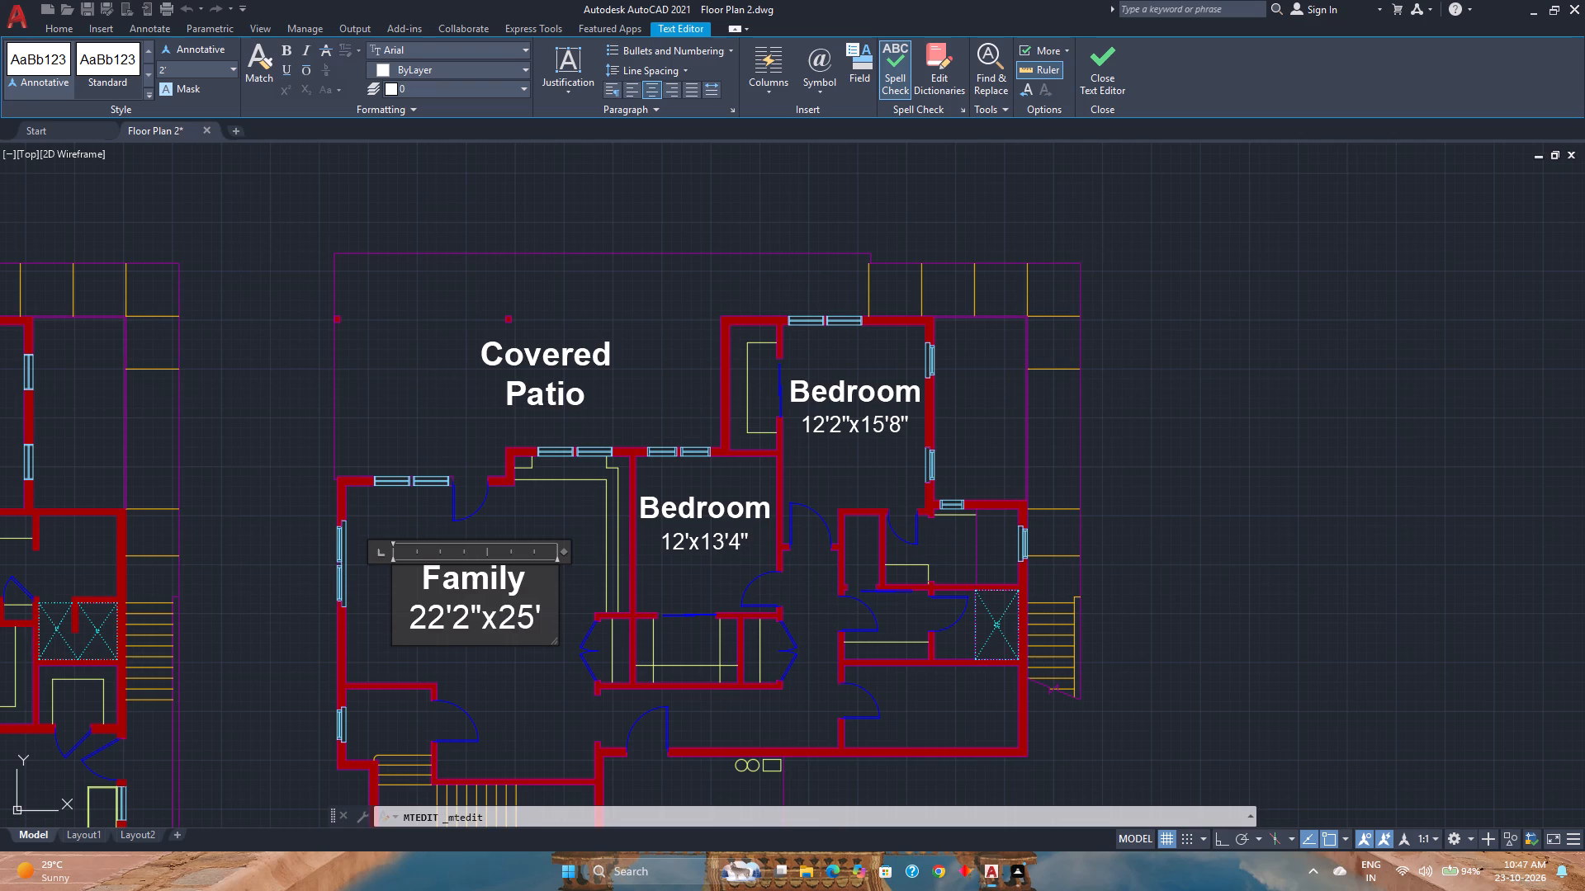
{"action": "key", "text": "Left"}
{"action": "key", "text": "Left"}
{"action": "key", "text": "Left"}
{"action": "key", "text": "space"}
{"action": "key", "text": "Down"}
{"action": "key", "text": "Left"}
{"action": "key", "text": "Left"}
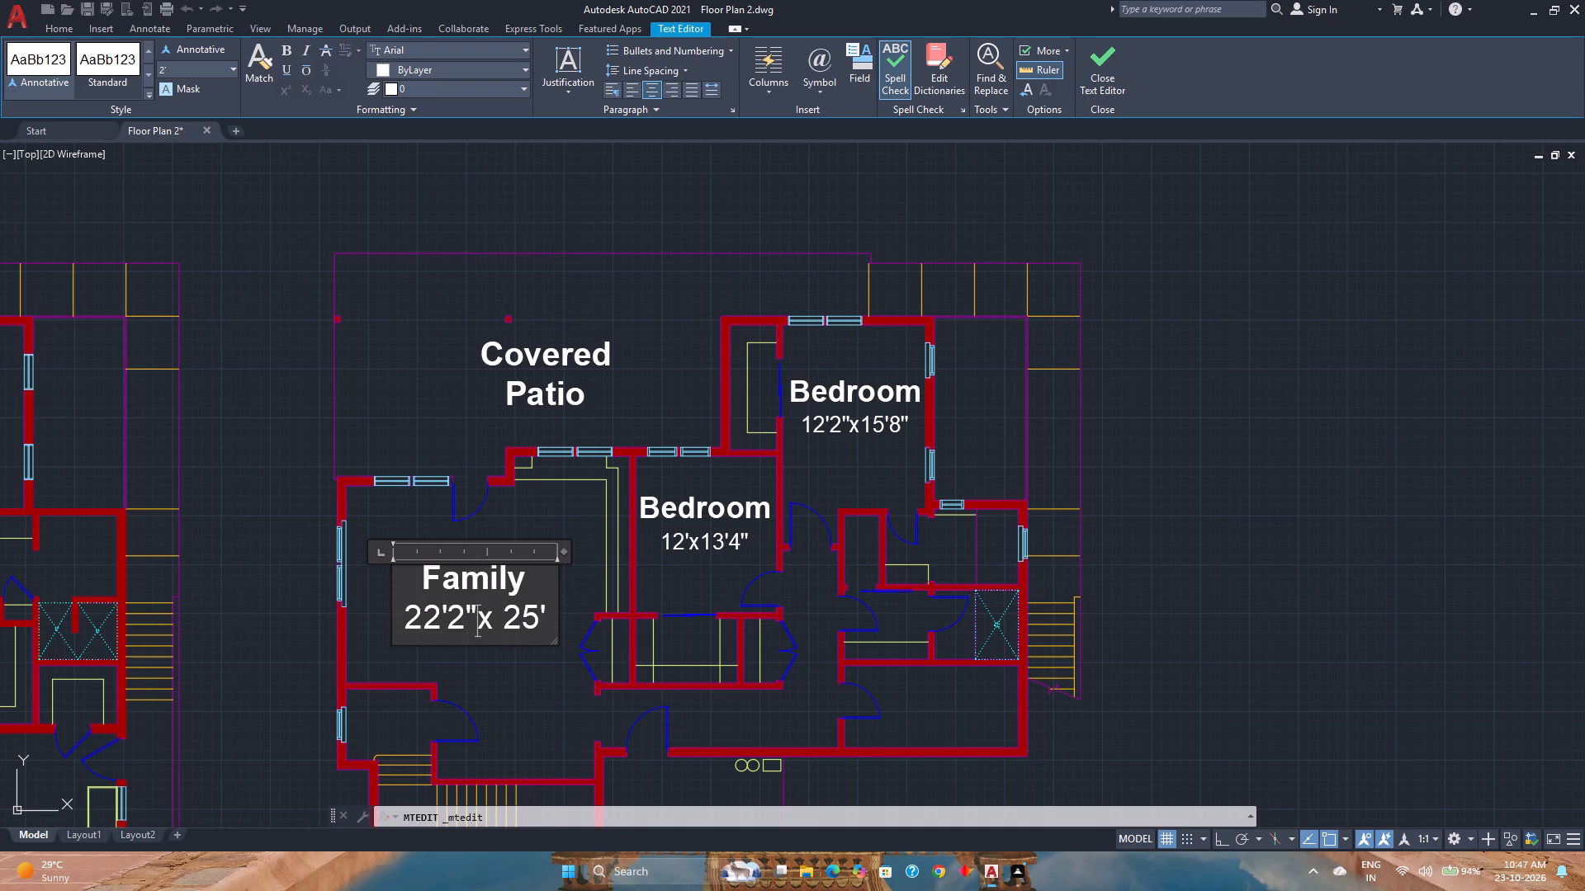
{"action": "key", "text": "space"}
{"action": "key", "text": "BackSpace"}
{"action": "key", "text": "space"}
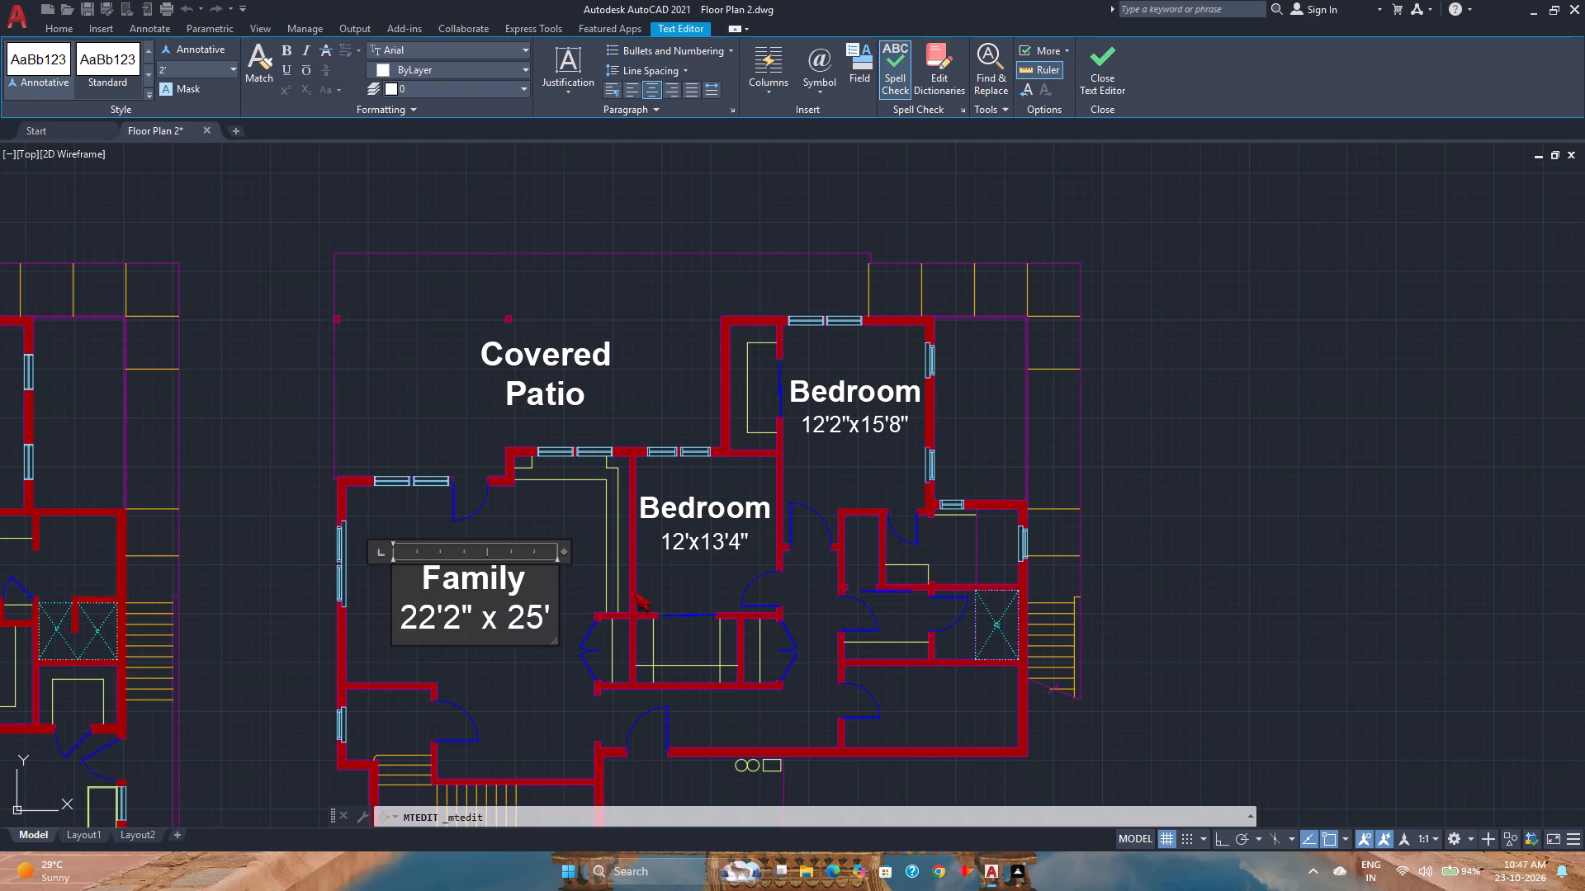
Set the text height of the 22'2" x 25' line to 1'4" and finish the text.
{"action": "left_click_drag", "start_coordinate": [548, 615], "coordinate": [373, 623]}
{"action": "left_click", "coordinate": [182, 76]}
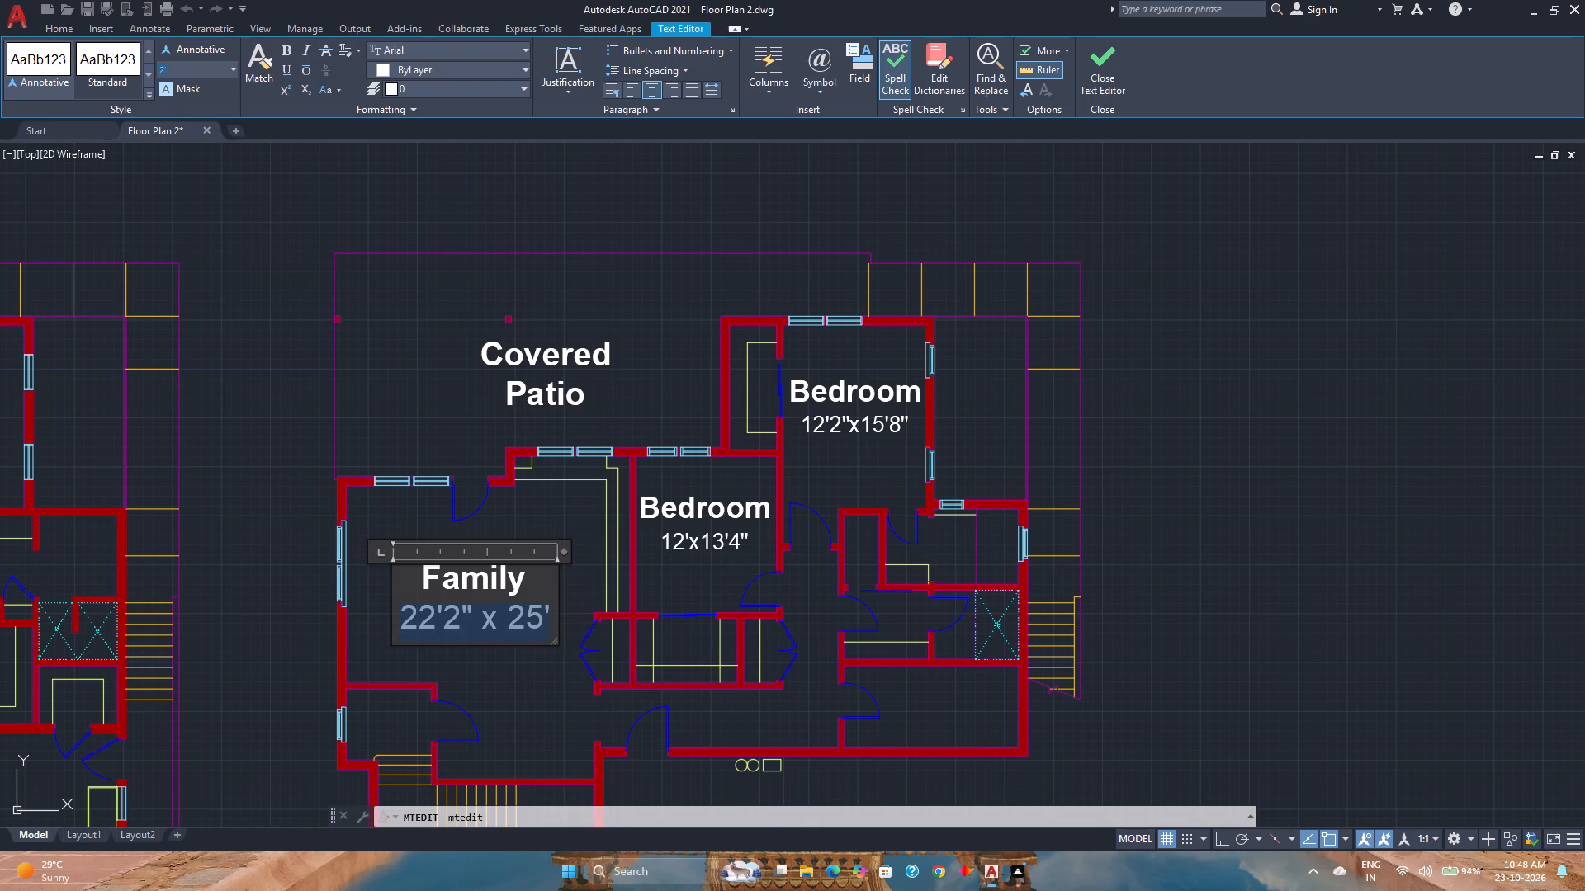
{"action": "type", "text": "1'4\""}
{"action": "key", "text": "Return"}
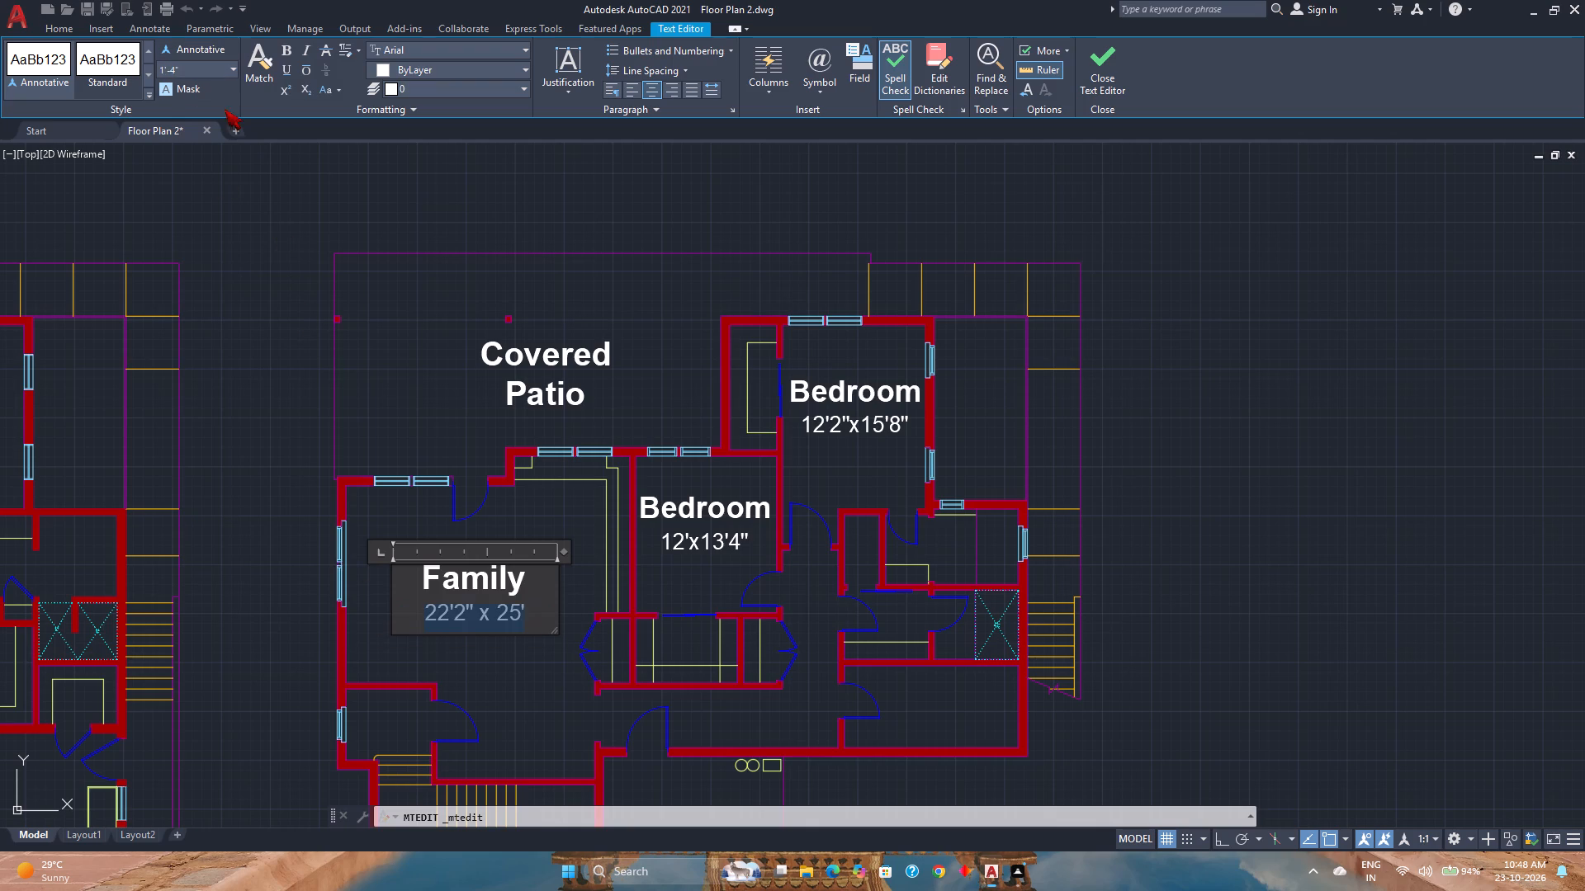
{"action": "left_click", "coordinate": [1105, 76]}
Save the drawing.
{"action": "scroll", "coordinate": [699, 617], "scroll_direction": "down", "scroll_amount": 1}
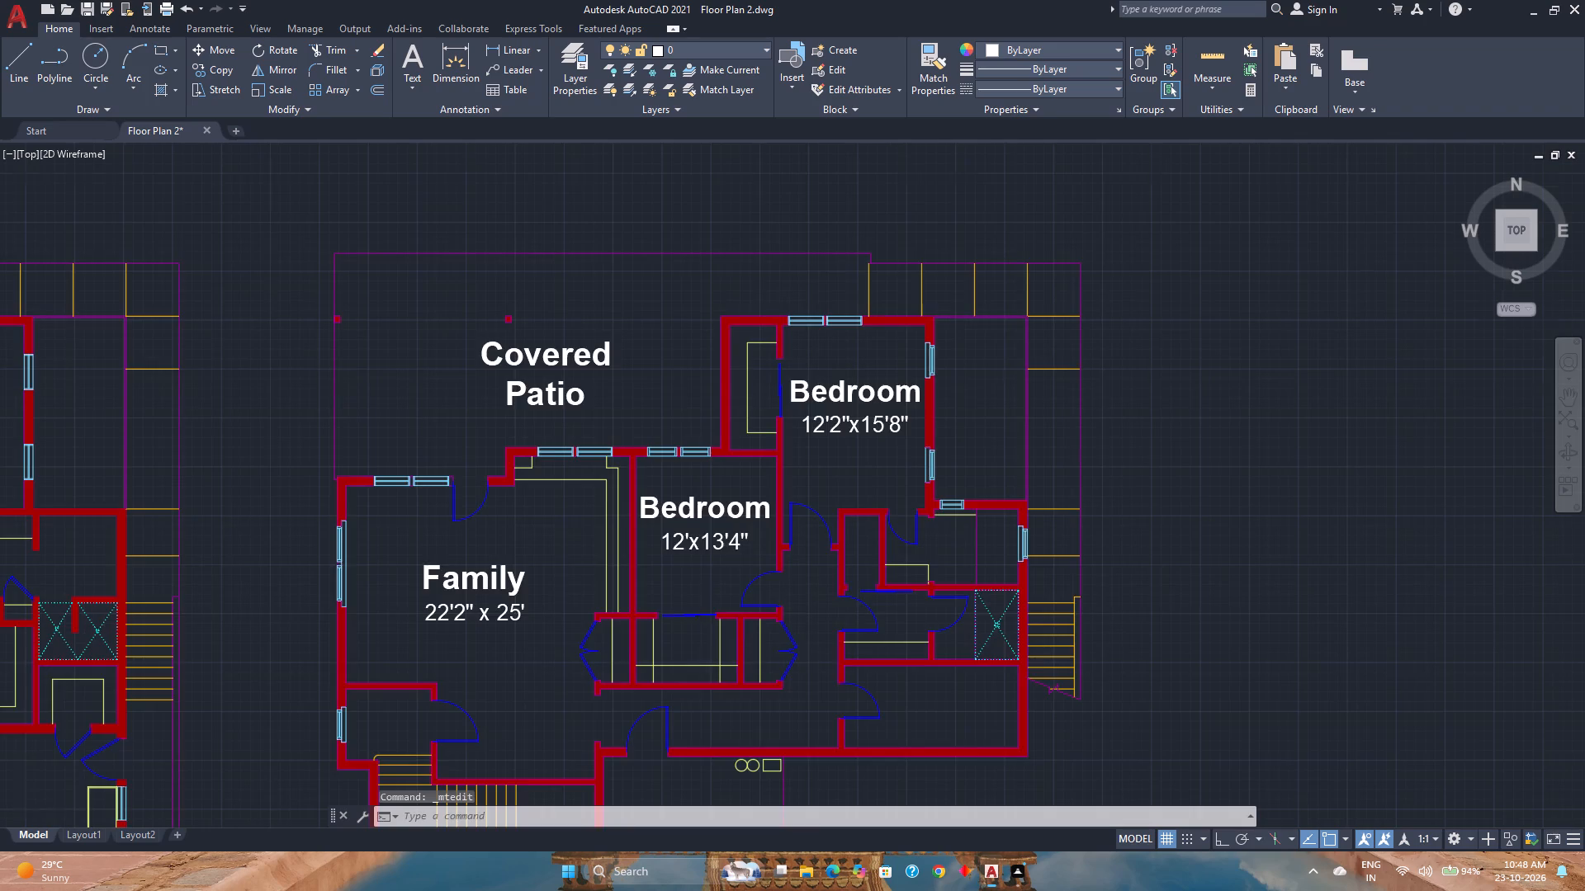
{"action": "middle_click_drag", "start_coordinate": [699, 617], "coordinate": [698, 553]}
{"action": "middle_click", "coordinate": [698, 553]}
{"action": "key", "text": "ctrl+s"}
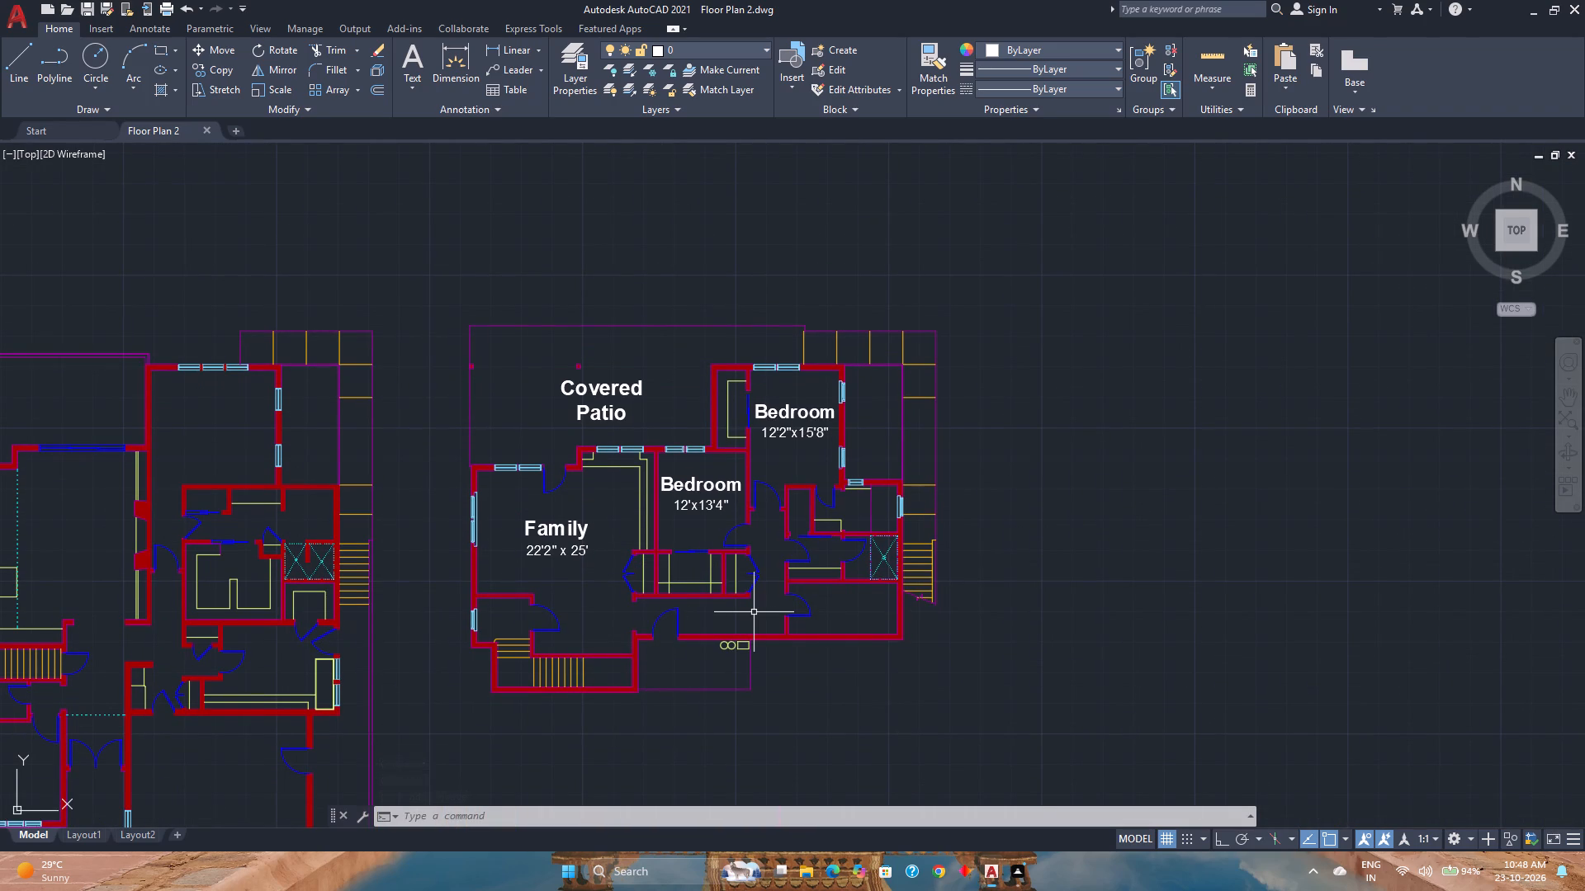
Copy the Covered Patio label into the left plan's patio, the two areas below it and the room beside it.
{"action": "scroll", "coordinate": [754, 612], "scroll_direction": "down", "scroll_amount": 1}
{"action": "middle_click_drag", "start_coordinate": [754, 612], "coordinate": [824, 555]}
{"action": "middle_click", "coordinate": [824, 555]}
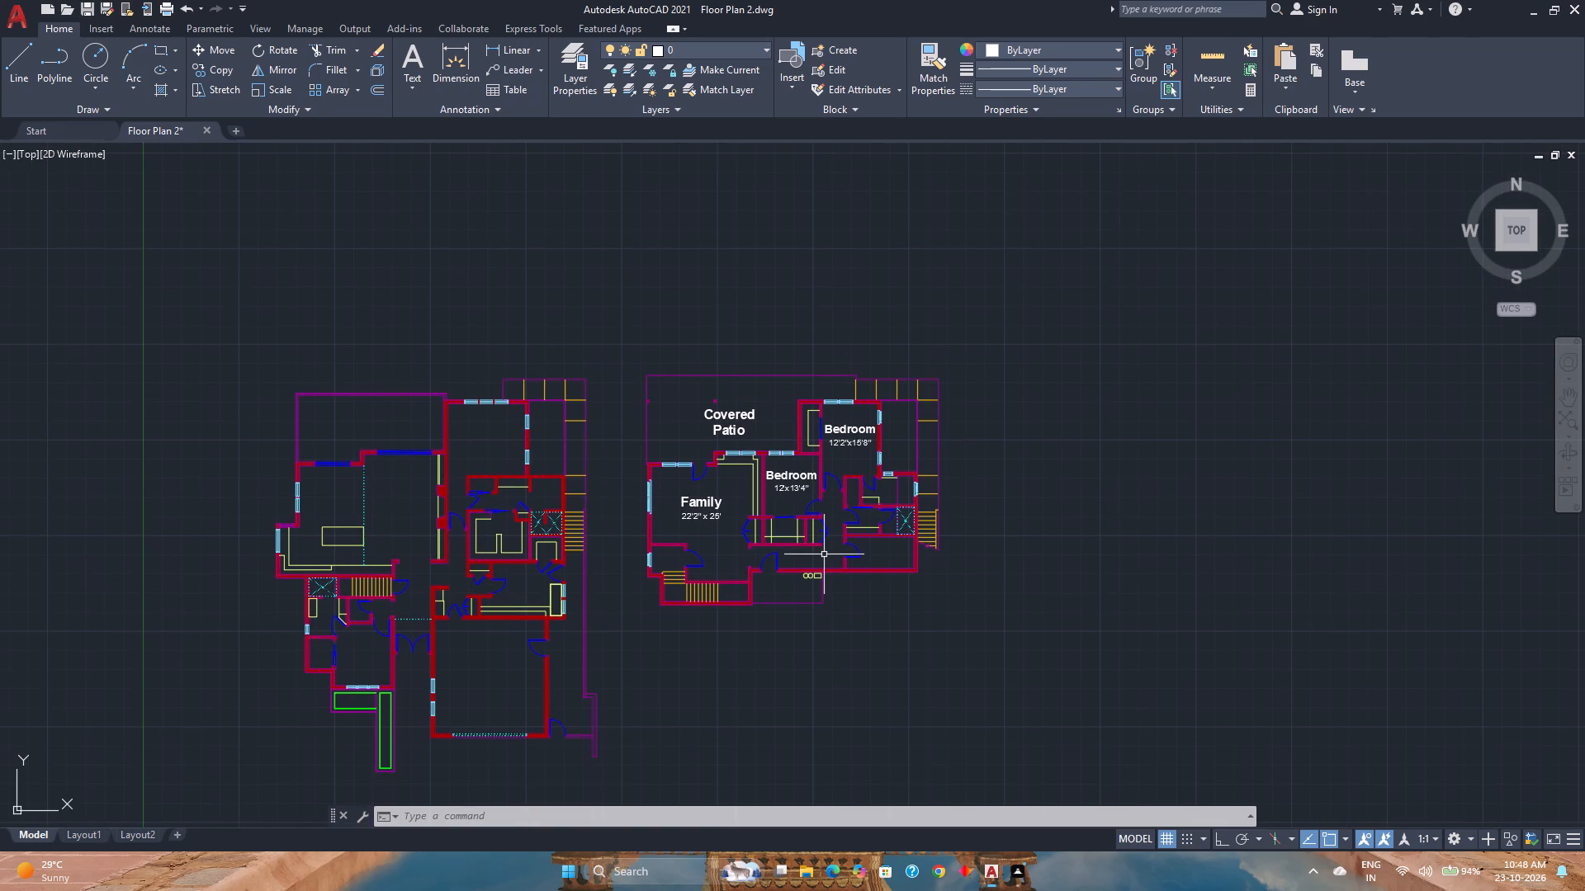
{"action": "left_click", "coordinate": [731, 418]}
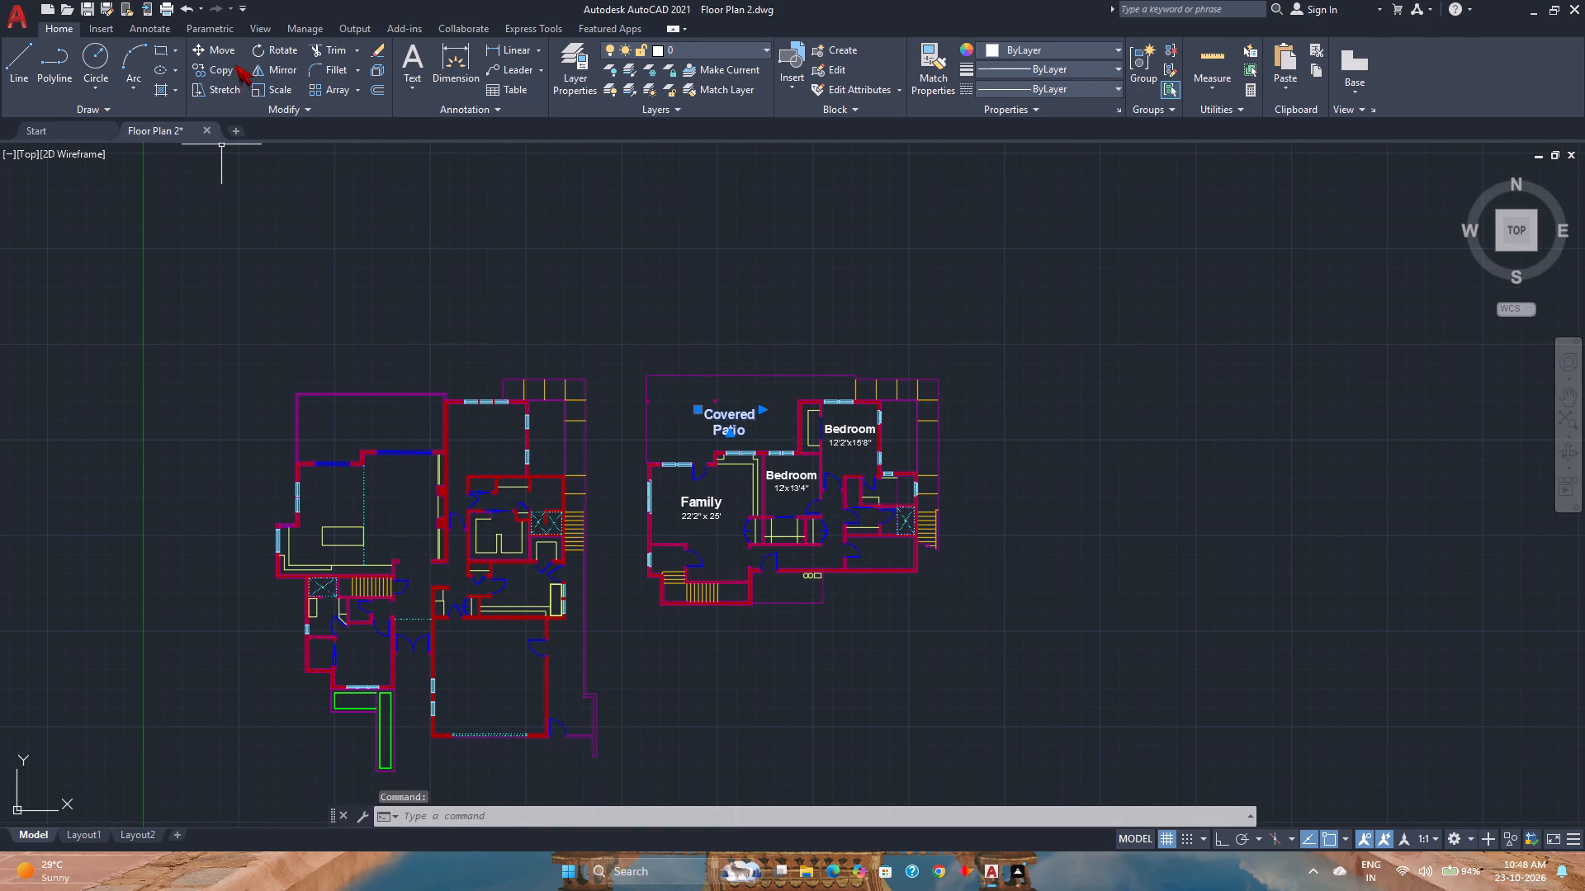
{"action": "left_click", "coordinate": [235, 64]}
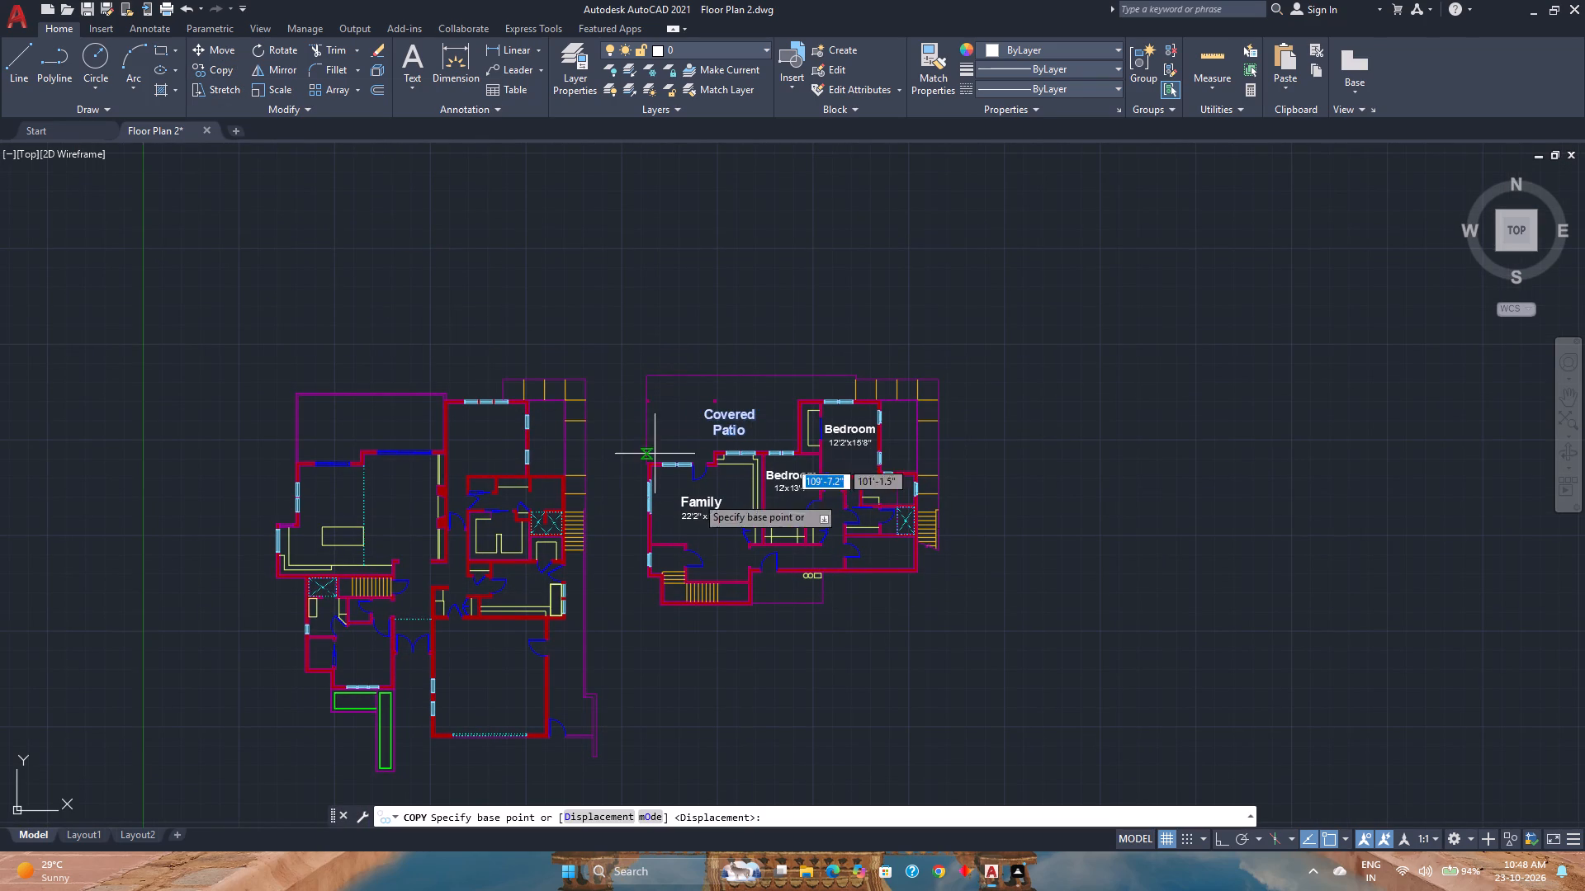
{"action": "scroll", "coordinate": [736, 401], "scroll_direction": "up", "scroll_amount": 2}
{"action": "left_click", "coordinate": [659, 422]}
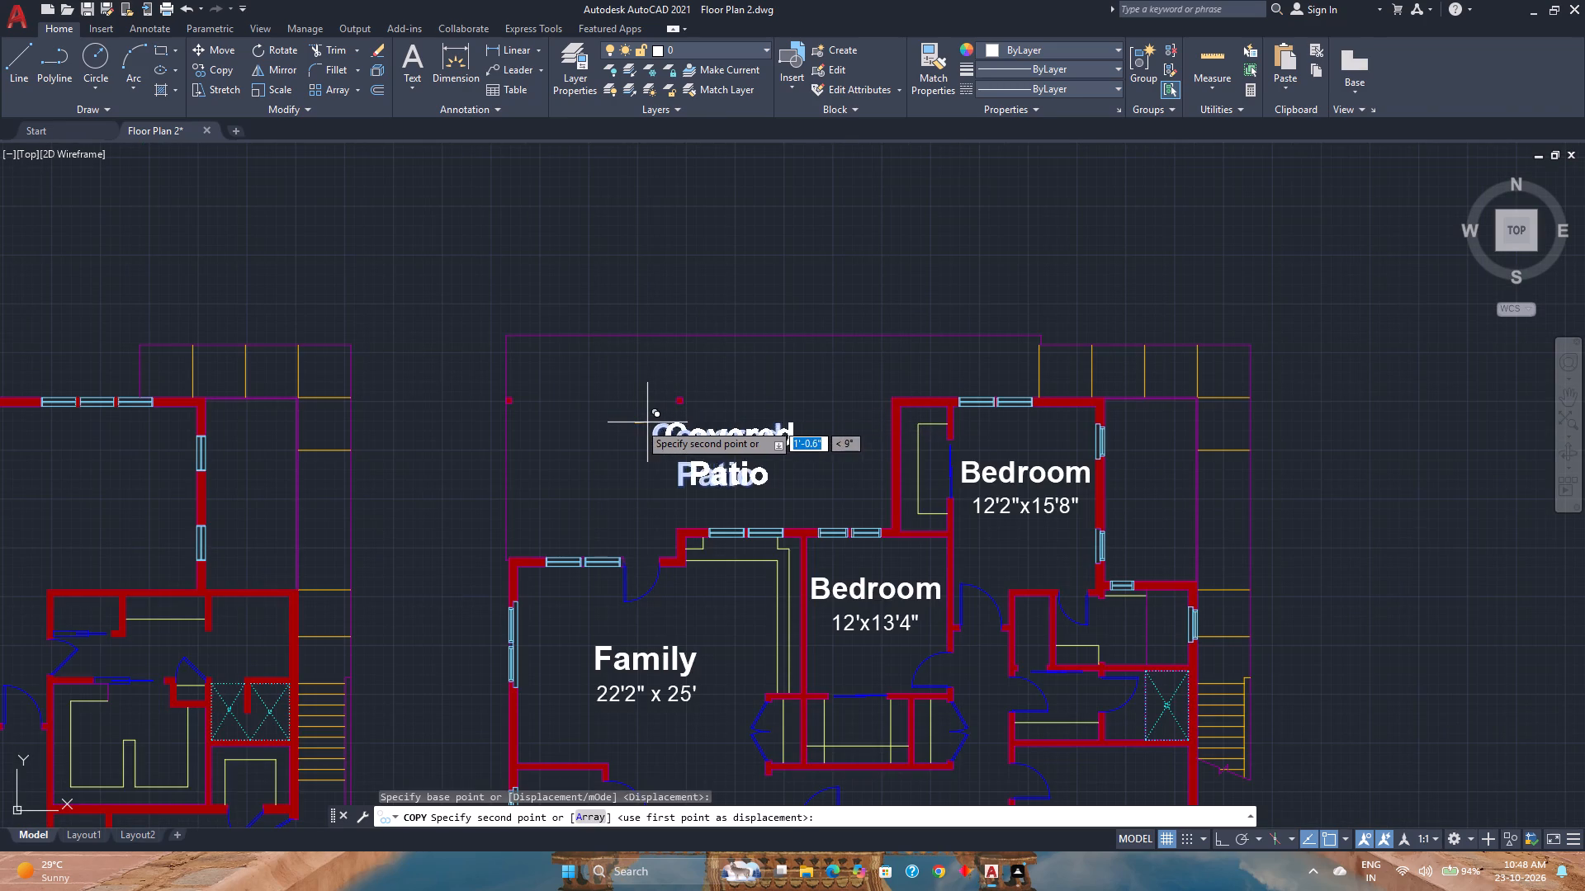
{"action": "scroll", "coordinate": [639, 422], "scroll_direction": "down", "scroll_amount": 2}
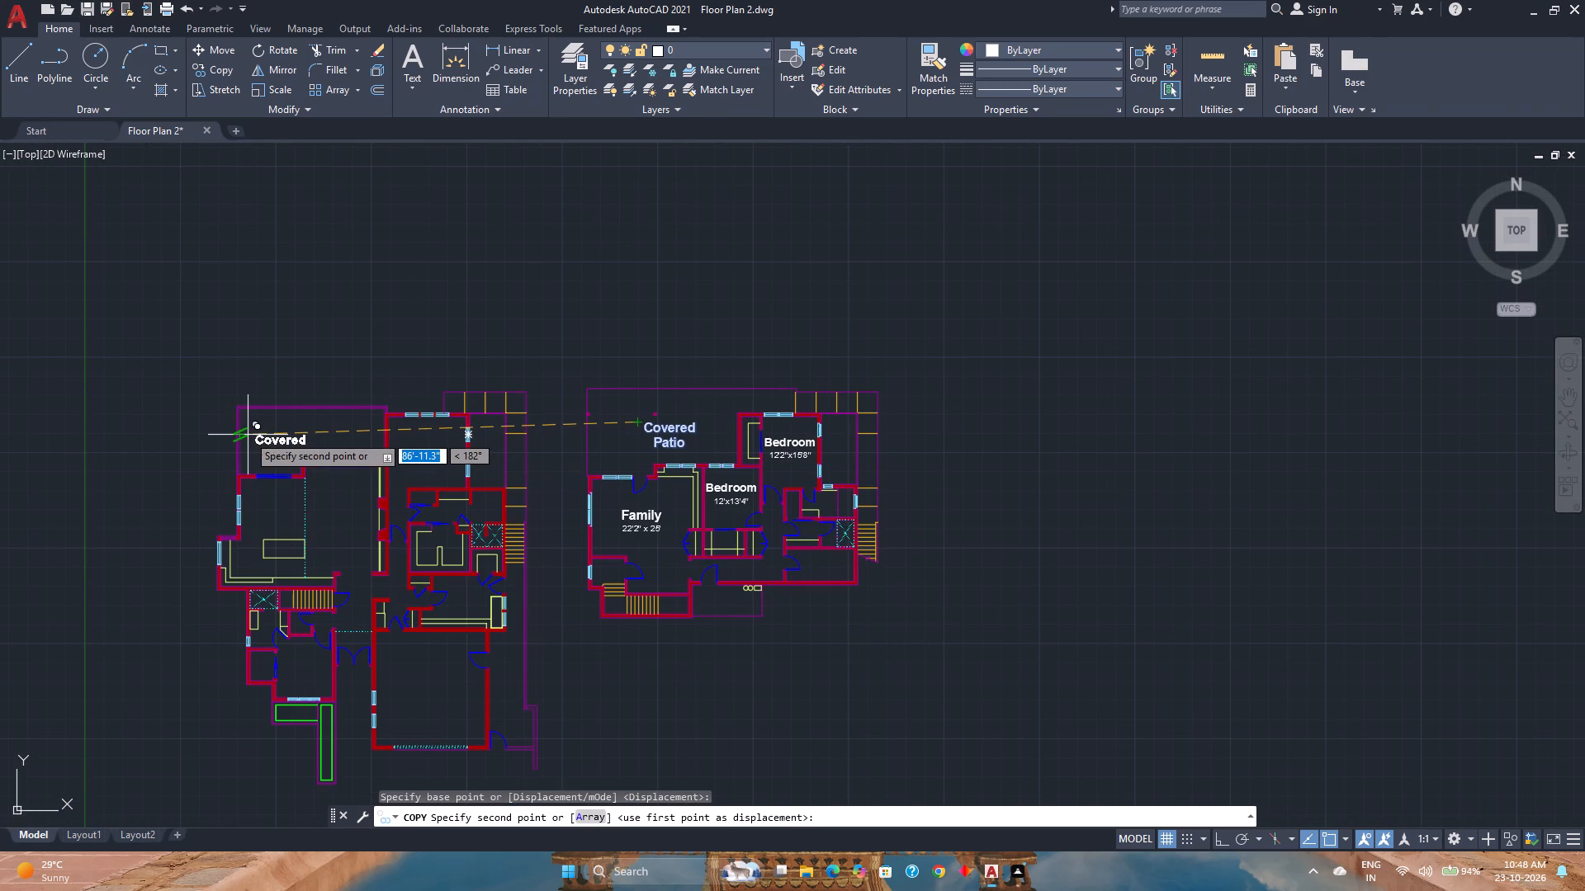
{"action": "scroll", "coordinate": [248, 425], "scroll_direction": "up", "scroll_amount": 2}
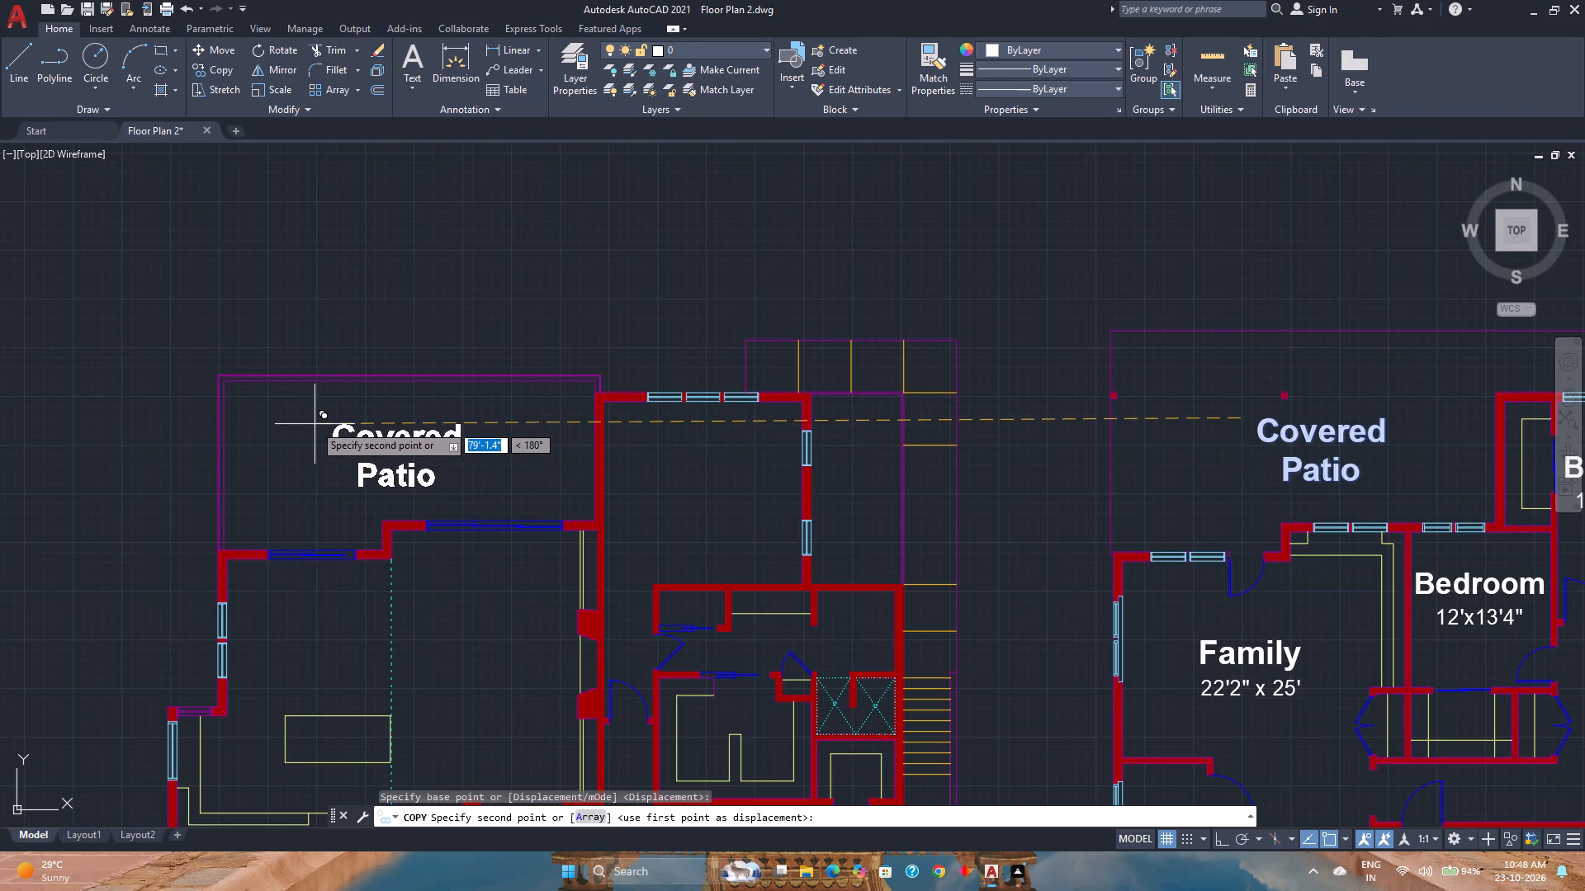
{"action": "left_click", "coordinate": [317, 424]}
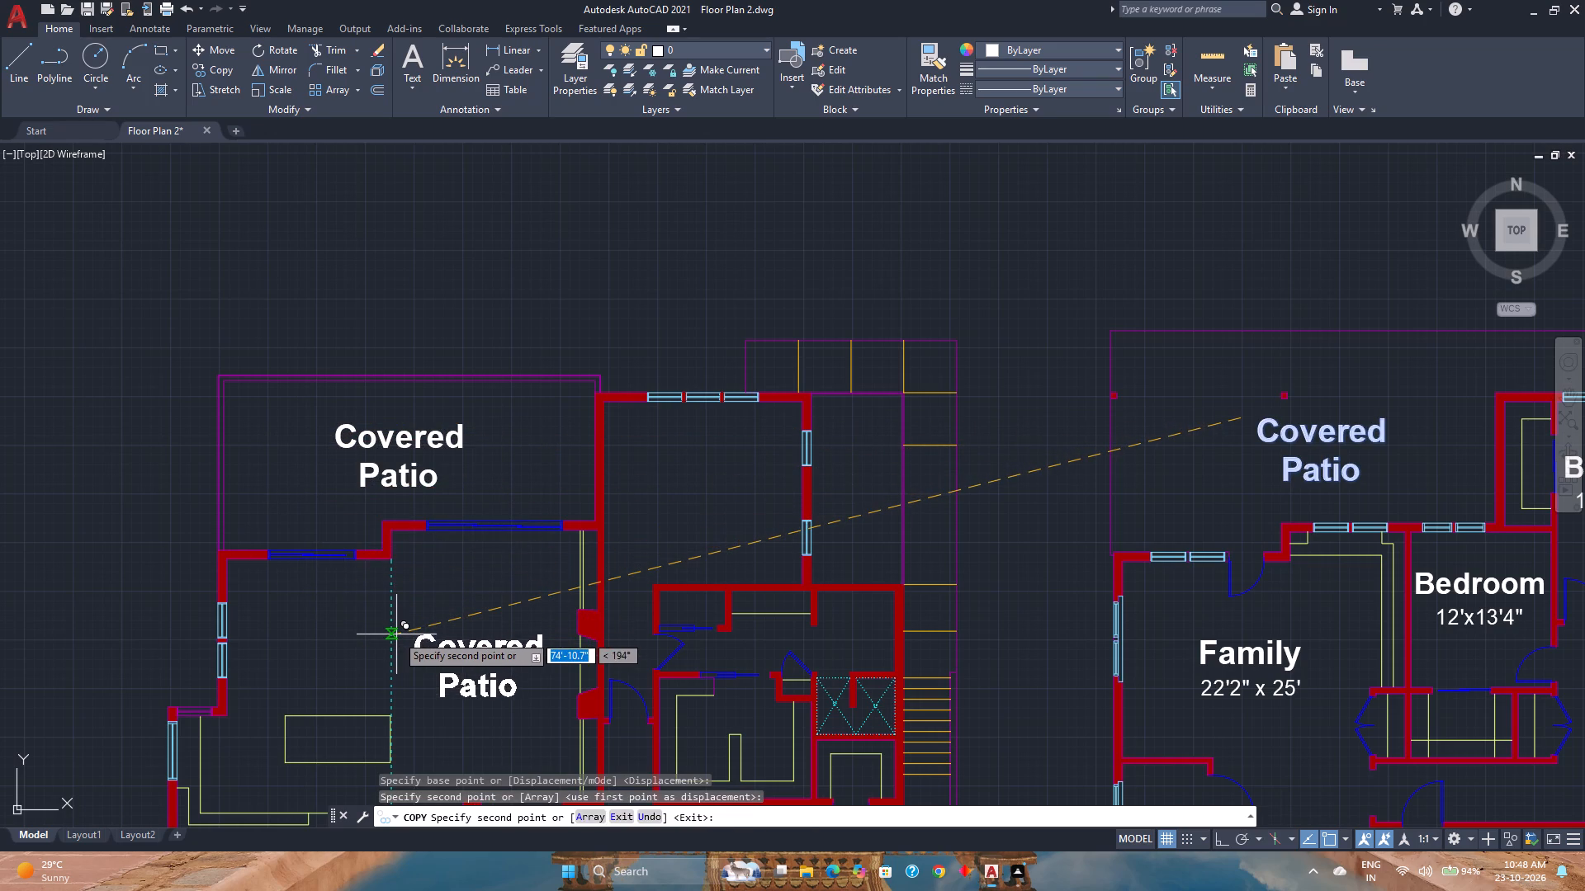
{"action": "left_click", "coordinate": [396, 634]}
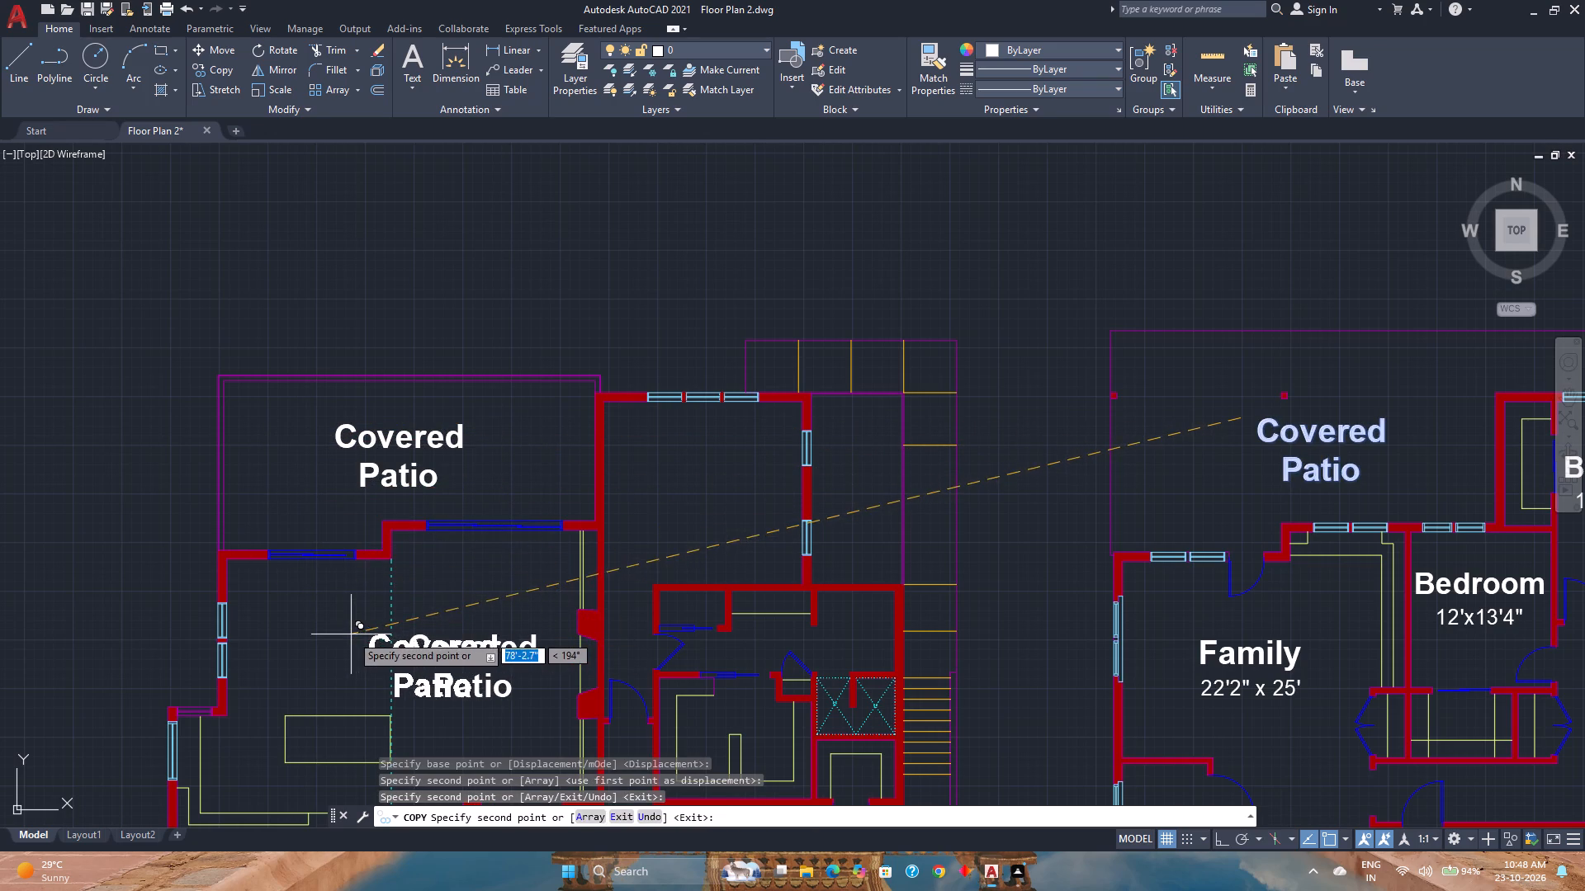
{"action": "left_click", "coordinate": [227, 600]}
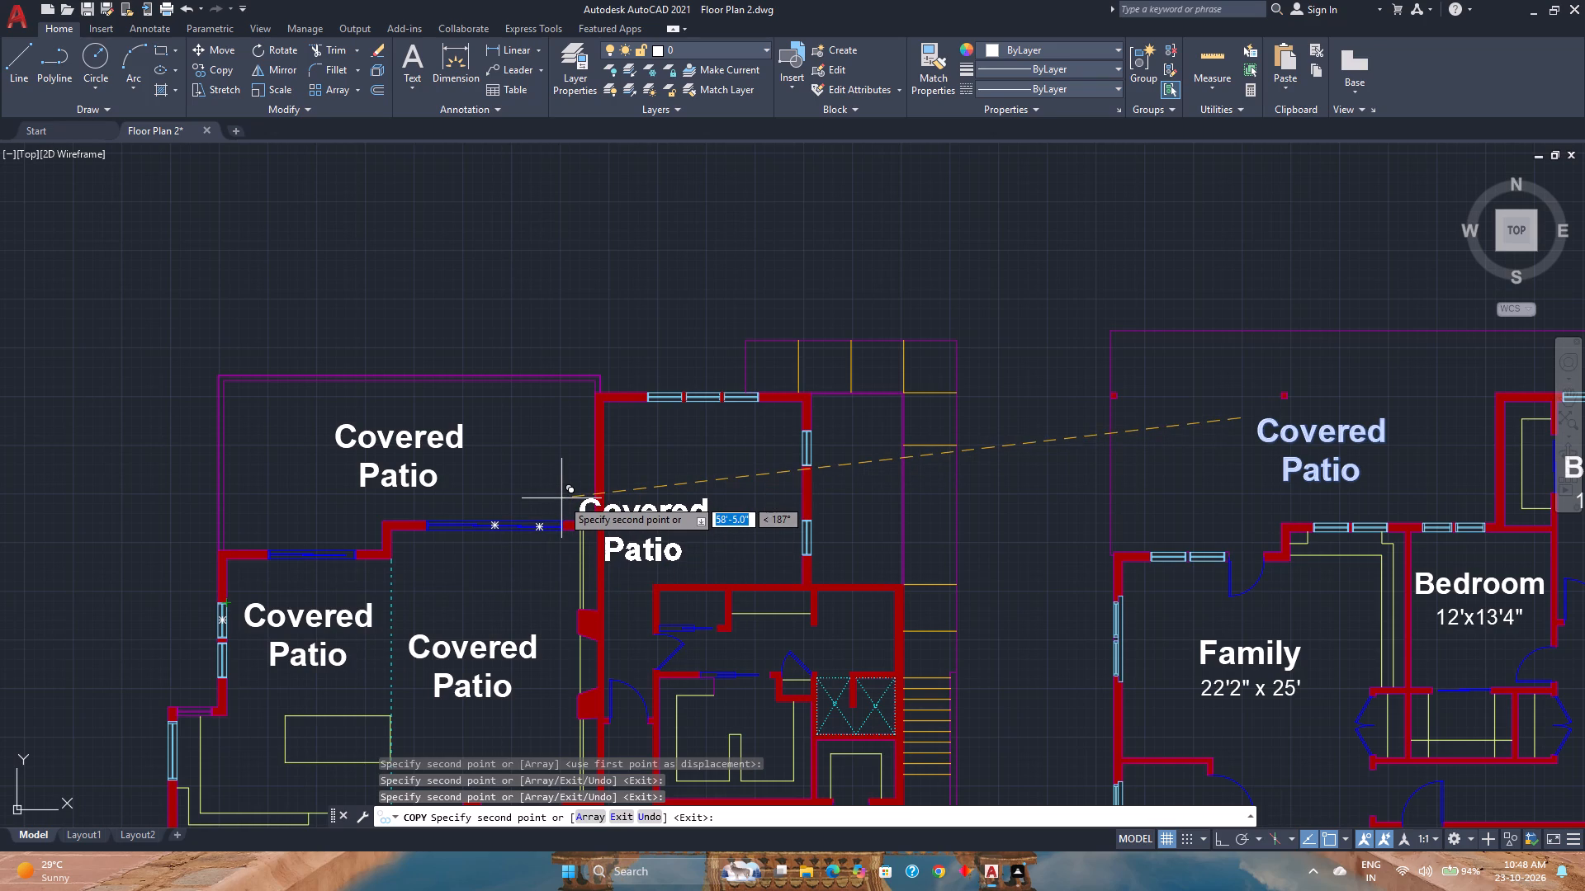
{"action": "left_click", "coordinate": [619, 469]}
Place another copy of the Covered Patio label in the large room at the bottom of the left plan and end the copying.
{"action": "scroll", "coordinate": [565, 516], "scroll_direction": "down", "scroll_amount": 1}
{"action": "middle_click_drag", "start_coordinate": [565, 516], "coordinate": [545, 450]}
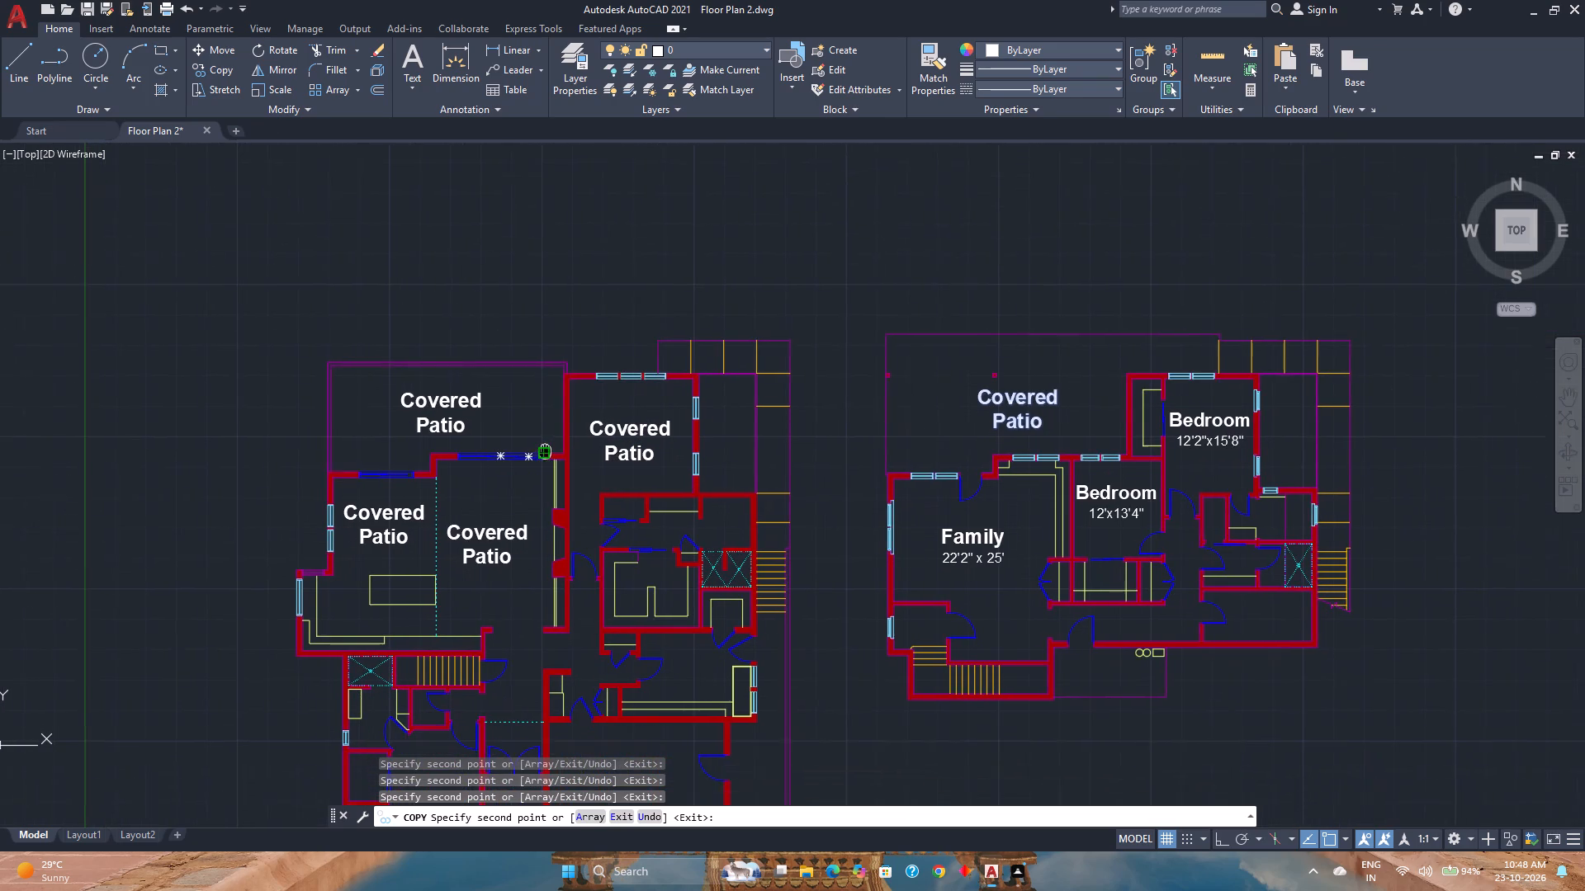
{"action": "middle_click_drag", "start_coordinate": [545, 450], "coordinate": [570, 415]}
{"action": "middle_click", "coordinate": [570, 415]}
{"action": "middle_click", "coordinate": [570, 415]}
{"action": "middle_click", "coordinate": [570, 415]}
{"action": "middle_click", "coordinate": [570, 415]}
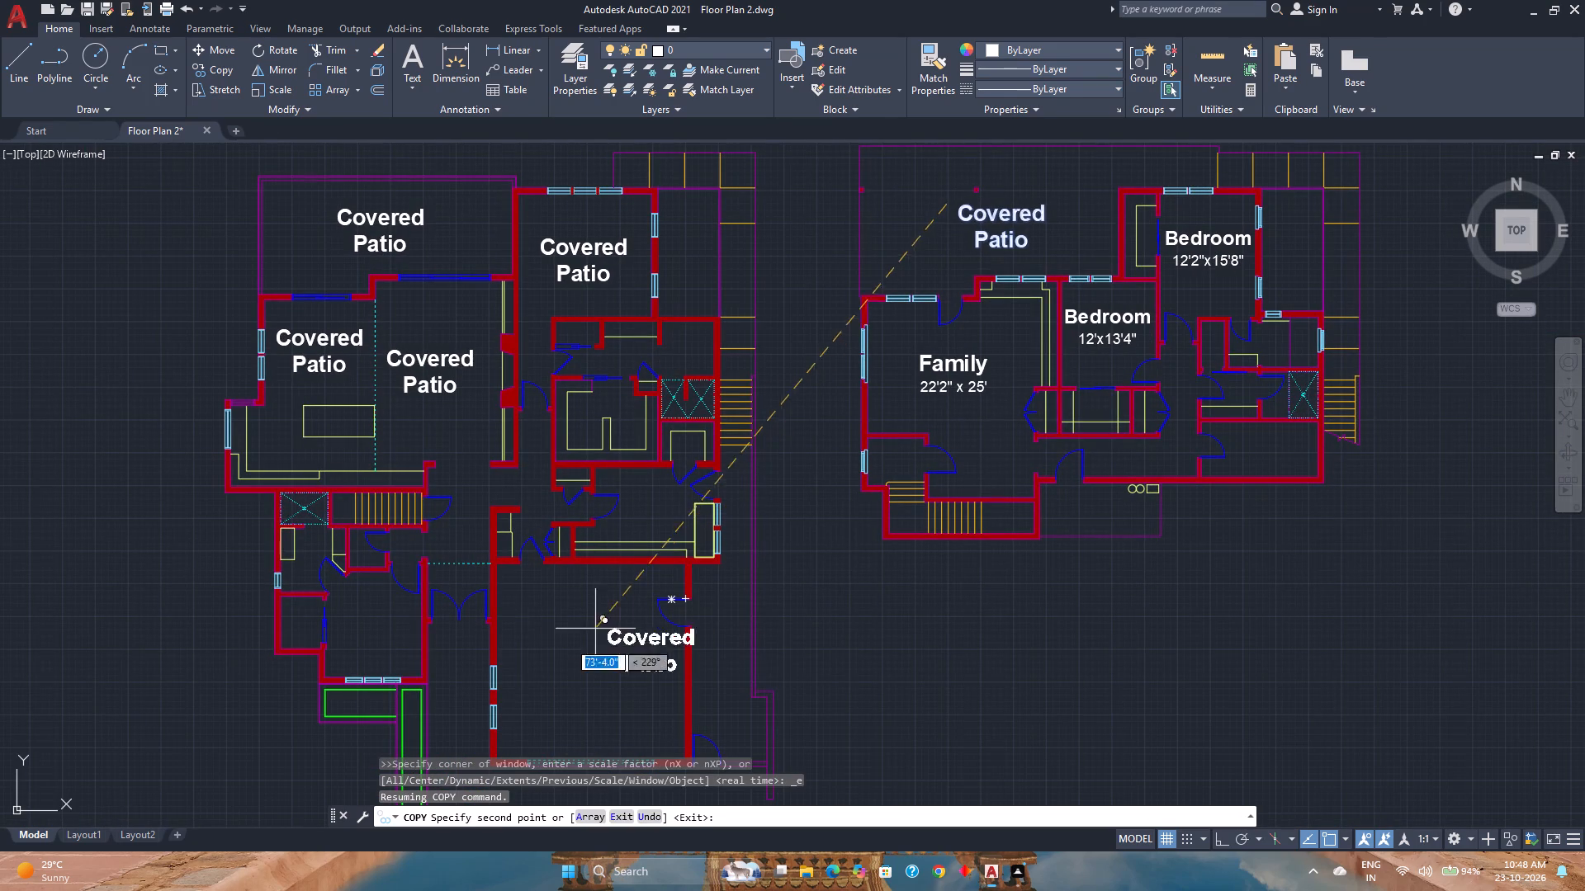
{"action": "left_click", "coordinate": [533, 648]}
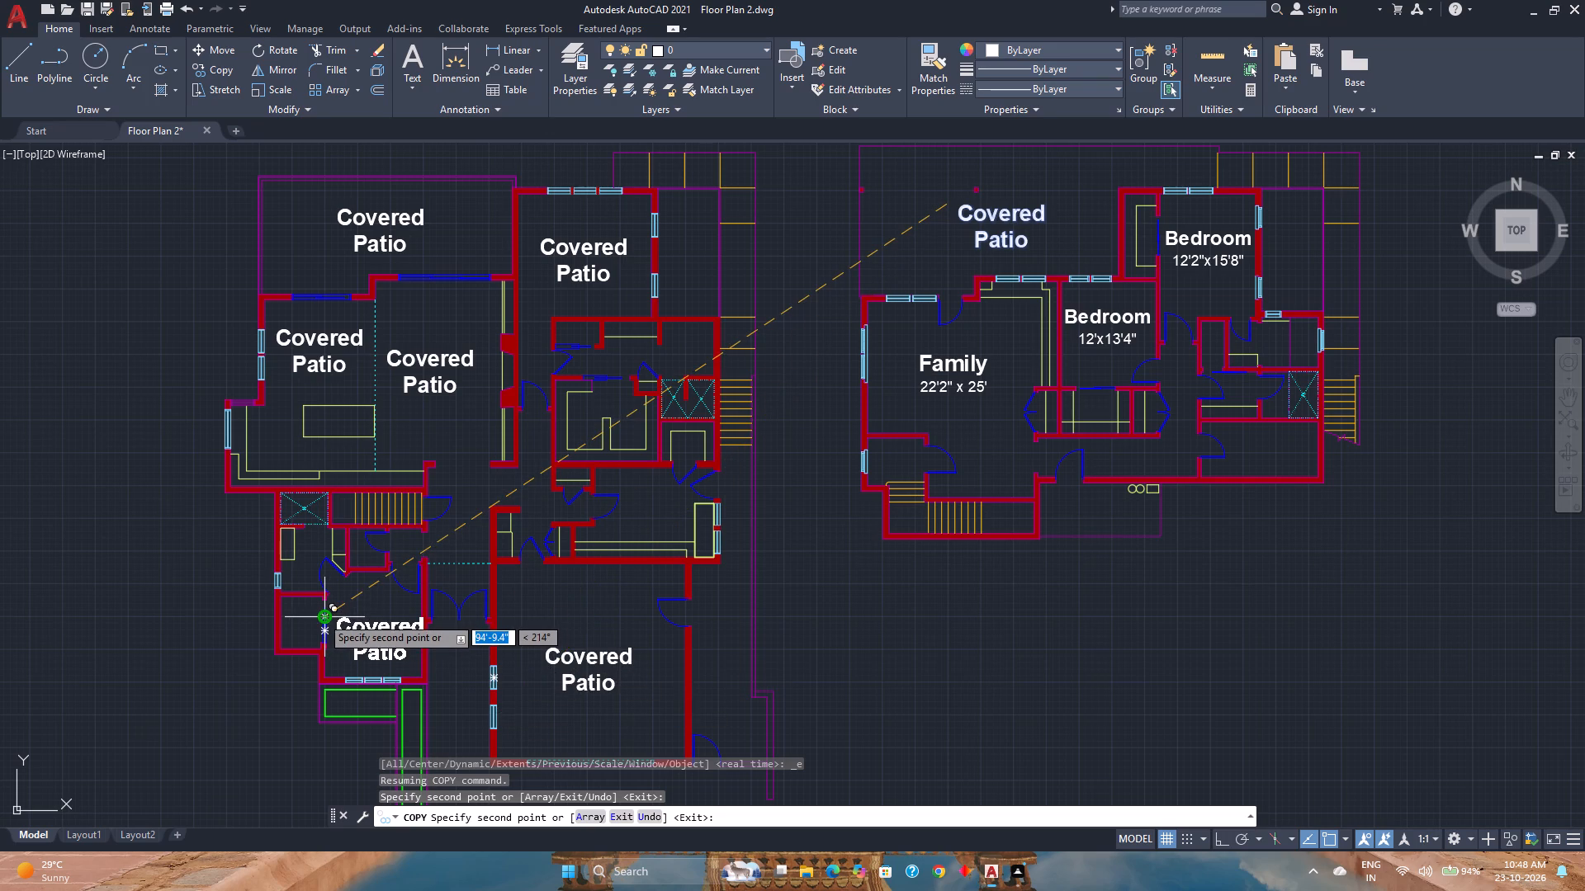
{"action": "scroll", "coordinate": [321, 616], "scroll_direction": "up", "scroll_amount": 3}
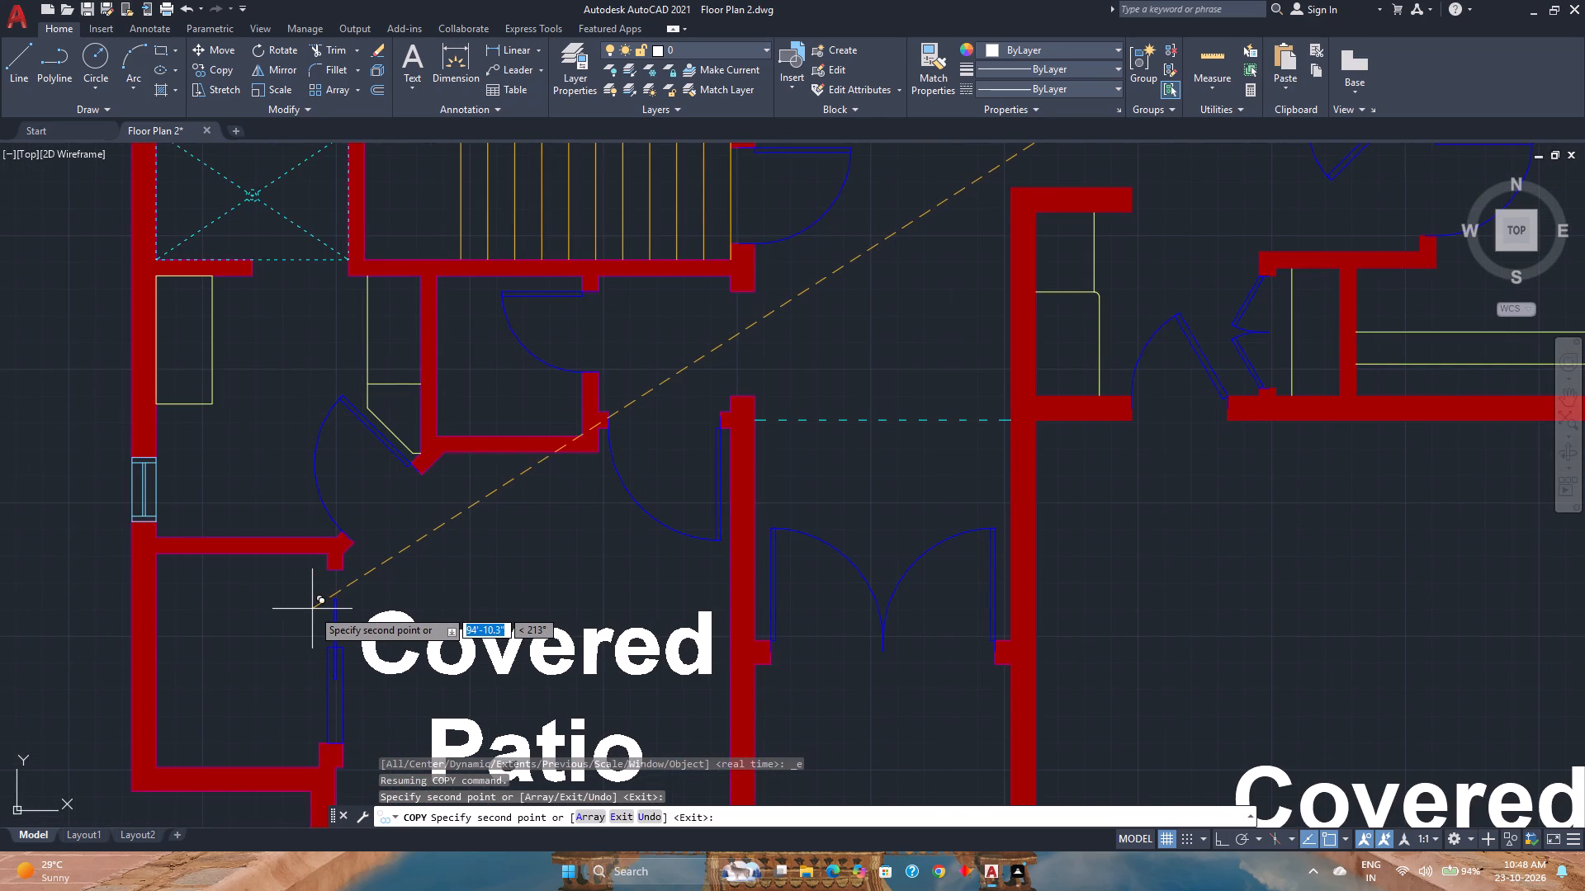
{"action": "key", "text": "Escape"}
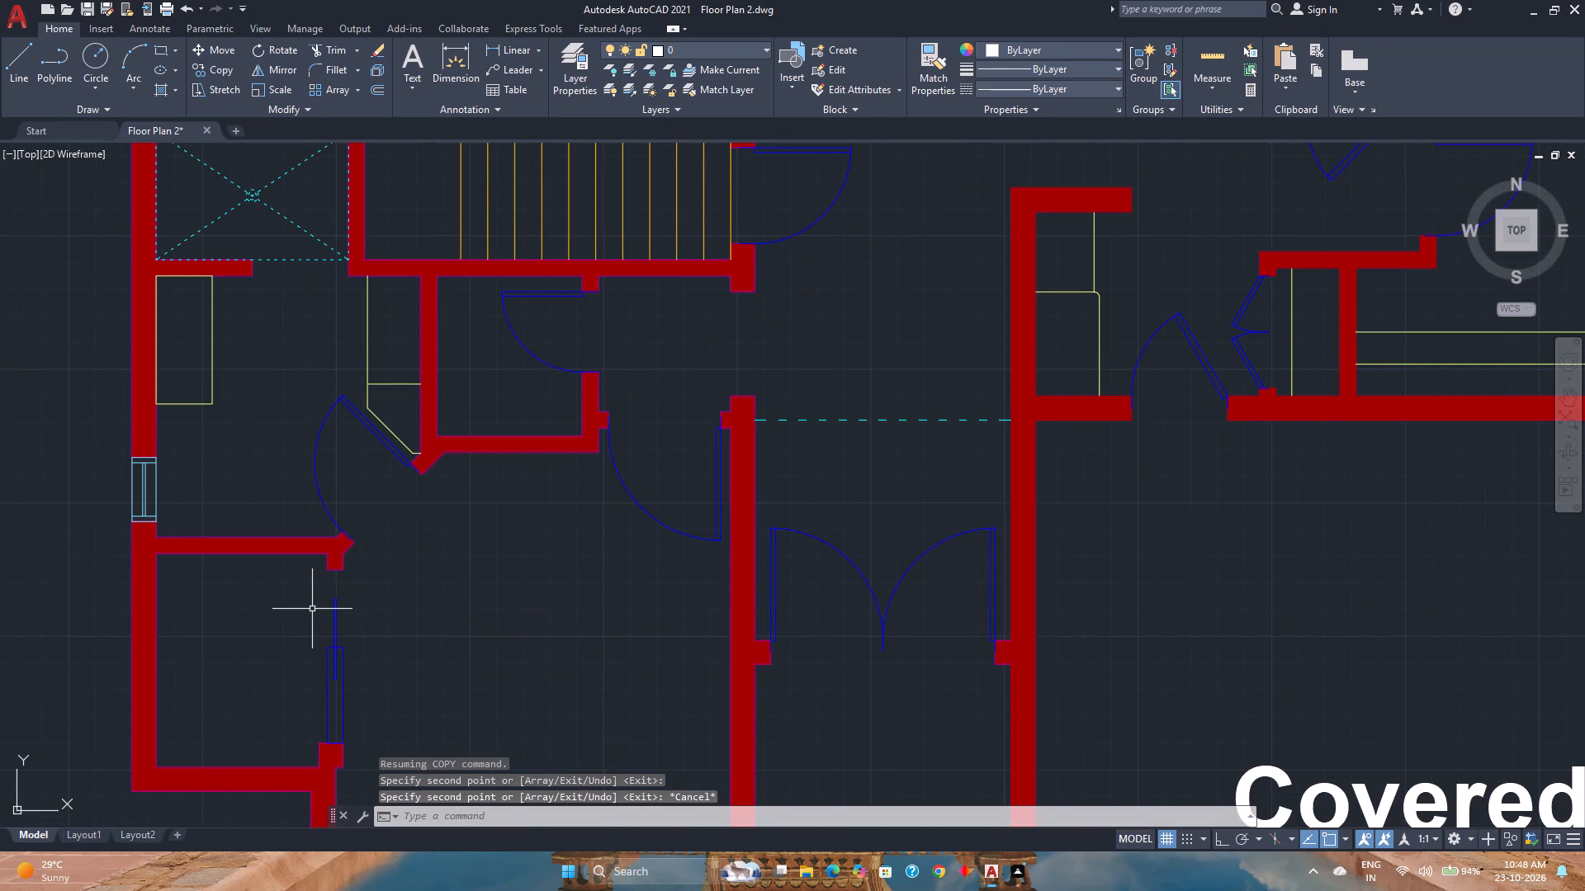
{"action": "scroll", "coordinate": [312, 609], "scroll_direction": "down", "scroll_amount": 3}
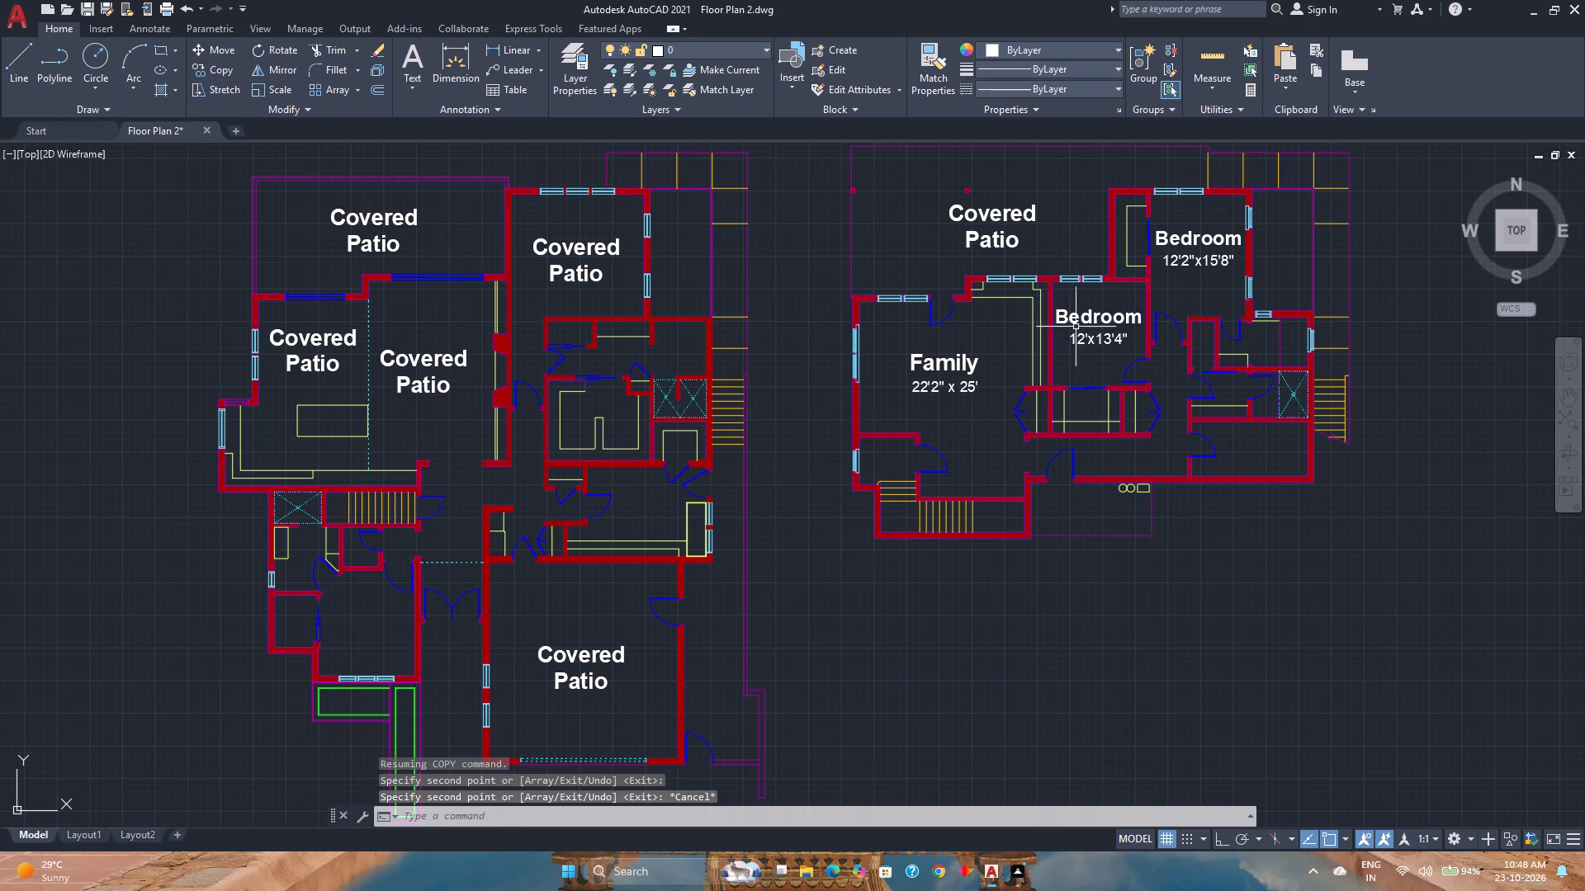
Copy the Bedroom 12'x13'4" label into the left plan's lower-left room, above the green planter outlines.
{"action": "left_click", "coordinate": [1078, 323]}
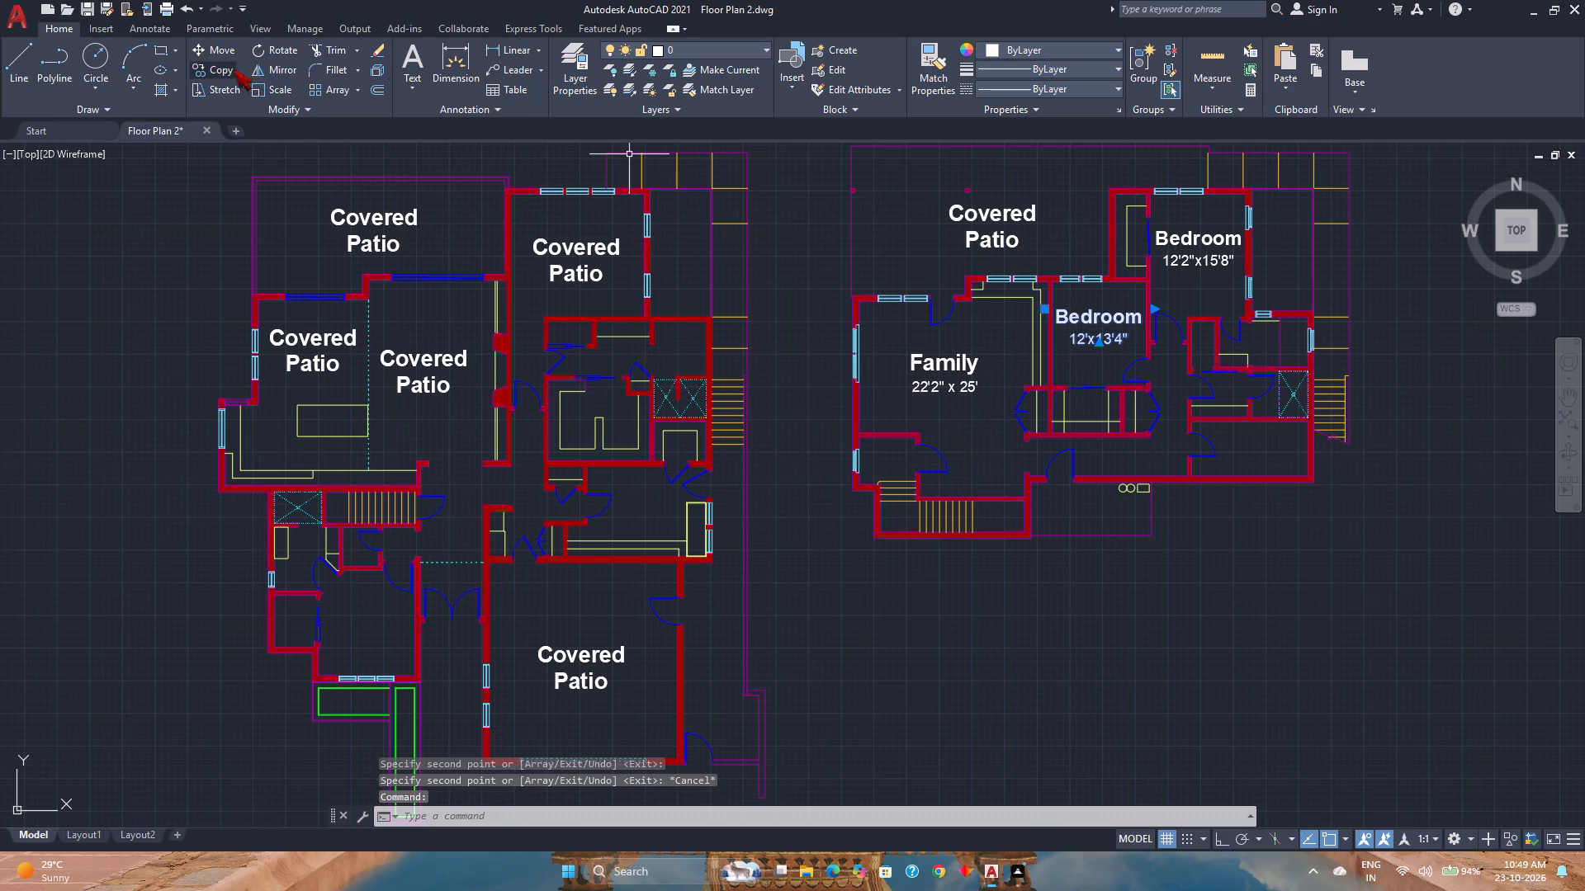
{"action": "left_click", "coordinate": [234, 69]}
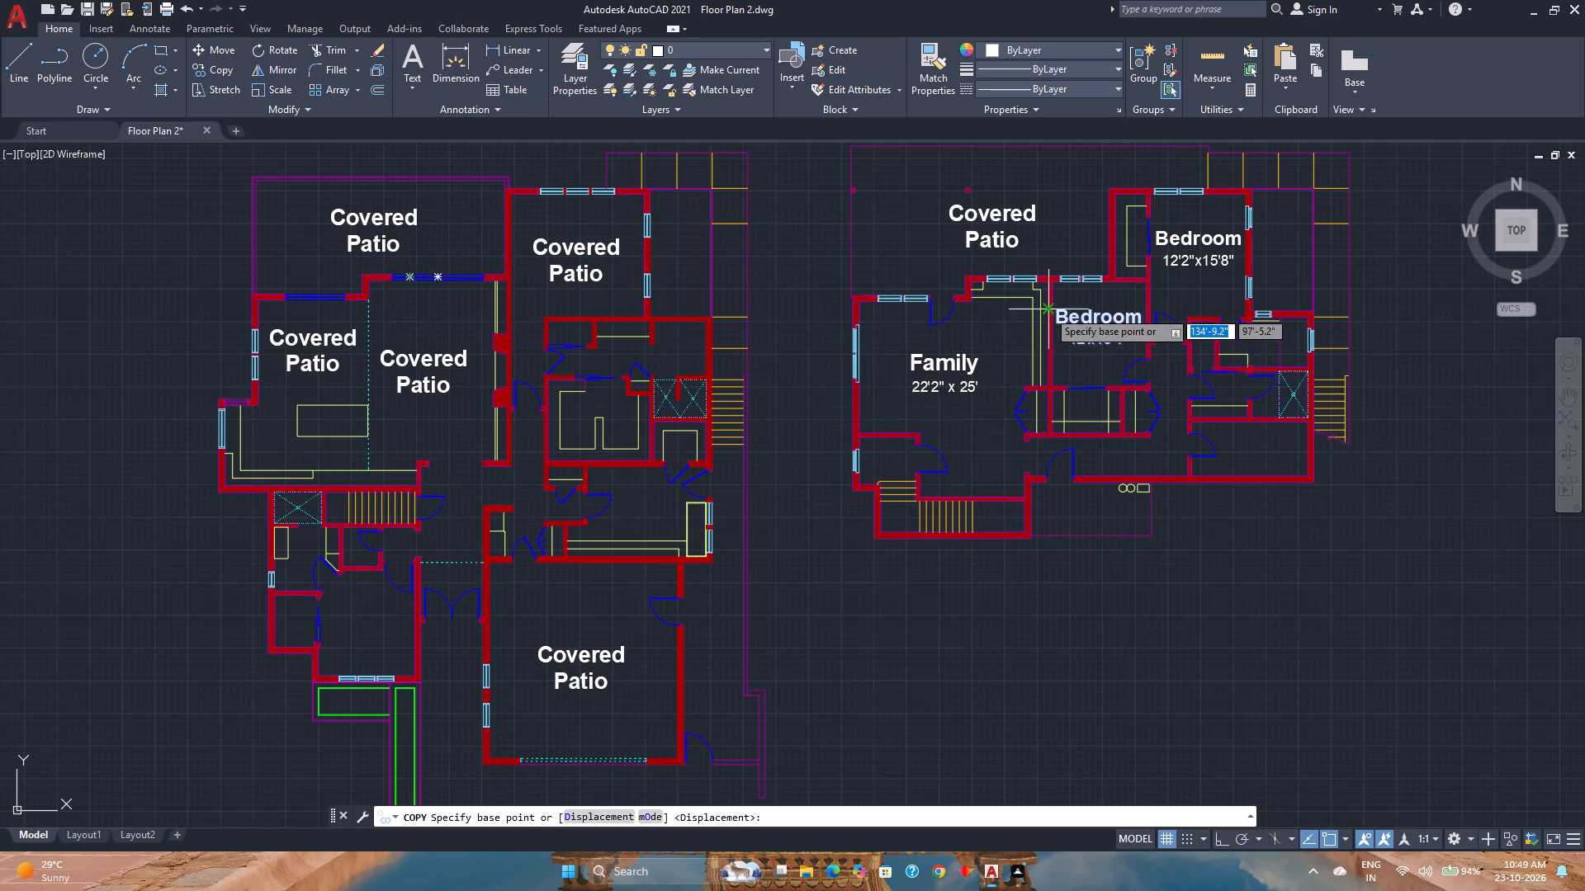
{"action": "scroll", "coordinate": [1048, 310], "scroll_direction": "up", "scroll_amount": 3}
{"action": "left_click", "coordinate": [1080, 302]}
{"action": "scroll", "coordinate": [1080, 302], "scroll_direction": "down", "scroll_amount": 2}
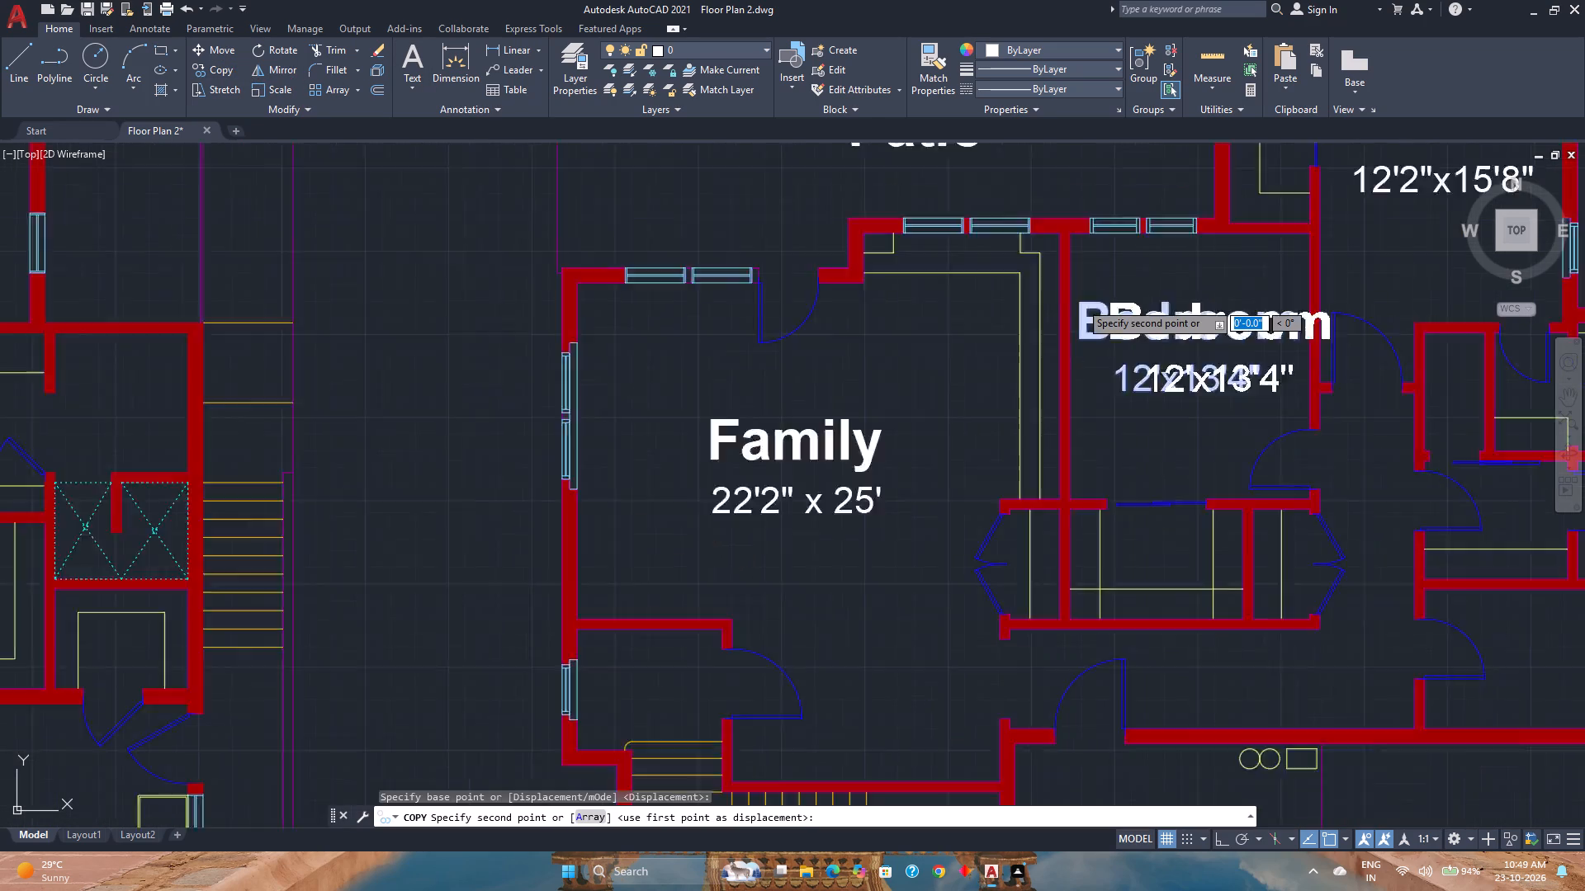
{"action": "scroll", "coordinate": [1080, 302], "scroll_direction": "down", "scroll_amount": 2}
{"action": "scroll", "coordinate": [630, 487], "scroll_direction": "up", "scroll_amount": 2}
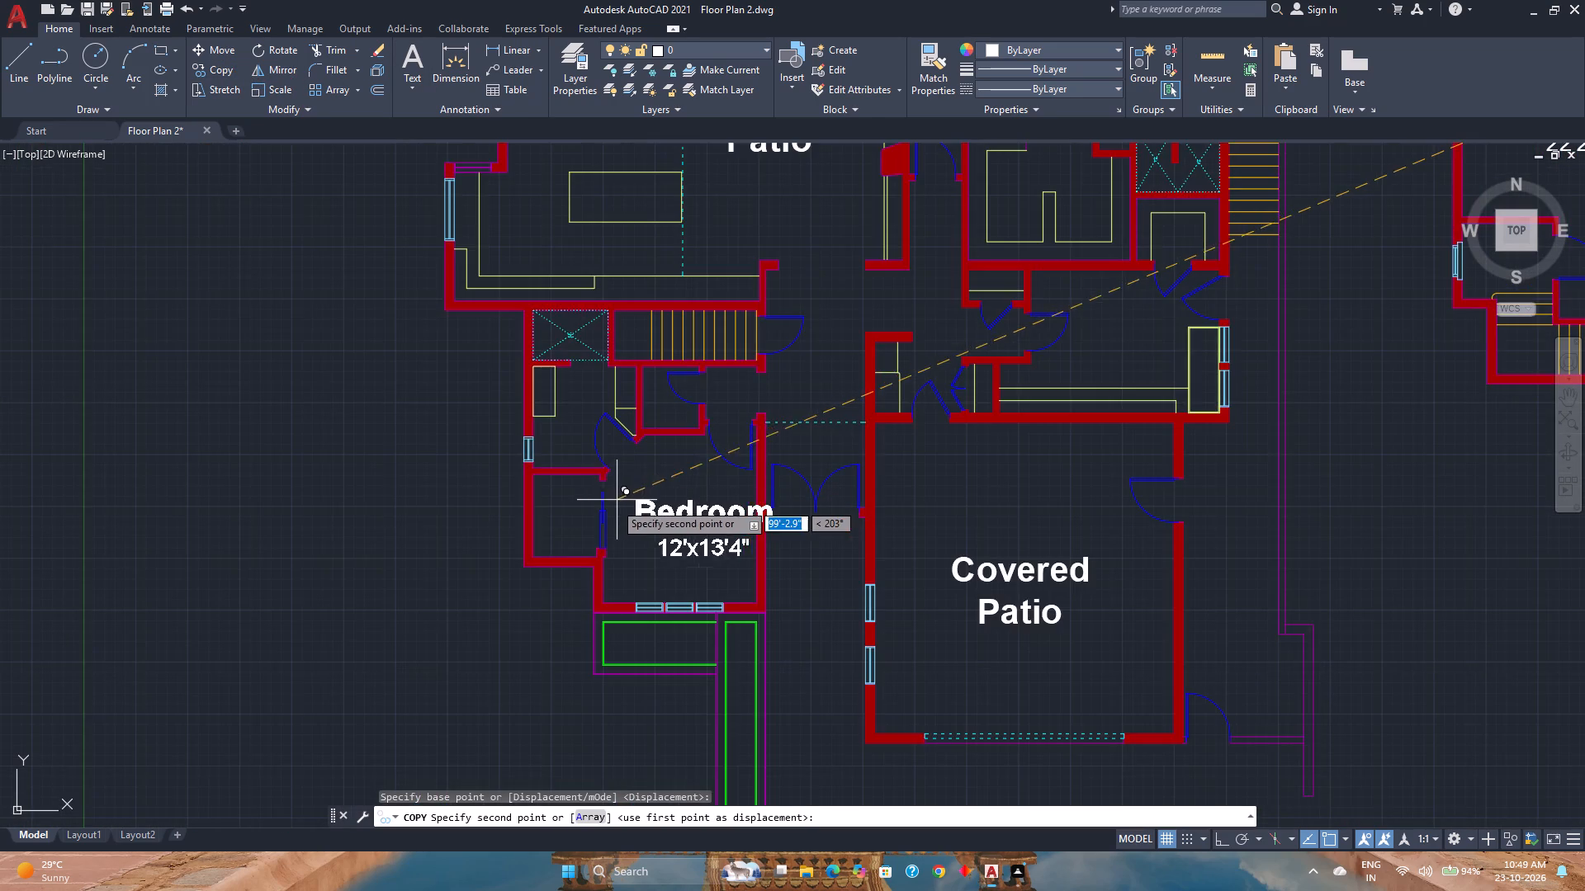
{"action": "scroll", "coordinate": [603, 508], "scroll_direction": "up", "scroll_amount": 3}
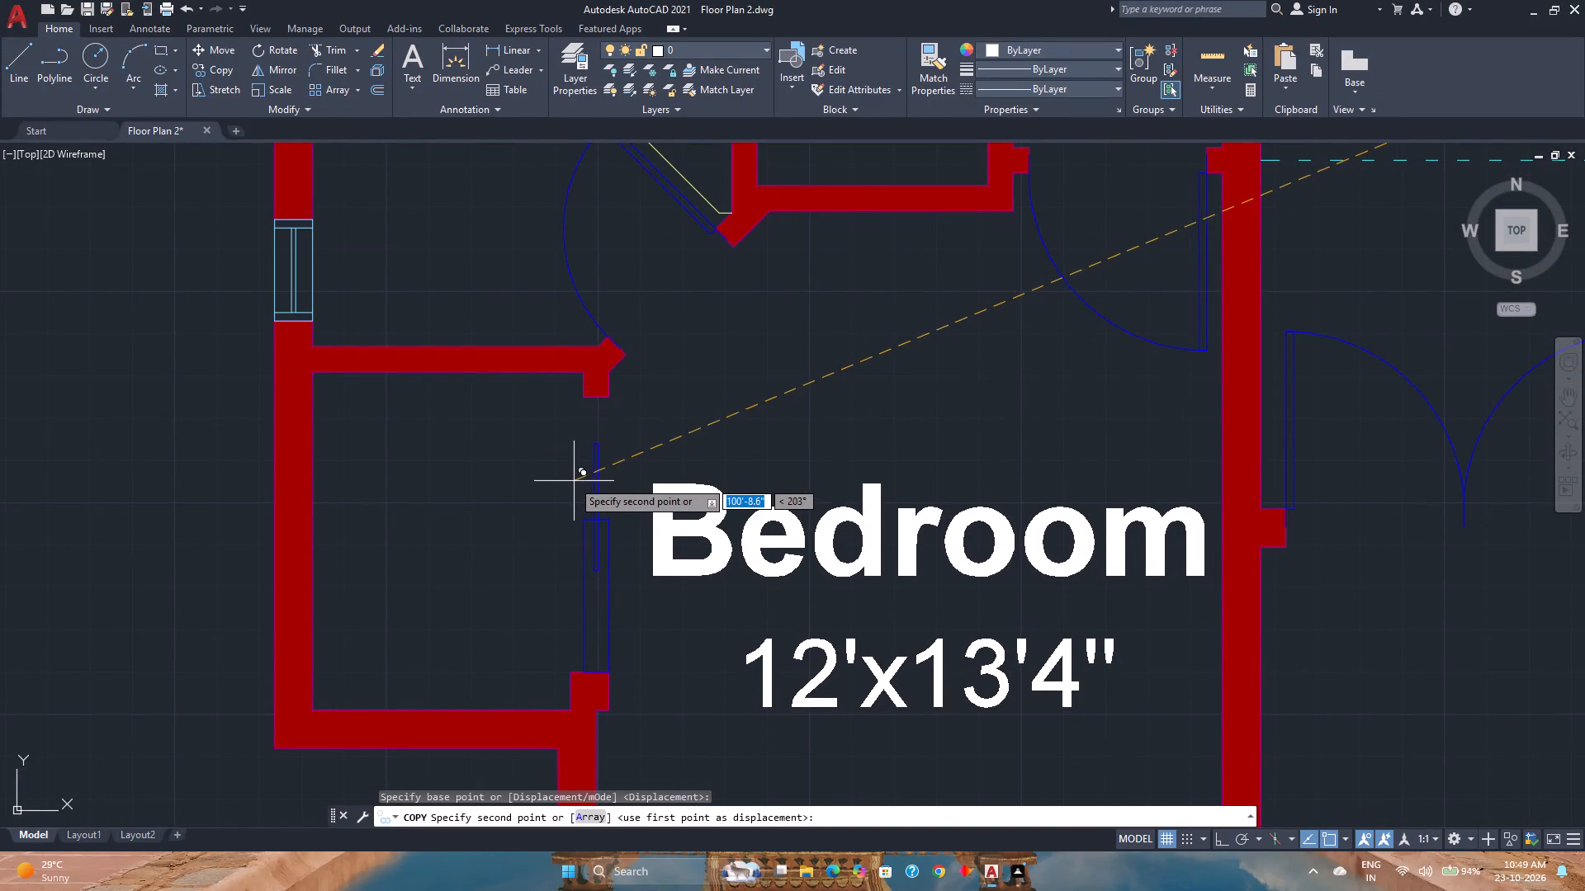
{"action": "left_click", "coordinate": [570, 480]}
{"action": "scroll", "coordinate": [570, 480], "scroll_direction": "down", "scroll_amount": 2}
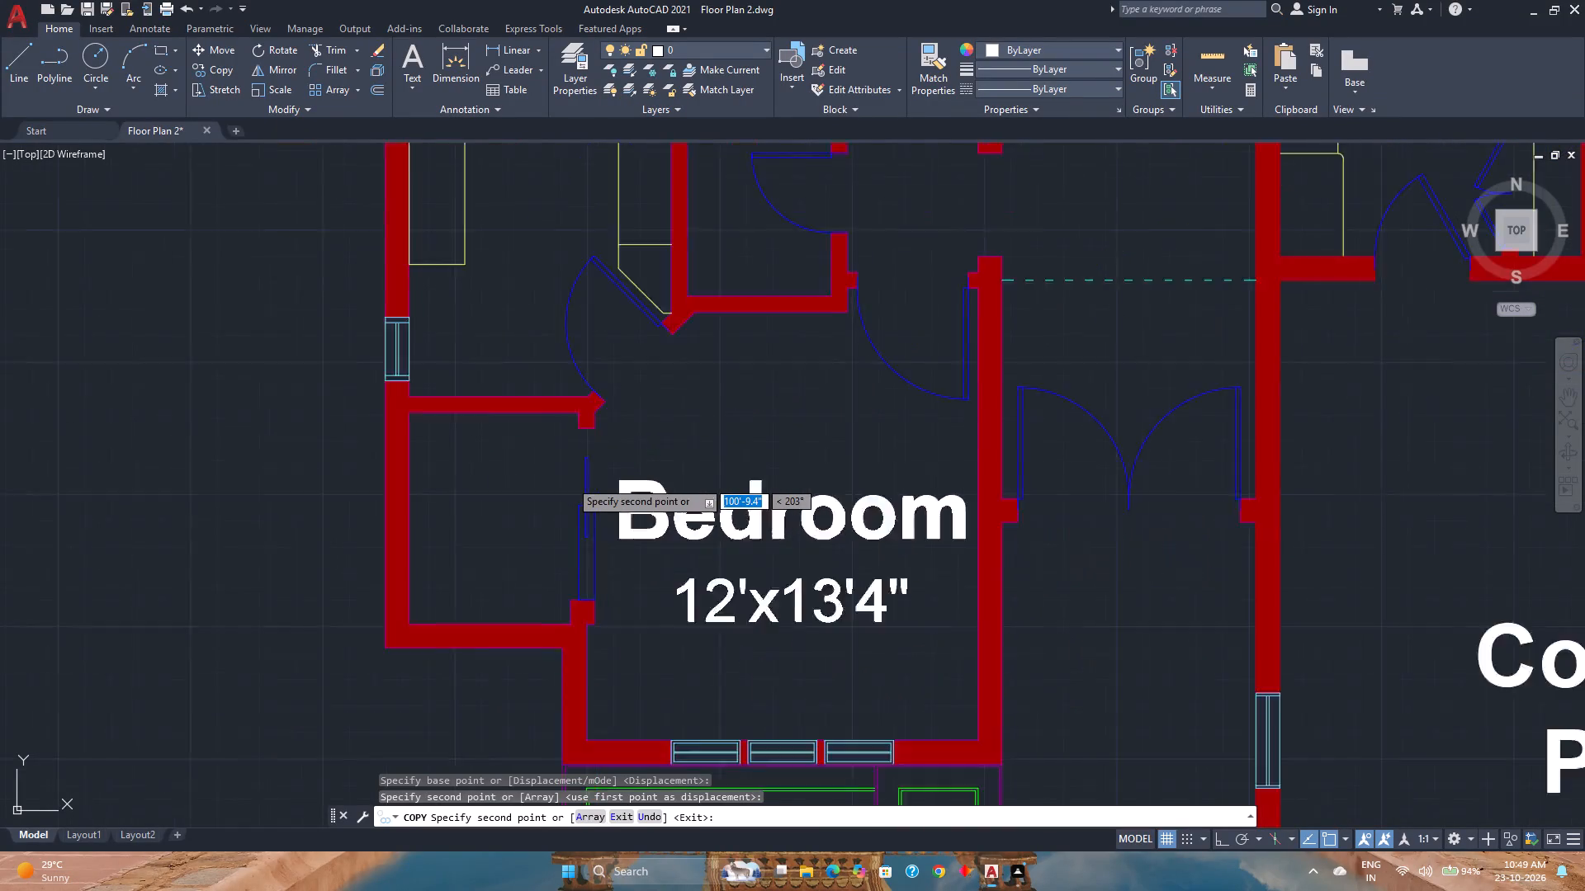
{"action": "scroll", "coordinate": [570, 480], "scroll_direction": "down", "scroll_amount": 1}
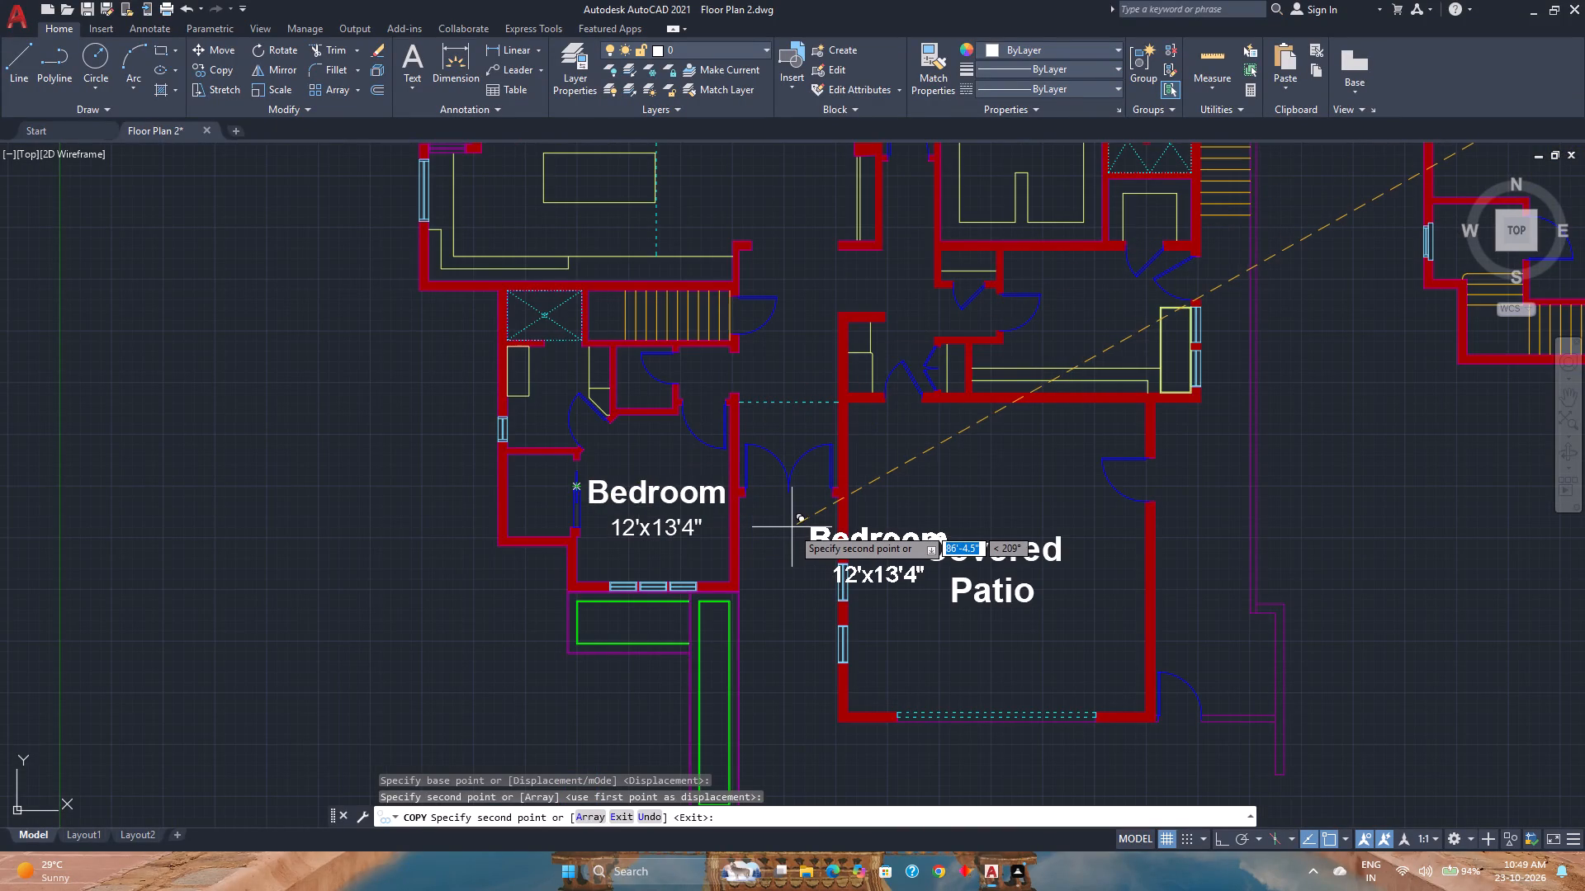
{"action": "scroll", "coordinate": [820, 581], "scroll_direction": "down", "scroll_amount": 2}
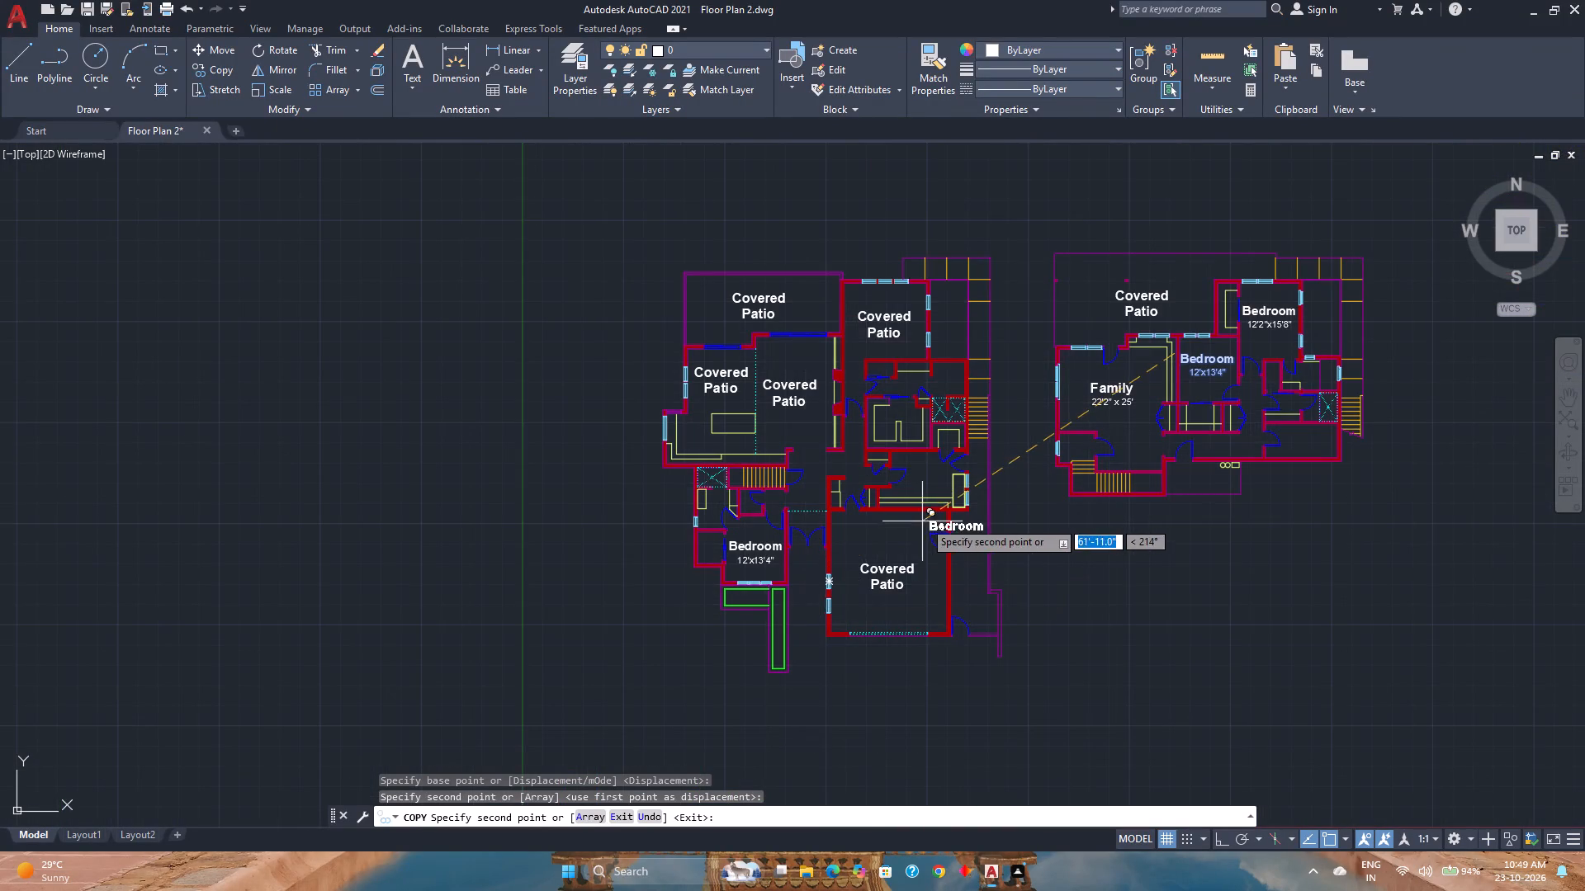
{"action": "scroll", "coordinate": [906, 502], "scroll_direction": "up", "scroll_amount": 1}
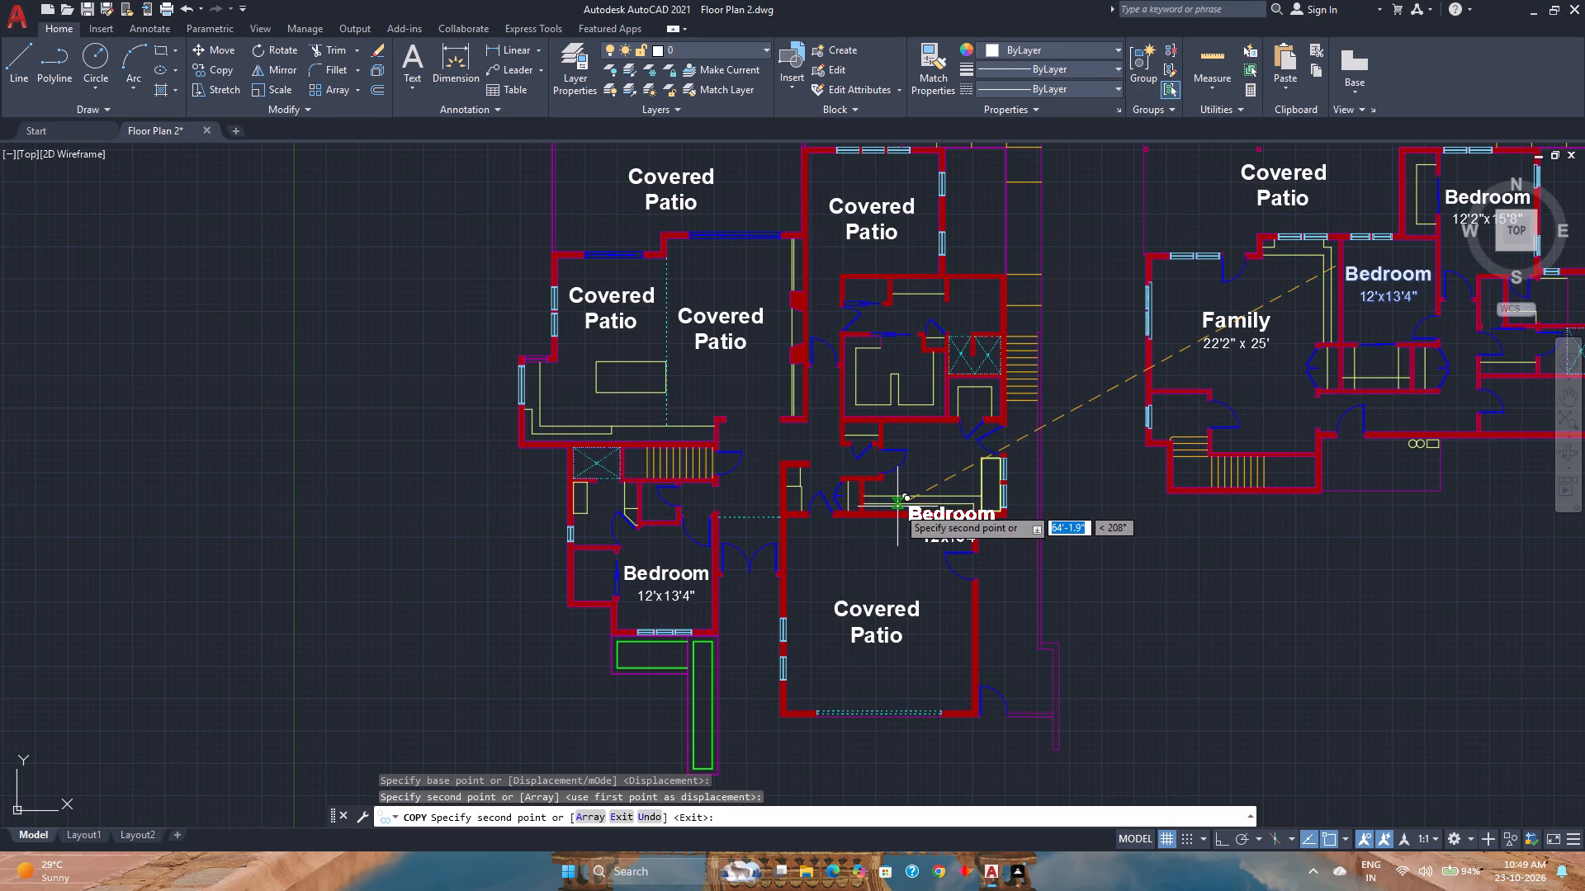
{"action": "key", "text": "Escape"}
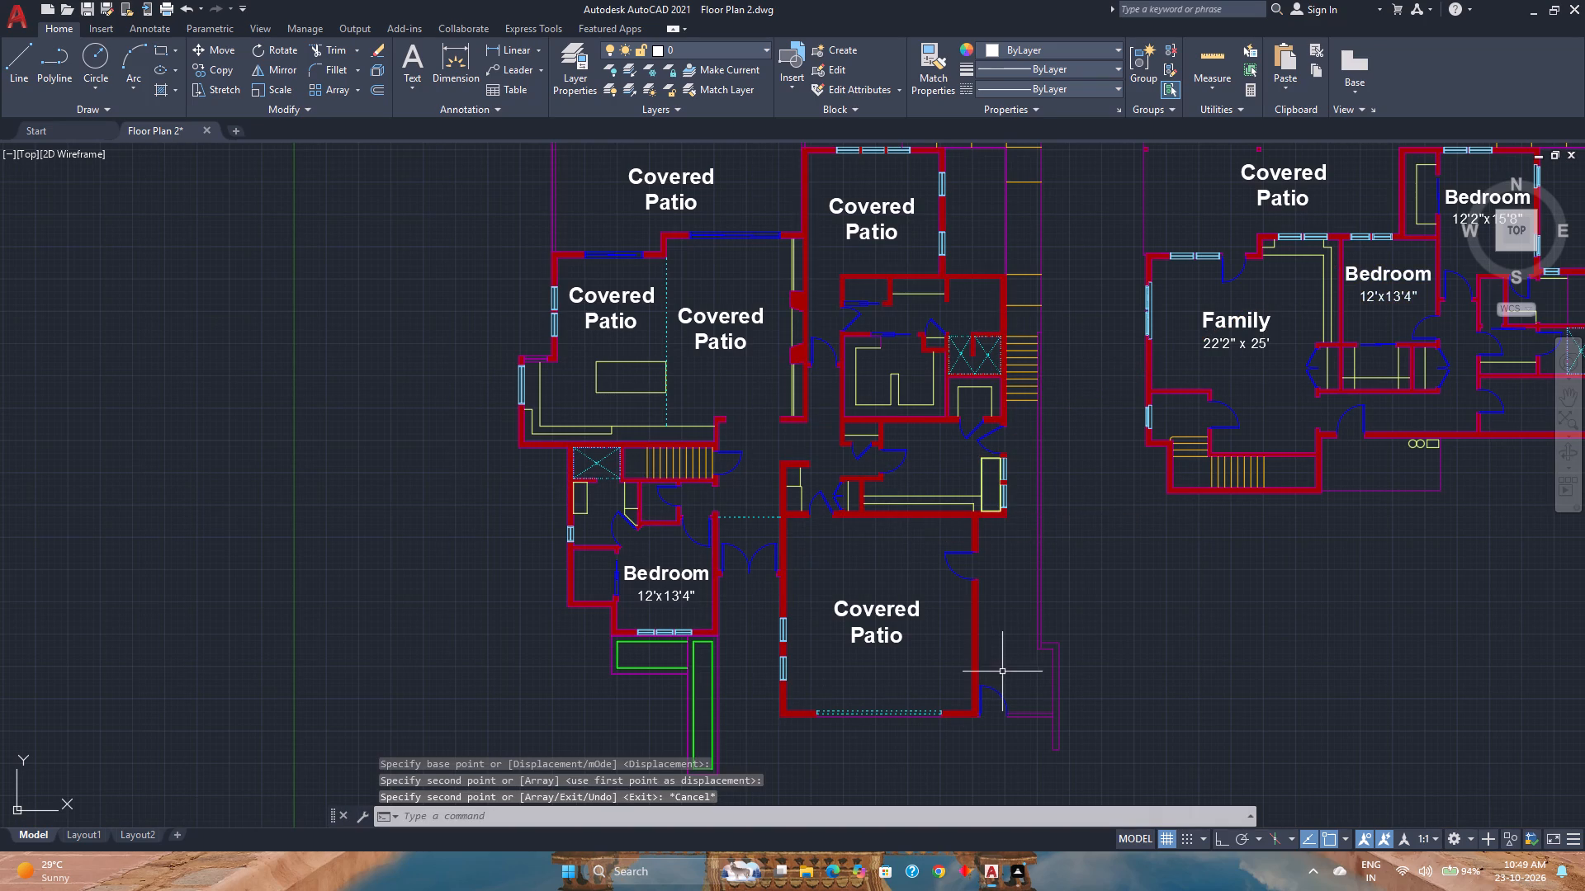
Replace the Covered Patio text in the left plan's large bottom room with non-bold Vaulted above bold Garage, and start a new line below.
{"action": "middle_click_drag", "start_coordinate": [1182, 674], "coordinate": [991, 654]}
{"action": "scroll", "coordinate": [993, 653], "scroll_direction": "down", "scroll_amount": 1}
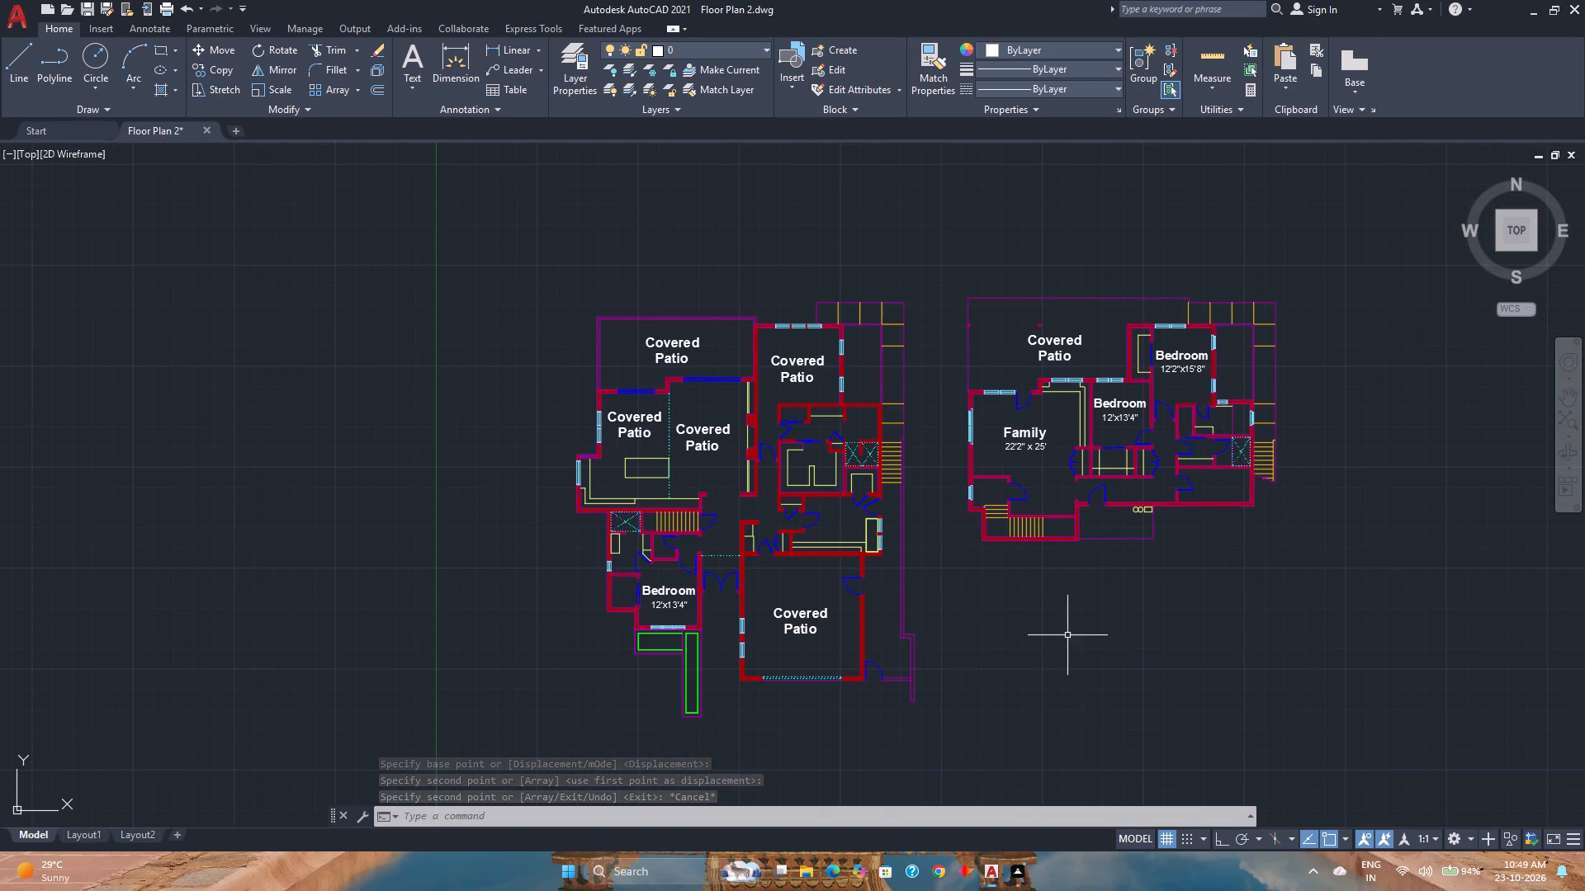
{"action": "double_click", "coordinate": [791, 612]}
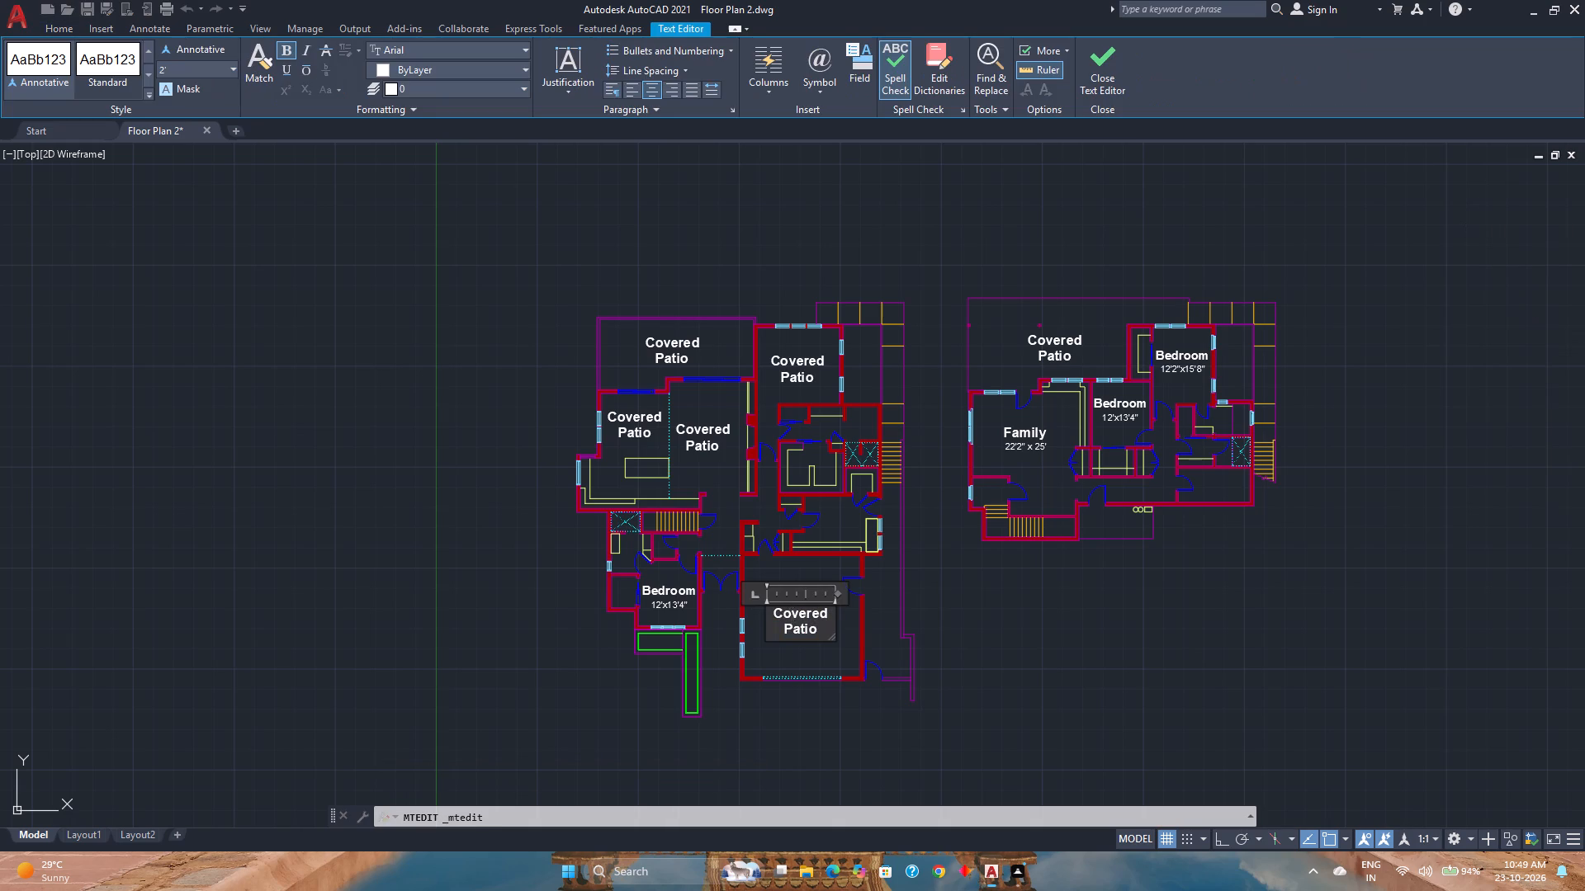
{"action": "key", "text": "ctrl+a"}
{"action": "key", "text": "BackSpace"}
{"action": "key", "text": "ctrl+b"}
{"action": "type", "text": "Va"}
{"action": "type", "text": "ulted"}
{"action": "key", "text": "Return"}
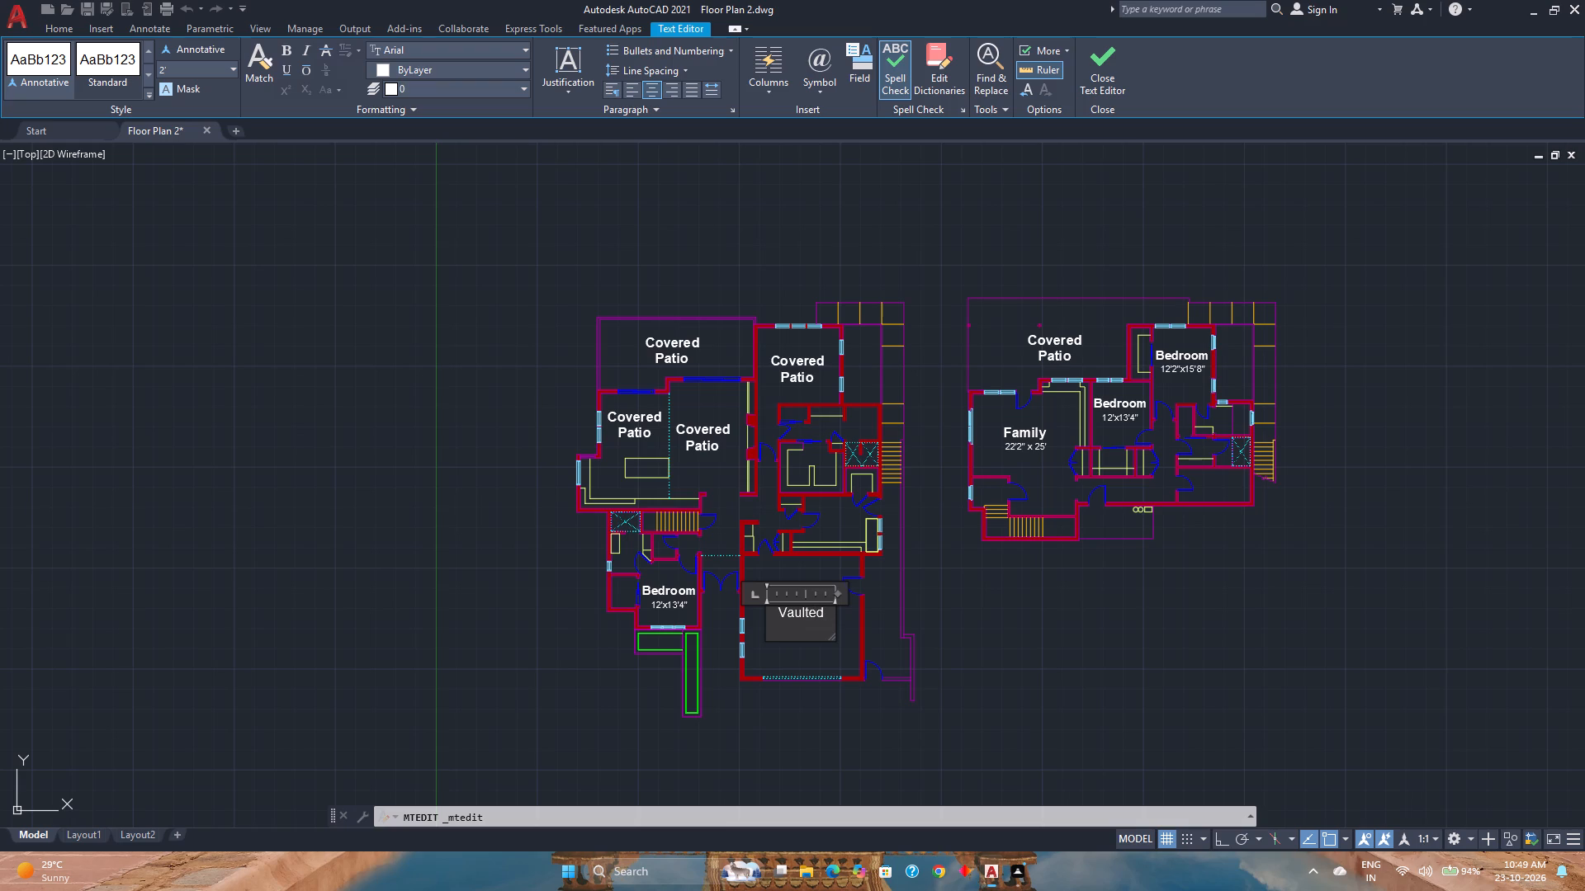
{"action": "key", "text": "ctrl+b"}
{"action": "type", "text": "Garage"}
{"action": "key", "text": "Return"}
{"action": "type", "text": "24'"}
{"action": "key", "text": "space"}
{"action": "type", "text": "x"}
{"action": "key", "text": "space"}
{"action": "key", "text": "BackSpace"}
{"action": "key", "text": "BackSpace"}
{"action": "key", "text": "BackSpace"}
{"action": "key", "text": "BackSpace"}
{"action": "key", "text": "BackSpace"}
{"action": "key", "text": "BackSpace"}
Add the non-bold dimension line 24' x 25' below Garage in the left plan's garage label and finish editing the text.
{"action": "key", "text": "ctrl+b"}
{"action": "type", "text": "24' x"}
{"action": "key", "text": "space"}
{"action": "type", "text": "25'"}
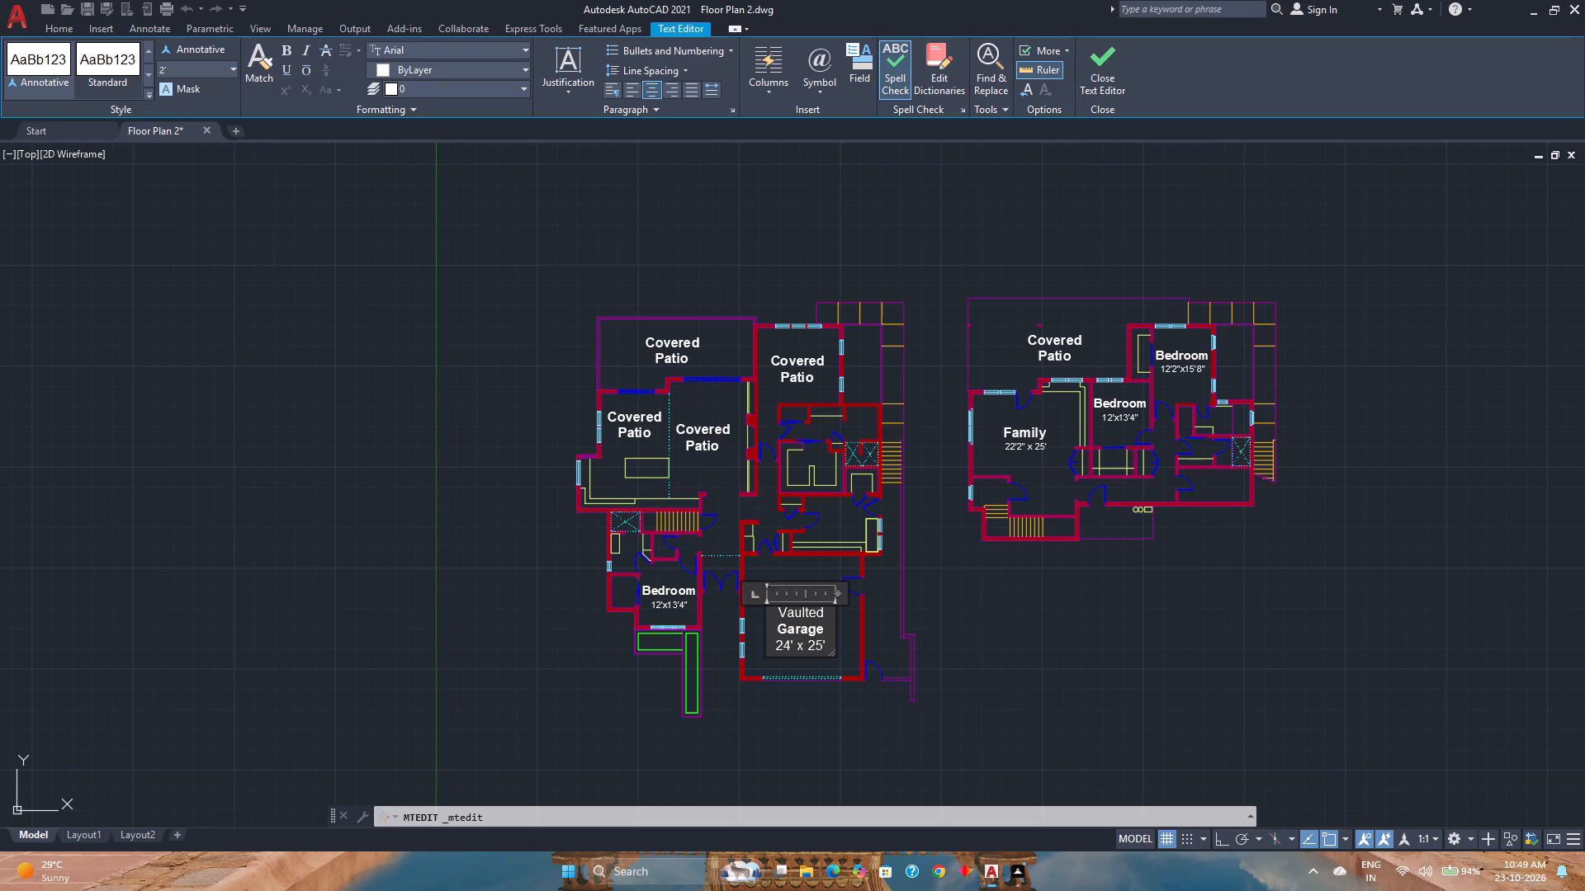
{"action": "left_click", "coordinate": [1106, 71]}
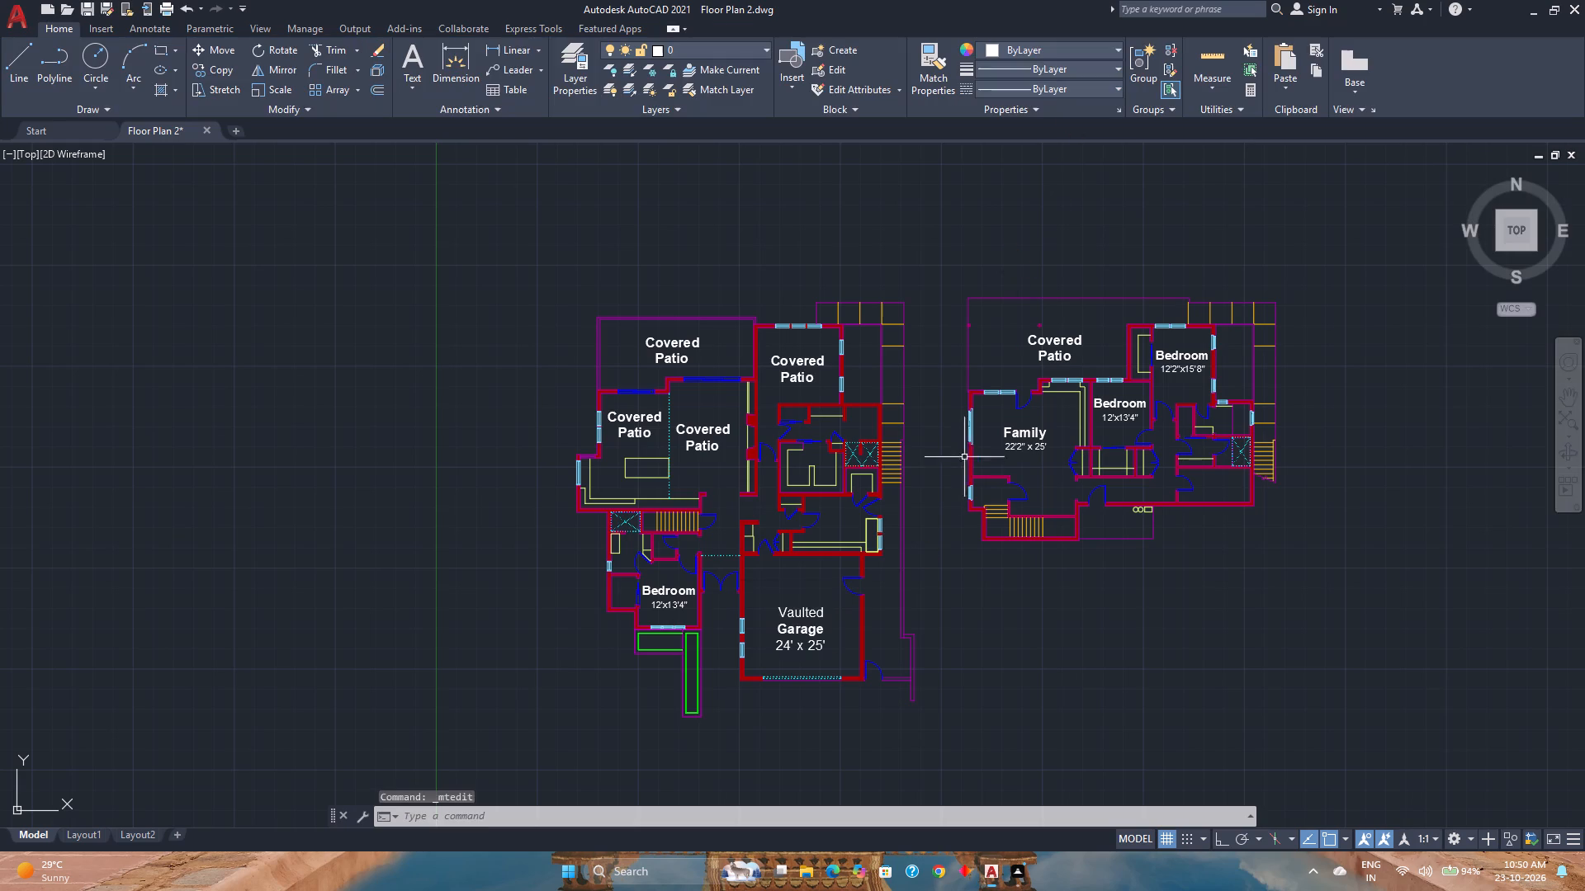
Move the Vaulted Garage label slightly upward within the garage and deselect it.
{"action": "scroll", "coordinate": [802, 603], "scroll_direction": "up", "scroll_amount": 2}
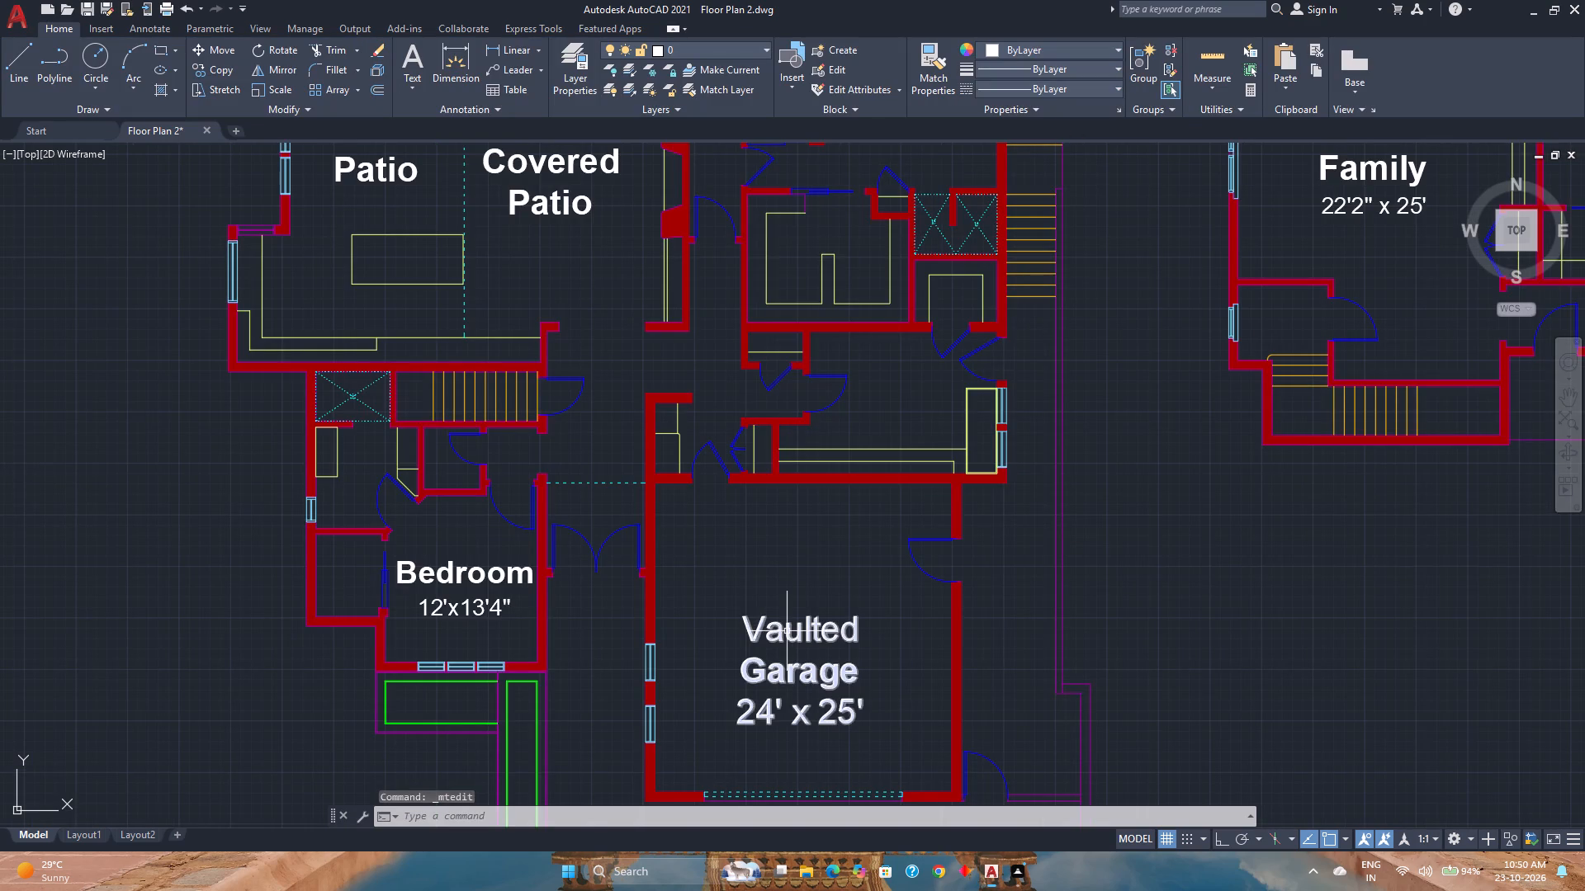
{"action": "left_click", "coordinate": [785, 631]}
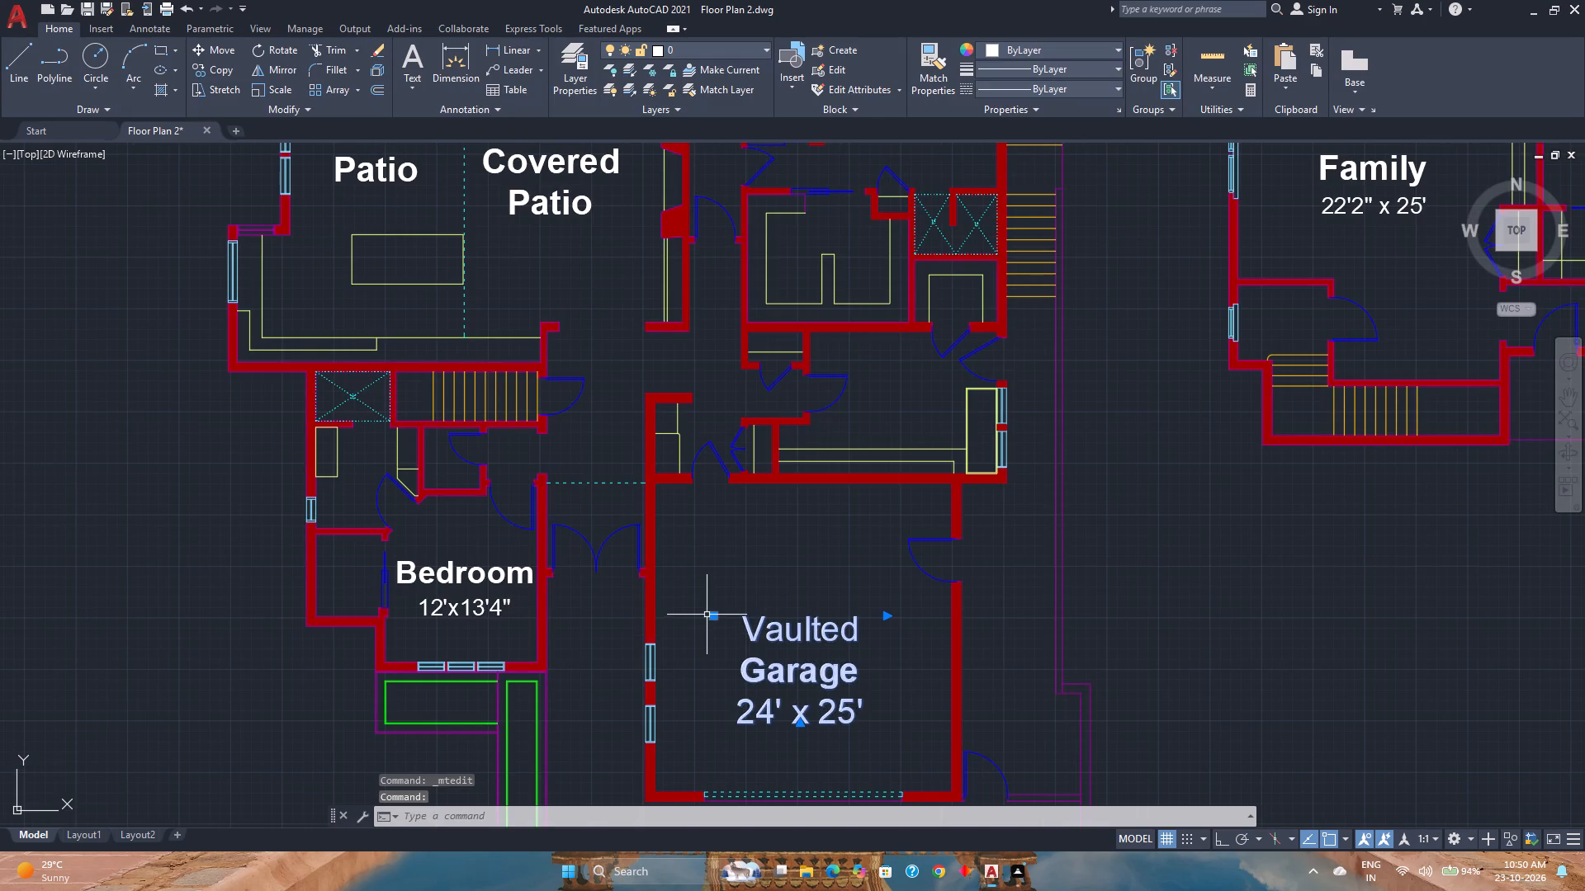
{"action": "left_click", "coordinate": [710, 615]}
{"action": "left_click", "coordinate": [711, 594]}
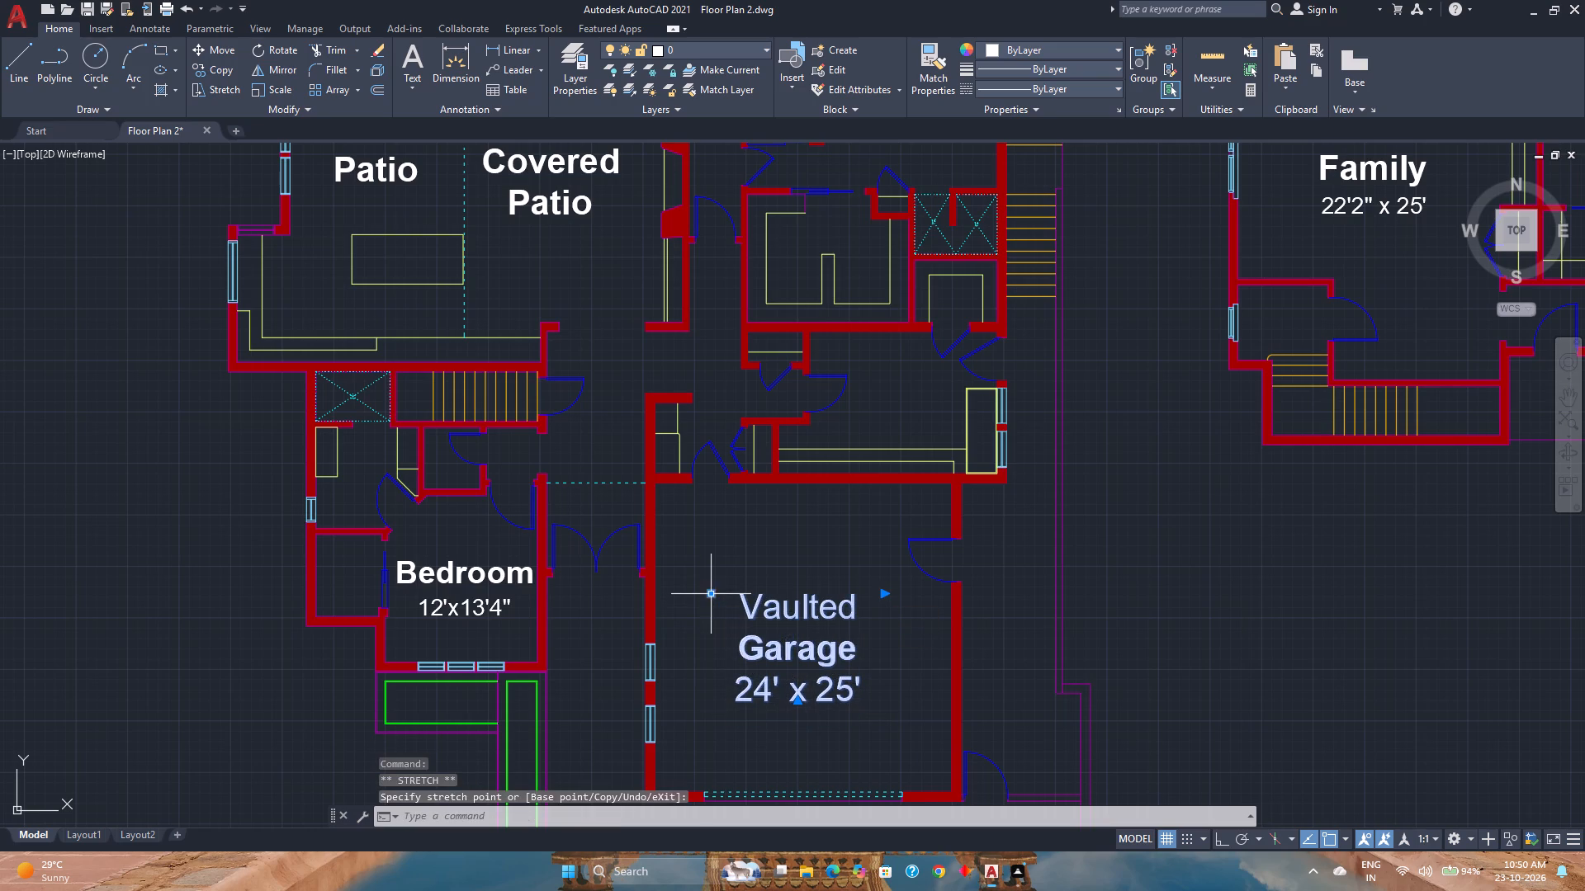
{"action": "scroll", "coordinate": [674, 638], "scroll_direction": "down", "scroll_amount": 1}
{"action": "middle_click_drag", "start_coordinate": [674, 638], "coordinate": [776, 687]}
{"action": "middle_click", "coordinate": [776, 687]}
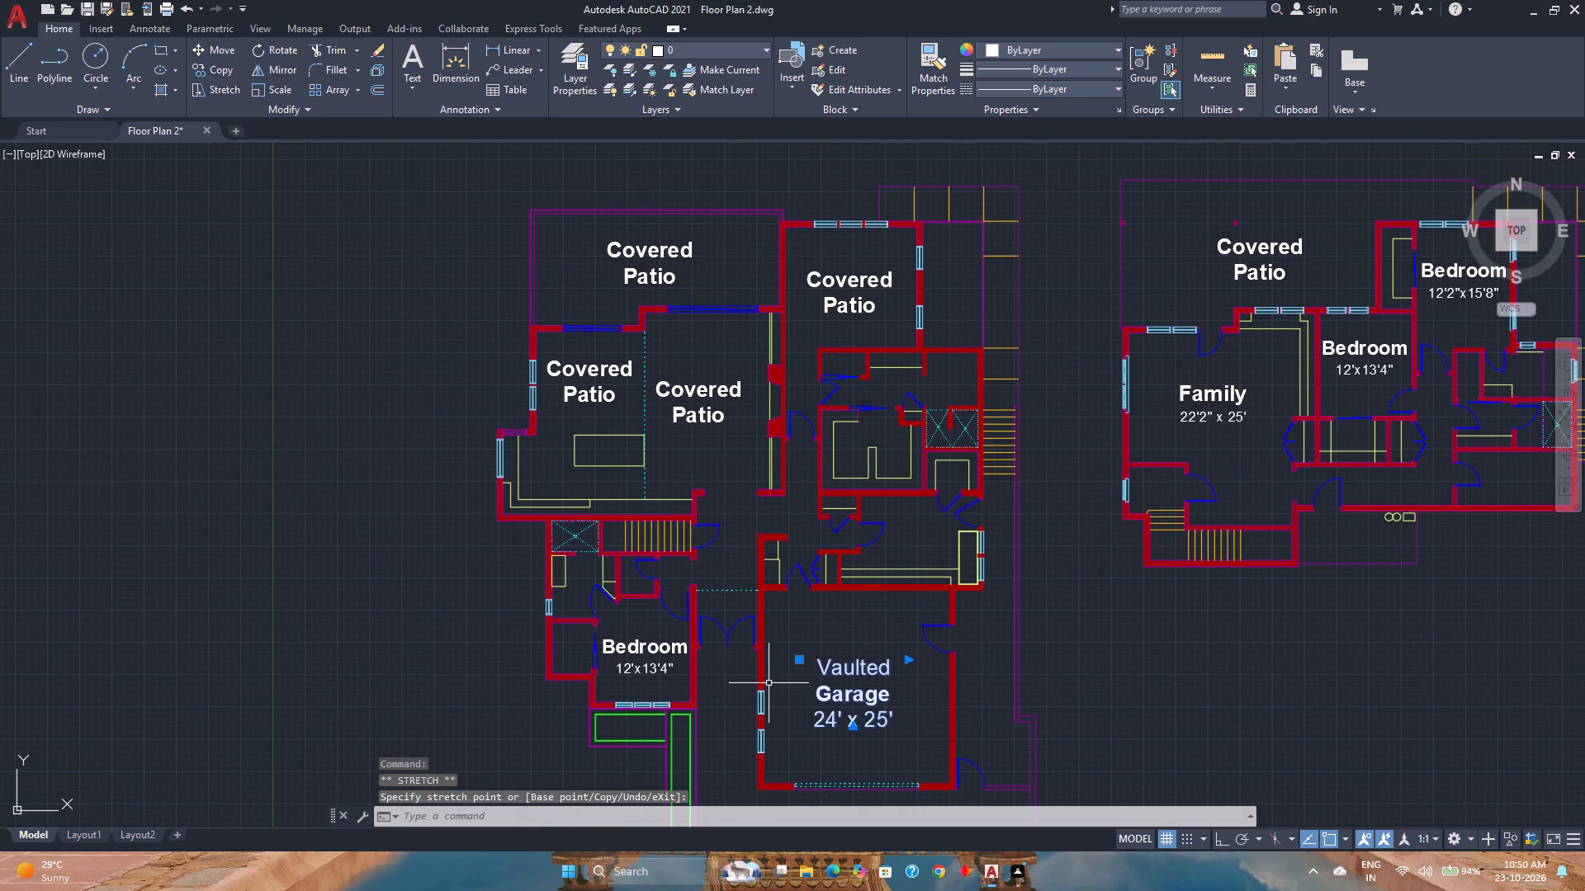
{"action": "key", "text": "Escape"}
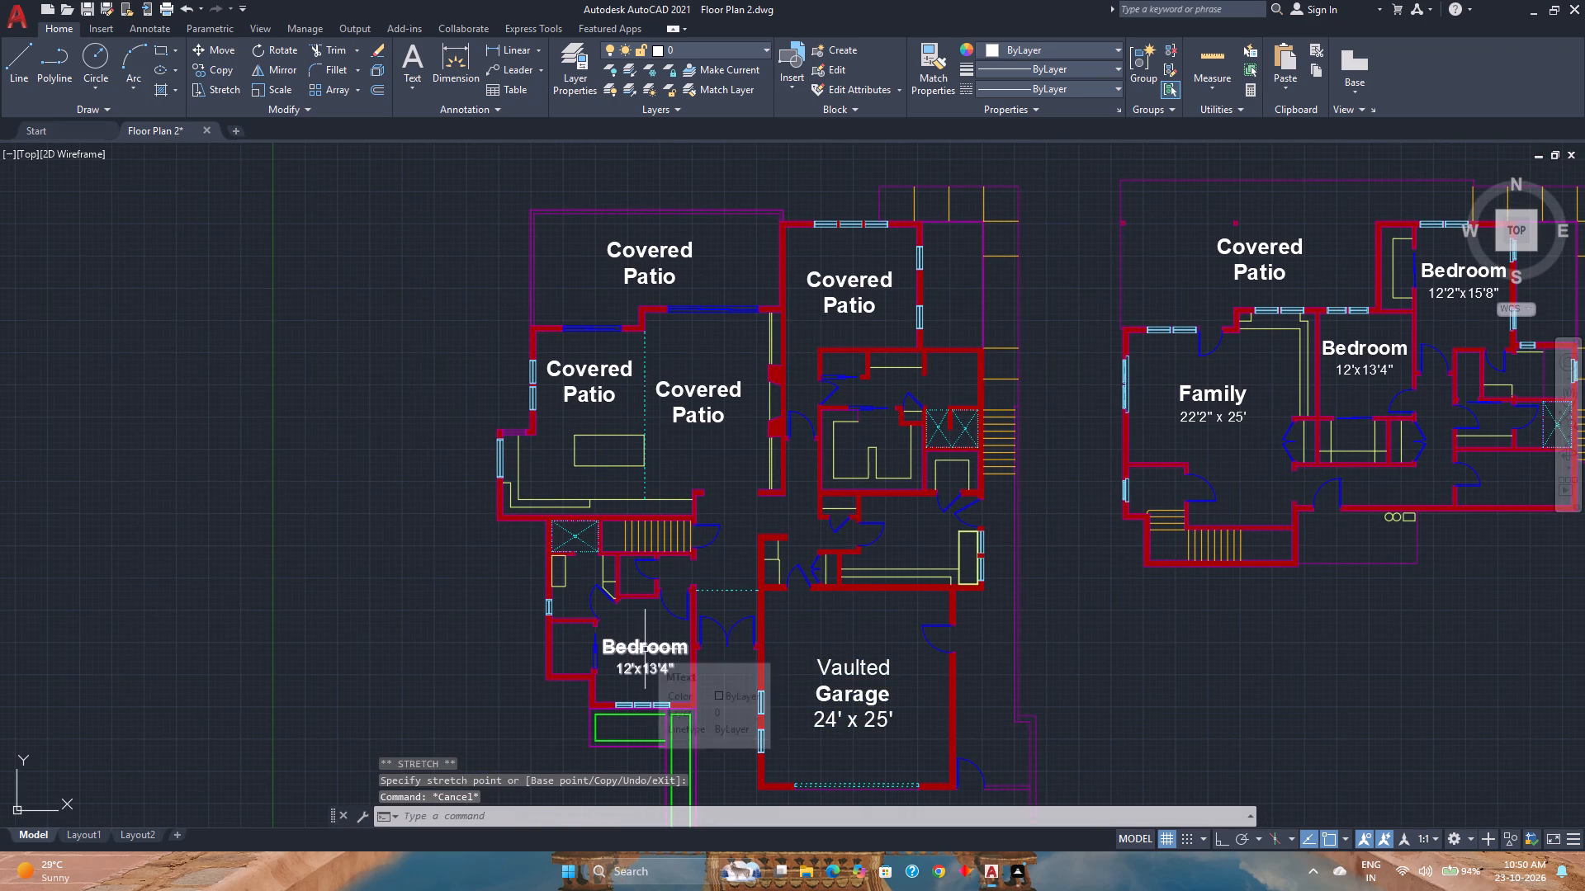
Change the dimensions in the left plan's Bedroom label to 12'4"x13'6" and close the text editing.
{"action": "double_click", "coordinate": [645, 649]}
{"action": "scroll", "coordinate": [635, 667], "scroll_direction": "up", "scroll_amount": 3}
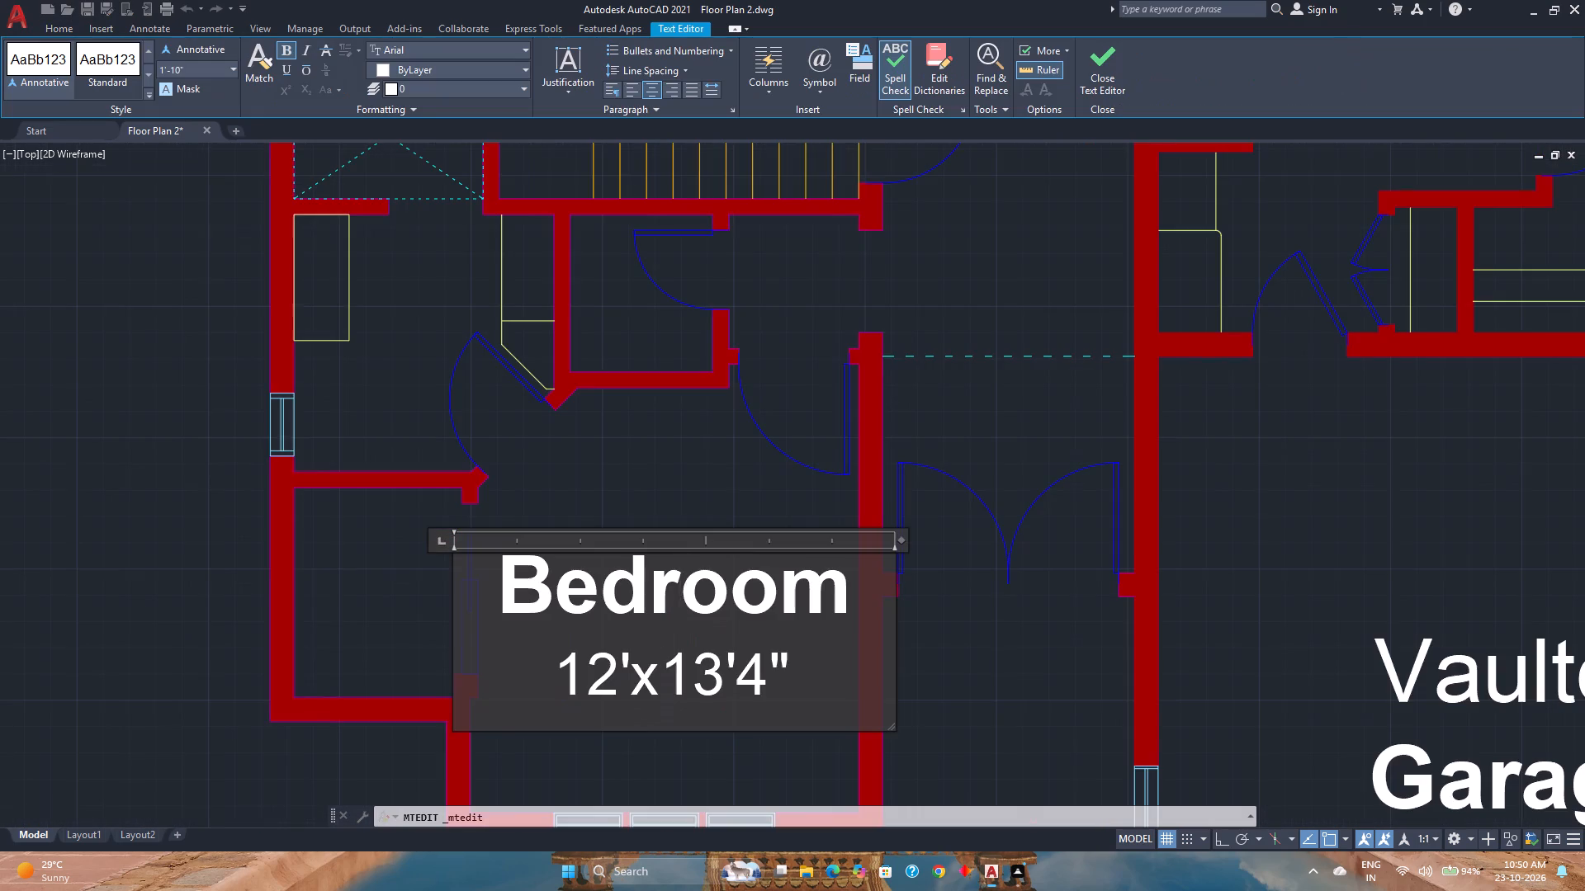
{"action": "left_click", "coordinate": [628, 672]}
{"action": "type", "text": "4\""}
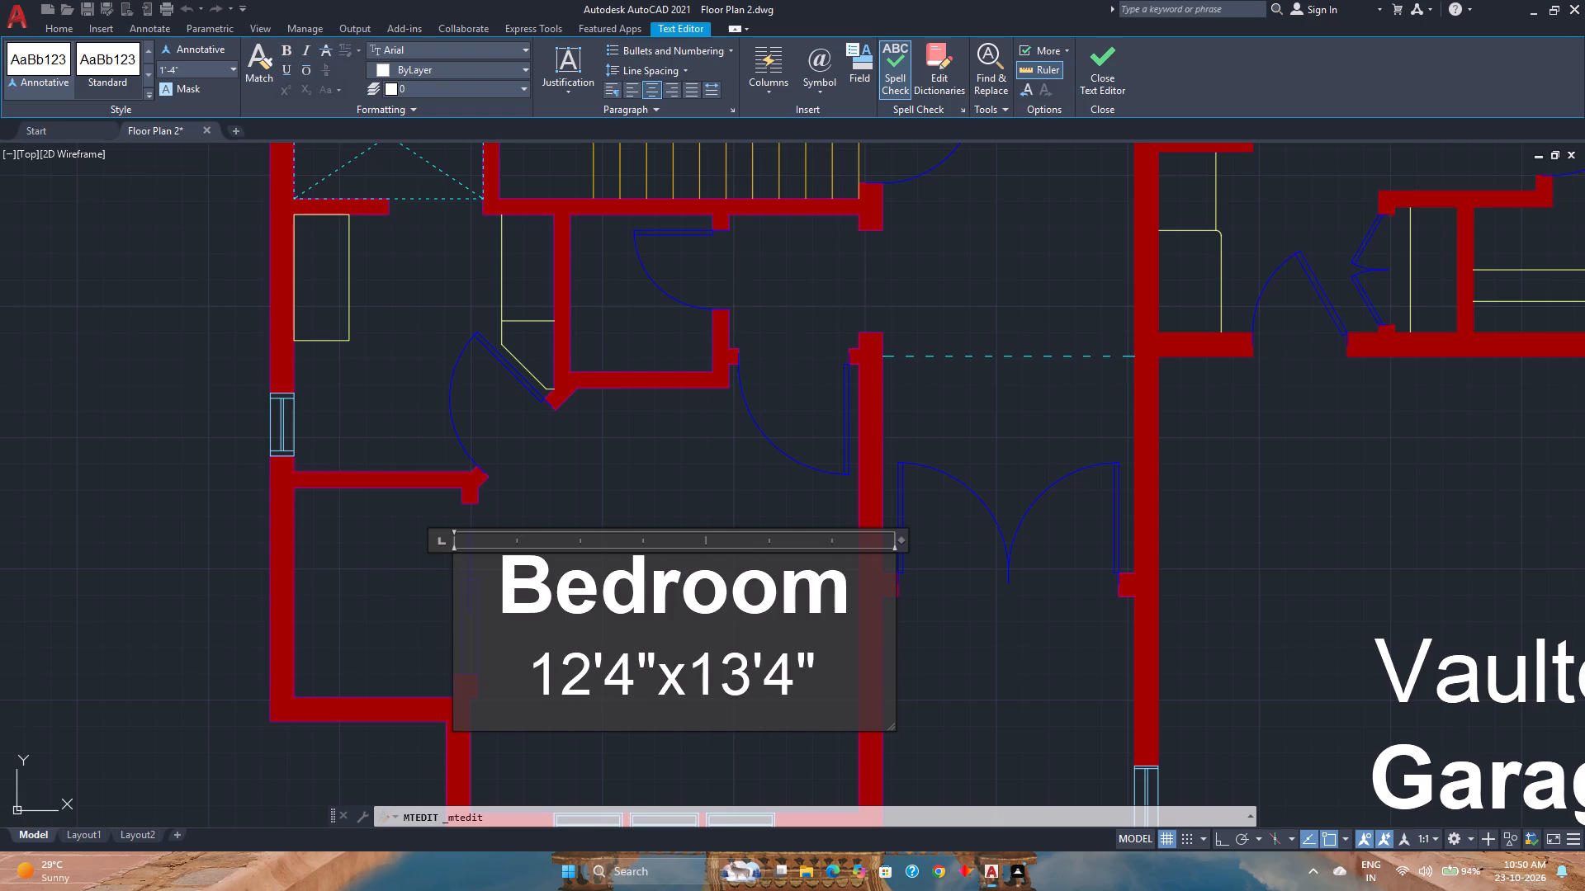
{"action": "left_click", "coordinate": [791, 693]}
{"action": "key", "text": "BackSpace"}
{"action": "key", "text": "6"}
{"action": "left_click", "coordinate": [1085, 65]}
{"action": "scroll", "coordinate": [717, 557], "scroll_direction": "down", "scroll_amount": 2}
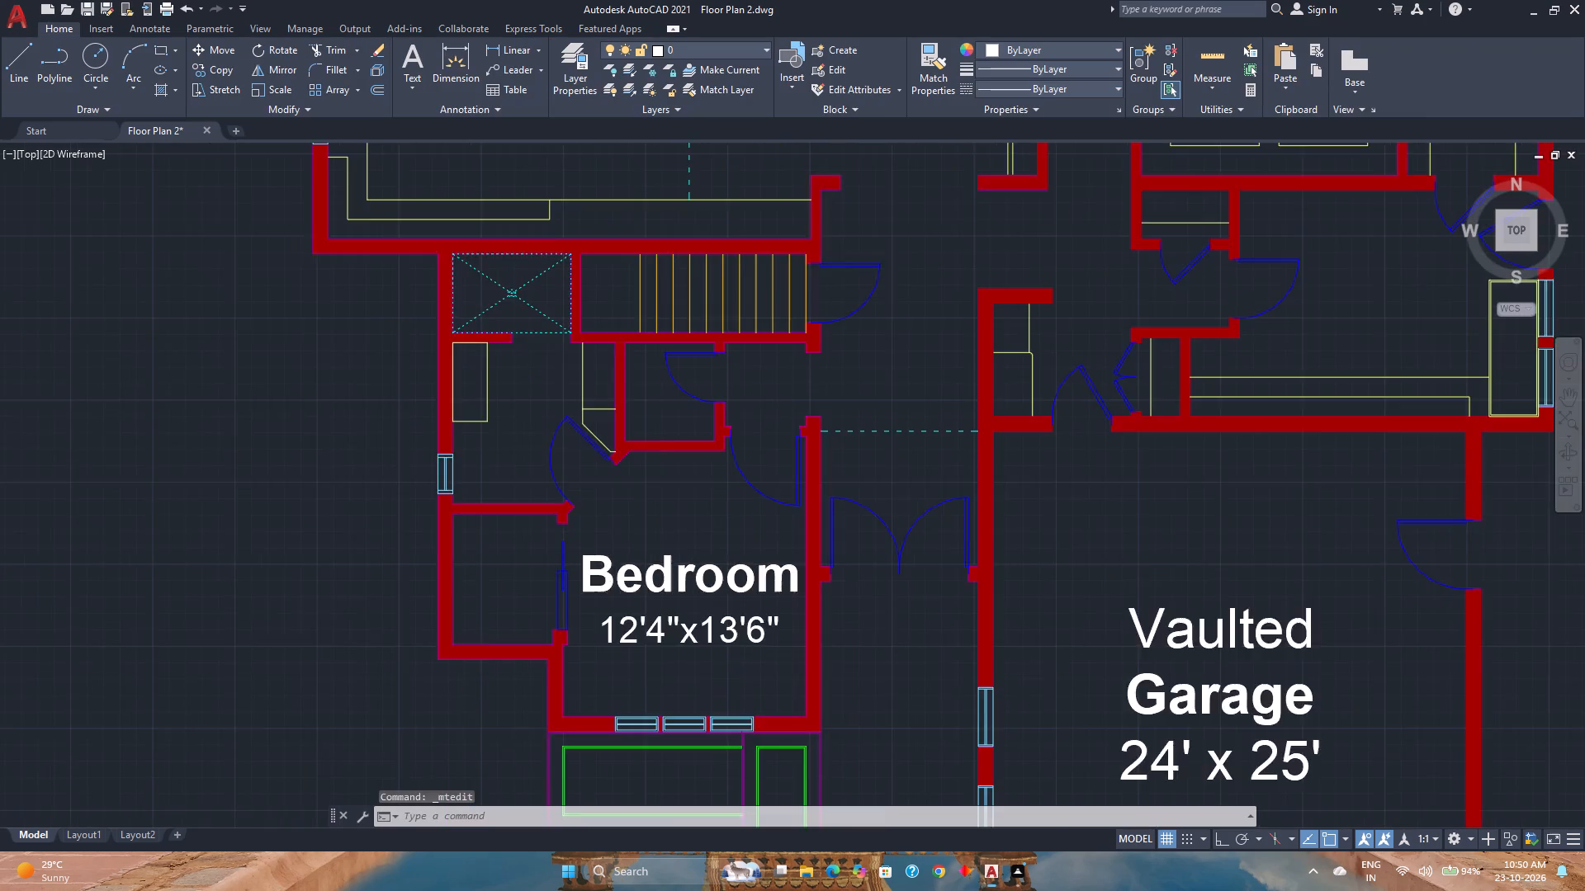
Replace the Covered Patio text beside the dashed line in the left plan's central room with non-bold Vaulted above bold Great Room.
{"action": "scroll", "coordinate": [717, 559], "scroll_direction": "down", "scroll_amount": 1}
{"action": "middle_click_drag", "start_coordinate": [749, 577], "coordinate": [625, 583]}
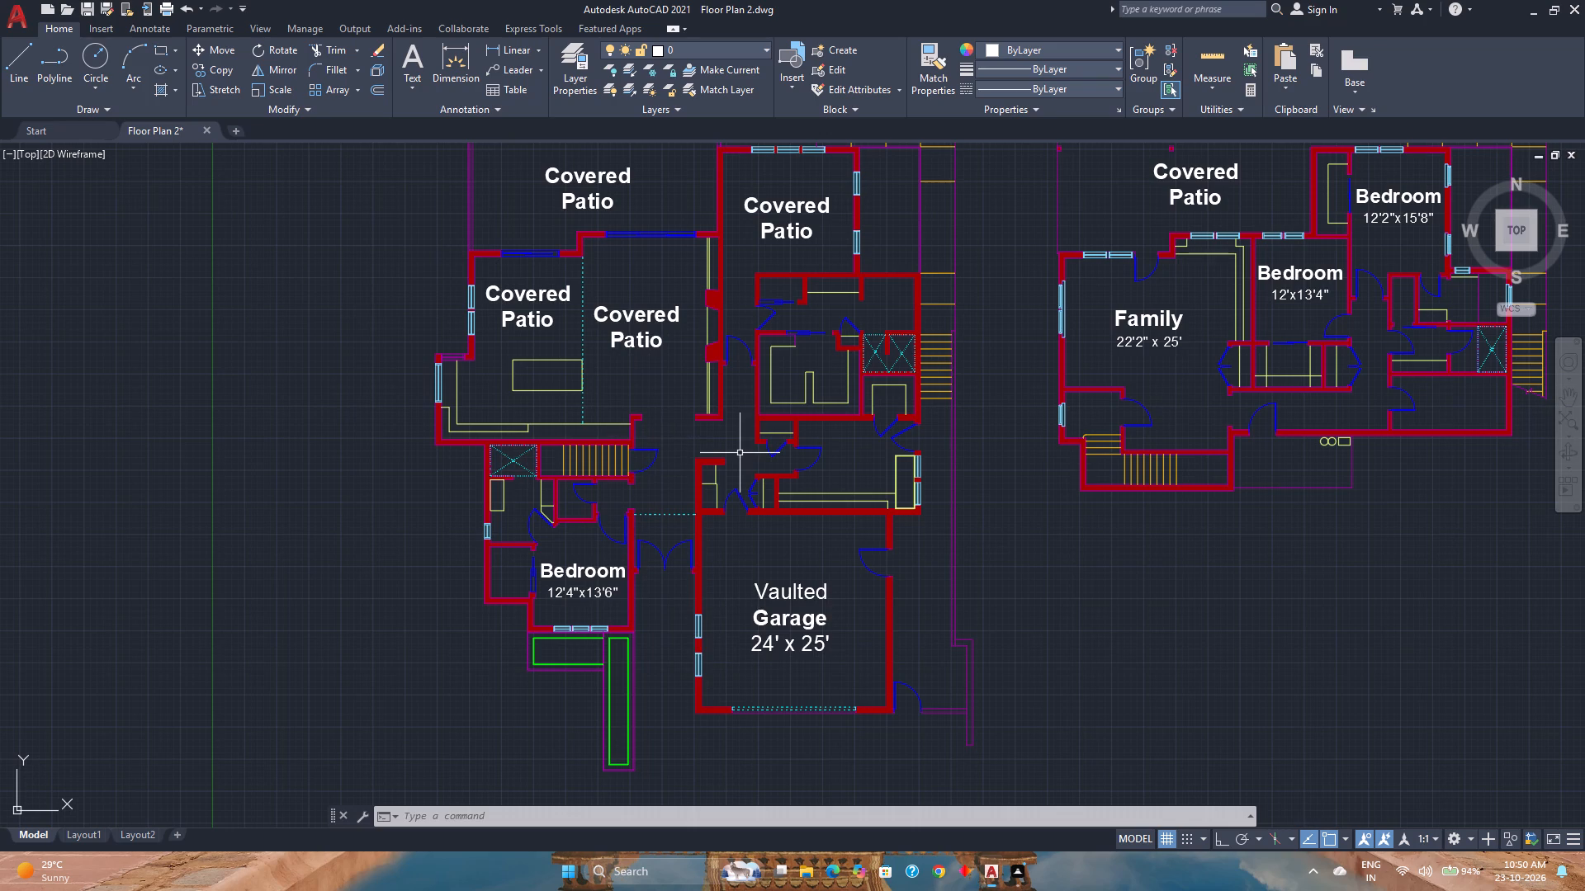
{"action": "scroll", "coordinate": [740, 453], "scroll_direction": "down", "scroll_amount": 1}
{"action": "middle_click_drag", "start_coordinate": [740, 453], "coordinate": [712, 484]}
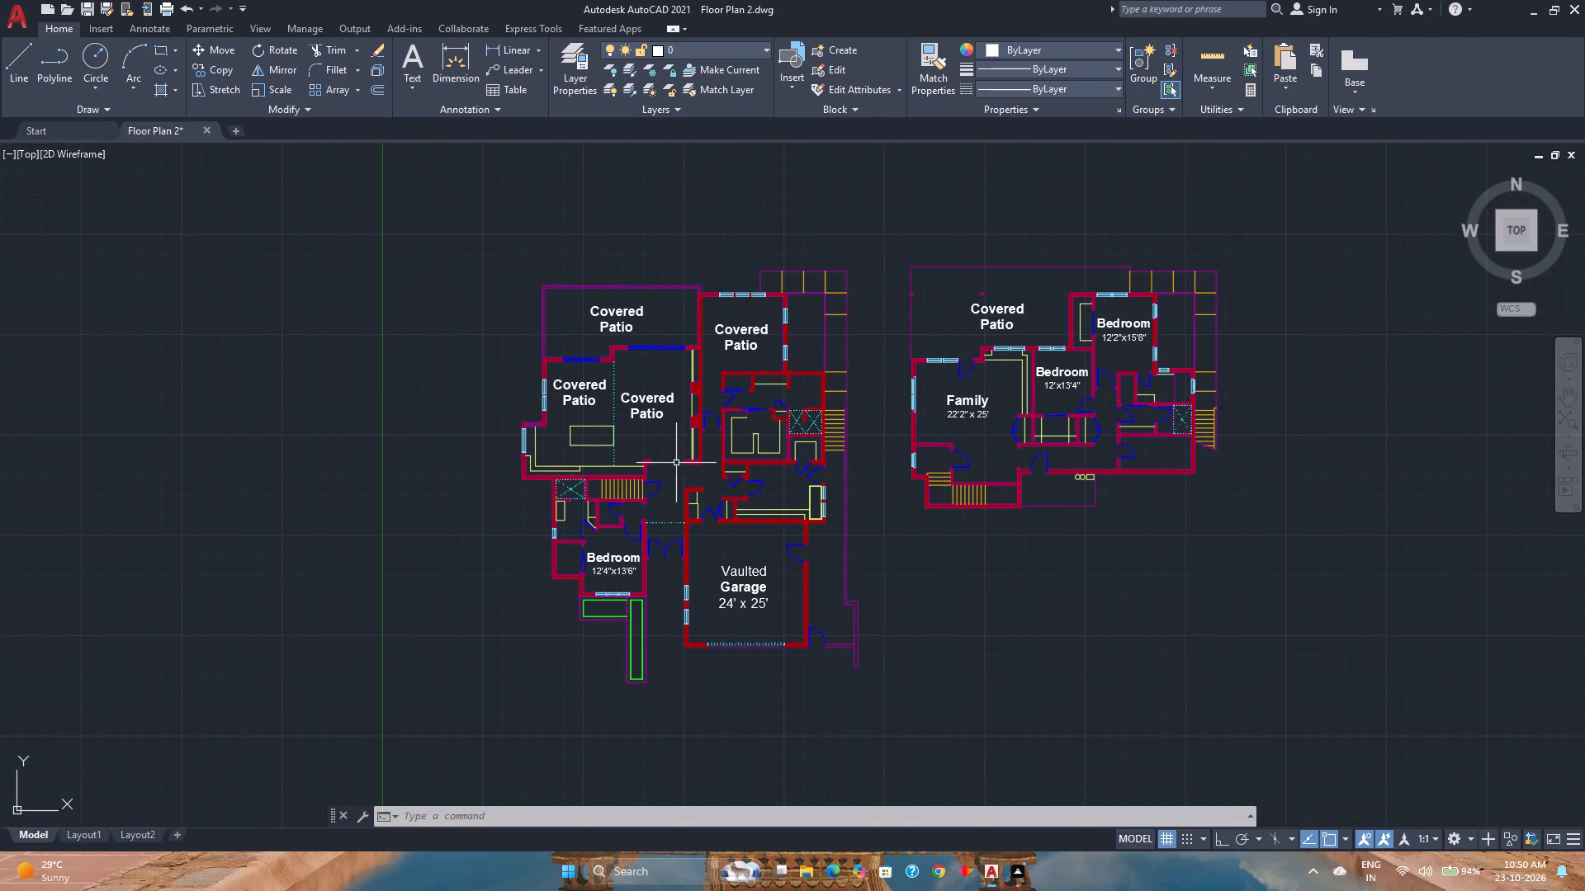
{"action": "double_click", "coordinate": [644, 394]}
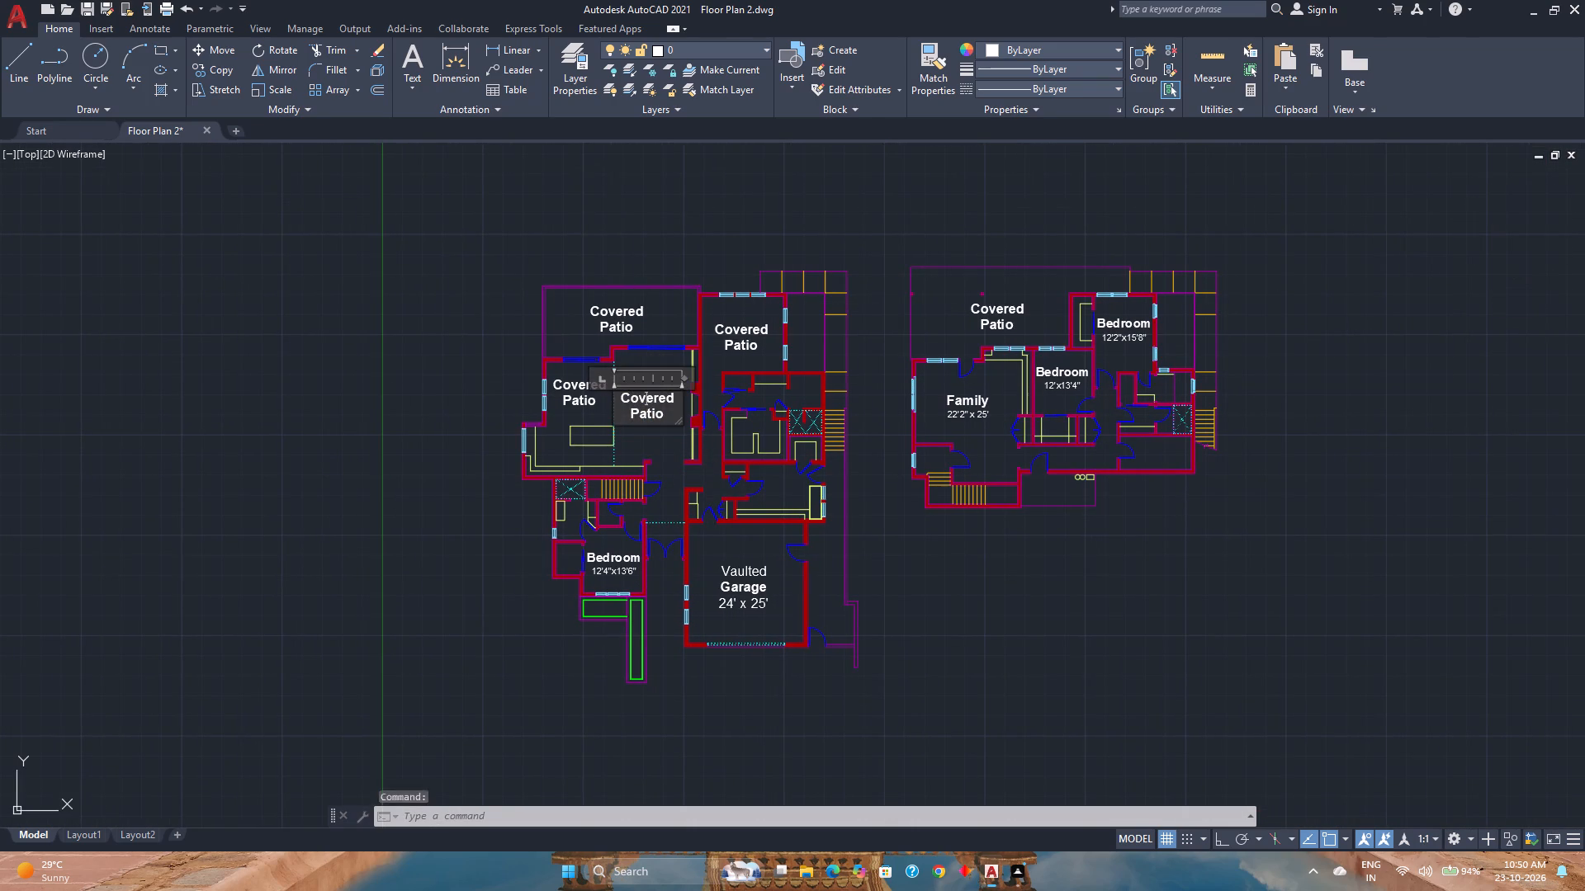
{"action": "key", "text": "ctrl+a"}
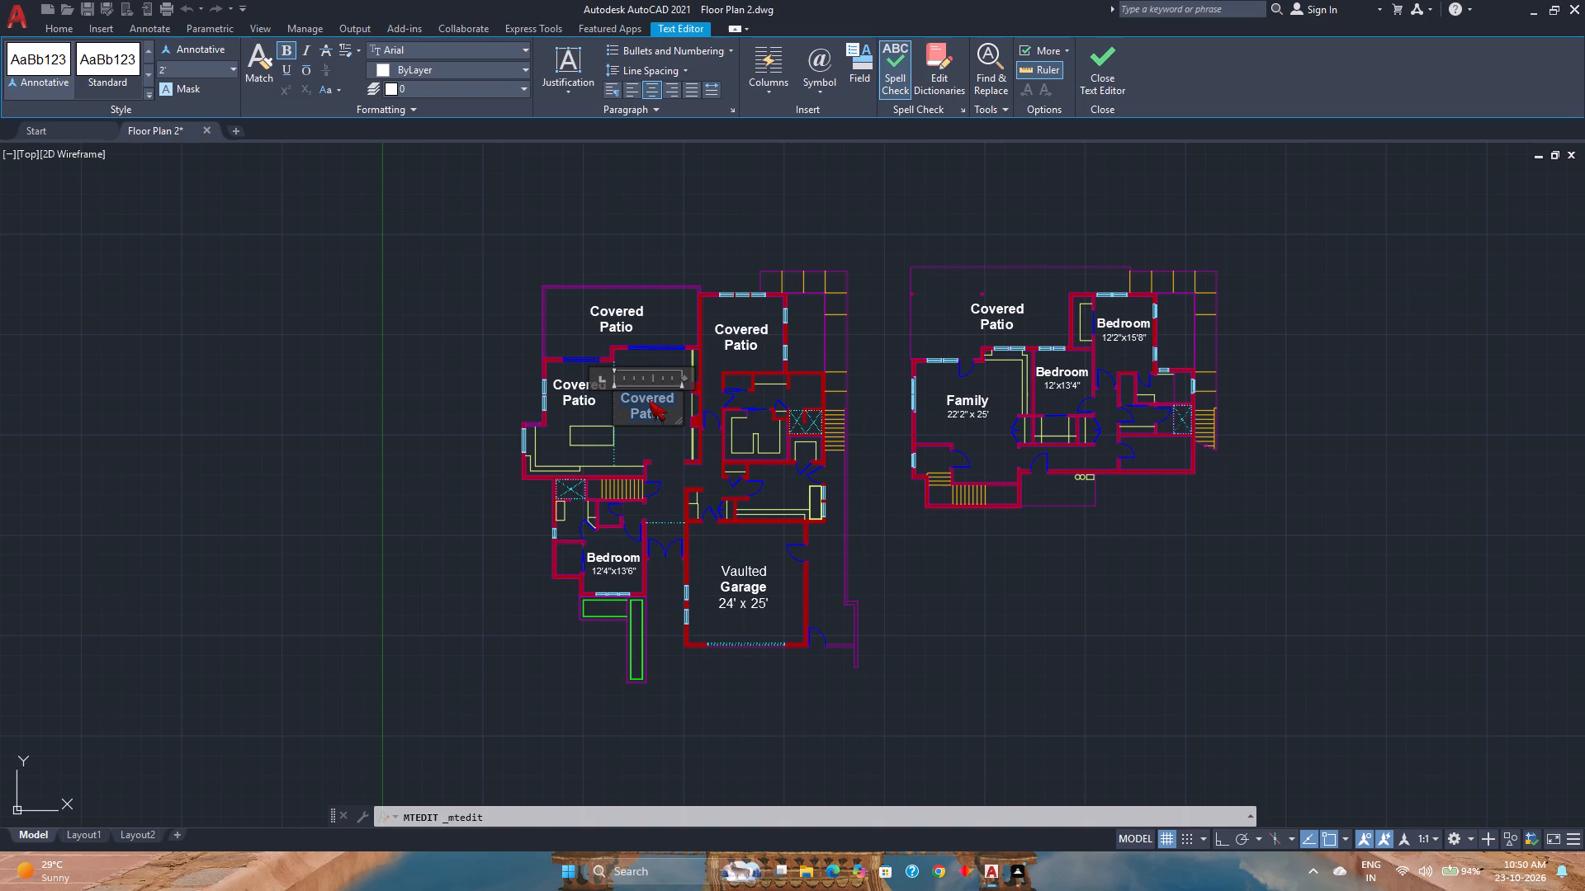
{"action": "key", "text": "ctrl+n"}
{"action": "key", "text": "ctrl+b"}
{"action": "type", "text": "Va"}
{"action": "type", "text": "ulted"}
{"action": "key", "text": "space"}
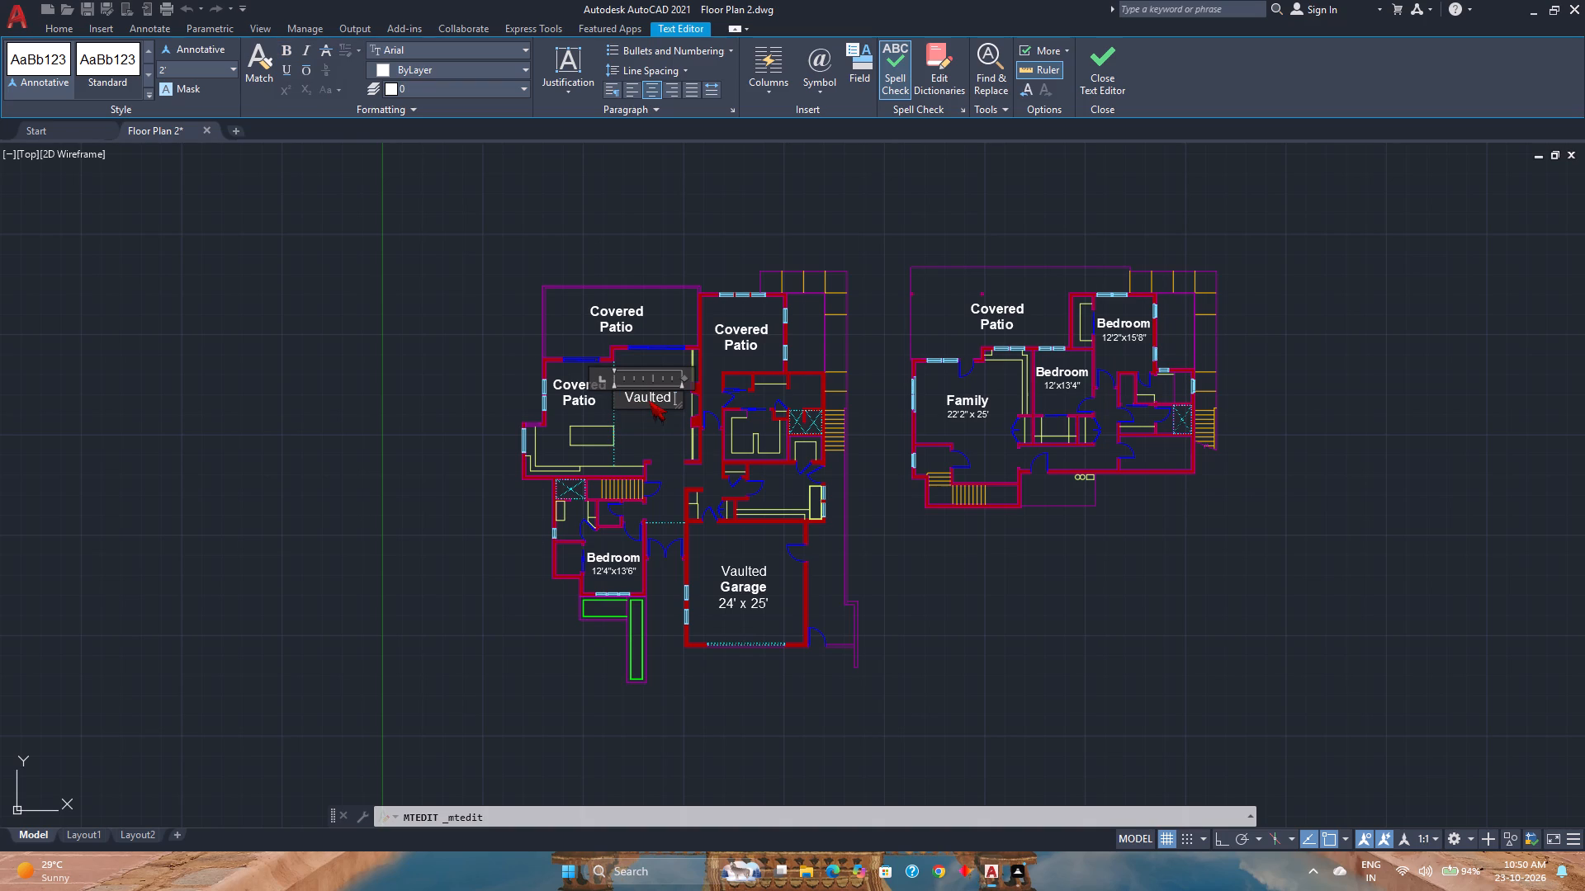
{"action": "key", "text": "Return"}
{"action": "key", "text": "ctrl+b"}
{"action": "type", "text": "Great Room"}
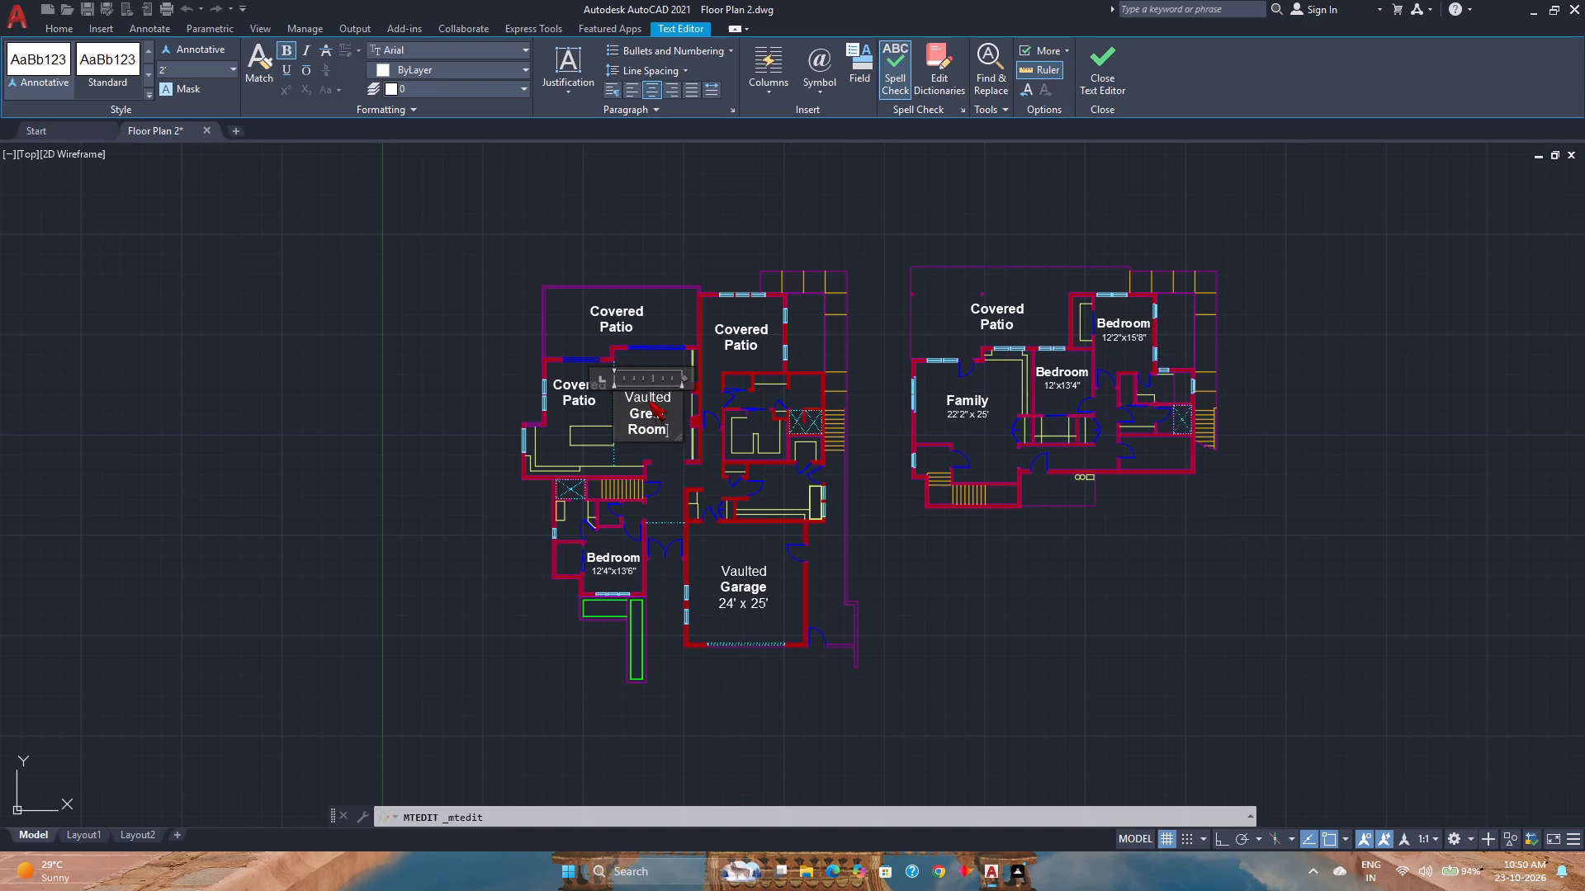
Add a non-bold 17'8" x 23' line below Great Room and save the label's text changes.
{"action": "key", "text": "Return"}
{"action": "key", "text": "ctrl+b"}
{"action": "type", "text": "17'8\""}
{"action": "key", "text": "space"}
{"action": "type", "text": "x"}
{"action": "key", "text": "space"}
{"action": "type", "text": "23'"}
{"action": "key", "text": "Escape"}
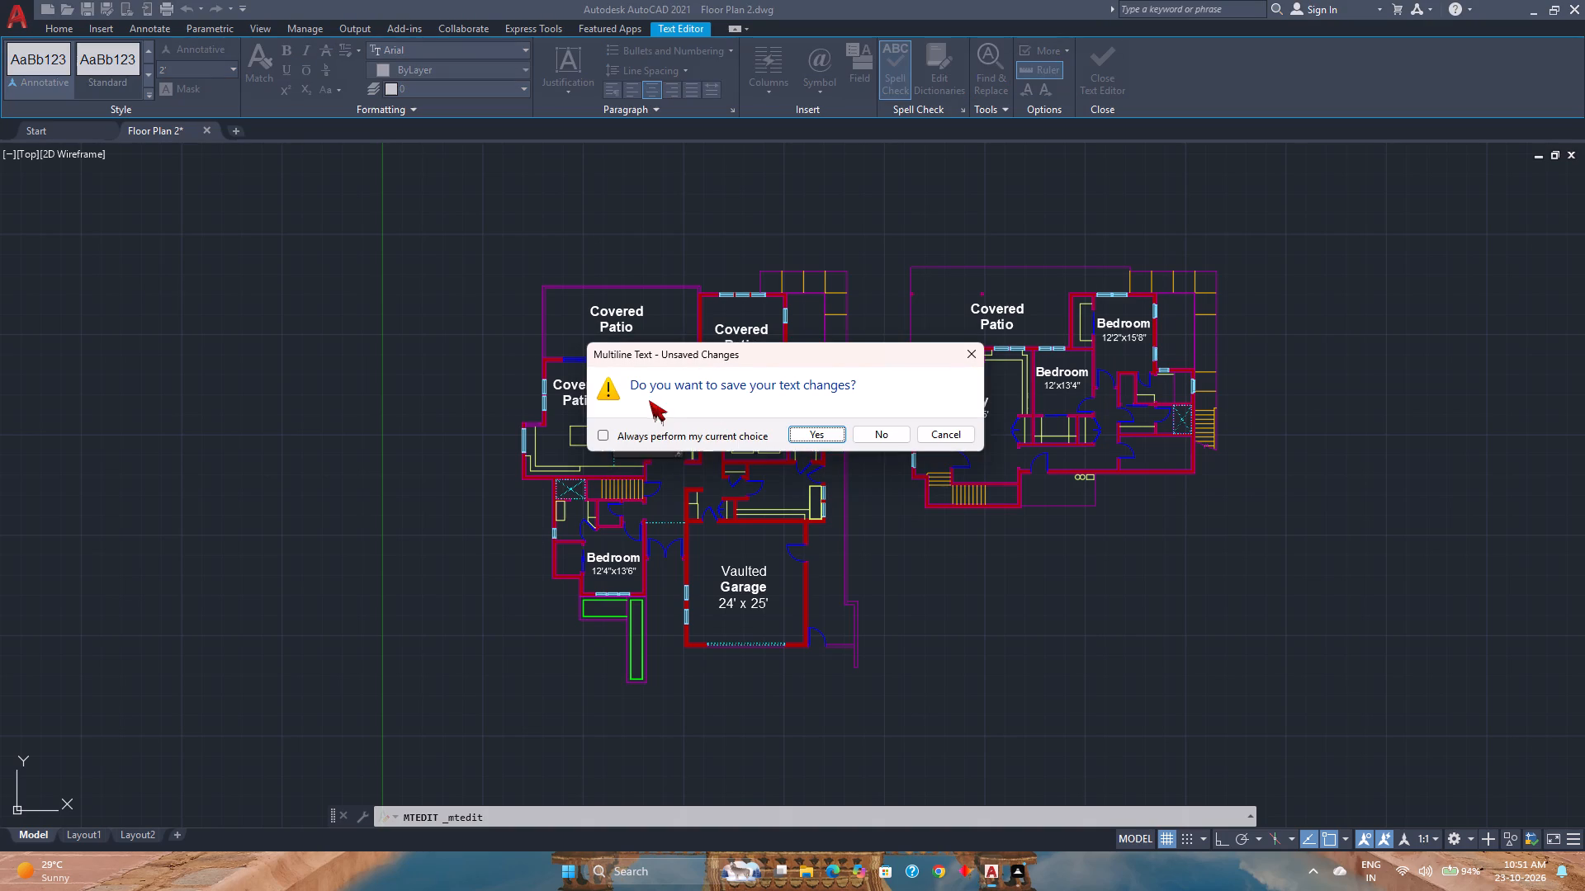
{"action": "left_click", "coordinate": [836, 432]}
Widen the Vaulted Great Room label's text box so that Great Room fits on one line, and deselect it.
{"action": "left_click", "coordinate": [655, 405]}
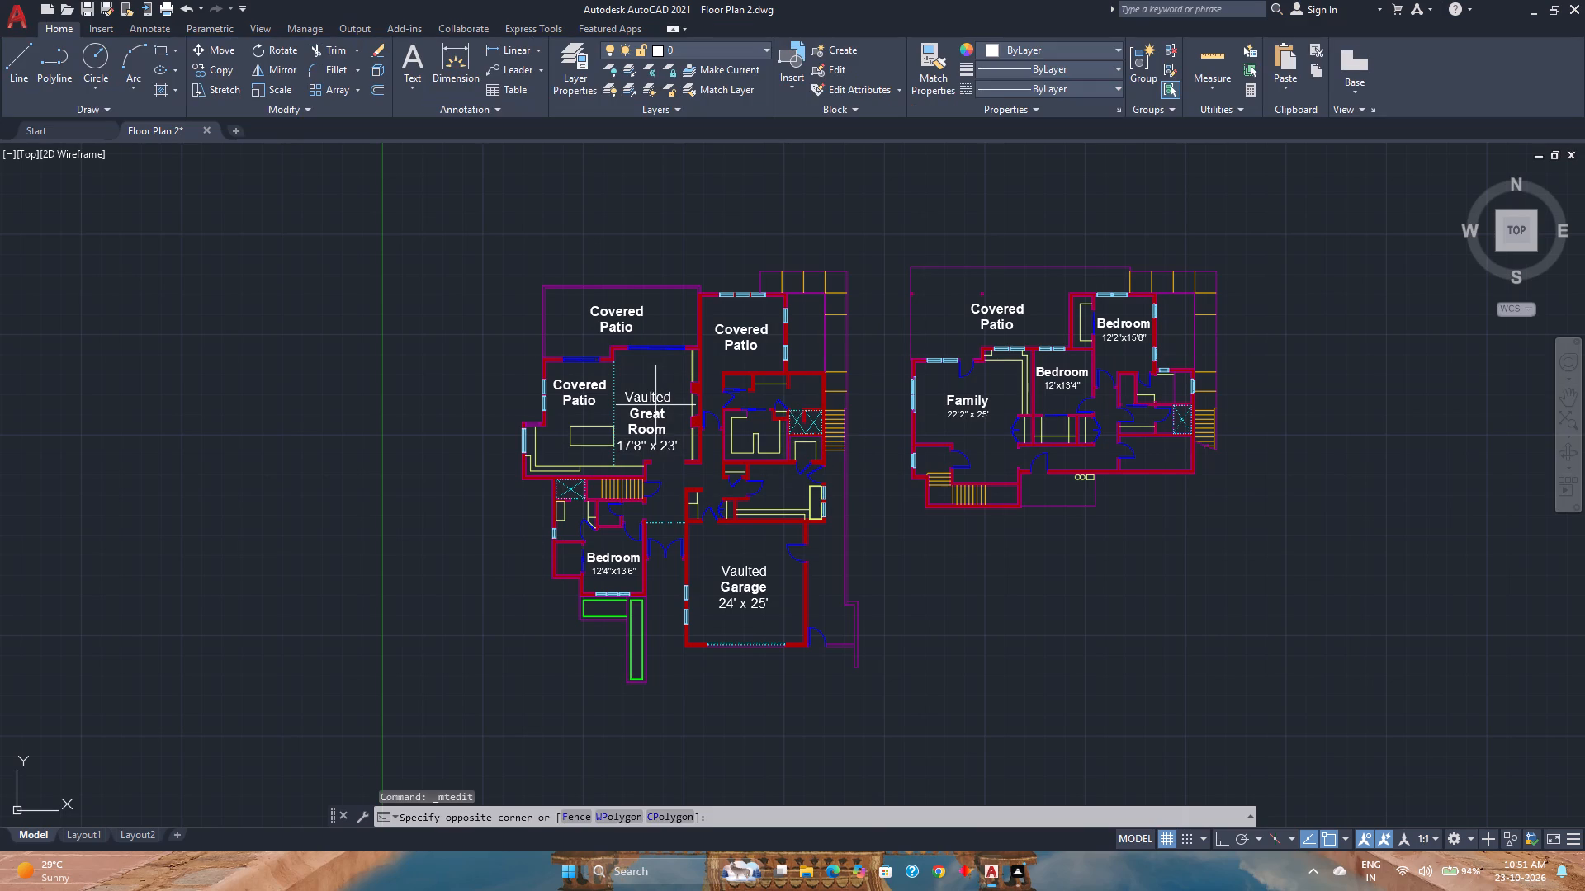
{"action": "left_click", "coordinate": [662, 400]}
{"action": "left_click", "coordinate": [665, 396]}
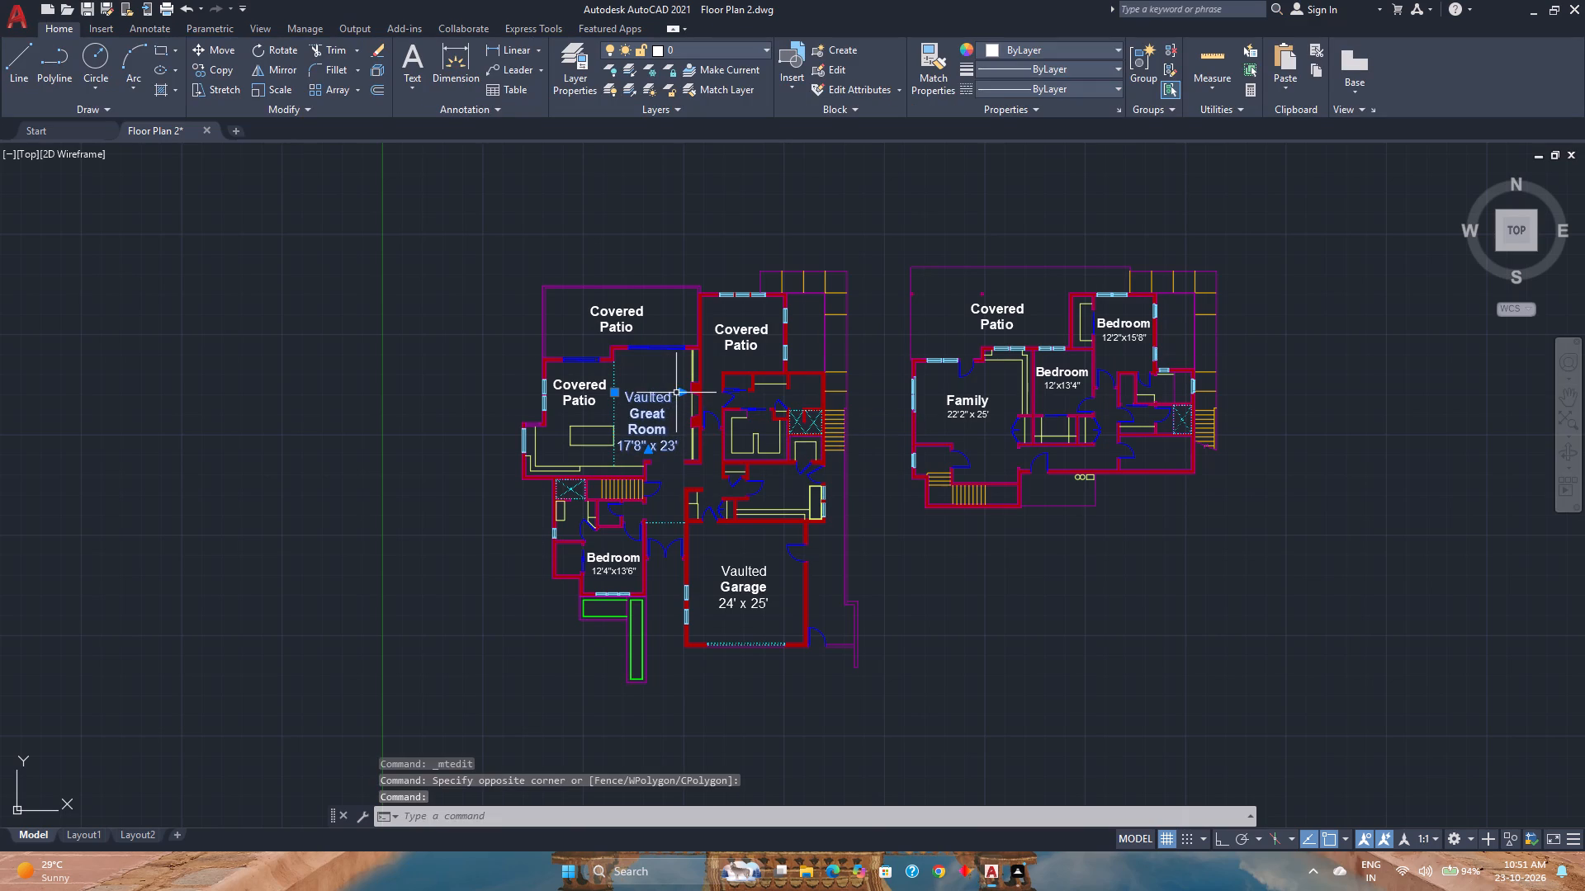
{"action": "left_click_drag", "start_coordinate": [680, 393], "coordinate": [694, 393]}
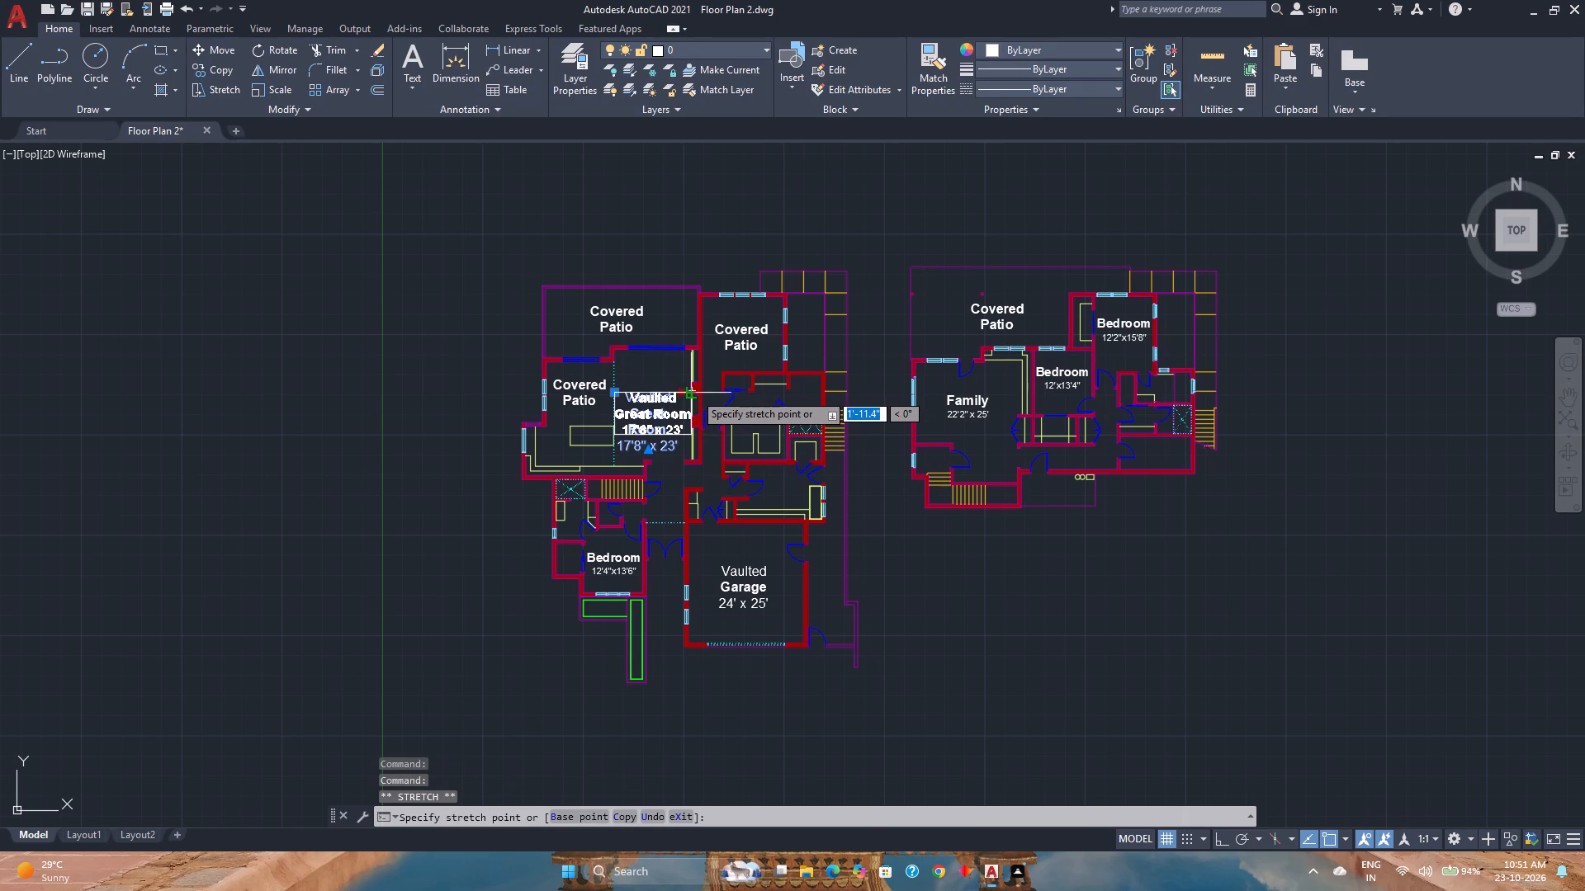
{"action": "scroll", "coordinate": [701, 401], "scroll_direction": "up", "scroll_amount": 2}
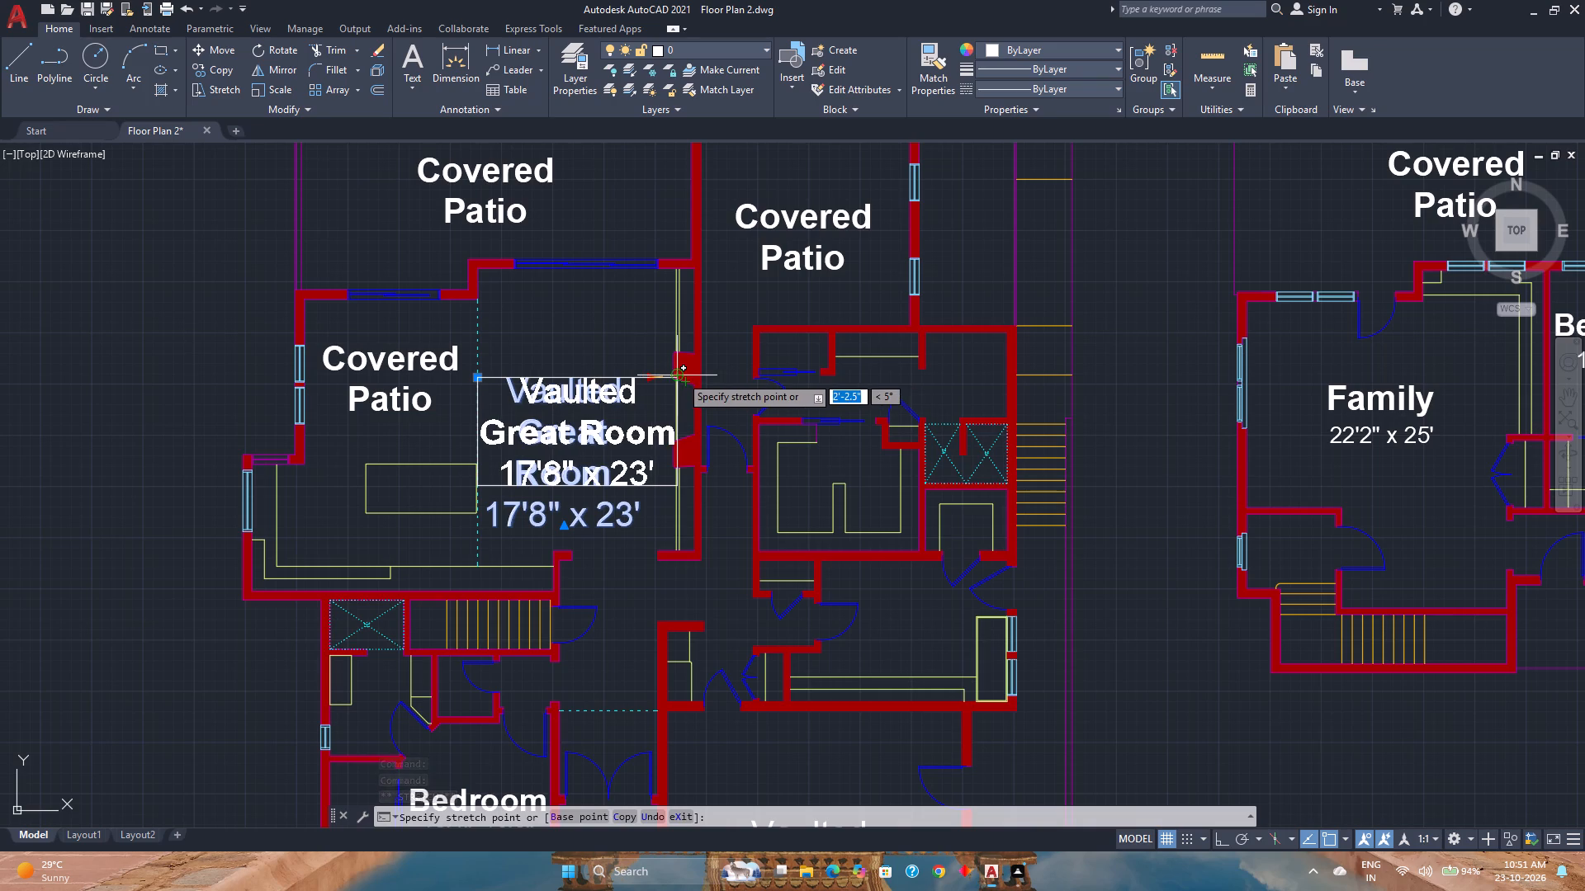
{"action": "left_click", "coordinate": [678, 375]}
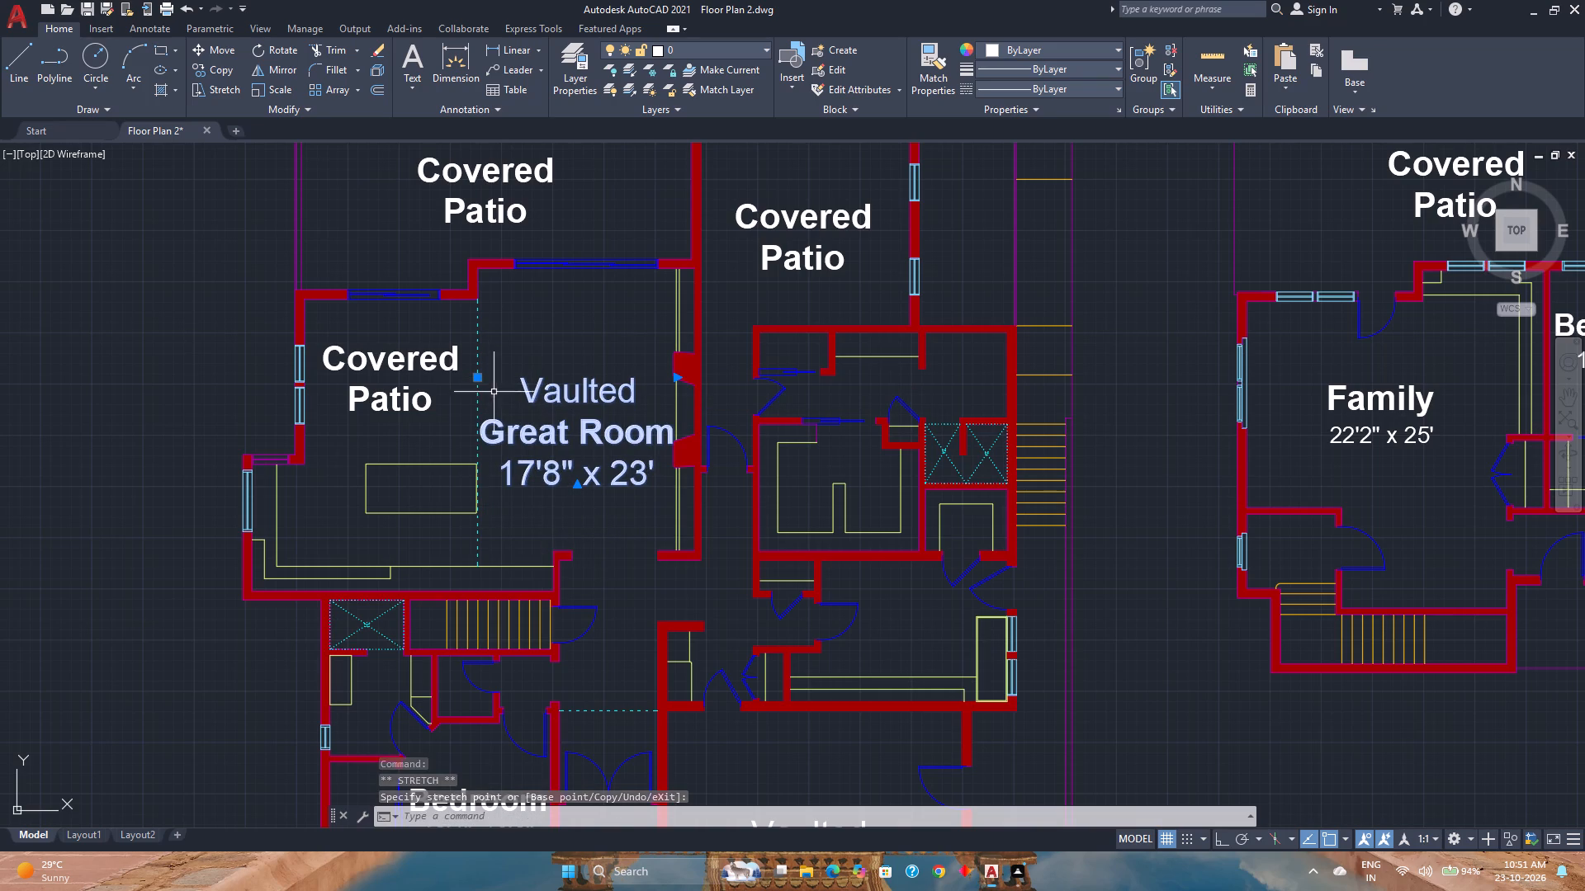
{"action": "key", "text": "Escape"}
Replace the Covered Patio text in the left plan's area beside the Great Room with non-bold Vaulted above bold Dining.
{"action": "scroll", "coordinate": [575, 464], "scroll_direction": "down", "scroll_amount": 1}
{"action": "middle_click_drag", "start_coordinate": [575, 464], "coordinate": [615, 485]}
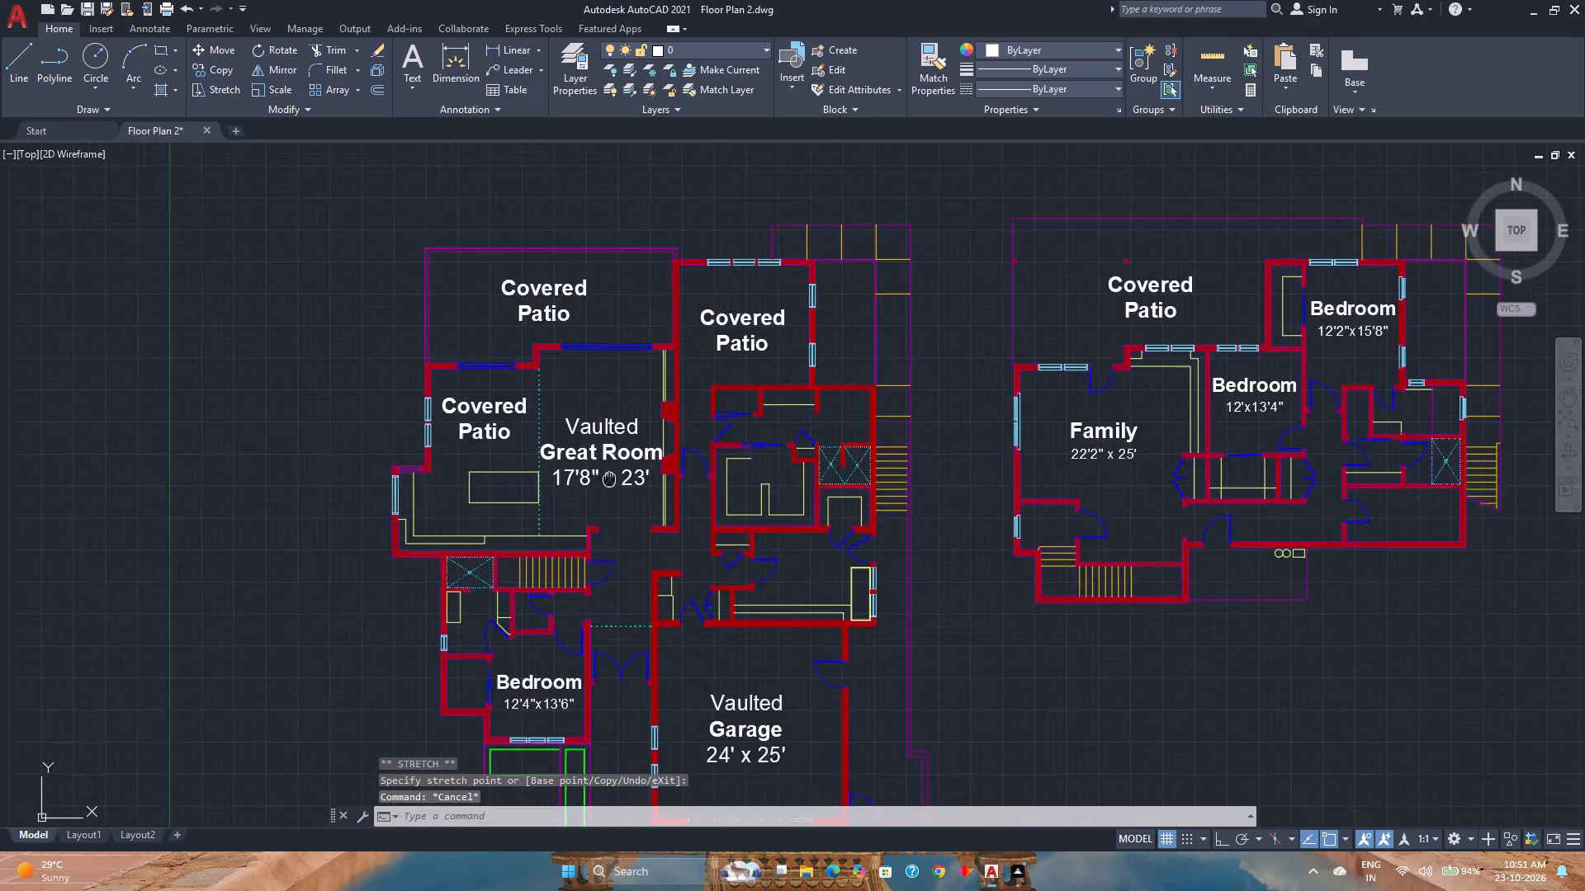
{"action": "middle_click_drag", "start_coordinate": [615, 485], "coordinate": [674, 557]}
{"action": "double_click", "coordinate": [565, 492]}
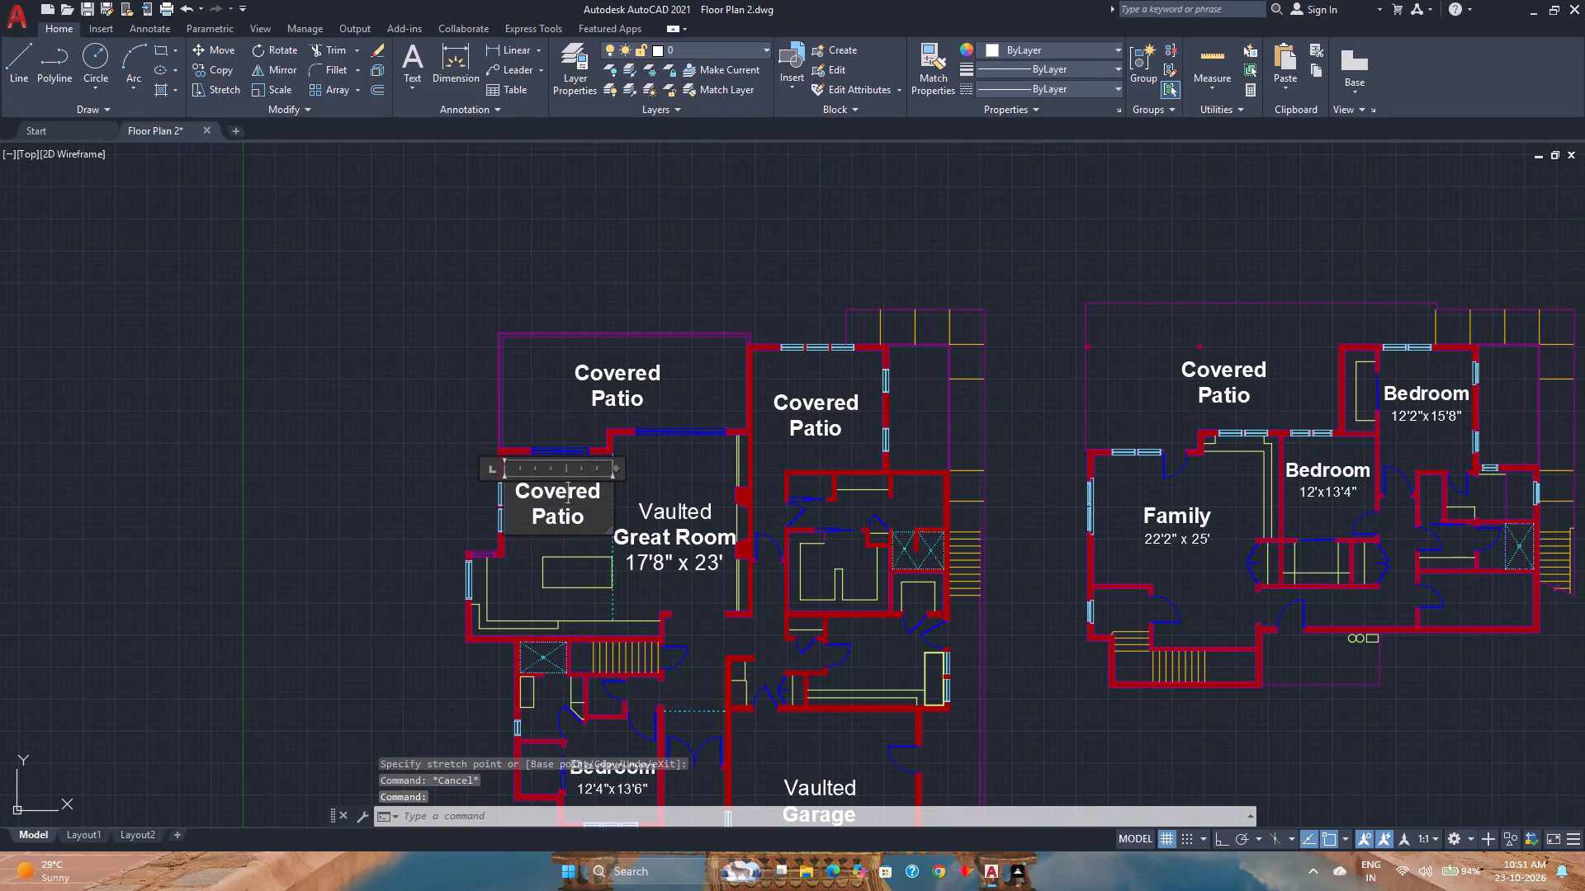
{"action": "key", "text": "ctrl+a"}
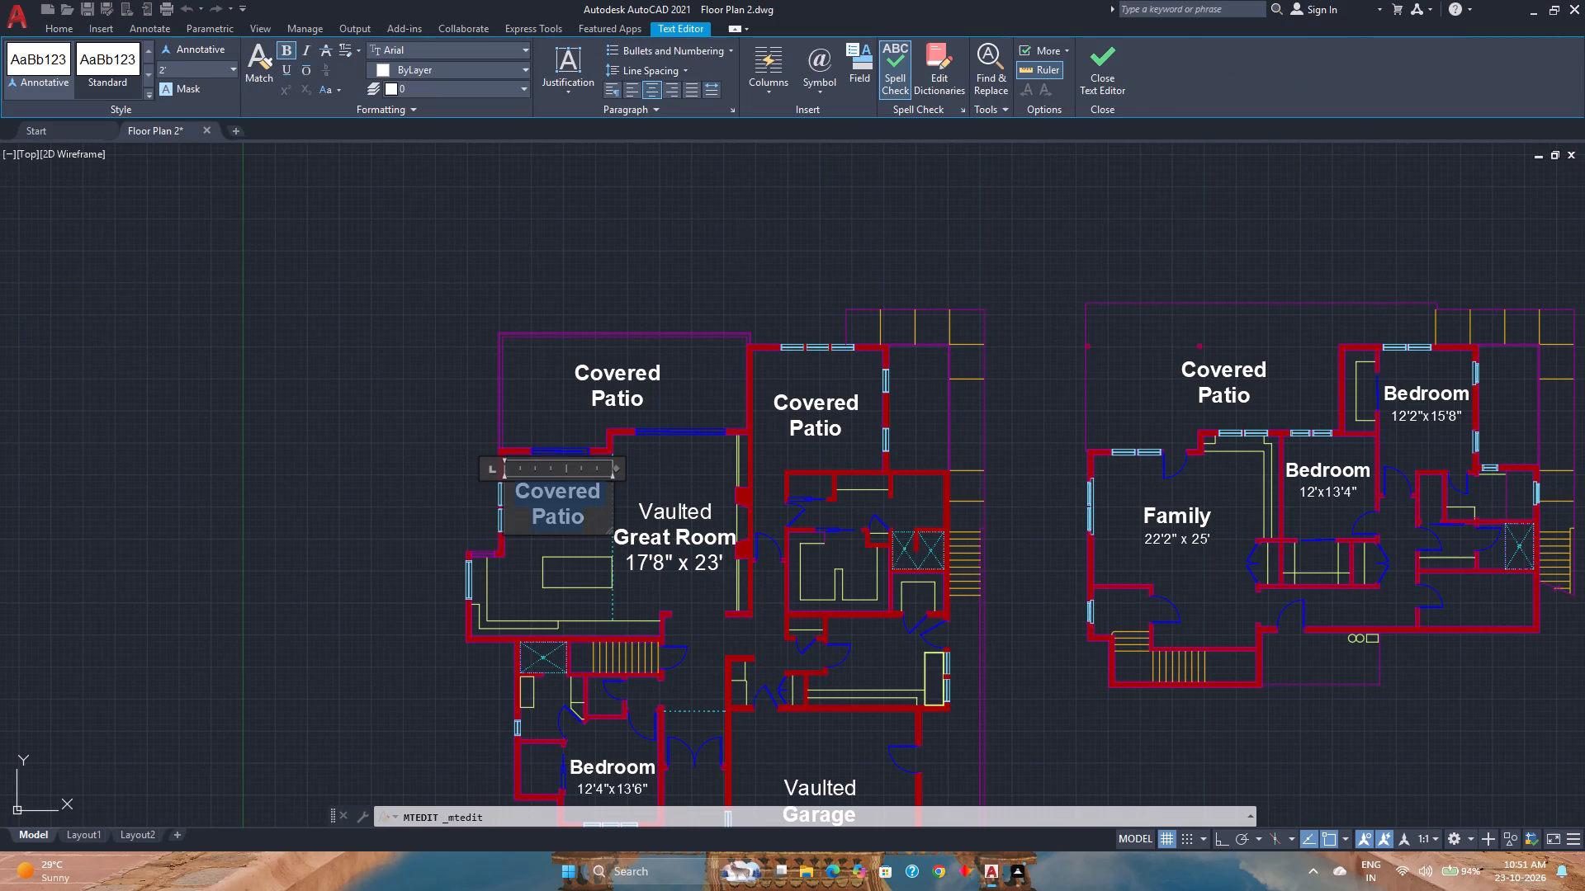
{"action": "key", "text": "ctrl+b"}
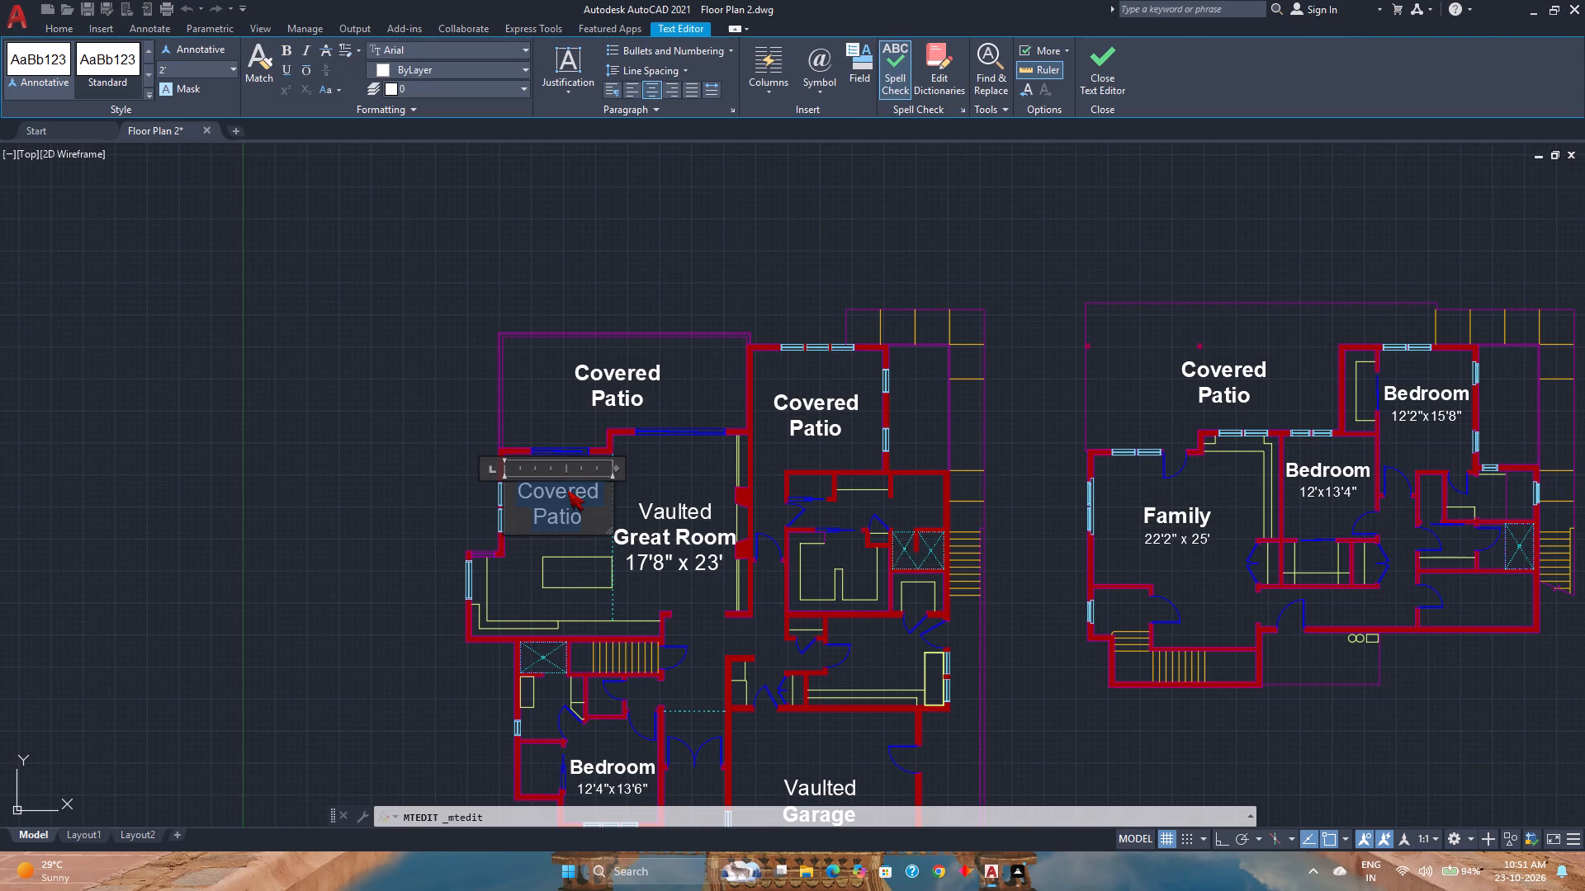
{"action": "type", "text": "Vaultd"}
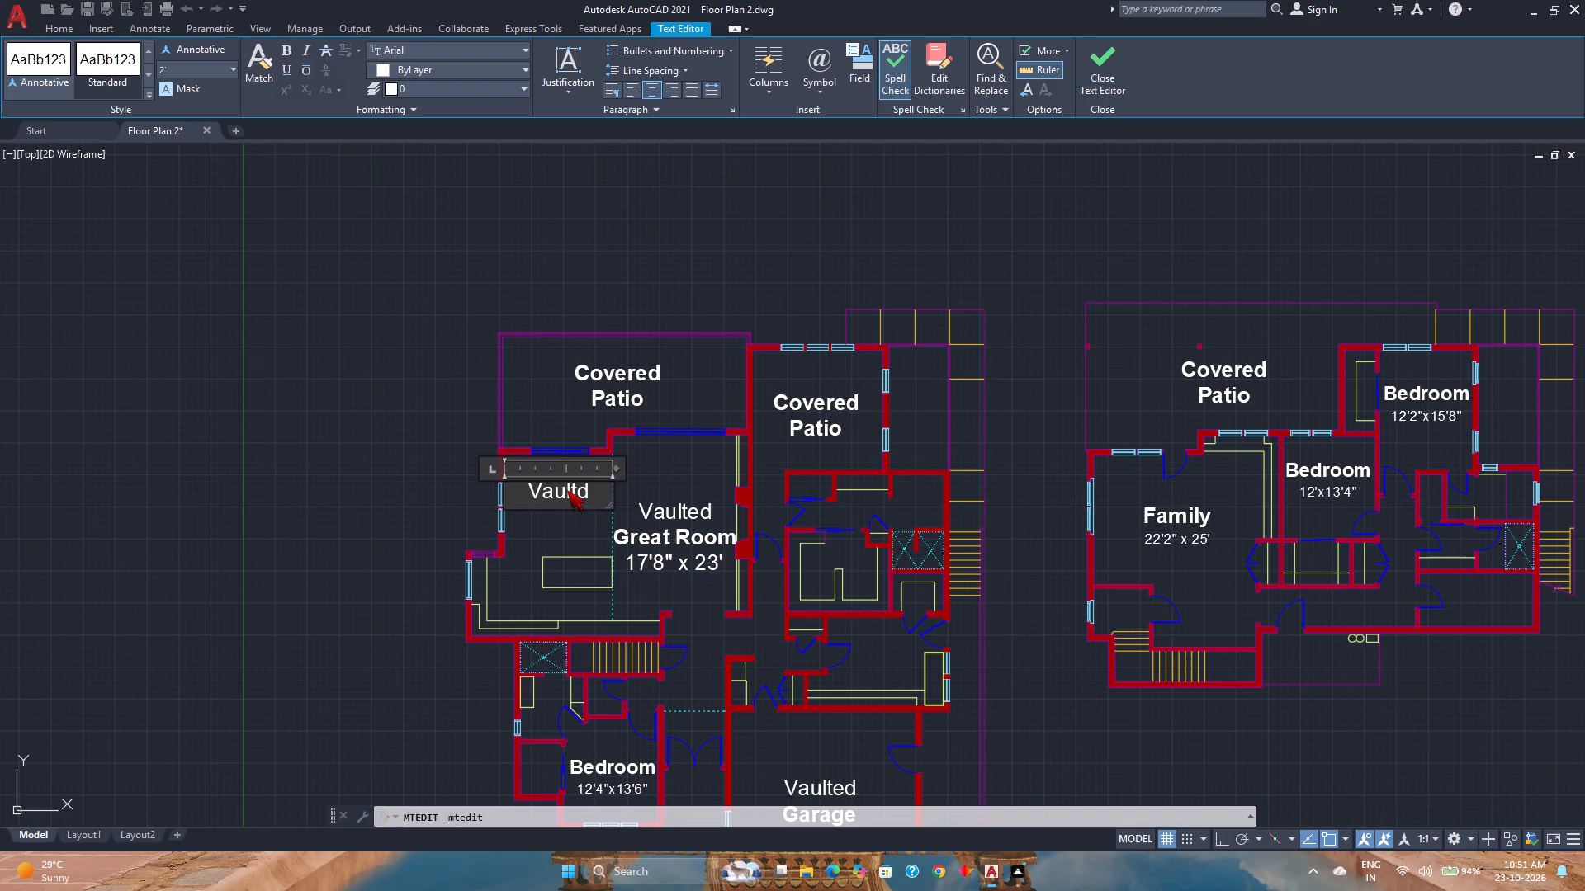
{"action": "key", "text": "BackSpace"}
{"action": "type", "text": "ed"}
{"action": "key", "text": "Return"}
{"action": "key", "text": "ctrl+v"}
{"action": "key", "text": "ctrl+b"}
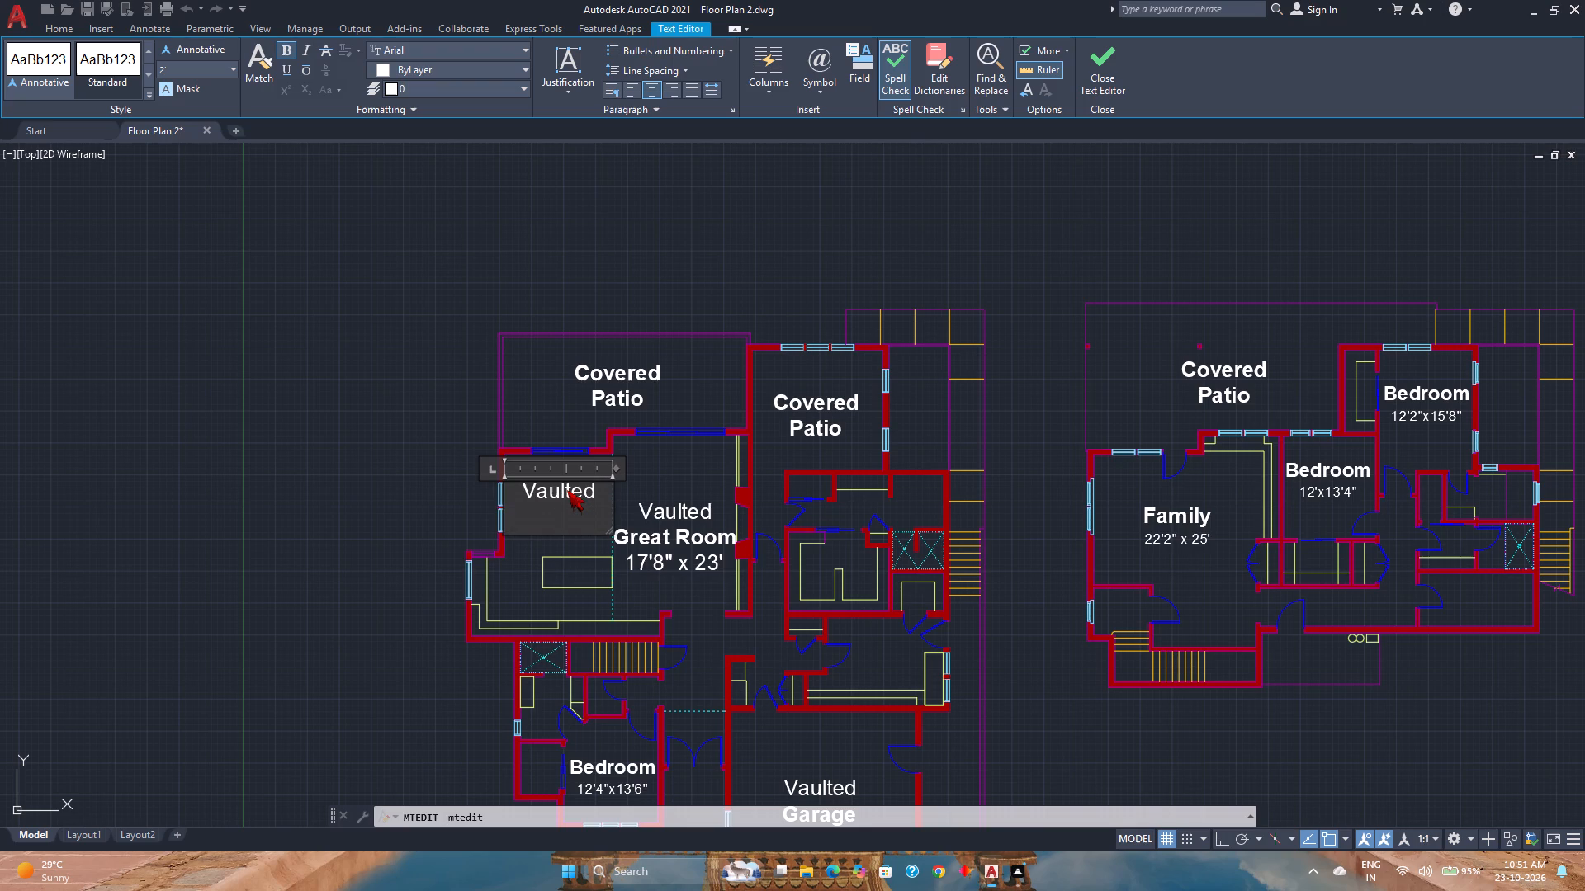
{"action": "type", "text": "Dinn"}
{"action": "key", "text": "BackSpace"}
{"action": "type", "text": "ing"}
Add a non-bold 13' x 12'8" line below Dining and save the label's text changes.
{"action": "key", "text": "Return"}
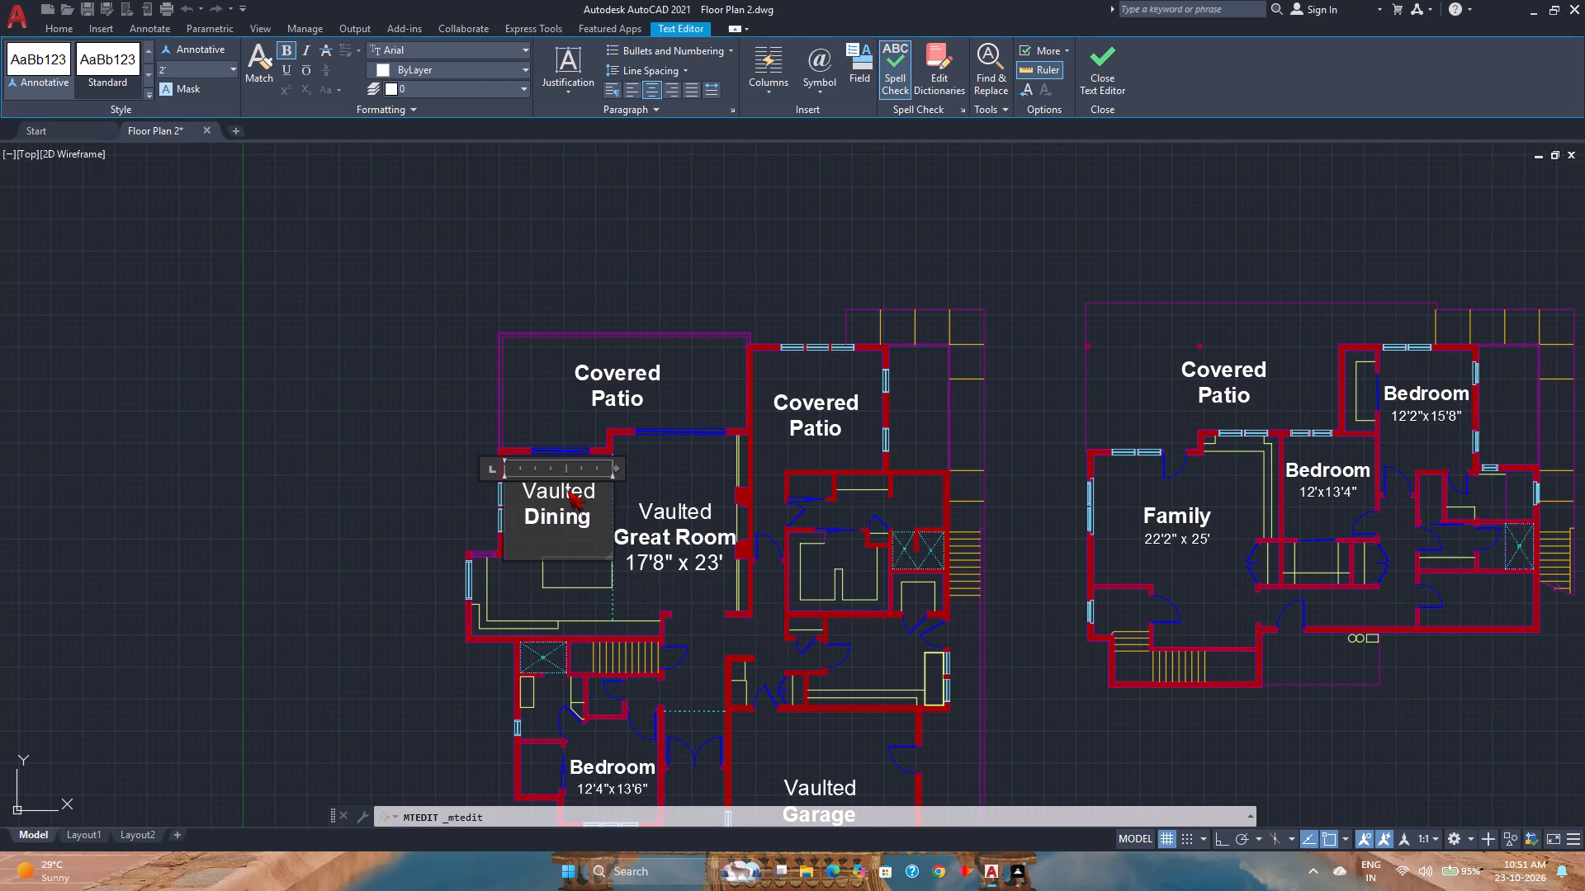
{"action": "key", "text": "ctrl+b"}
{"action": "type", "text": "13"}
{"action": "key", "text": "apostrophe"}
{"action": "key", "text": "space"}
{"action": "type", "text": "x"}
{"action": "key", "text": "space"}
{"action": "type", "text": "12"}
{"action": "type", "text": "'8"}
{"action": "key", "text": "shift+quotedbl"}
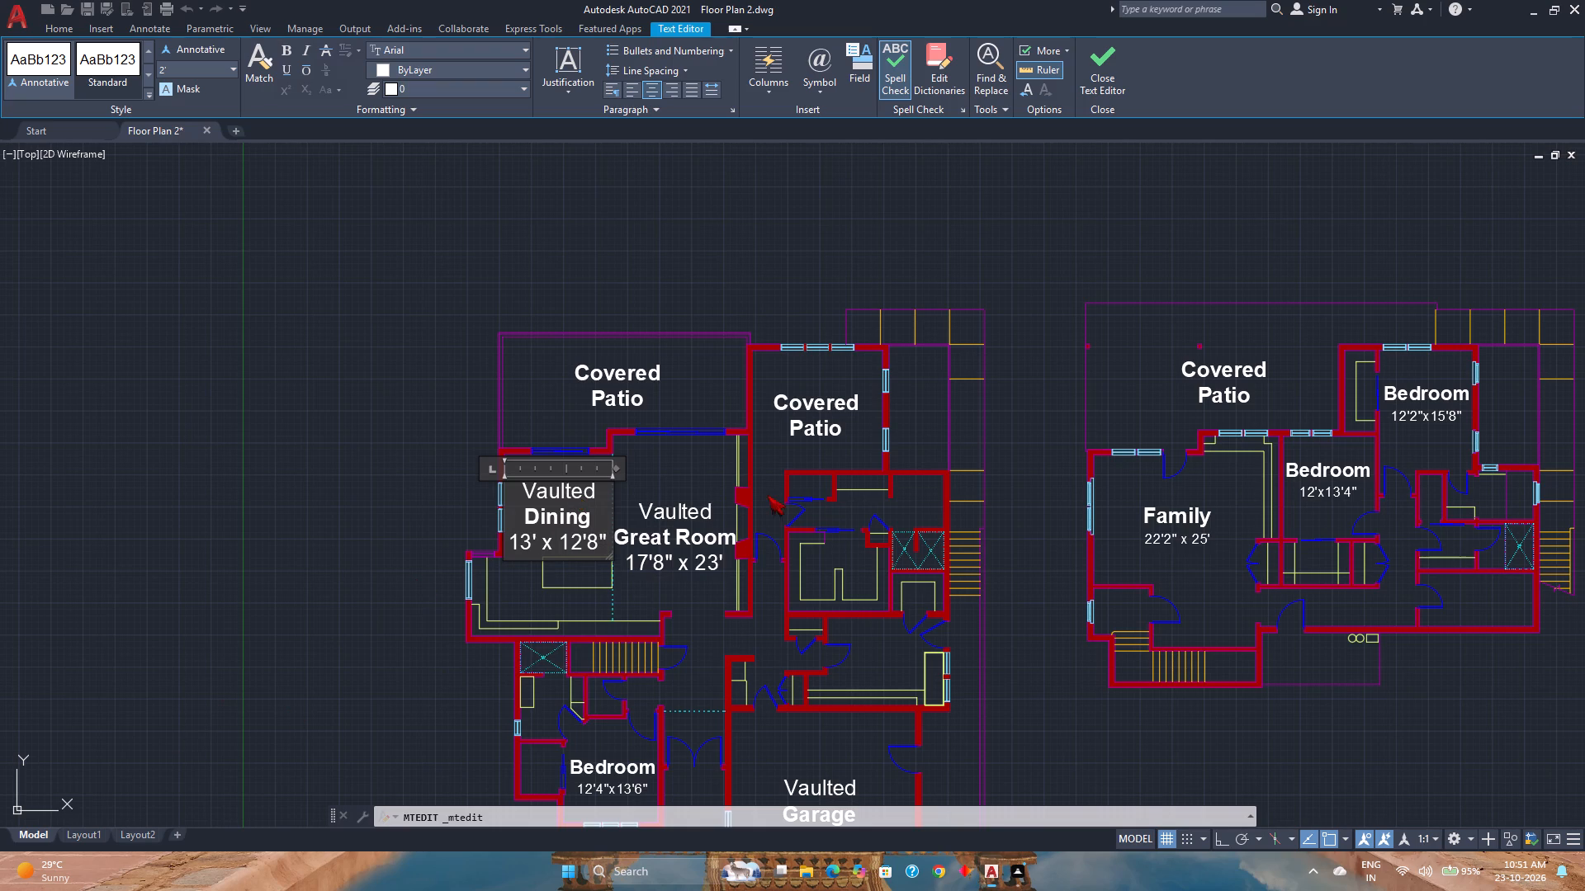
{"action": "left_click", "coordinate": [1094, 92]}
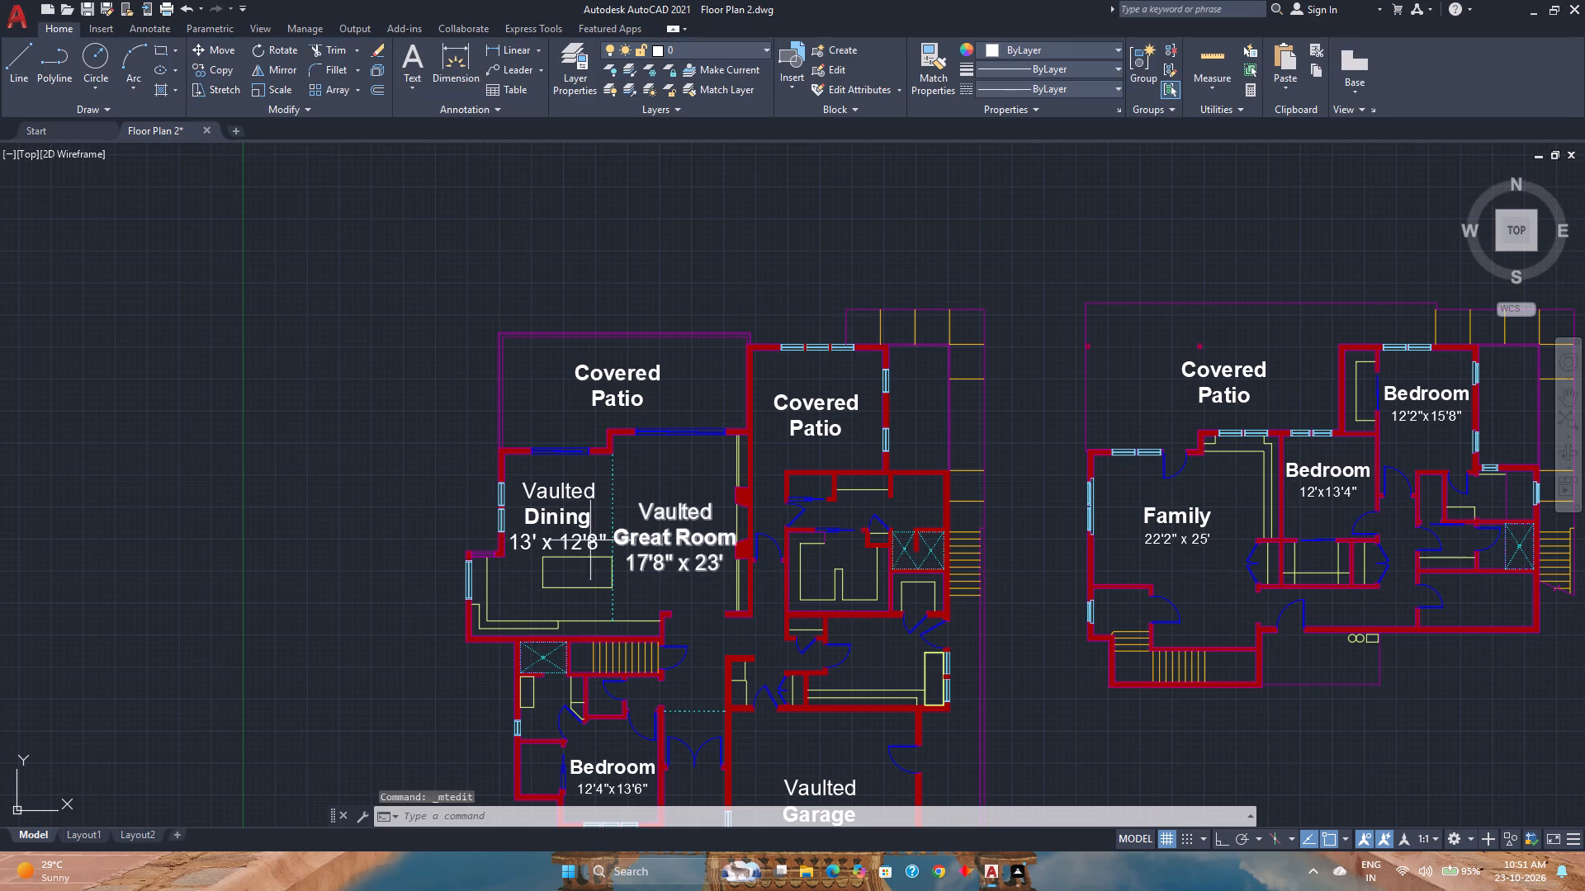
Measure the distances around the dashed line between the Dining and Great Room areas.
{"action": "left_click", "coordinate": [1221, 64]}
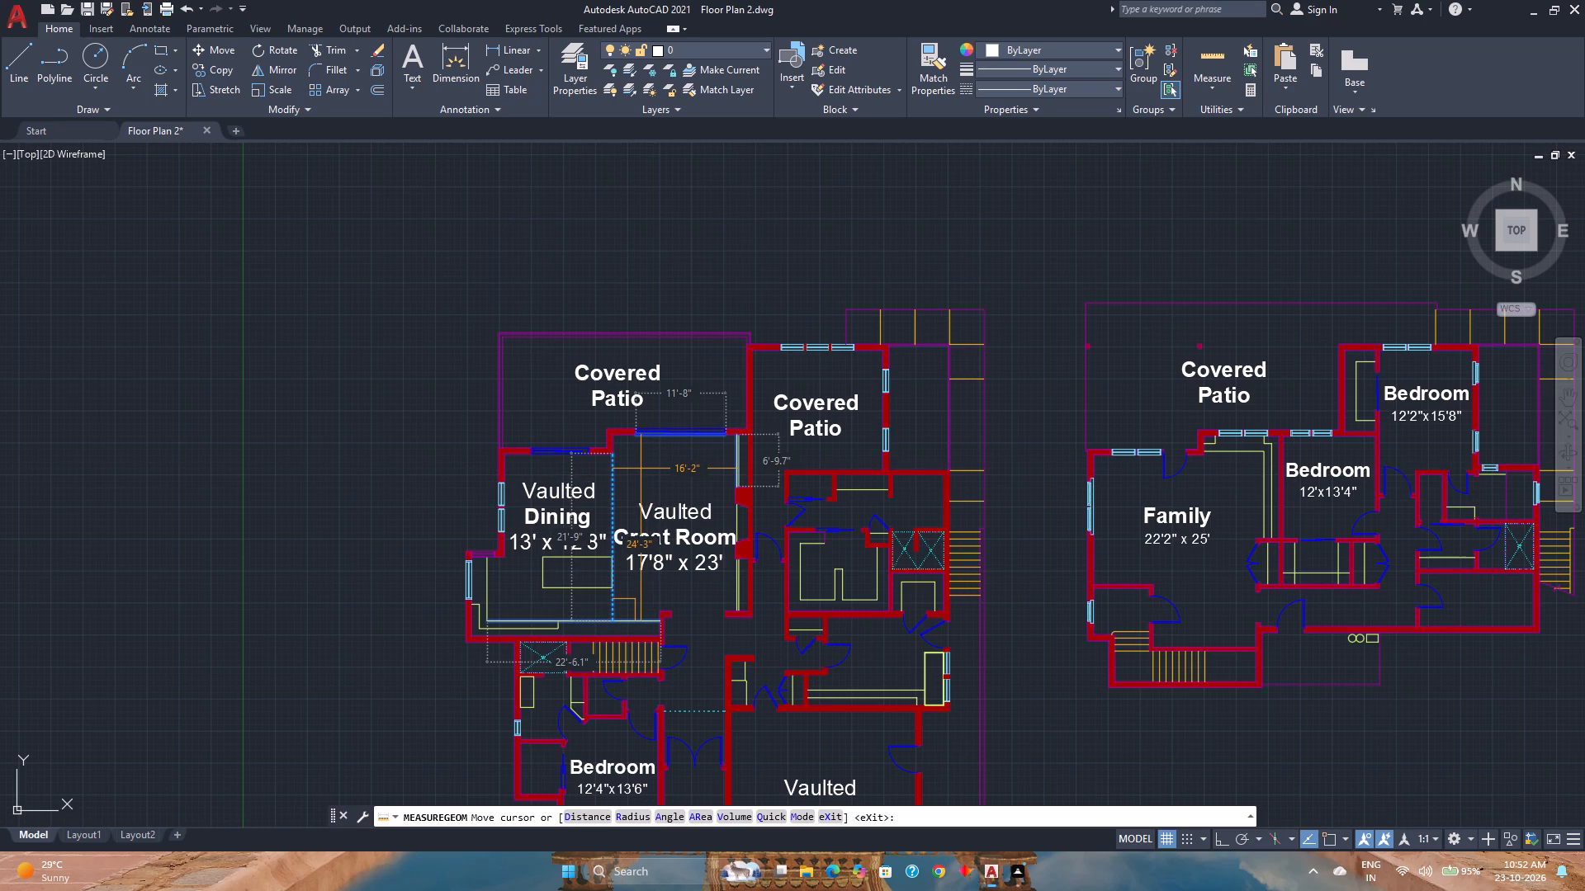
{"action": "key", "text": "Escape"}
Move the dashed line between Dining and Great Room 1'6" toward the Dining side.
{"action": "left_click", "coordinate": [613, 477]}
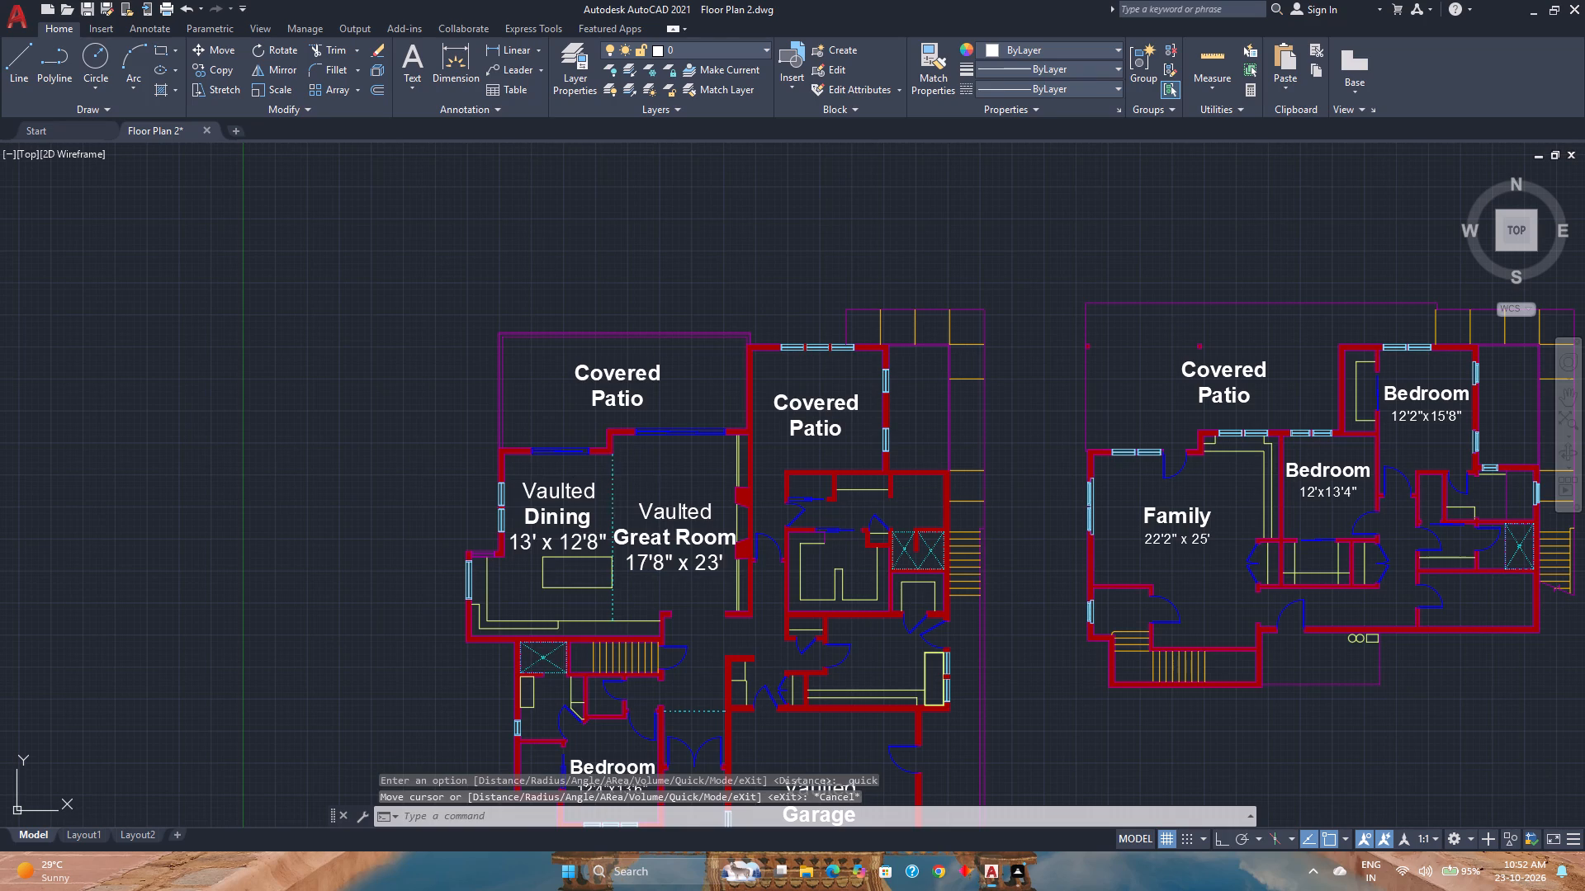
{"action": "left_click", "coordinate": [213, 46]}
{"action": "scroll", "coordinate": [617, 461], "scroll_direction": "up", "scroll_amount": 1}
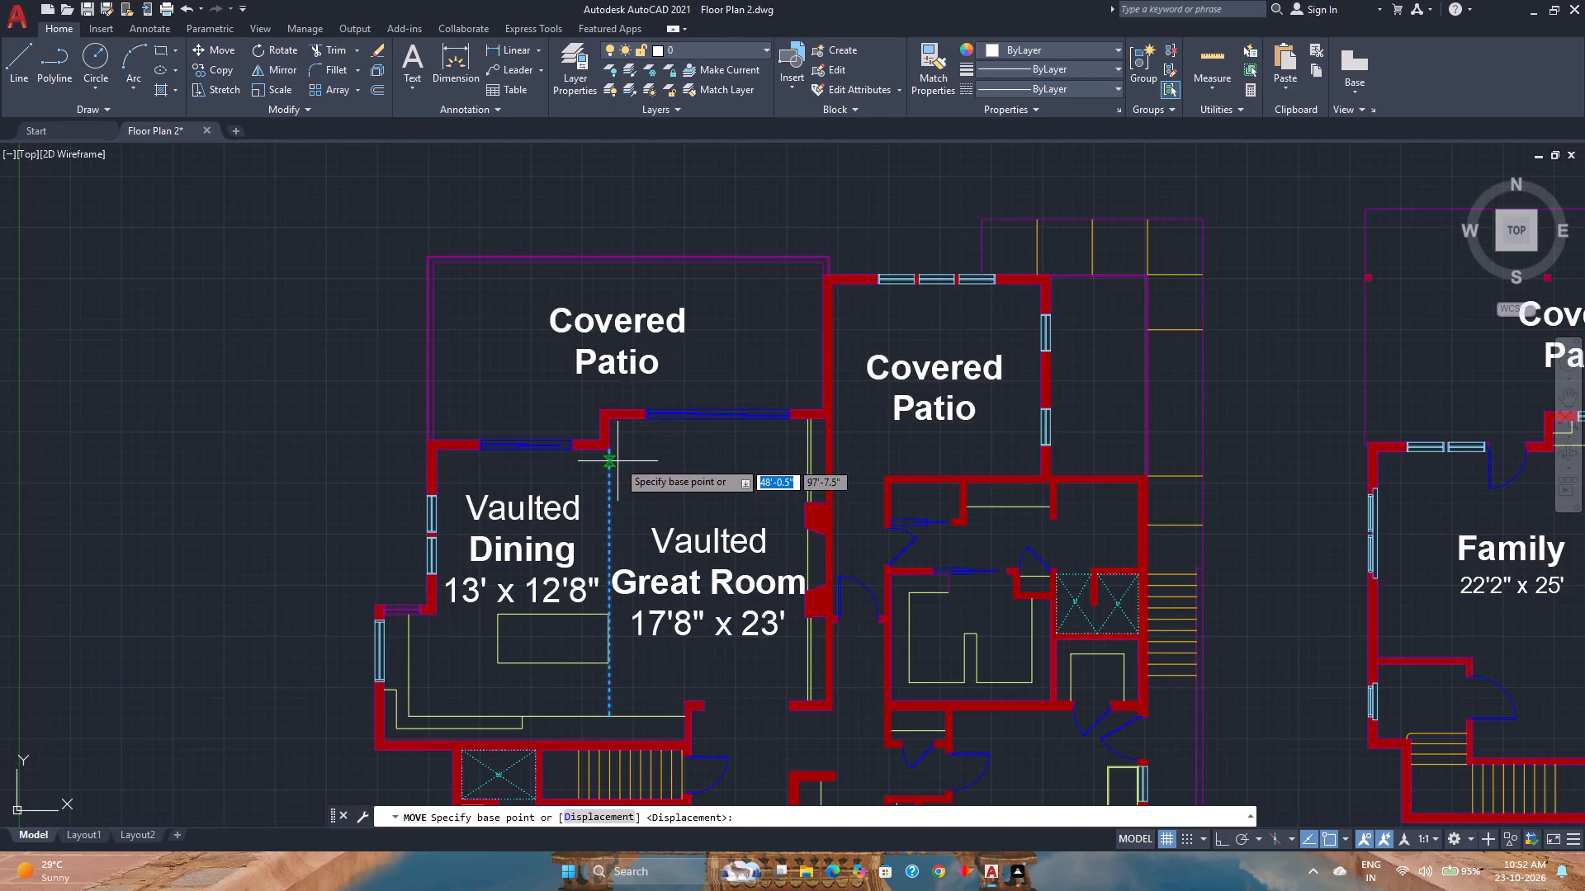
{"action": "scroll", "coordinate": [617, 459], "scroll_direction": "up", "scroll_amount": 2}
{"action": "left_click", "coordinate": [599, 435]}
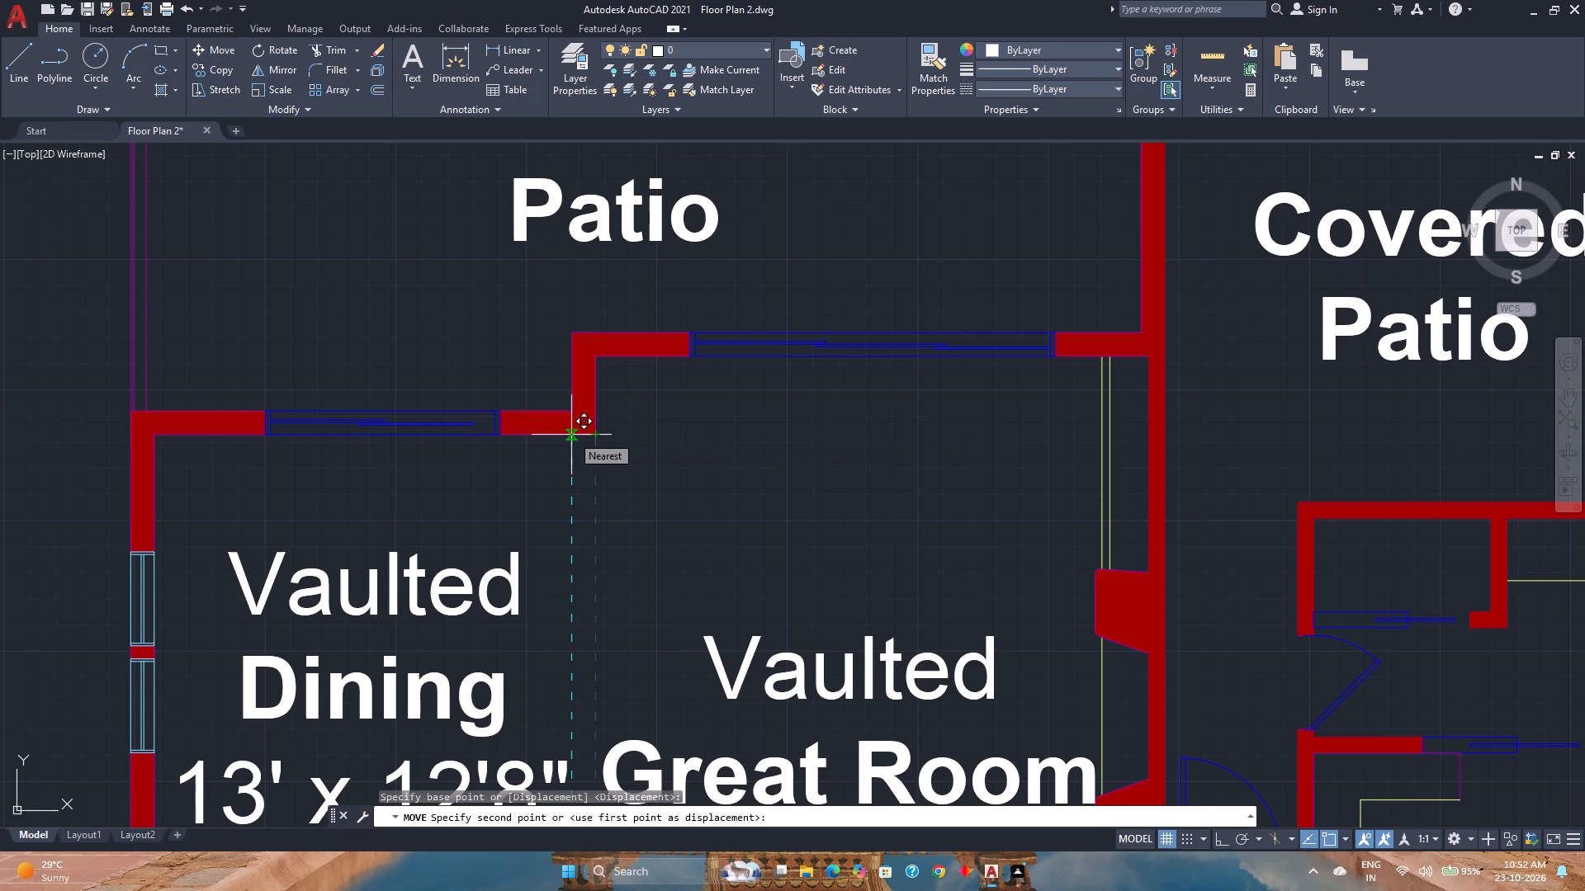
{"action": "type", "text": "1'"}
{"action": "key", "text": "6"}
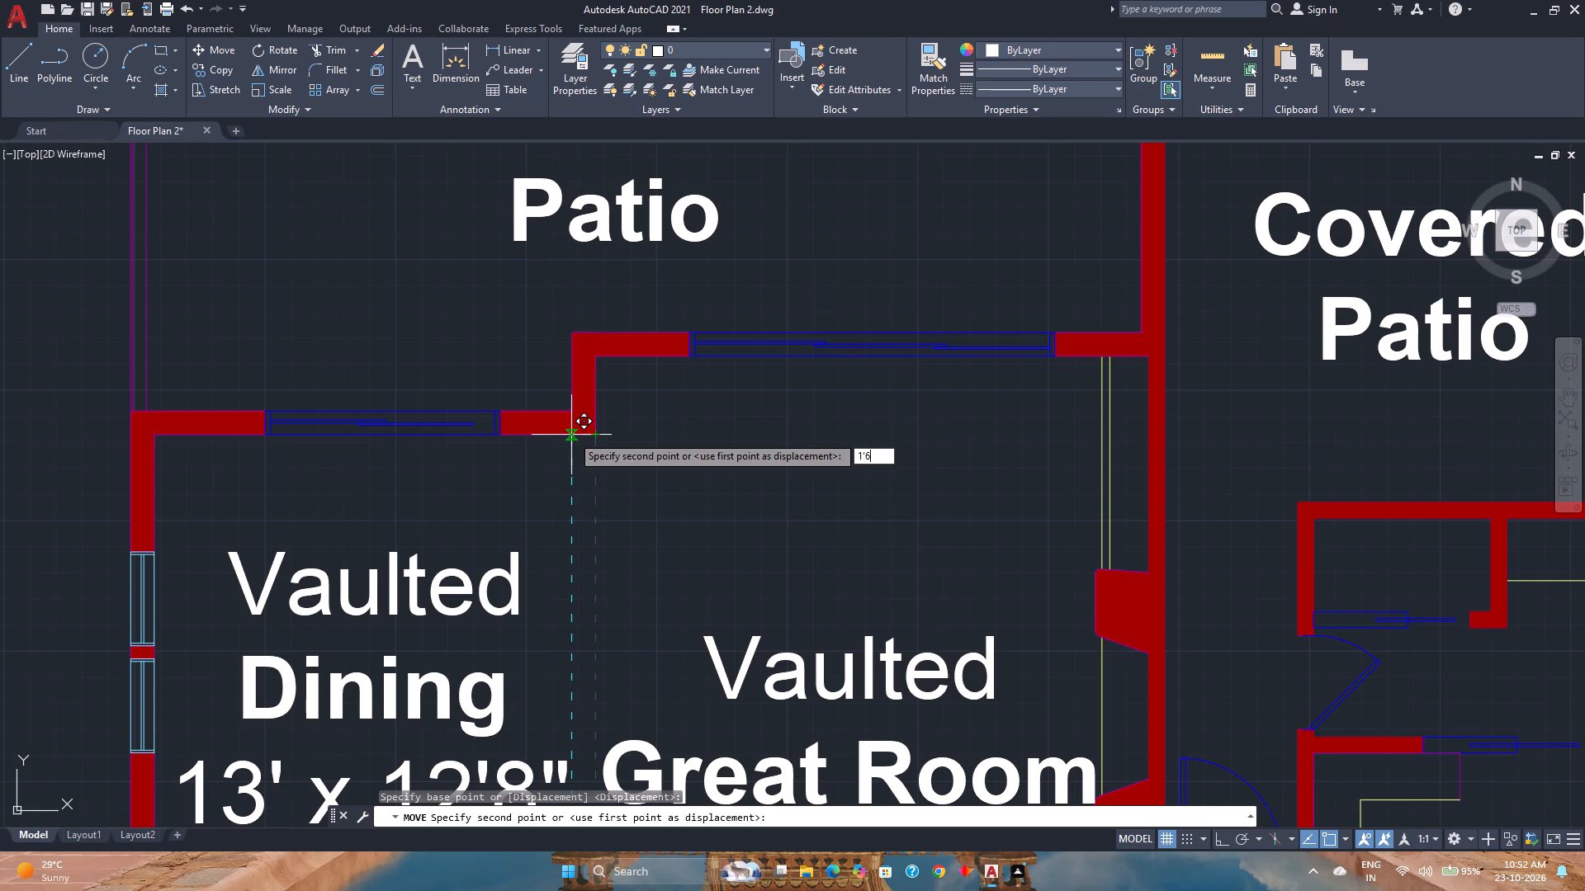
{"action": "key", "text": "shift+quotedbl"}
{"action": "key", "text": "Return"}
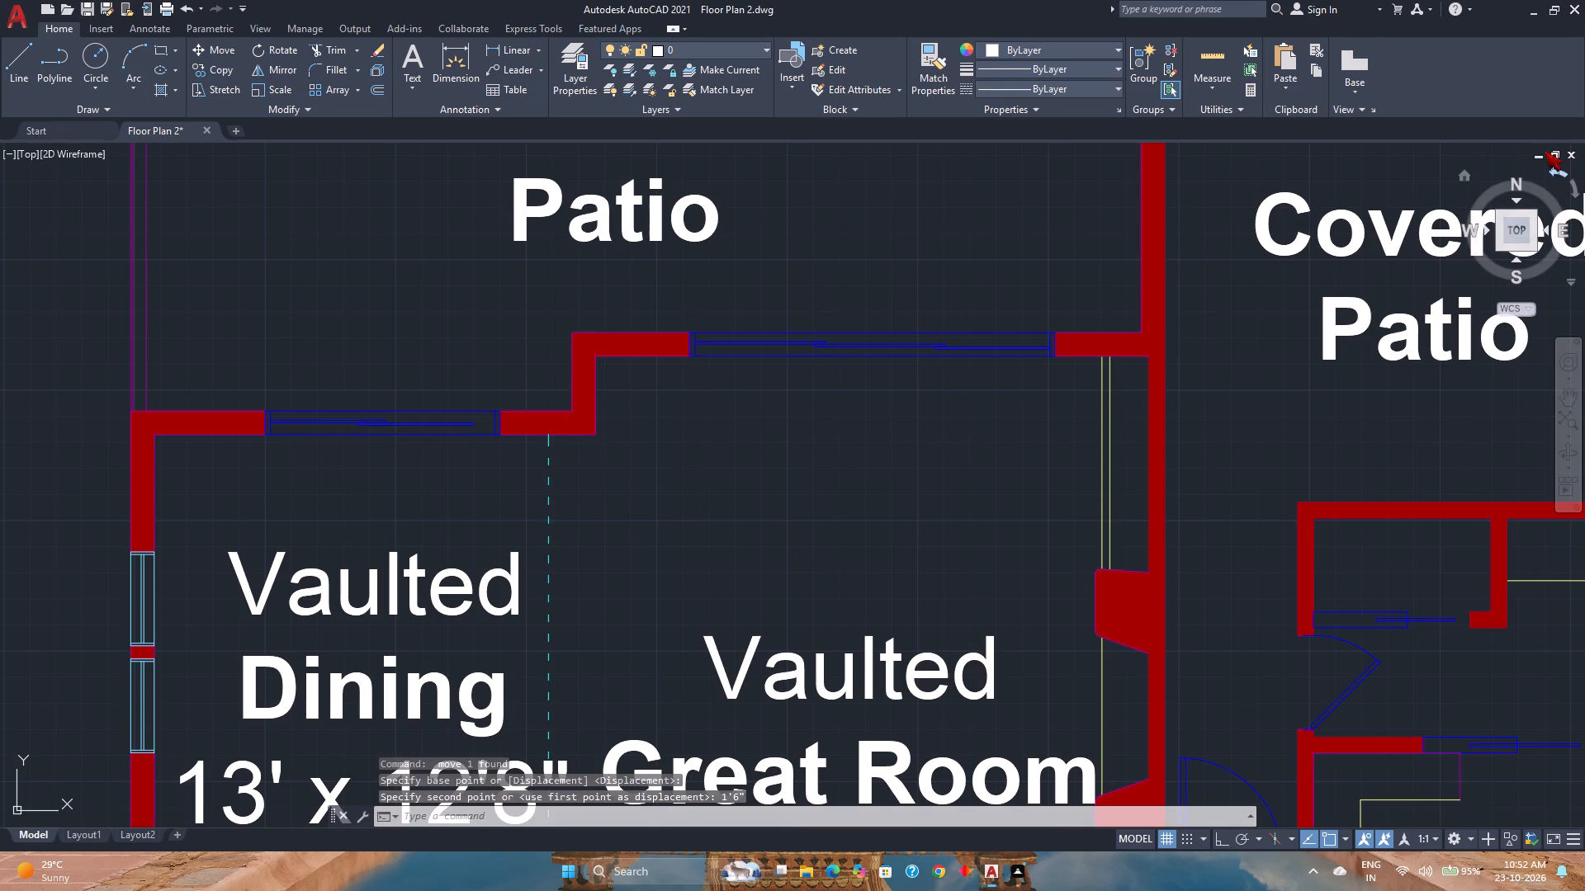
Measure the Dining area's width and depth with the dashed line in its shifted position.
{"action": "left_click", "coordinate": [1230, 56]}
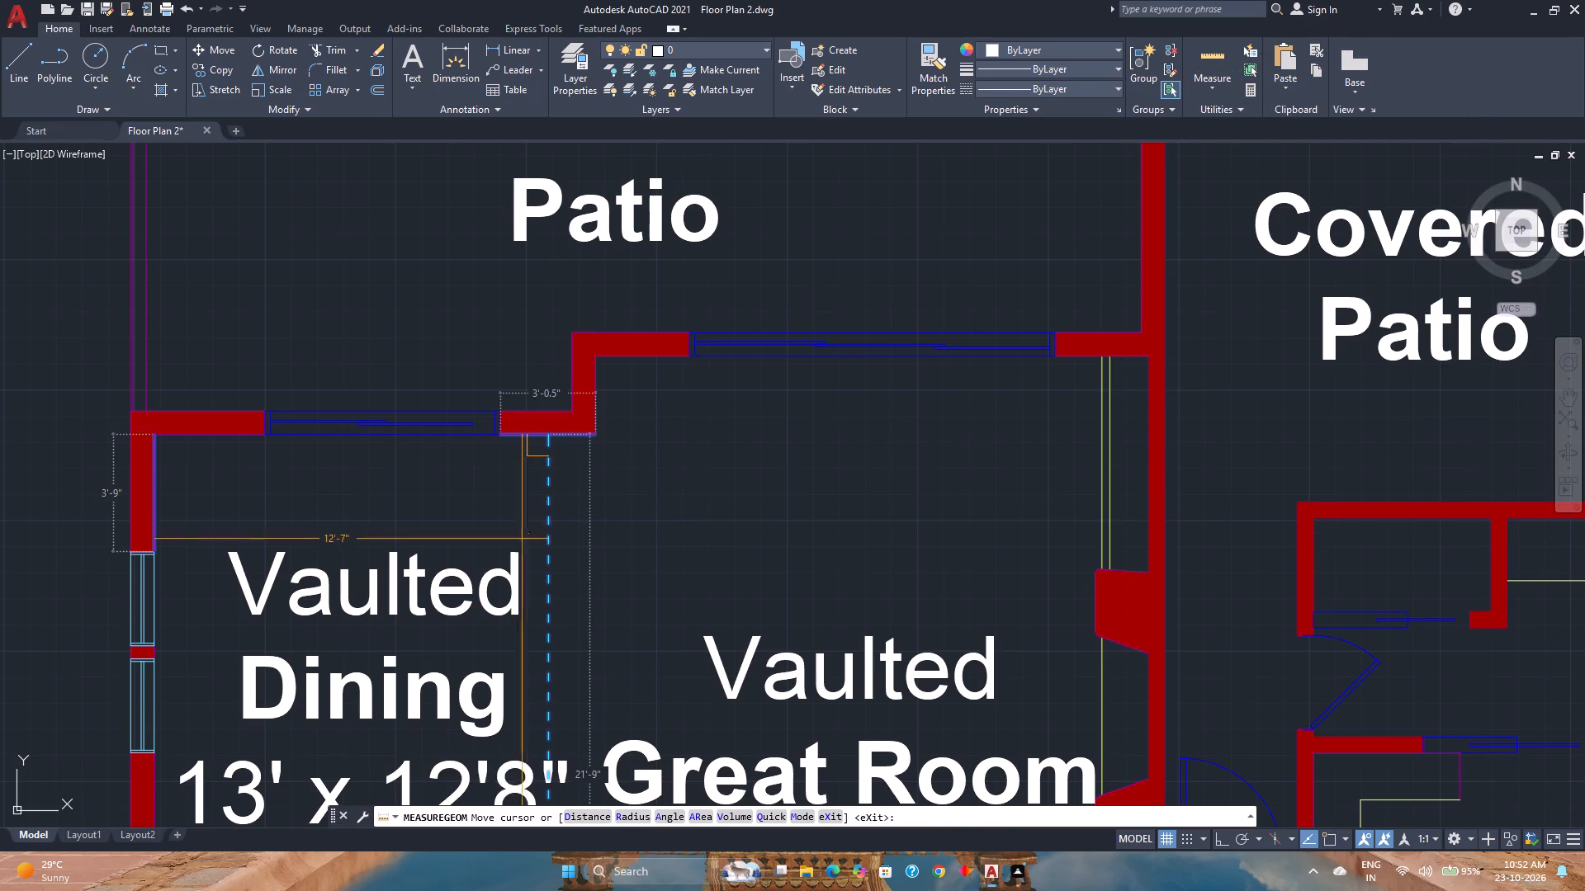
{"action": "scroll", "coordinate": [667, 488], "scroll_direction": "down", "scroll_amount": 2}
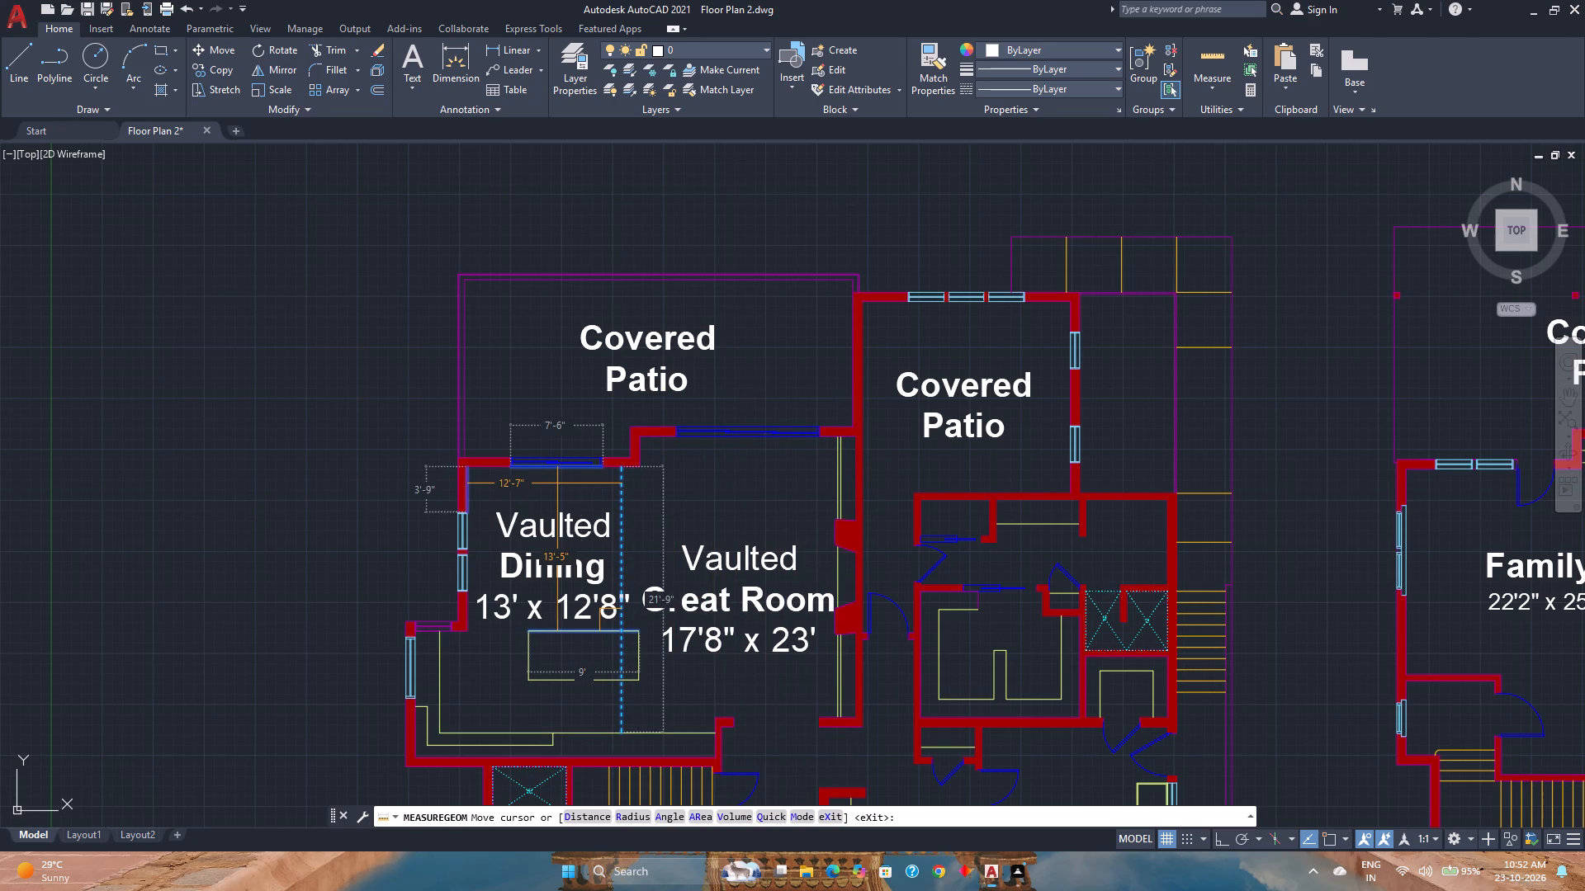
{"action": "key", "text": "Escape"}
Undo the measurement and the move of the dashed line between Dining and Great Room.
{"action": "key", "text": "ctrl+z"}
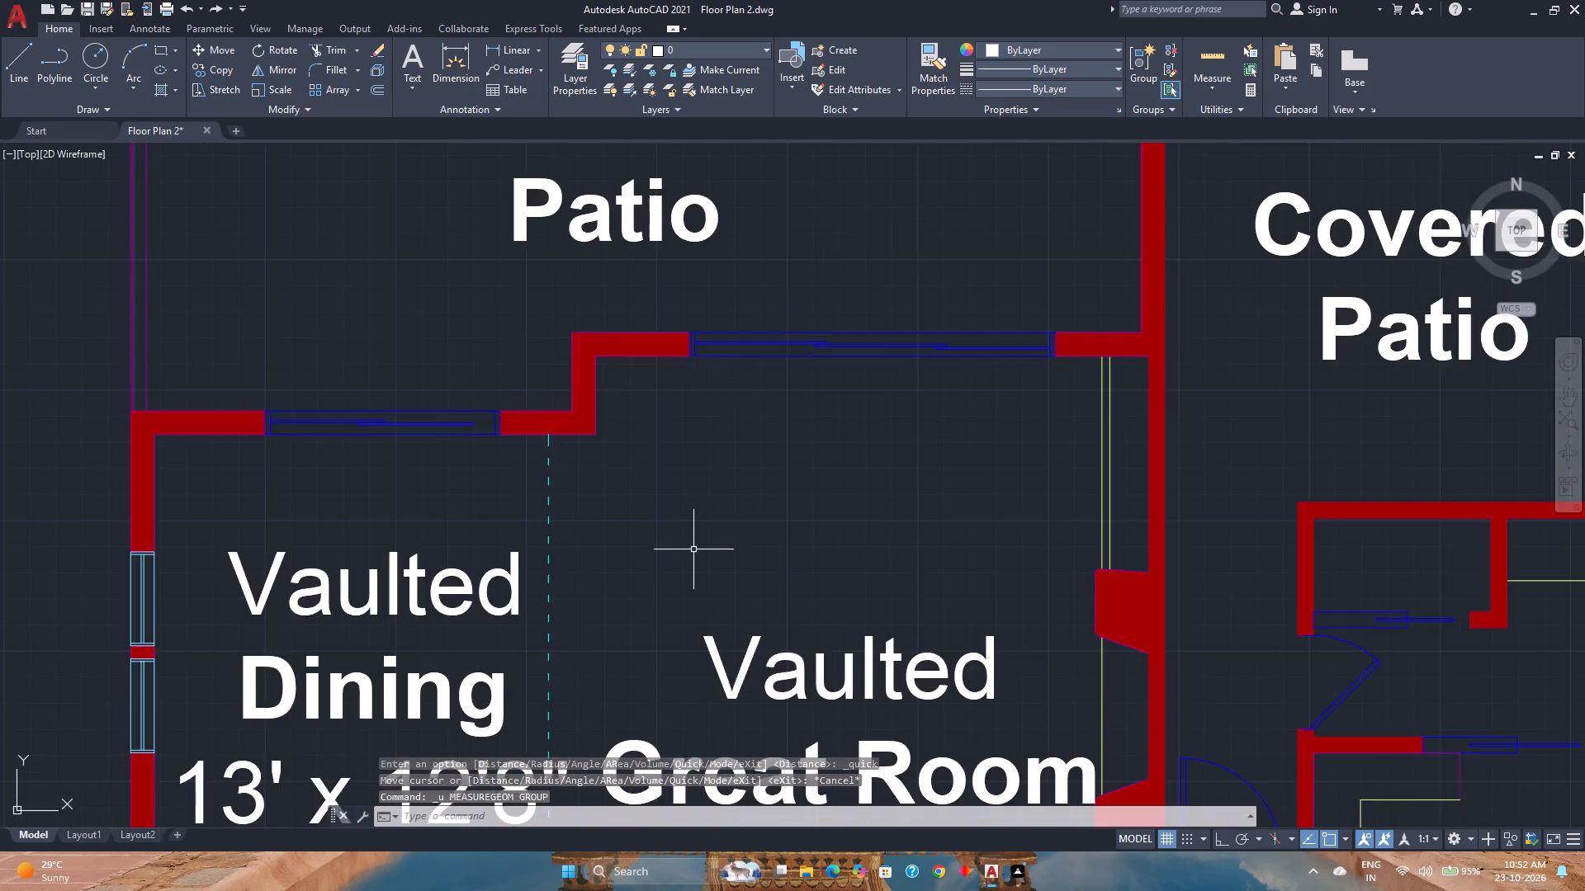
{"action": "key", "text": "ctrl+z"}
Save the drawing.
{"action": "key", "text": "ctrl+s"}
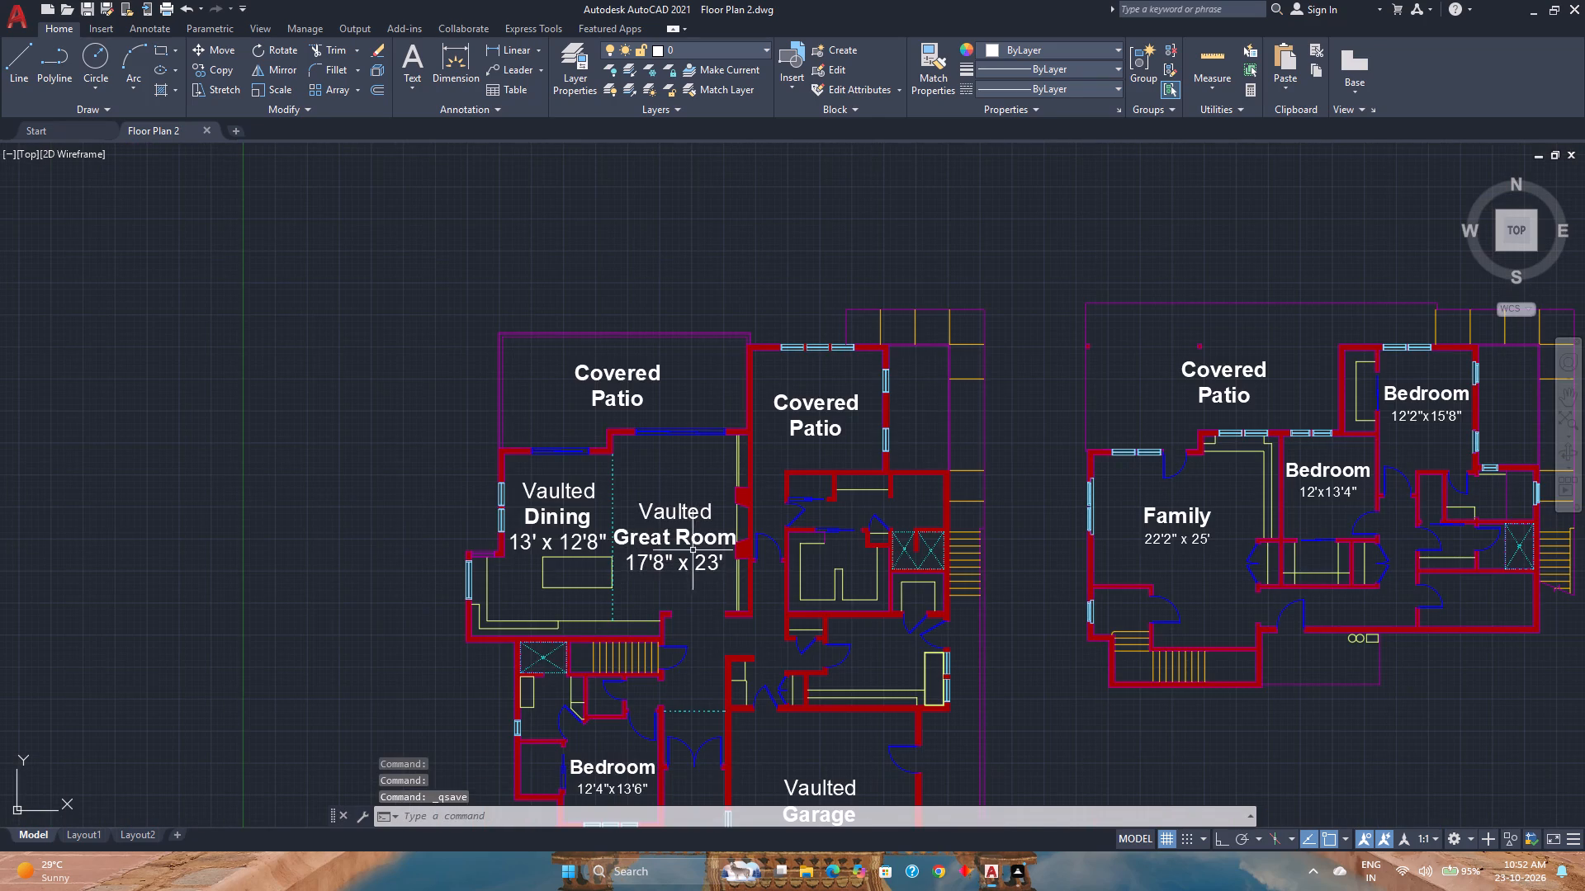
Measure the Dining area's width to the dashed line and its depth to the island.
{"action": "scroll", "coordinate": [541, 527], "scroll_direction": "up", "scroll_amount": 2}
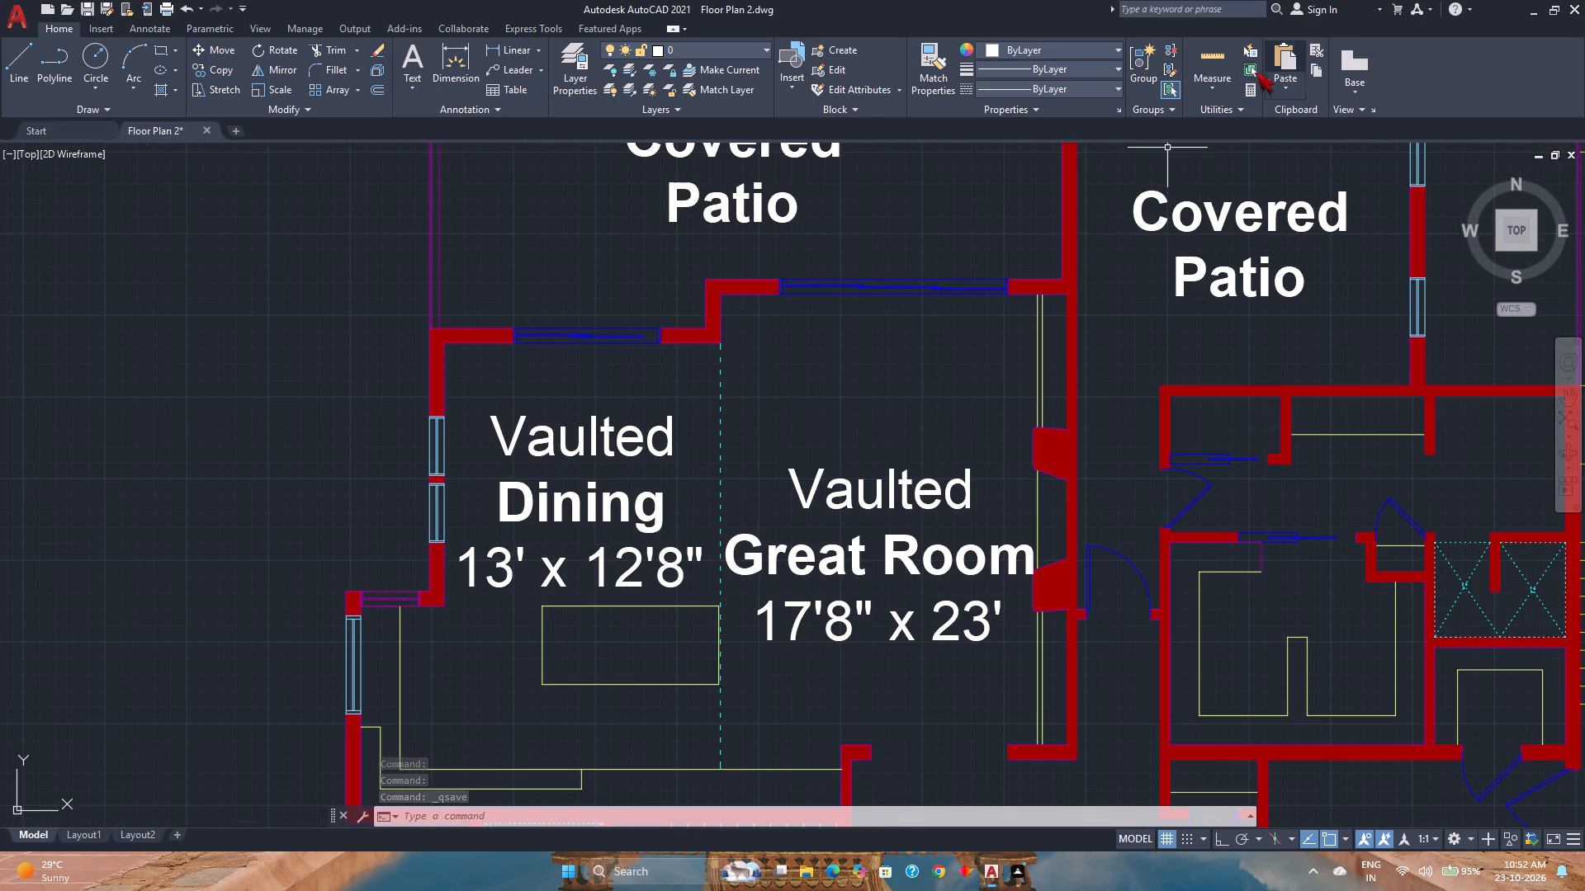
{"action": "left_click", "coordinate": [1203, 48]}
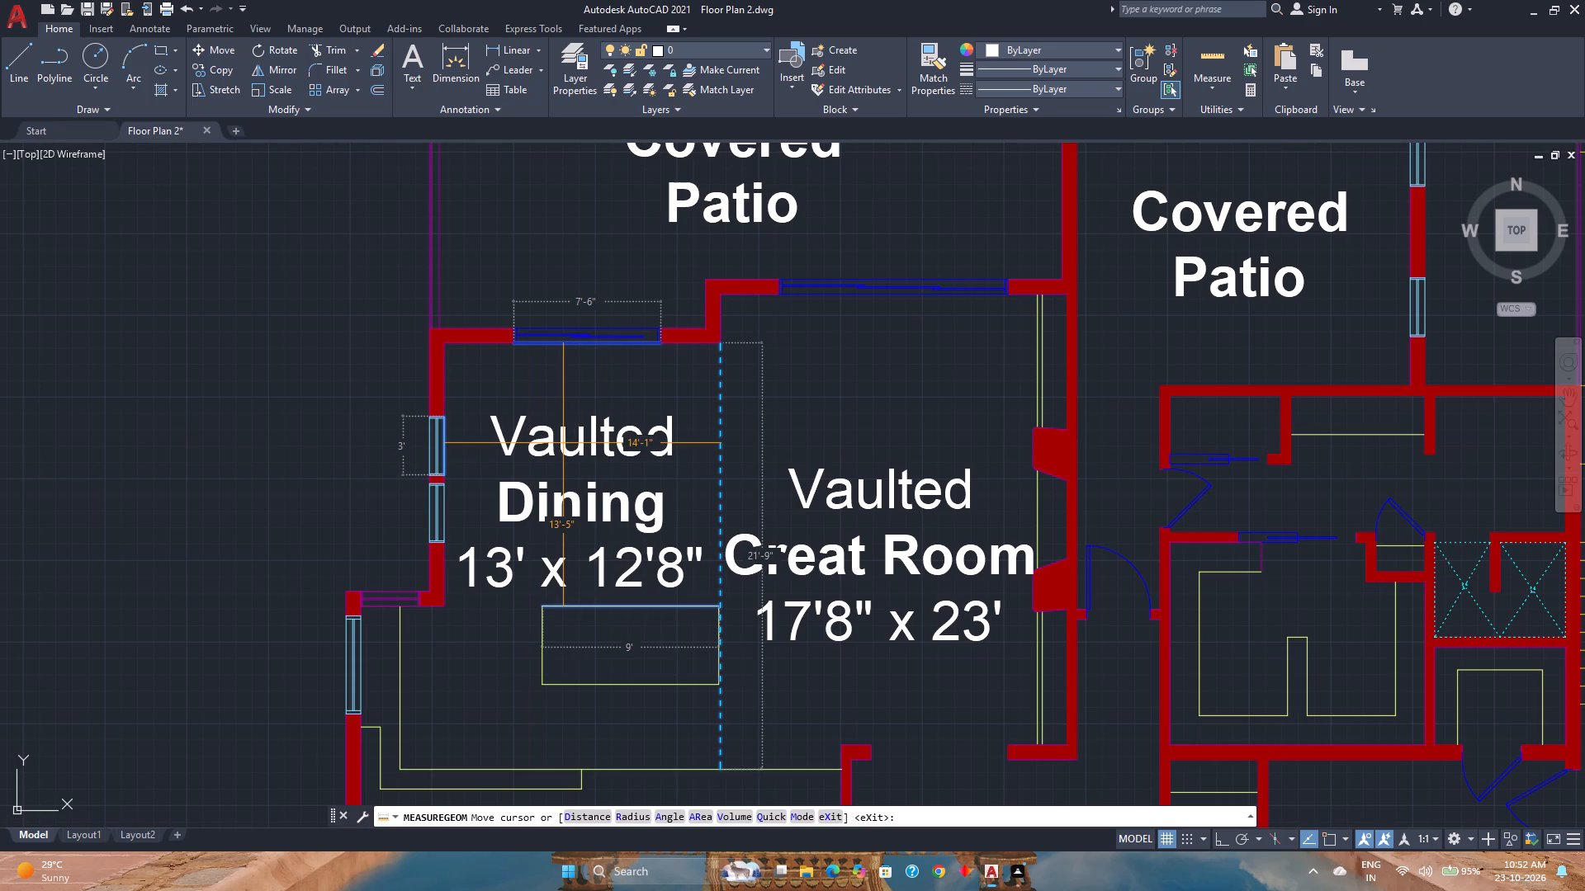
{"action": "key", "text": "Escape"}
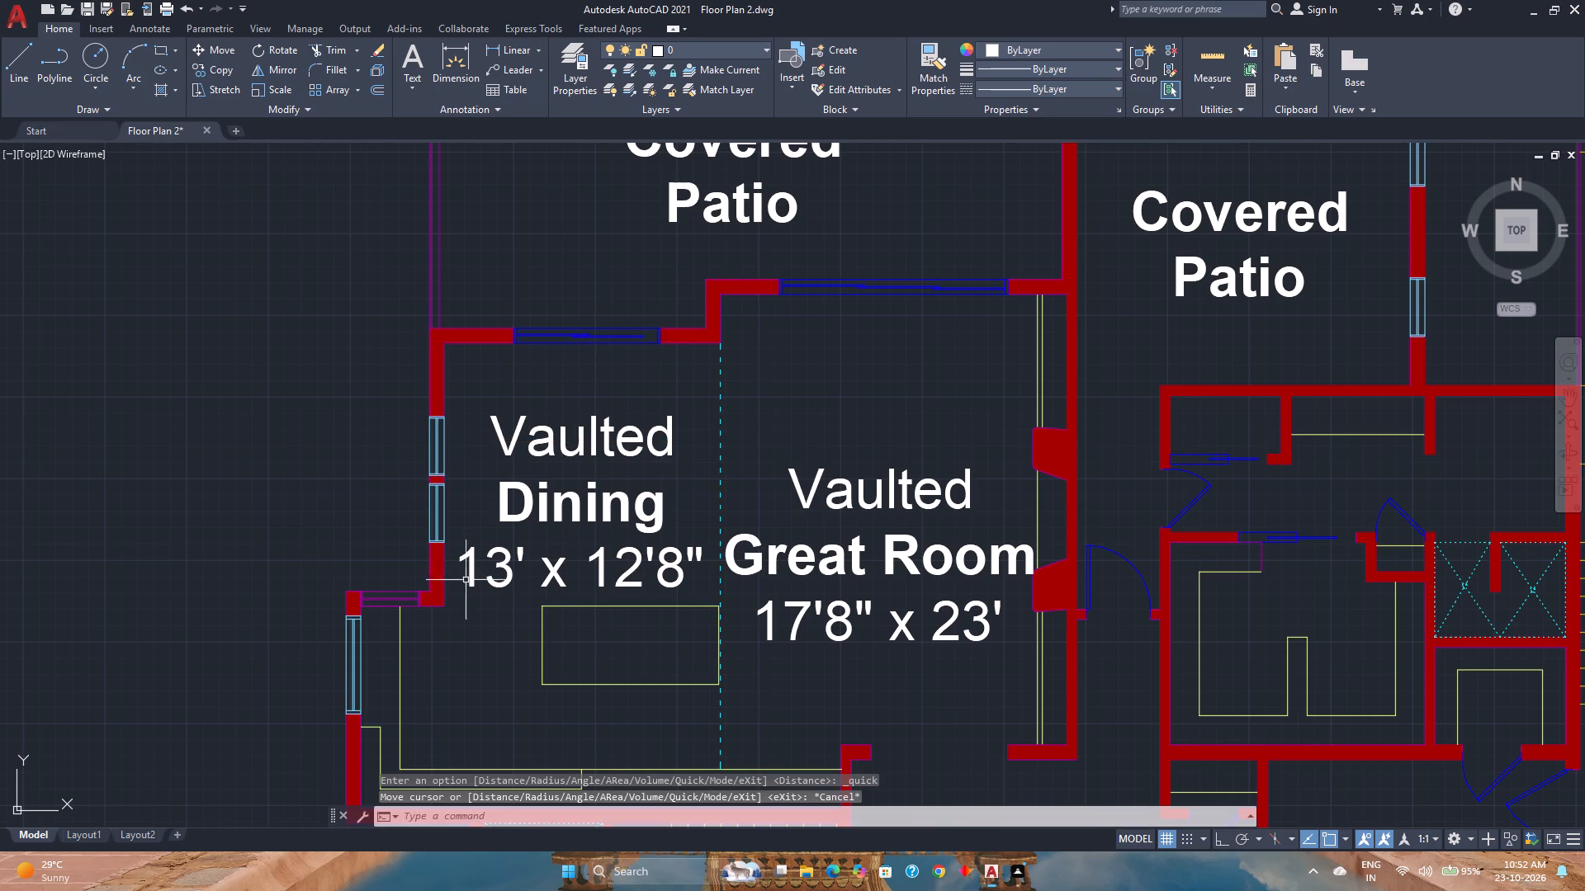
Change the first dimension in the Vaulted Dining label to 14'1".
{"action": "left_click", "coordinate": [489, 564]}
{"action": "left_click", "coordinate": [498, 560]}
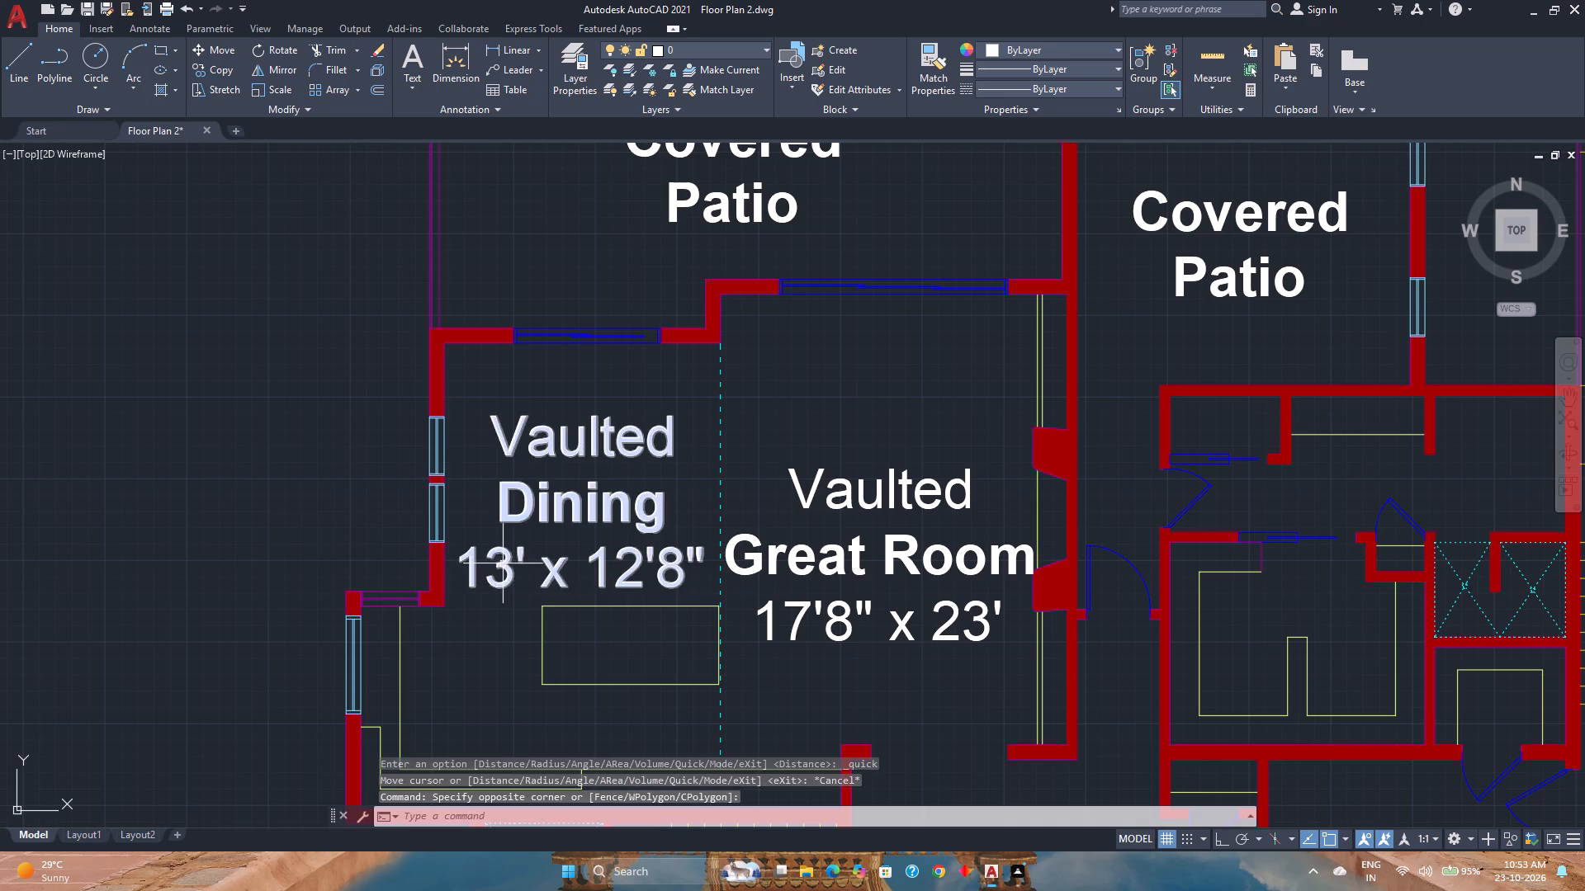
{"action": "double_click", "coordinate": [503, 564]}
{"action": "left_click", "coordinate": [511, 561]}
{"action": "key", "text": "BackSpace"}
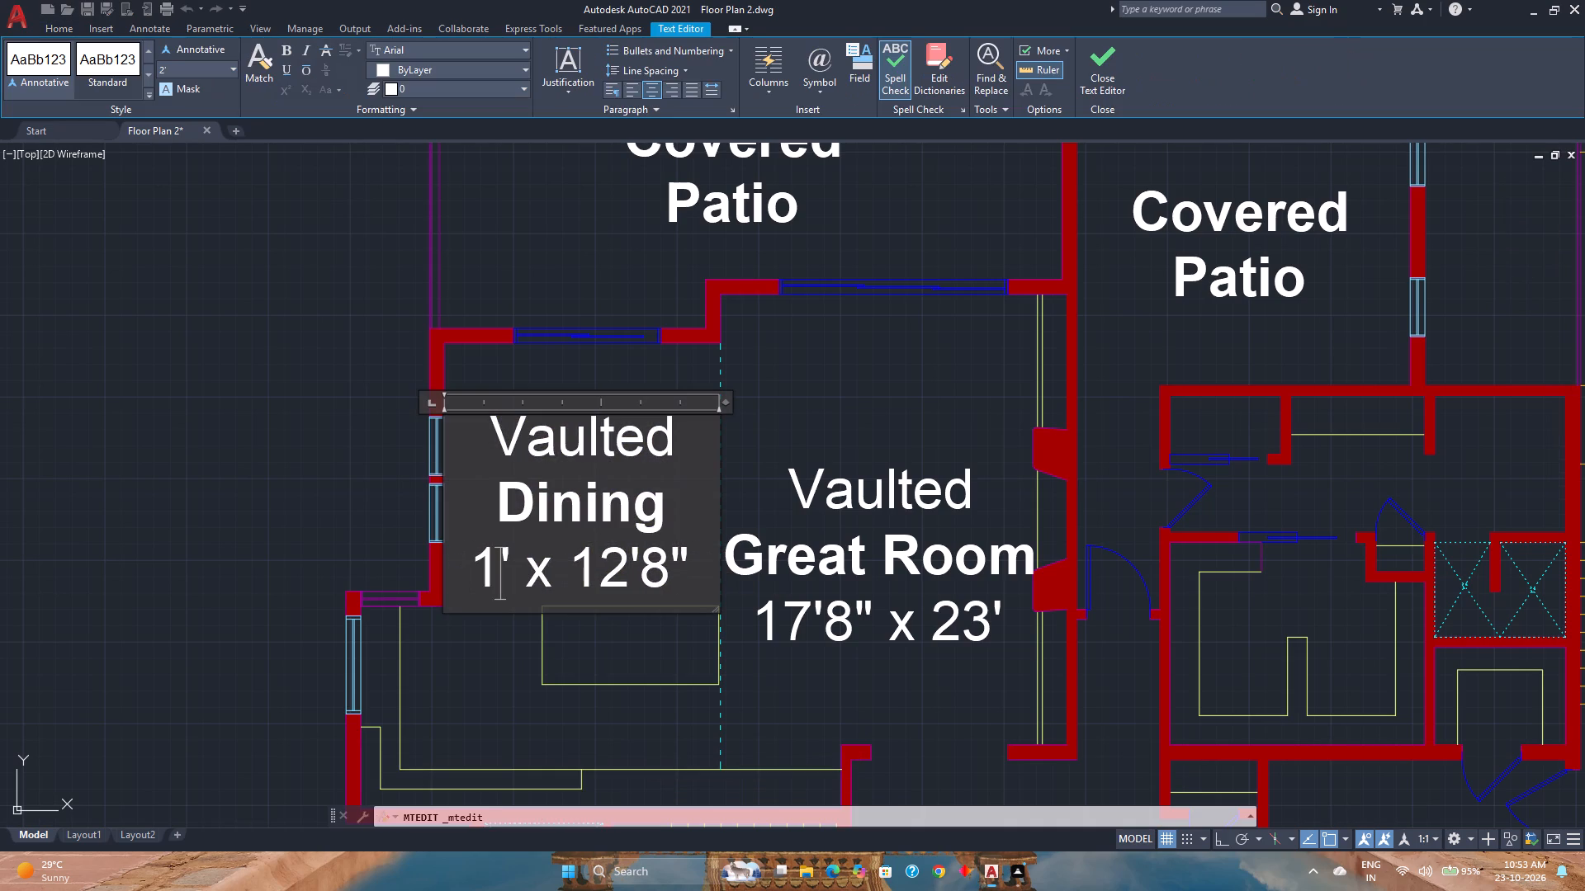
{"action": "key", "text": "4"}
{"action": "key", "text": "Right"}
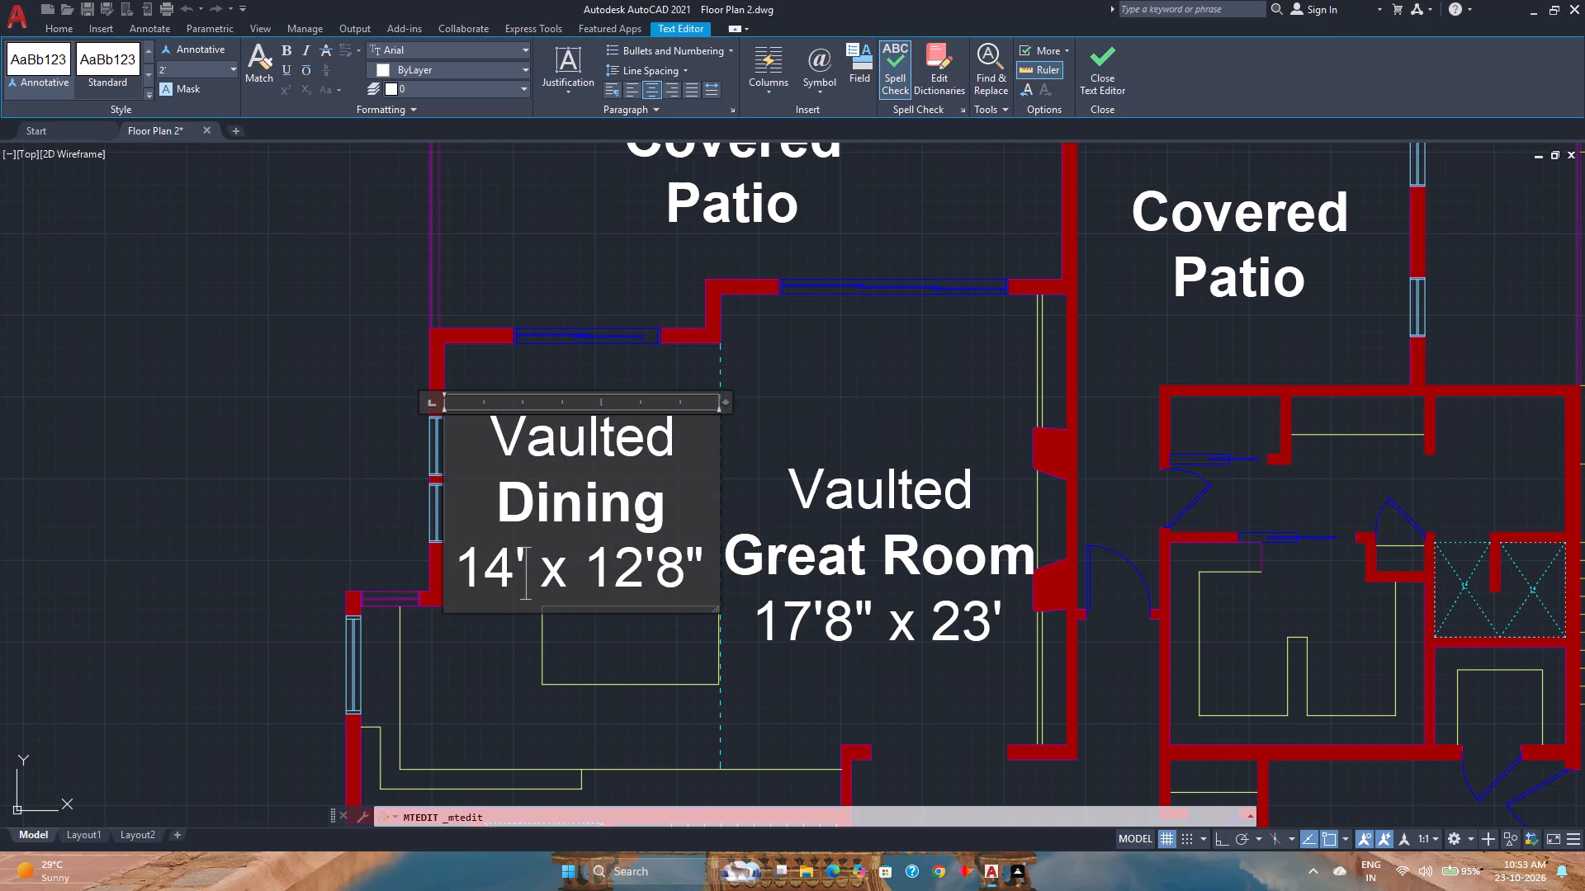
{"action": "key", "text": "Right"}
{"action": "key", "text": "Left"}
{"action": "type", "text": "1'"}
Change the second dimension in the Vaulted Dining label to 13'5".
{"action": "key", "text": "Down"}
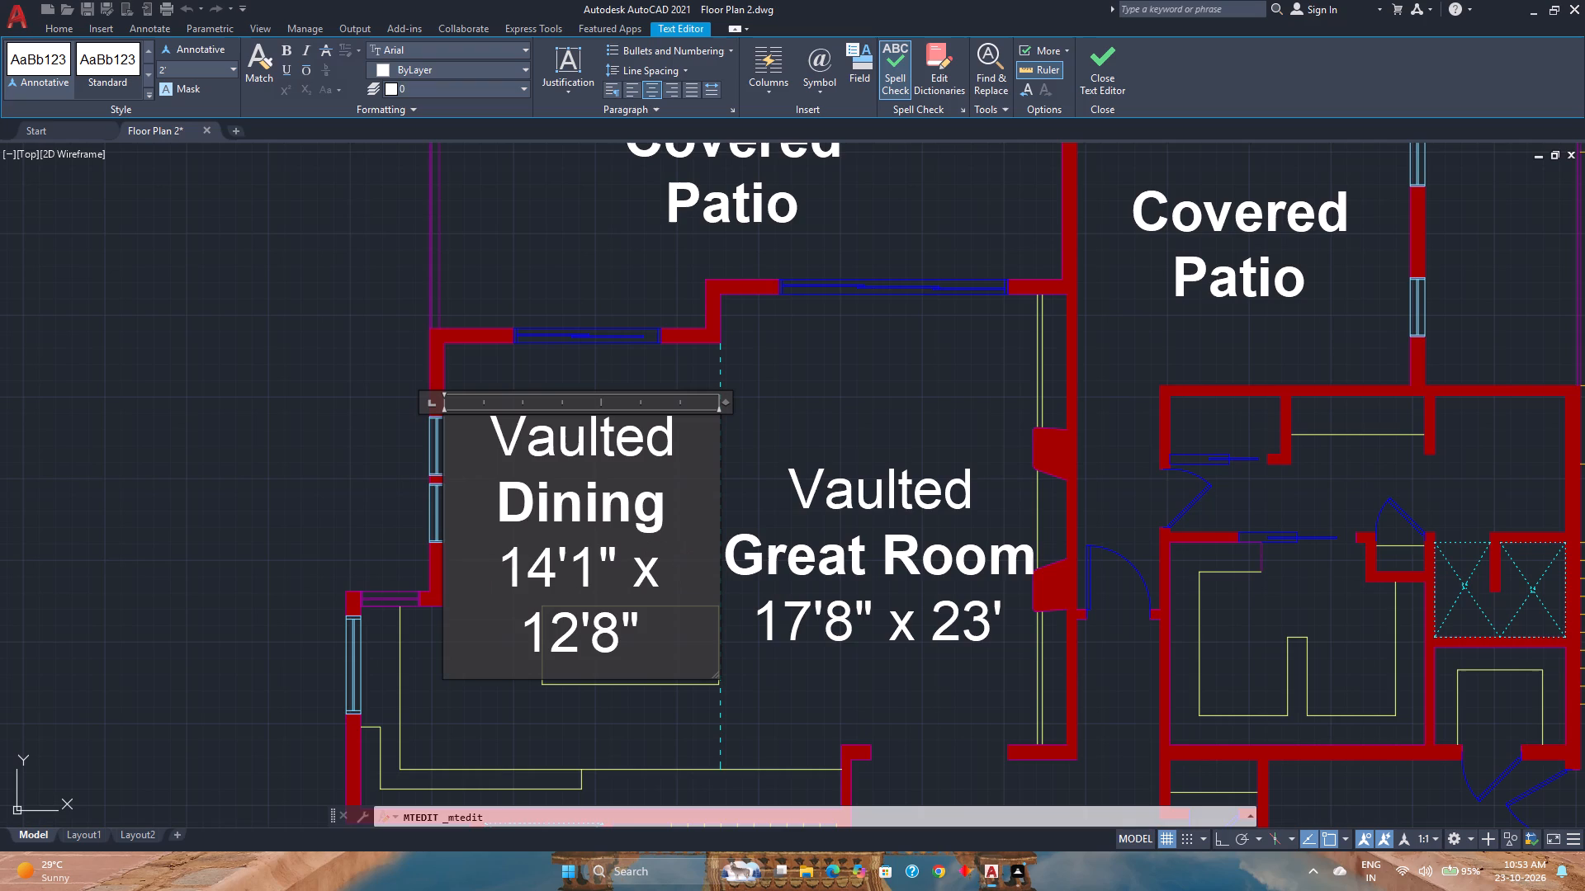
{"action": "type", "text": "\\5"}
{"action": "key", "text": "BackSpace"}
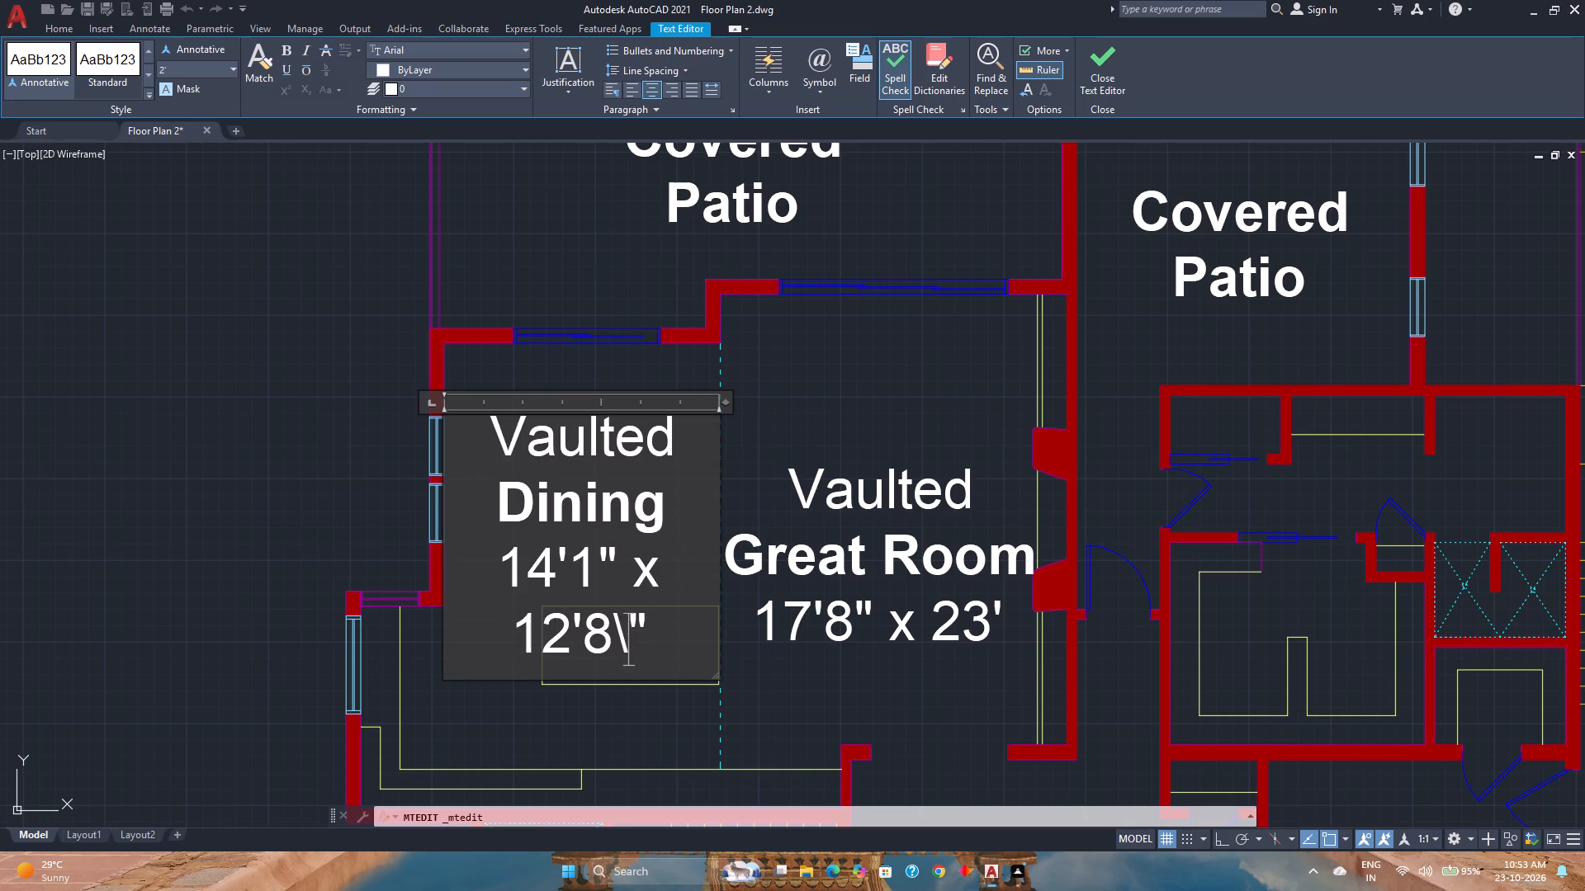
{"action": "key", "text": "BackSpace"}
{"action": "key", "text": "BackSpace"}
{"action": "key", "text": "5"}
{"action": "key", "text": "Left"}
{"action": "key", "text": "Left"}
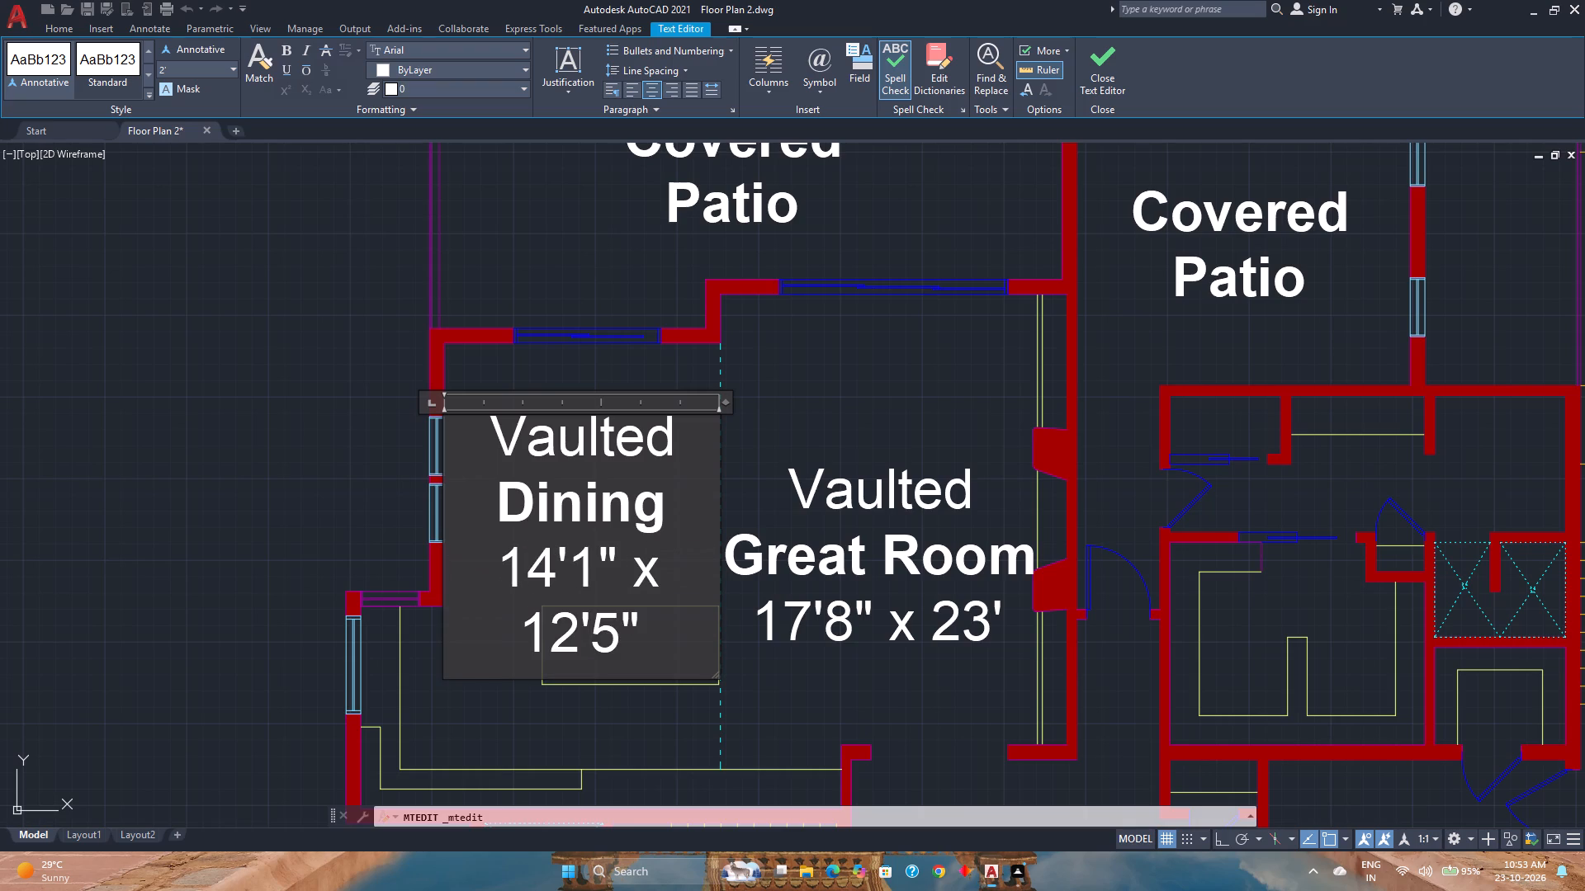
{"action": "key", "text": "BackSpace"}
{"action": "key", "text": "3"}
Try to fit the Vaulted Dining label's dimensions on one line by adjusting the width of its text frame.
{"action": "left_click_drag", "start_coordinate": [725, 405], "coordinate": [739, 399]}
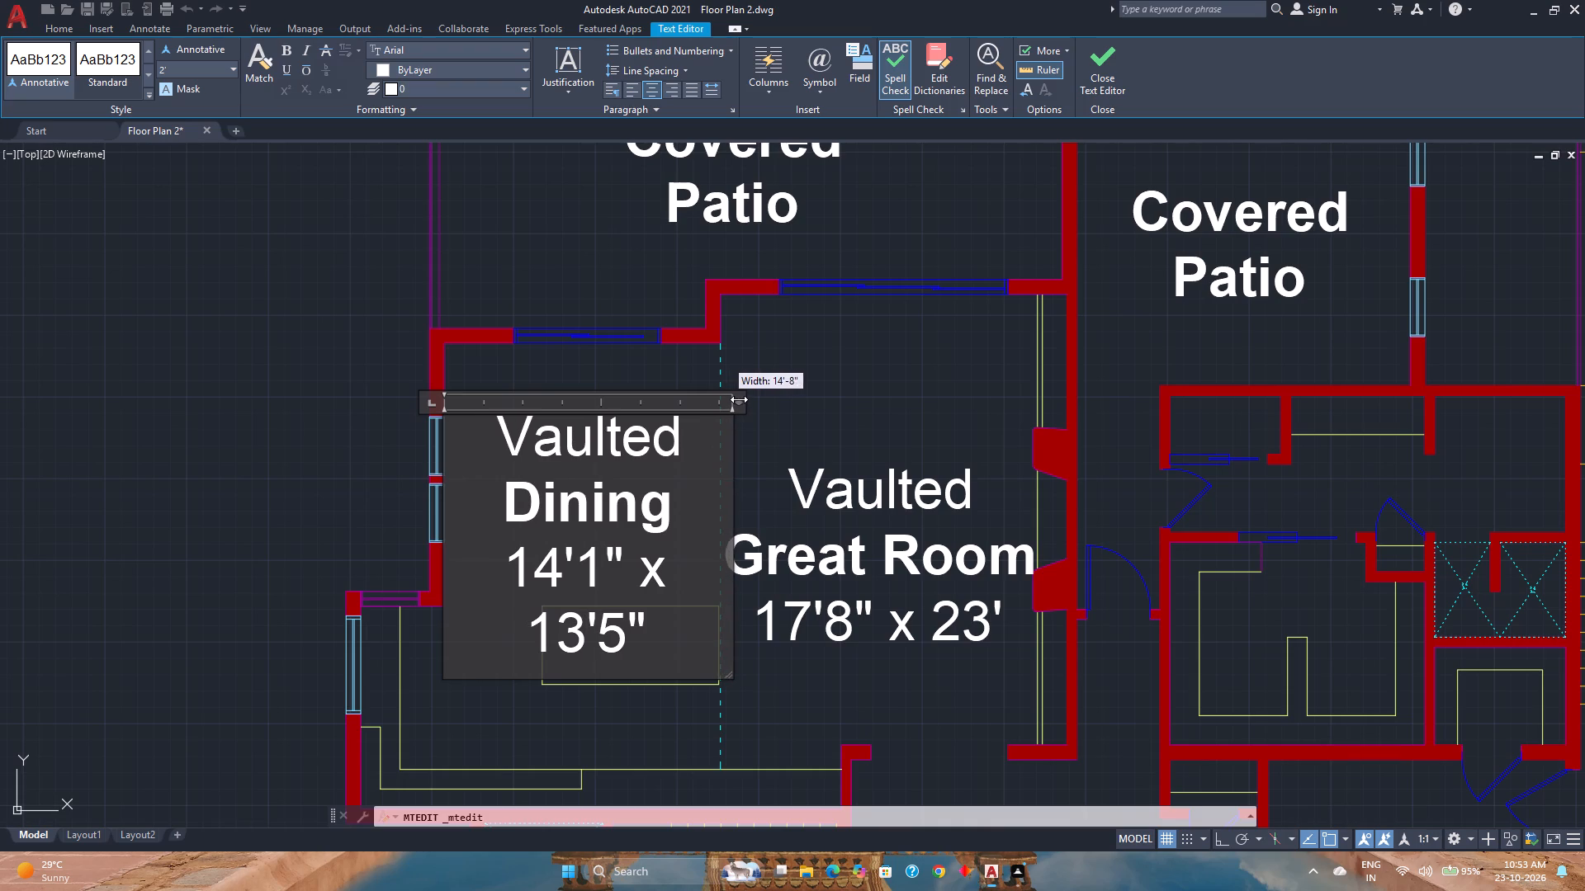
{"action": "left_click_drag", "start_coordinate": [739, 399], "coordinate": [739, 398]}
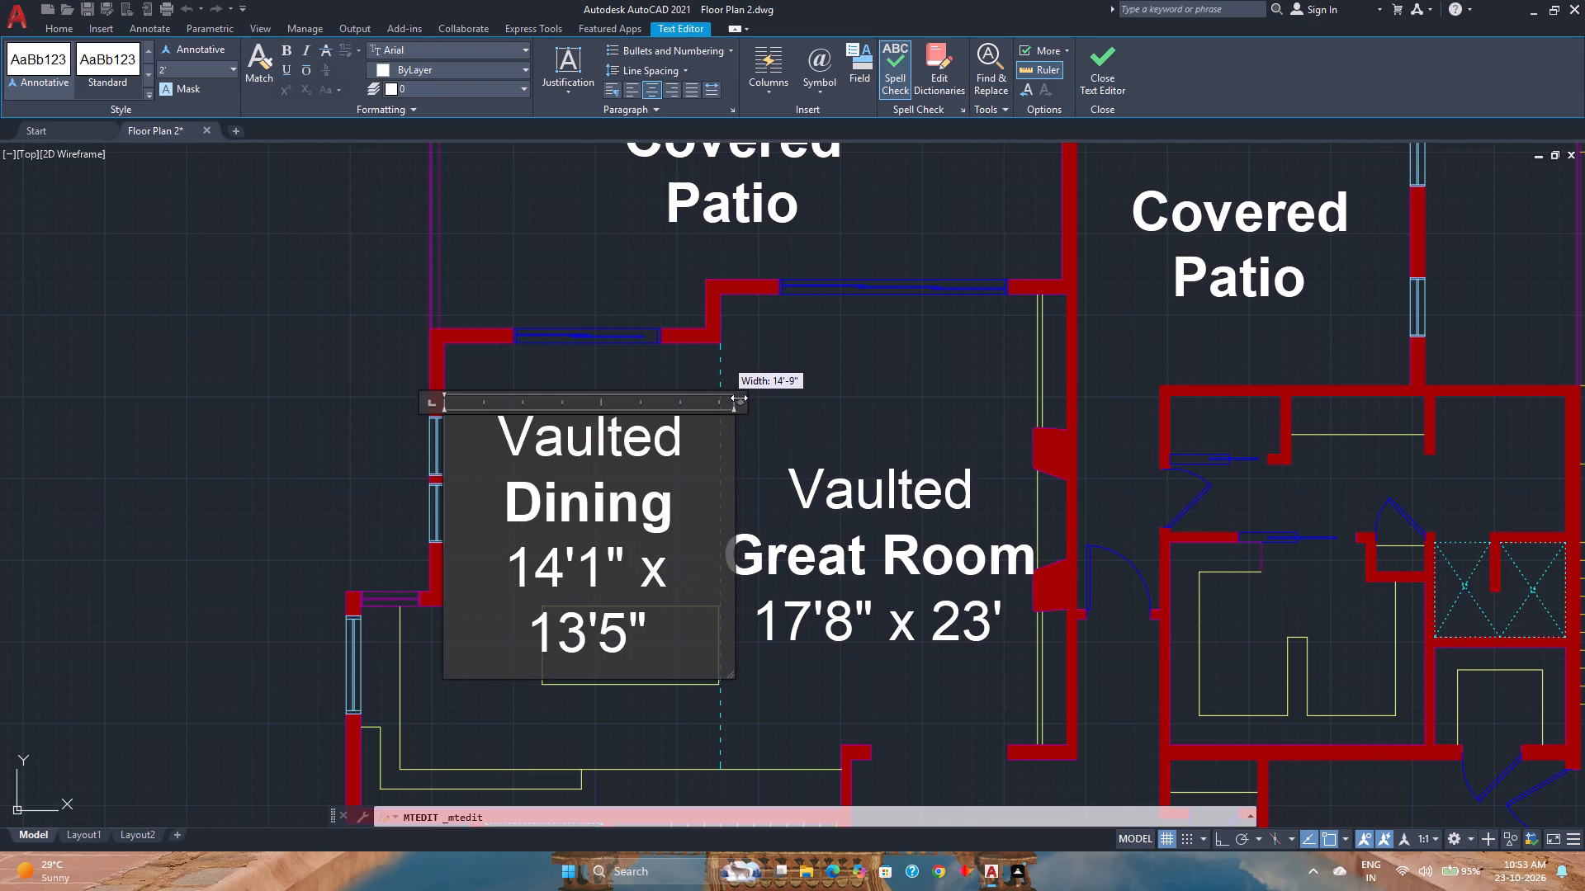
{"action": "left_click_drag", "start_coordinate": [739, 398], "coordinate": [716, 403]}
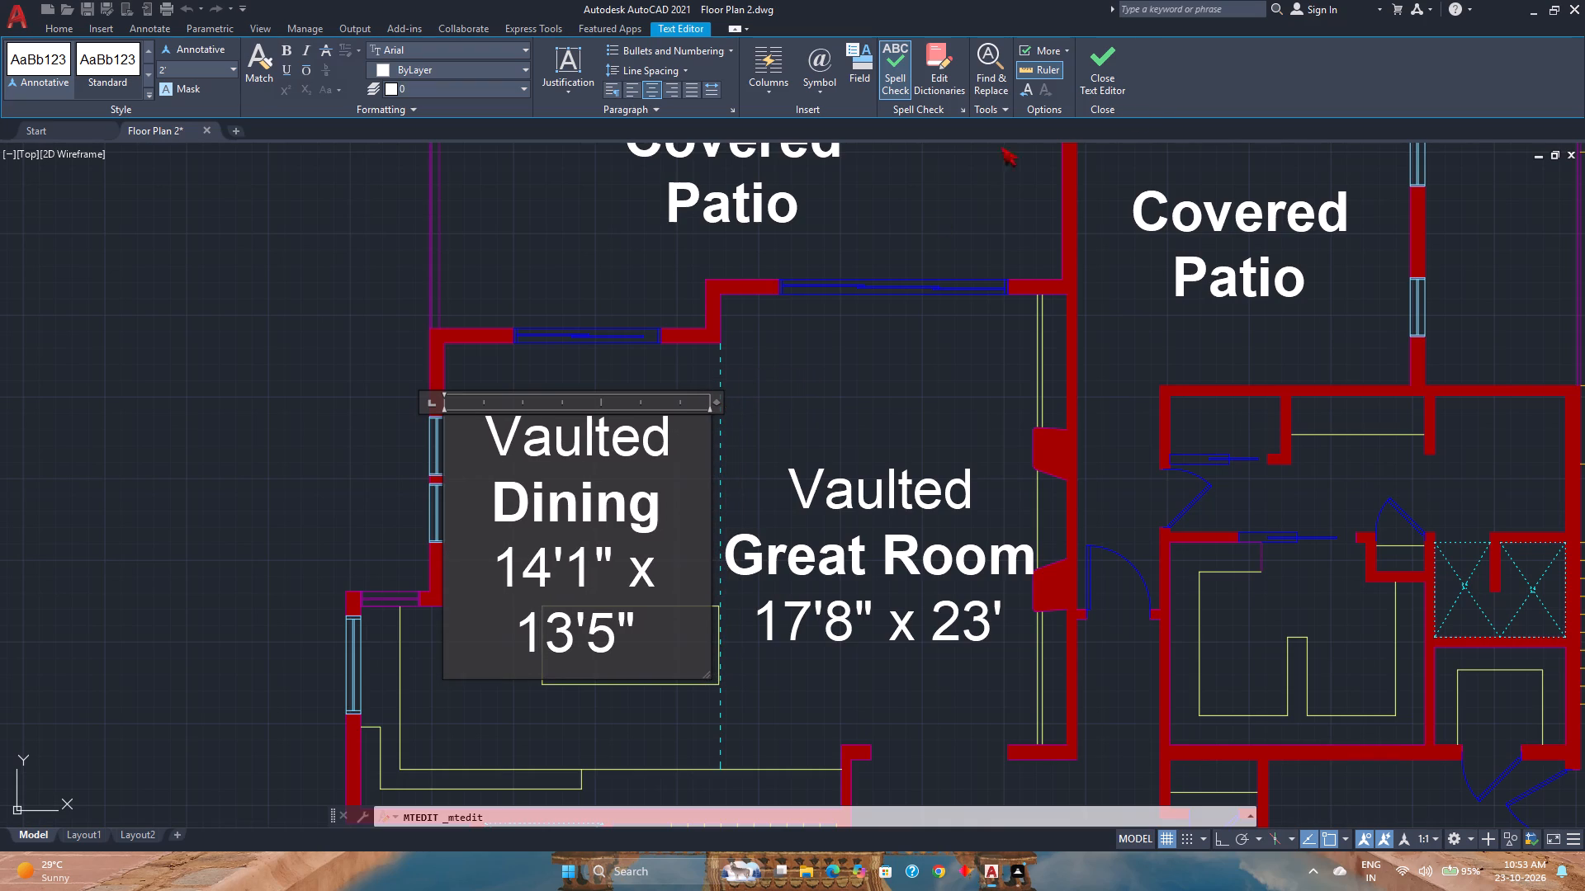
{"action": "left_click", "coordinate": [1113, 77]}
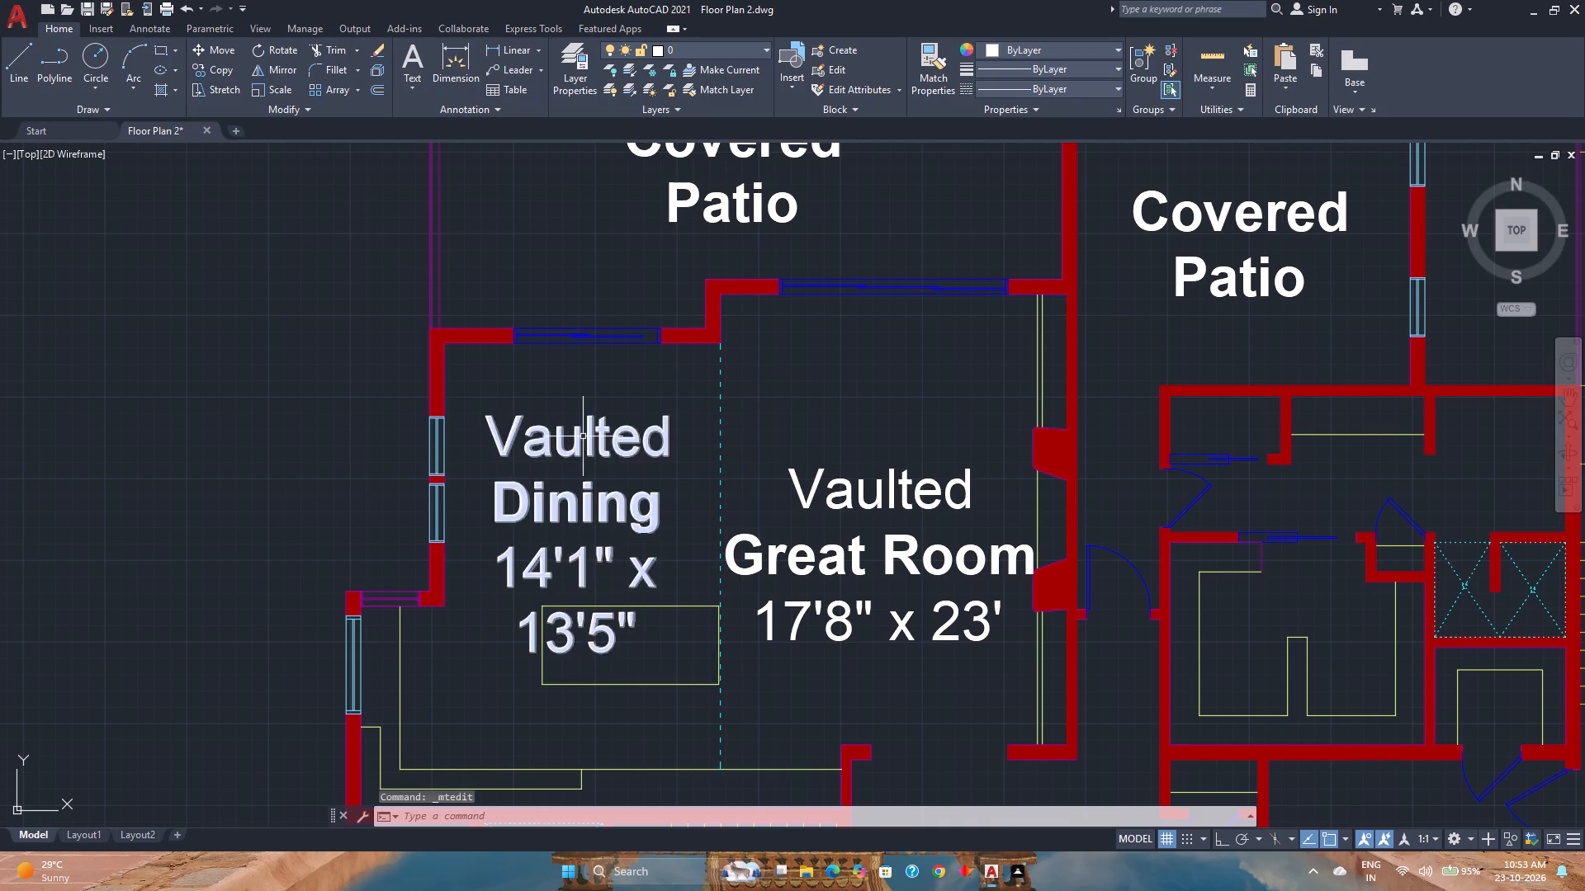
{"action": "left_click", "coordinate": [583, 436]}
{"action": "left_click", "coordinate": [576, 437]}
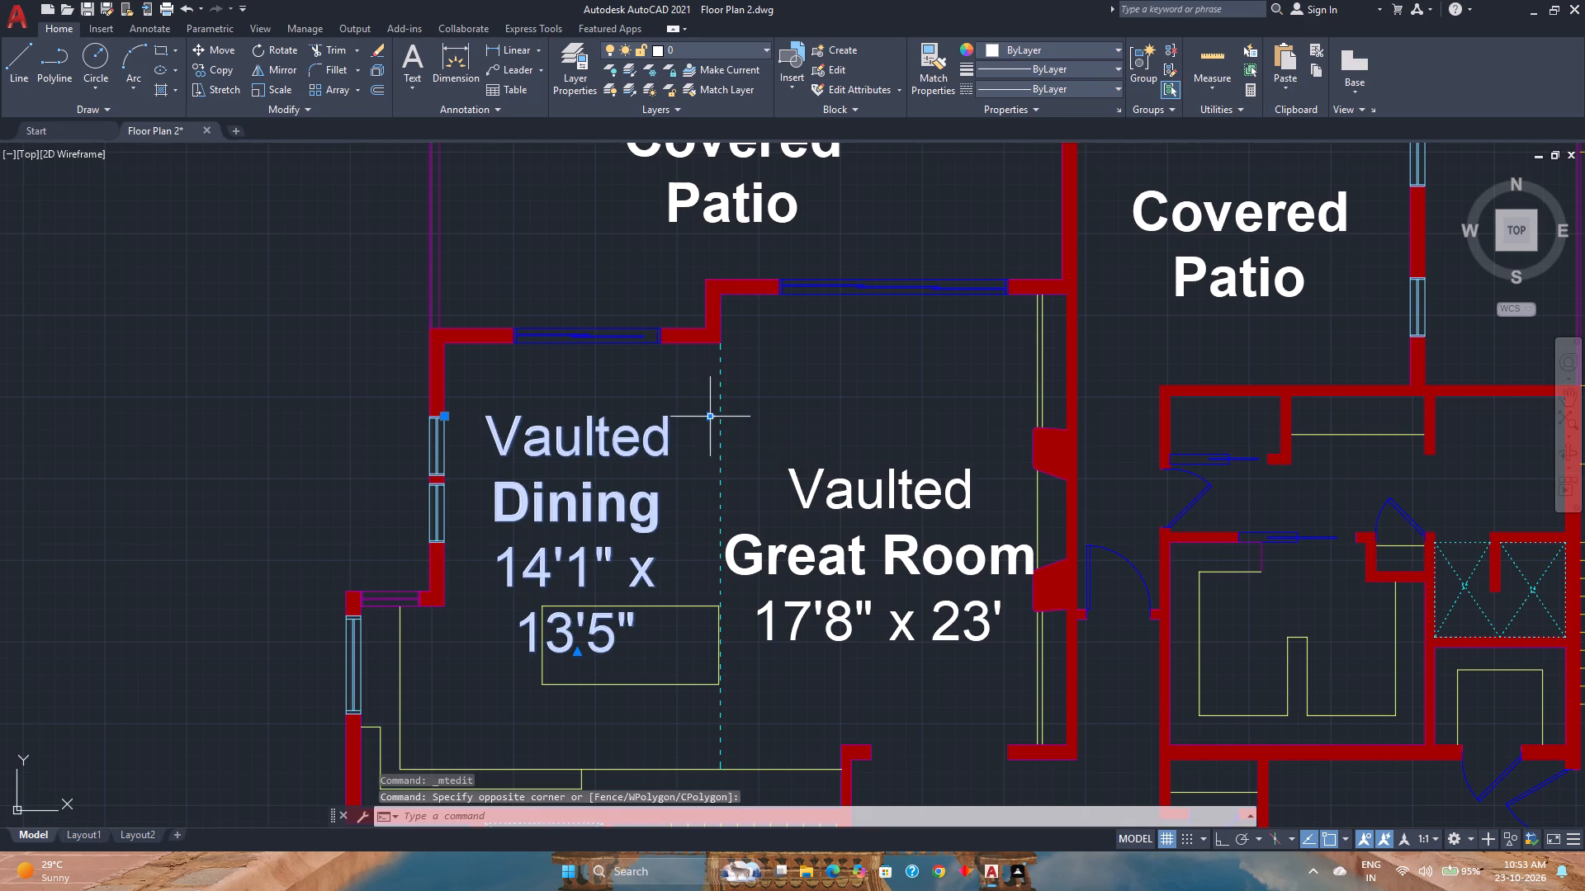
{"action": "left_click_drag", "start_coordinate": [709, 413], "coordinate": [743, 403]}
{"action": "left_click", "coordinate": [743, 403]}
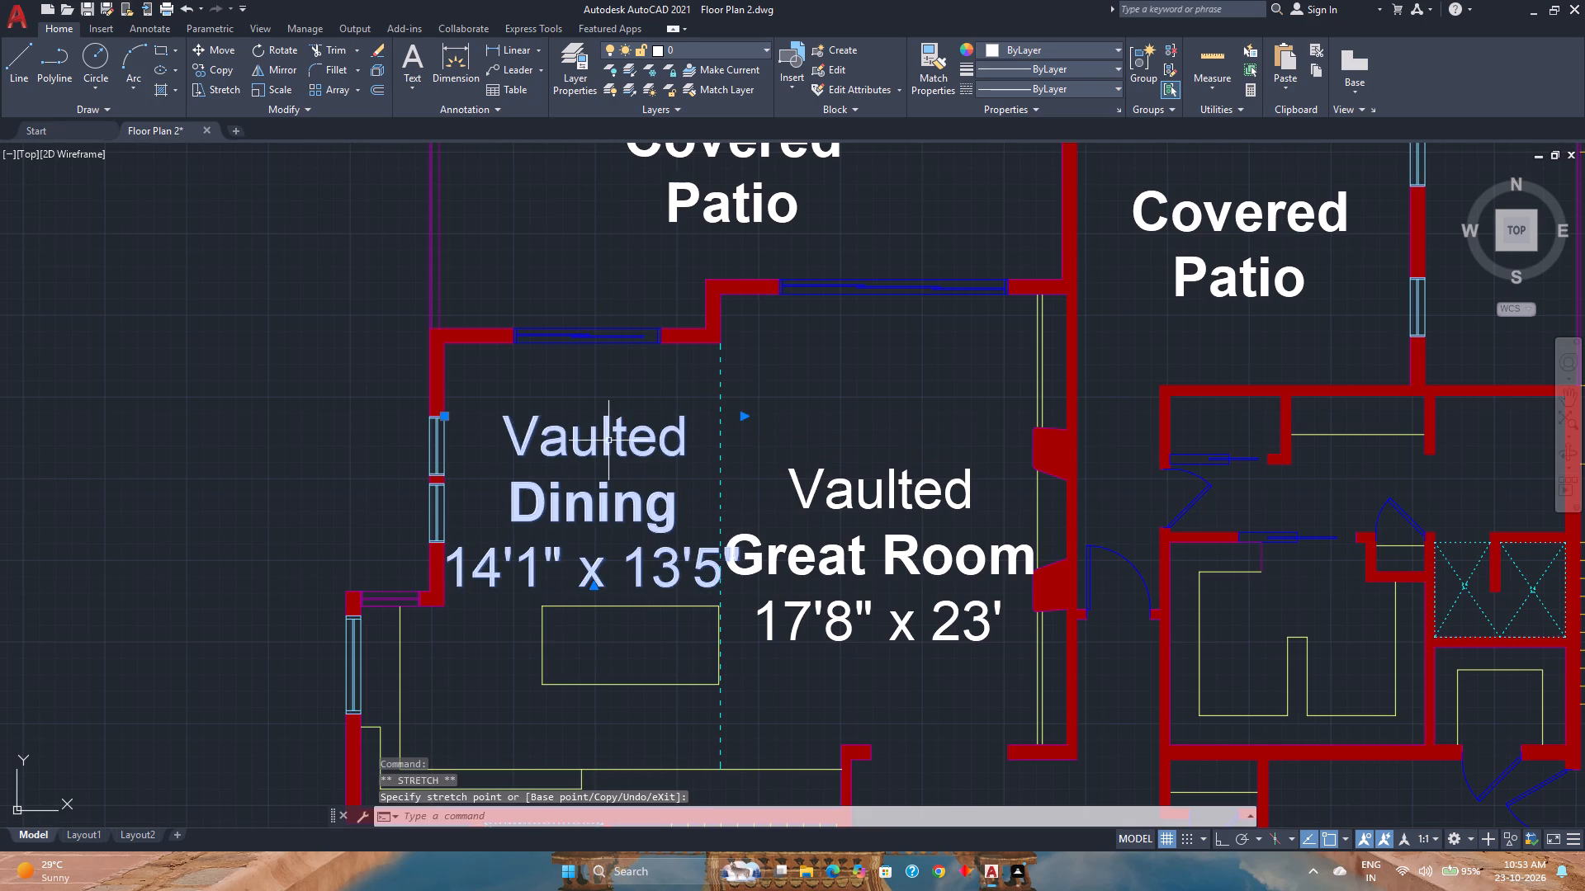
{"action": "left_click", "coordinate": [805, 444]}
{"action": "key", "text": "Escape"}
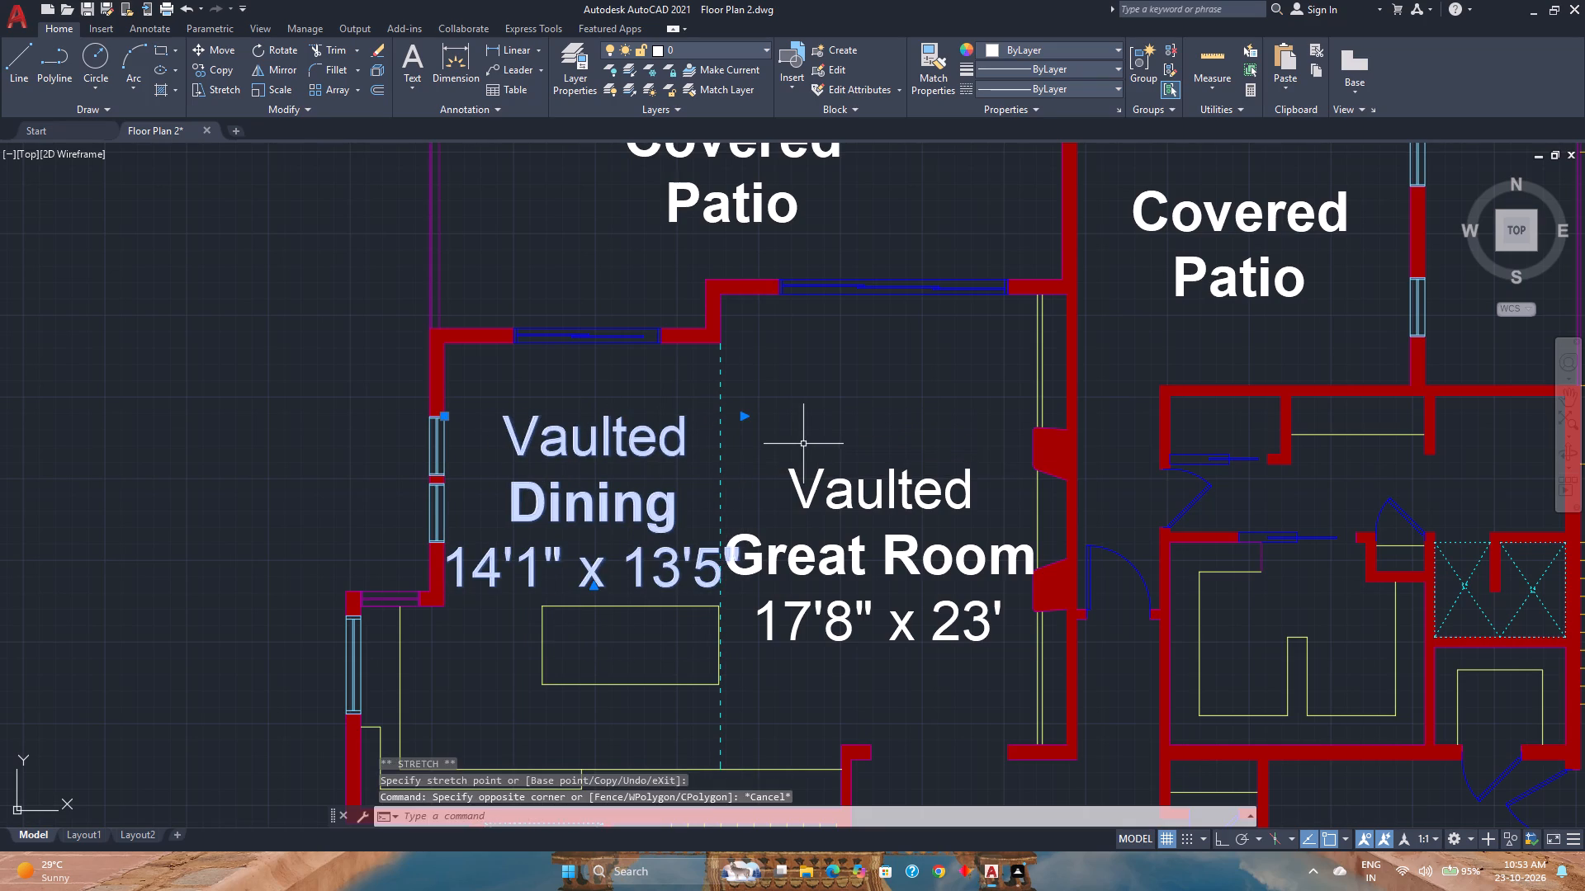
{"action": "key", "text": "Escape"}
Set the text height of the 14'1" x 13'5" line in the Vaulted Dining label to 1'6".
{"action": "left_click", "coordinate": [605, 427]}
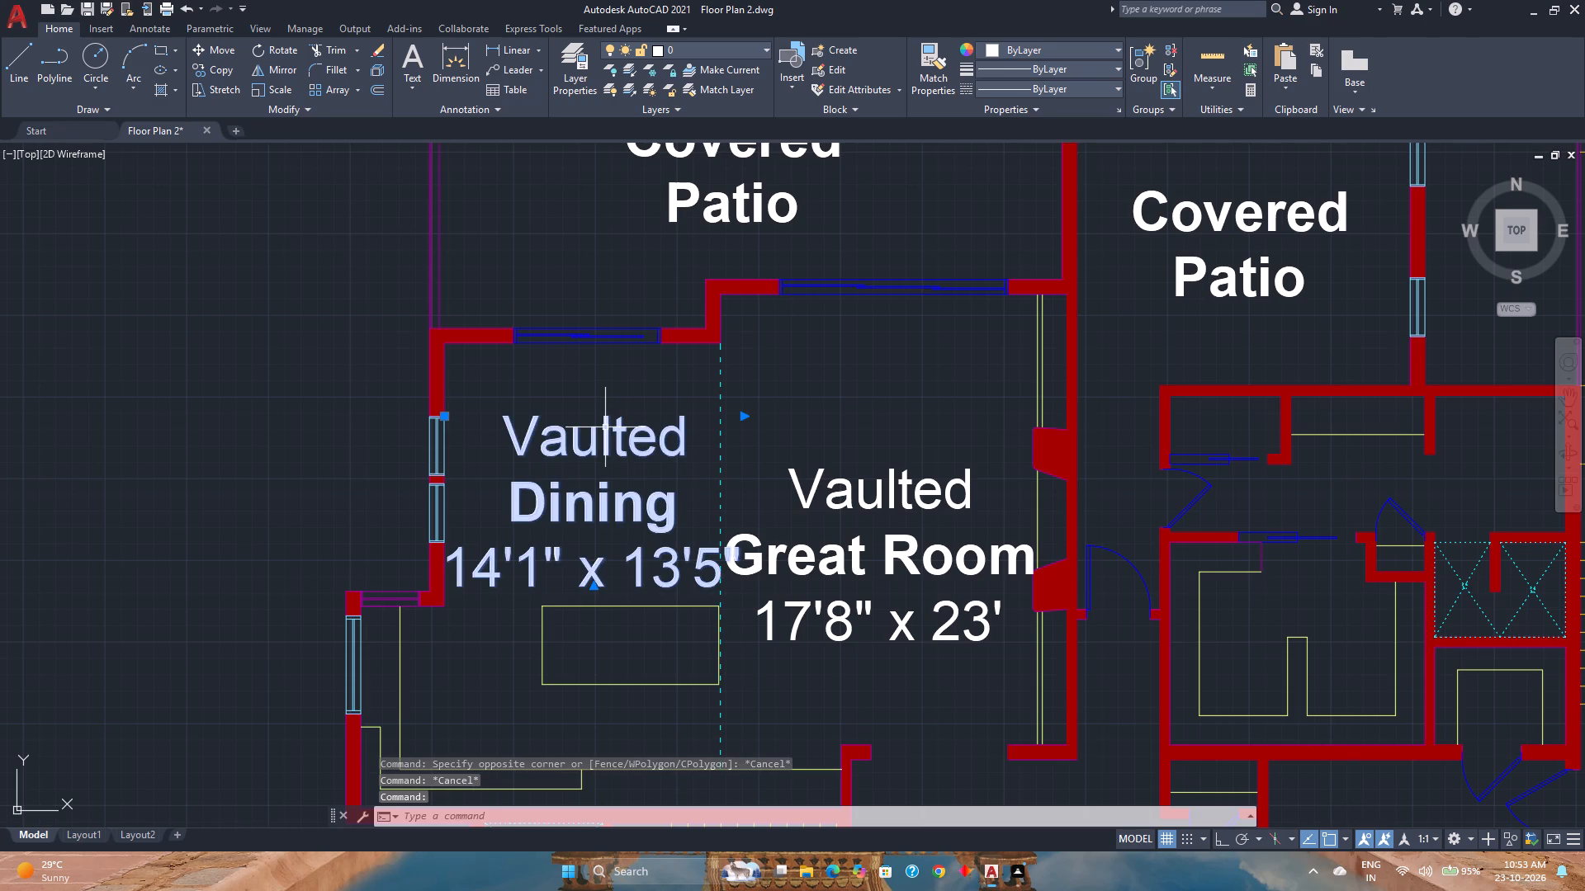
{"action": "double_click", "coordinate": [605, 427]}
{"action": "key", "text": "ctrl+a"}
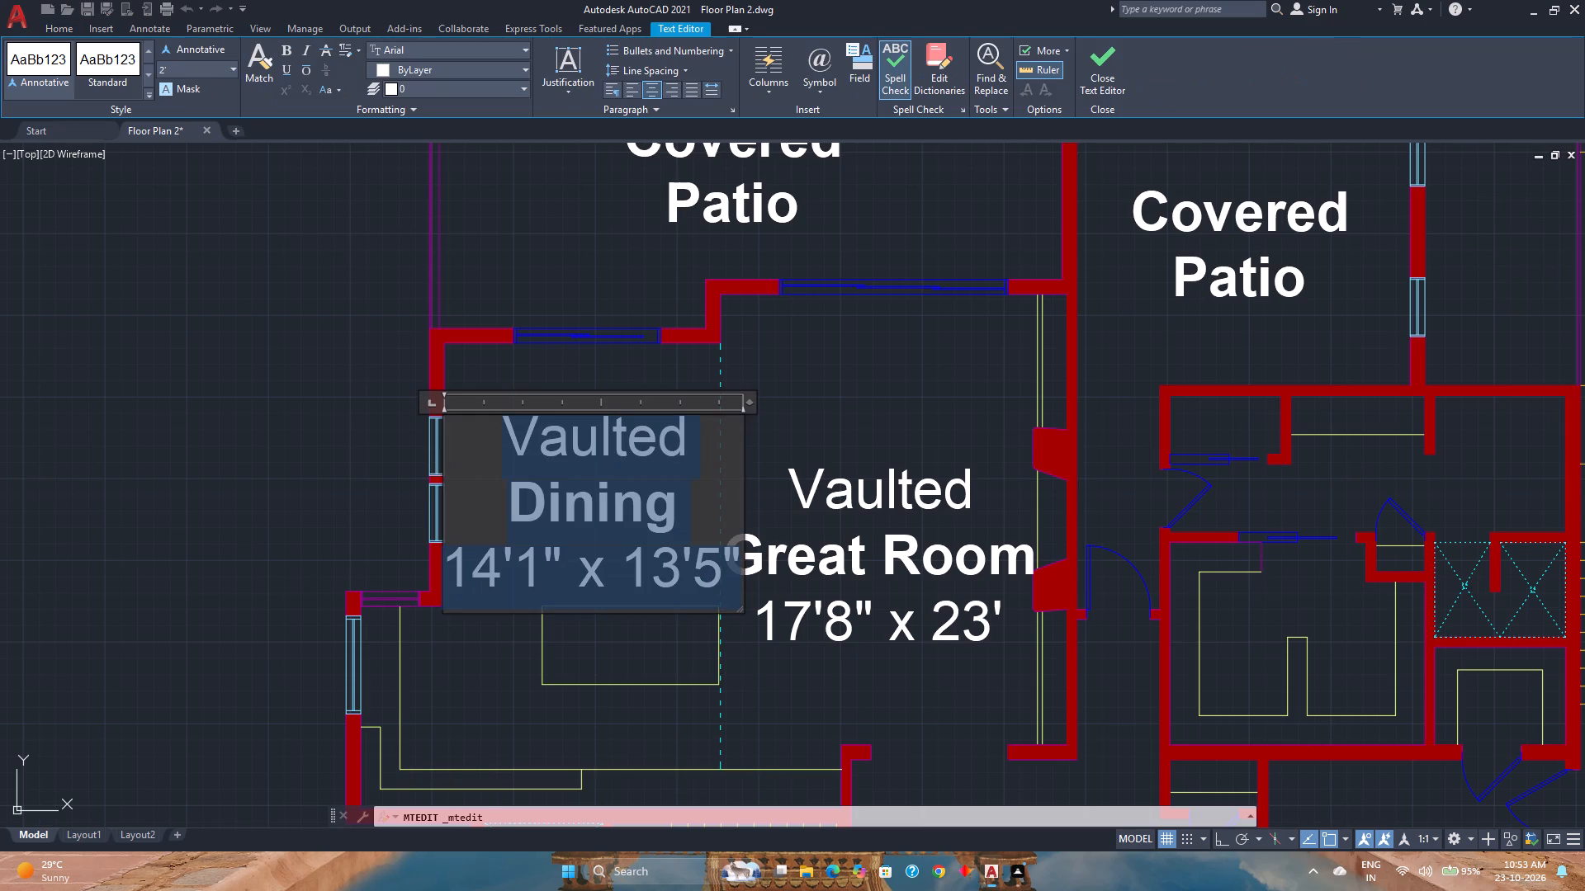
{"action": "left_click", "coordinate": [200, 68]}
{"action": "left_click", "coordinate": [718, 562]}
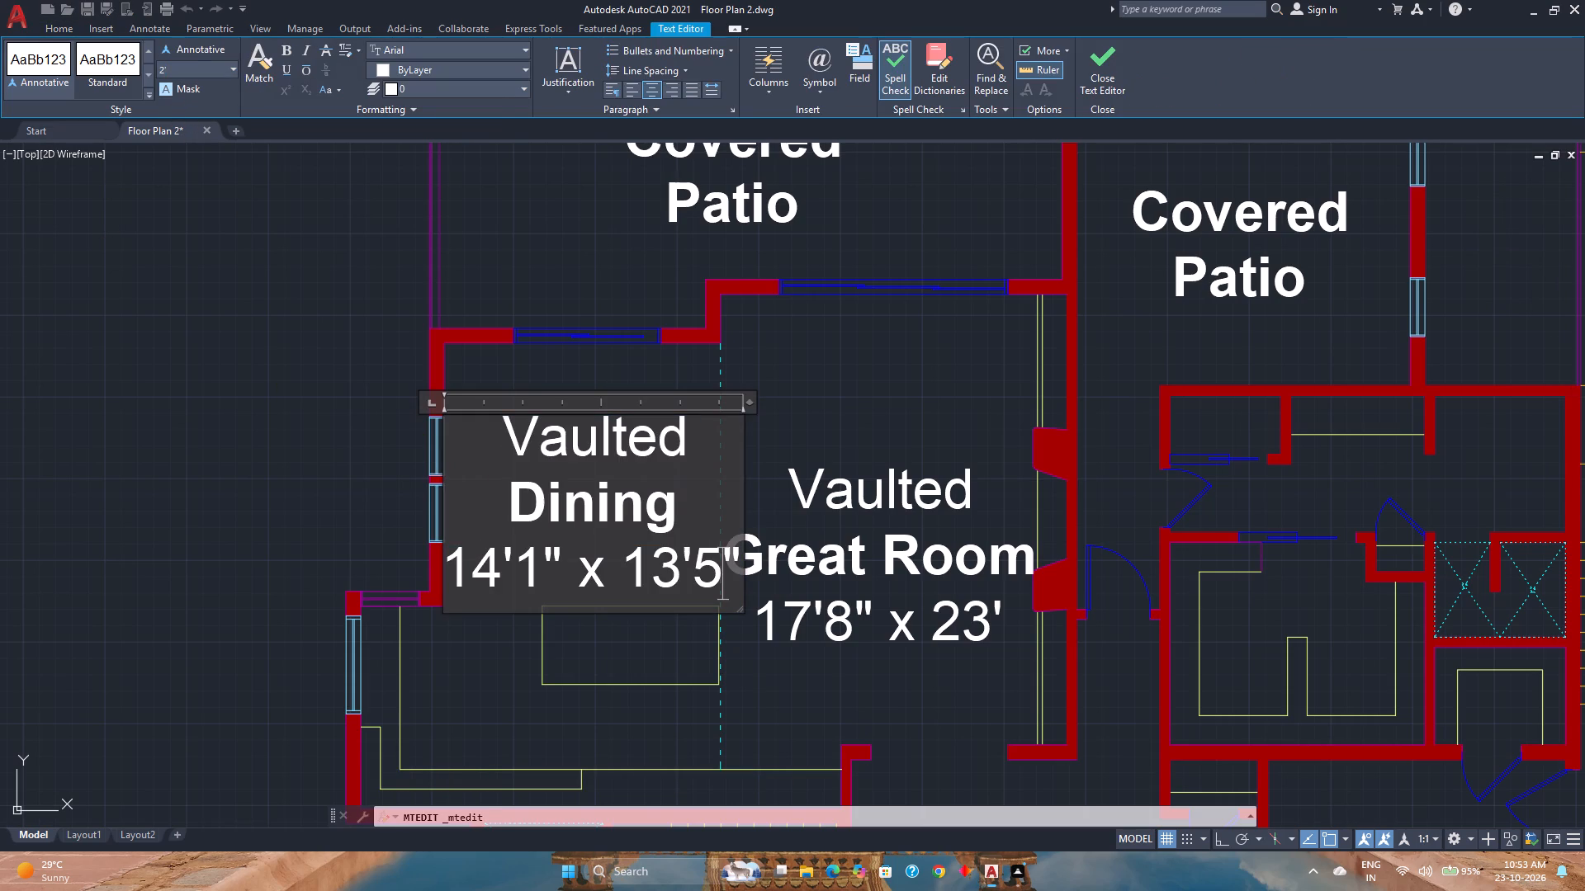
{"action": "left_click_drag", "start_coordinate": [736, 568], "coordinate": [447, 565]}
{"action": "left_click", "coordinate": [183, 62]}
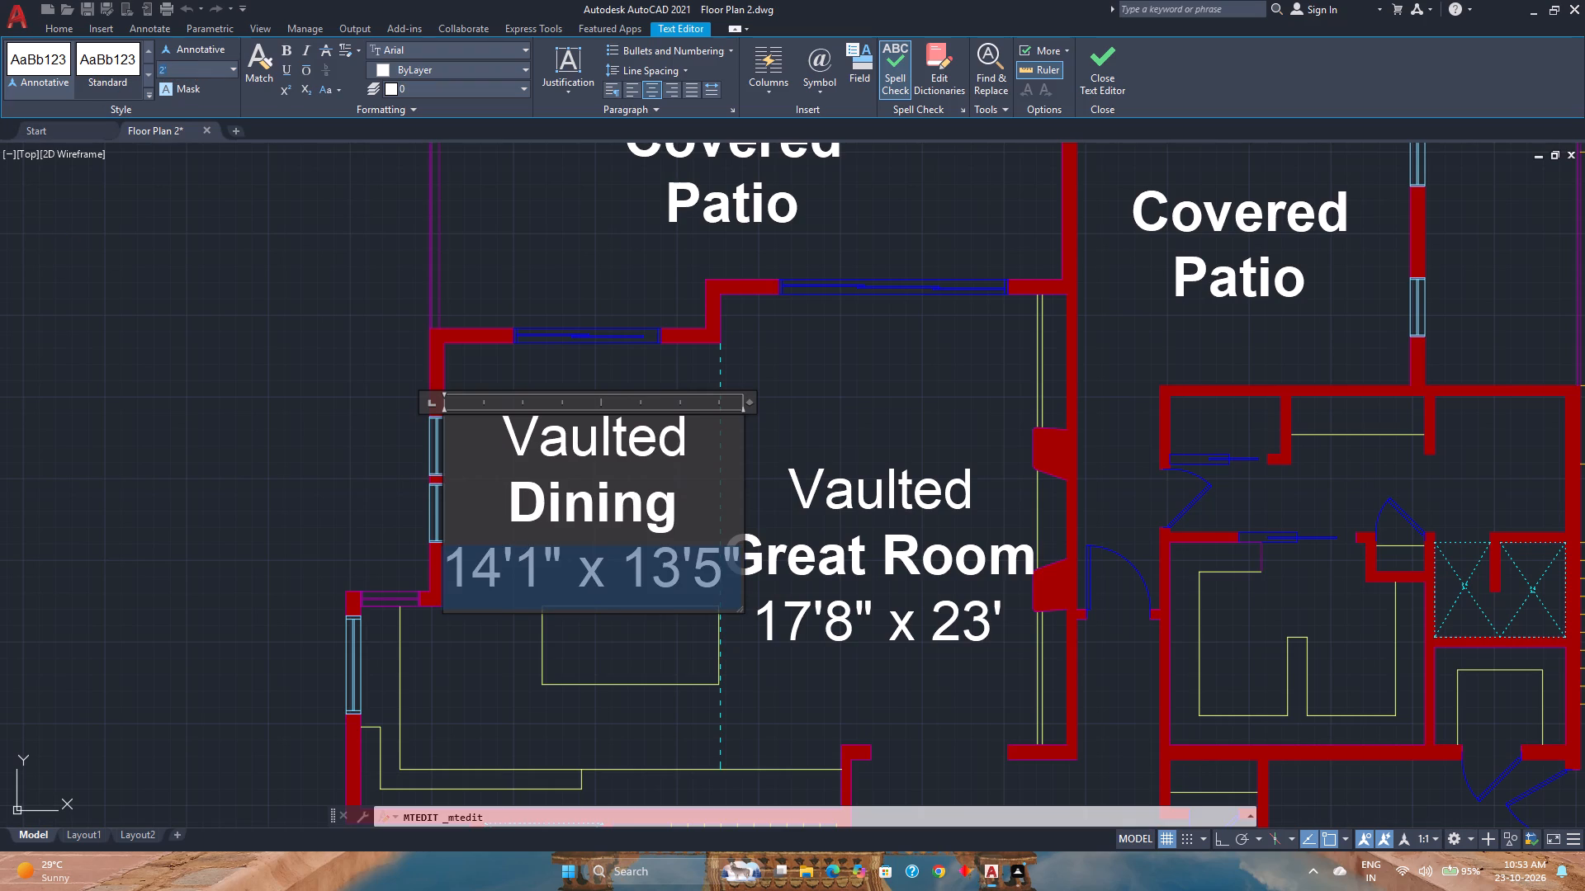
{"action": "type", "text": "1'6\""}
{"action": "key", "text": "Return"}
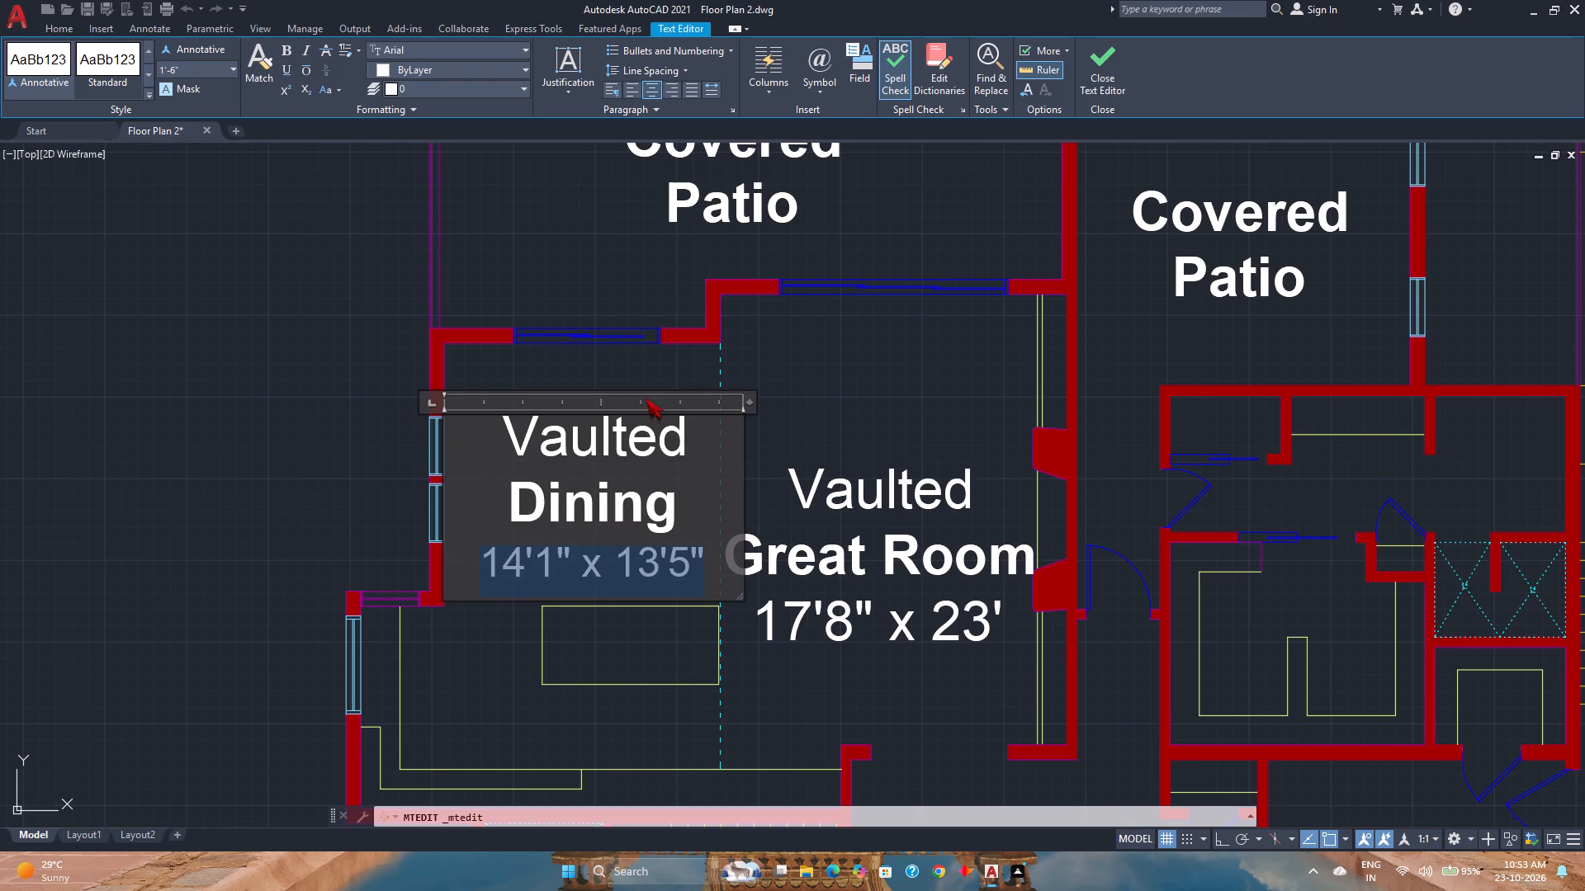
Narrow the Vaulted Dining label's text frame so it ends just short of the dashed line.
{"action": "left_click_drag", "start_coordinate": [748, 399], "coordinate": [715, 412]}
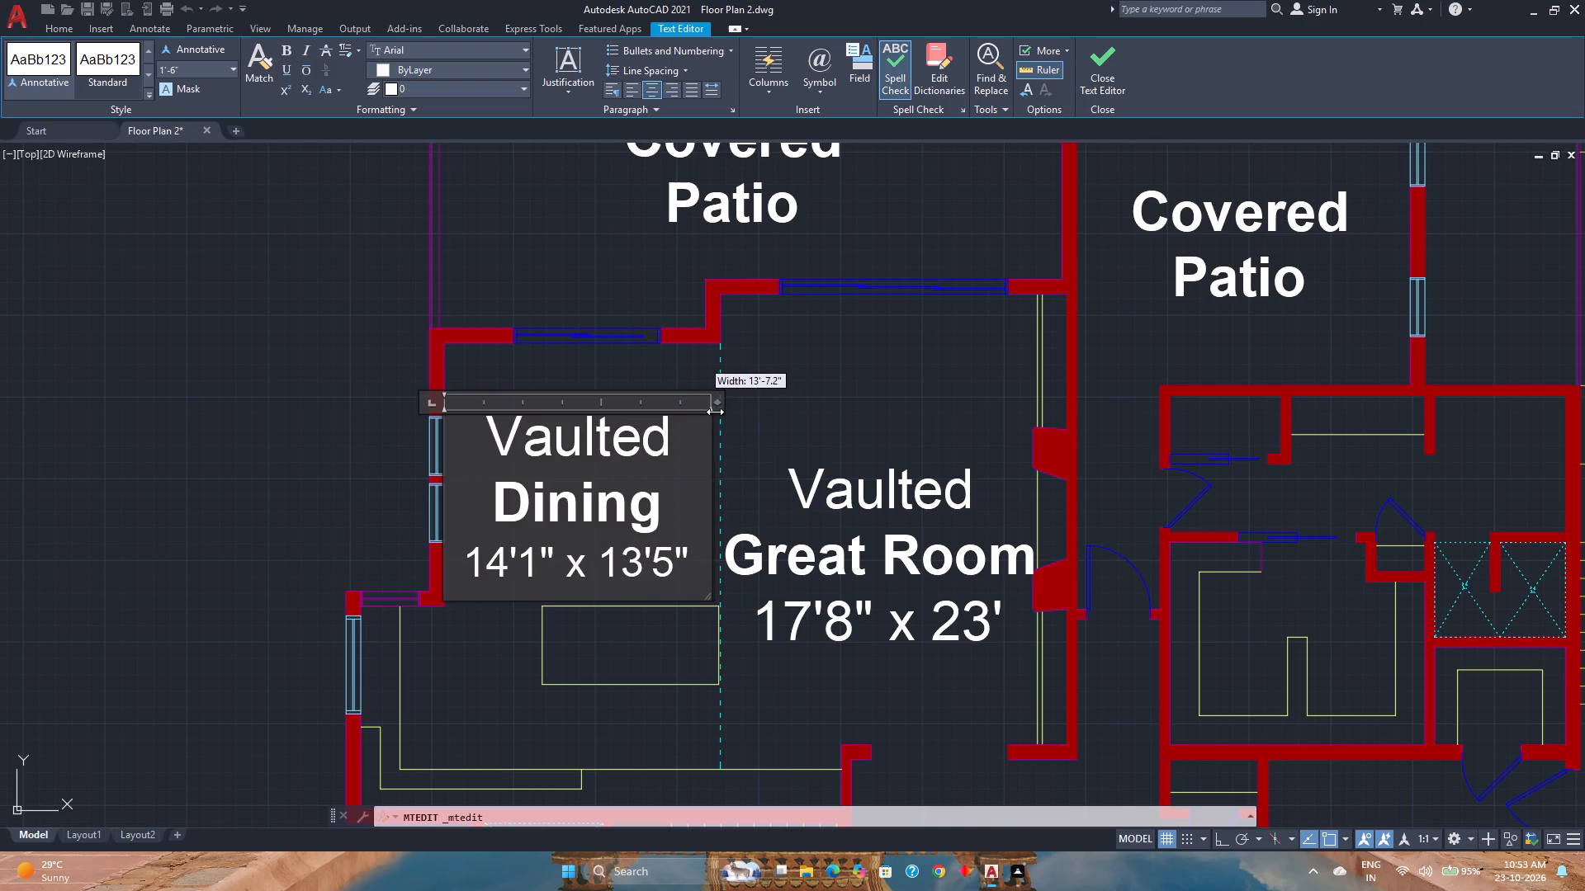
{"action": "left_click_drag", "start_coordinate": [715, 412], "coordinate": [709, 412]}
{"action": "left_click", "coordinate": [806, 386]}
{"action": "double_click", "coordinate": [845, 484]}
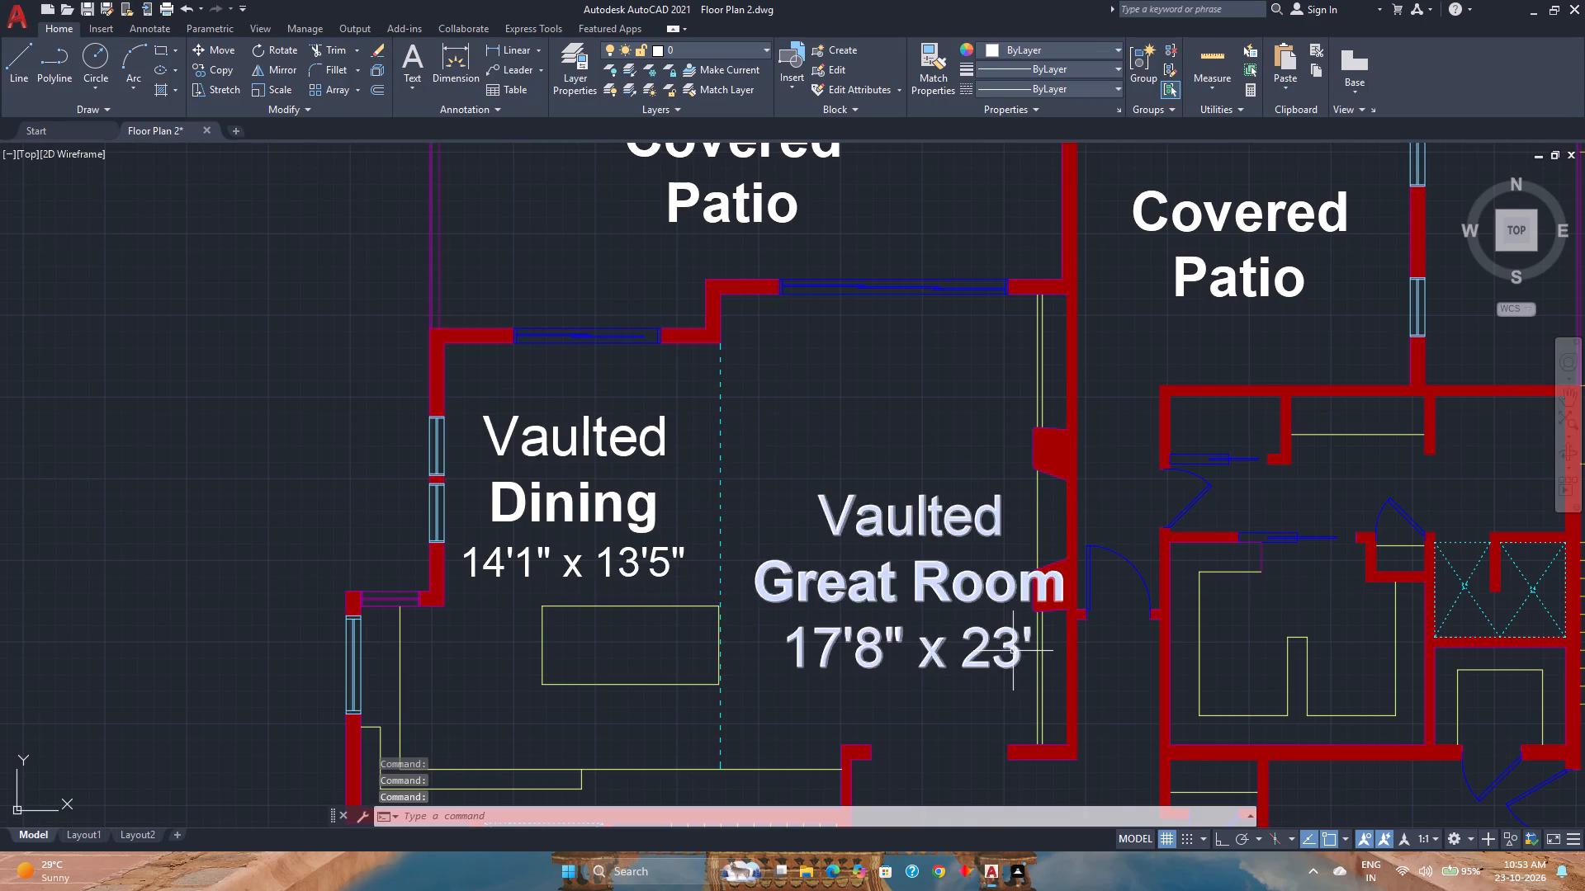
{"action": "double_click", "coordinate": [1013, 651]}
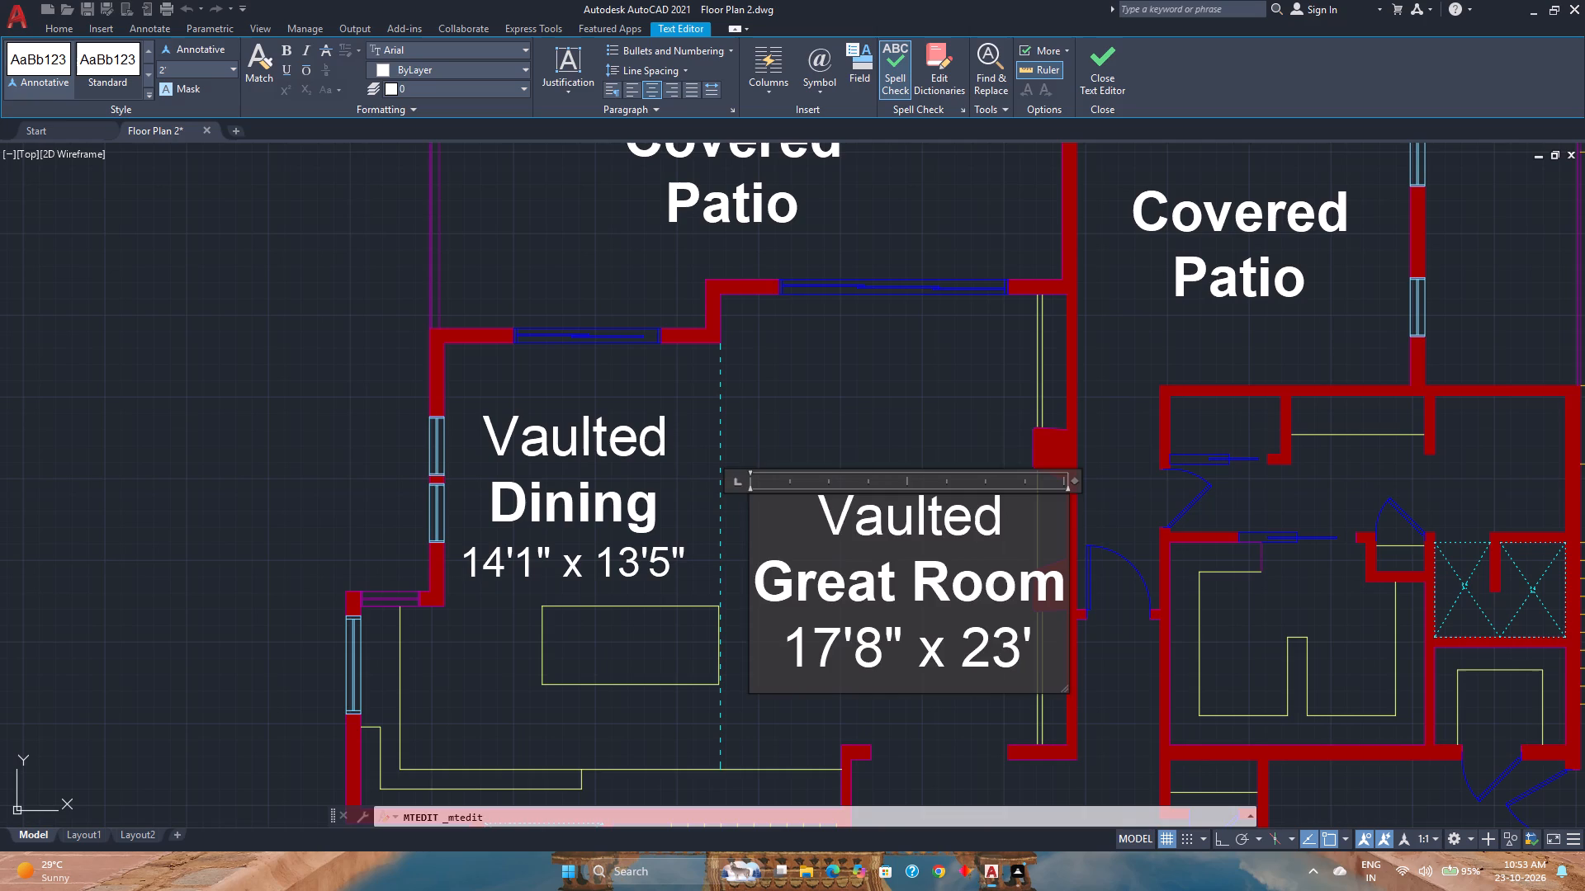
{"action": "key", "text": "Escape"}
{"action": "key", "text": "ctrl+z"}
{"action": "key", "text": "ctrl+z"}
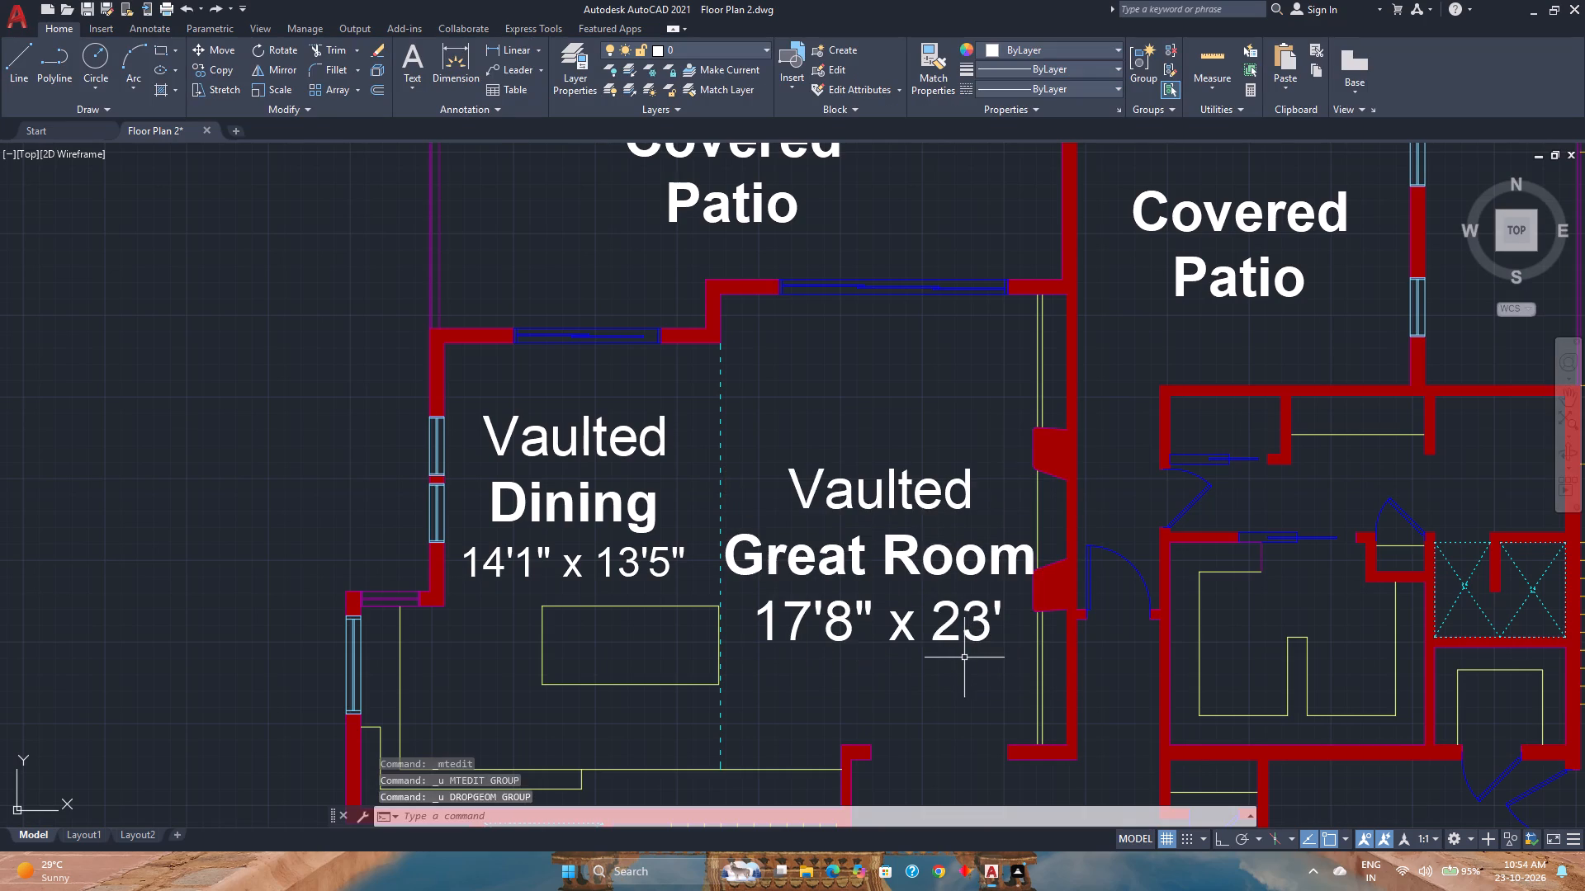
Set the text height of the 17'8" x 23' line in the Vaulted Great Room label to 1'6".
{"action": "double_click", "coordinate": [835, 491]}
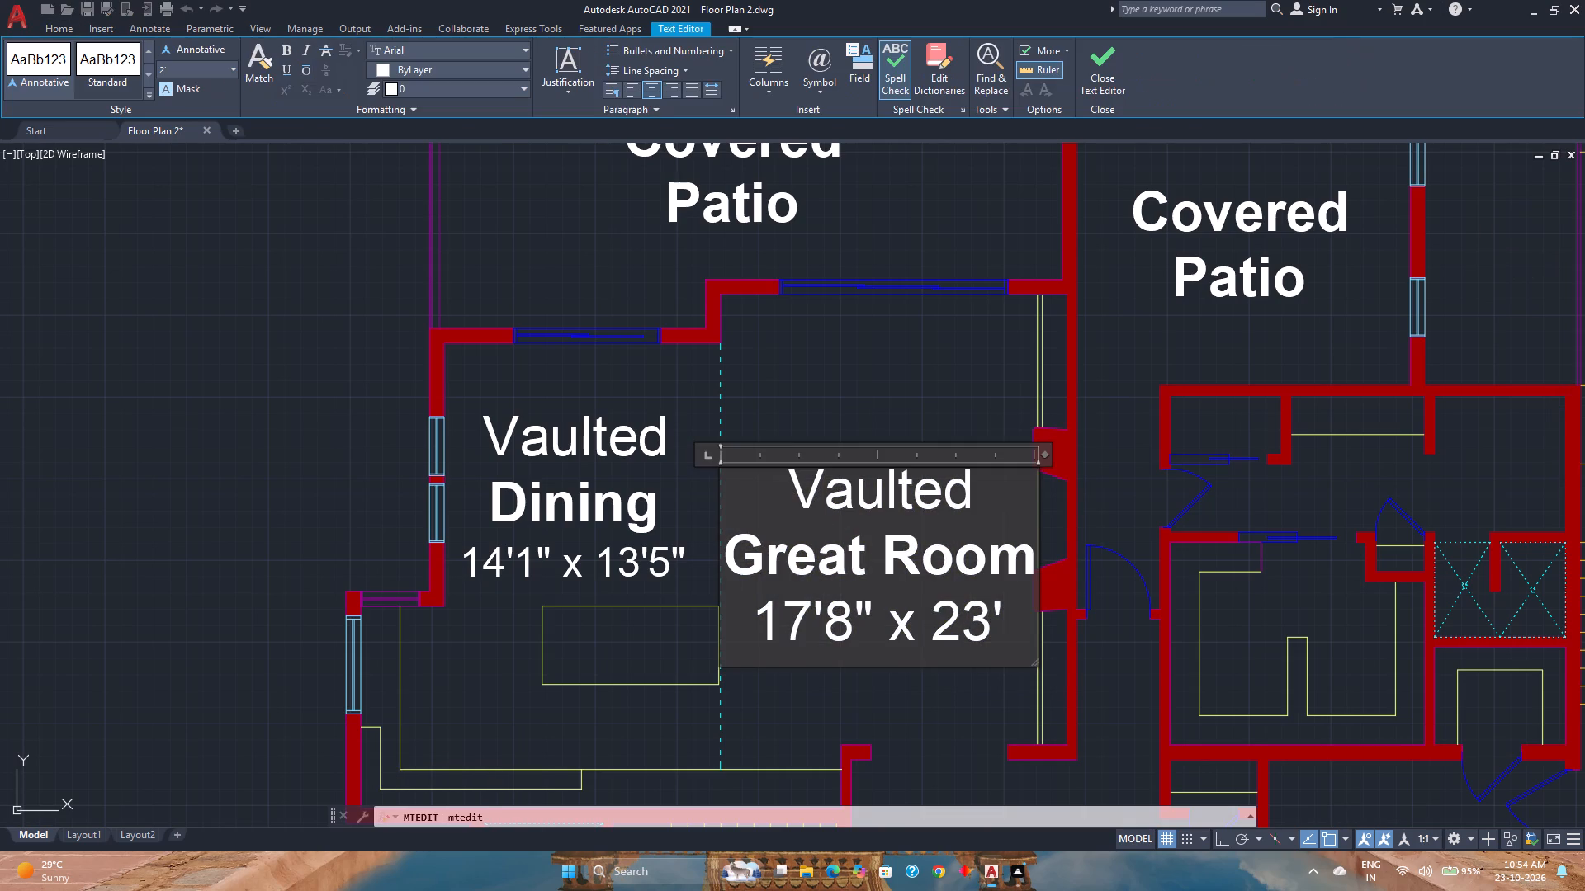
{"action": "left_click_drag", "start_coordinate": [1006, 639], "coordinate": [757, 624]}
{"action": "left_click", "coordinate": [204, 74]}
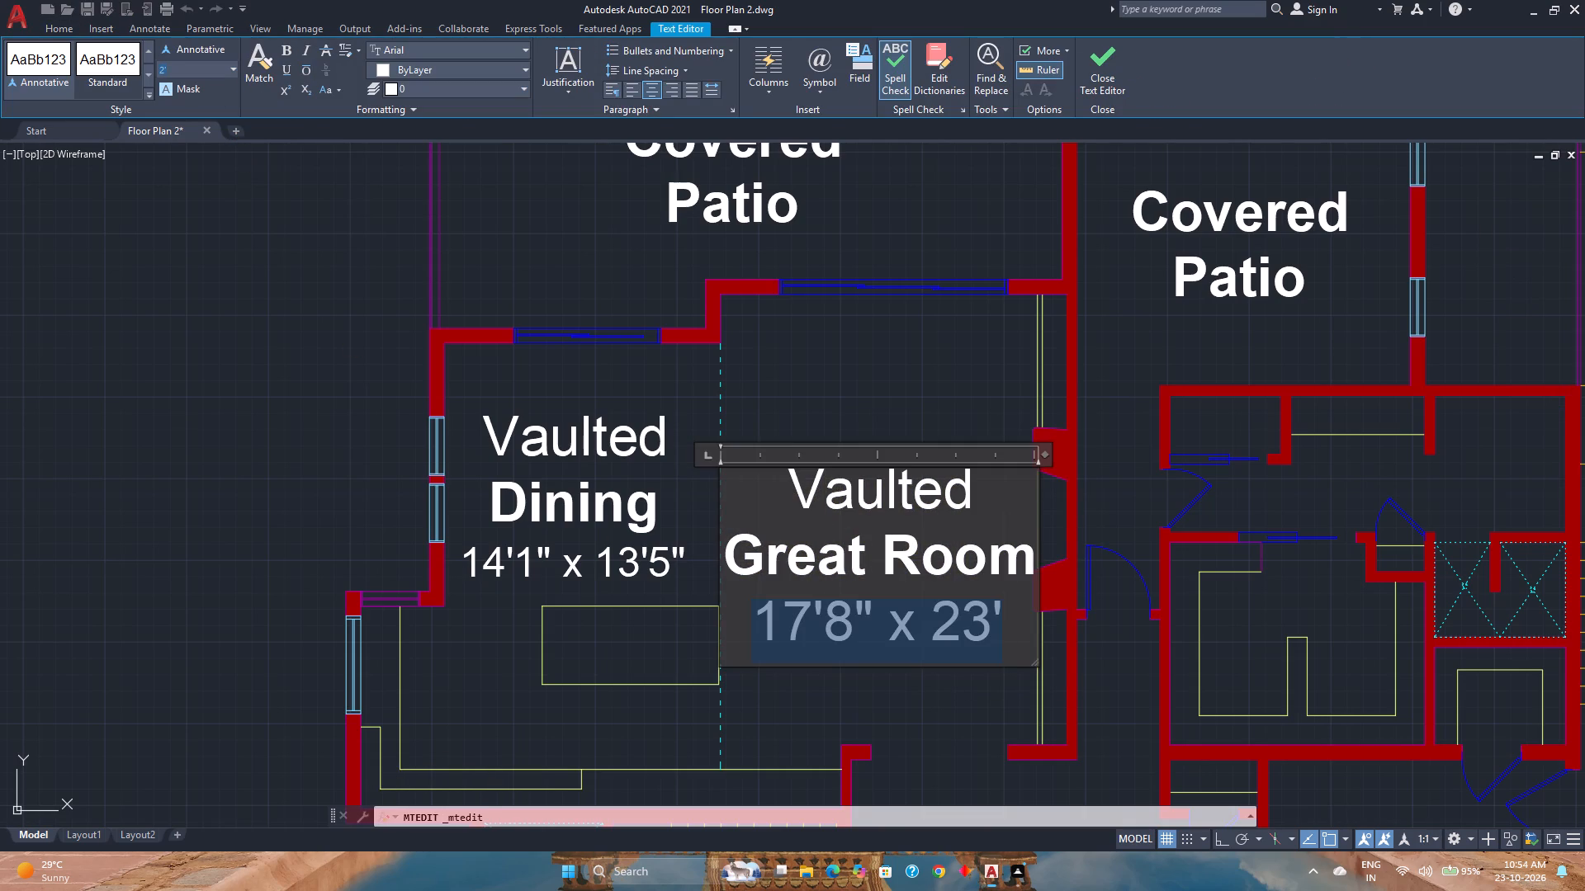
{"action": "type", "text": "1'6\""}
{"action": "key", "text": "Return"}
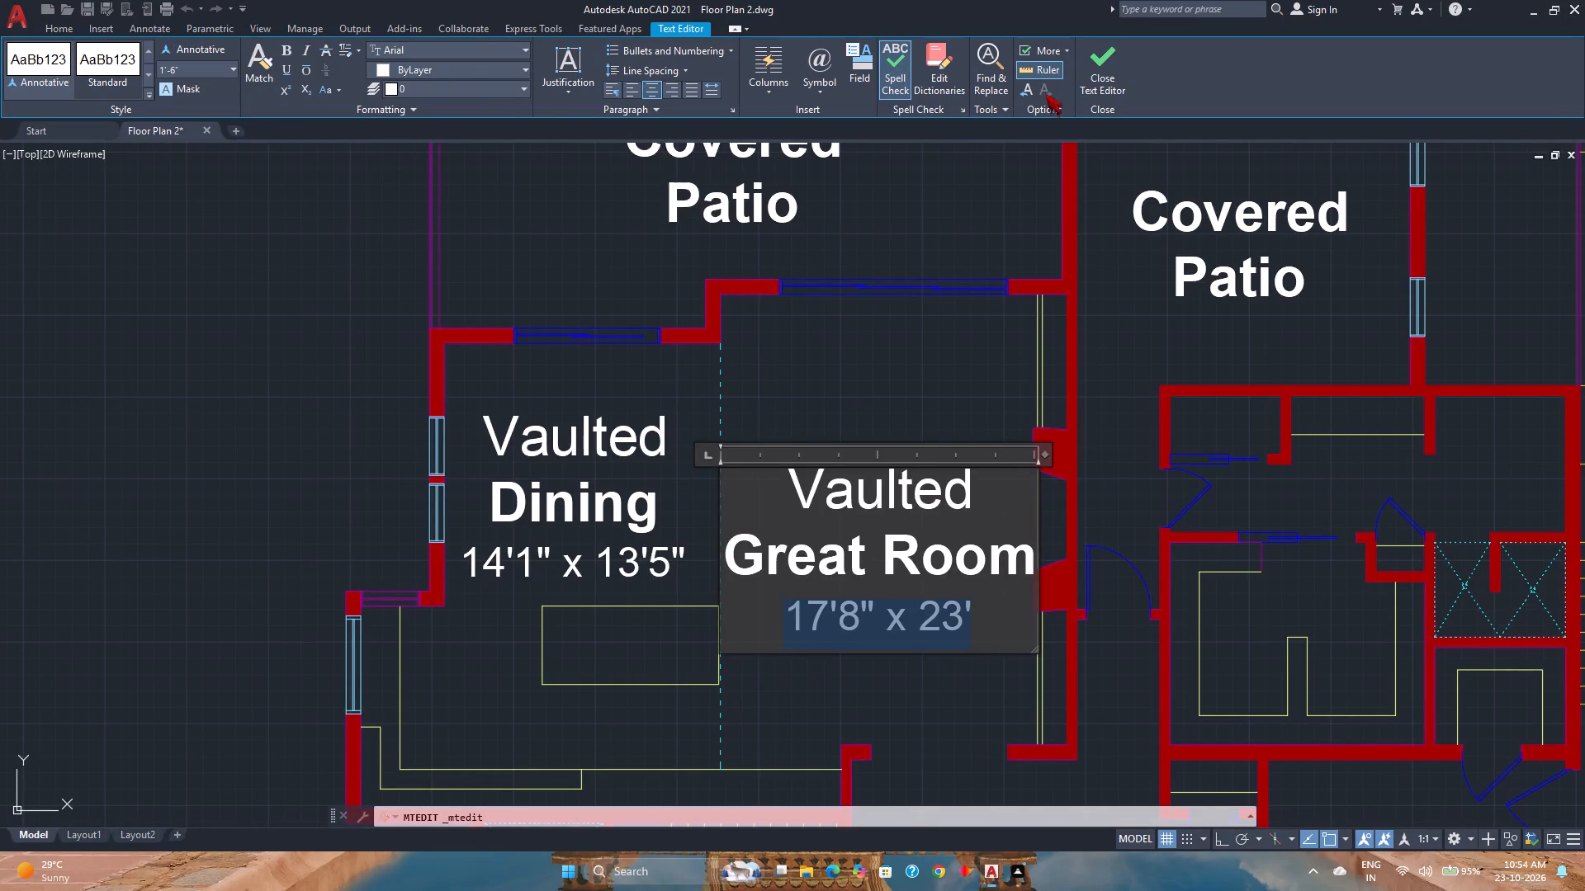
{"action": "left_click", "coordinate": [1092, 73]}
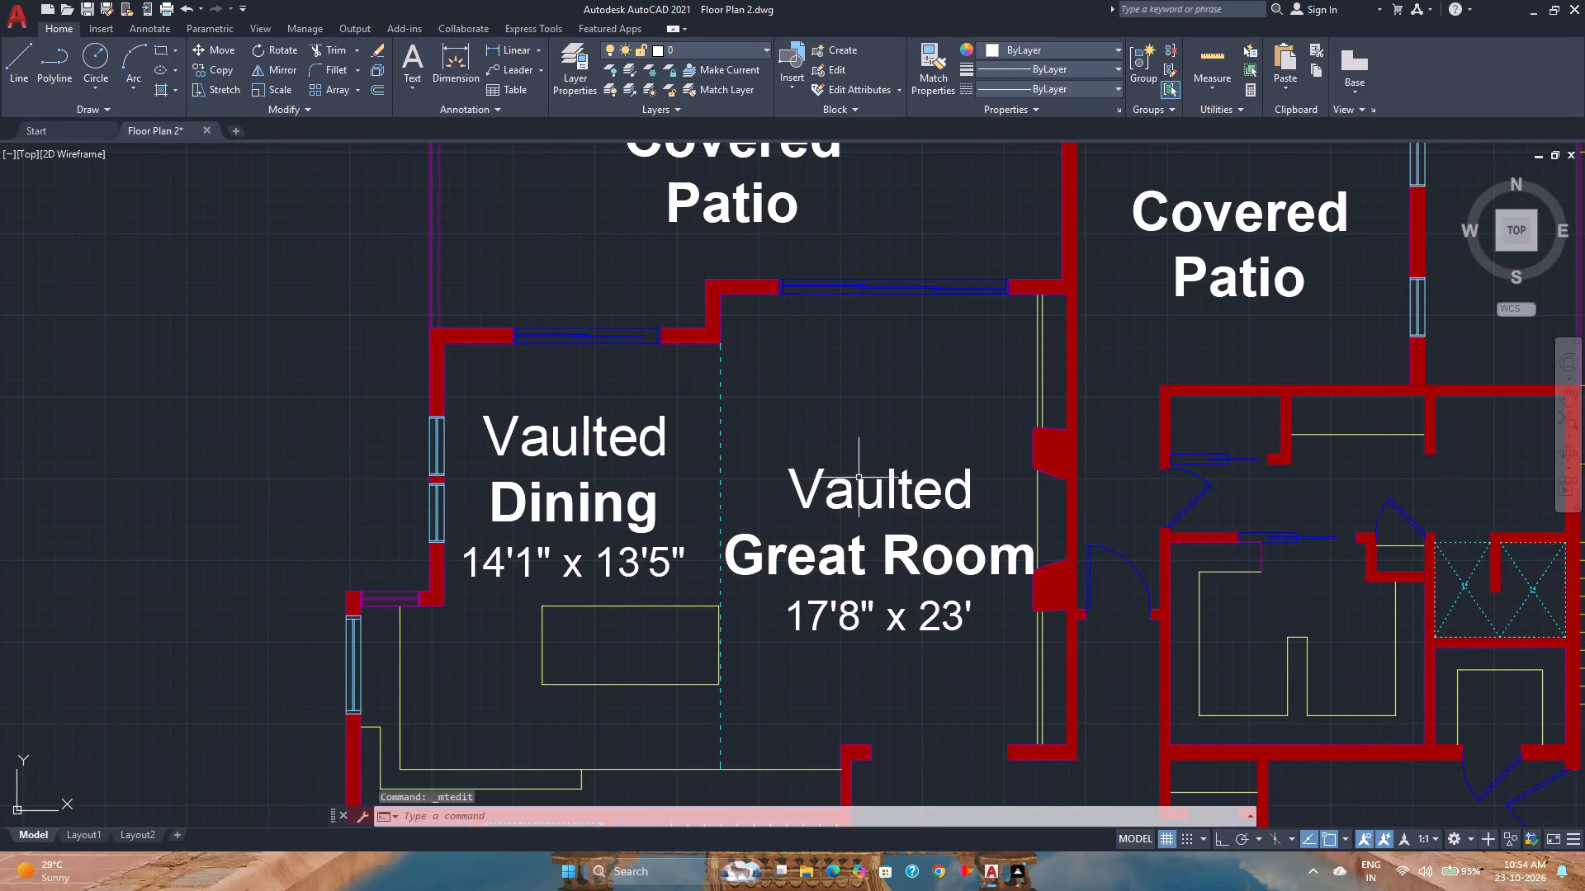
Move the Vaulted Great Room label straight up about 1' along the dashed line.
{"action": "left_click", "coordinate": [854, 483]}
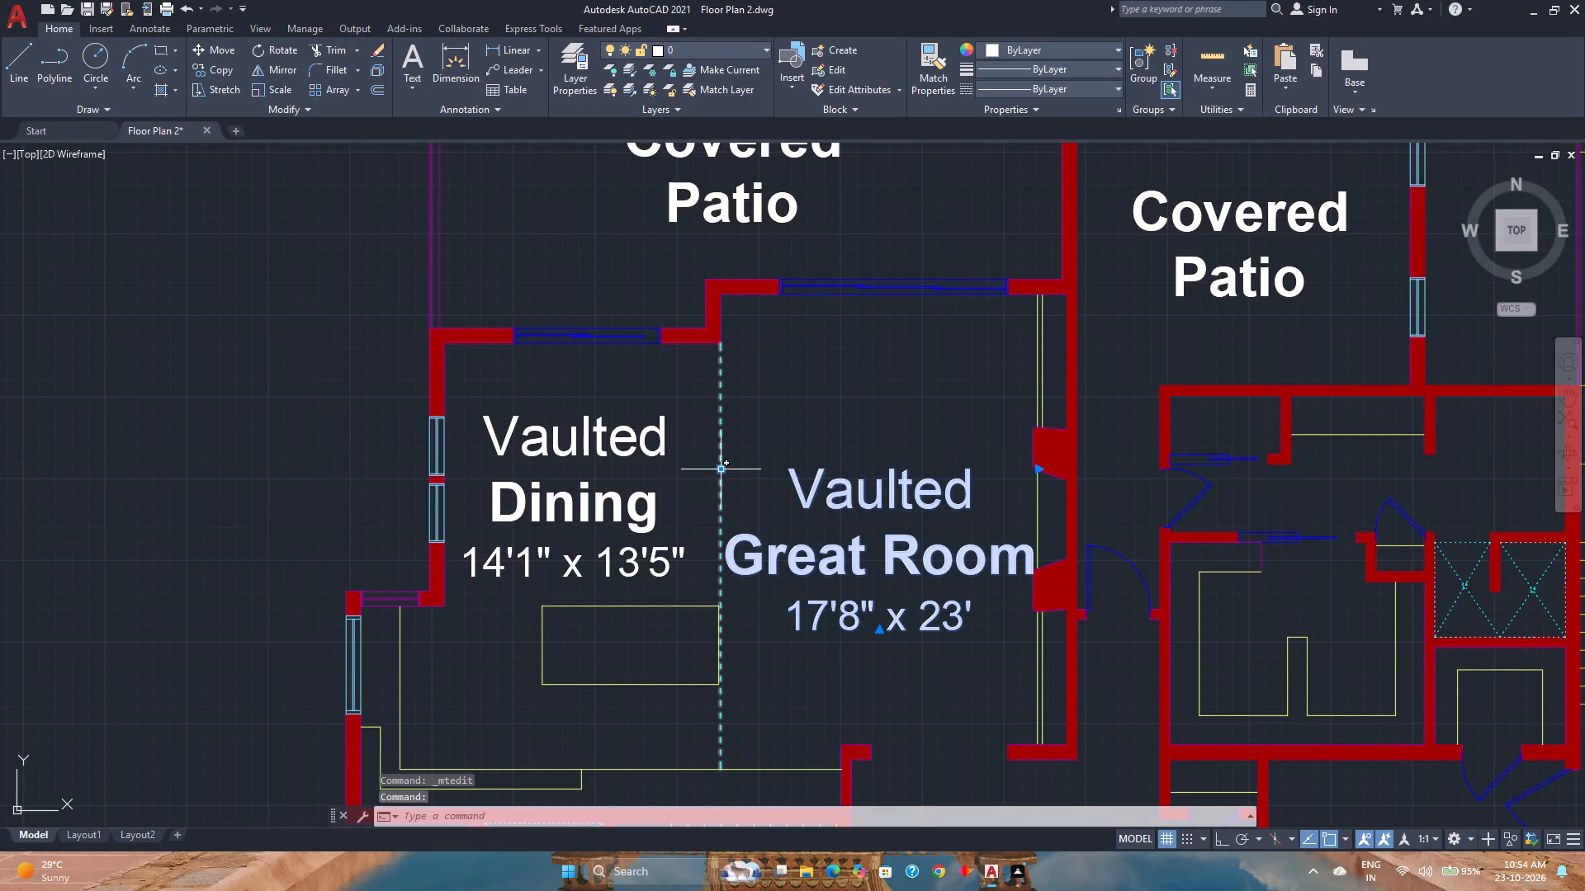
{"action": "left_click", "coordinate": [720, 469]}
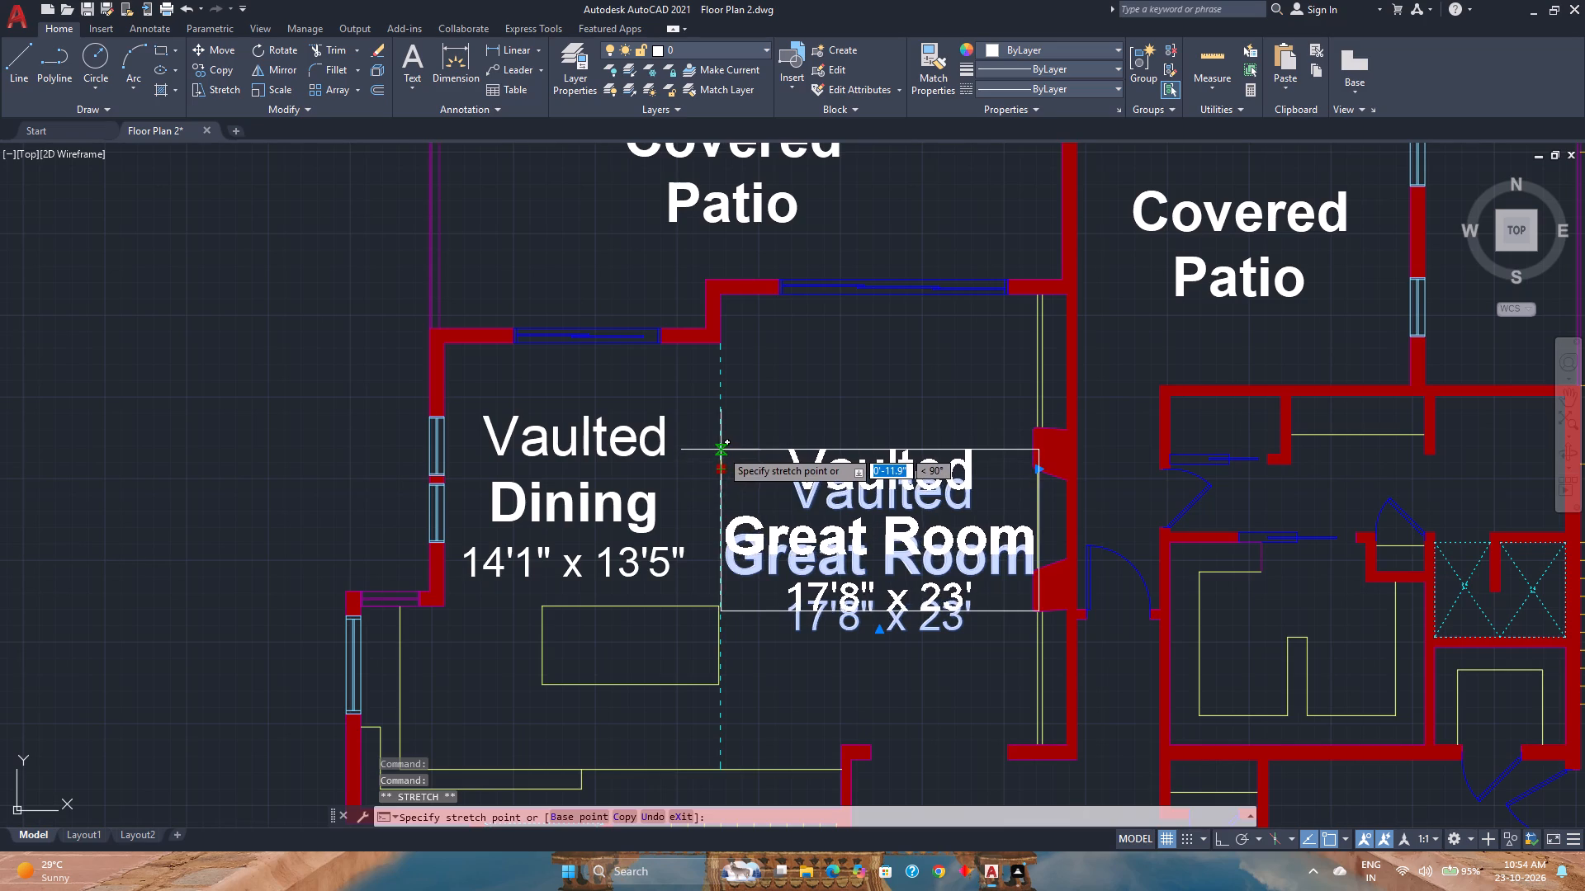
{"action": "left_click", "coordinate": [721, 450]}
{"action": "key", "text": "Escape"}
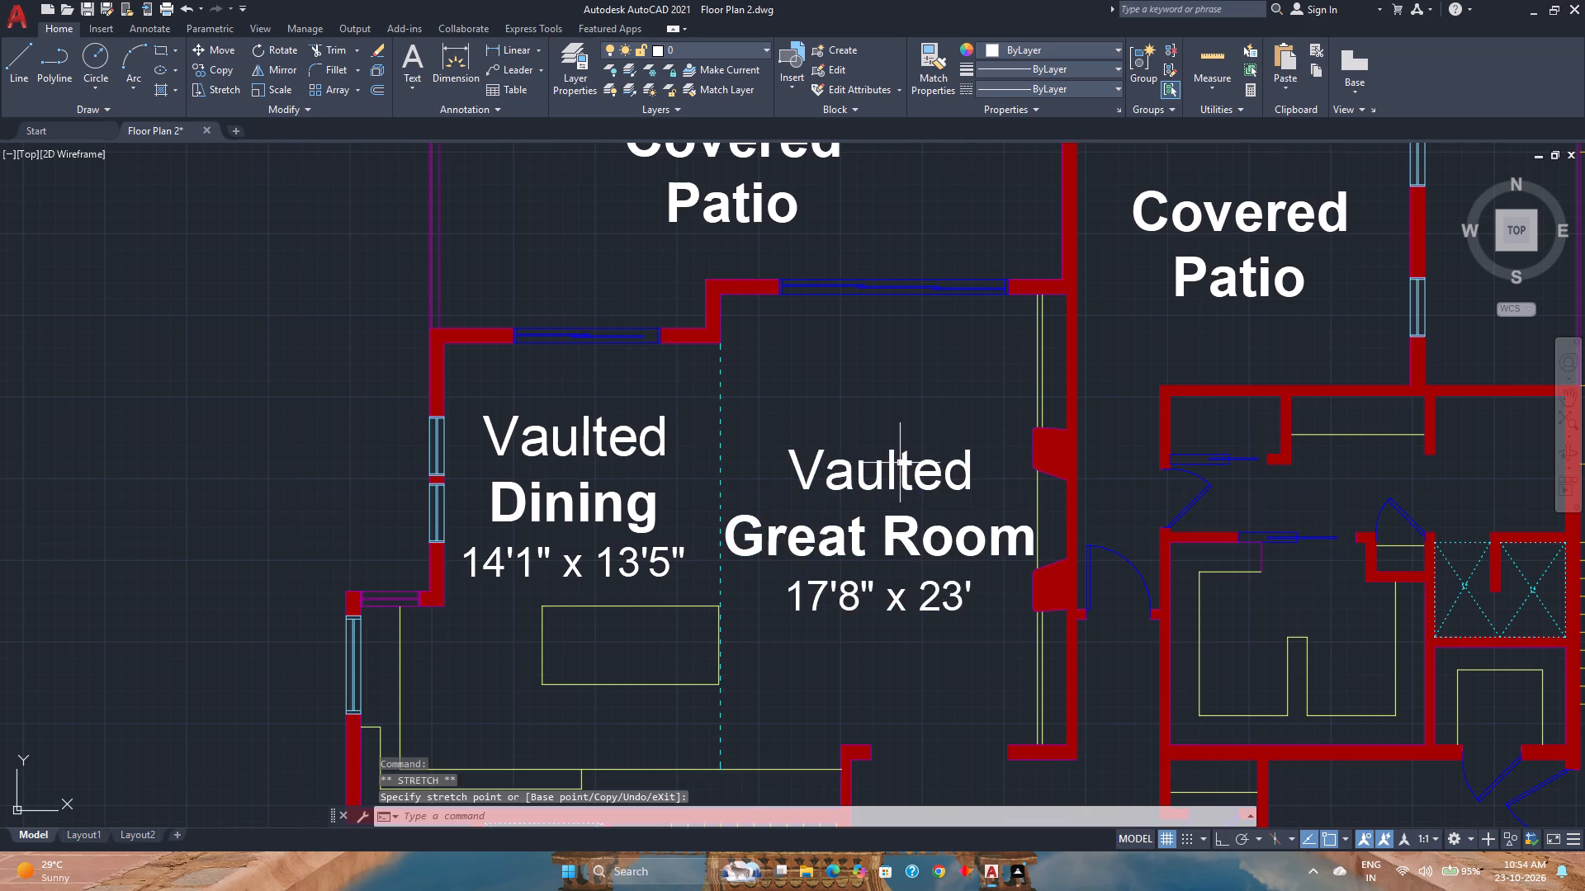
Save the drawing.
{"action": "key", "text": "ctrl+s"}
Replace the Covered Patio label in the left plan's room beside the great room with regular Vaulted above bold Owner's Suite.
{"action": "scroll", "coordinate": [896, 457], "scroll_direction": "down", "scroll_amount": 2}
{"action": "middle_click_drag", "start_coordinate": [896, 456], "coordinate": [655, 403]}
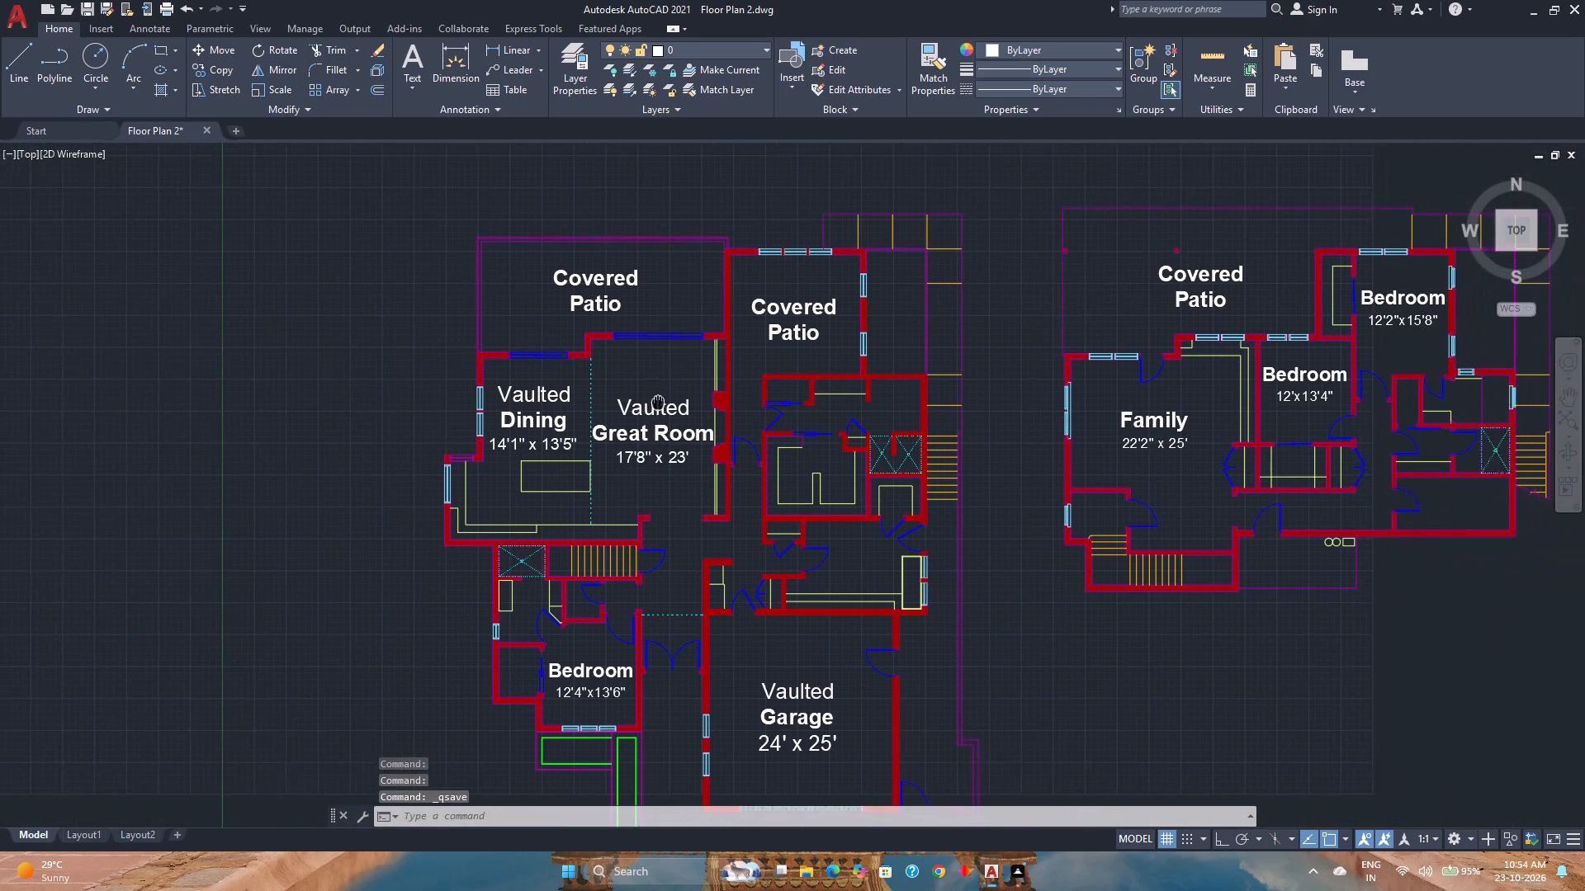
{"action": "middle_click_drag", "start_coordinate": [655, 403], "coordinate": [637, 406]}
{"action": "left_click", "coordinate": [760, 309]}
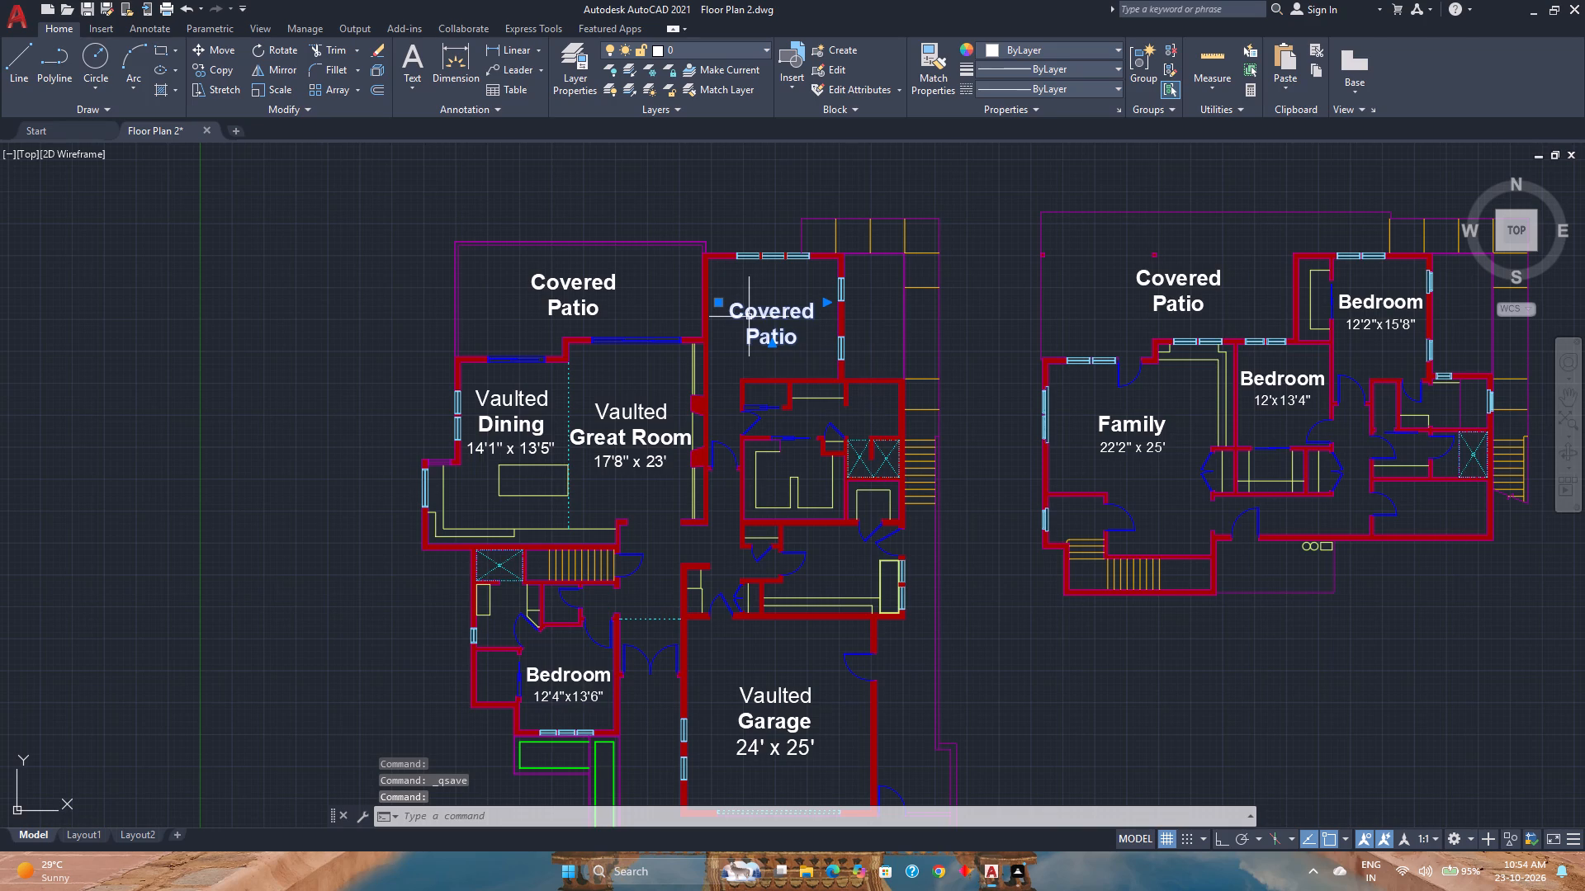
{"action": "double_click", "coordinate": [748, 315]}
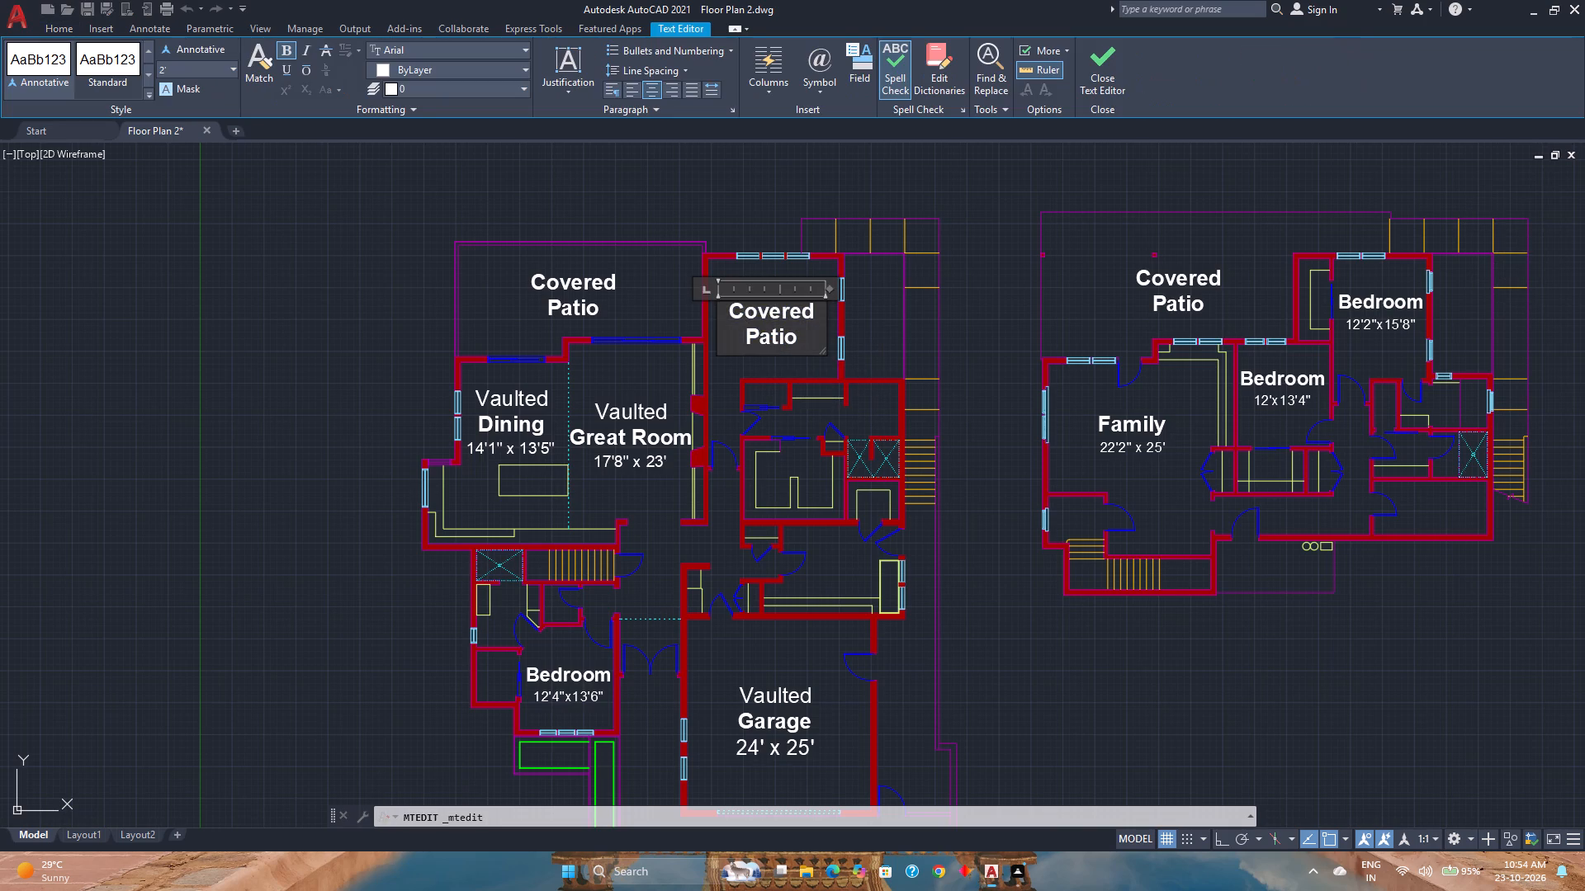
{"action": "key", "text": "ctrl+a"}
{"action": "key", "text": "ctrl+b"}
{"action": "type", "text": "Vaulted"}
{"action": "key", "text": "space"}
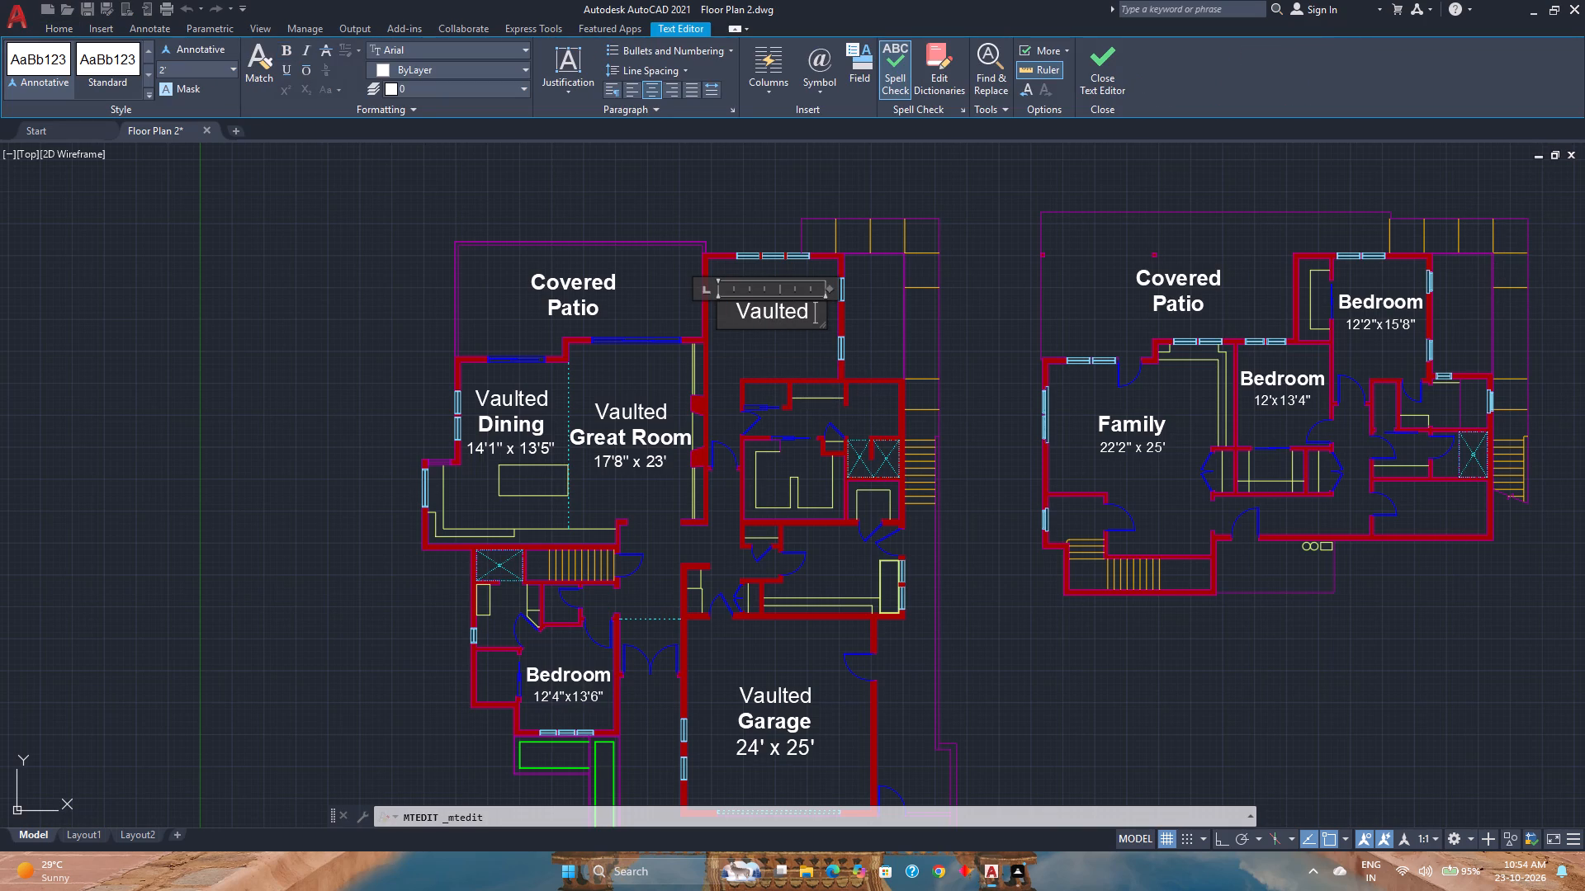
{"action": "key", "text": "BackSpace"}
{"action": "key", "text": "Return"}
{"action": "key", "text": "ctrl+b"}
{"action": "type", "text": "Owner"}
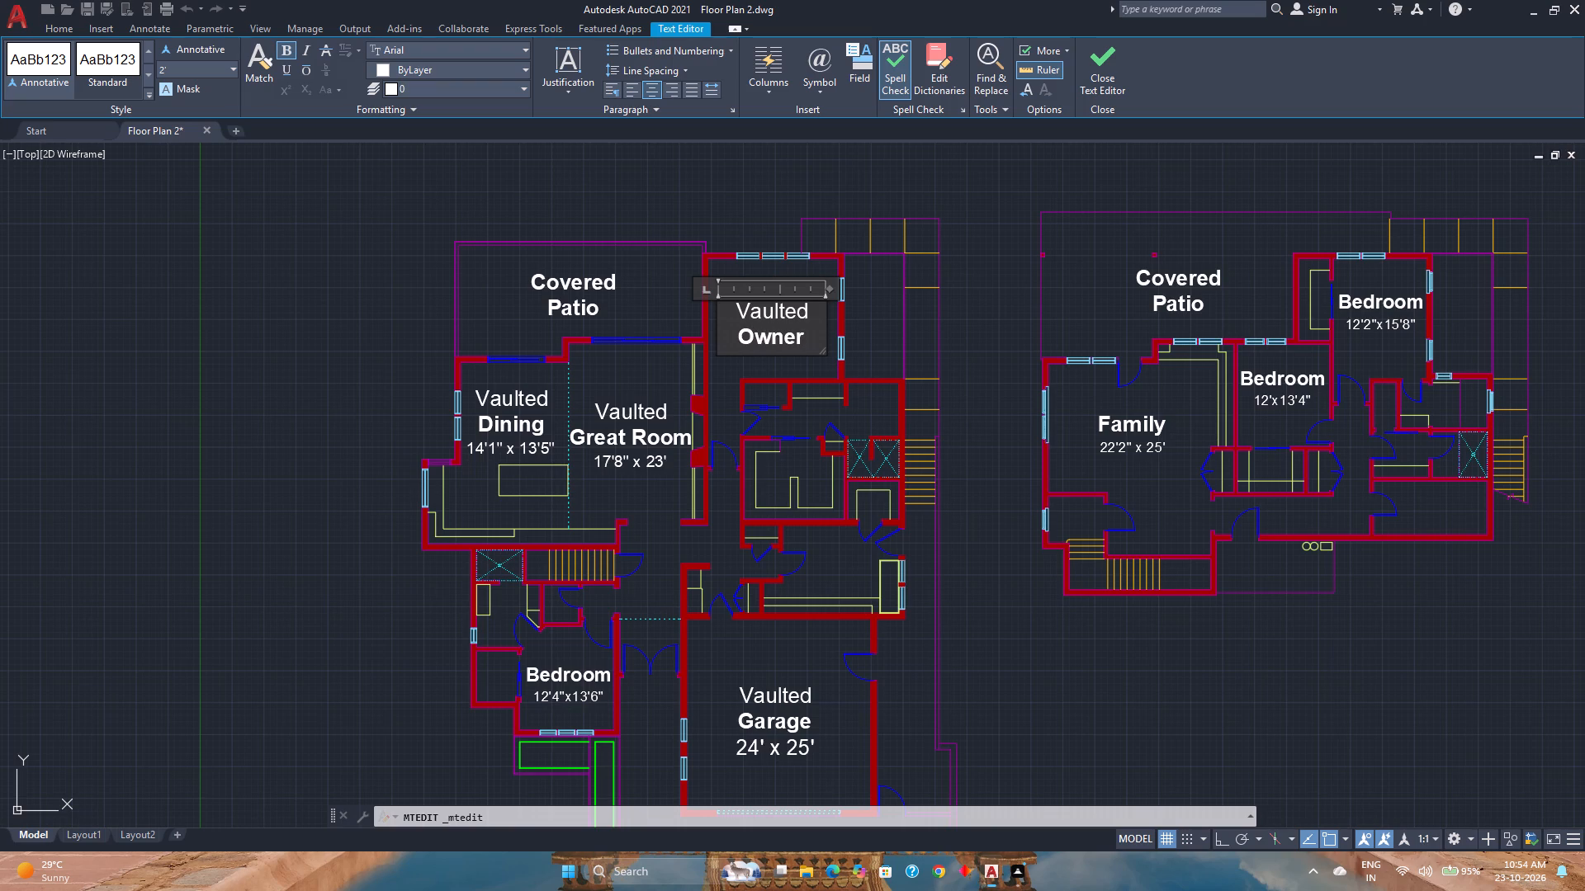
{"action": "type", "text": "'s"}
{"action": "key", "text": "Return"}
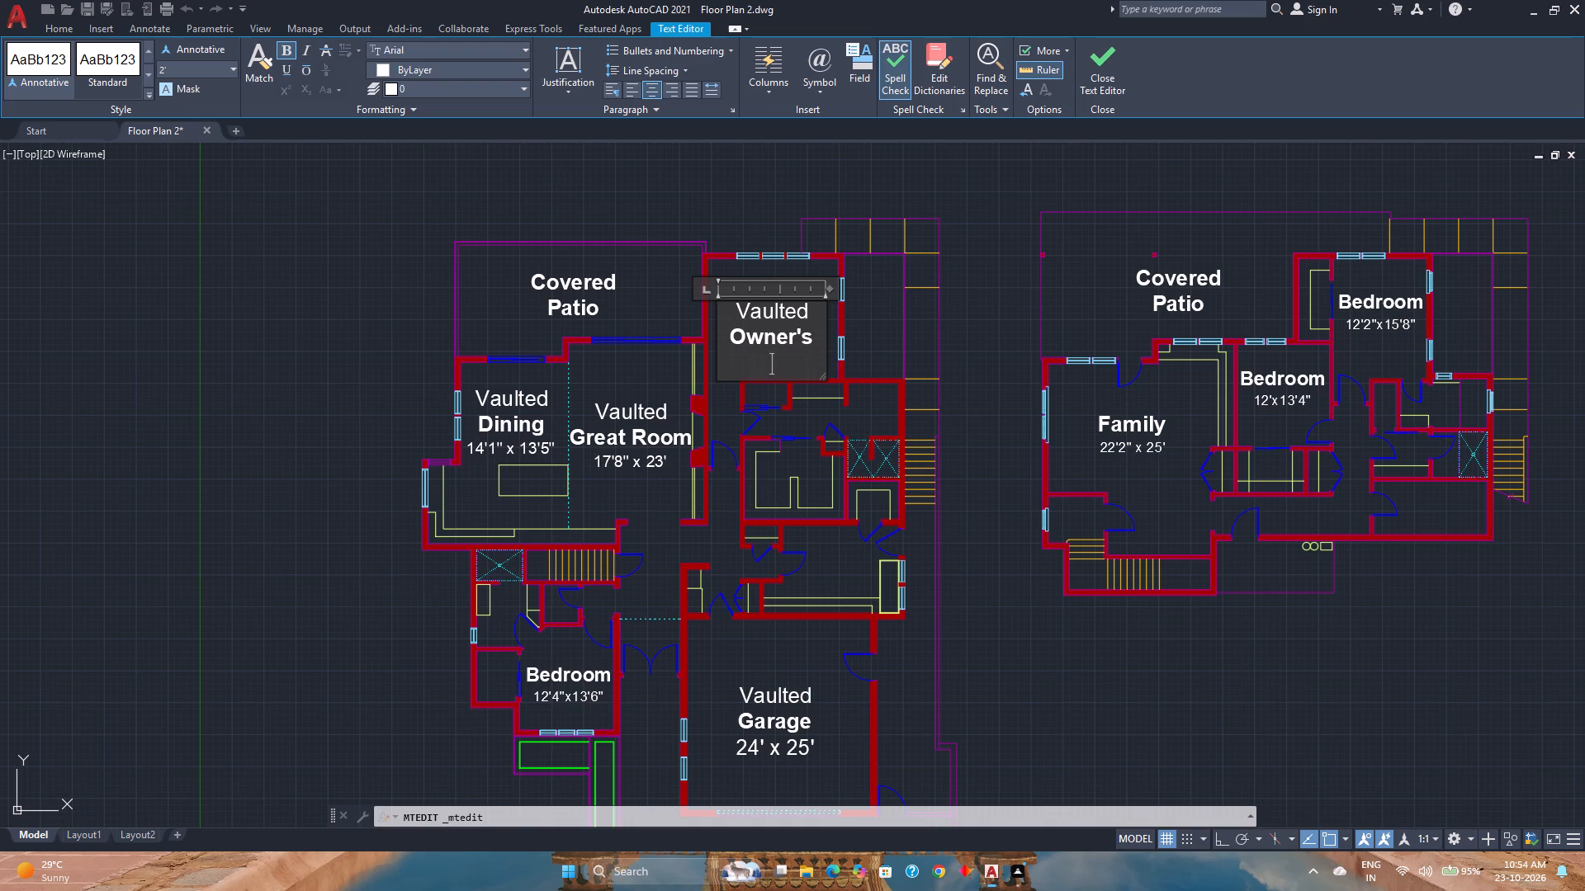
{"action": "type", "text": "Si"}
{"action": "key", "text": "BackSpace"}
{"action": "key", "text": "BackSpace"}
{"action": "key", "text": "BackSpace"}
{"action": "key", "text": "BackSpace"}
{"action": "key", "text": "space"}
{"action": "type", "text": "Su"}
{"action": "type", "text": "ite"}
{"action": "key", "text": "Return"}
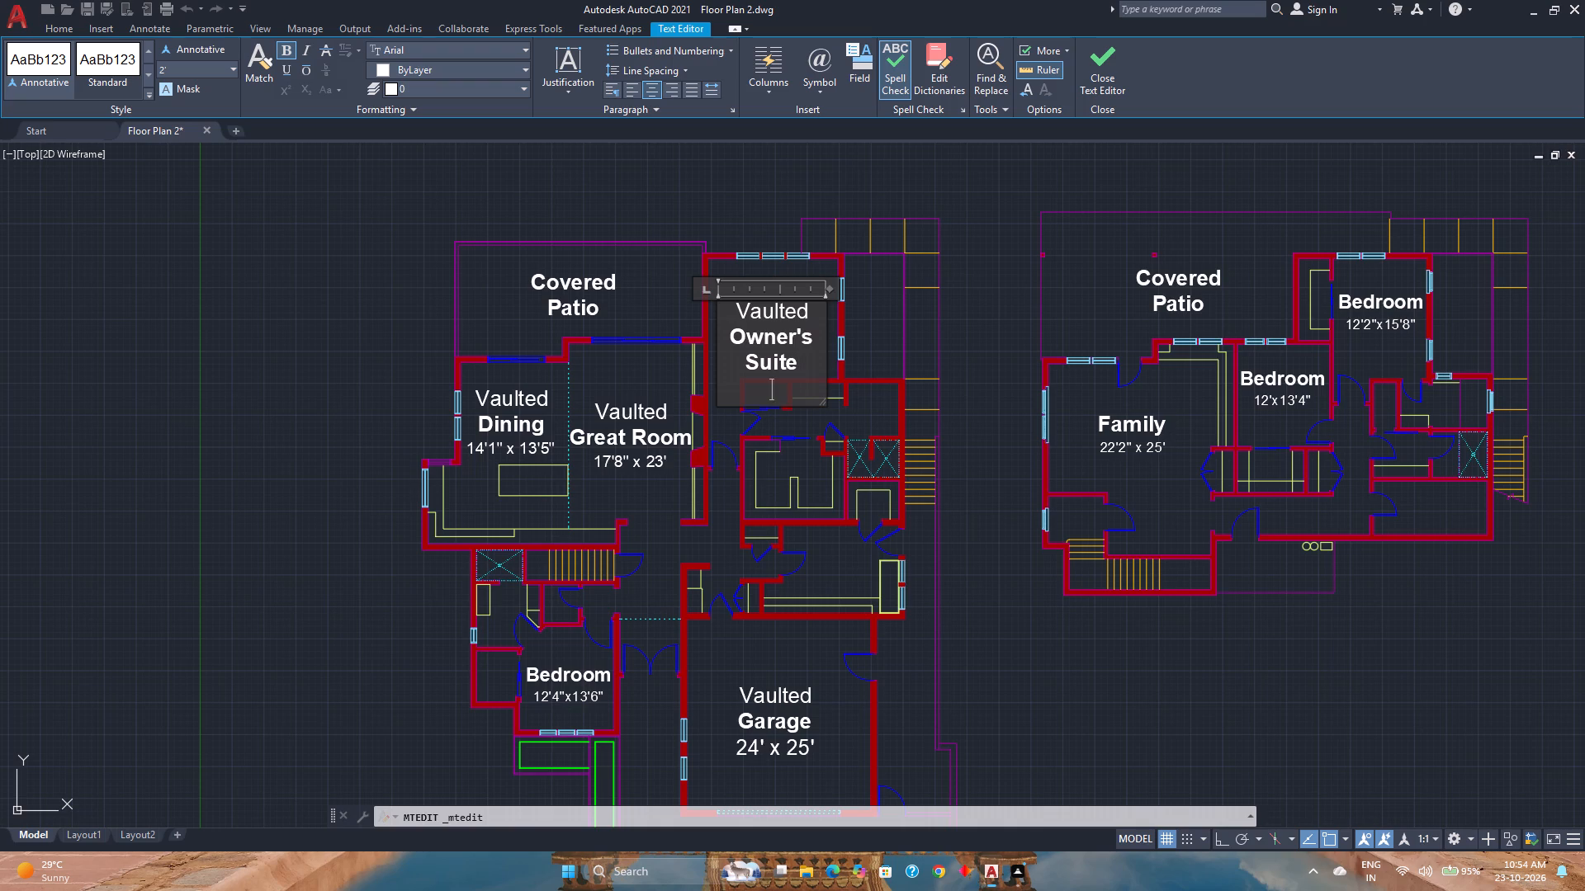
Add a non-bold 17' x 15'8" dimension line below Suite in the Vaulted Owner's Suite label.
{"action": "key", "text": "ctrl+b"}
{"action": "type", "text": "17"}
{"action": "key", "text": "apostrophe"}
{"action": "key", "text": "space"}
{"action": "type", "text": "x"}
{"action": "key", "text": "space"}
{"action": "key", "text": "4"}
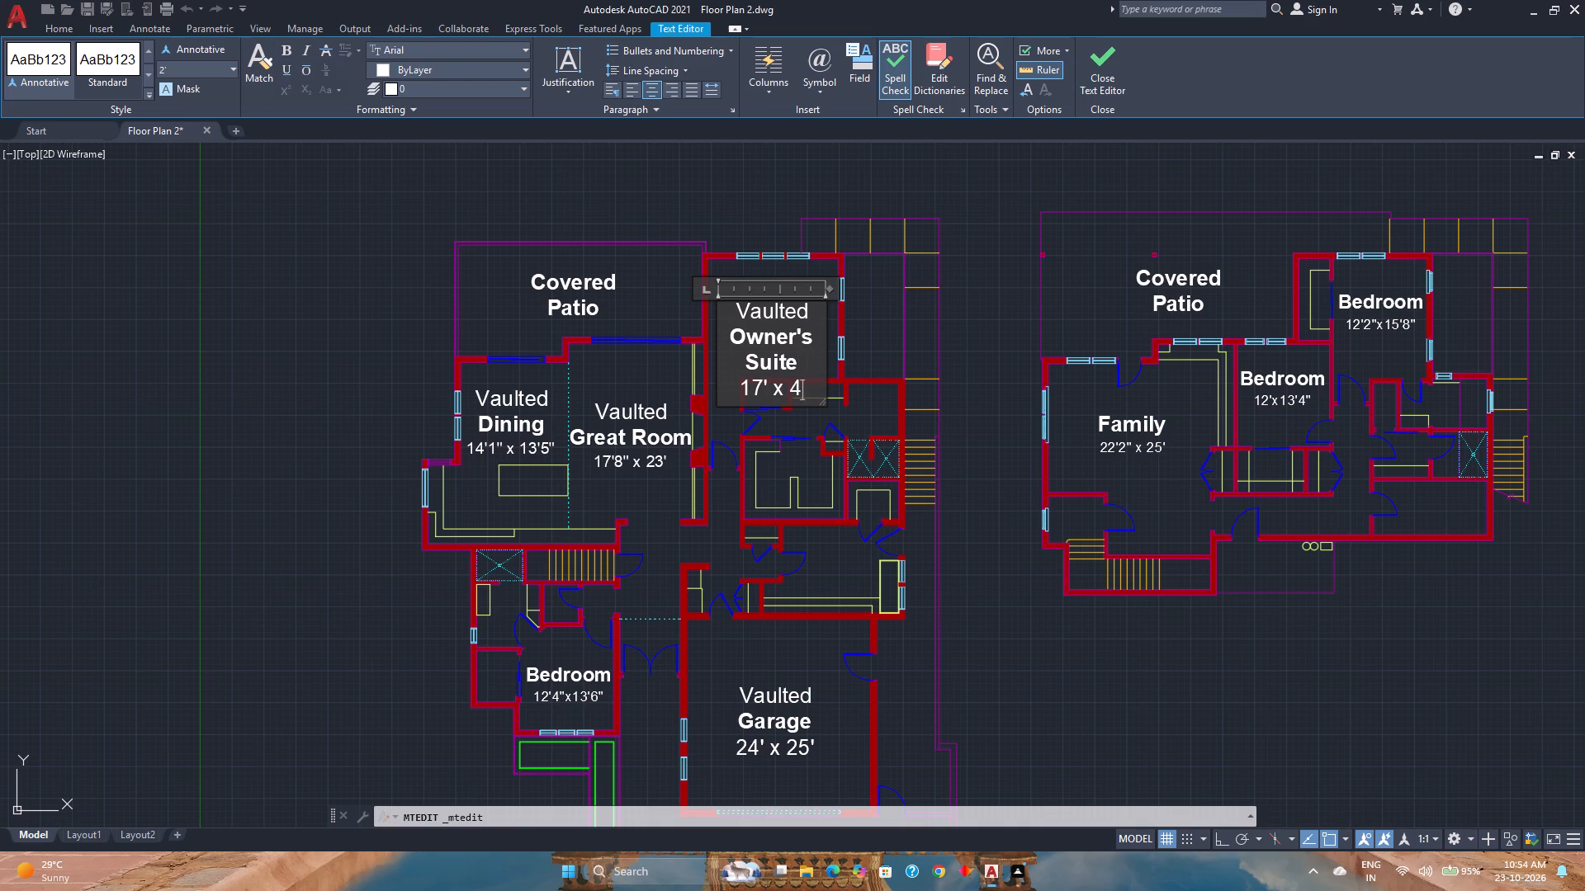
{"action": "key", "text": "BackSpace"}
{"action": "type", "text": "15'8\""}
{"action": "key", "text": "Return"}
{"action": "key", "text": "BackSpace"}
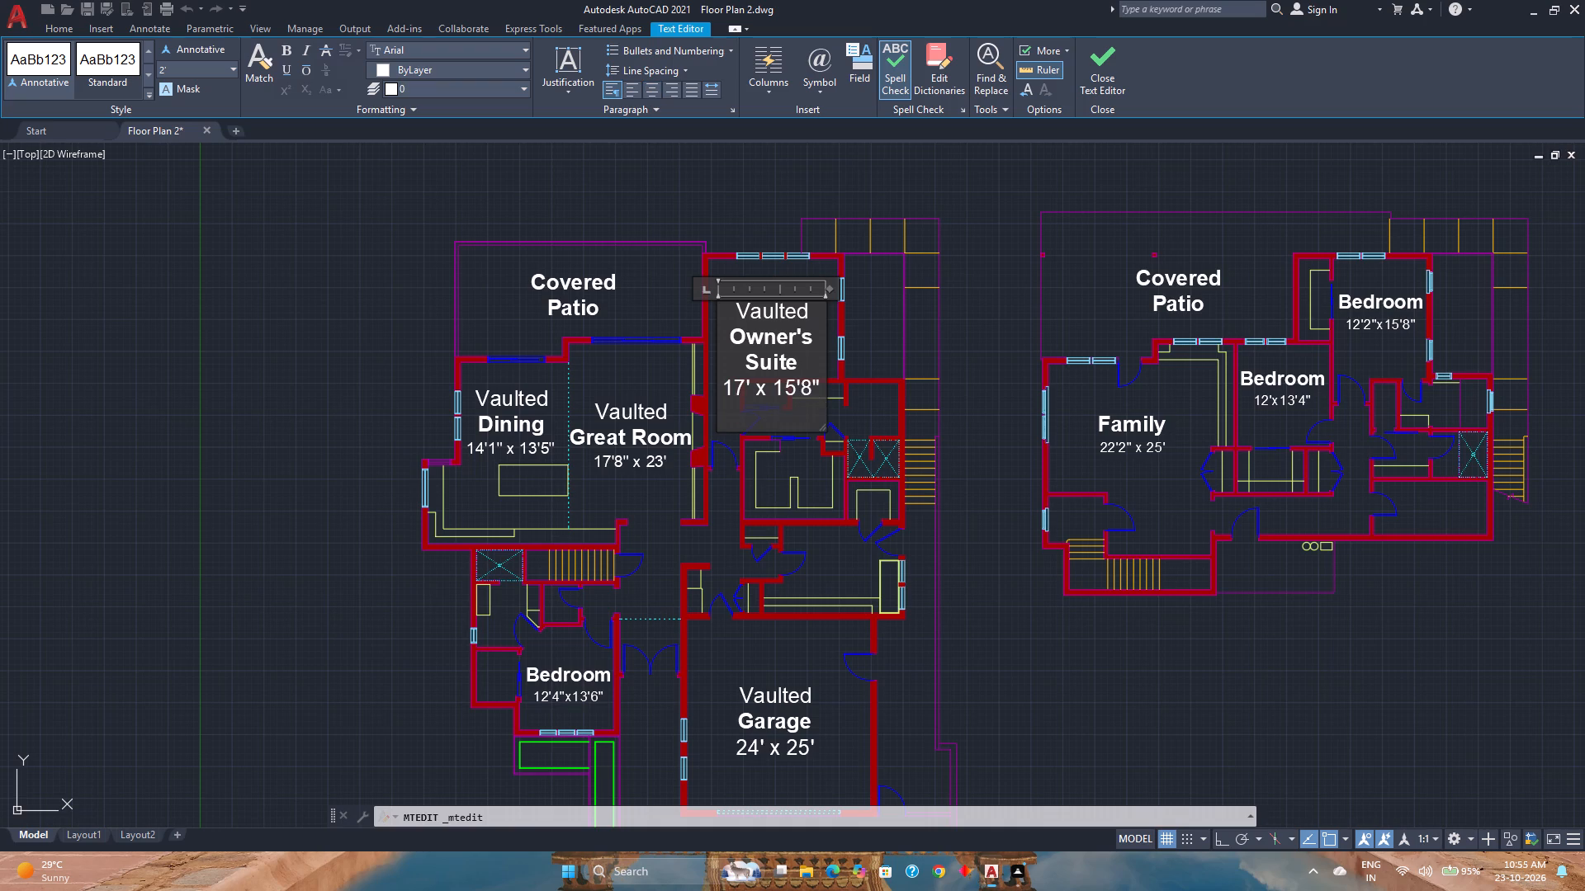
{"action": "key", "text": "BackSpace"}
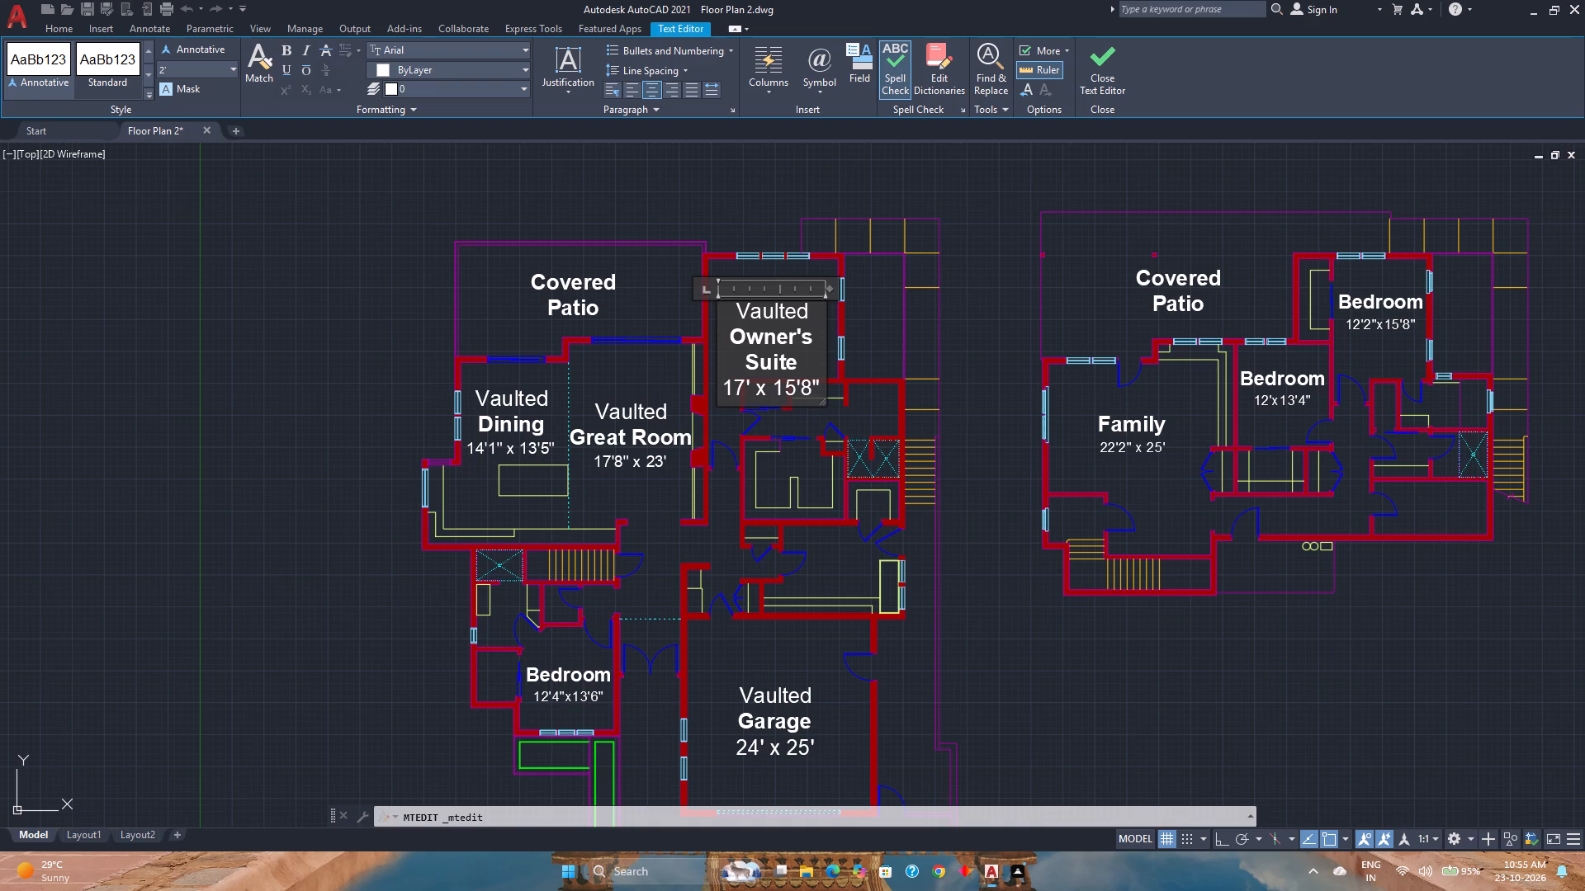
Set the text height of the 17' x 15'8" line in the Vaulted Owner's Suite label to 1'6".
{"action": "key", "text": "ctrl+shift+Left"}
{"action": "key", "text": "ctrl+shift+Left"}
{"action": "key", "text": "ctrl+shift+Left"}
{"action": "key", "text": "ctrl+shift+Left"}
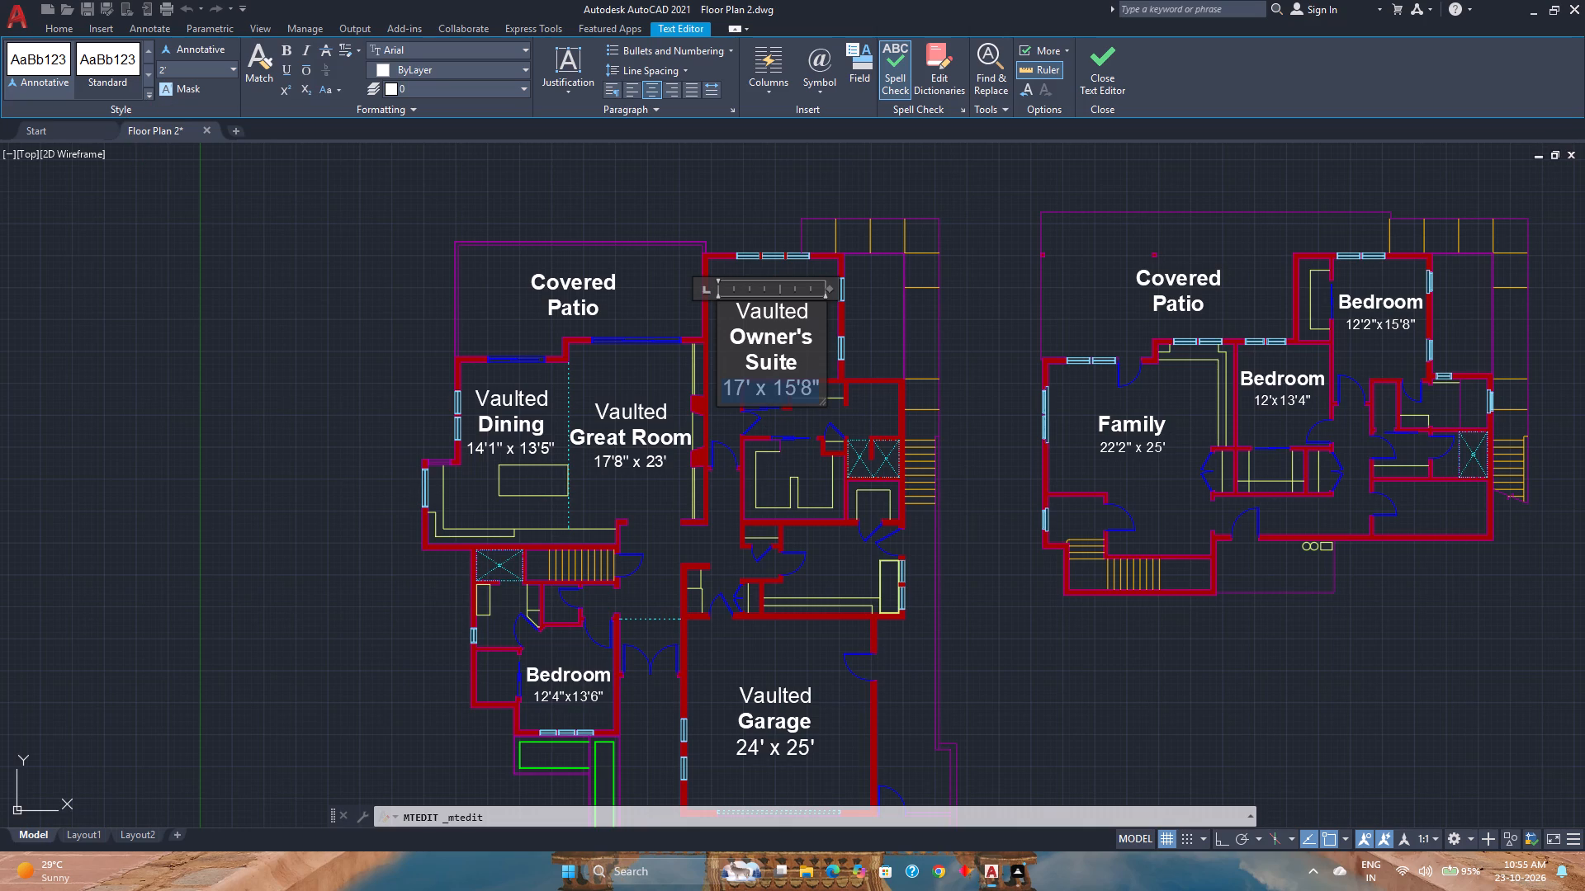
{"action": "left_click", "coordinate": [189, 68]}
{"action": "type", "text": "1'6\""}
{"action": "key", "text": "Return"}
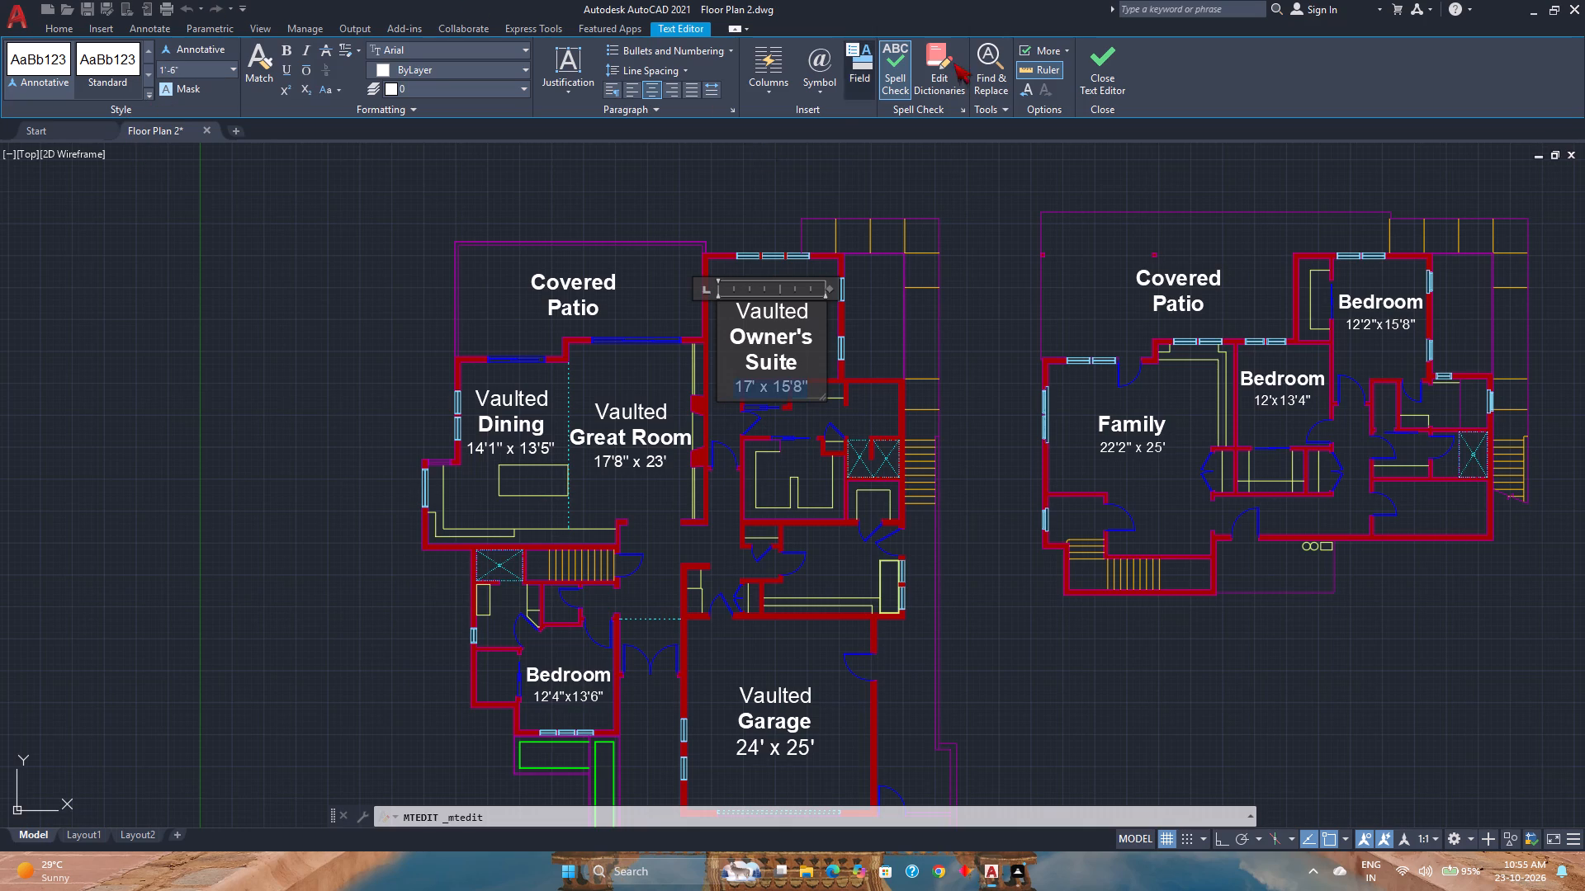
{"action": "left_click", "coordinate": [1104, 90]}
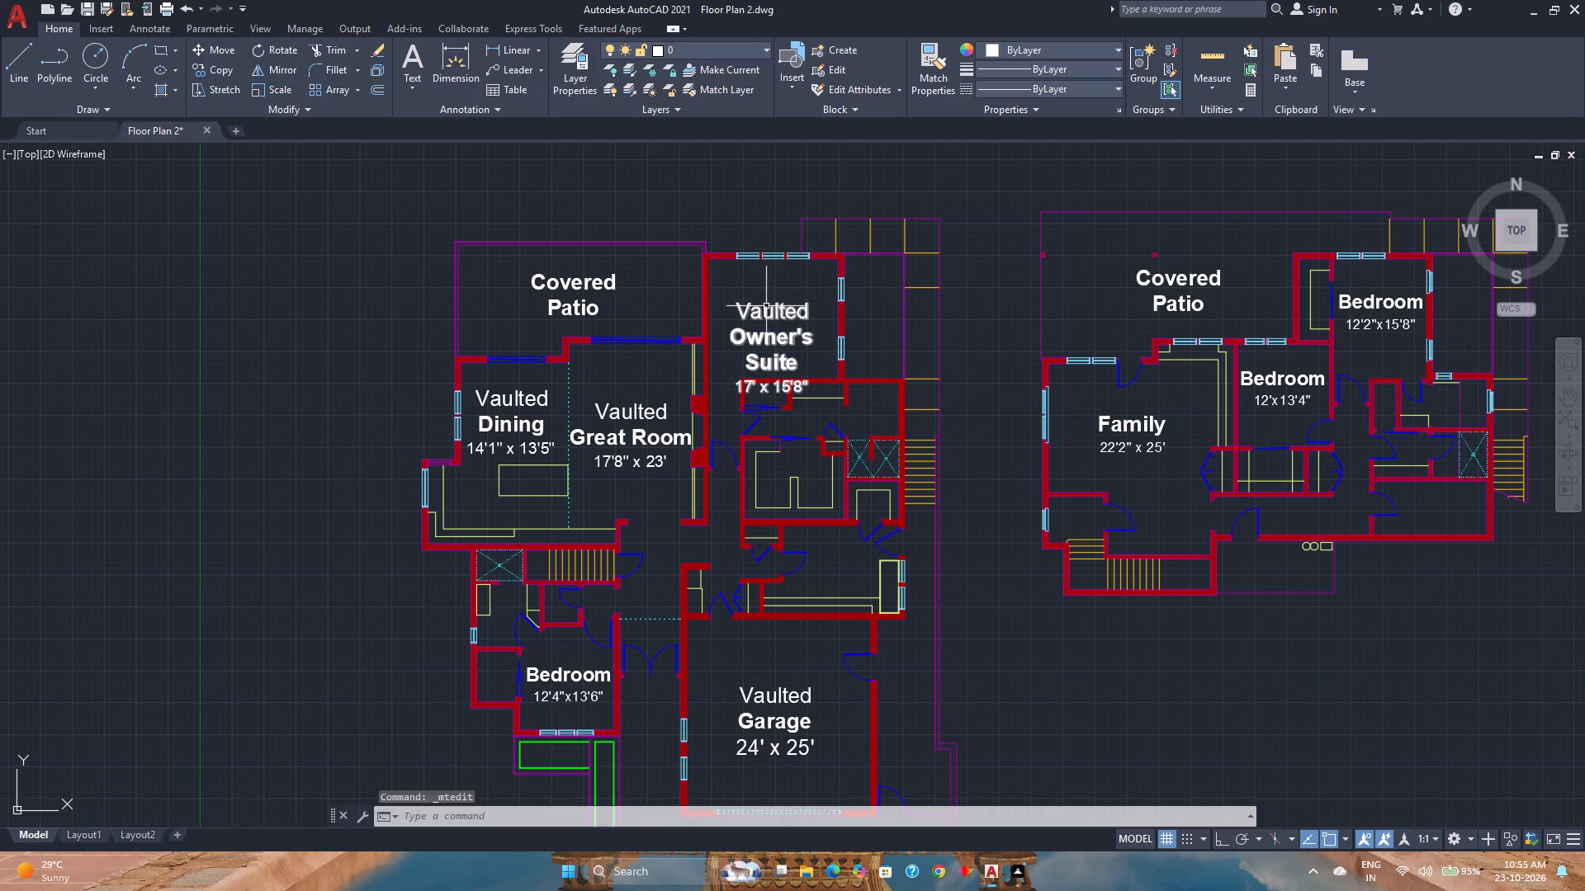
Narrow the Vaulted Owner's Suite label's text frame slightly, keeping Owner's and Suite on separate lines.
{"action": "left_click", "coordinate": [769, 308]}
{"action": "left_click_drag", "start_coordinate": [829, 304], "coordinate": [862, 299]}
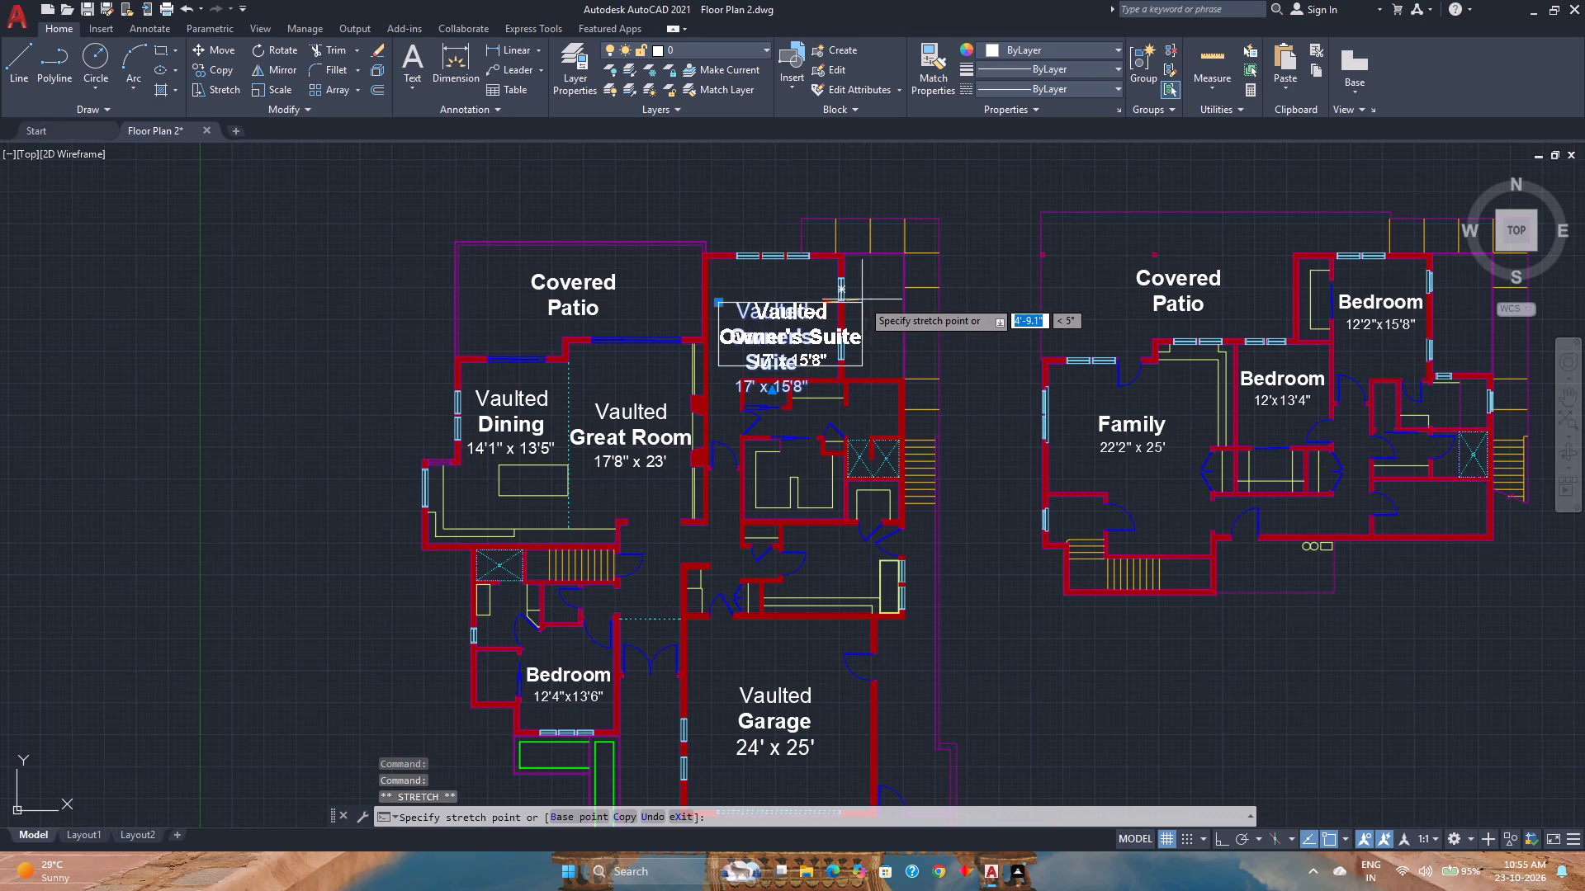
{"action": "left_click_drag", "start_coordinate": [862, 299], "coordinate": [839, 303]}
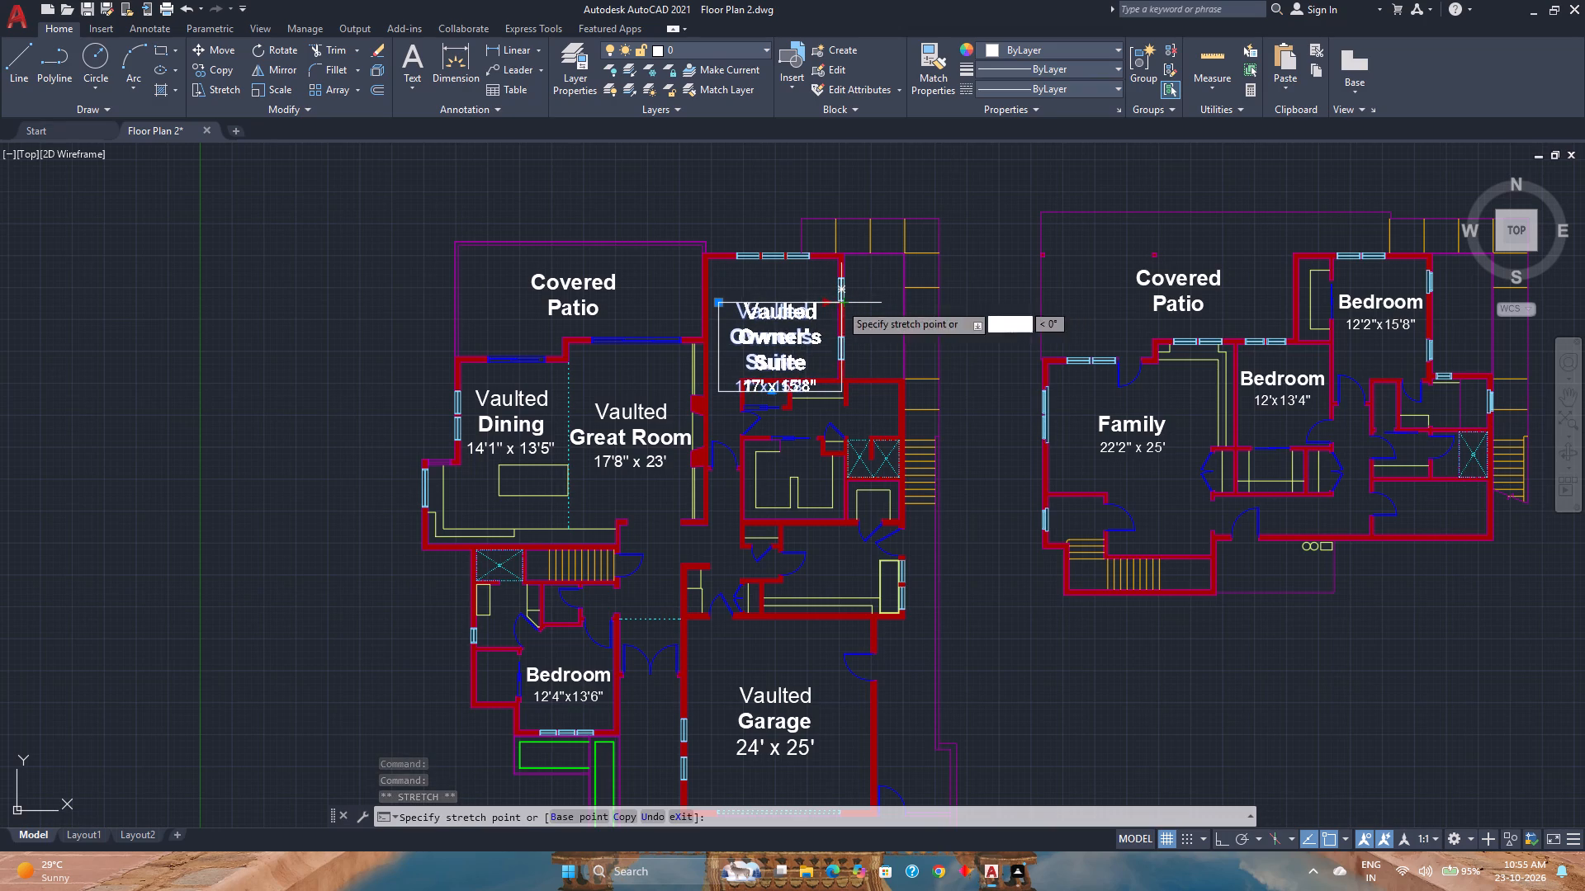
{"action": "left_click_drag", "start_coordinate": [839, 303], "coordinate": [811, 302]}
{"action": "left_click", "coordinate": [811, 302]}
Move the Vaulted Owner's Suite label up and slightly right so it sits centred in its room, clear of the lower wall.
{"action": "left_click", "coordinate": [721, 303]}
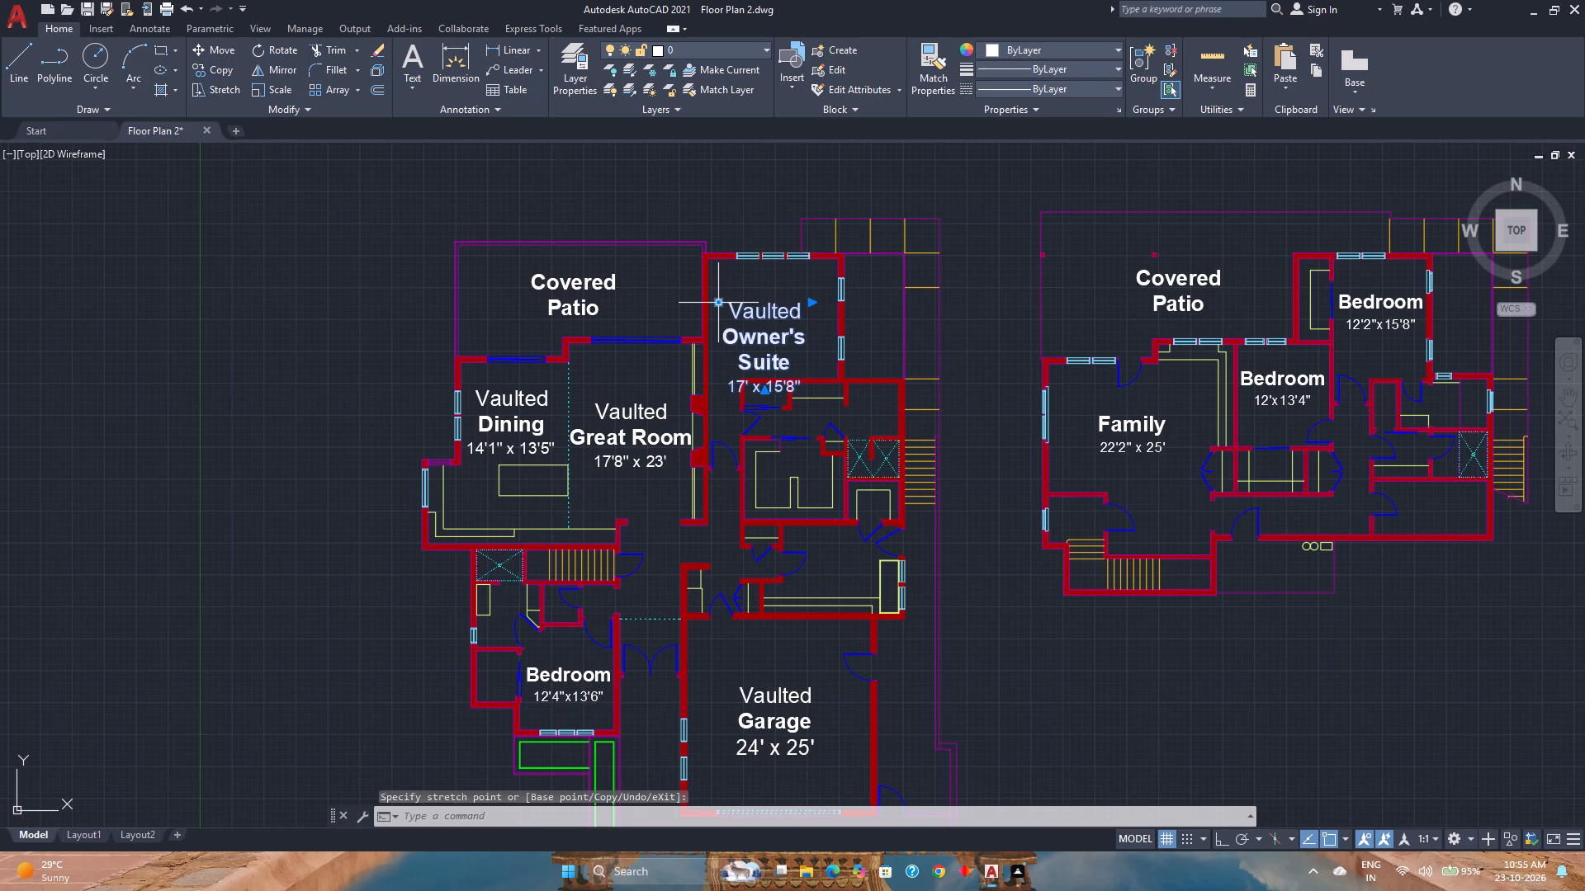
{"action": "left_click", "coordinate": [729, 281]}
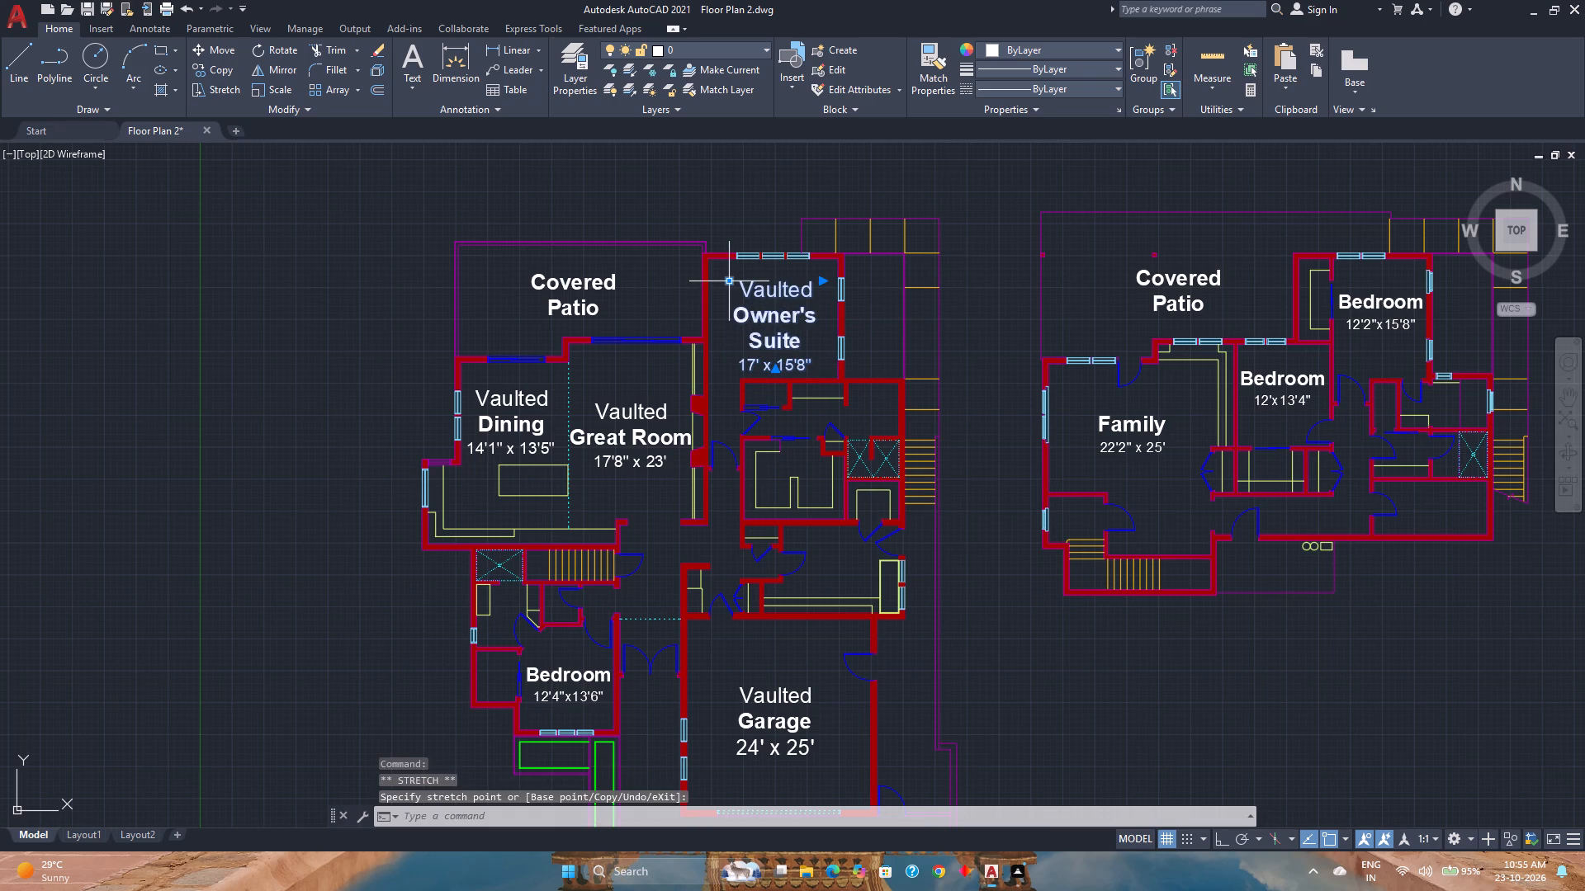
{"action": "scroll", "coordinate": [729, 283], "scroll_direction": "up", "scroll_amount": 2}
{"action": "left_click", "coordinate": [729, 283]}
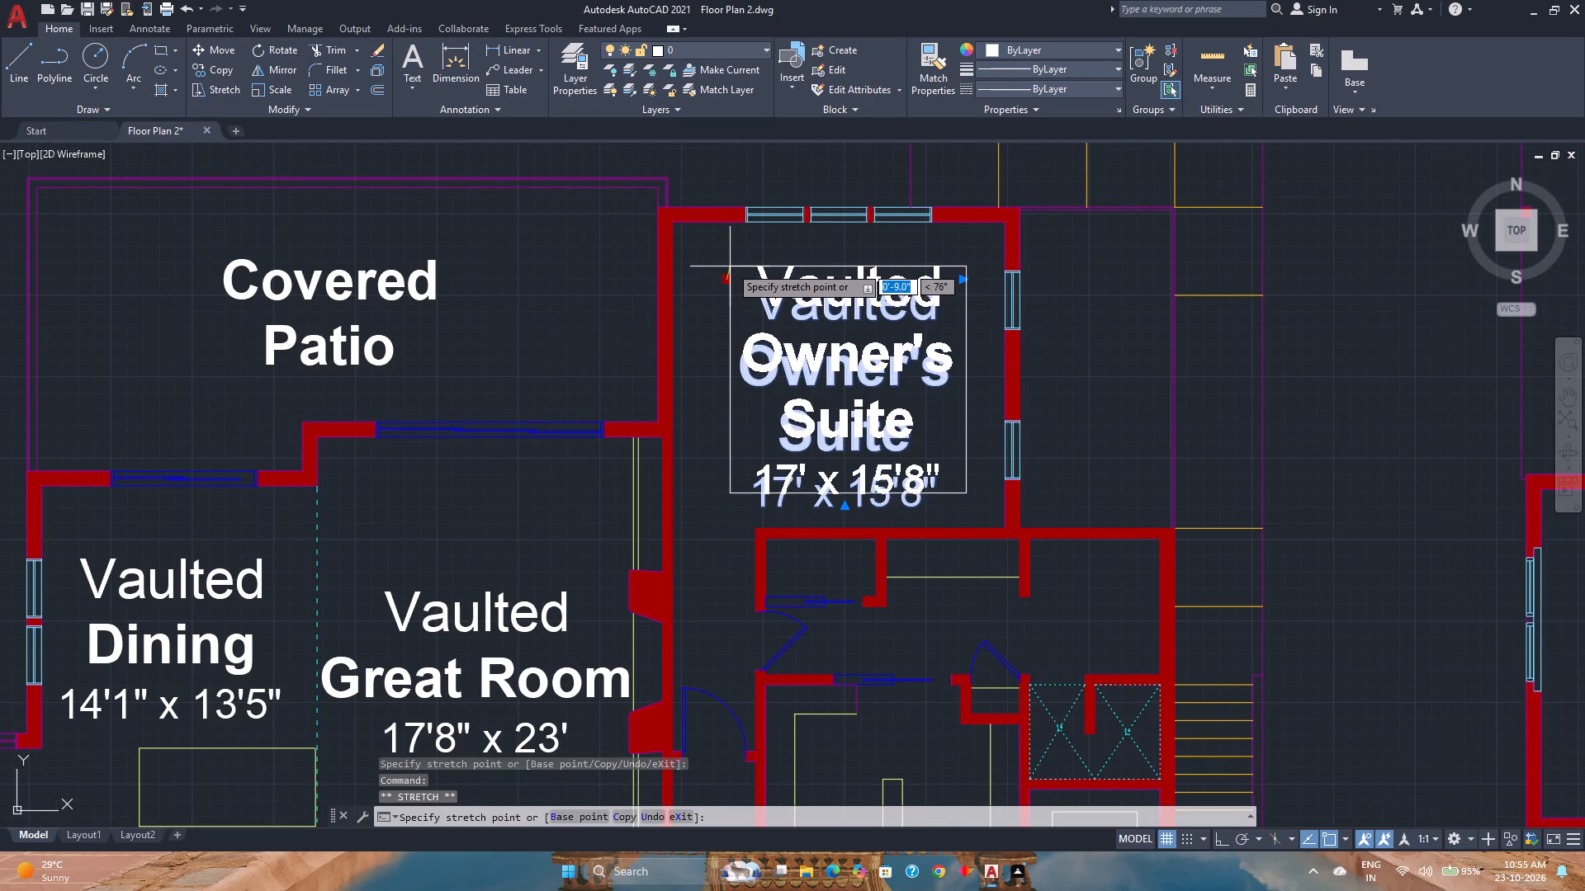
{"action": "left_click", "coordinate": [727, 259]}
{"action": "scroll", "coordinate": [722, 290], "scroll_direction": "down", "scroll_amount": 2}
{"action": "key", "text": "Escape"}
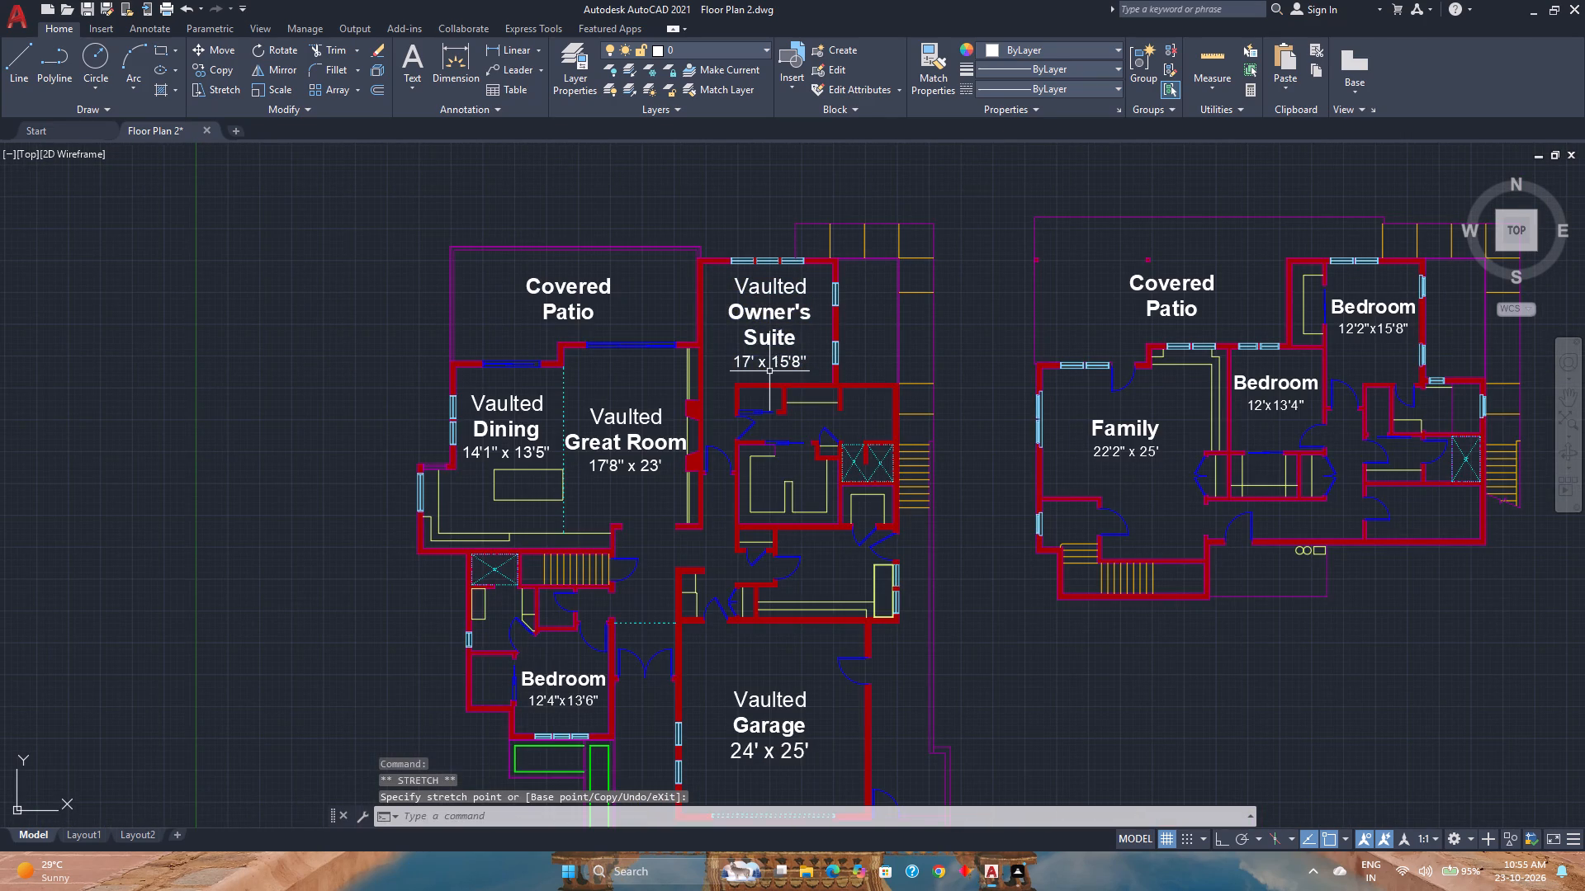
Save the drawing.
{"action": "key", "text": "ctrl+s"}
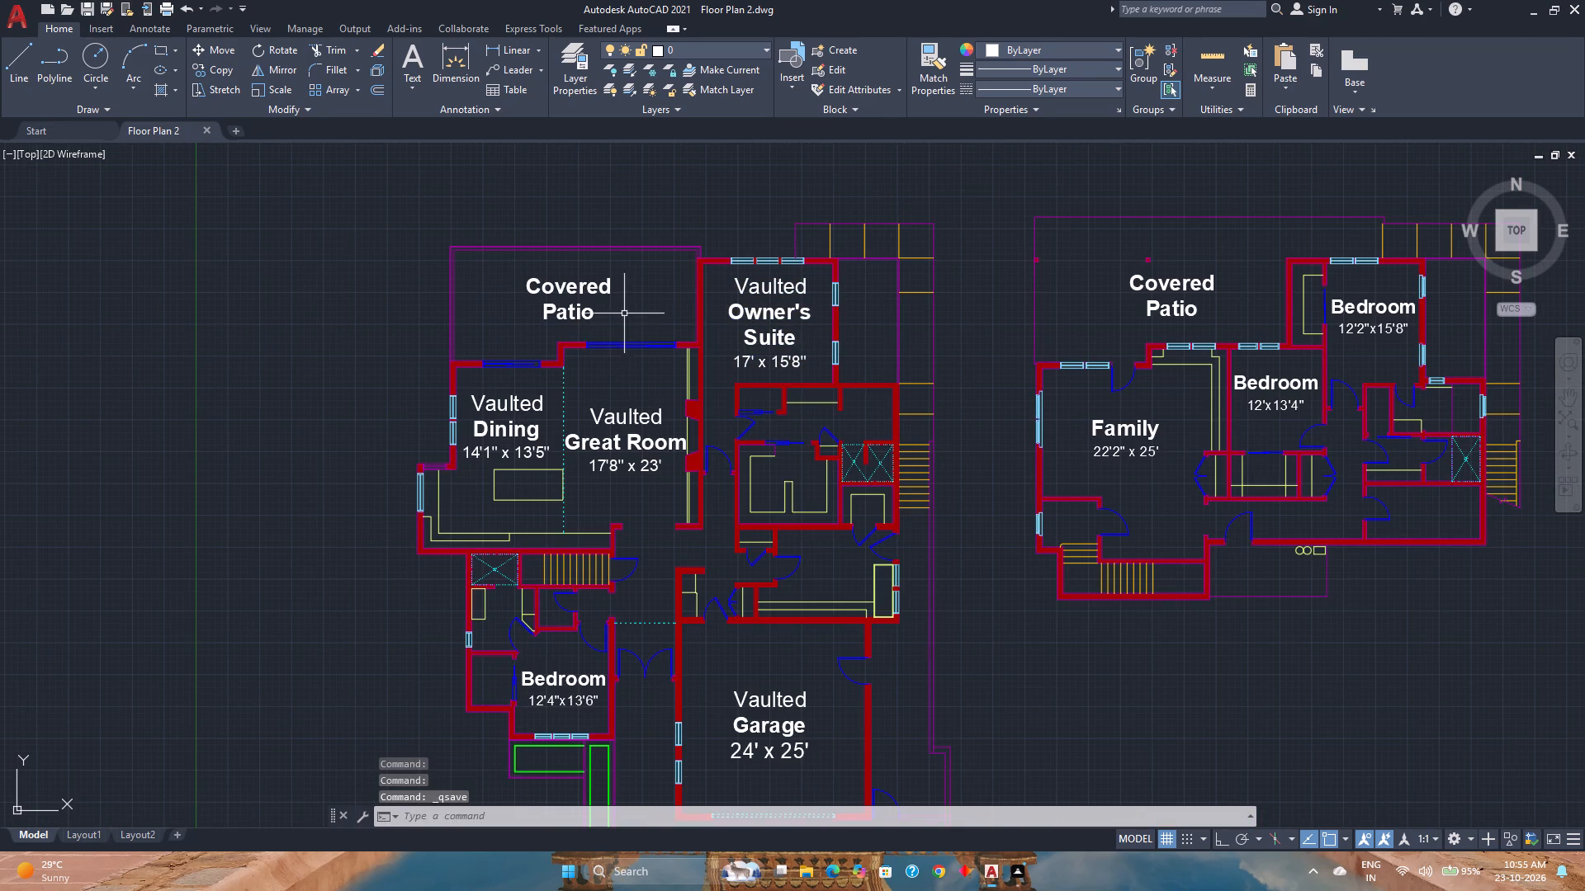
Explode the purple polyline at the closet shelving below the owner's suite and put its short vertical segment on the Utilities layer.
{"action": "scroll", "coordinate": [767, 445], "scroll_direction": "up", "scroll_amount": 4}
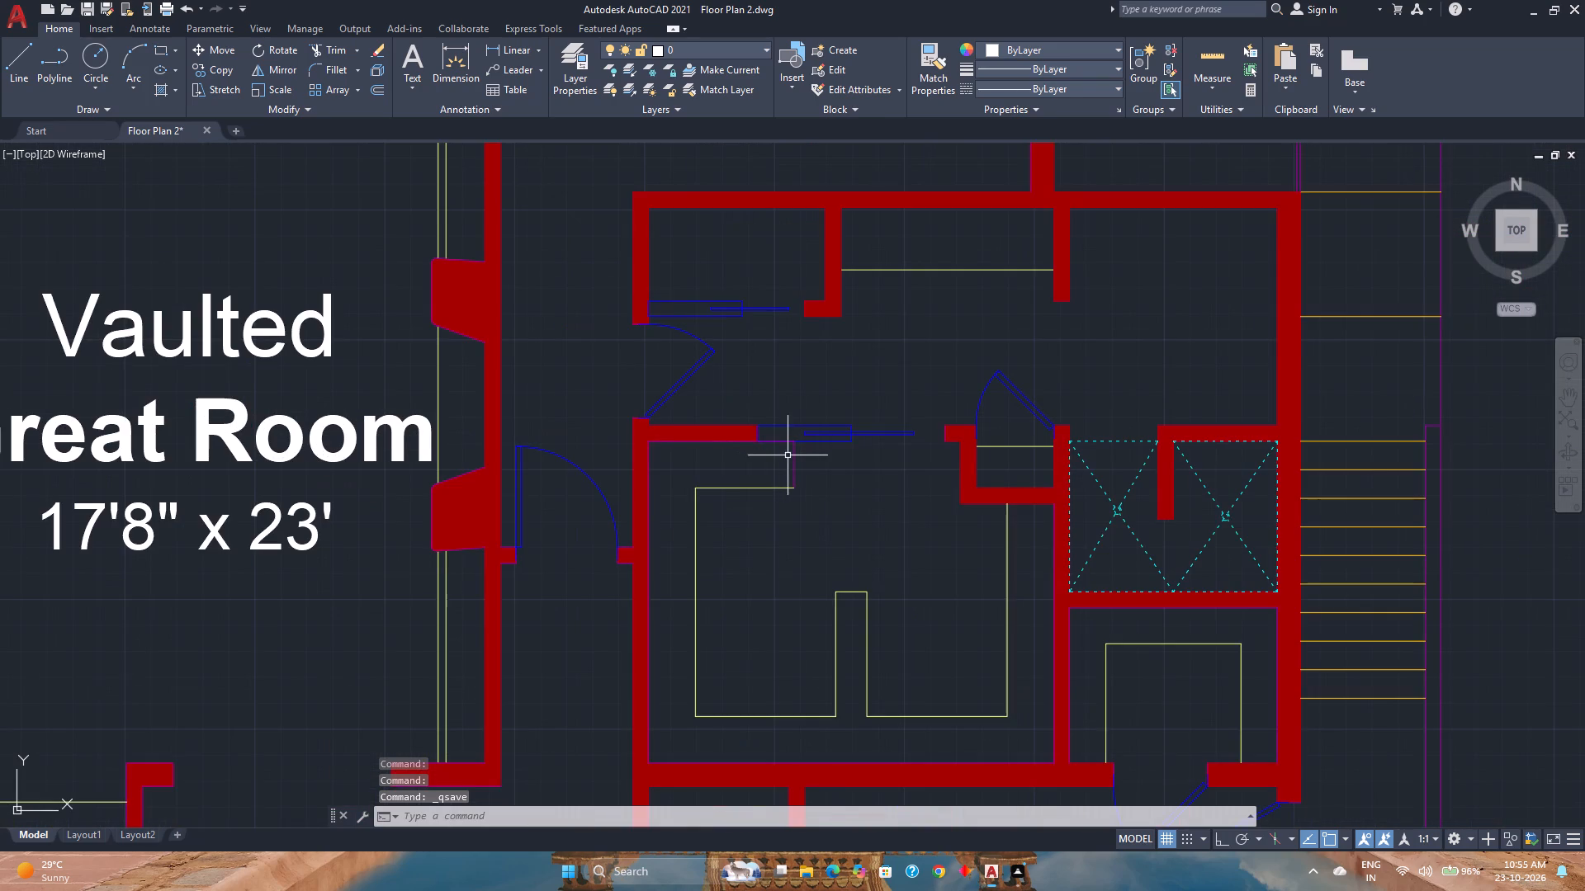
{"action": "left_click", "coordinate": [793, 456]}
{"action": "type", "text": "expl"}
{"action": "key", "text": "o"}
{"action": "key", "text": "Return"}
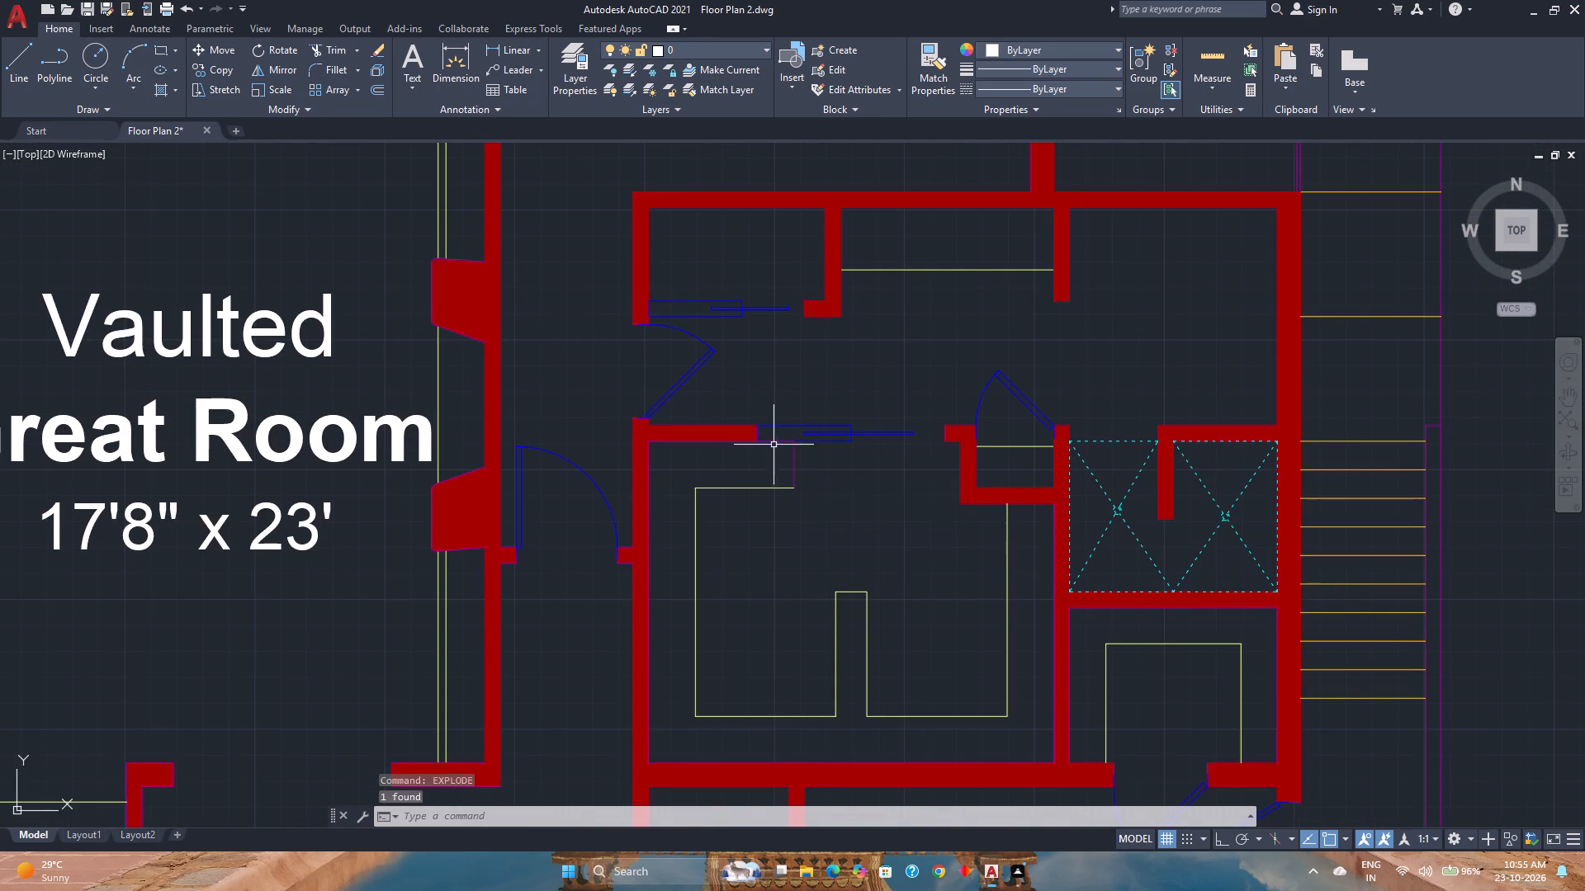
{"action": "left_click", "coordinate": [793, 461]}
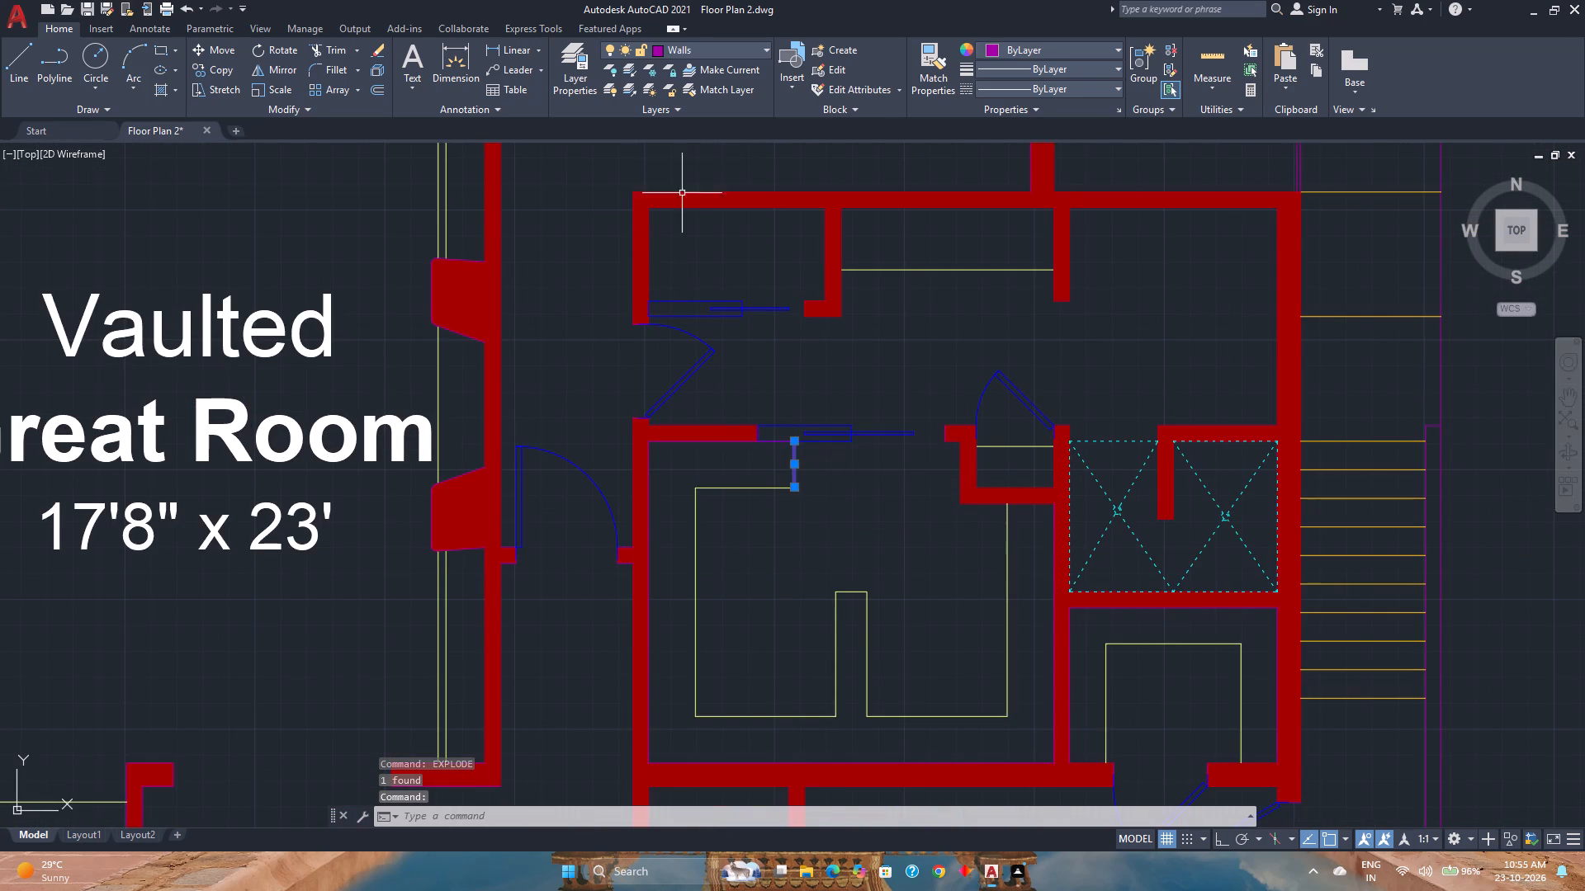
{"action": "left_click", "coordinate": [721, 56]}
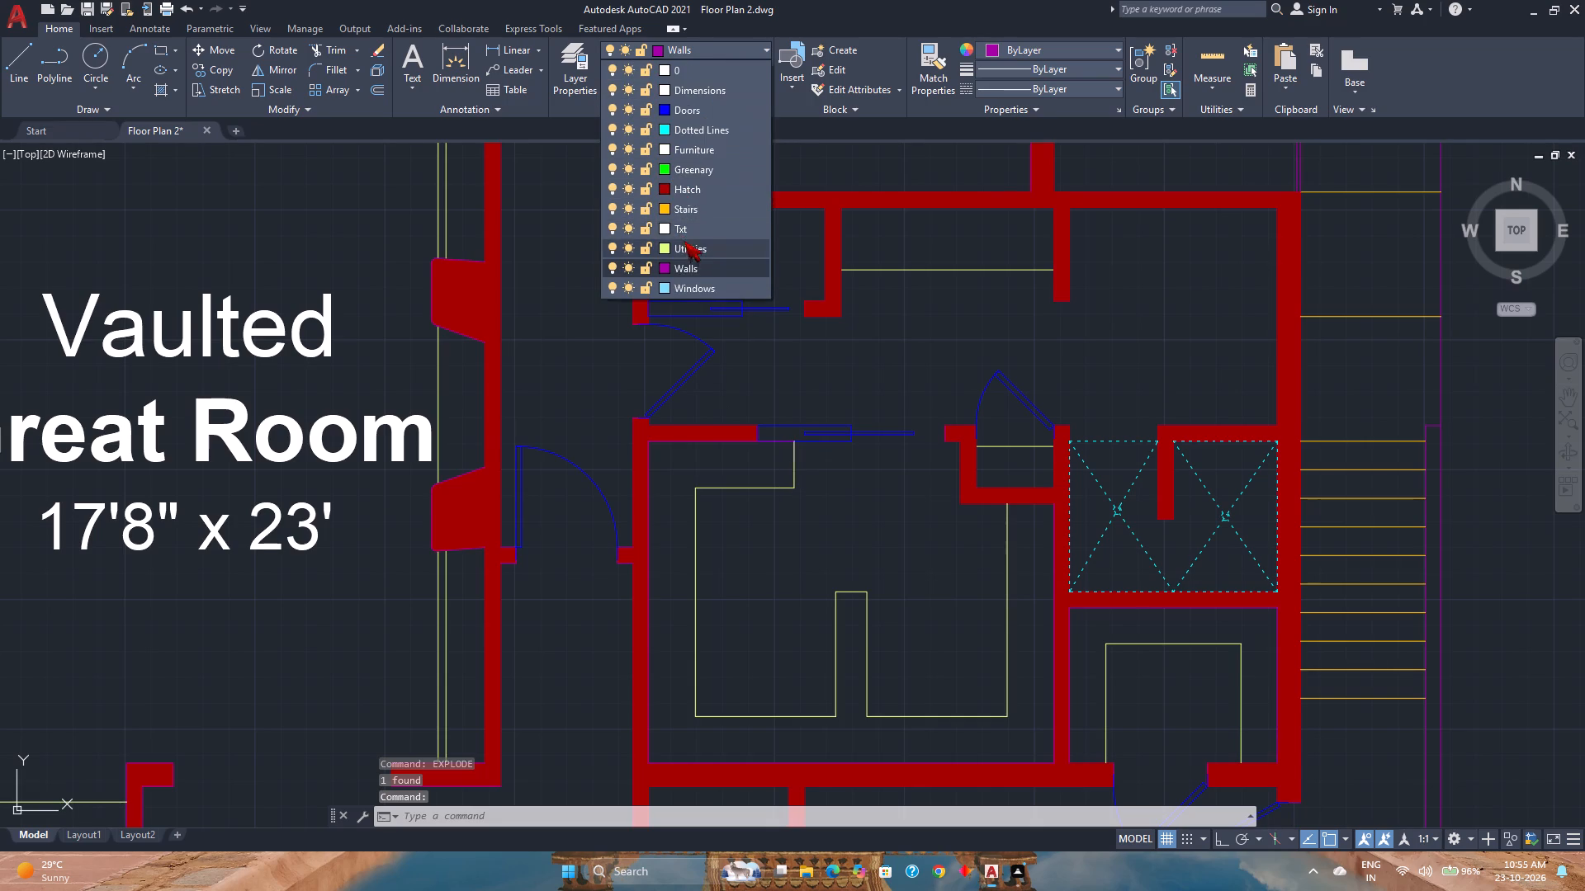
{"action": "left_click", "coordinate": [684, 241]}
{"action": "key", "text": "Escape"}
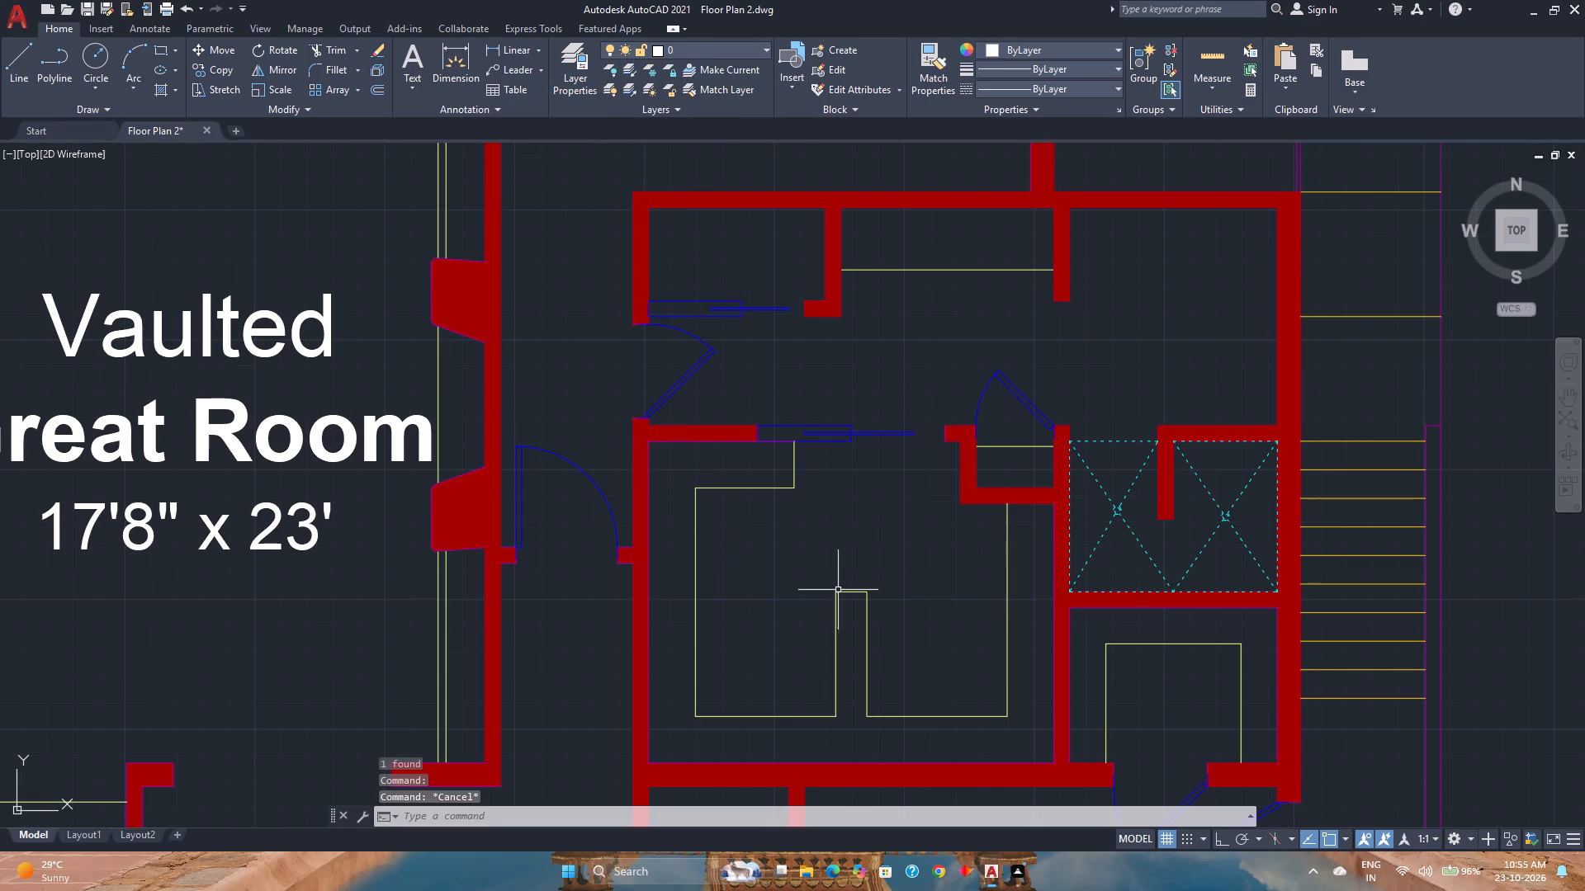
Save the drawing with the closet line's layer change.
{"action": "scroll", "coordinate": [844, 590], "scroll_direction": "down", "scroll_amount": 1}
{"action": "key", "text": "ctrl+s"}
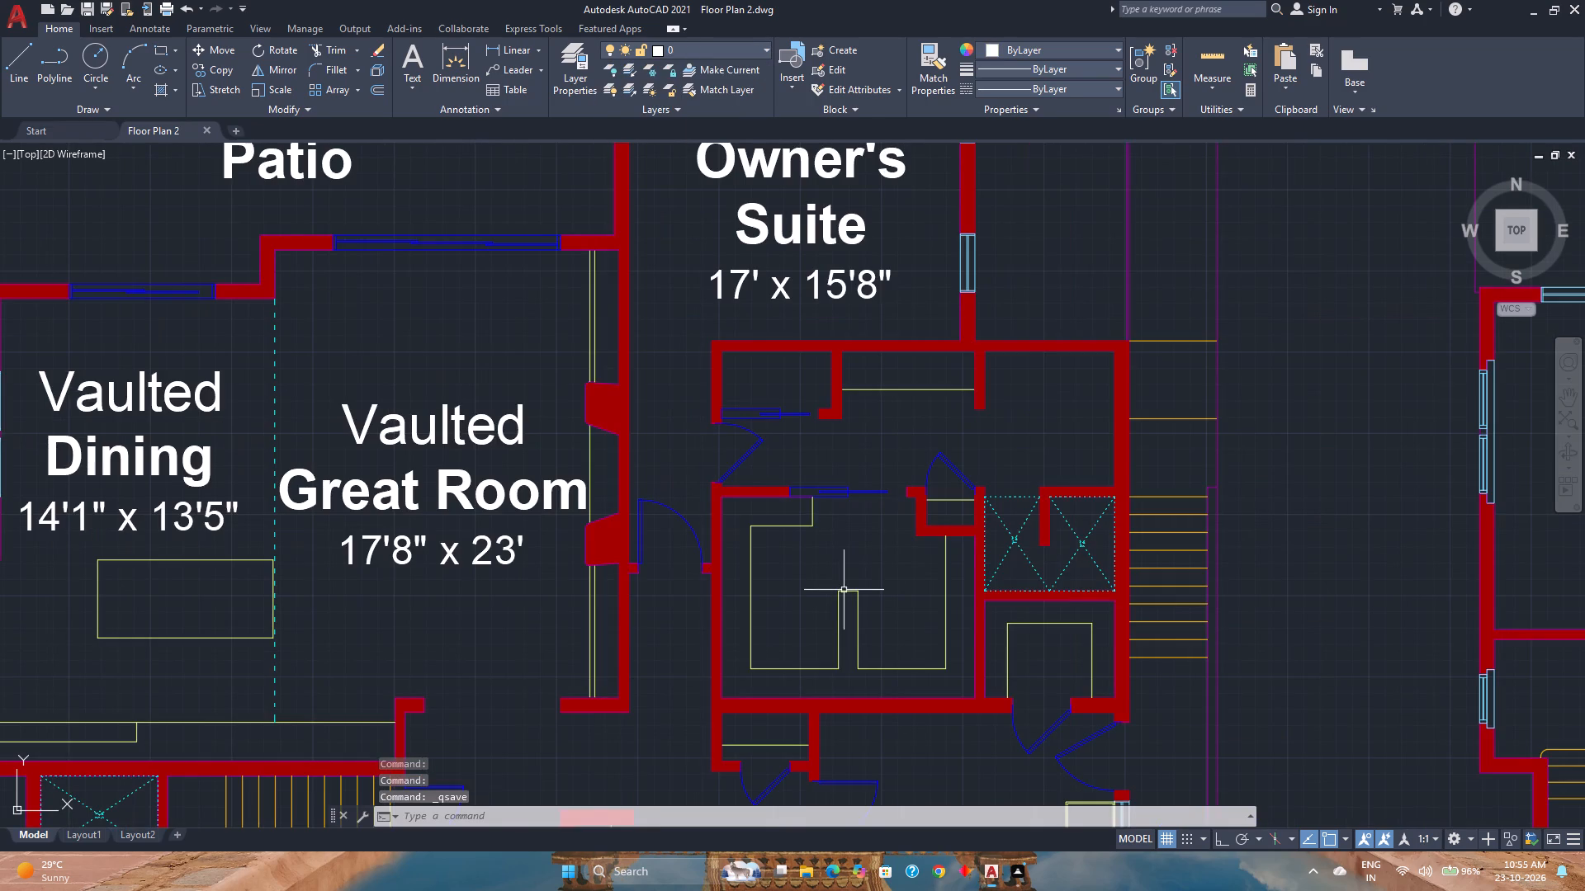
Look over both floor plans to check which room labels still need editing.
{"action": "scroll", "coordinate": [844, 590], "scroll_direction": "down", "scroll_amount": 2}
{"action": "middle_click_drag", "start_coordinate": [834, 575], "coordinate": [802, 470]}
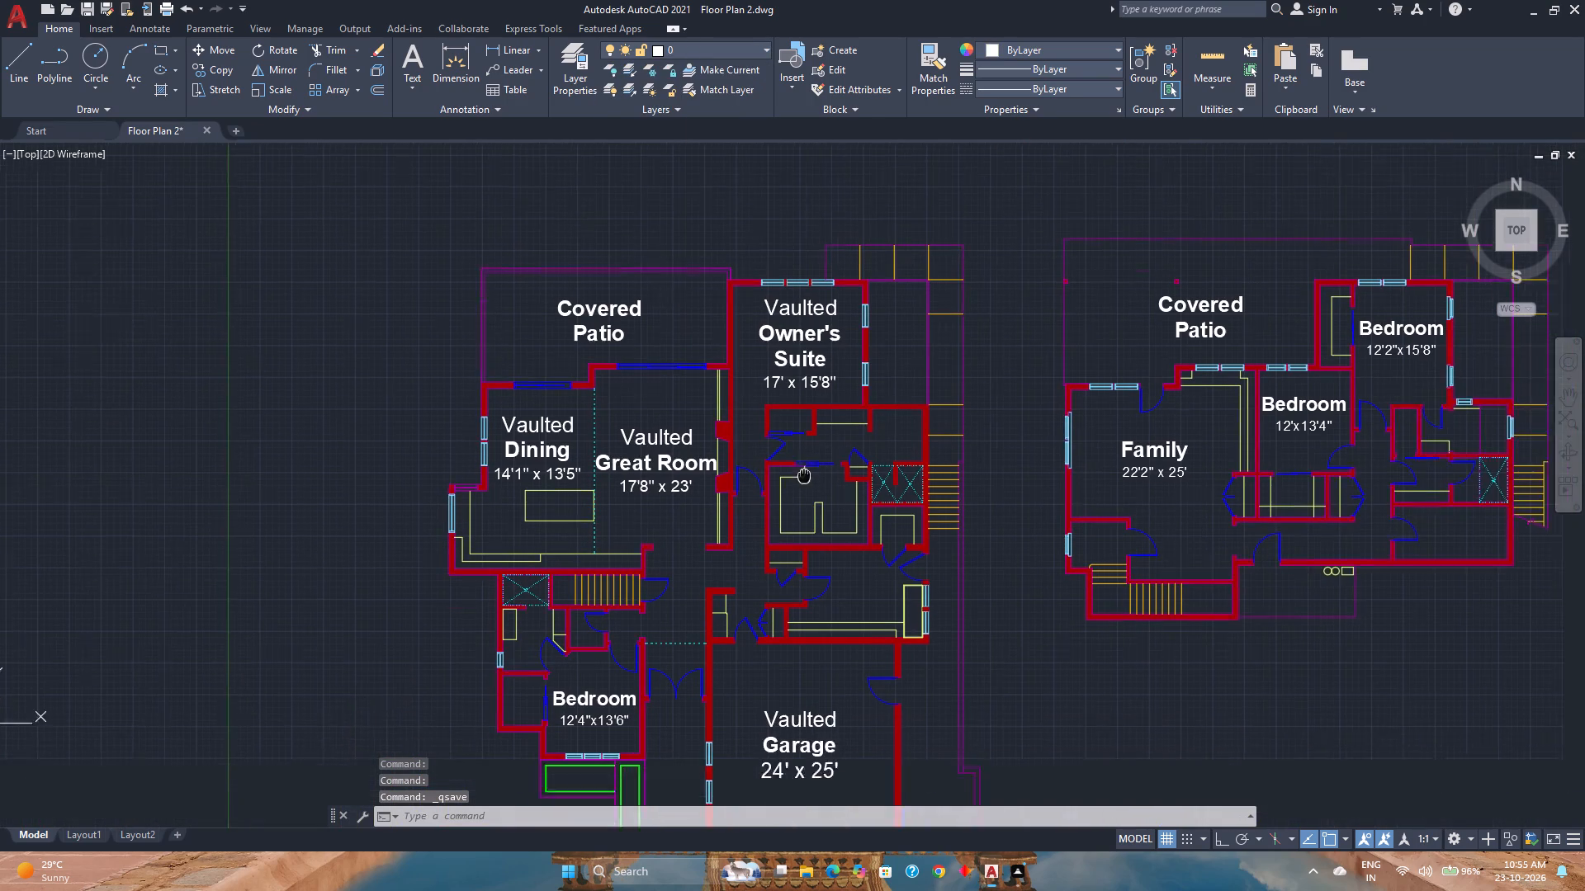
{"action": "middle_click_drag", "start_coordinate": [802, 470], "coordinate": [796, 452]}
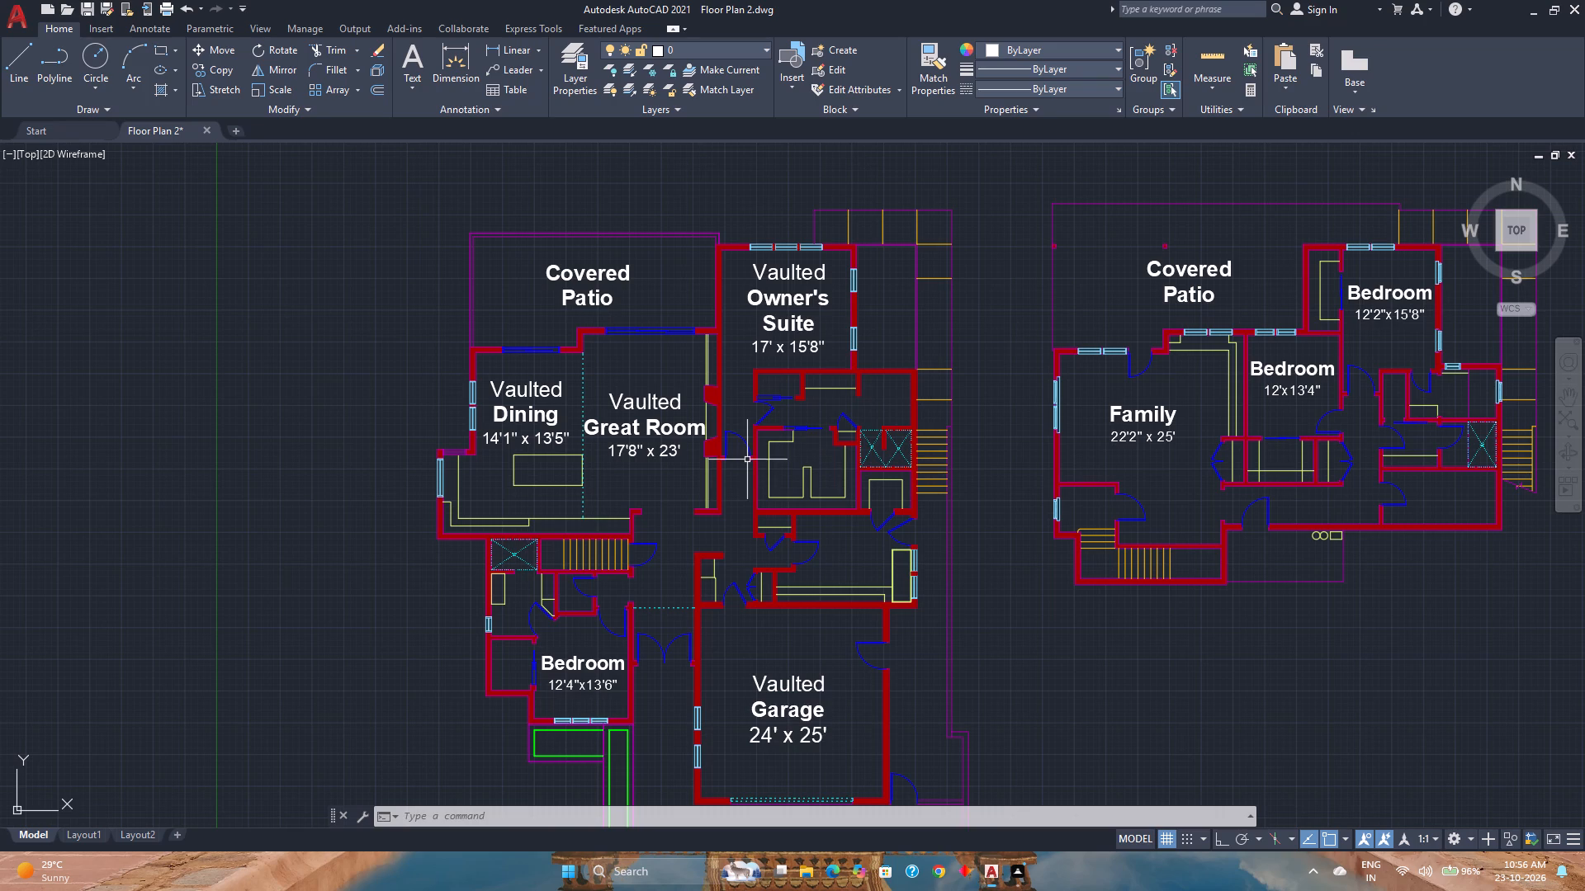
{"action": "scroll", "coordinate": [747, 398], "scroll_direction": "down", "scroll_amount": 2}
{"action": "scroll", "coordinate": [785, 423], "scroll_direction": "up", "scroll_amount": 1}
{"action": "scroll", "coordinate": [1091, 390], "scroll_direction": "up", "scroll_amount": 1}
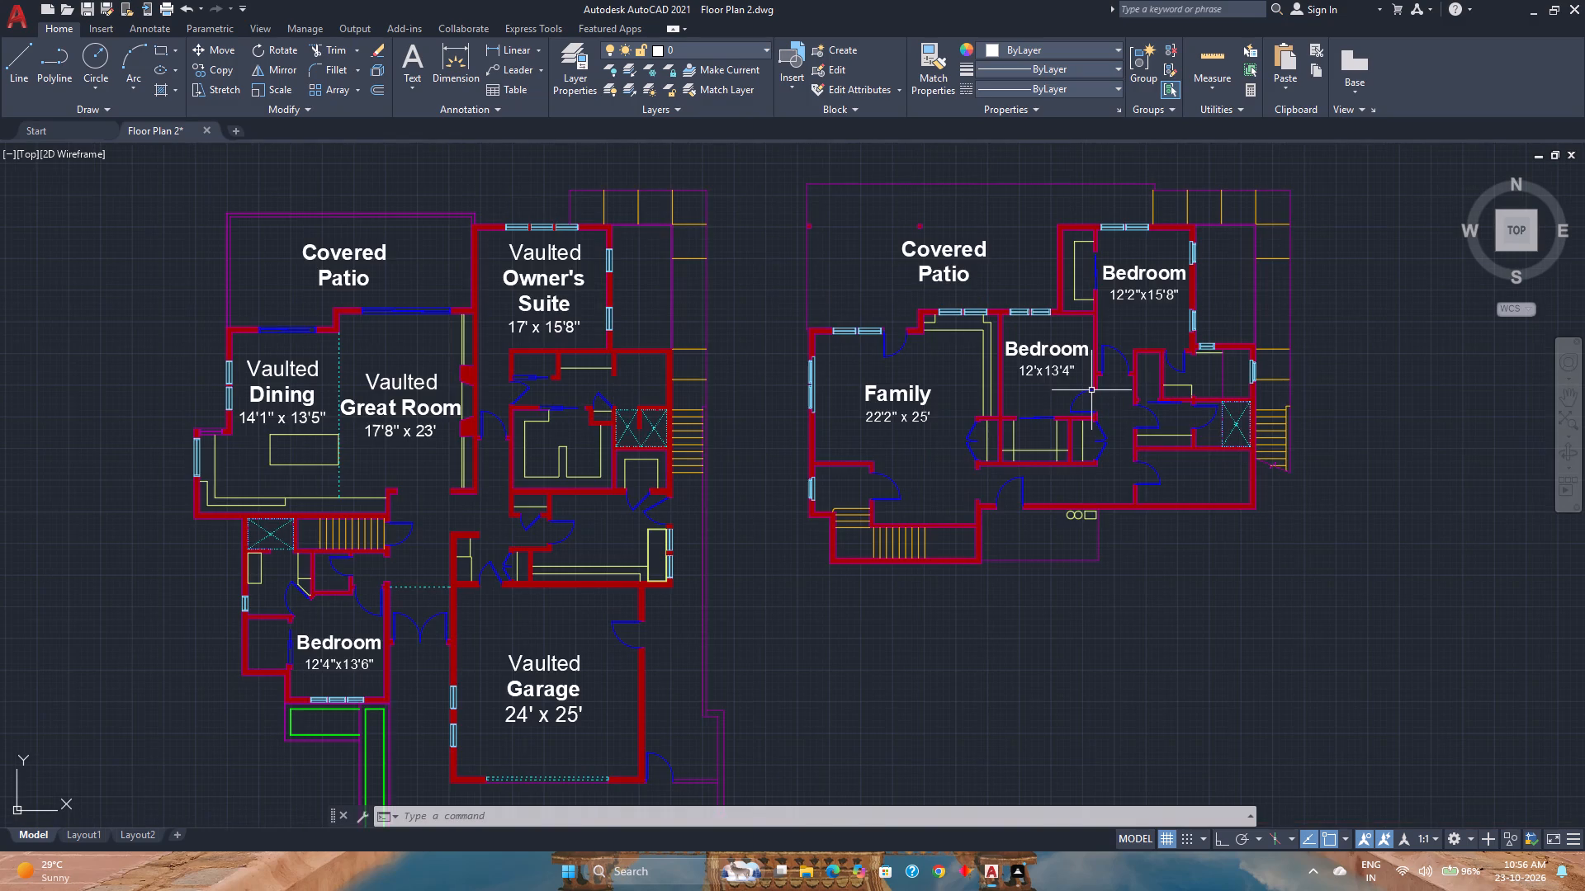
{"action": "middle_click_drag", "start_coordinate": [1091, 390], "coordinate": [826, 382]}
{"action": "middle_click", "coordinate": [826, 383]}
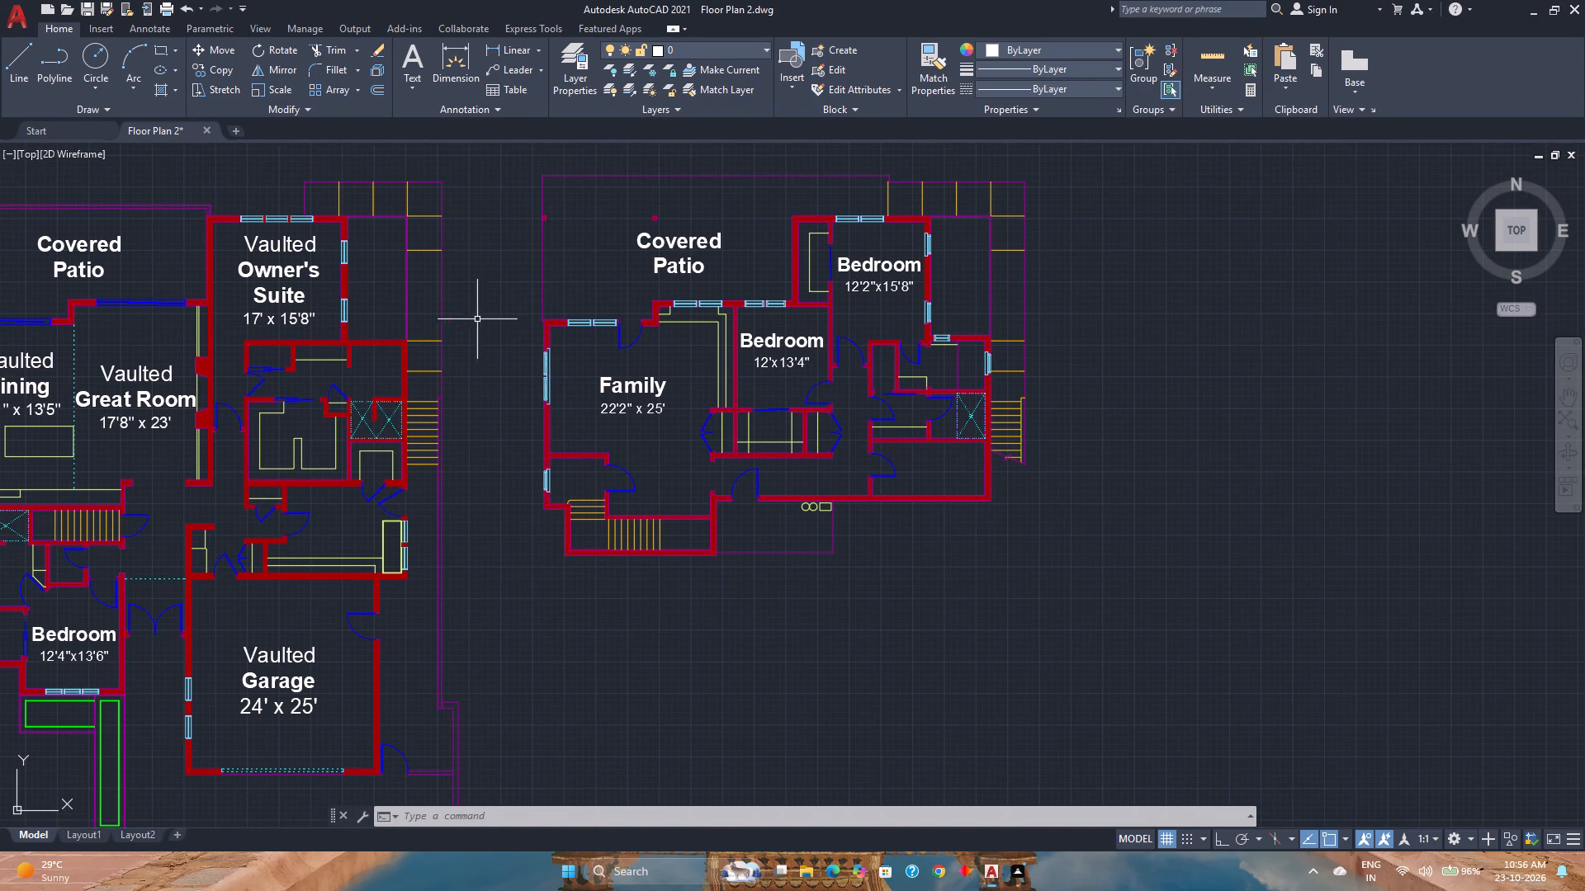
{"action": "middle_click_drag", "start_coordinate": [241, 526], "coordinate": [428, 489]}
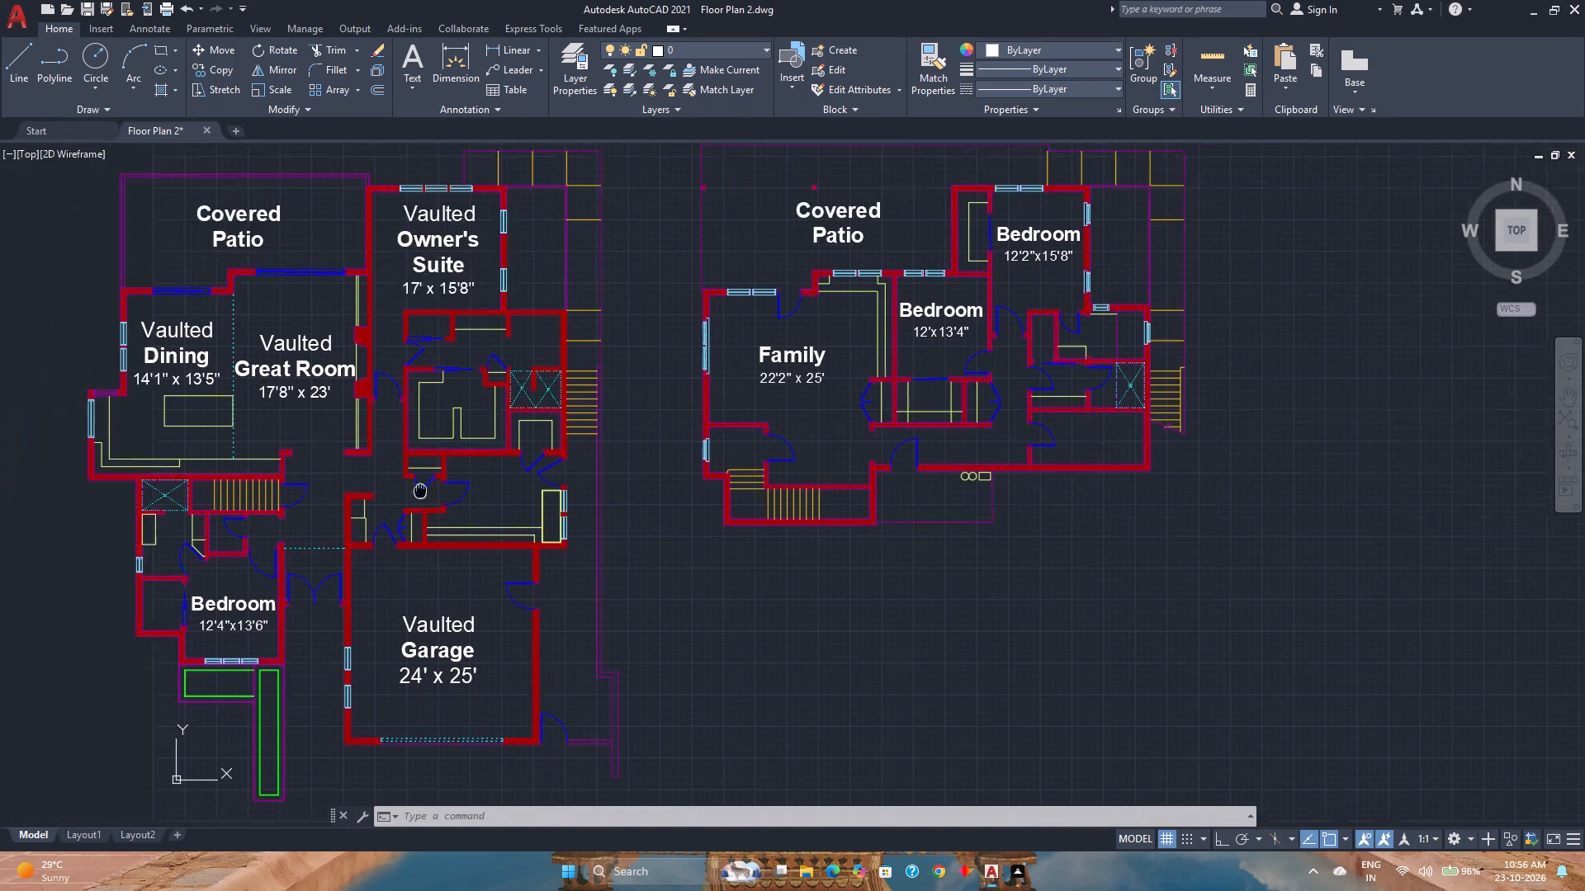
{"action": "middle_click_drag", "start_coordinate": [428, 489], "coordinate": [560, 465]}
{"action": "middle_click", "coordinate": [561, 465]}
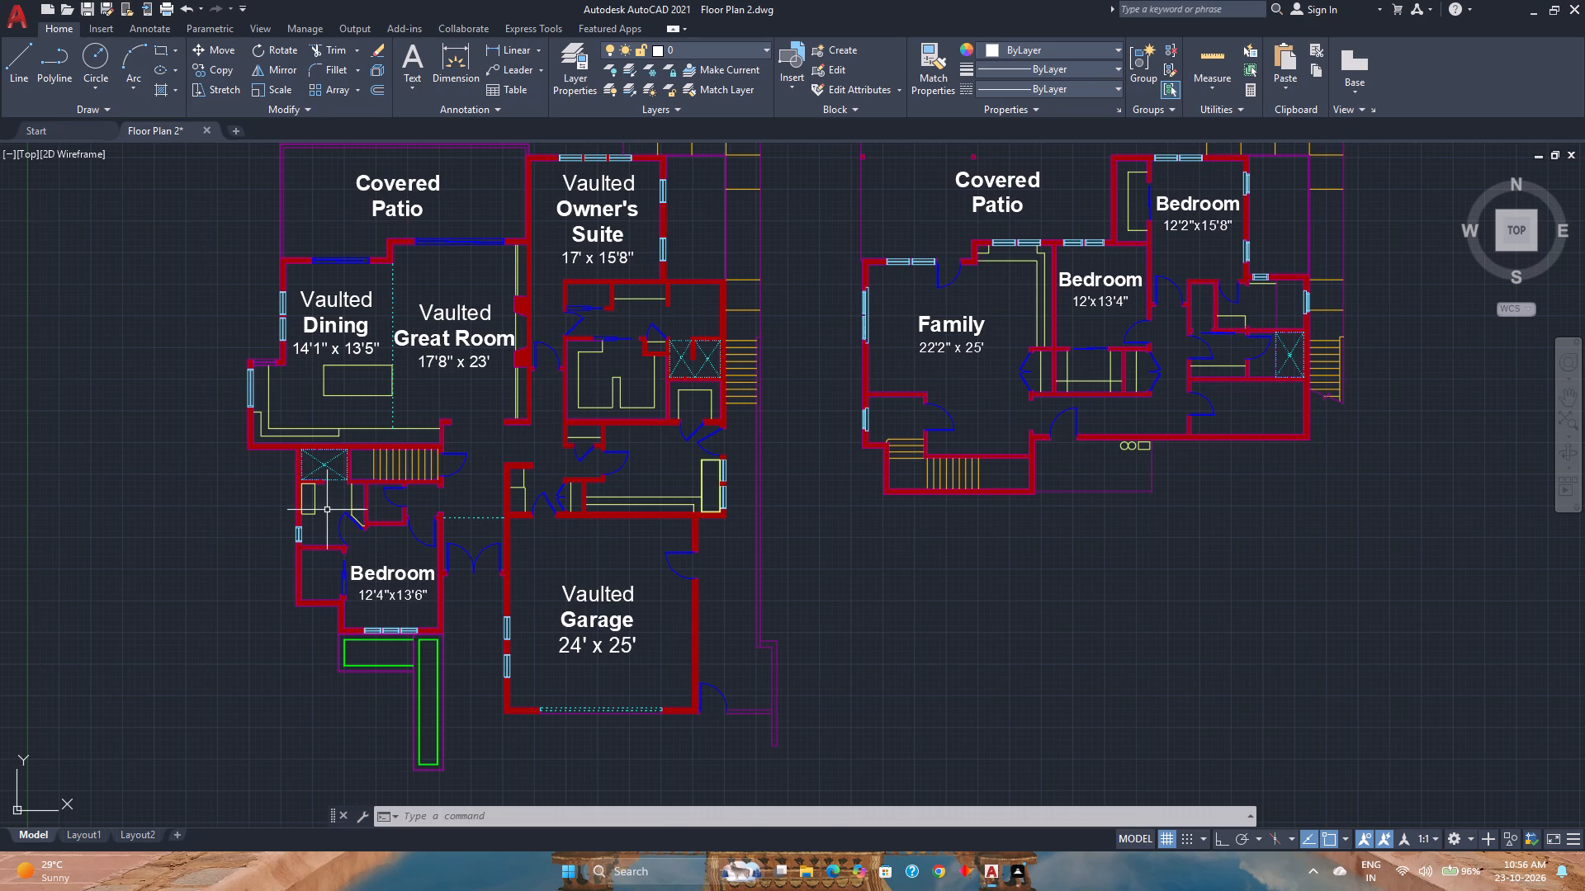
{"action": "middle_click_drag", "start_coordinate": [471, 382], "coordinate": [652, 539]}
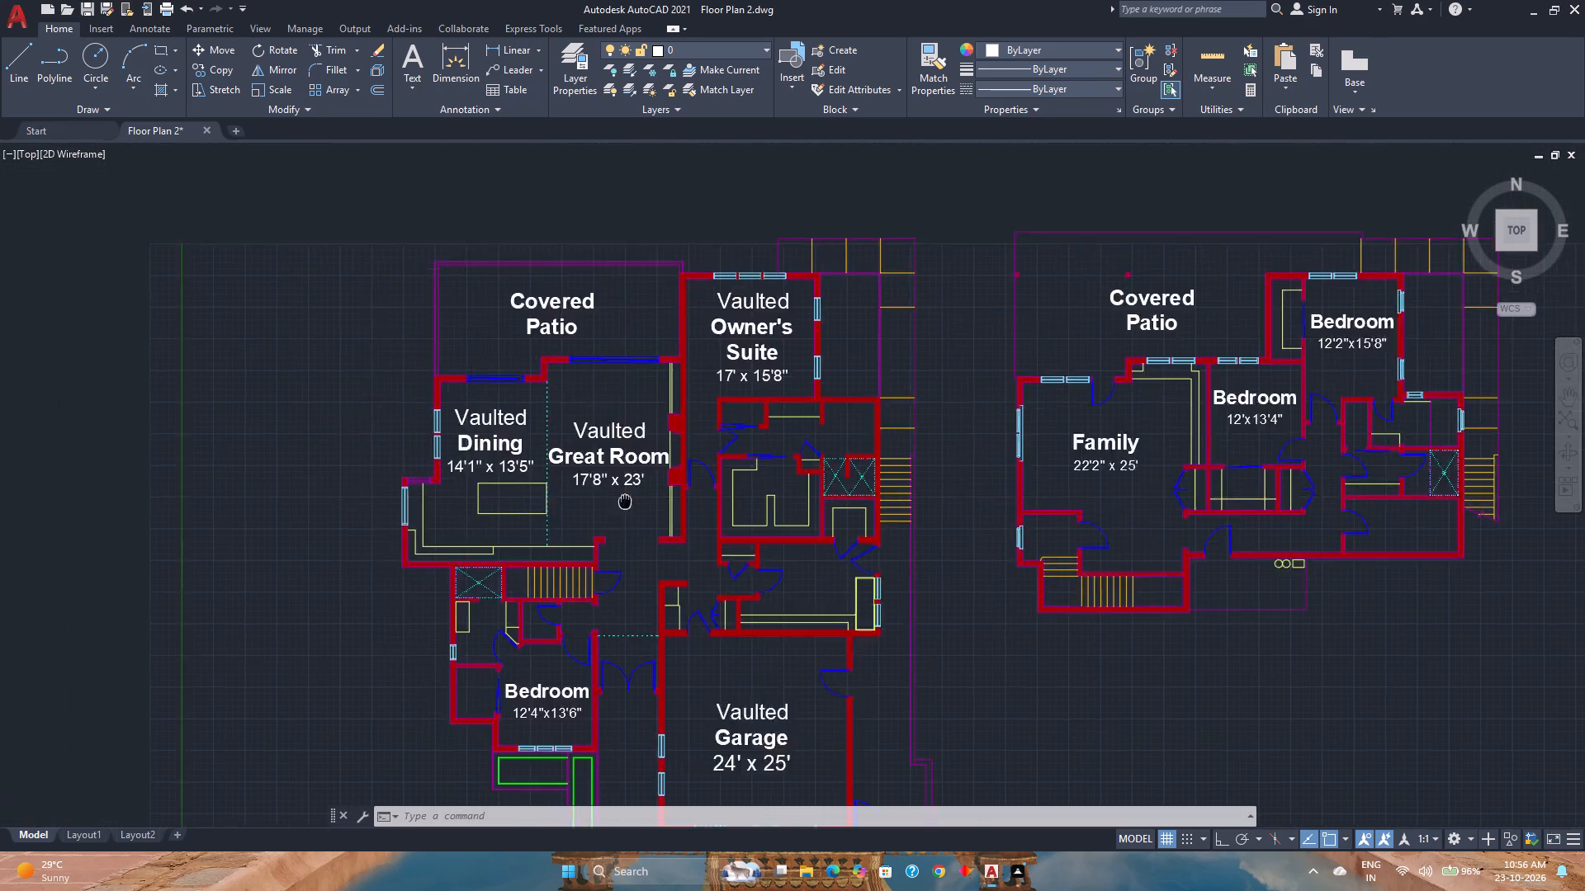
{"action": "middle_click_drag", "start_coordinate": [652, 539], "coordinate": [660, 549]}
{"action": "middle_click", "coordinate": [660, 549]}
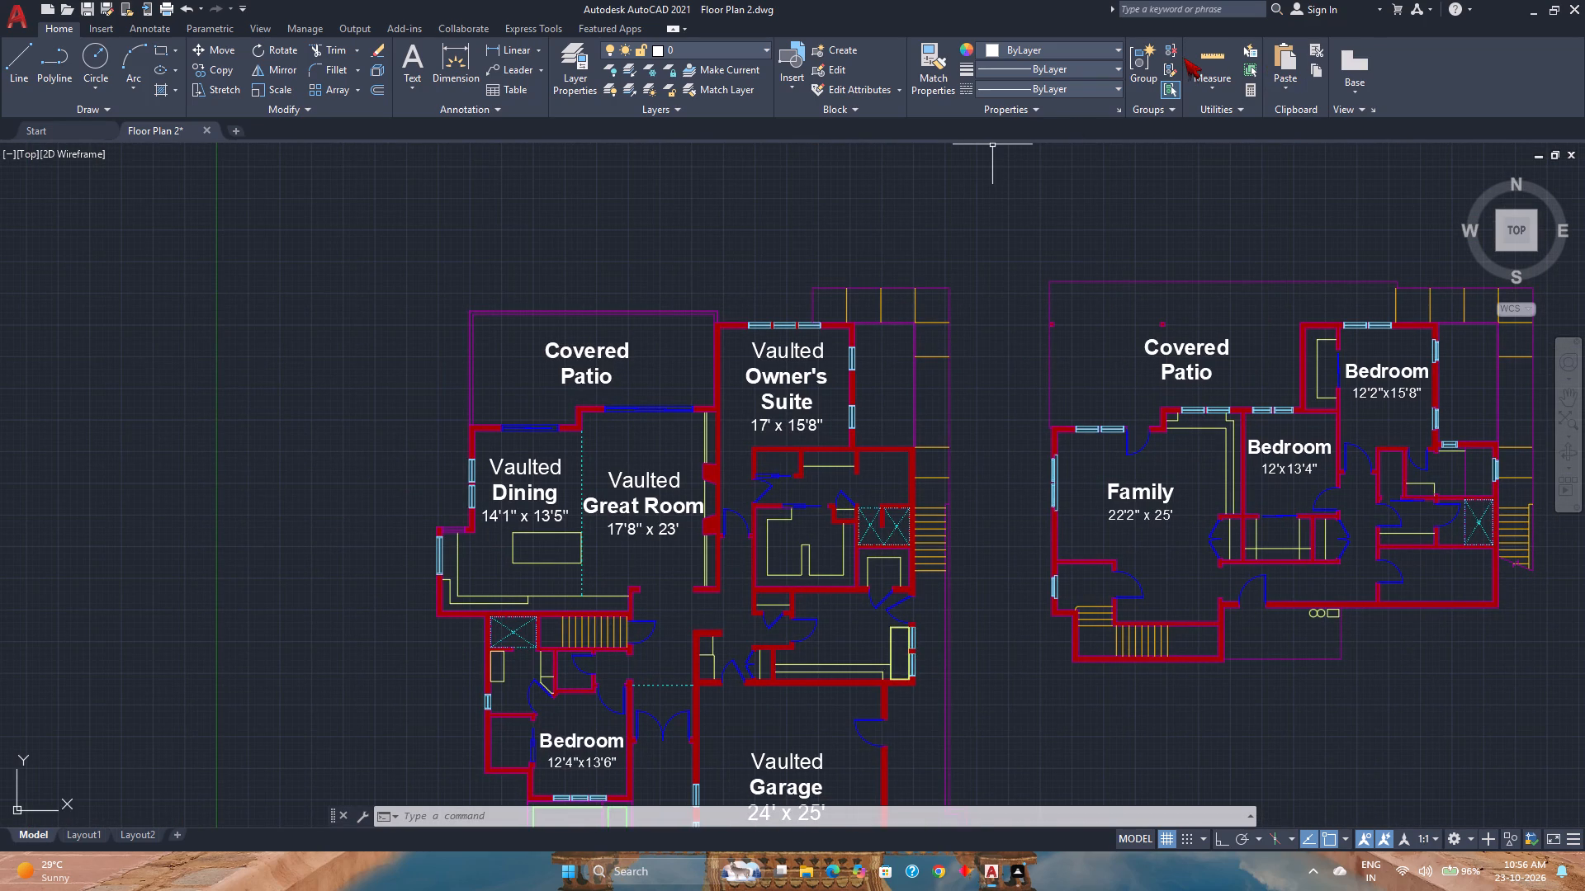
Measure the covered patio's width and depth in the left plan.
{"action": "left_click", "coordinate": [1204, 54]}
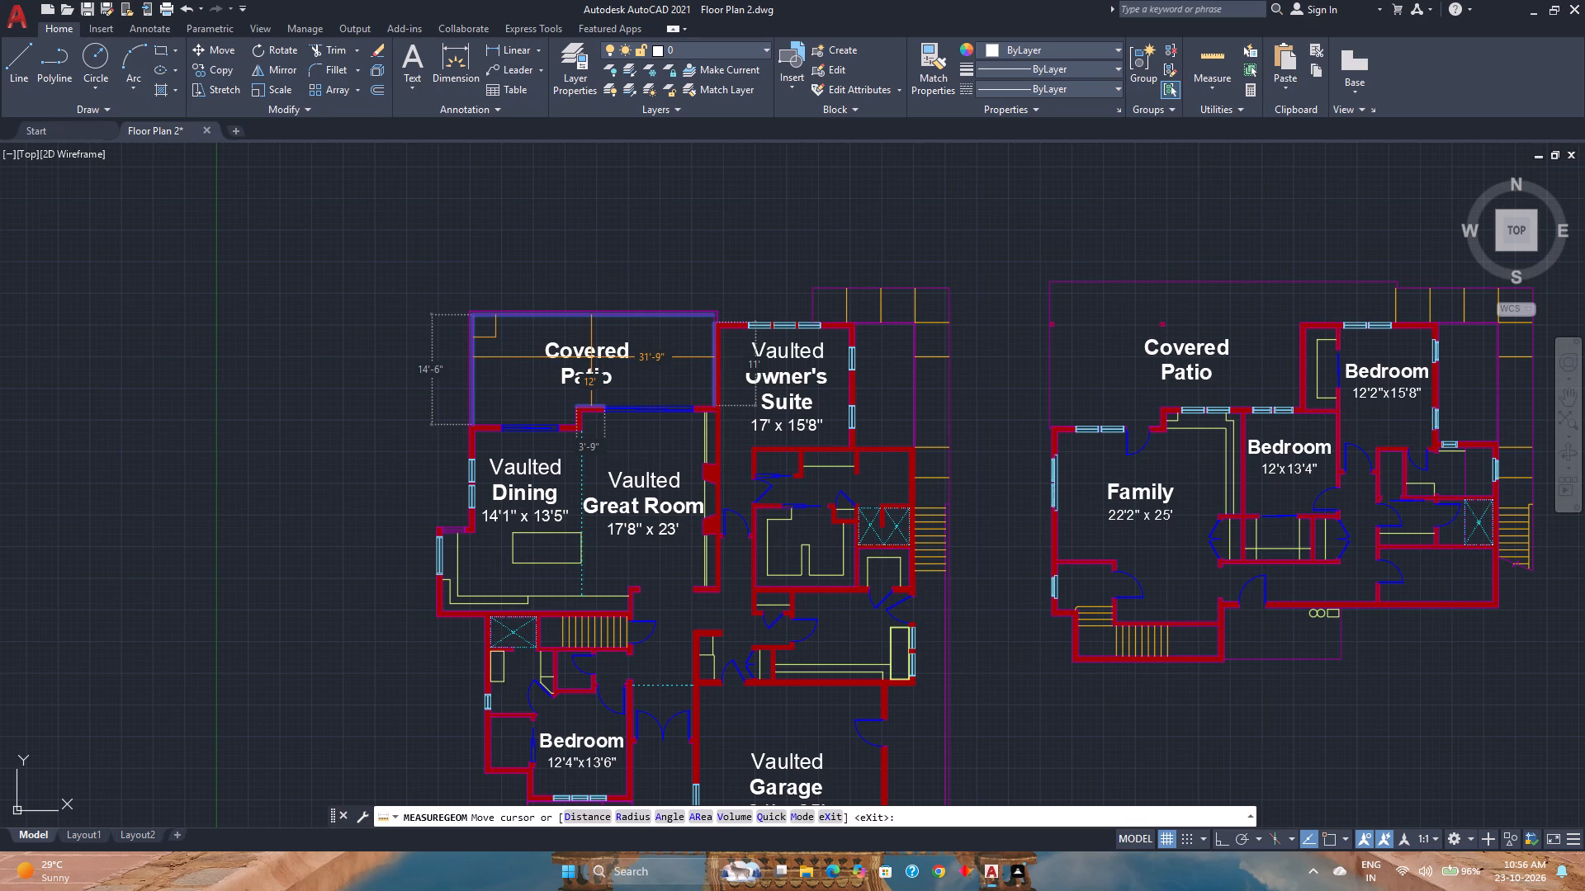
{"action": "key", "text": "Escape"}
Replace the left plan's Covered Patio label text with "Vaulted" in regular weight followed by "Covered Deck" in bold.
{"action": "double_click", "coordinate": [585, 351]}
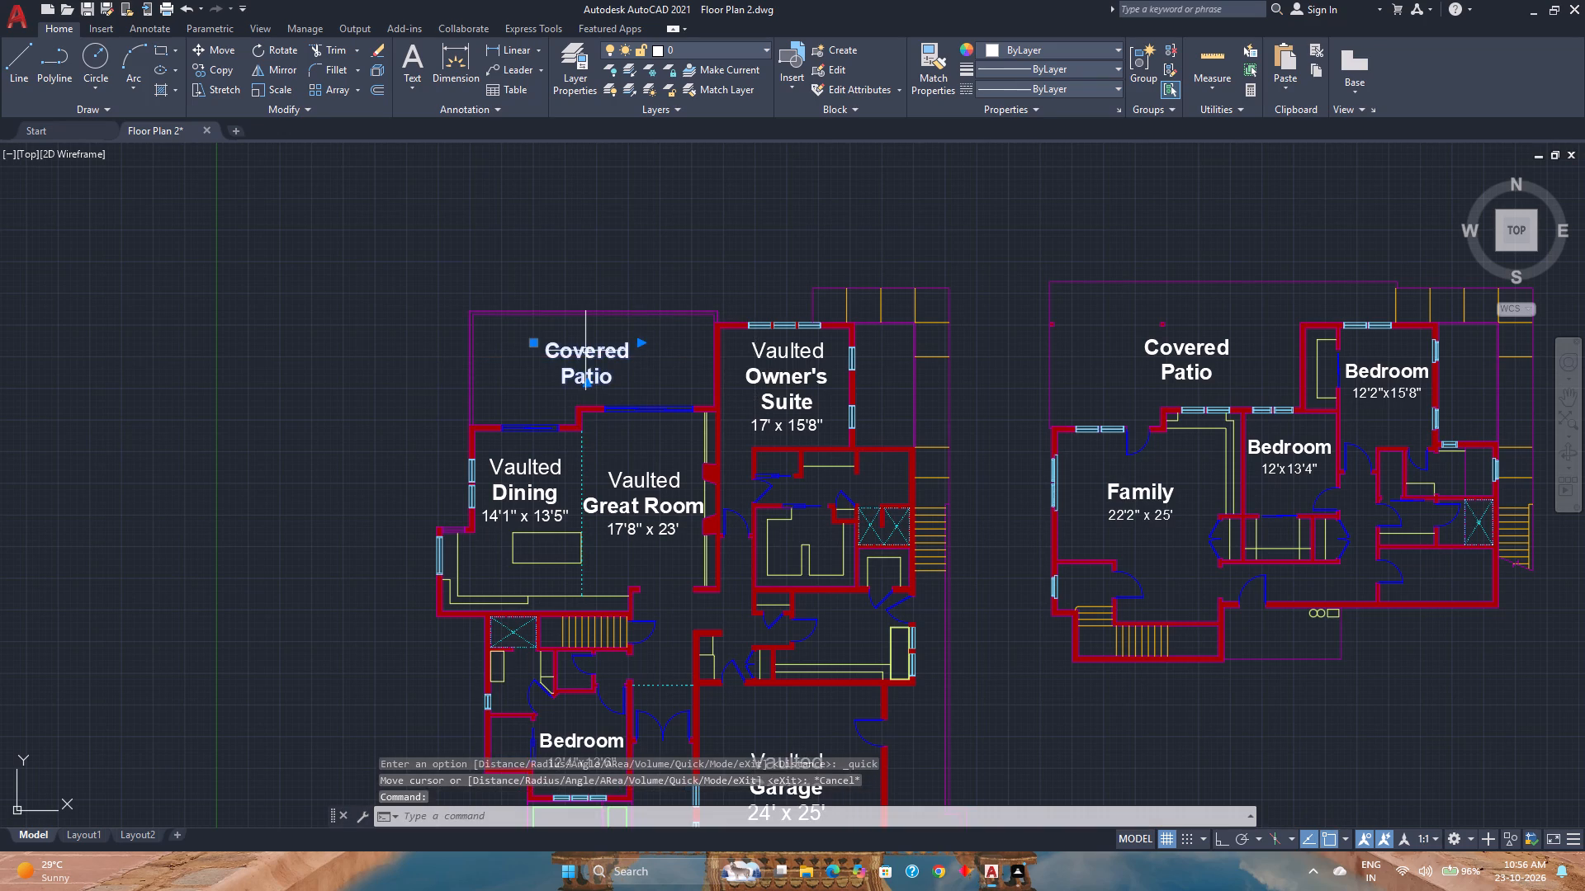
{"action": "key", "text": "ctrl+a"}
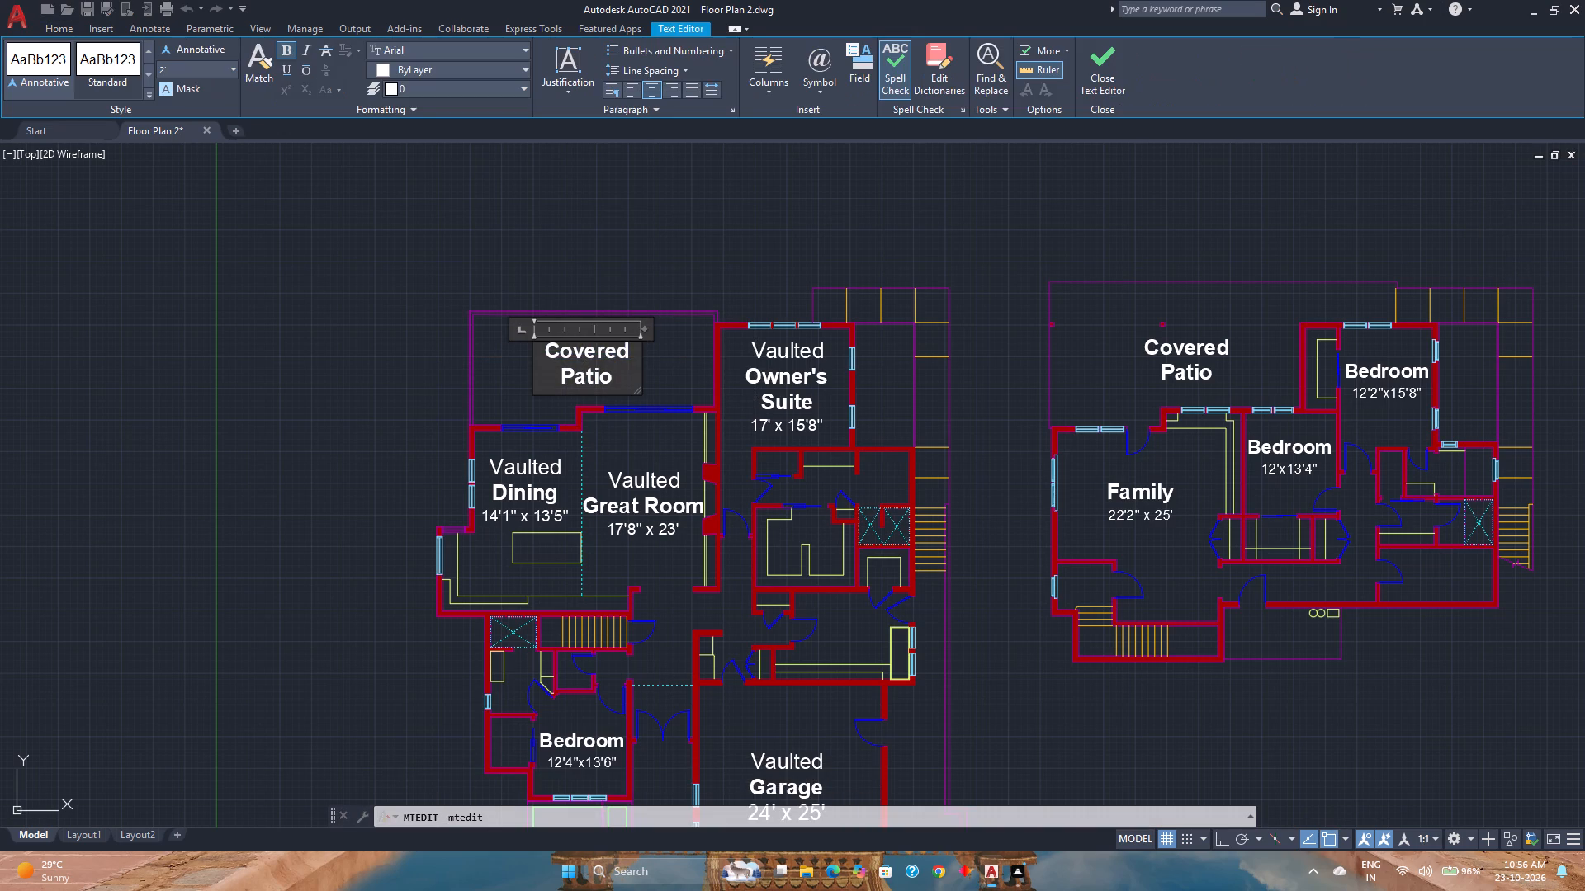
{"action": "key", "text": "ctrl+b"}
{"action": "type", "text": "Vaulted"}
{"action": "key", "text": "space"}
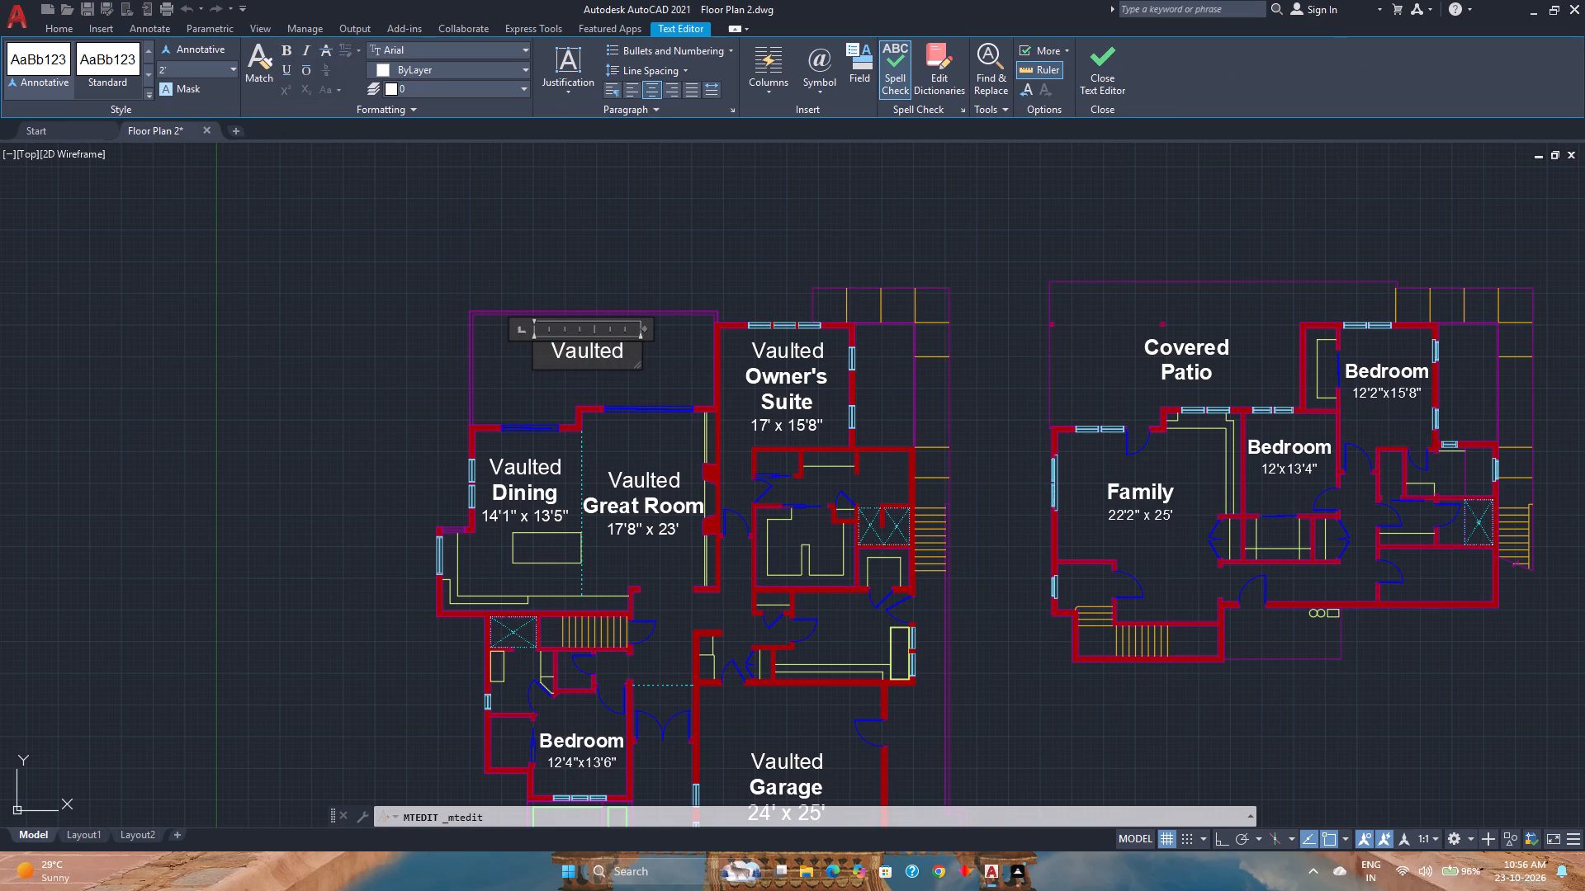
{"action": "key", "text": "BackSpace"}
{"action": "key", "text": "space"}
{"action": "key", "text": "ctrl+b"}
{"action": "type", "text": "Covered"}
{"action": "key", "text": "space"}
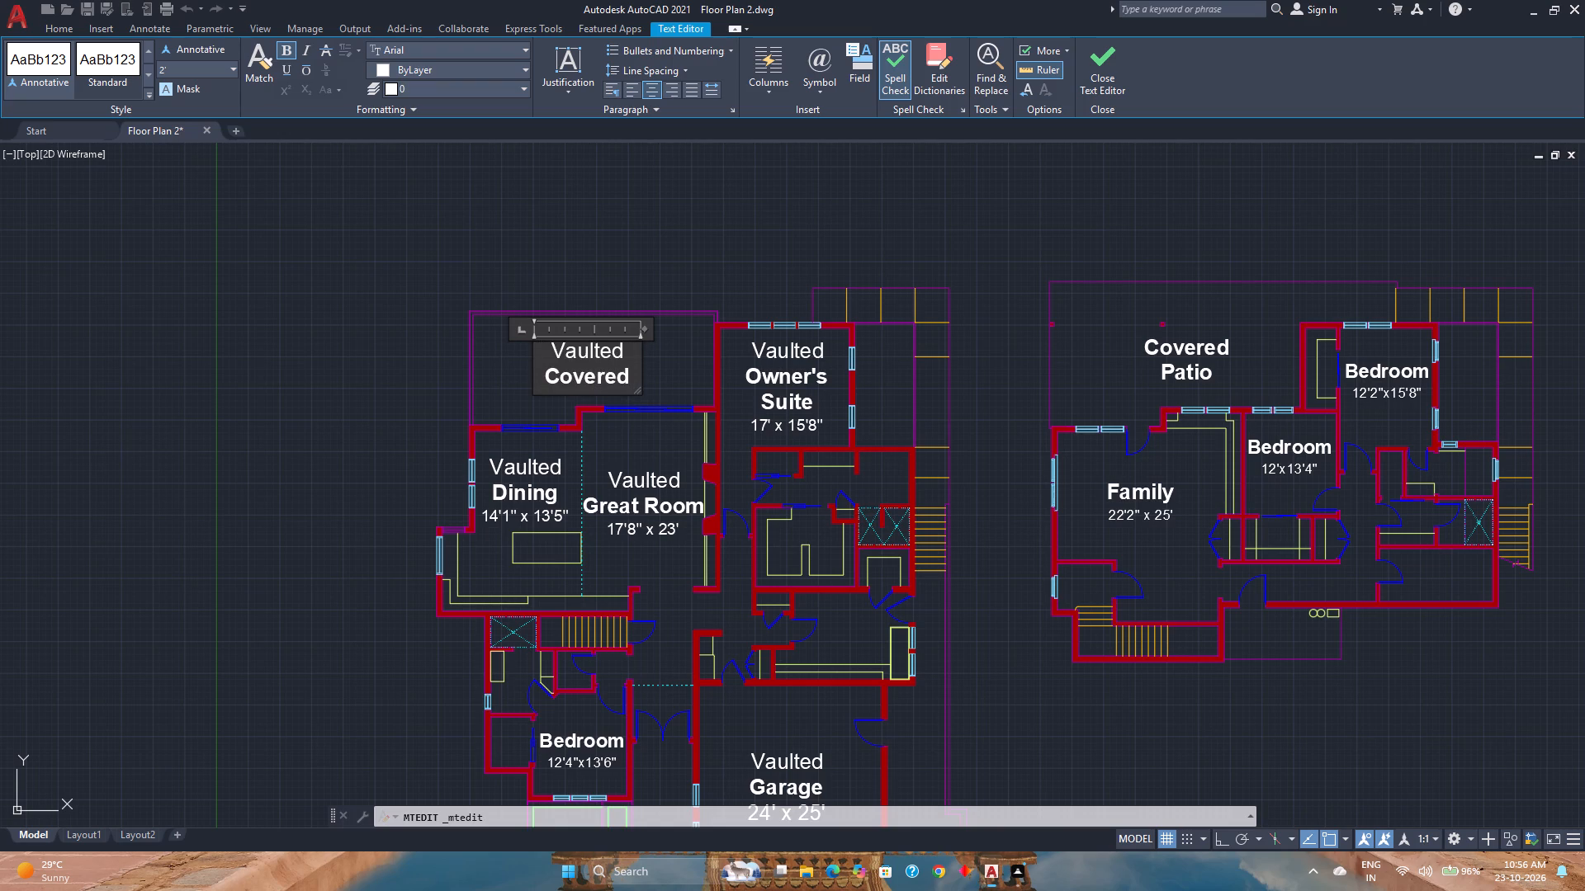
{"action": "type", "text": "De"}
{"action": "type", "text": "ck"}
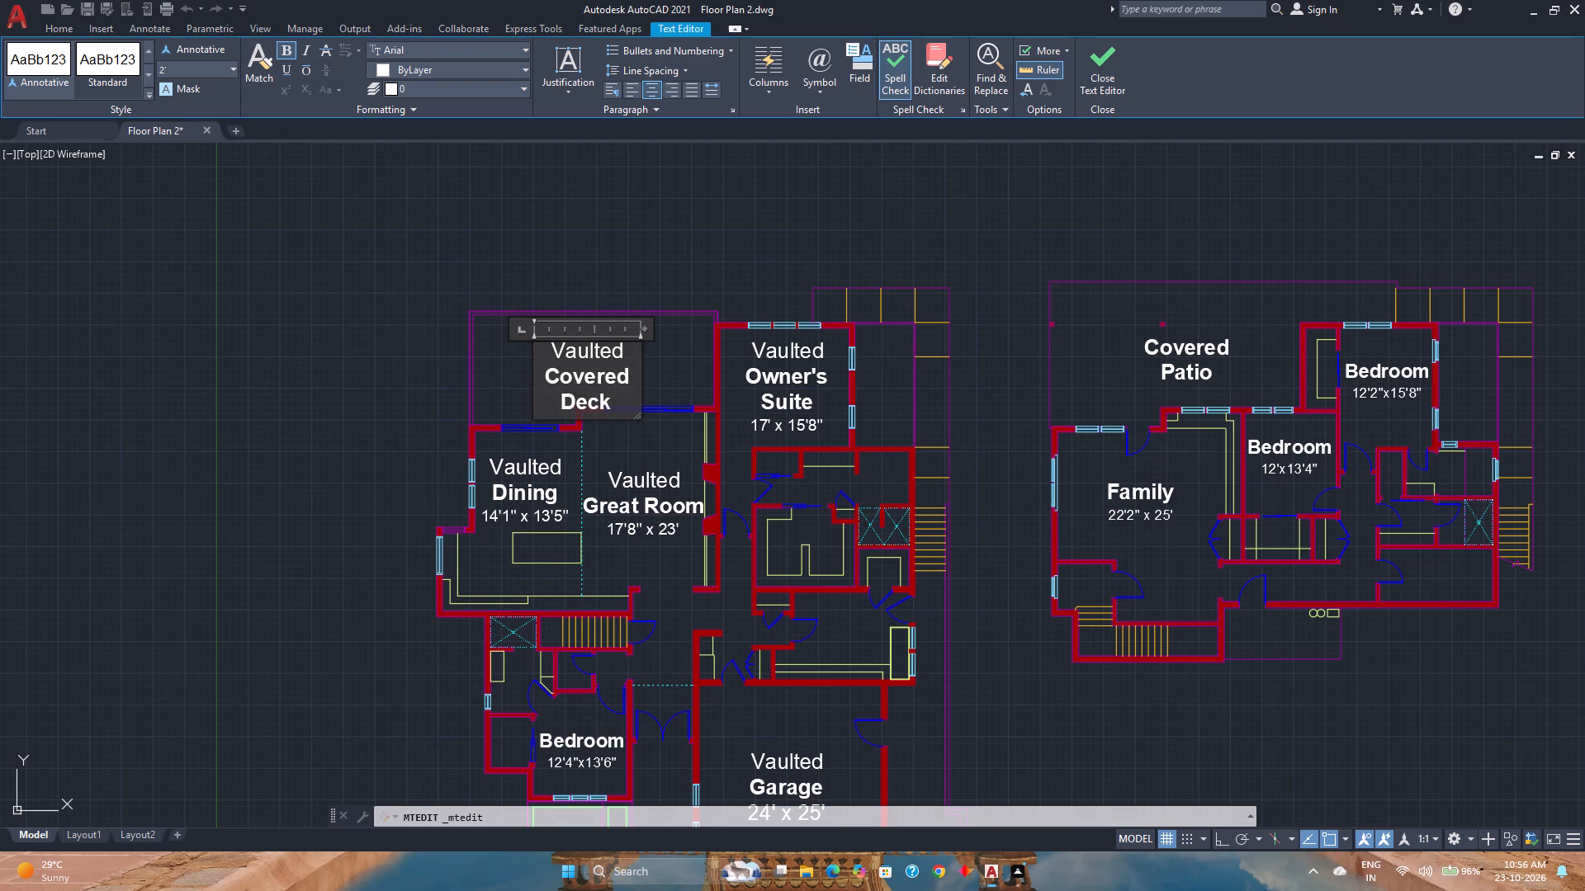
{"action": "key", "text": "space"}
{"action": "key", "text": "BackSpace"}
Add a non-bold dimension line reading 31'9" x 12' below Covered Deck and set its text height to 1'6".
{"action": "key", "text": "Return"}
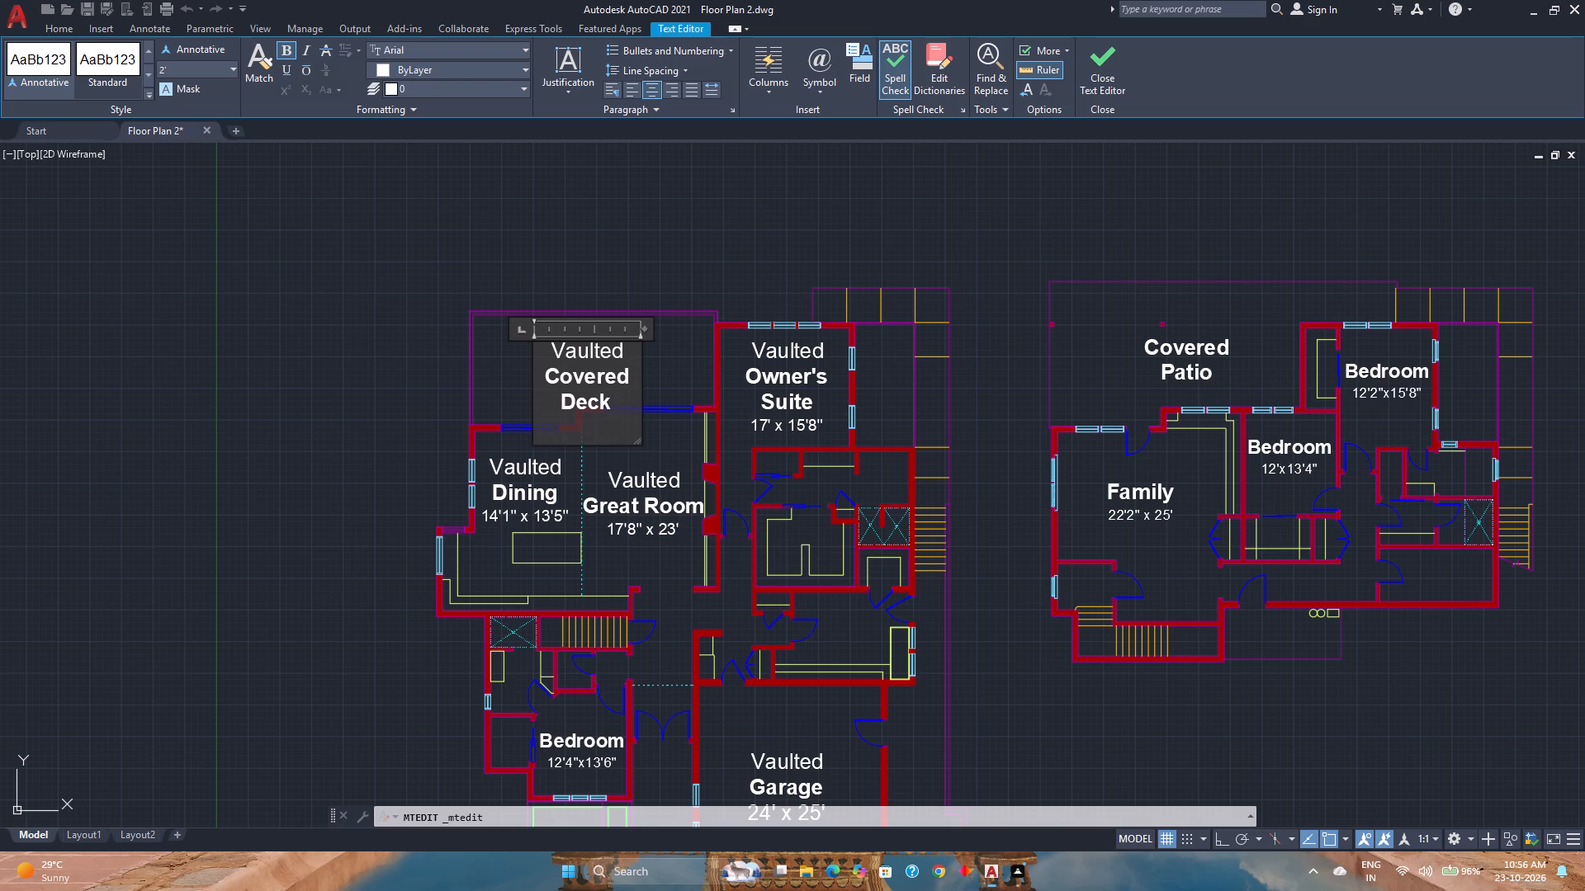
{"action": "key", "text": "ctrl+b"}
{"action": "type", "text": "31'6"}
{"action": "key", "text": "BackSpace"}
{"action": "type", "text": "9\""}
{"action": "key", "text": "space"}
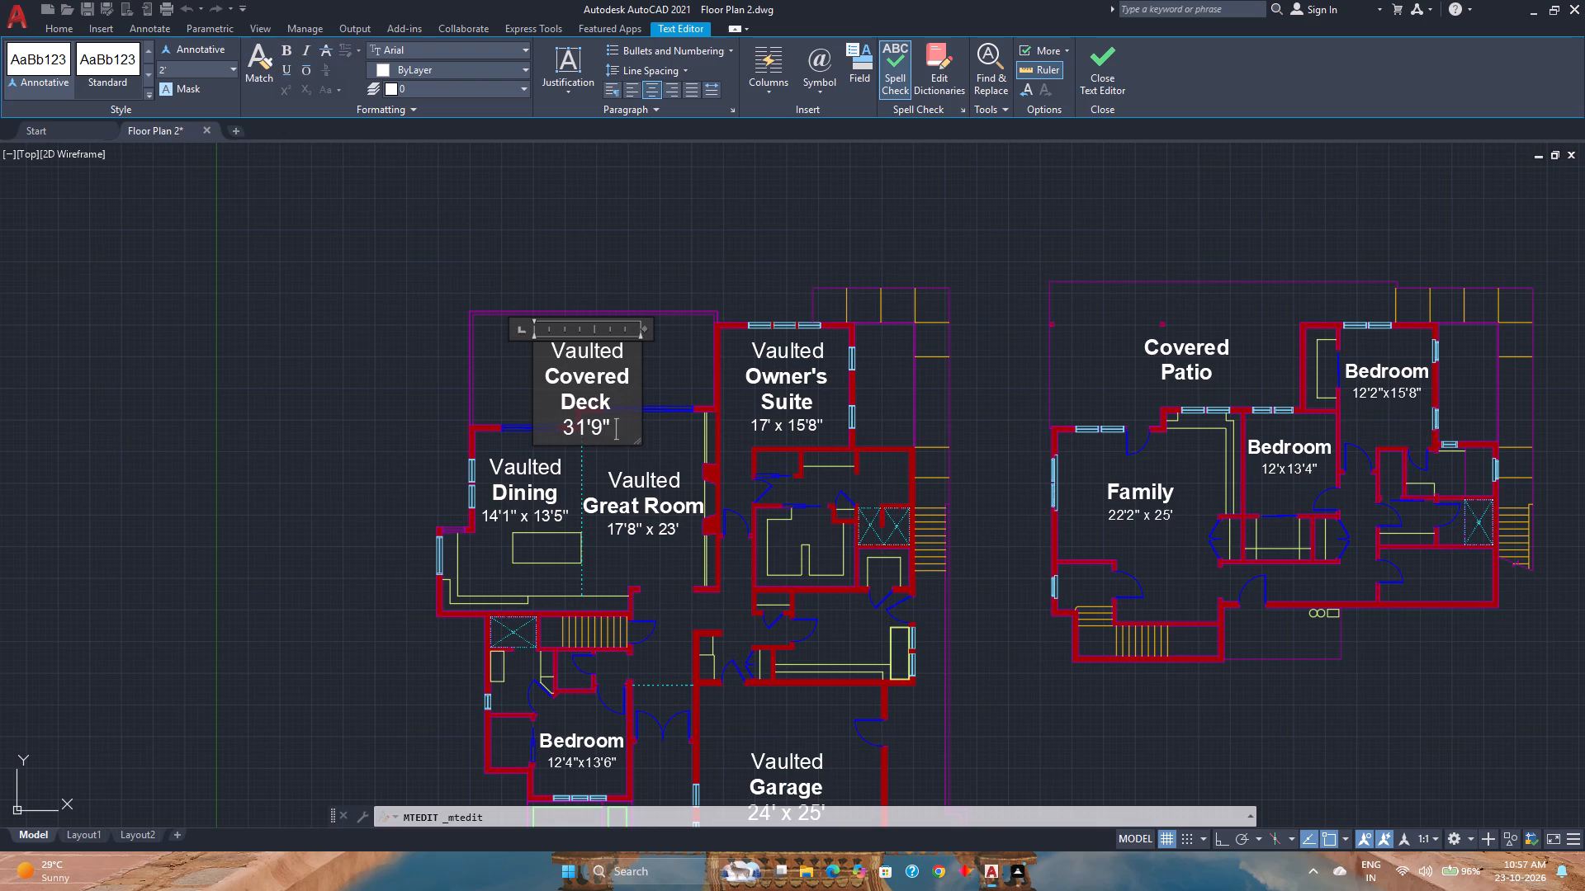
{"action": "type", "text": "x"}
{"action": "key", "text": "space"}
{"action": "type", "text": "12'"}
{"action": "key", "text": "ctrl+shift+Left"}
{"action": "key", "text": "ctrl+shift+Left"}
{"action": "key", "text": "ctrl+shift+Left"}
{"action": "key", "text": "ctrl+shift+Left"}
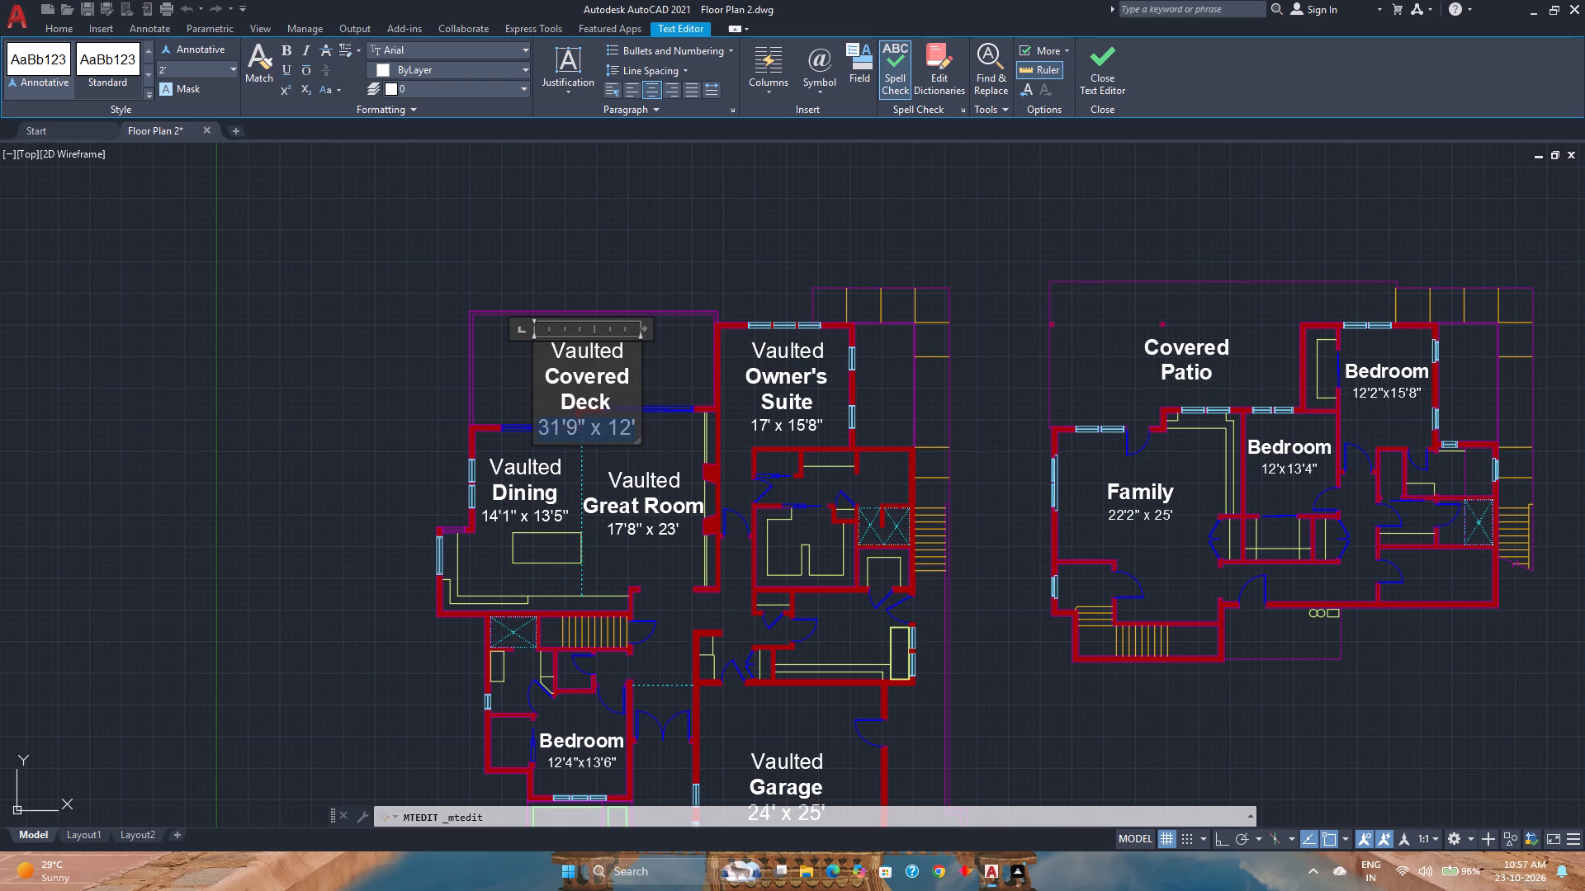
{"action": "left_click", "coordinate": [214, 64]}
{"action": "type", "text": "1'6\""}
{"action": "key", "text": "Return"}
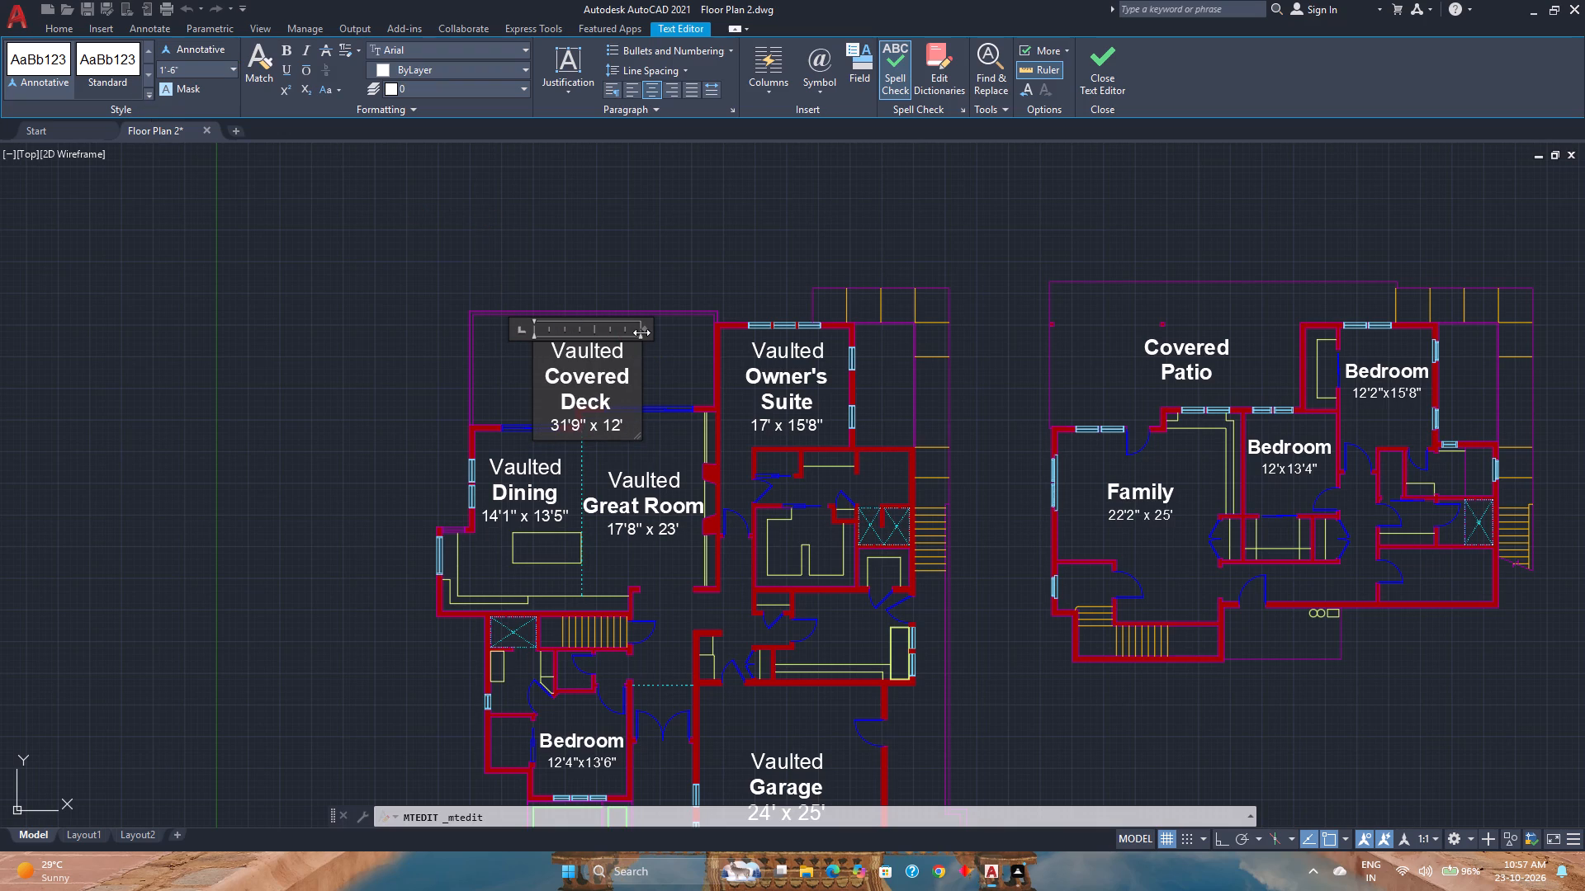
Widen the label's text frame so Covered Deck fits on one line, and finish the text edit.
{"action": "left_click_drag", "start_coordinate": [641, 329], "coordinate": [682, 329]}
{"action": "left_click", "coordinate": [1100, 83]}
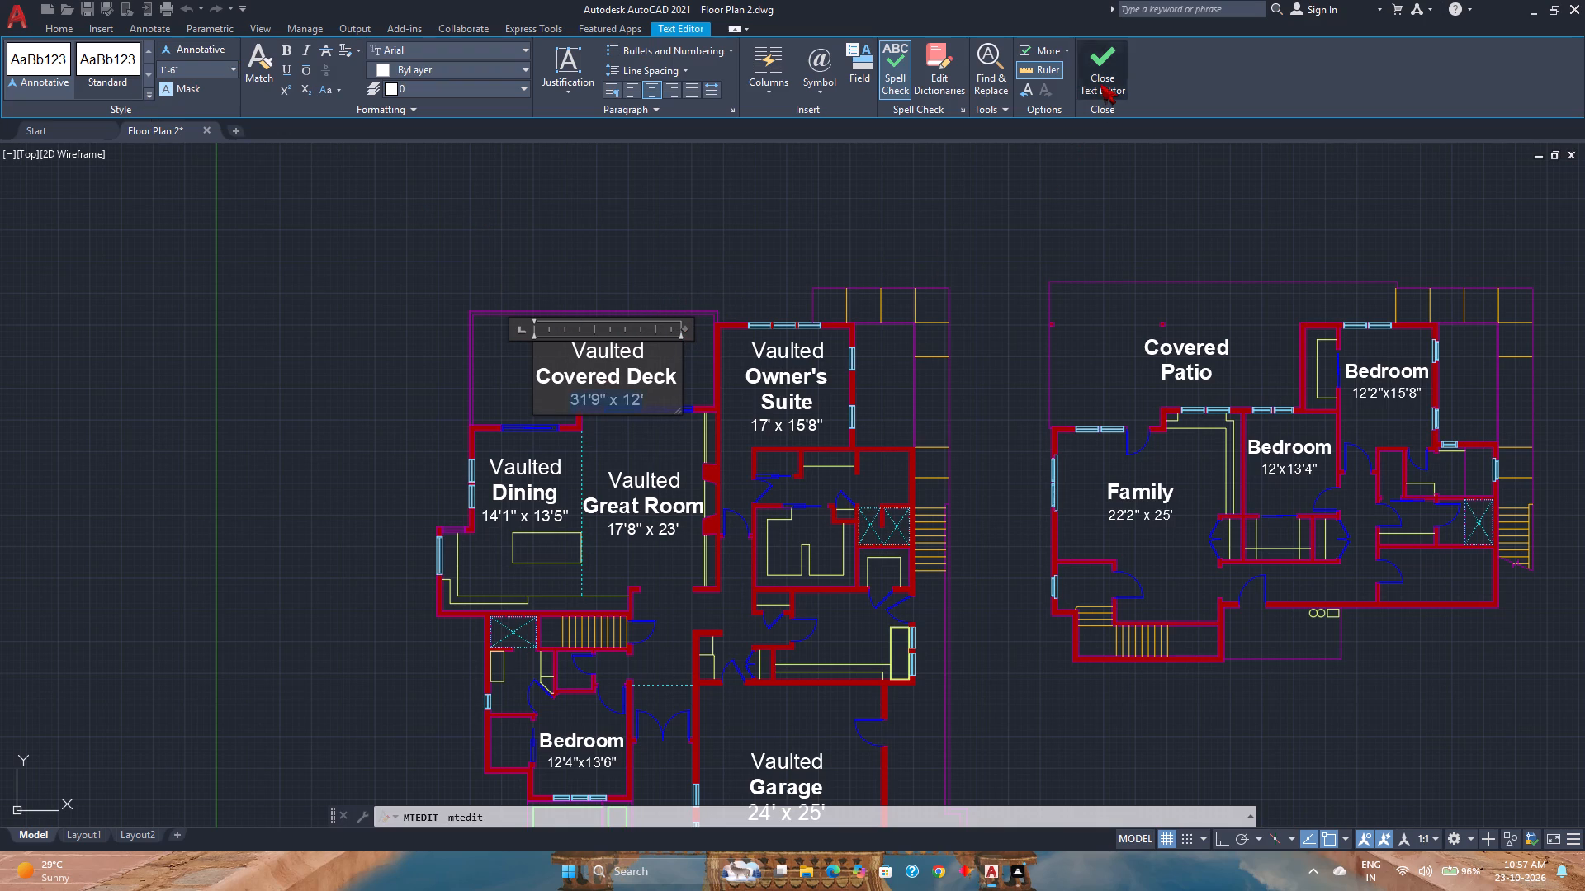
Move the Vaulted Covered Deck label slightly up and left so it sits centred in the deck, clear of the wall below.
{"action": "left_click", "coordinate": [607, 356]}
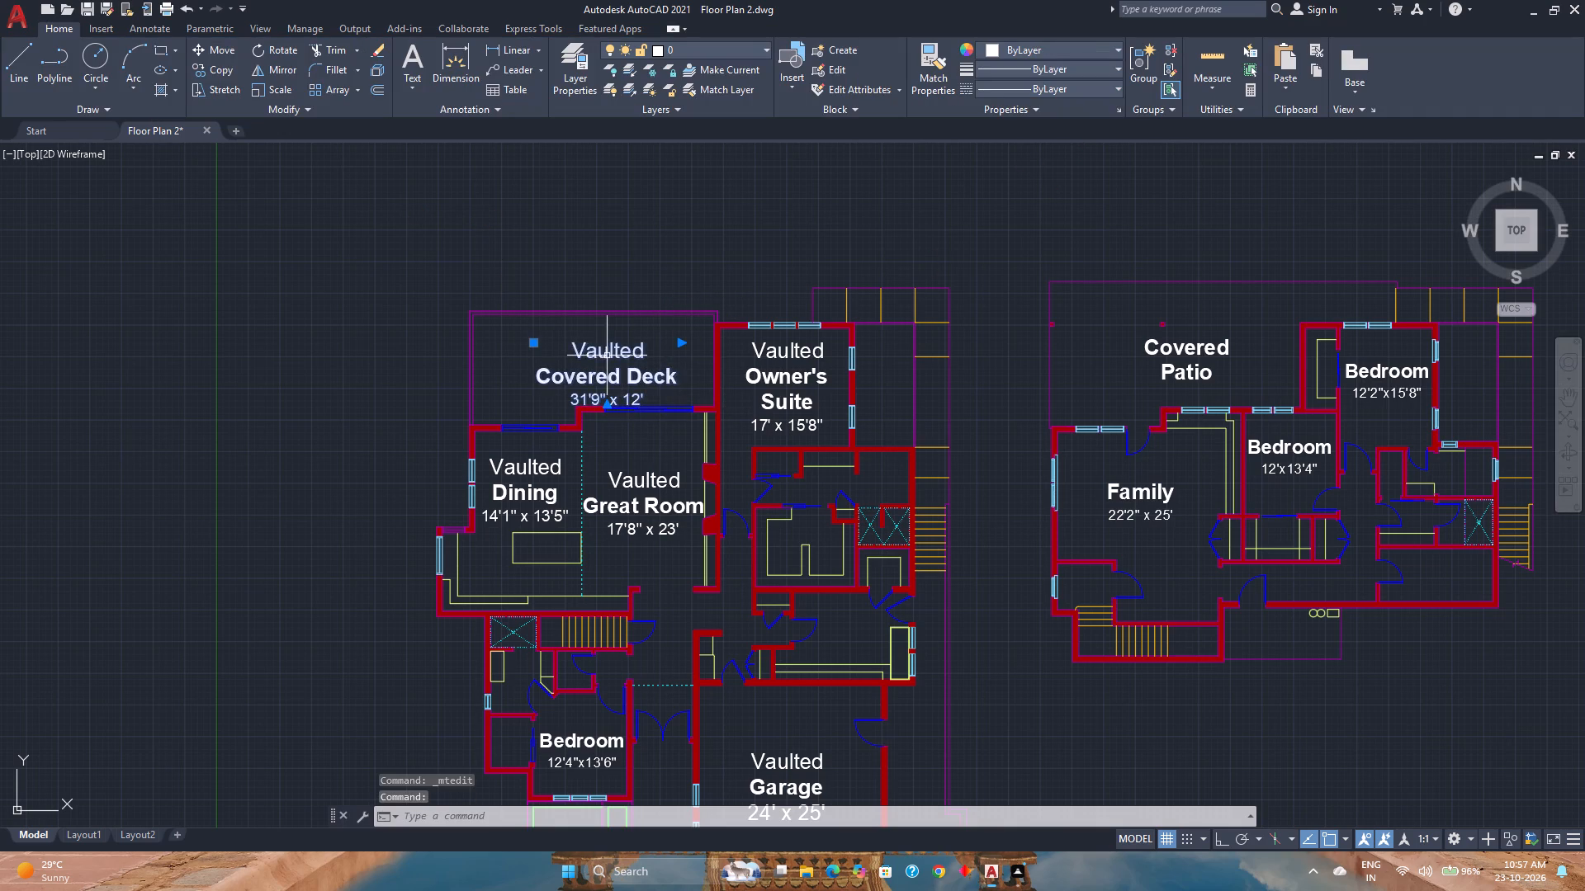
{"action": "left_click", "coordinate": [533, 342]}
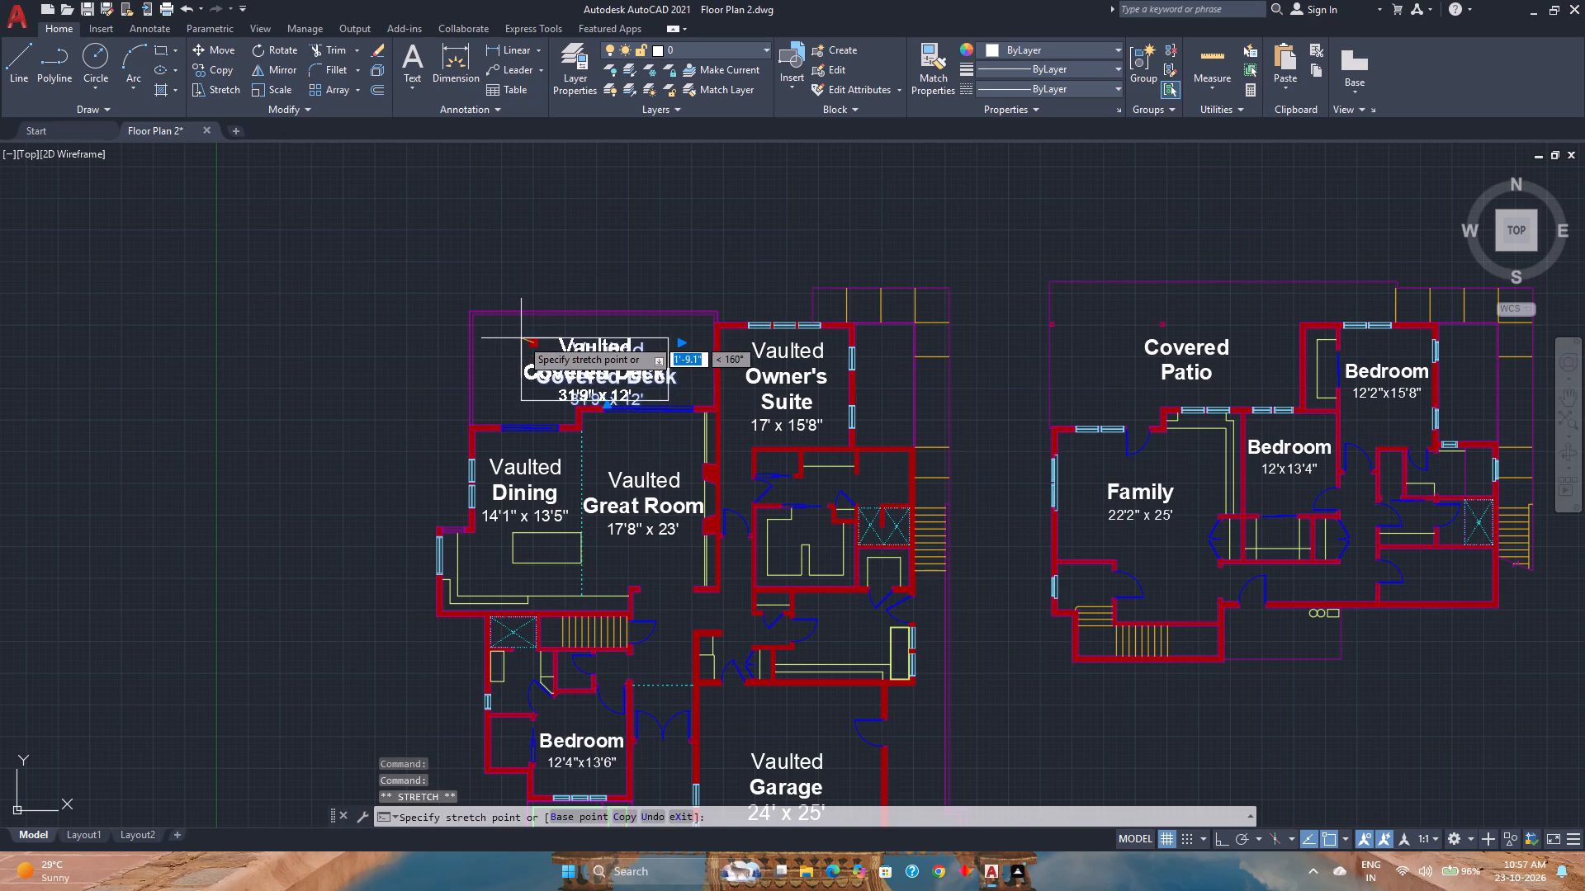
{"action": "left_click", "coordinate": [521, 338]}
{"action": "left_click", "coordinate": [521, 338]}
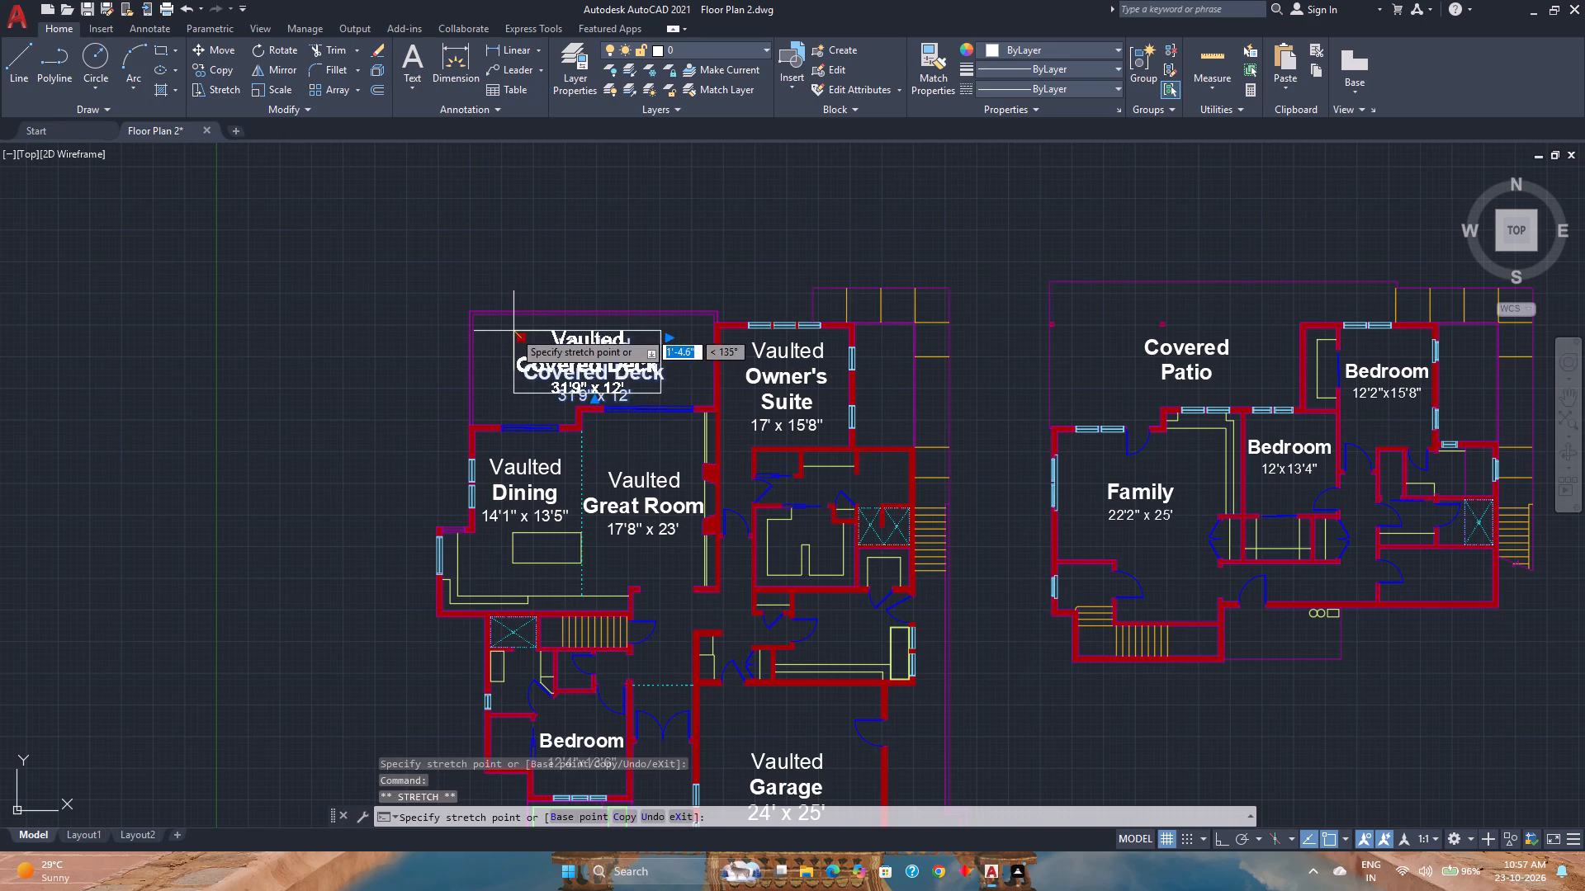
{"action": "left_click", "coordinate": [513, 331]}
{"action": "key", "text": "Escape"}
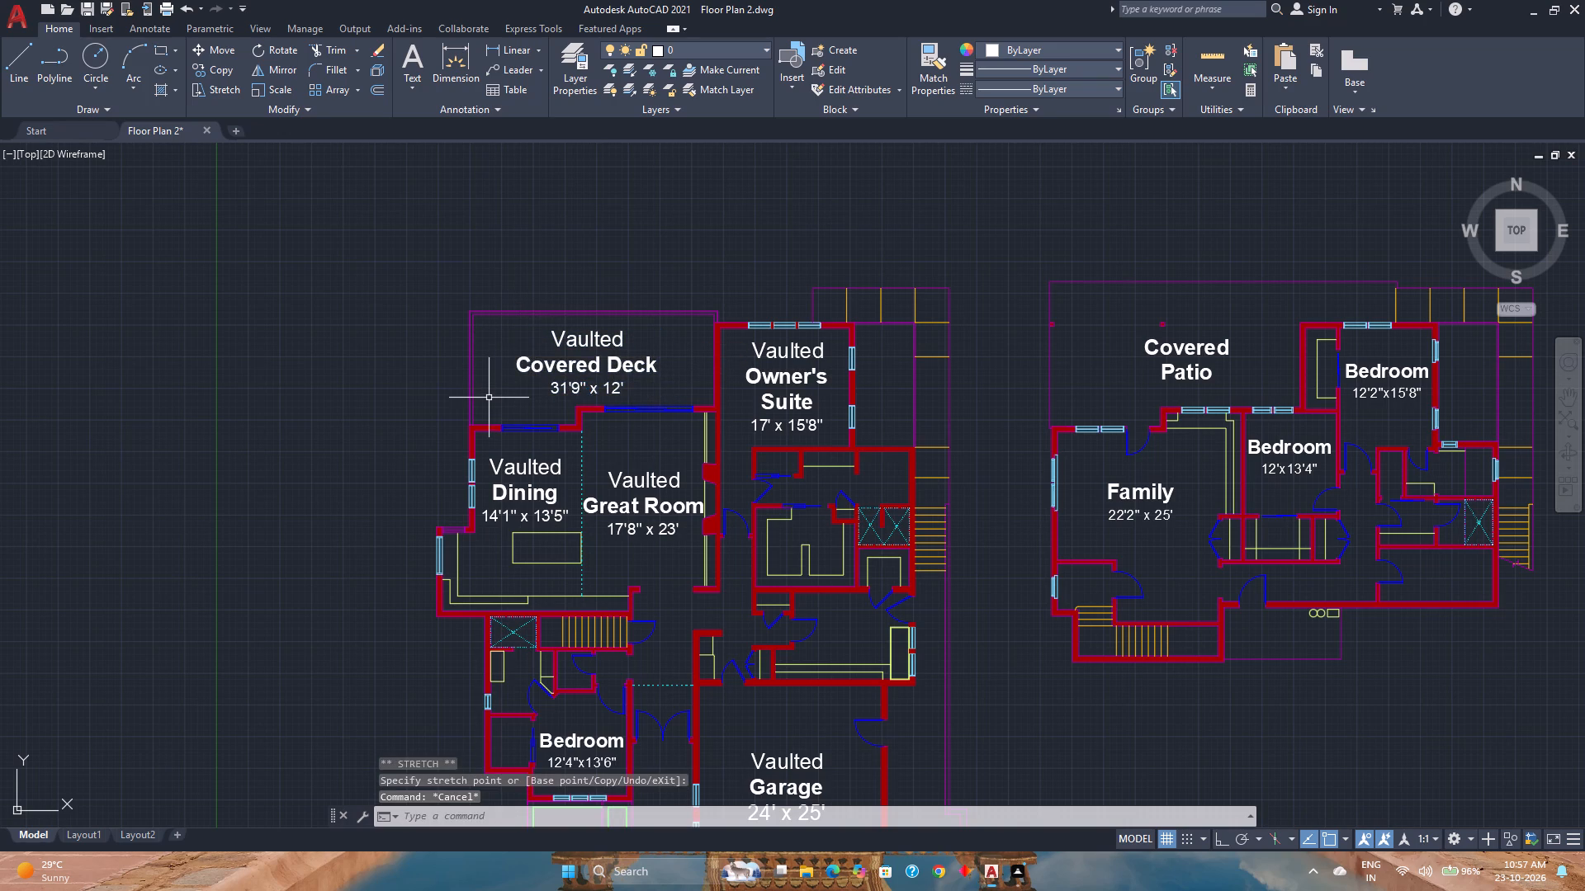
Save the drawing with the new Covered Deck label.
{"action": "key", "text": "ctrl+s"}
{"action": "scroll", "coordinate": [690, 389], "scroll_direction": "down", "scroll_amount": 1}
{"action": "middle_click_drag", "start_coordinate": [690, 389], "coordinate": [642, 292]}
{"action": "middle_click", "coordinate": [642, 292]}
{"action": "middle_click", "coordinate": [639, 289]}
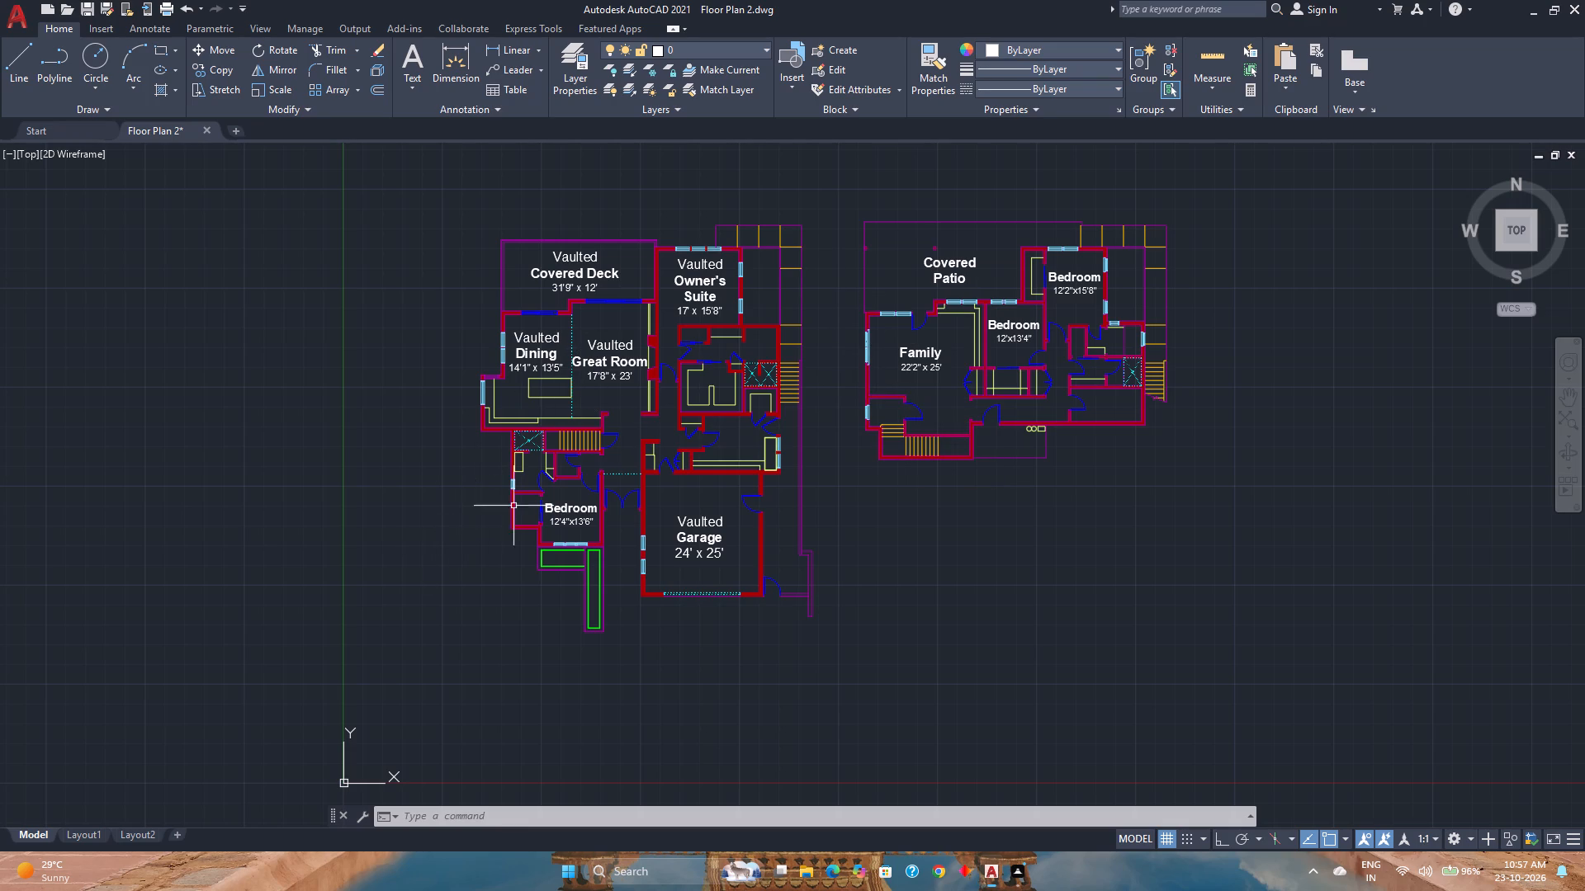
Measure the spaces around the counter below the Dining label in the left plan.
{"action": "left_click", "coordinate": [563, 505]}
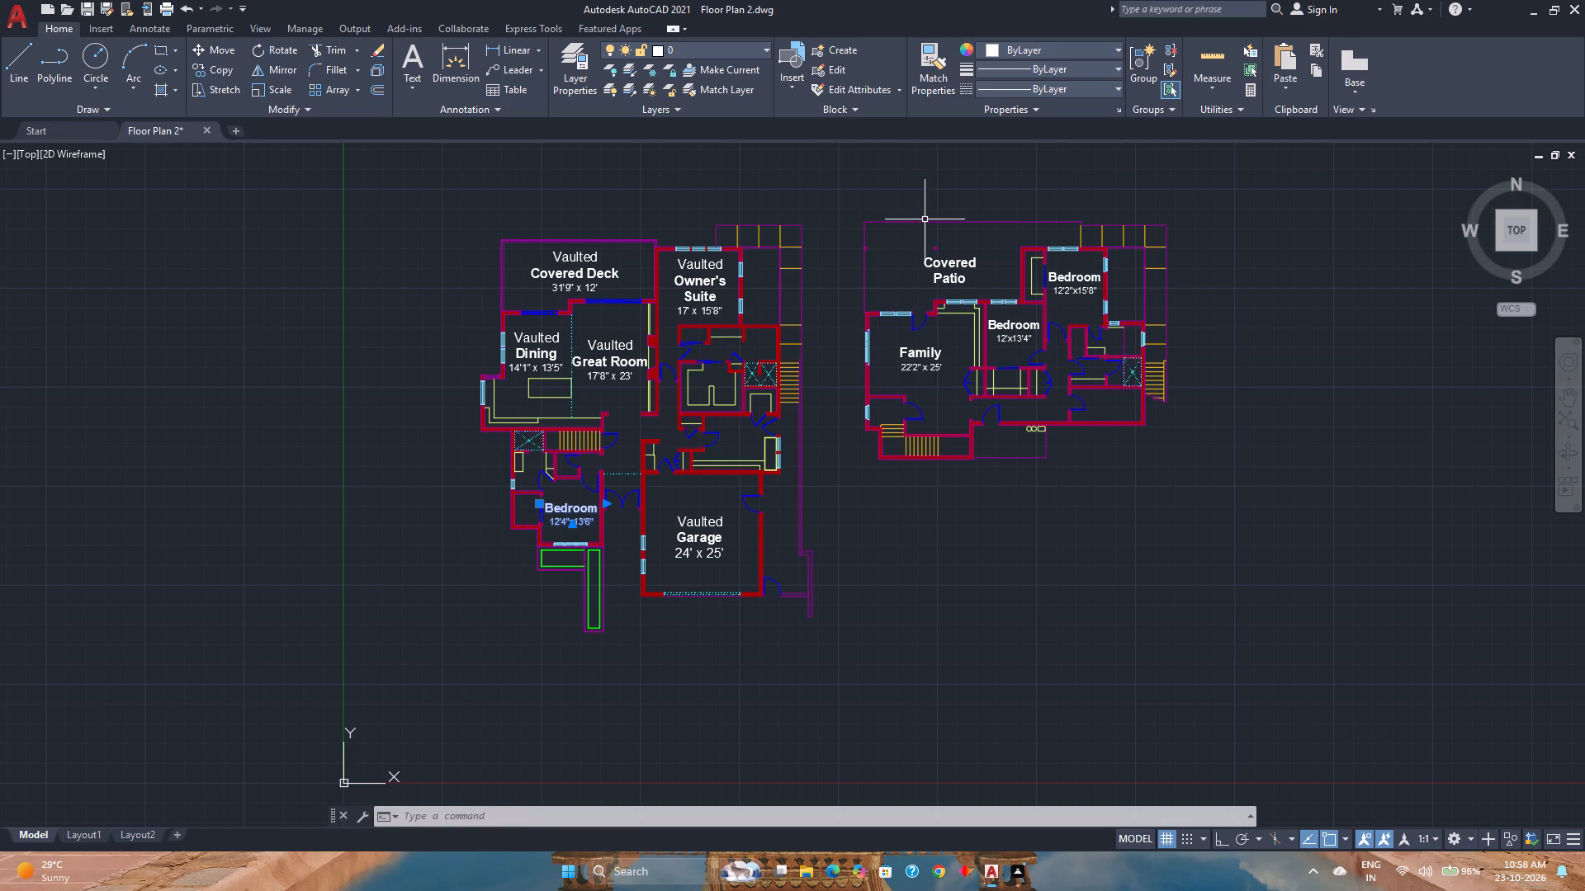
{"action": "left_click", "coordinate": [1217, 54]}
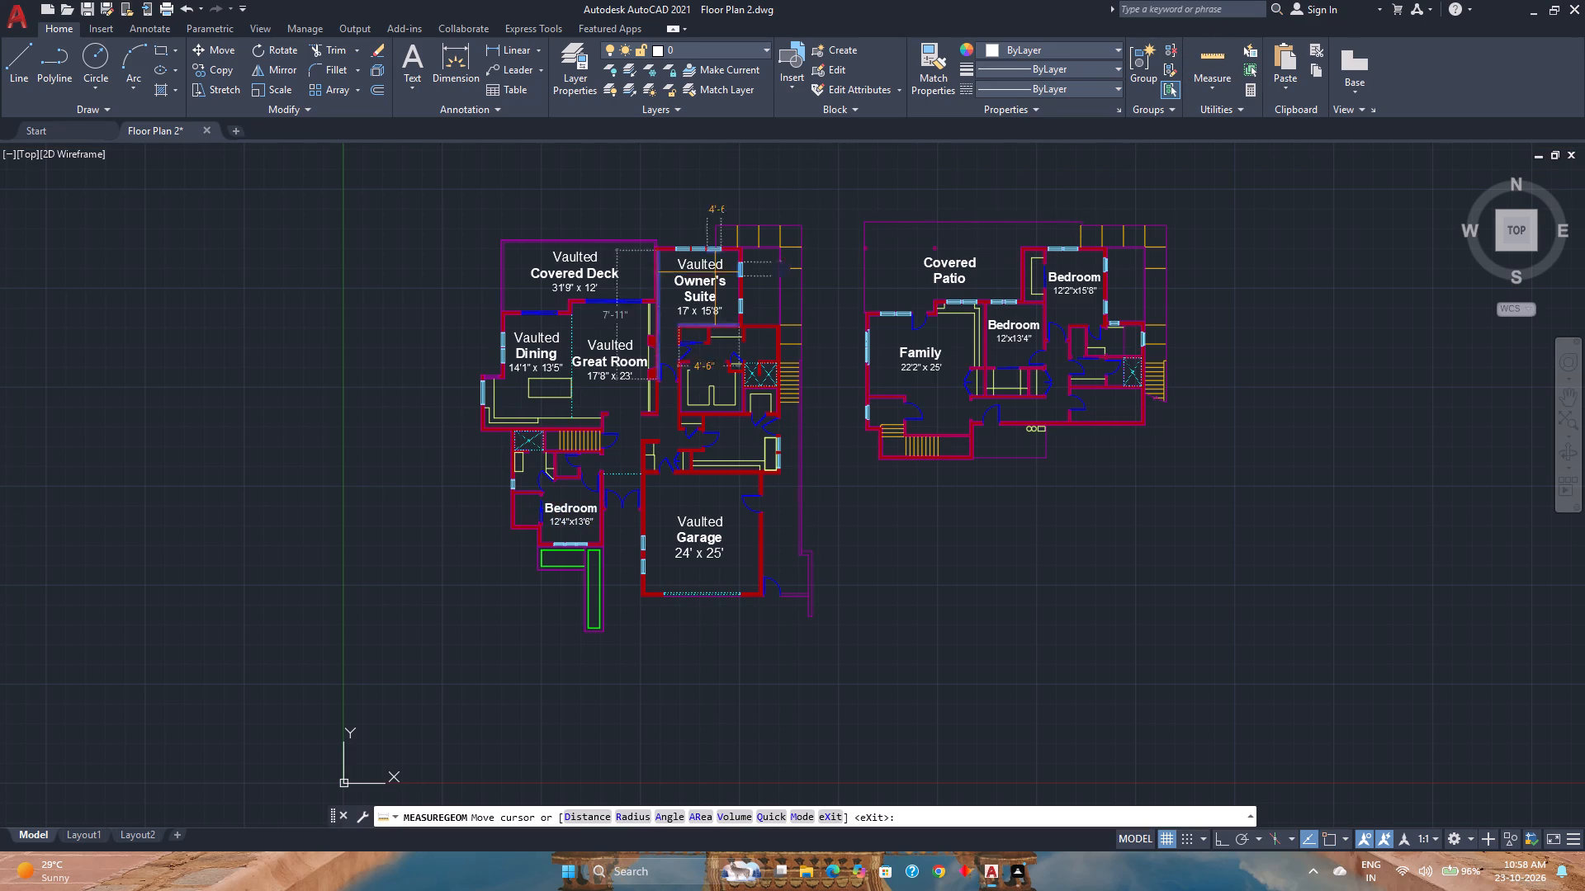
{"action": "scroll", "coordinate": [531, 407], "scroll_direction": "up", "scroll_amount": 3}
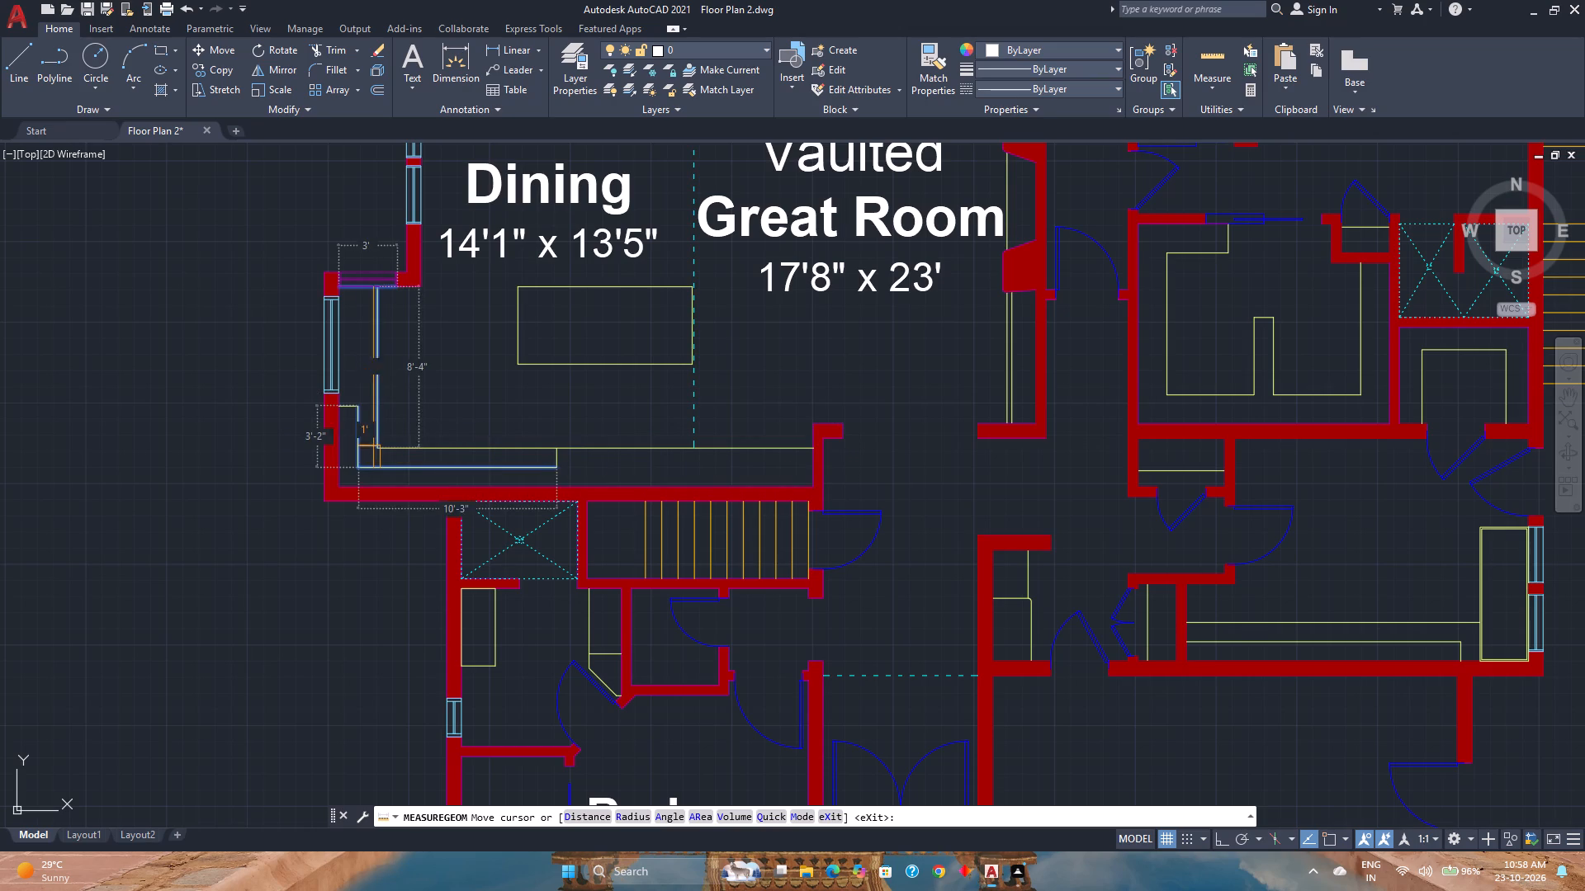
{"action": "key", "text": "Escape"}
Copy the left plan's Bedroom label into the counter area below the Dining label.
{"action": "middle_click_drag", "start_coordinate": [635, 450], "coordinate": [591, 305]}
{"action": "middle_click", "coordinate": [589, 299]}
{"action": "middle_click", "coordinate": [586, 286]}
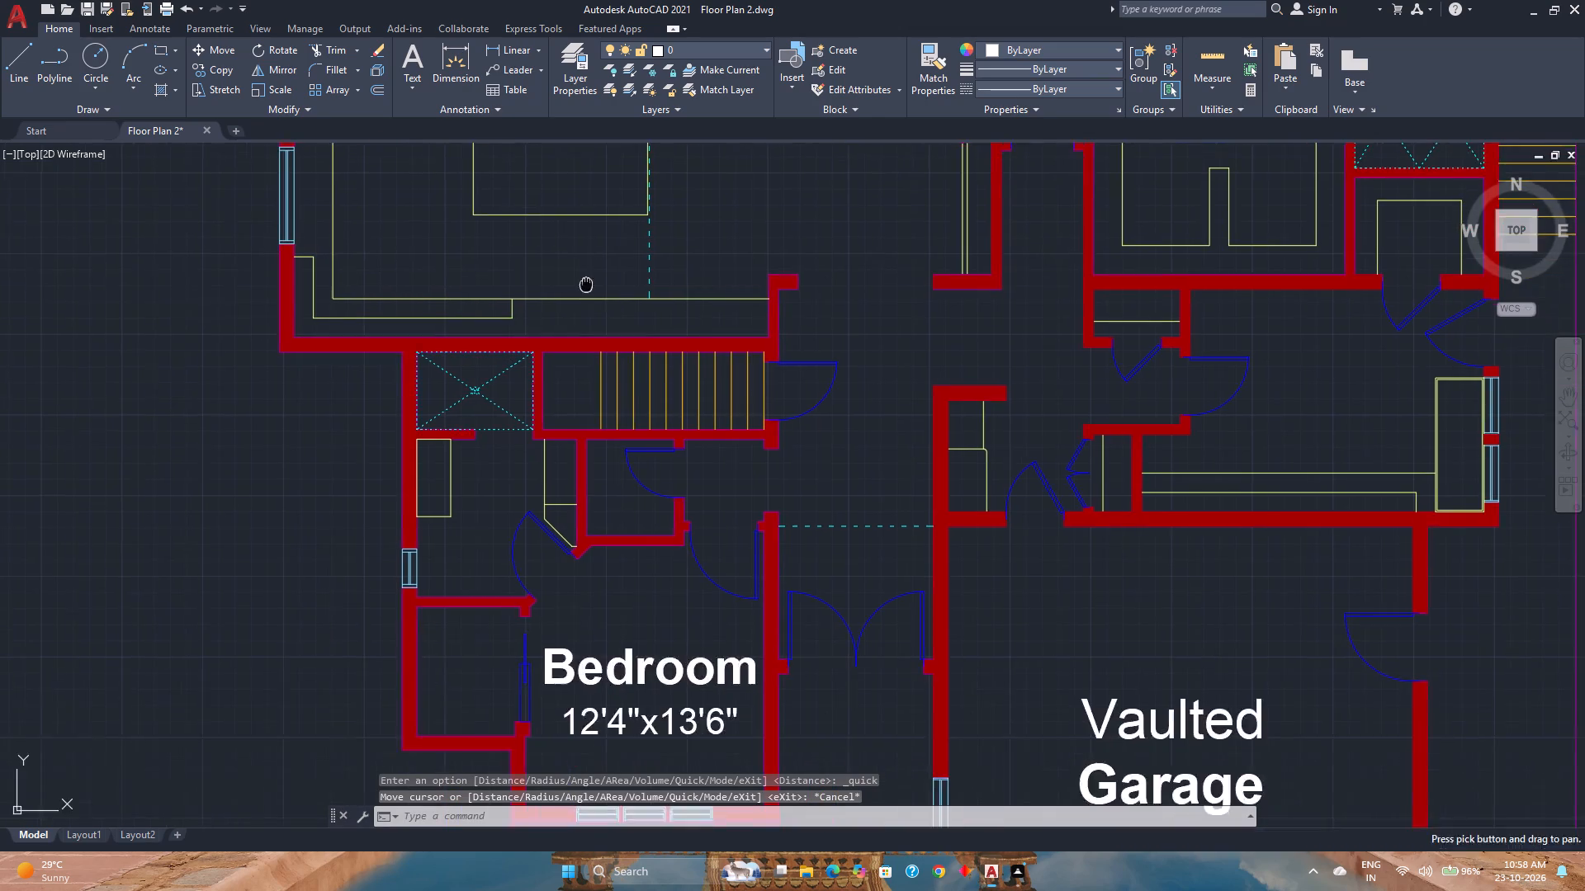
{"action": "scroll", "coordinate": [586, 285], "scroll_direction": "down", "scroll_amount": 2}
{"action": "left_click", "coordinate": [632, 454]}
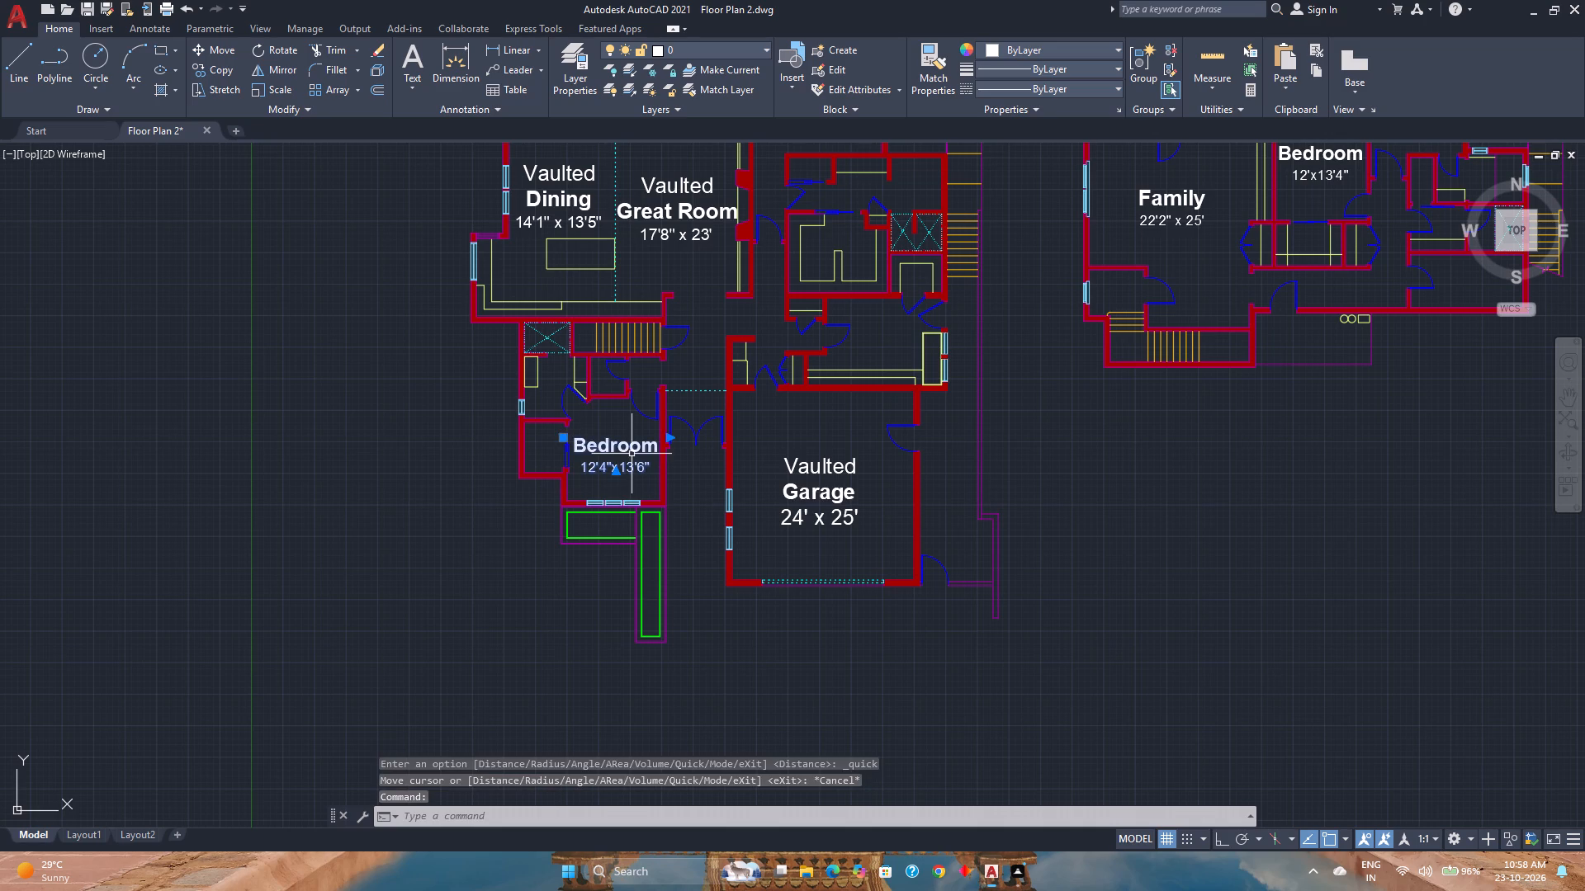
{"action": "left_click", "coordinate": [224, 64]}
{"action": "scroll", "coordinate": [593, 441], "scroll_direction": "up", "scroll_amount": 2}
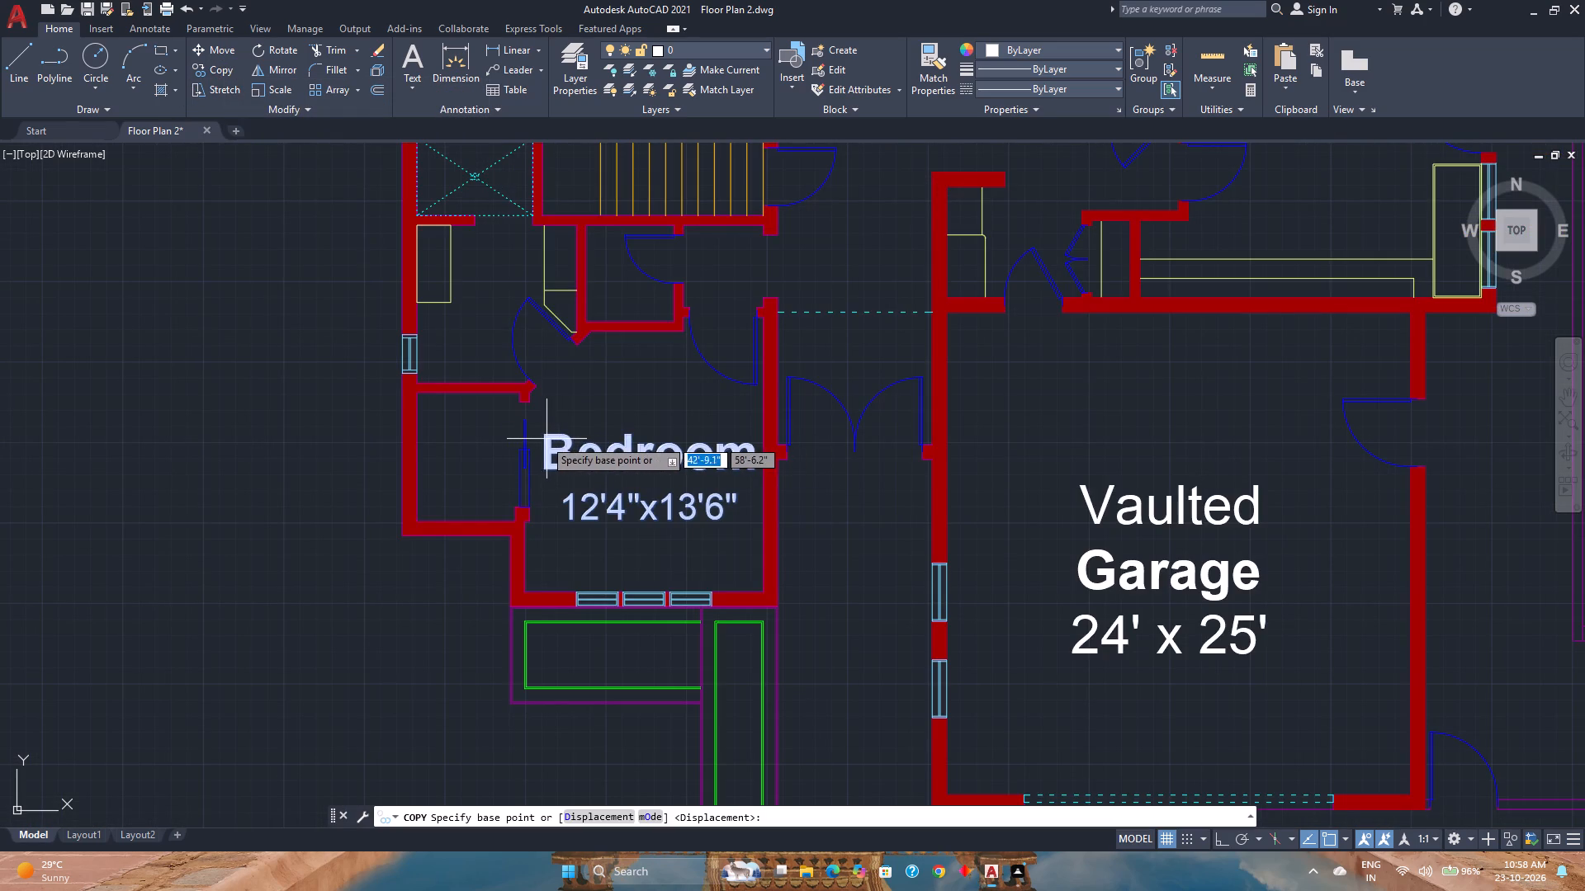
{"action": "left_click", "coordinate": [544, 437]}
{"action": "scroll", "coordinate": [541, 428], "scroll_direction": "down", "scroll_amount": 1}
{"action": "middle_click_drag", "start_coordinate": [541, 428], "coordinate": [621, 617]}
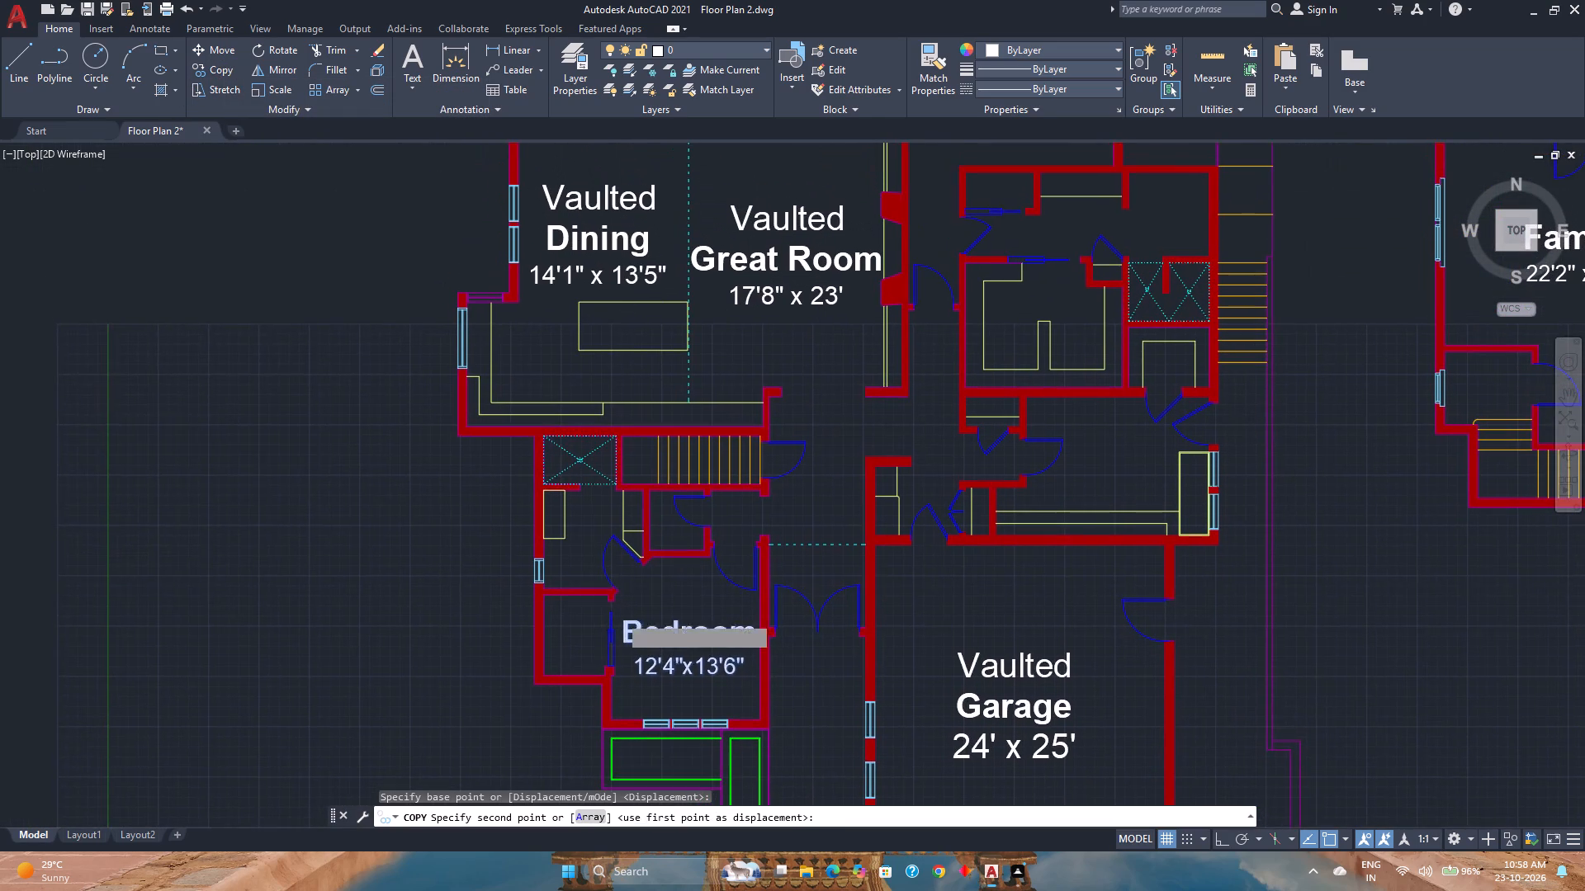
{"action": "left_click", "coordinate": [494, 346]}
{"action": "key", "text": "Escape"}
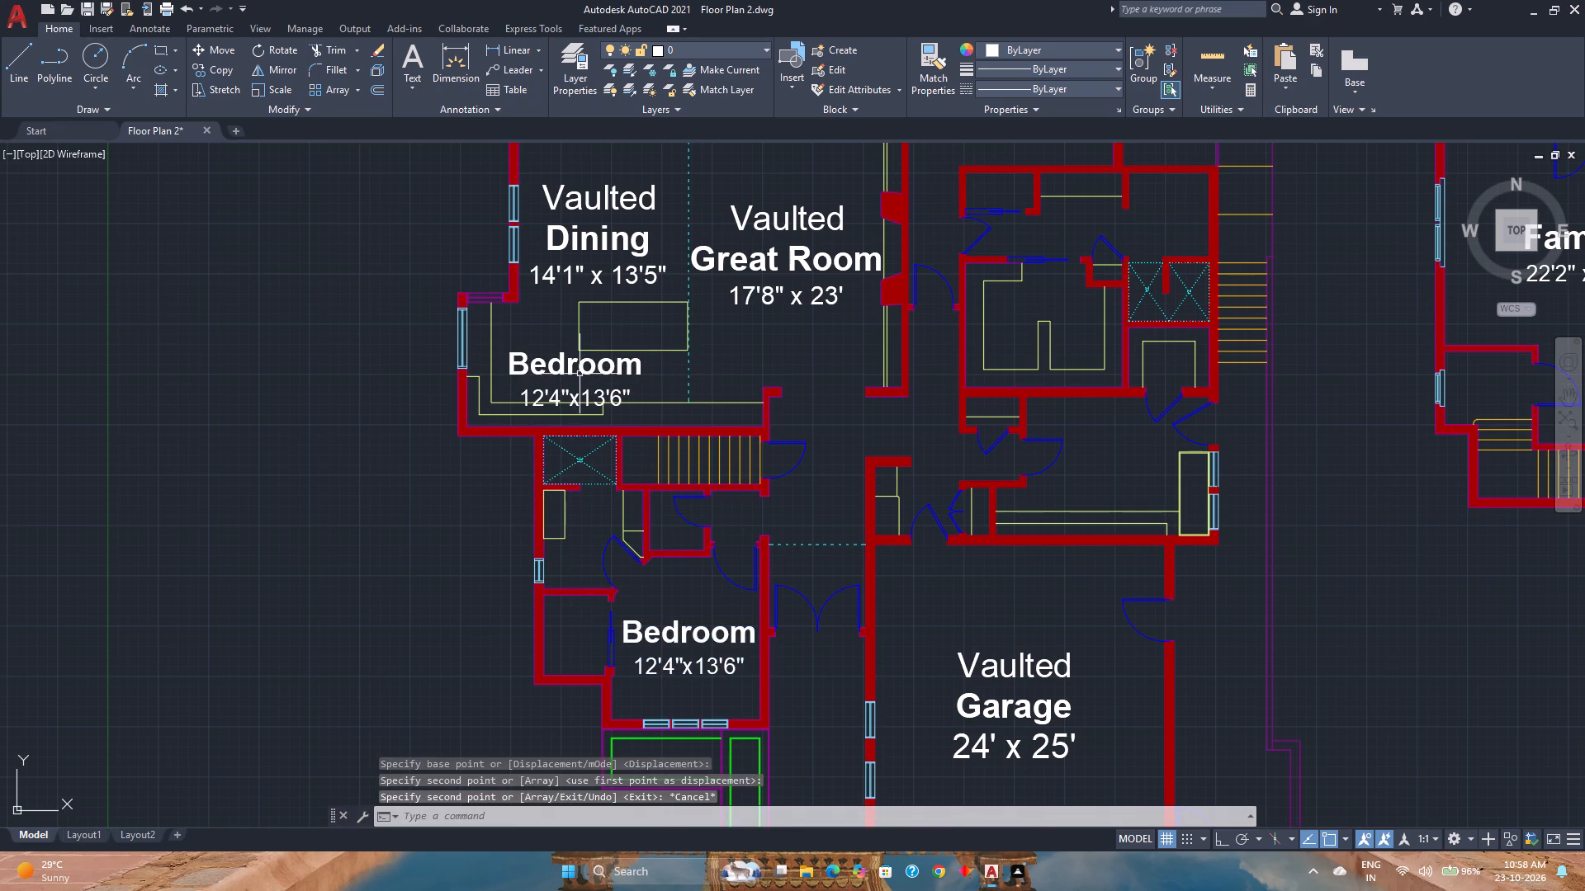
Replace the room name in the copied label with Kitchen, keeping it bold above the dimension line.
{"action": "double_click", "coordinate": [579, 361]}
{"action": "left_click", "coordinate": [651, 370]}
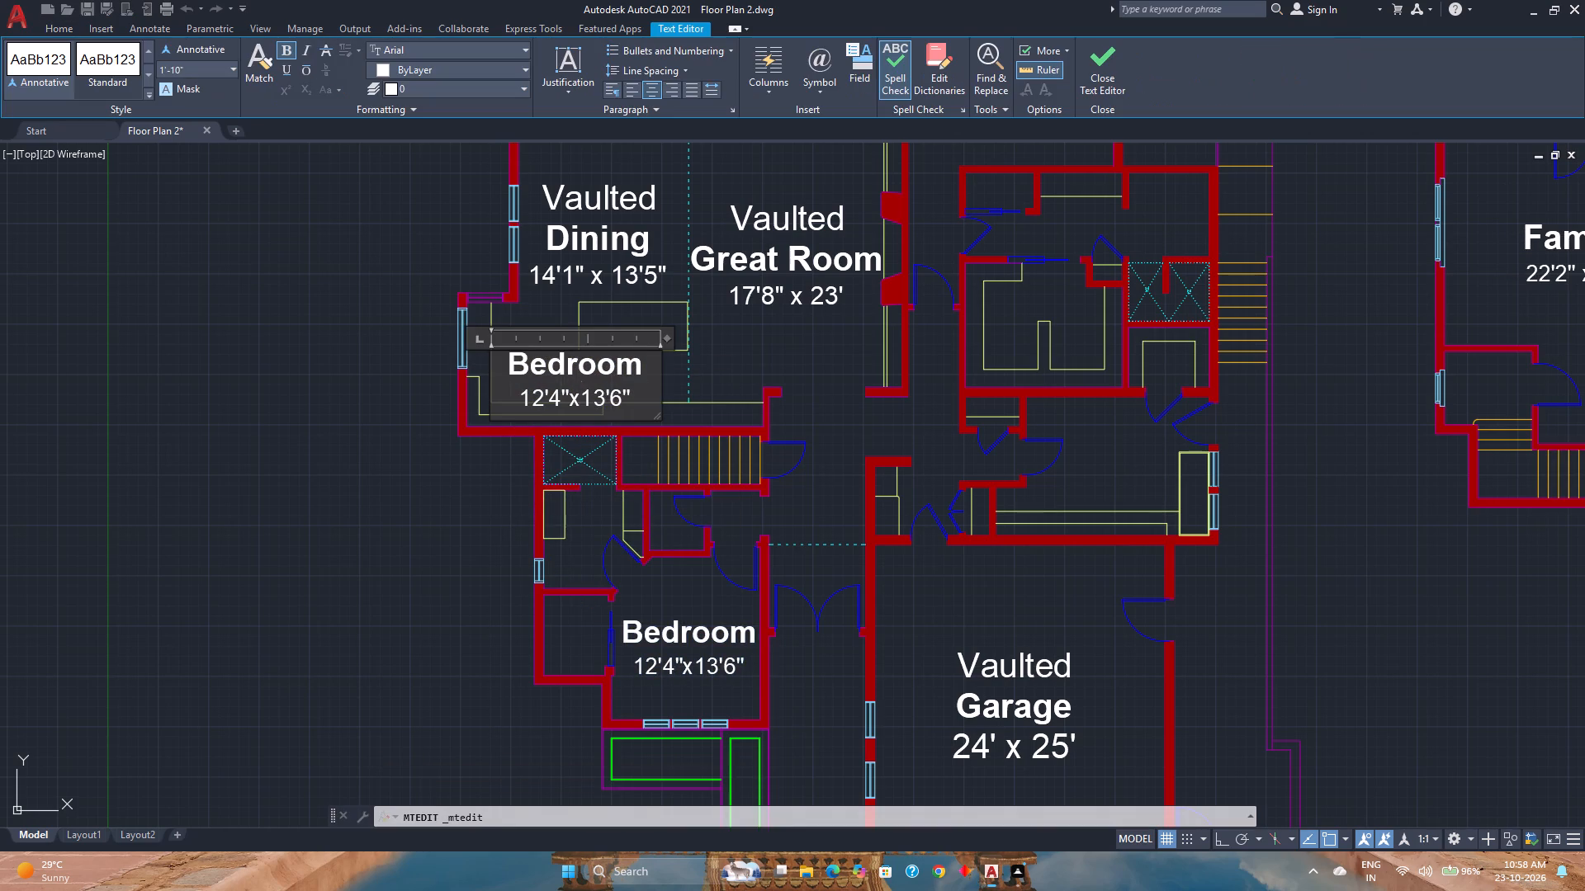
{"action": "key", "text": "Return"}
{"action": "key", "text": "Return"}
{"action": "key", "text": "BackSpace"}
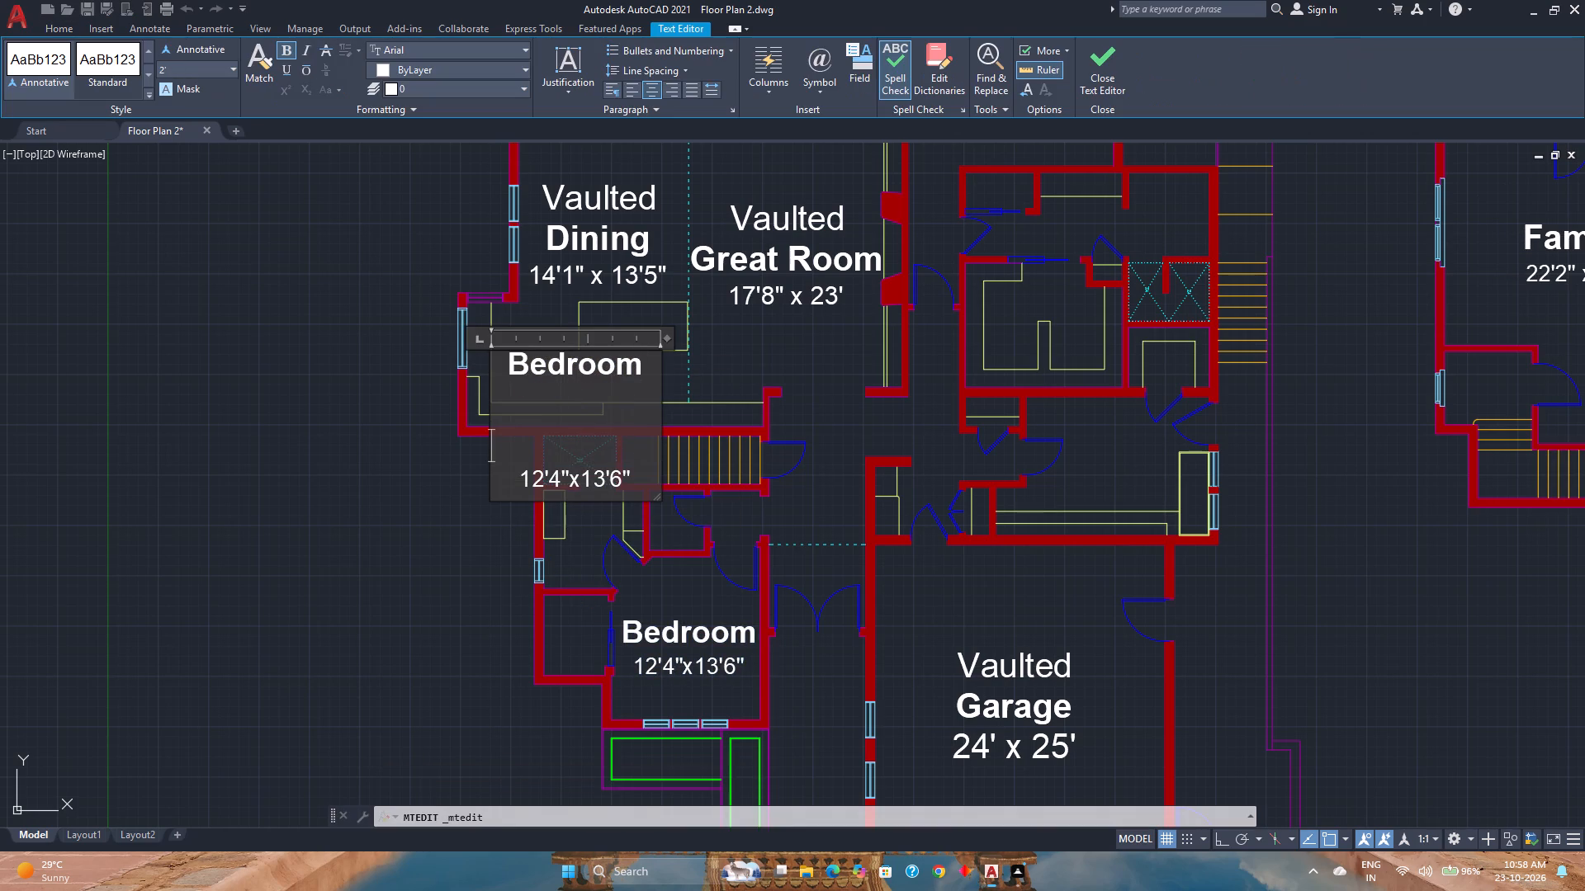
{"action": "key", "text": "BackSpace"}
{"action": "key", "text": "BackSpace"}
{"action": "key", "text": "BackSpace"}
{"action": "key", "text": "BackSpace"}
{"action": "key", "text": "BackSpace"}
{"action": "key", "text": "BackSpace"}
{"action": "key", "text": "BackSpace"}
{"action": "key", "text": "BackSpace"}
{"action": "key", "text": "BackSpace"}
{"action": "key", "text": "BackSpace"}
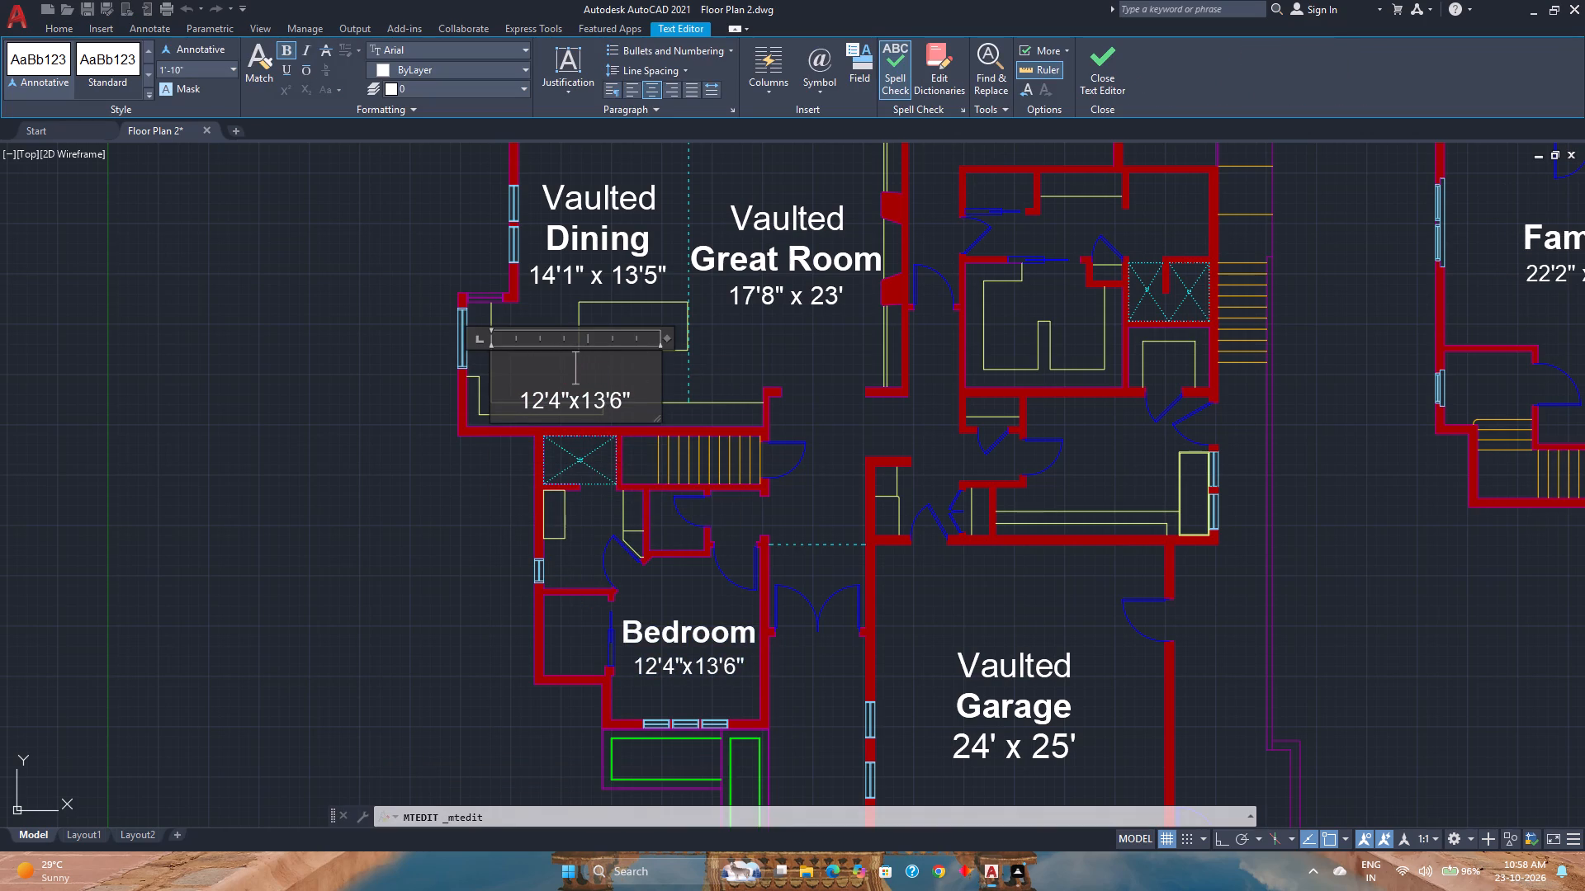
{"action": "type", "text": "Kitceh"}
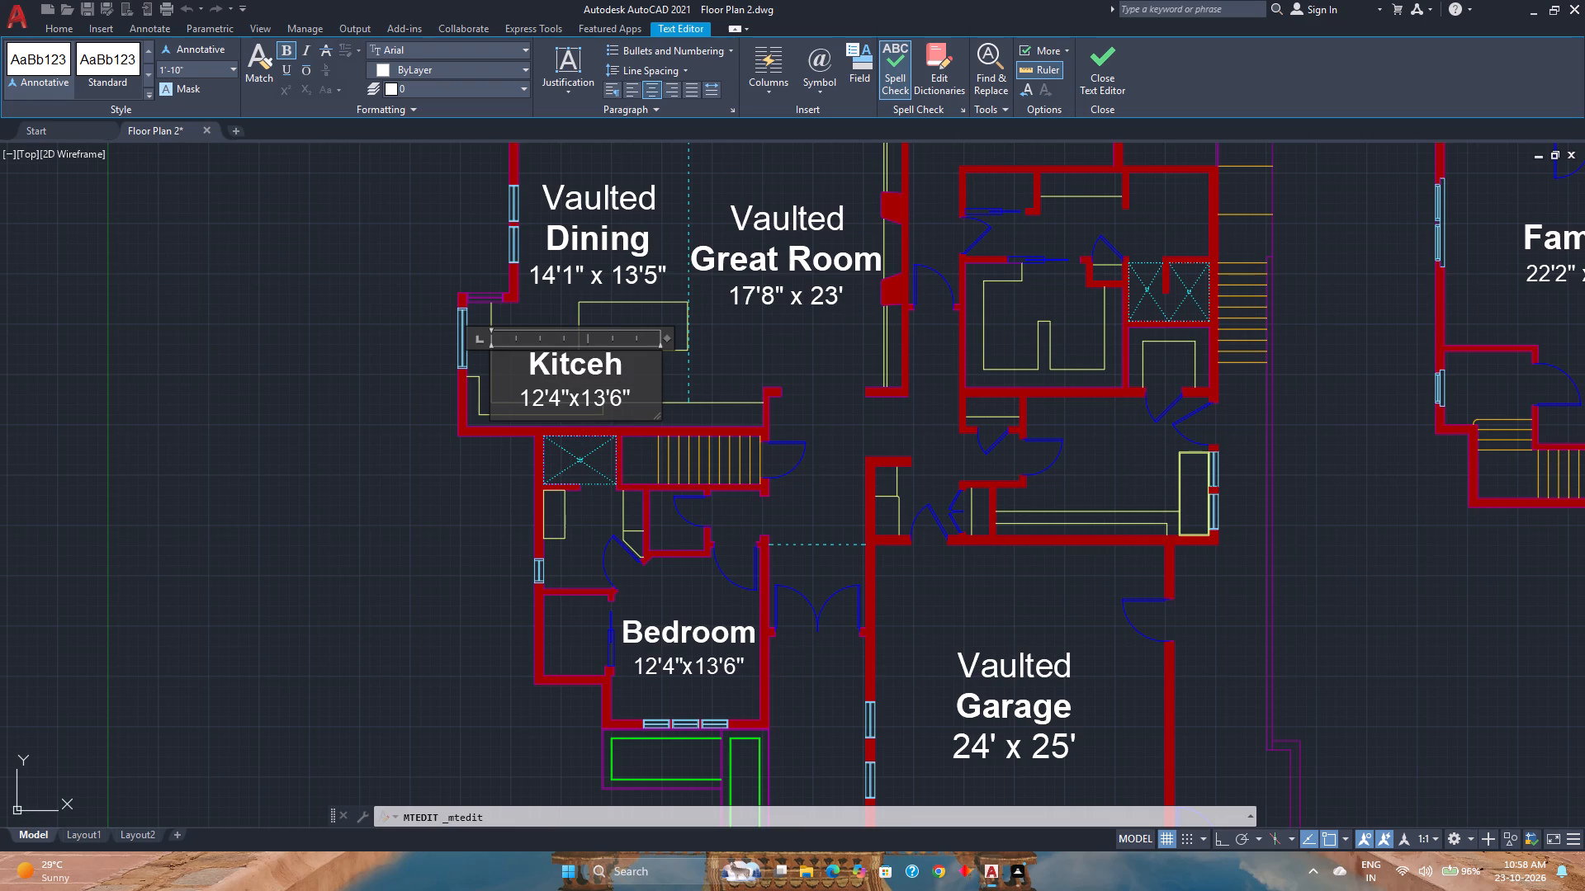
{"action": "key", "text": "BackSpace"}
{"action": "key", "text": "BackSpace"}
{"action": "type", "text": "hen"}
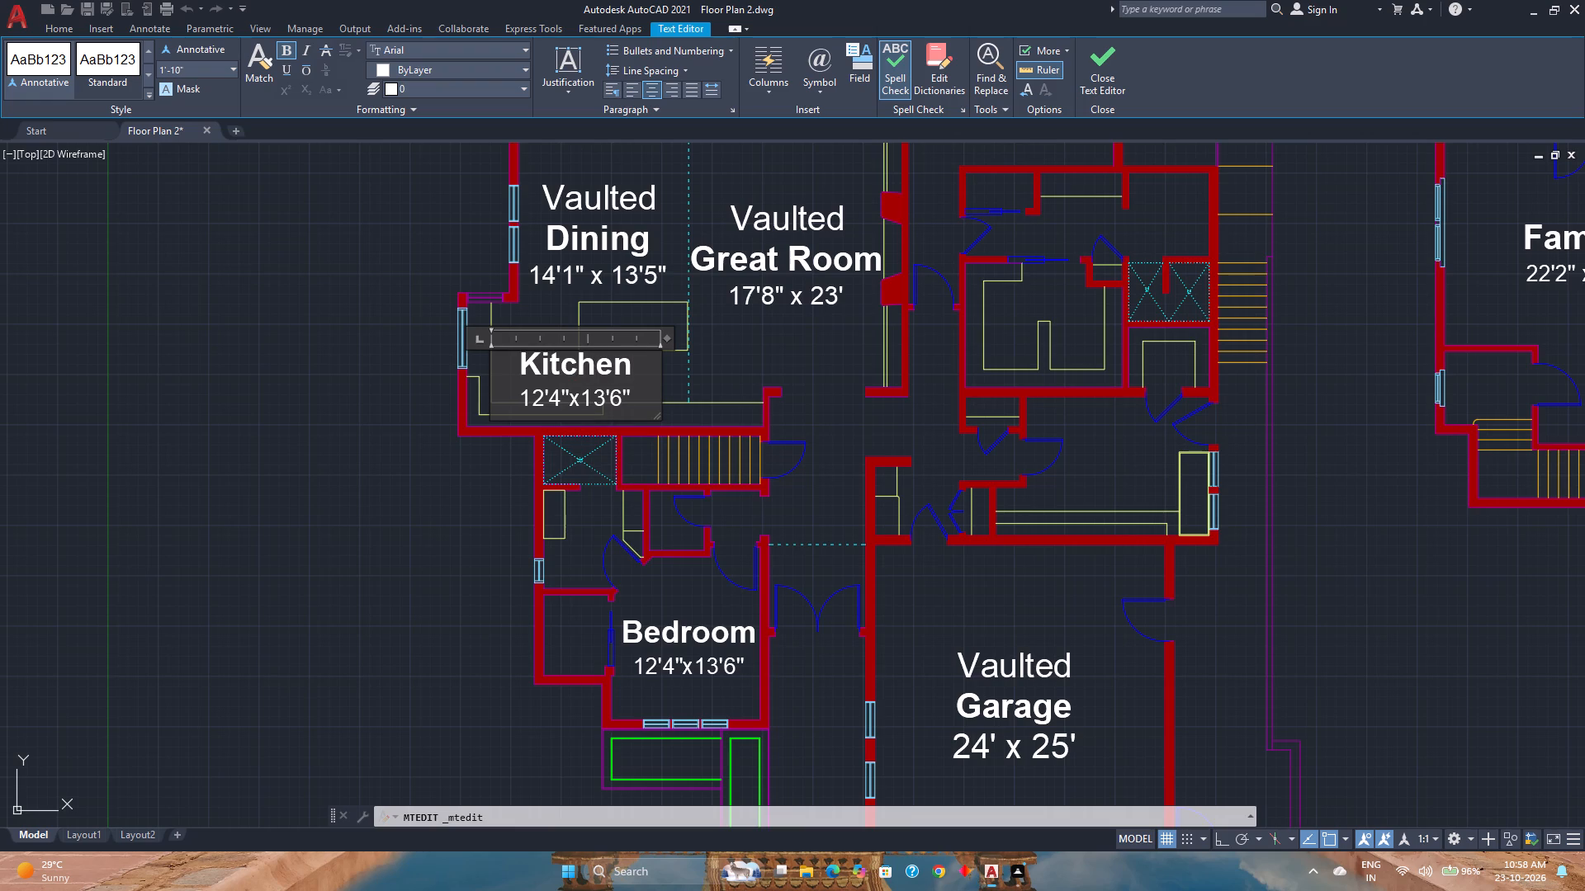
Change the second dimension in the Kitchen label to 18'4".
{"action": "key", "text": "Down"}
{"action": "key", "text": "Left"}
{"action": "key", "text": "Left"}
{"action": "key", "text": "Left"}
{"action": "key", "text": "BackSpace"}
{"action": "key", "text": "8"}
{"action": "key", "text": "Right"}
{"action": "key", "text": "Right"}
{"action": "key", "text": "BackSpace"}
{"action": "key", "text": "4"}
{"action": "key", "text": "Left"}
Add a space on each side of the x in the Kitchen label's dimension line.
{"action": "key", "text": "Left"}
{"action": "key", "text": "Left"}
{"action": "key", "text": "Left"}
{"action": "key", "text": "space"}
{"action": "key", "text": "Left"}
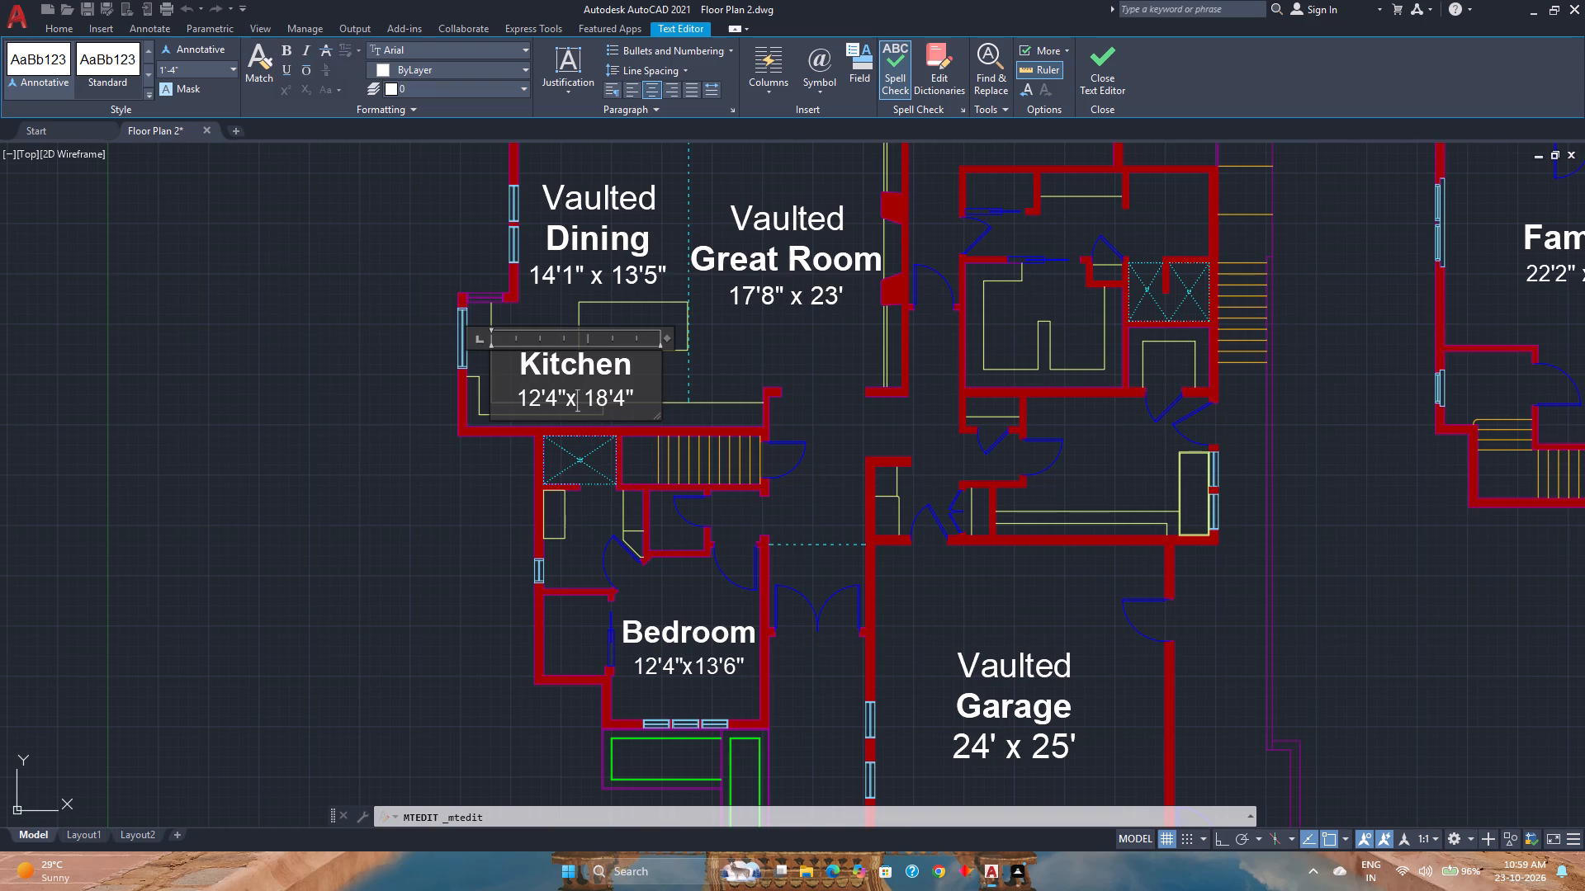
{"action": "key", "text": "Left"}
{"action": "key", "text": "space"}
{"action": "key", "text": "Left"}
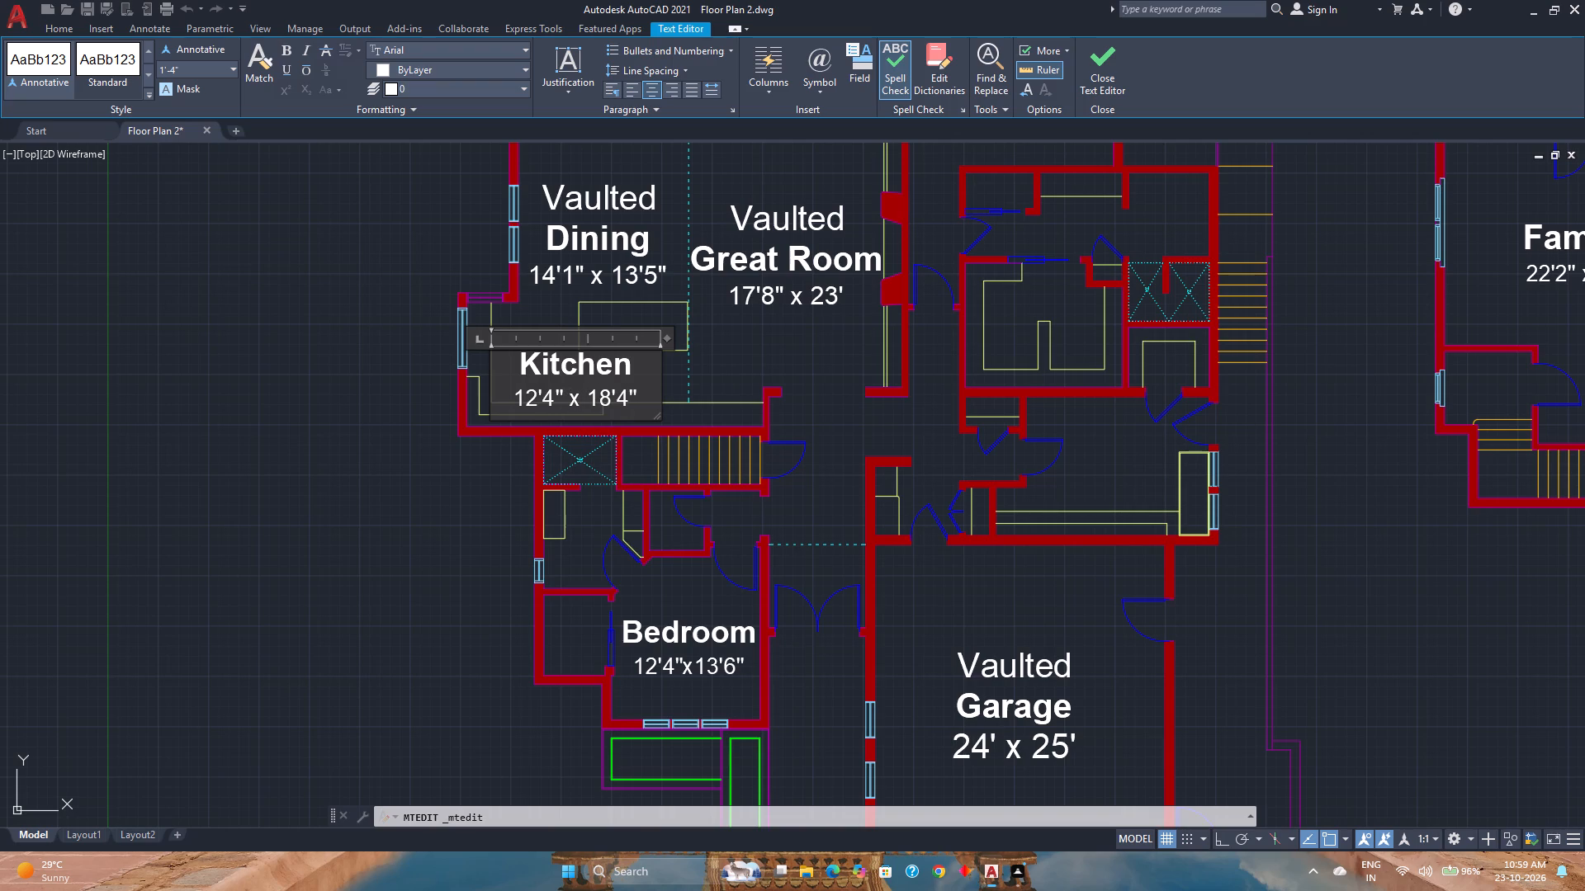
{"action": "key", "text": "Left"}
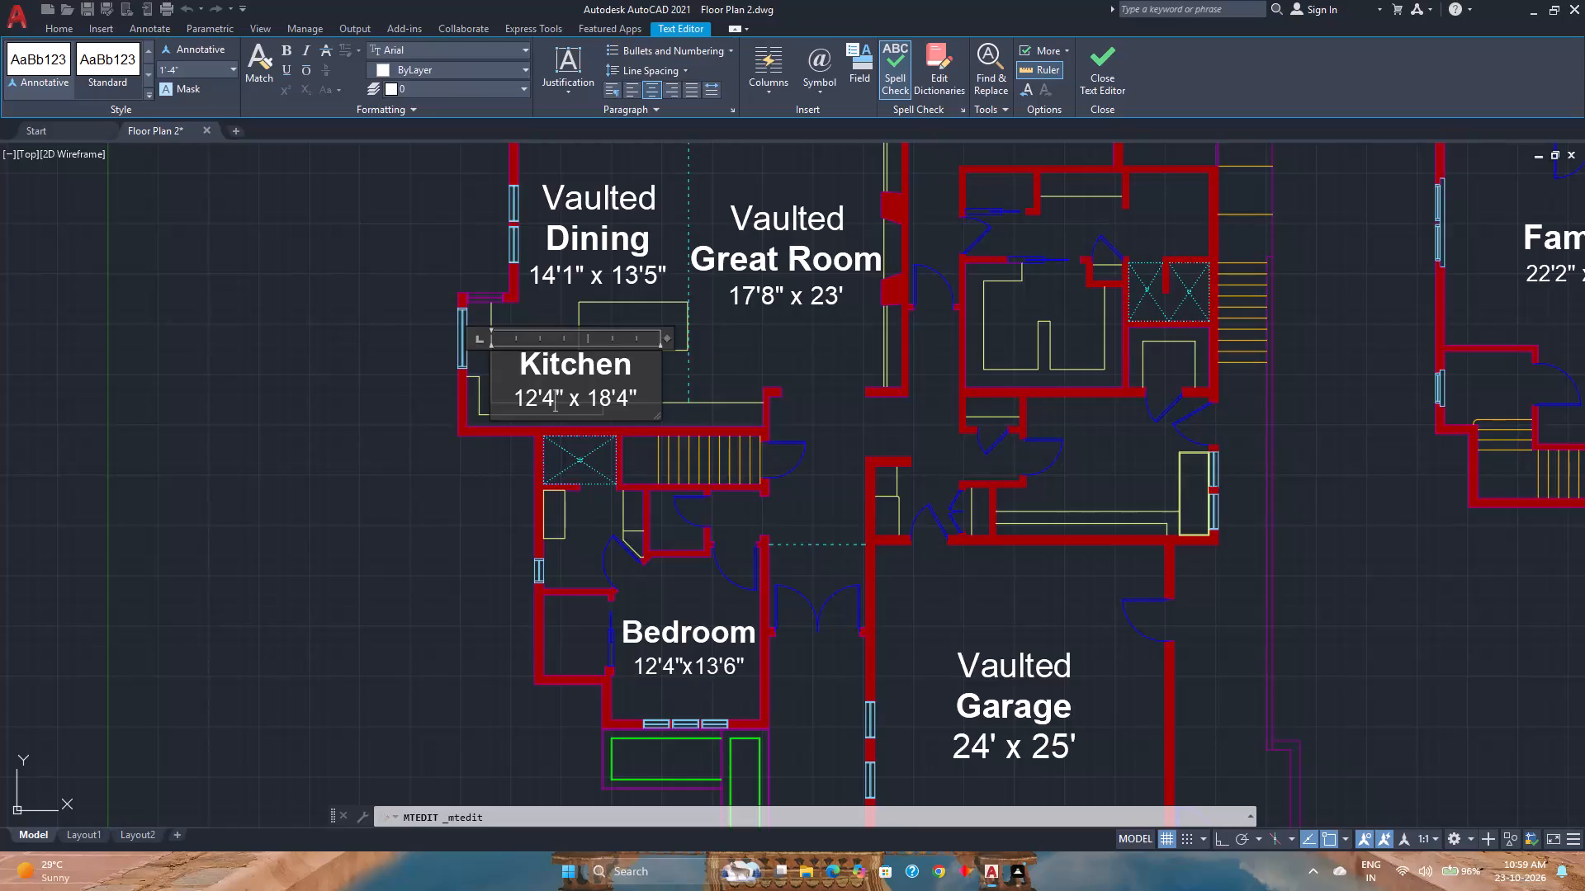
Change the feet value of the Kitchen label's second dimension to 10, giving 10'4".
{"action": "key", "text": "Right"}
{"action": "key", "text": "Right"}
{"action": "key", "text": "Right"}
{"action": "key", "text": "Right"}
{"action": "key", "text": "Right"}
{"action": "key", "text": "Right"}
{"action": "key", "text": "BackSpace"}
{"action": "key", "text": "BackSpace"}
{"action": "type", "text": "10"}
Change the Kitchen label's first dimension to 18'4" and finish the text edit.
{"action": "key", "text": "Left"}
{"action": "key", "text": "Left"}
{"action": "key", "text": "Left"}
{"action": "key", "text": "Left"}
{"action": "key", "text": "Left"}
{"action": "key", "text": "Left"}
{"action": "key", "text": "Left"}
{"action": "key", "text": "Right"}
{"action": "key", "text": "BackSpace"}
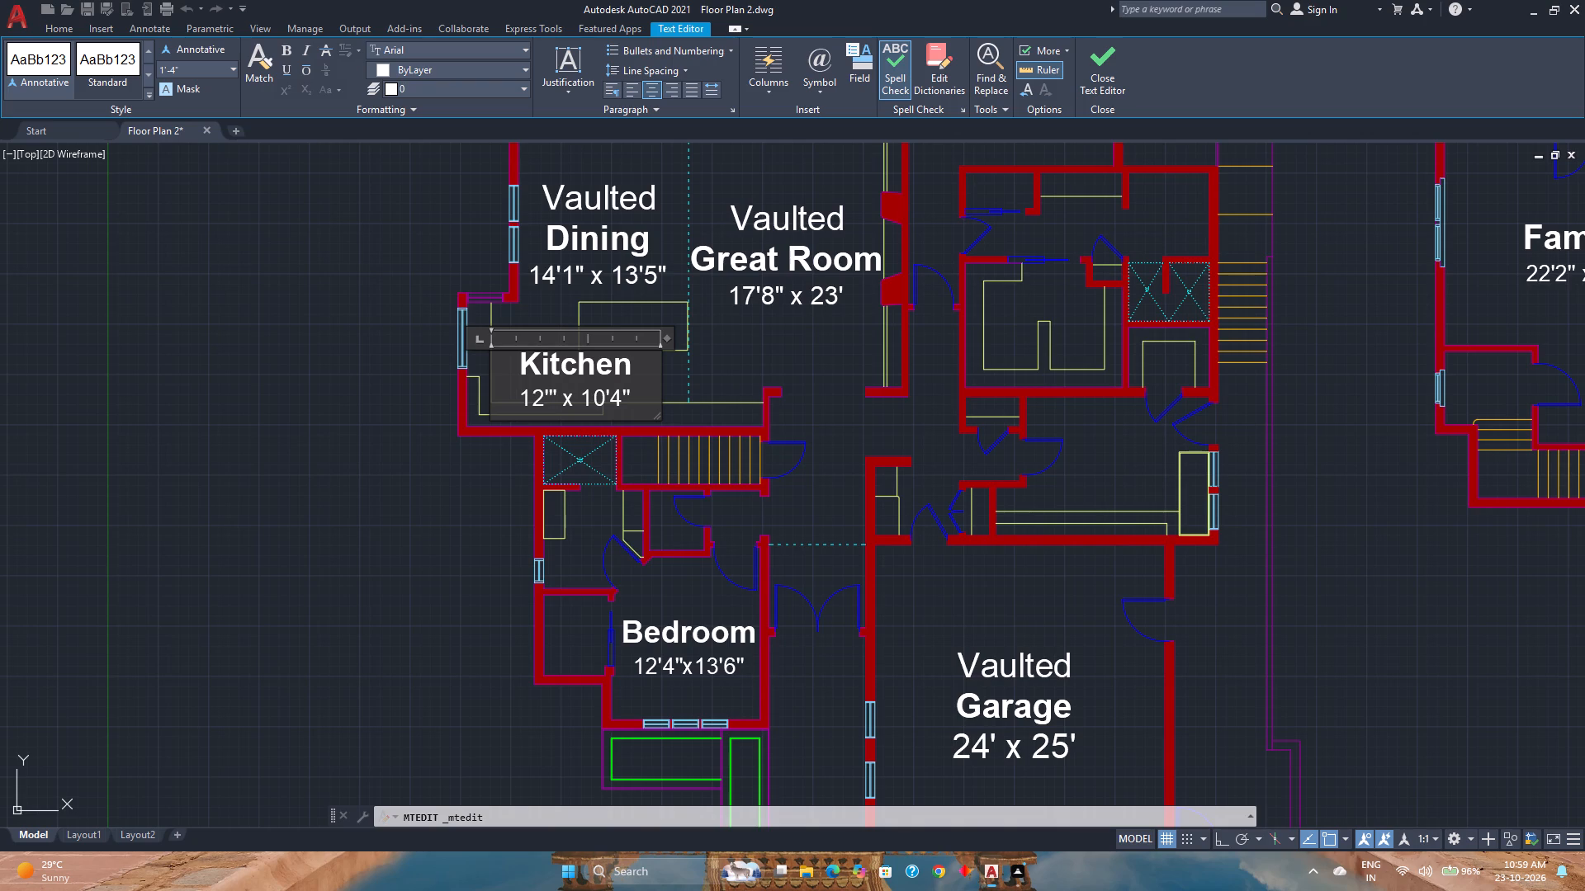
{"action": "key", "text": "4"}
{"action": "key", "text": "Left"}
{"action": "key", "text": "Left"}
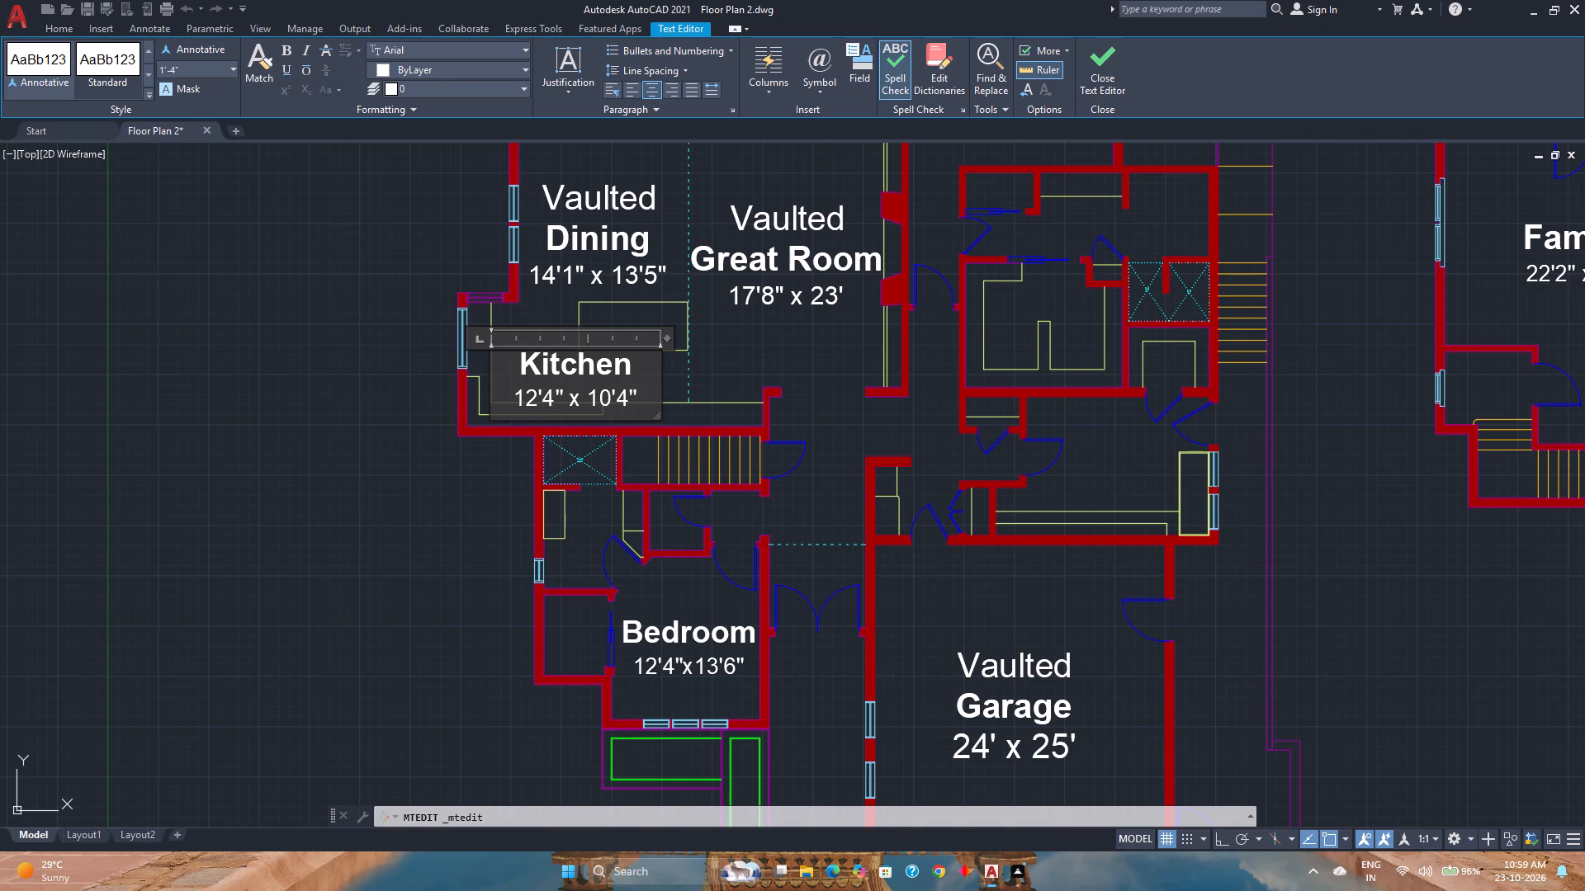
{"action": "key", "text": "BackSpace"}
{"action": "key", "text": "8"}
{"action": "left_click", "coordinate": [598, 361]}
{"action": "left_click", "coordinate": [1119, 67]}
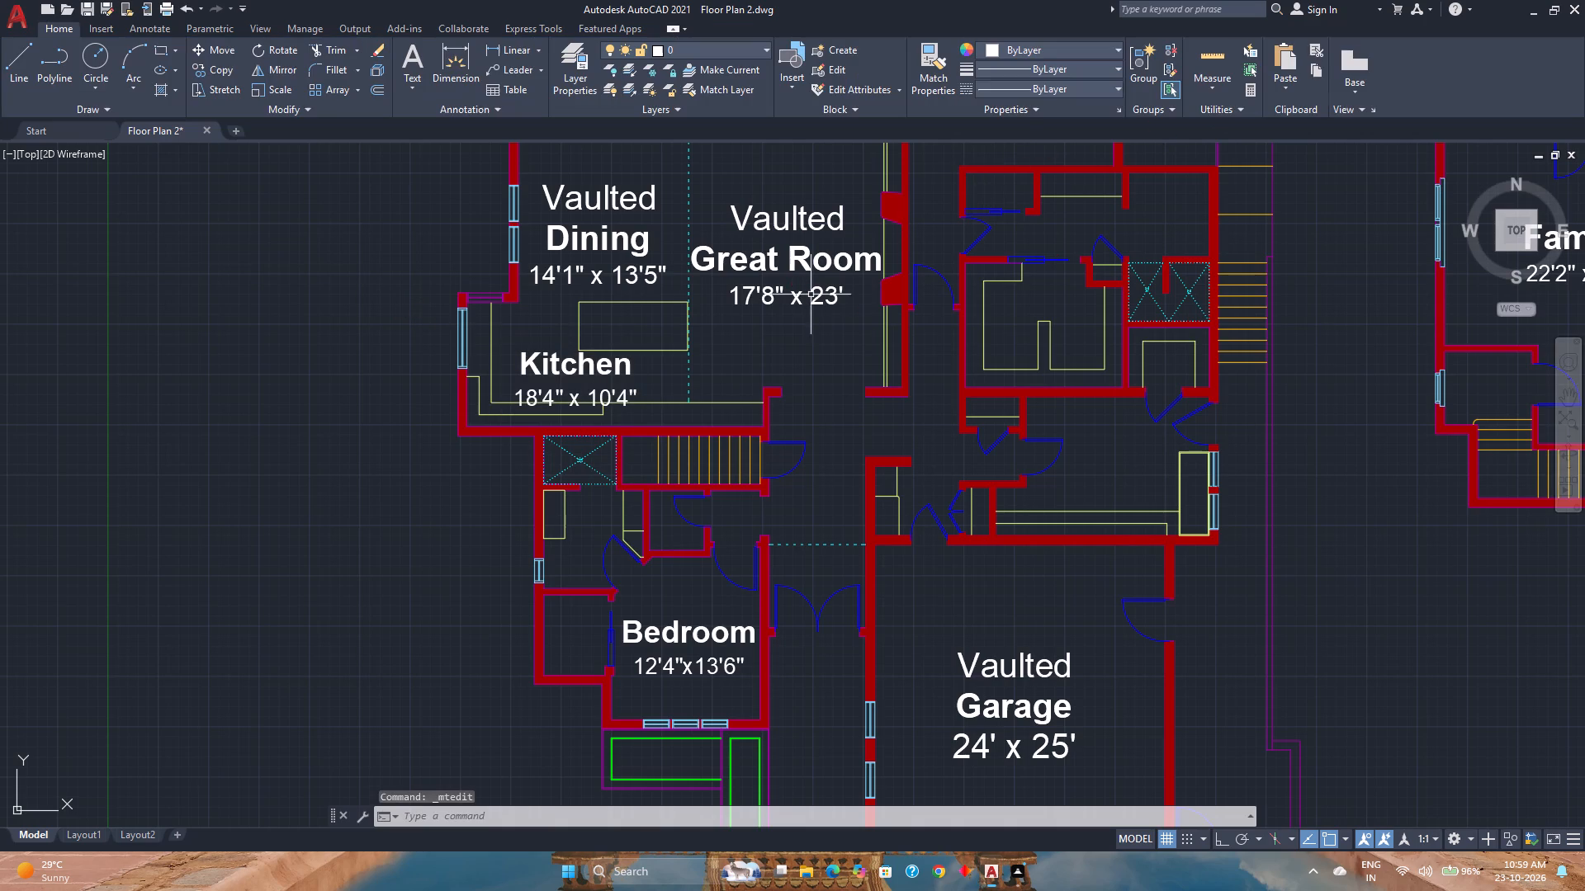
Narrow the Kitchen label's text frame to fit closely around its two lines.
{"action": "left_click", "coordinate": [532, 370]}
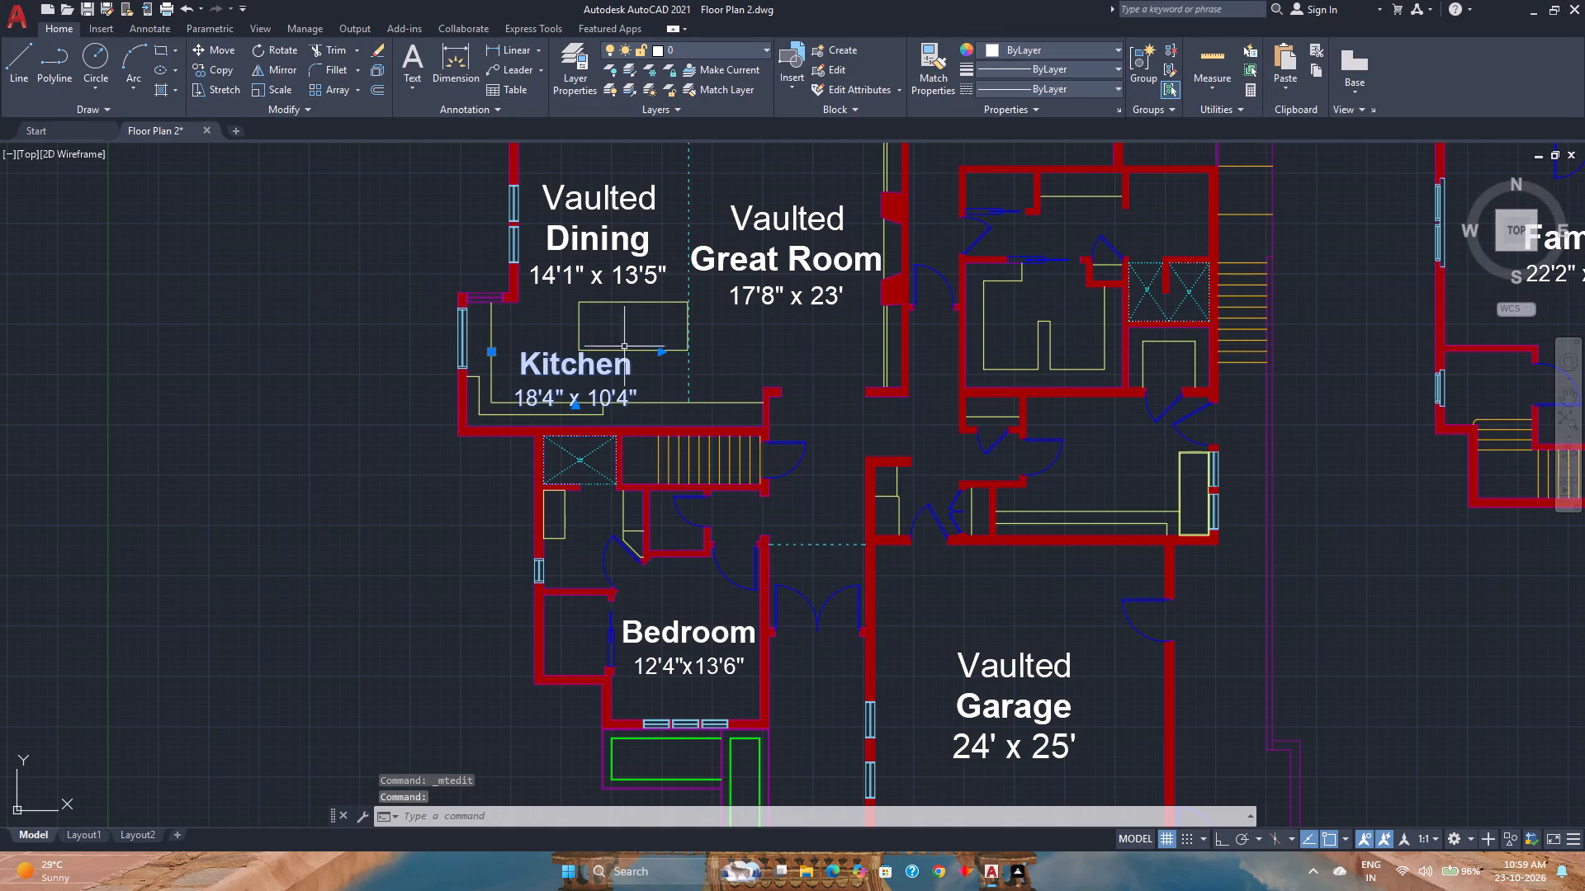
{"action": "left_click_drag", "start_coordinate": [665, 351], "coordinate": [640, 351]}
{"action": "key", "text": "Escape"}
{"action": "left_click", "coordinate": [624, 368]}
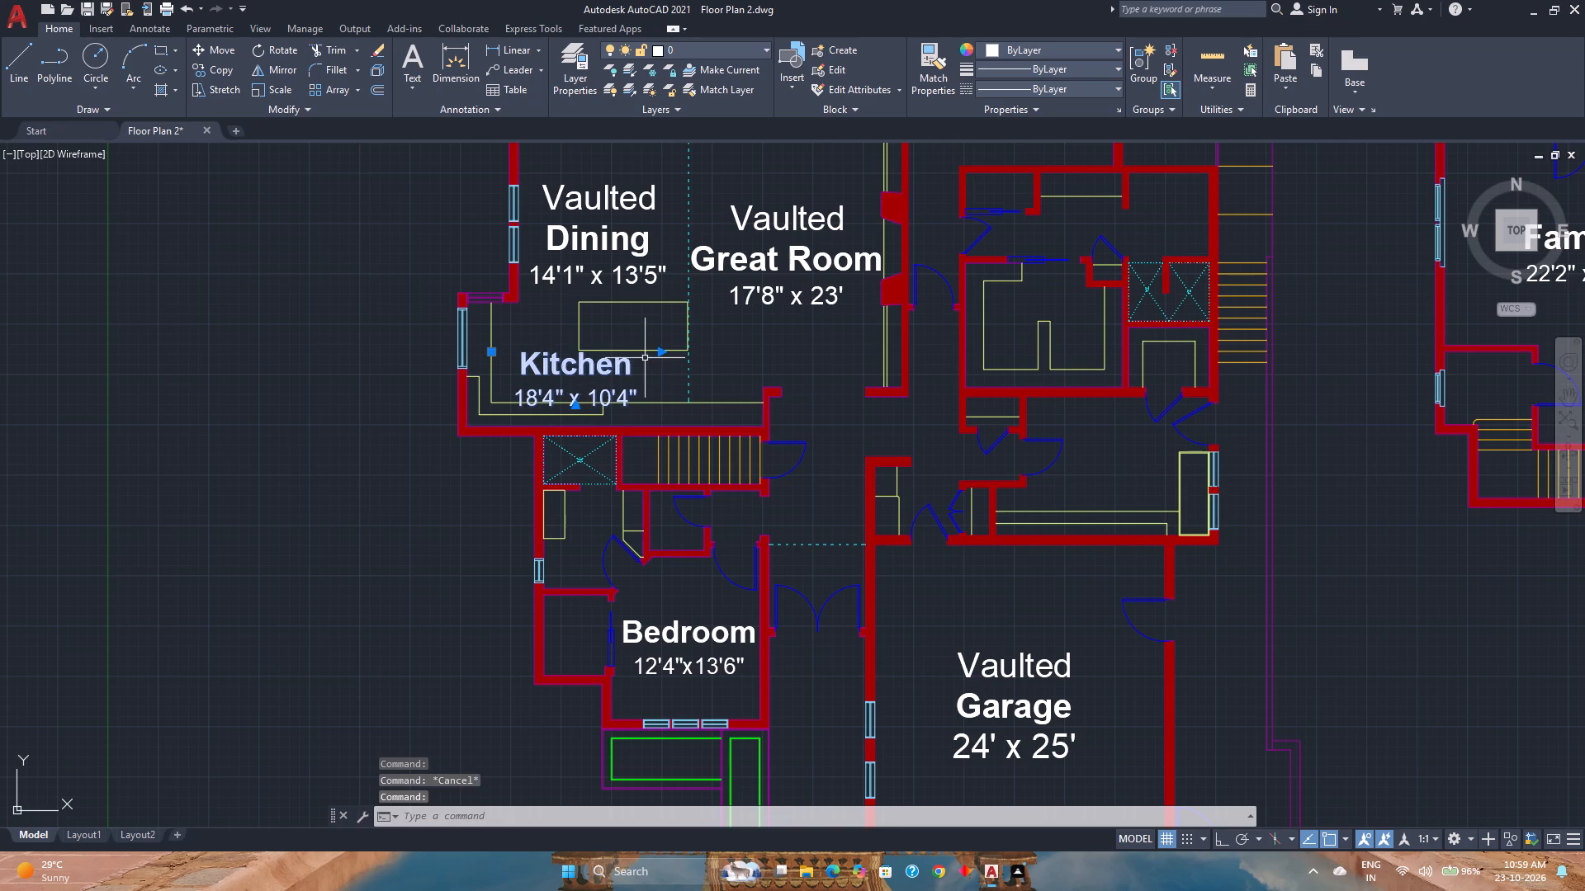
{"action": "left_click", "coordinate": [661, 354]}
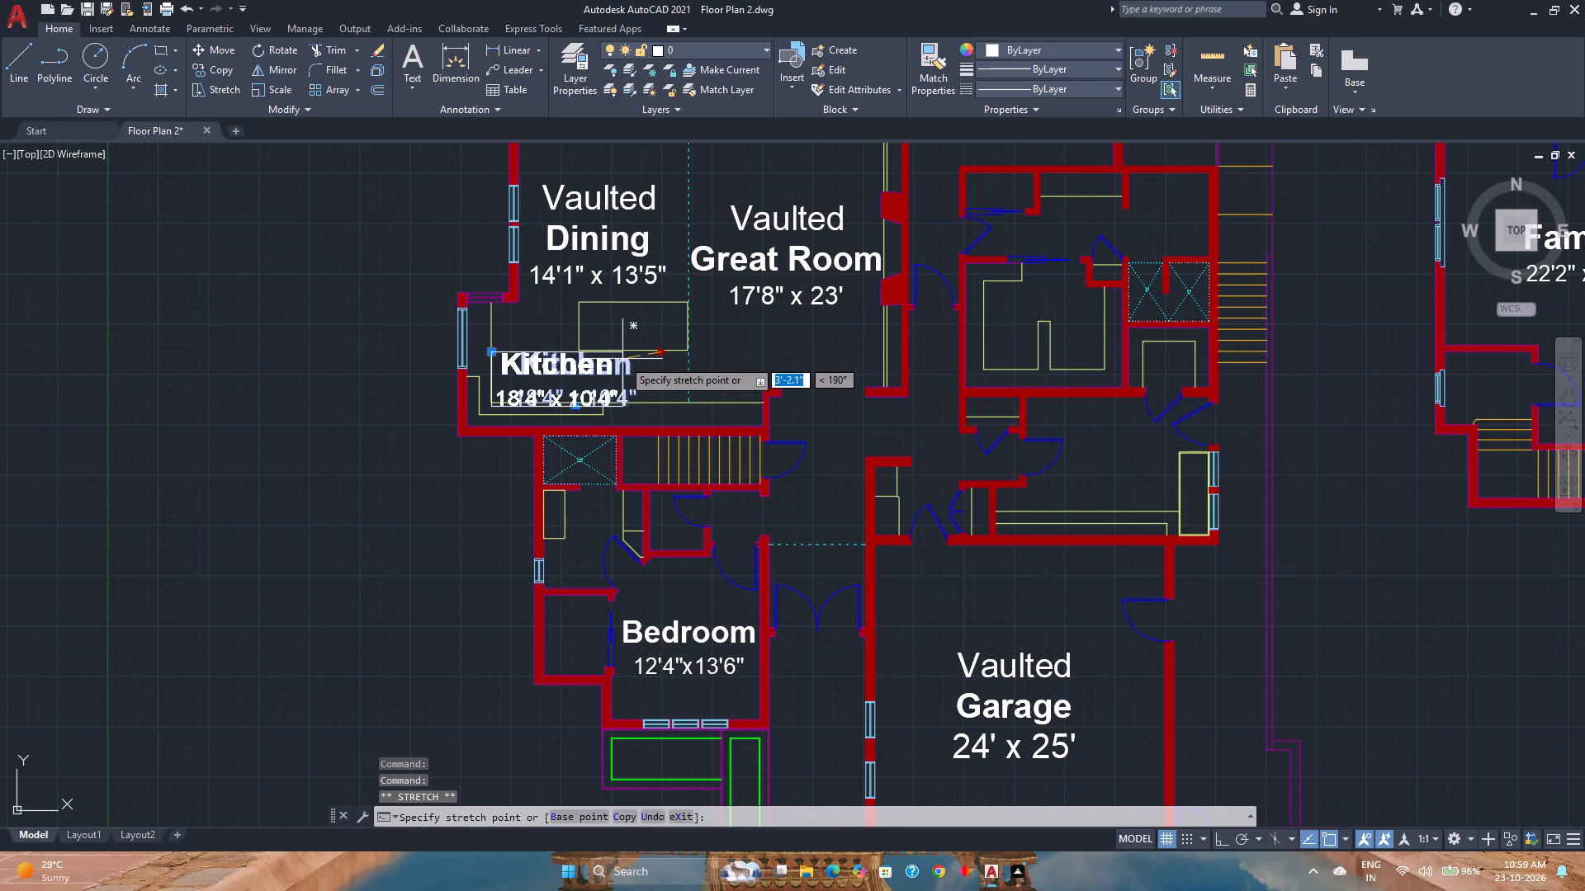
{"action": "left_click", "coordinate": [622, 359]}
Turn on Ortho and shift the Kitchen label slightly upward so its dimension line sits just above the counter's inner edge.
{"action": "left_click", "coordinate": [492, 351]}
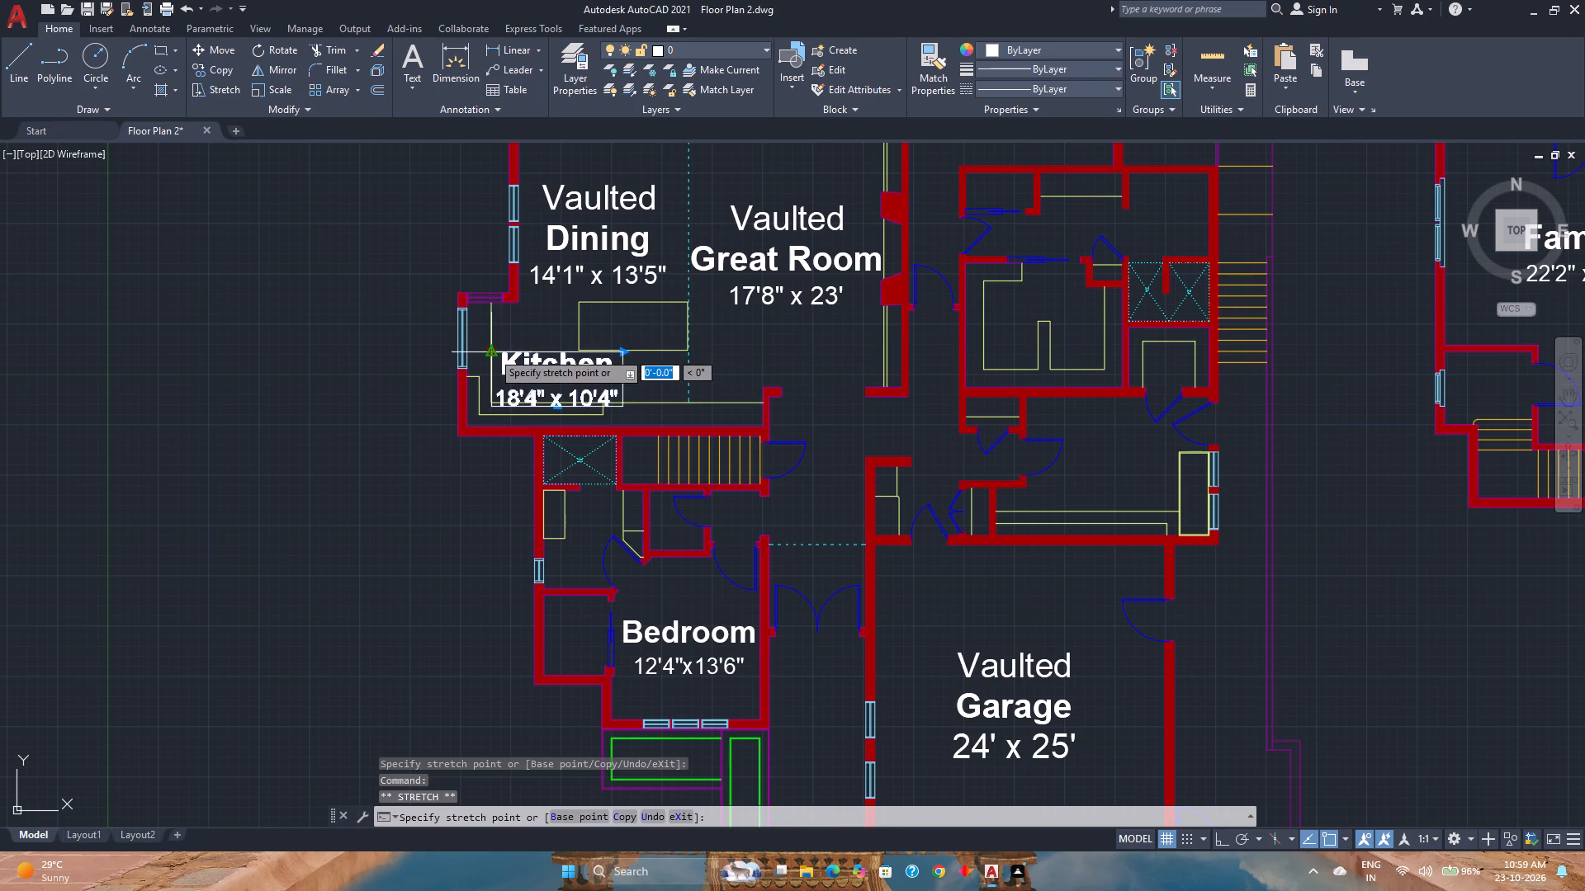
{"action": "scroll", "coordinate": [494, 342], "scroll_direction": "up", "scroll_amount": 1}
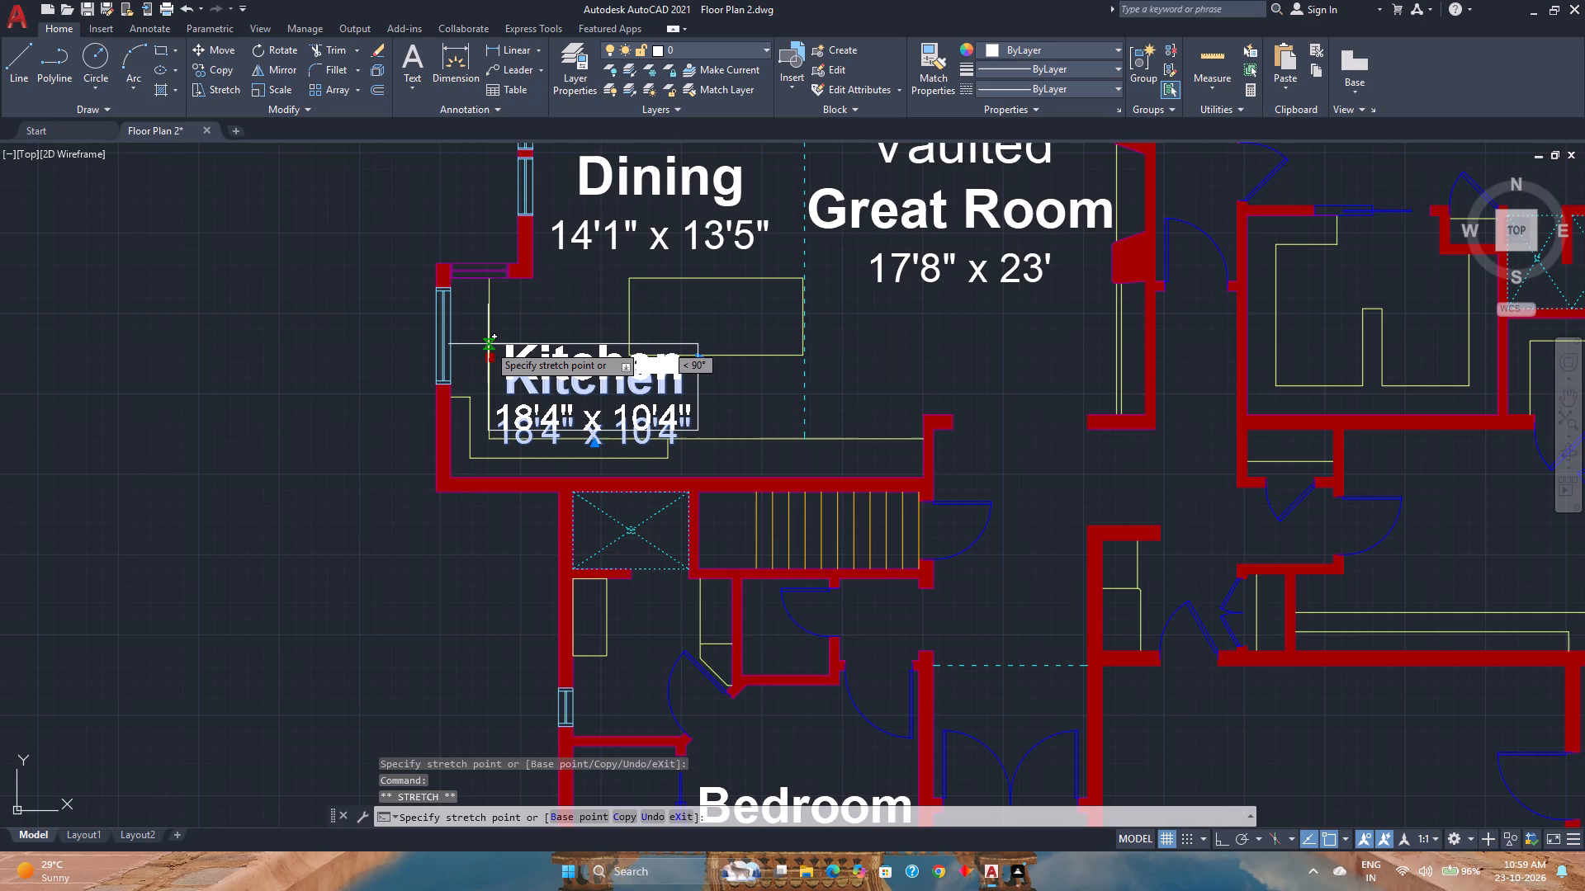
{"action": "key", "text": "F8"}
{"action": "left_click", "coordinate": [488, 344]}
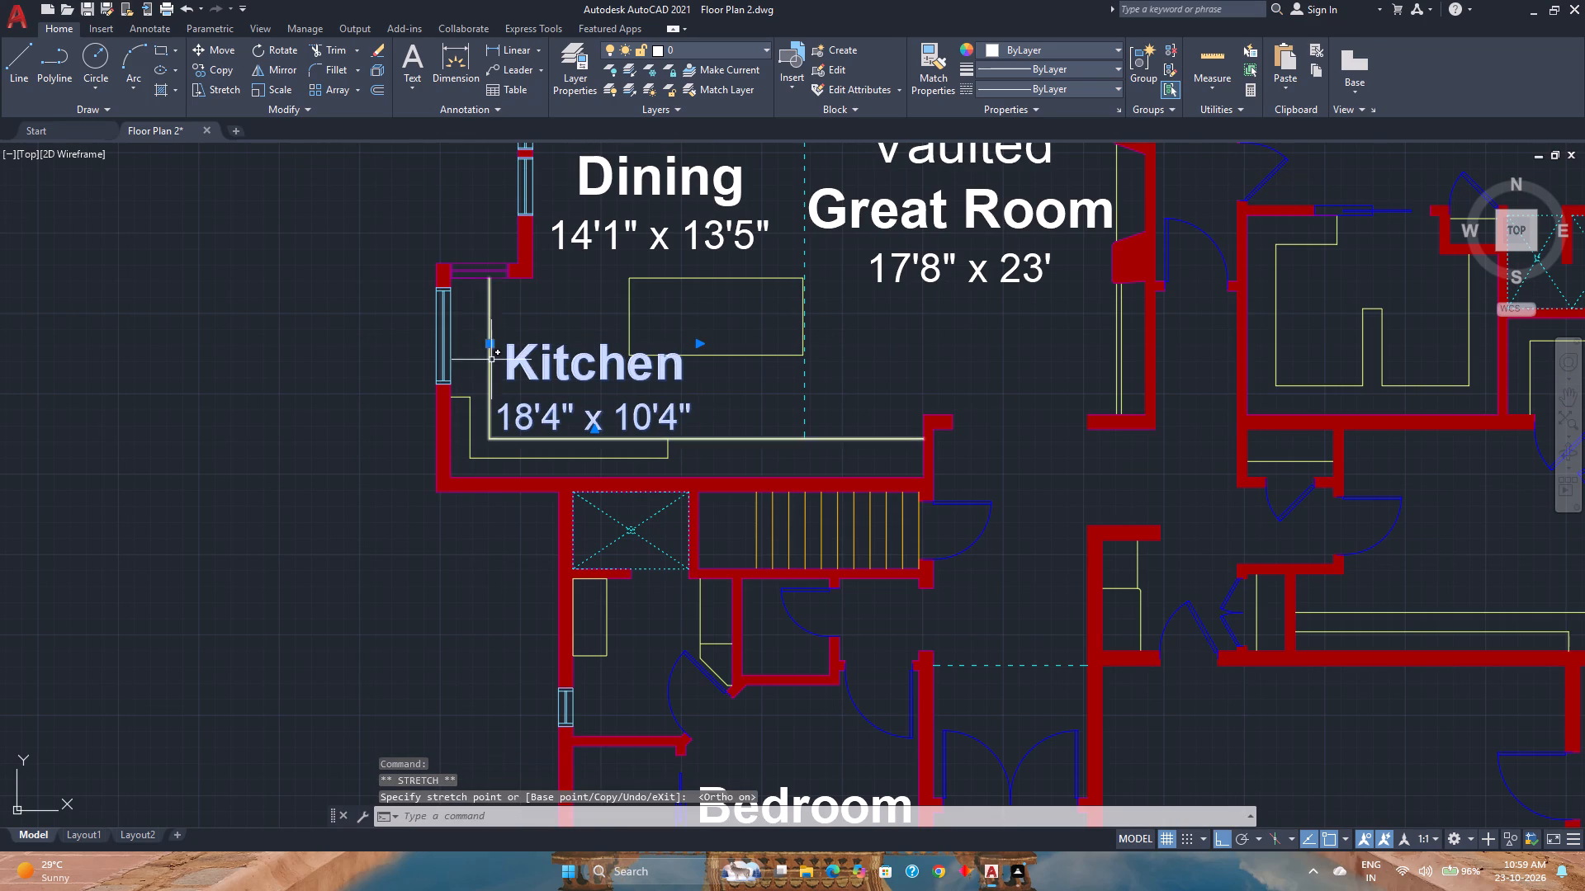
{"action": "scroll", "coordinate": [509, 339], "scroll_direction": "up", "scroll_amount": 3}
{"action": "left_click", "coordinate": [424, 360]}
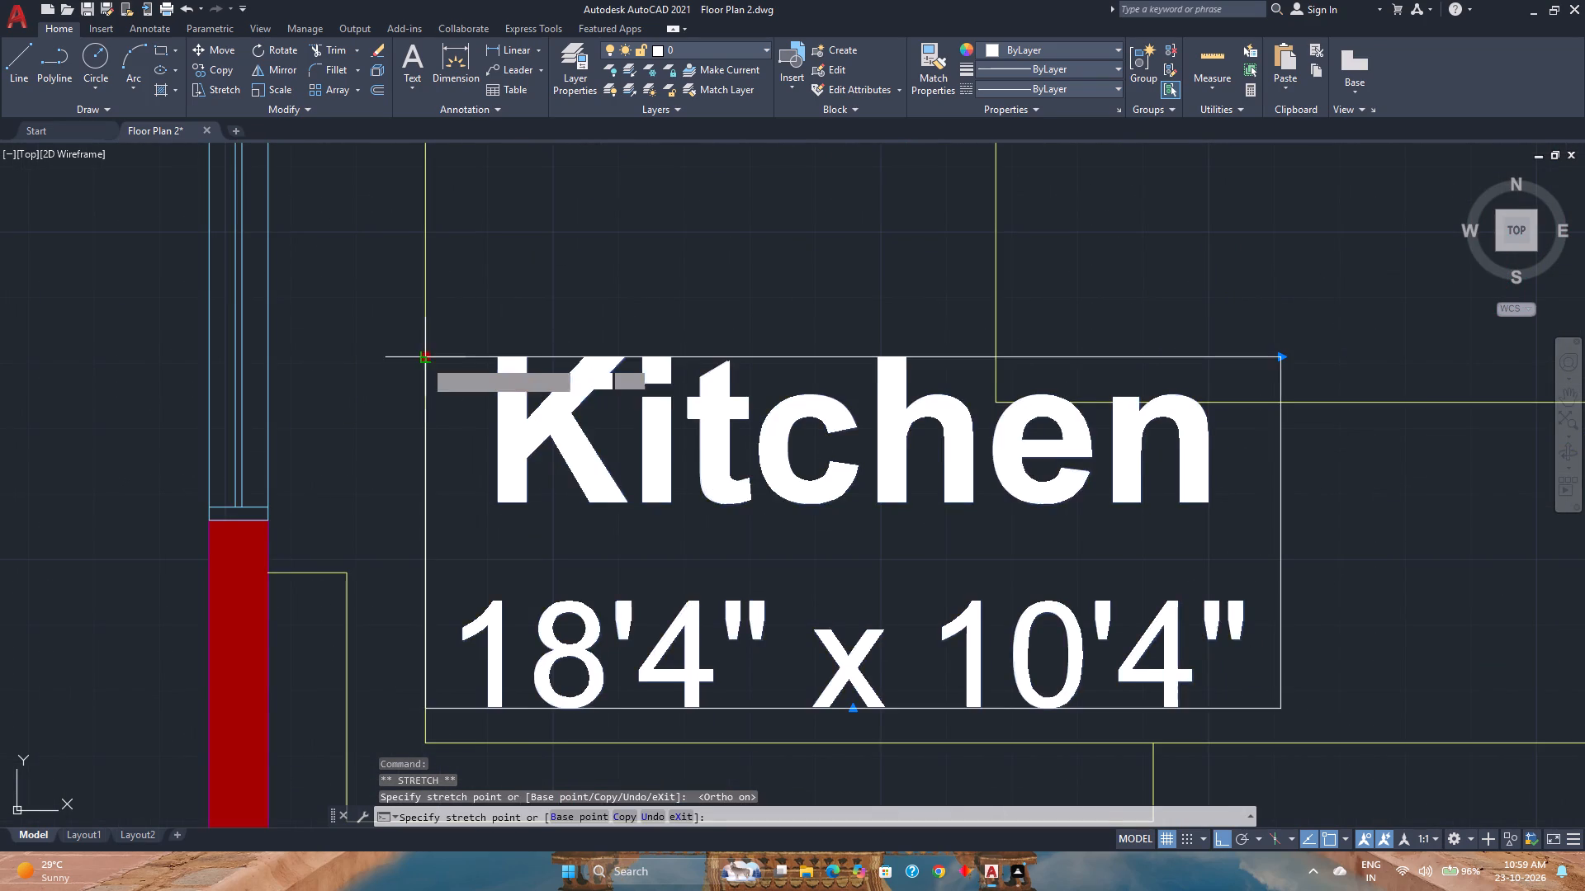
{"action": "left_click", "coordinate": [427, 382]}
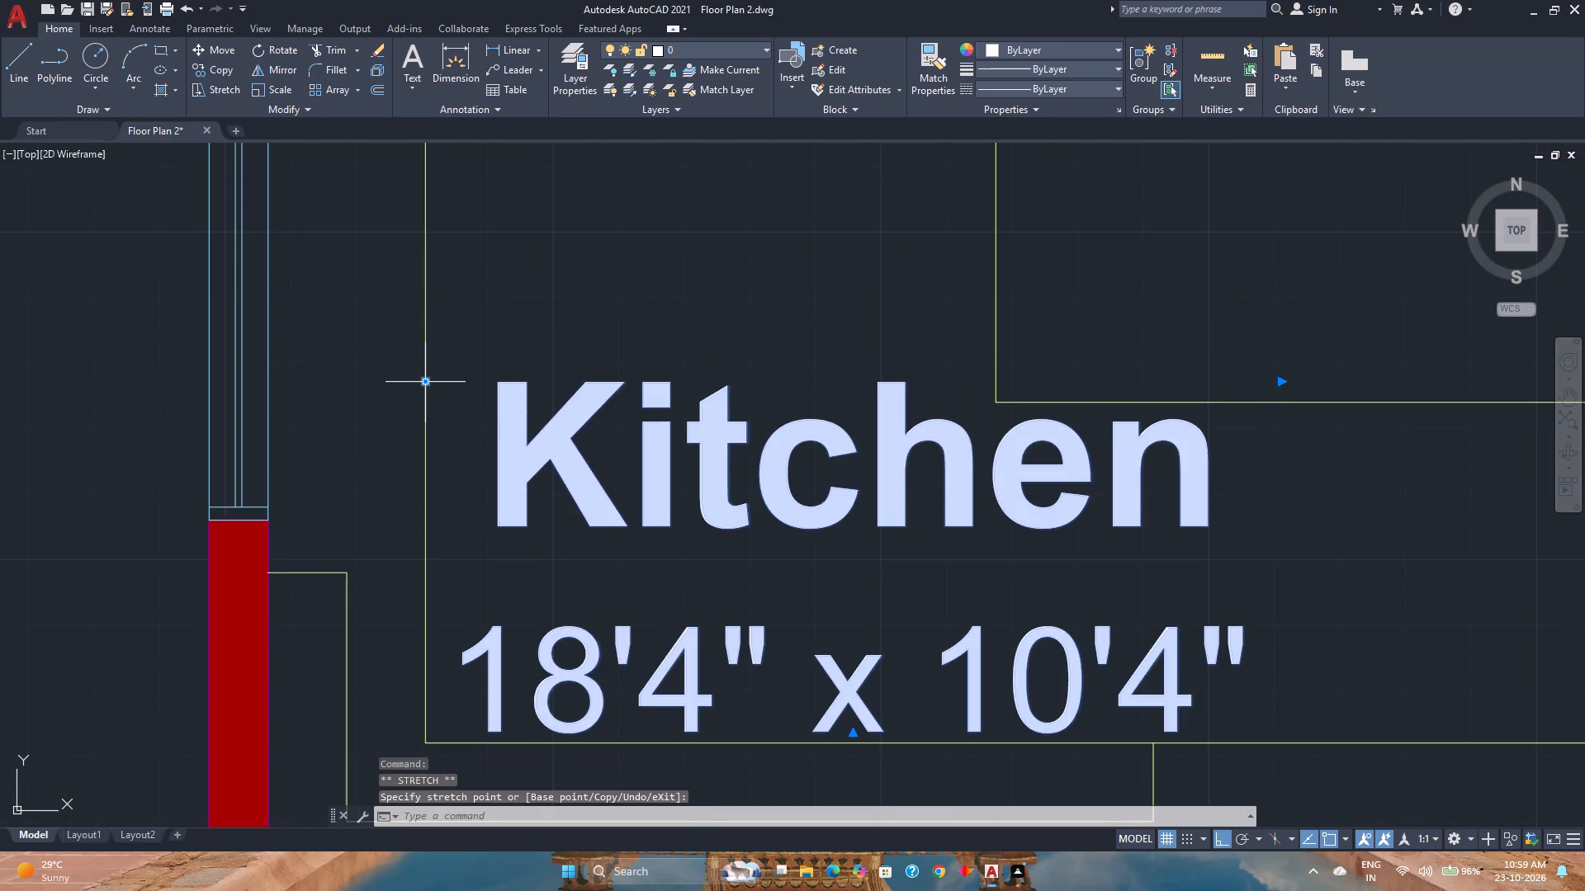
{"action": "key", "text": "Escape"}
{"action": "scroll", "coordinate": [427, 382], "scroll_direction": "down", "scroll_amount": 3}
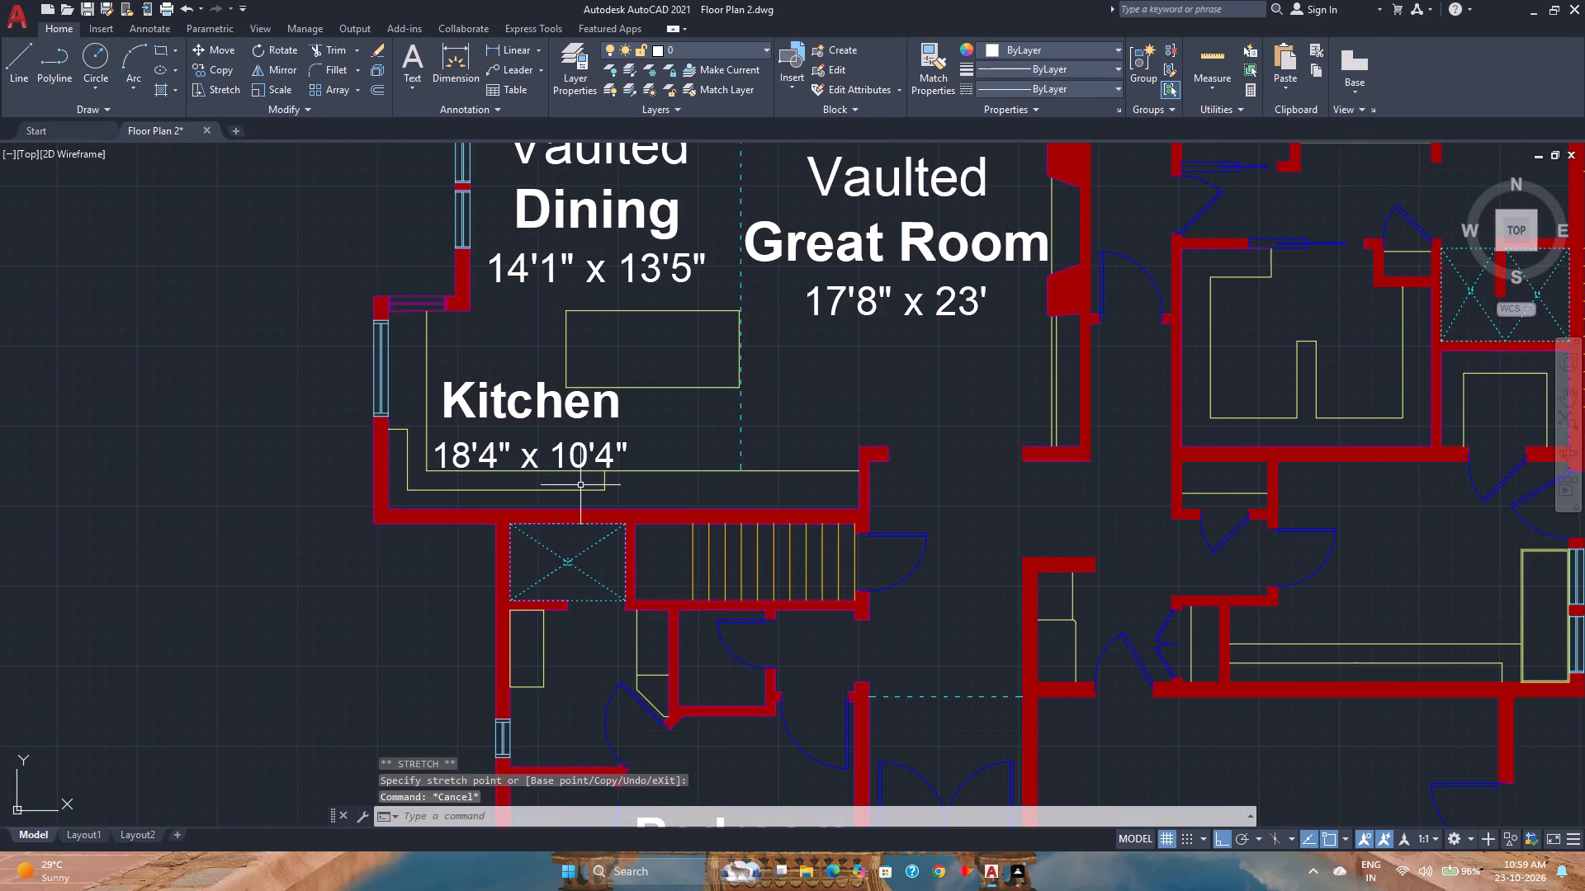
Save the floor plan drawing.
{"action": "key", "text": "ctrl+s"}
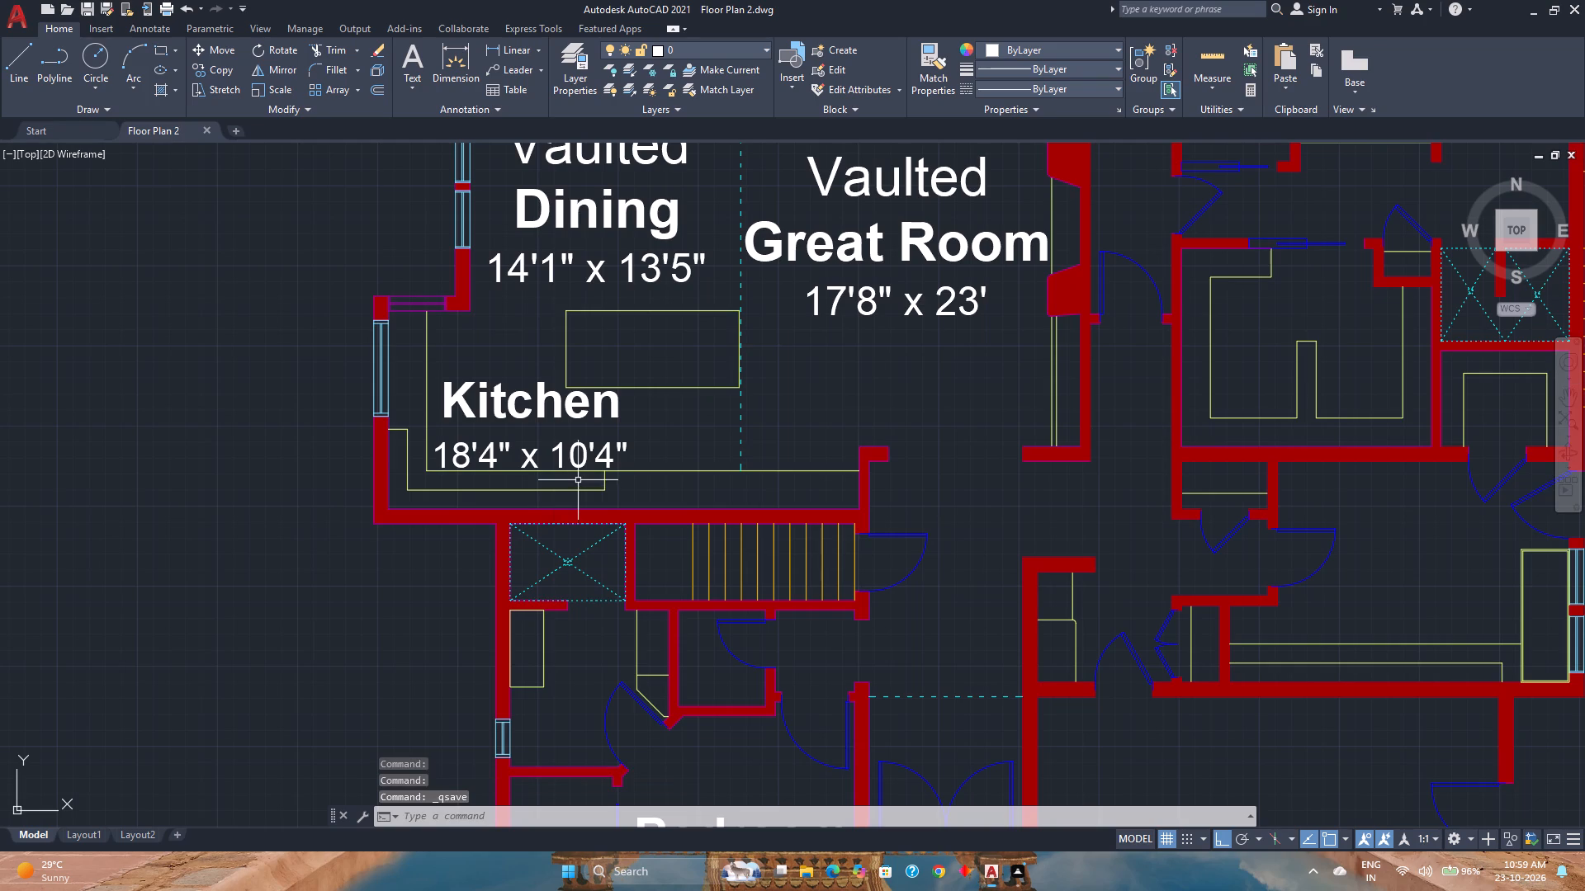
Open the Kitchen label for editing and set its dimension line's text height to 1'.
{"action": "left_click", "coordinate": [590, 412]}
{"action": "double_click", "coordinate": [590, 412]}
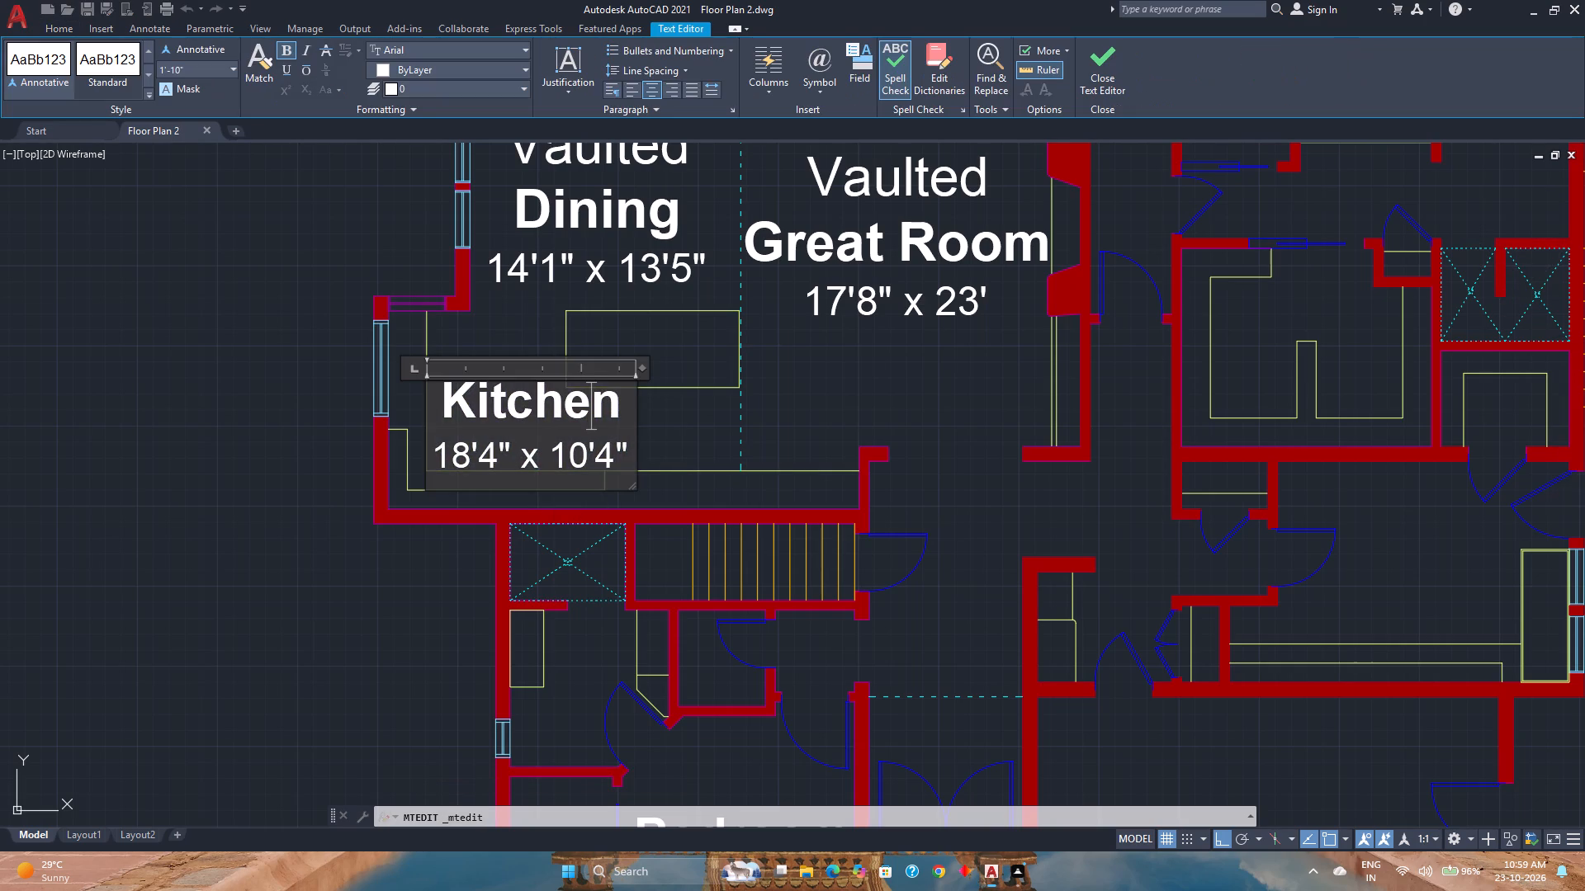
{"action": "left_click_drag", "start_coordinate": [626, 462], "coordinate": [438, 458]}
{"action": "left_click_drag", "start_coordinate": [438, 458], "coordinate": [431, 461]}
{"action": "type", "text": "1'"}
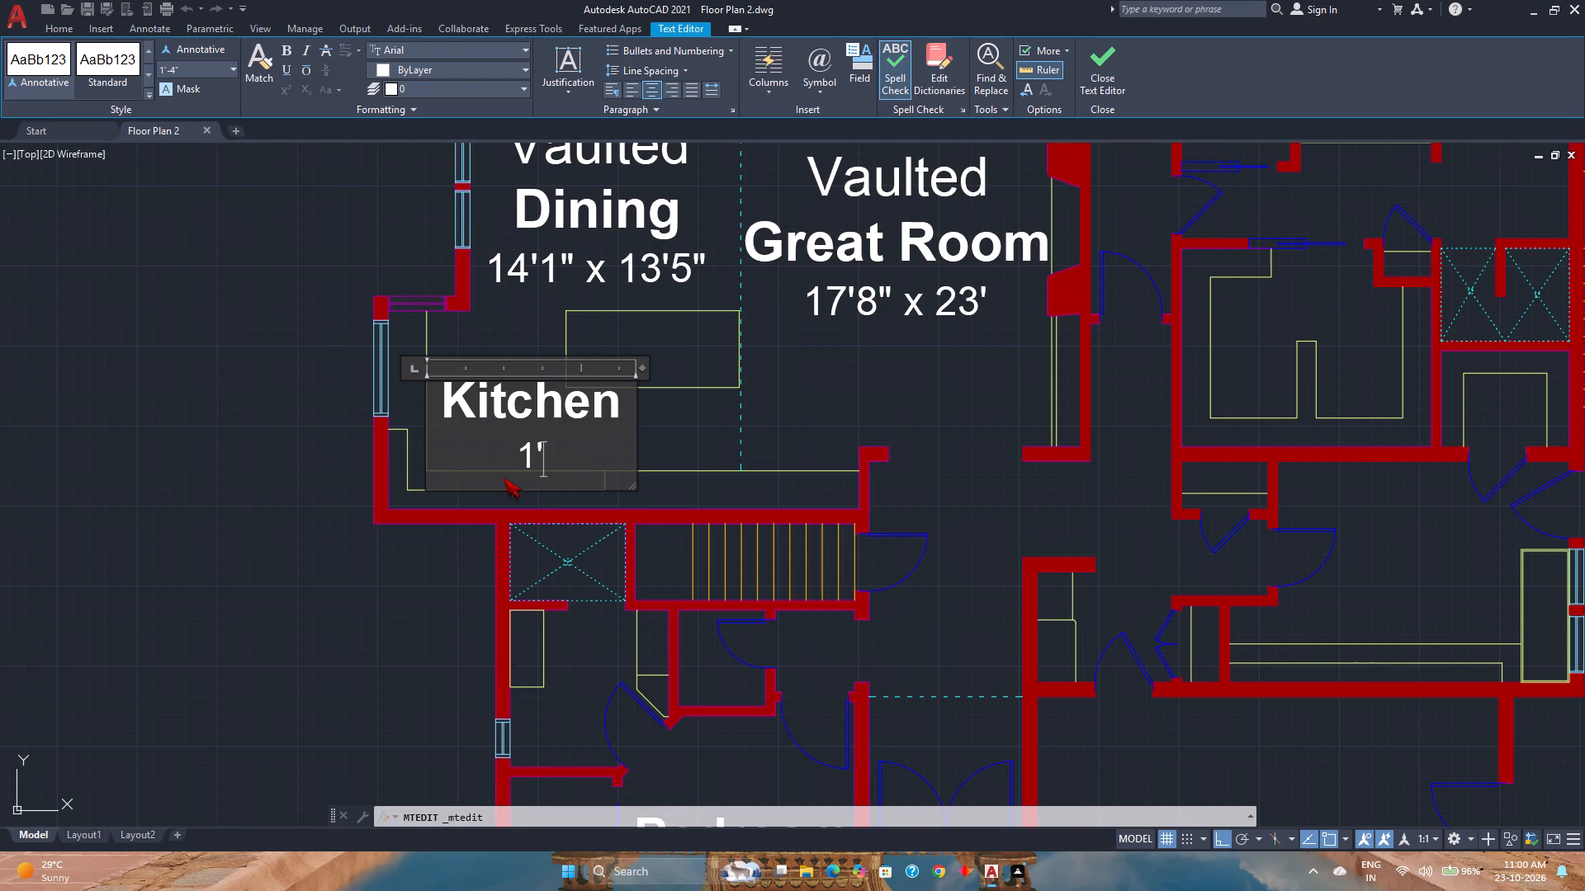
{"action": "key", "text": "Return"}
{"action": "key", "text": "ctrl+z"}
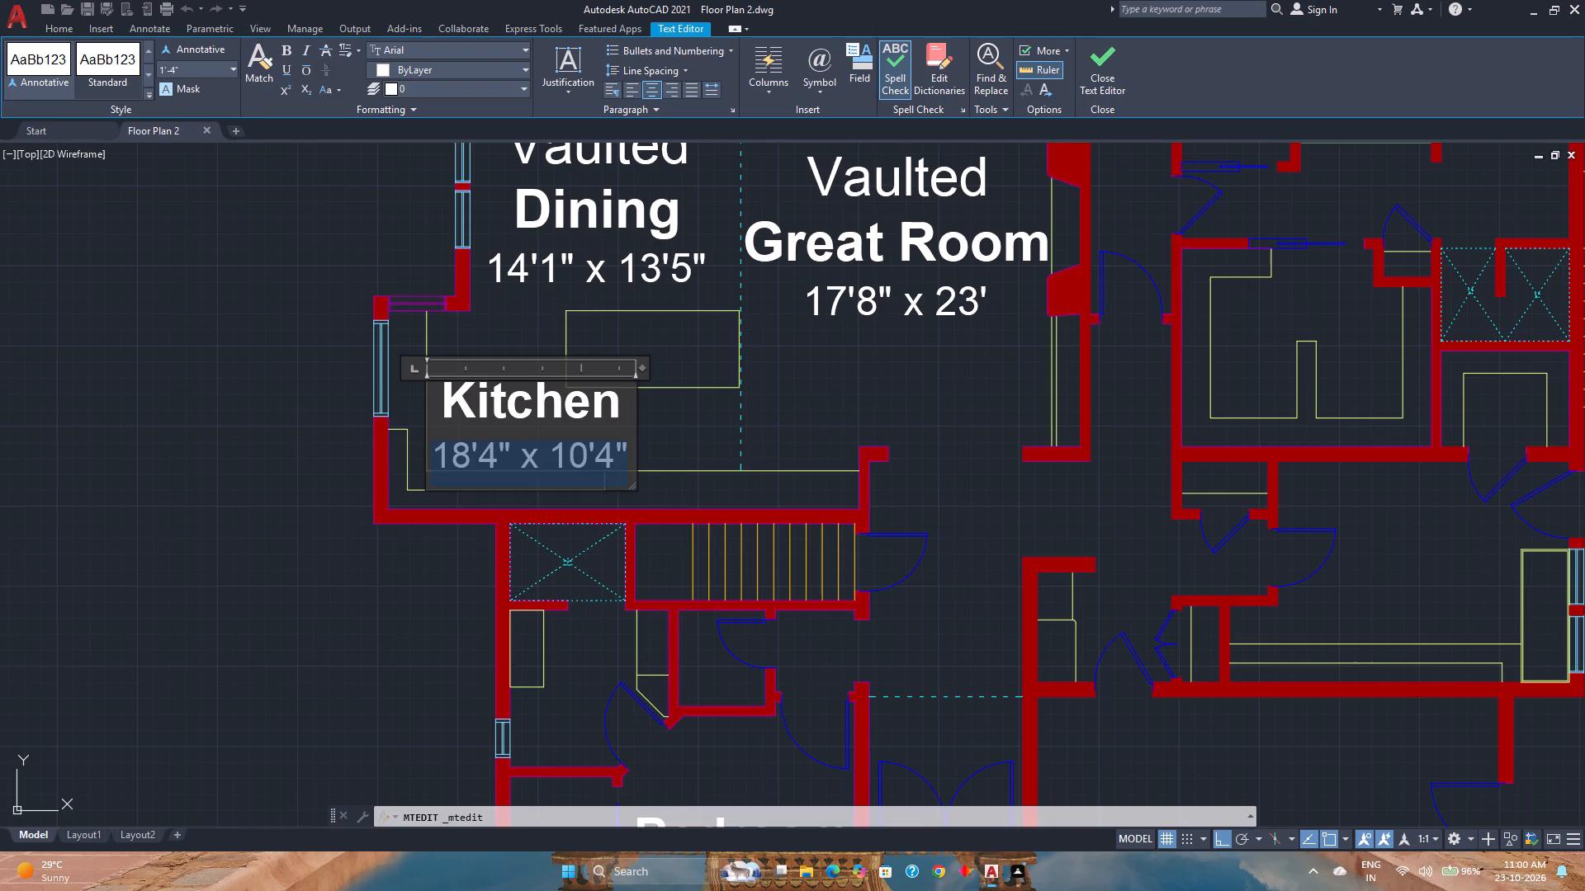
{"action": "left_click", "coordinate": [195, 70]}
{"action": "type", "text": "1'"}
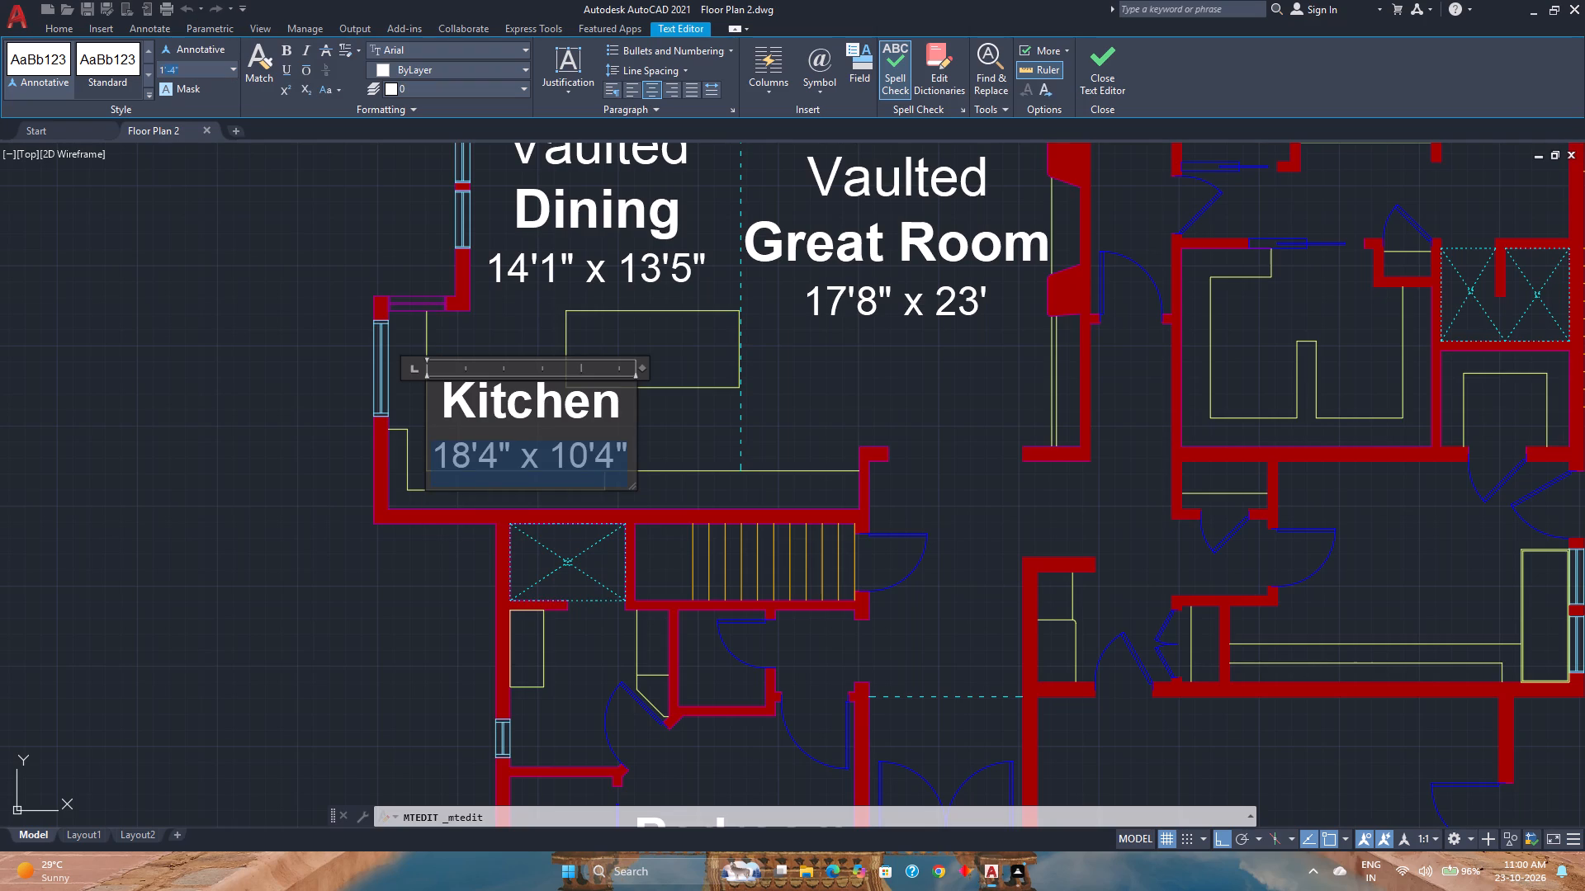
{"action": "key", "text": "Return"}
{"action": "left_click", "coordinate": [196, 70]}
{"action": "type", "text": "1'"}
{"action": "key", "text": "Return"}
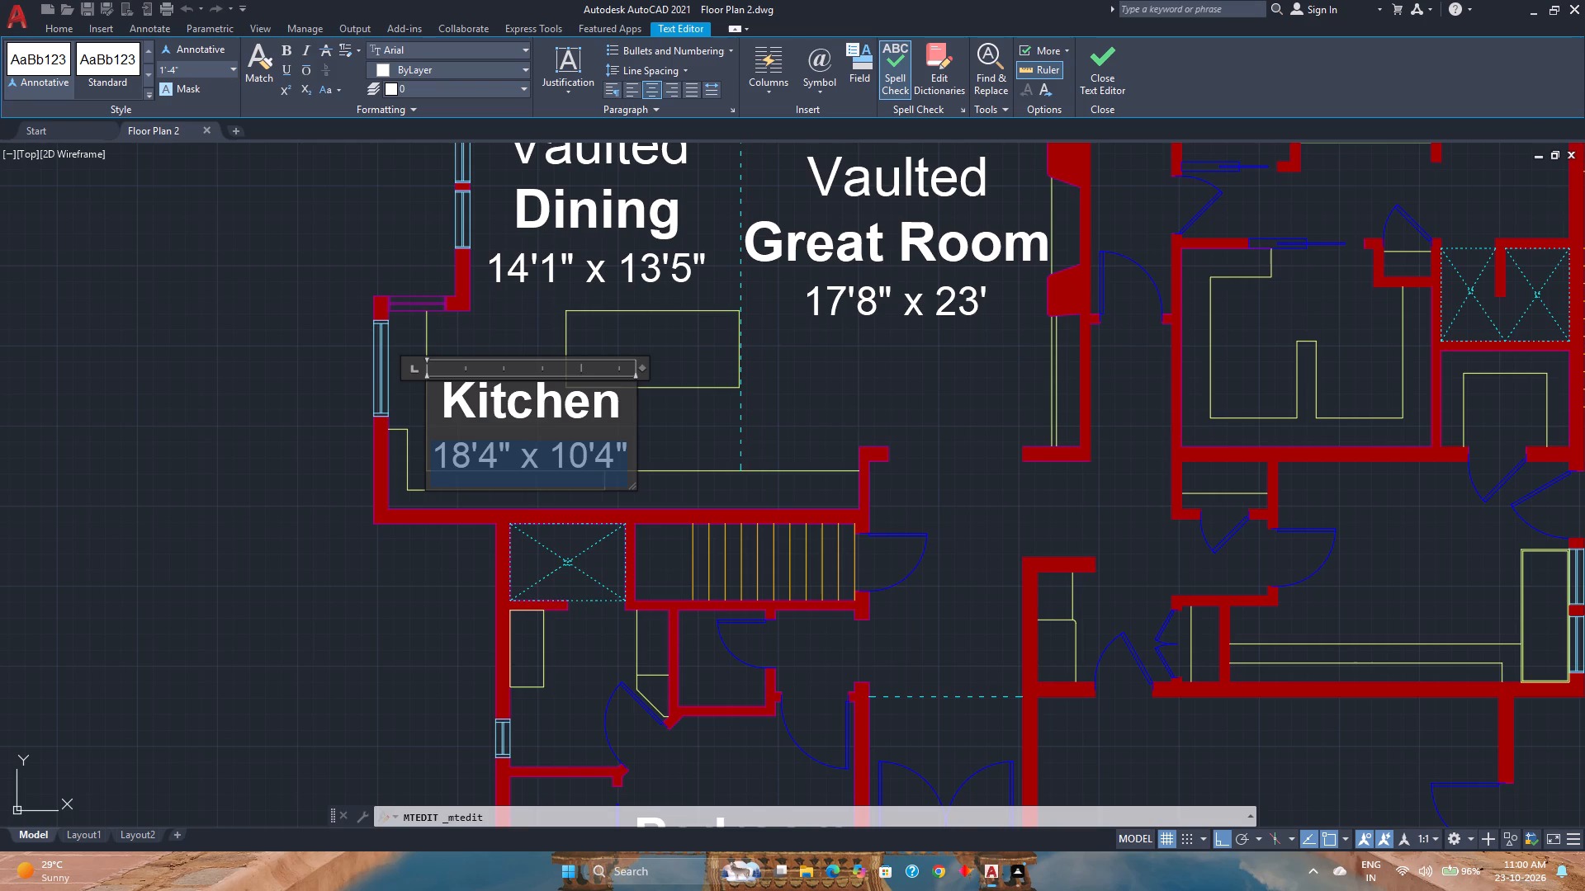
{"action": "left_click", "coordinate": [196, 70]}
{"action": "key", "text": "1"}
{"action": "key", "text": "apostrophe"}
{"action": "key", "text": "Right"}
{"action": "key", "text": "BackSpace"}
{"action": "key", "text": "BackSpace"}
{"action": "key", "text": "BackSpace"}
{"action": "key", "text": "Return"}
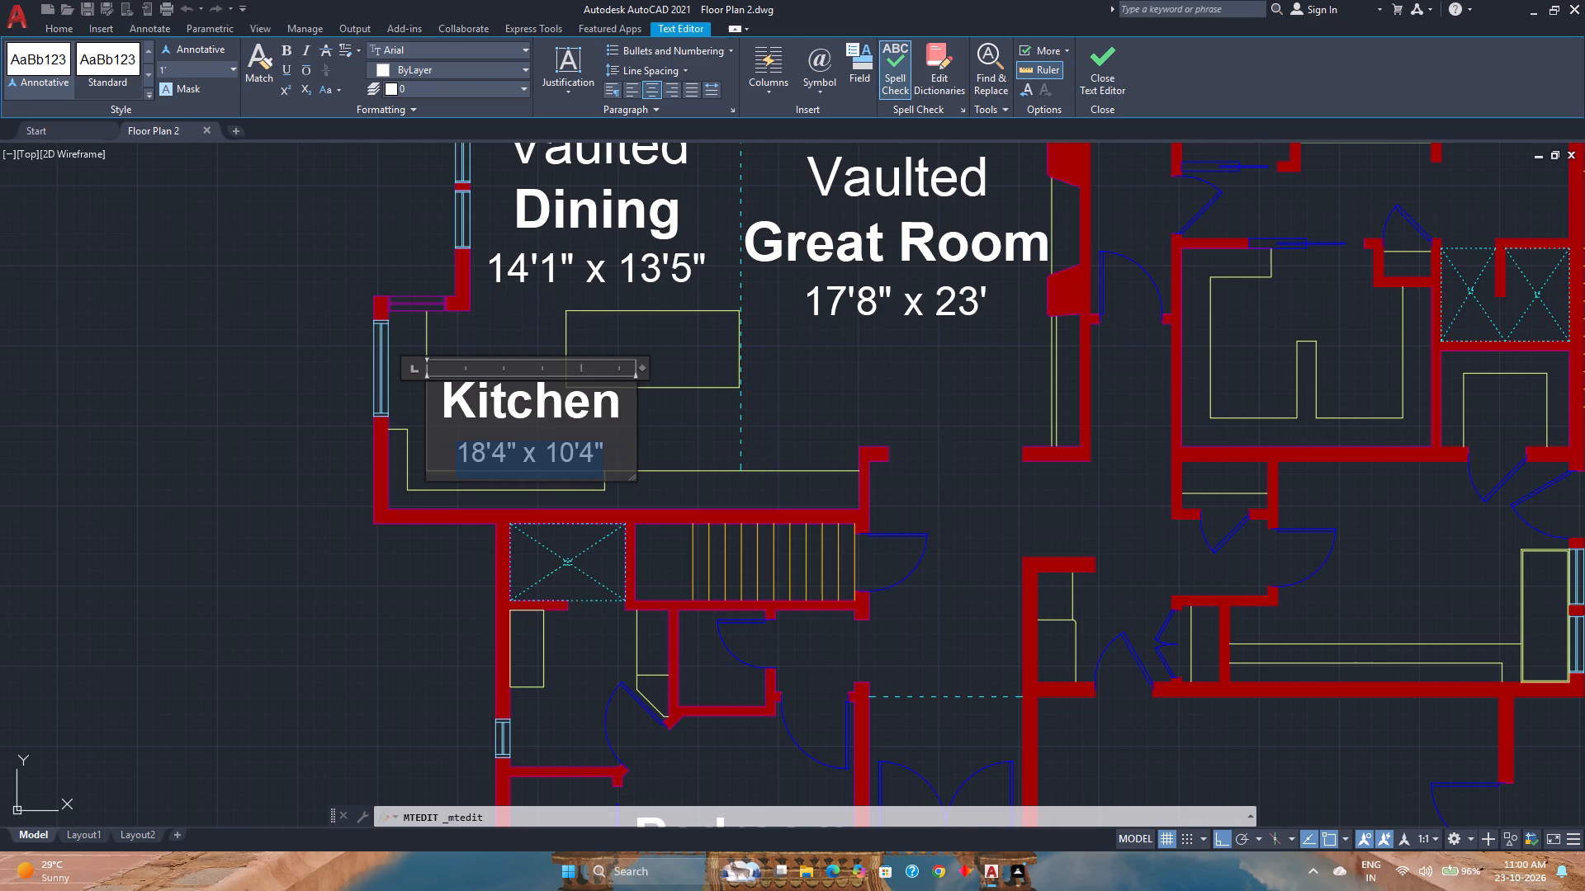
Set the text height of the word Kitchen in the label to 1'-6".
{"action": "left_click", "coordinate": [509, 398]}
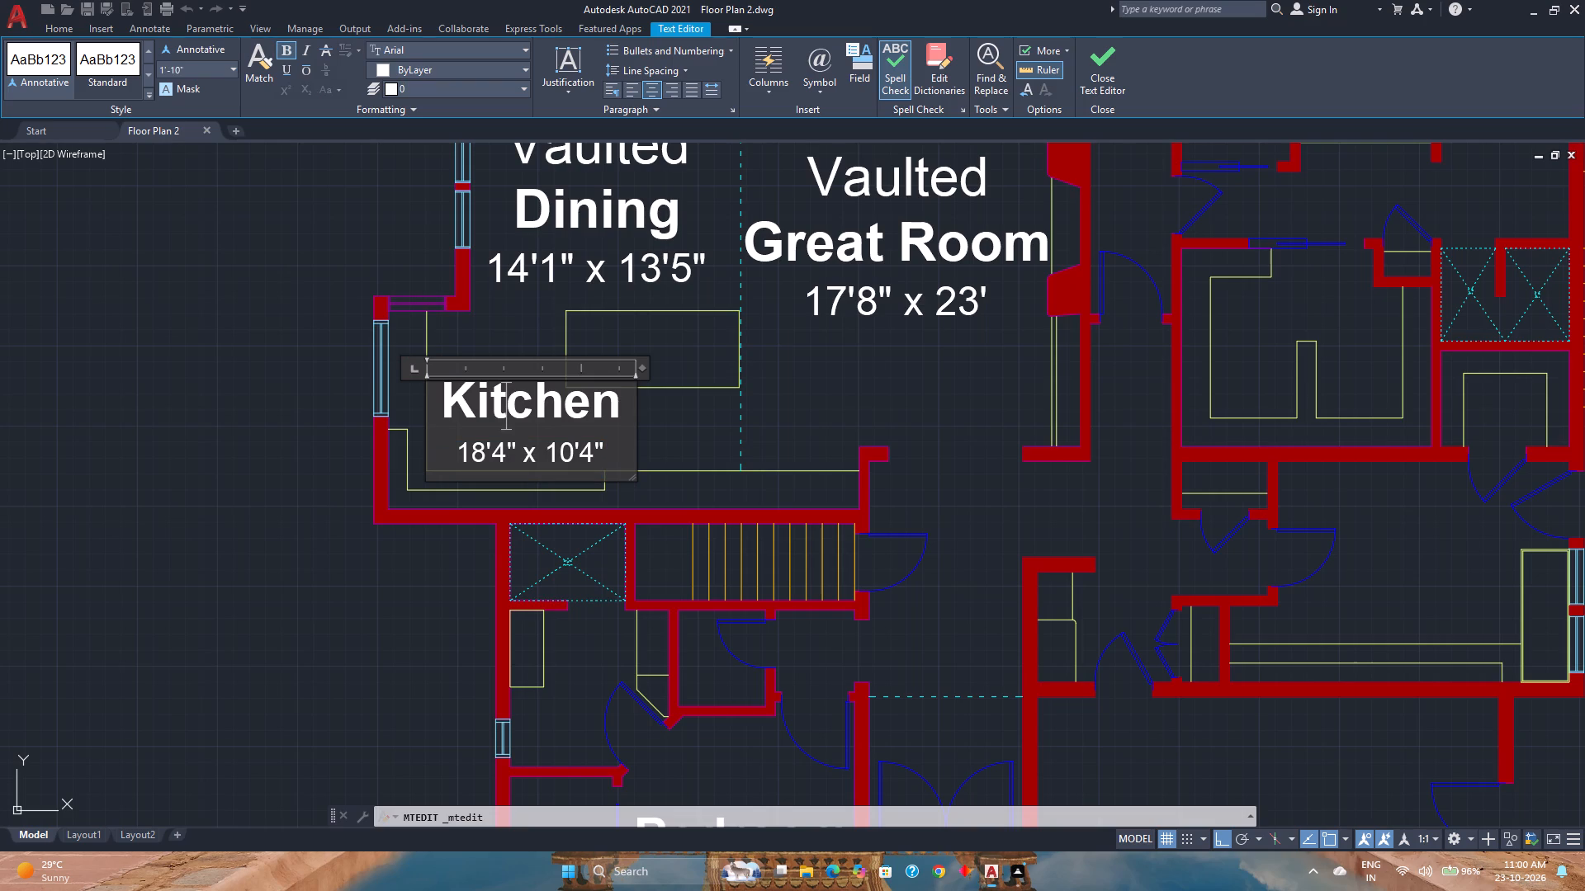
{"action": "left_click_drag", "start_coordinate": [621, 409], "coordinate": [471, 410]}
{"action": "left_click", "coordinate": [455, 410]}
{"action": "left_click_drag", "start_coordinate": [617, 410], "coordinate": [451, 404]}
{"action": "left_click", "coordinate": [194, 70]}
{"action": "key", "text": "1"}
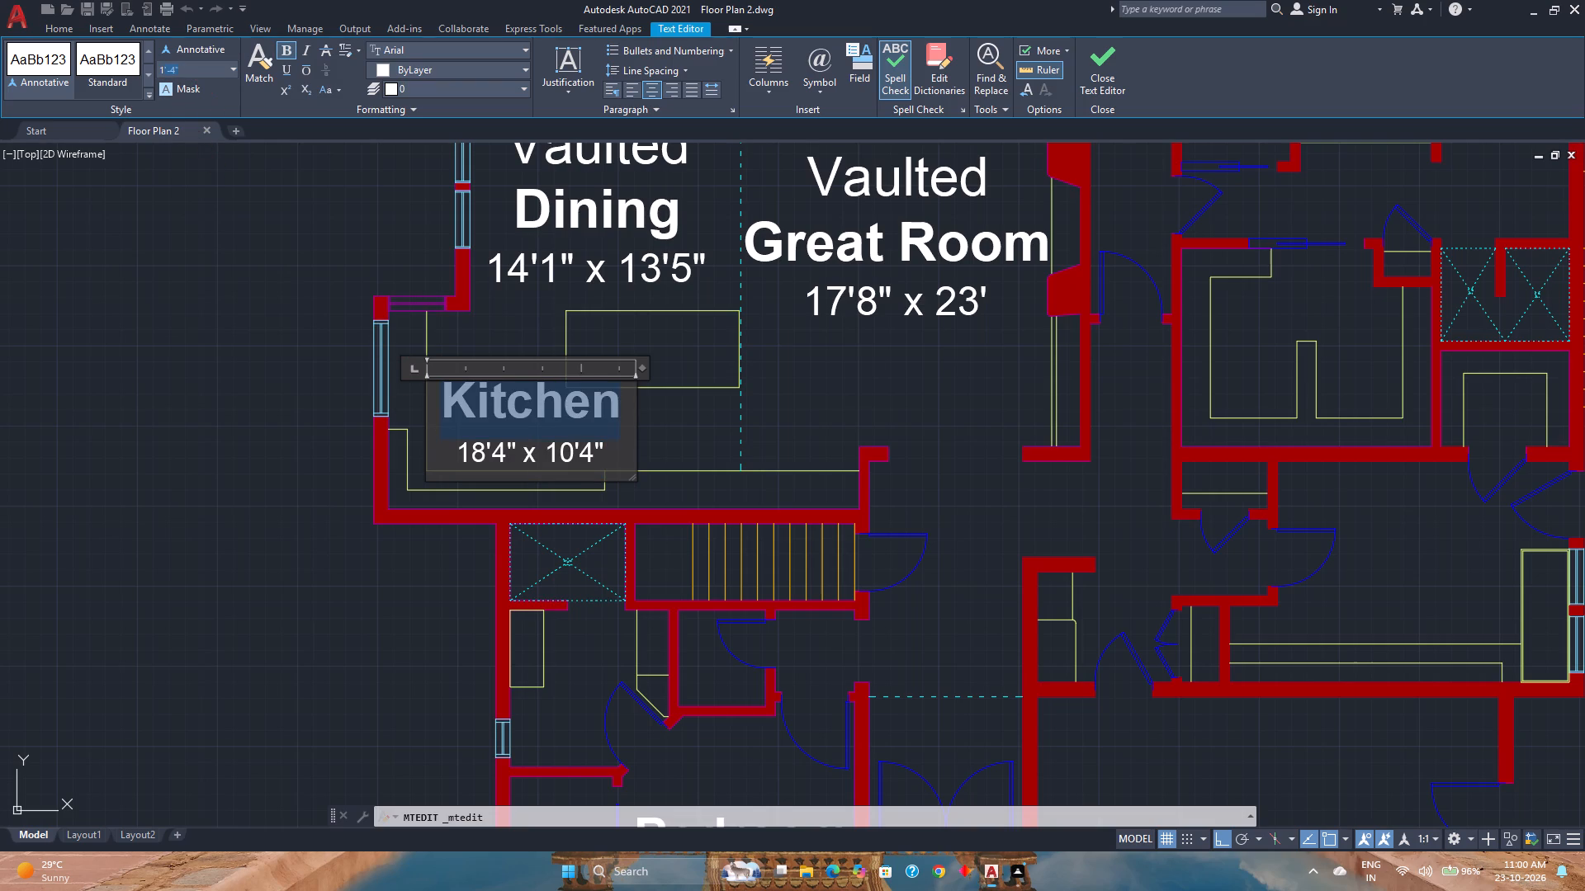
{"action": "key", "text": "apostrophe"}
{"action": "key", "text": "6"}
{"action": "key", "text": "shift+quotedbl"}
{"action": "key", "text": "Return"}
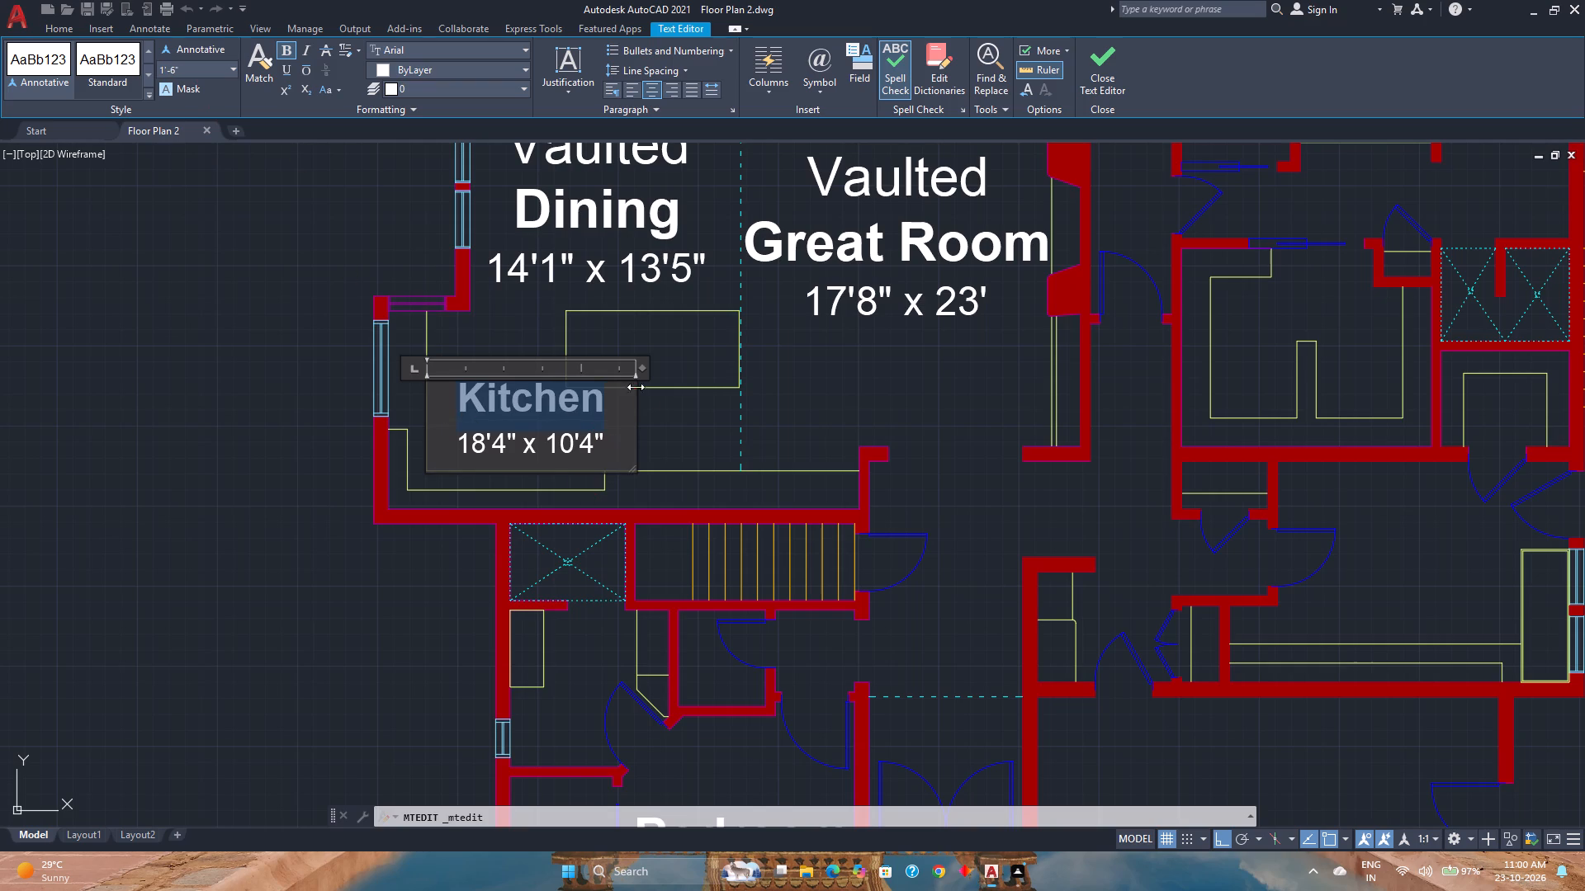
Narrow the Kitchen label's text frame to fit its smaller lines and finish the text edit.
{"action": "left_click_drag", "start_coordinate": [640, 372], "coordinate": [589, 367]}
{"action": "left_click", "coordinate": [1089, 85]}
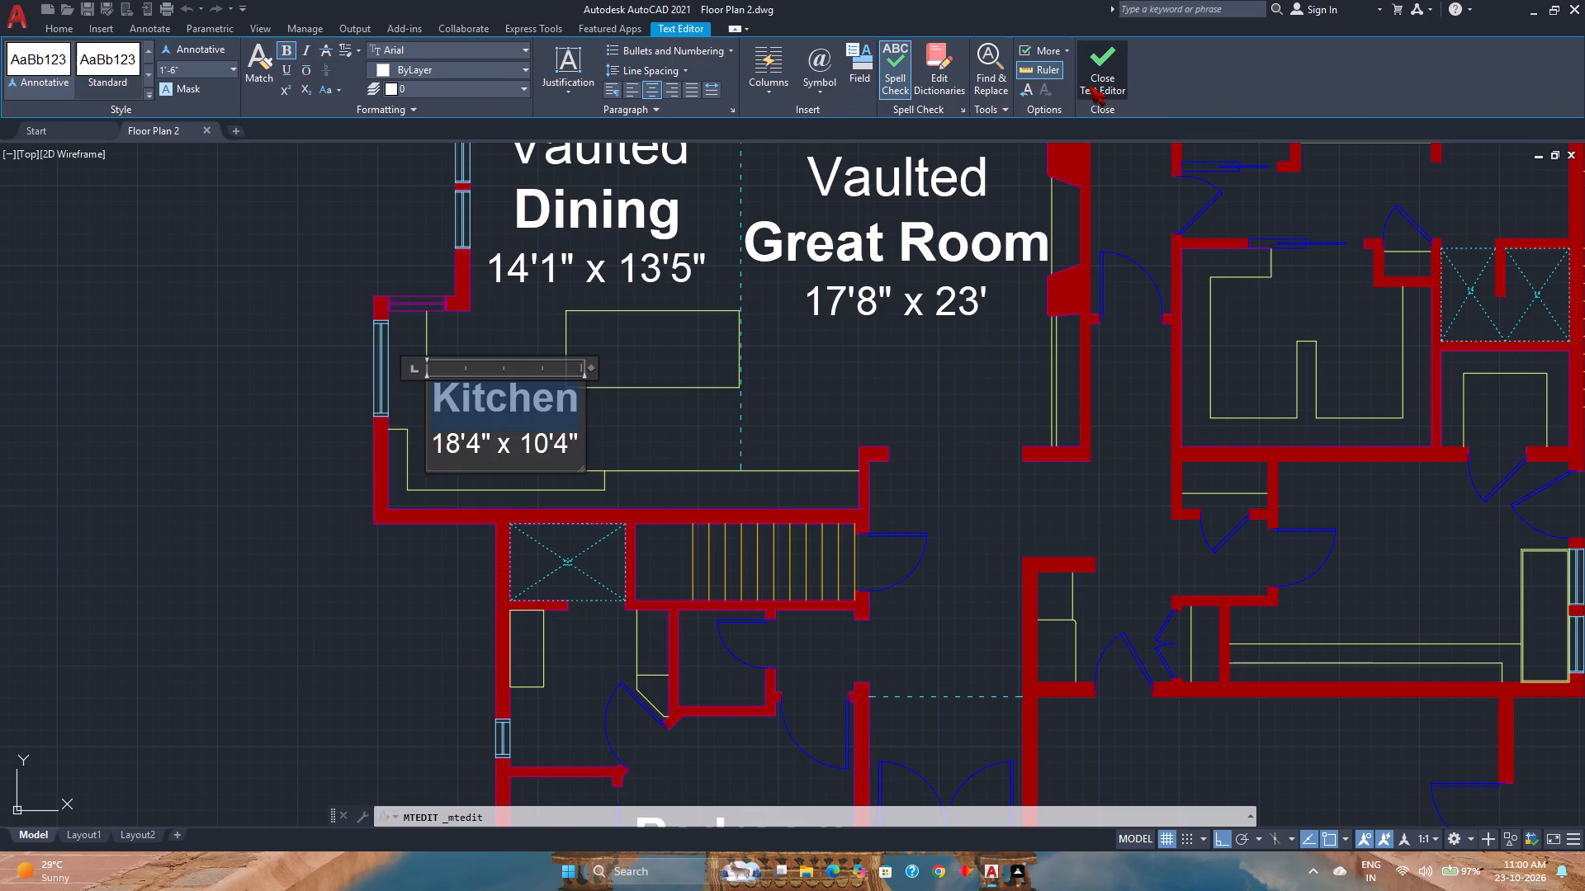
Turn off Ortho and shift the Kitchen label about 5'-5" to the right, just below the kitchen island.
{"action": "left_click", "coordinate": [484, 394]}
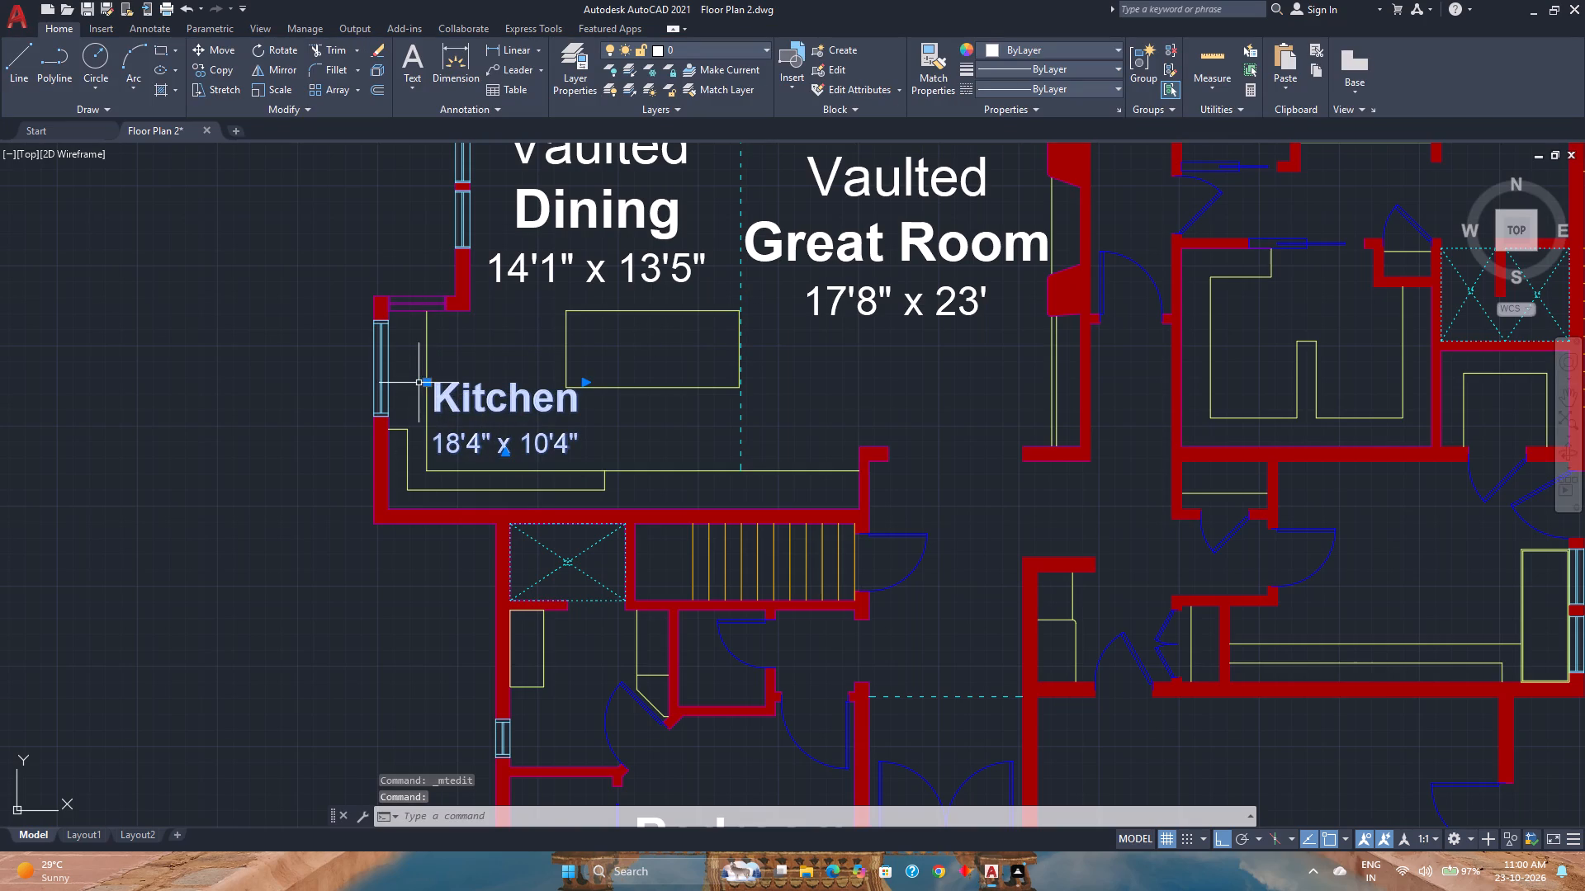
{"action": "left_click", "coordinate": [423, 383]}
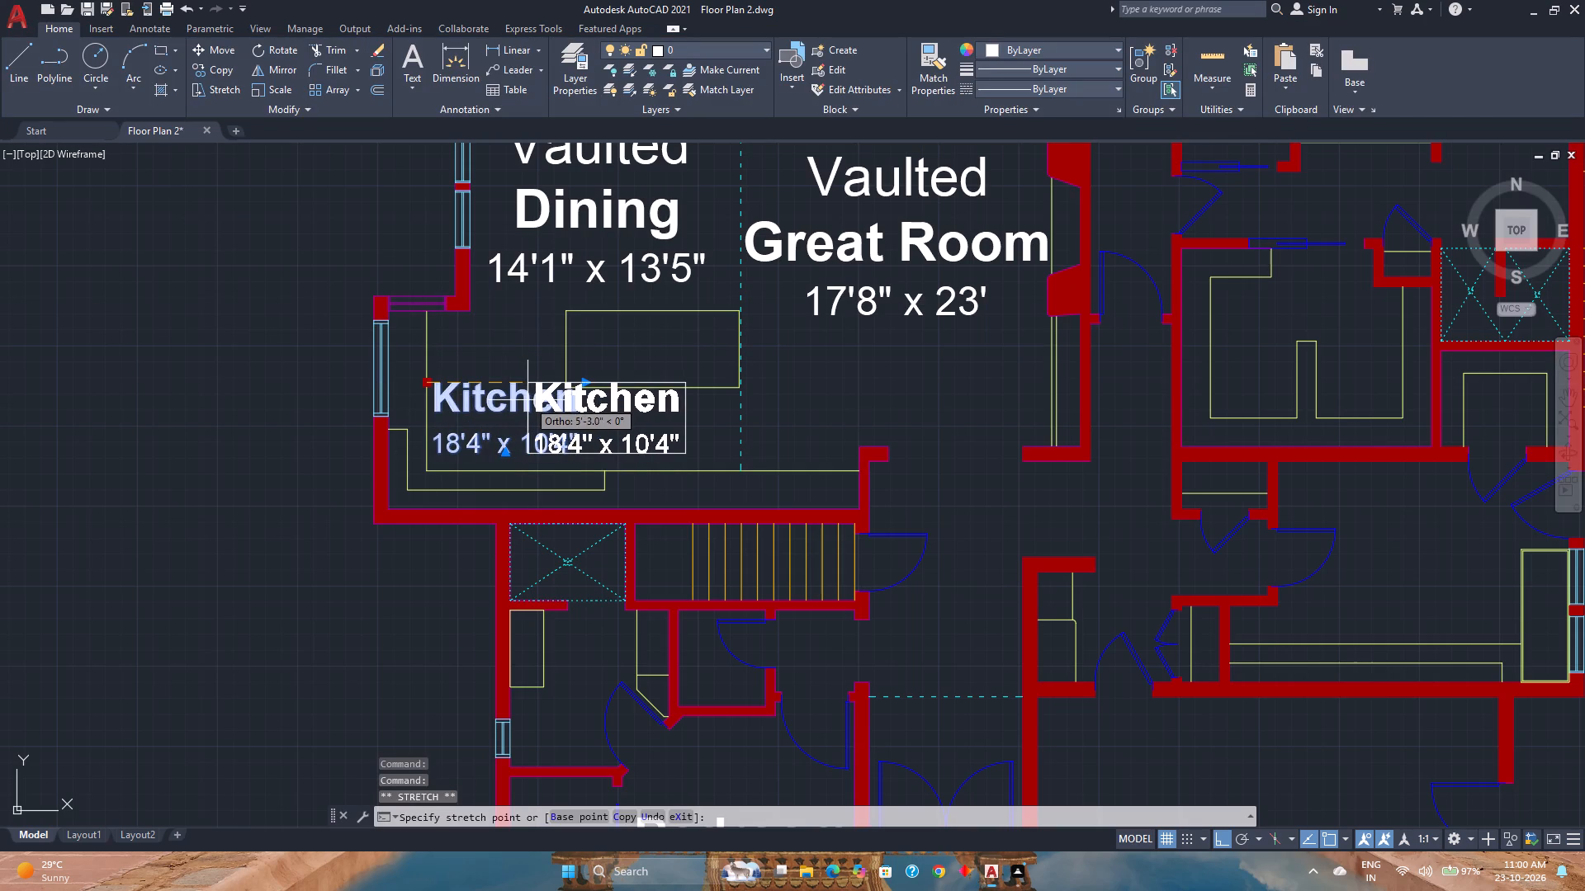
{"action": "key", "text": "F8"}
{"action": "scroll", "coordinate": [532, 402], "scroll_direction": "up", "scroll_amount": 4}
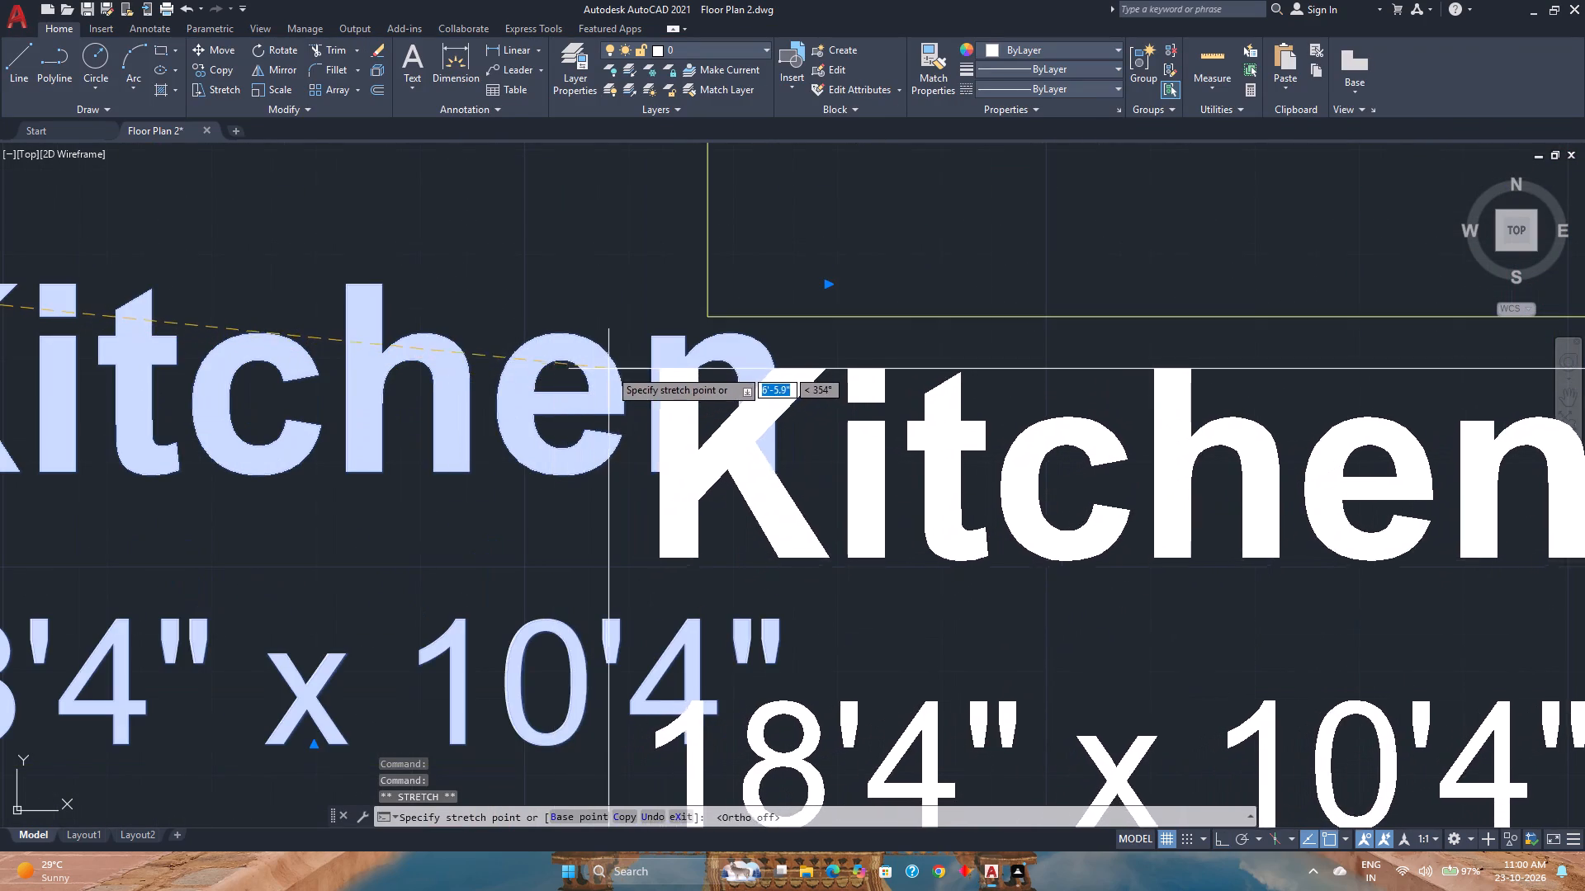
{"action": "left_click", "coordinate": [597, 363]}
{"action": "scroll", "coordinate": [597, 363], "scroll_direction": "down", "scroll_amount": 4}
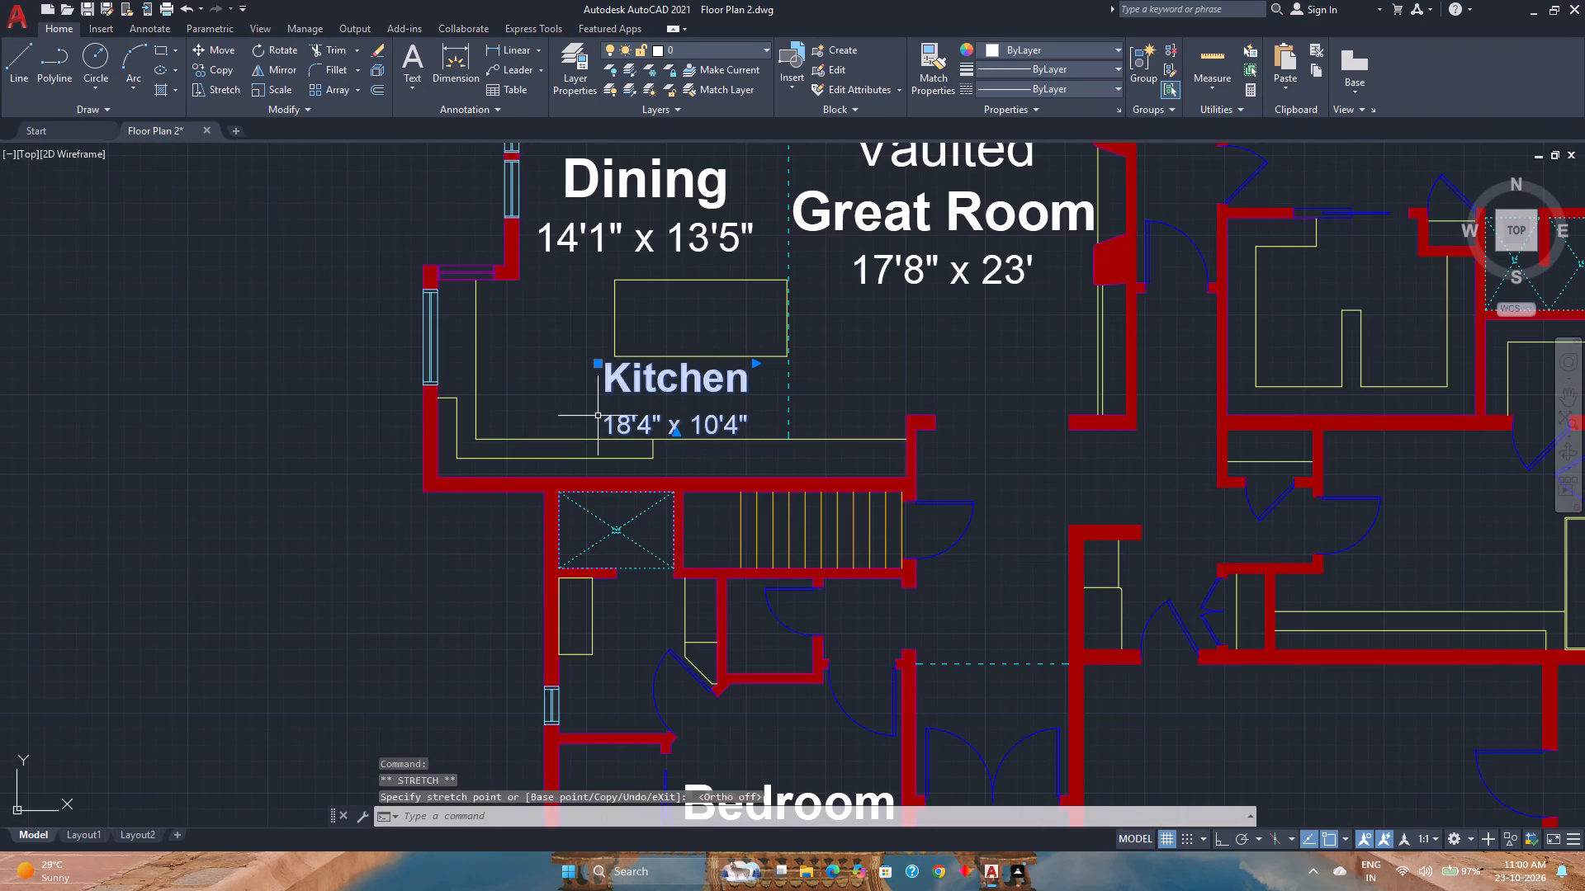
{"action": "key", "text": "Escape"}
Save the drawing with the repositioned Kitchen label.
{"action": "key", "text": "ctrl+s"}
Examine both floor plans, checking the room labels and how they fit within the walls.
{"action": "scroll", "coordinate": [603, 413], "scroll_direction": "down", "scroll_amount": 2}
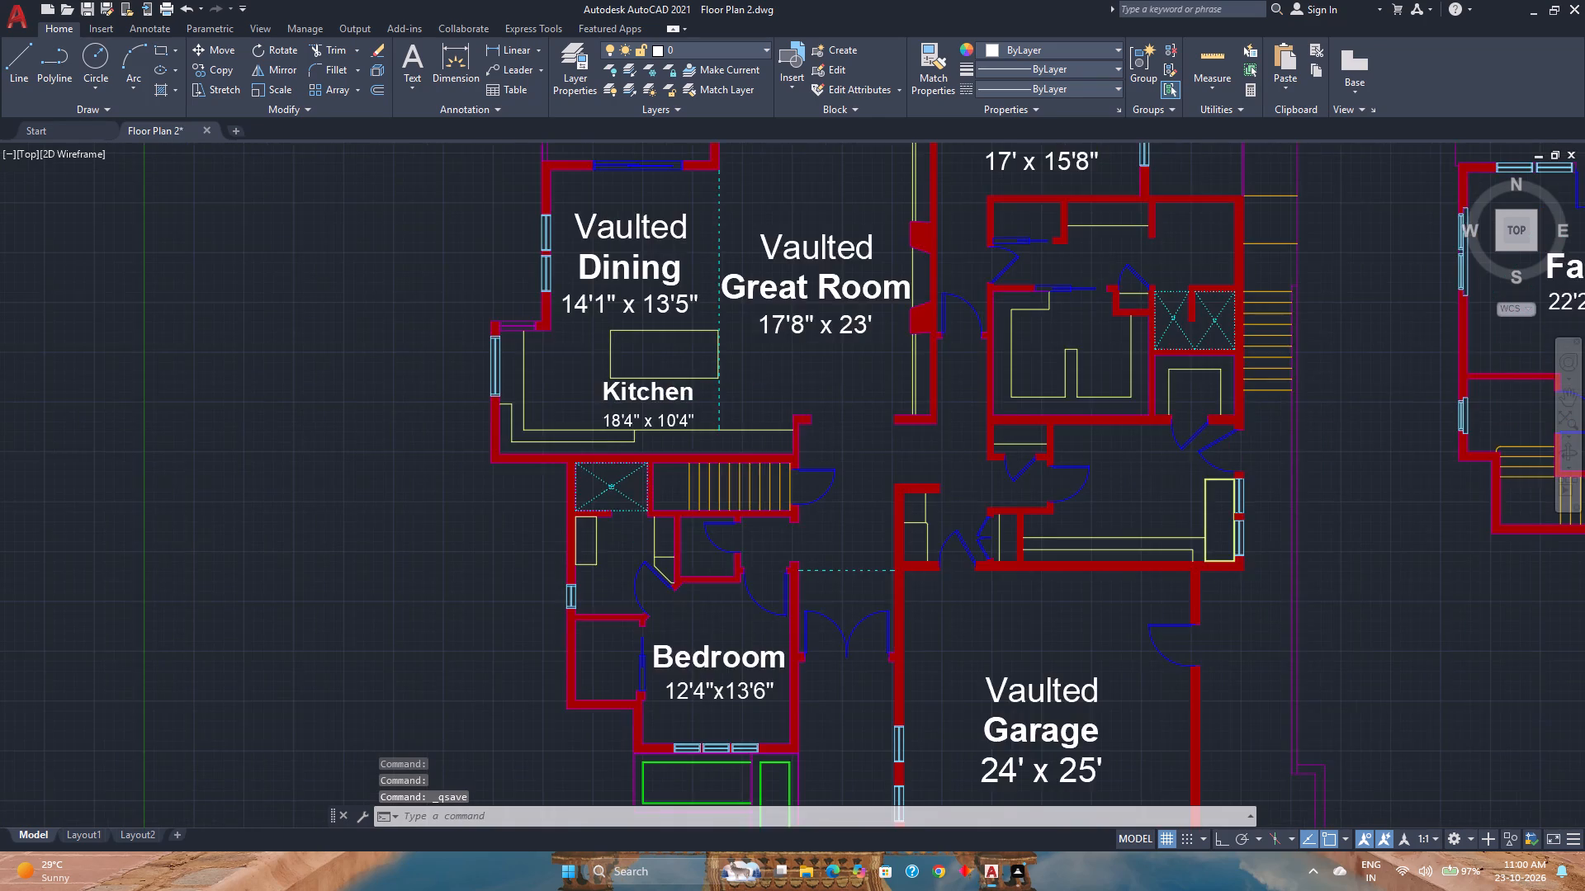
{"action": "scroll", "coordinate": [730, 422], "scroll_direction": "up", "scroll_amount": 1}
{"action": "middle_click_drag", "start_coordinate": [730, 422], "coordinate": [701, 404]}
{"action": "middle_click", "coordinate": [701, 404]}
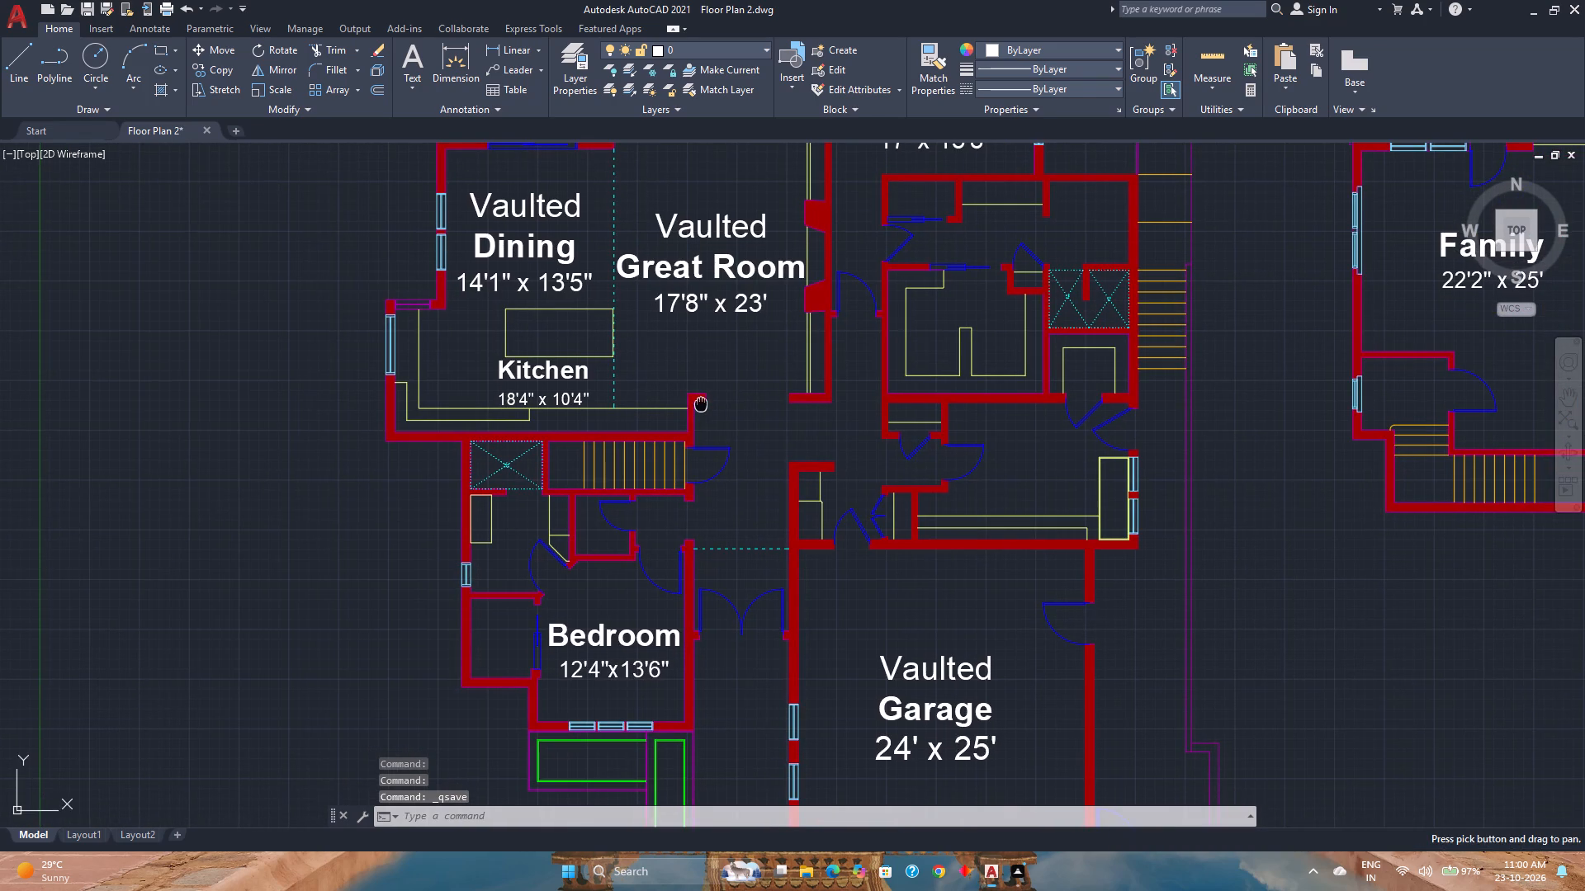
{"action": "scroll", "coordinate": [701, 404], "scroll_direction": "down", "scroll_amount": 1}
{"action": "middle_click_drag", "start_coordinate": [790, 384], "coordinate": [748, 355]}
{"action": "scroll", "coordinate": [703, 402], "scroll_direction": "down", "scroll_amount": 1}
{"action": "middle_click_drag", "start_coordinate": [703, 402], "coordinate": [532, 483]}
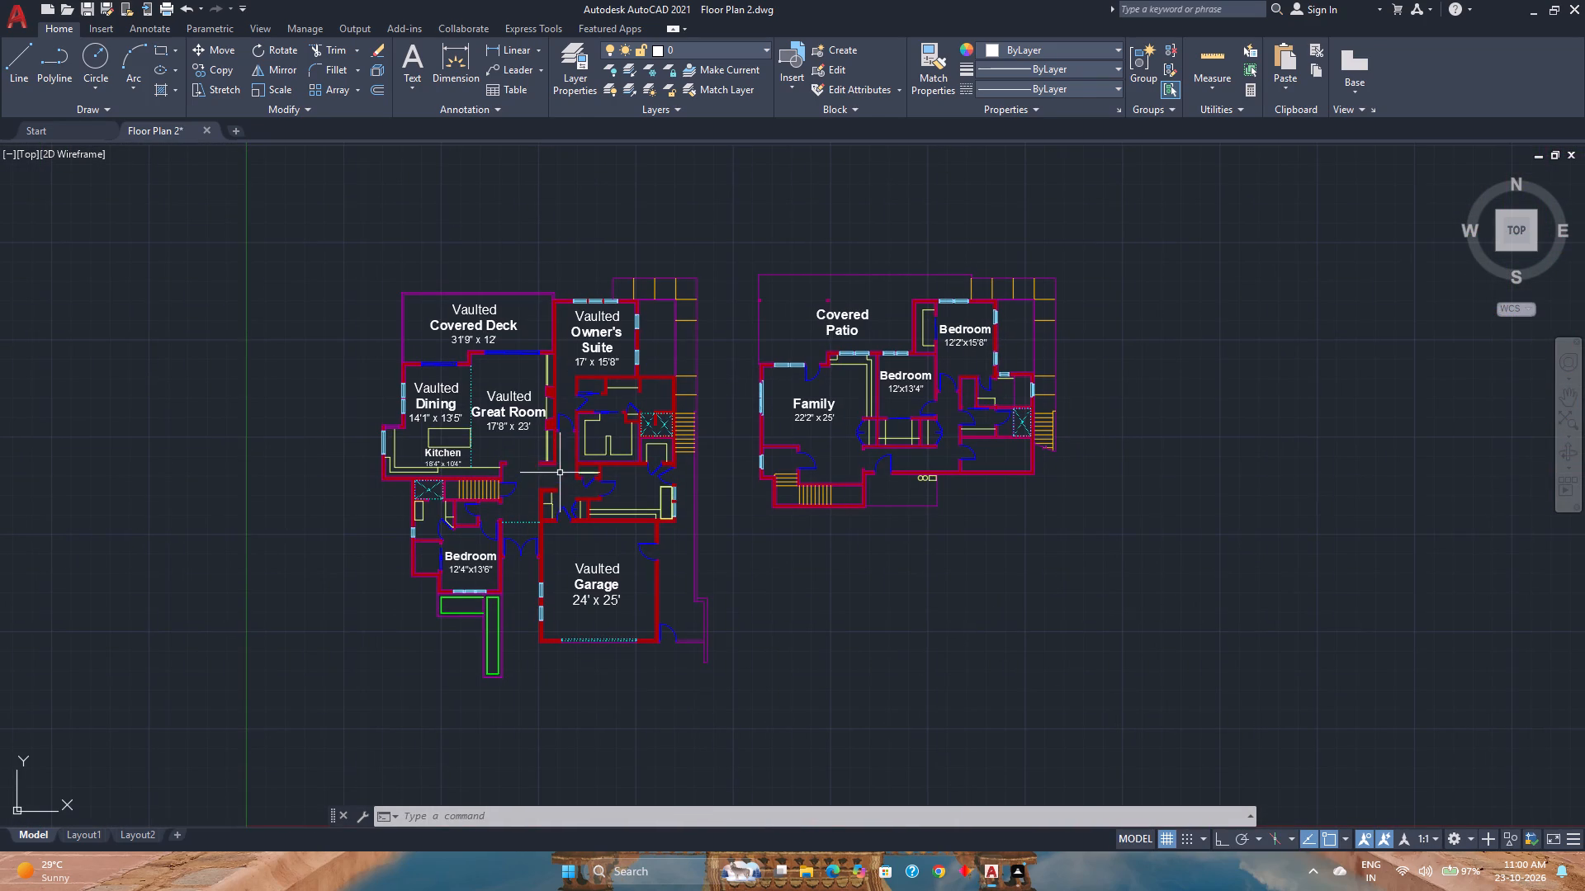
{"action": "scroll", "coordinate": [877, 304], "scroll_direction": "up", "scroll_amount": 2}
{"action": "scroll", "coordinate": [872, 311], "scroll_direction": "down", "scroll_amount": 2}
{"action": "middle_click_drag", "start_coordinate": [872, 312], "coordinate": [780, 318]}
{"action": "middle_click", "coordinate": [774, 316]}
{"action": "middle_click", "coordinate": [754, 313]}
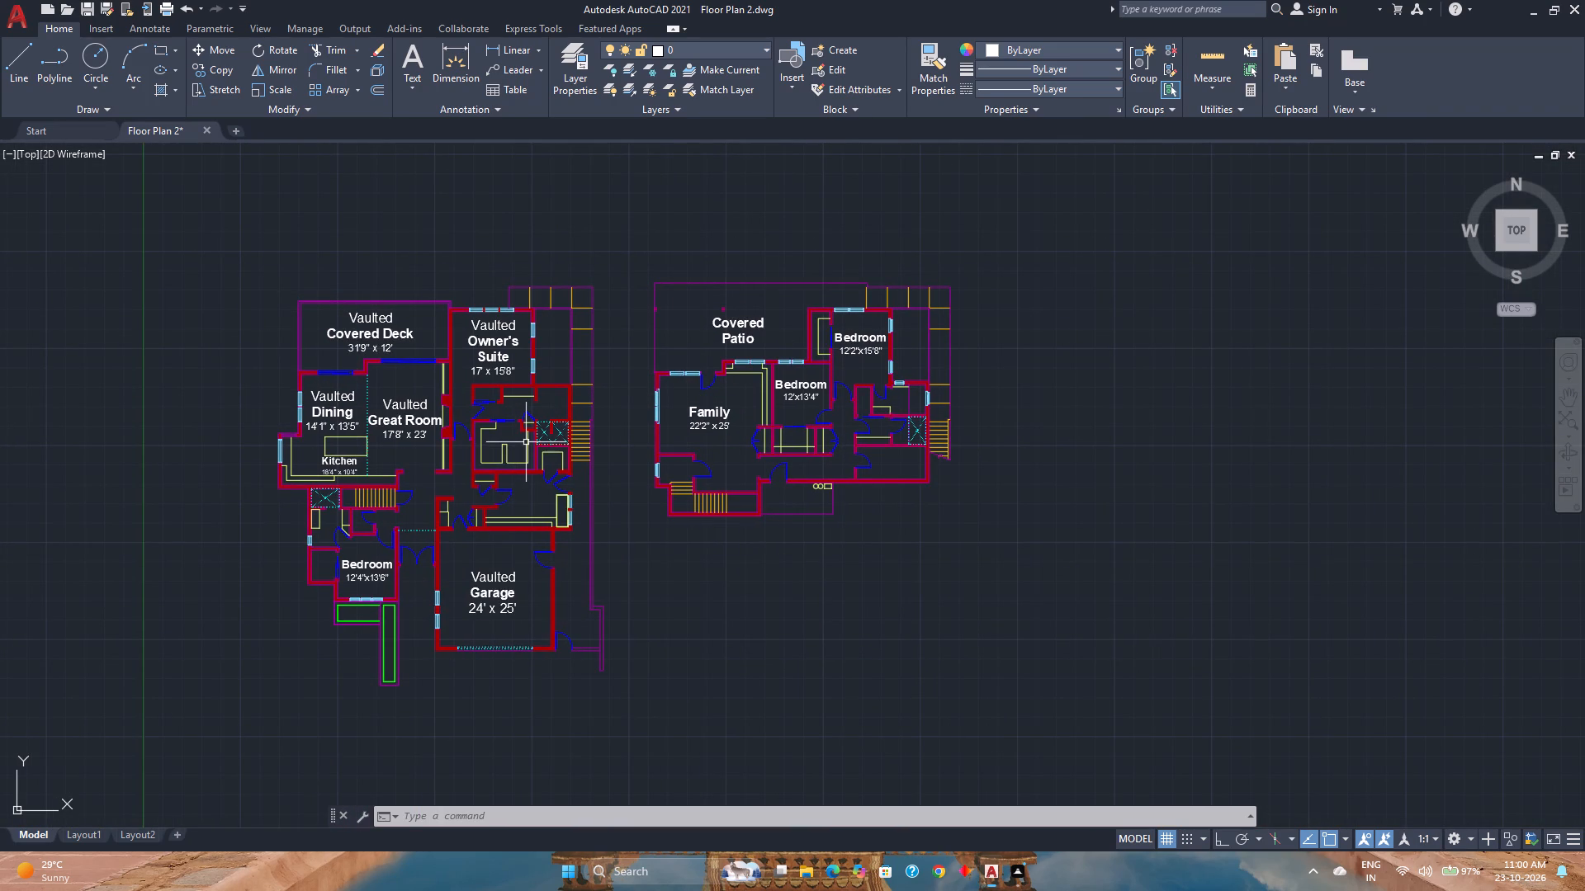
{"action": "scroll", "coordinate": [416, 420], "scroll_direction": "up", "scroll_amount": 1}
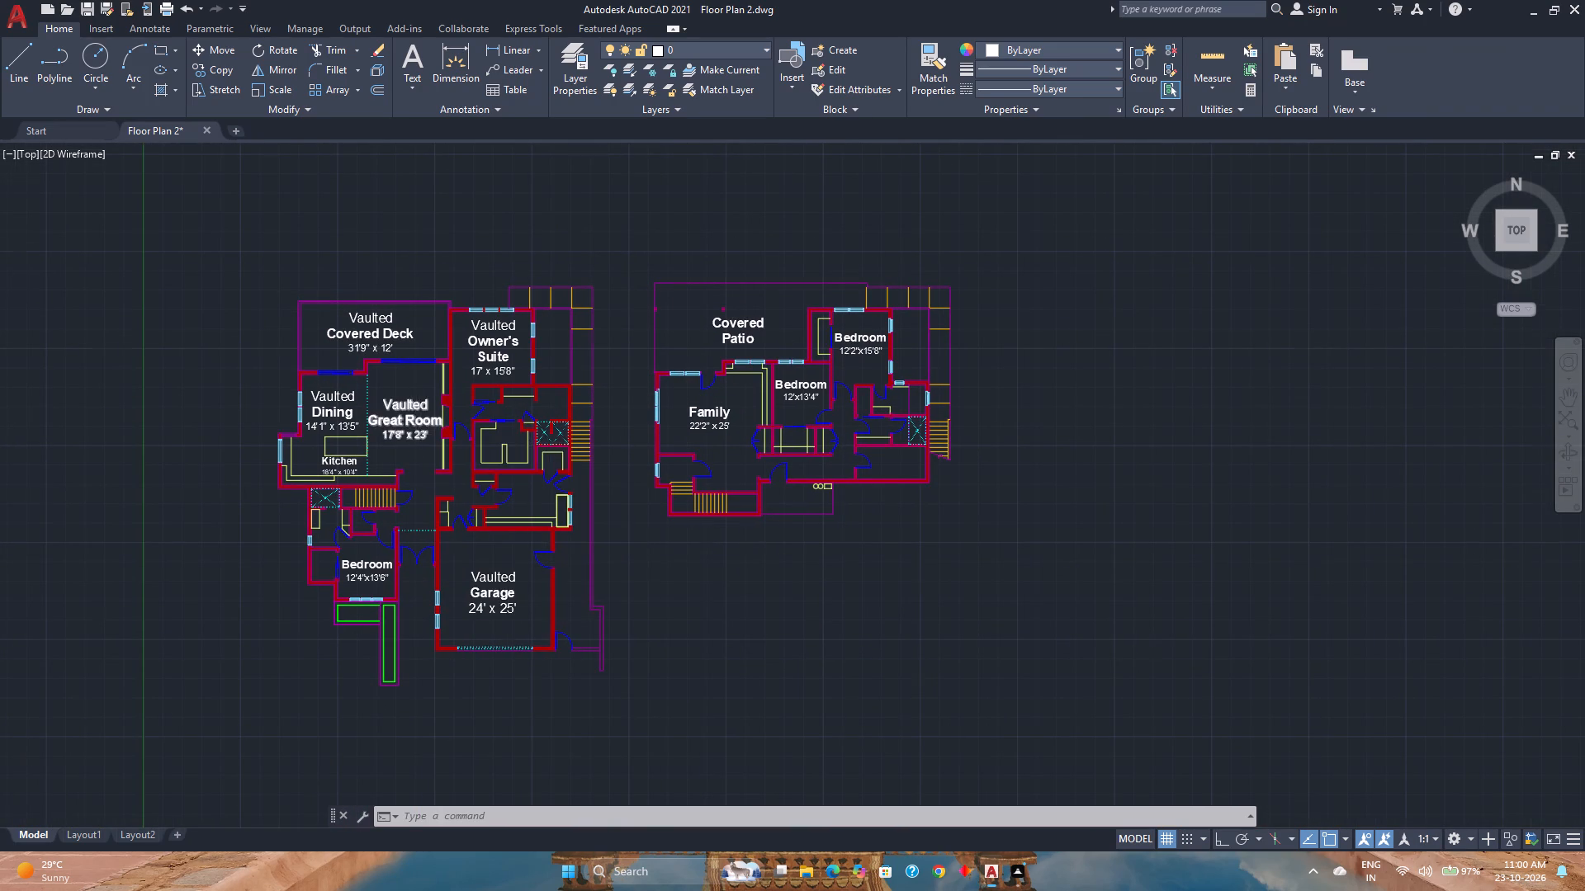
{"action": "scroll", "coordinate": [416, 420], "scroll_direction": "up", "scroll_amount": 1}
{"action": "middle_click_drag", "start_coordinate": [416, 420], "coordinate": [518, 470]}
{"action": "middle_click", "coordinate": [518, 470]}
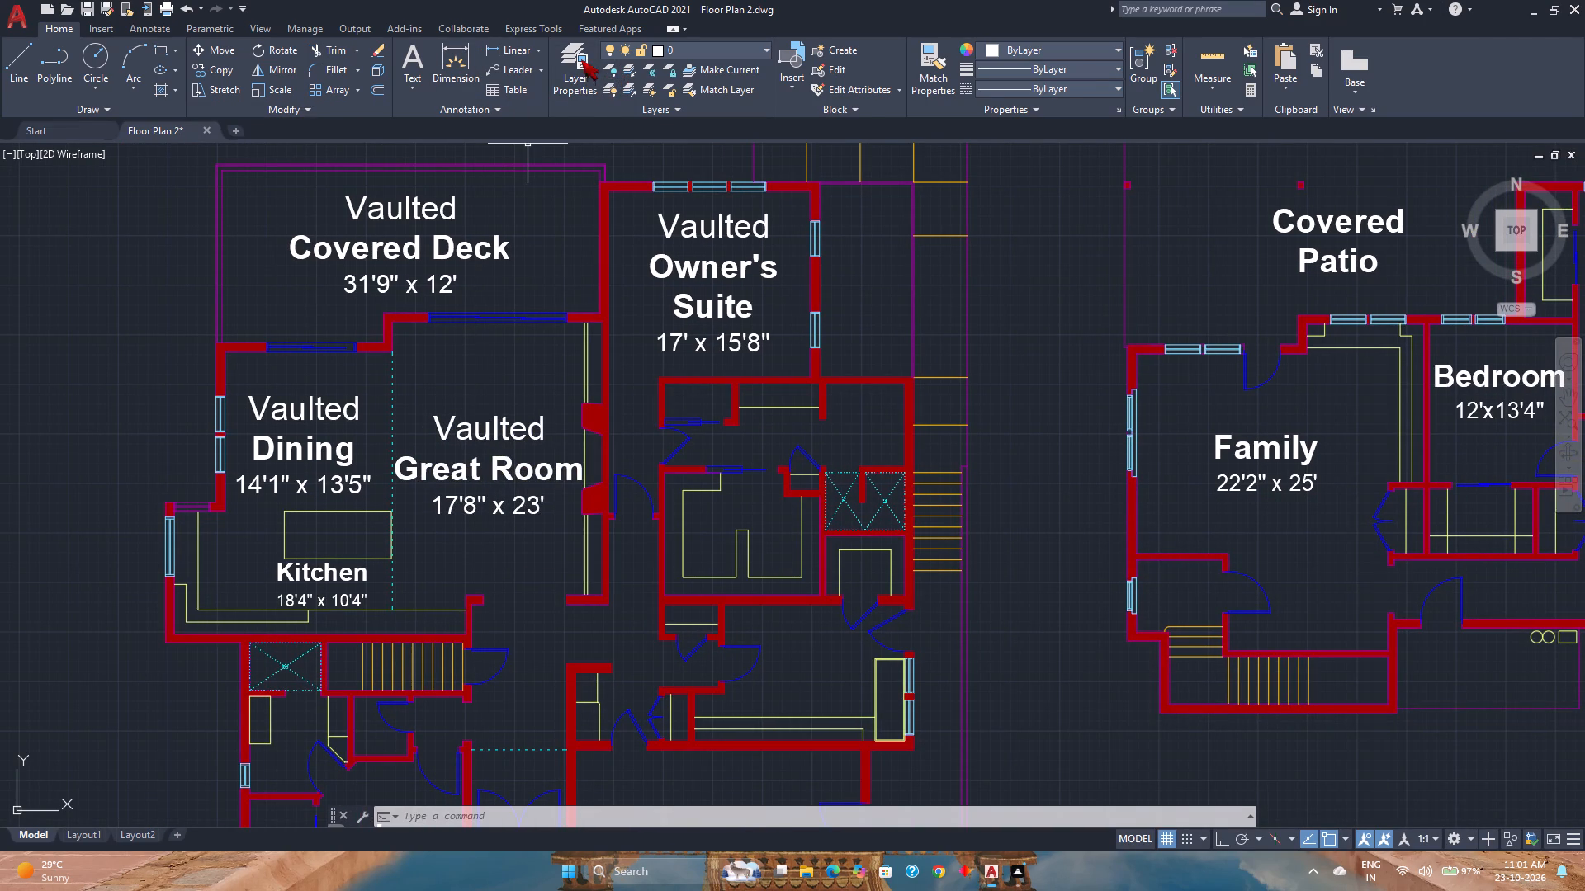
Change the Hatch layer's colour to index colour 232.
{"action": "left_click", "coordinate": [692, 45]}
{"action": "left_click", "coordinate": [665, 190]}
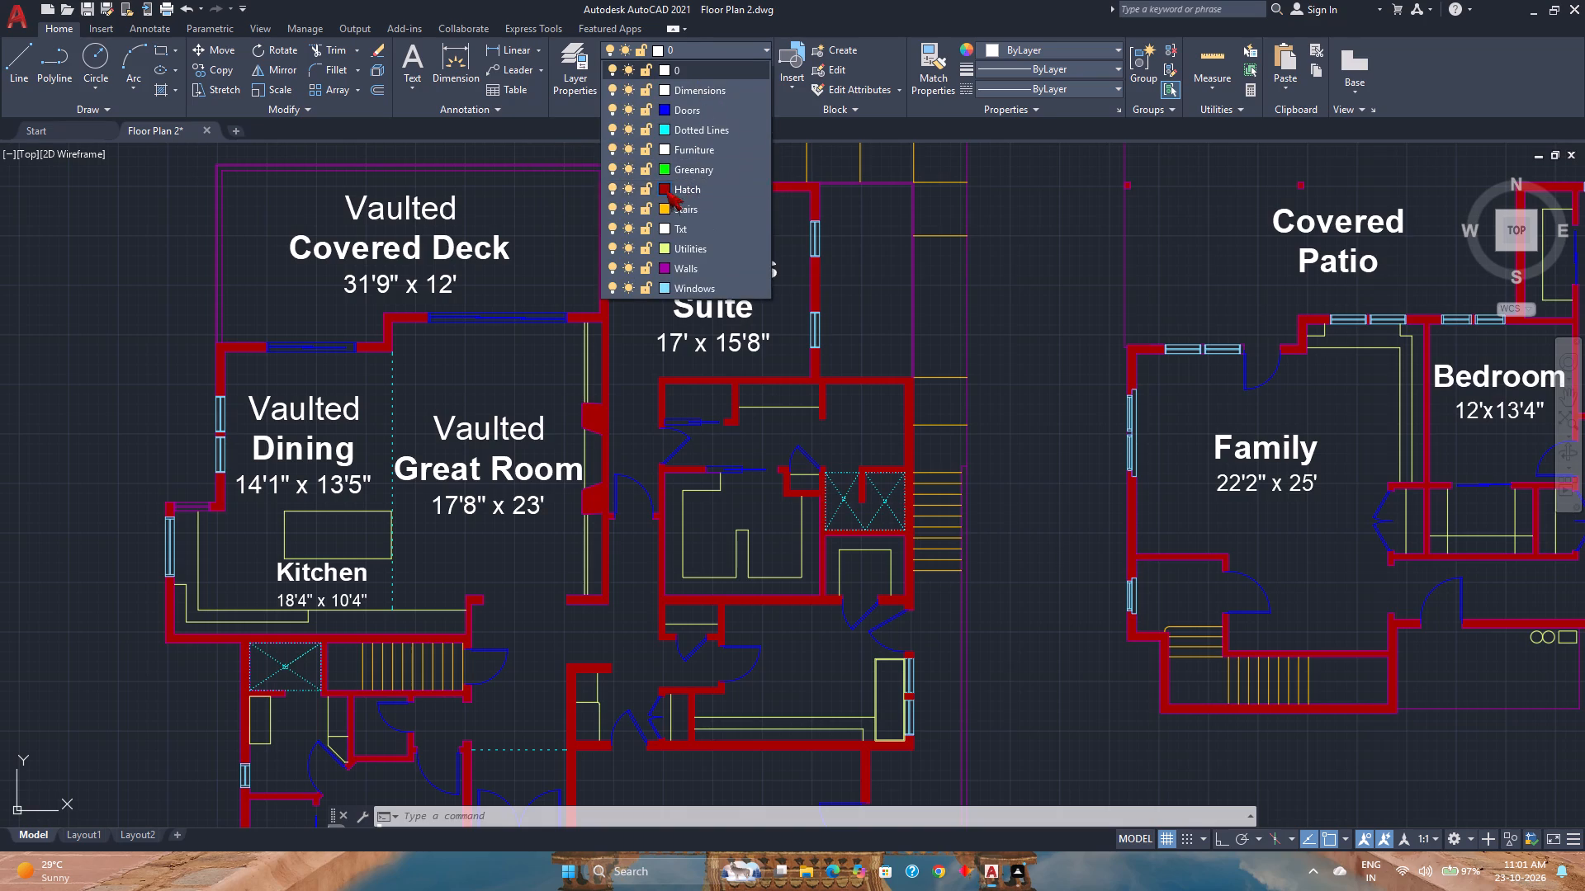
{"action": "left_click", "coordinate": [509, 285]}
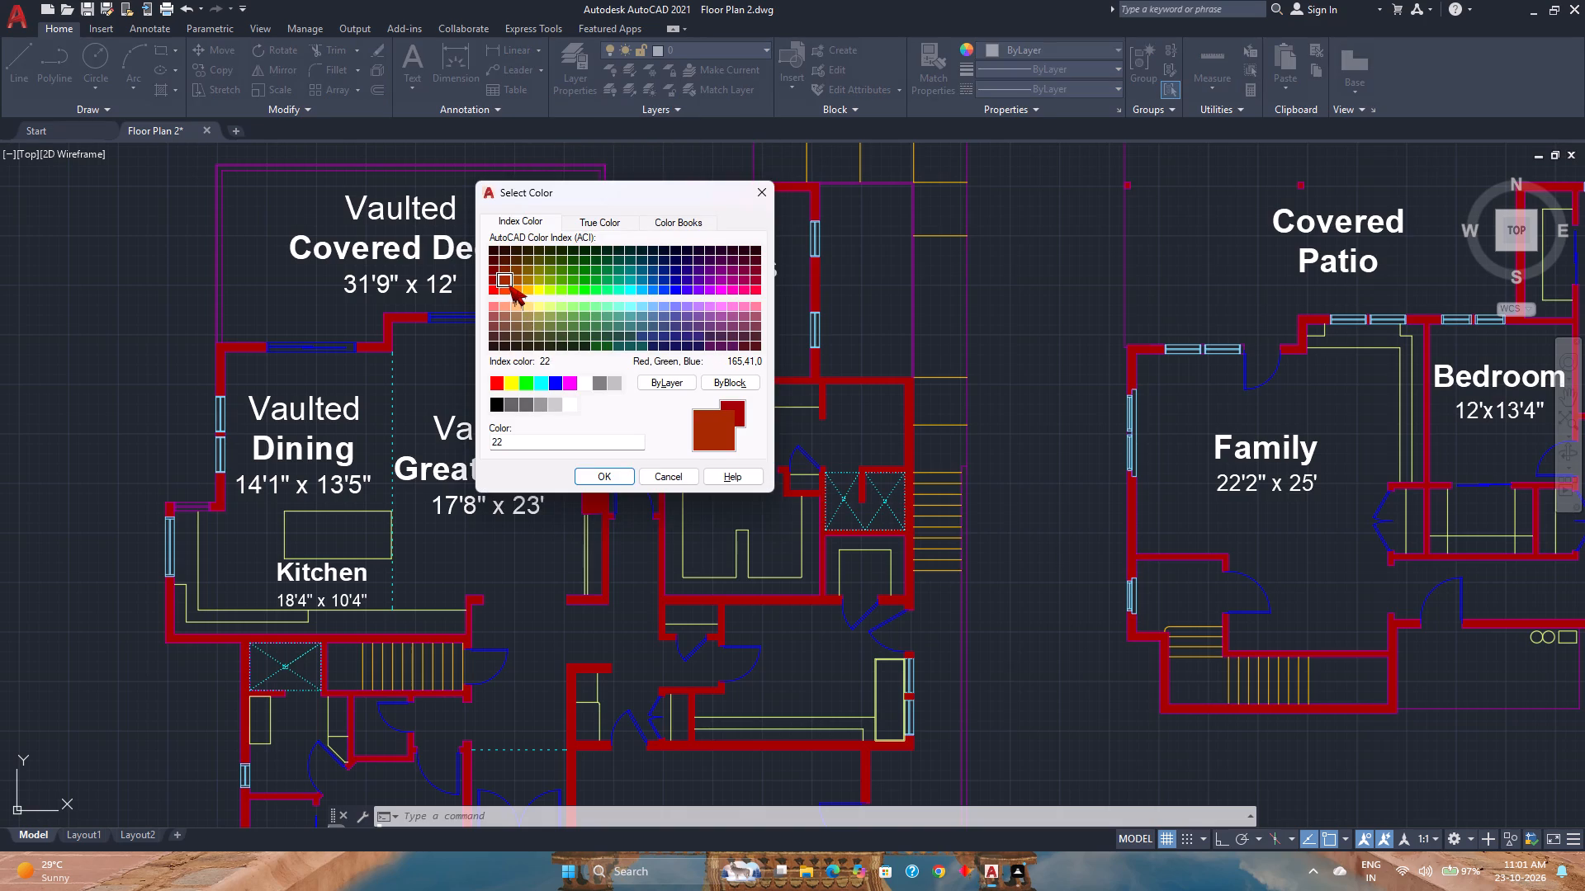
{"action": "left_click", "coordinate": [753, 283]}
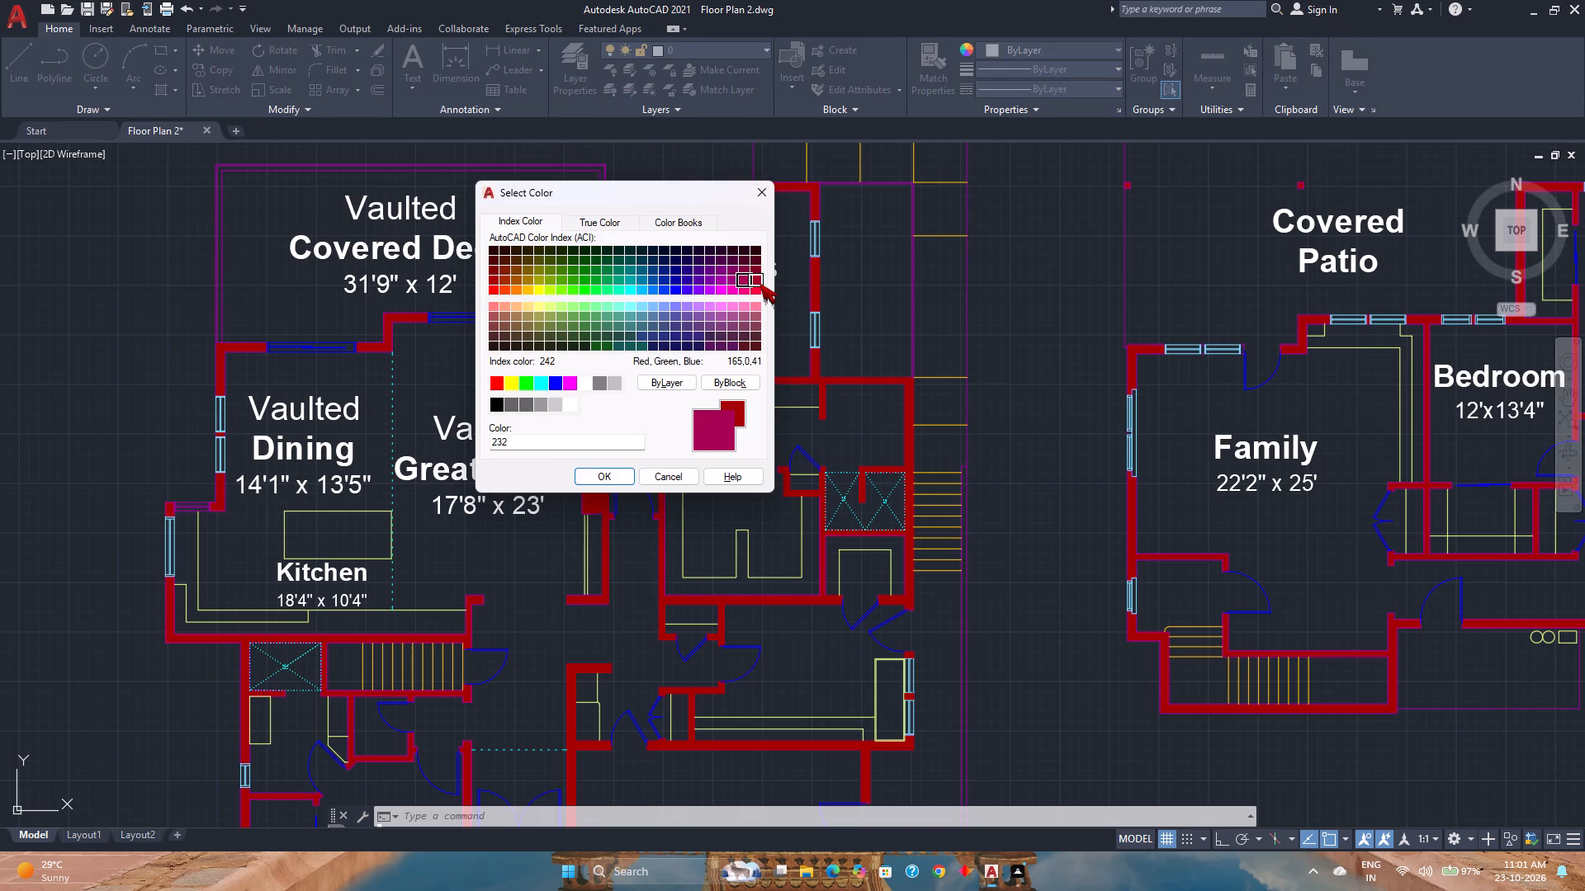
{"action": "left_click", "coordinate": [625, 476]}
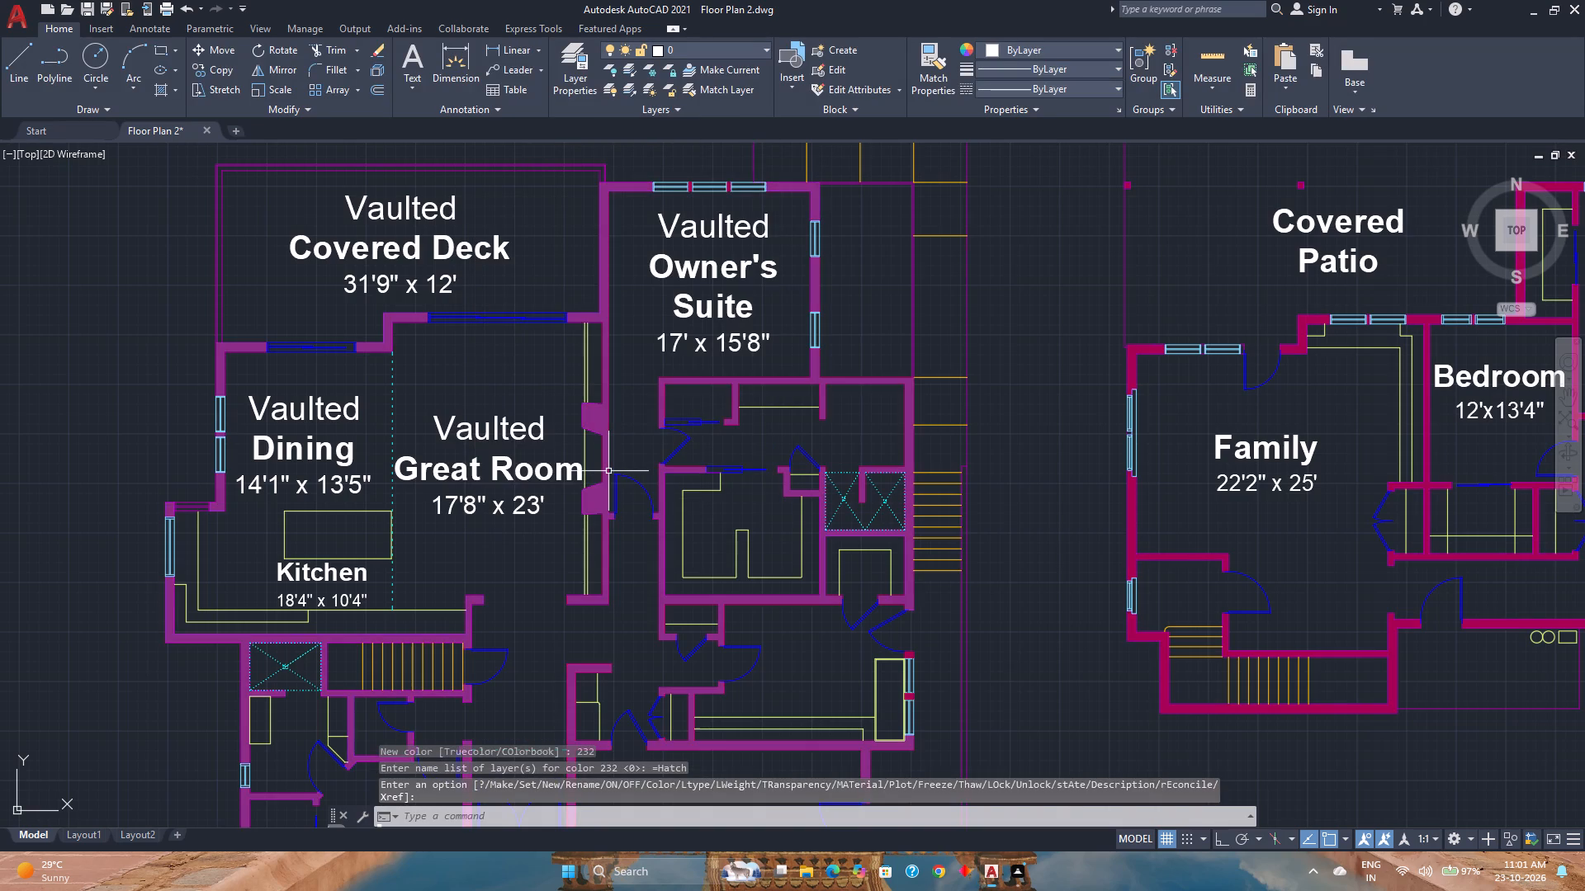
{"action": "key", "text": "Escape"}
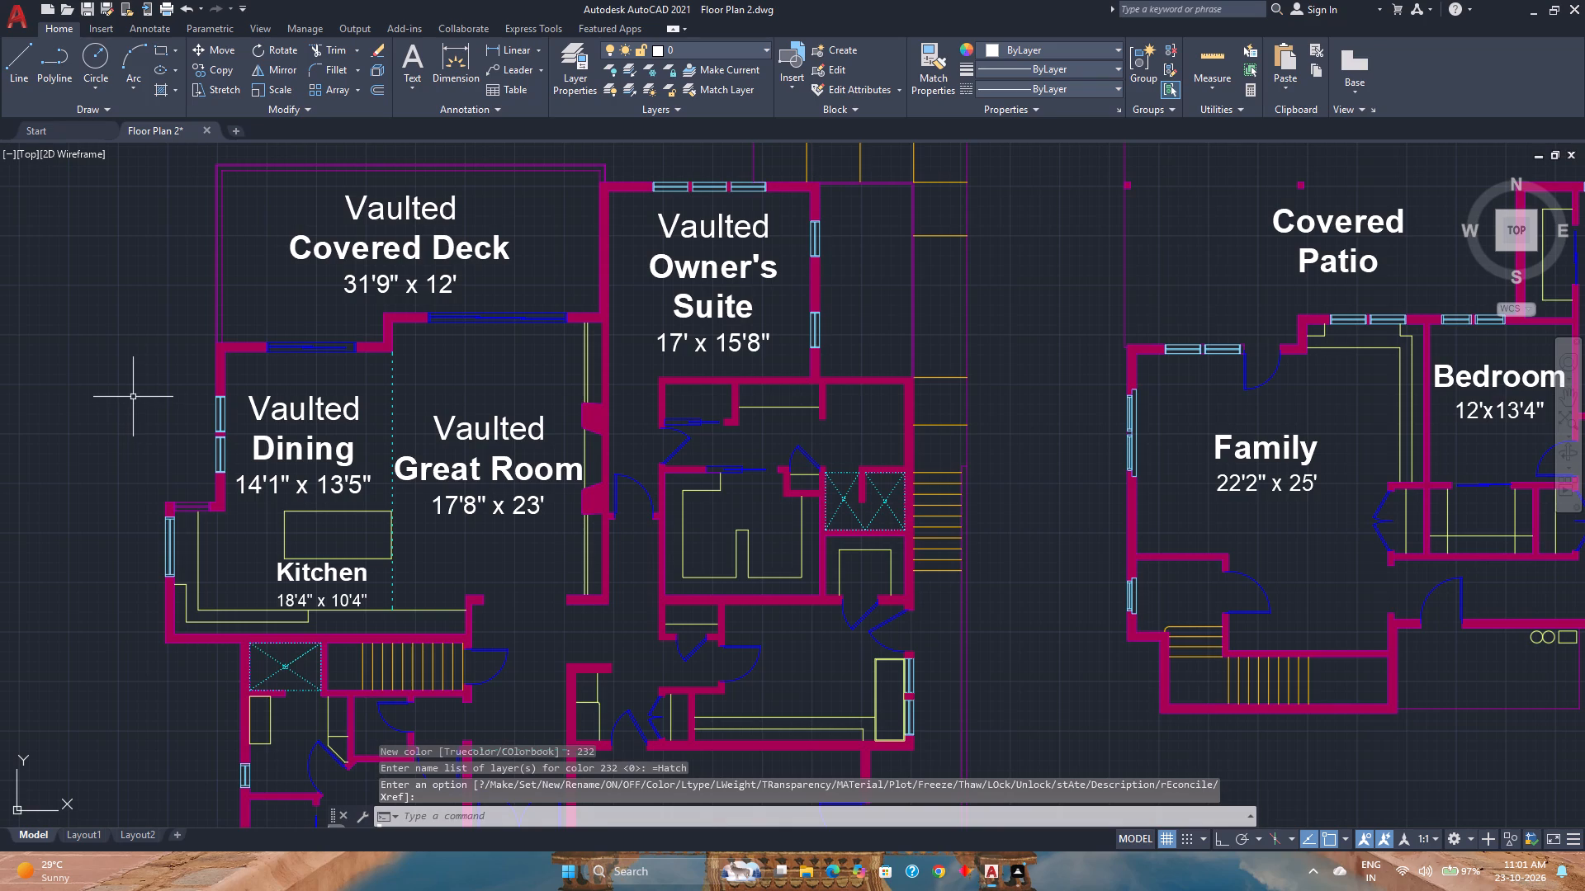
Save the drawing with the recoloured wall hatch.
{"action": "scroll", "coordinate": [137, 394], "scroll_direction": "down", "scroll_amount": 1}
{"action": "scroll", "coordinate": [726, 534], "scroll_direction": "down", "scroll_amount": 1}
{"action": "middle_click_drag", "start_coordinate": [793, 598], "coordinate": [786, 518]}
{"action": "middle_click", "coordinate": [786, 518]}
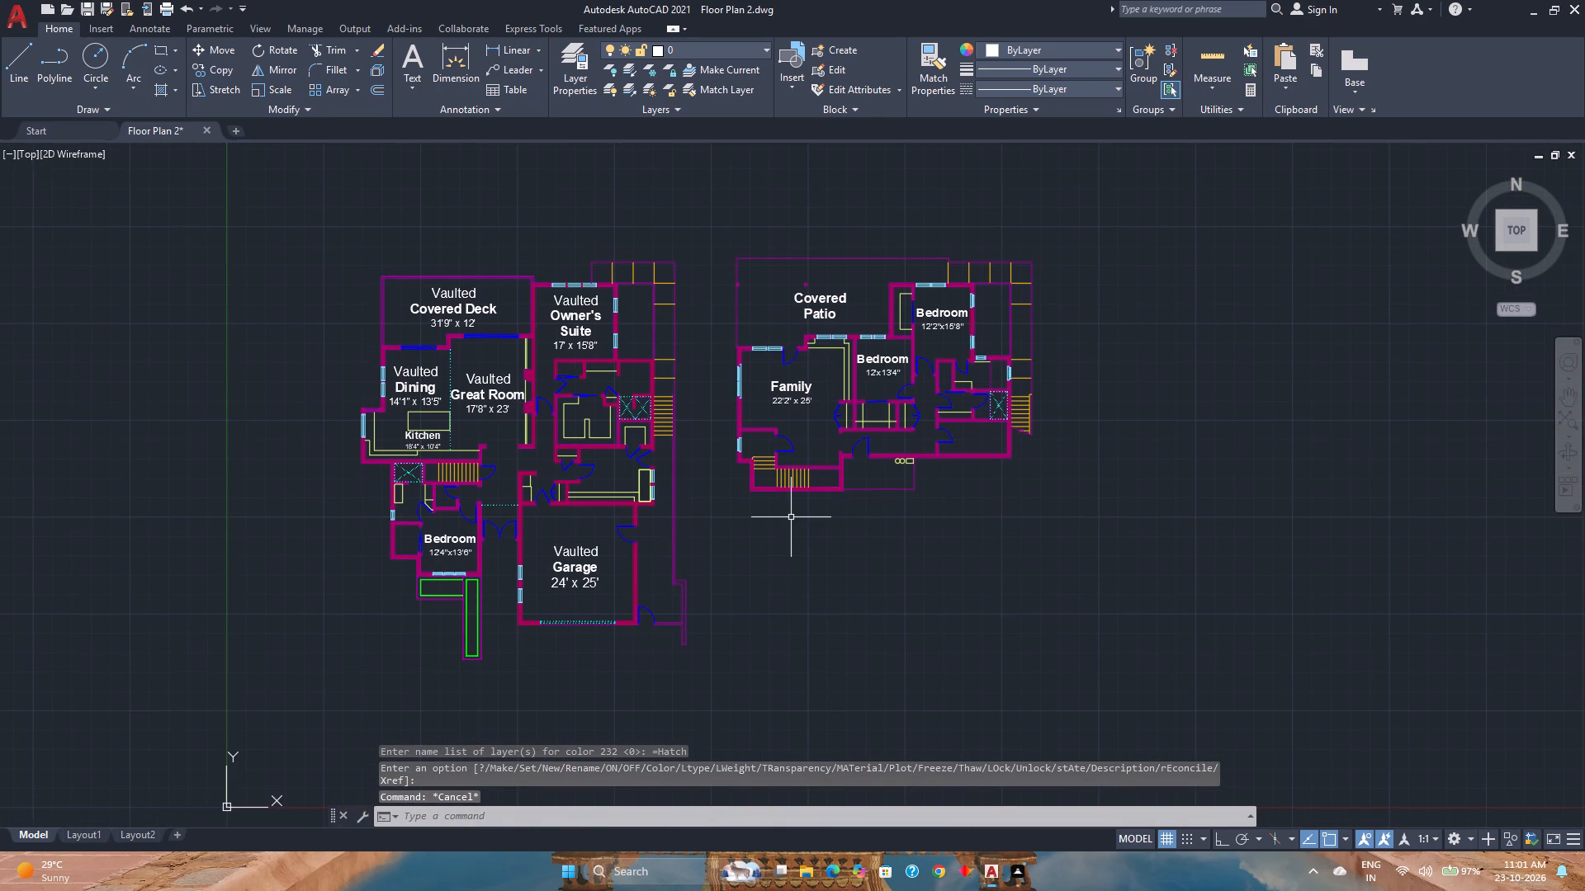
{"action": "key", "text": "ctrl+s"}
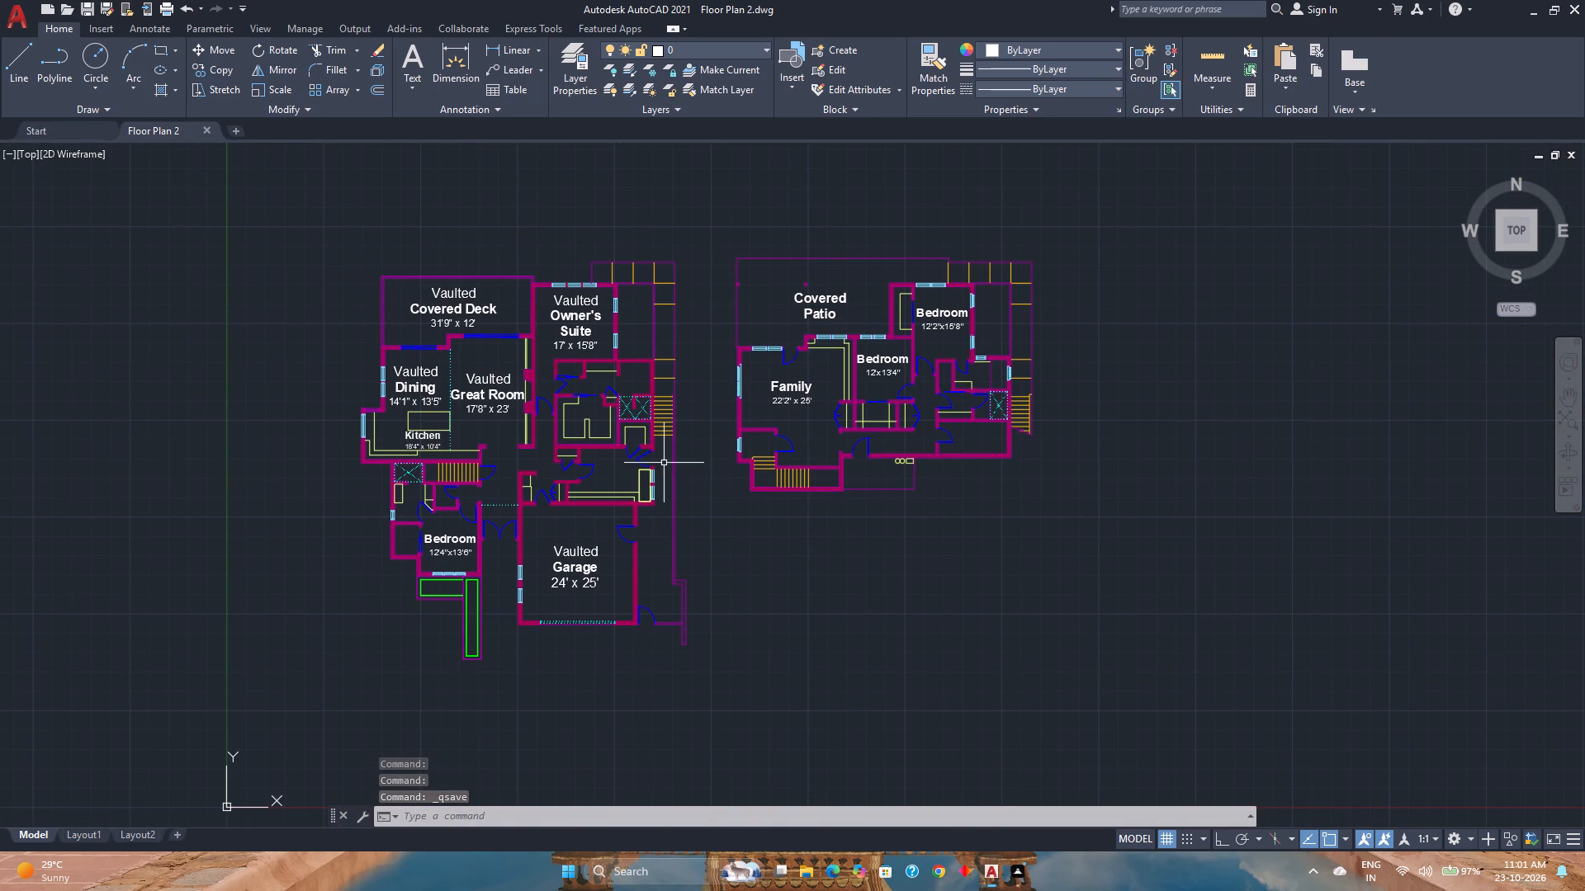
Examine the recoloured wall hatch across both floor plans.
{"action": "scroll", "coordinate": [500, 471], "scroll_direction": "up", "scroll_amount": 1}
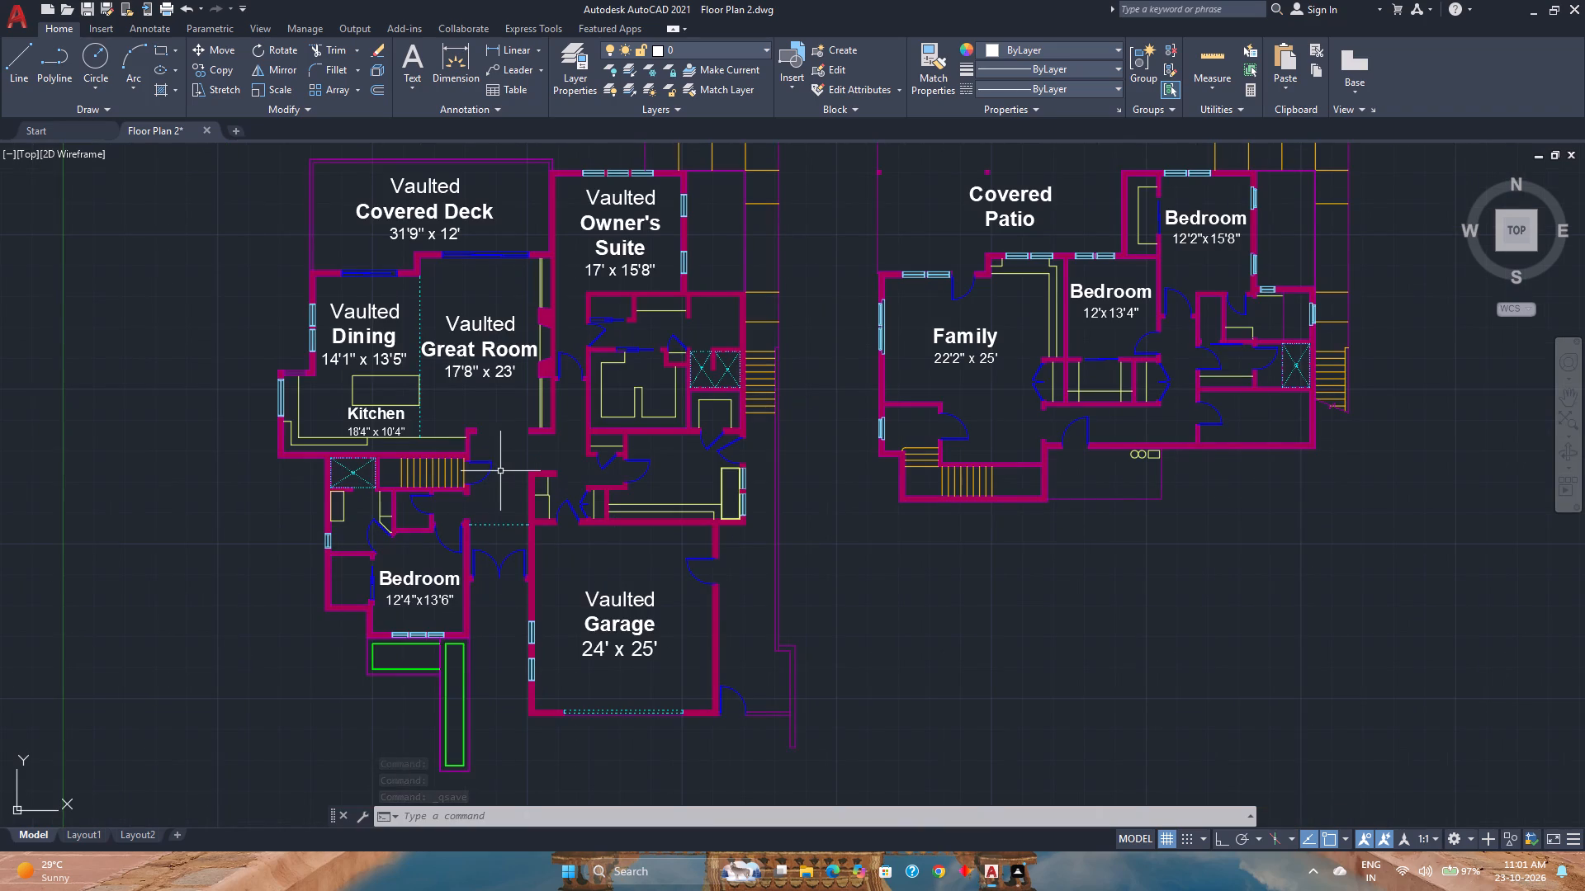
{"action": "scroll", "coordinate": [540, 431], "scroll_direction": "up", "scroll_amount": 3}
{"action": "left_click", "coordinate": [548, 427]}
{"action": "scroll", "coordinate": [548, 427], "scroll_direction": "down", "scroll_amount": 2}
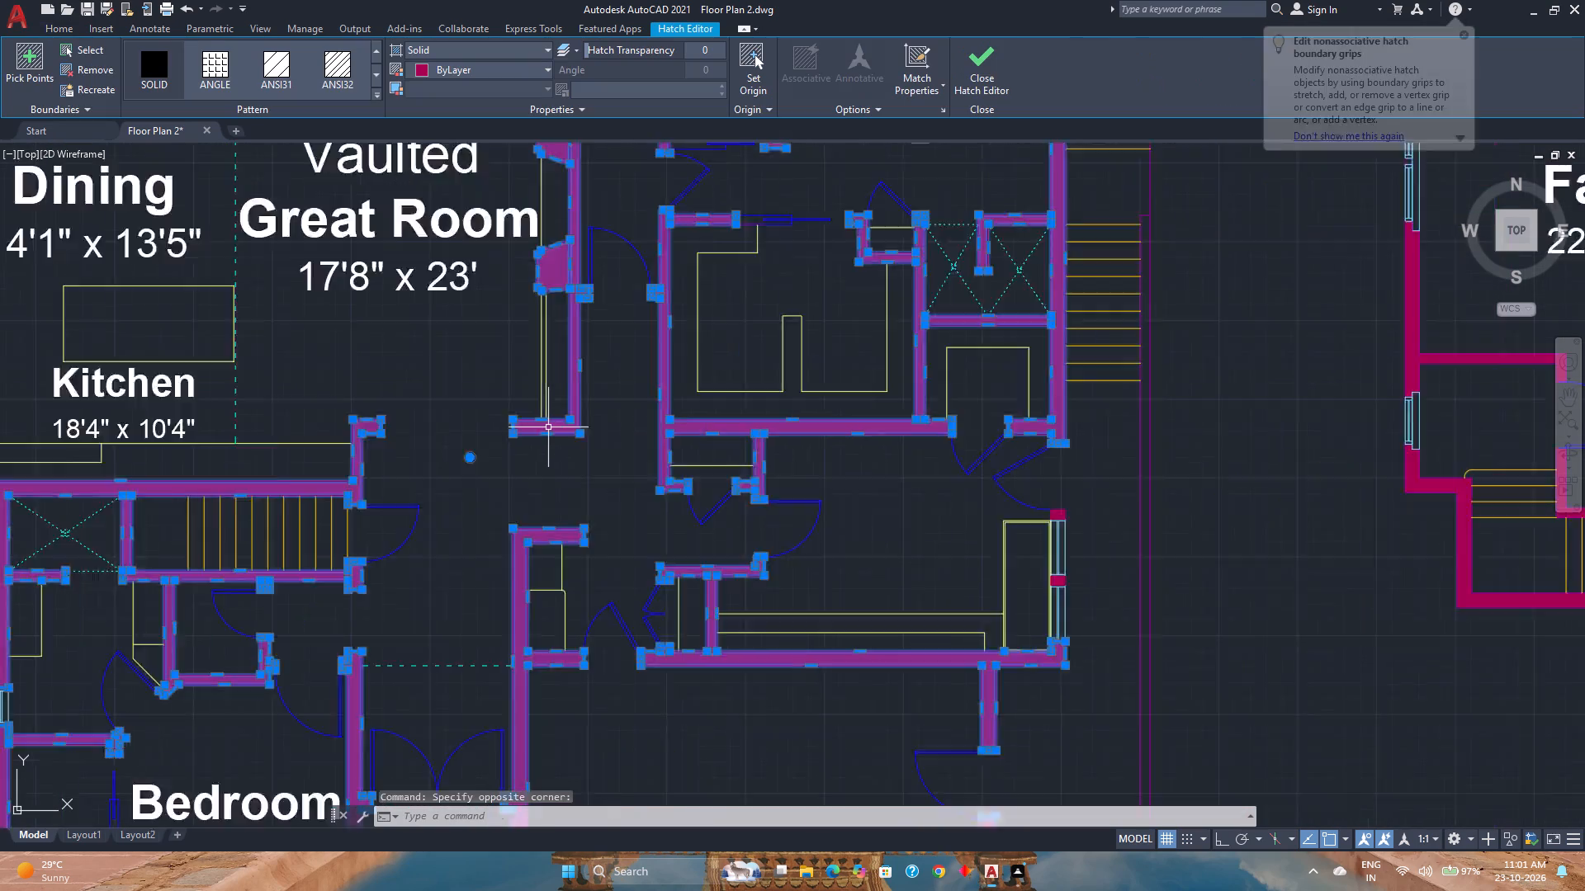
{"action": "scroll", "coordinate": [548, 427], "scroll_direction": "down", "scroll_amount": 2}
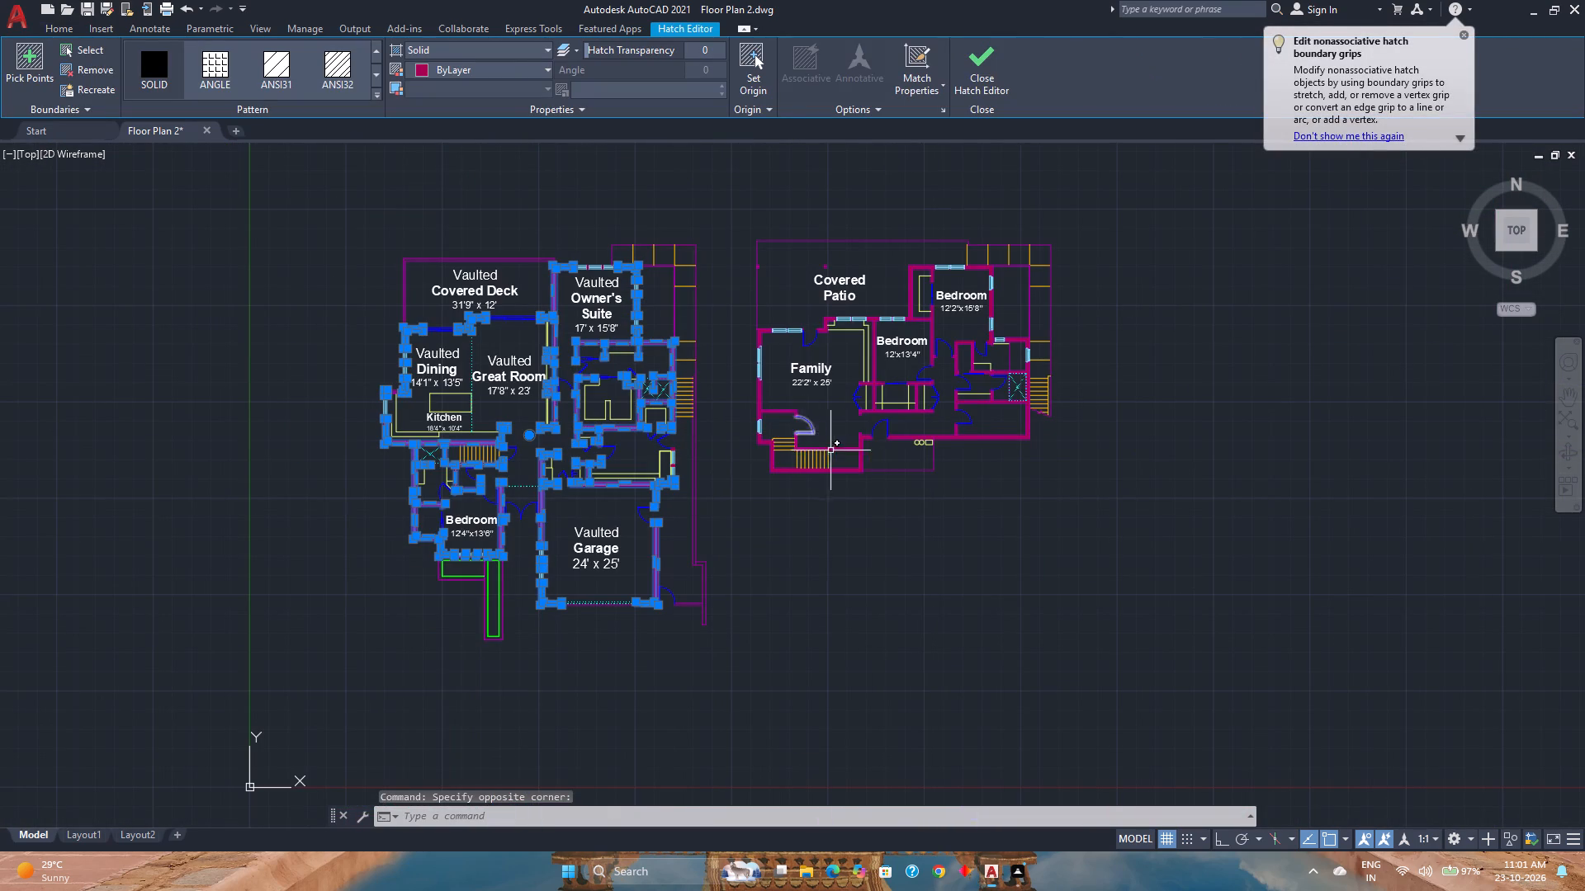
{"action": "scroll", "coordinate": [875, 450], "scroll_direction": "up", "scroll_amount": 3}
{"action": "key", "text": "Escape"}
{"action": "scroll", "coordinate": [796, 554], "scroll_direction": "down", "scroll_amount": 2}
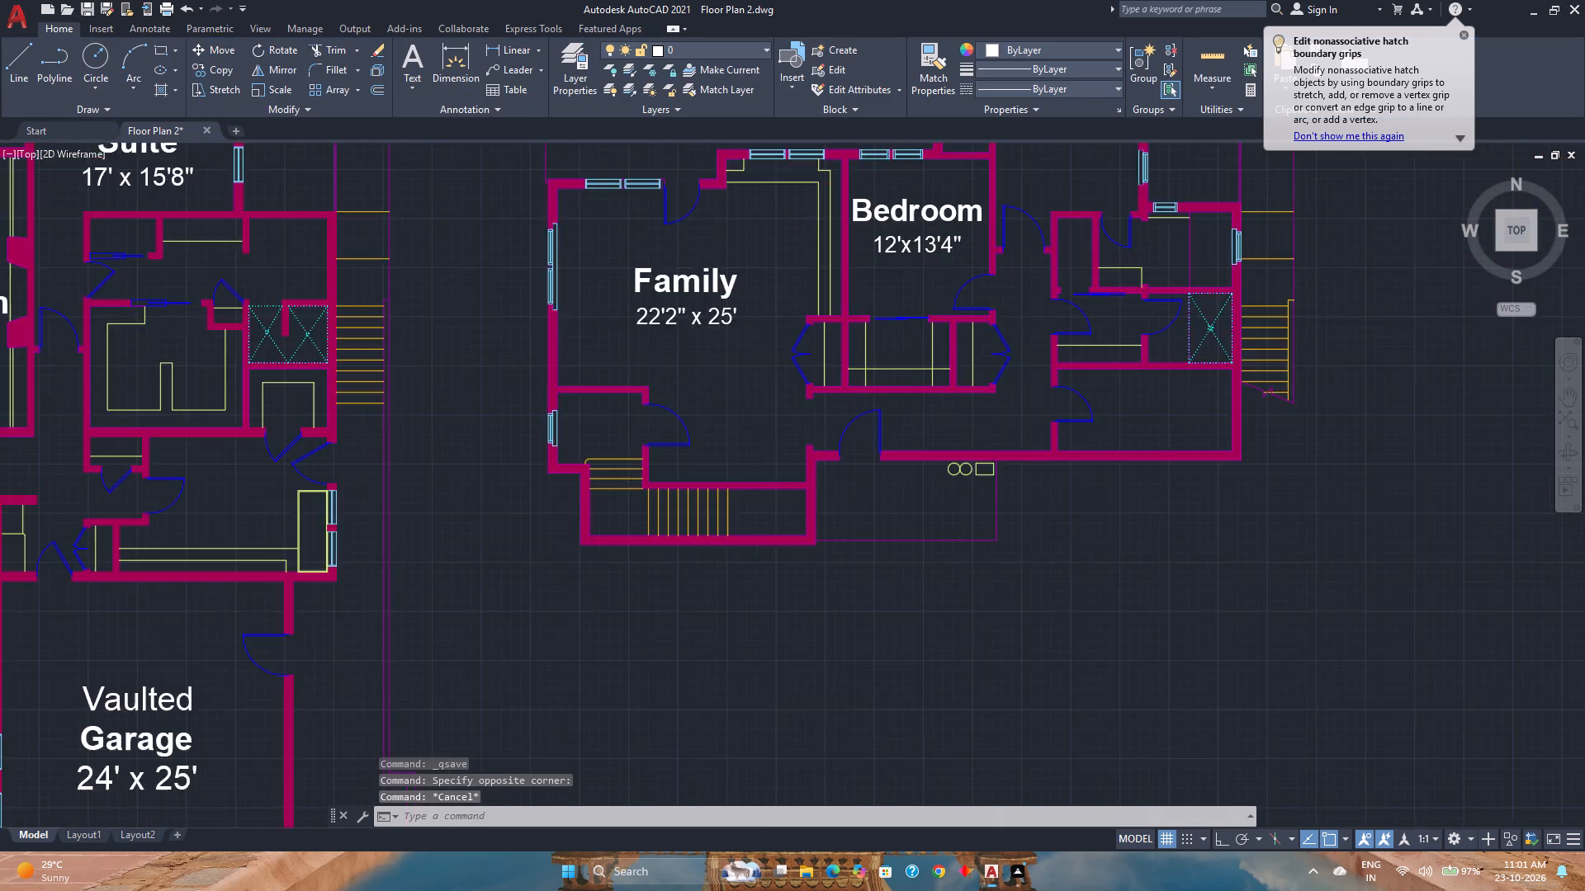
{"action": "scroll", "coordinate": [796, 554], "scroll_direction": "down", "scroll_amount": 1}
Save the drawing after checking the wall hatch.
{"action": "key", "text": "ctrl+s"}
Examine both floor plans and the dotted shower symbol beside the second plan's stairs.
{"action": "scroll", "coordinate": [759, 580], "scroll_direction": "up", "scroll_amount": 1}
{"action": "middle_click_drag", "start_coordinate": [764, 580], "coordinate": [801, 575]}
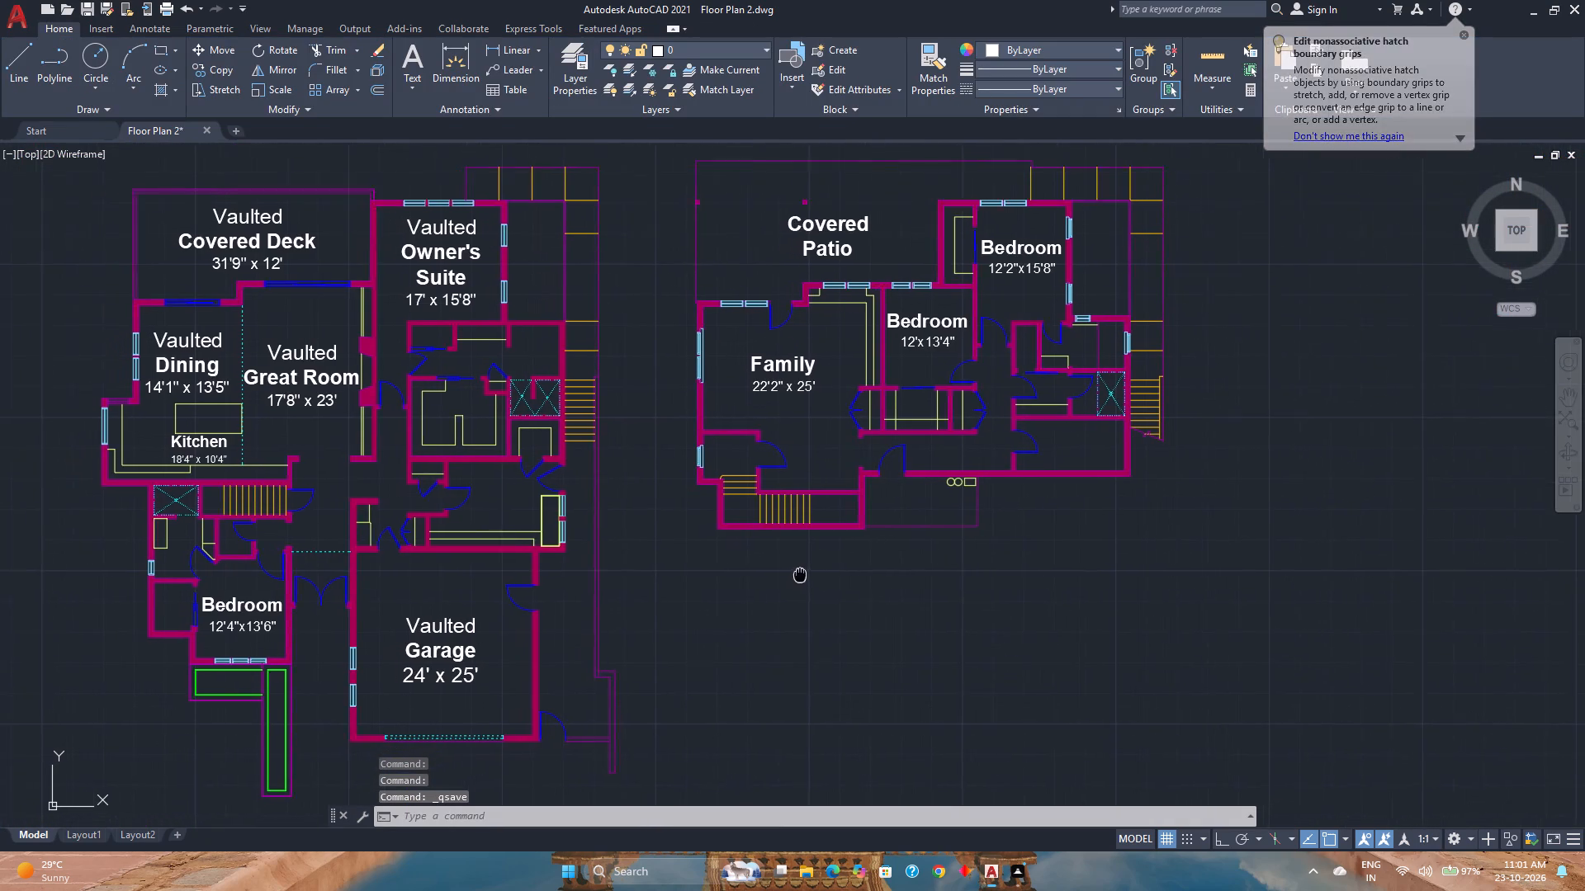
{"action": "middle_click_drag", "start_coordinate": [801, 575], "coordinate": [804, 573]}
{"action": "middle_click", "coordinate": [804, 573]}
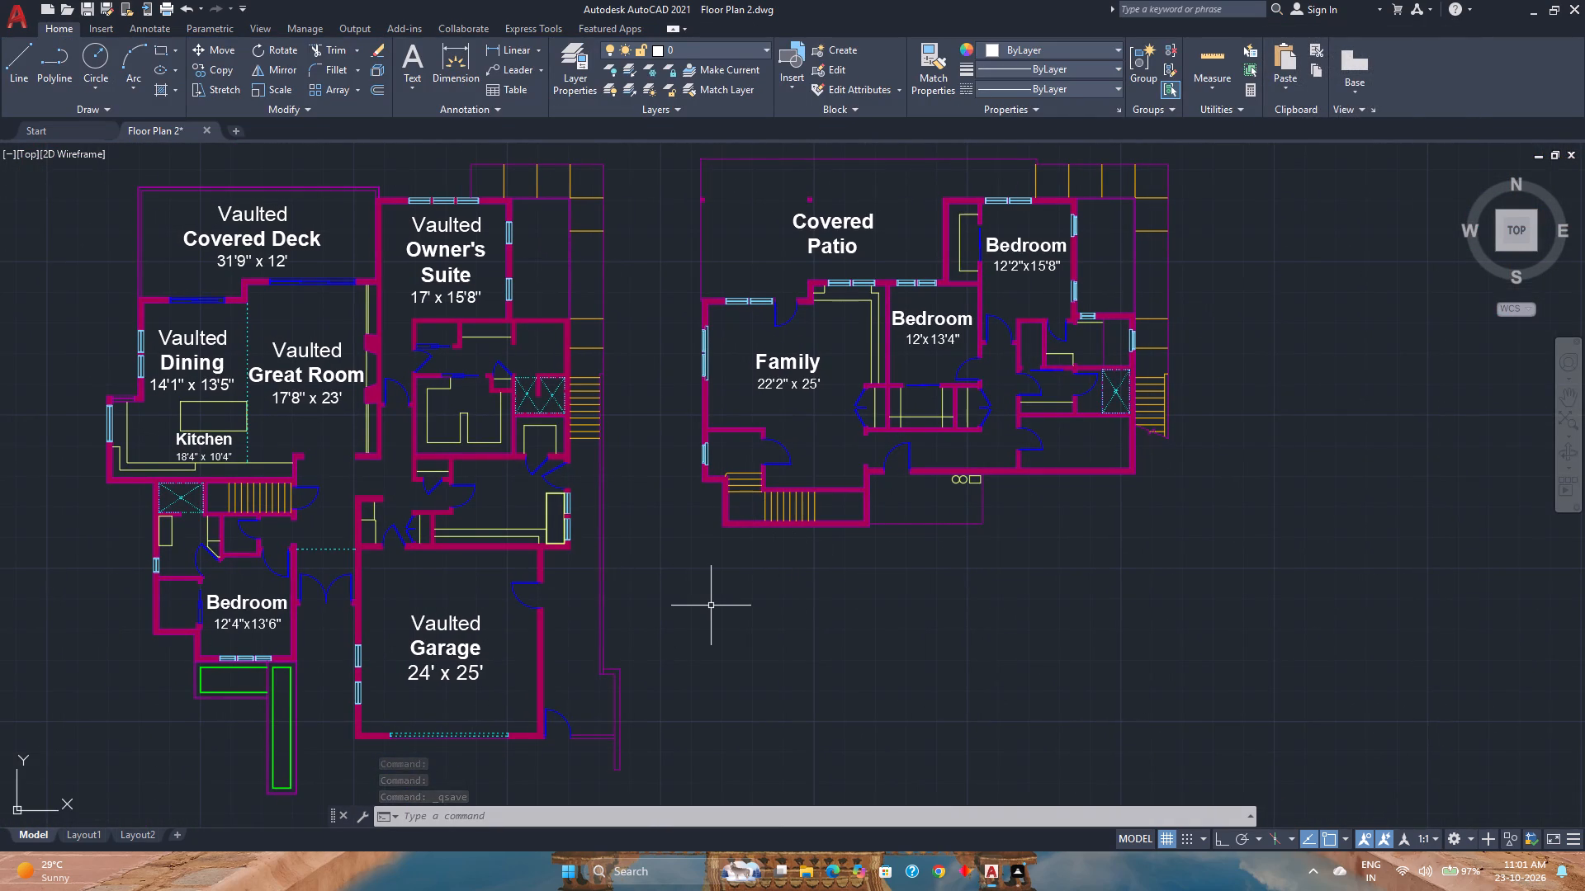
{"action": "middle_click_drag", "start_coordinate": [711, 606], "coordinate": [760, 634]}
{"action": "middle_click", "coordinate": [760, 634]}
{"action": "middle_click", "coordinate": [760, 631]}
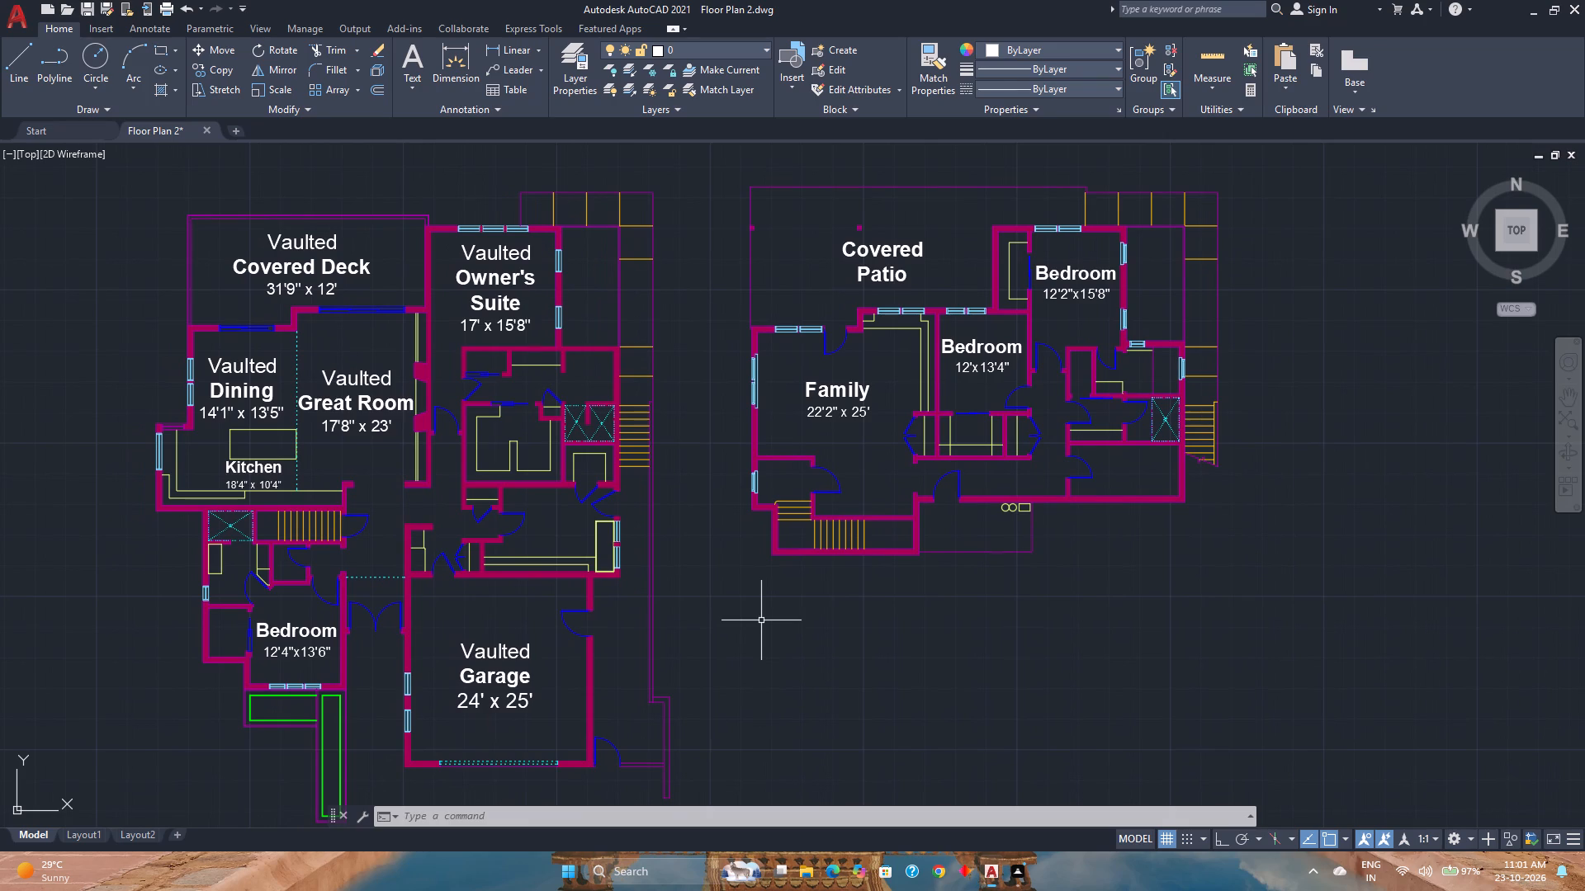
{"action": "middle_click_drag", "start_coordinate": [759, 610], "coordinate": [764, 608]}
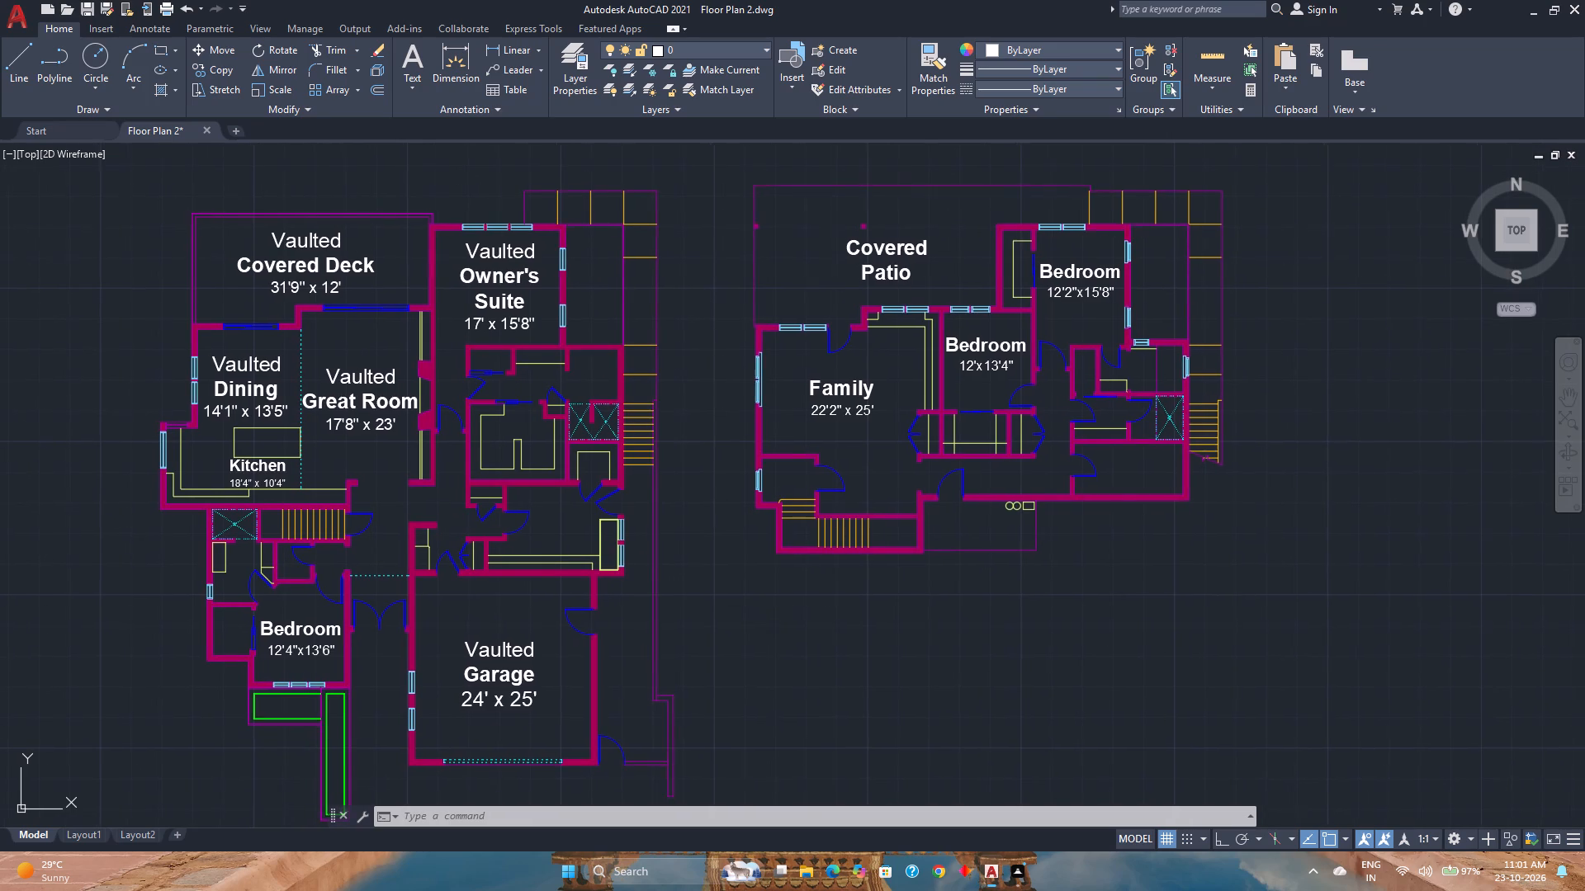
{"action": "middle_click_drag", "start_coordinate": [764, 608], "coordinate": [787, 606]}
{"action": "middle_click", "coordinate": [788, 606]}
{"action": "middle_click_drag", "start_coordinate": [763, 640], "coordinate": [795, 613]}
{"action": "middle_click", "coordinate": [795, 613]}
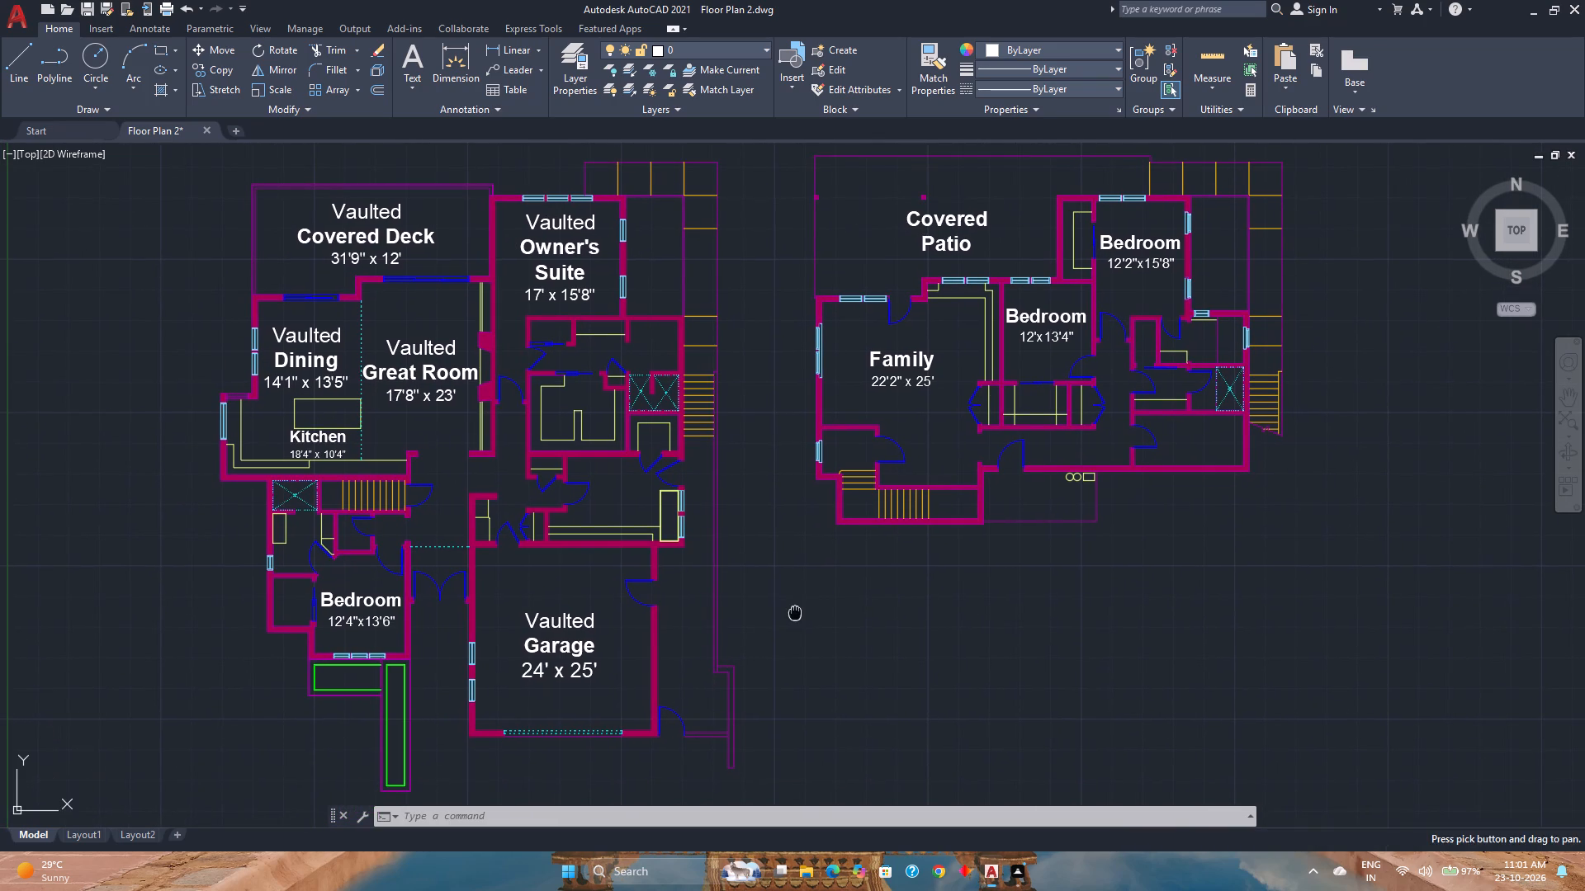
{"action": "middle_click_drag", "start_coordinate": [802, 618], "coordinate": [820, 621]}
{"action": "middle_click", "coordinate": [820, 621]}
{"action": "middle_click_drag", "start_coordinate": [822, 621], "coordinate": [827, 619]}
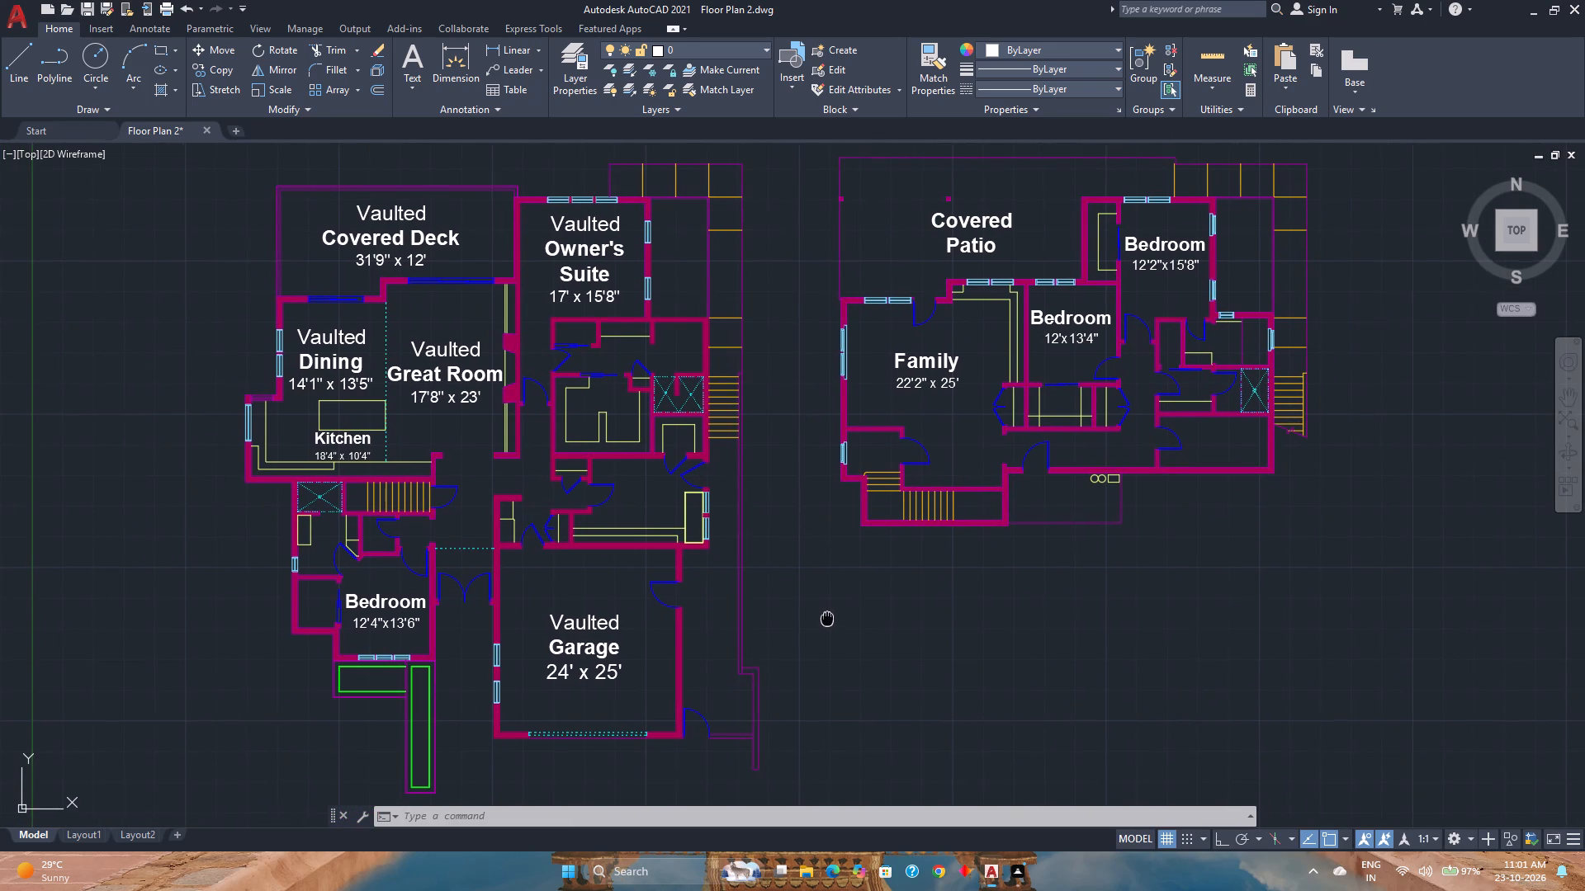
{"action": "middle_click_drag", "start_coordinate": [827, 619], "coordinate": [832, 620]}
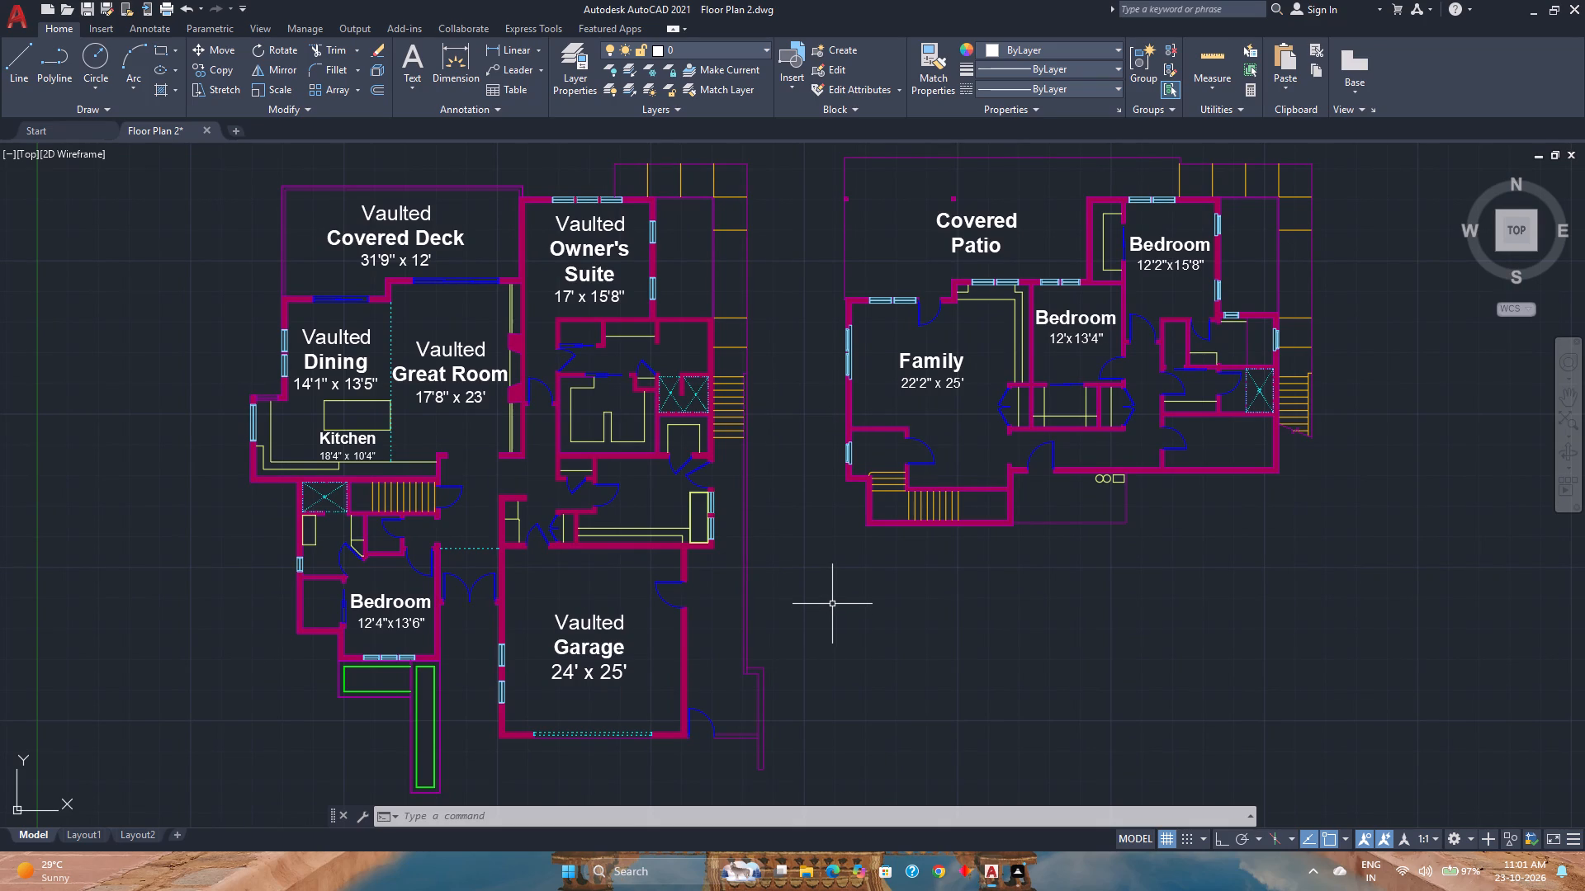
{"action": "left_click", "coordinate": [1260, 390]}
{"action": "key", "text": "Escape"}
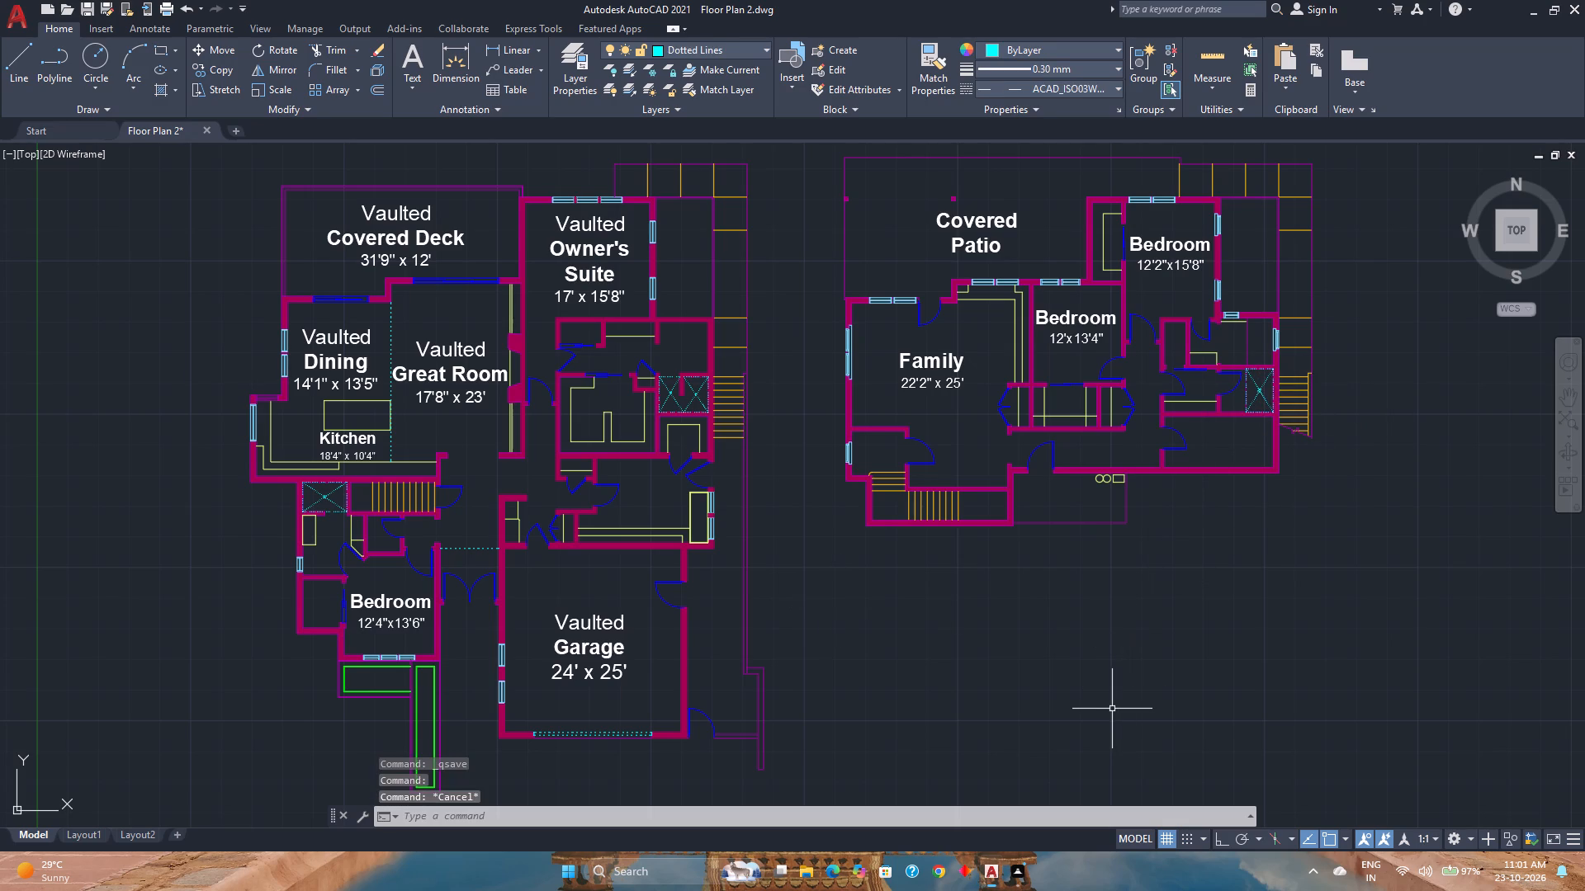
Save the drawing after reviewing both plans.
{"action": "key", "text": "ctrl+s"}
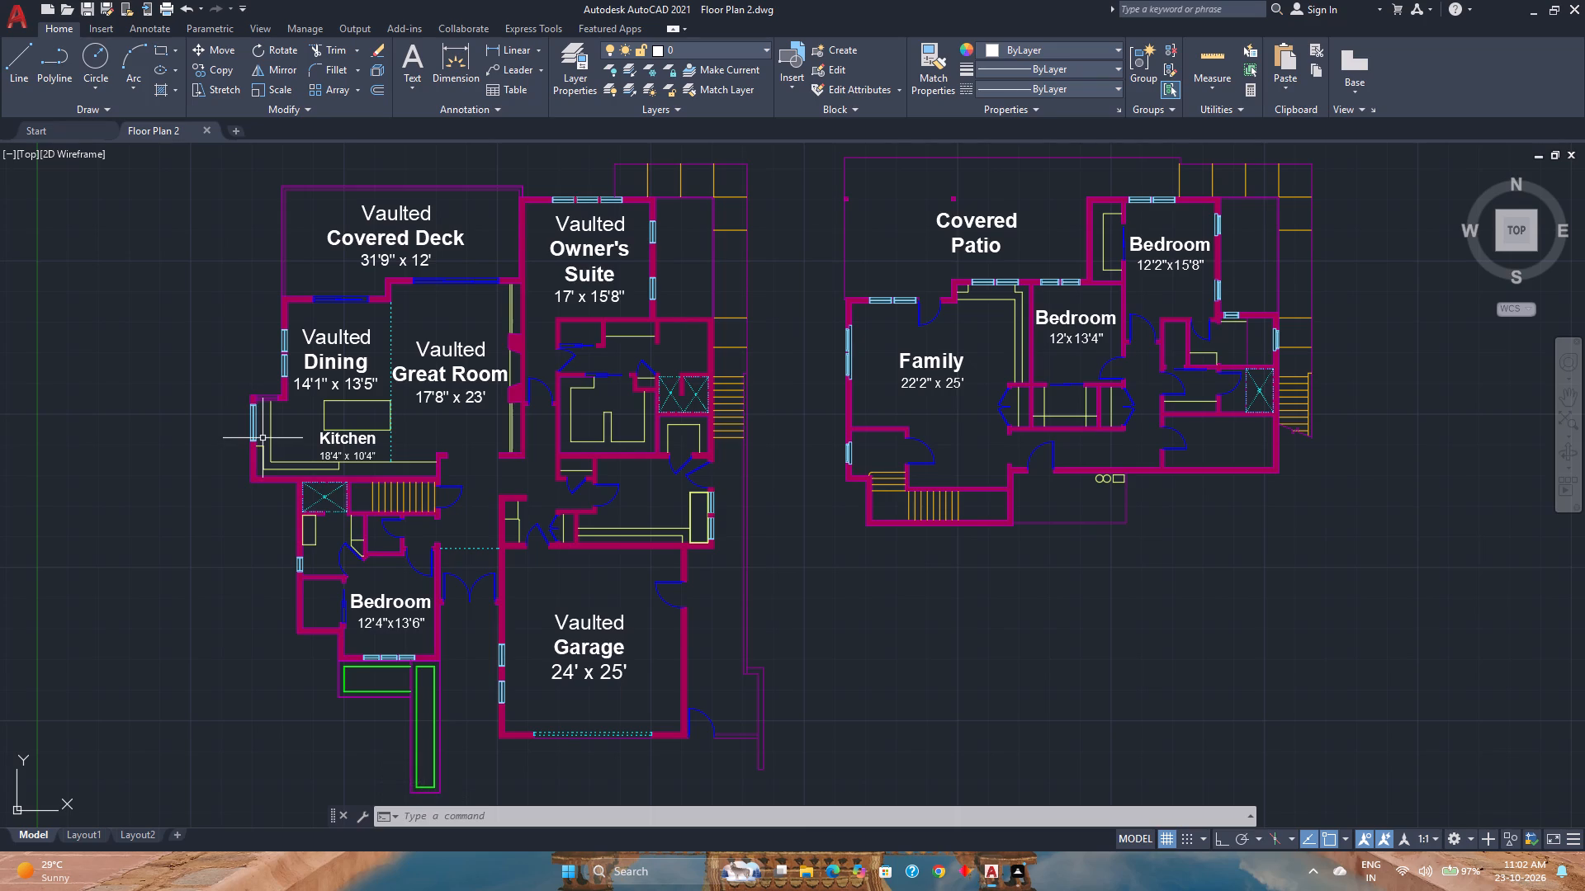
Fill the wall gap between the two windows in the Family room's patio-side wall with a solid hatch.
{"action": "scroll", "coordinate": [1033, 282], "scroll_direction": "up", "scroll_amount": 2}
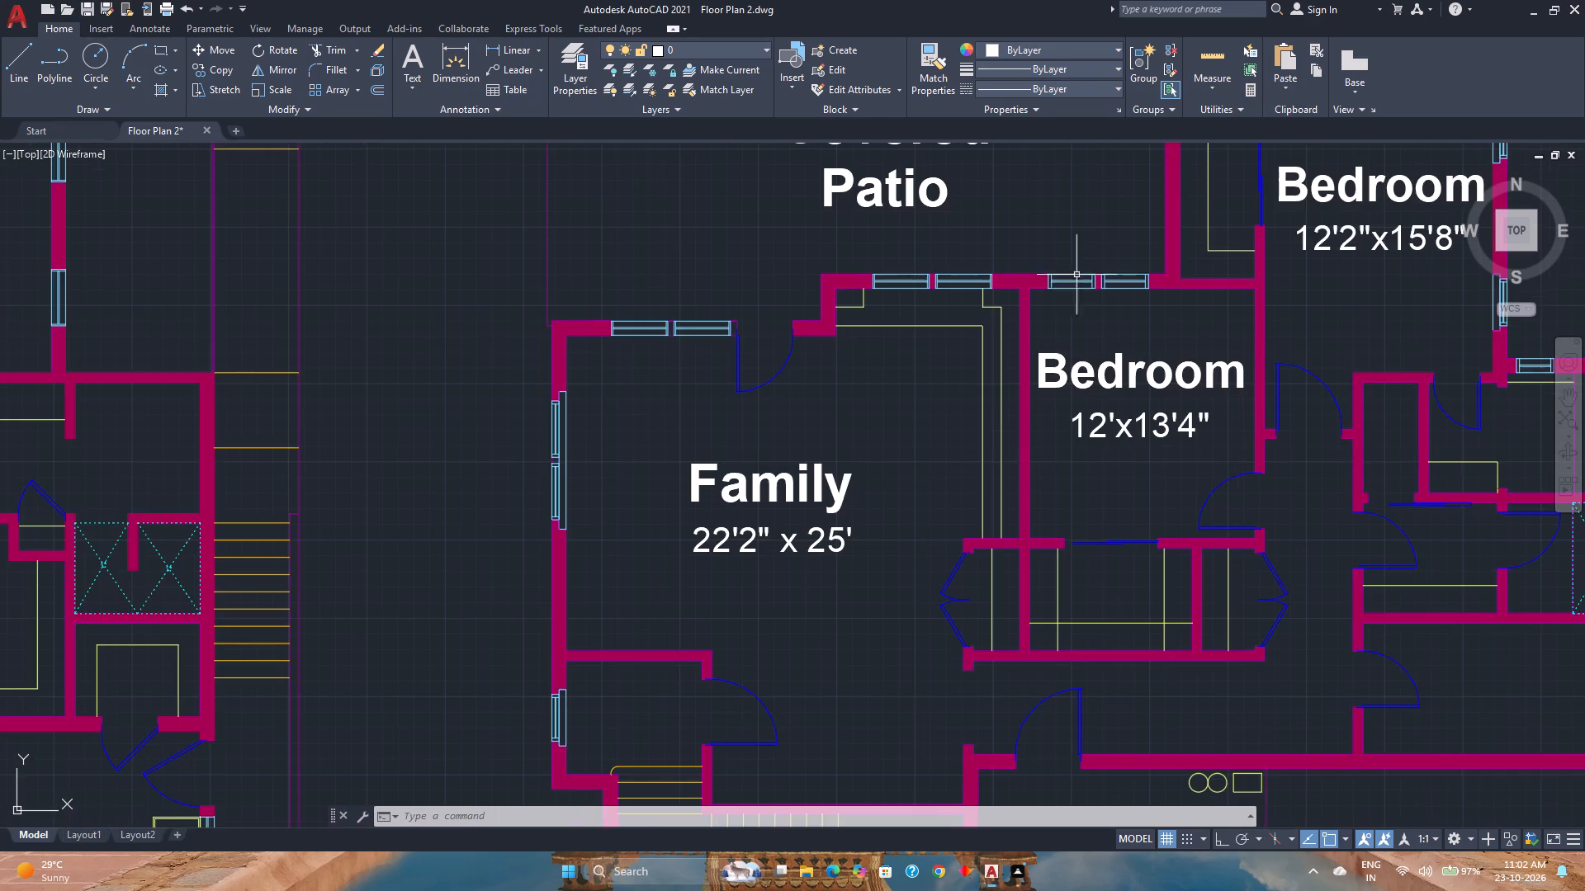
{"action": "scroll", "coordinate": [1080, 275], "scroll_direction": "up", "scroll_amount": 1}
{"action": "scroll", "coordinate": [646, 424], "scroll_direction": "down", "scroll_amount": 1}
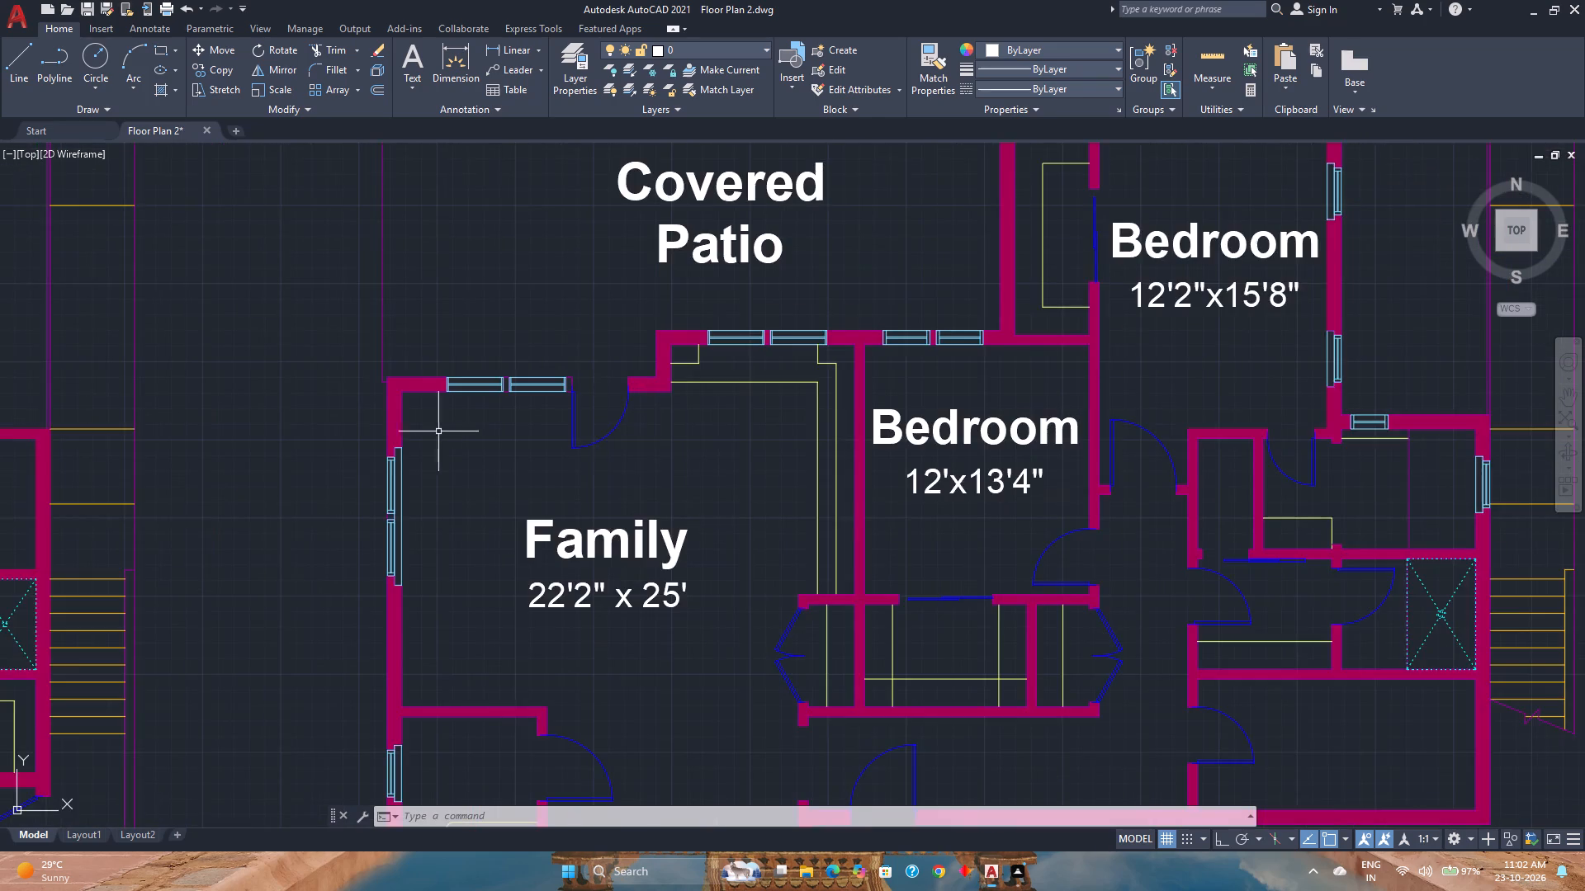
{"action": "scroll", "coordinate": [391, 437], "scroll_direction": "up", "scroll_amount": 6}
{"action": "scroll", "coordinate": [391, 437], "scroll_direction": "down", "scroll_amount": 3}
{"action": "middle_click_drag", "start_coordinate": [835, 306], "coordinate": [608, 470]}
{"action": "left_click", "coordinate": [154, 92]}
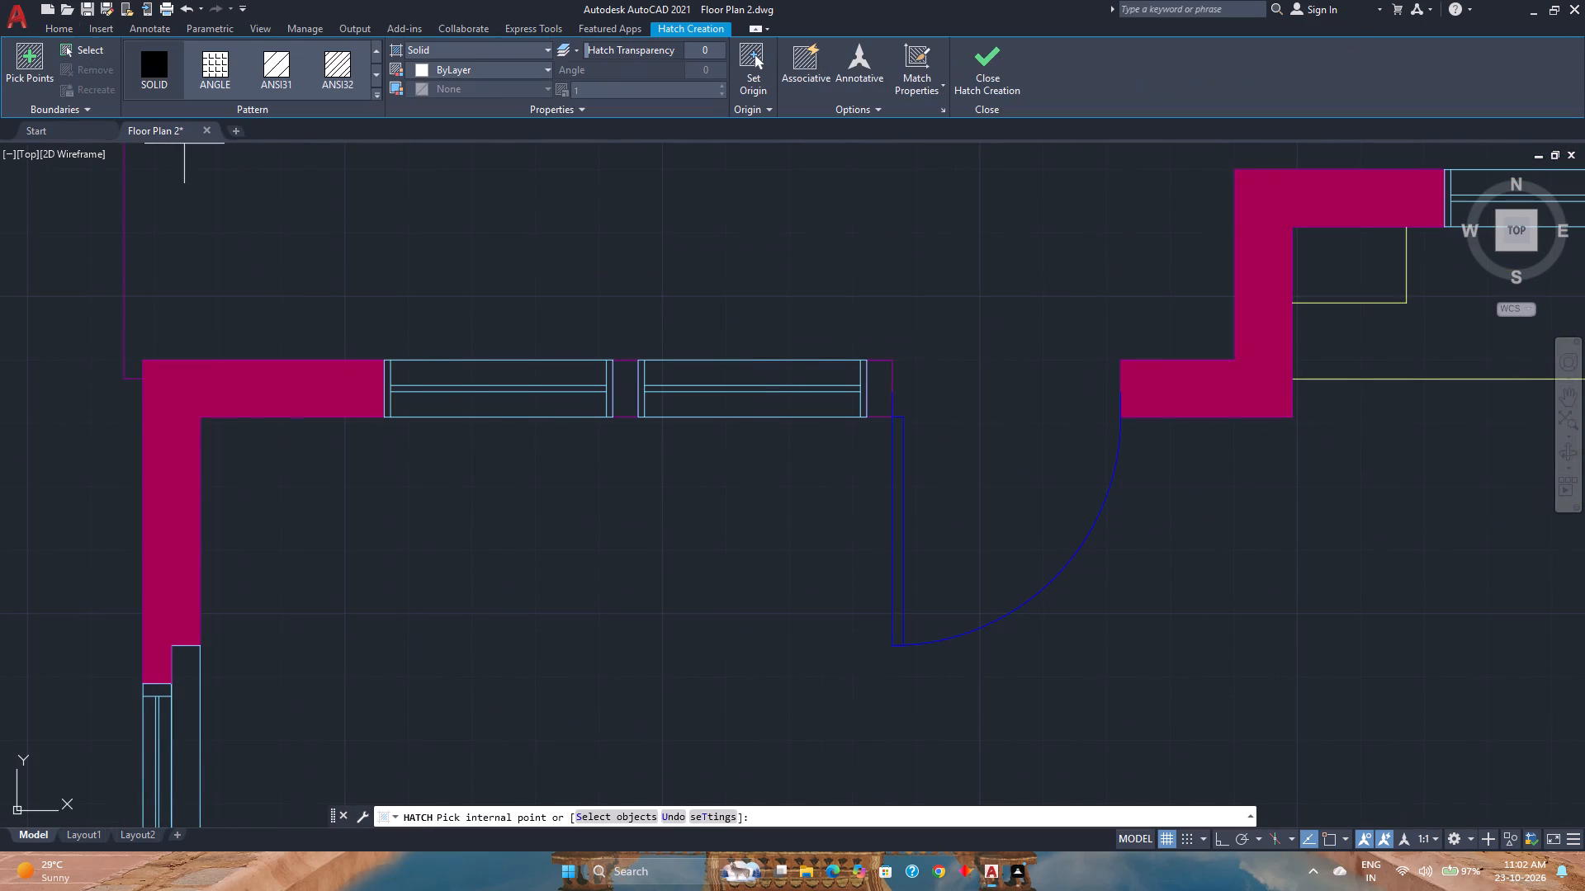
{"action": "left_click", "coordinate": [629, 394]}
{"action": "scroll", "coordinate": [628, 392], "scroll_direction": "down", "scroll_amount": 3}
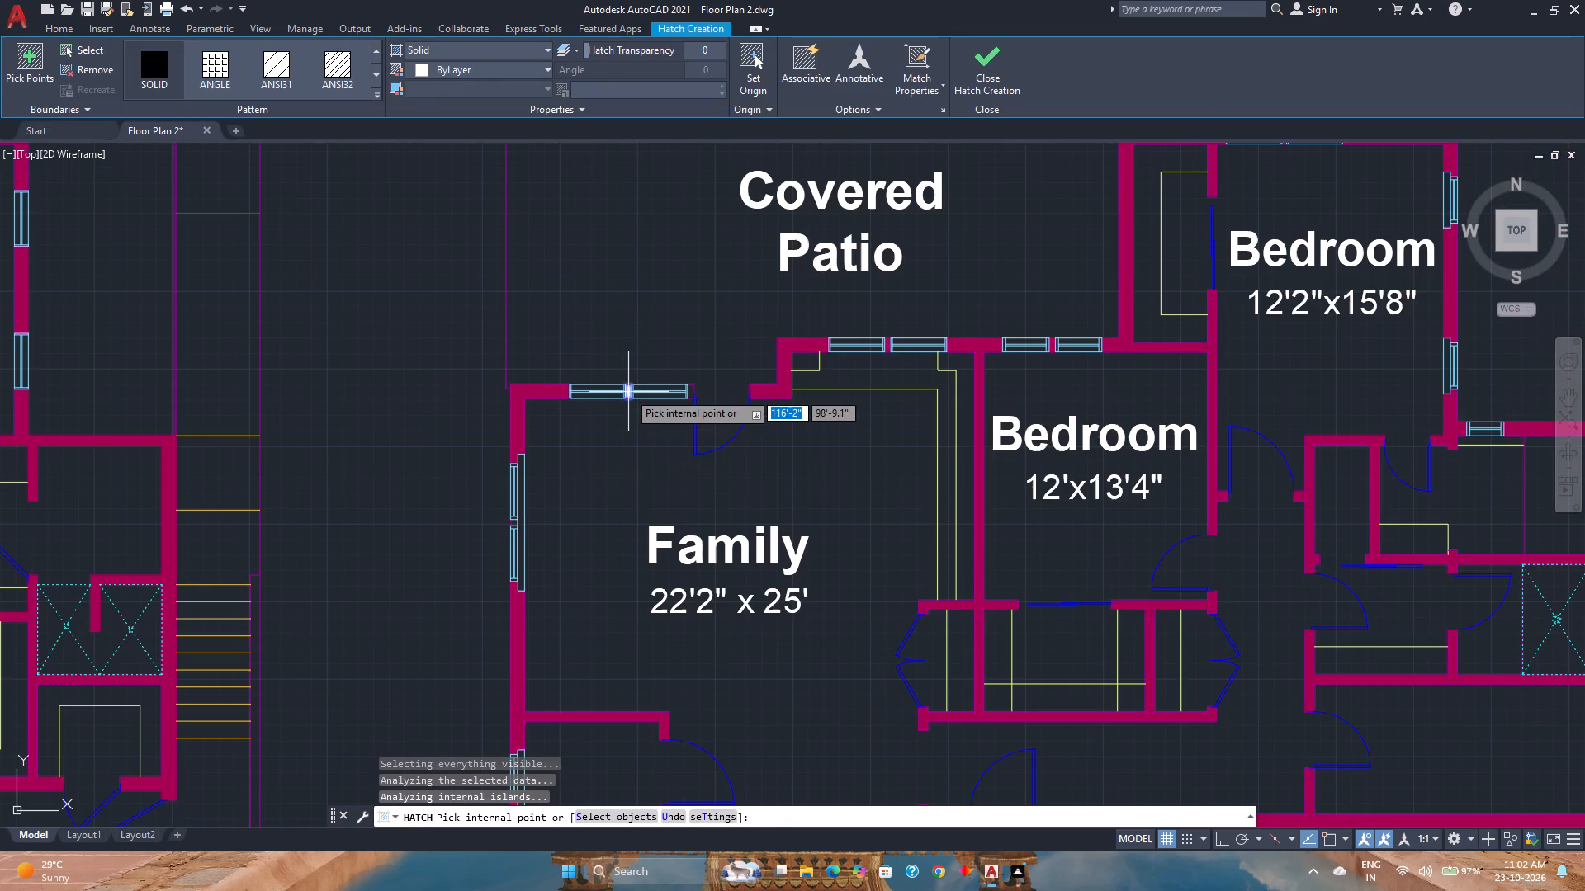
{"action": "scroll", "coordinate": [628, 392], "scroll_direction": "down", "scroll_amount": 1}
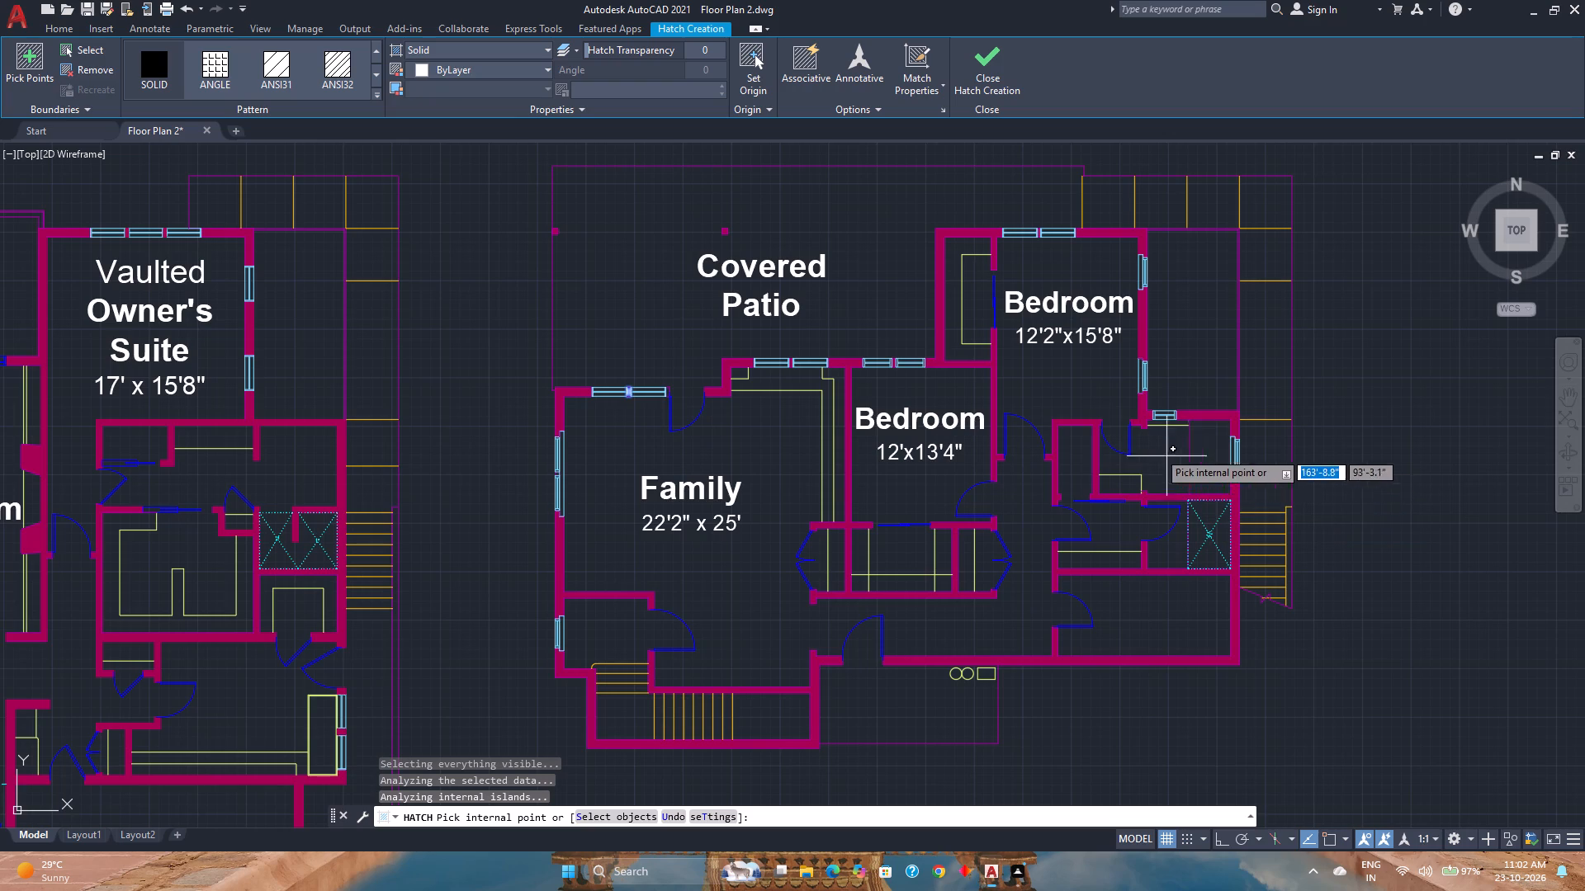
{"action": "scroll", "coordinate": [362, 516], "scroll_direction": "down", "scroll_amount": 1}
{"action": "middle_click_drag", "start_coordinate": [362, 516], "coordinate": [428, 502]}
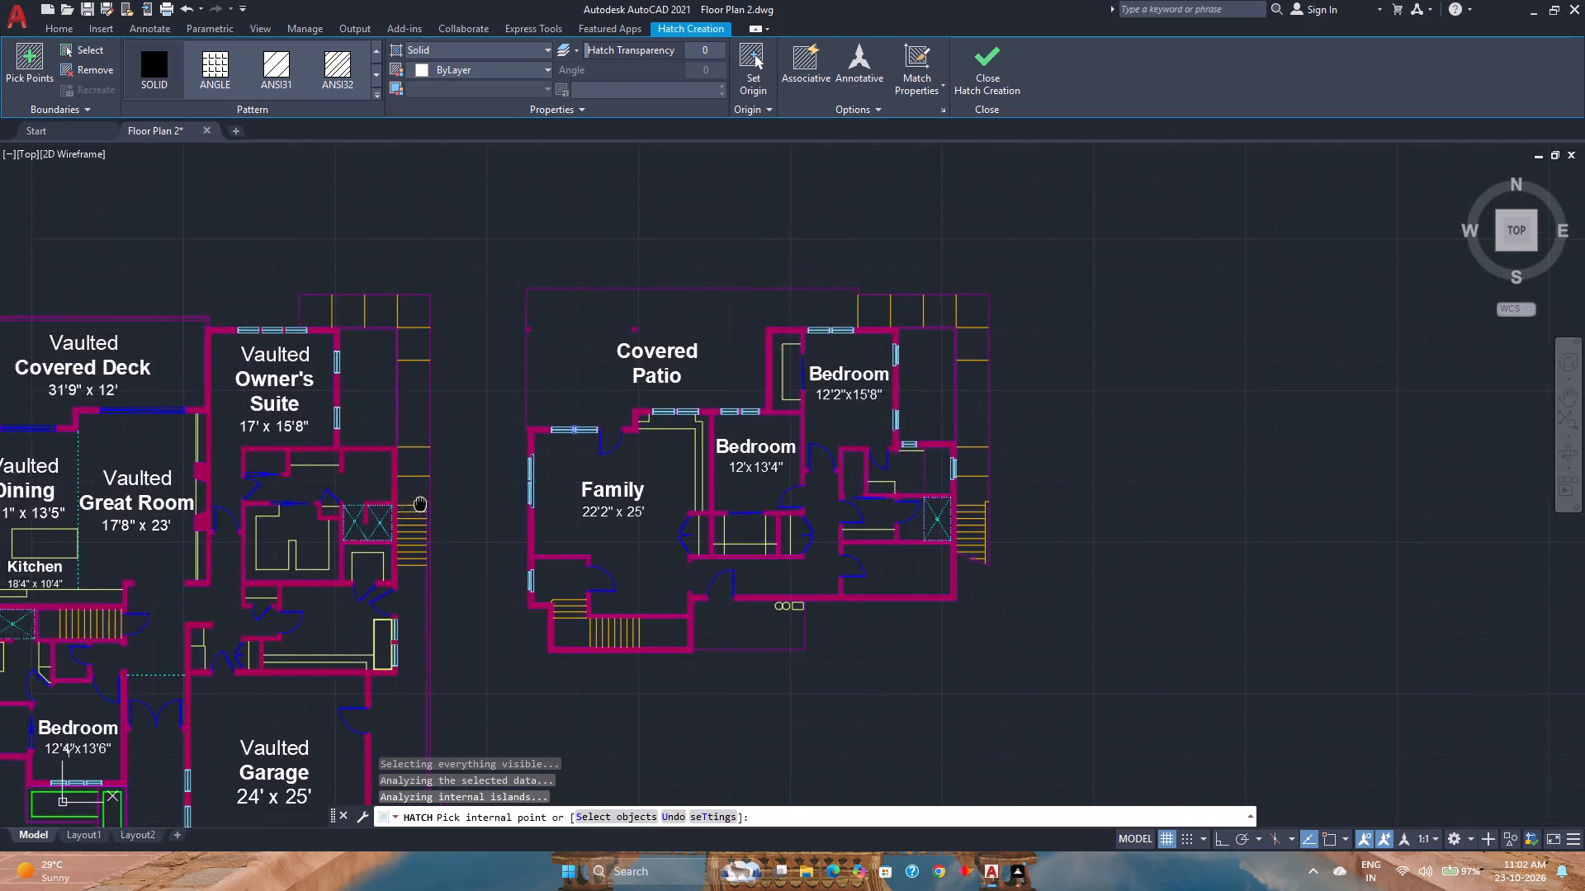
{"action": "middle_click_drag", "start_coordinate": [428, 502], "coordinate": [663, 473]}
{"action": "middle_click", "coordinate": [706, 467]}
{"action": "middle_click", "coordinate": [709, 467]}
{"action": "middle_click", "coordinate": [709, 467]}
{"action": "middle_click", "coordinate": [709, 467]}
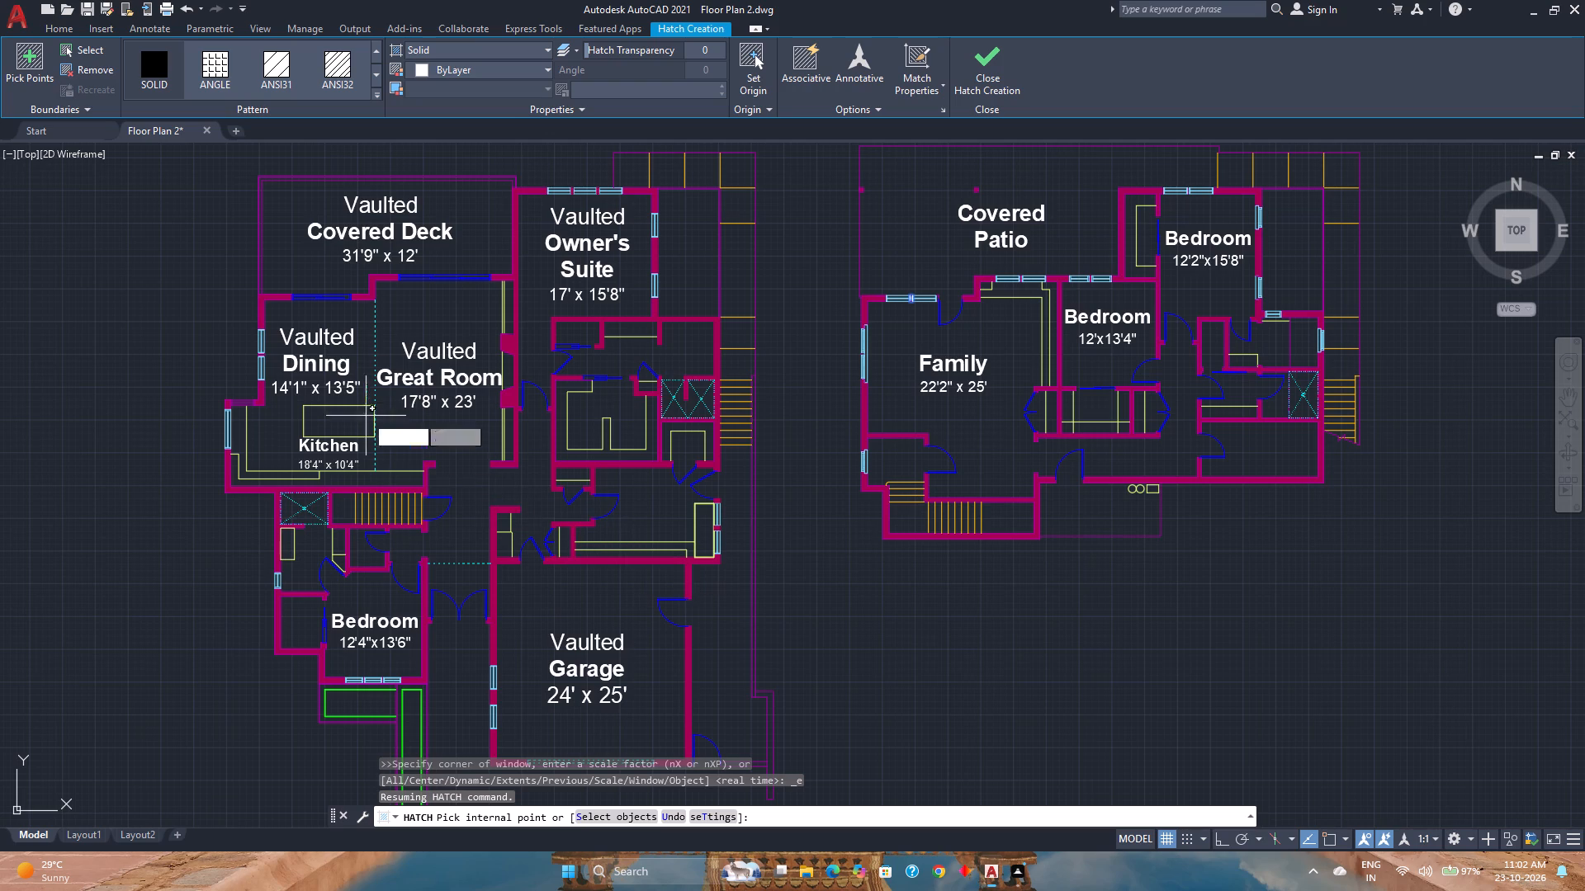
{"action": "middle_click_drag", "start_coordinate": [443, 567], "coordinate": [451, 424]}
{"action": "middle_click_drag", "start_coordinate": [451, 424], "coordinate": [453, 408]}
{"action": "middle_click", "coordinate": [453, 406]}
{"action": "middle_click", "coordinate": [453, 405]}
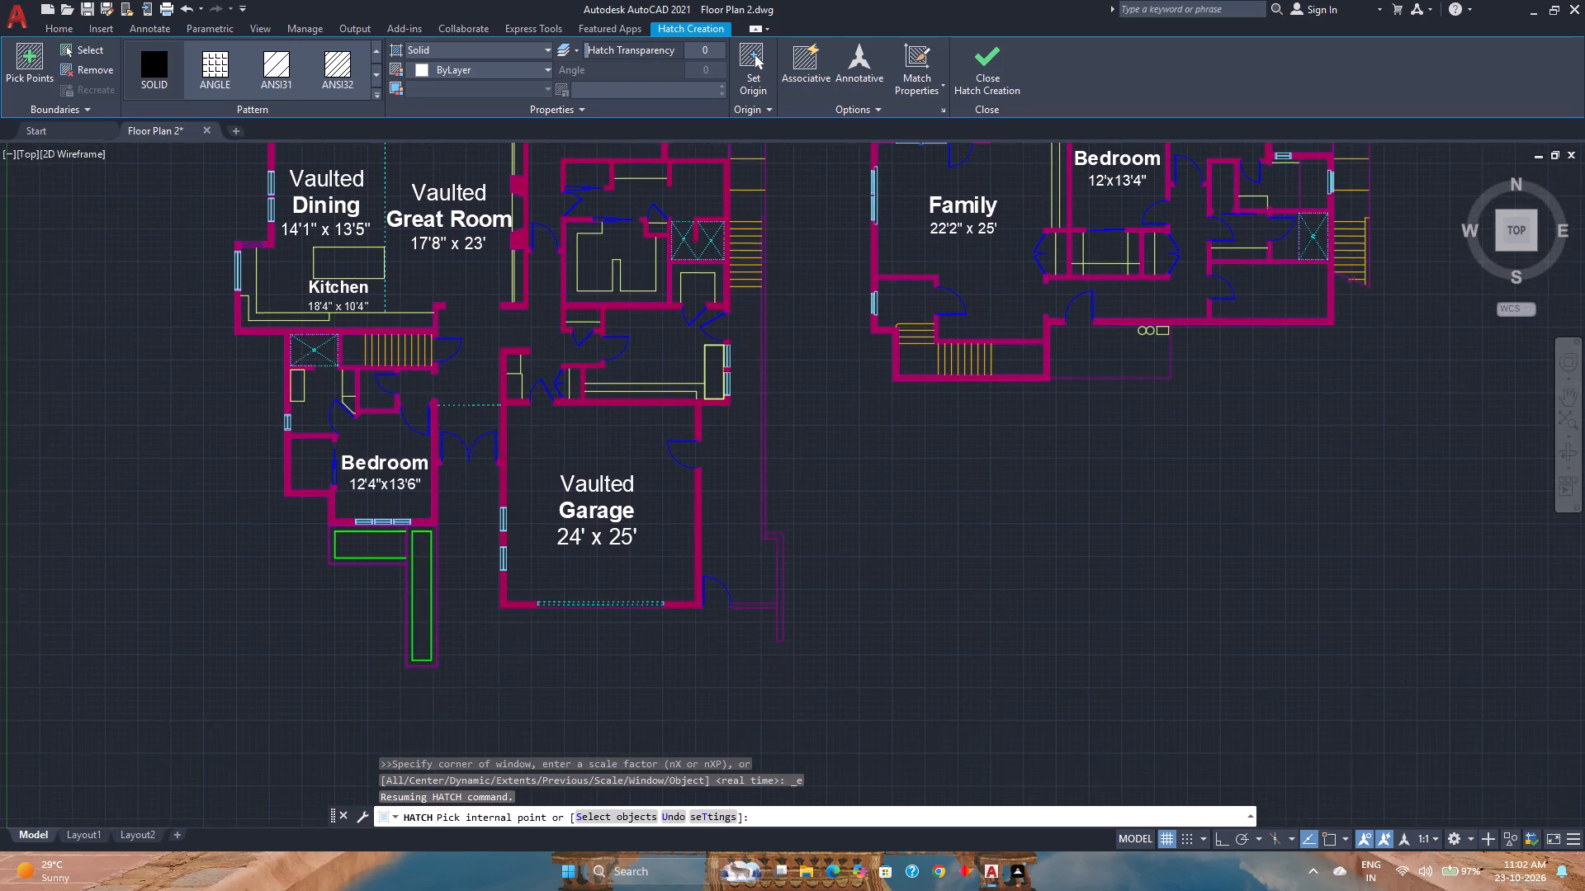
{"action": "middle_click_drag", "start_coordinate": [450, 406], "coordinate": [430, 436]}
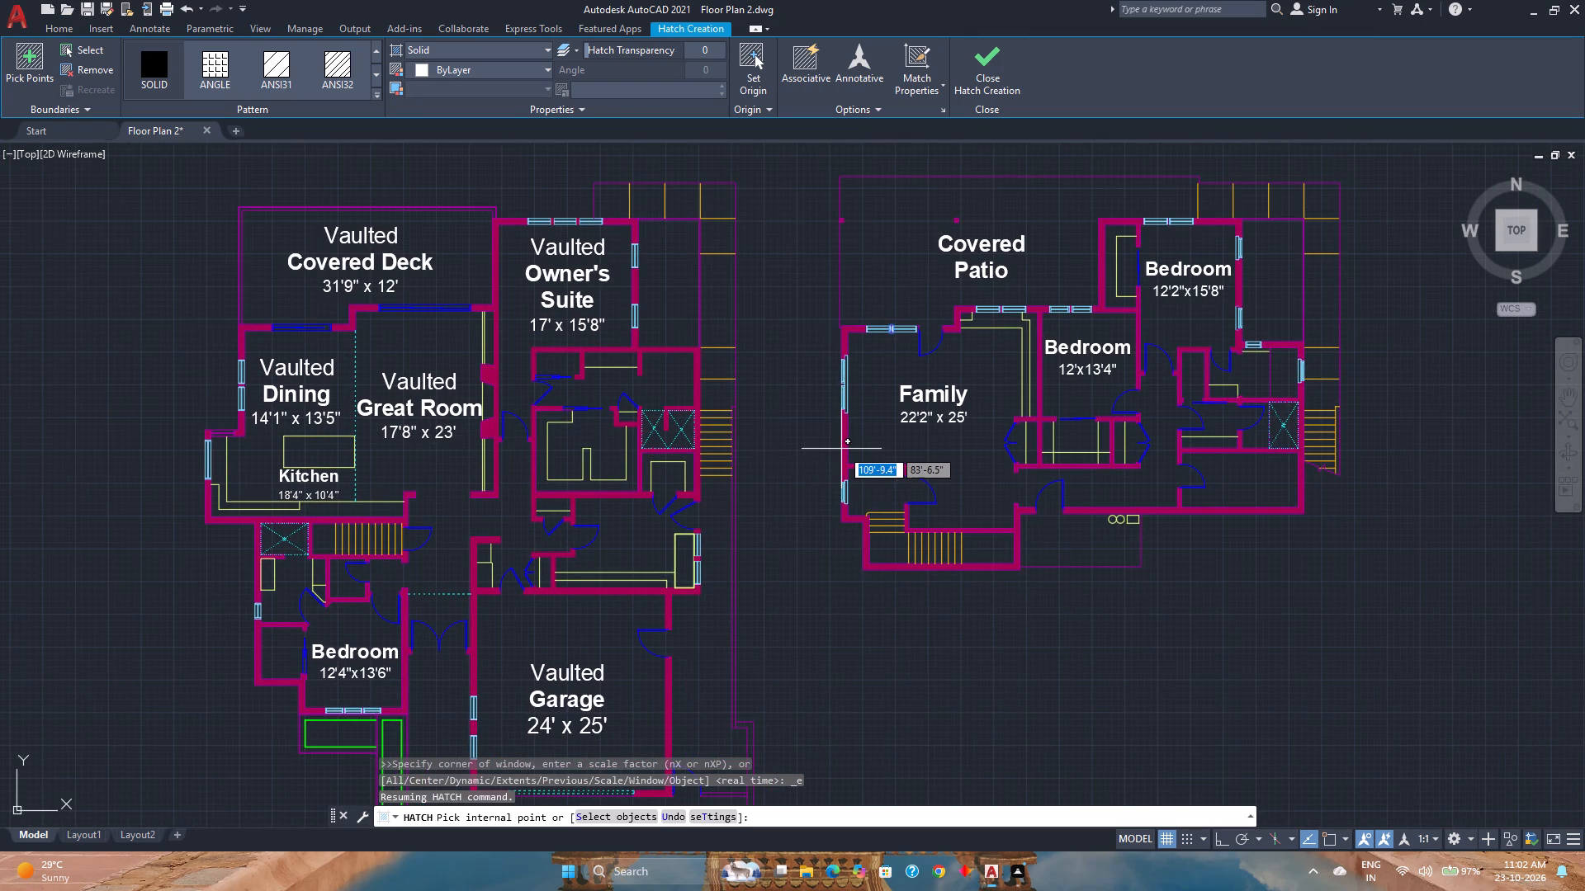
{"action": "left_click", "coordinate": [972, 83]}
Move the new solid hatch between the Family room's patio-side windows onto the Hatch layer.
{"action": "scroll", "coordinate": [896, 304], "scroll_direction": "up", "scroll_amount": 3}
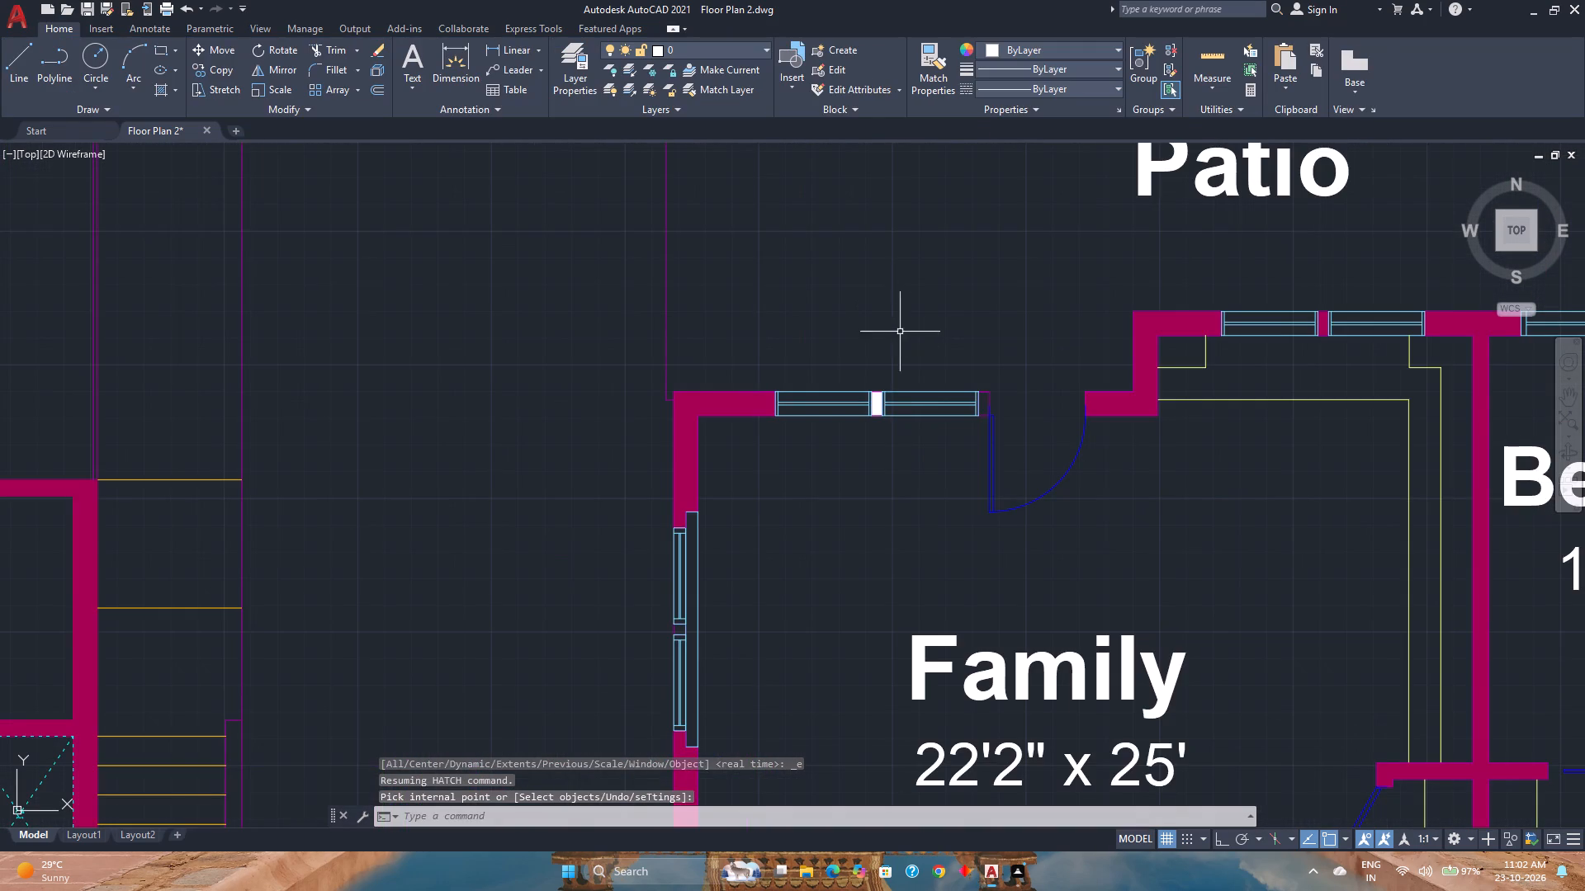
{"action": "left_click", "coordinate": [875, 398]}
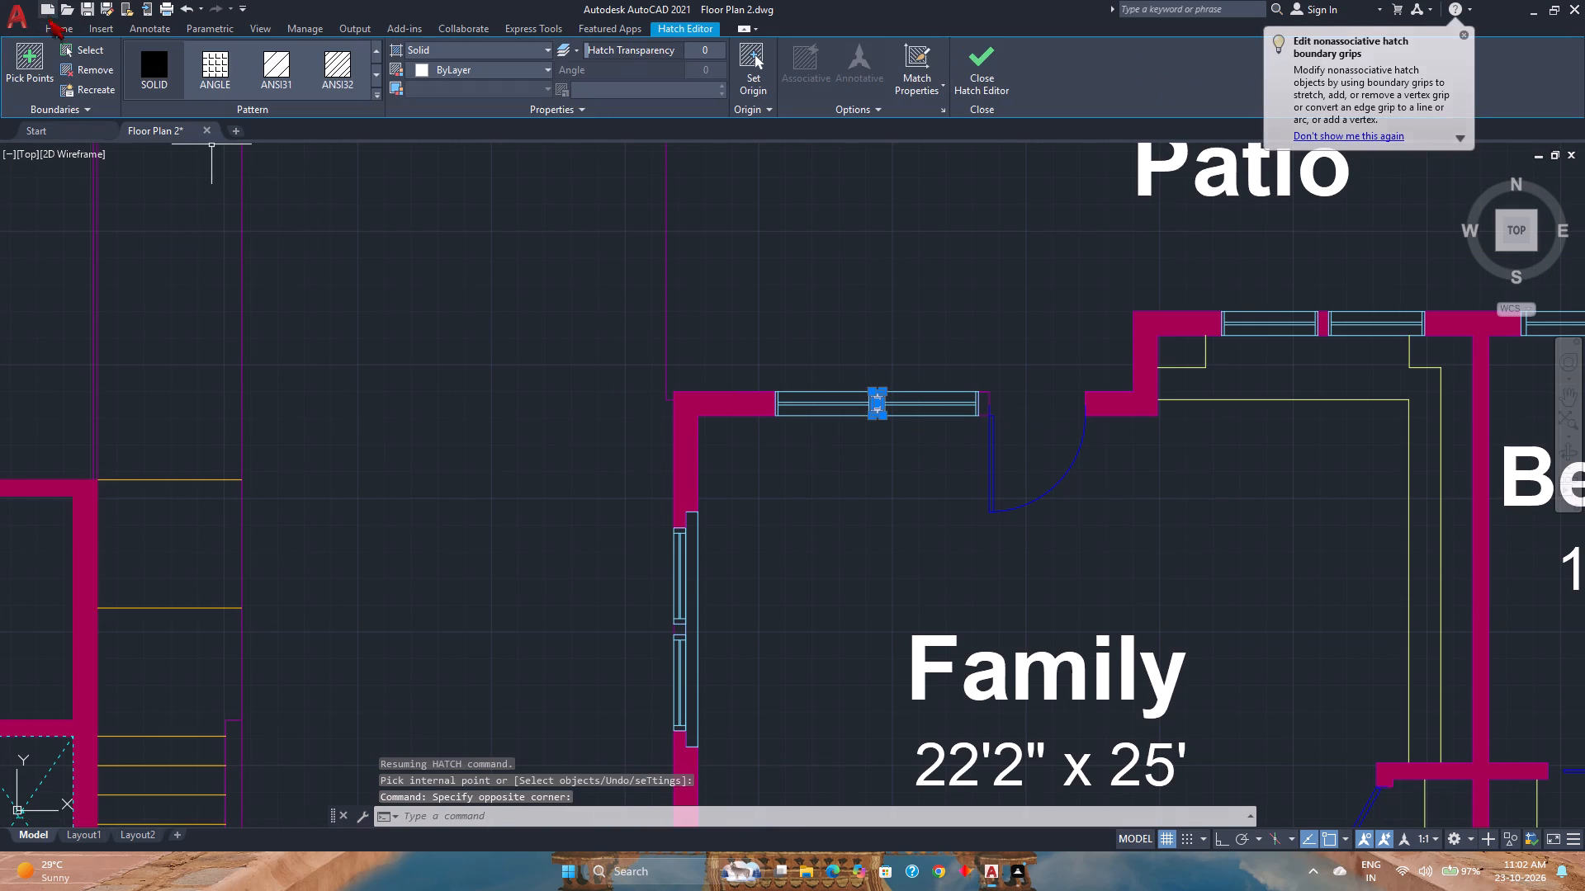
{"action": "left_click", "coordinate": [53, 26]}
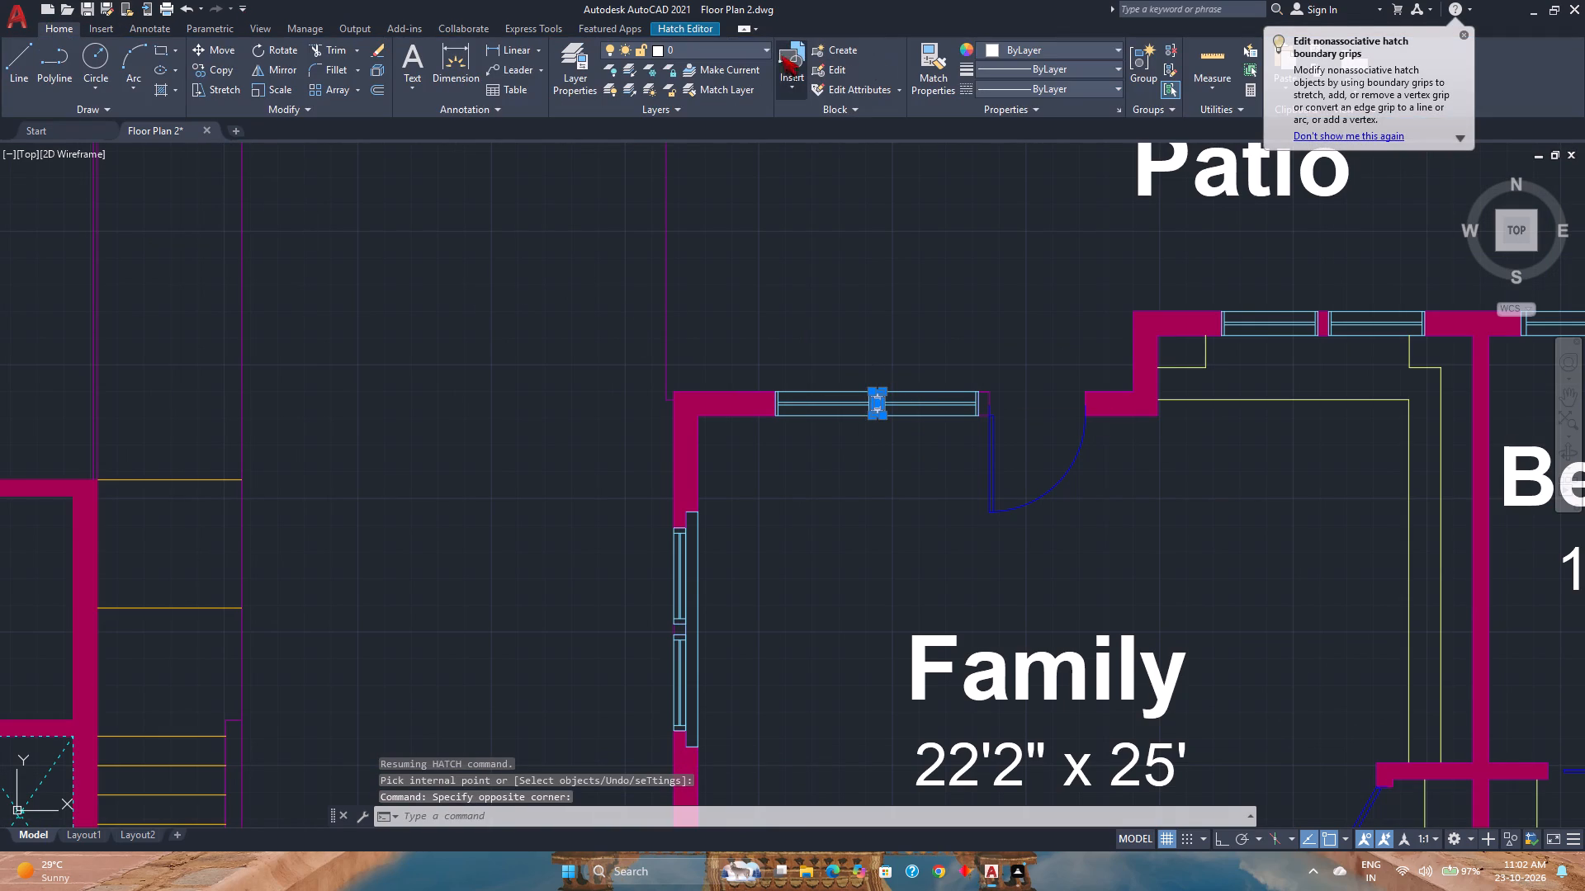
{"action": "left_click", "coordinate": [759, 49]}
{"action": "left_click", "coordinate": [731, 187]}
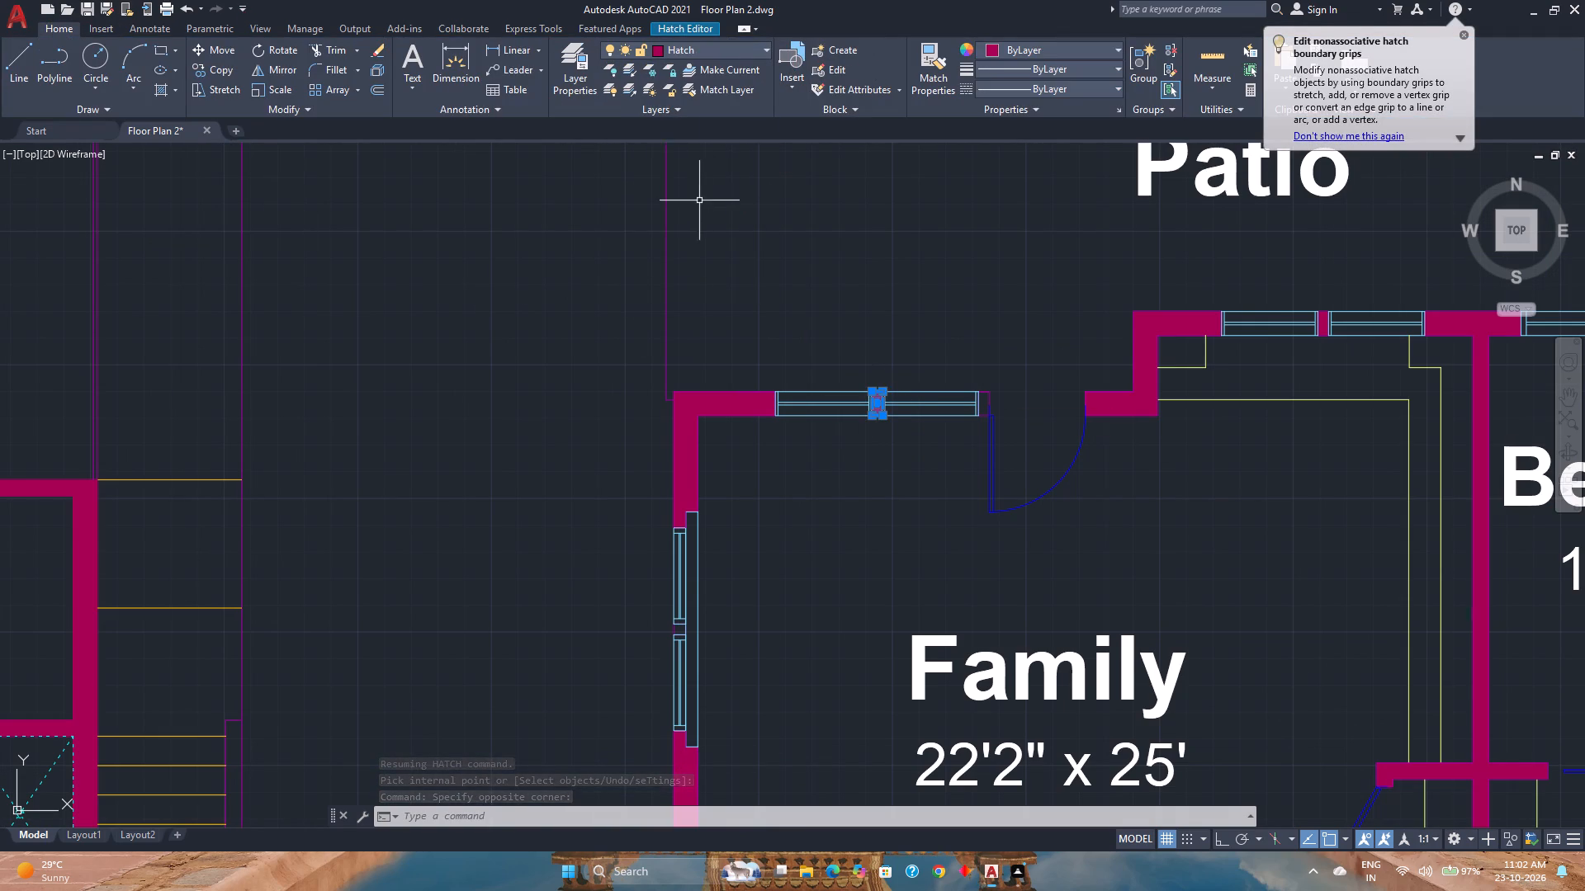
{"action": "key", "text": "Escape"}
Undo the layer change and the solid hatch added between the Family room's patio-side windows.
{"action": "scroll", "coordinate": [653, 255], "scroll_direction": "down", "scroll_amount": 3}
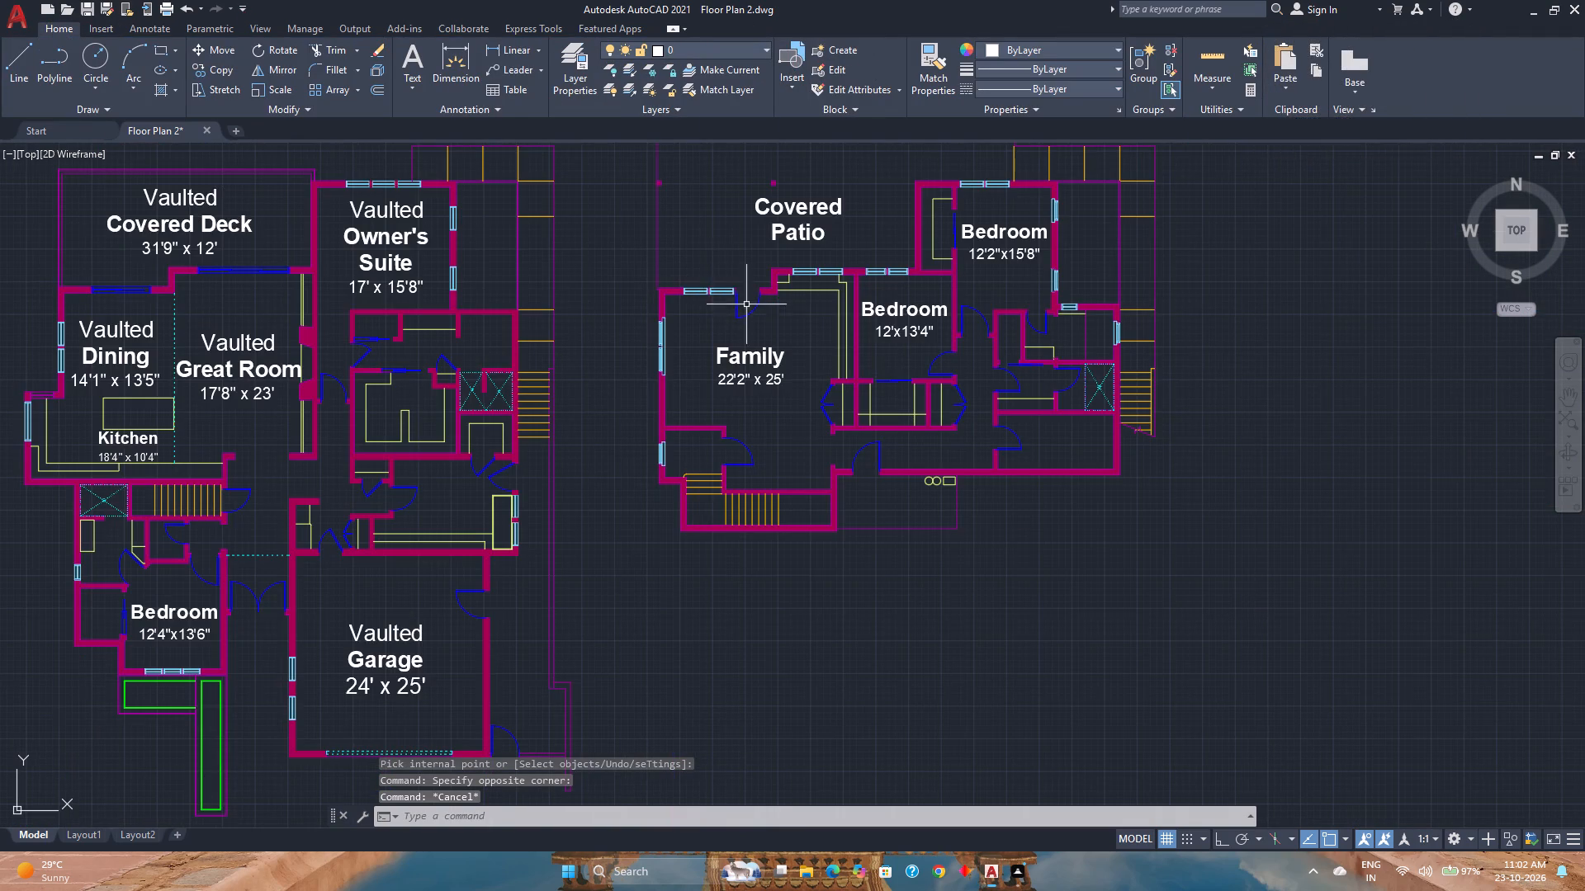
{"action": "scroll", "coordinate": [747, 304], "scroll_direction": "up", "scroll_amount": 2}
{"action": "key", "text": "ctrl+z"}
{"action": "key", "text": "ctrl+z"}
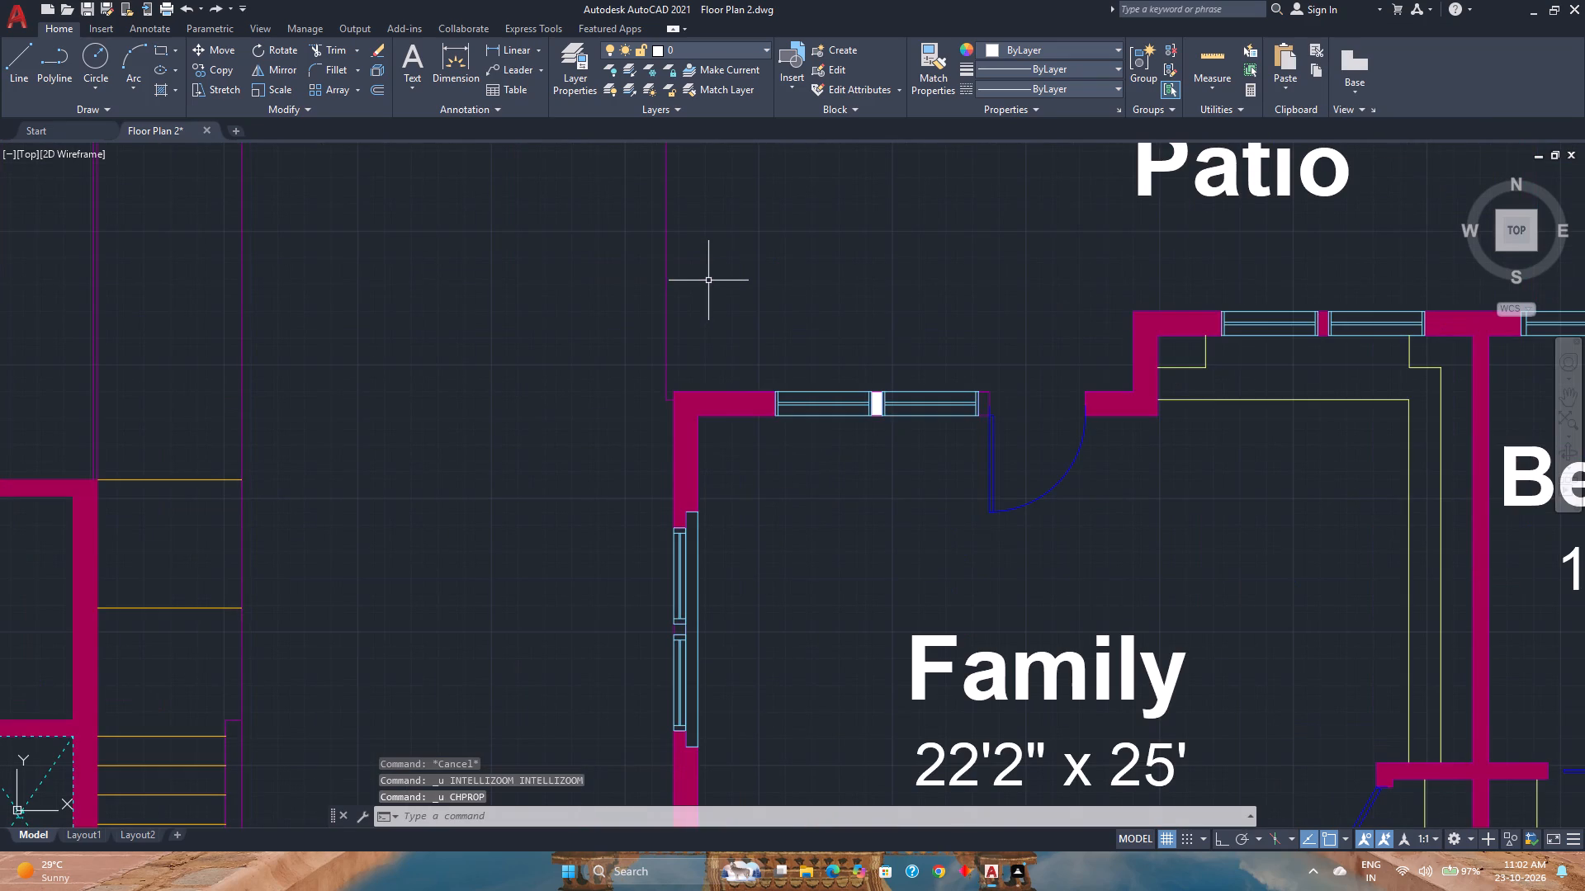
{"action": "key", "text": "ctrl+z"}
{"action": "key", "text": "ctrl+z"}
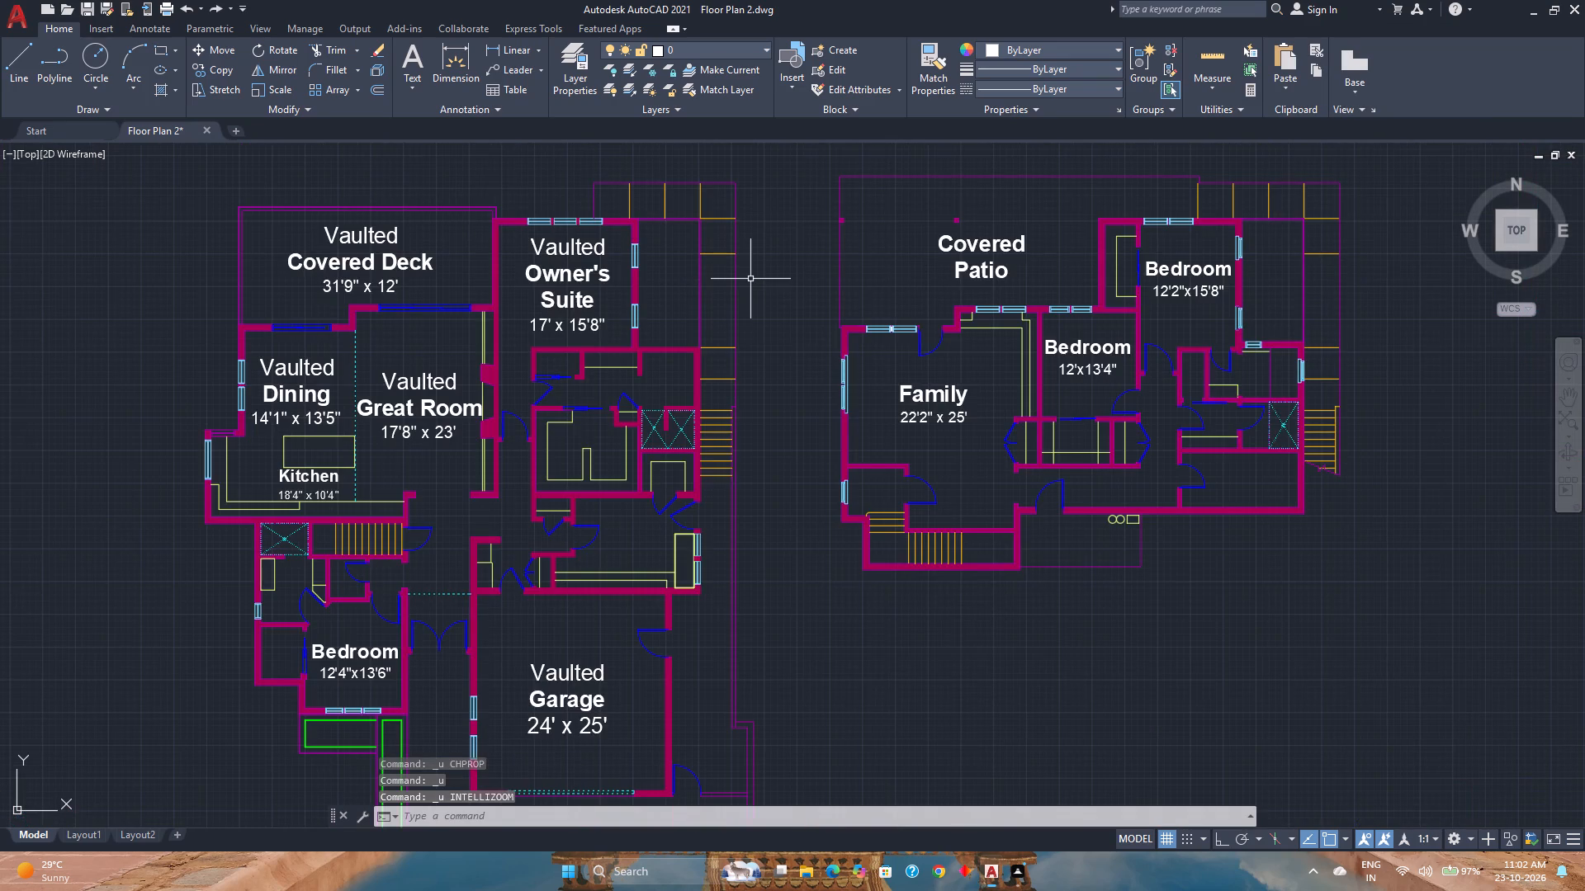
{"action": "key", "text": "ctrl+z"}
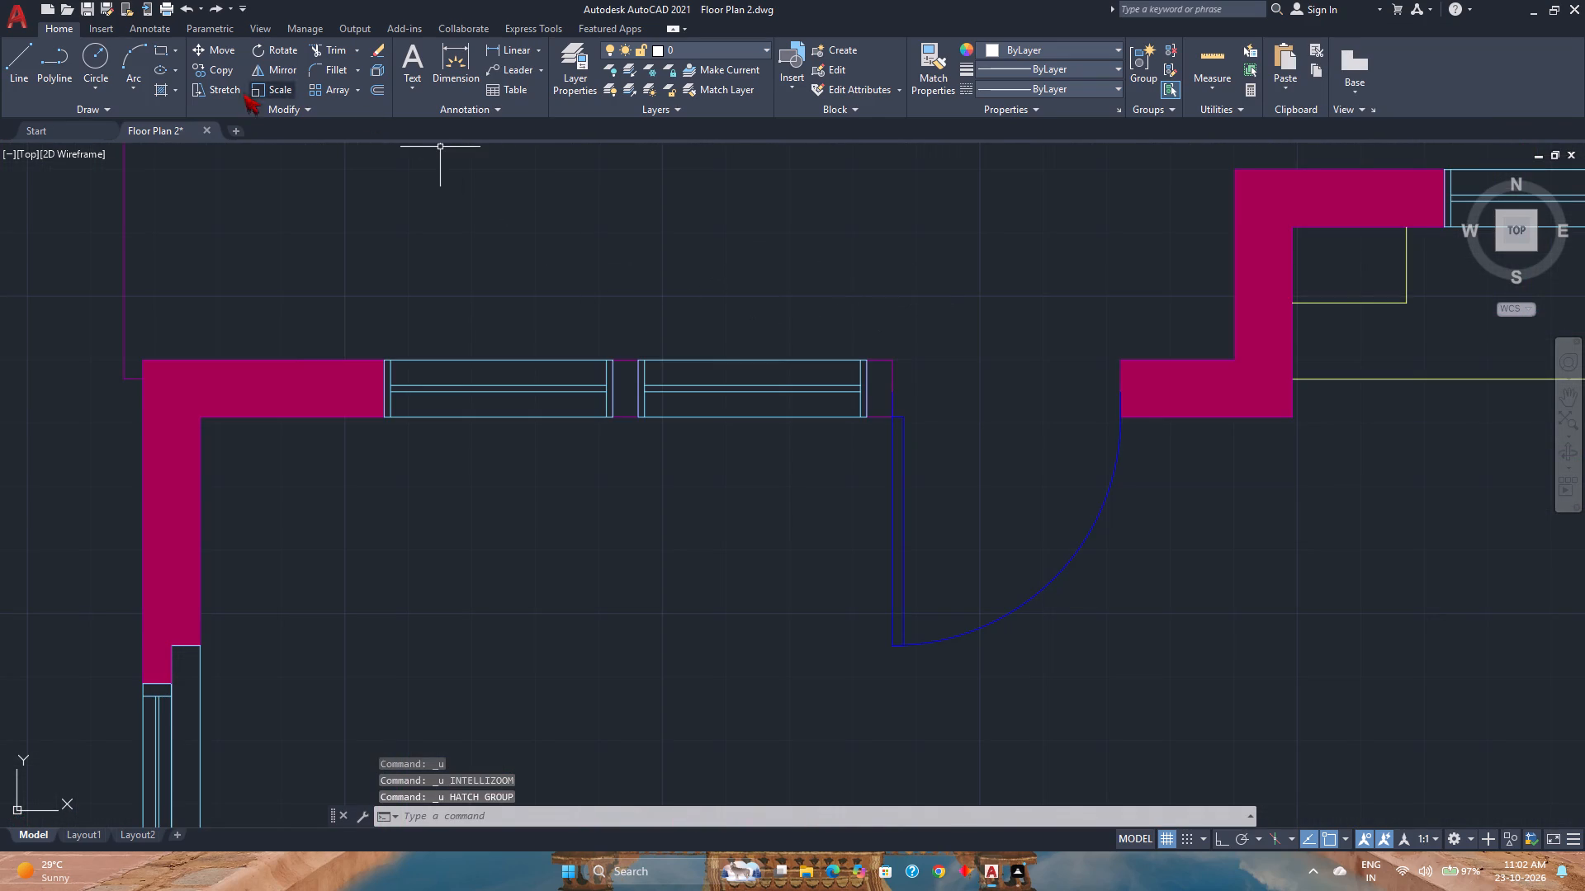
Solid-hatch the wall gap between the Family room's two patio-side windows and the wall piece beside the patio door.
{"action": "left_click", "coordinate": [157, 92]}
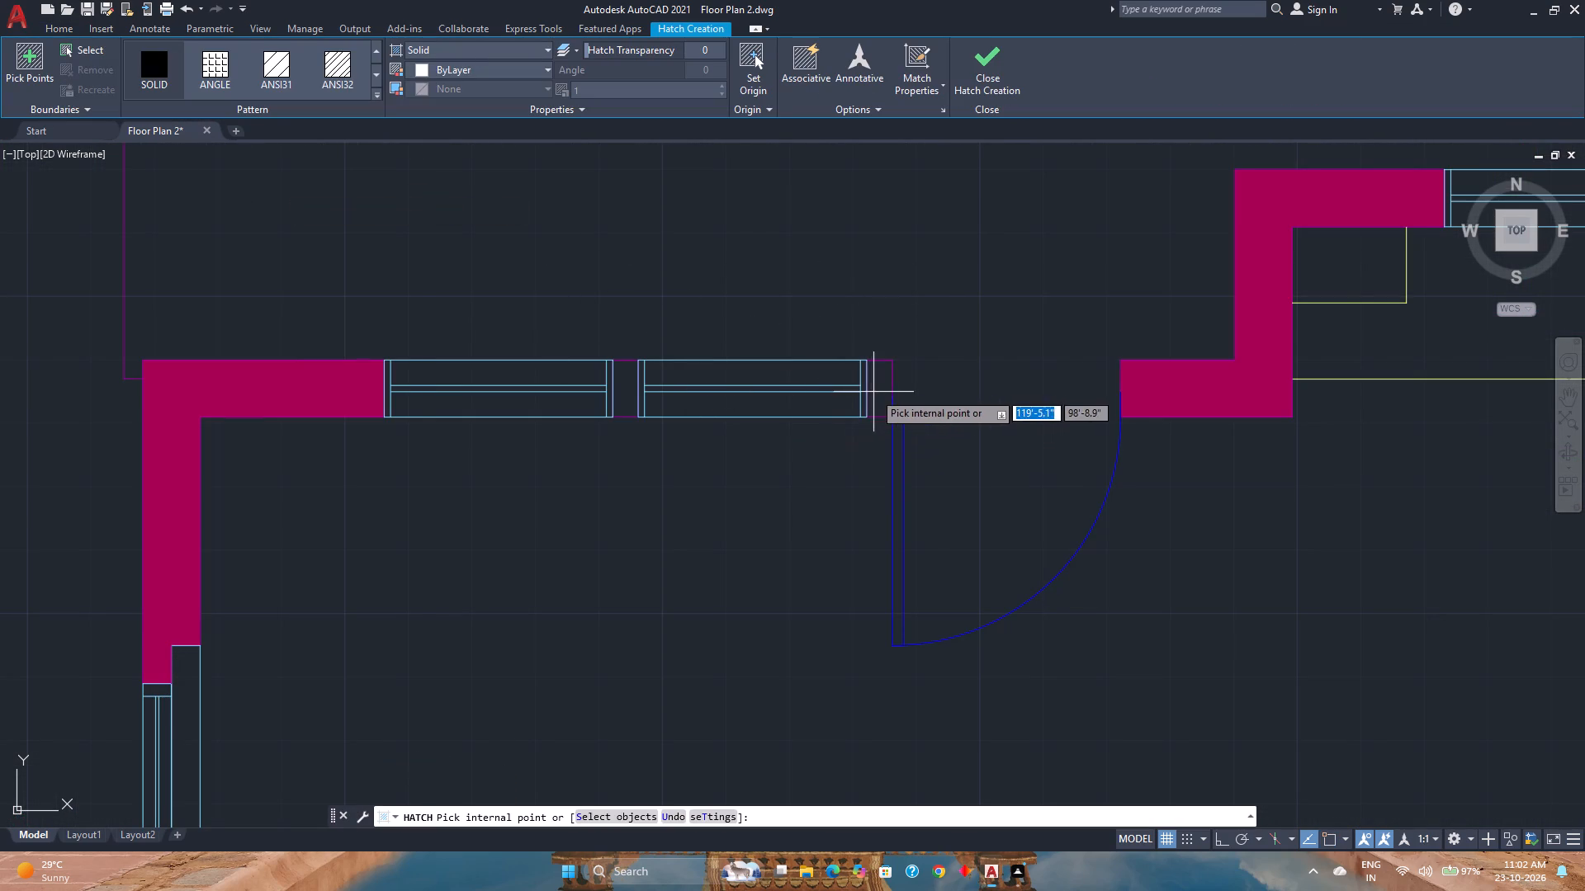
{"action": "left_click", "coordinate": [876, 392]}
{"action": "left_click", "coordinate": [632, 388]}
{"action": "scroll", "coordinate": [632, 388], "scroll_direction": "down", "scroll_amount": 1}
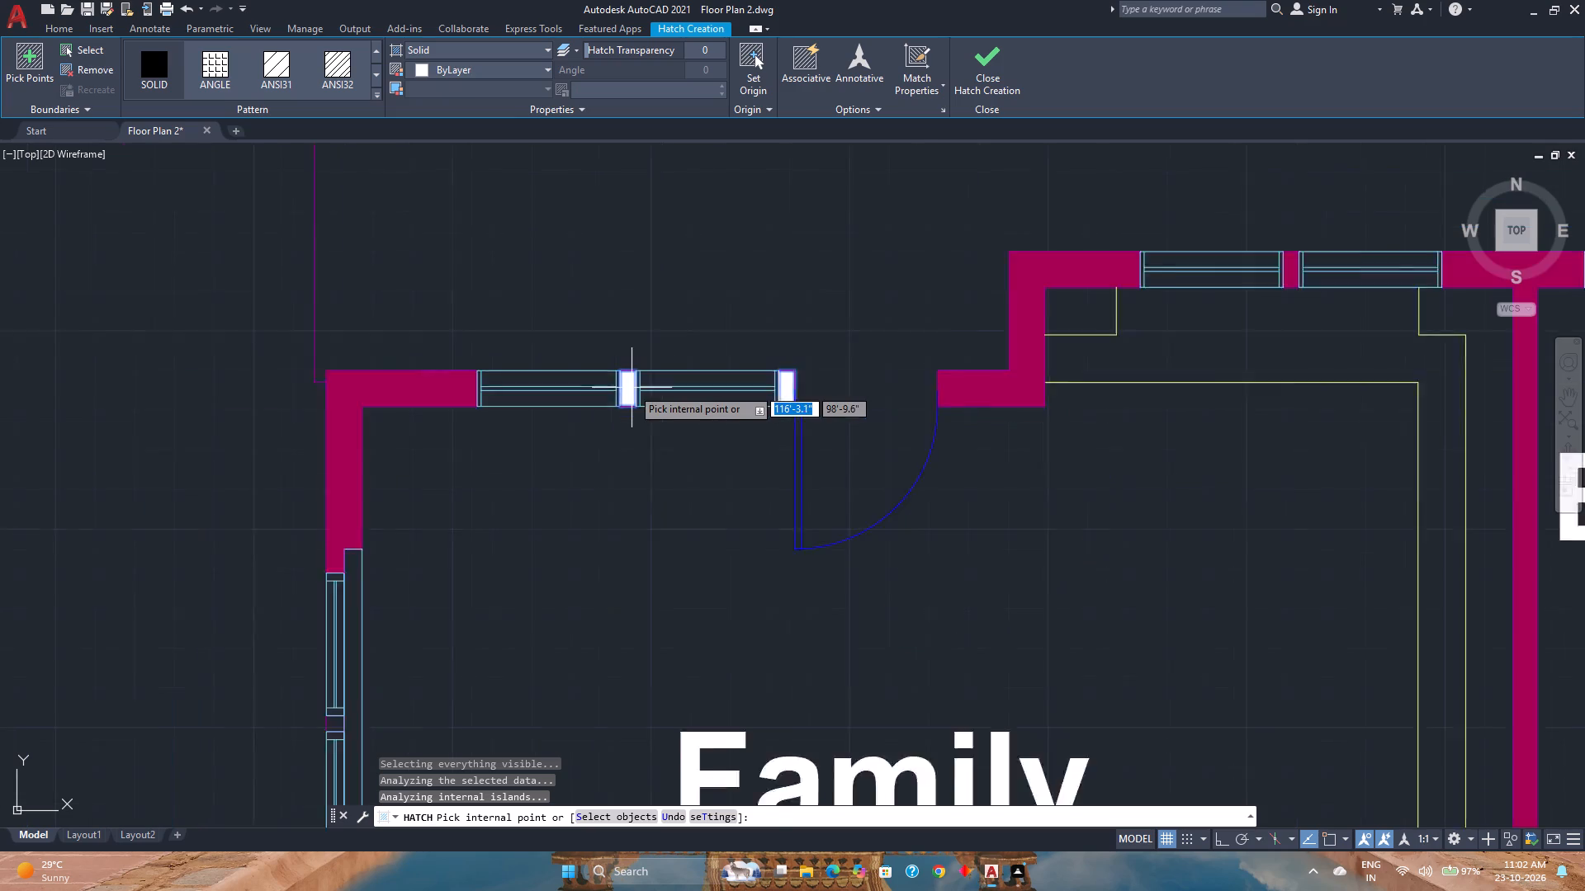
{"action": "scroll", "coordinate": [632, 388], "scroll_direction": "down", "scroll_amount": 1}
{"action": "left_click", "coordinate": [992, 61]}
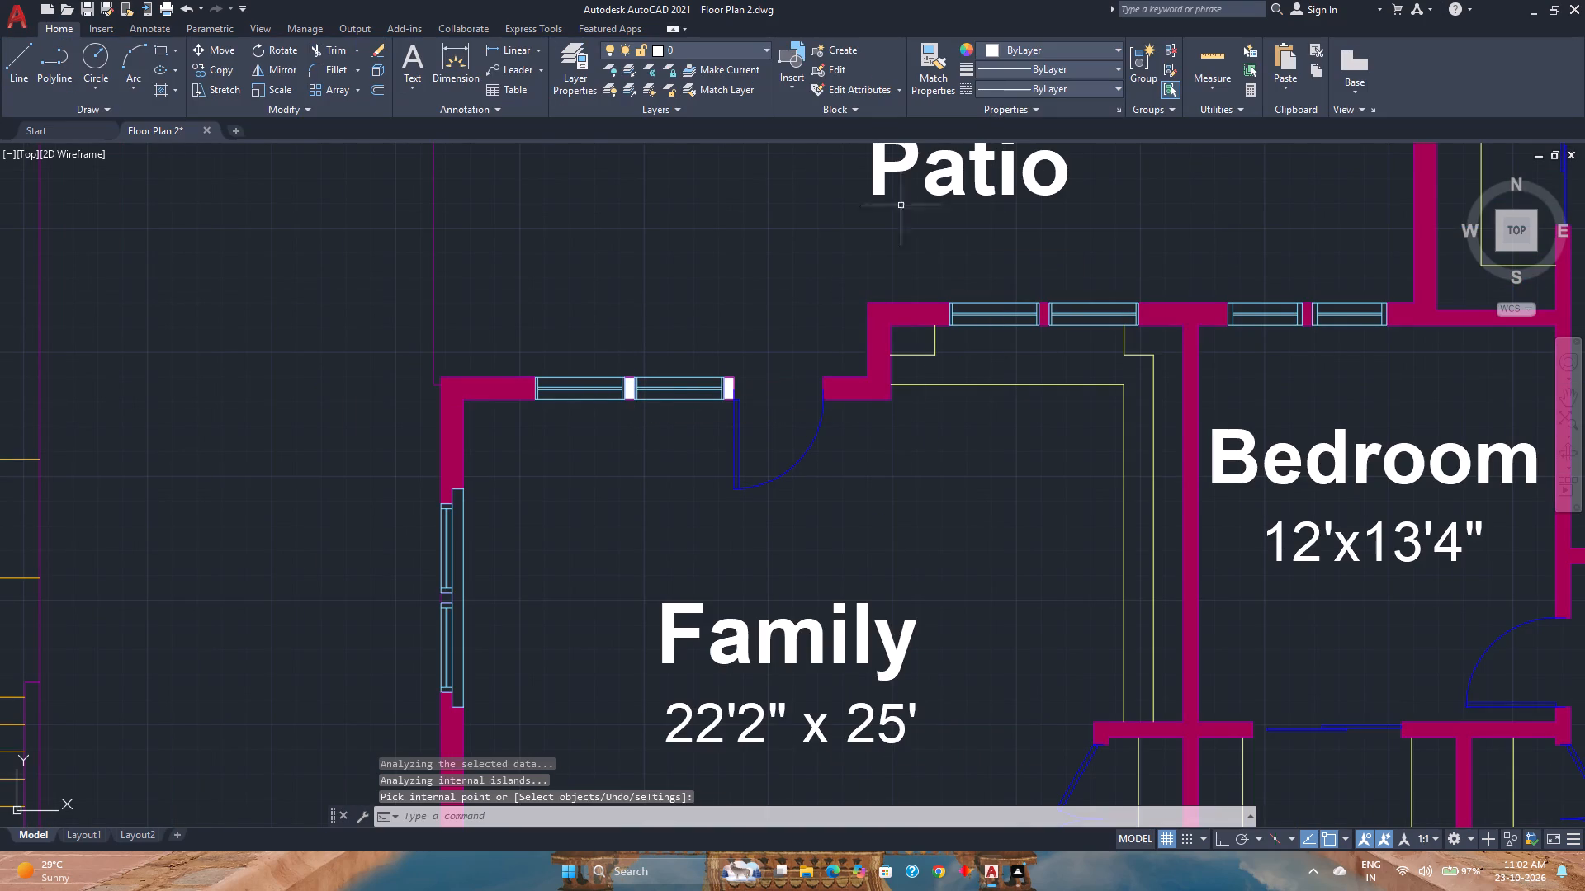
Move the new solid hatch pieces beside the Family room's patio-side windows onto the Hatch layer.
{"action": "left_click", "coordinate": [729, 384]}
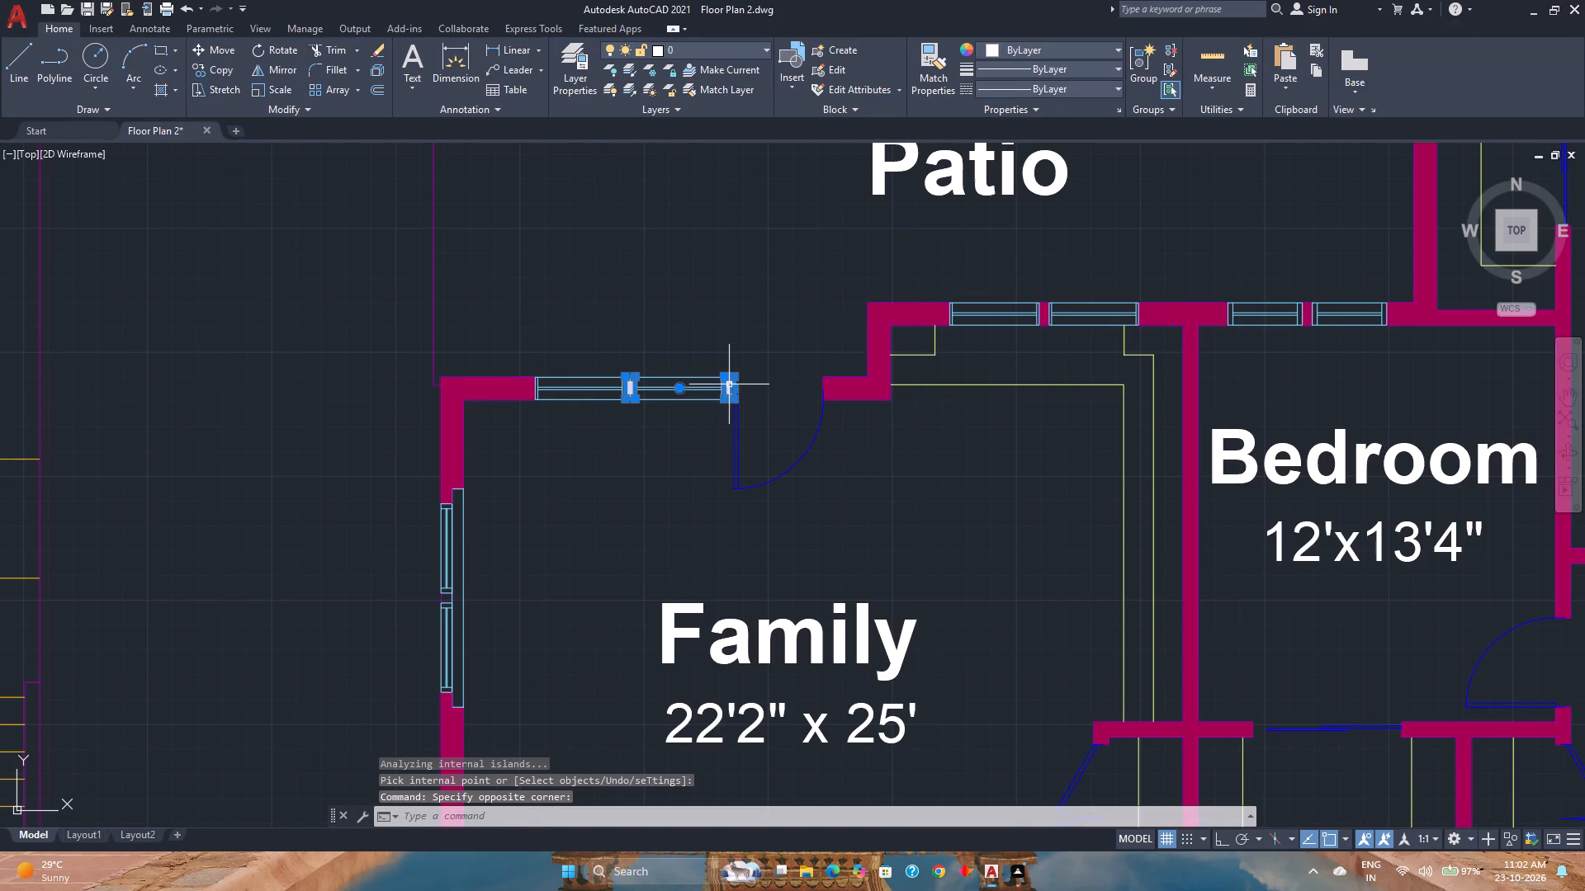
{"action": "left_click", "coordinate": [68, 30]}
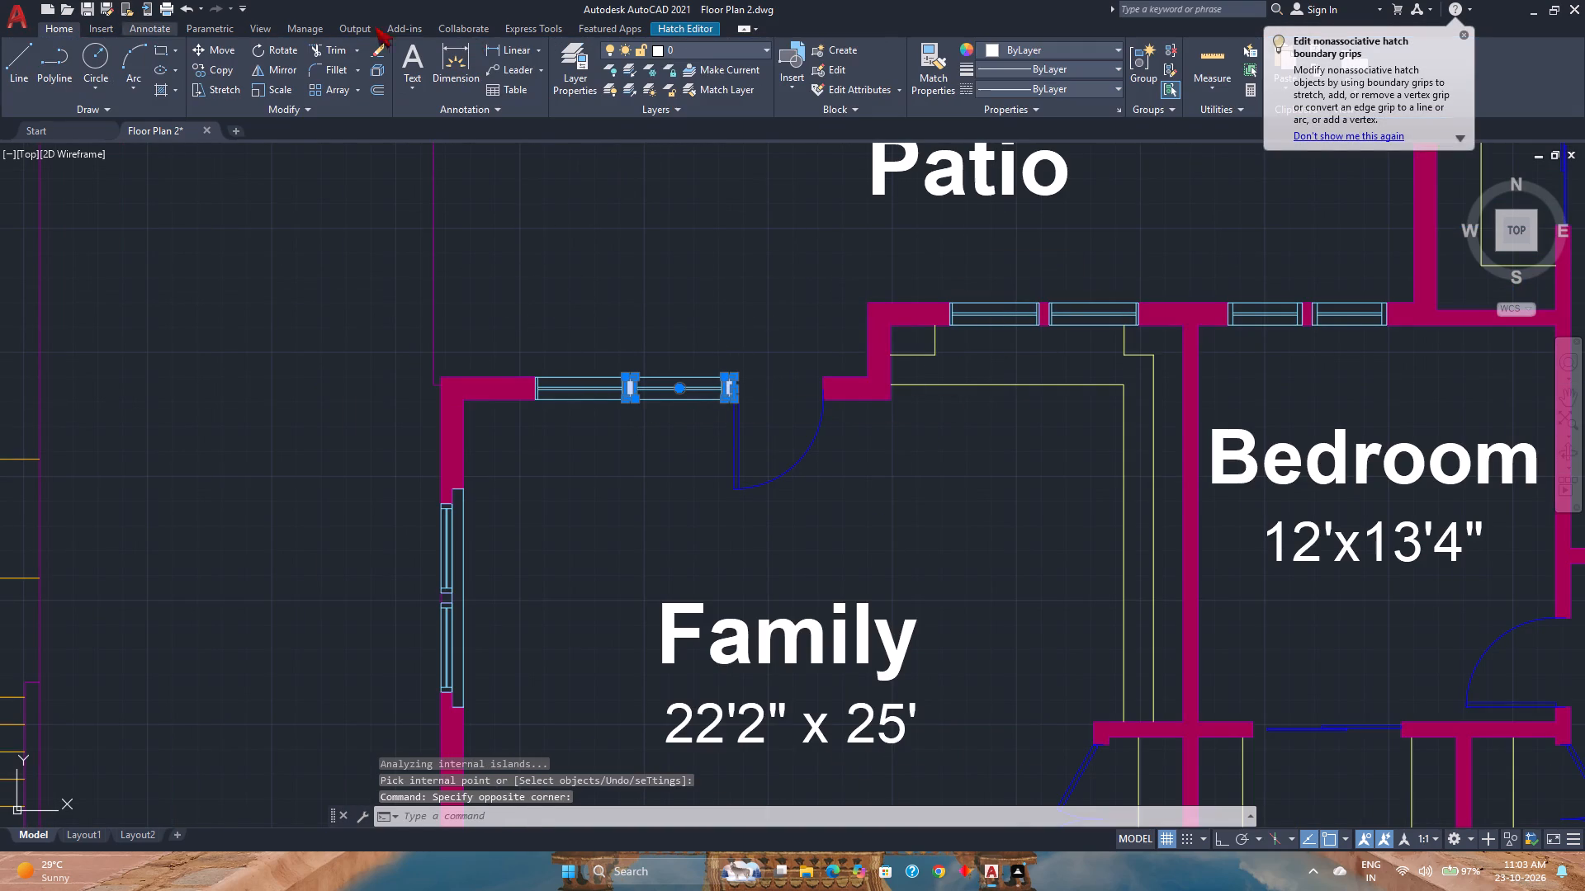
{"action": "left_click", "coordinate": [703, 53]}
{"action": "left_click", "coordinate": [702, 198]}
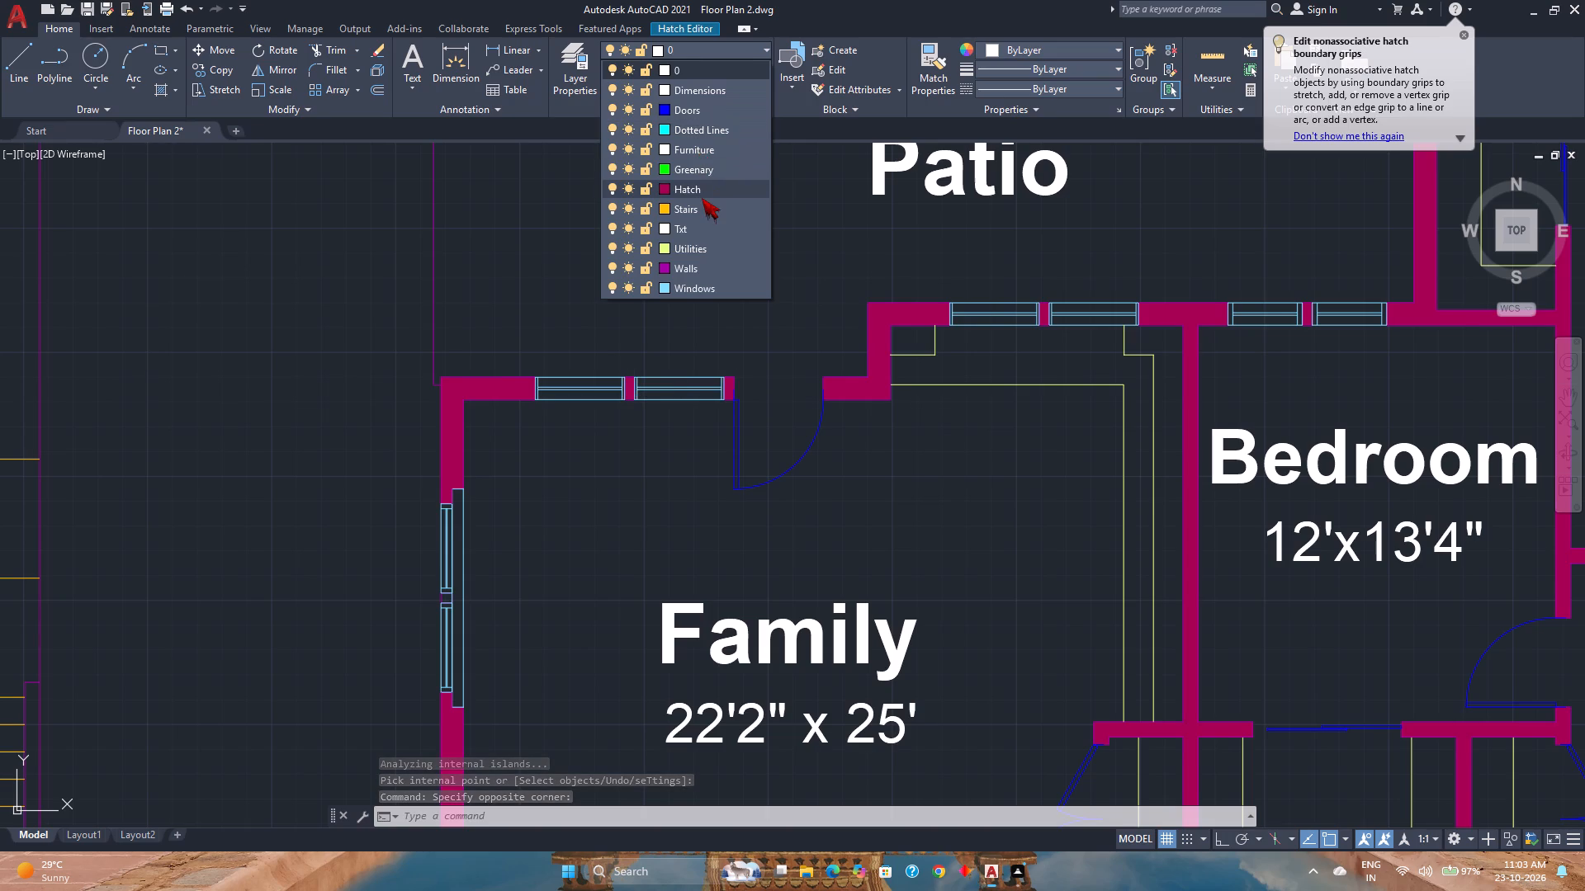
{"action": "key", "text": "Escape"}
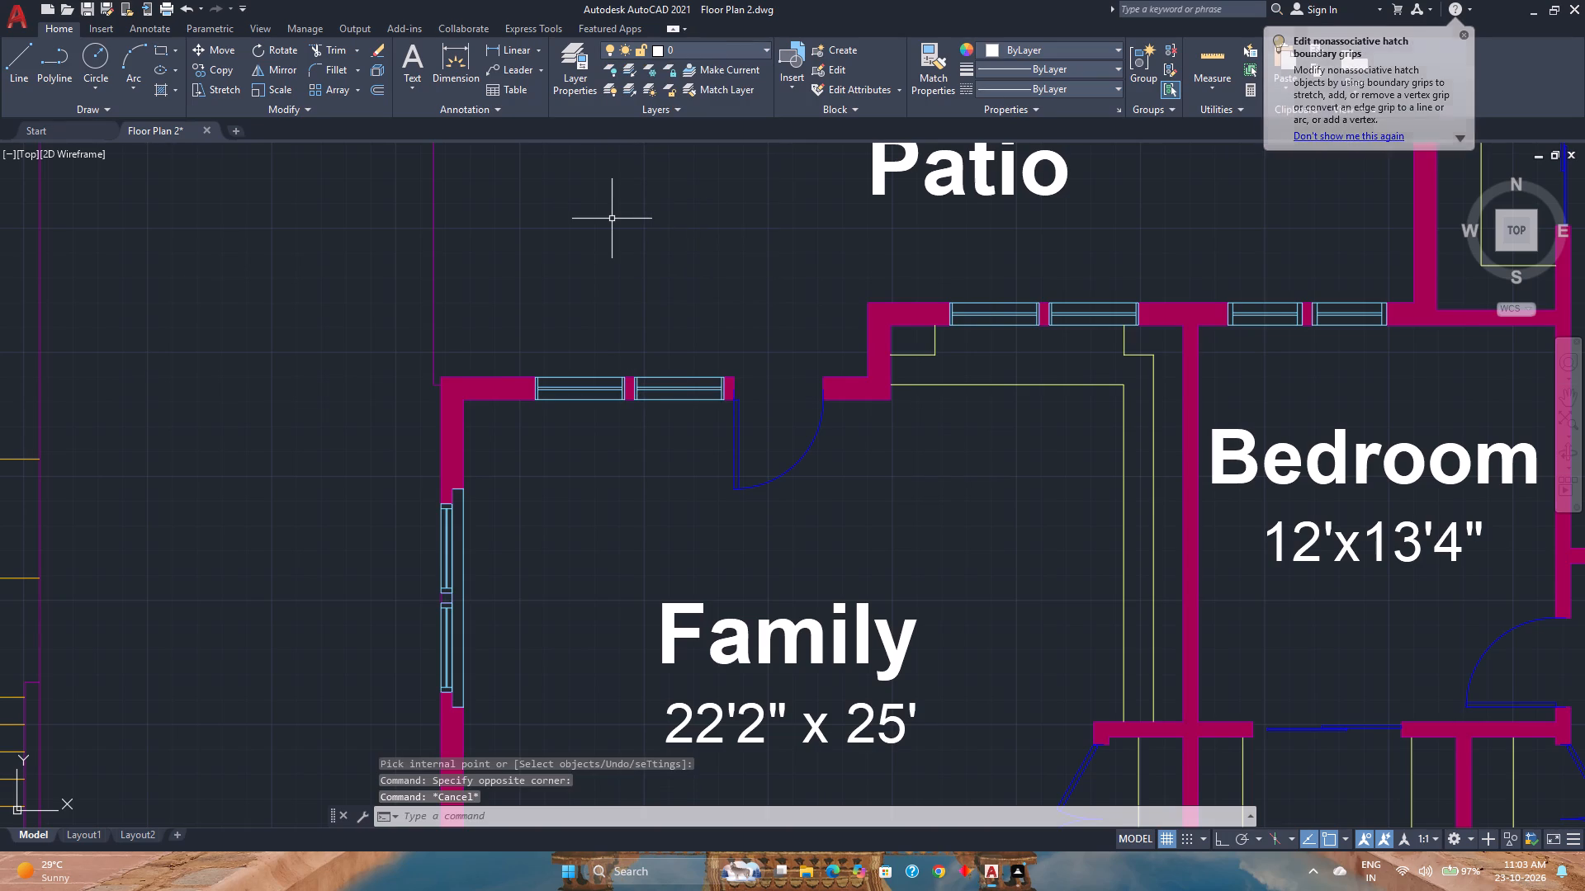
{"action": "key", "text": "ctrl+z"}
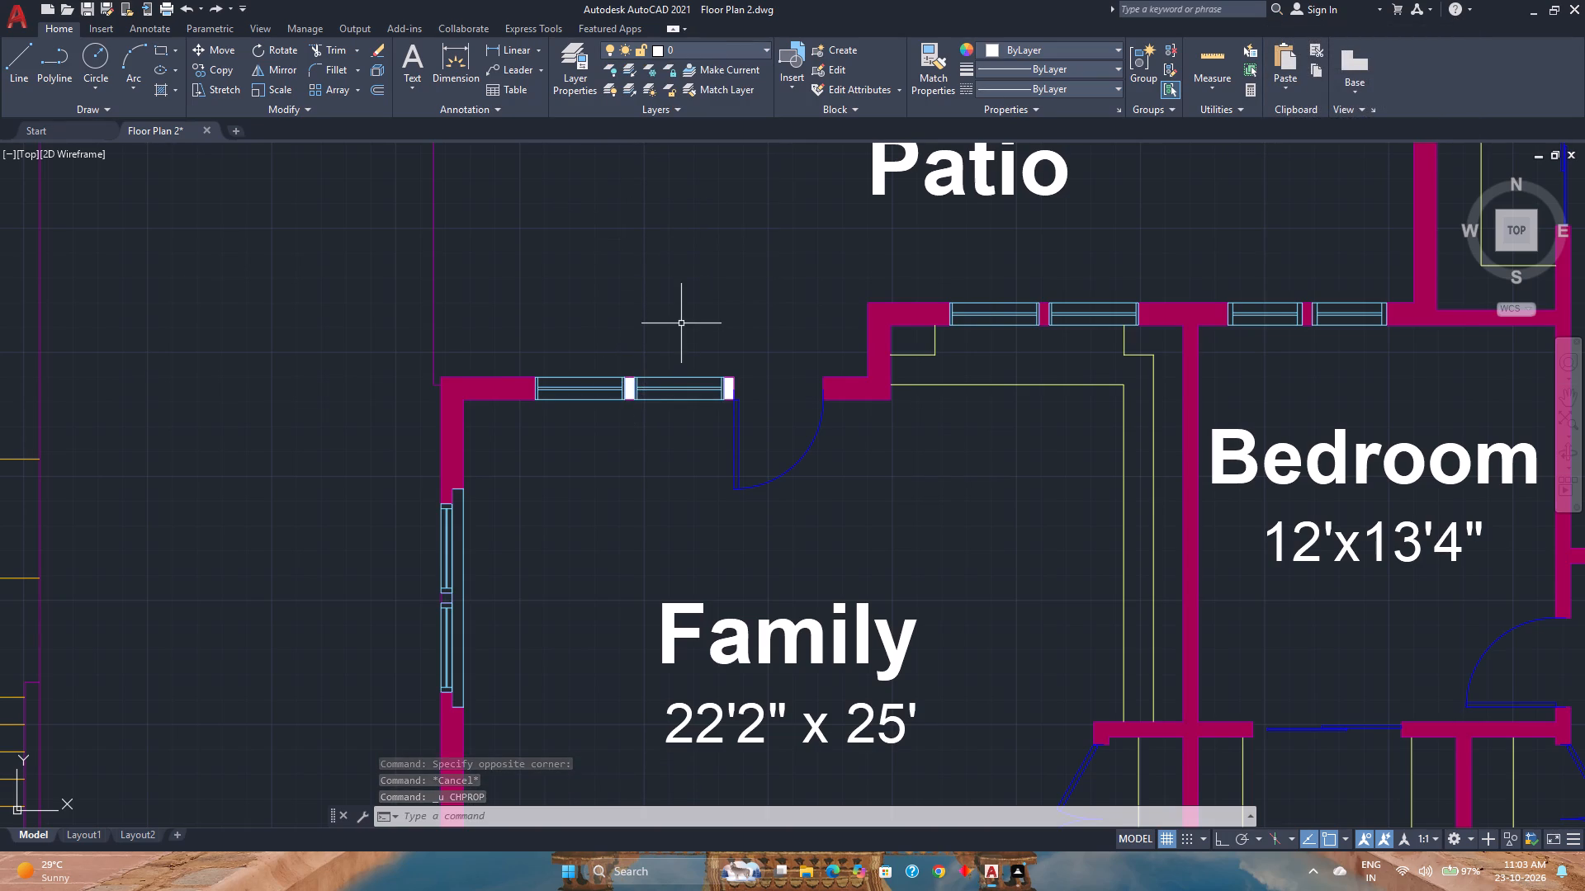
{"action": "key", "text": "ctrl+y"}
Save the floor plan drawing with the updated wall hatch.
{"action": "key", "text": "ctrl+s"}
{"action": "scroll", "coordinate": [681, 321], "scroll_direction": "down", "scroll_amount": 2}
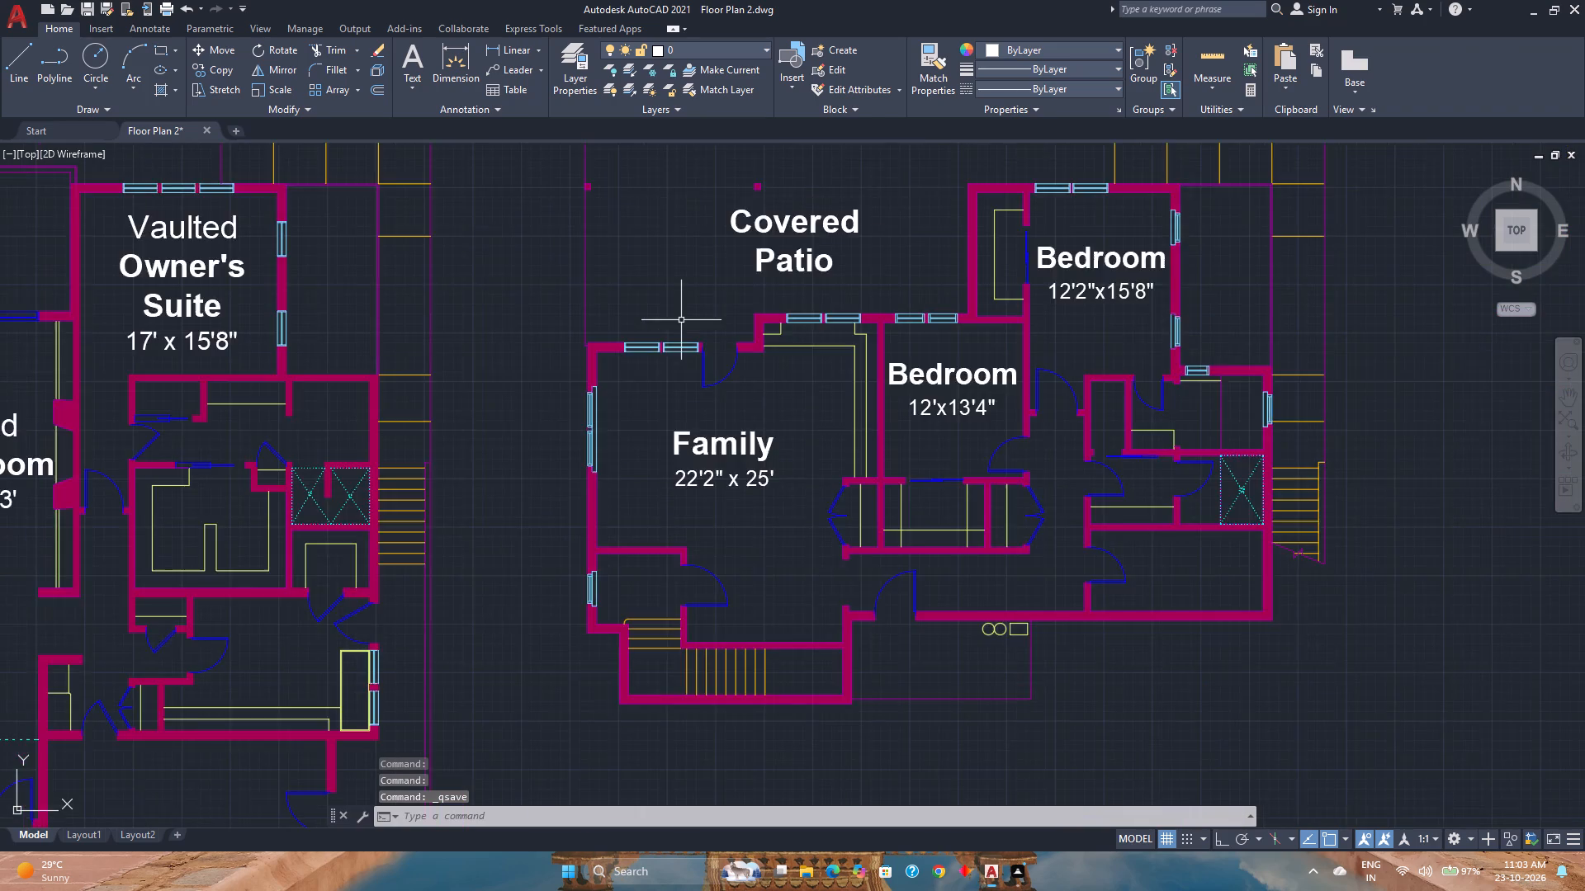
{"action": "scroll", "coordinate": [681, 320], "scroll_direction": "down", "scroll_amount": 2}
{"action": "middle_click_drag", "start_coordinate": [695, 733], "coordinate": [740, 780]}
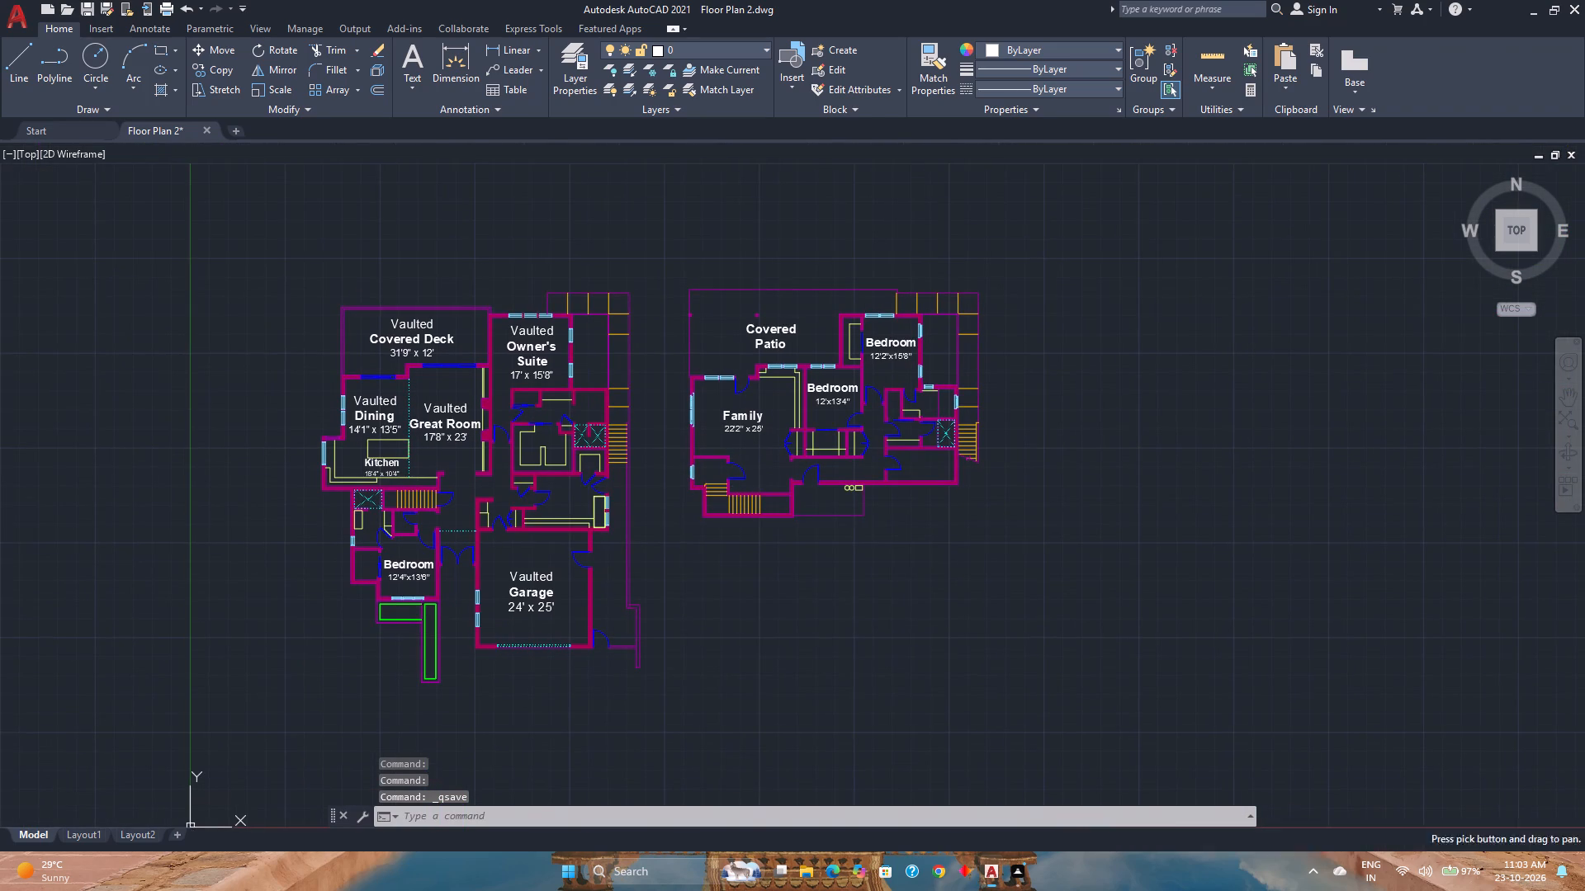
{"action": "scroll", "coordinate": [725, 754], "scroll_direction": "up", "scroll_amount": 1}
{"action": "middle_click_drag", "start_coordinate": [755, 720], "coordinate": [867, 870]}
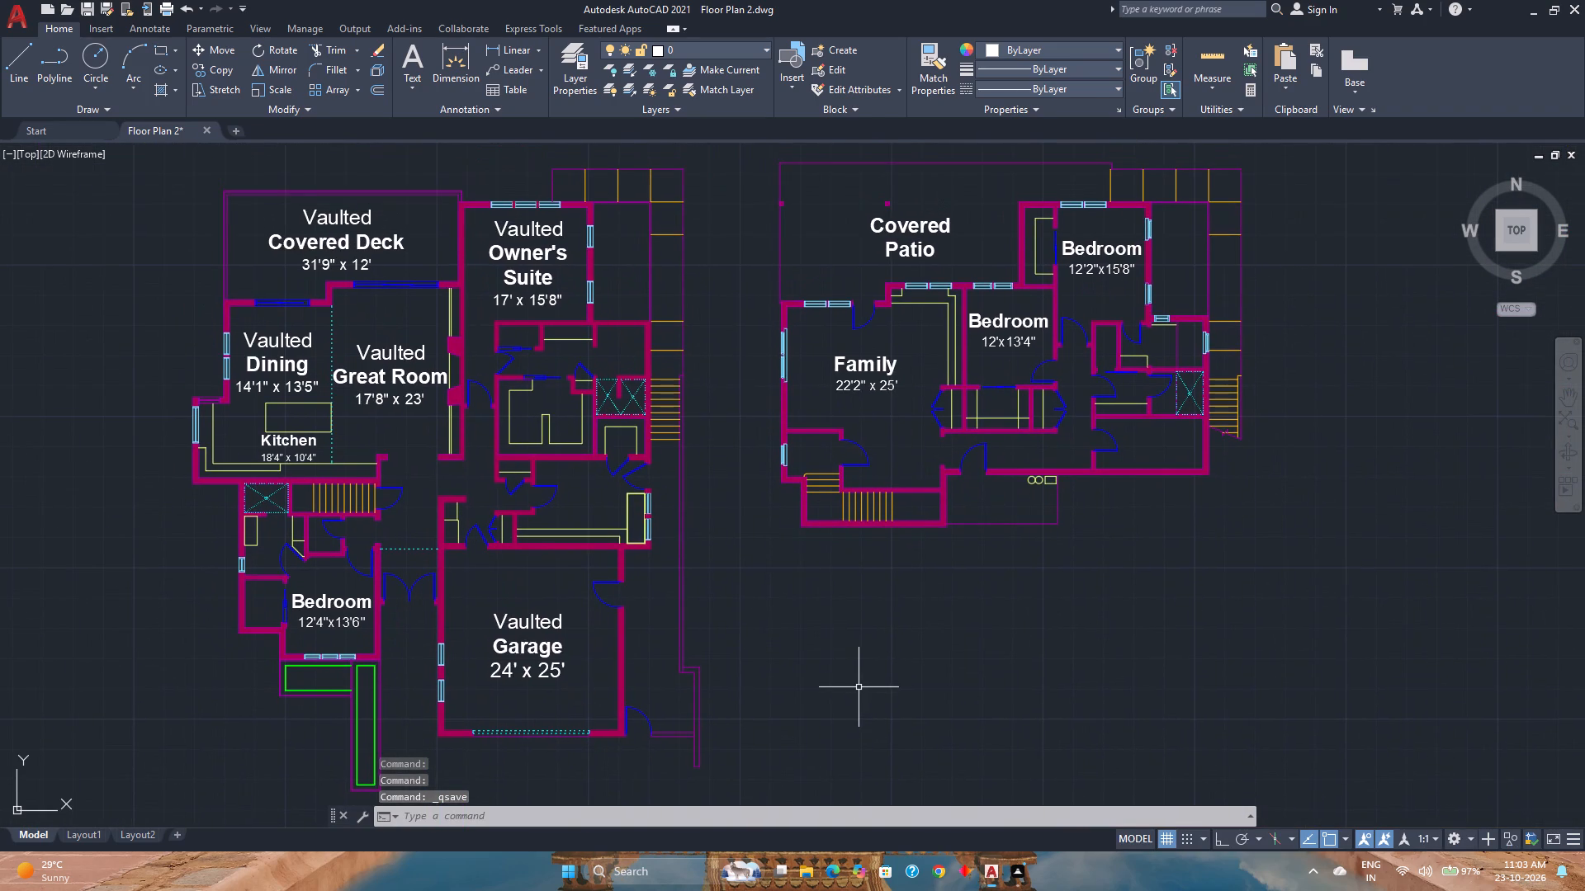
{"action": "middle_click", "coordinate": [859, 687]}
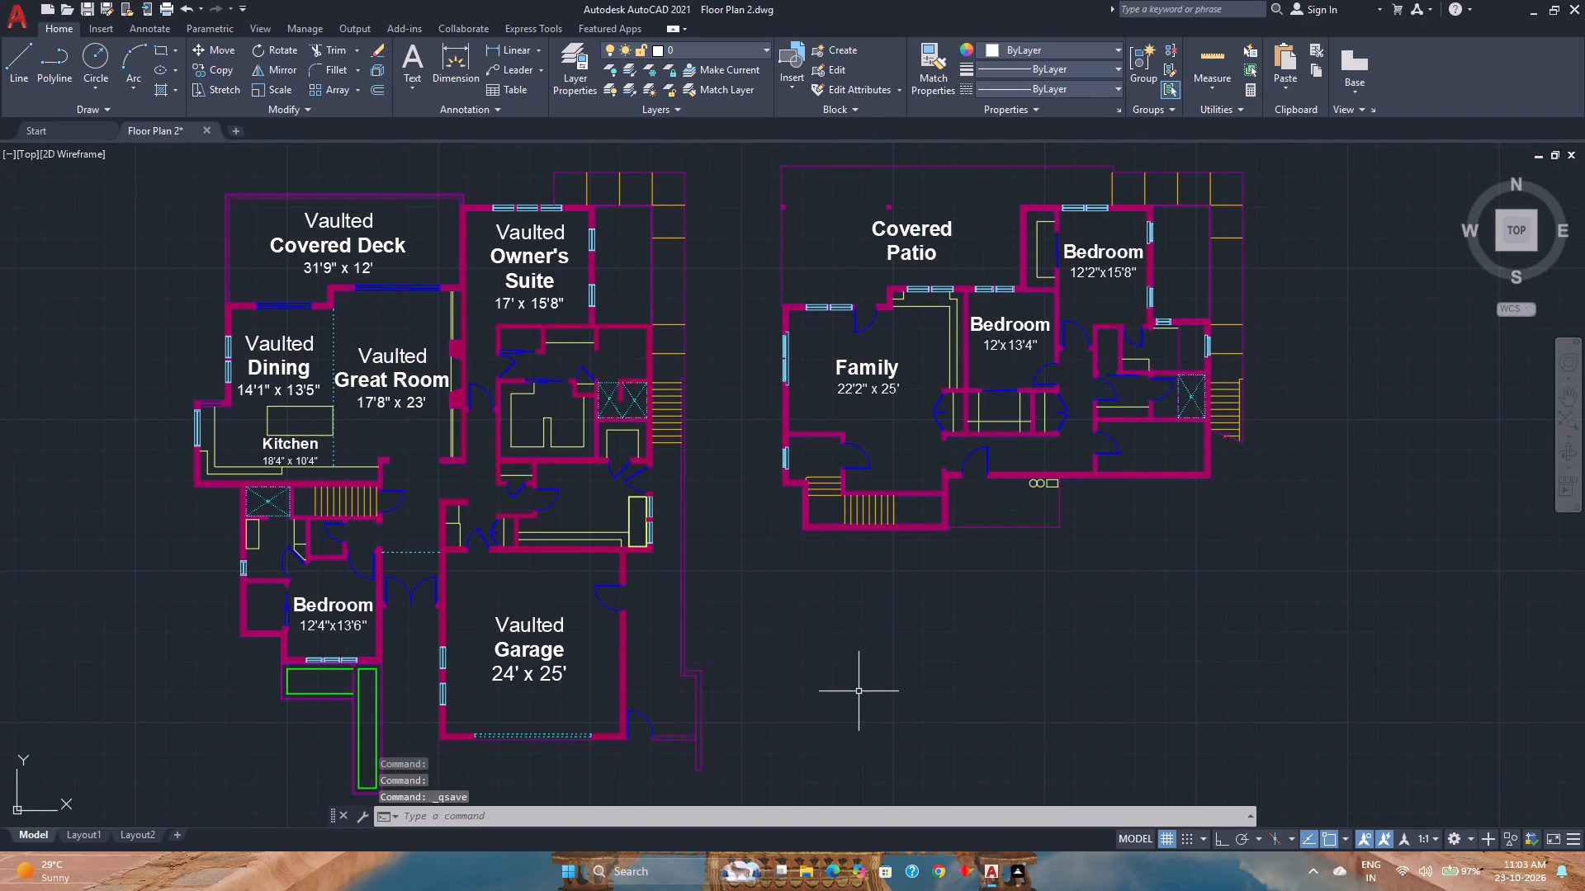
{"action": "key", "text": "ctrl+s"}
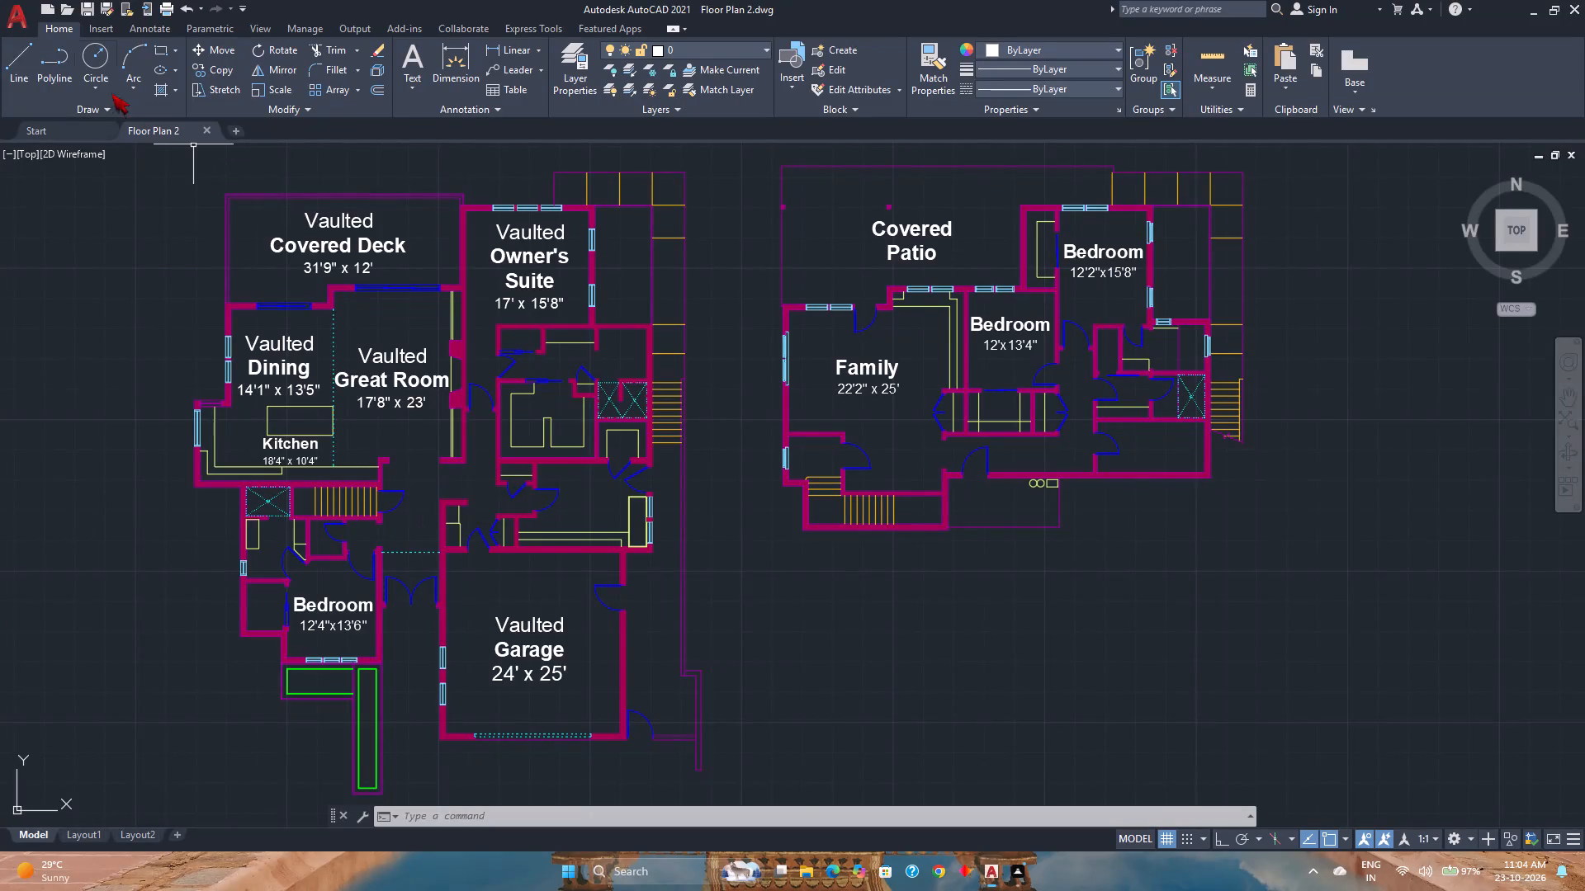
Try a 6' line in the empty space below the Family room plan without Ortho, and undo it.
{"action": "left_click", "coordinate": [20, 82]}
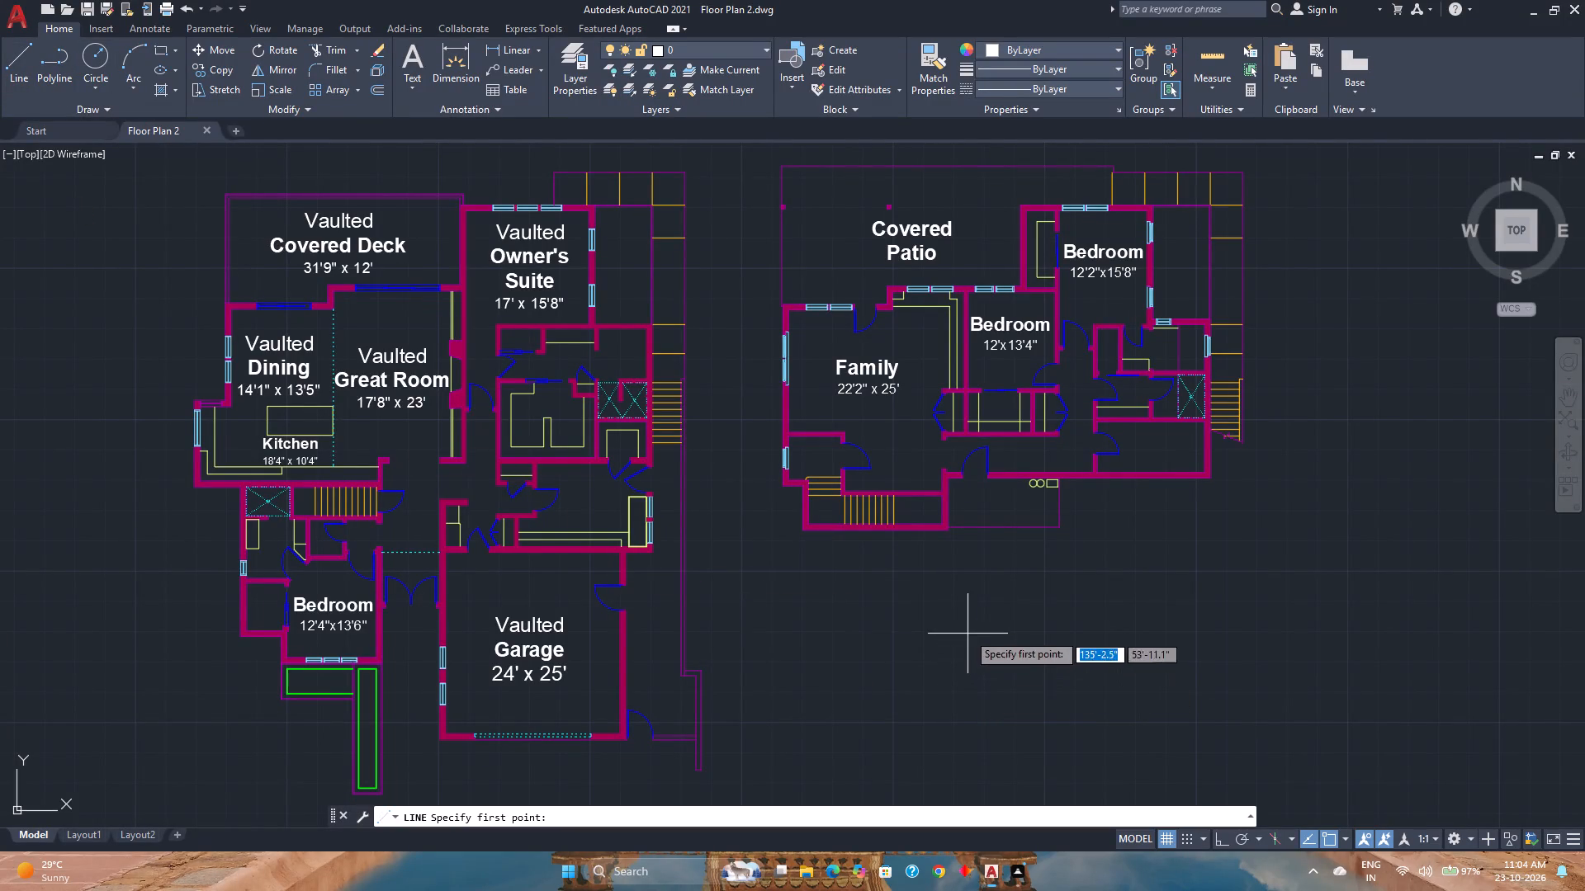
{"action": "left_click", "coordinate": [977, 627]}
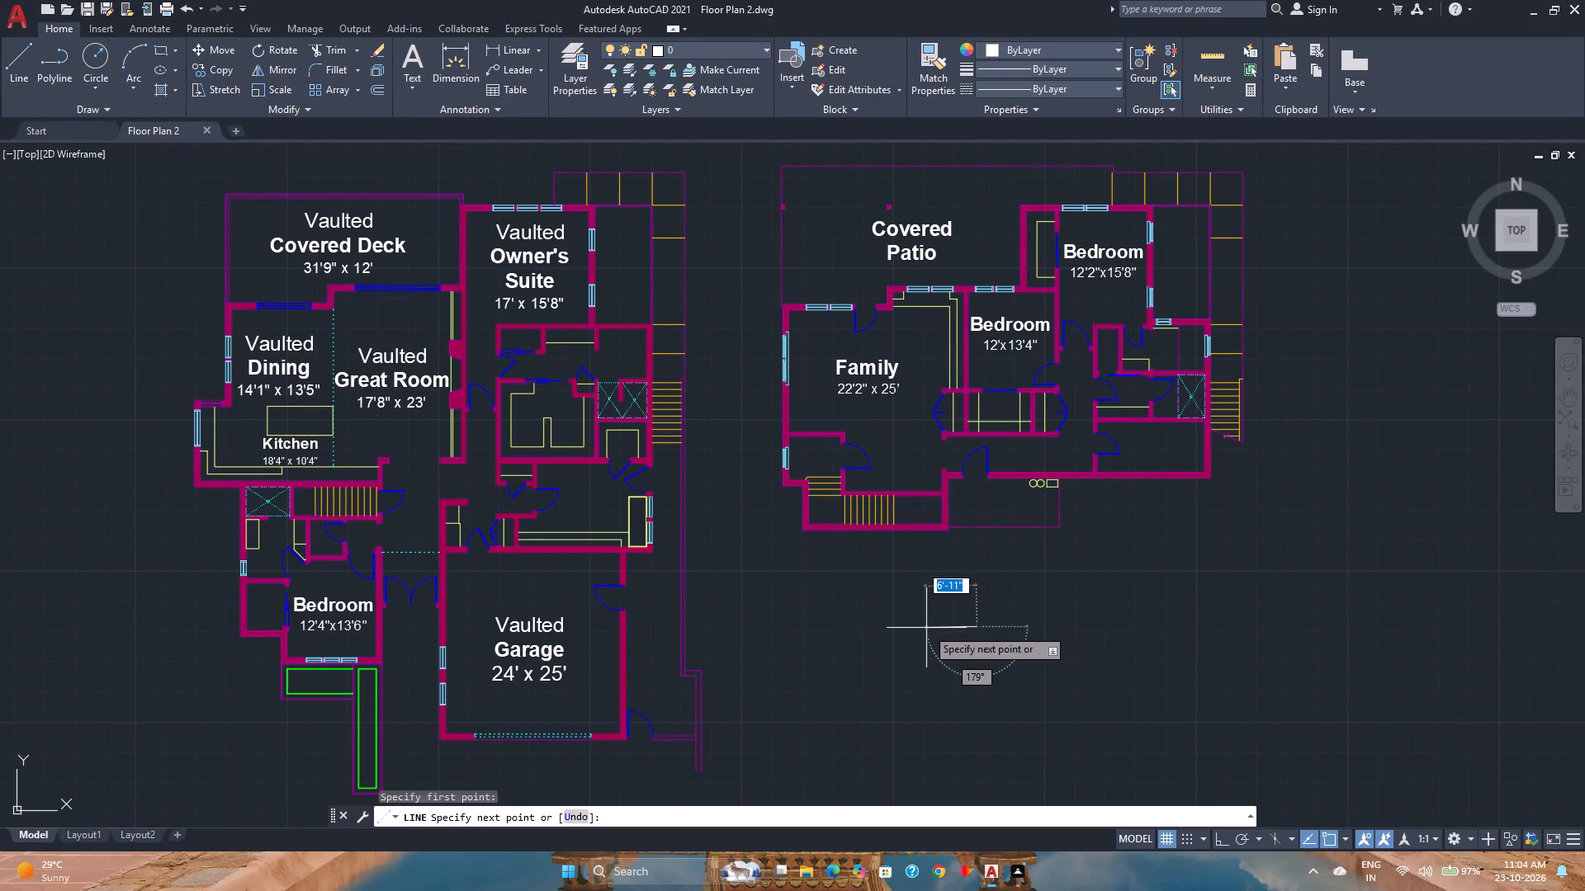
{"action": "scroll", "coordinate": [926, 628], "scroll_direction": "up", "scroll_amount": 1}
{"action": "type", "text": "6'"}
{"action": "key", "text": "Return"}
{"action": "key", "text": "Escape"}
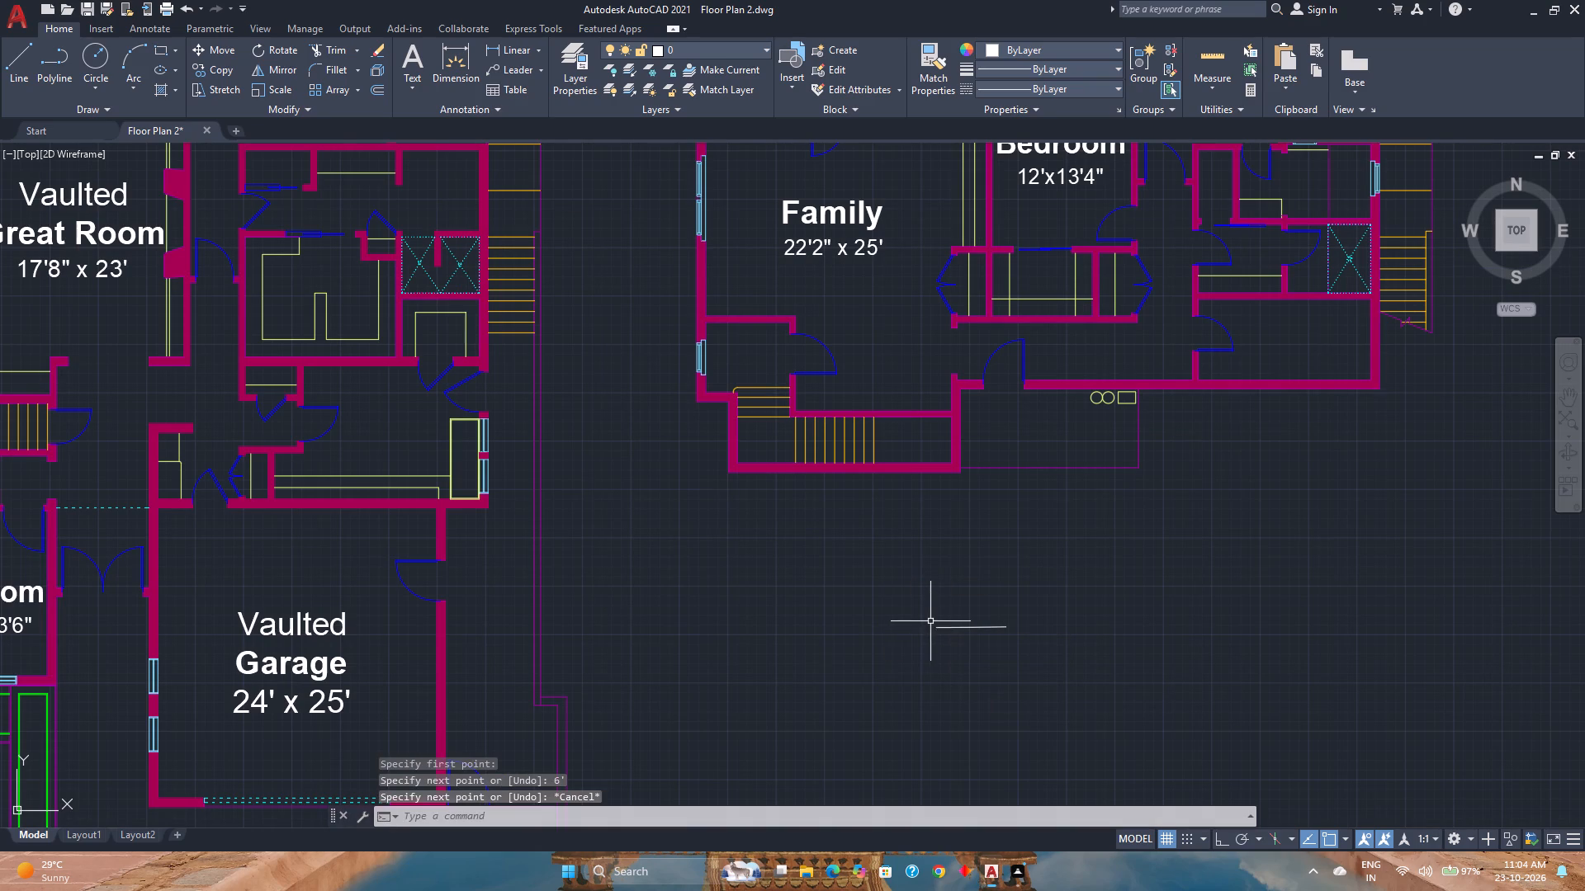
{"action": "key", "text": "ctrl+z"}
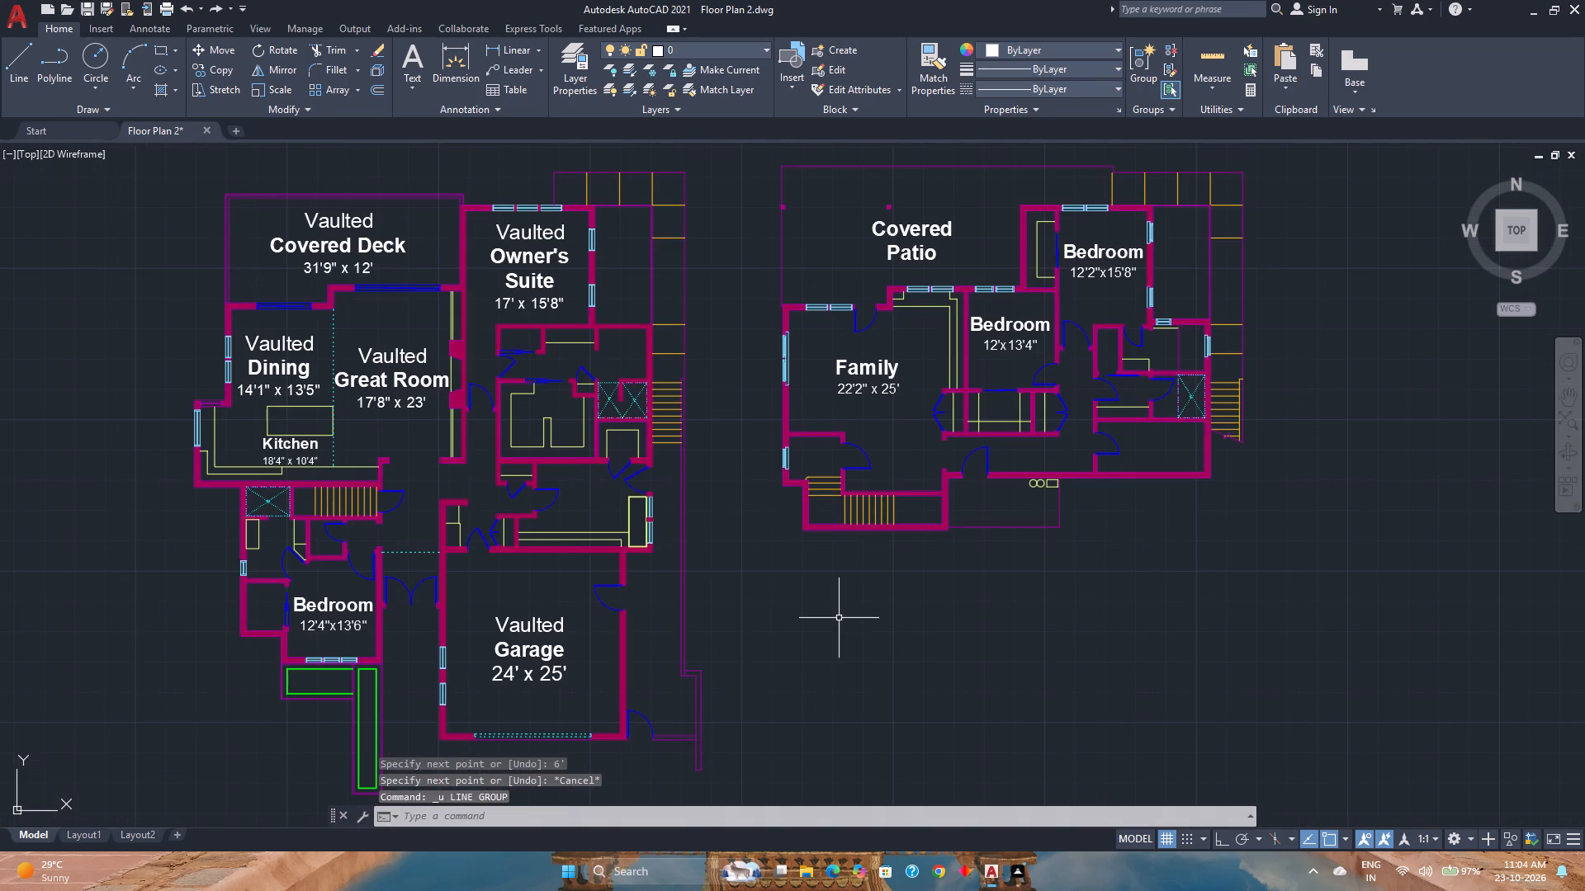
With Ortho on, draw a 6' horizontal line in the empty space below the Family room plan's staircase.
{"action": "key", "text": "F8"}
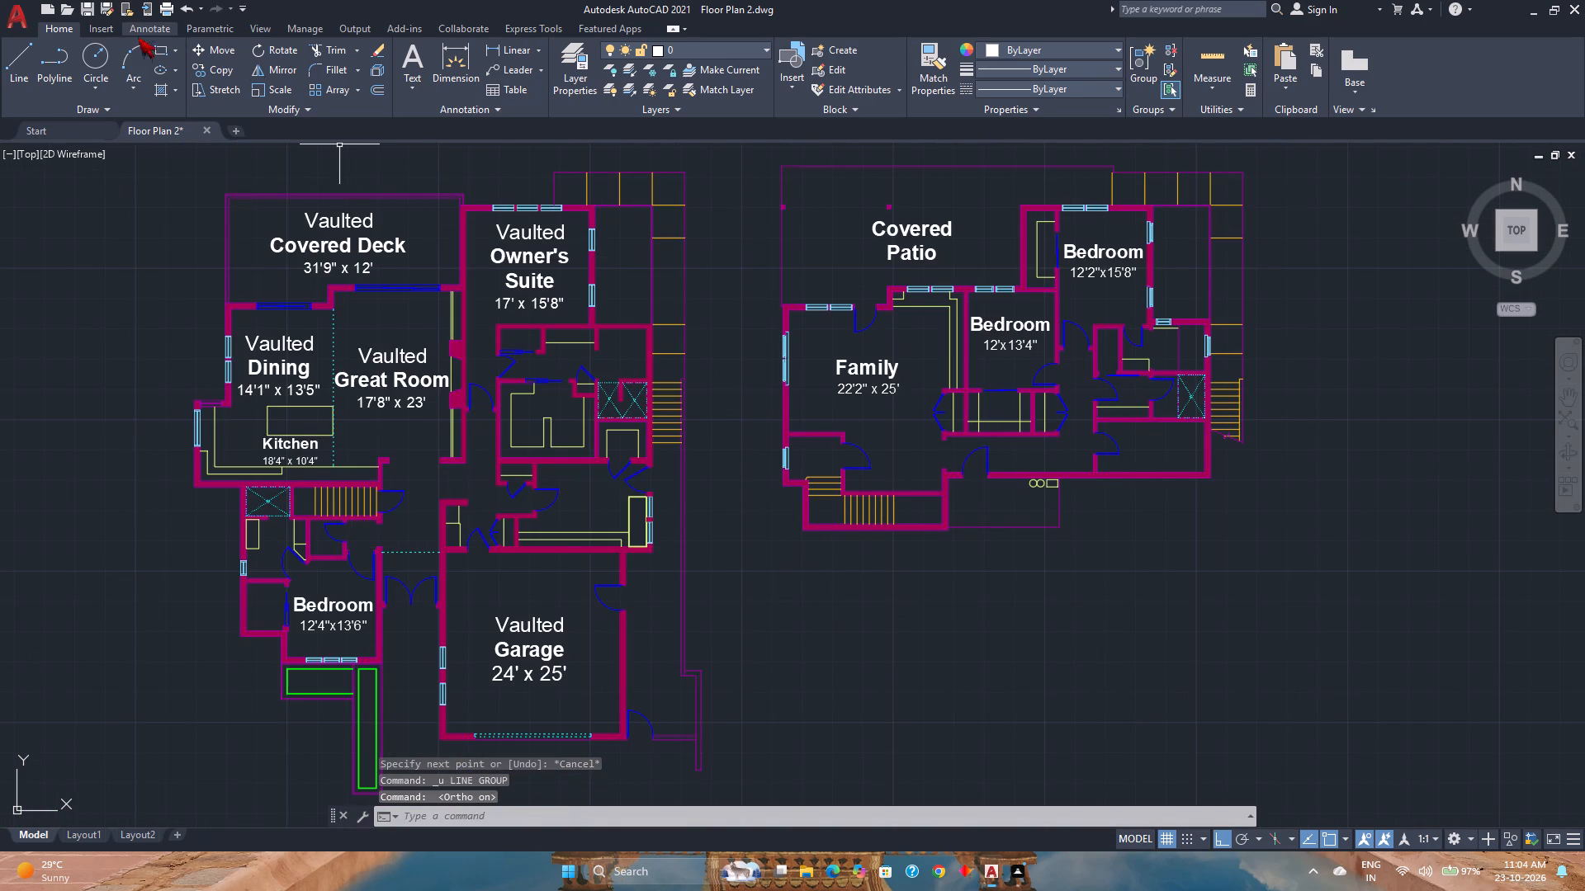
{"action": "left_click", "coordinate": [21, 59]}
{"action": "left_click", "coordinate": [958, 592]}
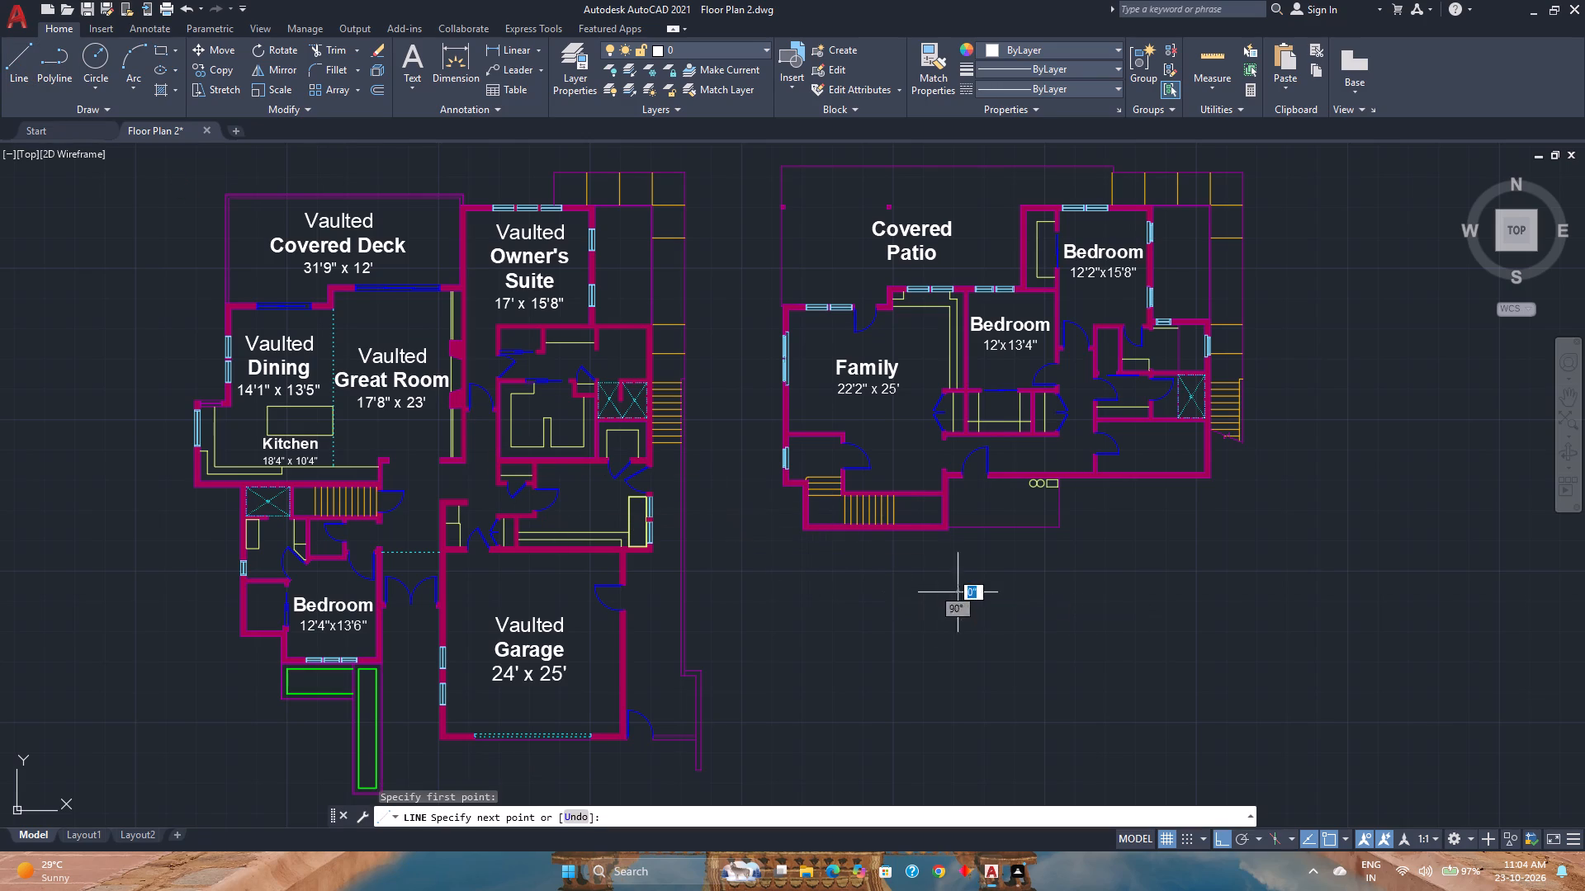
{"action": "type", "text": "6'"}
{"action": "key", "text": "Return"}
{"action": "key", "text": "Escape"}
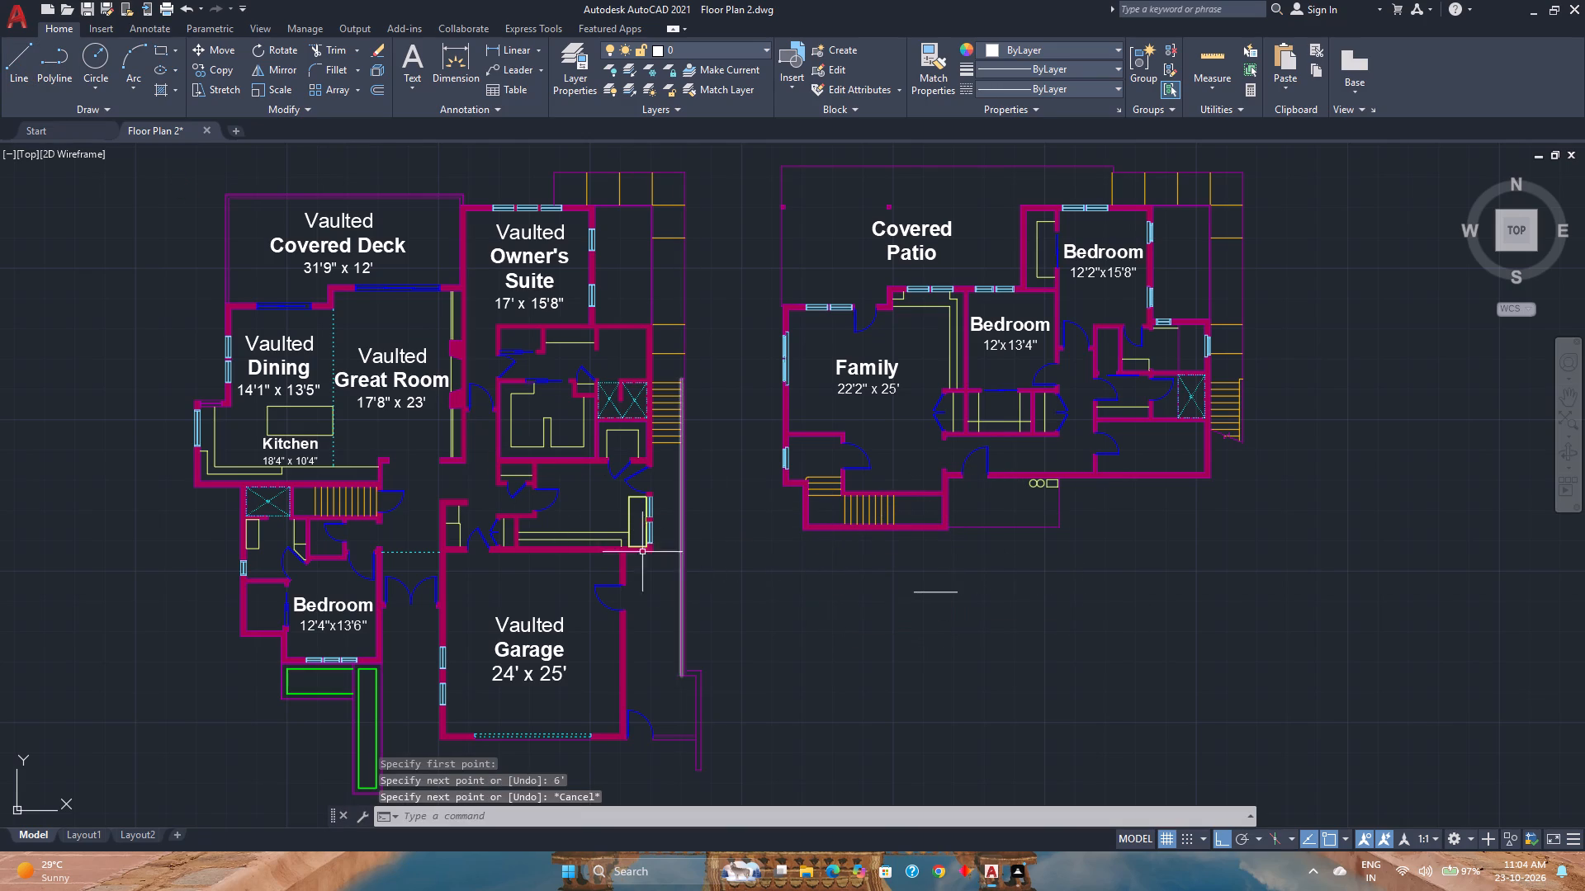
Draw a small three-sided polygon inscribed in a circle, centred on the 6' line's west end and pointing west.
{"action": "left_click", "coordinate": [173, 50]}
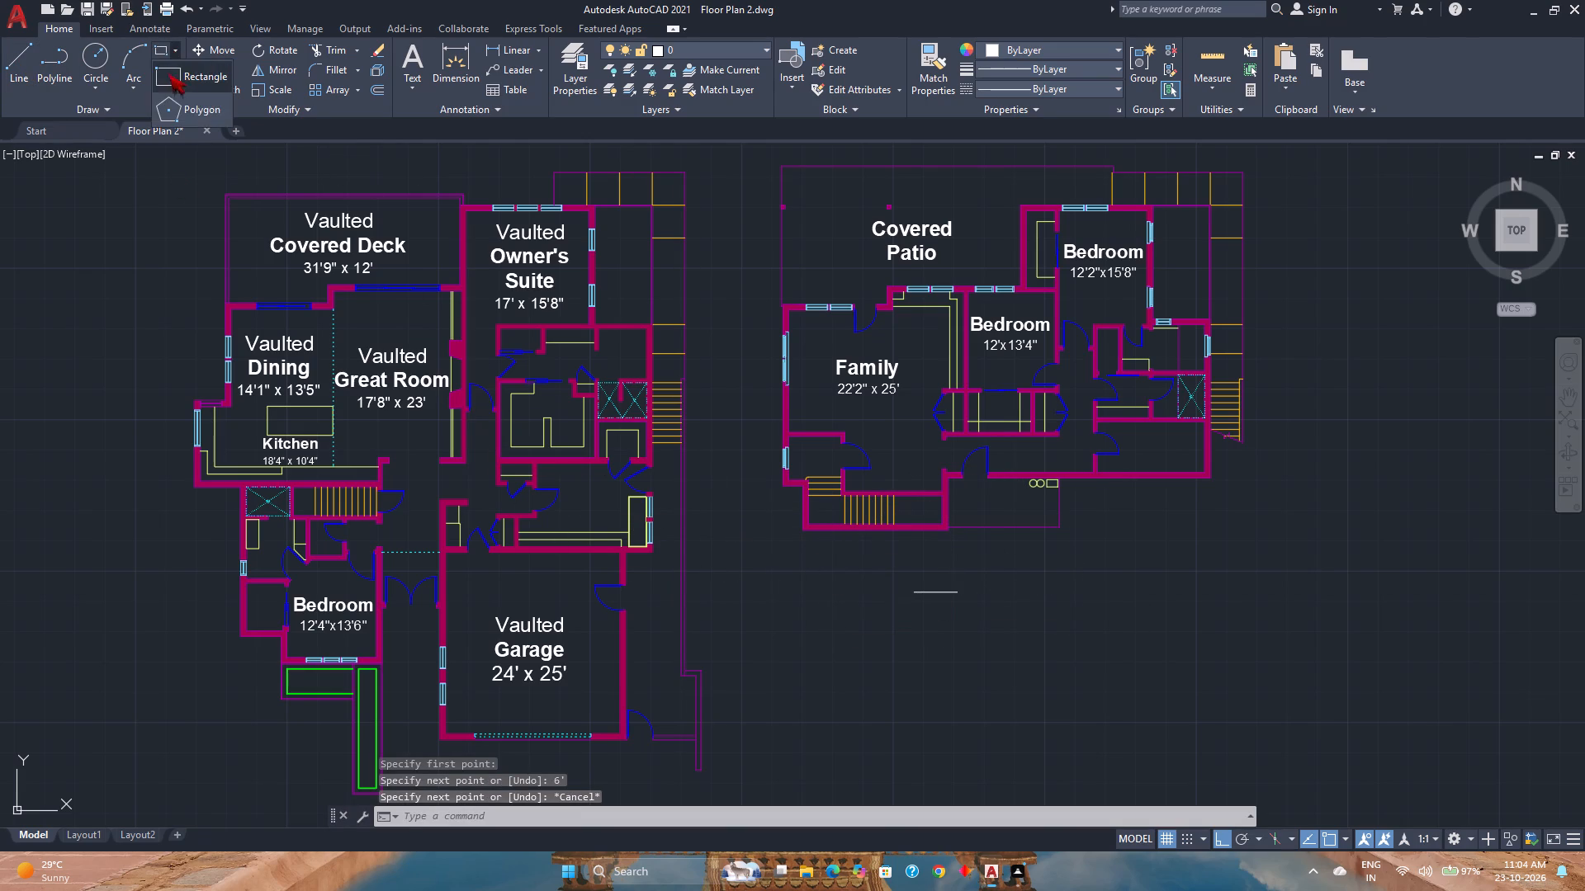
{"action": "left_click", "coordinate": [180, 102]}
{"action": "scroll", "coordinate": [1036, 598], "scroll_direction": "up", "scroll_amount": 3}
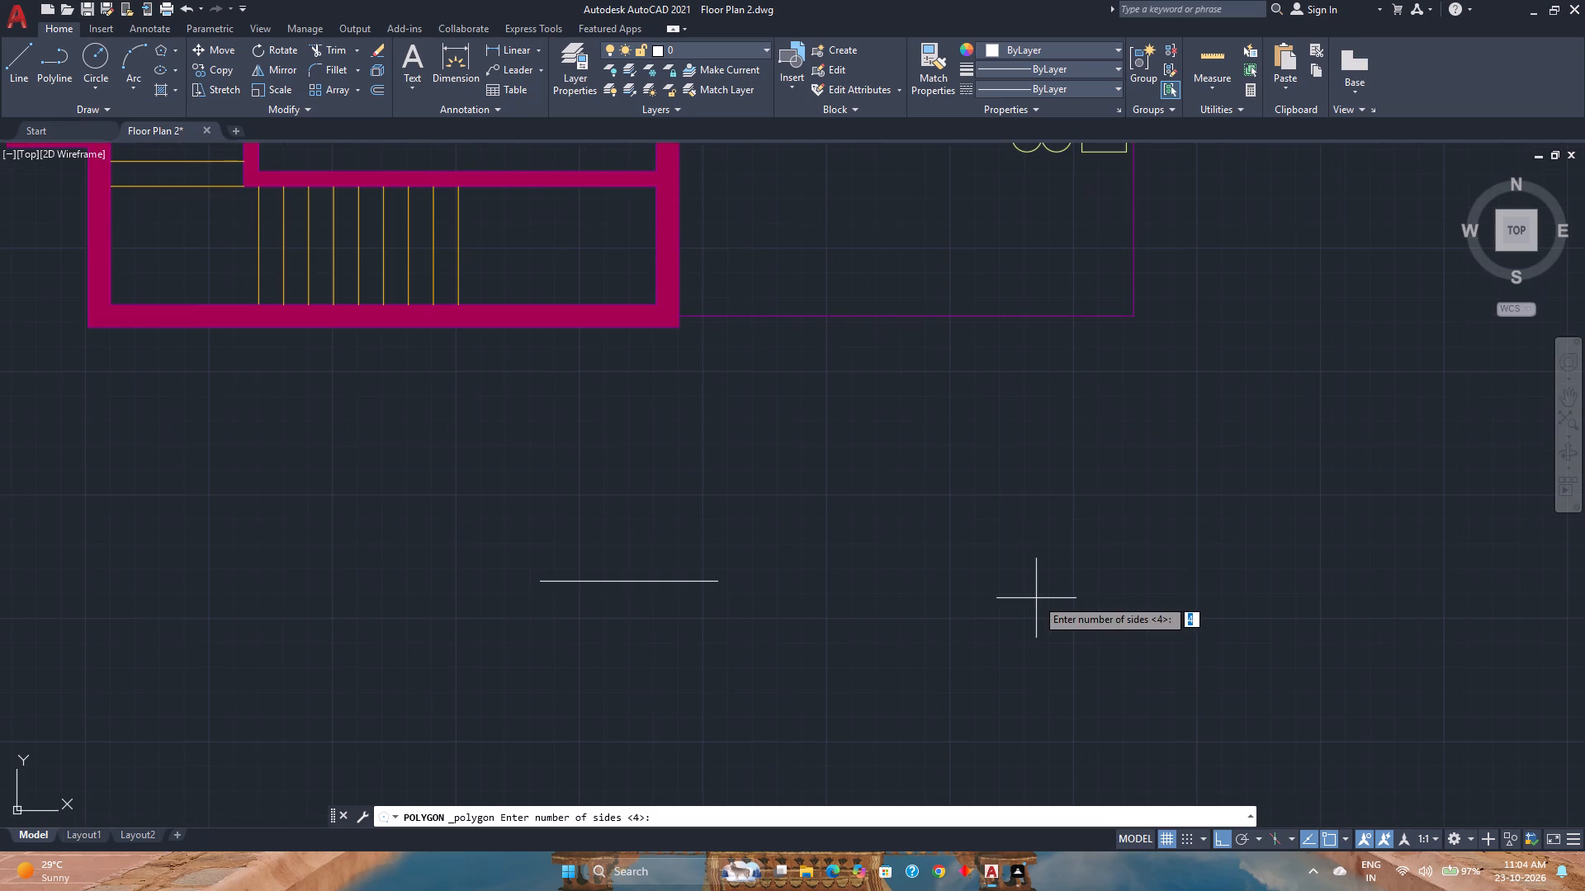
{"action": "key", "text": "3"}
{"action": "key", "text": "Return"}
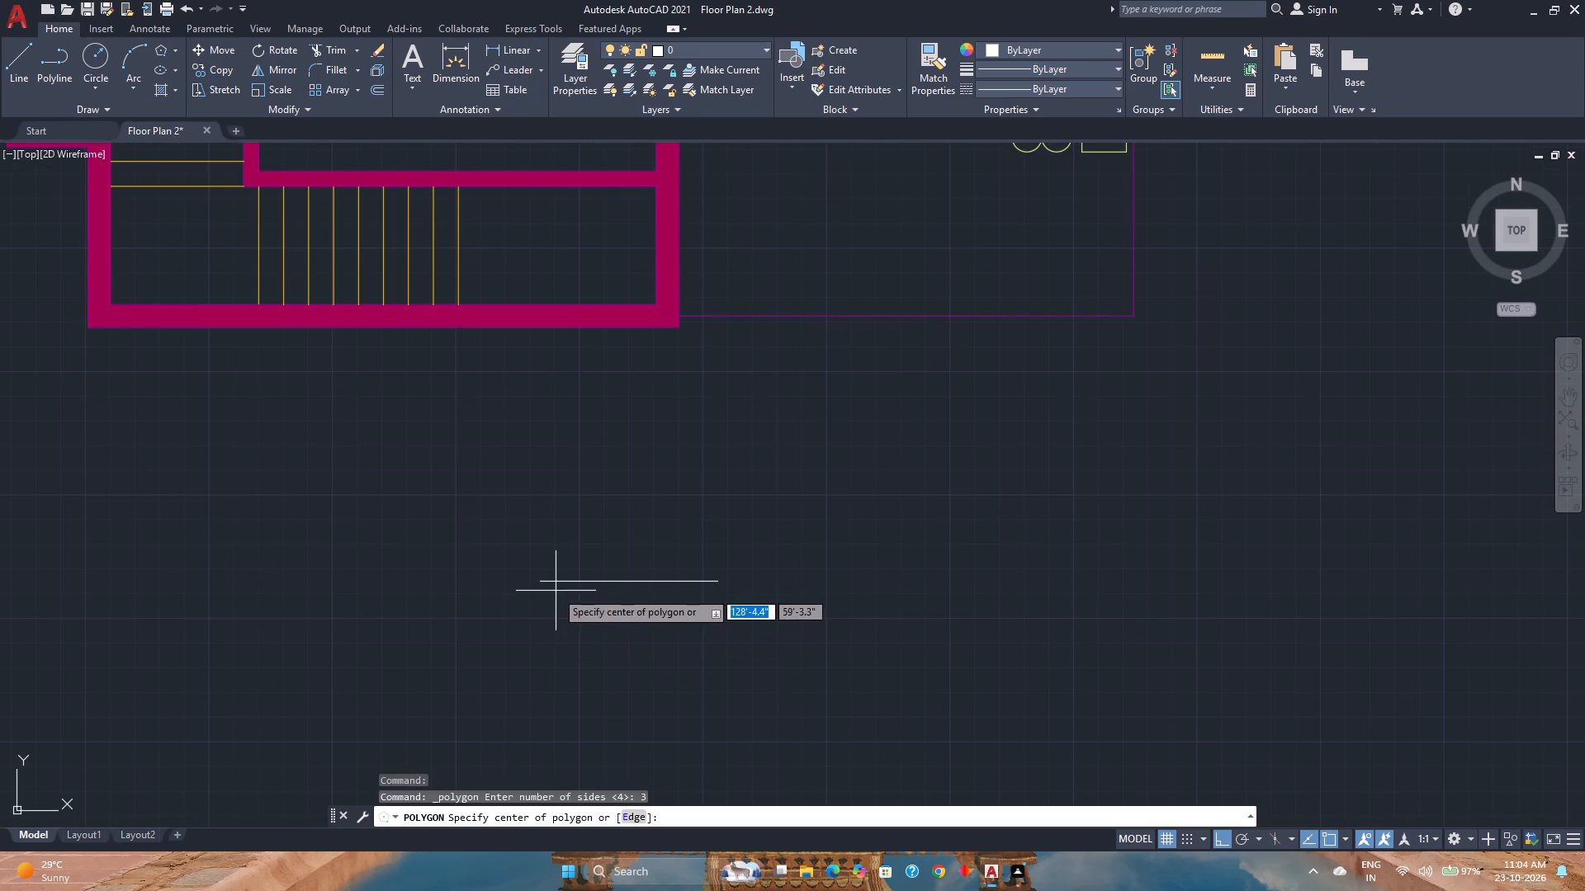
{"action": "left_click", "coordinate": [537, 580]}
{"action": "left_click_drag", "start_coordinate": [573, 615], "coordinate": [537, 581]}
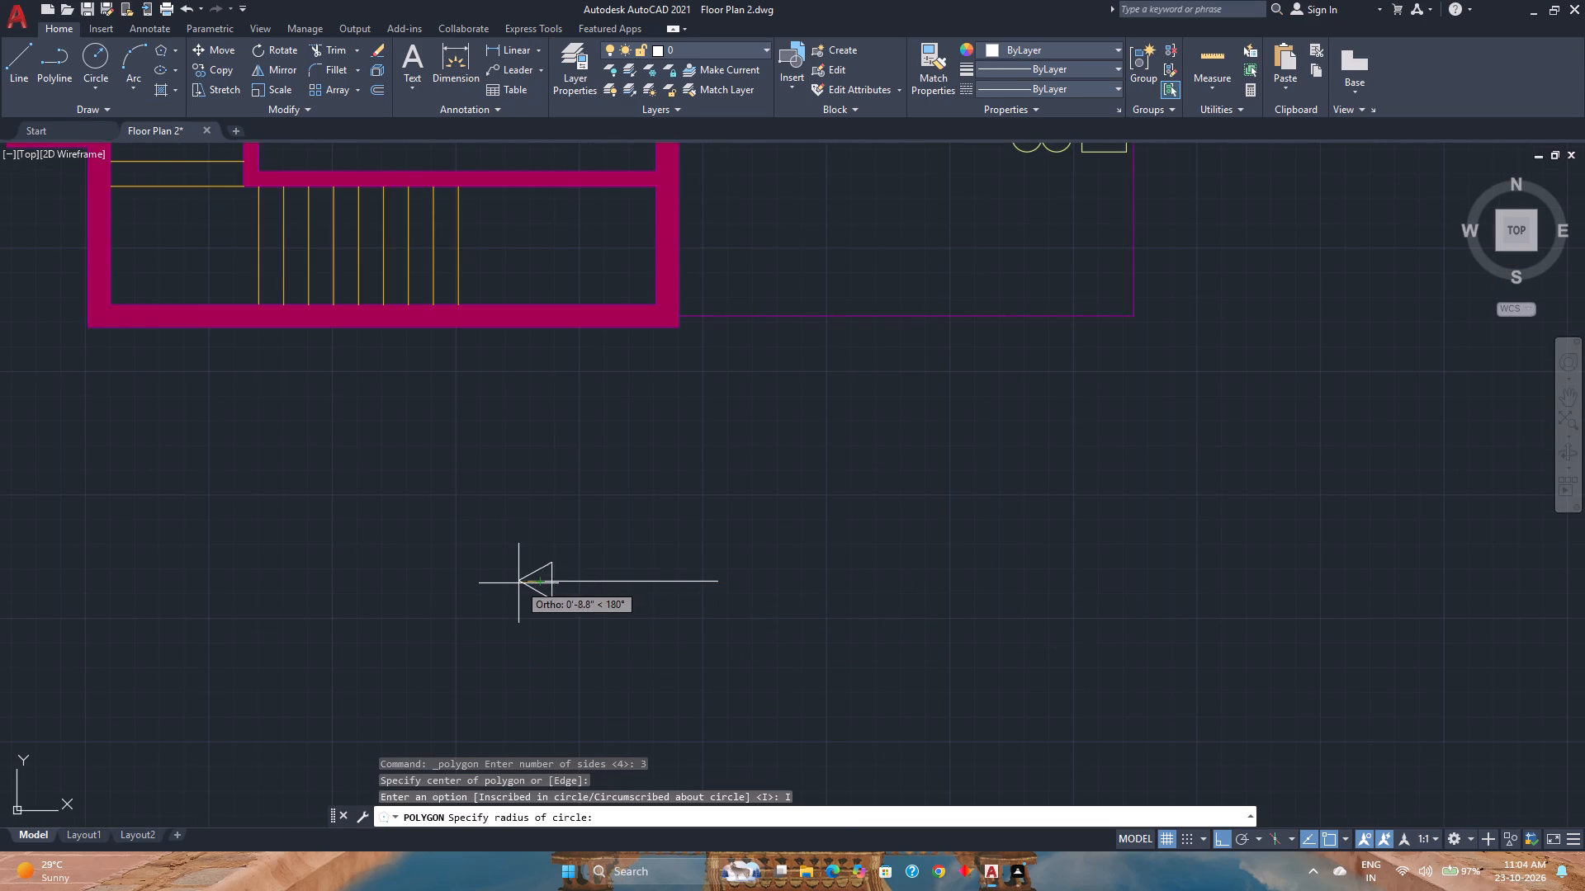
{"action": "scroll", "coordinate": [510, 583], "scroll_direction": "up", "scroll_amount": 2}
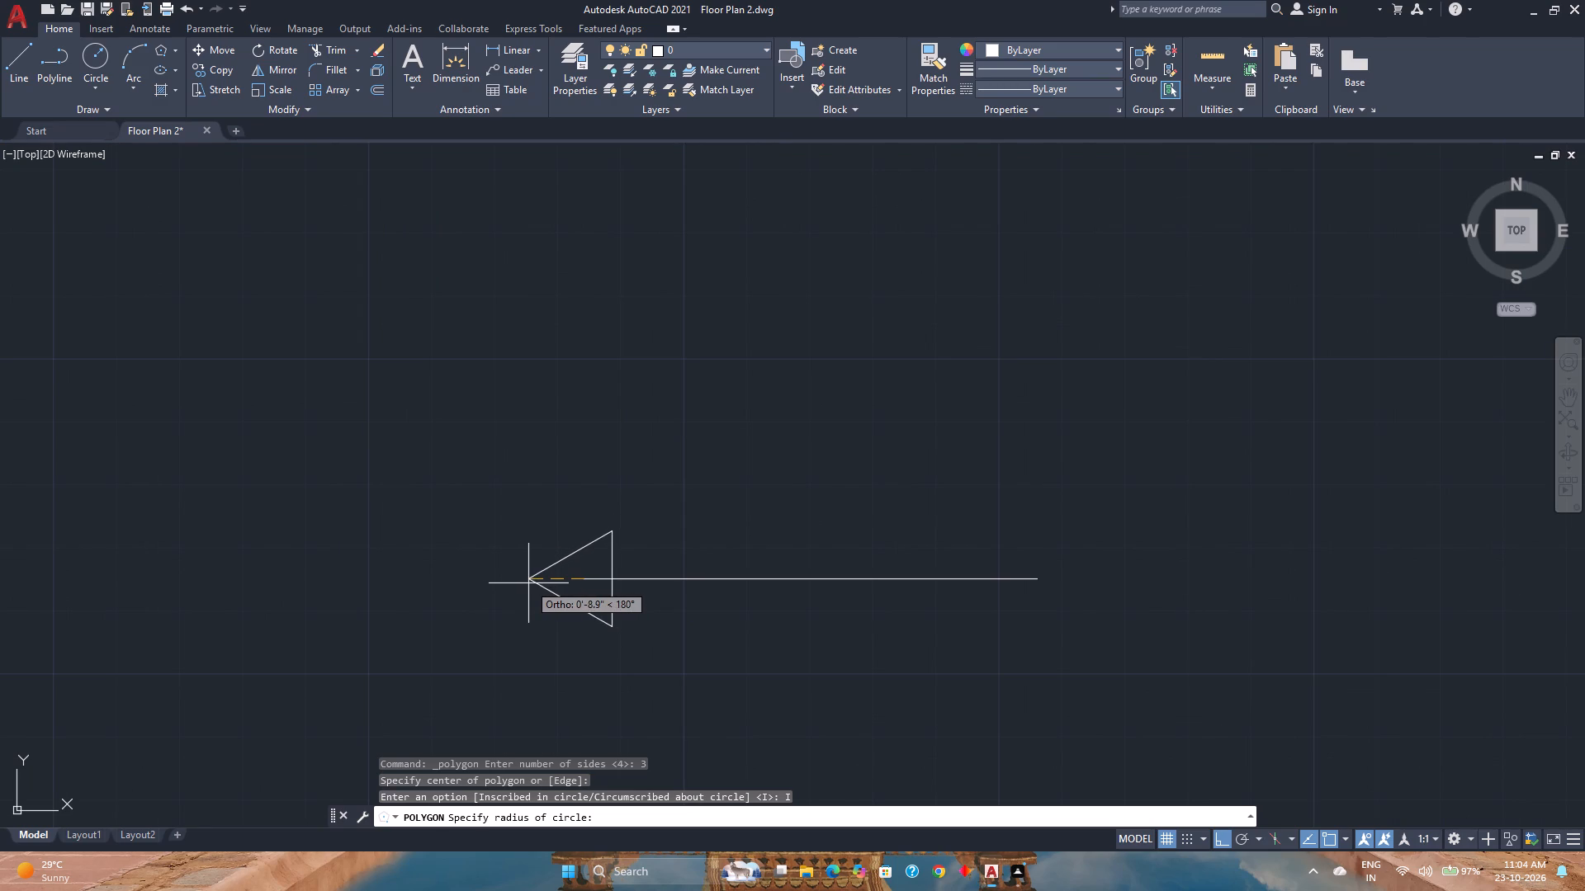
{"action": "scroll", "coordinate": [529, 583], "scroll_direction": "up", "scroll_amount": 2}
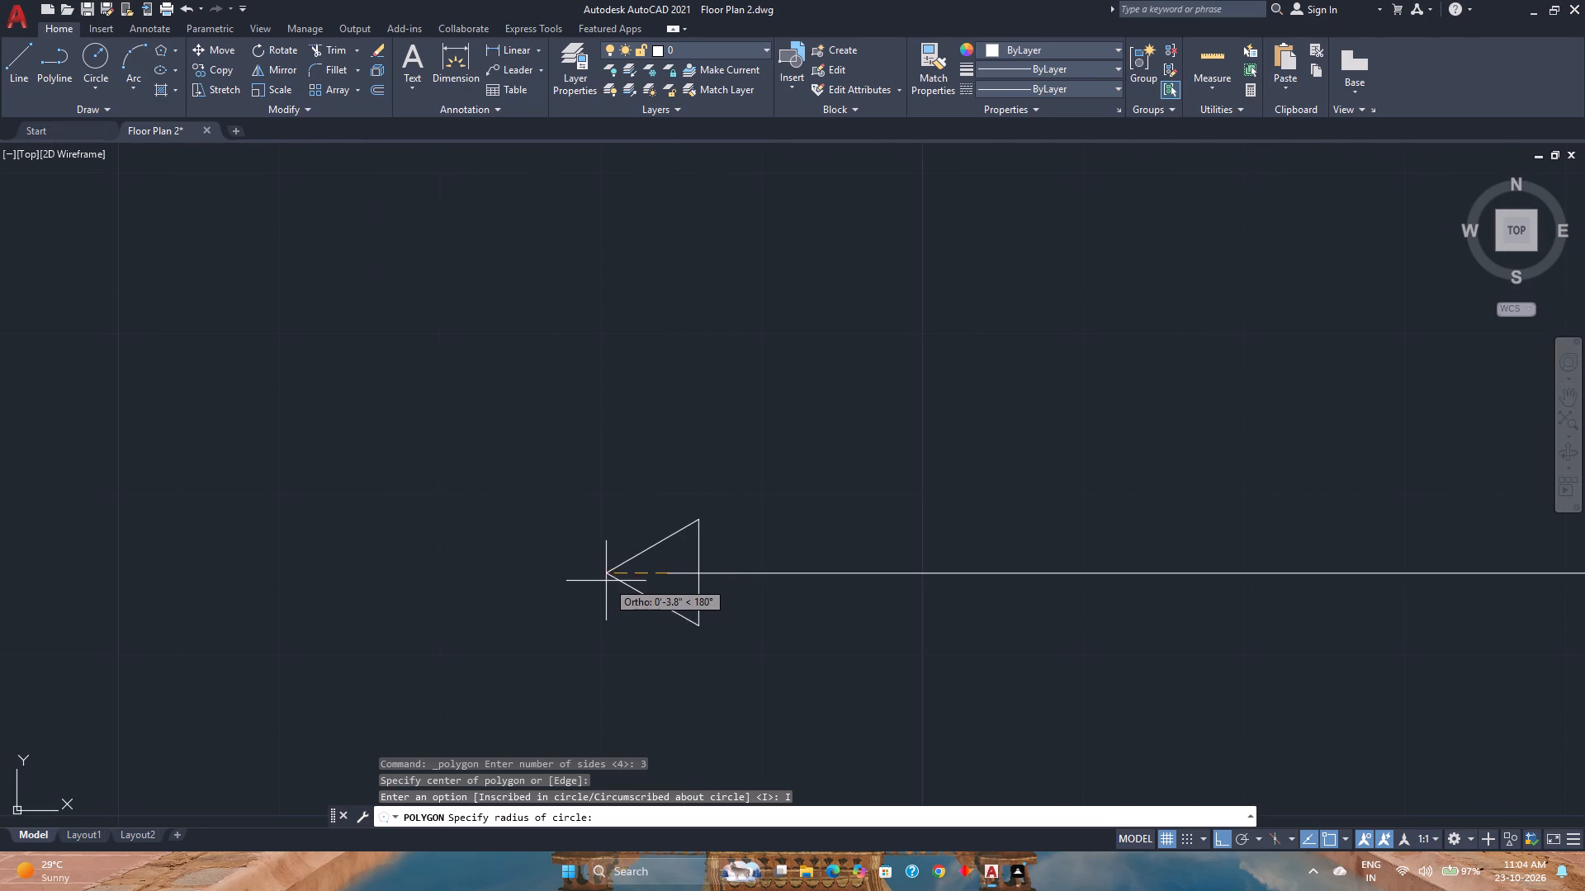
{"action": "left_click", "coordinate": [582, 587]}
{"action": "scroll", "coordinate": [582, 587], "scroll_direction": "down", "scroll_amount": 2}
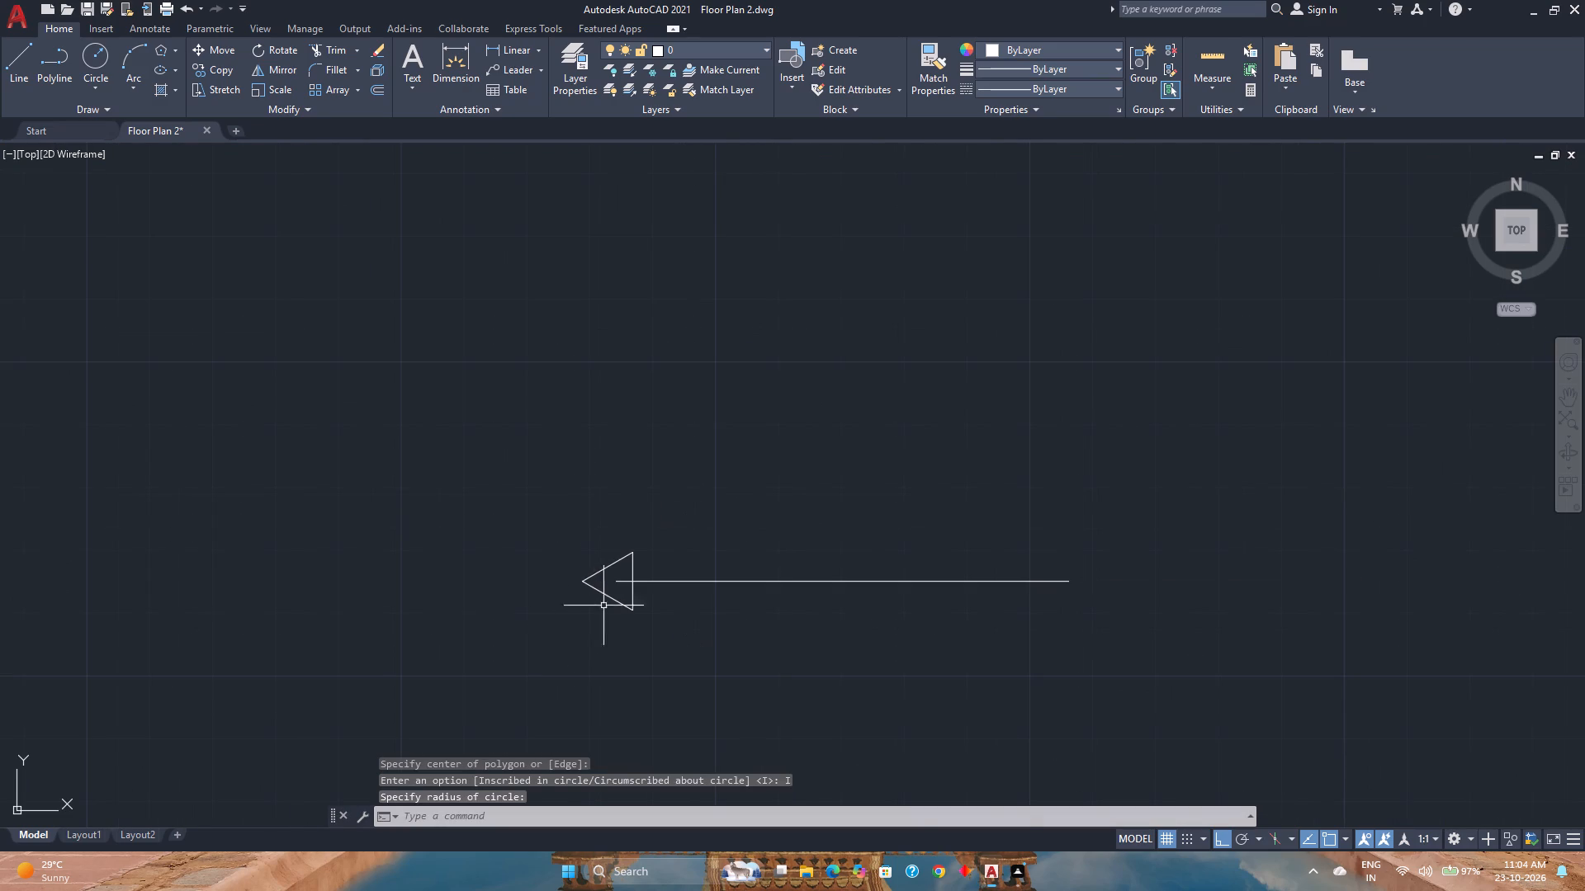
Stretch the triangle's vertical edge about 1'-2" east along the line to form a long, narrow arrowhead.
{"action": "left_click", "coordinate": [632, 592]}
{"action": "scroll", "coordinate": [636, 587], "scroll_direction": "up", "scroll_amount": 1}
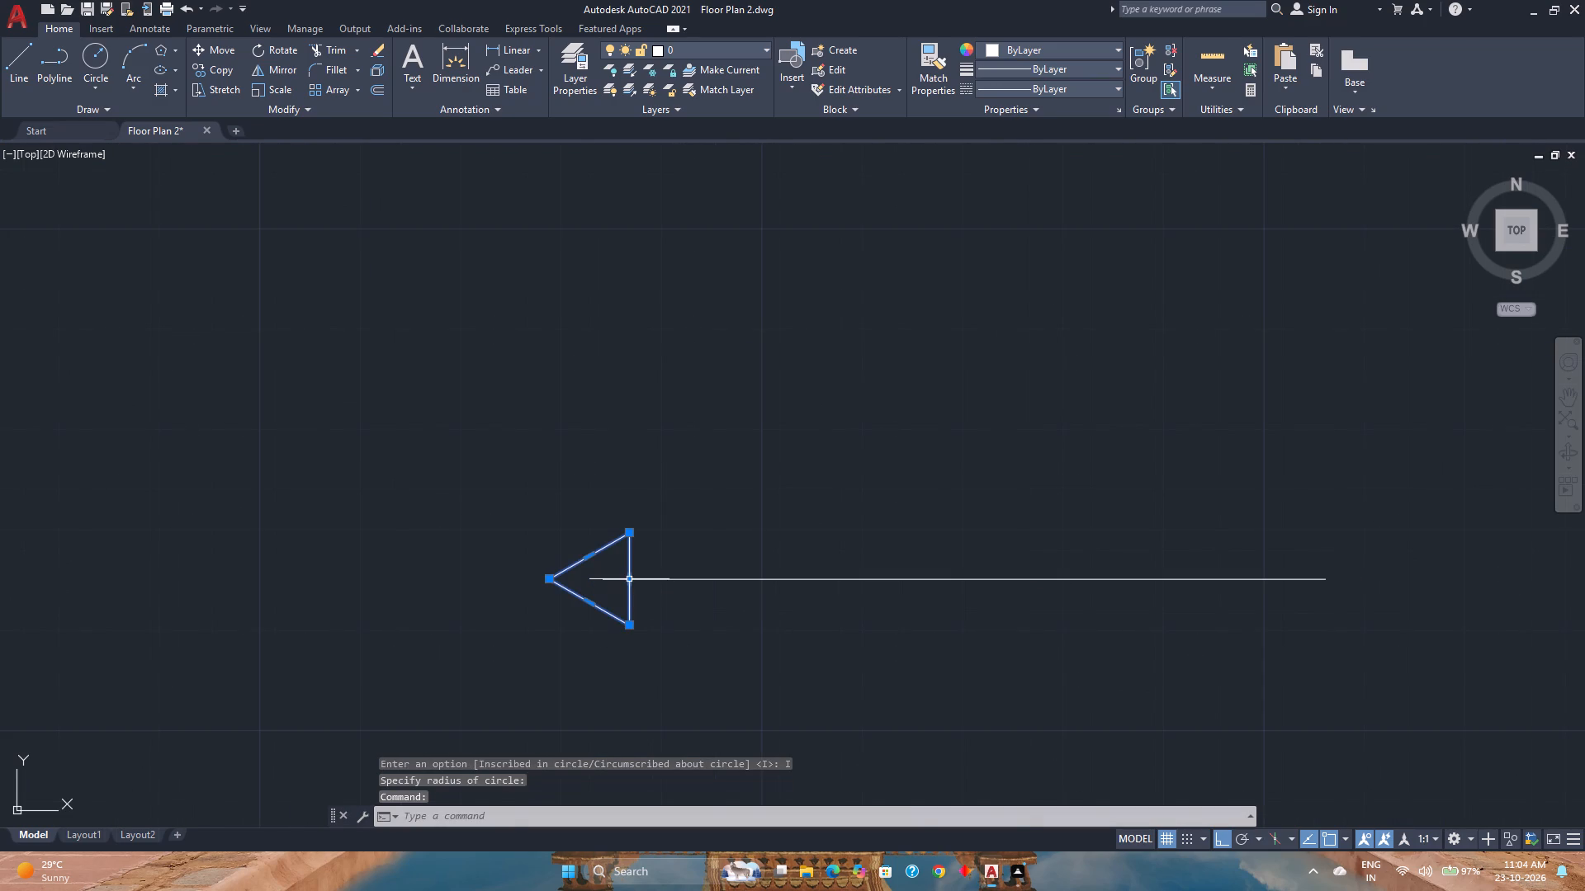
{"action": "left_click", "coordinate": [632, 580]}
{"action": "scroll", "coordinate": [769, 587], "scroll_direction": "down", "scroll_amount": 1}
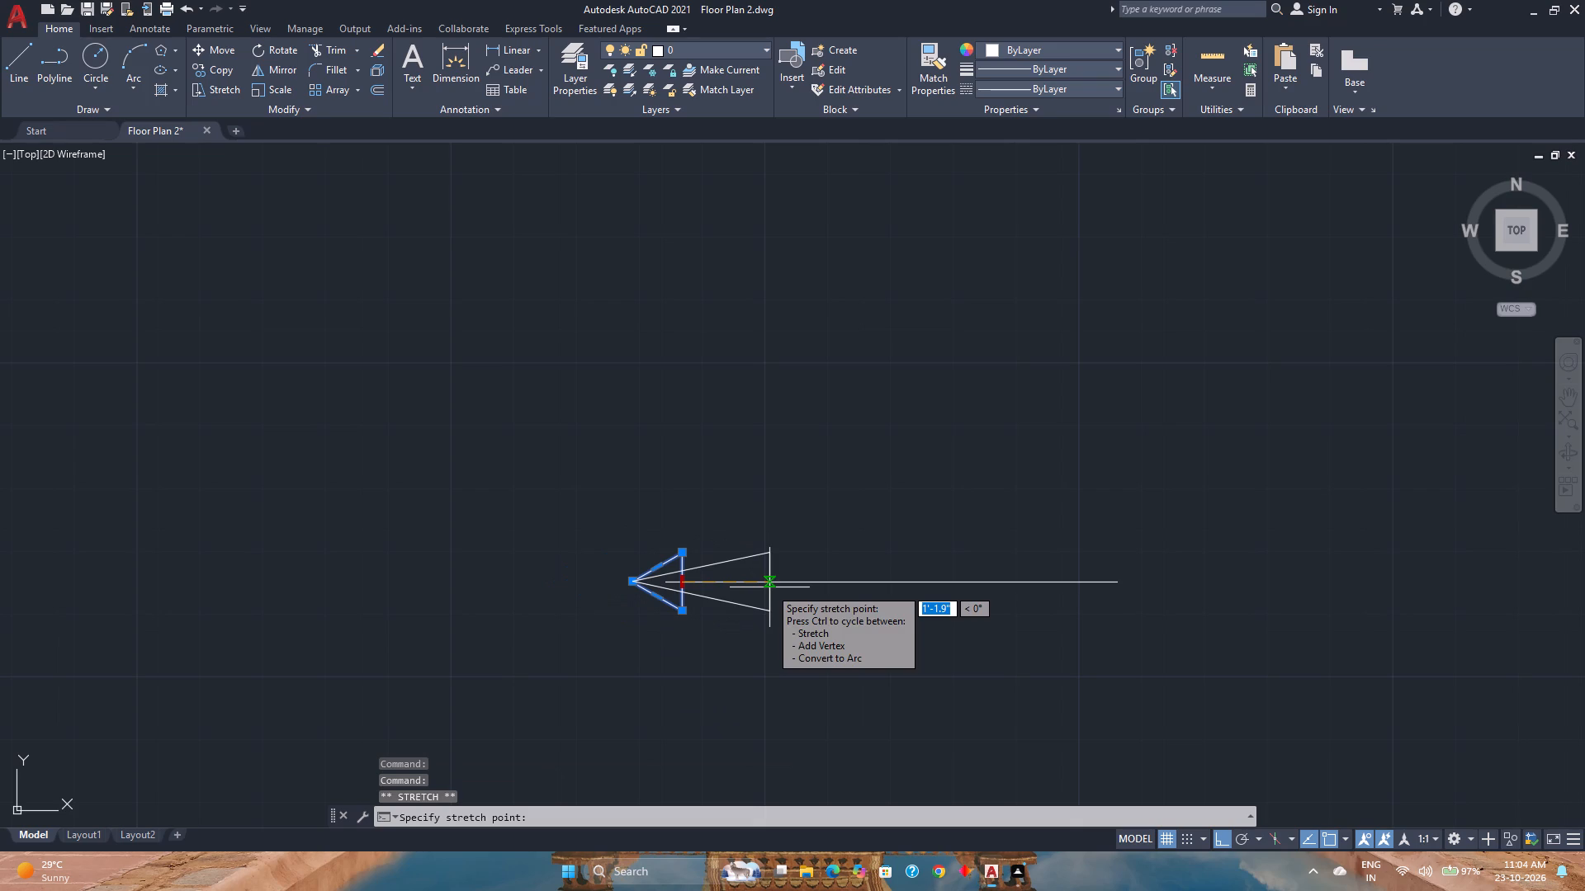
{"action": "left_click", "coordinate": [769, 587]}
{"action": "scroll", "coordinate": [726, 632], "scroll_direction": "down", "scroll_amount": 2}
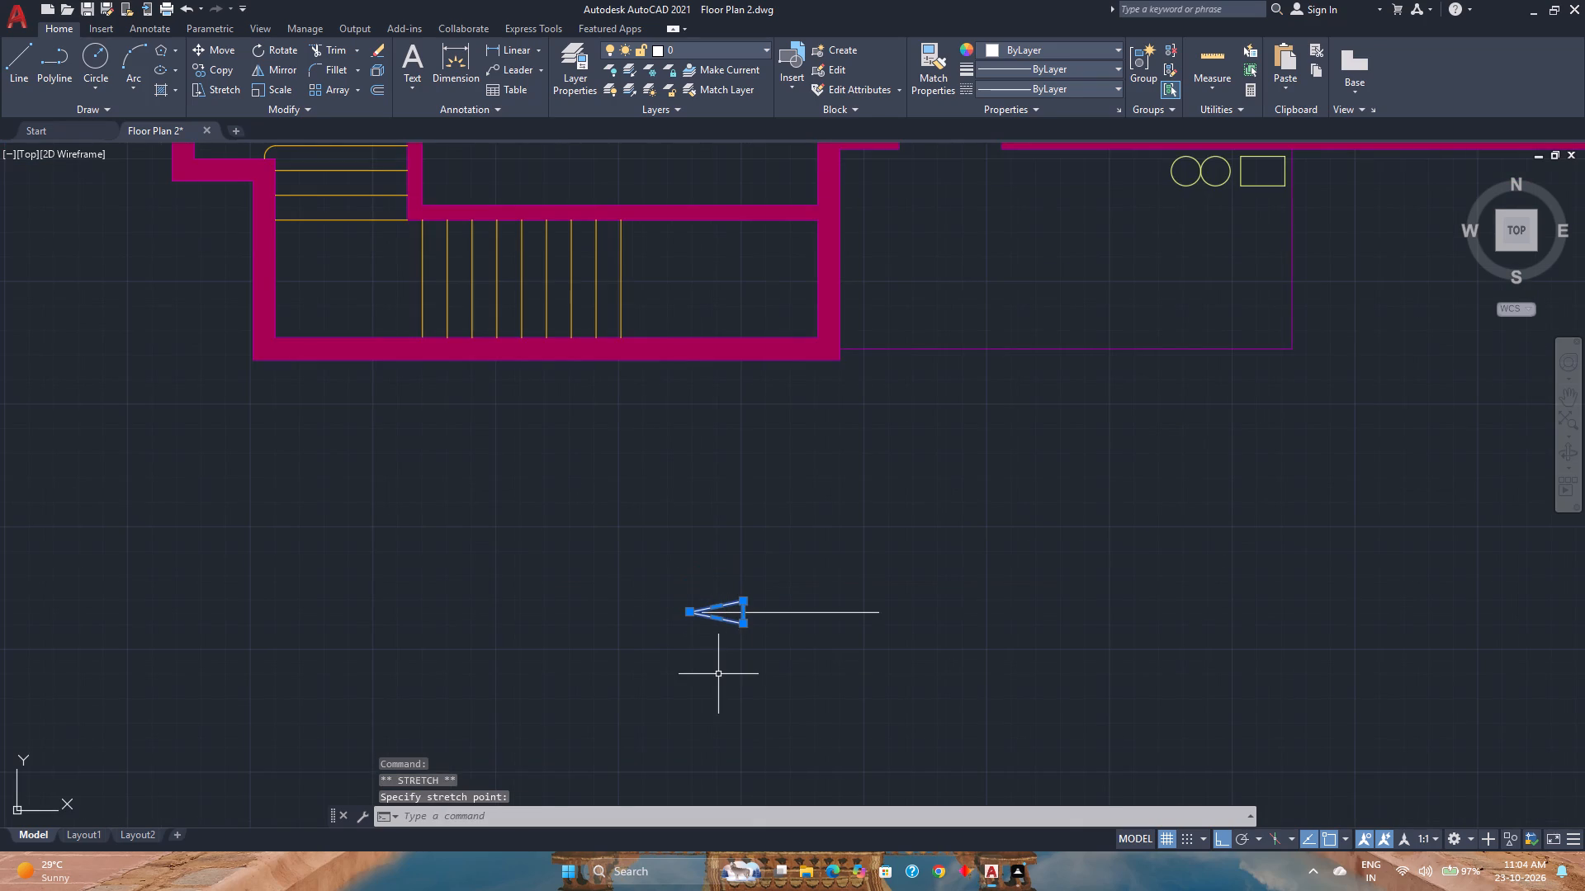
{"action": "key", "text": "Escape"}
Trim the part of the horizontal line that lies inside the arrowhead.
{"action": "scroll", "coordinate": [727, 610], "scroll_direction": "up", "scroll_amount": 1}
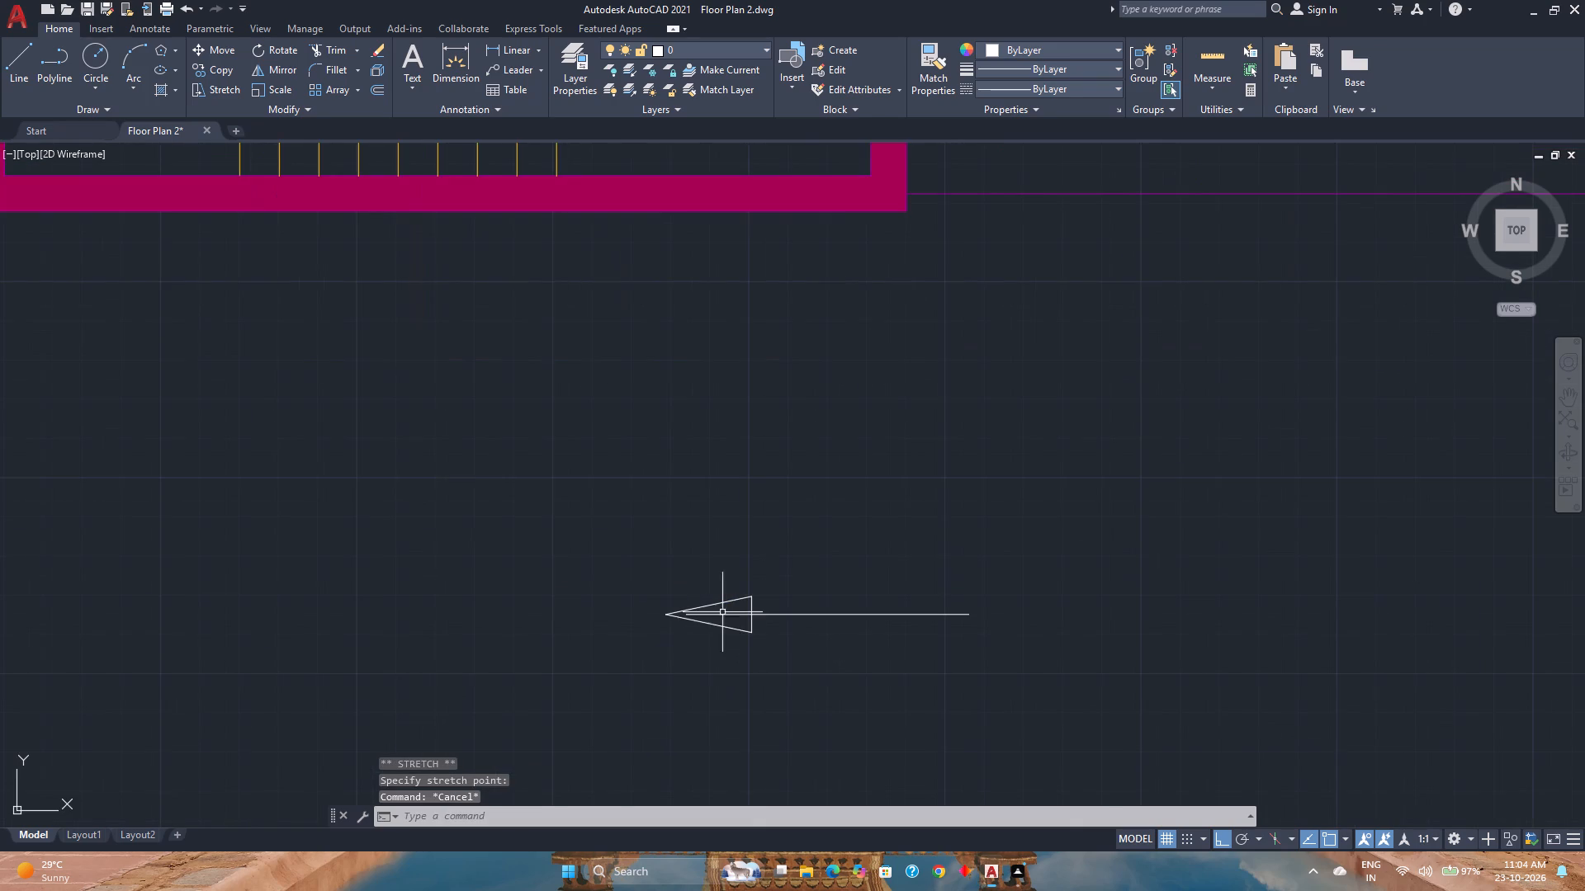
{"action": "scroll", "coordinate": [762, 639], "scroll_direction": "up", "scroll_amount": 4}
{"action": "type", "text": "tr"}
{"action": "key", "text": "Return"}
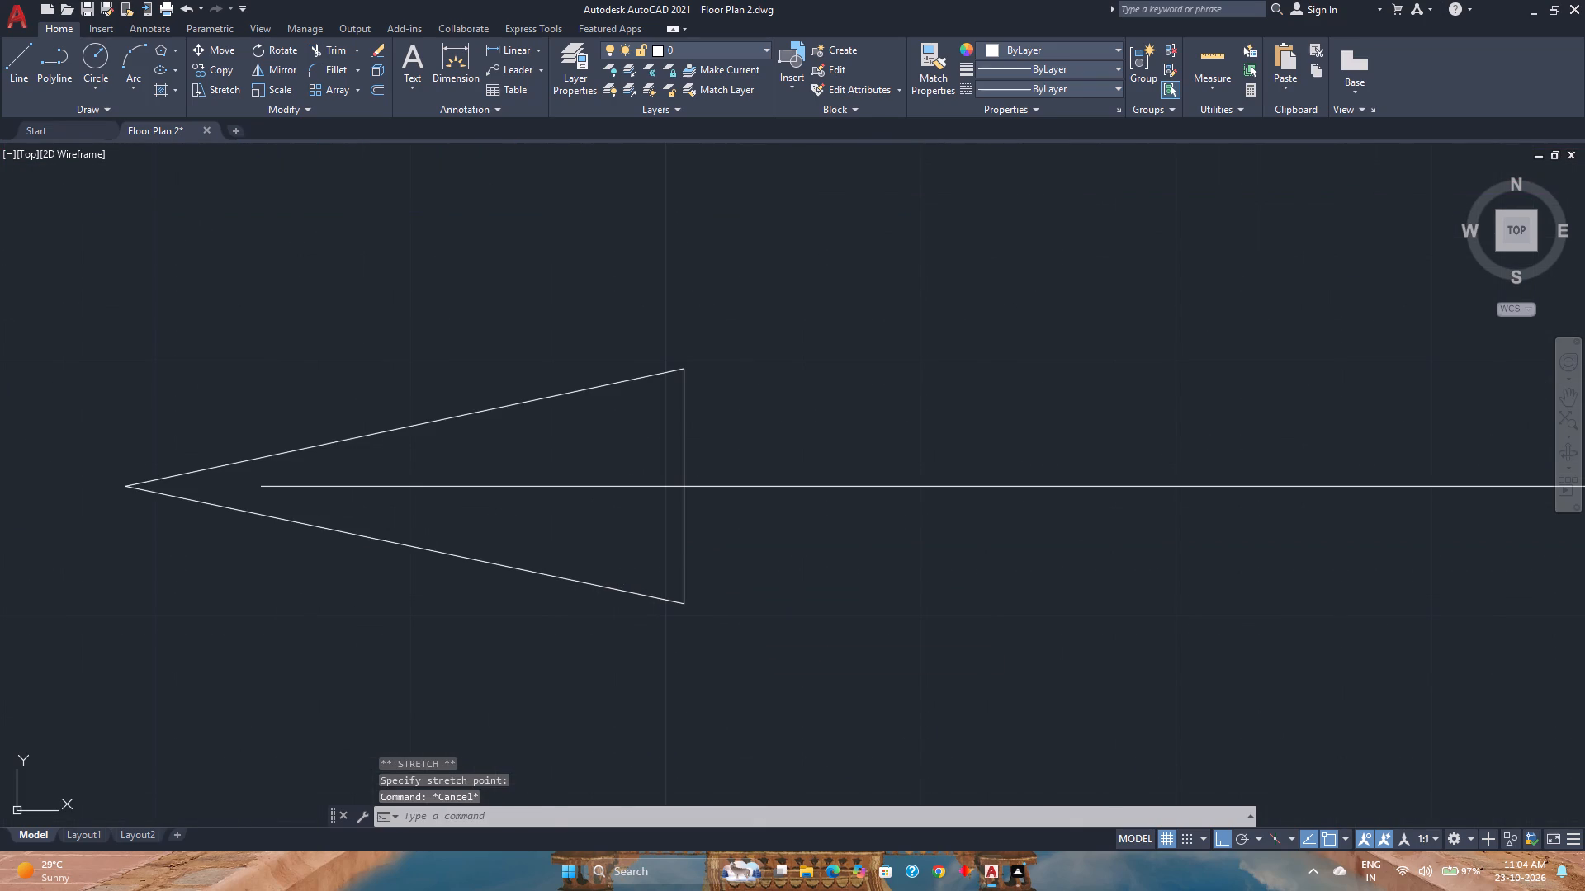
{"action": "left_click", "coordinate": [601, 469]}
{"action": "left_click", "coordinate": [578, 522]}
{"action": "key", "text": "Escape"}
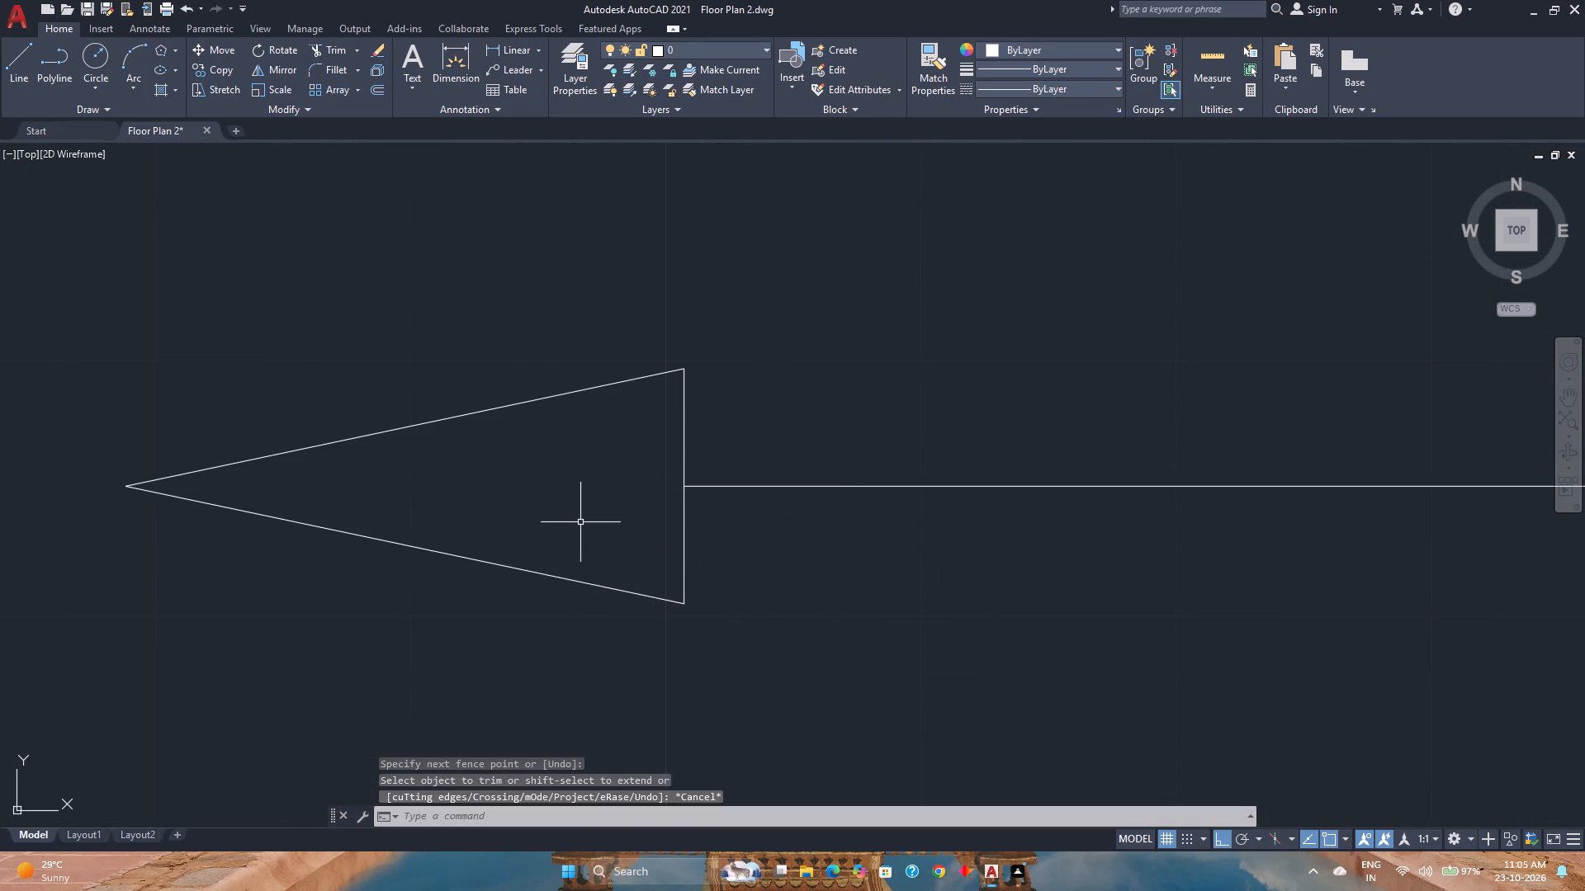
Add centred multiline text reading "Slope" with a height of 8" just above the arrow's line.
{"action": "scroll", "coordinate": [580, 522], "scroll_direction": "down", "scroll_amount": 2}
{"action": "scroll", "coordinate": [747, 549], "scroll_direction": "down", "scroll_amount": 4}
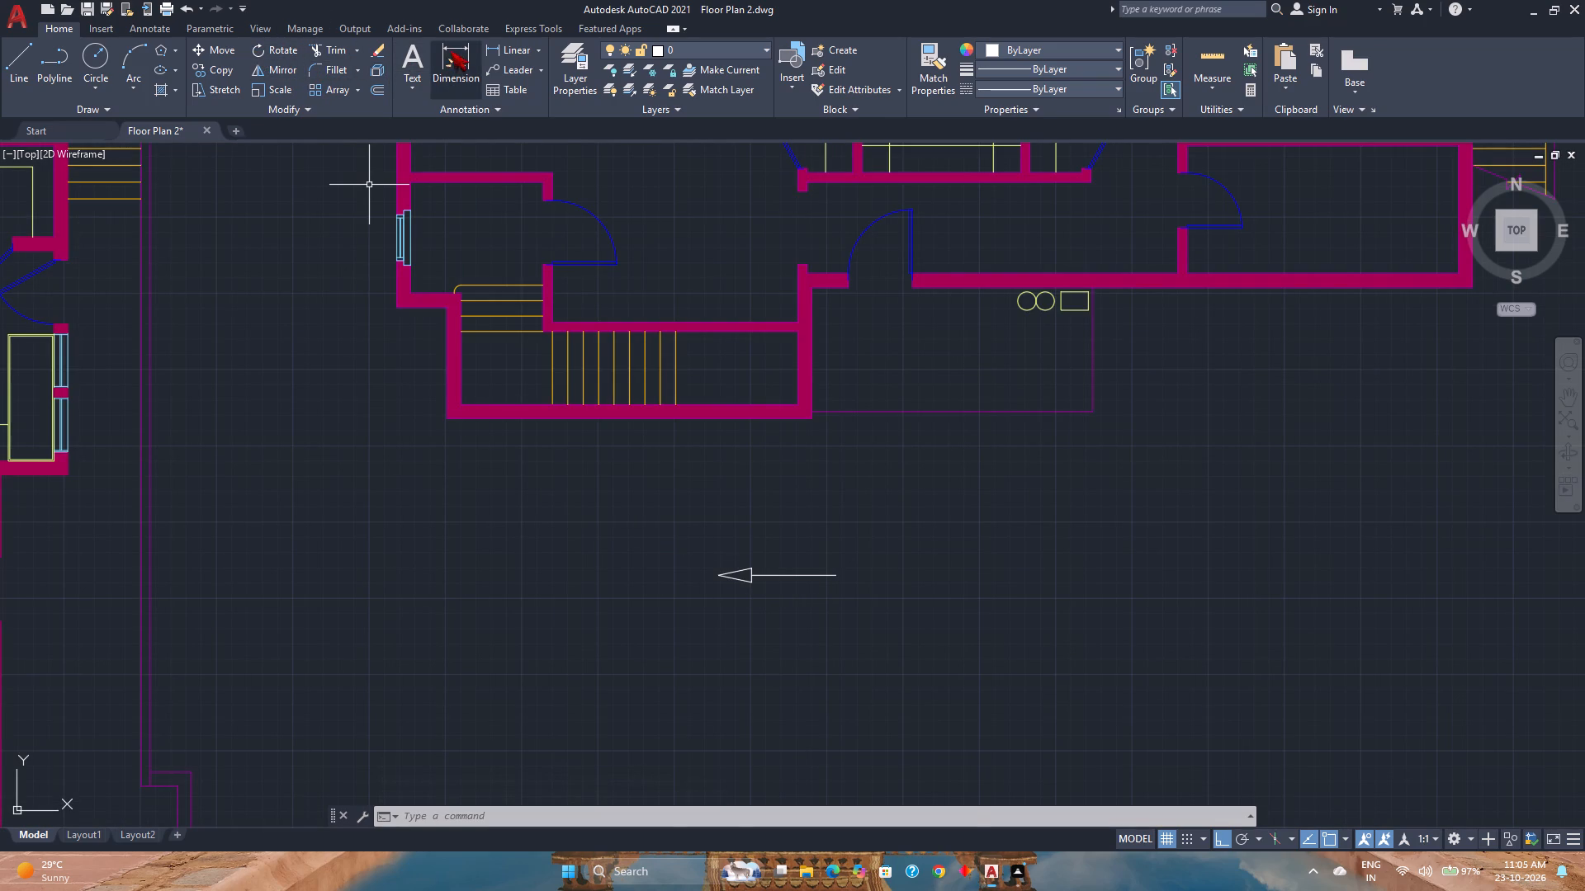
{"action": "left_click", "coordinate": [421, 61]}
{"action": "scroll", "coordinate": [781, 556], "scroll_direction": "up", "scroll_amount": 2}
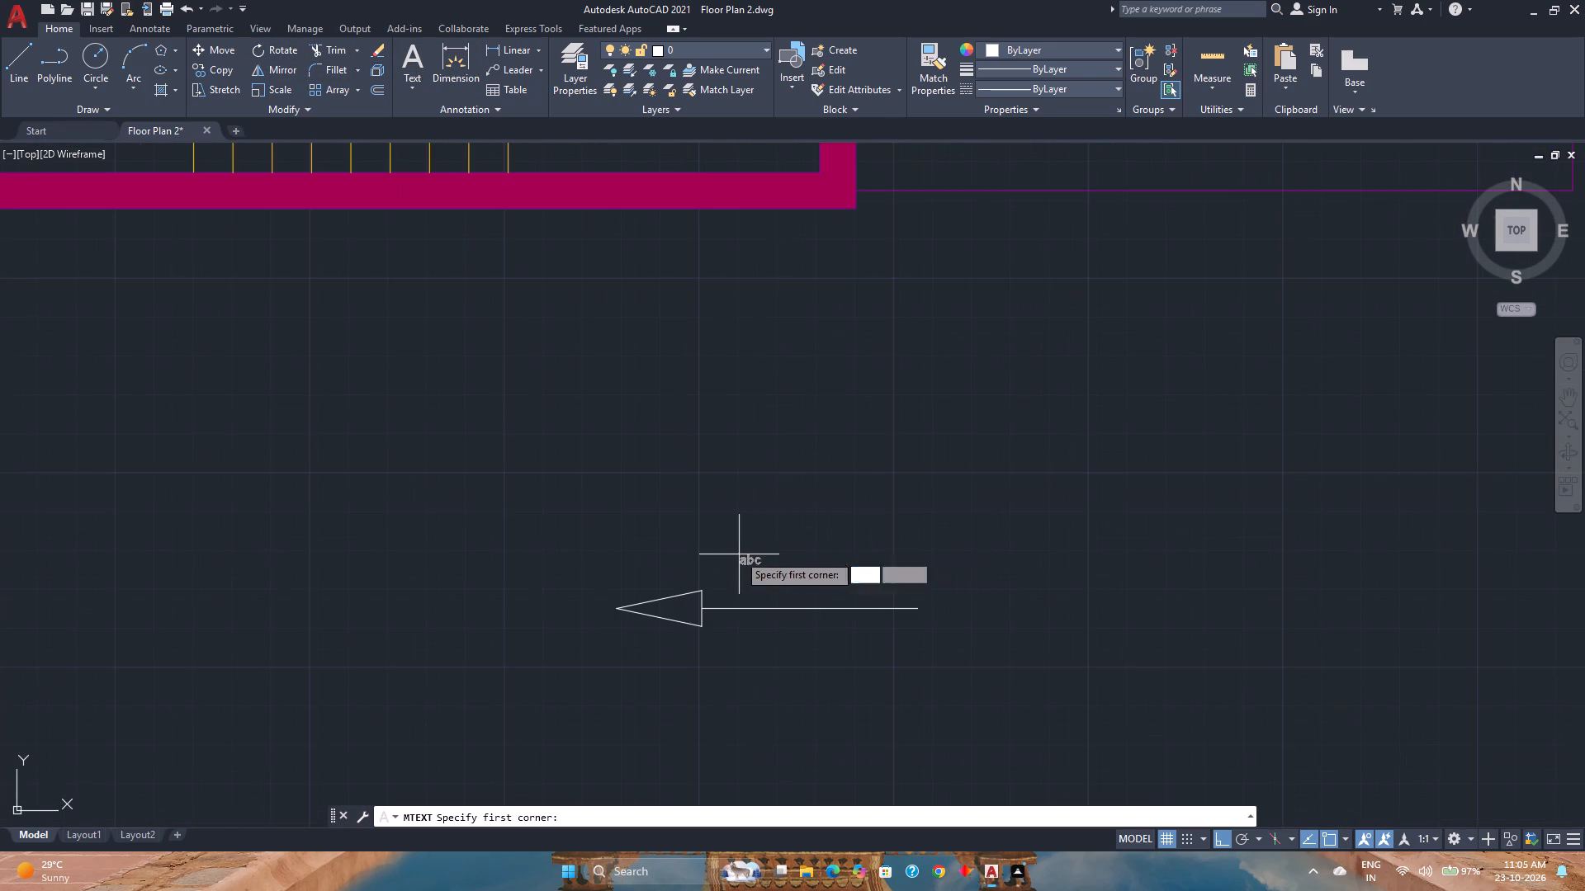
{"action": "left_click", "coordinate": [714, 546]}
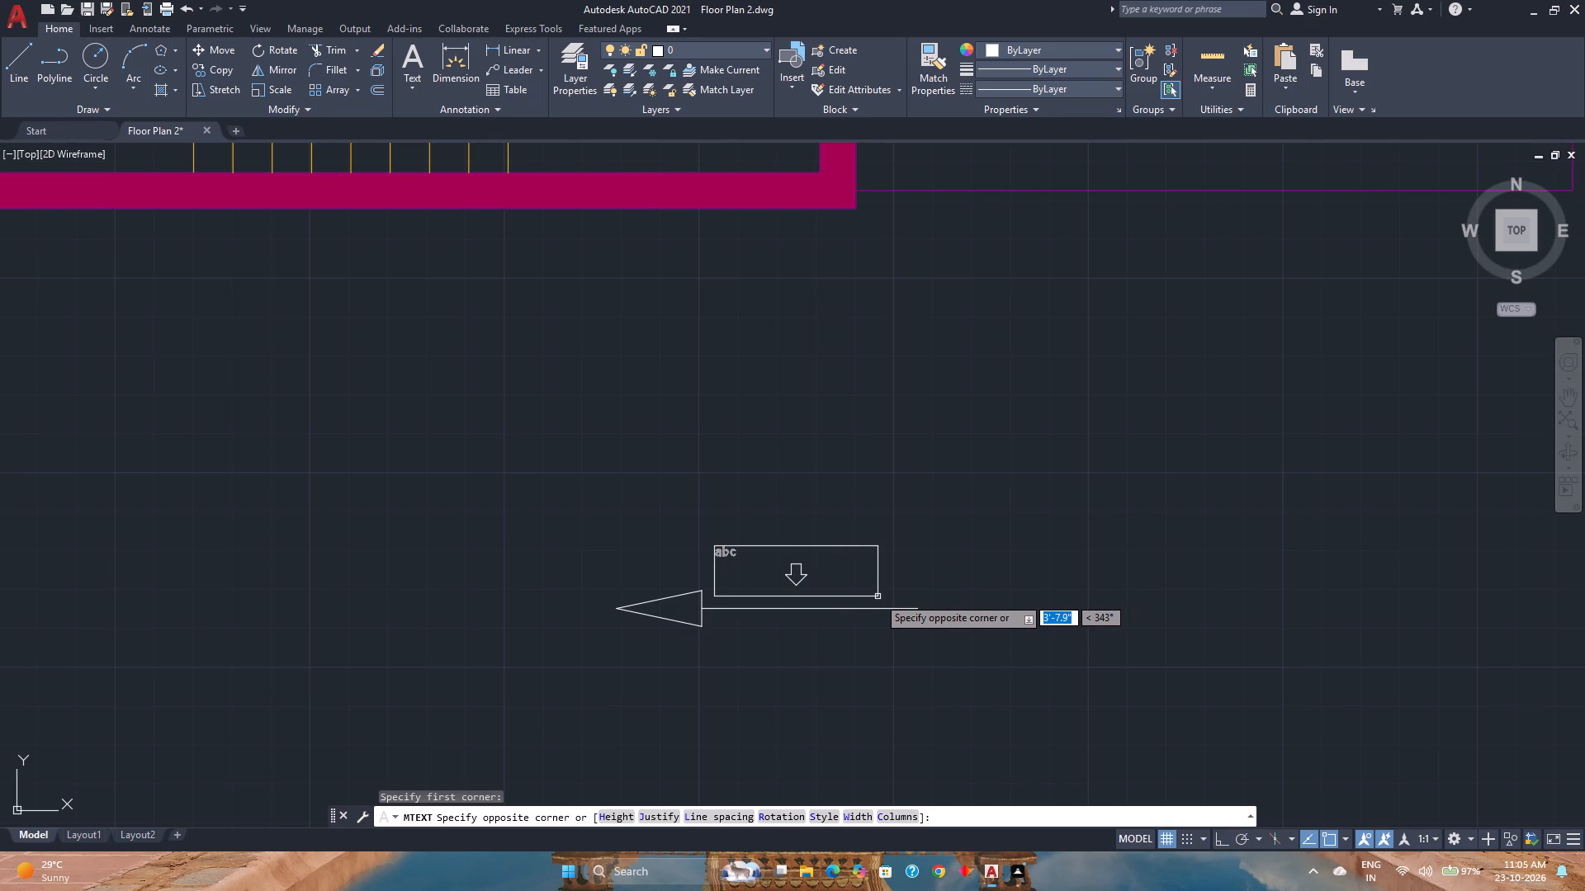
{"action": "left_click", "coordinate": [878, 596]}
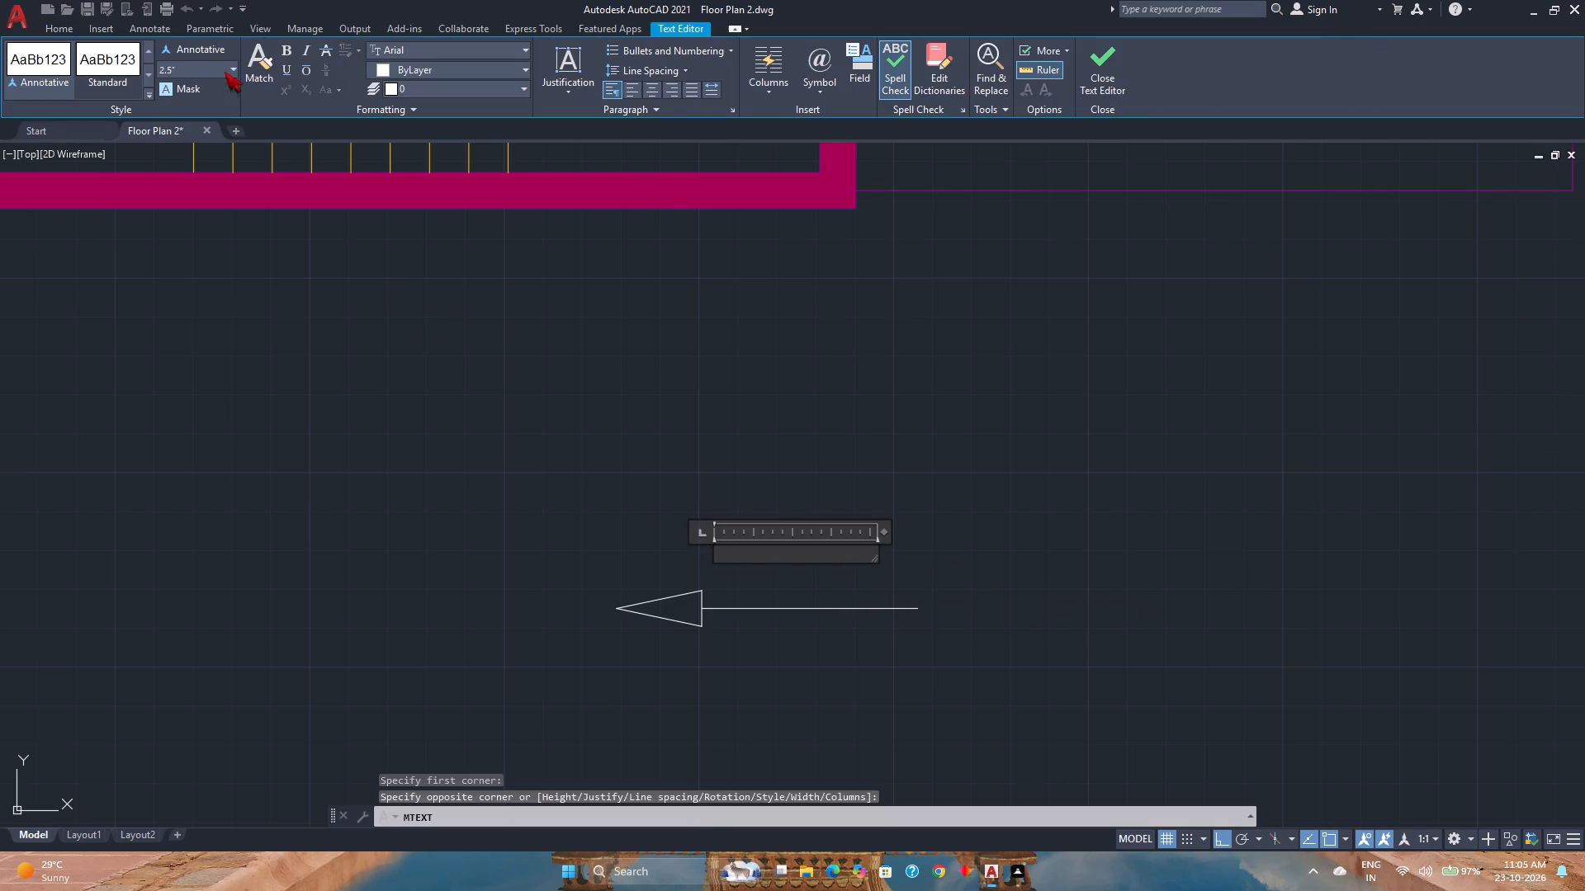
{"action": "left_click", "coordinate": [192, 62]}
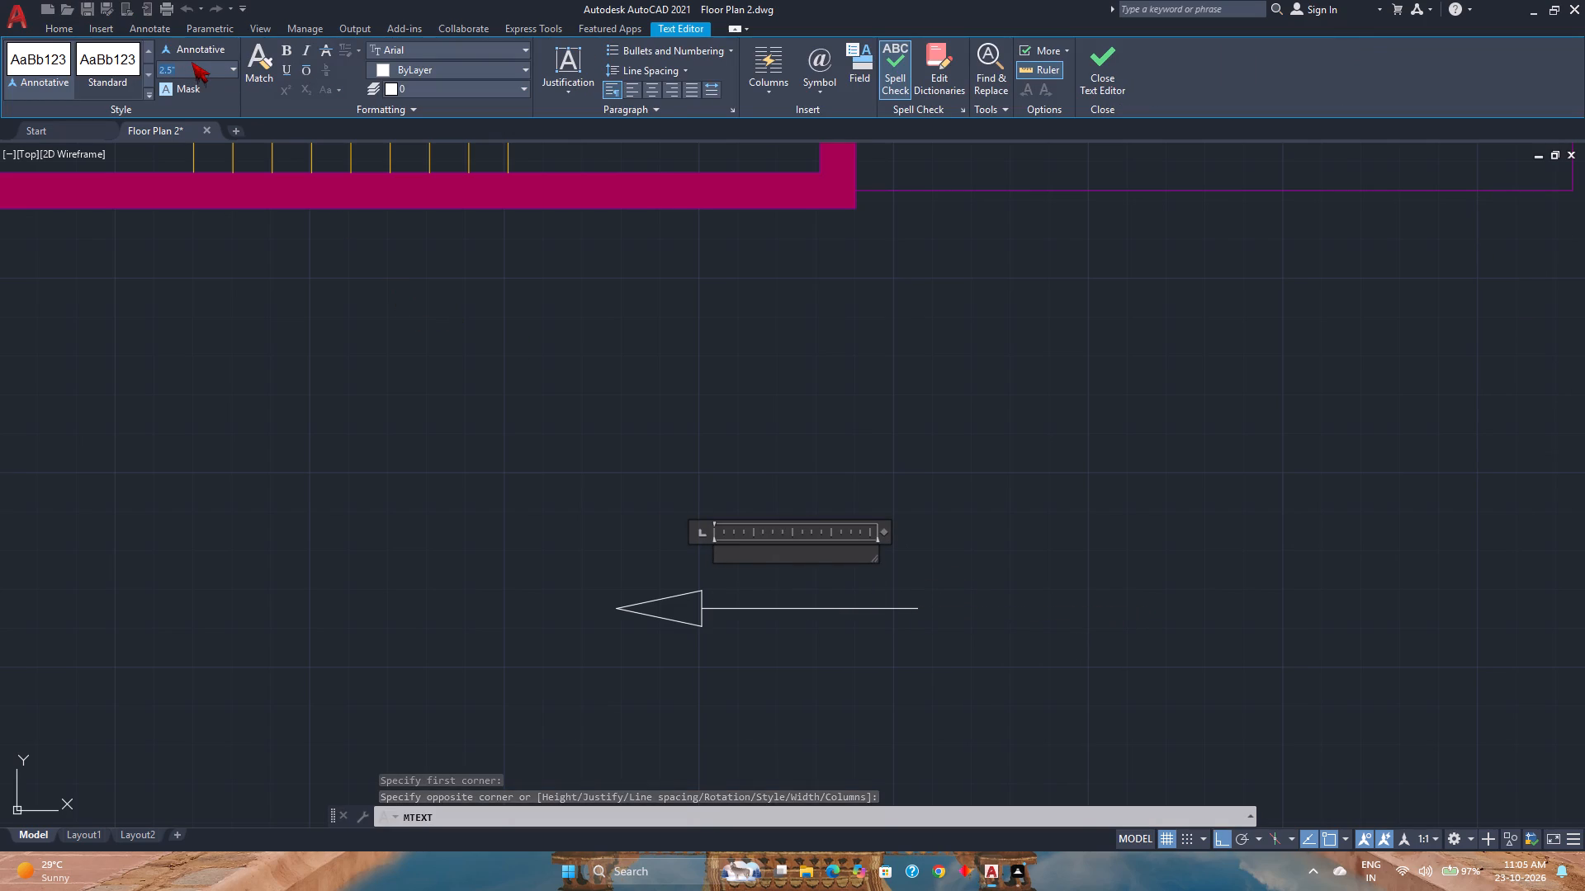
{"action": "type", "text": "6\""}
{"action": "key", "text": "Return"}
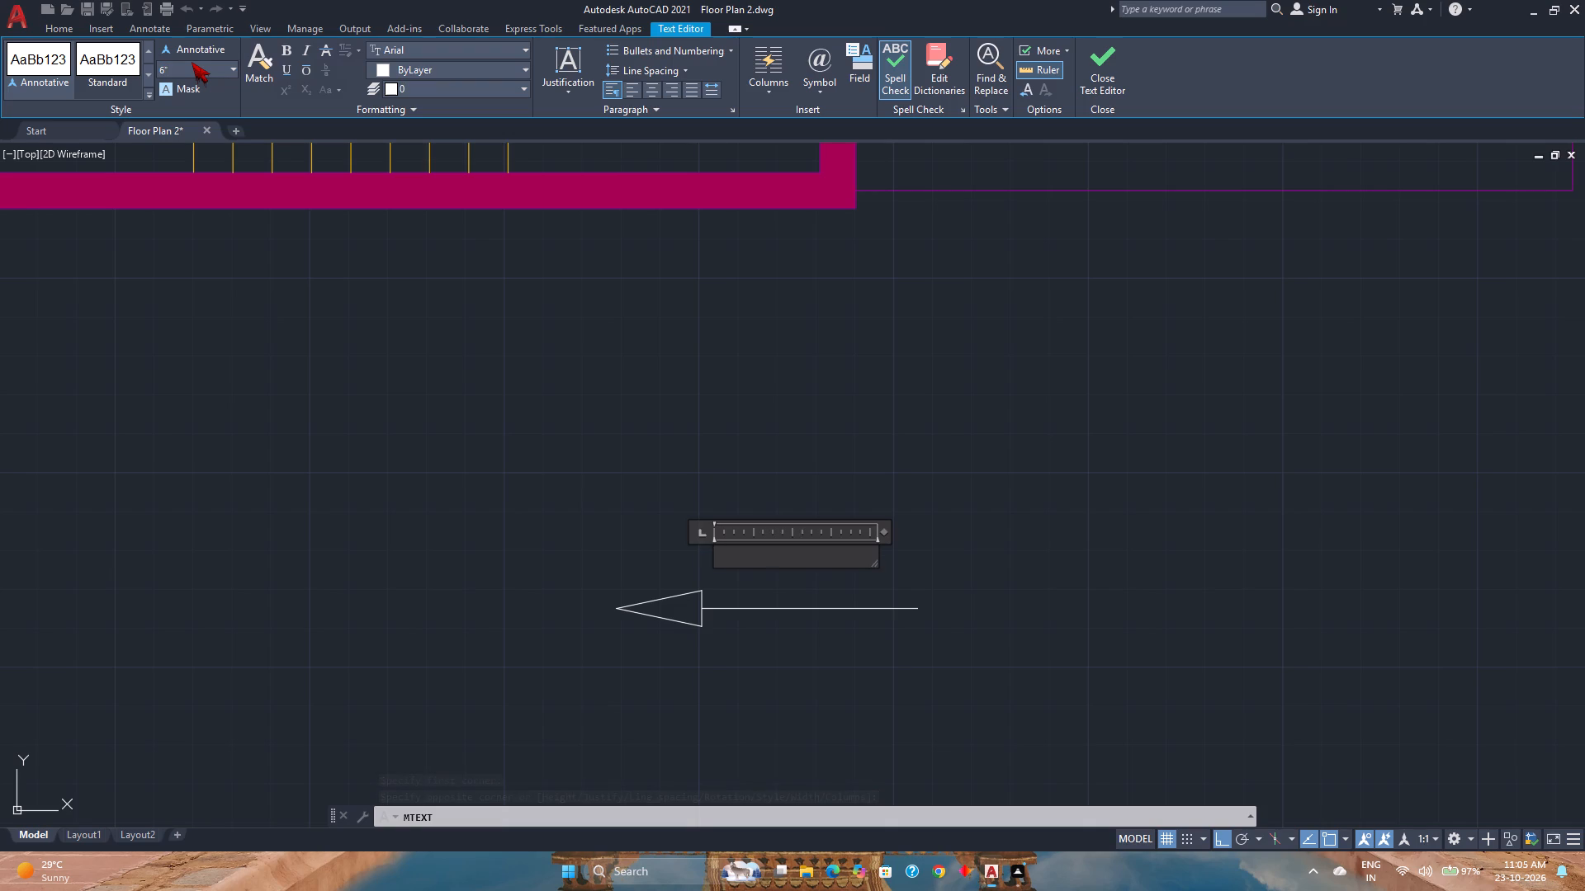
{"action": "left_click", "coordinate": [192, 62]}
{"action": "type", "text": "8\""}
{"action": "key", "text": "Return"}
{"action": "type", "text": "Slope"}
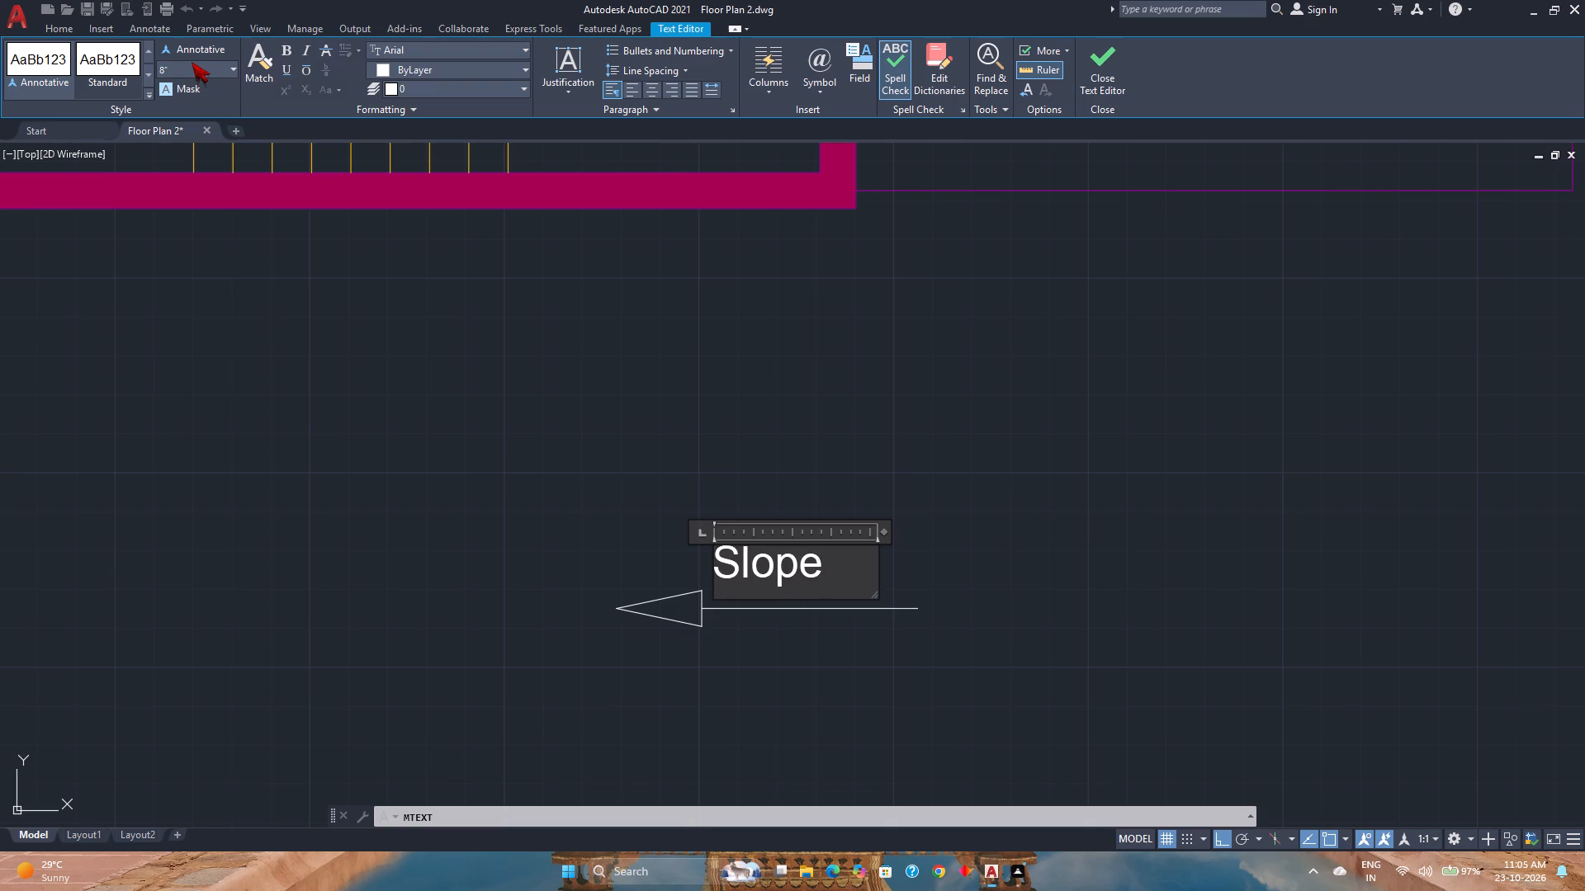
{"action": "key", "text": "ctrl+a"}
{"action": "key", "text": "ctrl+e"}
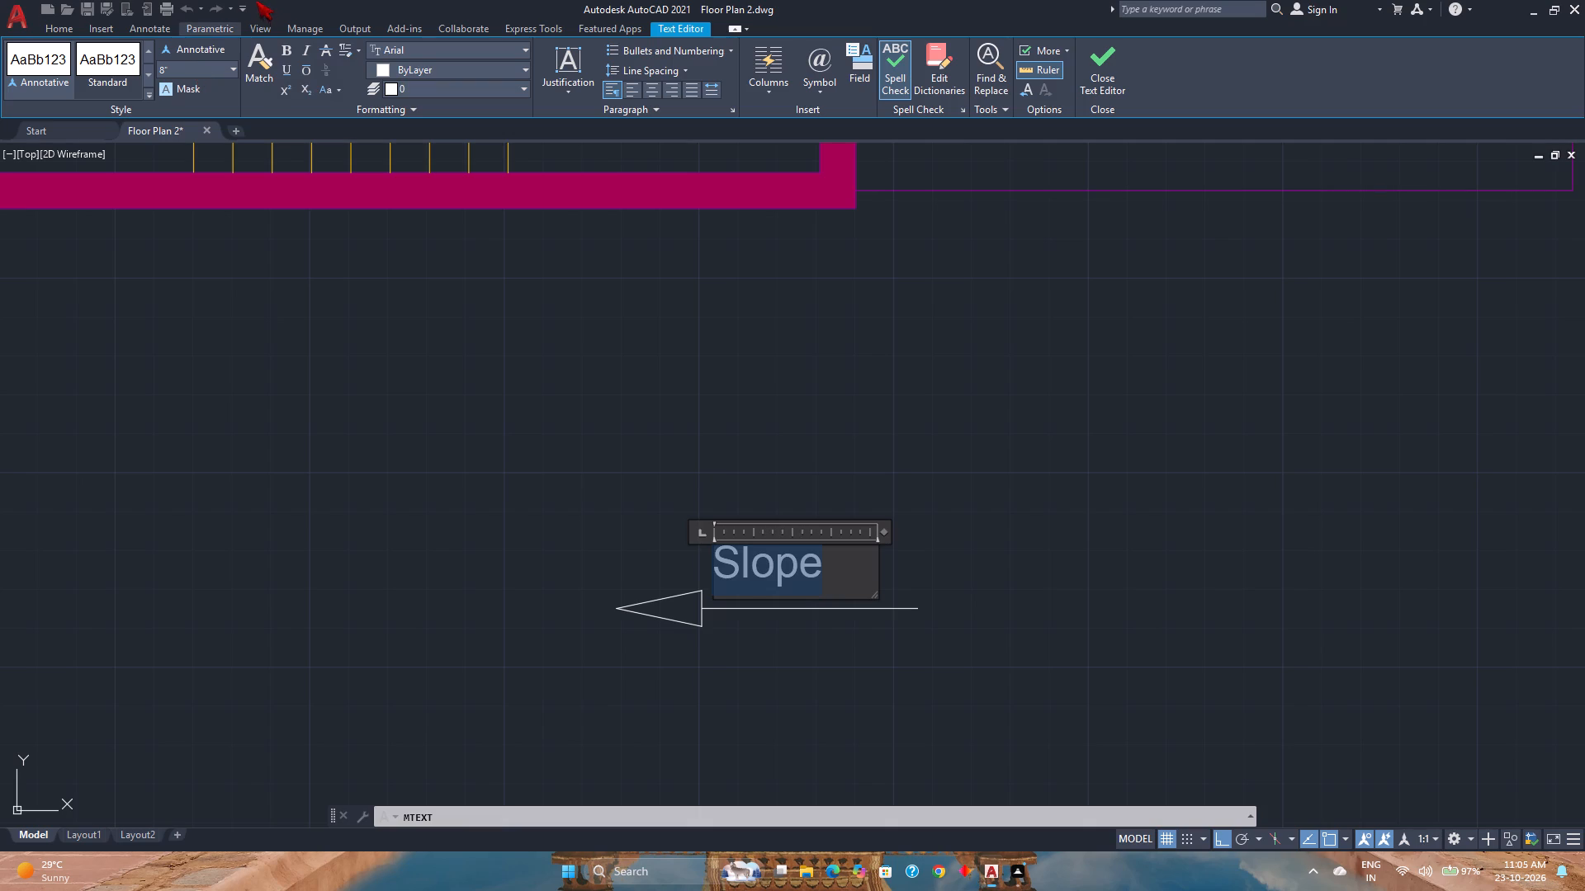
{"action": "left_click", "coordinate": [648, 94]}
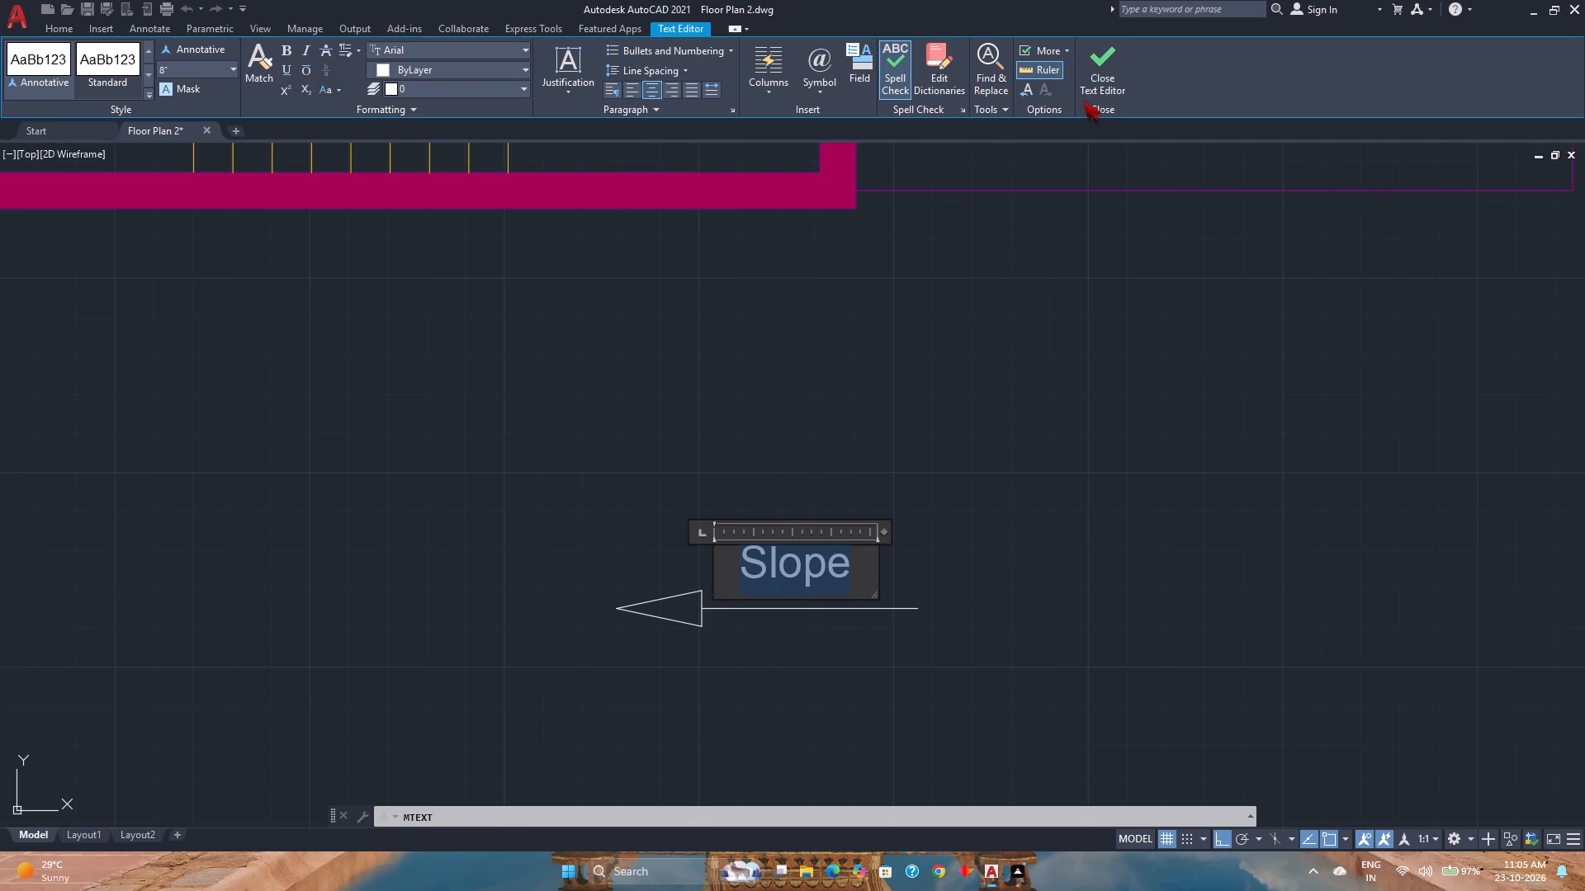
{"action": "left_click", "coordinate": [1100, 92]}
Set the height of the Slope text to 9".
{"action": "double_click", "coordinate": [795, 554]}
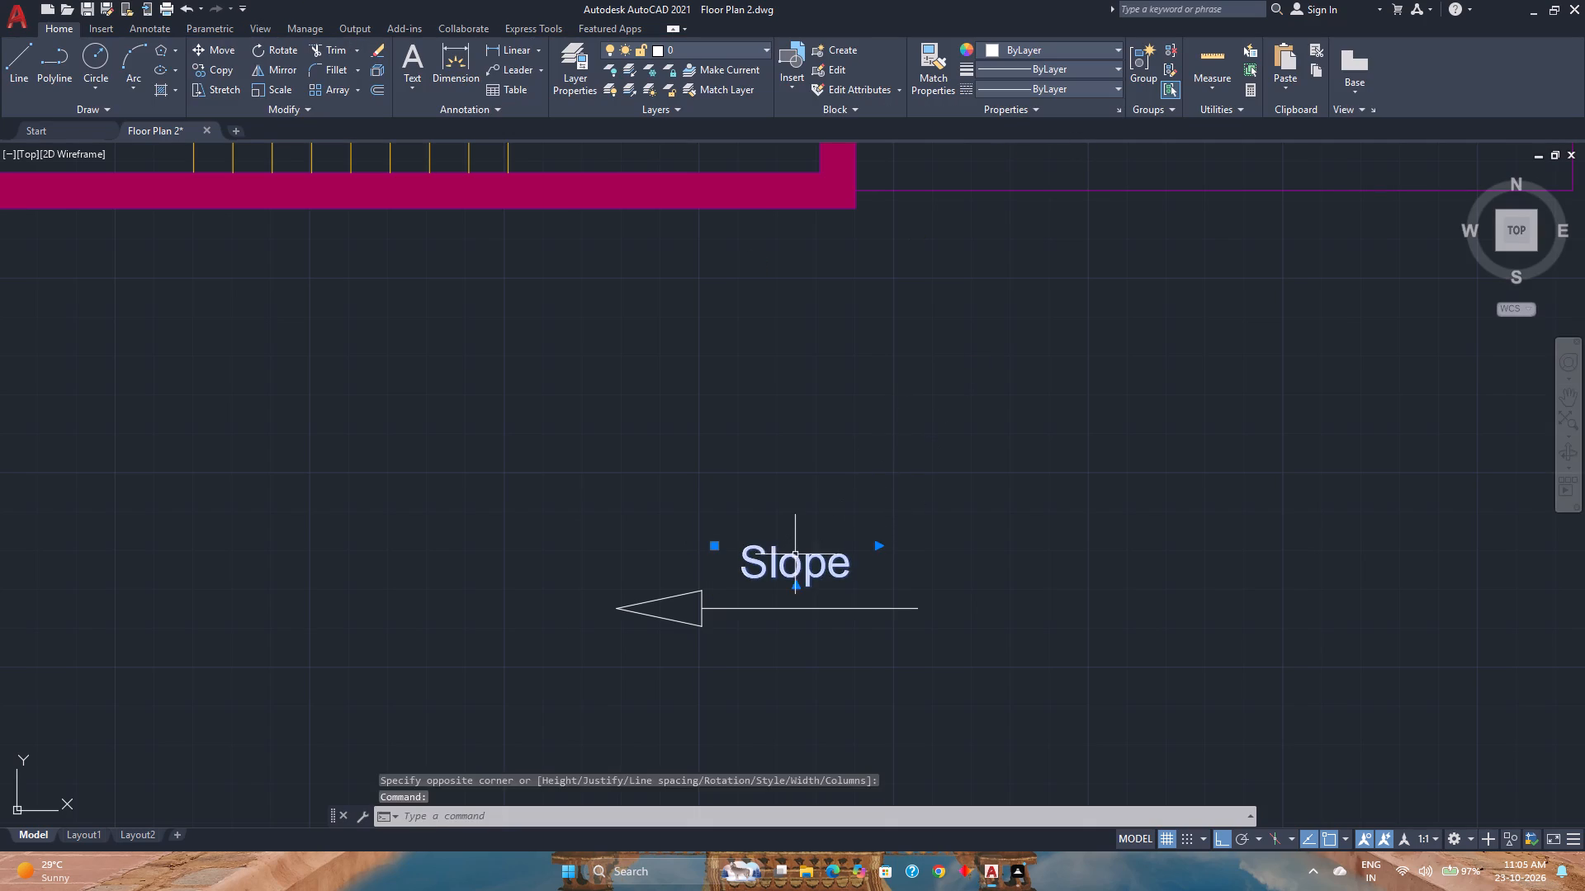
{"action": "key", "text": "ctrl+a"}
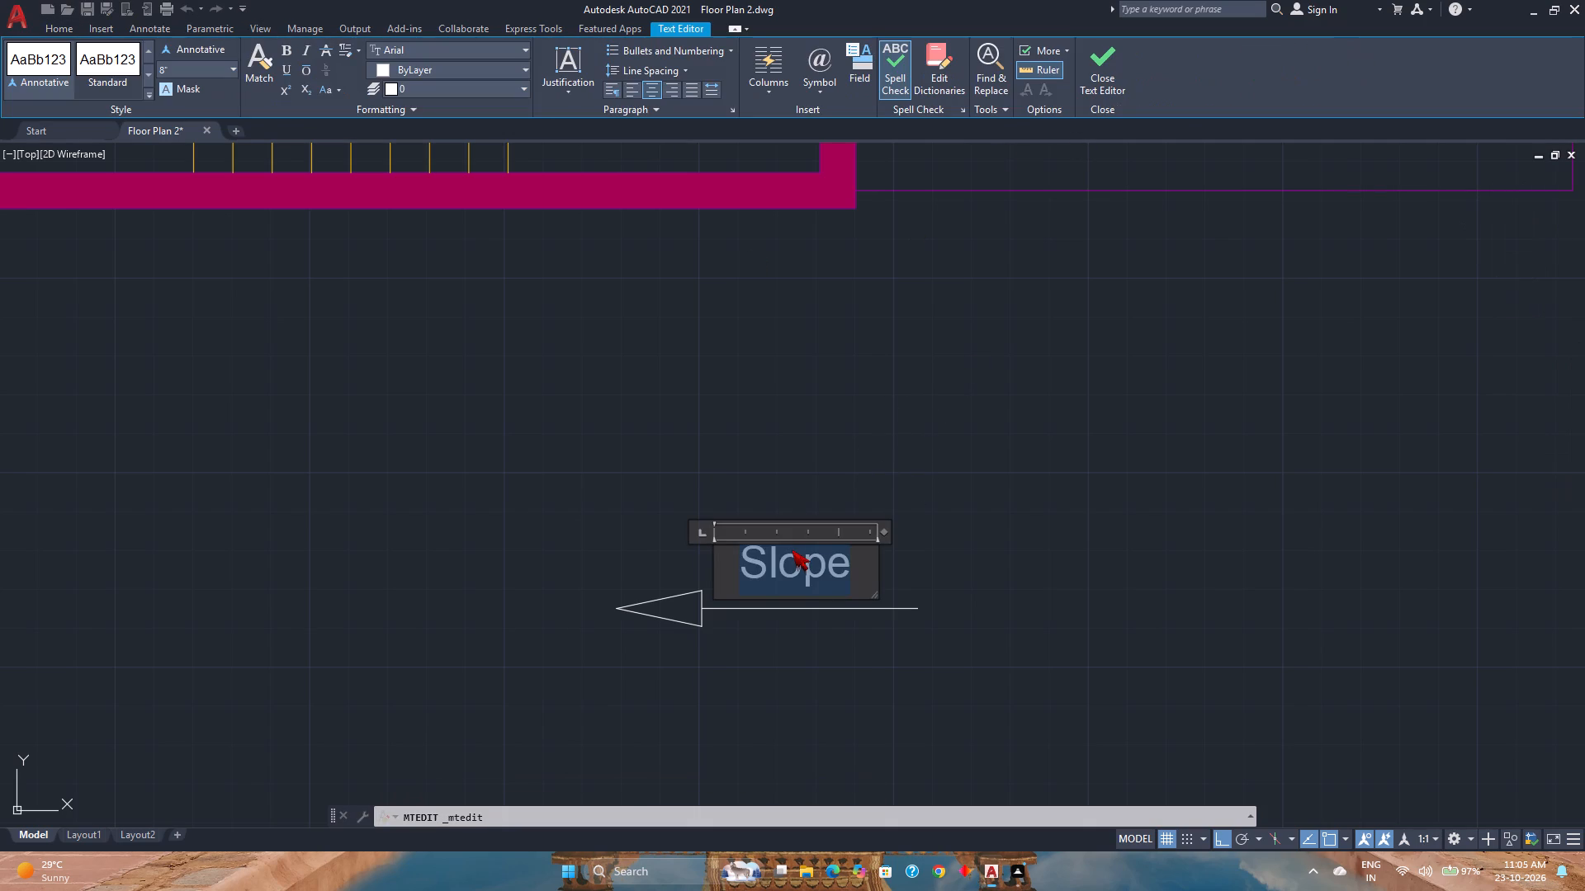
{"action": "left_click", "coordinate": [218, 73]}
{"action": "type", "text": "9\""}
{"action": "key", "text": "Return"}
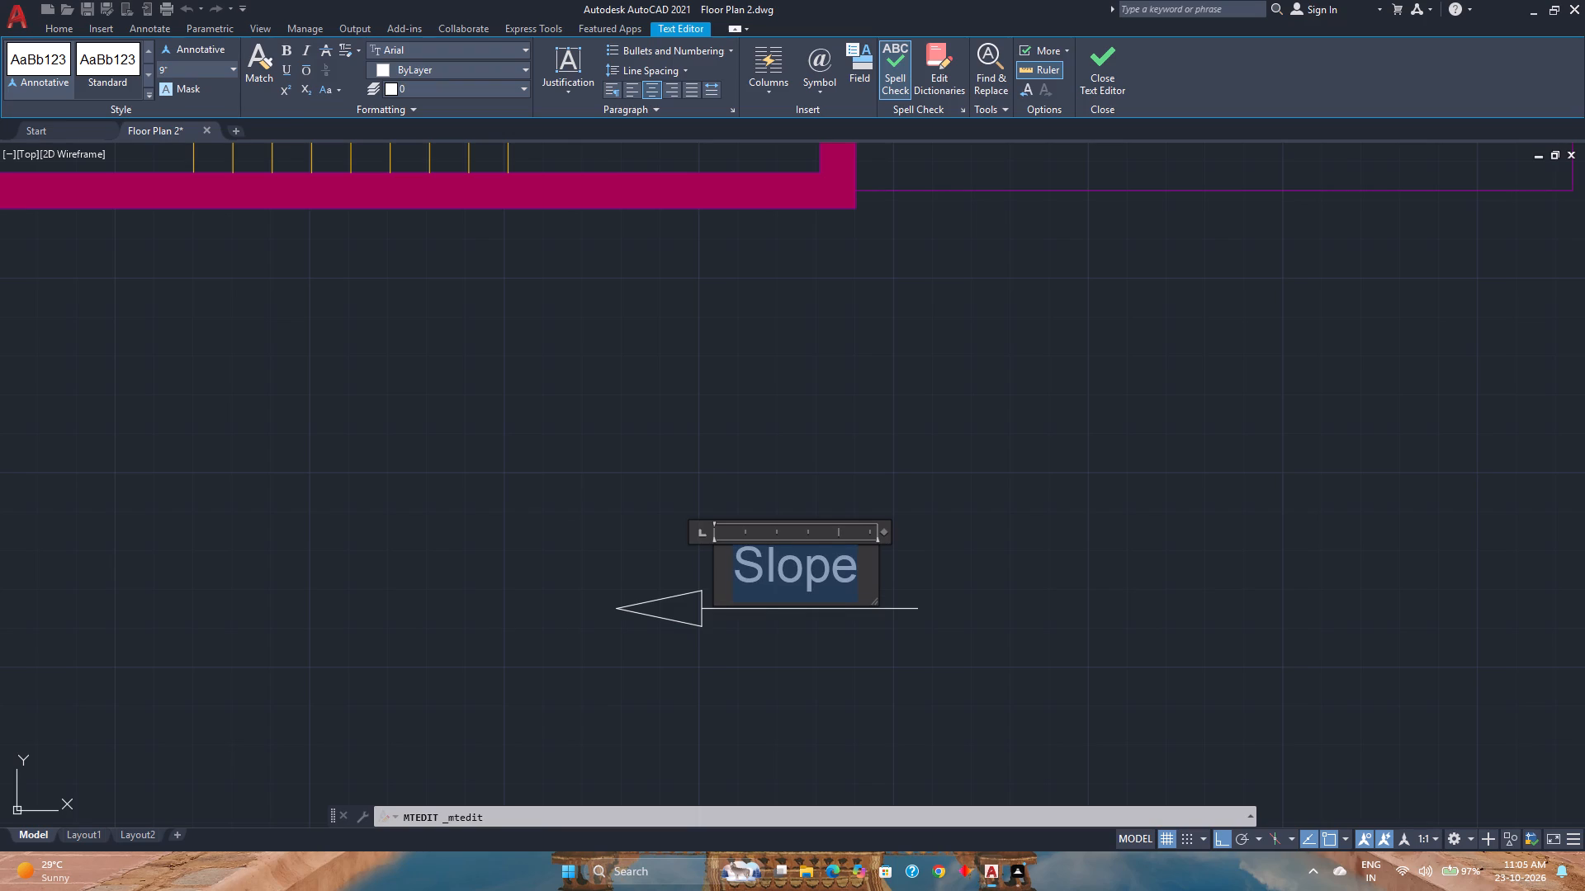
{"action": "left_click", "coordinate": [1119, 53]}
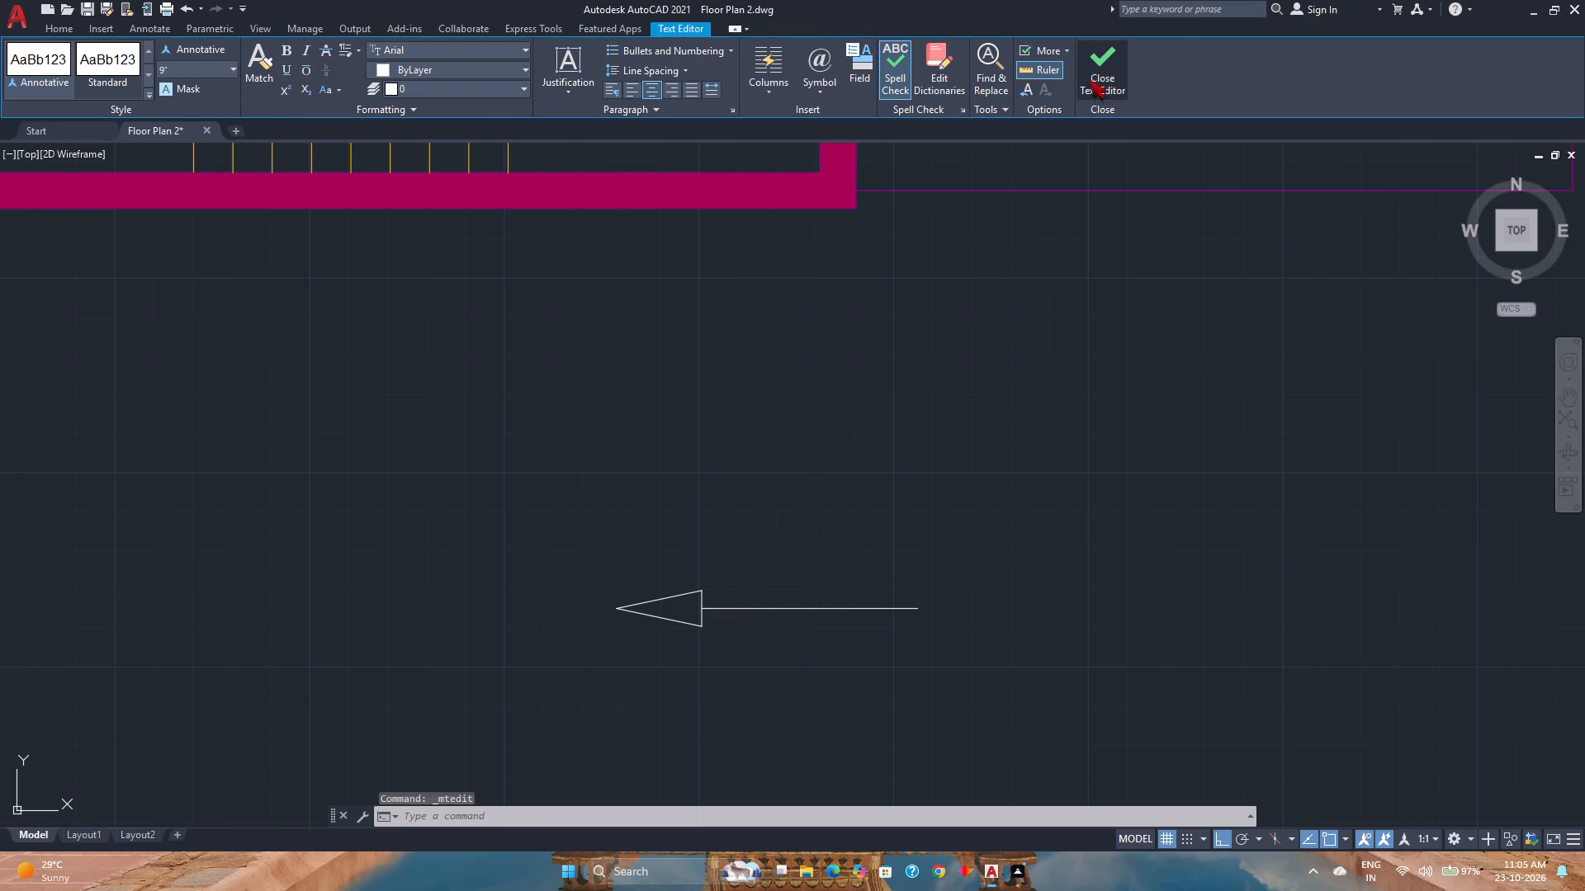
Move the Slope text slightly south so it sits closer to the arrow's line.
{"action": "scroll", "coordinate": [823, 490], "scroll_direction": "down", "scroll_amount": 1}
{"action": "left_click", "coordinate": [797, 535]}
{"action": "scroll", "coordinate": [790, 536], "scroll_direction": "up", "scroll_amount": 2}
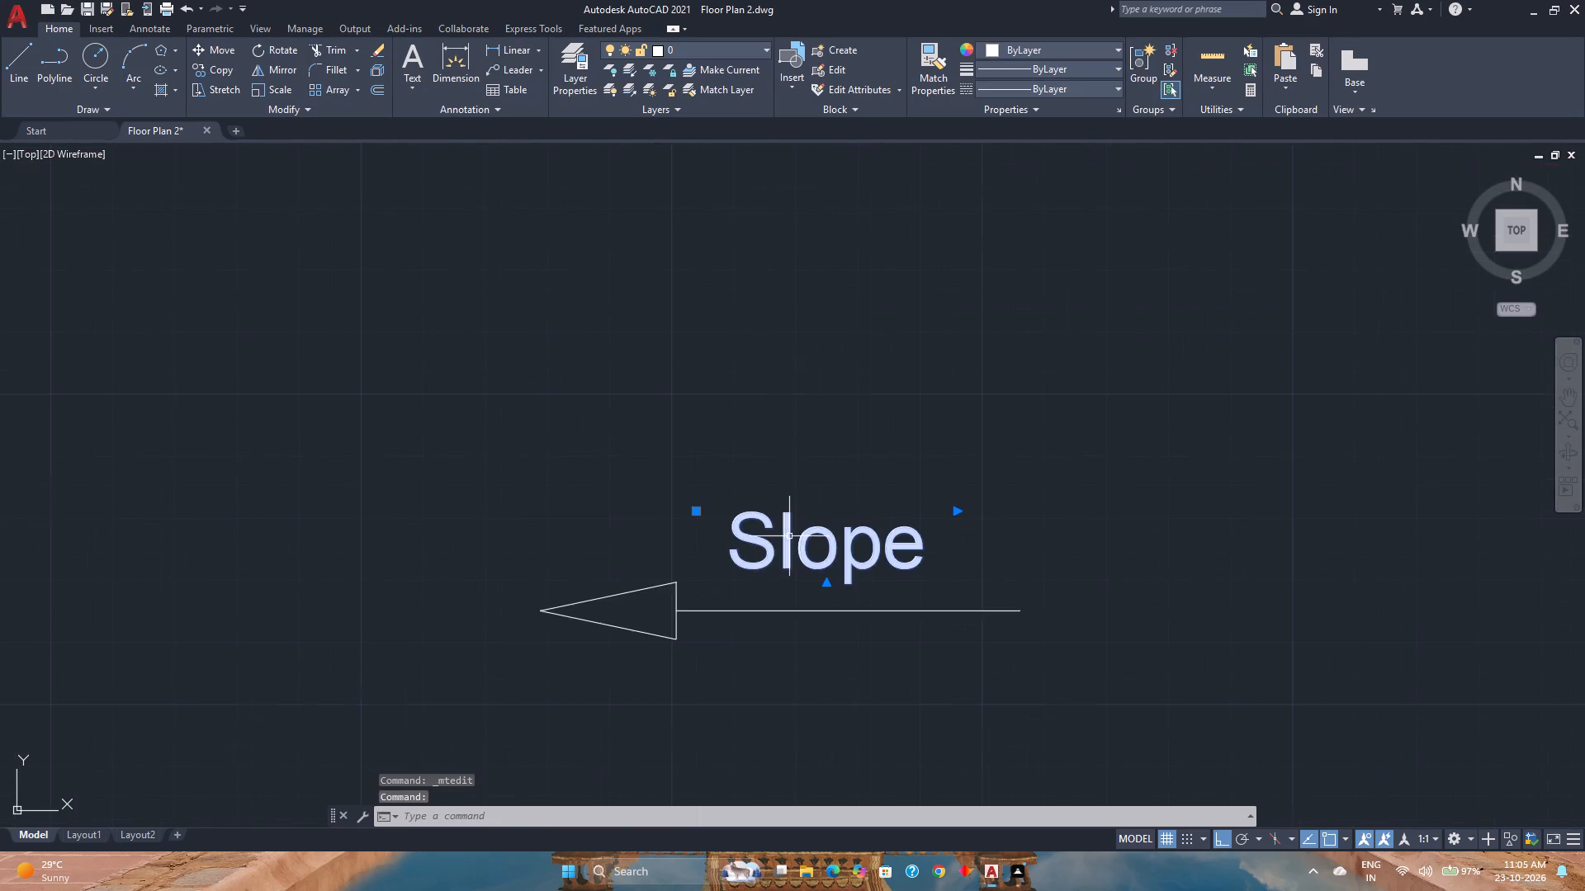
{"action": "scroll", "coordinate": [715, 537], "scroll_direction": "up", "scroll_amount": 3}
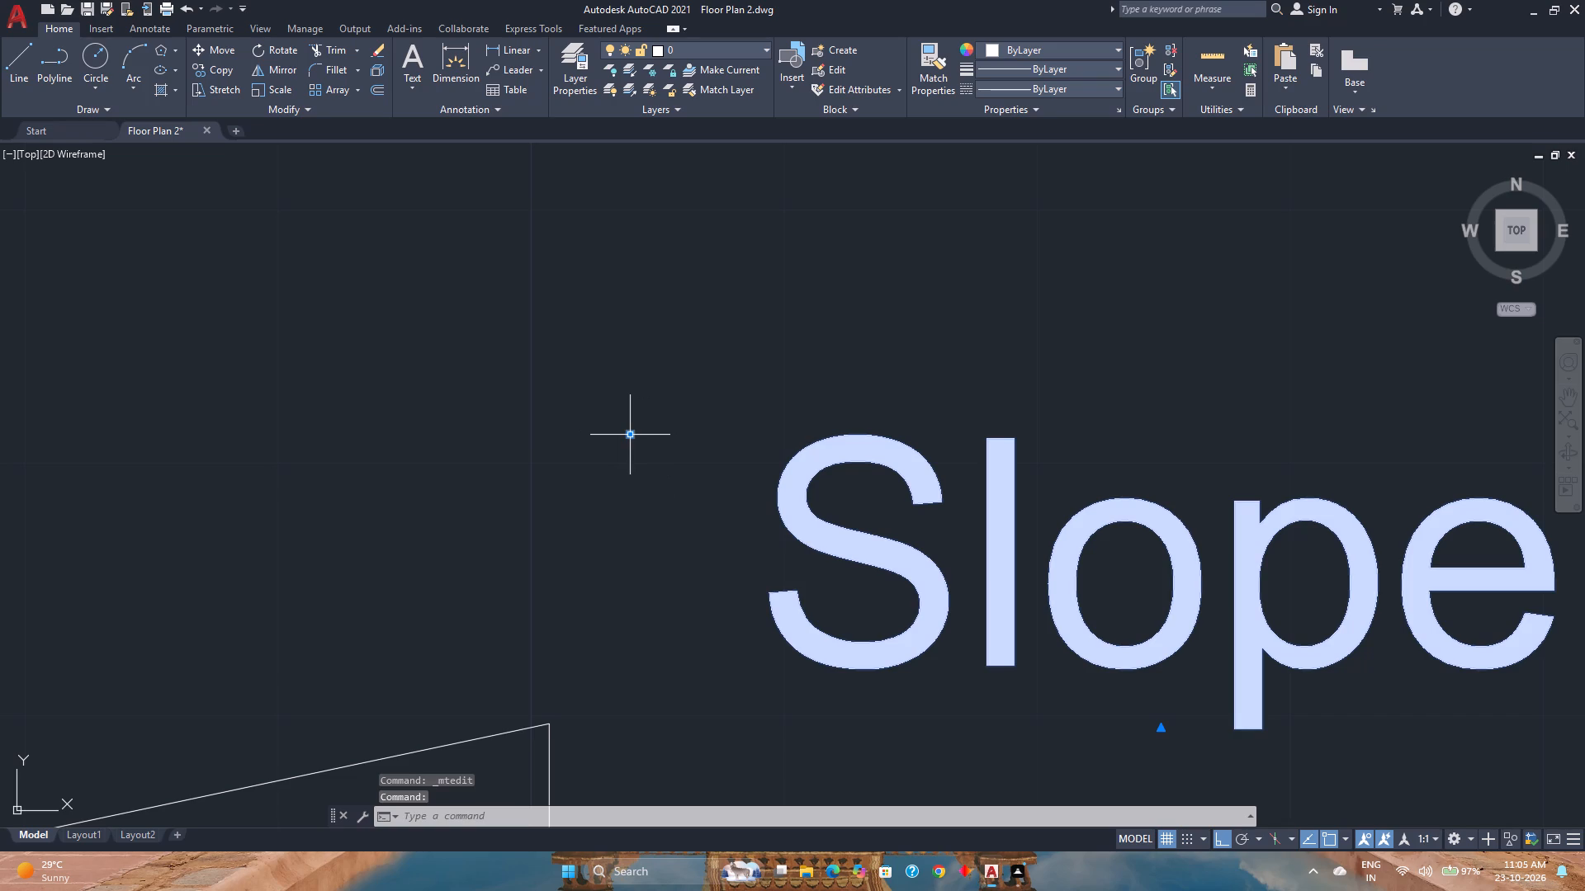
{"action": "left_click", "coordinate": [627, 431]}
{"action": "scroll", "coordinate": [626, 450], "scroll_direction": "down", "scroll_amount": 1}
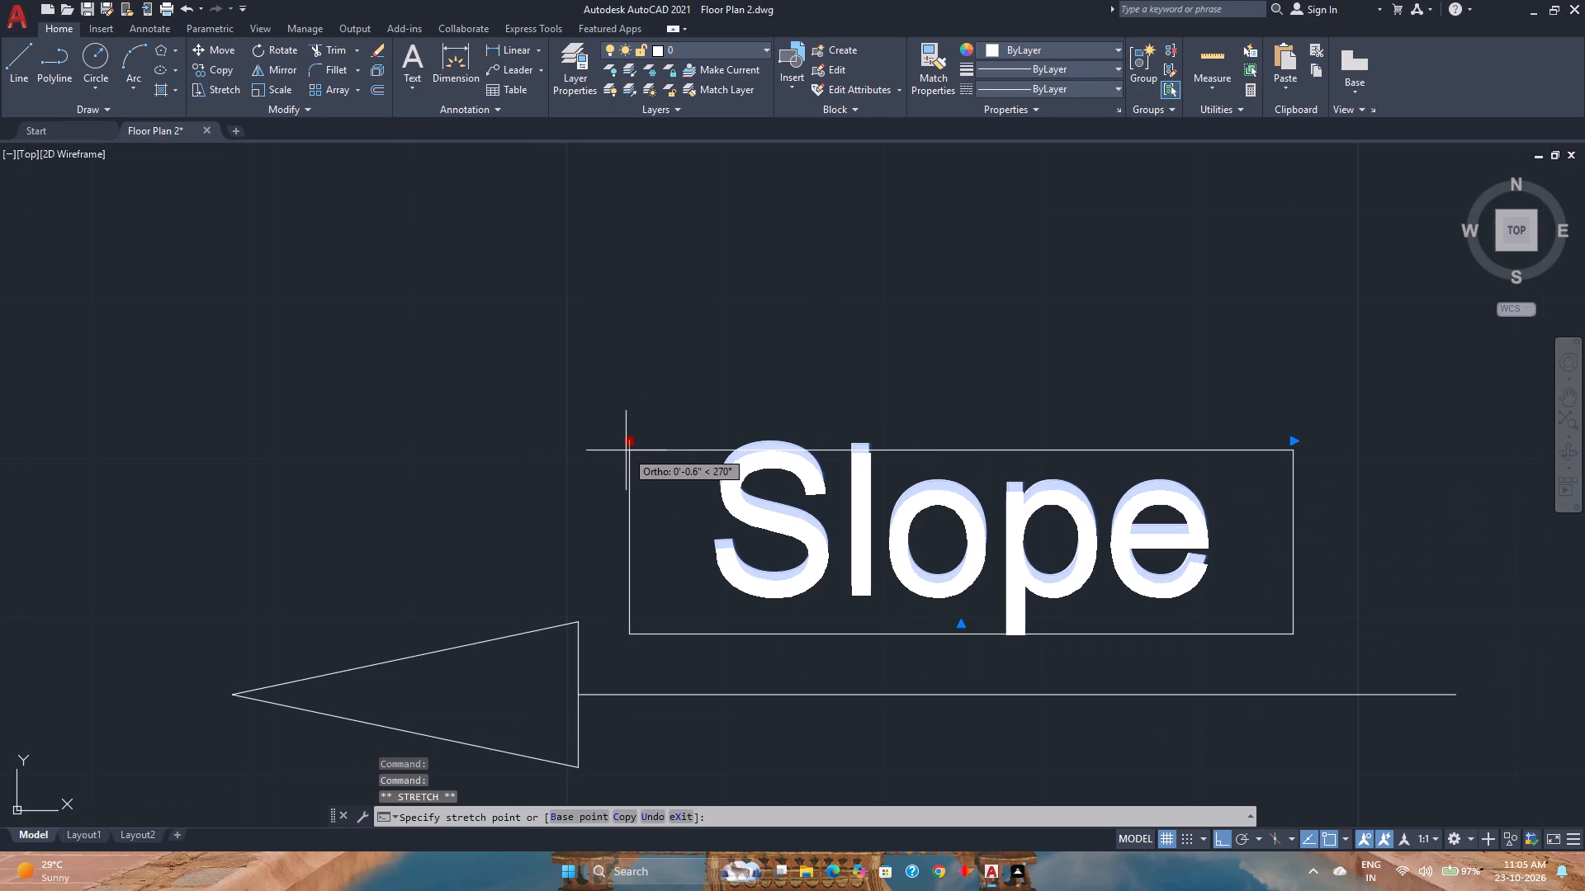
{"action": "left_click", "coordinate": [625, 469]}
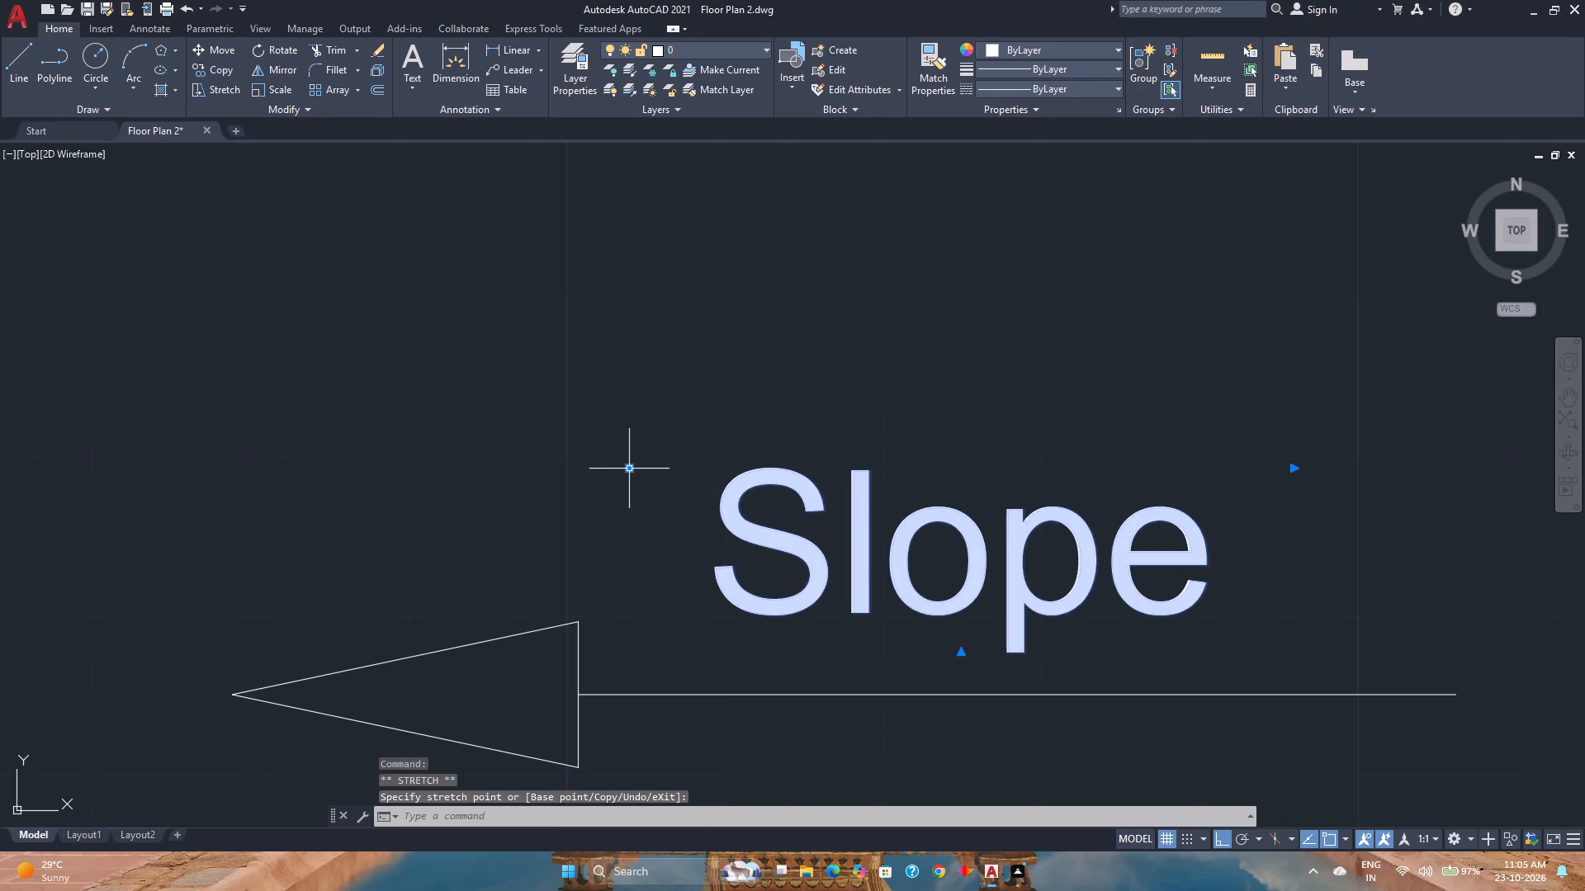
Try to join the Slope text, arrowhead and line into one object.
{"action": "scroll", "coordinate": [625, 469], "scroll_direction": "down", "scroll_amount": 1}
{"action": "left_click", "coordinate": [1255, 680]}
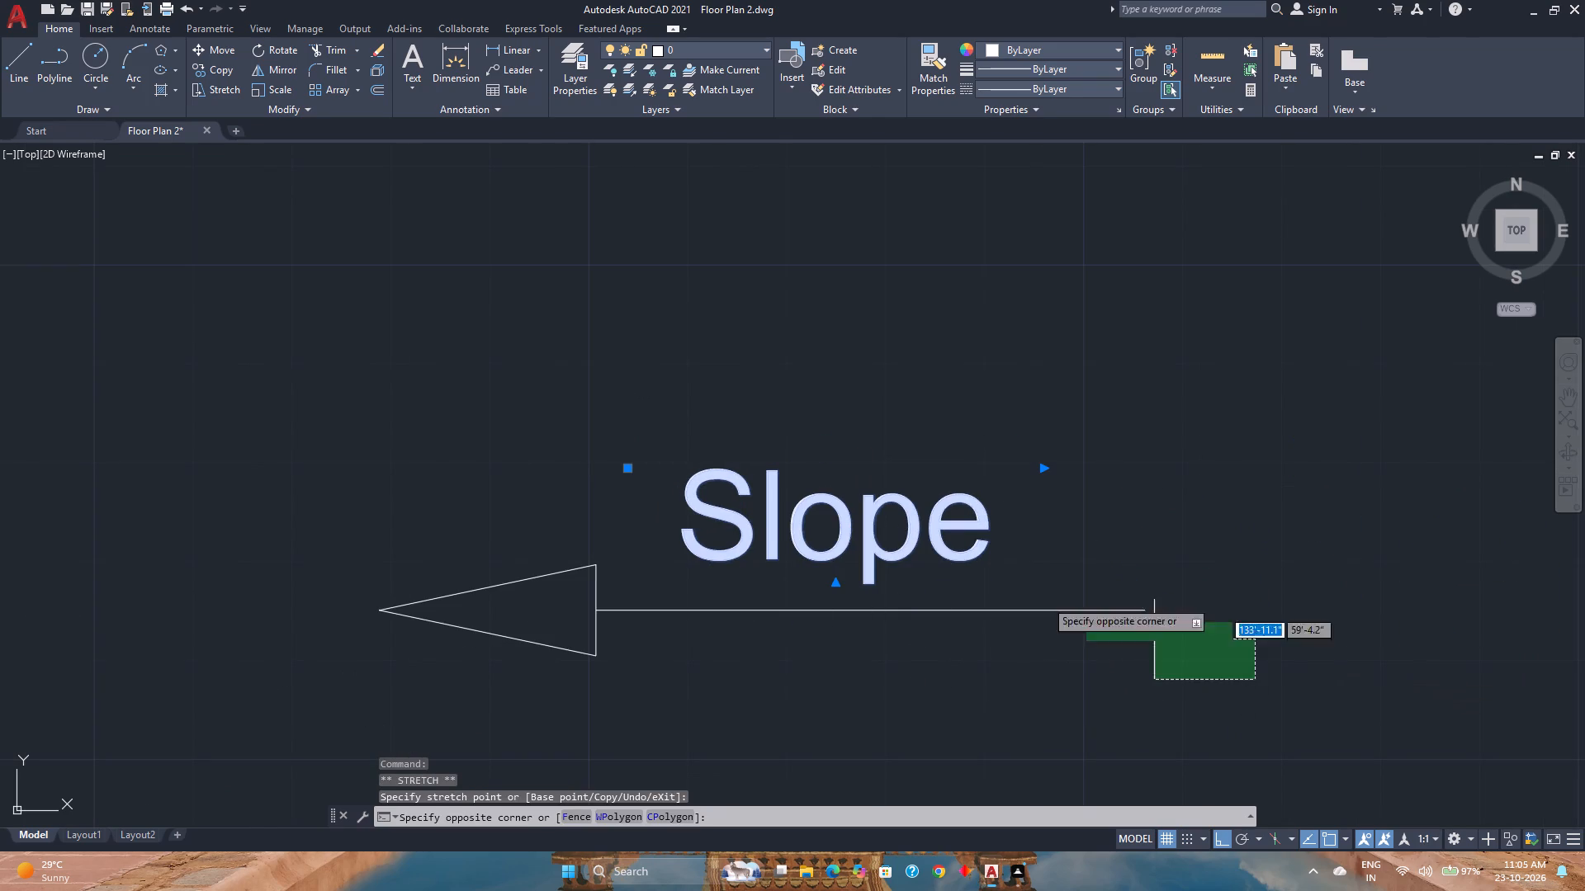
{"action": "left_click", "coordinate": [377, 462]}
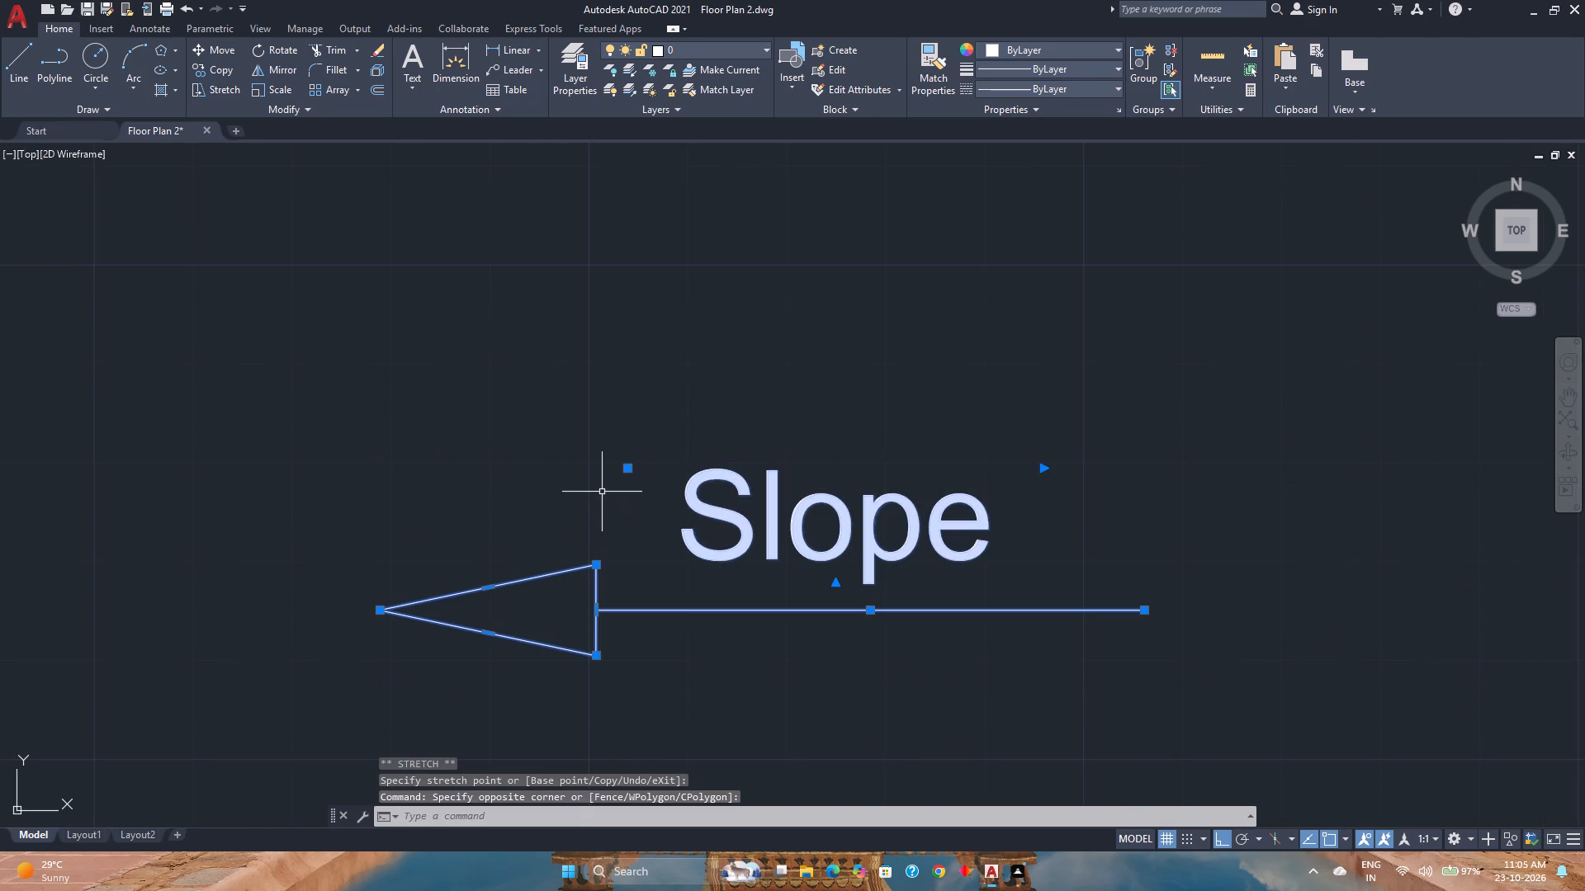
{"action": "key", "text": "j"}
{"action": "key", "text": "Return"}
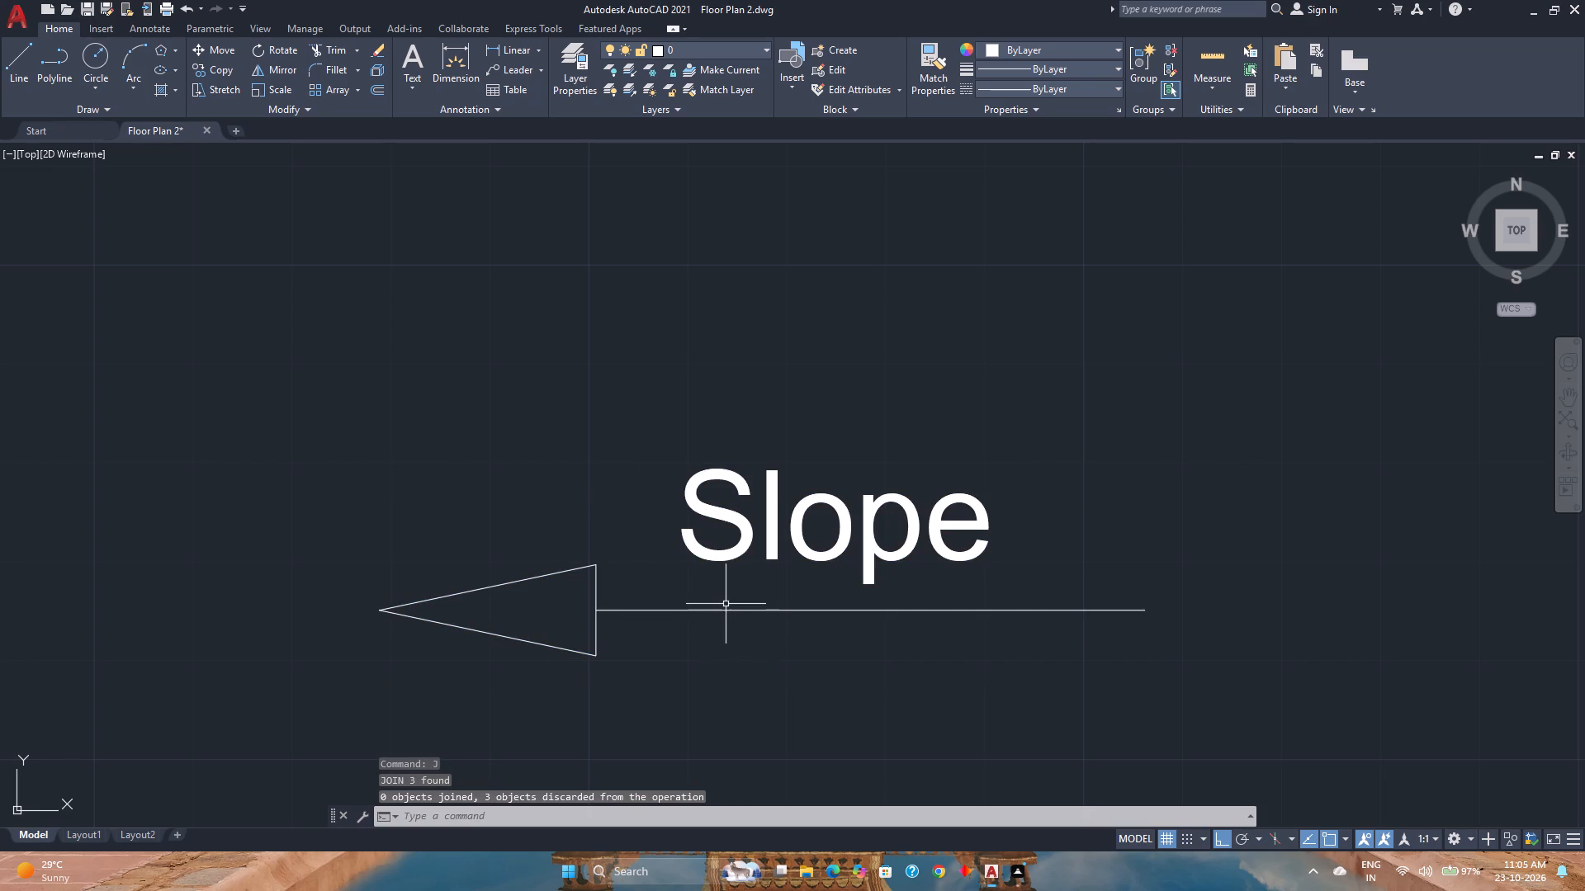
Group the Slope text, arrowhead and line together.
{"action": "left_click", "coordinate": [1299, 716]}
{"action": "left_click", "coordinate": [220, 342]}
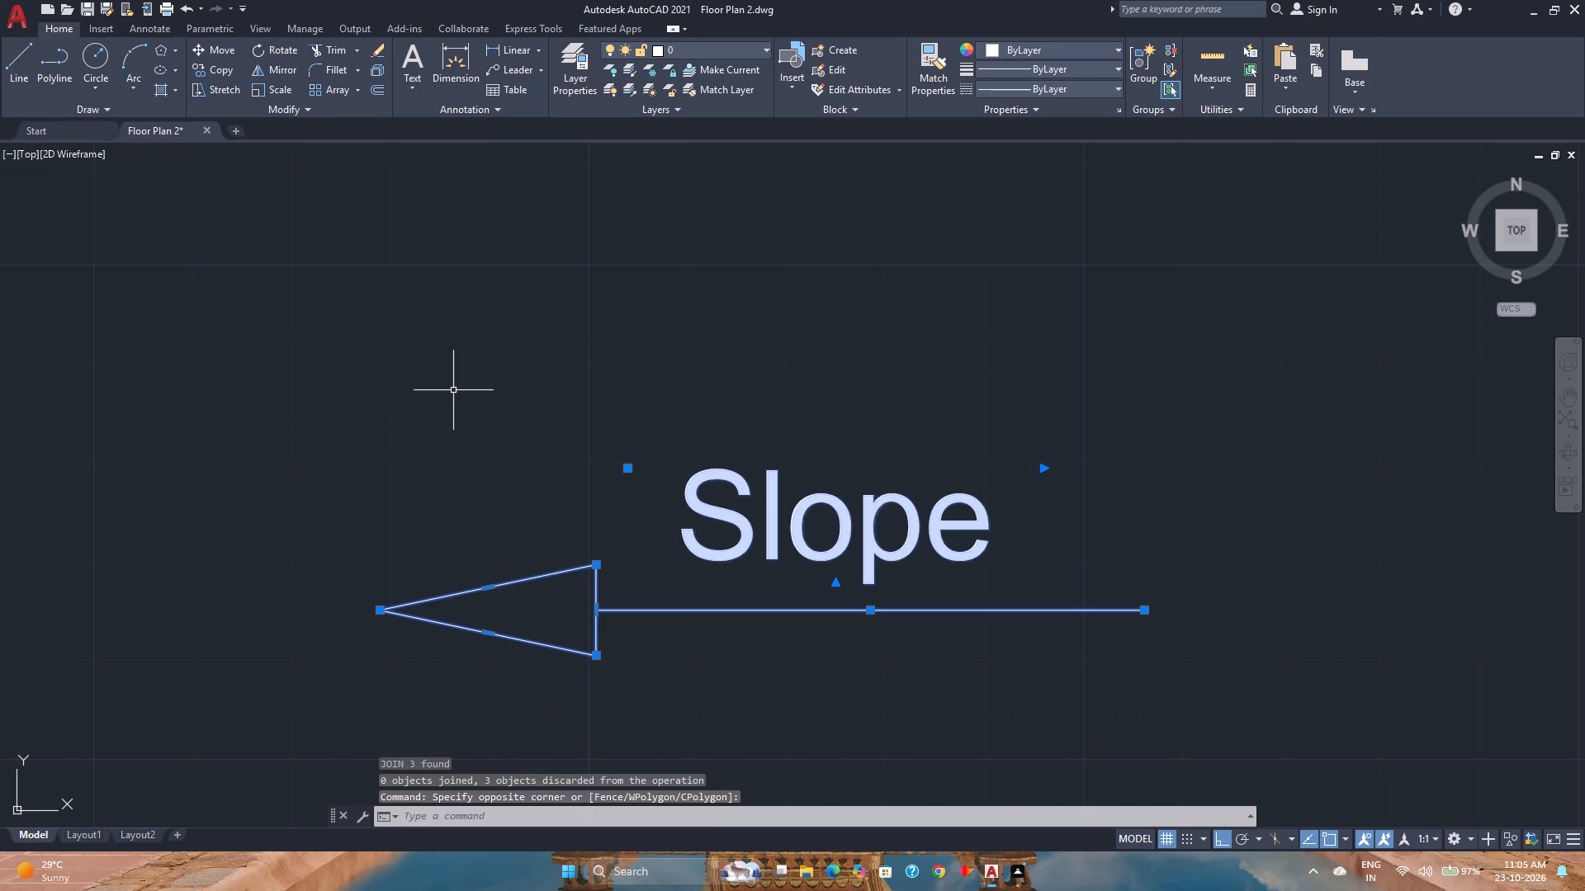
{"action": "key", "text": "g"}
{"action": "key", "text": "Return"}
With Ortho off, copy the Slope arrow group to the entry between the lower Bedroom and the Garage, just below the double doors.
{"action": "scroll", "coordinate": [454, 384], "scroll_direction": "down", "scroll_amount": 4}
{"action": "scroll", "coordinate": [486, 458], "scroll_direction": "down", "scroll_amount": 1}
{"action": "middle_click_drag", "start_coordinate": [486, 458], "coordinate": [550, 516]}
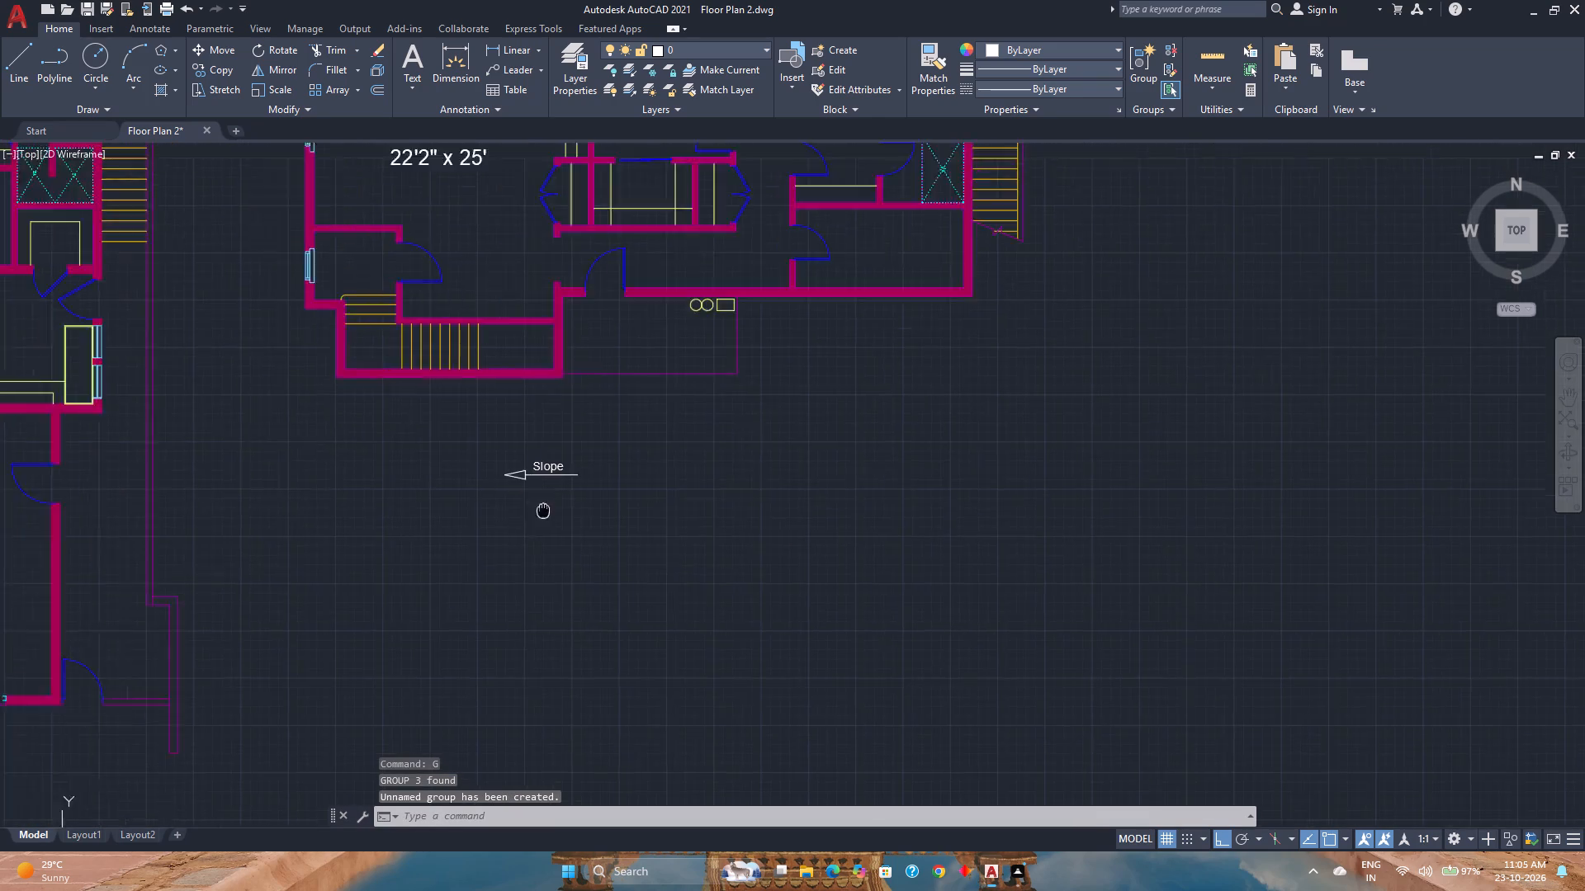
{"action": "middle_click_drag", "start_coordinate": [550, 516], "coordinate": [683, 621]}
{"action": "scroll", "coordinate": [696, 608], "scroll_direction": "down", "scroll_amount": 2}
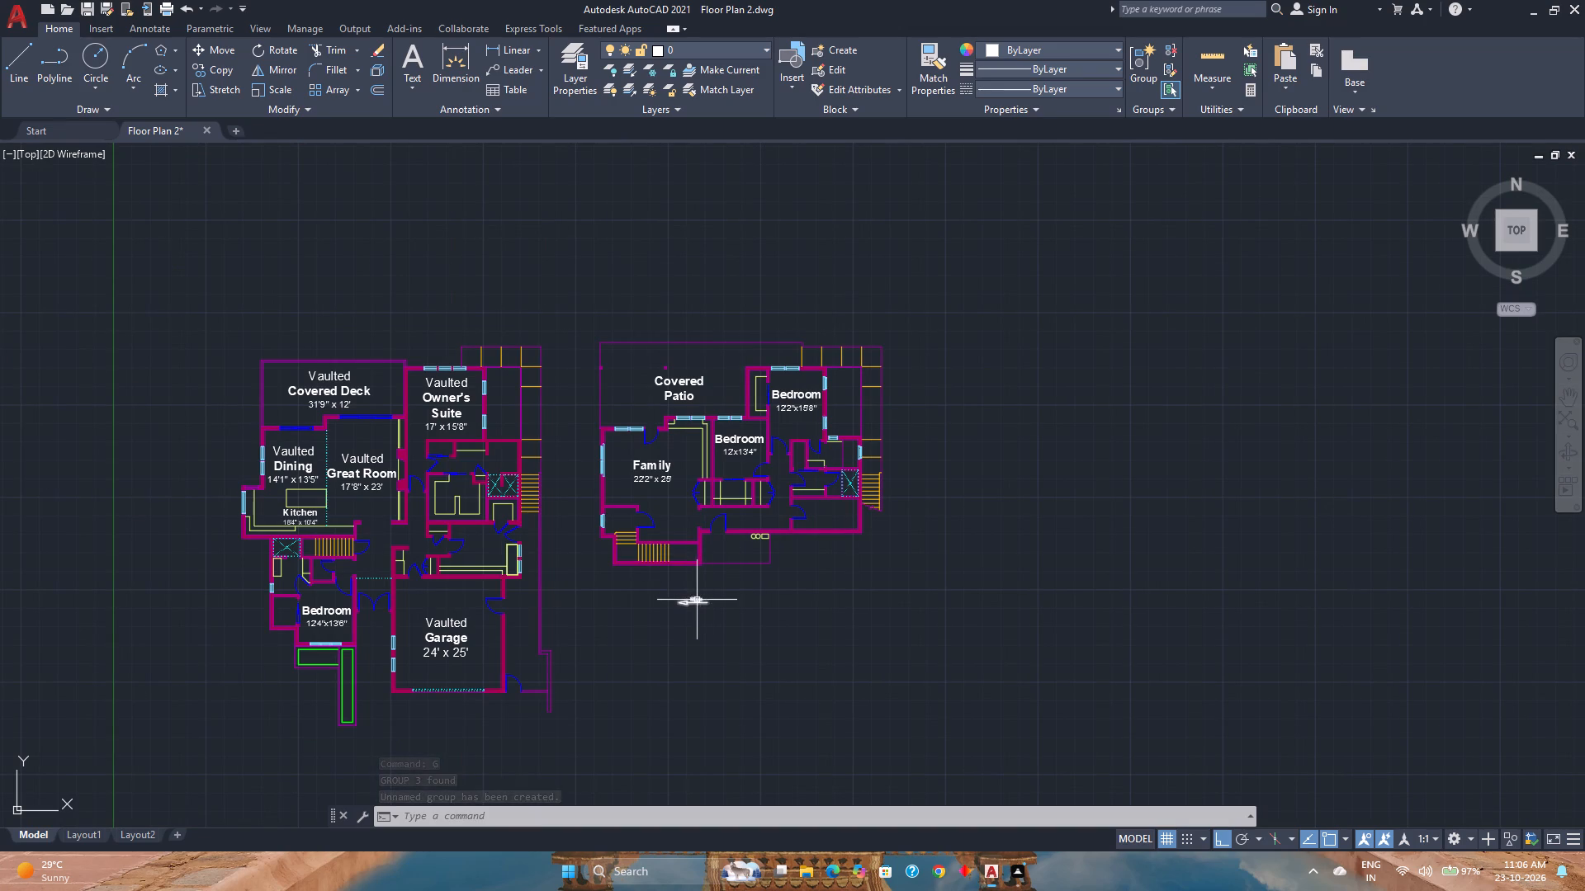
{"action": "left_click", "coordinate": [697, 600]}
{"action": "left_click", "coordinate": [219, 77]}
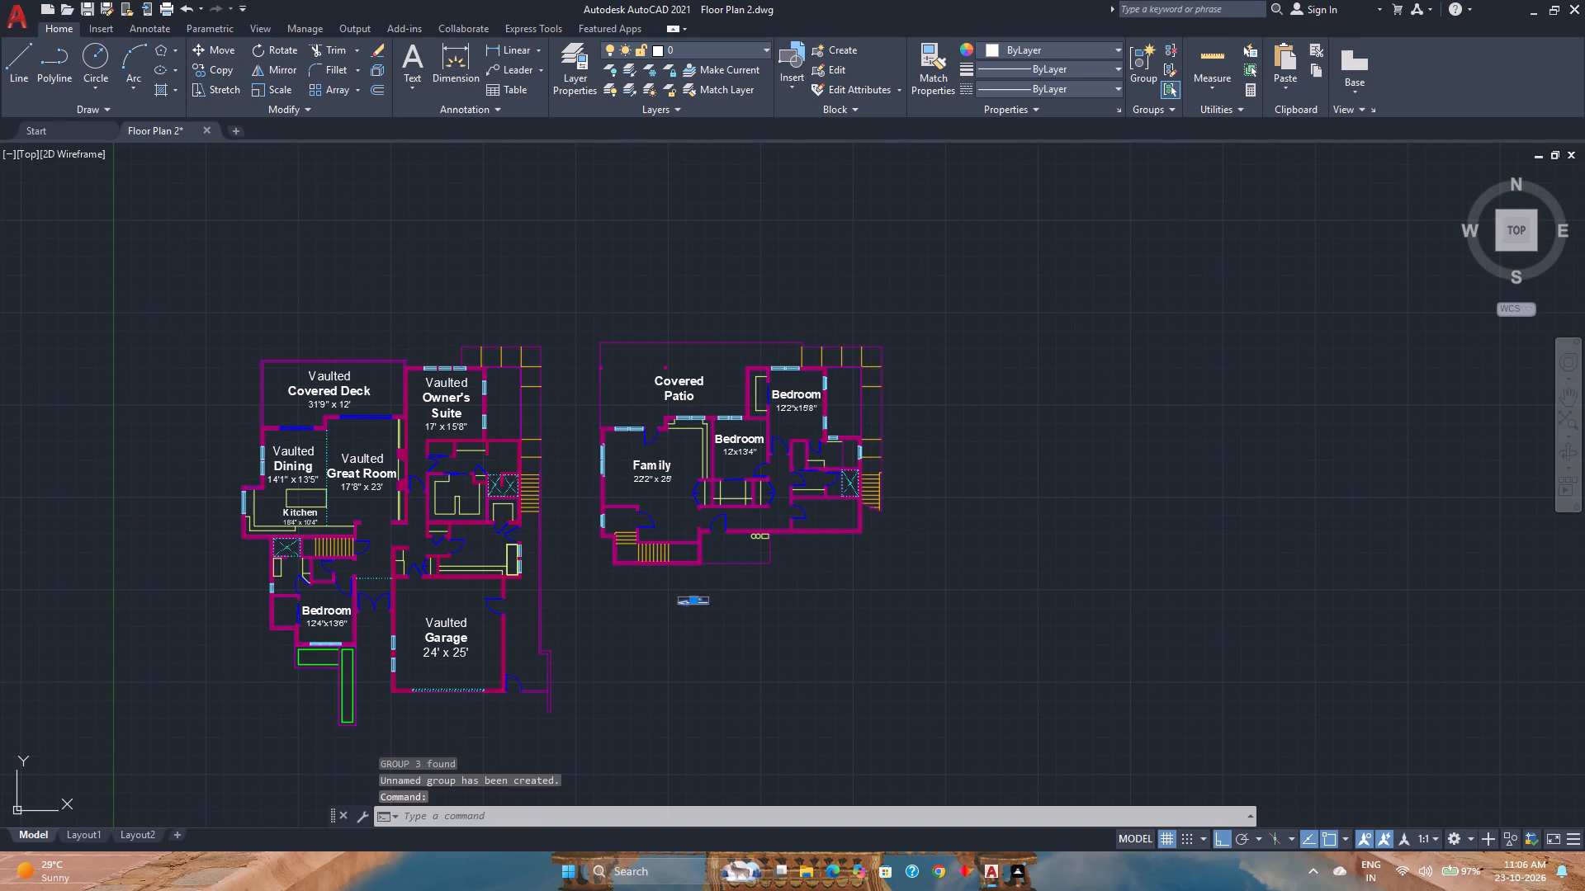
{"action": "scroll", "coordinate": [670, 606], "scroll_direction": "up", "scroll_amount": 3}
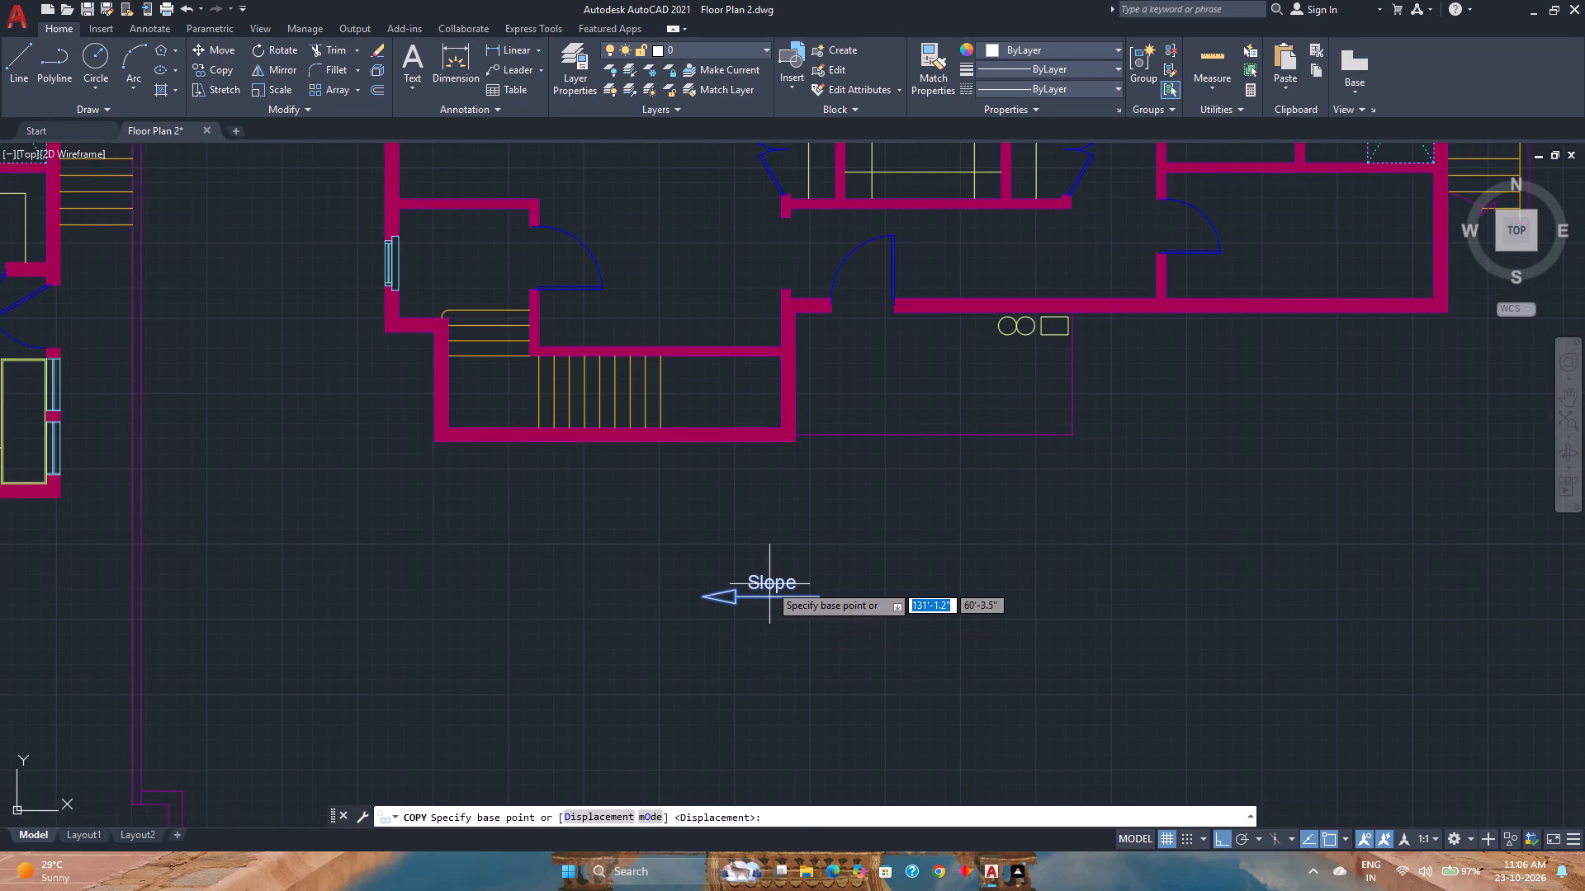
{"action": "left_click", "coordinate": [769, 584]}
{"action": "scroll", "coordinate": [586, 581], "scroll_direction": "down", "scroll_amount": 3}
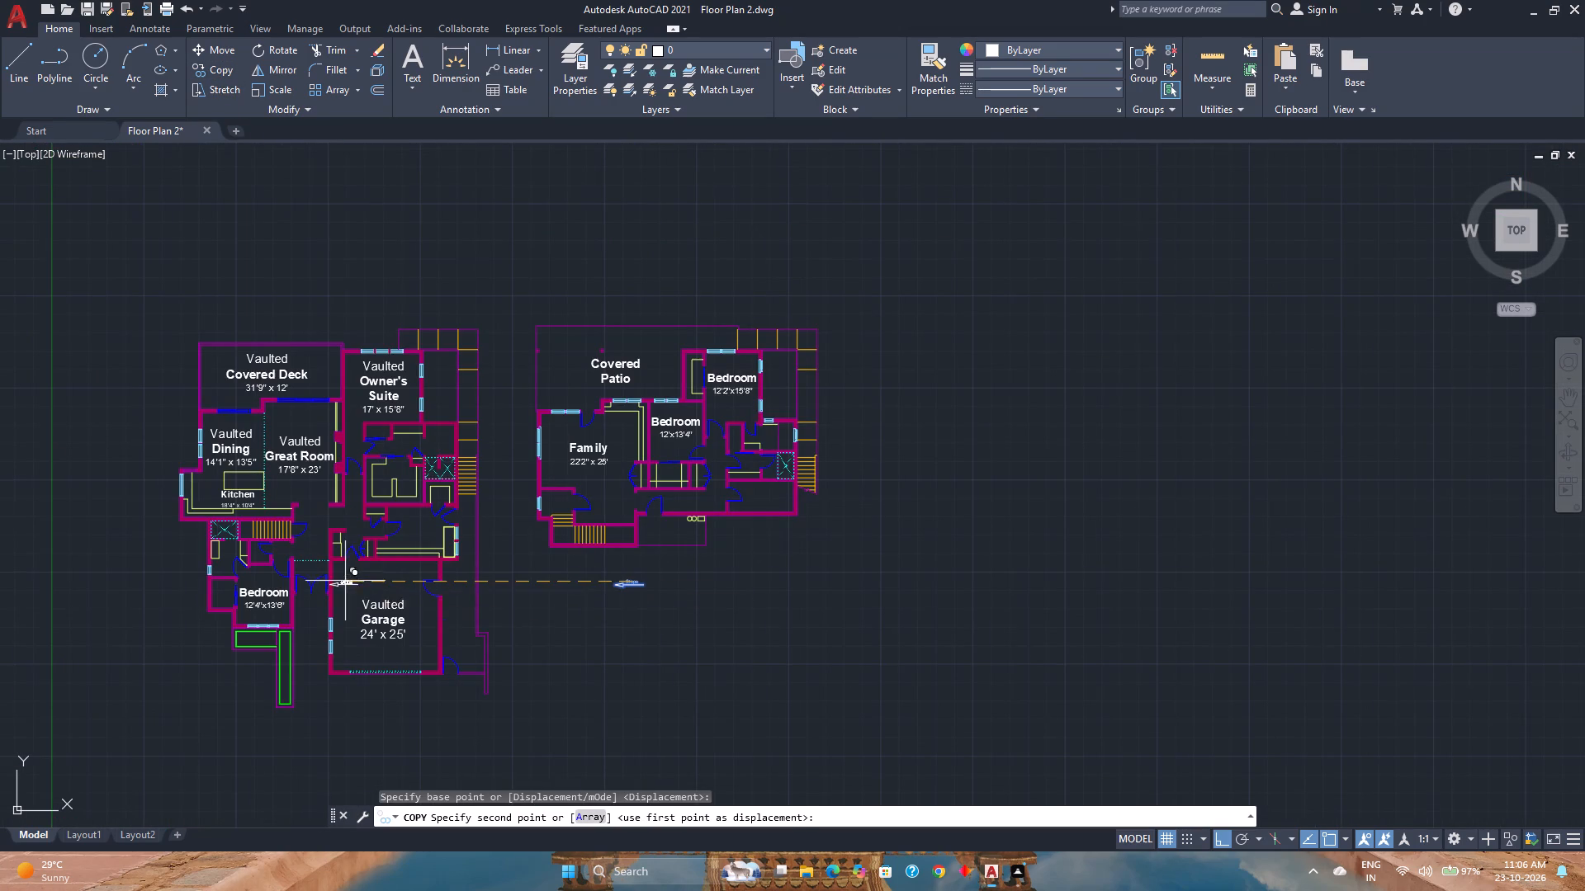
{"action": "key", "text": "F8"}
{"action": "scroll", "coordinate": [301, 600], "scroll_direction": "up", "scroll_amount": 3}
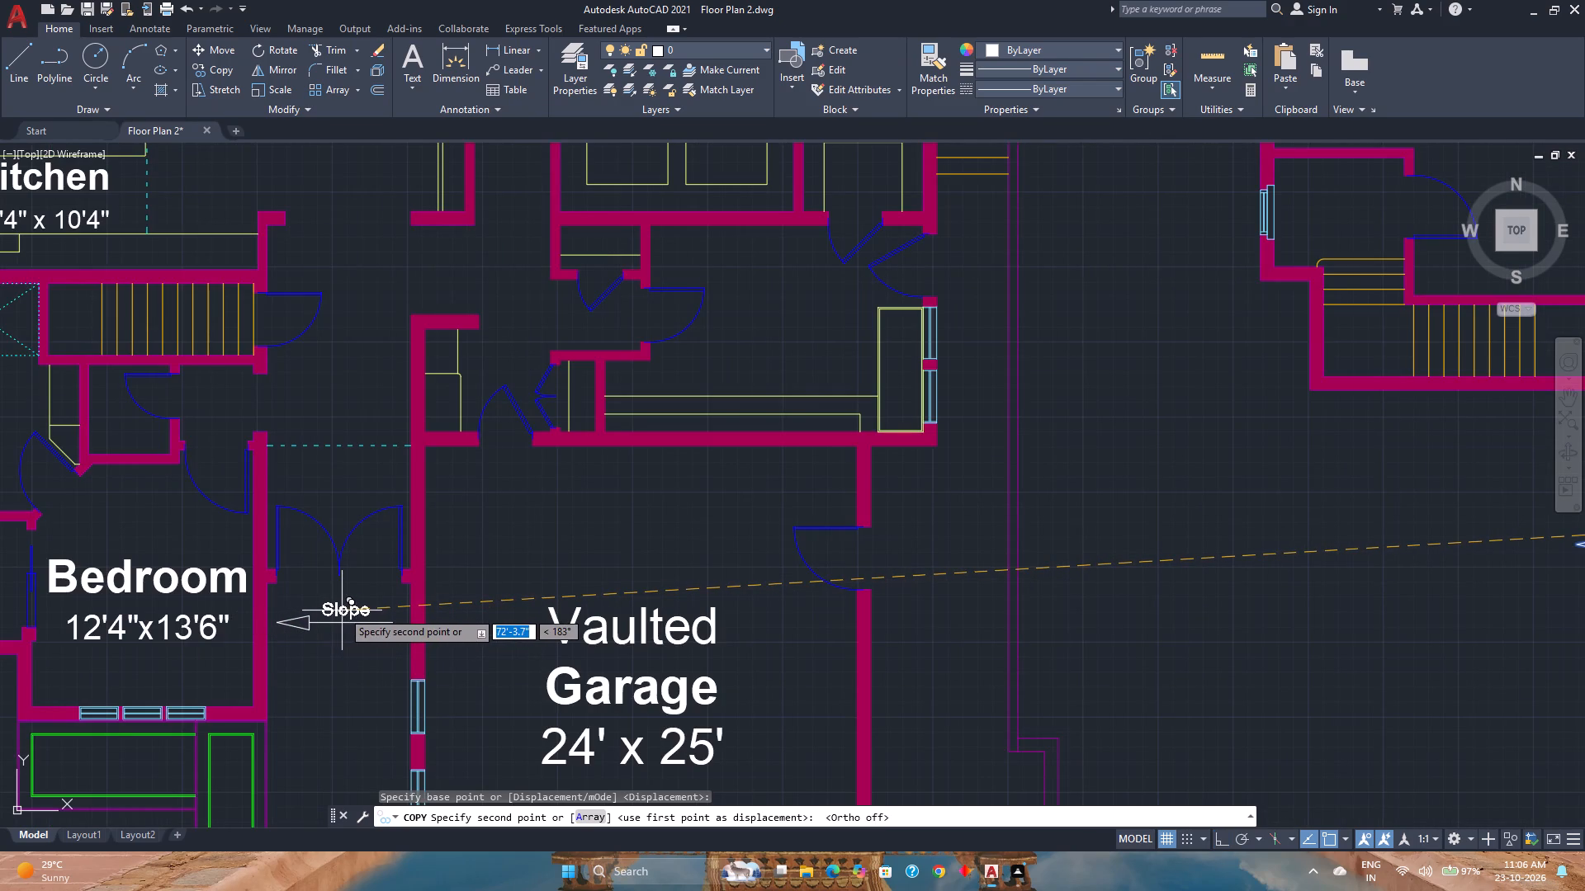
{"action": "left_click", "coordinate": [342, 610]}
Place further copies of the Slope arrow in the hallway north of the dashed entry line and just above the lower Bedroom's label.
{"action": "middle_click_drag", "start_coordinate": [335, 526], "coordinate": [344, 684]}
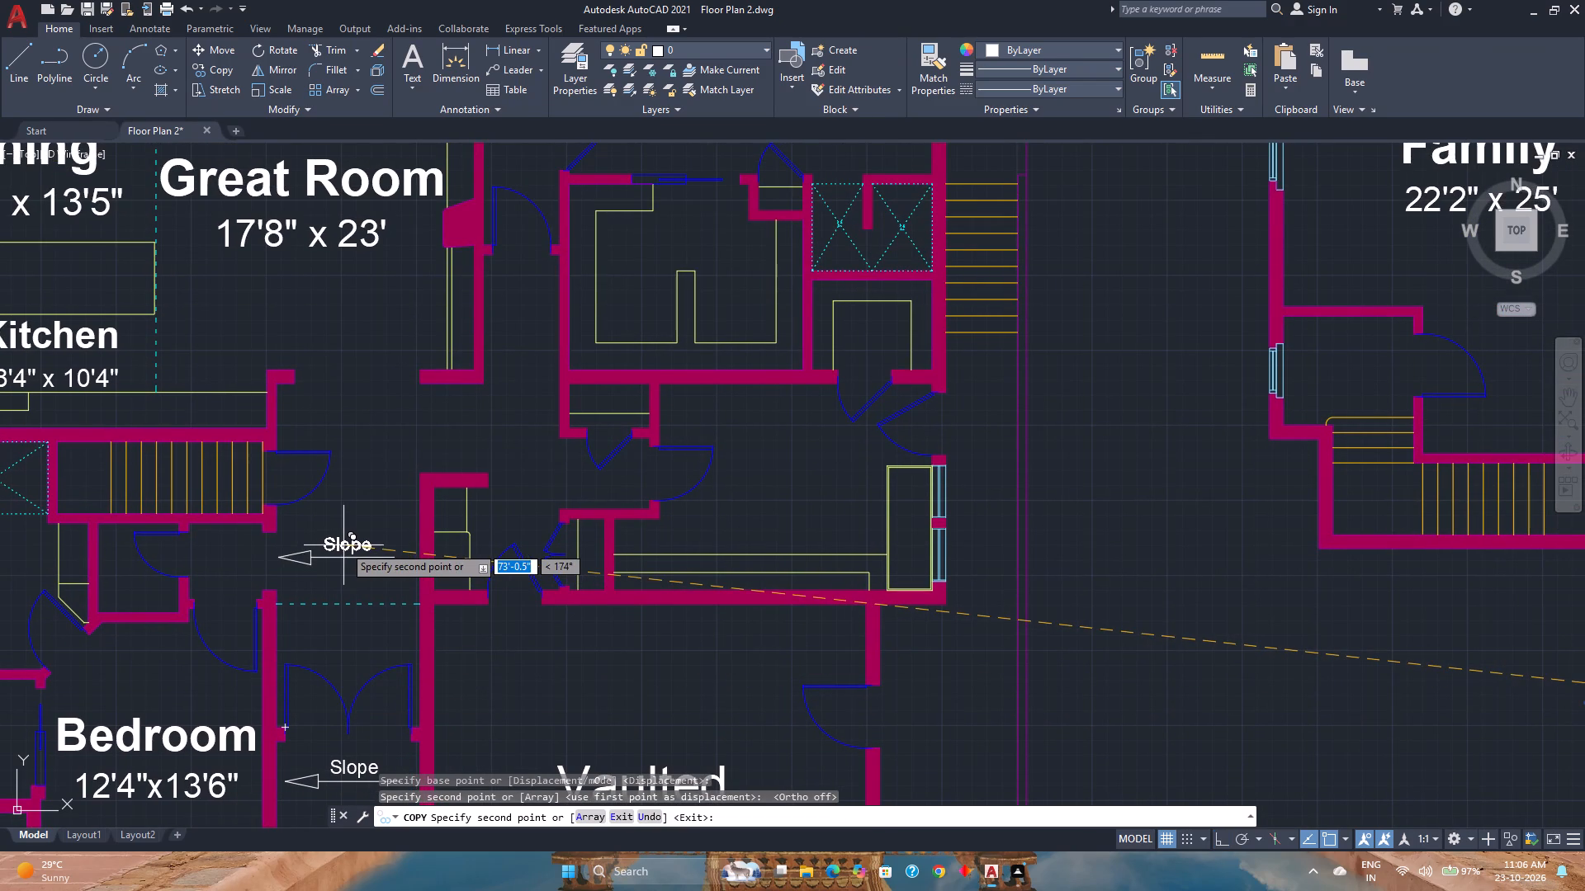
{"action": "left_click", "coordinate": [343, 545]}
{"action": "scroll", "coordinate": [343, 545], "scroll_direction": "down", "scroll_amount": 2}
{"action": "middle_click_drag", "start_coordinate": [343, 545], "coordinate": [346, 545]}
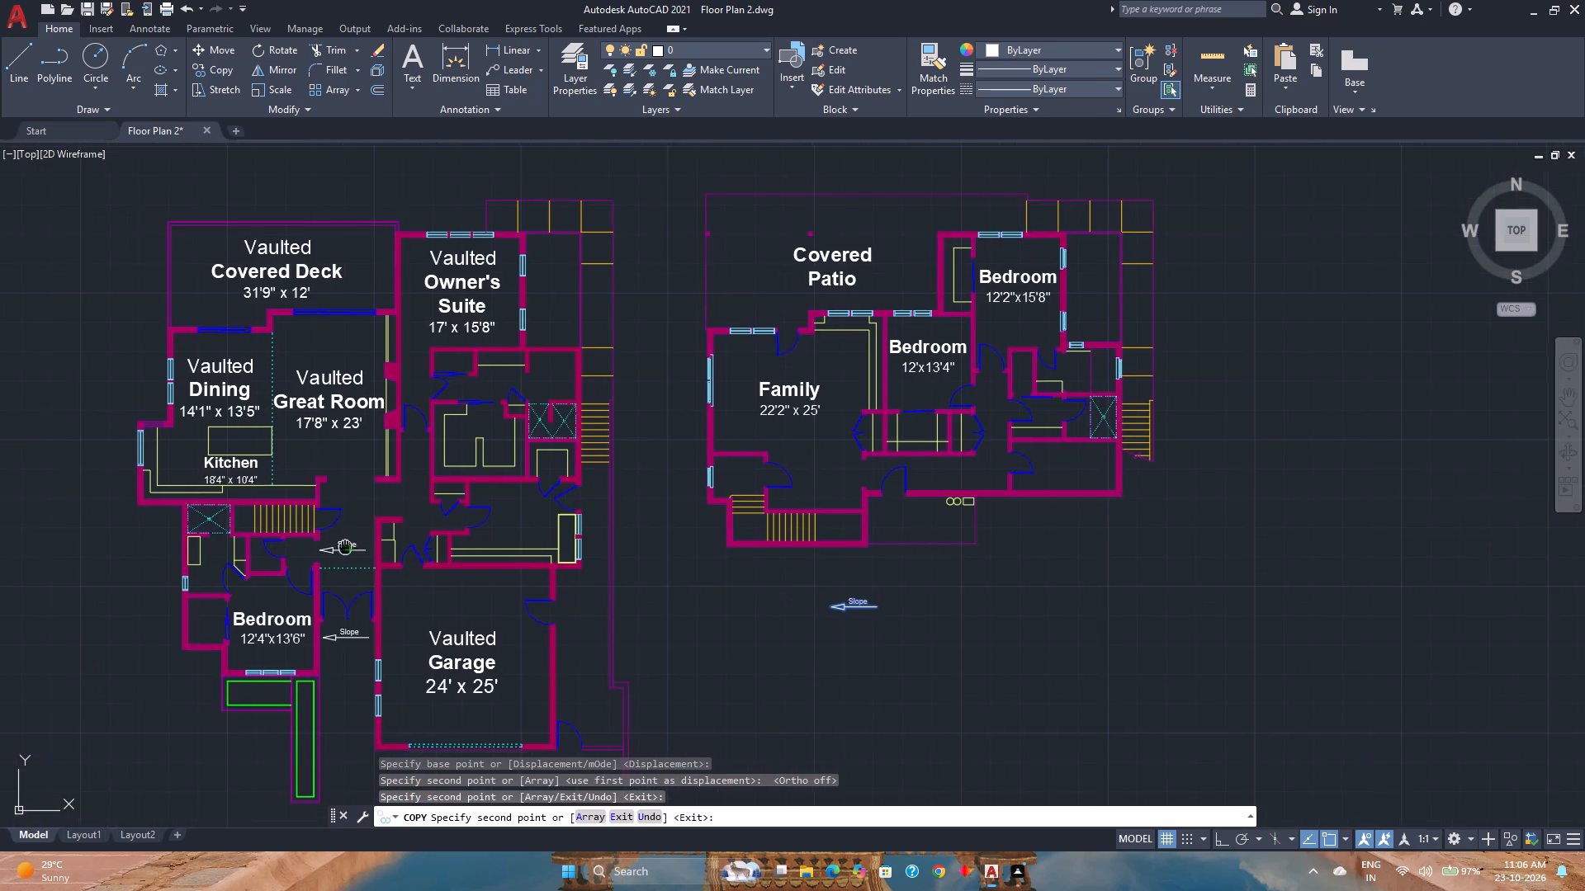
{"action": "middle_click_drag", "start_coordinate": [346, 545], "coordinate": [395, 627]}
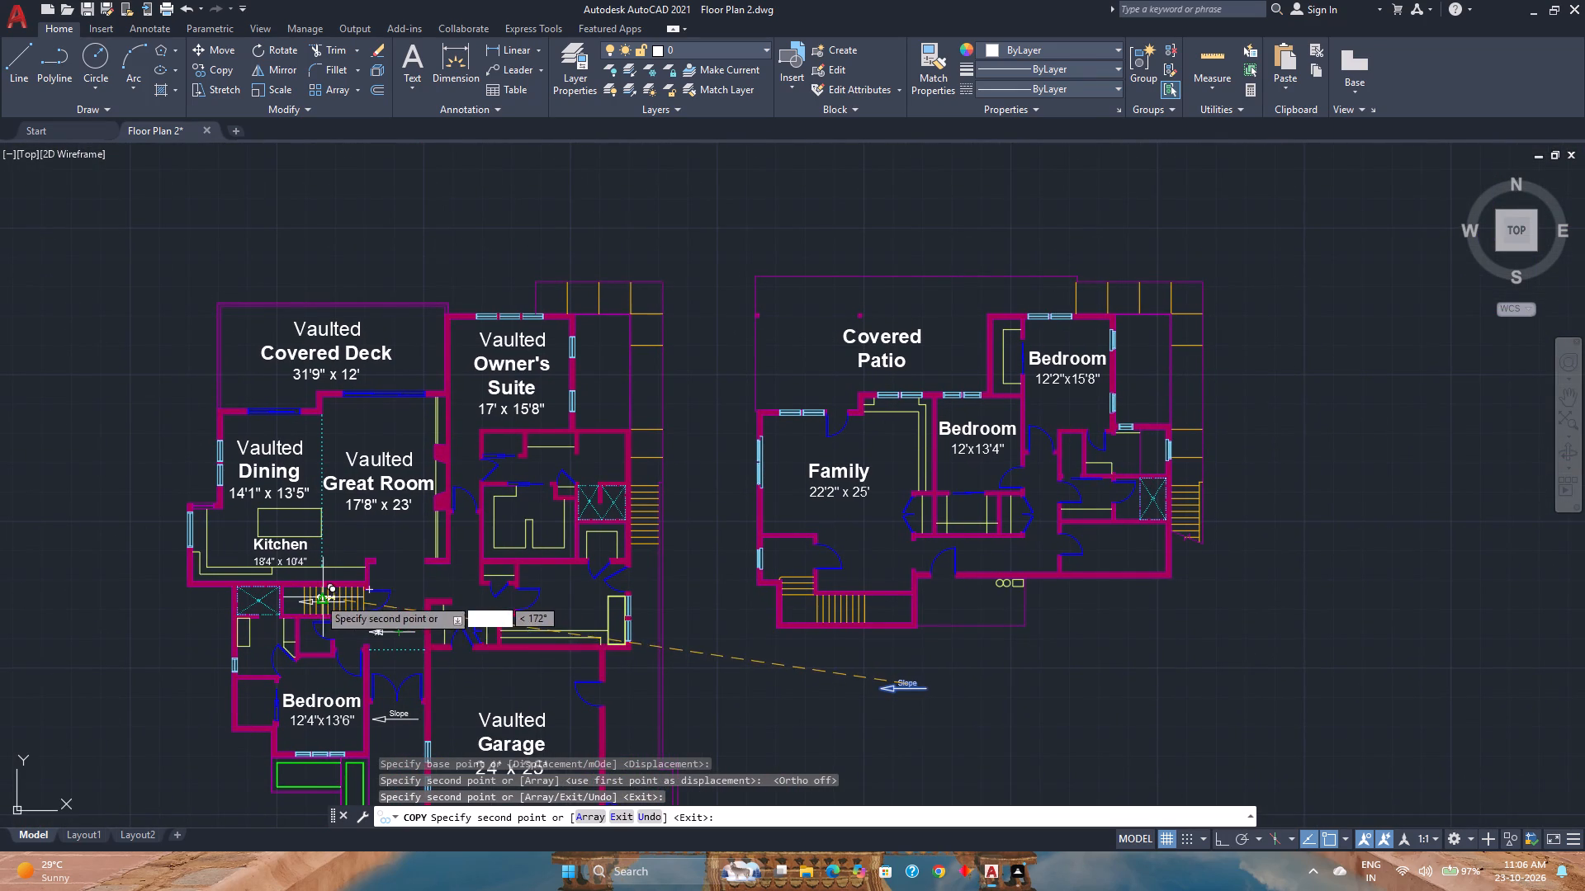
{"action": "scroll", "coordinate": [322, 670], "scroll_direction": "up", "scroll_amount": 2}
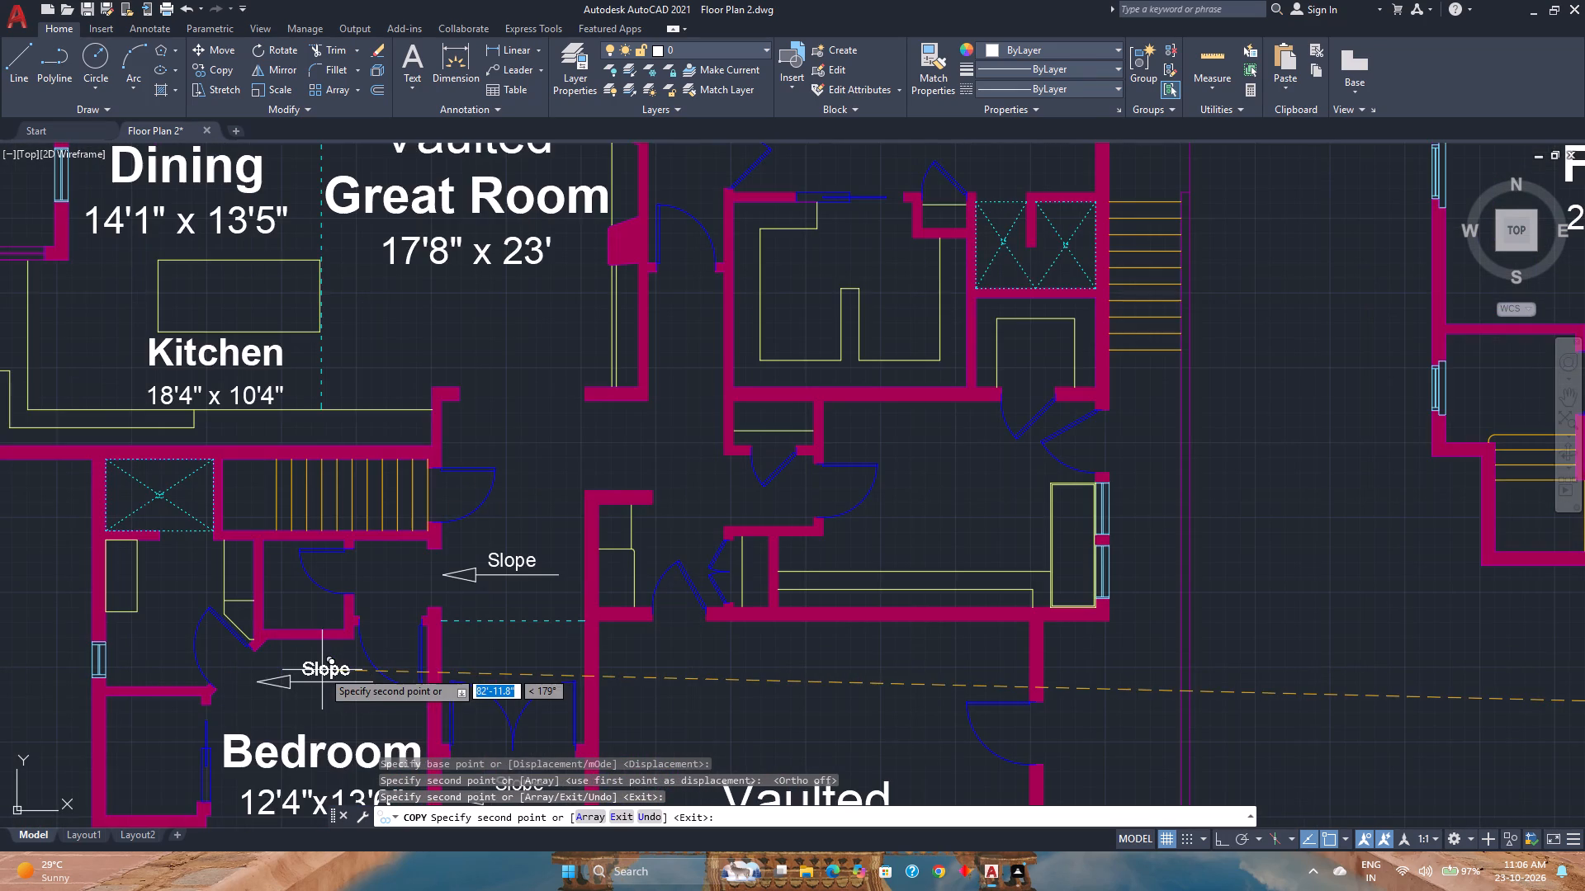
{"action": "left_click", "coordinate": [310, 673]}
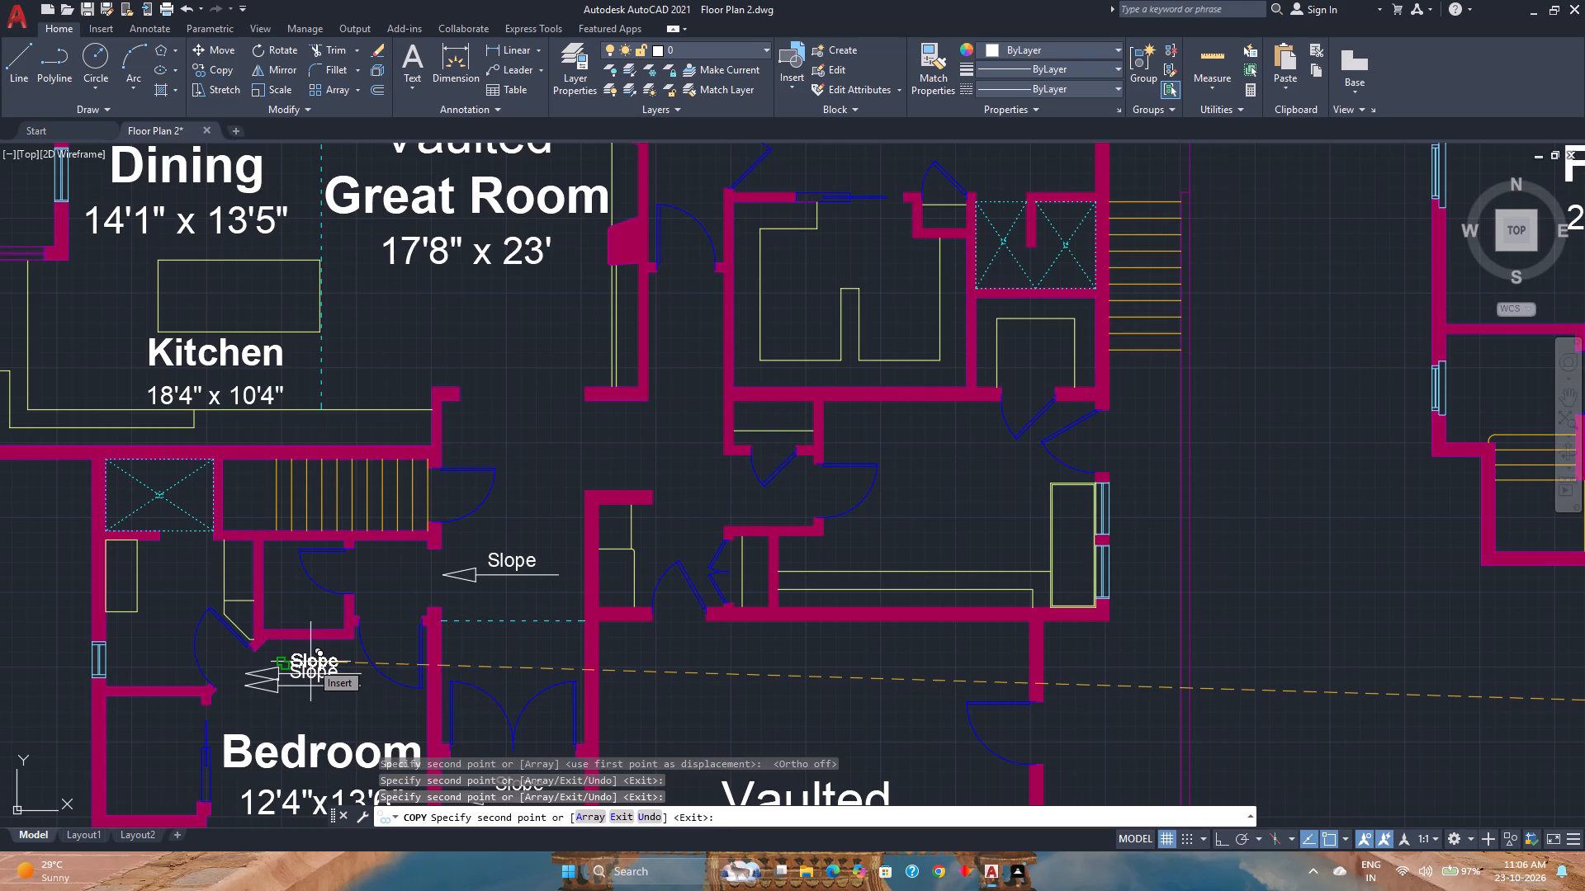
Place a copy of the Slope arrow inside the Great Room, above its label and just below the Covered Deck wall.
{"action": "middle_click_drag", "start_coordinate": [323, 568], "coordinate": [381, 682]}
{"action": "scroll", "coordinate": [360, 530], "scroll_direction": "down", "scroll_amount": 1}
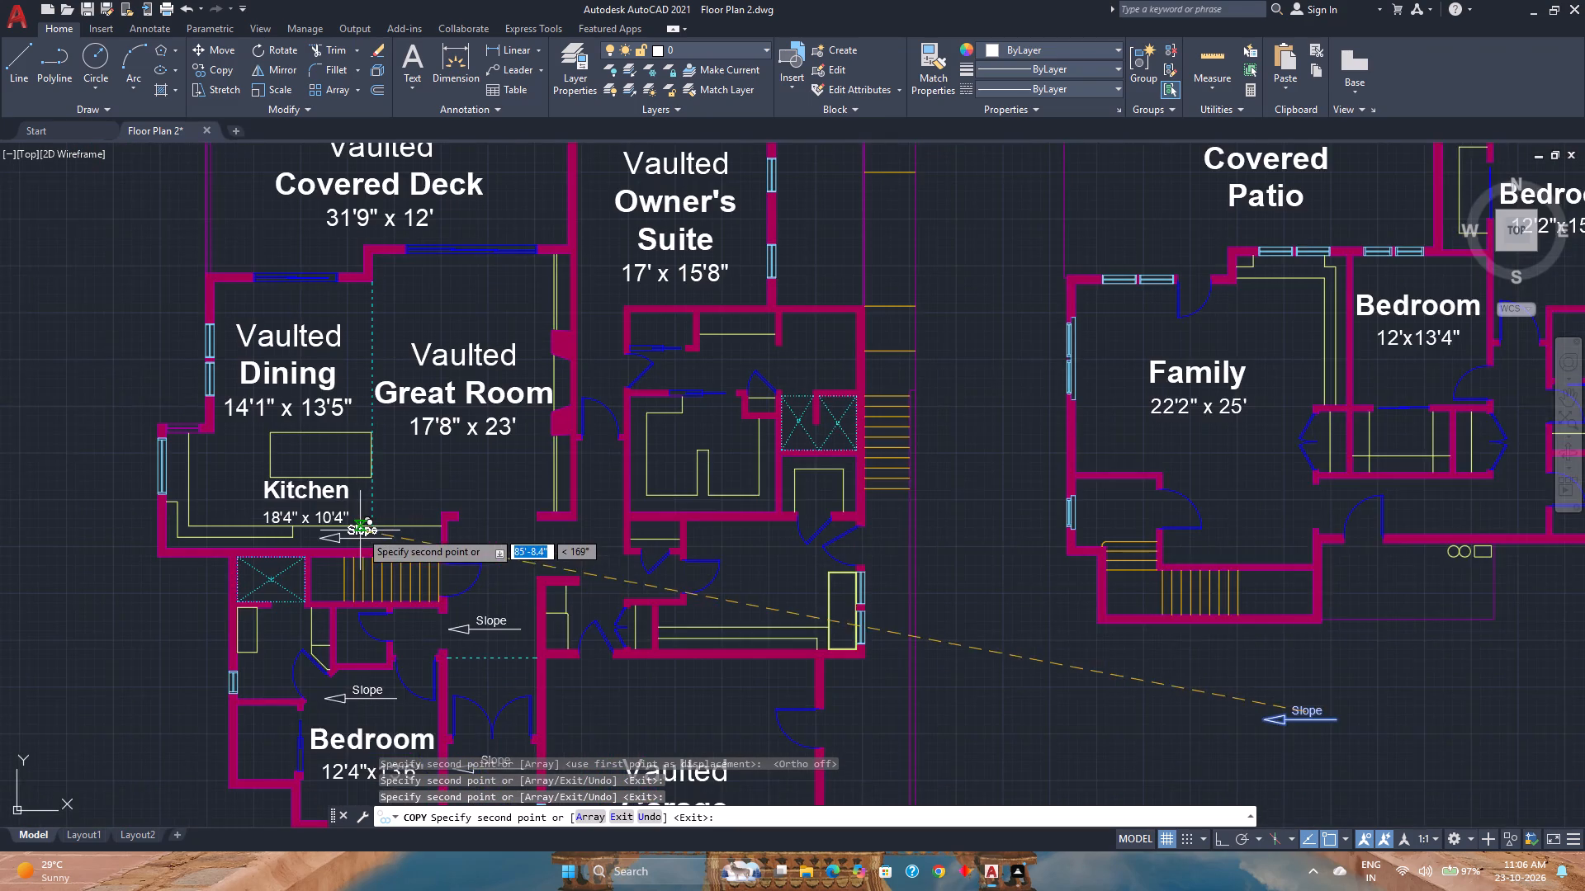
{"action": "middle_click_drag", "start_coordinate": [360, 530], "coordinate": [376, 603]}
{"action": "middle_click", "coordinate": [376, 603]}
{"action": "left_click", "coordinate": [433, 357]}
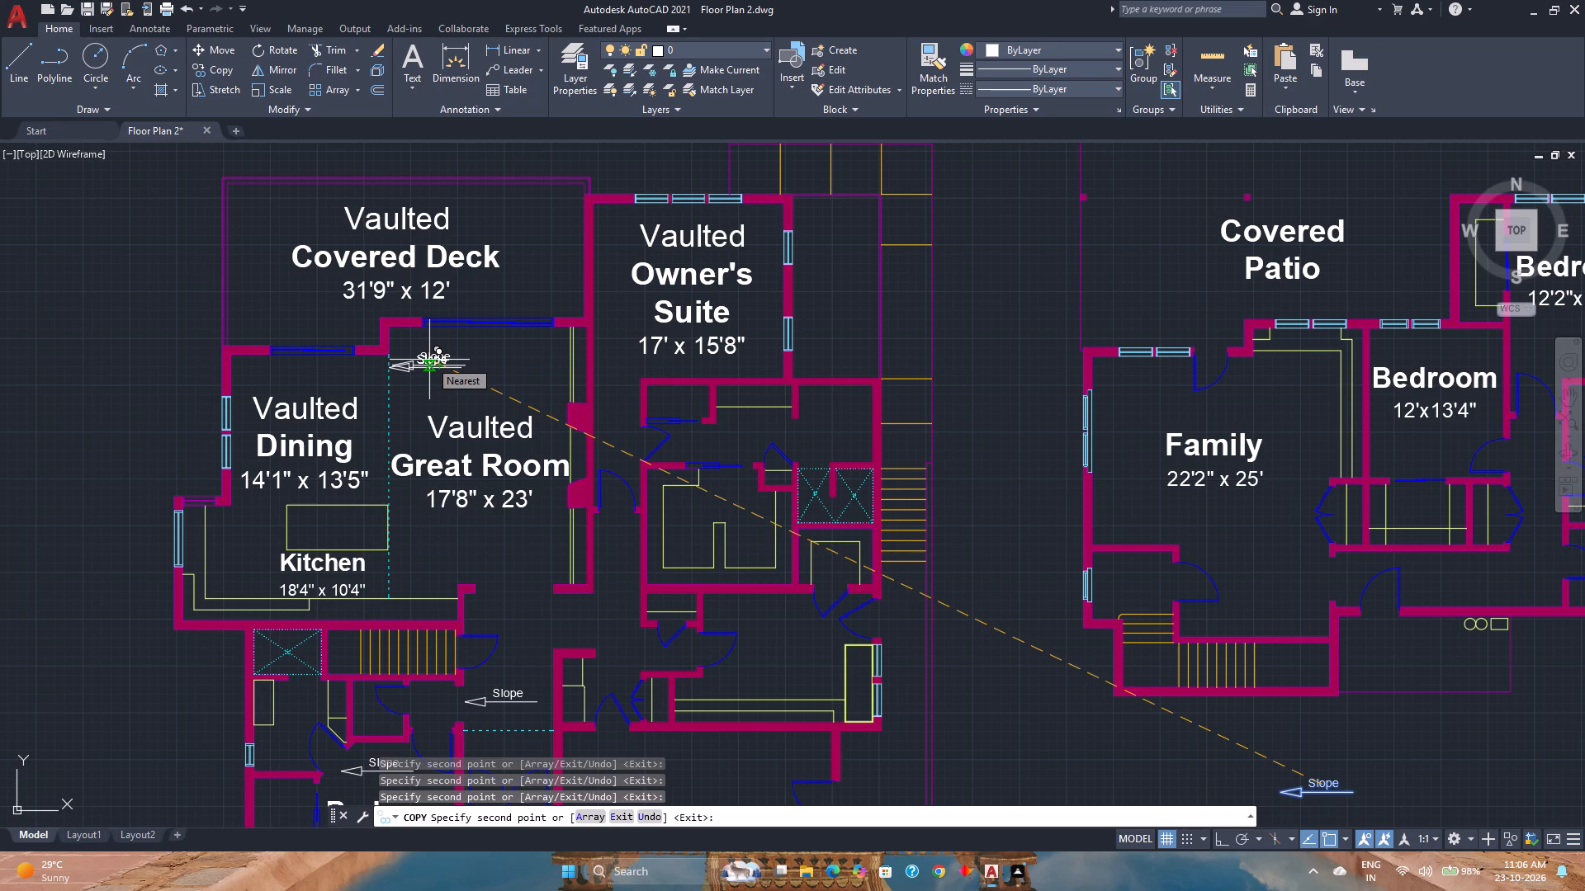
Place one more Slope arrow copy in the empty space just below the original arrow and finish copying.
{"action": "scroll", "coordinate": [429, 360], "scroll_direction": "down", "scroll_amount": 2}
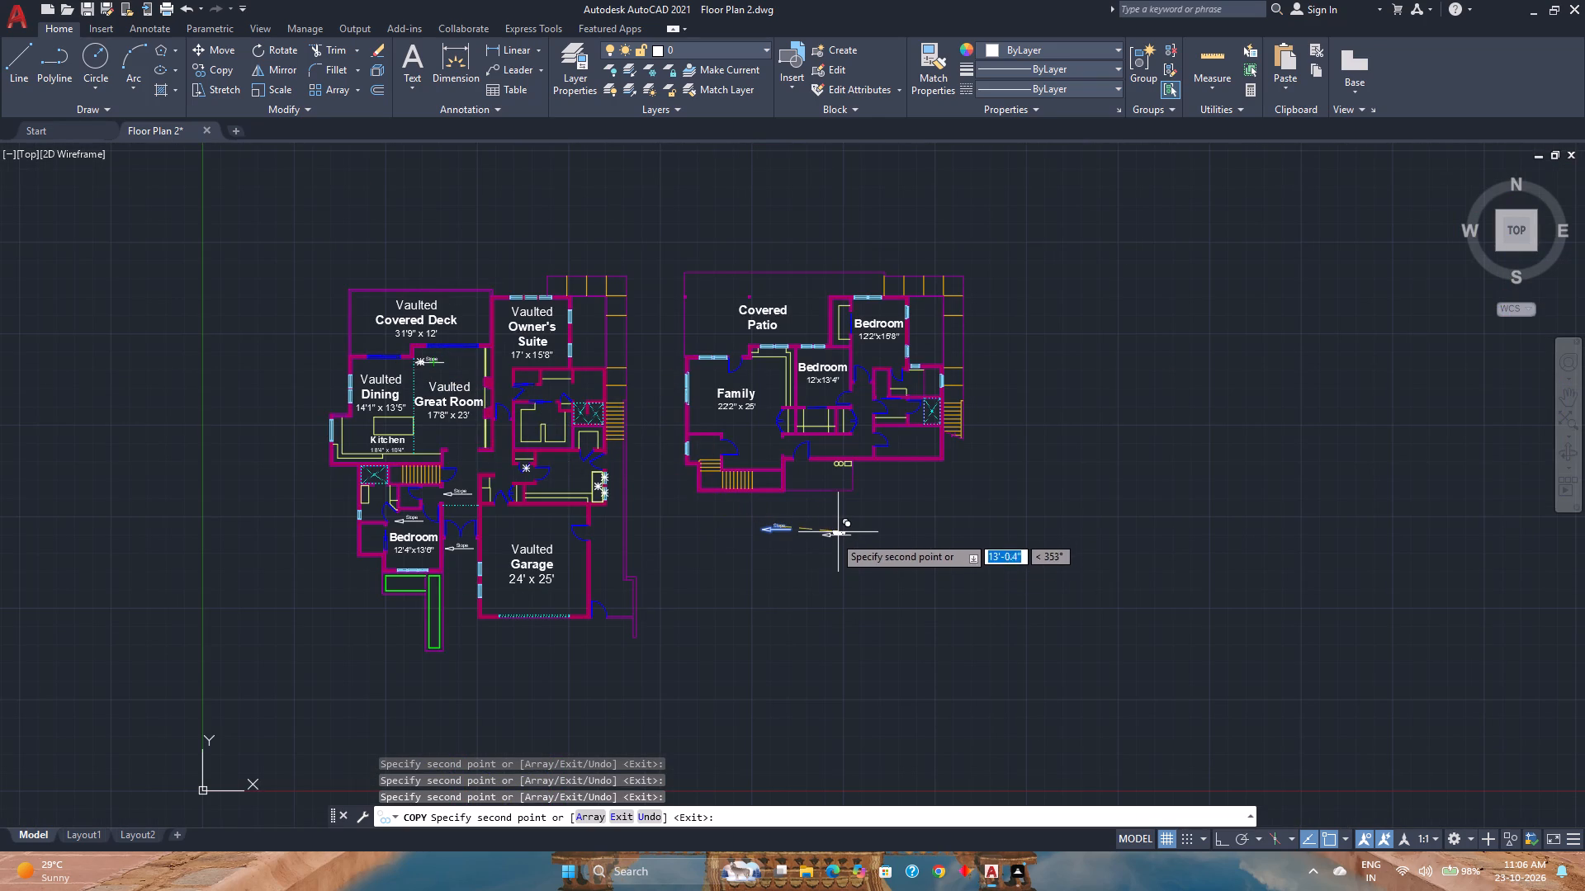
{"action": "left_click", "coordinate": [783, 550]}
{"action": "key", "text": "Escape"}
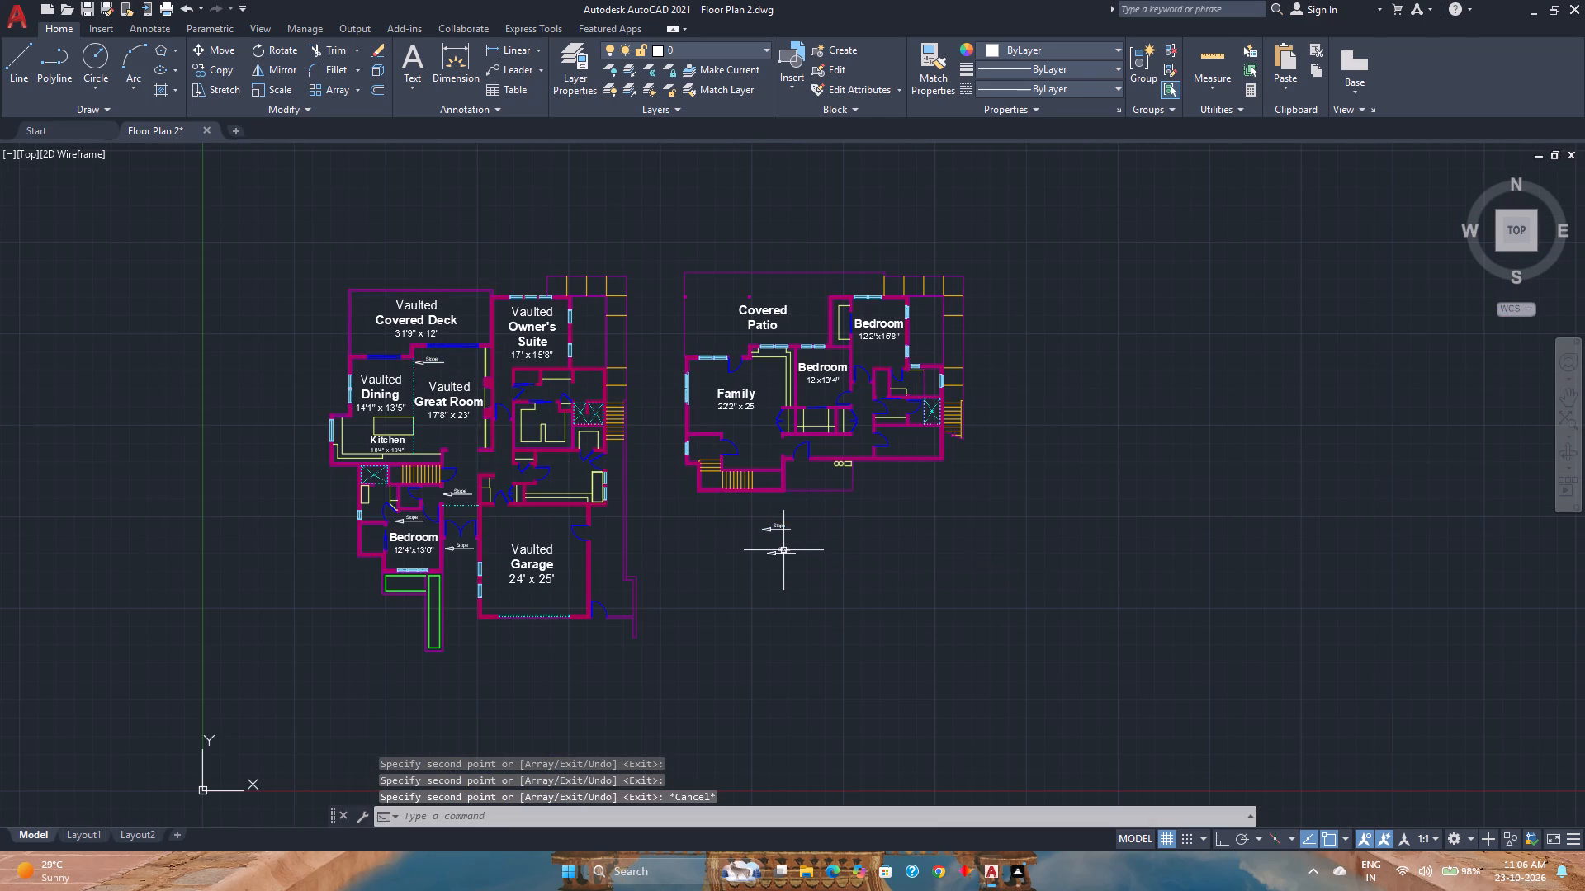
Mirror the lower Slope arrow about a vertical line with Ortho on, erasing the source so it points right.
{"action": "scroll", "coordinate": [783, 550], "scroll_direction": "up", "scroll_amount": 3}
{"action": "left_click", "coordinate": [825, 597]}
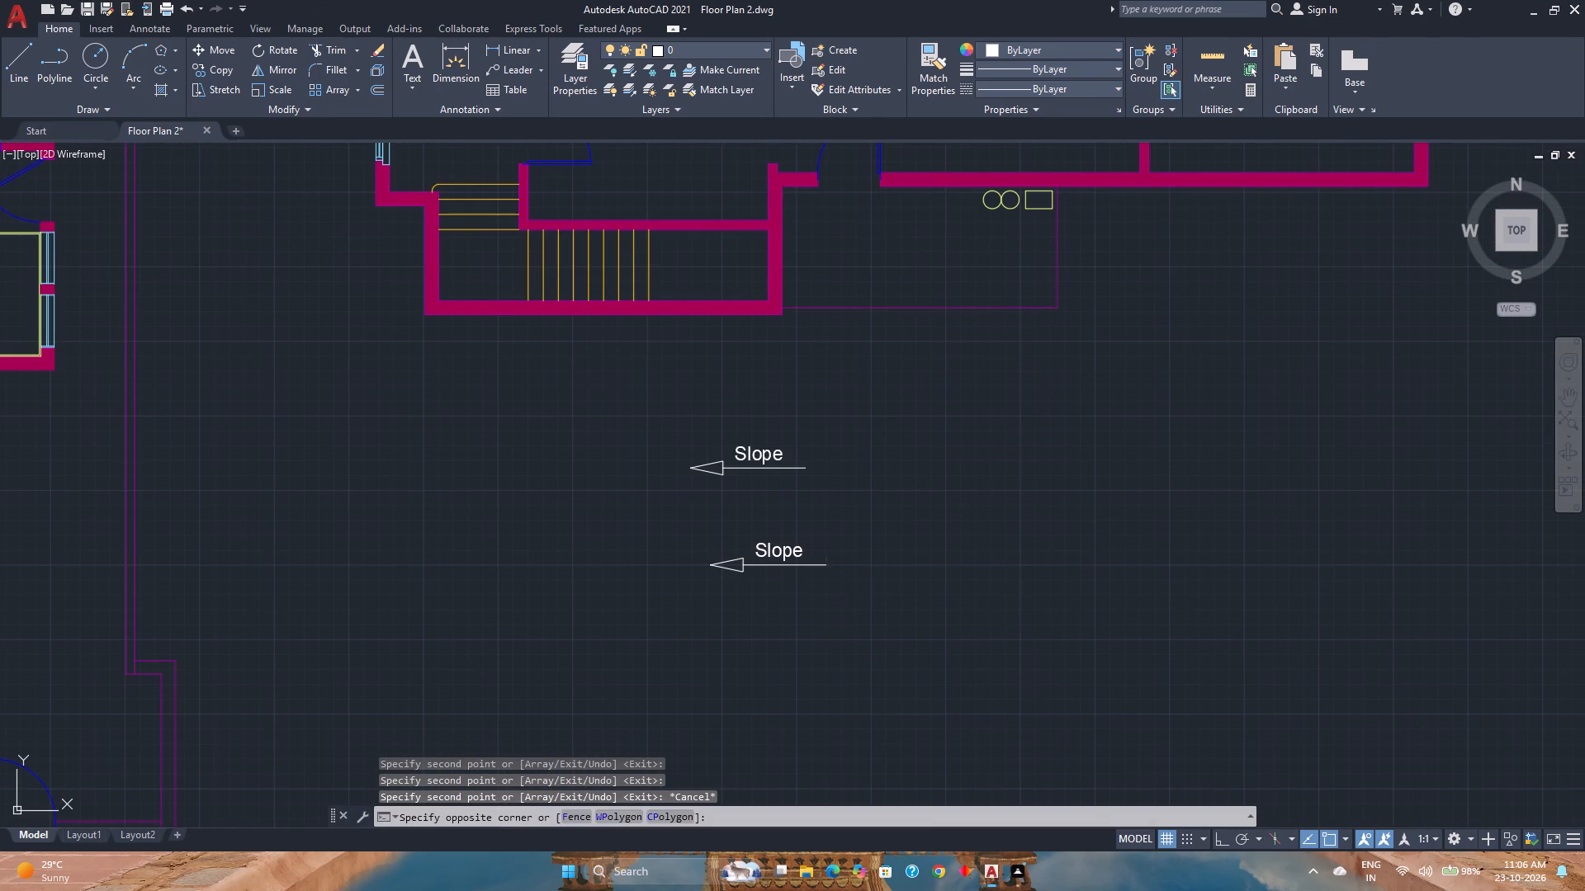
{"action": "left_click", "coordinate": [711, 531]}
{"action": "left_click", "coordinate": [272, 62]}
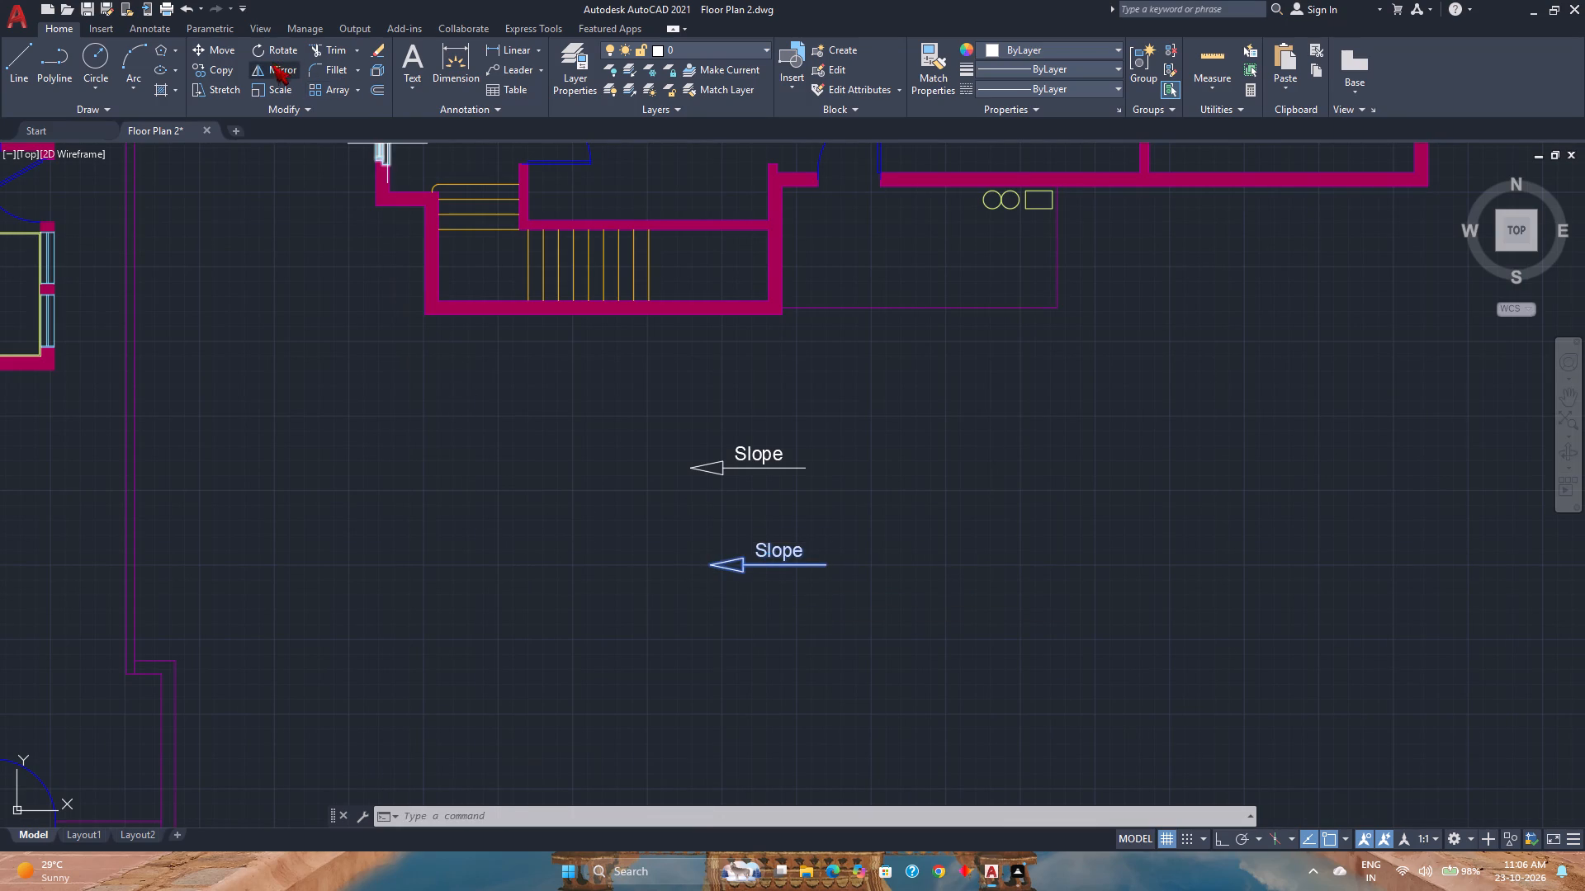
{"action": "left_click", "coordinate": [783, 661]}
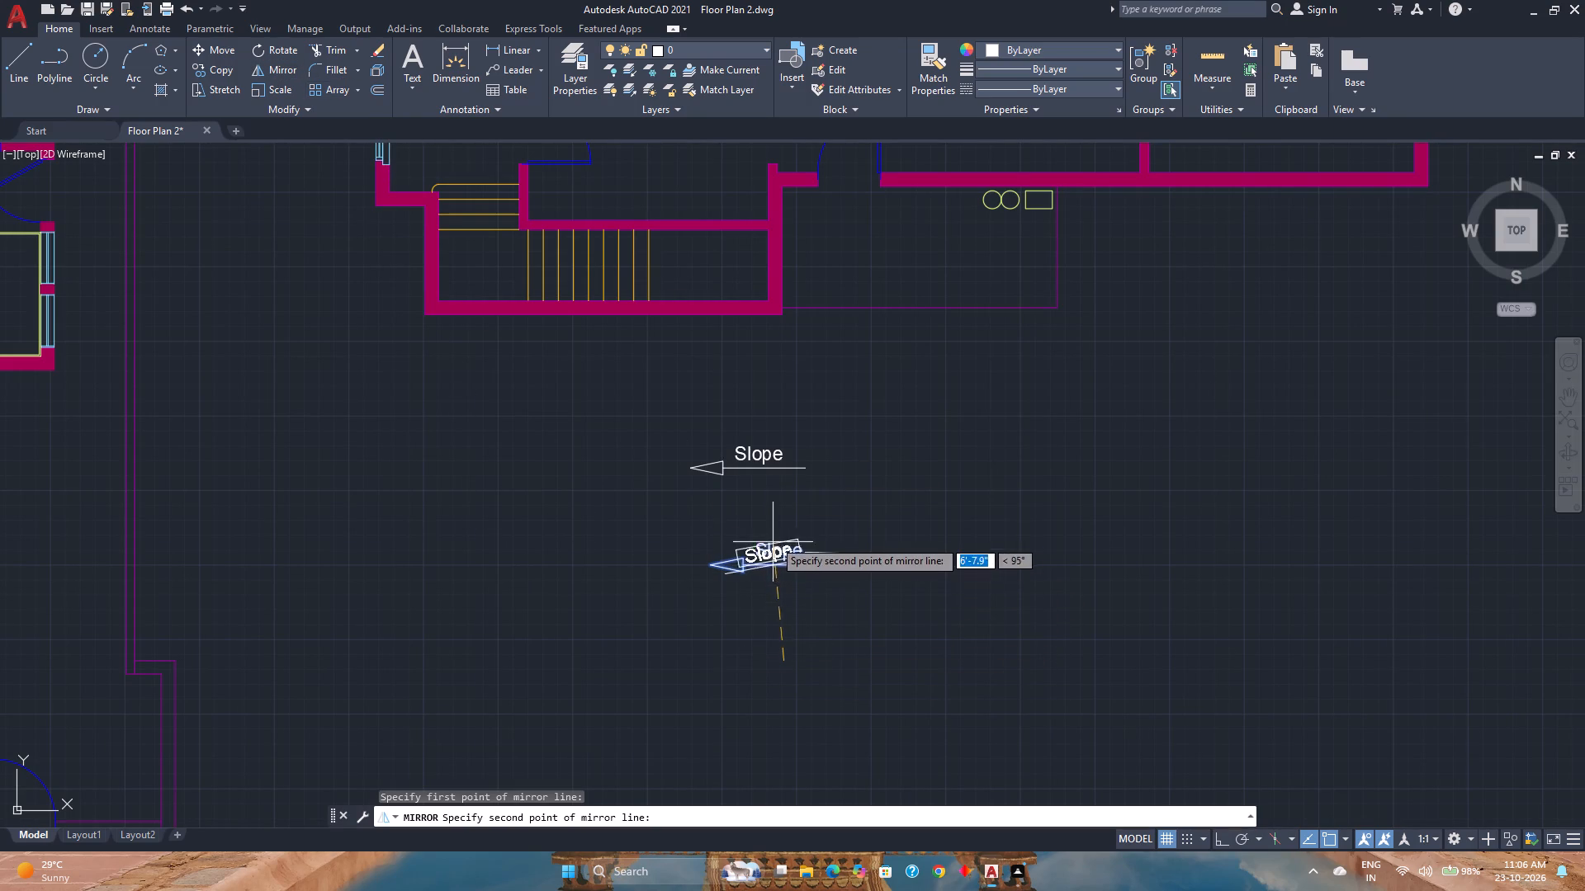
{"action": "key", "text": "F8"}
{"action": "left_click", "coordinate": [779, 520]}
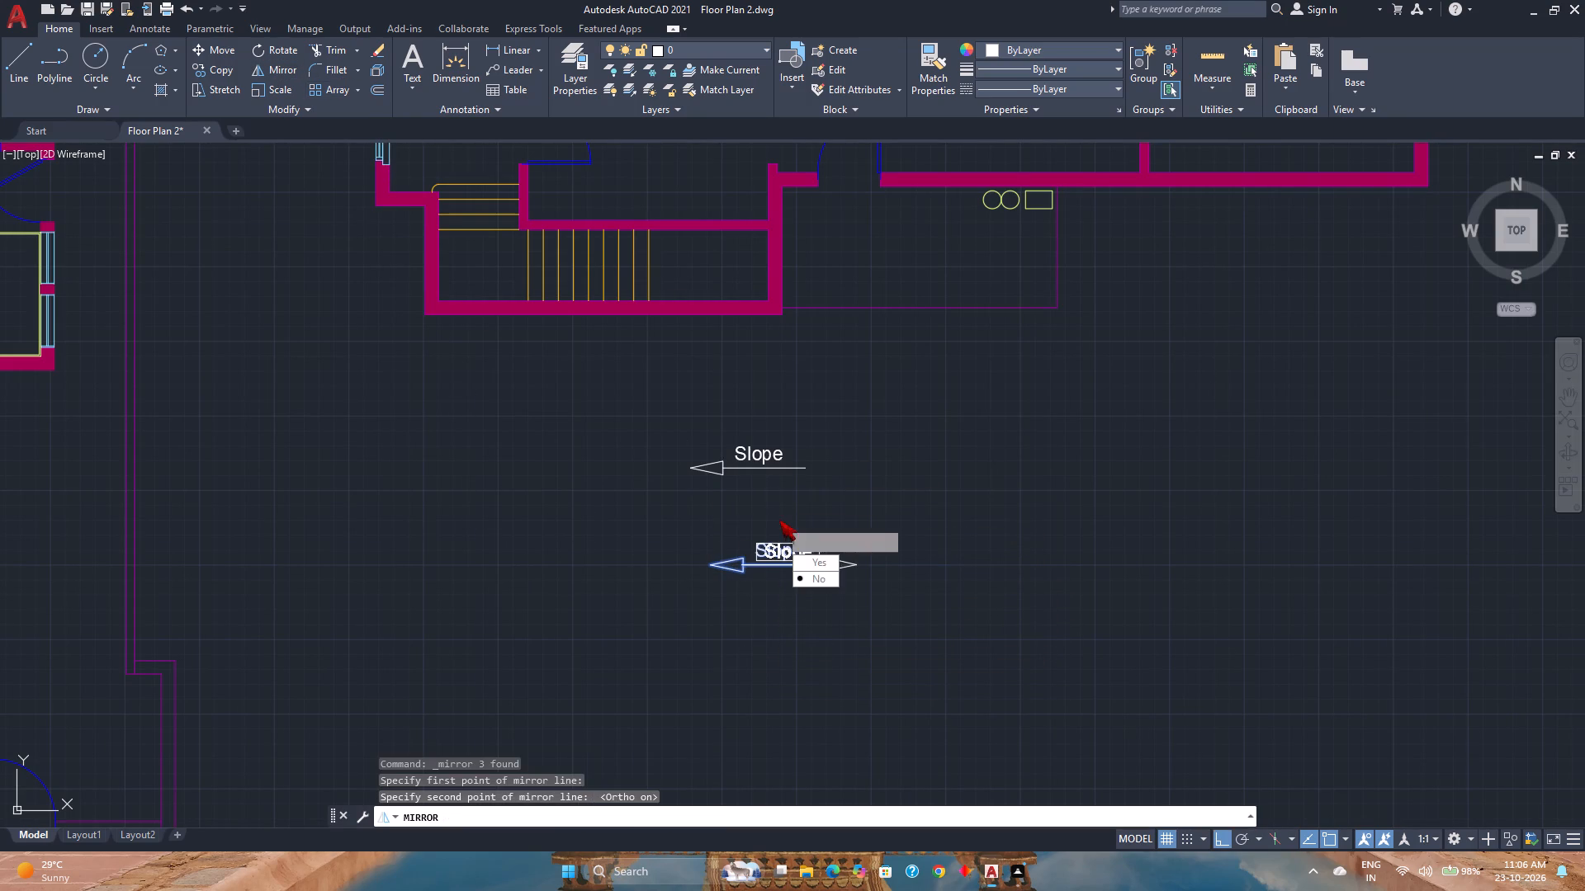
{"action": "left_click_drag", "start_coordinate": [815, 560], "coordinate": [779, 520]}
{"action": "scroll", "coordinate": [763, 558], "scroll_direction": "down", "scroll_amount": 2}
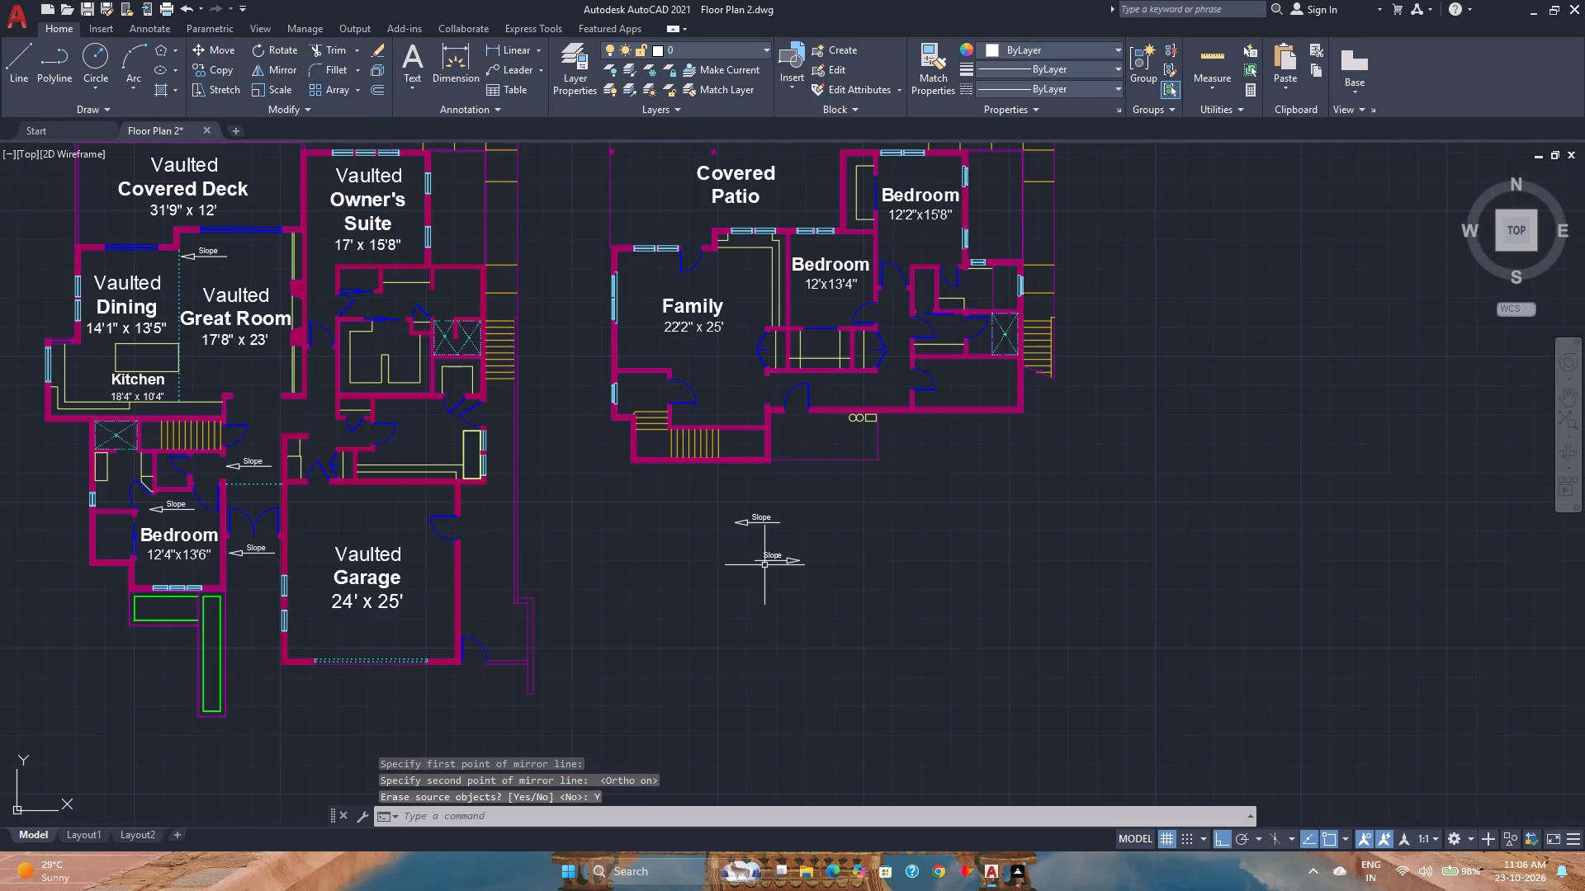
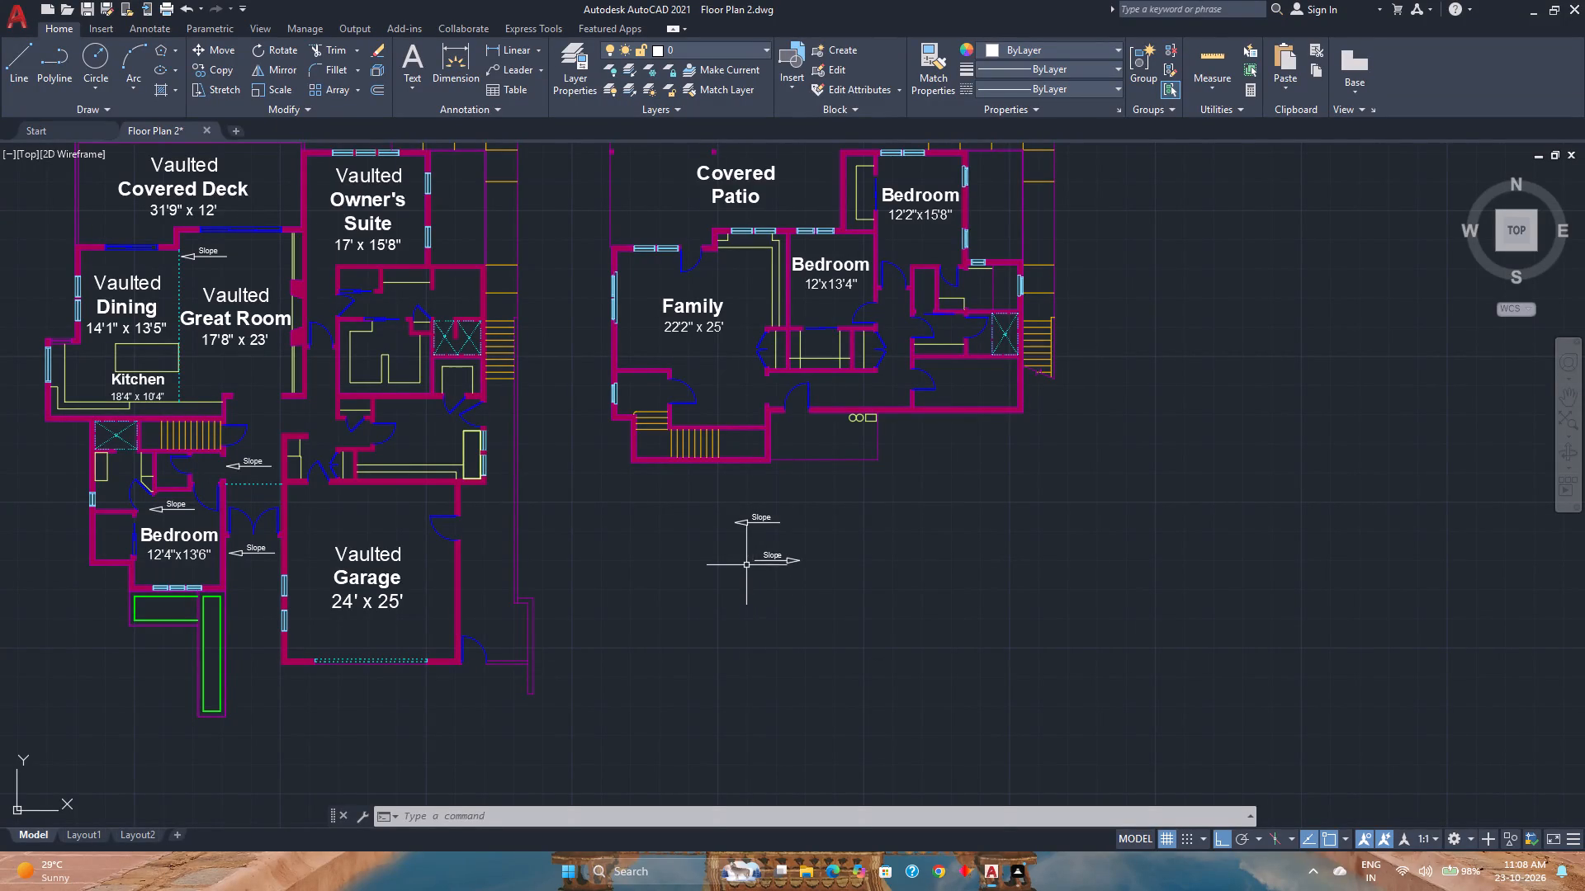
With Ortho off, copy the right-pointing Slope arrow to above the Garage label and into the room just north of the Garage.
{"action": "left_click", "coordinate": [771, 559]}
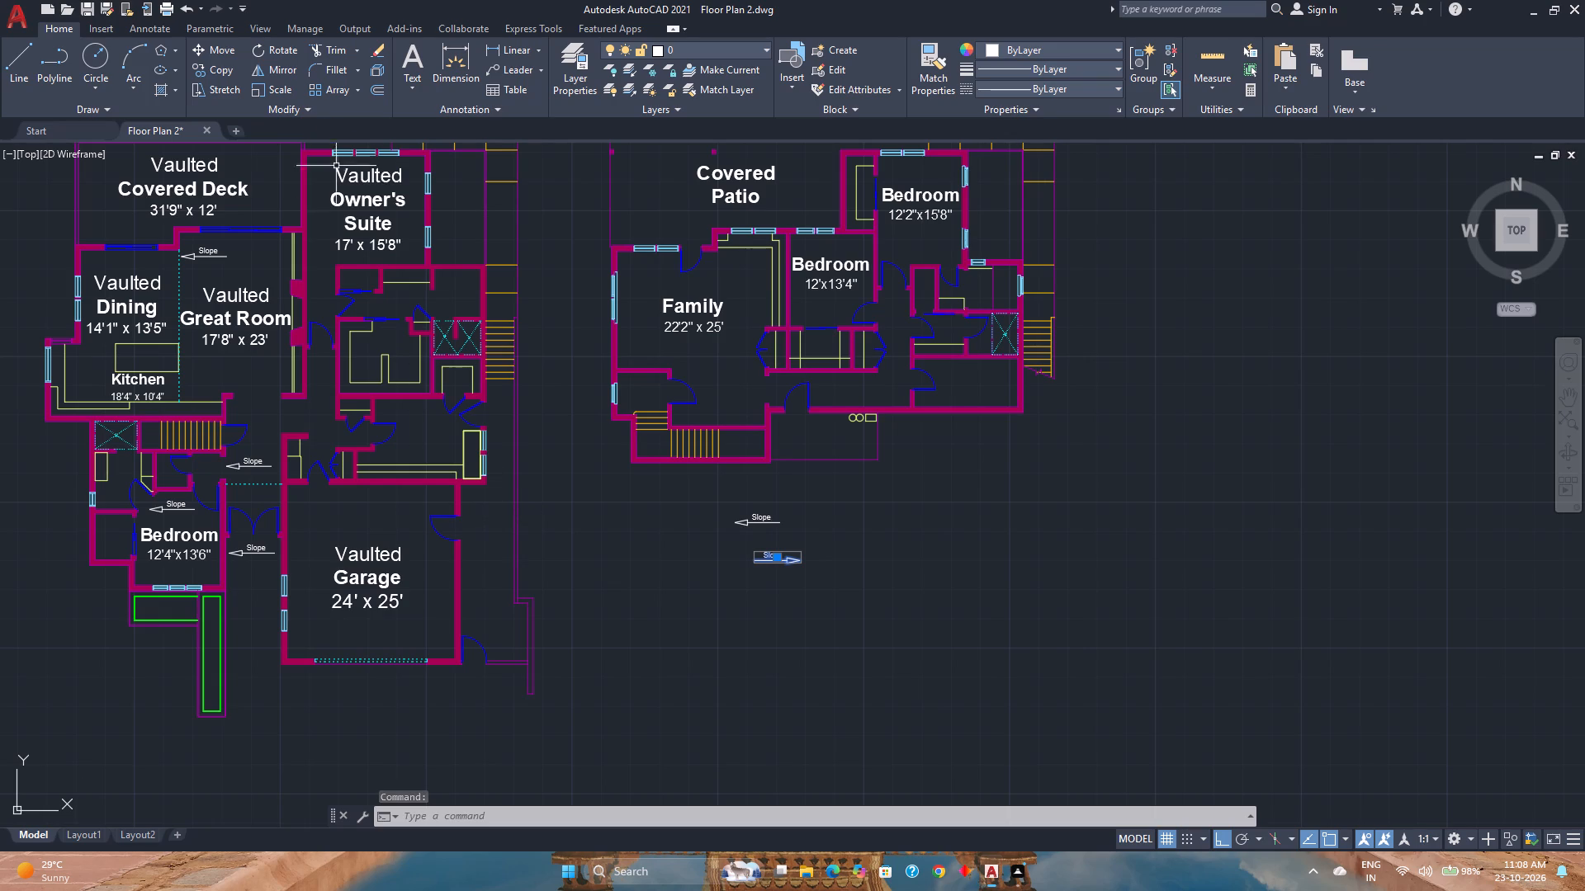
{"action": "left_click", "coordinate": [212, 64]}
{"action": "scroll", "coordinate": [753, 563], "scroll_direction": "up", "scroll_amount": 3}
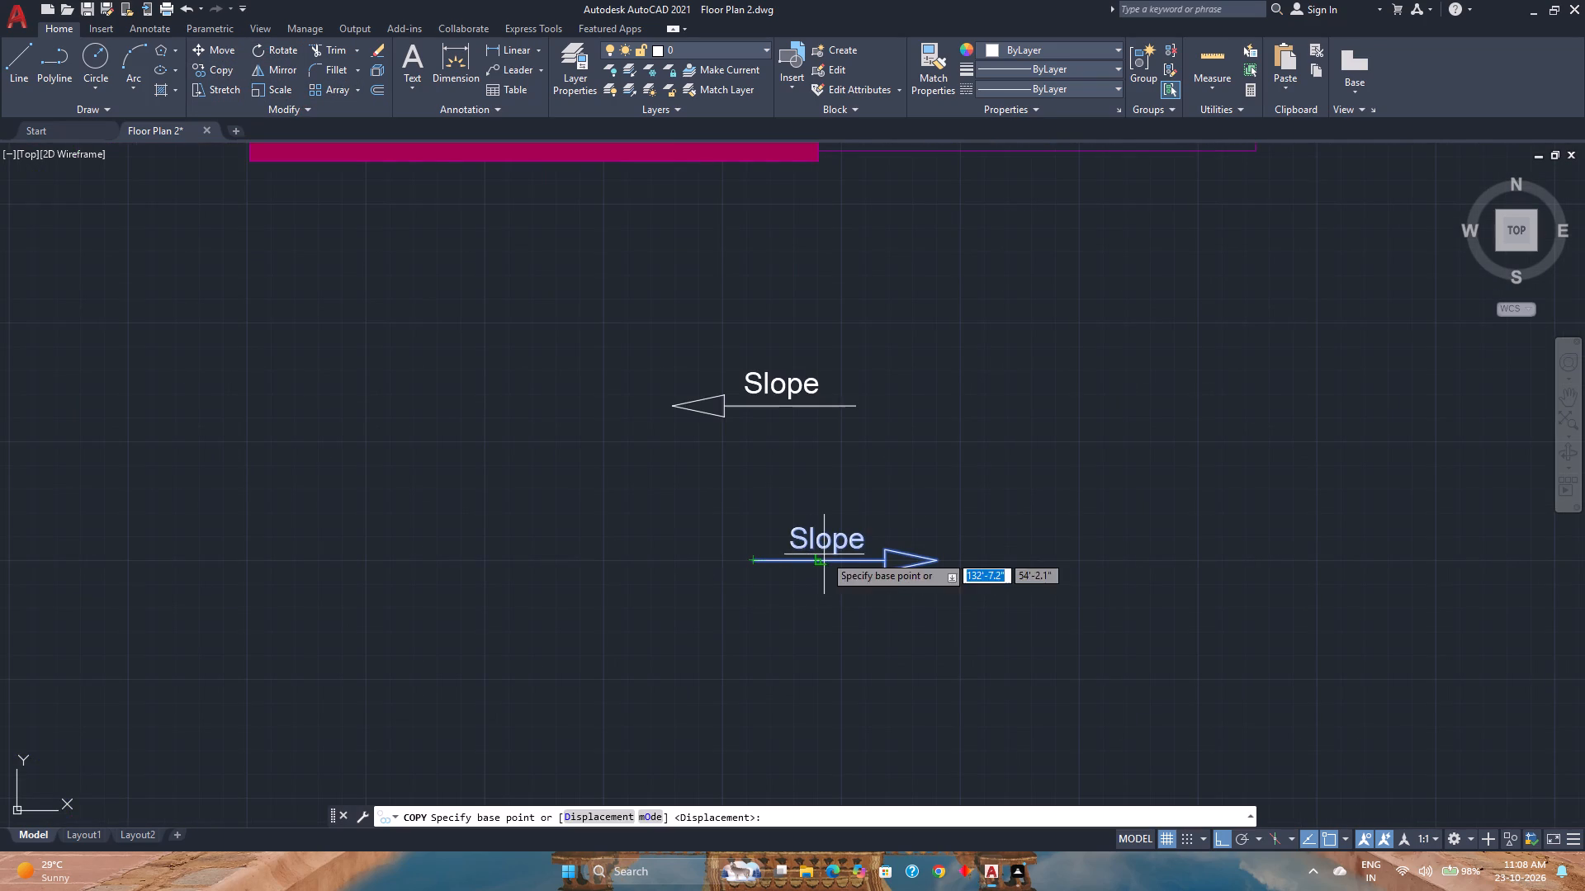
{"action": "left_click", "coordinate": [834, 556]}
{"action": "scroll", "coordinate": [832, 559], "scroll_direction": "down", "scroll_amount": 2}
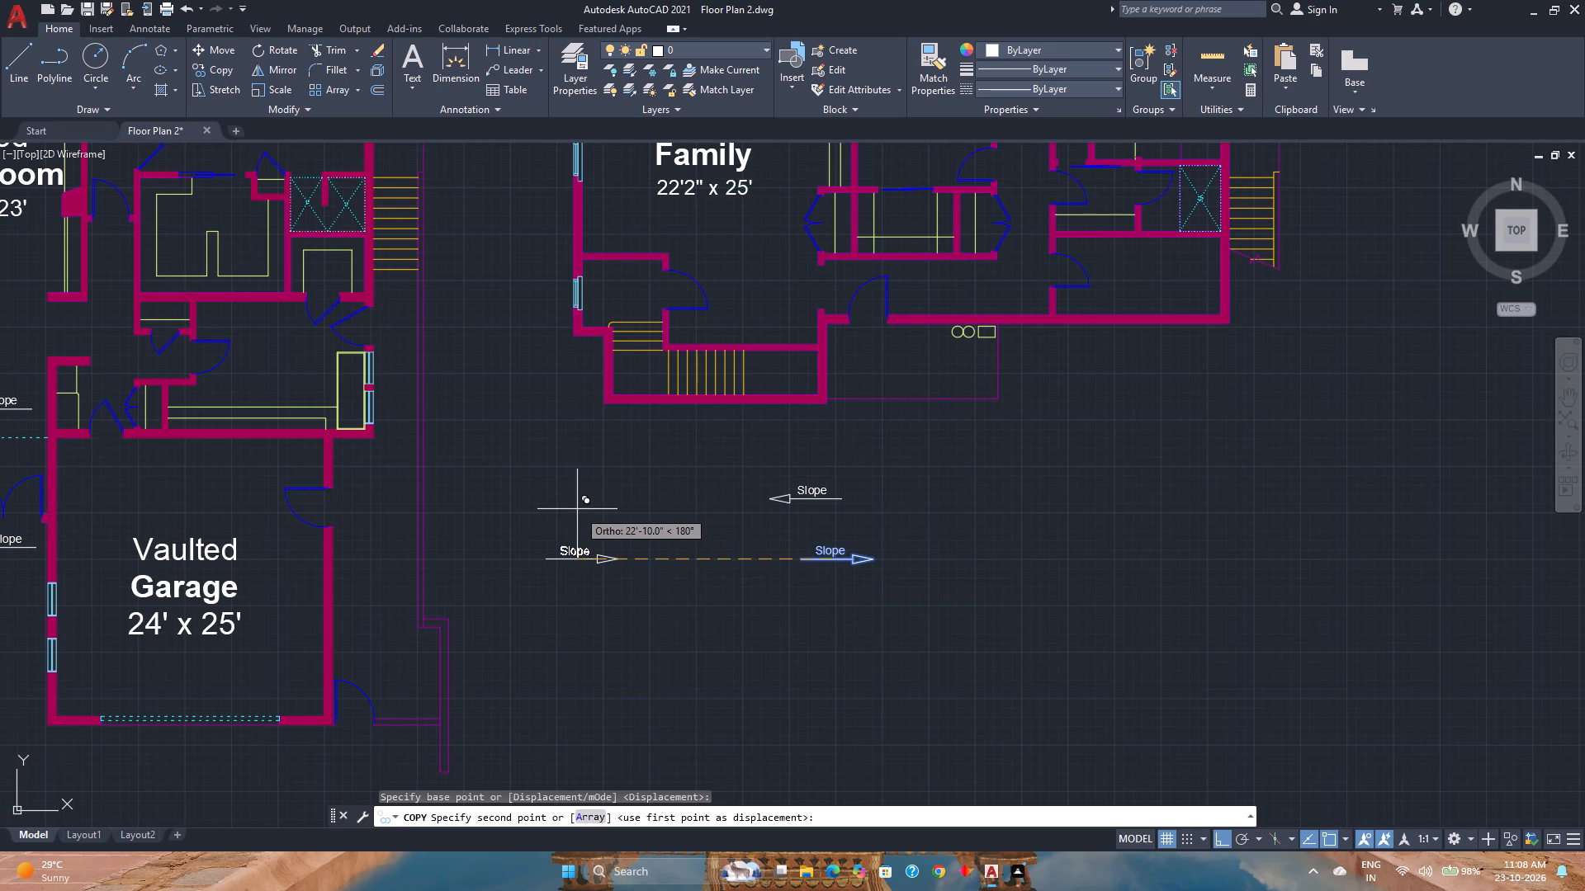
{"action": "key", "text": "F8"}
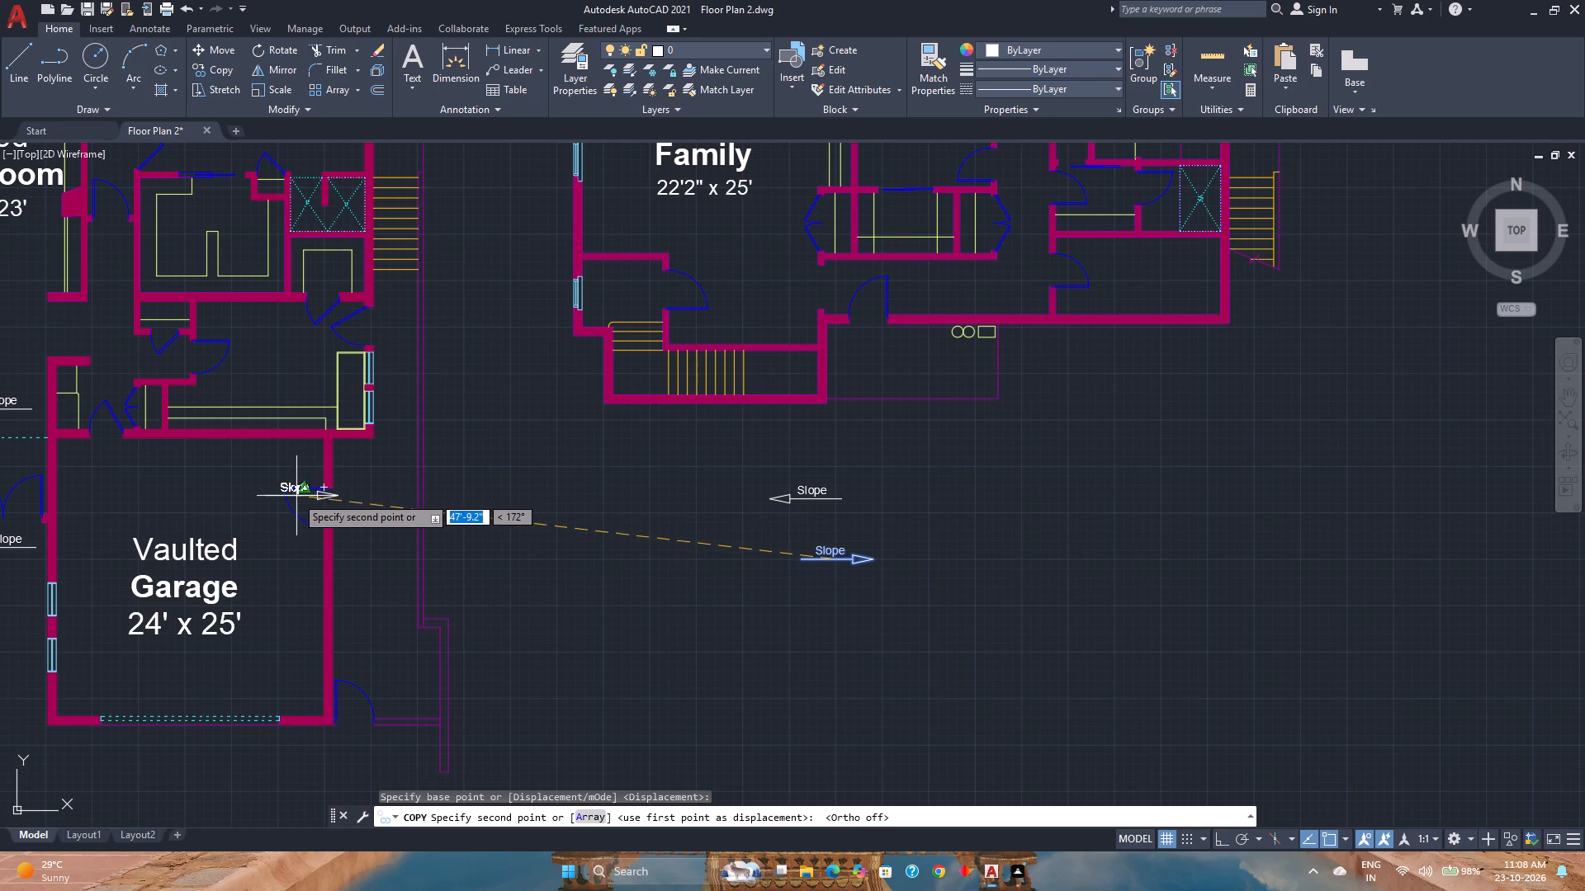
{"action": "left_click", "coordinate": [184, 491]}
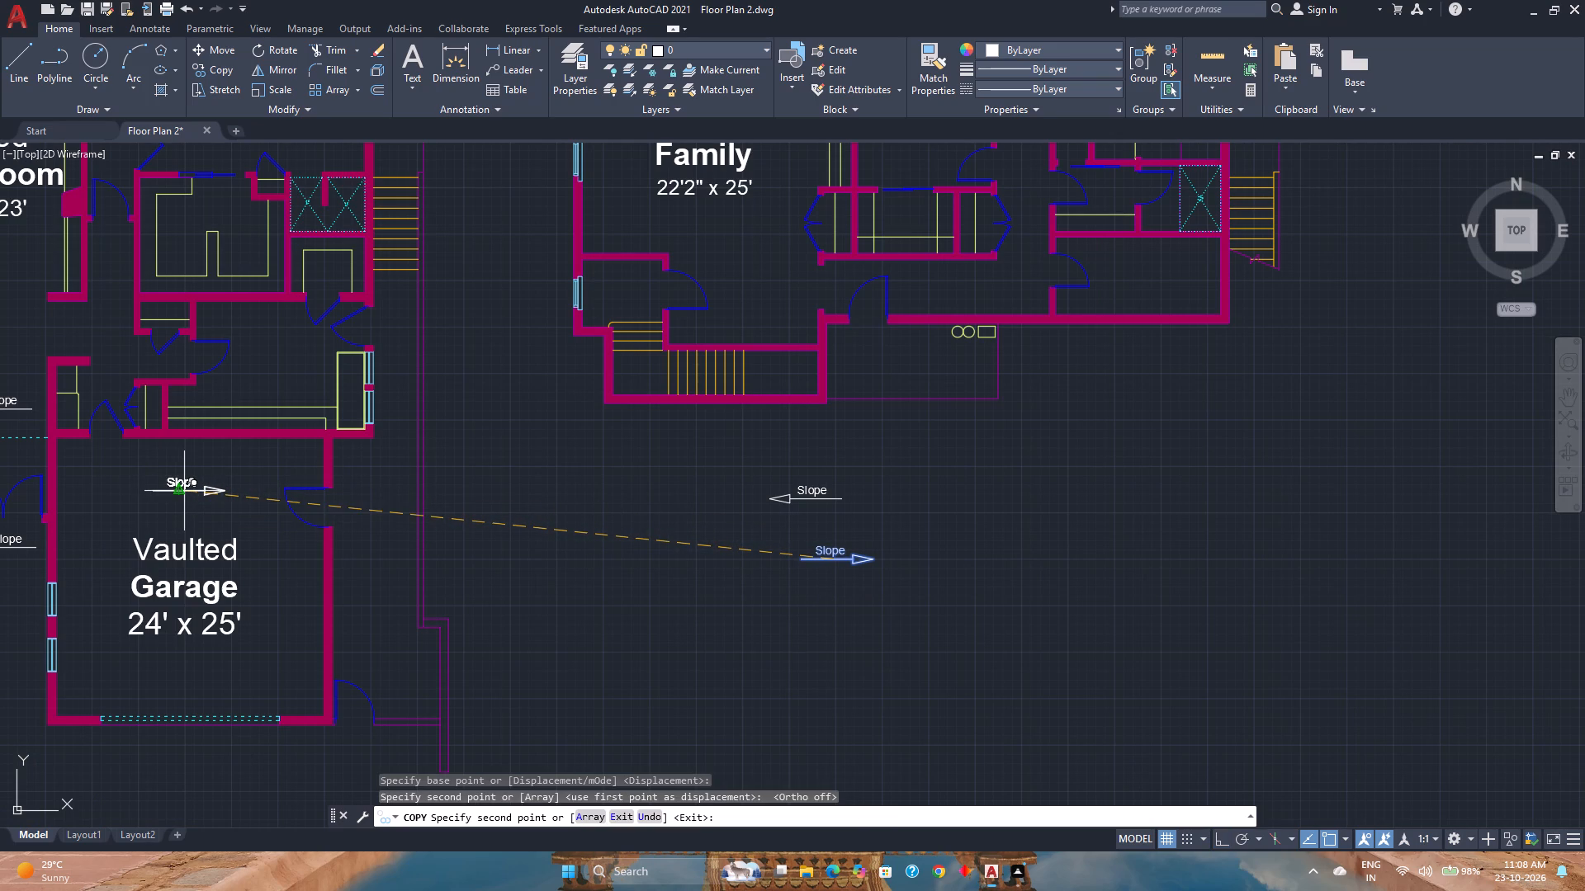
{"action": "middle_click", "coordinate": [248, 373]}
{"action": "middle_click_drag", "start_coordinate": [252, 372], "coordinate": [331, 502]}
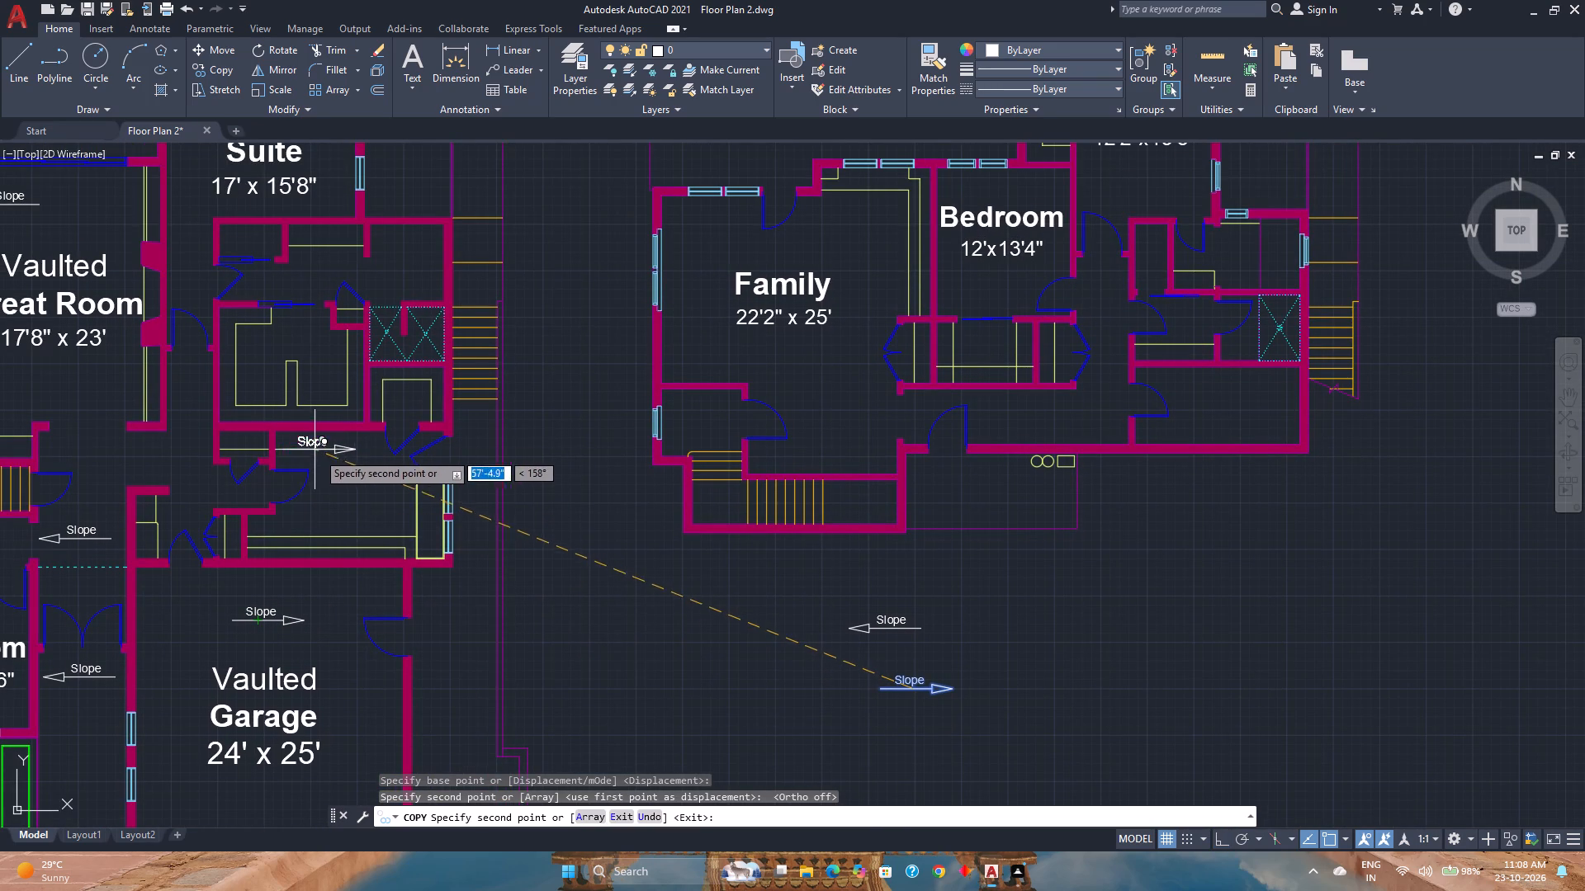
{"action": "left_click", "coordinate": [333, 452]}
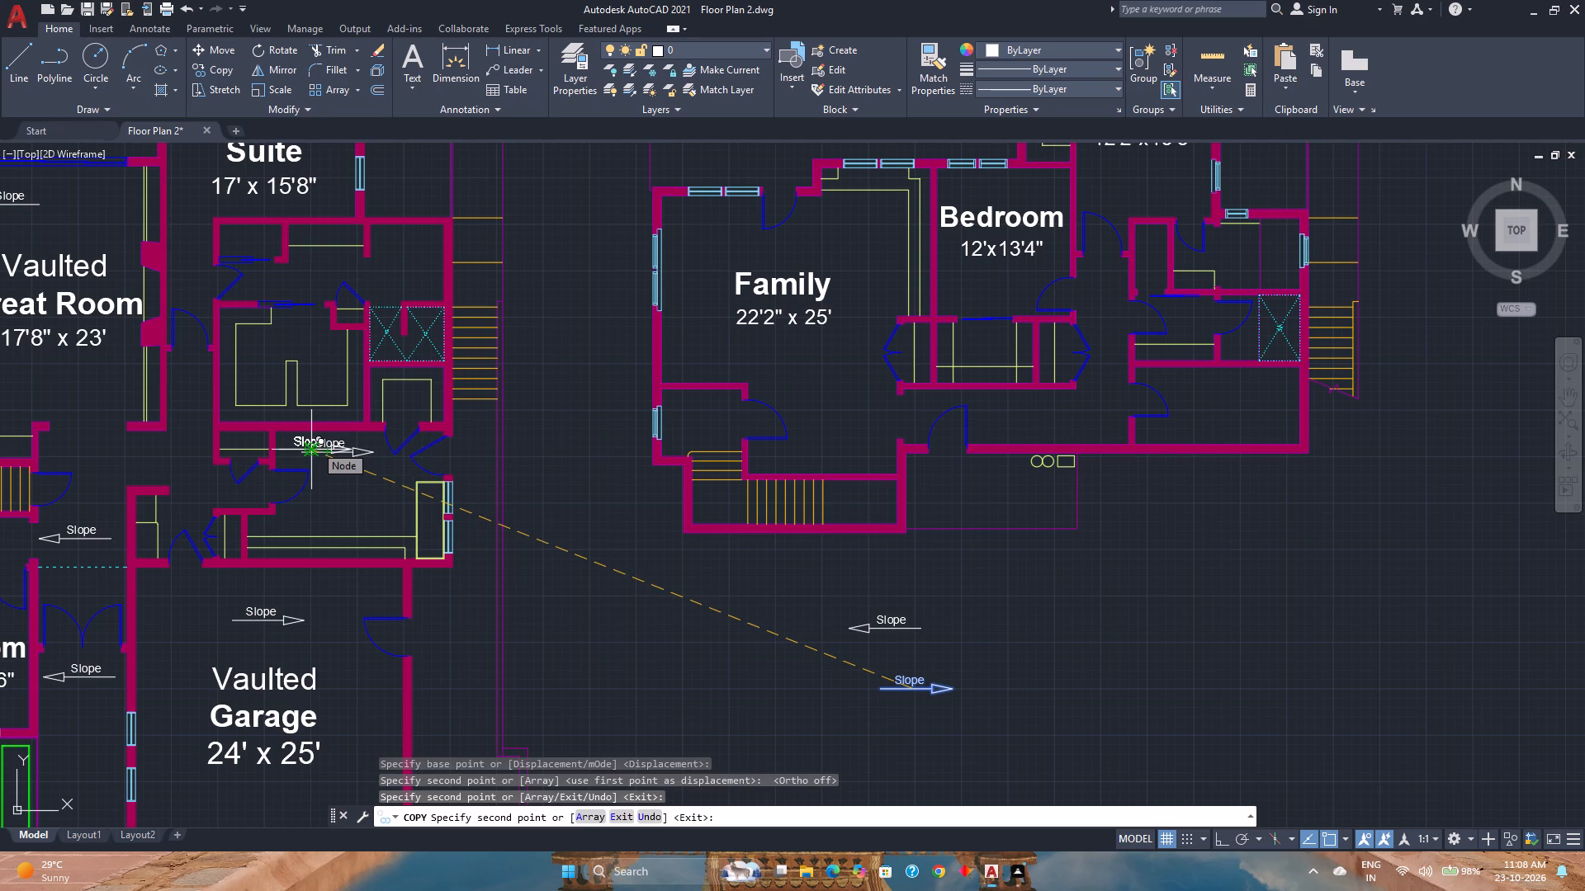
{"action": "key", "text": "Escape"}
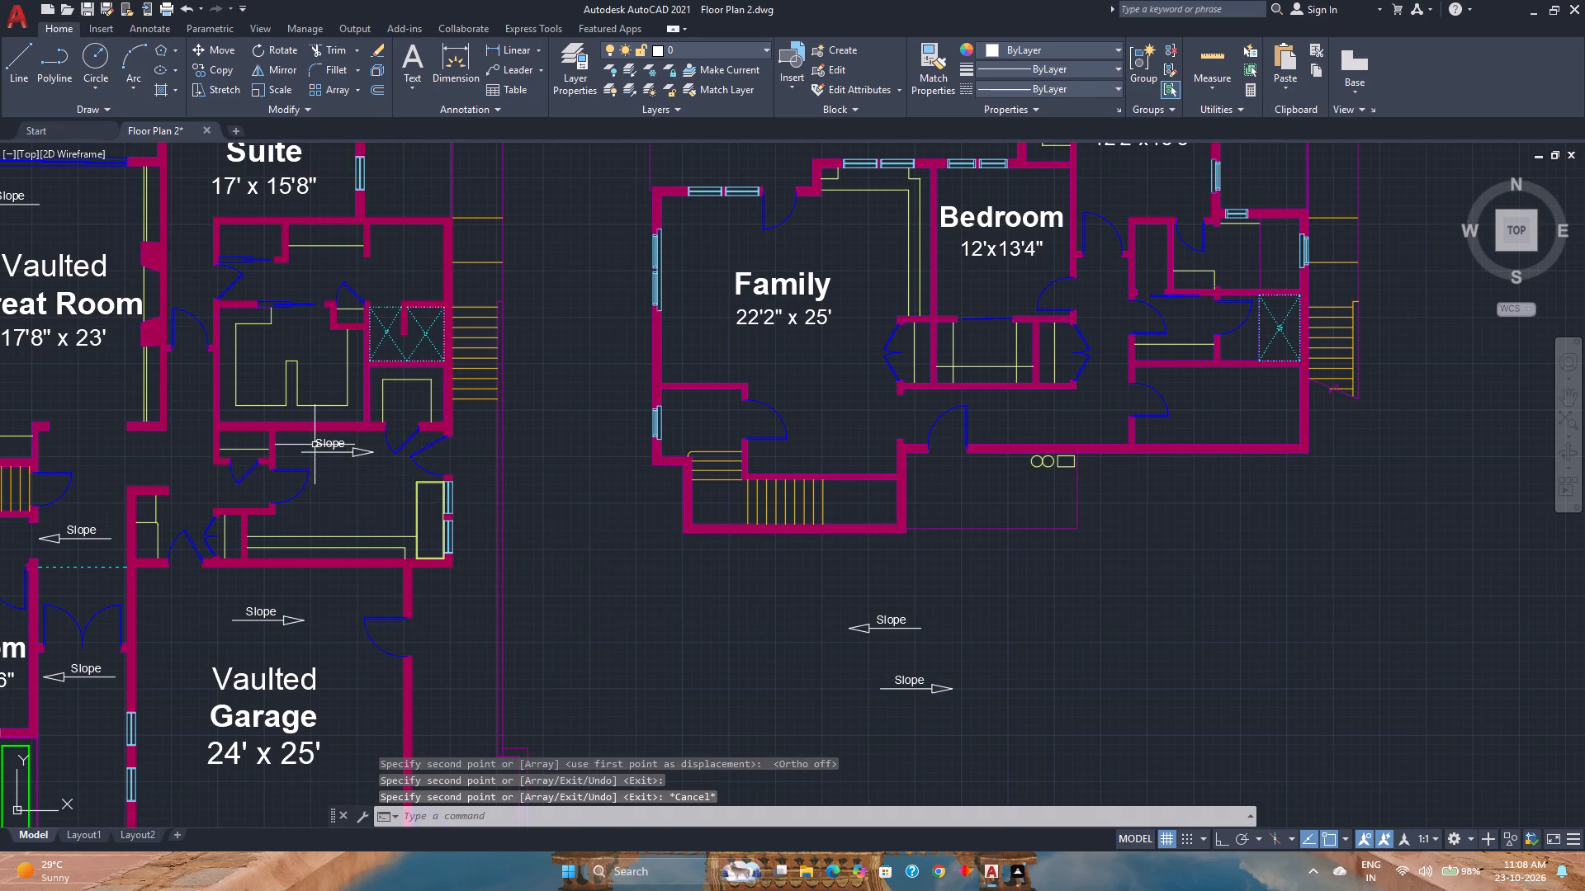
Rotate the Slope arrow in the Great Room by 90° with Ortho on so it points down.
{"action": "scroll", "coordinate": [315, 445], "scroll_direction": "down", "scroll_amount": 1}
{"action": "middle_click_drag", "start_coordinate": [315, 445], "coordinate": [336, 455]}
{"action": "middle_click_drag", "start_coordinate": [340, 457], "coordinate": [535, 597]}
{"action": "middle_click", "coordinate": [535, 597]}
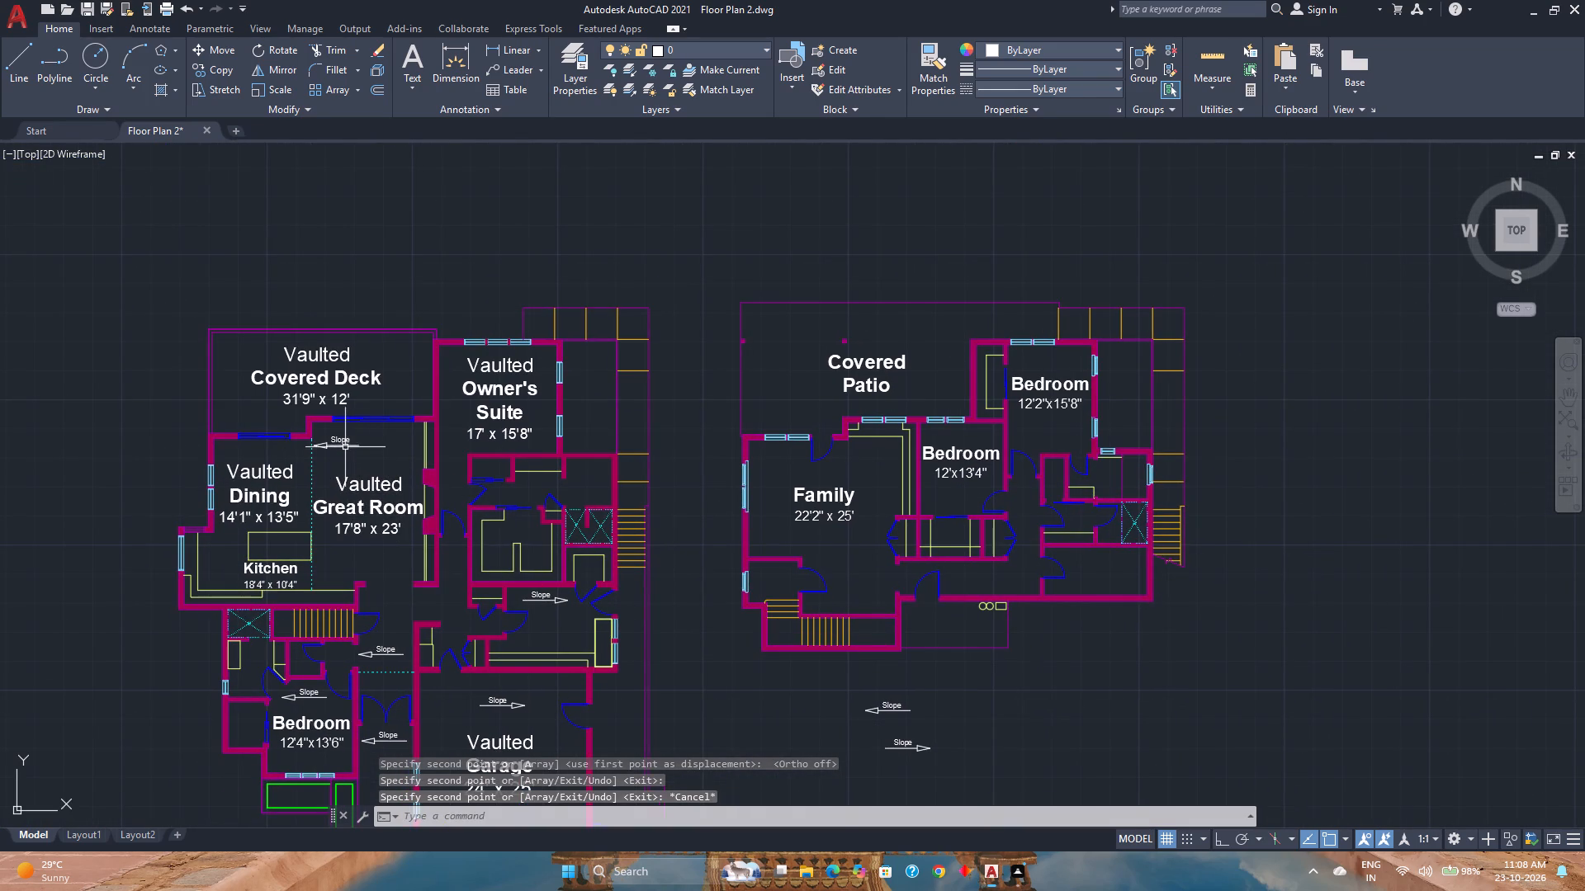
{"action": "left_click", "coordinate": [345, 445]}
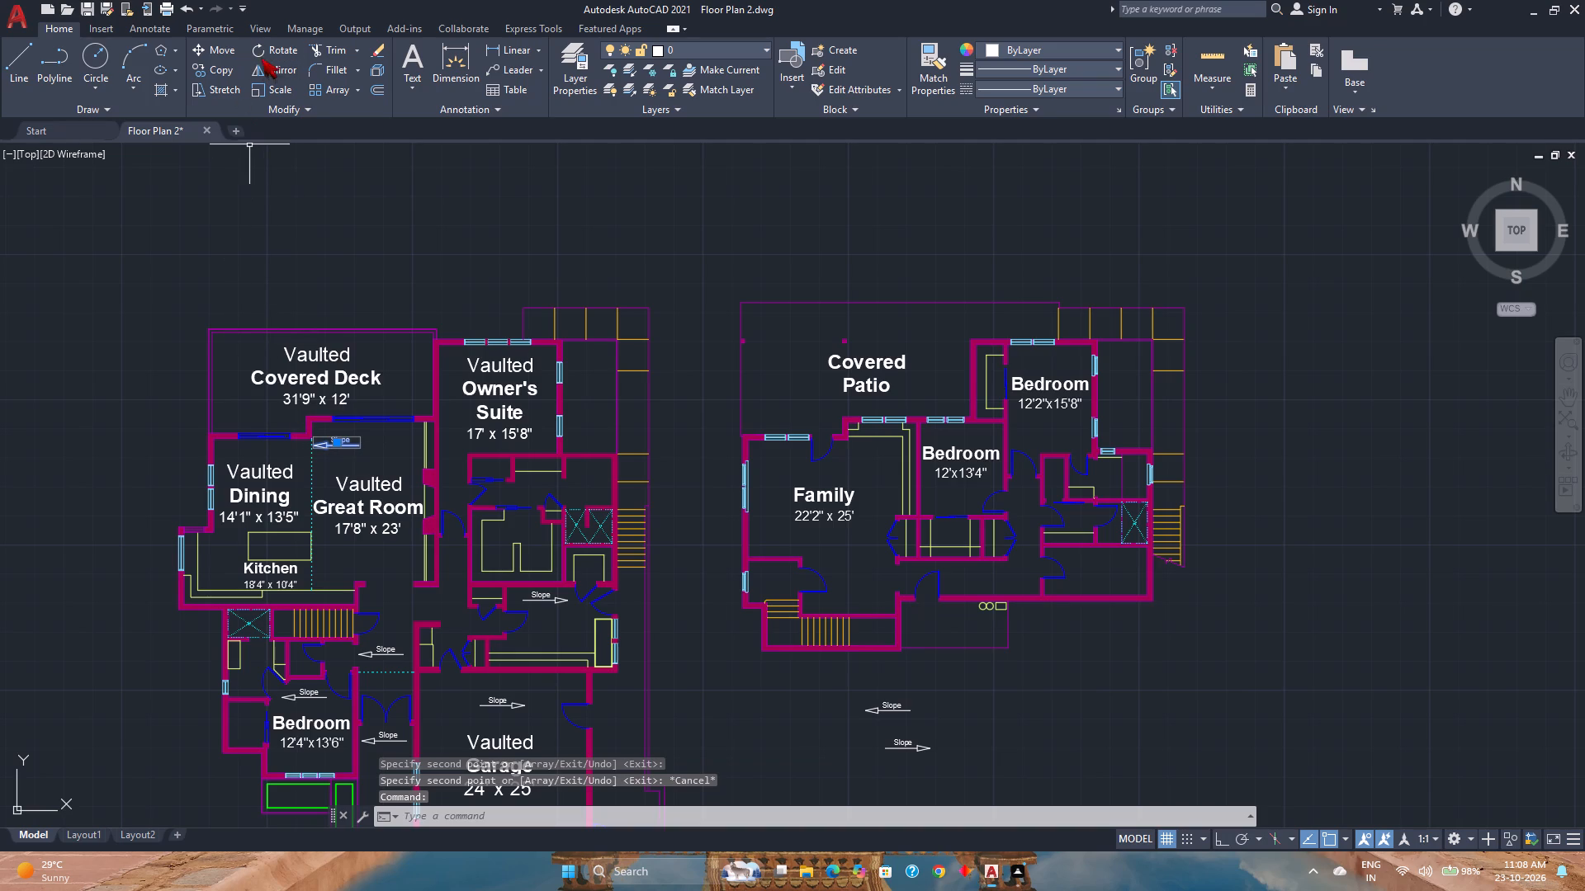
{"action": "left_click", "coordinate": [263, 54]}
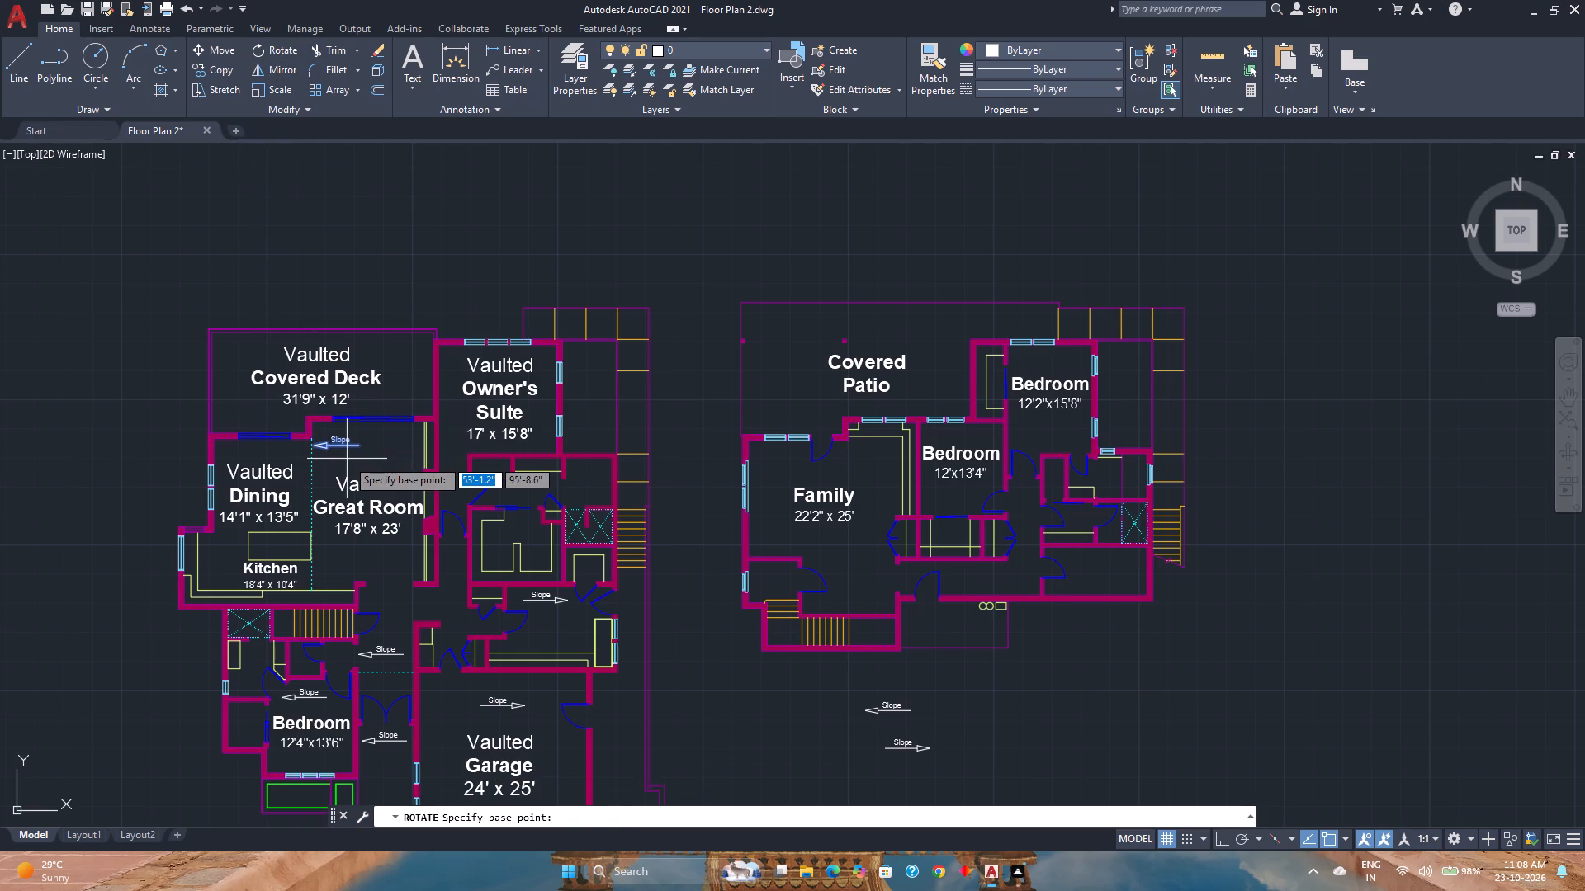
{"action": "key", "text": "F8"}
{"action": "scroll", "coordinate": [347, 459], "scroll_direction": "up", "scroll_amount": 2}
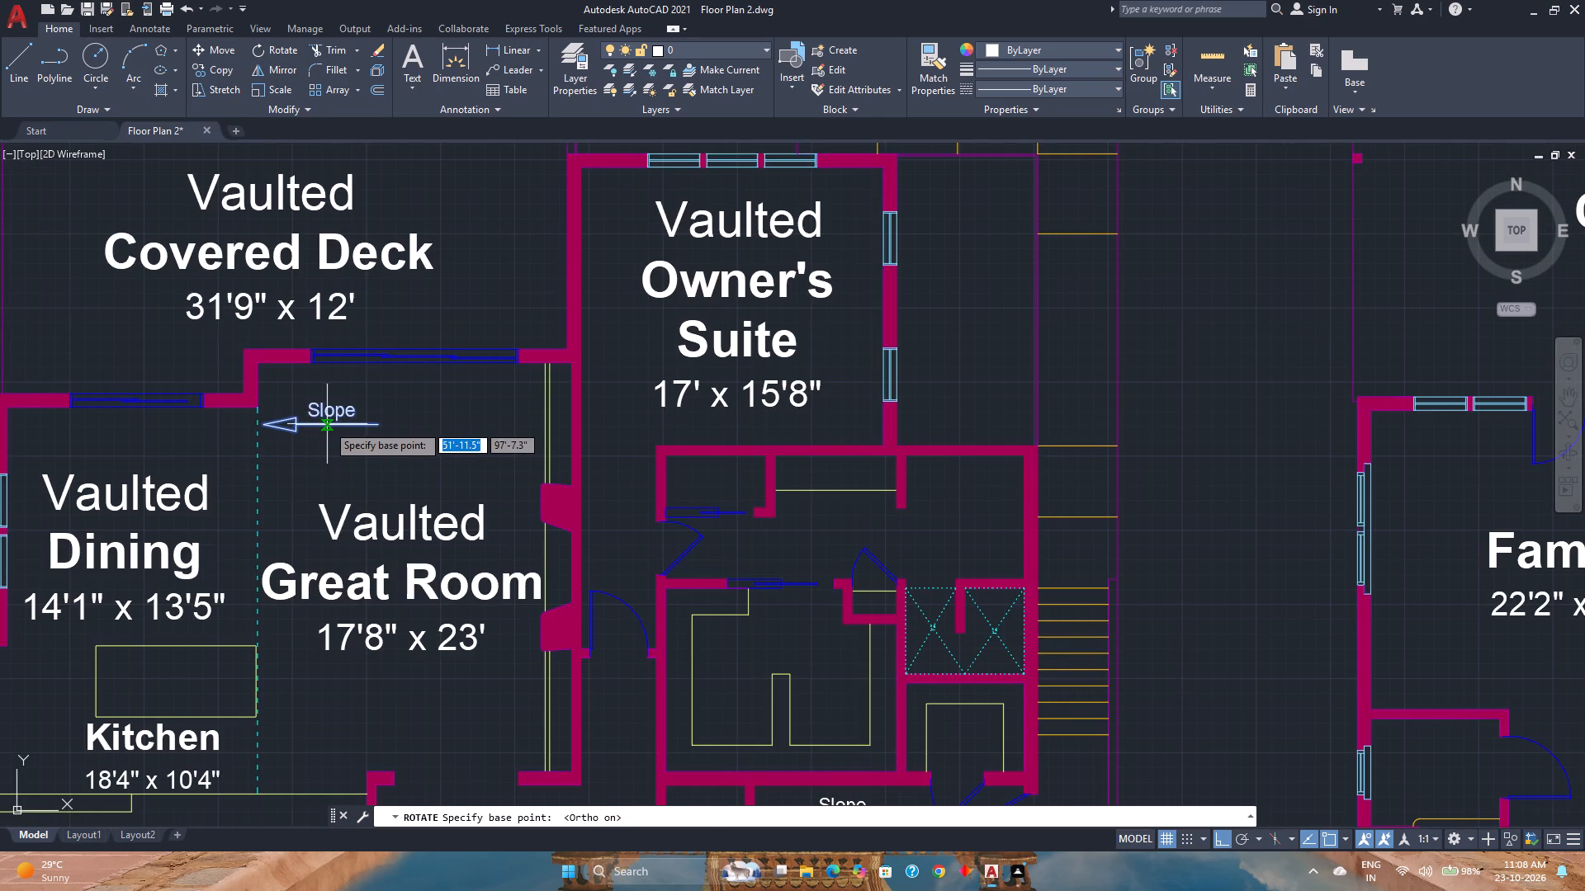
{"action": "left_click", "coordinate": [334, 424]}
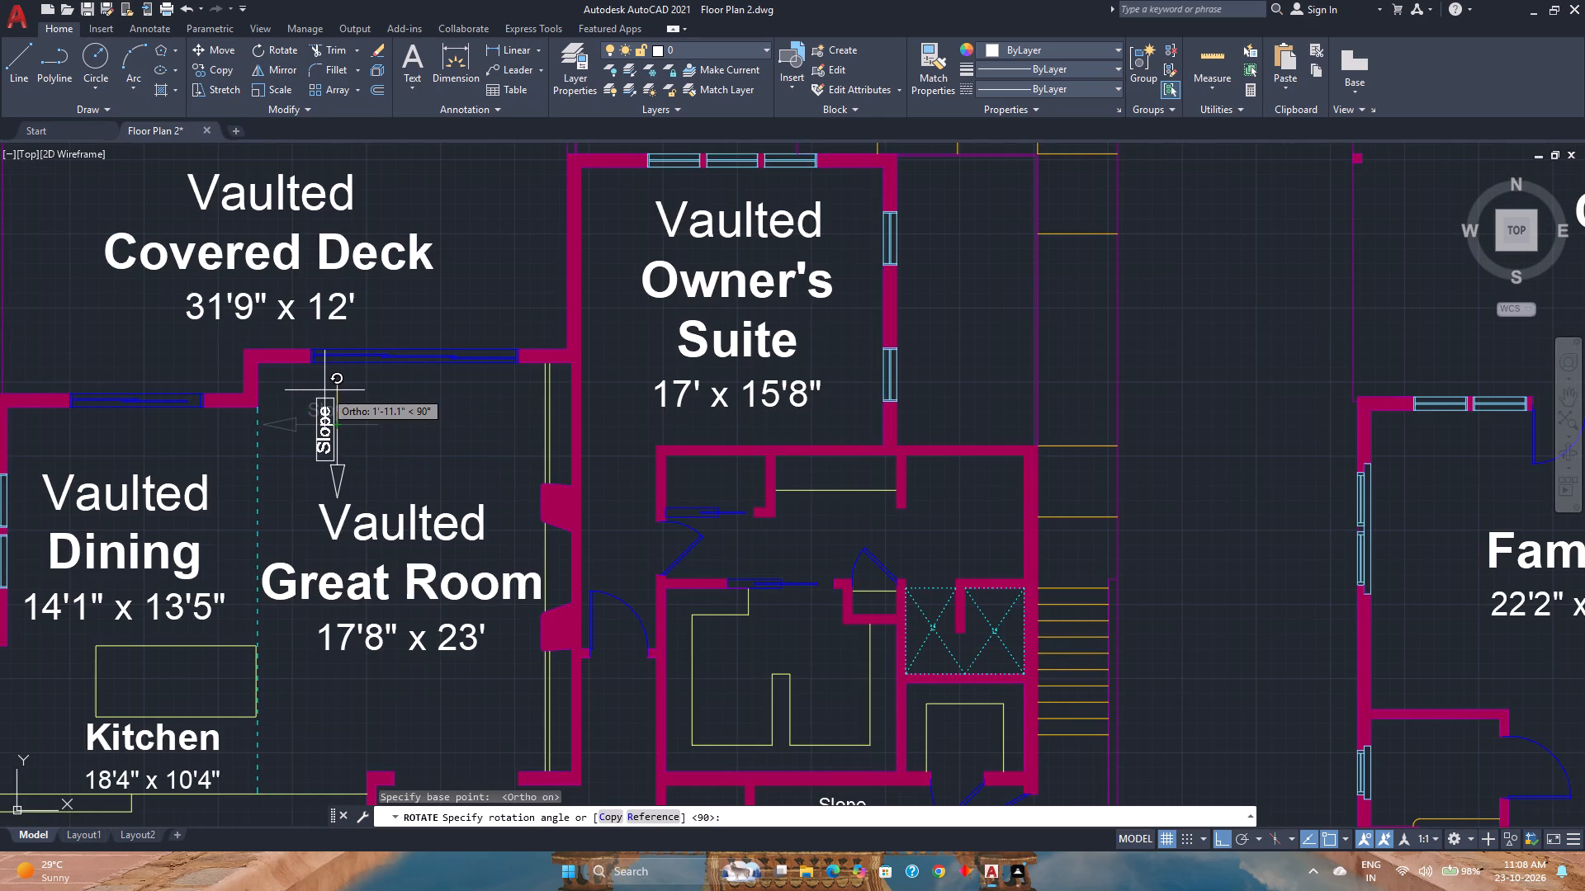
{"action": "left_click", "coordinate": [326, 380]}
Move the rotated Great Room Slope arrow slightly west, closer to the dotted line beside the Dining room.
{"action": "left_click", "coordinate": [327, 416]}
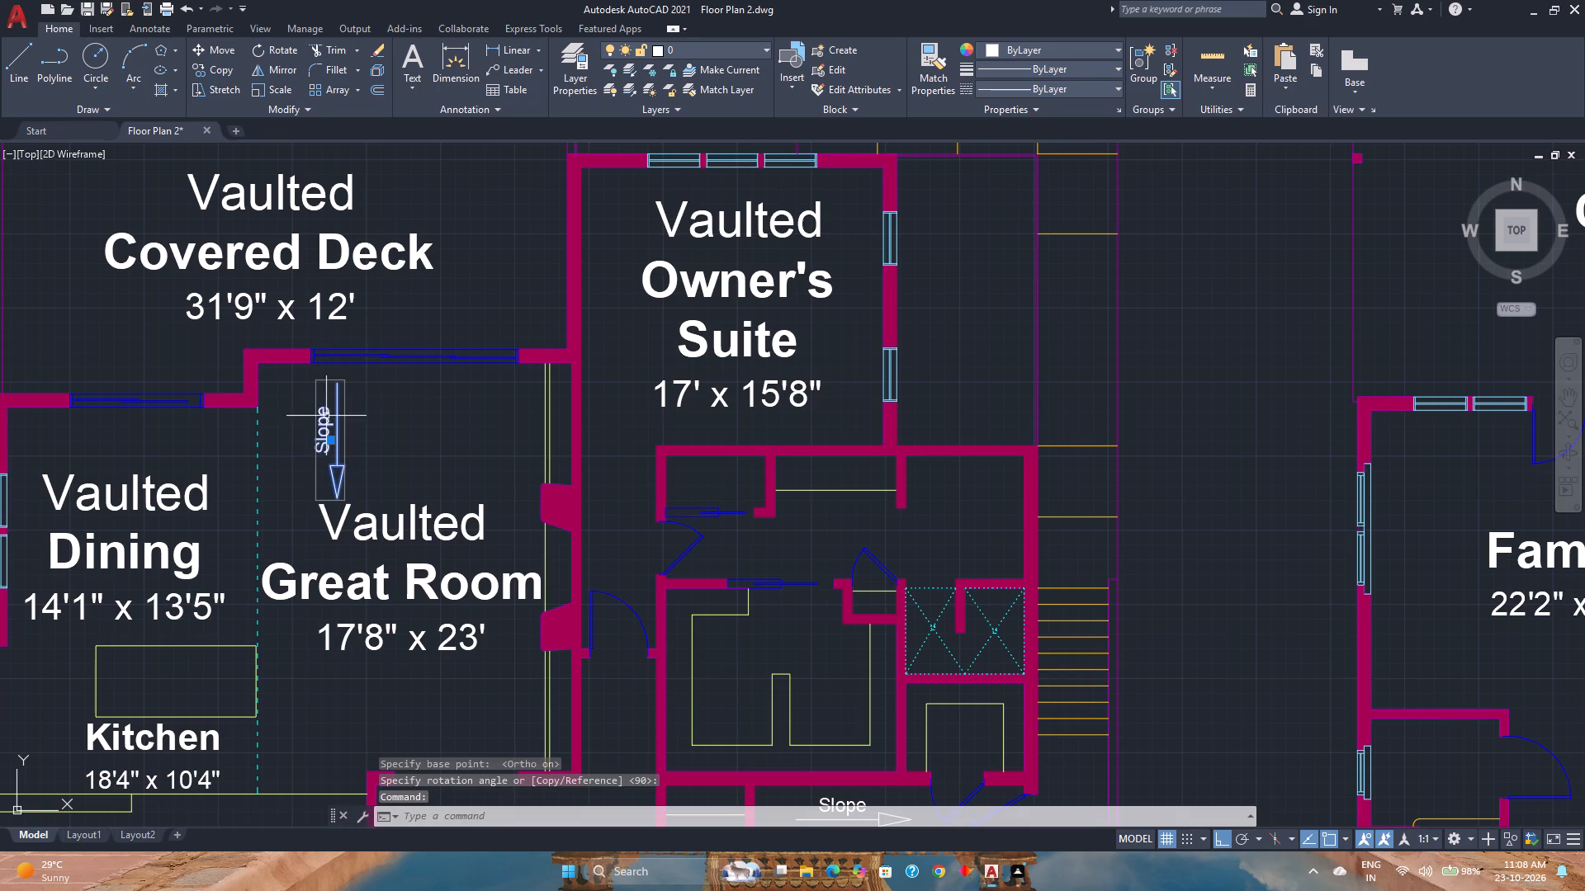
{"action": "left_click", "coordinate": [211, 58]}
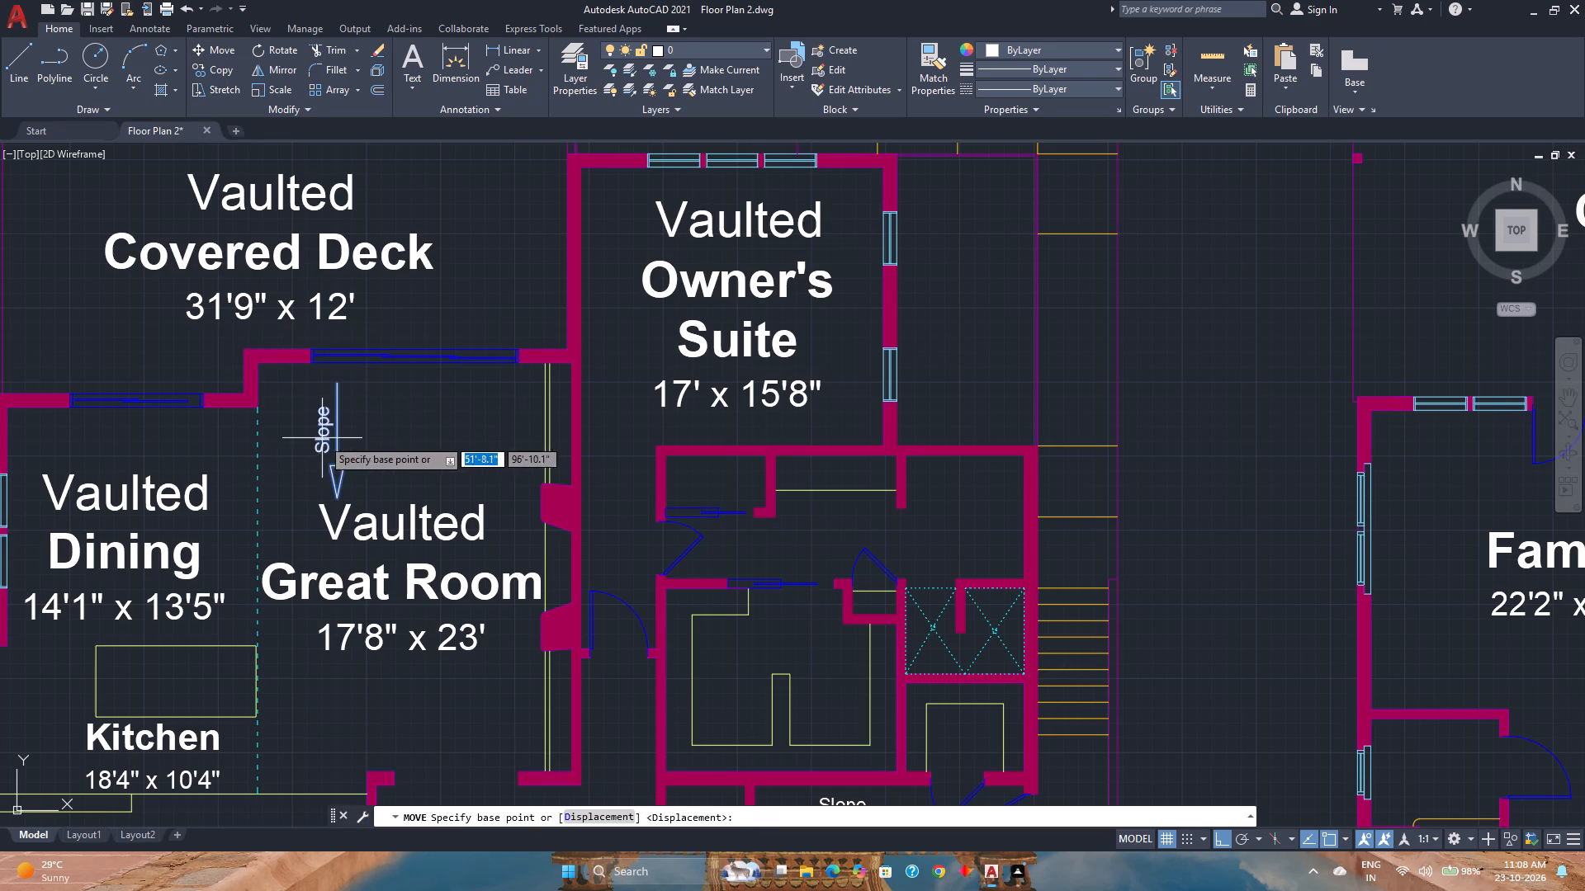
{"action": "left_click", "coordinate": [322, 438]}
{"action": "left_click", "coordinate": [291, 436]}
With Ortho off, copy the down-pointing Slope arrow to the east side of the Owner's Suite and the west side of the Covered Deck.
{"action": "left_click", "coordinate": [291, 437]}
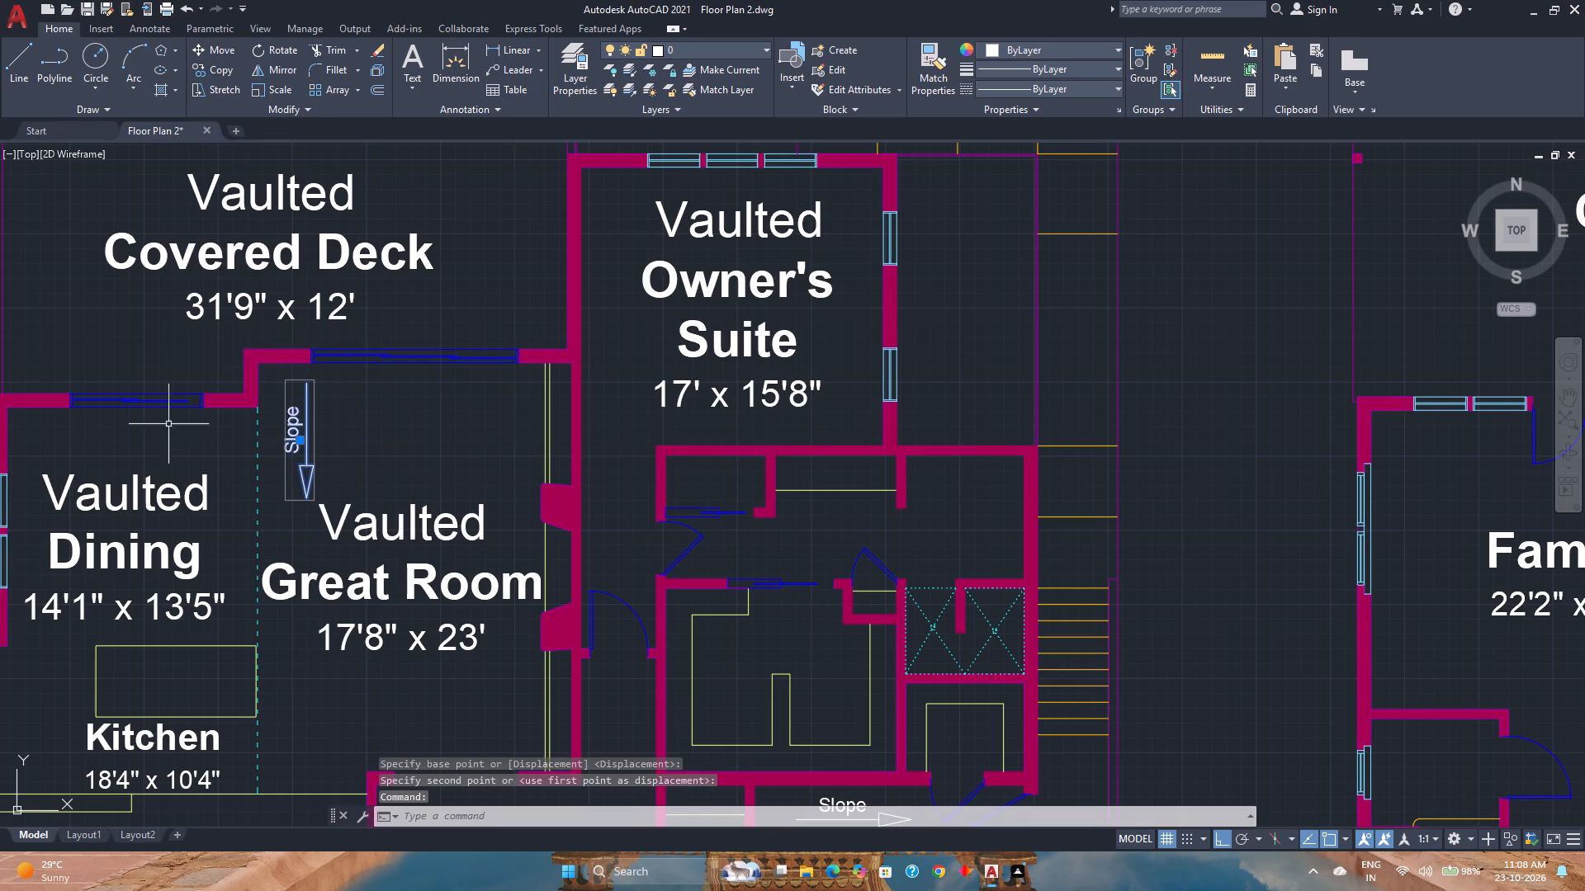
{"action": "left_click", "coordinate": [206, 68]}
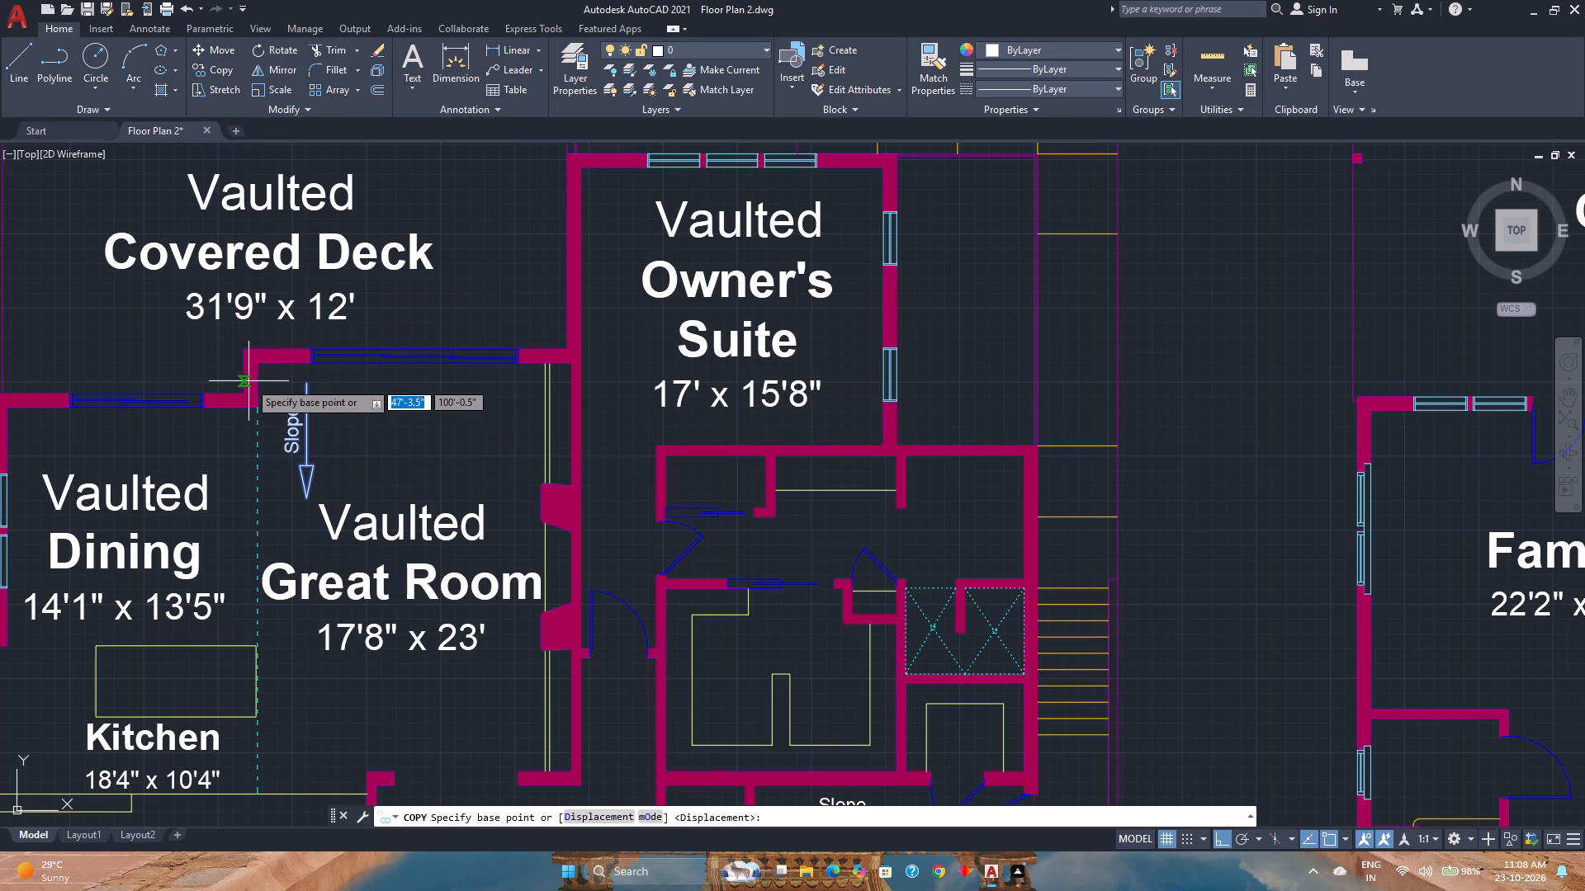
{"action": "left_click", "coordinate": [291, 438]}
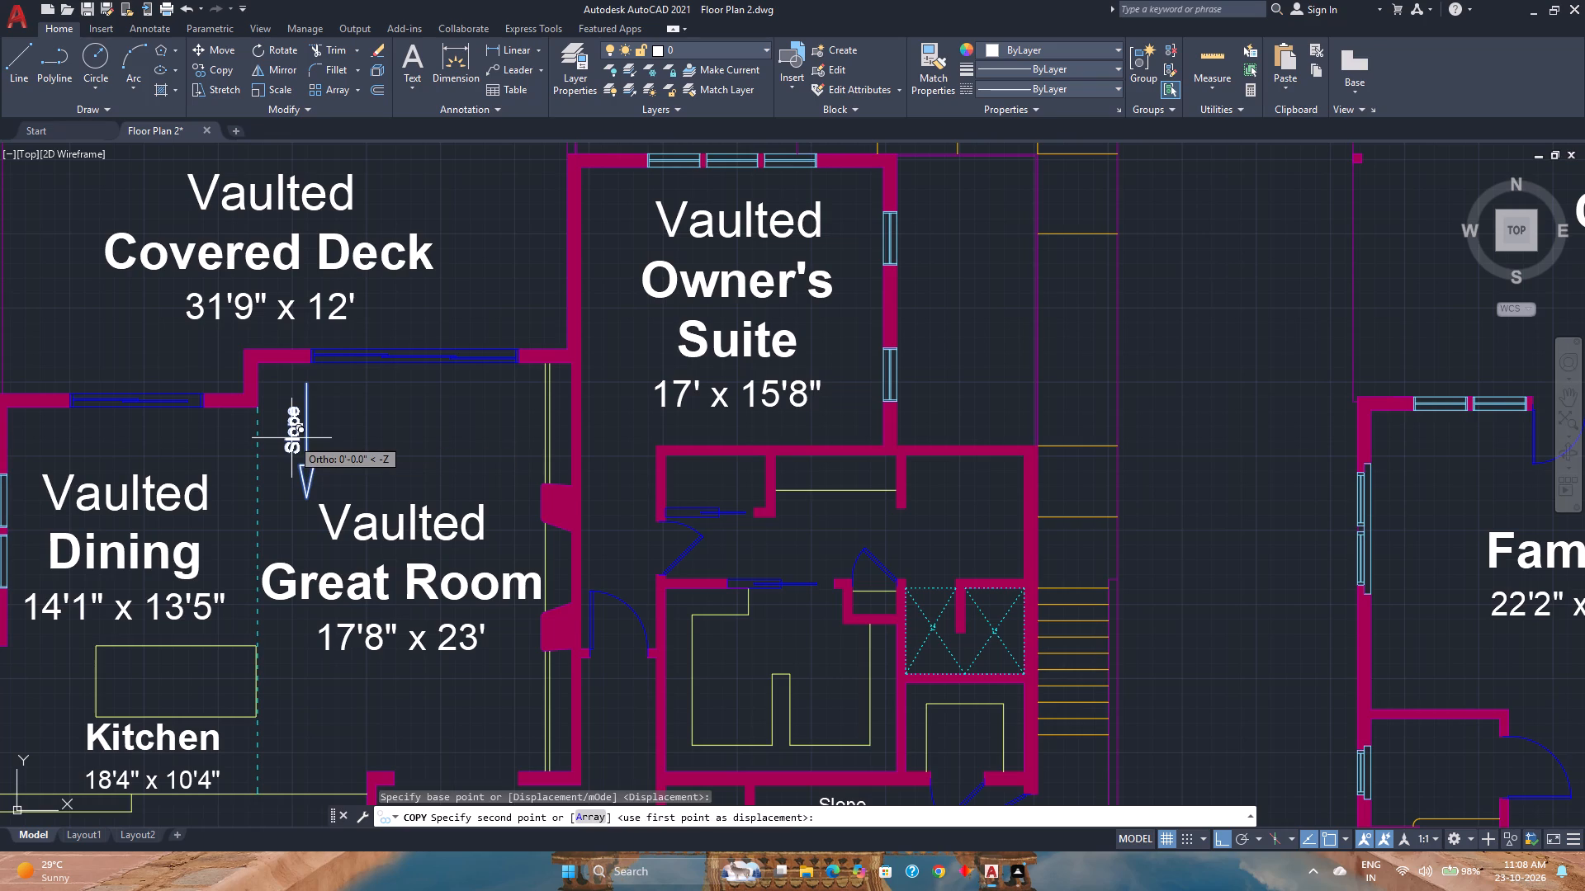
{"action": "key", "text": "F8"}
{"action": "left_click", "coordinate": [849, 233]}
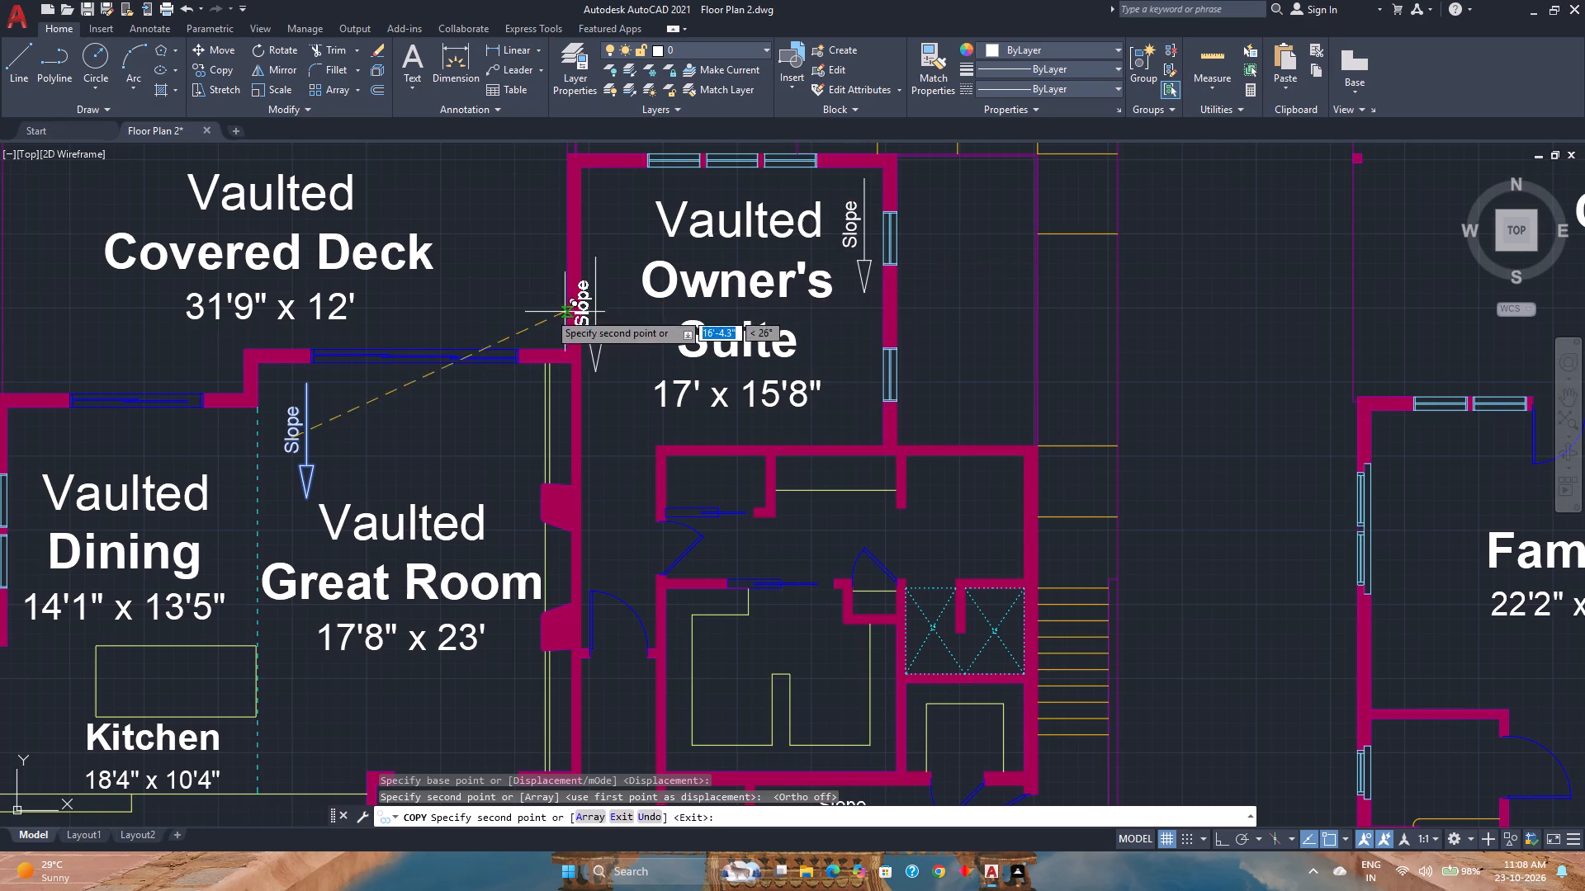
{"action": "middle_click_drag", "start_coordinate": [546, 312], "coordinate": [714, 384]}
{"action": "middle_click", "coordinate": [714, 384]}
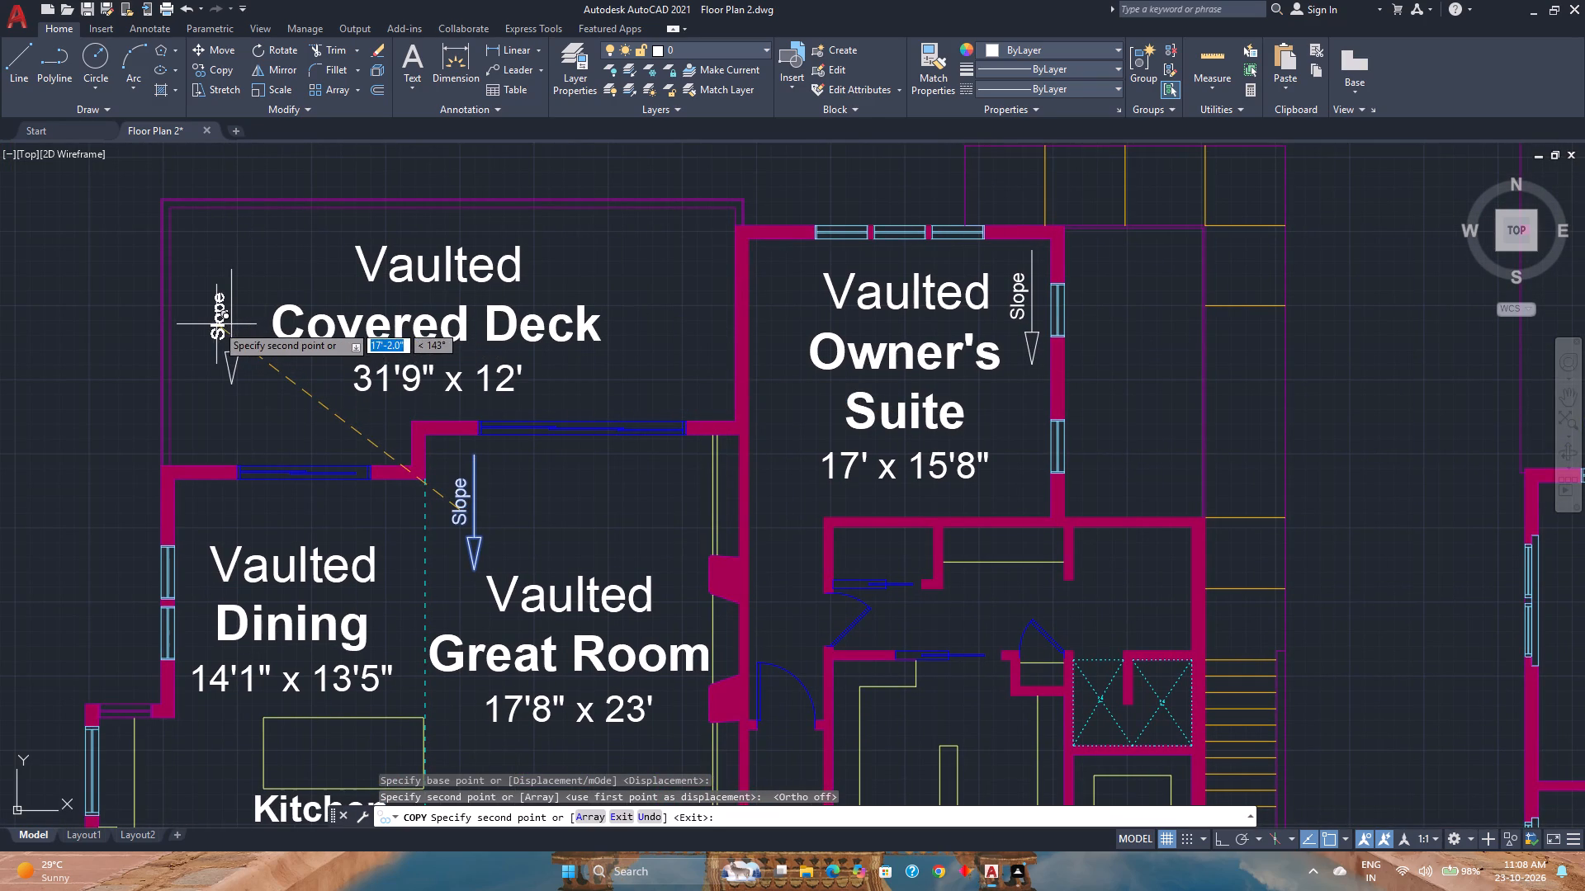
{"action": "left_click", "coordinate": [211, 325]}
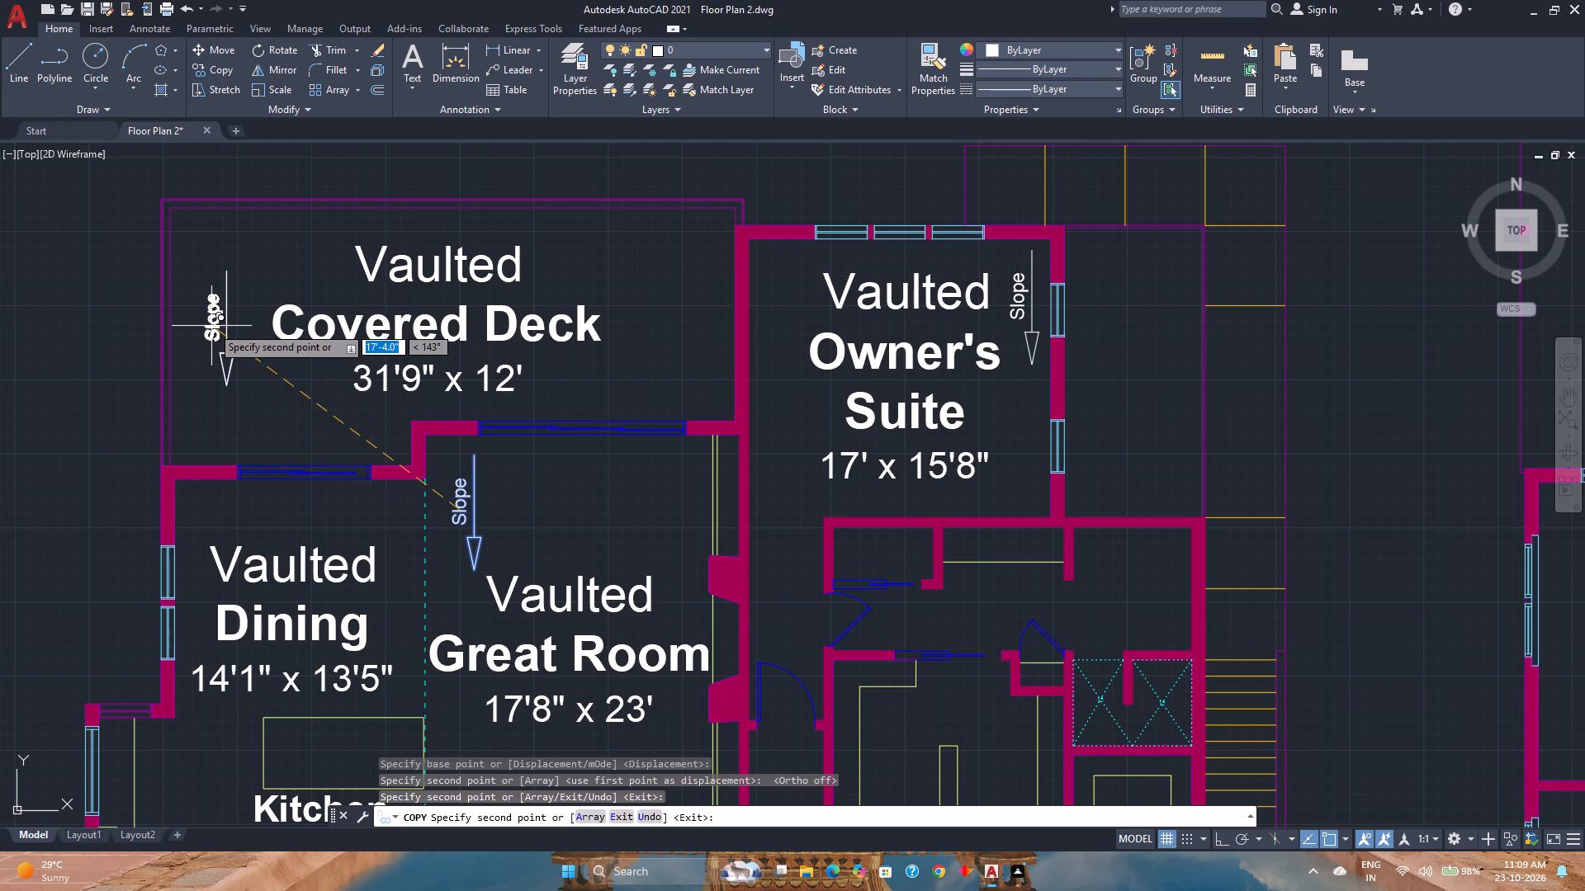
{"action": "key", "text": "Escape"}
Erase the two spare Slope arrows in the empty space below the Family room plan and save the drawing.
{"action": "scroll", "coordinate": [211, 326], "scroll_direction": "down", "scroll_amount": 2}
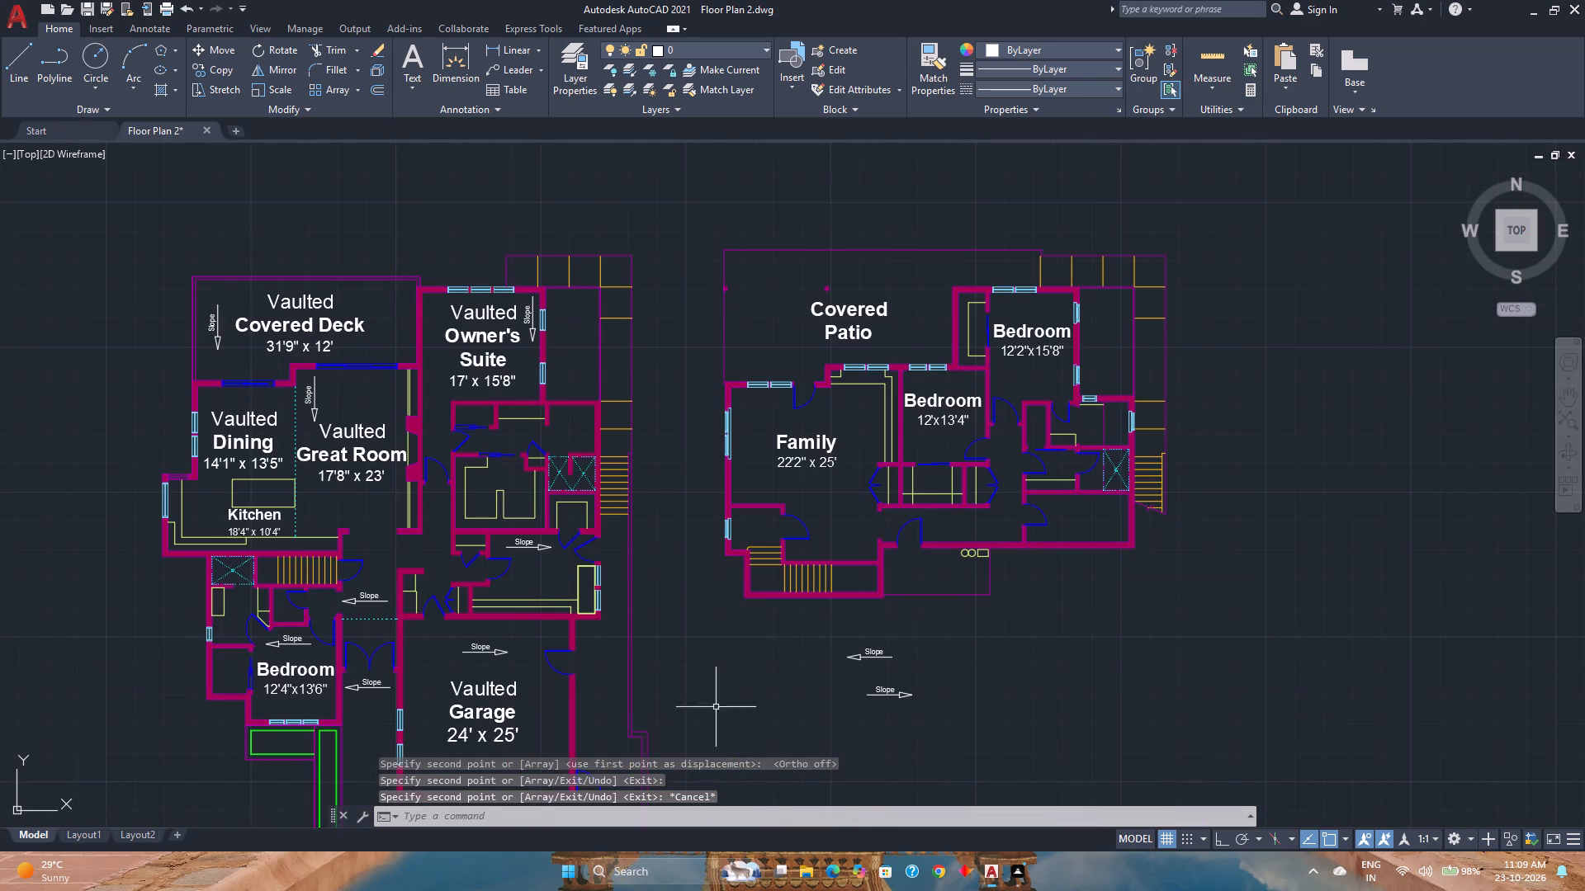
{"action": "left_click", "coordinate": [944, 724]}
{"action": "left_click", "coordinate": [776, 643]}
{"action": "key", "text": "Delete"}
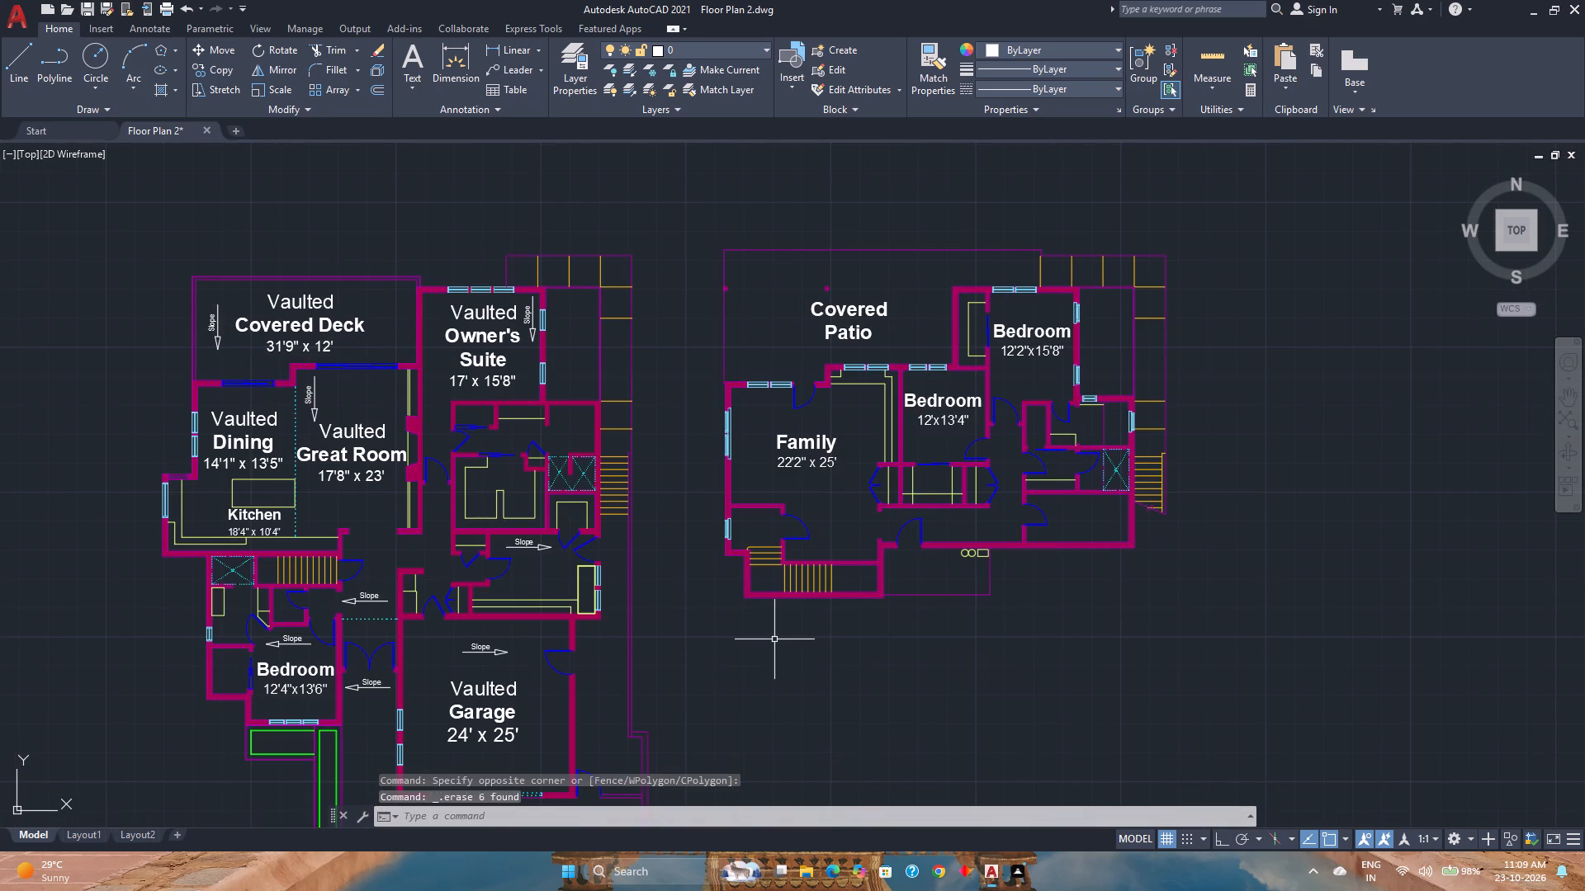
{"action": "key", "text": "ctrl+s"}
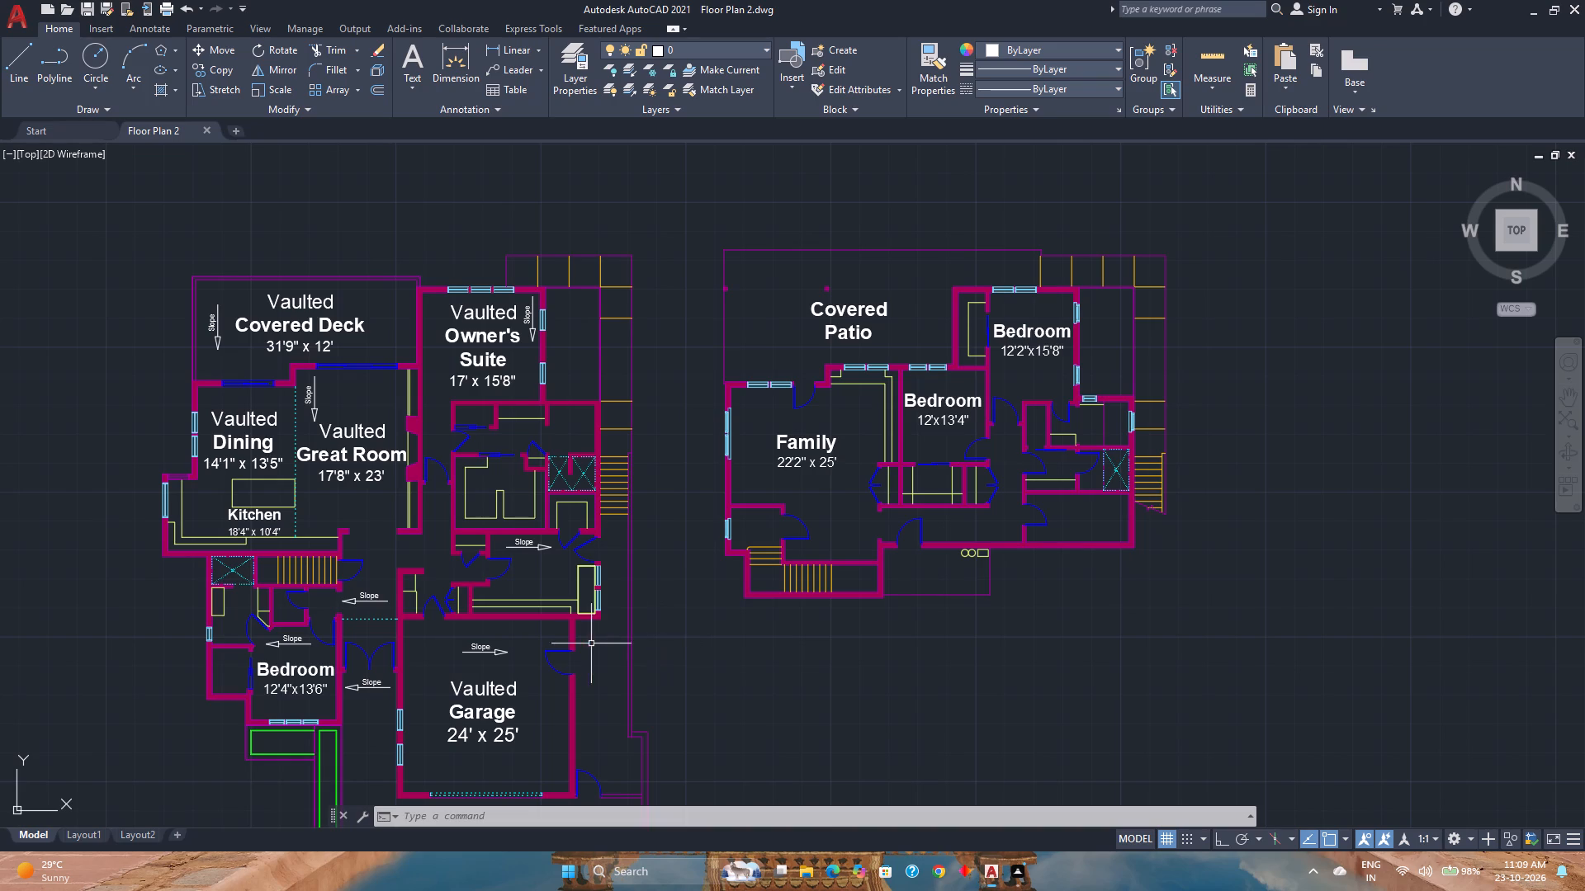
Narrow the Great Room label's text width by about 2'-2", shift the label slightly east of the dotted line, and save the drawing.
{"action": "left_click", "coordinate": [358, 456]}
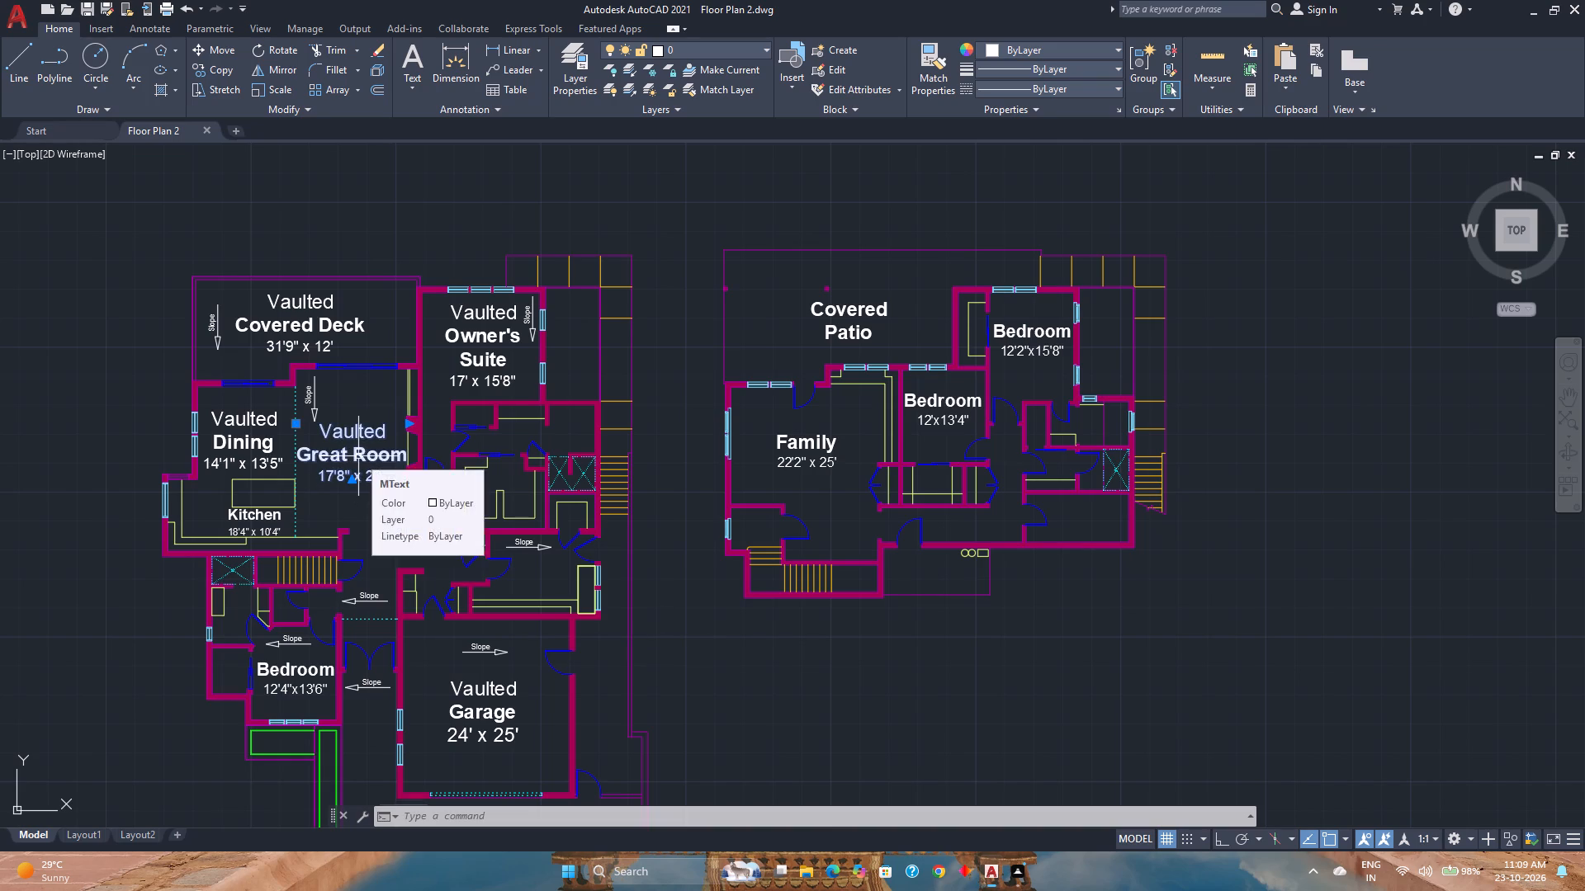
{"action": "left_click", "coordinate": [405, 423]}
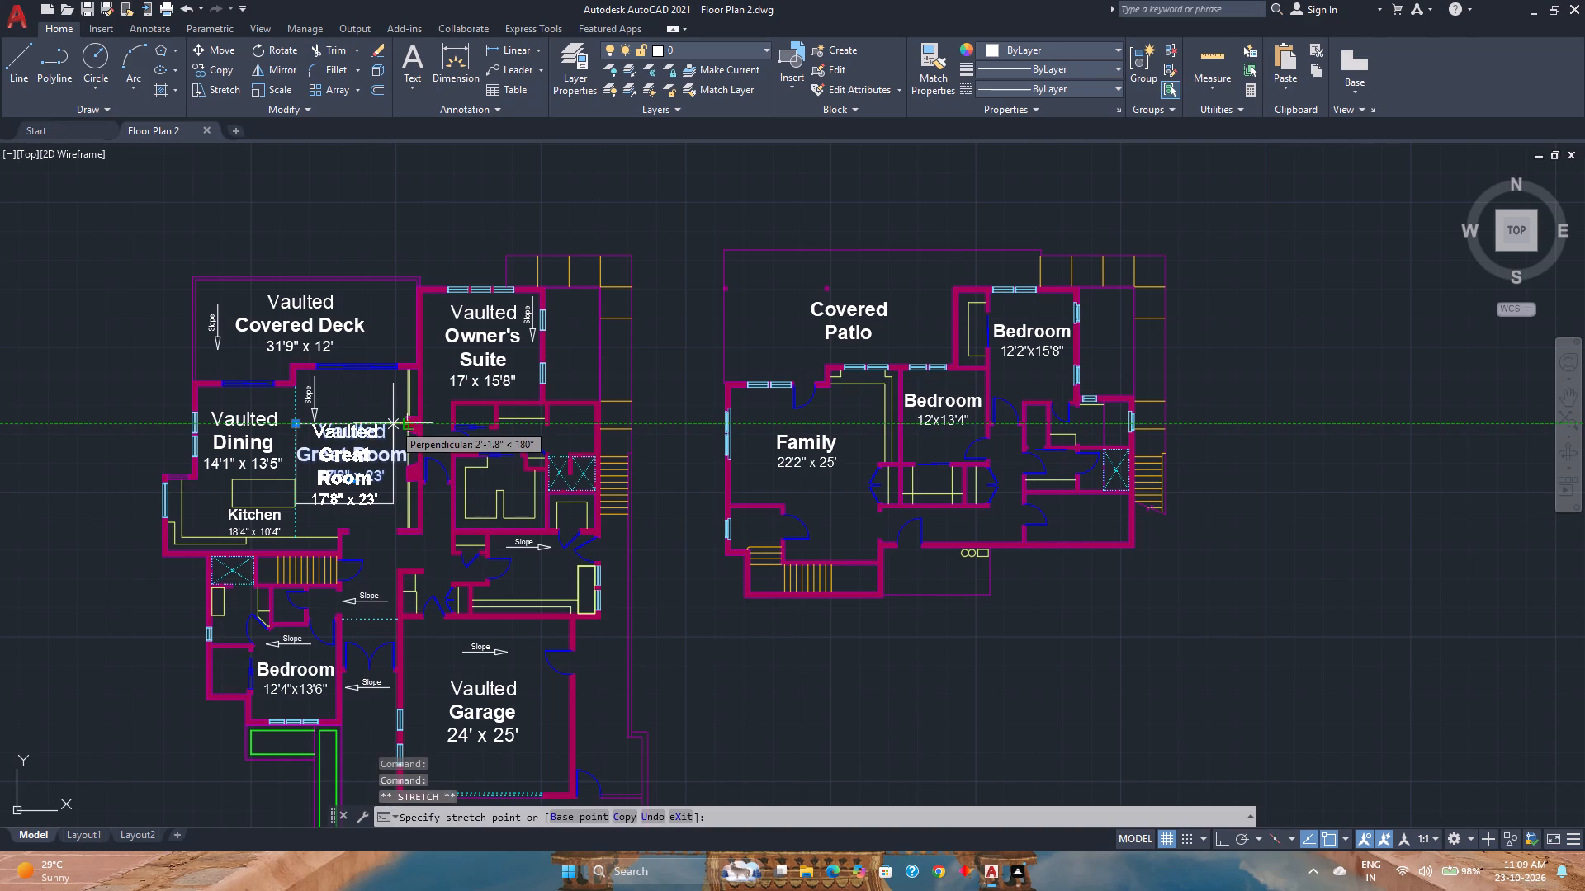
{"action": "left_click", "coordinate": [393, 423]}
{"action": "scroll", "coordinate": [315, 425], "scroll_direction": "up", "scroll_amount": 1}
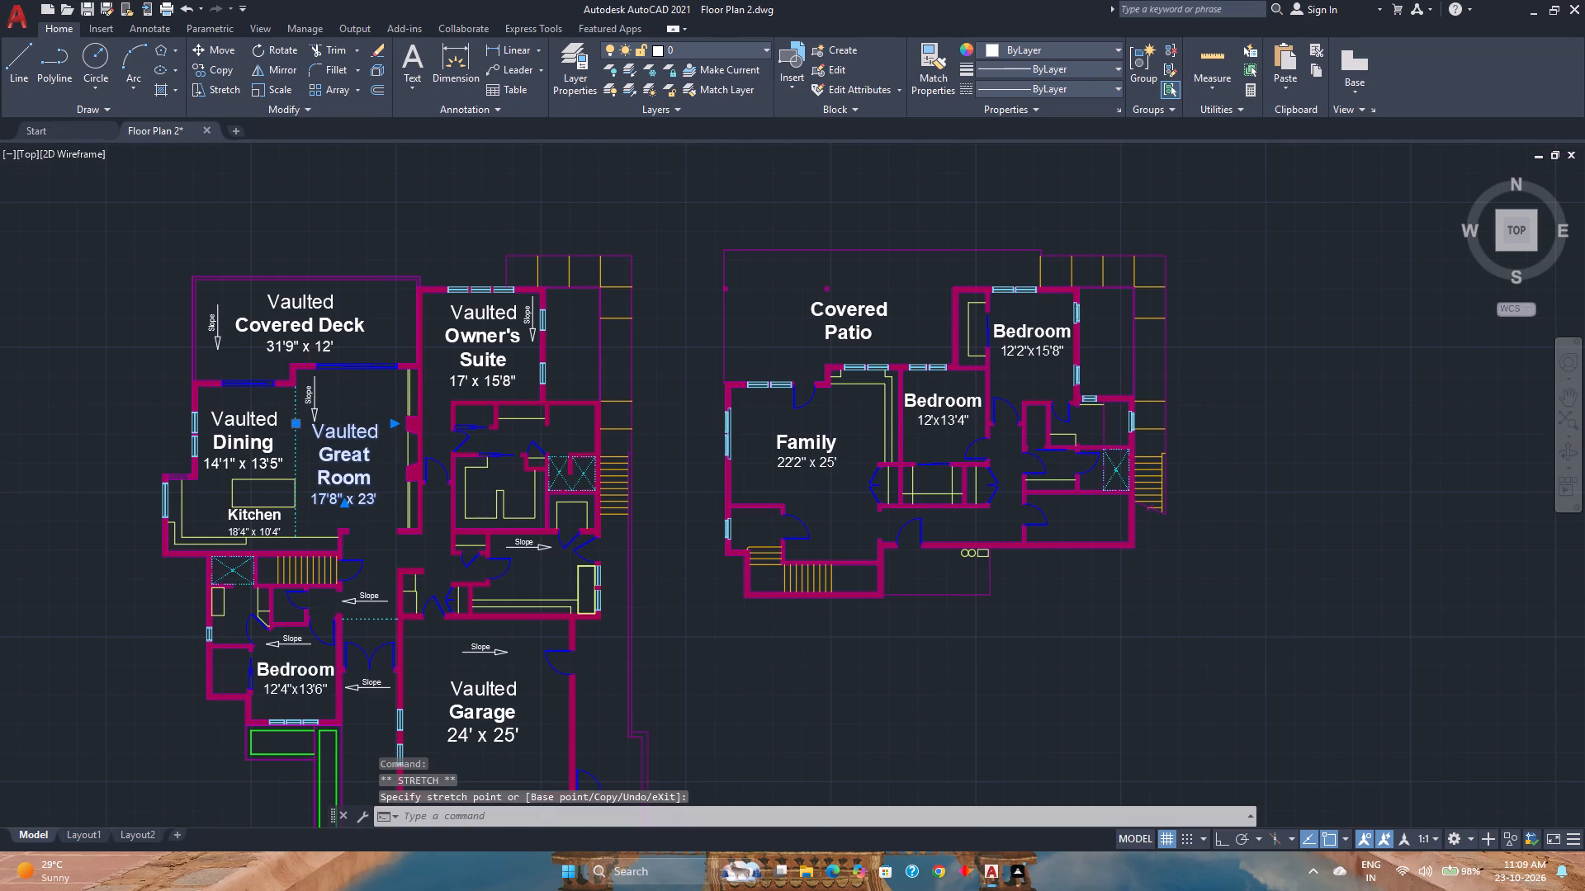
{"action": "left_click", "coordinate": [284, 422]}
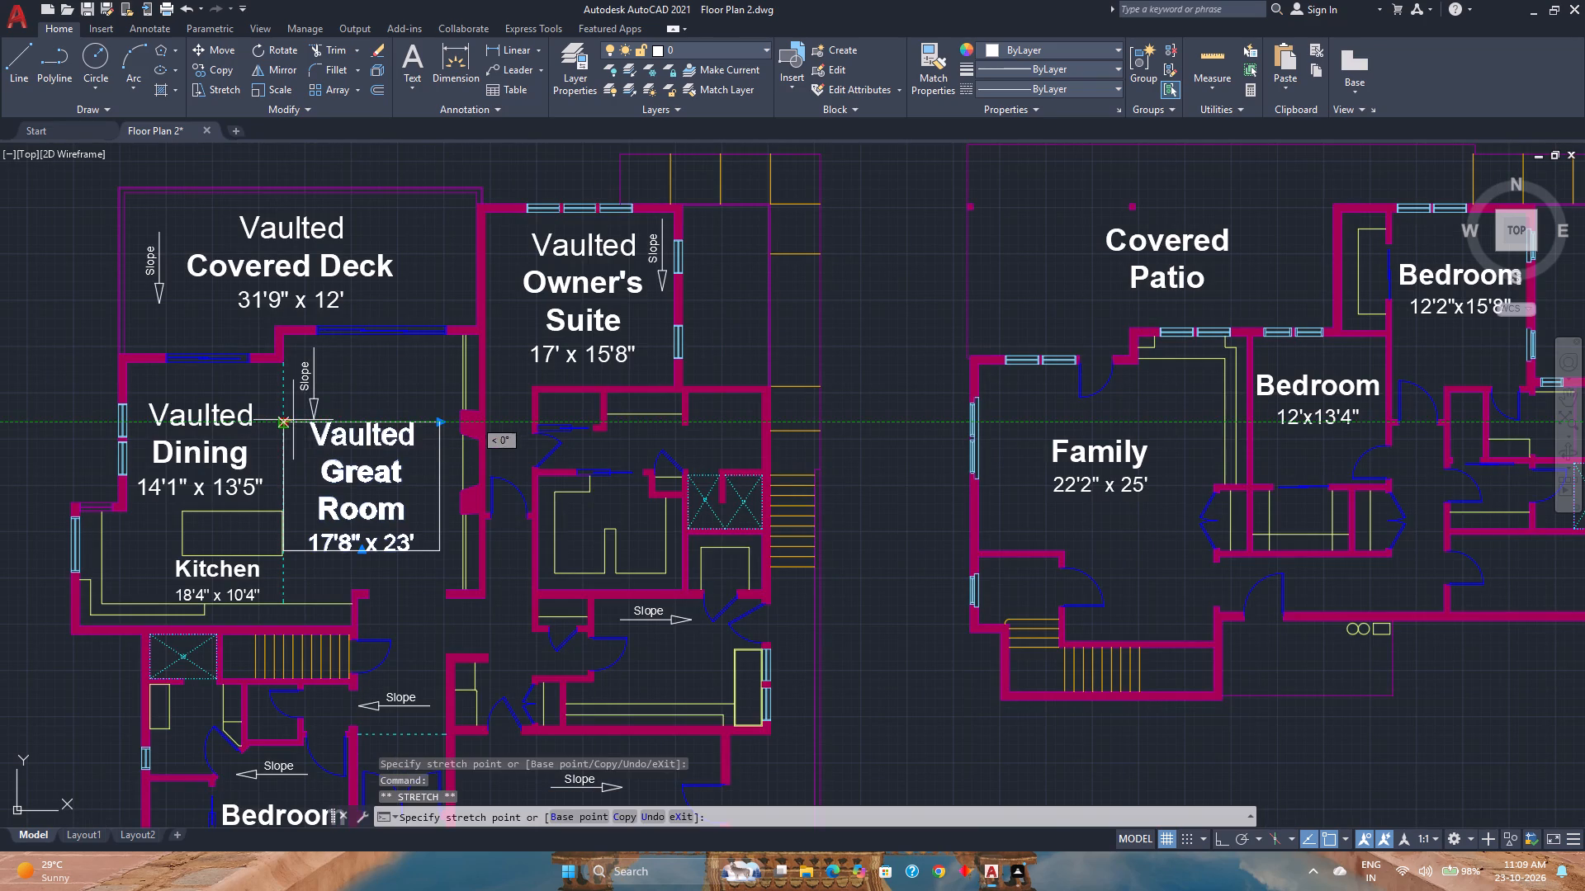
{"action": "scroll", "coordinate": [300, 421], "scroll_direction": "up", "scroll_amount": 3}
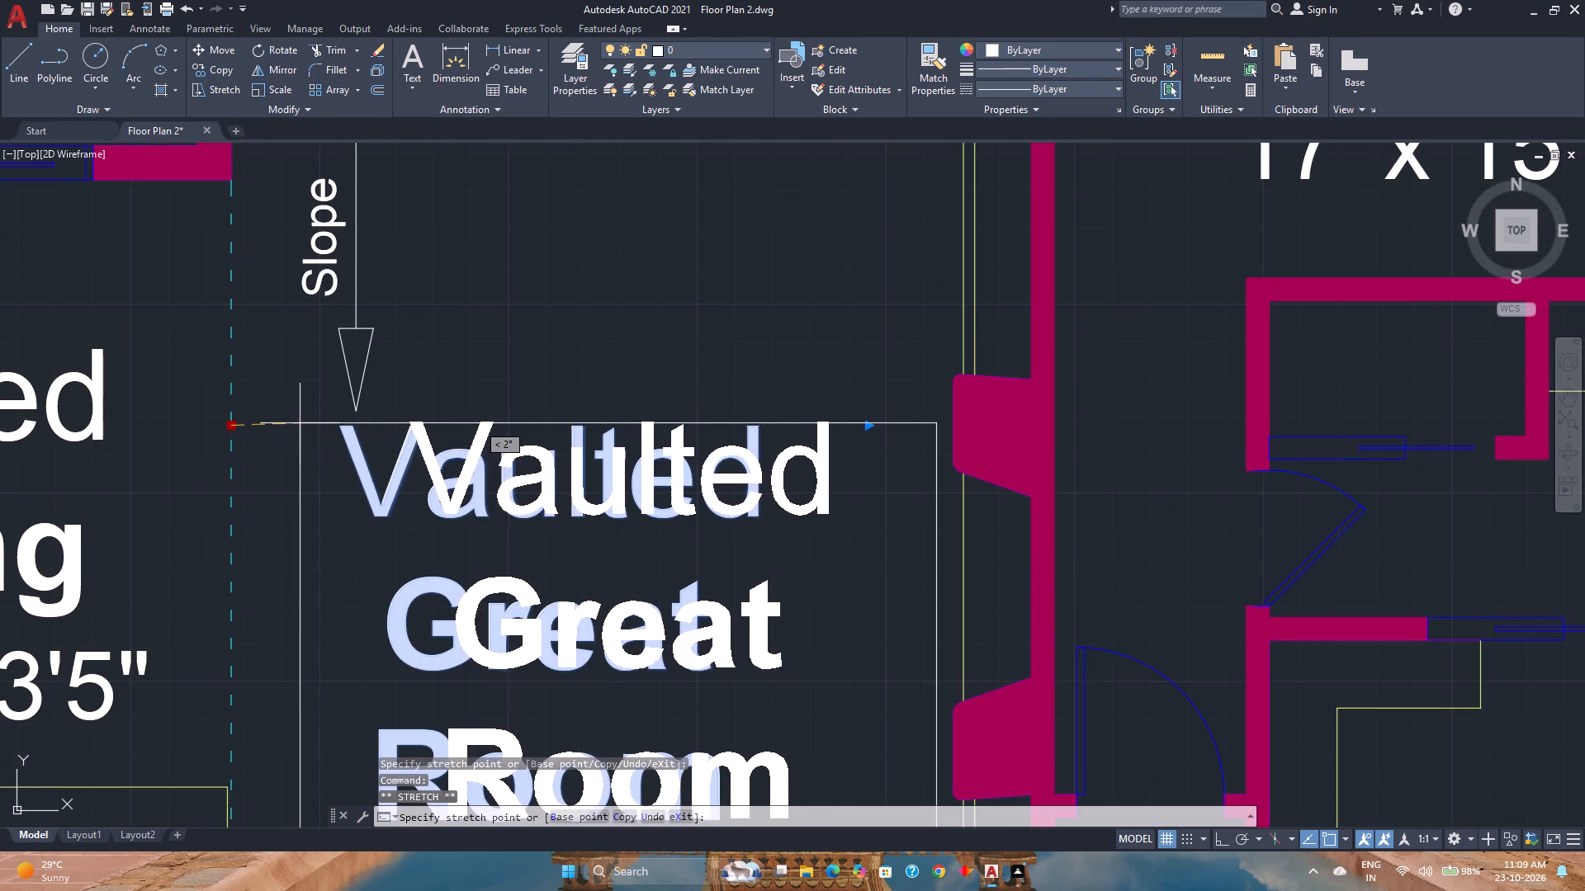
{"action": "left_click", "coordinate": [300, 423]}
{"action": "scroll", "coordinate": [300, 423], "scroll_direction": "down", "scroll_amount": 3}
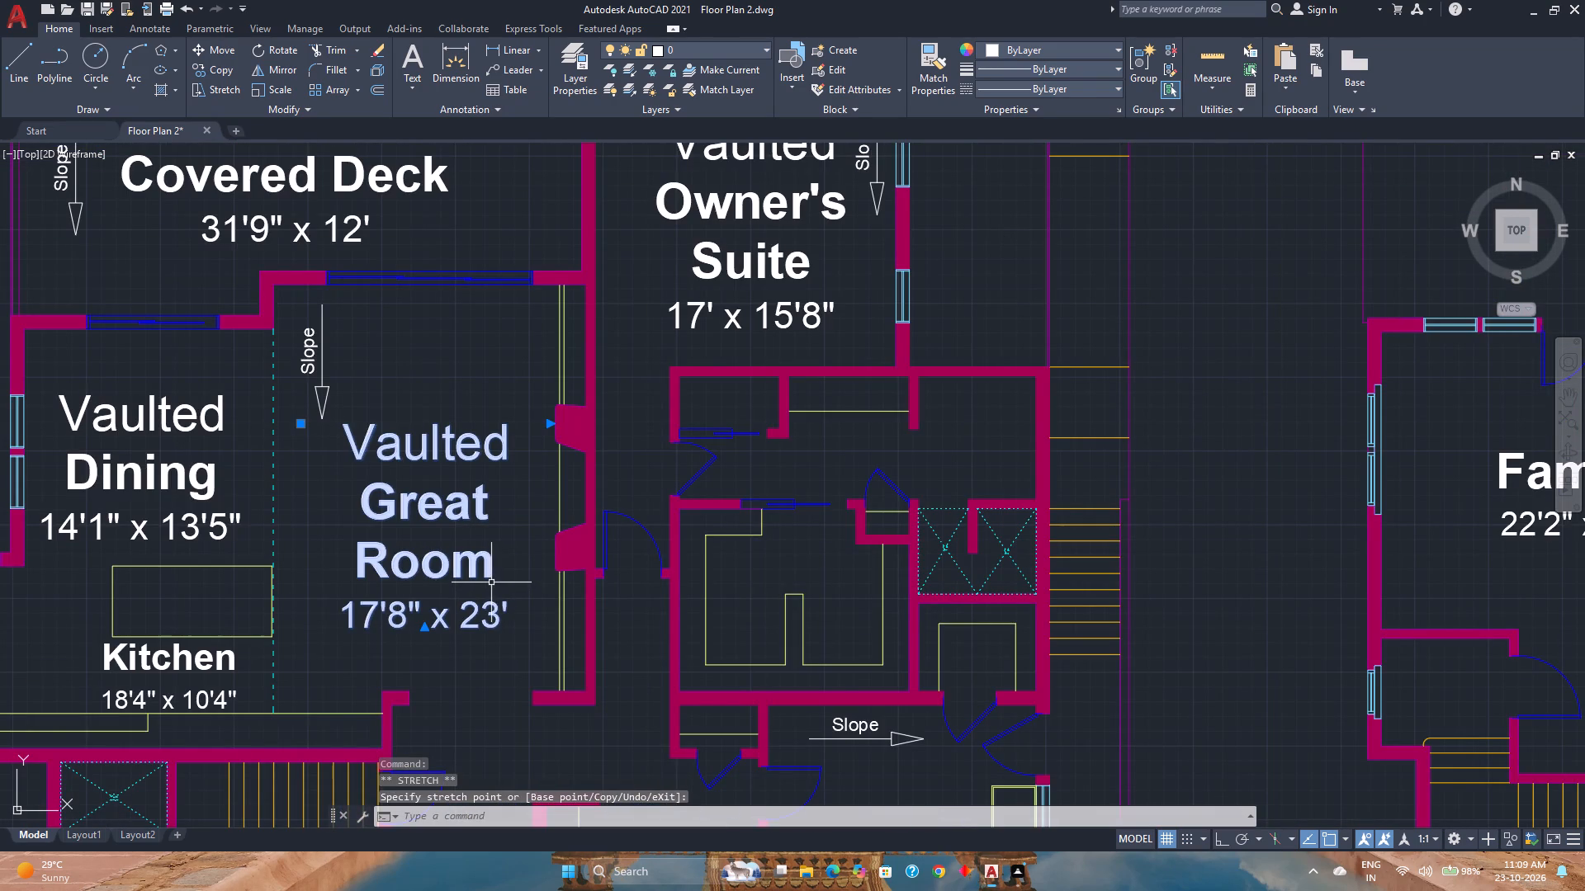
{"action": "key", "text": "Escape"}
{"action": "key", "text": "ctrl+s"}
Examine the overall layout of both floor plans and the details of the Covered Patio and Family plan.
{"action": "scroll", "coordinate": [490, 581], "scroll_direction": "down", "scroll_amount": 3}
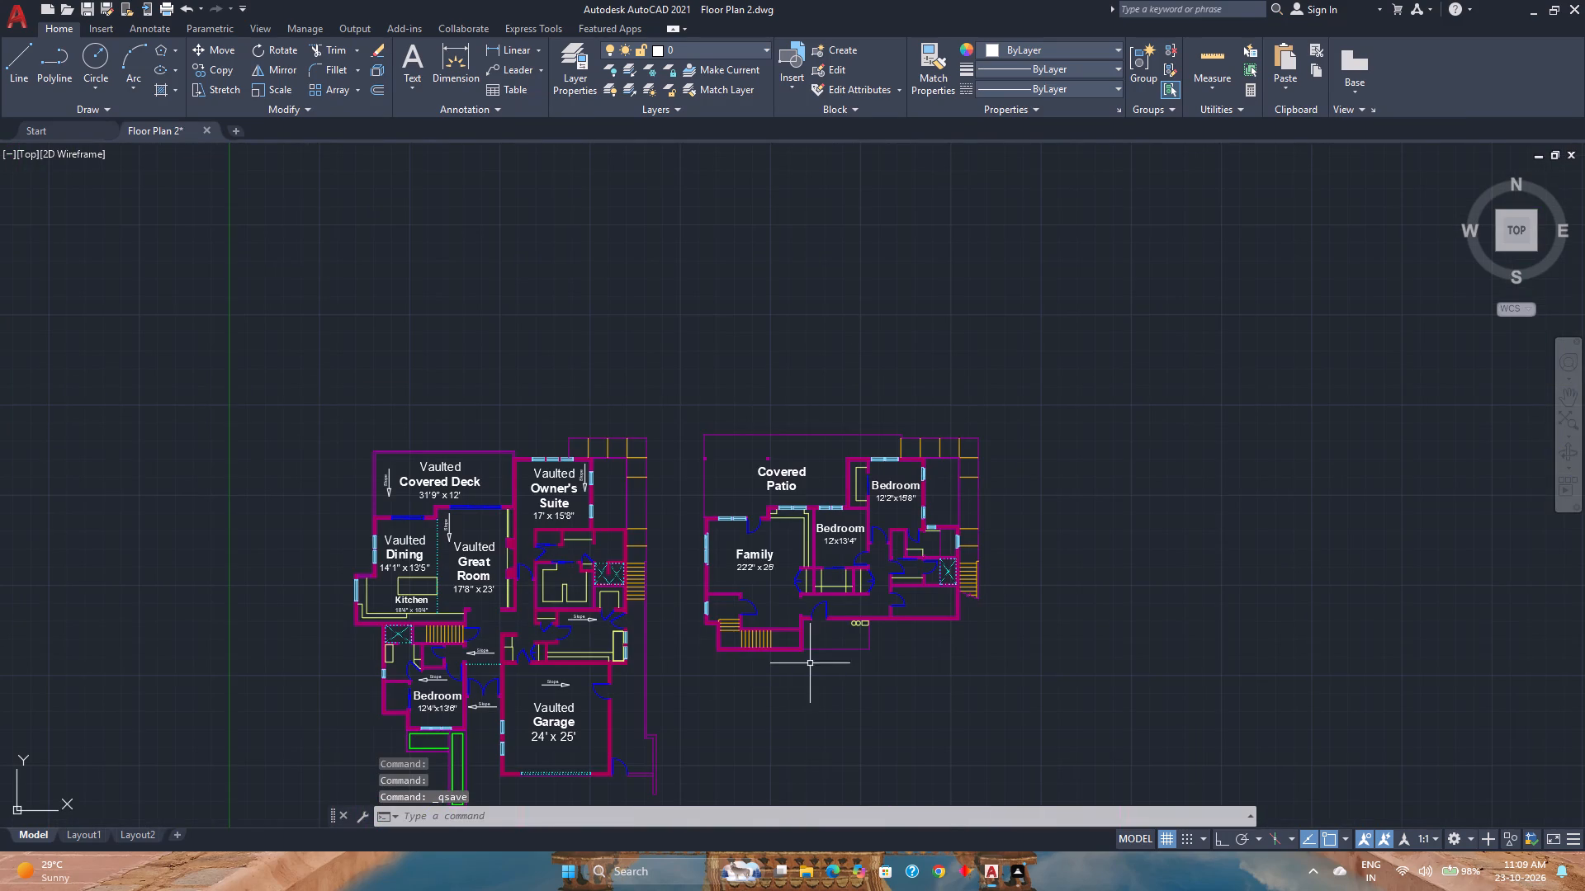
{"action": "middle_click_drag", "start_coordinate": [797, 651], "coordinate": [736, 586]}
{"action": "middle_click", "coordinate": [736, 585]}
{"action": "middle_click", "coordinate": [731, 585]}
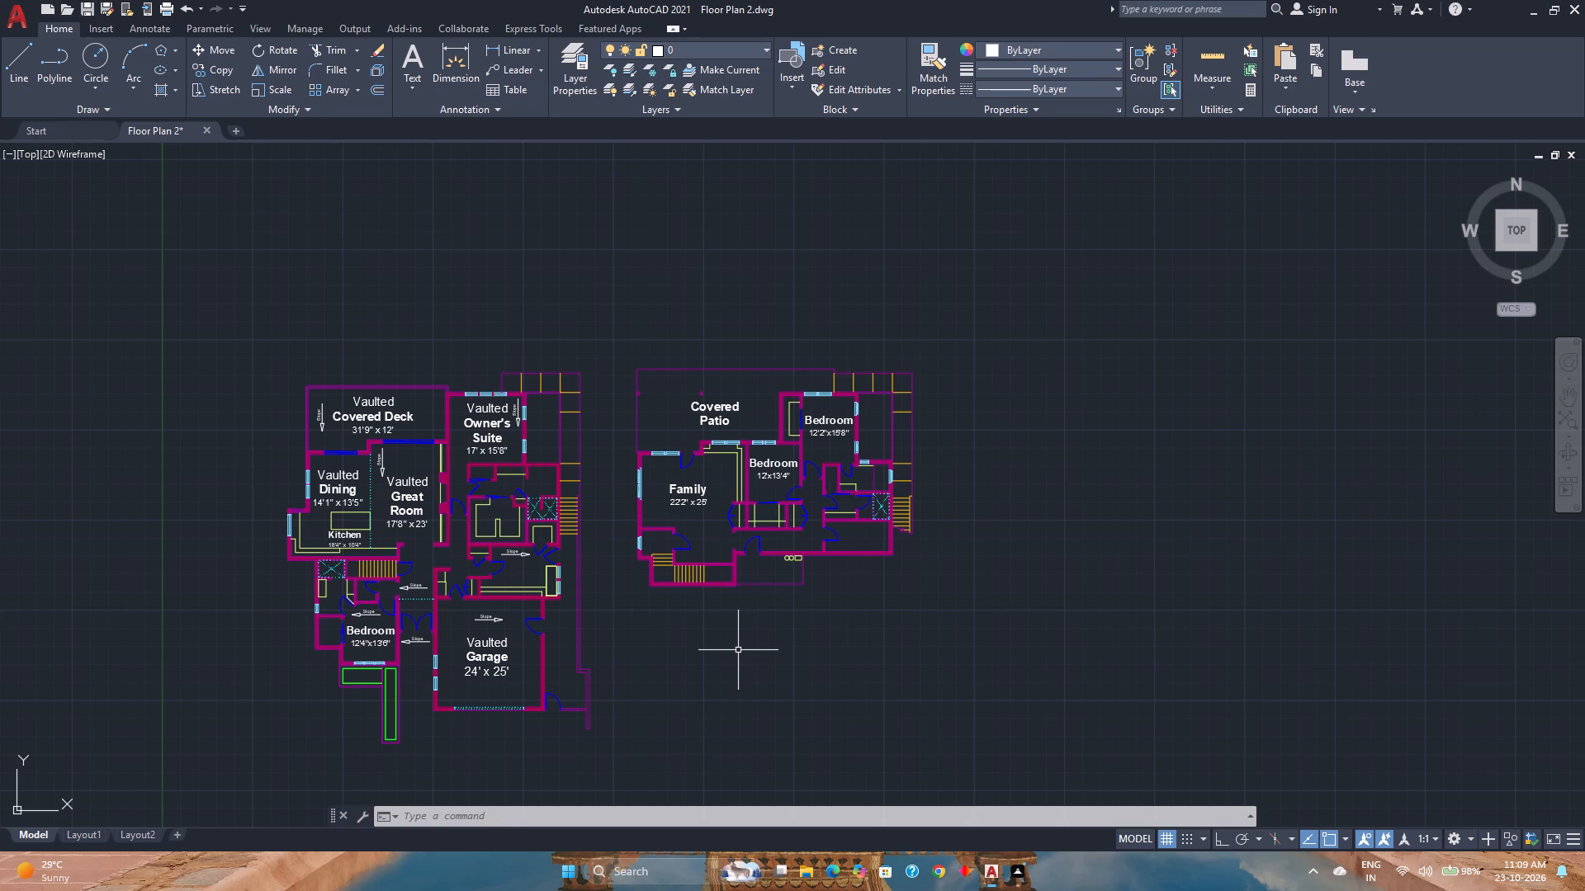
{"action": "scroll", "coordinate": [797, 621], "scroll_direction": "up", "scroll_amount": 2}
{"action": "middle_click_drag", "start_coordinate": [794, 623], "coordinate": [831, 766]}
{"action": "middle_click", "coordinate": [831, 766]}
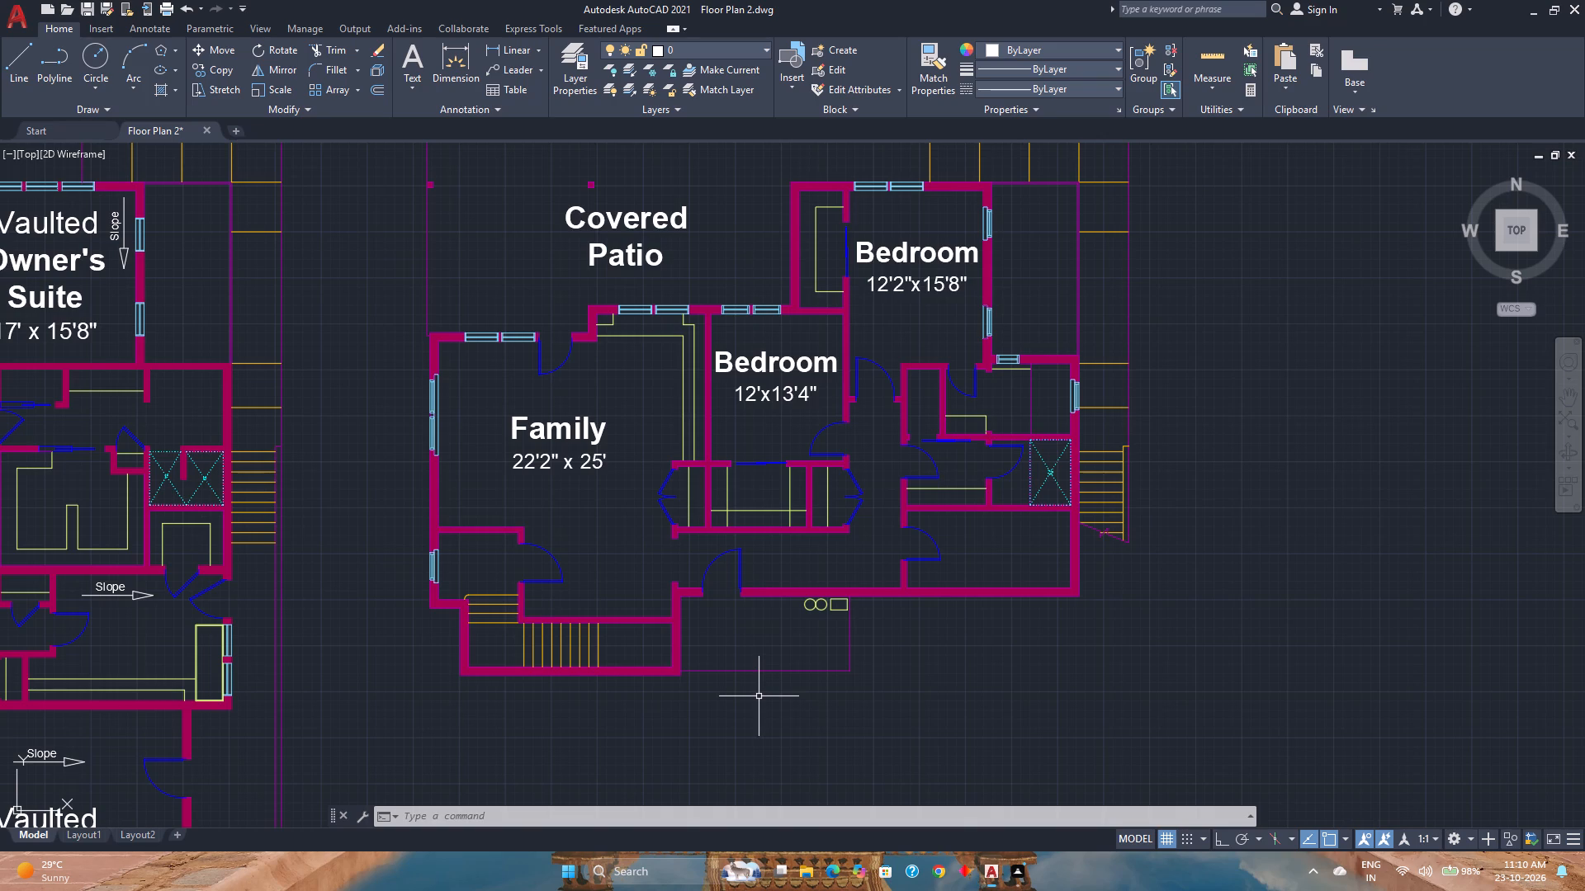
{"action": "scroll", "coordinate": [769, 663], "scroll_direction": "down", "scroll_amount": 2}
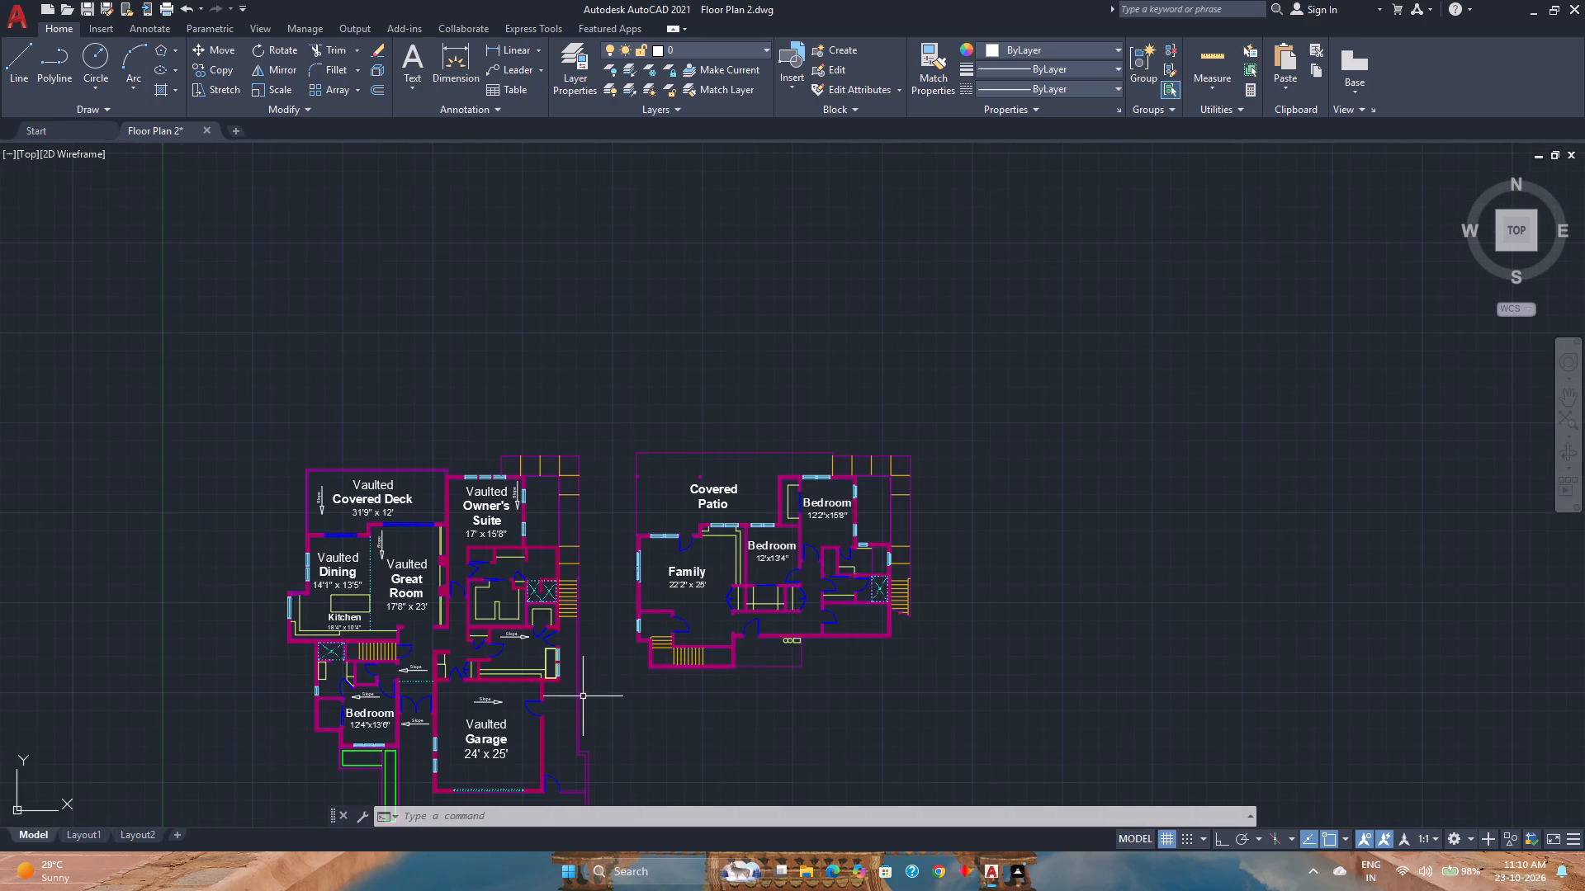
Quick-measure the closet south of the 12'x13'4" Bedroom in the Family plan.
{"action": "middle_click_drag", "start_coordinate": [580, 686], "coordinate": [575, 633]}
{"action": "middle_click", "coordinate": [575, 632]}
{"action": "middle_click", "coordinate": [575, 632]}
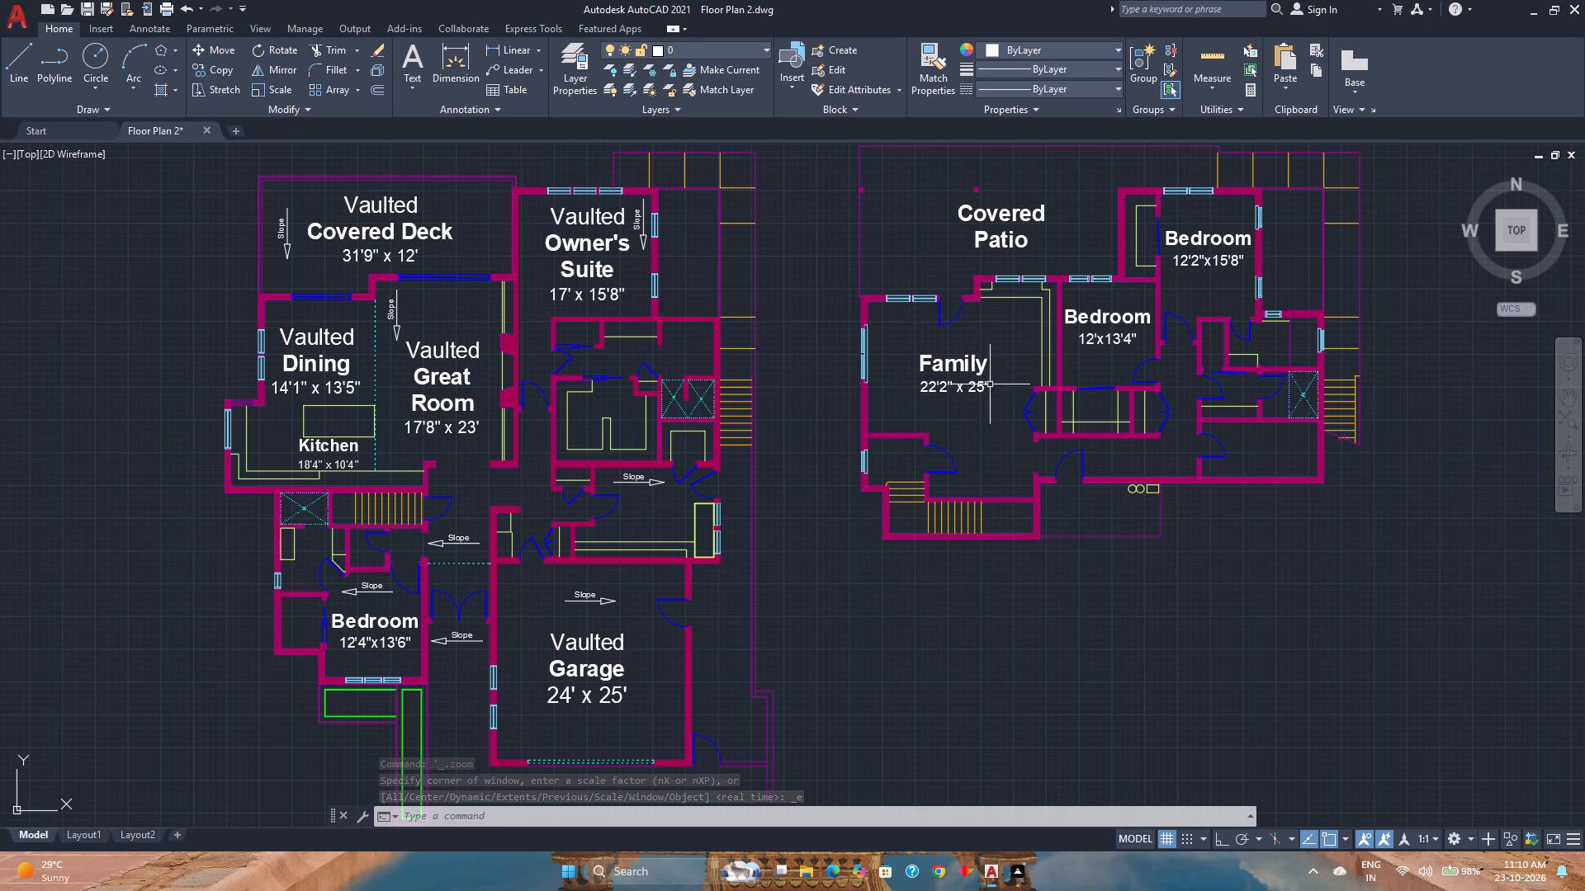
{"action": "scroll", "coordinate": [1105, 410], "scroll_direction": "up", "scroll_amount": 3}
{"action": "middle_click_drag", "start_coordinate": [1105, 411], "coordinate": [1014, 464]}
{"action": "middle_click", "coordinate": [1014, 464]}
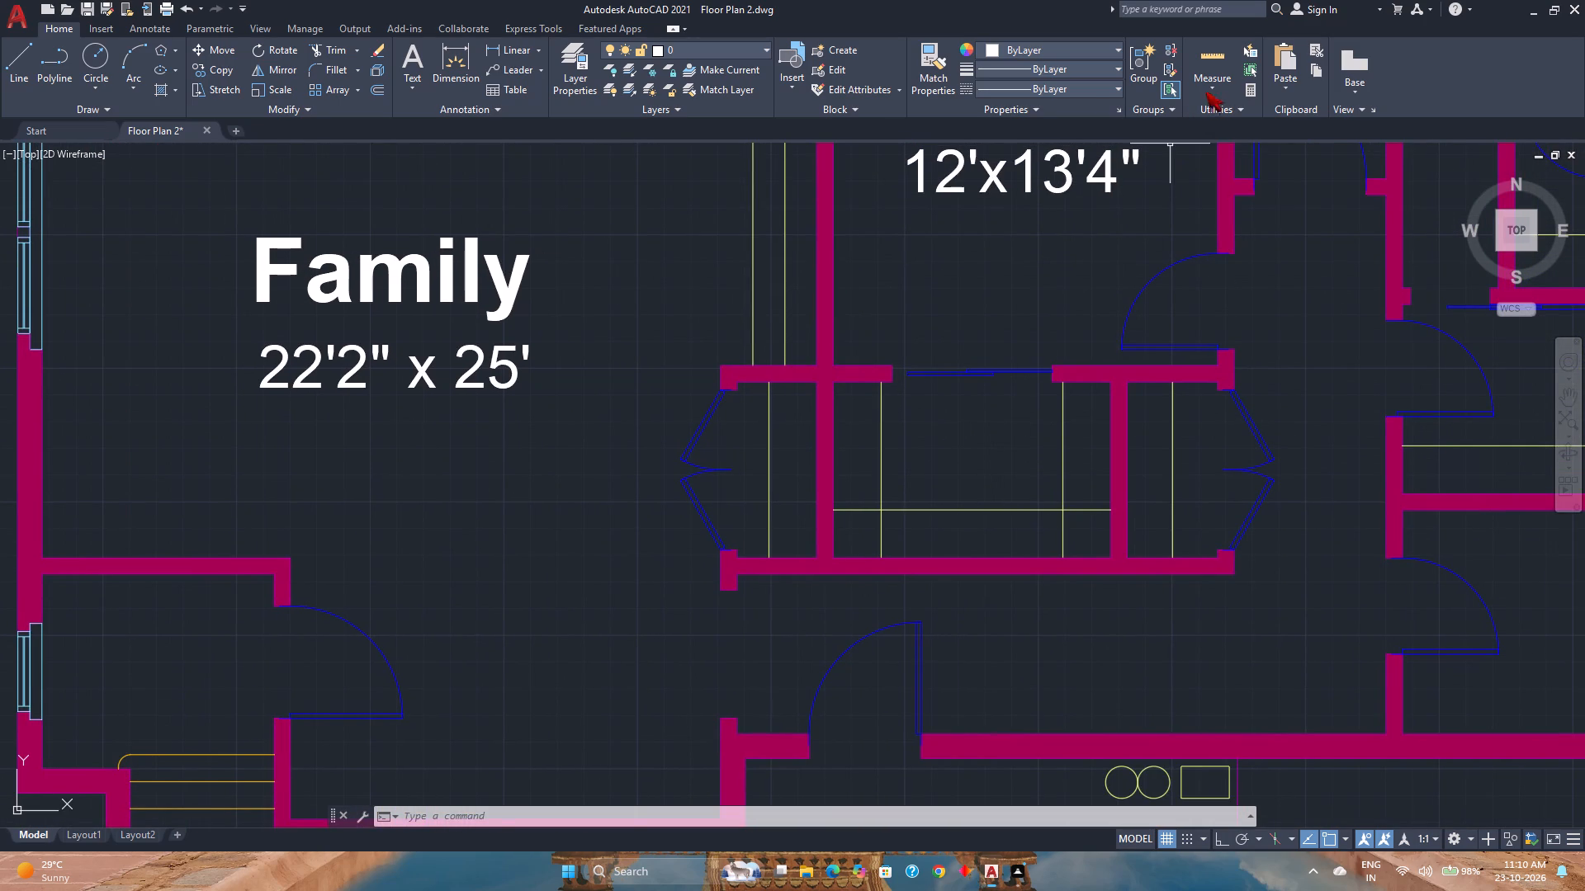
{"action": "left_click", "coordinate": [1220, 64]}
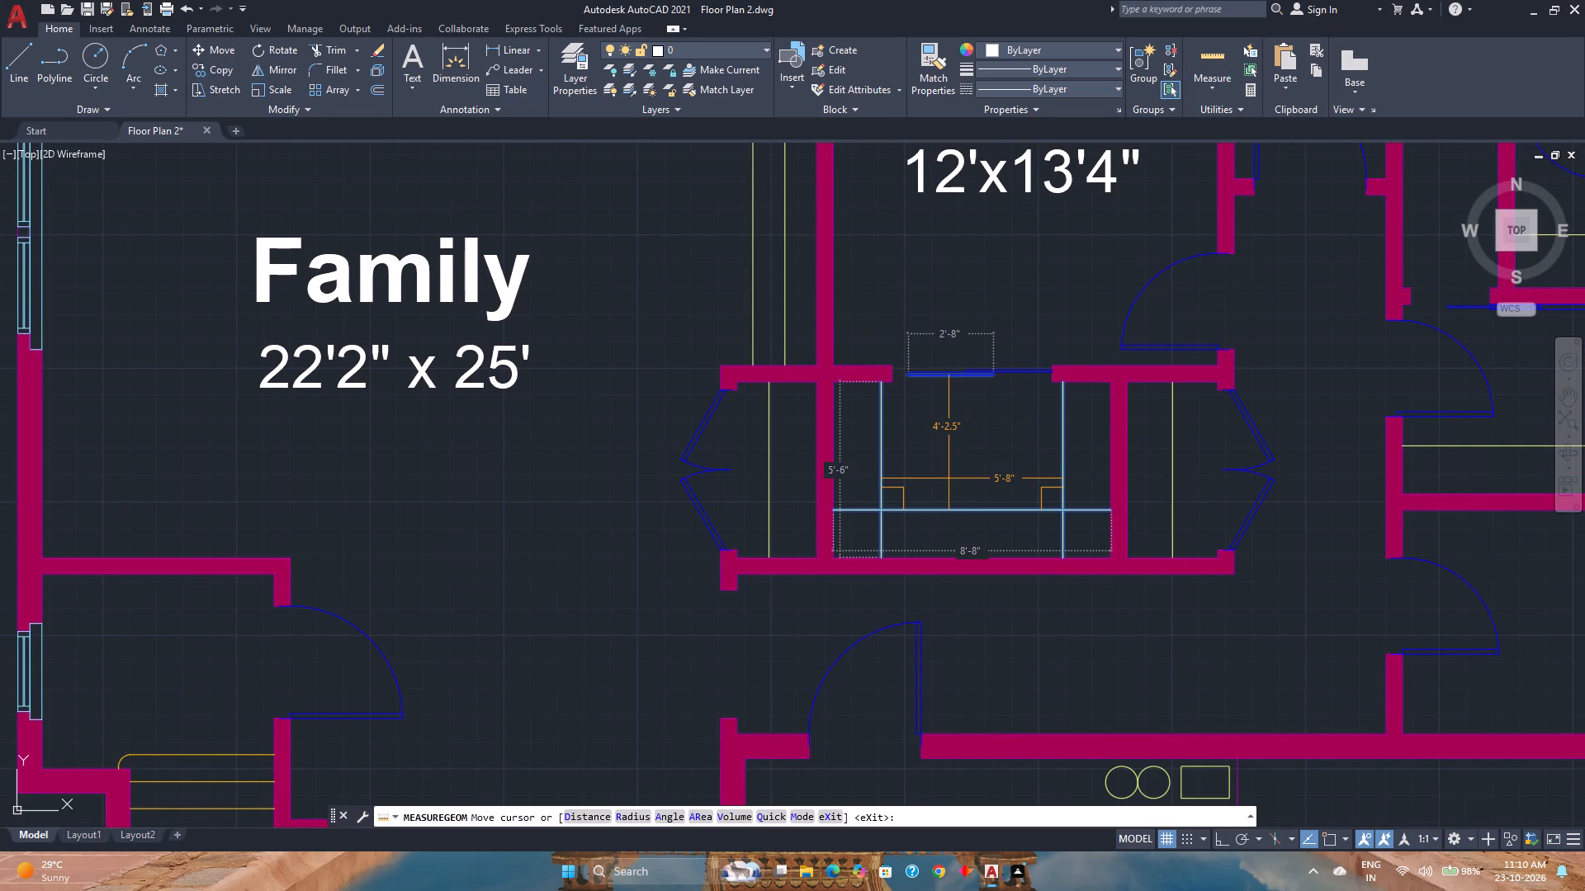
{"action": "key", "text": "Escape"}
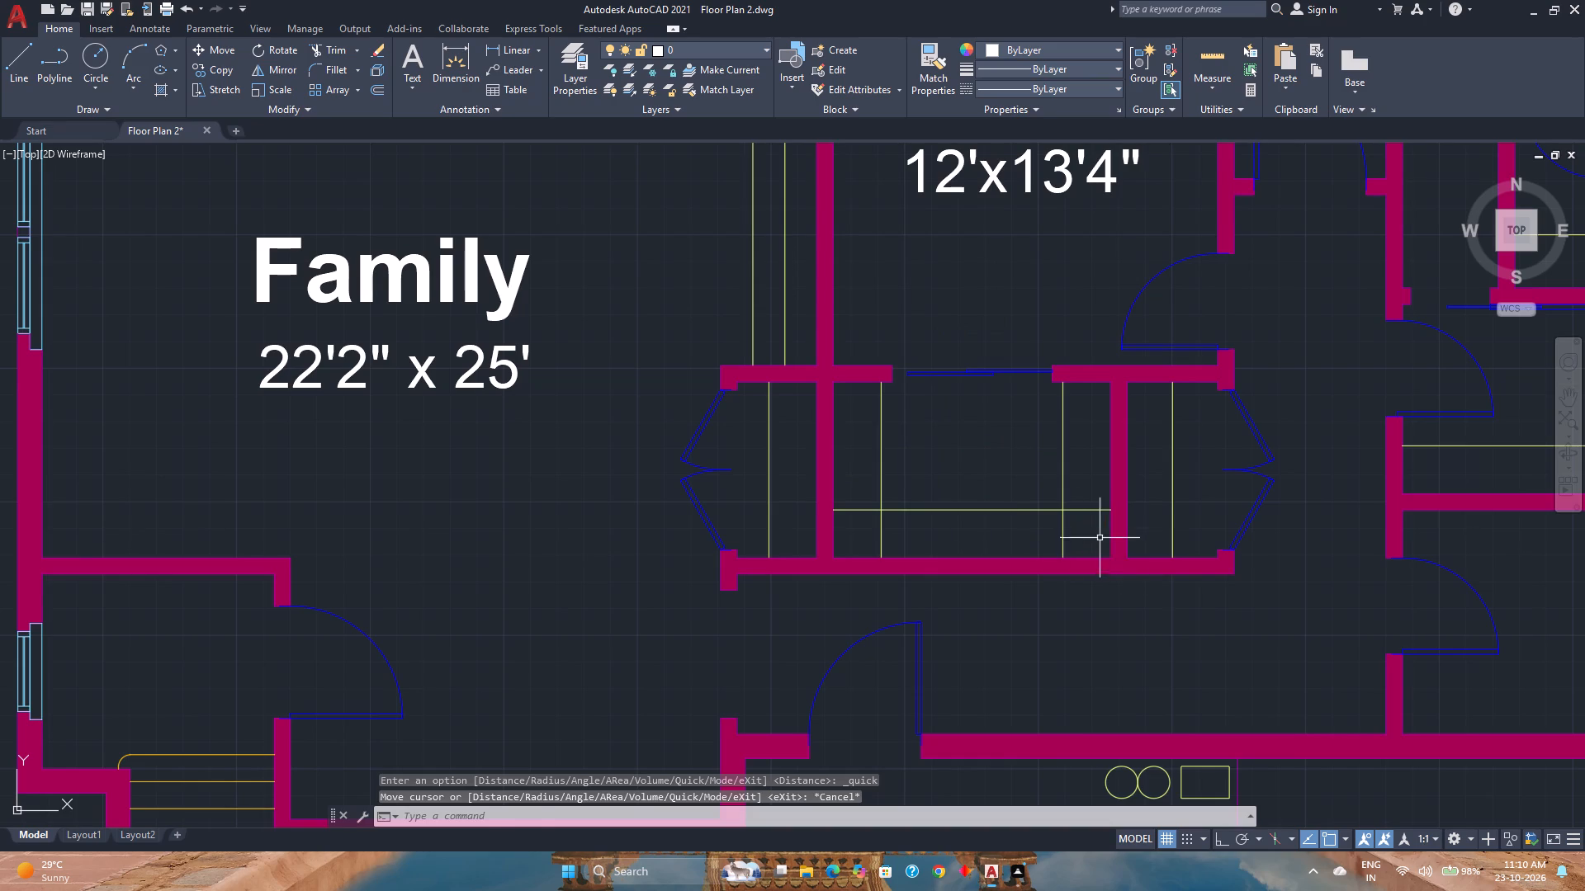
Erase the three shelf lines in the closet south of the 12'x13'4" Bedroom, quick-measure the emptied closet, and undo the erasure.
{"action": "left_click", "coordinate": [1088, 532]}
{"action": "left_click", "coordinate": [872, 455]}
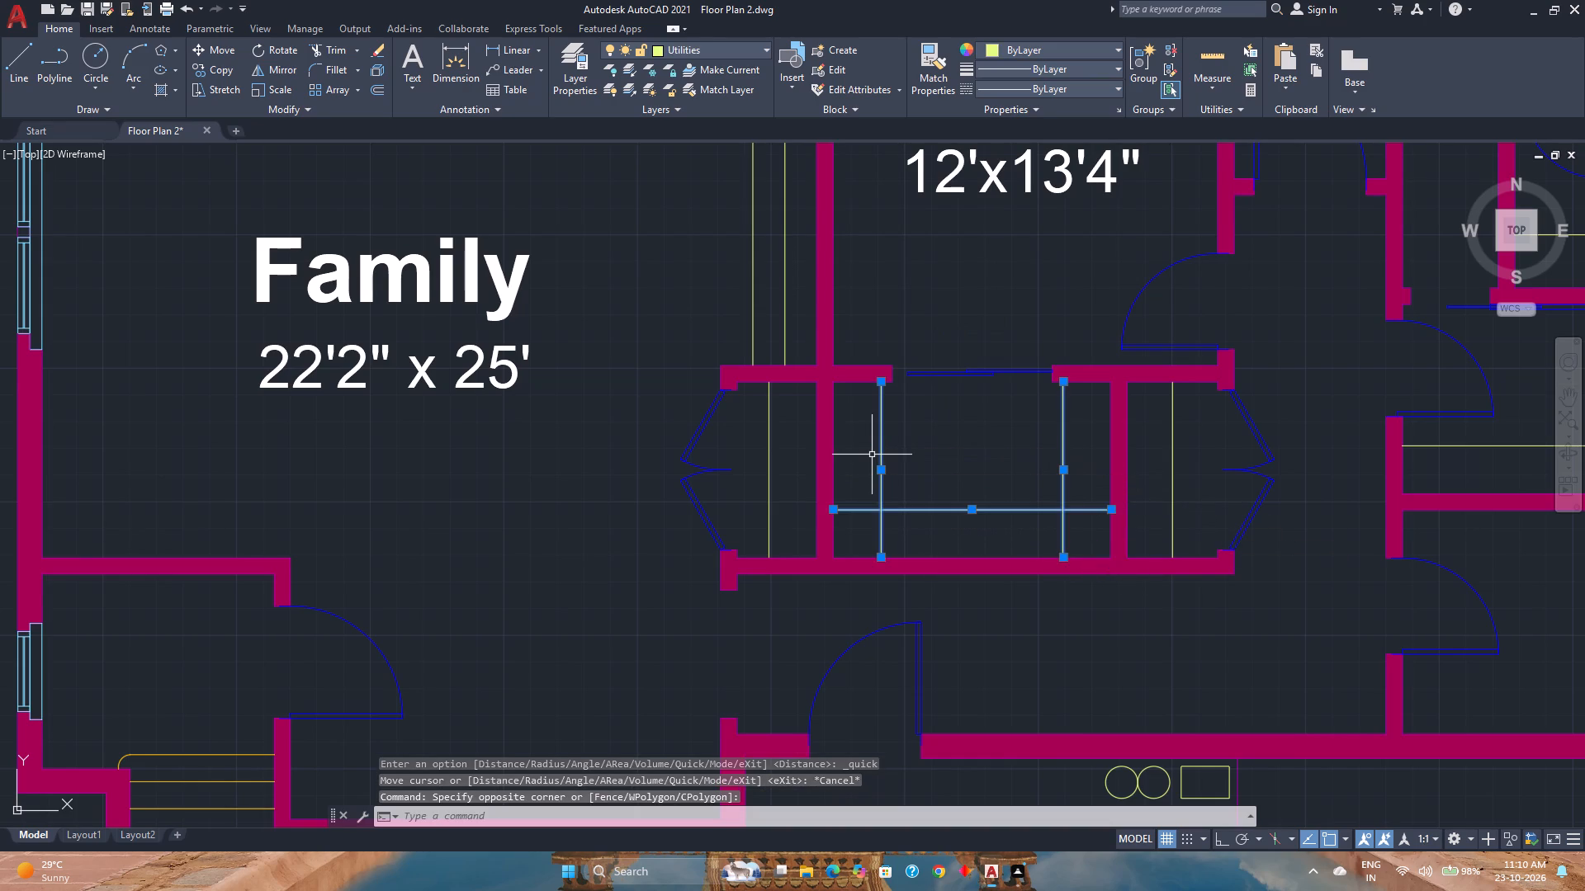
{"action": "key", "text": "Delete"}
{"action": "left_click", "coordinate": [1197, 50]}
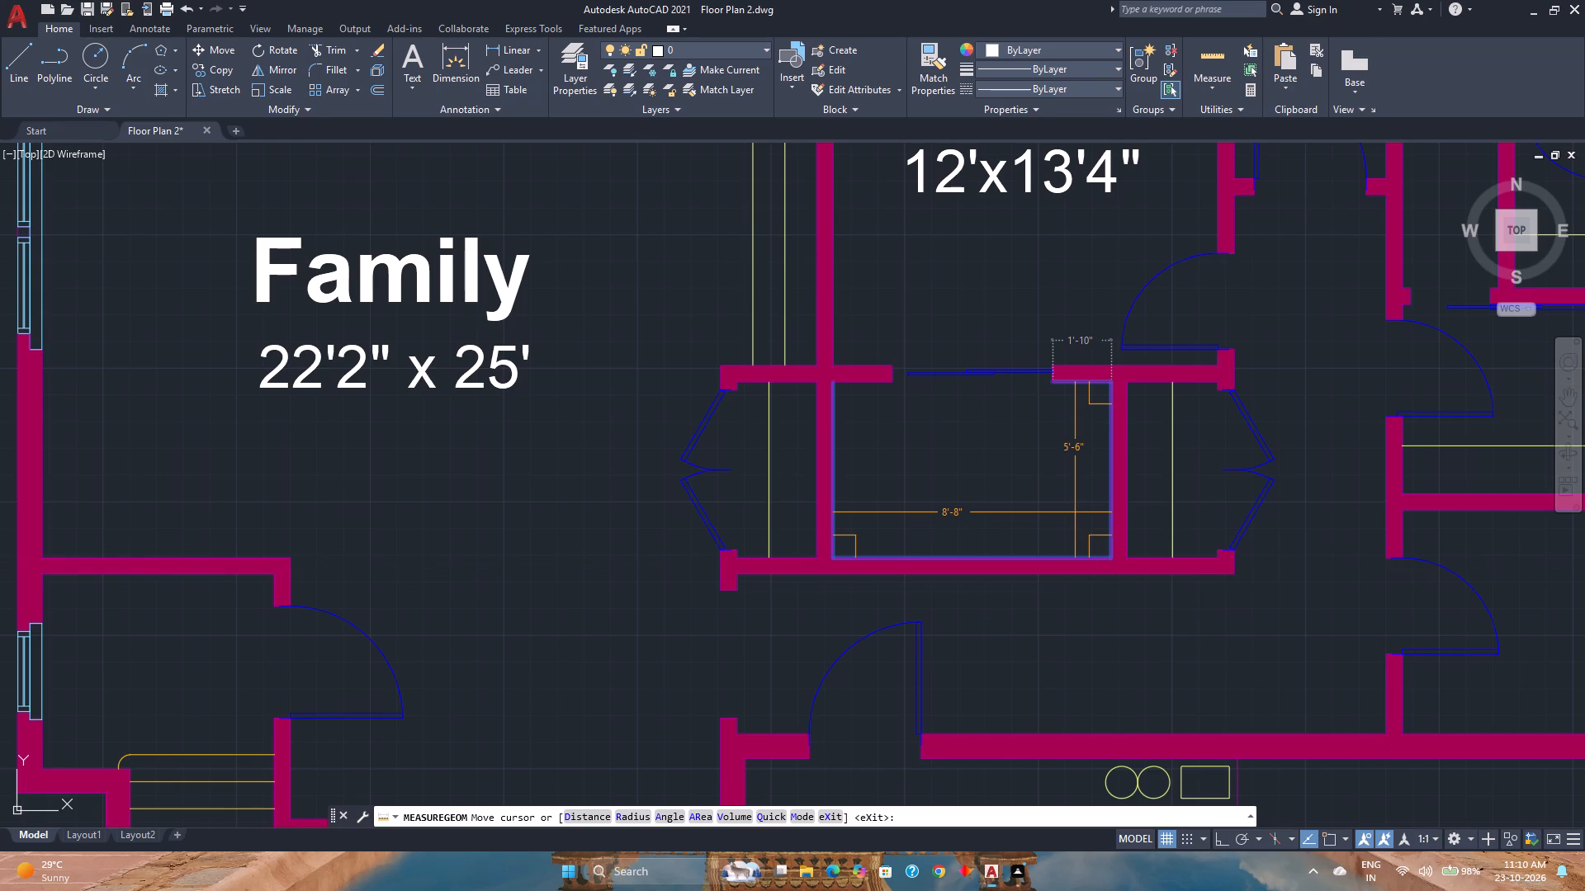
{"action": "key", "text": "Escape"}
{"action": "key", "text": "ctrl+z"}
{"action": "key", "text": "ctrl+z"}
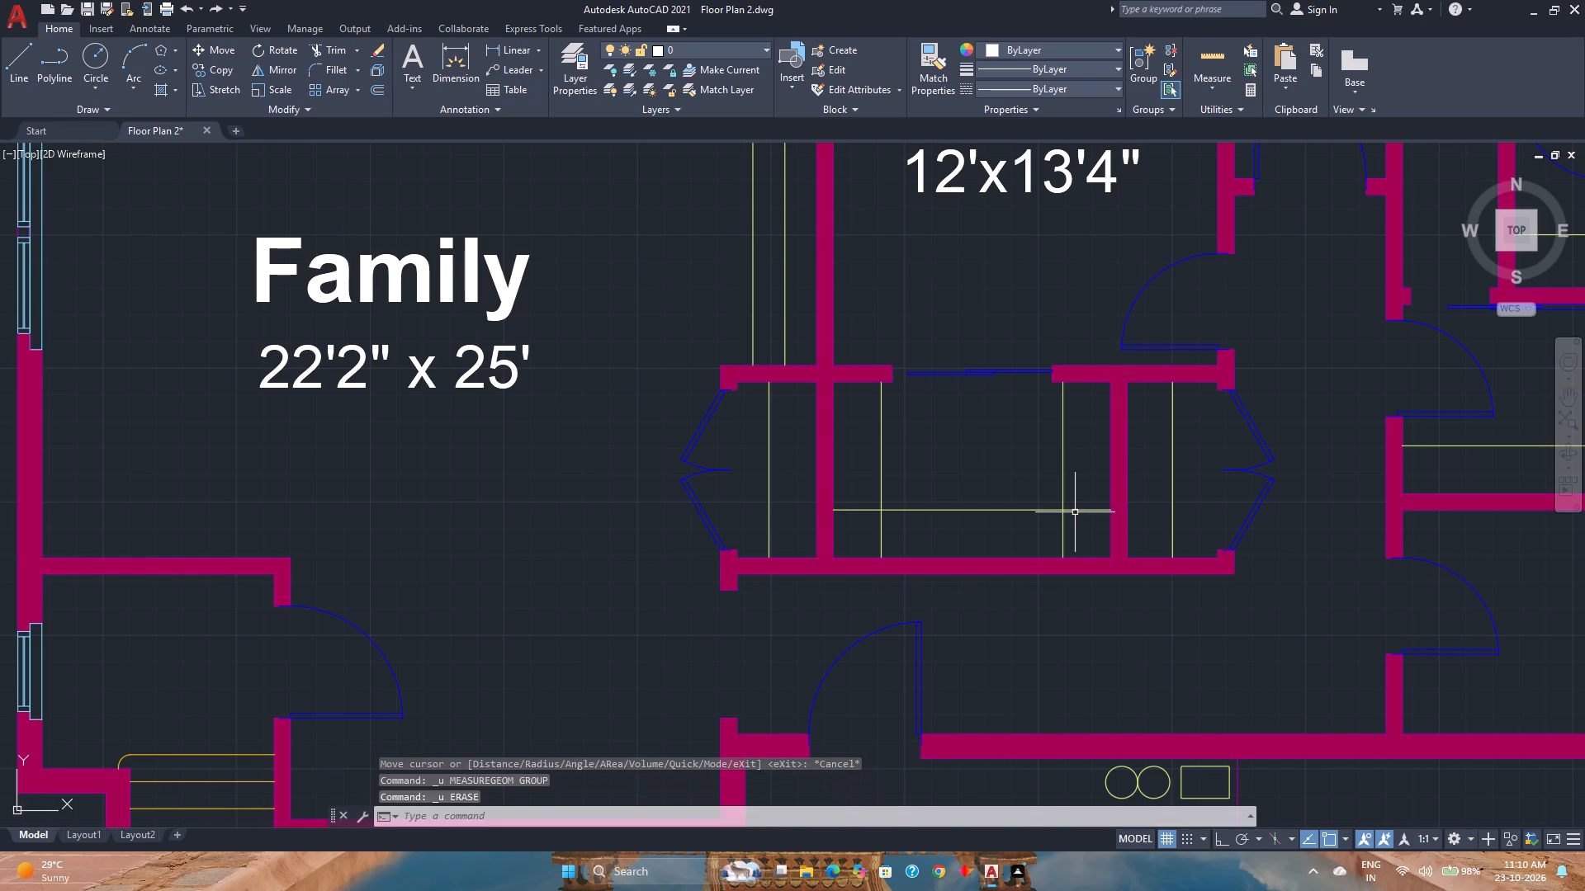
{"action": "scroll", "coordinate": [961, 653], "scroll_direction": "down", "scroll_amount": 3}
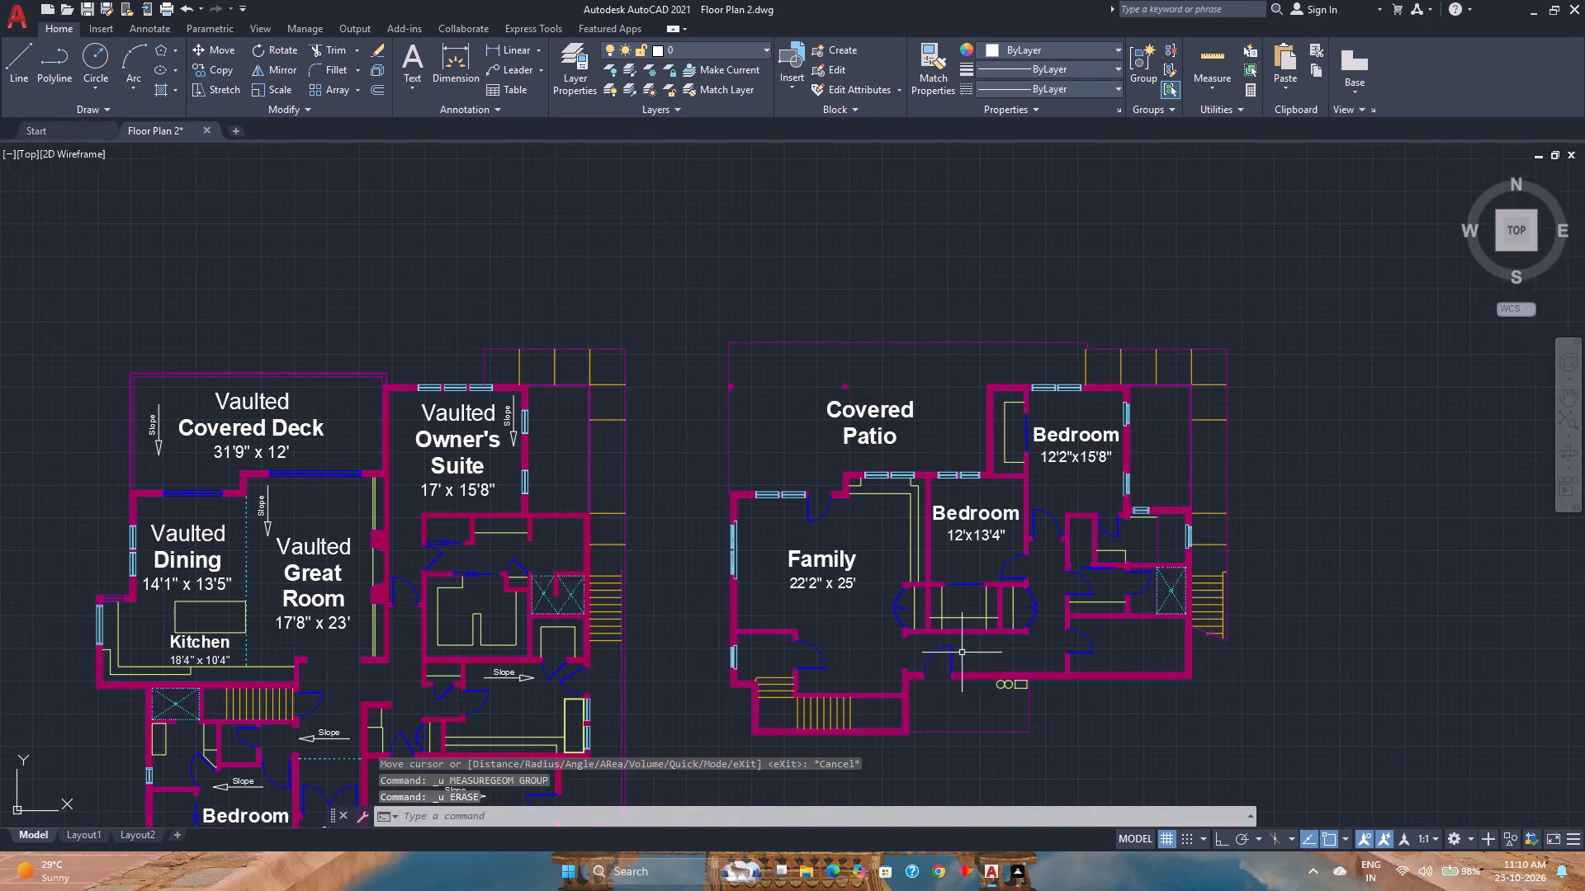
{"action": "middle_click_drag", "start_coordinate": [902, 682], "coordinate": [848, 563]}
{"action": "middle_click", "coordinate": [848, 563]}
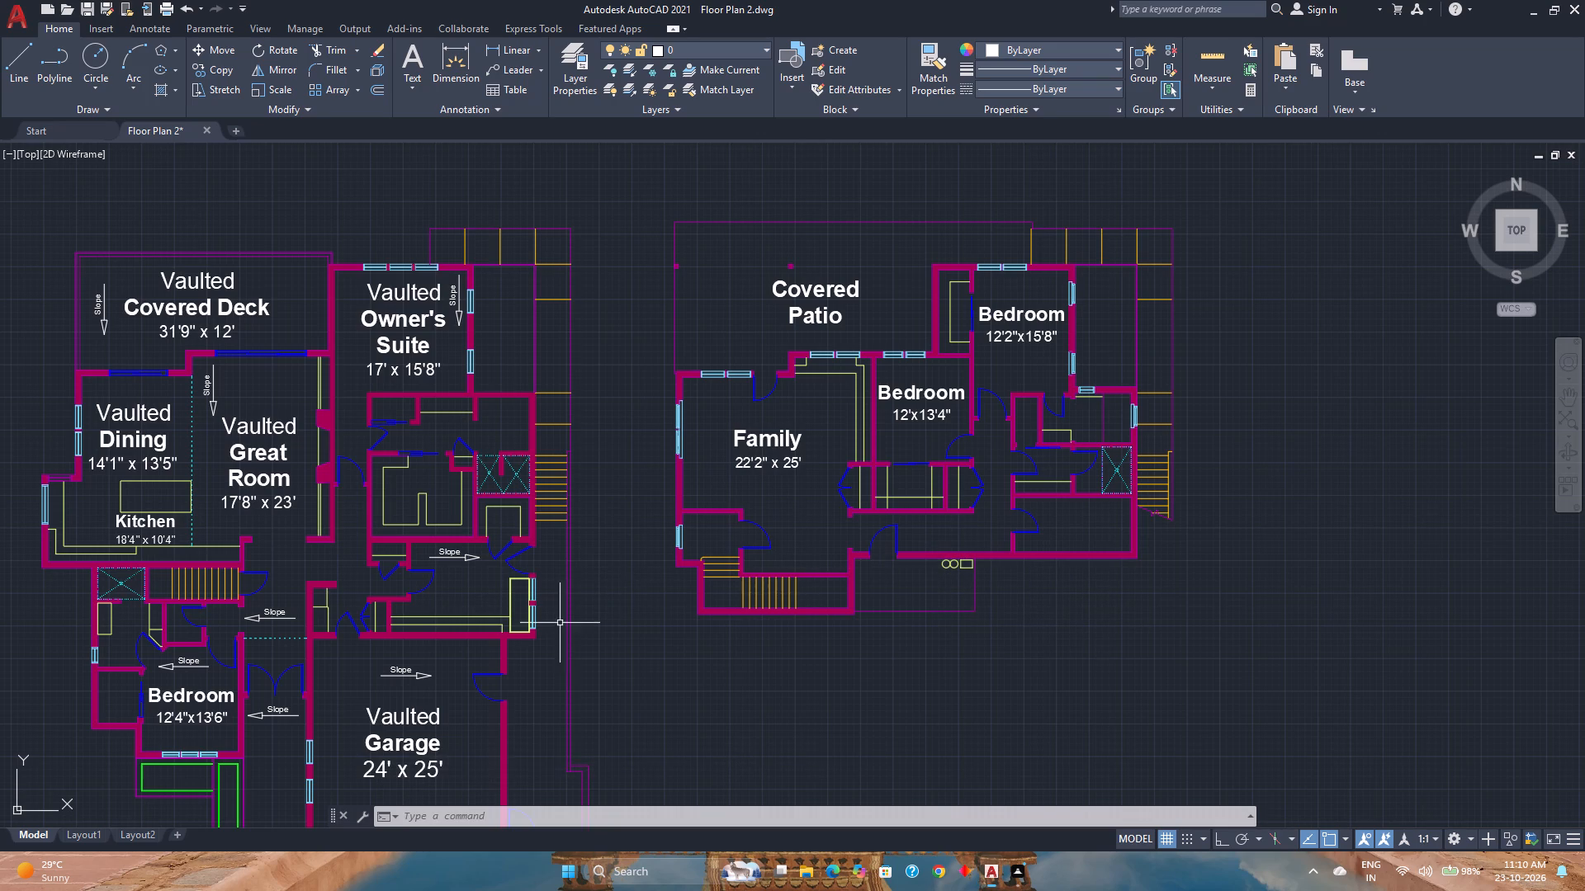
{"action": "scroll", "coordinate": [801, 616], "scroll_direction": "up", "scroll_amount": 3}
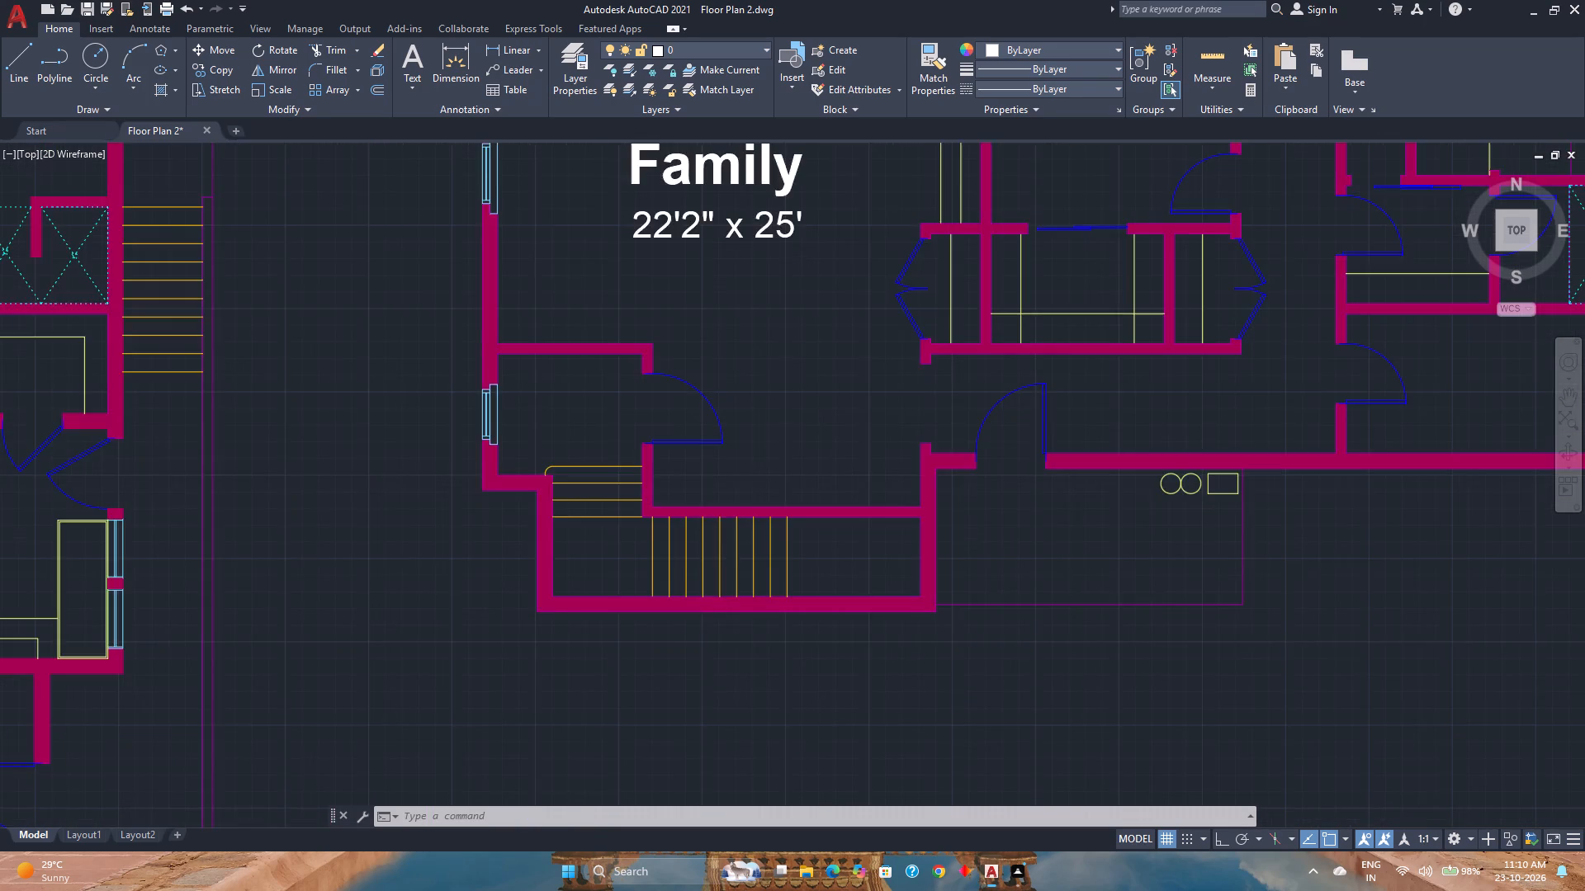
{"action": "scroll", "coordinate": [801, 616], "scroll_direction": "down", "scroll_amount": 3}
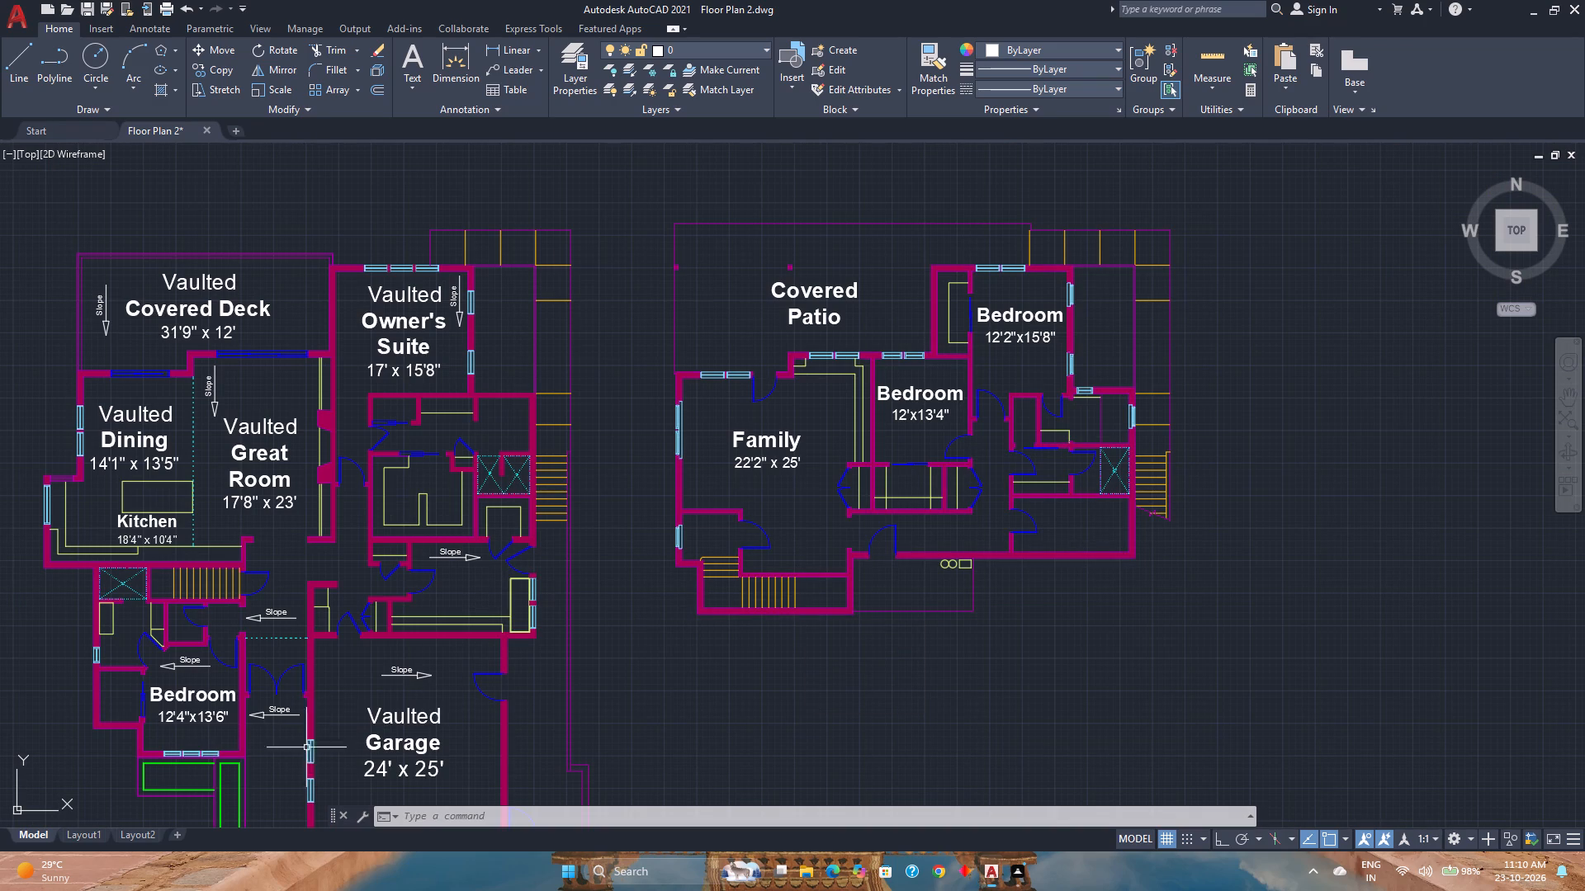
Switch to Layout1 and erase its existing viewport.
{"action": "left_click", "coordinate": [81, 838]}
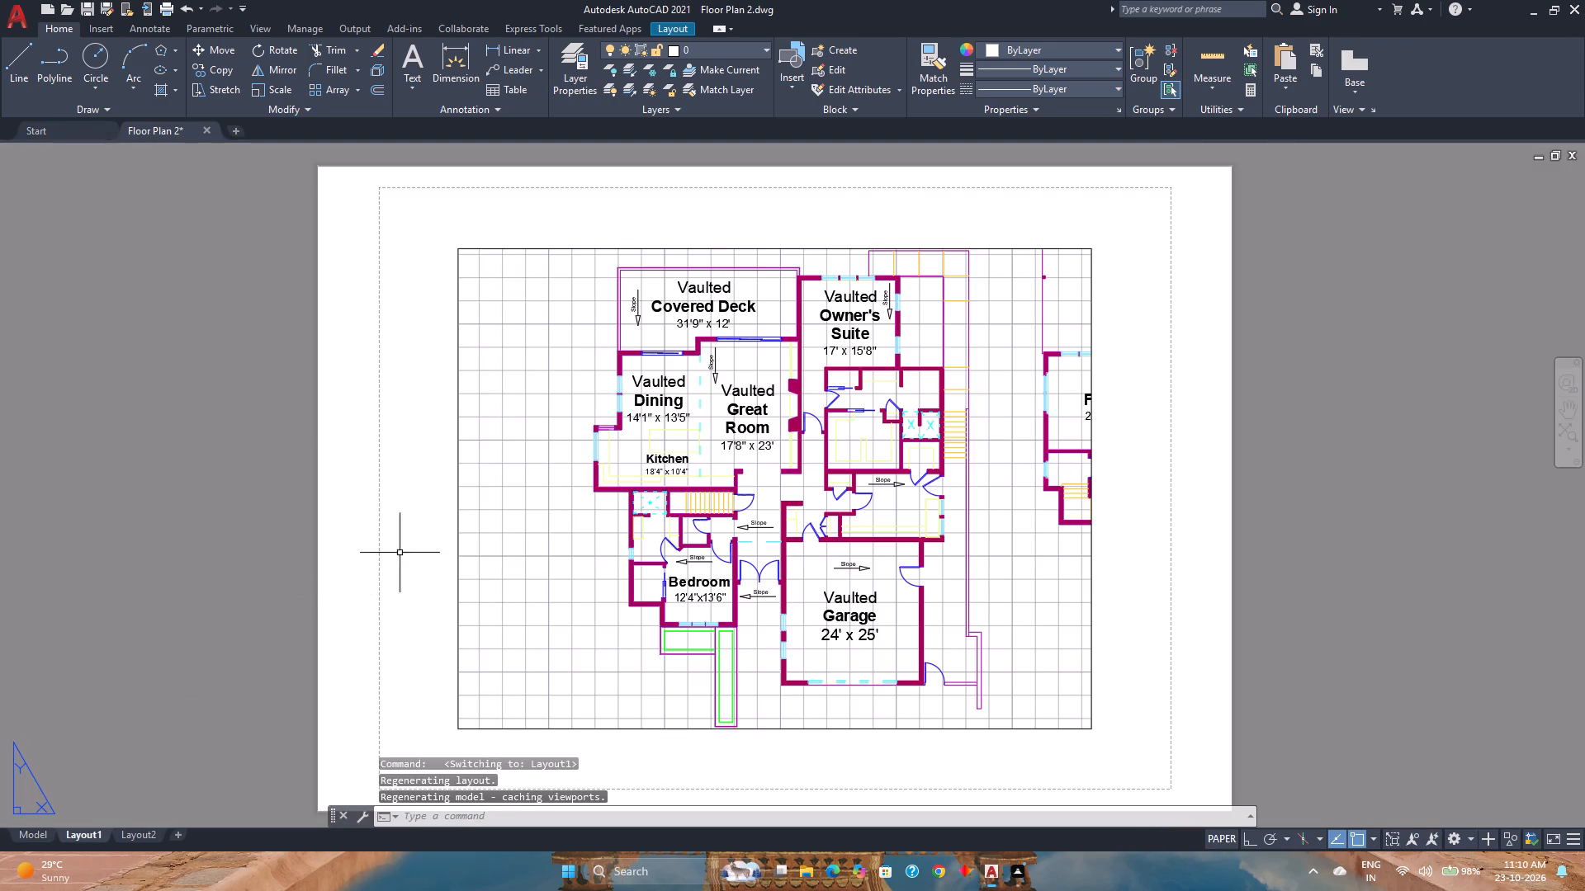
{"action": "left_click", "coordinate": [459, 359]}
{"action": "key", "text": "Delete"}
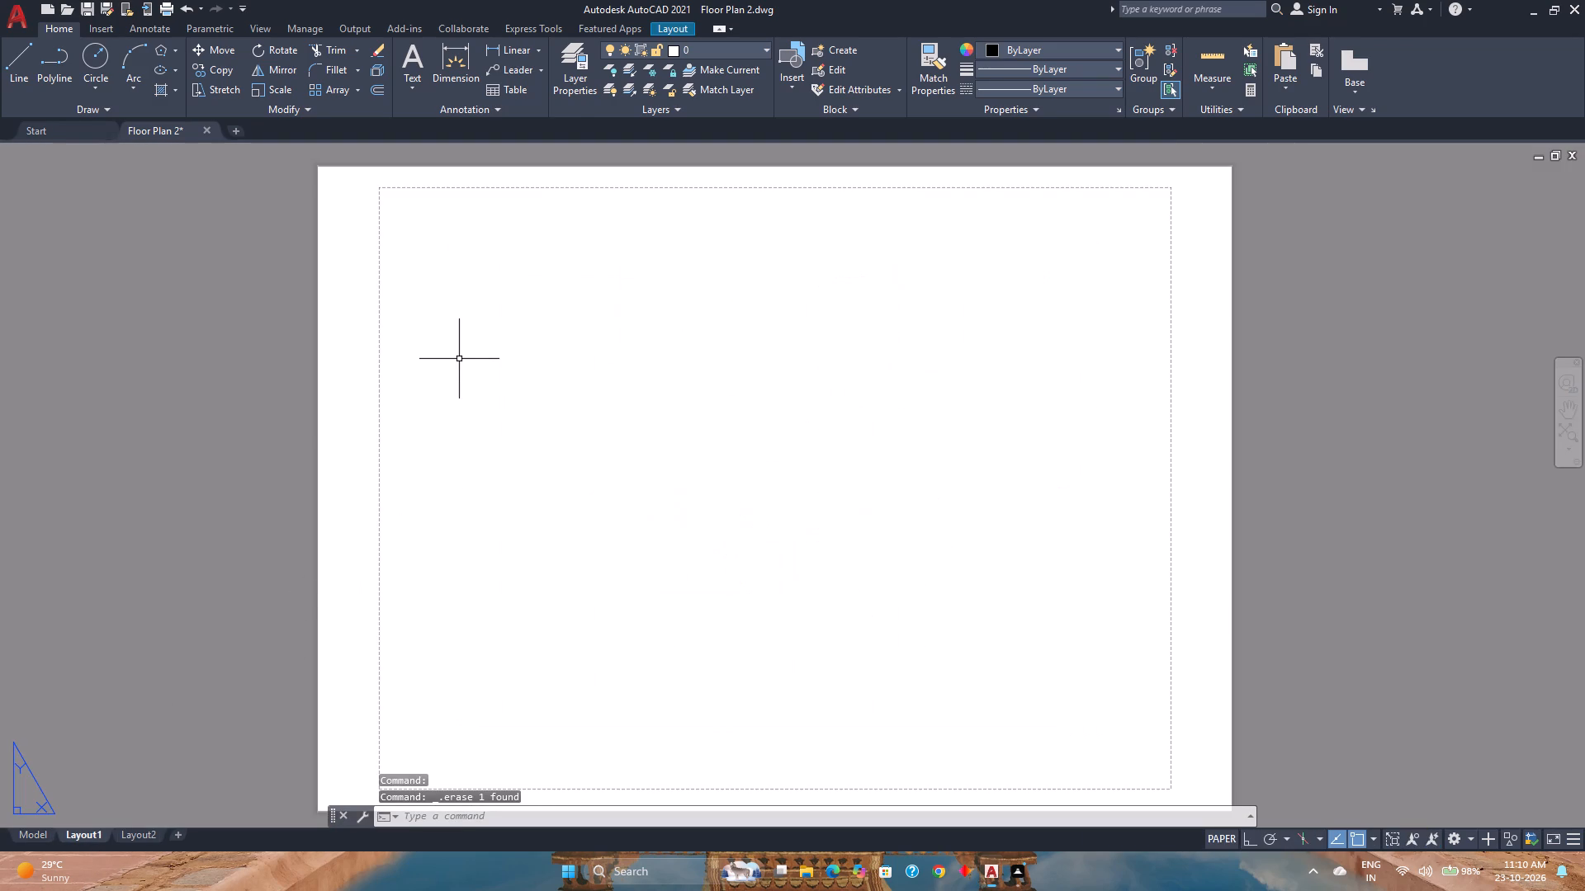
Create a viewport with the Active Model Configuration on Layout1, spanning the sheet's printable area corner to corner.
{"action": "type", "text": "viewpo"}
{"action": "key", "text": "Return"}
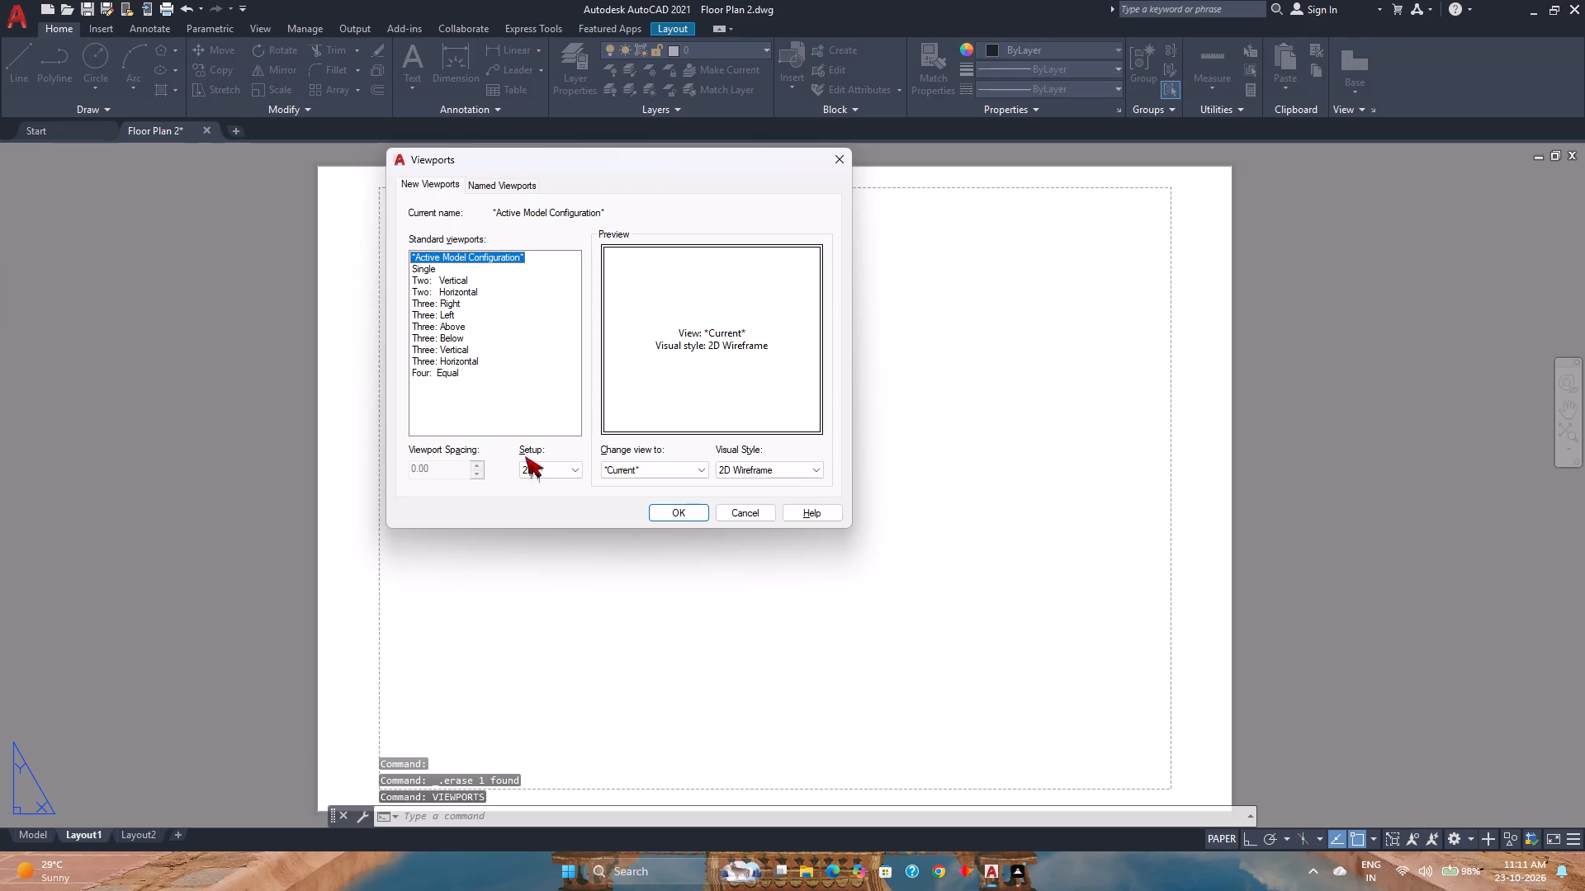
{"action": "left_click", "coordinate": [682, 511]}
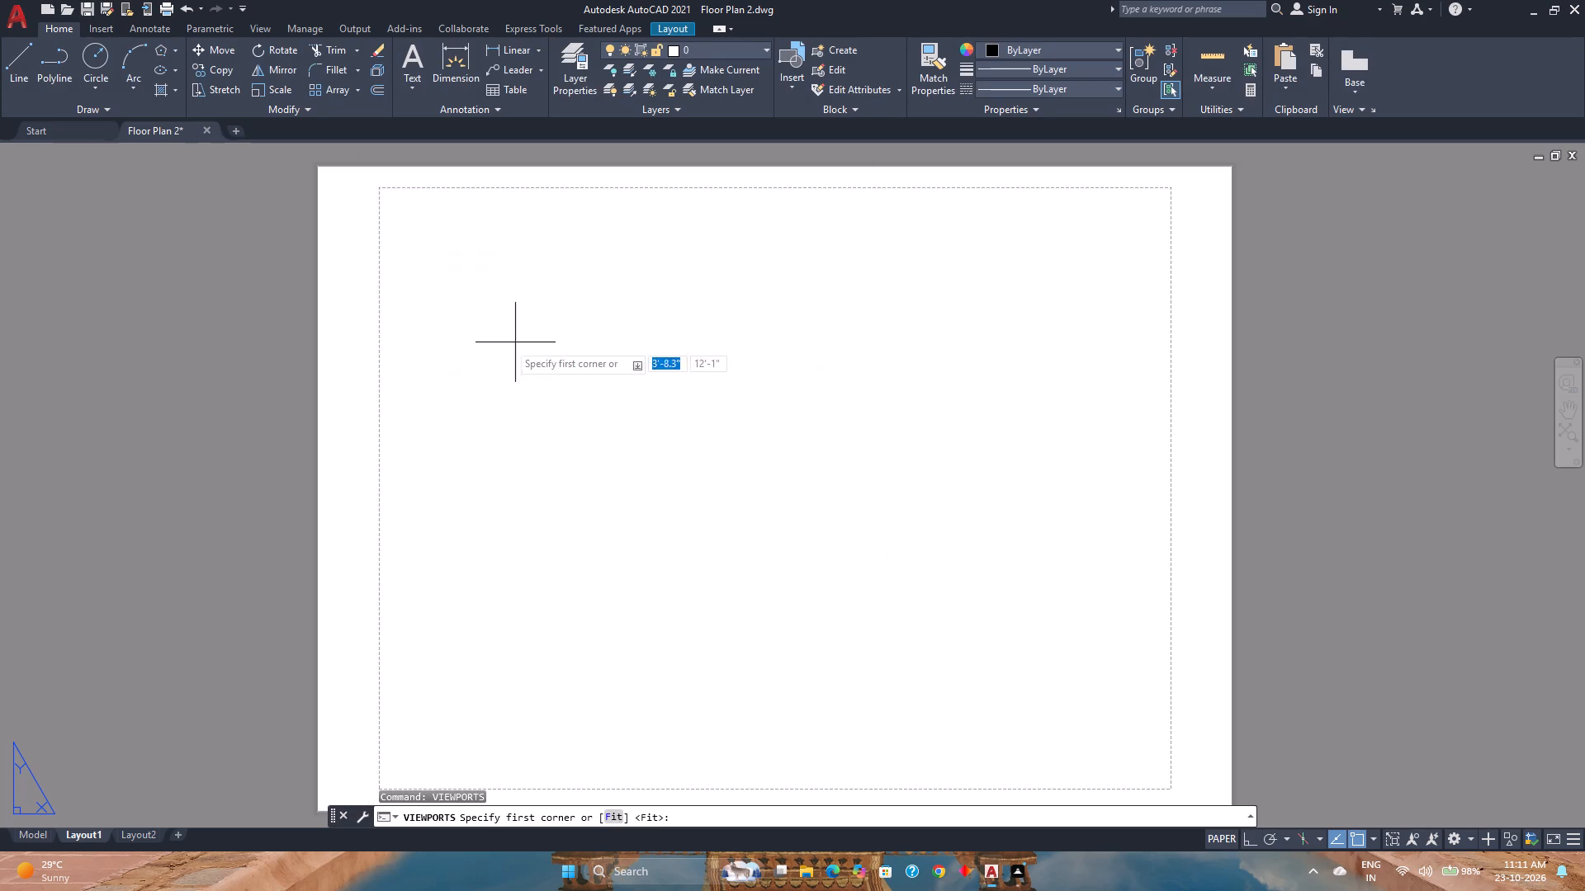
{"action": "left_click", "coordinate": [379, 188]}
{"action": "scroll", "coordinate": [393, 214], "scroll_direction": "down", "scroll_amount": 2}
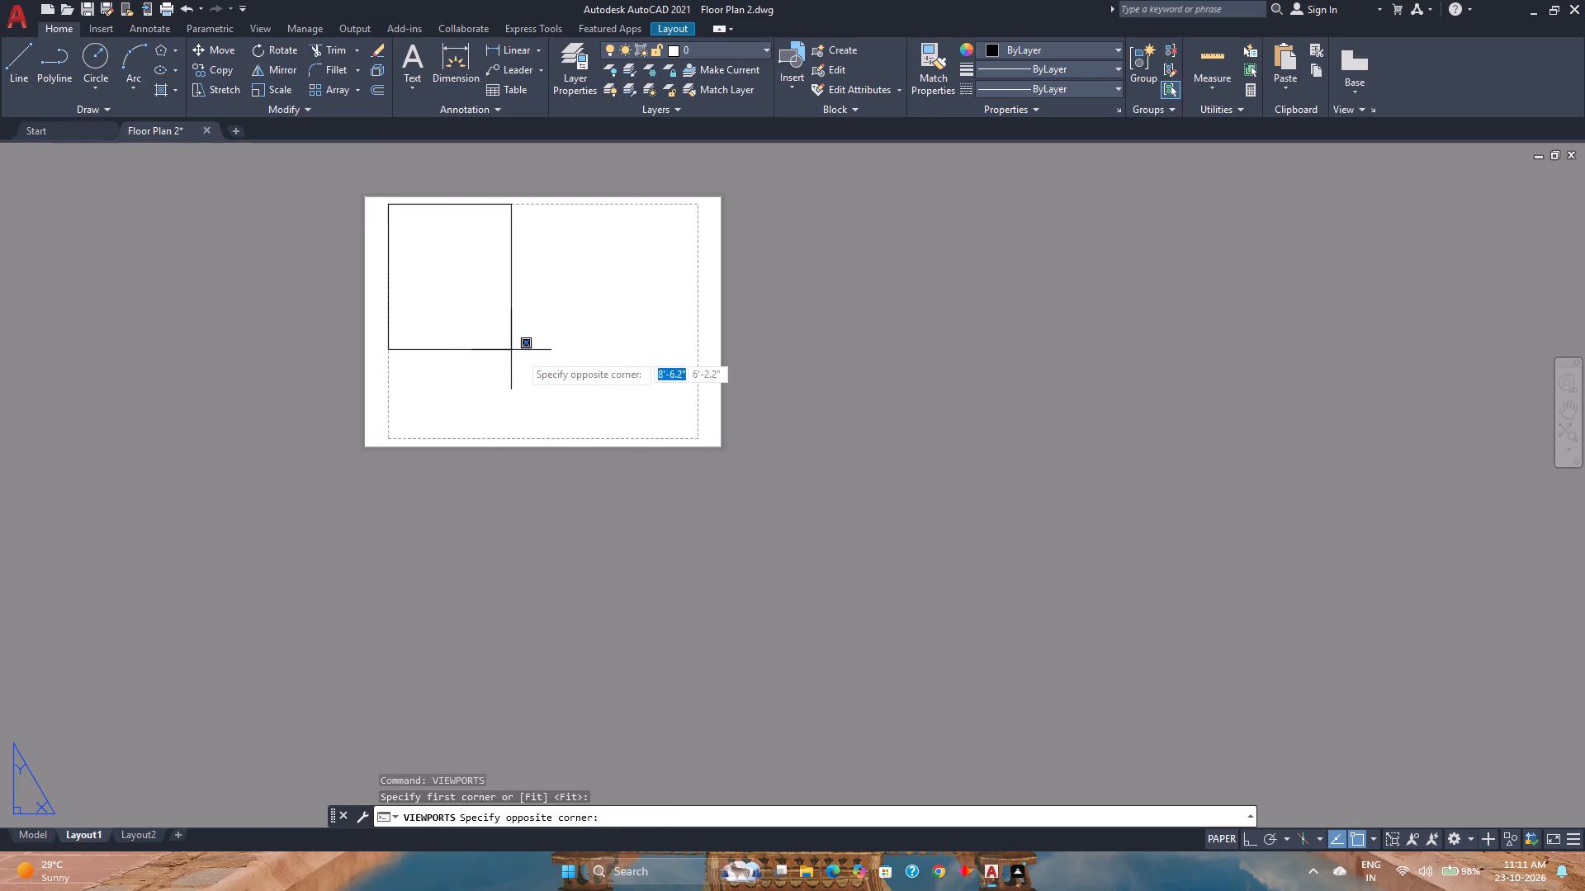
{"action": "scroll", "coordinate": [679, 438], "scroll_direction": "up", "scroll_amount": 1}
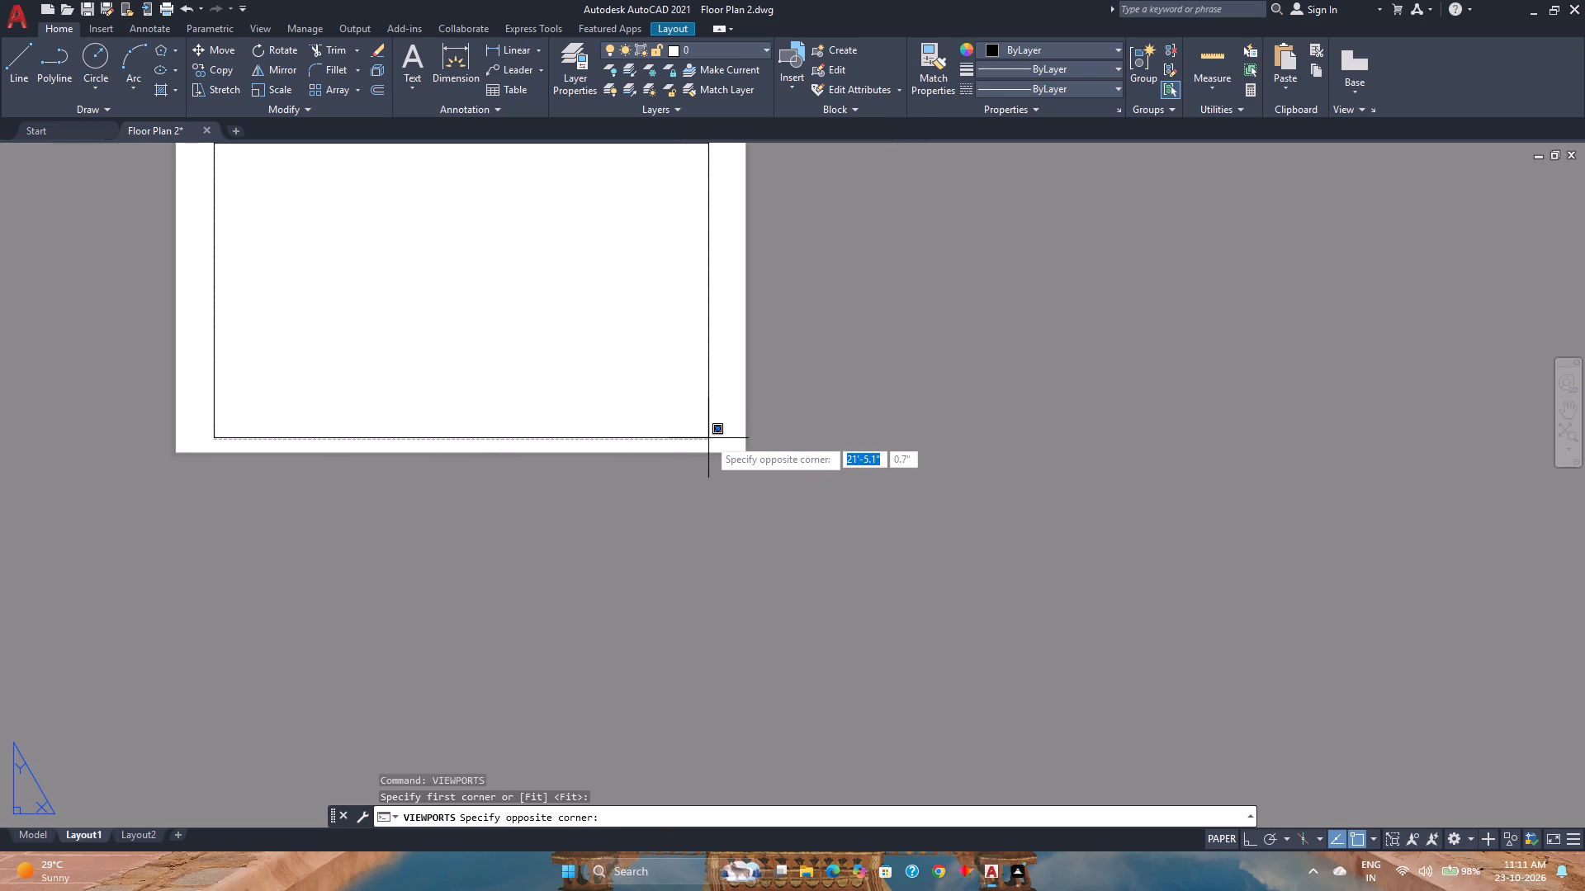
{"action": "left_click", "coordinate": [708, 438]}
{"action": "middle_click_drag", "start_coordinate": [539, 514], "coordinate": [775, 751]}
{"action": "middle_click", "coordinate": [775, 751]}
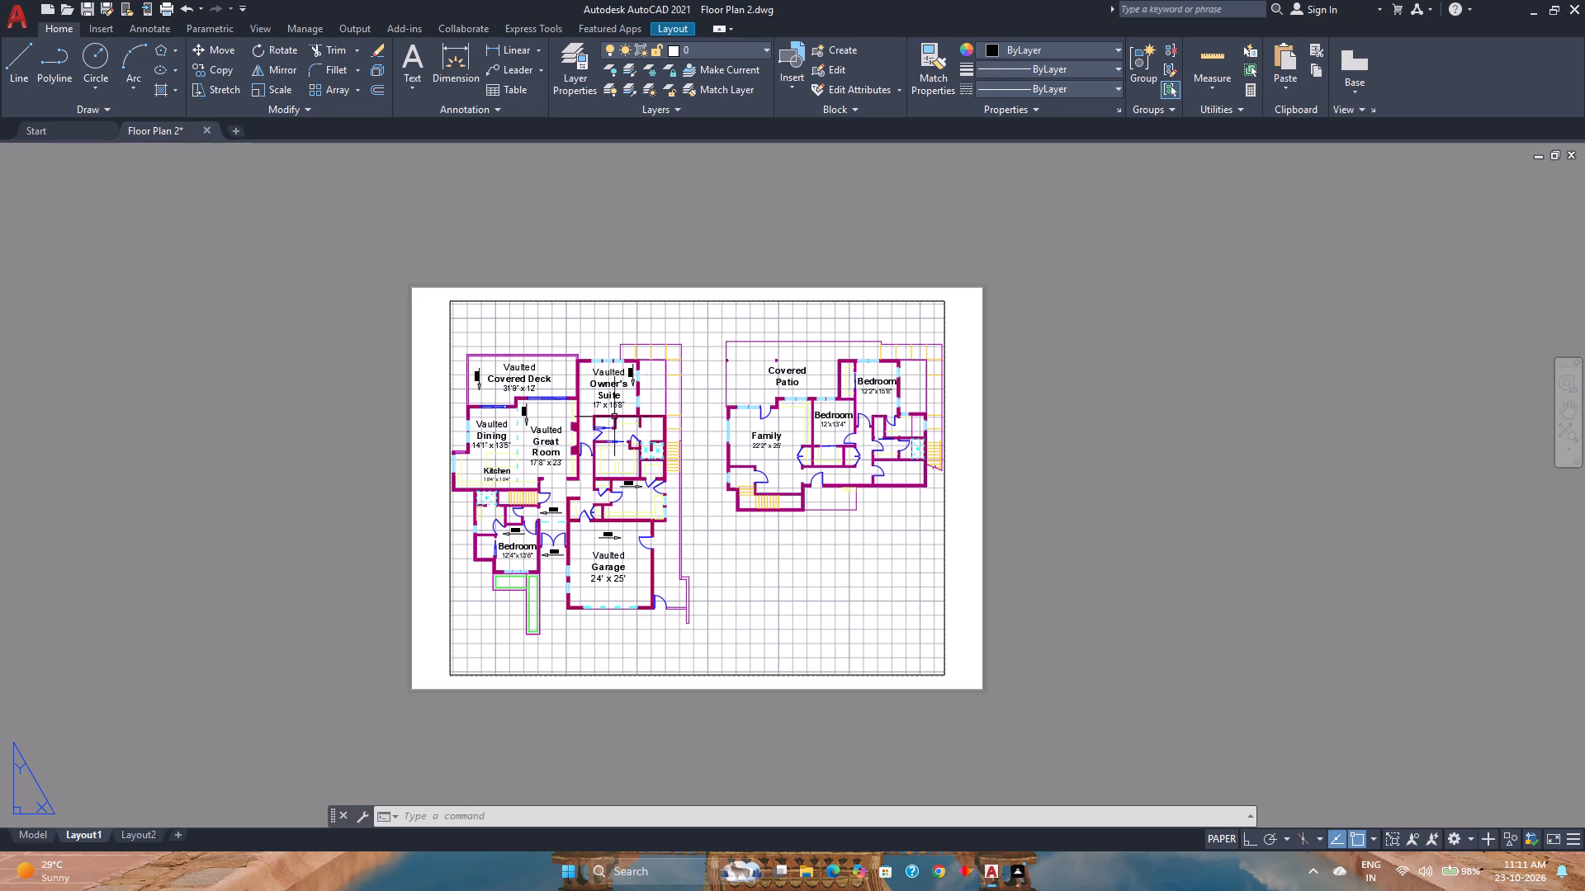
Return to model space and erase the solid wall hatch that covers the walls south of the Owner's Suite.
{"action": "left_click", "coordinate": [31, 838]}
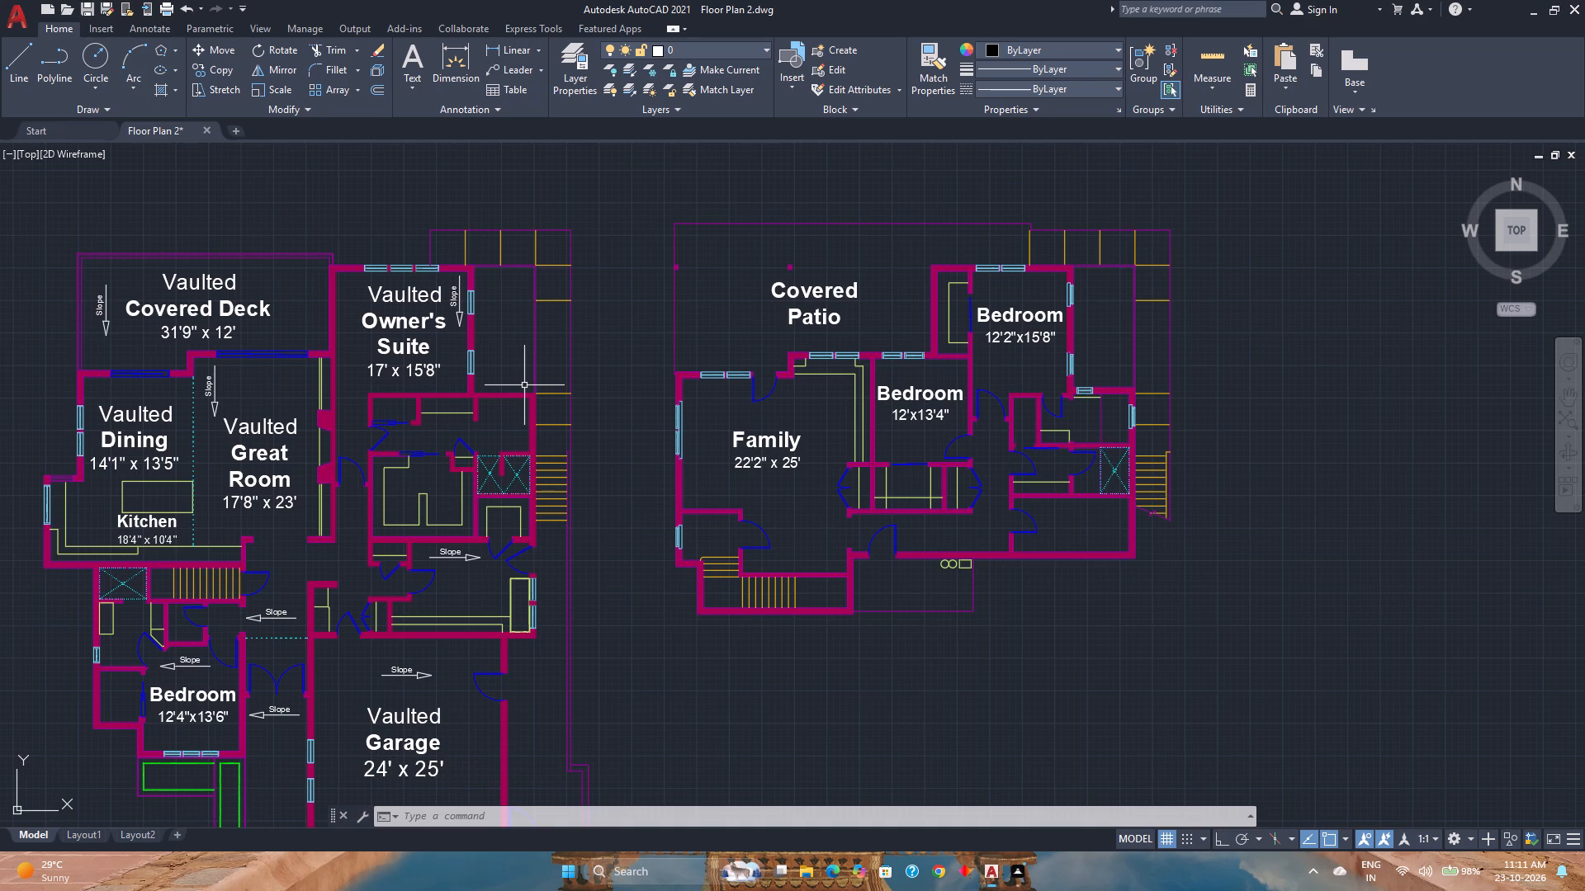
{"action": "scroll", "coordinate": [451, 394], "scroll_direction": "up", "scroll_amount": 4}
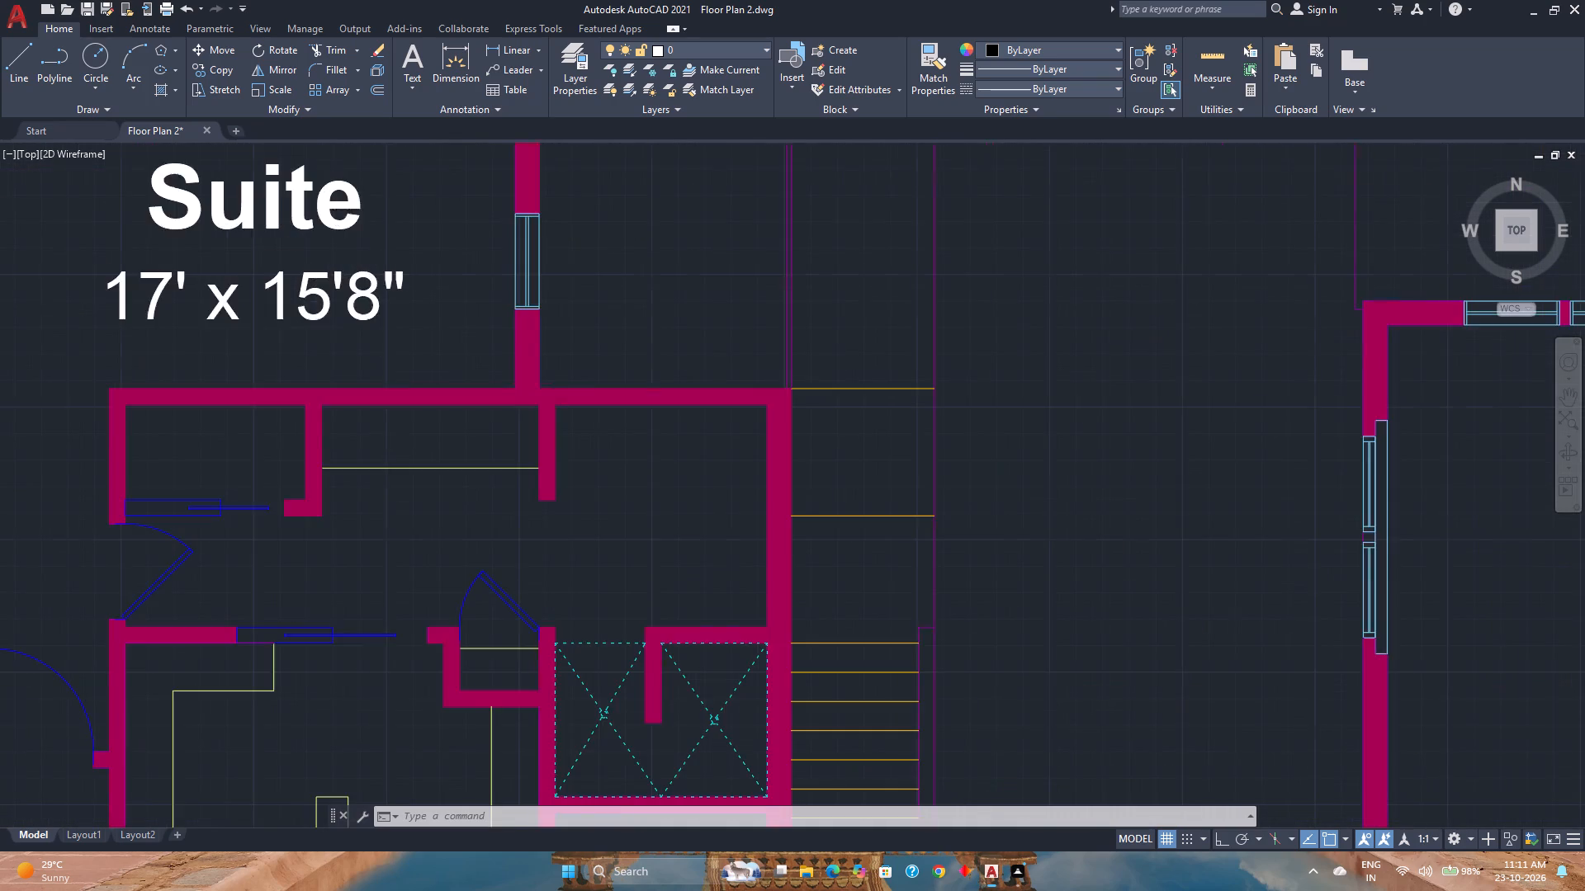
{"action": "left_click", "coordinate": [452, 400]}
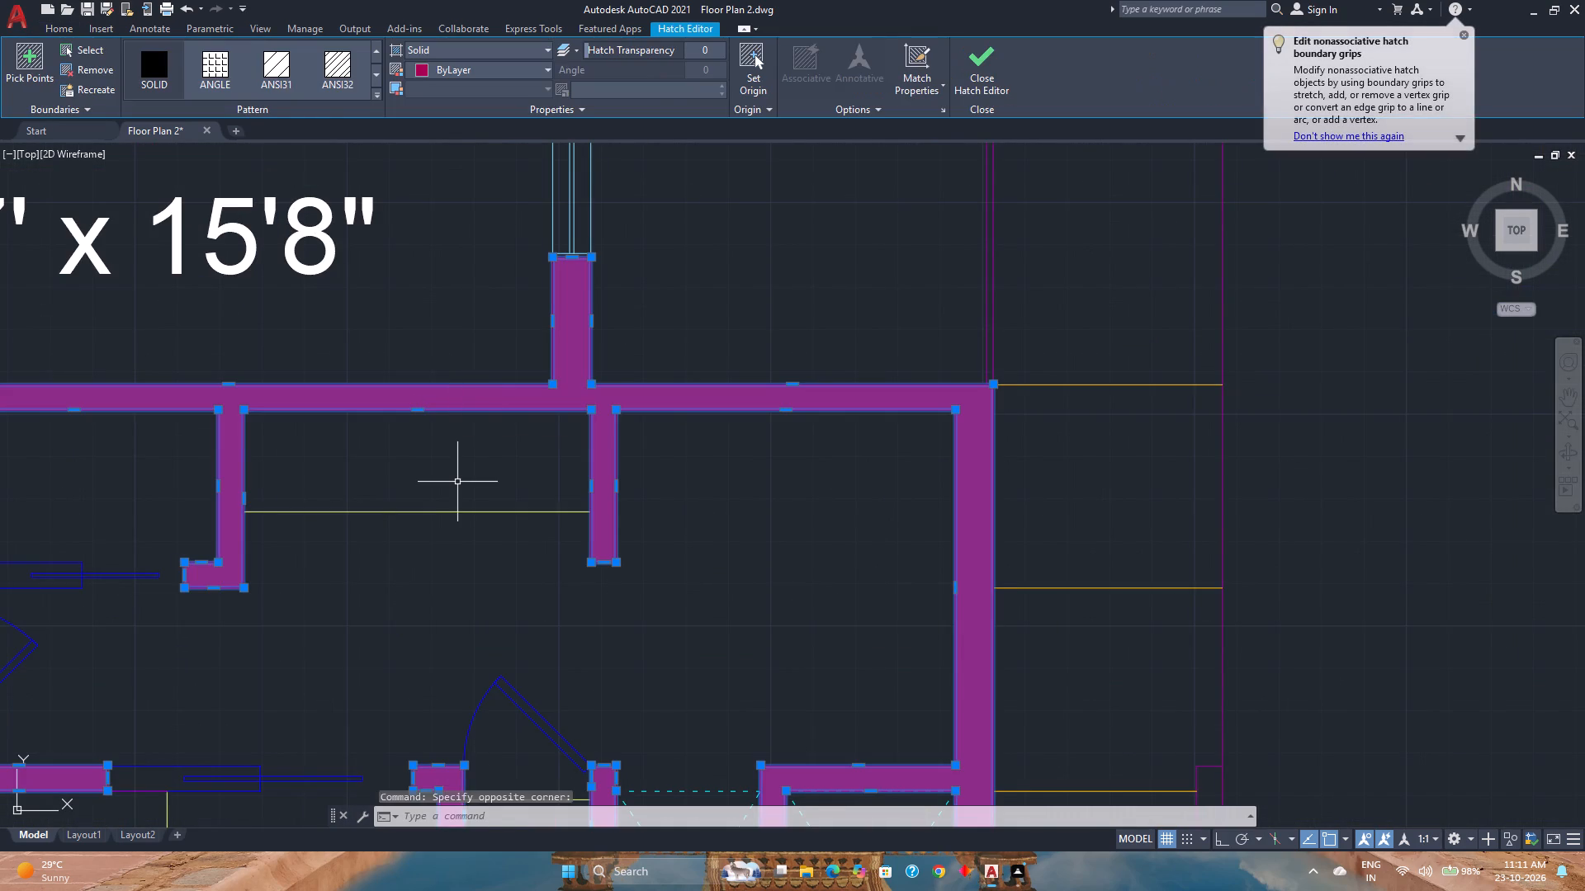
{"action": "key", "text": "Delete"}
{"action": "scroll", "coordinate": [457, 482], "scroll_direction": "down", "scroll_amount": 1}
{"action": "middle_click_drag", "start_coordinate": [457, 482], "coordinate": [607, 548]}
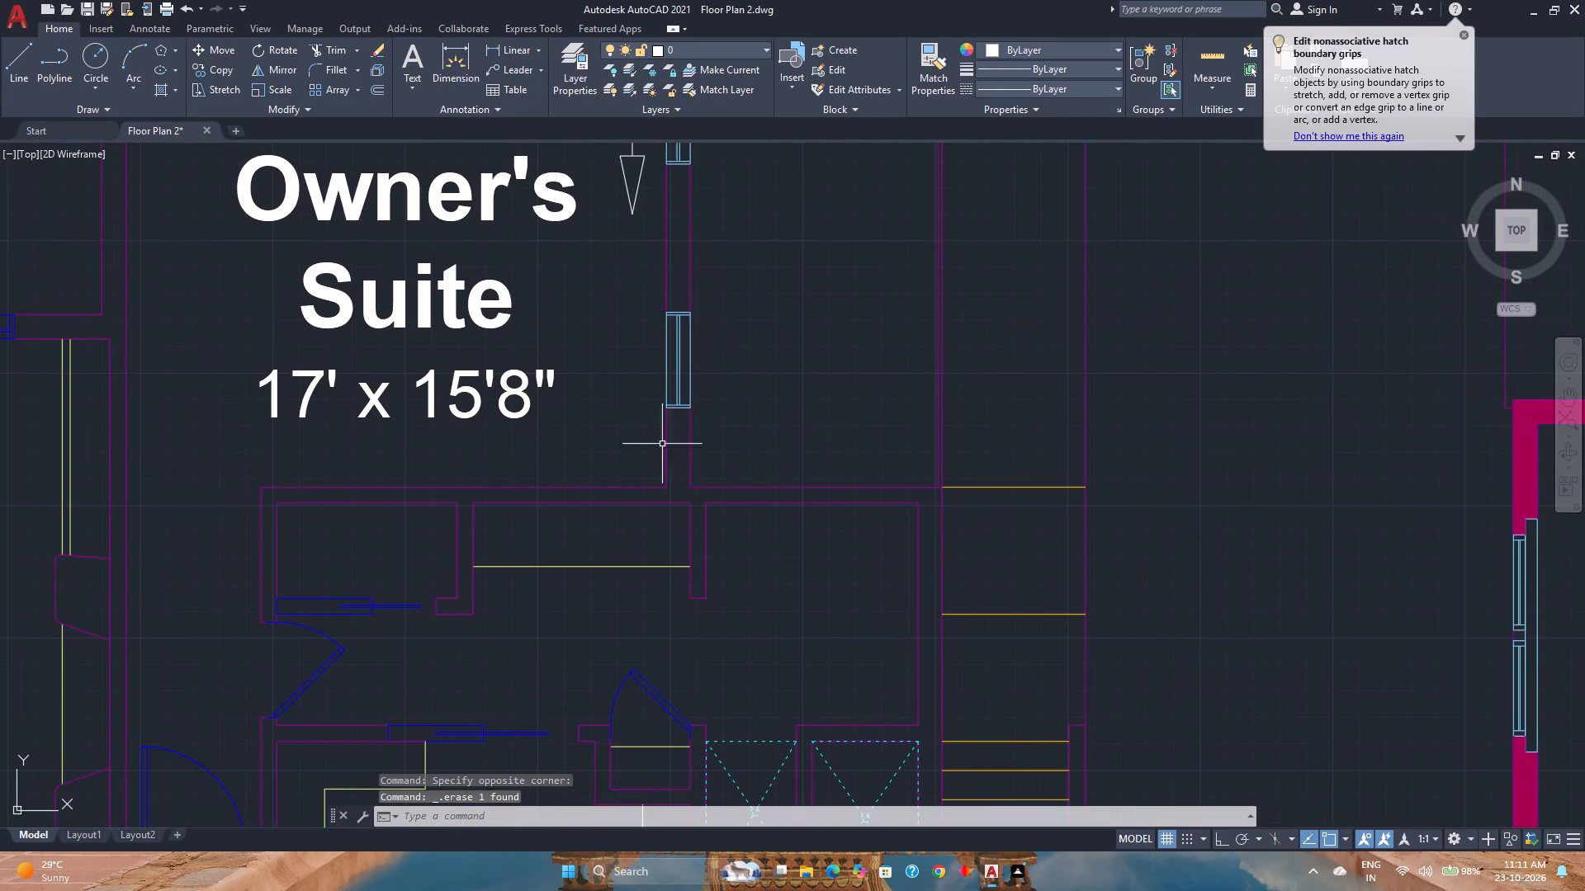
Quick-measure the wall thickness and the small room south-east of the Owner's Suite.
{"action": "left_click", "coordinate": [1214, 49]}
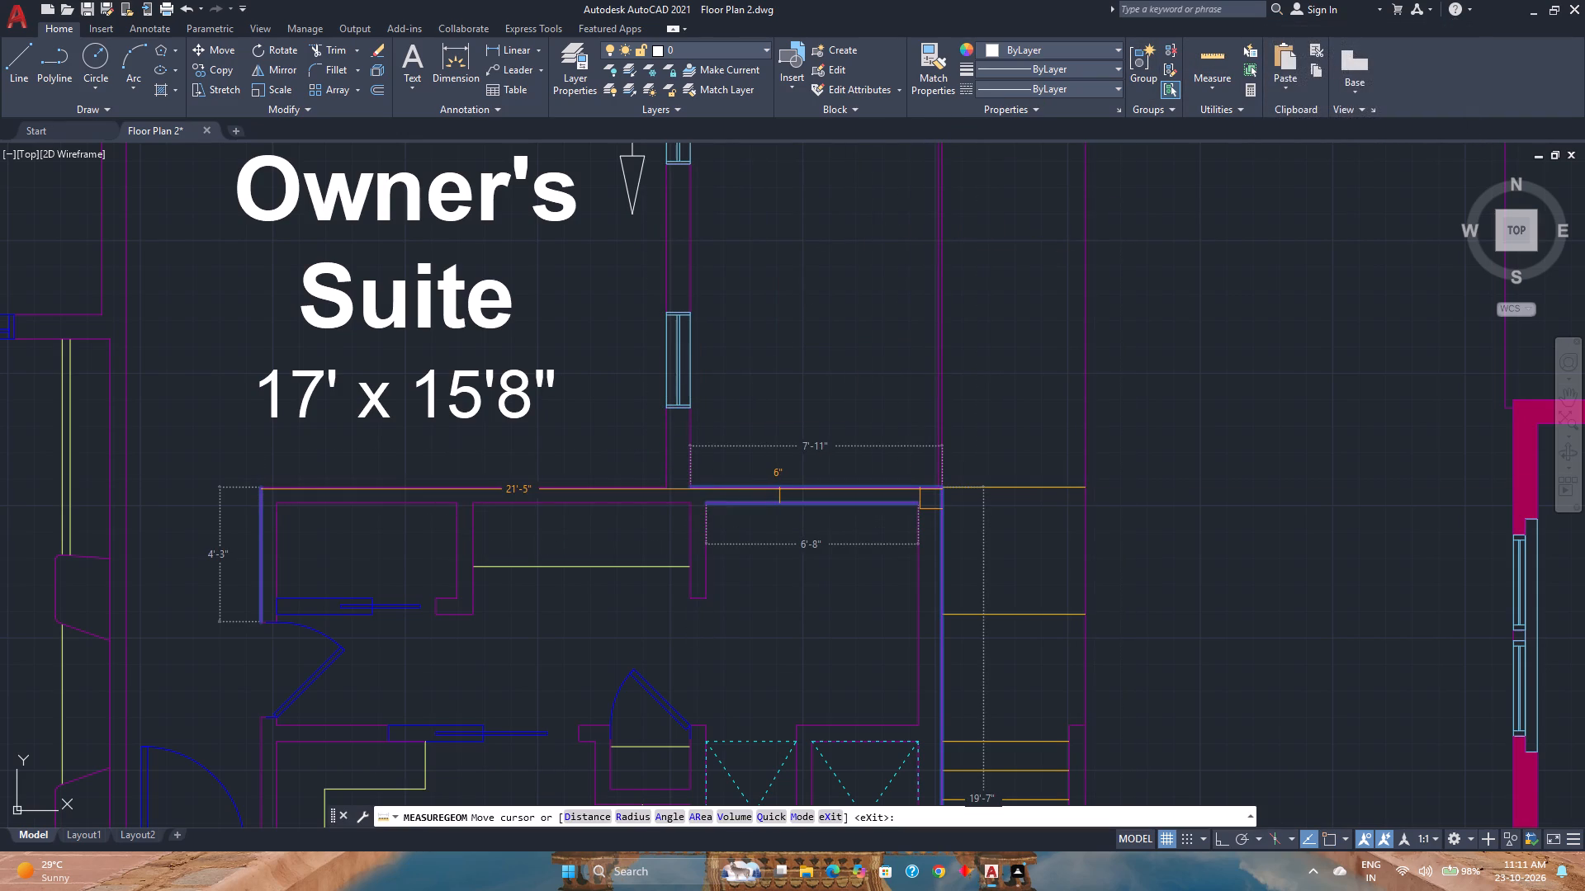
{"action": "scroll", "coordinate": [788, 519], "scroll_direction": "down", "scroll_amount": 1}
{"action": "middle_click_drag", "start_coordinate": [788, 519], "coordinate": [713, 434]}
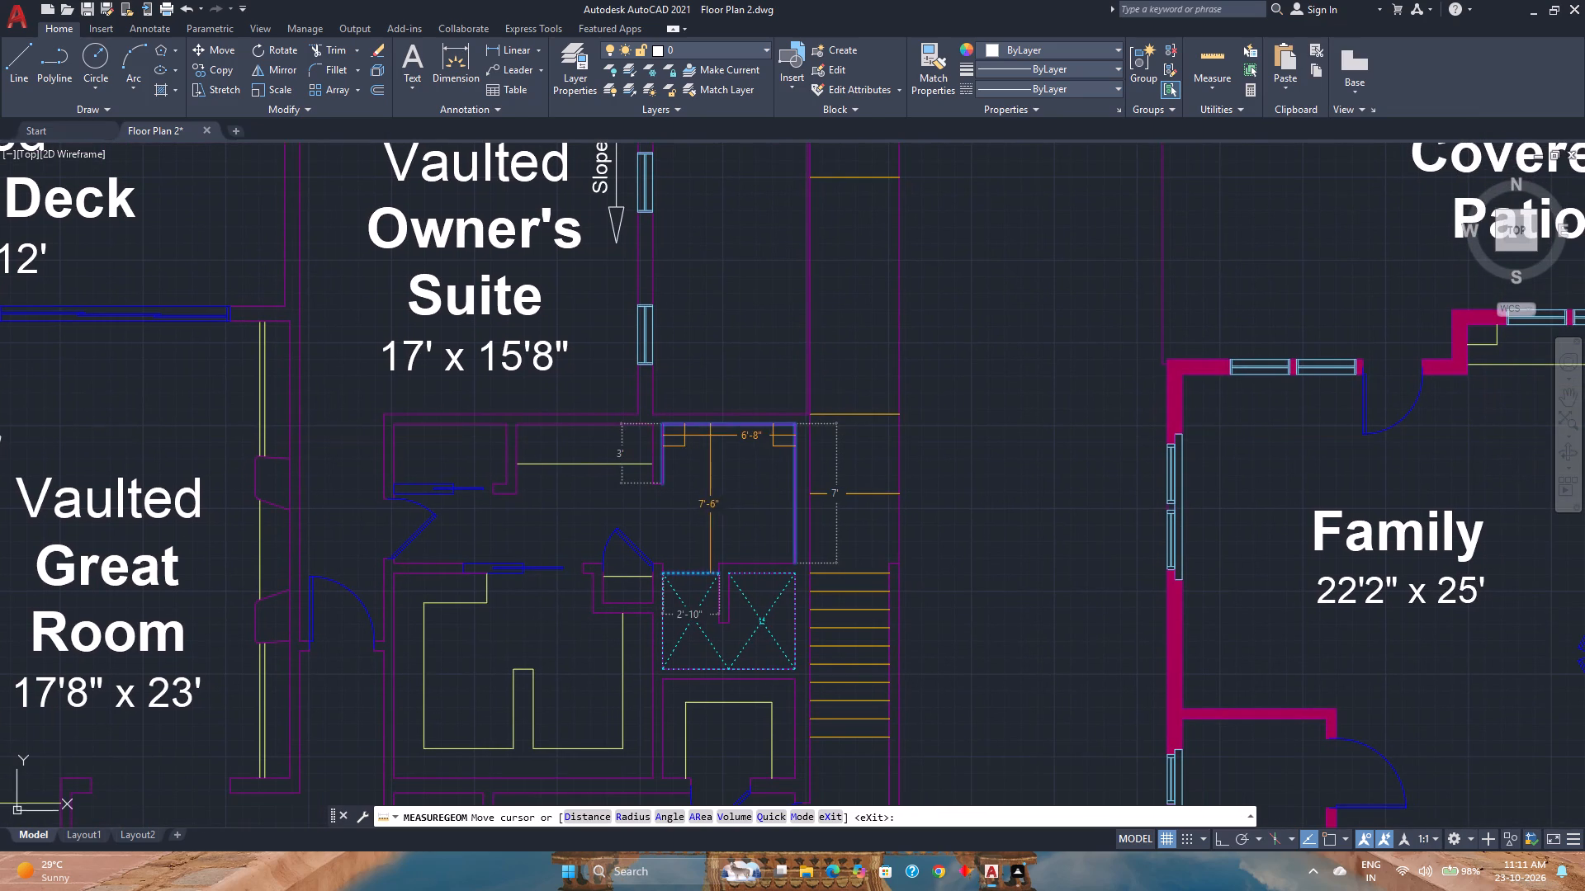
{"action": "key", "text": "Escape"}
Erase the remaining solid wall hatch, picked at the small pier beside the east windows north-east of the Garage.
{"action": "scroll", "coordinate": [753, 471], "scroll_direction": "up", "scroll_amount": 2}
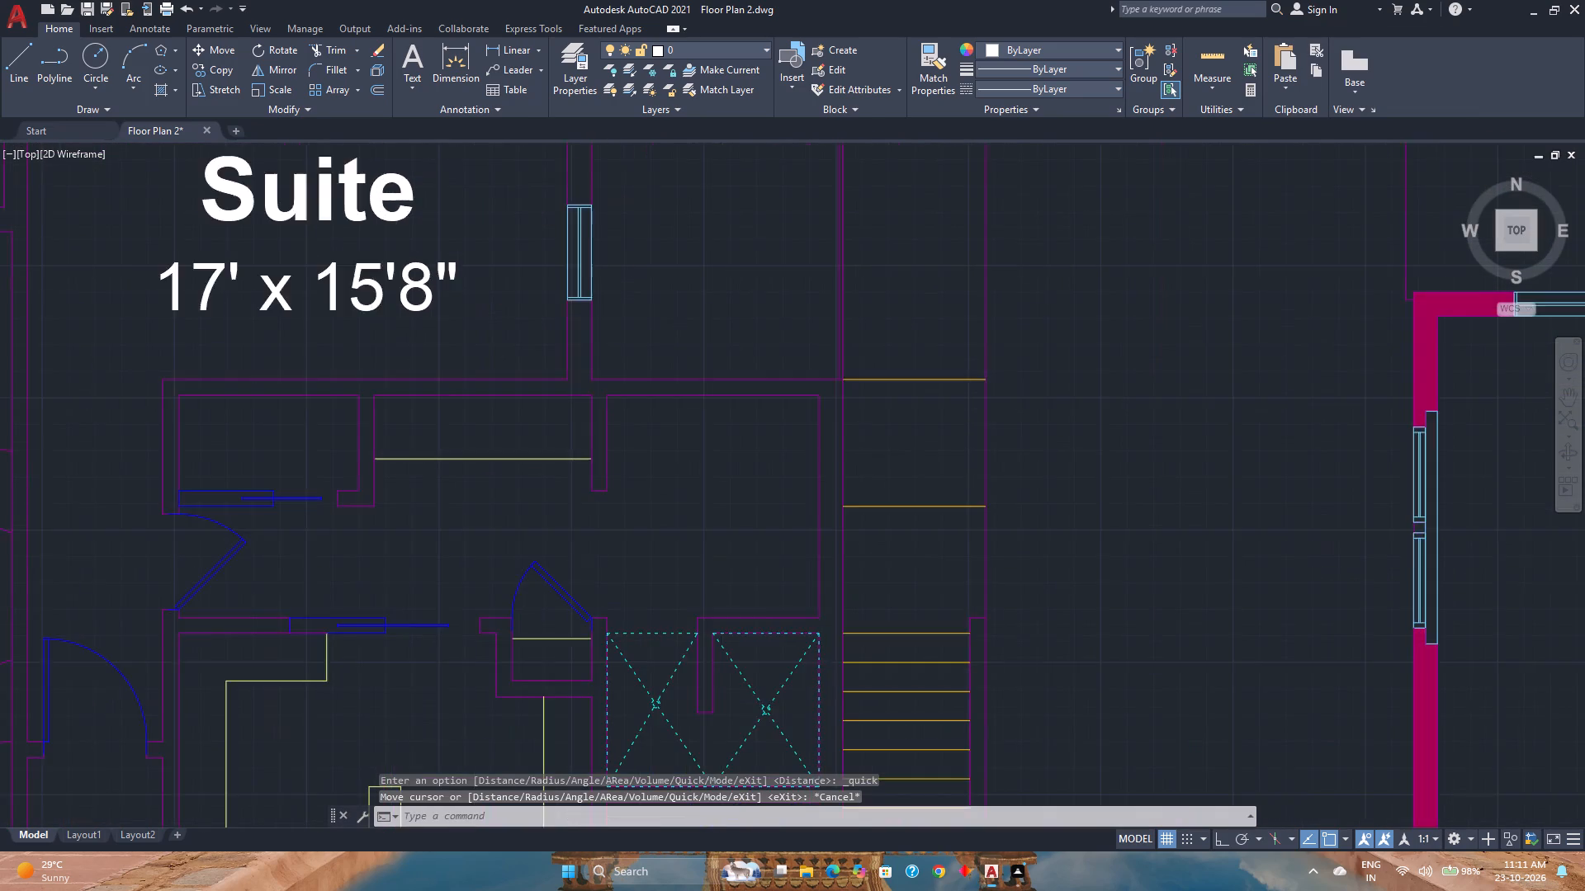
{"action": "middle_click_drag", "start_coordinate": [753, 471], "coordinate": [651, 516]}
{"action": "middle_click", "coordinate": [651, 516]}
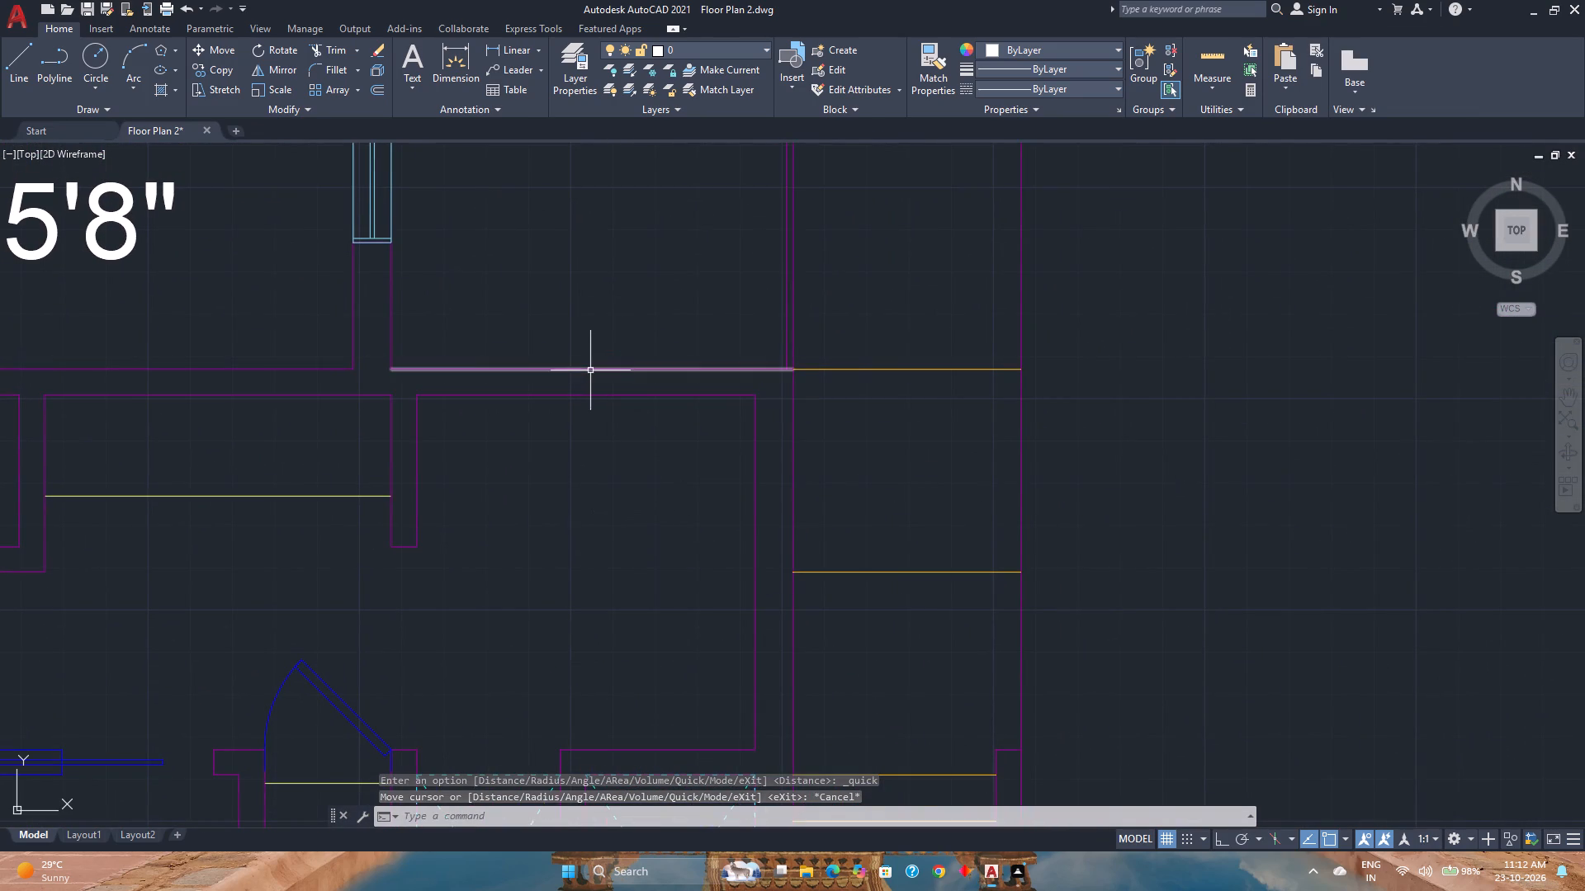
{"action": "scroll", "coordinate": [590, 370], "scroll_direction": "down", "scroll_amount": 6}
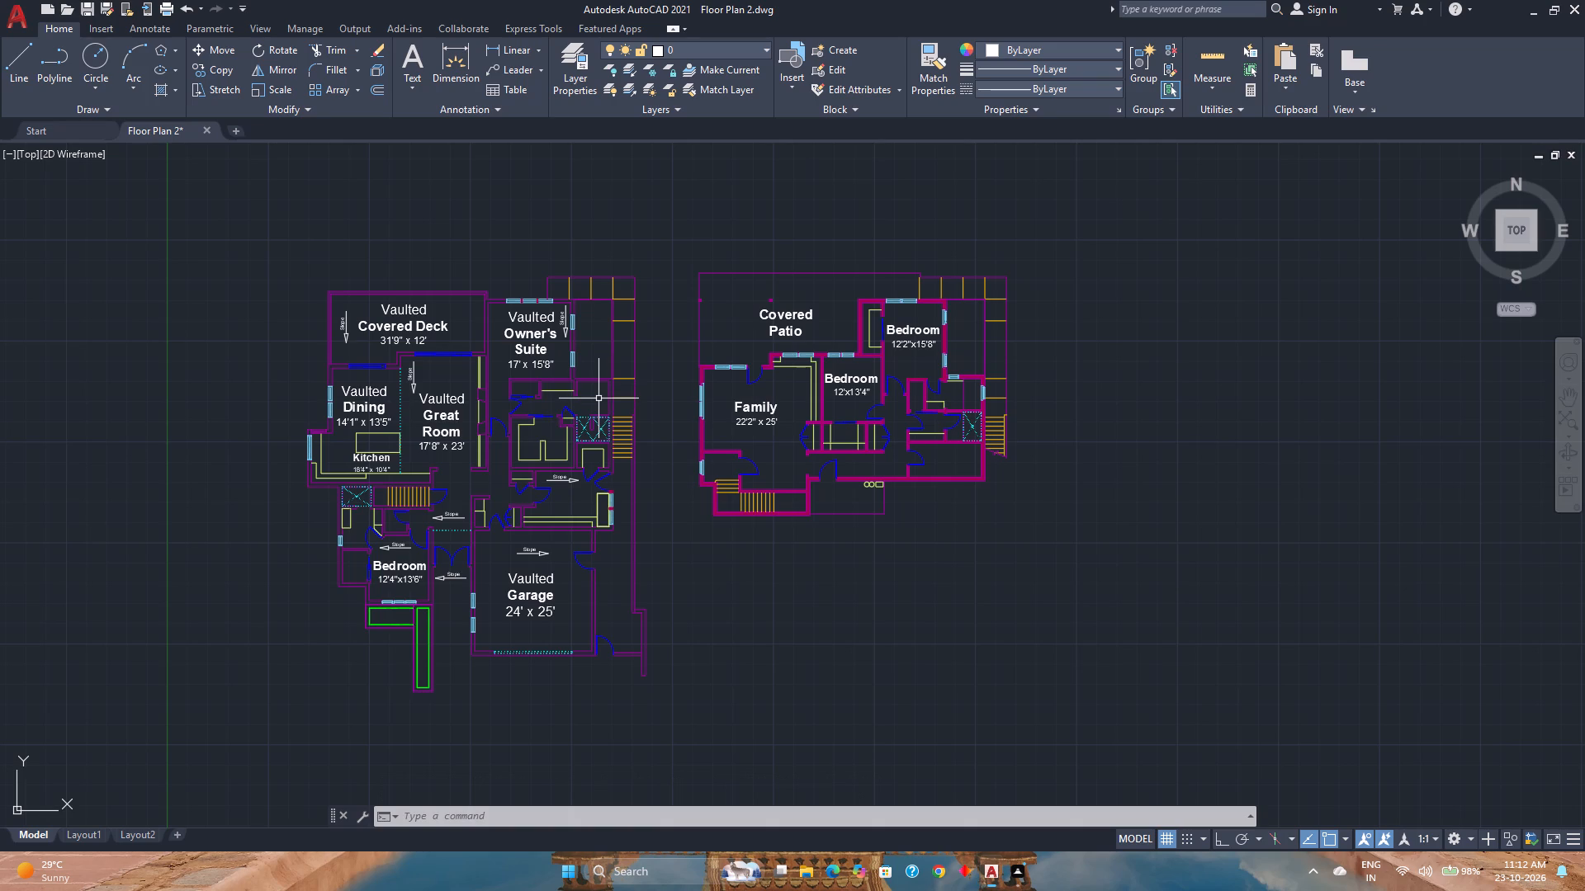
{"action": "scroll", "coordinate": [615, 403], "scroll_direction": "up", "scroll_amount": 4}
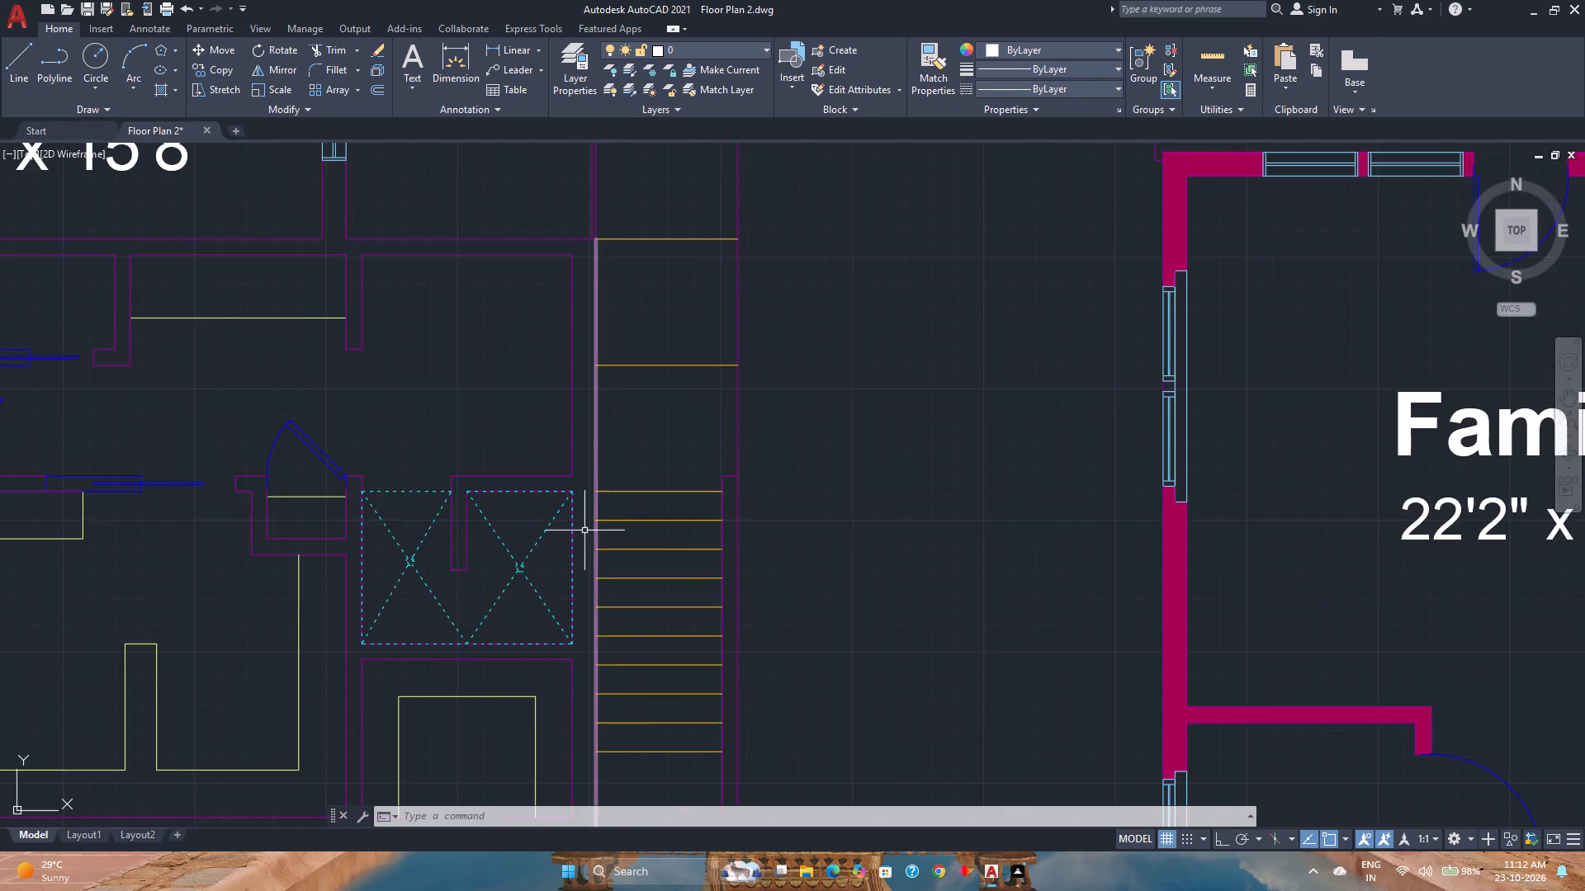
{"action": "scroll", "coordinate": [584, 532], "scroll_direction": "down", "scroll_amount": 2}
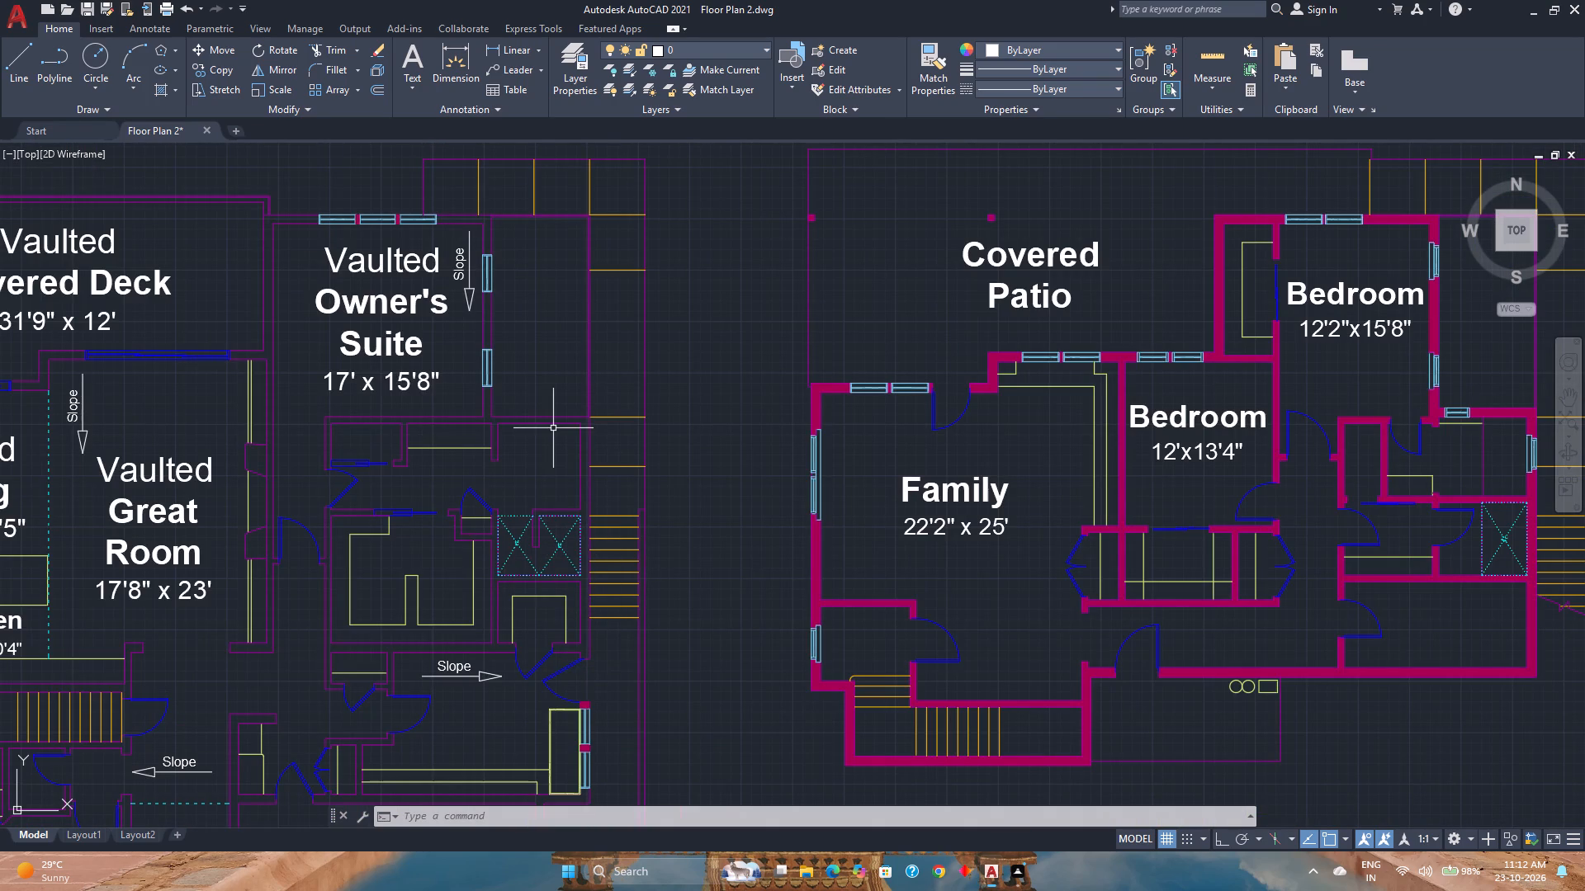
{"action": "middle_click_drag", "start_coordinate": [563, 535], "coordinate": [605, 413]}
{"action": "scroll", "coordinate": [645, 610], "scroll_direction": "up", "scroll_amount": 3}
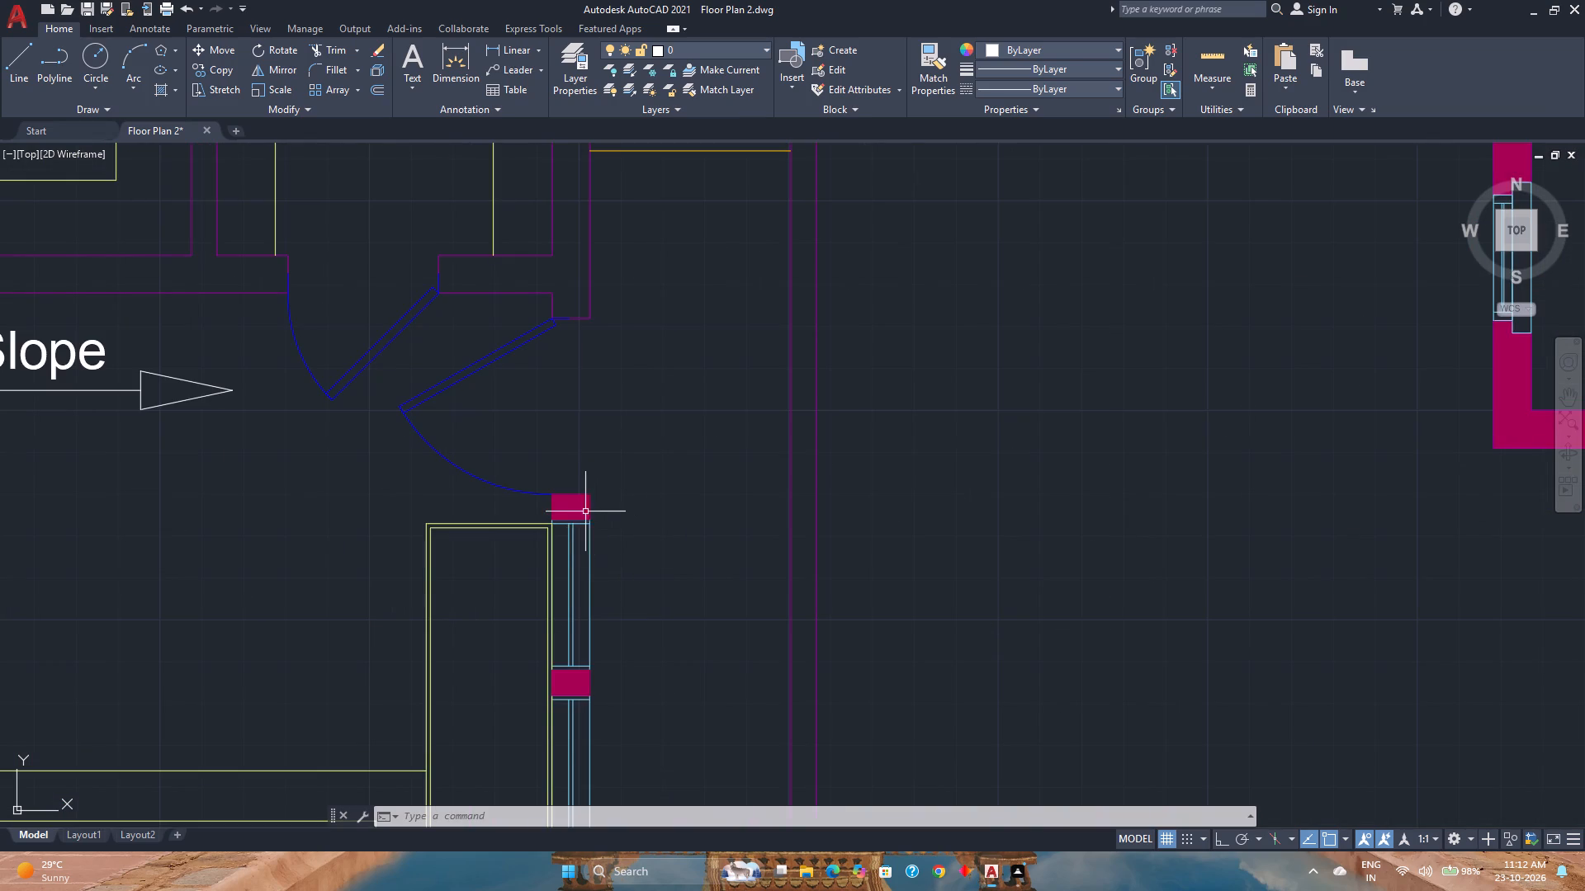
{"action": "left_click", "coordinate": [580, 510]}
{"action": "key", "text": "Delete"}
{"action": "scroll", "coordinate": [580, 510], "scroll_direction": "down", "scroll_amount": 4}
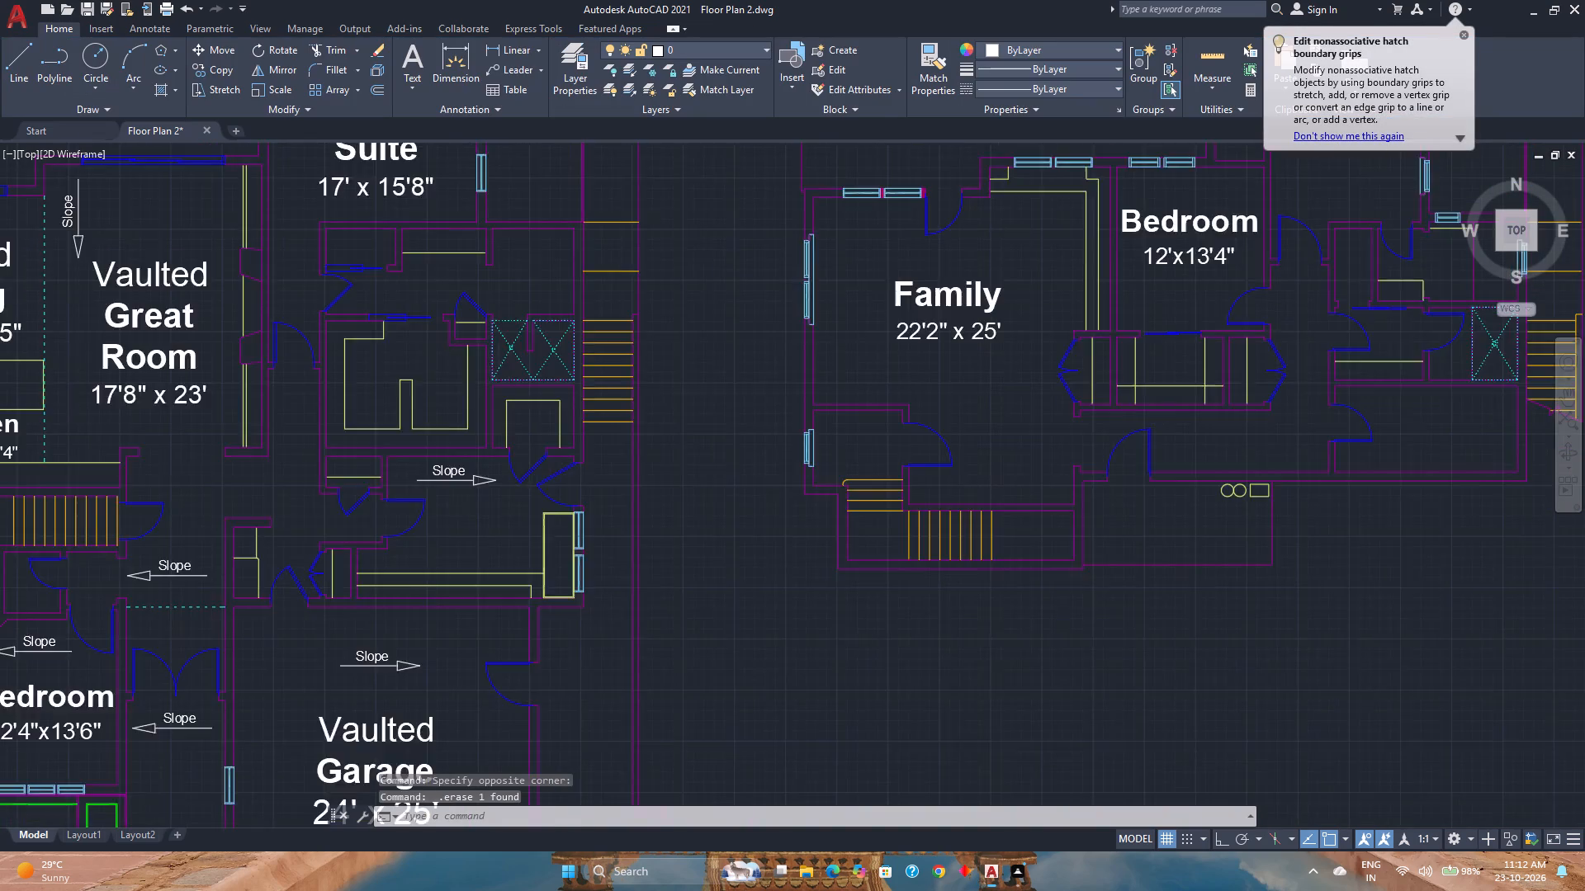
Make Walls the current layer for reworking the wall south-east of the Owner's Suite.
{"action": "middle_click_drag", "start_coordinate": [688, 436], "coordinate": [738, 495]}
{"action": "middle_click", "coordinate": [738, 496]}
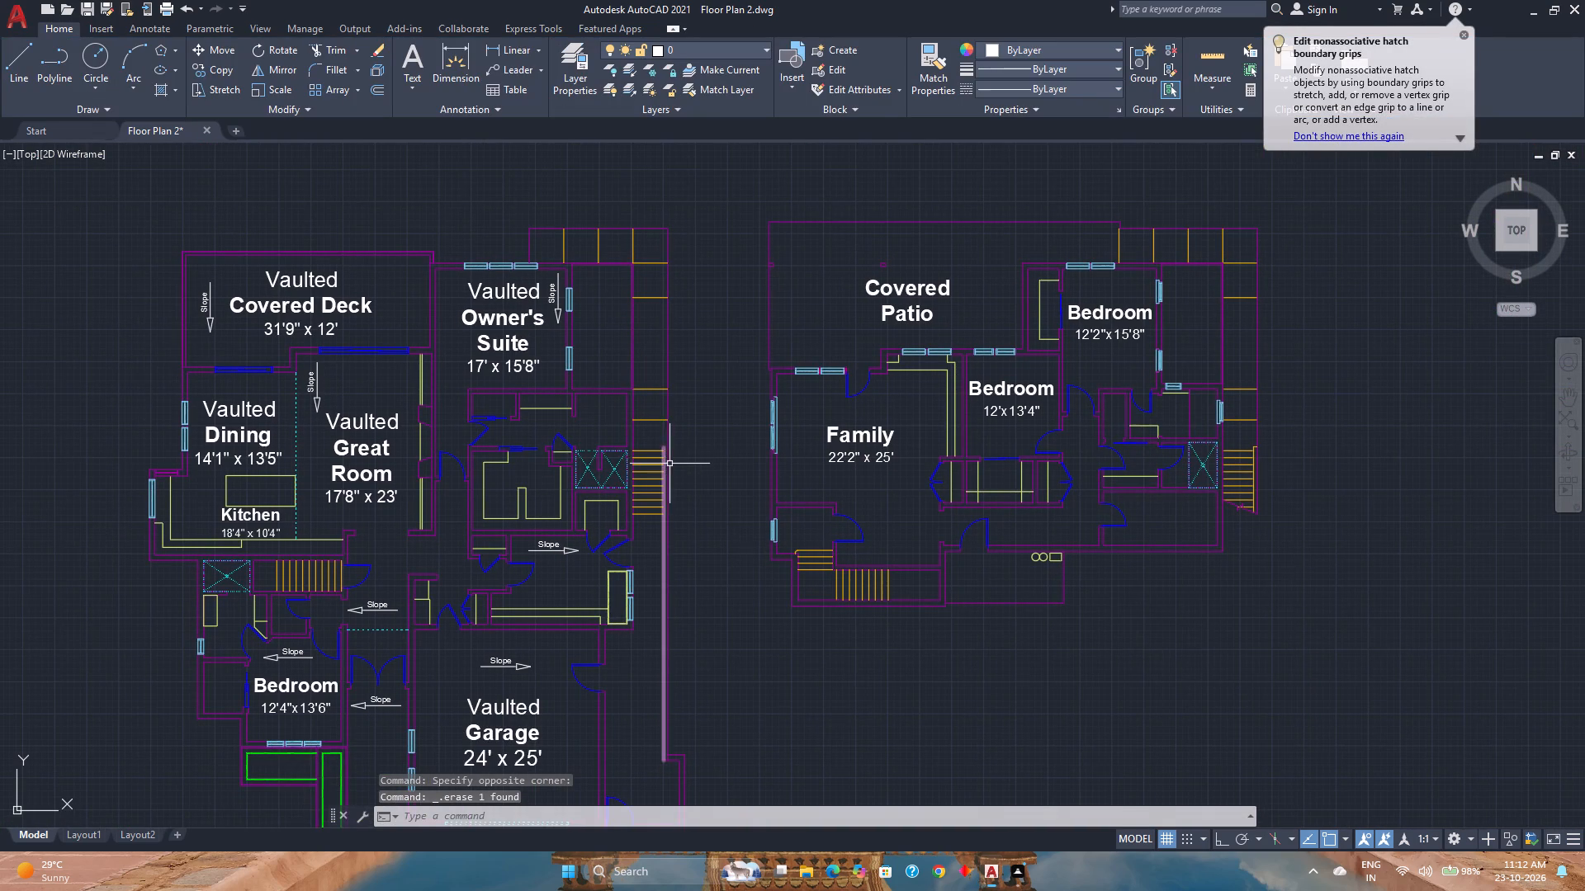
{"action": "scroll", "coordinate": [580, 379], "scroll_direction": "up", "scroll_amount": 2}
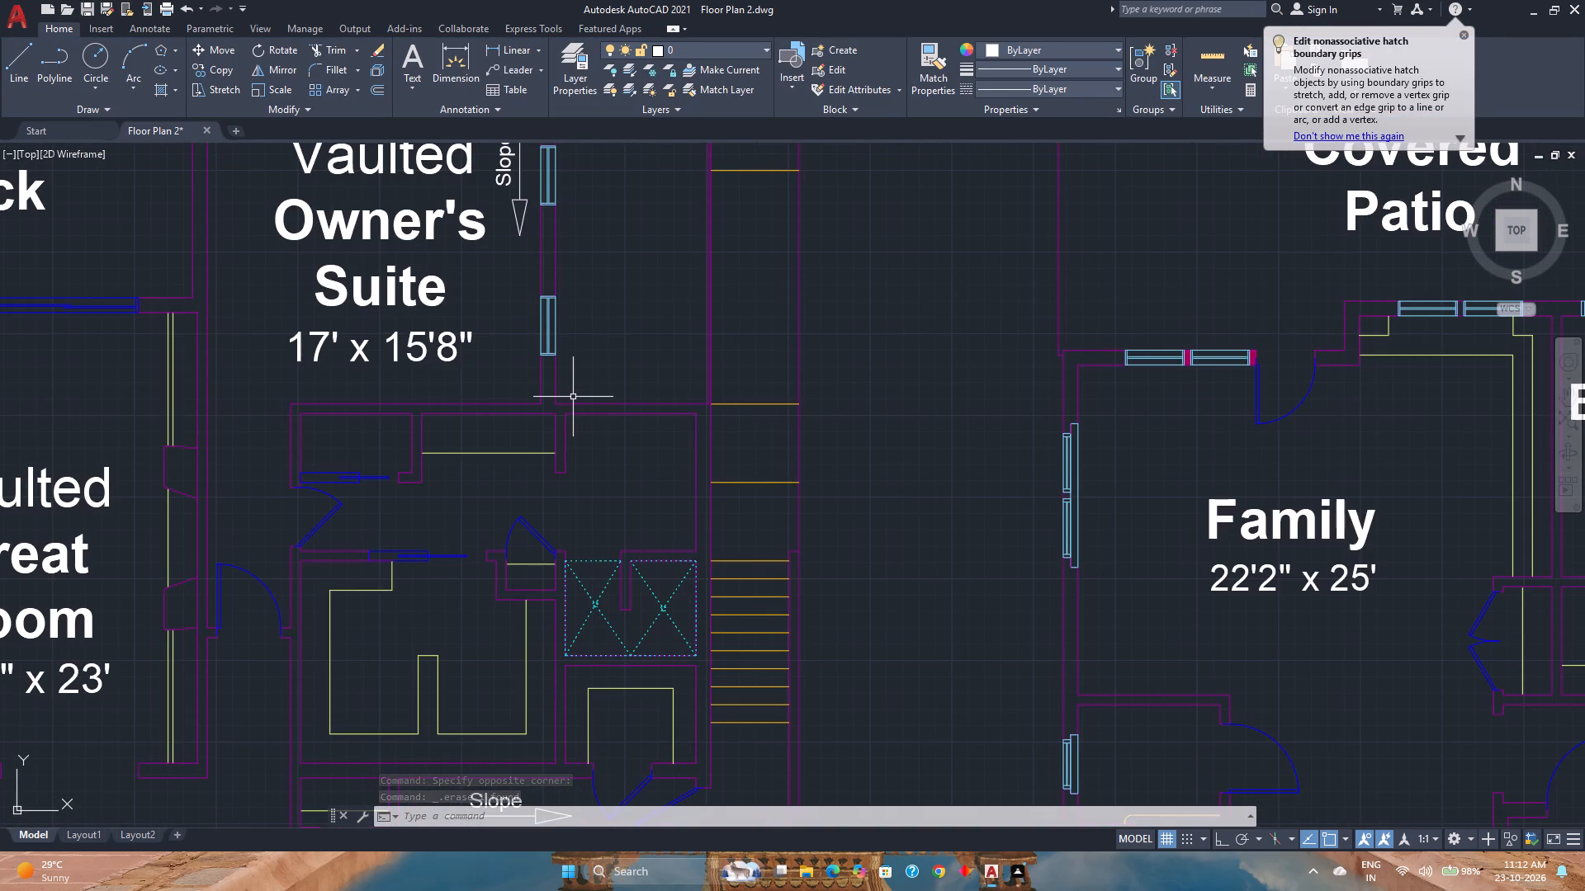
{"action": "scroll", "coordinate": [573, 397], "scroll_direction": "up", "scroll_amount": 2}
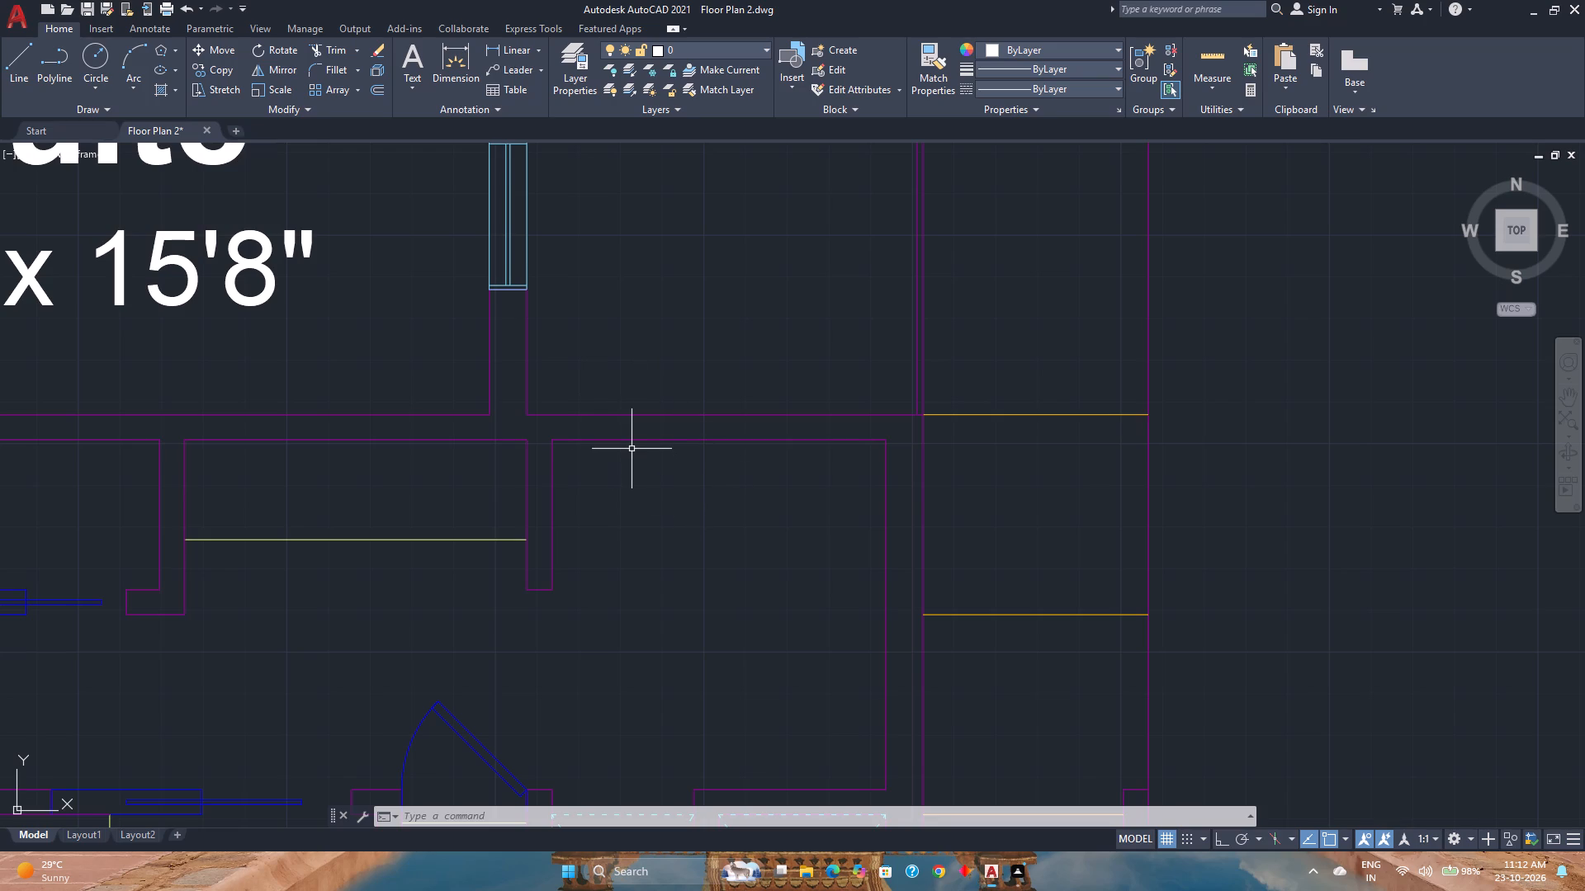
{"action": "left_click", "coordinate": [755, 52]}
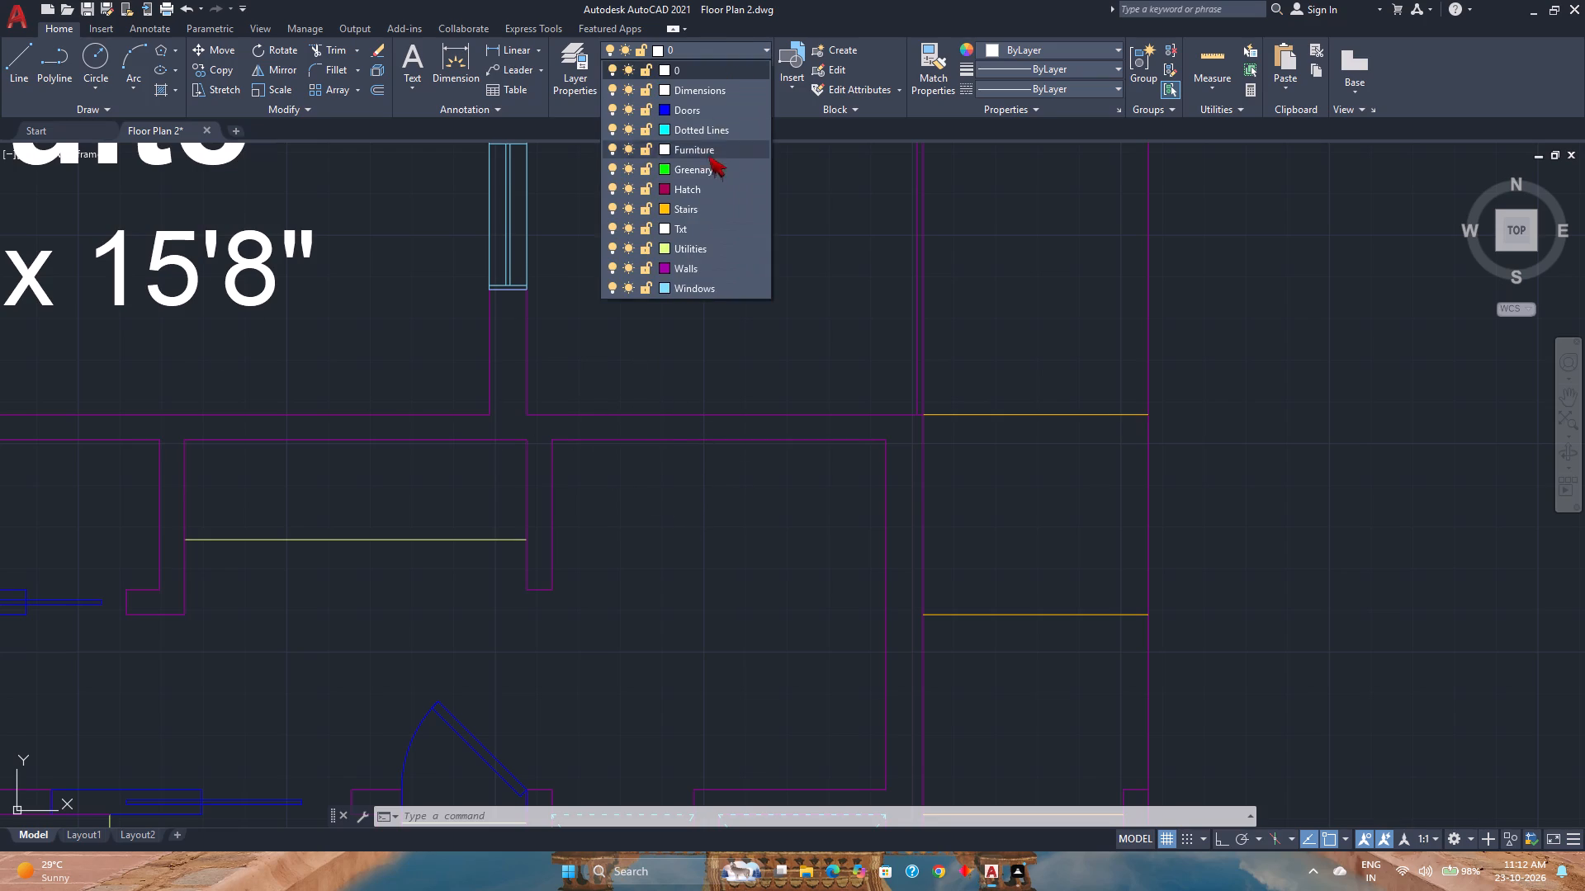
{"action": "left_click", "coordinate": [708, 269]}
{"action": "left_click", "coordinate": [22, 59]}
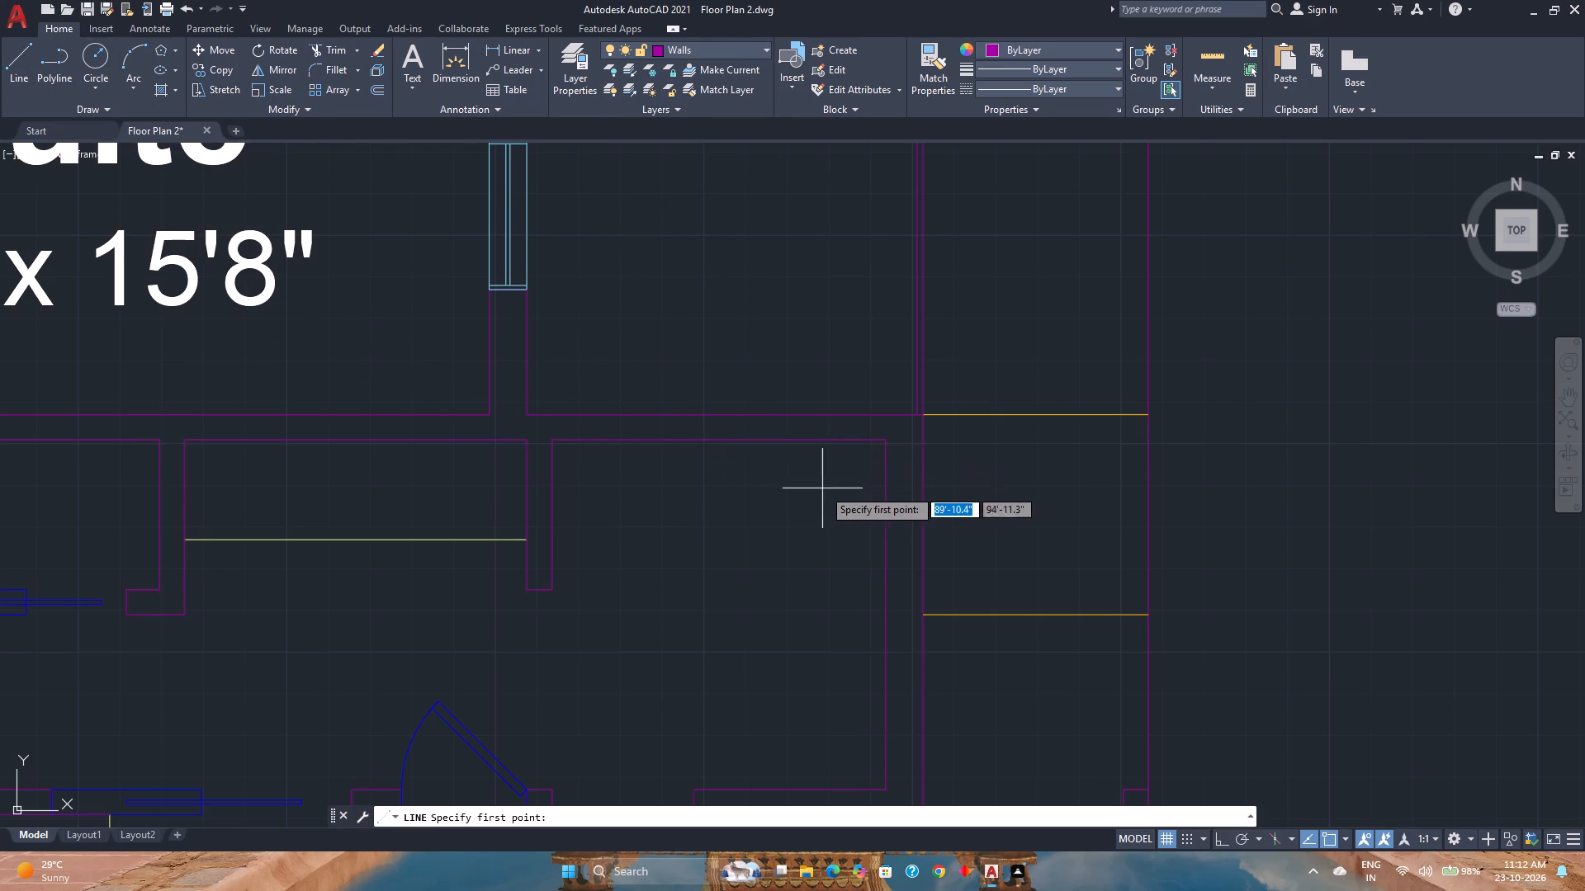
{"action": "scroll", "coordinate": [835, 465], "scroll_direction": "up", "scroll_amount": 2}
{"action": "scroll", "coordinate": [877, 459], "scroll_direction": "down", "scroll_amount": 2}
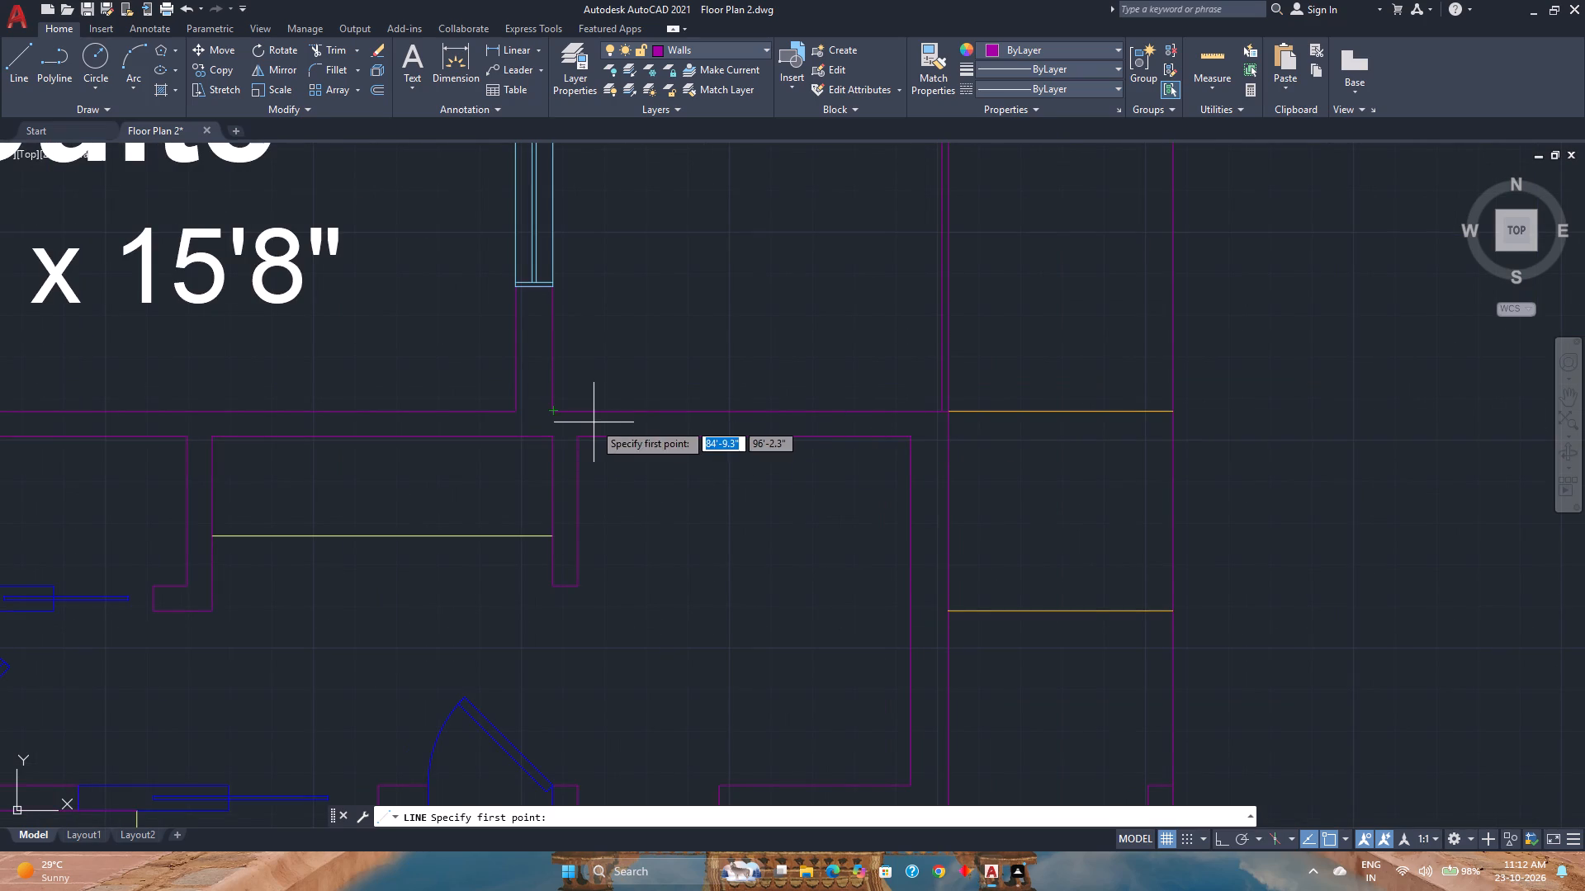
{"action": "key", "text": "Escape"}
Move the upper face line of the horizontal wall south-east of the Owner's Suite 3 inches north, with Ortho on.
{"action": "left_click", "coordinate": [625, 412]}
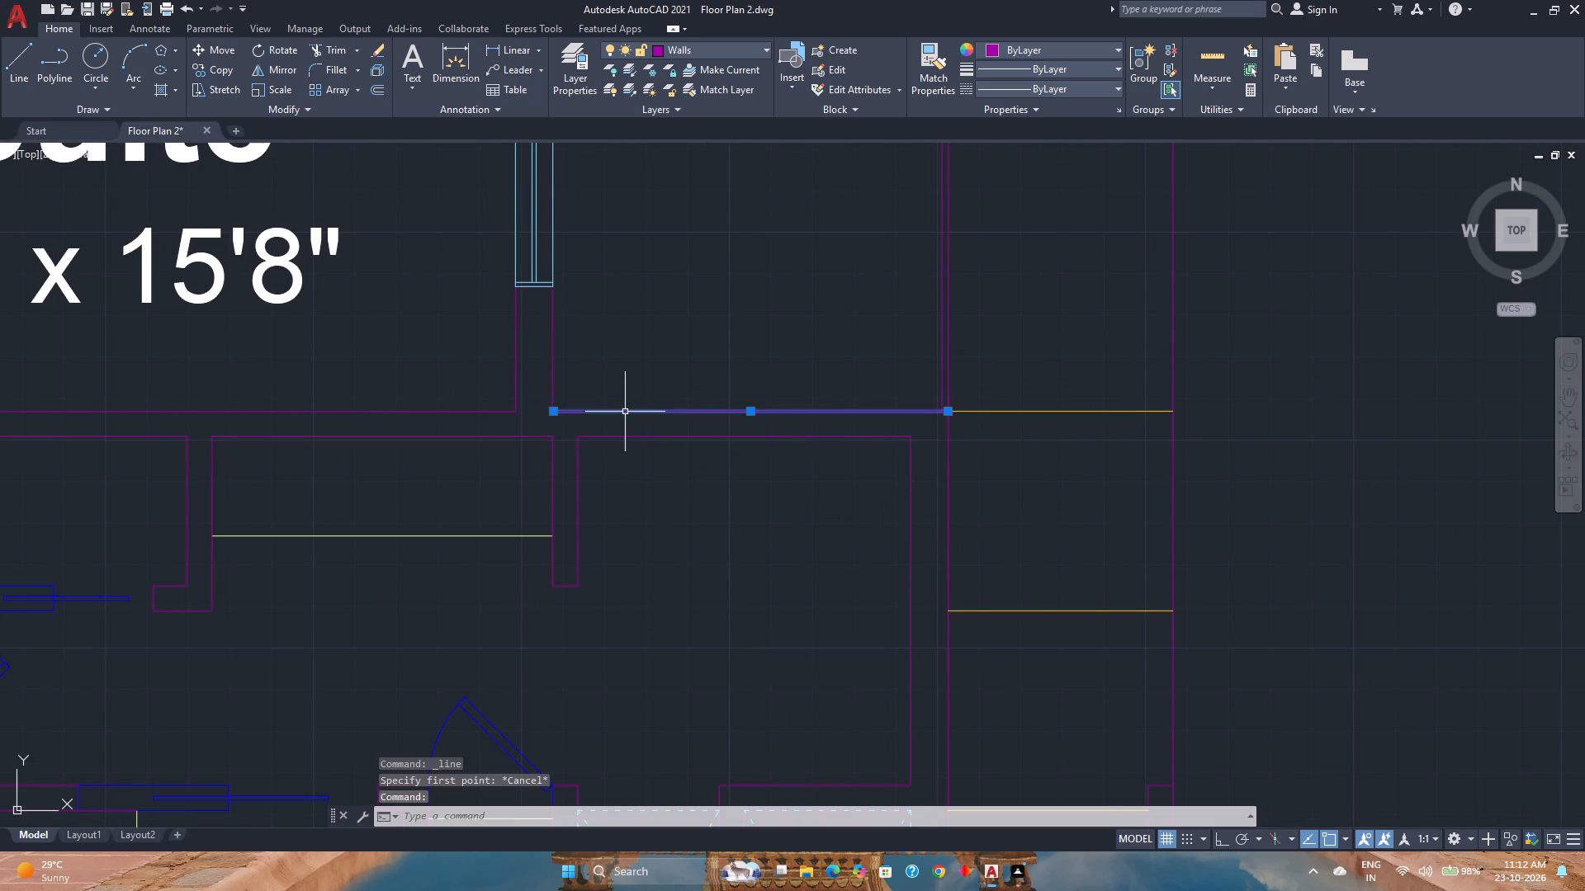
{"action": "key", "text": "m"}
{"action": "key", "text": "Return"}
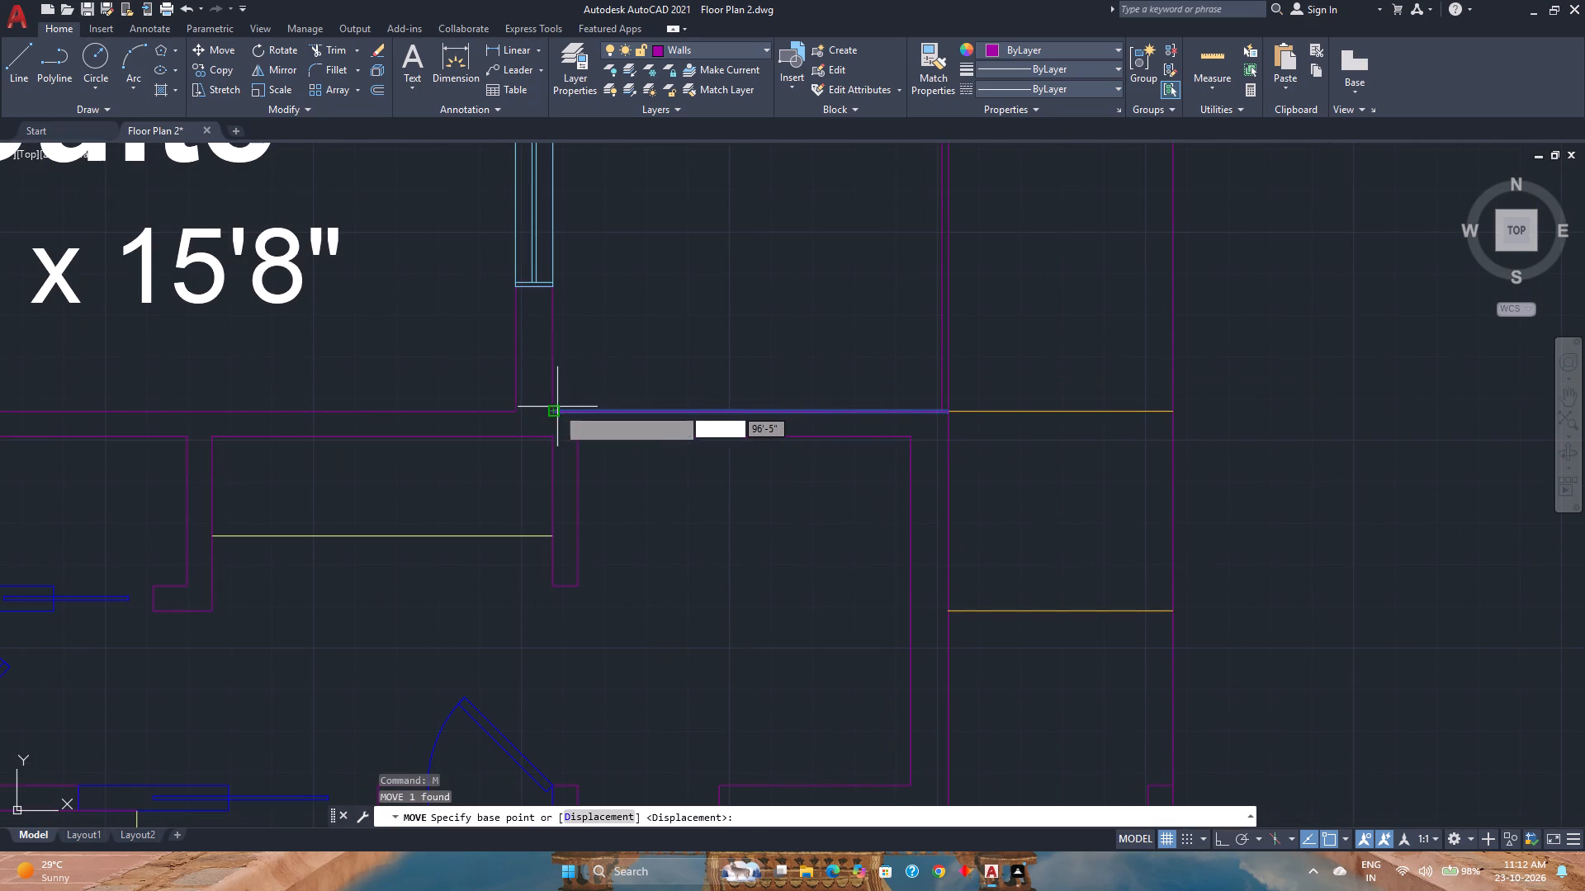
{"action": "left_click", "coordinate": [557, 408]}
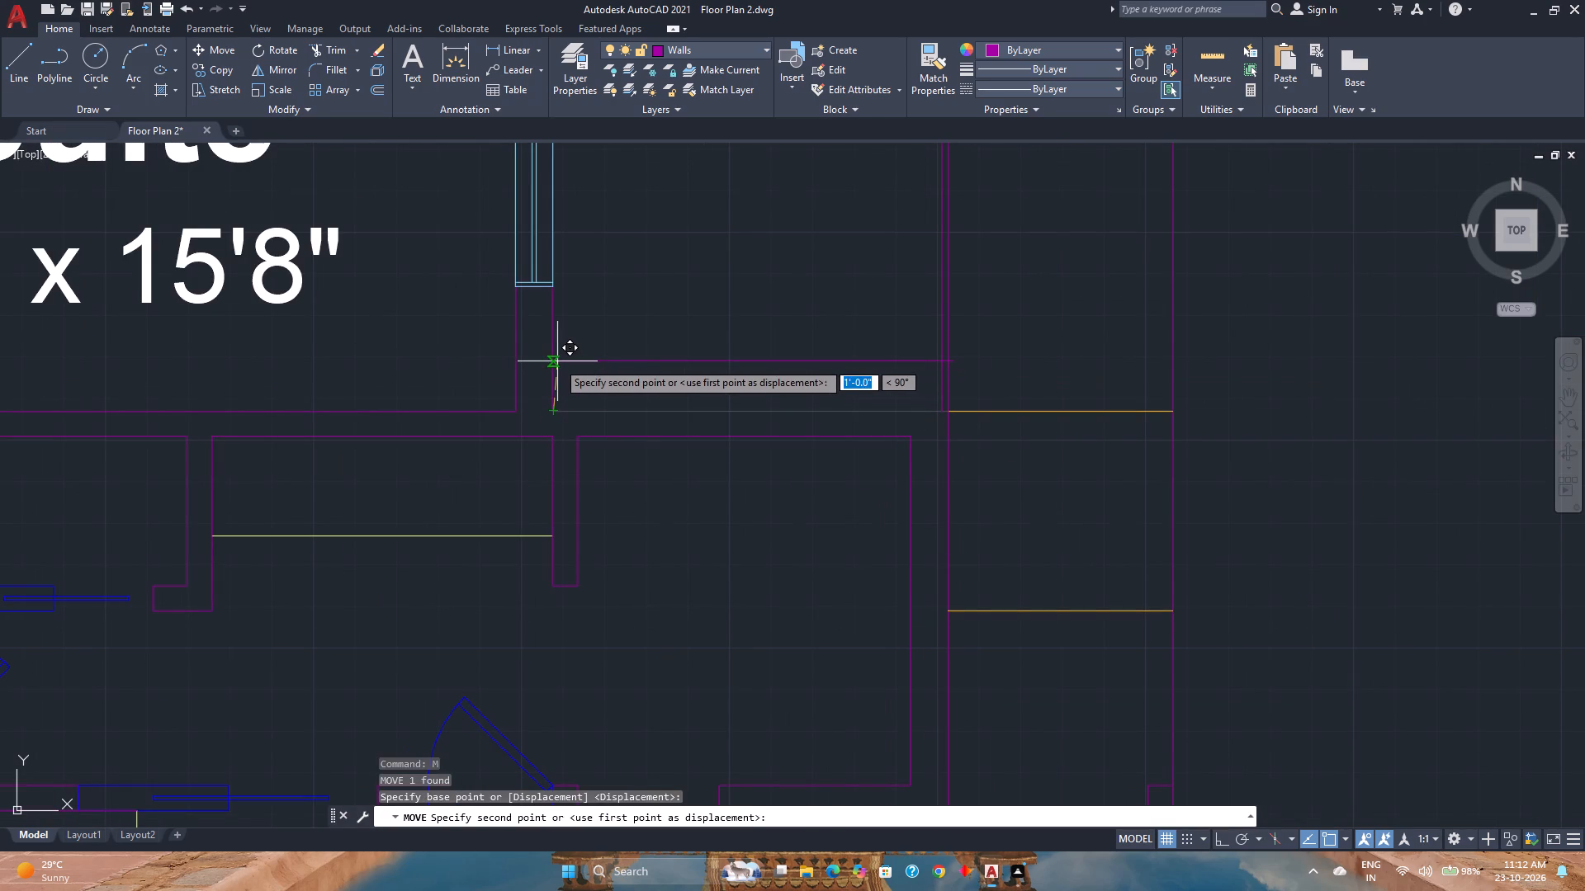
{"action": "key", "text": "F8"}
{"action": "key", "text": "3"}
{"action": "key", "text": "Return"}
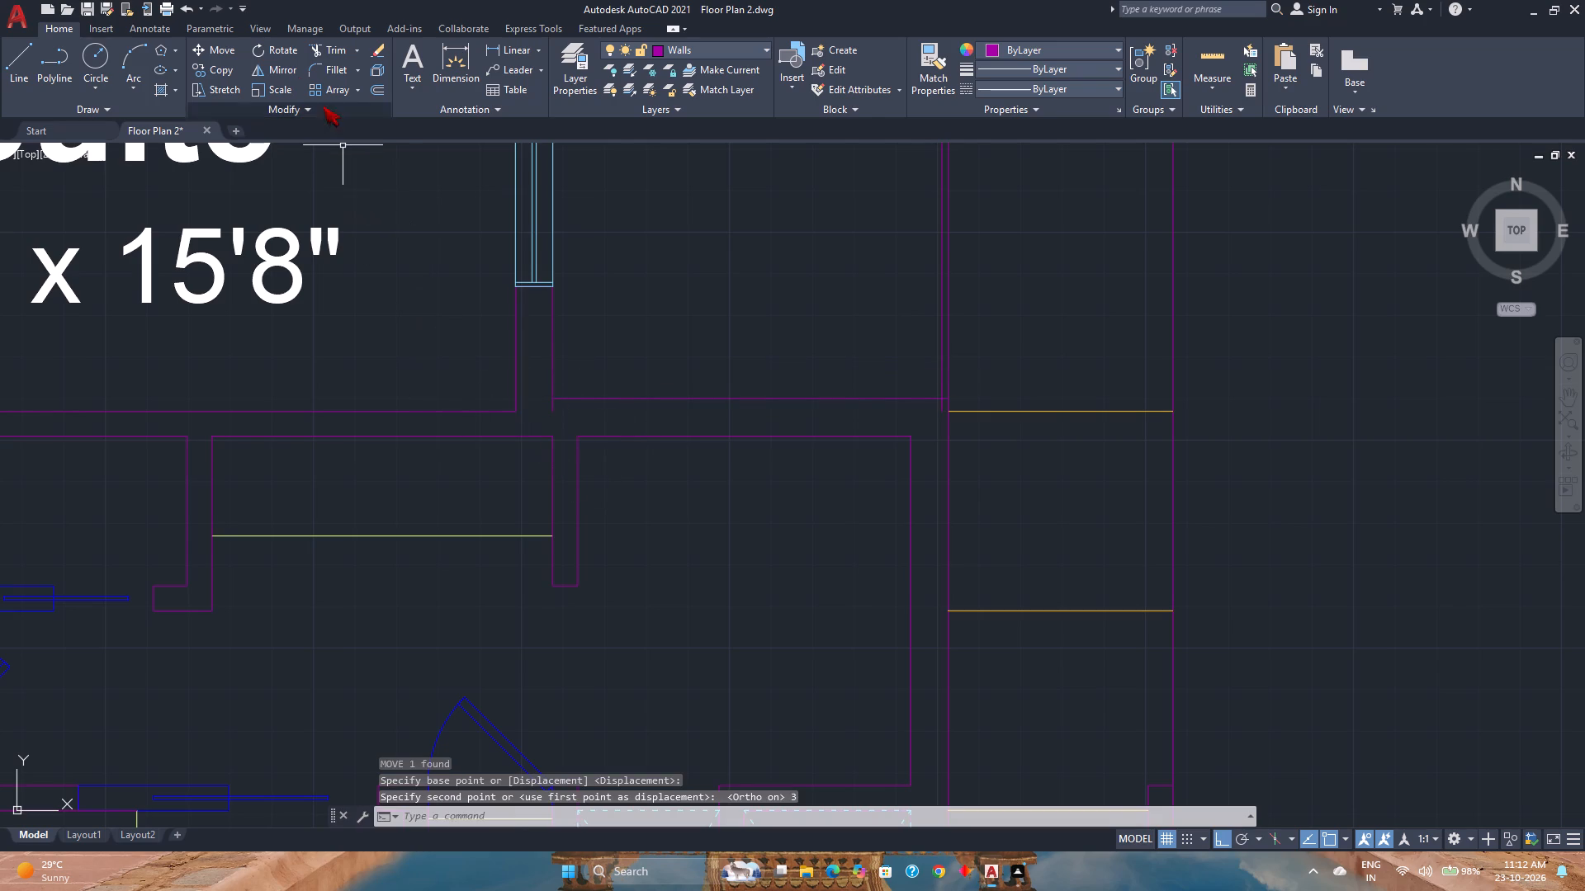
Fillet both ends of the moved wall line to the vertical wall lines beside it, using the Multiple option.
{"action": "left_click", "coordinate": [322, 64]}
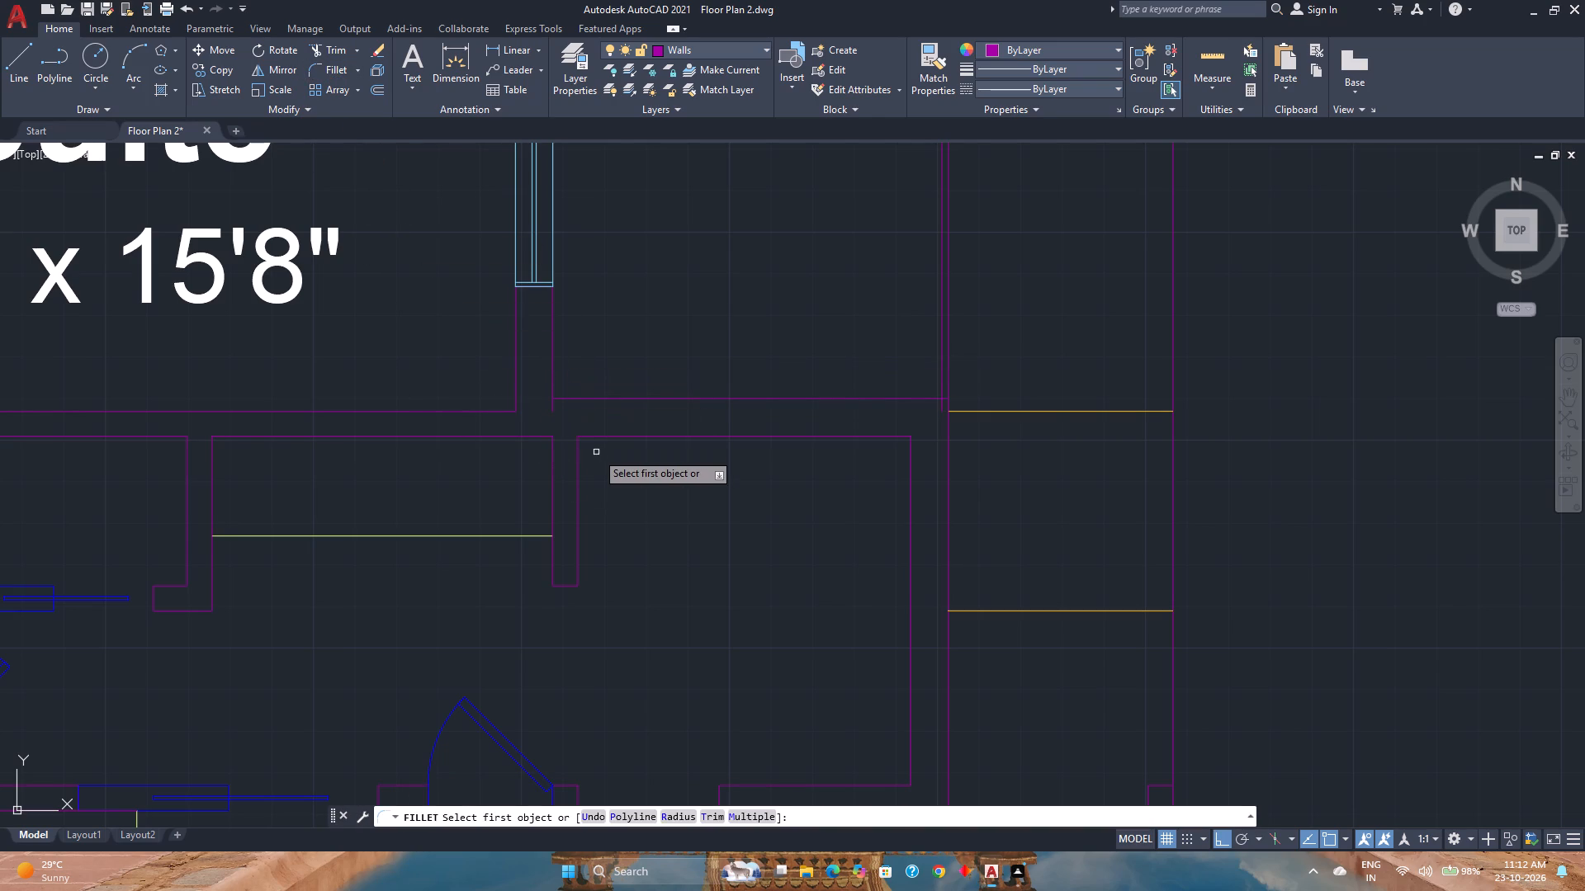
{"action": "key", "text": "m"}
{"action": "key", "text": "Return"}
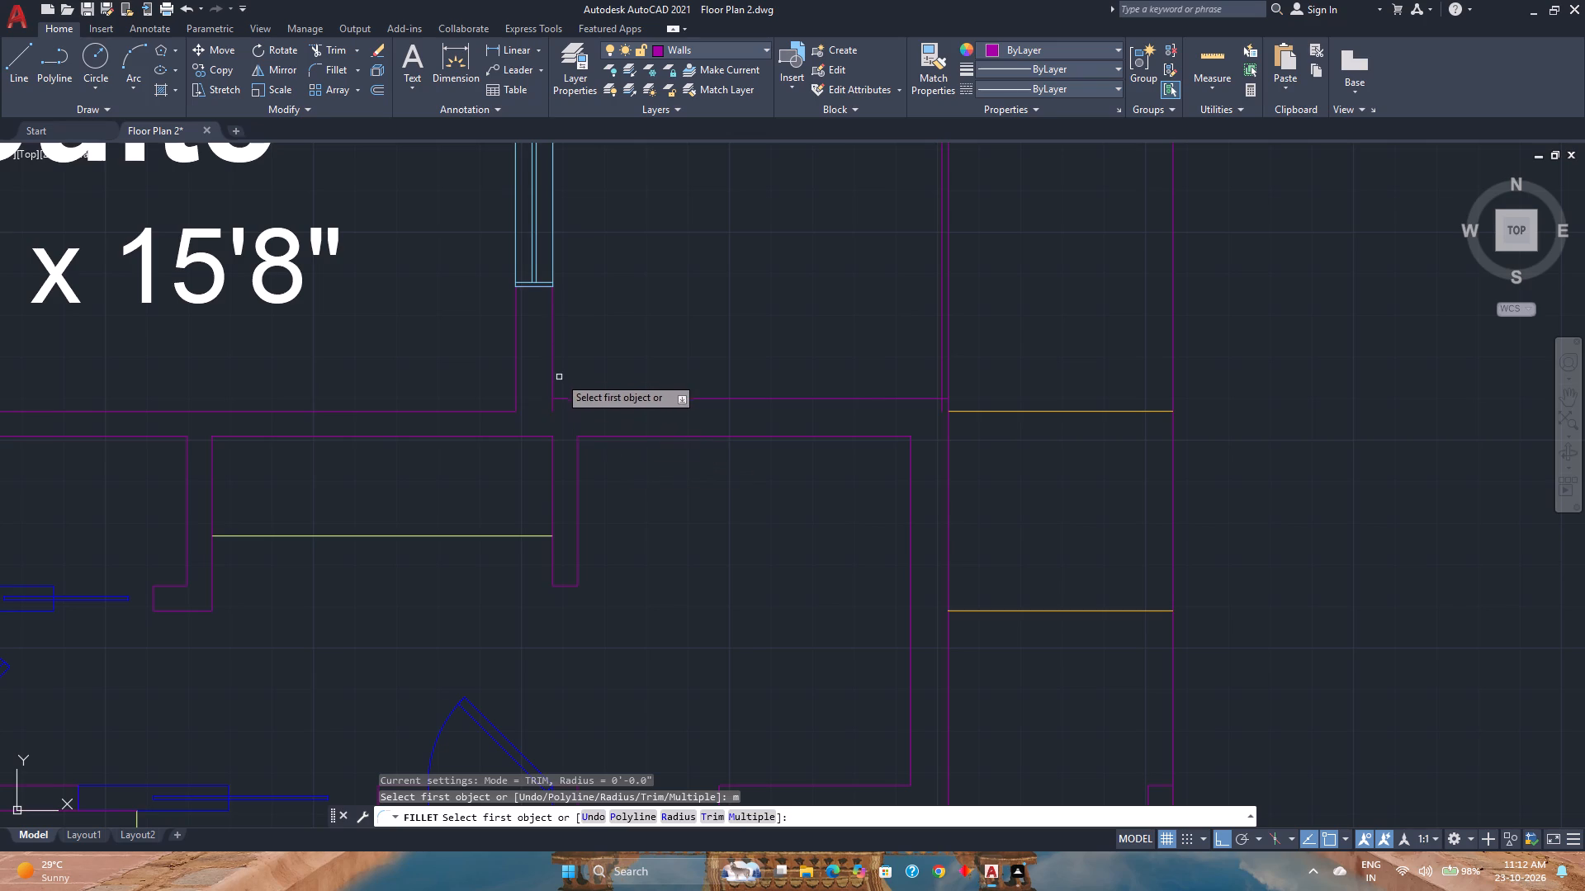
{"action": "left_click", "coordinate": [554, 370]}
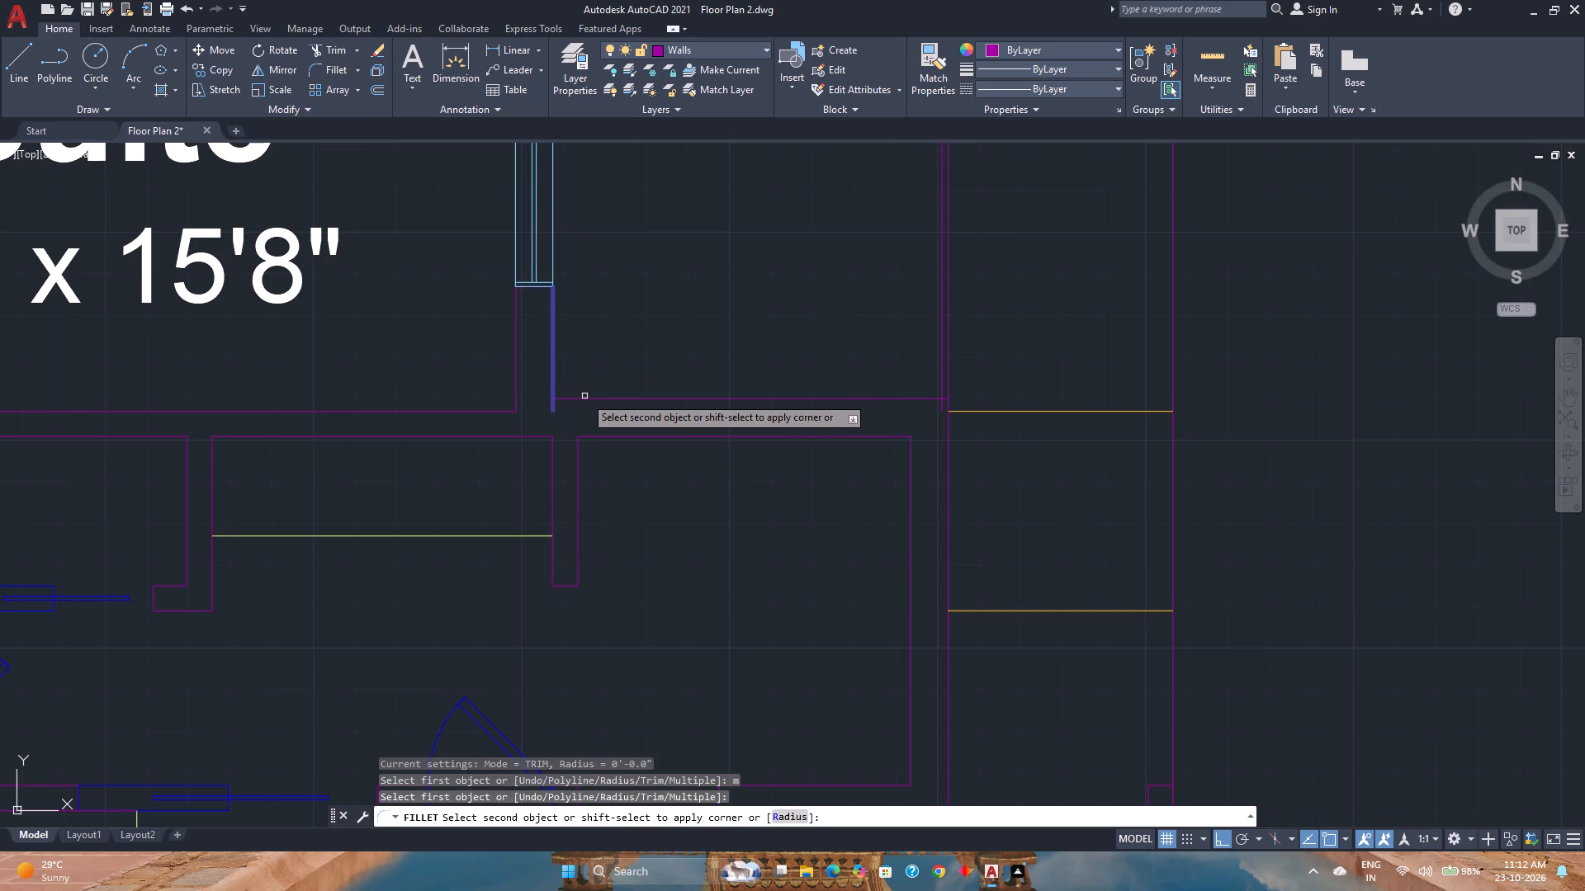
{"action": "left_click", "coordinate": [585, 398]}
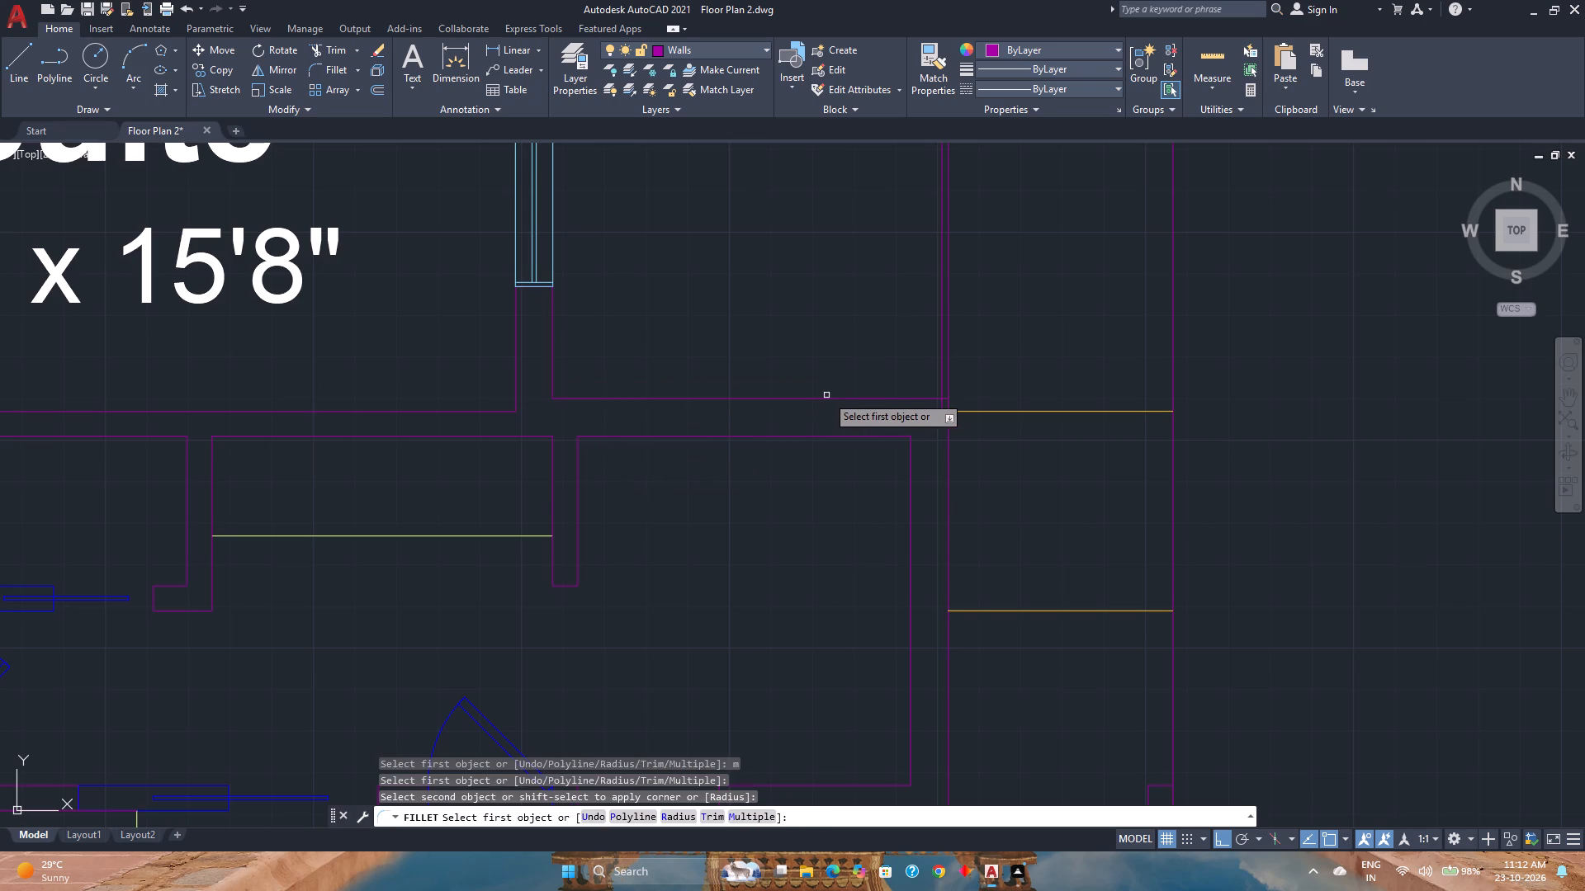
{"action": "left_click", "coordinate": [826, 397]}
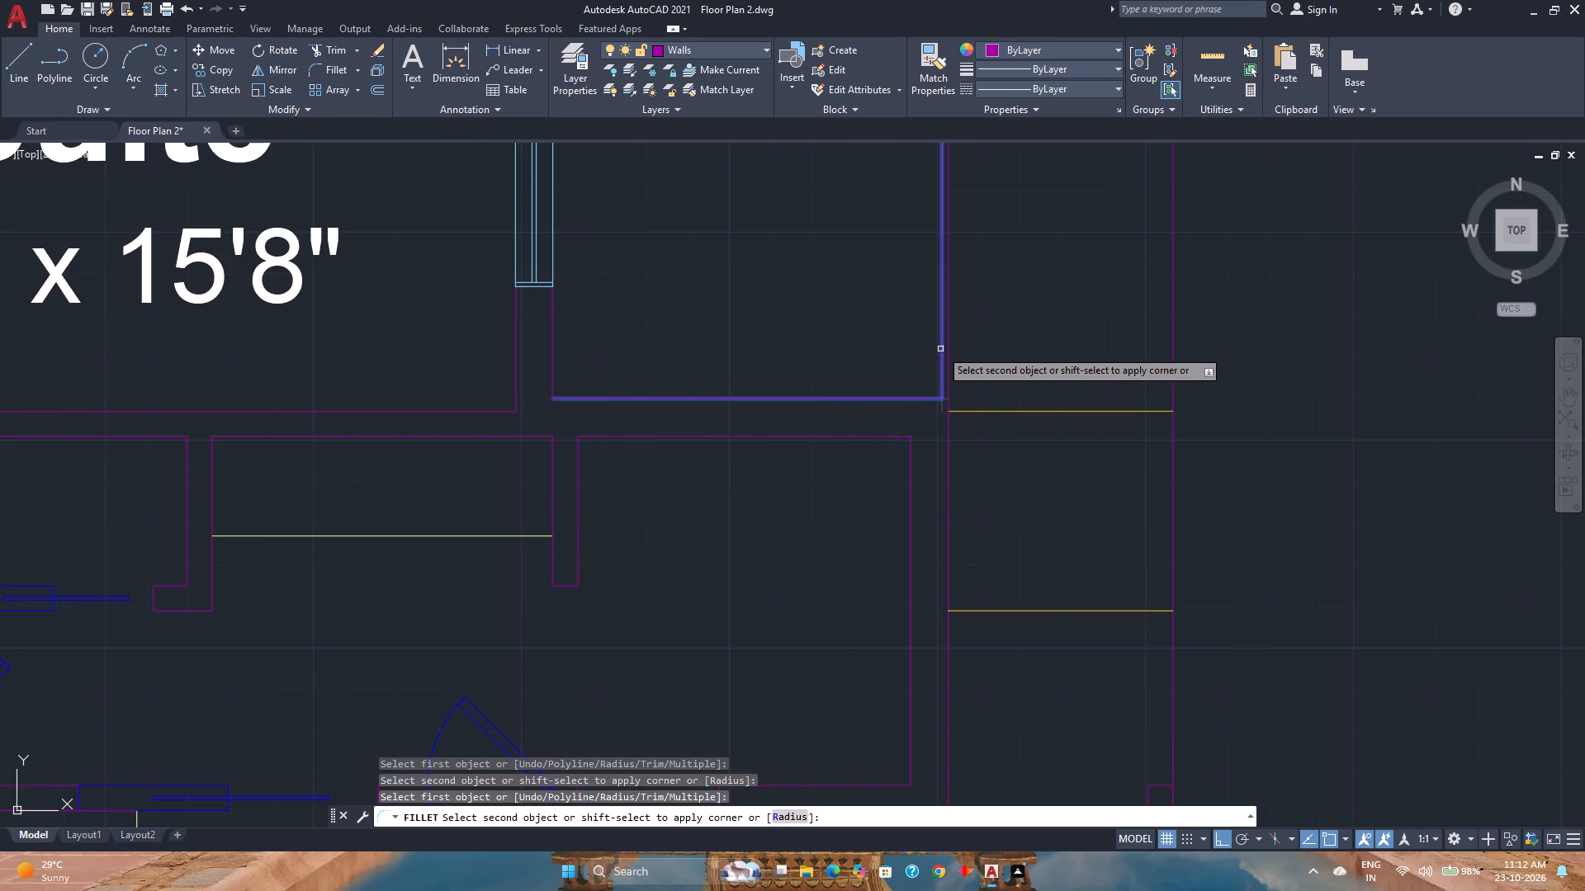
{"action": "left_click", "coordinate": [940, 349]}
{"action": "scroll", "coordinate": [688, 441], "scroll_direction": "down", "scroll_amount": 3}
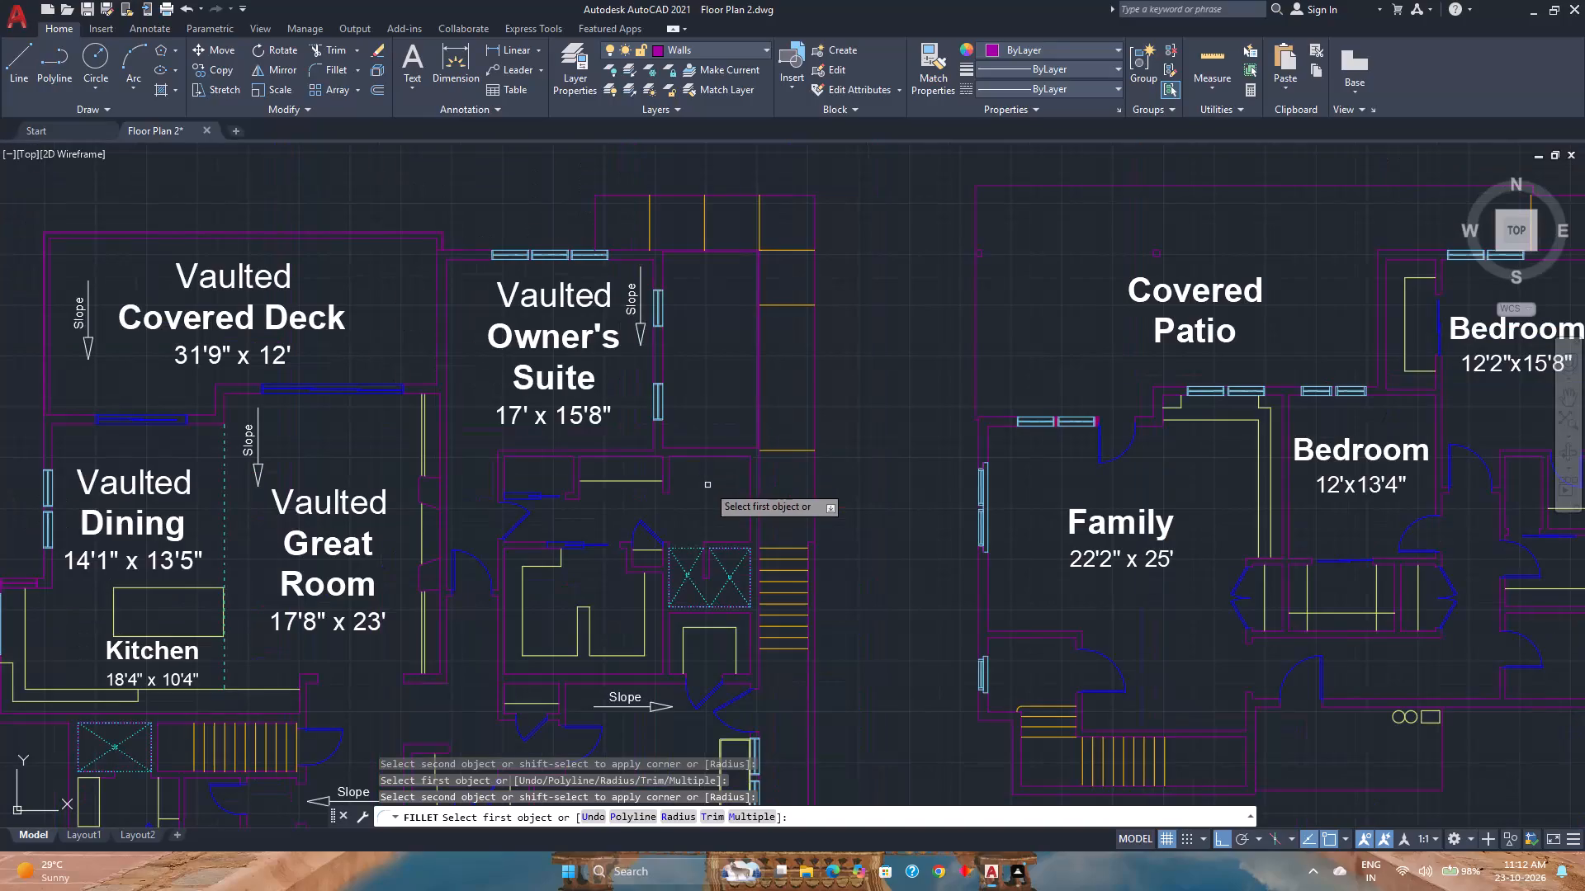
{"action": "key", "text": "Escape"}
Draw a 9-inch vertical line across the wall thickness, starting at the north-west inner corner of the room south-east of the Owner's Suite.
{"action": "scroll", "coordinate": [706, 481], "scroll_direction": "up", "scroll_amount": 2}
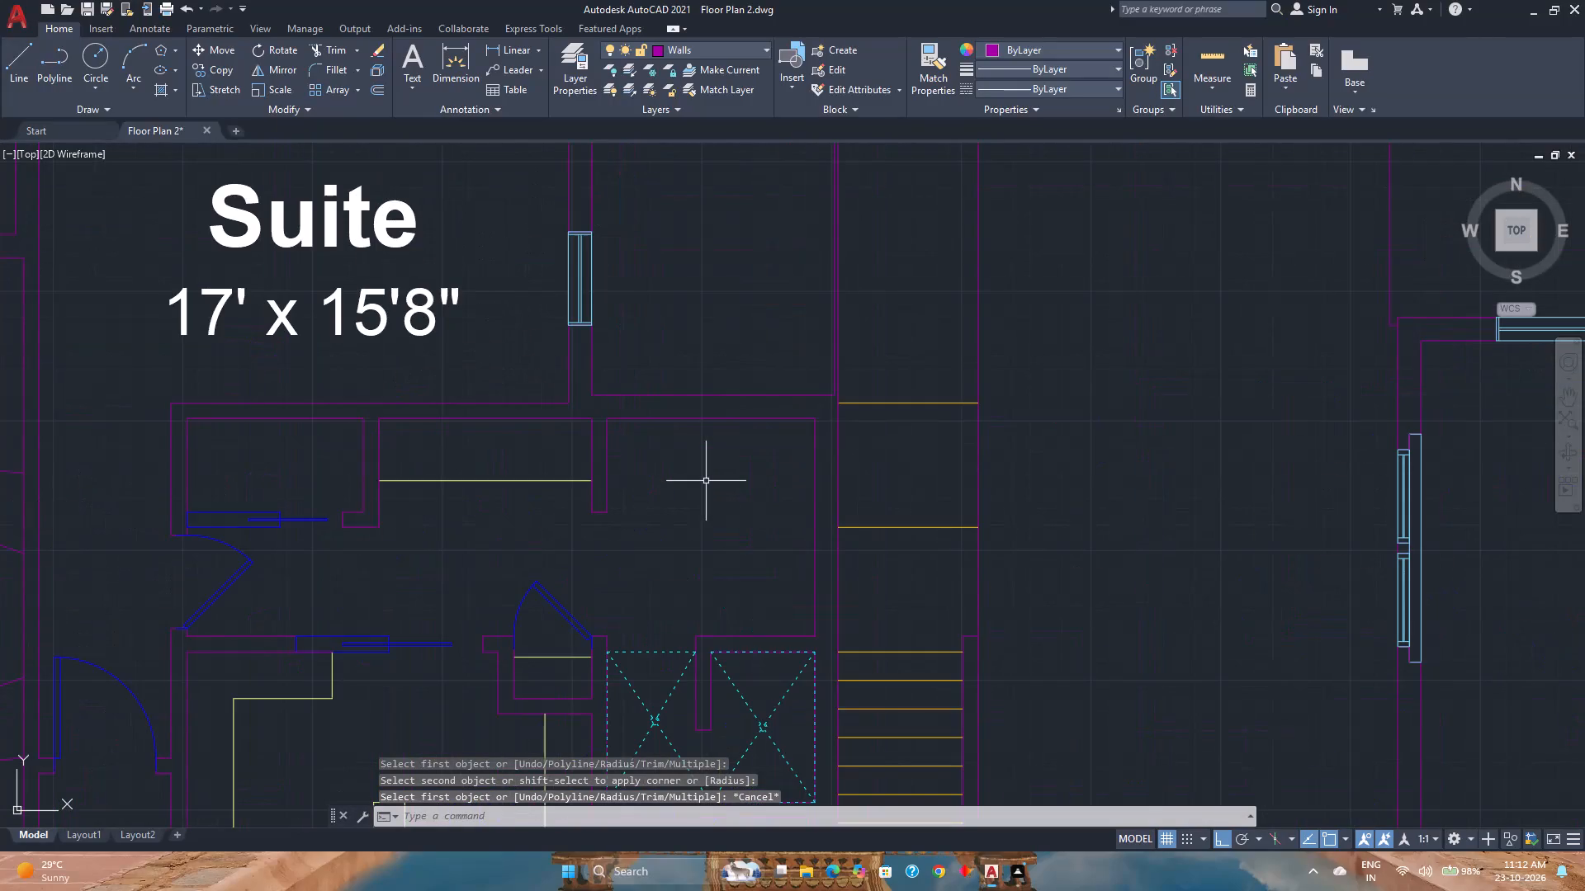
{"action": "middle_click_drag", "start_coordinate": [706, 481], "coordinate": [669, 456]}
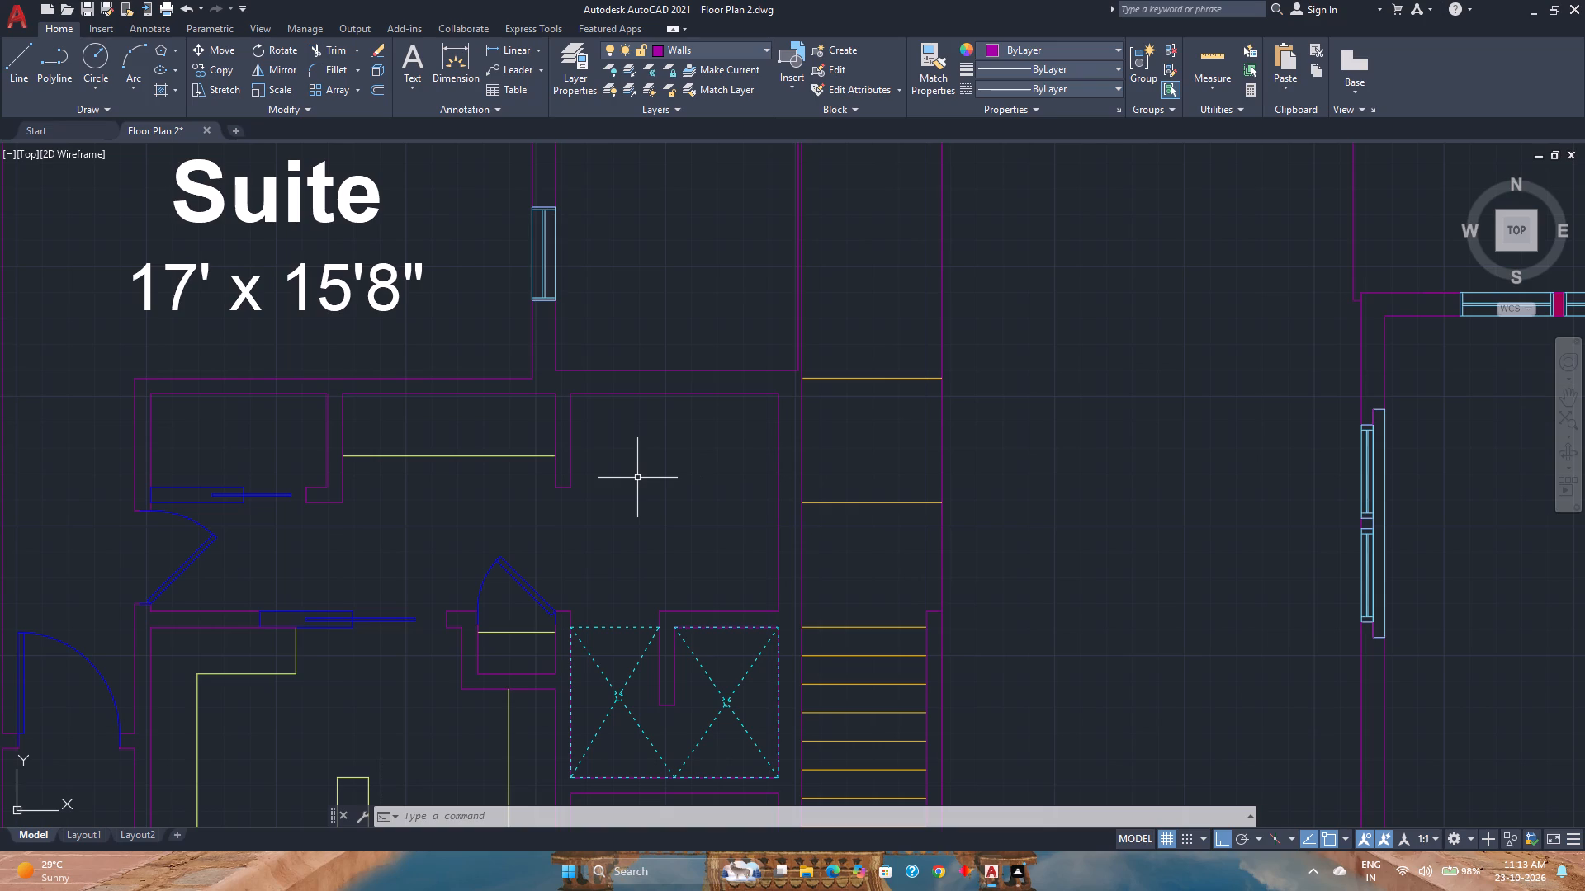
{"action": "scroll", "coordinate": [690, 395], "scroll_direction": "up", "scroll_amount": 3}
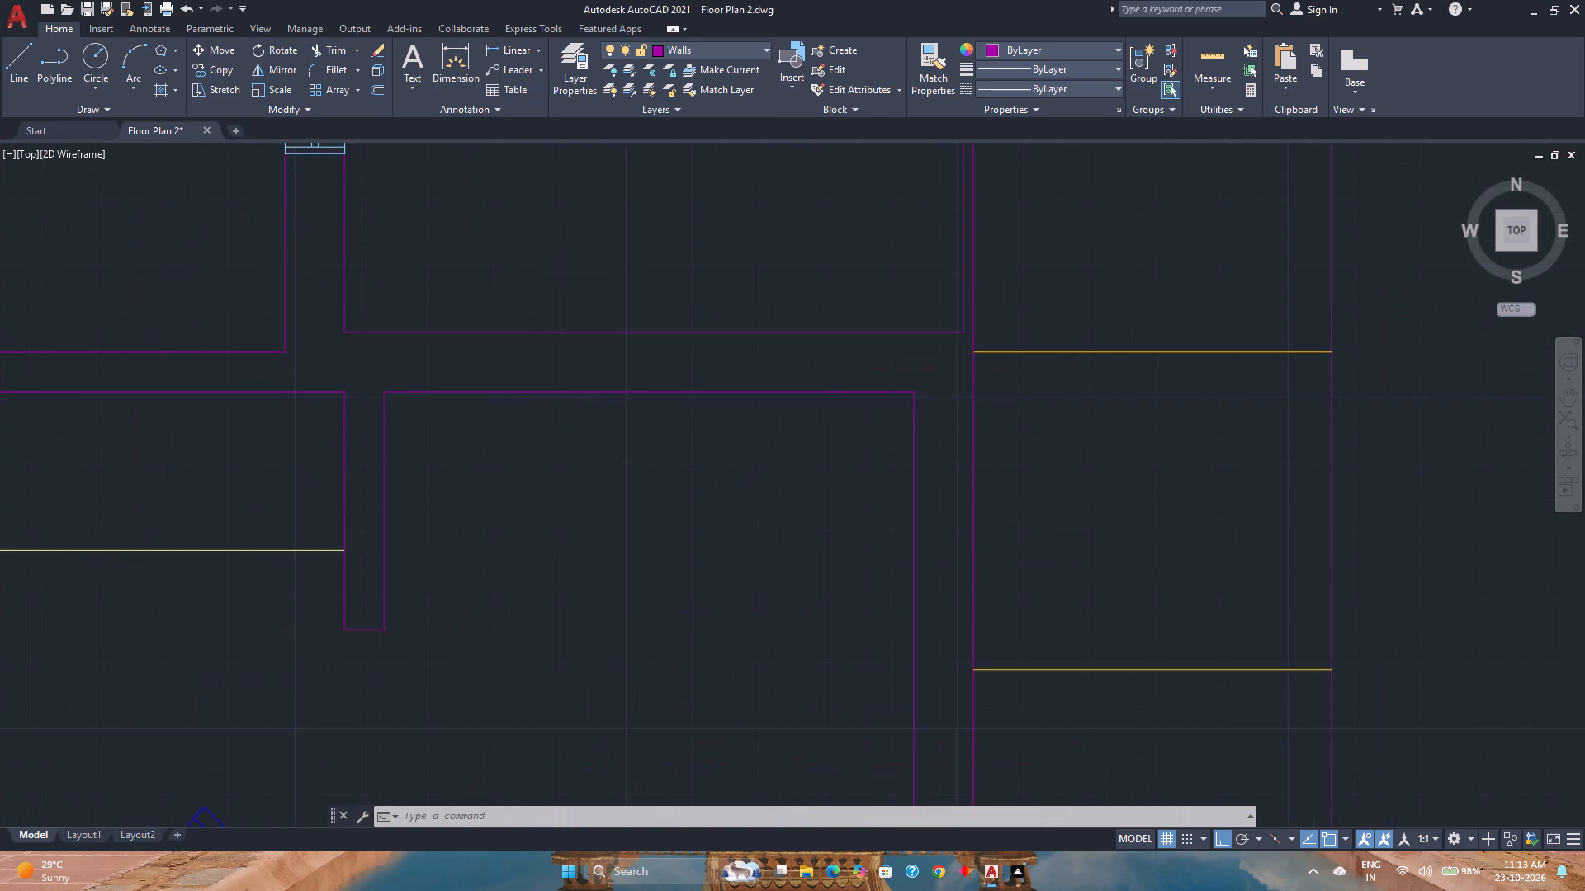
{"action": "middle_click_drag", "start_coordinate": [693, 395], "coordinate": [645, 535]}
{"action": "left_click", "coordinate": [21, 62]}
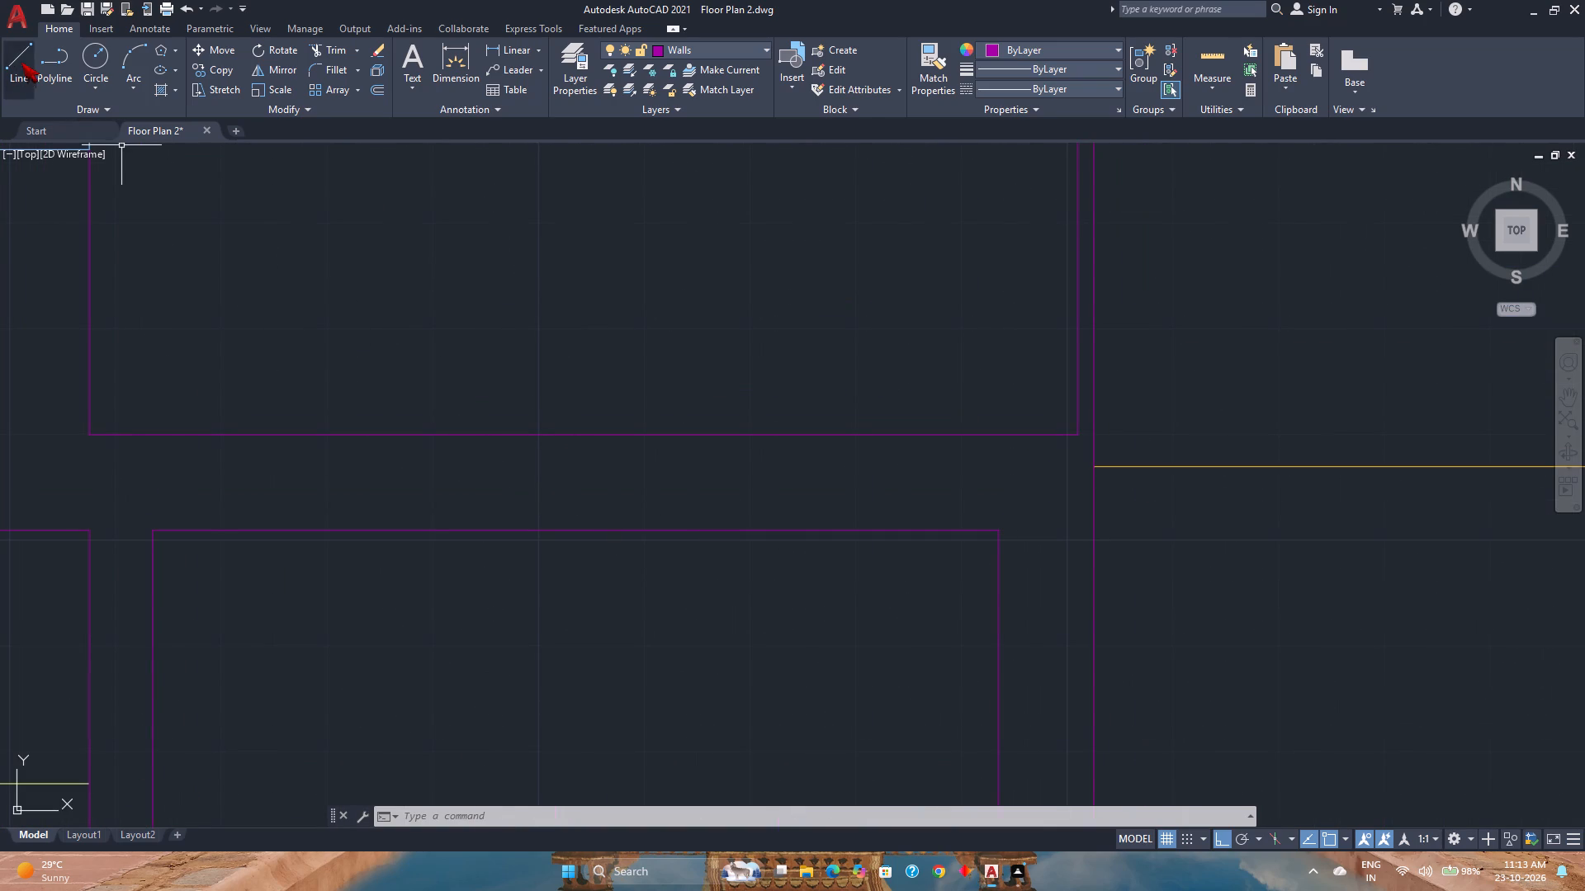
{"action": "left_click", "coordinate": [149, 531]}
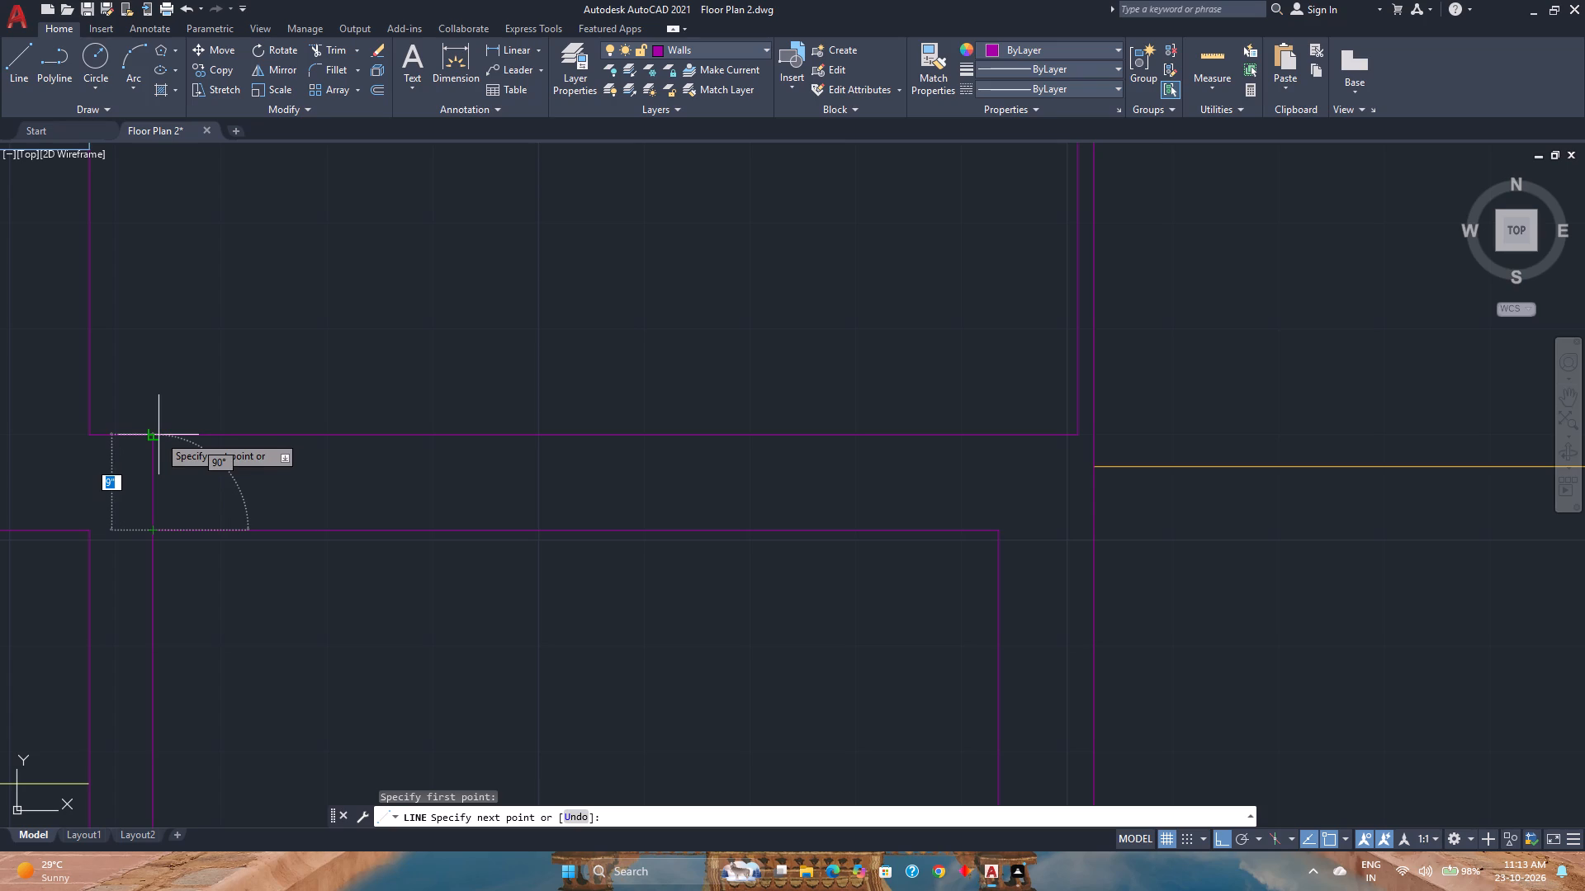
{"action": "left_click", "coordinate": [155, 435]}
{"action": "key", "text": "Escape"}
Move the short line across the wall 2' east.
{"action": "left_click", "coordinate": [167, 476]}
{"action": "left_click", "coordinate": [142, 471]}
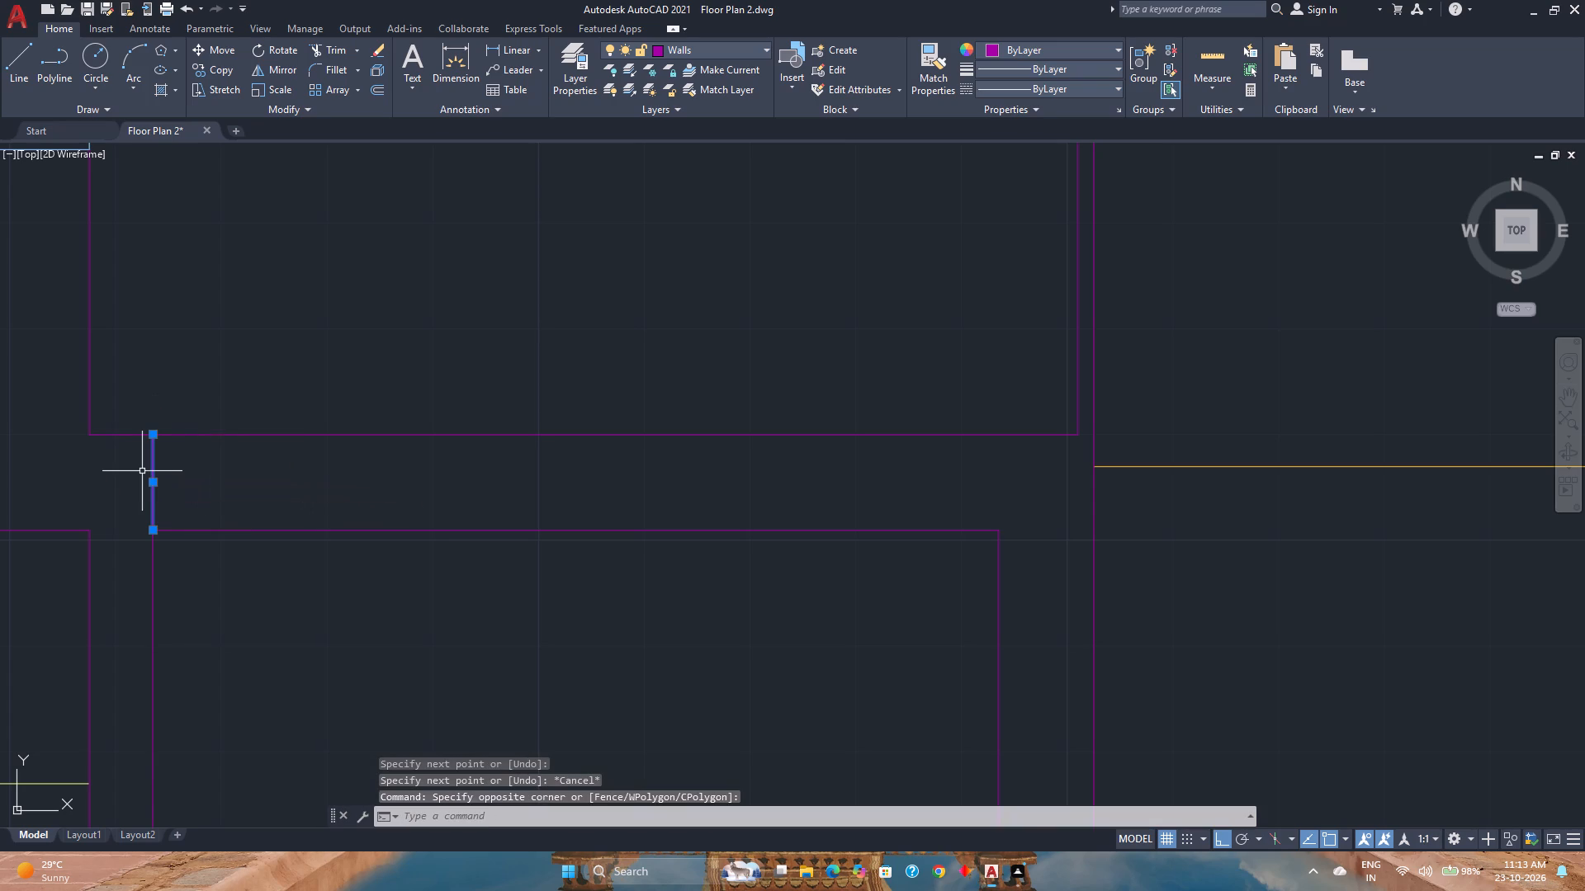
{"action": "key", "text": "m"}
{"action": "key", "text": "Return"}
{"action": "left_click", "coordinate": [154, 436]}
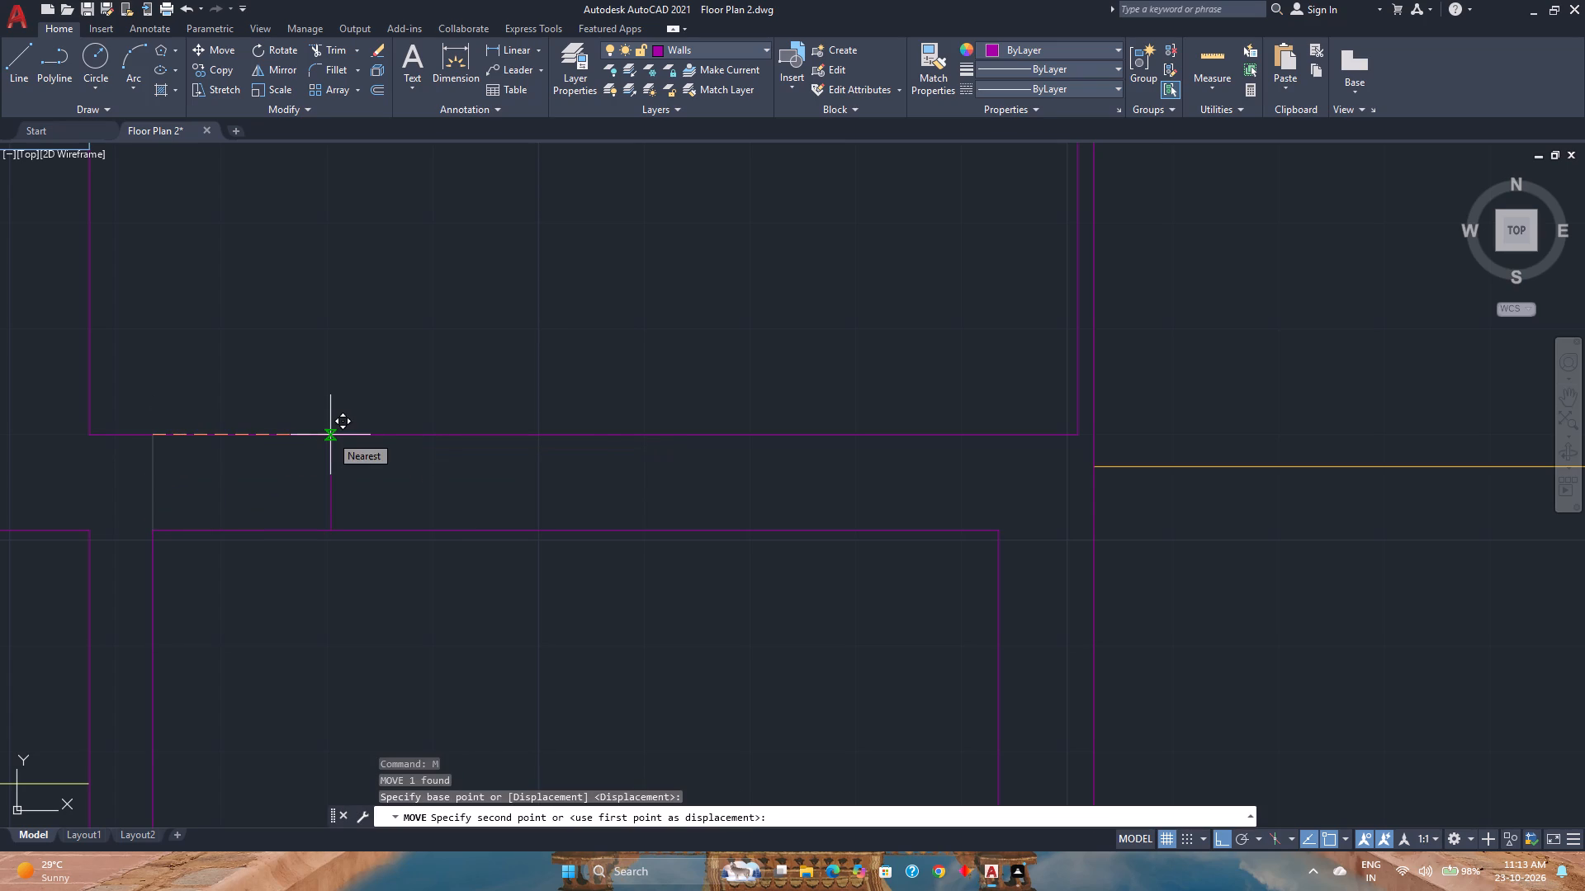
{"action": "type", "text": "2'"}
{"action": "key", "text": "Return"}
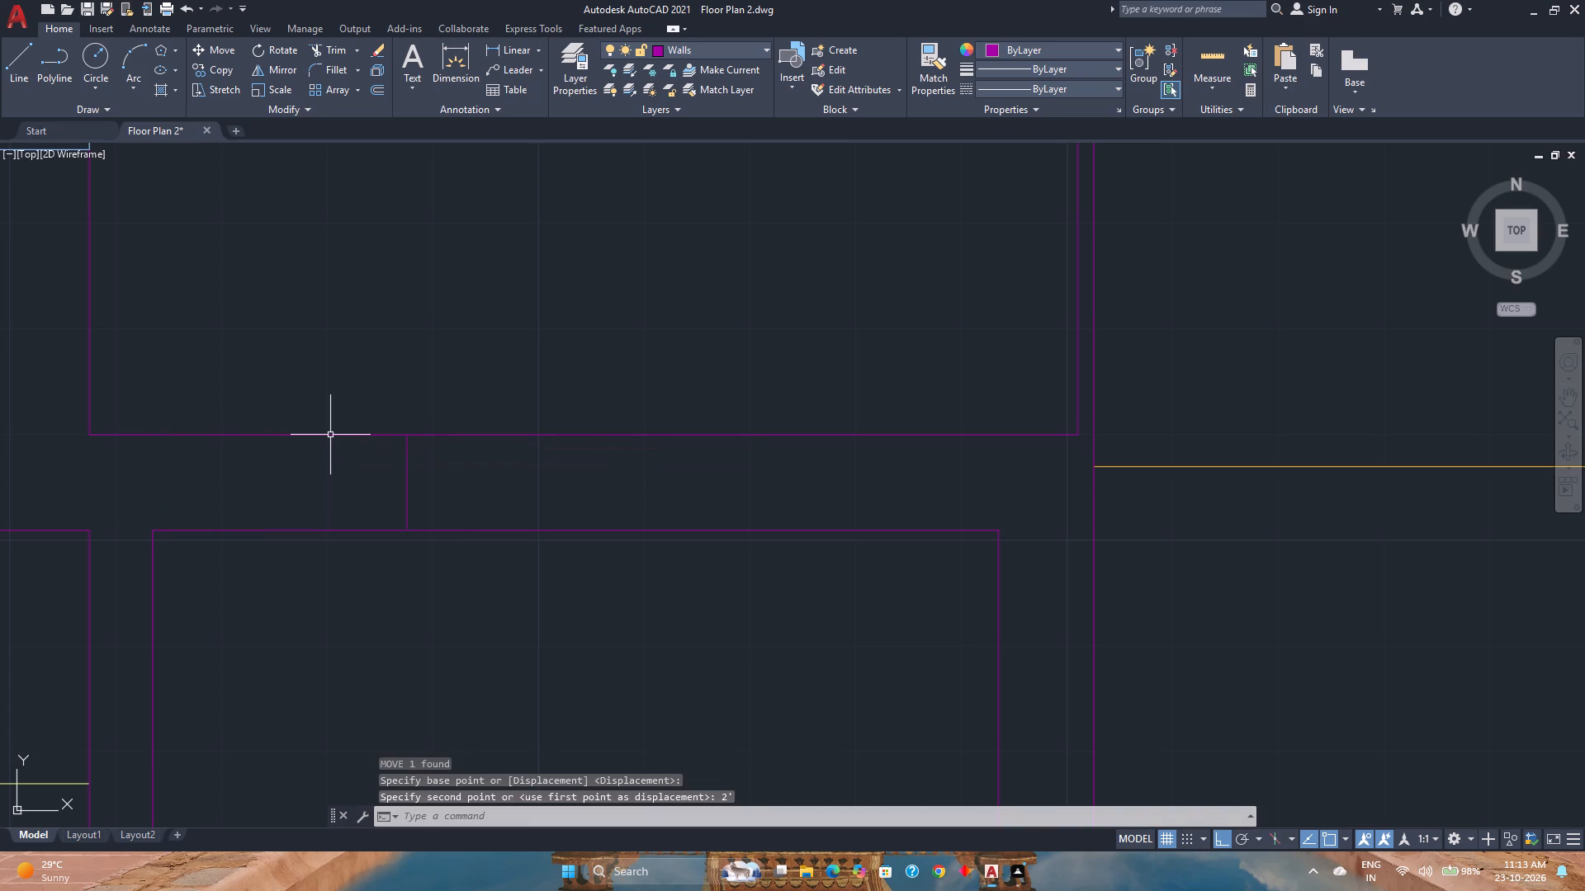
Offset the short line across the wall 3'6" to the east to mark the opening's other side.
{"action": "scroll", "coordinate": [315, 361], "scroll_direction": "down", "scroll_amount": 2}
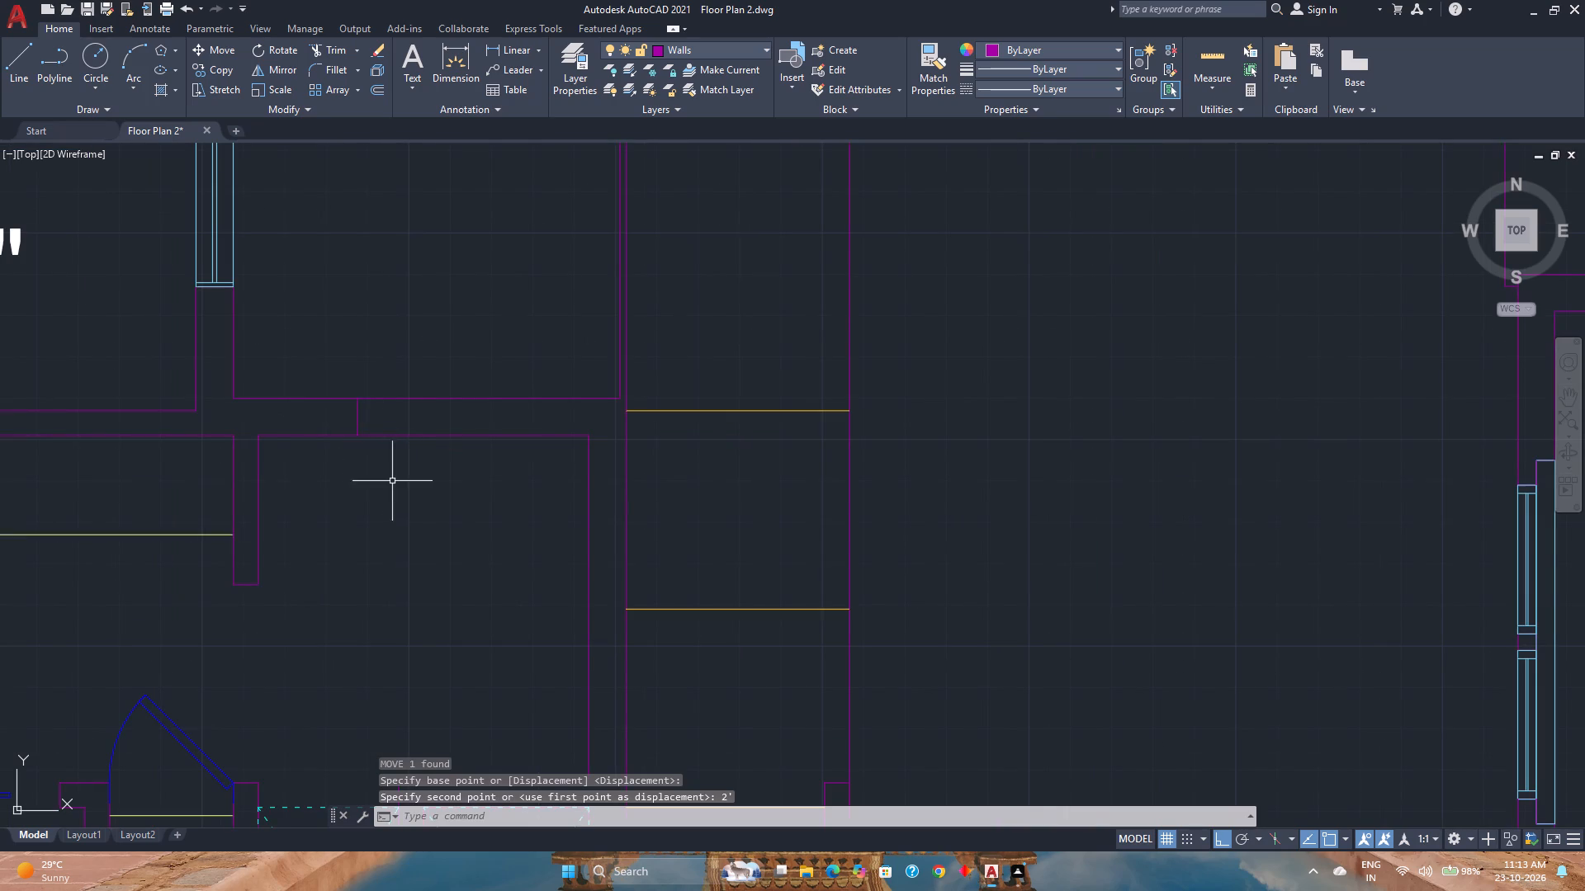
{"action": "left_click", "coordinate": [378, 88]}
{"action": "key", "text": "4"}
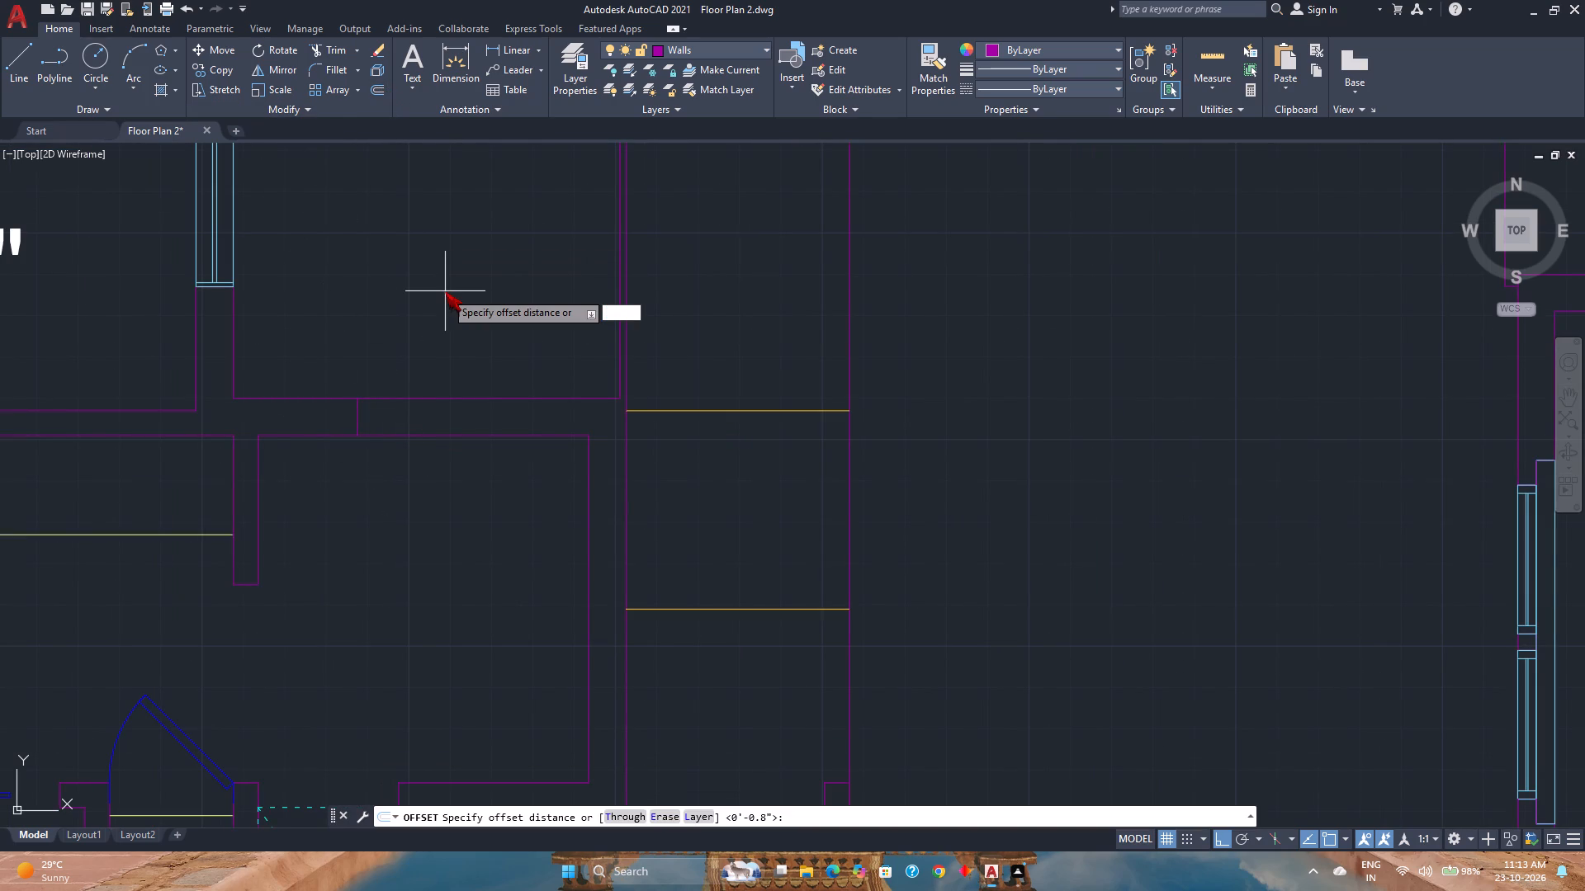
{"action": "key", "text": "BackSpace"}
{"action": "type", "text": "3'6\""}
{"action": "key", "text": "Return"}
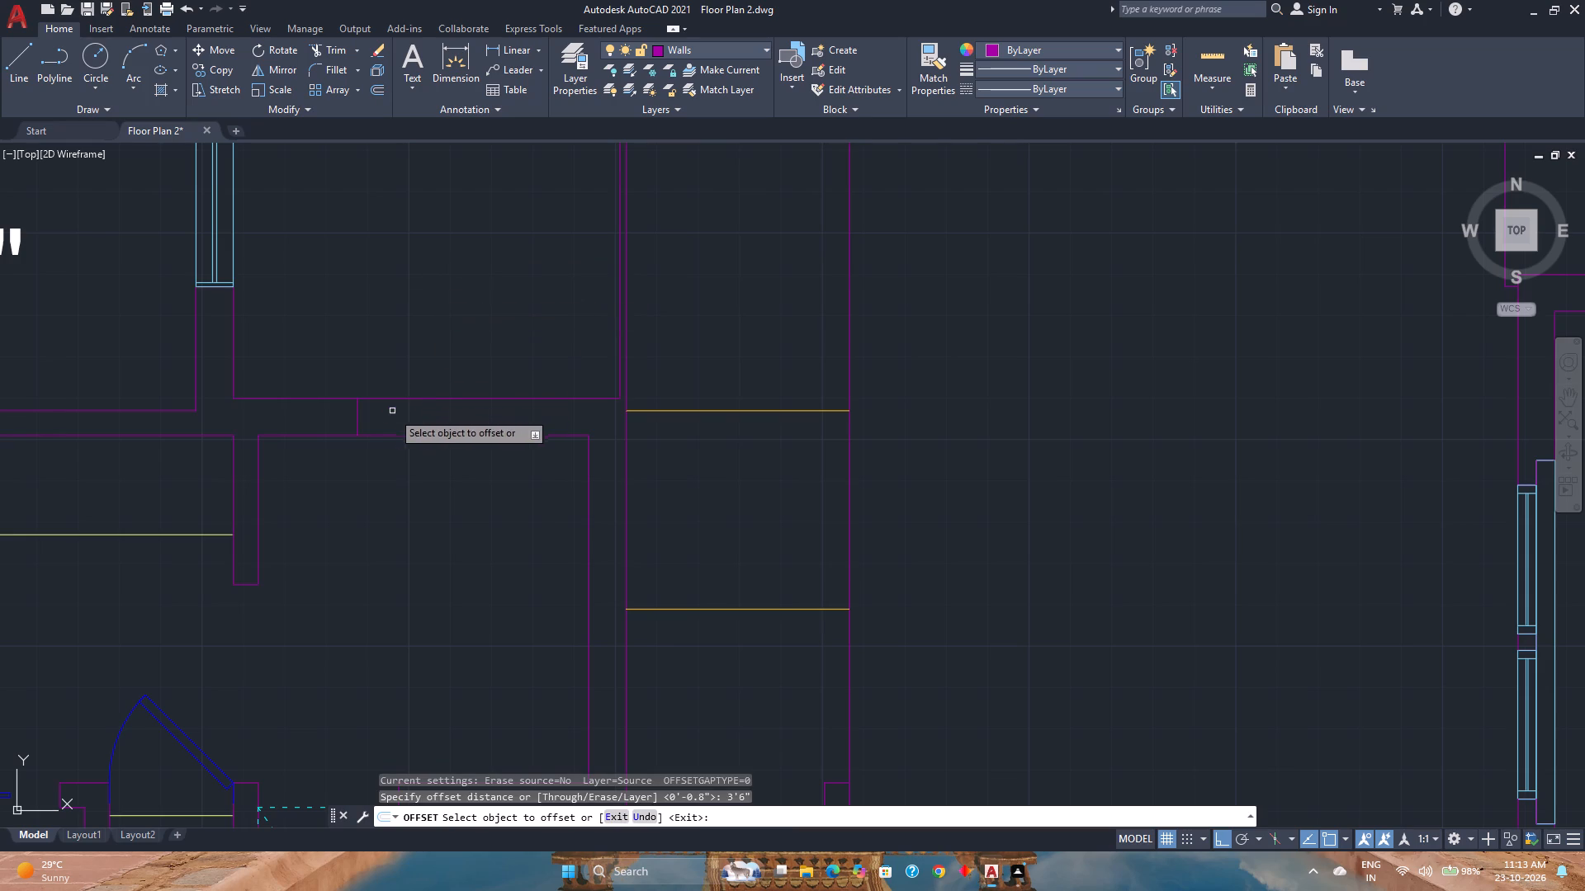
{"action": "left_click", "coordinate": [357, 415]}
{"action": "left_click", "coordinate": [465, 414]}
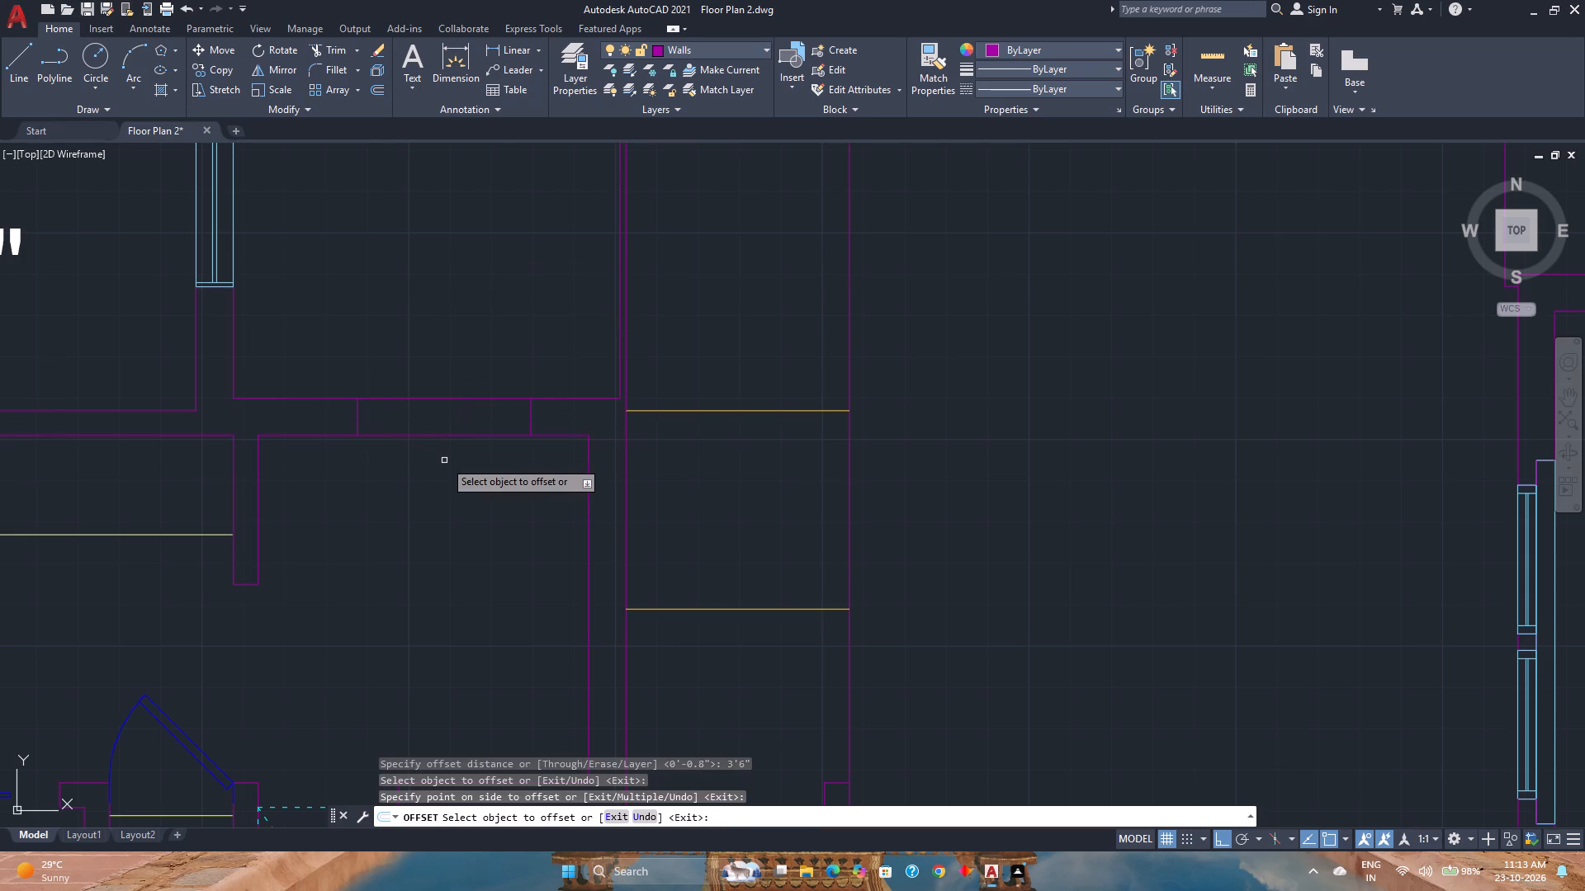
{"action": "key", "text": "Escape"}
Move both short opening lines 9 inches east along the wall.
{"action": "left_click", "coordinate": [555, 414]}
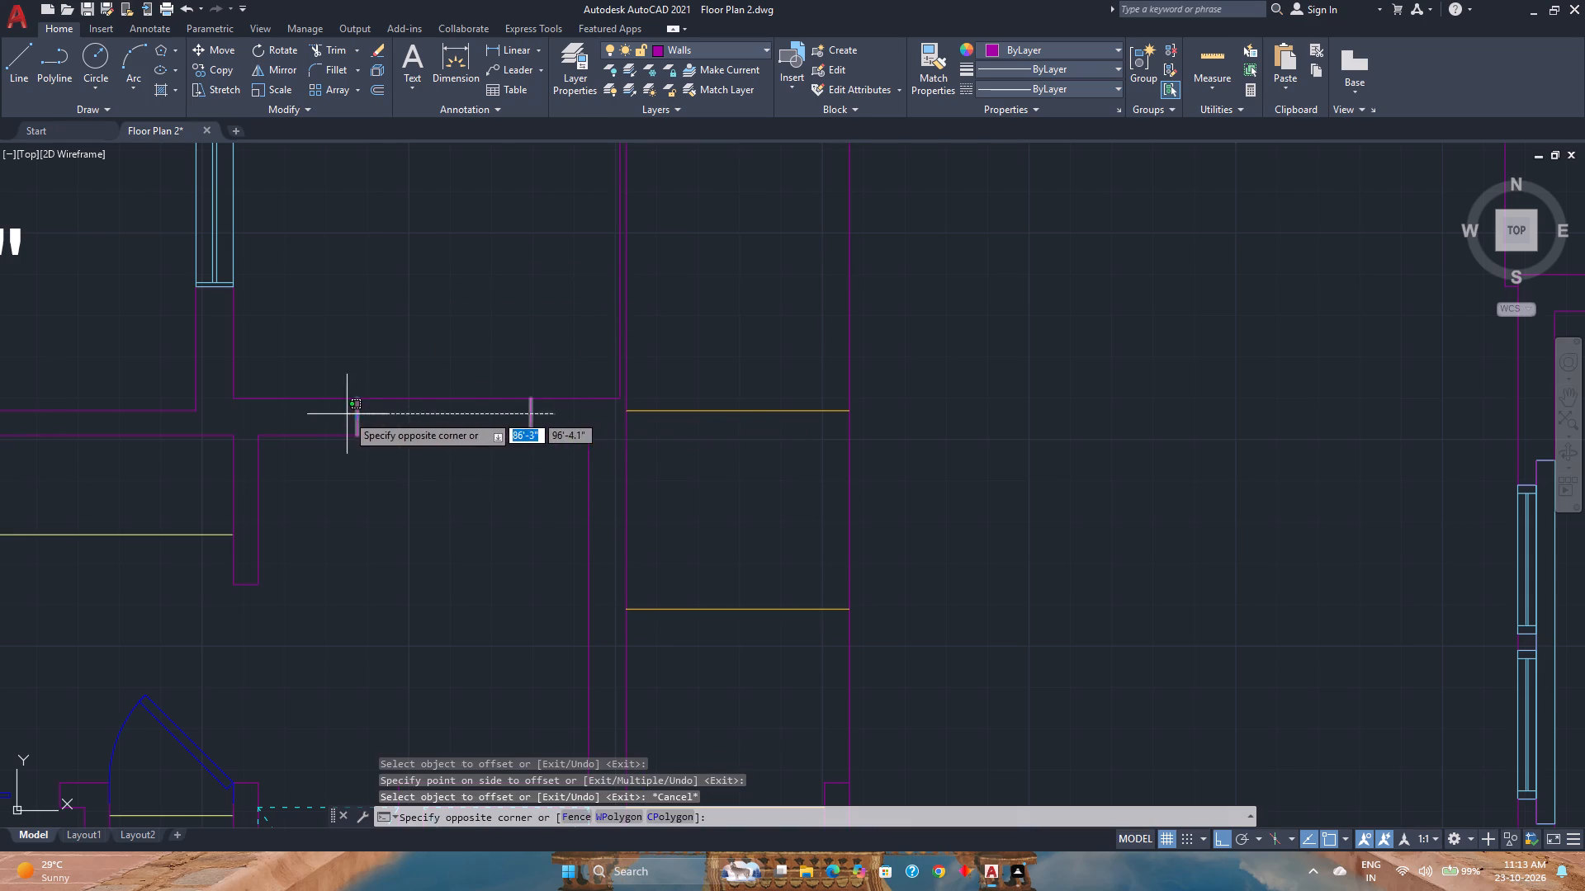
{"action": "left_click", "coordinate": [347, 414]}
{"action": "left_click", "coordinate": [221, 48]}
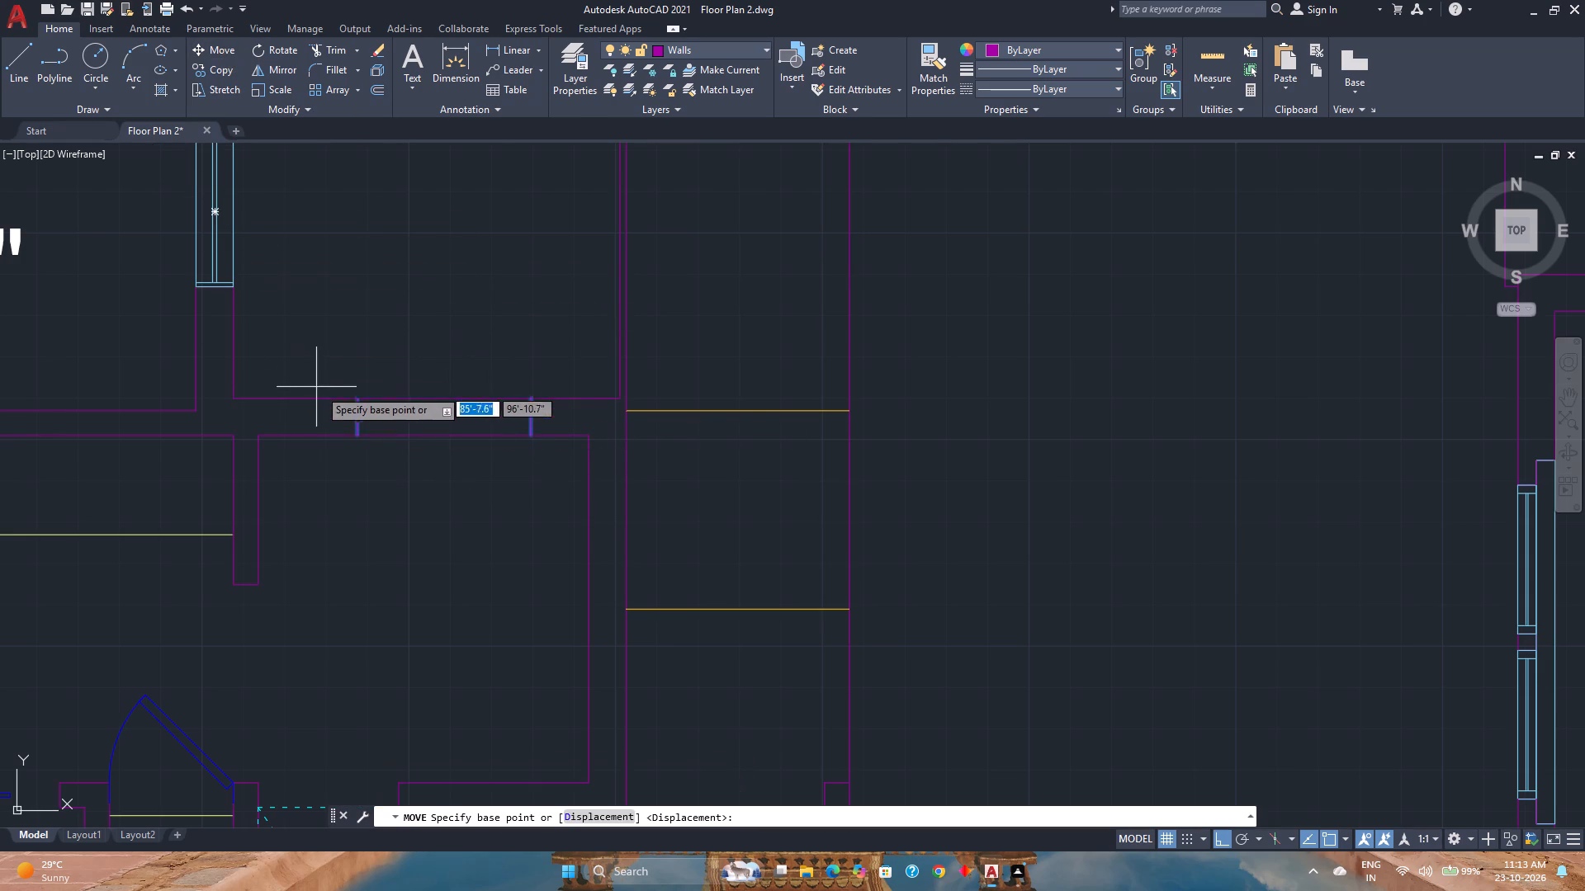
{"action": "left_click", "coordinate": [352, 397]}
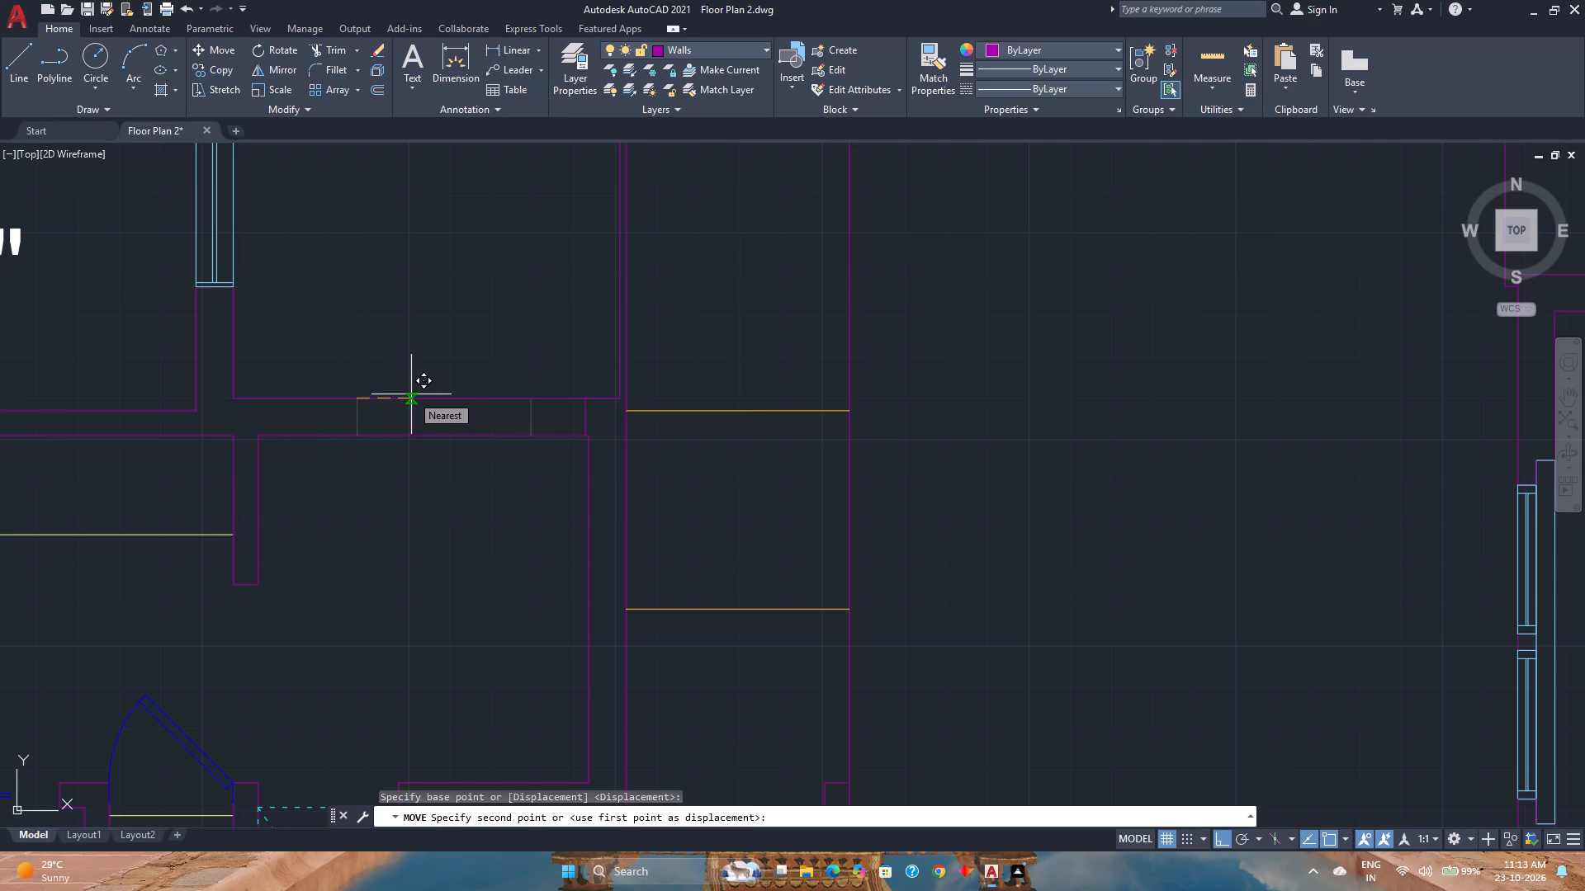
{"action": "key", "text": "9"}
{"action": "key", "text": "Return"}
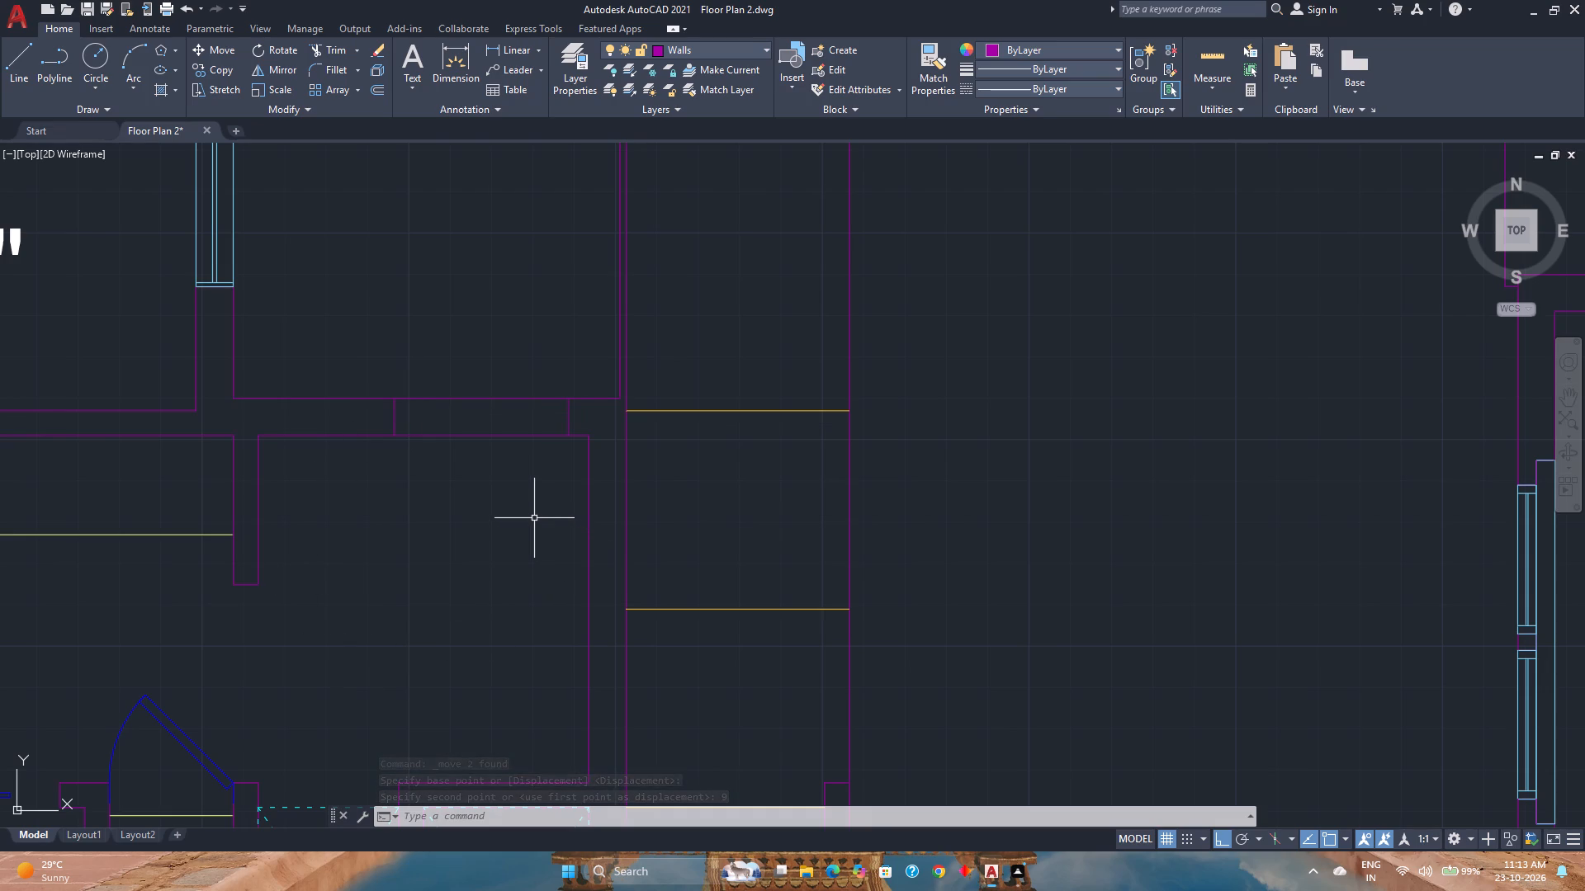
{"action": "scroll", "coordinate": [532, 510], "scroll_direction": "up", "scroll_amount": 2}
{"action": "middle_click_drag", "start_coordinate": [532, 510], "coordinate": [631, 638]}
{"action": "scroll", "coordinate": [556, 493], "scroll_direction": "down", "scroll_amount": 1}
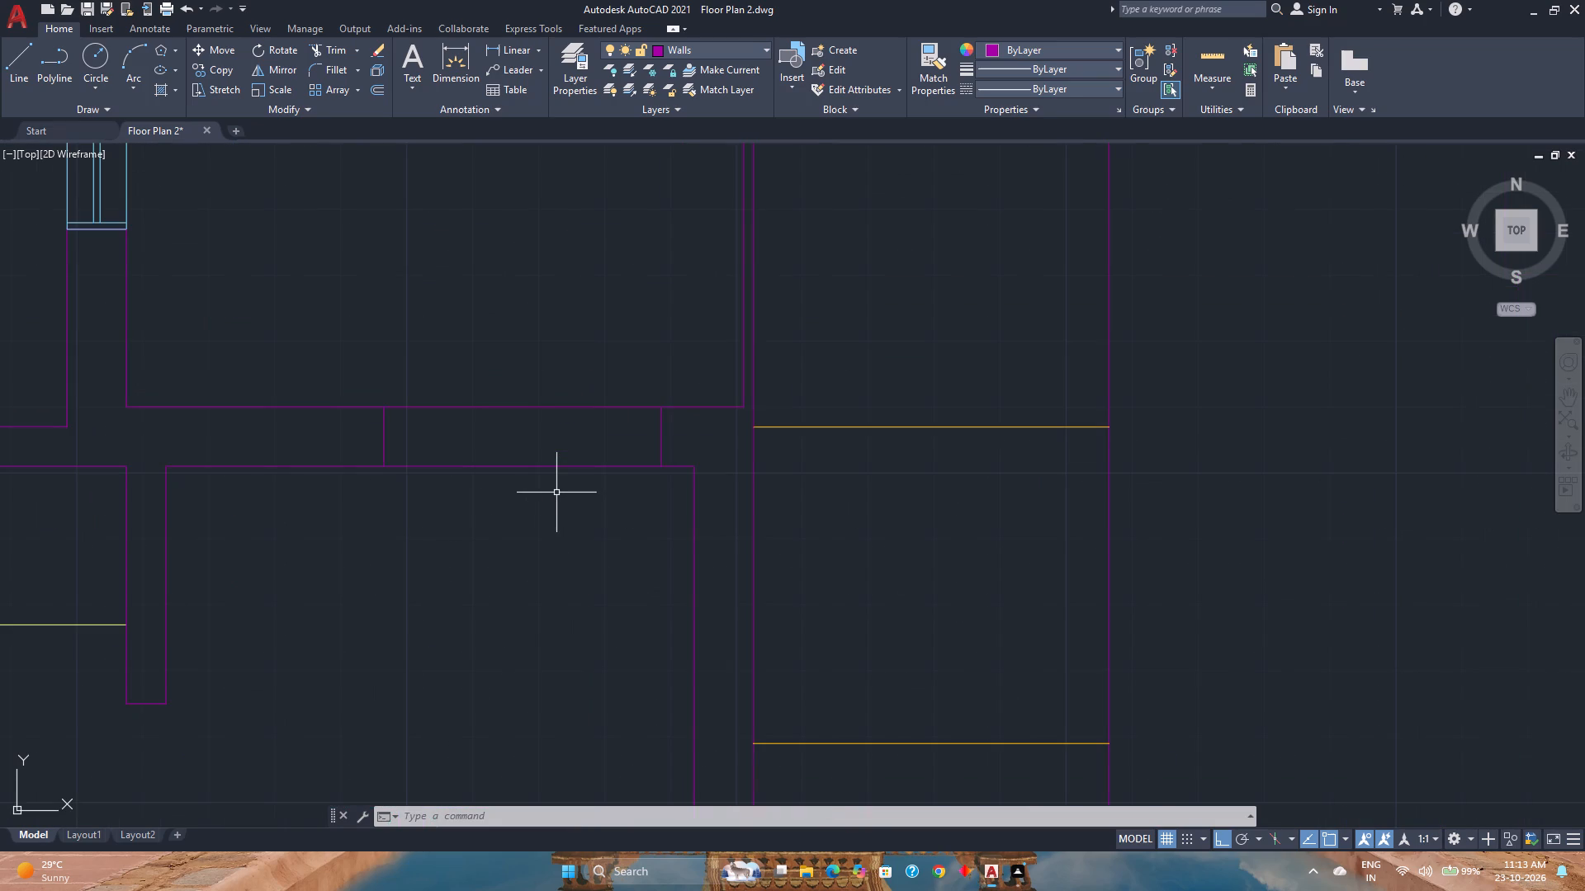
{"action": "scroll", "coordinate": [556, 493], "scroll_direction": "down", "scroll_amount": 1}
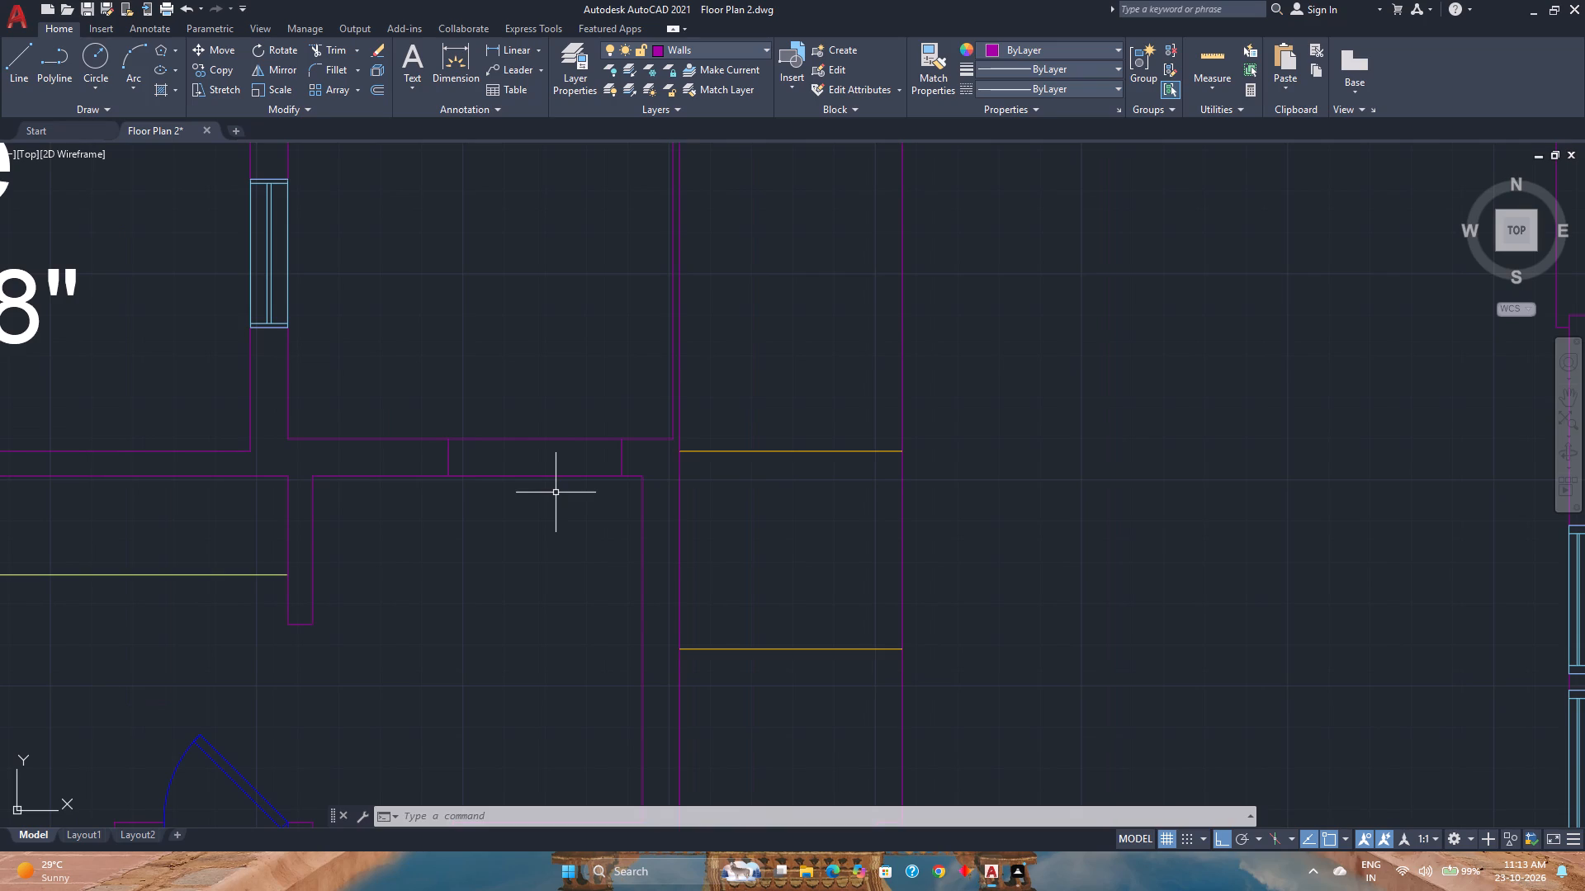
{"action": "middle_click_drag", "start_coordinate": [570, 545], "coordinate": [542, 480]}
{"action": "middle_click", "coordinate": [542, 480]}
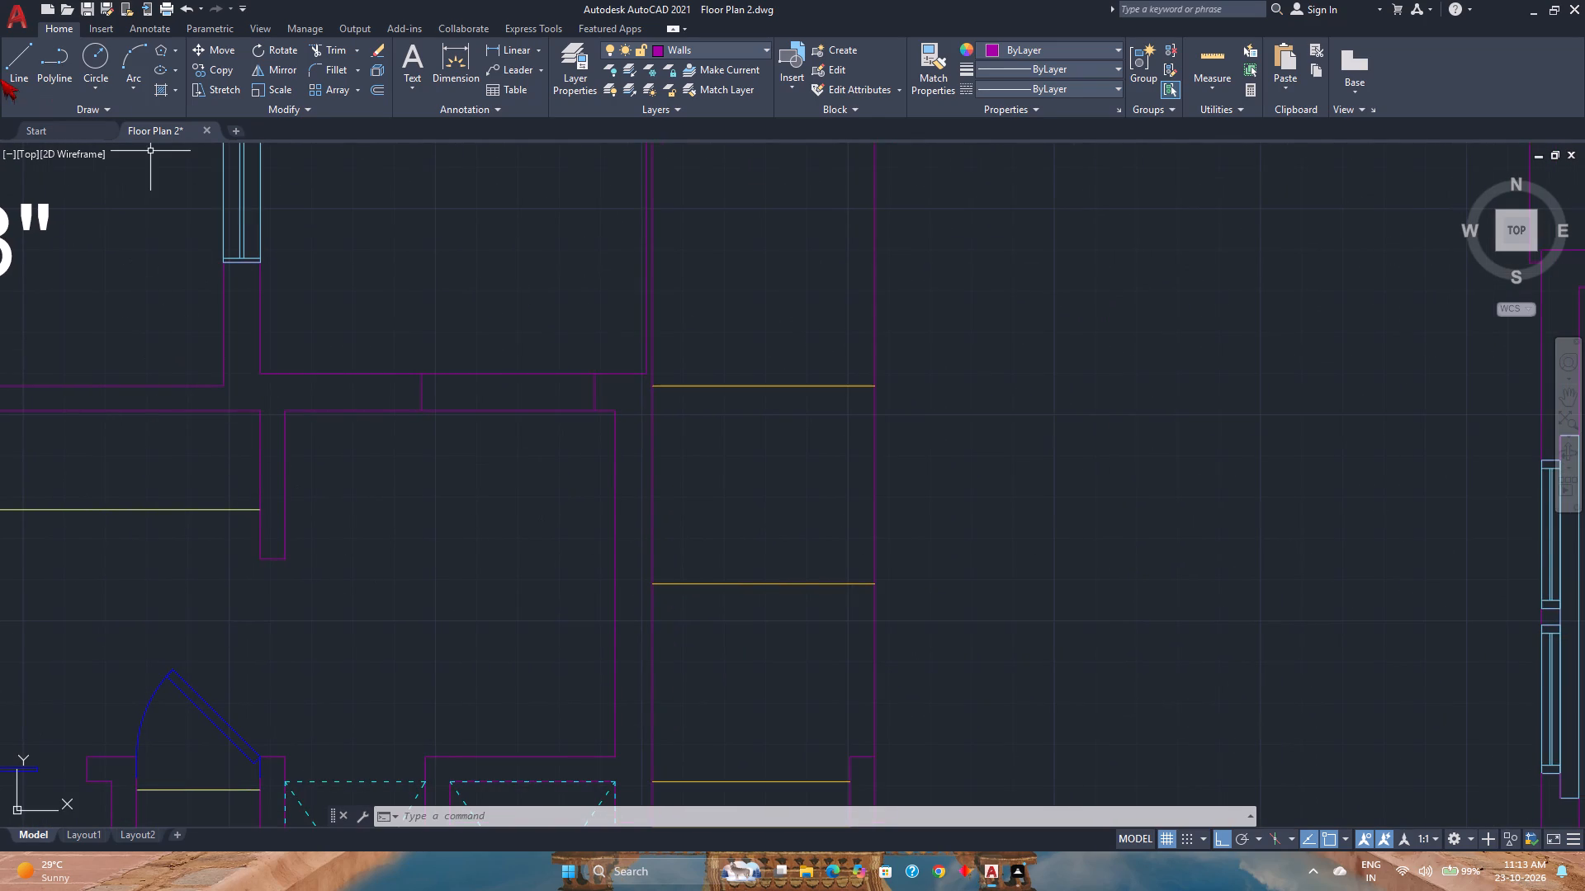
Draw a short horizontal line across the east wall's thickness, starting at the north-east inner corner of the room south-east of the Owner's Suite.
{"action": "left_click", "coordinate": [12, 70]}
{"action": "scroll", "coordinate": [632, 430], "scroll_direction": "up", "scroll_amount": 2}
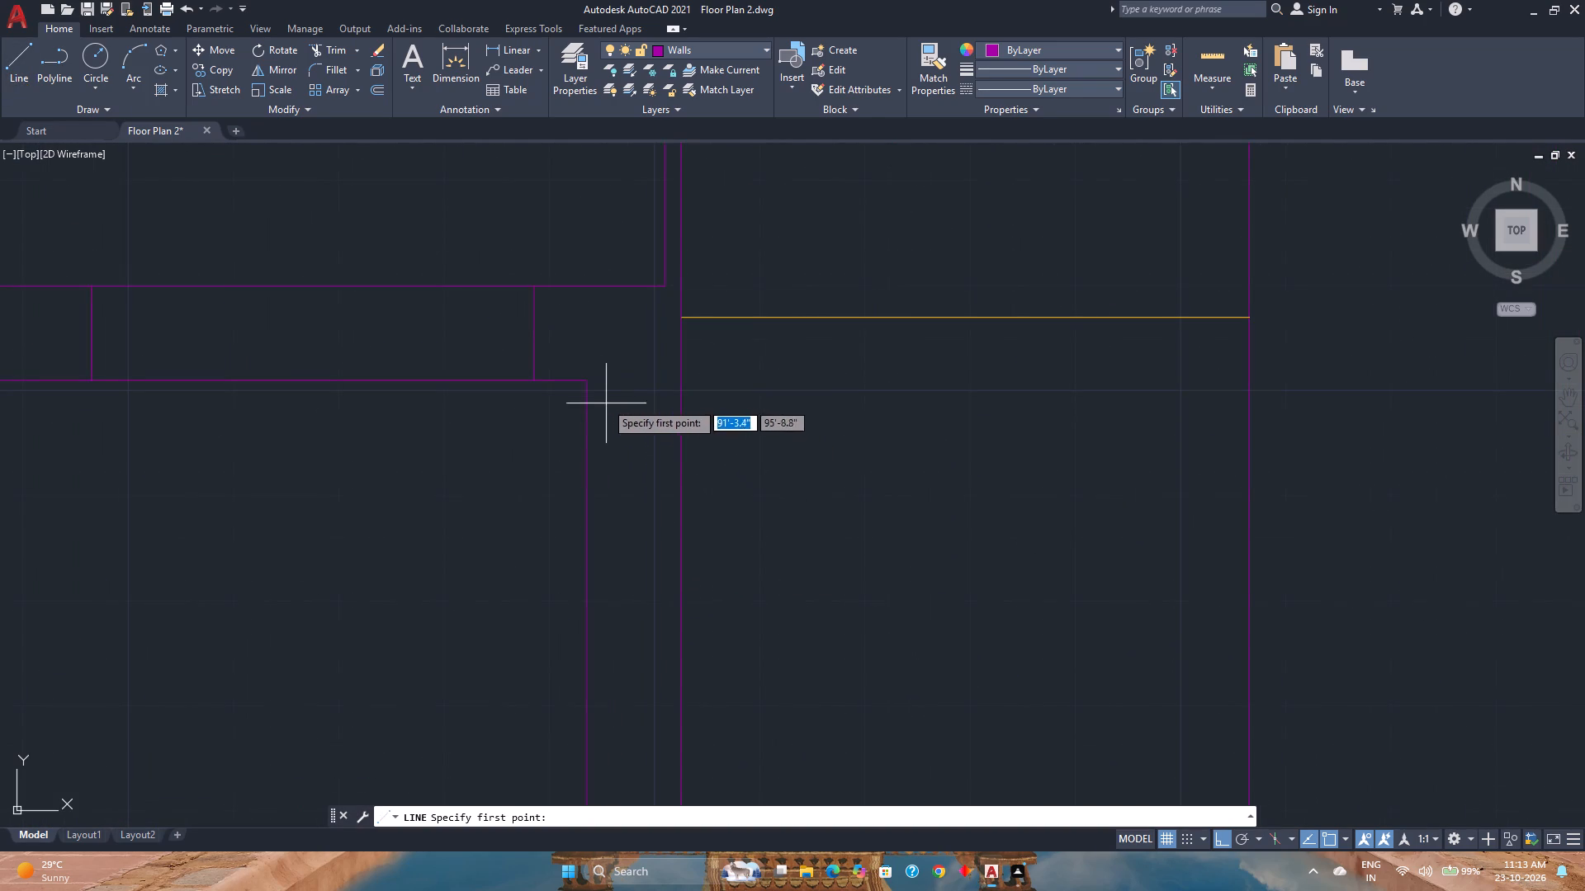
{"action": "left_click", "coordinate": [583, 382]}
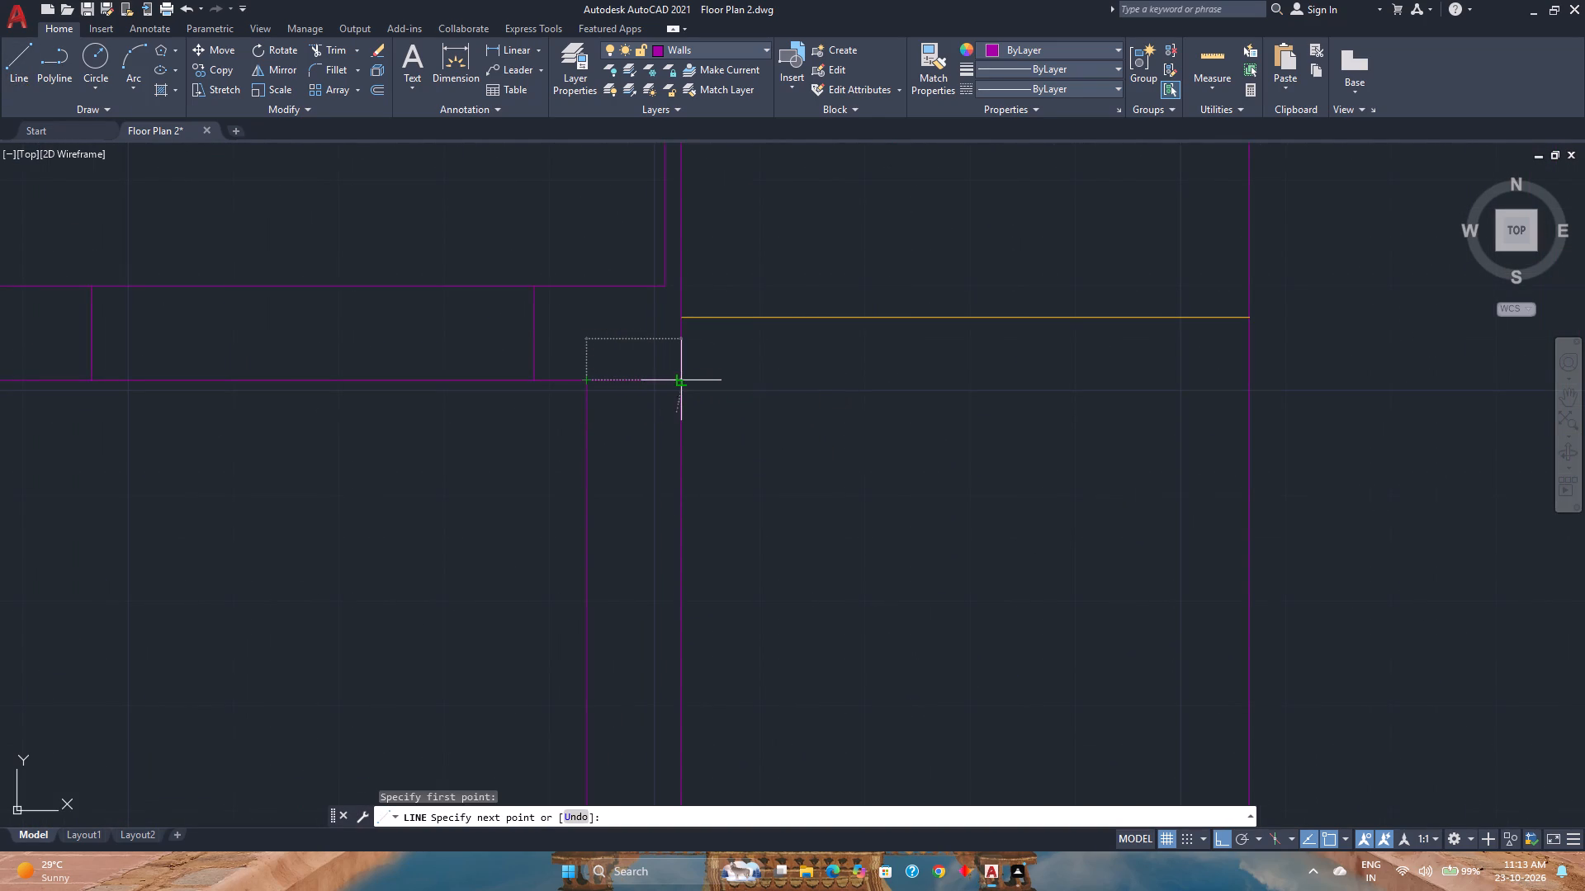
{"action": "left_click", "coordinate": [681, 378]}
{"action": "key", "text": "Escape"}
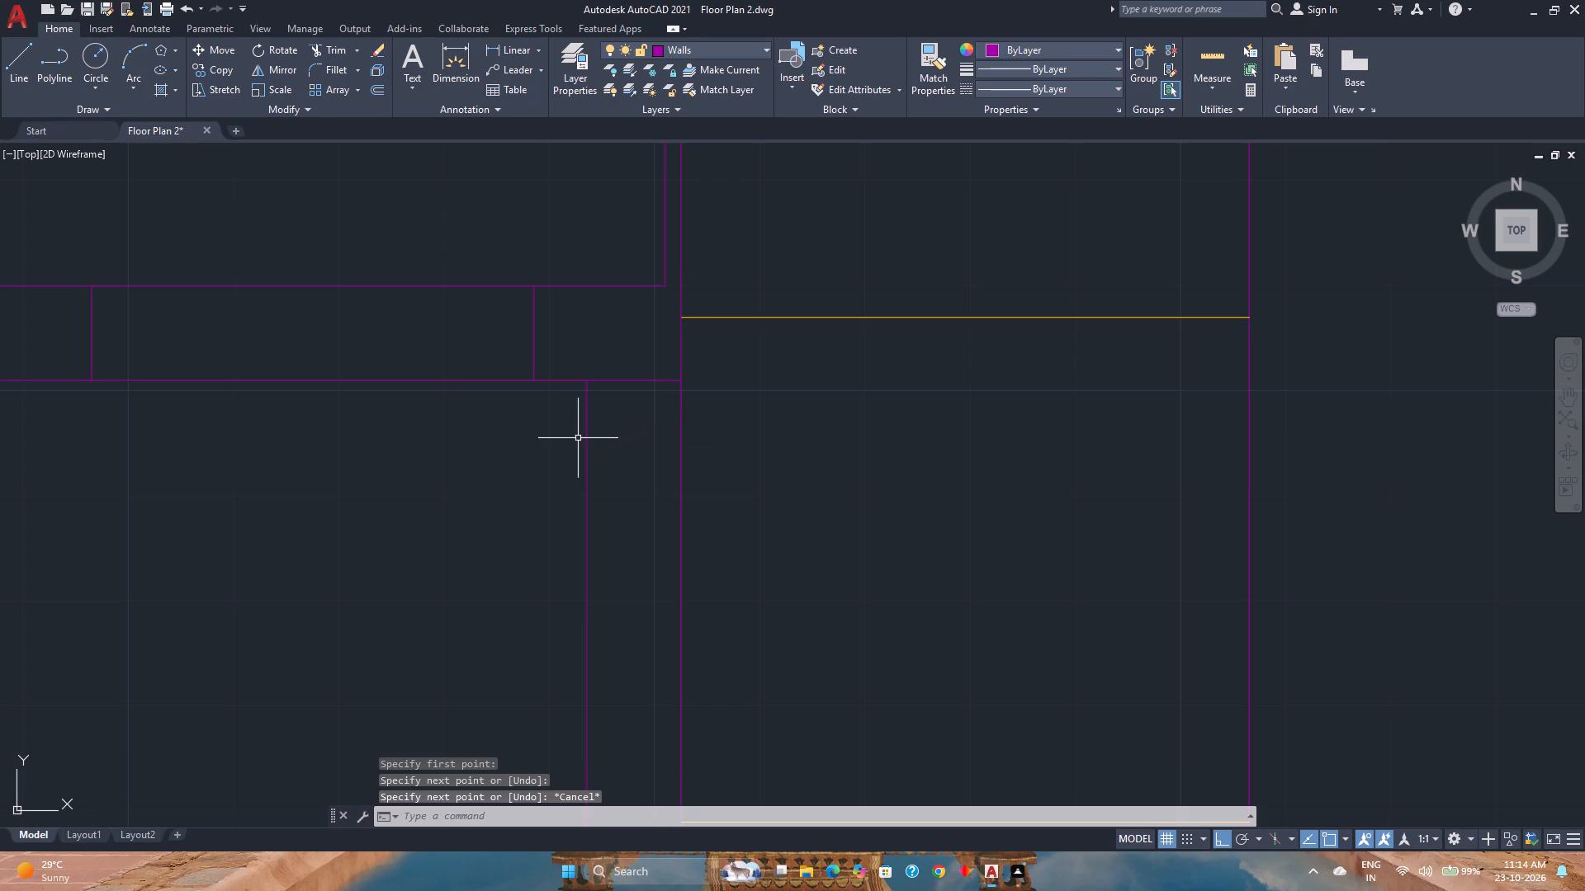
Move the short line across the east wall 3 inches south.
{"action": "left_click", "coordinate": [207, 49]}
{"action": "scroll", "coordinate": [574, 373], "scroll_direction": "up", "scroll_amount": 1}
{"action": "left_click", "coordinate": [635, 382]}
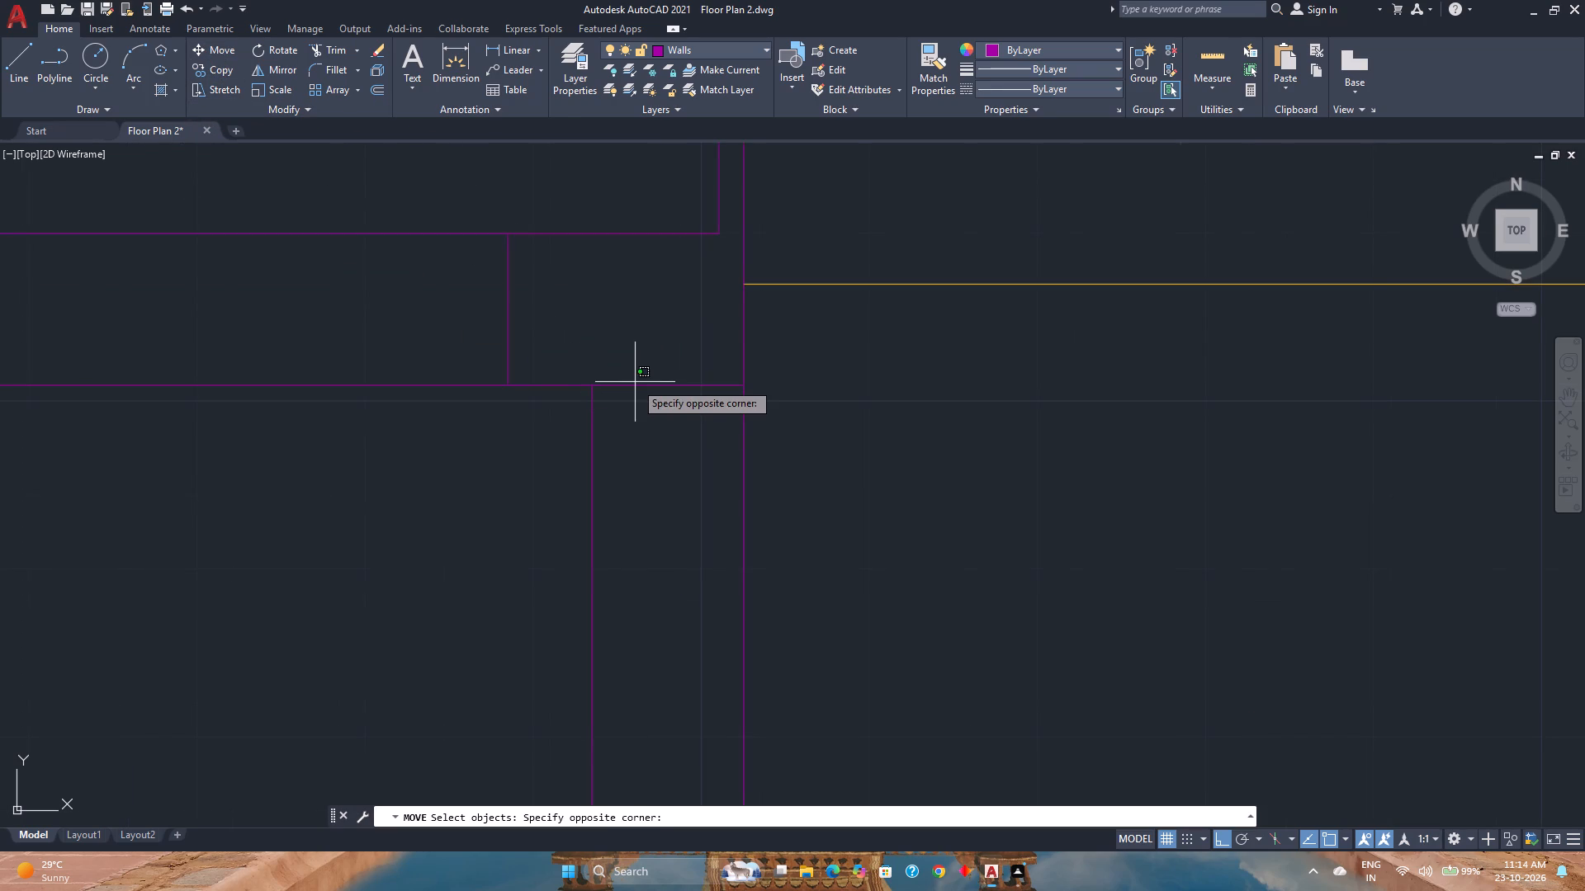
{"action": "left_click", "coordinate": [622, 410]}
{"action": "key", "text": "space"}
{"action": "left_click", "coordinate": [593, 388]}
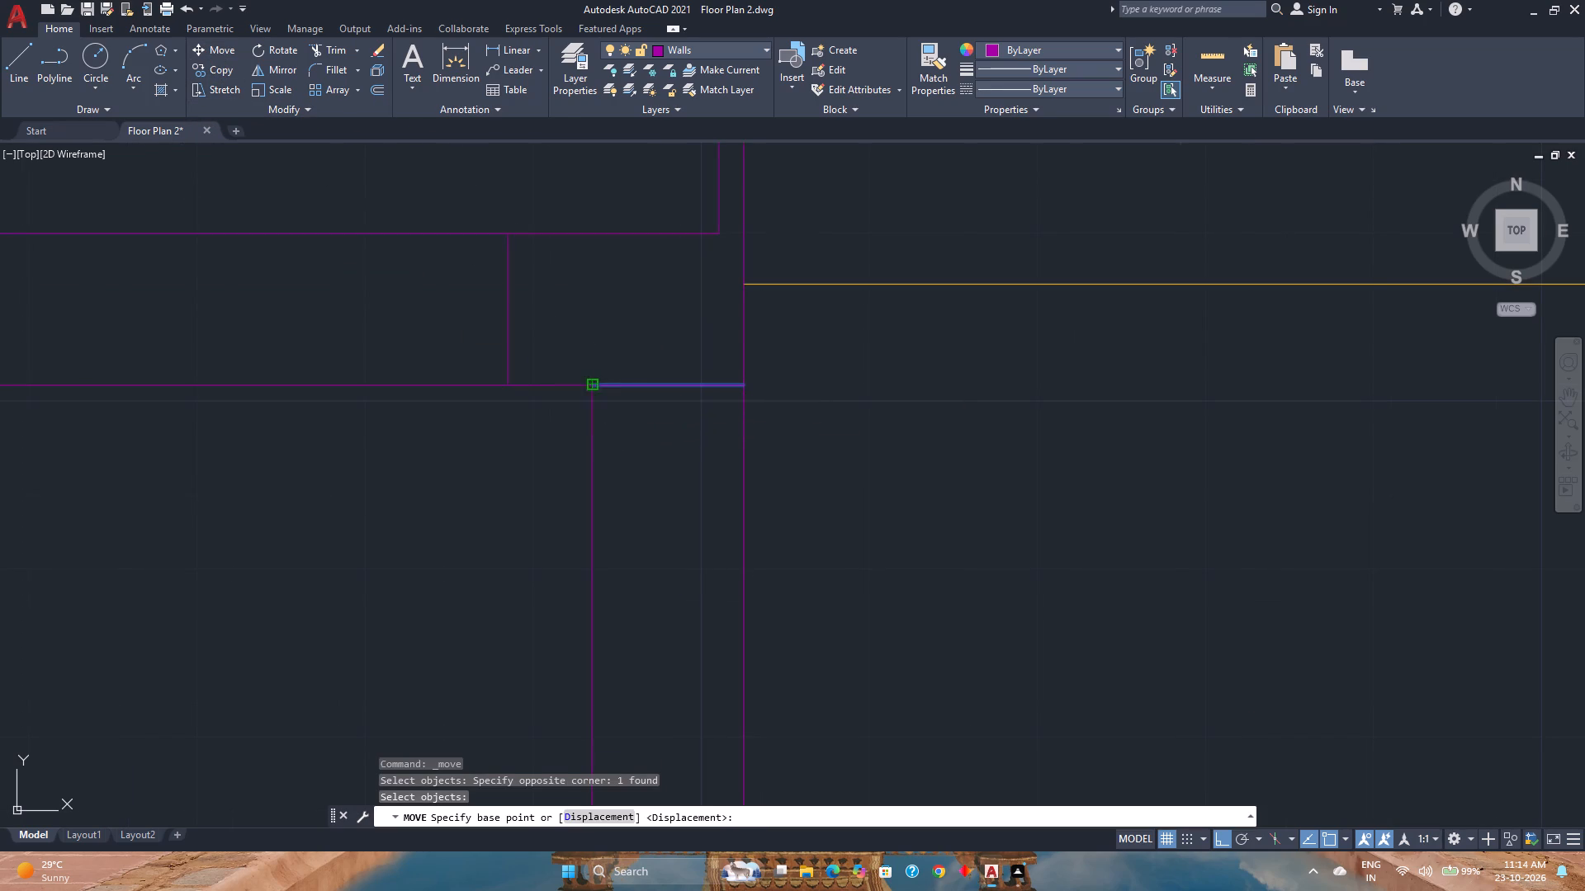
{"action": "key", "text": "3"}
{"action": "key", "text": "Return"}
{"action": "scroll", "coordinate": [556, 451], "scroll_direction": "down", "scroll_amount": 1}
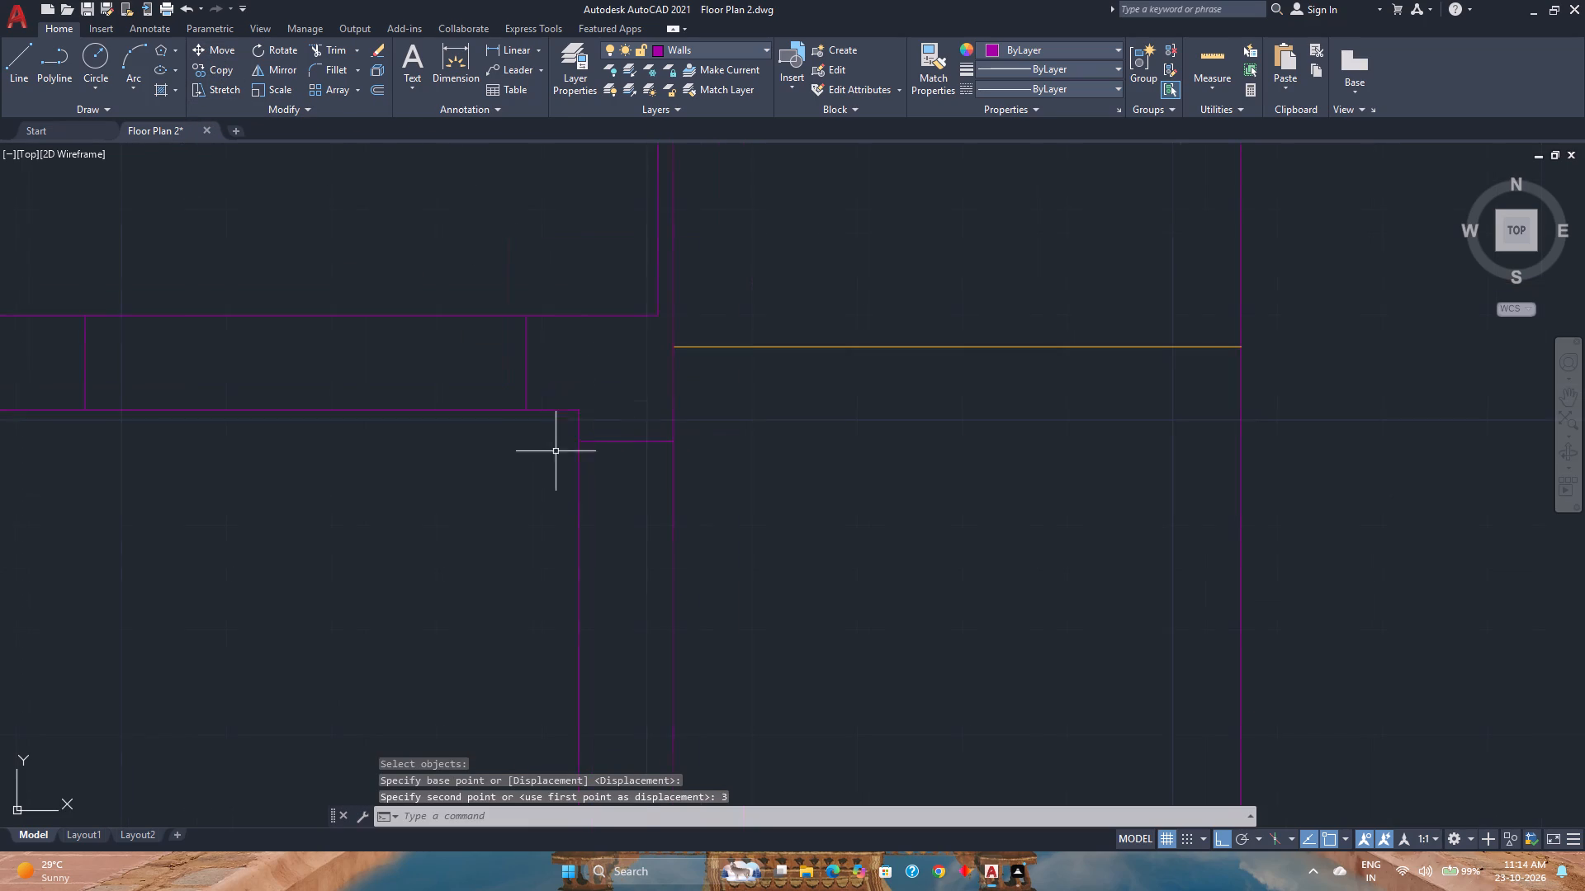
Offset the short line across the east wall 3' to the south to mark the opening's other side.
{"action": "left_click", "coordinate": [382, 98]}
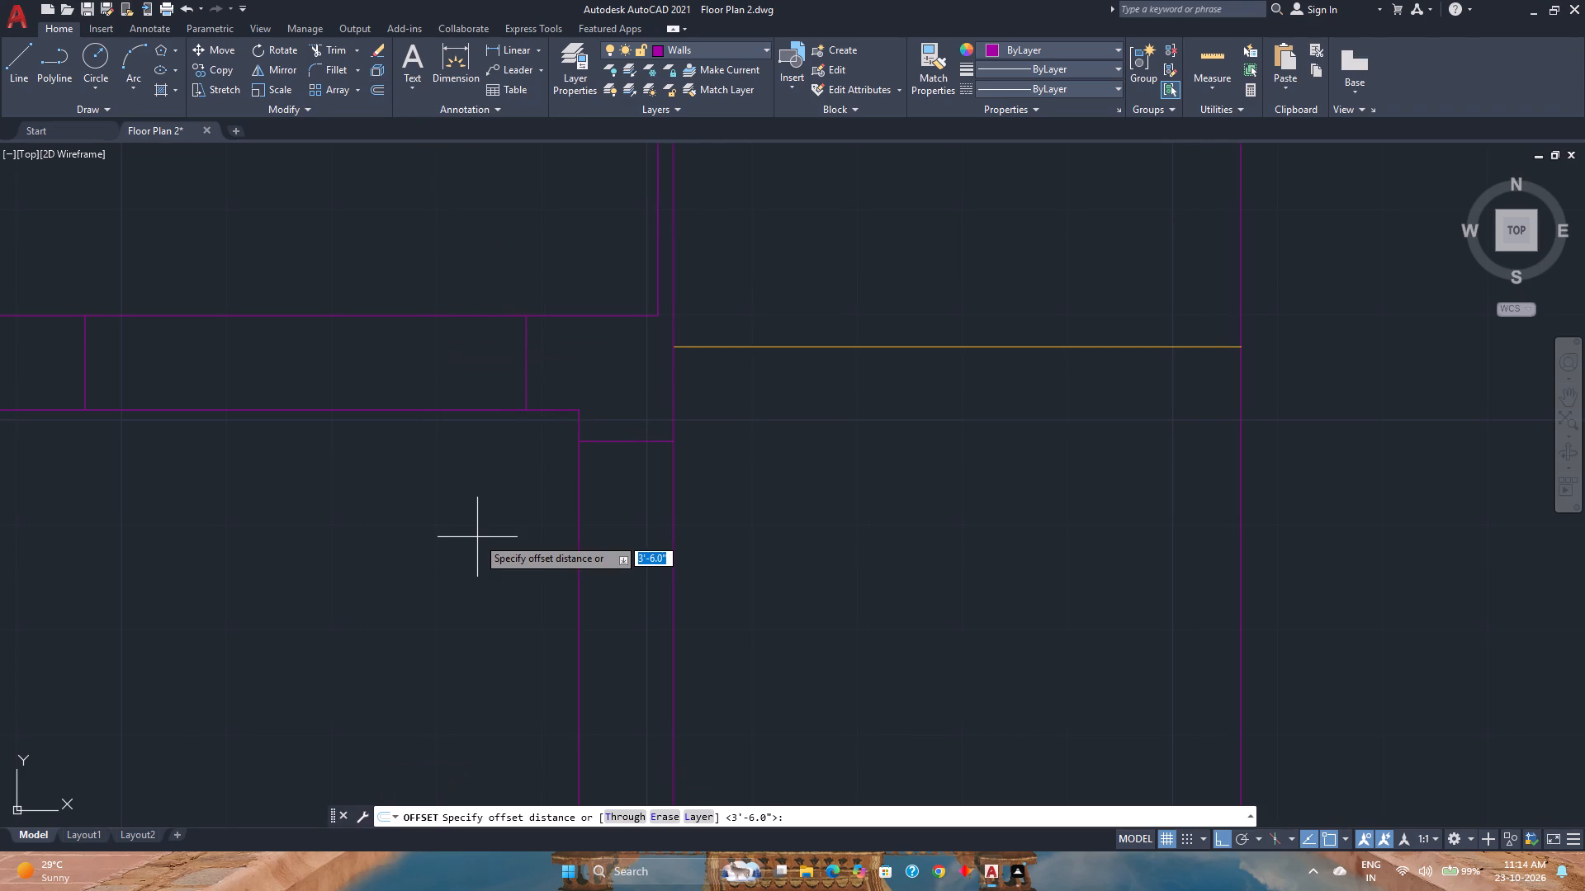
{"action": "type", "text": "3'"}
{"action": "key", "text": "Return"}
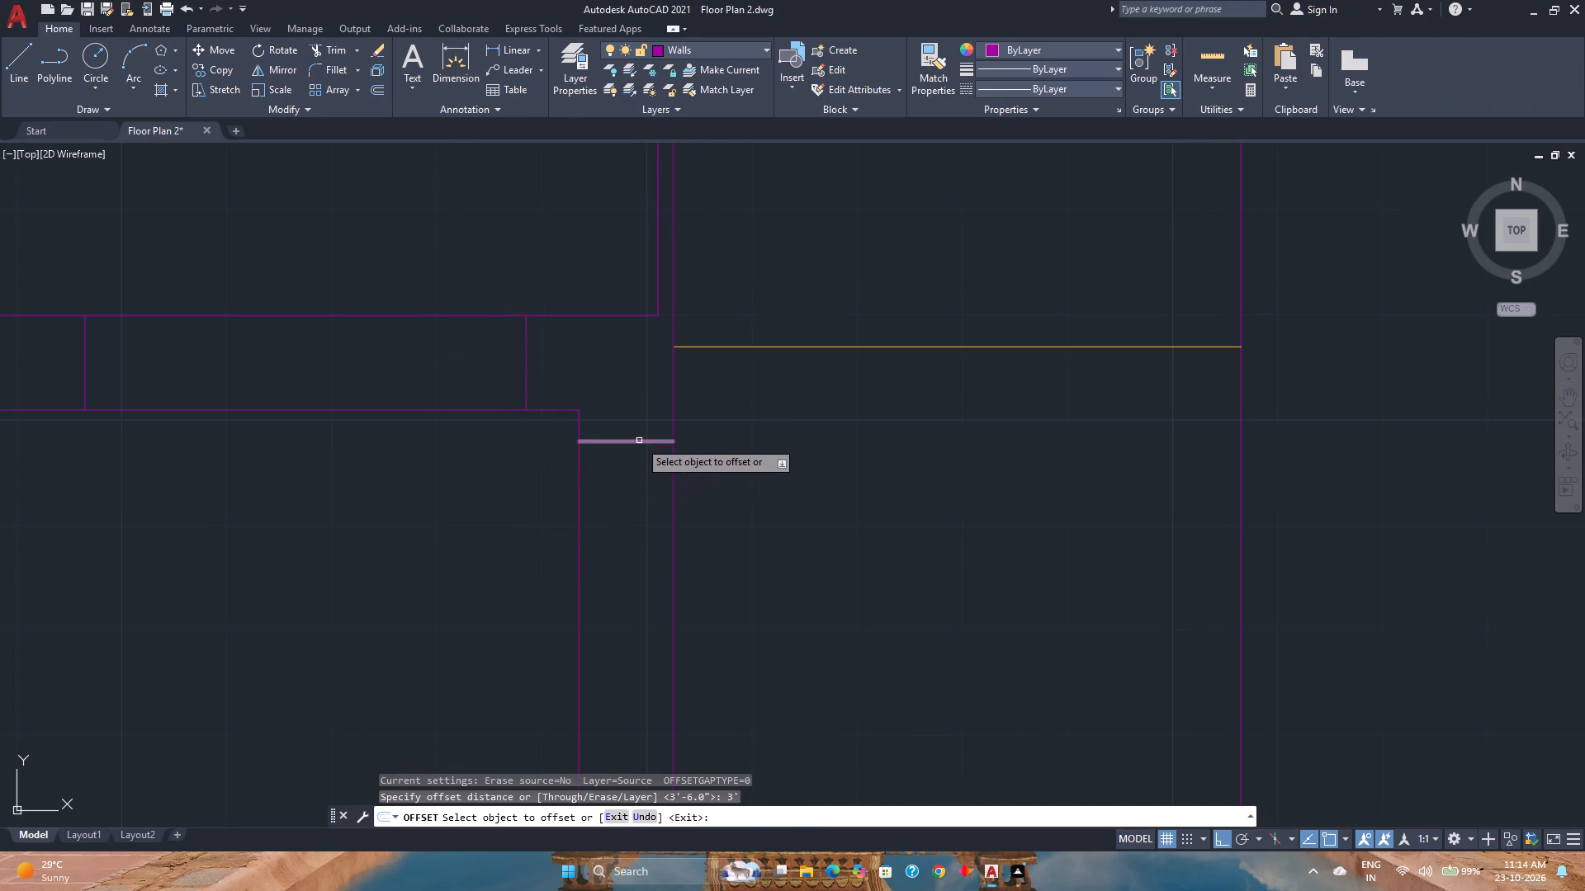
{"action": "left_click", "coordinate": [639, 441]}
{"action": "scroll", "coordinate": [632, 544], "scroll_direction": "down", "scroll_amount": 2}
{"action": "left_click", "coordinate": [632, 544]}
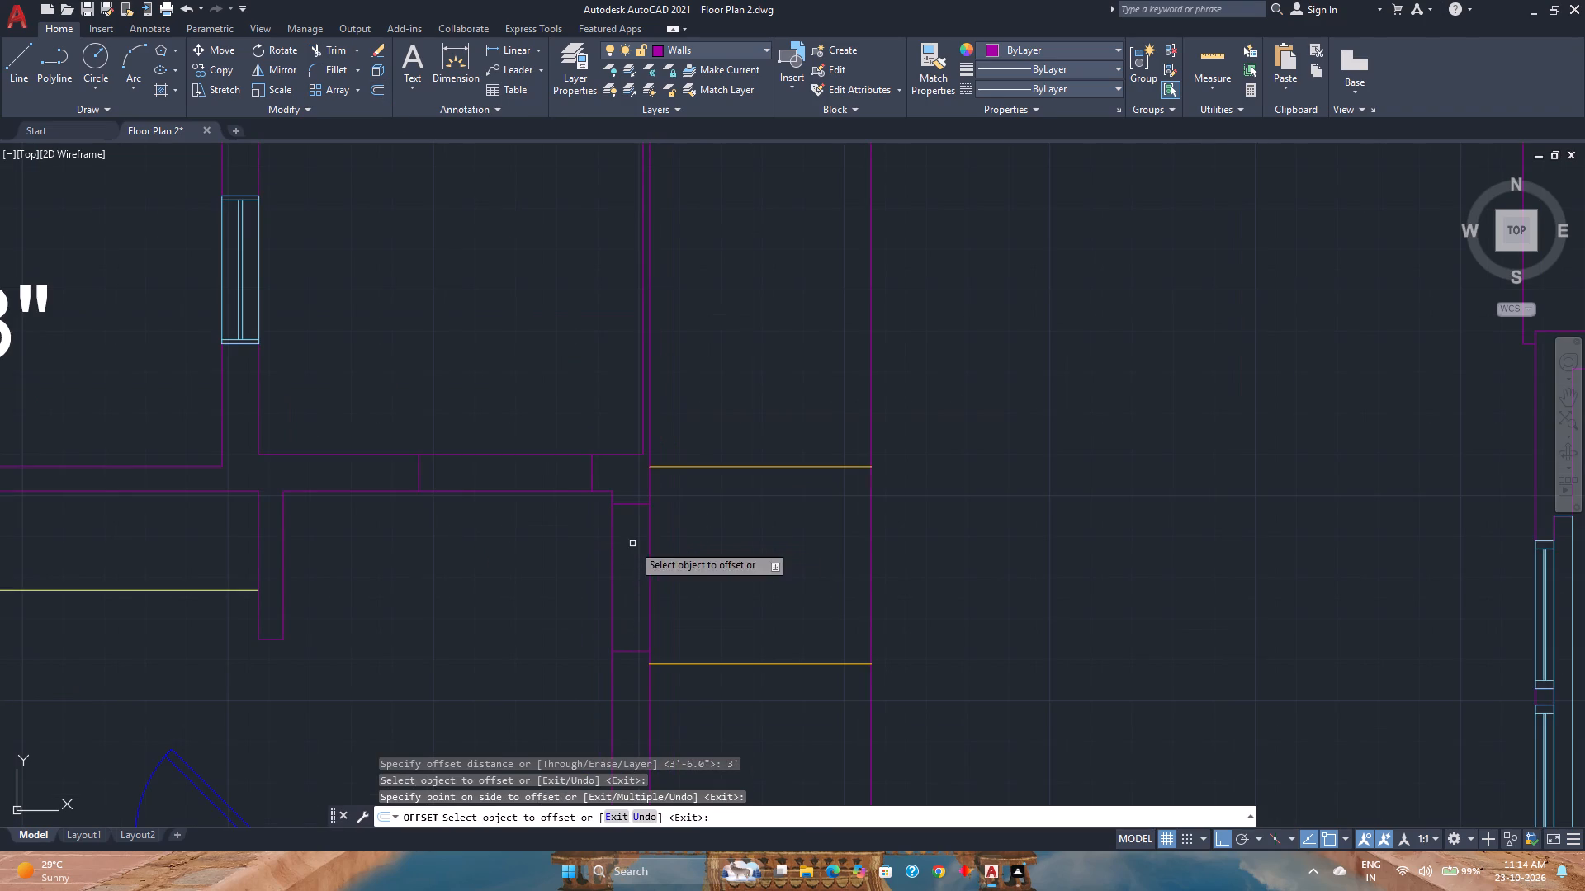
{"action": "key", "text": "Escape"}
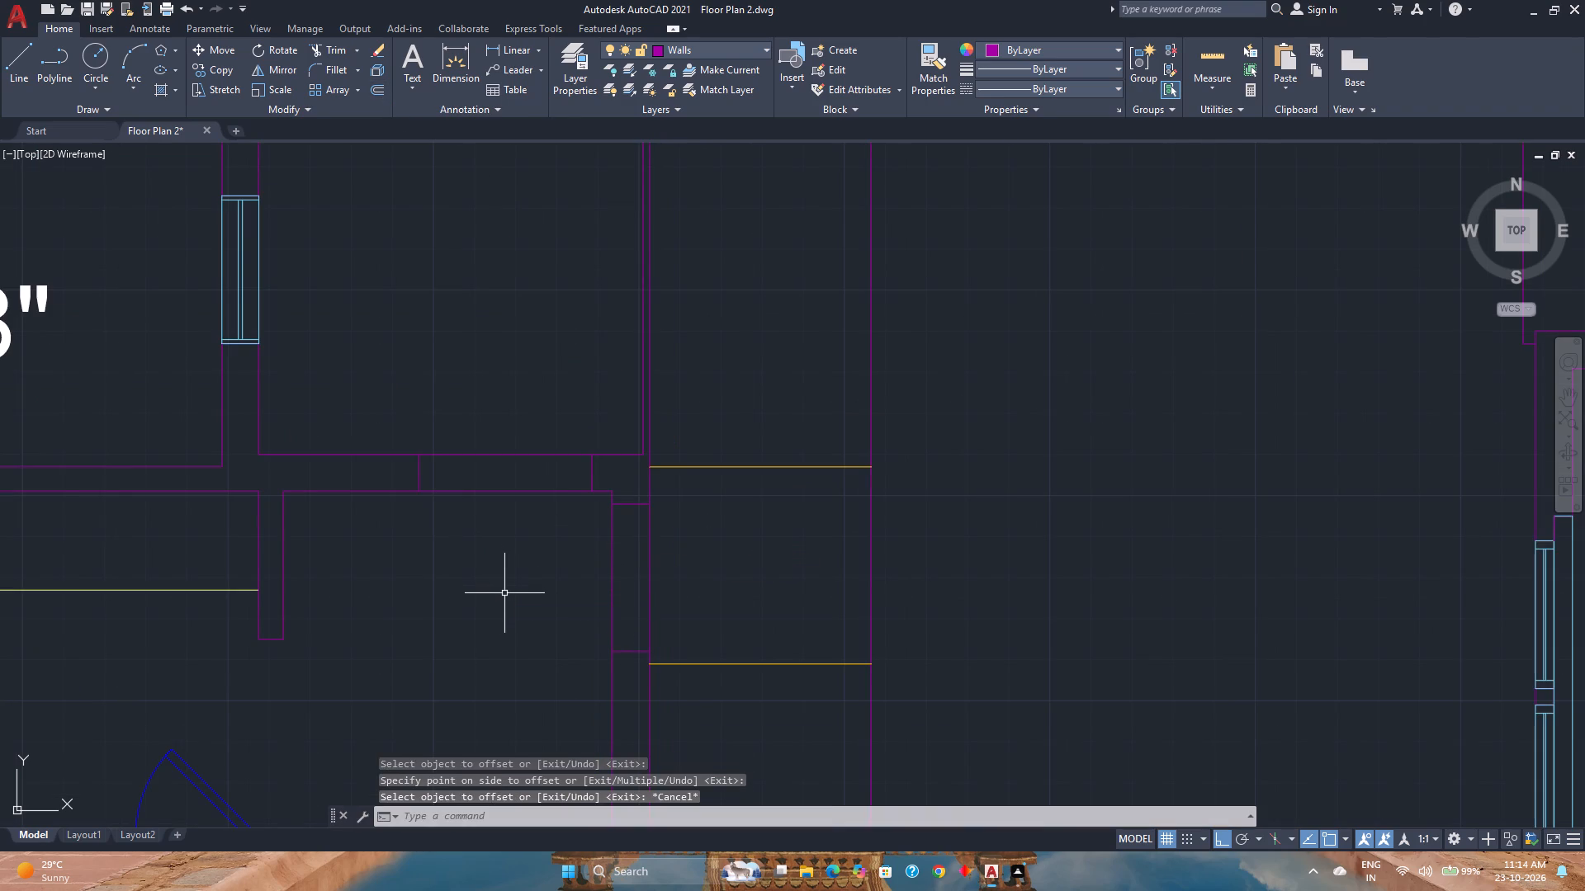
Trim the wall lines between the marker lines to cut the openings in the room's east and north walls.
{"action": "type", "text": "tr"}
{"action": "key", "text": "Return"}
{"action": "left_click", "coordinate": [579, 582]}
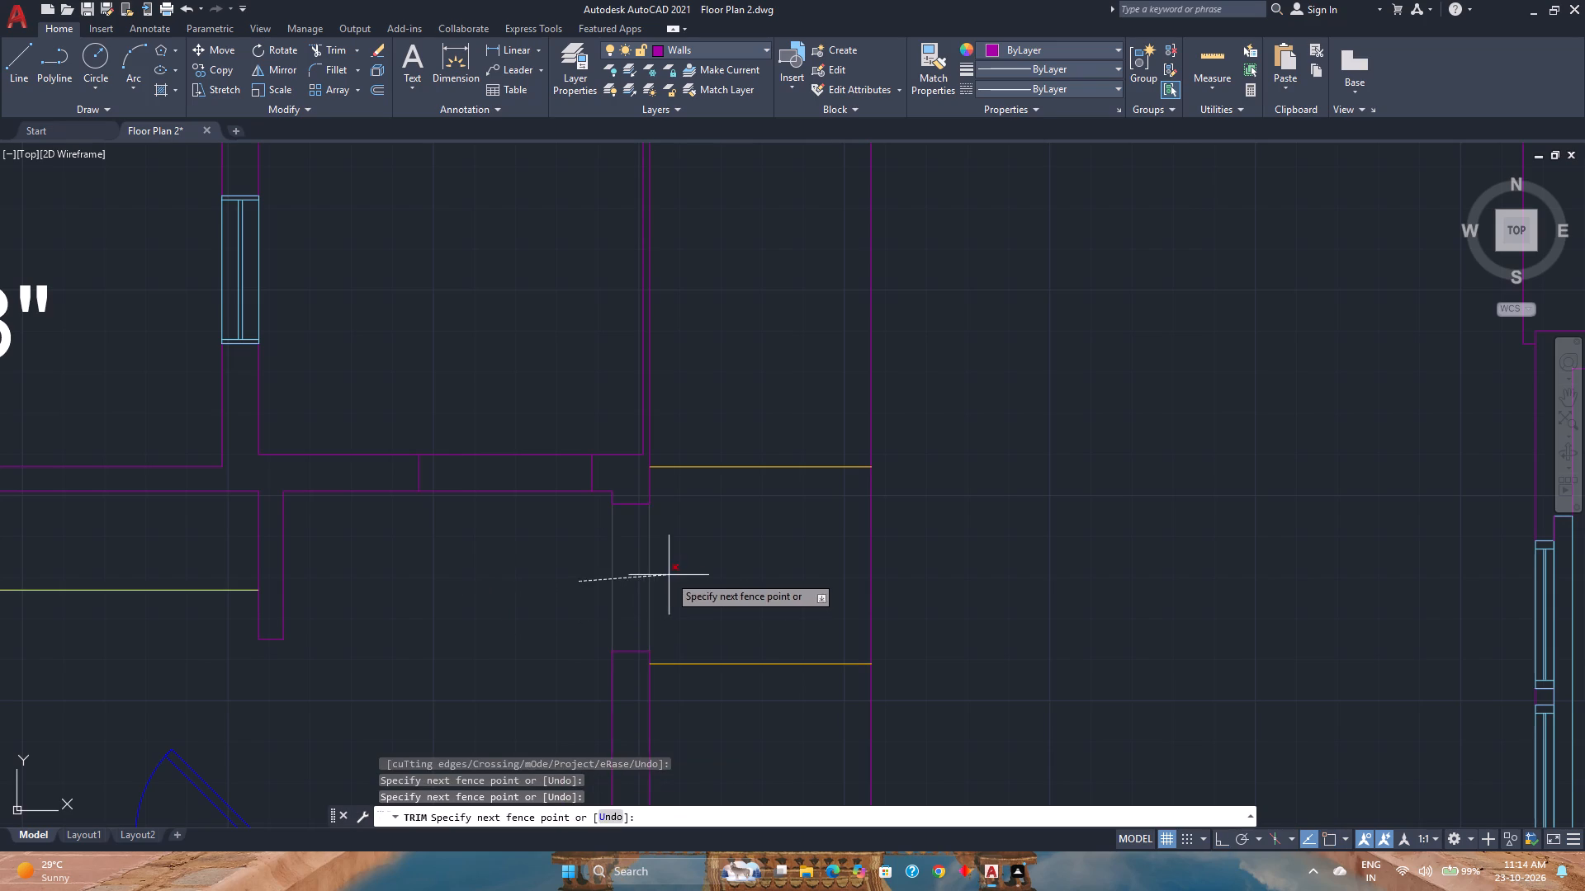
{"action": "left_click", "coordinate": [669, 575]}
{"action": "left_click", "coordinate": [489, 433]}
{"action": "left_click", "coordinate": [490, 497]}
{"action": "key", "text": "Escape"}
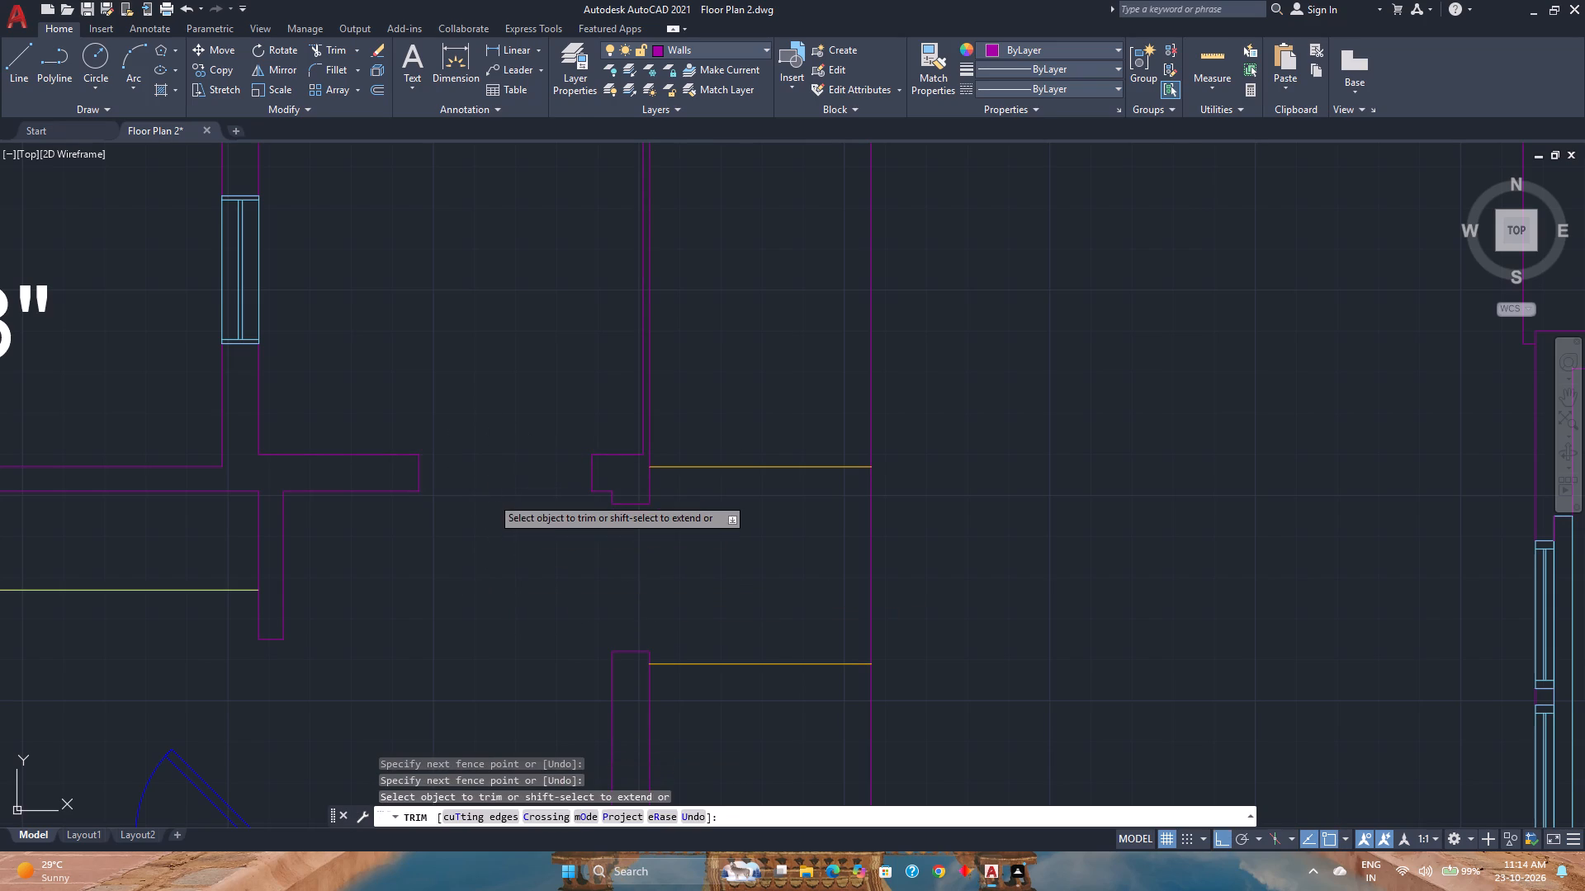
Copy the southern window of the Owner's Suite east wall into the new east wall opening, matching north-west corners.
{"action": "scroll", "coordinate": [504, 507], "scroll_direction": "down", "scroll_amount": 2}
{"action": "left_click", "coordinate": [400, 414]}
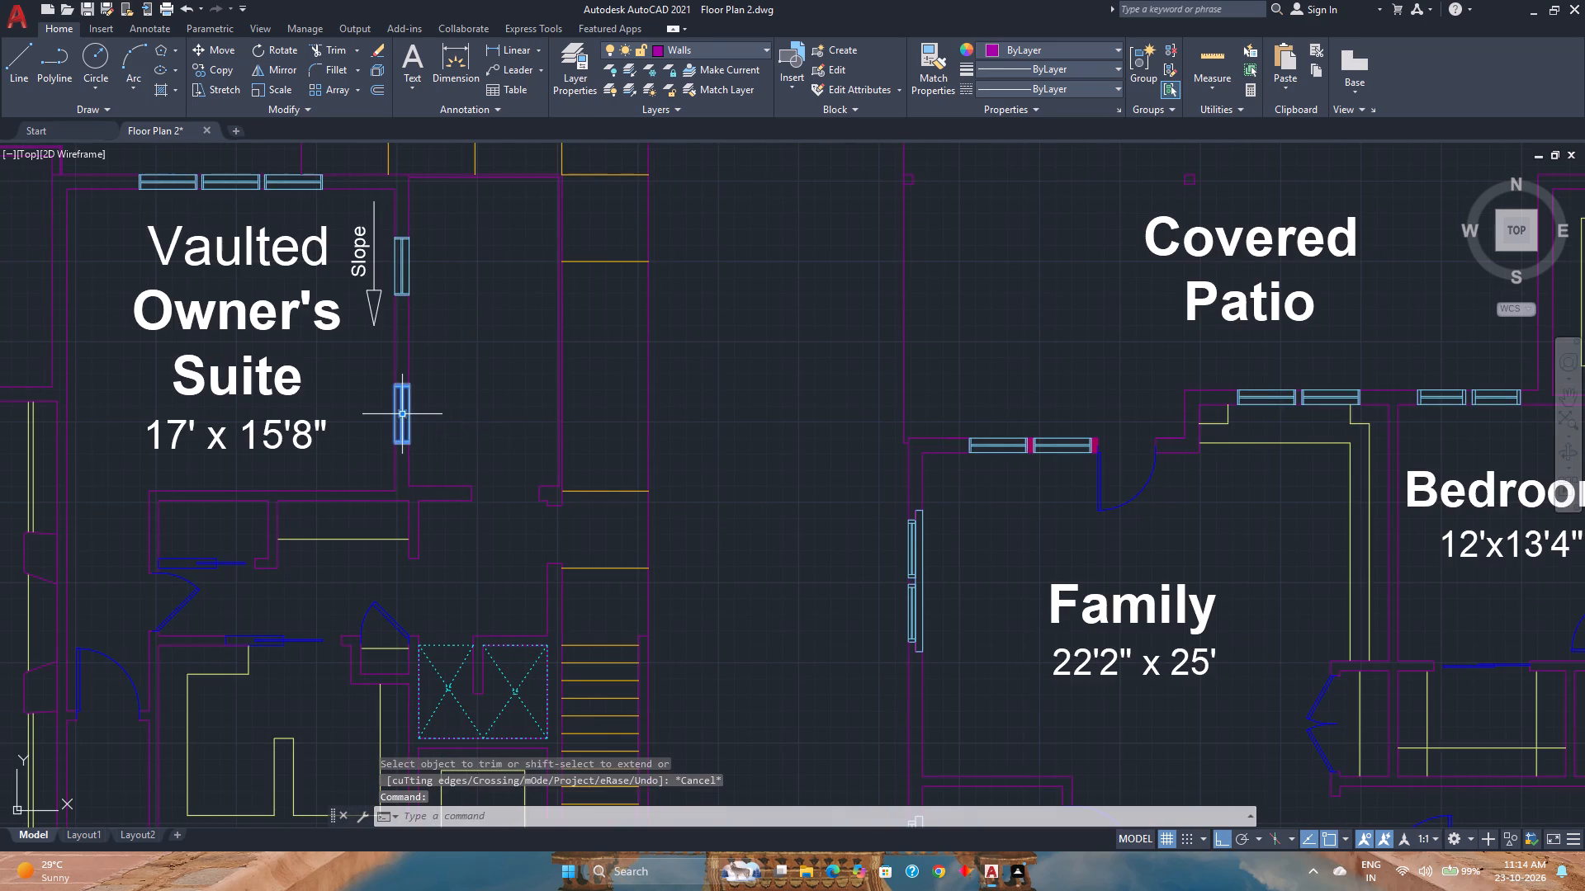
{"action": "left_click", "coordinate": [205, 66]}
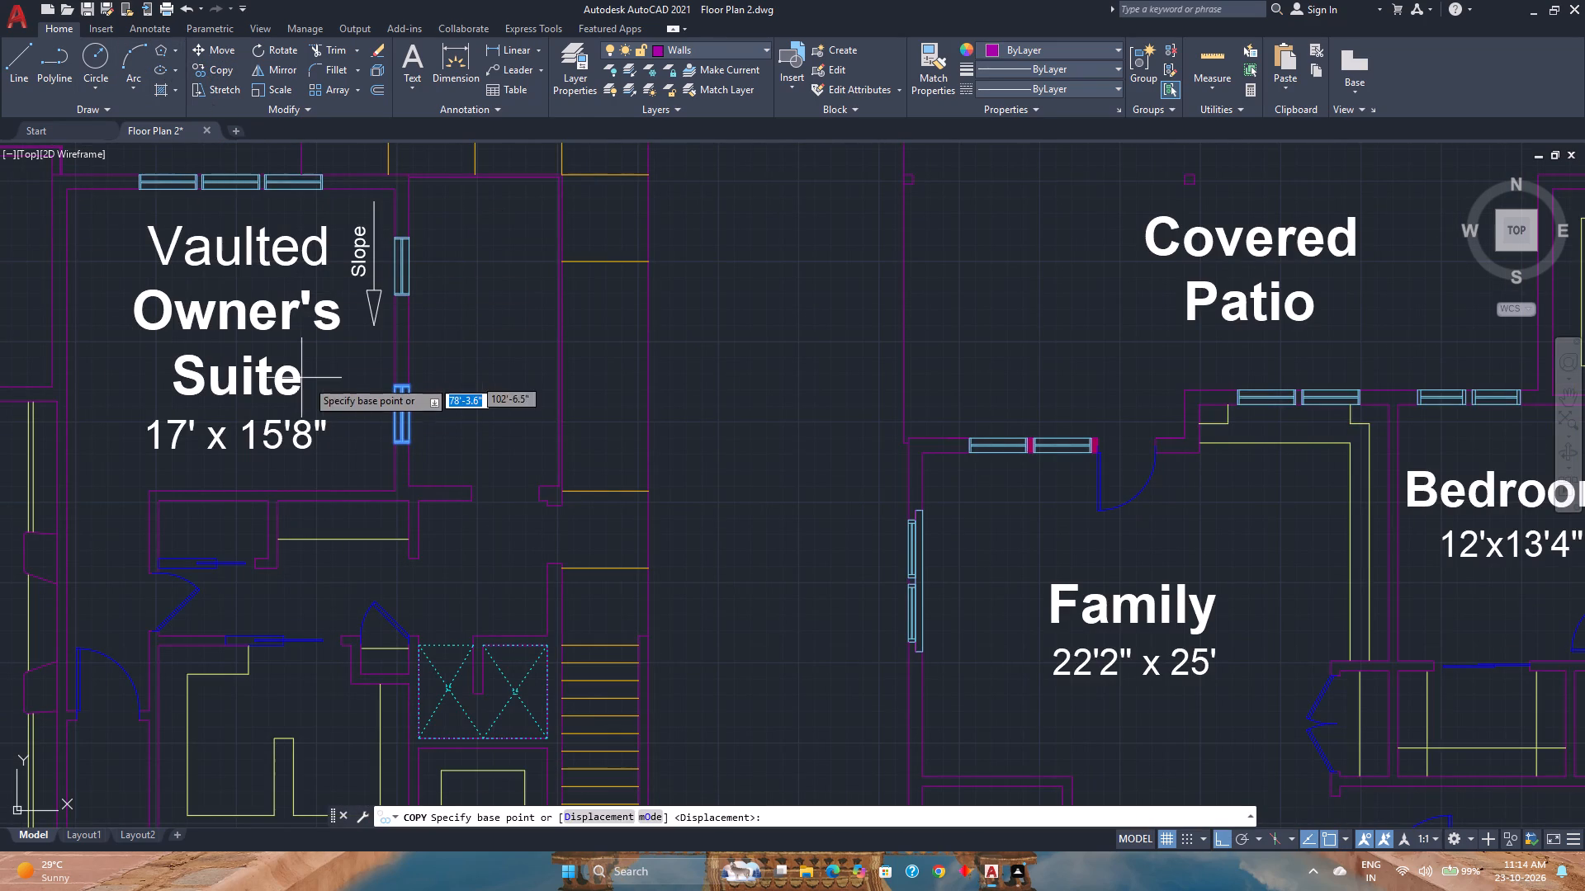
{"action": "scroll", "coordinate": [328, 378], "scroll_direction": "up", "scroll_amount": 3}
{"action": "scroll", "coordinate": [681, 400], "scroll_direction": "up", "scroll_amount": 3}
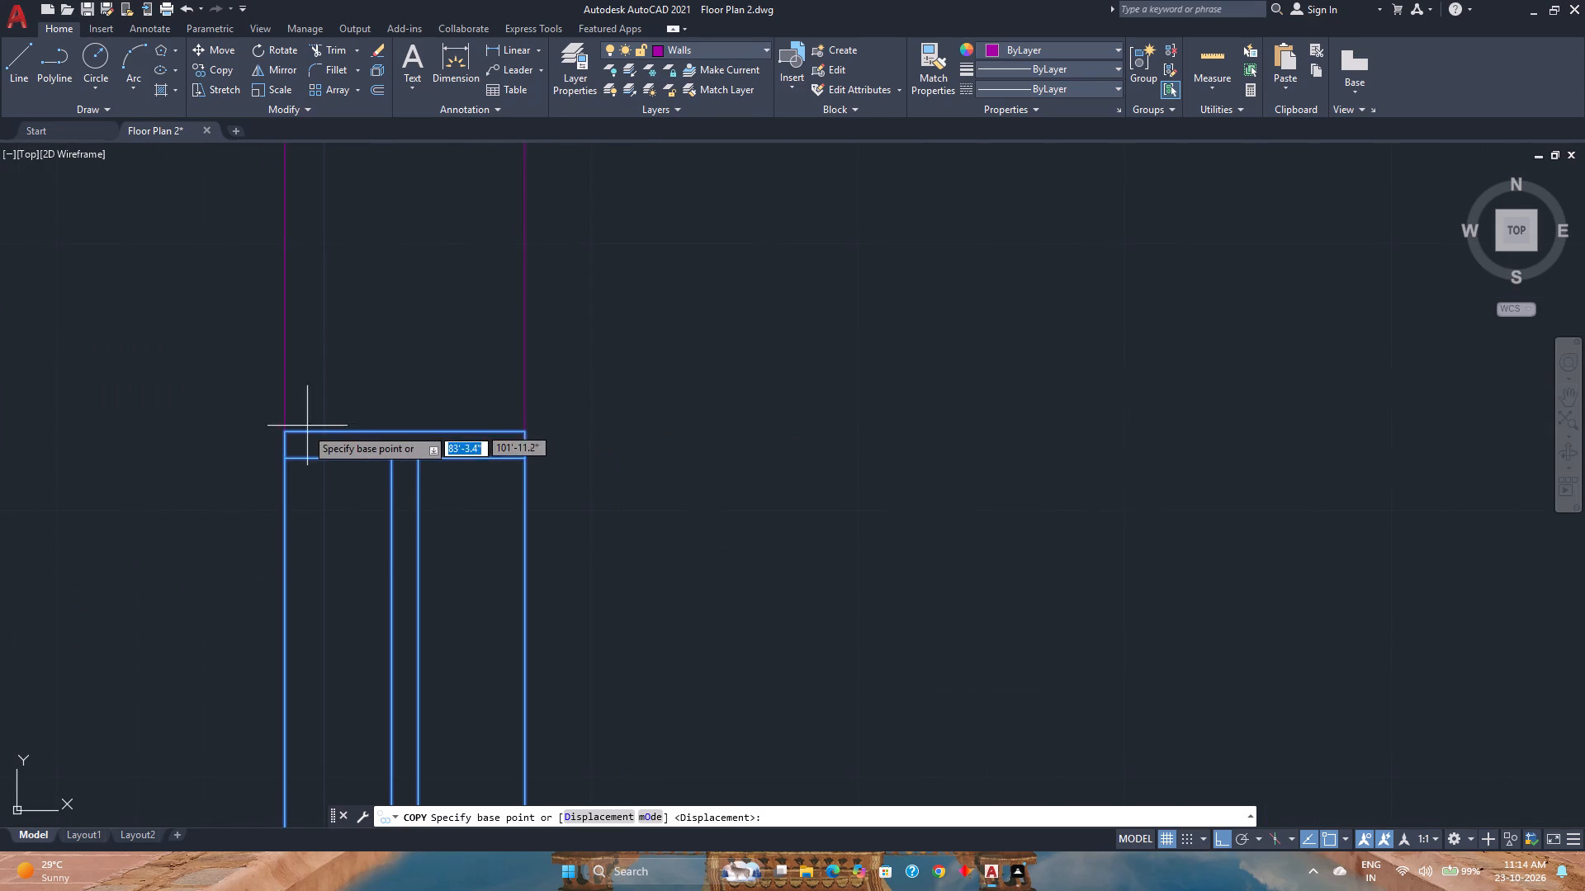
{"action": "left_click", "coordinate": [289, 435]}
{"action": "scroll", "coordinate": [289, 435], "scroll_direction": "down", "scroll_amount": 5}
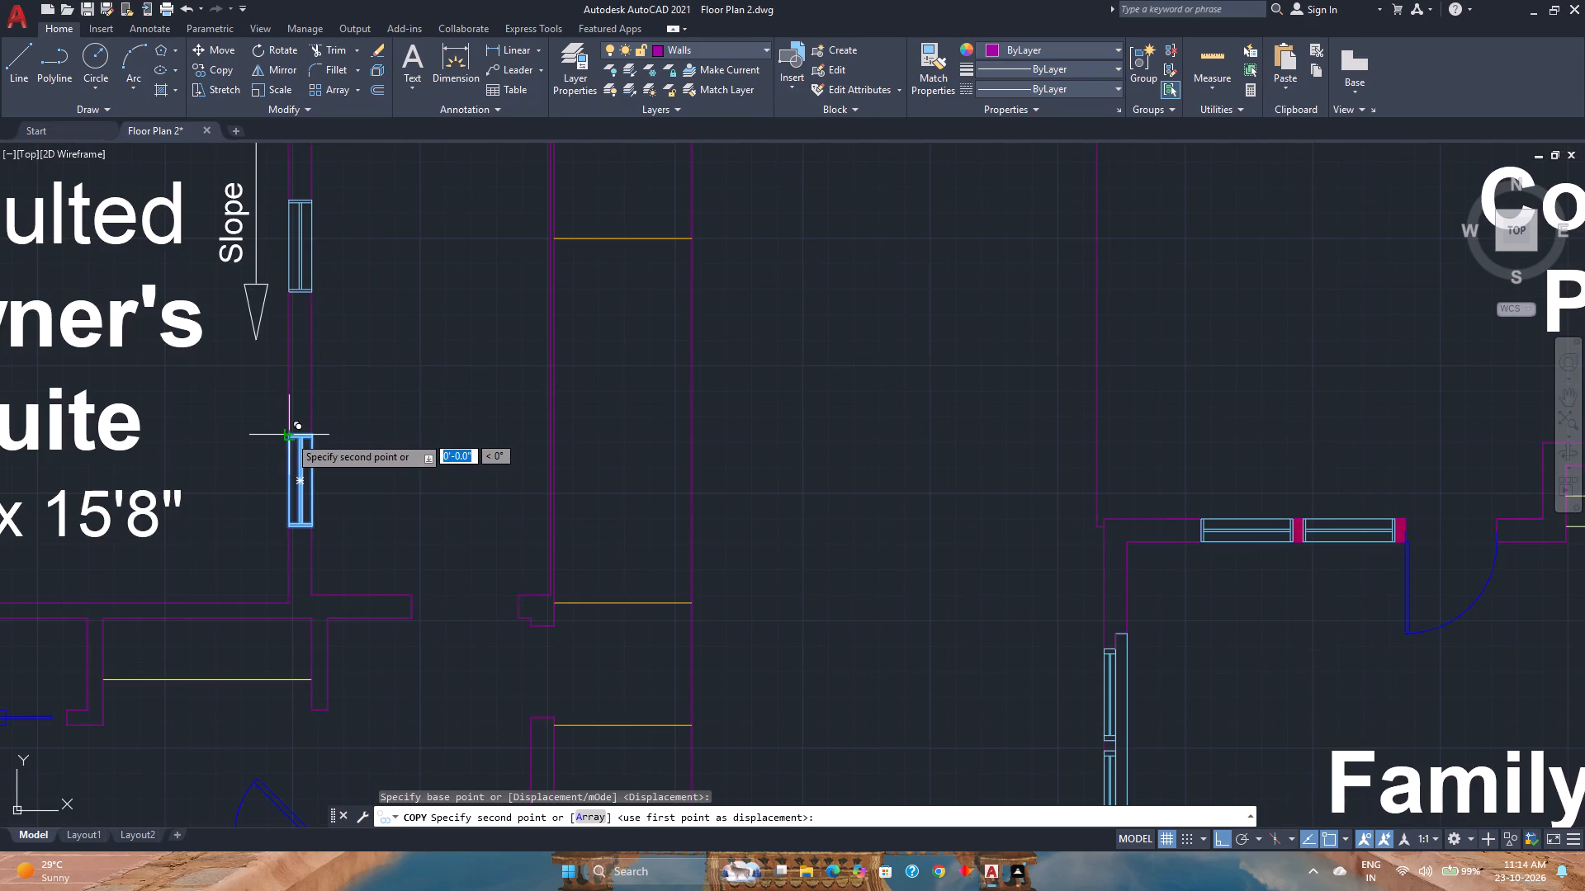
{"action": "left_click", "coordinate": [533, 630]}
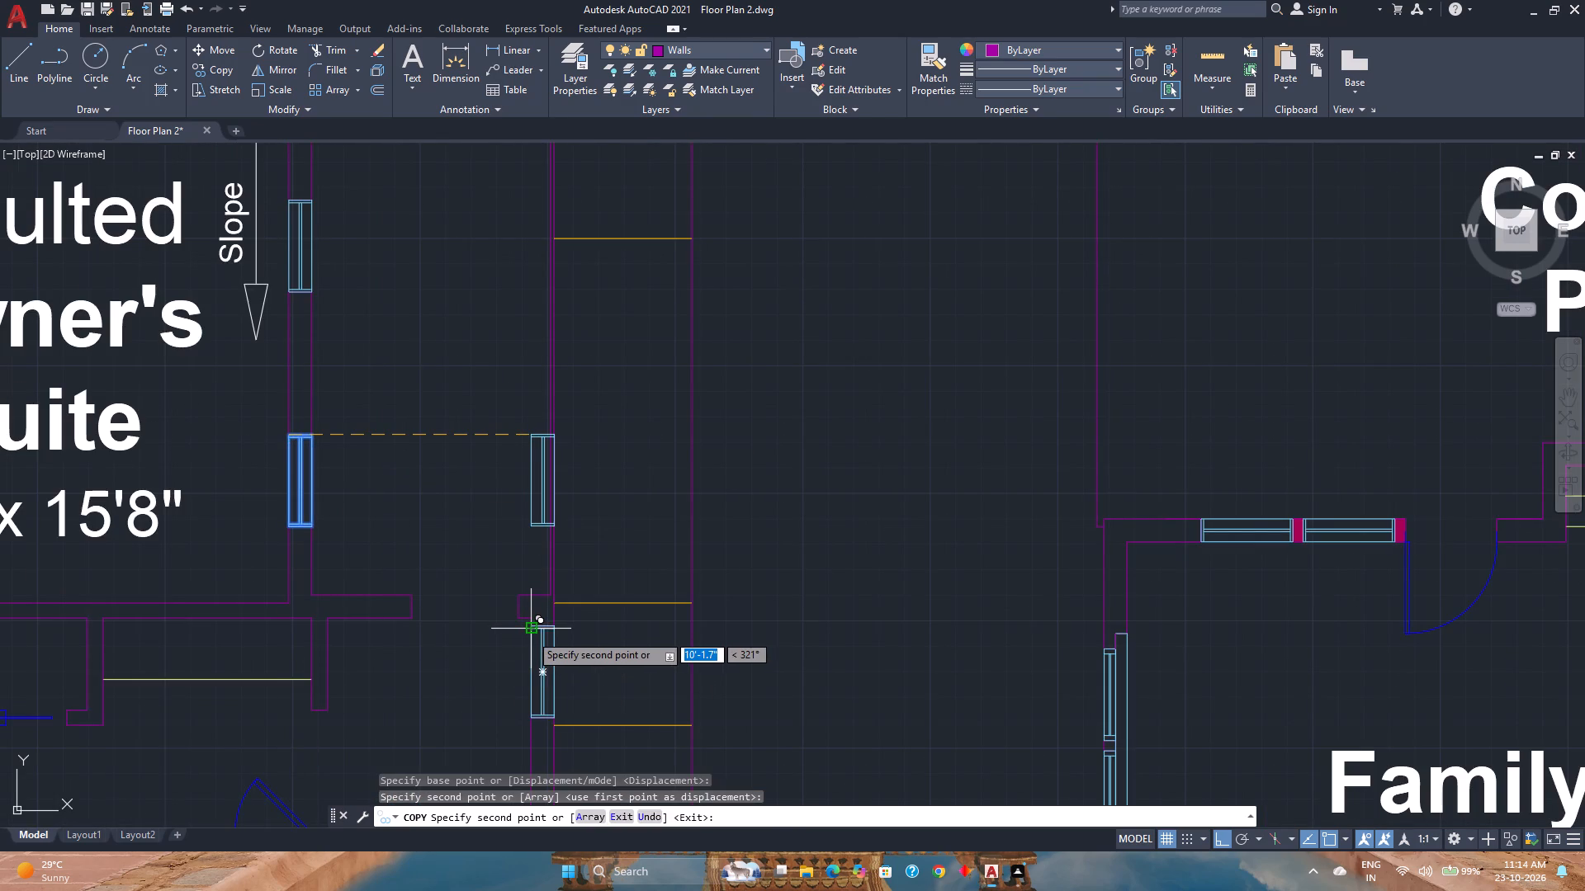
{"action": "key", "text": "Escape"}
Make layer 0 current and draw a rectangle filling the opening in the room's north wall.
{"action": "scroll", "coordinate": [438, 627], "scroll_direction": "up", "scroll_amount": 2}
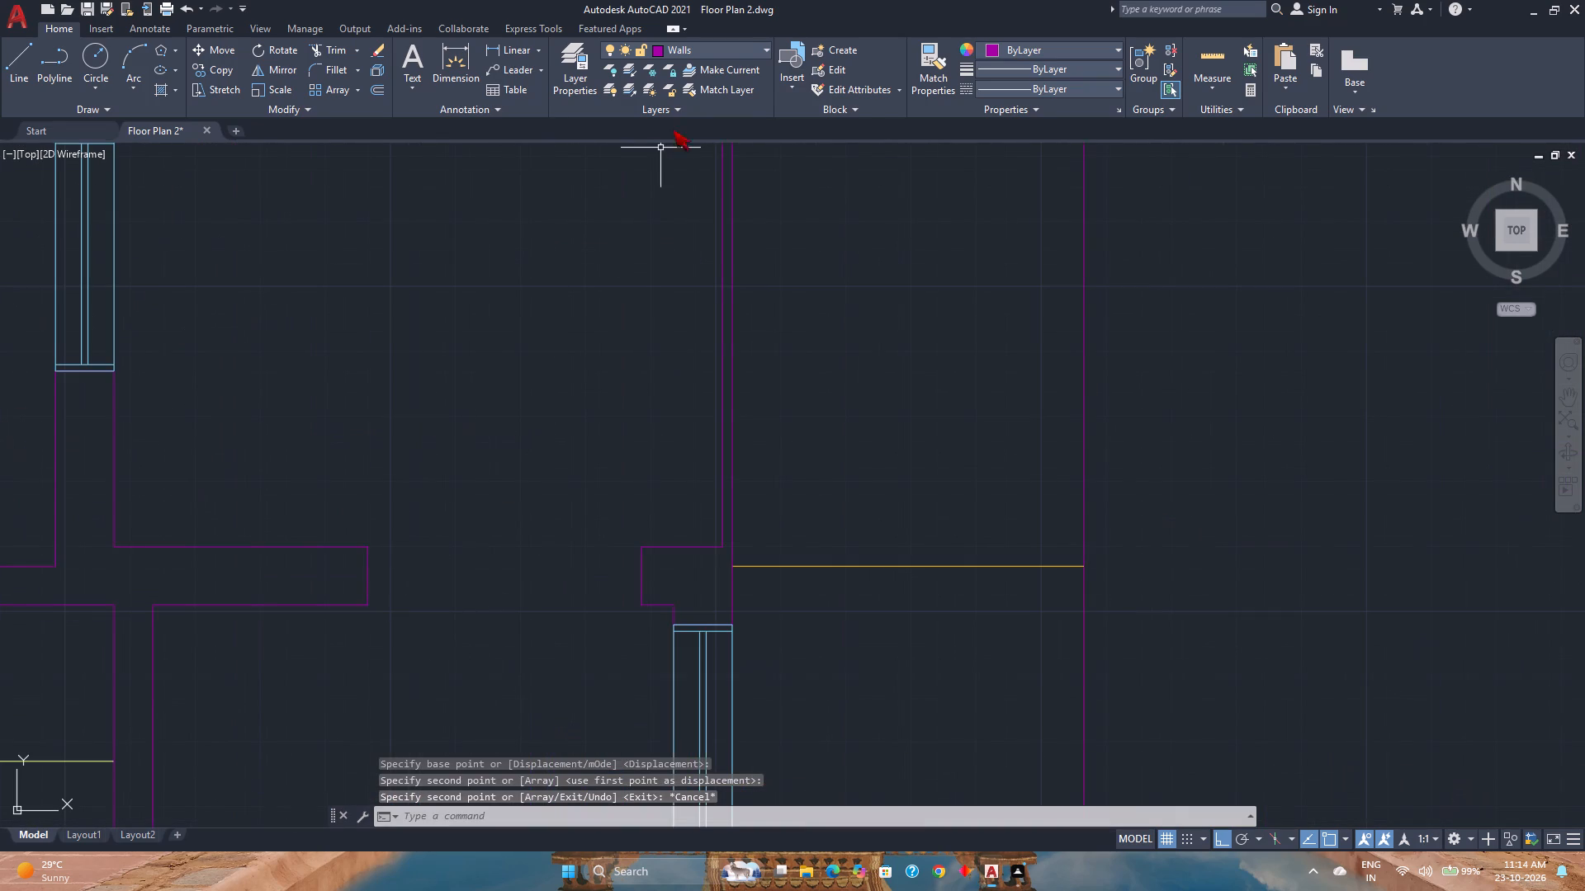
{"action": "left_click", "coordinate": [711, 52]}
{"action": "left_click", "coordinate": [717, 65]}
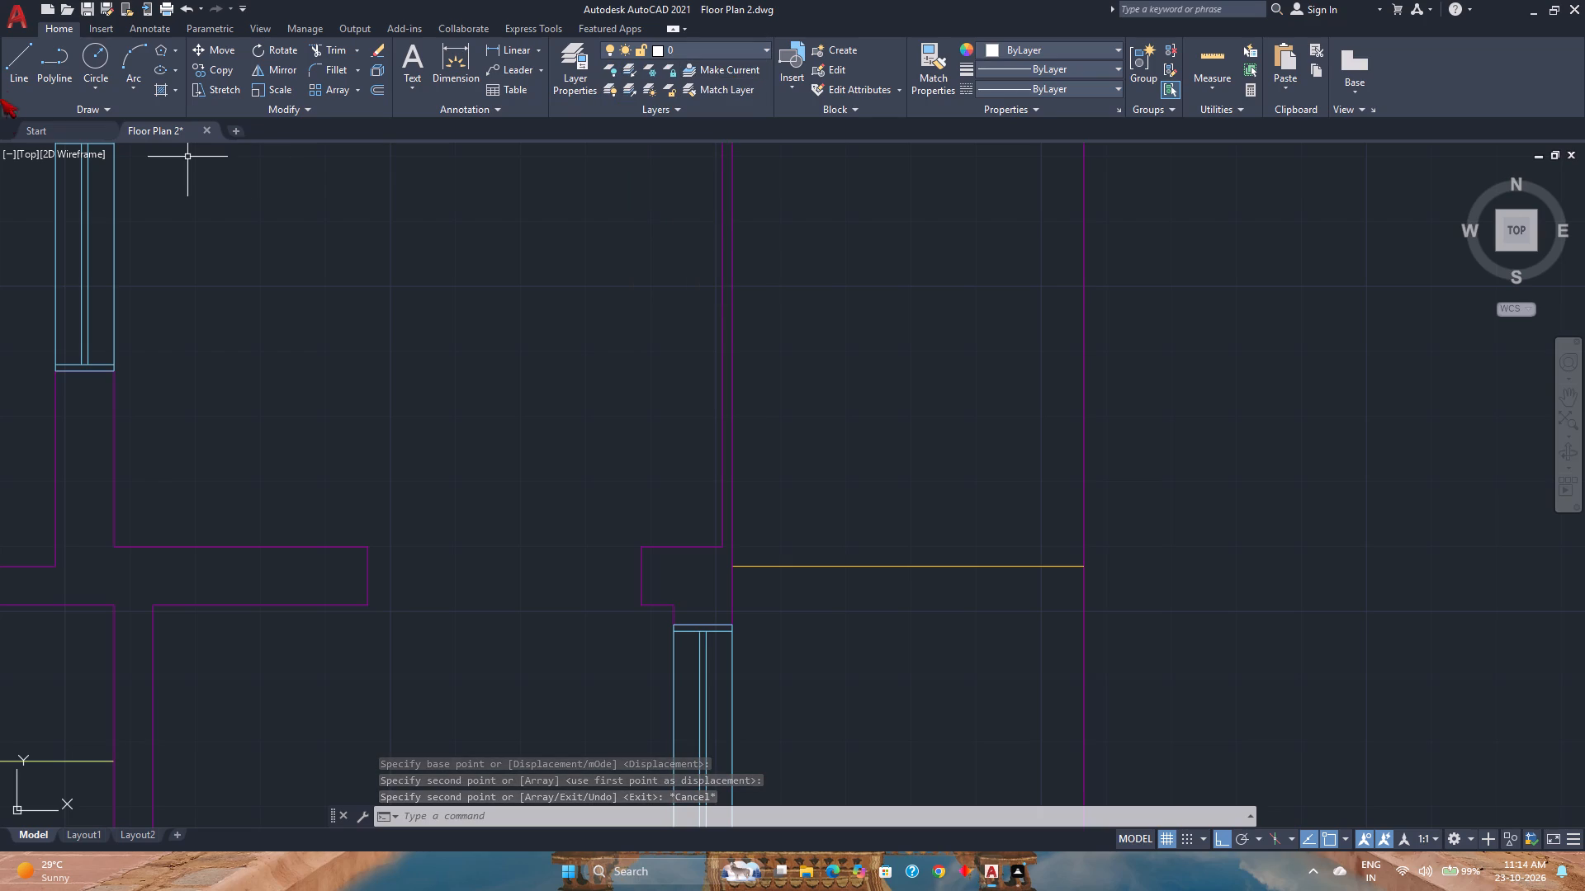
{"action": "left_click", "coordinate": [169, 49]}
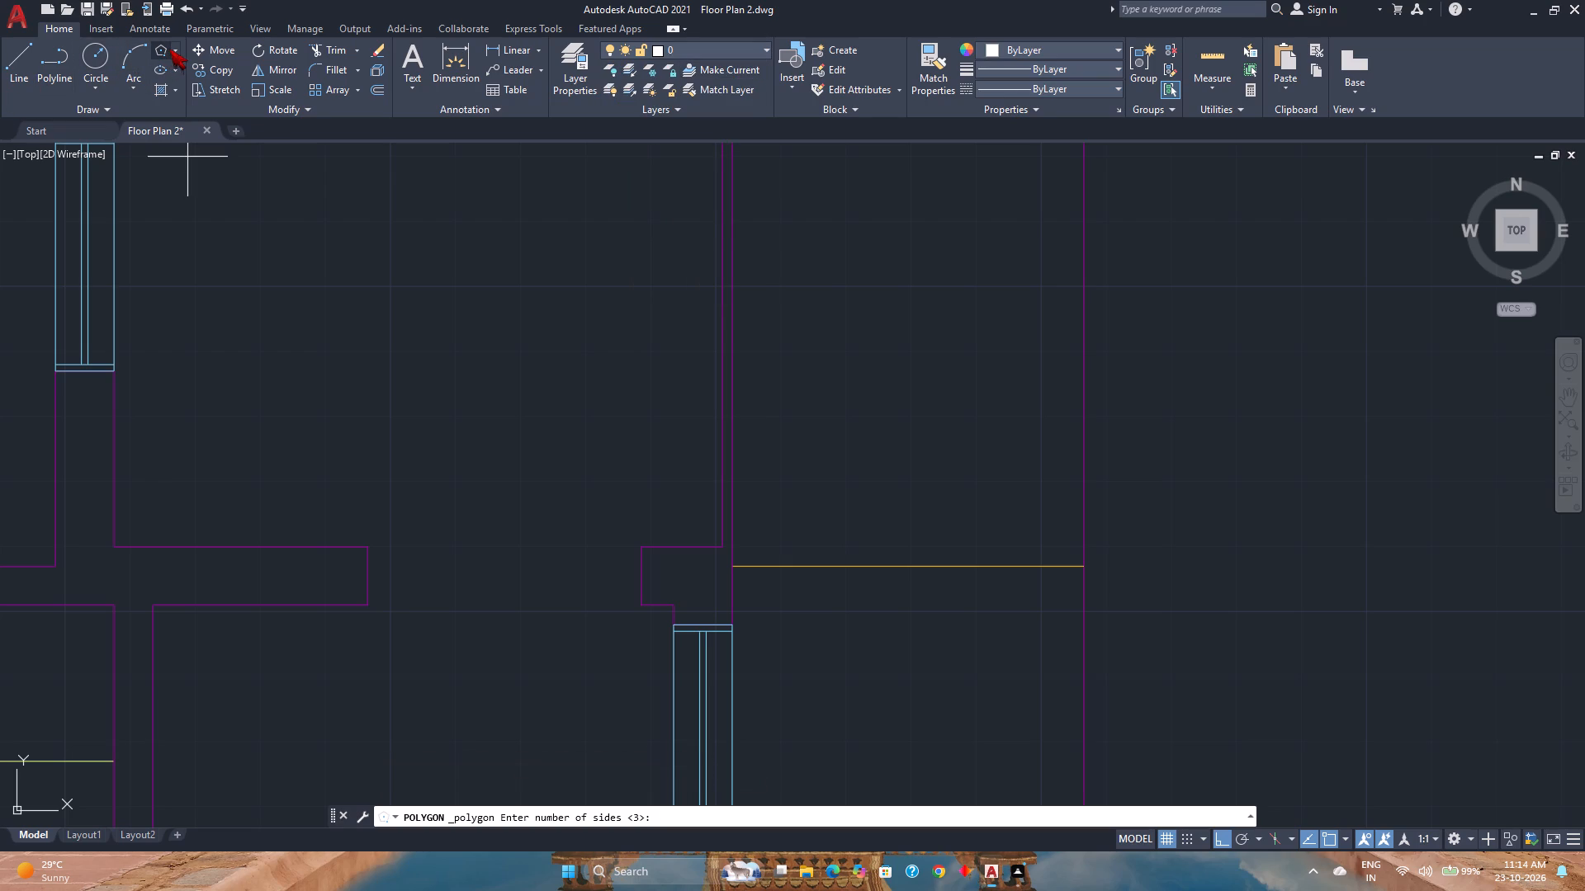
{"action": "left_click", "coordinate": [173, 48]}
{"action": "left_click", "coordinate": [182, 76]}
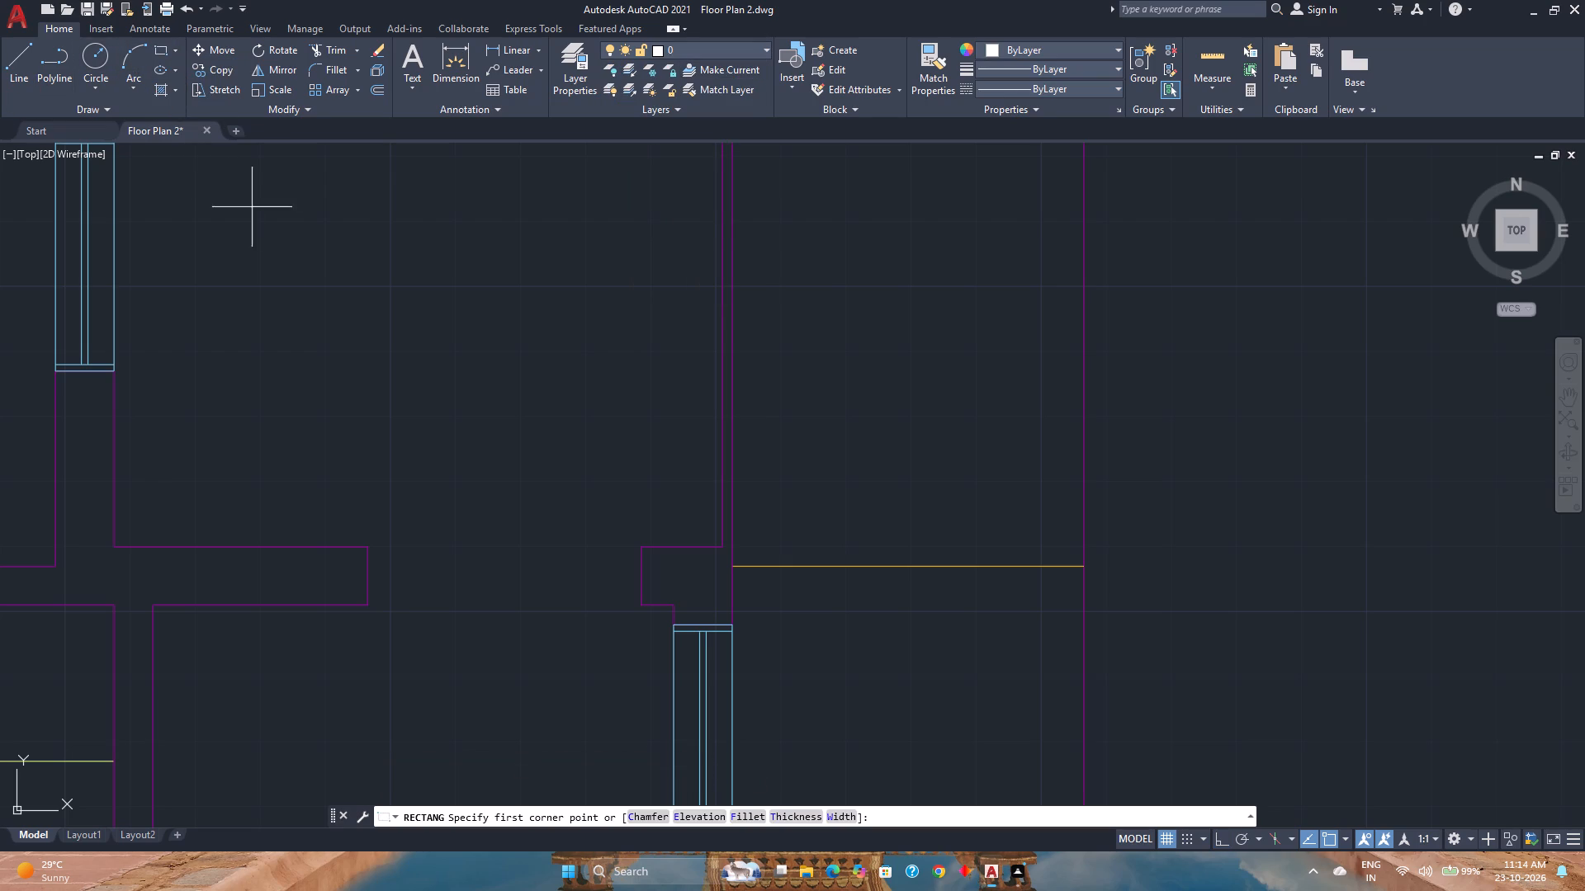
{"action": "left_click", "coordinate": [367, 548]}
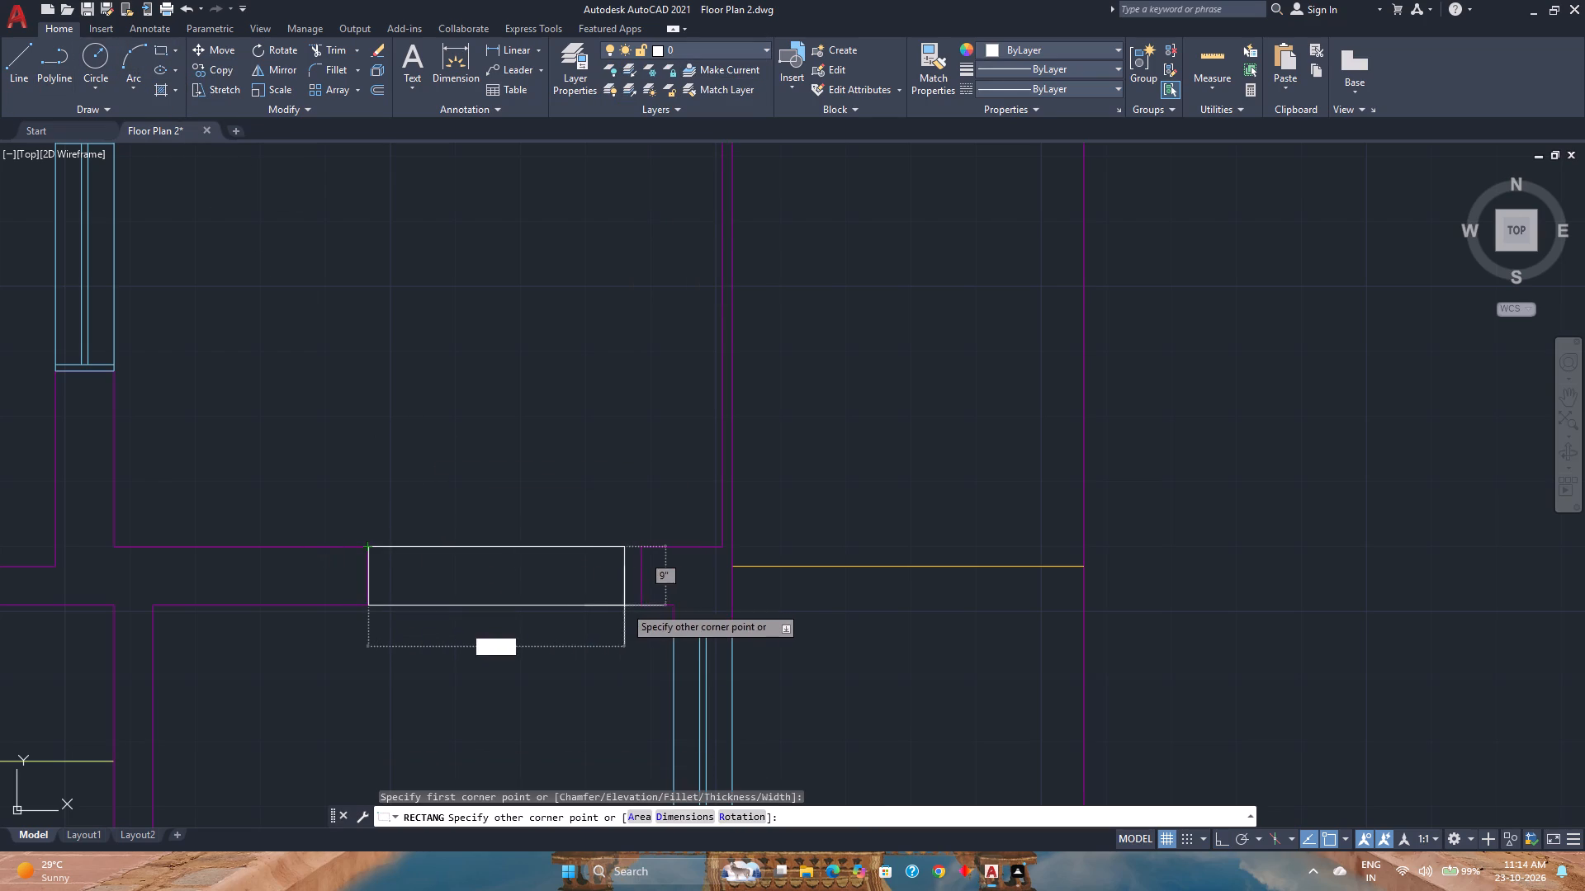
{"action": "left_click", "coordinate": [637, 604]}
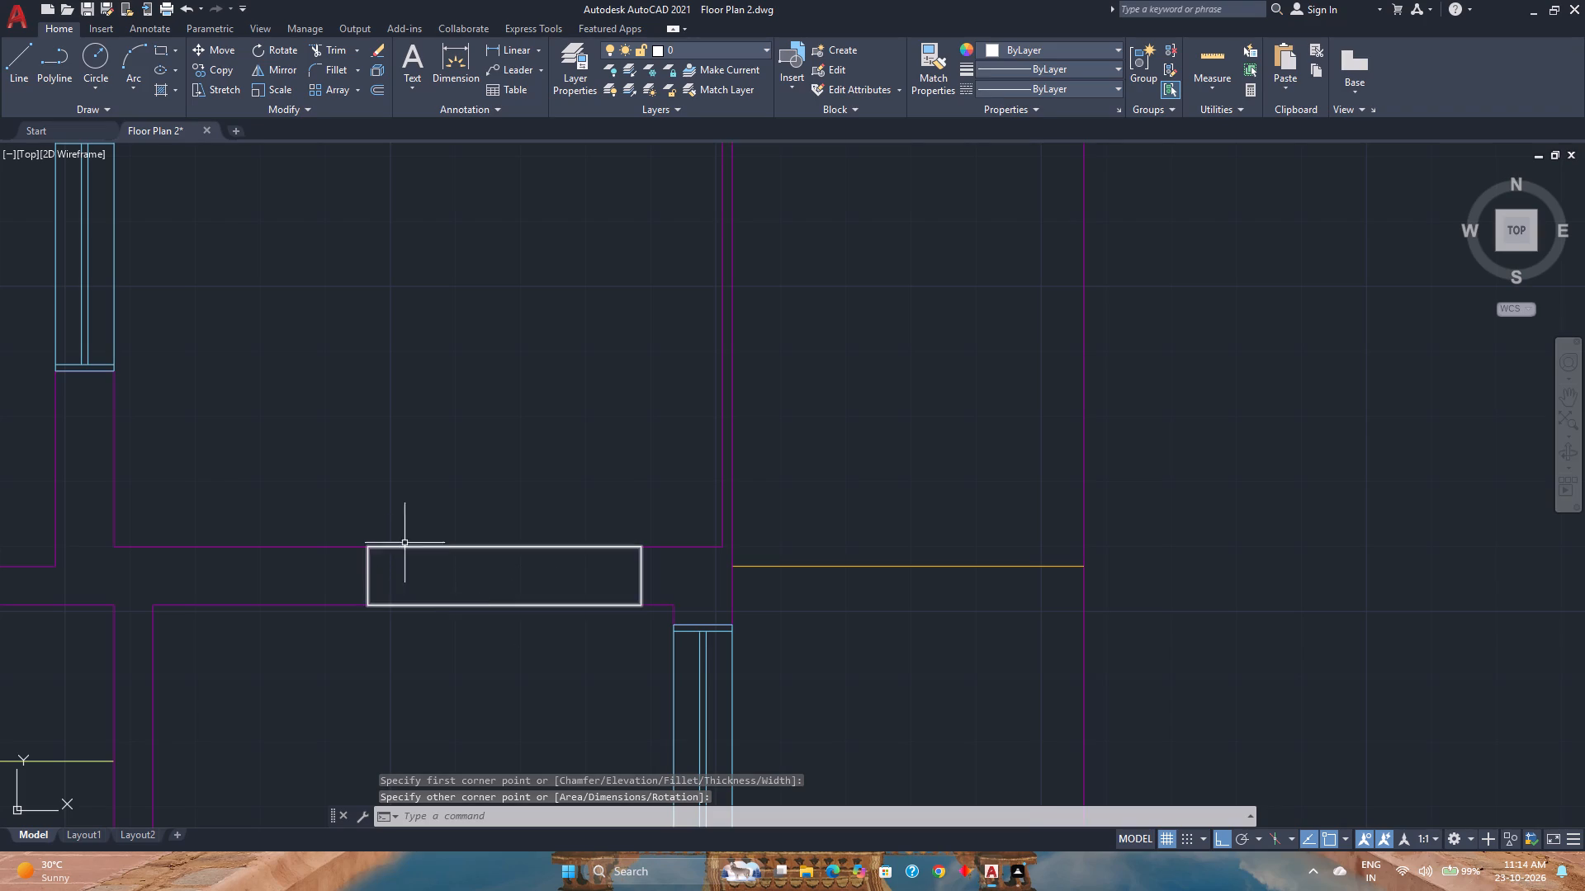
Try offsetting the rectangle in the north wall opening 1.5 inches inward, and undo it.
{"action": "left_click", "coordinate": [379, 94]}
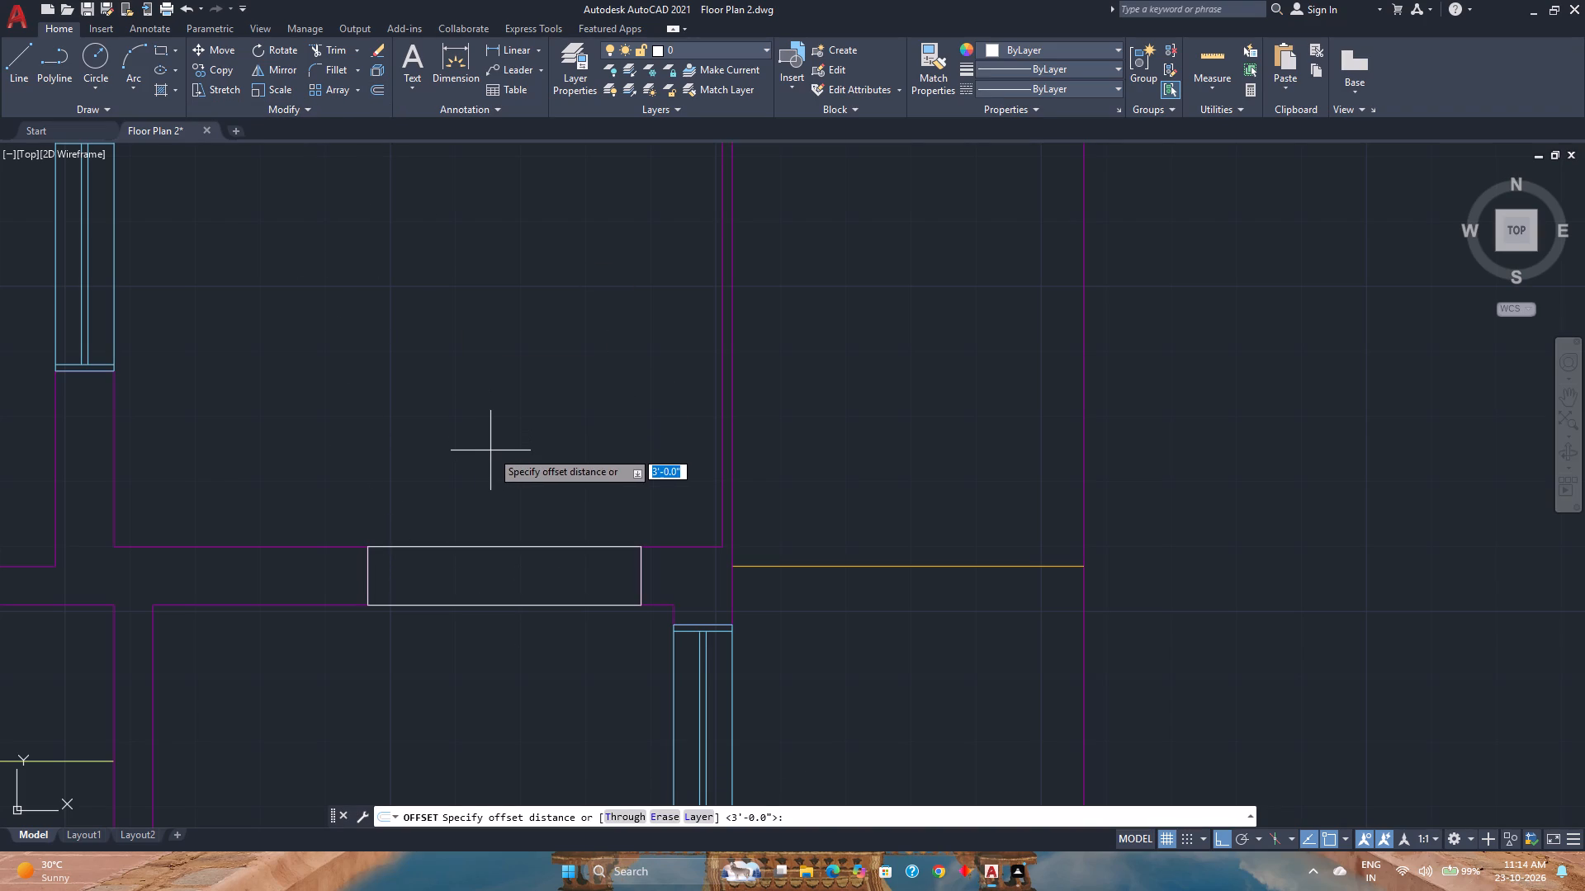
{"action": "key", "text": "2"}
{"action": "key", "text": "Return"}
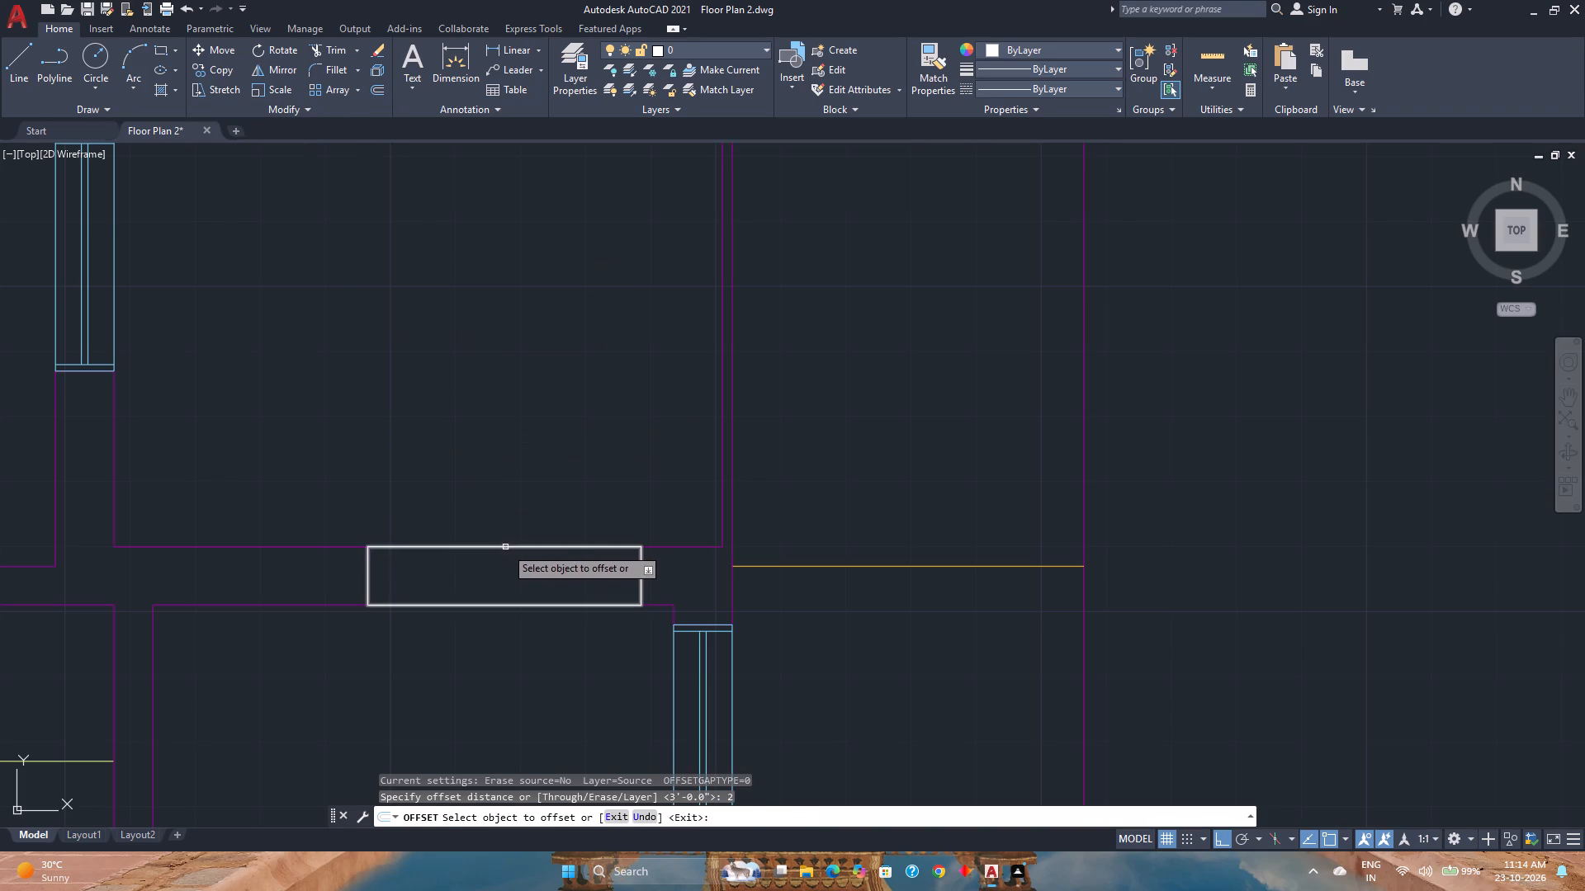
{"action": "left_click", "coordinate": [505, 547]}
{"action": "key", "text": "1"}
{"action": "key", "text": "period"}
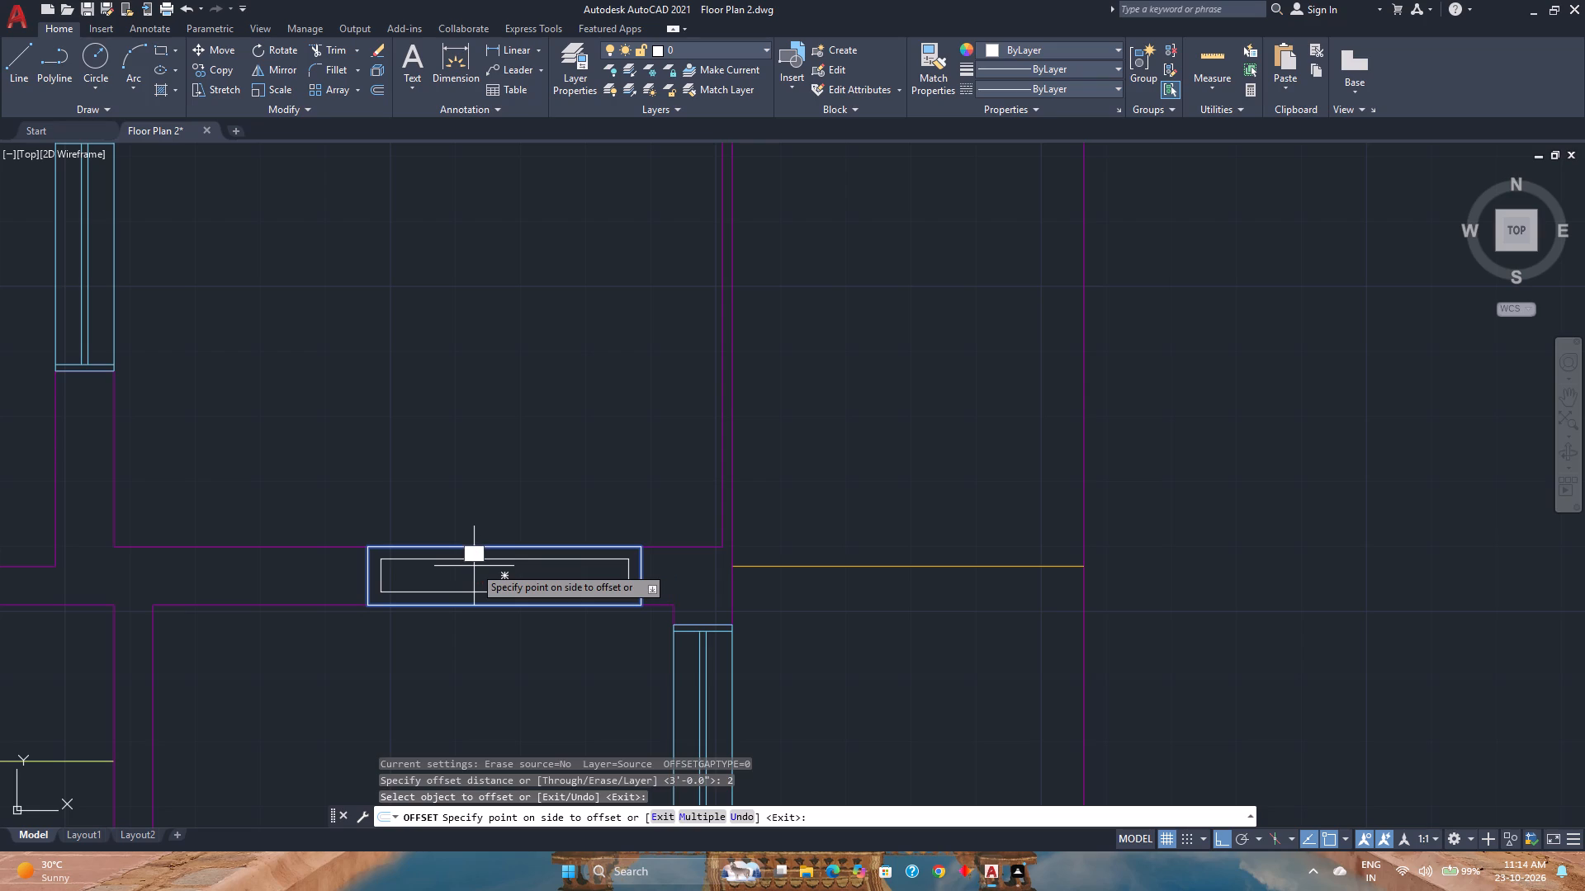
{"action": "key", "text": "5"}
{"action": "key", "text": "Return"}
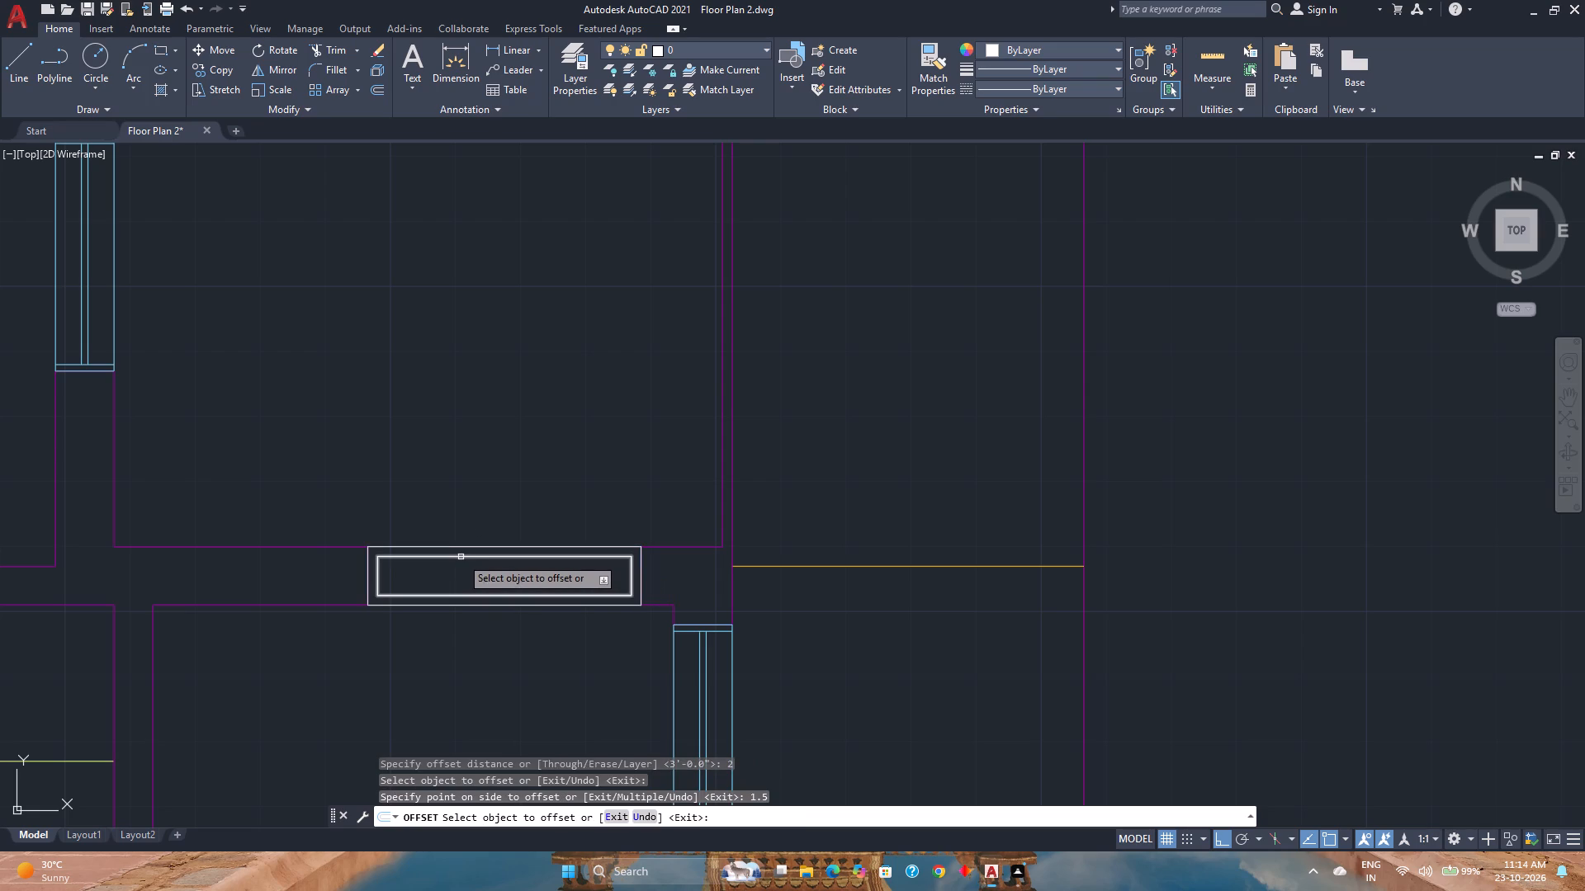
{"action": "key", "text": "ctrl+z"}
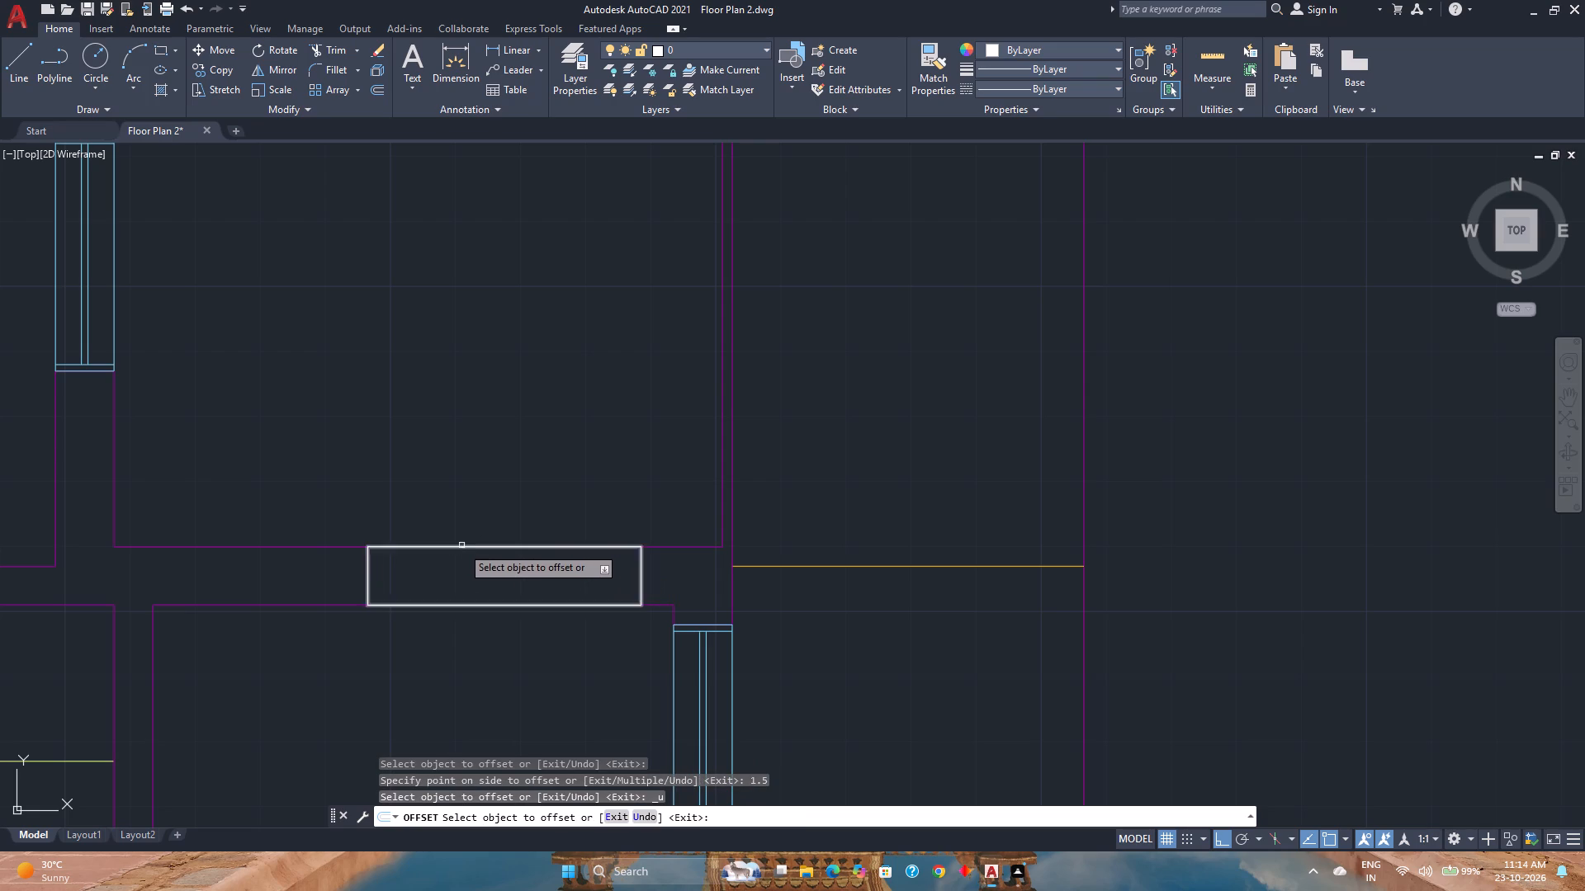
Offset the rectangle in the north wall opening 1 inch inward.
{"action": "left_click", "coordinate": [464, 545]}
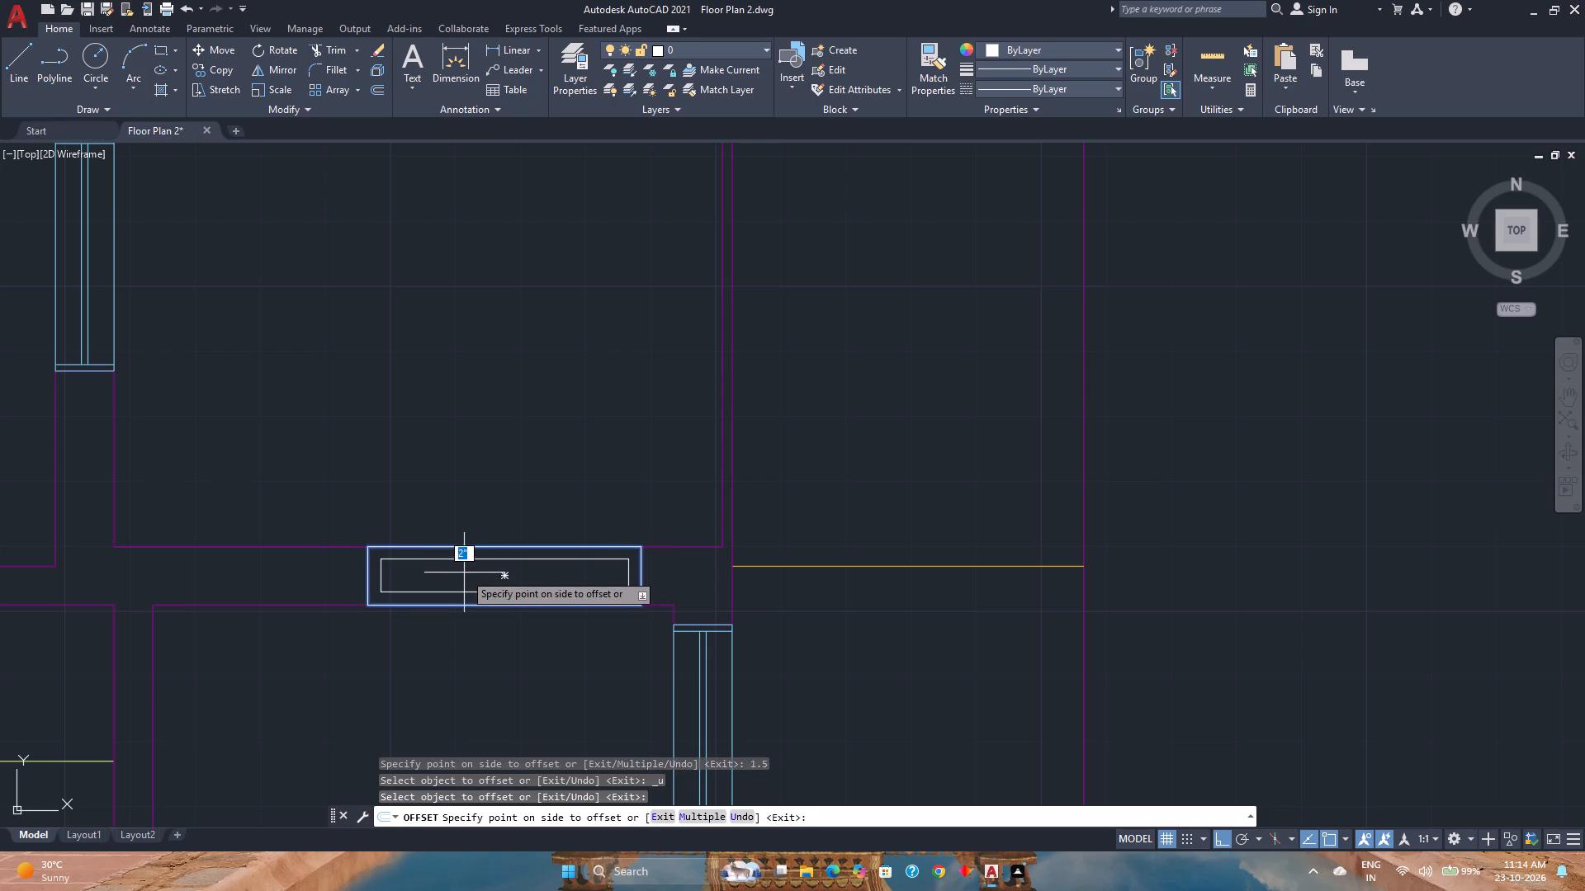
{"action": "key", "text": "1"}
{"action": "key", "text": "Return"}
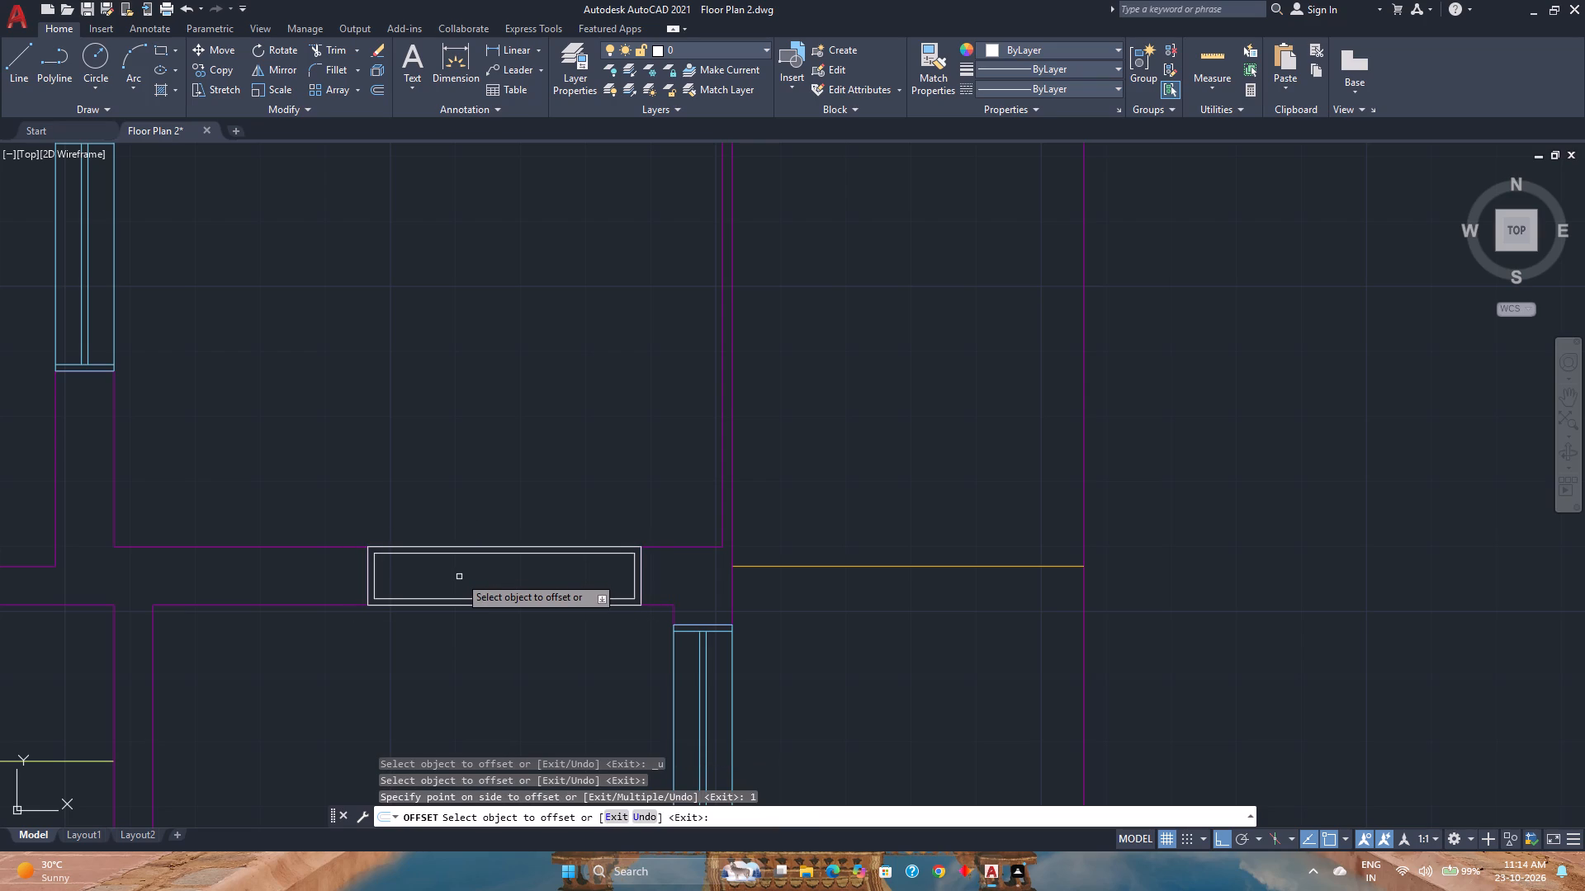
{"action": "key", "text": "Escape"}
Trim away the two long sides of the inner rectangle, leaving its short end lines.
{"action": "type", "text": "tr"}
{"action": "key", "text": "Return"}
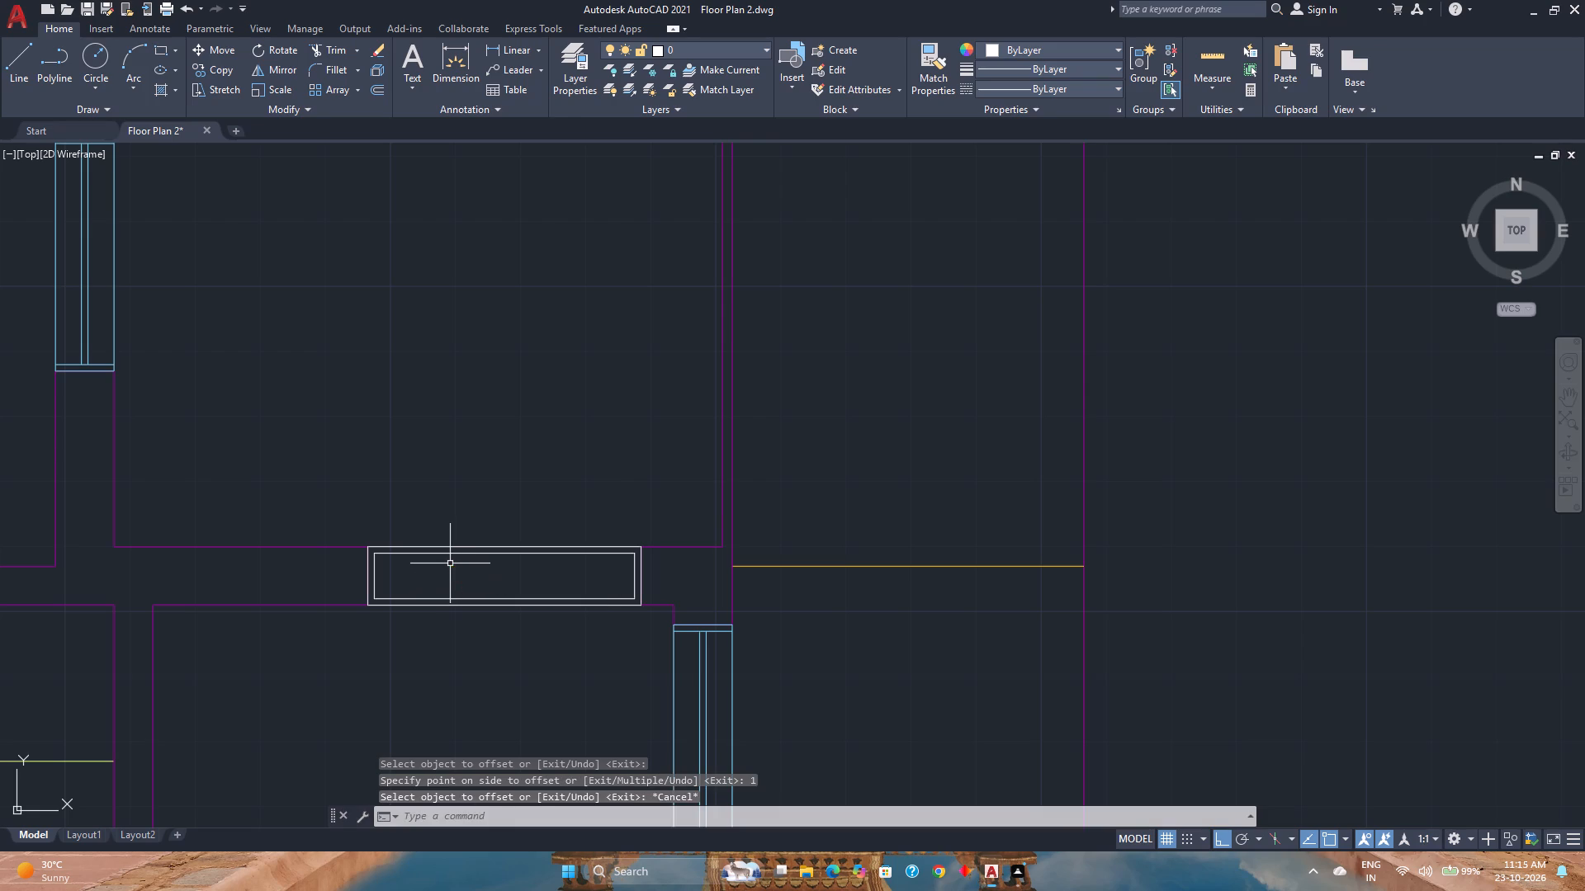
{"action": "scroll", "coordinate": [422, 569], "scroll_direction": "up", "scroll_amount": 2}
{"action": "left_click", "coordinate": [423, 525]}
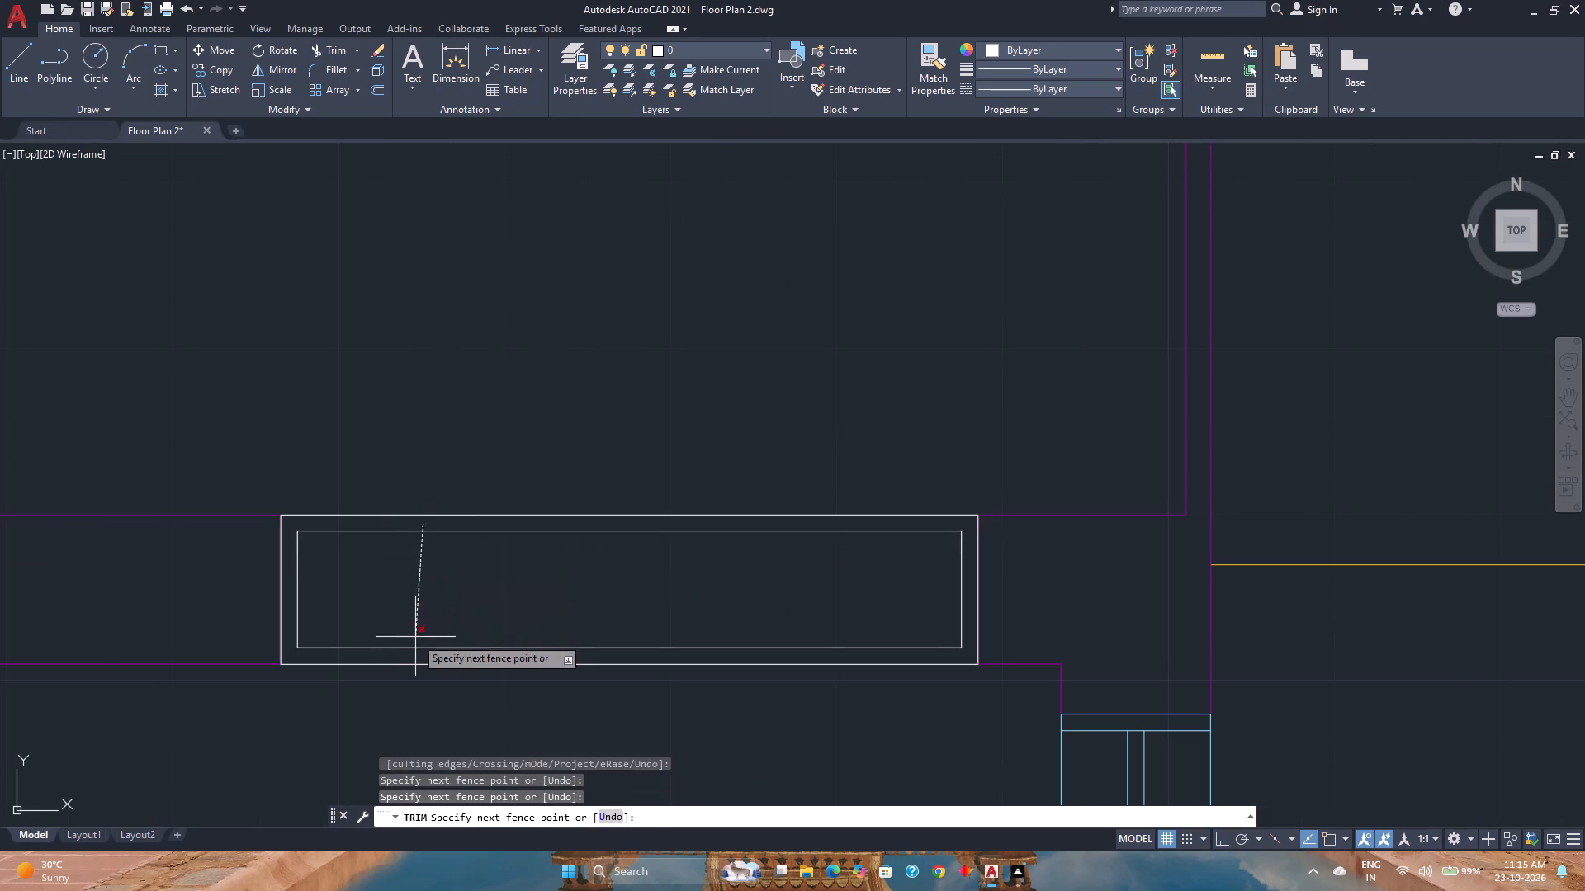
{"action": "left_click", "coordinate": [420, 658]}
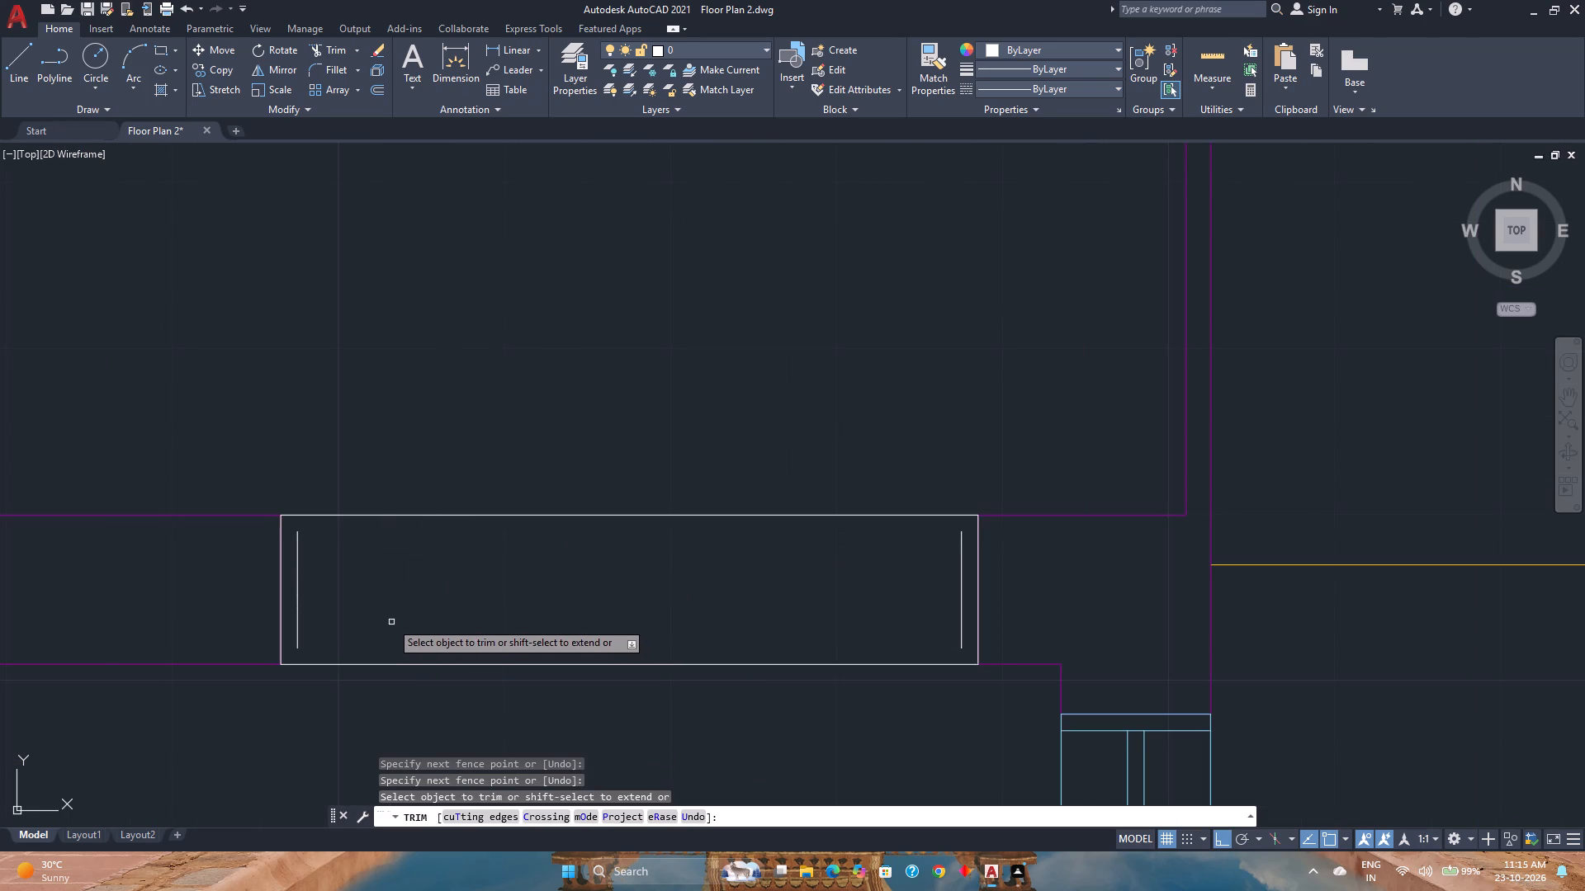
Extend both short inner end lines of the north wall opening to the rectangle's two long sides.
{"action": "left_click", "coordinate": [293, 598], "text": "shift"}
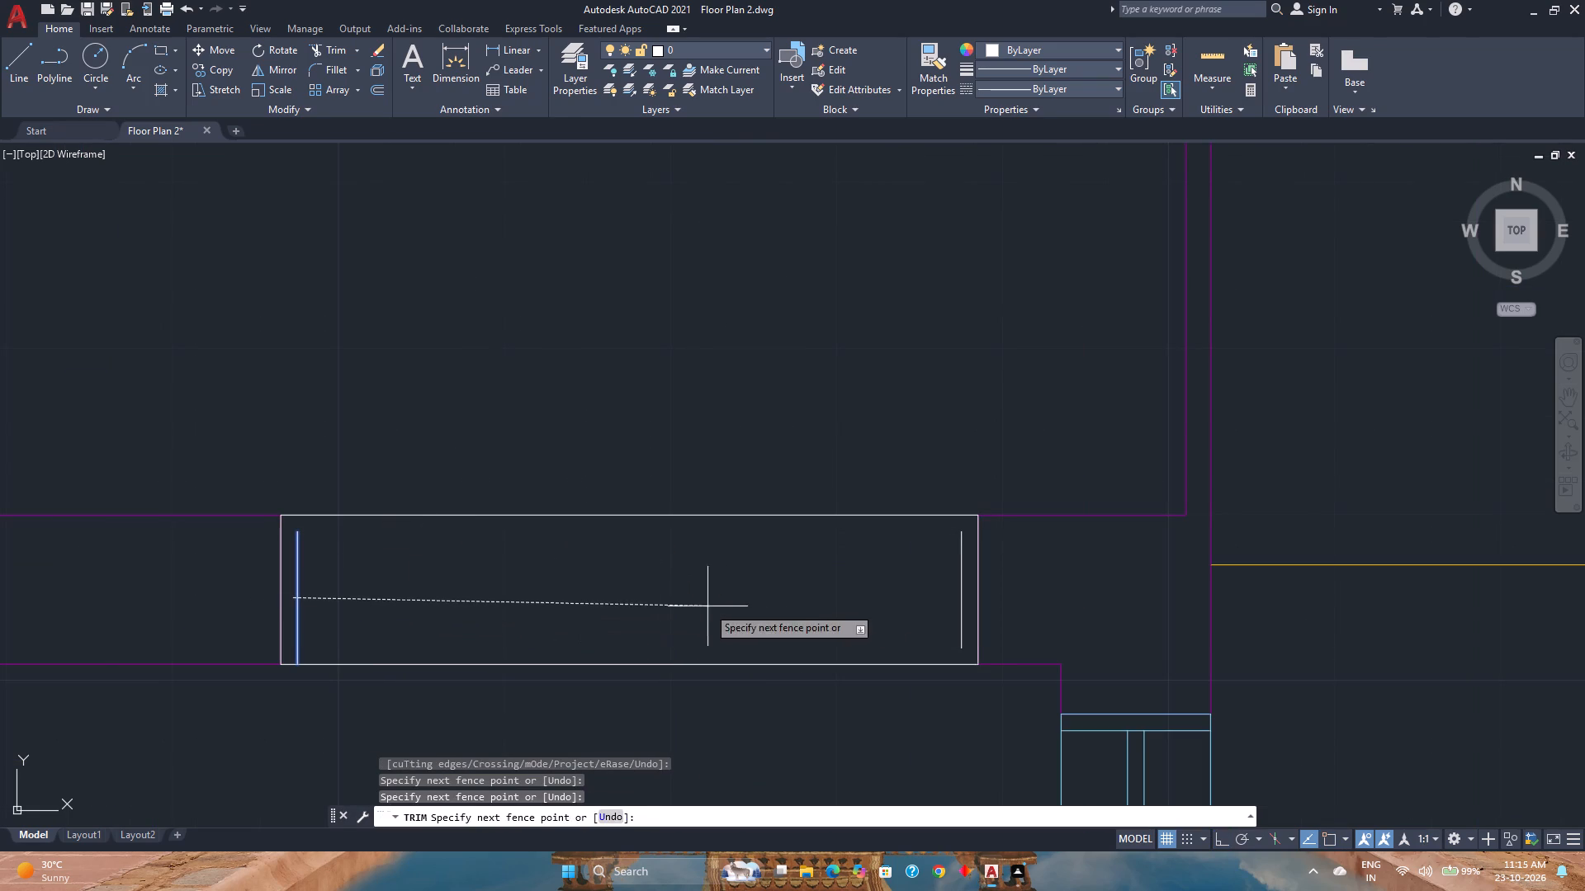
{"action": "left_click", "coordinate": [972, 602], "text": "shift"}
{"action": "left_click", "coordinate": [968, 587], "text": "shift"}
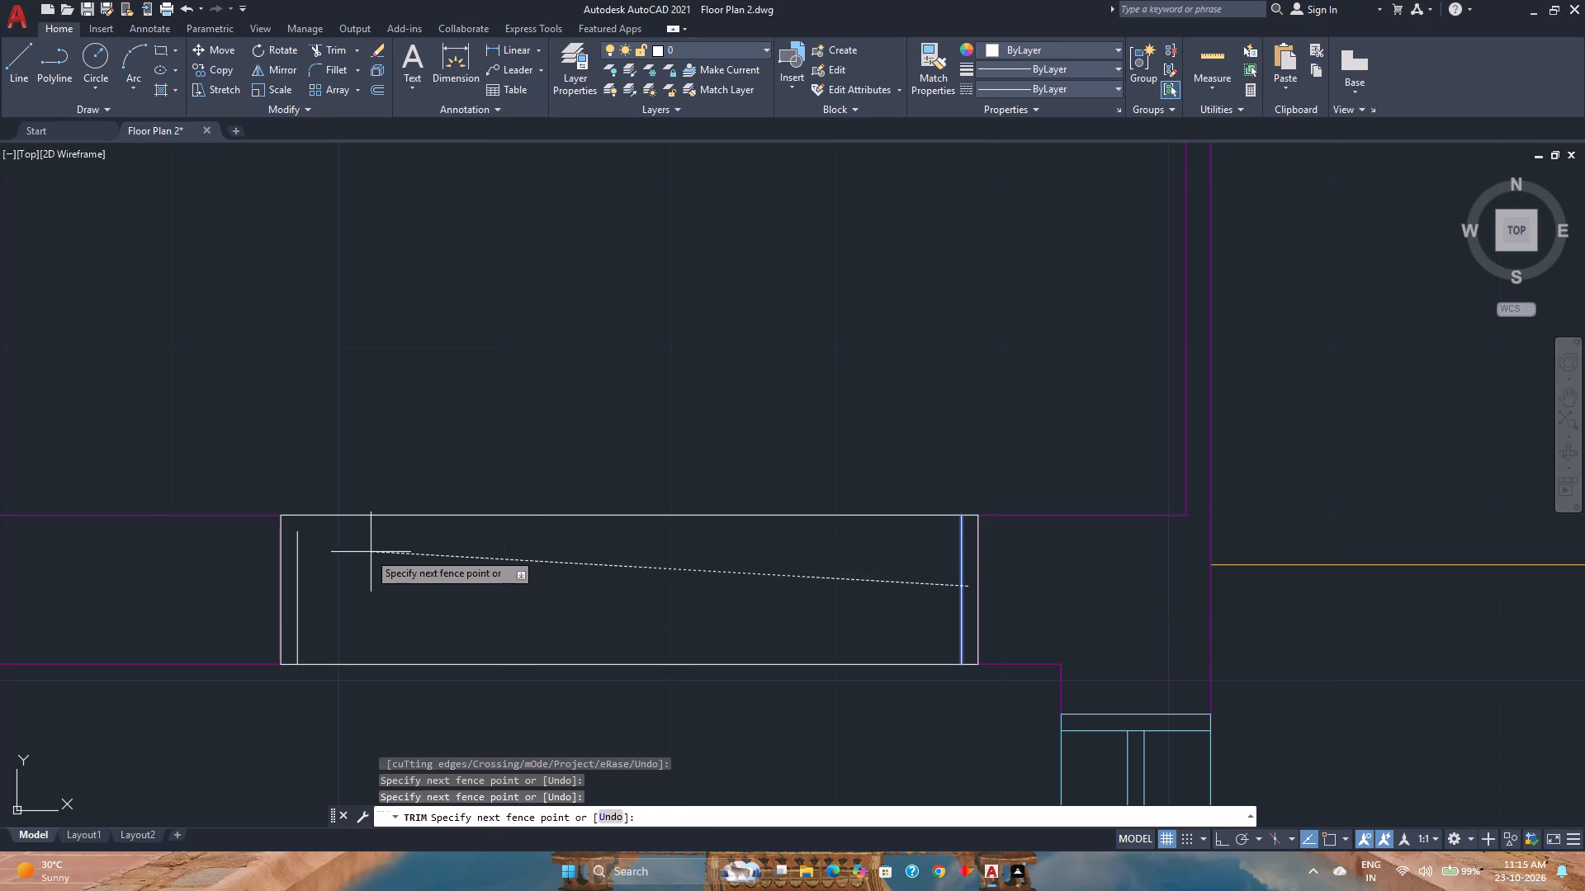
{"action": "left_click", "coordinate": [292, 559], "text": "shift"}
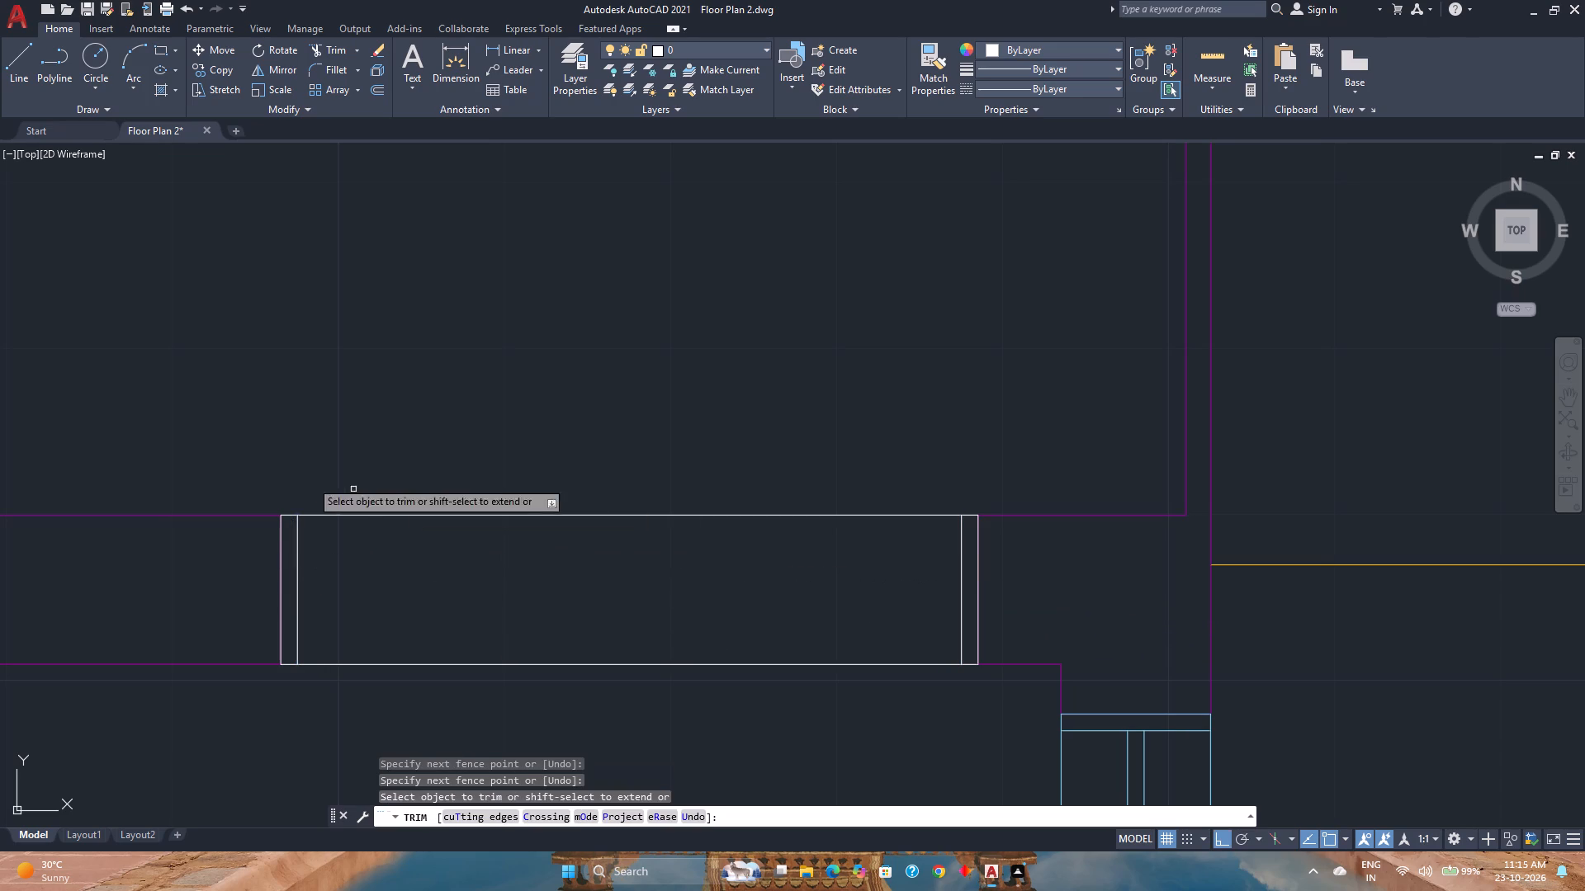
Draw a horizontal line between the midpoints of the two inner end lines in the north wall opening.
{"action": "left_click", "coordinate": [9, 67]}
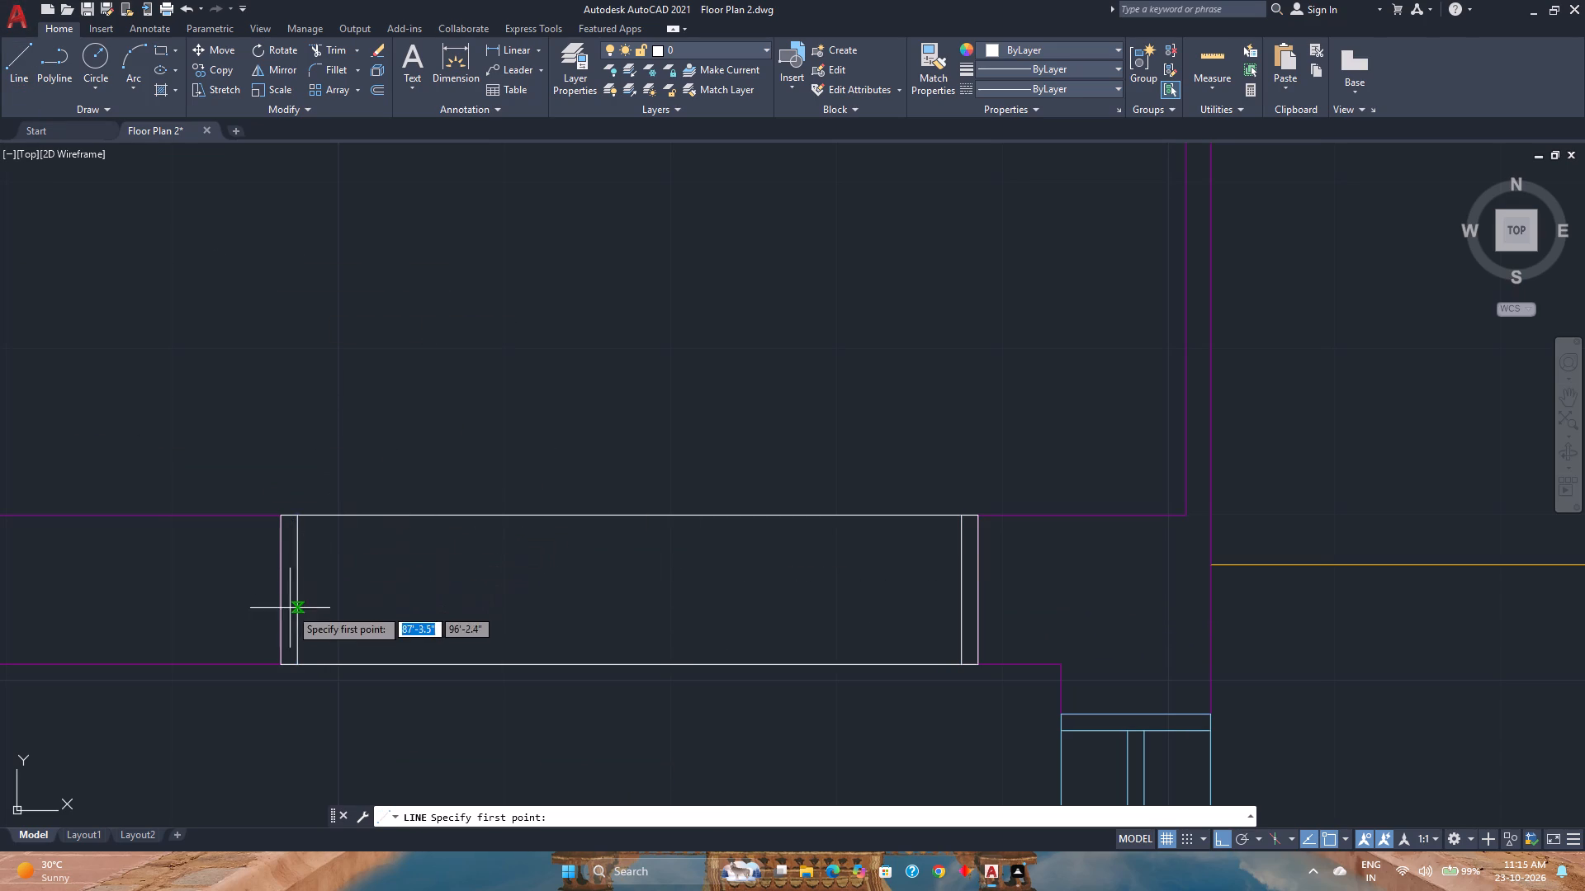
{"action": "left_click", "coordinate": [292, 589]}
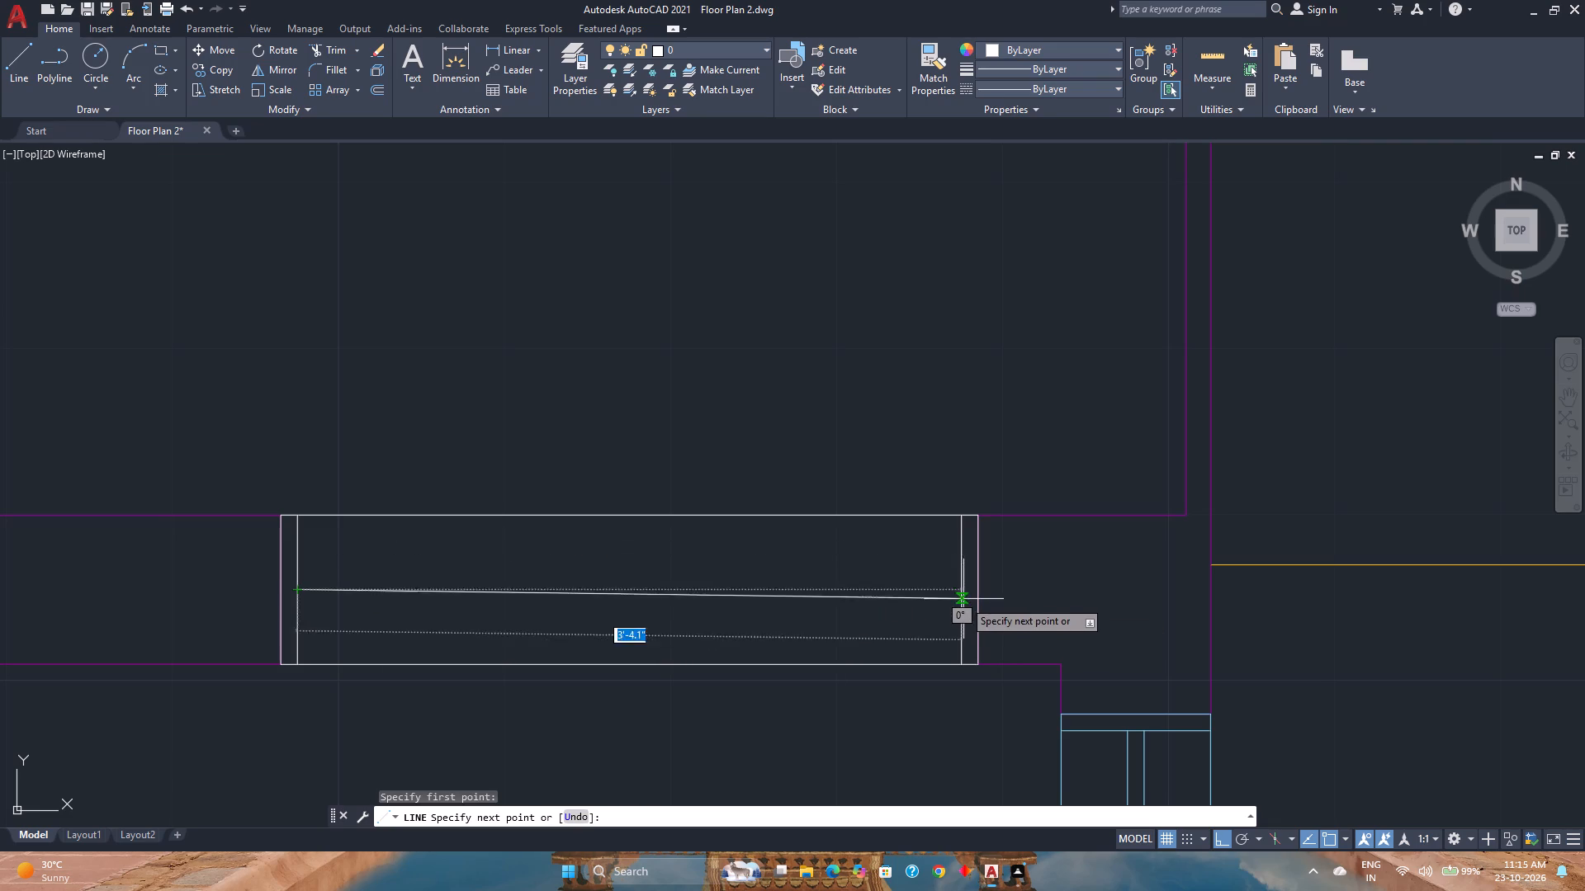
{"action": "left_click", "coordinate": [963, 594]}
{"action": "key", "text": "Escape"}
Offset the window's horizontal centre line 0.5 inch to both its north and south sides.
{"action": "key", "text": "o"}
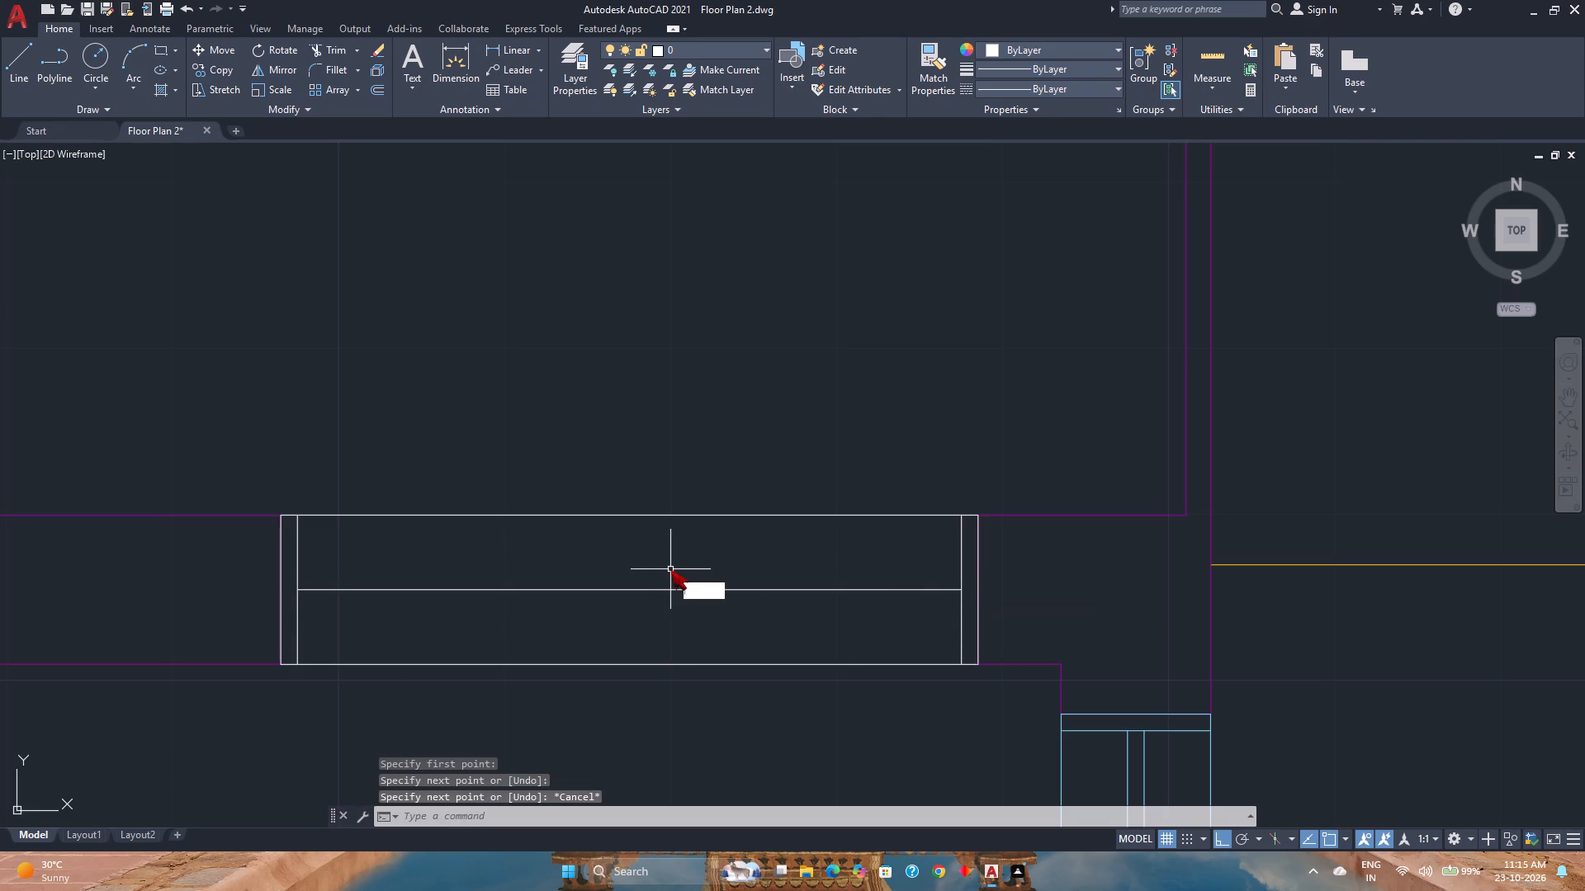
{"action": "key", "text": "Return"}
{"action": "key", "text": "0"}
{"action": "type", "text": ".5"}
{"action": "key", "text": "Return"}
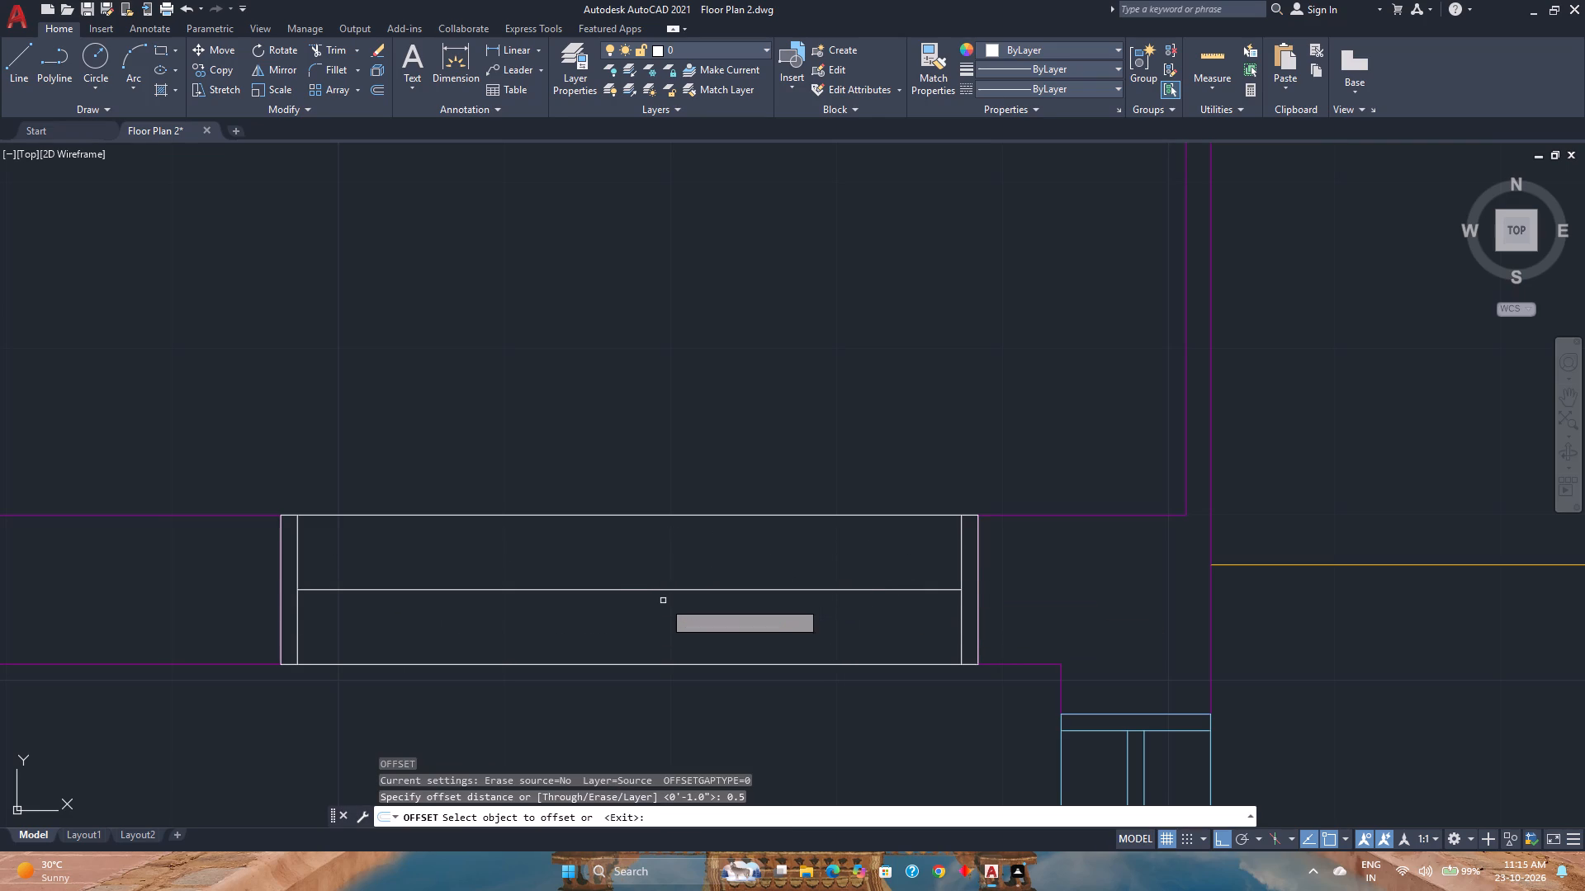
{"action": "left_click", "coordinate": [665, 590]}
{"action": "left_click", "coordinate": [654, 560]}
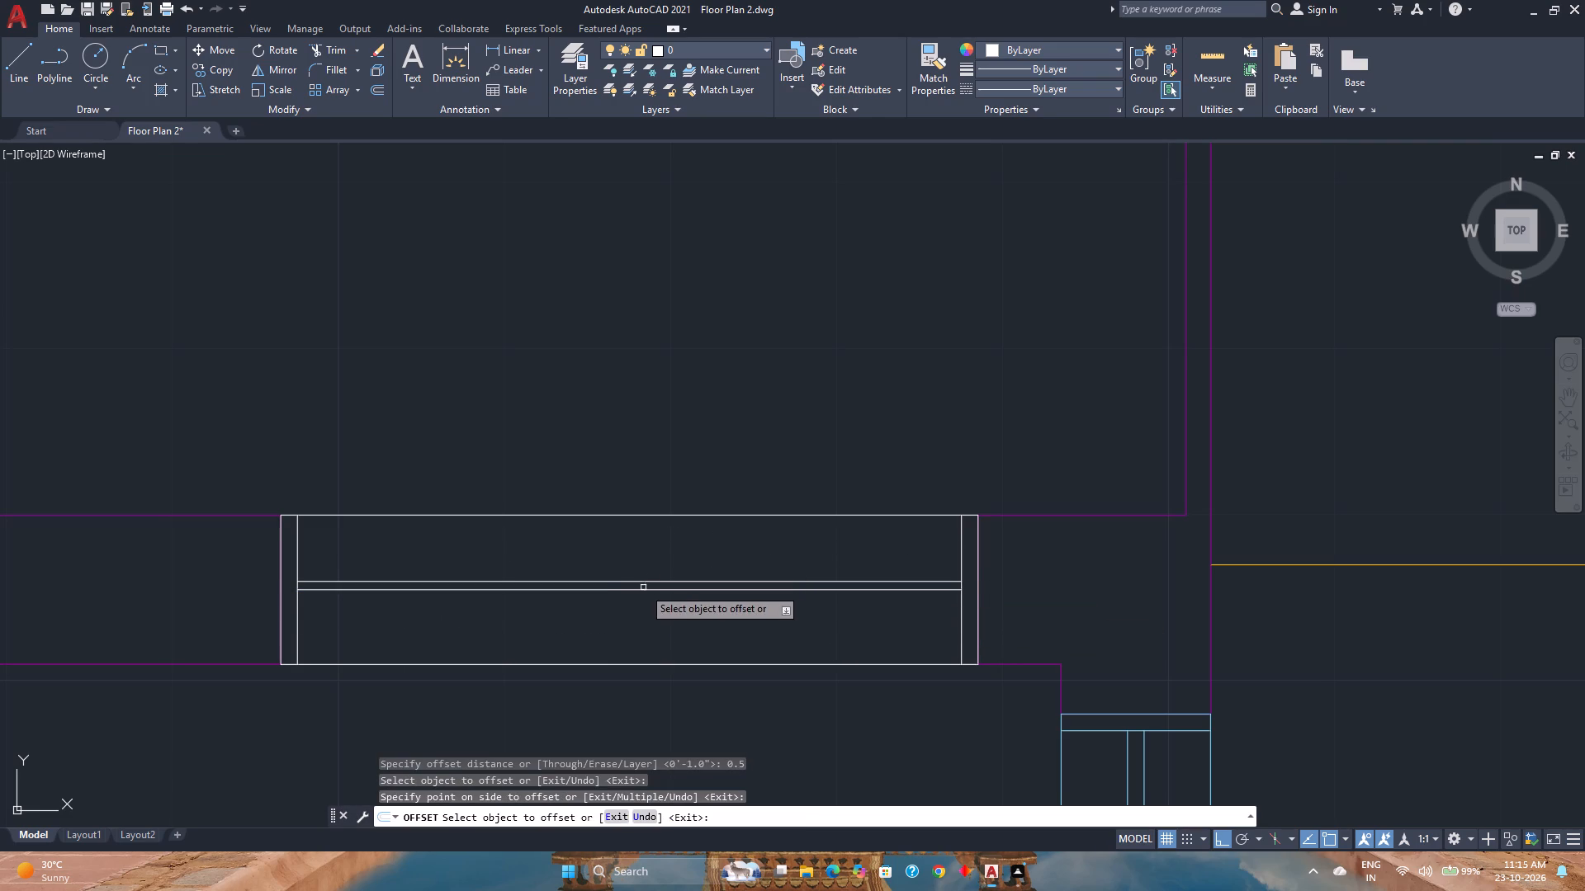
{"action": "left_click", "coordinate": [665, 588]}
{"action": "left_click", "coordinate": [665, 611]}
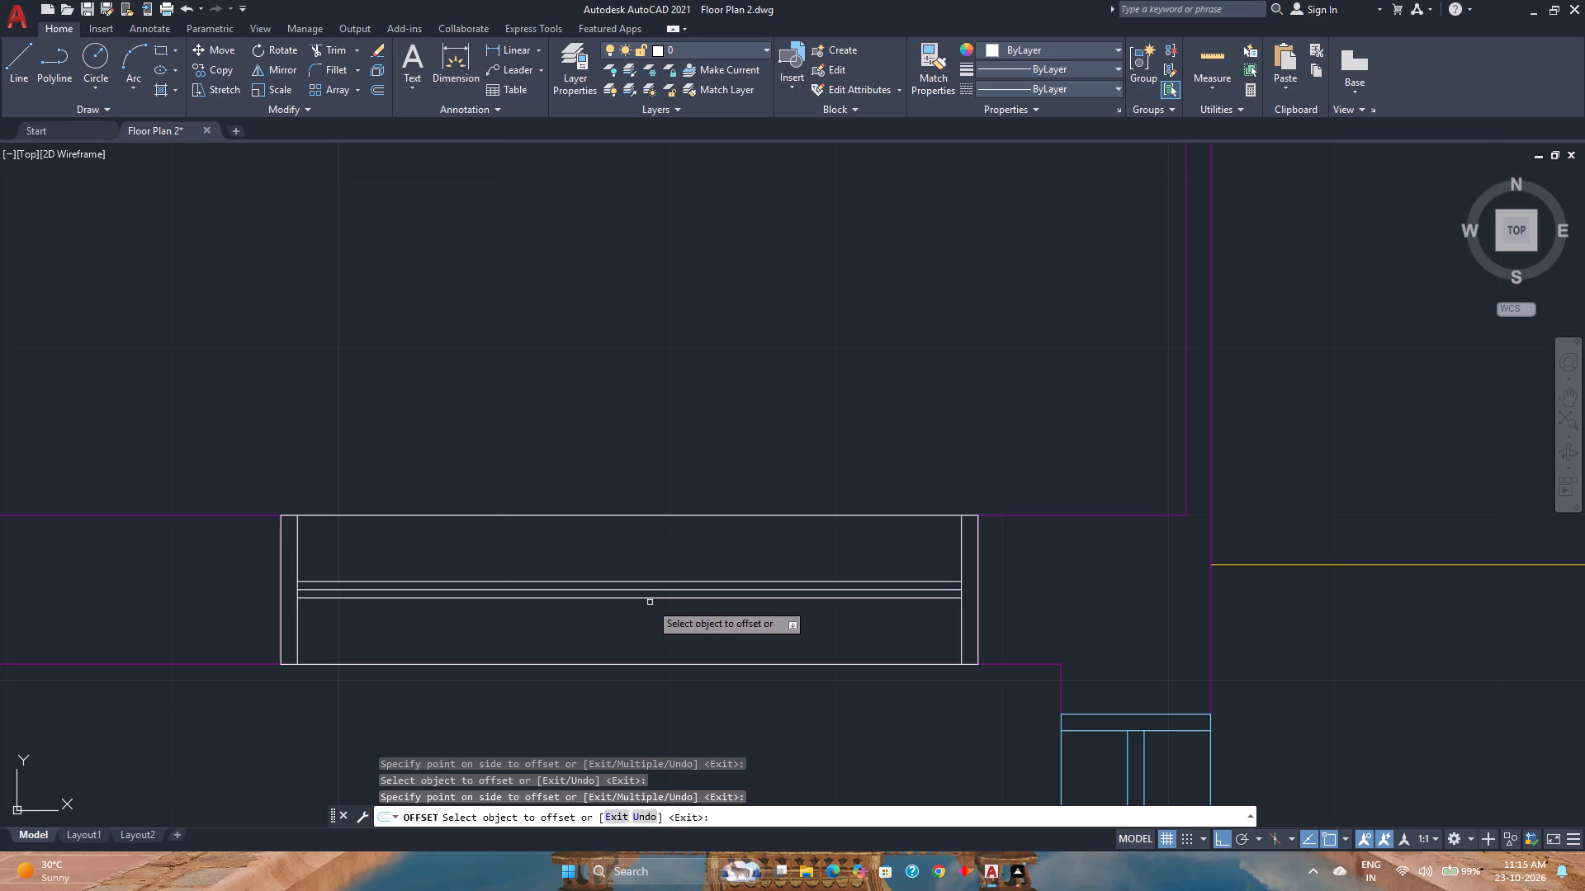
{"action": "key", "text": "Escape"}
Delete the original centre line between the two offset lines.
{"action": "left_click", "coordinate": [649, 591]}
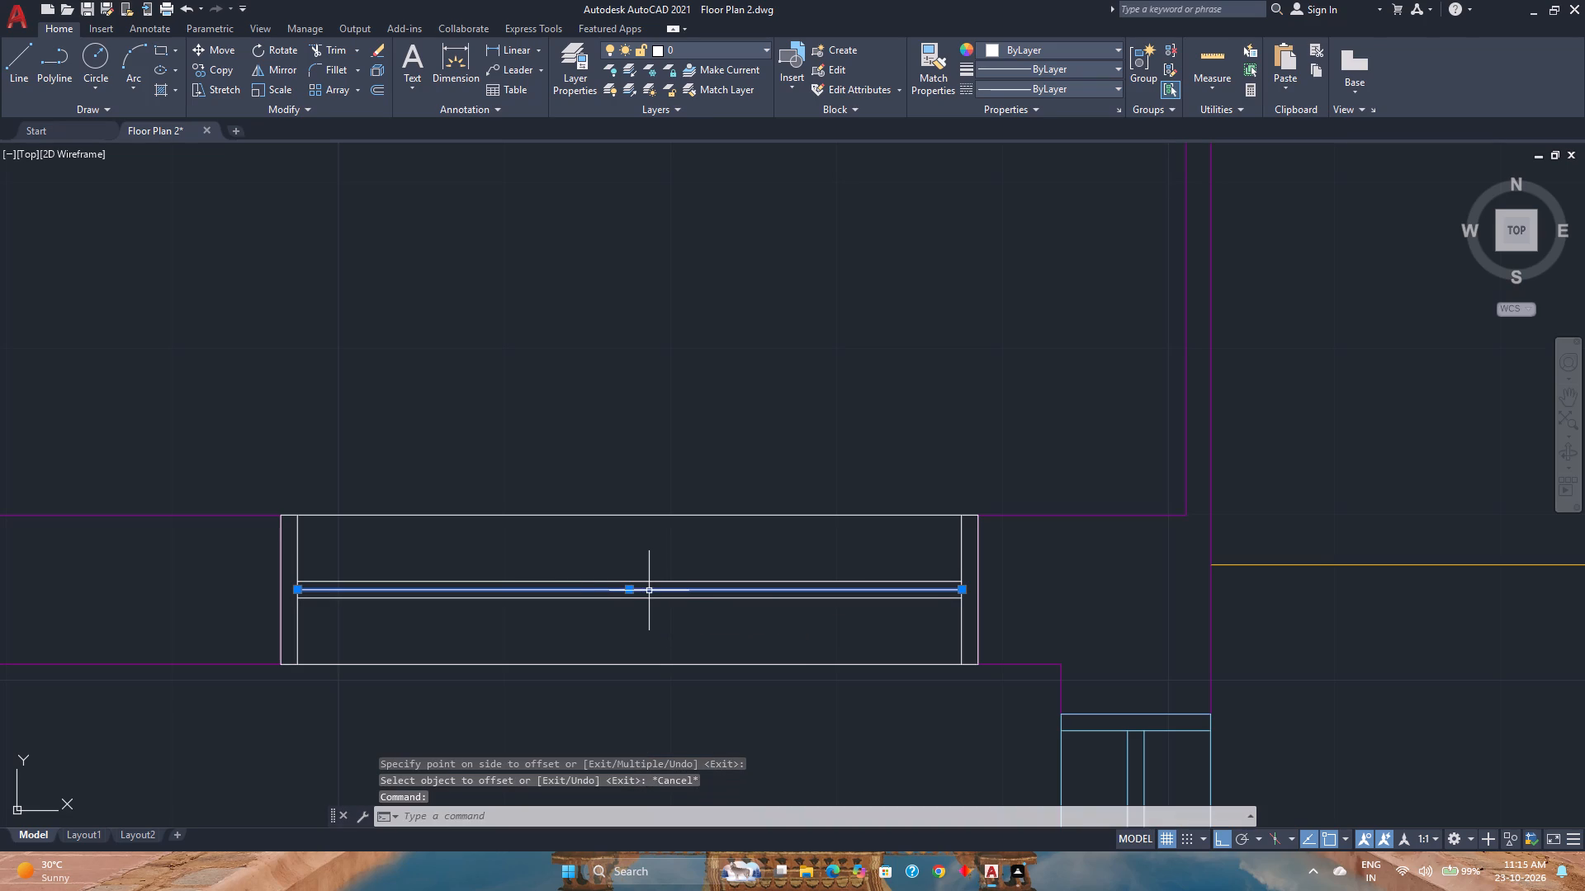
{"action": "key", "text": "Delete"}
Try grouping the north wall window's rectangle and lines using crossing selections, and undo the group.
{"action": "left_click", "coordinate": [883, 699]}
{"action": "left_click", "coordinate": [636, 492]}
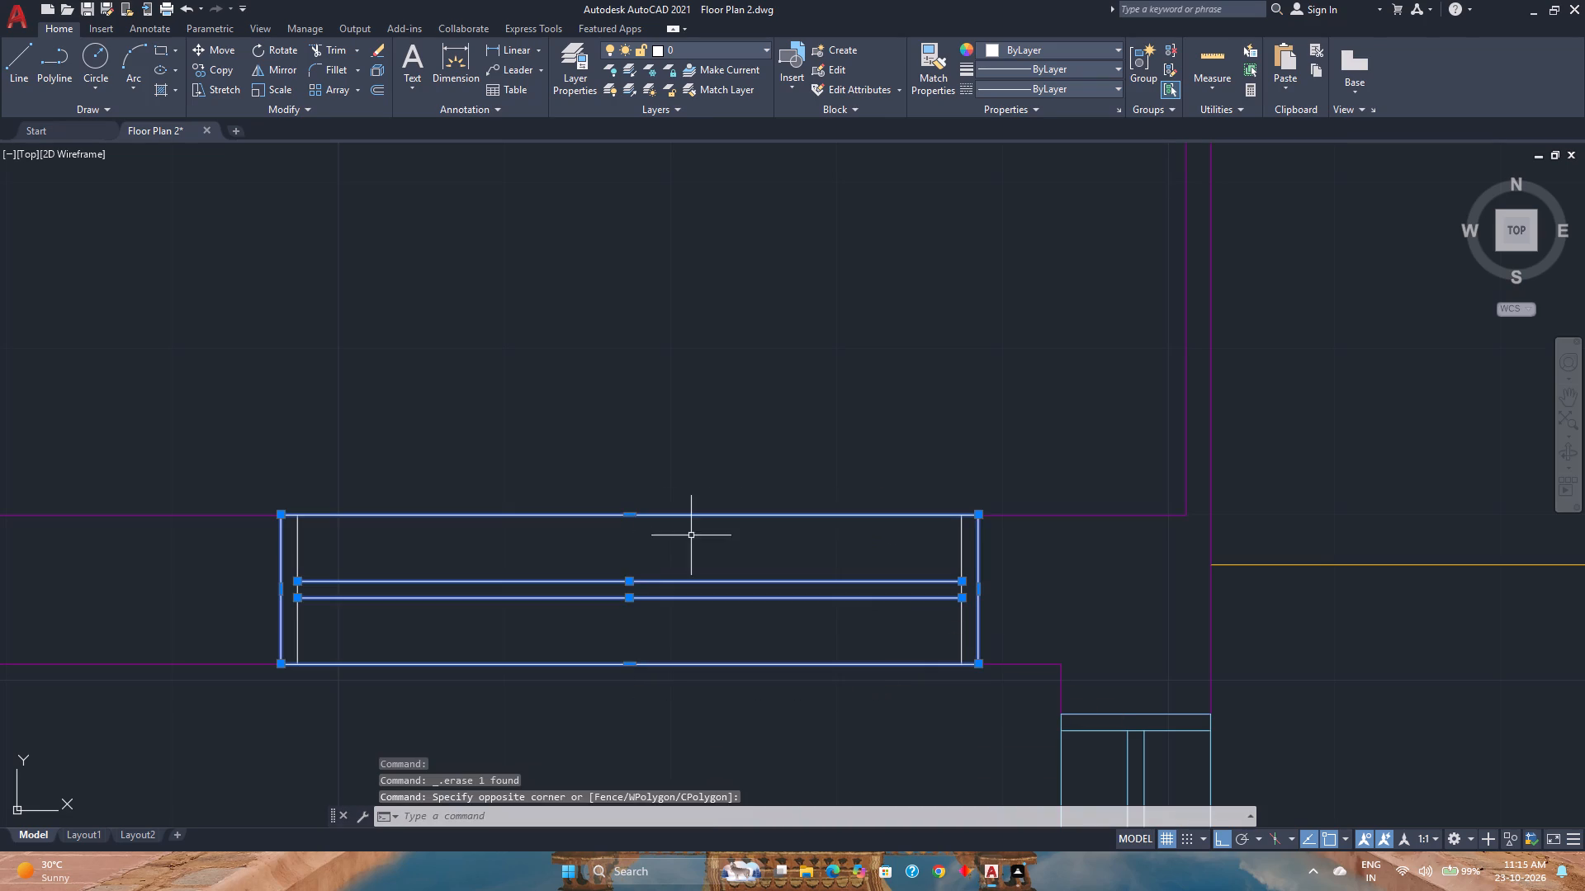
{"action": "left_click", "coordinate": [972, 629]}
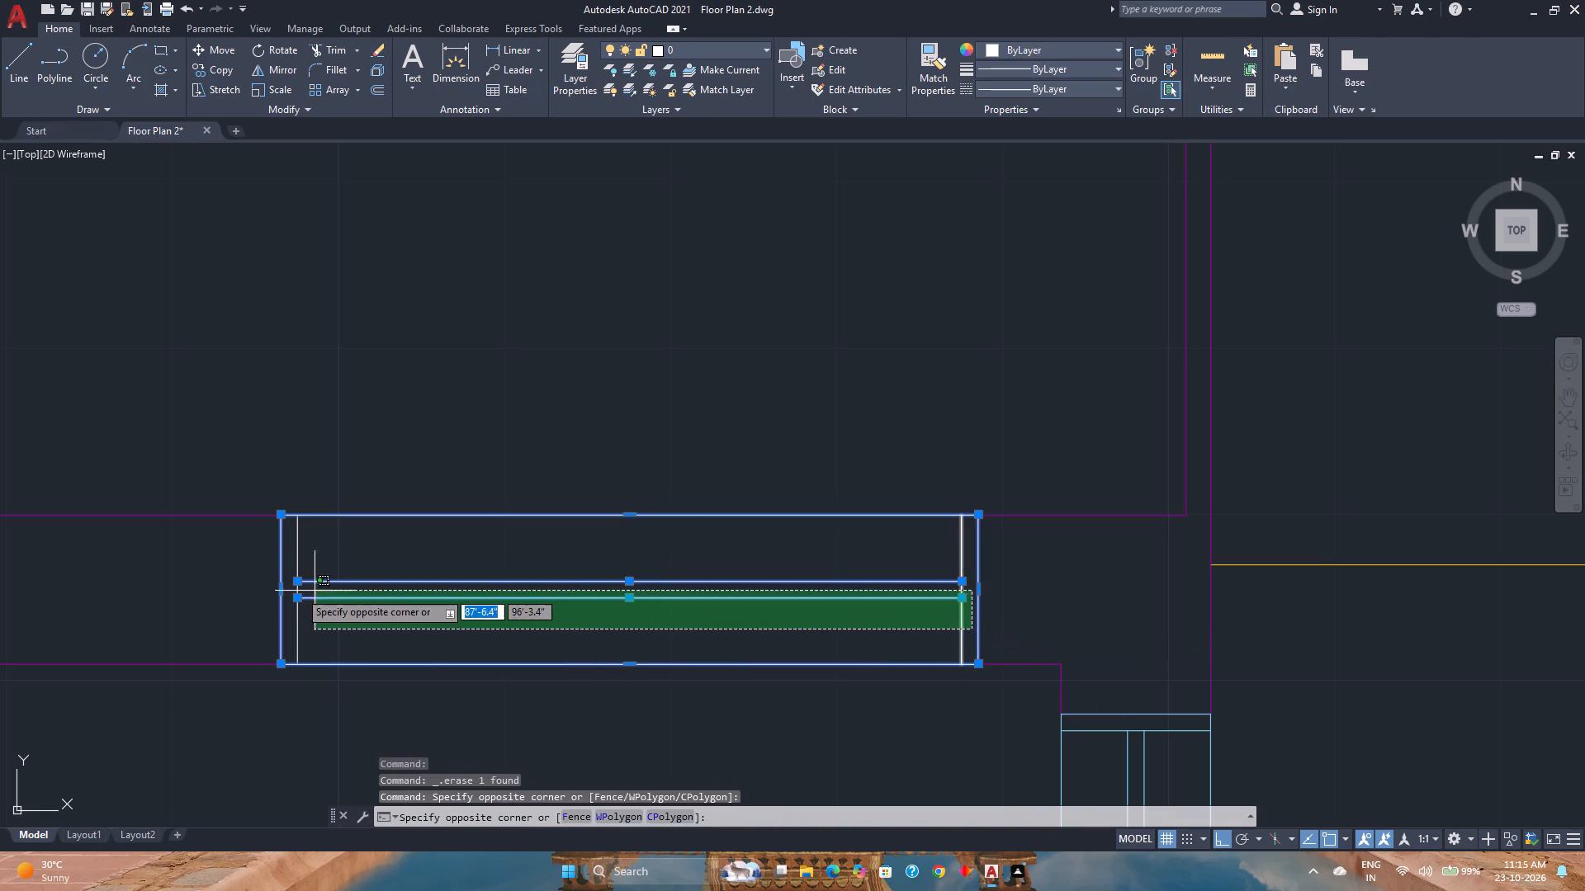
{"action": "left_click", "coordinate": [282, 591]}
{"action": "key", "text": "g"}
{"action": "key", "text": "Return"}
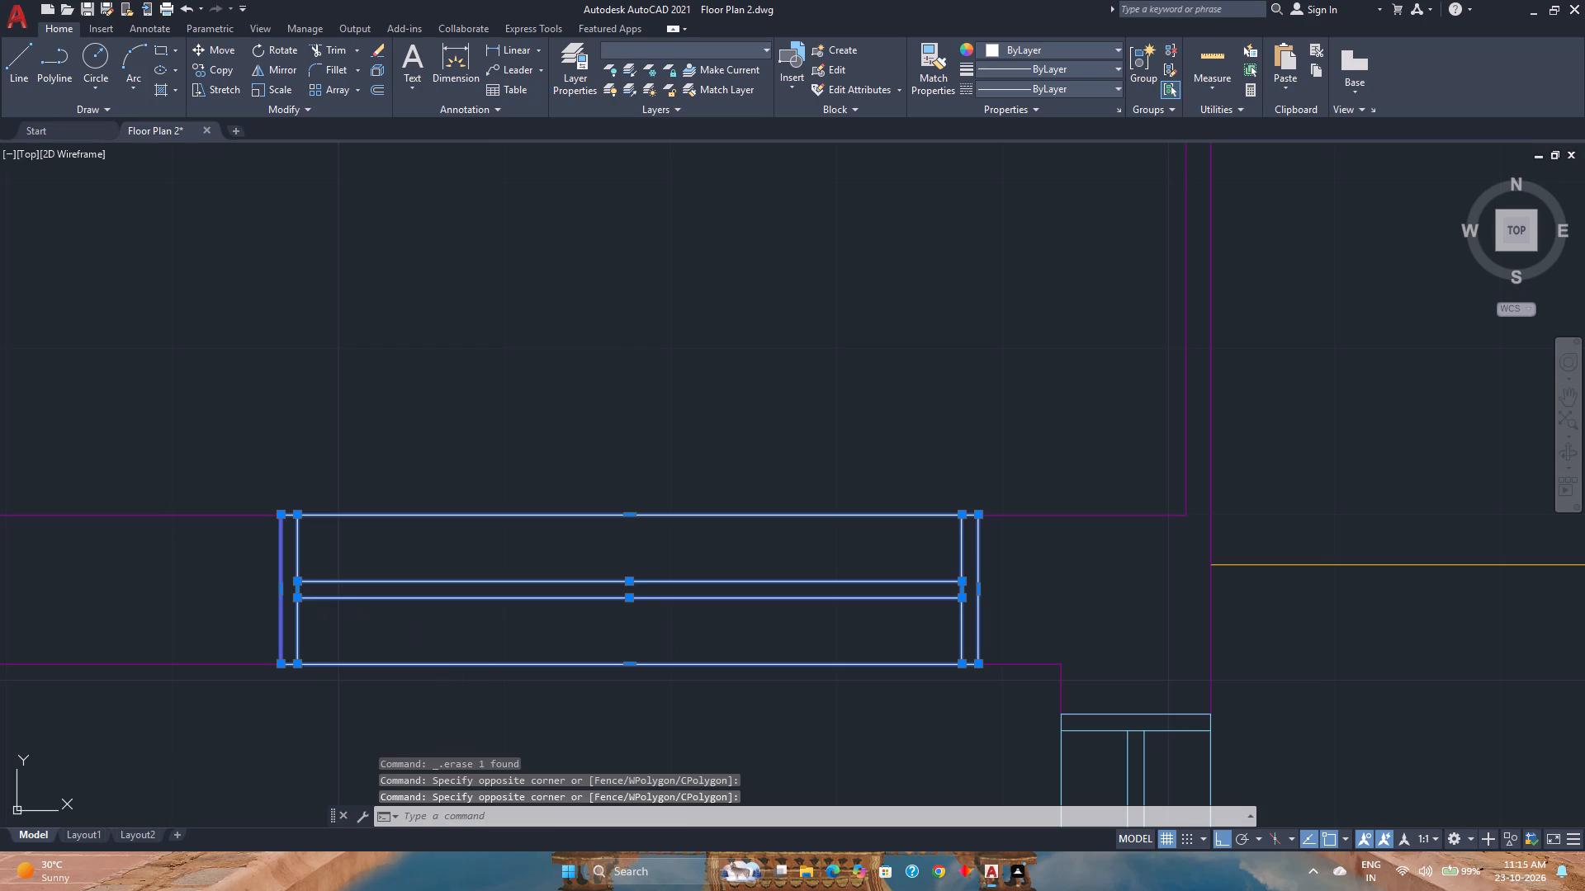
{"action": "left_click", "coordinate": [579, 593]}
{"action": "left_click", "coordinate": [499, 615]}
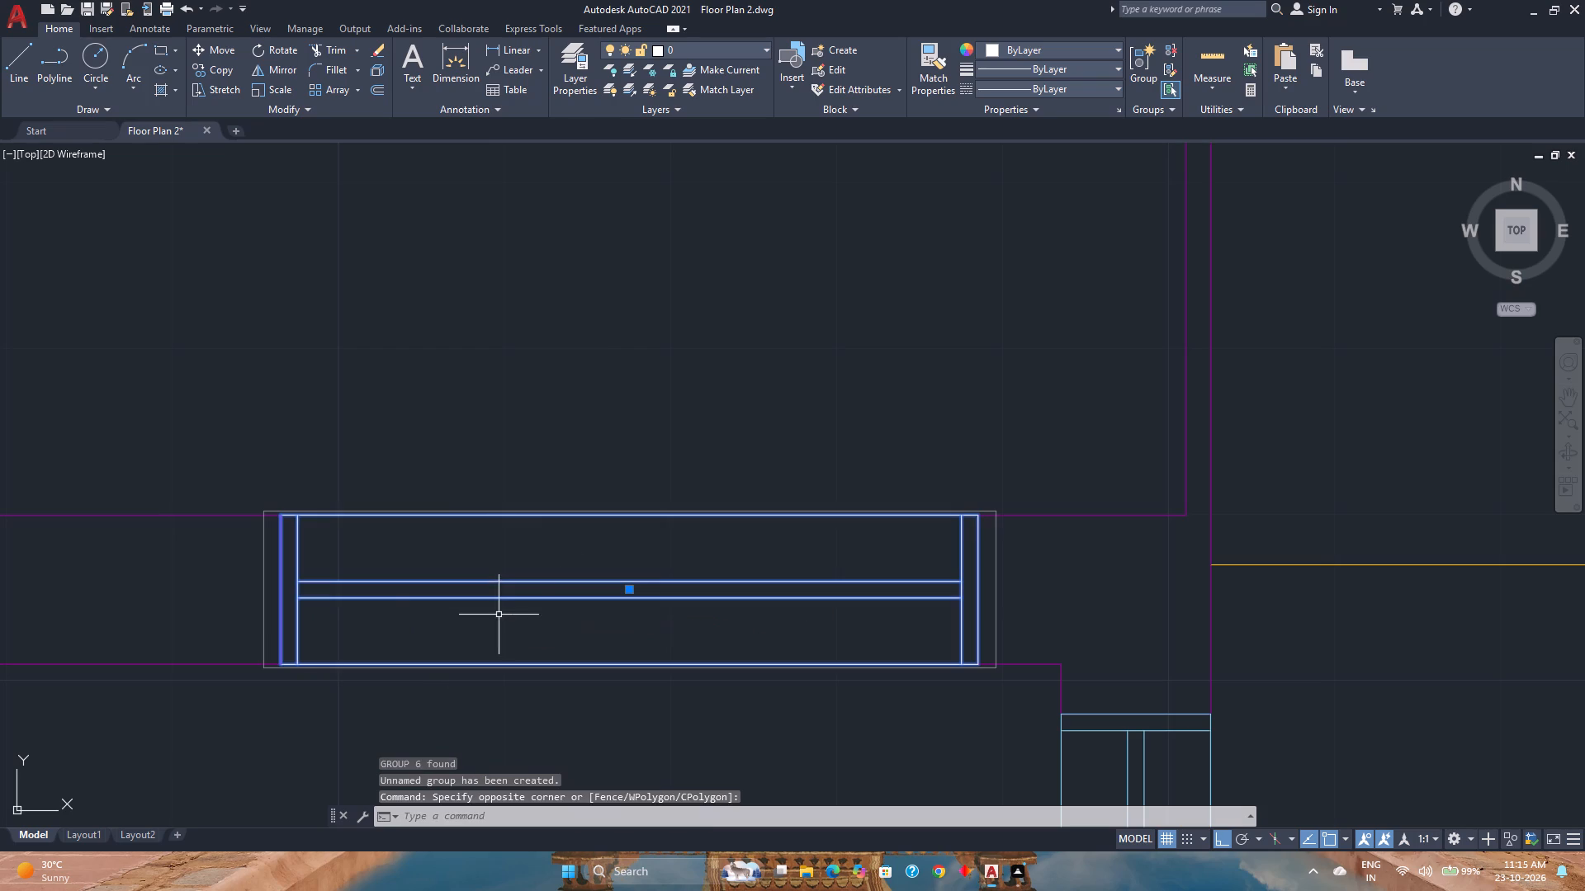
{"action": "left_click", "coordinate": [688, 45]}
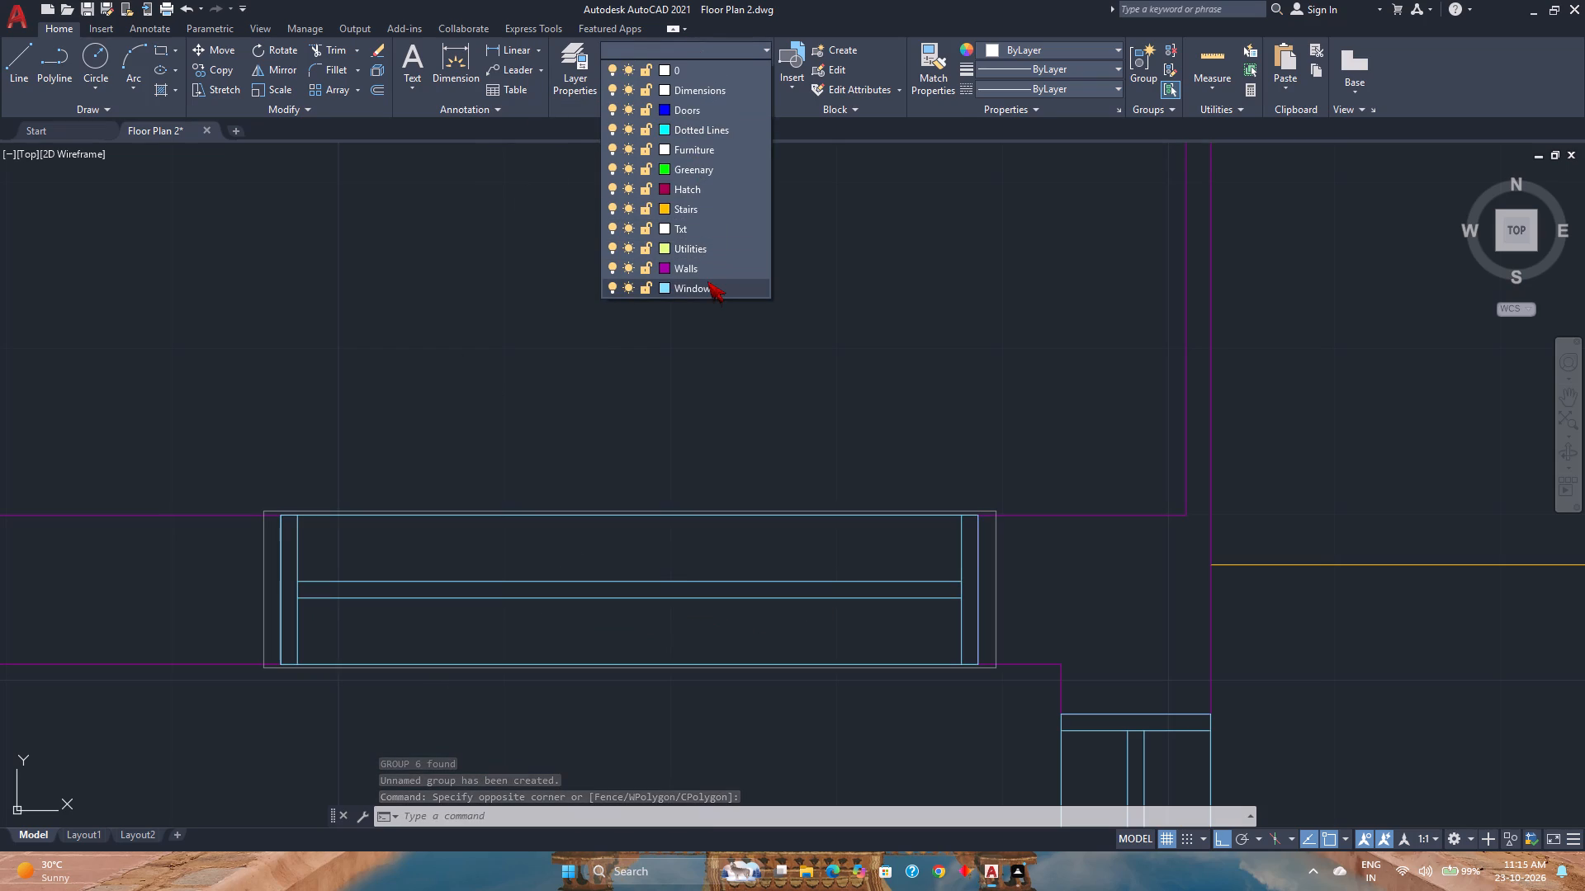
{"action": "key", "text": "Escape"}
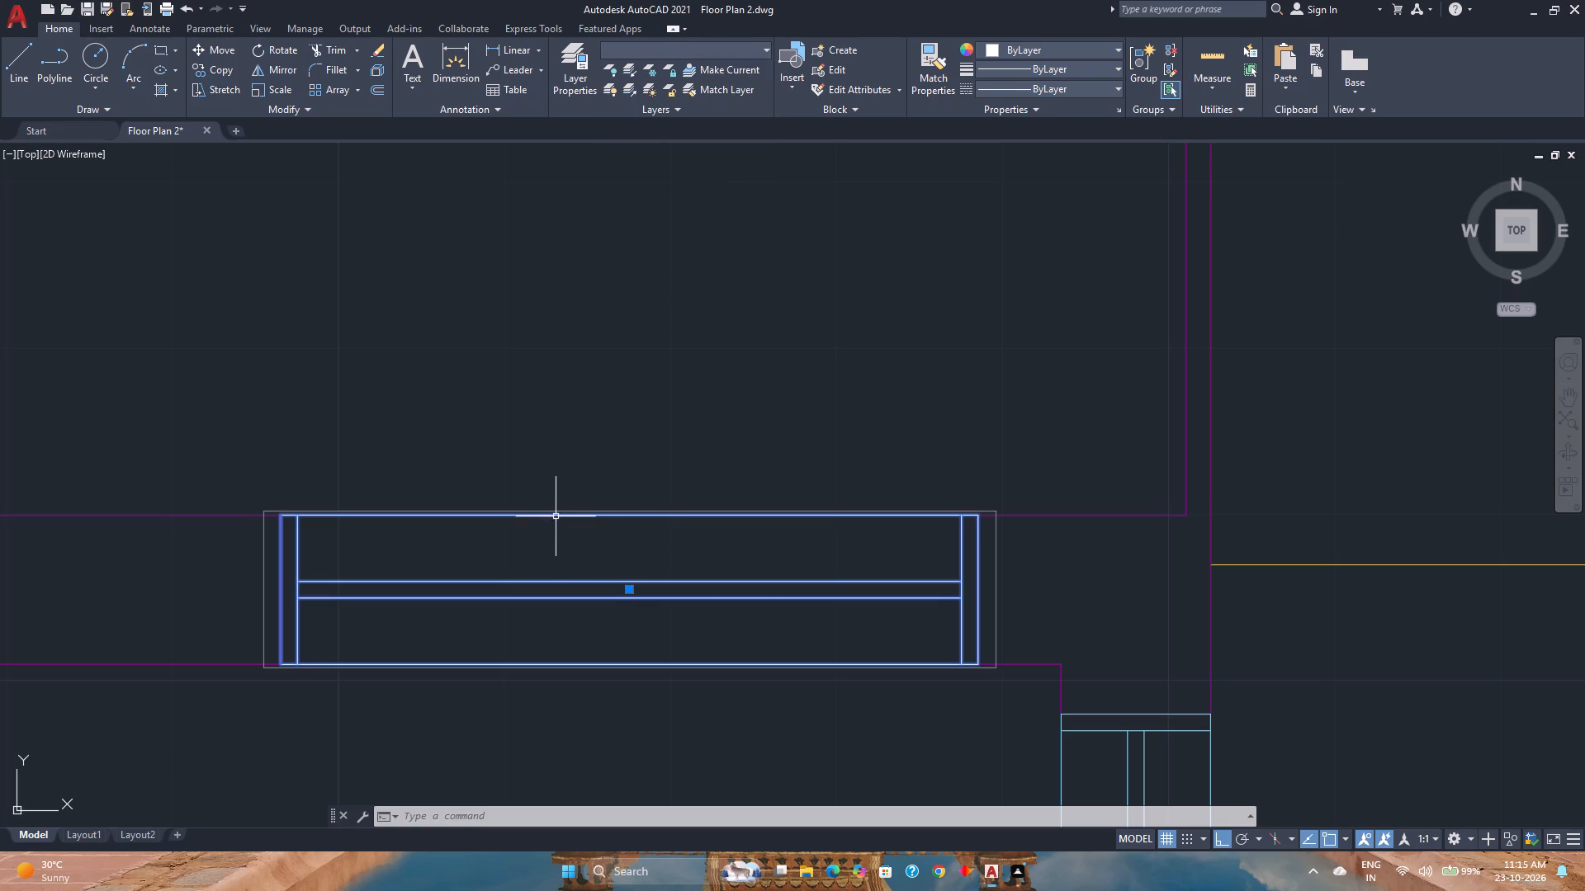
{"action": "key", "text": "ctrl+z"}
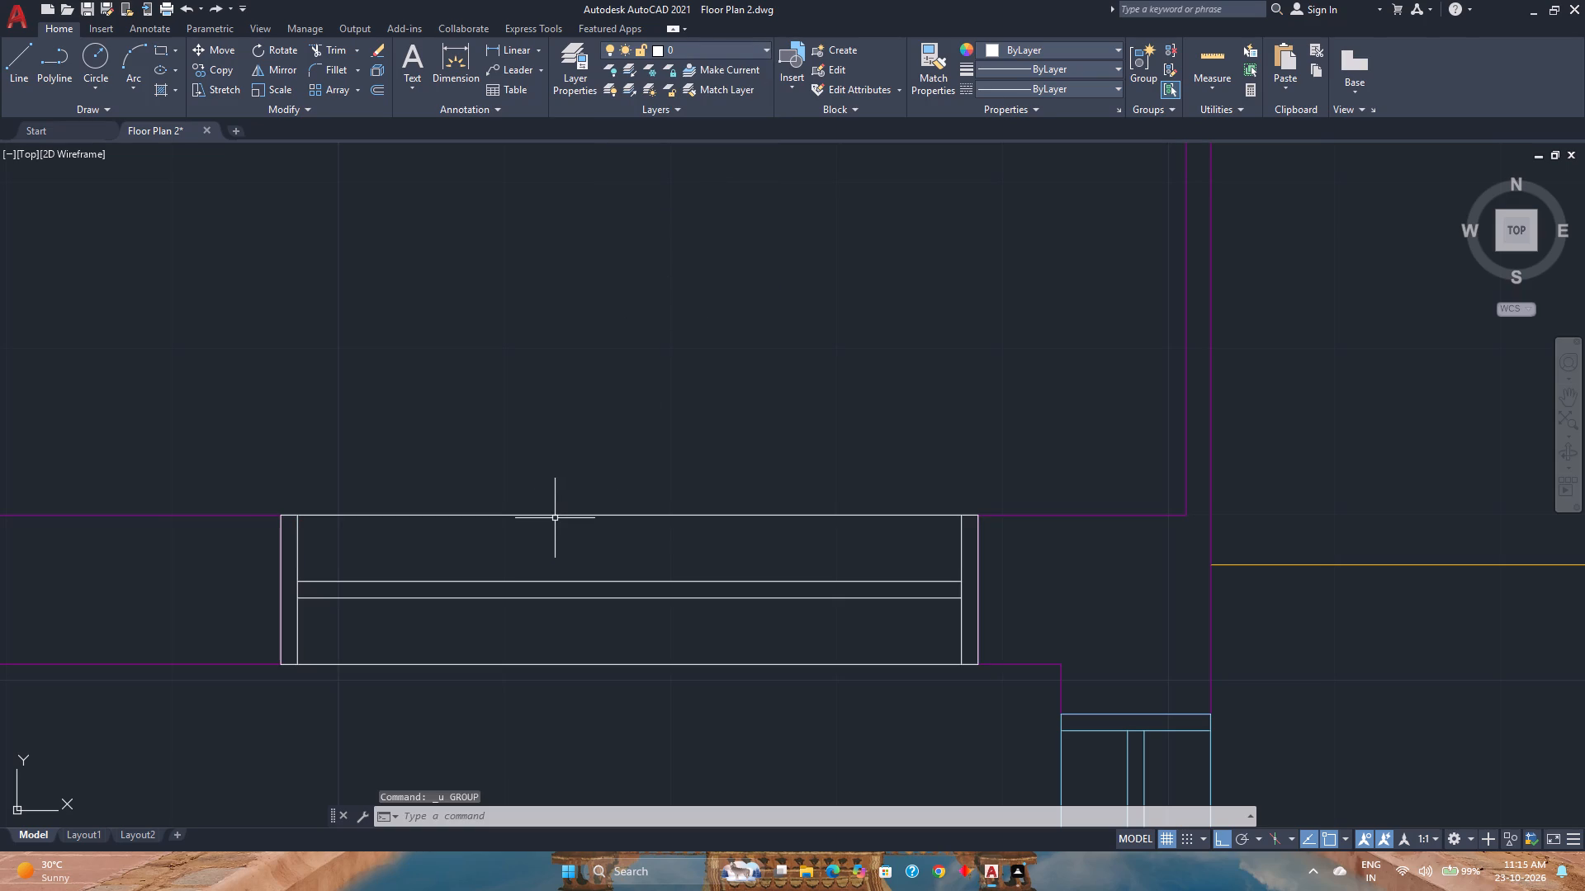
Group the north wall window's rectangle, two centre lines and two inner end lines.
{"action": "left_click", "coordinate": [678, 691]}
{"action": "left_click", "coordinate": [498, 504]}
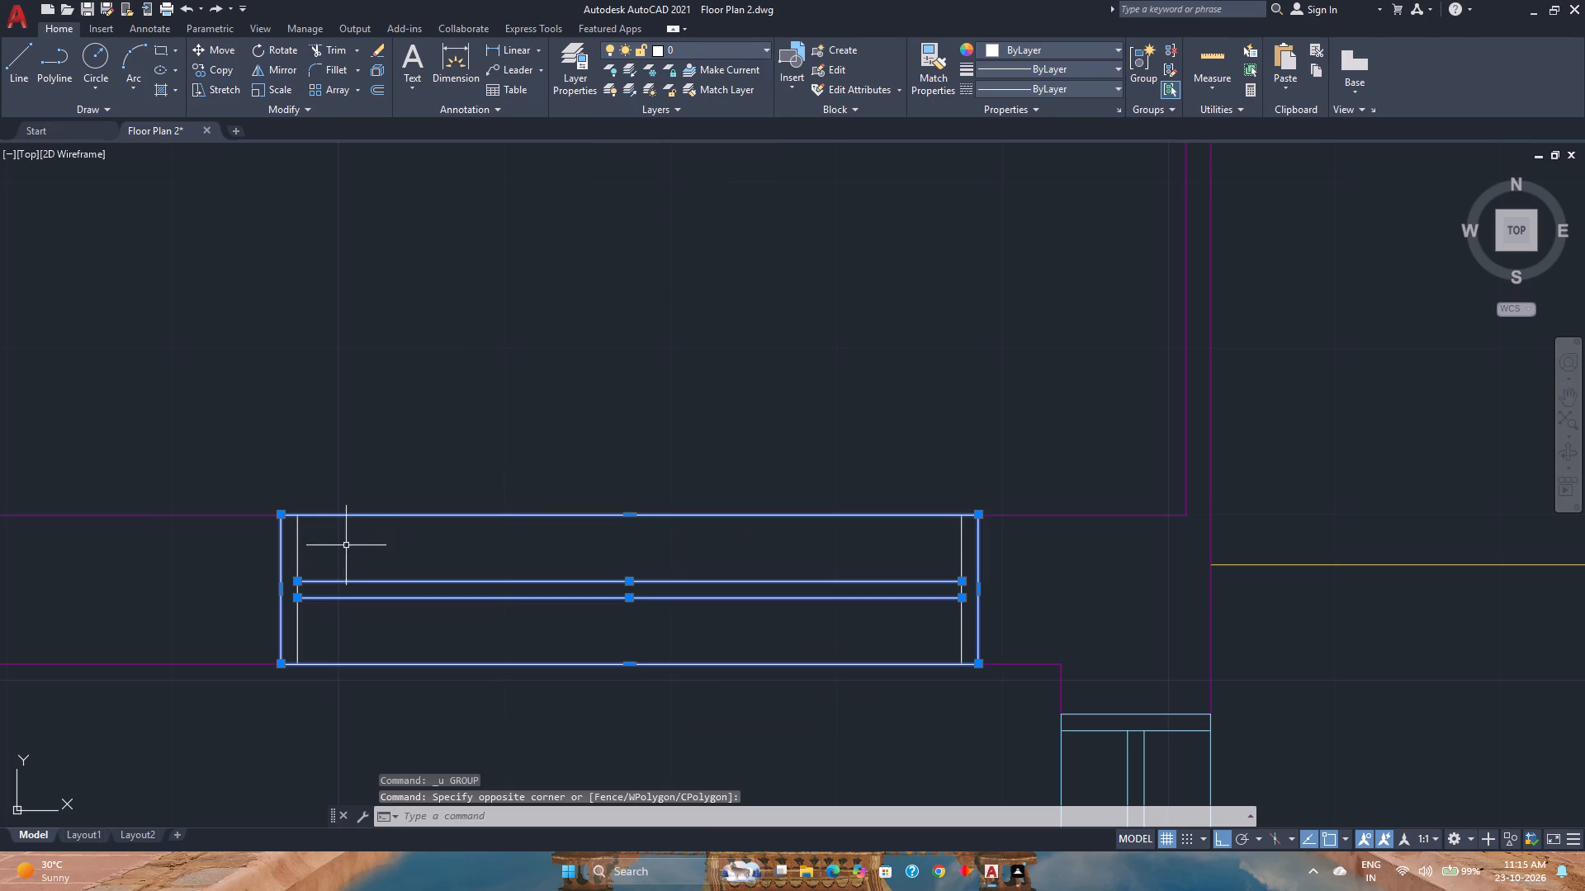
{"action": "left_click", "coordinate": [297, 535]}
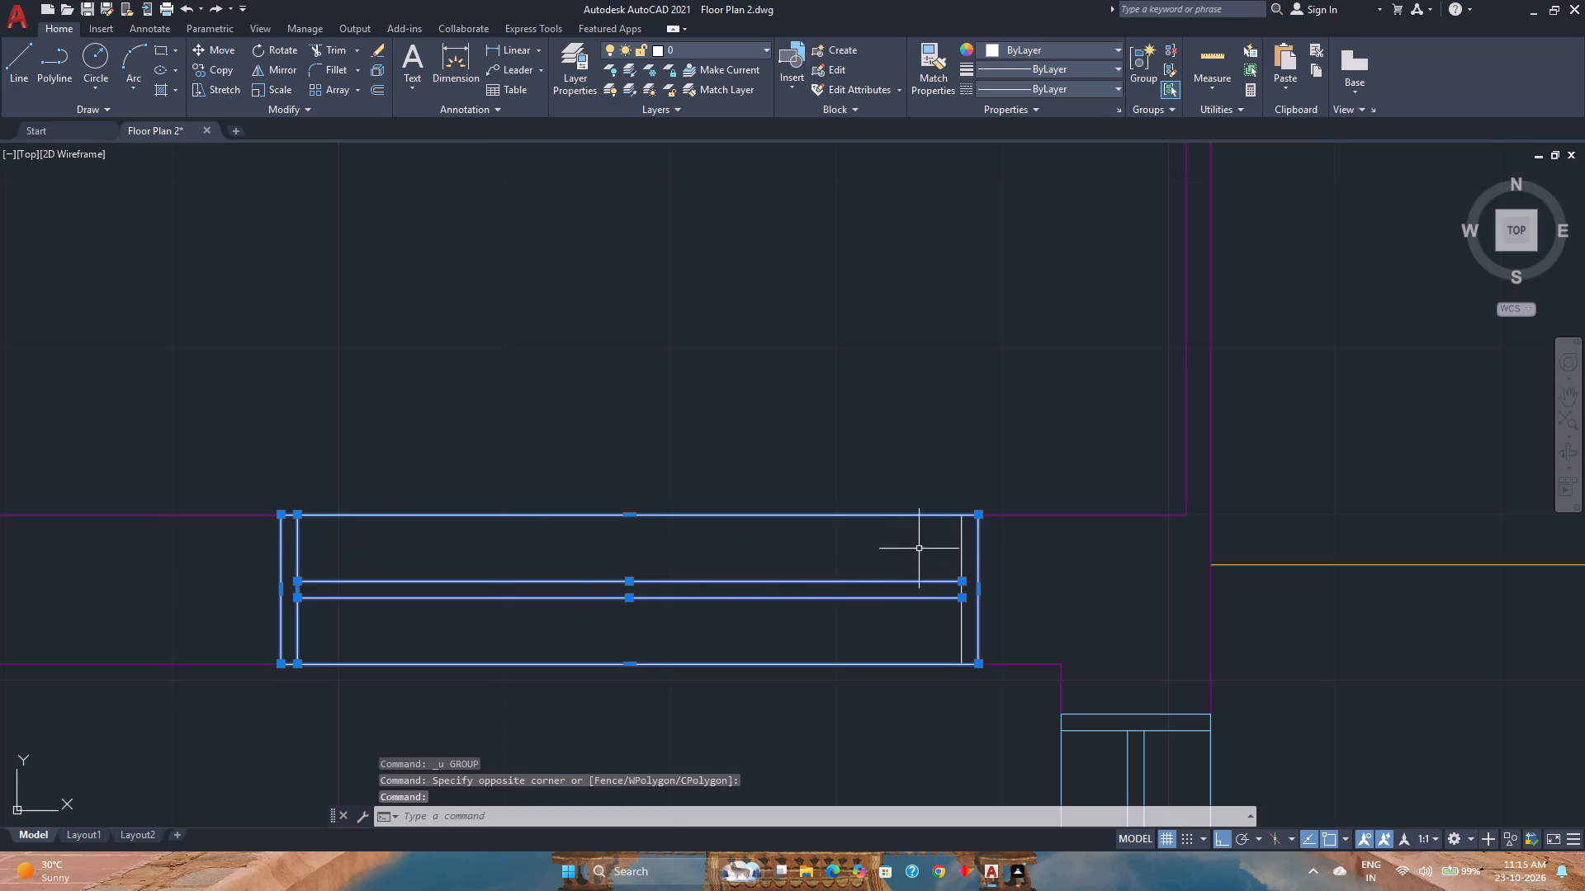
{"action": "left_click", "coordinate": [962, 542]}
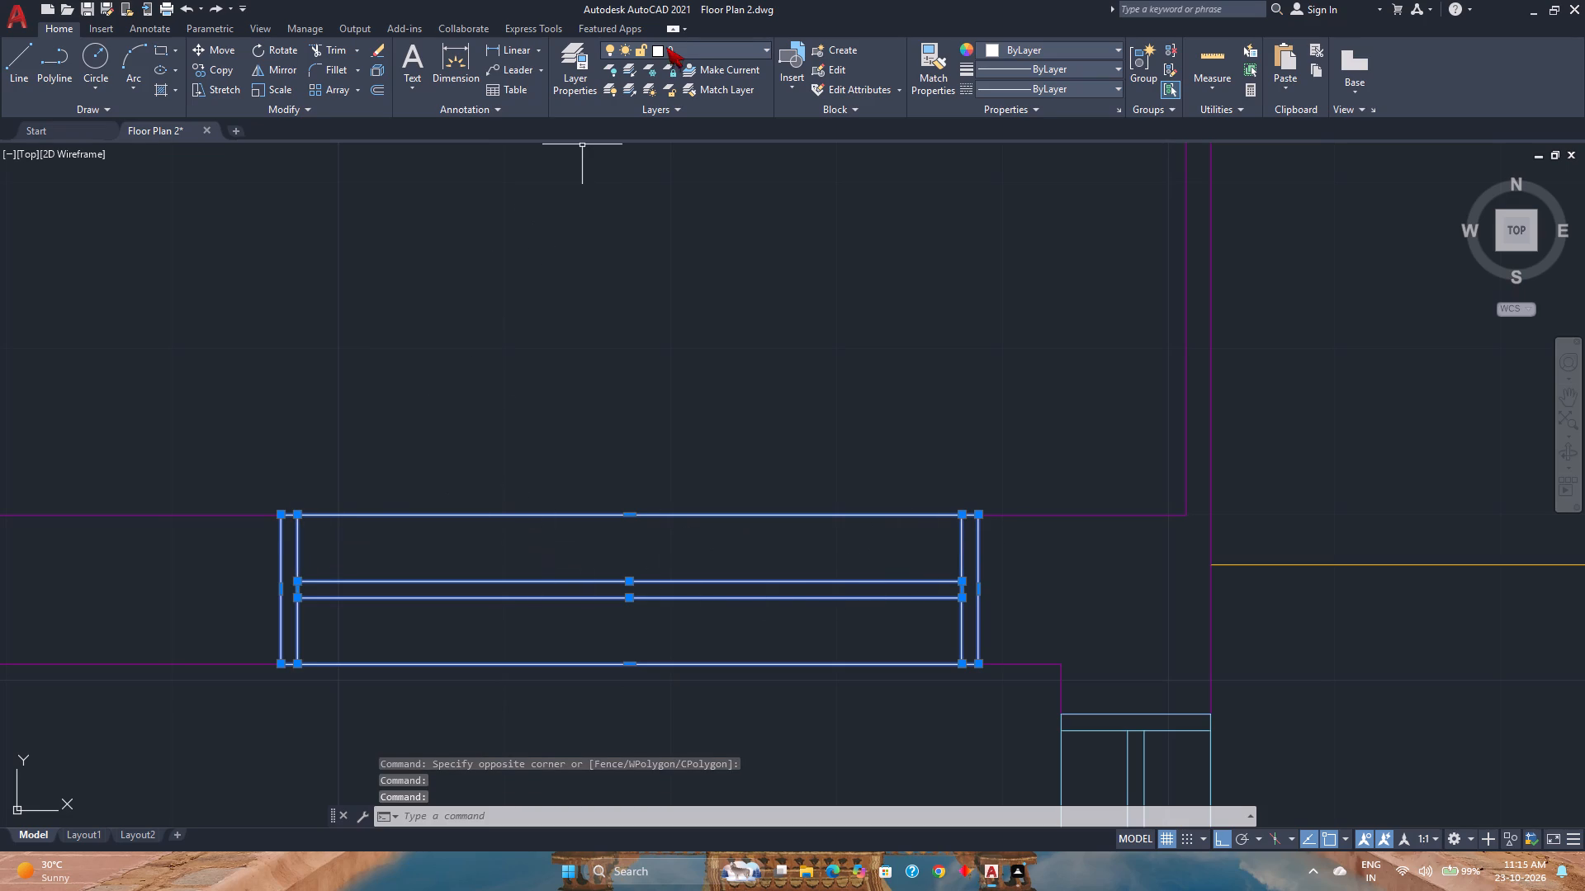
{"action": "key", "text": "g"}
{"action": "key", "text": "Return"}
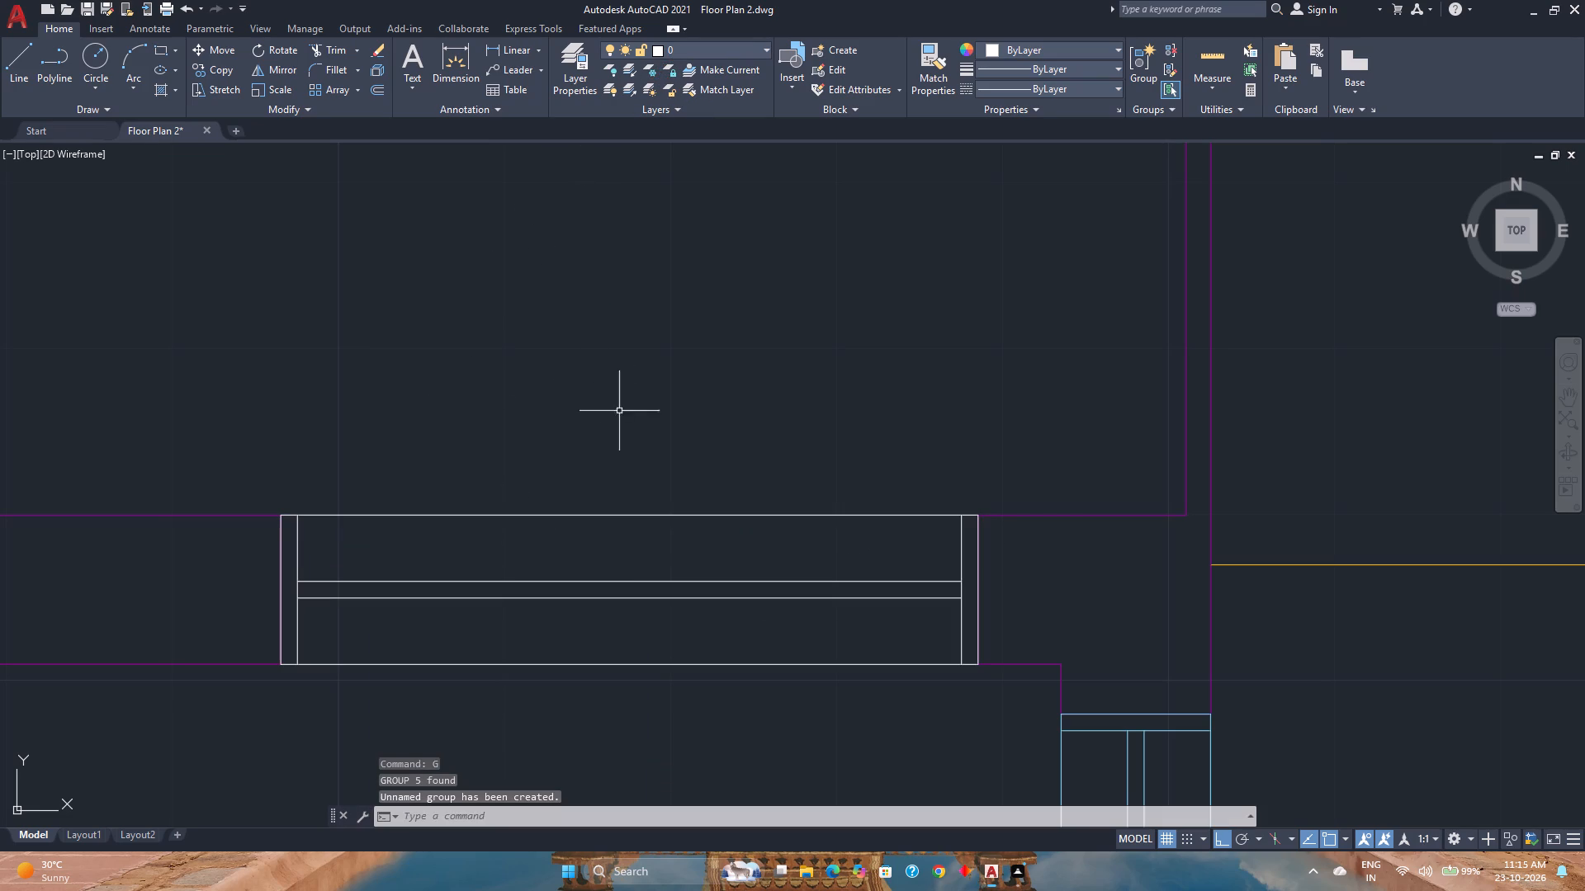
Assign the grouped north wall window to the Windows layer.
{"action": "left_click", "coordinate": [589, 515]}
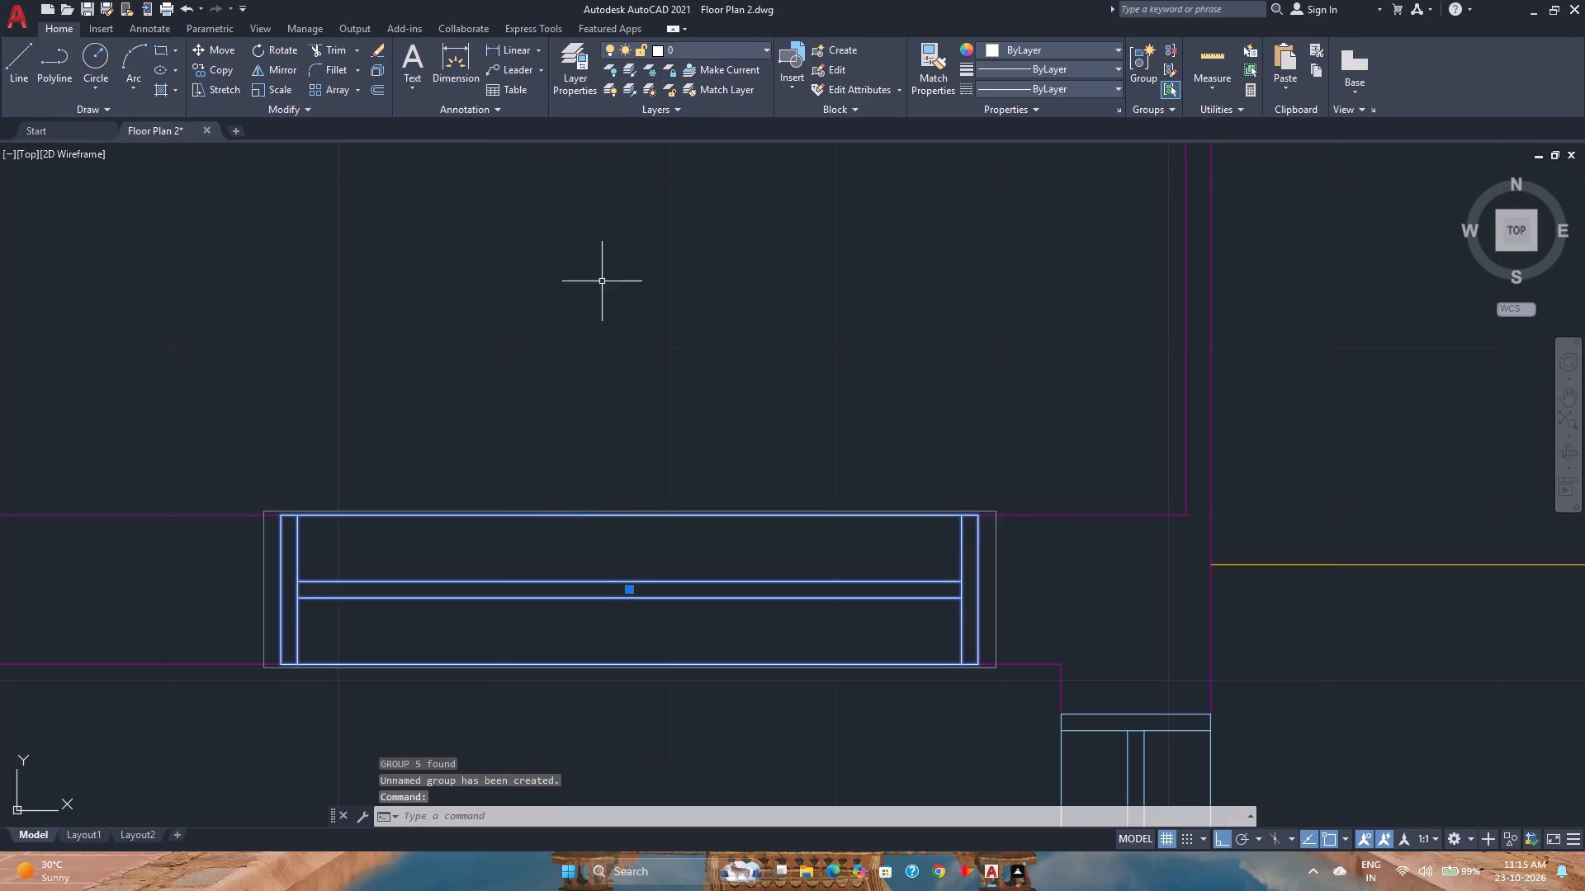
{"action": "left_click", "coordinate": [712, 47]}
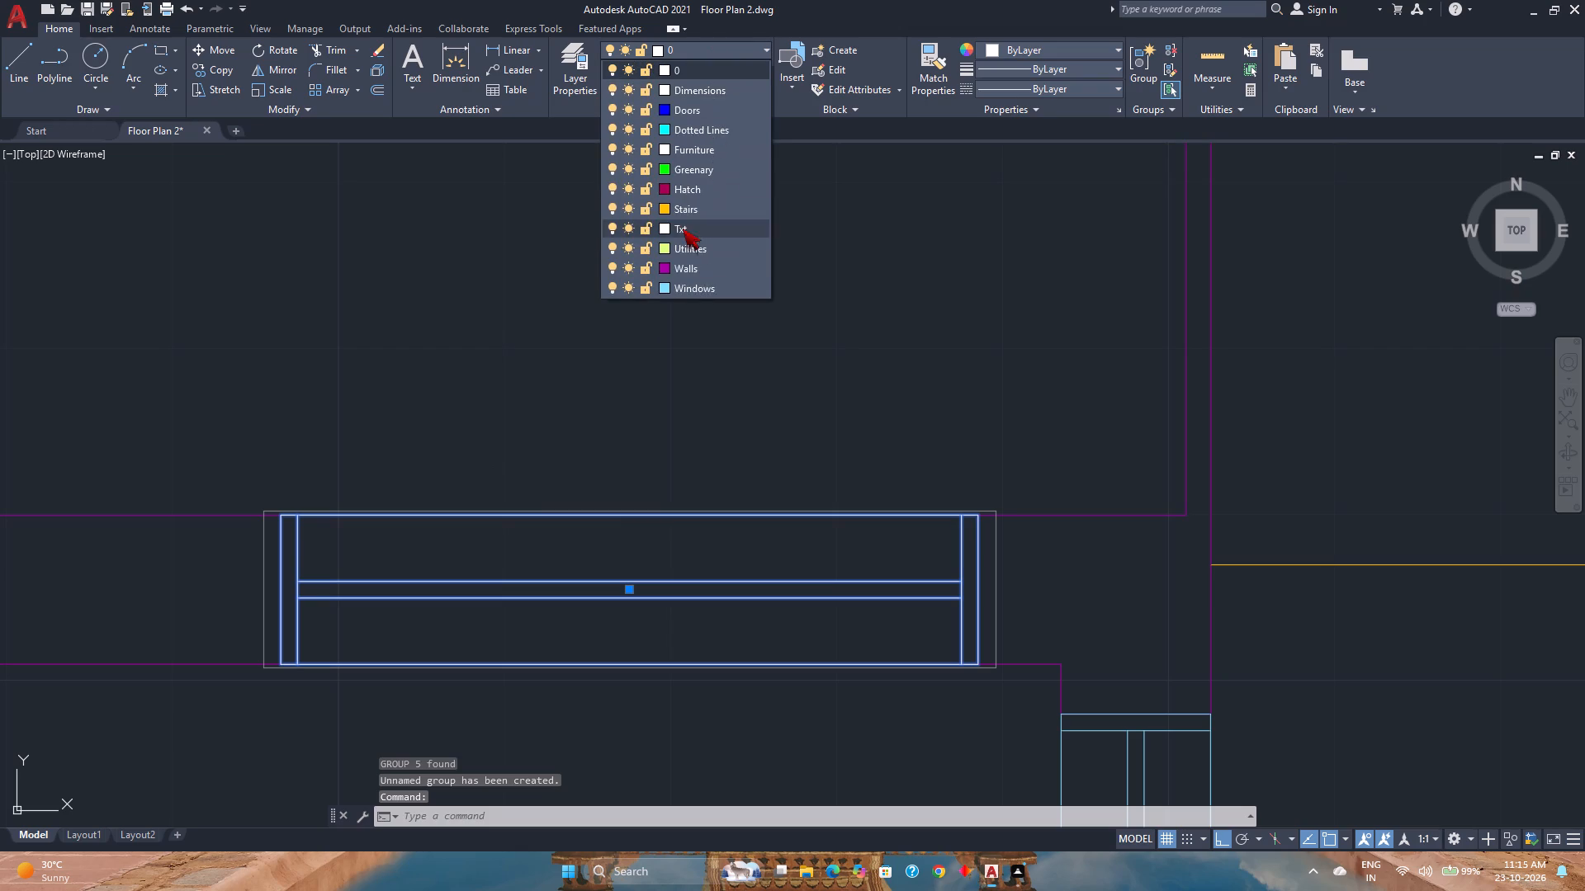
{"action": "left_click", "coordinate": [684, 285]}
{"action": "key", "text": "Escape"}
Save the drawing.
{"action": "scroll", "coordinate": [672, 282], "scroll_direction": "down", "scroll_amount": 4}
{"action": "middle_click_drag", "start_coordinate": [672, 284], "coordinate": [685, 372]}
{"action": "key", "text": "ctrl+s"}
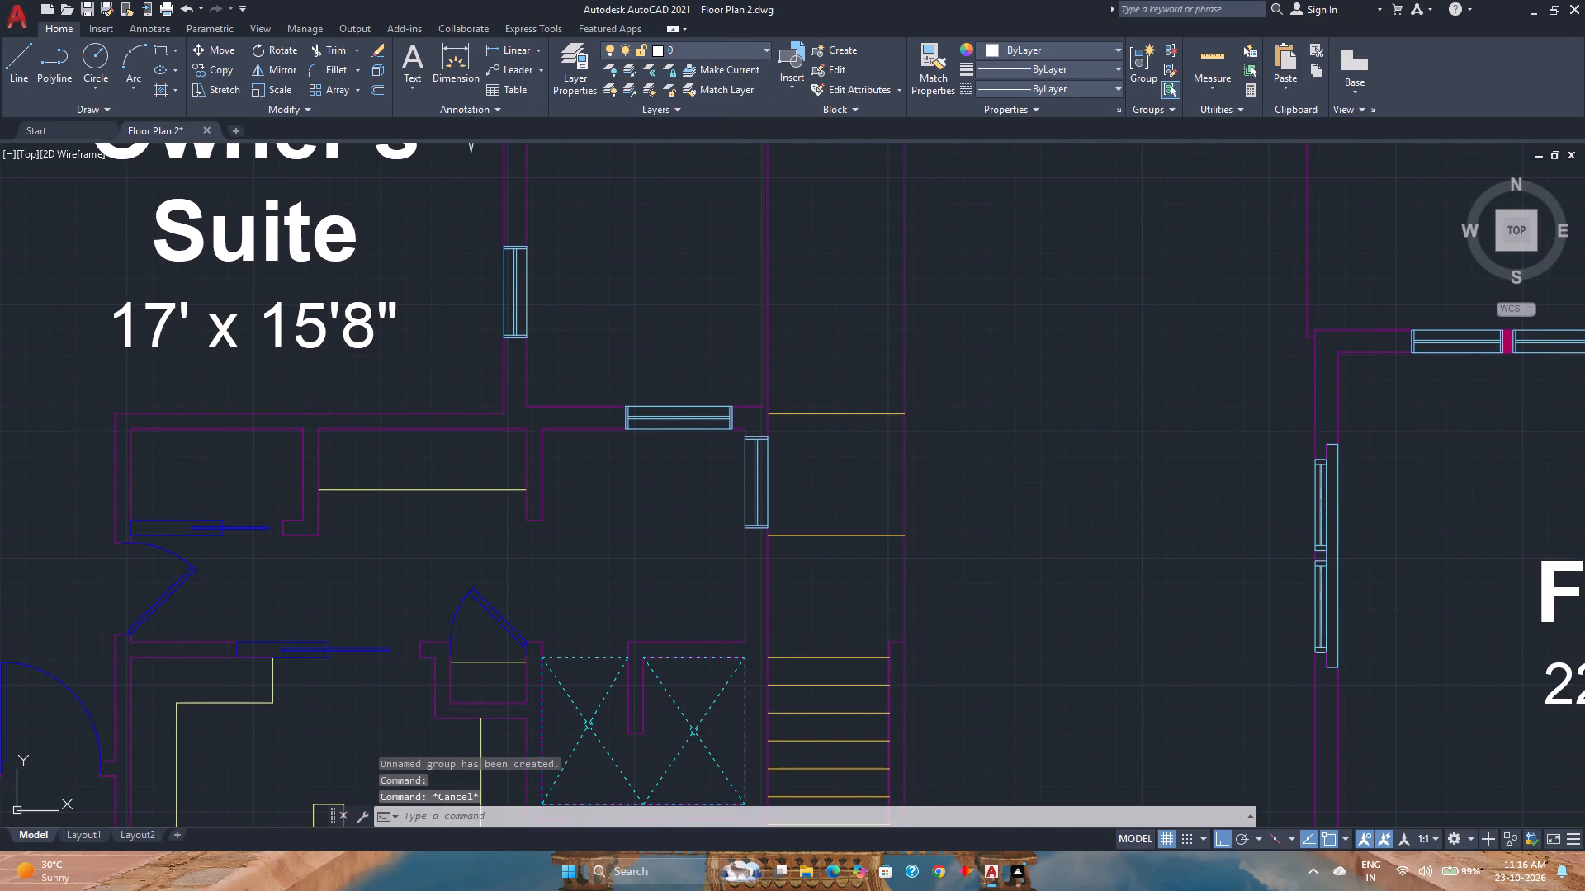
Hide the group of dashed crossed rectangles in the small room beside the stairs.
{"action": "scroll", "coordinate": [684, 366], "scroll_direction": "down", "scroll_amount": 2}
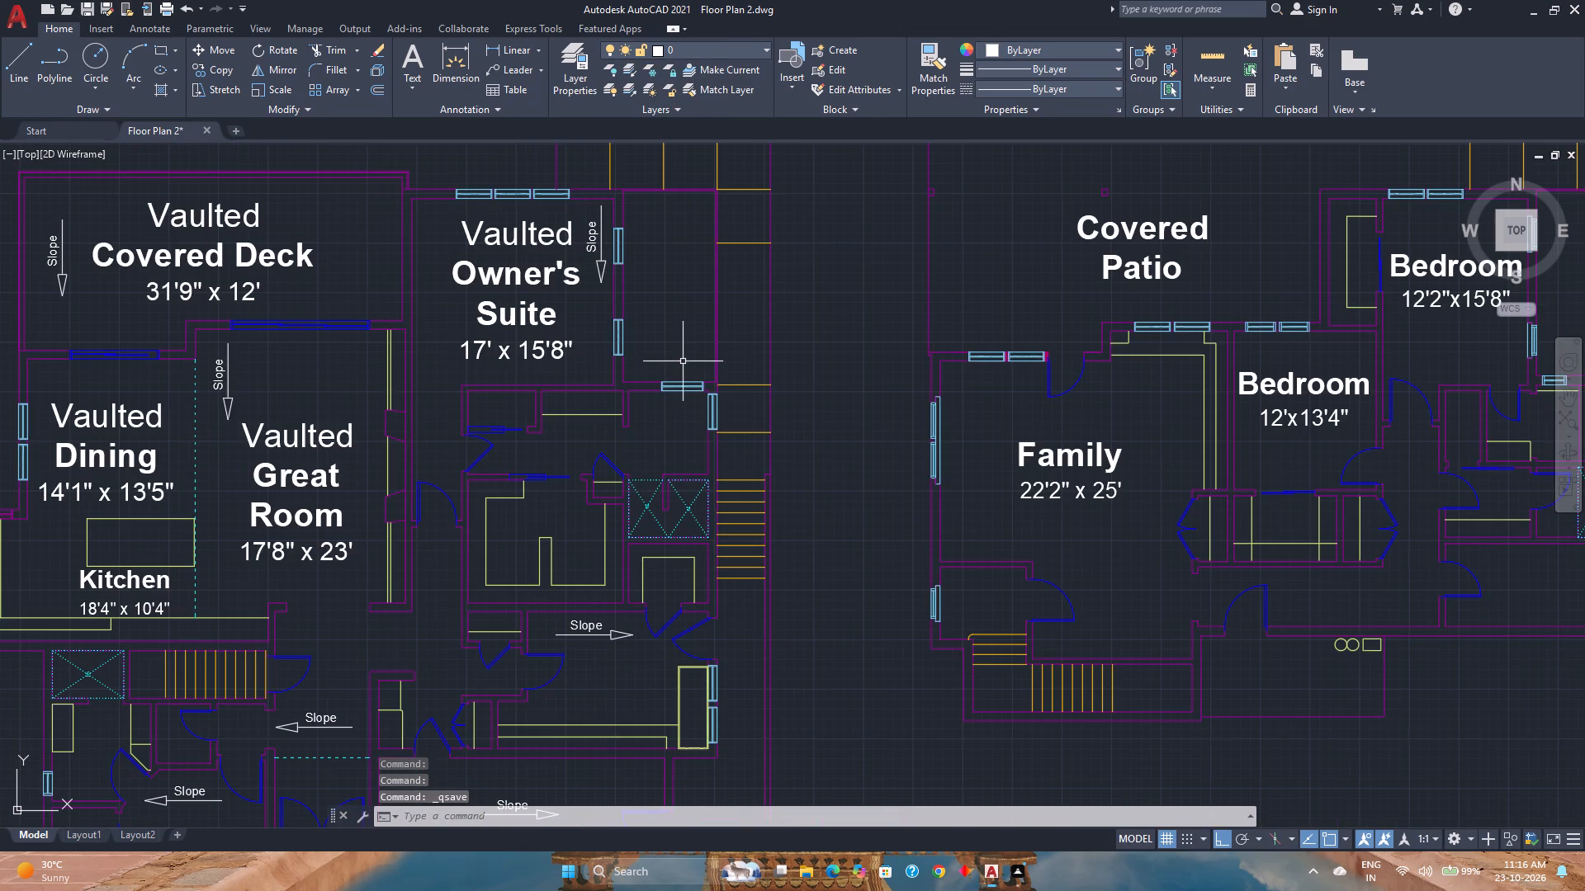
{"action": "scroll", "coordinate": [716, 506], "scroll_direction": "up", "scroll_amount": 2}
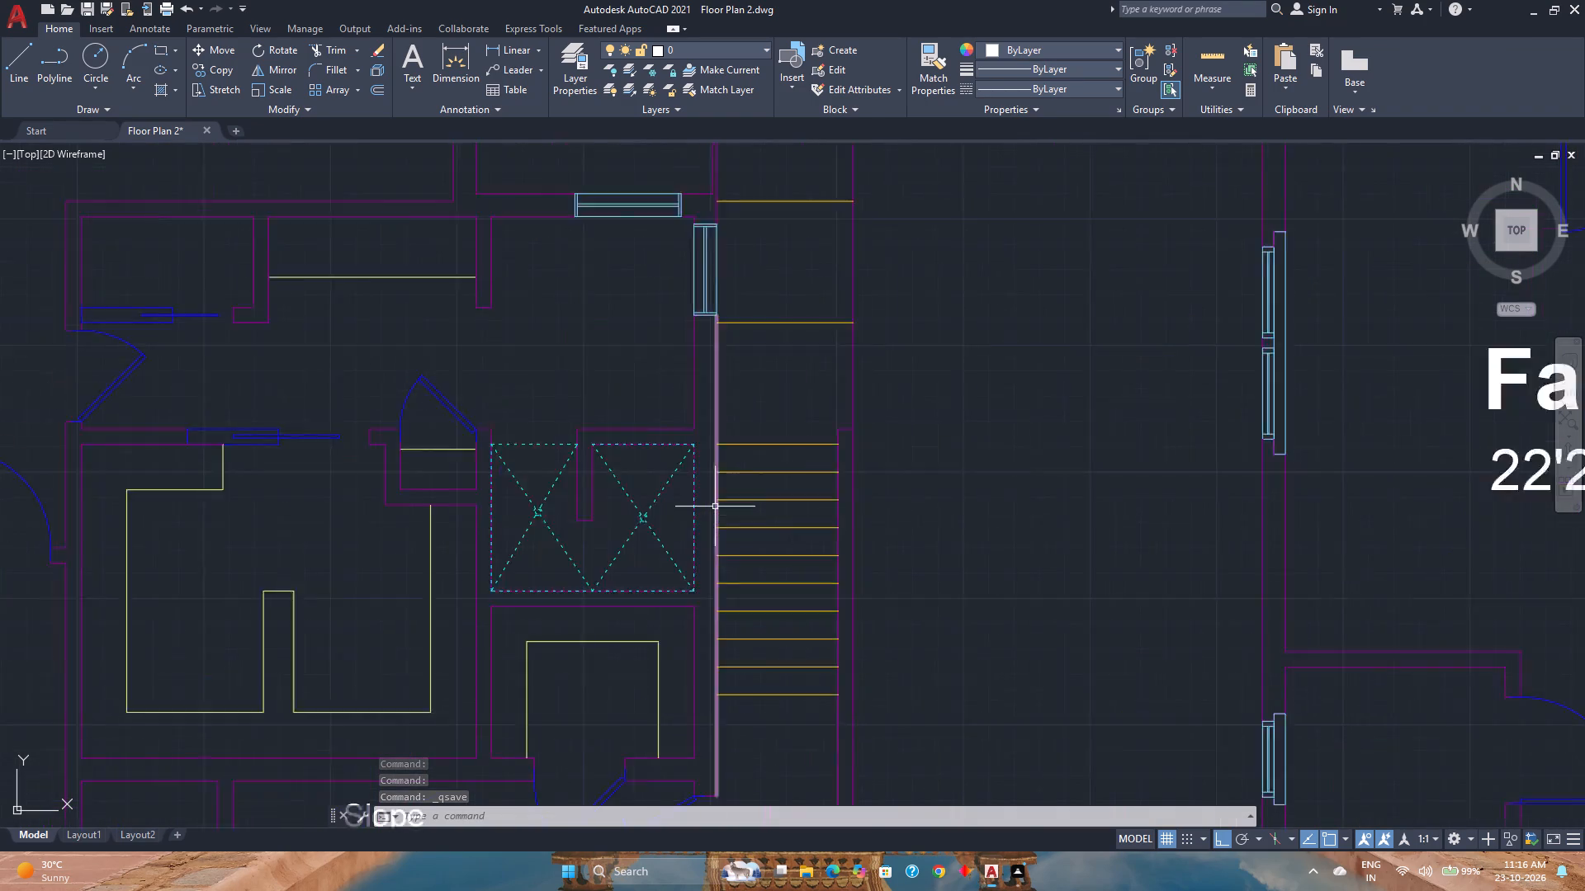
{"action": "scroll", "coordinate": [715, 507], "scroll_direction": "up", "scroll_amount": 1}
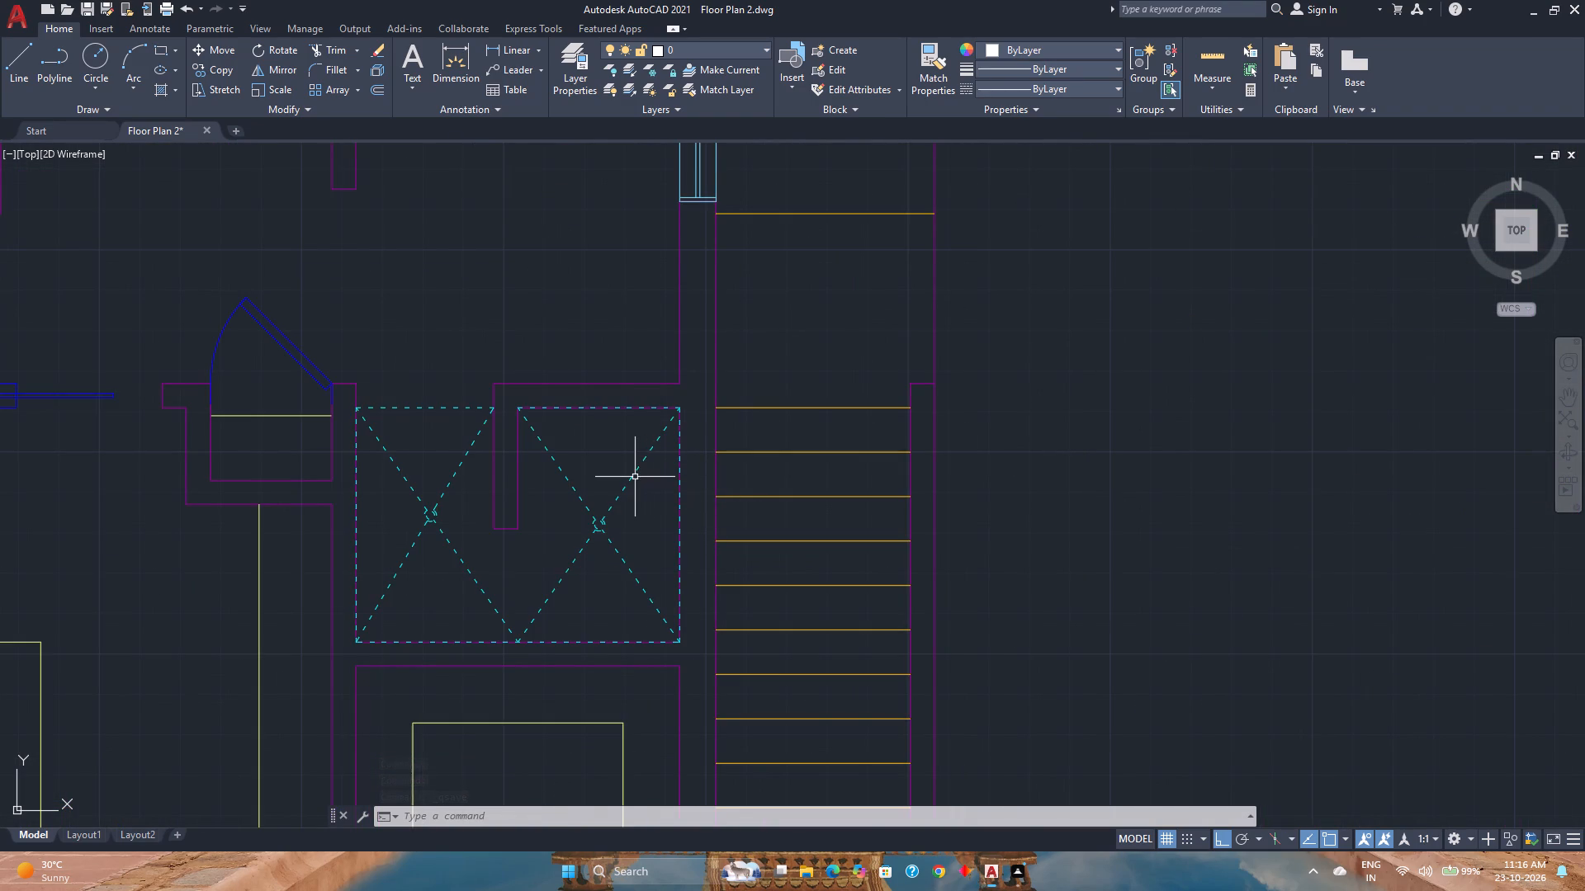
{"action": "left_click", "coordinate": [632, 475]}
{"action": "right_click", "coordinate": [632, 475]}
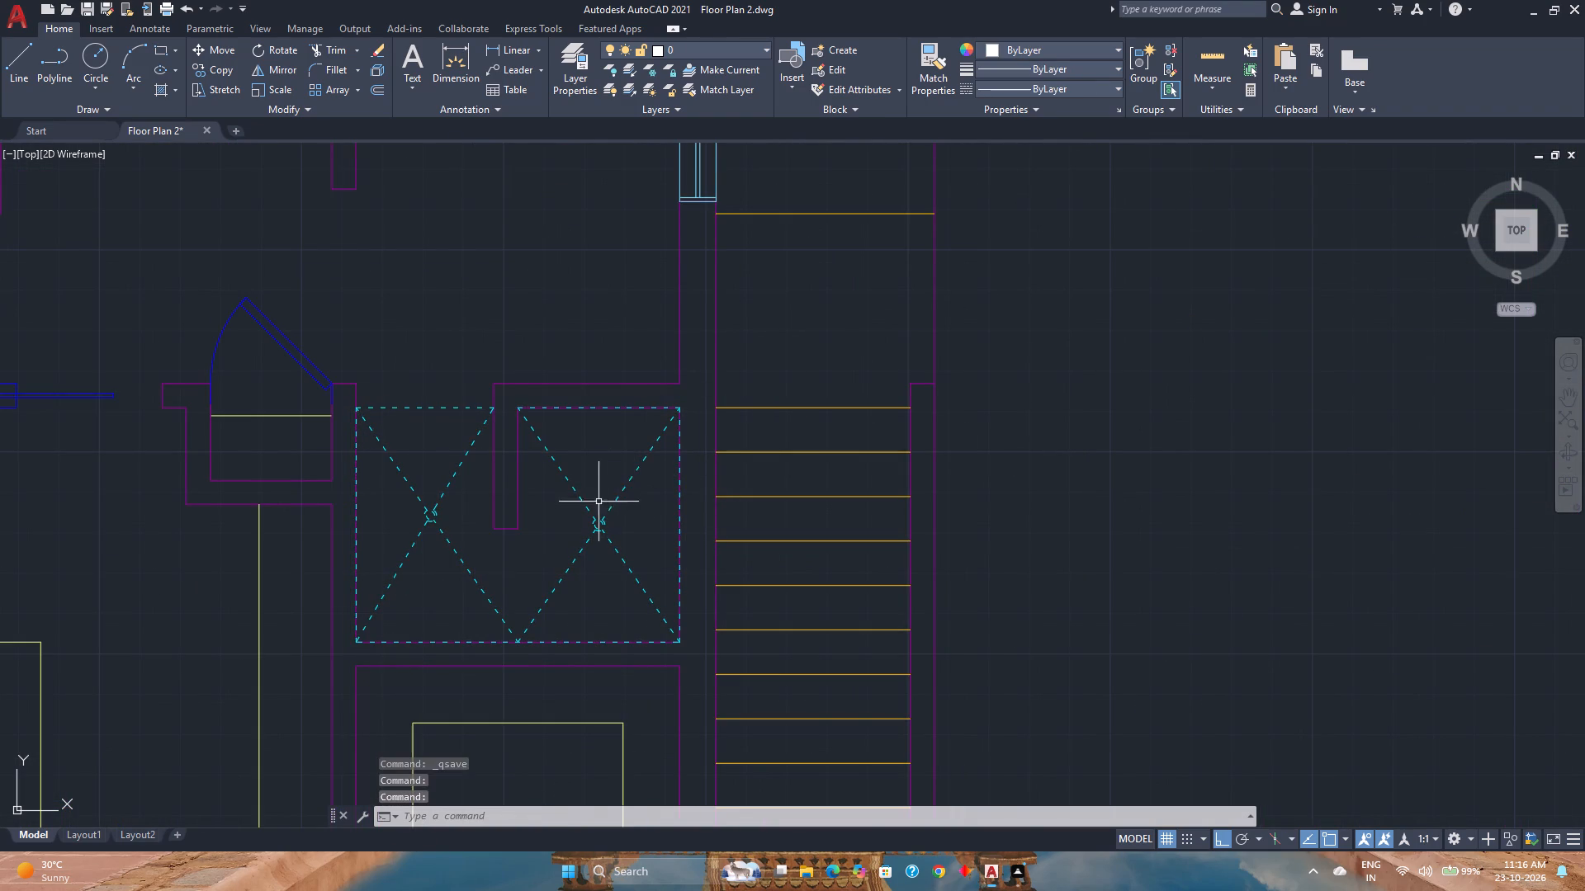
{"action": "left_click", "coordinate": [595, 518]}
{"action": "right_click", "coordinate": [595, 518]}
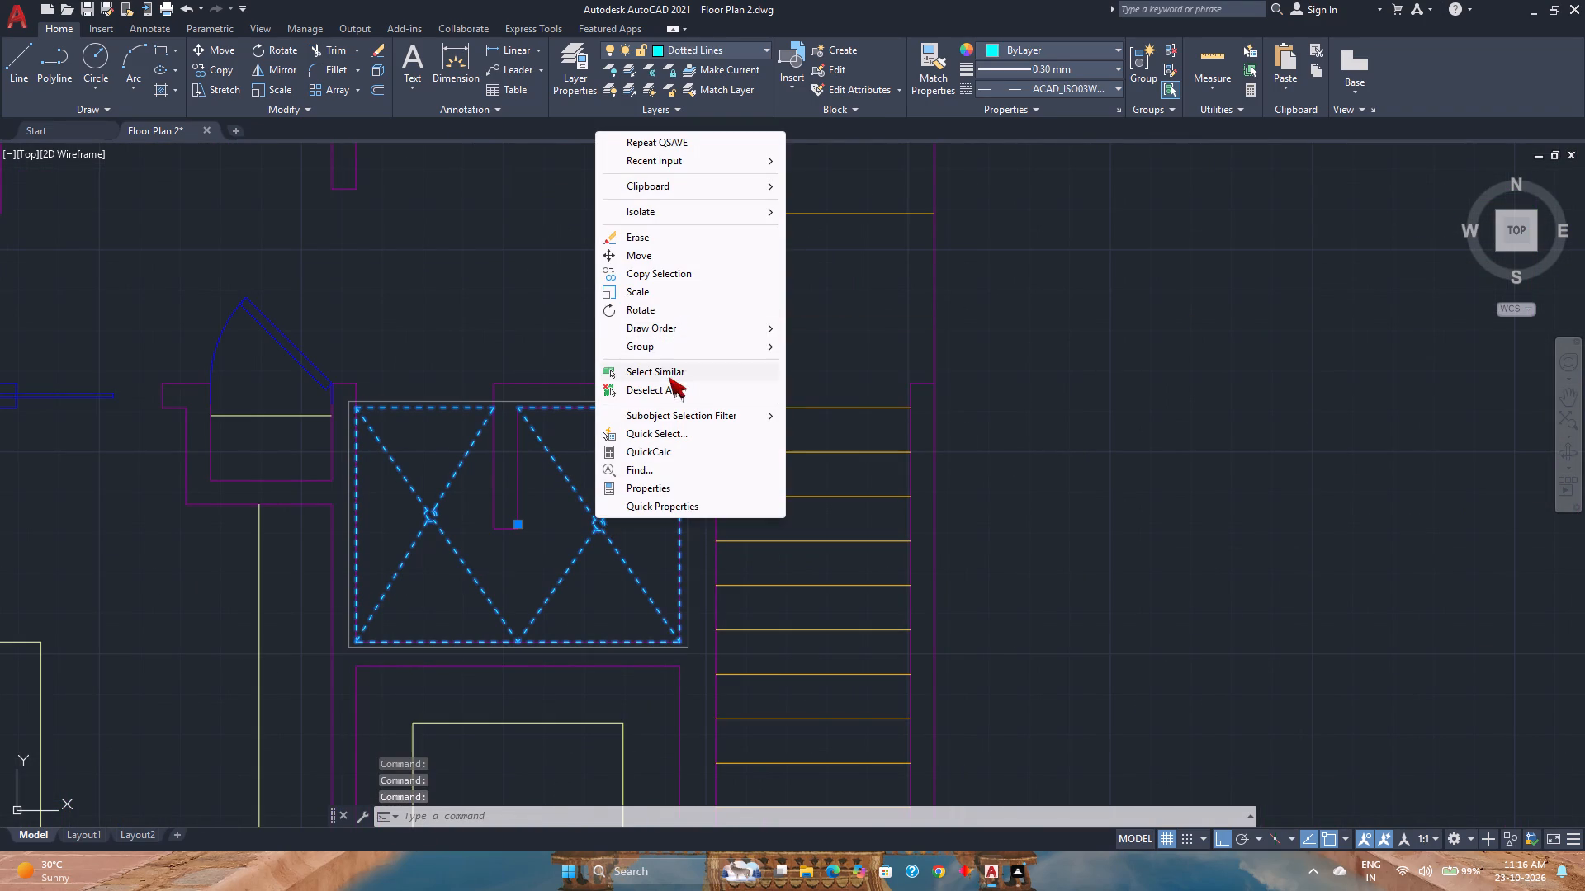
{"action": "left_click", "coordinate": [861, 226]}
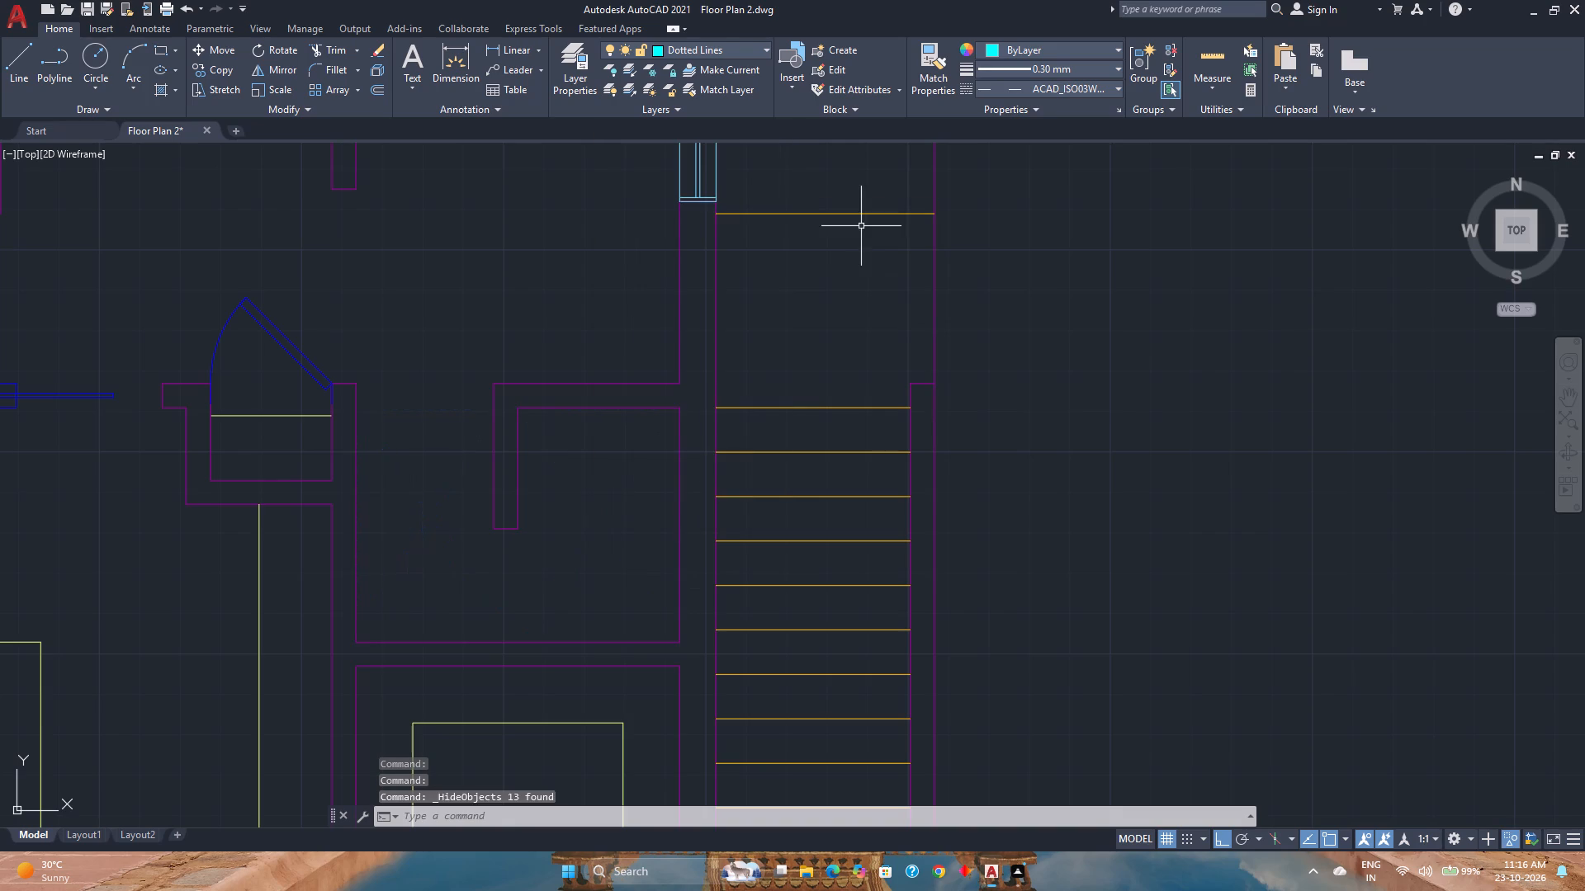
Make the Walls layer current and draw a line across the wall between the small room and stairs, from the room-side line's midpoint.
{"action": "scroll", "coordinate": [594, 483], "scroll_direction": "down", "scroll_amount": 1}
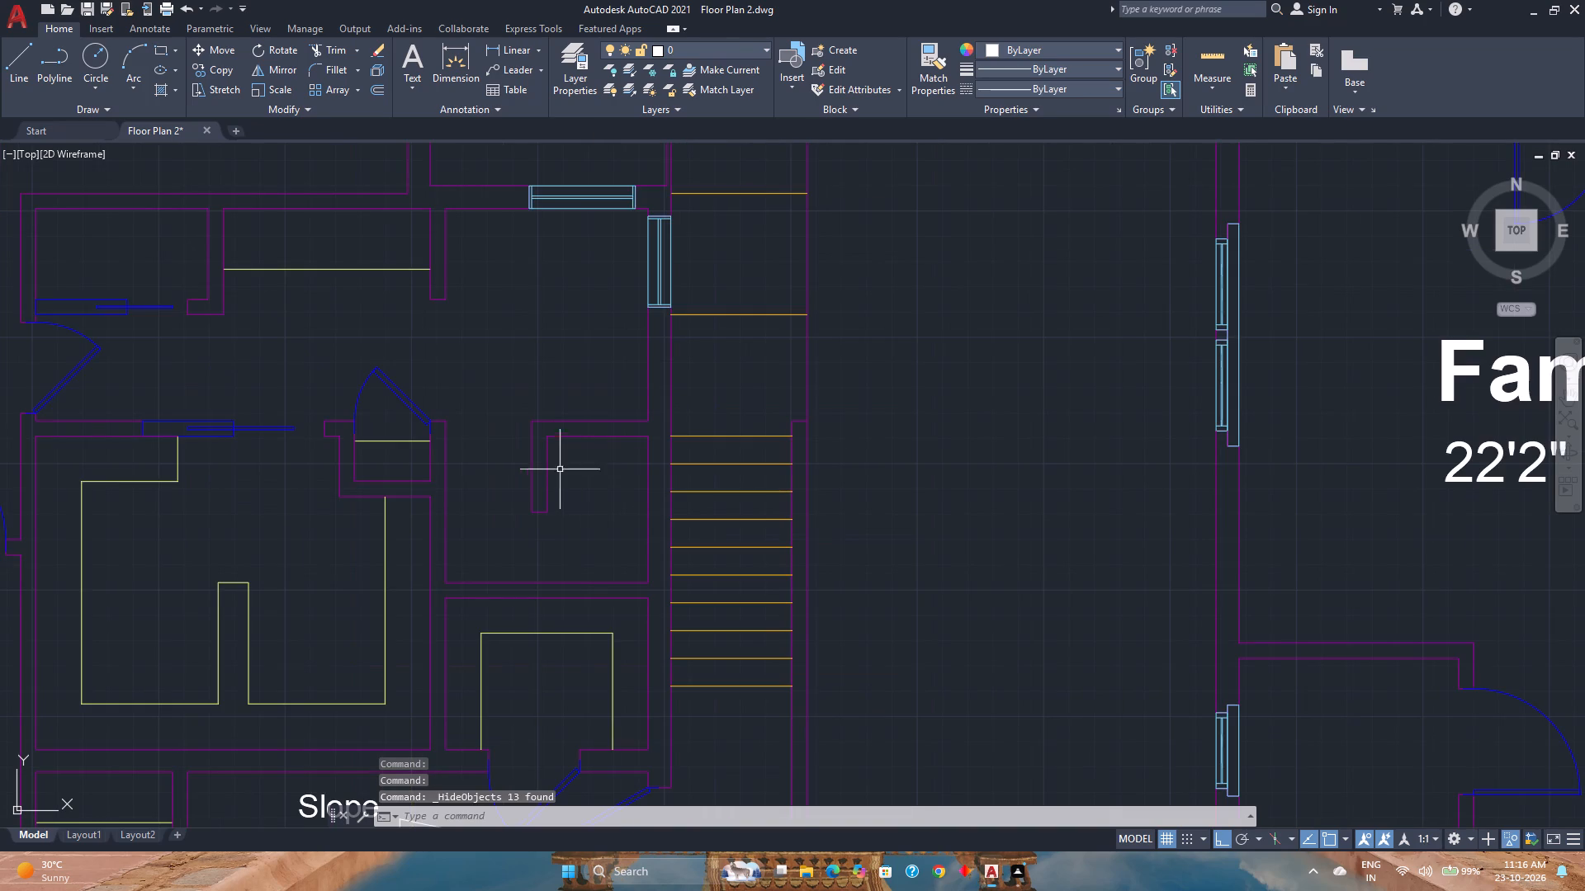
{"action": "left_click", "coordinate": [25, 56]}
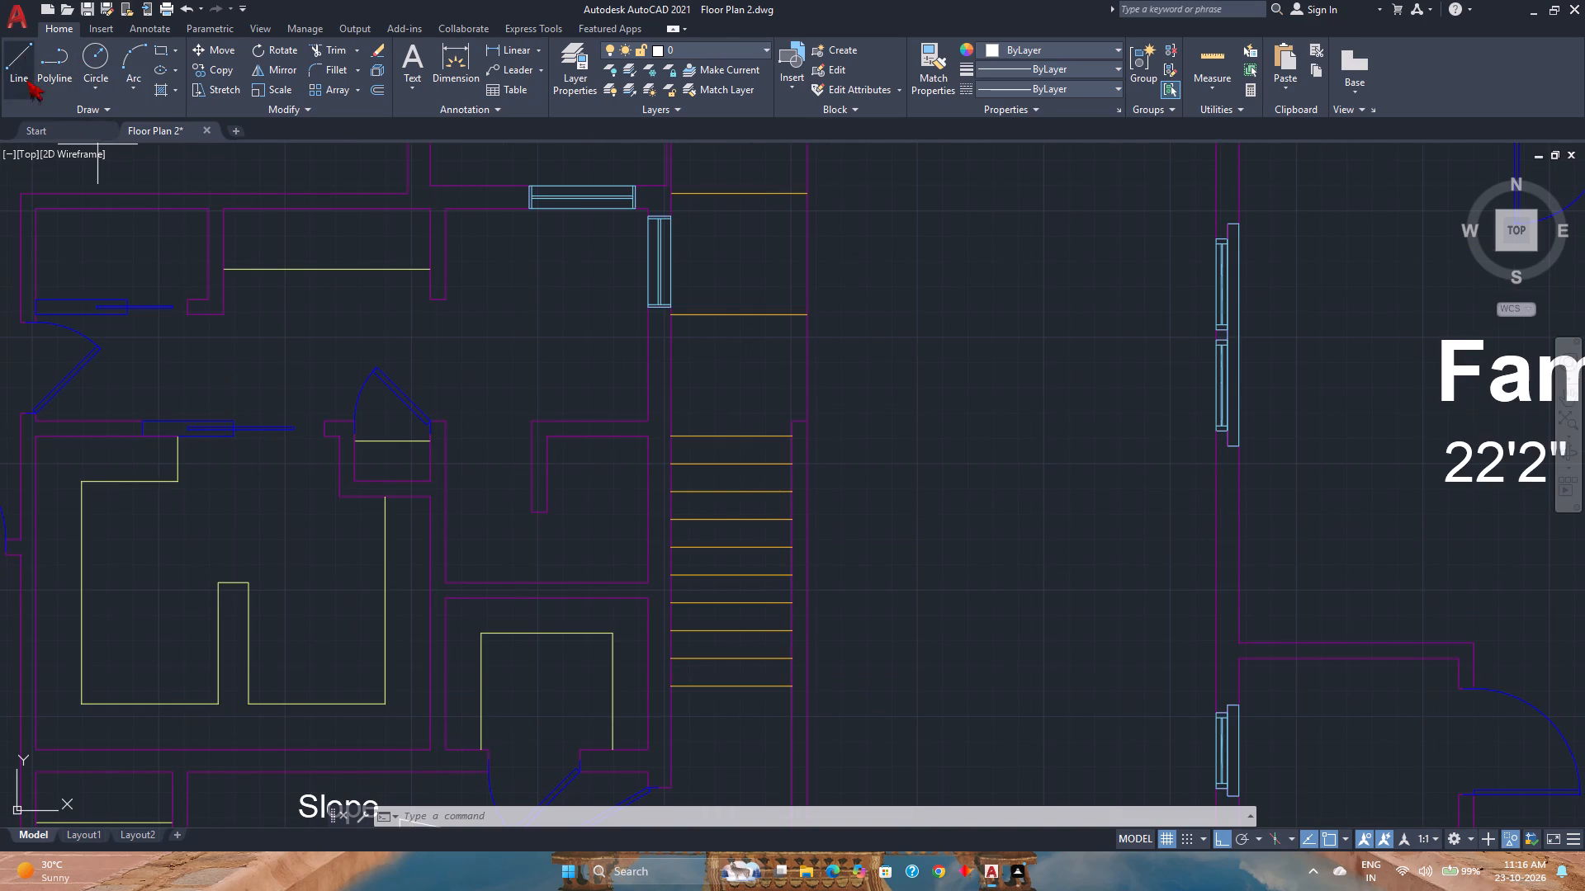
{"action": "left_click", "coordinate": [706, 41]}
{"action": "left_click", "coordinate": [675, 268]}
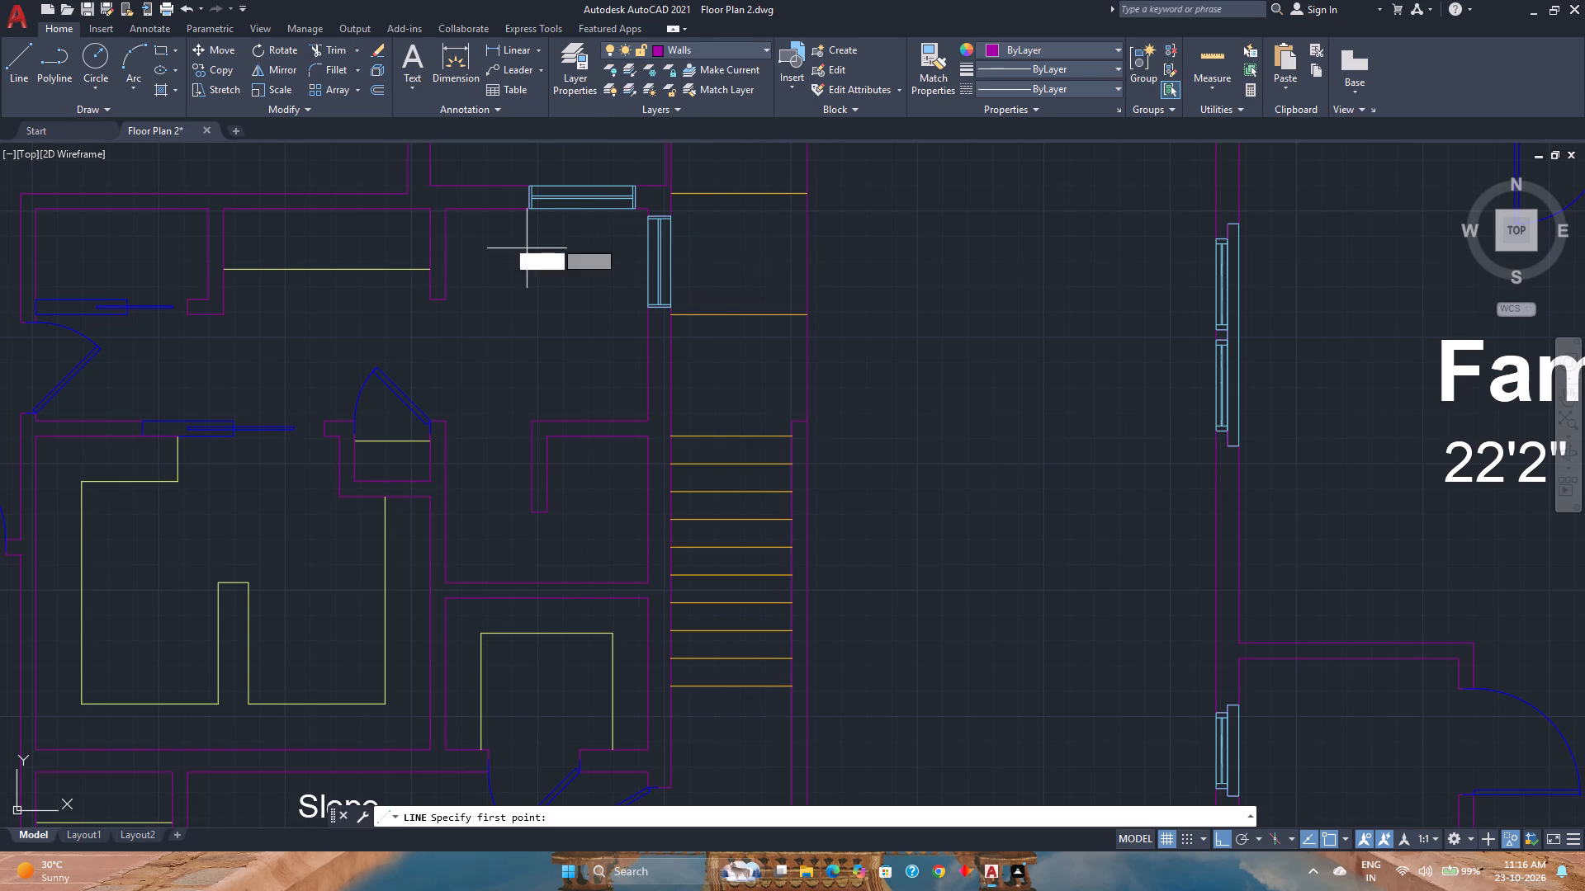
{"action": "left_click", "coordinate": [646, 504]}
{"action": "scroll", "coordinate": [669, 508], "scroll_direction": "up", "scroll_amount": 2}
{"action": "left_click", "coordinate": [669, 508]}
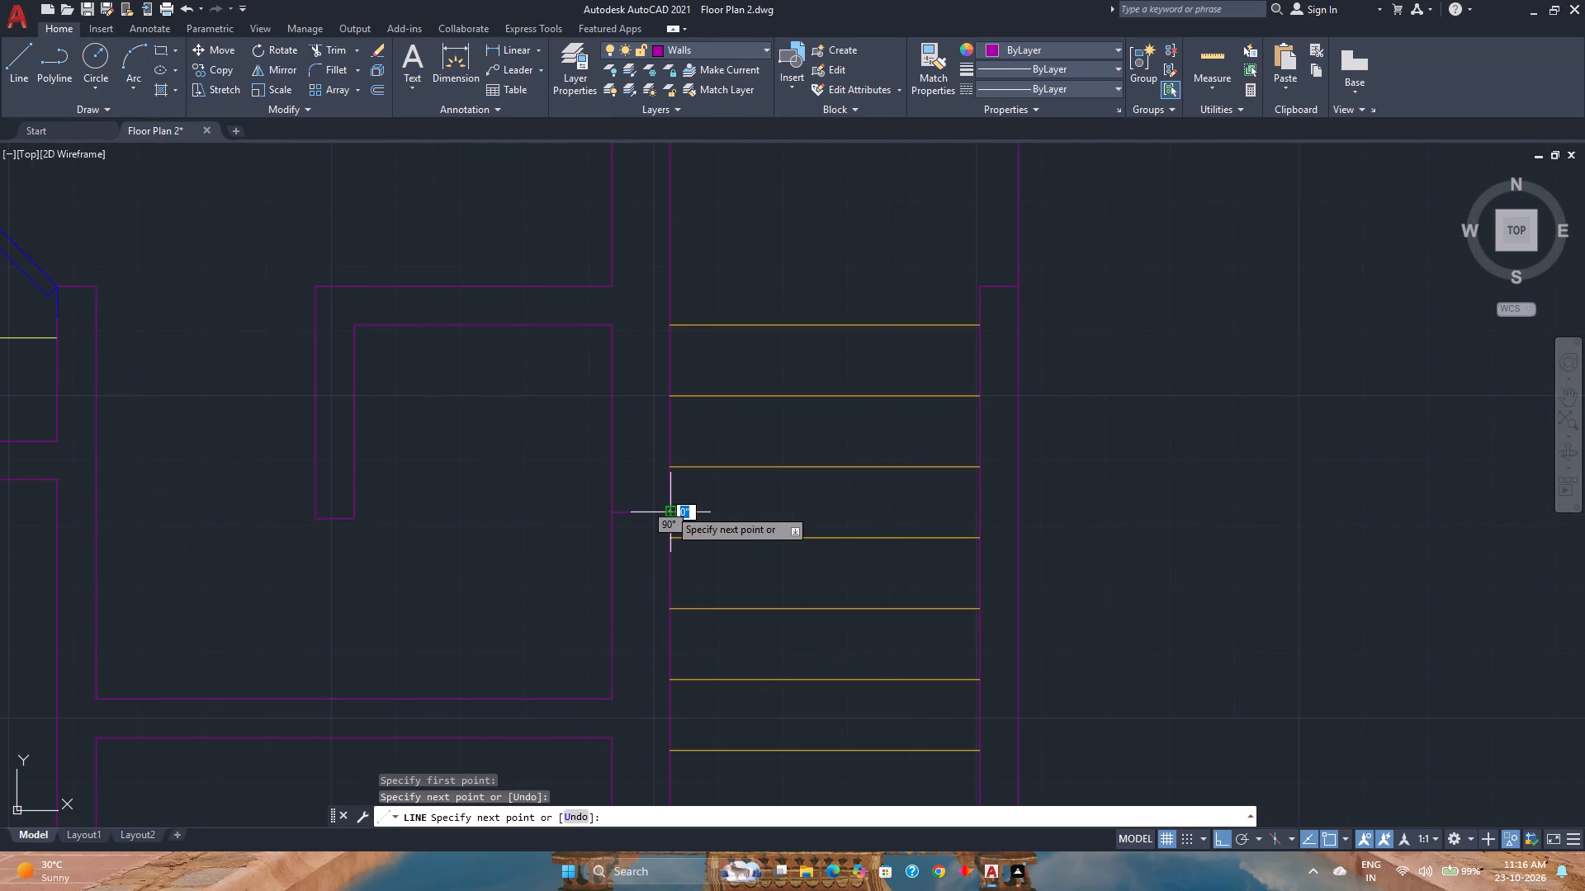
{"action": "key", "text": "Escape"}
Offset the line across the wall between the small room and stairs by 1'6" to both sides.
{"action": "key", "text": "o"}
{"action": "key", "text": "Return"}
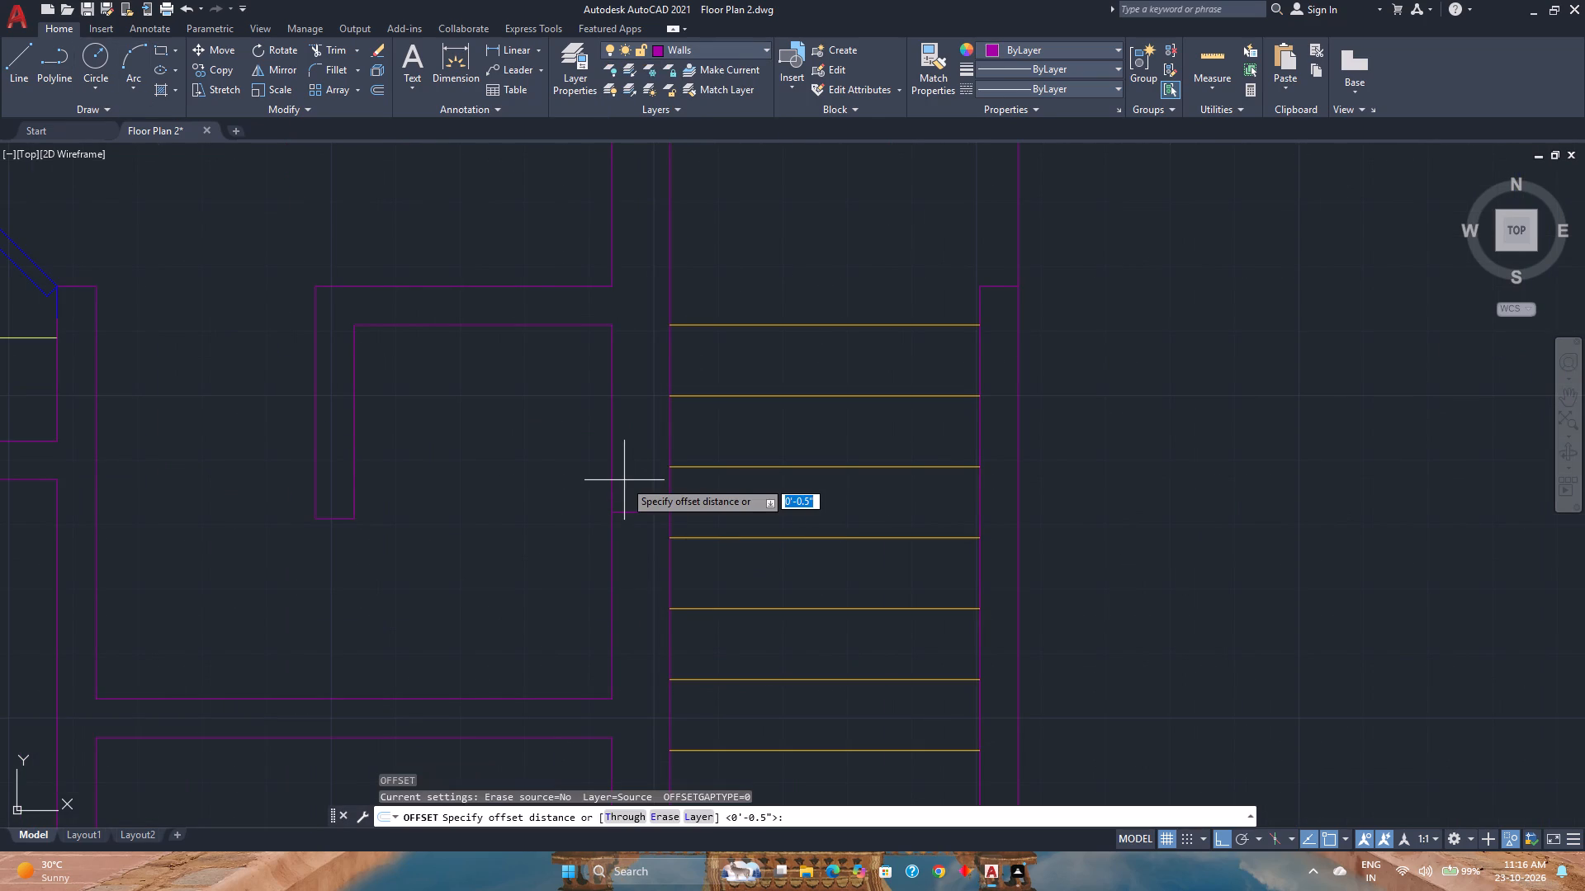
{"action": "type", "text": "1'"}
{"action": "key", "text": "6"}
{"action": "key", "text": "shift+quotedbl"}
{"action": "key", "text": "Return"}
{"action": "left_click", "coordinate": [638, 512]}
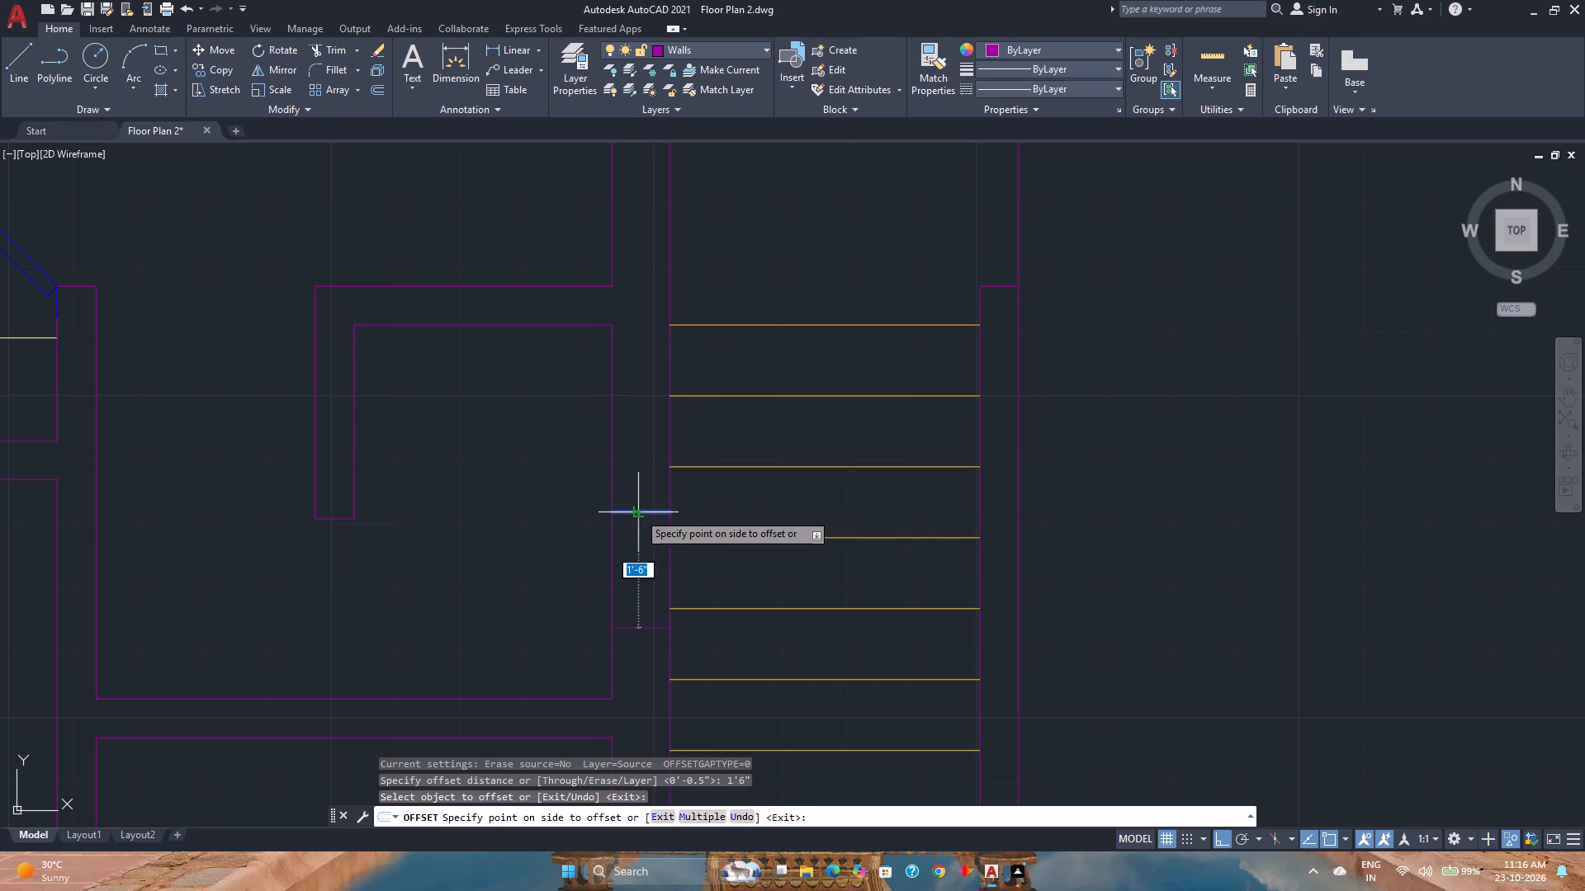
{"action": "left_click", "coordinate": [638, 458]}
{"action": "left_click", "coordinate": [637, 511]}
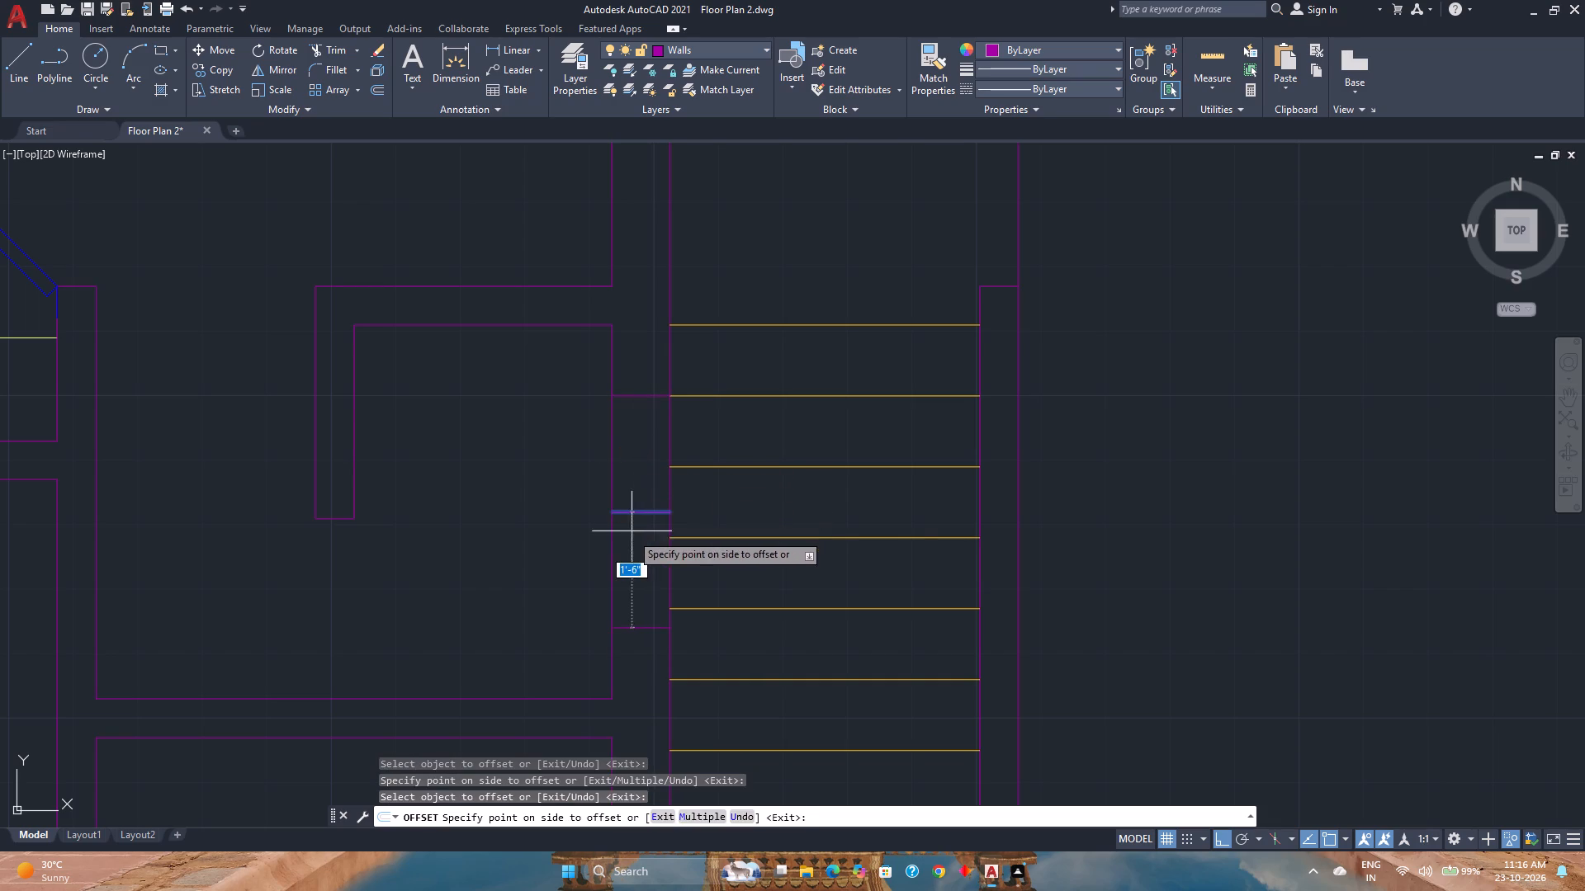
{"action": "left_click", "coordinate": [631, 552]}
{"action": "key", "text": "Escape"}
Erase the original middle line between the two offset lines.
{"action": "left_click", "coordinate": [647, 534]}
{"action": "left_click", "coordinate": [631, 488]}
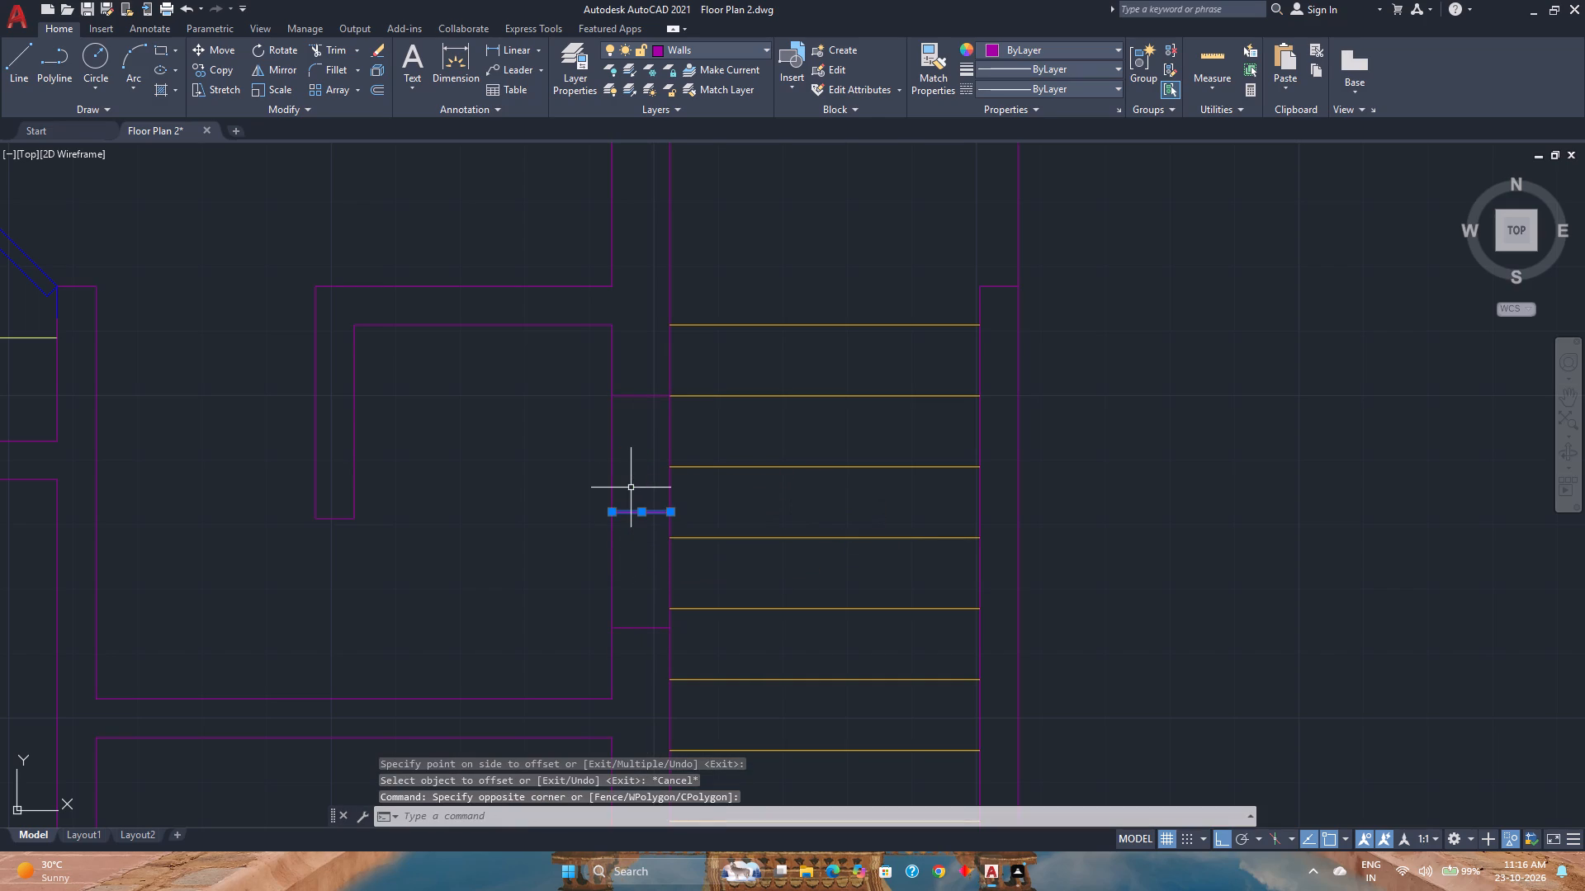
{"action": "key", "text": "Delete"}
Trim both wall faces between the two offset lines to open the wall beside the stairs.
{"action": "type", "text": "tr"}
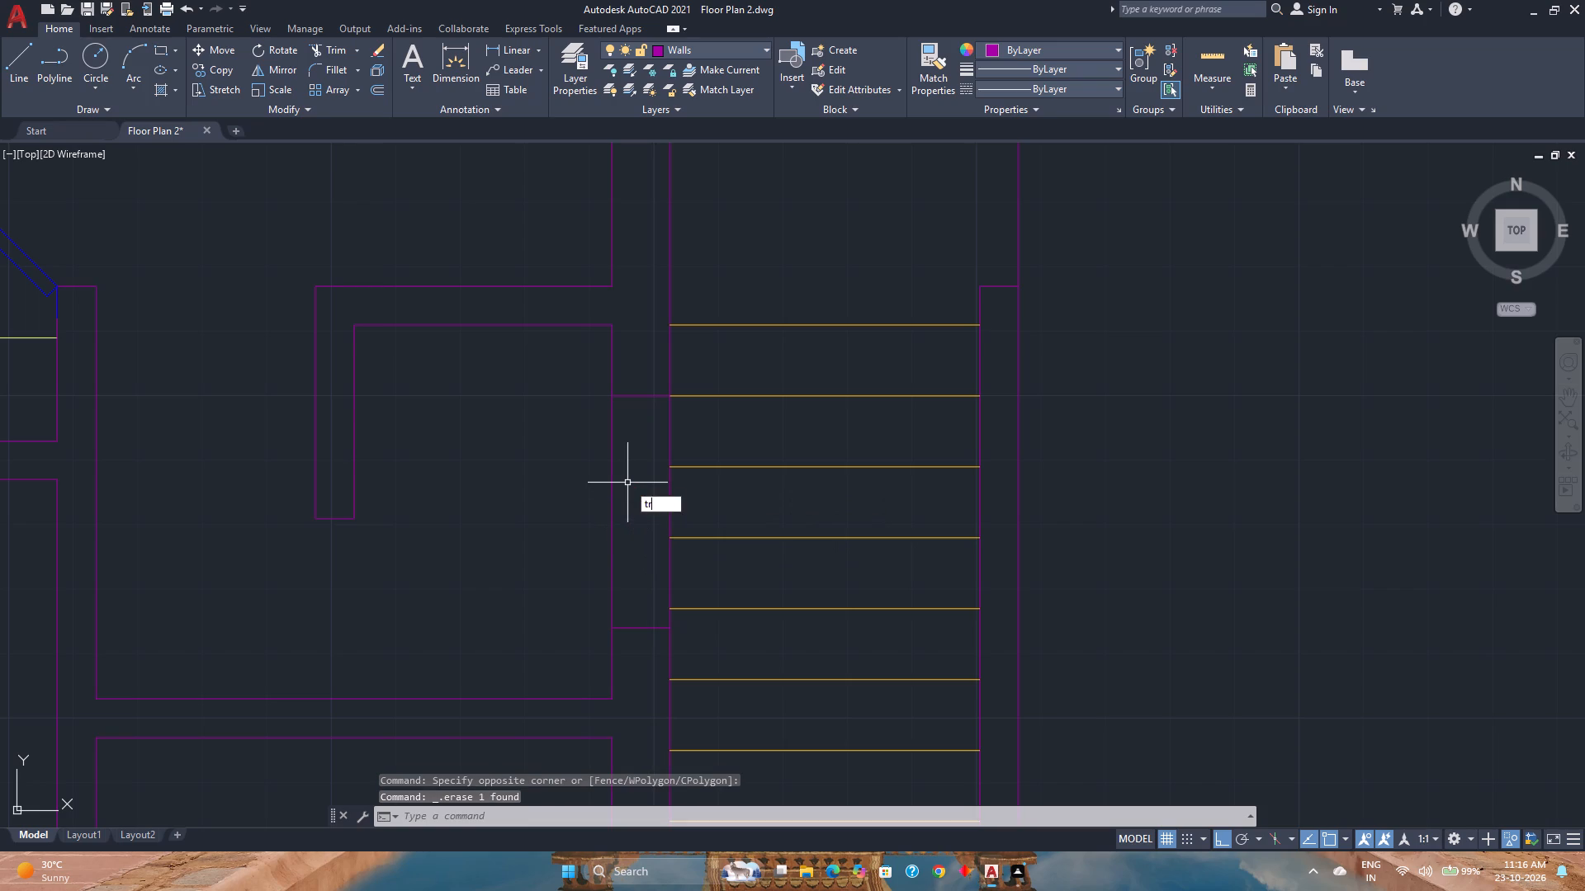
{"action": "key", "text": "Return"}
{"action": "left_click", "coordinate": [600, 498]}
{"action": "left_click", "coordinate": [696, 494]}
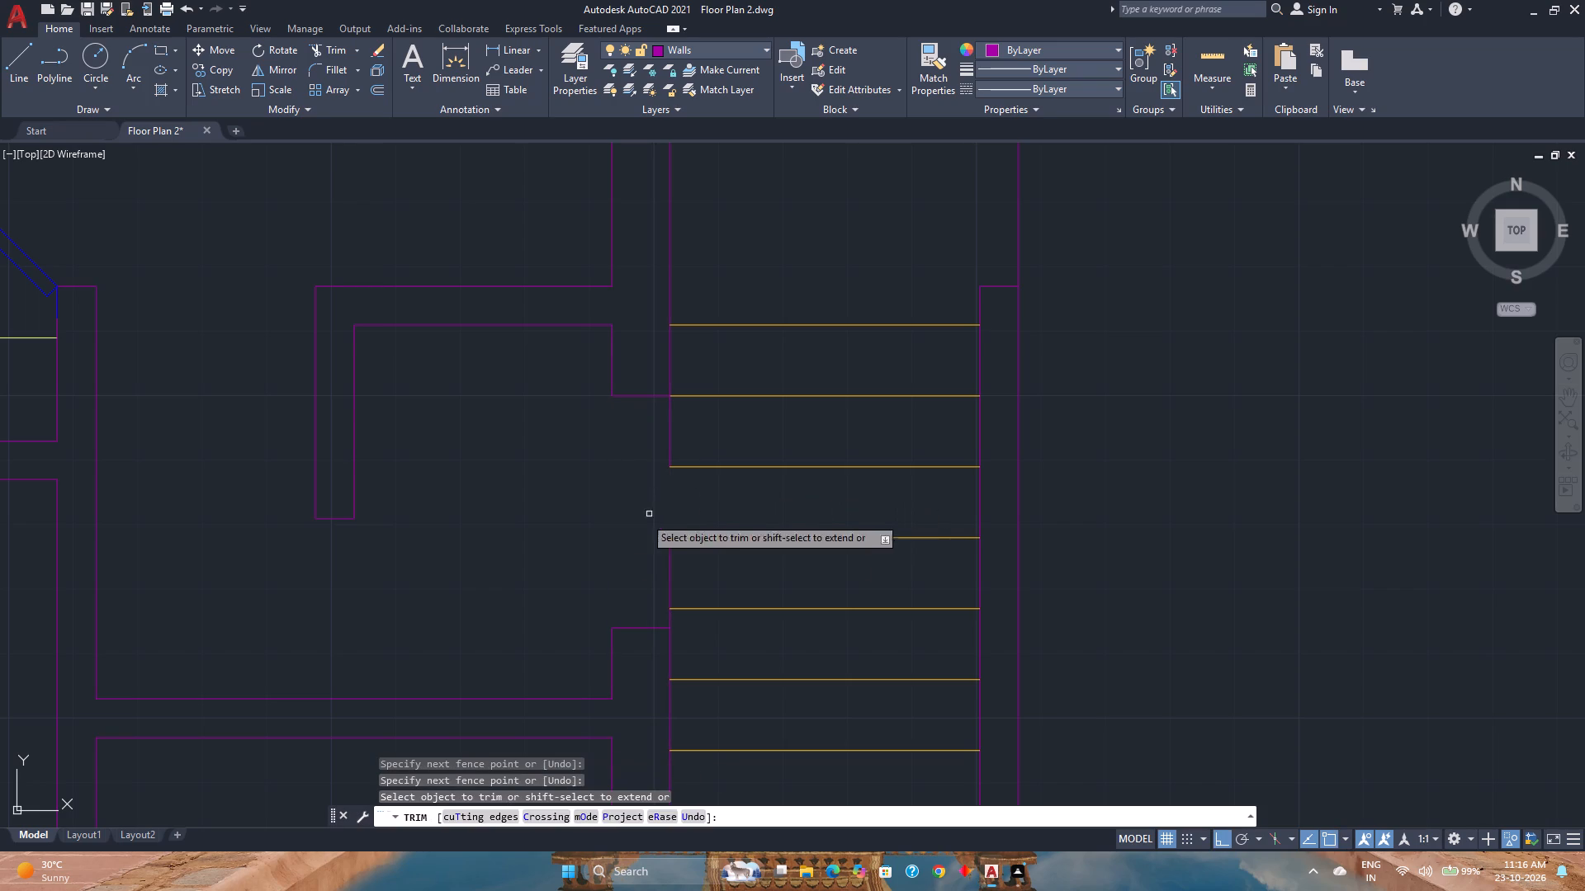
{"action": "left_click", "coordinate": [680, 563]}
{"action": "left_click", "coordinate": [650, 563]}
{"action": "left_click", "coordinate": [696, 426]}
{"action": "left_click", "coordinate": [625, 432]}
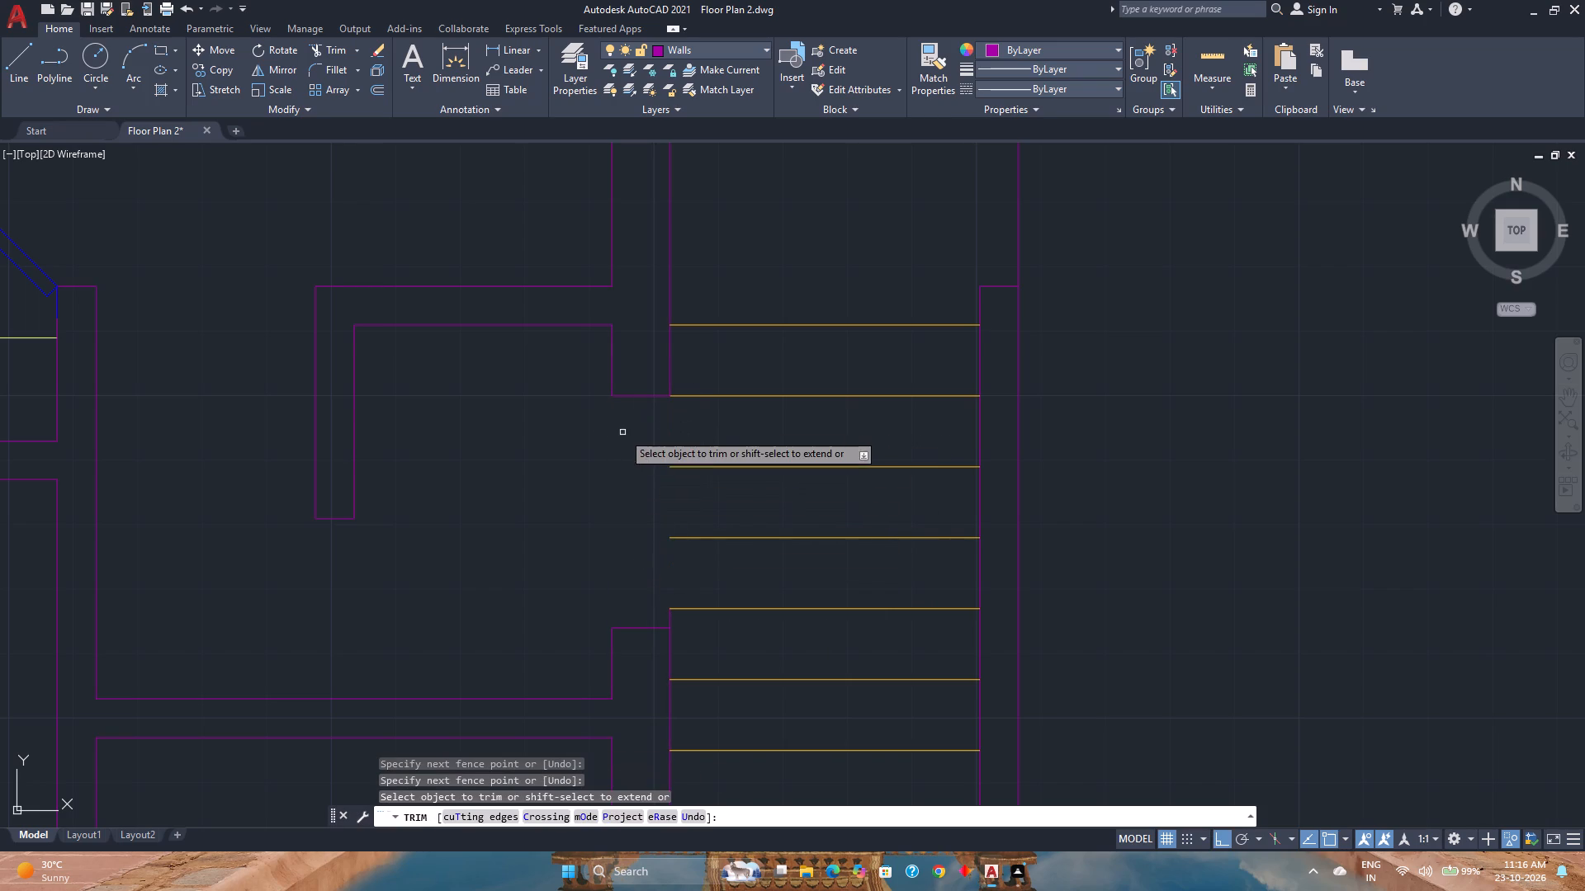
{"action": "key", "text": "Escape"}
Trim the leftover stair-side wall stub above the new opening's south jamb.
{"action": "scroll", "coordinate": [633, 480], "scroll_direction": "down", "scroll_amount": 1}
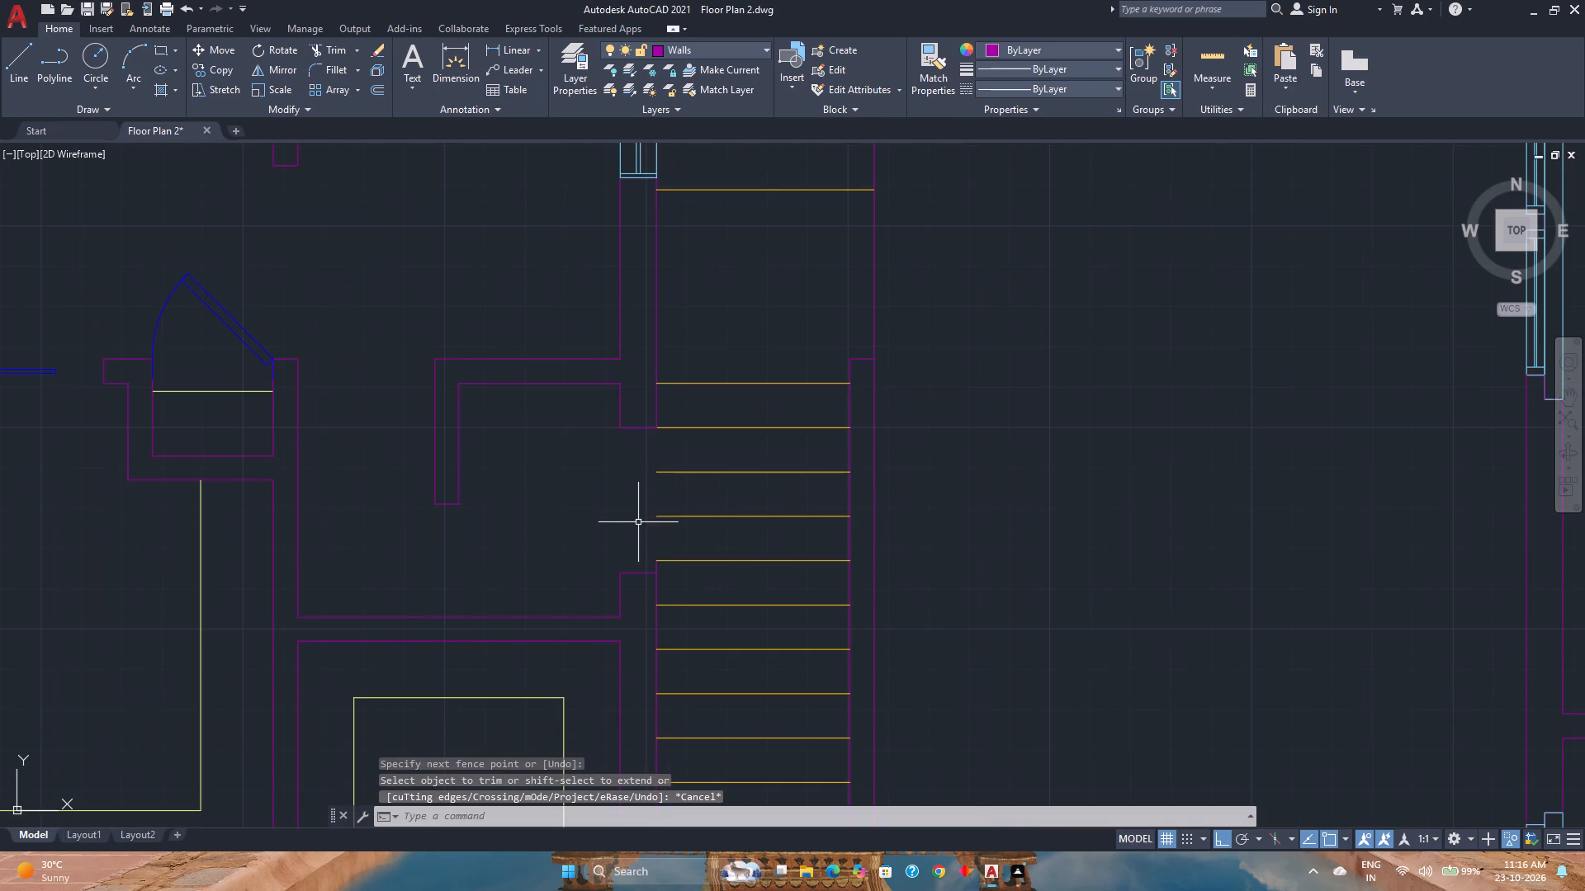
{"action": "key", "text": "space"}
{"action": "scroll", "coordinate": [642, 548], "scroll_direction": "up", "scroll_amount": 4}
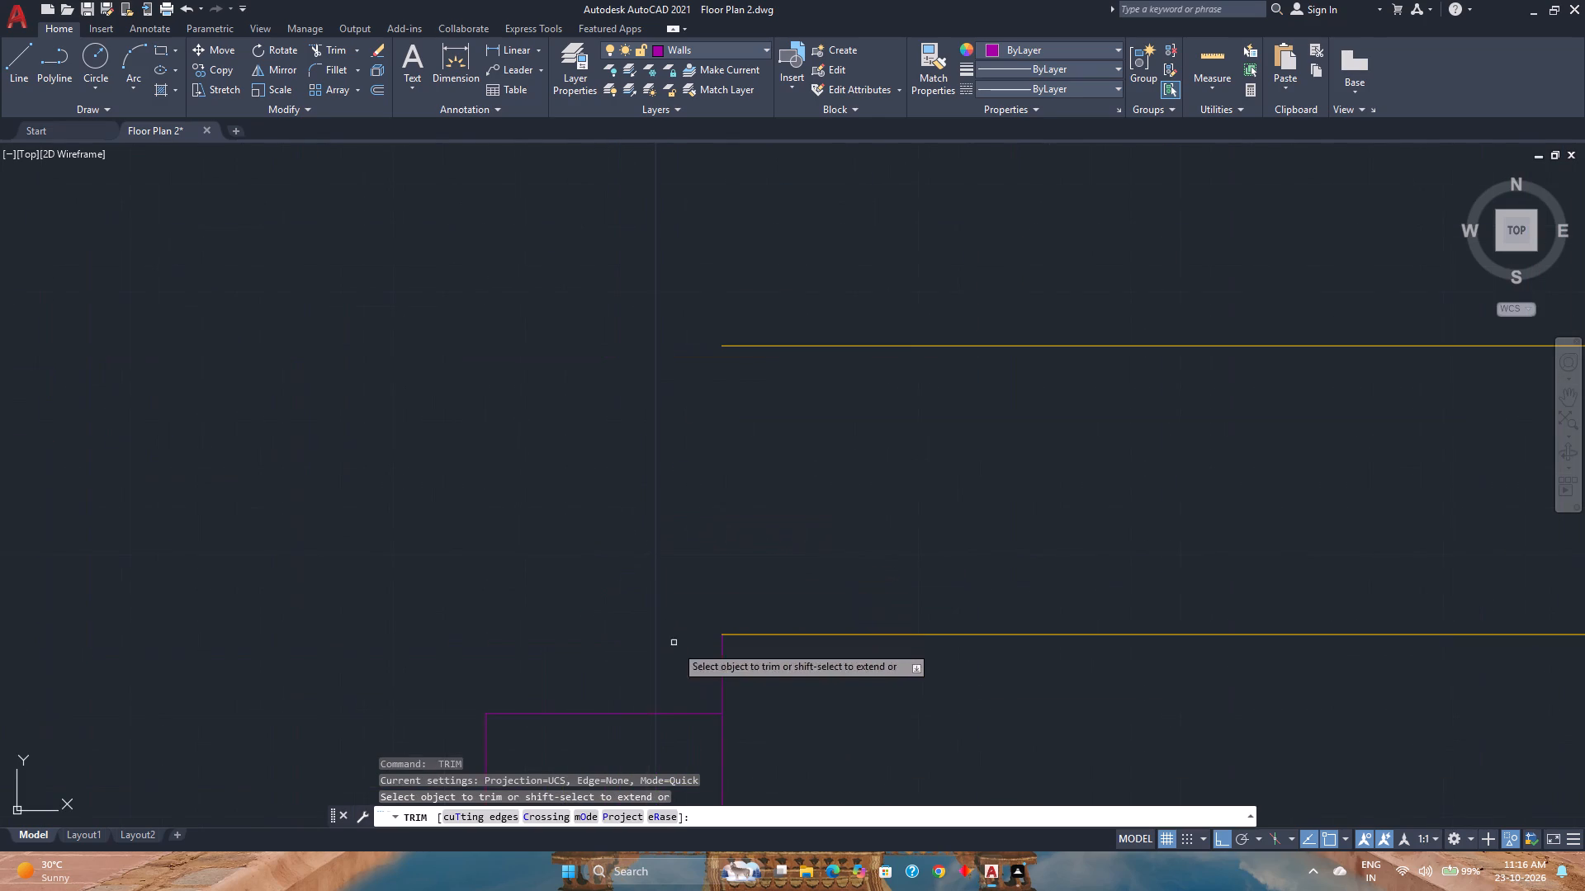
{"action": "left_click", "coordinate": [690, 691]}
{"action": "left_click", "coordinate": [767, 681]}
{"action": "scroll", "coordinate": [632, 515], "scroll_direction": "down", "scroll_amount": 4}
{"action": "scroll", "coordinate": [634, 357], "scroll_direction": "up", "scroll_amount": 4}
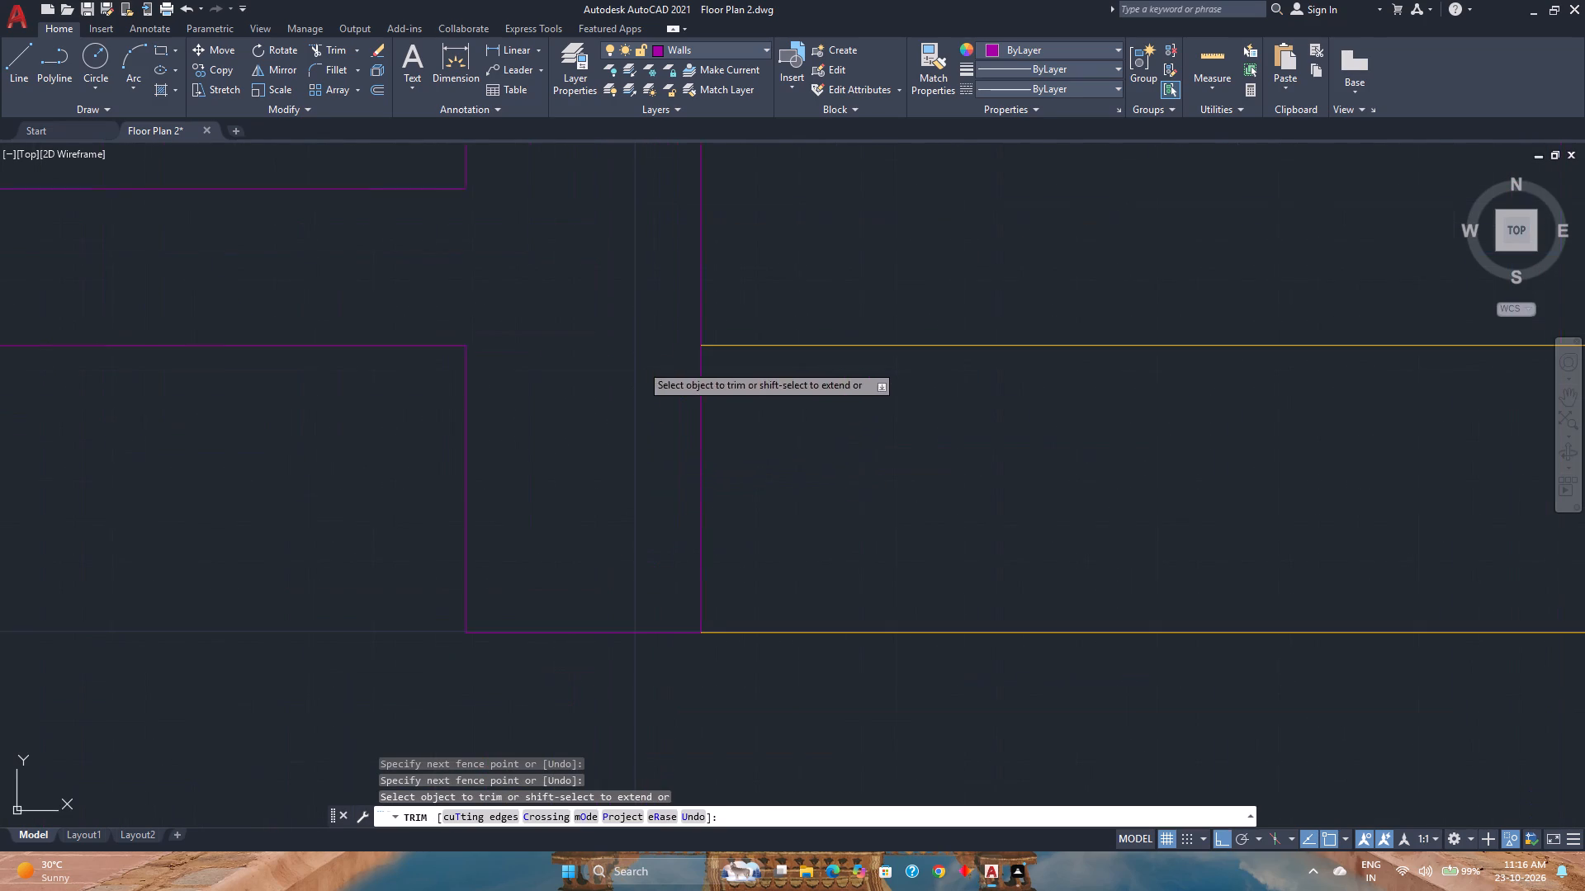
{"action": "scroll", "coordinate": [708, 625], "scroll_direction": "up", "scroll_amount": 3}
{"action": "key", "text": "Escape"}
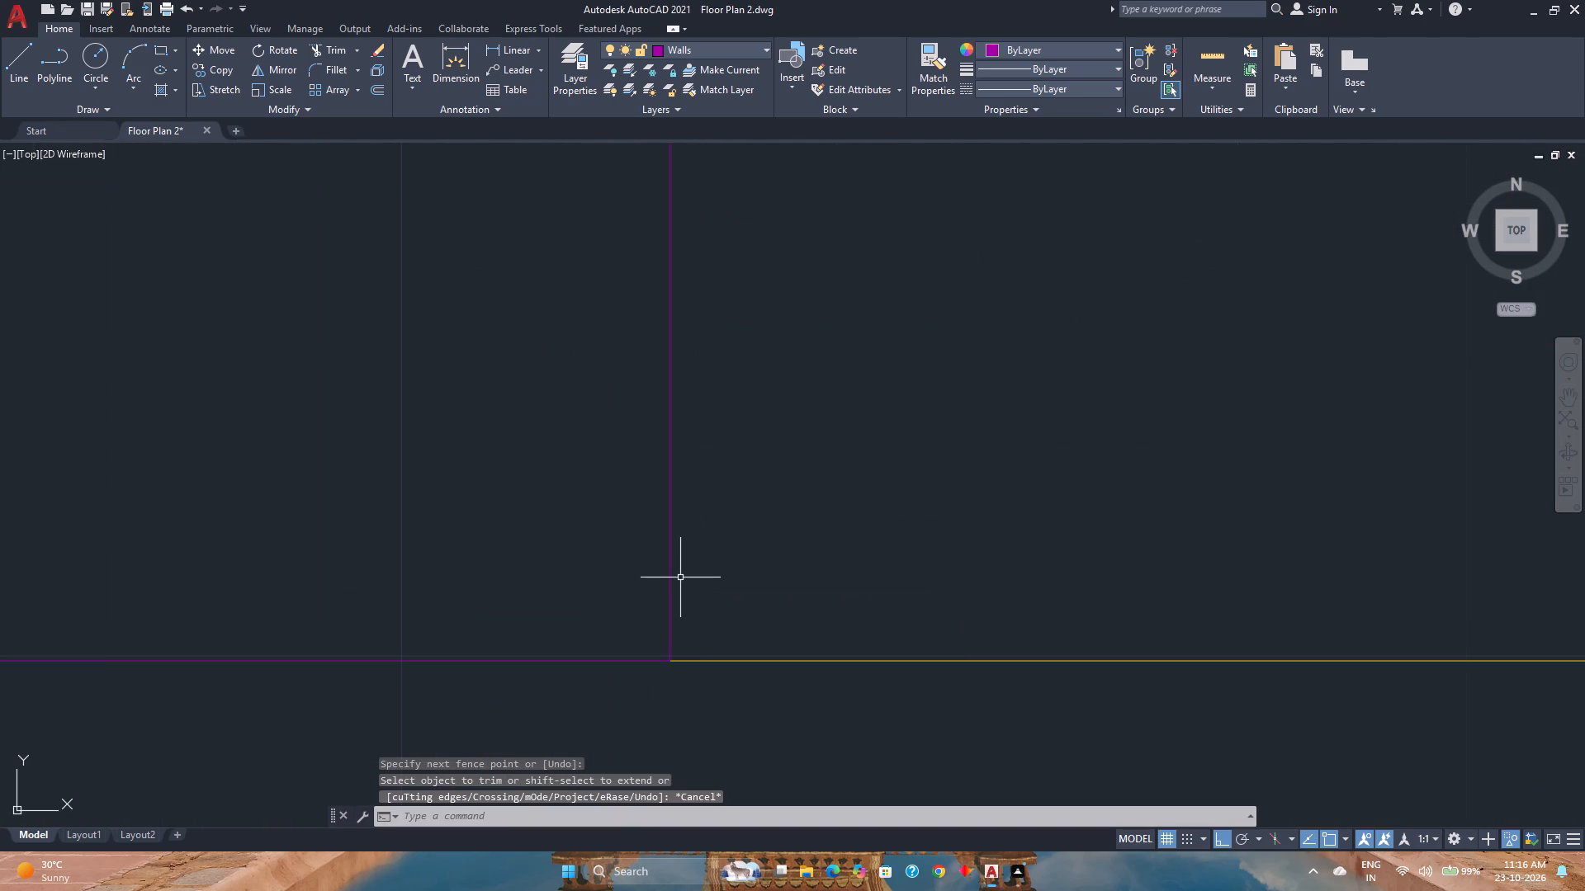
Copy the window in the wall north of the stairs down into the new opening, aligned to its south jamb.
{"action": "scroll", "coordinate": [680, 577], "scroll_direction": "down", "scroll_amount": 5}
{"action": "scroll", "coordinate": [659, 394], "scroll_direction": "down", "scroll_amount": 4}
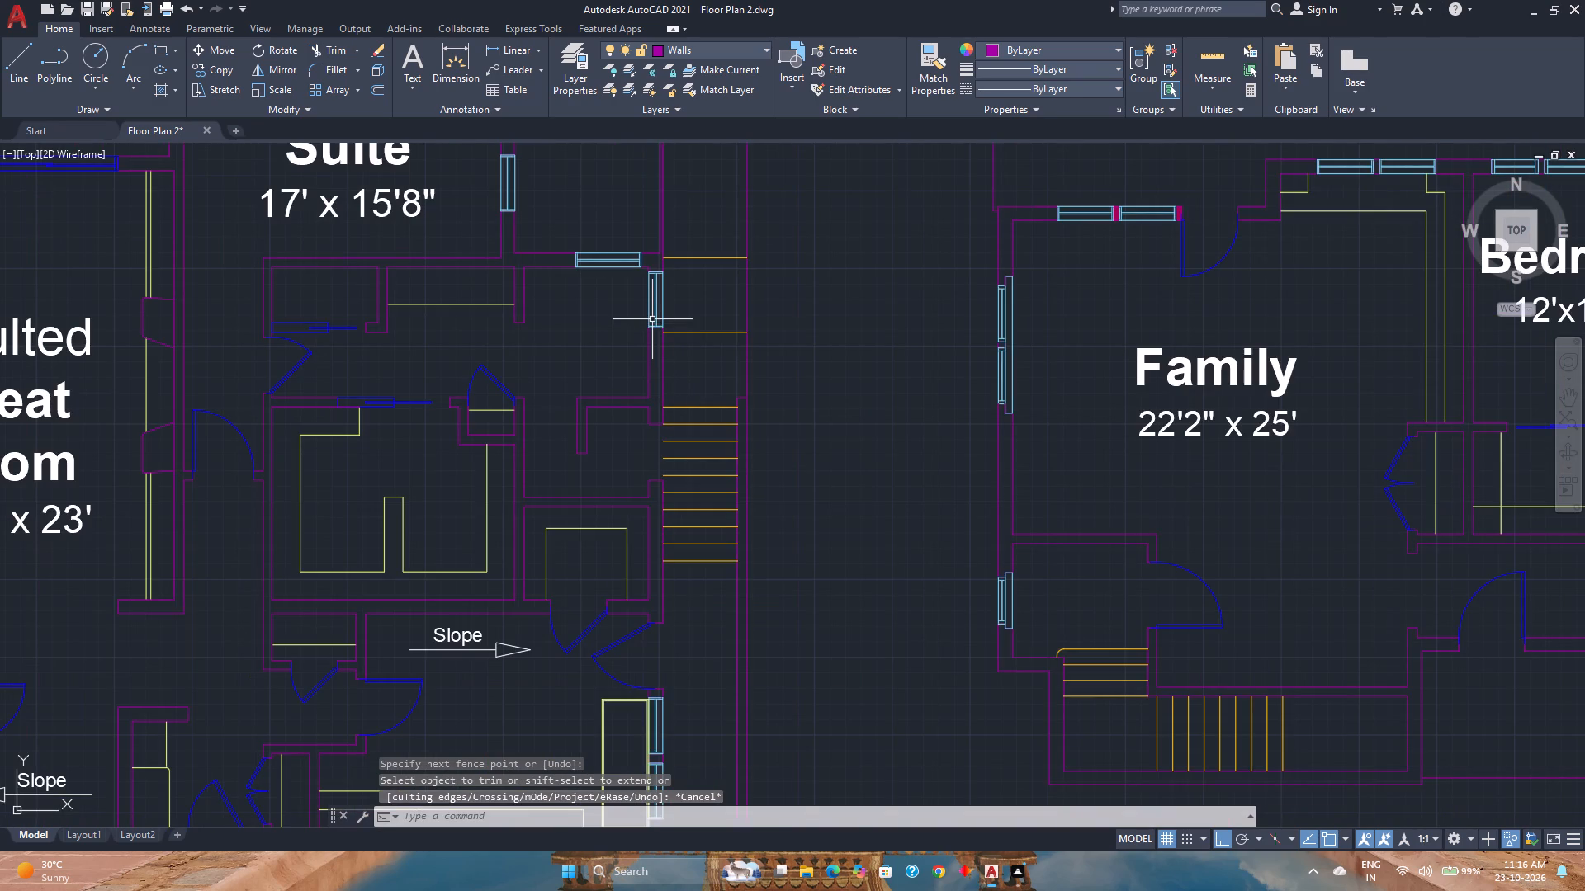
{"action": "left_click", "coordinate": [649, 318]}
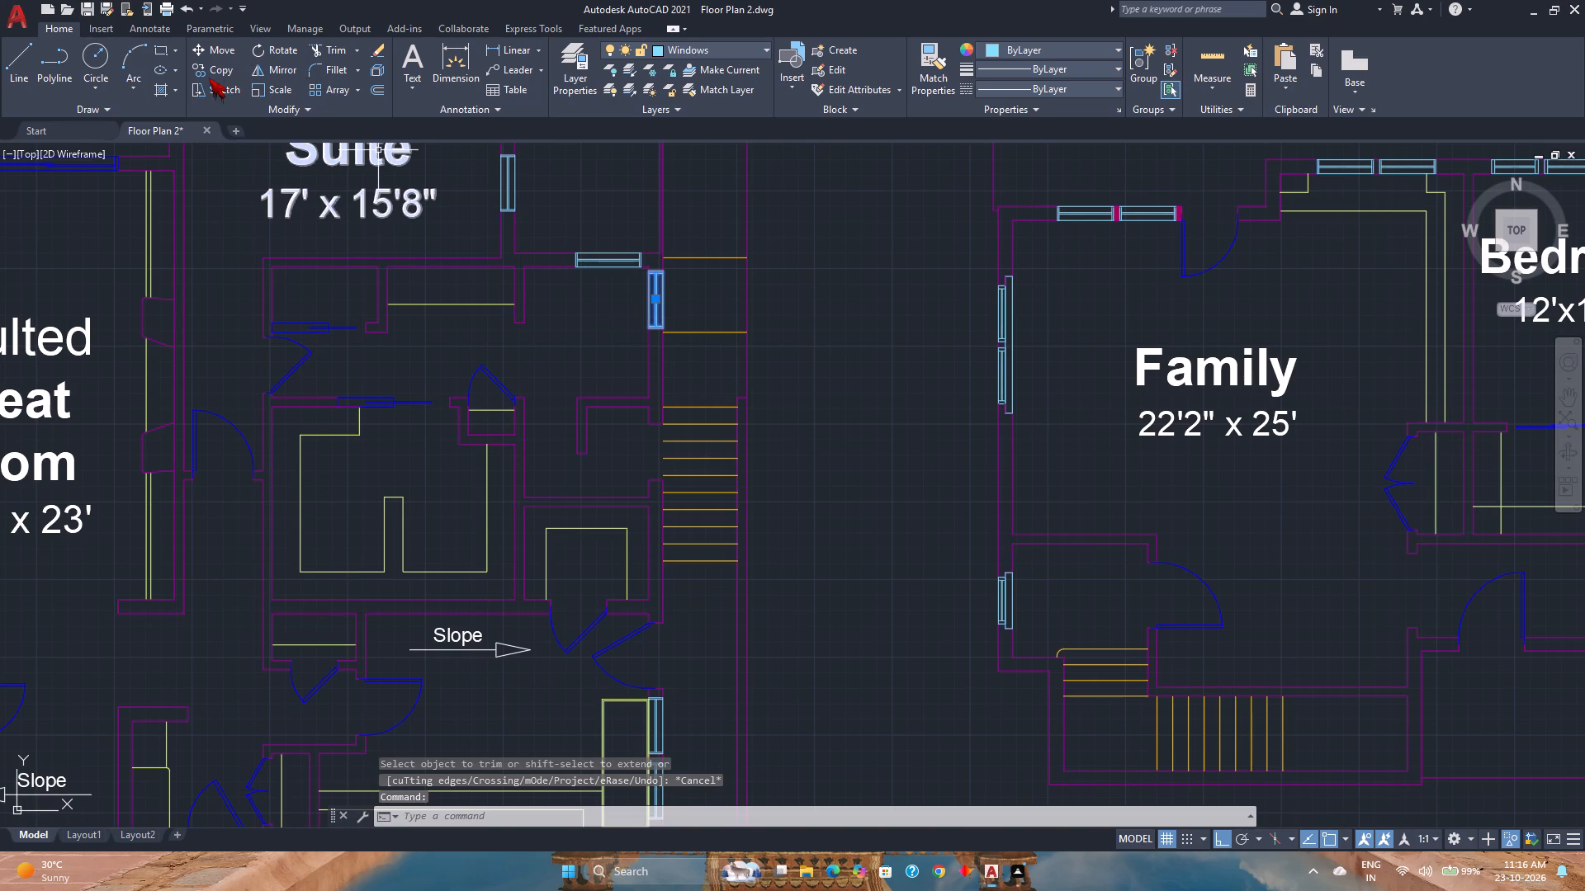
{"action": "left_click", "coordinate": [213, 74]}
{"action": "scroll", "coordinate": [646, 337], "scroll_direction": "up", "scroll_amount": 2}
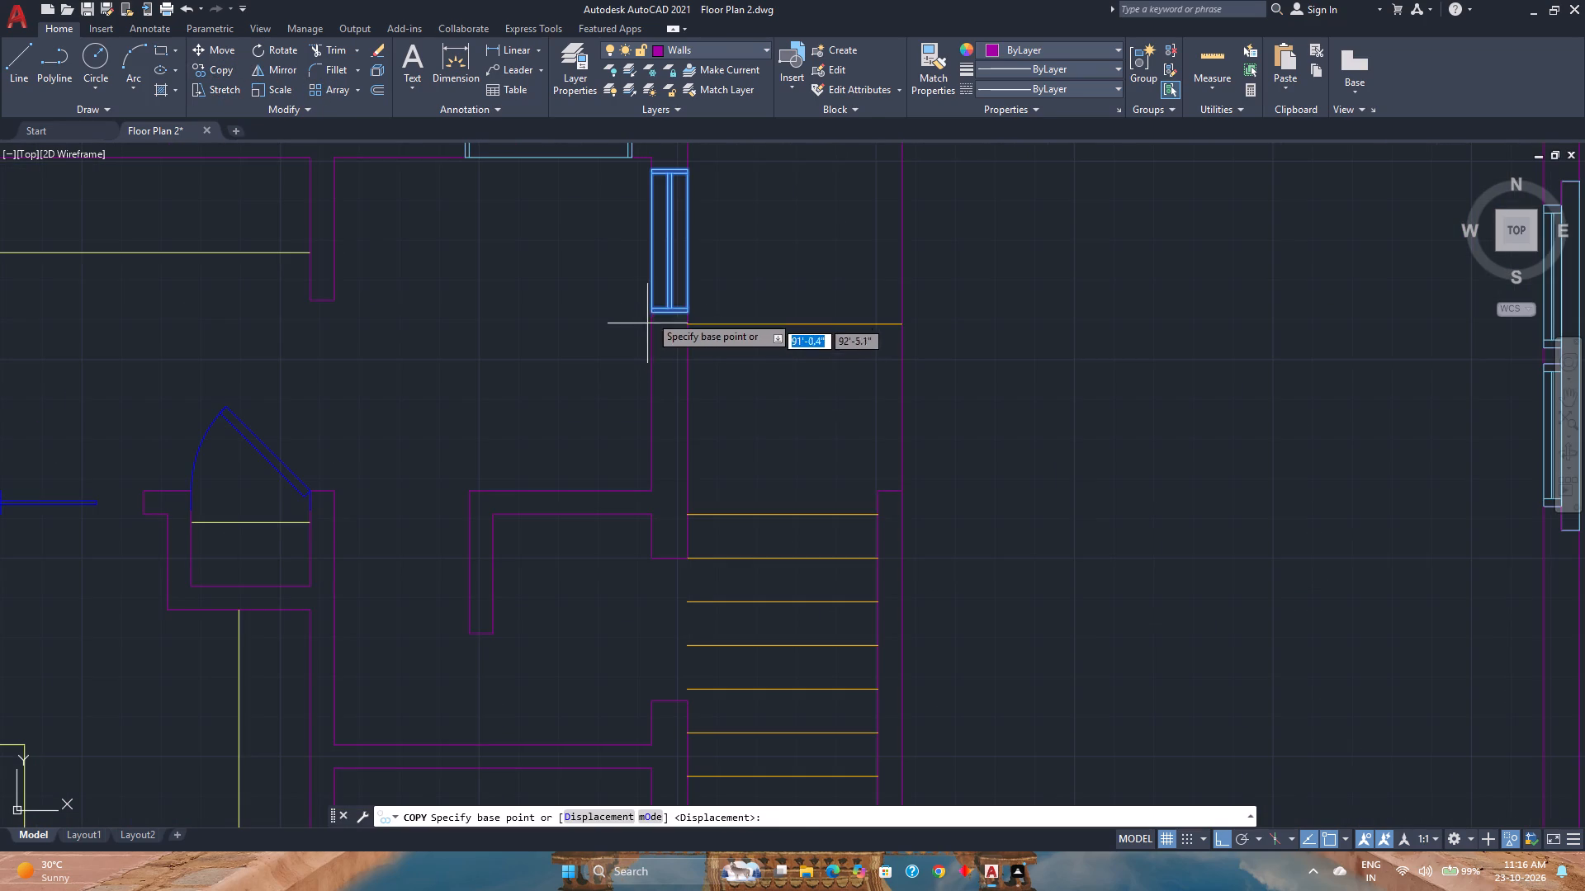
{"action": "left_click", "coordinate": [651, 313]}
{"action": "left_click", "coordinate": [652, 698]}
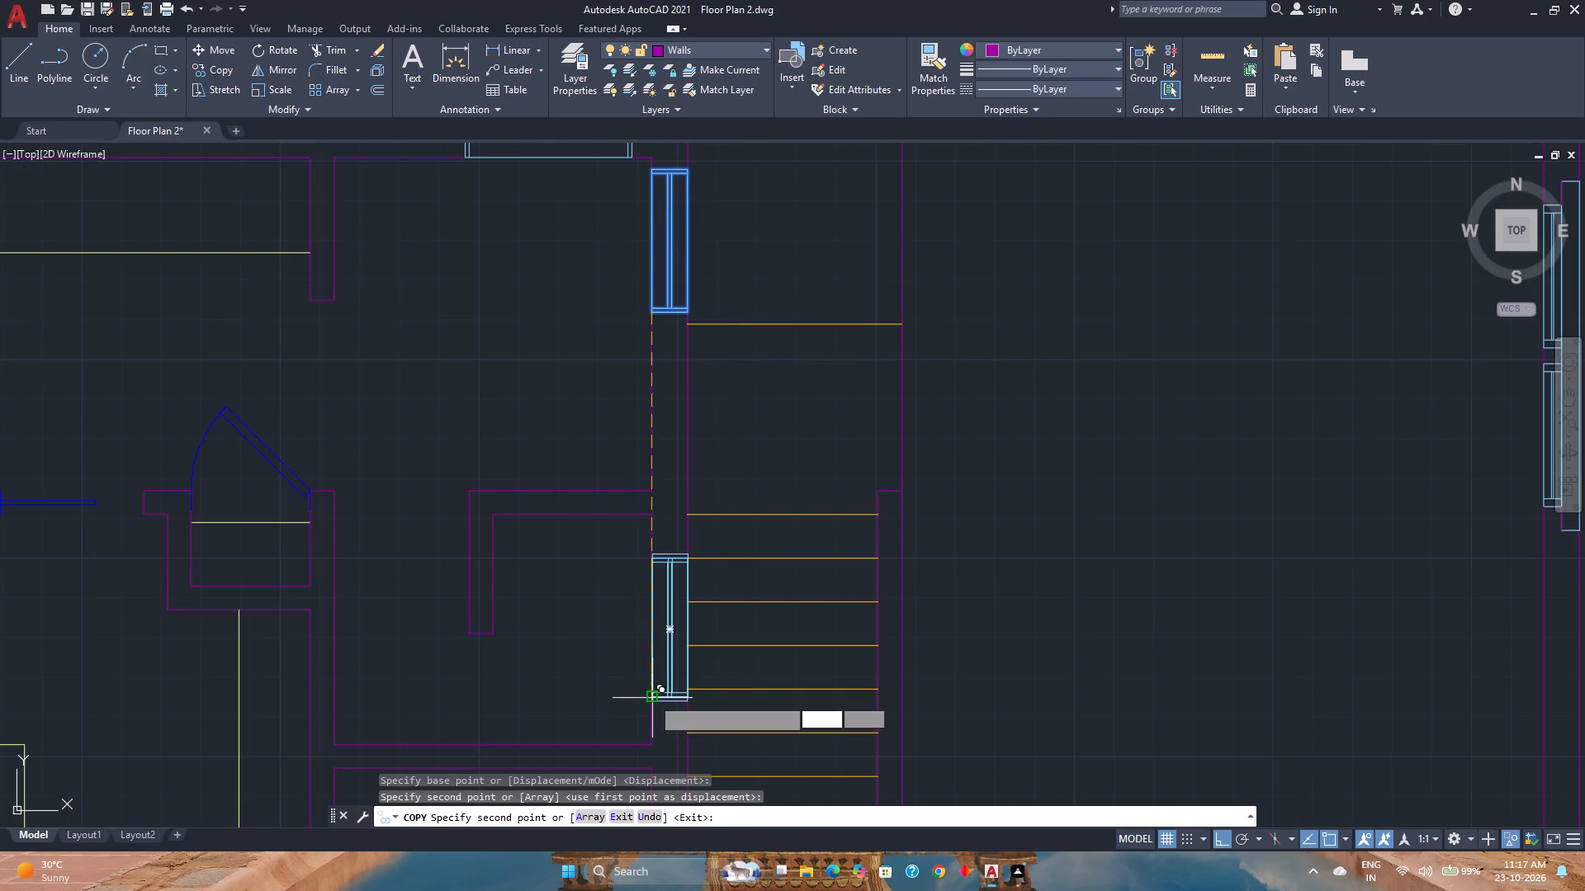
{"action": "key", "text": "Escape"}
{"action": "scroll", "coordinate": [603, 669], "scroll_direction": "down", "scroll_amount": 1}
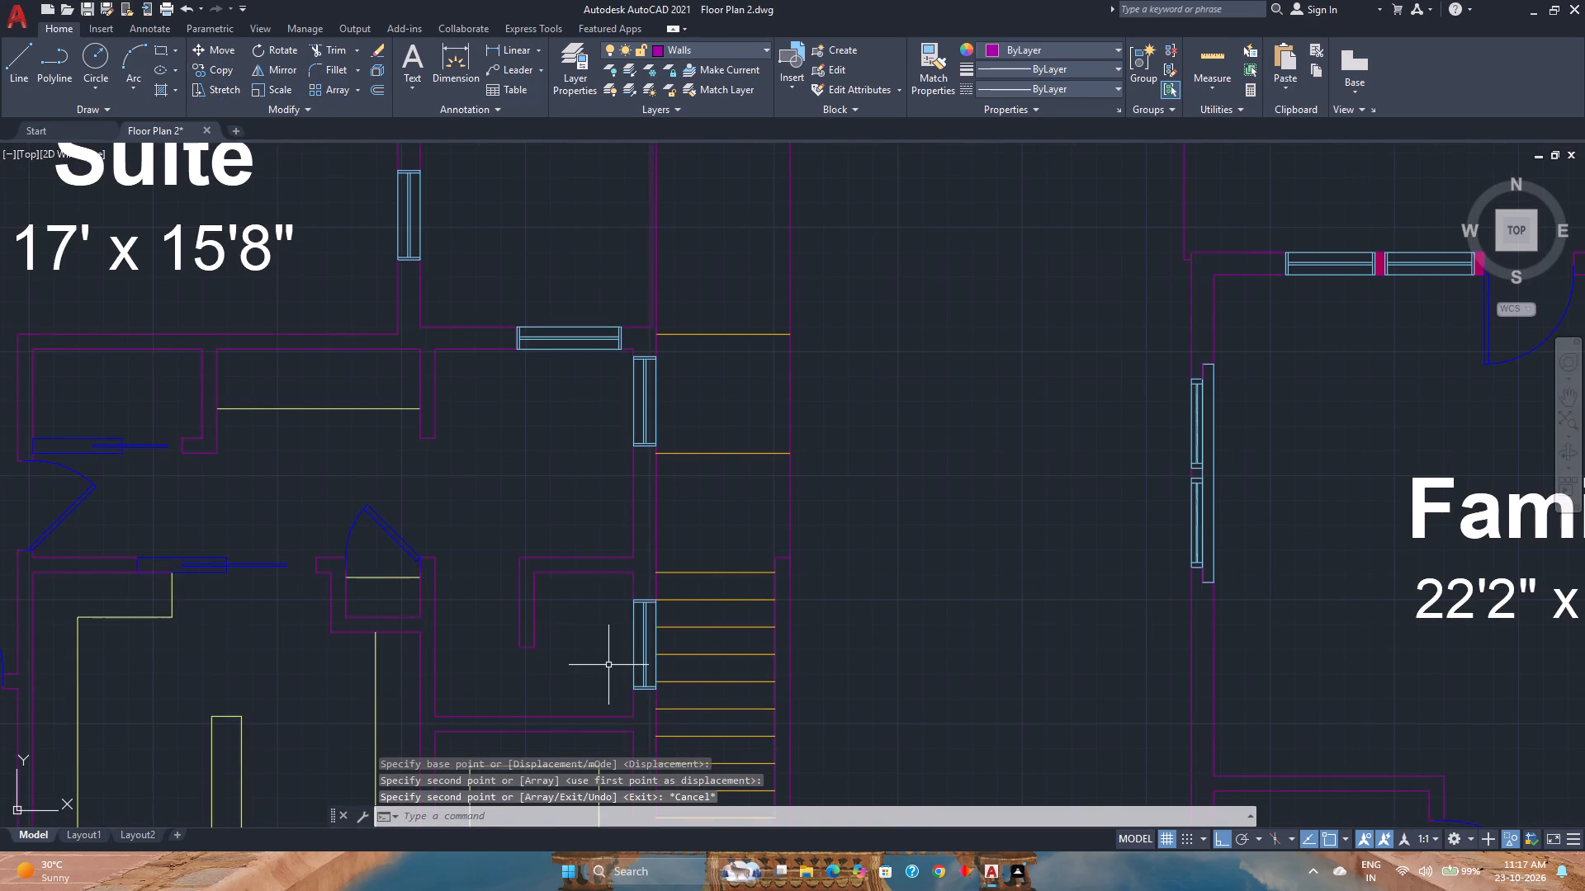
Save the drawing.
{"action": "key", "text": "ctrl+s"}
Start a Hatch with the SOLID pattern and fill the connected wall run south of the Kitchen and around the stairs.
{"action": "scroll", "coordinate": [656, 600], "scroll_direction": "down", "scroll_amount": 2}
{"action": "scroll", "coordinate": [755, 488], "scroll_direction": "down", "scroll_amount": 1}
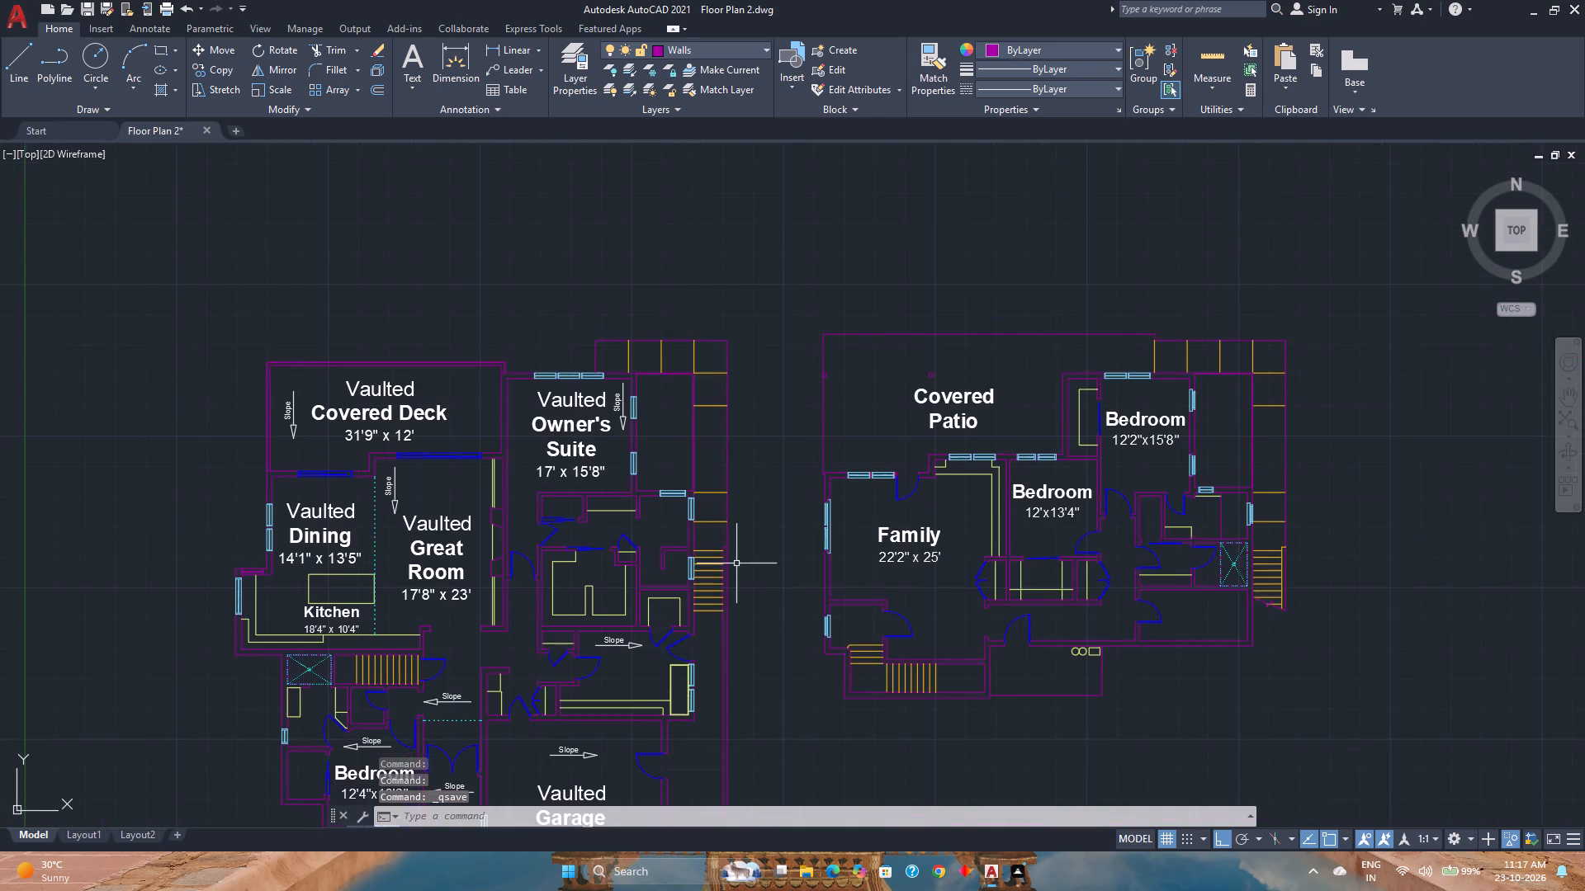
{"action": "middle_click_drag", "start_coordinate": [736, 563], "coordinate": [780, 492]}
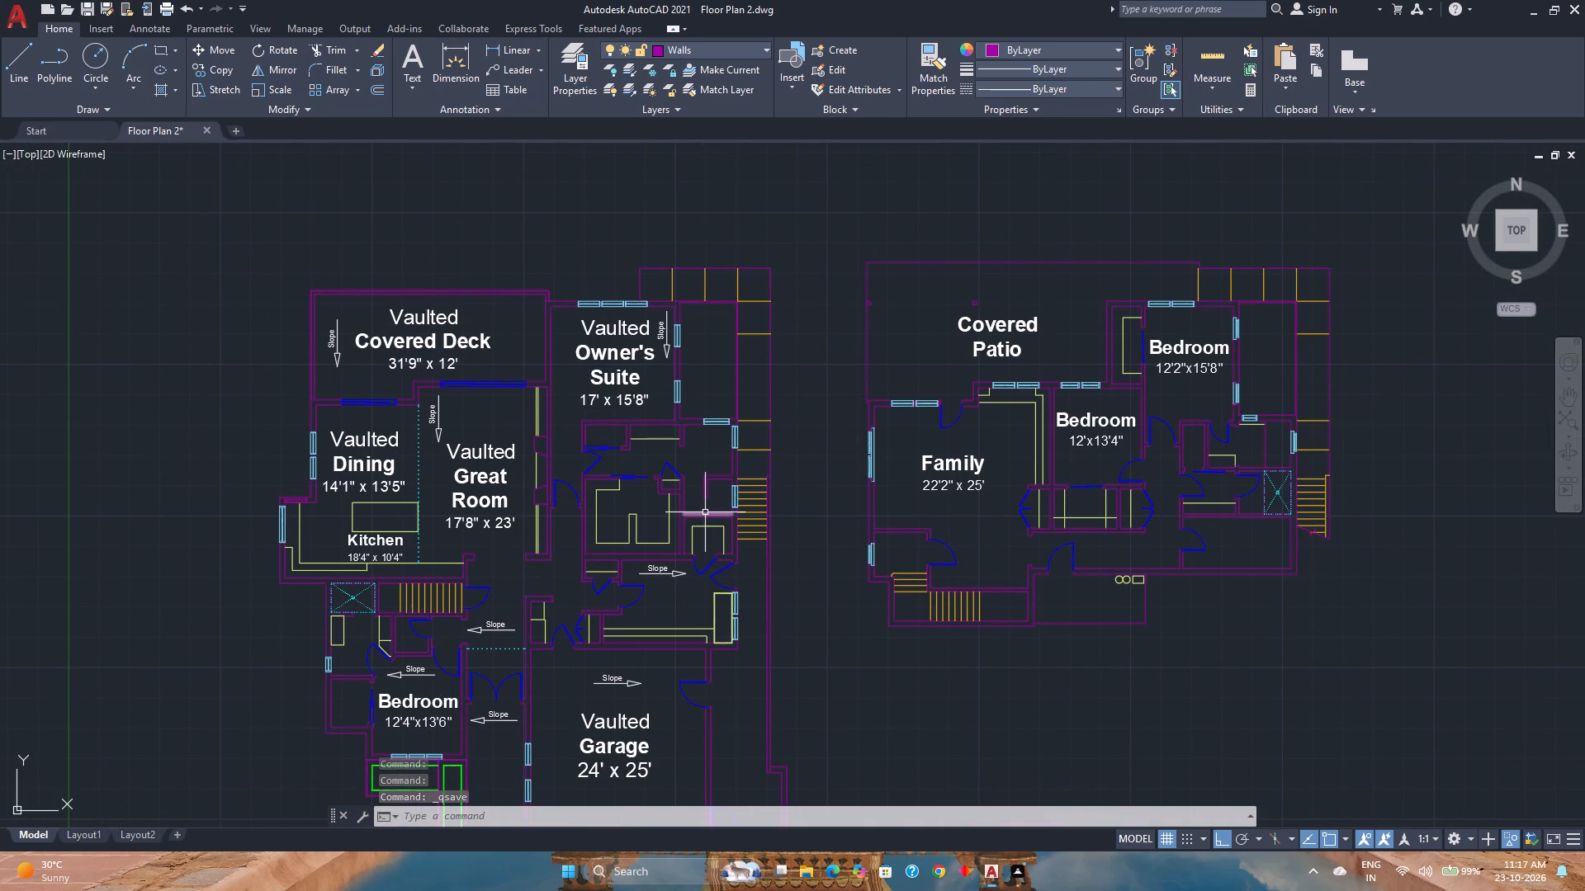
{"action": "middle_click_drag", "start_coordinate": [882, 728], "coordinate": [824, 577]}
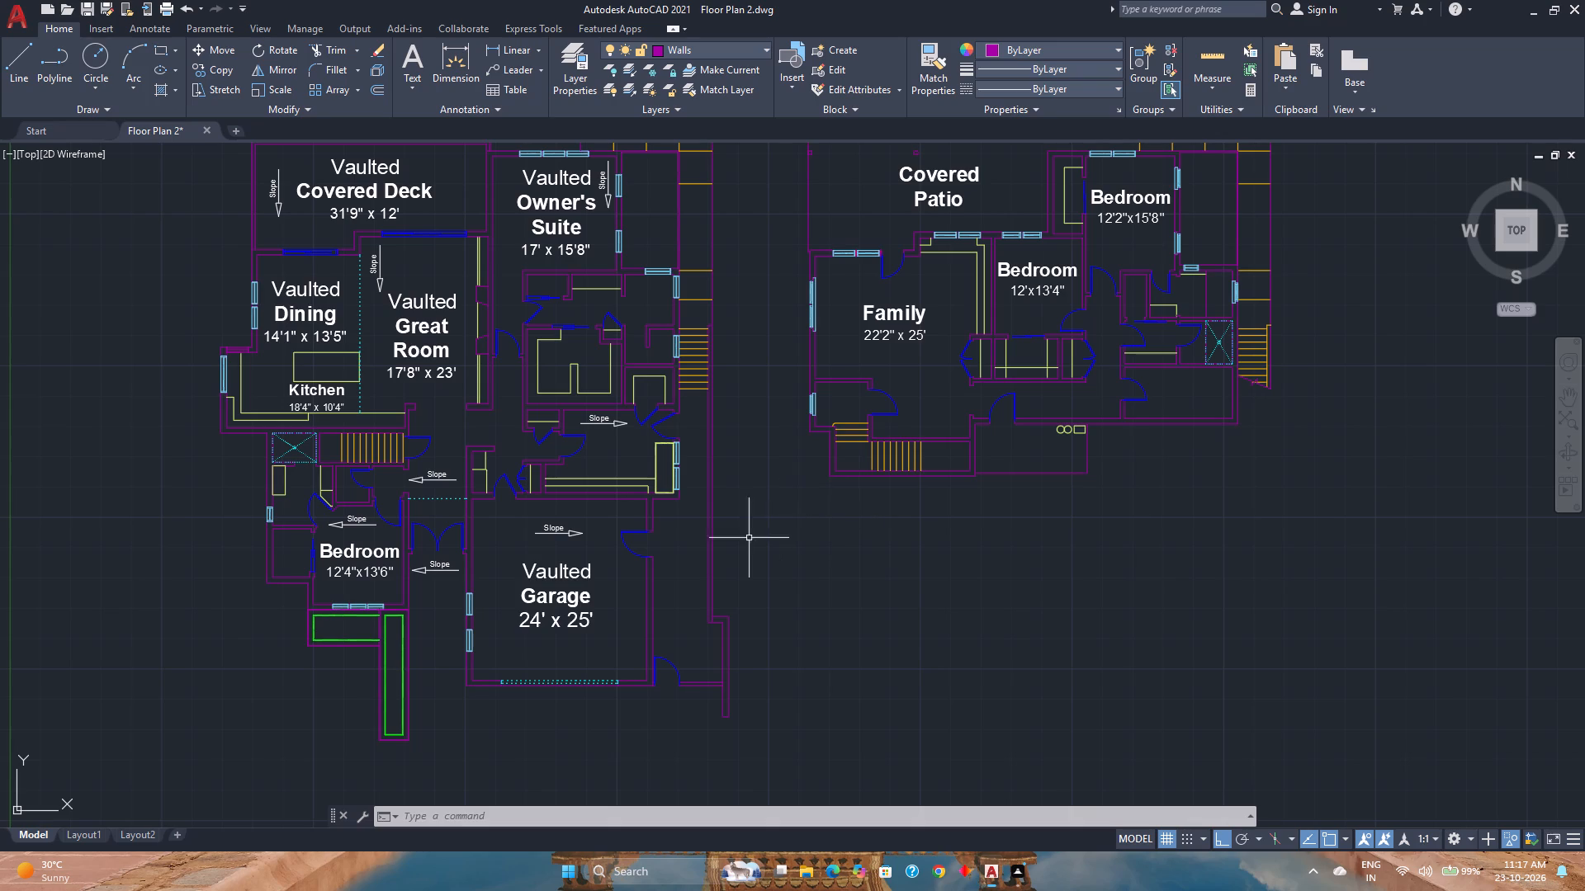
{"action": "scroll", "coordinate": [672, 617], "scroll_direction": "up", "scroll_amount": 2}
{"action": "scroll", "coordinate": [672, 617], "scroll_direction": "down", "scroll_amount": 2}
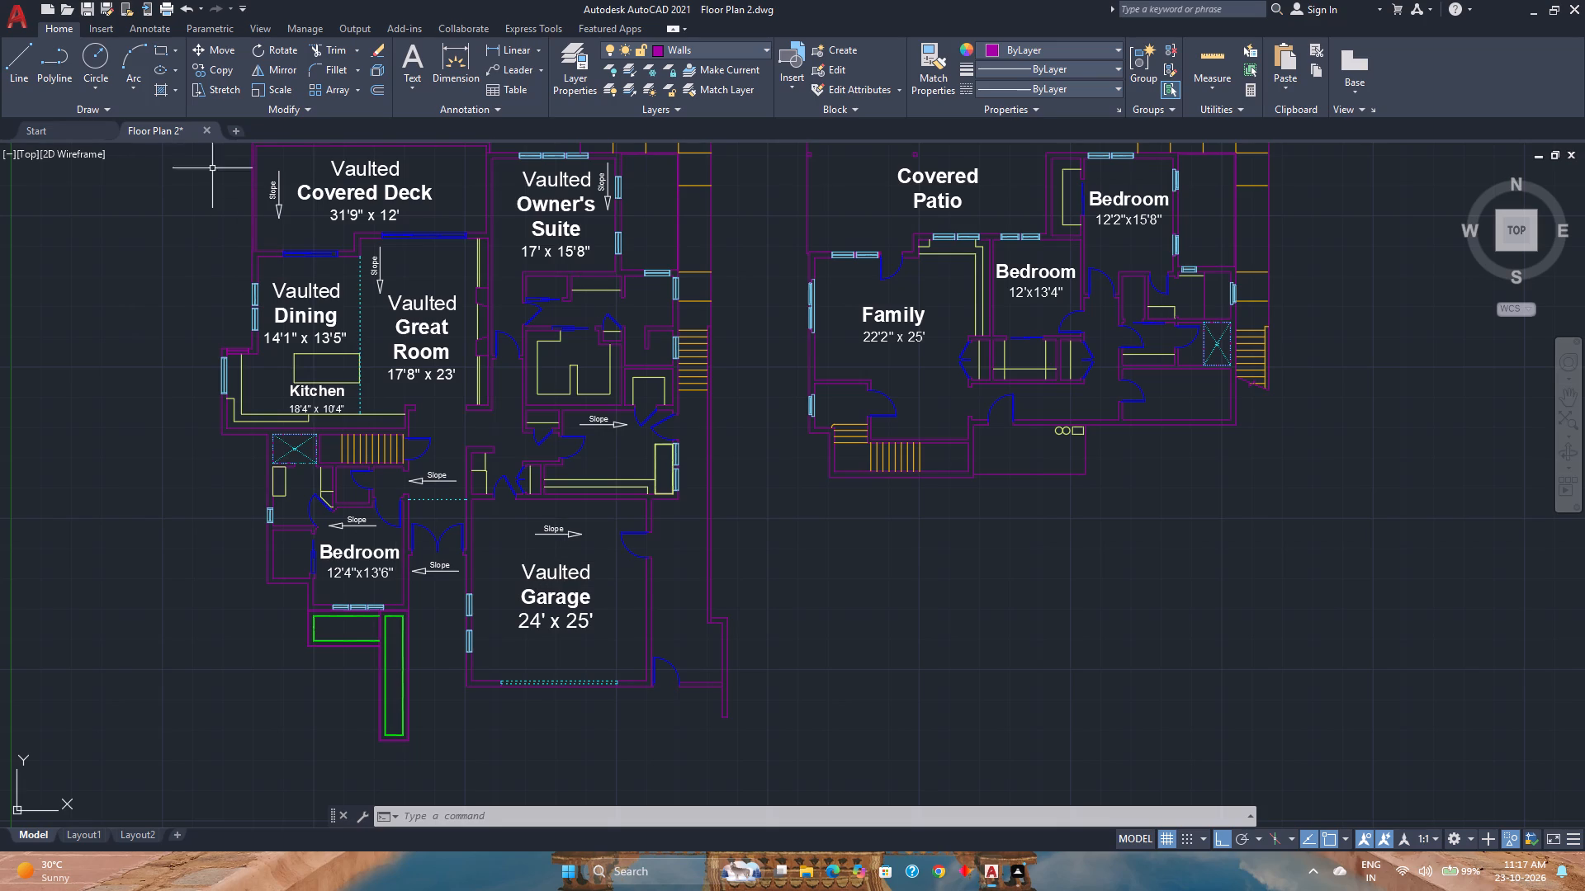
{"action": "left_click", "coordinate": [158, 86]}
{"action": "scroll", "coordinate": [201, 418], "scroll_direction": "up", "scroll_amount": 3}
{"action": "left_click", "coordinate": [299, 467]}
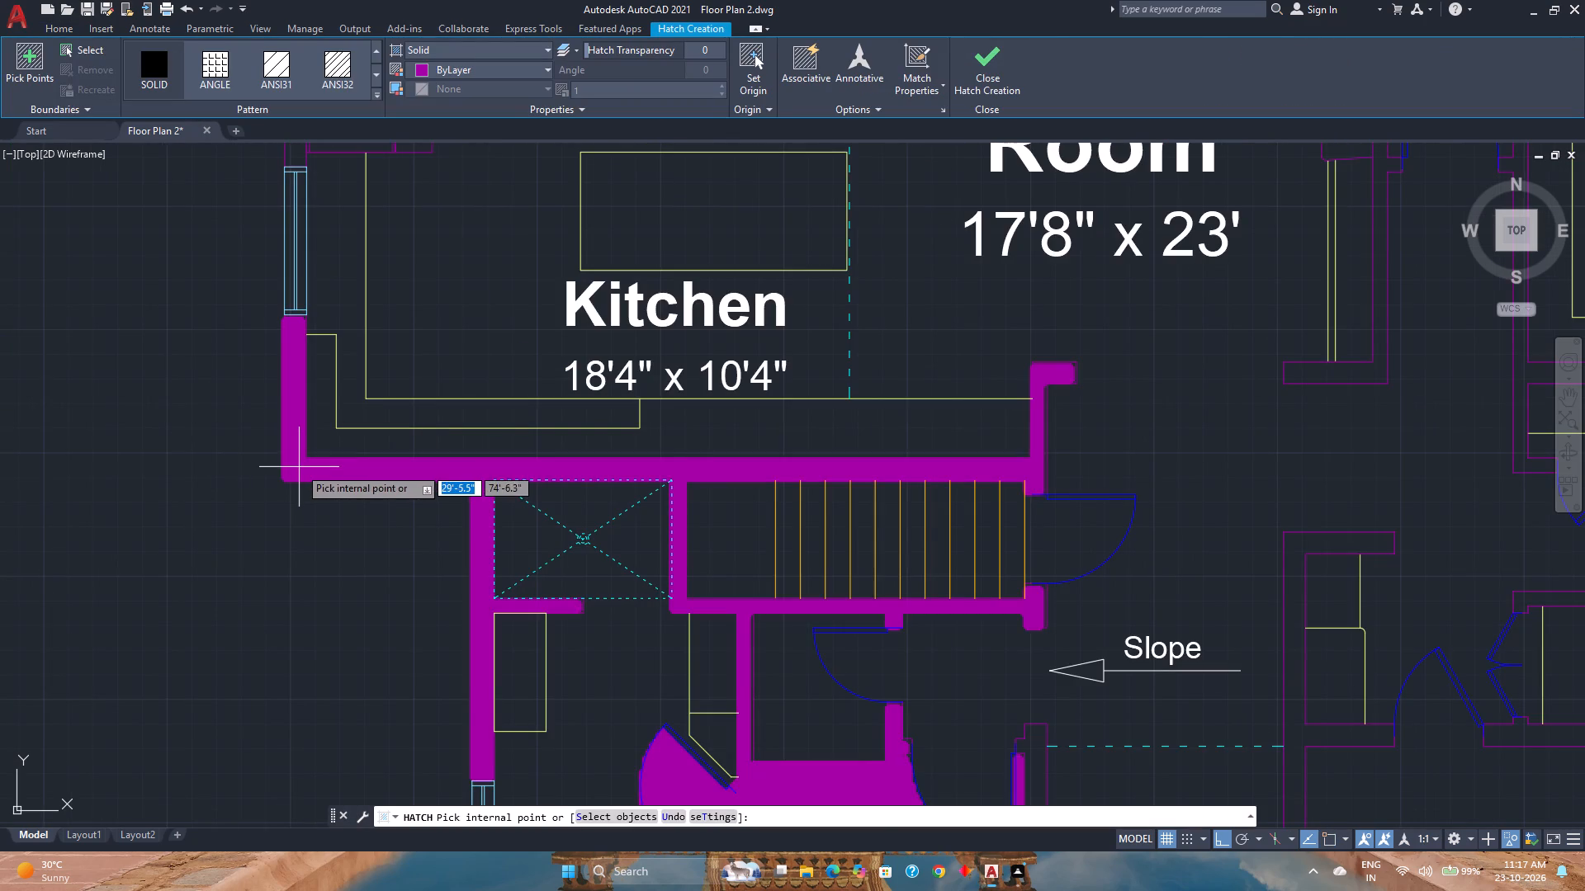
Add the entry side walls, the Garage's north wall run and the Bedroom's southwest wall to the solid hatch.
{"action": "scroll", "coordinate": [299, 467], "scroll_direction": "down", "scroll_amount": 2}
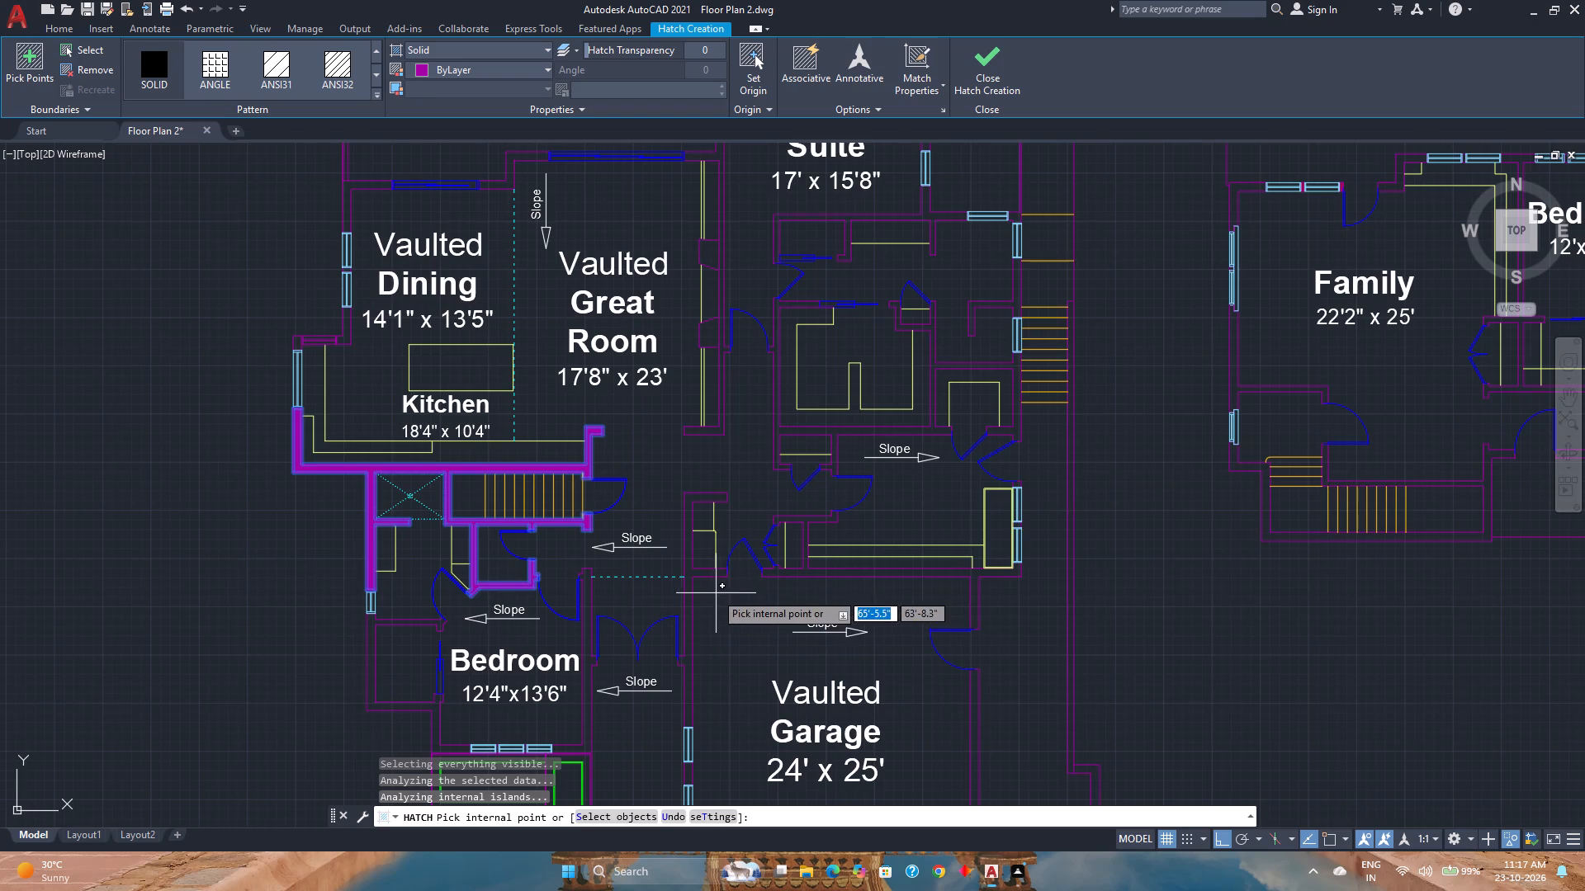
{"action": "scroll", "coordinate": [689, 572], "scroll_direction": "up", "scroll_amount": 2}
{"action": "left_click", "coordinate": [679, 580]}
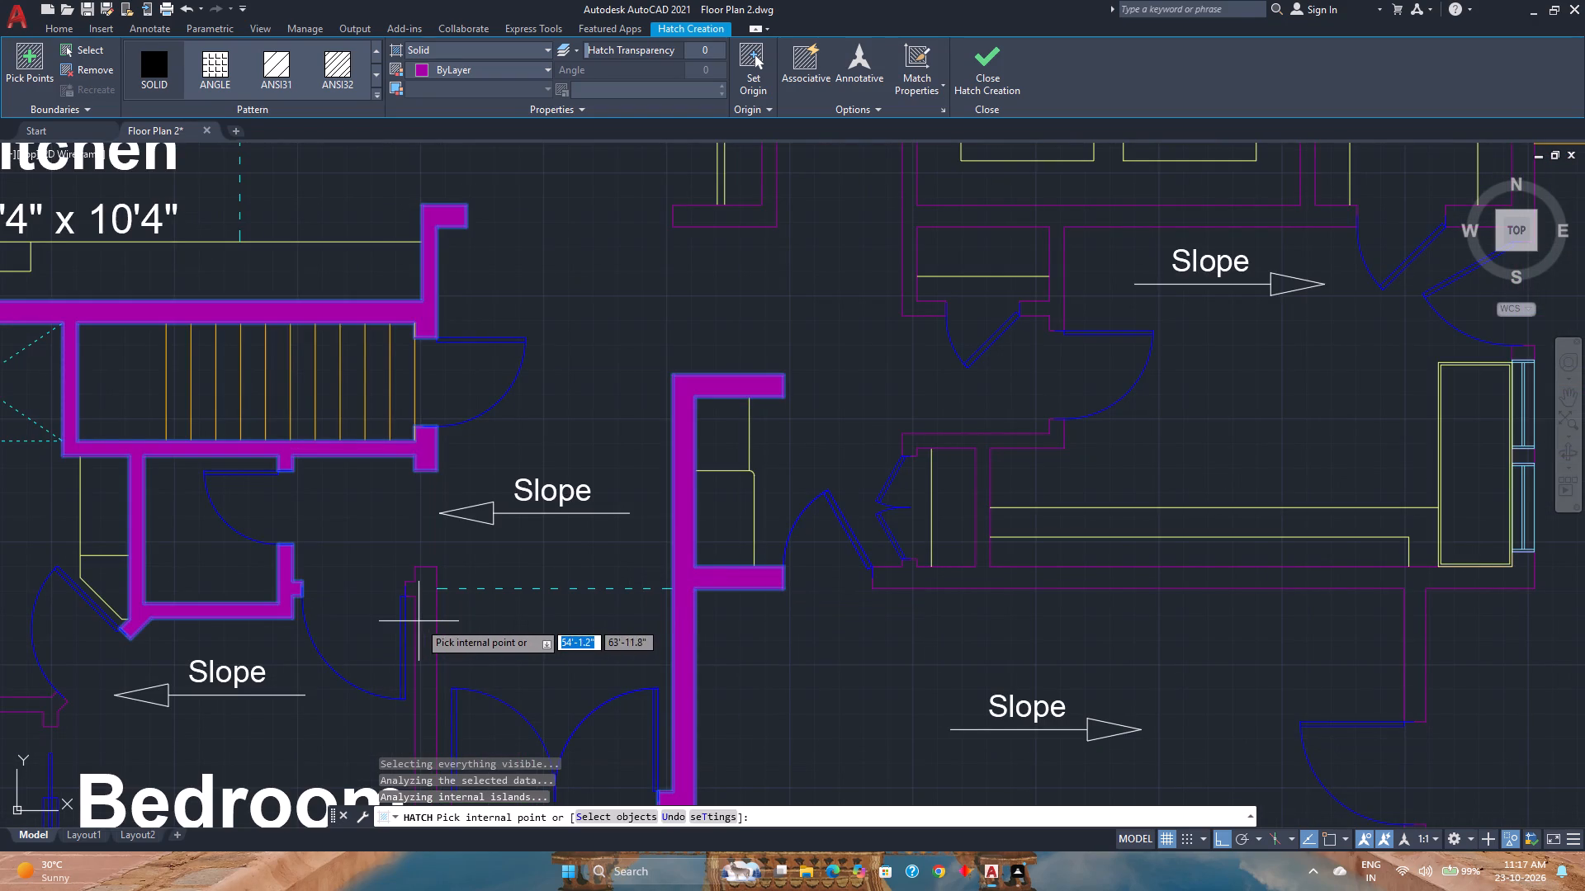
{"action": "left_click", "coordinate": [425, 616]}
{"action": "left_click", "coordinate": [1015, 573]}
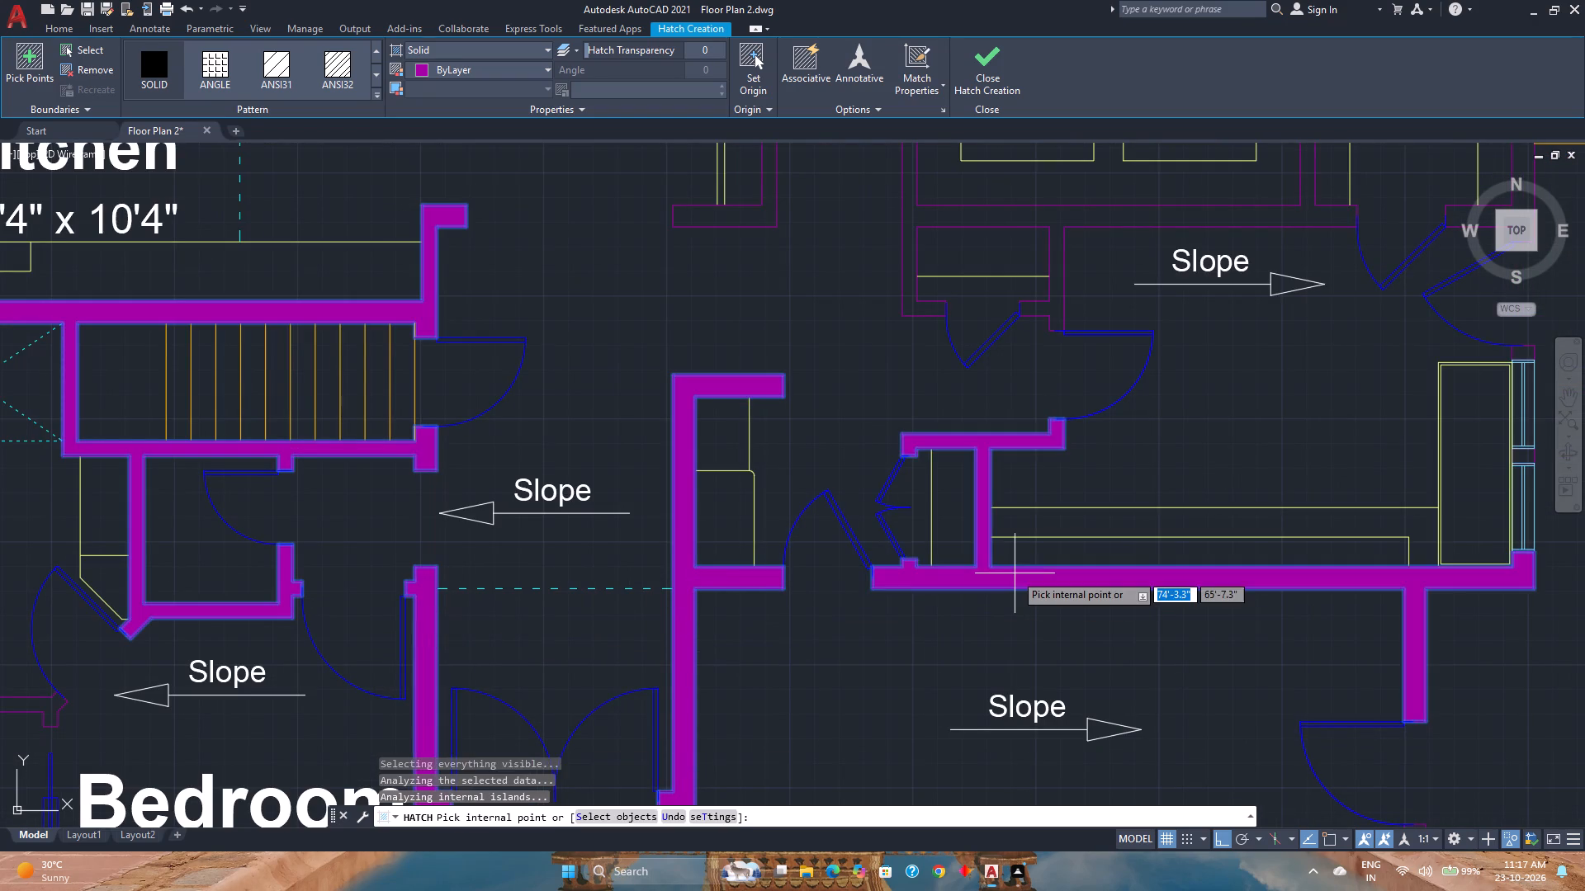
{"action": "scroll", "coordinate": [1015, 573], "scroll_direction": "down", "scroll_amount": 3}
{"action": "scroll", "coordinate": [788, 669], "scroll_direction": "up", "scroll_amount": 3}
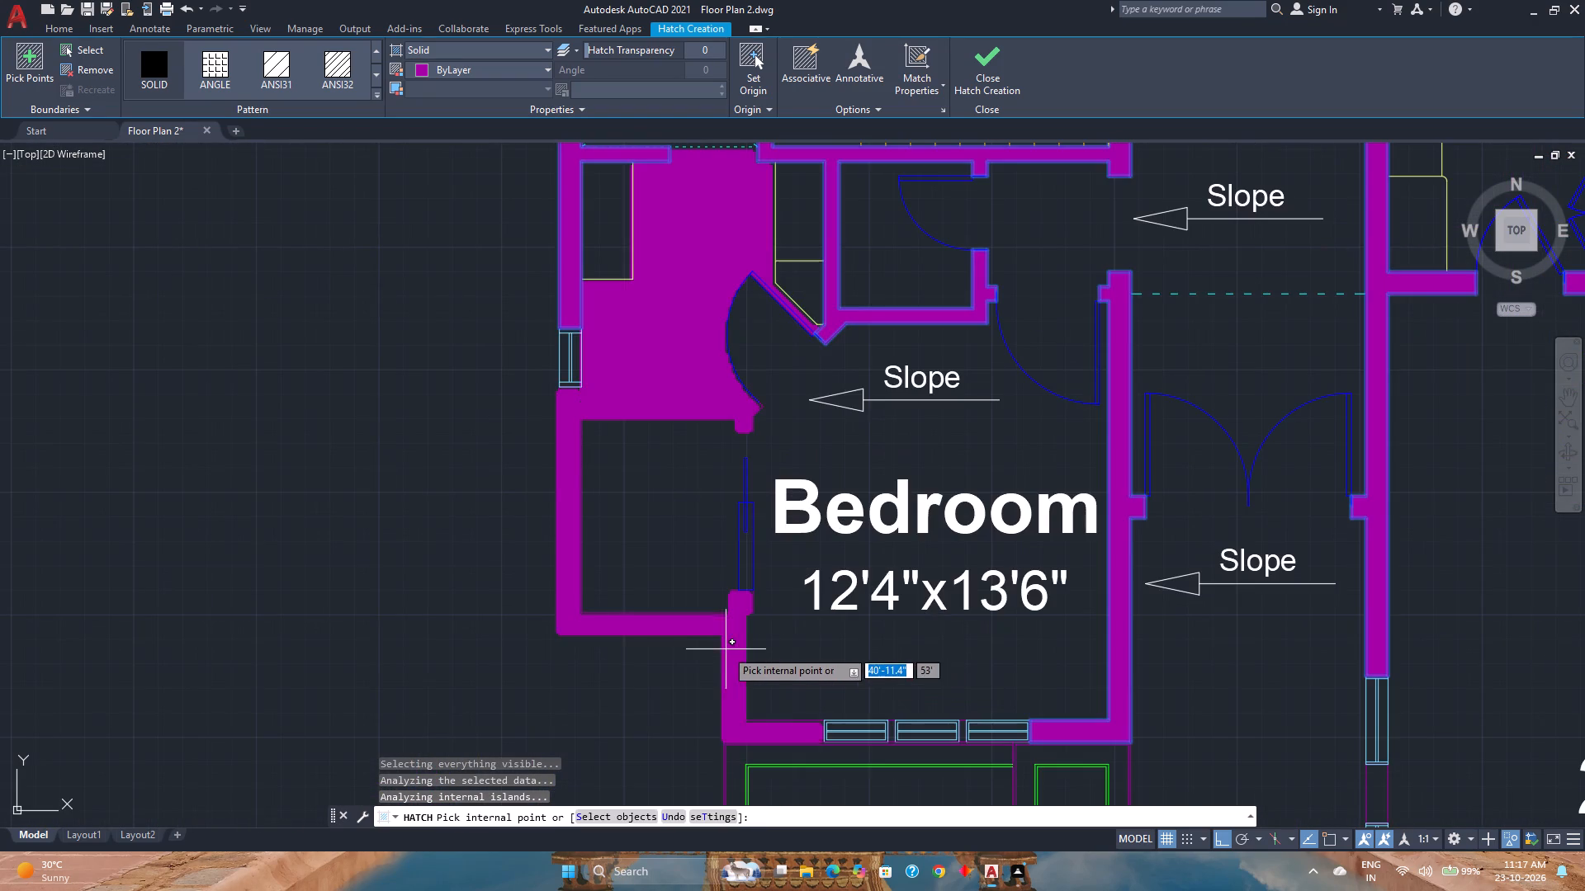
{"action": "left_click", "coordinate": [728, 644]}
{"action": "scroll", "coordinate": [728, 644], "scroll_direction": "down", "scroll_amount": 2}
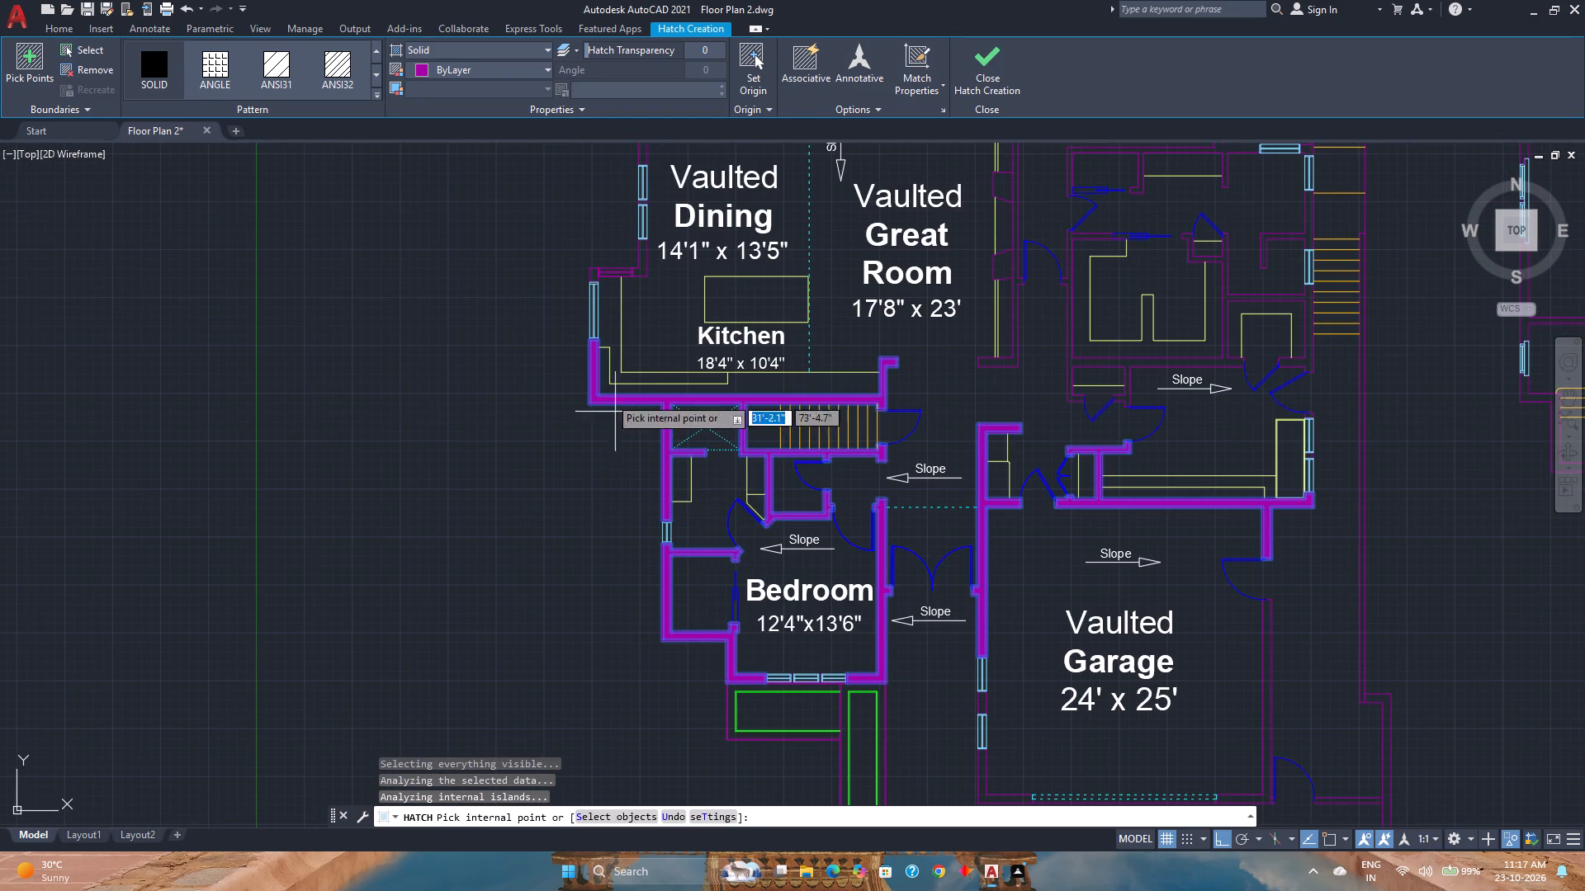
Add the wall pieces at the Kitchen's northwest corner and the Dining room's west and north walls to the solid hatch.
{"action": "scroll", "coordinate": [559, 266], "scroll_direction": "up", "scroll_amount": 3}
{"action": "left_click", "coordinate": [690, 295]}
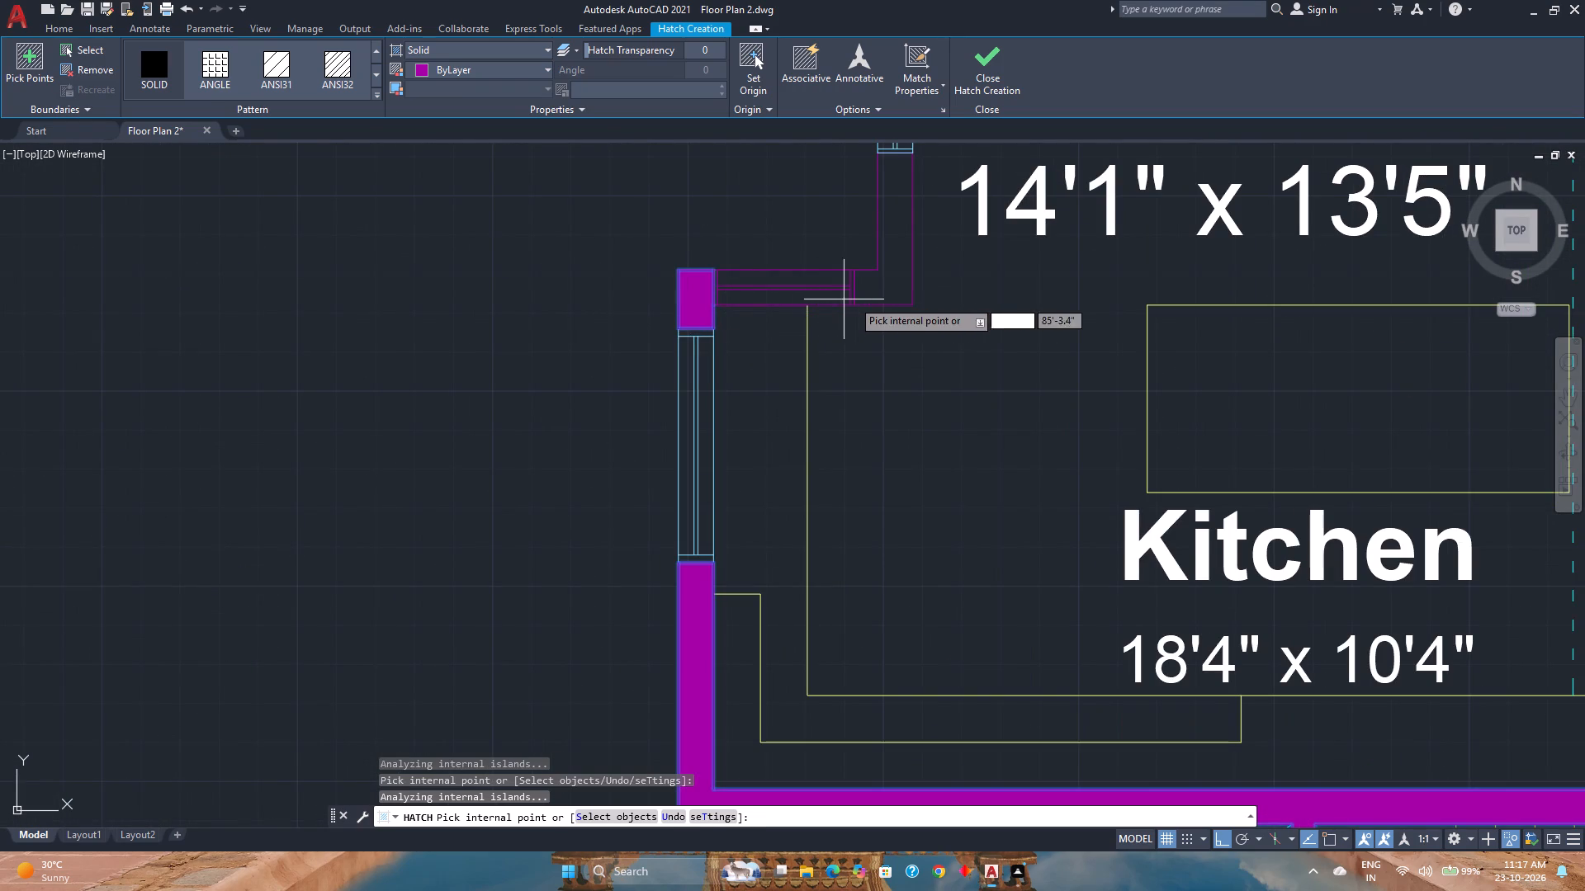
{"action": "left_click", "coordinate": [872, 292]}
{"action": "scroll", "coordinate": [872, 292], "scroll_direction": "down", "scroll_amount": 2}
{"action": "middle_click_drag", "start_coordinate": [872, 292], "coordinate": [660, 485]}
{"action": "middle_click_drag", "start_coordinate": [660, 485], "coordinate": [536, 621]}
{"action": "middle_click", "coordinate": [536, 621]}
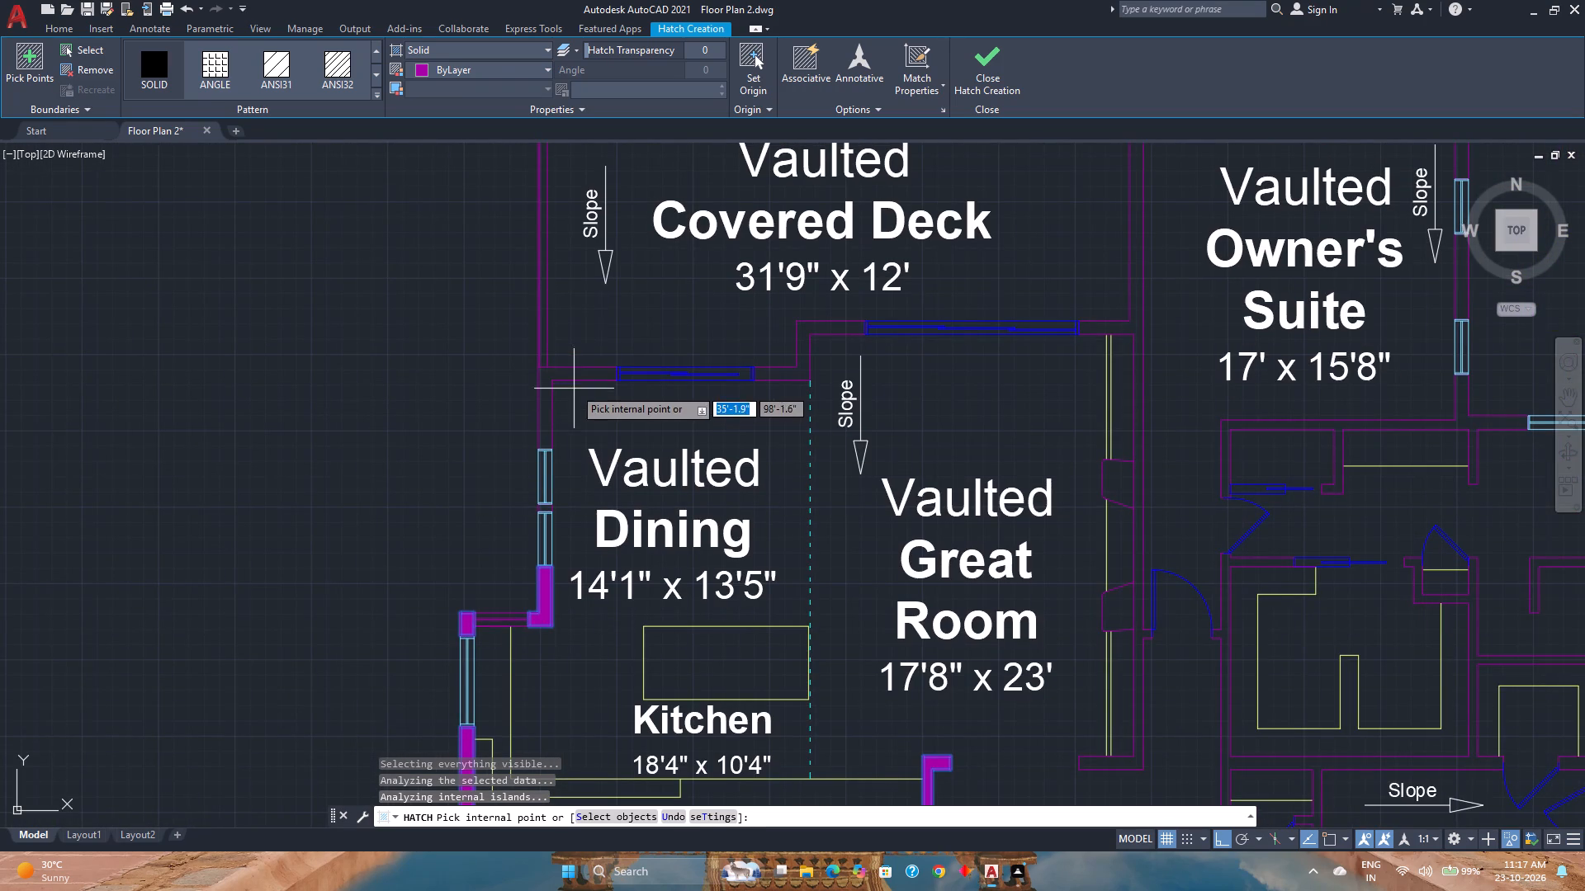
{"action": "left_click", "coordinate": [570, 371]}
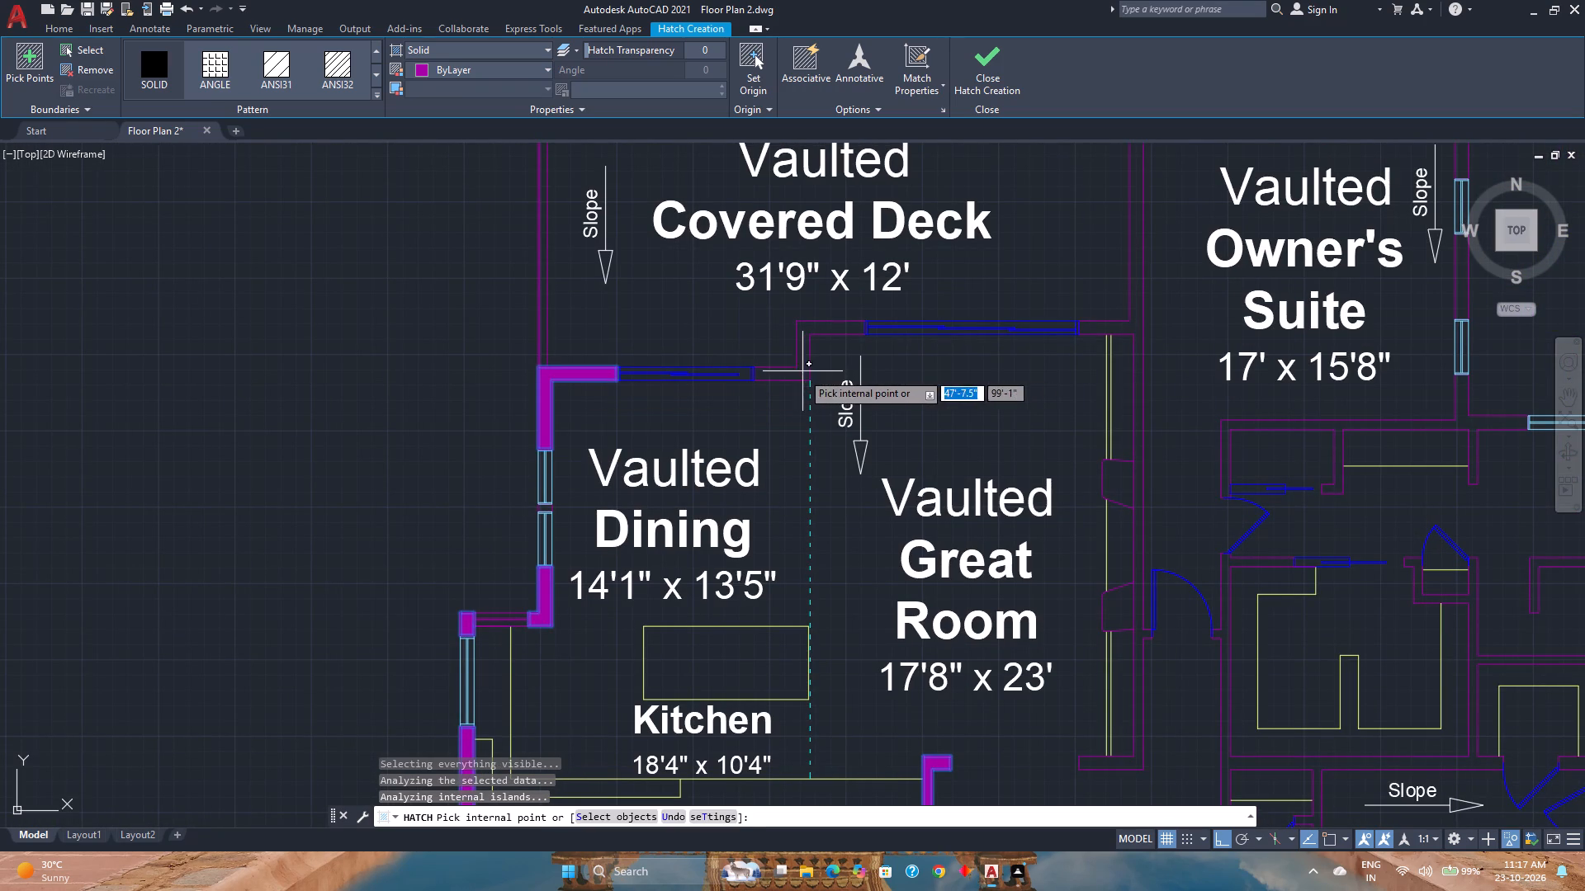
{"action": "left_click", "coordinate": [802, 372]}
Add the Great Room's east wall and its two angled wall projections to the solid hatch.
{"action": "left_click", "coordinate": [1136, 328]}
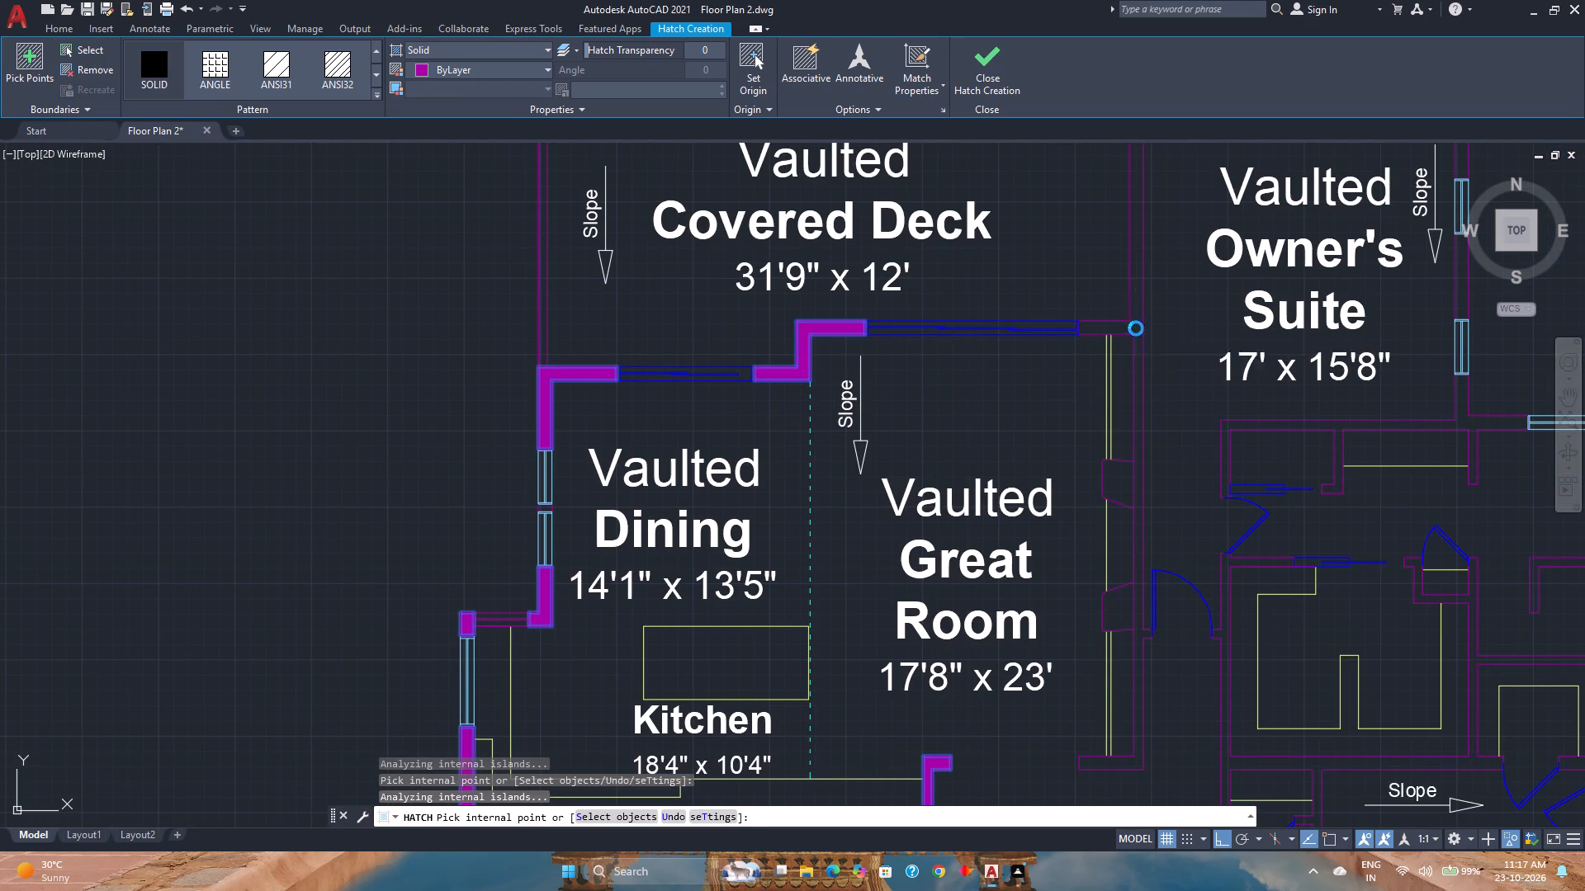
{"action": "left_click", "coordinate": [1121, 475]}
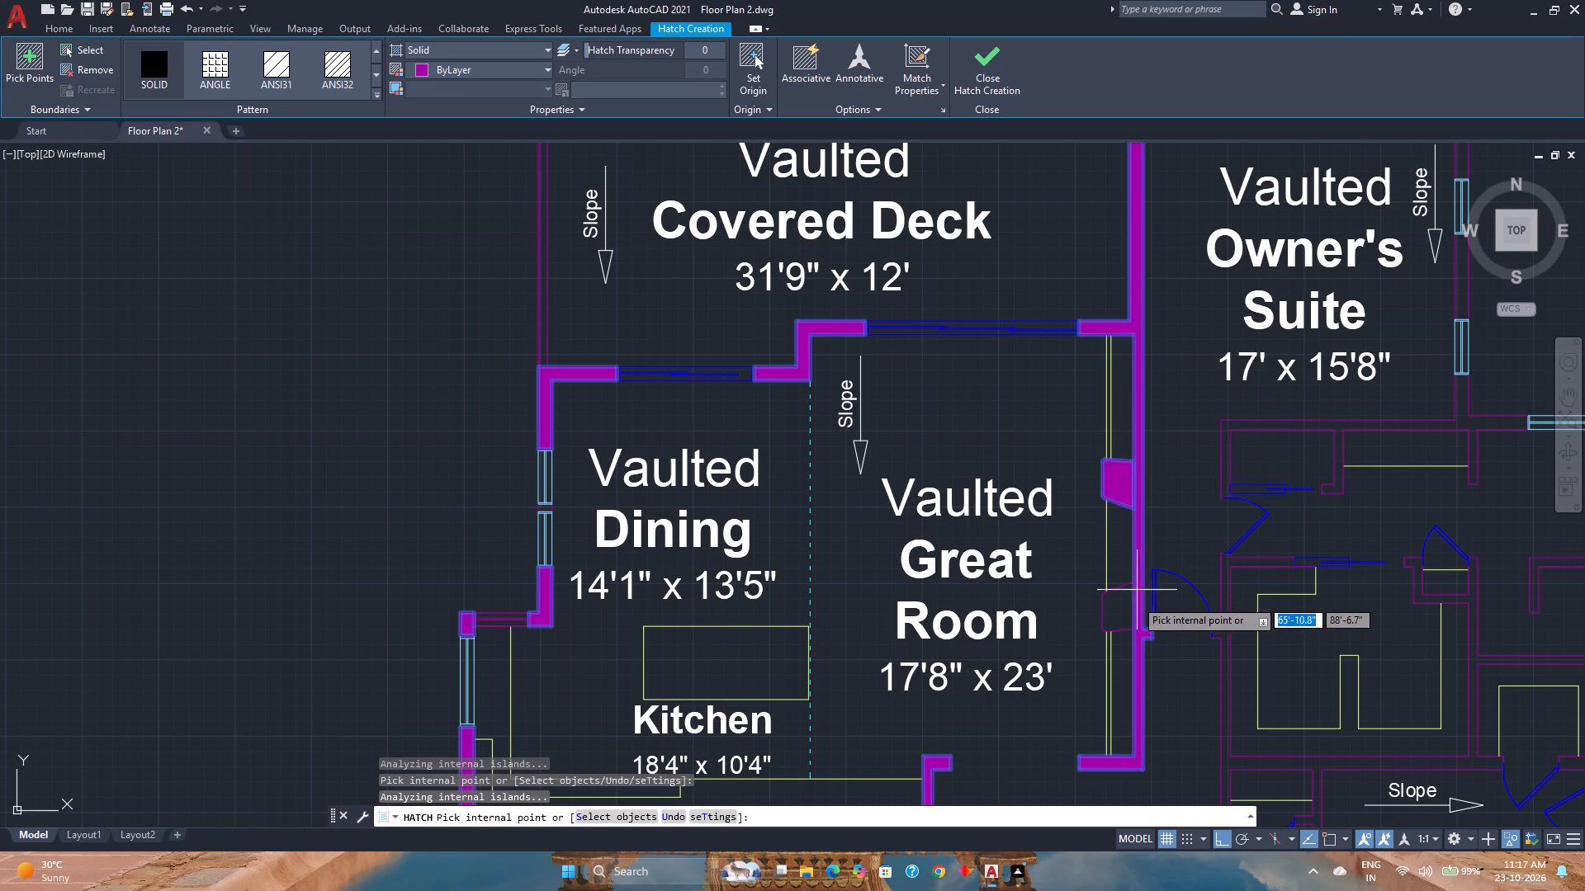
{"action": "left_click", "coordinate": [1128, 603]}
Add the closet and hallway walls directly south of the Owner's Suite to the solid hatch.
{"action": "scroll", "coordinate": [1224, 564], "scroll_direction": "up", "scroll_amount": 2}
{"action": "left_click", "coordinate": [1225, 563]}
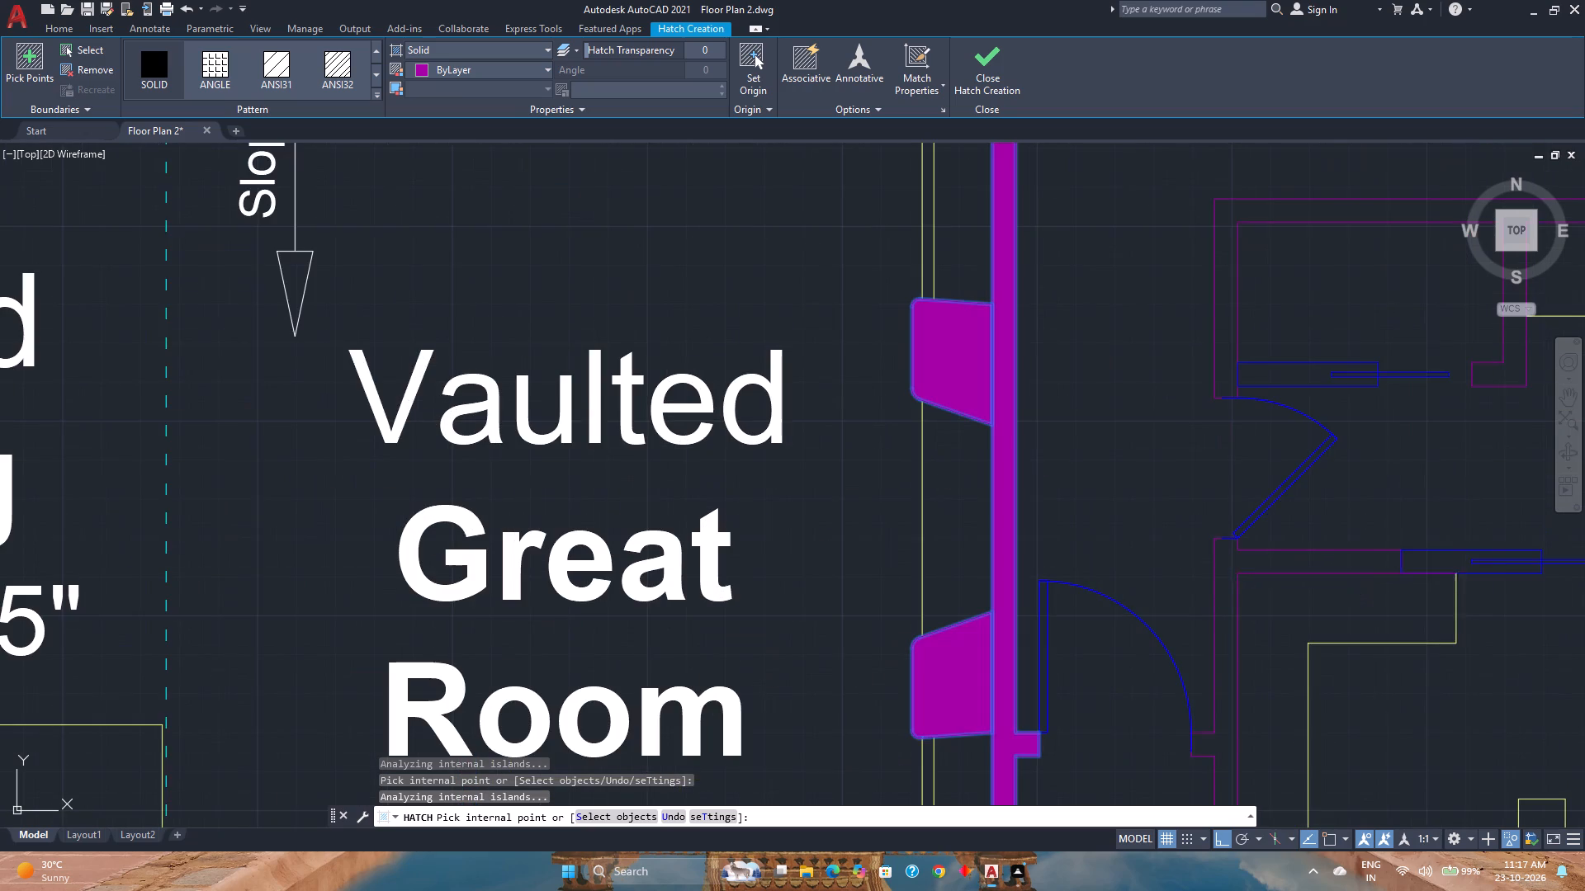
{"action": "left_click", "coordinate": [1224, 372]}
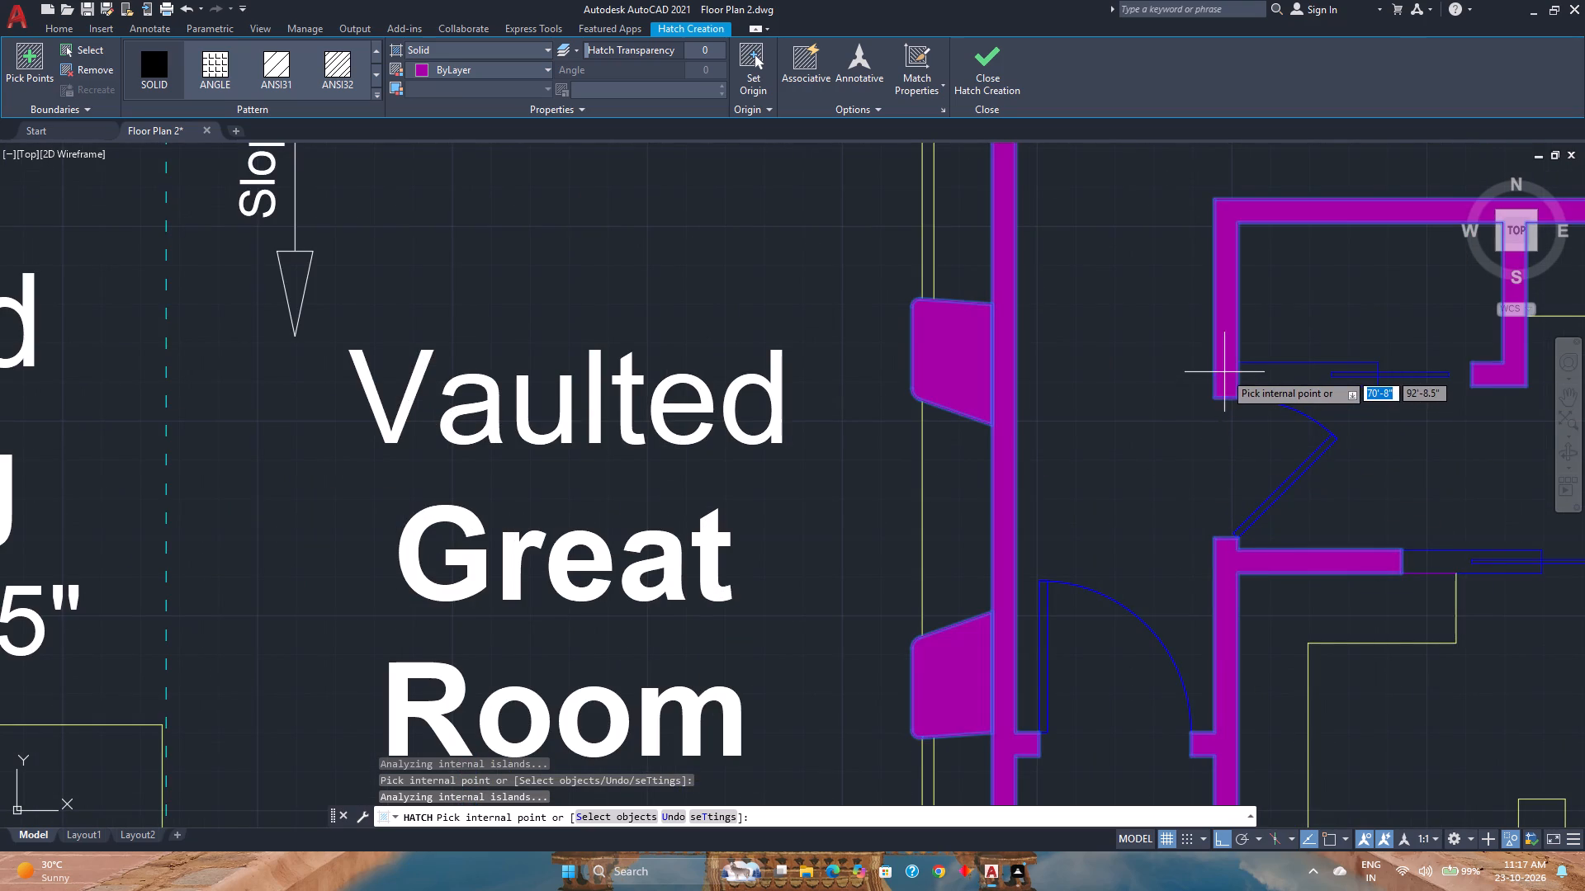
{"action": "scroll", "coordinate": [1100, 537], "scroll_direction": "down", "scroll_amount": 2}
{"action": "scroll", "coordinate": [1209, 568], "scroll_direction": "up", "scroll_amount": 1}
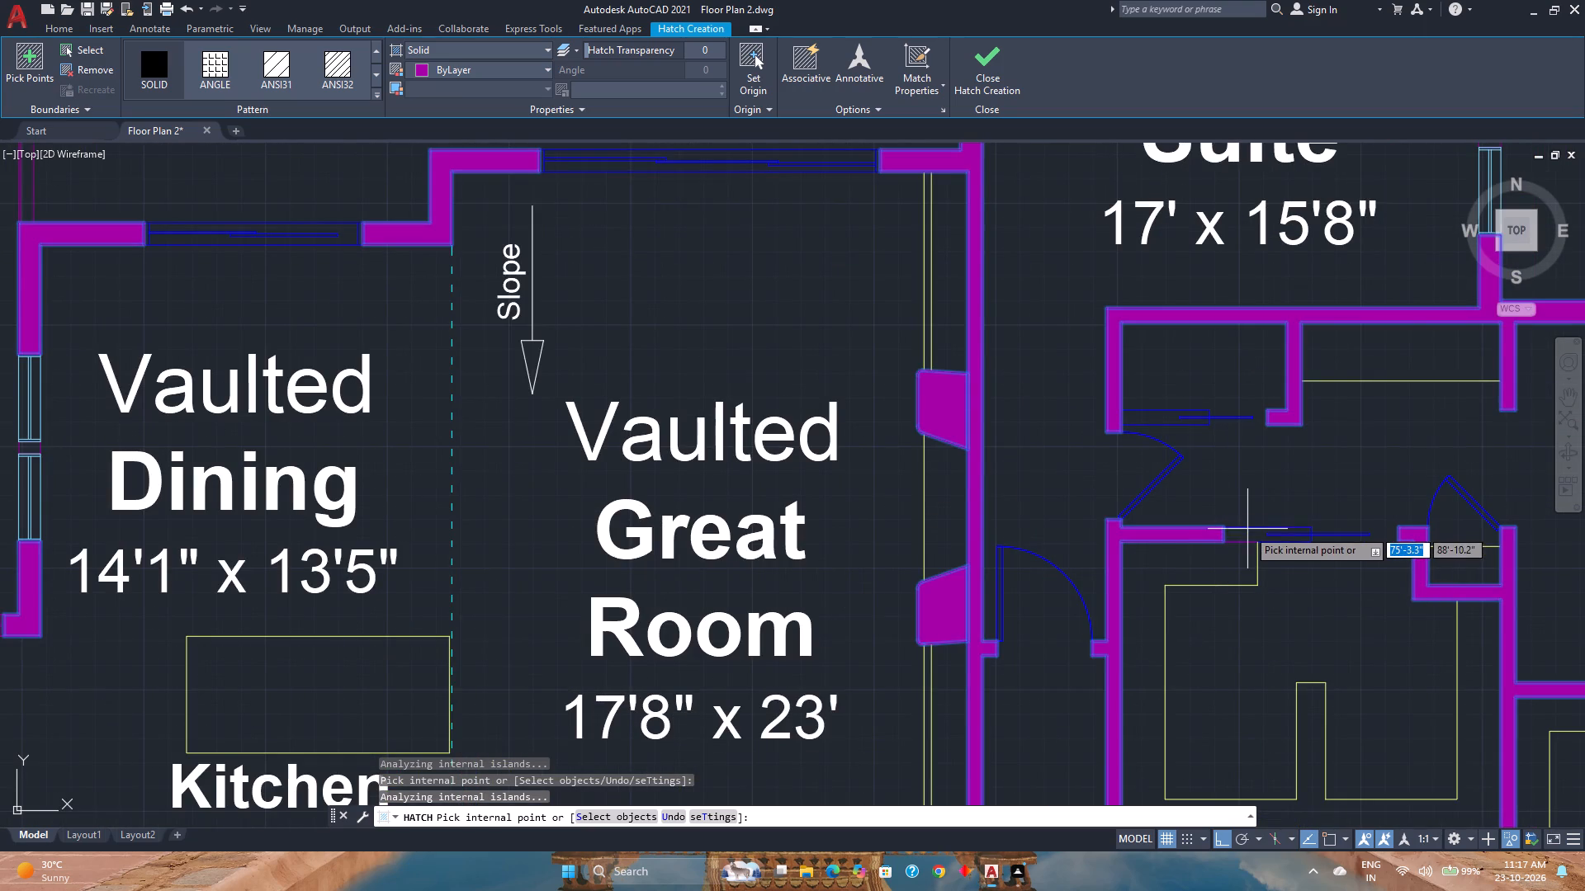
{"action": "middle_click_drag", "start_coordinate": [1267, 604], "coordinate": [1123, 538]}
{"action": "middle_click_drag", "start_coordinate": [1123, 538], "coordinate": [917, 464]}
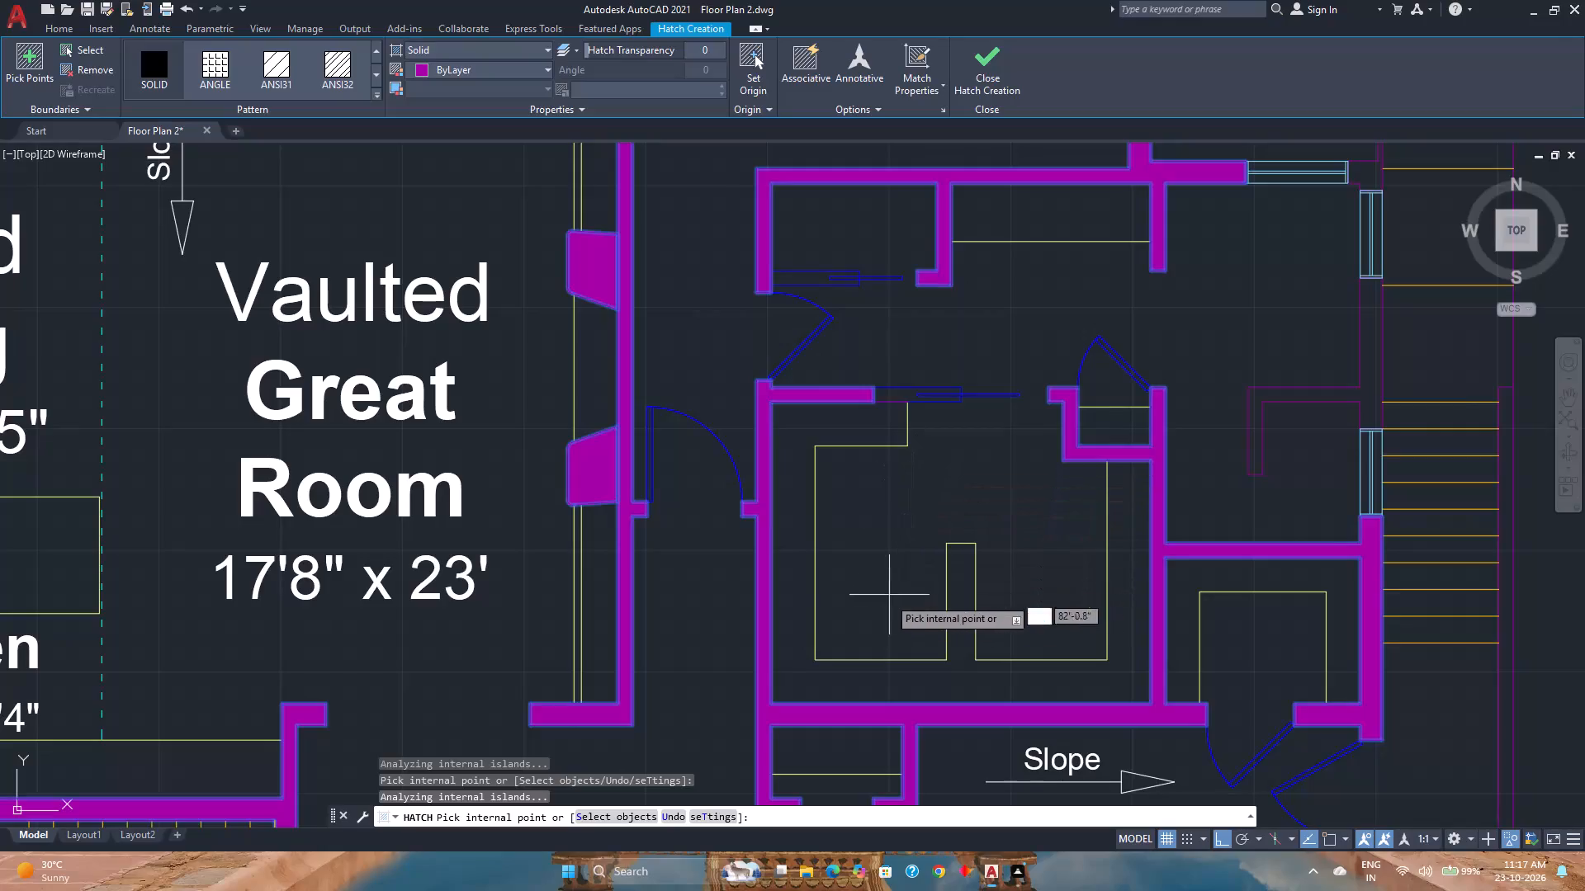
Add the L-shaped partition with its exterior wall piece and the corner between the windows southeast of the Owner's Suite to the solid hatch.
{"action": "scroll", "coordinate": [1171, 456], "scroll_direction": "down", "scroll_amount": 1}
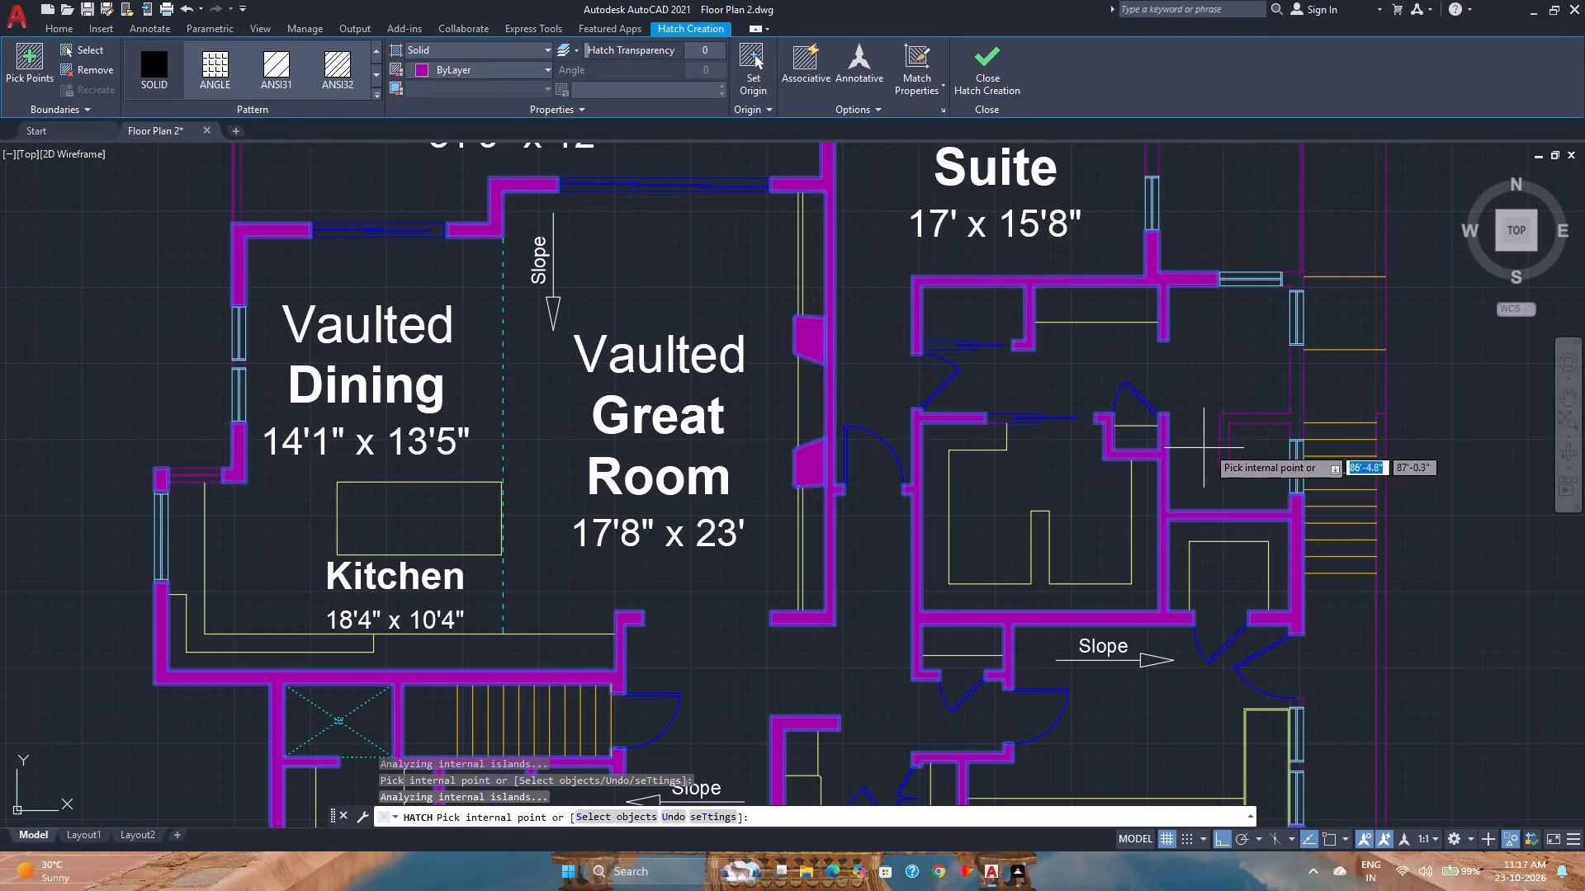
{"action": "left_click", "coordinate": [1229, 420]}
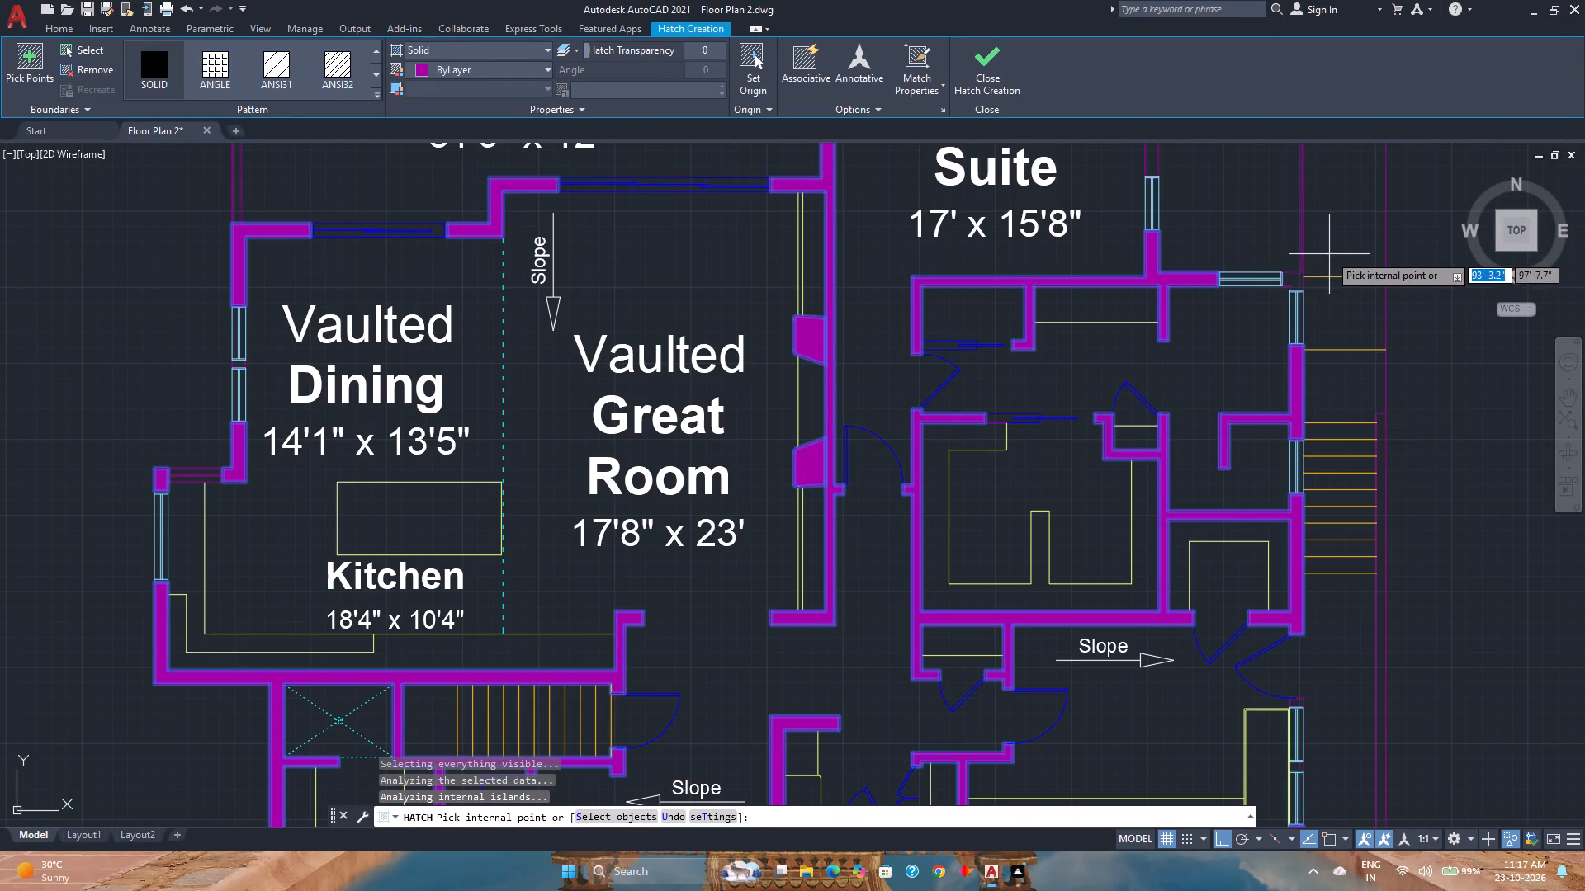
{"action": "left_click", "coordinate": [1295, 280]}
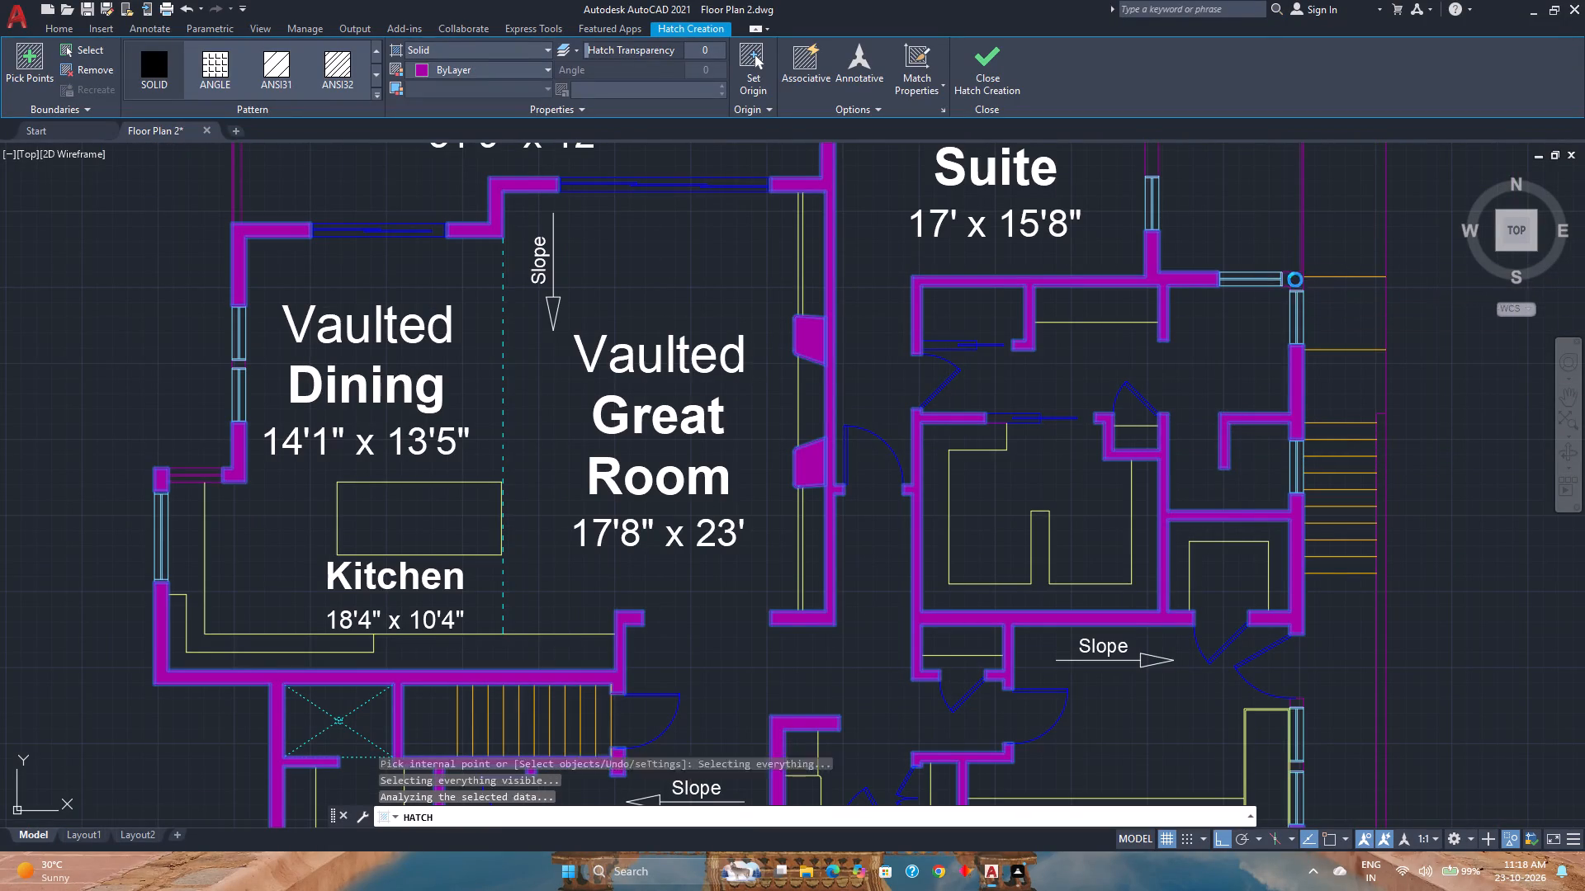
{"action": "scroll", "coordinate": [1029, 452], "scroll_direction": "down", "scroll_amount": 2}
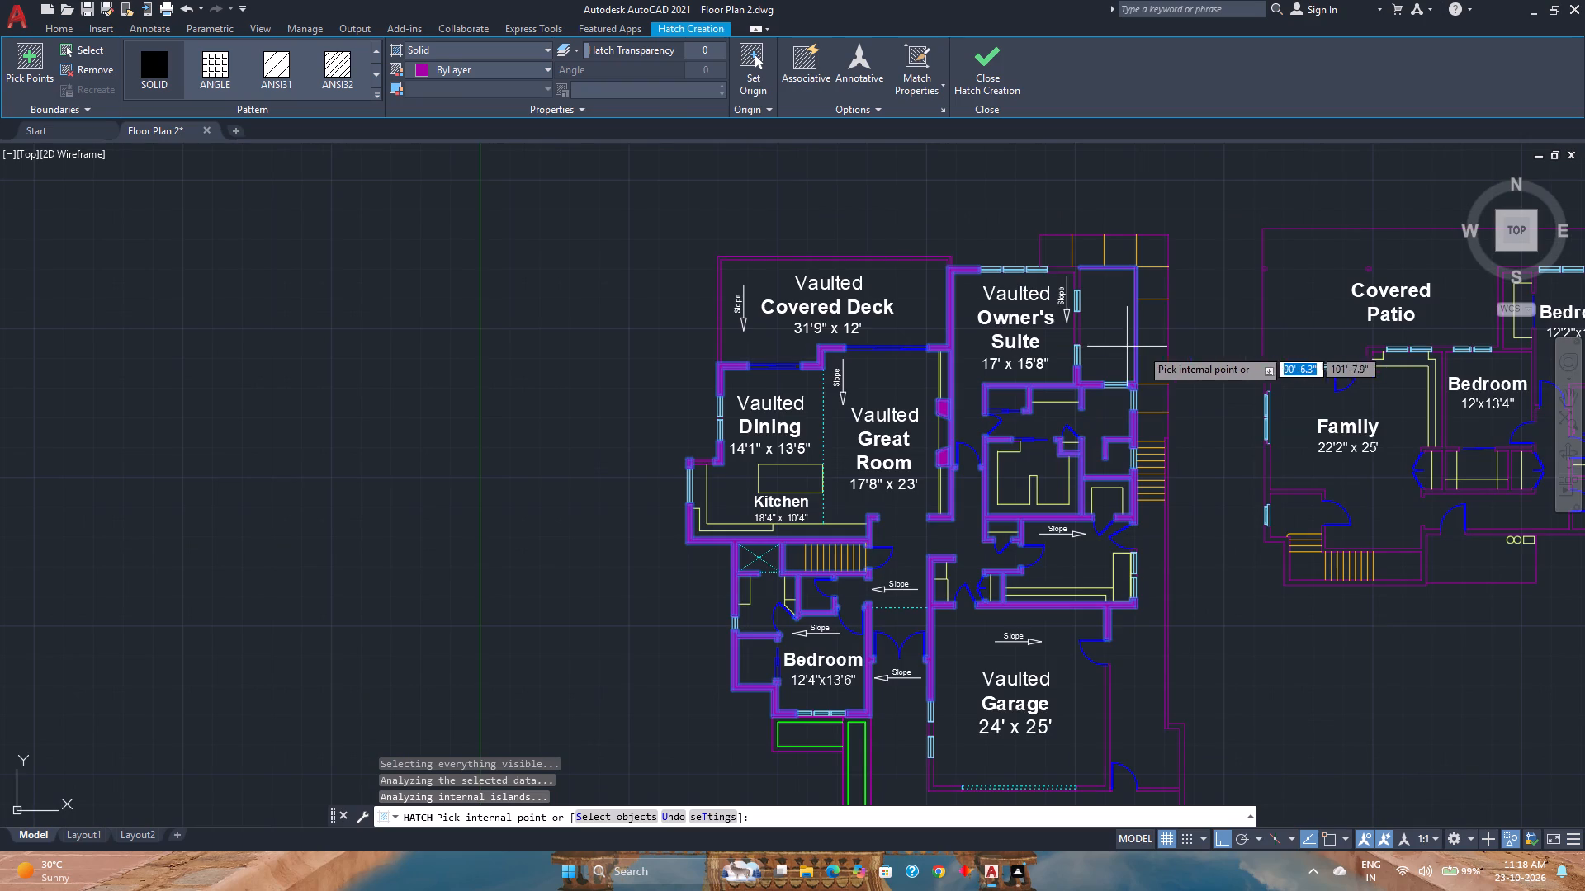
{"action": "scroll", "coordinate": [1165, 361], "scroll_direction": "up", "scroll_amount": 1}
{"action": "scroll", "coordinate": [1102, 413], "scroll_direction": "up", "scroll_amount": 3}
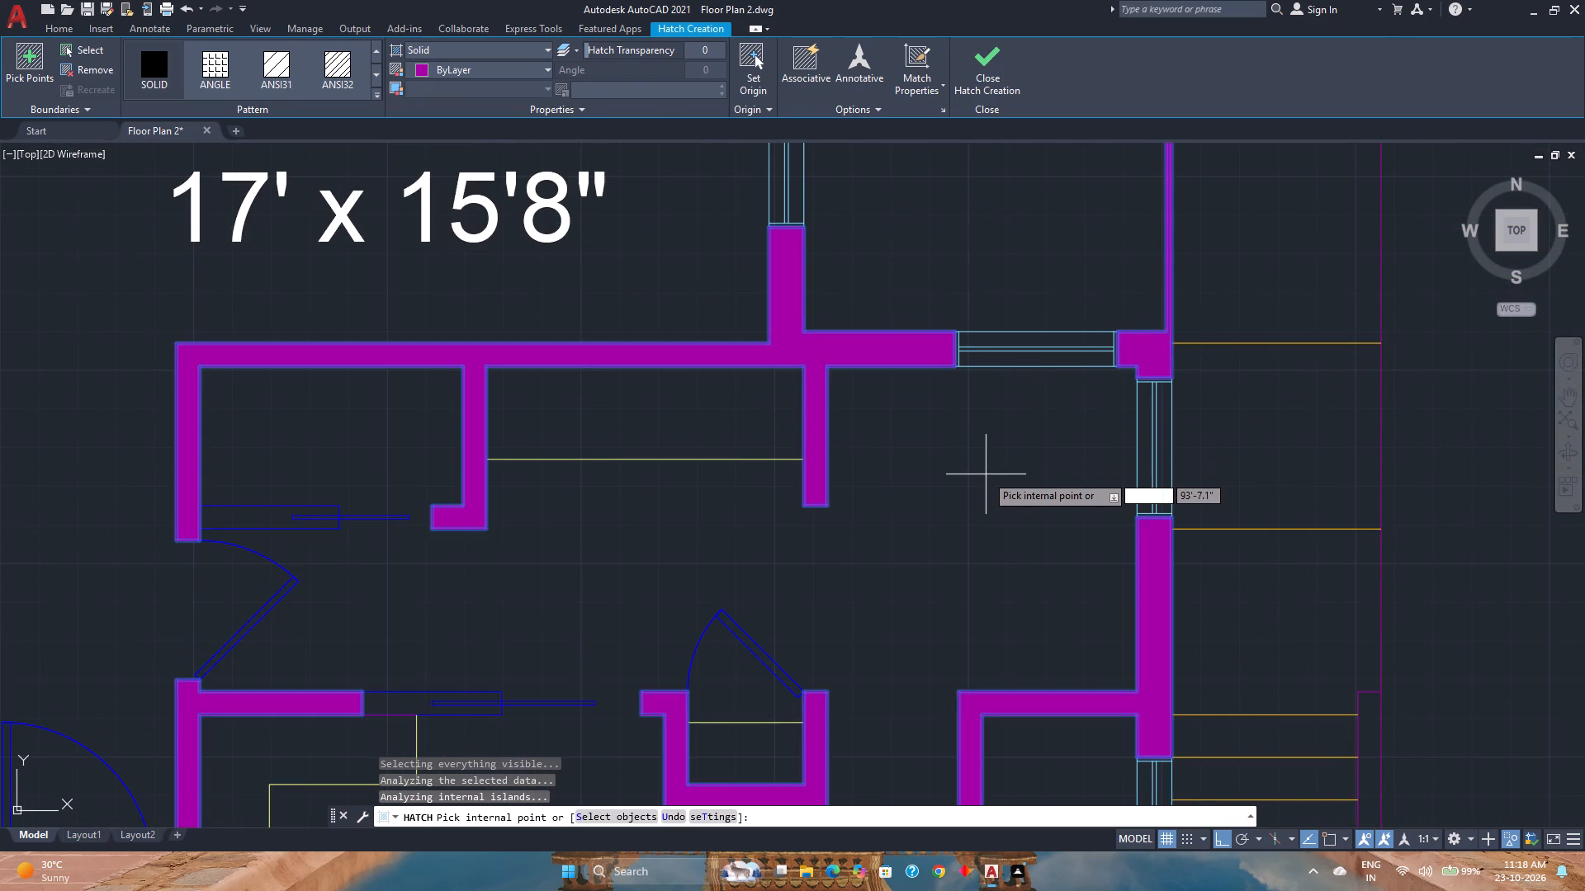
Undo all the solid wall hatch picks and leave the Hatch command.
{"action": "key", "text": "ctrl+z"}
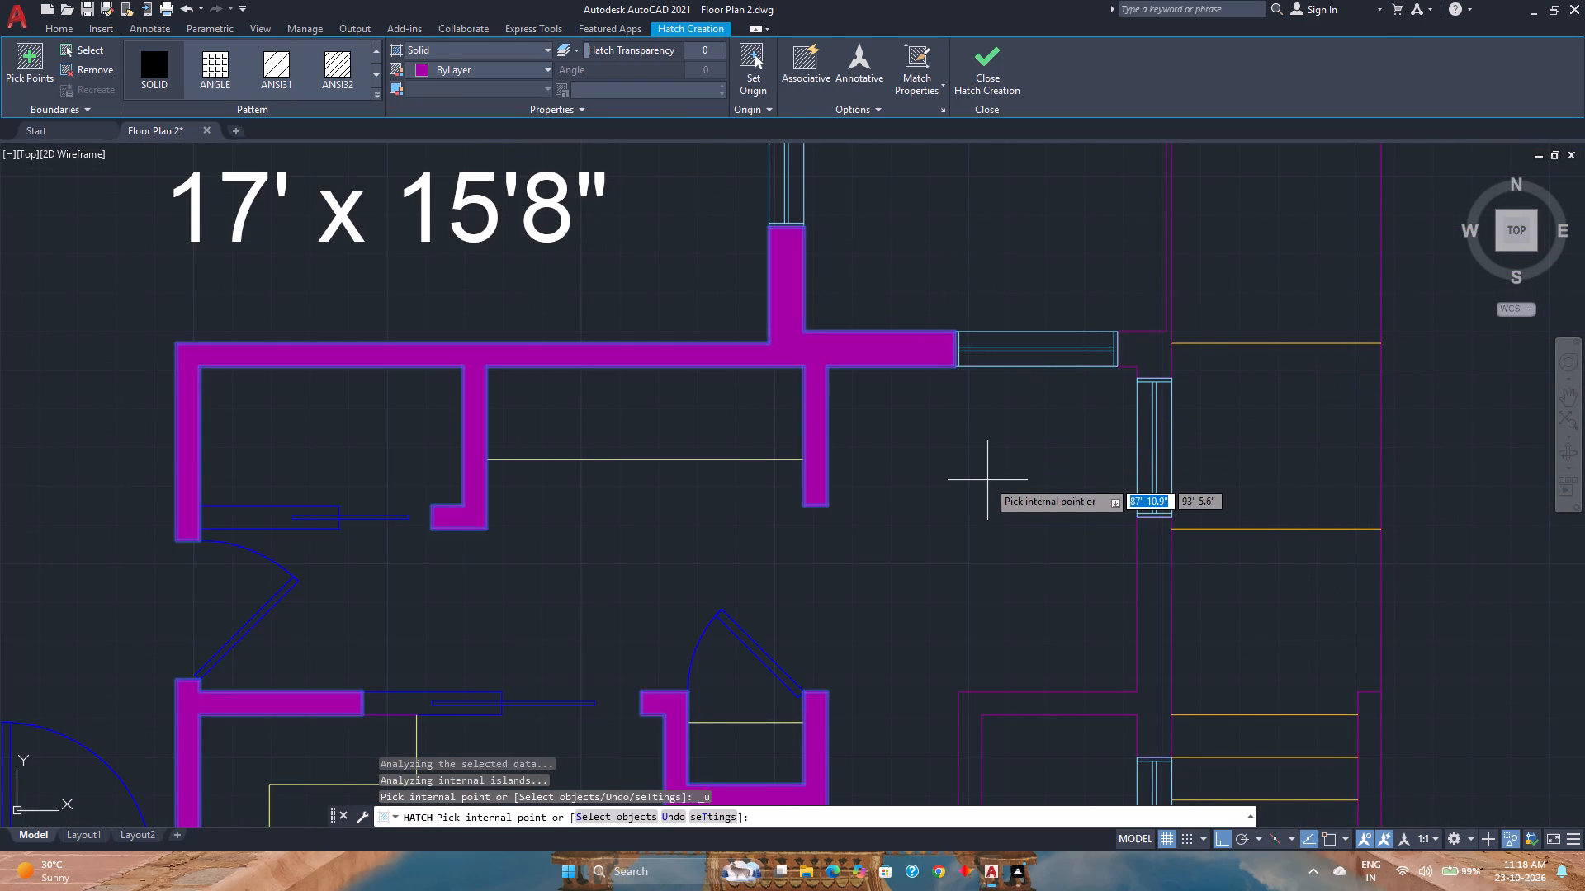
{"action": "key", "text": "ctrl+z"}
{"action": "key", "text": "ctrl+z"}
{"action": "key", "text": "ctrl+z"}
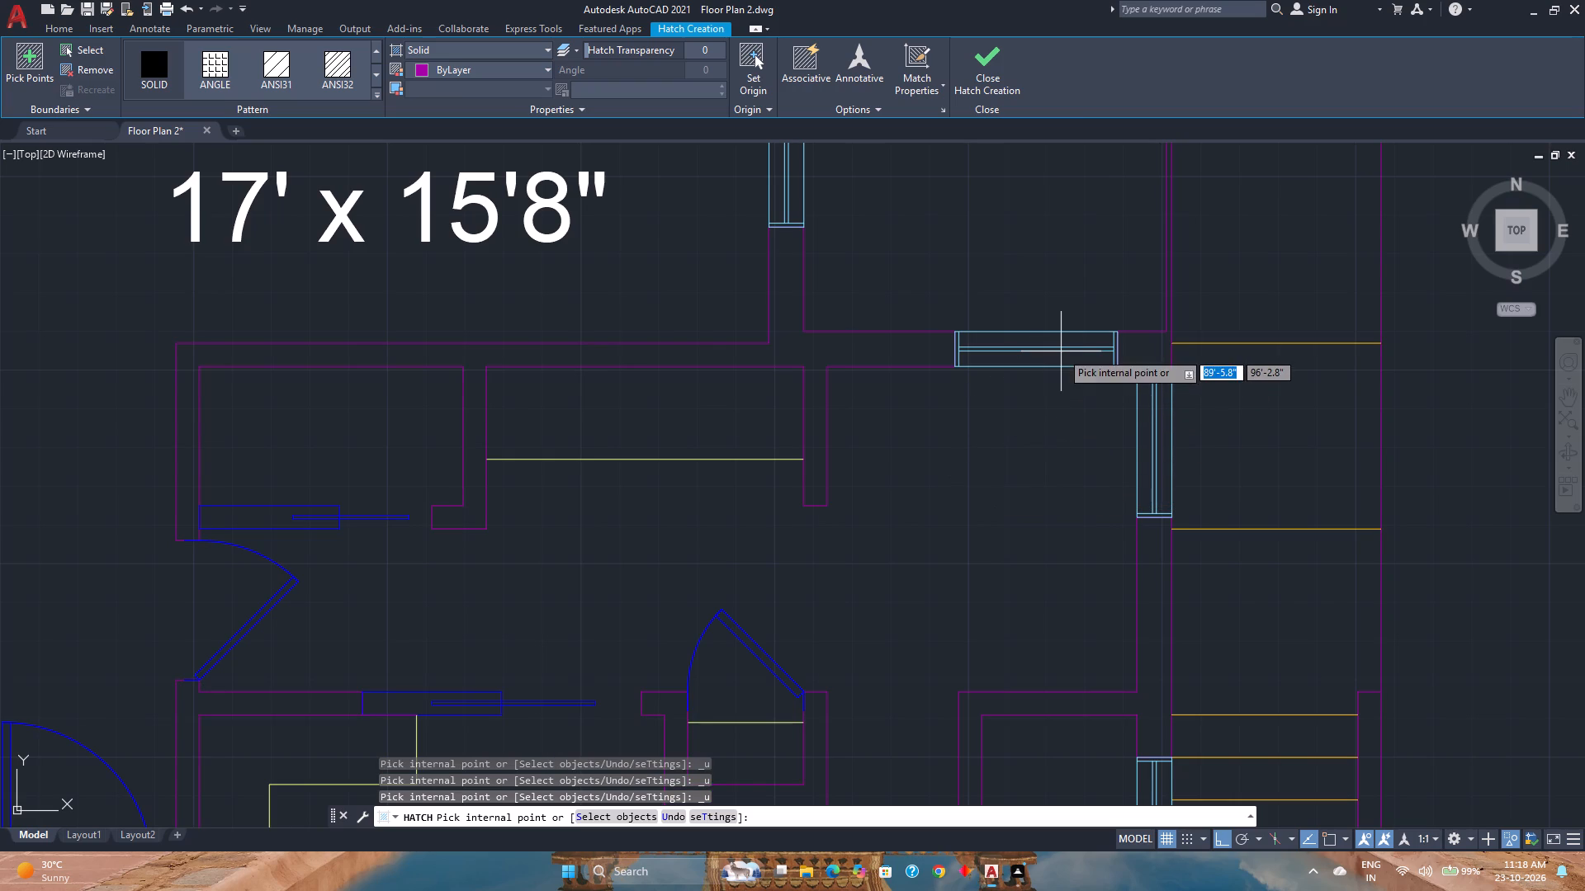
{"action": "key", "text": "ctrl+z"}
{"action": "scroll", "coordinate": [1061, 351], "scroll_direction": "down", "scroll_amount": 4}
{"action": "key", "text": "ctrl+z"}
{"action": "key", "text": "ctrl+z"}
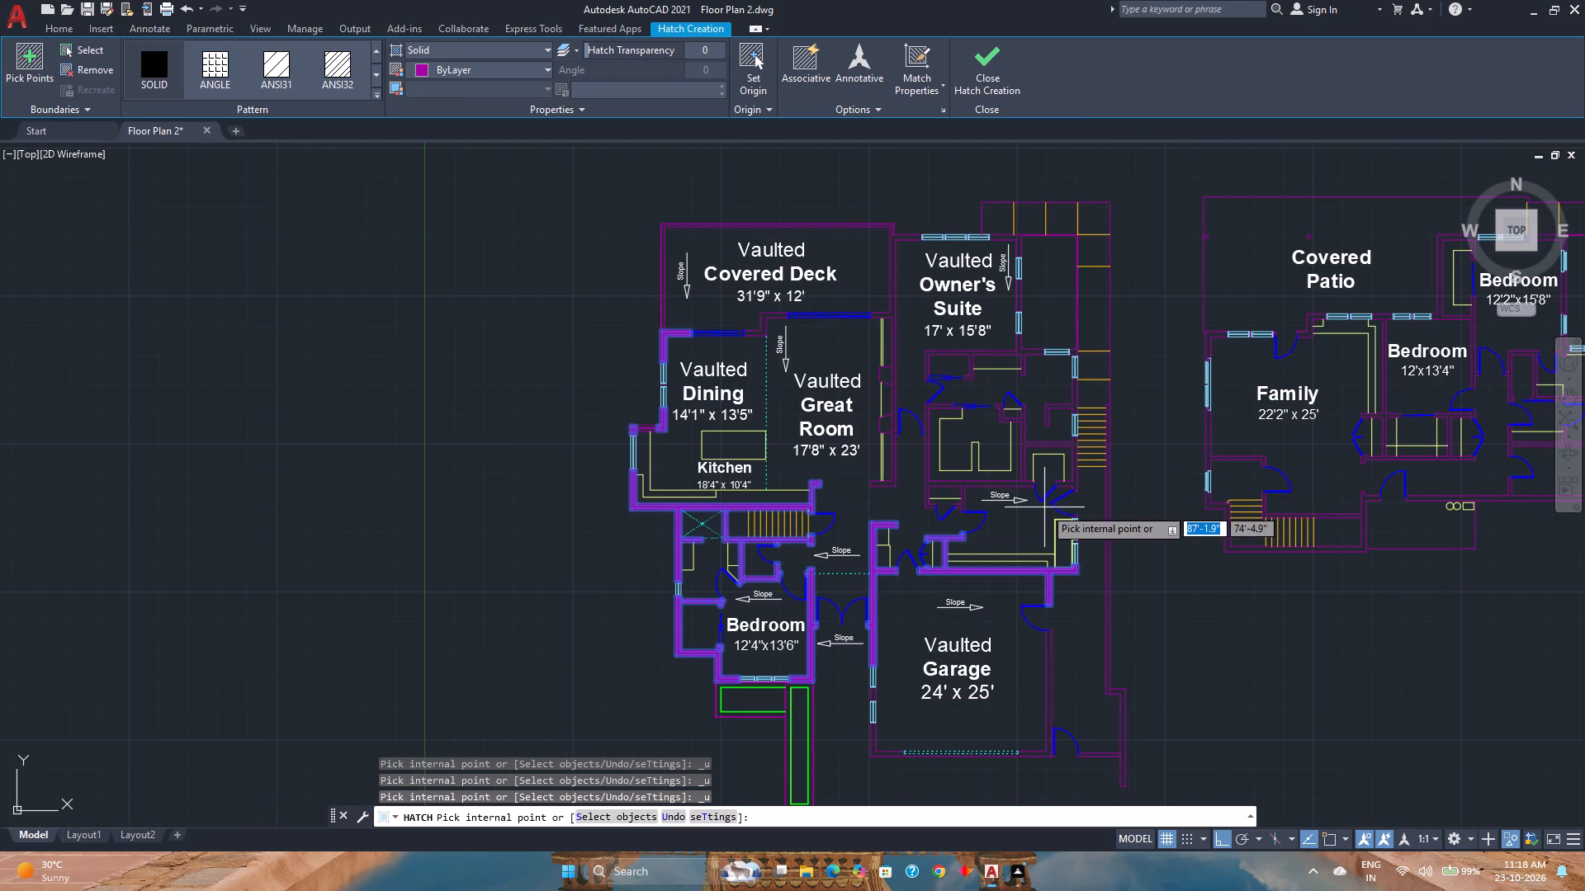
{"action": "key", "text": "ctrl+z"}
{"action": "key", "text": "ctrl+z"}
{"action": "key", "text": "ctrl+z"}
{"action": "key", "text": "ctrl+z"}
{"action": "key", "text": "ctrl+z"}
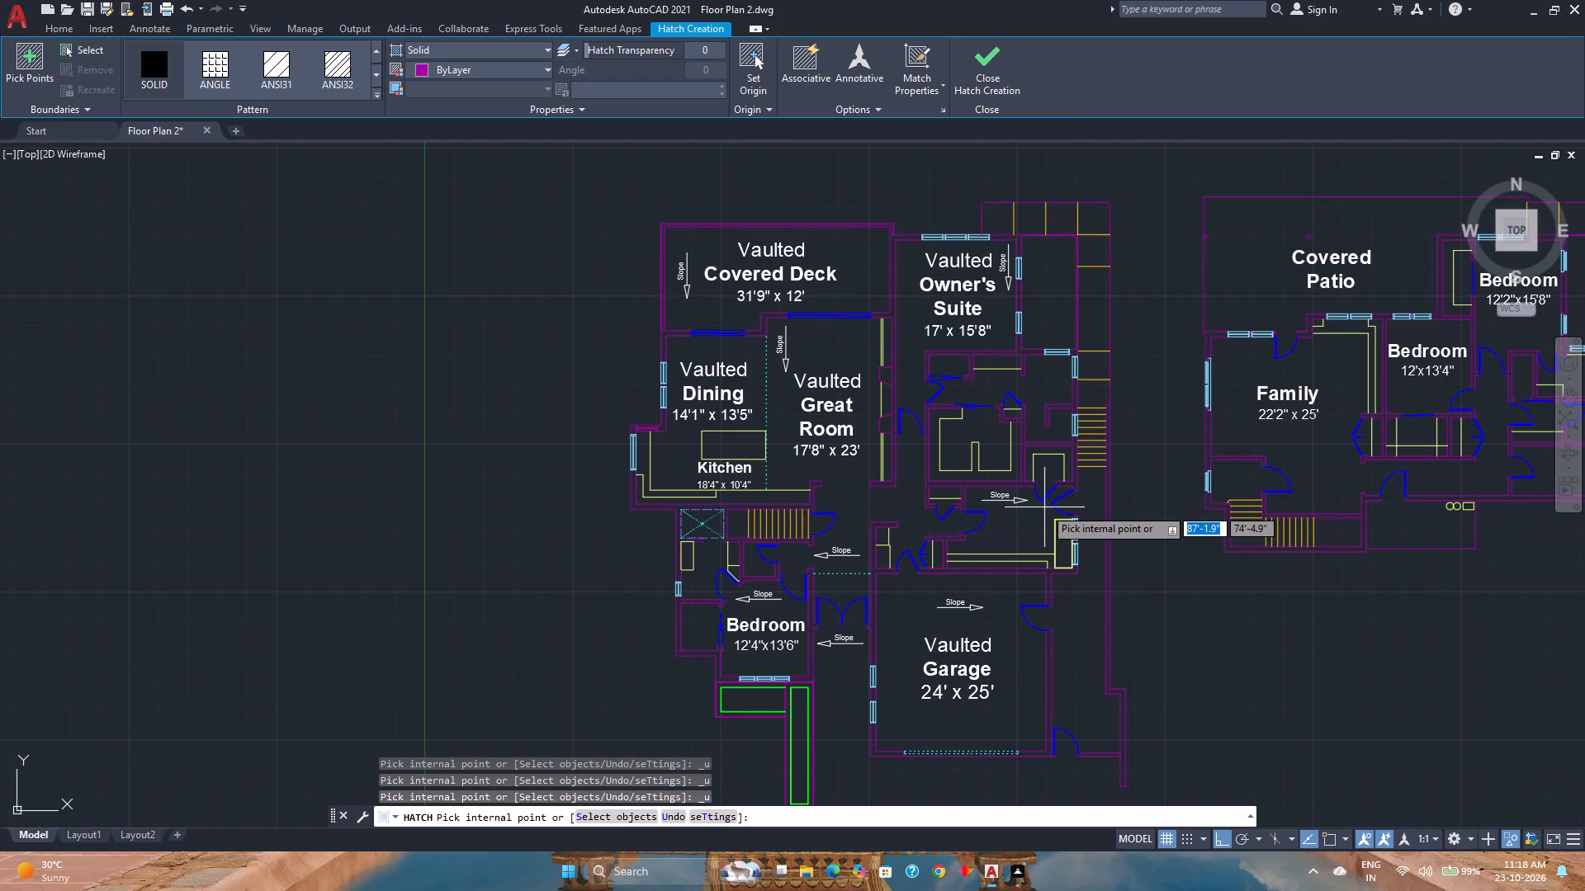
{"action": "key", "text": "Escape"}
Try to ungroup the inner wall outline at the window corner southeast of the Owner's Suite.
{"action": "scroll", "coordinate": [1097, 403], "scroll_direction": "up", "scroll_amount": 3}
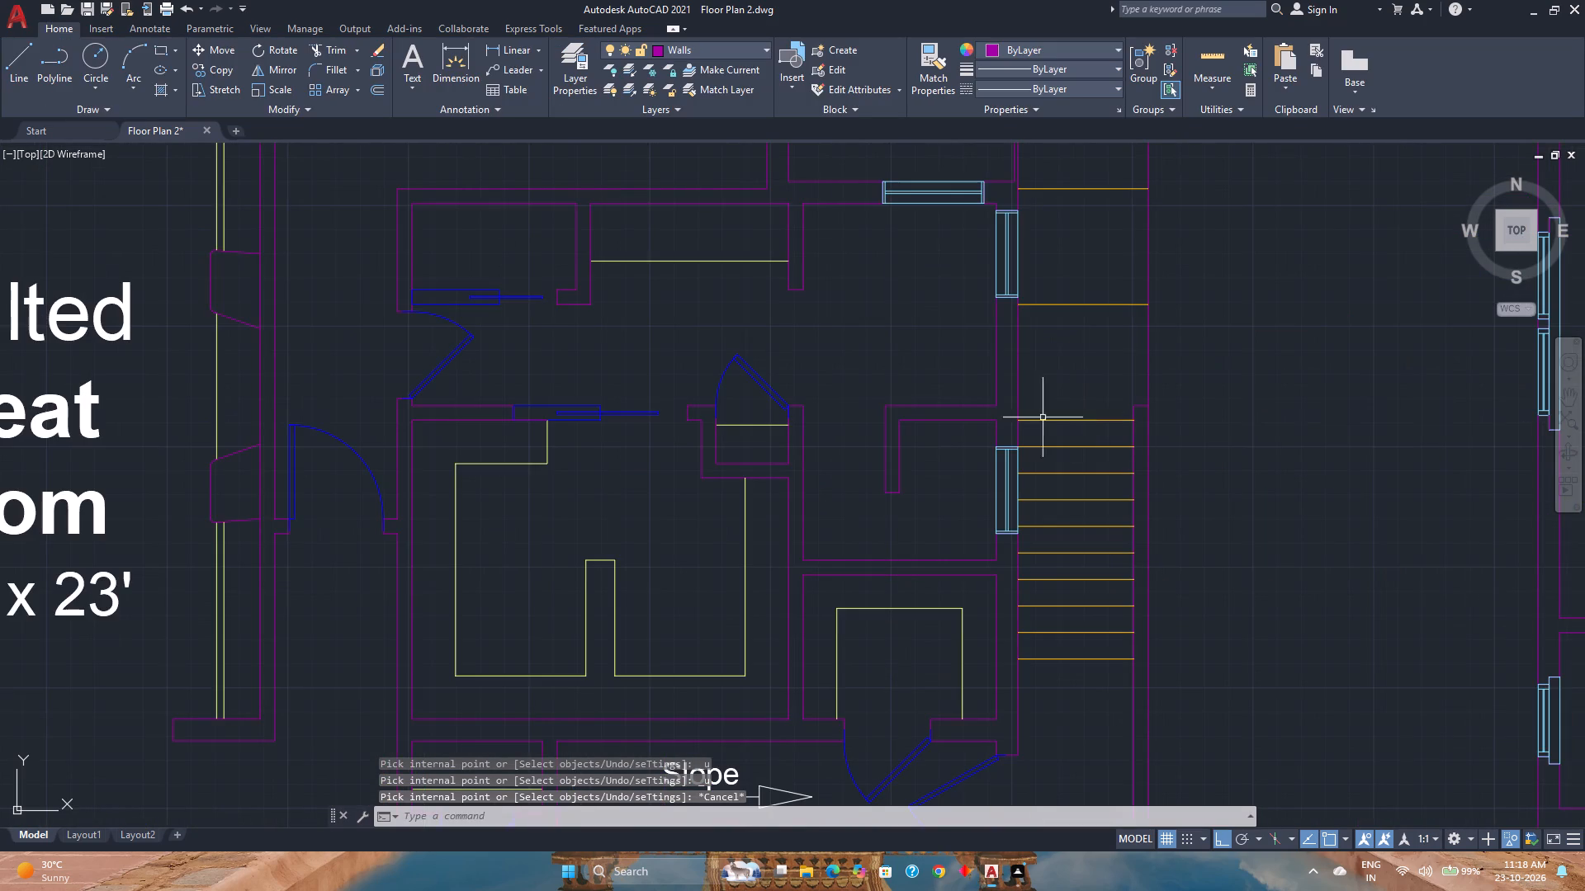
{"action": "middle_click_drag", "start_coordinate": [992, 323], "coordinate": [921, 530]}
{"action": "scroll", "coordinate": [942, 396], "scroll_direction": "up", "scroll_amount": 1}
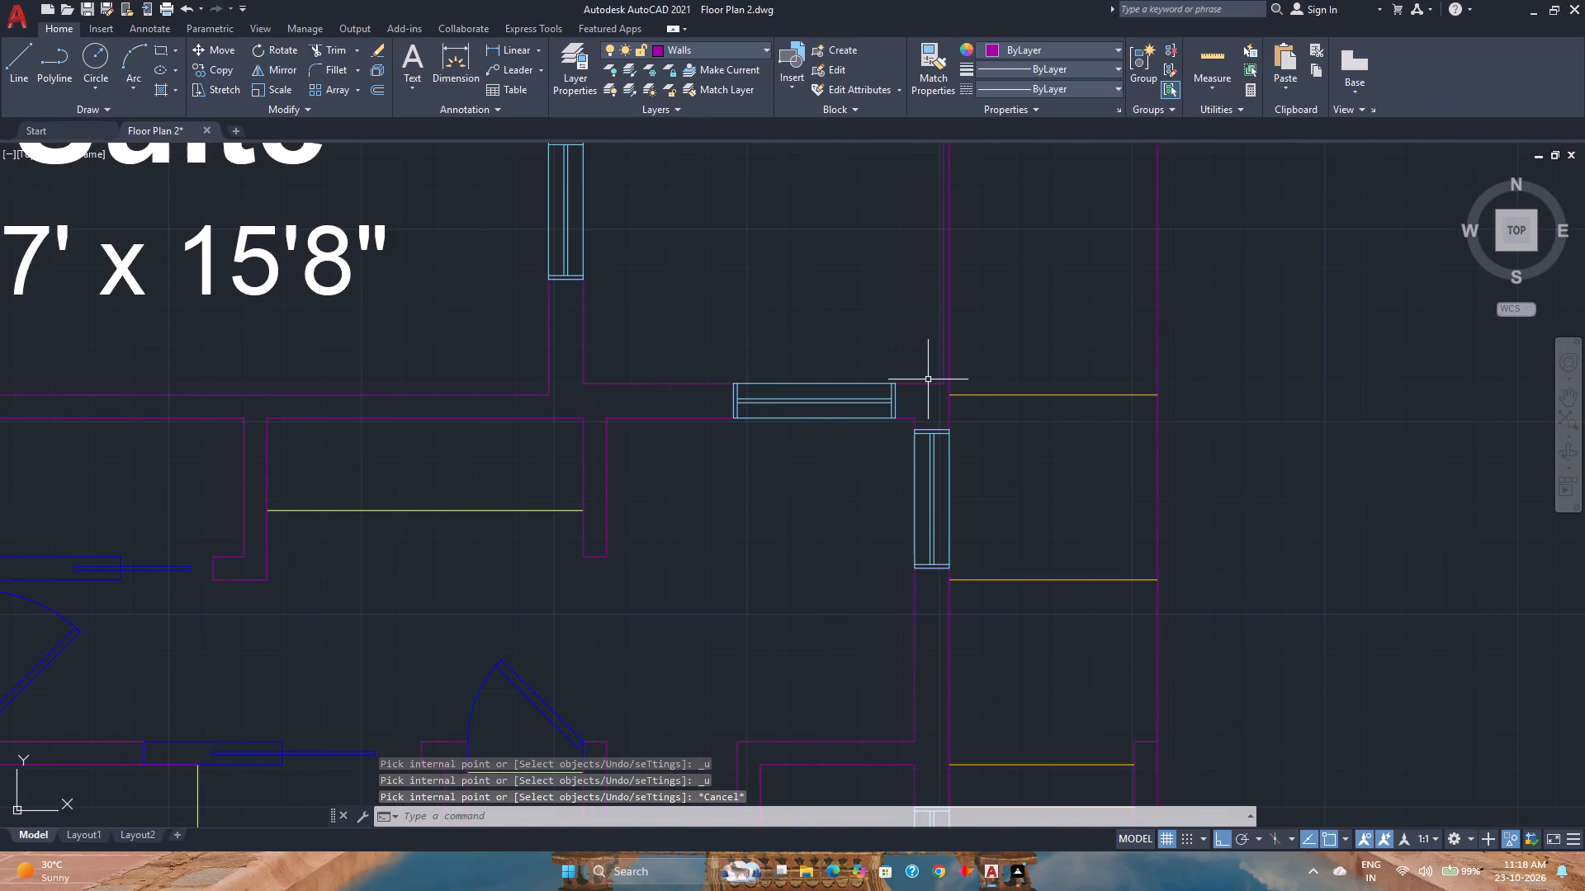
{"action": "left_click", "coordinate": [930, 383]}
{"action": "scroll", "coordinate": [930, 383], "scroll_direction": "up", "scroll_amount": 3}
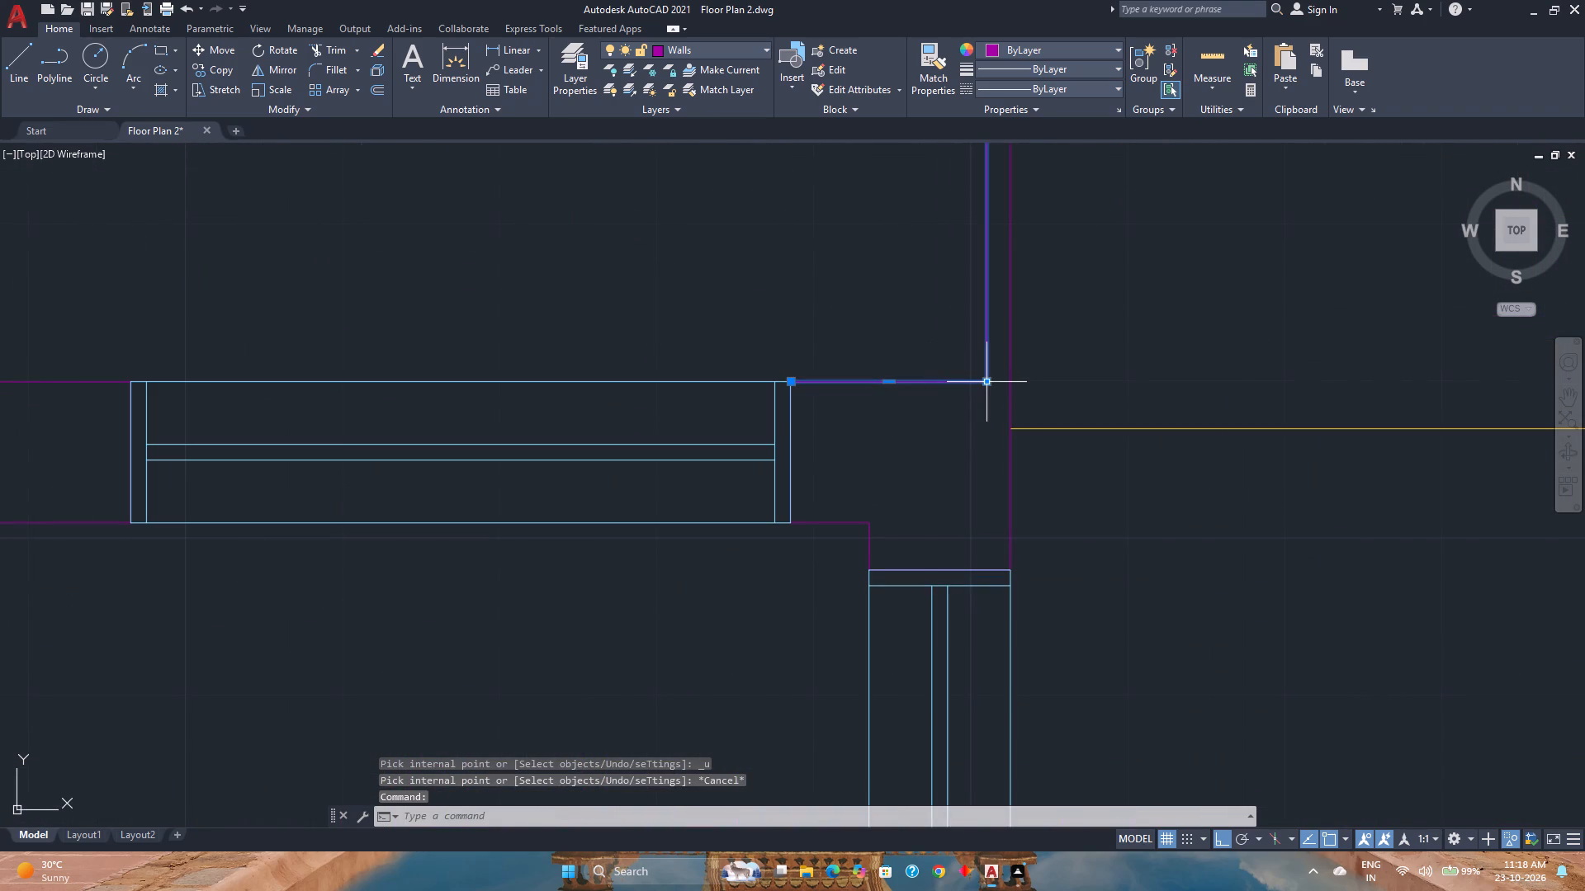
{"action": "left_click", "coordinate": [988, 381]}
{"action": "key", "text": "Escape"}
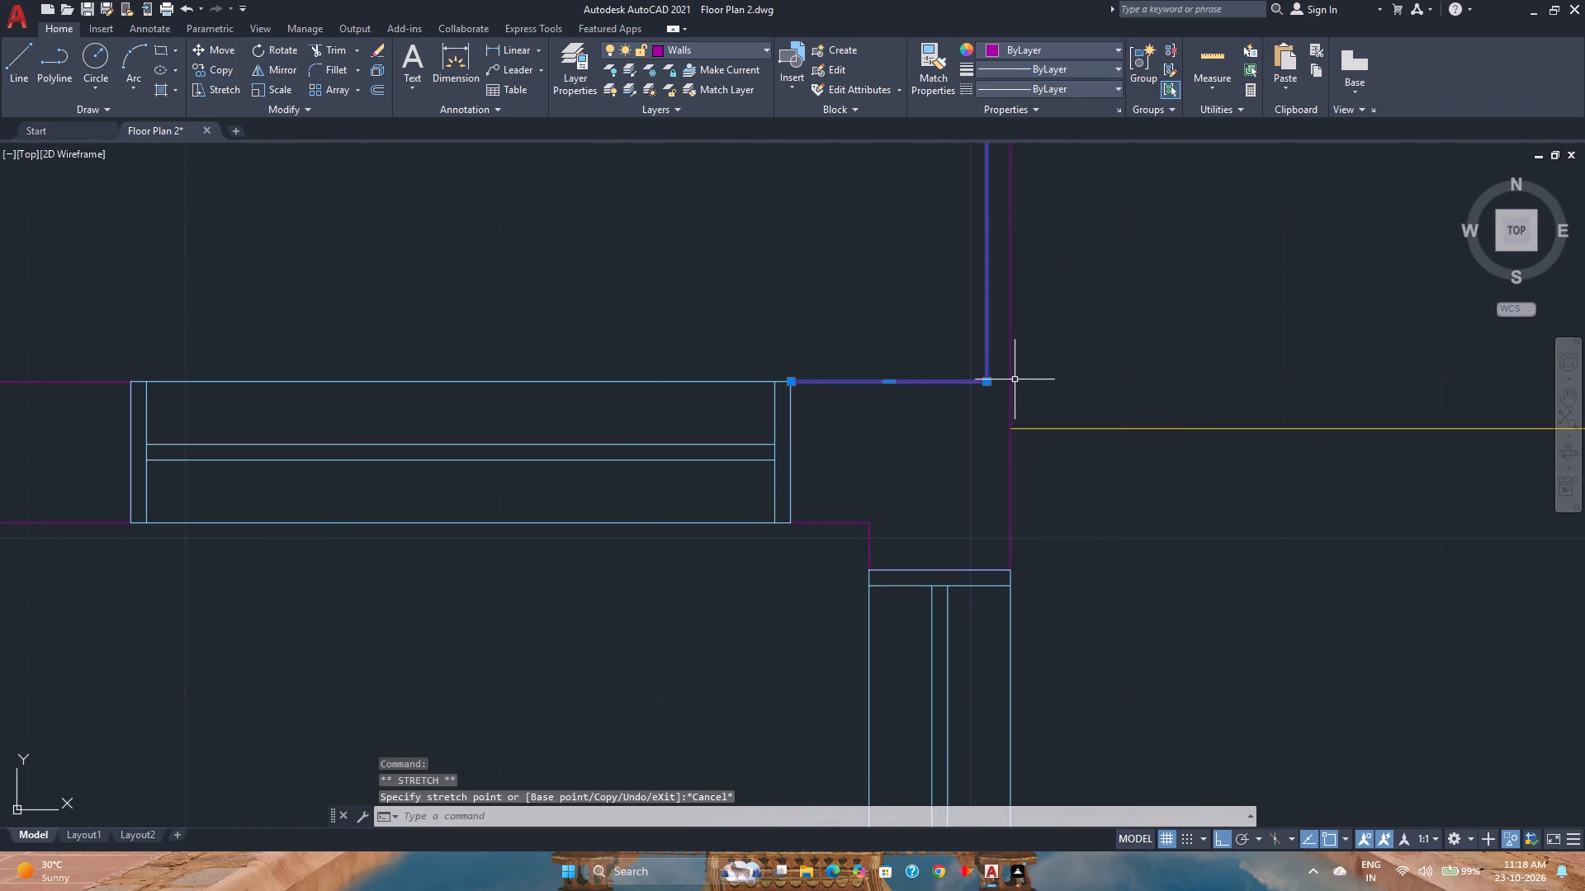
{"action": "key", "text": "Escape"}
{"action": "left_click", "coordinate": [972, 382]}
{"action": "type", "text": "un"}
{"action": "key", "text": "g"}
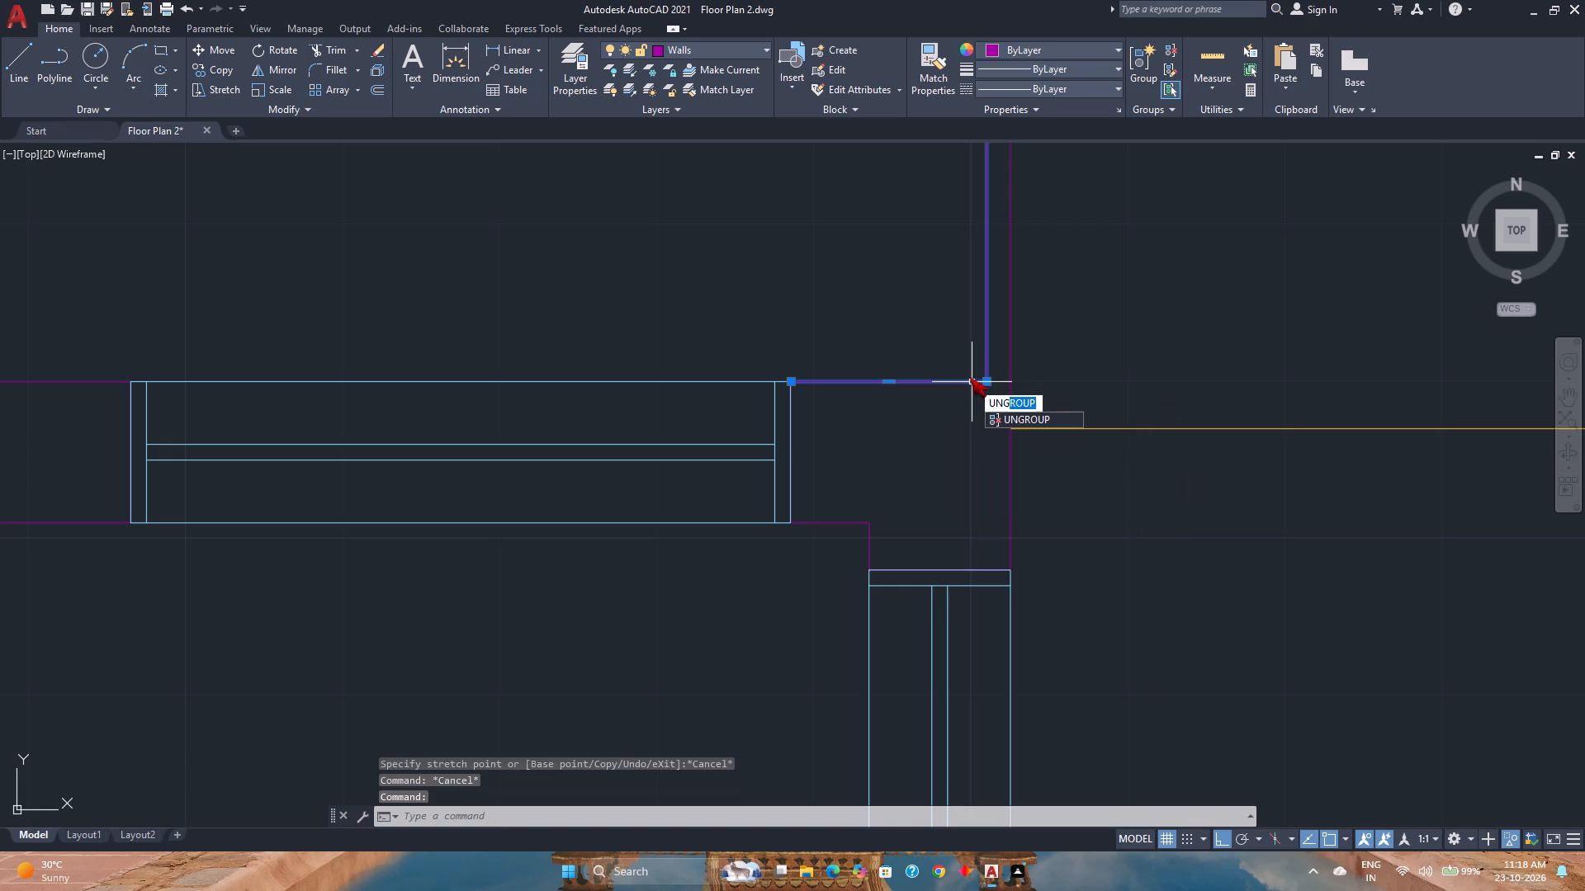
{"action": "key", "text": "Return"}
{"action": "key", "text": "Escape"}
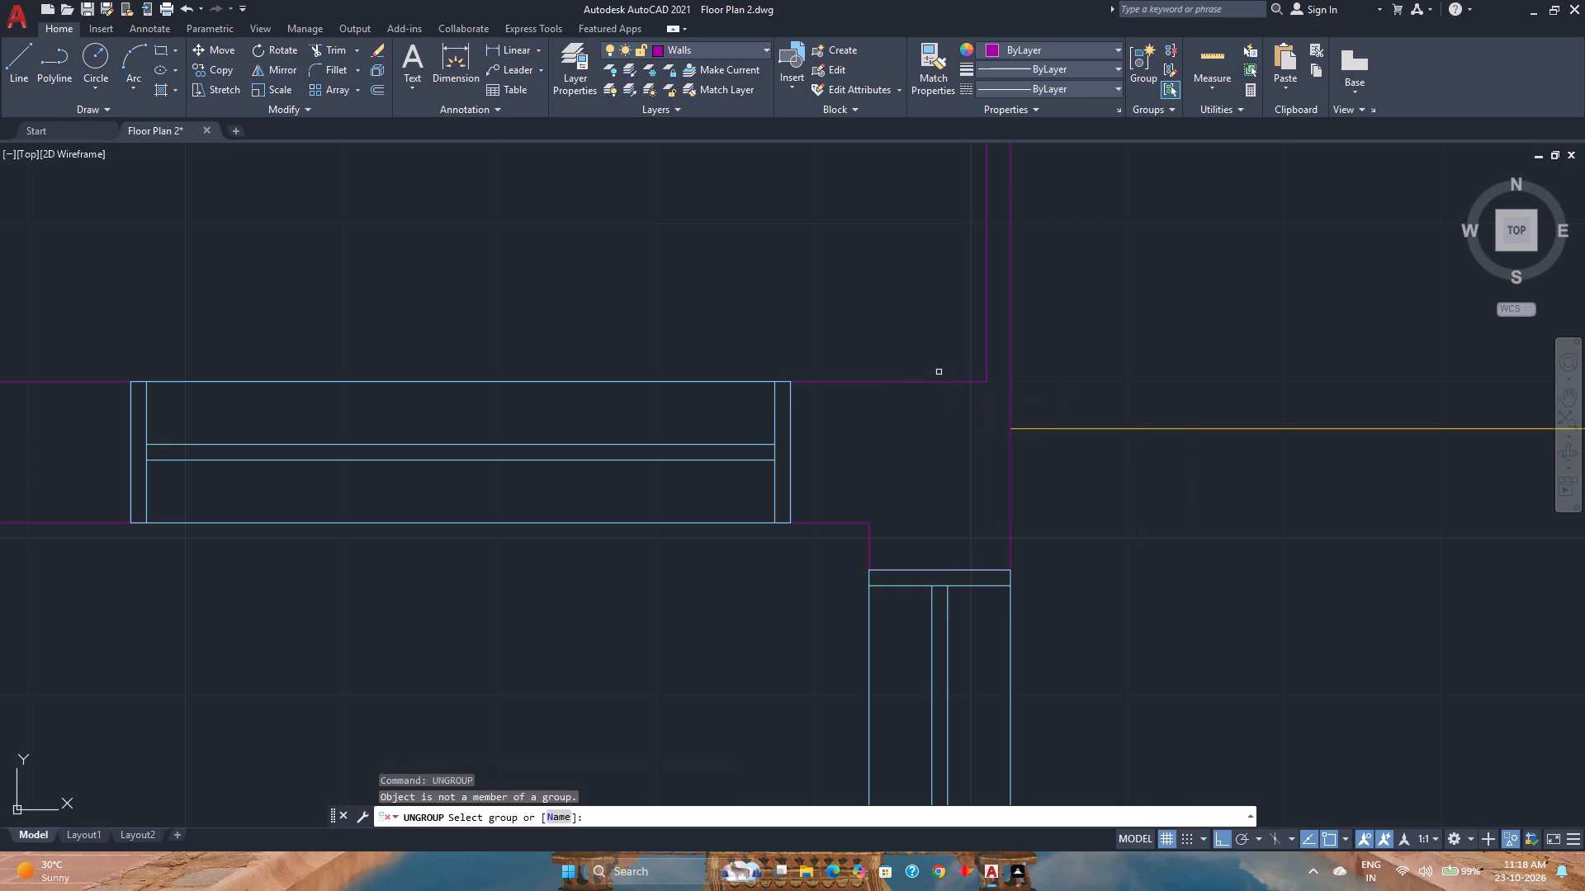
Explode the inner wall polyline at that window corner and stretch its short horizontal segment east to the outer wall line.
{"action": "left_click", "coordinate": [933, 383]}
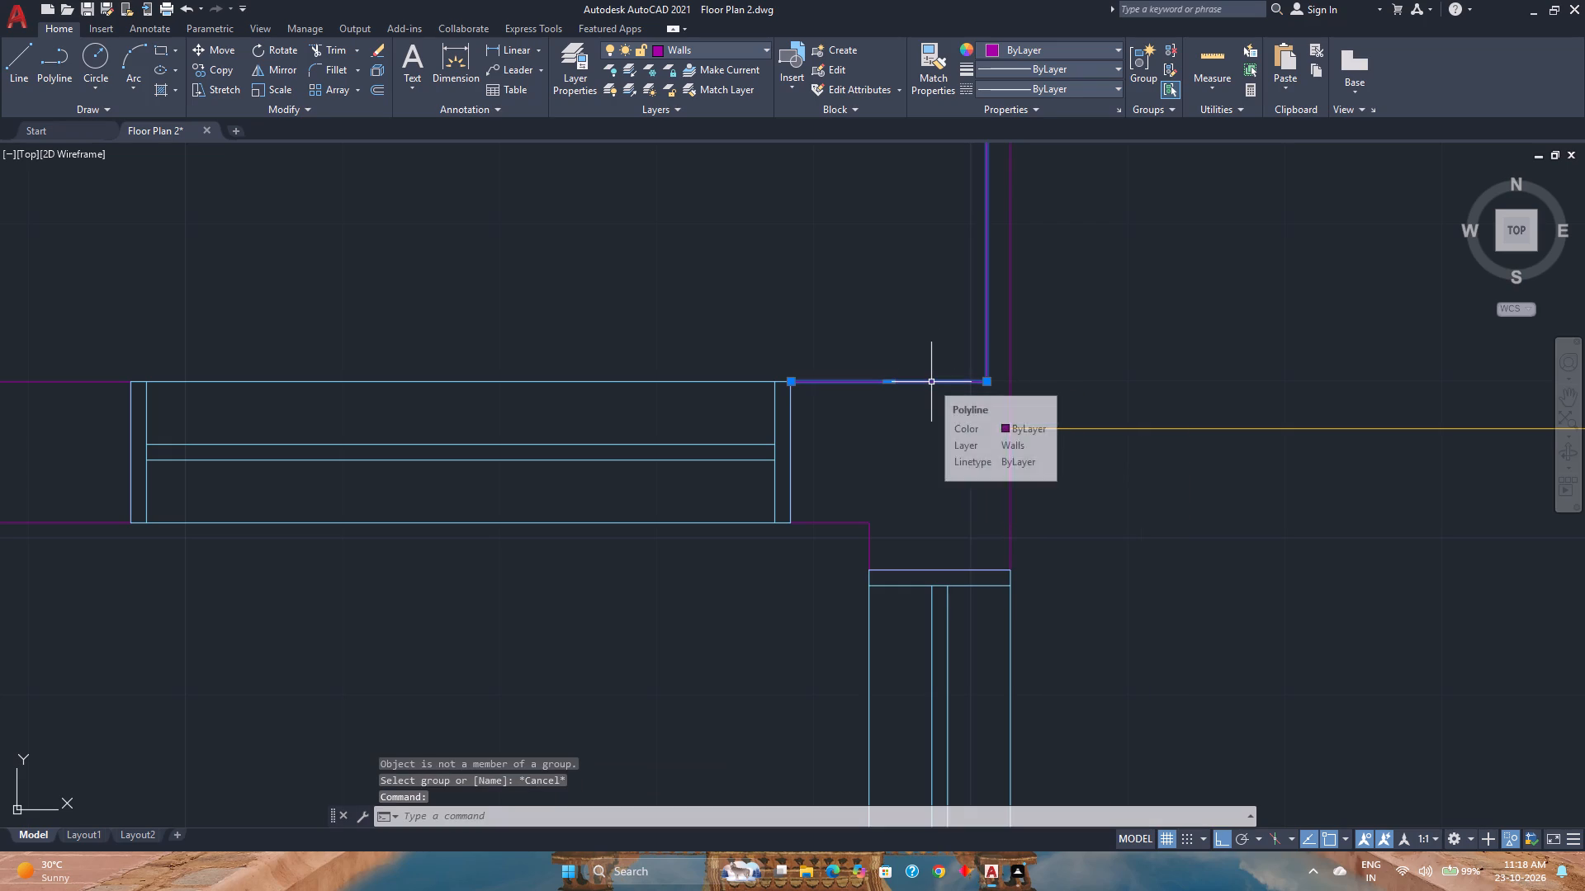
{"action": "type", "text": "exp"}
{"action": "type", "text": "lo"}
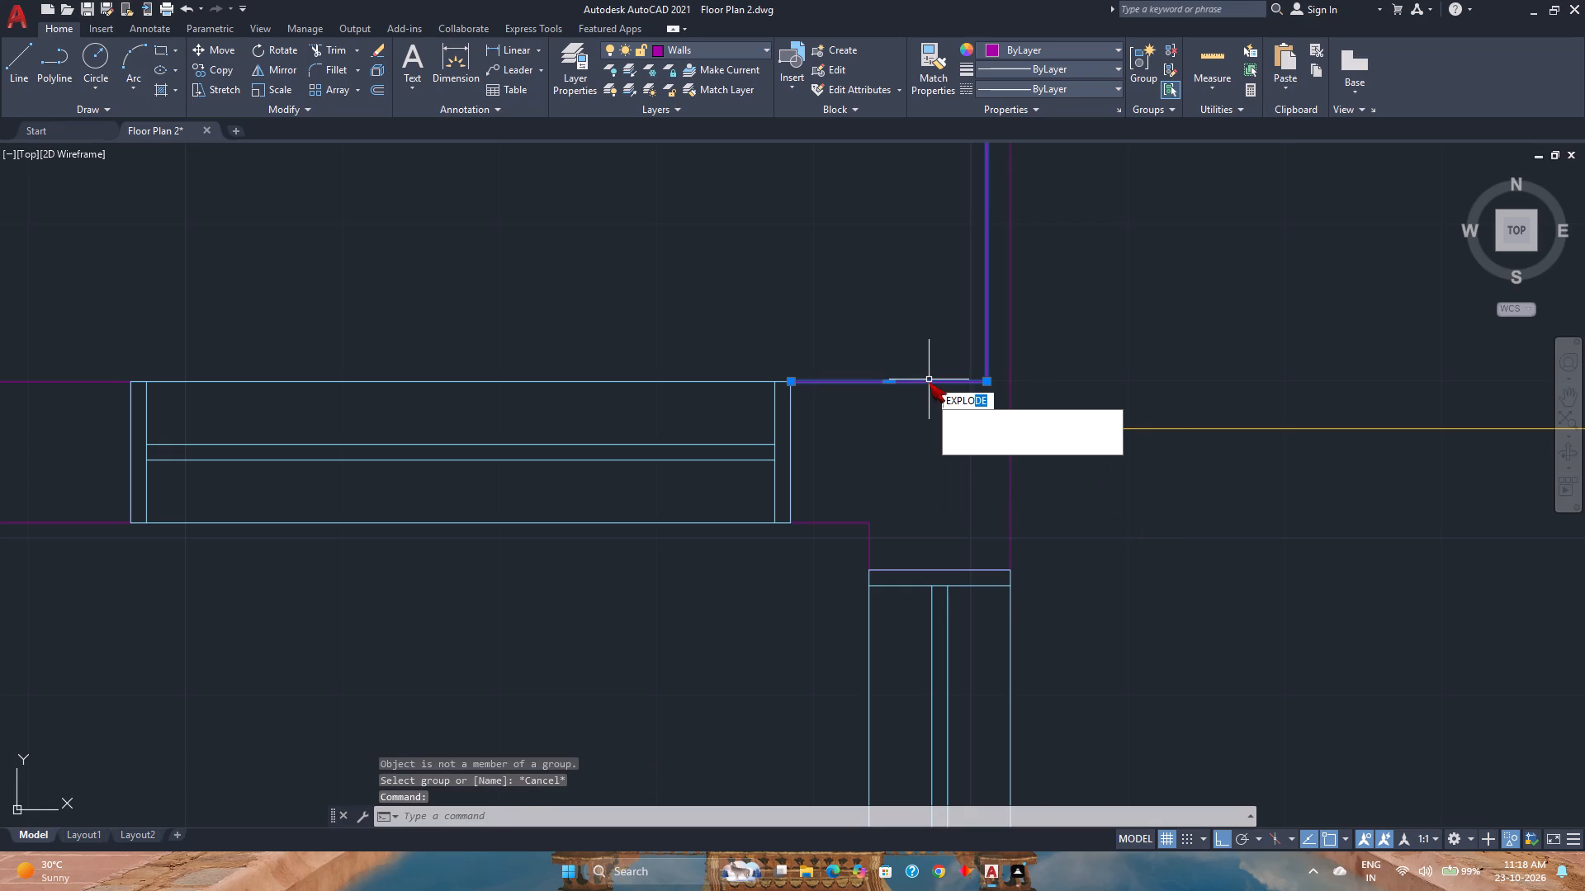
{"action": "key", "text": "Return"}
{"action": "left_click", "coordinate": [934, 379]}
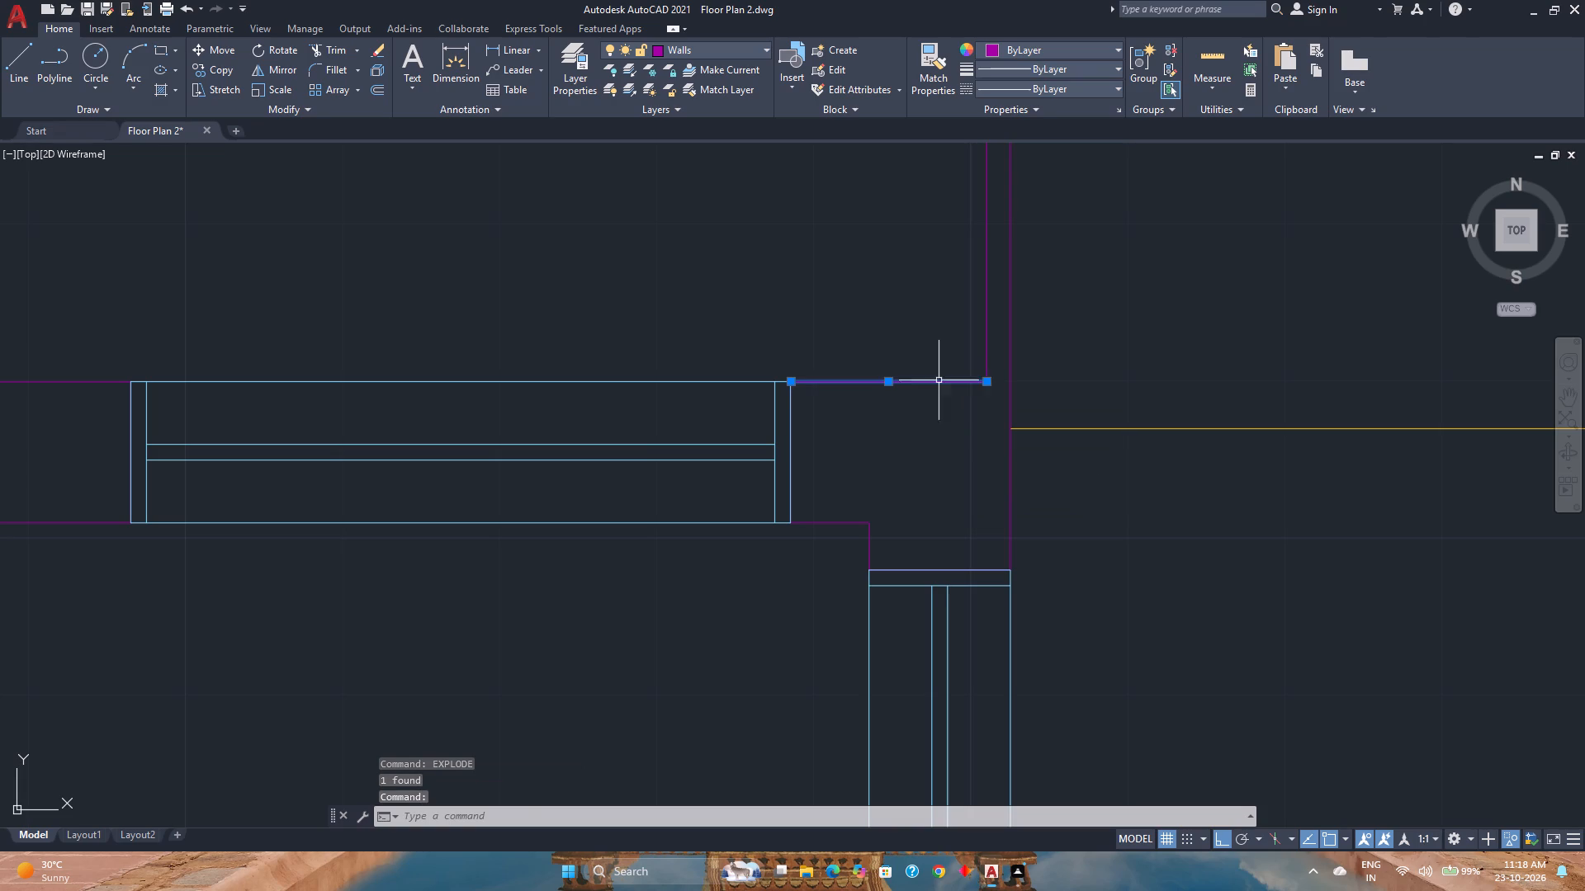
{"action": "left_click", "coordinate": [986, 380]}
{"action": "left_click", "coordinate": [1013, 380]}
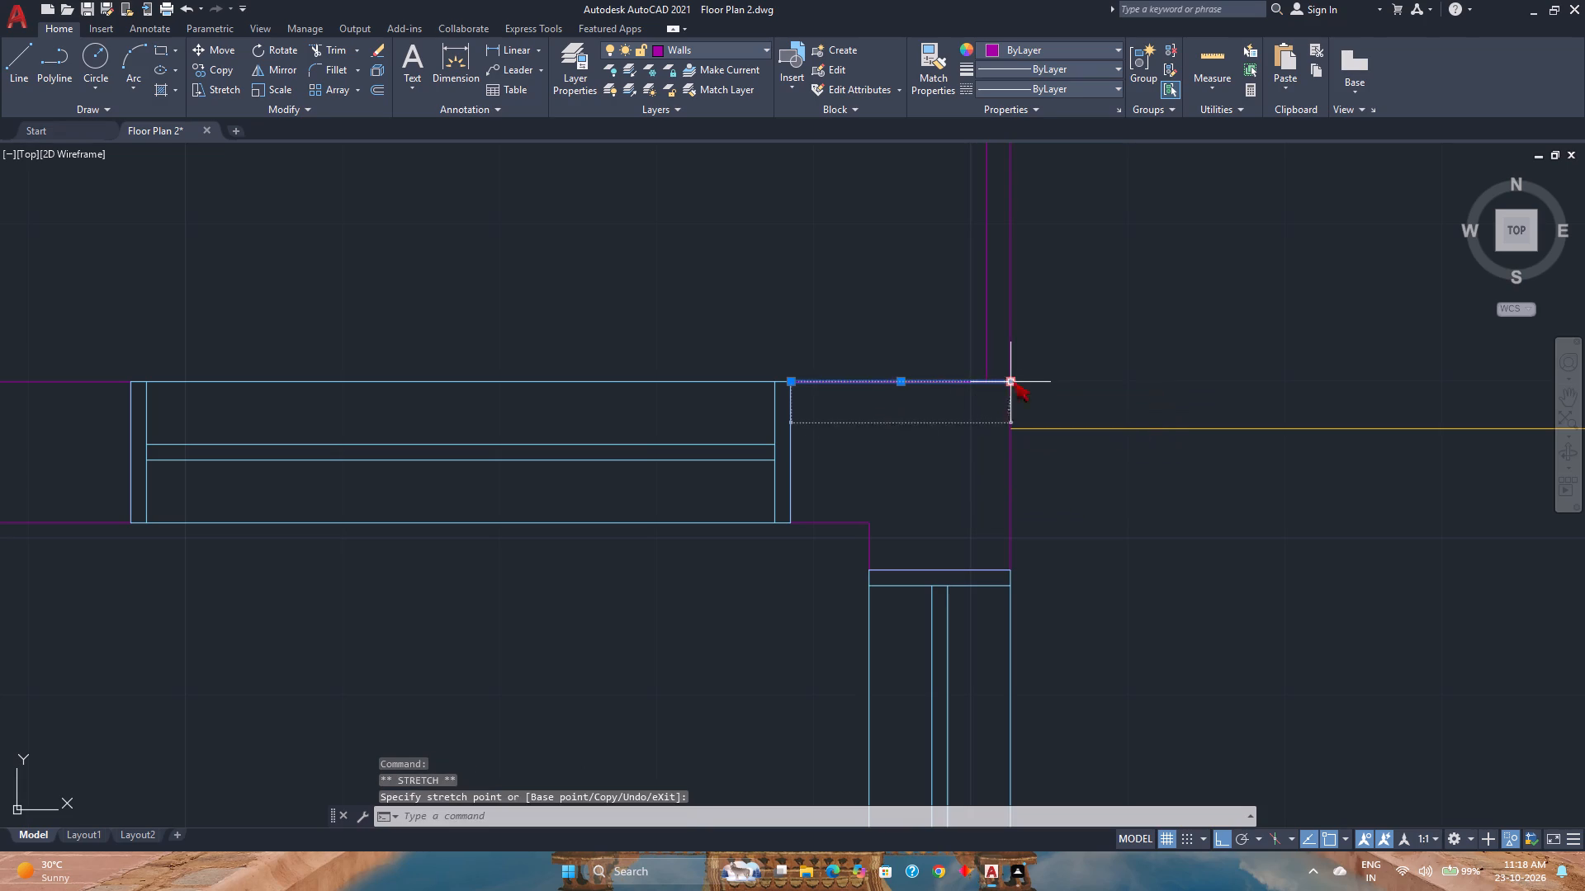
{"action": "key", "text": "Escape"}
Join the separated inner vertical and north wall lines of the space east of the Owner's Suite into one polyline.
{"action": "scroll", "coordinate": [939, 403], "scroll_direction": "down", "scroll_amount": 6}
{"action": "middle_click_drag", "start_coordinate": [939, 403], "coordinate": [959, 499]}
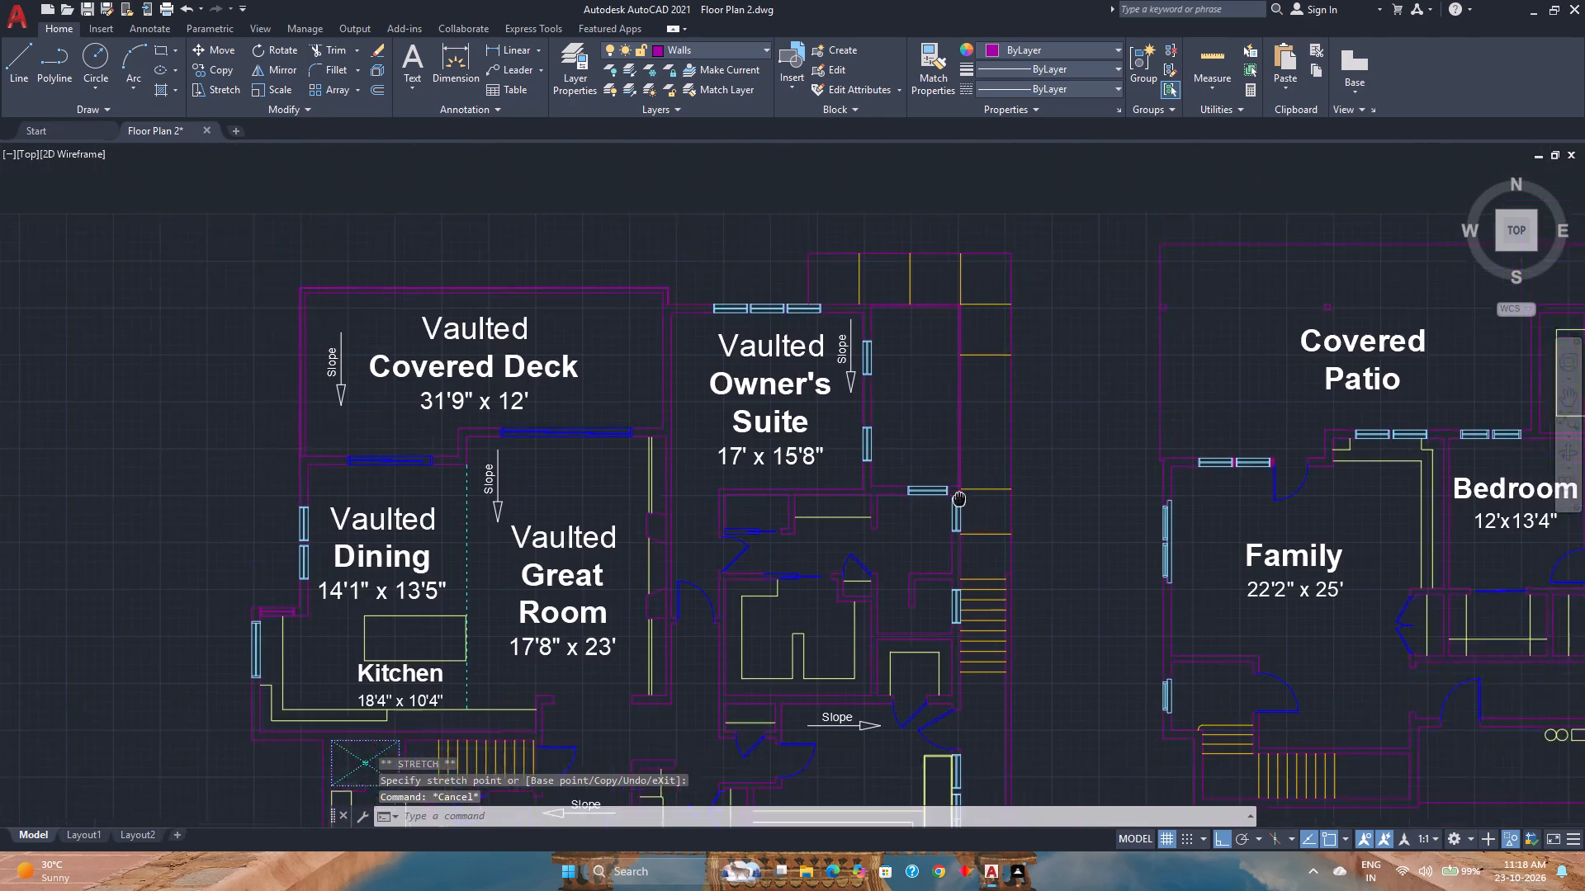
{"action": "middle_click_drag", "start_coordinate": [959, 499], "coordinate": [963, 528]}
{"action": "scroll", "coordinate": [974, 341], "scroll_direction": "up", "scroll_amount": 3}
{"action": "left_click", "coordinate": [936, 364]}
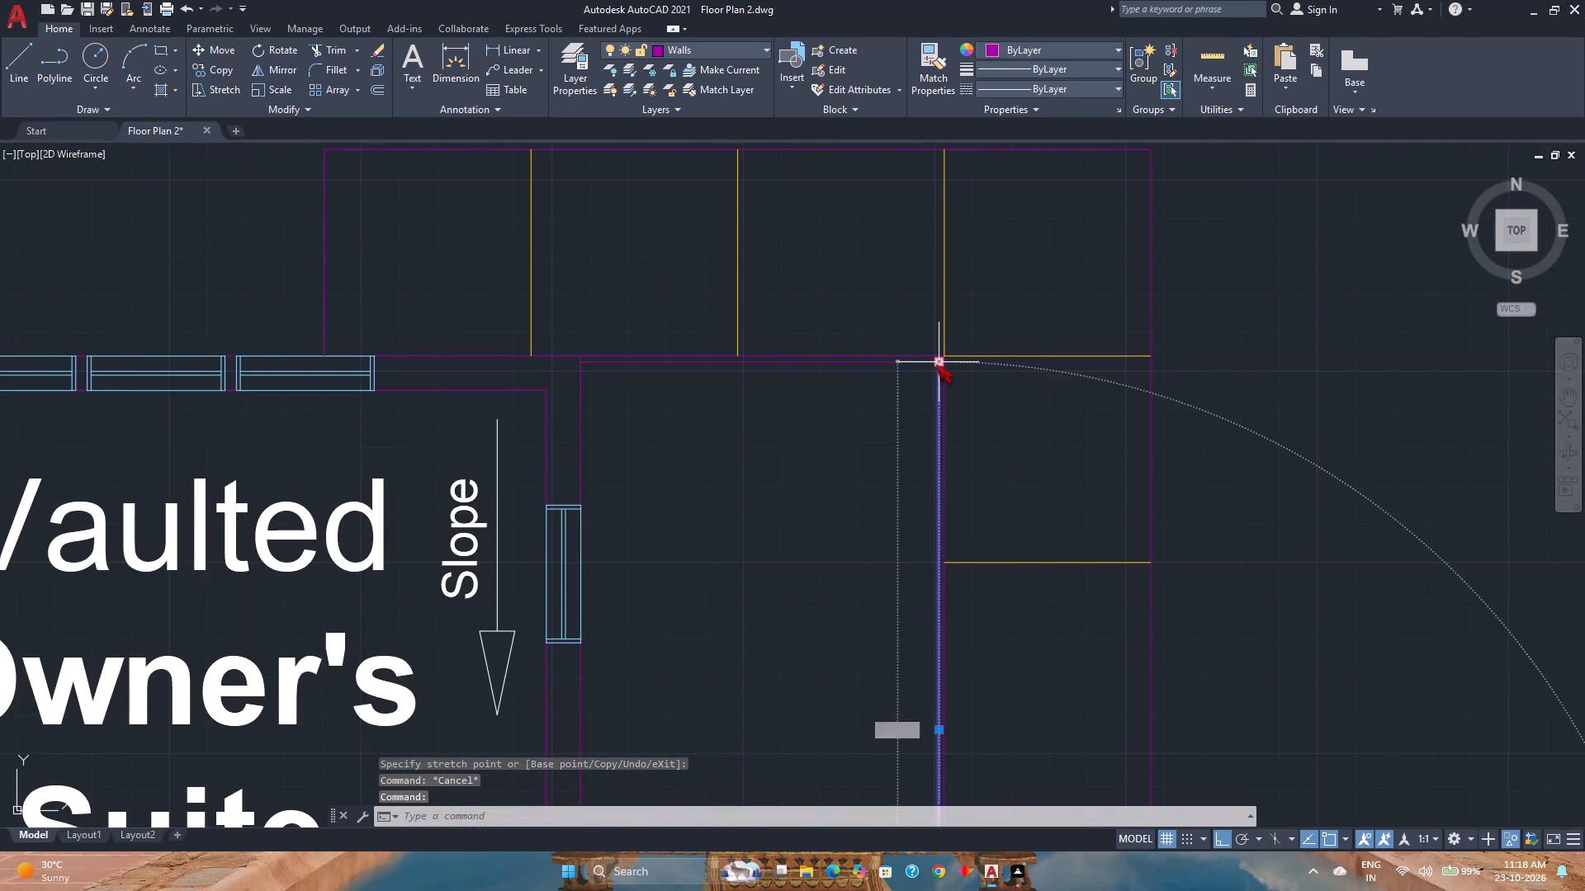
{"action": "scroll", "coordinate": [935, 364], "scroll_direction": "up", "scroll_amount": 4}
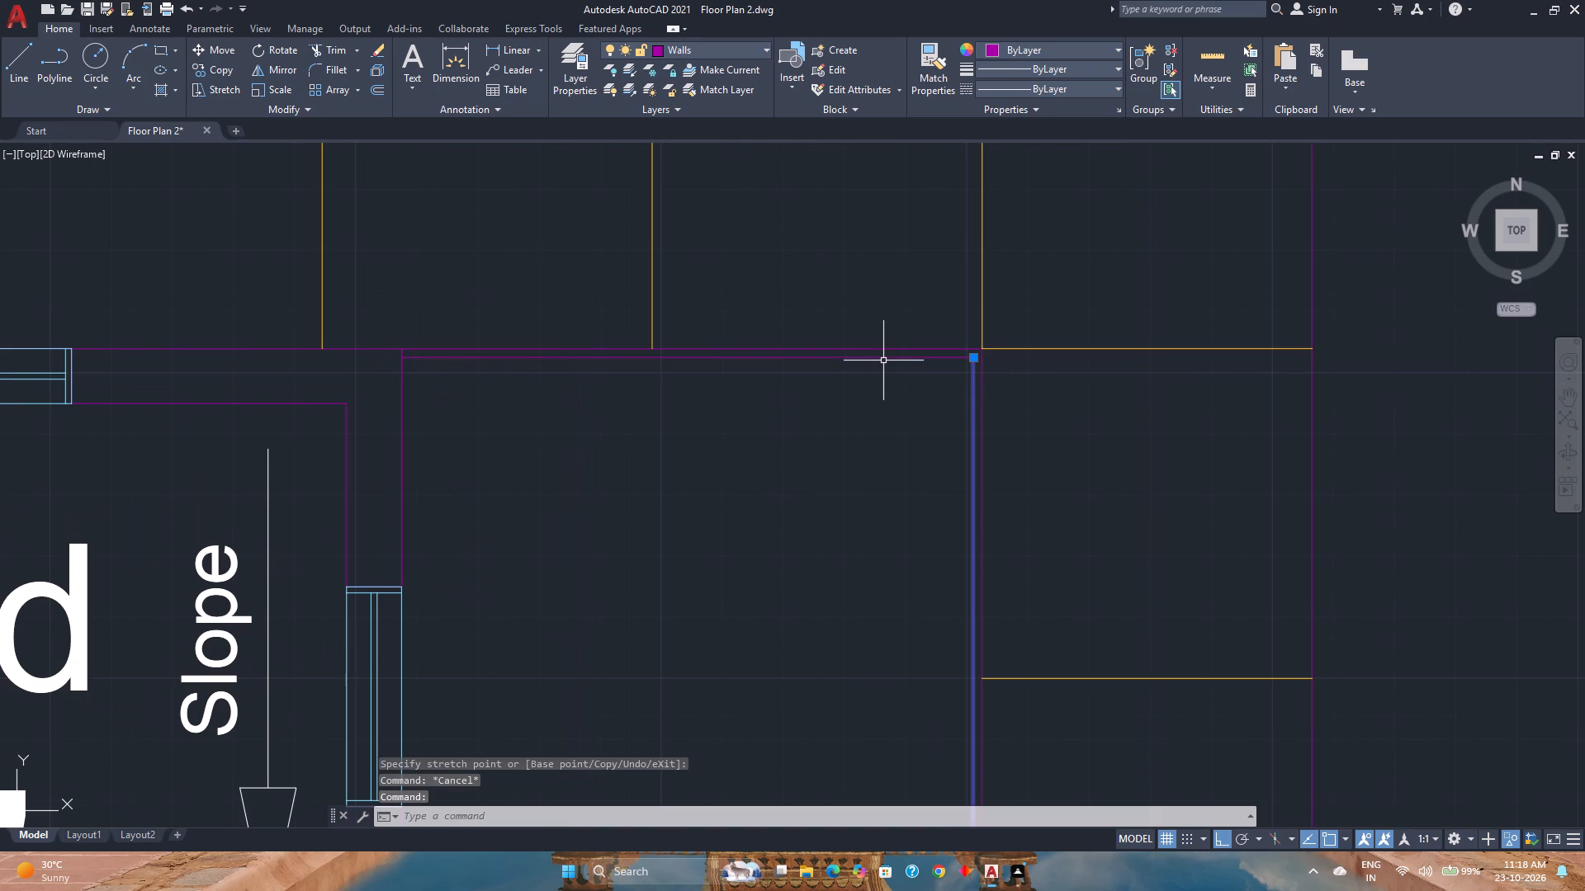
{"action": "left_click", "coordinate": [887, 358]}
{"action": "key", "text": "j"}
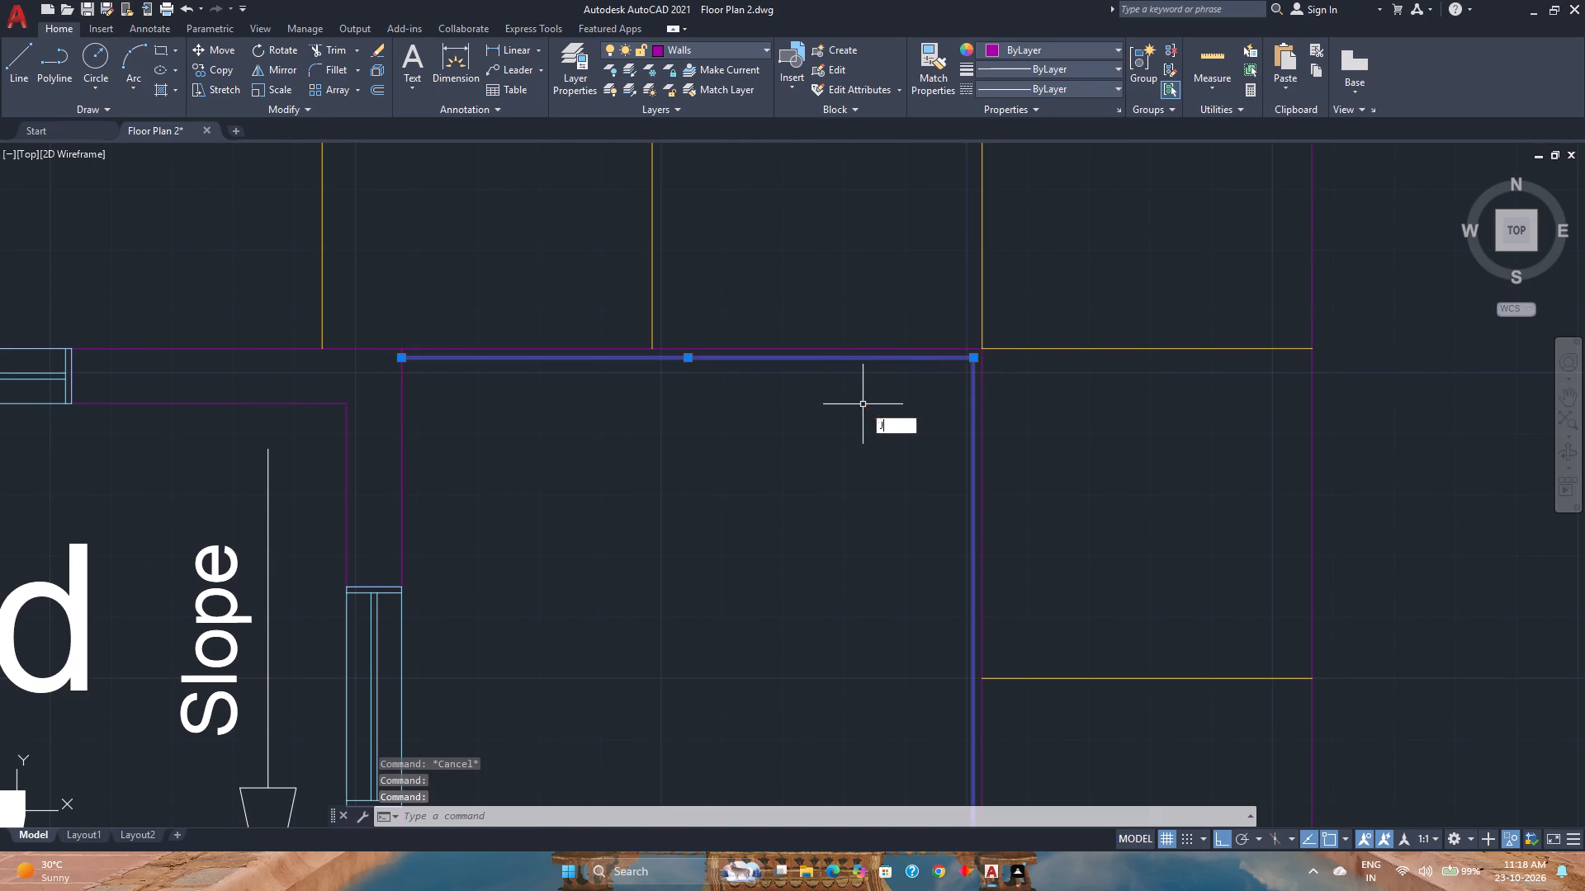
{"action": "key", "text": "Return"}
Delete the existing solid hatch on the small wall pieces beside the Family room's north windows.
{"action": "scroll", "coordinate": [863, 404], "scroll_direction": "down", "scroll_amount": 5}
{"action": "scroll", "coordinate": [887, 497], "scroll_direction": "up", "scroll_amount": 2}
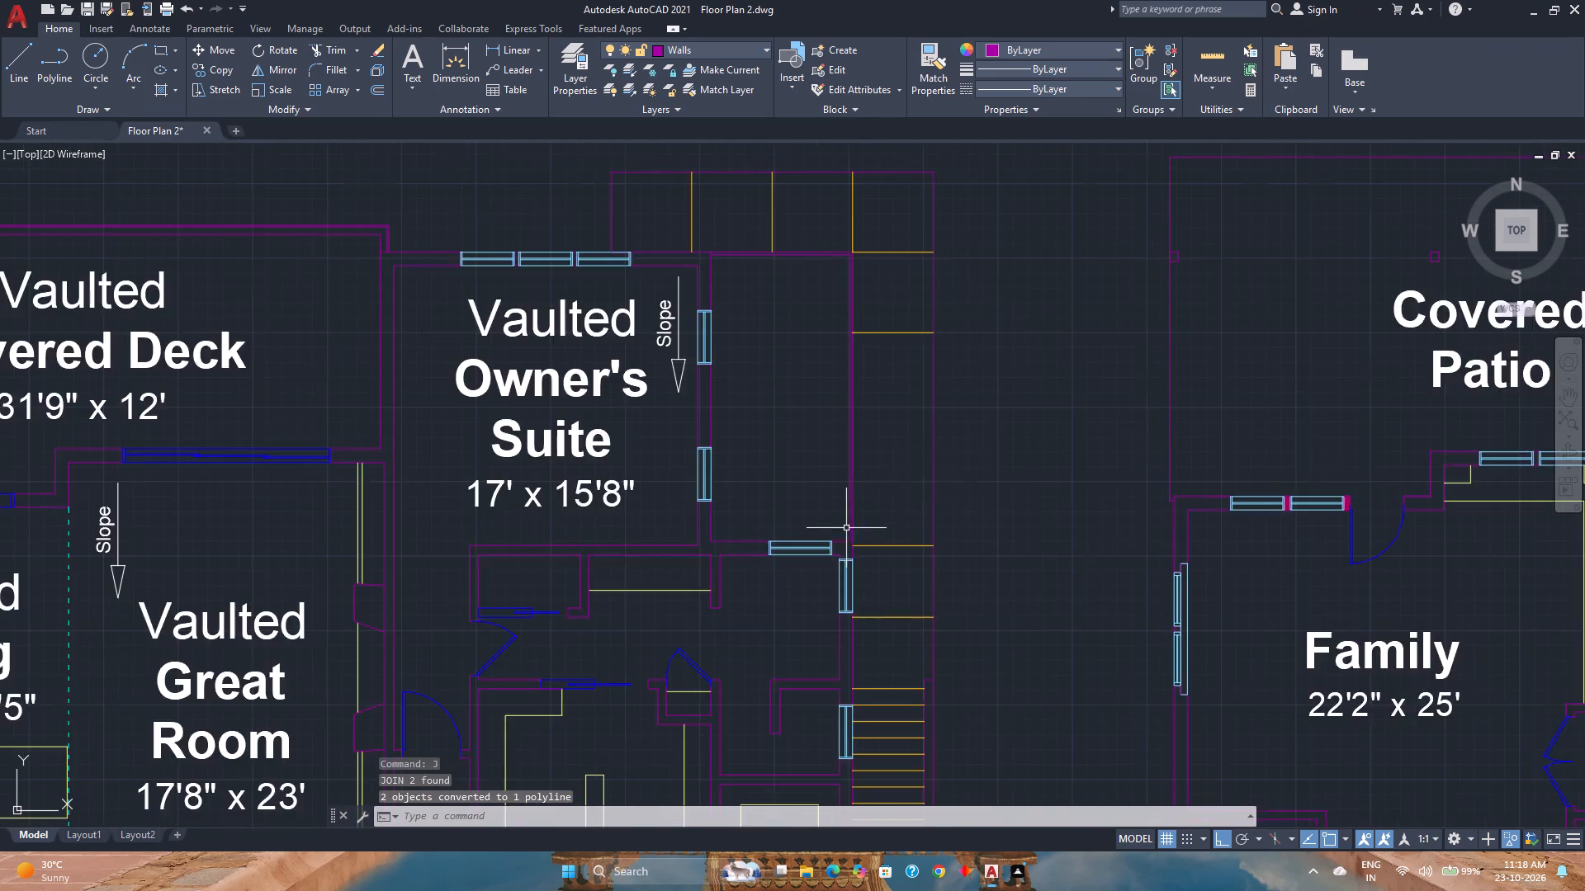
{"action": "scroll", "coordinate": [846, 529], "scroll_direction": "up", "scroll_amount": 4}
{"action": "middle_click_drag", "start_coordinate": [846, 546], "coordinate": [899, 493]}
{"action": "scroll", "coordinate": [938, 479], "scroll_direction": "down", "scroll_amount": 3}
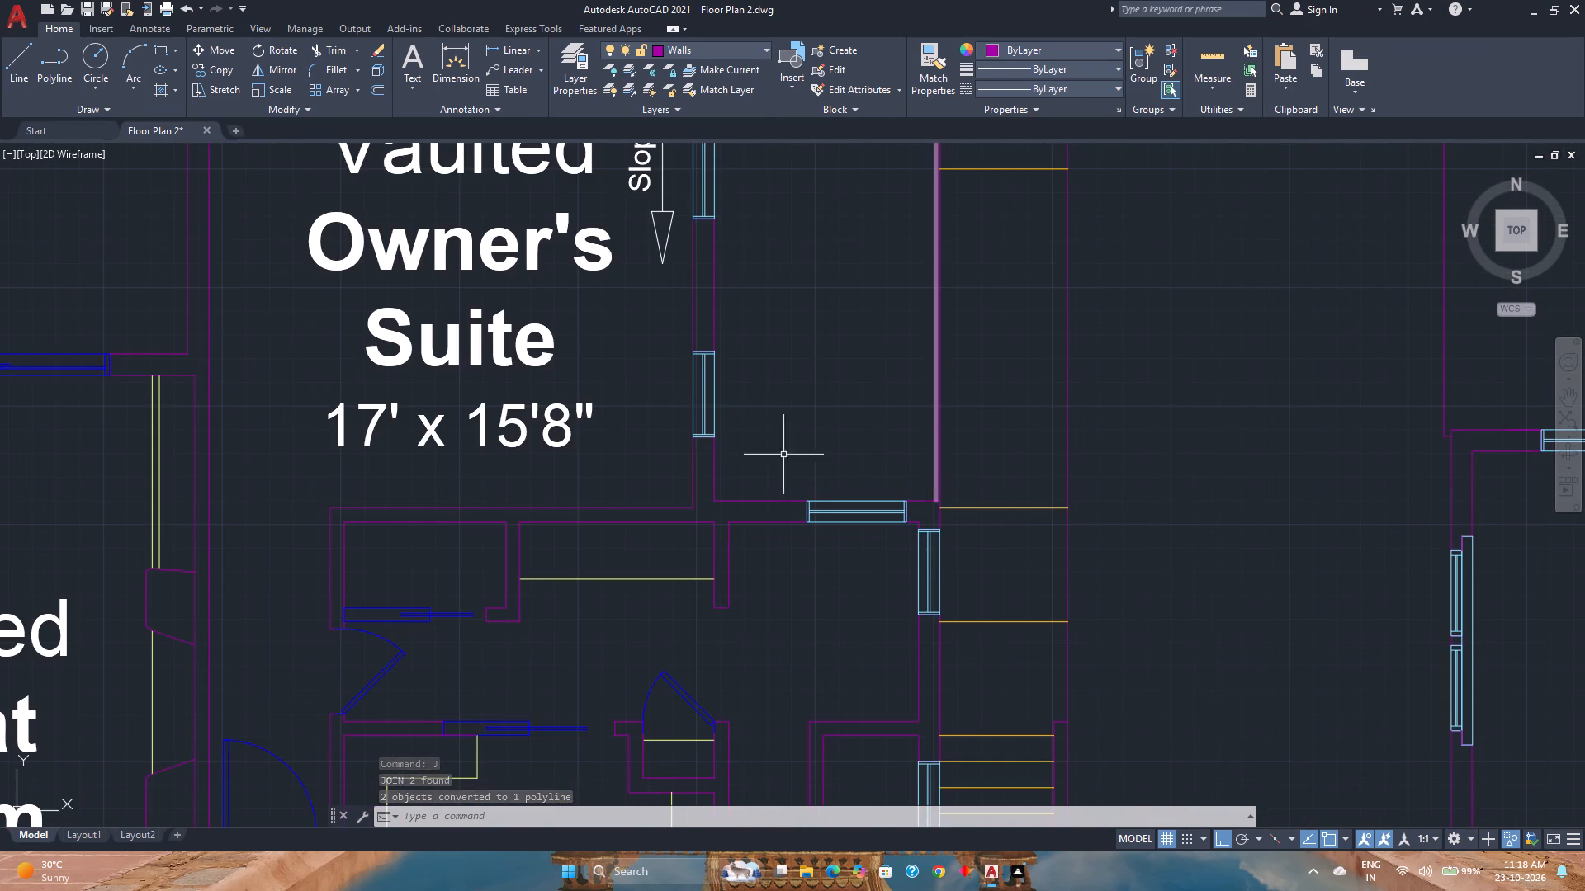
{"action": "scroll", "coordinate": [735, 433], "scroll_direction": "down", "scroll_amount": 2}
{"action": "scroll", "coordinate": [1125, 439], "scroll_direction": "up", "scroll_amount": 4}
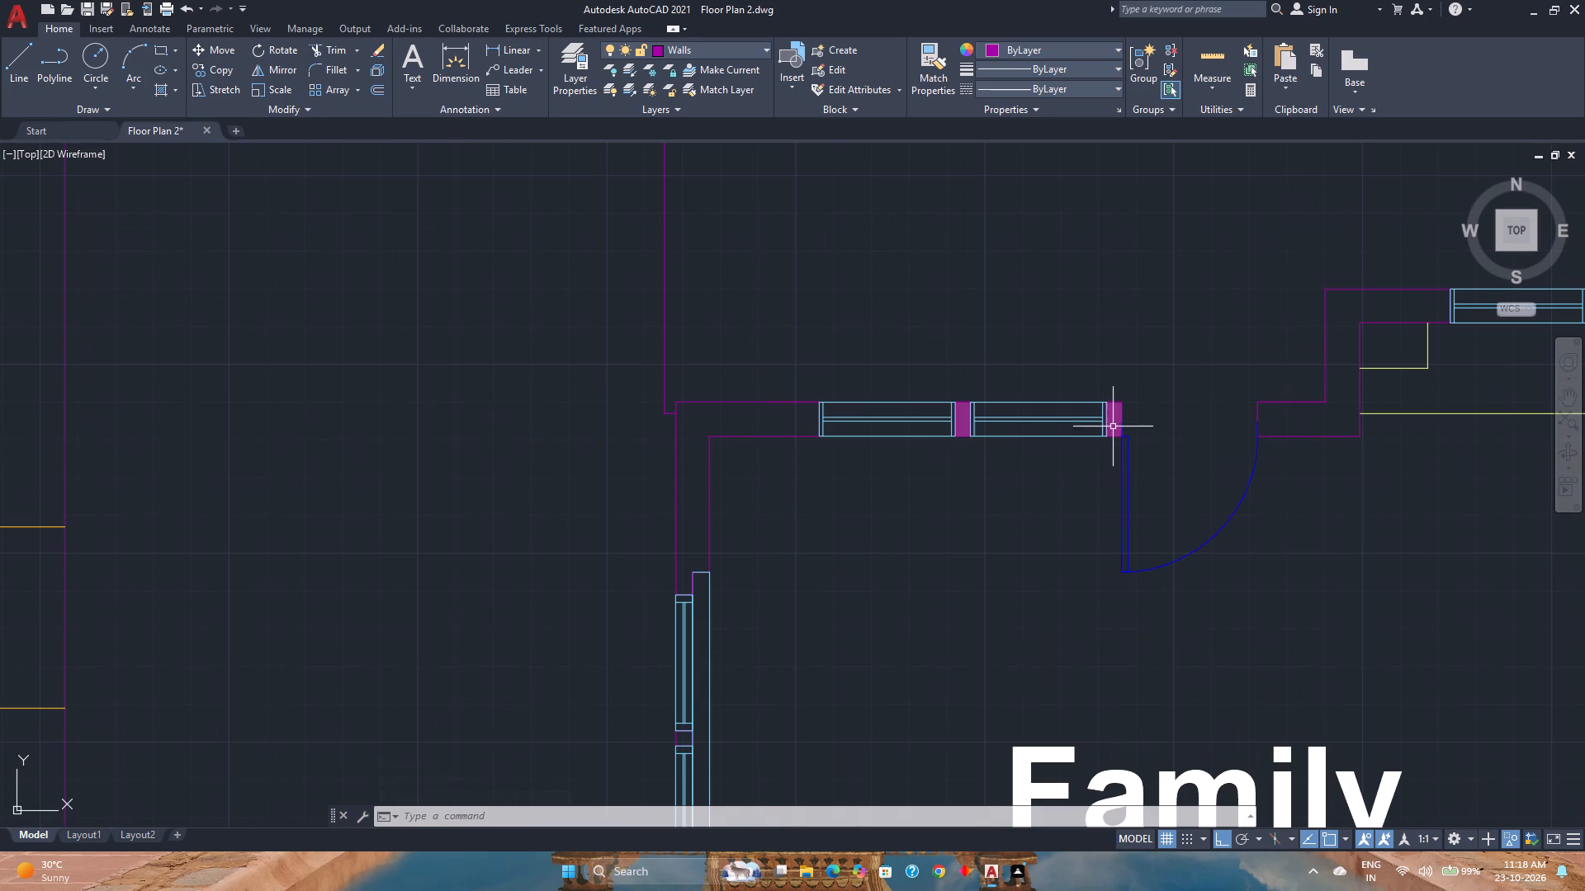
{"action": "left_click", "coordinate": [1115, 422]}
{"action": "key", "text": "Delete"}
{"action": "scroll", "coordinate": [911, 448], "scroll_direction": "down", "scroll_amount": 2}
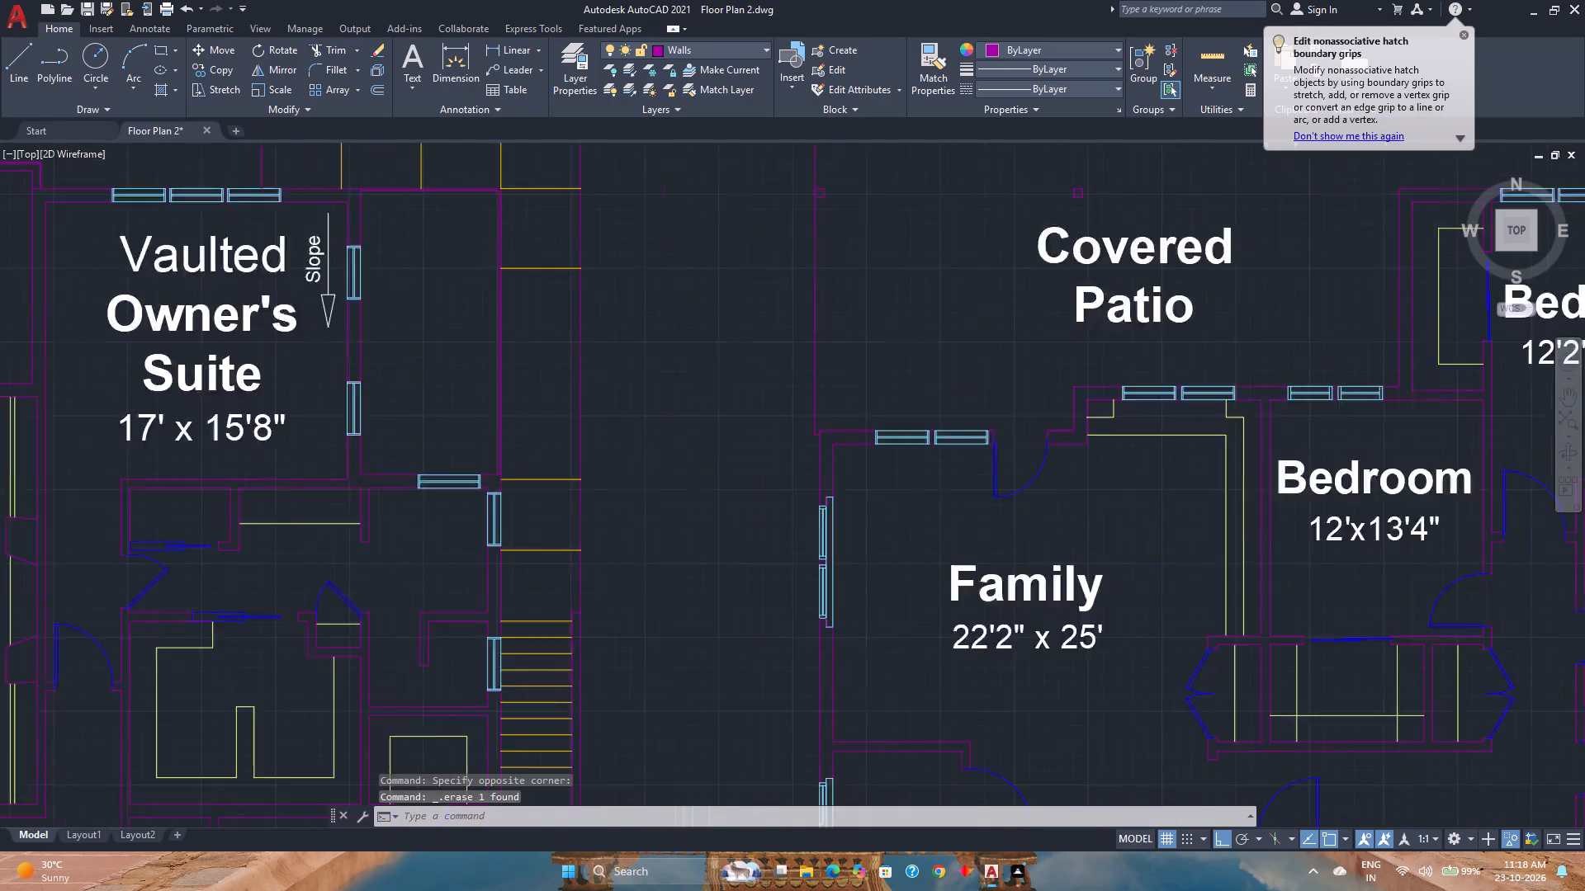
Save the floor plan drawing.
{"action": "scroll", "coordinate": [911, 448], "scroll_direction": "down", "scroll_amount": 2}
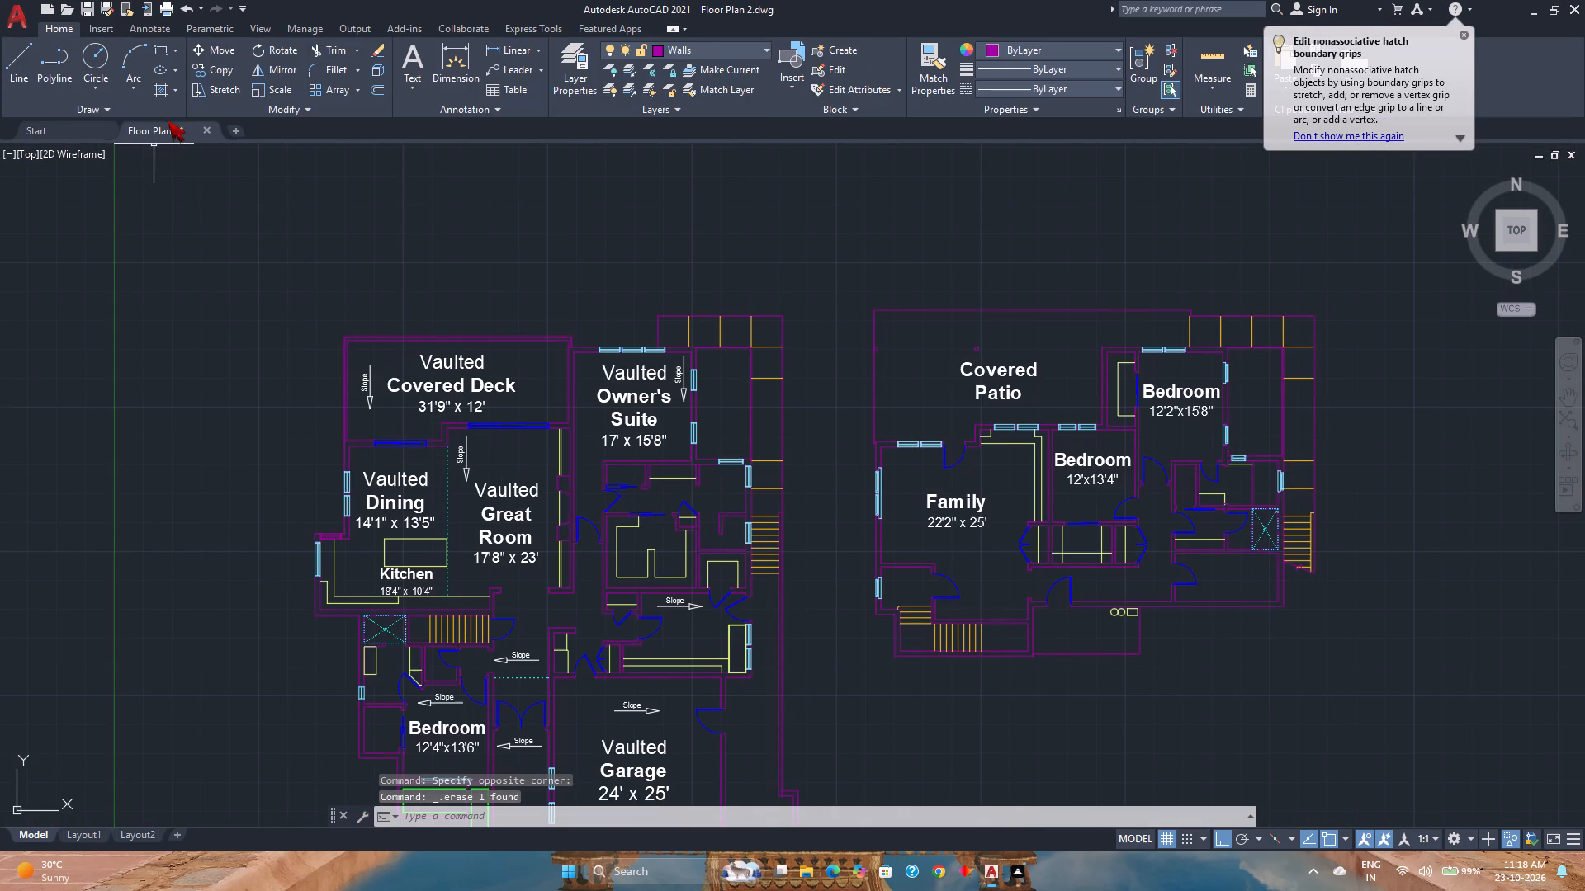
{"action": "left_click", "coordinate": [157, 93]}
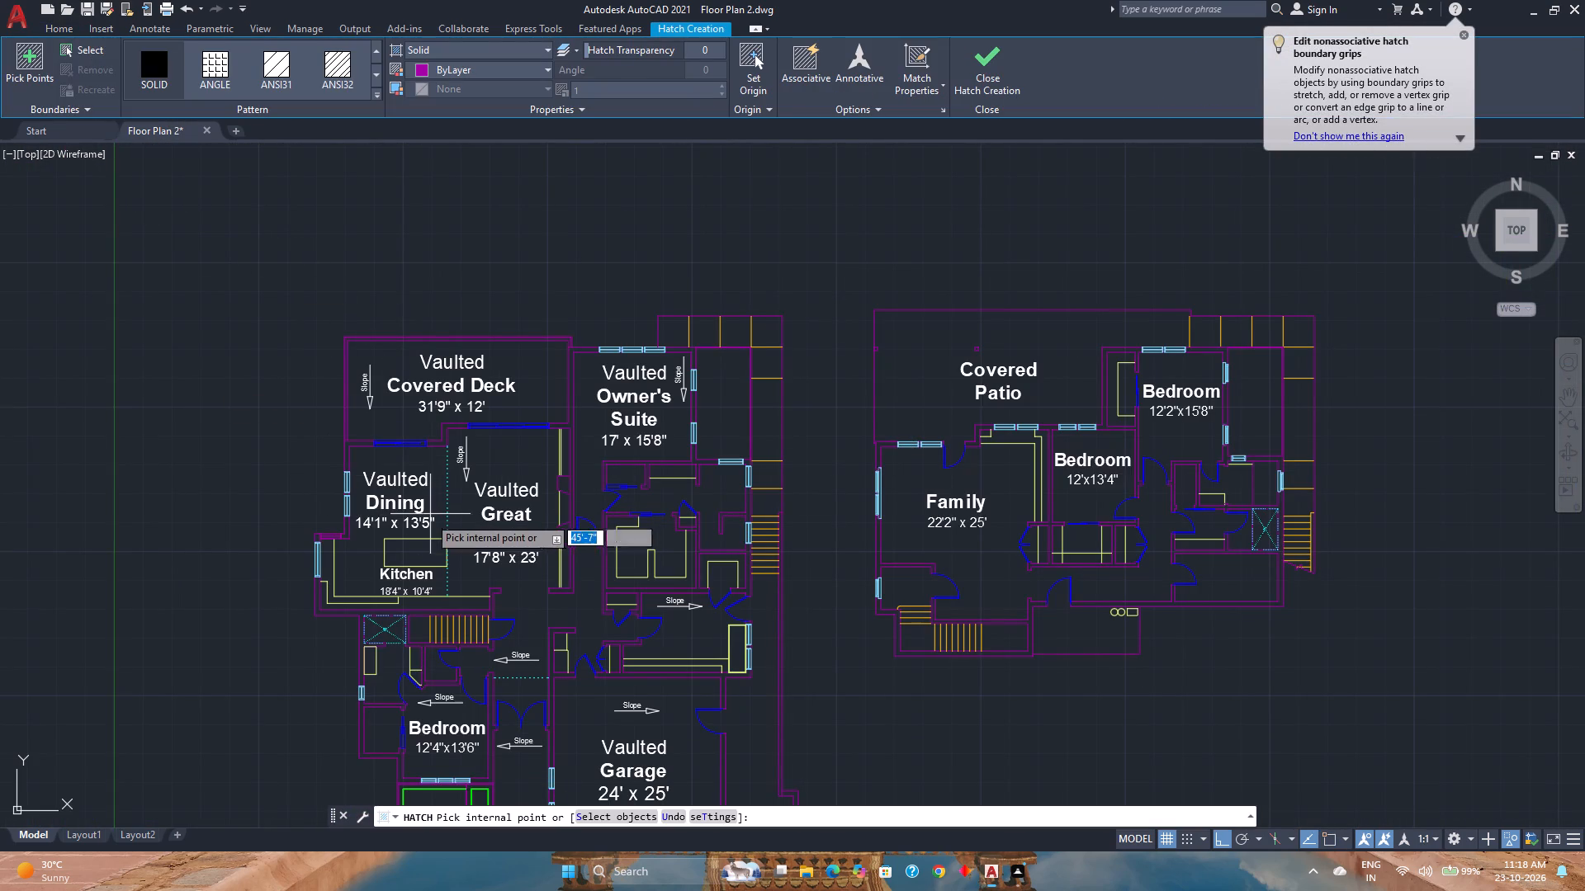
{"action": "key", "text": "ctrl+s"}
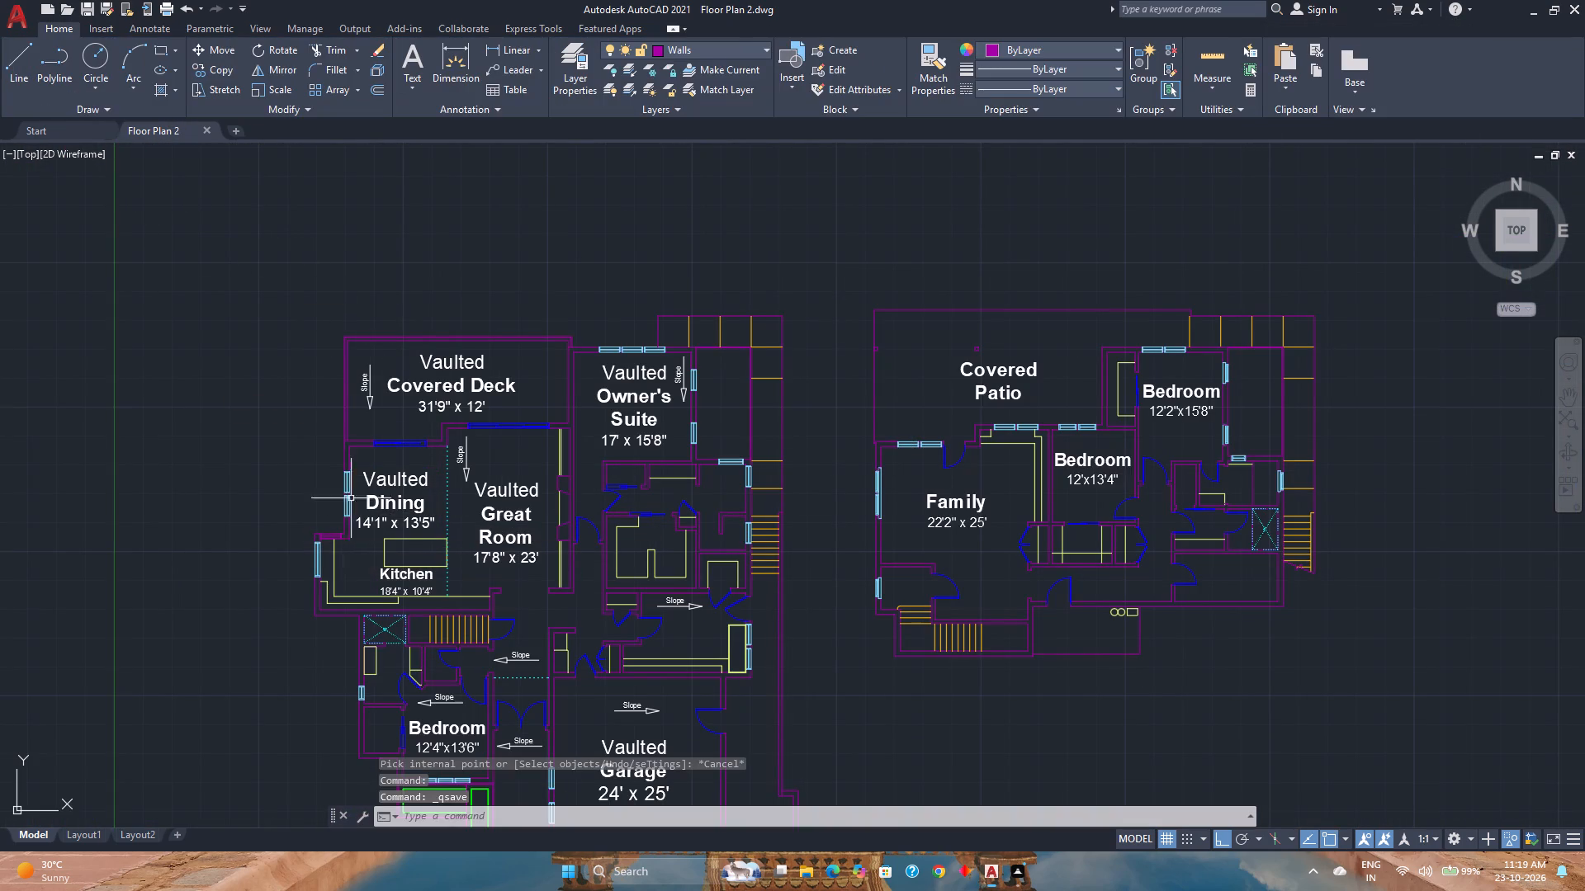
Start a solid hatch and fill the two angled wall pieces on the Great Room's east side.
{"action": "left_click", "coordinate": [158, 86]}
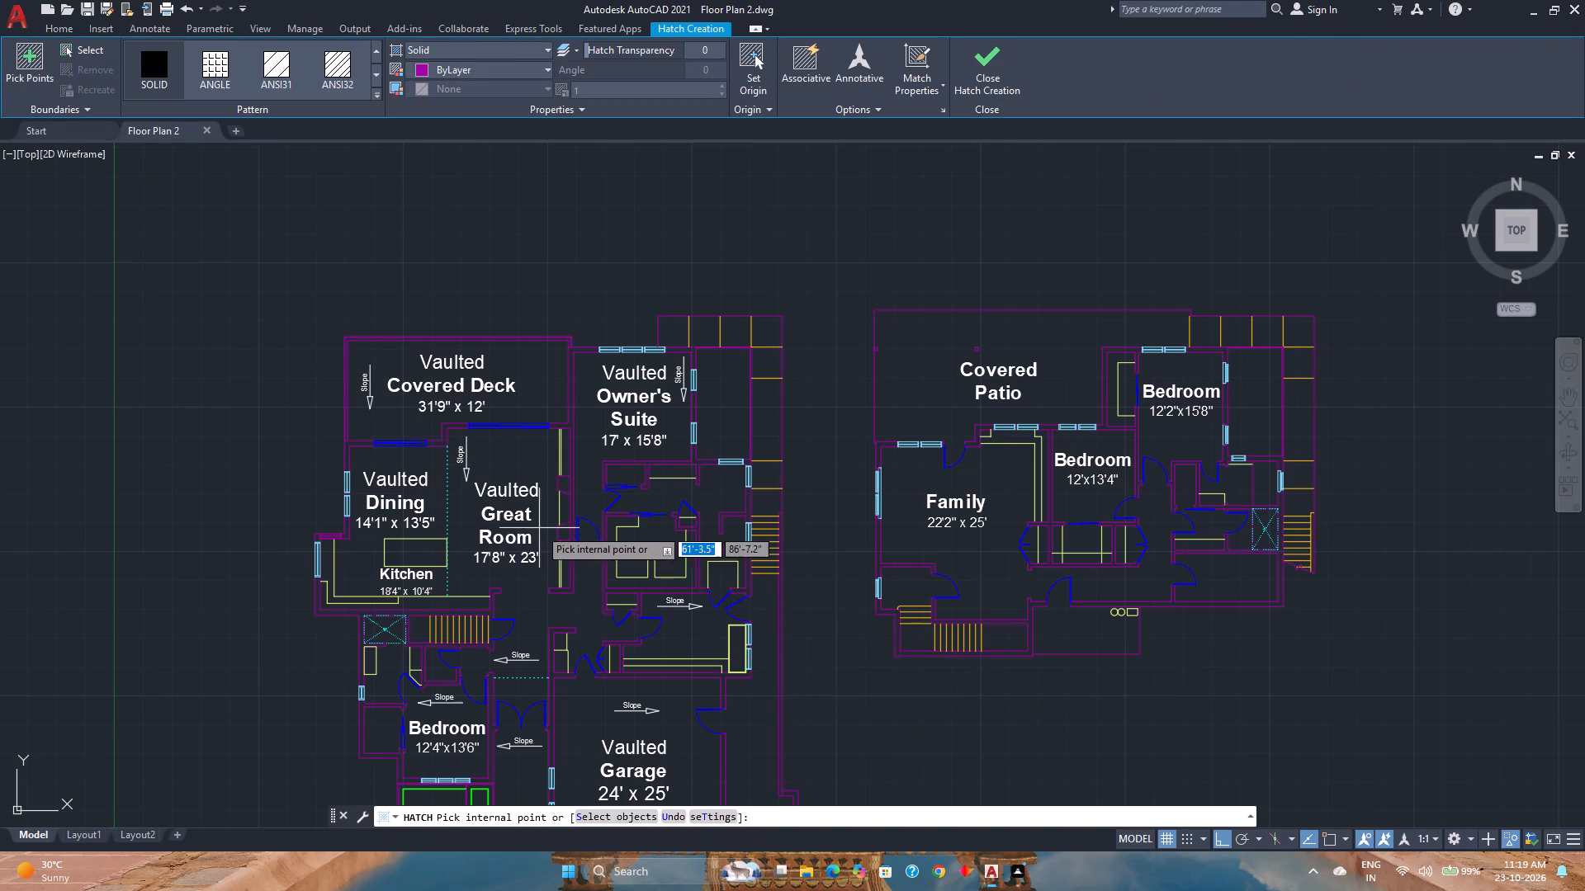
{"action": "scroll", "coordinate": [539, 528], "scroll_direction": "up", "scroll_amount": 3}
{"action": "left_click", "coordinate": [594, 541]}
{"action": "left_click", "coordinate": [602, 421]}
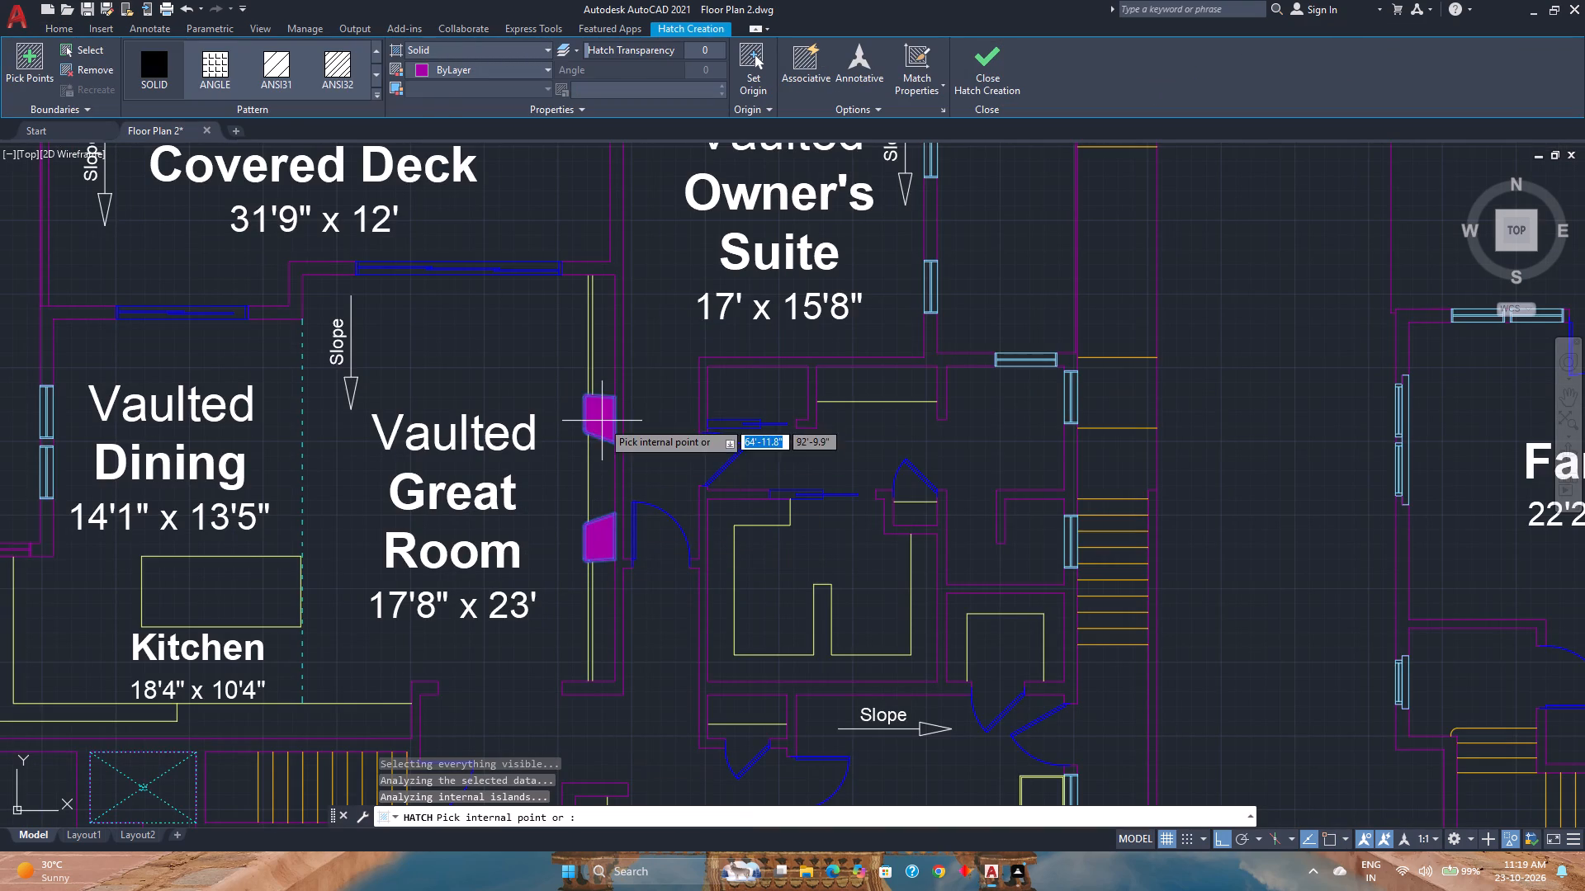
Solid-hatch the closet walls south of the Owner's Suite and the long wall between the Great Room and the Owner's Suite.
{"action": "scroll", "coordinate": [619, 462], "scroll_direction": "up", "scroll_amount": 3}
{"action": "left_click", "coordinate": [619, 462]}
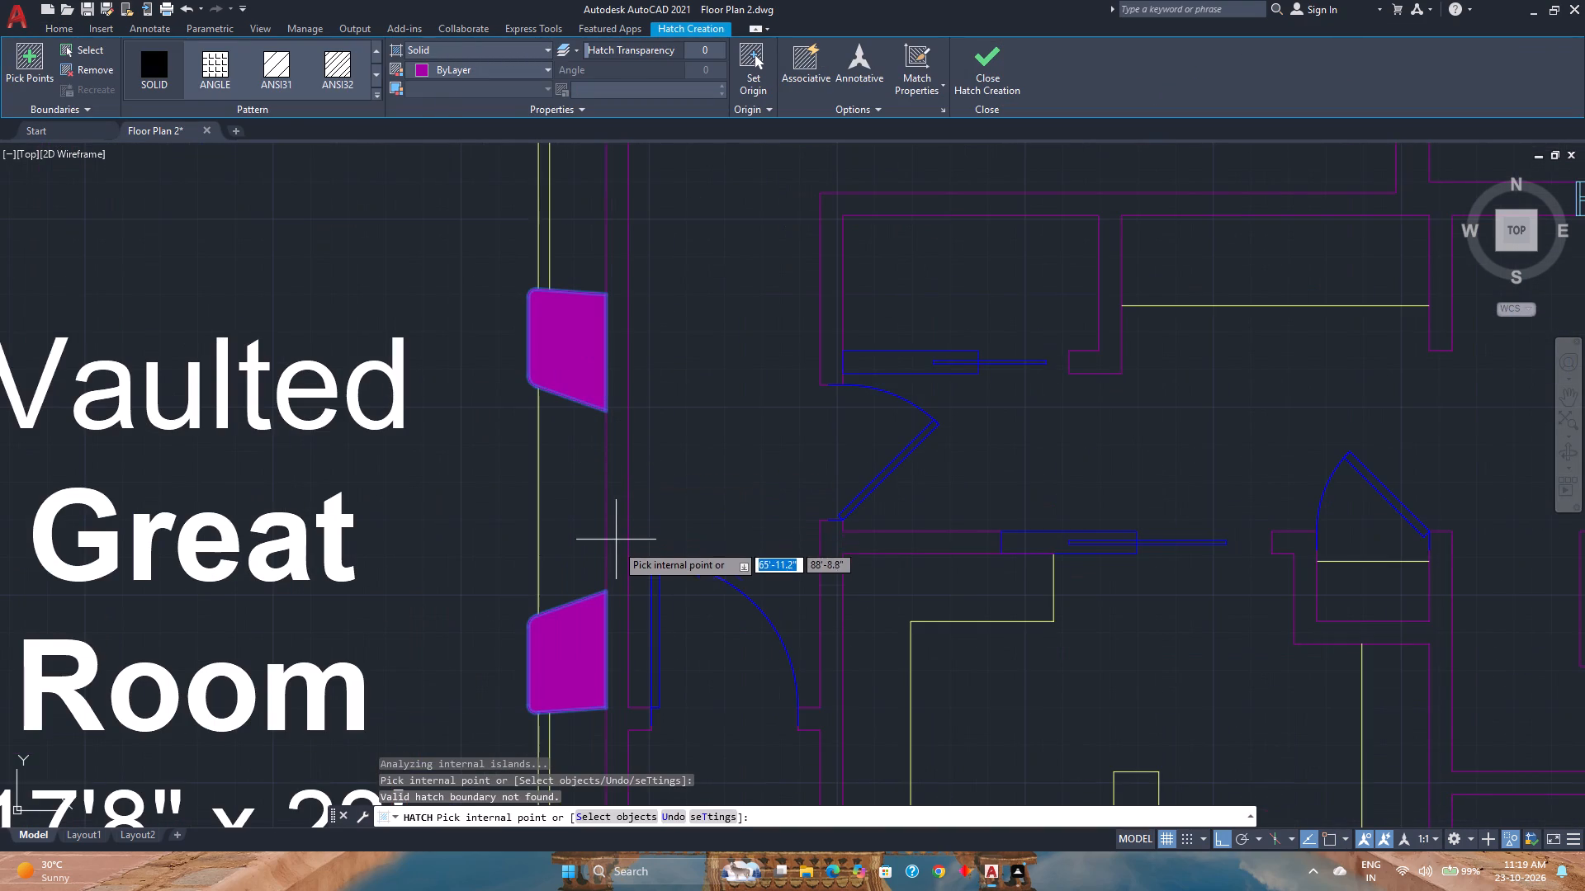
{"action": "left_click", "coordinate": [620, 595]}
{"action": "left_click", "coordinate": [620, 595]}
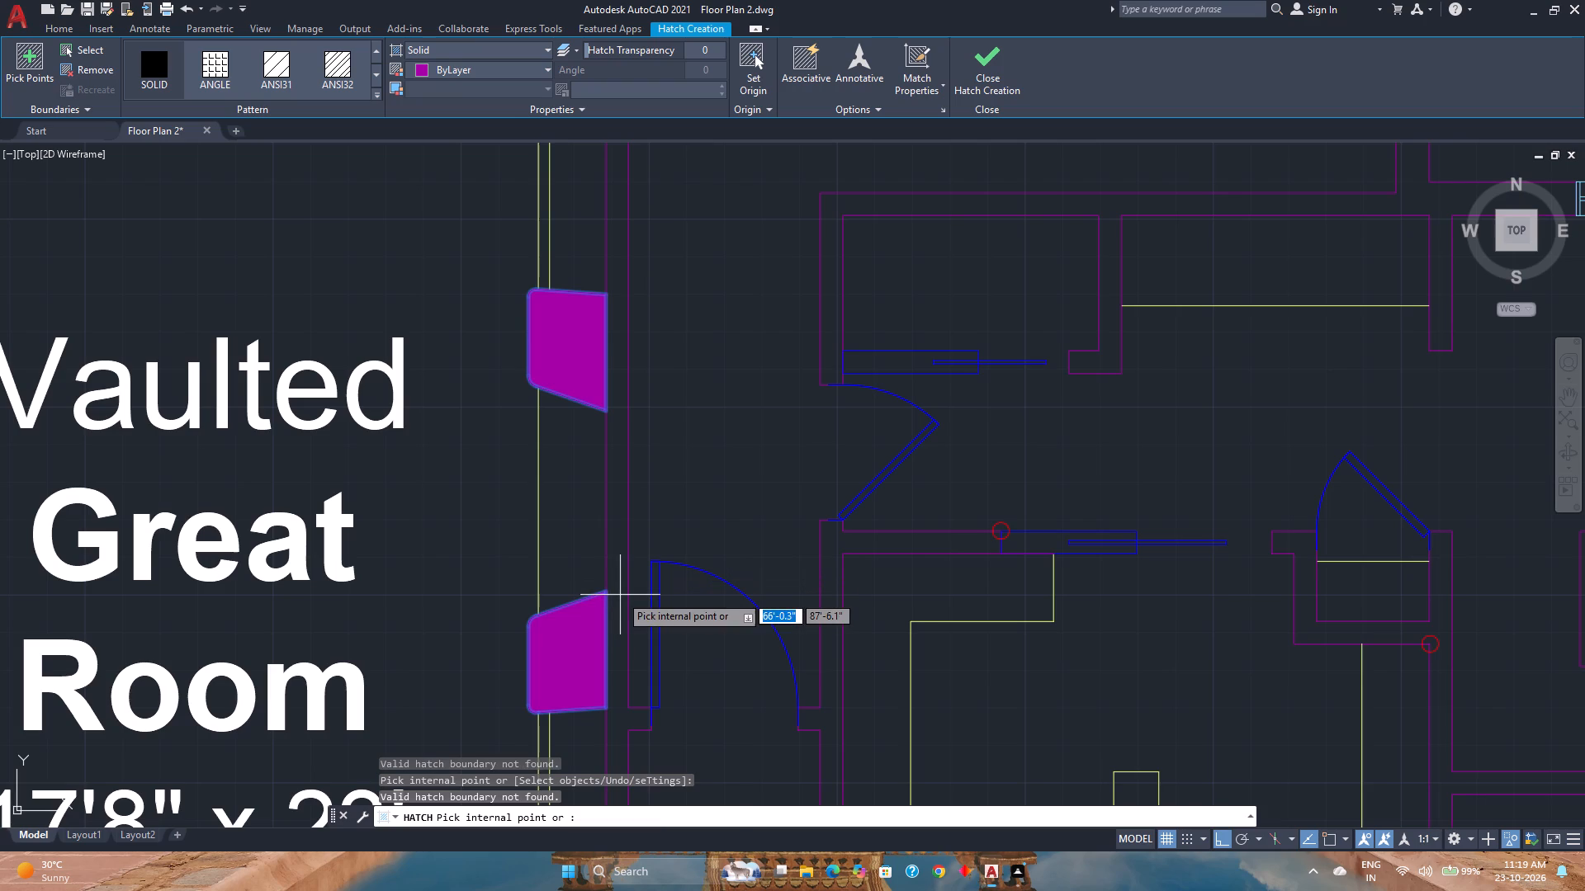
{"action": "left_click", "coordinate": [620, 595]}
{"action": "left_click", "coordinate": [967, 544]}
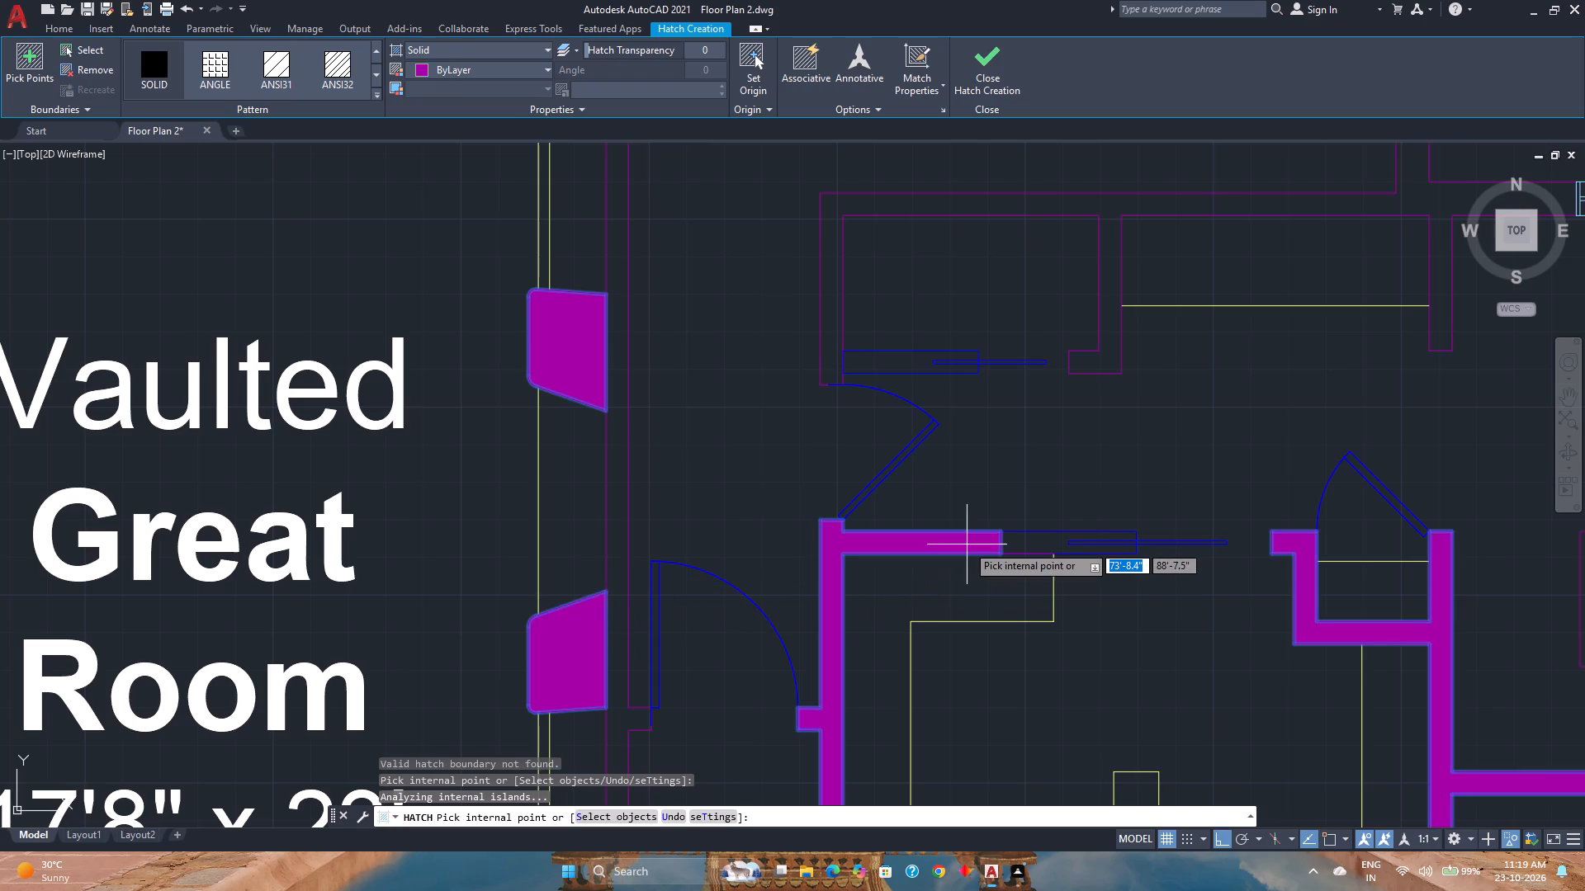
{"action": "scroll", "coordinate": [967, 544], "scroll_direction": "down", "scroll_amount": 2}
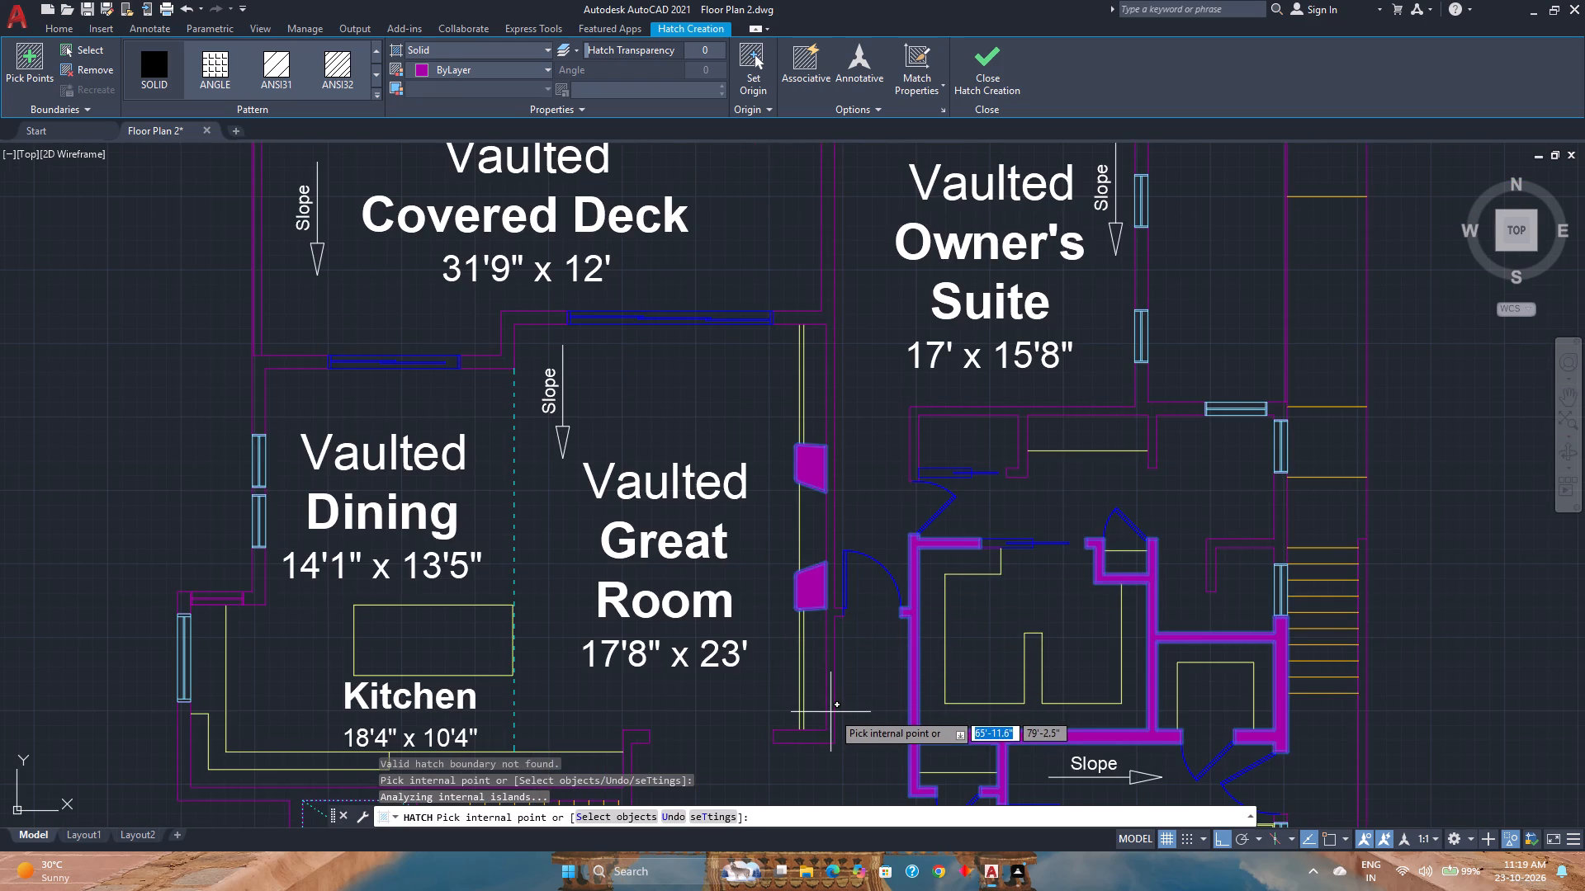
{"action": "left_click", "coordinate": [832, 712]}
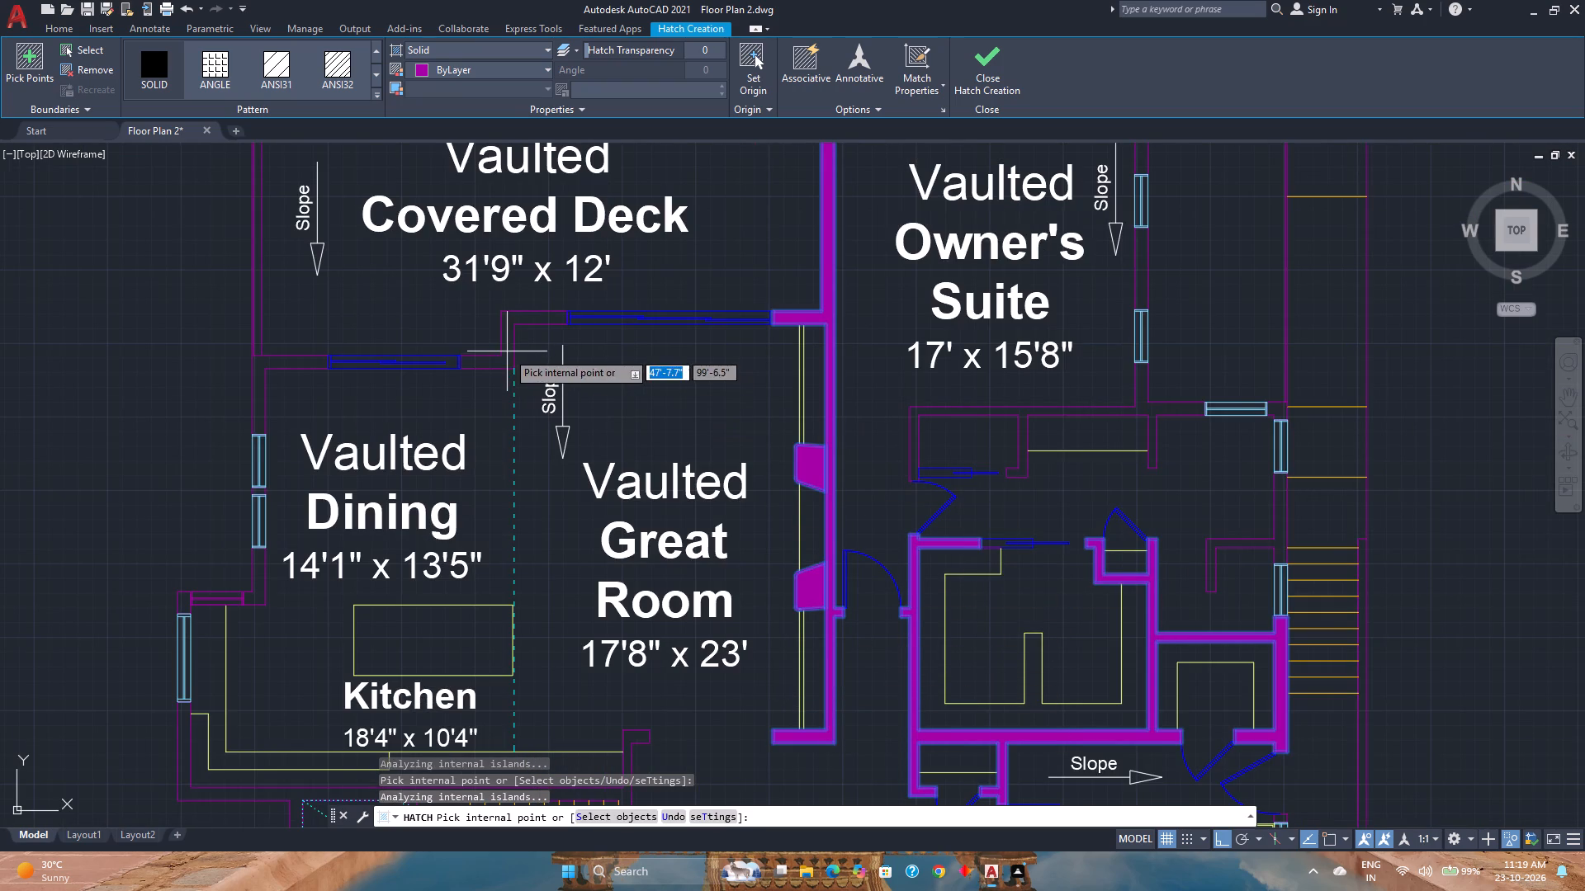
Solid-hatch the north and west walls around Dining and the Kitchen's corner piece, west wall and connected south walls.
{"action": "left_click", "coordinate": [507, 351]}
{"action": "left_click", "coordinate": [301, 363]}
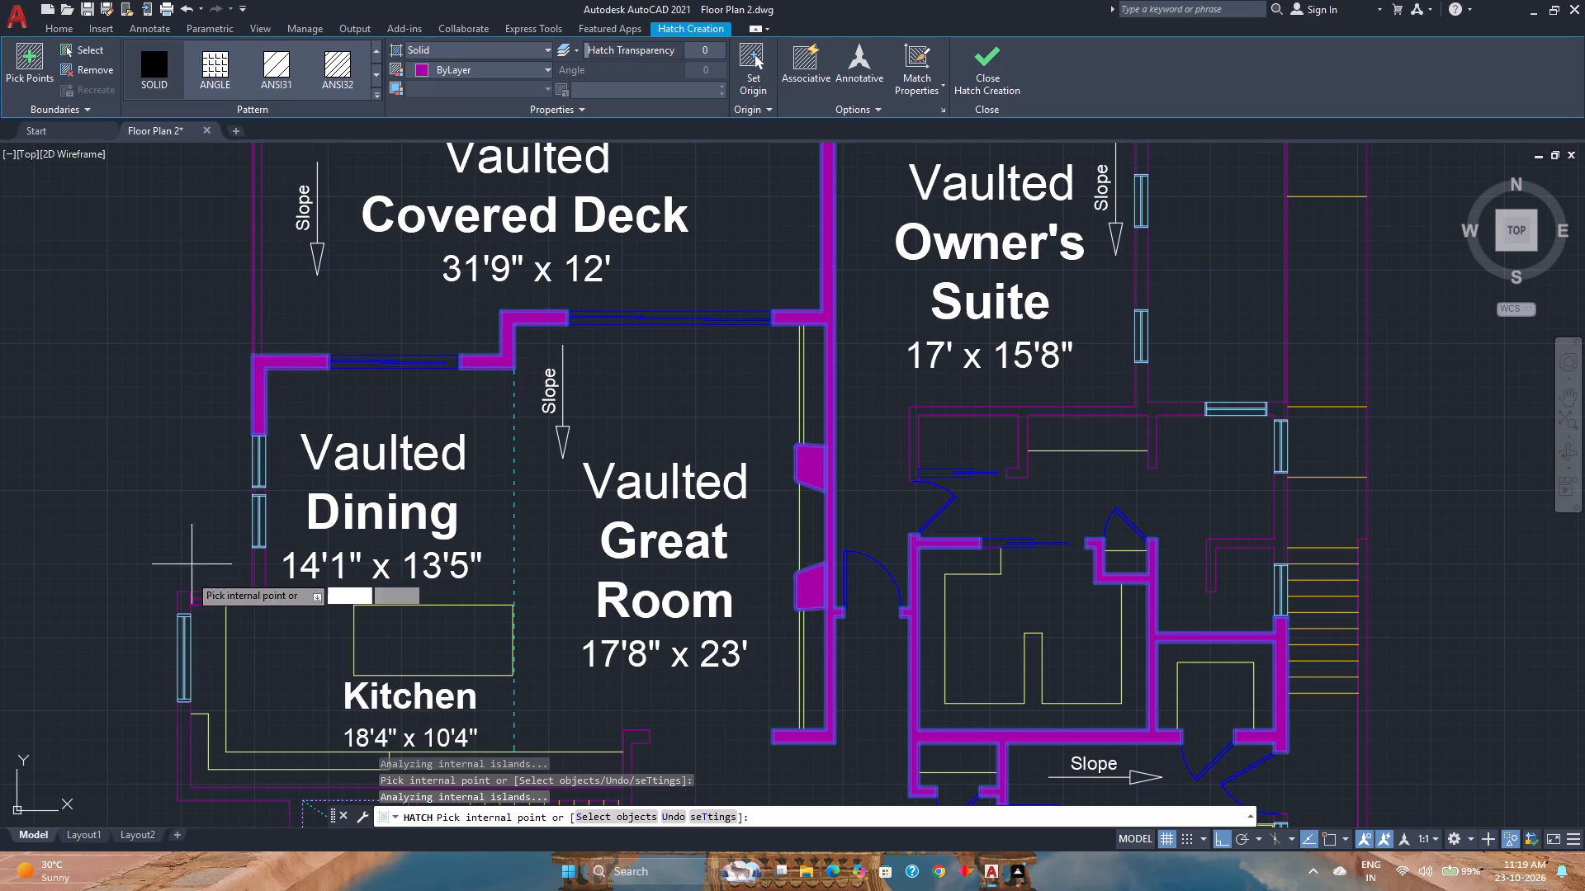
{"action": "left_click", "coordinate": [255, 603]}
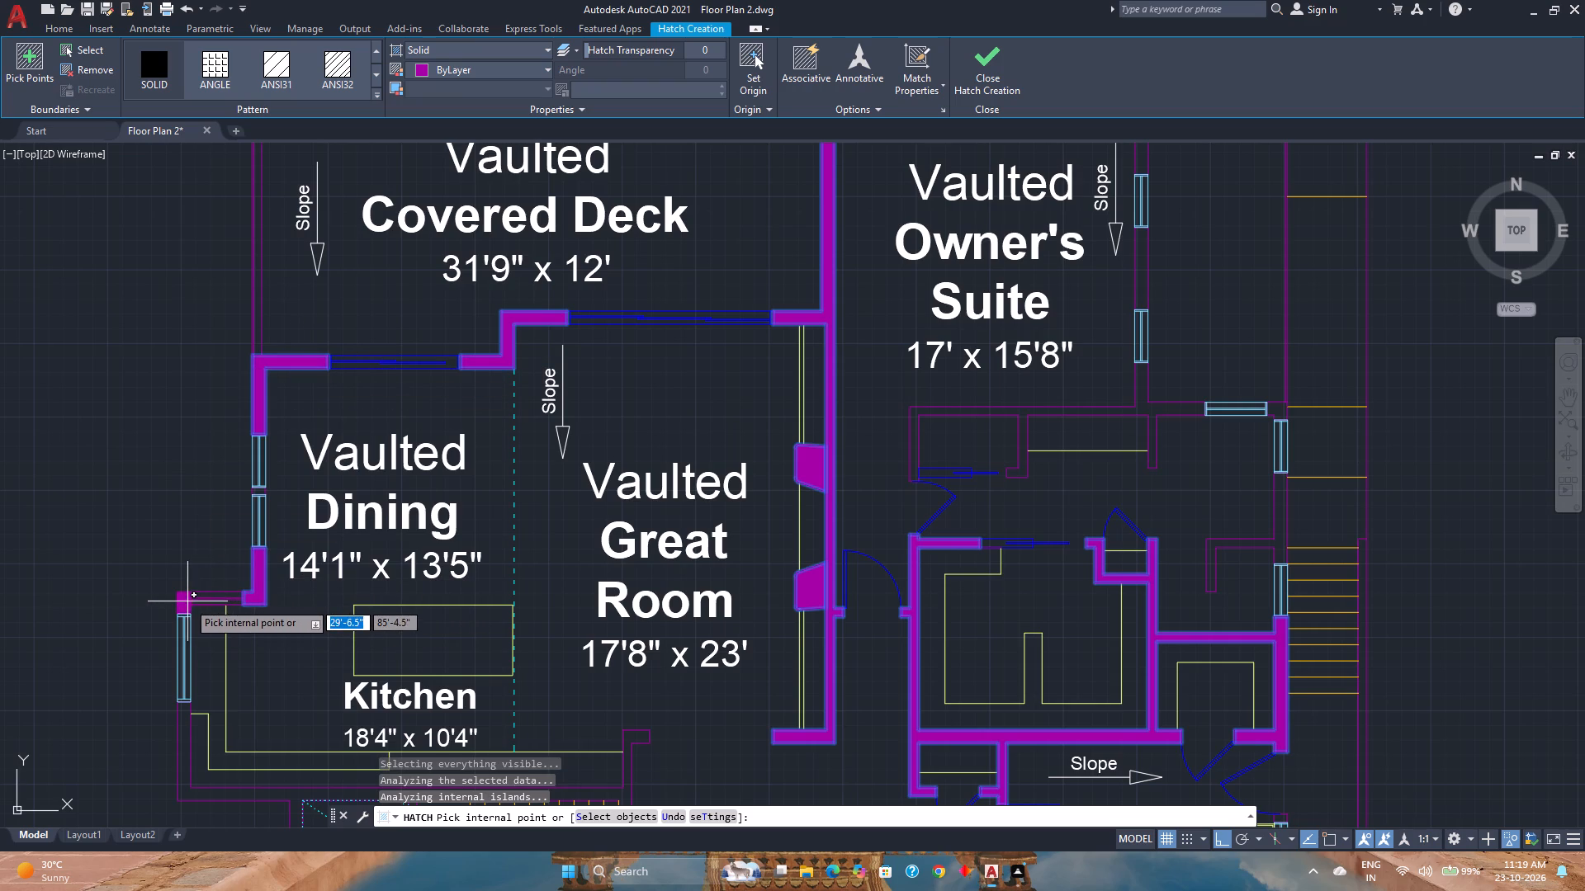
{"action": "left_click", "coordinate": [187, 601]}
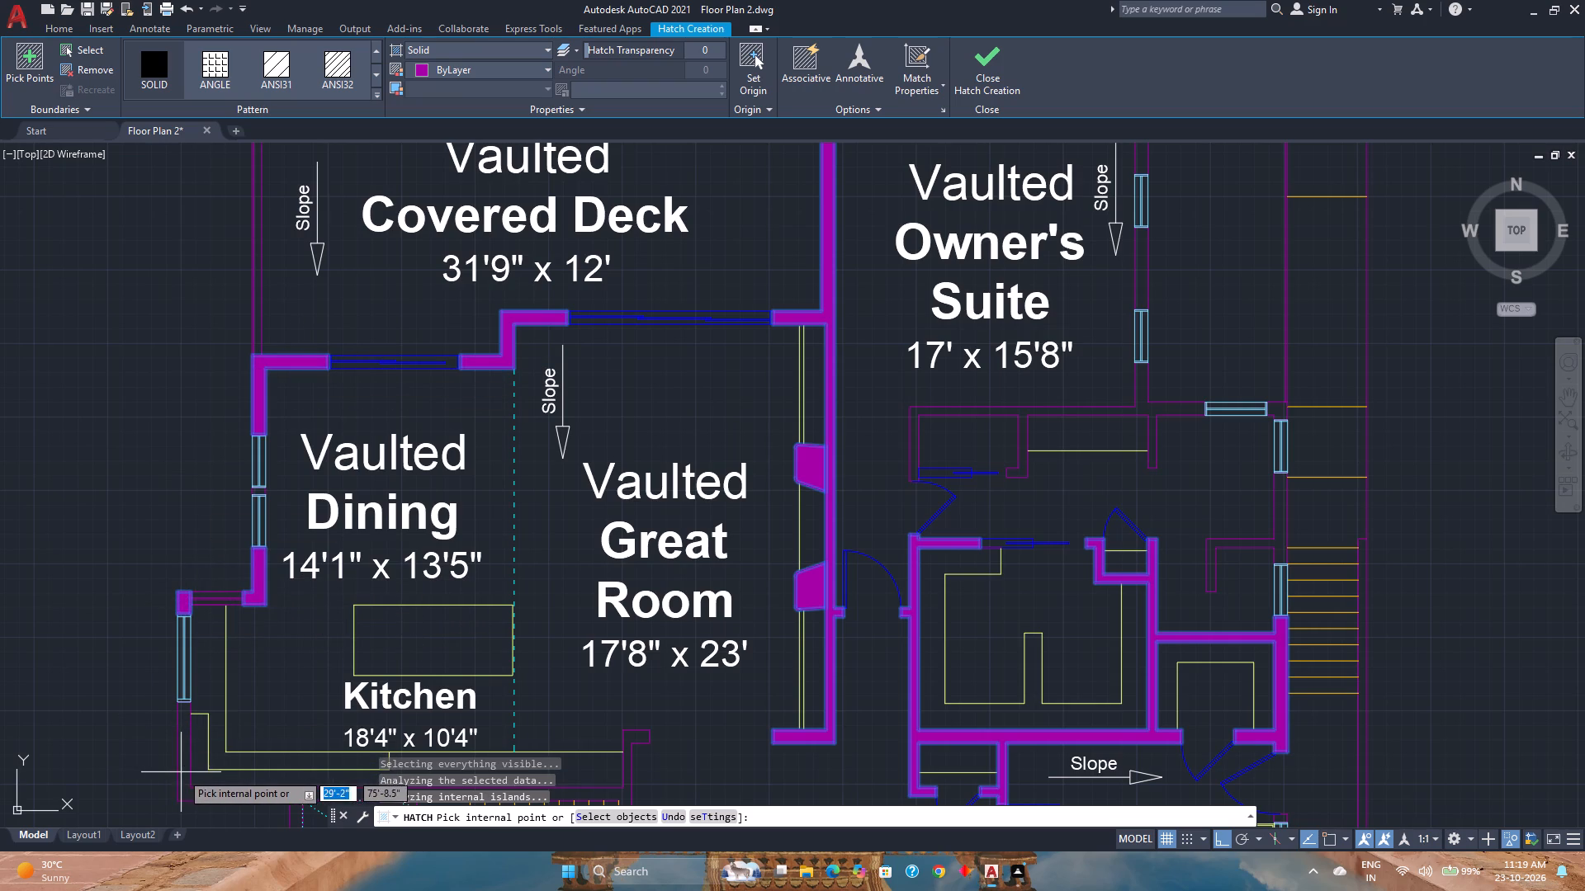
{"action": "left_click", "coordinate": [181, 772]}
Solid-hatch the lower-level walls around the 12'4"x13'6" Bedroom, including its east wall and southwest corner walls.
{"action": "scroll", "coordinate": [395, 709], "scroll_direction": "down", "scroll_amount": 1}
{"action": "middle_click_drag", "start_coordinate": [395, 708], "coordinate": [526, 533]}
{"action": "middle_click", "coordinate": [531, 530]}
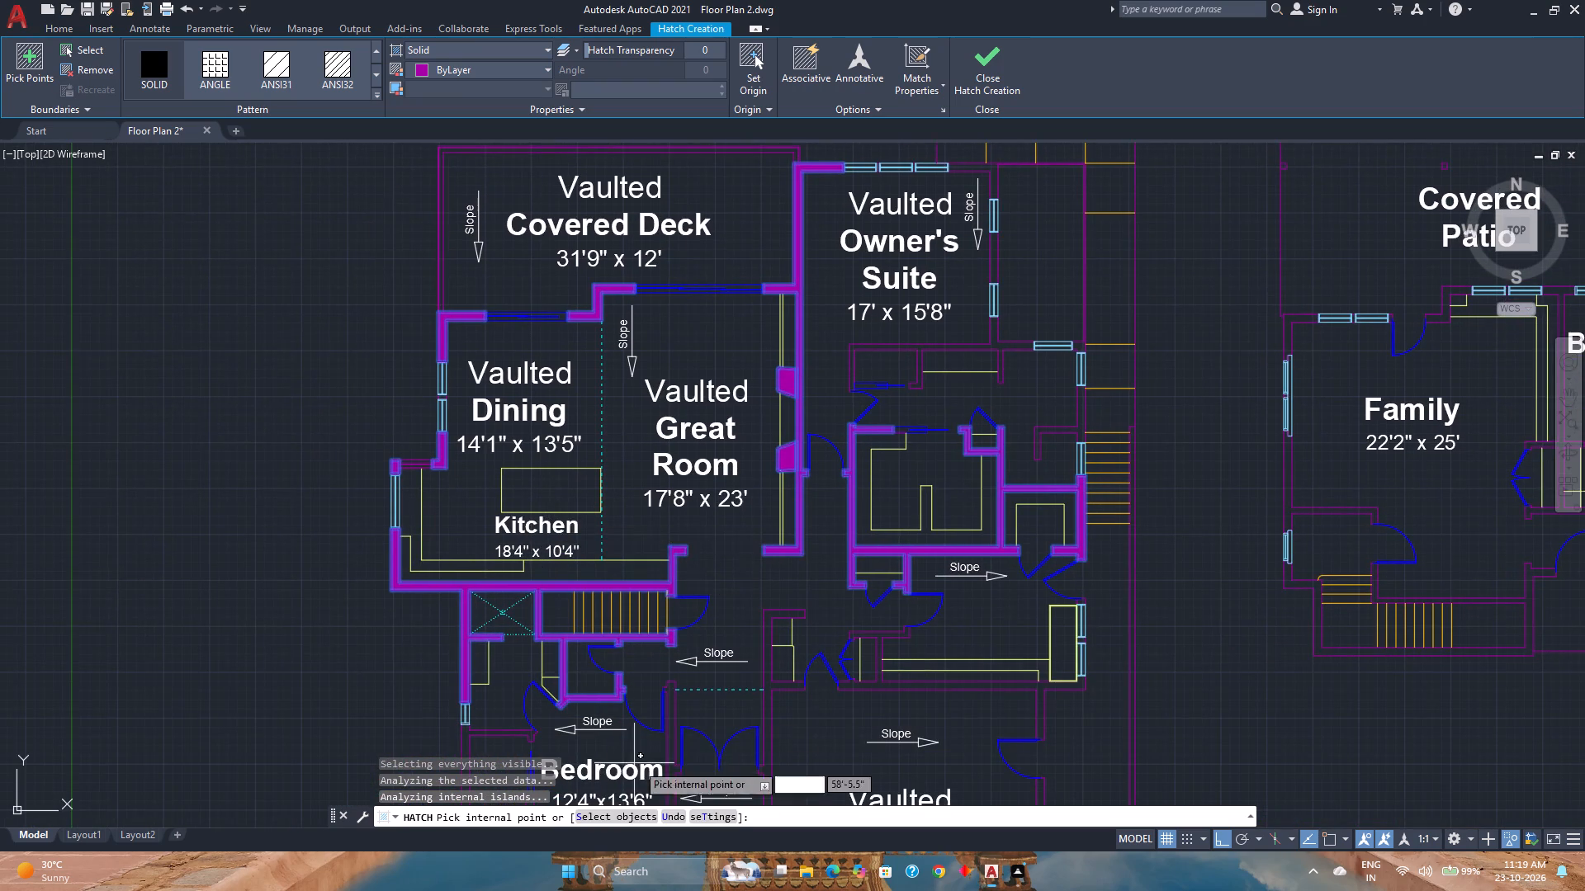
{"action": "middle_click_drag", "start_coordinate": [642, 763], "coordinate": [711, 533]}
{"action": "middle_click", "coordinate": [712, 532]}
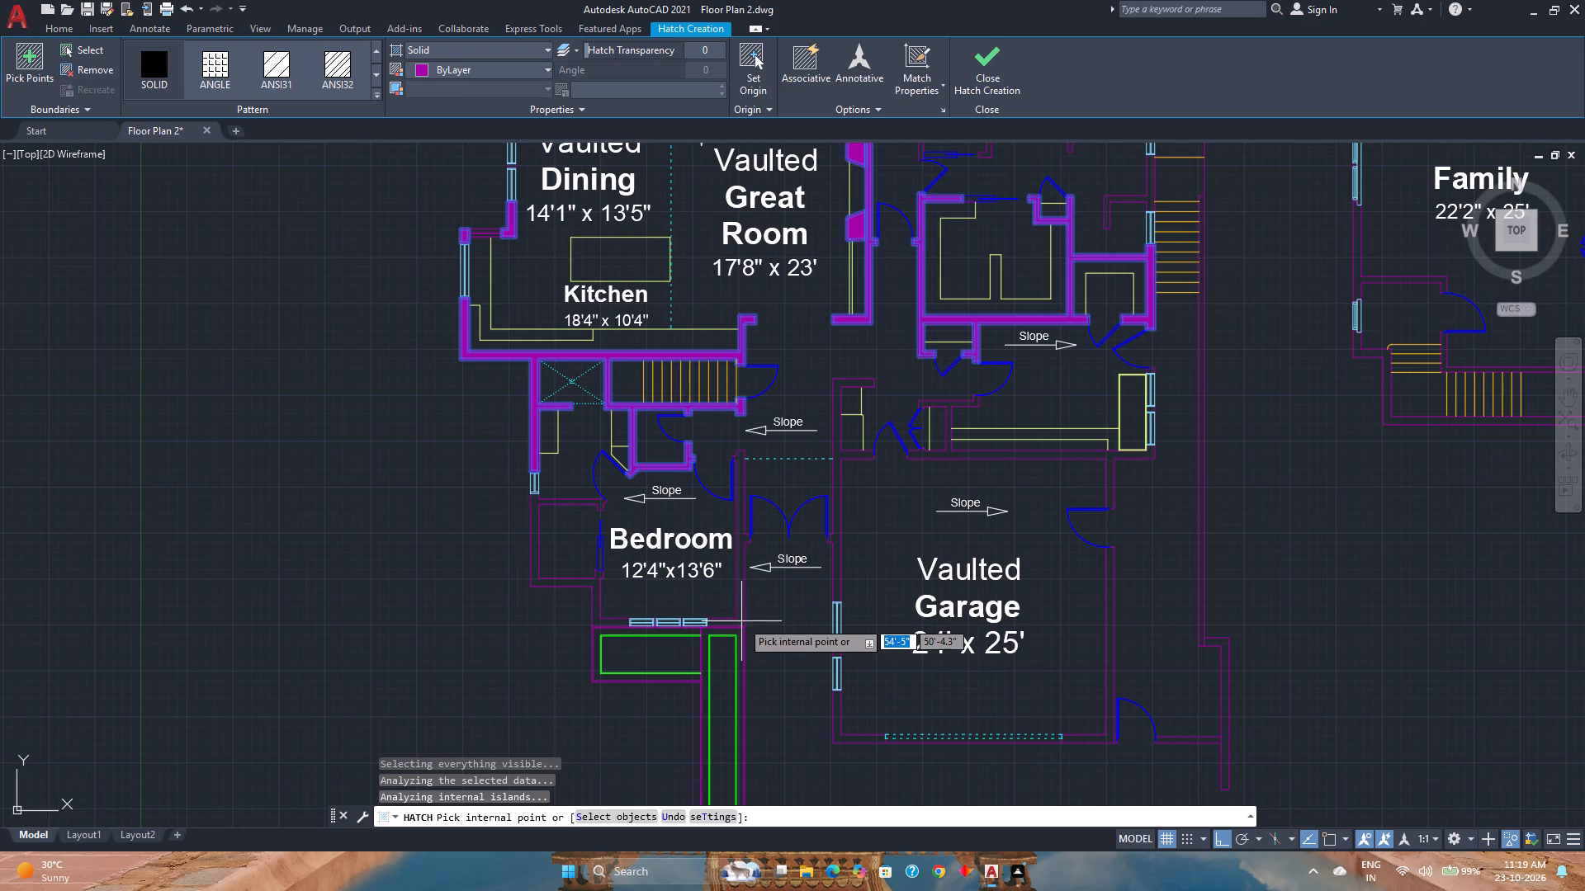
{"action": "left_click", "coordinate": [739, 617]}
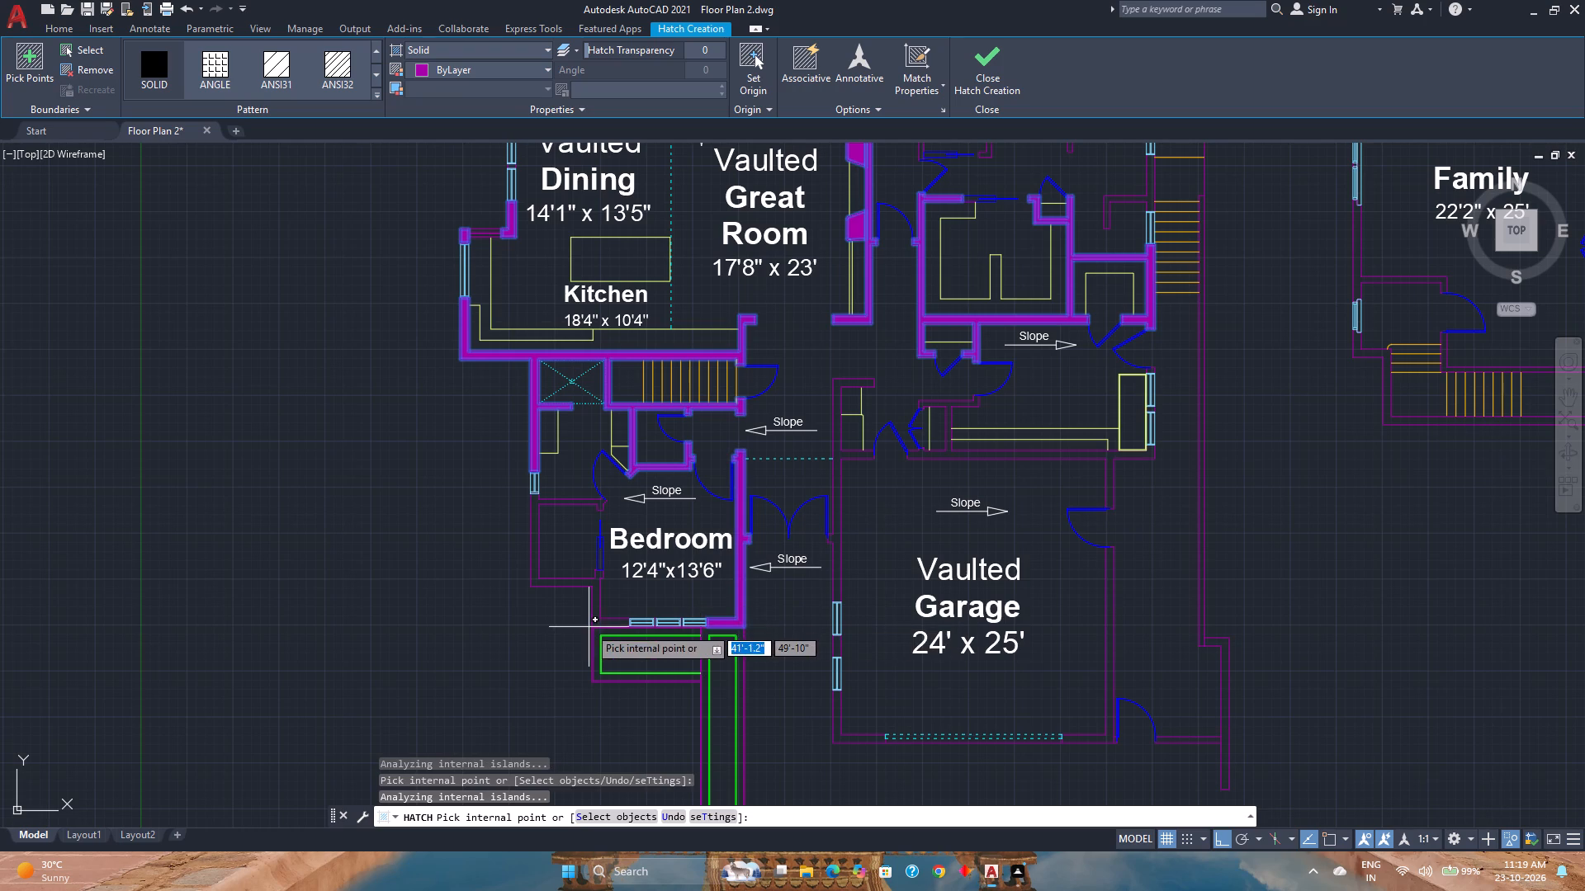
{"action": "left_click", "coordinate": [598, 624]}
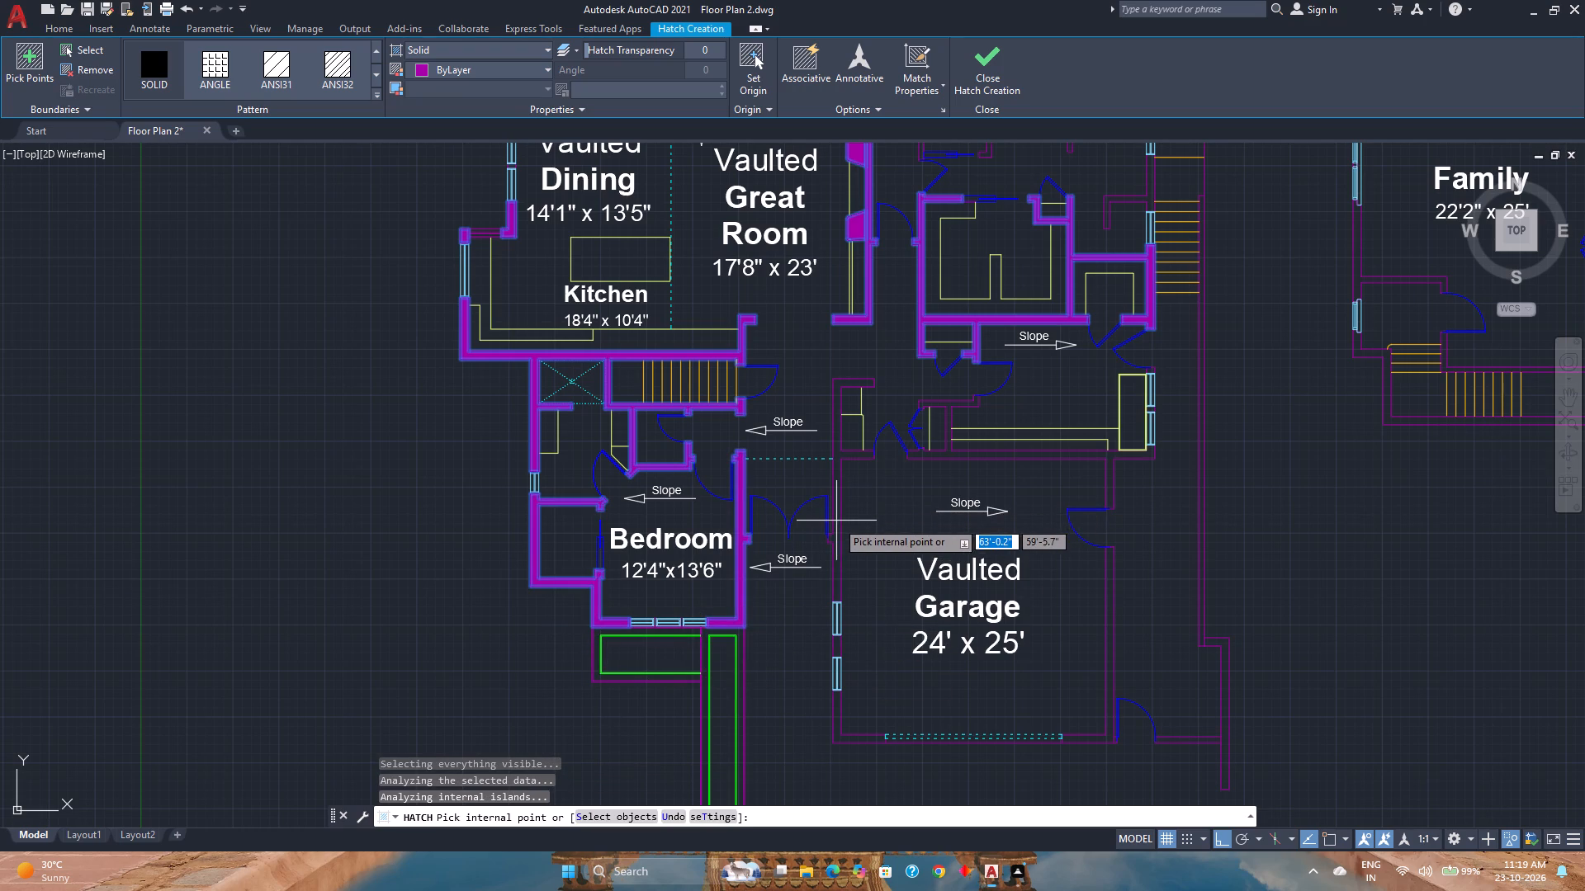
Solid-hatch the Garage's west, north and east walls, including the piece between its west windows and the south corners.
{"action": "left_click", "coordinate": [836, 521]}
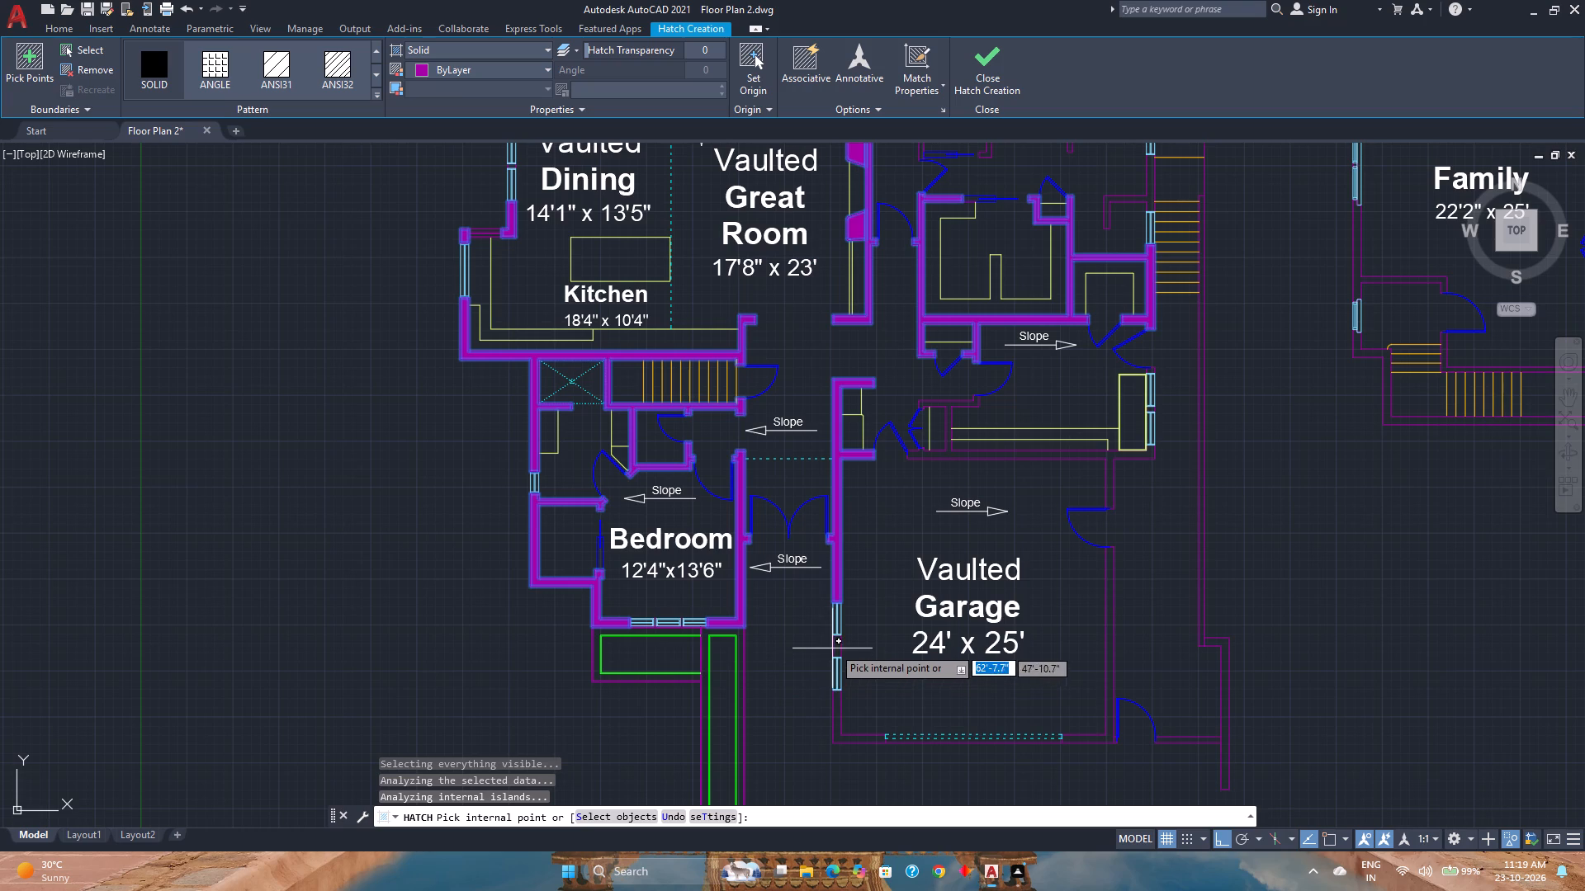
{"action": "left_click", "coordinate": [837, 648]}
{"action": "left_click", "coordinate": [836, 733]}
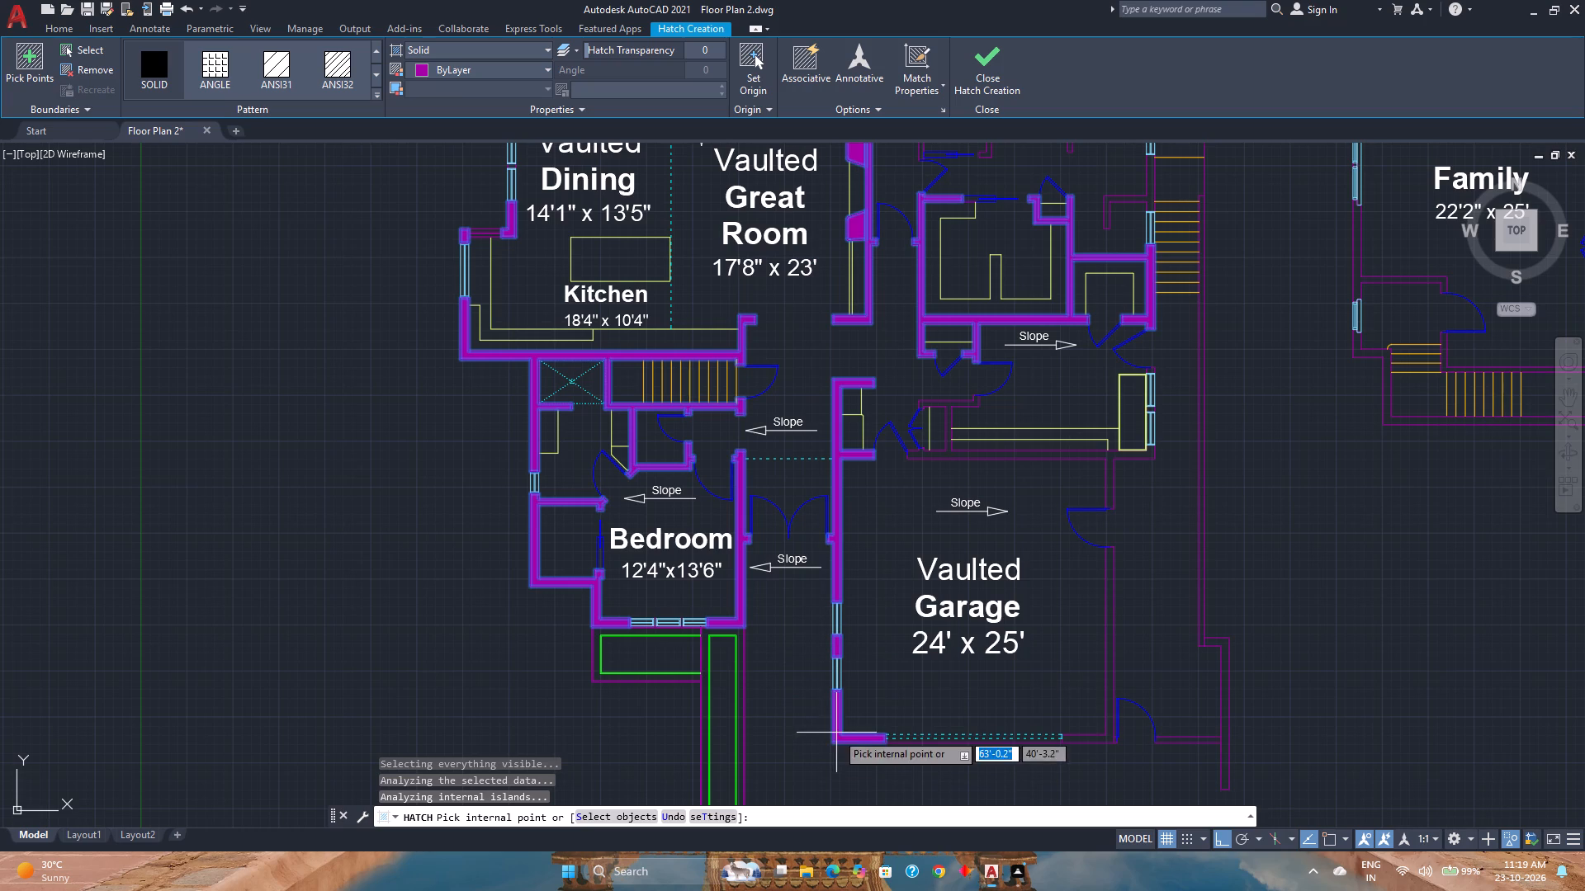
{"action": "left_click", "coordinate": [934, 452]}
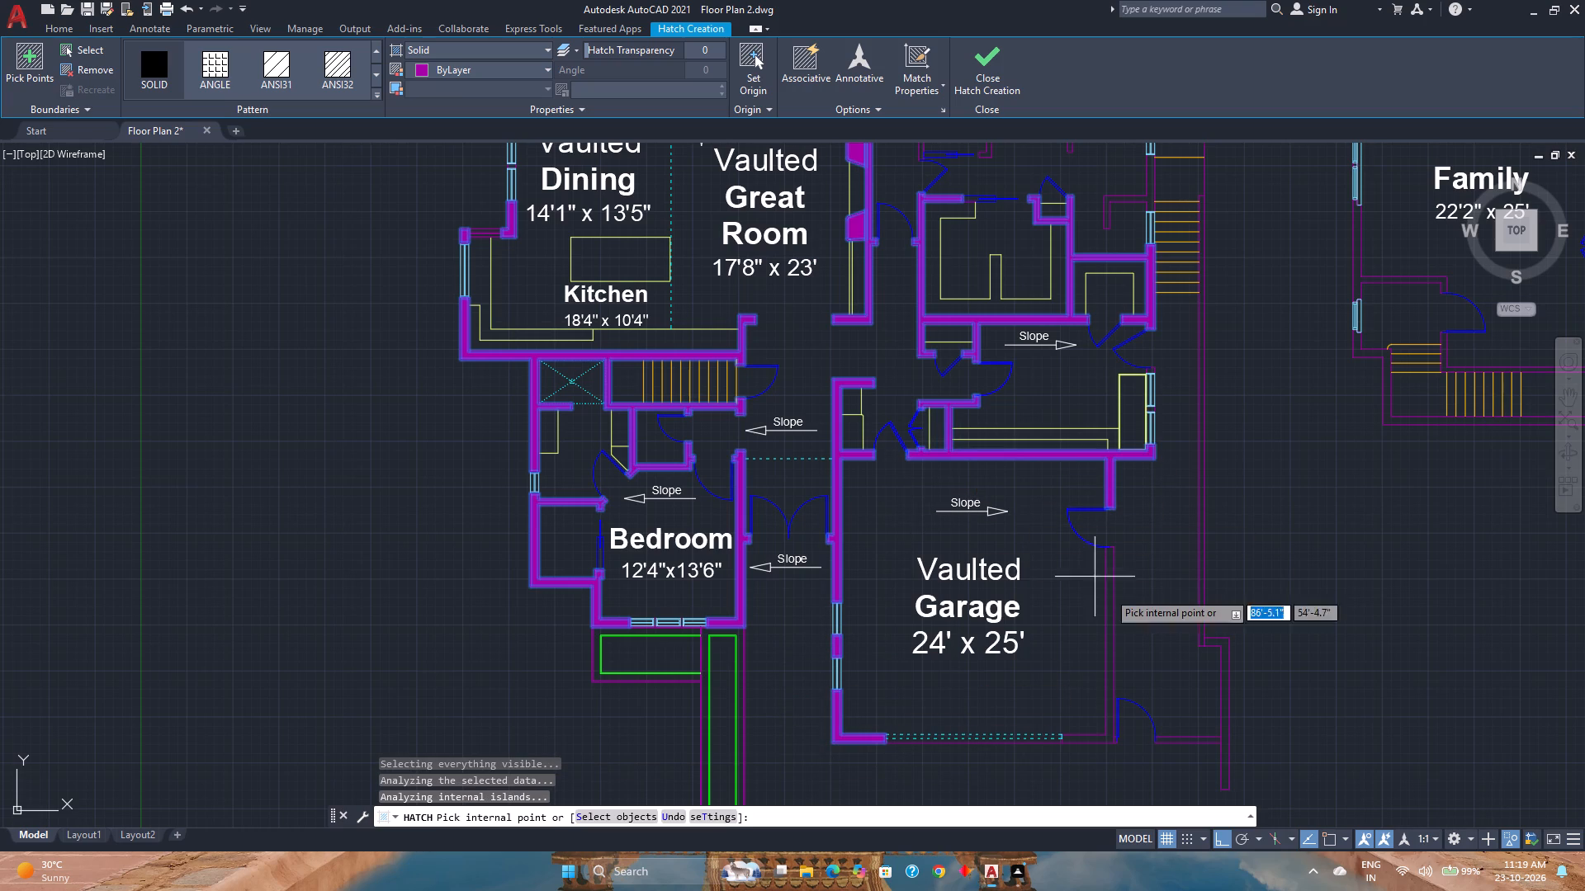
{"action": "left_click", "coordinate": [1109, 628]}
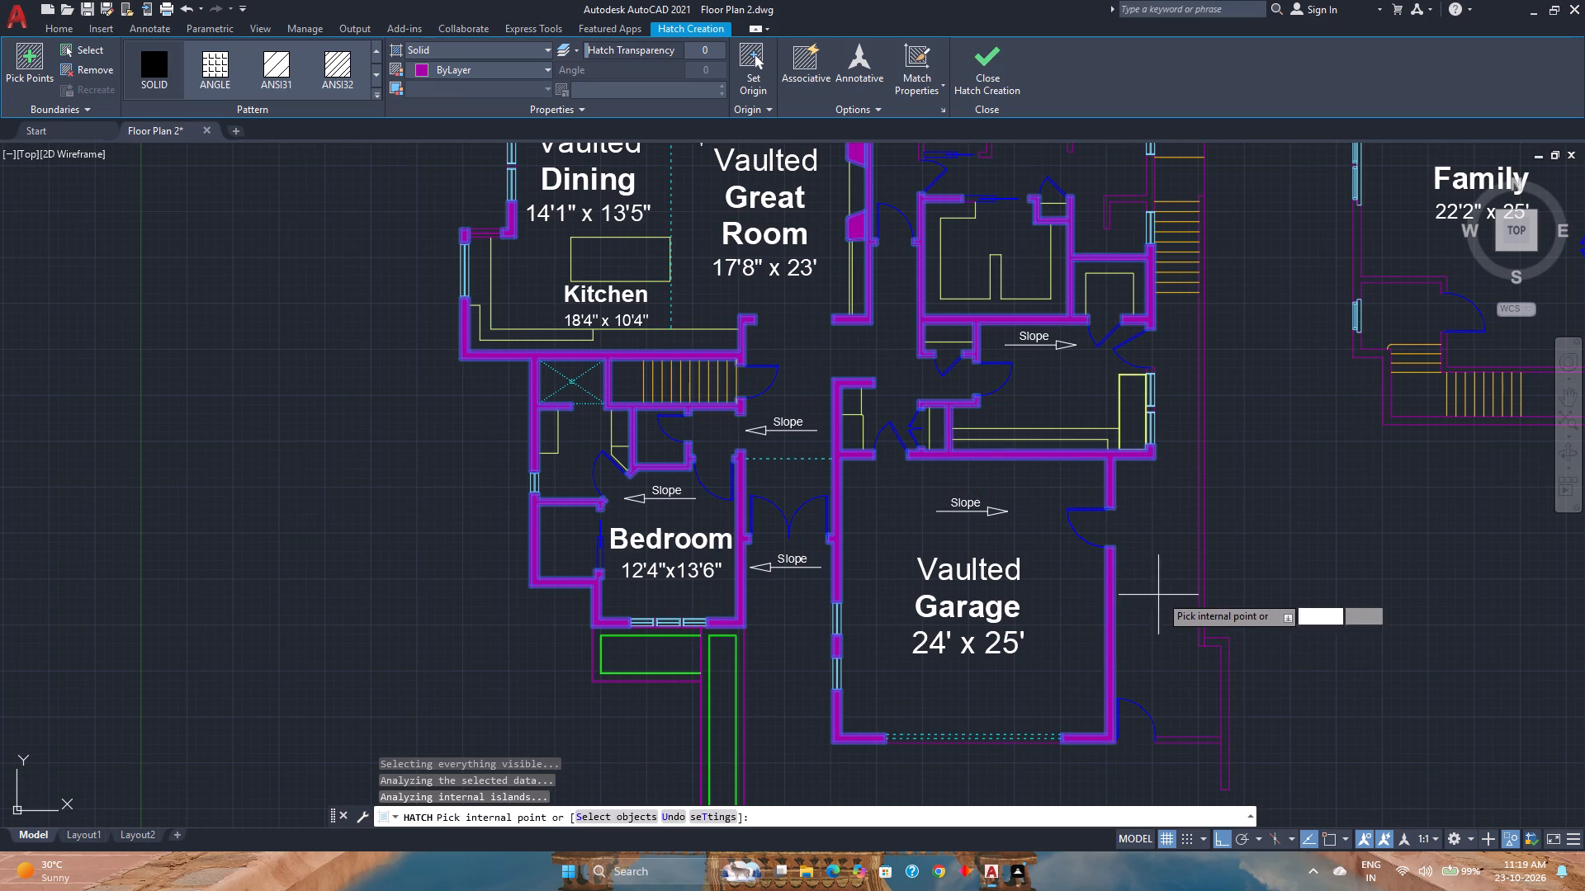
Solid-hatch the exterior wall beside the east stairs, the window corner north of it, and the wall south of the Owner's Suite.
{"action": "middle_click_drag", "start_coordinate": [1114, 527], "coordinate": [1010, 791]}
{"action": "middle_click", "coordinate": [1010, 791]}
{"action": "scroll", "coordinate": [1048, 453], "scroll_direction": "up", "scroll_amount": 2}
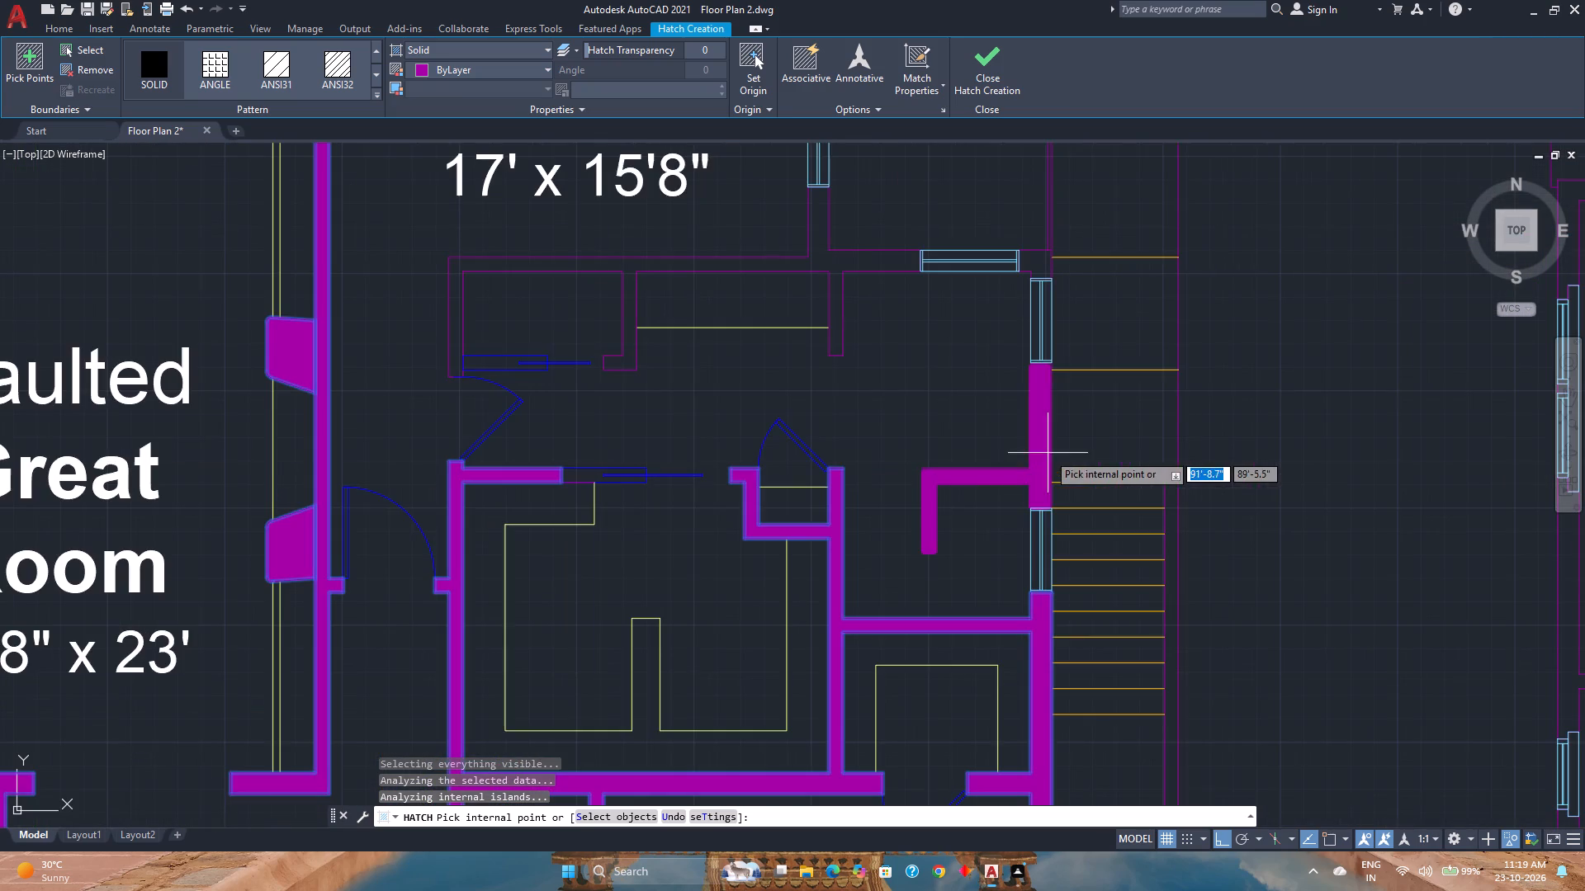
{"action": "left_click", "coordinate": [1045, 454]}
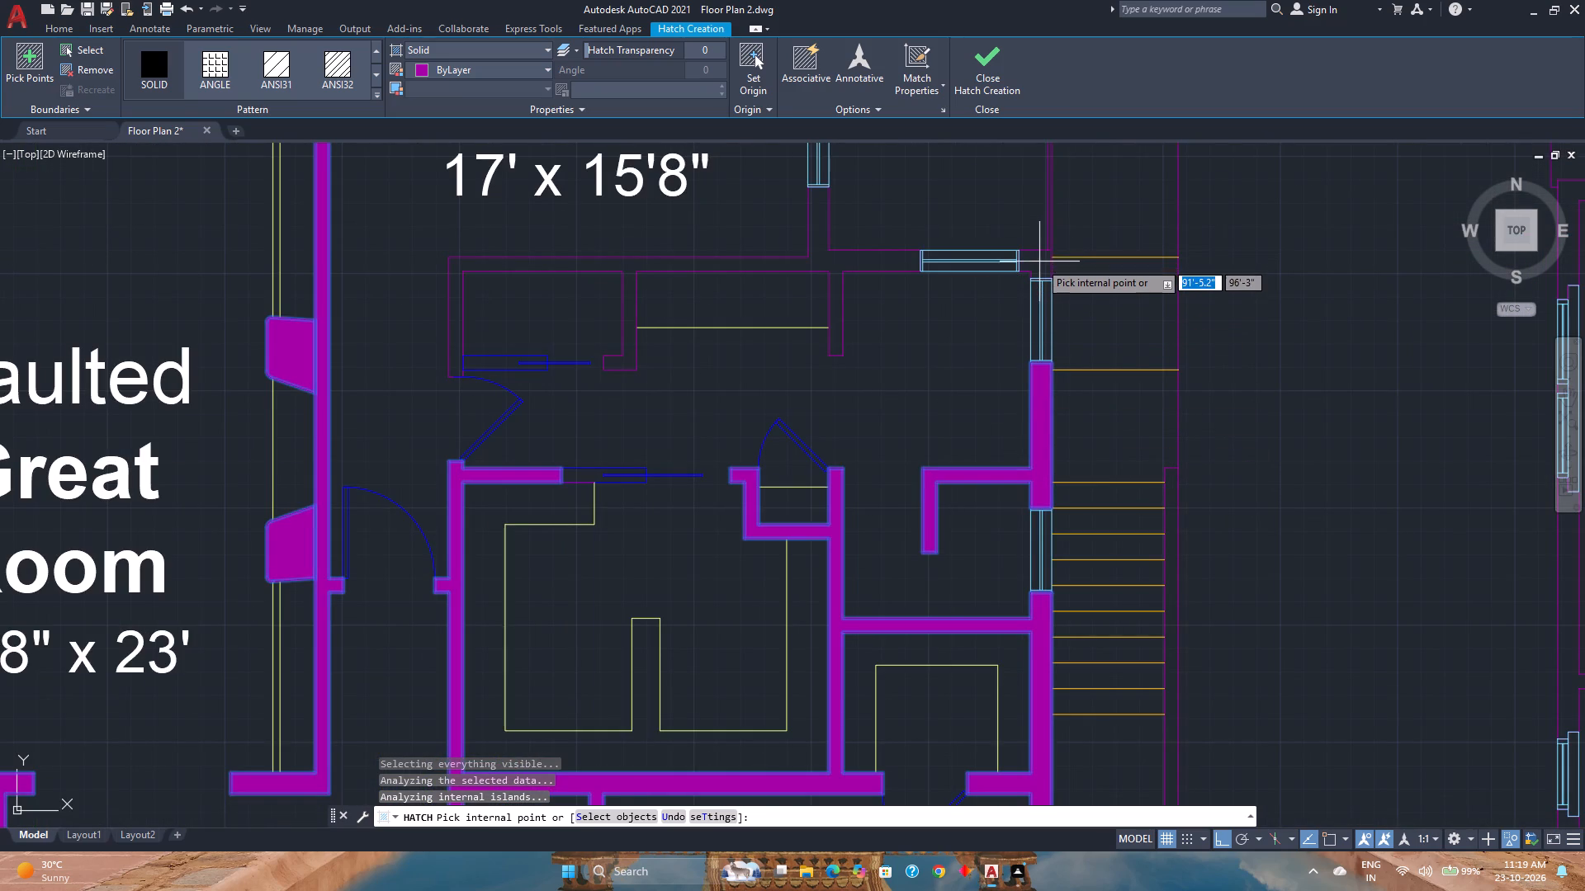
{"action": "left_click", "coordinate": [1039, 262]}
{"action": "left_click", "coordinate": [888, 259]}
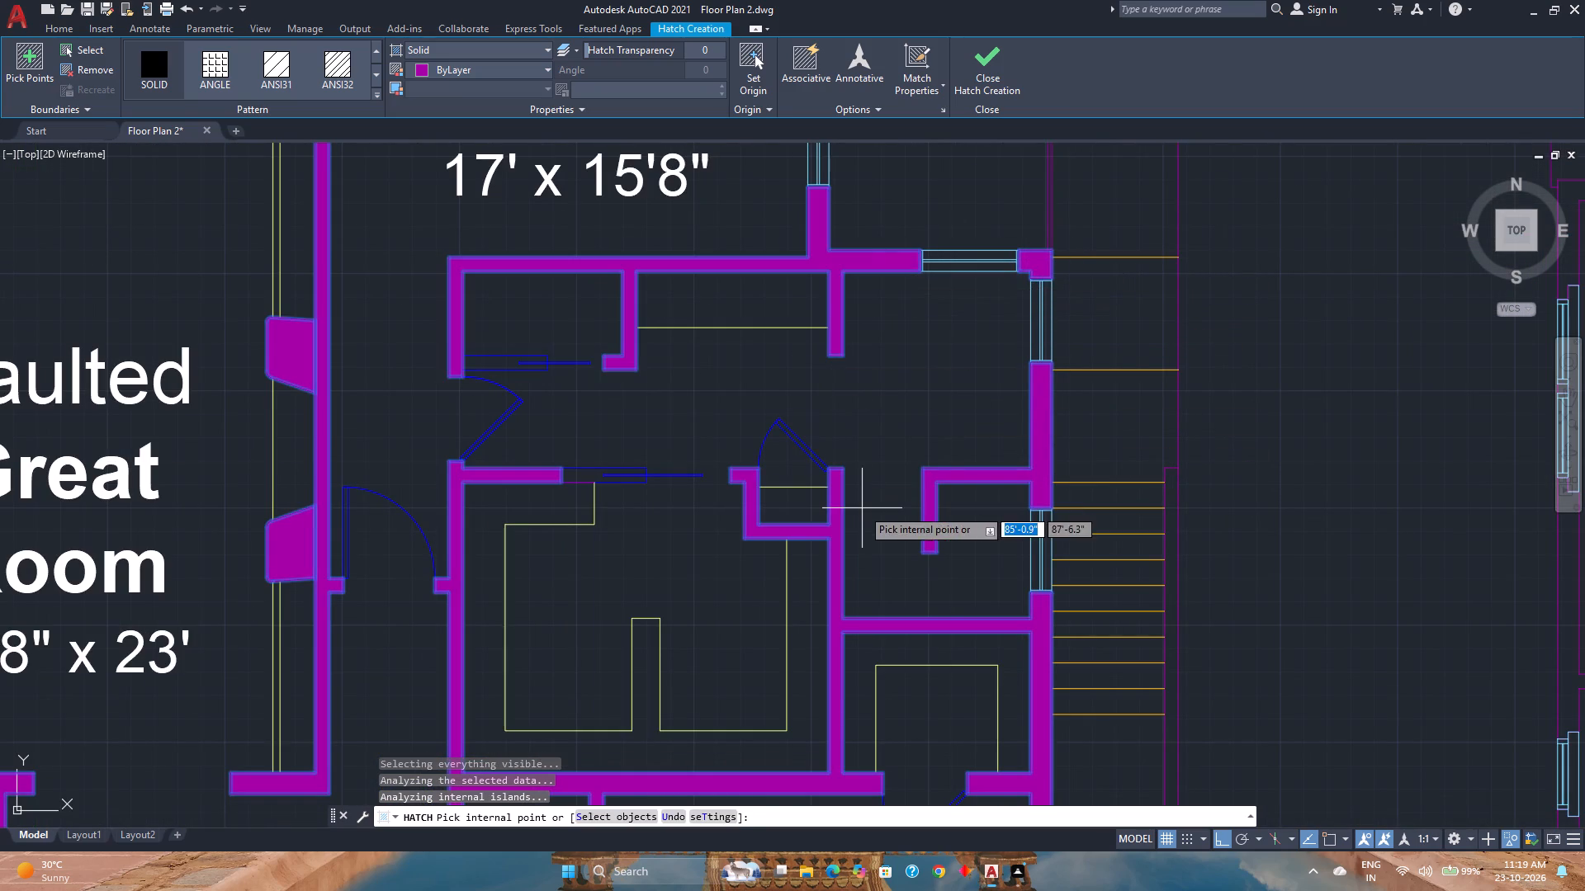
Solid-hatch the Owner's Suite's northeast corner walls and the wall piece between its east windows.
{"action": "scroll", "coordinate": [681, 461], "scroll_direction": "down", "scroll_amount": 2}
{"action": "middle_click_drag", "start_coordinate": [681, 461], "coordinate": [755, 709]}
{"action": "middle_click", "coordinate": [755, 709]}
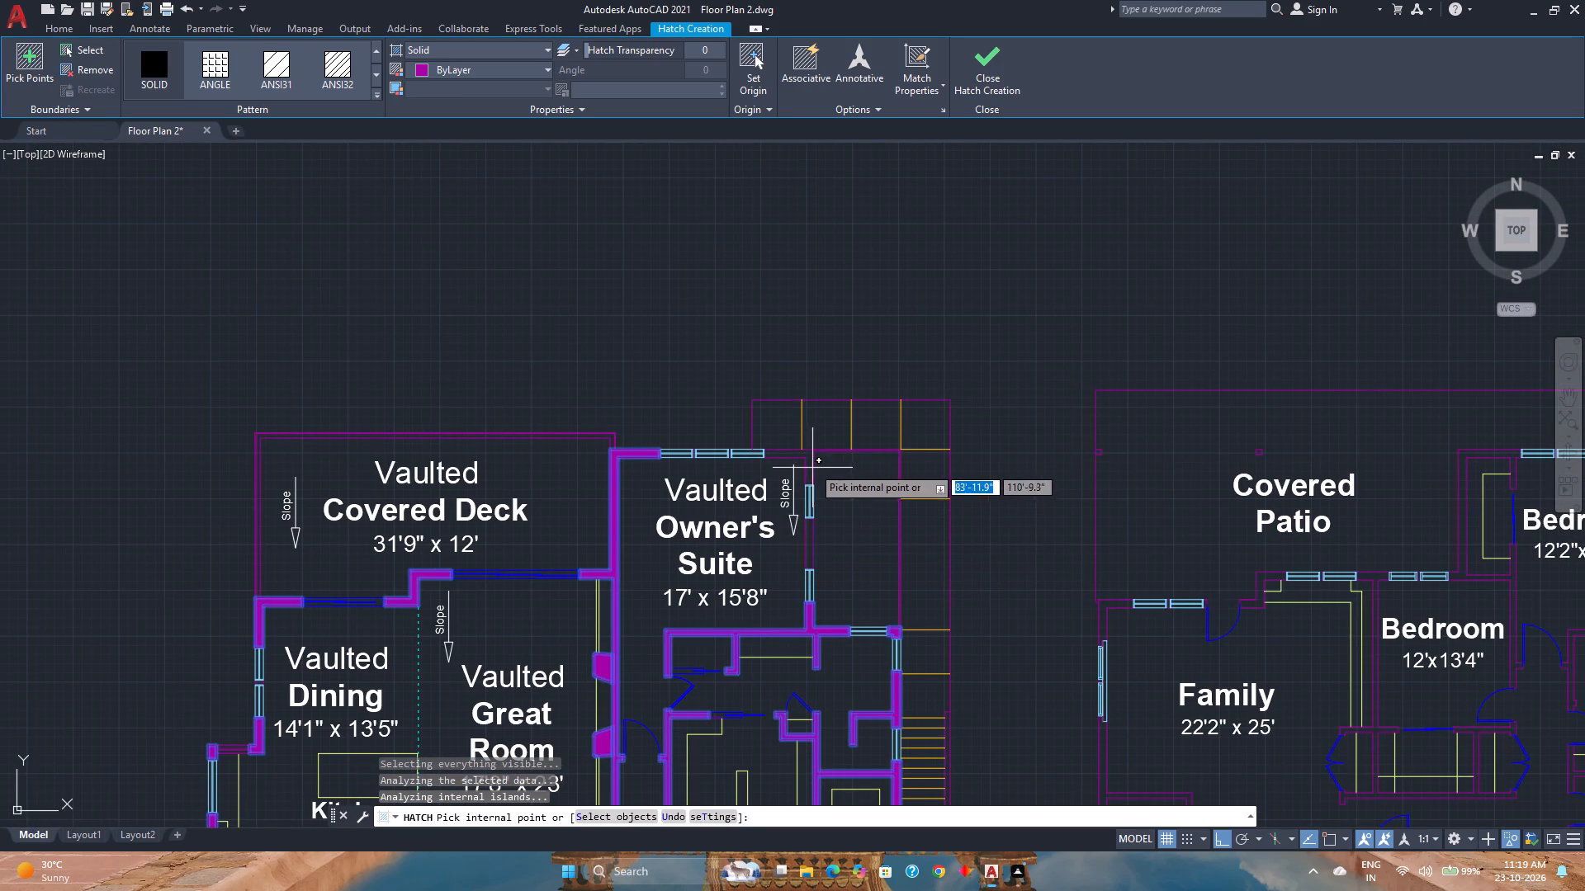
{"action": "left_click", "coordinate": [809, 463]}
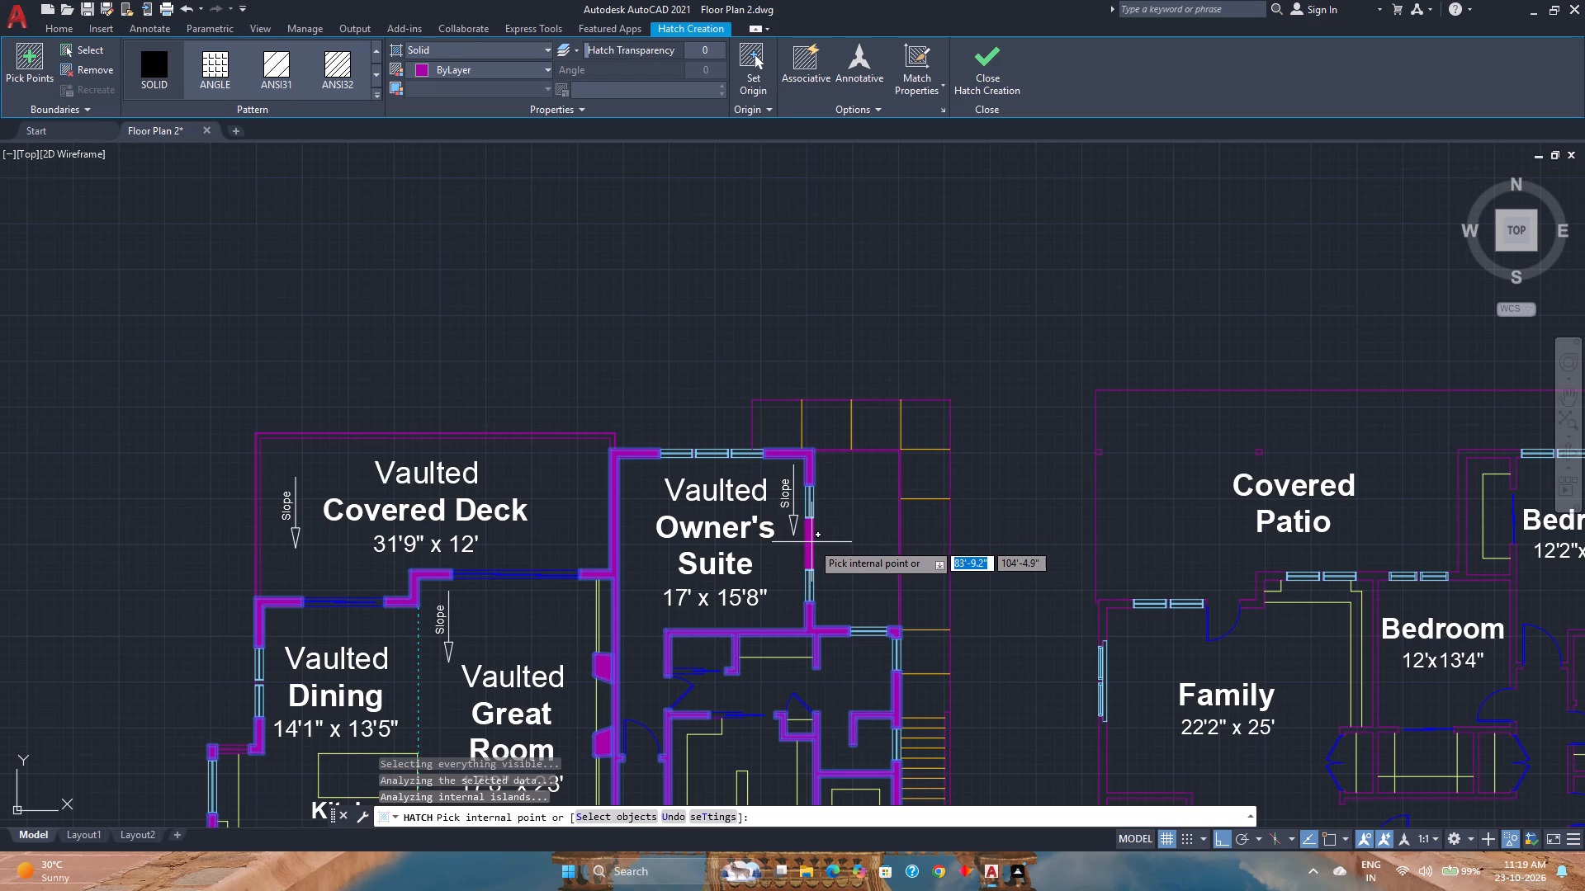
{"action": "left_click", "coordinate": [811, 542]}
Solid-hatch the two small wall pieces between and north of the paired east windows, northeast of the Garage.
{"action": "scroll", "coordinate": [811, 542], "scroll_direction": "down", "scroll_amount": 2}
{"action": "middle_click_drag", "start_coordinate": [841, 634], "coordinate": [814, 481]}
{"action": "middle_click", "coordinate": [814, 481]}
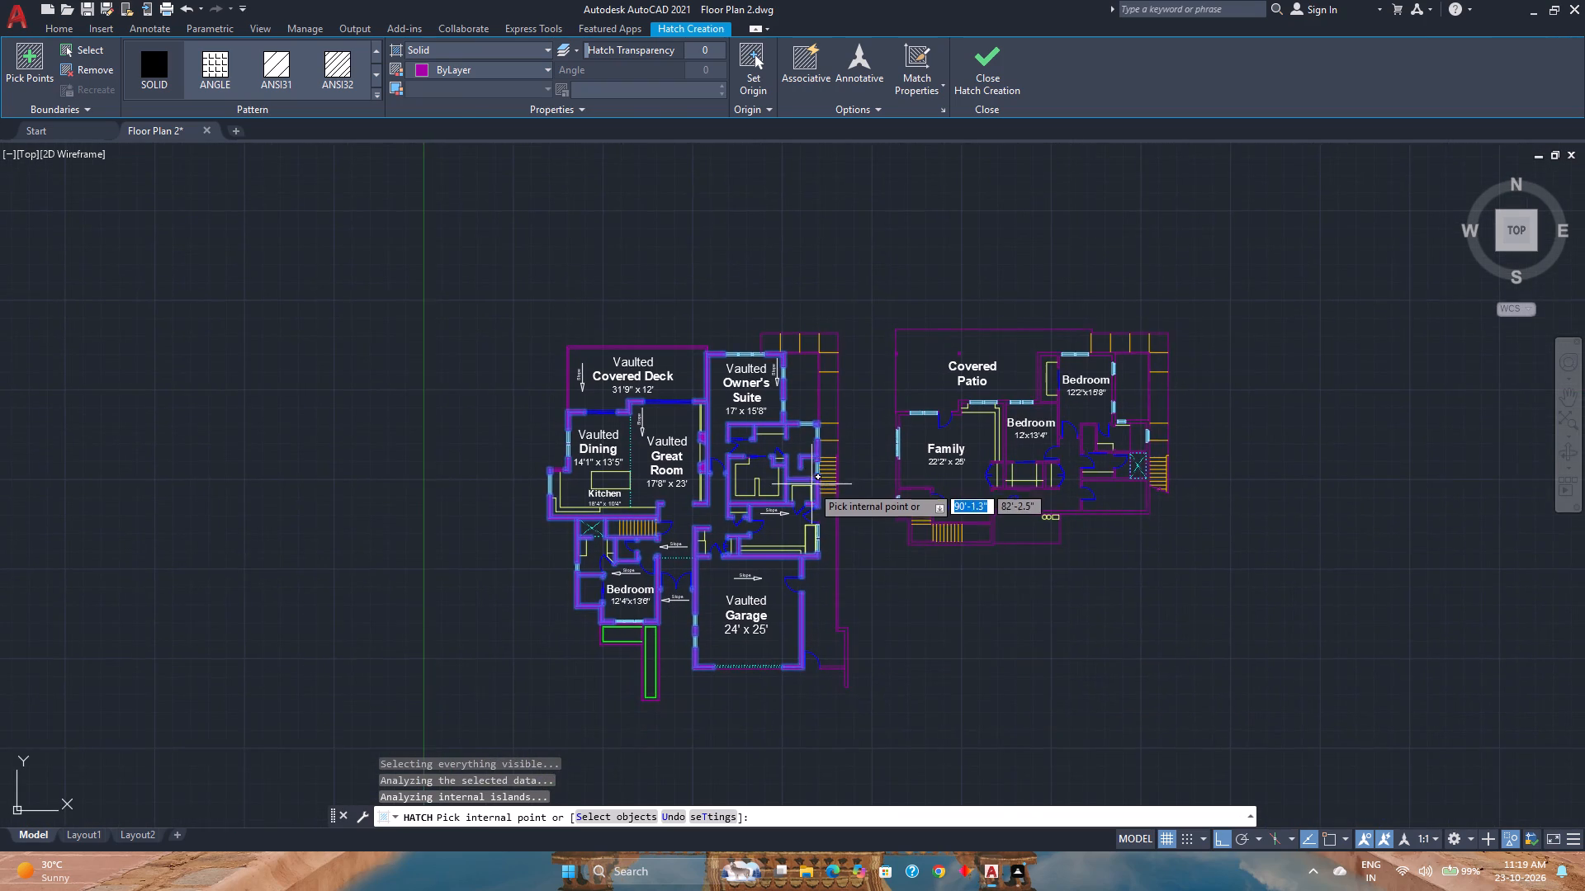
{"action": "scroll", "coordinate": [811, 487], "scroll_direction": "up", "scroll_amount": 1}
{"action": "scroll", "coordinate": [830, 592], "scroll_direction": "up", "scroll_amount": 4}
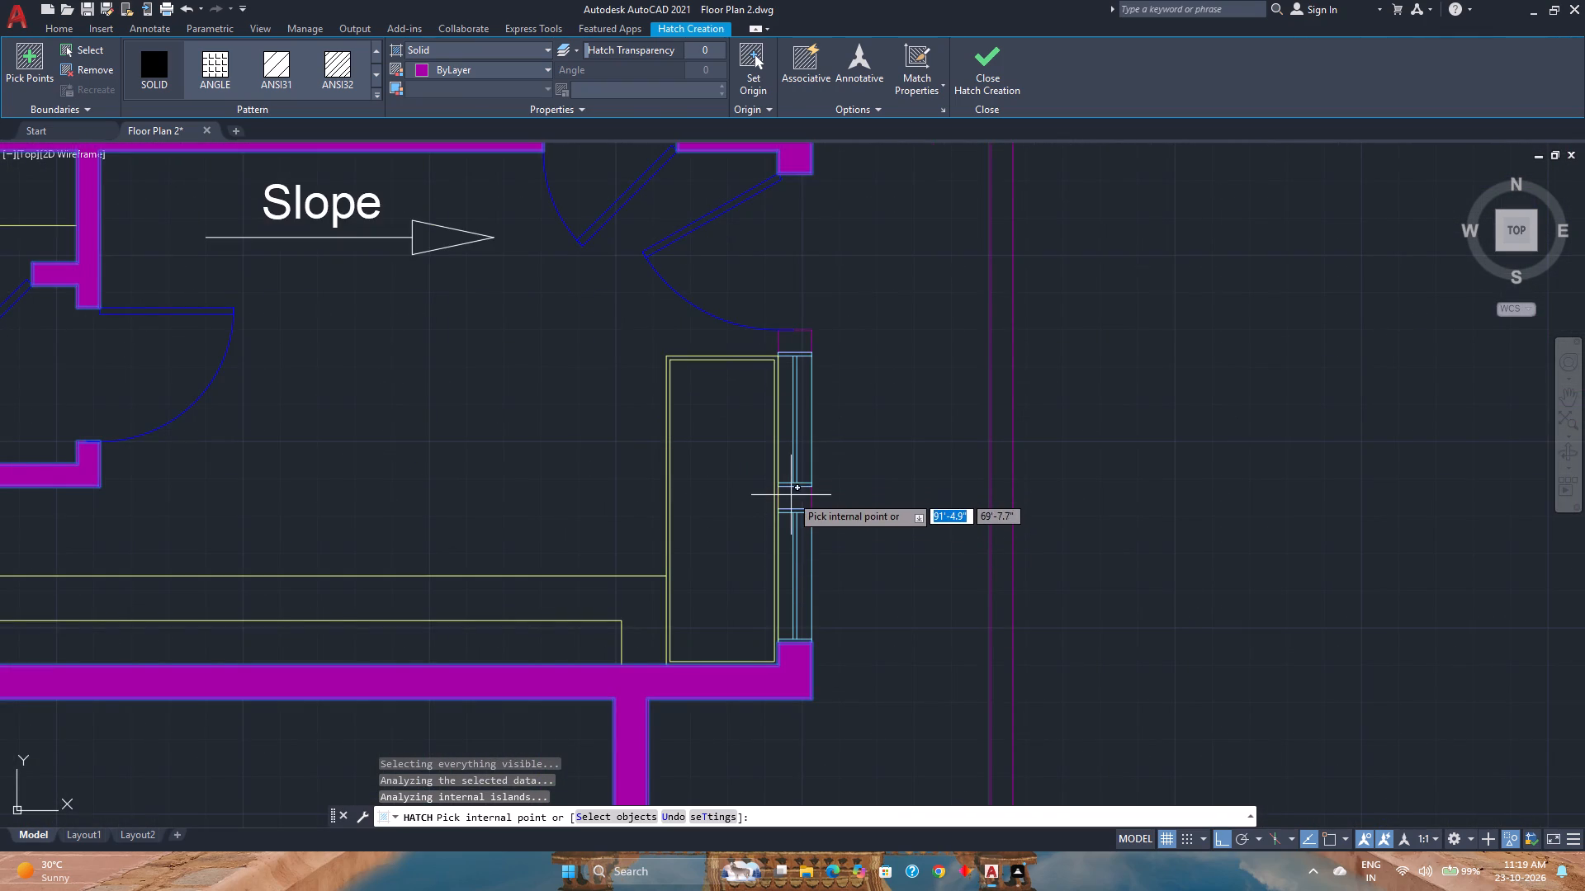
{"action": "left_click", "coordinate": [791, 498]}
{"action": "left_click", "coordinate": [800, 343]}
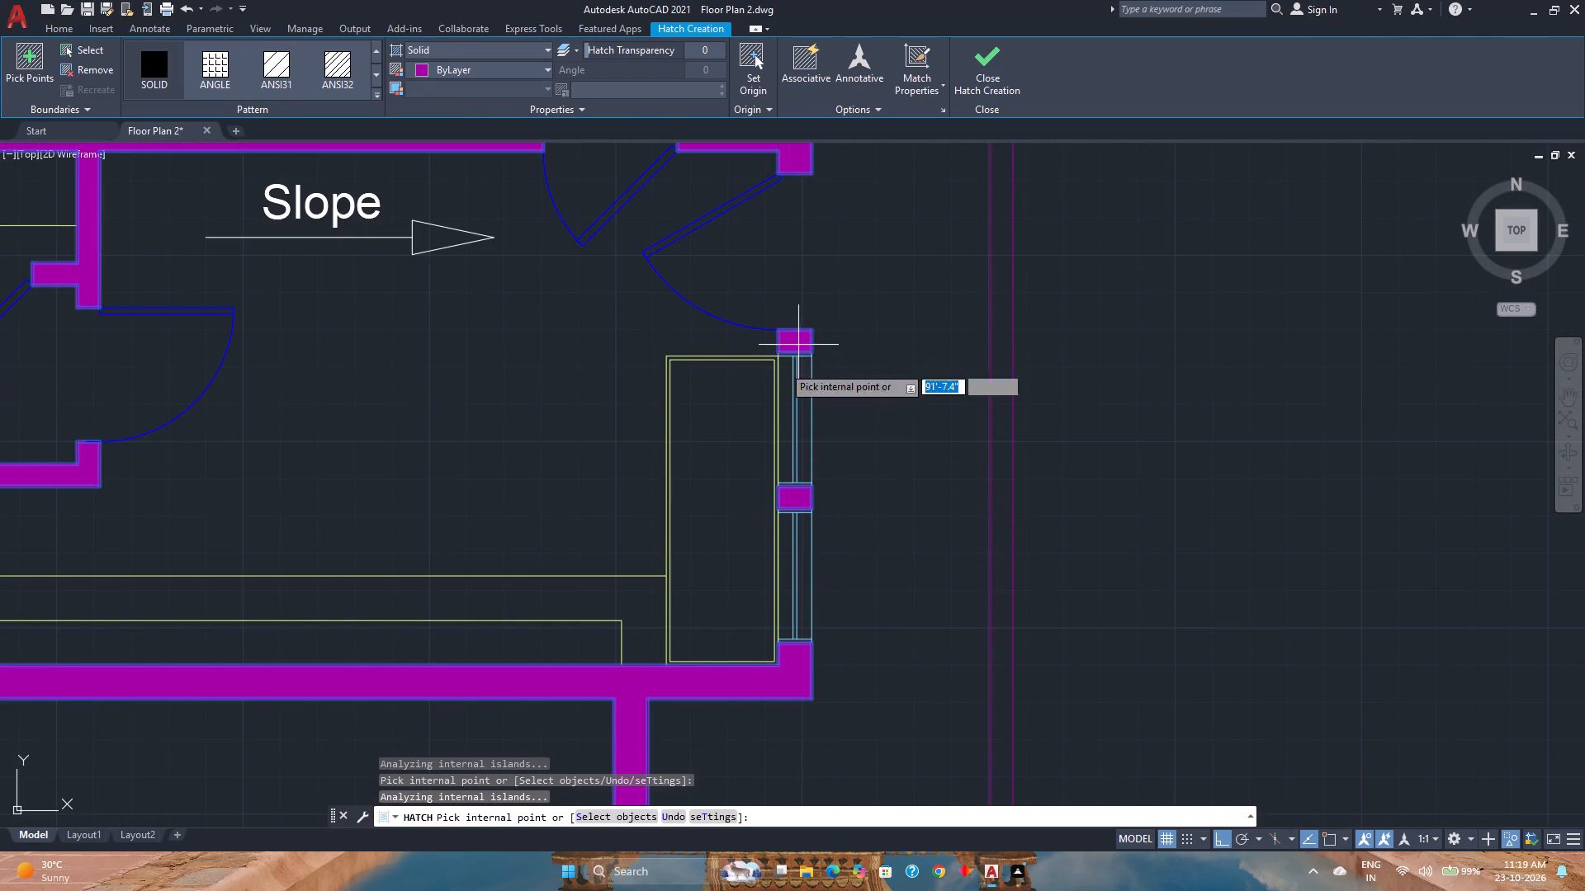
Solid-hatch the small wall piece between the two Dining west windows.
{"action": "scroll", "coordinate": [707, 470], "scroll_direction": "down", "scroll_amount": 4}
{"action": "middle_click_drag", "start_coordinate": [670, 488], "coordinate": [943, 643]}
{"action": "middle_click", "coordinate": [943, 643]}
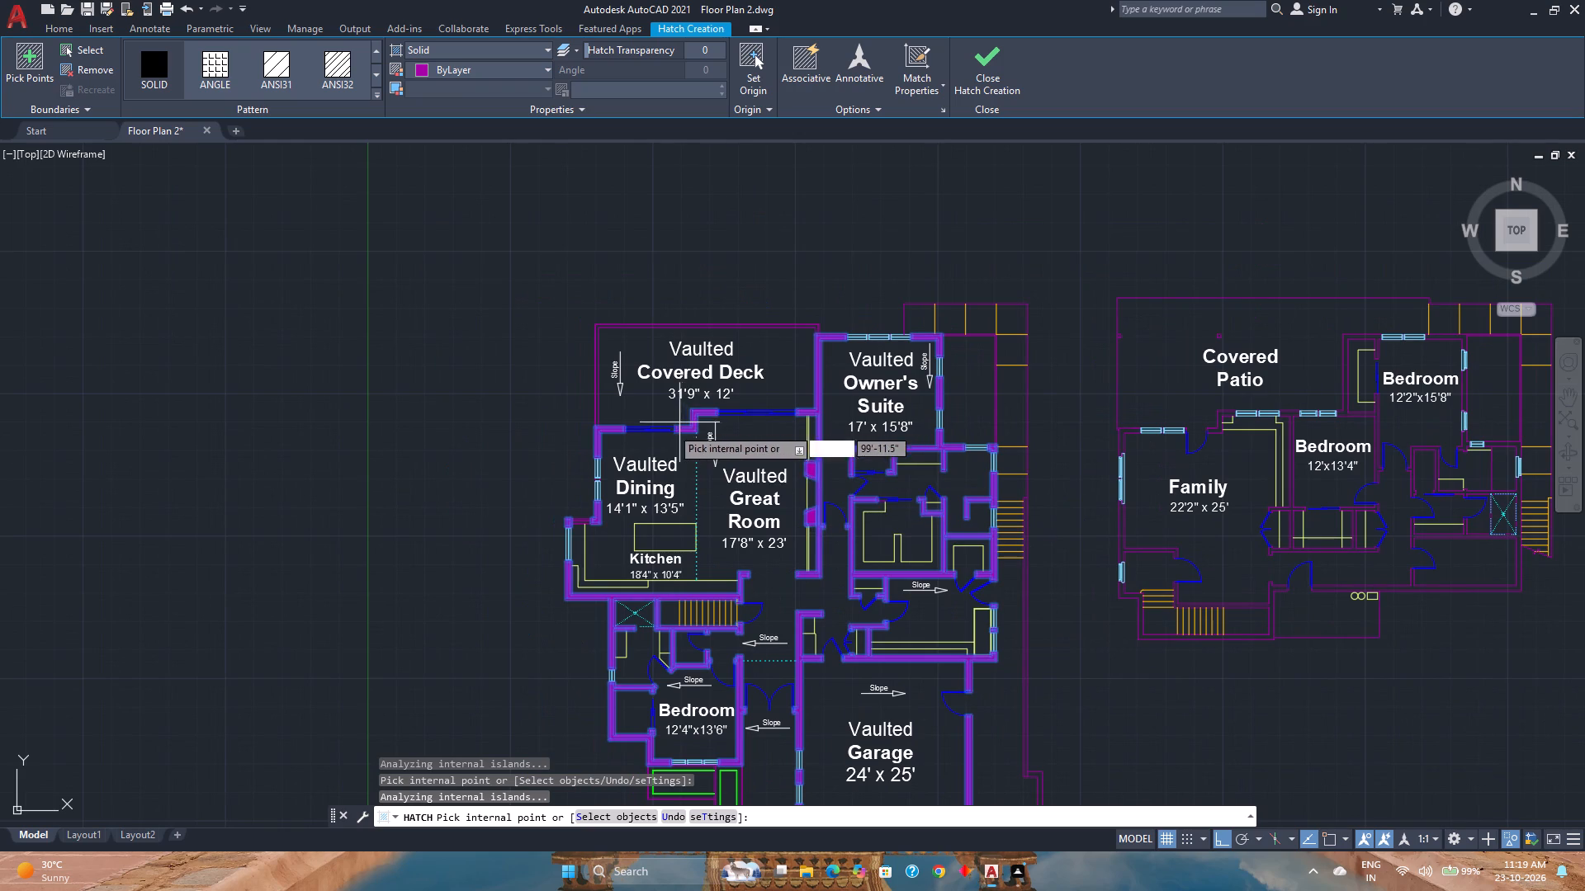
{"action": "scroll", "coordinate": [615, 474], "scroll_direction": "up", "scroll_amount": 5}
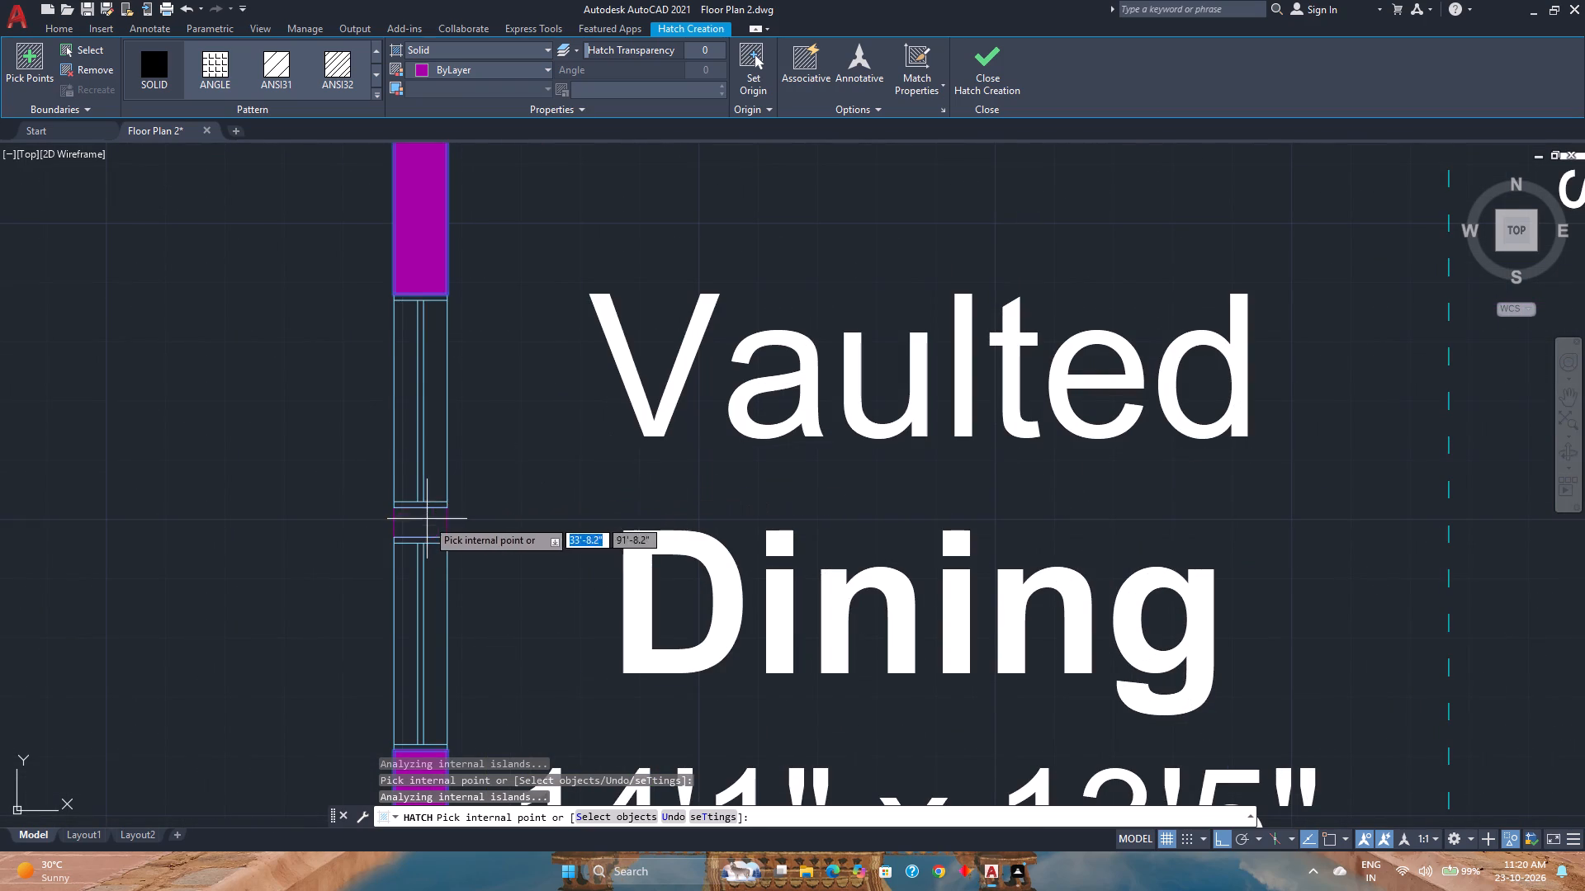
{"action": "left_click", "coordinate": [426, 519]}
Solid-hatch the two narrow wall pieces between the Owner's Suite's north windows.
{"action": "scroll", "coordinate": [426, 519], "scroll_direction": "down", "scroll_amount": 4}
{"action": "scroll", "coordinate": [882, 295], "scroll_direction": "up", "scroll_amount": 4}
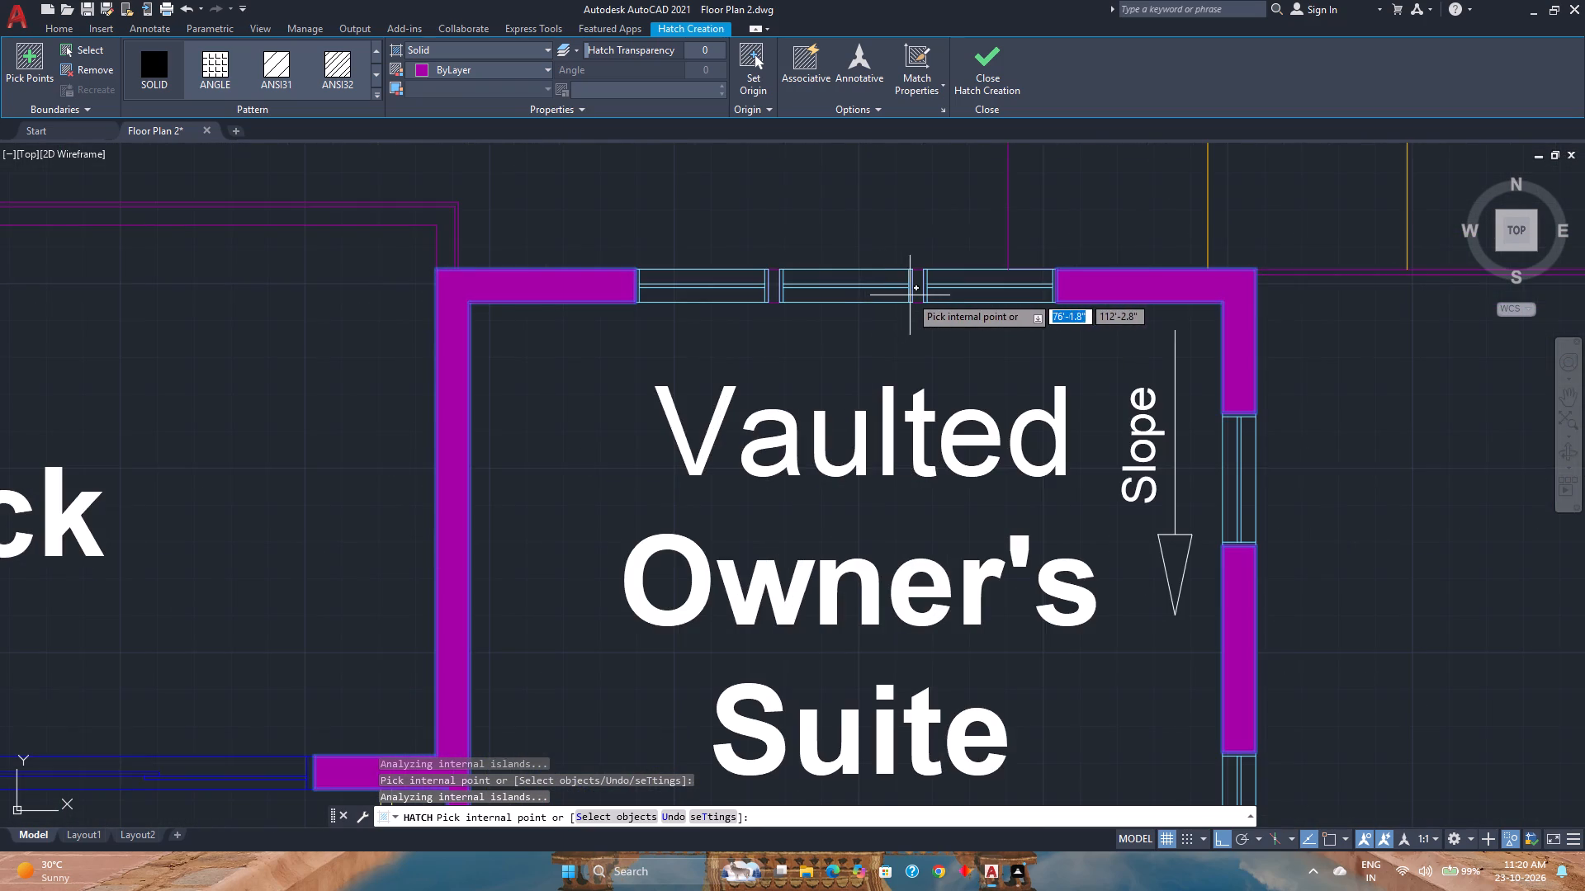
{"action": "scroll", "coordinate": [1036, 298], "scroll_direction": "up", "scroll_amount": 2}
{"action": "left_click", "coordinate": [745, 285]}
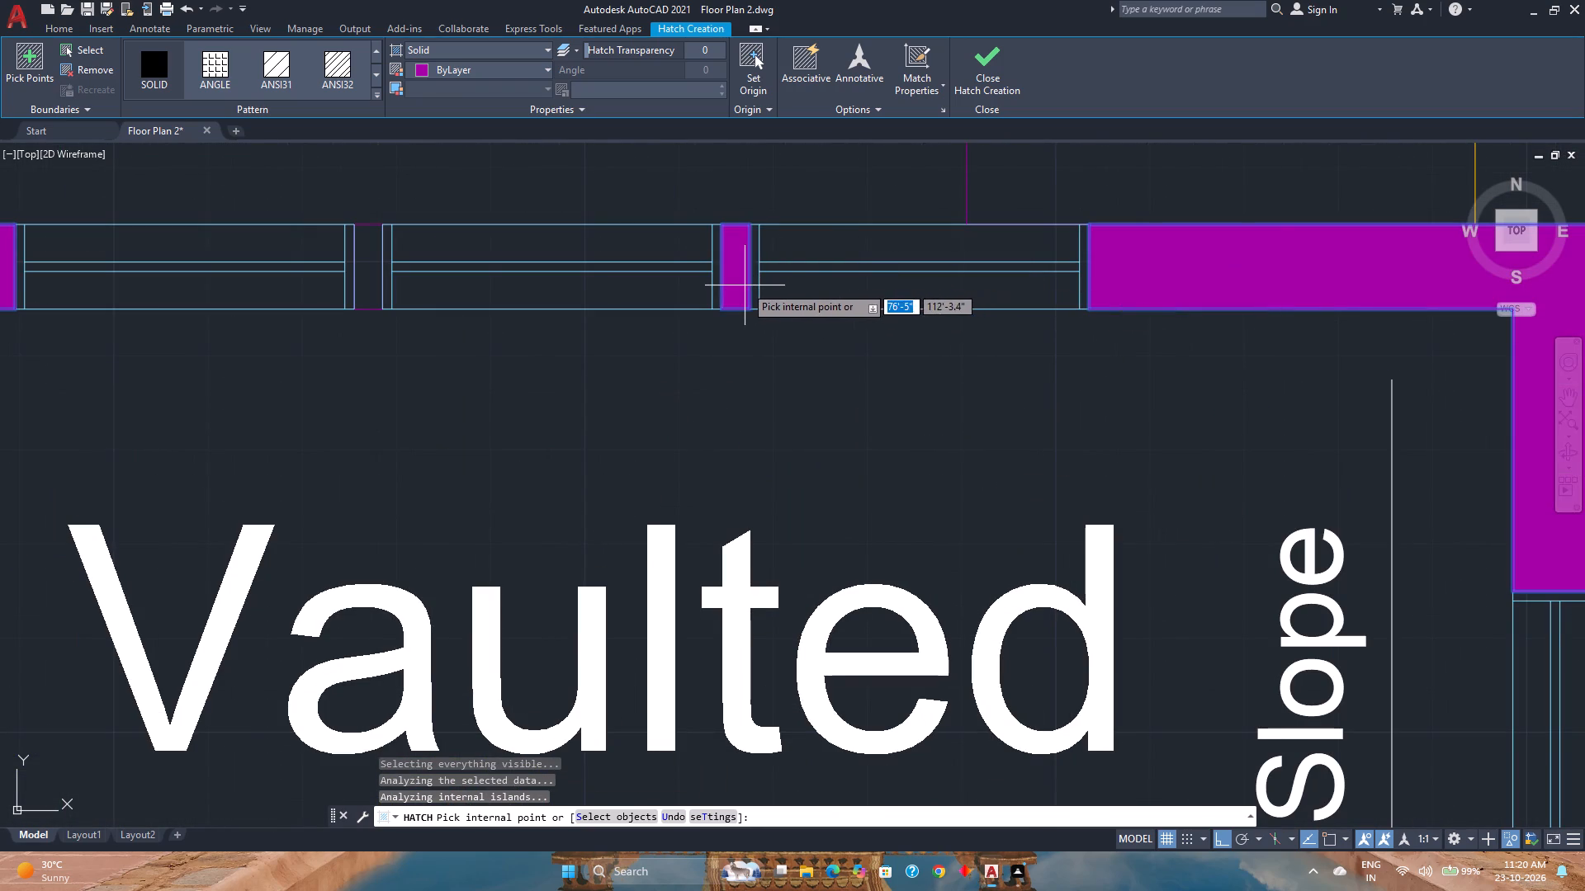
{"action": "left_click", "coordinate": [366, 276]}
Solid-hatch the two narrow wall pieces between the south windows of the 12'4"x13'6" Bedroom.
{"action": "scroll", "coordinate": [448, 383], "scroll_direction": "down", "scroll_amount": 5}
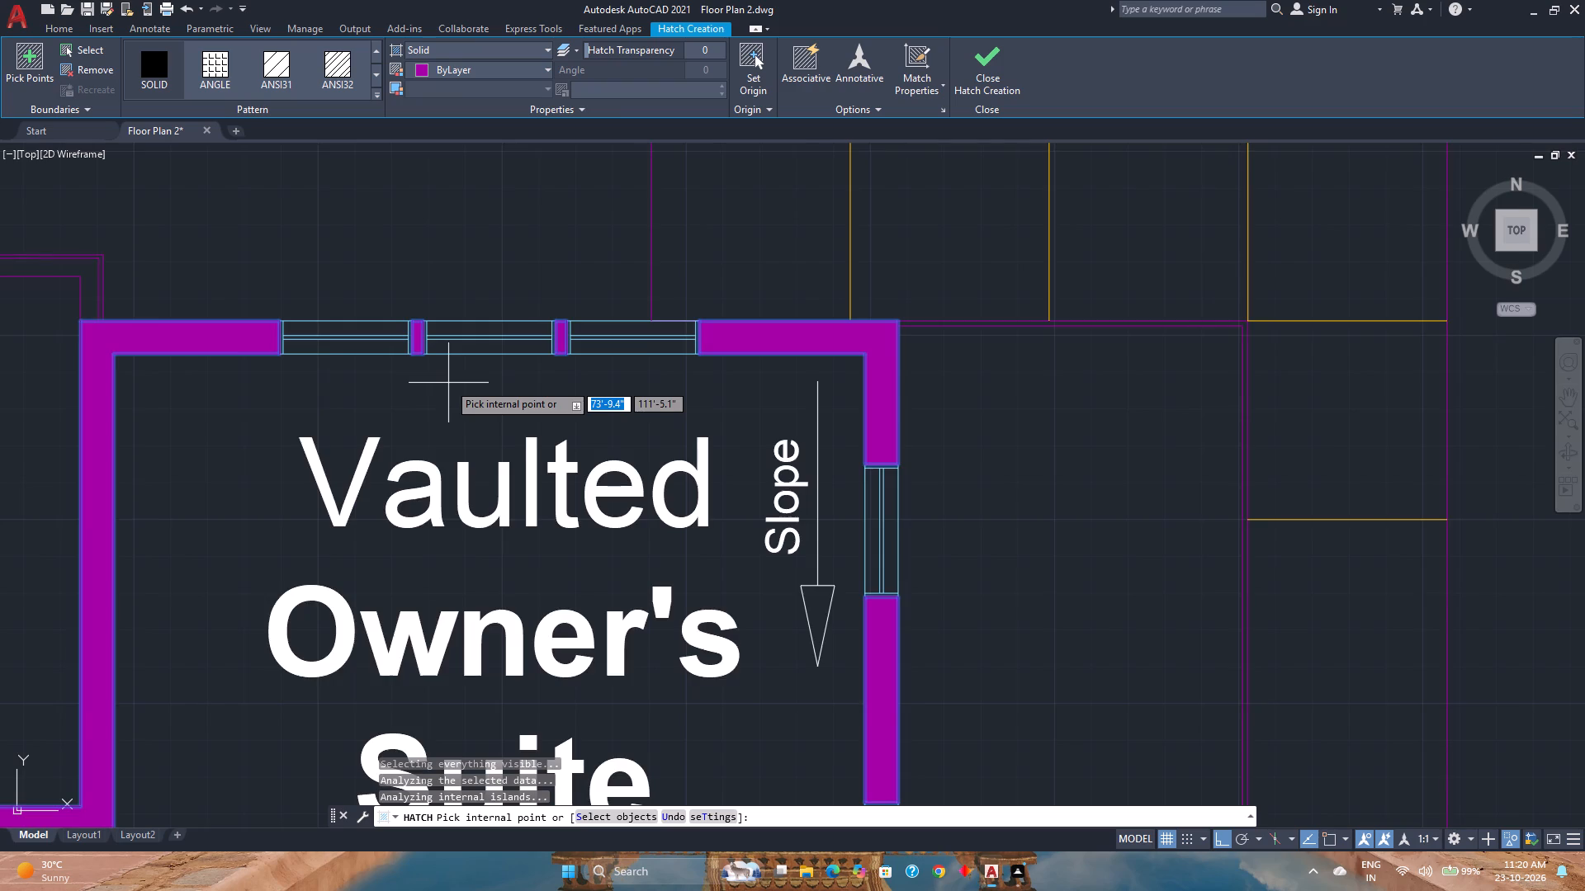
{"action": "scroll", "coordinate": [504, 432], "scroll_direction": "down", "scroll_amount": 1}
{"action": "middle_click_drag", "start_coordinate": [598, 556], "coordinate": [792, 362]}
{"action": "middle_click", "coordinate": [792, 362]}
{"action": "scroll", "coordinate": [795, 361], "scroll_direction": "down", "scroll_amount": 1}
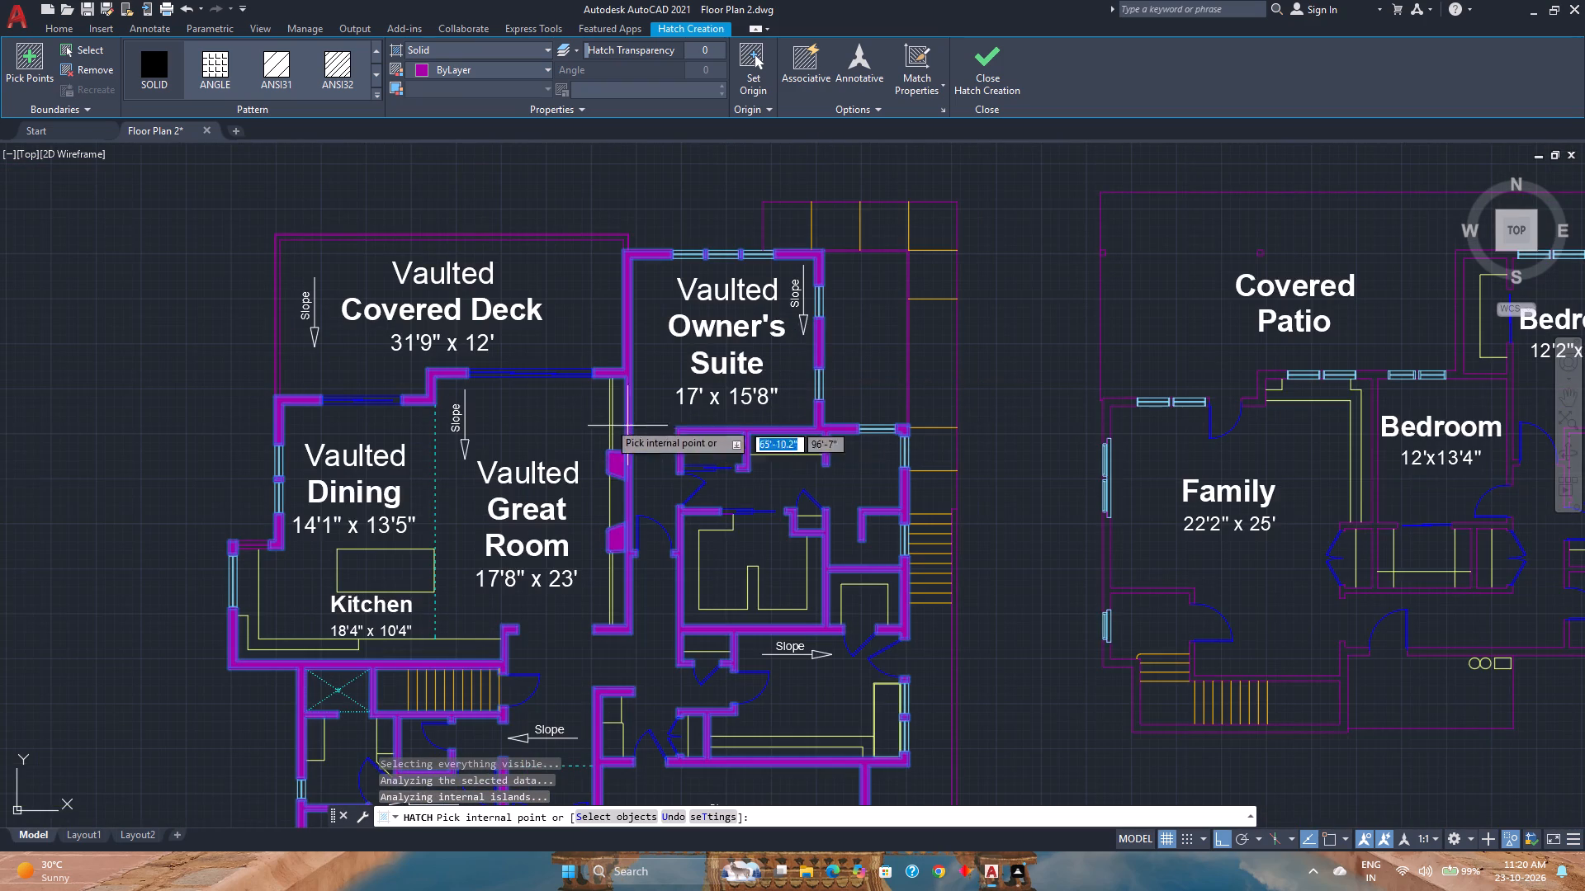
{"action": "middle_click_drag", "start_coordinate": [534, 535], "coordinate": [704, 343]}
{"action": "middle_click", "coordinate": [715, 332]}
{"action": "scroll", "coordinate": [612, 705], "scroll_direction": "down", "scroll_amount": 1}
{"action": "middle_click_drag", "start_coordinate": [605, 700], "coordinate": [635, 461]}
{"action": "middle_click", "coordinate": [635, 461]}
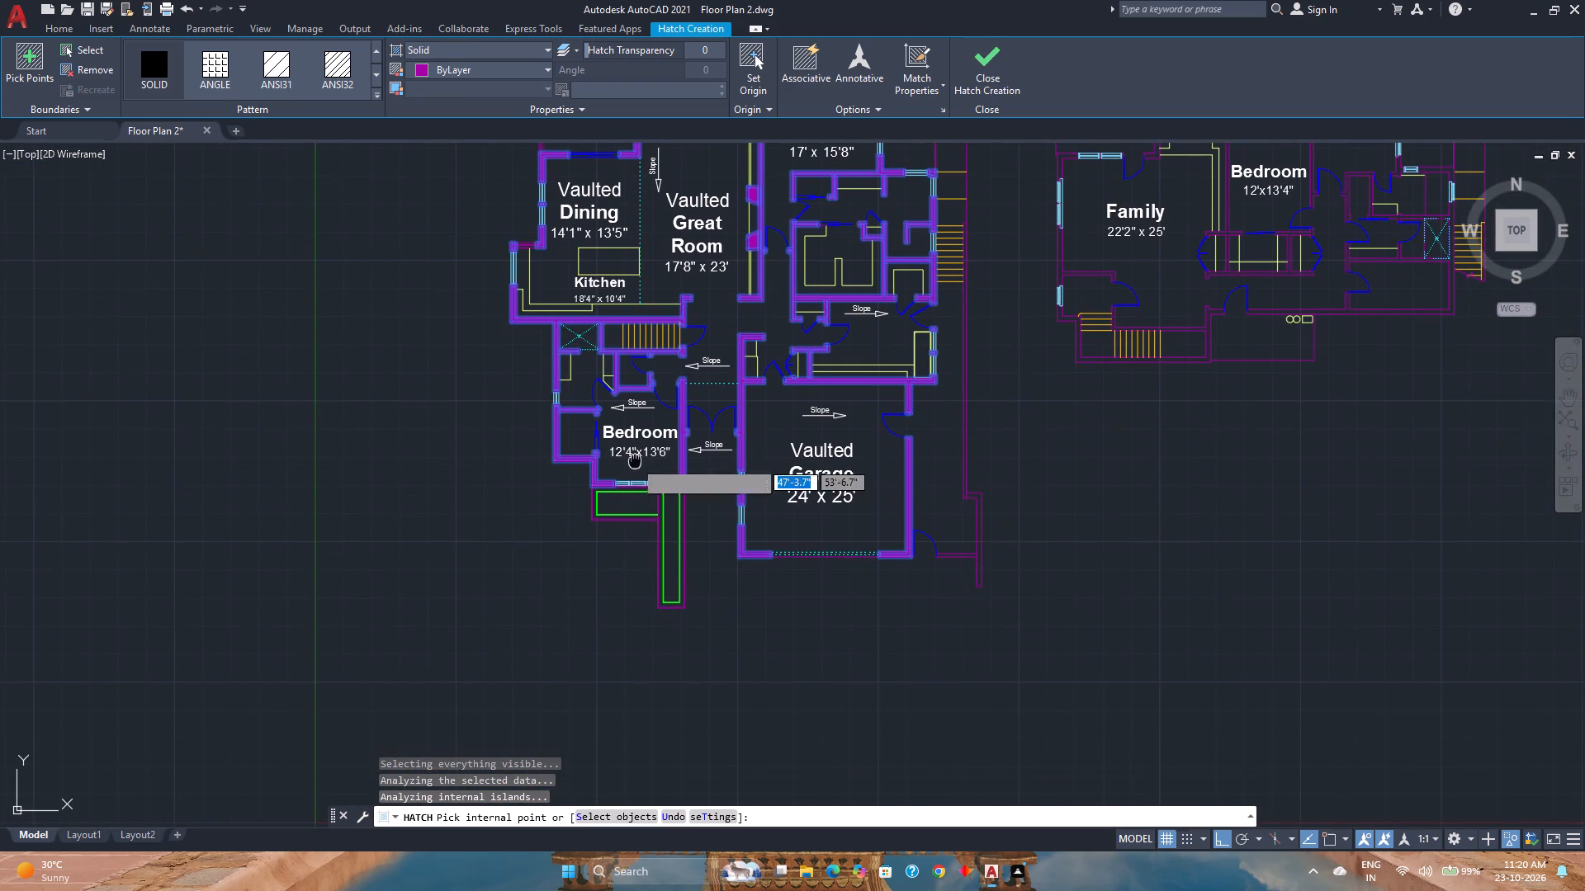
{"action": "scroll", "coordinate": [649, 477], "scroll_direction": "up", "scroll_amount": 7}
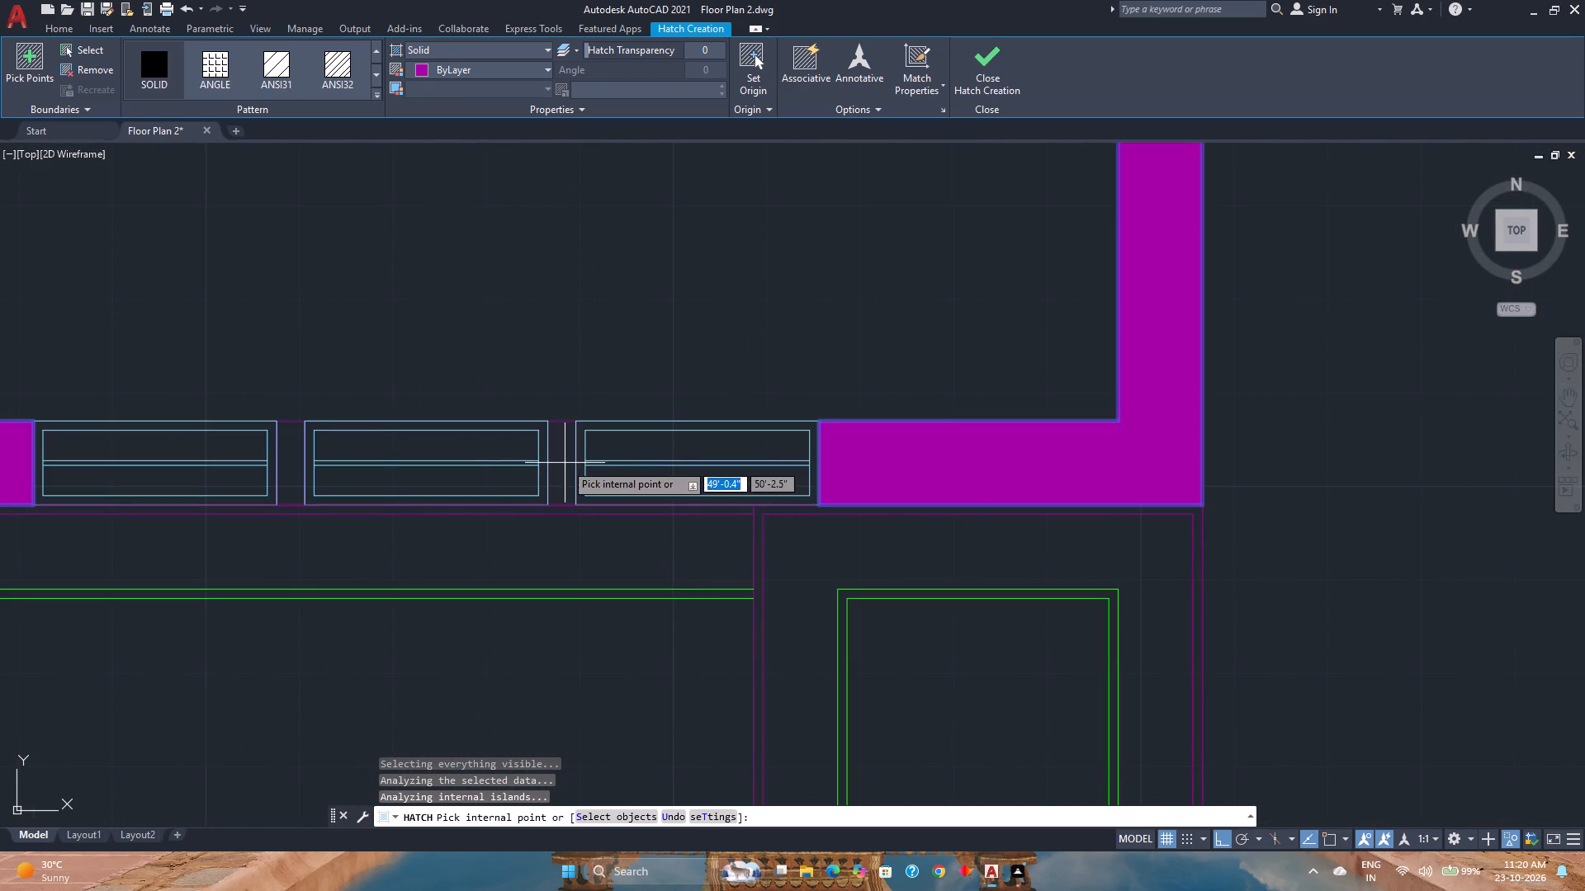
{"action": "left_click", "coordinate": [565, 463]}
{"action": "left_click", "coordinate": [296, 452]}
{"action": "scroll", "coordinate": [296, 452], "scroll_direction": "down", "scroll_amount": 4}
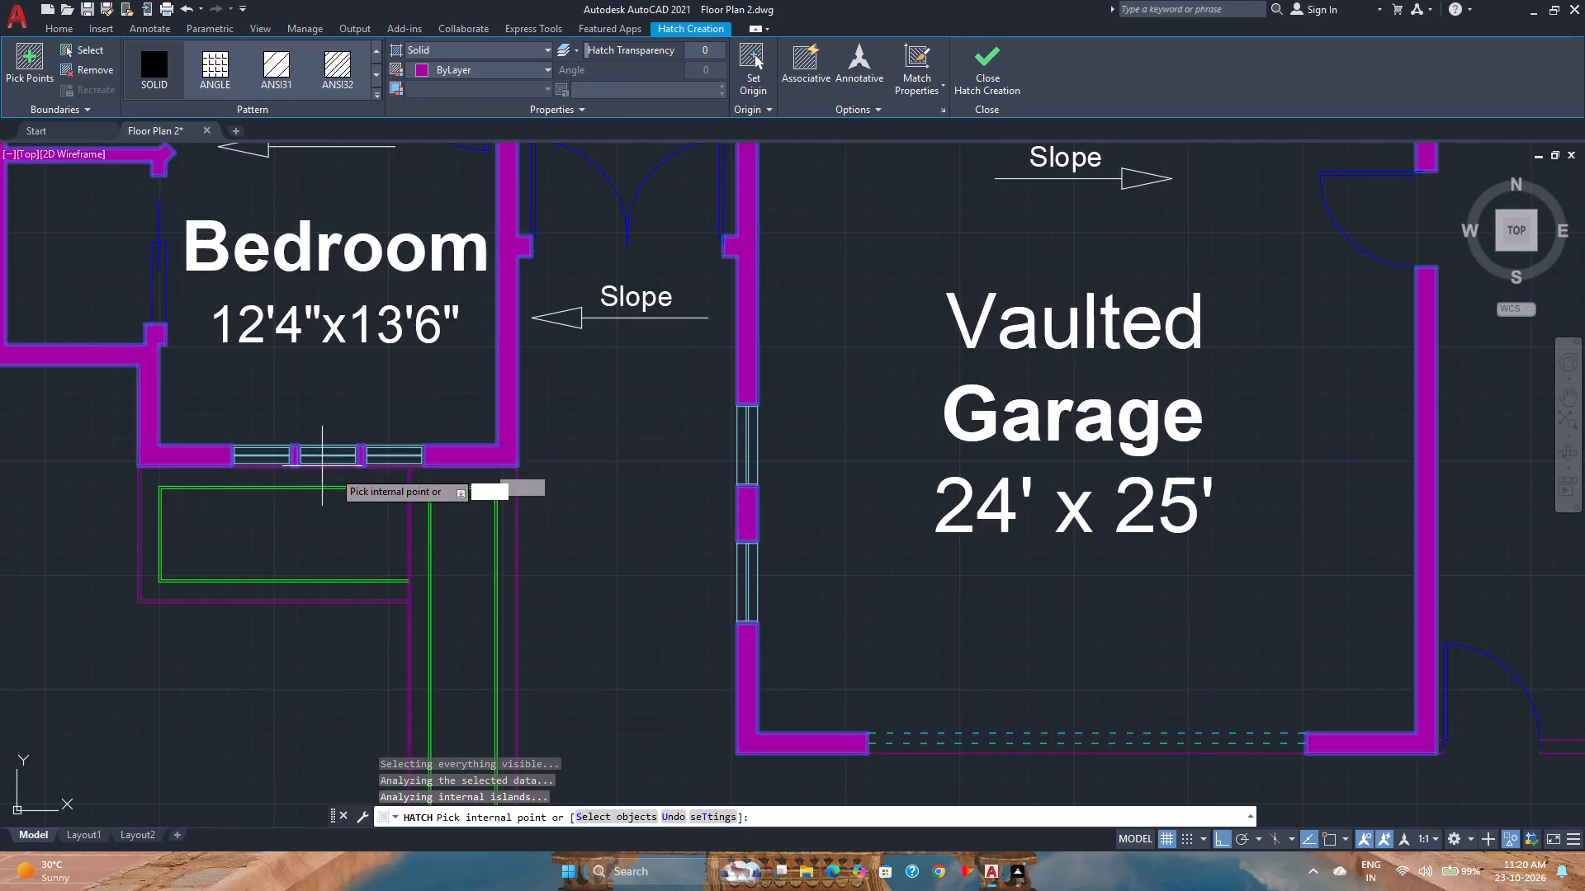
Look over the Garage and Owner's Suite plan for unhatched walls and finish its solid wall hatch.
{"action": "scroll", "coordinate": [333, 470], "scroll_direction": "down", "scroll_amount": 1}
{"action": "middle_click_drag", "start_coordinate": [333, 470], "coordinate": [519, 519]}
{"action": "middle_click", "coordinate": [519, 519]}
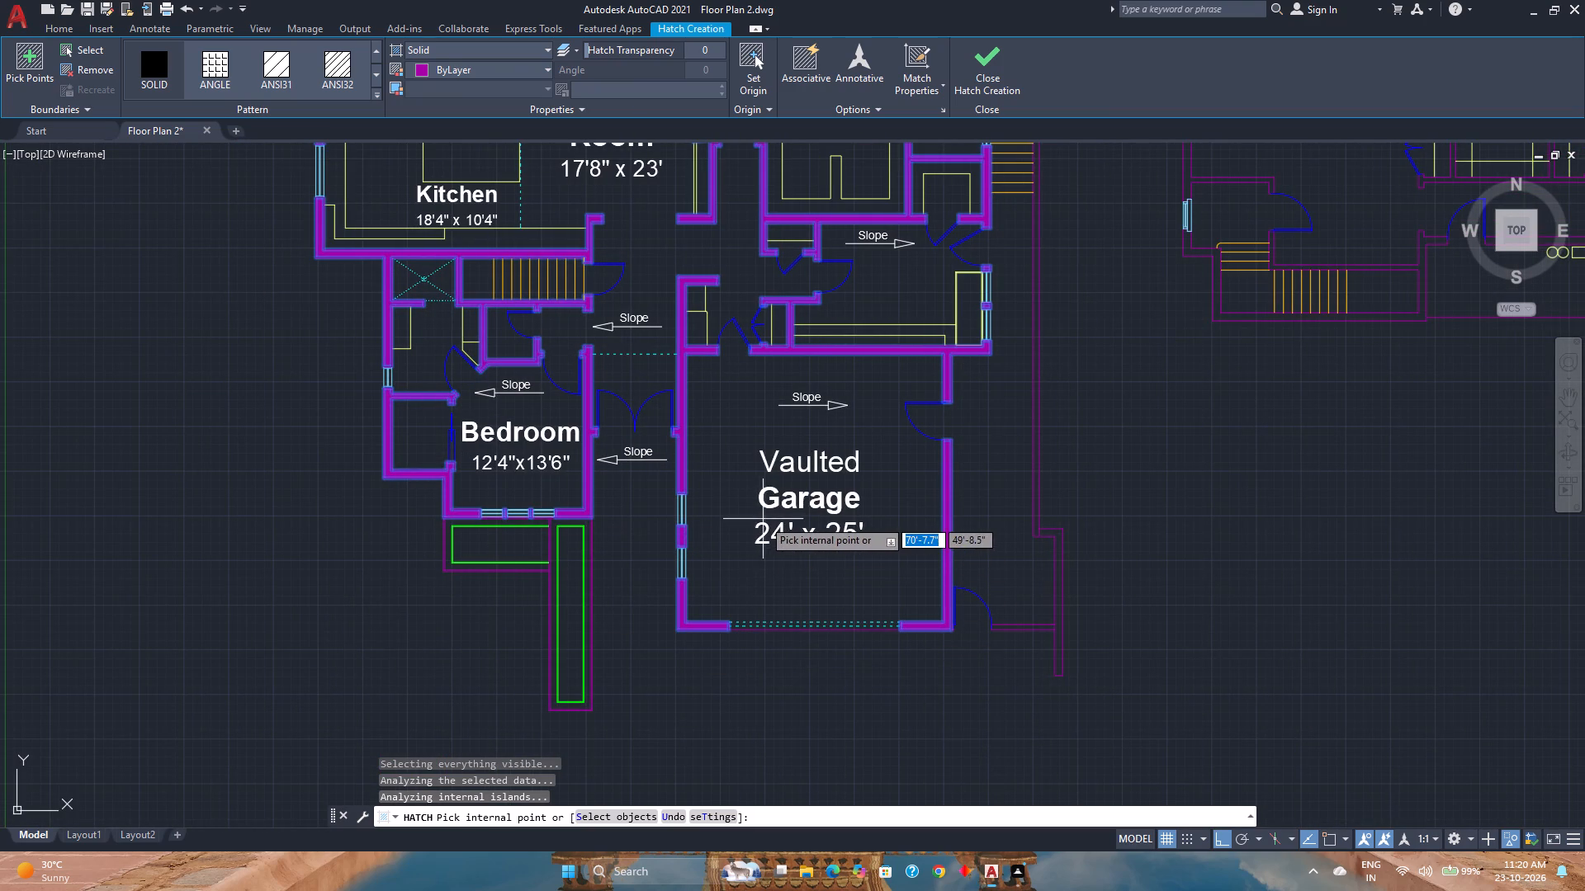
{"action": "middle_click_drag", "start_coordinate": [763, 519], "coordinate": [808, 643]}
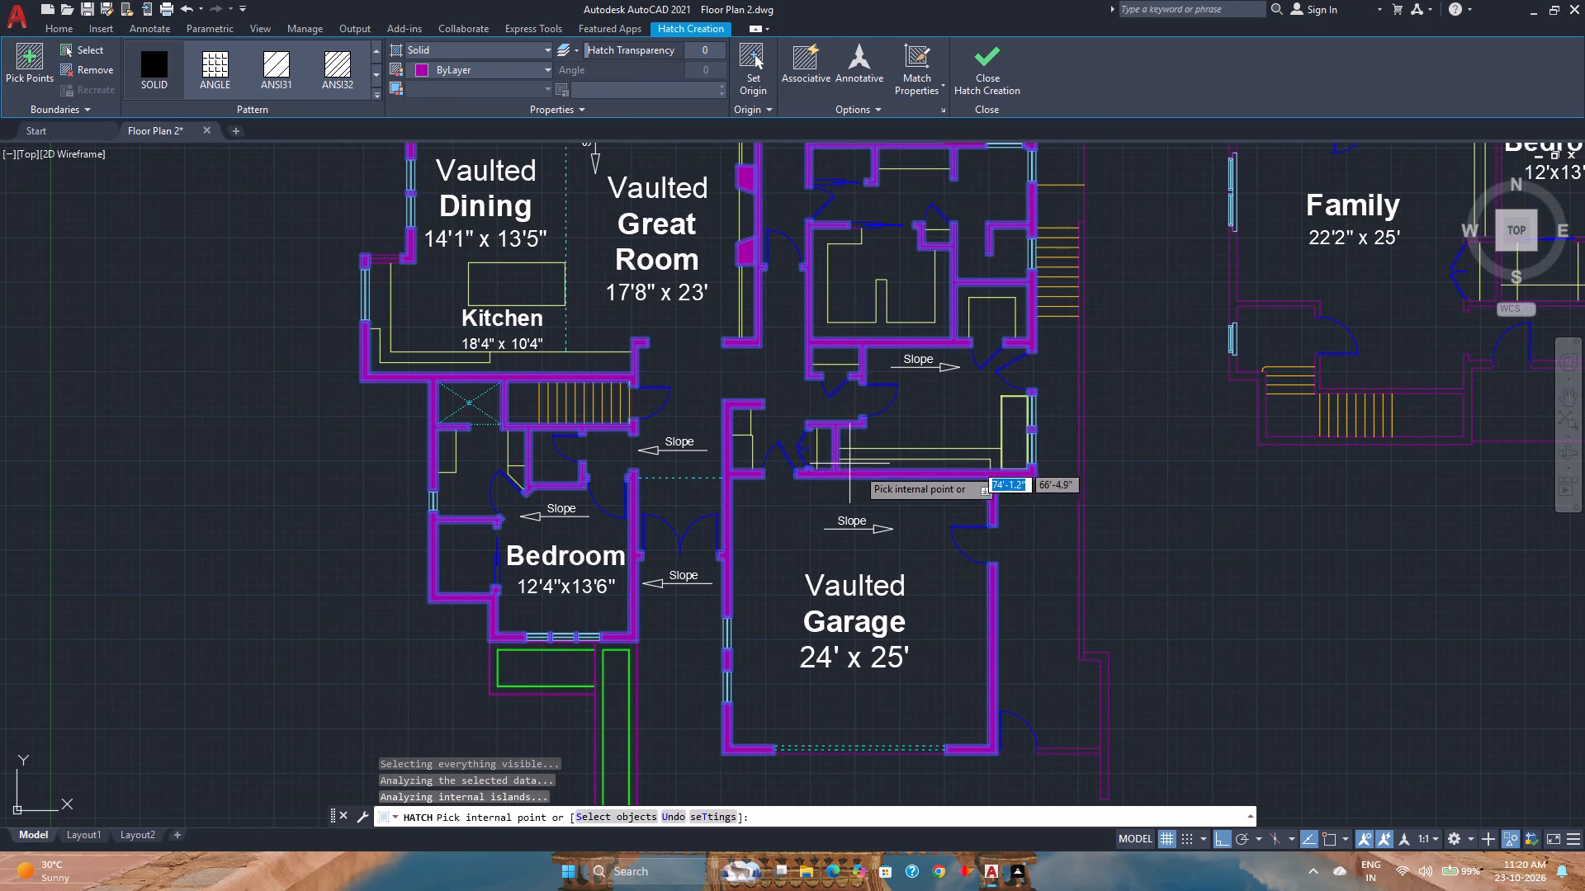
{"action": "middle_click_drag", "start_coordinate": [887, 471], "coordinate": [727, 577]}
{"action": "middle_click", "coordinate": [727, 578]}
{"action": "middle_click_drag", "start_coordinate": [771, 478], "coordinate": [771, 494]}
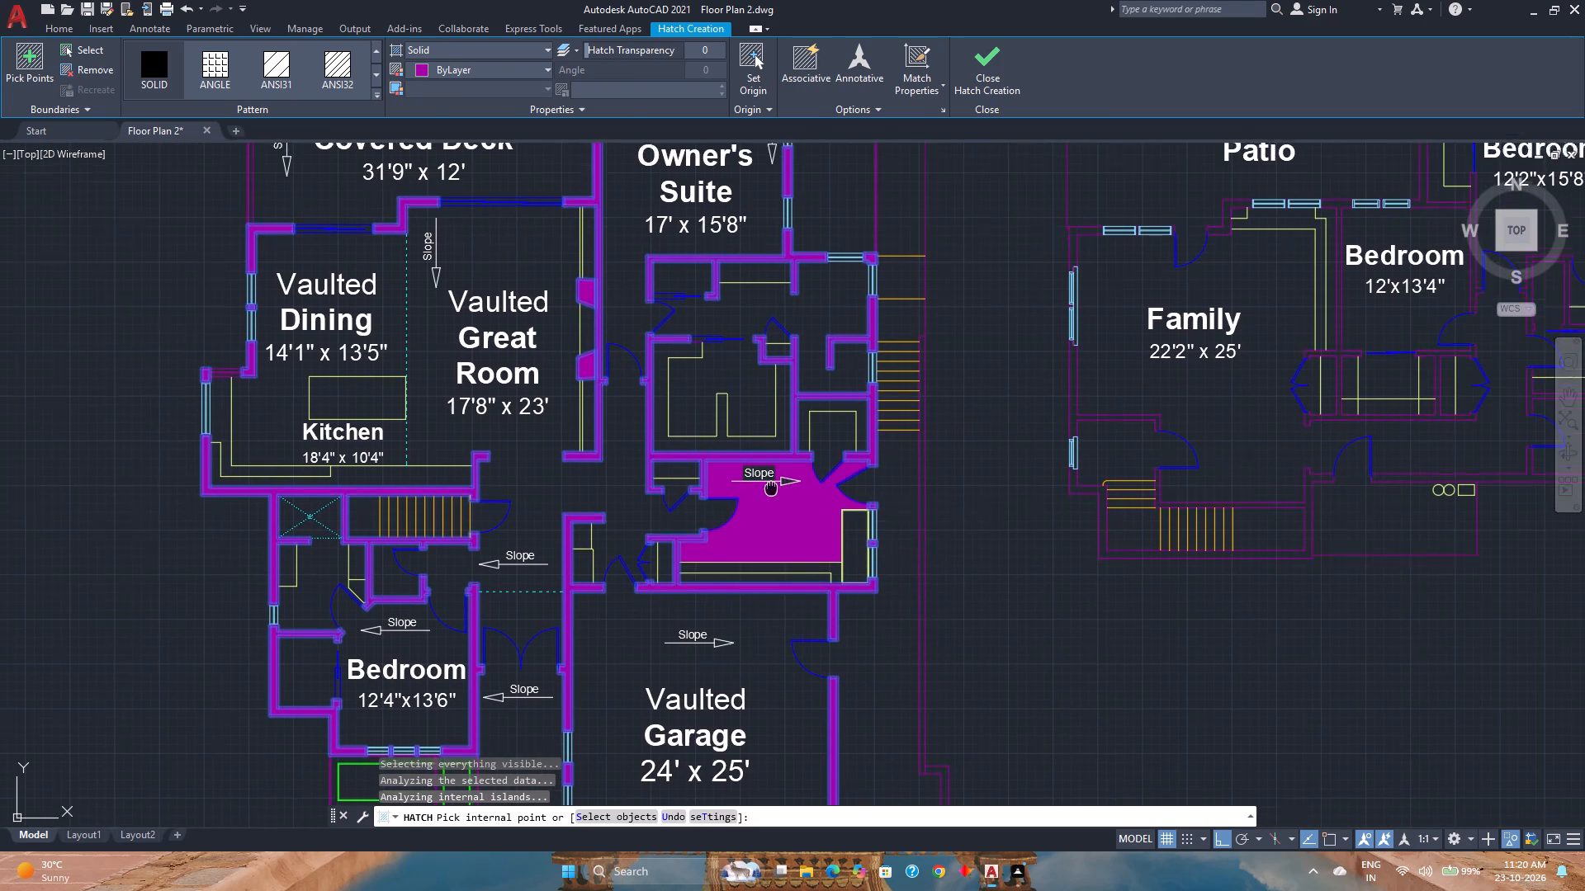
{"action": "middle_click_drag", "start_coordinate": [771, 494], "coordinate": [739, 587]}
{"action": "scroll", "coordinate": [739, 587], "scroll_direction": "down", "scroll_amount": 1}
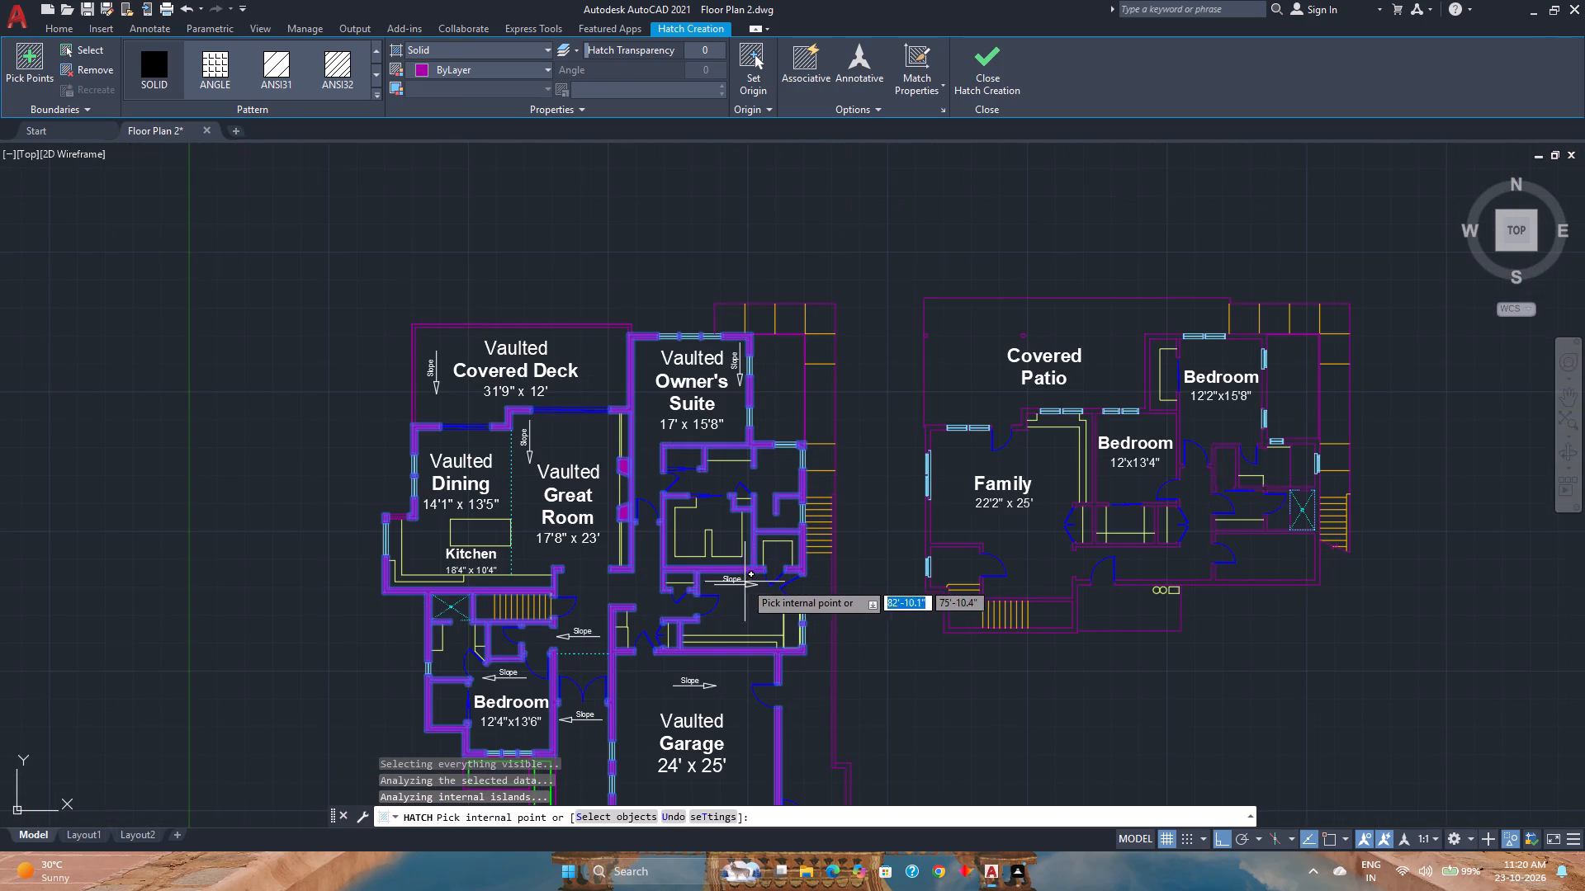
{"action": "left_click", "coordinate": [993, 97]}
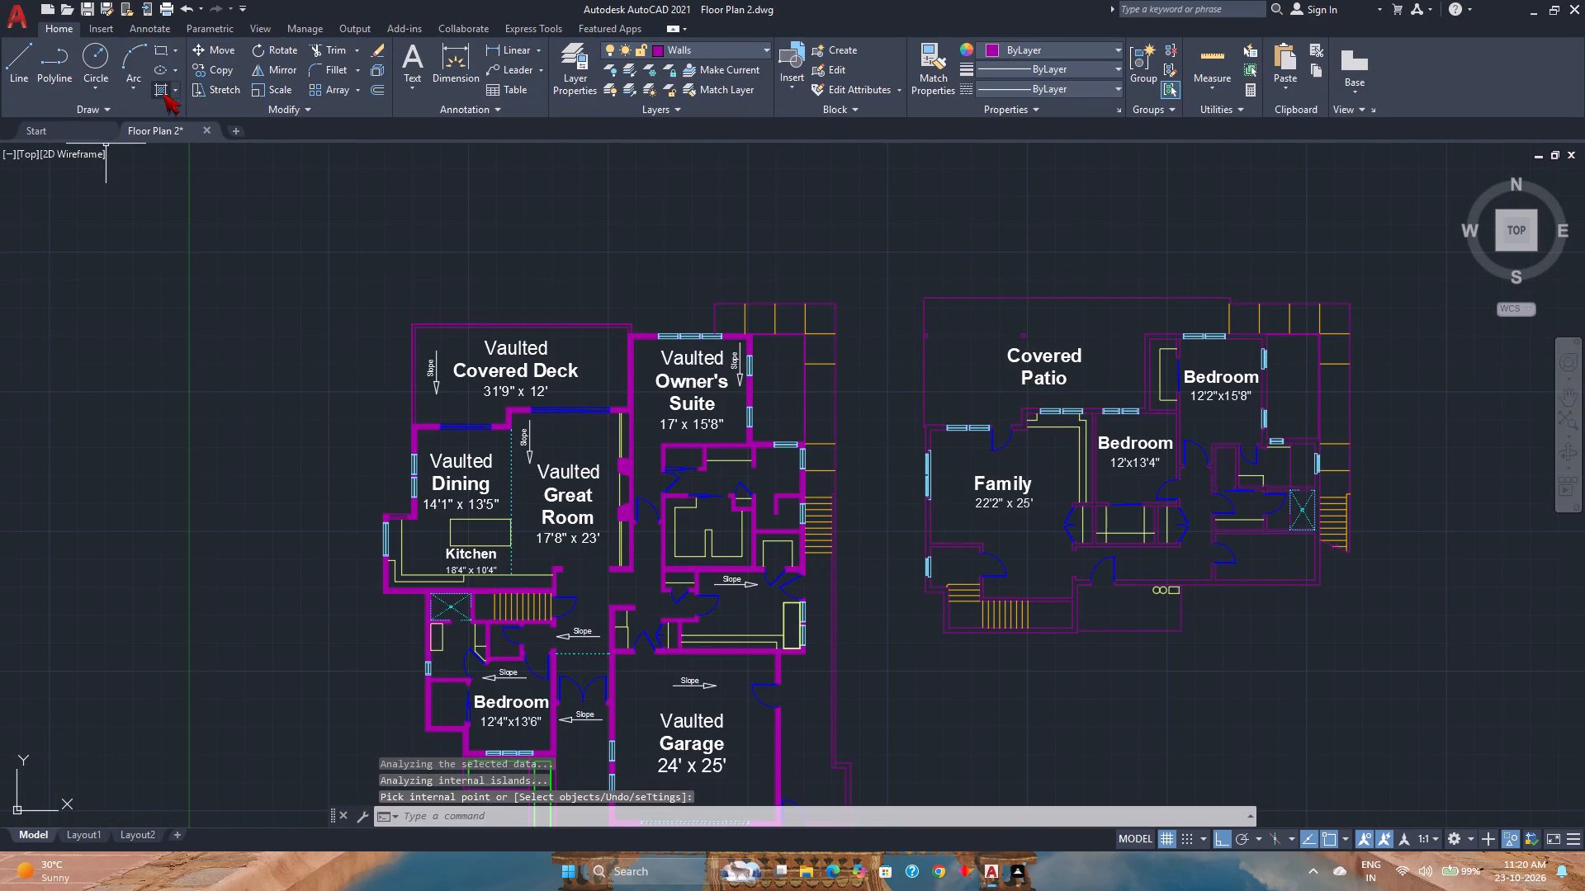
Start a new solid hatch and fill the two small square posts of the Covered Patio.
{"action": "left_click", "coordinate": [163, 93]}
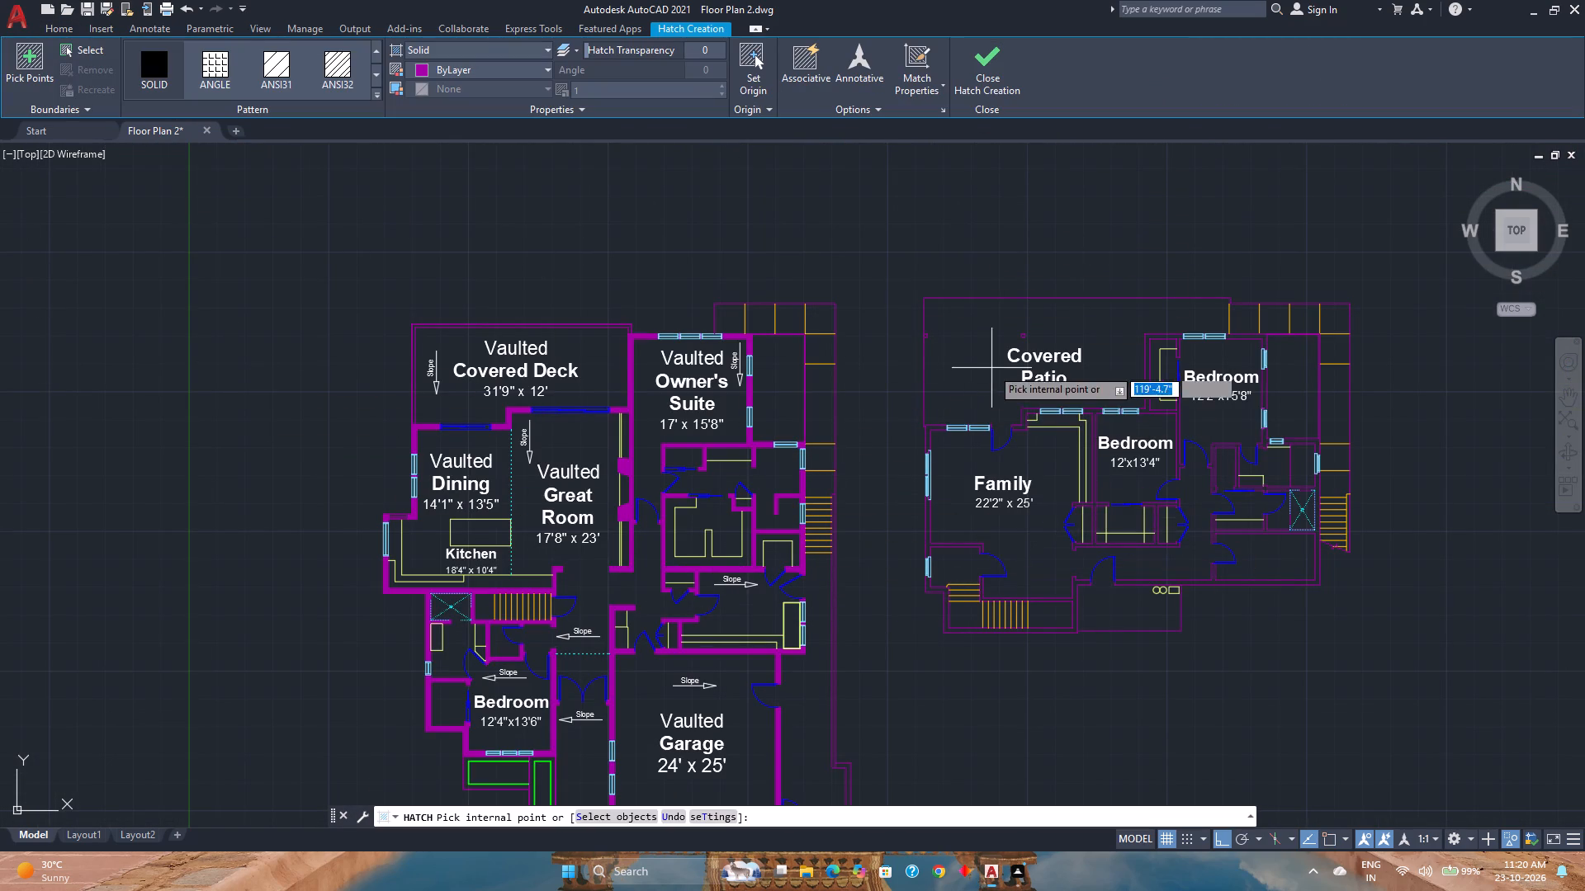
{"action": "scroll", "coordinate": [912, 328], "scroll_direction": "up", "scroll_amount": 5}
{"action": "left_click", "coordinate": [1000, 339]}
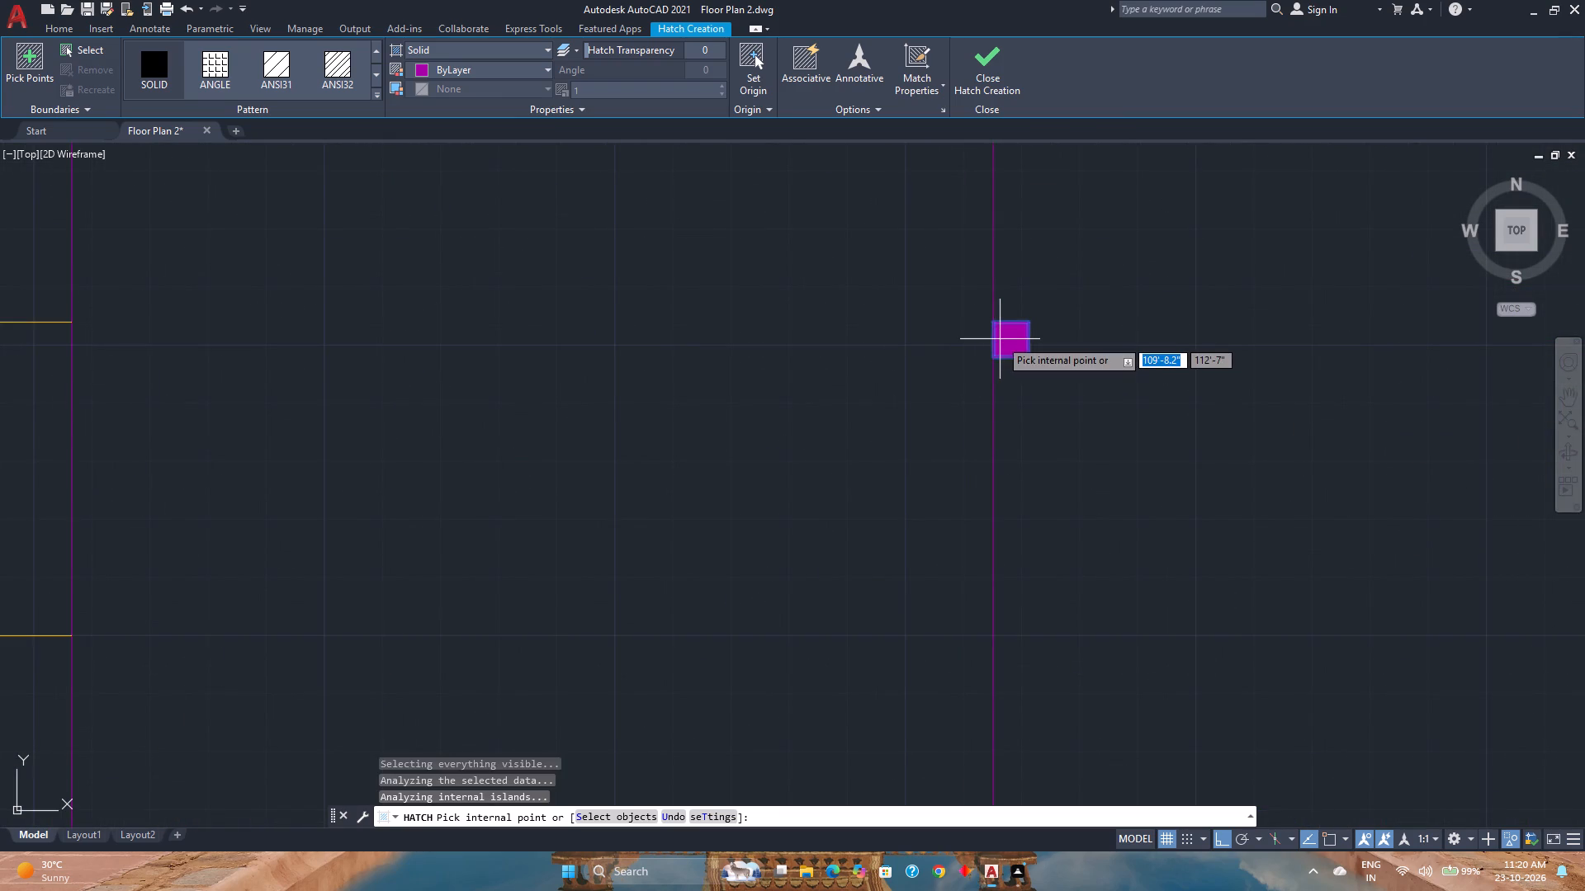
{"action": "scroll", "coordinate": [1000, 339], "scroll_direction": "down", "scroll_amount": 4}
{"action": "scroll", "coordinate": [1197, 346], "scroll_direction": "up", "scroll_amount": 3}
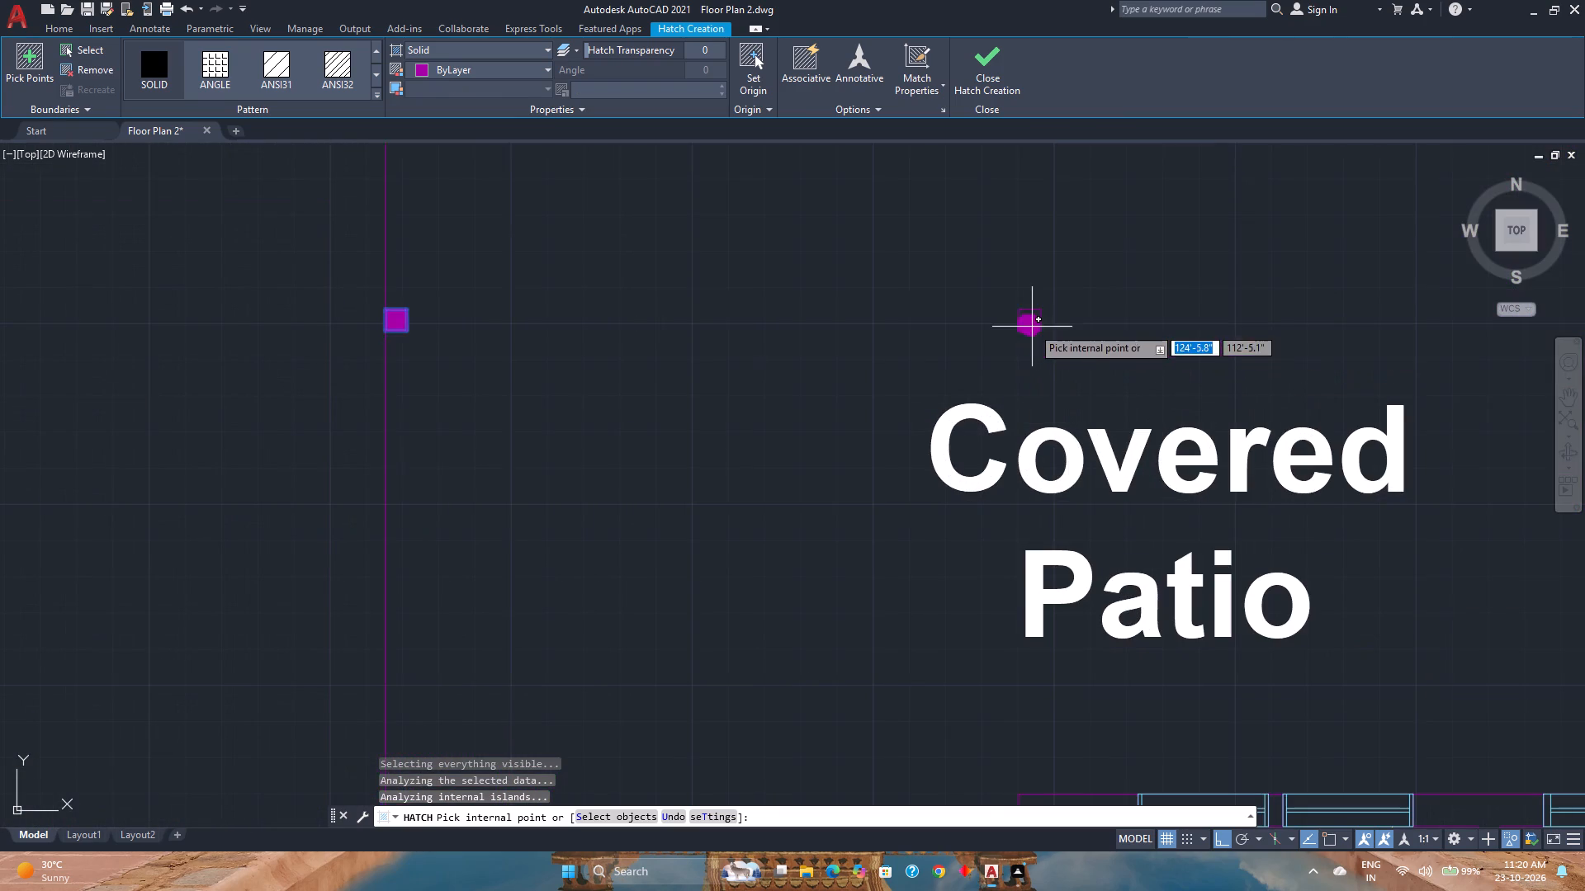
{"action": "left_click", "coordinate": [1032, 324]}
Solid-hatch the Family room's northwest corner wall and the two short north wall pieces beside its windows and patio door.
{"action": "scroll", "coordinate": [997, 346], "scroll_direction": "down", "scroll_amount": 4}
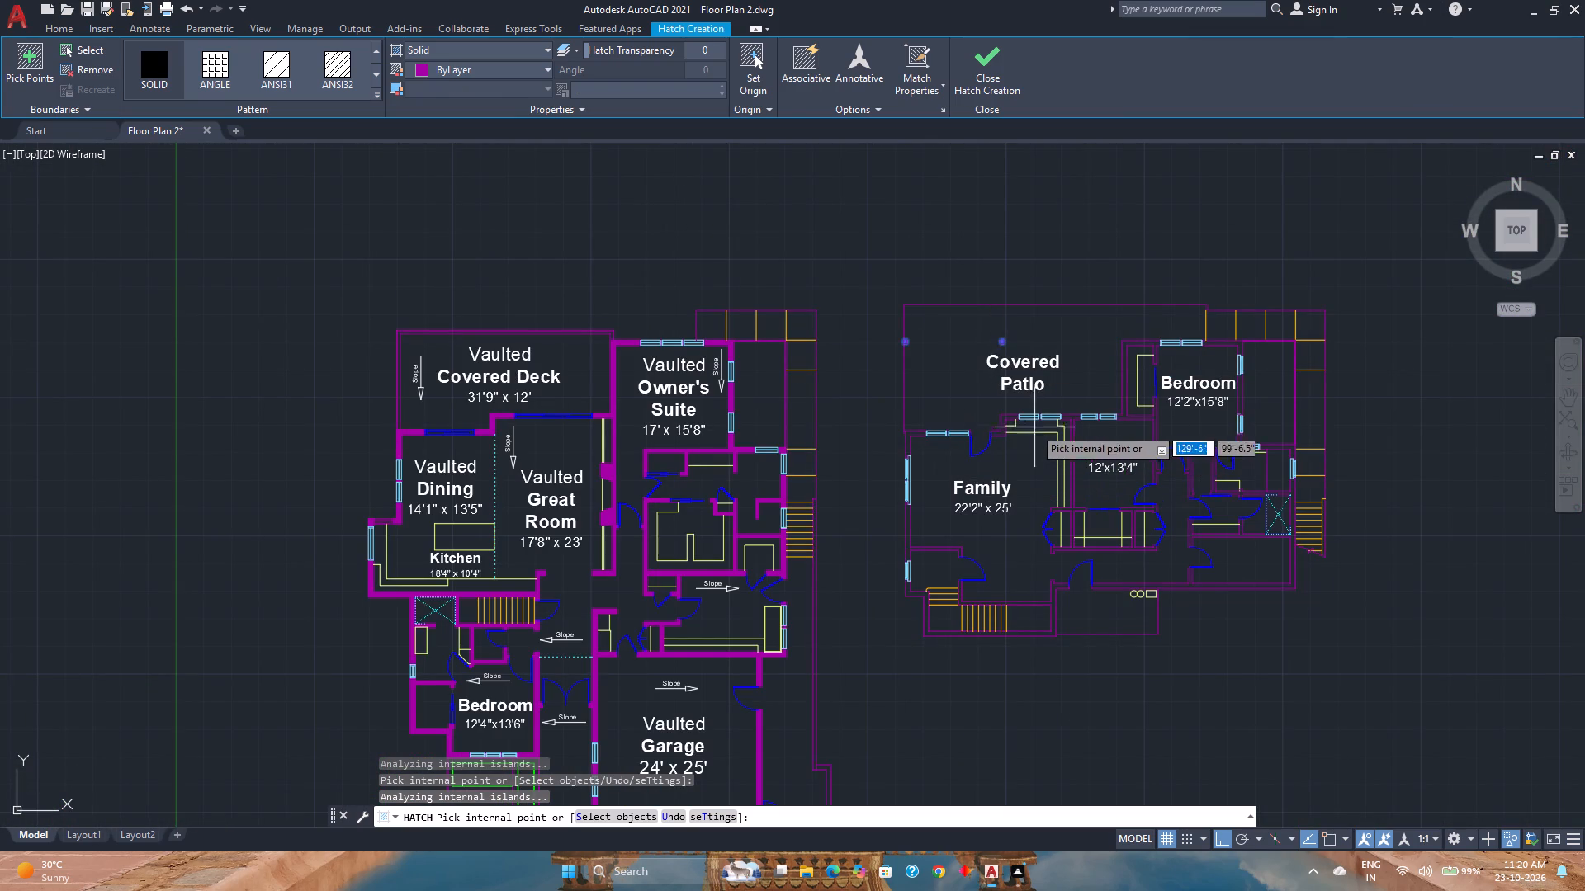
{"action": "scroll", "coordinate": [930, 457], "scroll_direction": "up", "scroll_amount": 4}
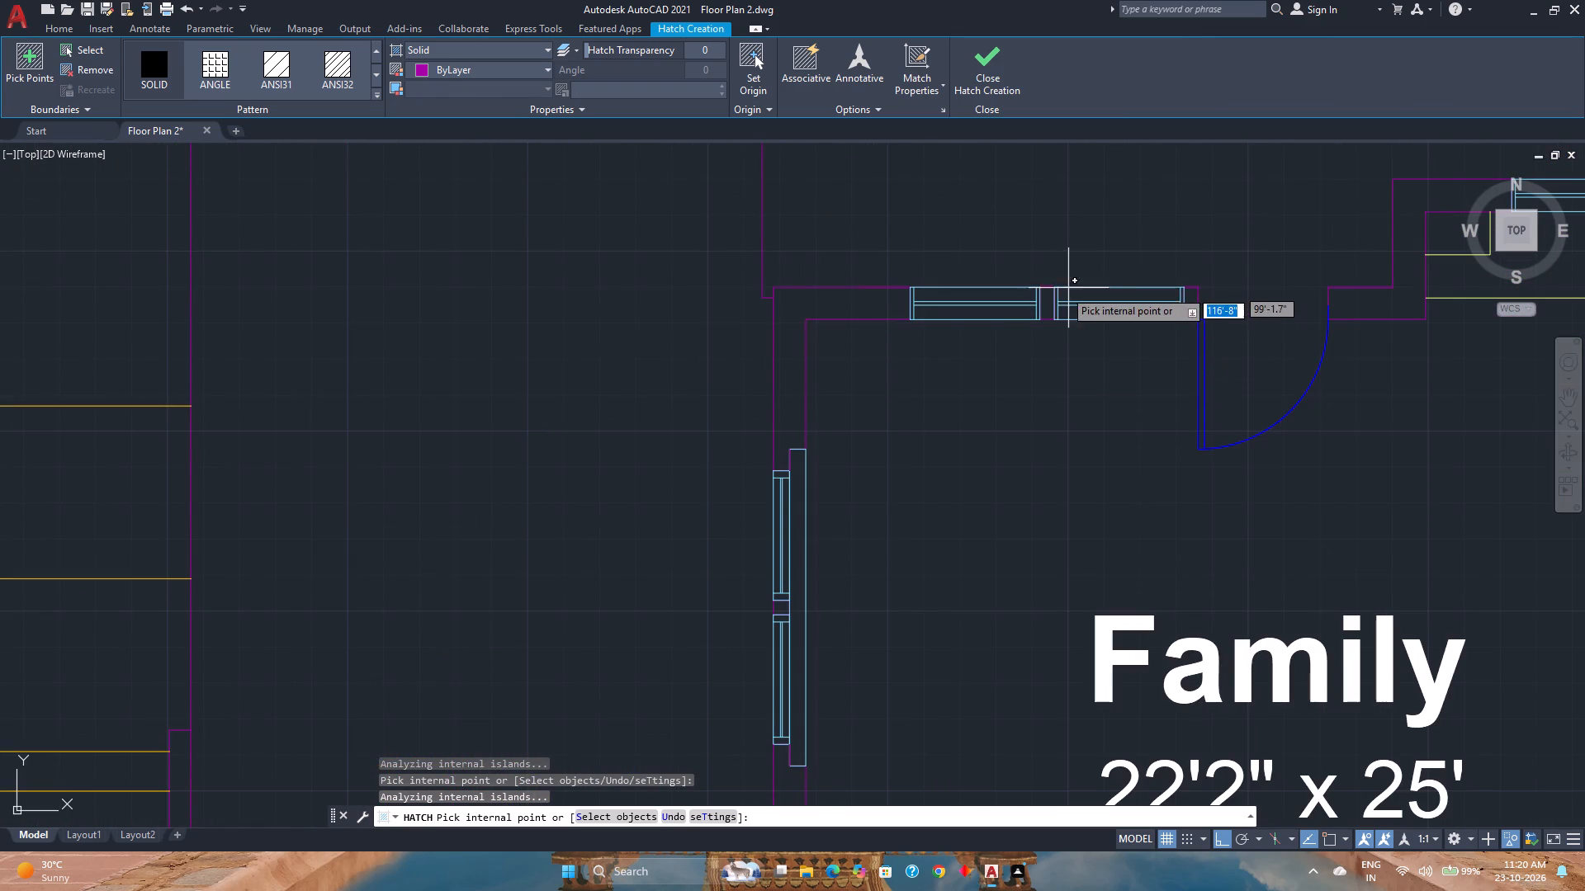
{"action": "left_click", "coordinate": [1048, 300]}
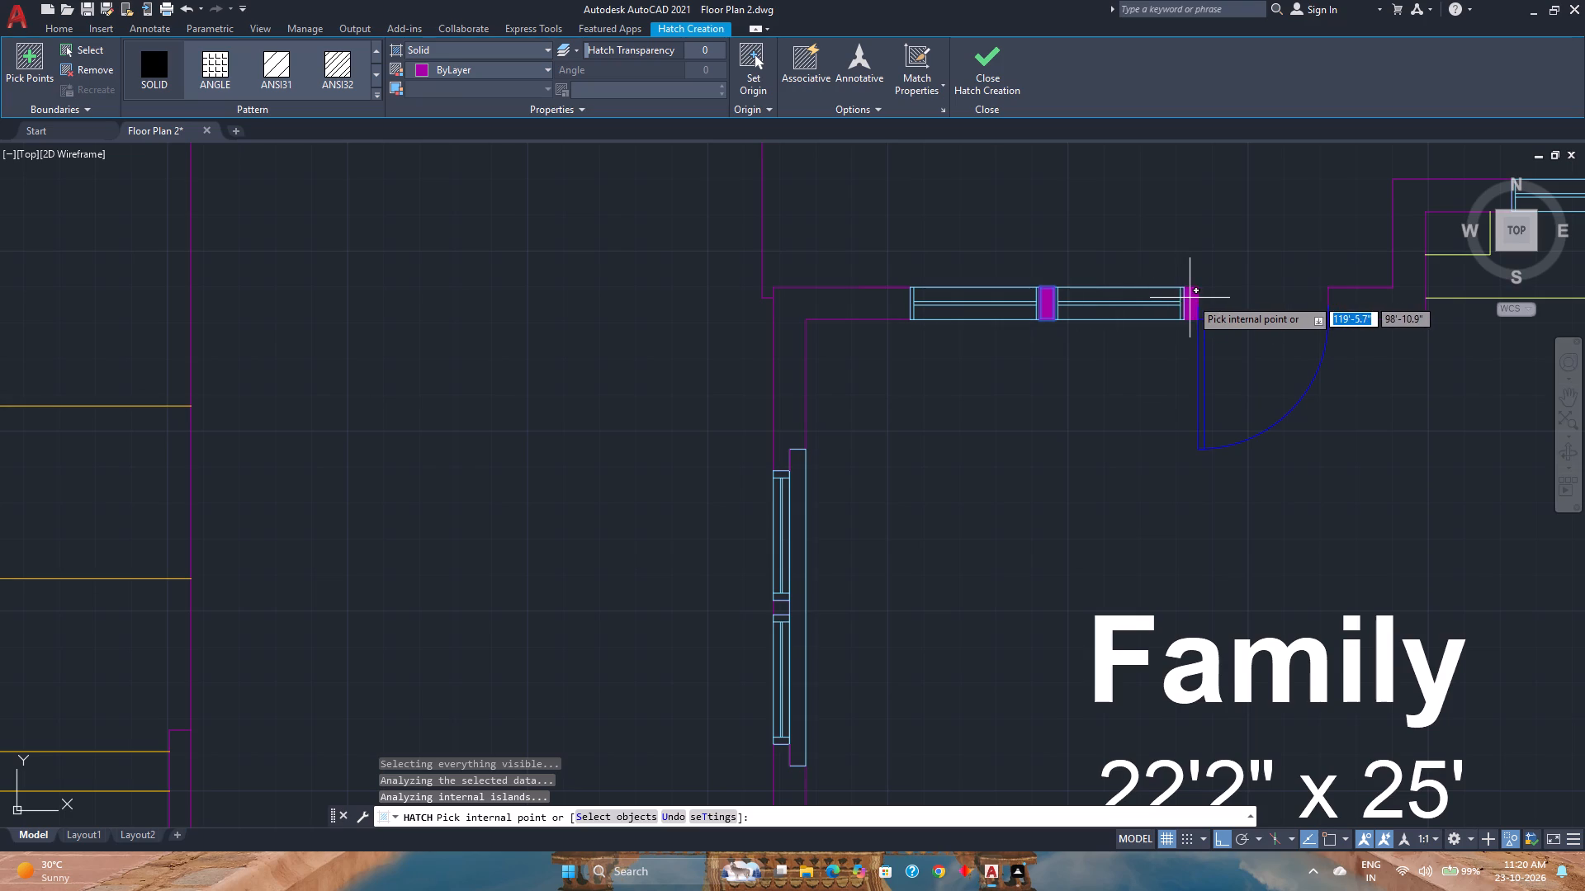
{"action": "left_click", "coordinate": [1190, 298]}
{"action": "left_click", "coordinate": [854, 300]}
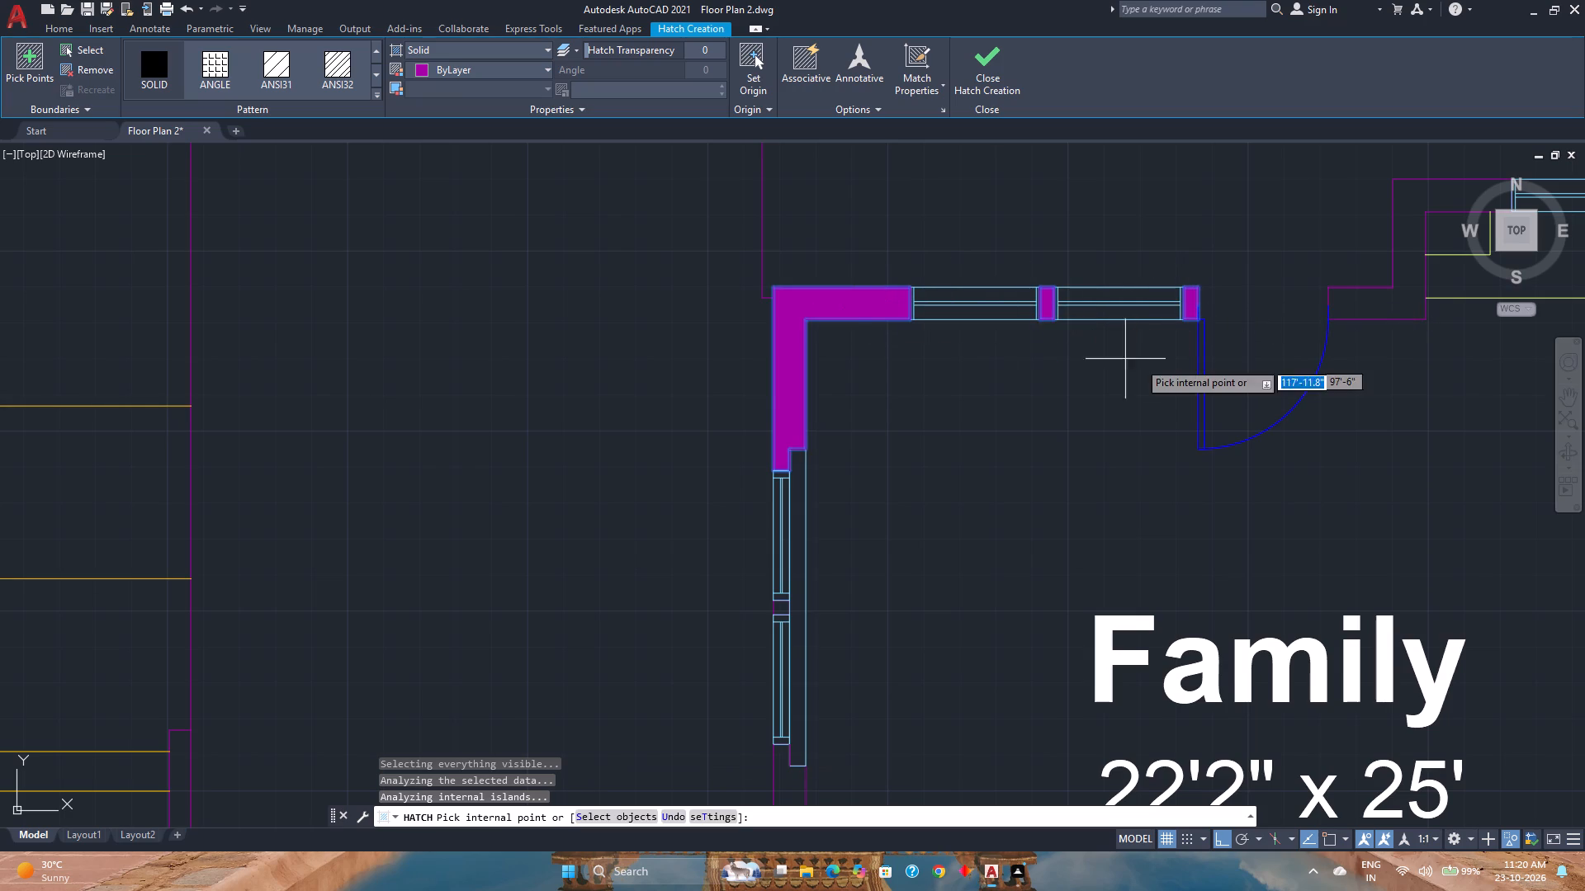
Solid-hatch the stepped wall east of the Family patio door and the walls around the 12'x13'4" Bedroom, continuing to the northern closet.
{"action": "scroll", "coordinate": [1163, 362], "scroll_direction": "down", "scroll_amount": 2}
{"action": "middle_click_drag", "start_coordinate": [1163, 362], "coordinate": [561, 528]}
{"action": "middle_click", "coordinate": [561, 528]}
{"action": "left_click", "coordinate": [697, 489]}
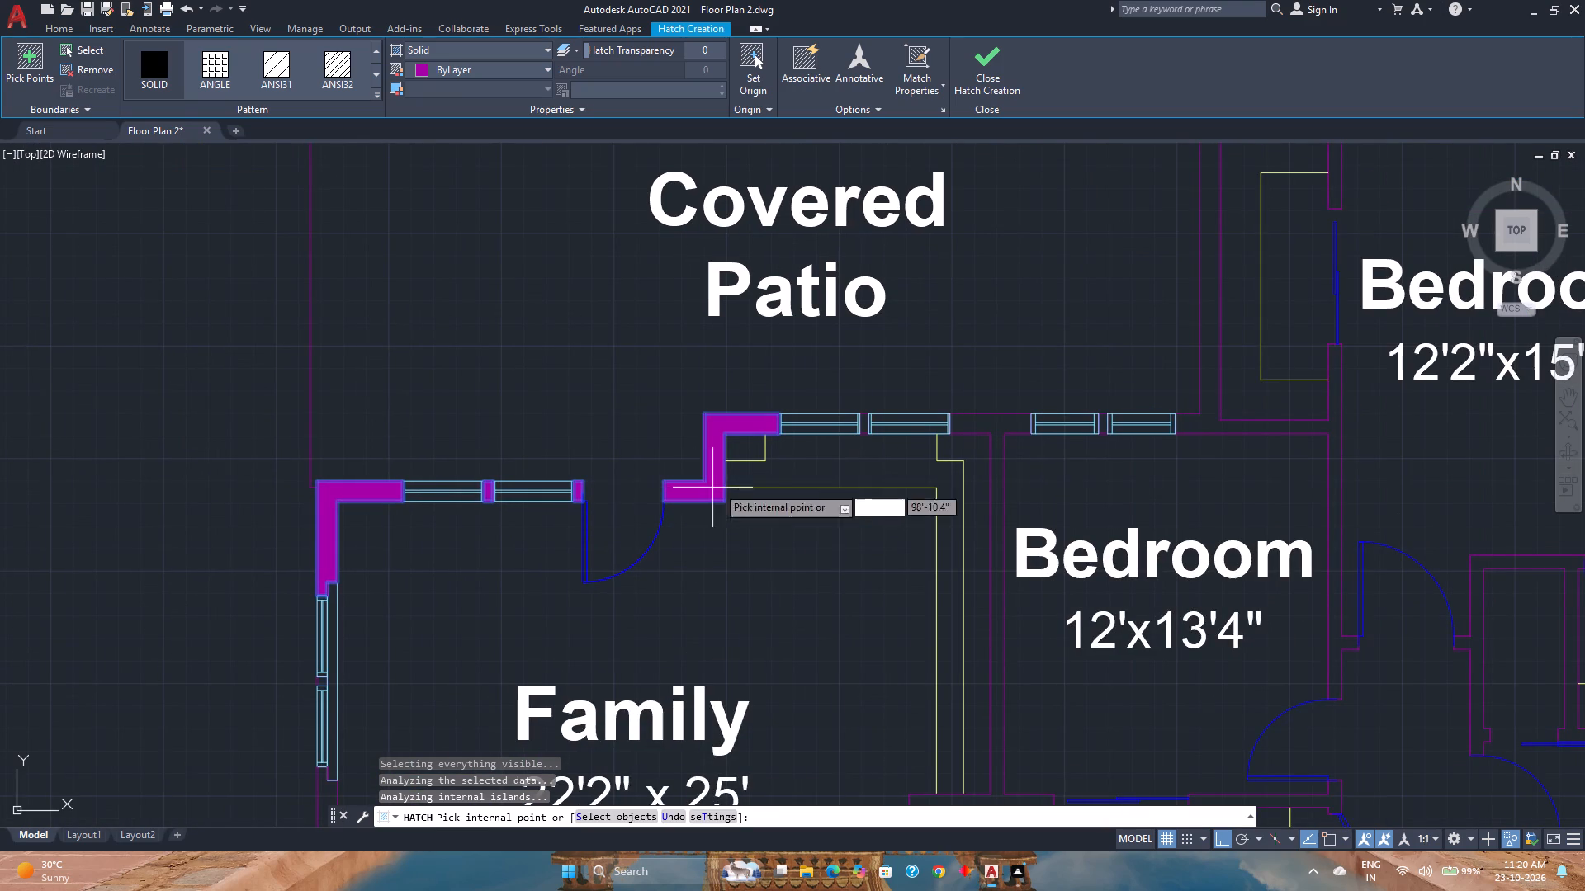
{"action": "left_click", "coordinate": [982, 420]}
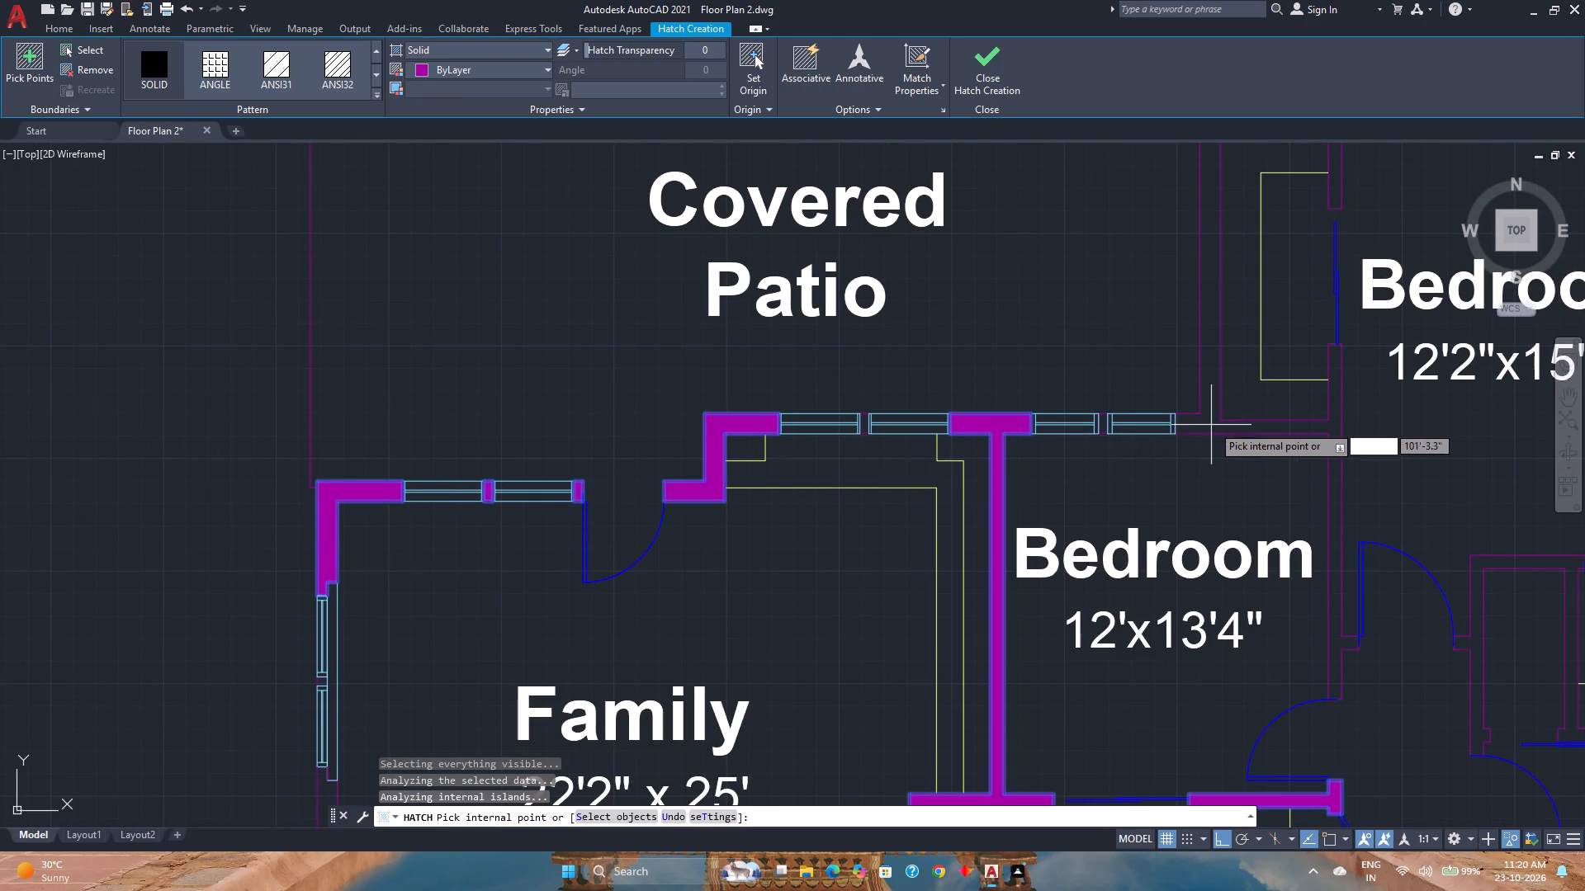
{"action": "left_click", "coordinate": [1214, 425]}
Solid-hatch the southwest walls around the stairs, the Family west wall between windows, and the southeast exterior and connected interior walls.
{"action": "scroll", "coordinate": [1171, 445], "scroll_direction": "down", "scroll_amount": 2}
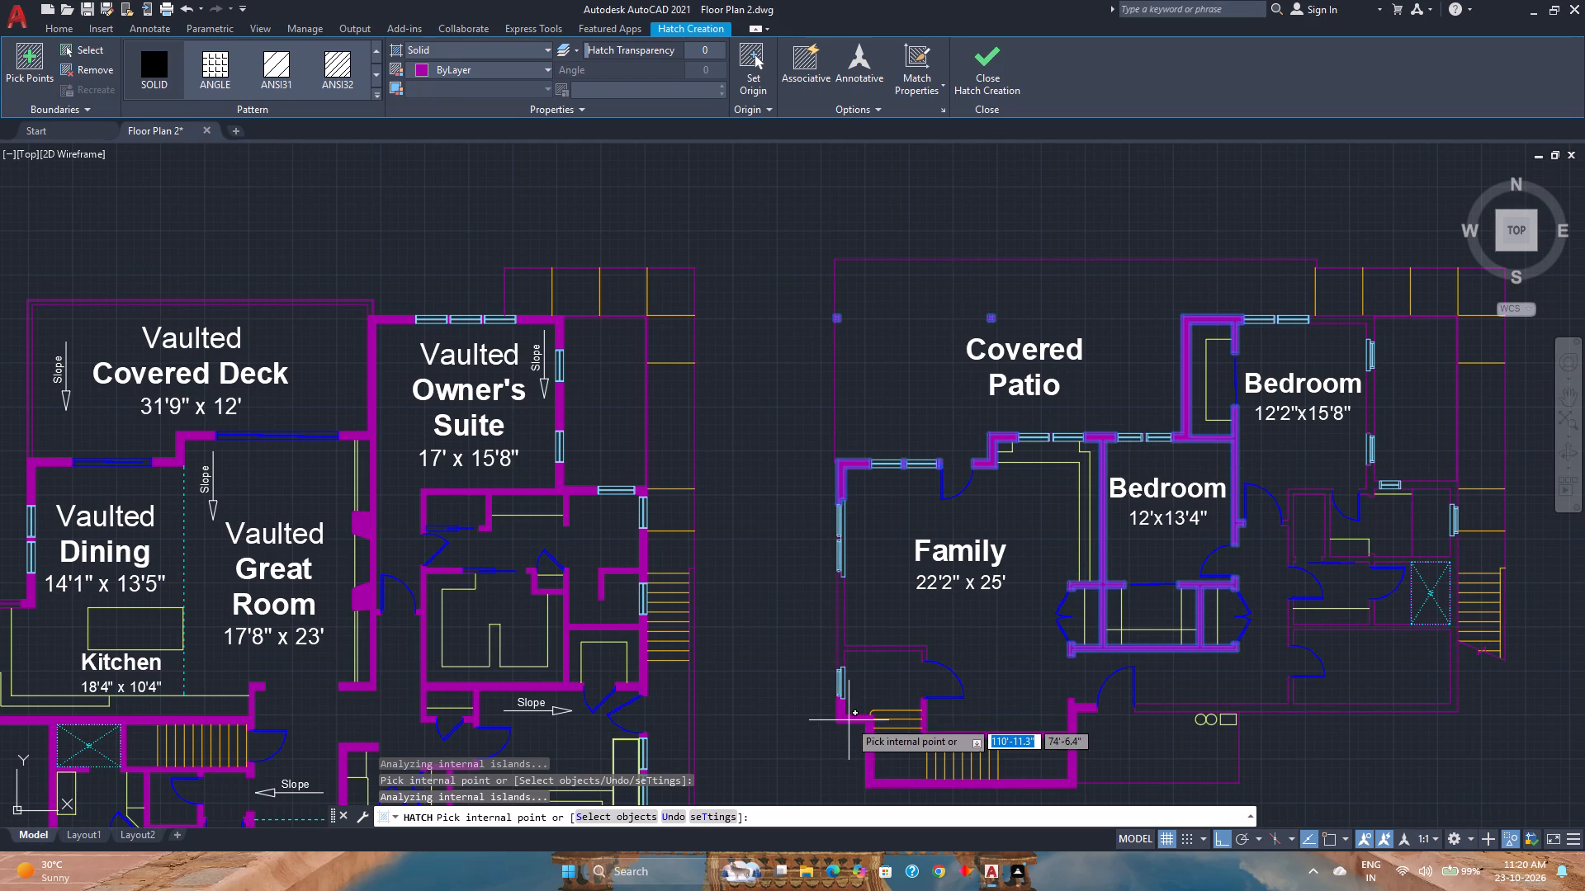
{"action": "left_click", "coordinate": [849, 720]}
{"action": "left_click", "coordinate": [838, 645]}
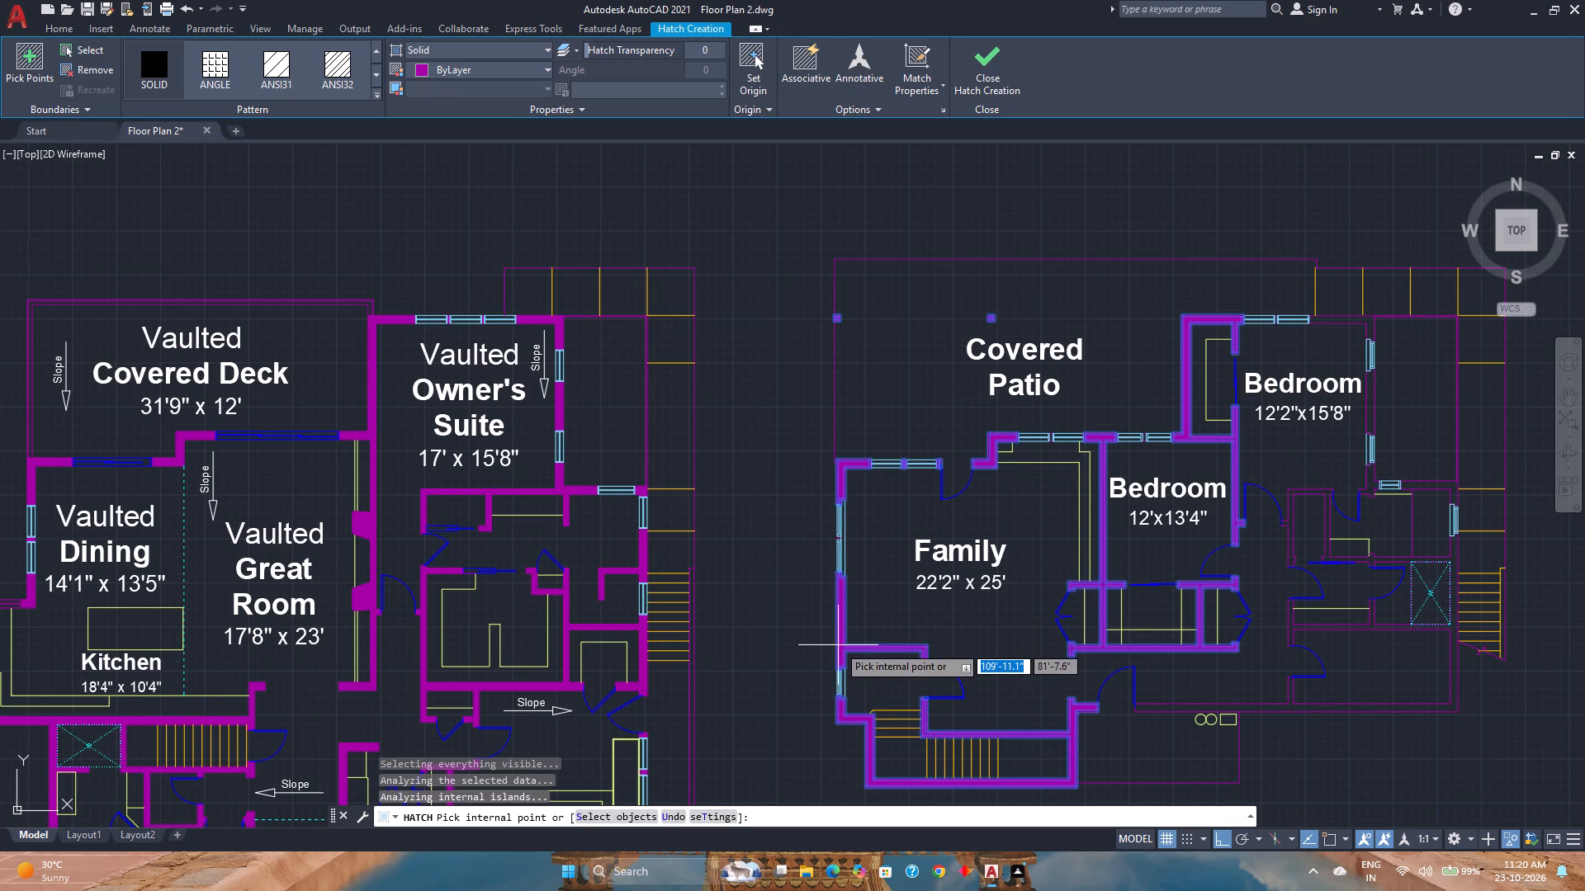
{"action": "left_click", "coordinate": [1168, 707]}
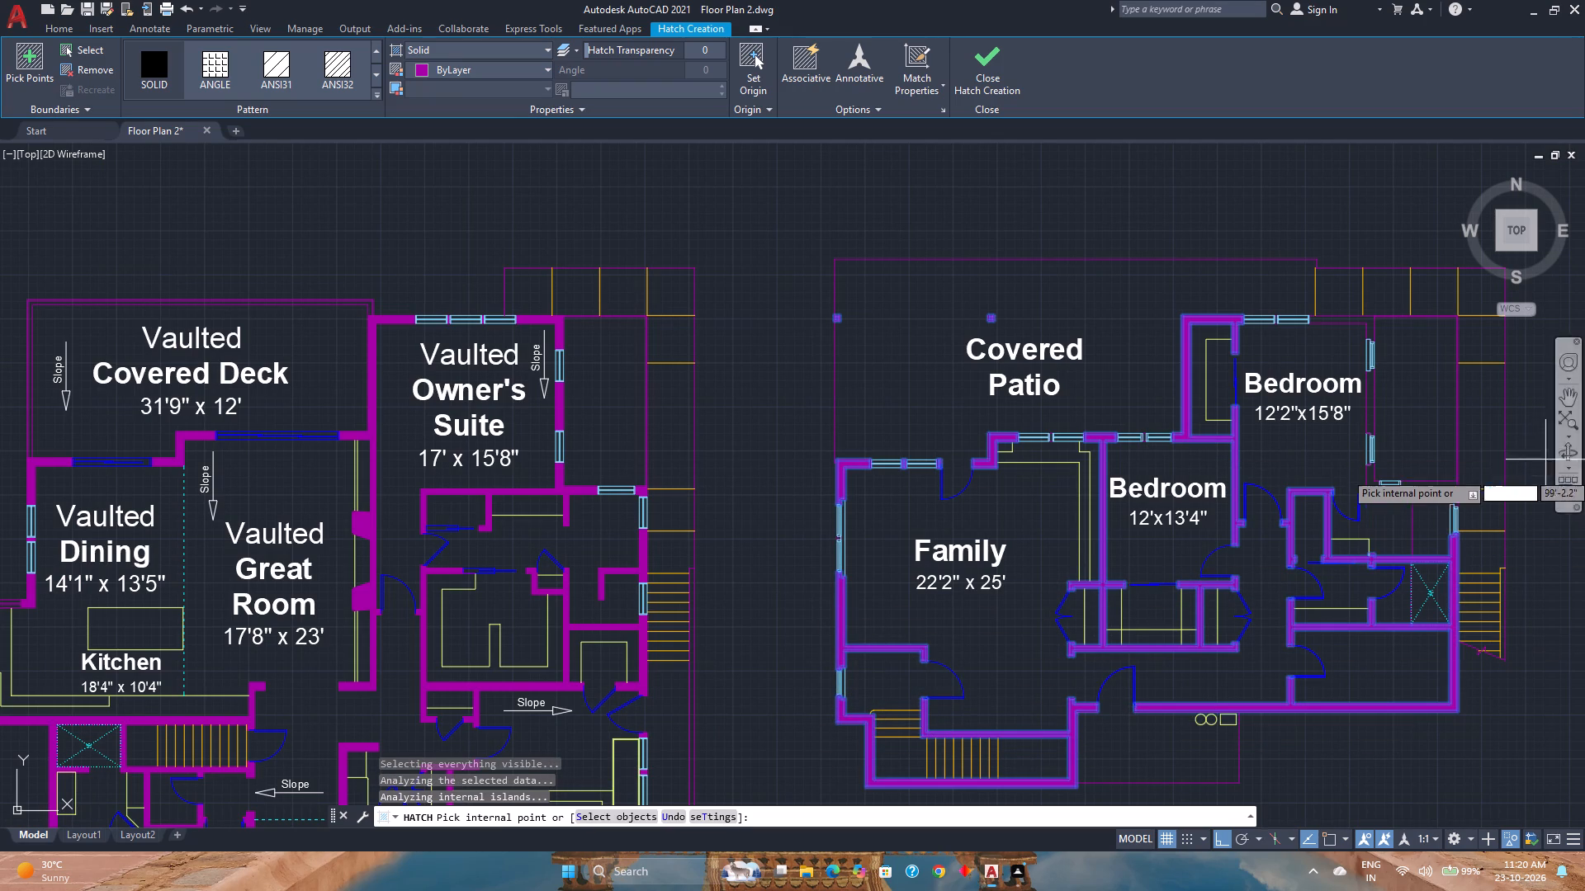
Solid-hatch the northeast corner wall by the bathroom and the east and northeast wall pieces of the 12'2"x15'8" Bedroom.
{"action": "left_click", "coordinate": [1455, 485]}
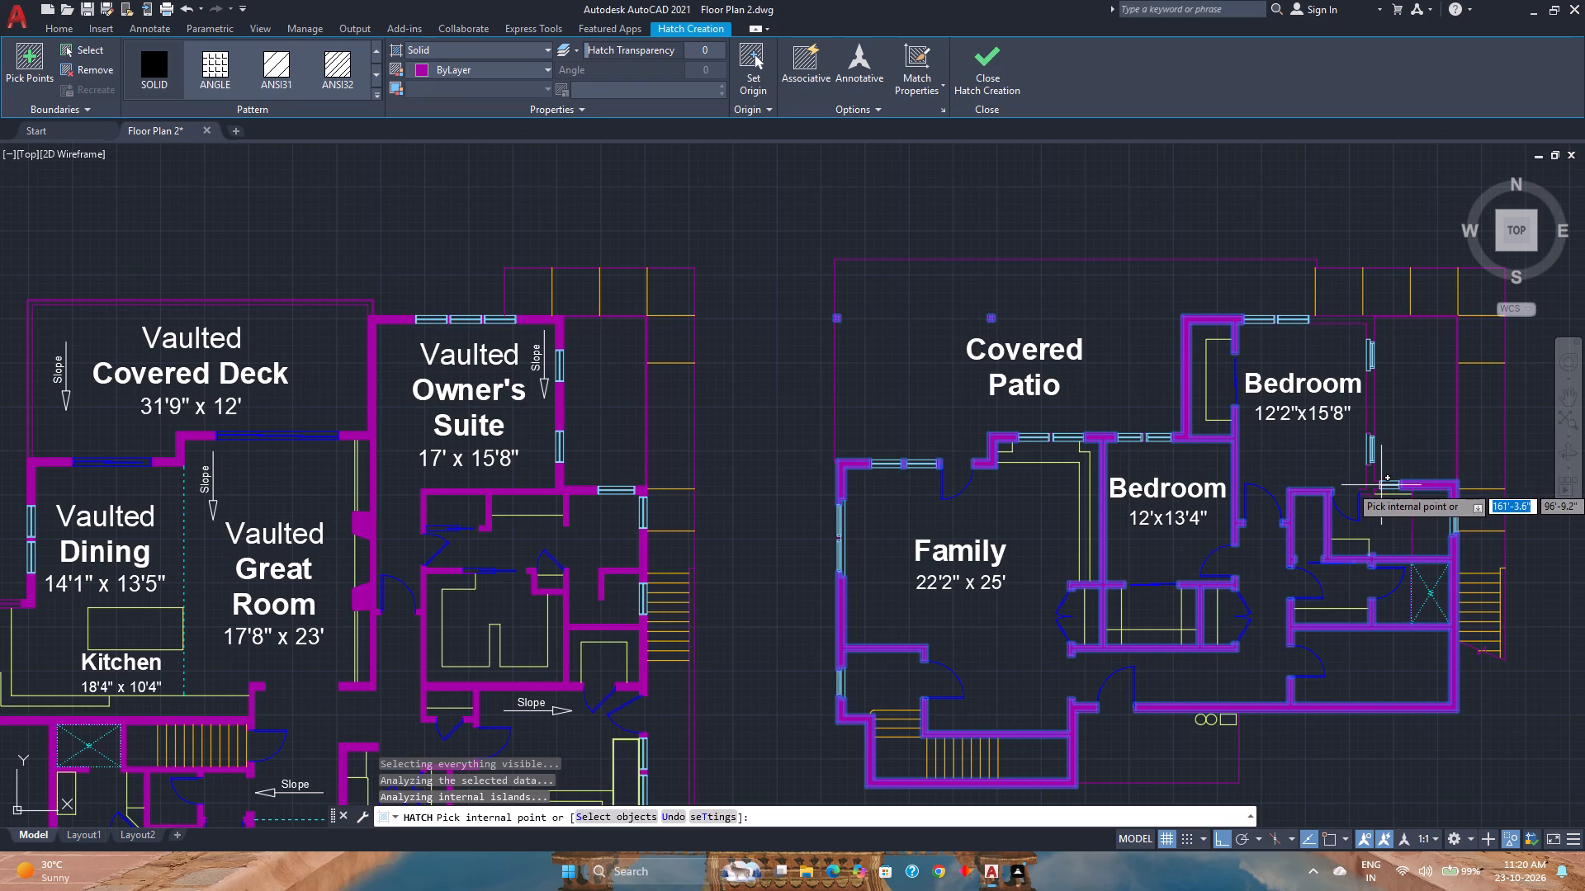
{"action": "left_click", "coordinate": [1370, 488]}
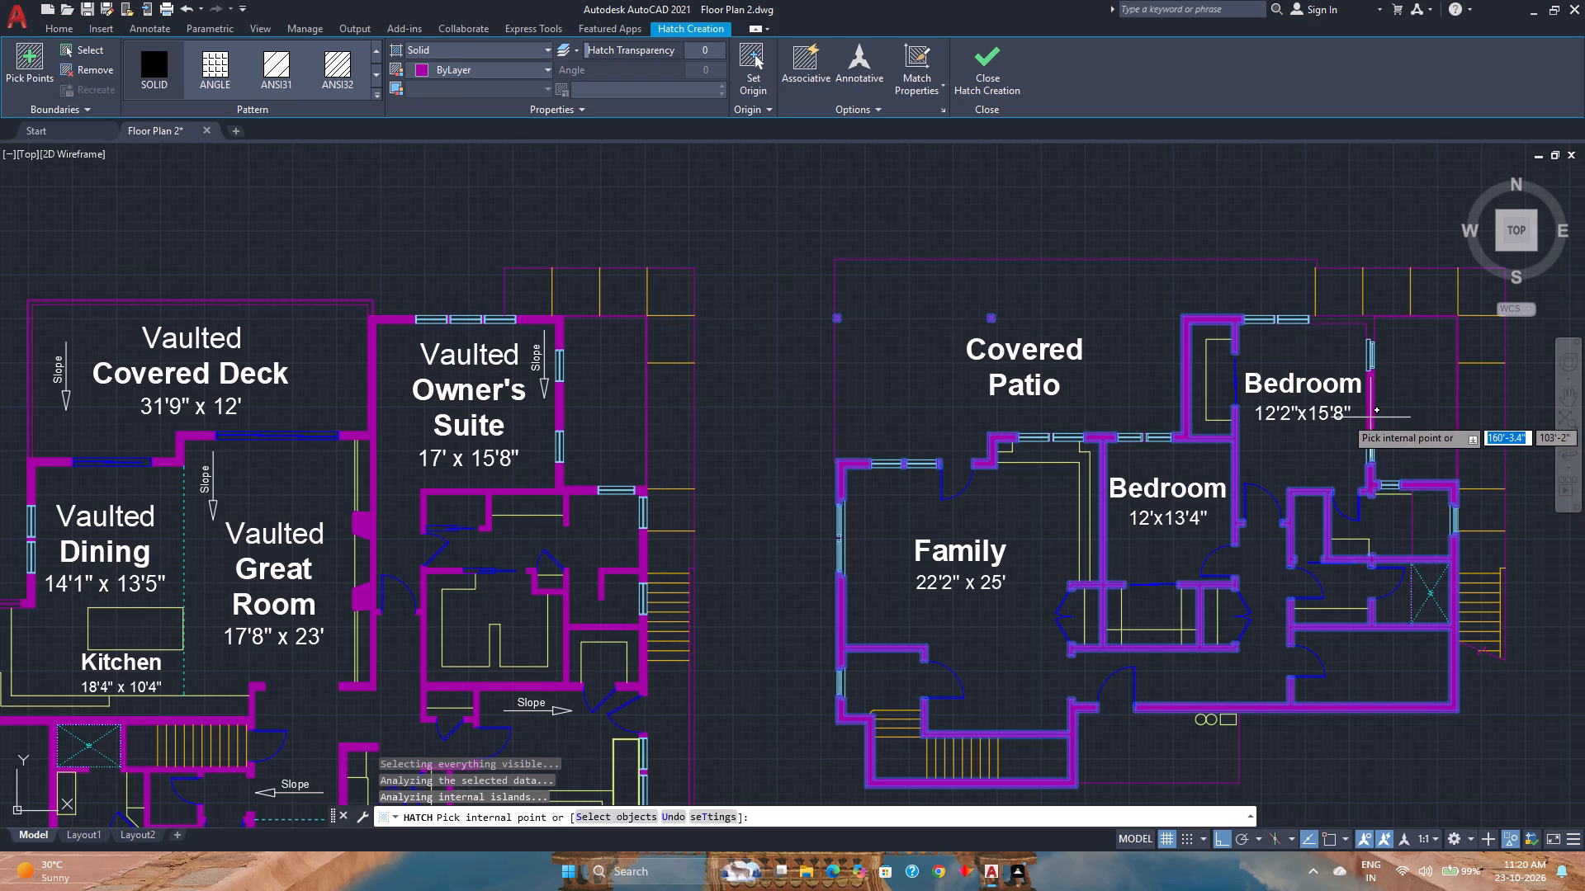
{"action": "left_click", "coordinate": [1370, 417]}
{"action": "middle_click_drag", "start_coordinate": [1359, 490], "coordinate": [1079, 554]}
{"action": "middle_click", "coordinate": [1079, 554]}
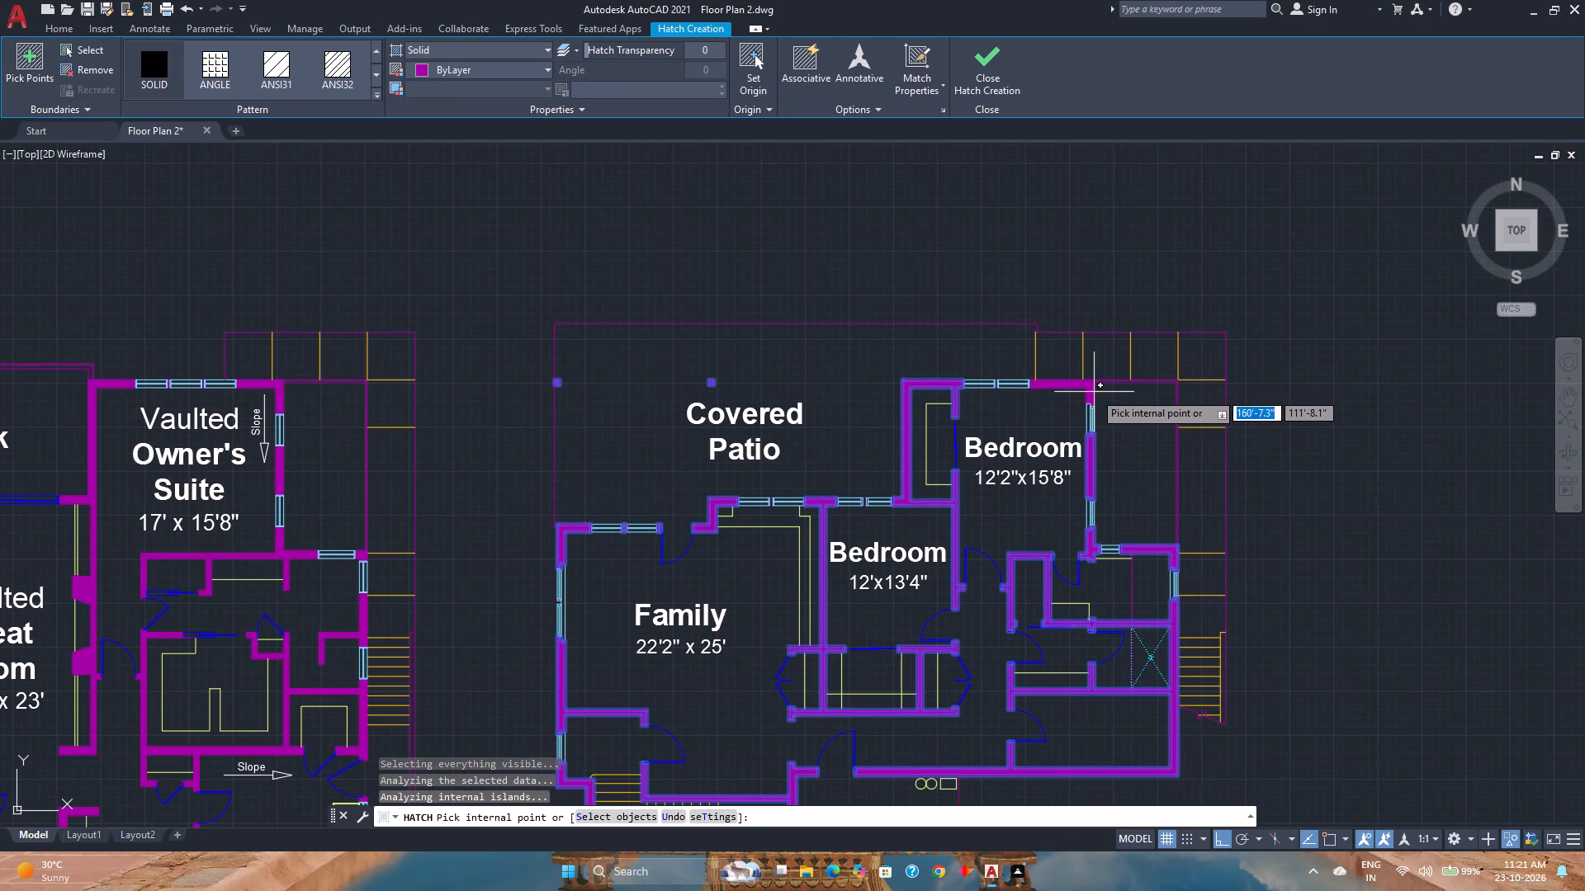
{"action": "left_click", "coordinate": [1094, 392]}
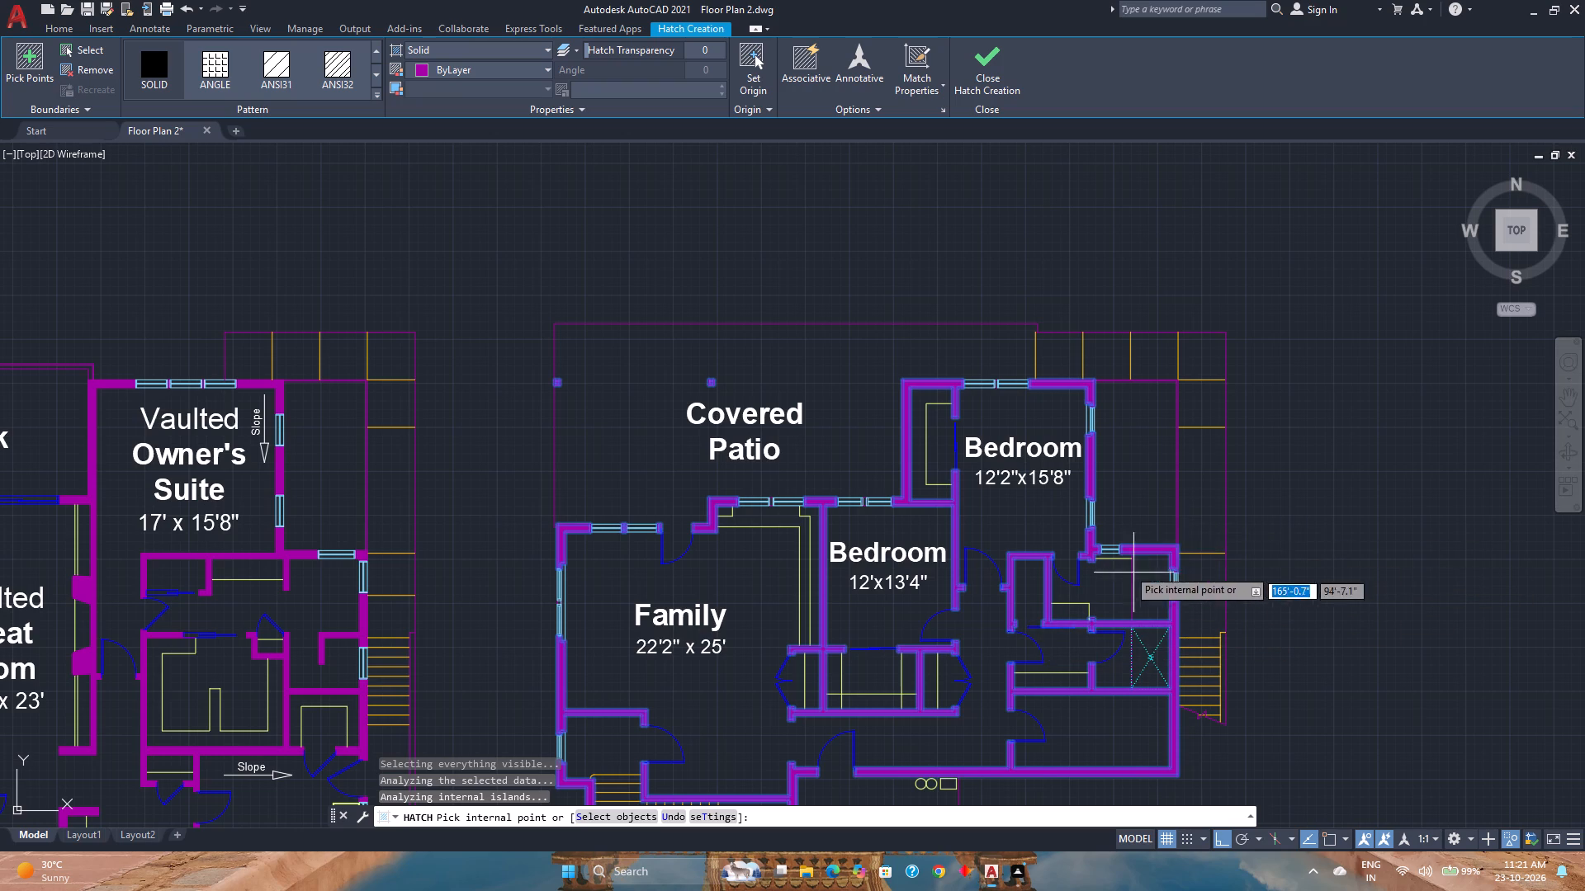
Solid-hatch the narrow wall pieces between the paired north windows of both Bedrooms and the Family room's eastern pair.
{"action": "scroll", "coordinate": [963, 388], "scroll_direction": "up", "scroll_amount": 3}
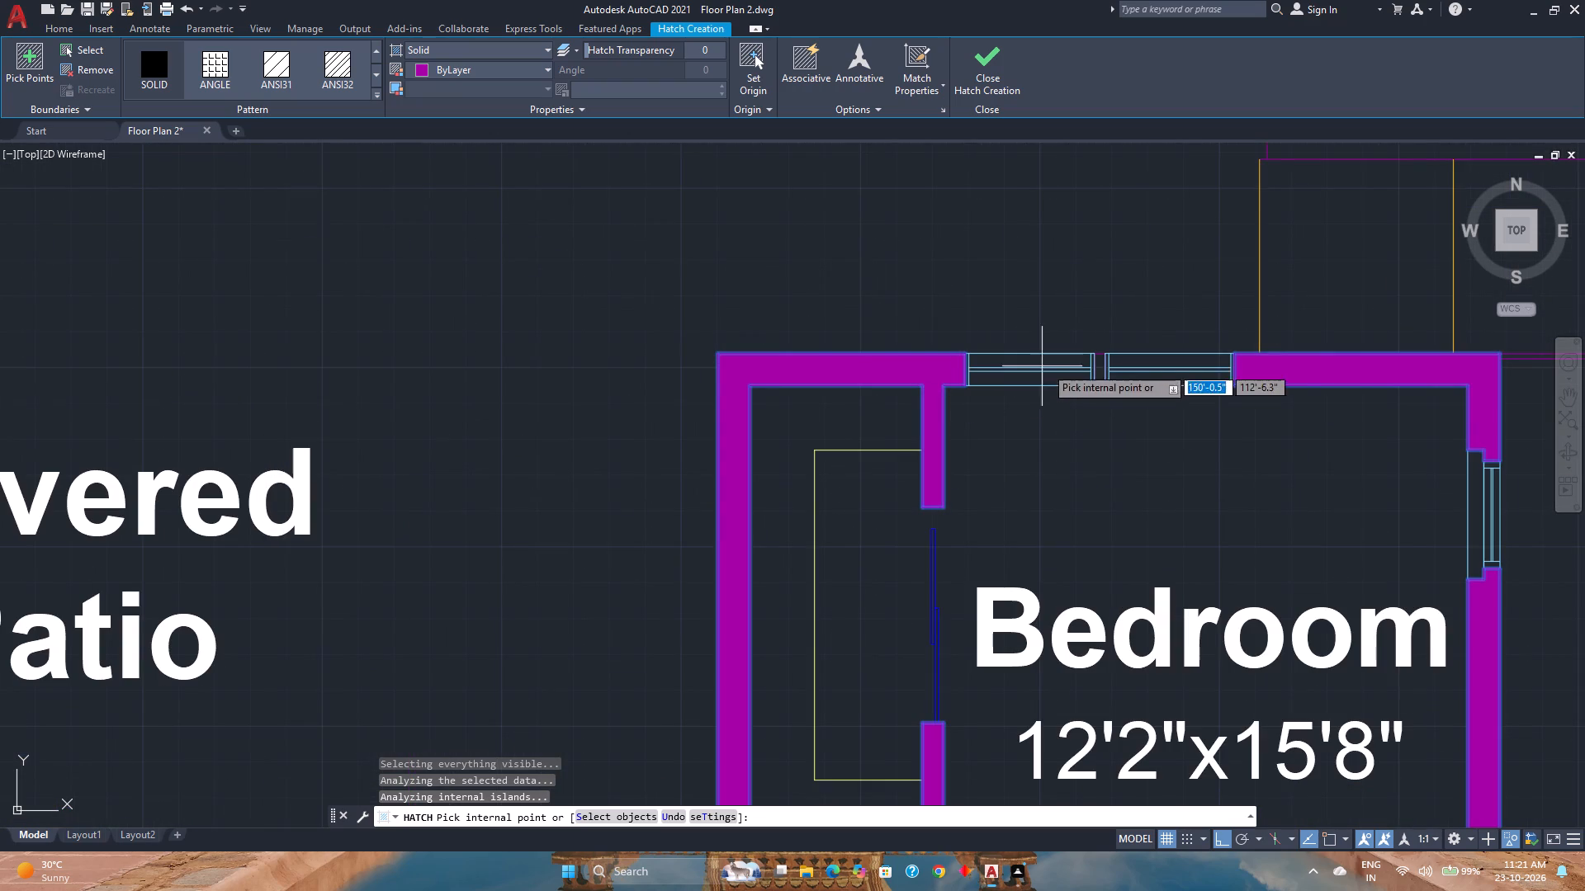
{"action": "left_click", "coordinate": [1097, 374]}
{"action": "scroll", "coordinate": [1371, 588], "scroll_direction": "down", "scroll_amount": 3}
{"action": "middle_click_drag", "start_coordinate": [1360, 585], "coordinate": [1022, 469]}
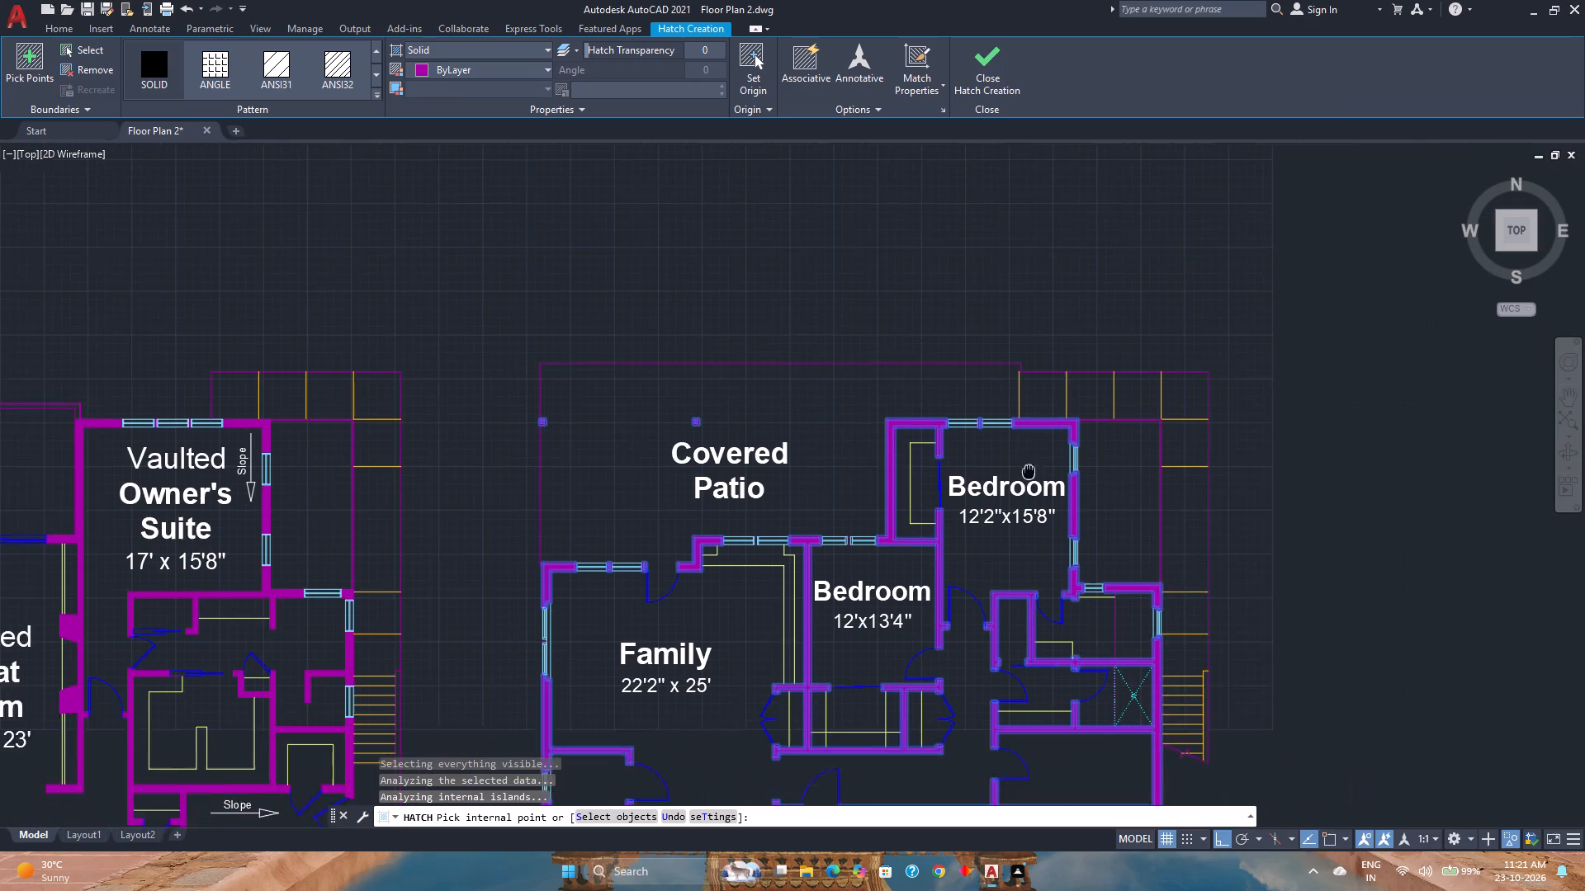
{"action": "middle_click_drag", "start_coordinate": [1022, 469], "coordinate": [992, 458]}
{"action": "middle_click", "coordinate": [992, 458]}
{"action": "middle_click_drag", "start_coordinate": [977, 663], "coordinate": [1007, 589]}
{"action": "middle_click", "coordinate": [1008, 588]}
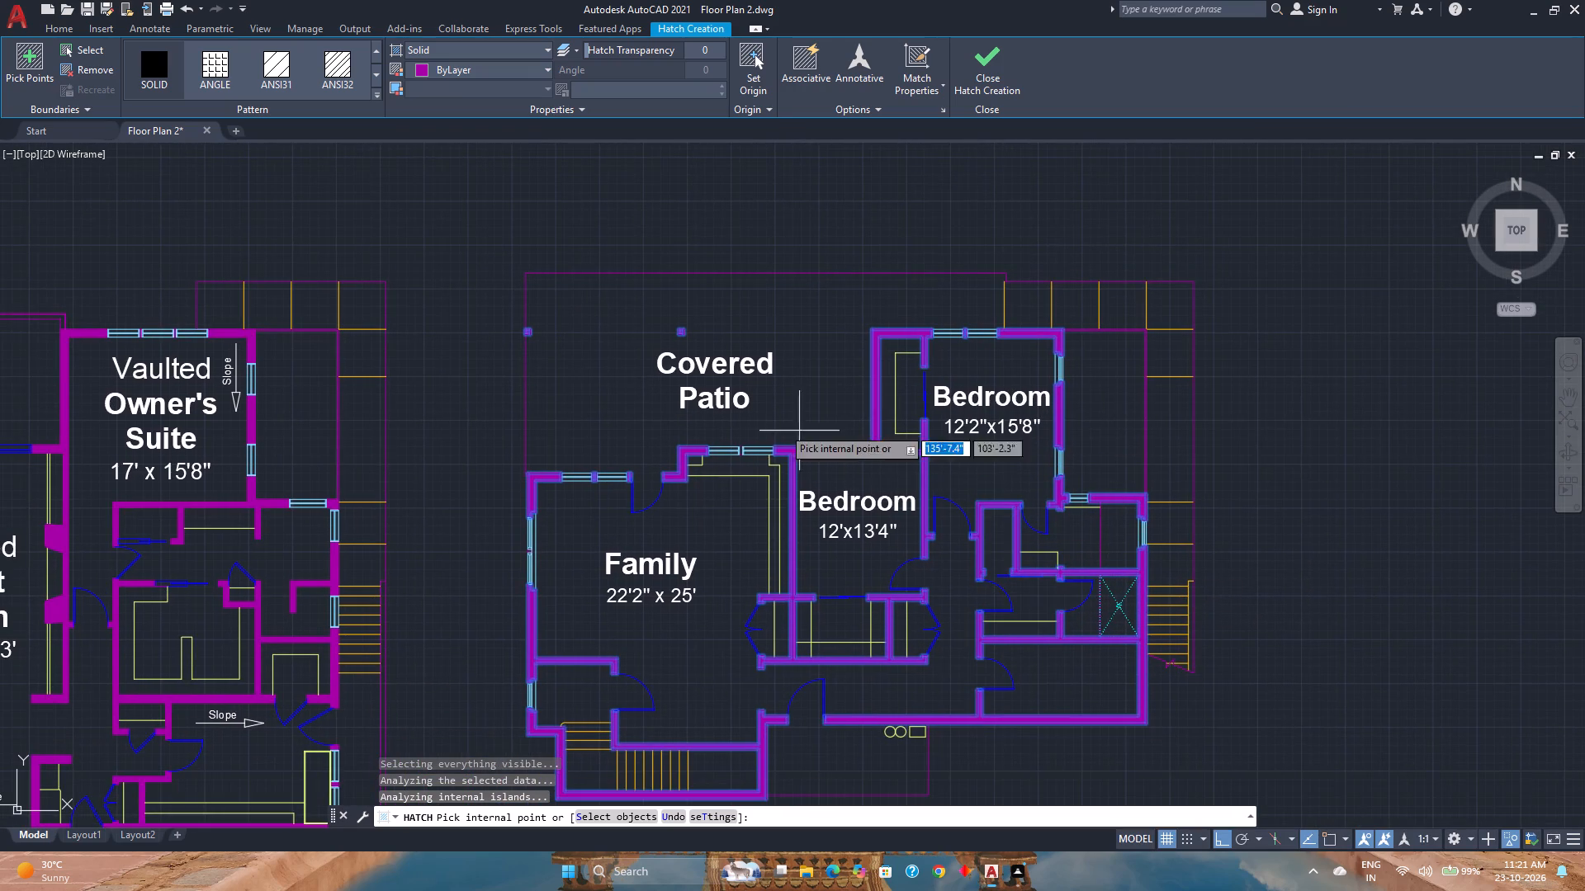
{"action": "scroll", "coordinate": [700, 436], "scroll_direction": "up", "scroll_amount": 3}
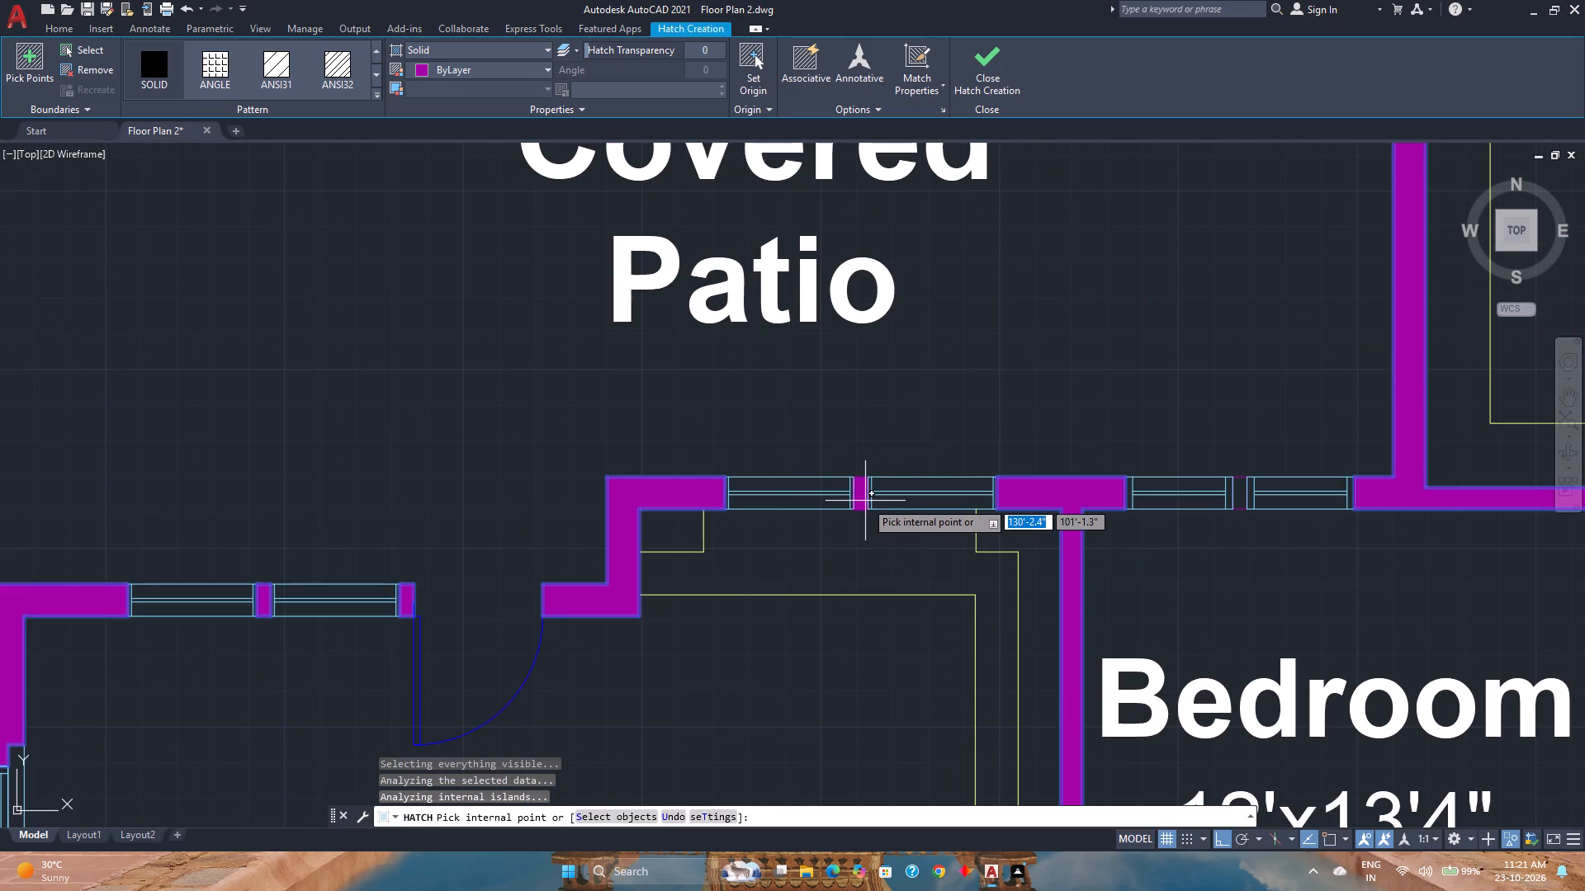
{"action": "left_click", "coordinate": [865, 501]}
{"action": "left_click", "coordinate": [1242, 494]}
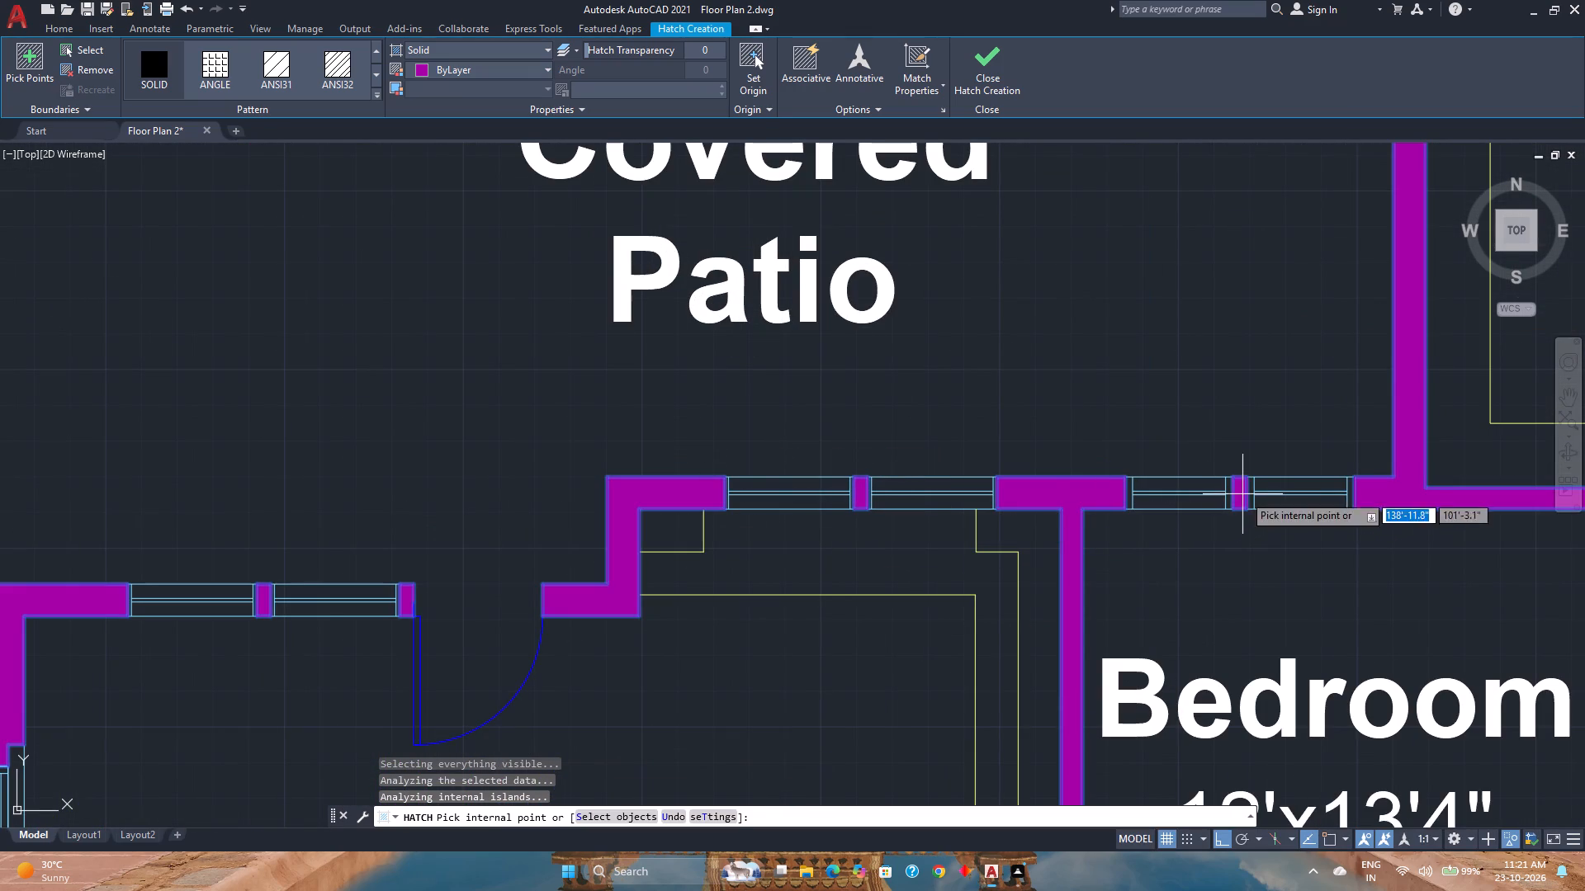
Solid-hatch the small wall piece between the Family room's two west windows.
{"action": "scroll", "coordinate": [1036, 493], "scroll_direction": "down", "scroll_amount": 4}
{"action": "middle_click_drag", "start_coordinate": [1040, 650], "coordinate": [965, 449]}
{"action": "middle_click", "coordinate": [965, 449]}
{"action": "middle_click", "coordinate": [965, 449]}
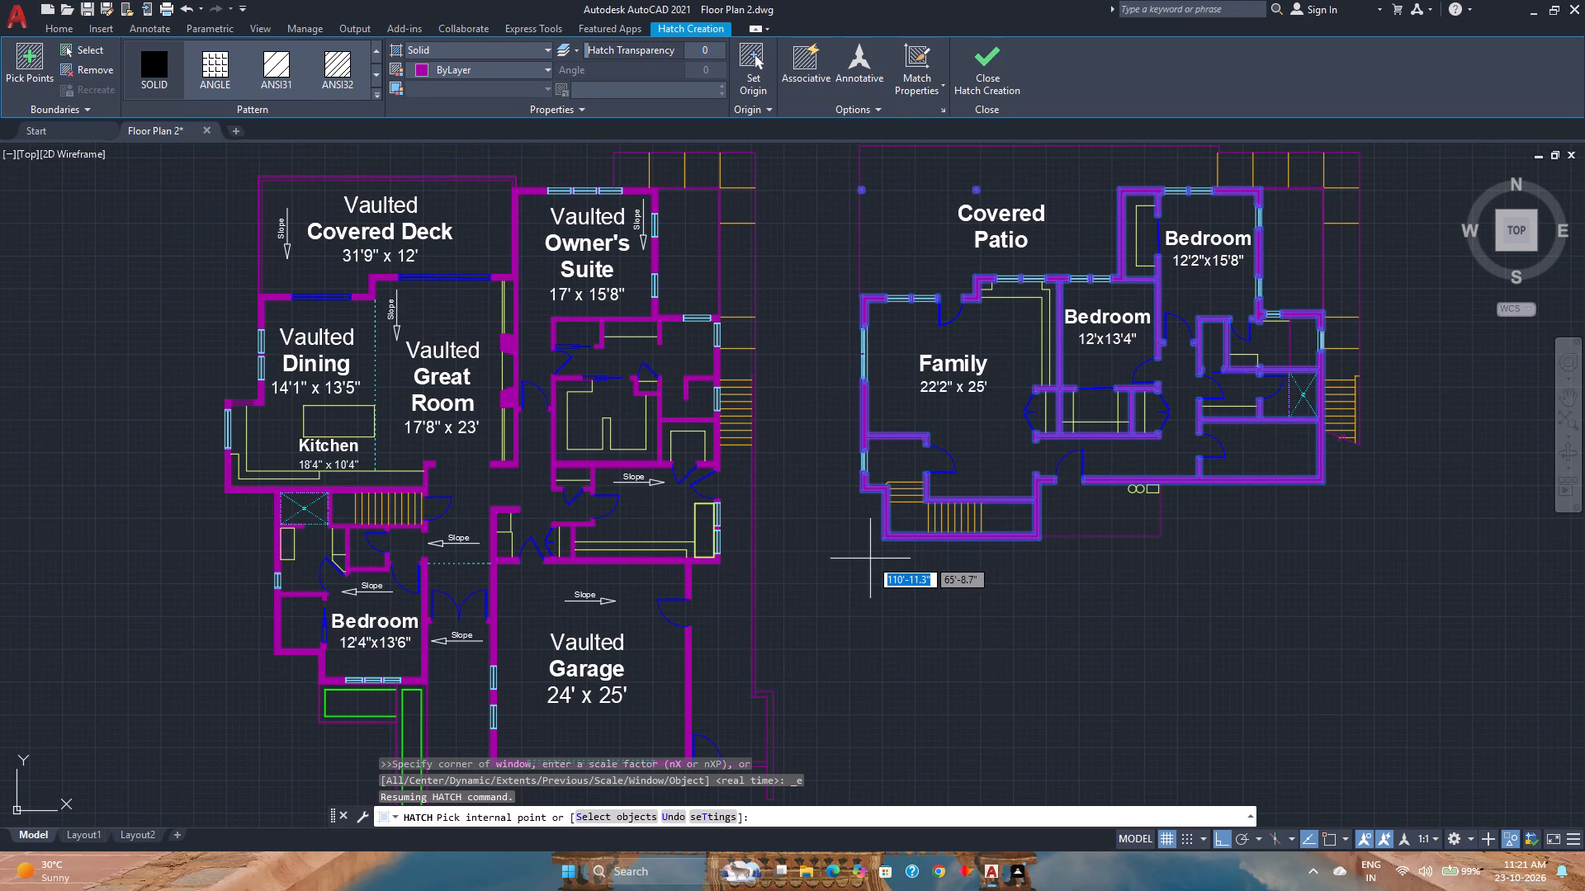
{"action": "scroll", "coordinate": [913, 290], "scroll_direction": "up", "scroll_amount": 3}
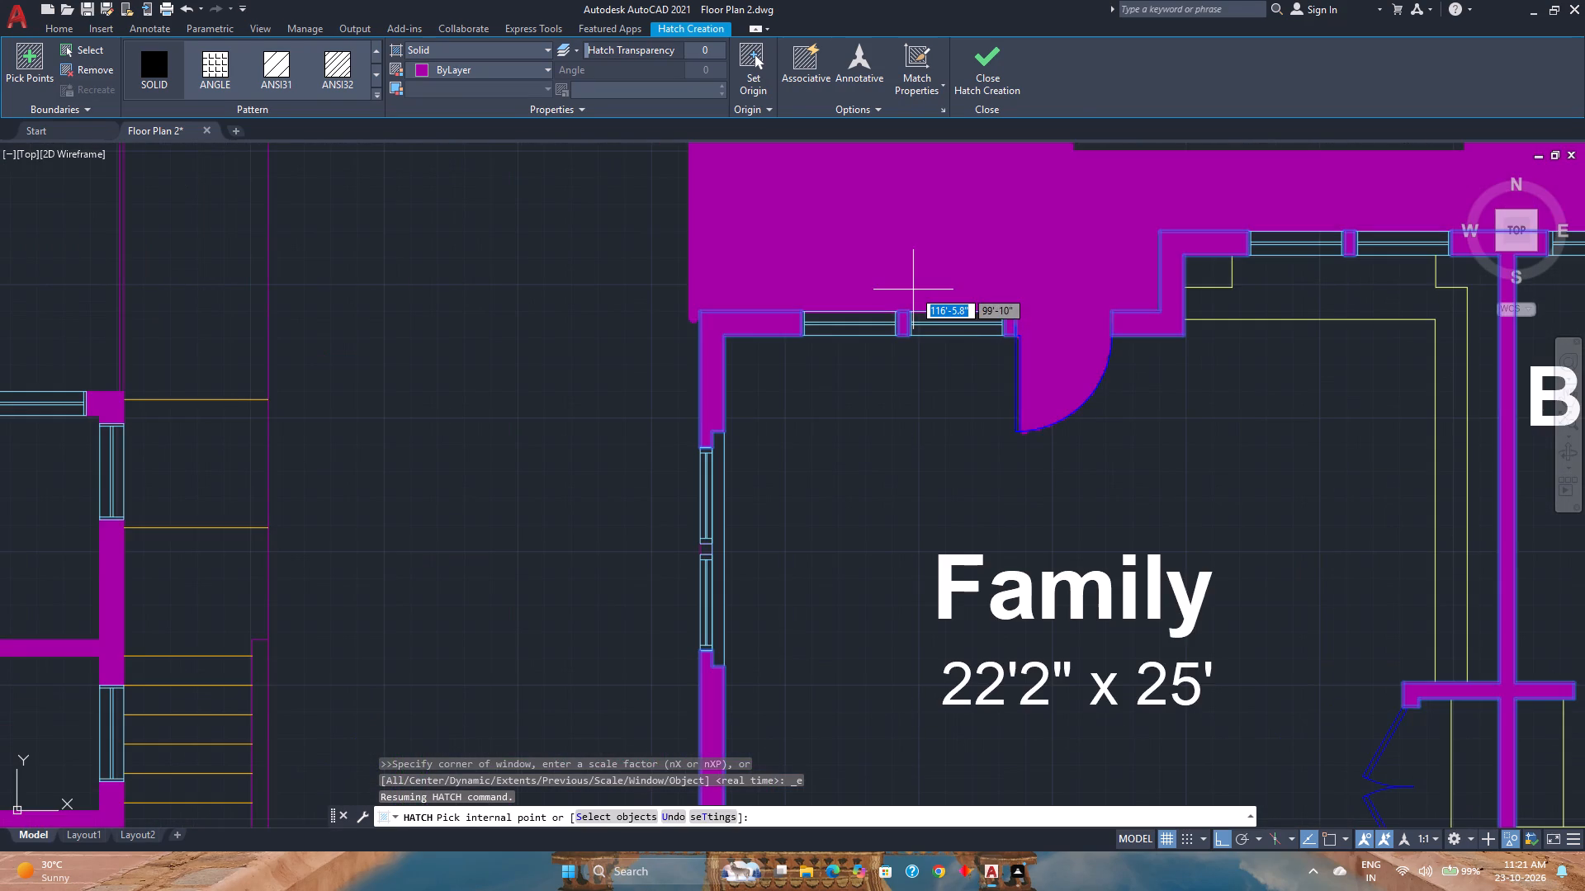
{"action": "scroll", "coordinate": [686, 563], "scroll_direction": "up", "scroll_amount": 3}
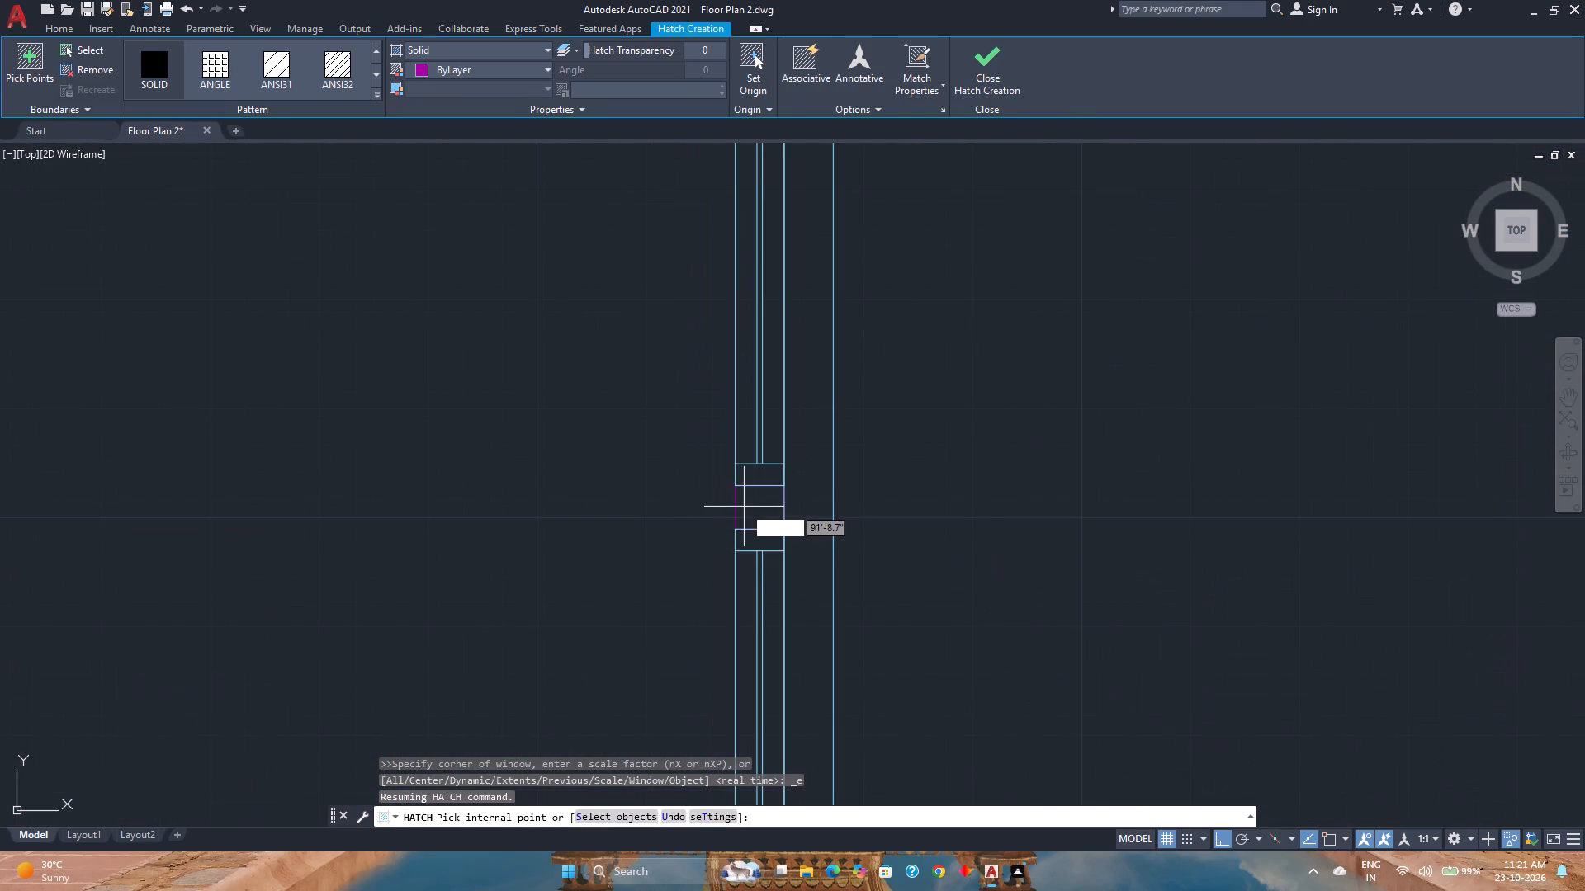
{"action": "left_click", "coordinate": [747, 505]}
Examine both floor plans for any wall pieces still left without solid hatch.
{"action": "scroll", "coordinate": [747, 505], "scroll_direction": "down", "scroll_amount": 4}
{"action": "scroll", "coordinate": [844, 609], "scroll_direction": "down", "scroll_amount": 1}
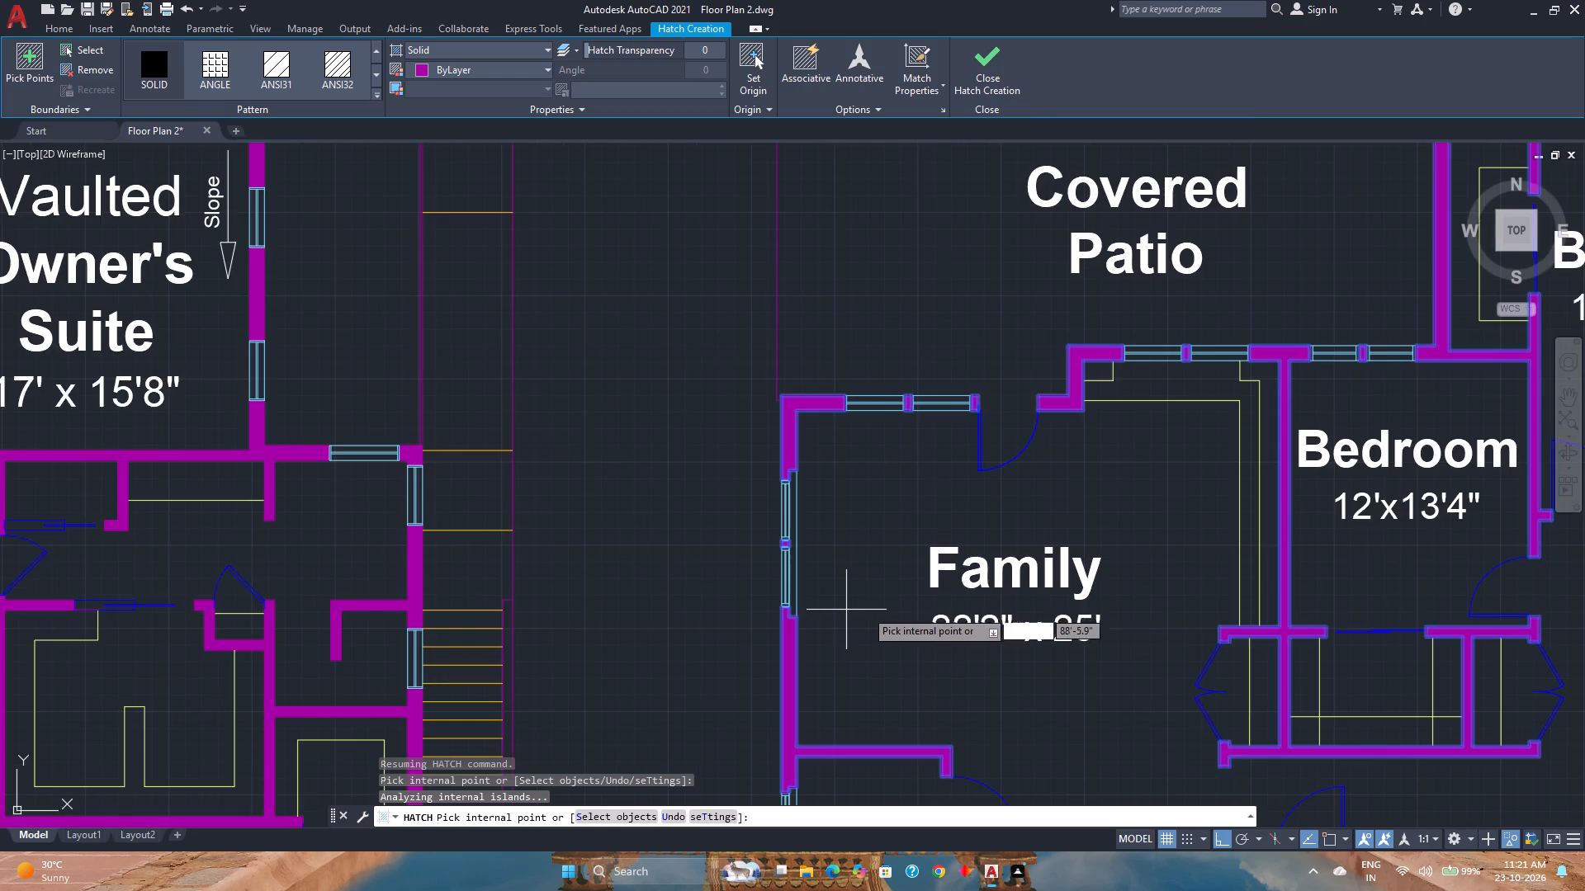
{"action": "scroll", "coordinate": [1017, 610], "scroll_direction": "down", "scroll_amount": 2}
{"action": "middle_click_drag", "start_coordinate": [1127, 724], "coordinate": [1041, 532]}
{"action": "middle_click", "coordinate": [1039, 523]}
{"action": "middle_click", "coordinate": [1039, 523]}
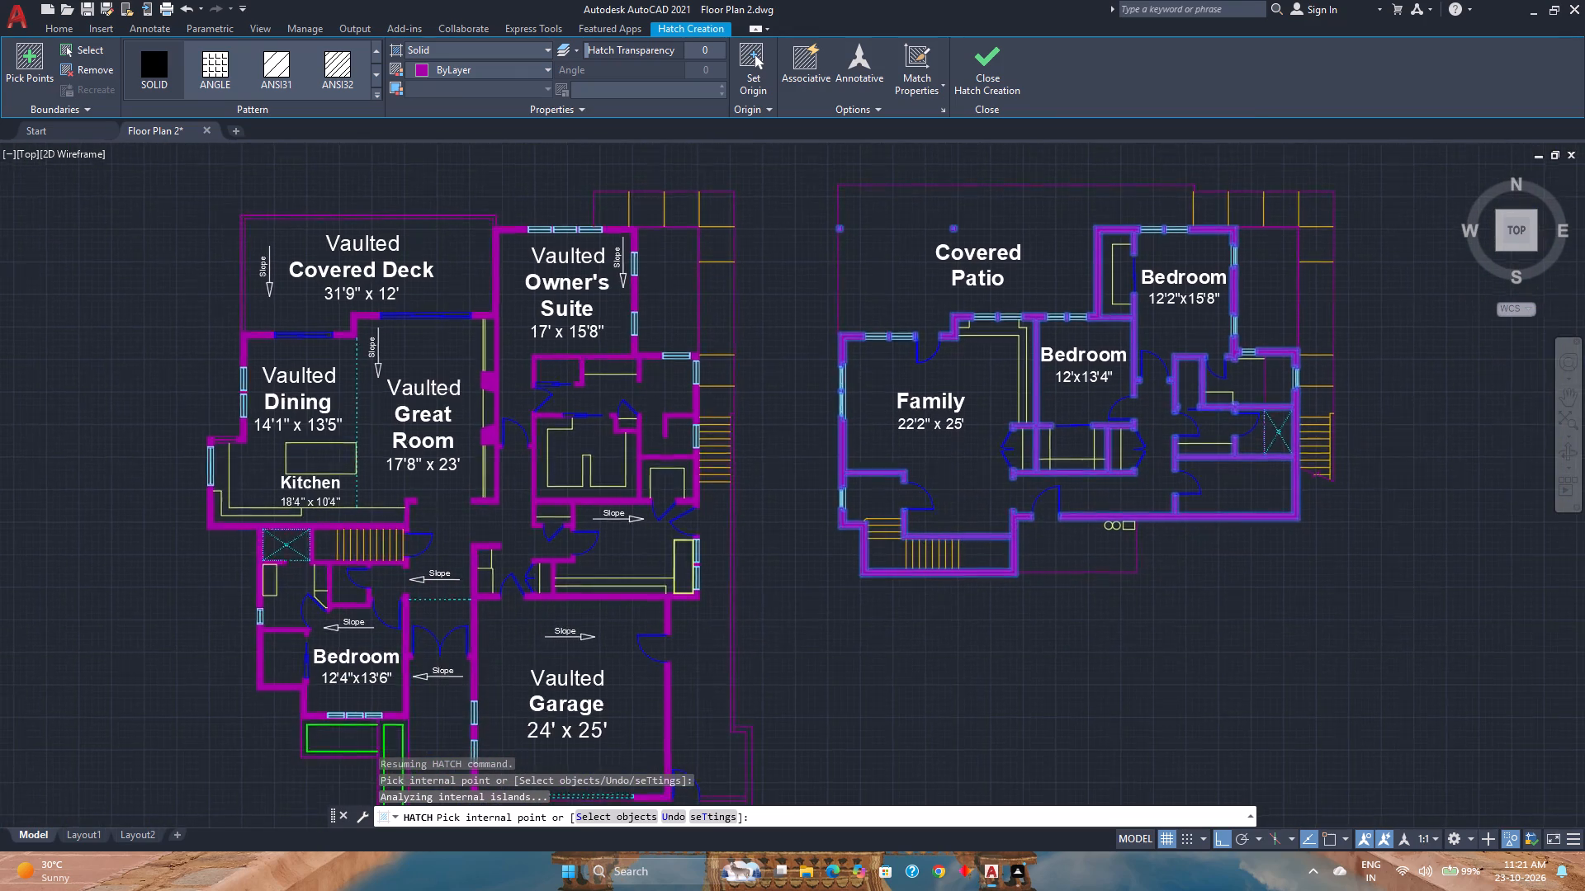
{"action": "scroll", "coordinate": [904, 576], "scroll_direction": "down", "scroll_amount": 1}
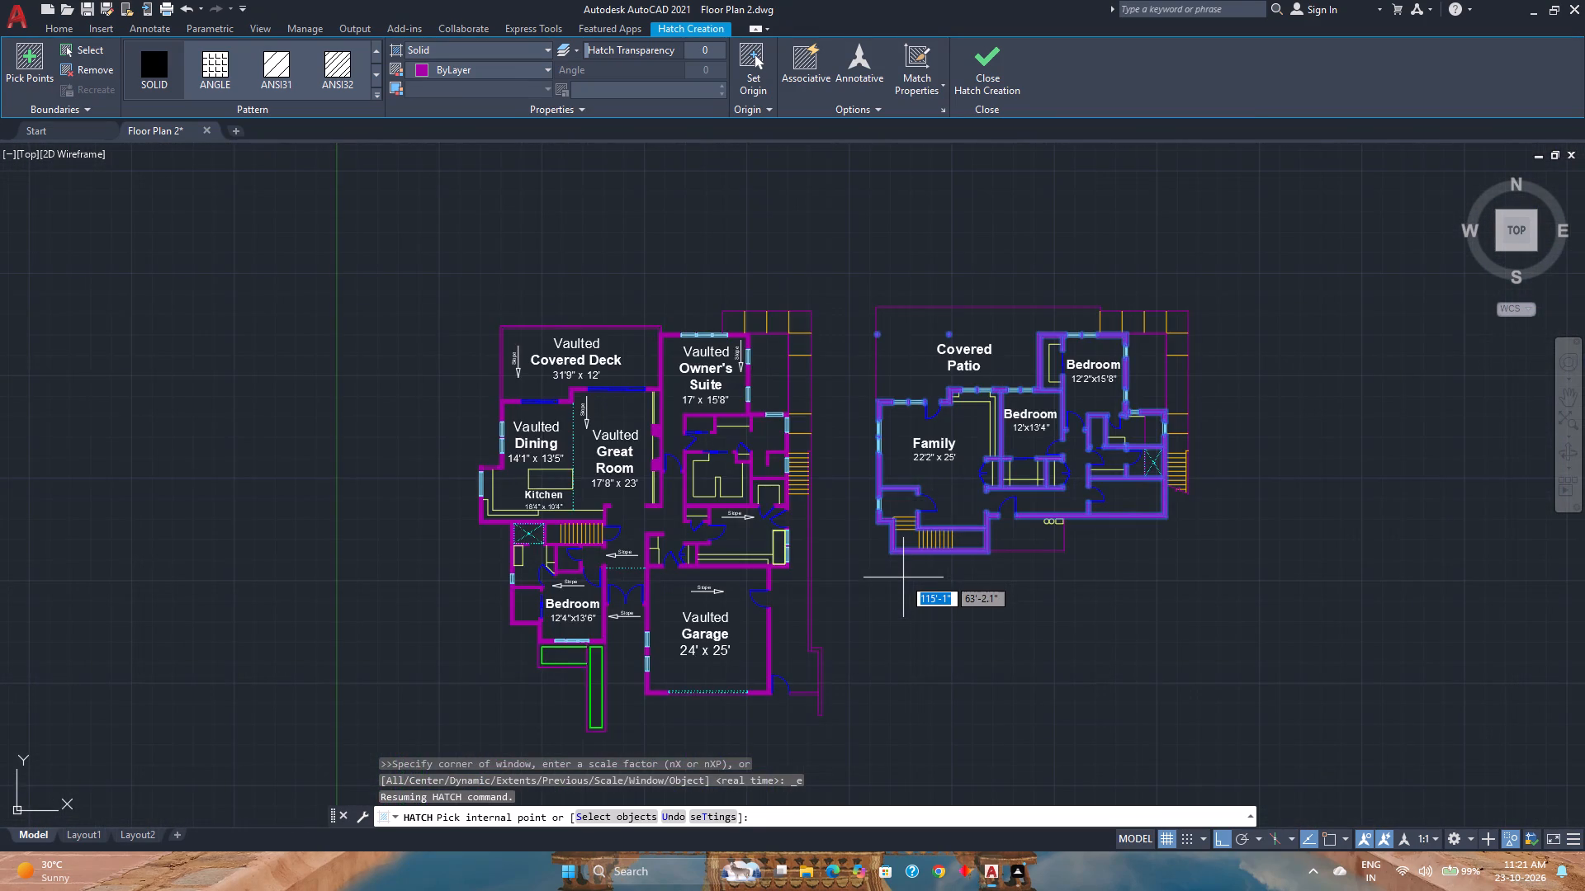
{"action": "scroll", "coordinate": [903, 577], "scroll_direction": "up", "scroll_amount": 1}
{"action": "scroll", "coordinate": [657, 460], "scroll_direction": "up", "scroll_amount": 1}
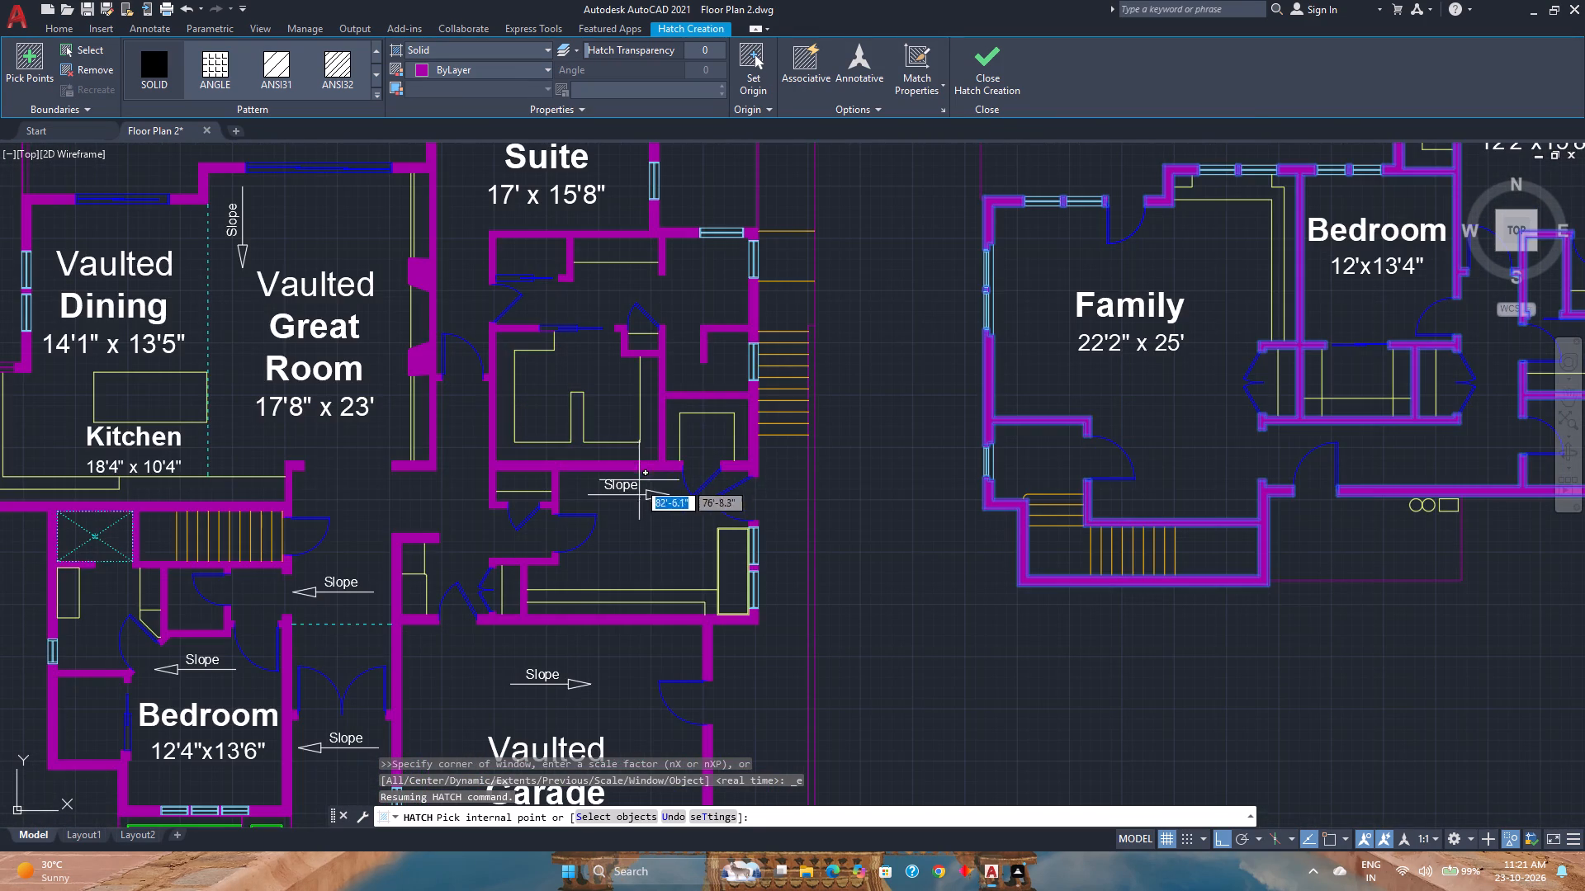
{"action": "middle_click_drag", "start_coordinate": [594, 534], "coordinate": [906, 552]}
{"action": "middle_click", "coordinate": [906, 552]}
{"action": "middle_click", "coordinate": [906, 552]}
{"action": "scroll", "coordinate": [907, 550], "scroll_direction": "down", "scroll_amount": 1}
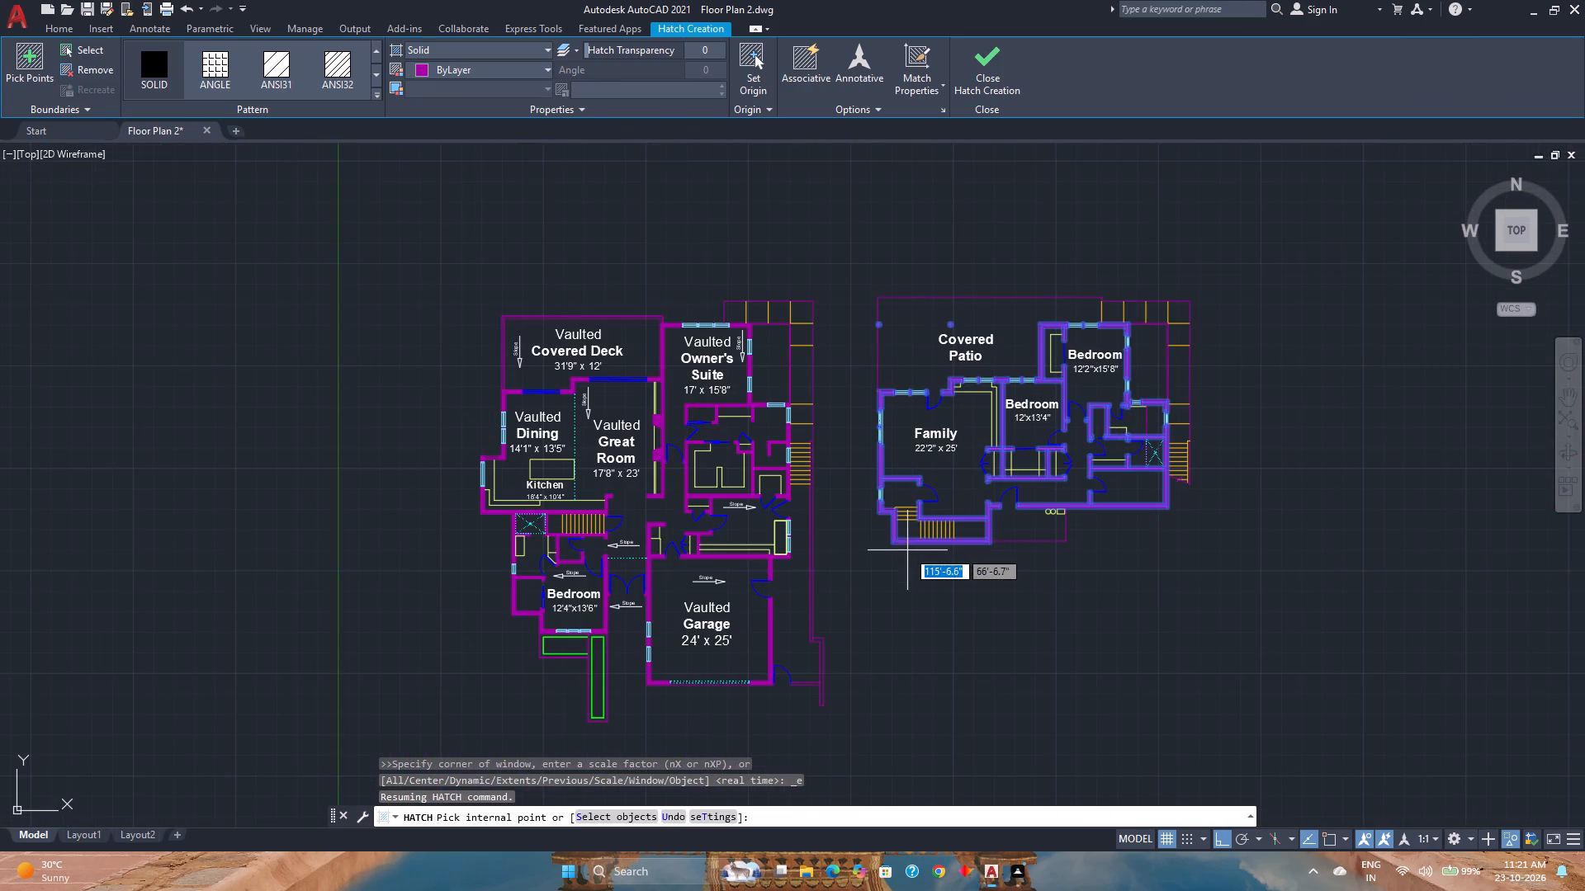
{"action": "scroll", "coordinate": [1036, 573], "scroll_direction": "up", "scroll_amount": 1}
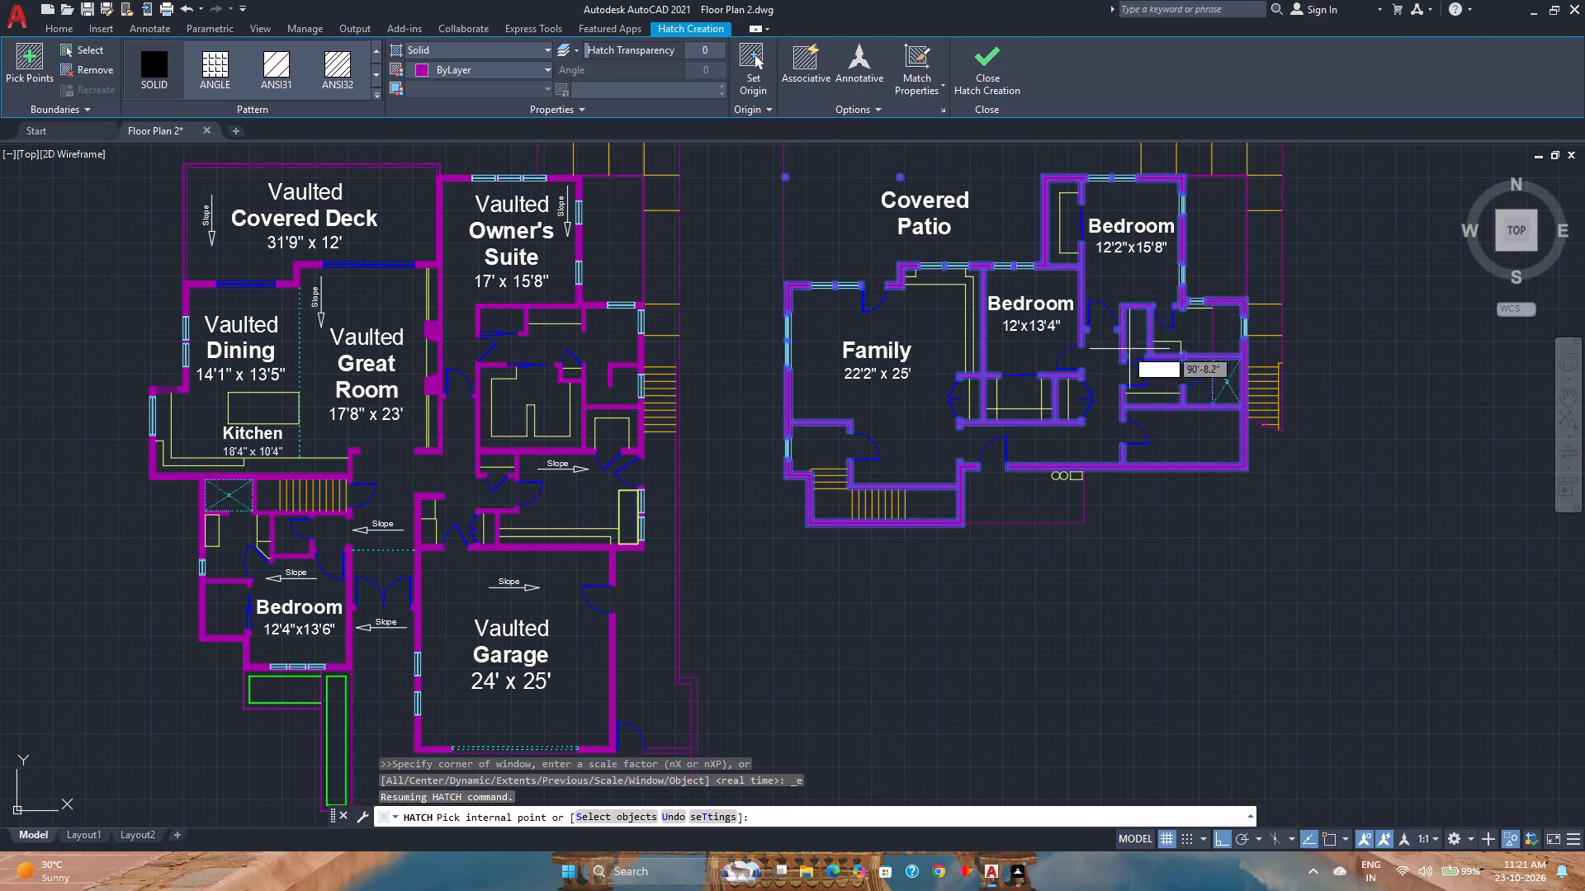
Finish the wall hatching and save the drawing.
{"action": "left_click", "coordinate": [986, 73]}
{"action": "scroll", "coordinate": [959, 587], "scroll_direction": "down", "scroll_amount": 1}
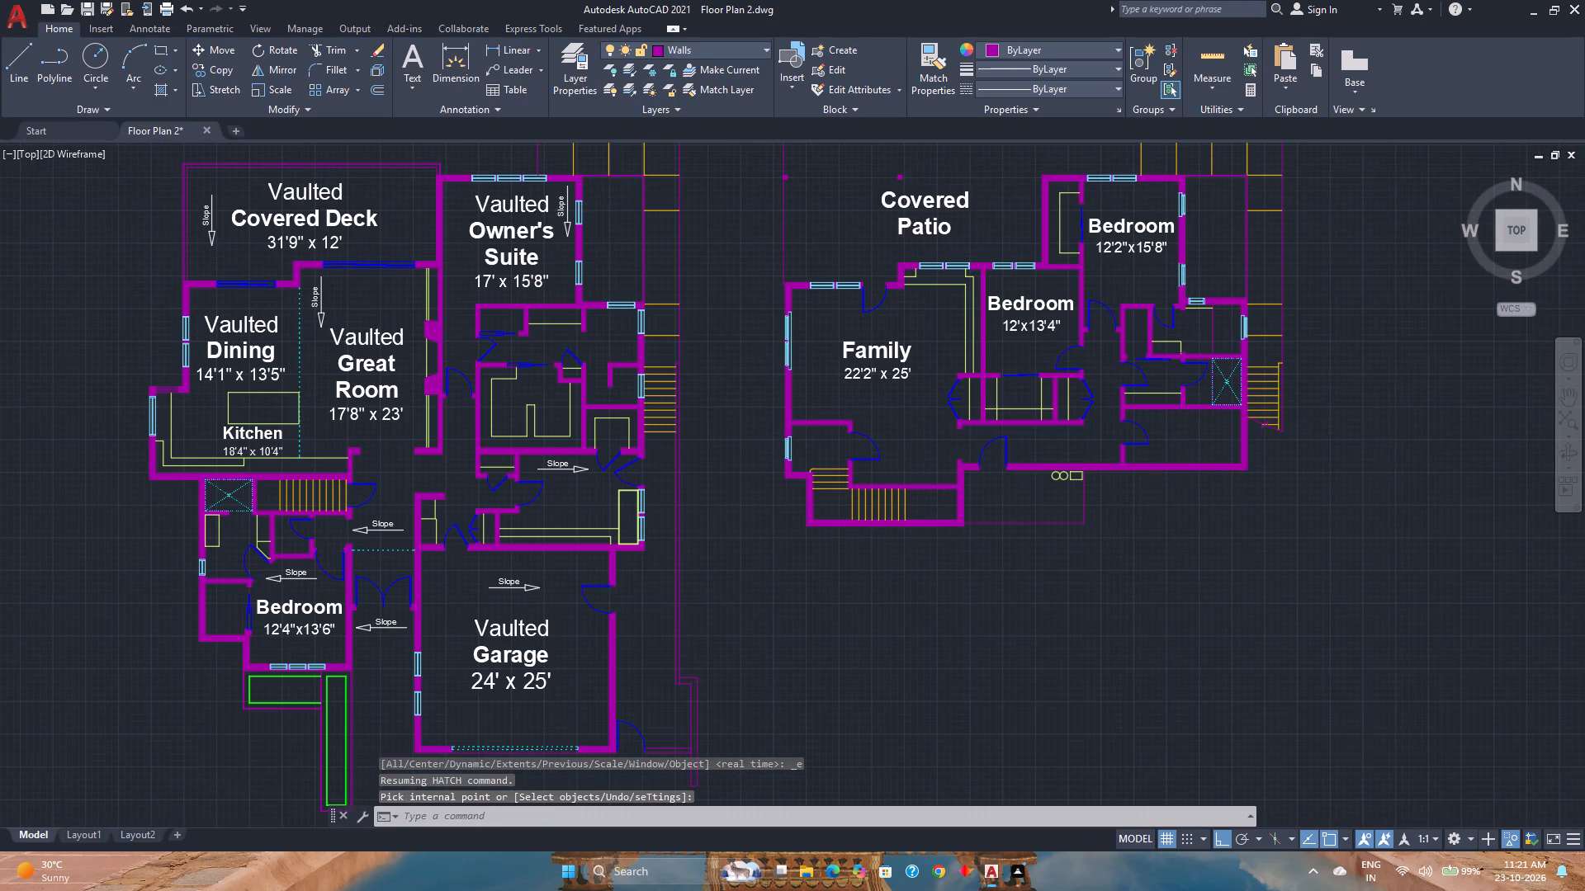
{"action": "middle_click_drag", "start_coordinate": [959, 587], "coordinate": [986, 603]}
{"action": "key", "text": "ctrl+s"}
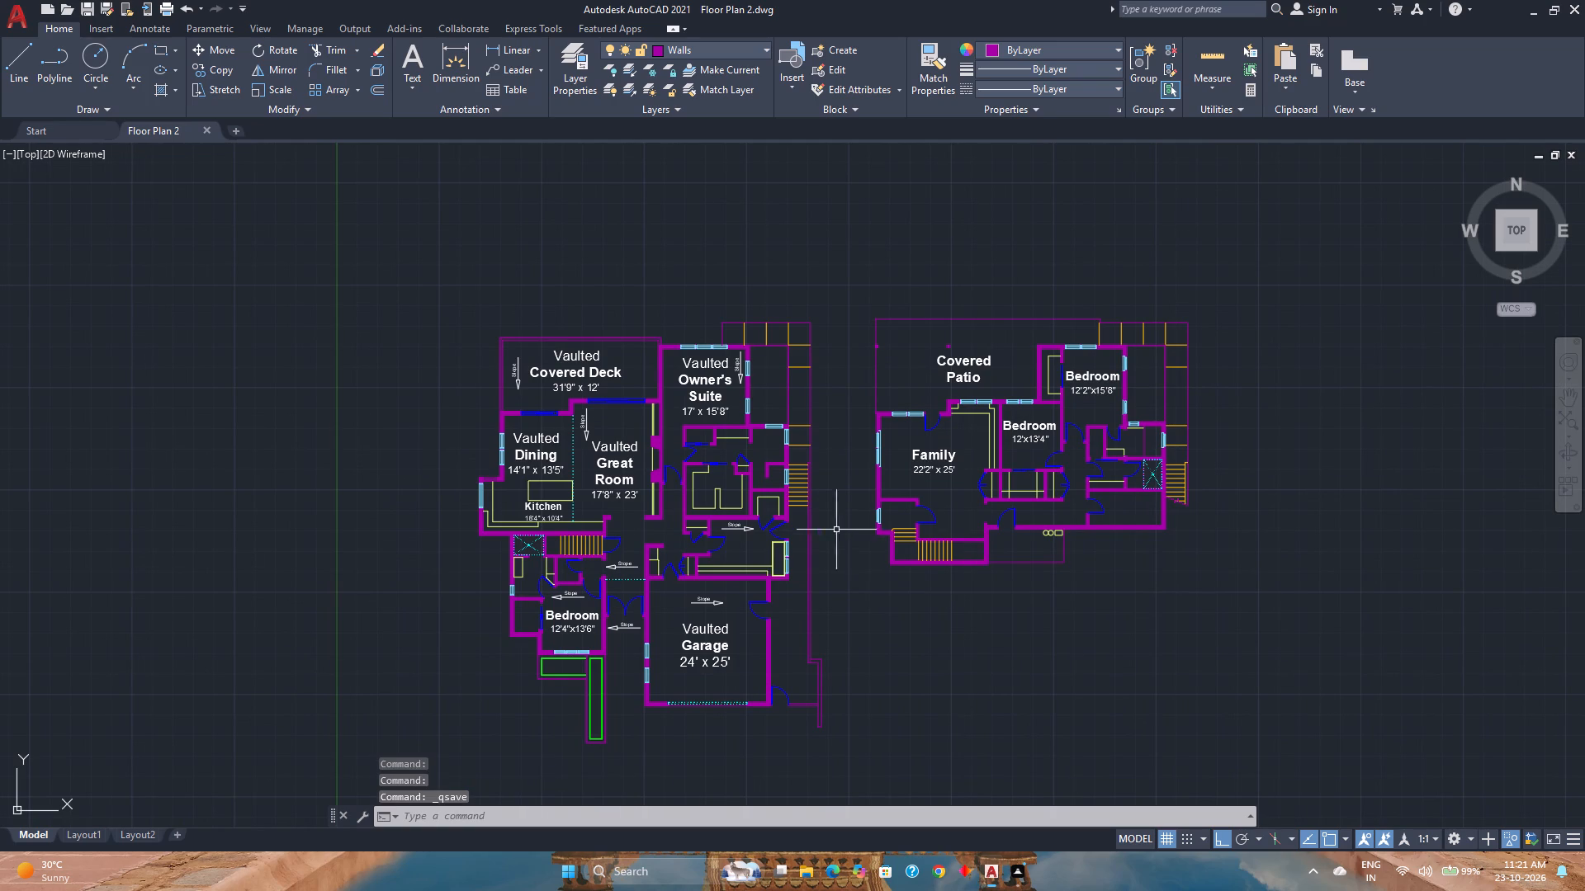
Change the Hatch layer's color to index color 244.
{"action": "left_click_drag", "start_coordinate": [711, 49], "coordinate": [709, 35]}
{"action": "left_click", "coordinate": [742, 55]}
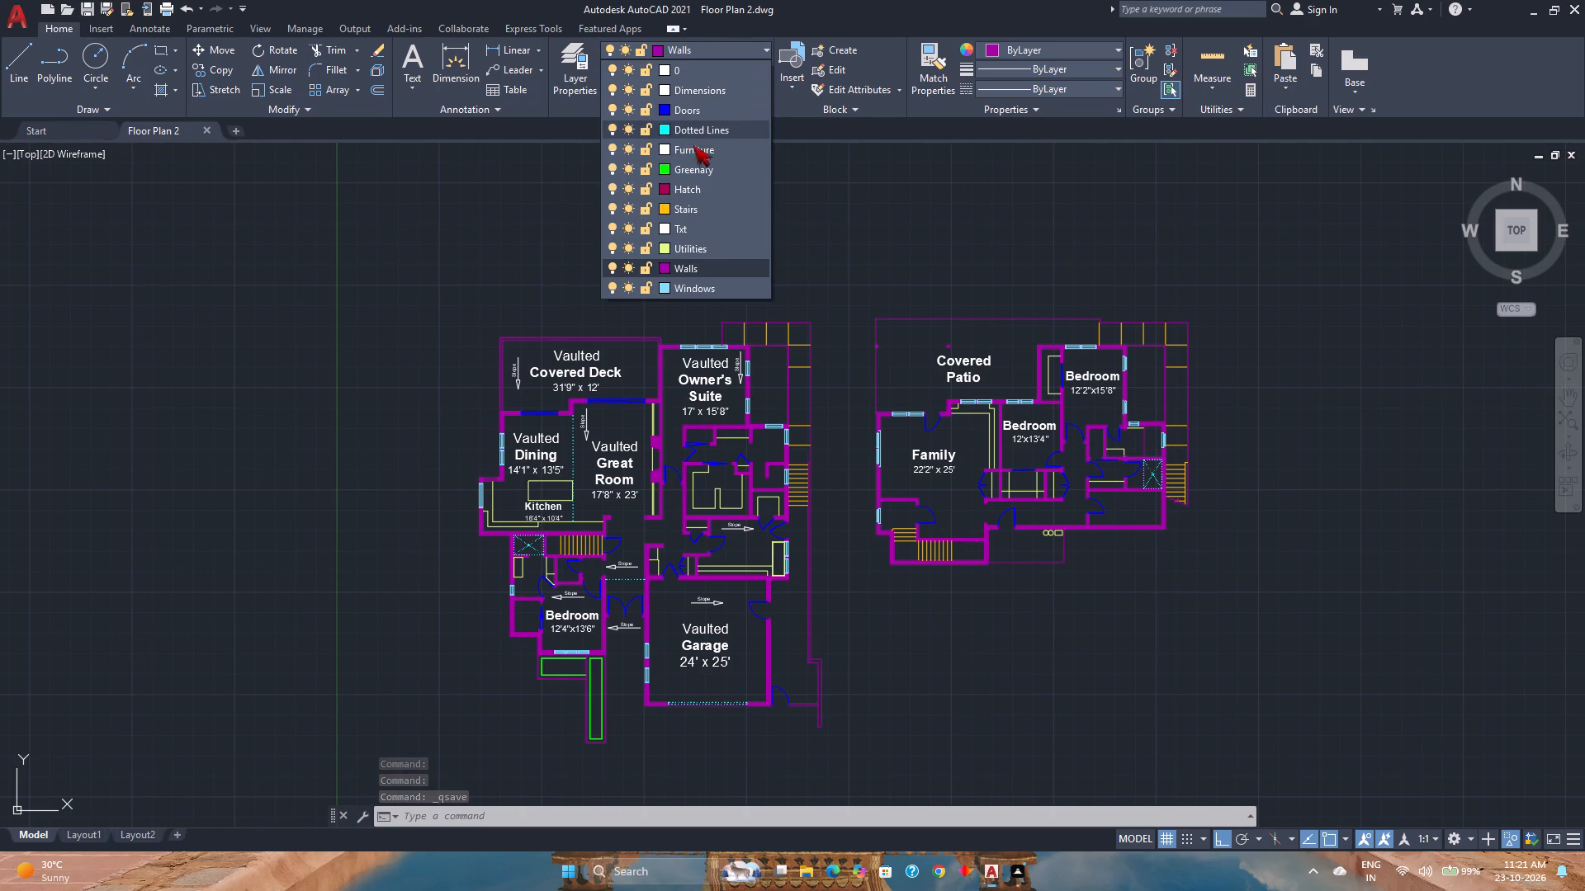
{"action": "left_click", "coordinate": [660, 191]}
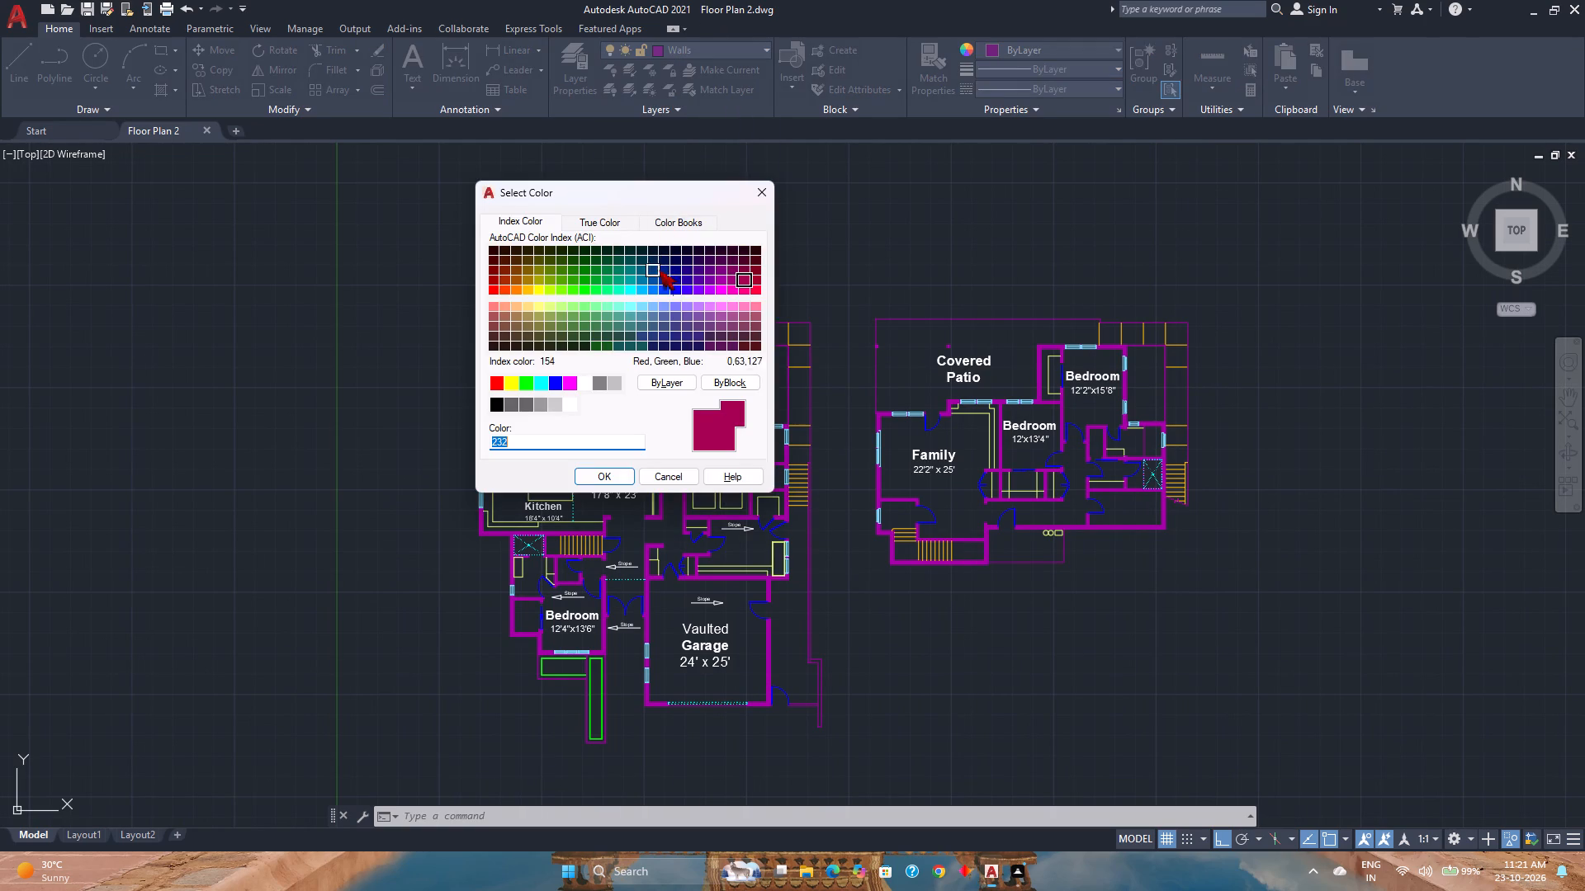
{"action": "left_click", "coordinate": [735, 280]}
{"action": "scroll", "coordinate": [735, 280], "scroll_direction": "up", "scroll_amount": 2}
{"action": "left_click", "coordinate": [742, 271]}
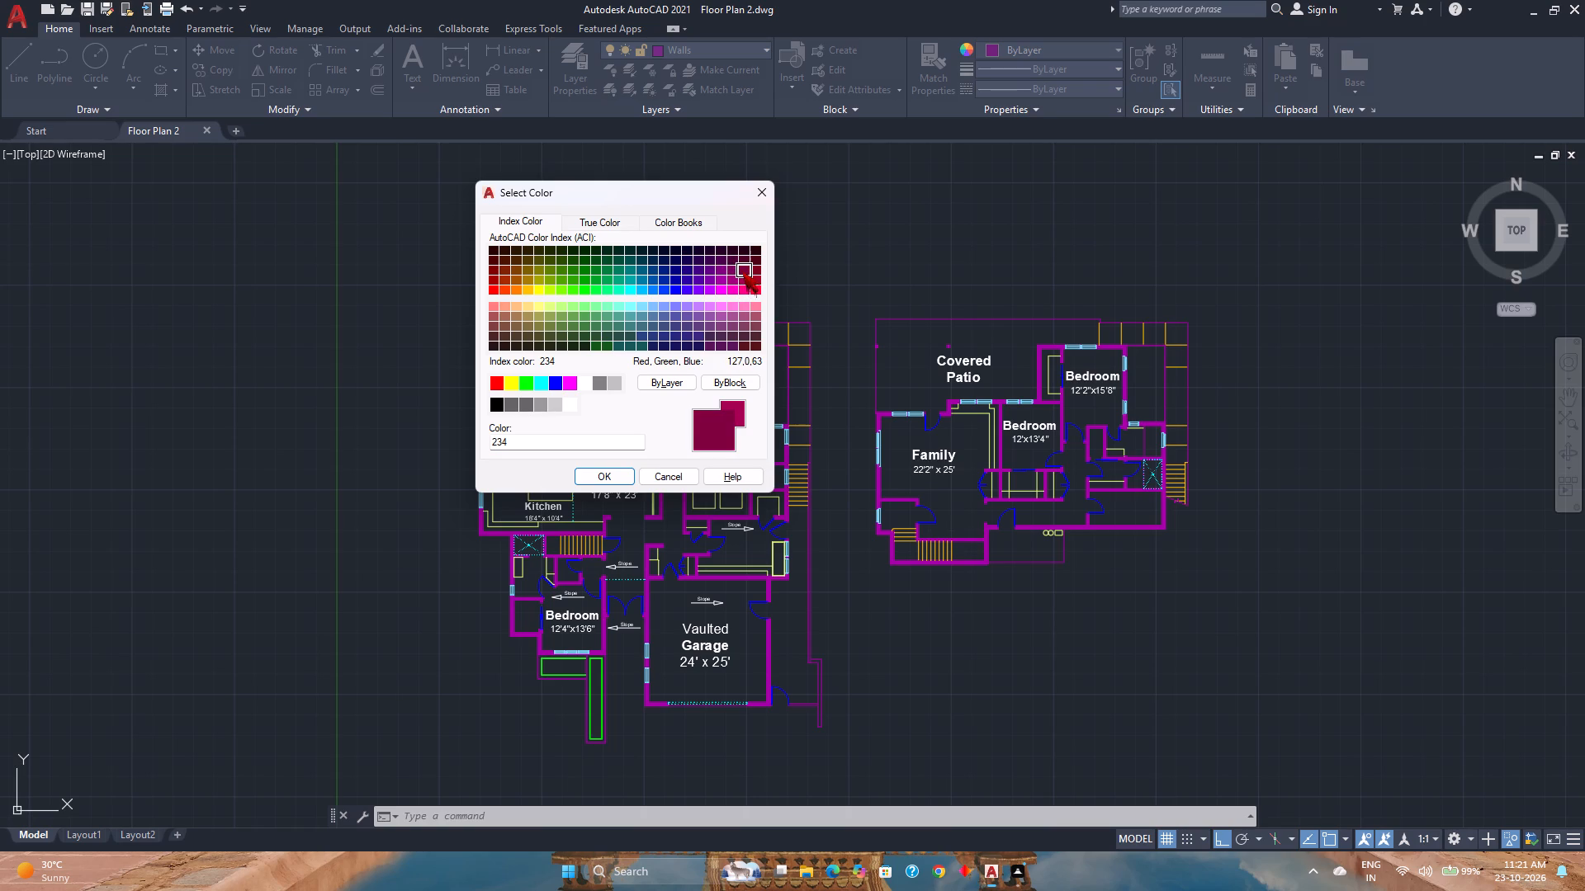
{"action": "left_click", "coordinate": [760, 266]}
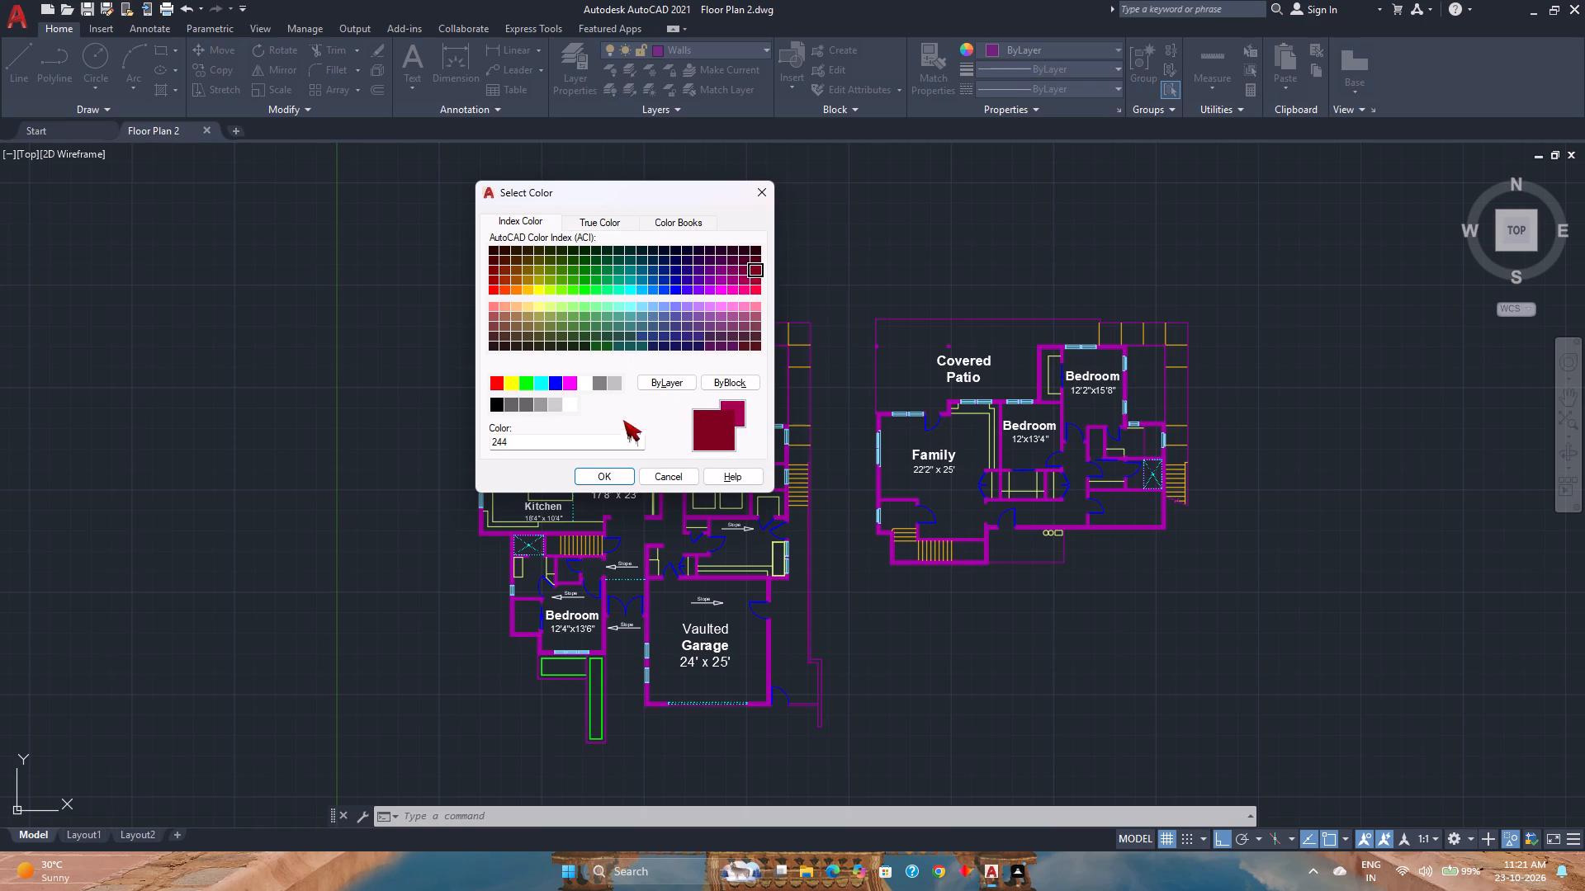
{"action": "left_click", "coordinate": [609, 479]}
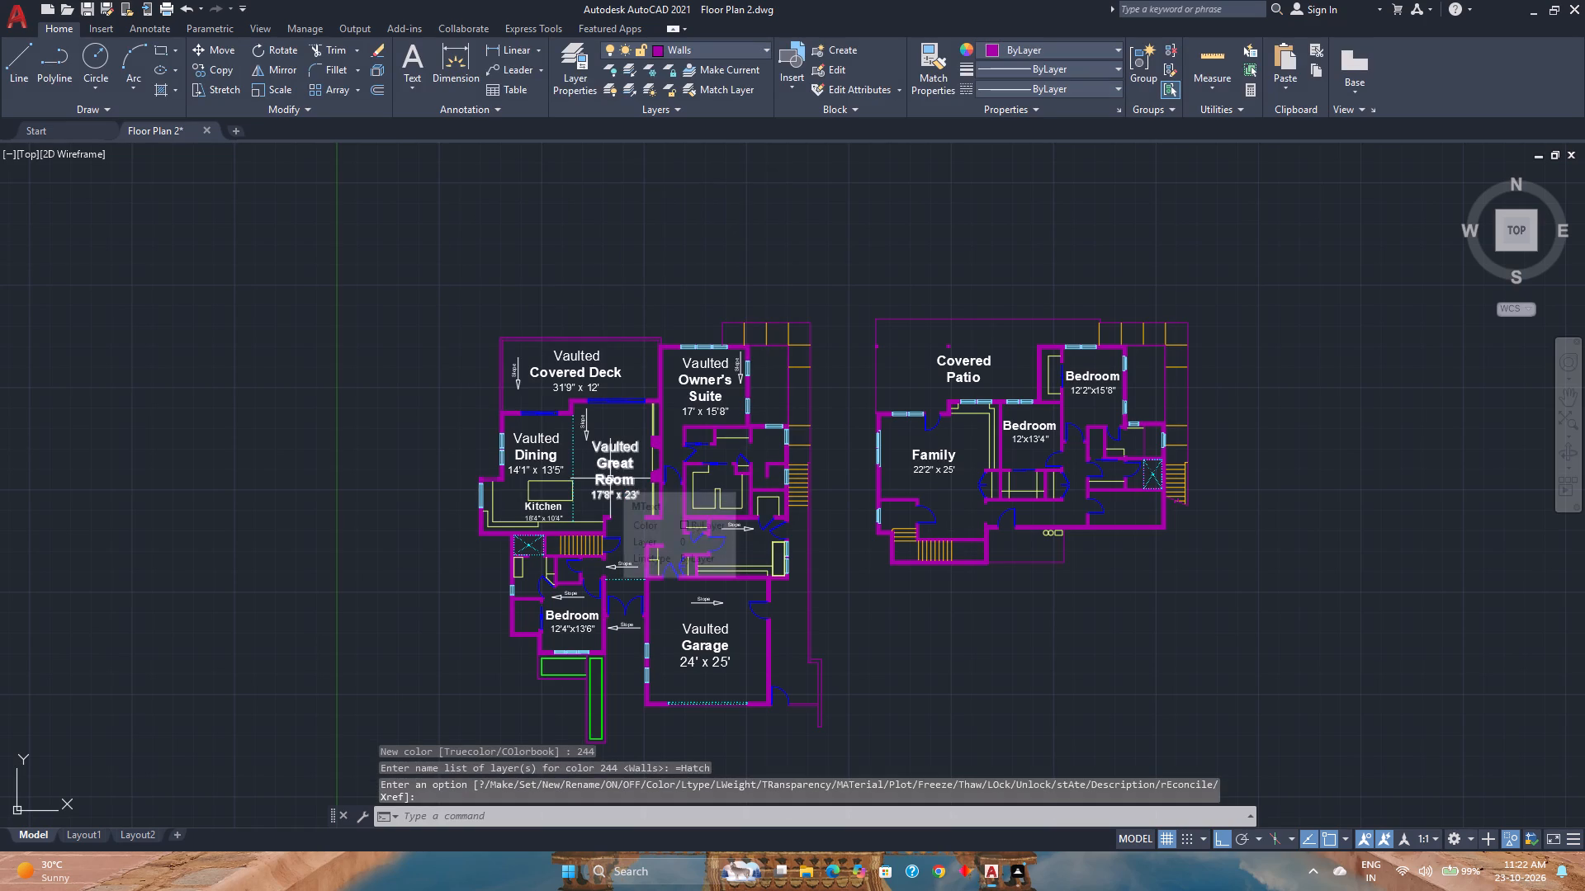
Select the solid wall hatches of both floor plans and set their color to ByBlock.
{"action": "scroll", "coordinate": [881, 417], "scroll_direction": "up", "scroll_amount": 6}
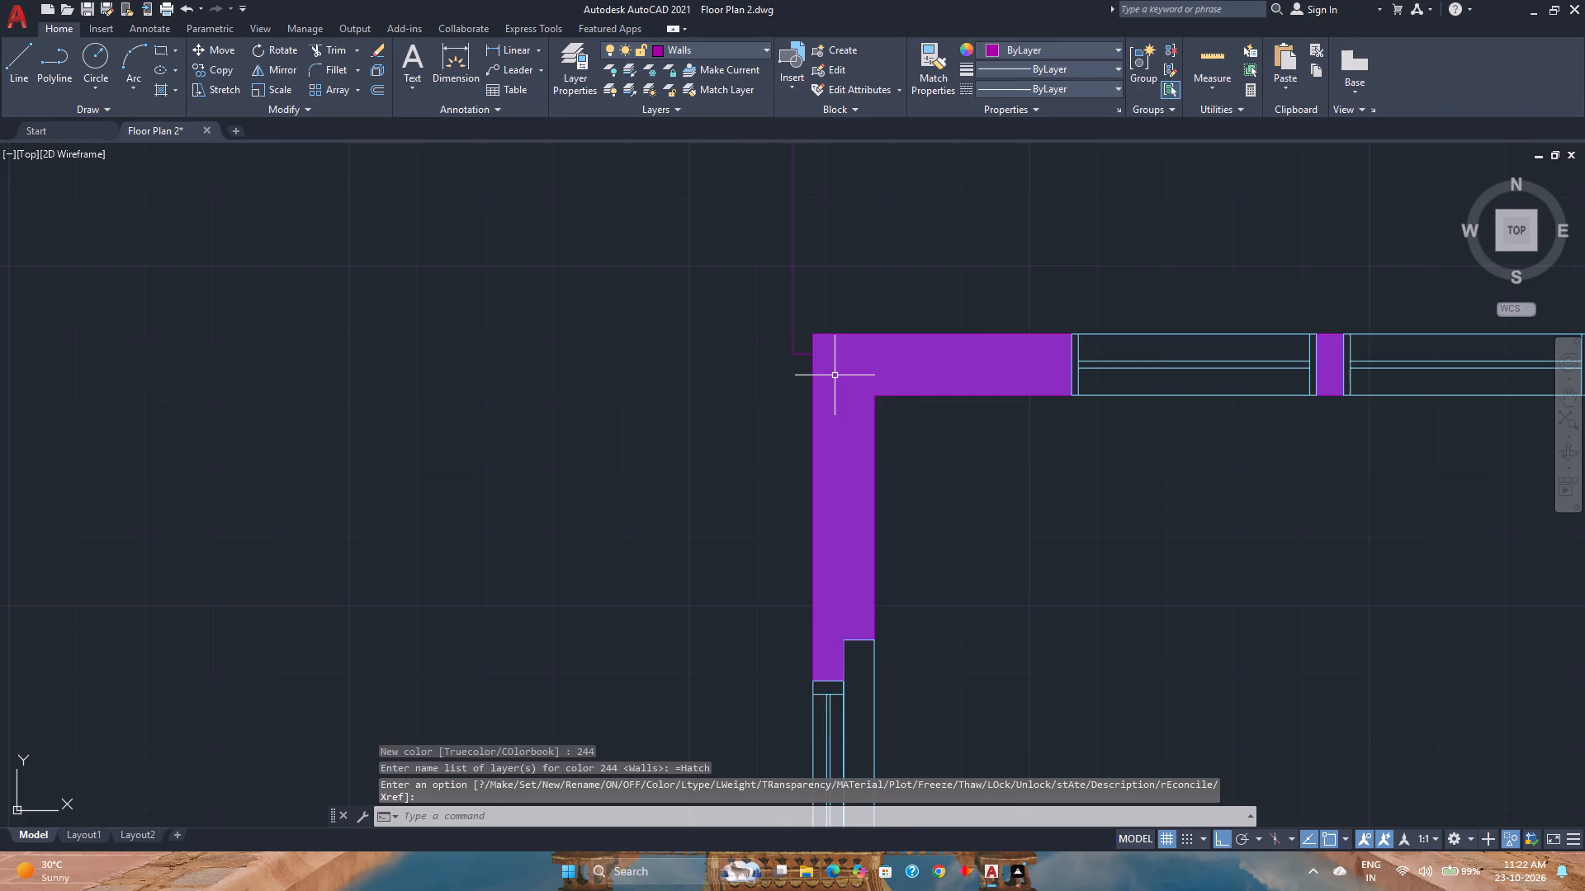
{"action": "scroll", "coordinate": [835, 375], "scroll_direction": "down", "scroll_amount": 3}
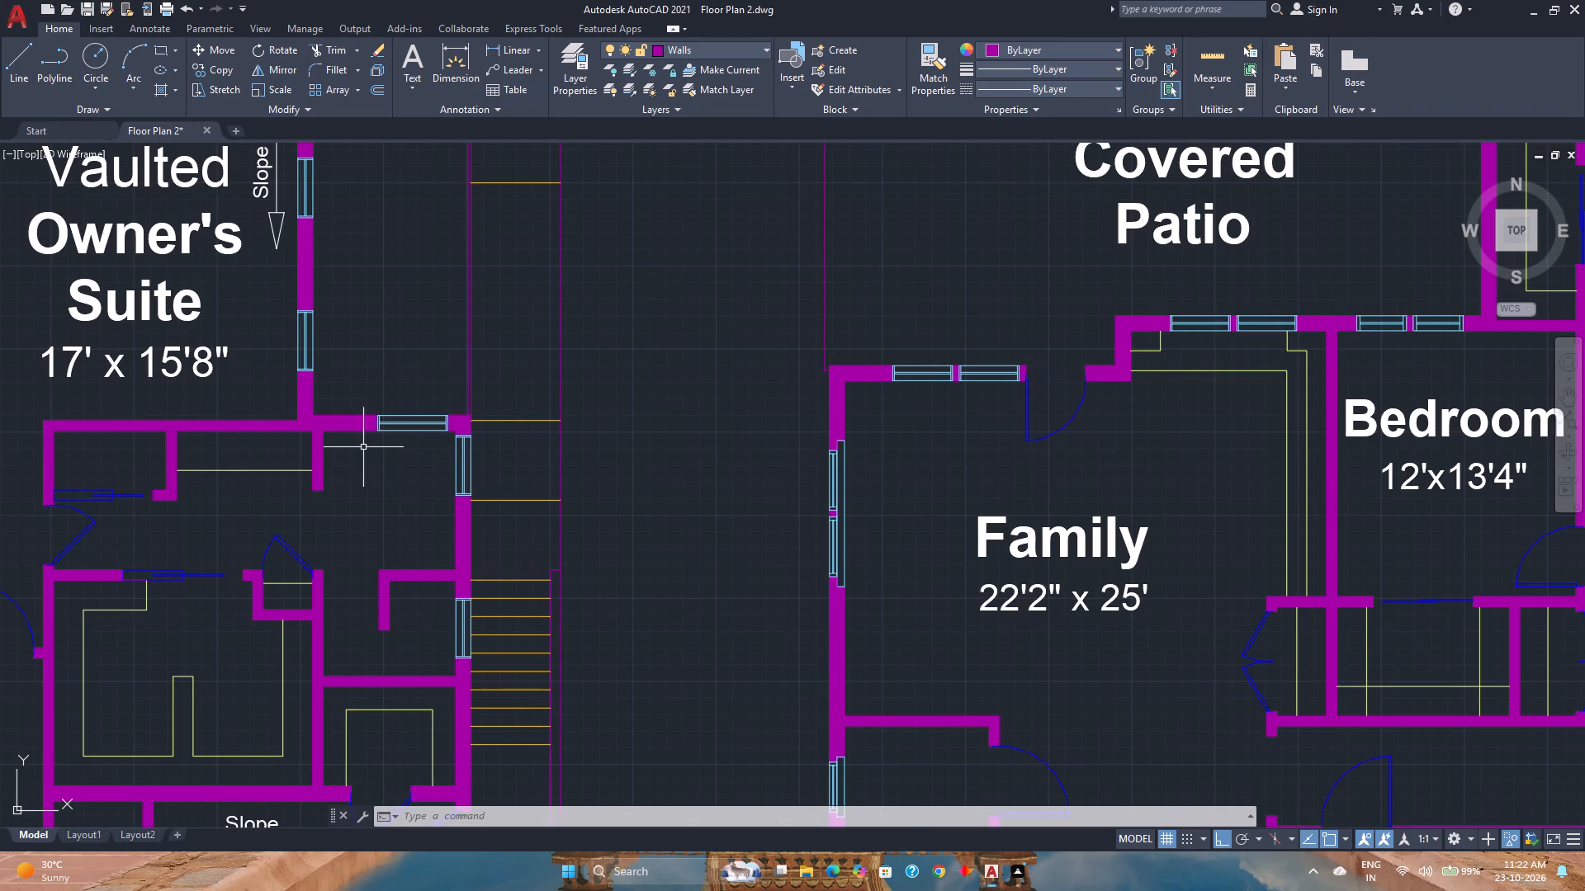
{"action": "key", "text": "Escape"}
{"action": "left_click", "coordinate": [347, 429]}
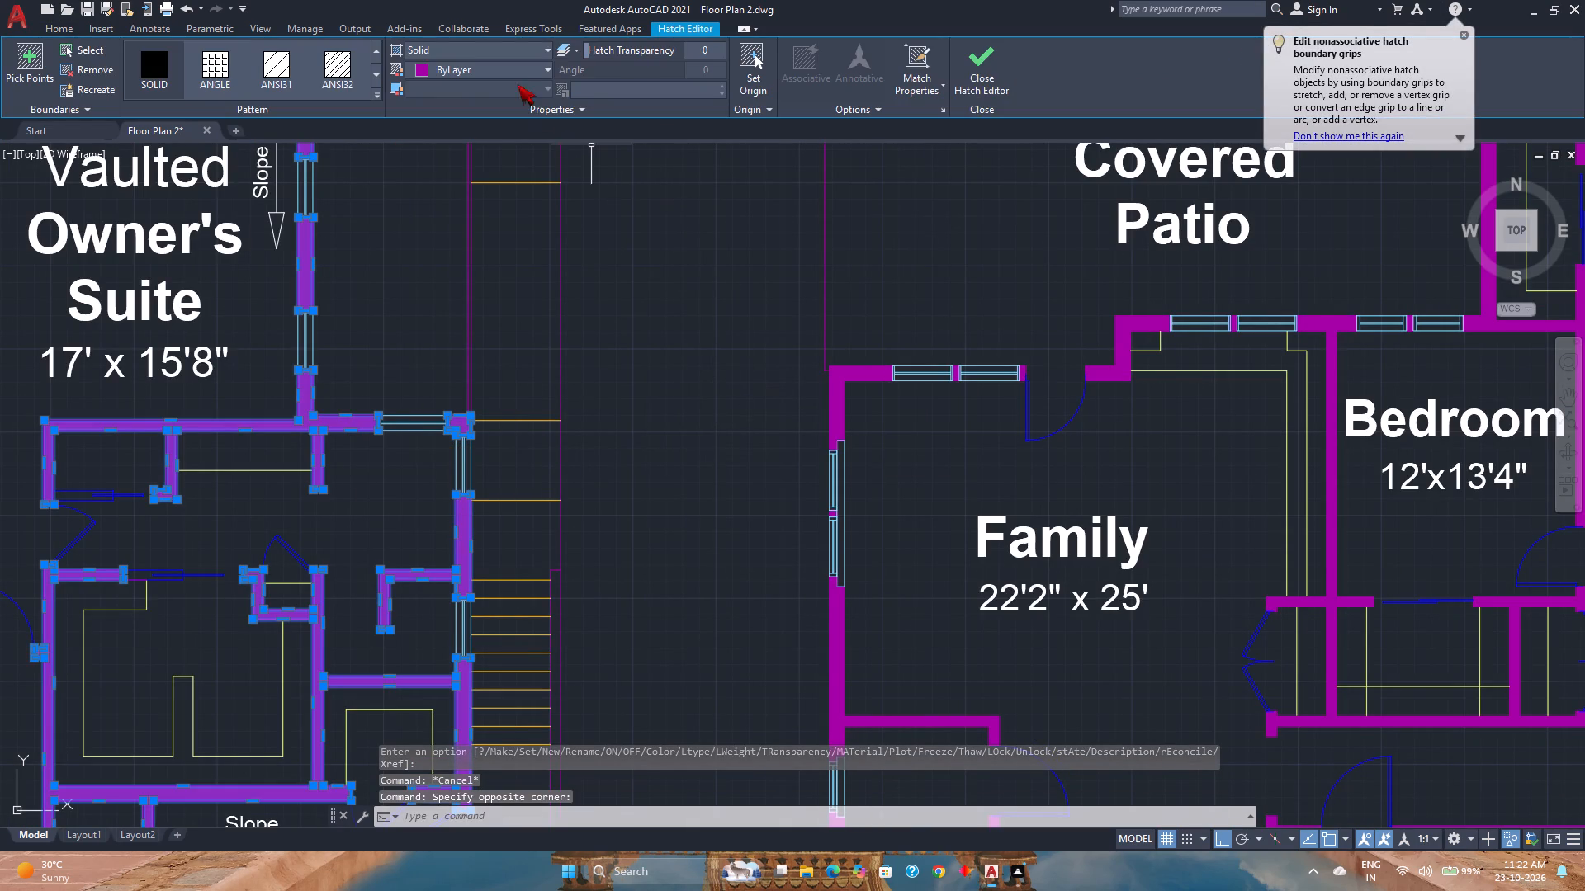
{"action": "left_click", "coordinate": [504, 64]}
{"action": "left_click", "coordinate": [484, 108]}
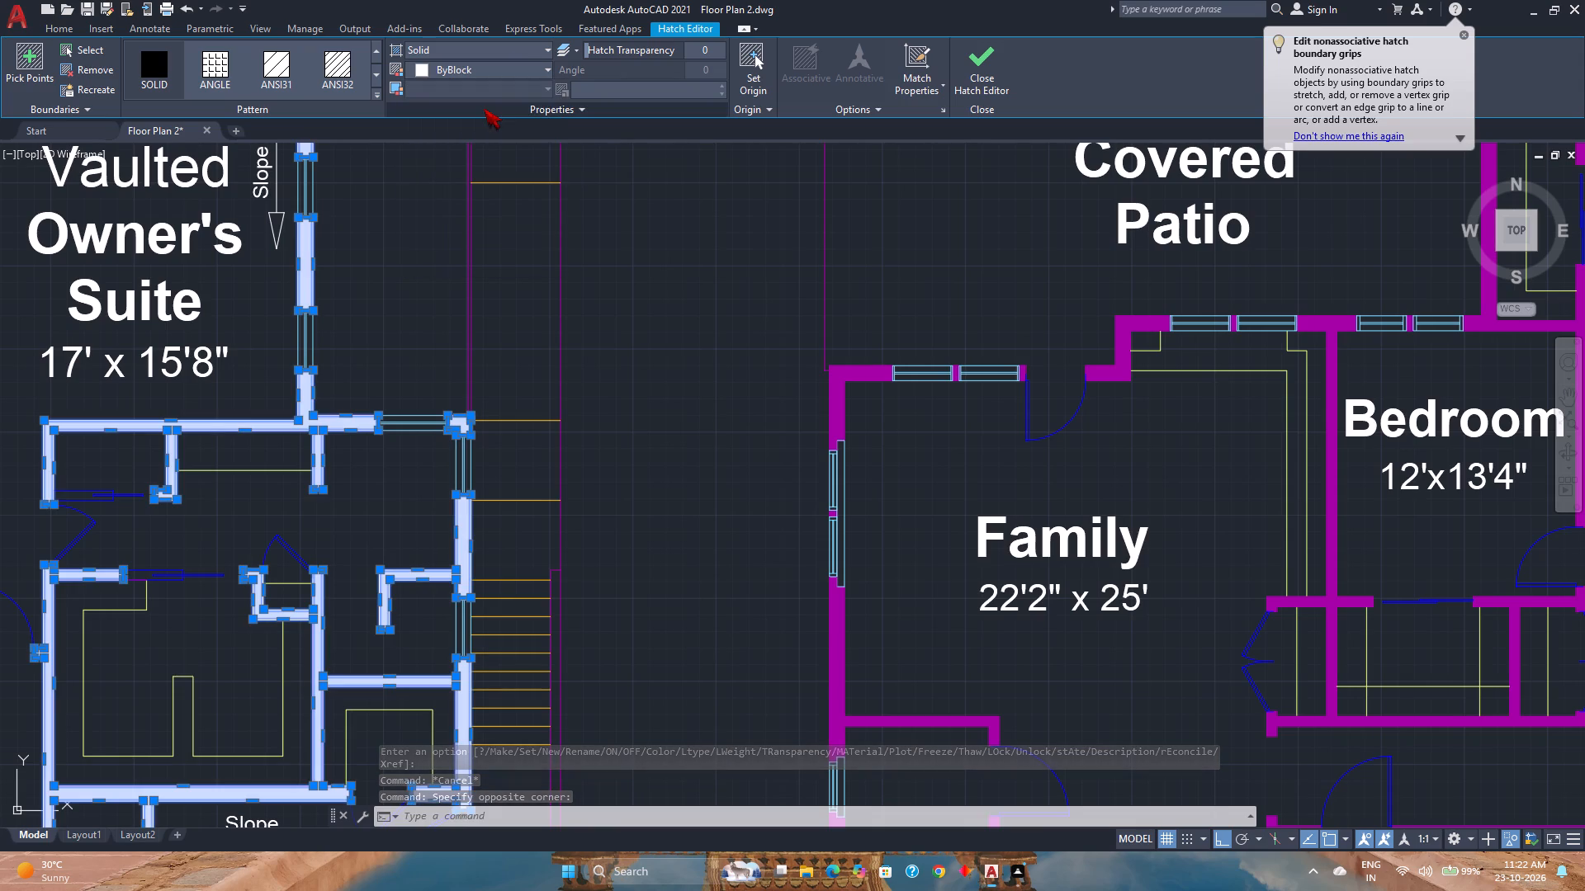
{"action": "left_click", "coordinate": [842, 375]}
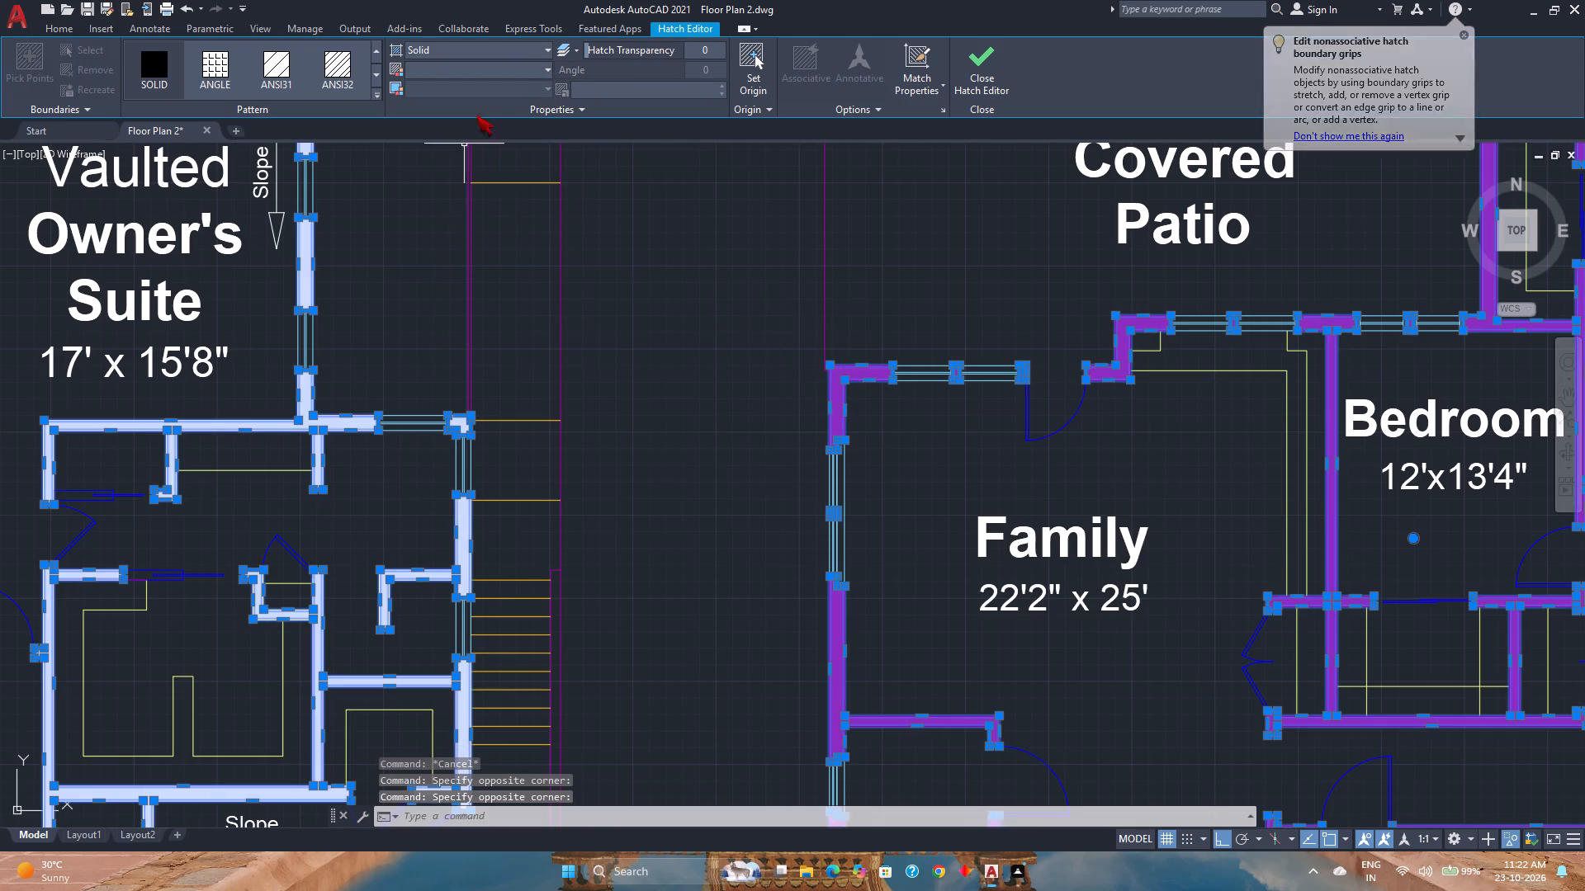
{"action": "left_click", "coordinate": [480, 67]}
{"action": "left_click", "coordinate": [461, 111]}
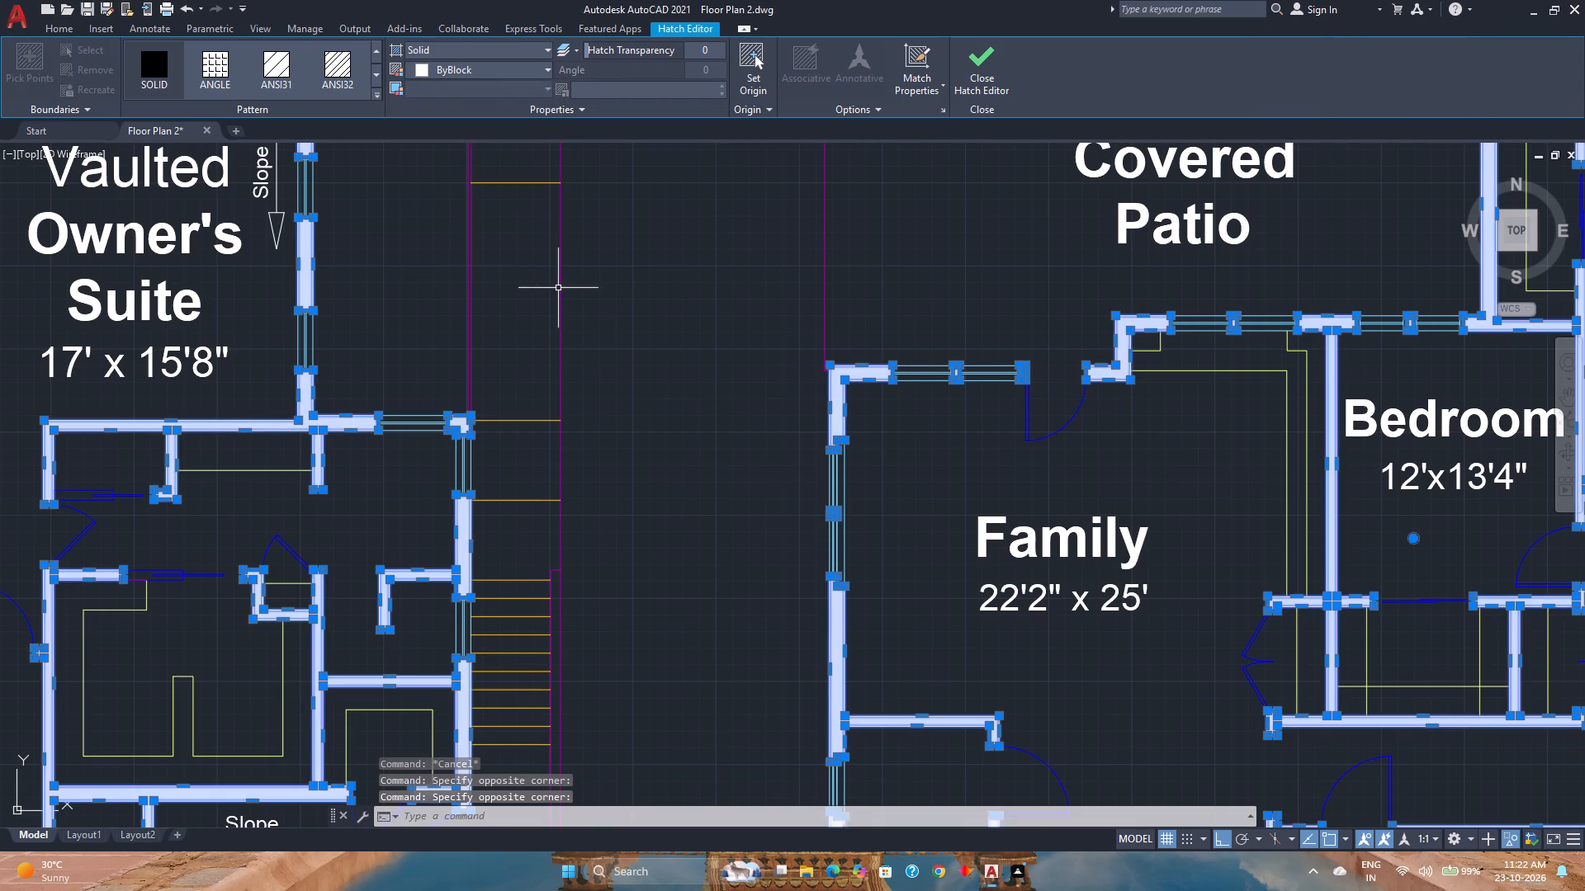
{"action": "scroll", "coordinate": [635, 336], "scroll_direction": "down", "scroll_amount": 2}
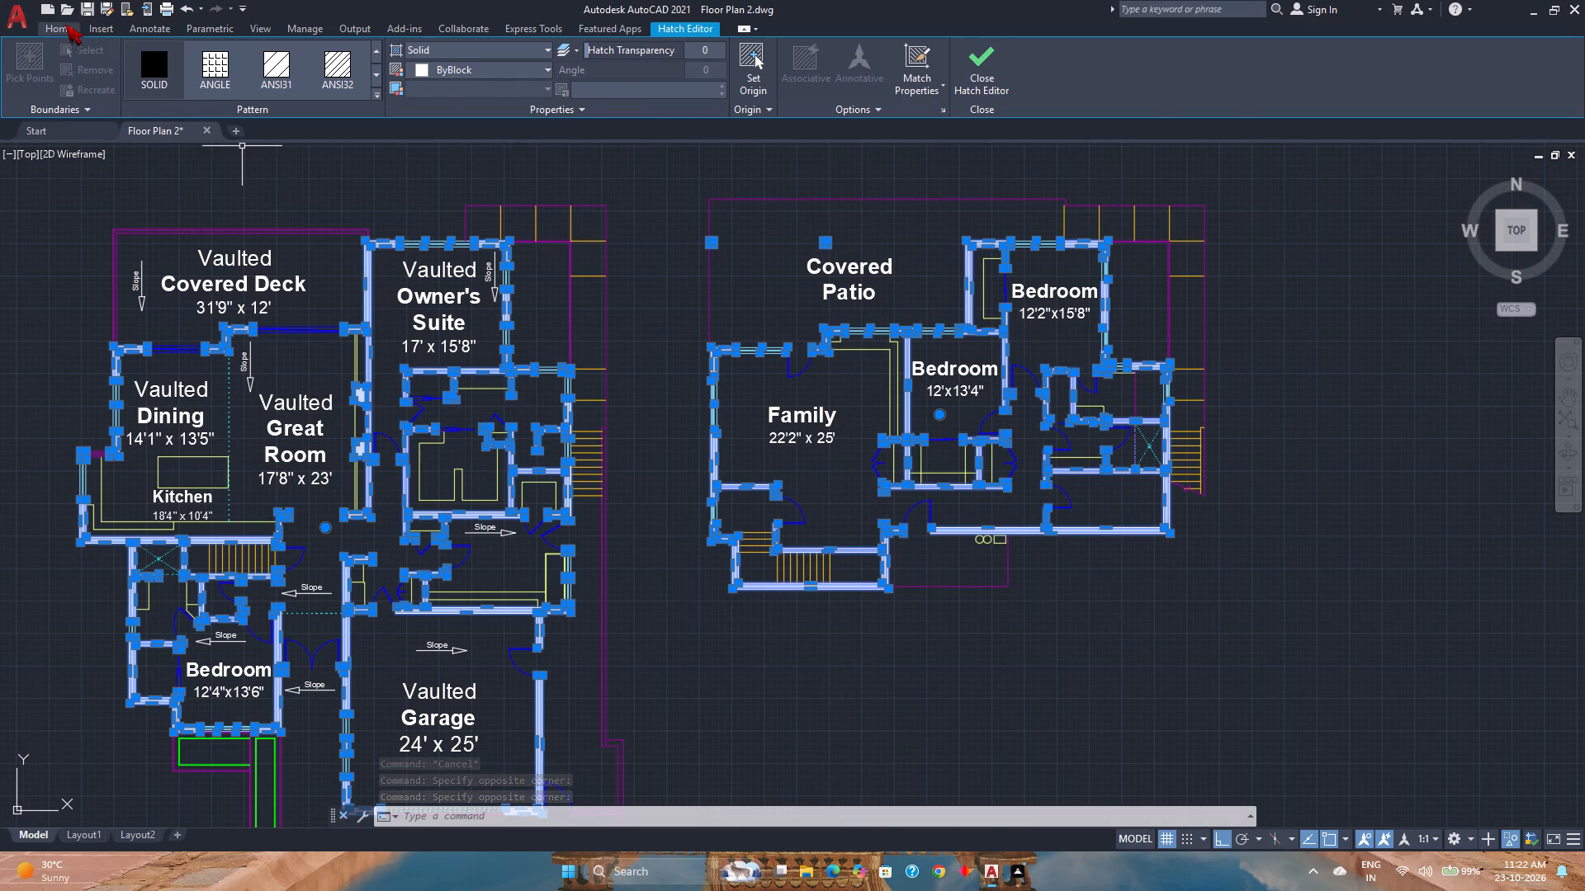
Move the selected wall hatches to the Hatch layer with their color set to ByLayer, and save the drawing.
{"action": "left_click", "coordinate": [65, 24]}
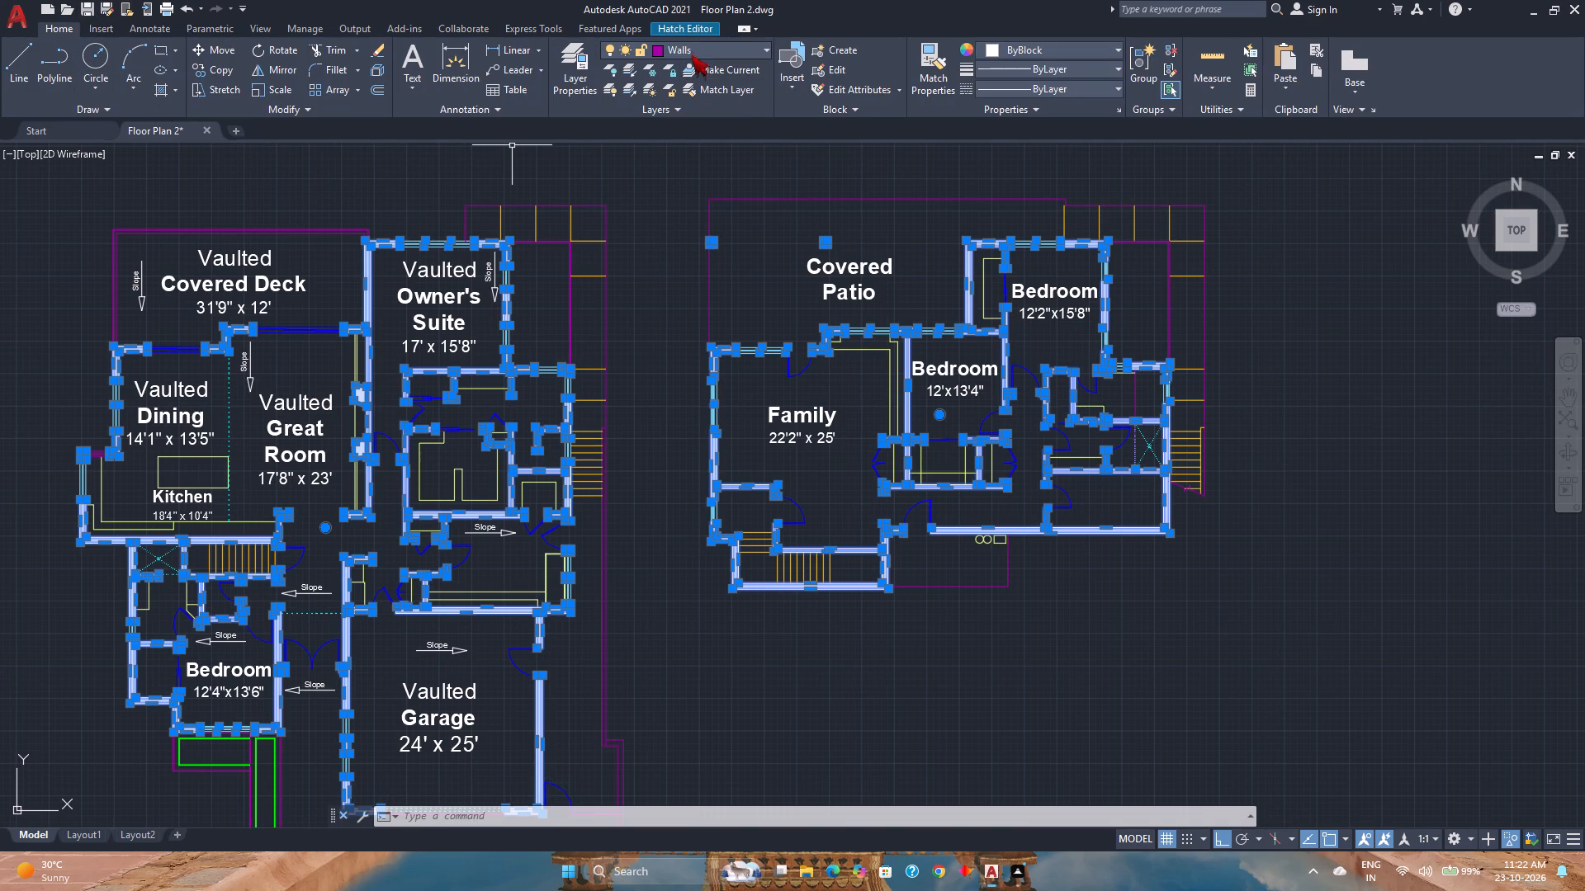
{"action": "left_click", "coordinate": [691, 46]}
{"action": "left_click", "coordinate": [678, 188]}
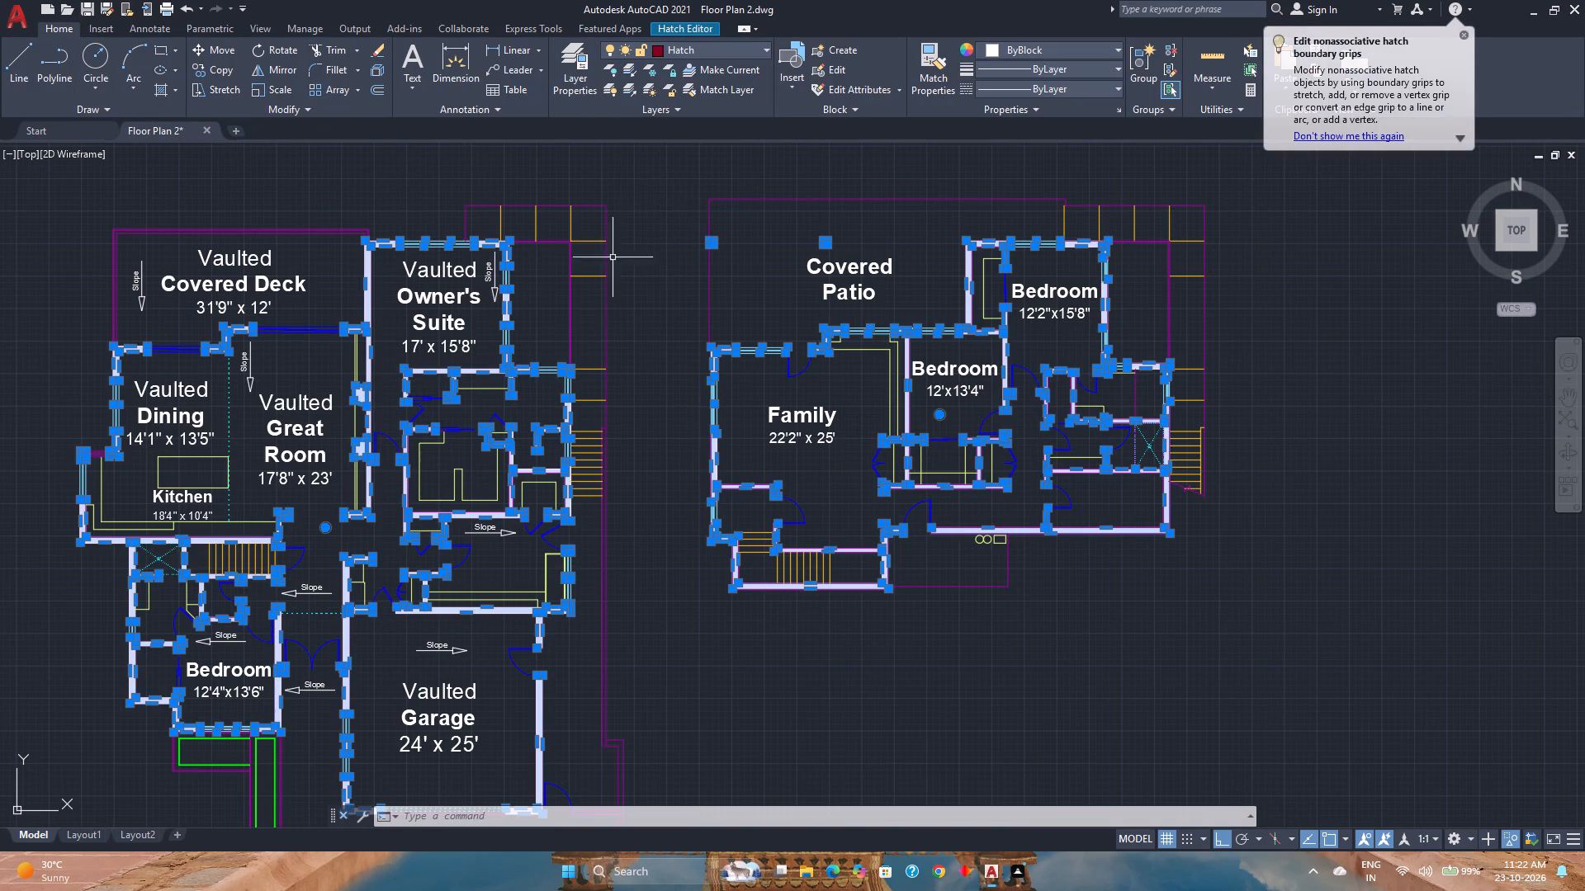
{"action": "left_click", "coordinate": [1096, 51]}
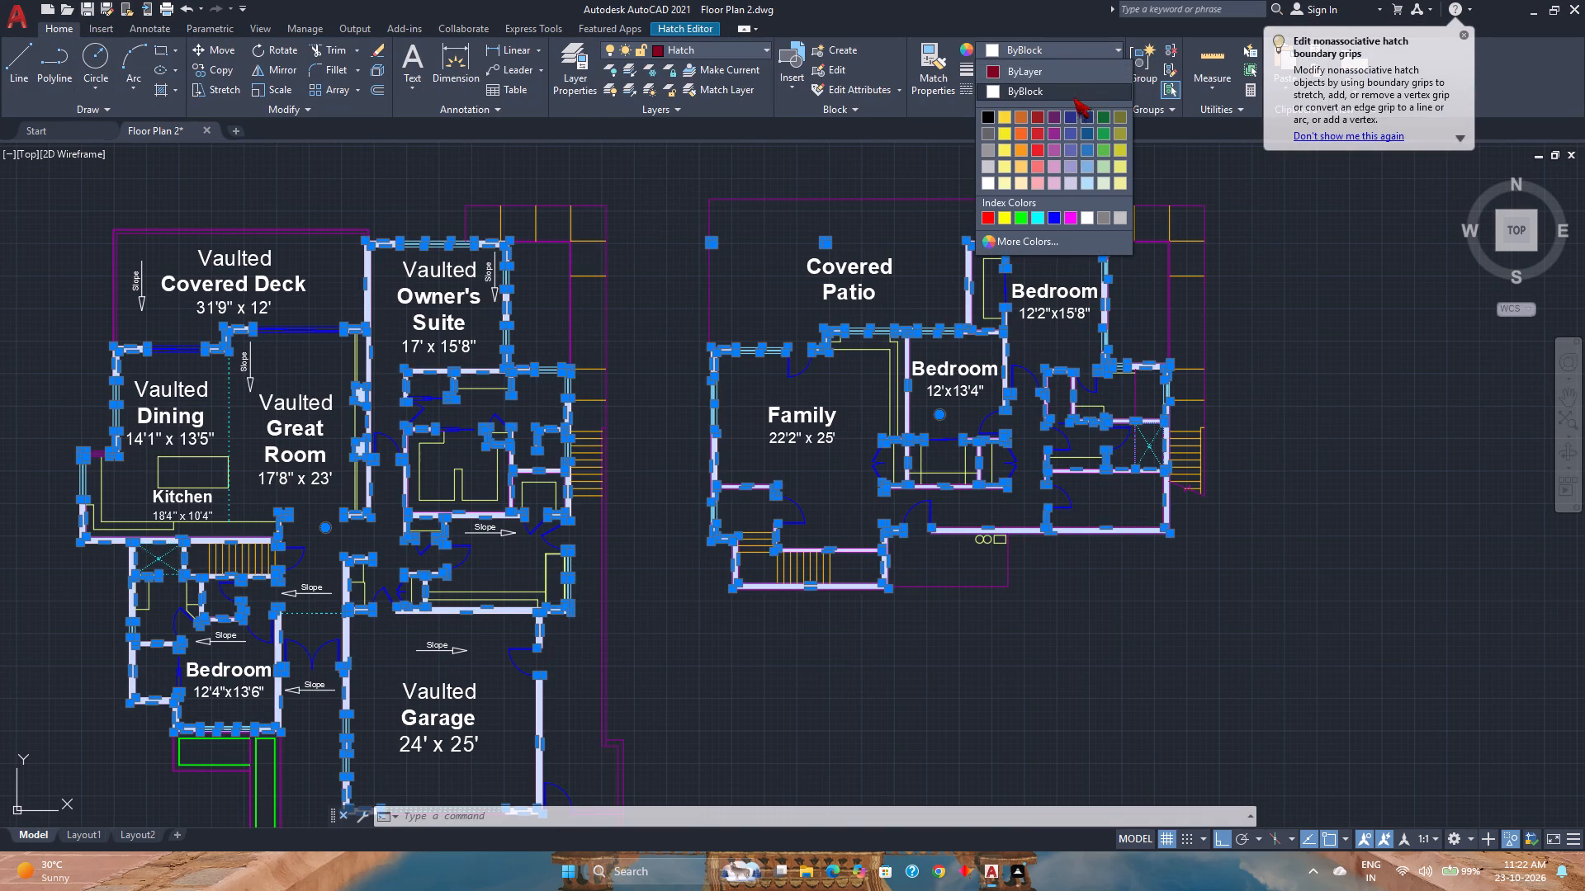
{"action": "left_click", "coordinate": [1029, 71]}
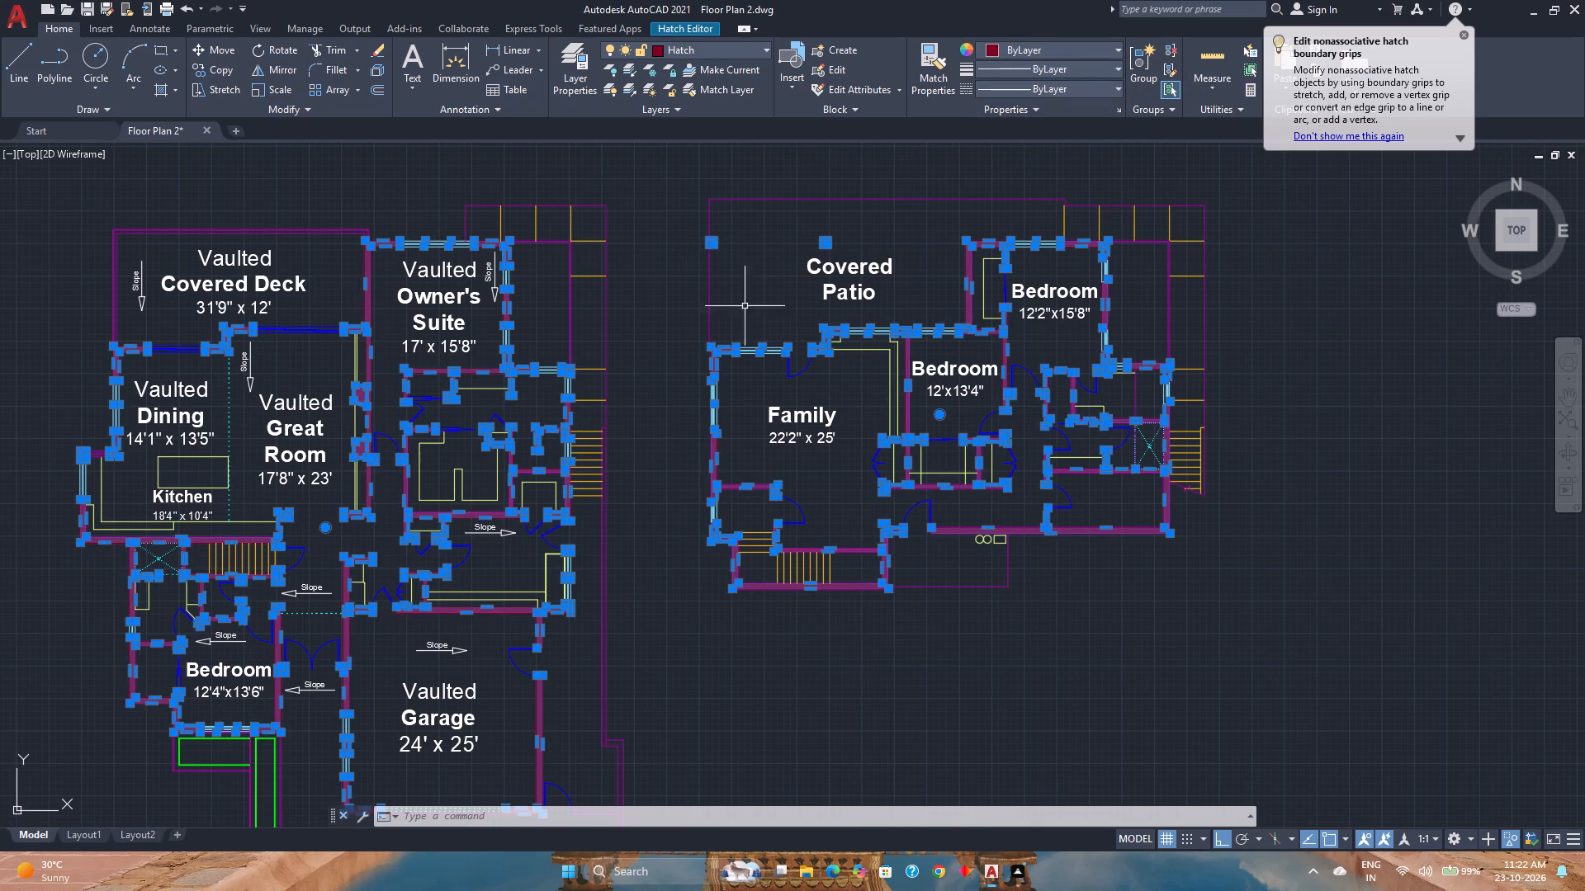
{"action": "key", "text": "Escape"}
{"action": "middle_click_drag", "start_coordinate": [698, 328], "coordinate": [905, 338]}
{"action": "middle_click", "coordinate": [905, 338]}
{"action": "middle_click", "coordinate": [906, 337]}
{"action": "middle_click", "coordinate": [906, 337]}
{"action": "middle_click", "coordinate": [906, 337]}
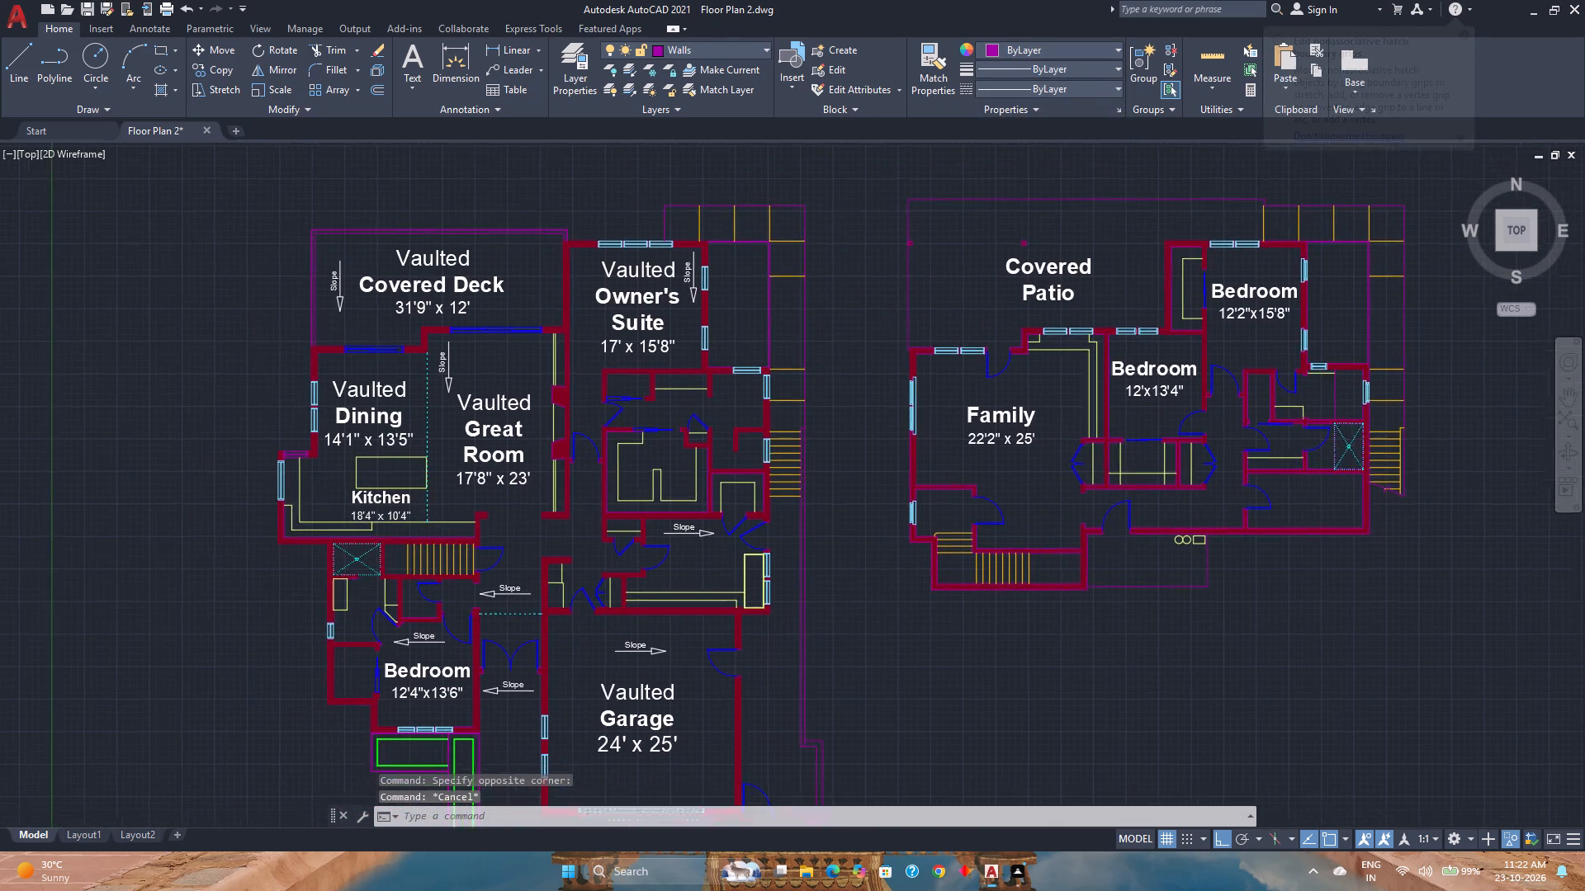
{"action": "key", "text": "ctrl+s"}
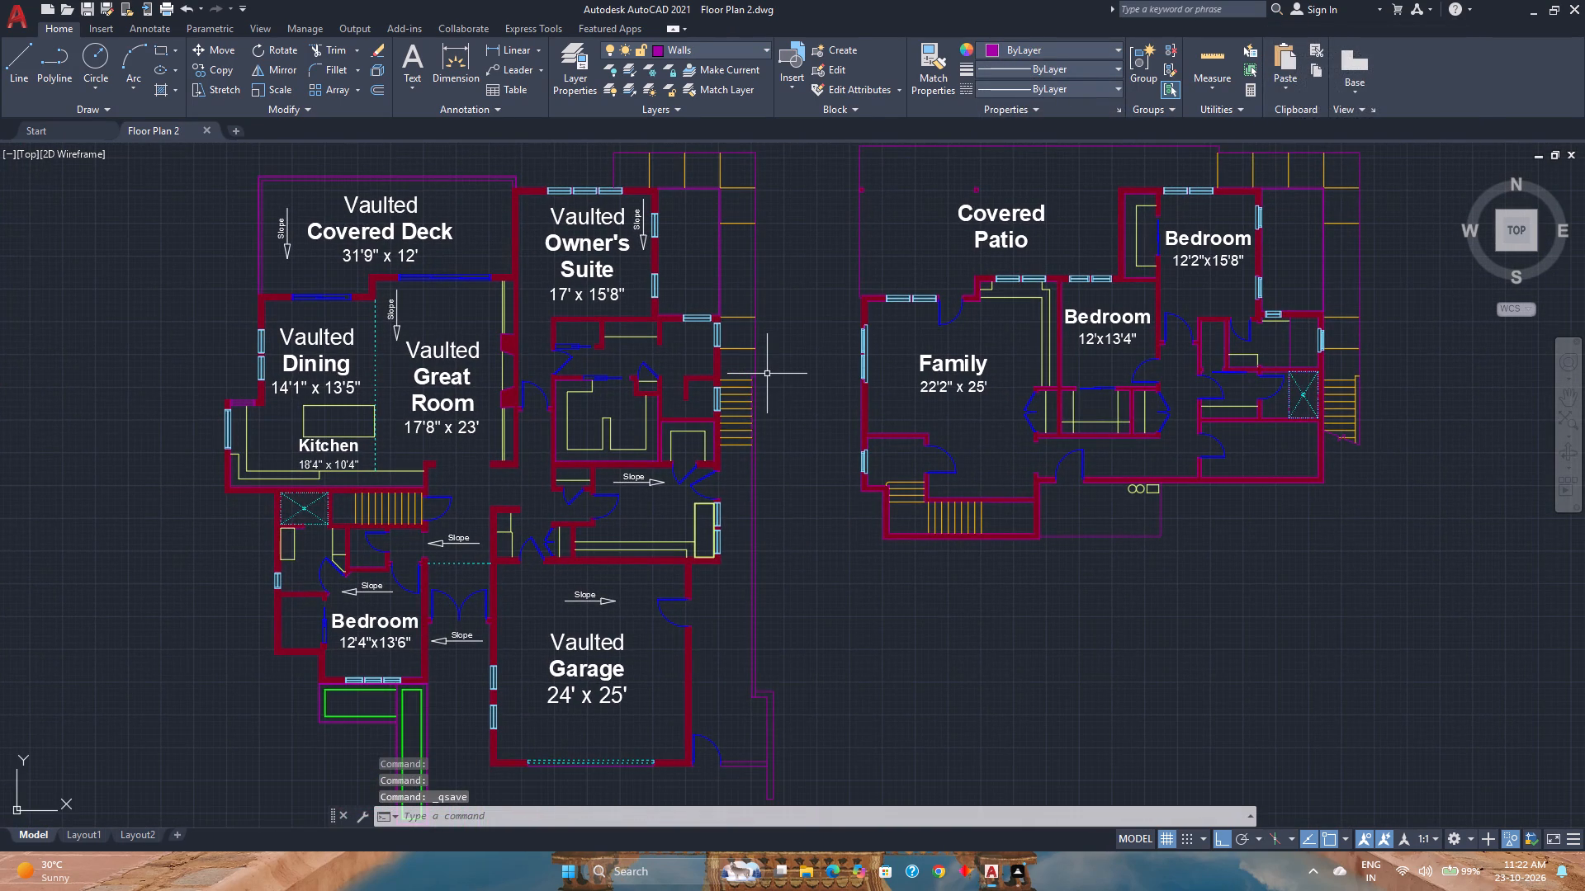
Change the Walls layer's color to index color 211 and save the drawing.
{"action": "left_click", "coordinate": [688, 45]}
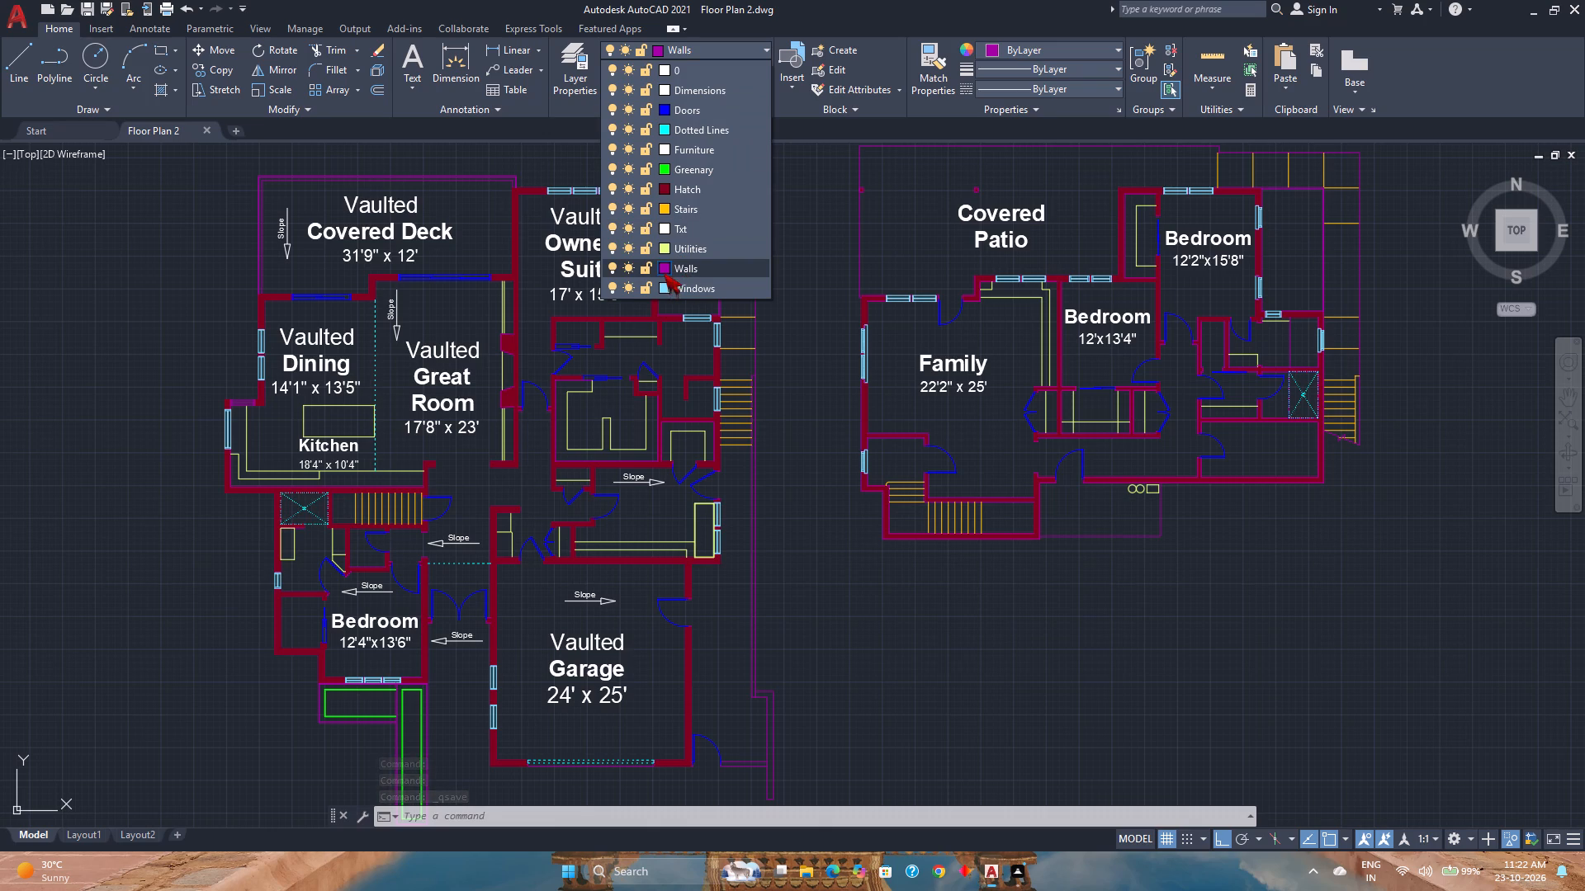
{"action": "left_click", "coordinate": [664, 271]}
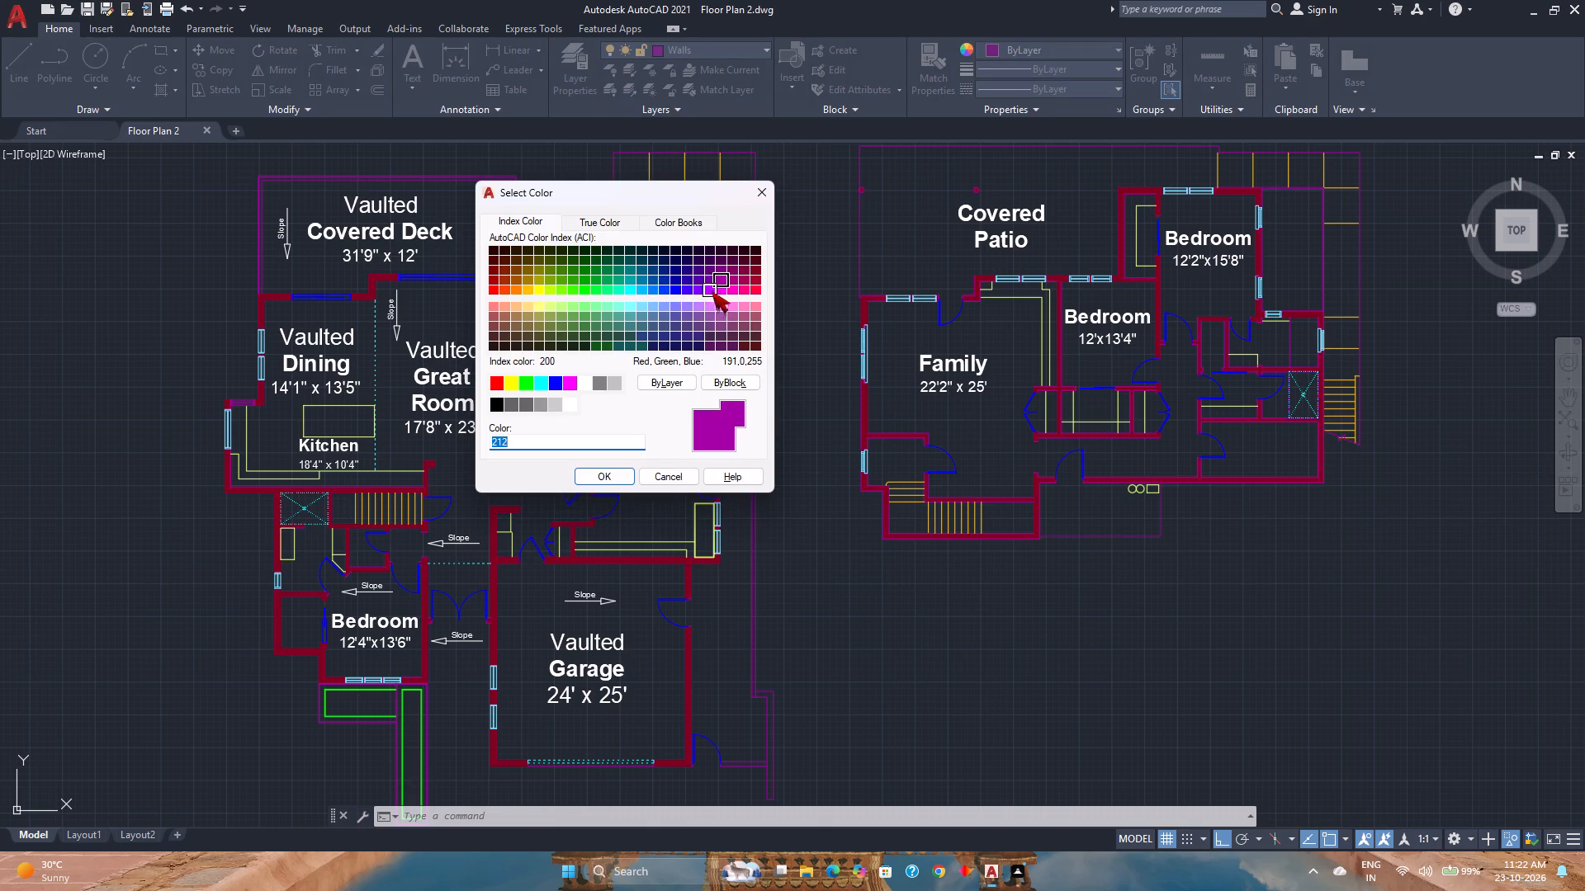
{"action": "left_click", "coordinate": [720, 291]}
{"action": "left_click", "coordinate": [719, 307]}
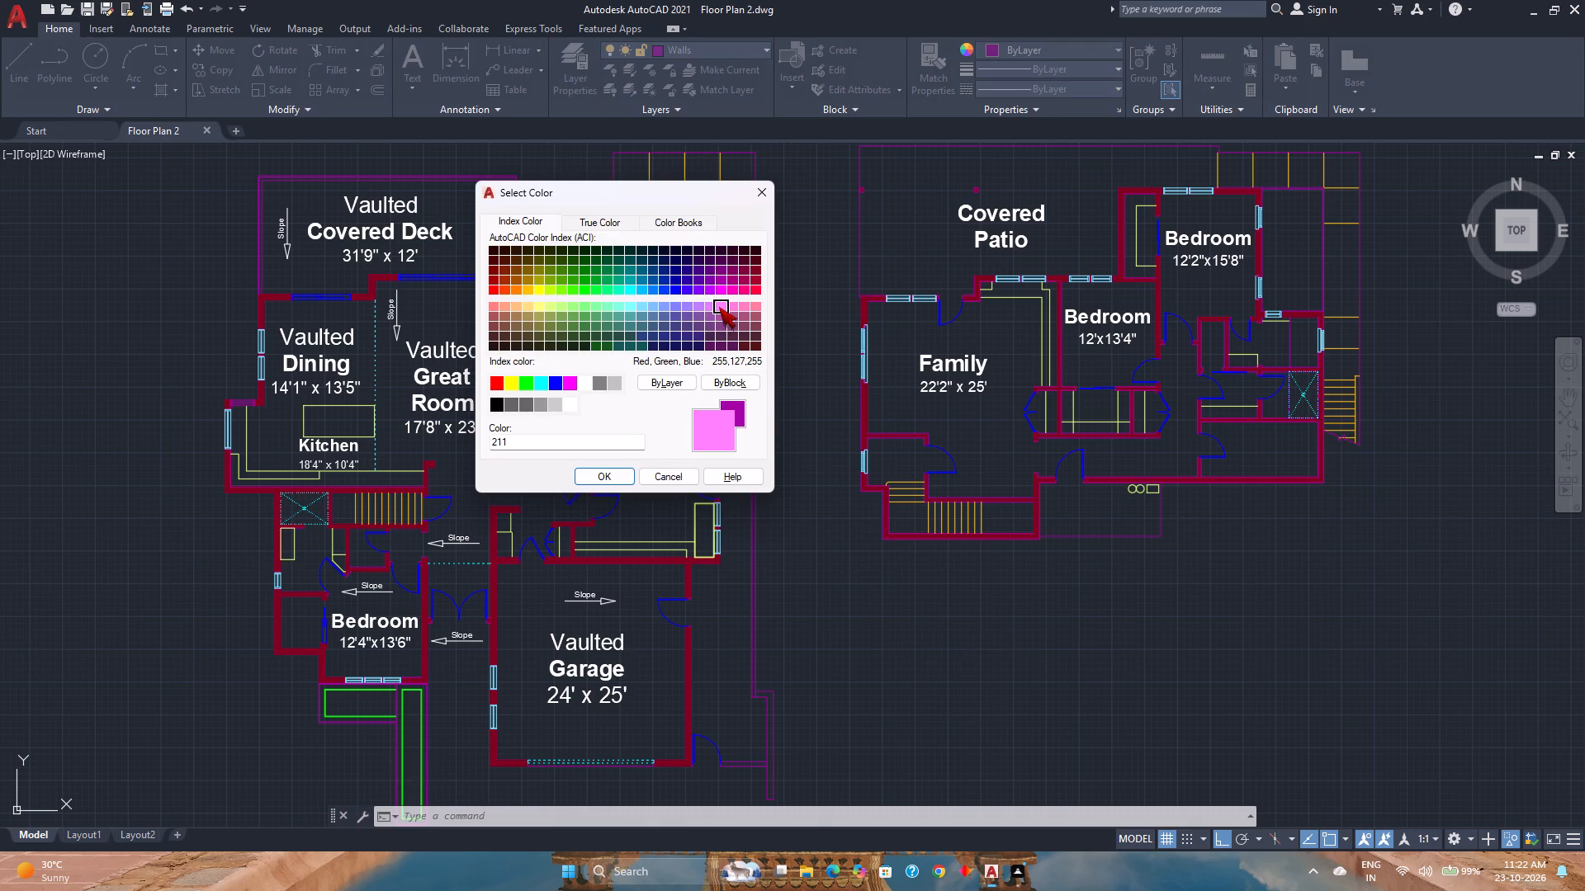
{"action": "left_click", "coordinate": [617, 470]}
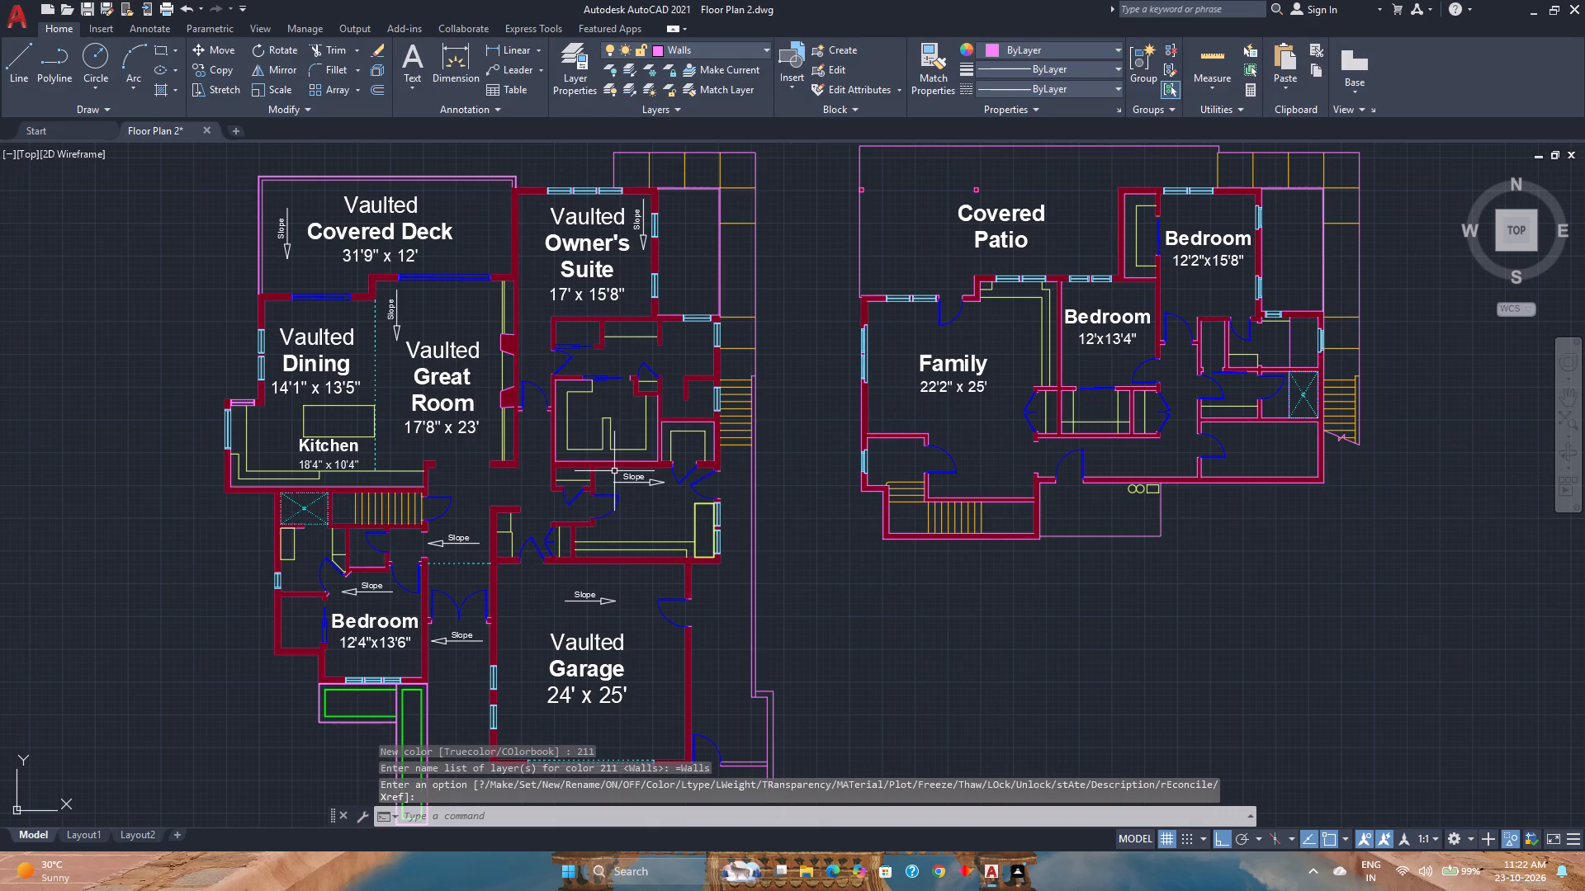
{"action": "scroll", "coordinate": [786, 487], "scroll_direction": "down", "scroll_amount": 2}
{"action": "middle_click_drag", "start_coordinate": [802, 493], "coordinate": [813, 455]}
{"action": "scroll", "coordinate": [800, 482], "scroll_direction": "up", "scroll_amount": 1}
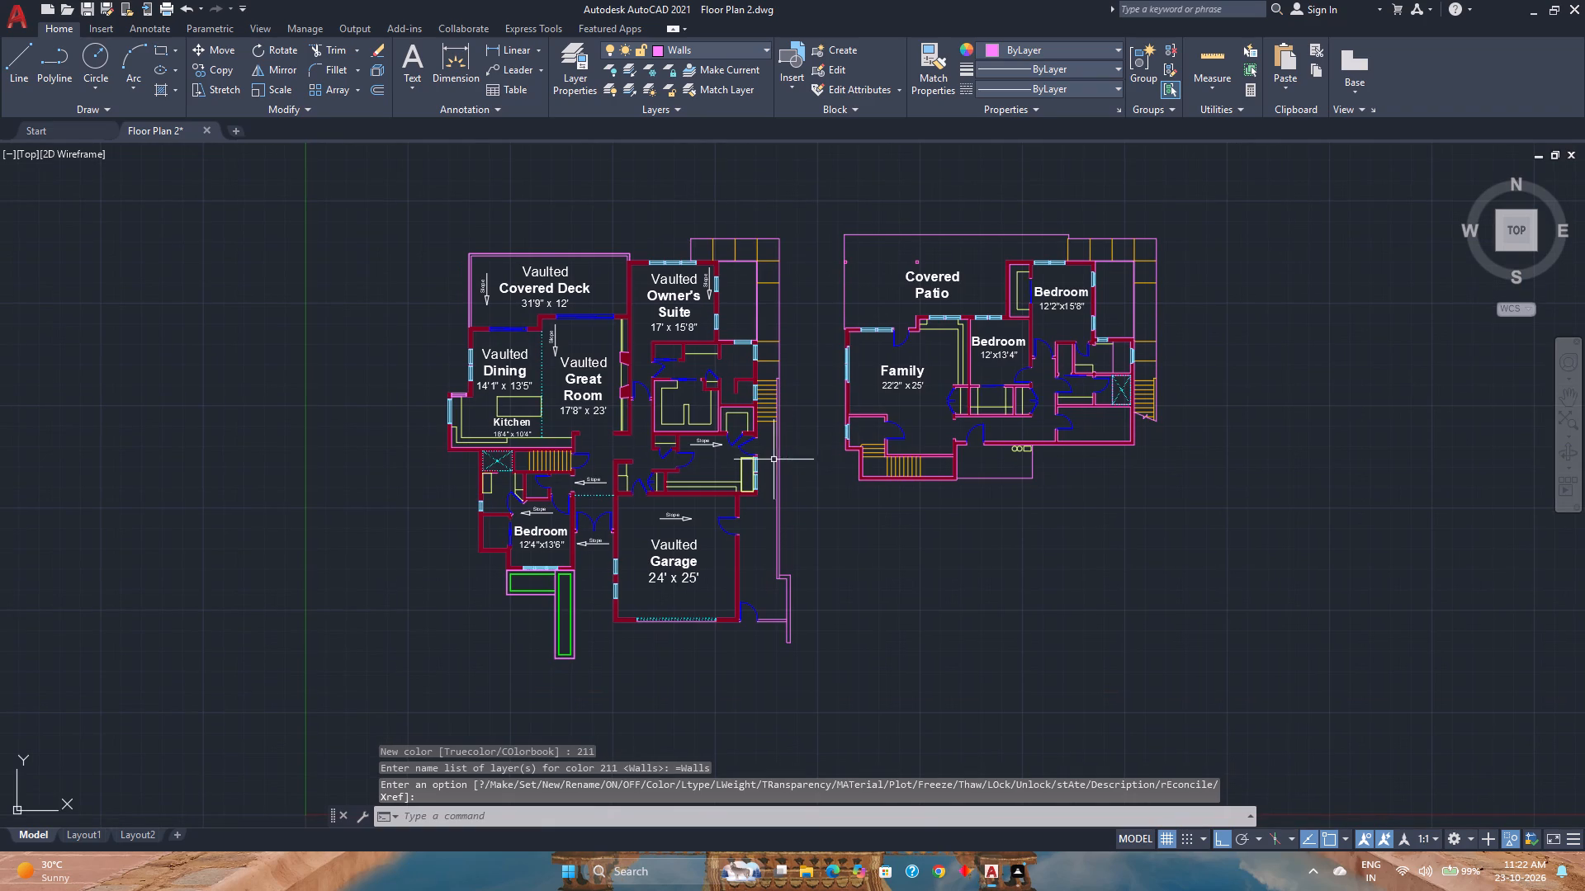
{"action": "key", "text": "ctrl+s"}
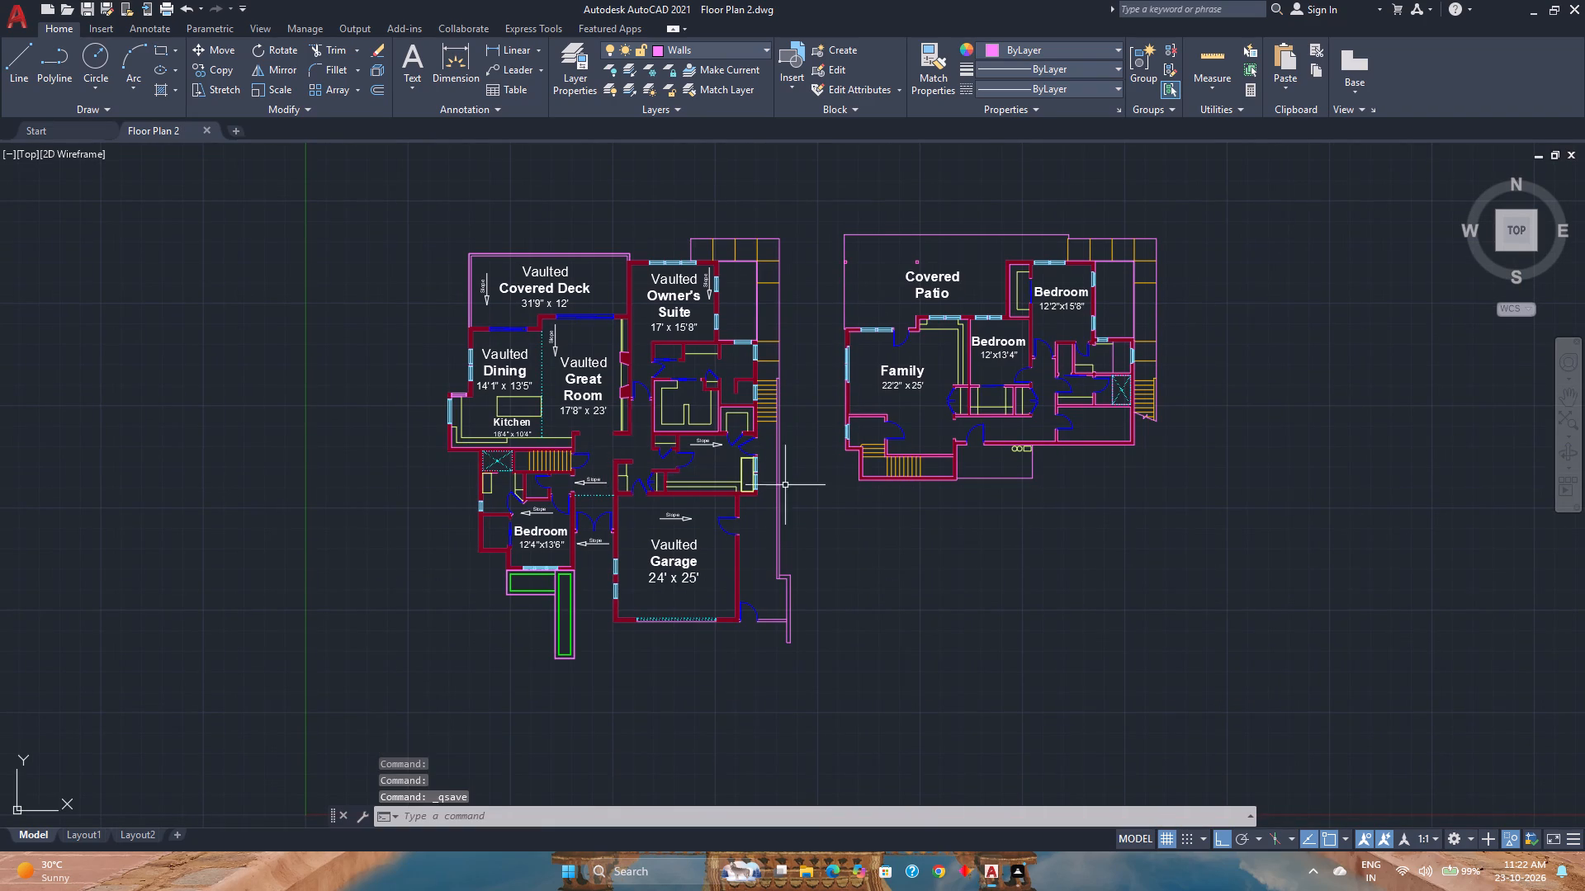
Select all objects similar to the wall outline east of the Garage and bring them above the solid wall hatches of both plans.
{"action": "scroll", "coordinate": [824, 488], "scroll_direction": "up", "scroll_amount": 1}
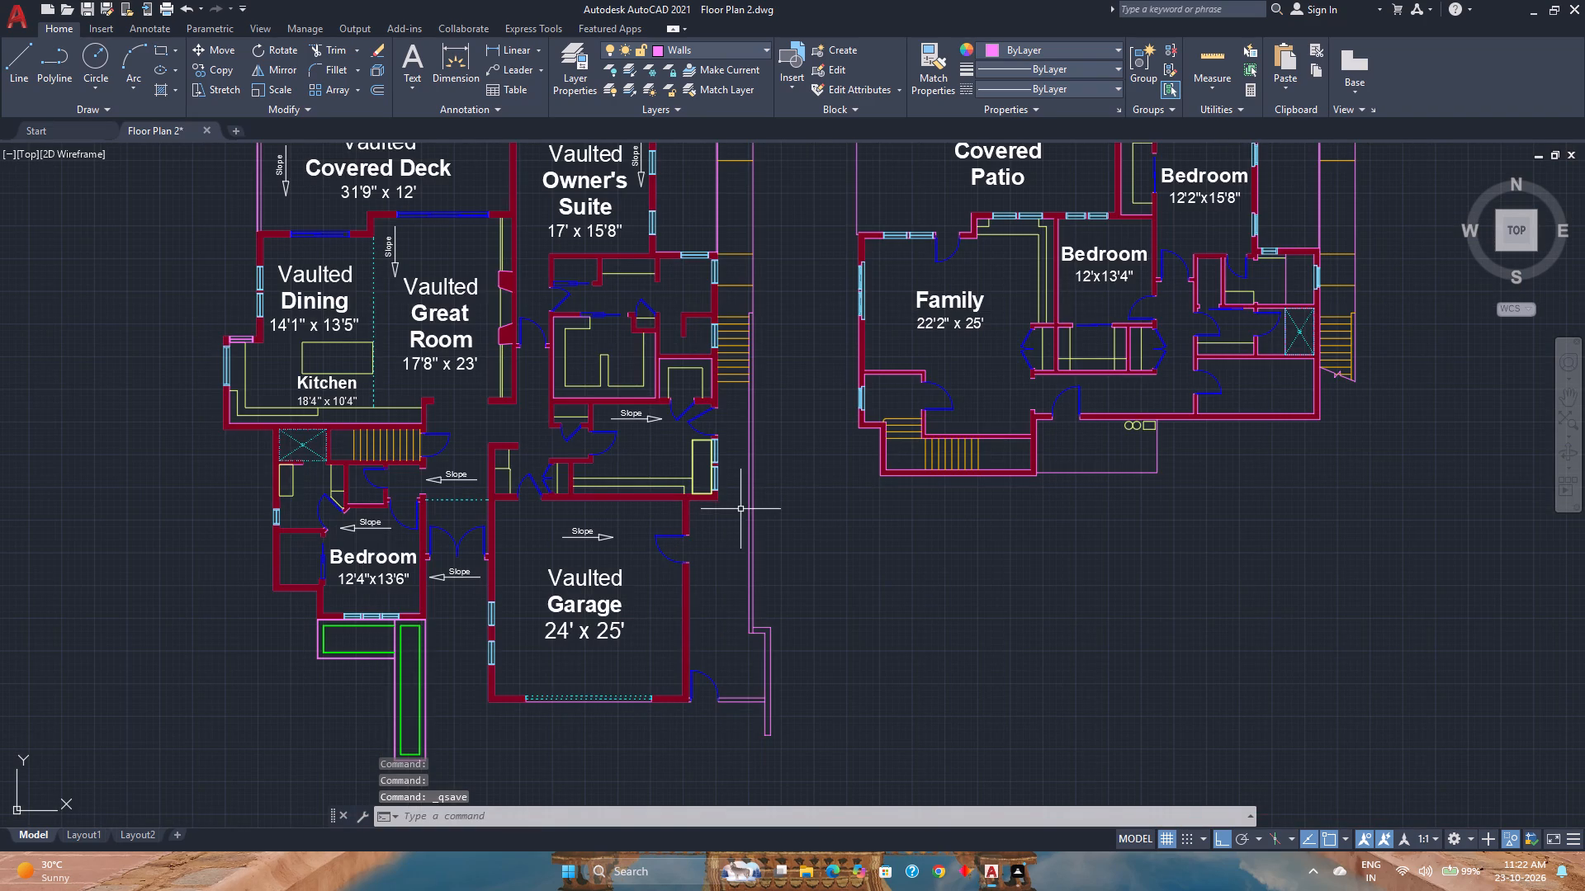
{"action": "left_click", "coordinate": [749, 505]}
{"action": "right_click", "coordinate": [749, 505]}
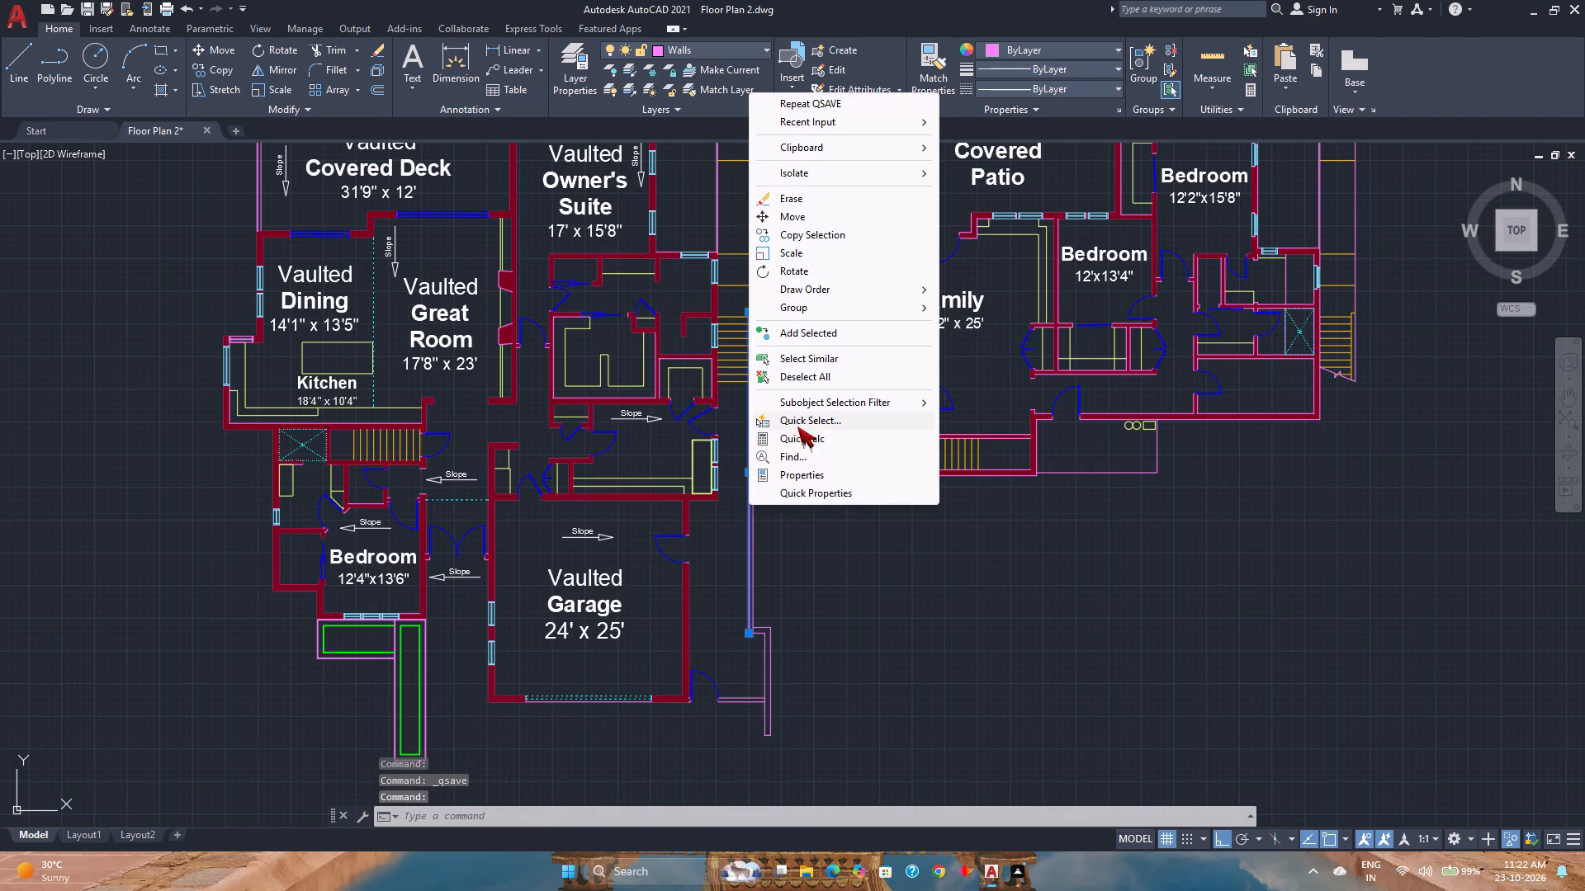
{"action": "left_click", "coordinate": [814, 361]}
{"action": "scroll", "coordinate": [661, 507], "scroll_direction": "up", "scroll_amount": 3}
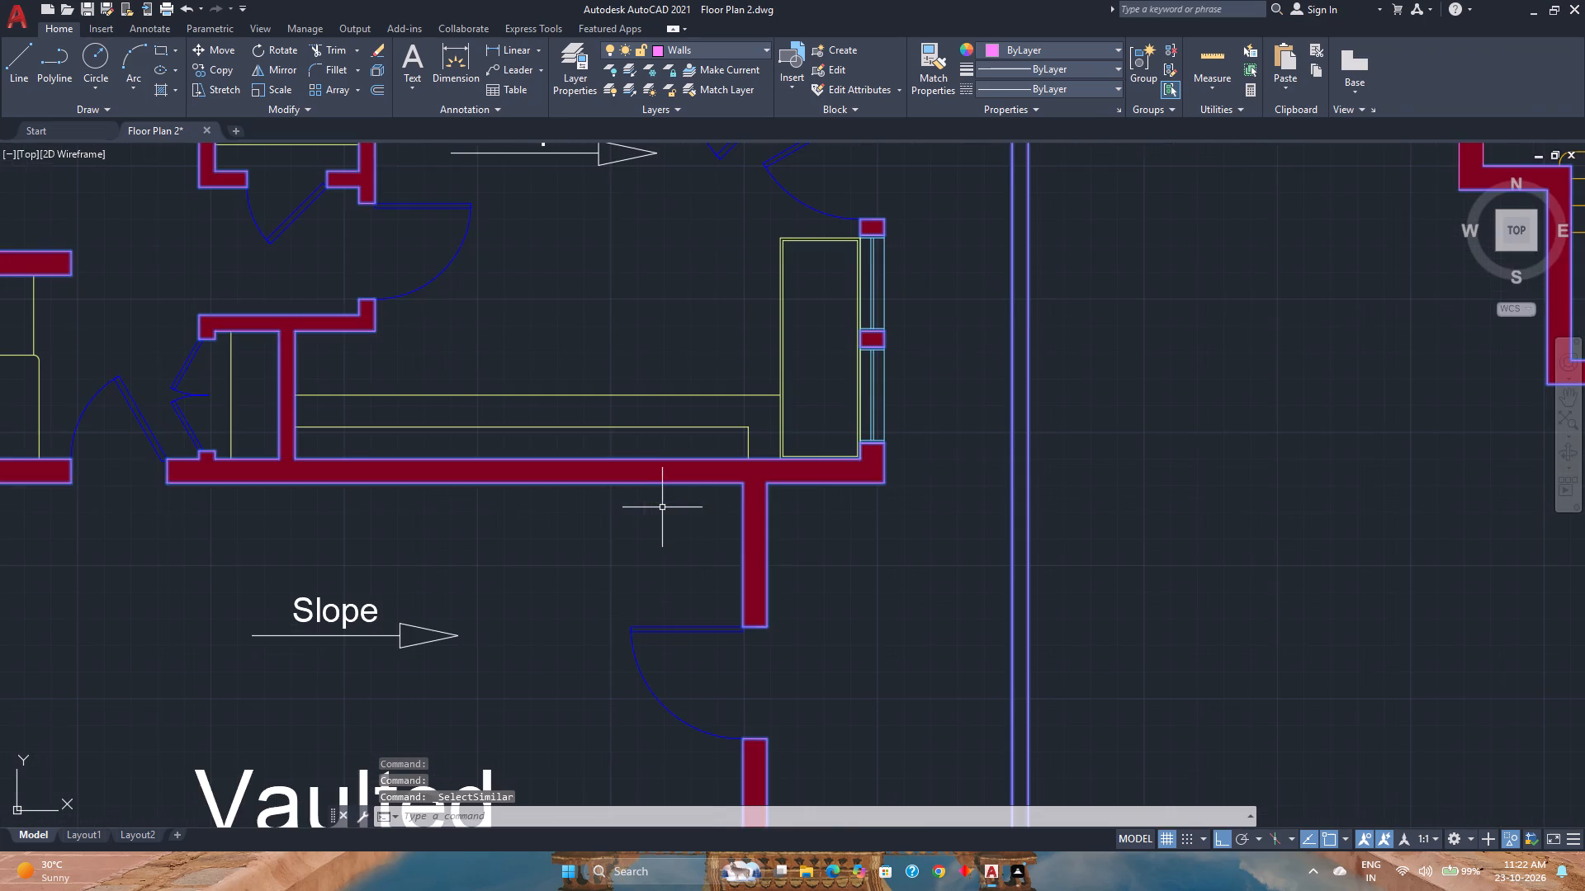
{"action": "right_click", "coordinate": [1014, 449]}
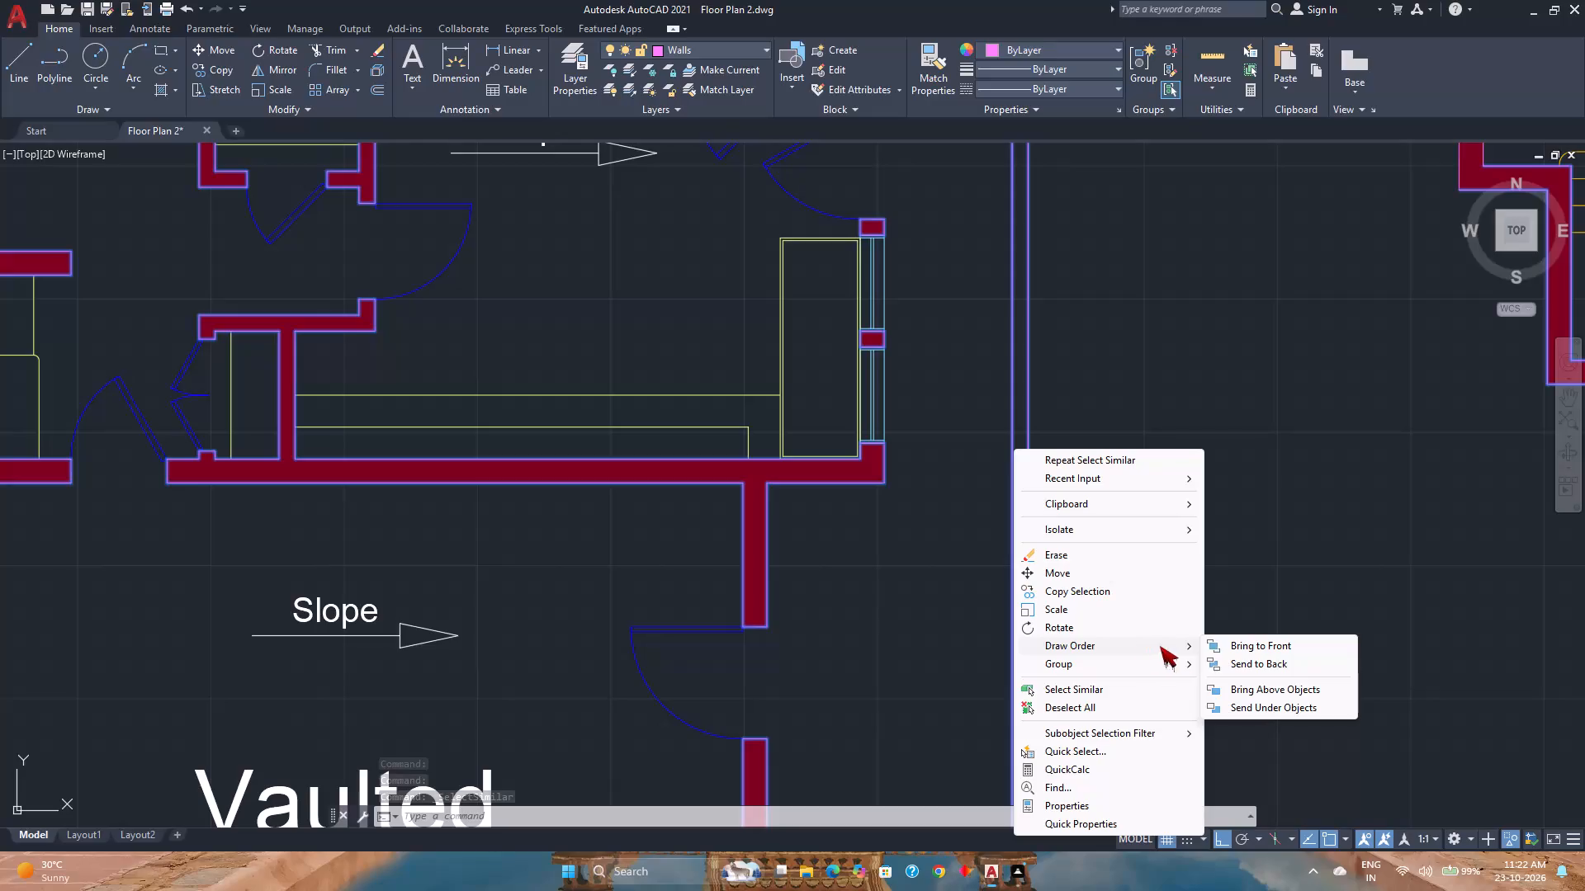
{"action": "left_click", "coordinate": [1249, 688]}
{"action": "left_click", "coordinate": [772, 472]}
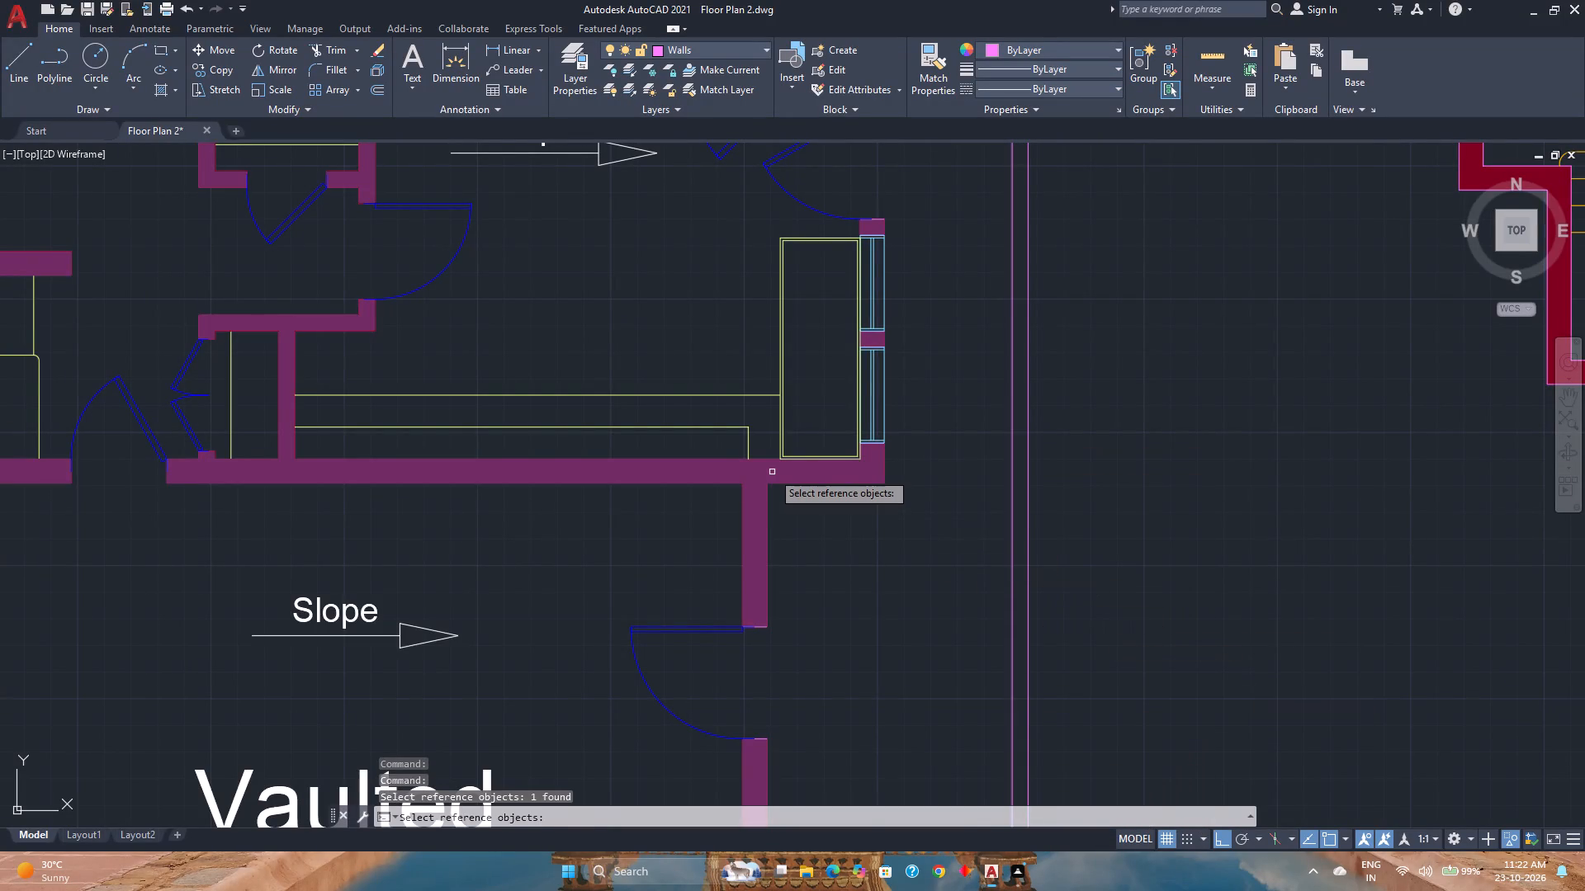
{"action": "scroll", "coordinate": [772, 472], "scroll_direction": "down", "scroll_amount": 2}
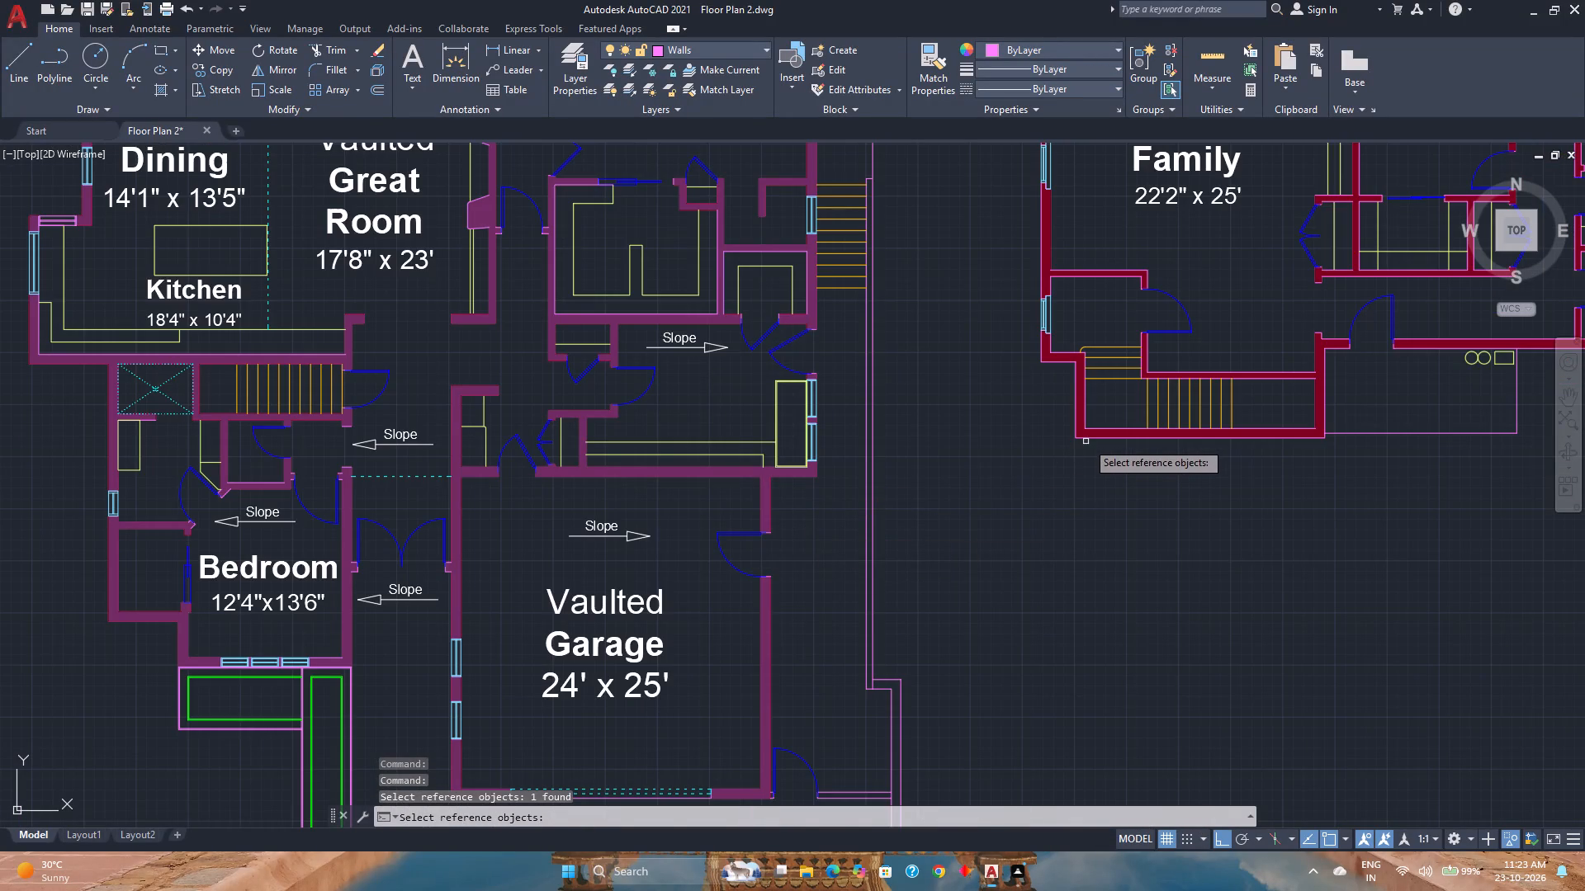
{"action": "scroll", "coordinate": [1088, 435], "scroll_direction": "up", "scroll_amount": 2}
{"action": "left_click", "coordinate": [1087, 433]}
{"action": "scroll", "coordinate": [1087, 433], "scroll_direction": "down", "scroll_amount": 1}
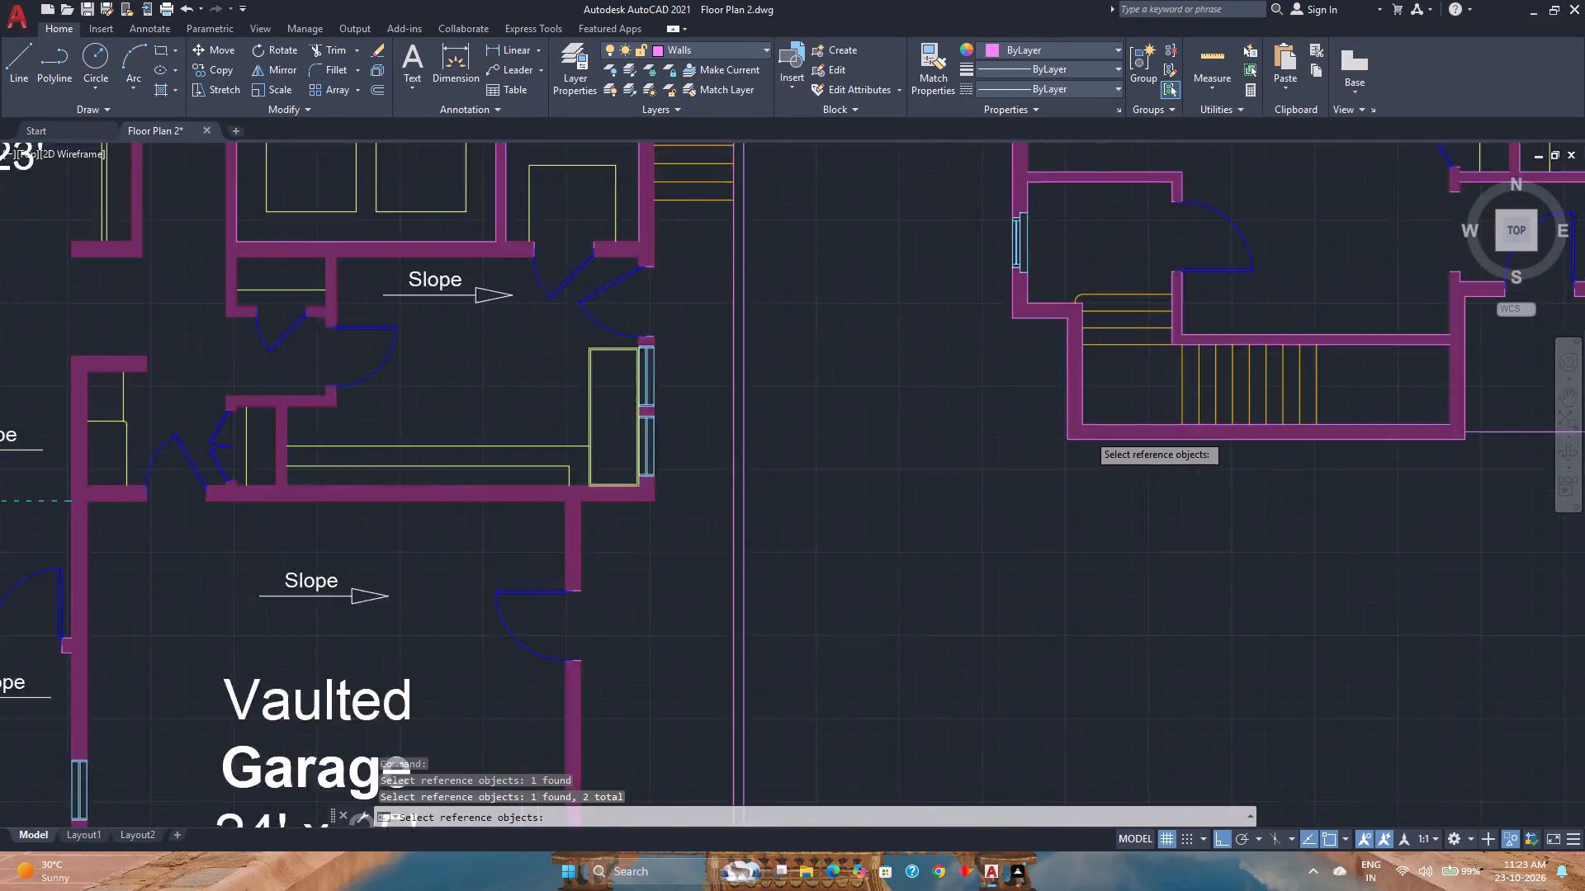
{"action": "scroll", "coordinate": [1087, 433], "scroll_direction": "down", "scroll_amount": 3}
{"action": "key", "text": "space"}
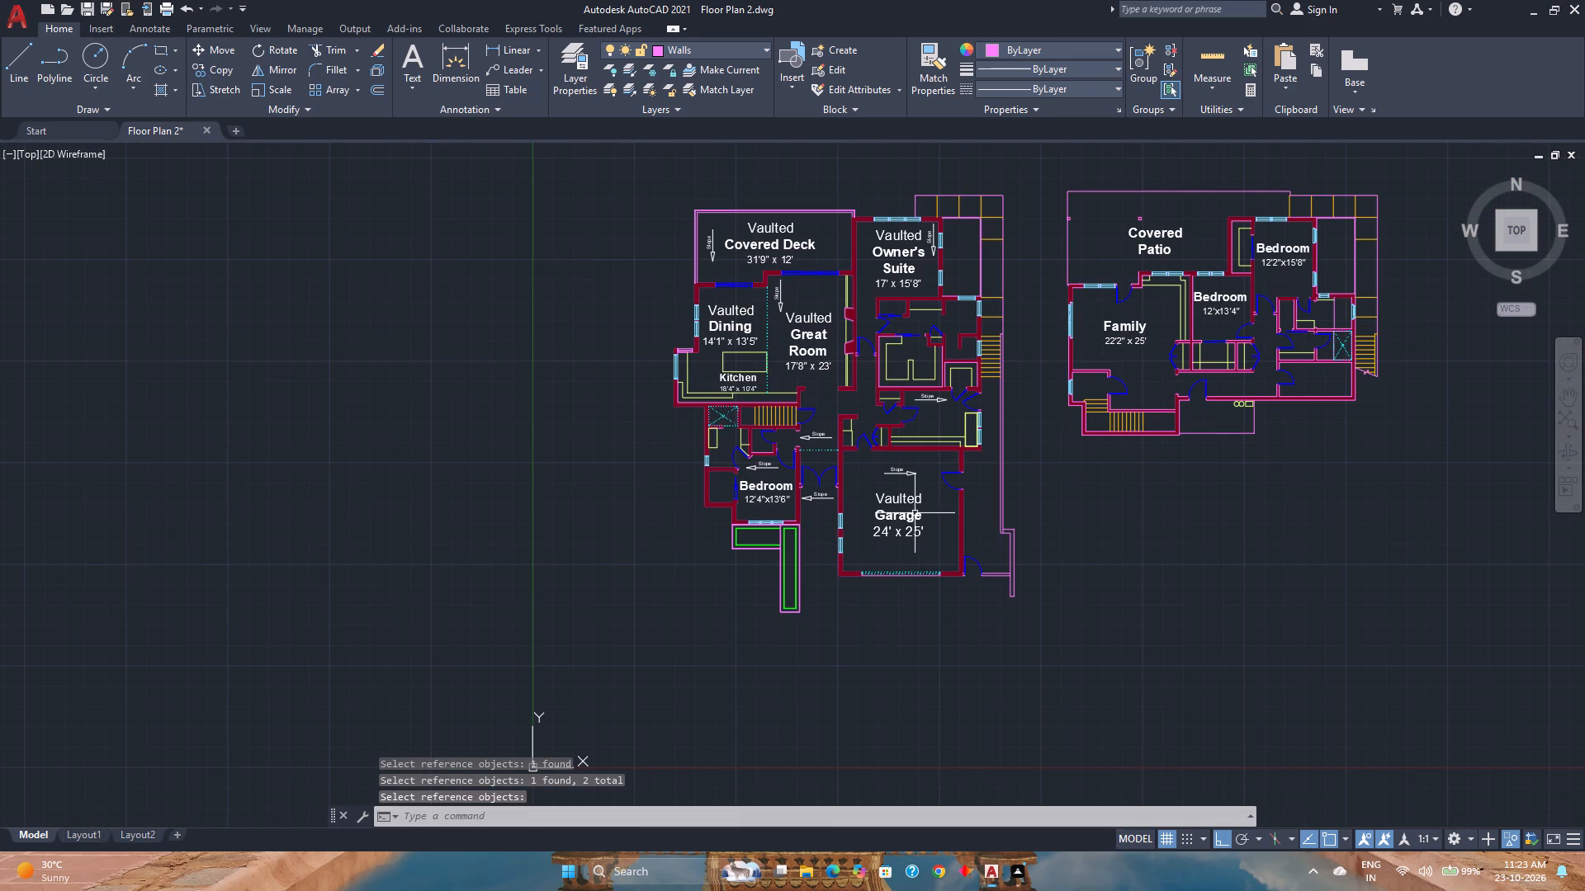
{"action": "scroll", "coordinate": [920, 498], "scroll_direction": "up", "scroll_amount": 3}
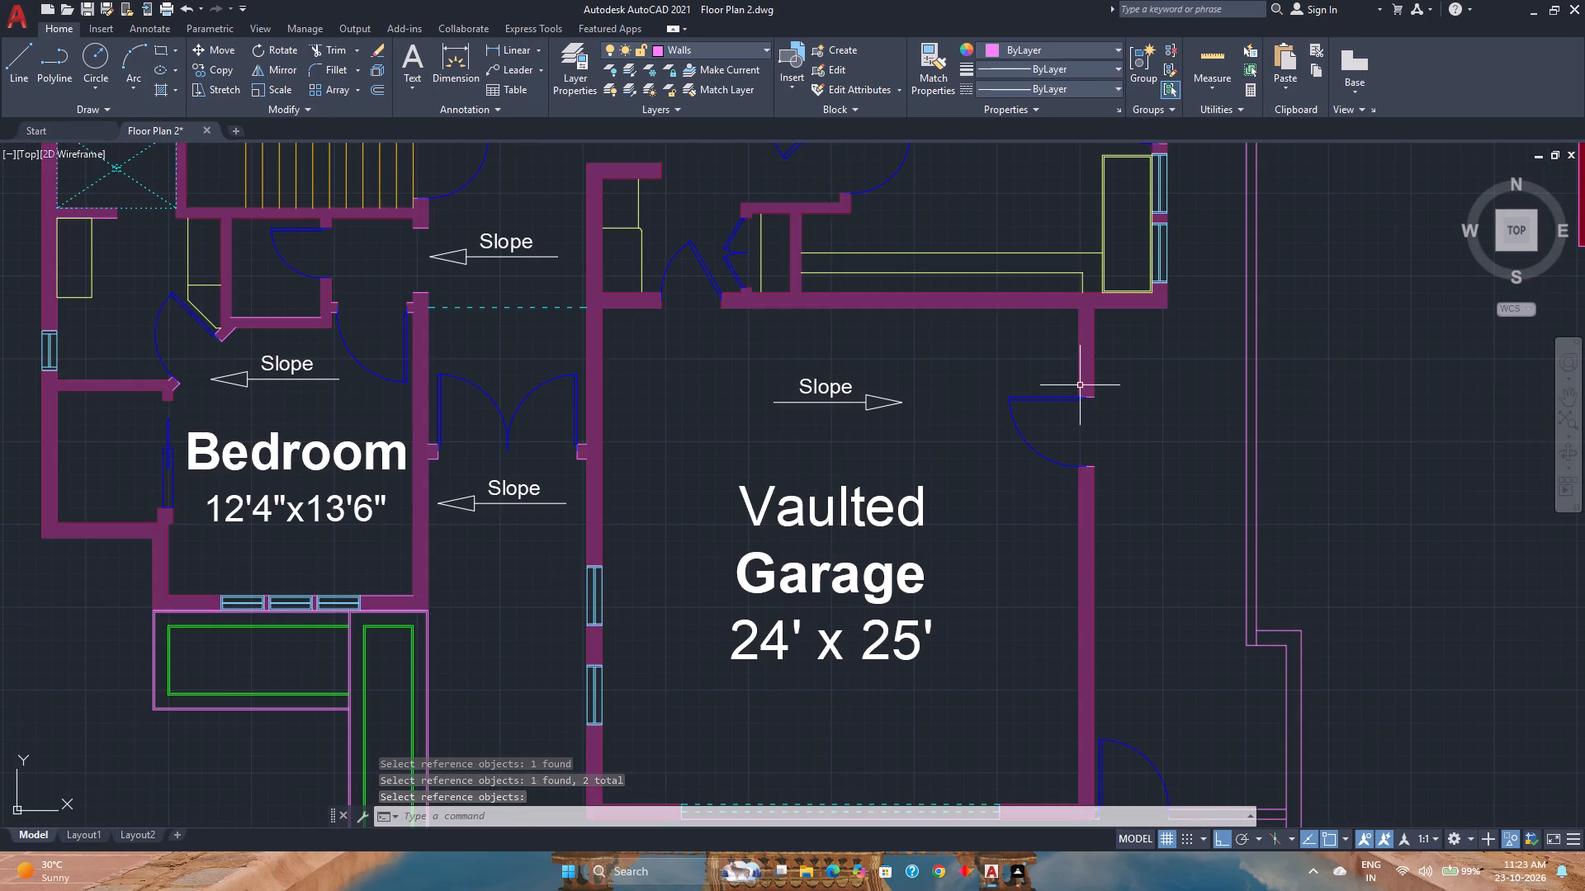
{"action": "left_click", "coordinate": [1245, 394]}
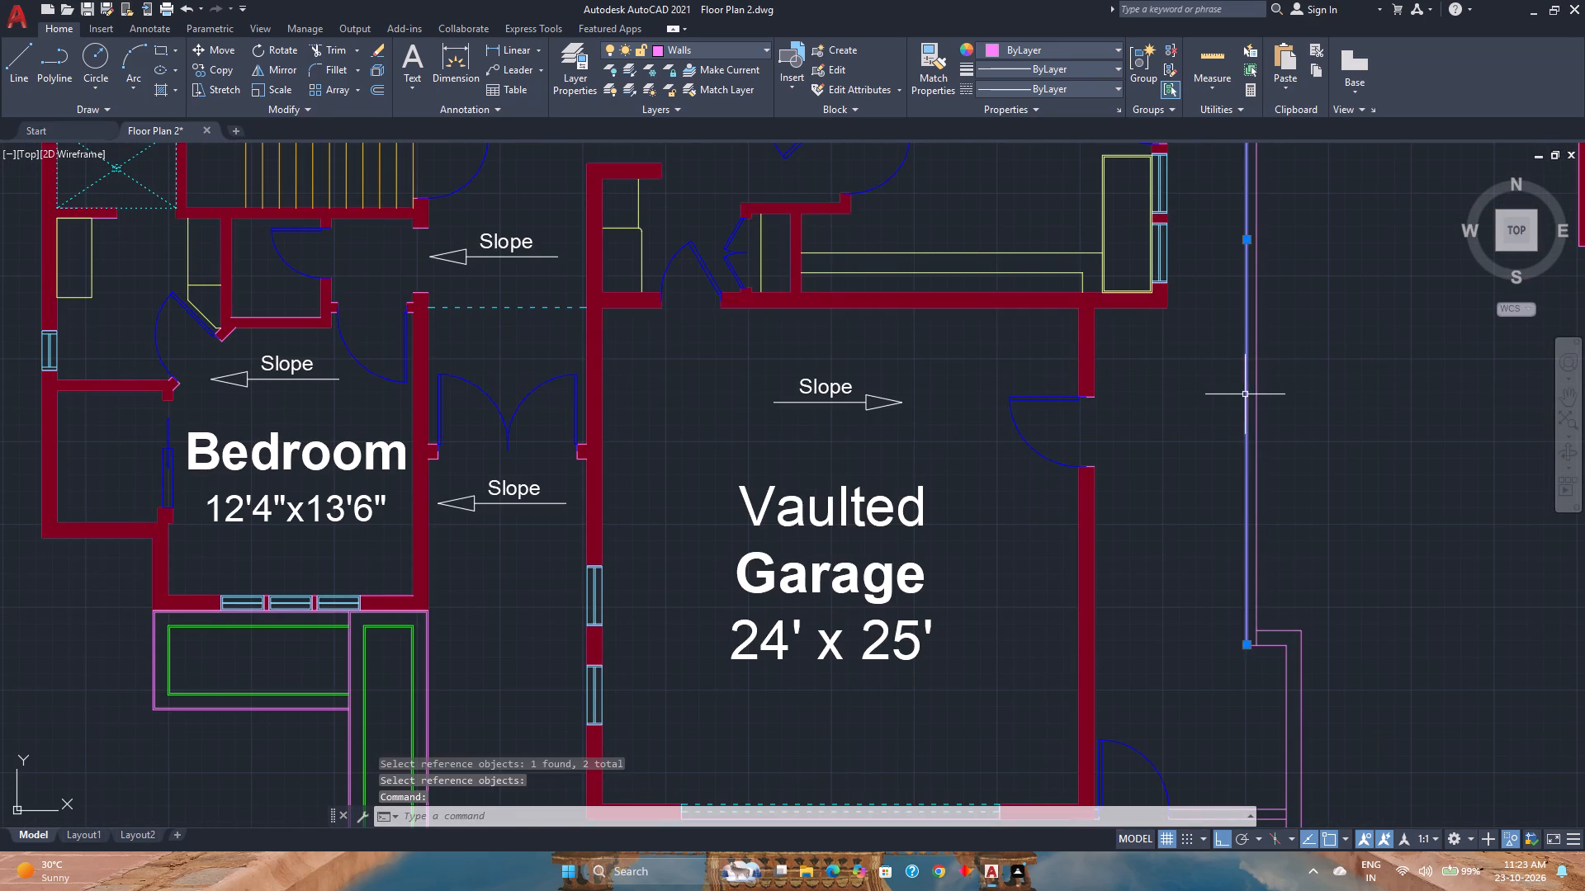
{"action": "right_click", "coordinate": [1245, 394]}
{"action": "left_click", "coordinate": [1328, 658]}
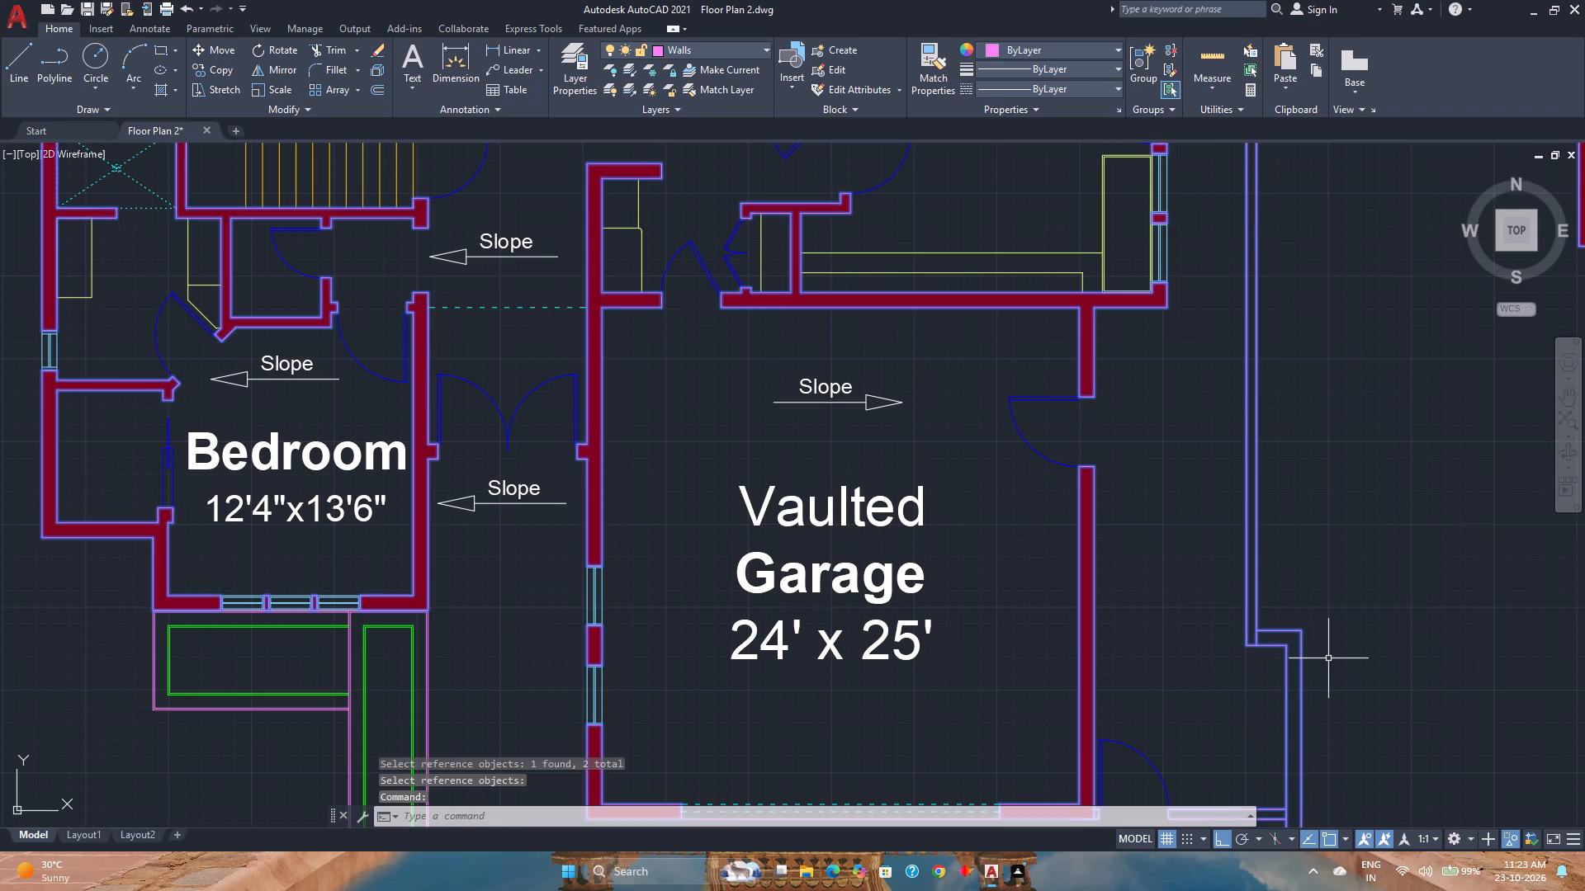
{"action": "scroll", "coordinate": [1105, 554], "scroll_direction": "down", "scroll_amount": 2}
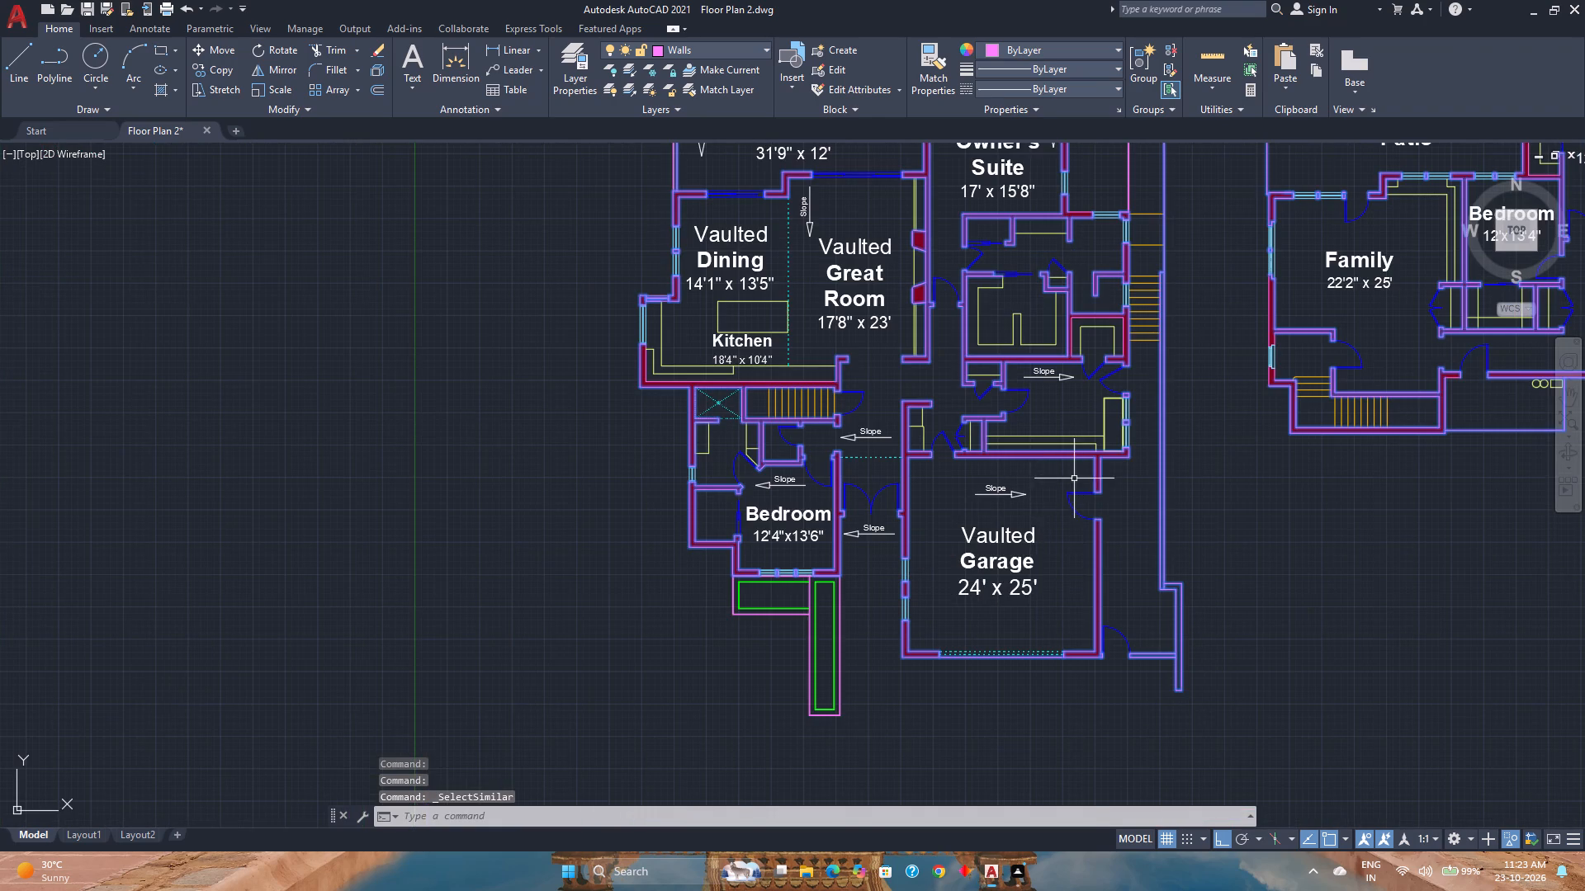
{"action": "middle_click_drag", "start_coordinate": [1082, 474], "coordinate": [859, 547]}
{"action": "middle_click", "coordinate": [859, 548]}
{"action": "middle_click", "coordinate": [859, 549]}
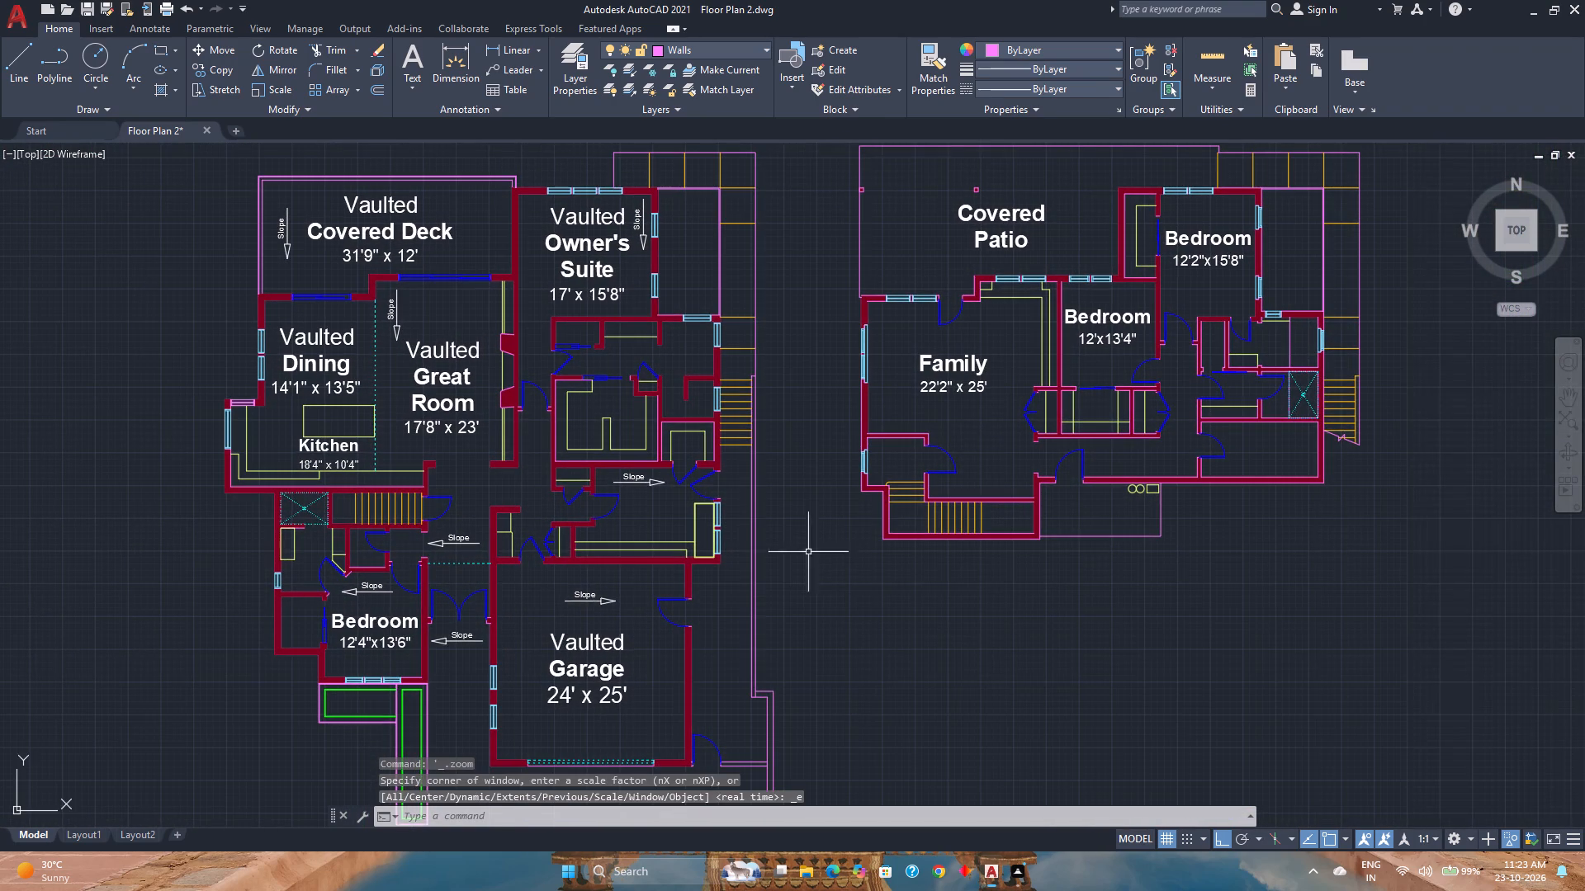
Select all objects similar to the wall outline east of the Garage and bring them to the front.
{"action": "left_click", "coordinate": [797, 556]}
{"action": "left_click", "coordinate": [737, 568]}
{"action": "right_click", "coordinate": [737, 568]}
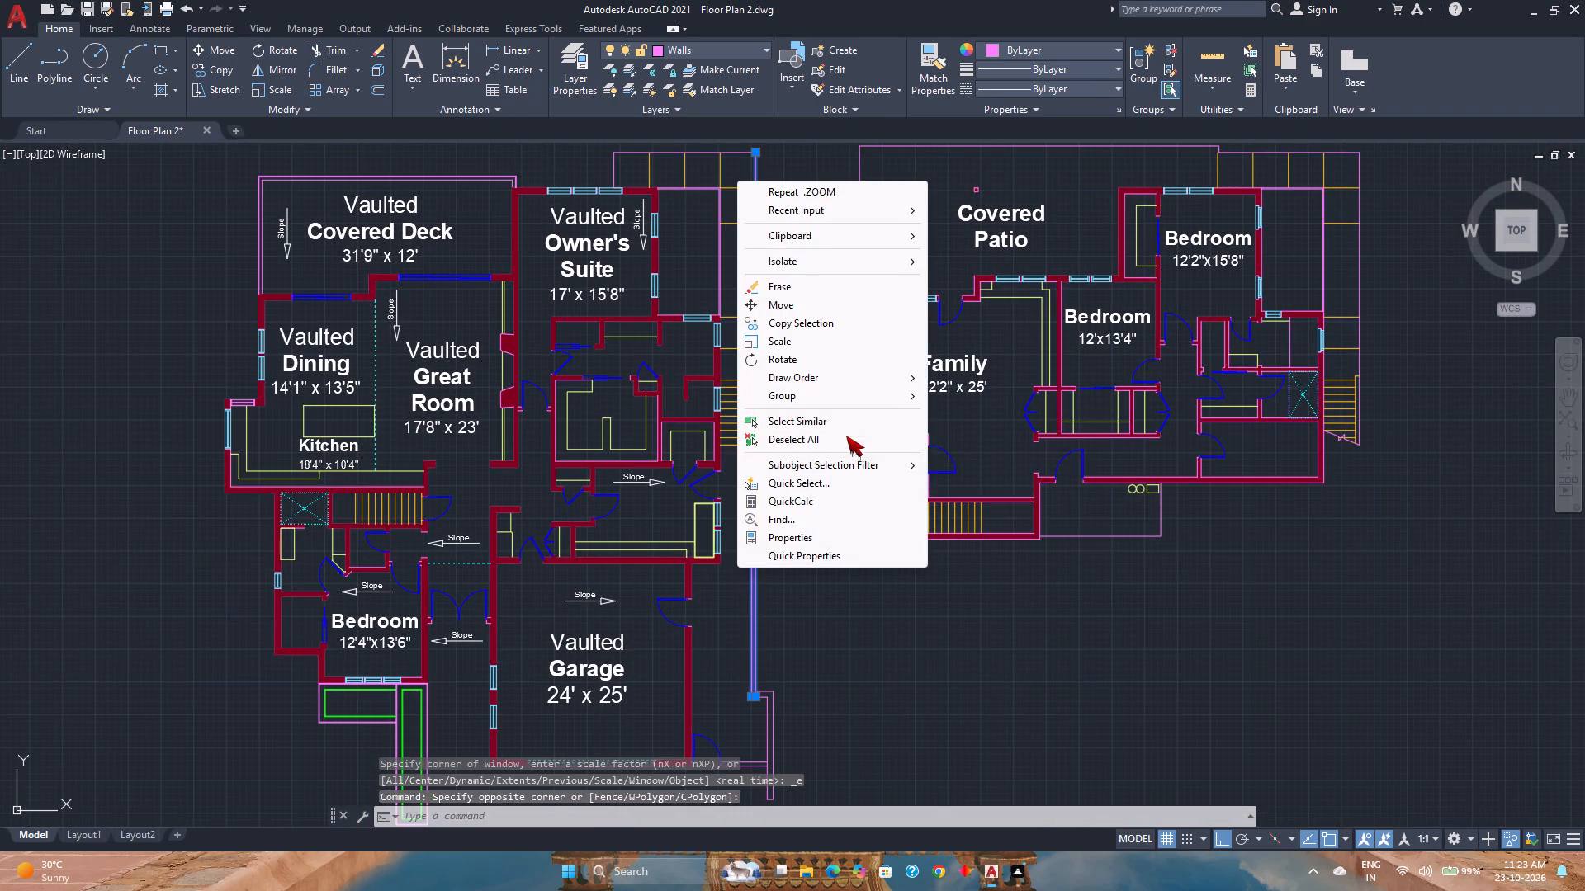
{"action": "left_click", "coordinate": [848, 427]}
{"action": "right_click", "coordinate": [788, 480]}
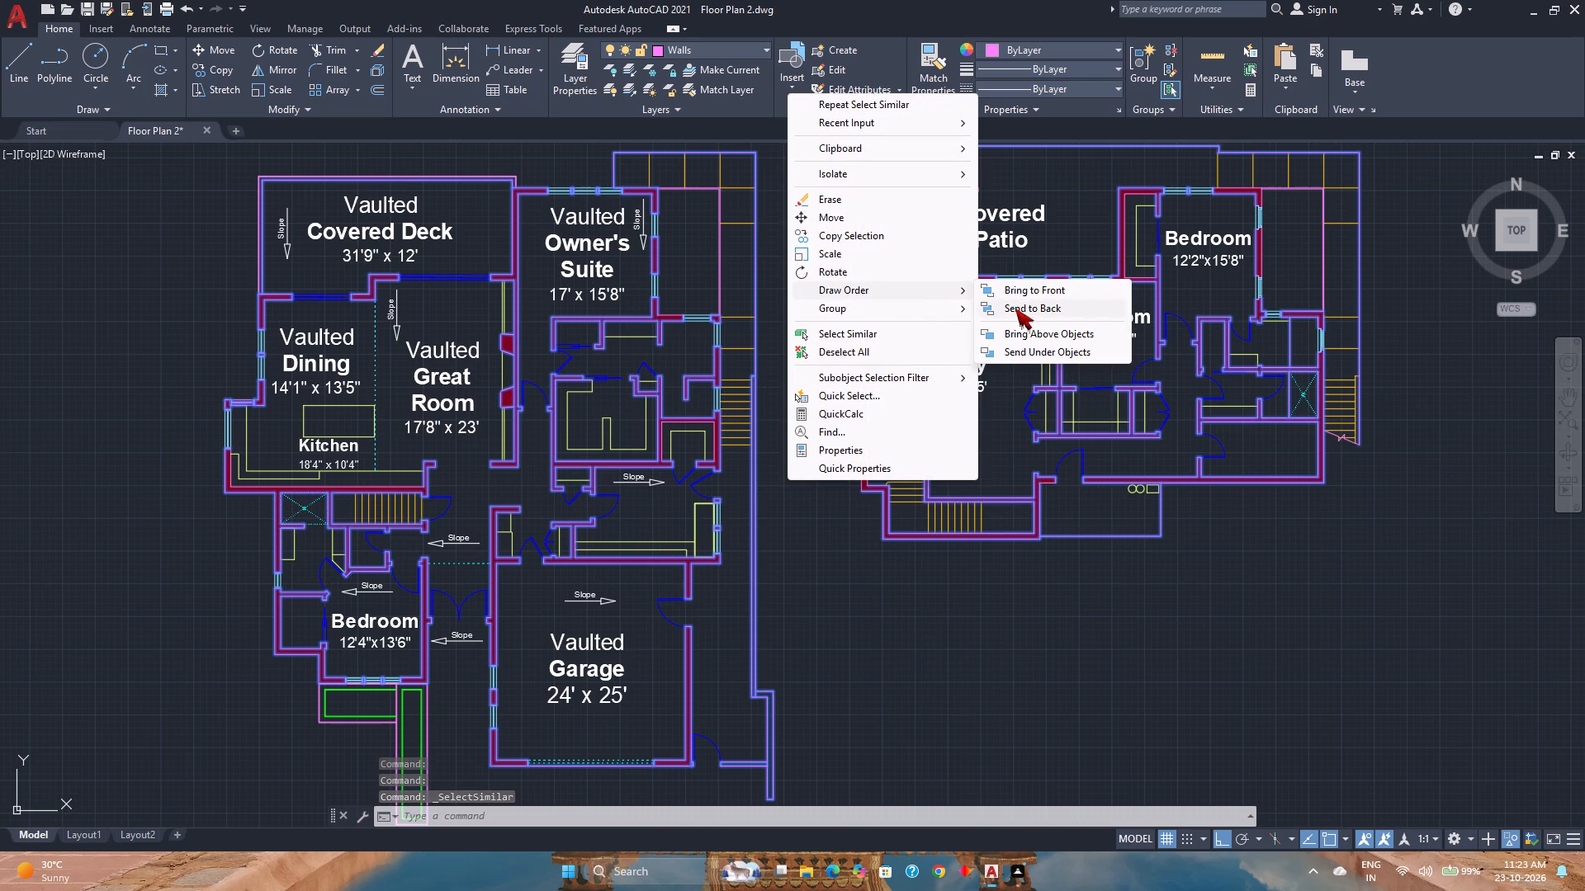
{"action": "left_click", "coordinate": [1024, 295]}
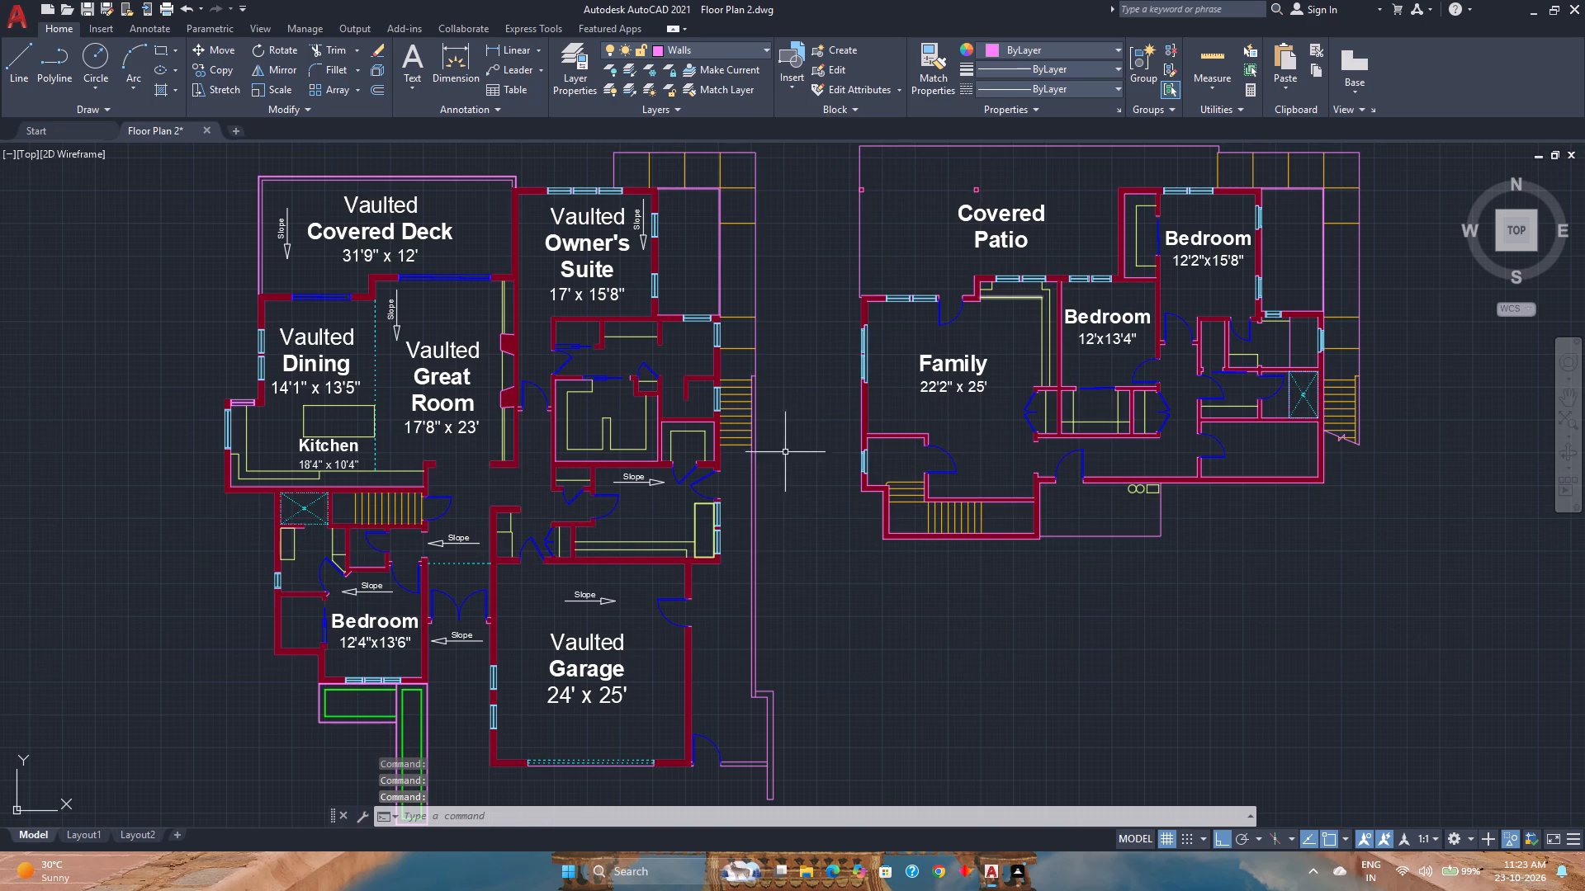
Select all objects similar to the lines east of the Garage and bring them above the object picked at the closet wall north of the Garage.
{"action": "left_click", "coordinate": [777, 491]}
{"action": "left_click", "coordinate": [743, 477]}
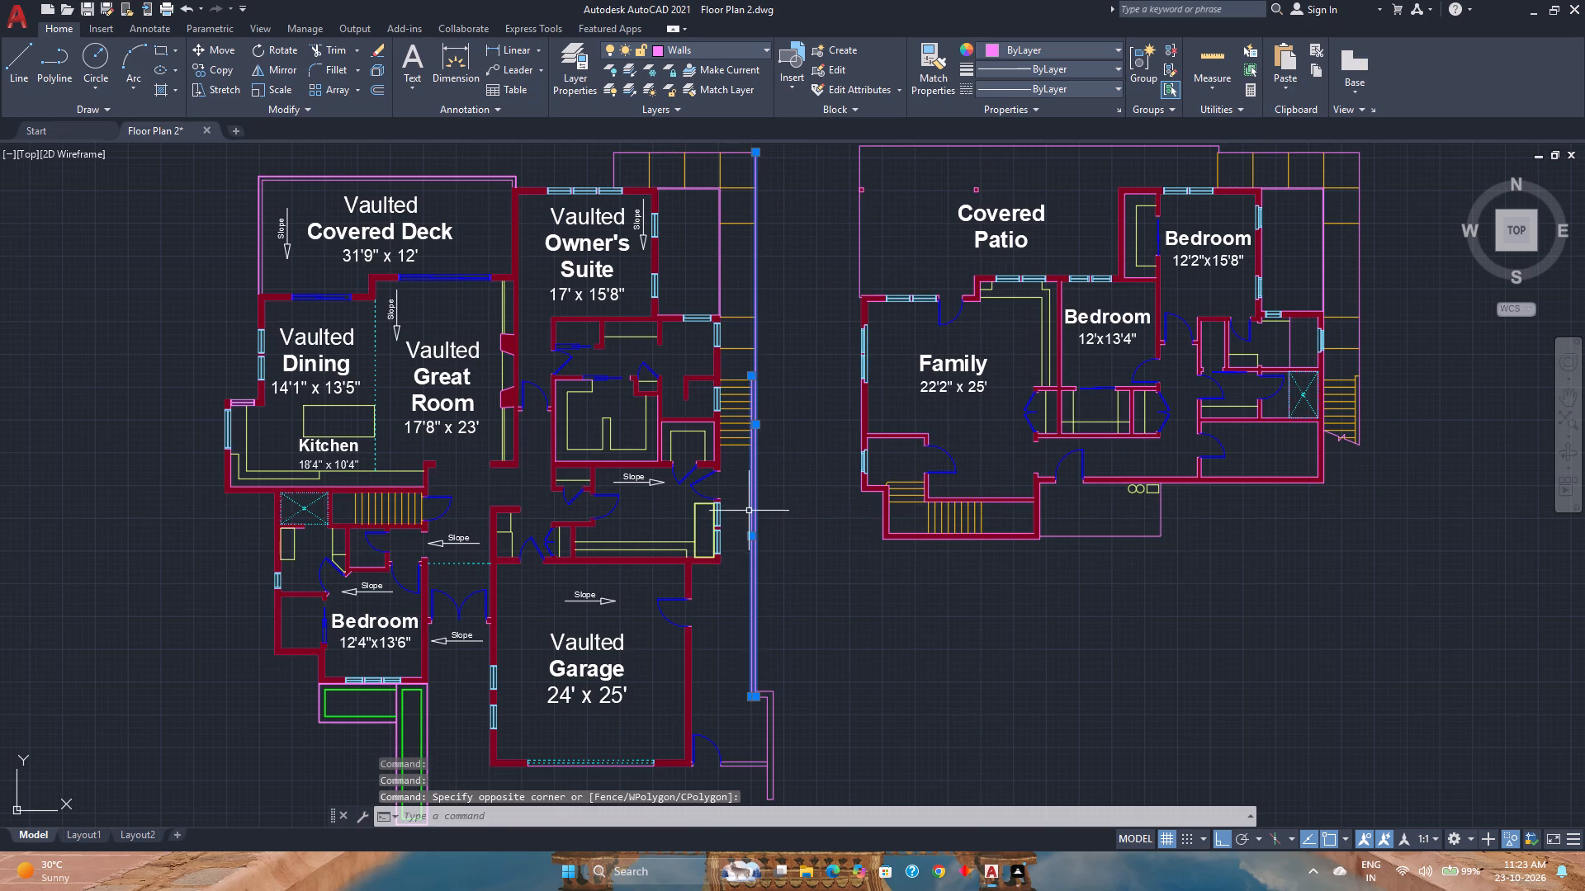
{"action": "right_click", "coordinate": [755, 504]}
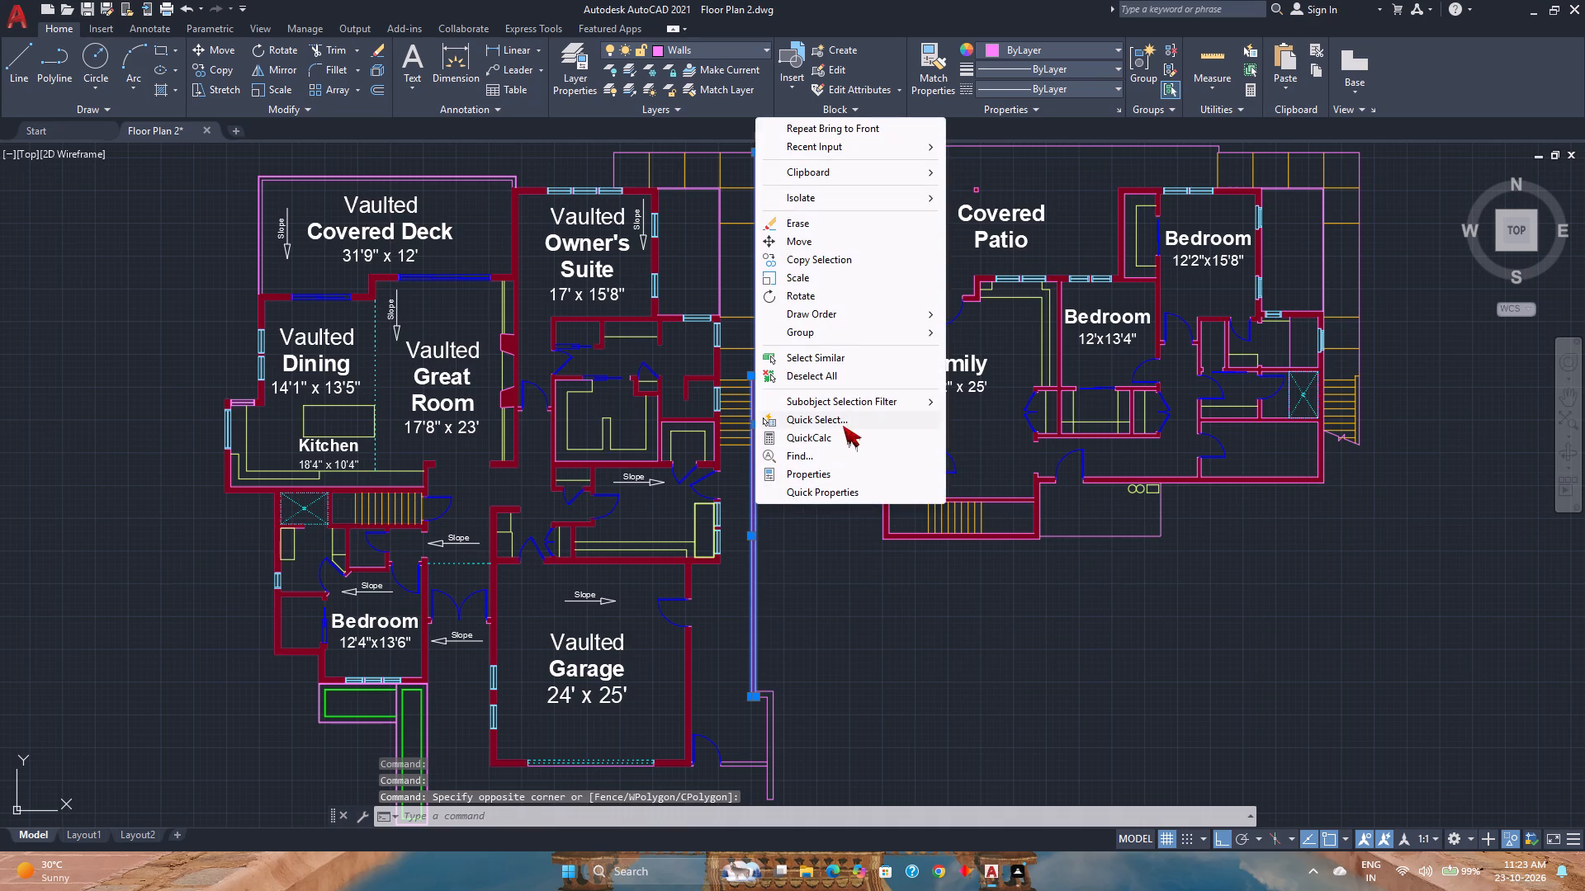
{"action": "left_click", "coordinate": [878, 361]}
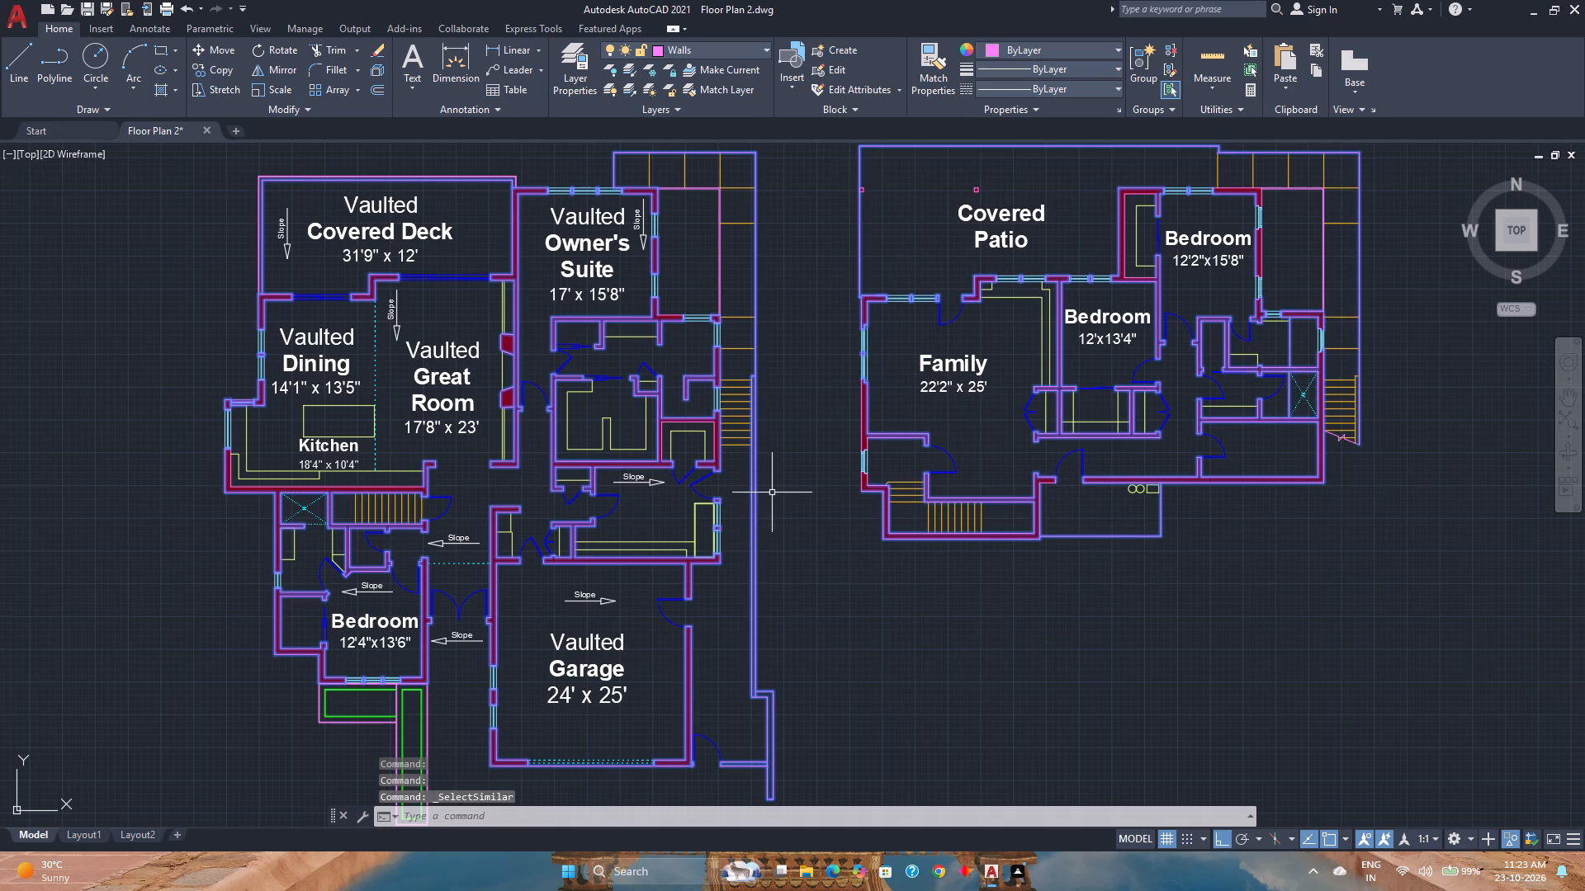
{"action": "right_click", "coordinate": [756, 478]}
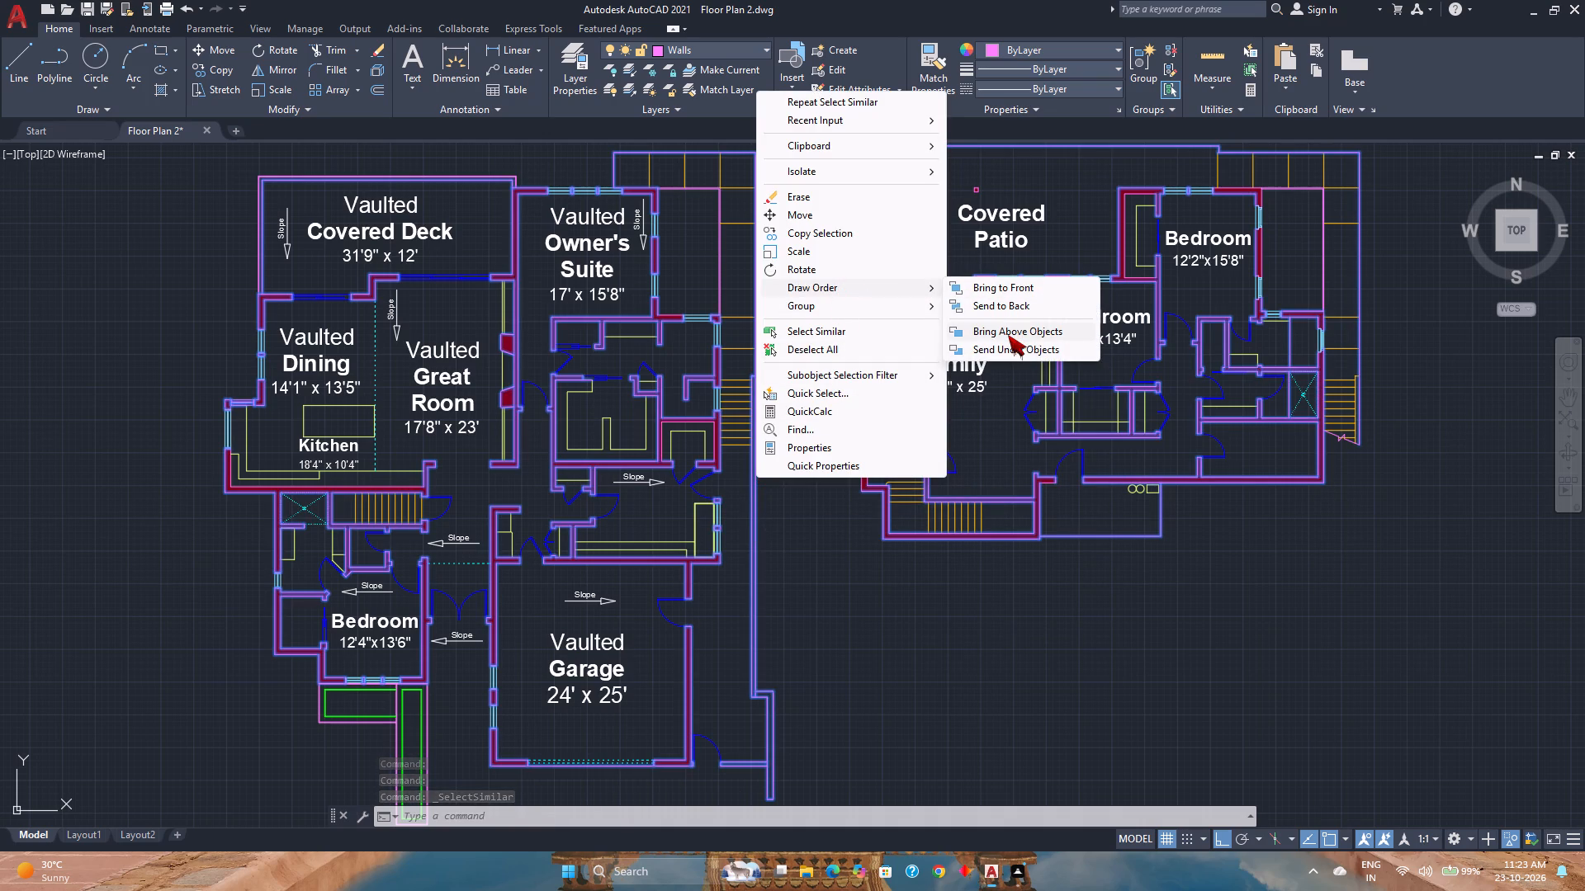
{"action": "left_click", "coordinate": [1008, 335]}
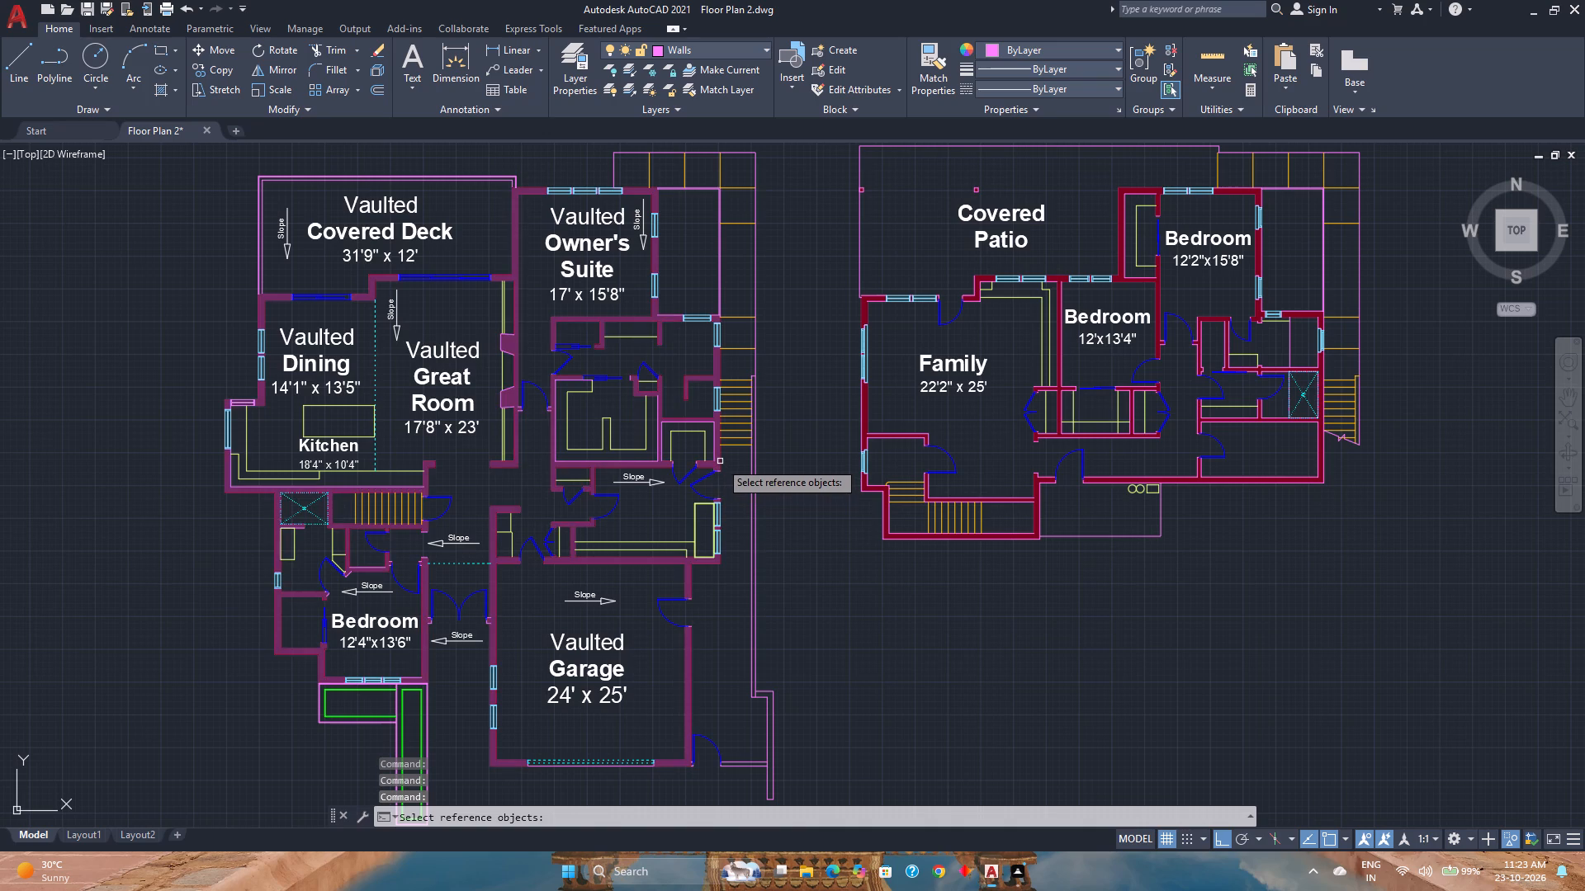
{"action": "left_click", "coordinate": [717, 461]}
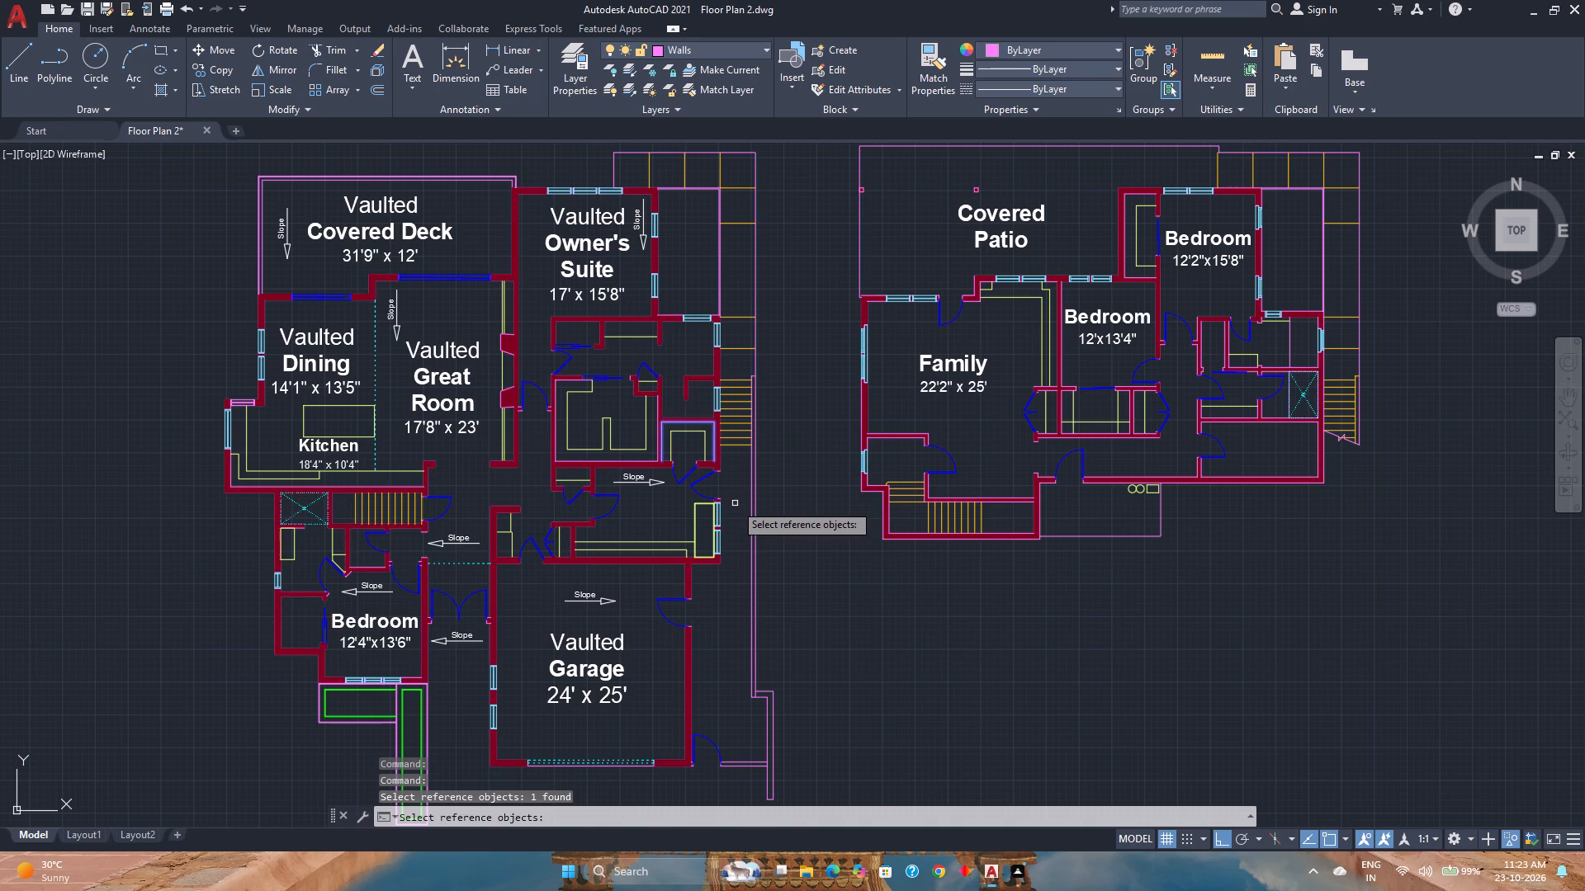
{"action": "key", "text": "Return"}
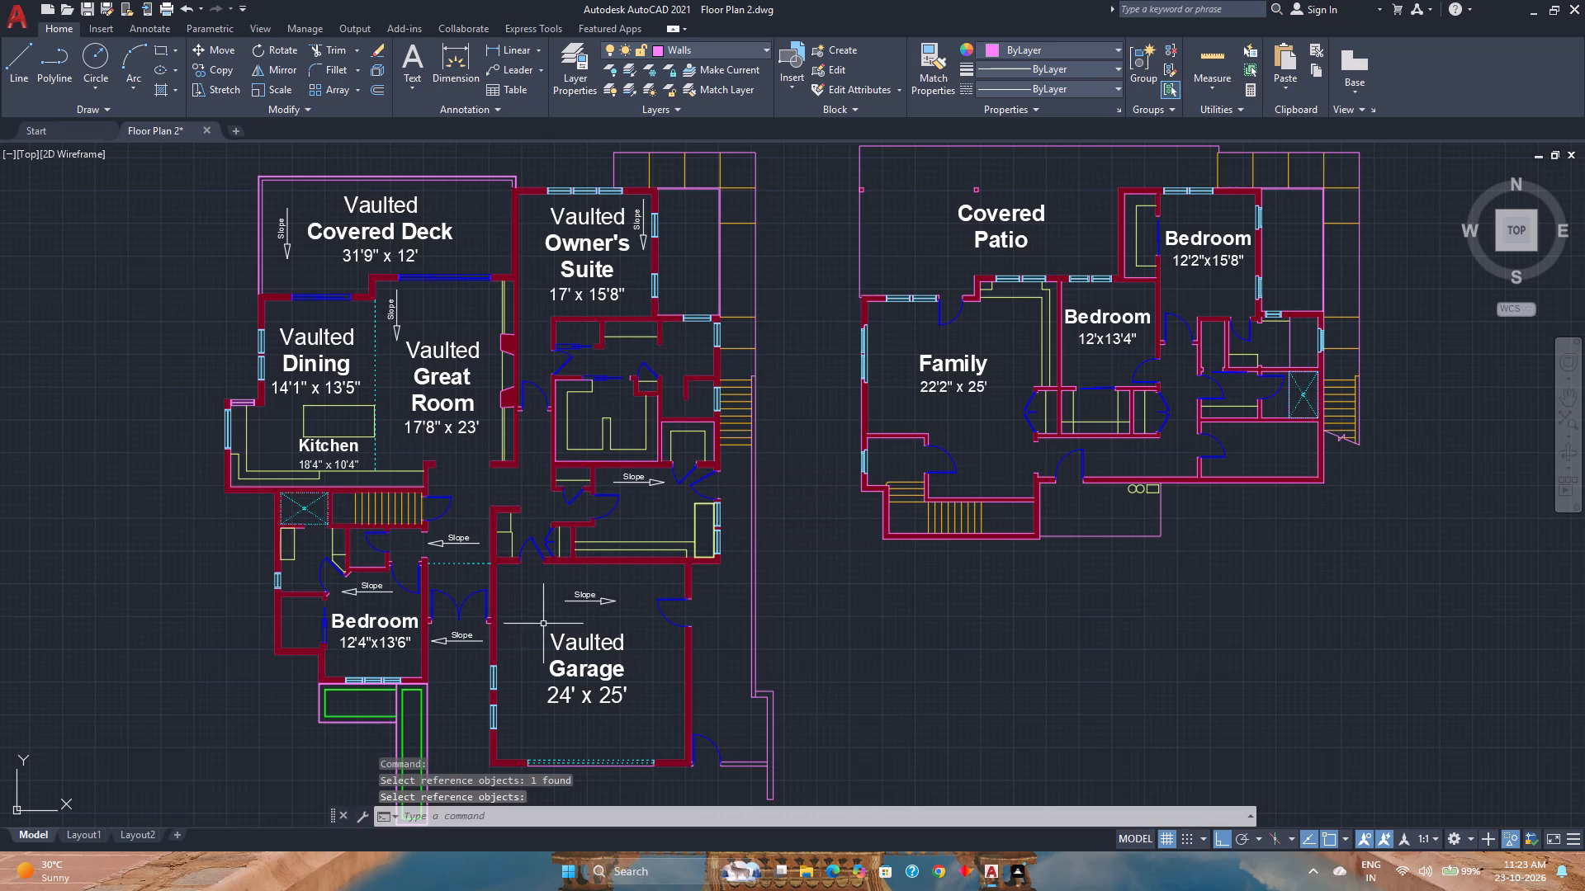
Examine how the wall outlines display over the solid hatches around the Garage, Covered Deck and Owner's Suite.
{"action": "scroll", "coordinate": [543, 624], "scroll_direction": "up", "scroll_amount": 2}
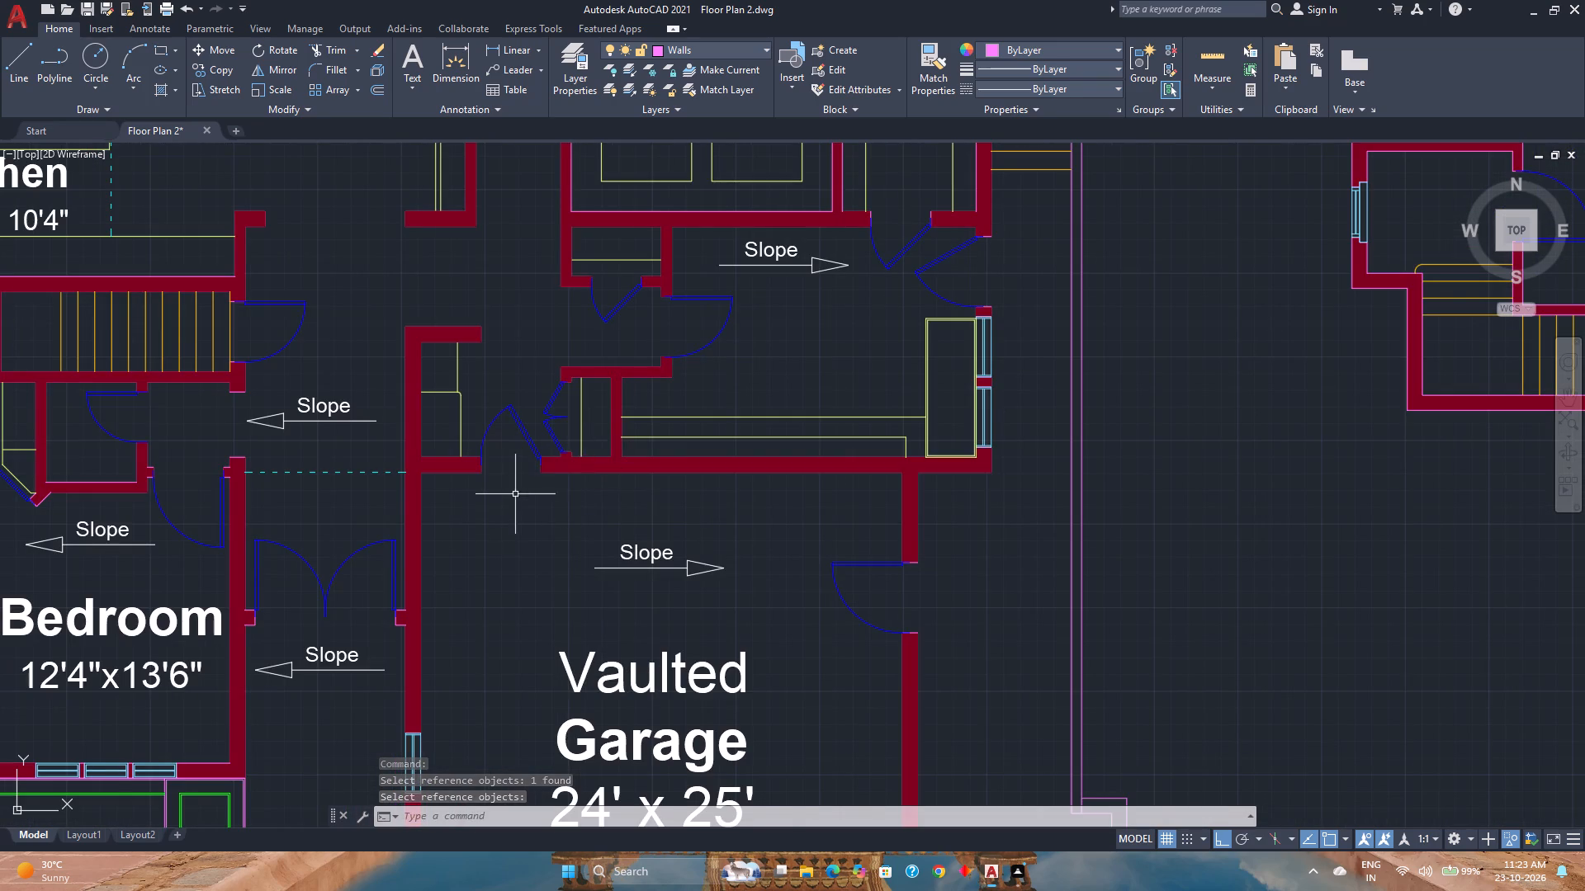
{"action": "scroll", "coordinate": [513, 495], "scroll_direction": "up", "scroll_amount": 1}
{"action": "scroll", "coordinate": [453, 460], "scroll_direction": "down", "scroll_amount": 4}
{"action": "middle_click_drag", "start_coordinate": [504, 498], "coordinate": [542, 530]}
{"action": "middle_click_drag", "start_coordinate": [554, 540], "coordinate": [584, 572]}
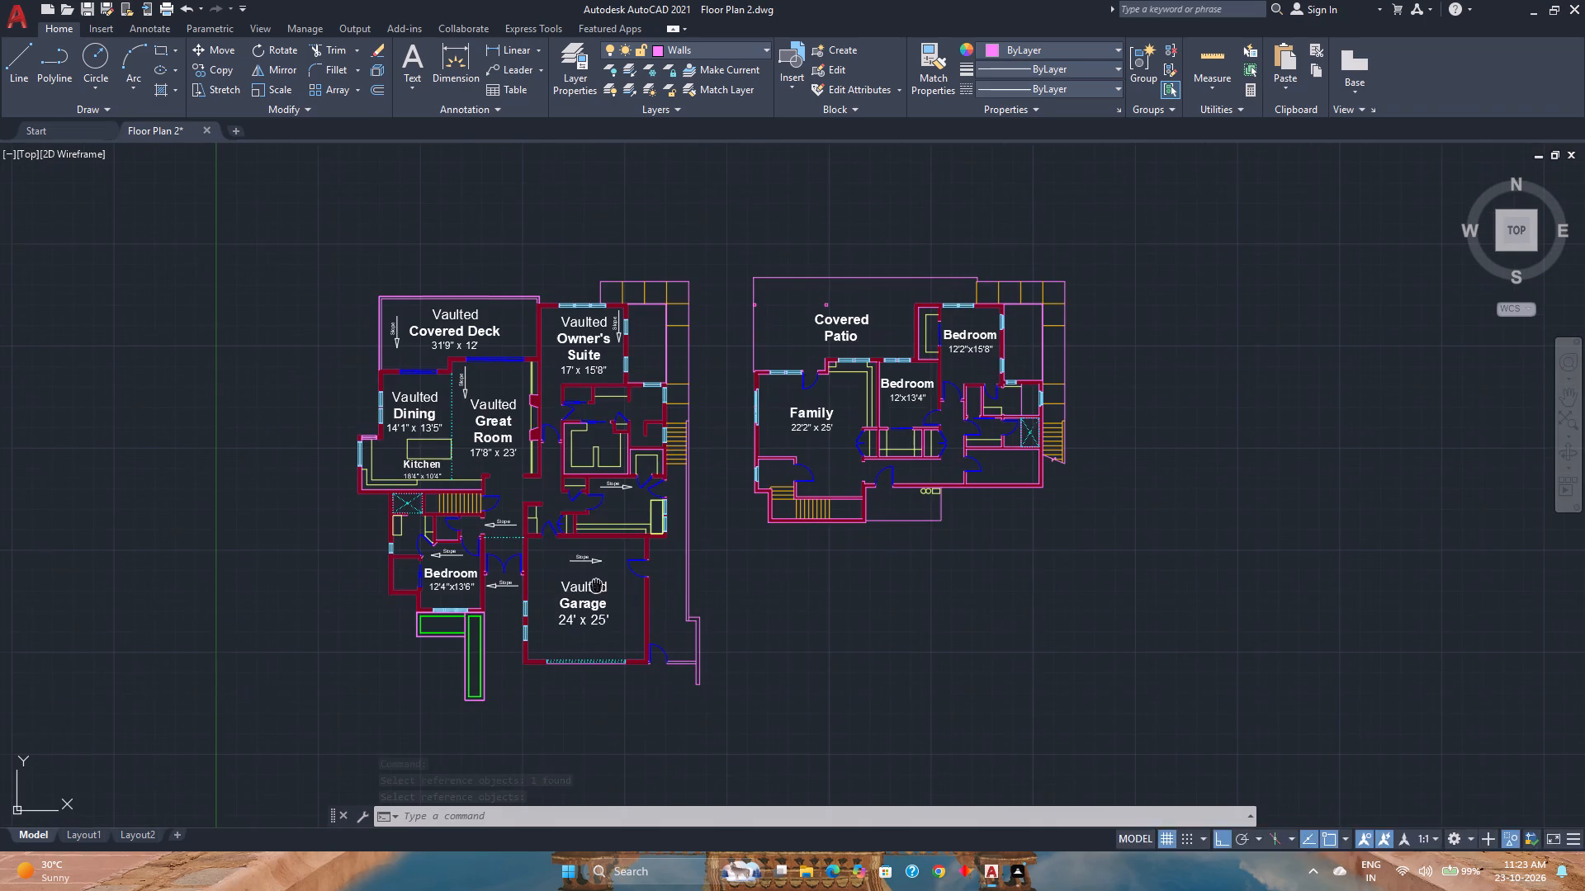
{"action": "middle_click", "coordinate": [596, 586]}
{"action": "scroll", "coordinate": [528, 273], "scroll_direction": "up", "scroll_amount": 3}
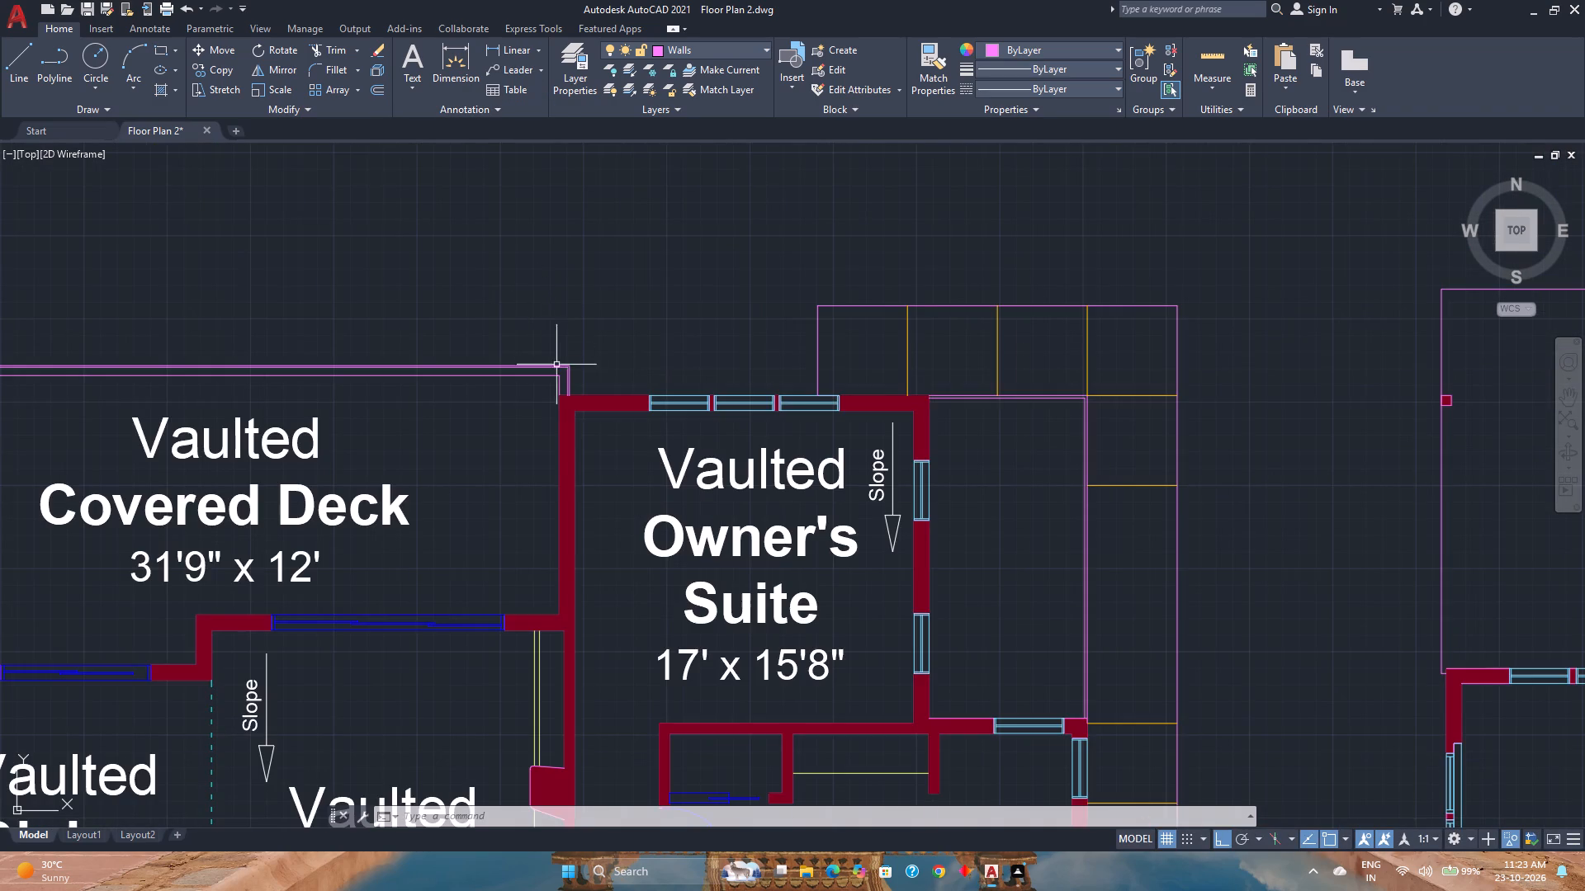
{"action": "scroll", "coordinate": [556, 383], "scroll_direction": "up", "scroll_amount": 1}
{"action": "scroll", "coordinate": [565, 365], "scroll_direction": "down", "scroll_amount": 3}
Set the Walls layer's lineweight to 0.30 mm.
{"action": "left_click", "coordinate": [697, 50]}
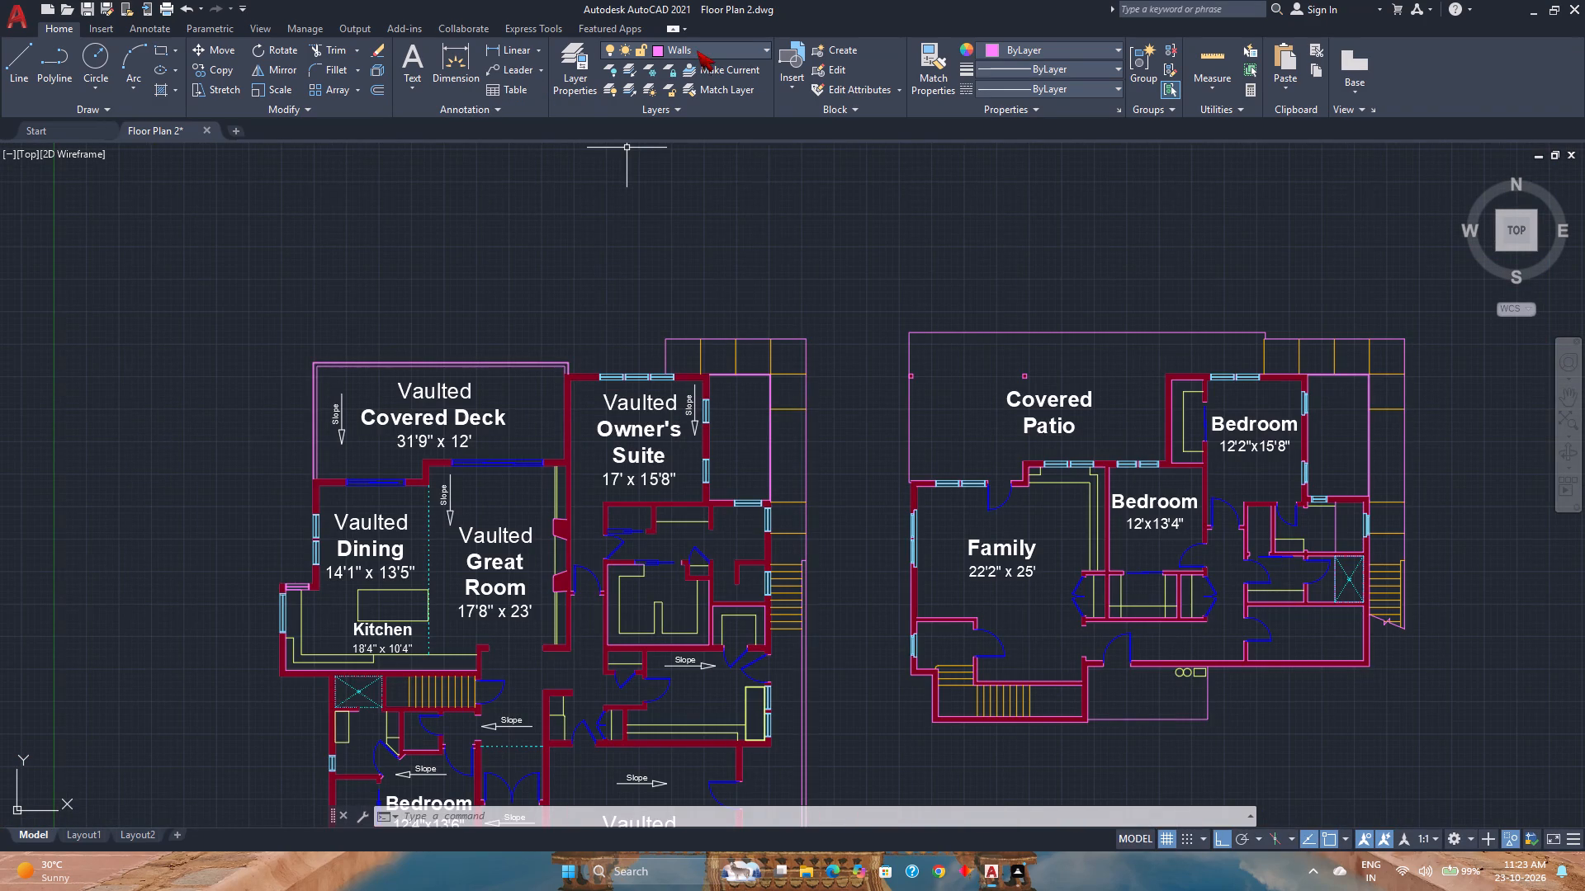
{"action": "left_click", "coordinate": [580, 56]}
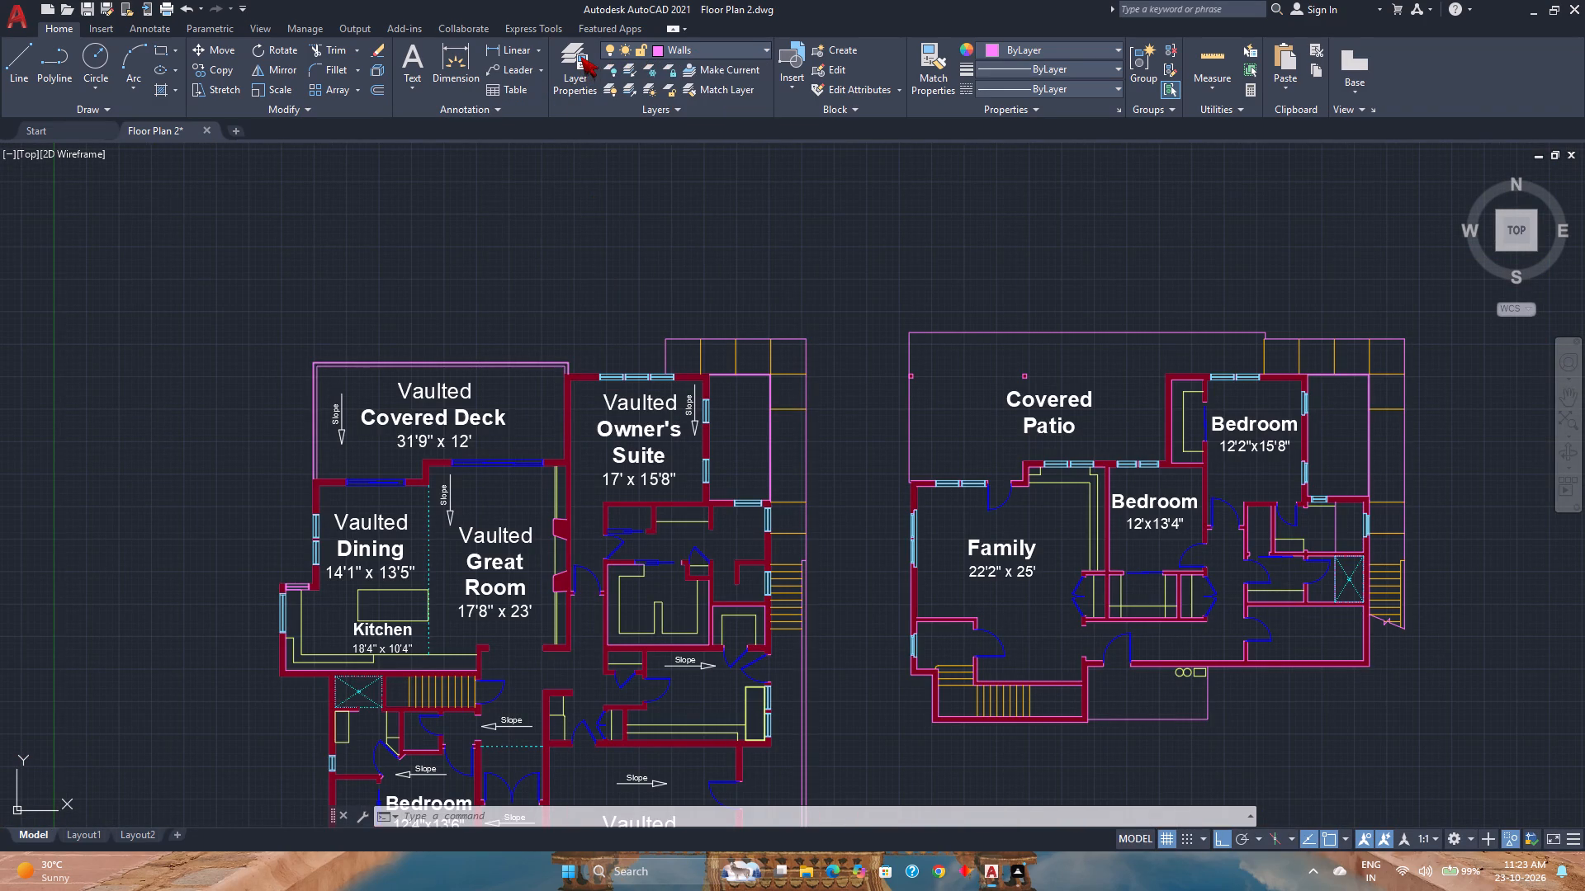
{"action": "left_click", "coordinate": [580, 56]}
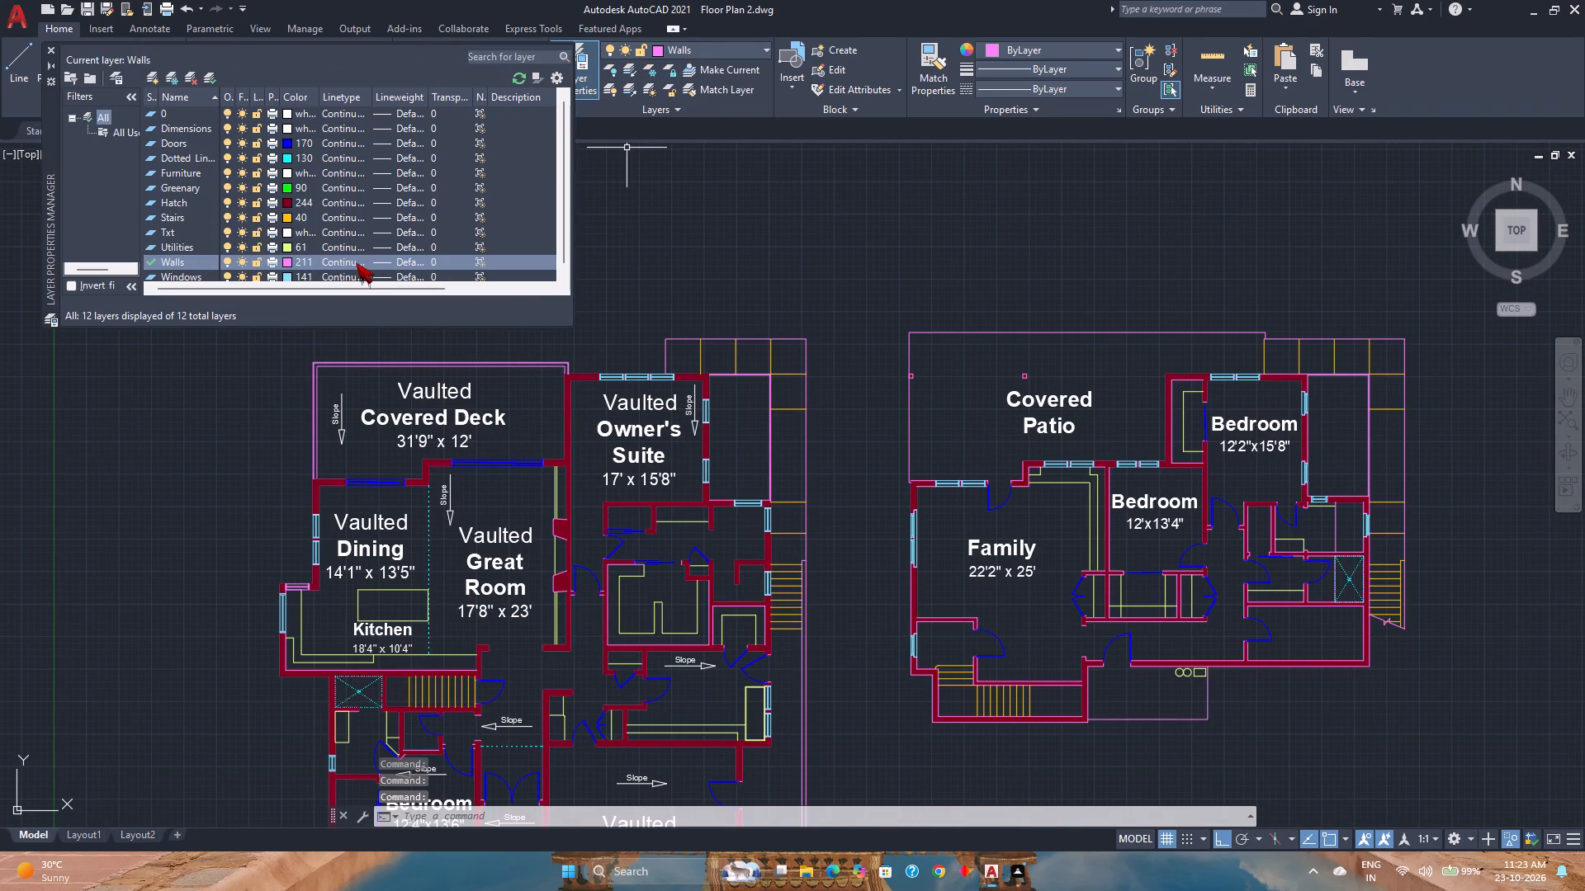
{"action": "left_click", "coordinate": [382, 263]}
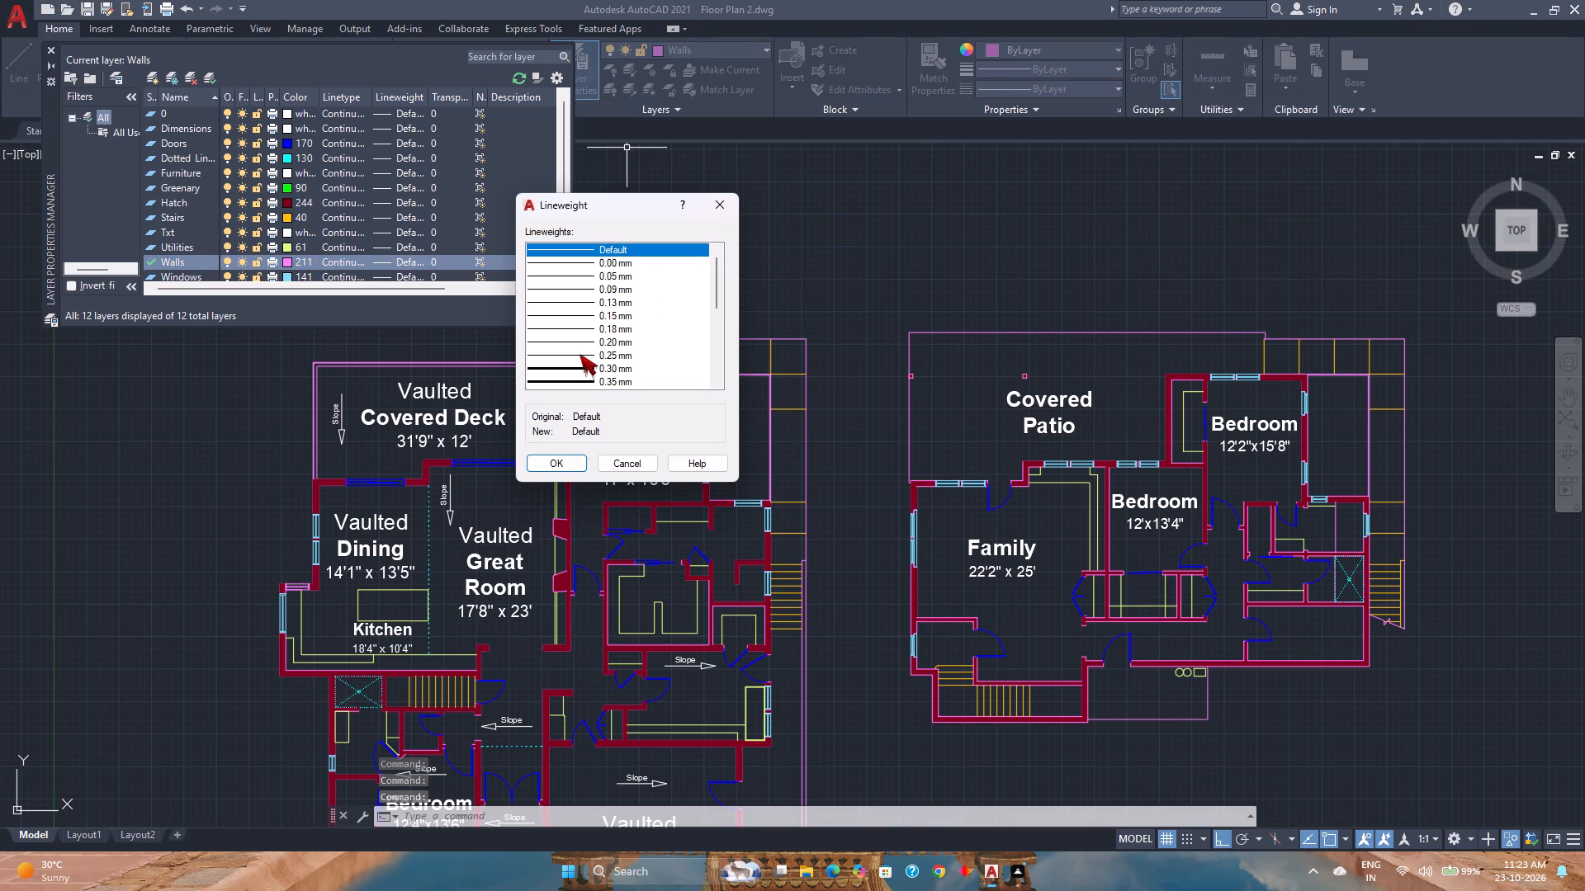
{"action": "left_click", "coordinate": [567, 370]}
{"action": "left_click", "coordinate": [559, 466]}
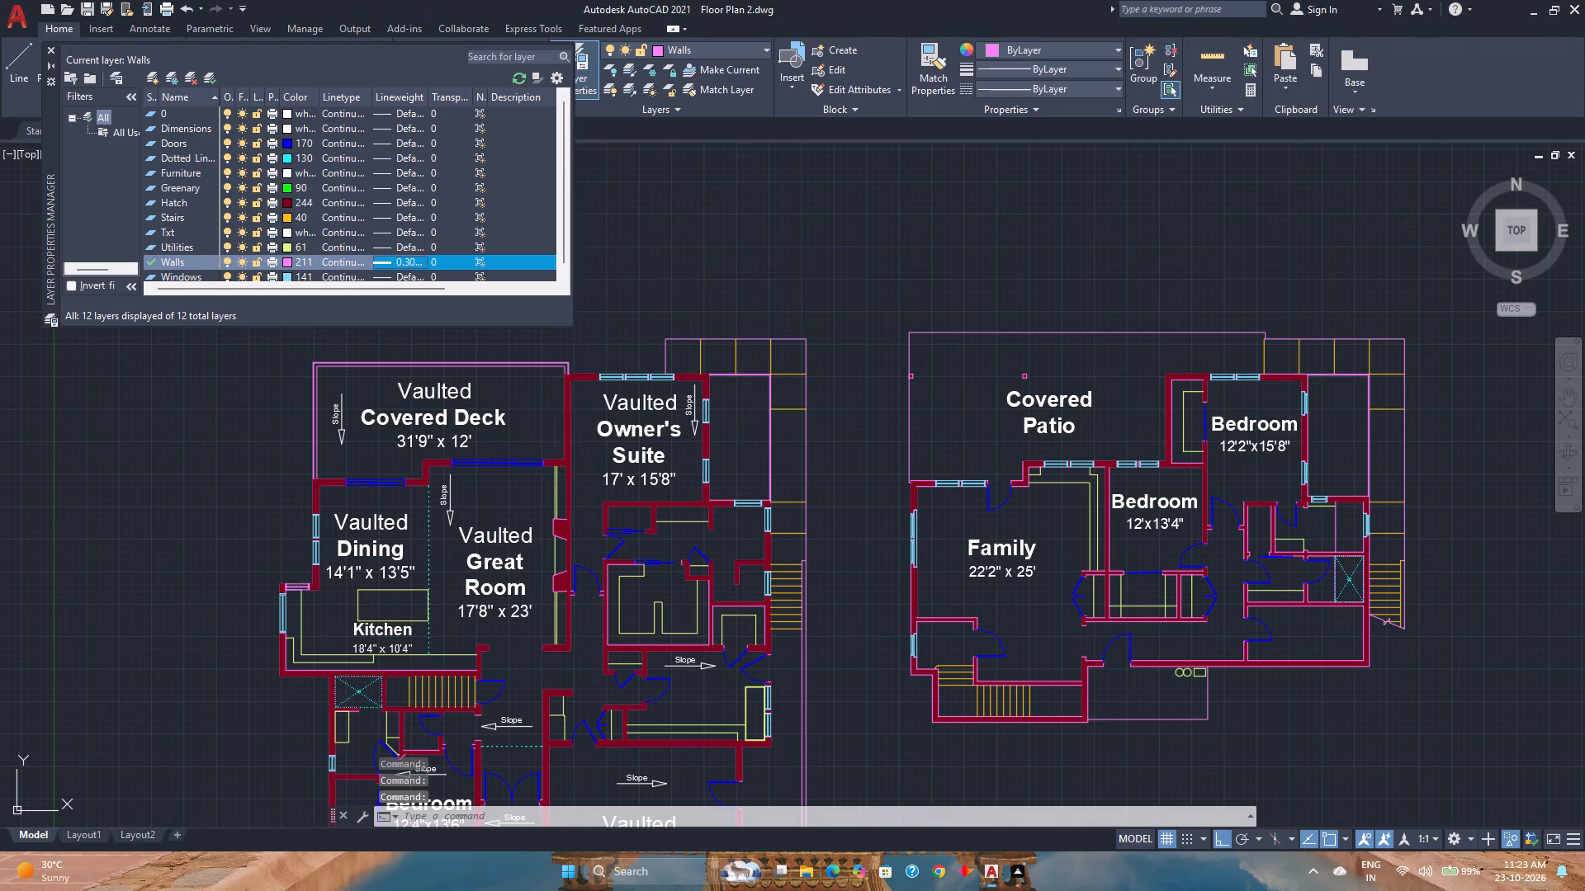
{"action": "scroll", "coordinate": [671, 431], "scroll_direction": "down", "scroll_amount": 1}
{"action": "middle_click_drag", "start_coordinate": [671, 431], "coordinate": [663, 376]}
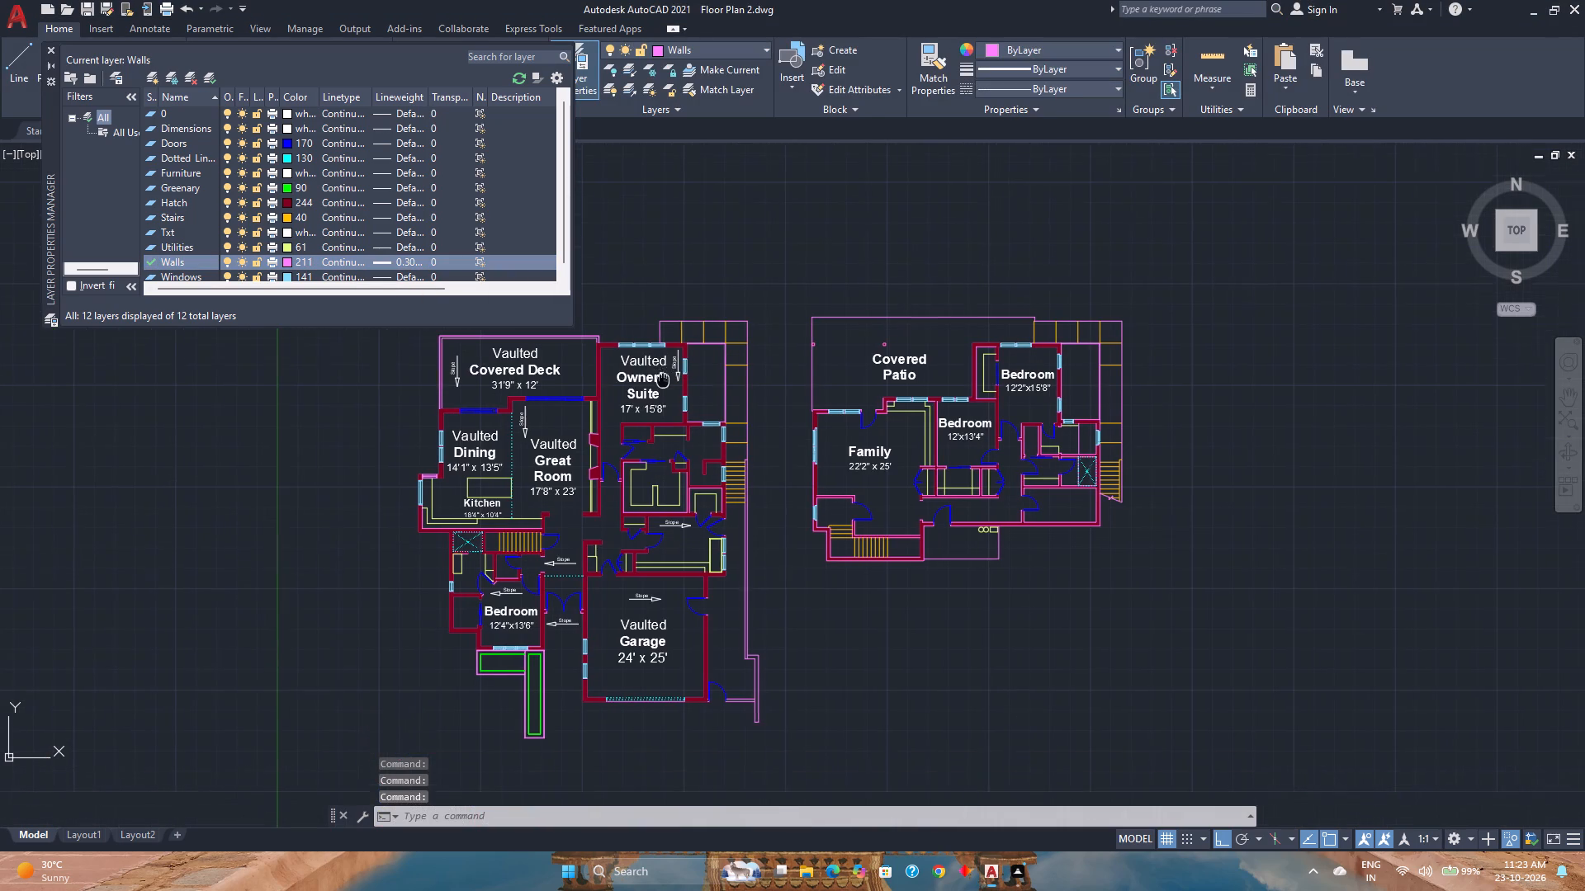
{"action": "middle_click_drag", "start_coordinate": [663, 376], "coordinate": [663, 368]}
{"action": "middle_click", "coordinate": [663, 368]}
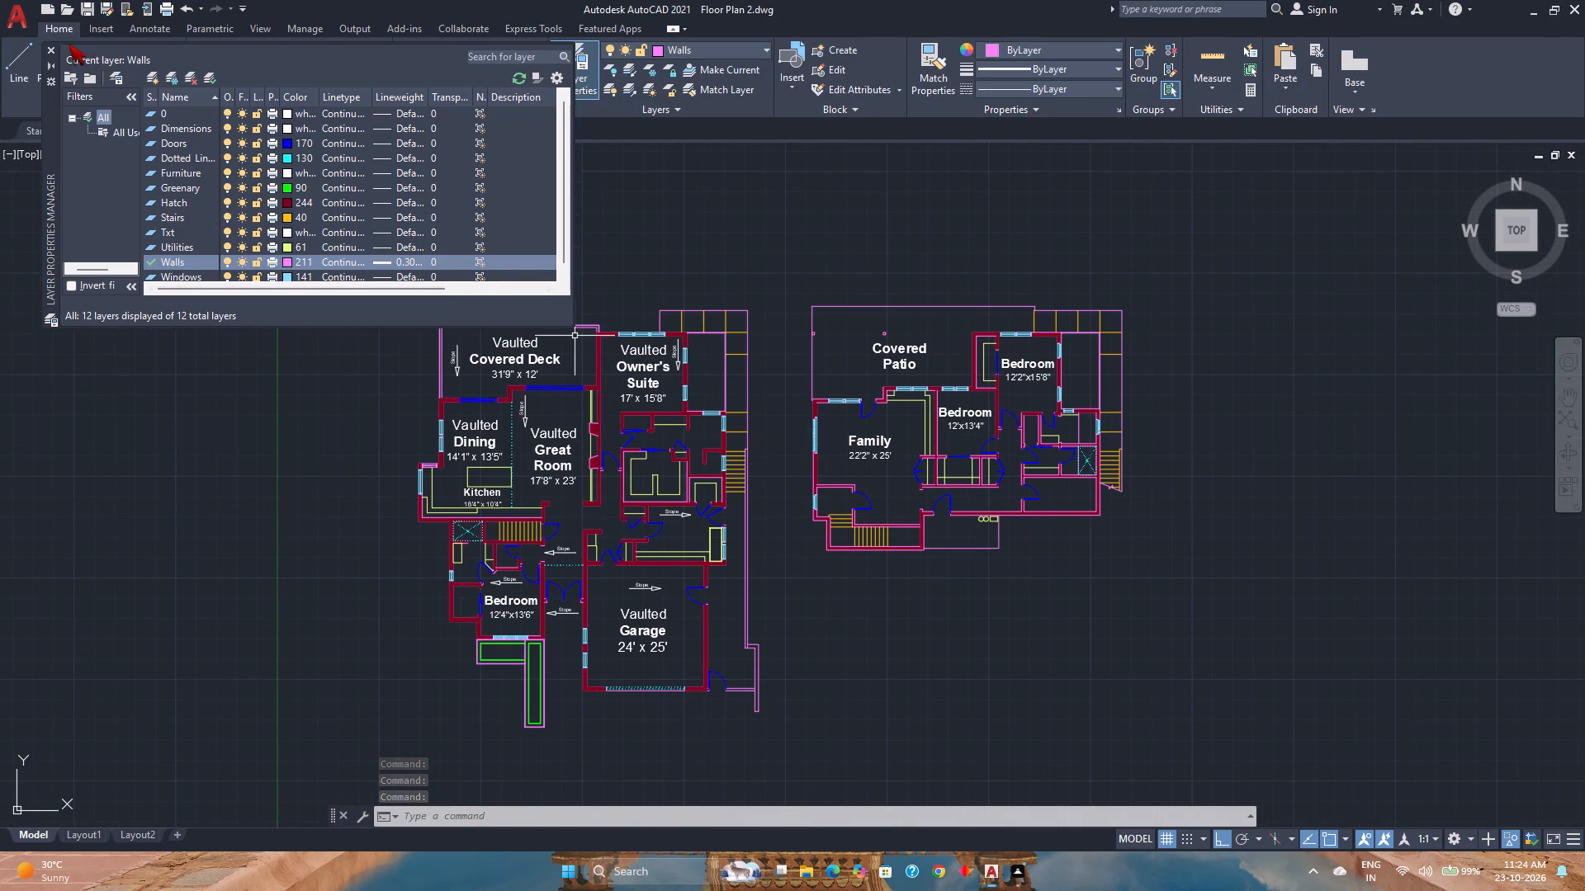
{"action": "left_click", "coordinate": [48, 47]}
Select the solid wall hatch of the plan containing the Garage and send it to the back.
{"action": "scroll", "coordinate": [575, 384], "scroll_direction": "up", "scroll_amount": 2}
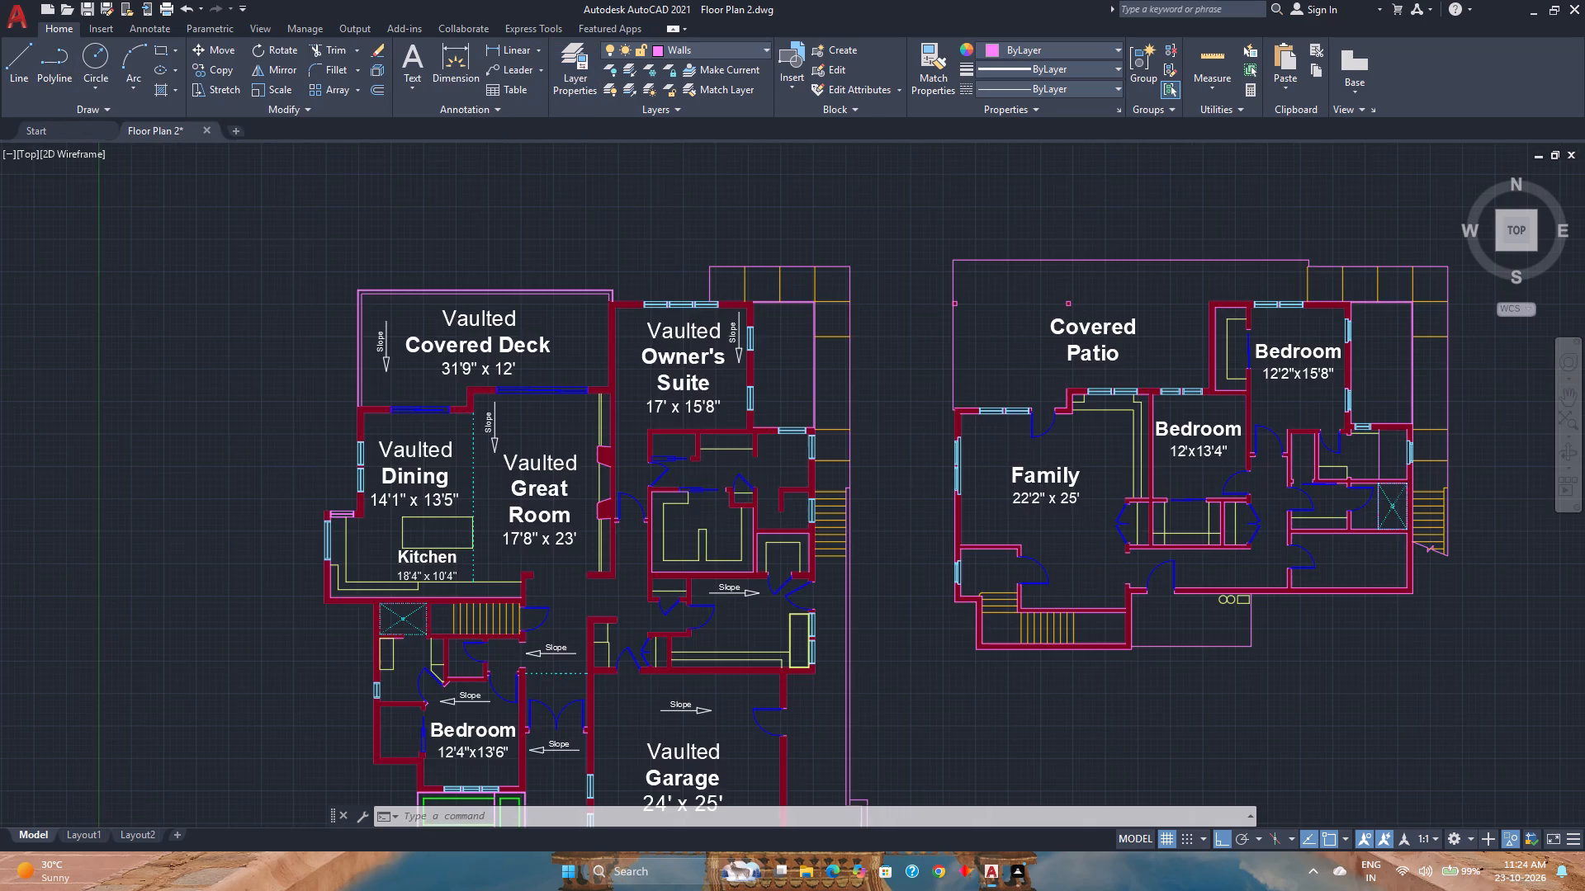
{"action": "scroll", "coordinate": [575, 382], "scroll_direction": "down", "scroll_amount": 2}
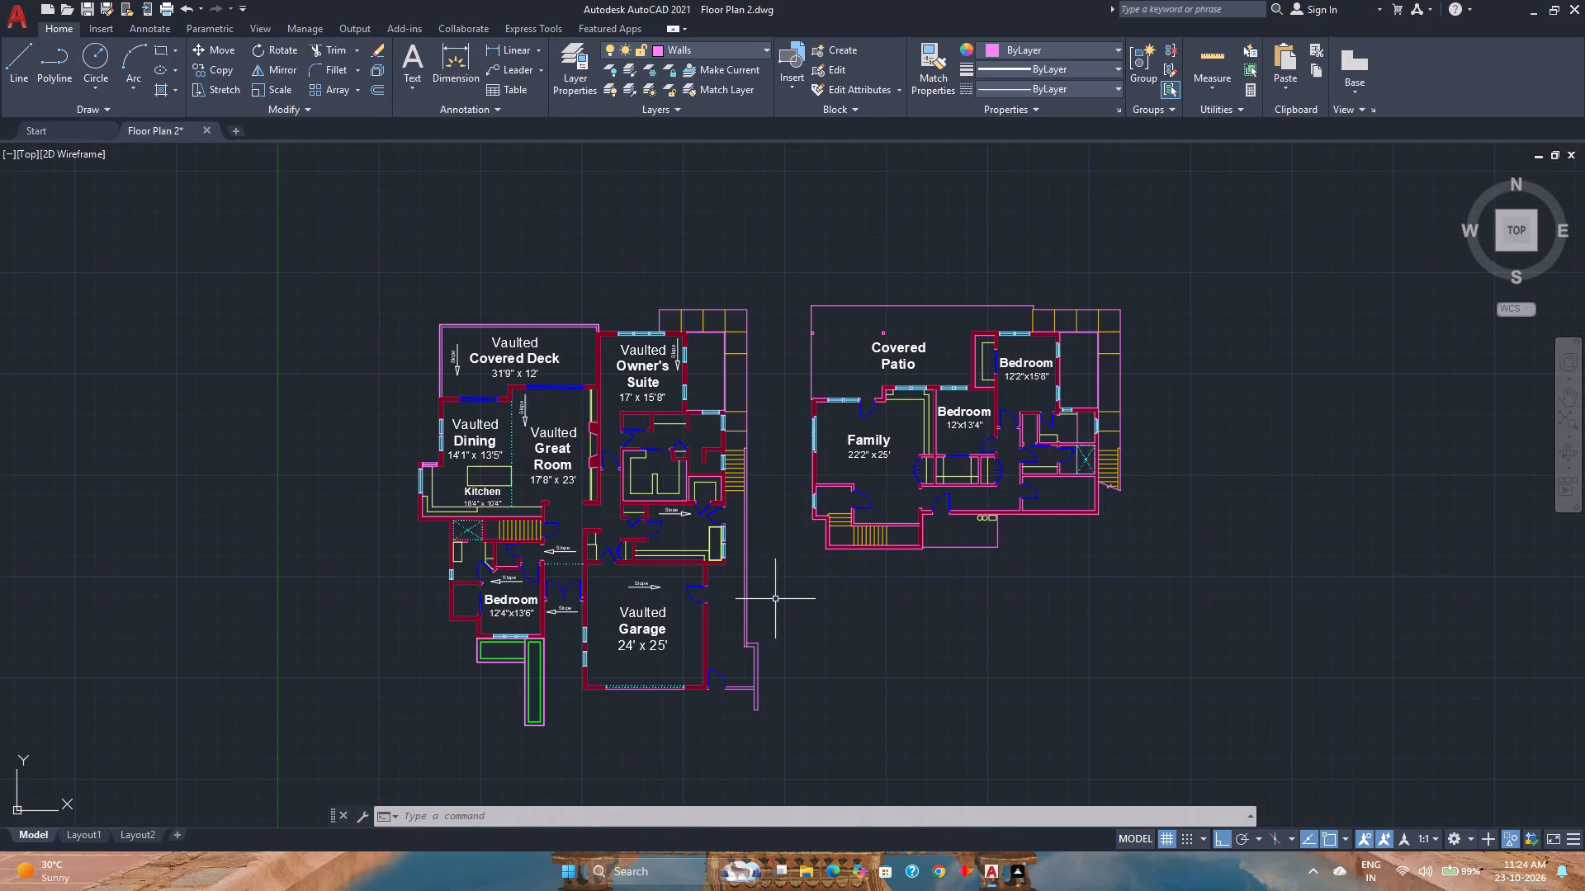
{"action": "scroll", "coordinate": [798, 597], "scroll_direction": "up", "scroll_amount": 1}
{"action": "middle_click_drag", "start_coordinate": [972, 568], "coordinate": [1029, 592]}
{"action": "middle_click", "coordinate": [1029, 592]}
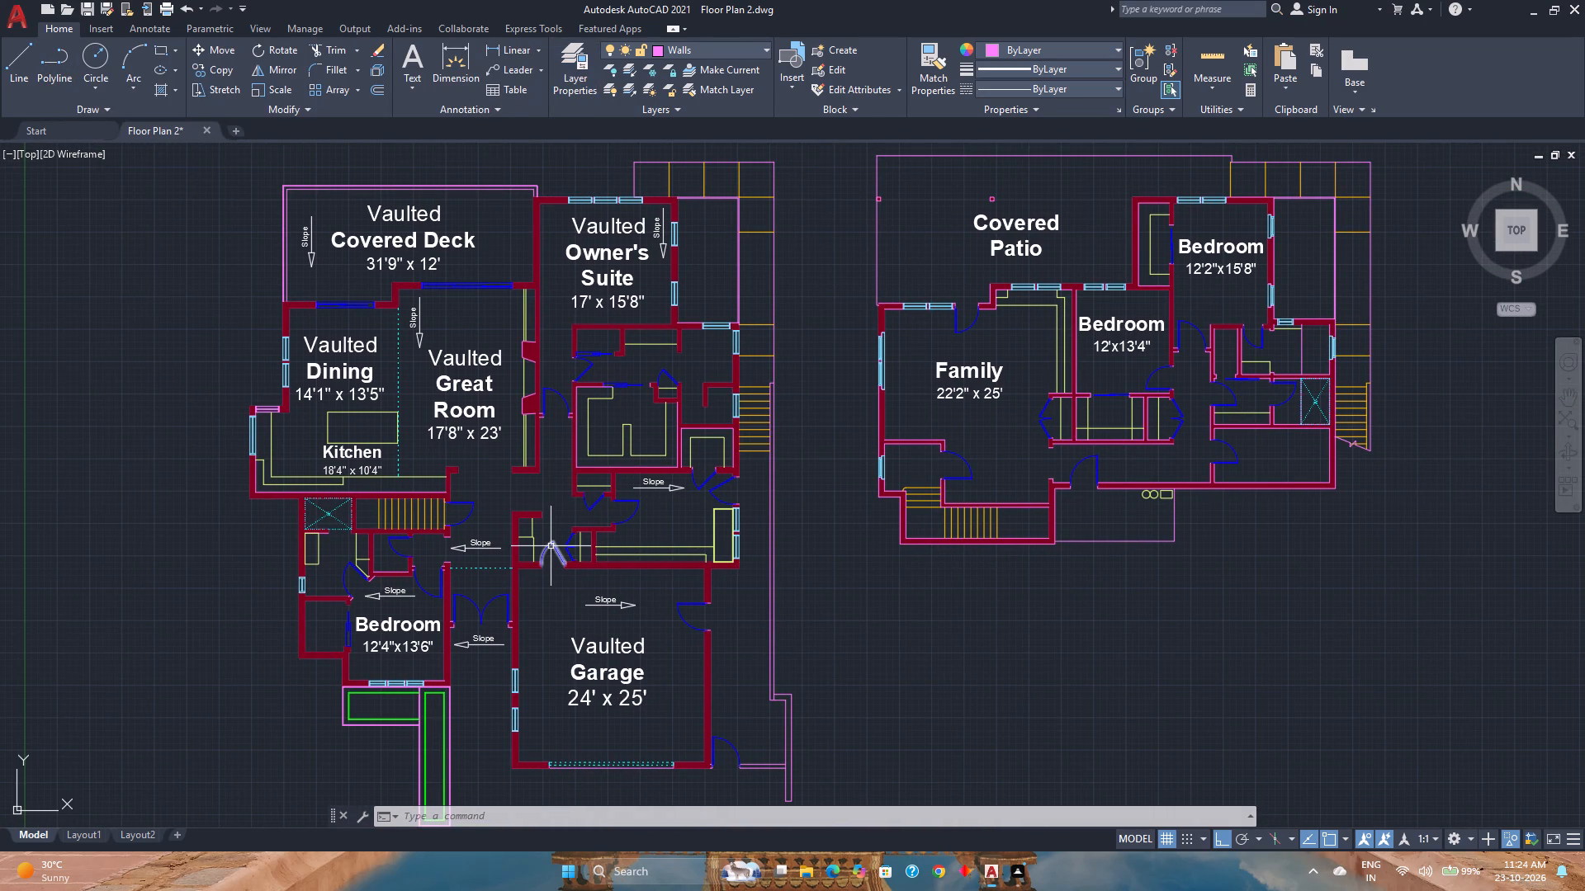
{"action": "scroll", "coordinate": [509, 576], "scroll_direction": "up", "scroll_amount": 1}
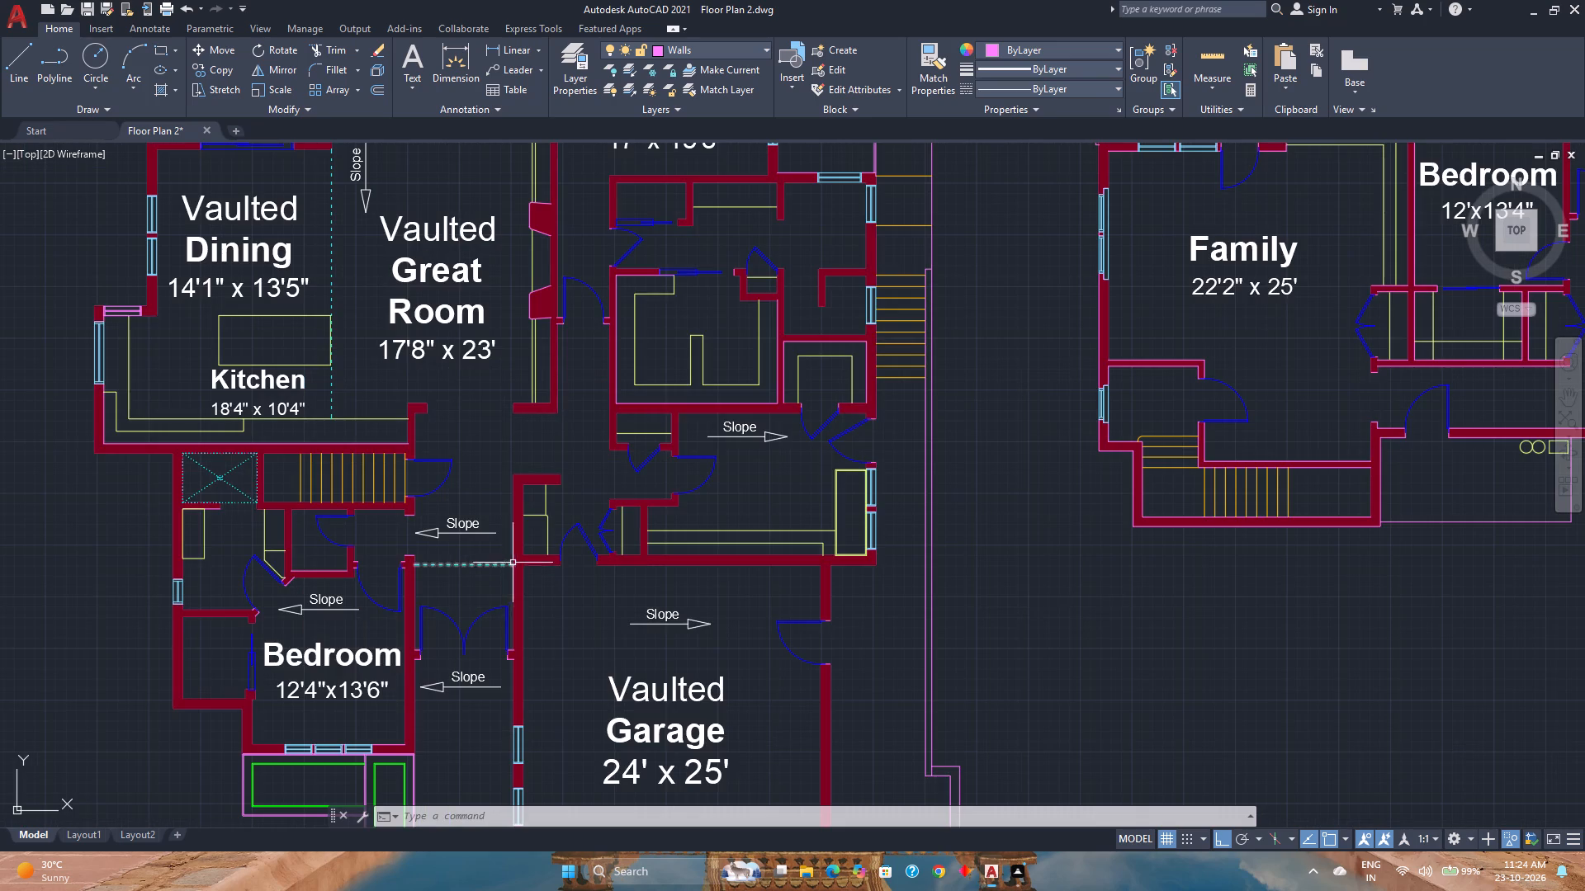
{"action": "left_click", "coordinate": [516, 560]}
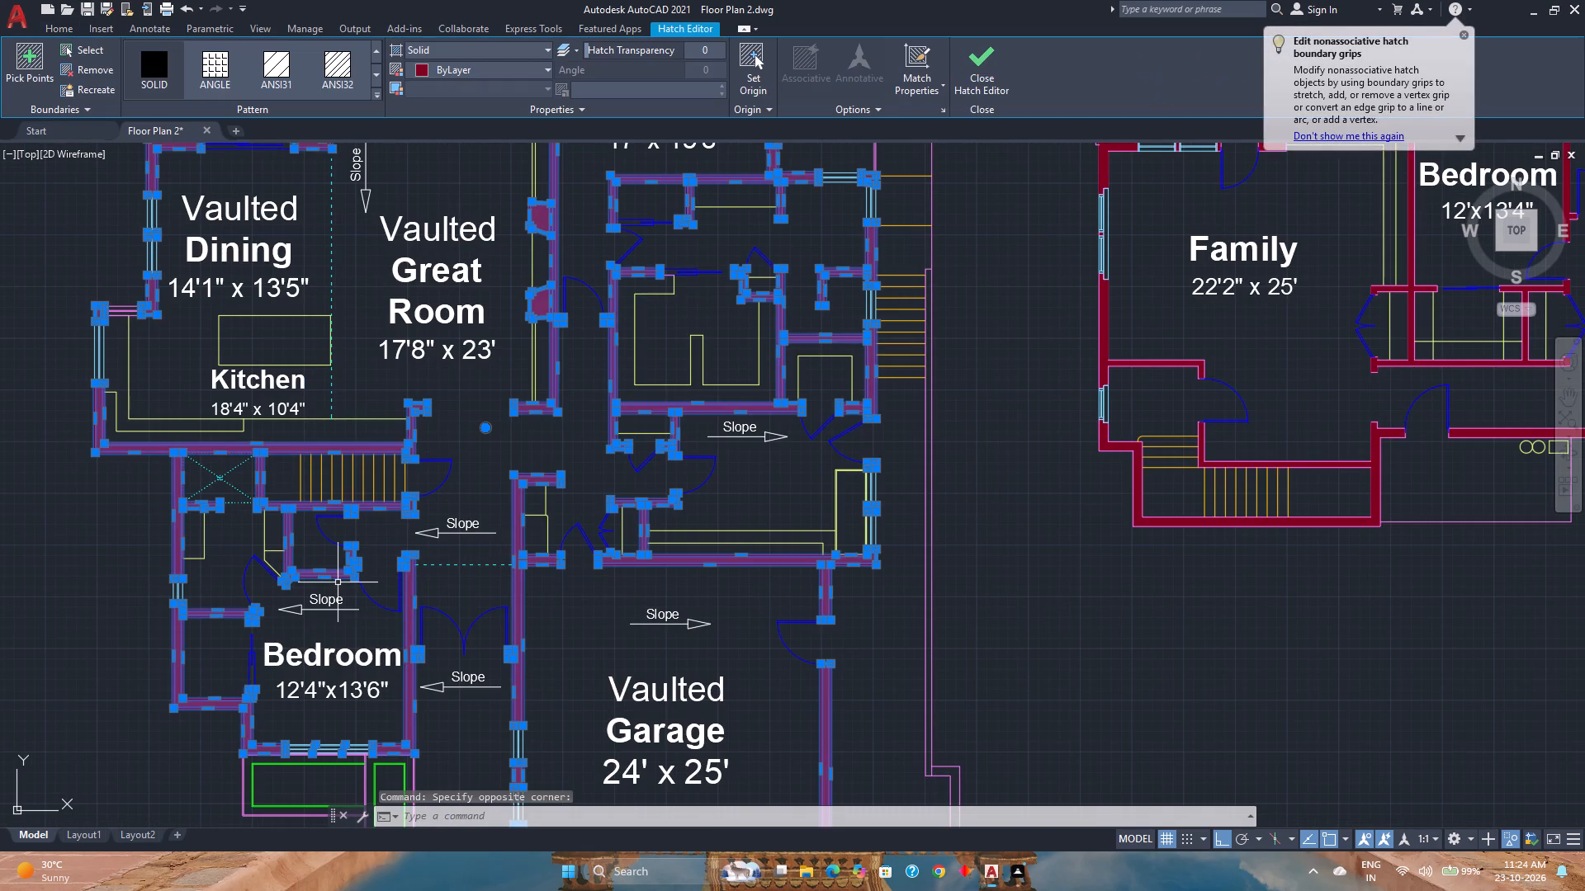
{"action": "scroll", "coordinate": [338, 582], "scroll_direction": "down", "scroll_amount": 2}
{"action": "scroll", "coordinate": [410, 568], "scroll_direction": "up", "scroll_amount": 2}
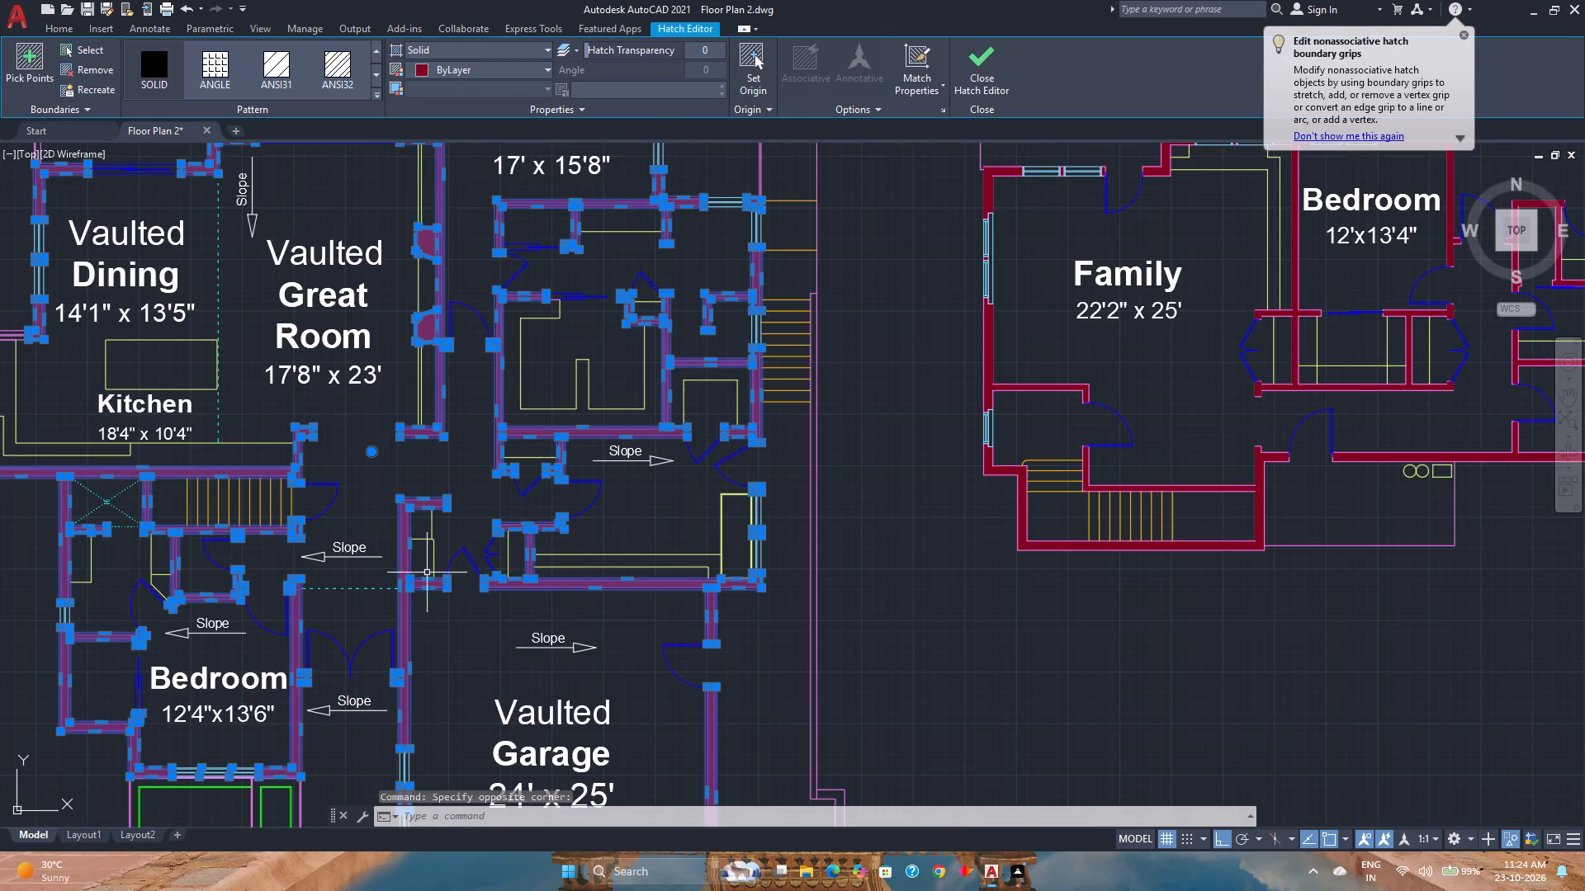
{"action": "right_click", "coordinate": [433, 584]}
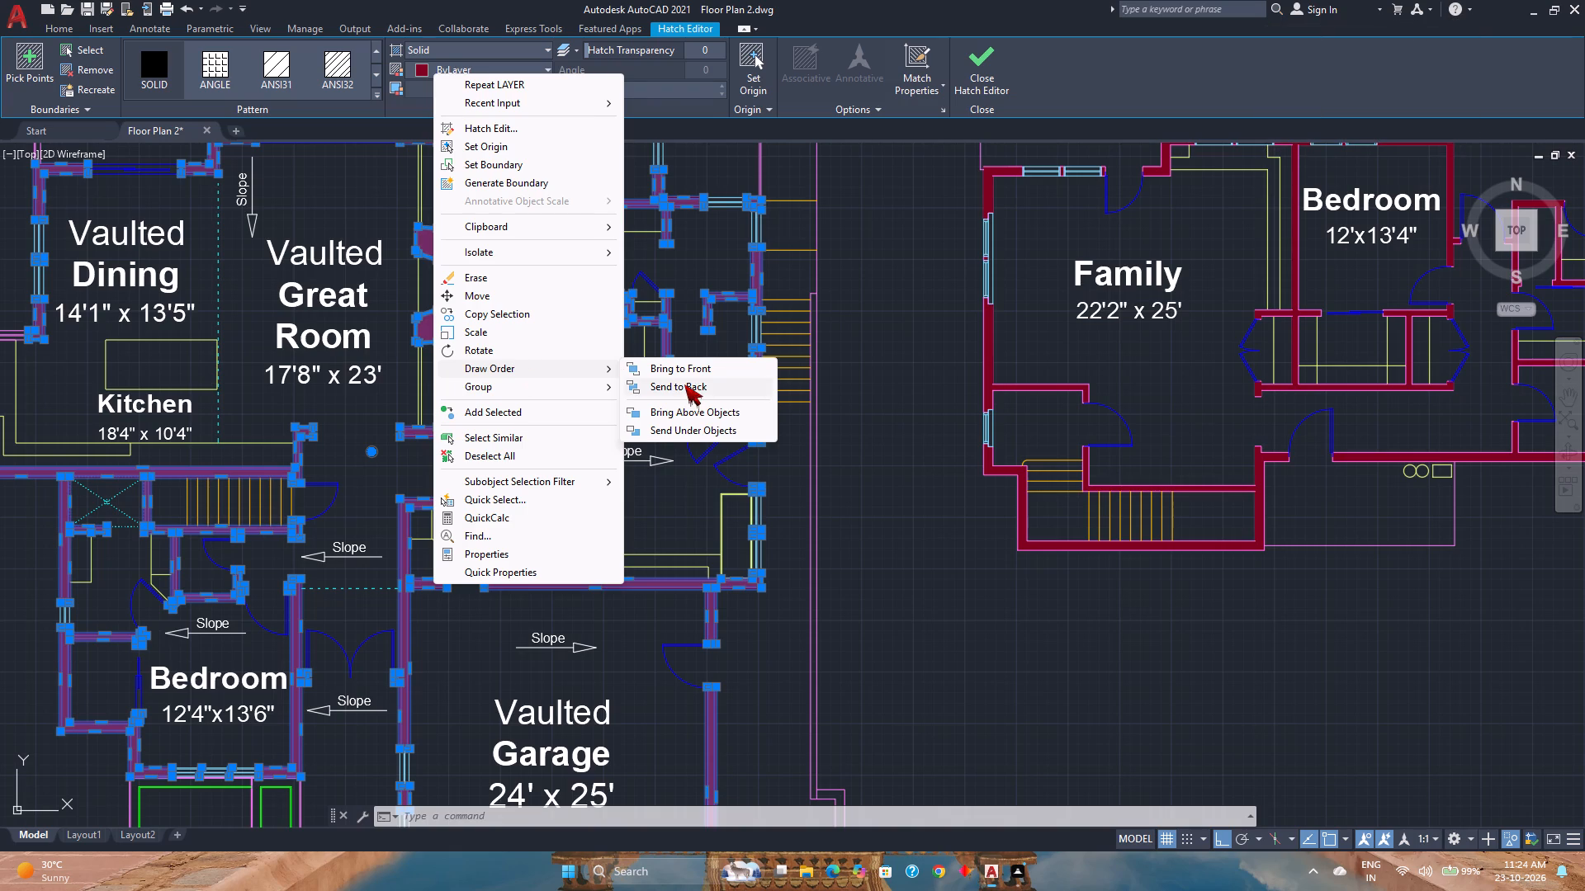
{"action": "left_click", "coordinate": [684, 384]}
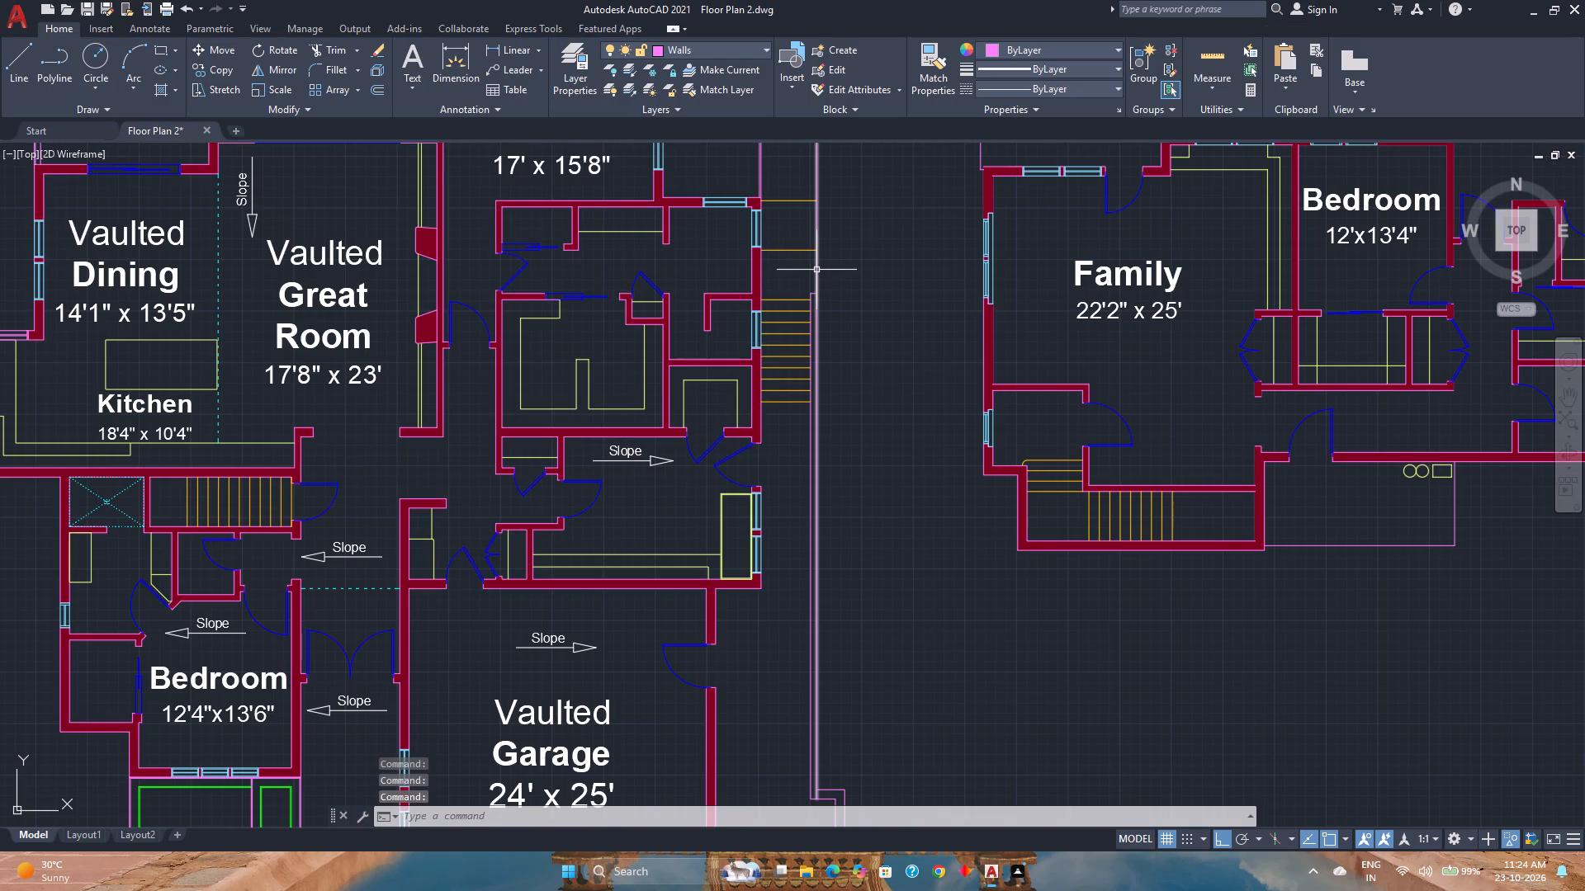
Save the drawing.
{"action": "scroll", "coordinate": [950, 548], "scroll_direction": "down", "scroll_amount": 1}
{"action": "middle_click_drag", "start_coordinate": [950, 548], "coordinate": [920, 493]}
{"action": "middle_click", "coordinate": [920, 493]}
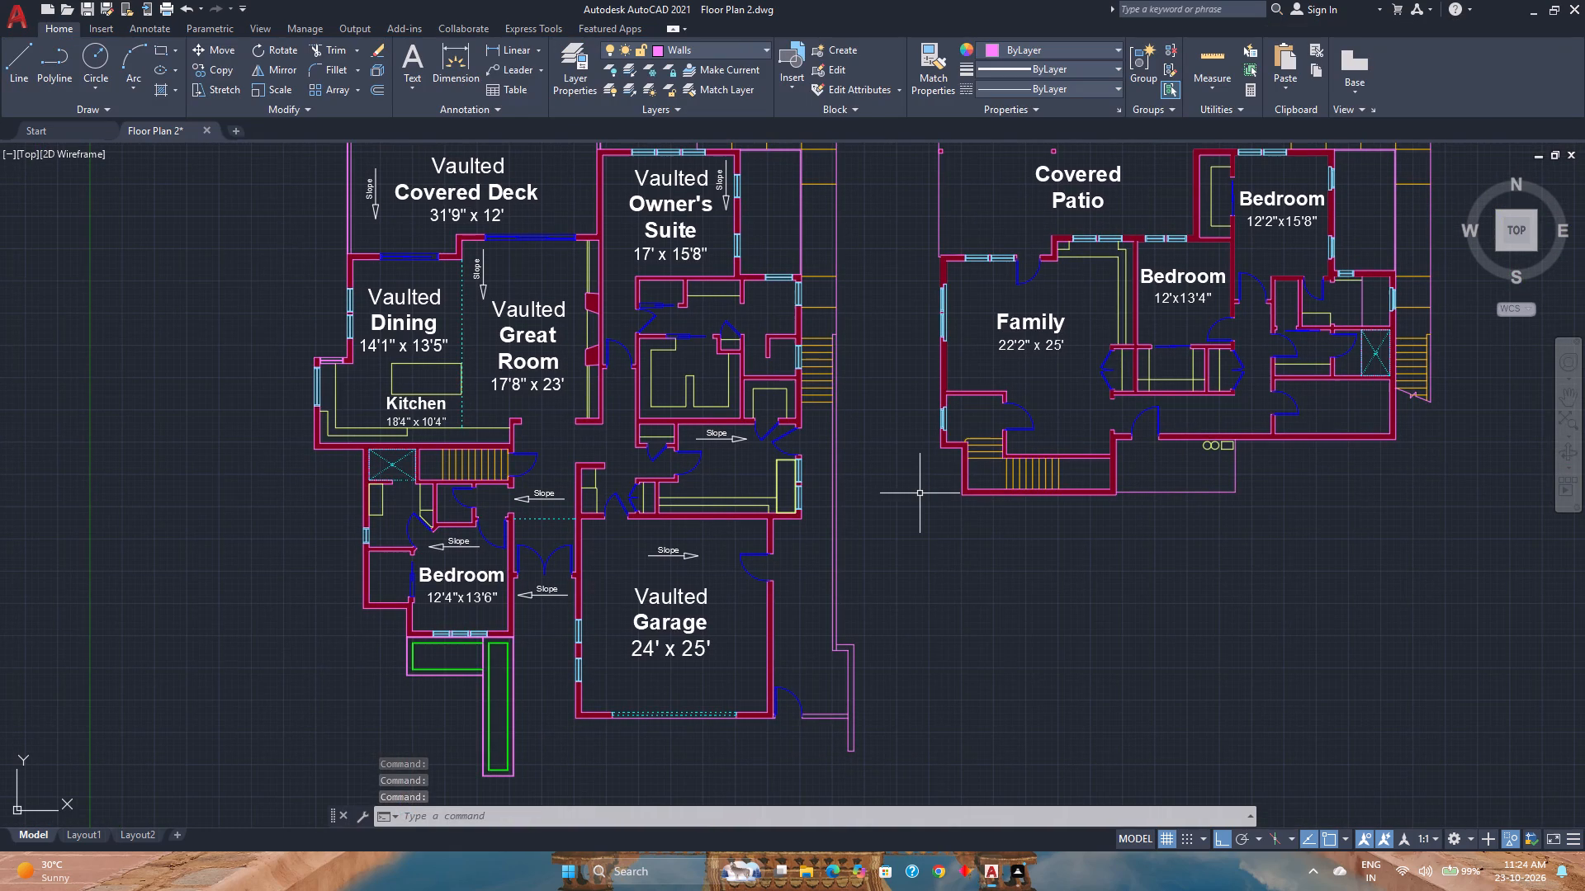
{"action": "key", "text": "ctrl+s"}
{"action": "middle_click_drag", "start_coordinate": [986, 627], "coordinate": [958, 627]}
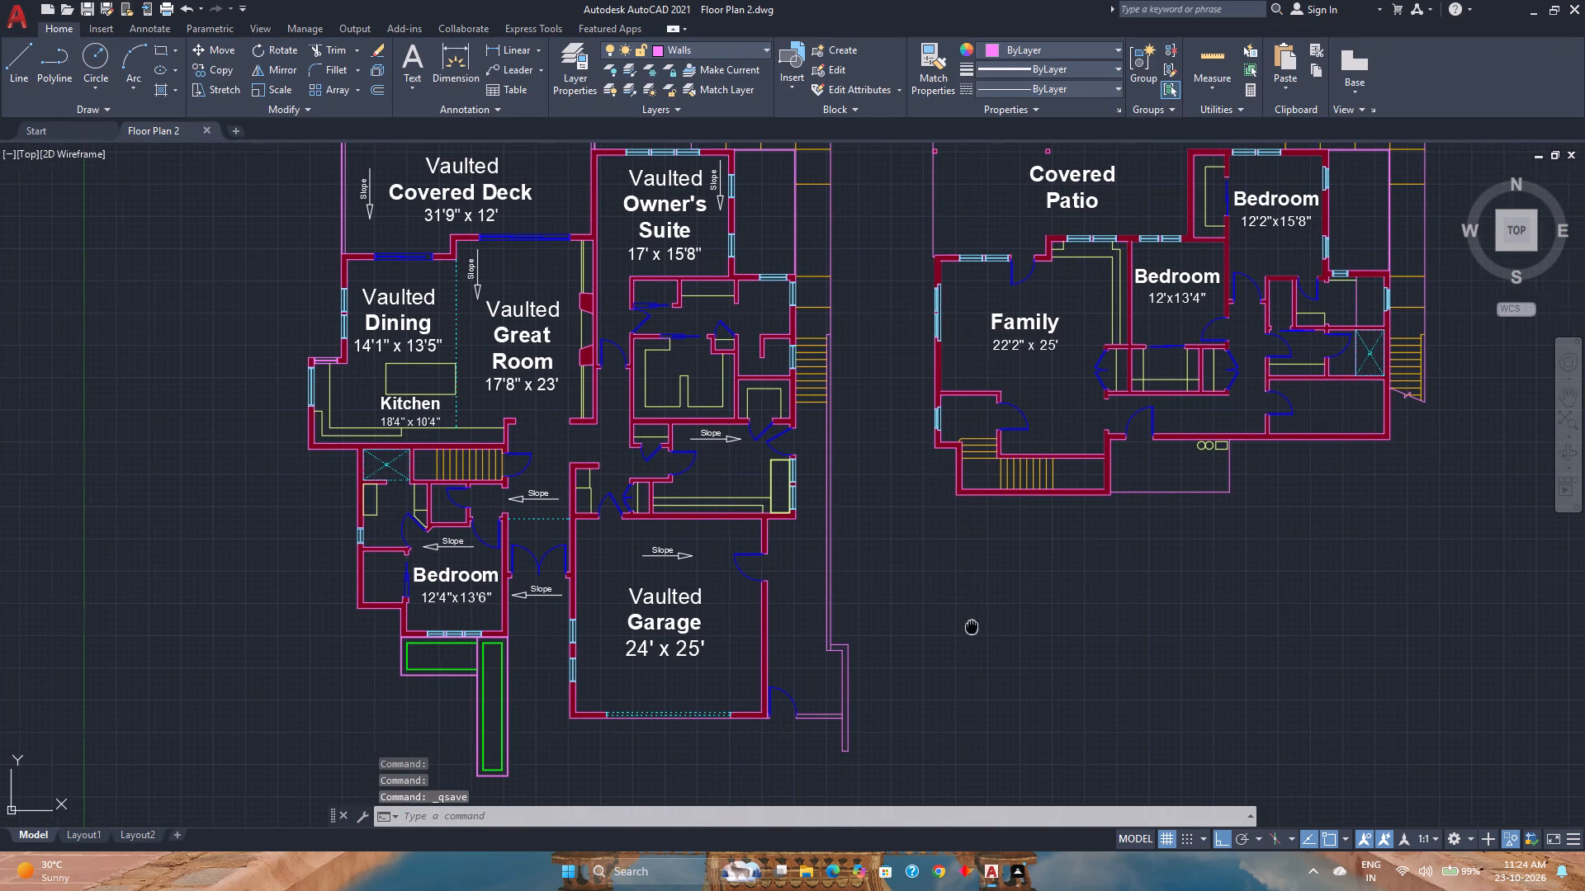
Select the solid wall hatch of the plan containing the Family room and send it to the back.
{"action": "middle_click_drag", "start_coordinate": [958, 627], "coordinate": [871, 665]}
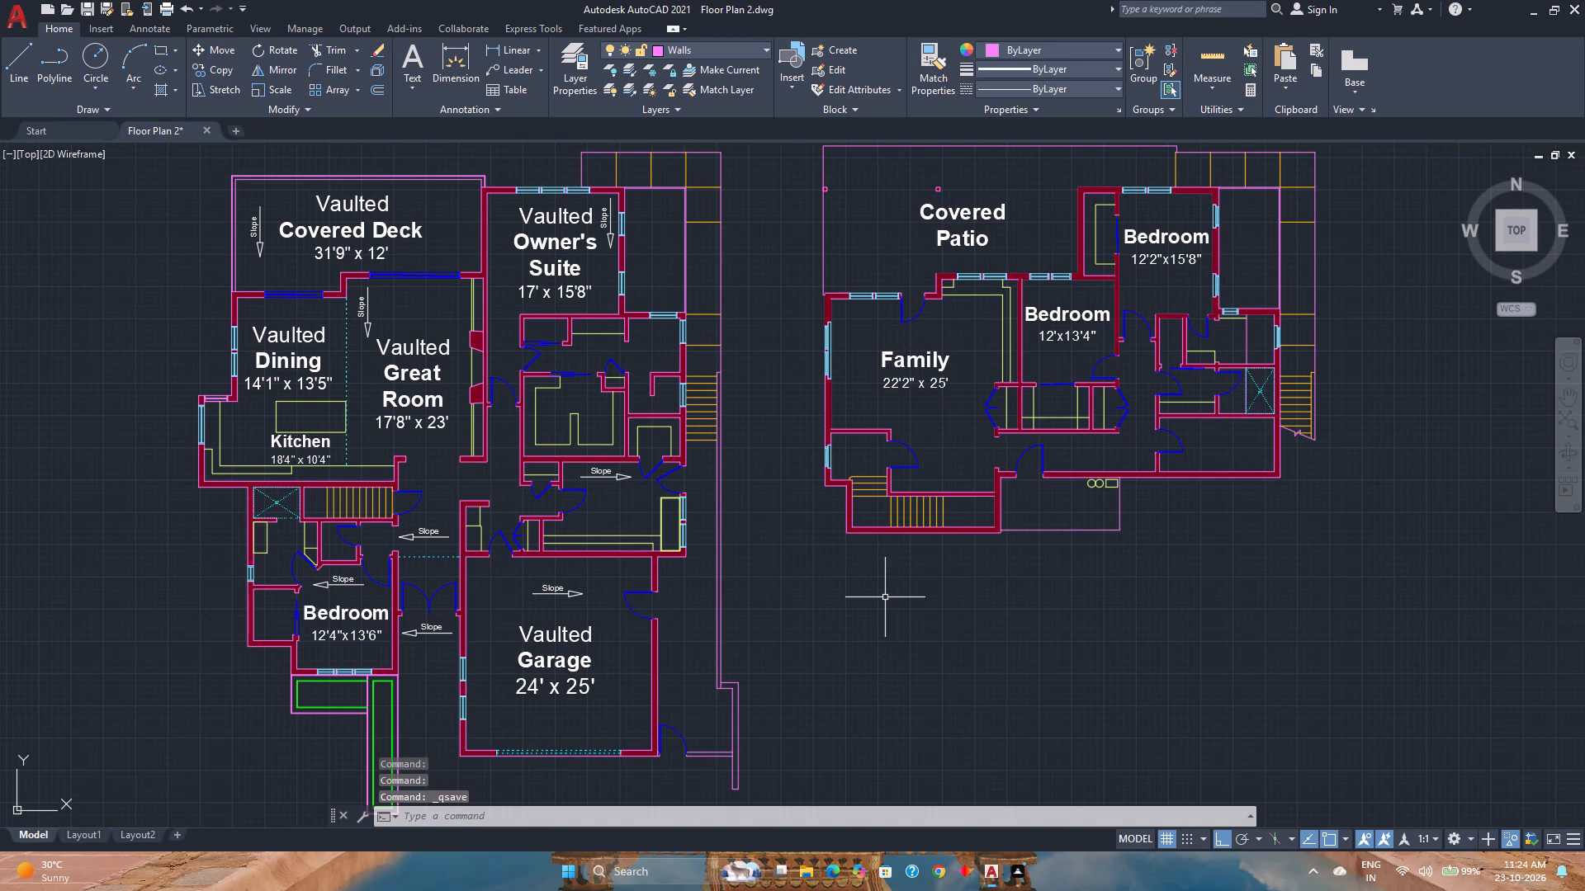
{"action": "scroll", "coordinate": [1032, 324], "scroll_direction": "up", "scroll_amount": 2}
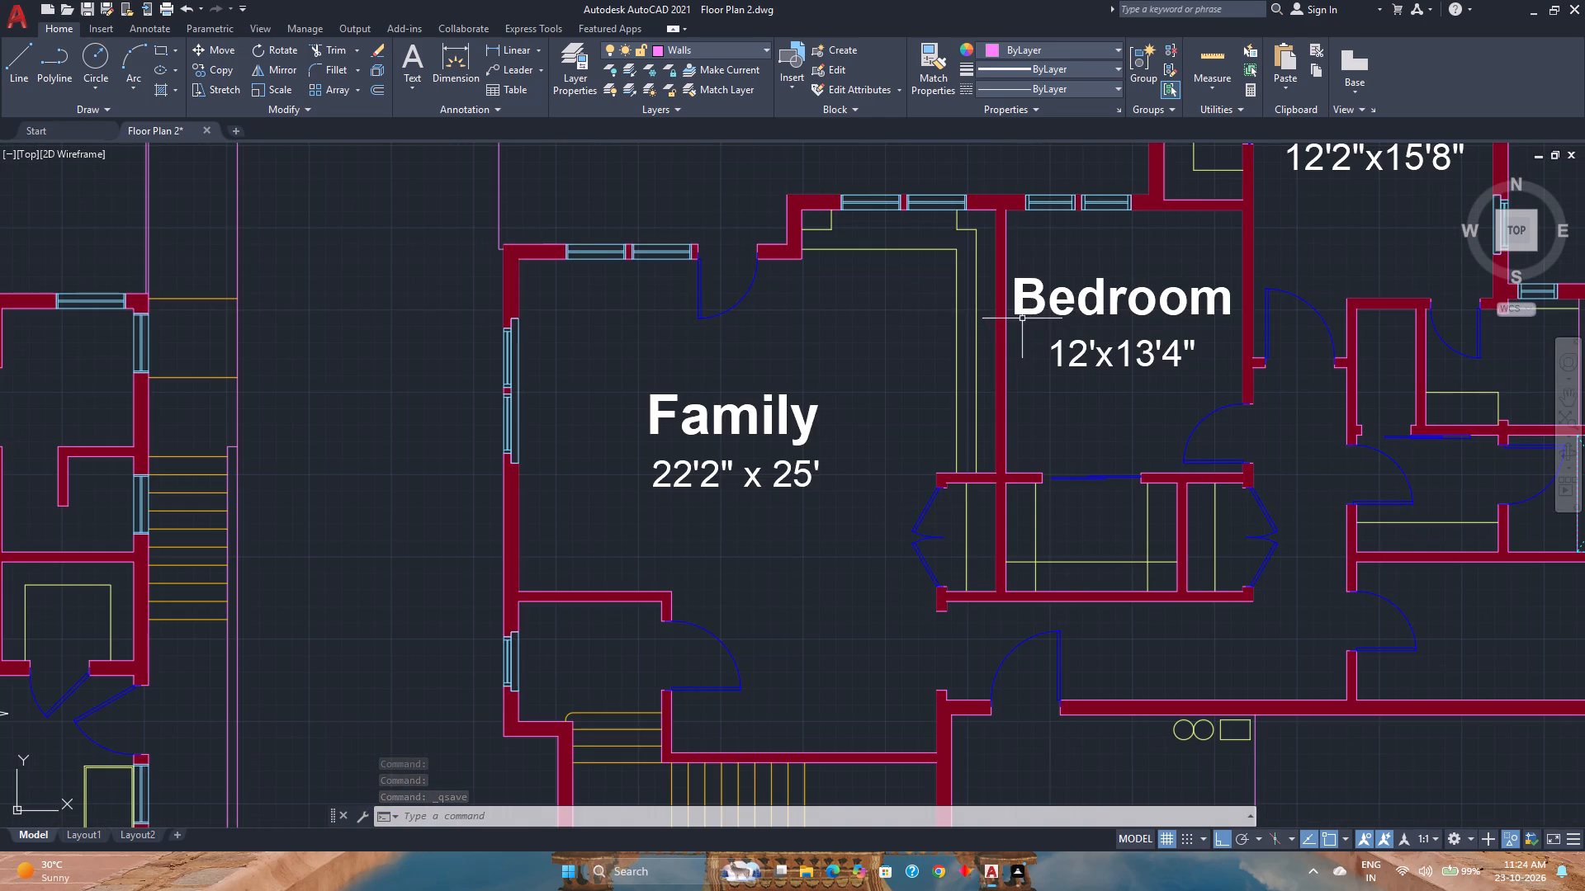
{"action": "left_click", "coordinate": [1003, 320]}
{"action": "right_click", "coordinate": [1003, 320]}
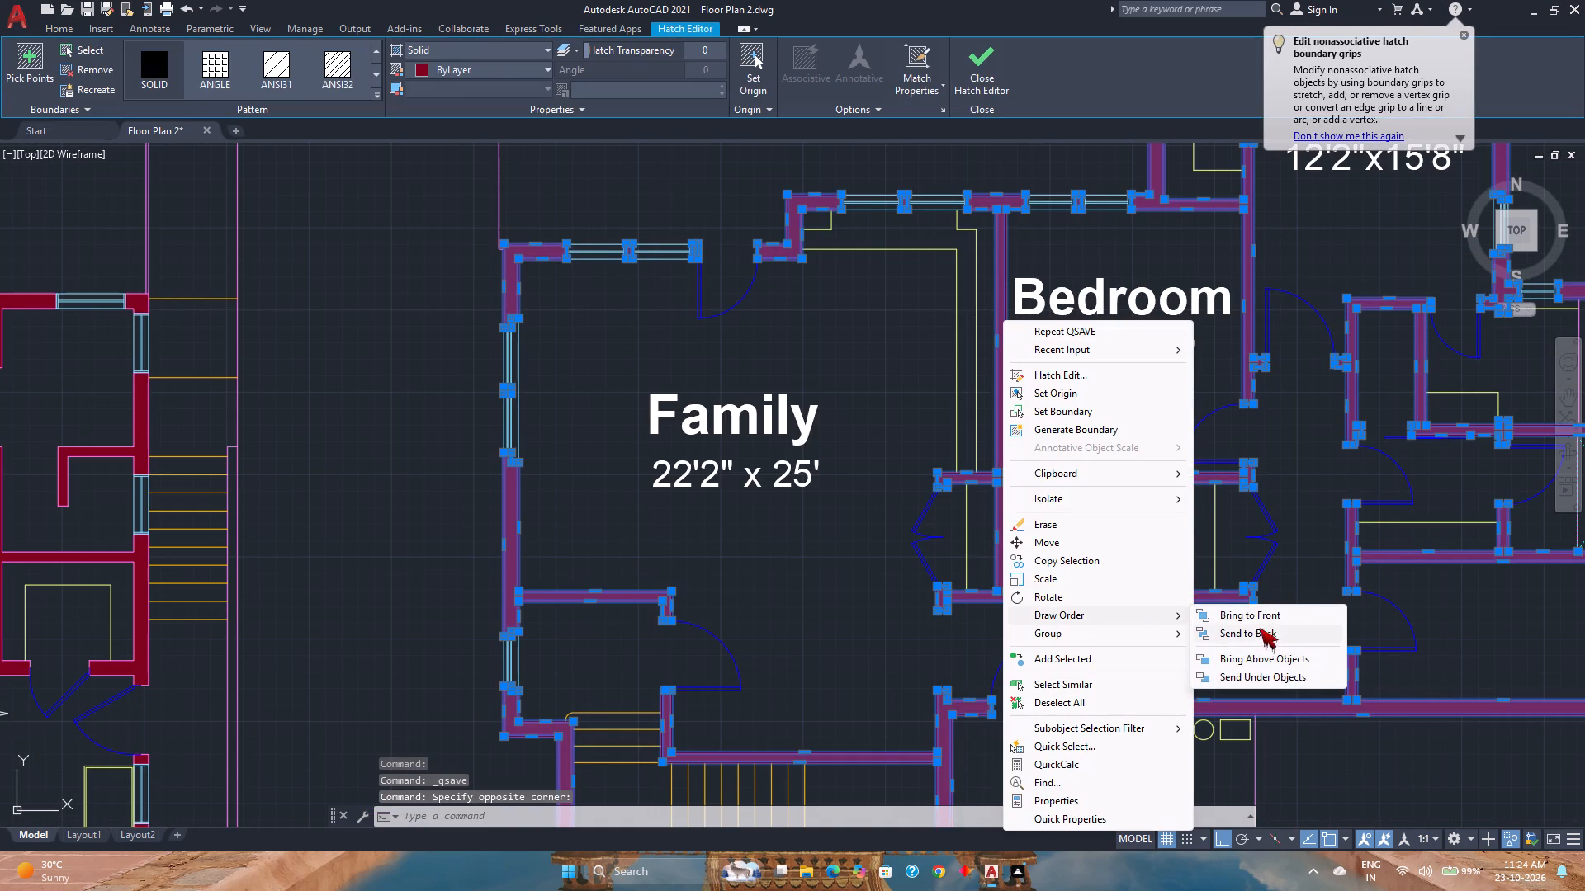
{"action": "left_click", "coordinate": [1258, 631]}
{"action": "scroll", "coordinate": [1003, 625], "scroll_direction": "down", "scroll_amount": 2}
{"action": "middle_click_drag", "start_coordinate": [1025, 732], "coordinate": [1019, 719]}
{"action": "middle_click_drag", "start_coordinate": [1019, 719], "coordinate": [985, 596]}
{"action": "middle_click", "coordinate": [985, 596]}
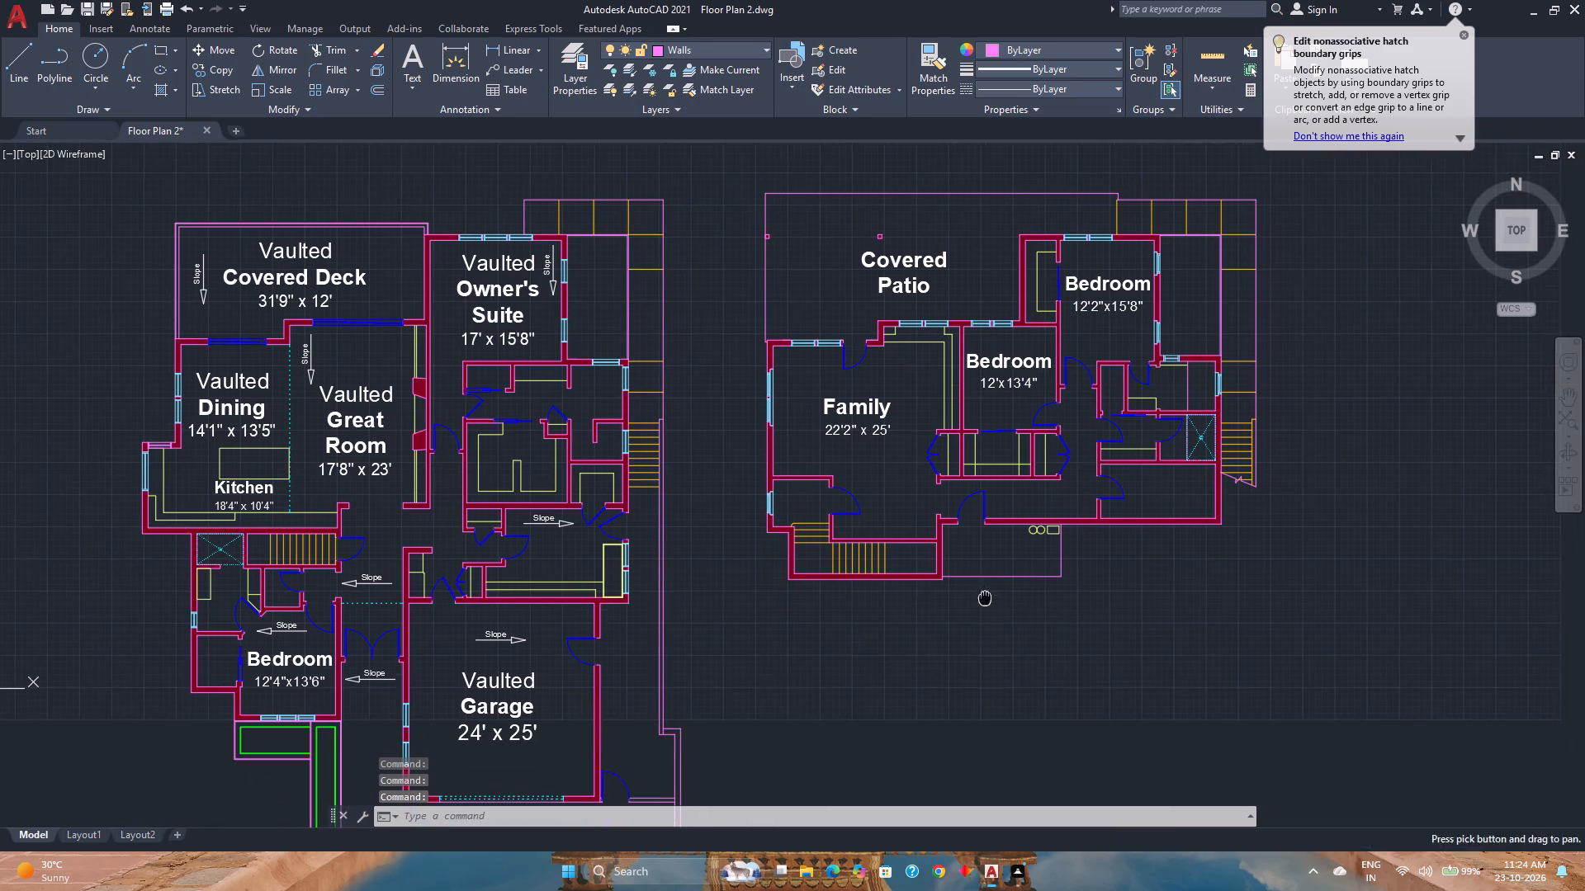
Save the drawing.
{"action": "key", "text": "ctrl+s"}
Examine how the wall outlines and hatches of both plans display in model space and in Layout1.
{"action": "middle_click_drag", "start_coordinate": [865, 641], "coordinate": [871, 620]}
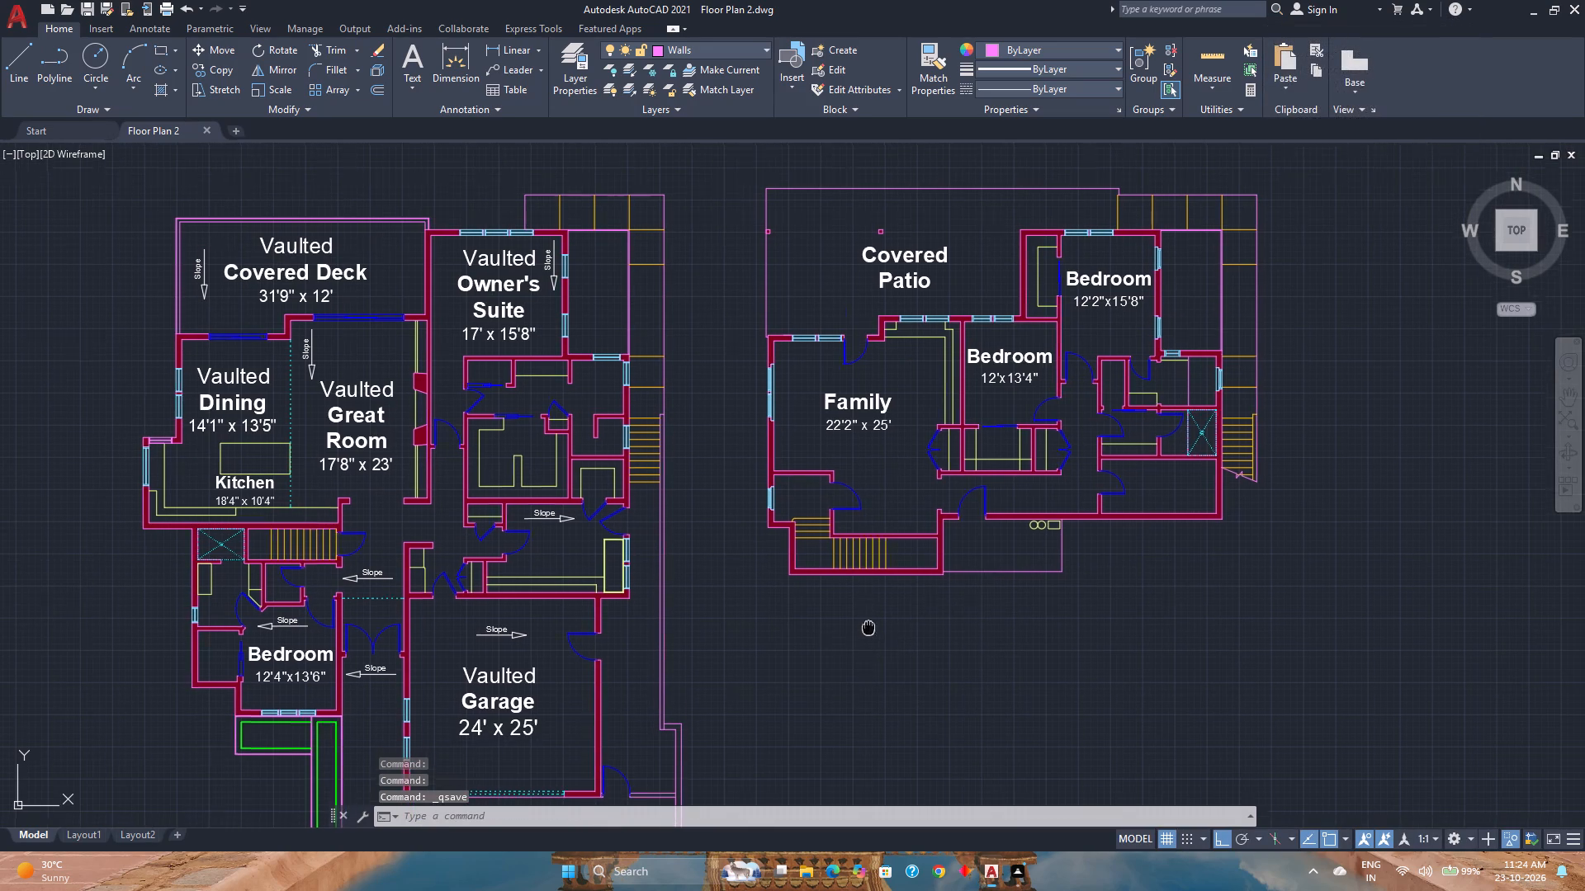
{"action": "middle_click_drag", "start_coordinate": [871, 620], "coordinate": [900, 536]}
{"action": "middle_click", "coordinate": [901, 536]}
{"action": "middle_click", "coordinate": [896, 545]}
{"action": "middle_click", "coordinate": [887, 554]}
{"action": "middle_click_drag", "start_coordinate": [887, 554], "coordinate": [865, 573]}
{"action": "middle_click", "coordinate": [859, 579]}
{"action": "middle_click", "coordinate": [833, 607]}
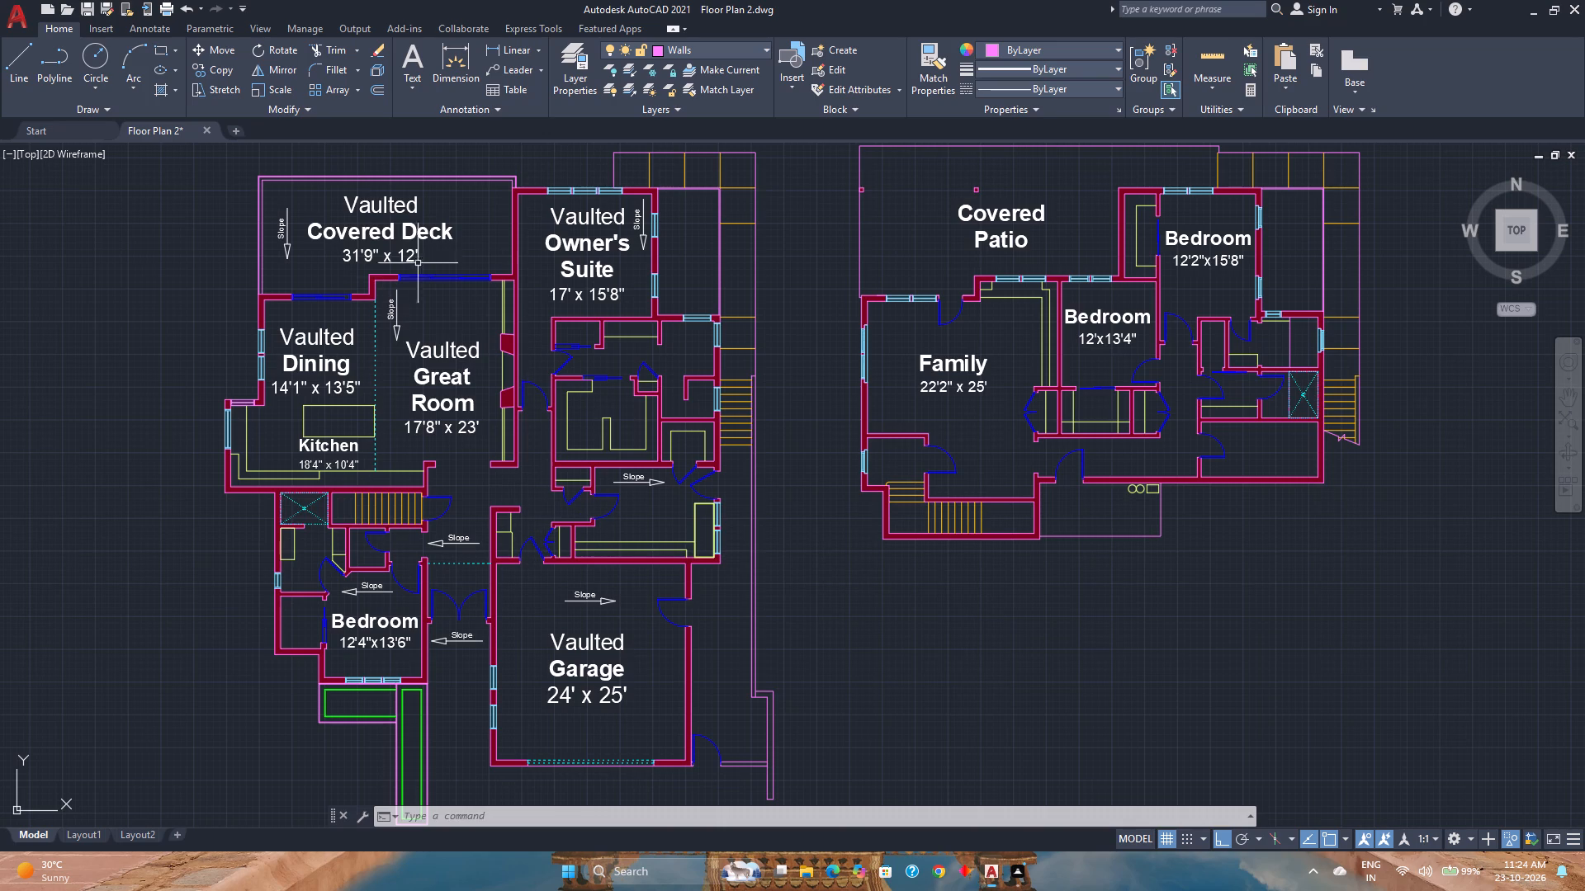
{"action": "left_click", "coordinate": [69, 839]}
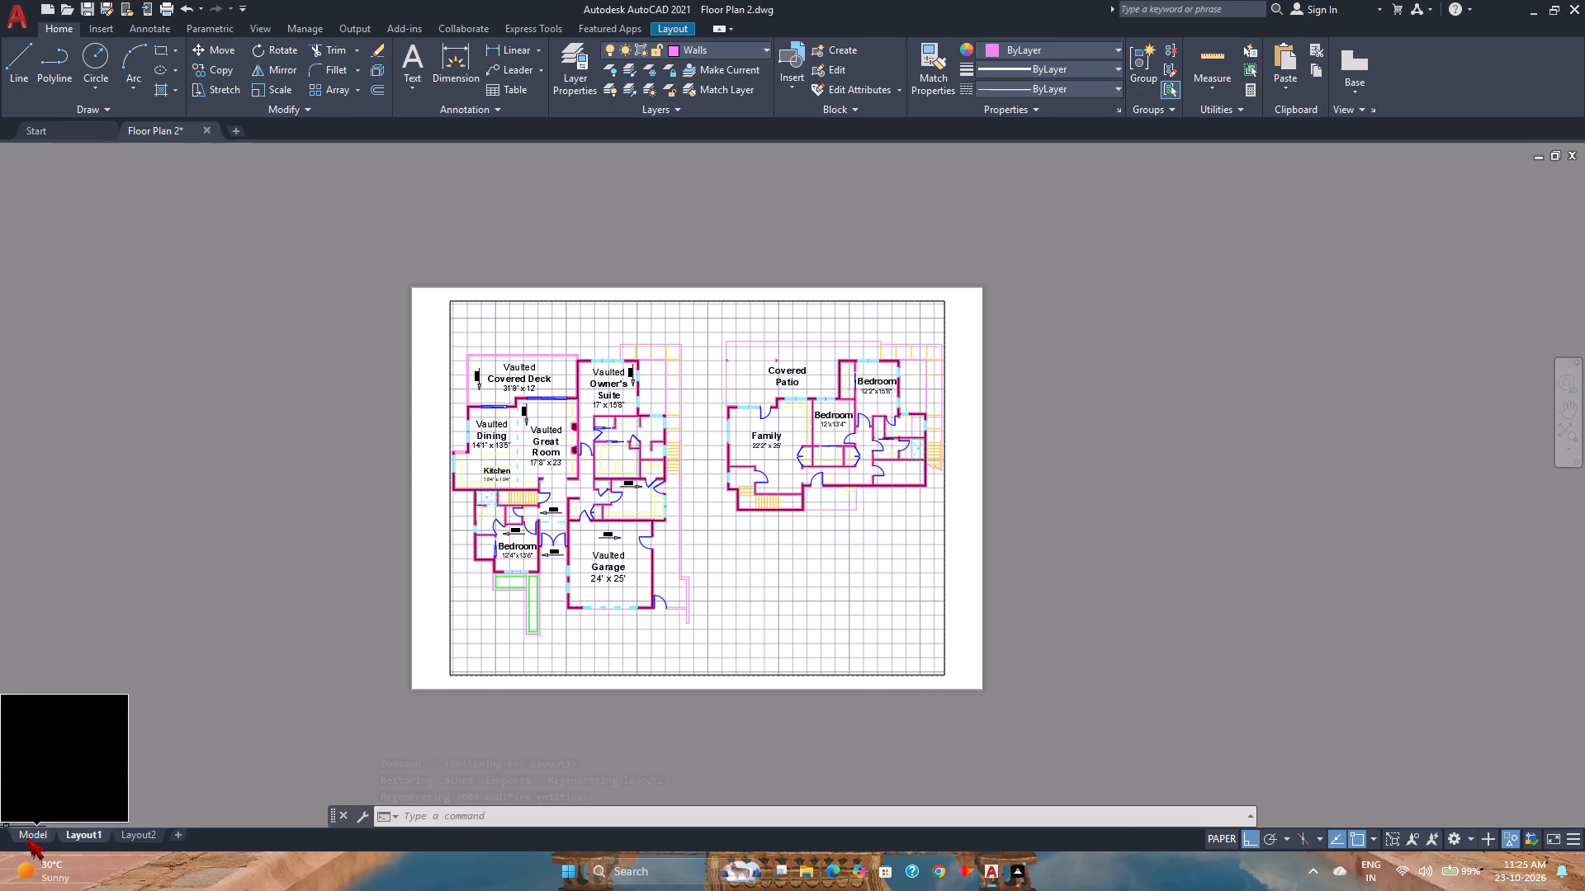
{"action": "scroll", "coordinate": [668, 512], "scroll_direction": "up", "scroll_amount": 2}
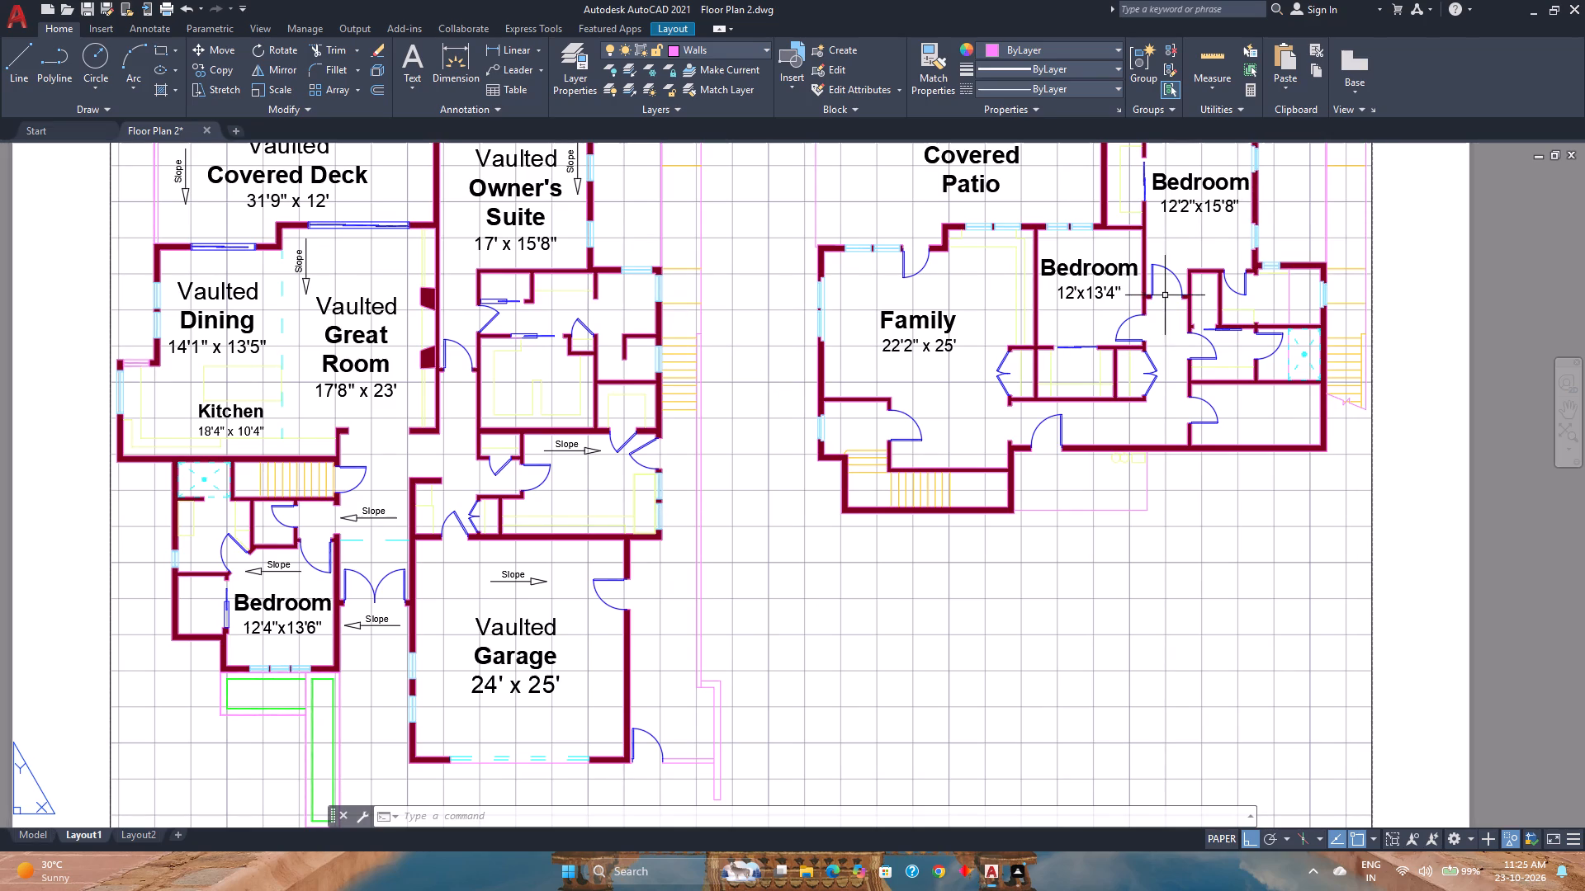
{"action": "left_click", "coordinate": [45, 832]}
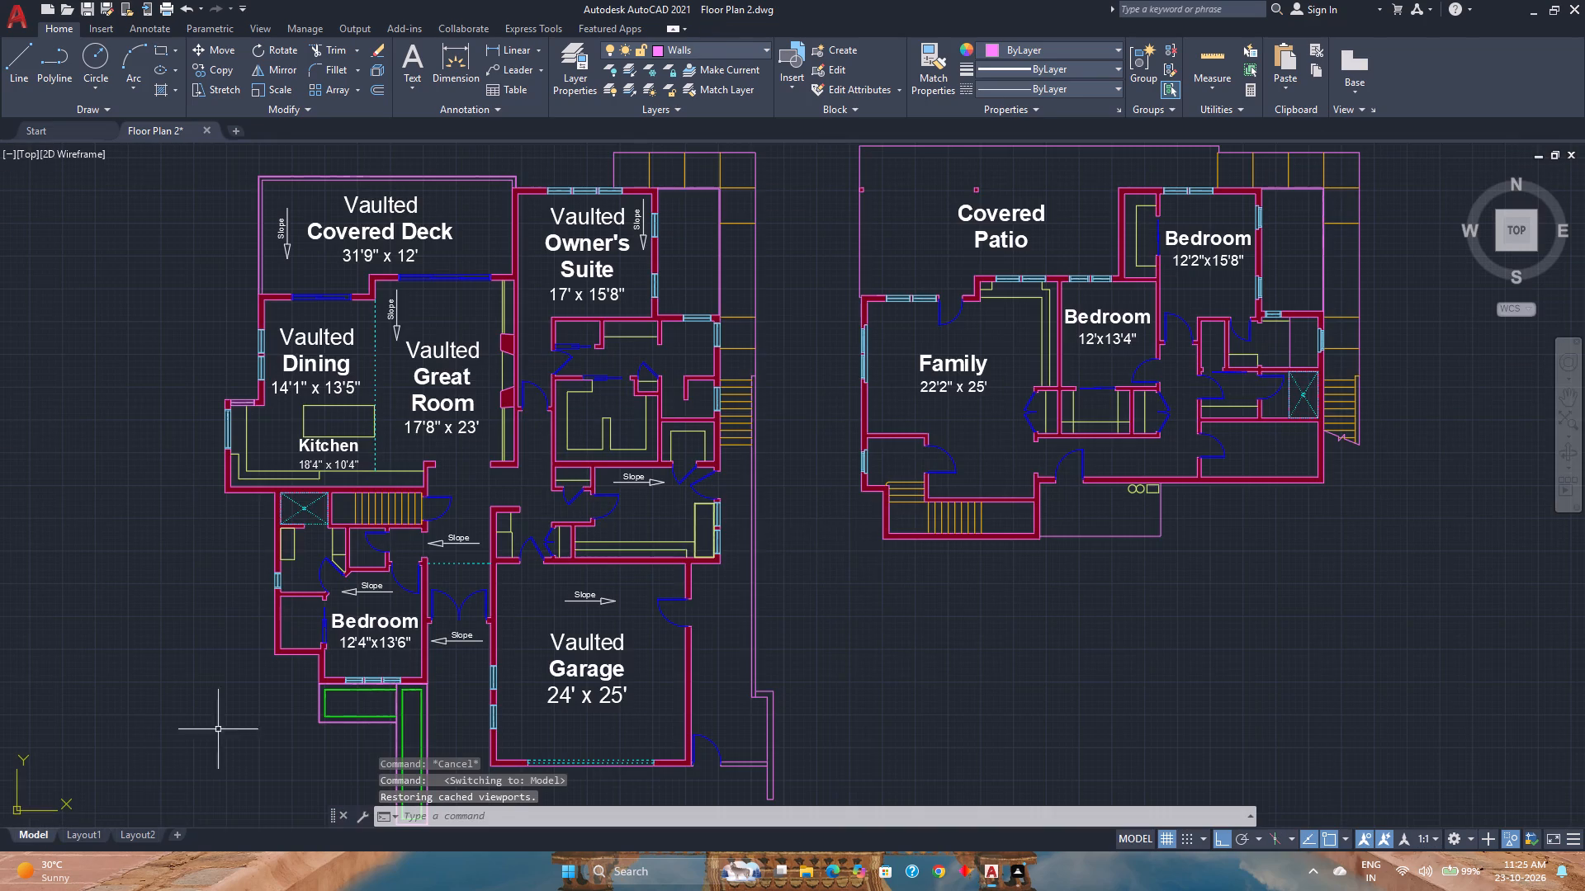
End object isolation in model space to bring back the hidden objects.
{"action": "right_click", "coordinate": [876, 610]}
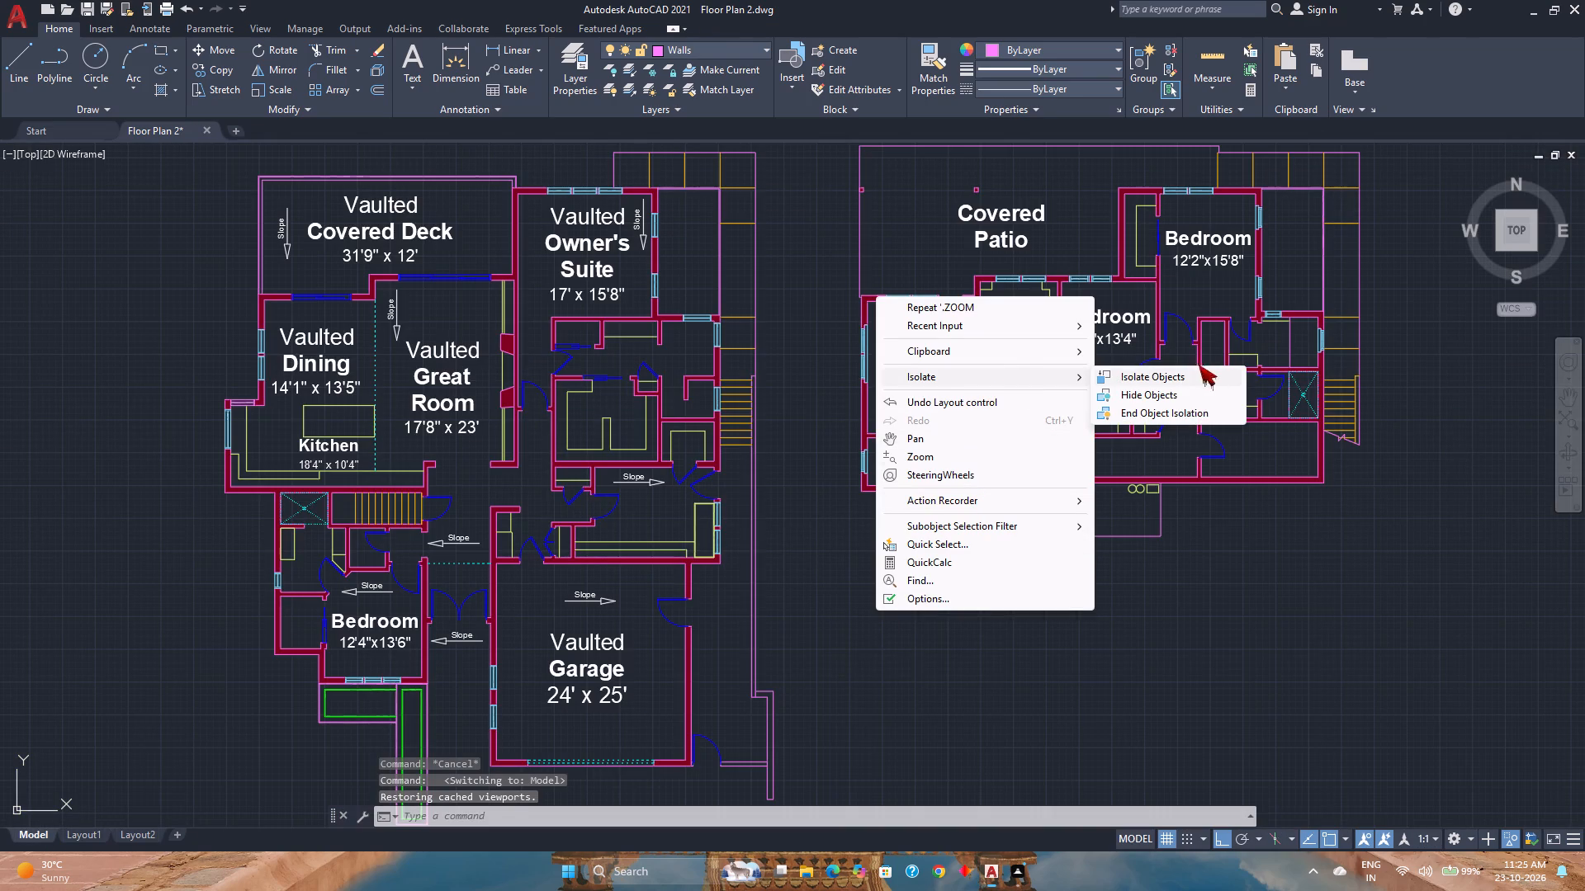
{"action": "left_click", "coordinate": [1188, 415]}
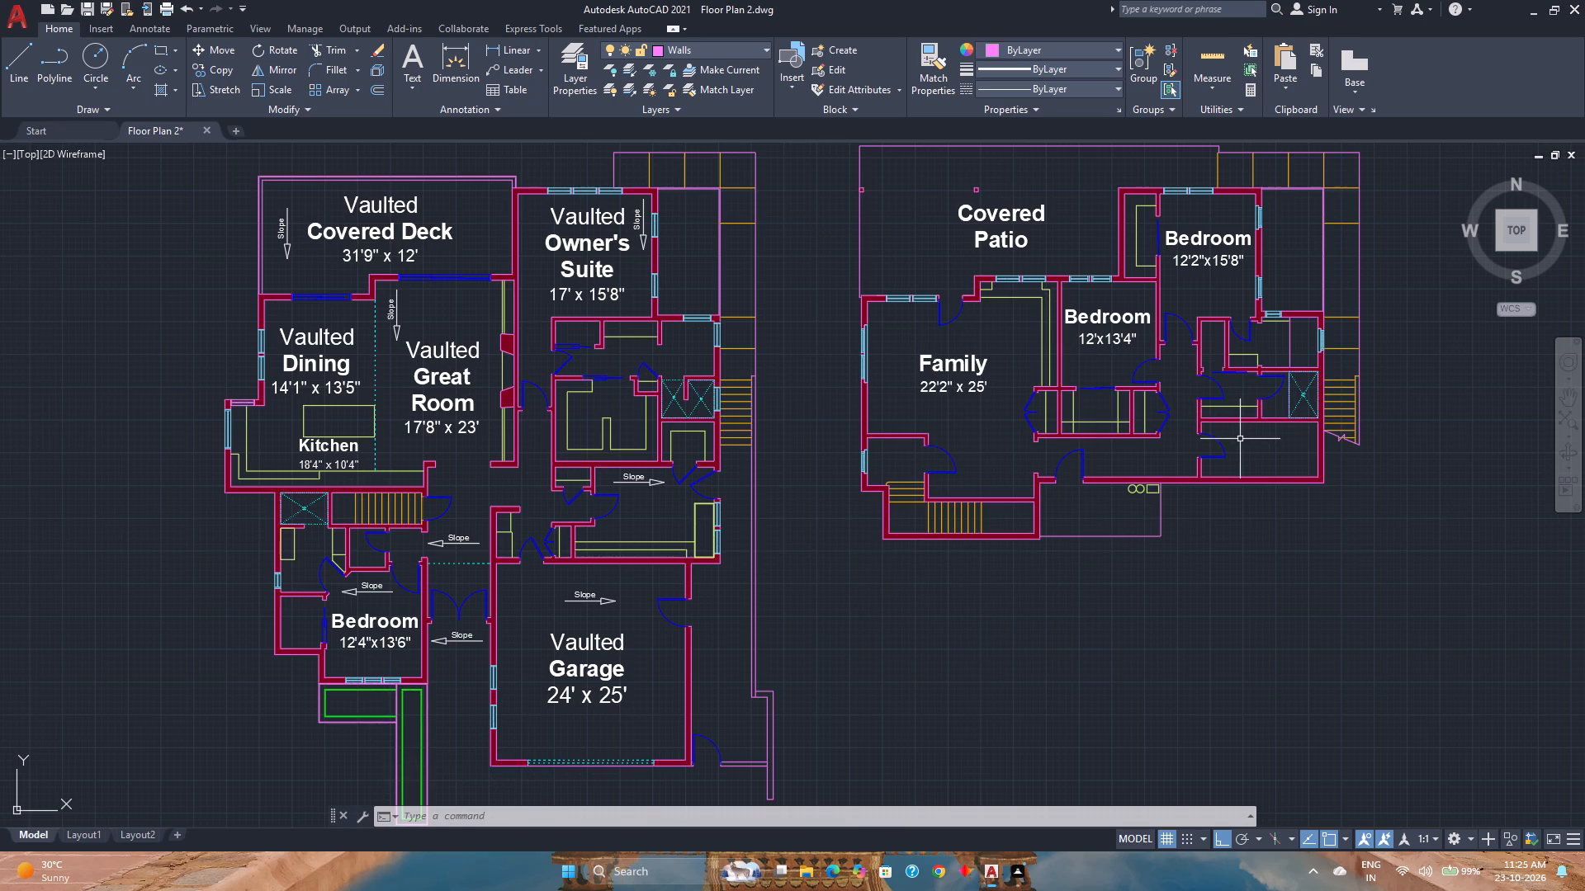
Set the Walls layer's lineweight to Default.
{"action": "middle_click_drag", "start_coordinate": [1015, 404], "coordinate": [995, 415]}
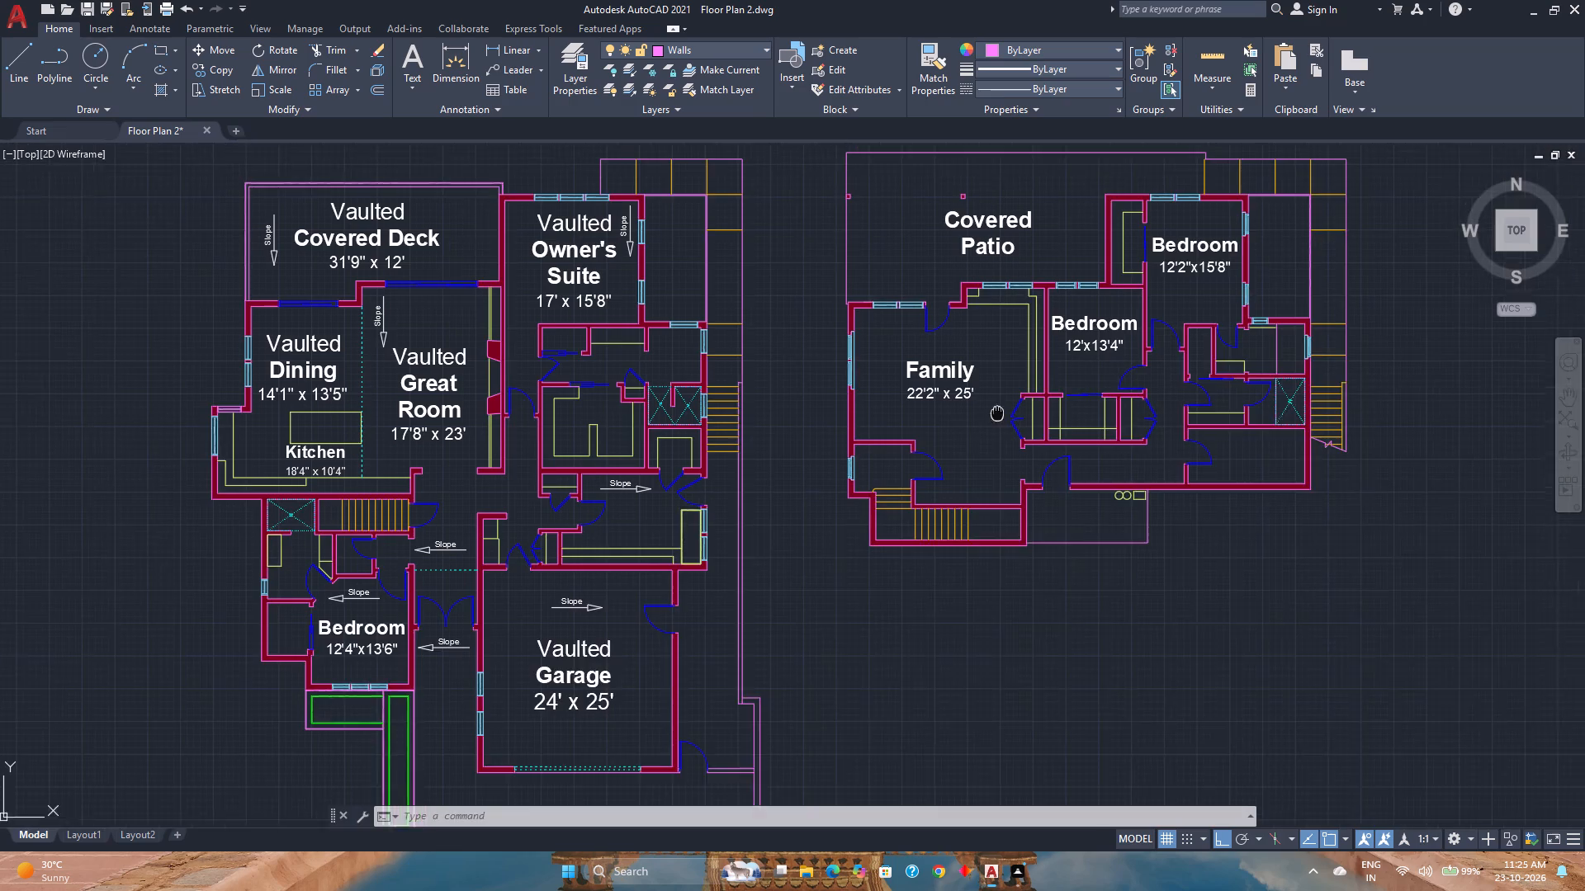
{"action": "middle_click_drag", "start_coordinate": [995, 415], "coordinate": [787, 461]}
{"action": "middle_click", "coordinate": [787, 461]}
{"action": "middle_click", "coordinate": [787, 461]}
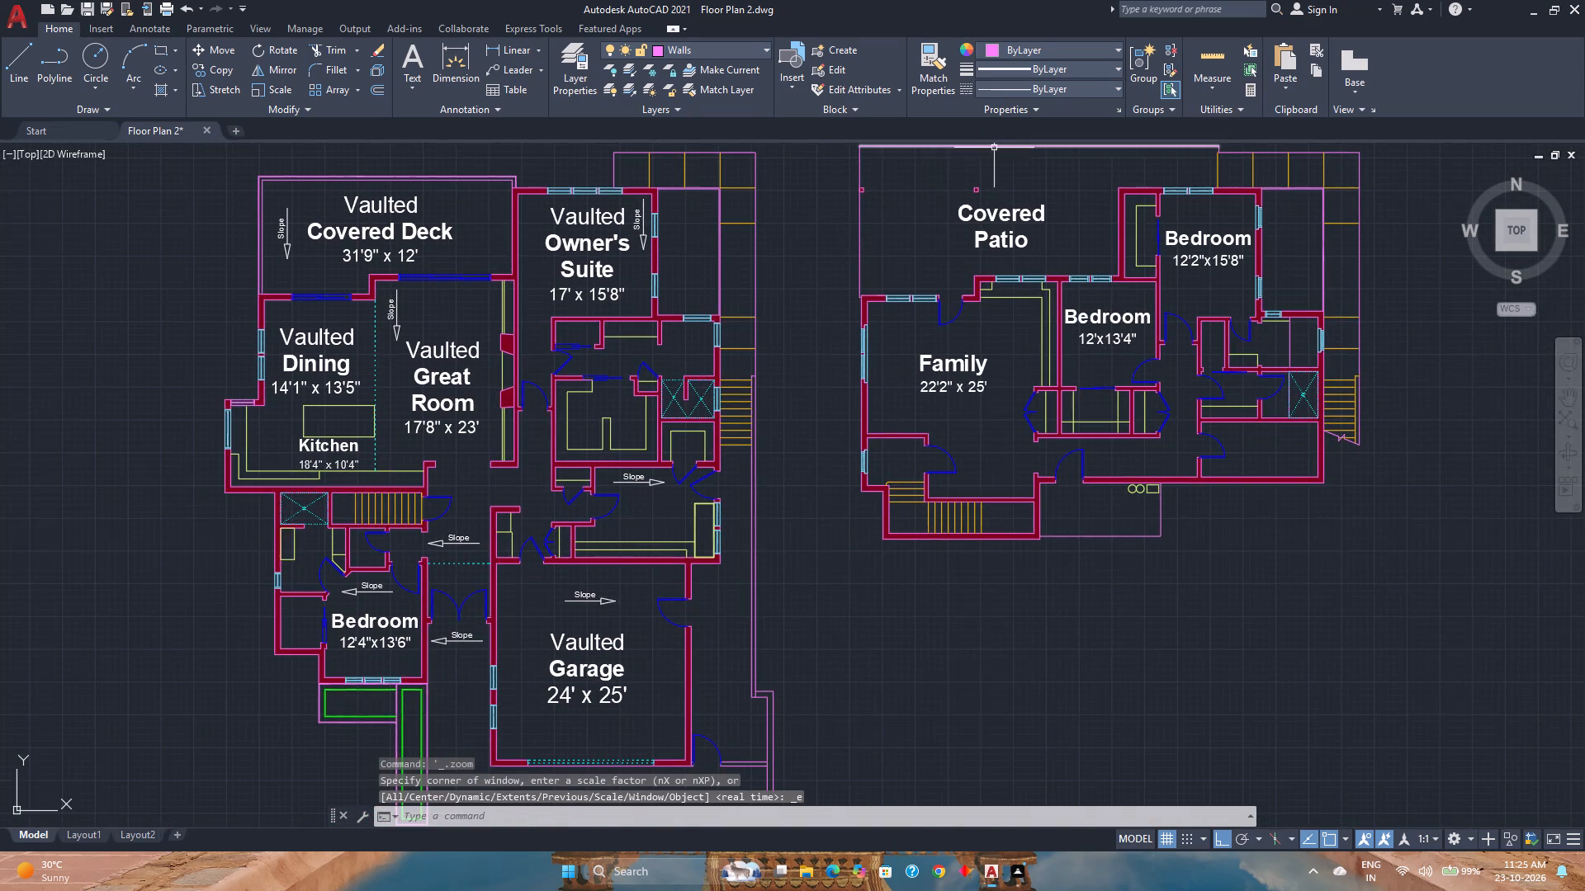
{"action": "scroll", "coordinate": [991, 166], "scroll_direction": "up", "scroll_amount": 3}
{"action": "scroll", "coordinate": [954, 205], "scroll_direction": "down", "scroll_amount": 3}
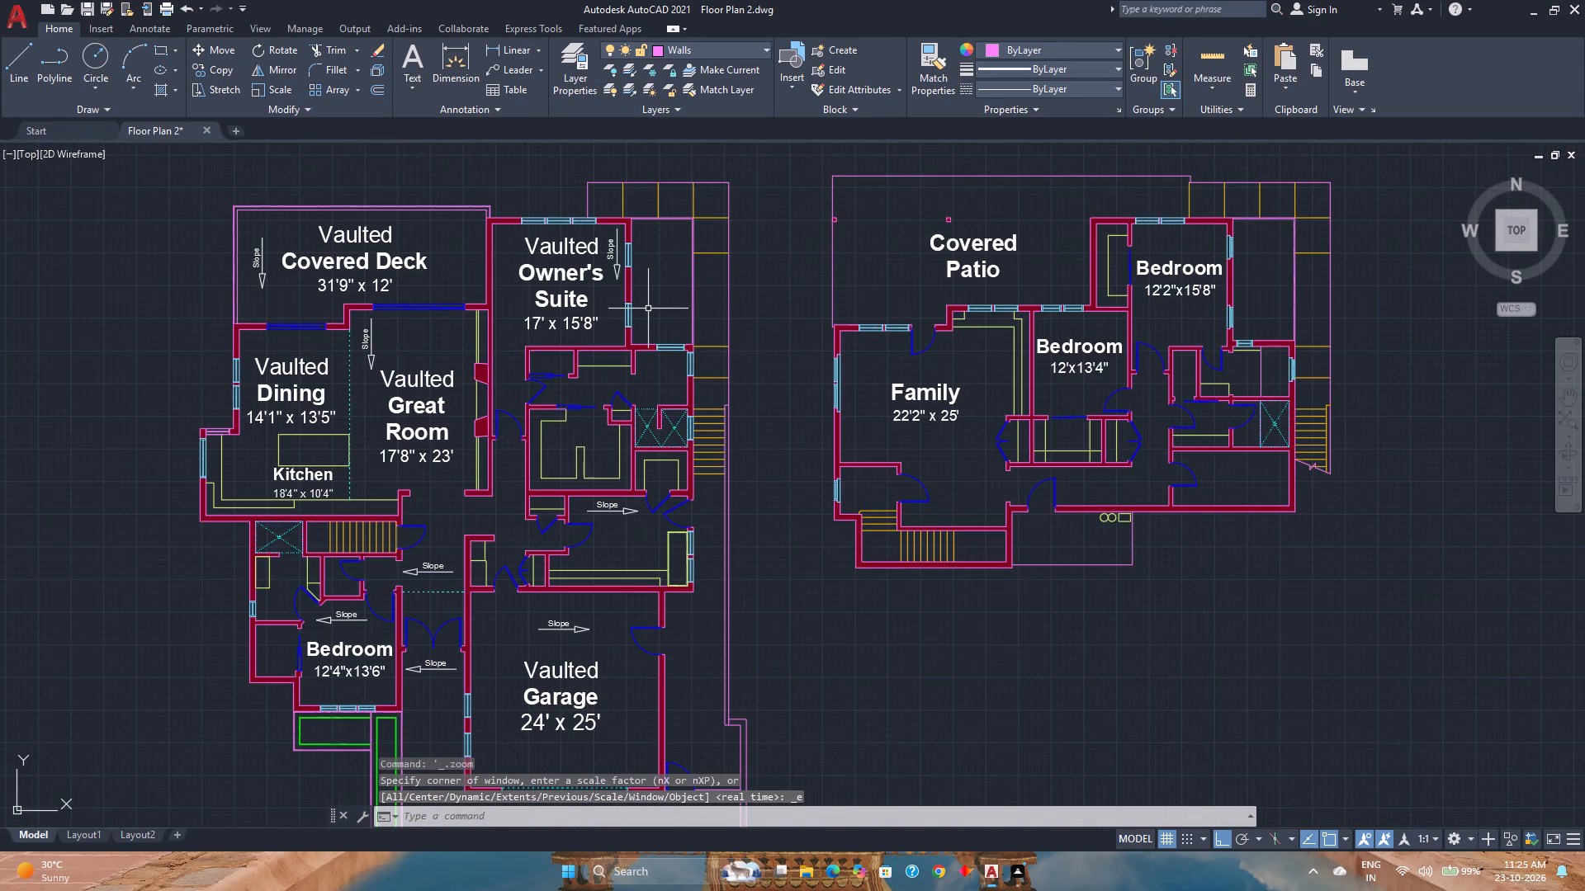
{"action": "left_click", "coordinate": [561, 86]}
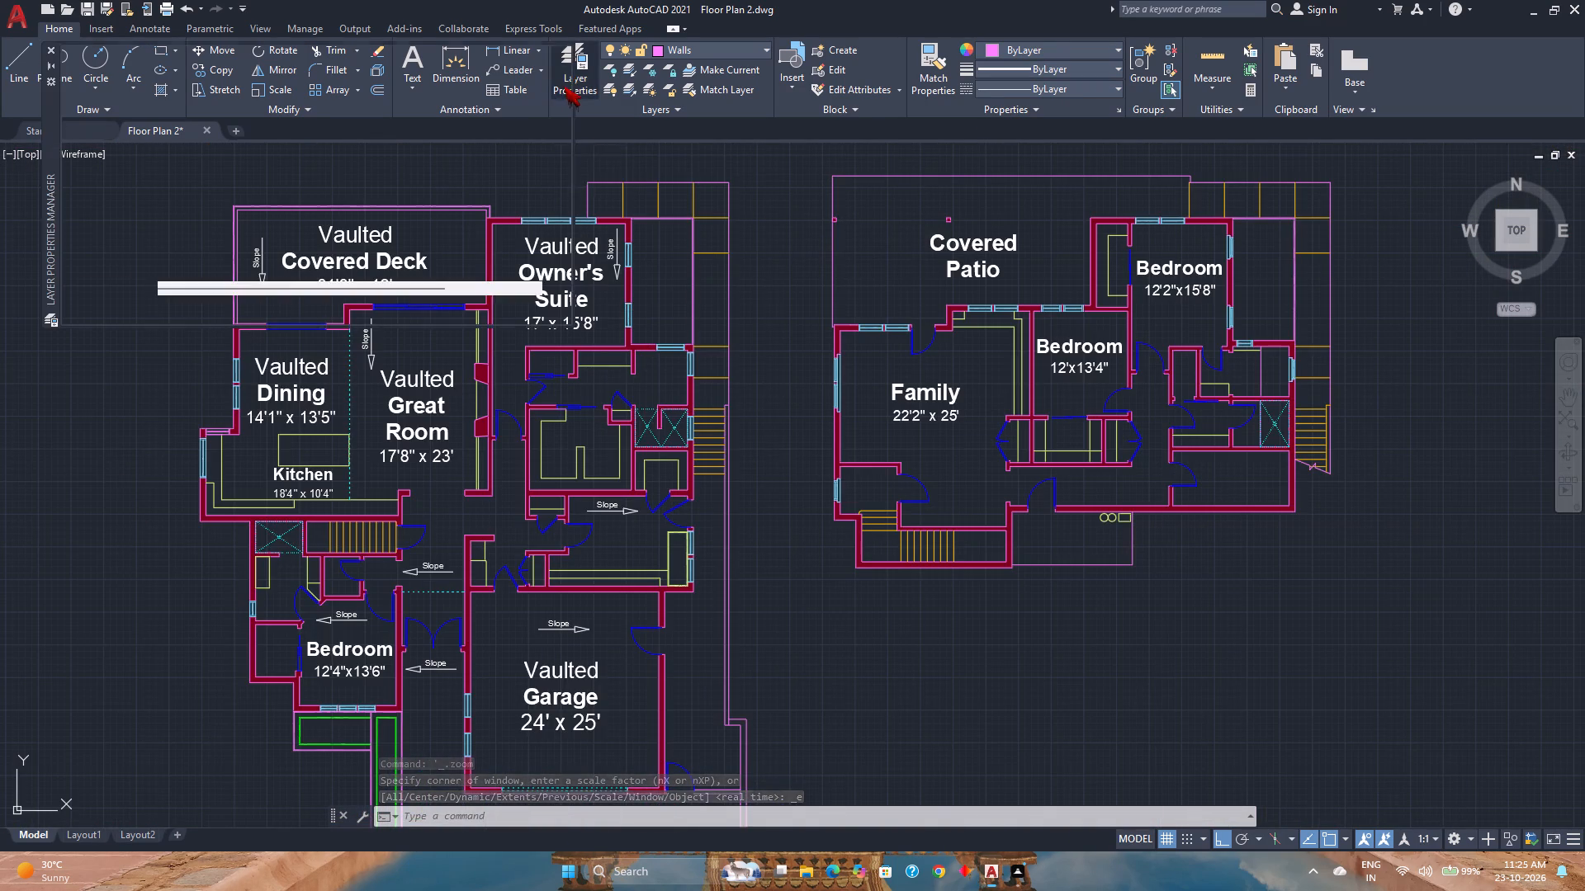
{"action": "left_click", "coordinate": [377, 261]}
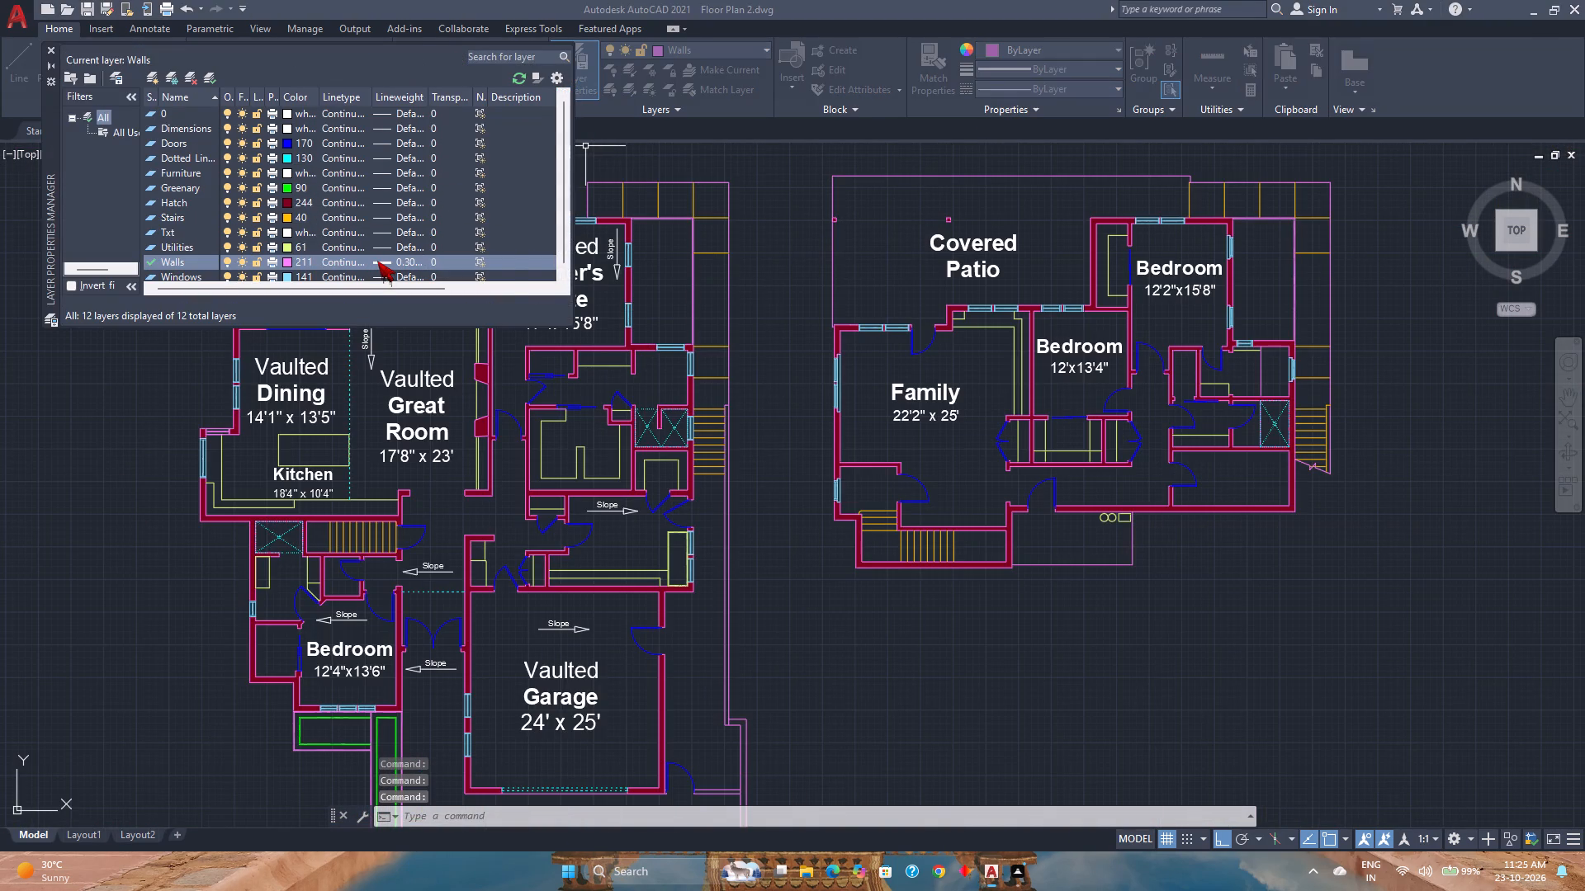
{"action": "left_click", "coordinate": [559, 245]}
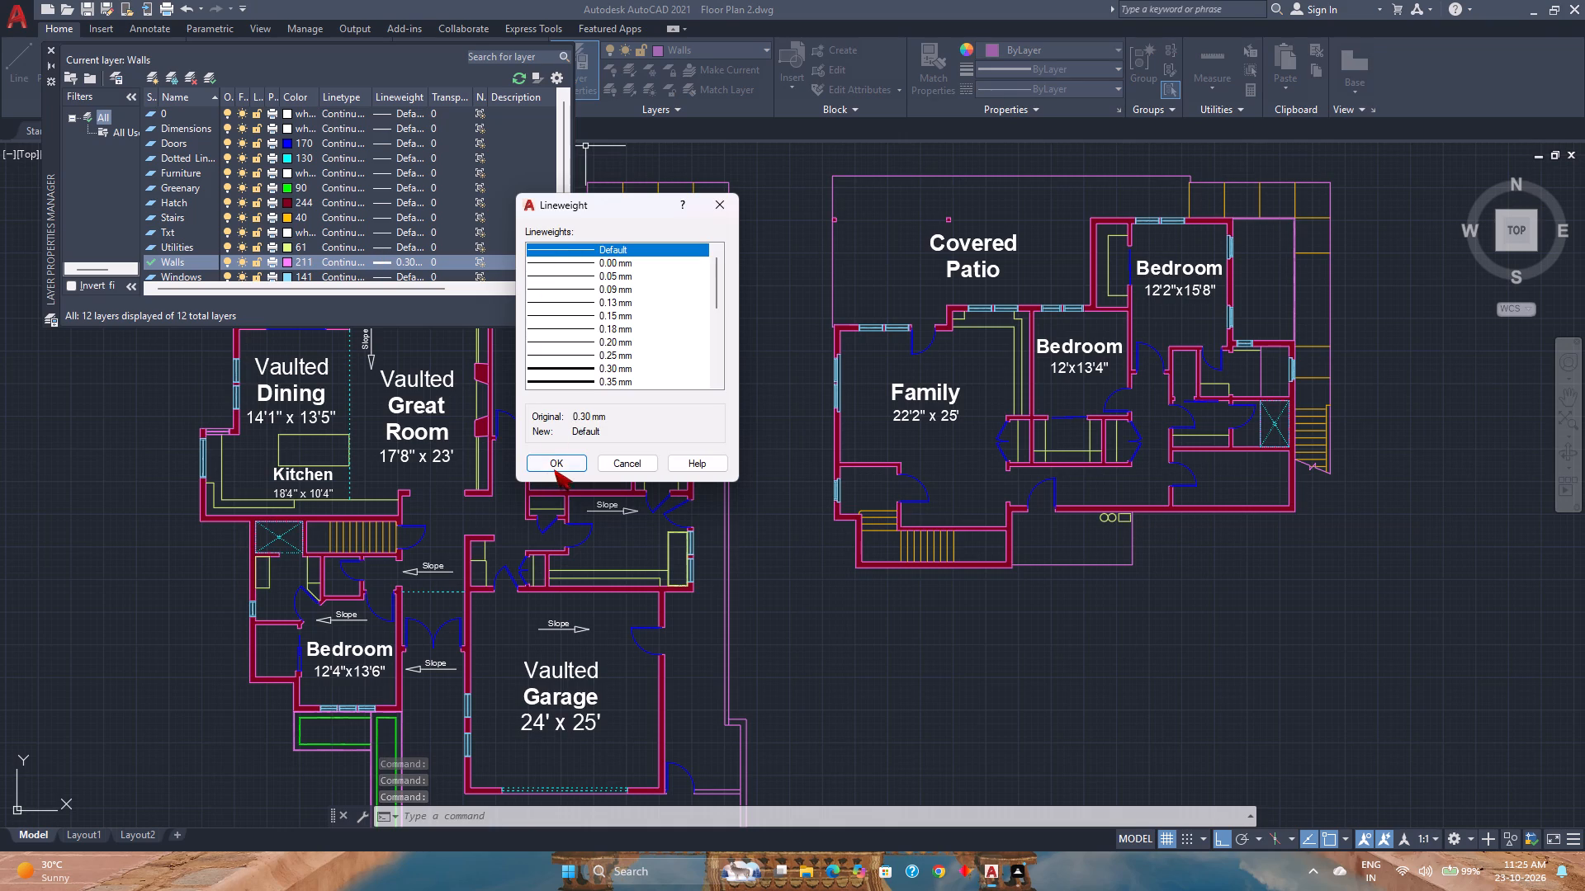
{"action": "left_click", "coordinate": [556, 460]}
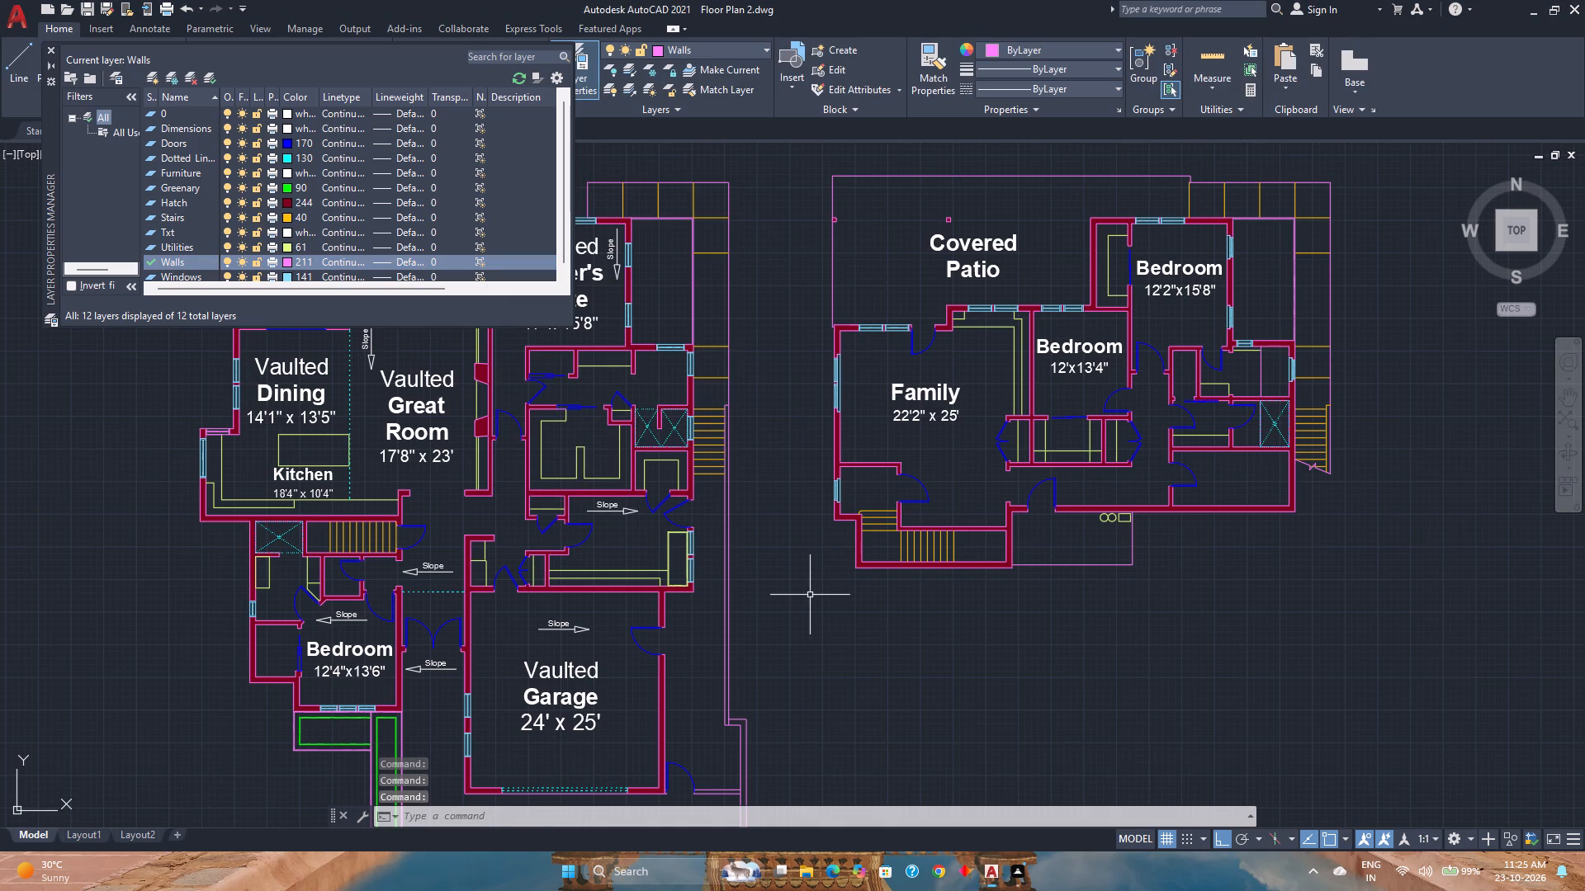
{"action": "left_click", "coordinate": [810, 595]}
{"action": "left_click", "coordinate": [810, 592]}
{"action": "key", "text": "Escape"}
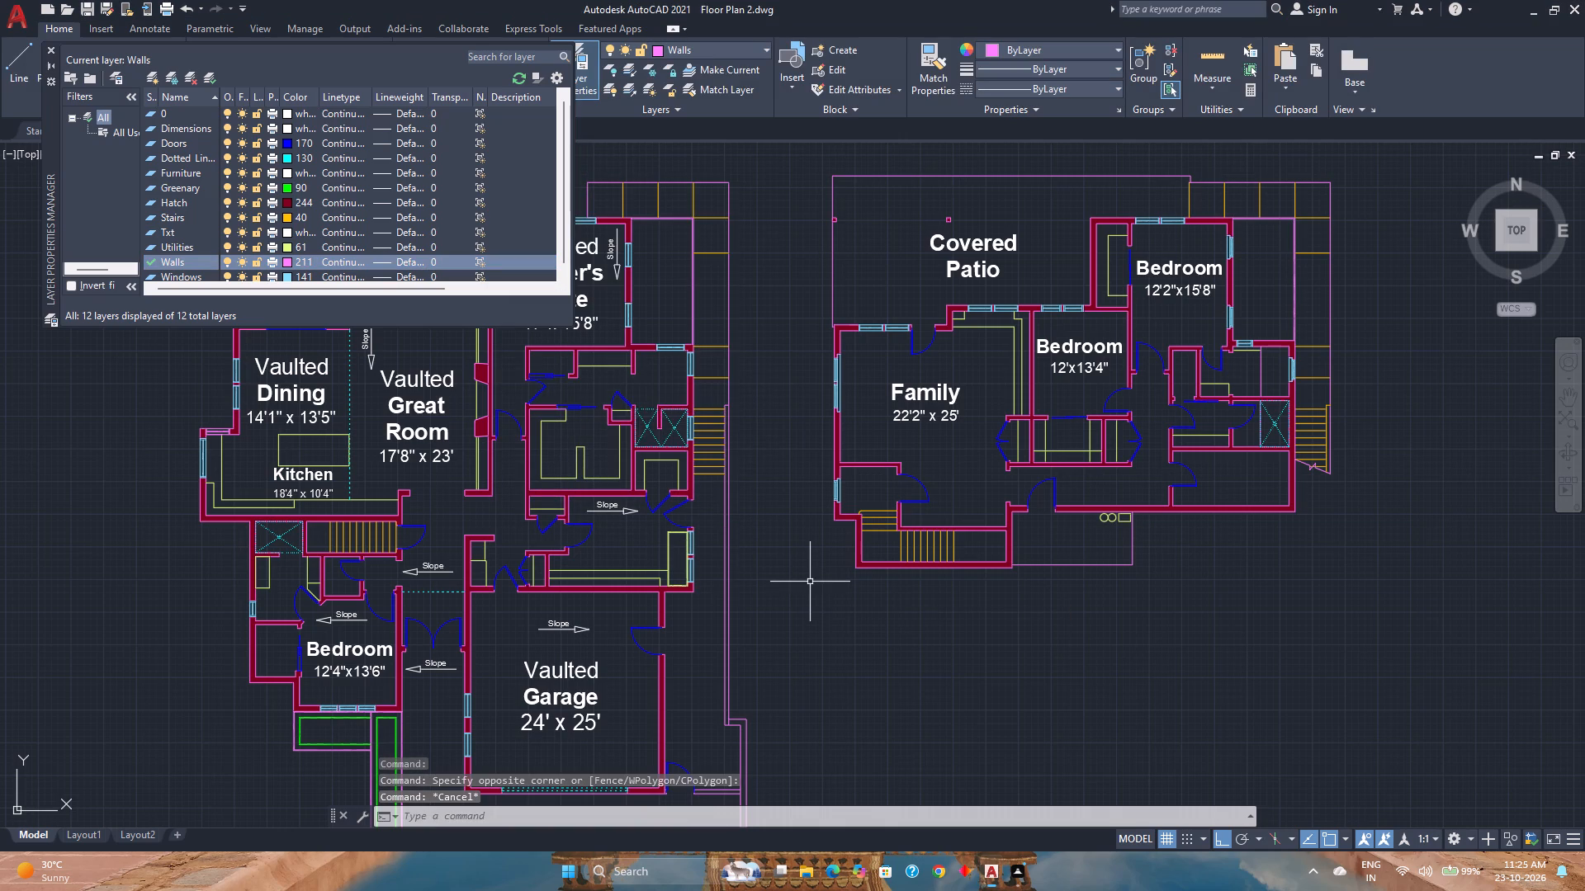
{"action": "left_click", "coordinate": [53, 48]}
Save the drawing.
{"action": "key", "text": "ctrl+s"}
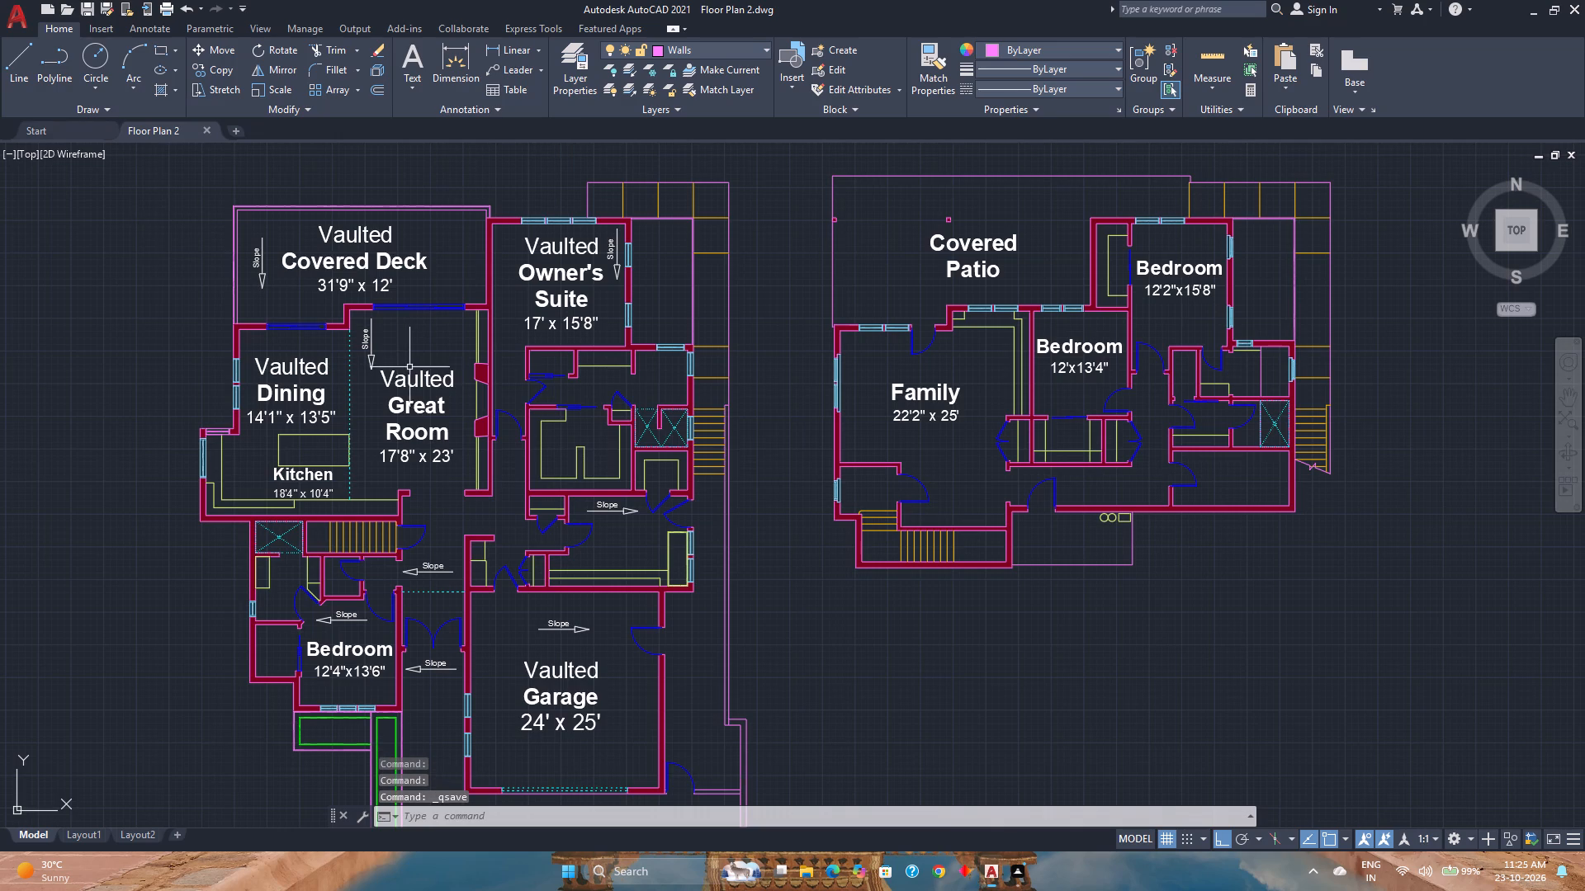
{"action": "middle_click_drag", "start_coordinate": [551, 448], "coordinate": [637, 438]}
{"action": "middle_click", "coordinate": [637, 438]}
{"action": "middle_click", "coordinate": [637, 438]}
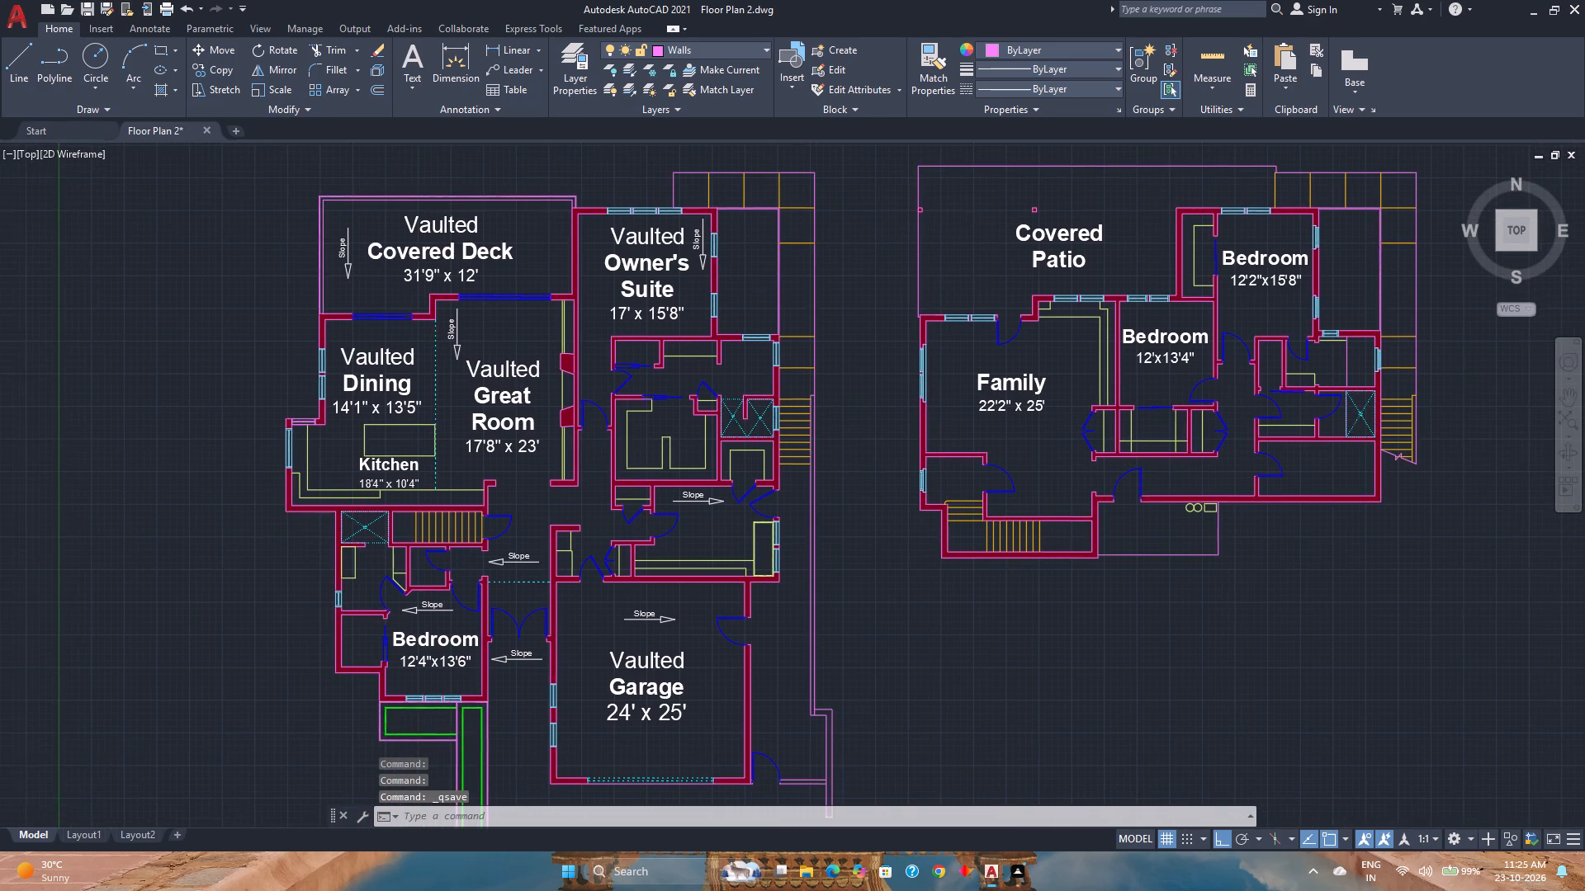